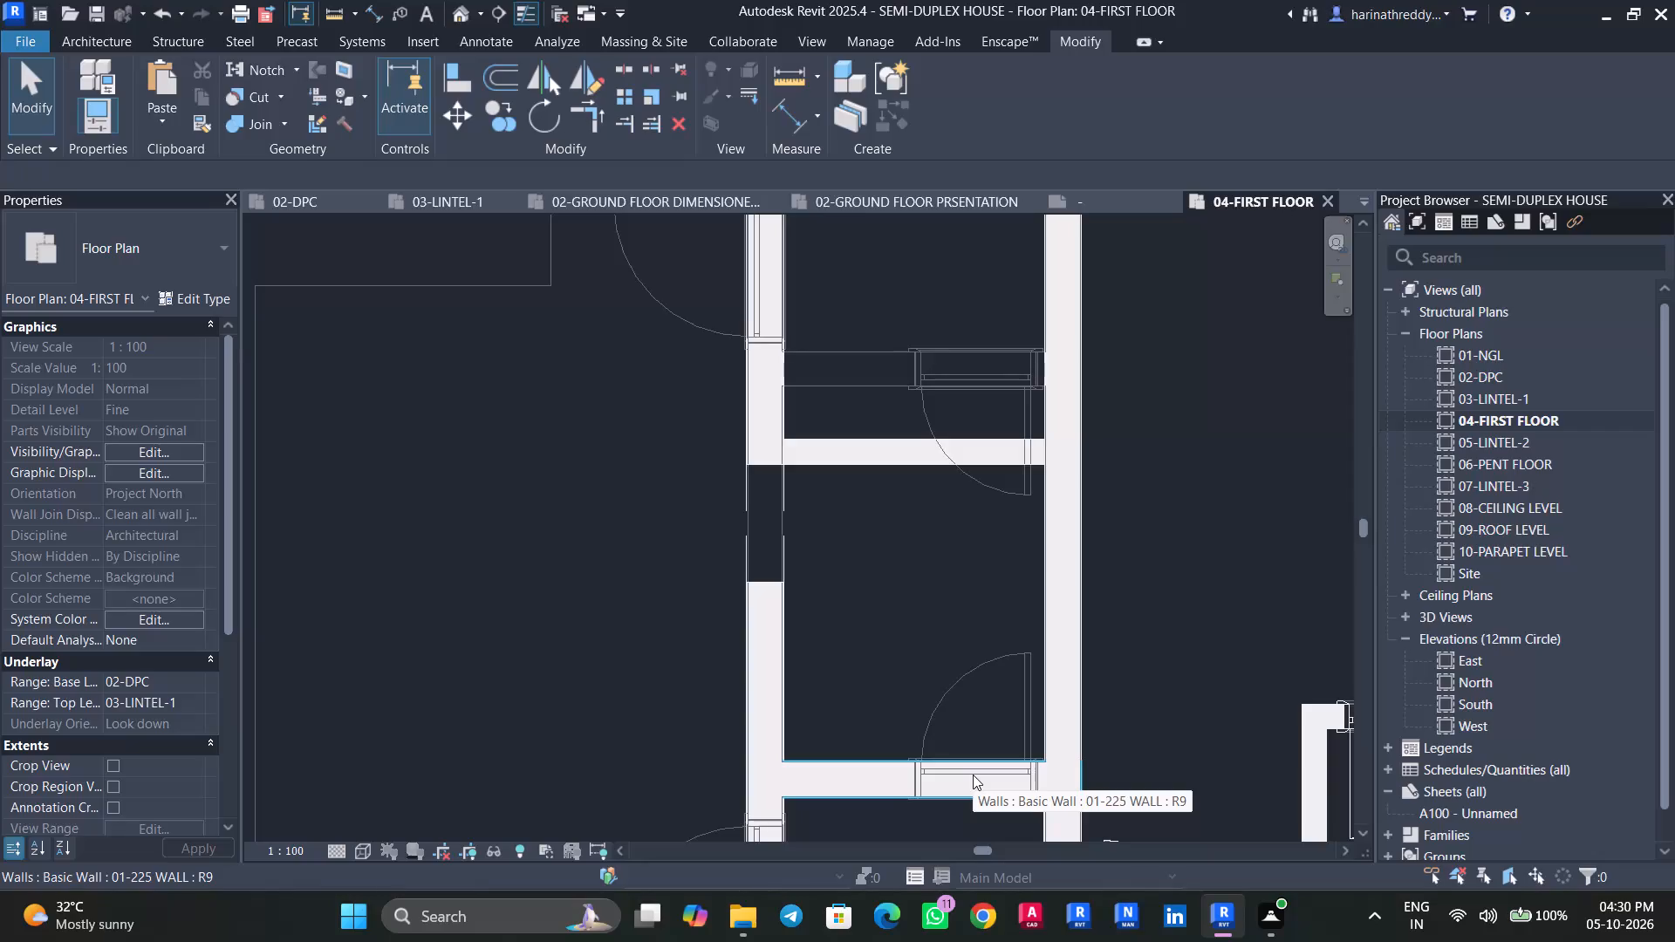
# Shorten the north end of the 225 mm wall beside the small room so the opening to the cross wall is 820 mm.
pyautogui.press('Escape')
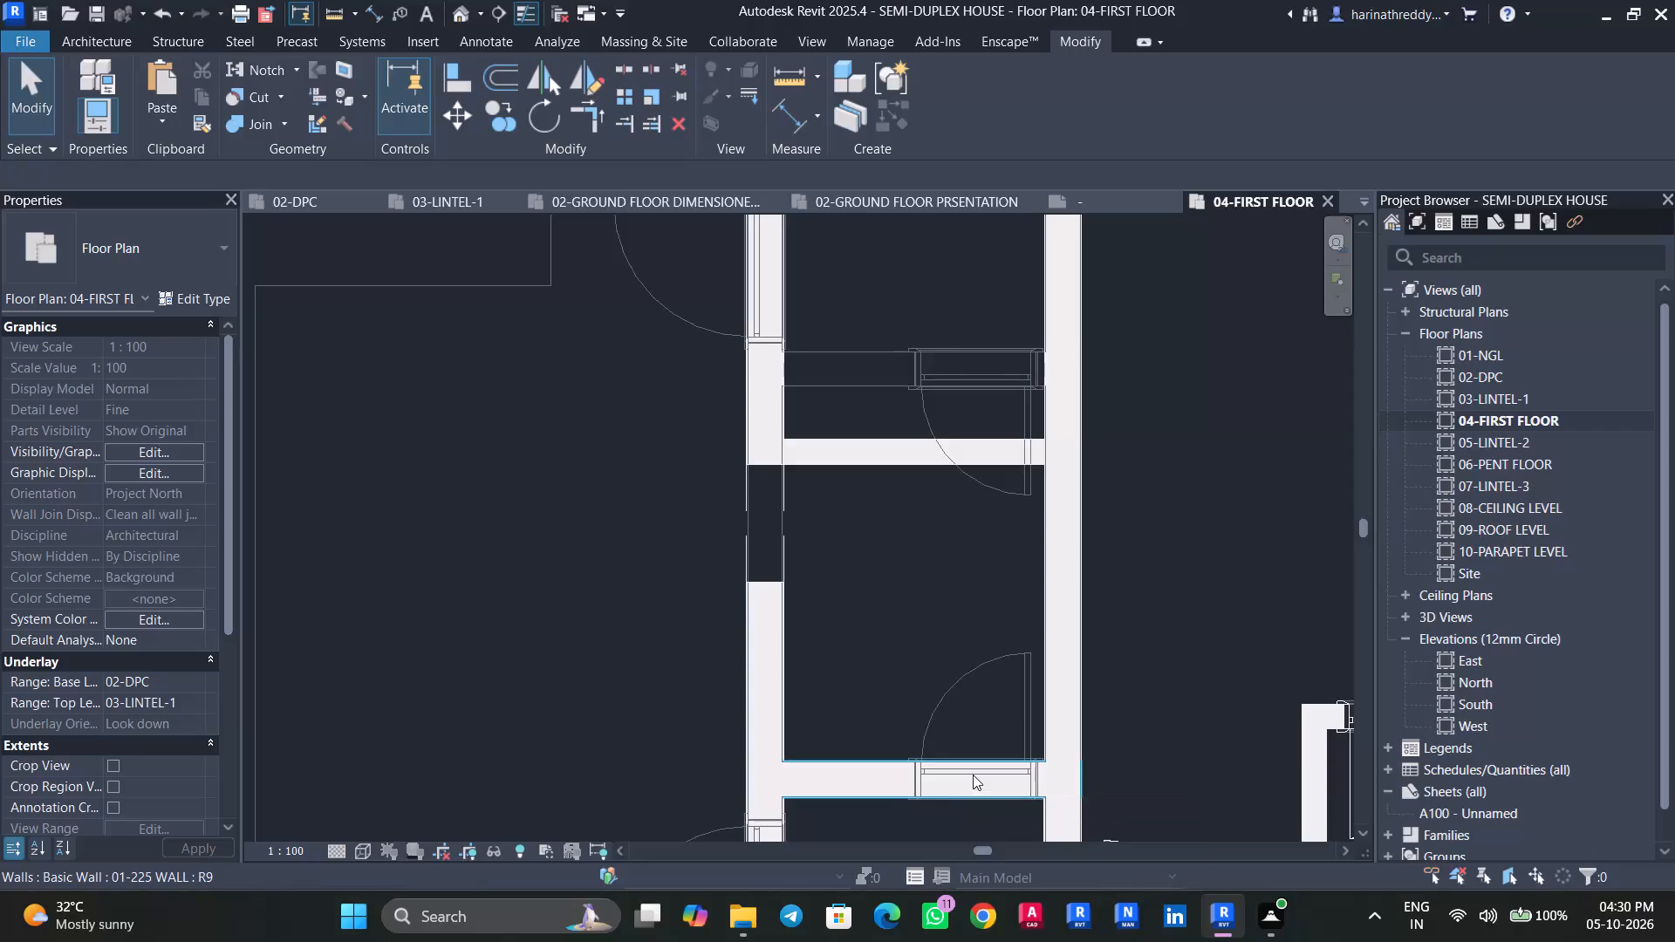
pyautogui.click(790, 540)
pyautogui.press('Escape')
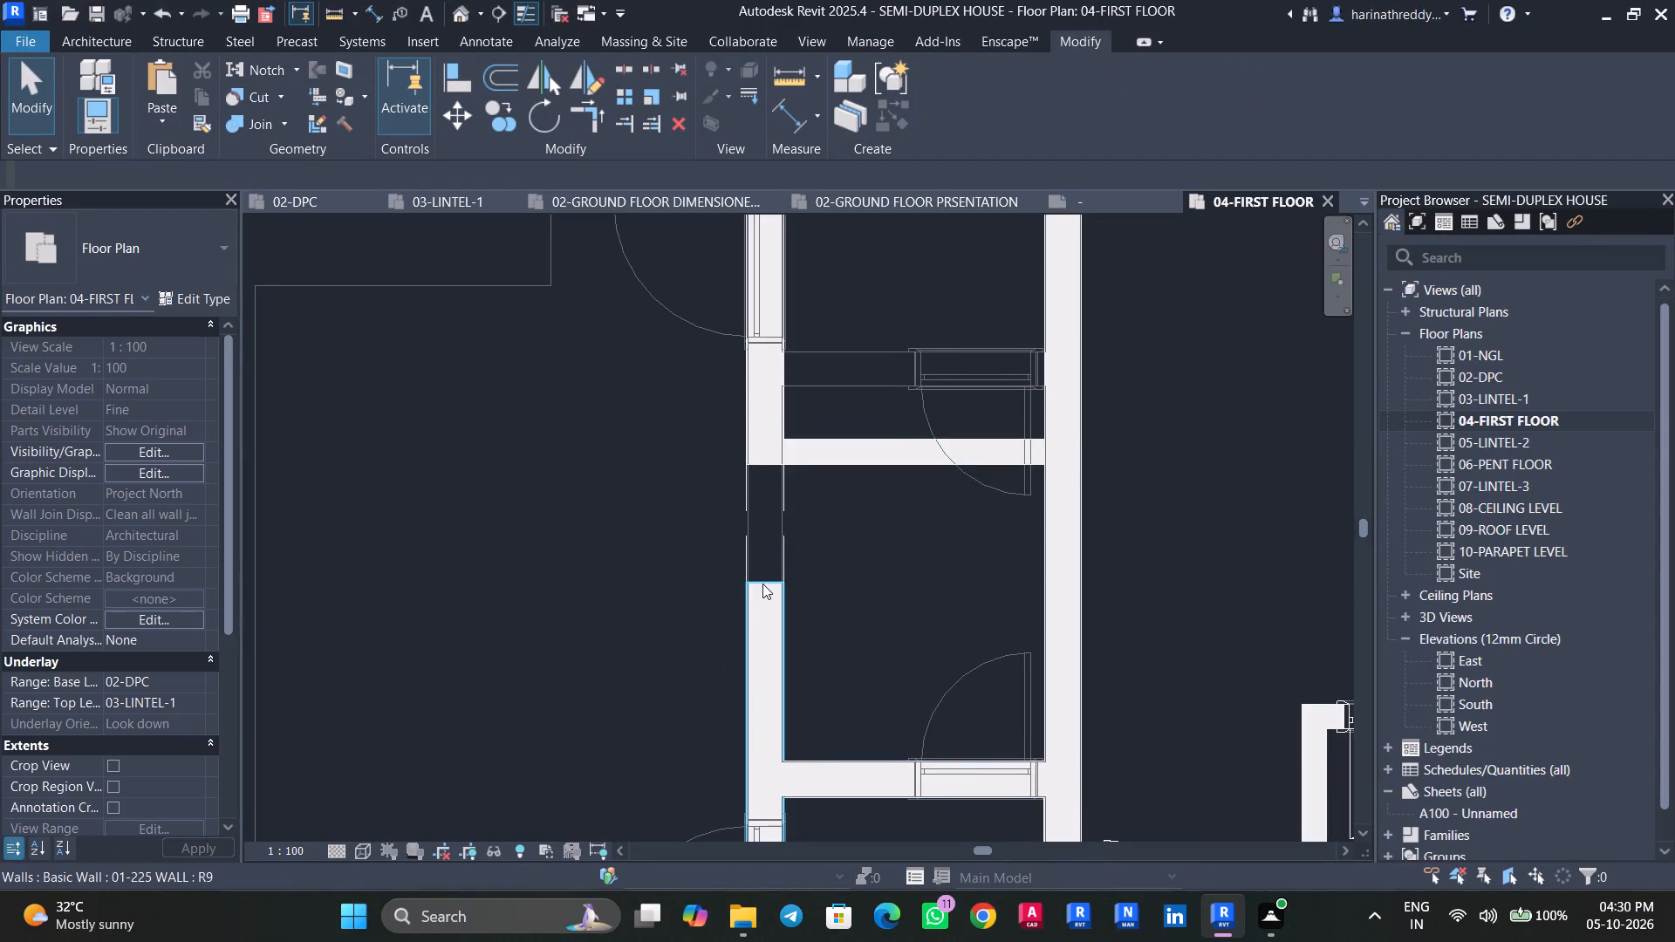
pyautogui.scroll(4, 760, 628)
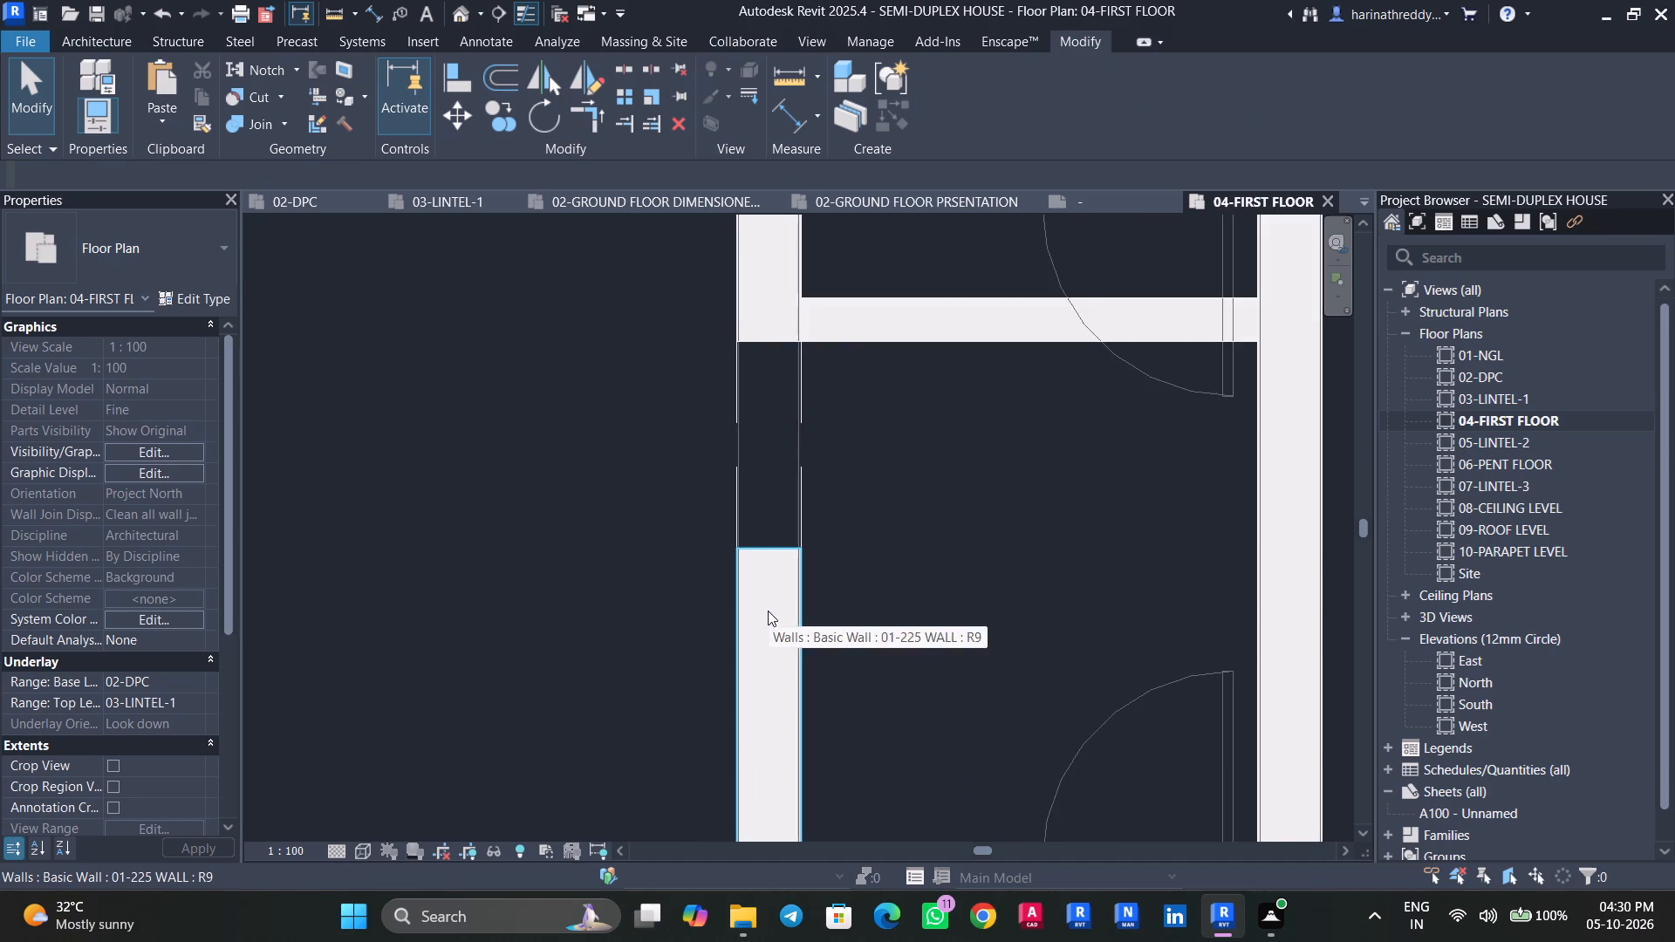
pyautogui.scroll(-5, 768, 611)
pyautogui.click(770, 601)
pyautogui.moveTo(769, 576); pyautogui.dragTo(769, 591)
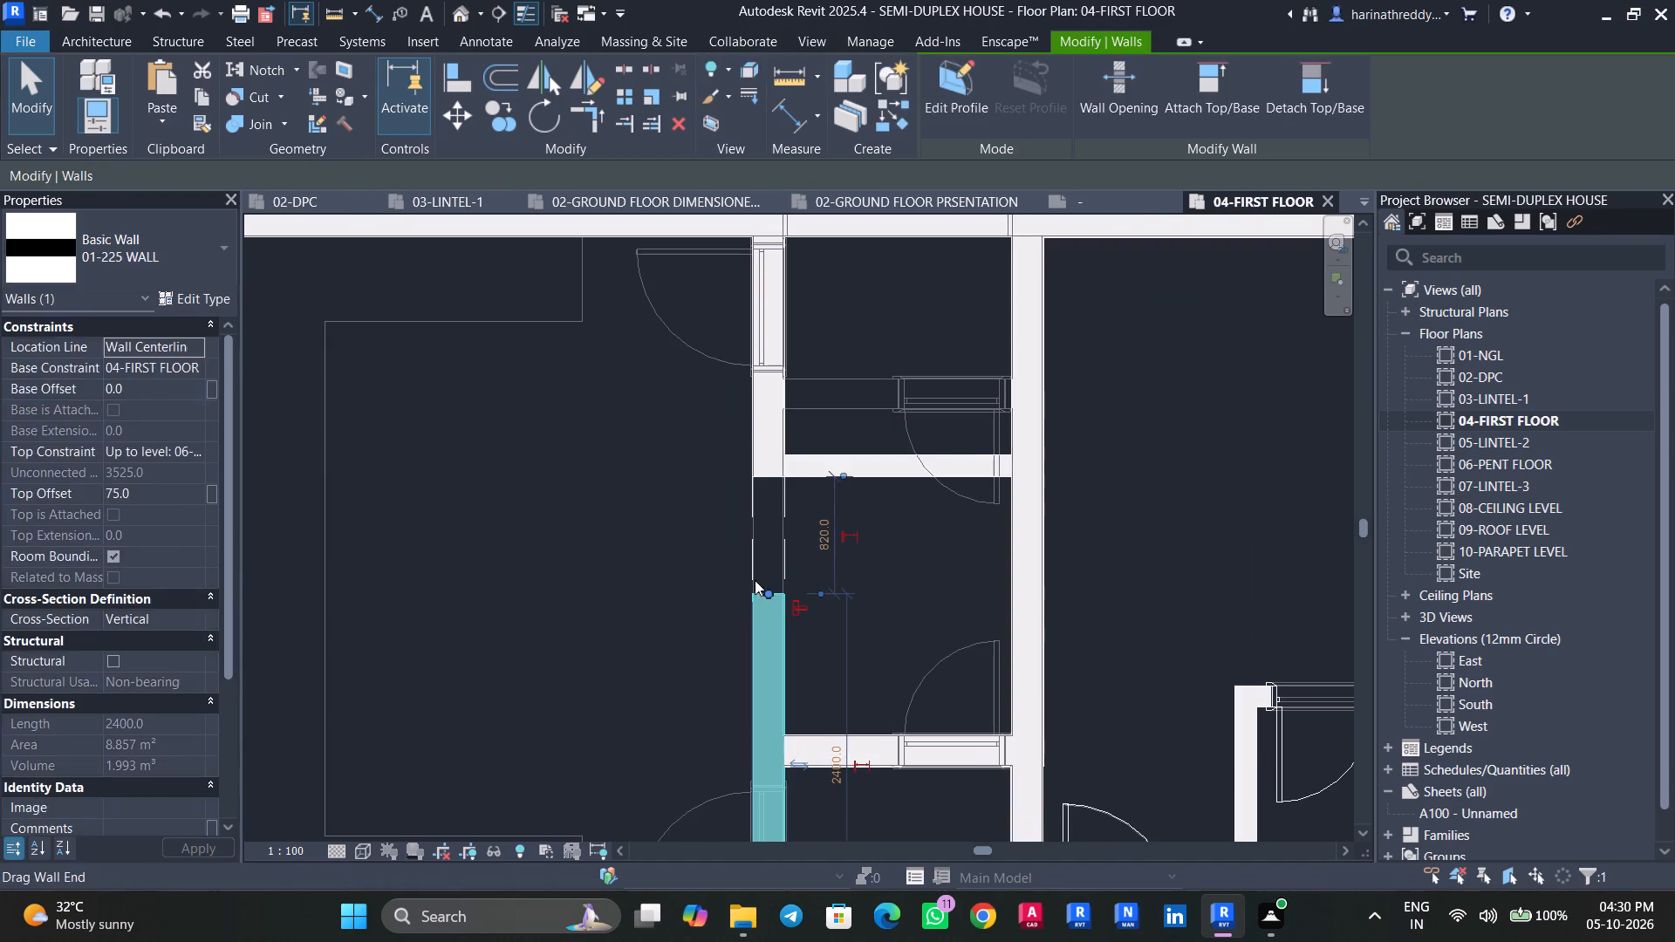
pyautogui.press('Escape')
# Extend both dashed detail lines across the wall opening so their ends meet the shortened wall's end.
pyautogui.click(755, 568)
pyautogui.scroll(-1, 752, 574)
pyautogui.scroll(4, 752, 574)
pyautogui.moveTo(752, 582); pyautogui.dragTo(754, 603)
pyautogui.press('Escape')
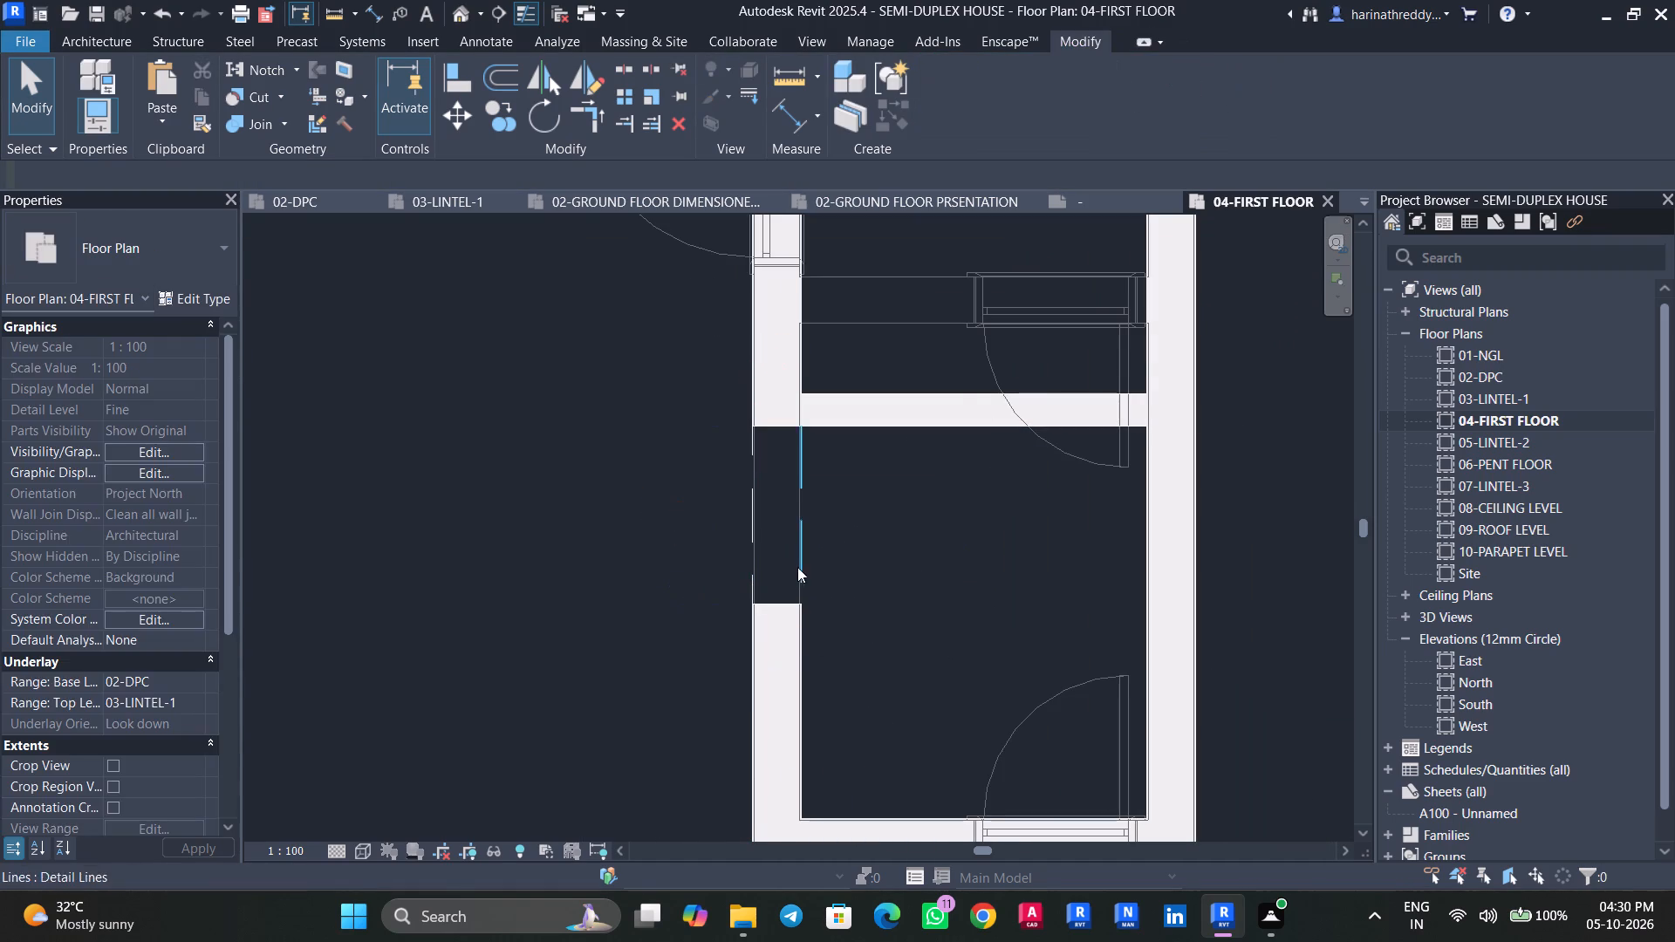
pyautogui.click(797, 567)
pyautogui.moveTo(800, 582); pyautogui.dragTo(803, 604)
pyautogui.press('Escape')
pyautogui.press('Escape')
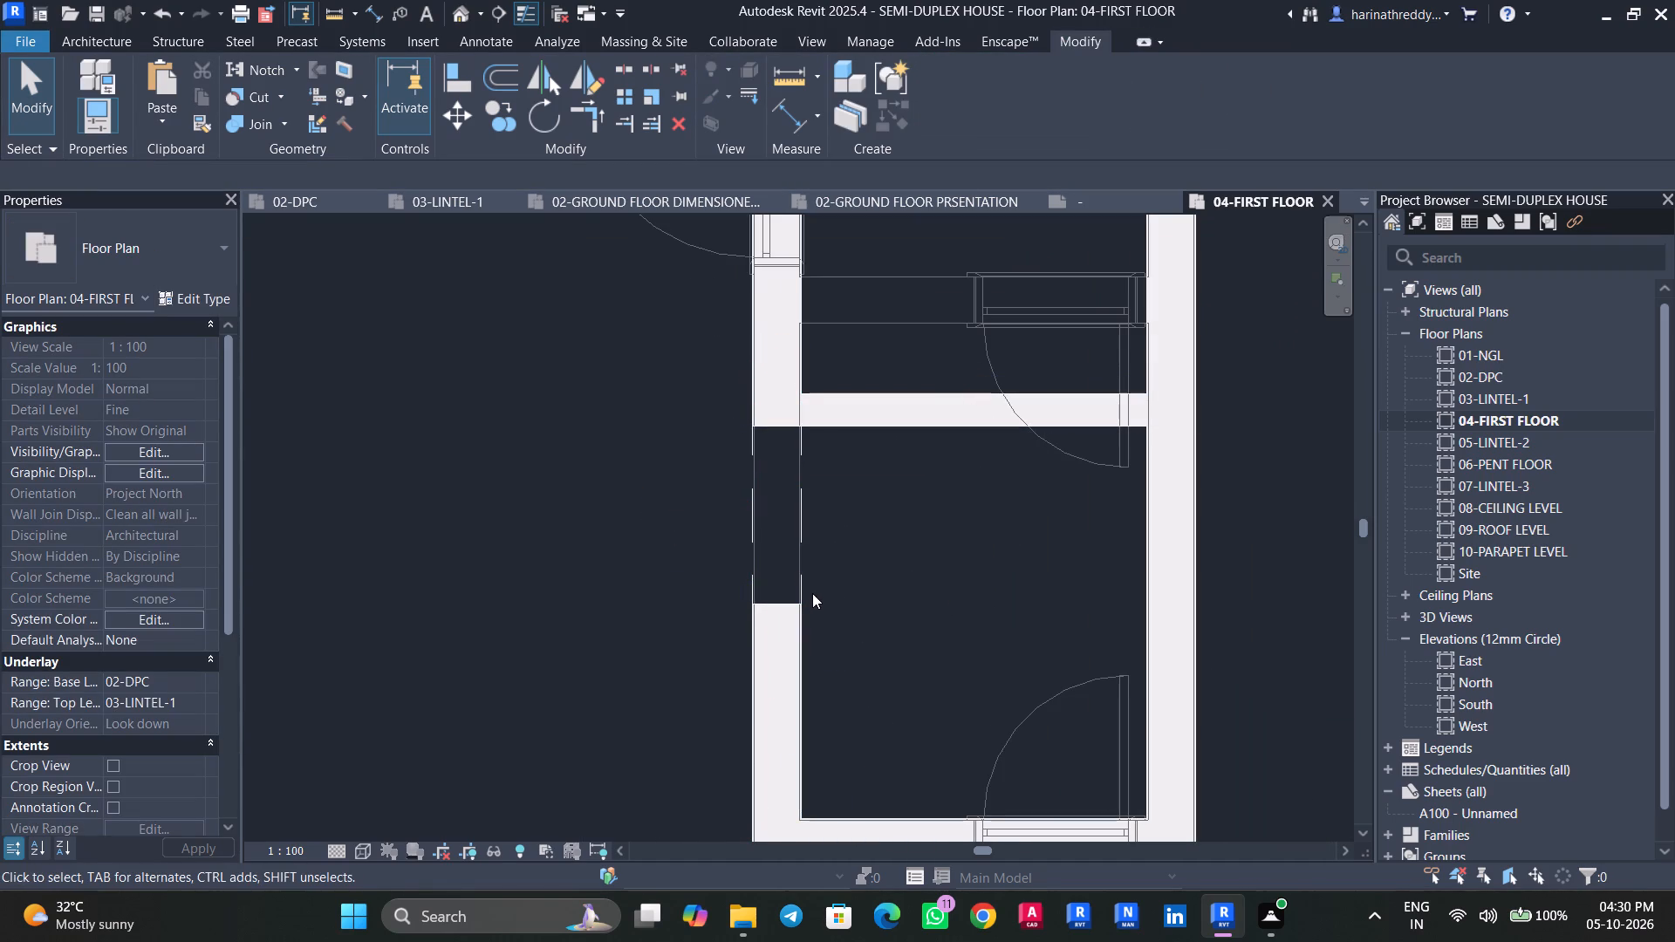
# Copy the D4 three-panel sliding door between dining area and lobby on 02-DPC and paste it aligned to level 04-FIRST FLOOR.
pyautogui.doubleClick(1462, 377)
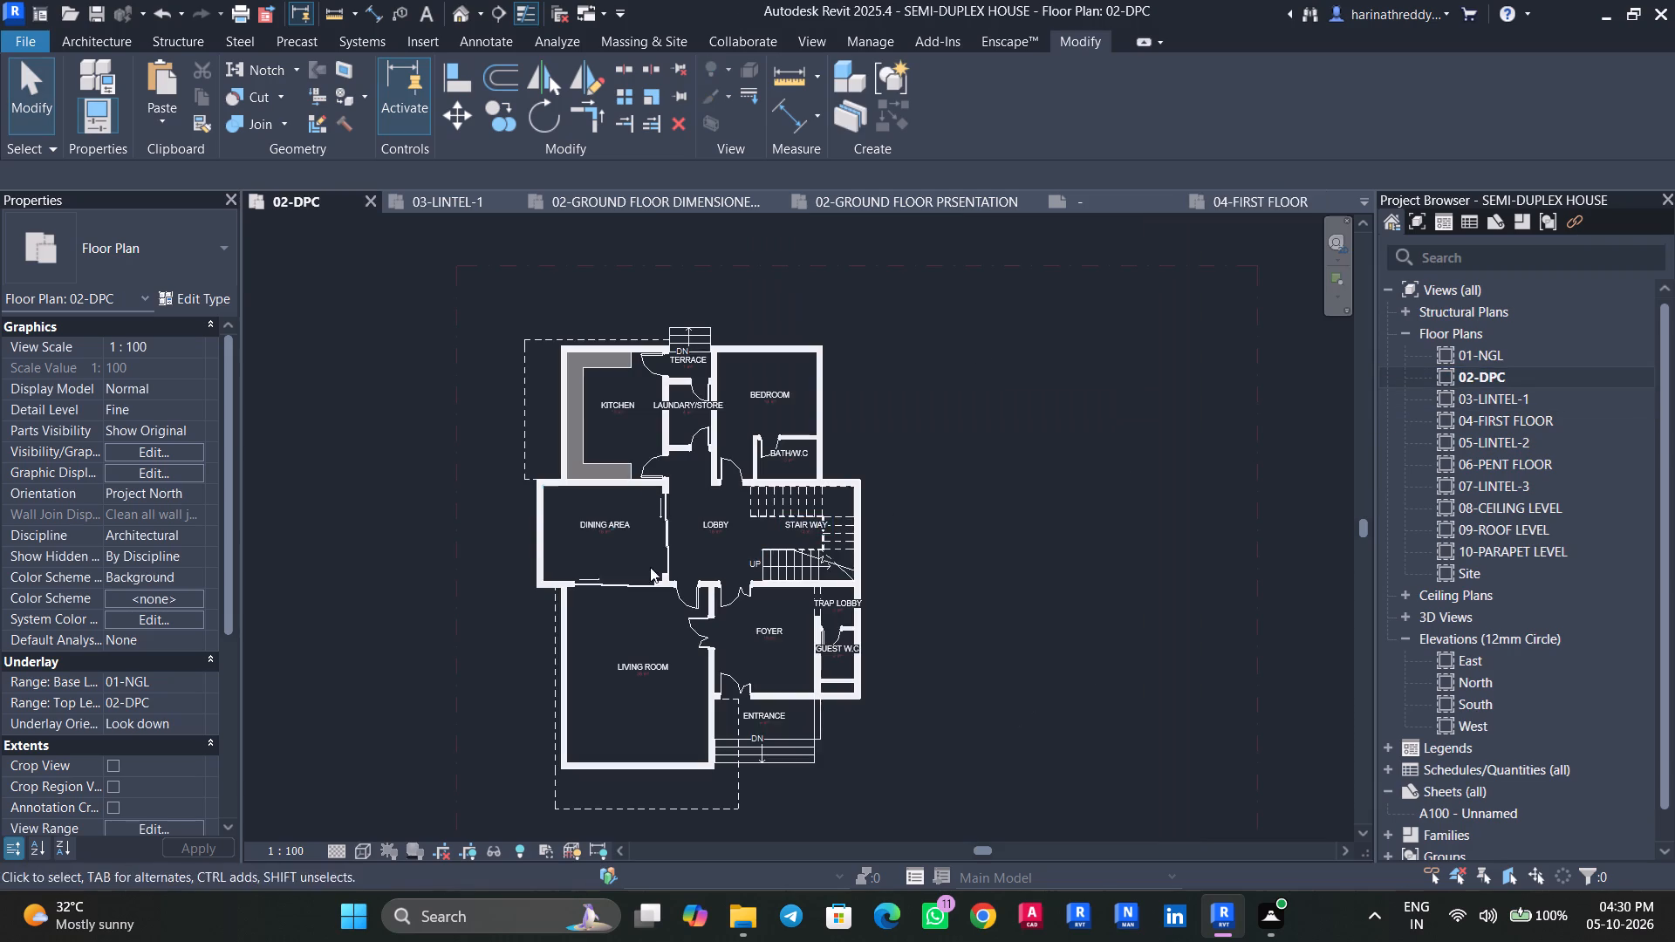
pyautogui.scroll(8, 700, 493)
pyautogui.moveTo(660, 482); pyautogui.dragTo(783, 572, button='middle')
pyautogui.scroll(-3, 844, 563)
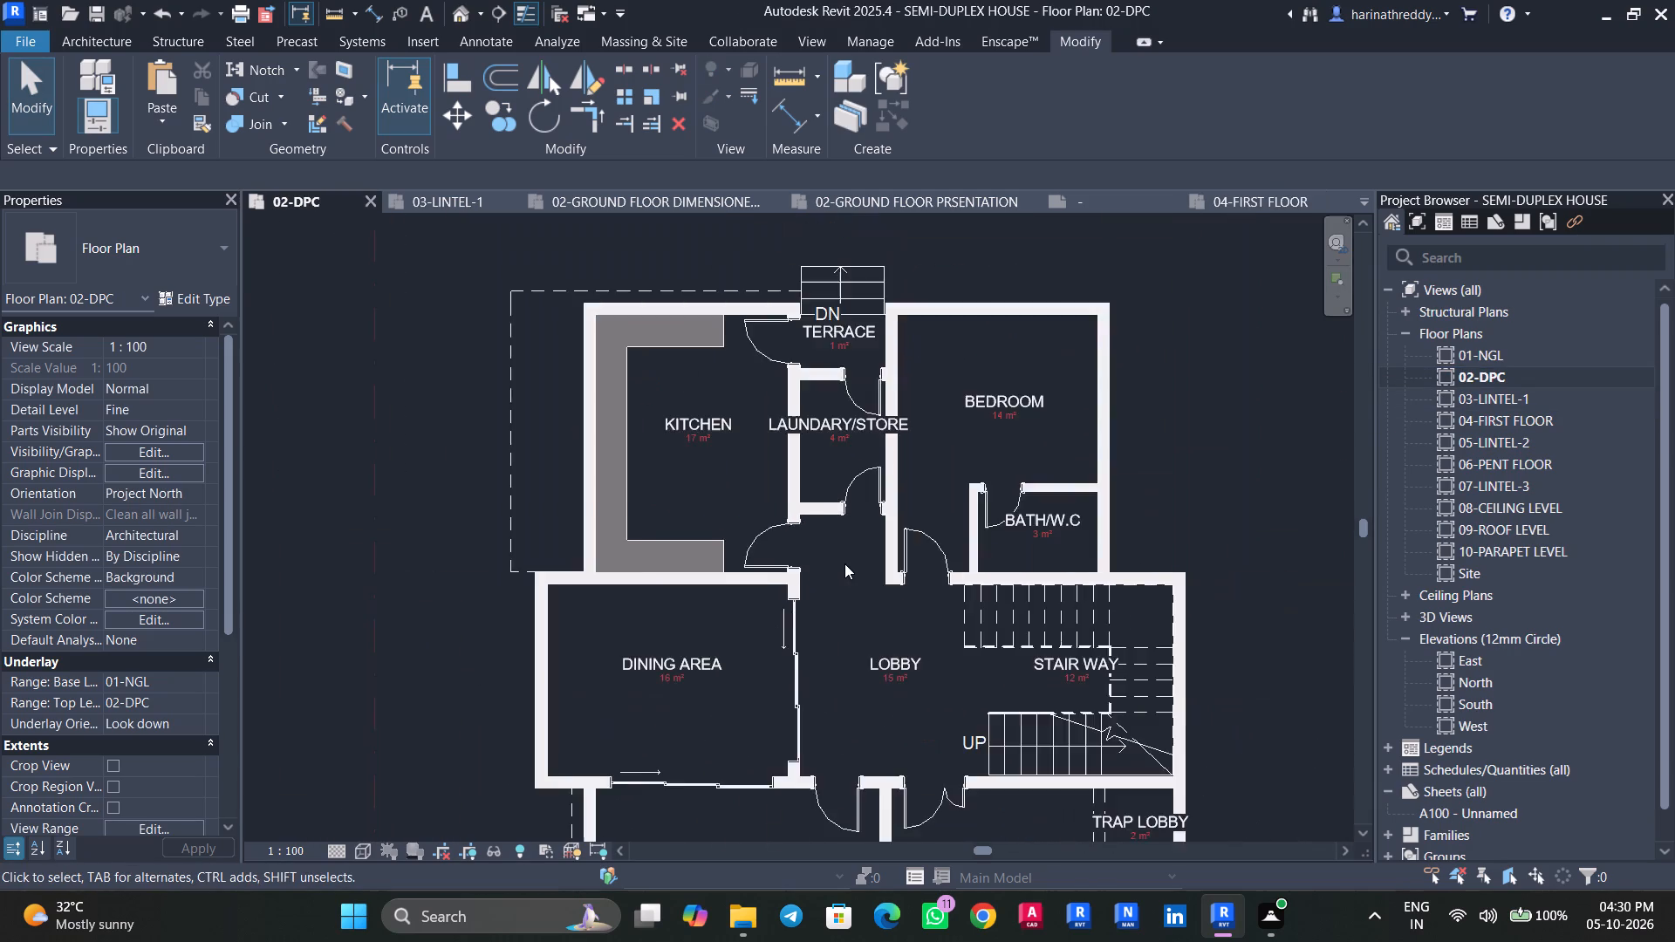
pyautogui.scroll(-5, 844, 563)
pyautogui.scroll(9, 818, 550)
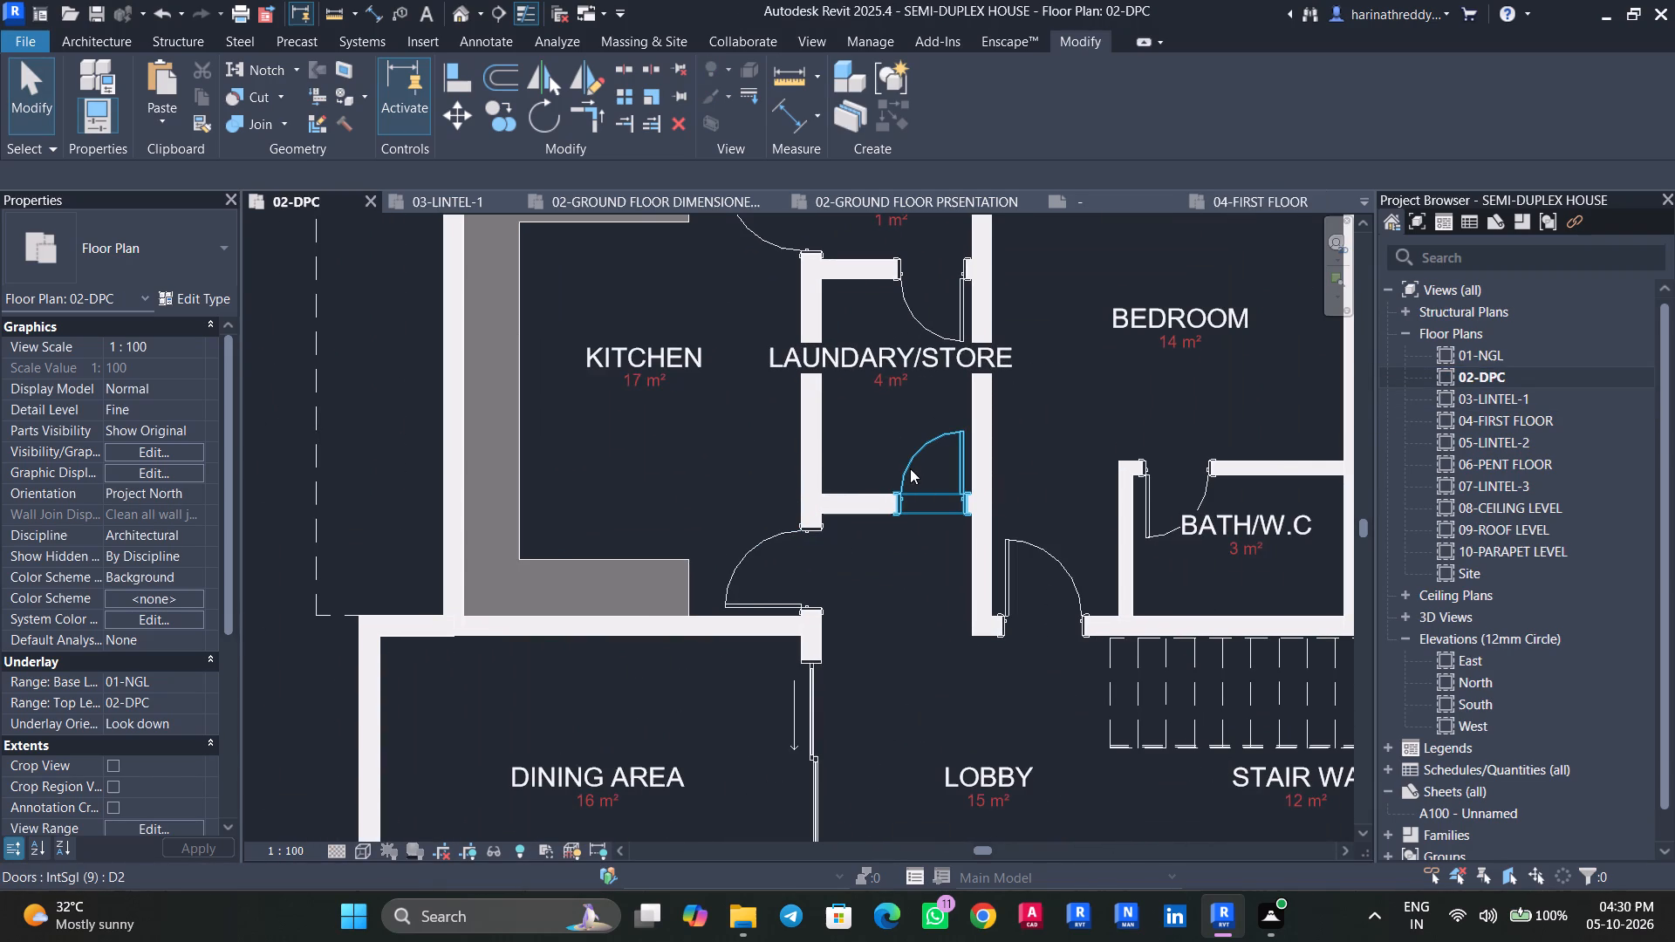
pyautogui.click(817, 759)
pyautogui.scroll(-2, 862, 760)
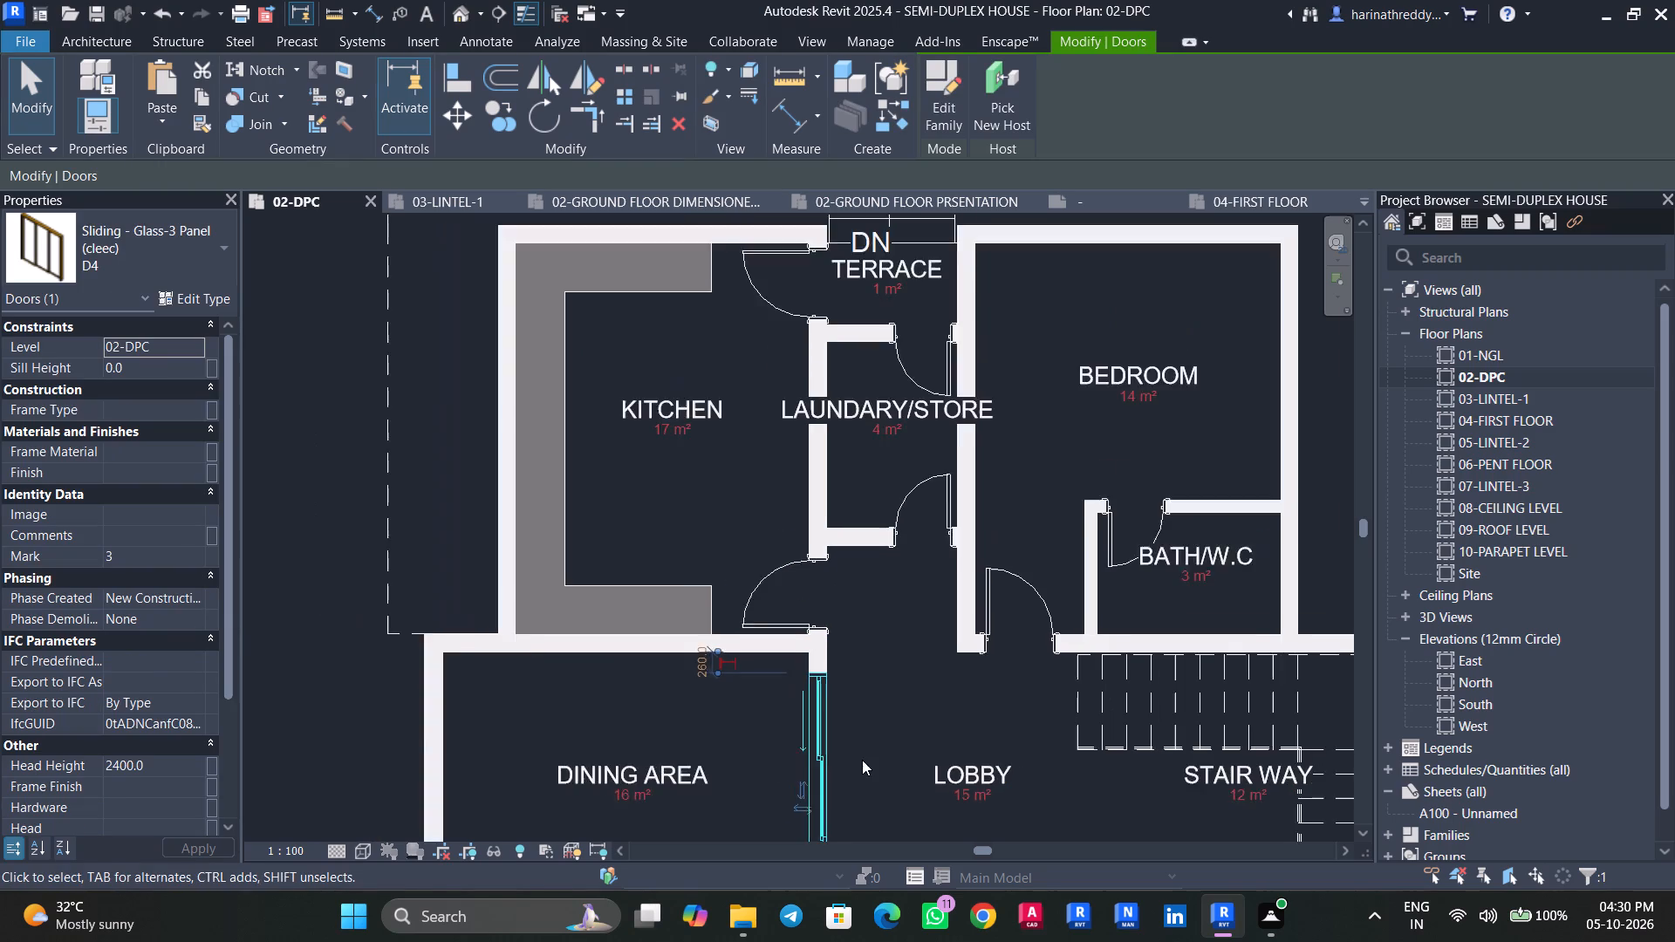
pyautogui.moveTo(862, 759); pyautogui.dragTo(823, 615, button='middle')
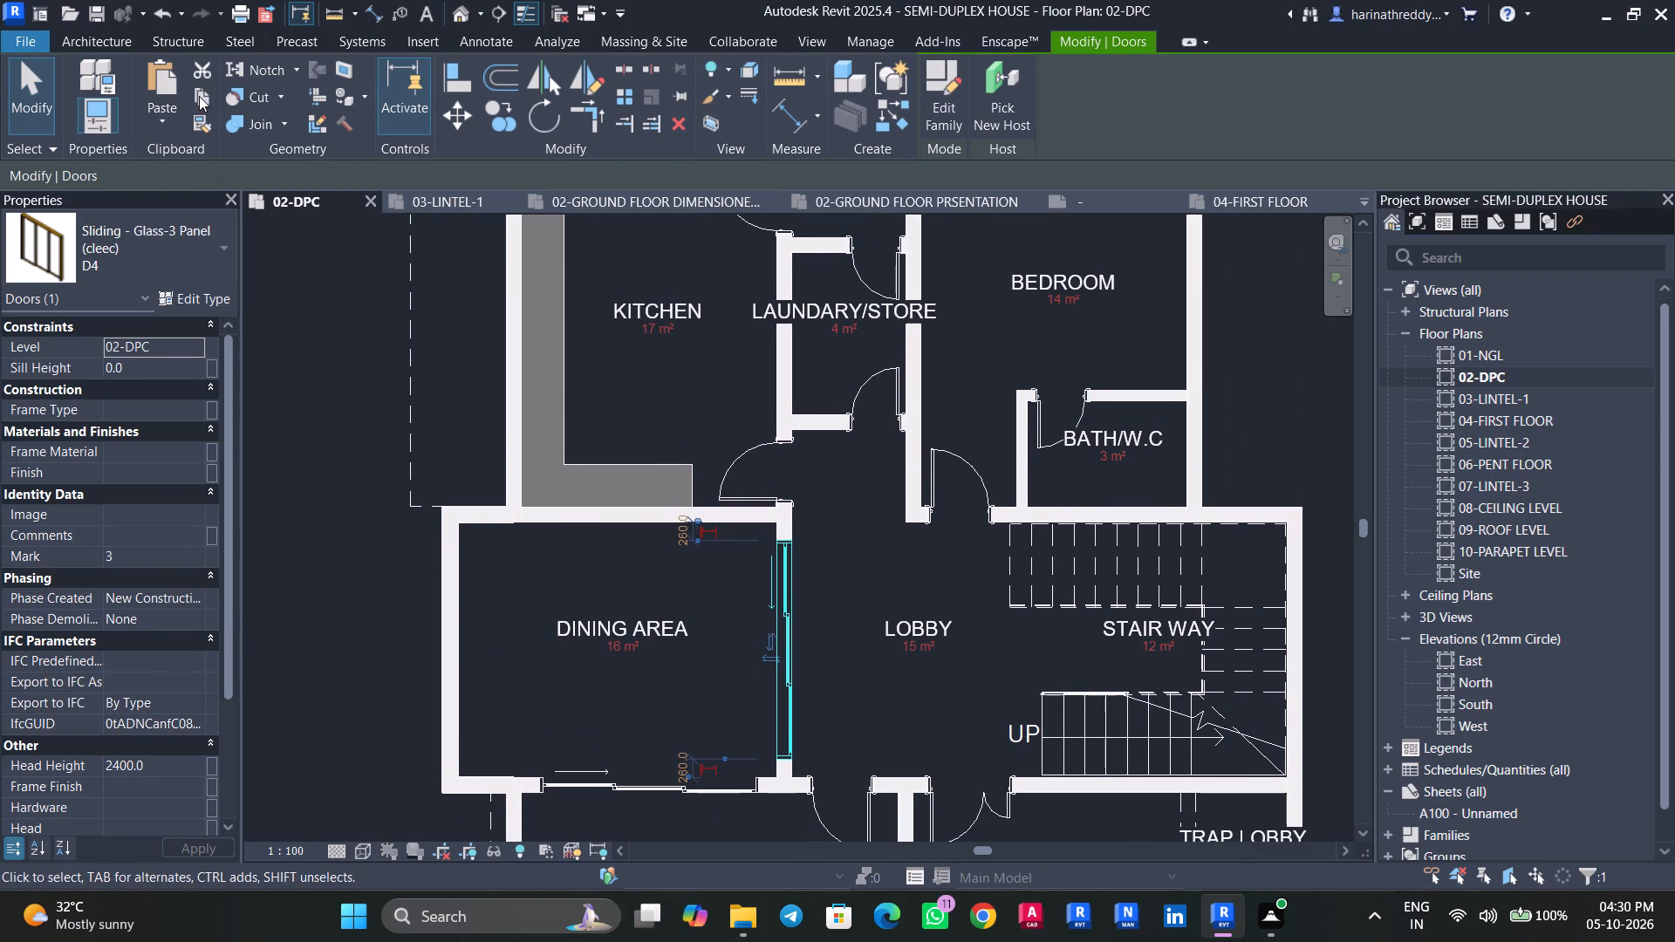
pyautogui.doubleClick(199, 96)
pyautogui.click(166, 114)
pyautogui.click(229, 201)
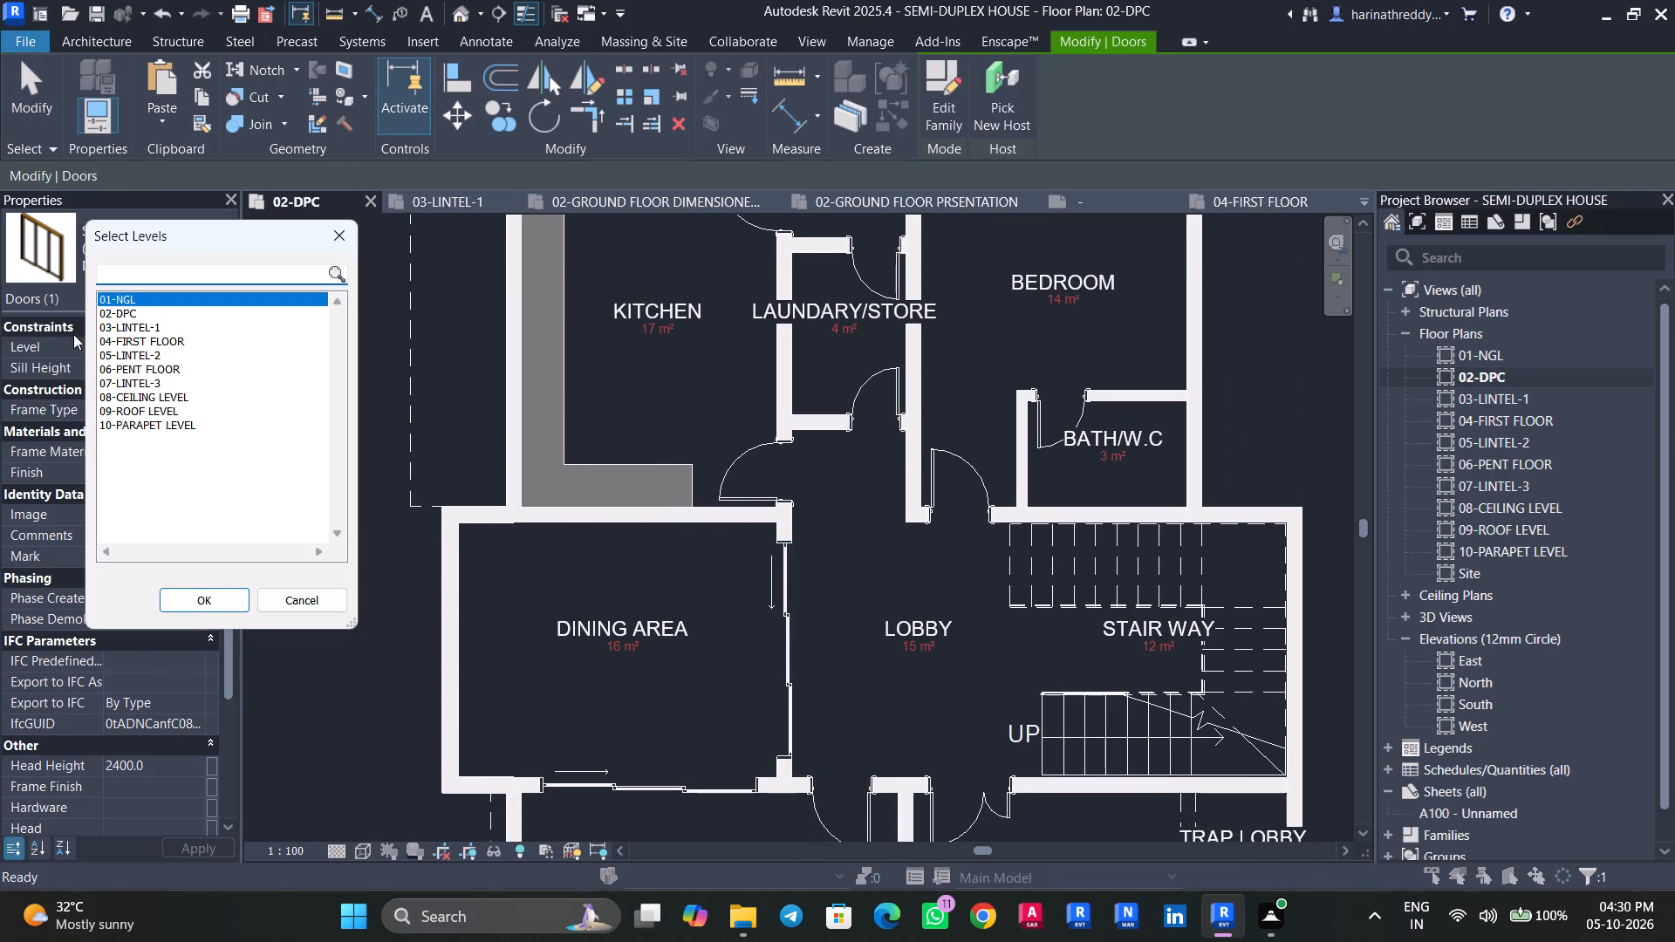
pyautogui.click(155, 345)
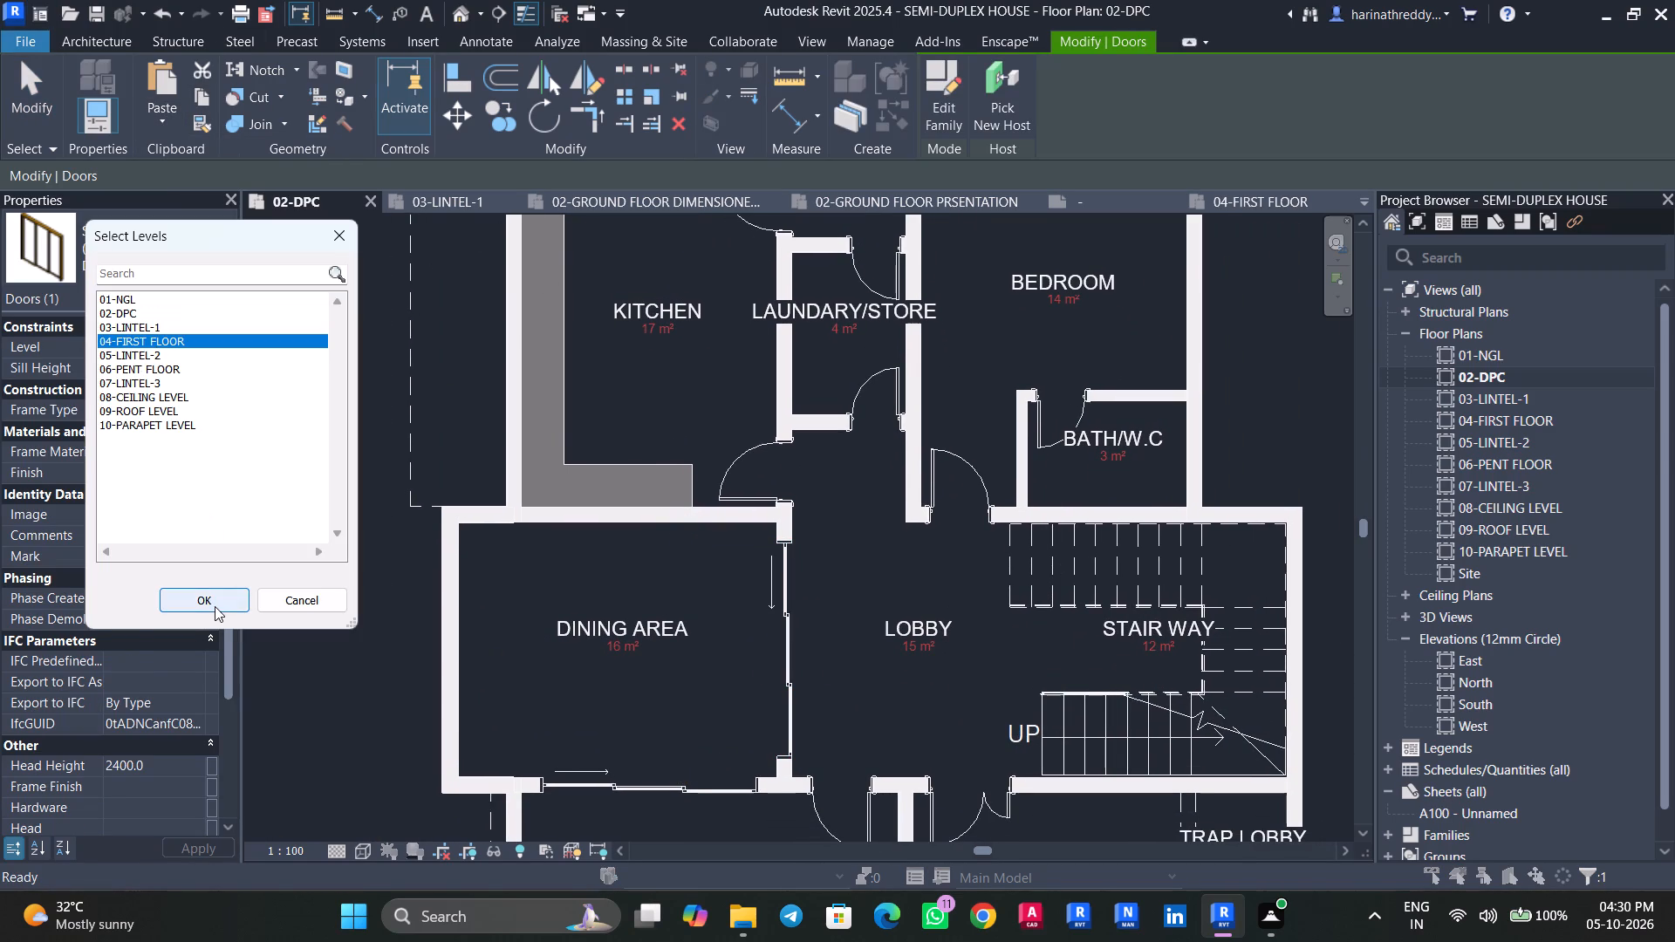
pyautogui.click(215, 606)
pyautogui.press('Escape')
pyautogui.press('Escape')
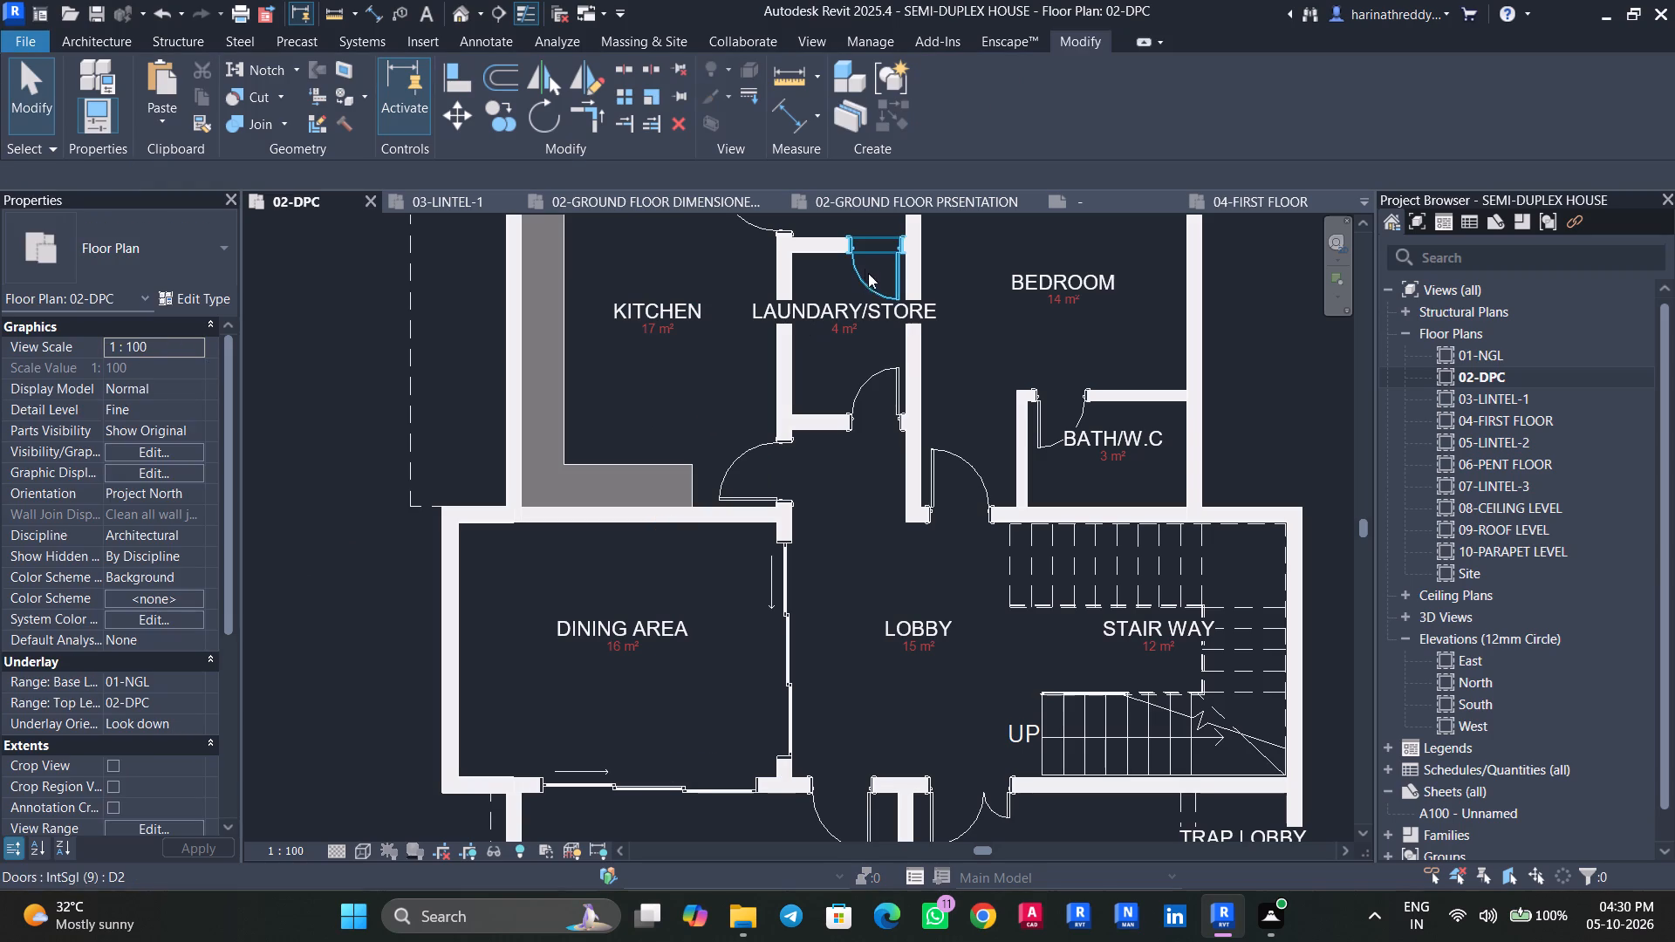
# In the 04-FIRST FLOOR plan, place a flipped IntSgl (9) D1 door over the underlaid kitchen door just north of the sliding door.
pyautogui.click(1282, 208)
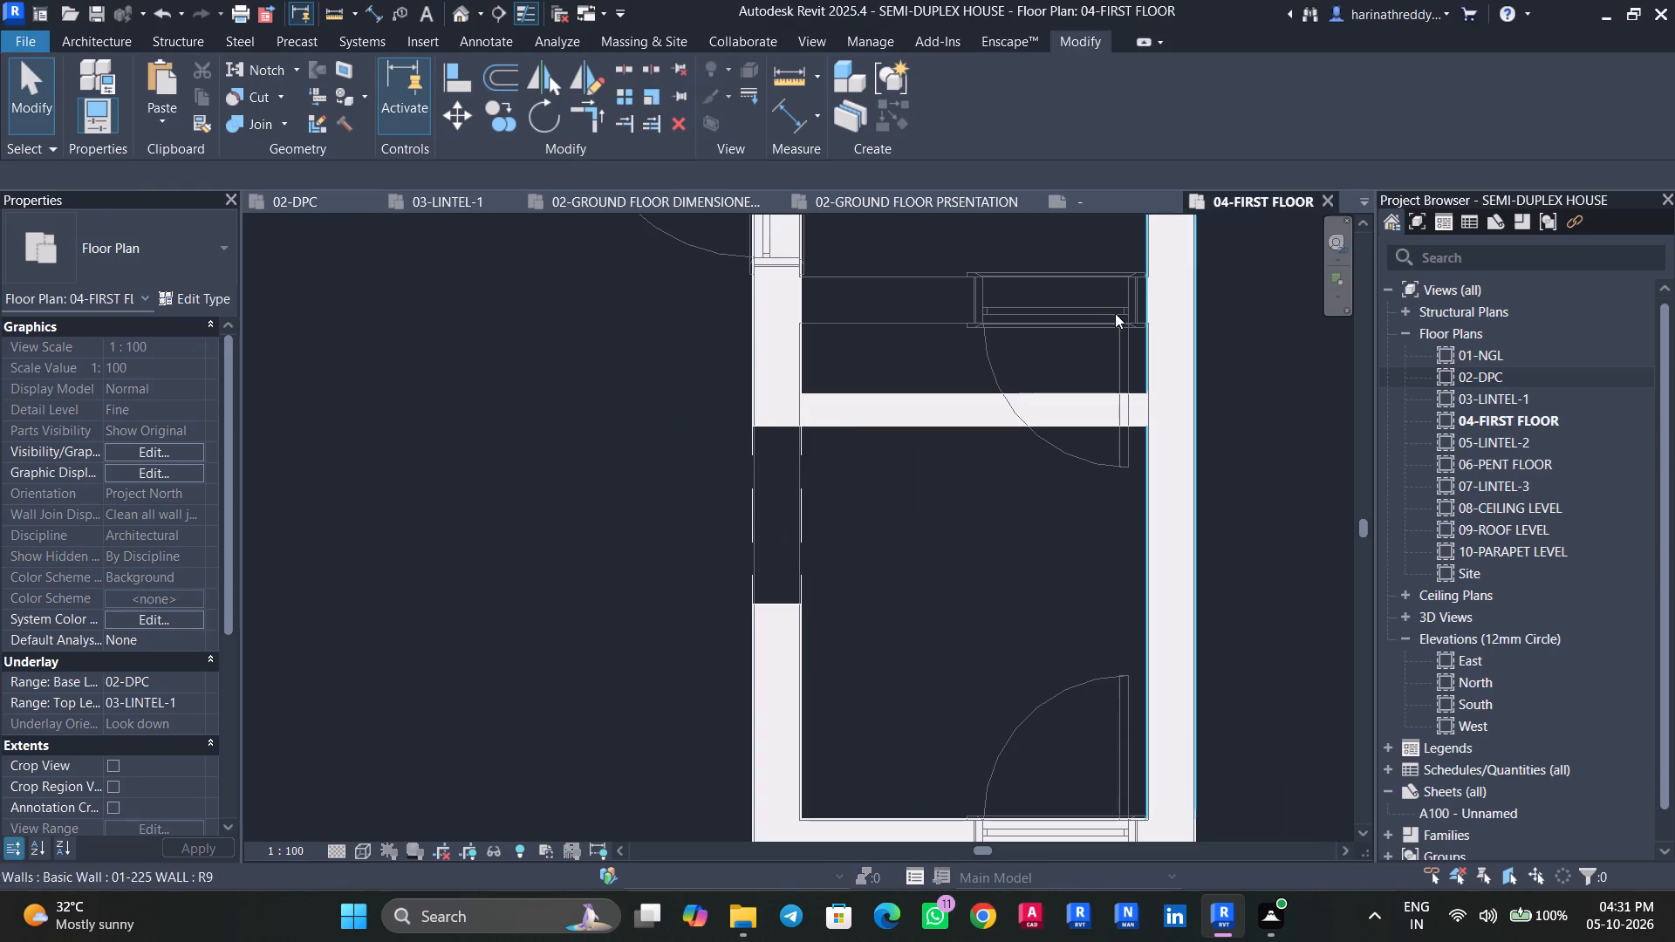
pyautogui.scroll(-13, 830, 482)
pyautogui.moveTo(851, 654); pyautogui.dragTo(837, 528, button='middle')
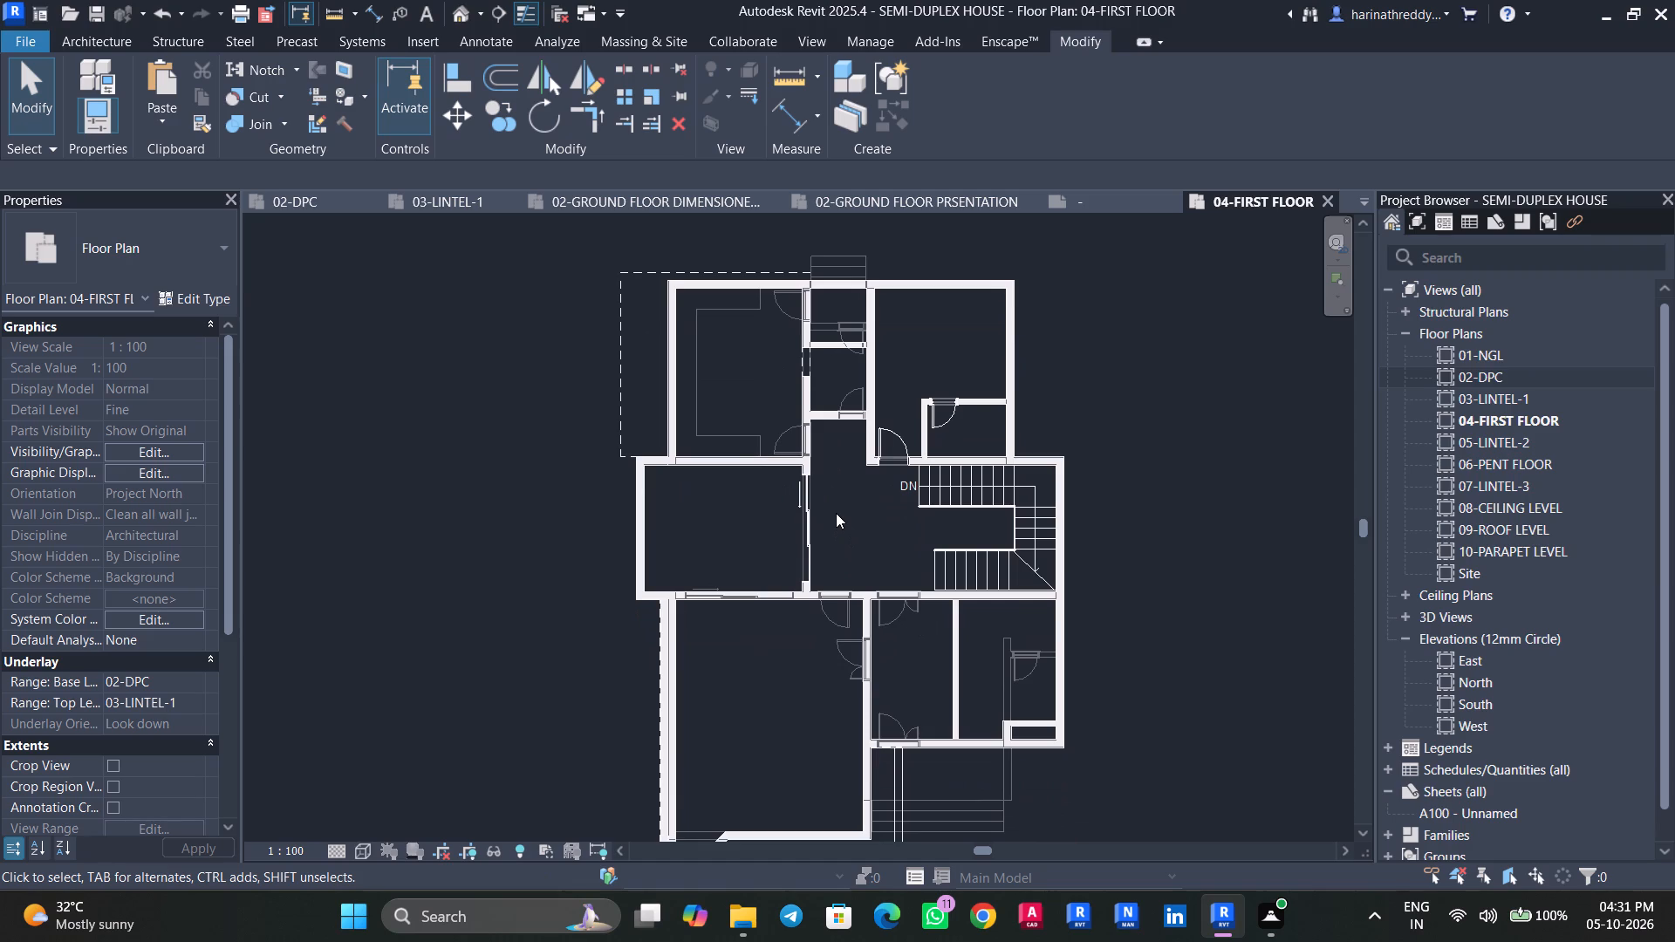
pyautogui.press('d')
pyautogui.press('r')
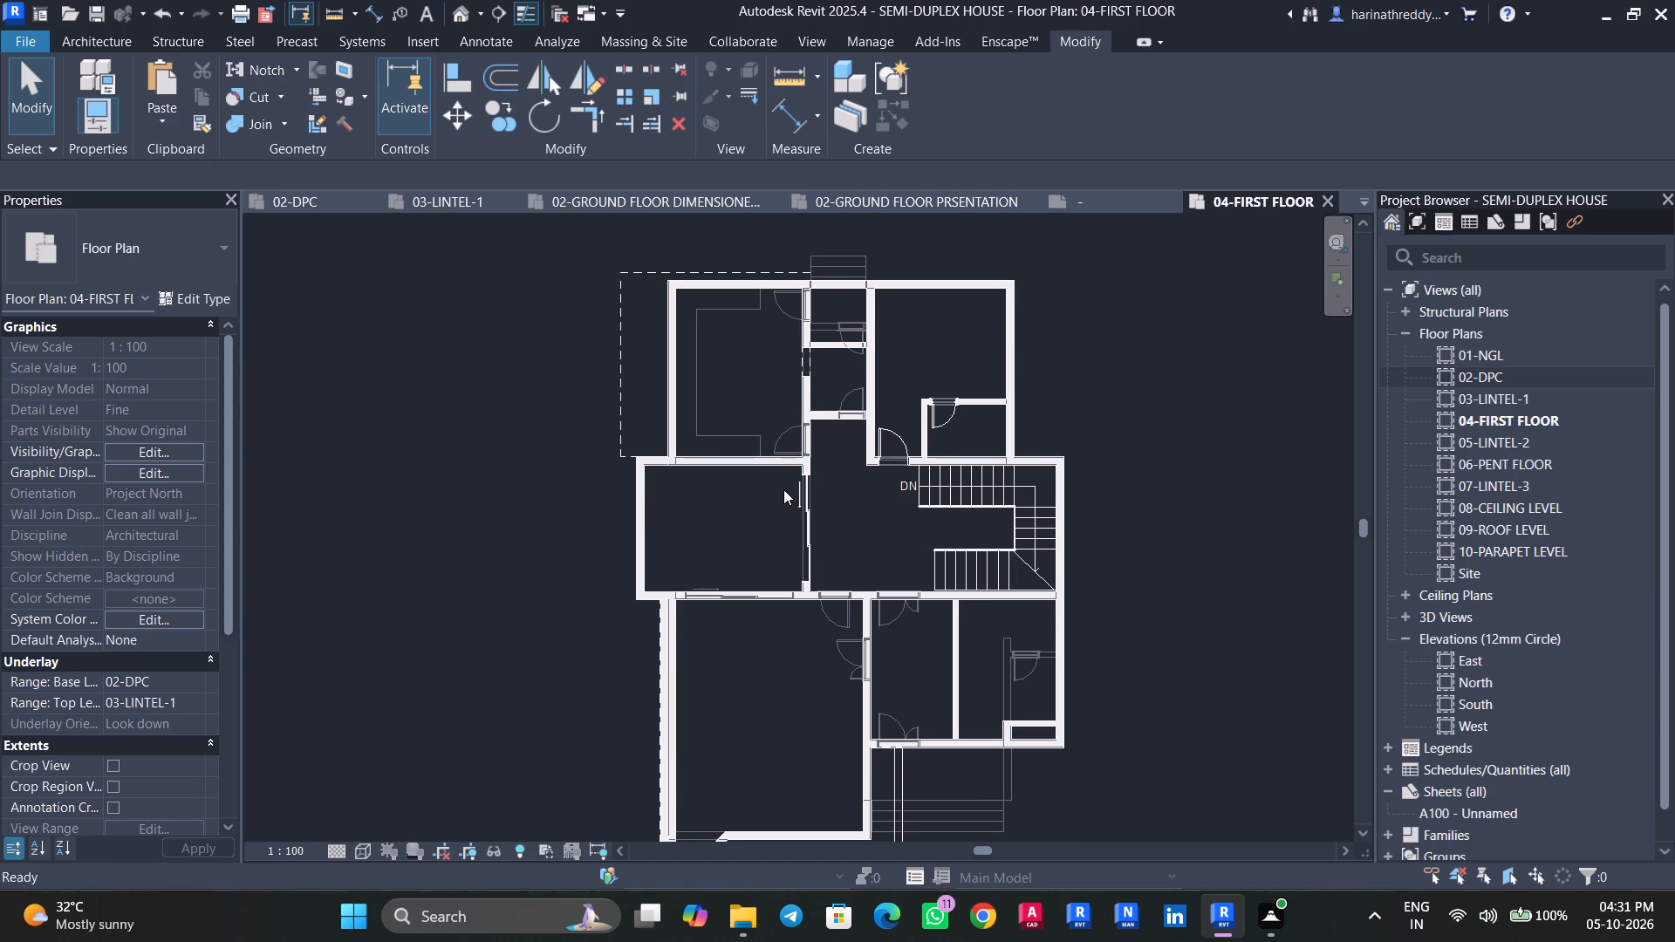
pyautogui.click(161, 260)
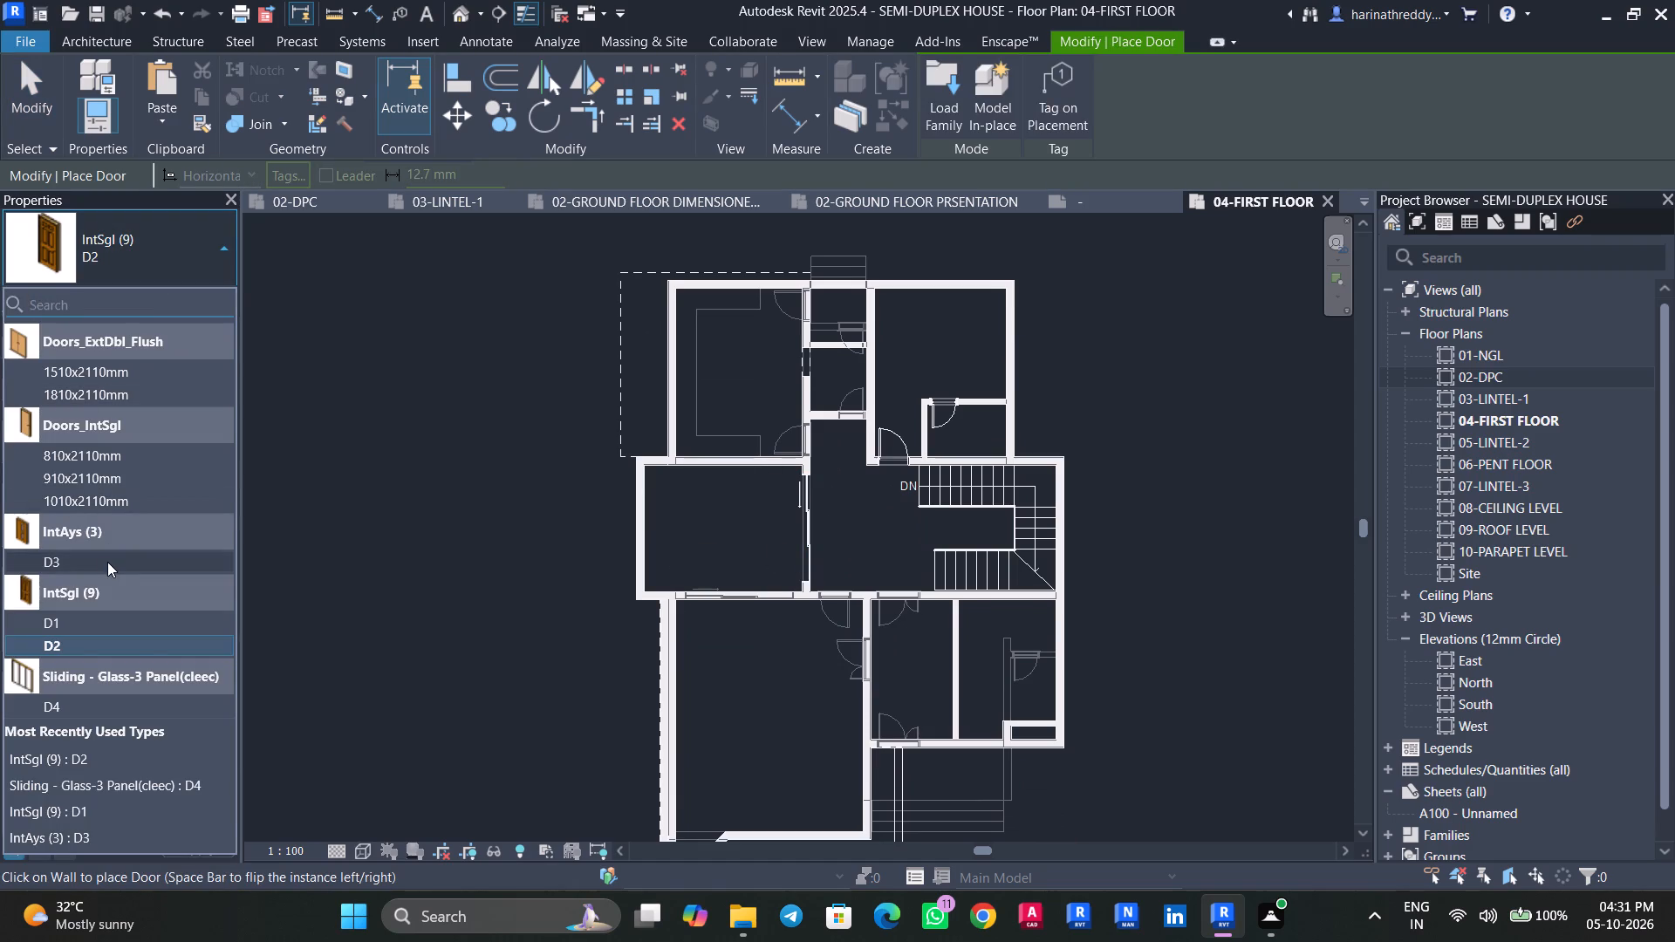
pyautogui.click(98, 625)
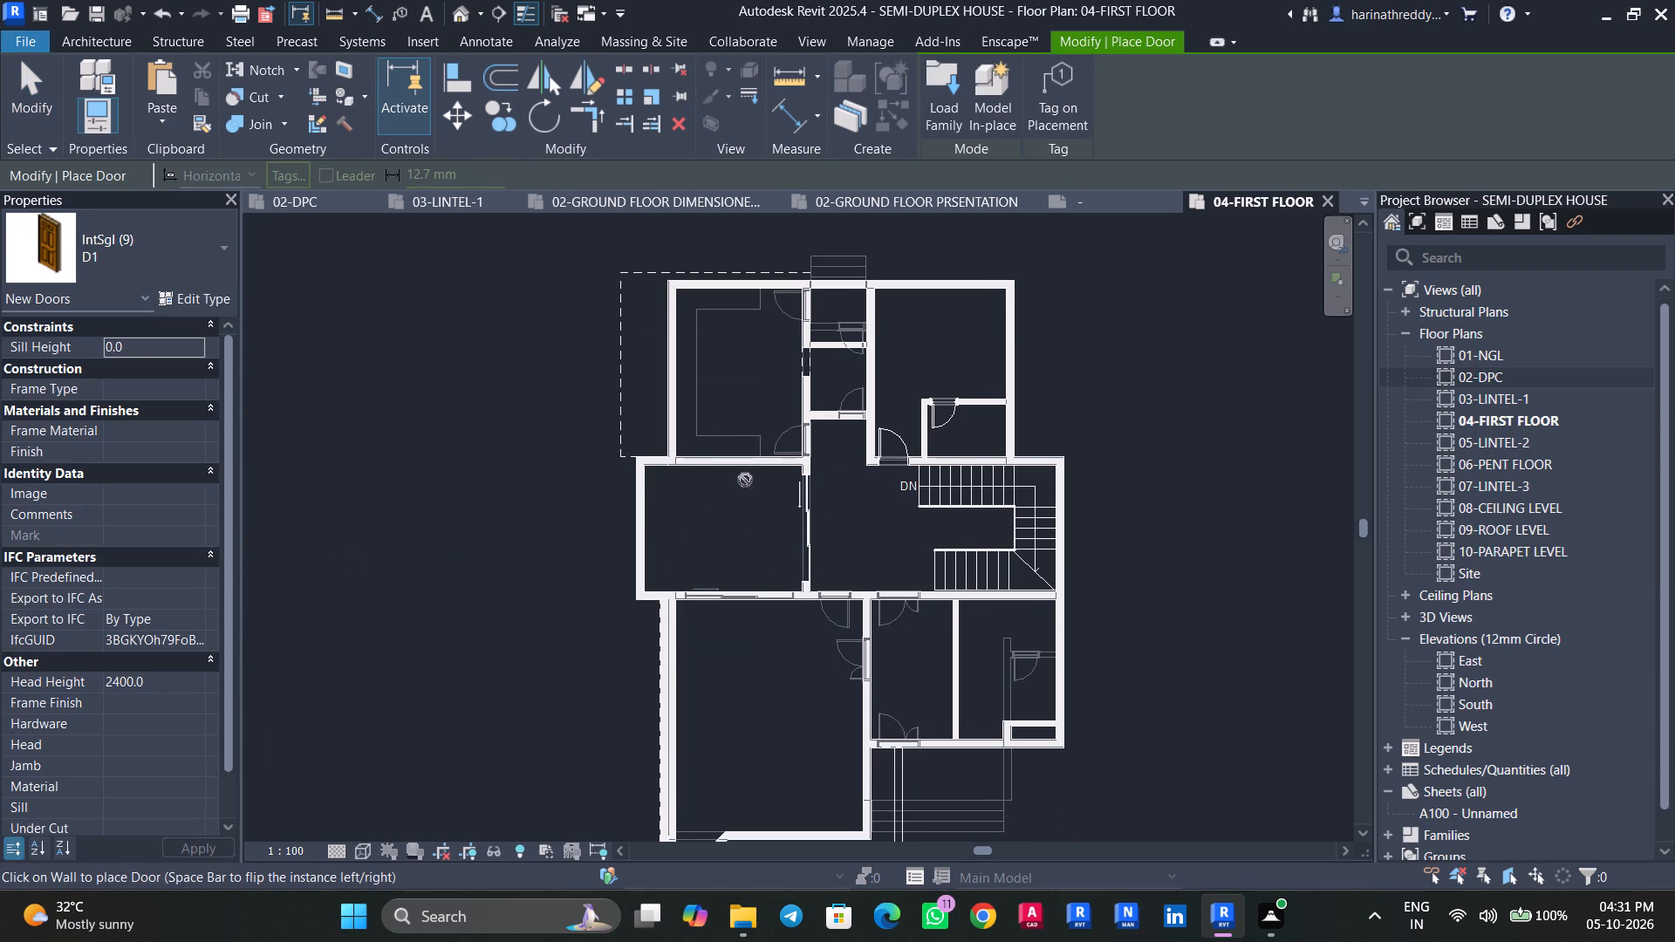
pyautogui.scroll(-1, 800, 450)
pyautogui.scroll(9, 800, 450)
pyautogui.press('space')
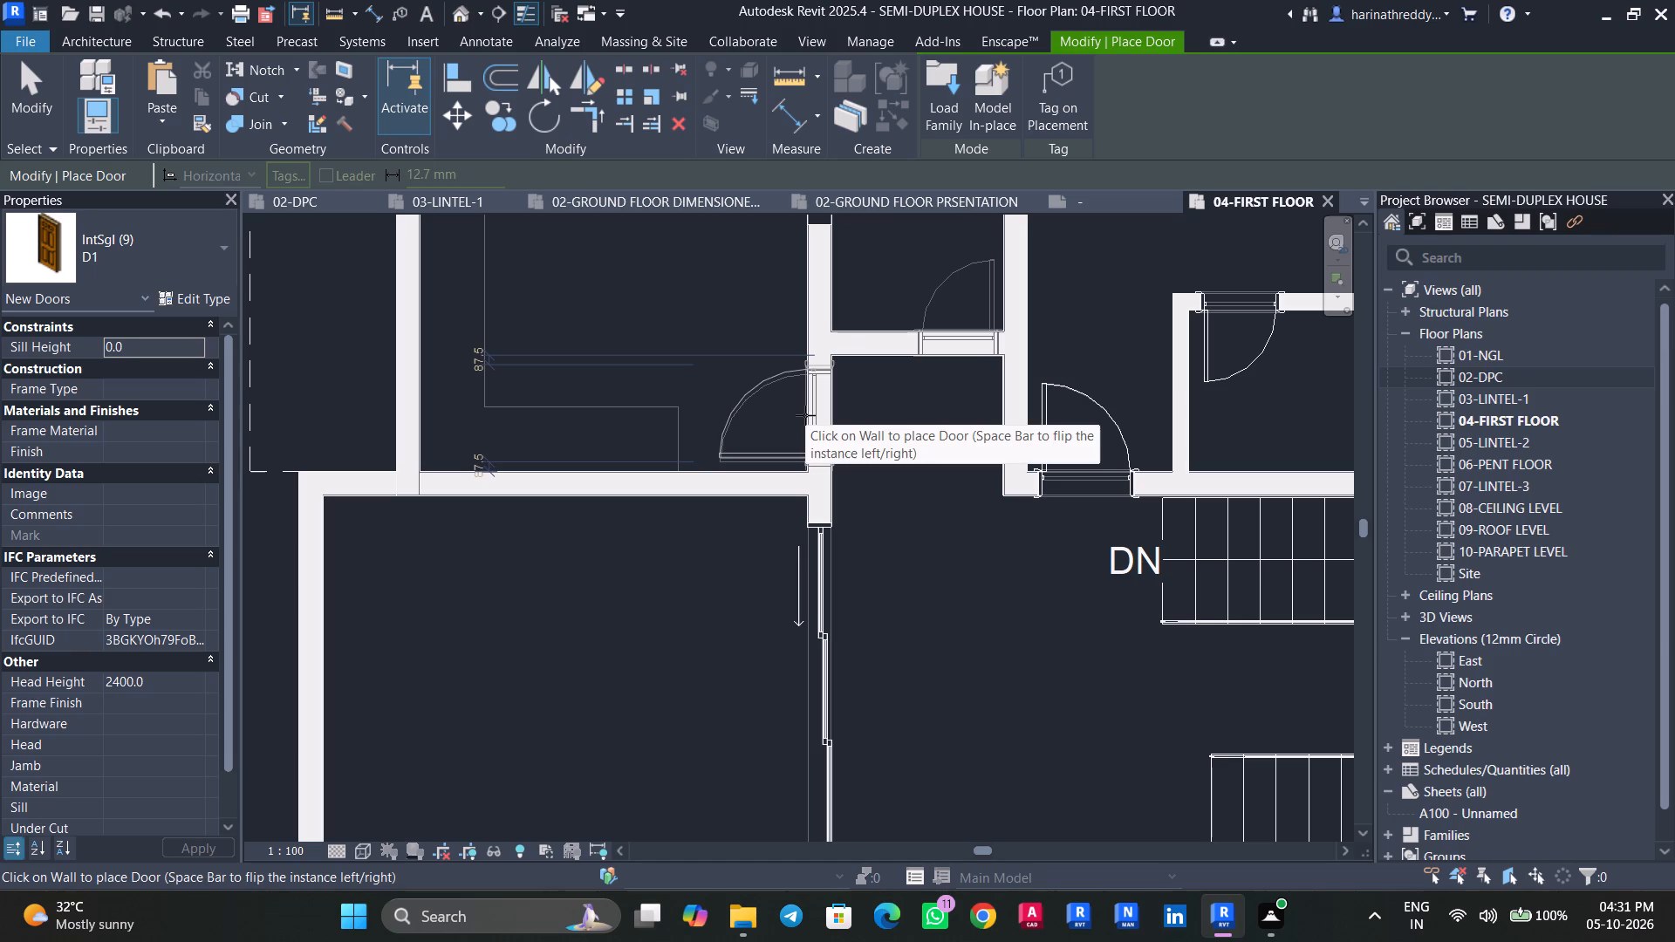
pyautogui.click(805, 415)
# Place another D1 door in the wall south of the lobby, over the underlaid door opening into the large room.
pyautogui.moveTo(862, 746); pyautogui.dragTo(851, 274, button='middle')
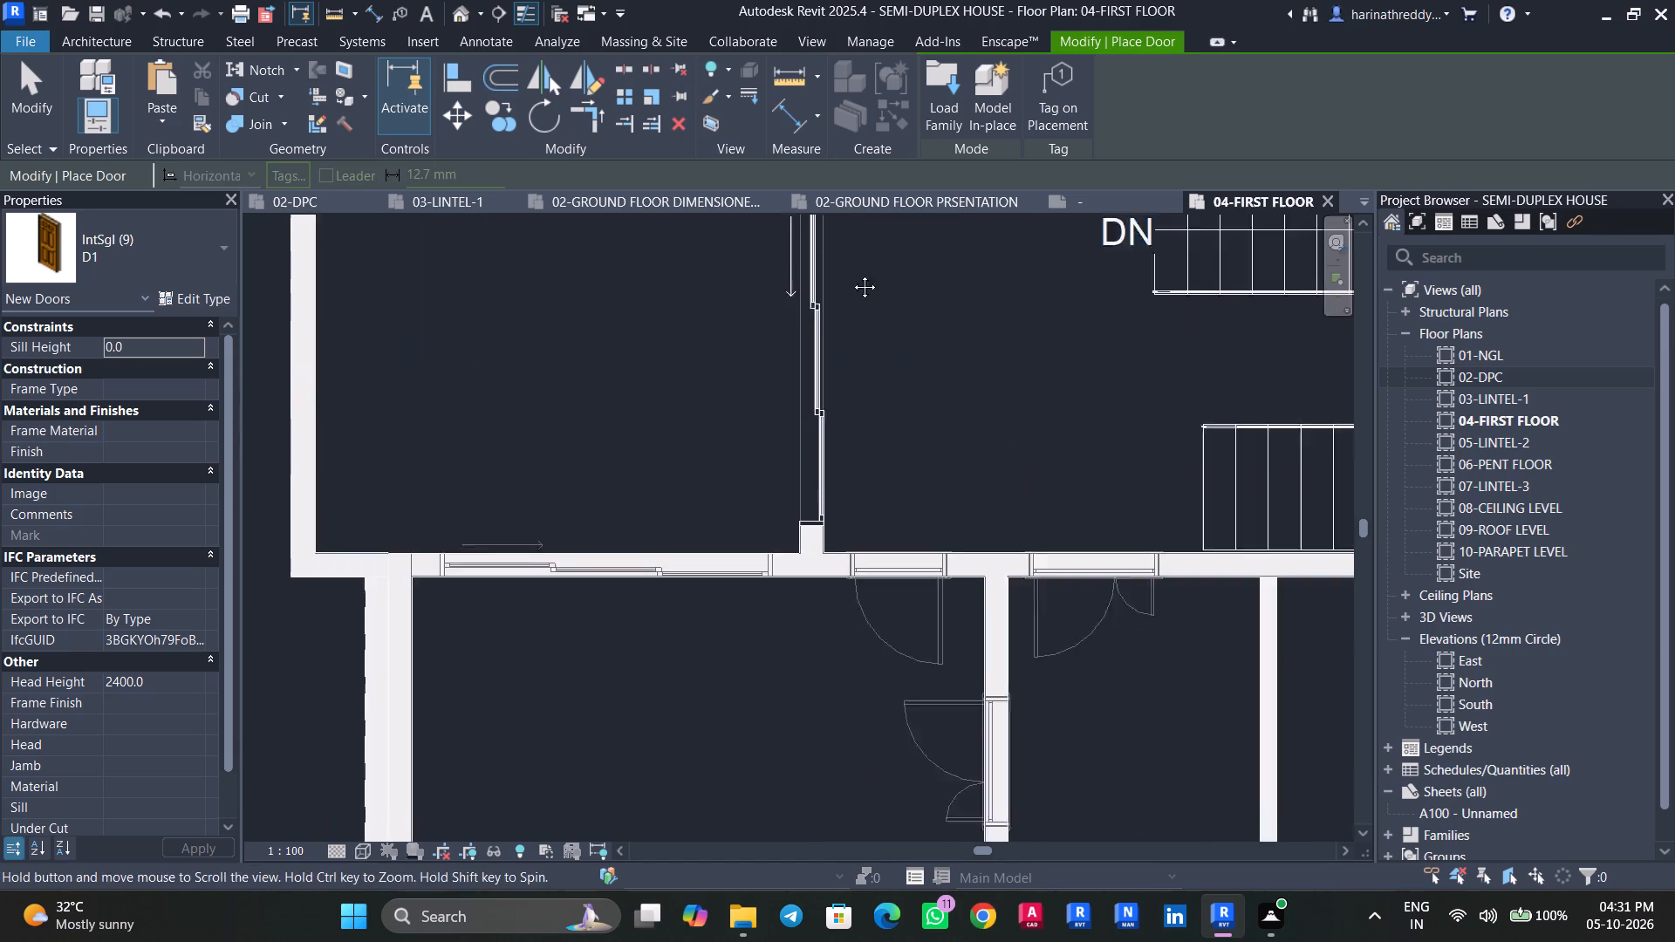
pyautogui.moveTo(851, 274); pyautogui.dragTo(834, 173, button='middle')
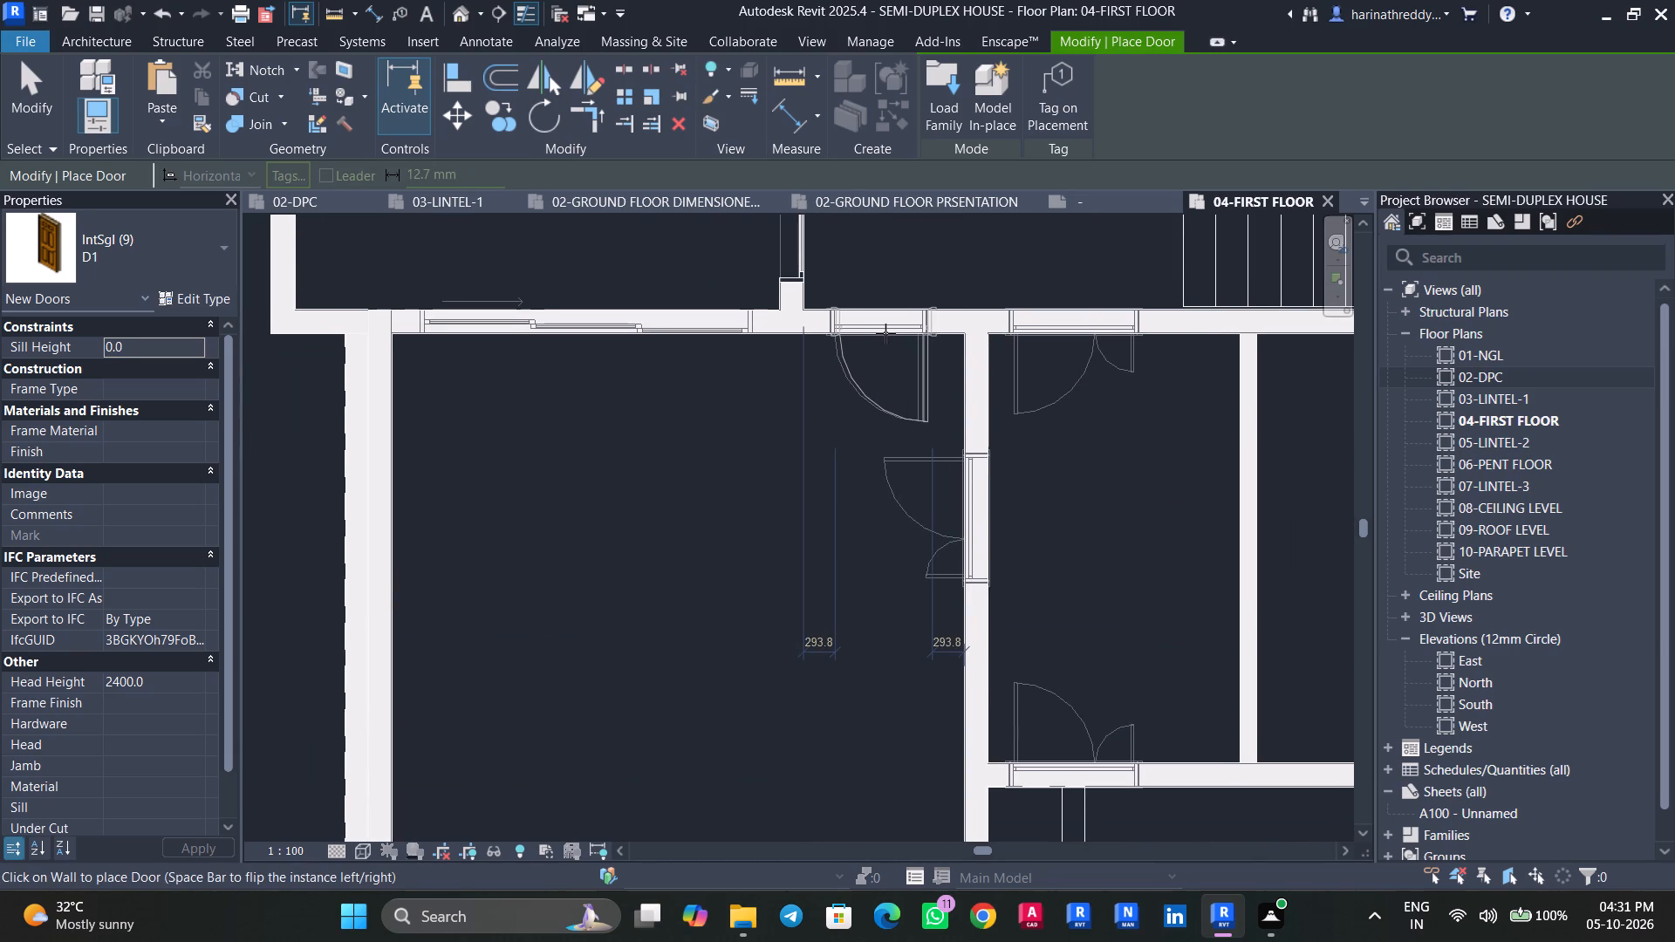
pyautogui.click(882, 332)
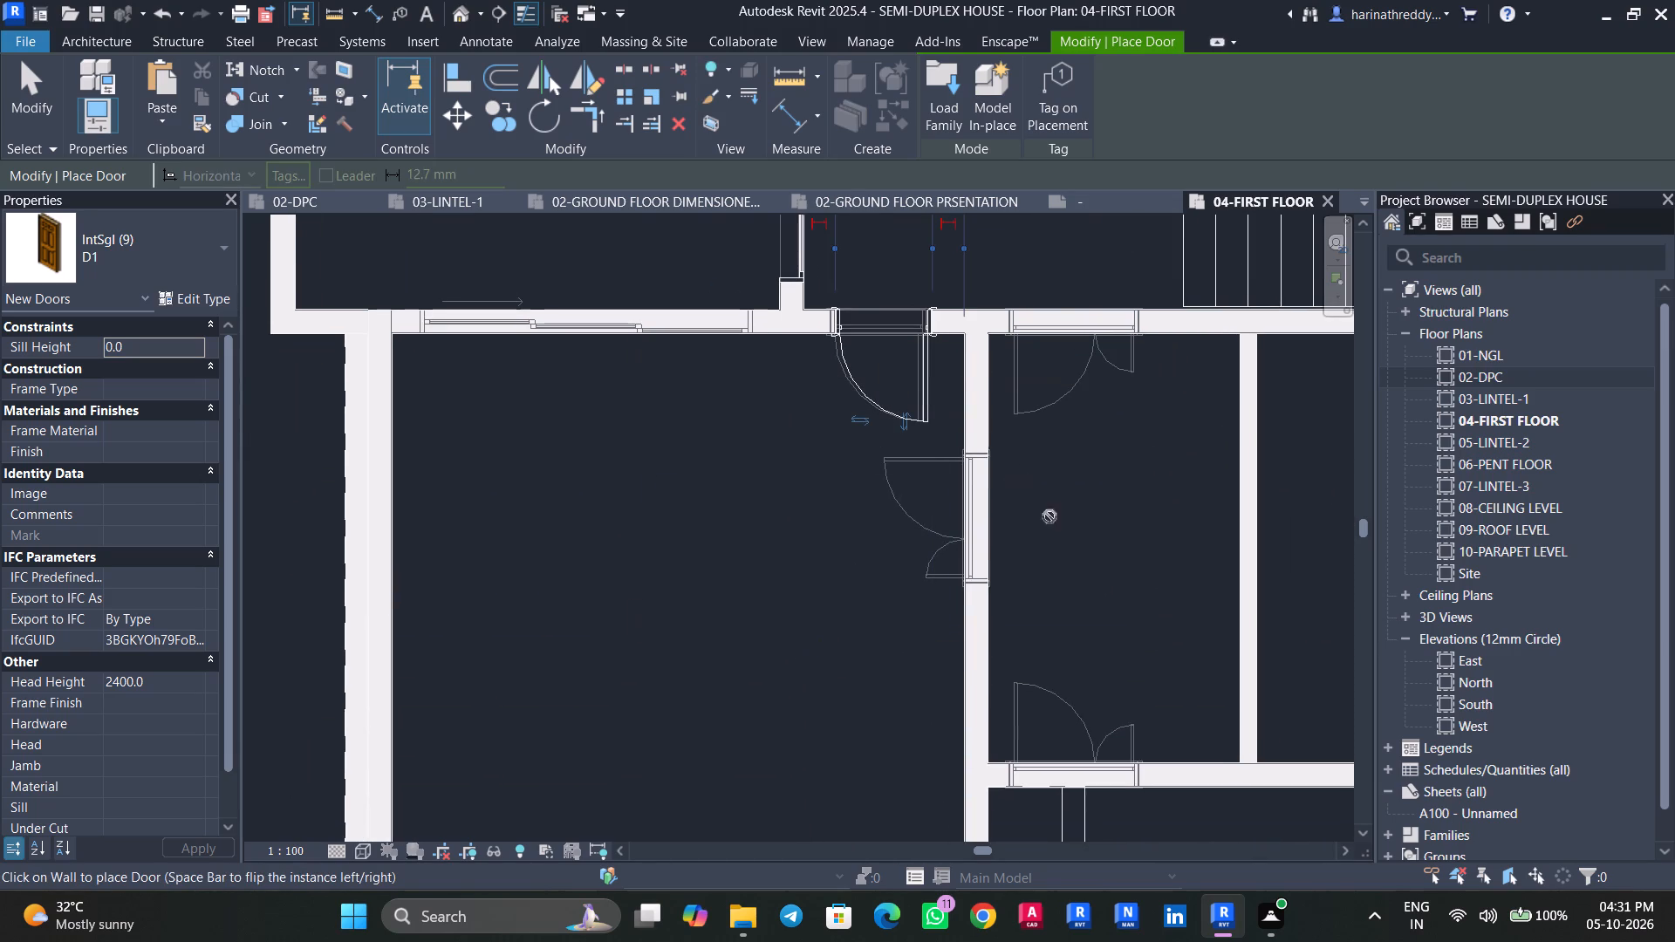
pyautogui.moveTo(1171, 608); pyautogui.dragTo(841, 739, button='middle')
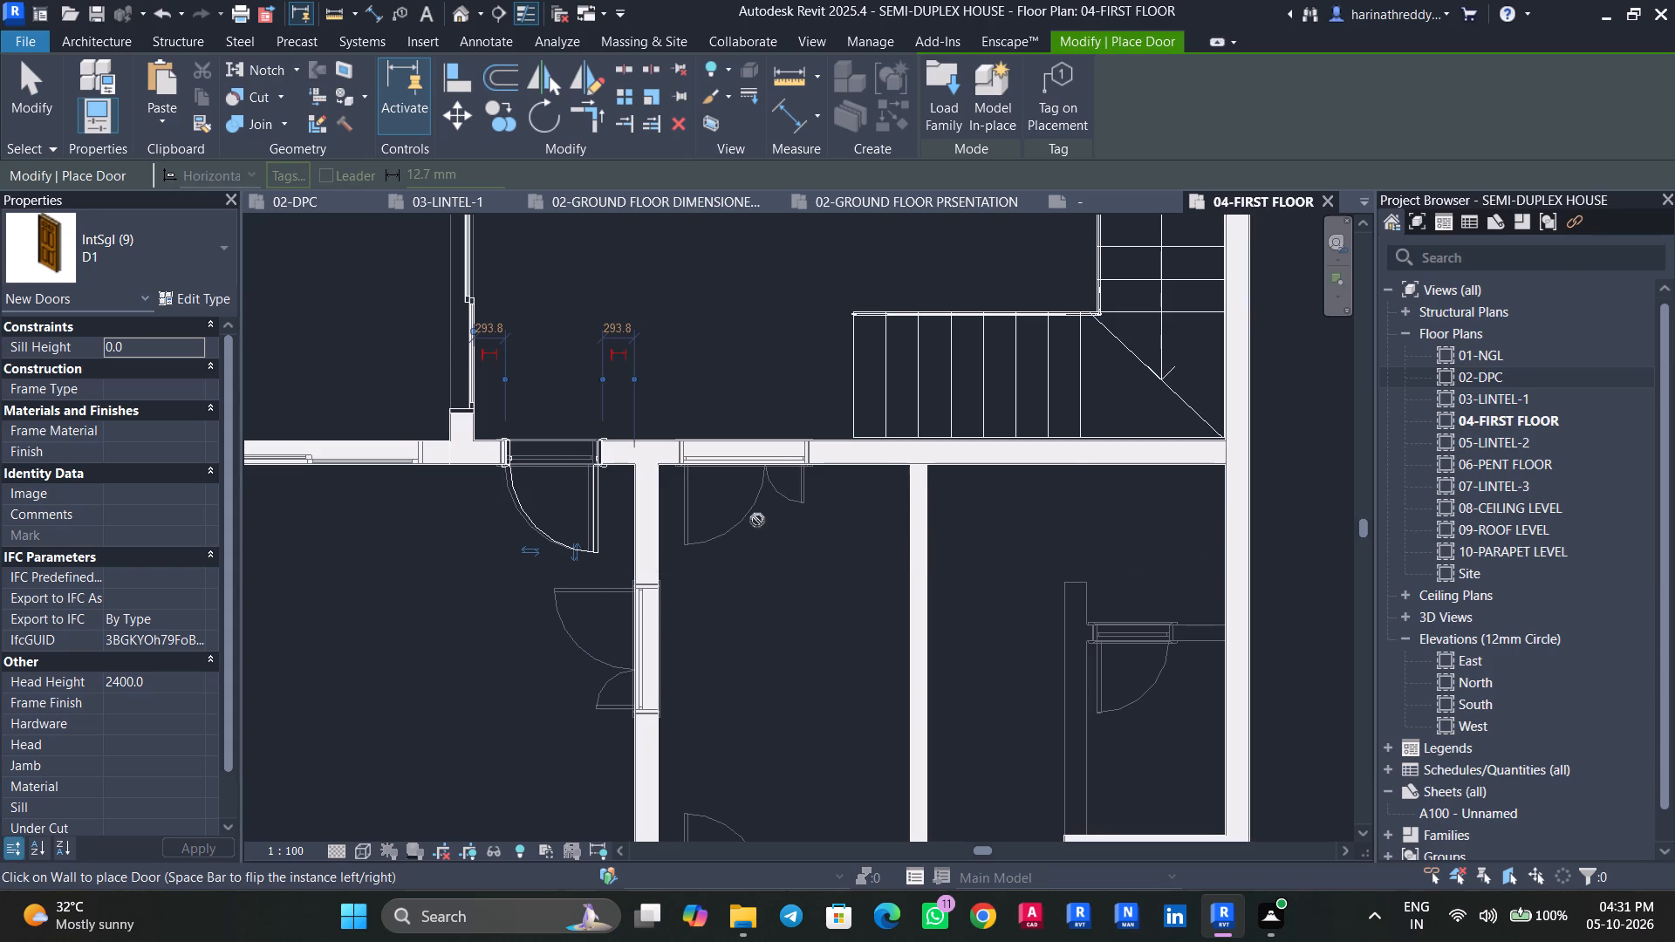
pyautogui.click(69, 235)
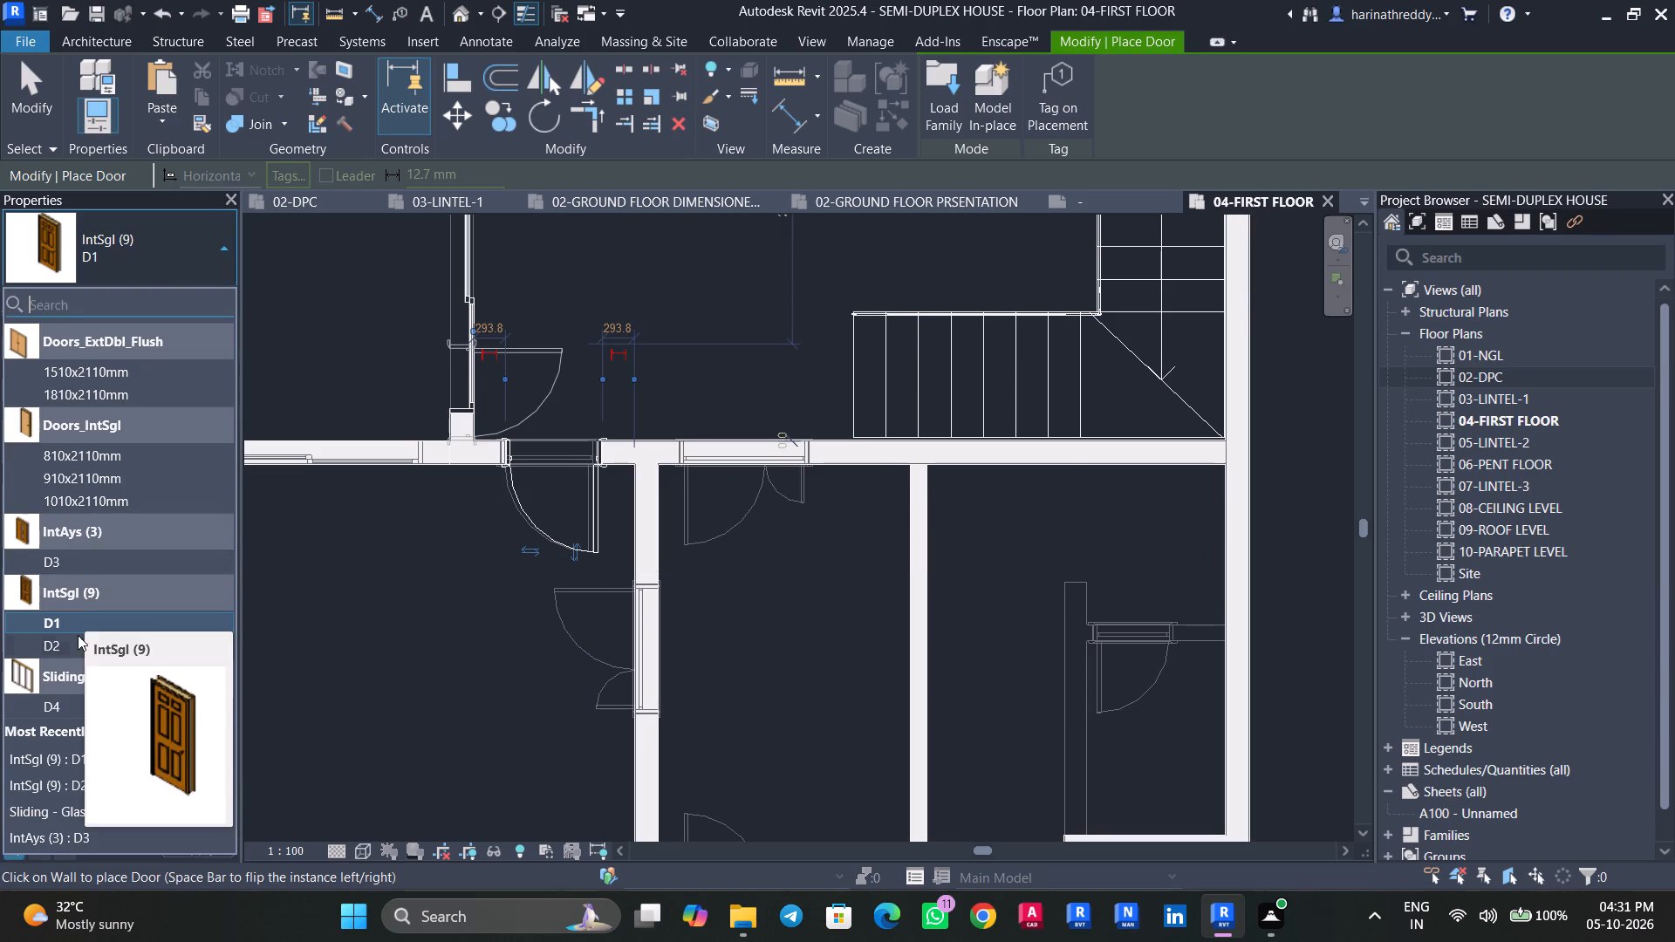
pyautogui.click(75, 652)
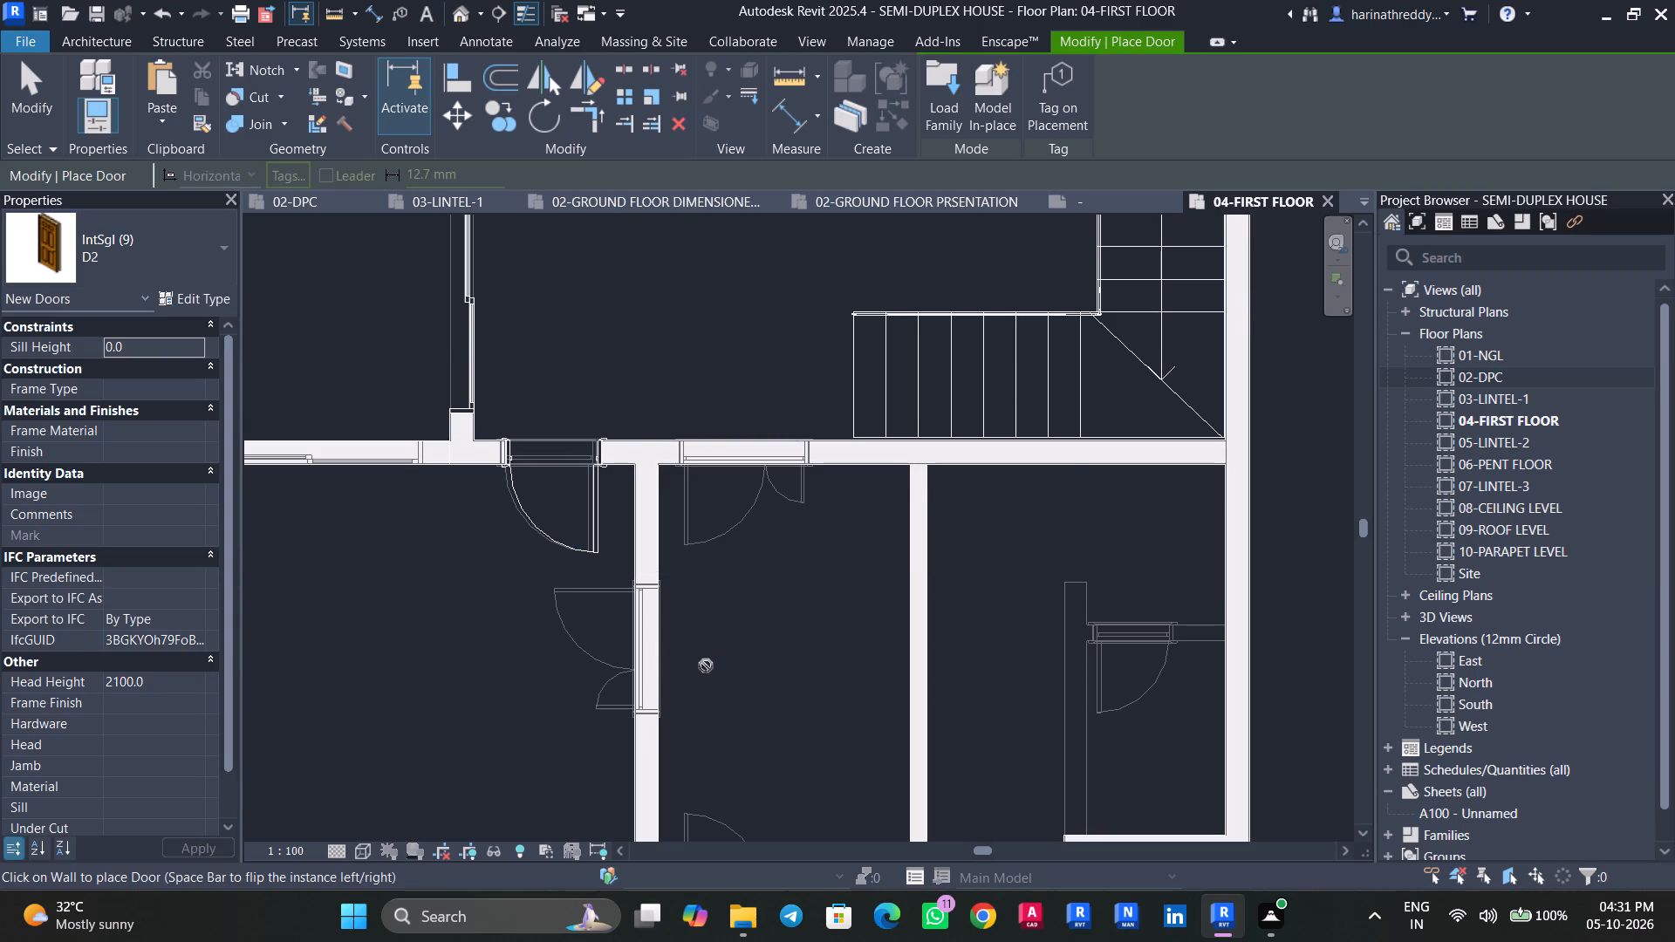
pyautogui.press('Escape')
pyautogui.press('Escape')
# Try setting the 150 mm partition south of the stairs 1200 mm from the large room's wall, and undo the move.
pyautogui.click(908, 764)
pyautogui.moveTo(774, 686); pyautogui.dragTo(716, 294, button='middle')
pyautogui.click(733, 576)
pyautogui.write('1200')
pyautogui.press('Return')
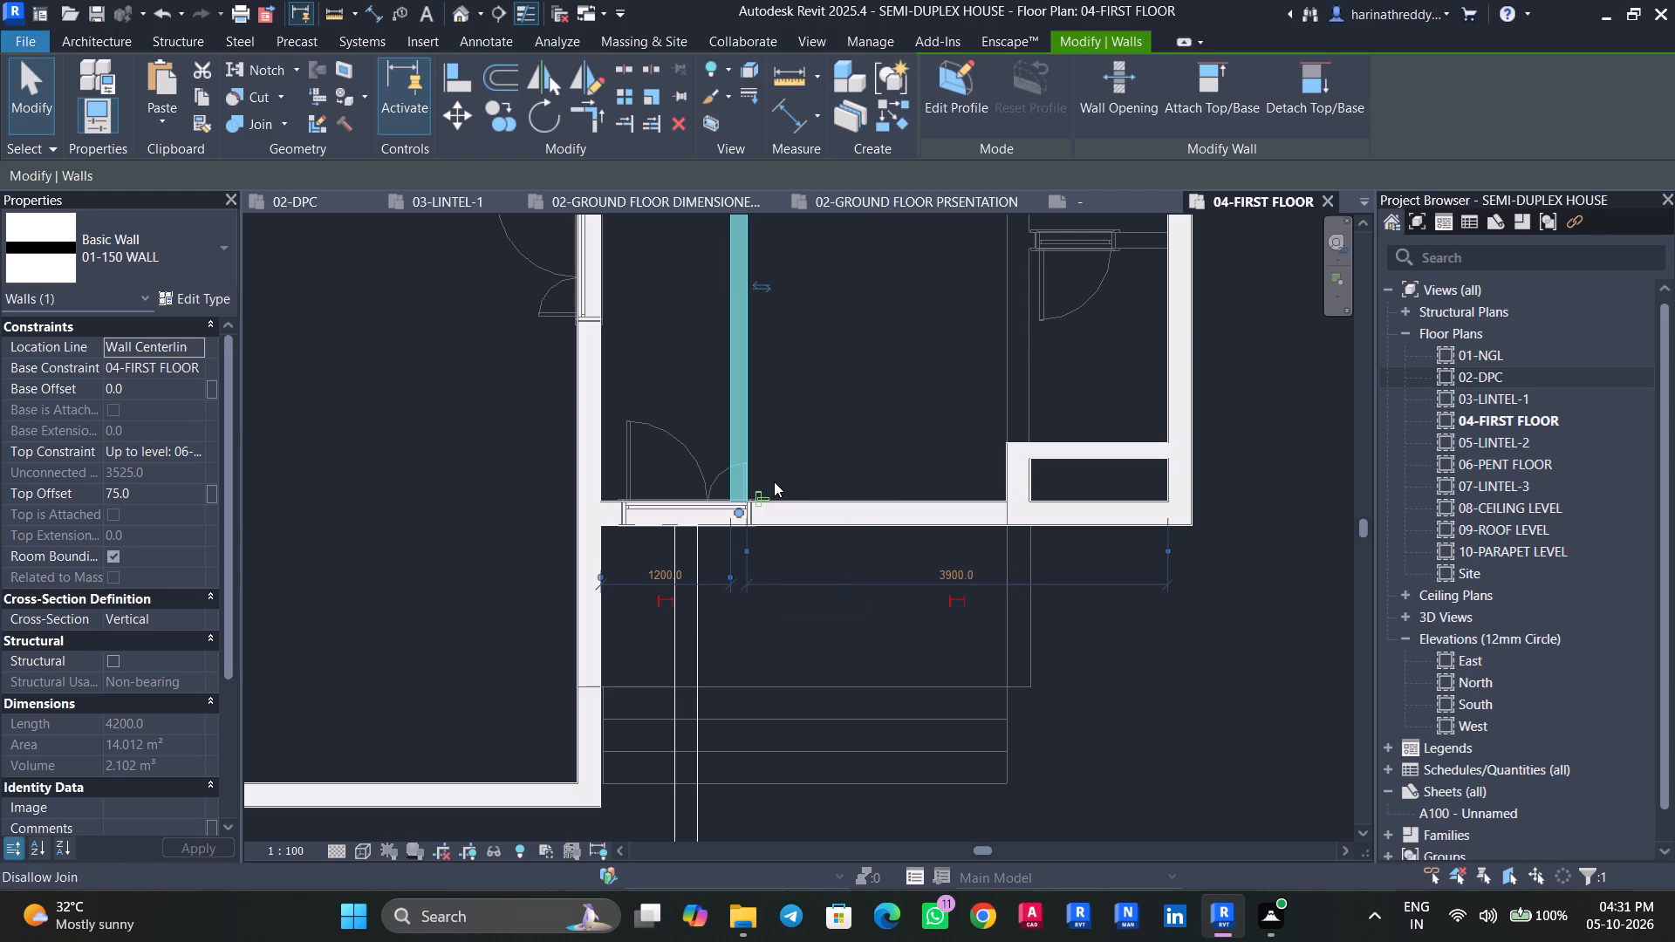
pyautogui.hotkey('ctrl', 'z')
# Set the distance between the 150 mm partition and the small shaft's west side to 1200 mm.
pyautogui.click(852, 397)
pyautogui.moveTo(879, 468); pyautogui.dragTo(887, 535, button='middle')
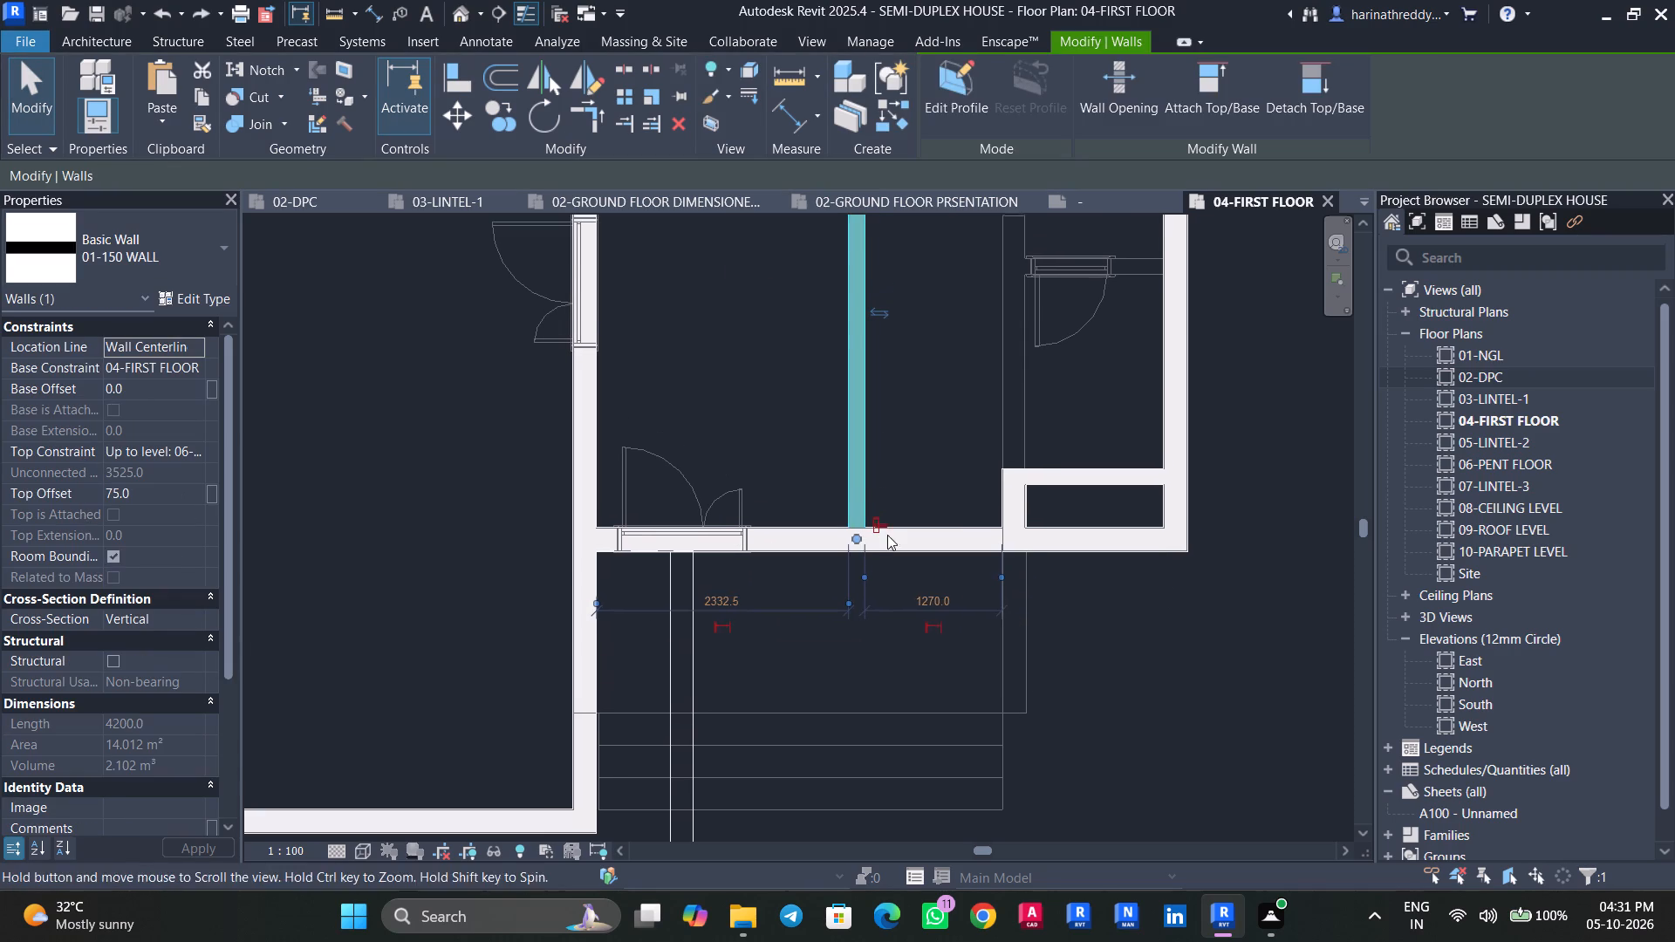
pyautogui.moveTo(887, 535); pyautogui.dragTo(875, 498, button='middle')
pyautogui.click(945, 604)
pyautogui.write('1200')
pyautogui.press('Return')
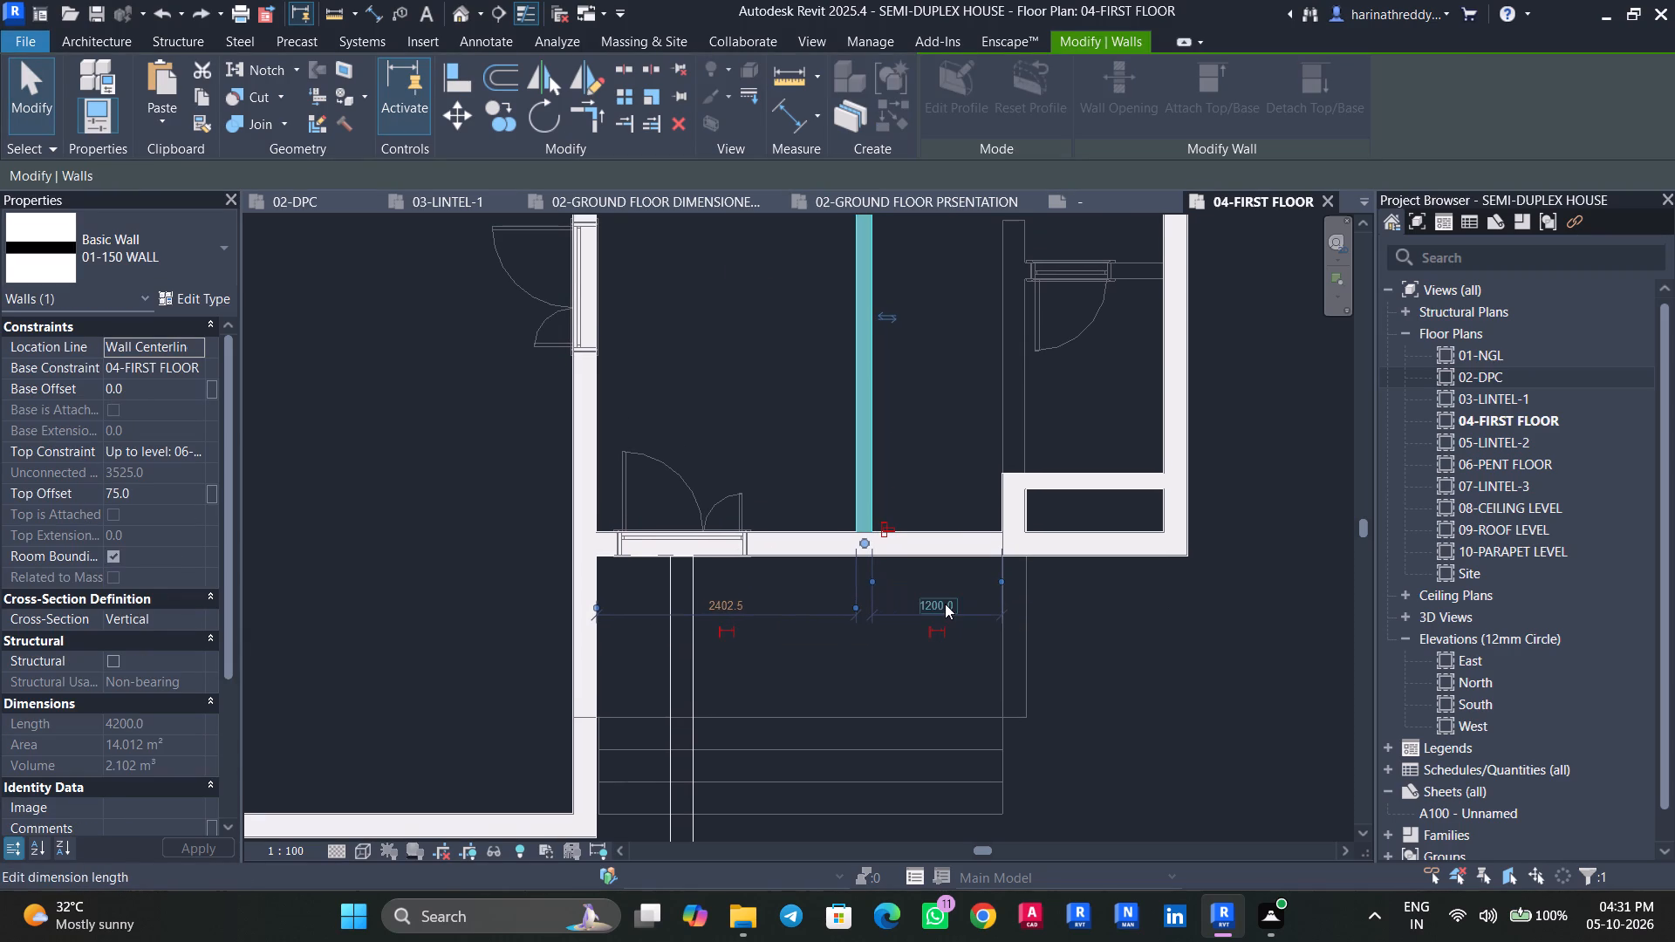
pyautogui.press('Escape')
pyautogui.press('Escape')
# Place an IntSgl (9) D1 door near the north end of the 150 mm partition, flipped and swinging into the room with the shaft.
pyautogui.scroll(-3, 941, 467)
pyautogui.moveTo(941, 467); pyautogui.dragTo(937, 652, button='middle')
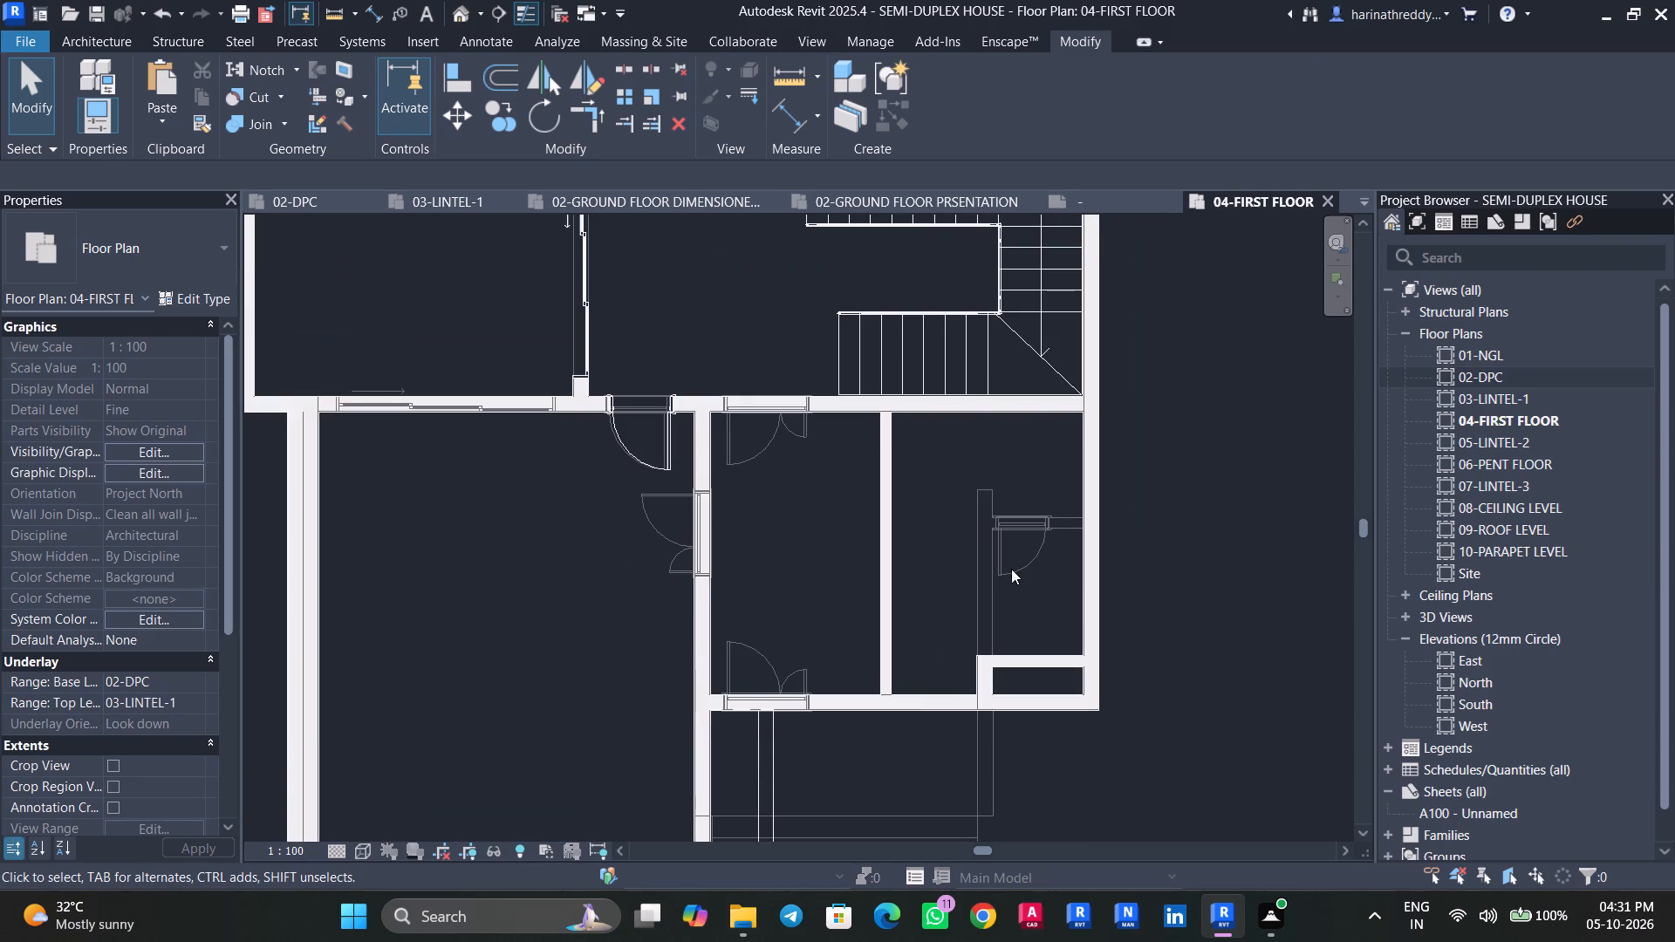
pyautogui.press('d')
pyautogui.press('r')
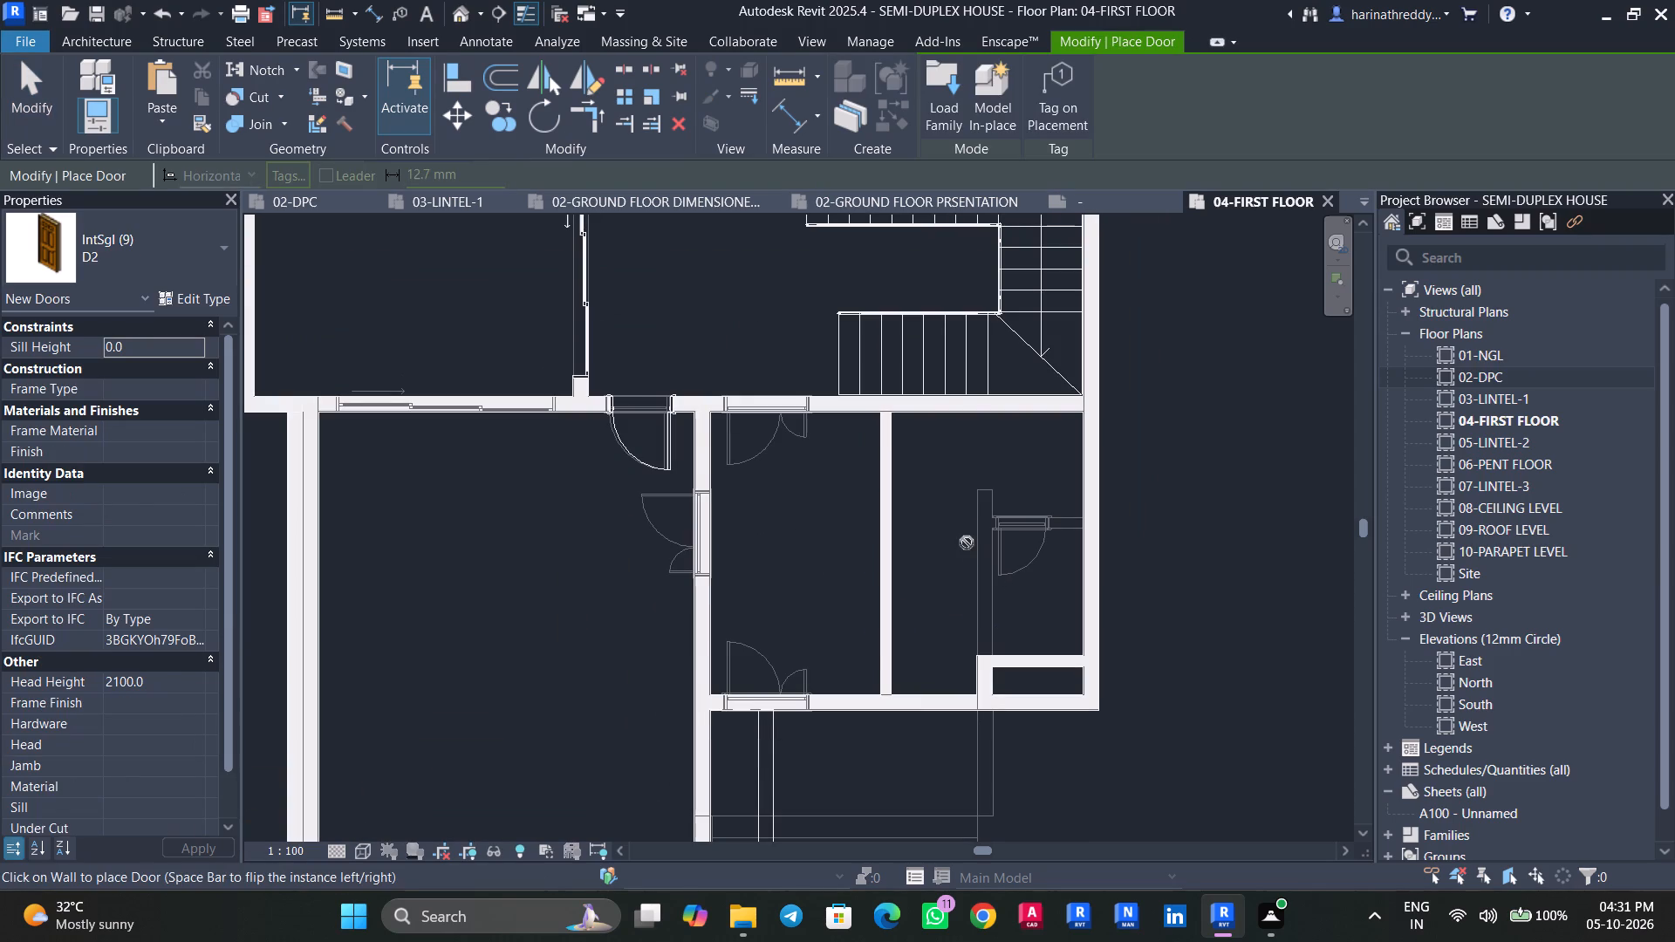
pyautogui.click(170, 268)
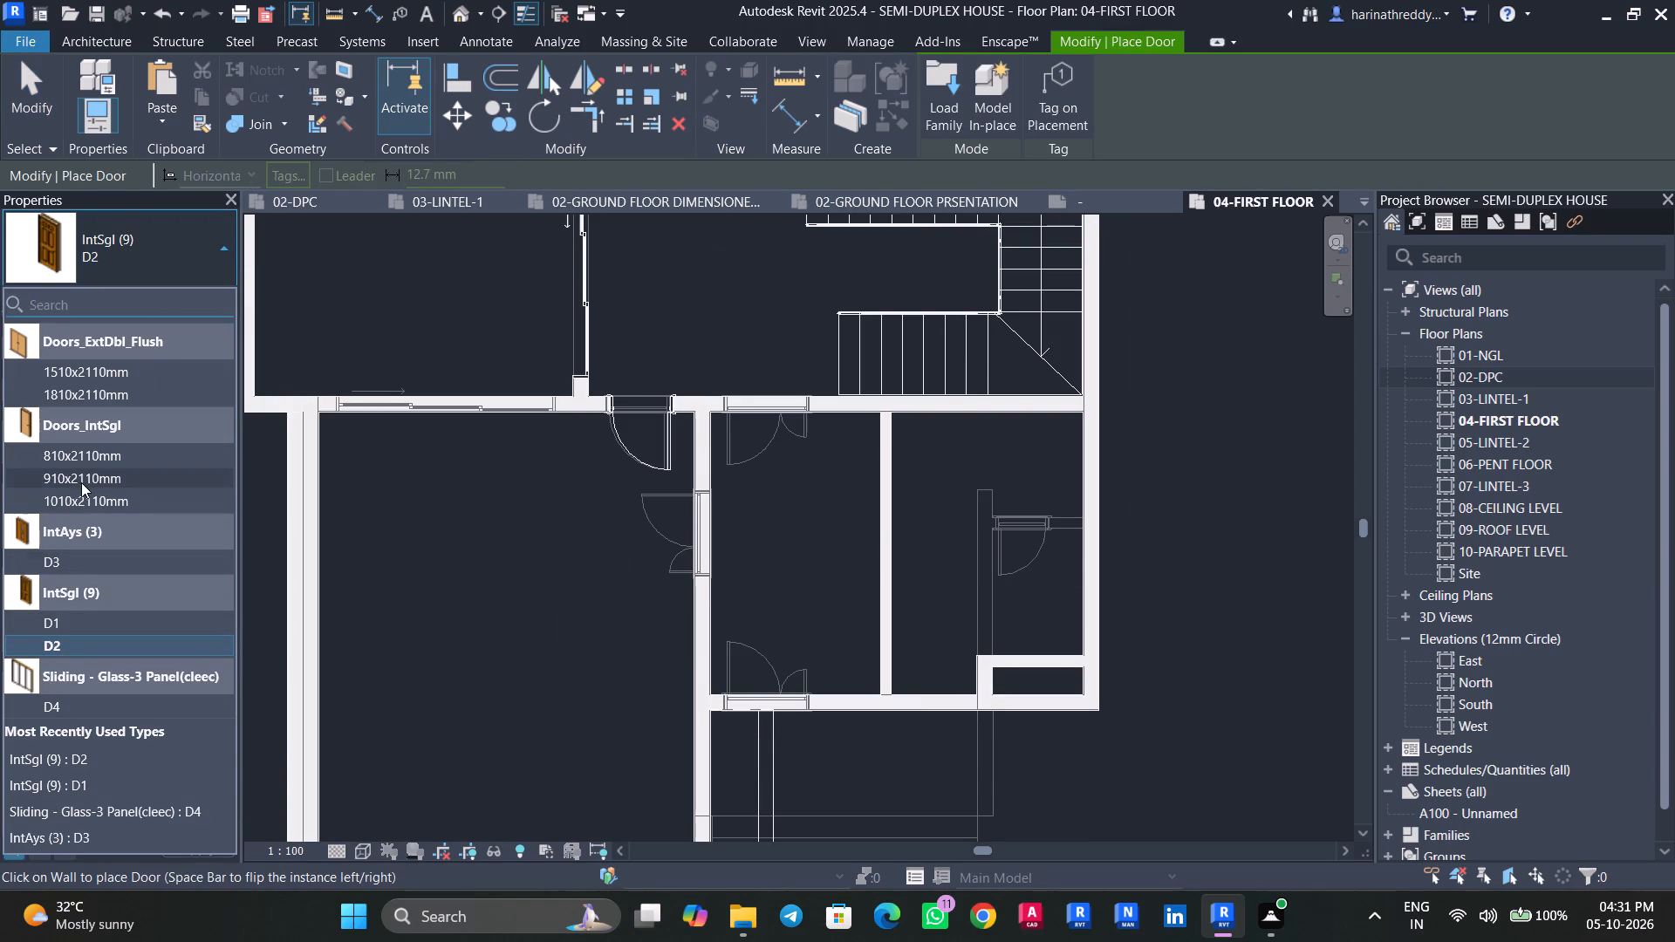
pyautogui.scroll(4, 81, 478)
pyautogui.scroll(-5, 81, 478)
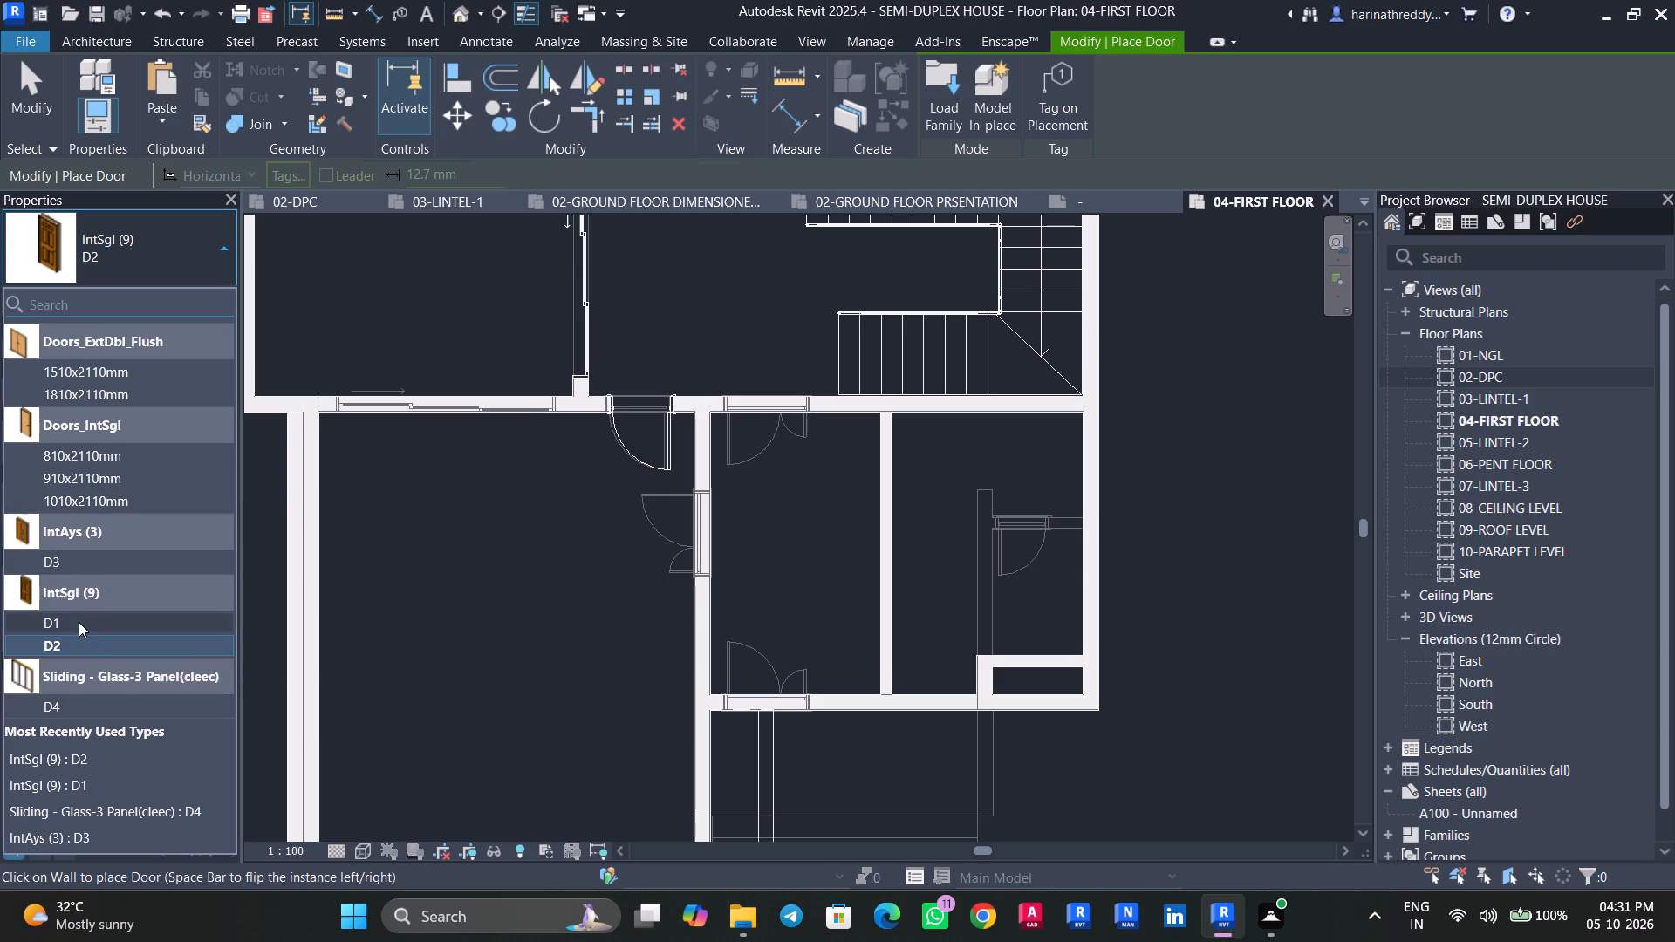
pyautogui.click(79, 622)
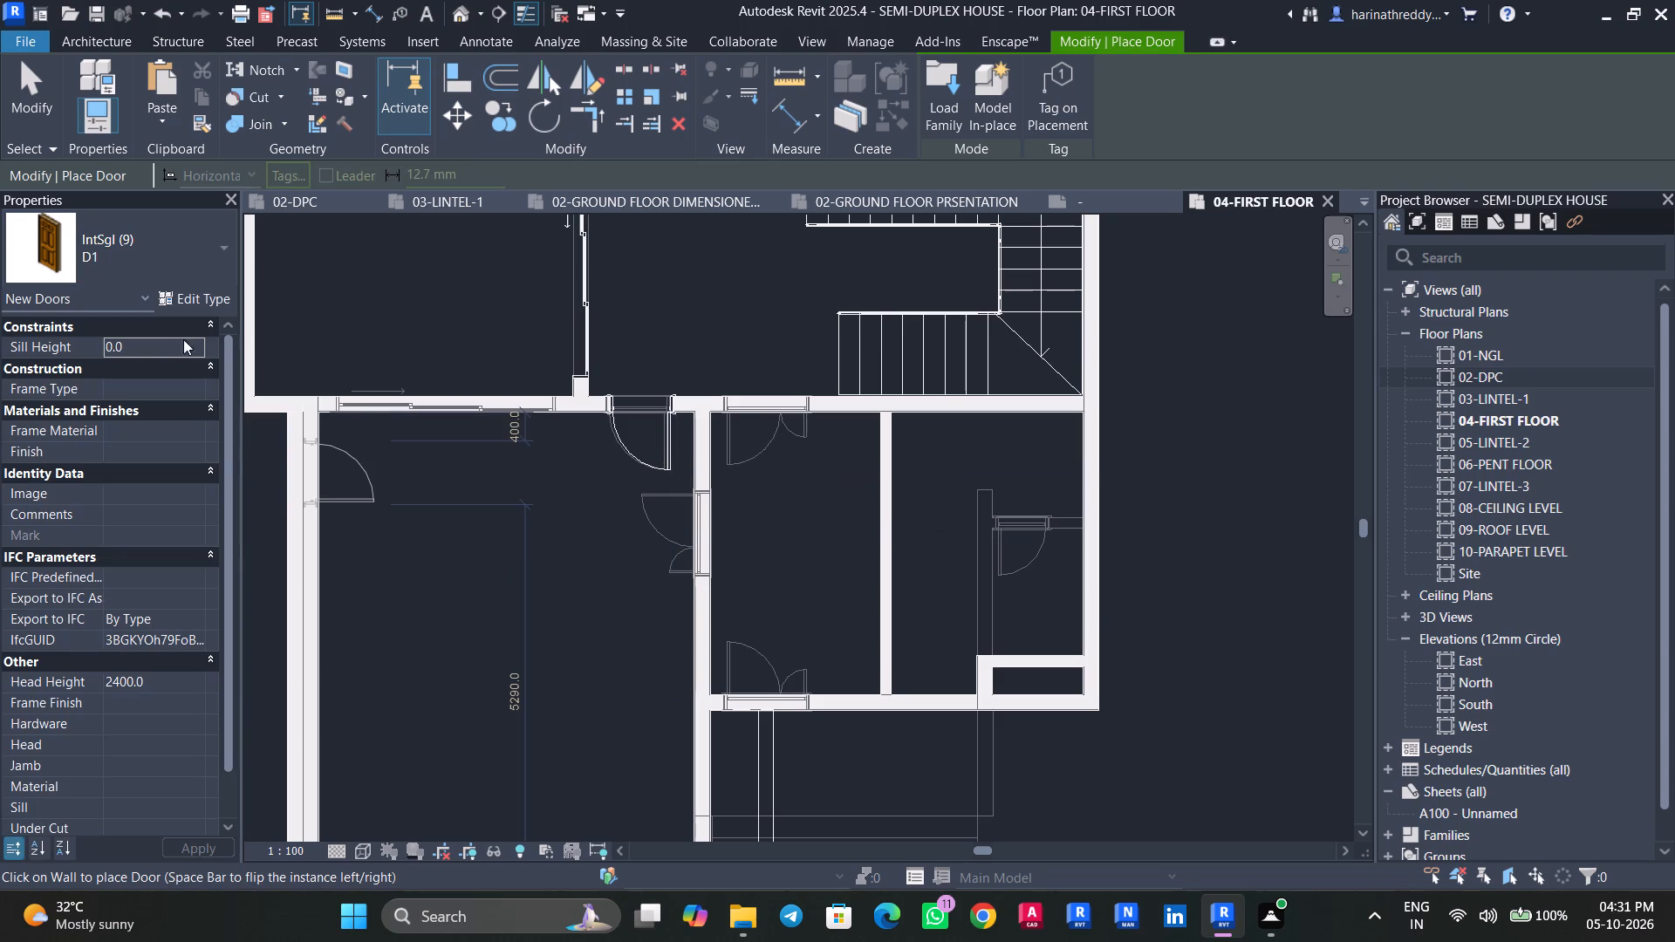
pyautogui.click(167, 259)
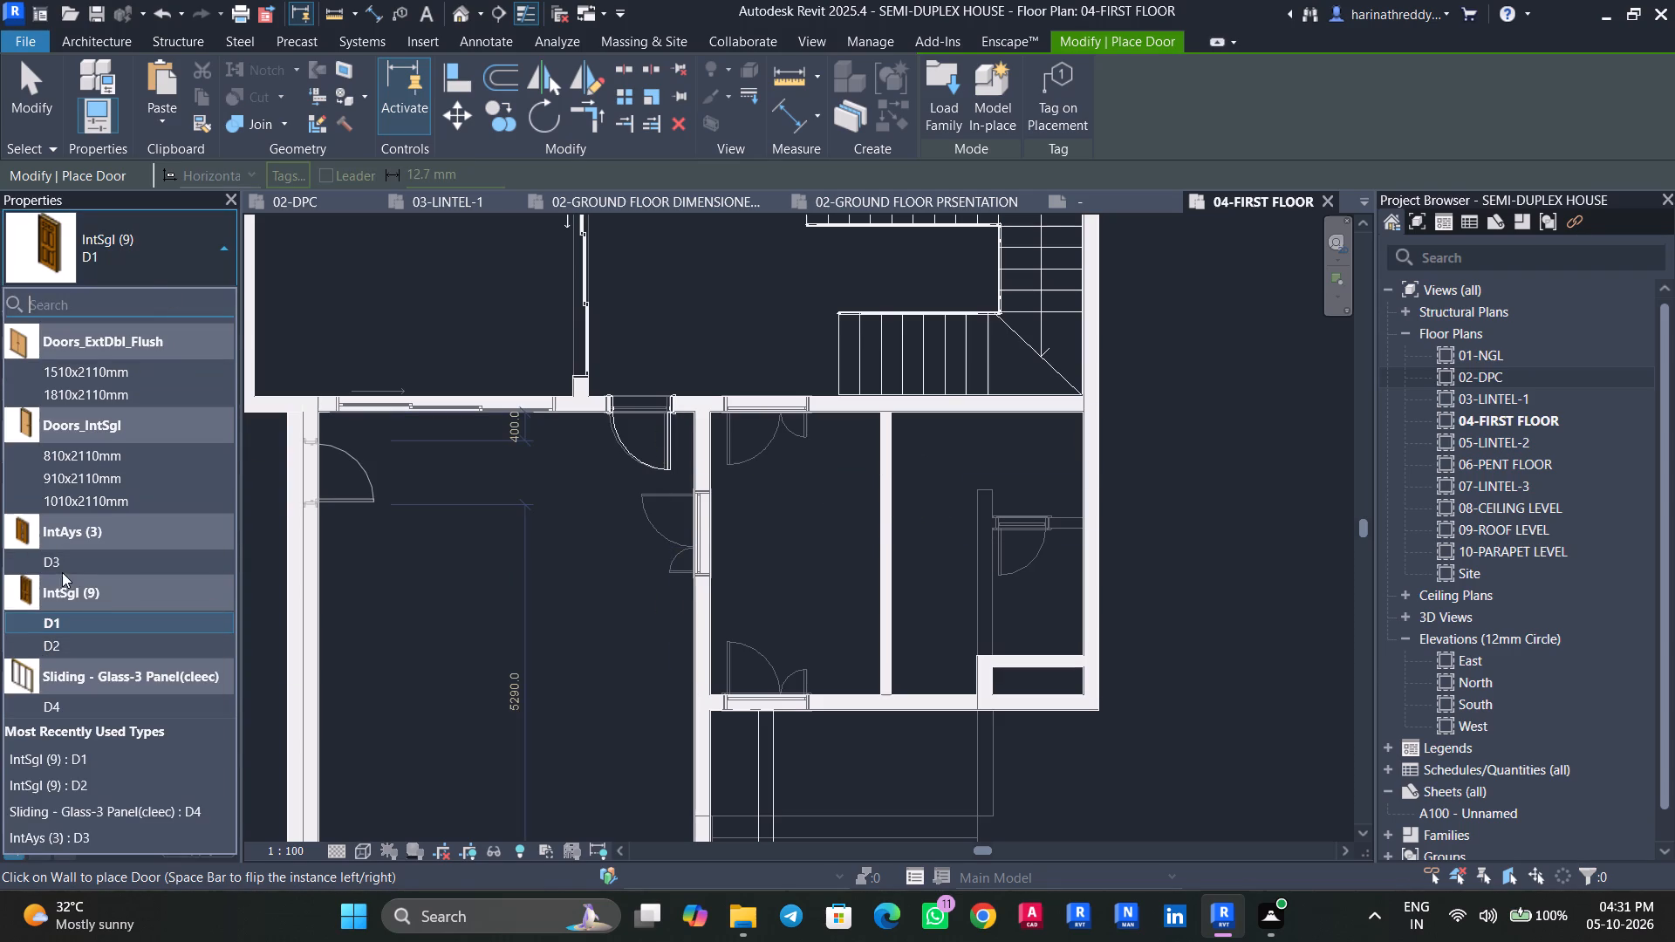
pyautogui.click(60, 563)
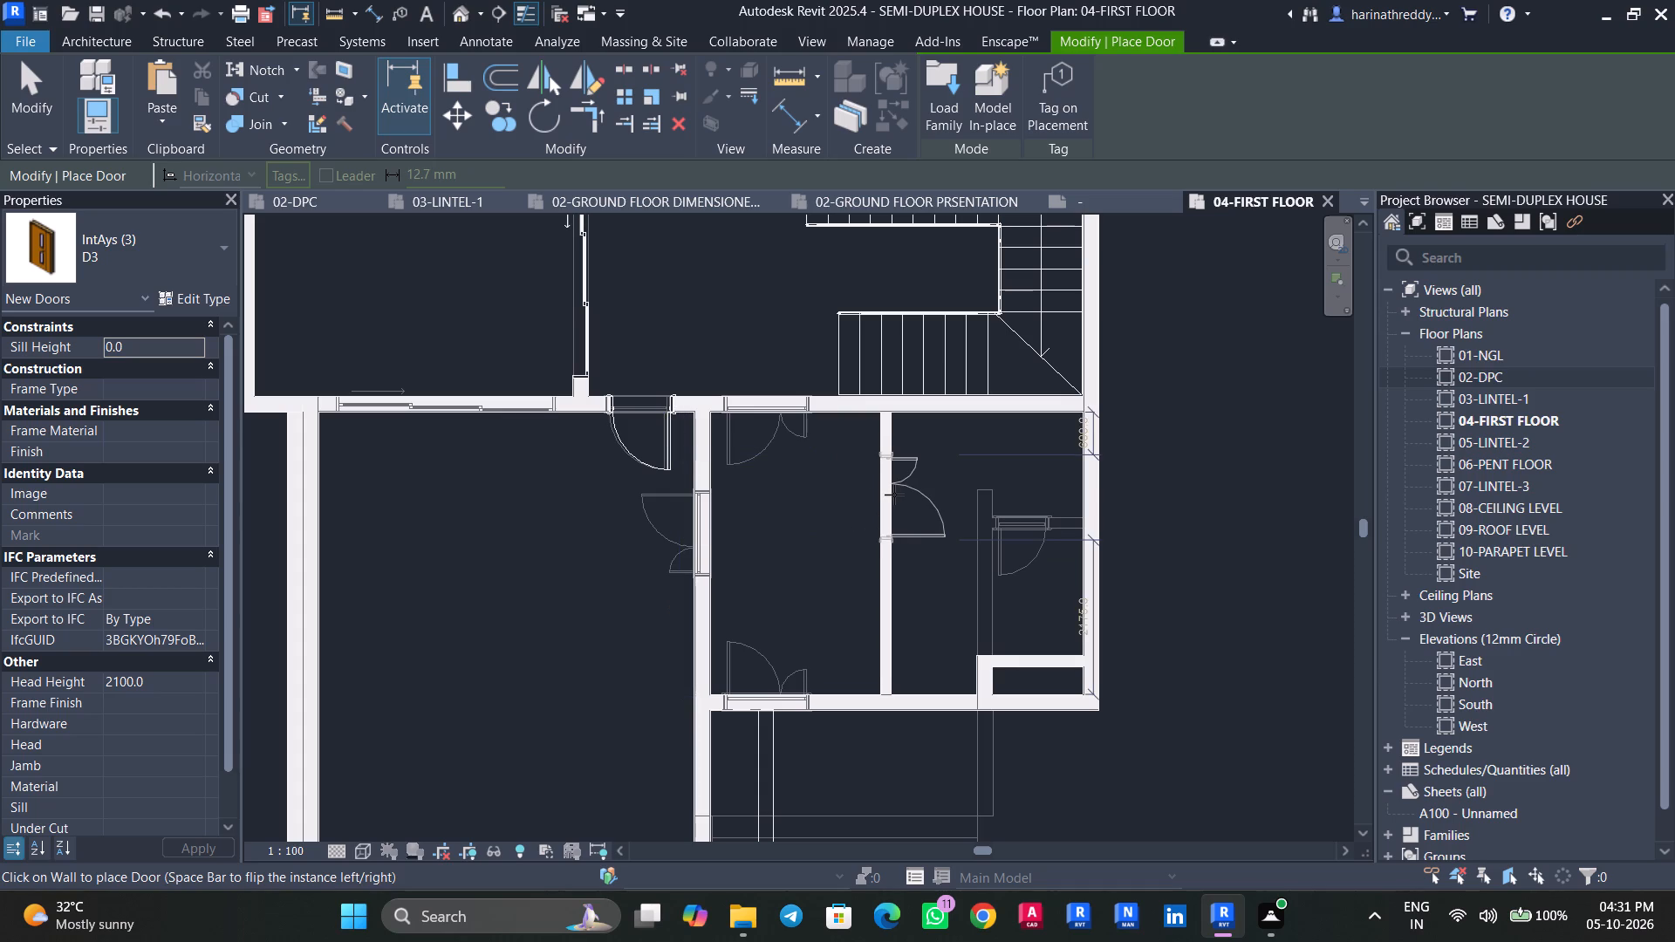
pyautogui.click(202, 244)
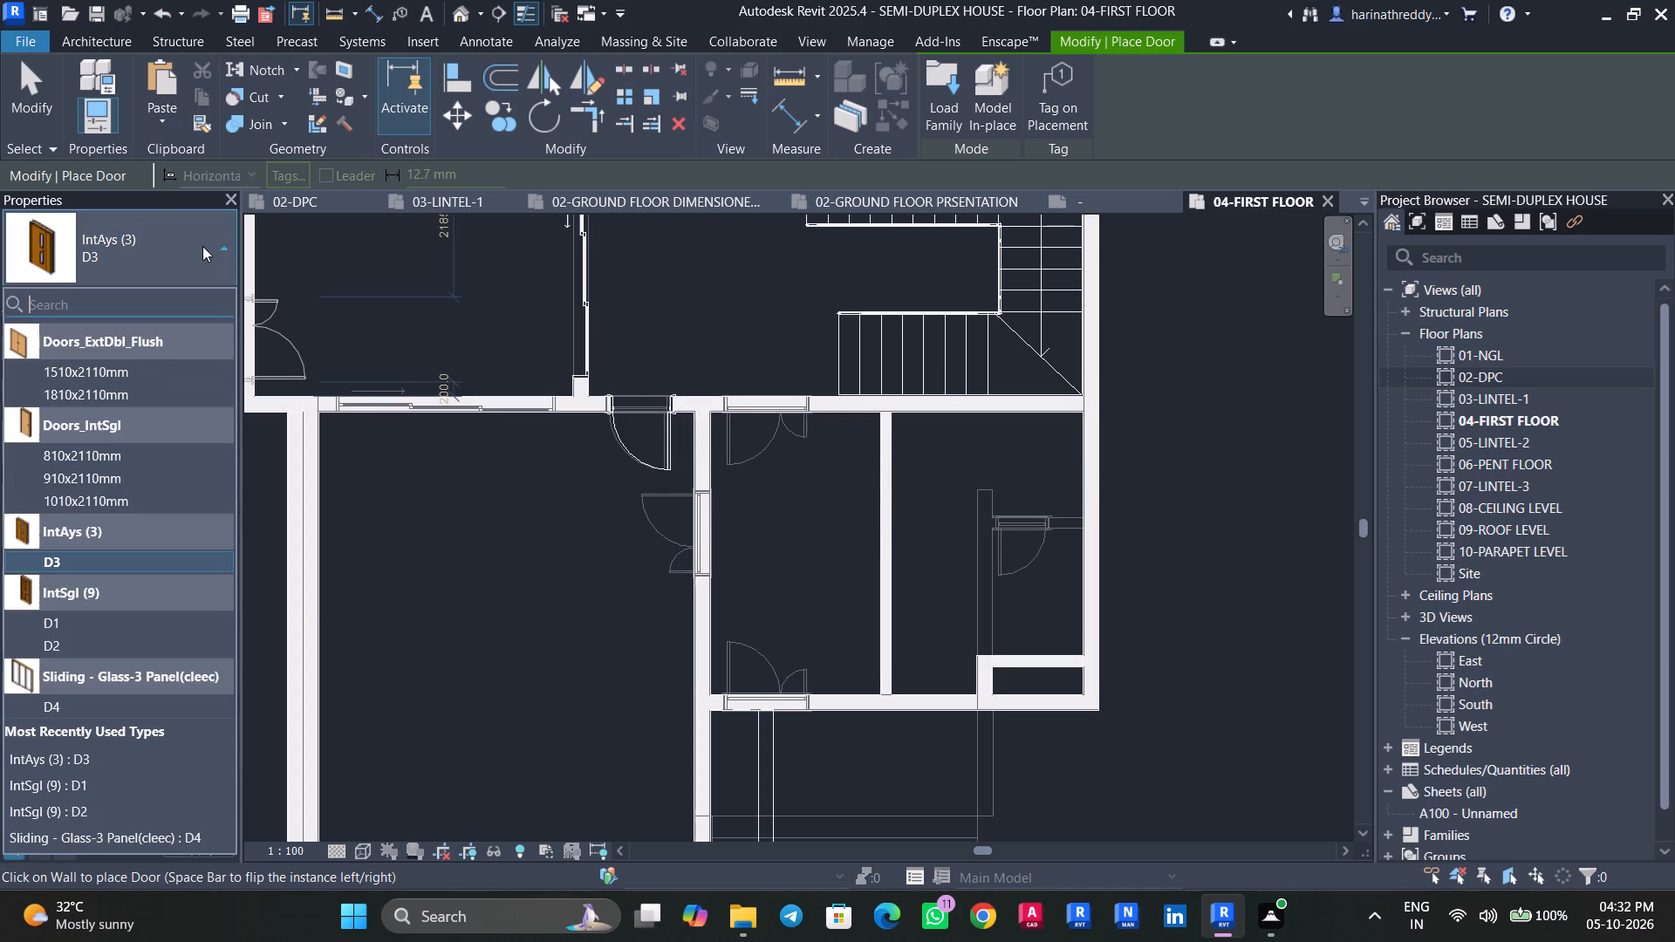
pyautogui.click(93, 618)
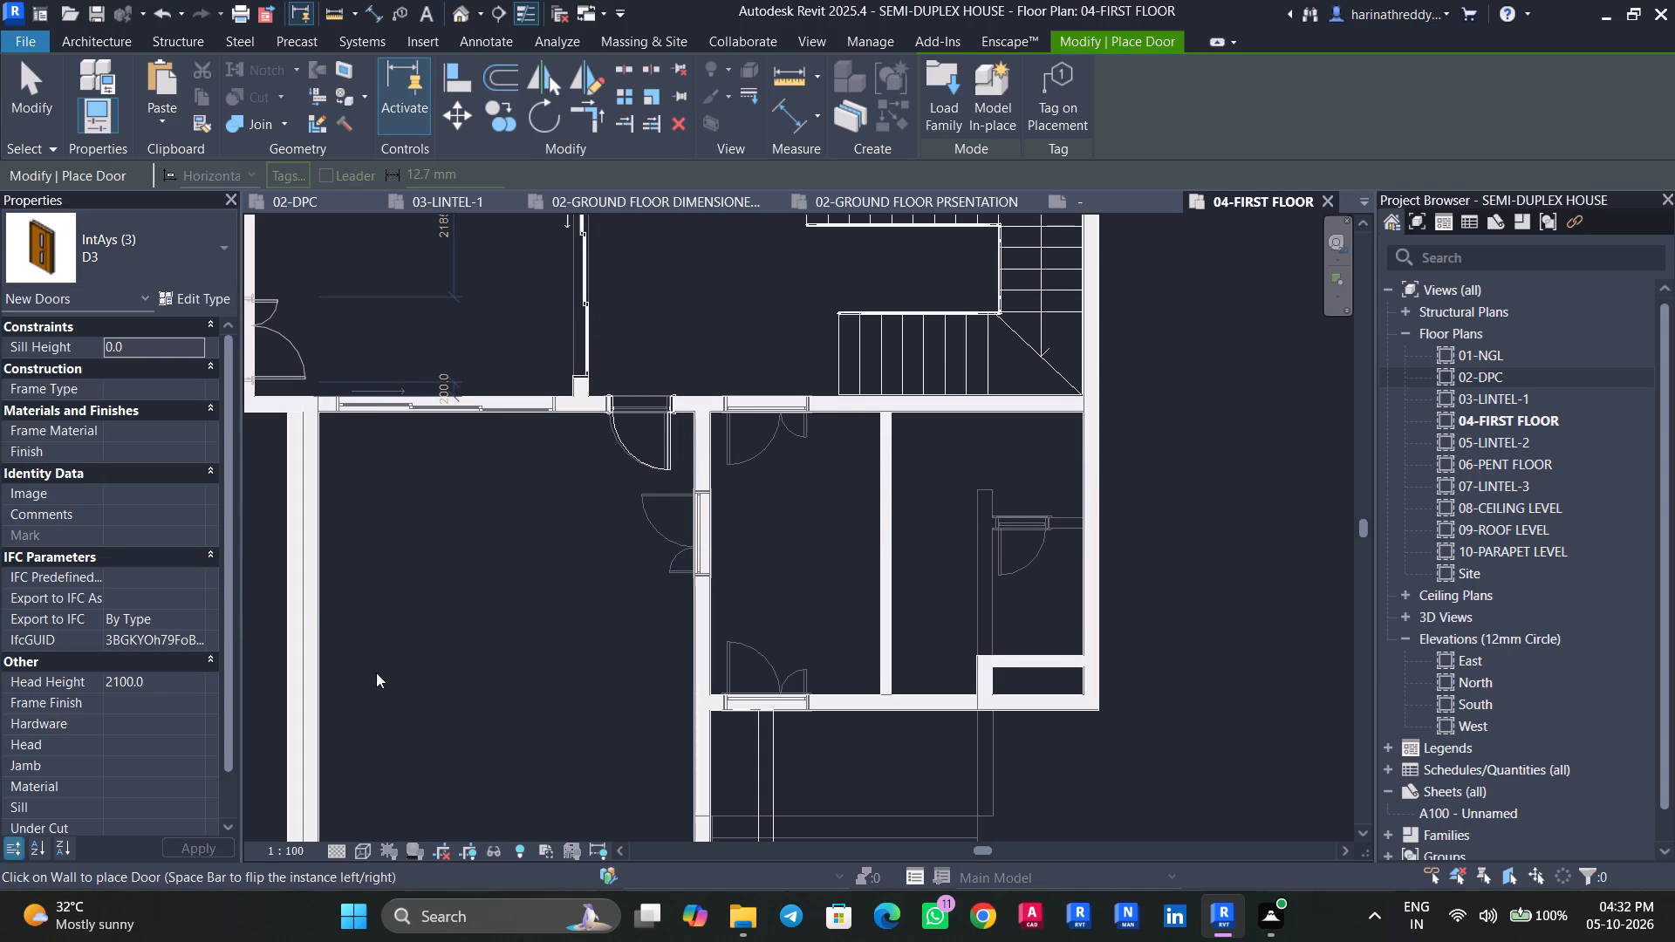
pyautogui.press('space')
pyautogui.click(896, 455)
pyautogui.press('Escape')
pyautogui.press('Escape')
pyautogui.press('Escape')
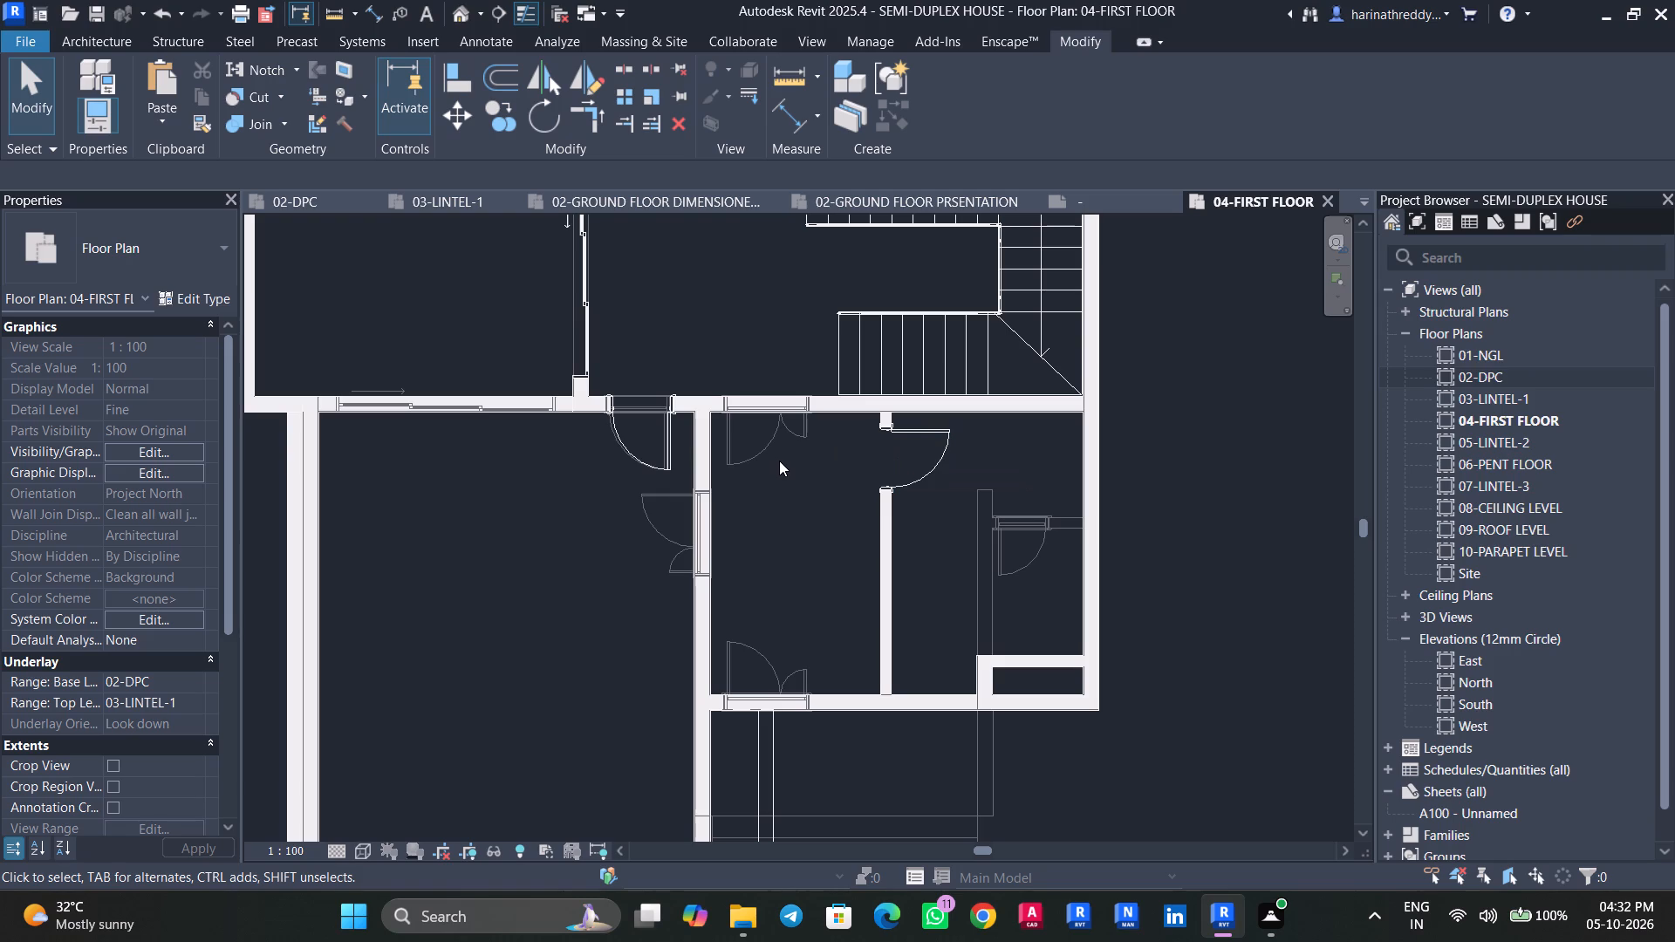
# Save the project.
pyautogui.hotkey('ctrl', 's')
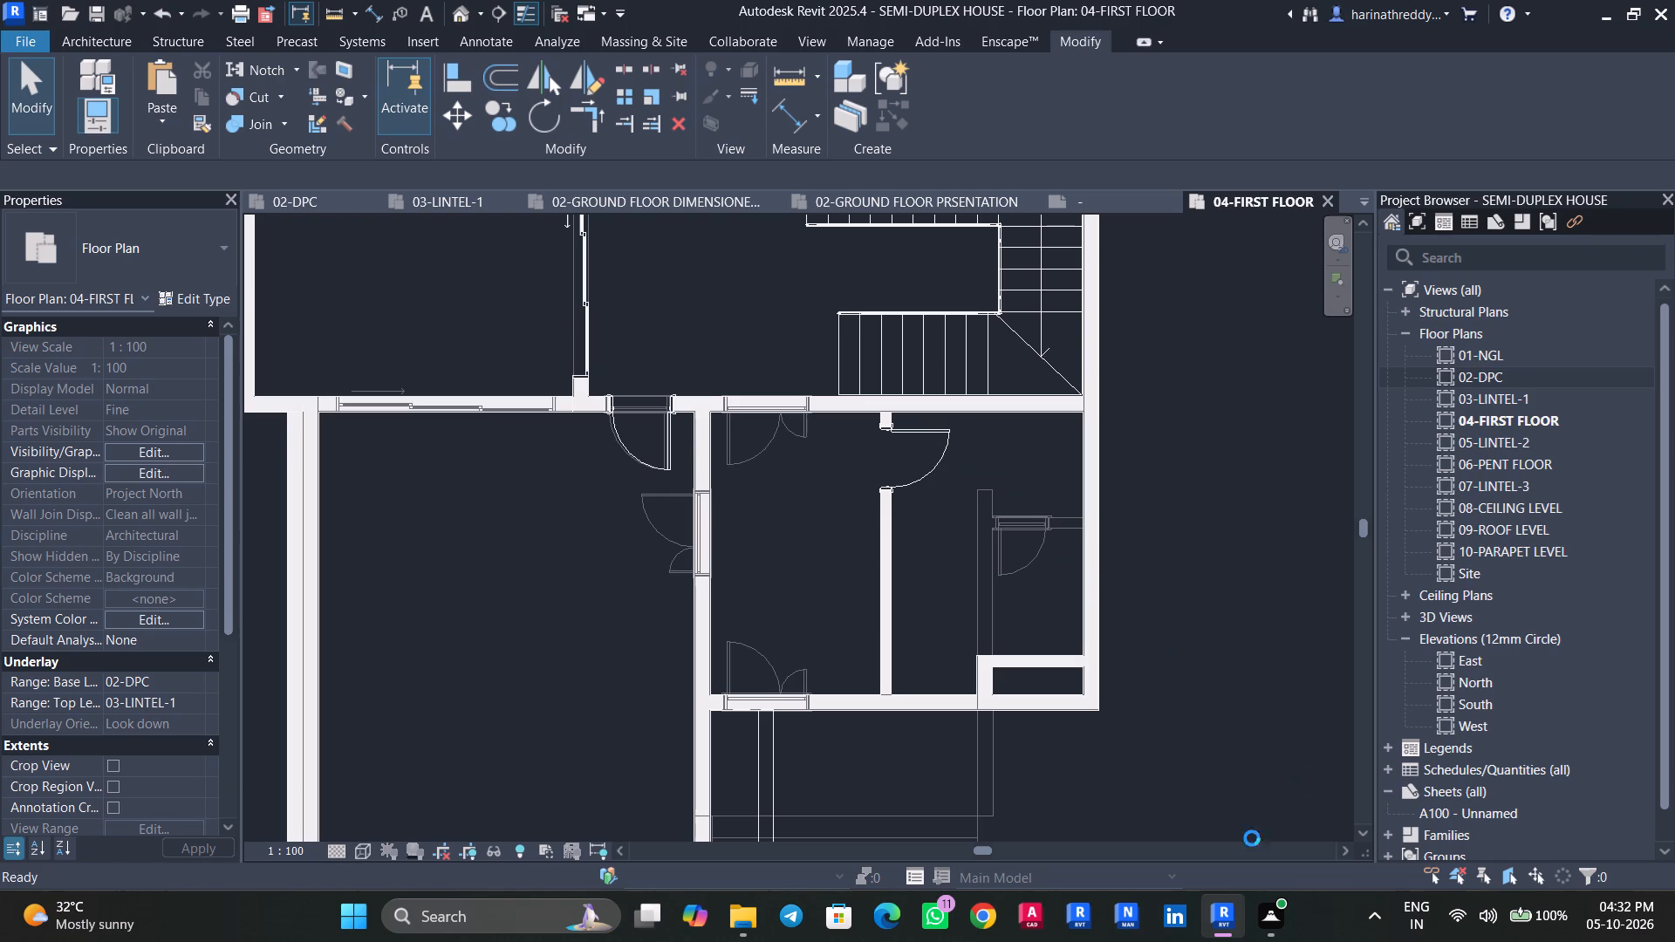
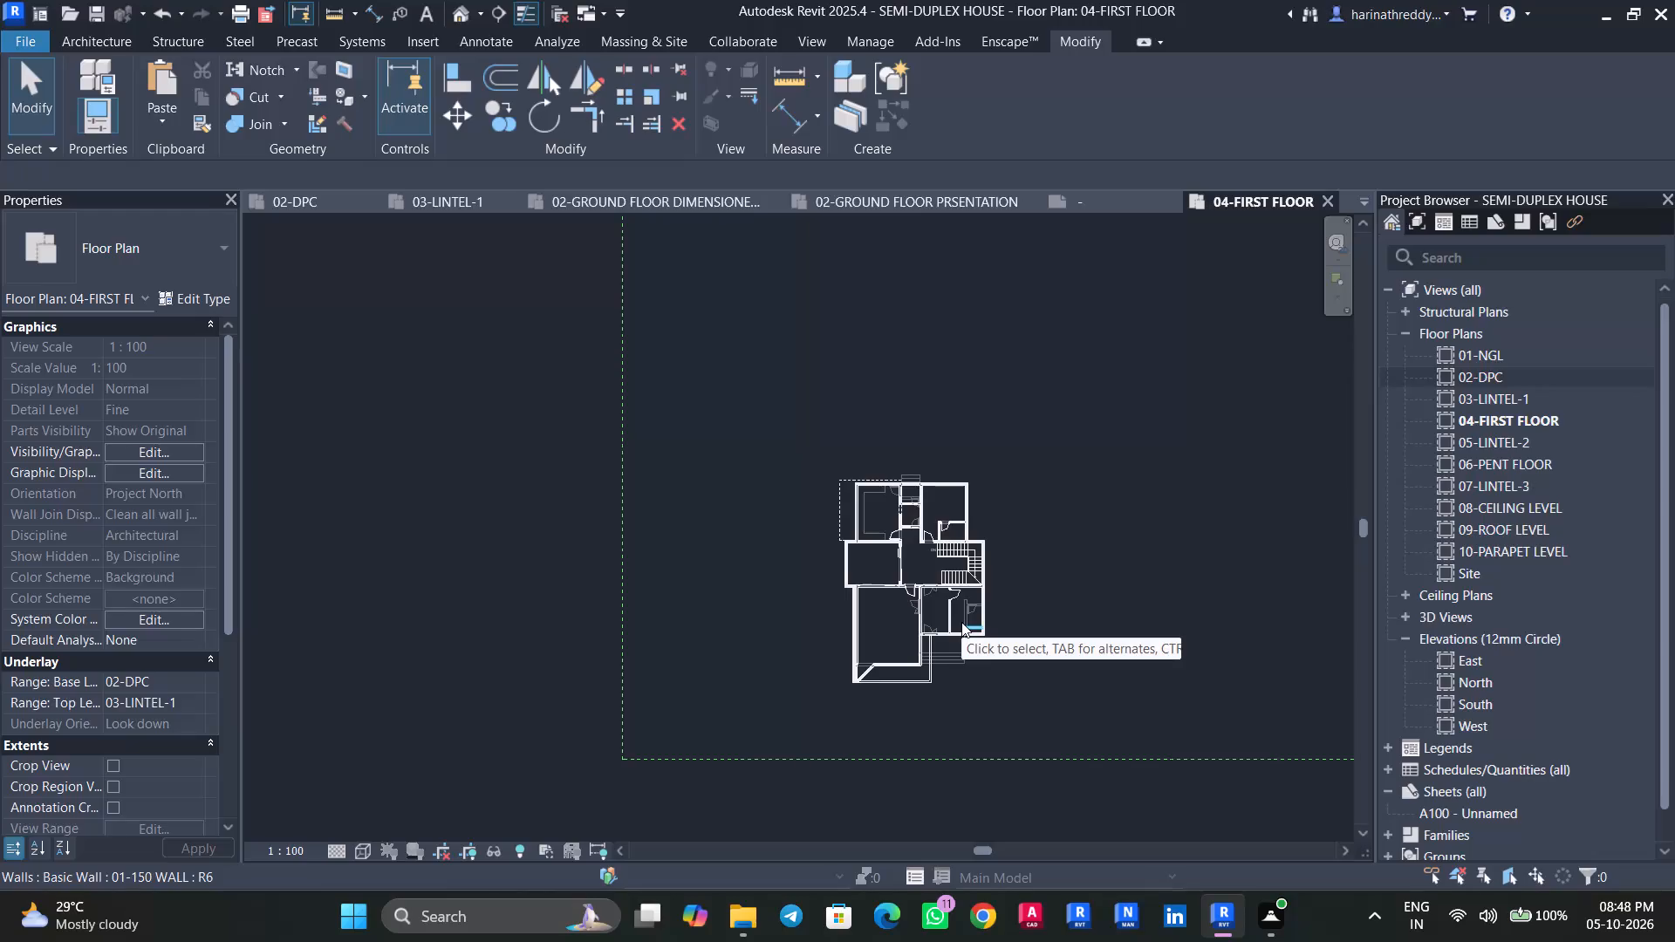
# Examine the first floor plan's walls, doors, stairs and partitions across both wings.
pyautogui.scroll(2, 907, 613)
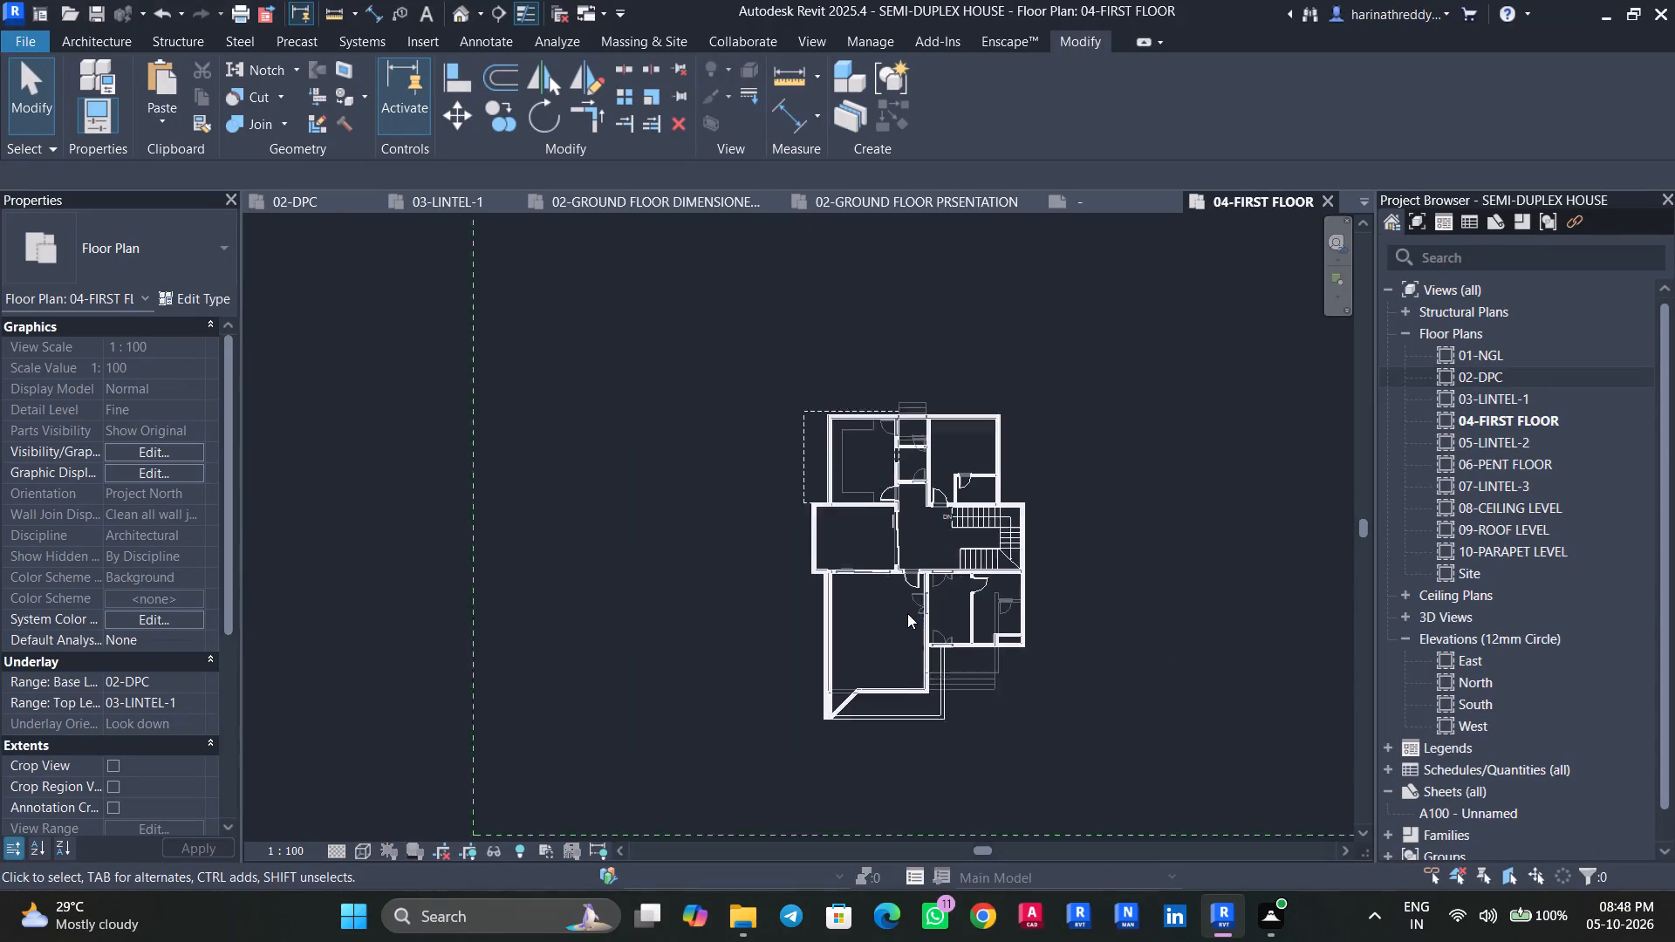
pyautogui.scroll(4, 907, 613)
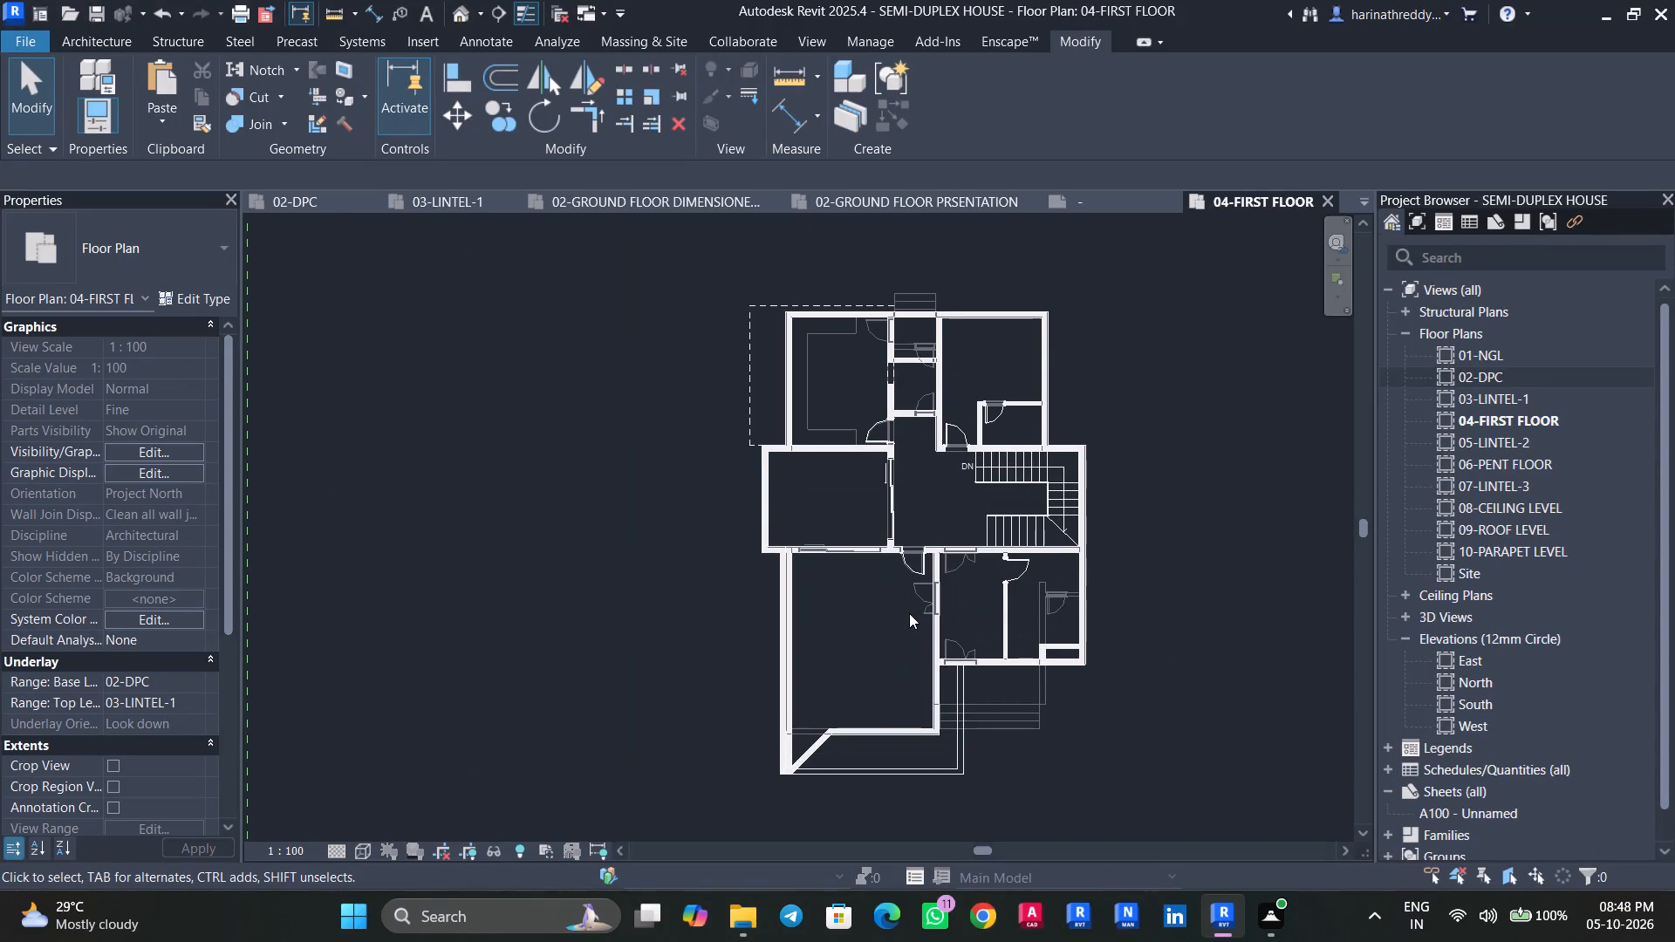
pyautogui.scroll(5, 899, 489)
pyautogui.moveTo(967, 495); pyautogui.dragTo(788, 640, button='middle')
pyautogui.scroll(-1, 792, 637)
pyautogui.moveTo(792, 636); pyautogui.dragTo(801, 629, button='middle')
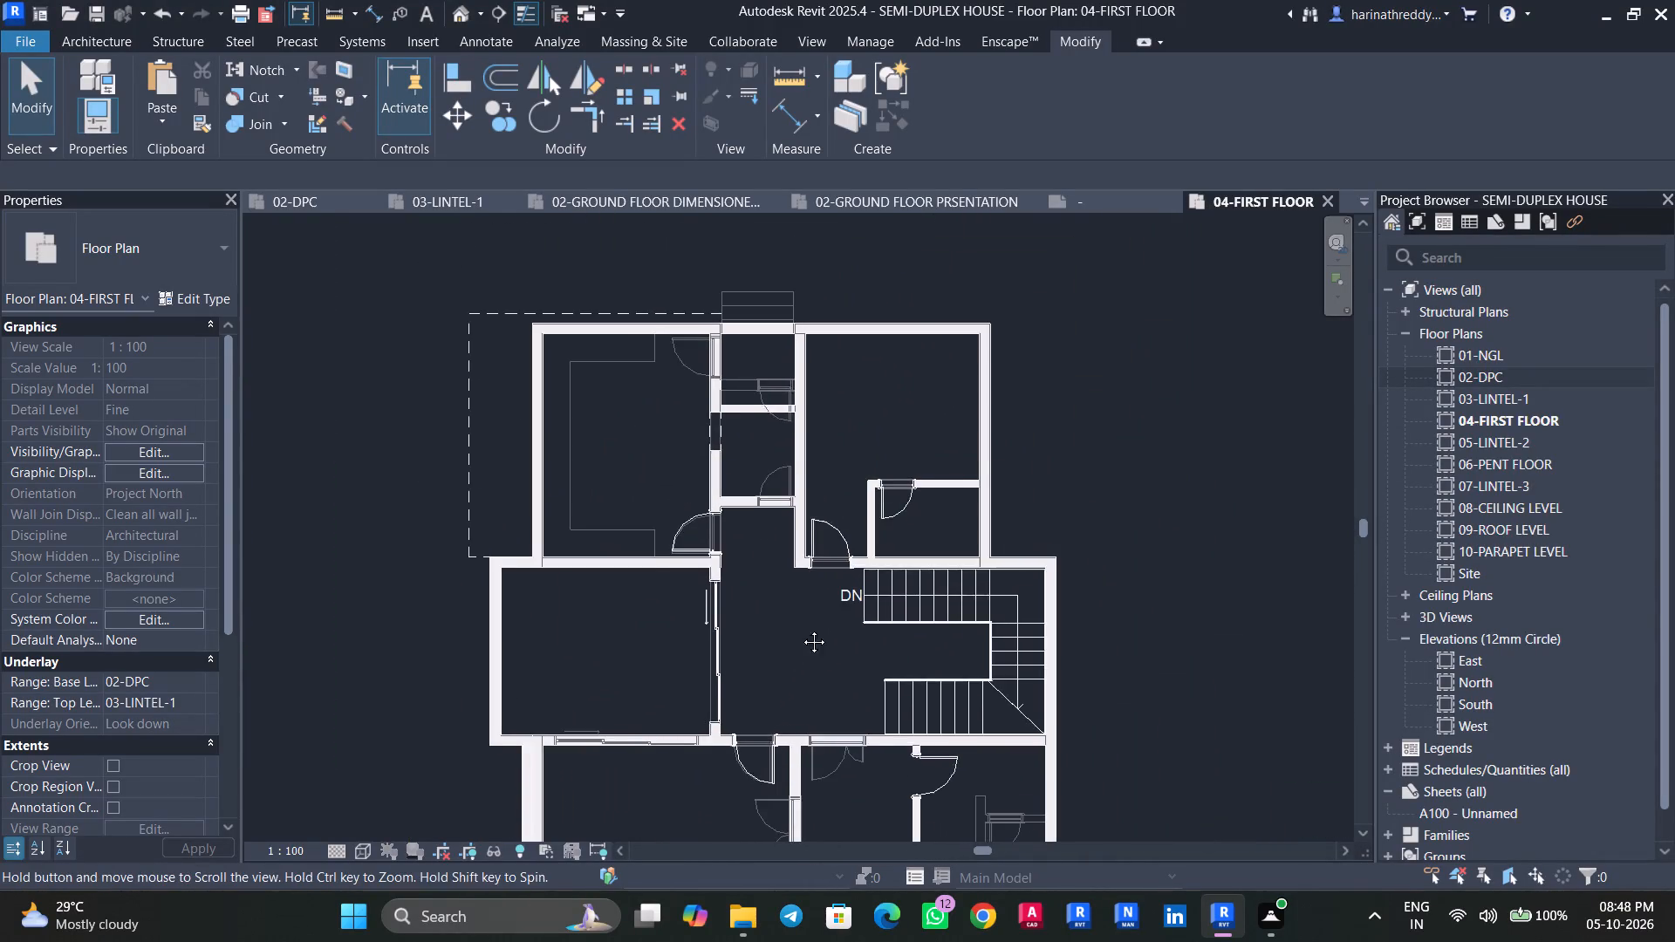
pyautogui.moveTo(801, 629); pyautogui.dragTo(903, 560, button='middle')
pyautogui.scroll(3, 903, 560)
pyautogui.scroll(-8, 903, 560)
pyautogui.scroll(2, 1176, 547)
pyautogui.moveTo(1168, 543); pyautogui.dragTo(1089, 522, button='middle')
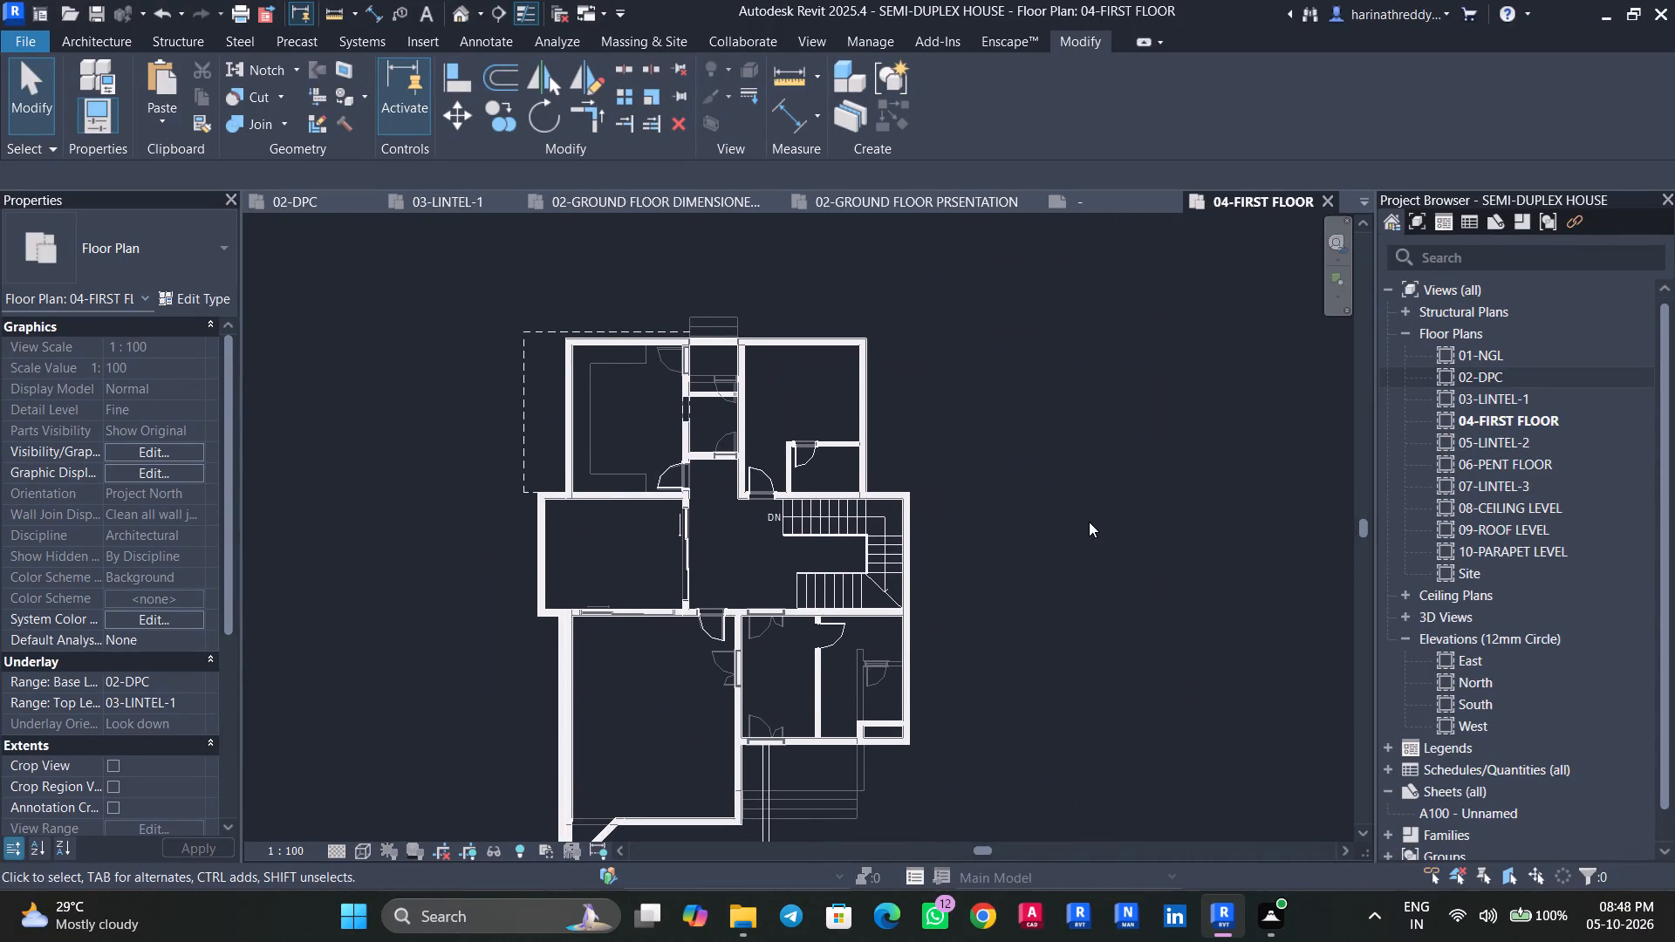
# Save the SEMI-DUPLEX HOUSE project and close it.
pyautogui.hotkey('ctrl', 's')
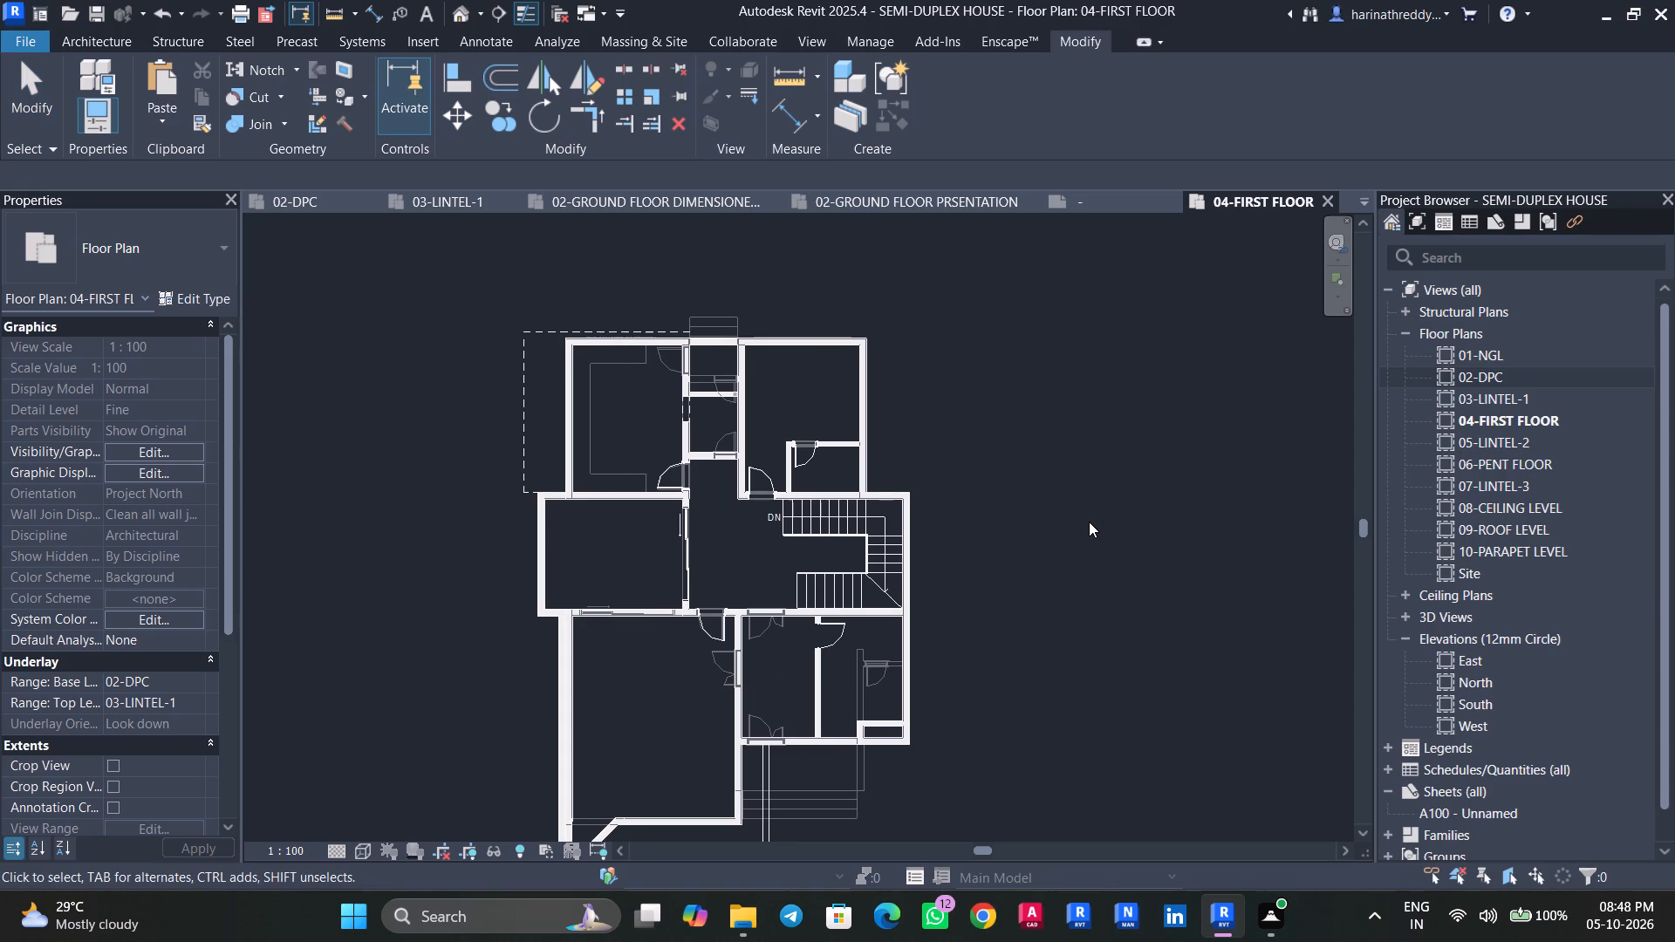
pyautogui.click(1638, 670)
pyautogui.hotkey('ctrl', 'w')
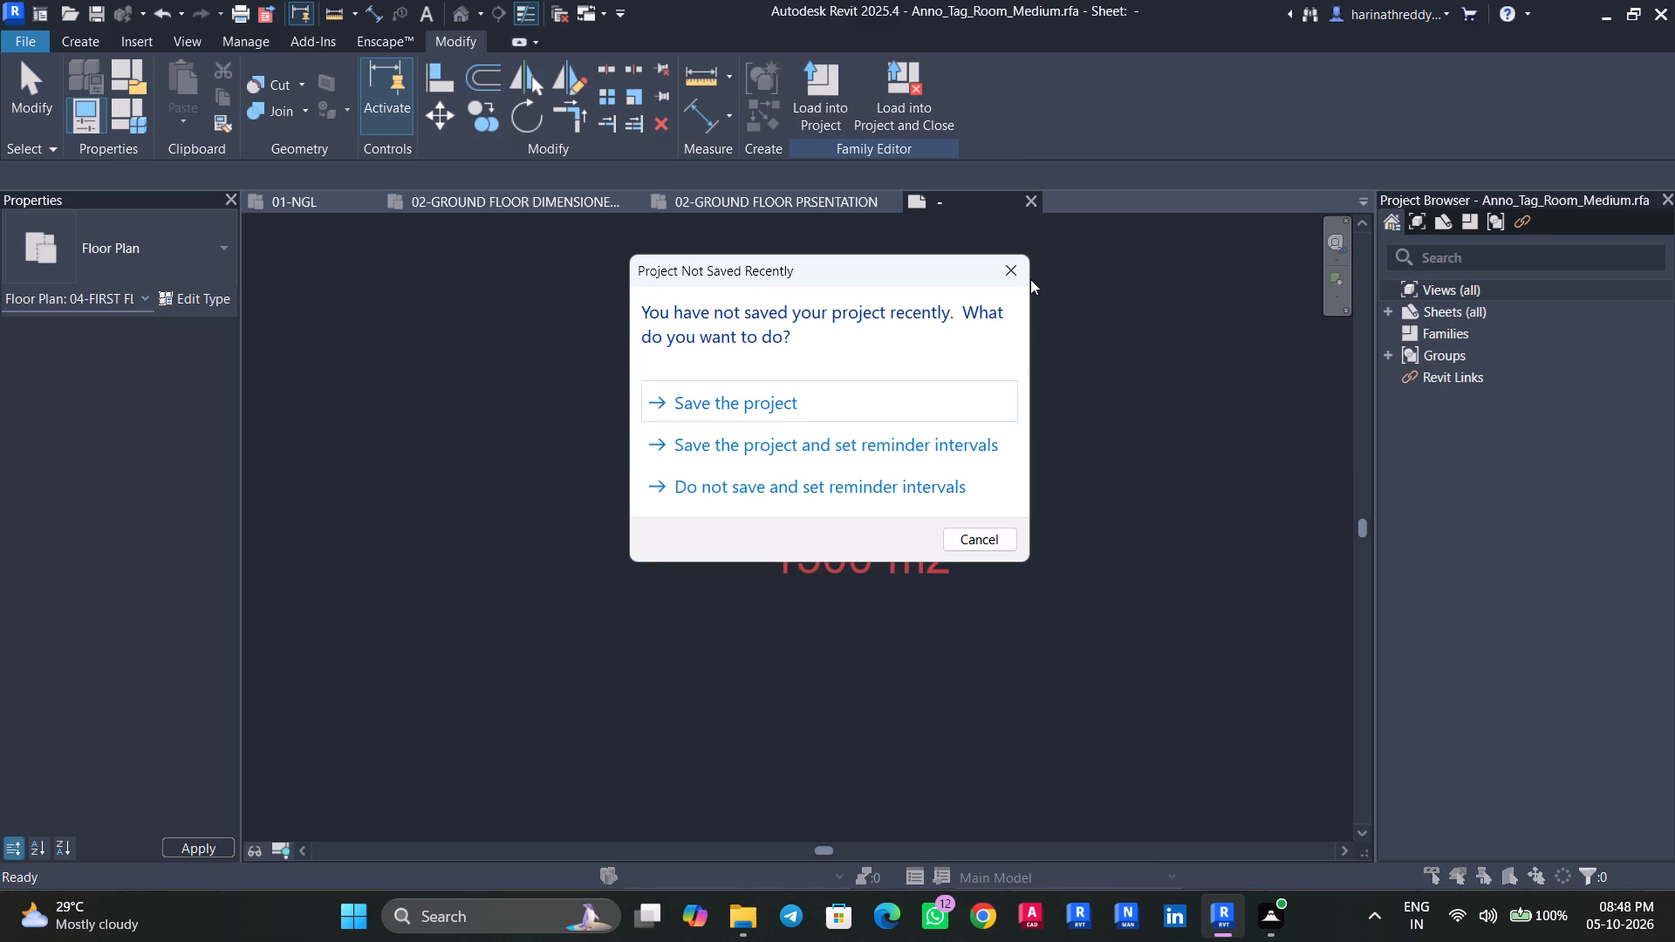
# Close the Anno_Tag_Room_Medium family without saving its changes, dismissing the save reminder.
pyautogui.click(1030, 270)
pyautogui.click(1022, 273)
pyautogui.hotkey('ctrl', 'w')
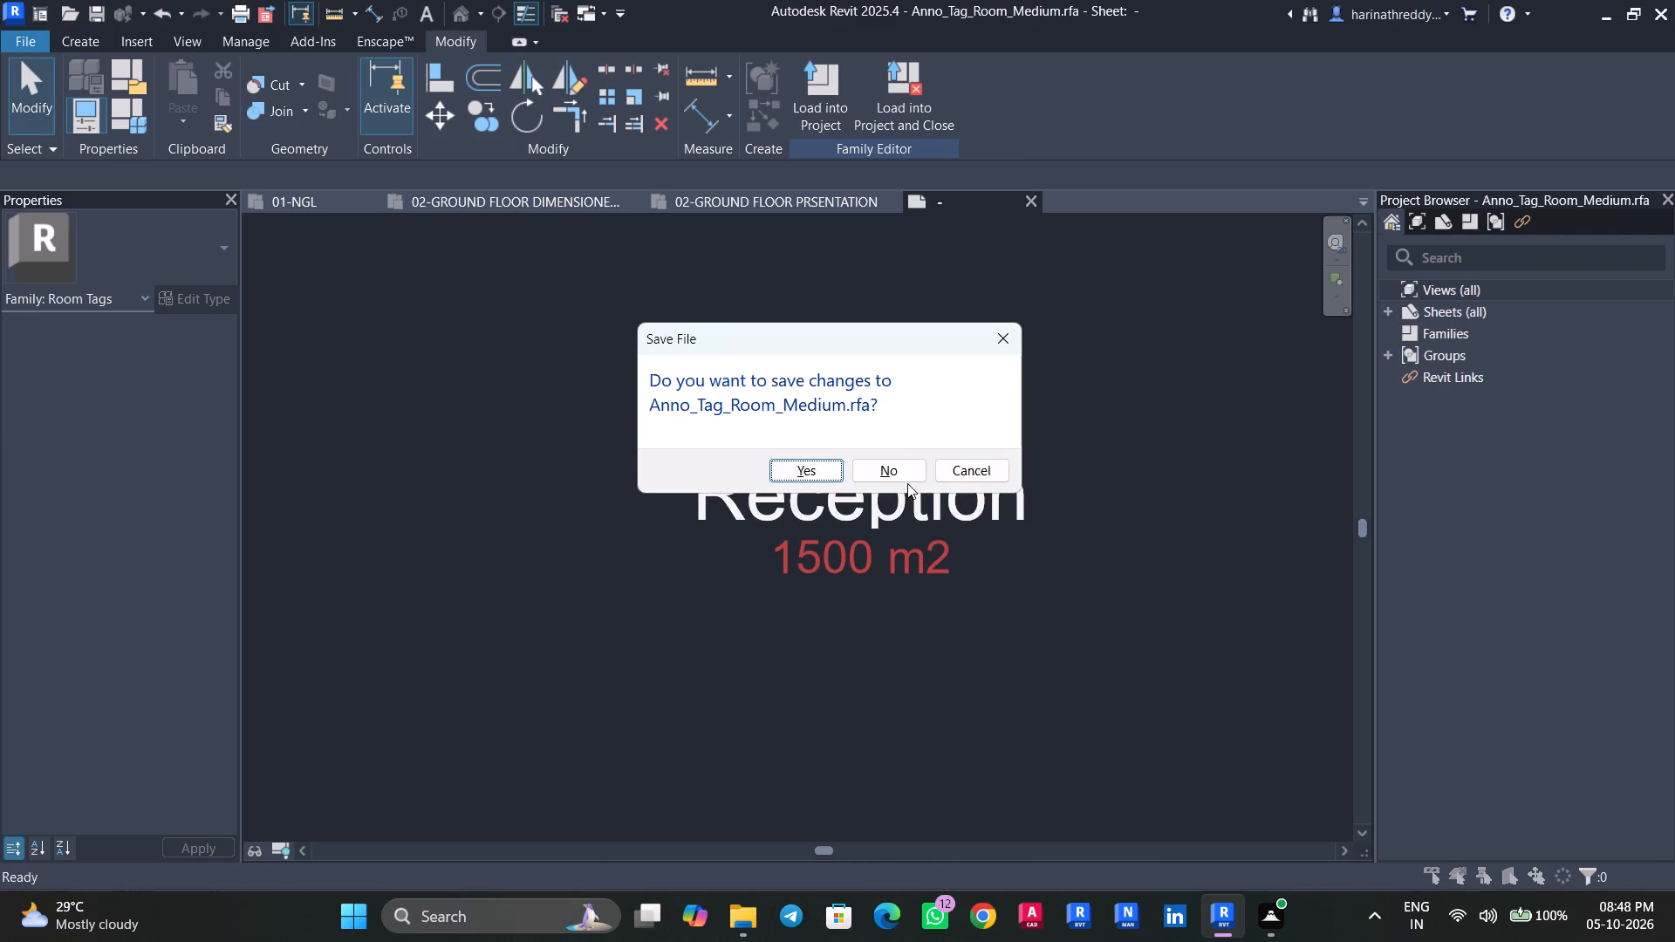
pyautogui.click(907, 483)
pyautogui.click(902, 473)
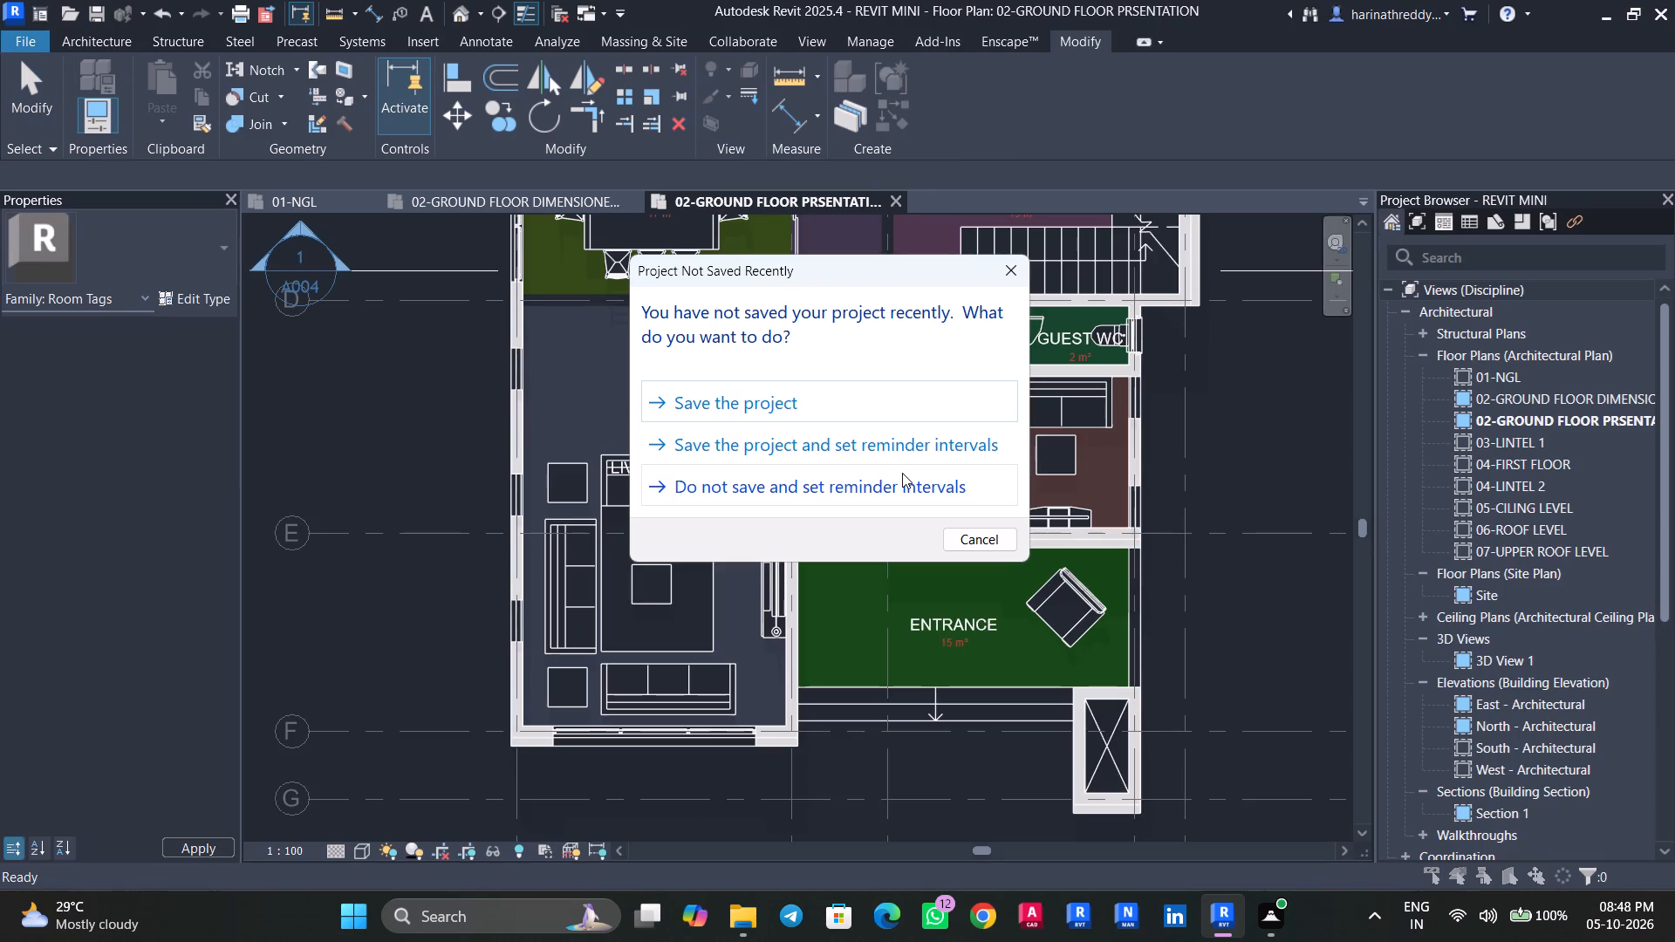
# Dismiss the save reminder and close the REVIT MINI project.
pyautogui.click(1014, 263)
pyautogui.hotkey('ctrl', 'w')
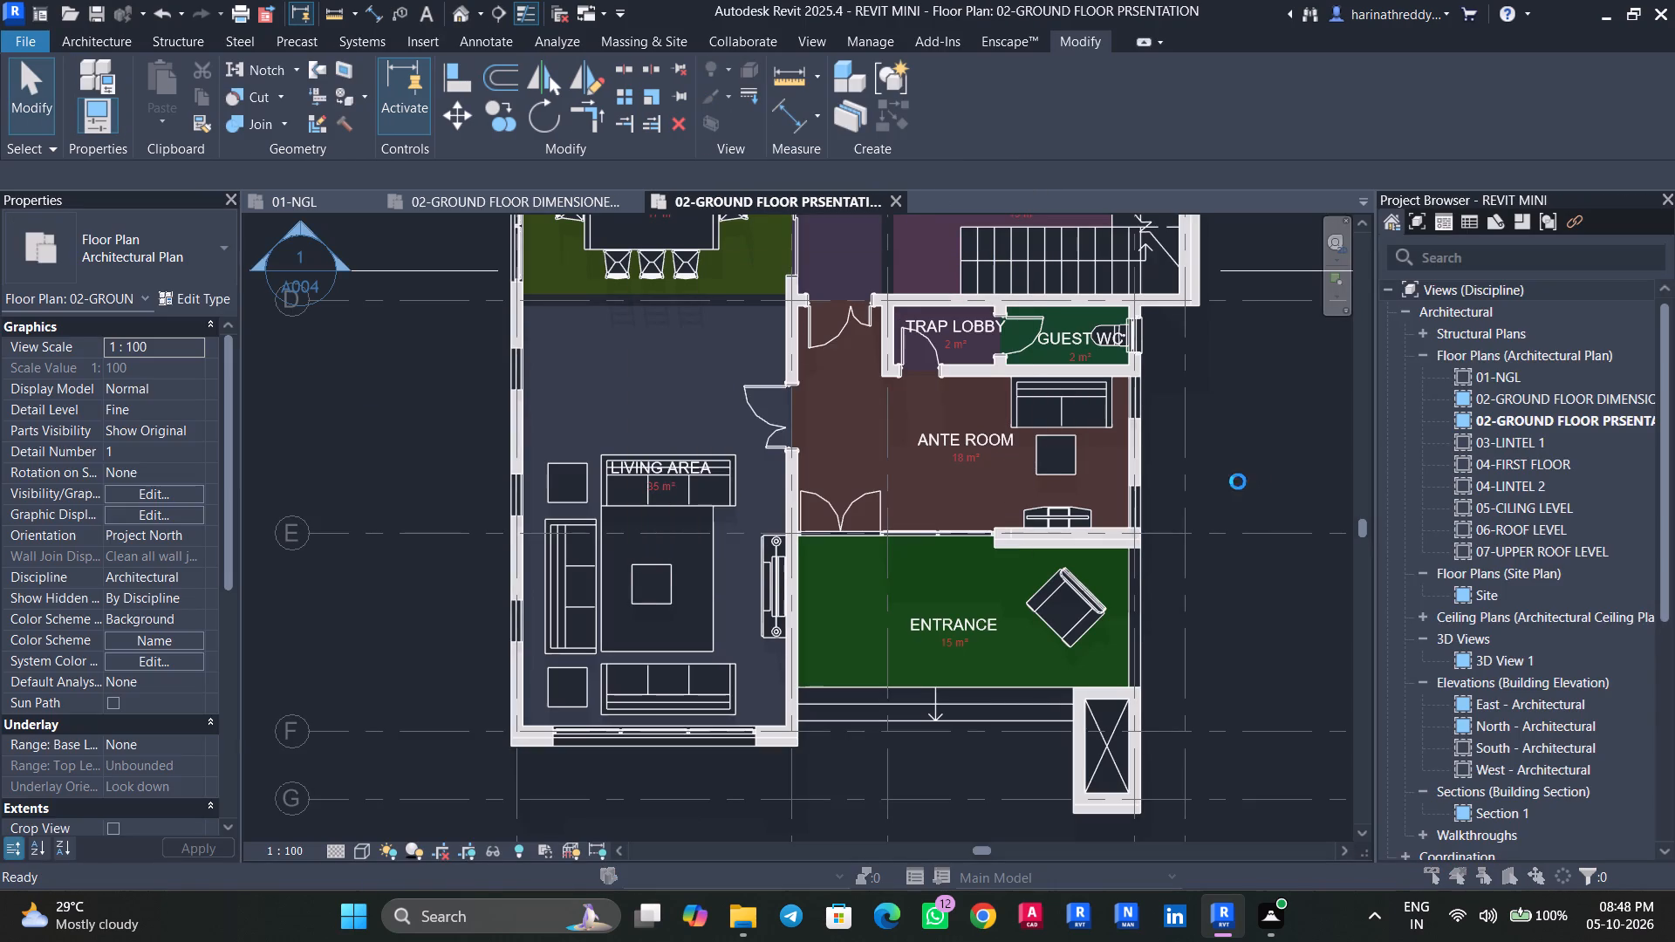
pyautogui.click(913, 460)
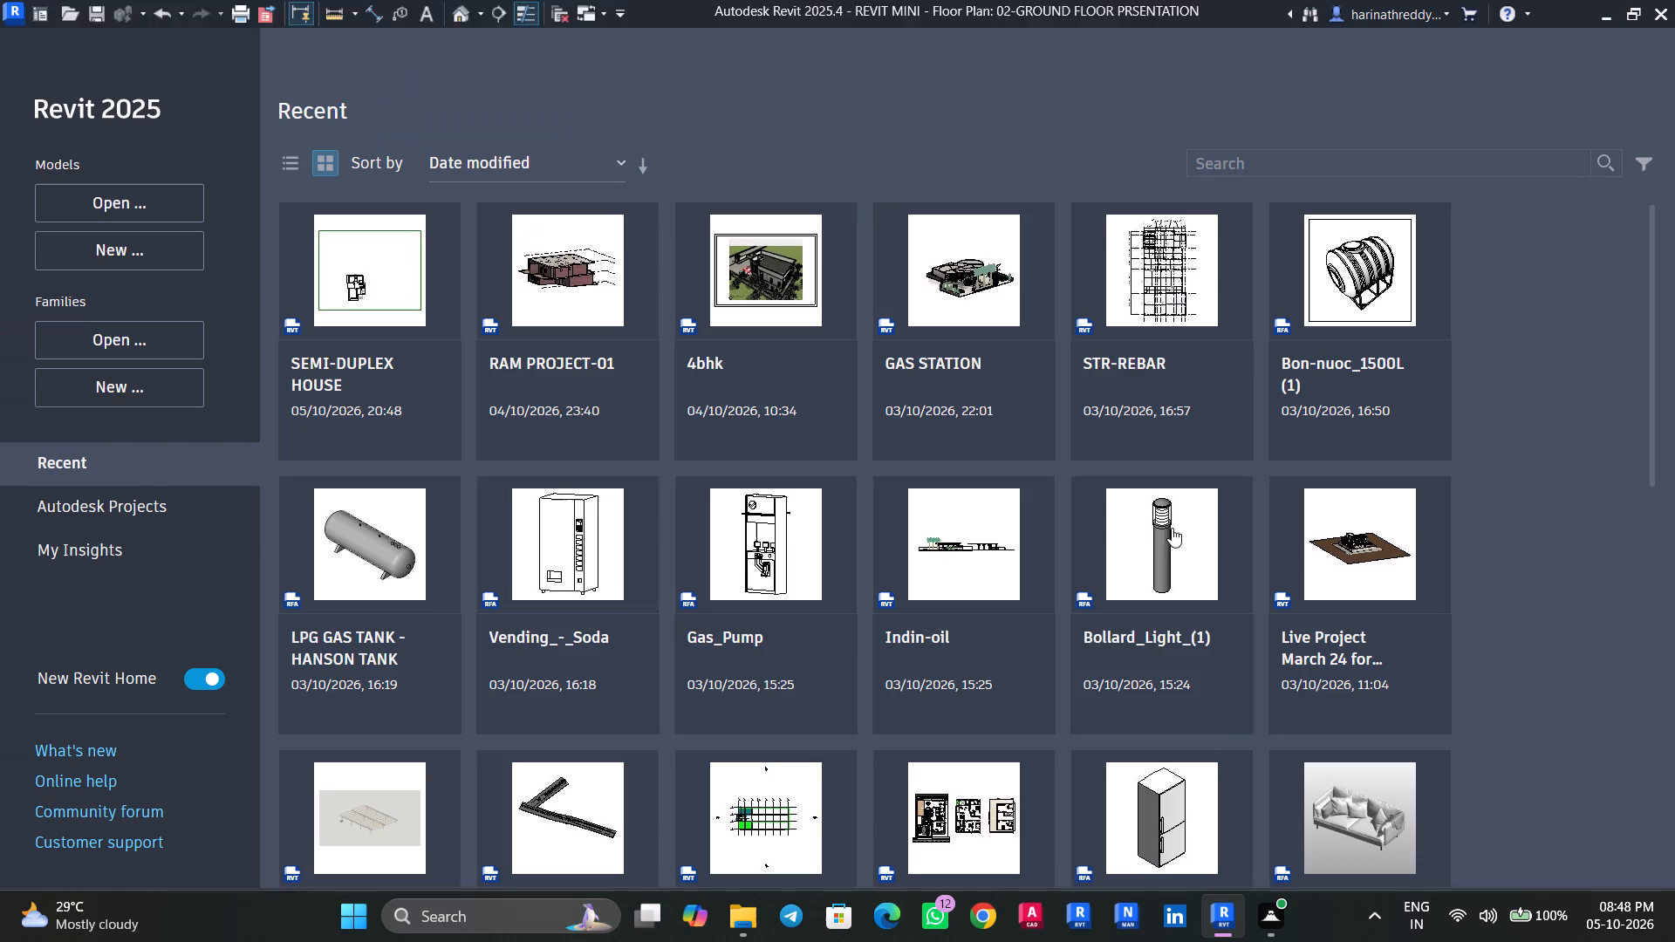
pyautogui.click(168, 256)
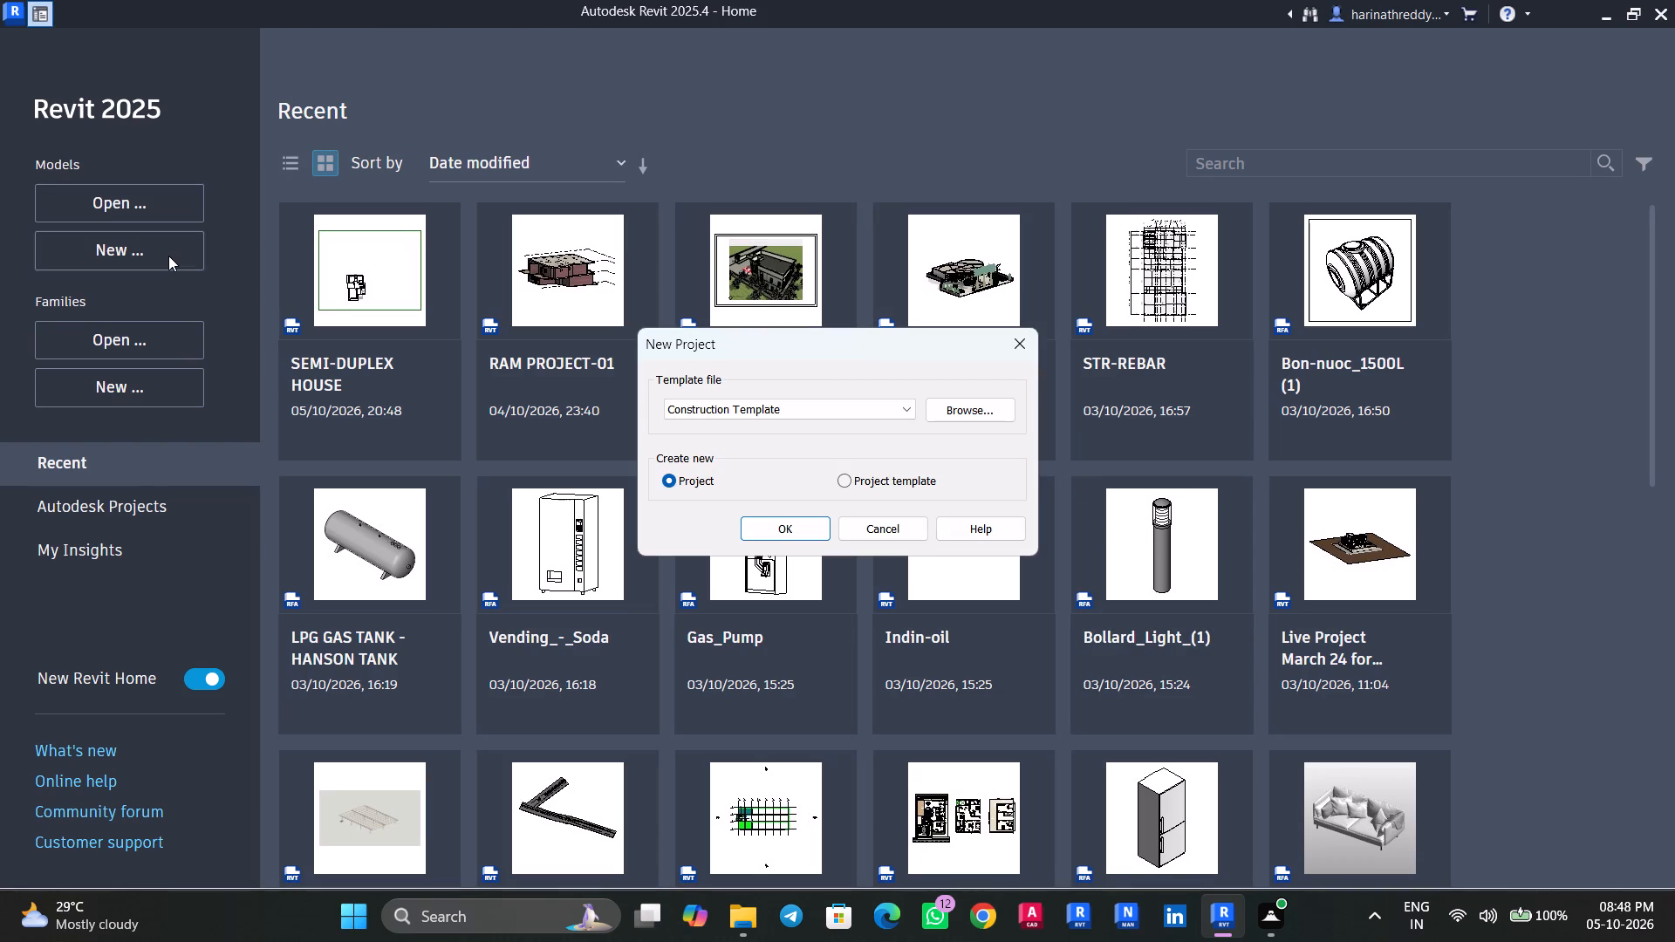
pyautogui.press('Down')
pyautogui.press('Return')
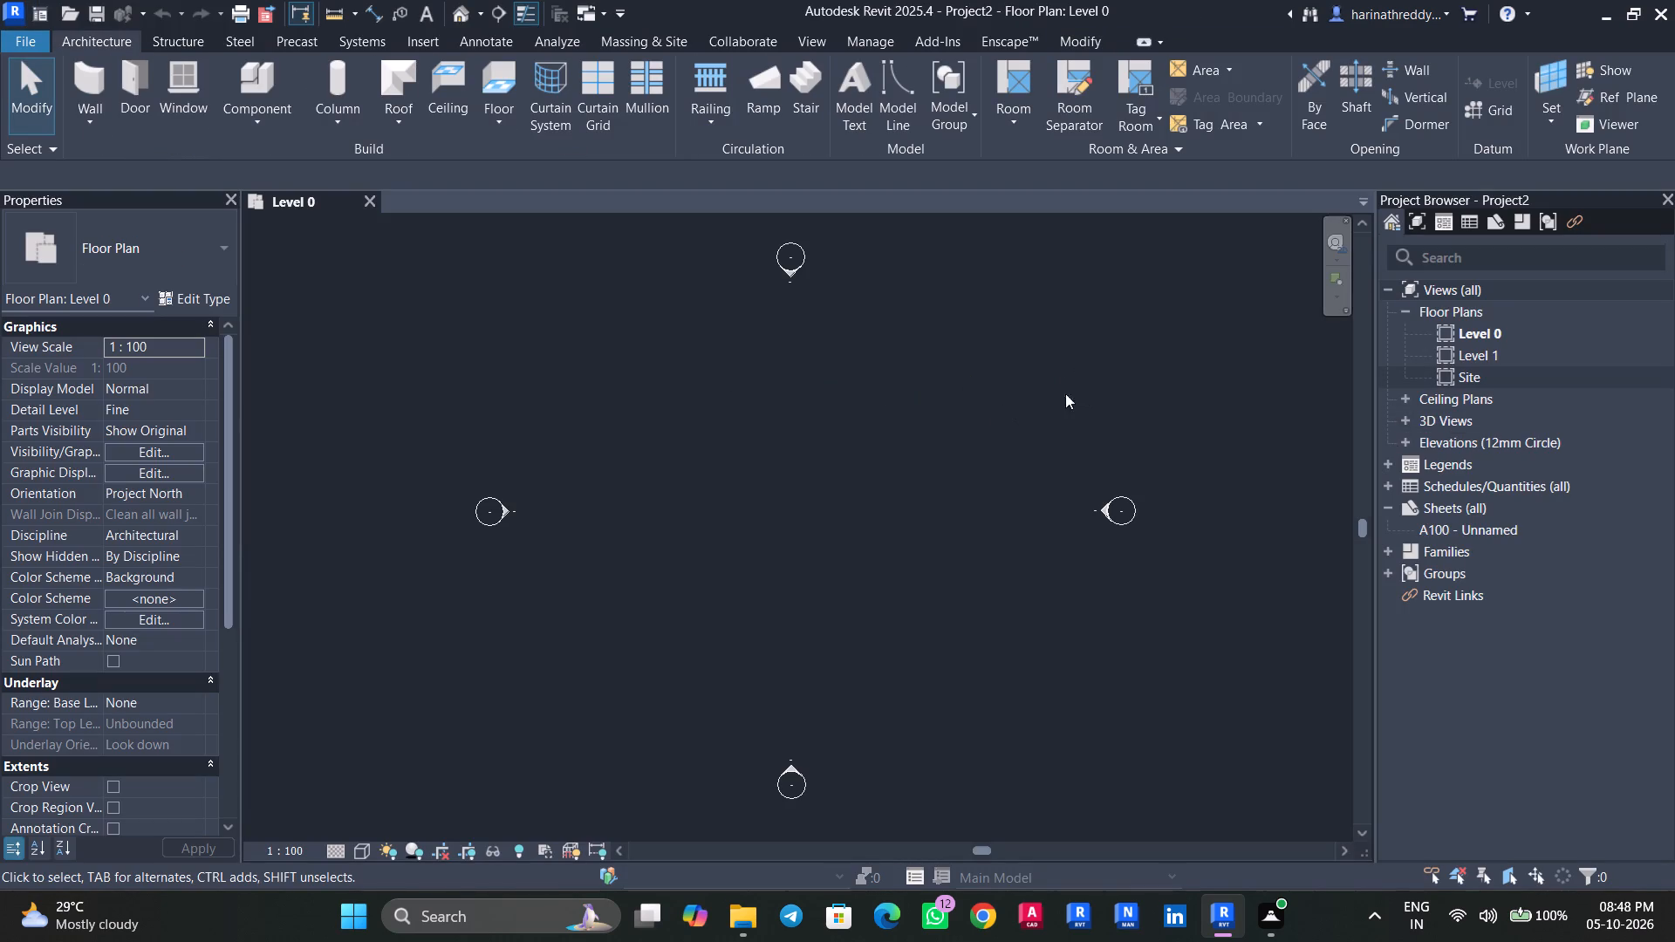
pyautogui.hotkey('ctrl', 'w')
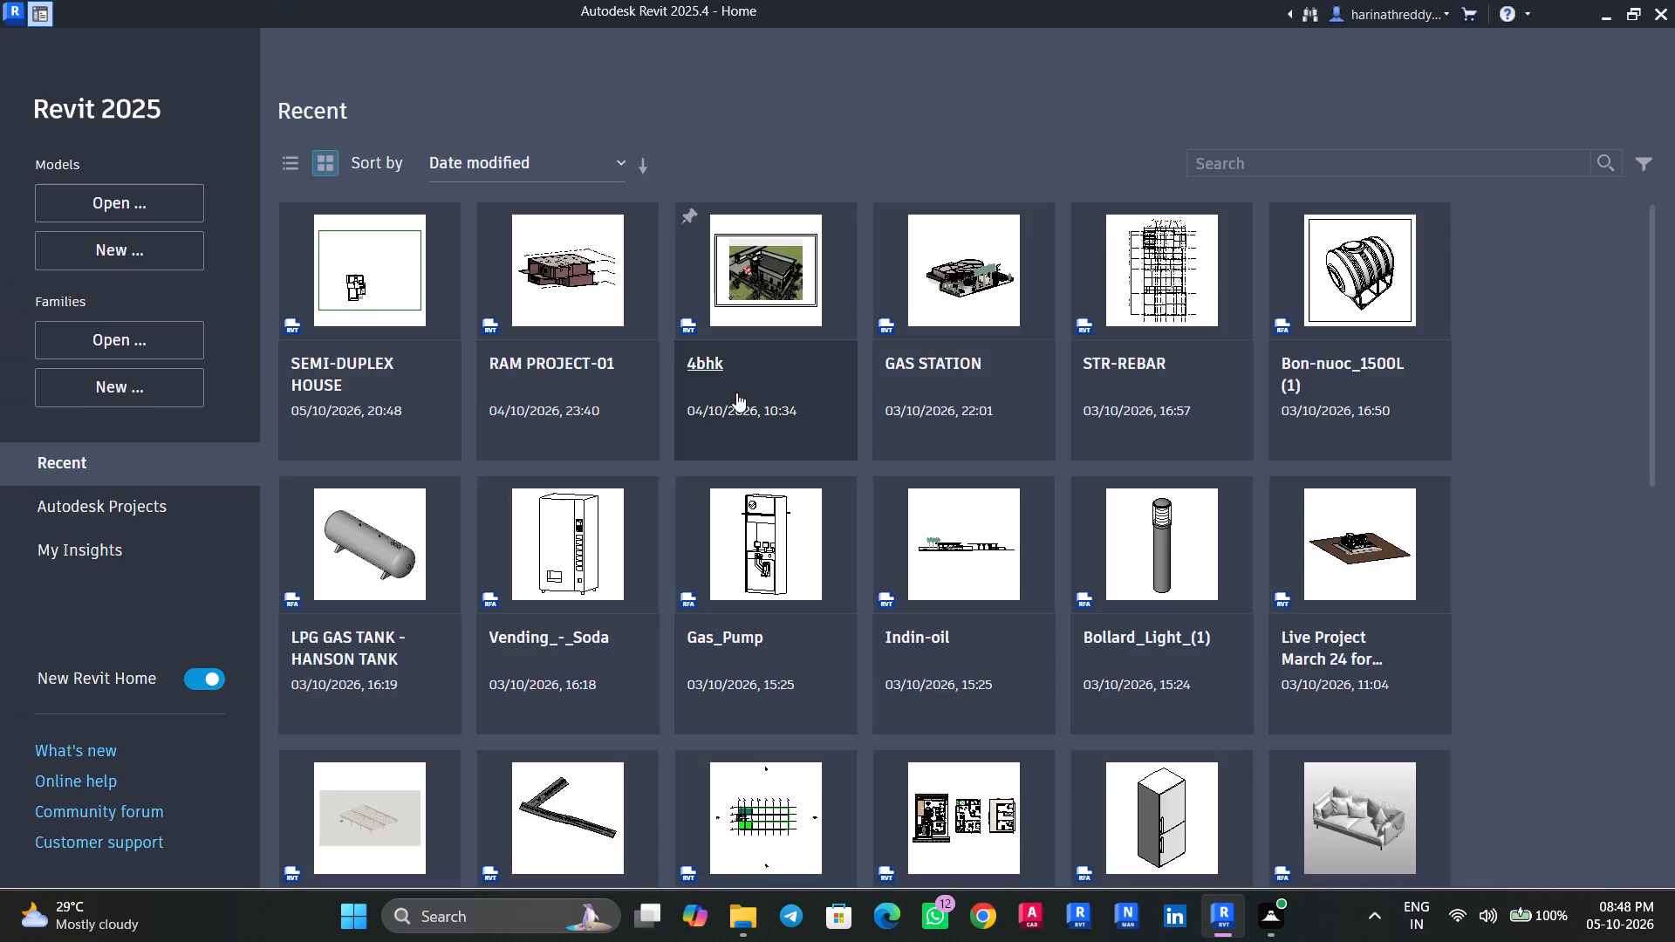
# Create a new project from the Structural Template.
pyautogui.hotkey('ctrl', 'Down')
pyautogui.hotkey('ctrl', 'n')
pyautogui.press('Down')
pyautogui.press('Down')
pyautogui.press('Up')
pyautogui.press('Down')
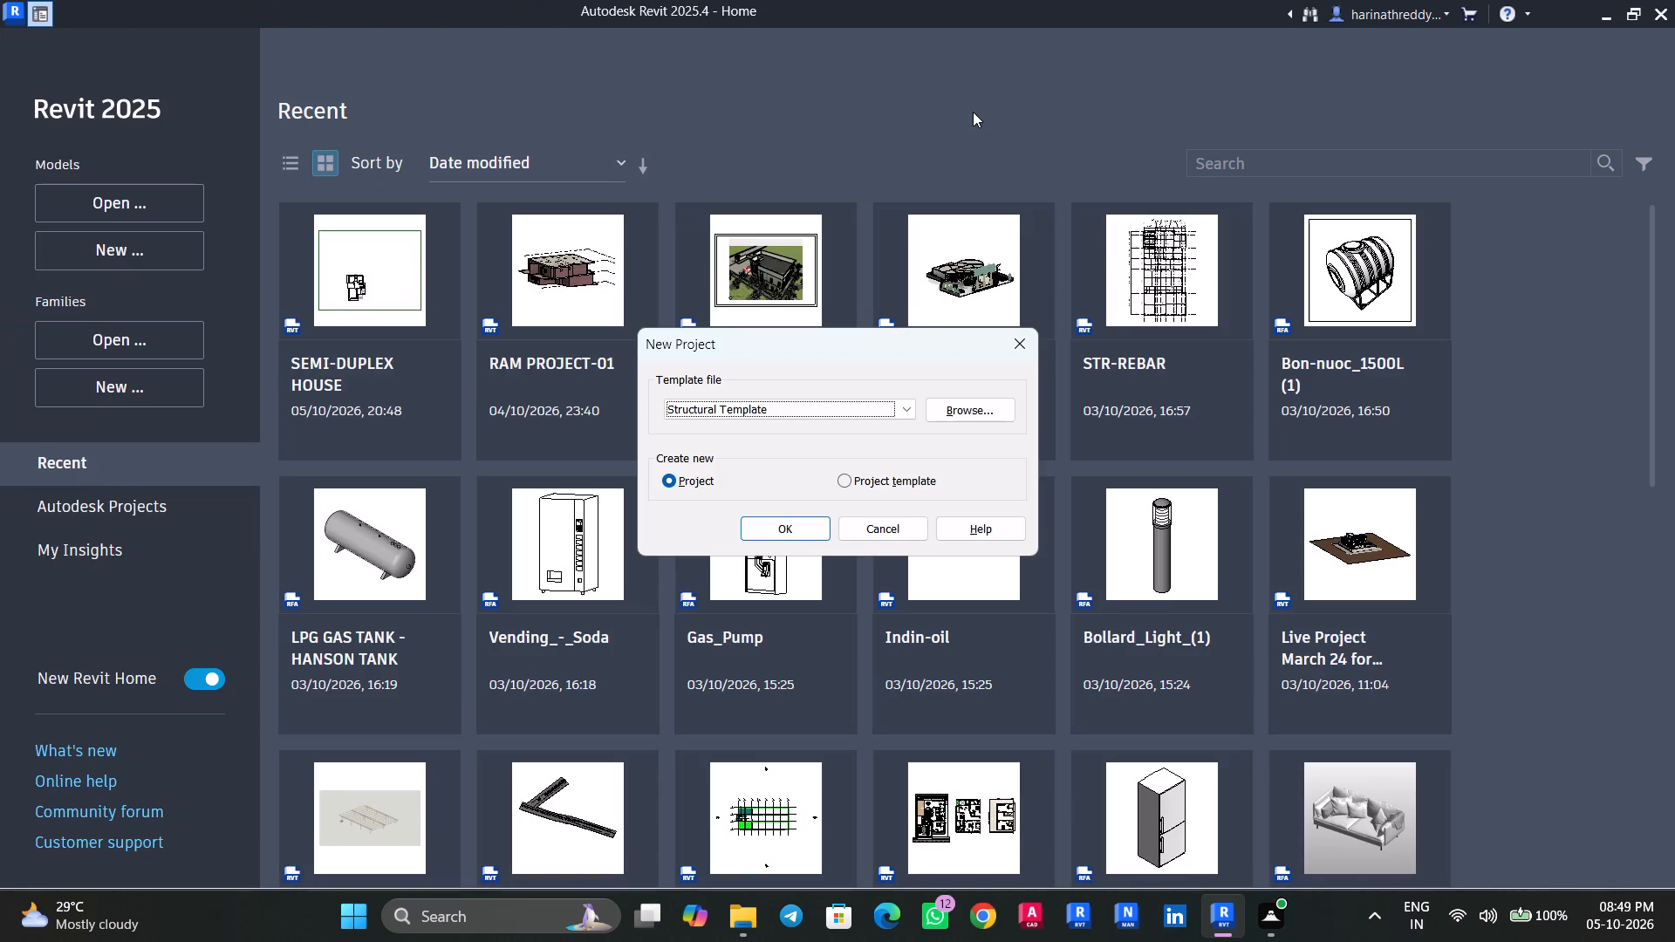
pyautogui.press('Return')
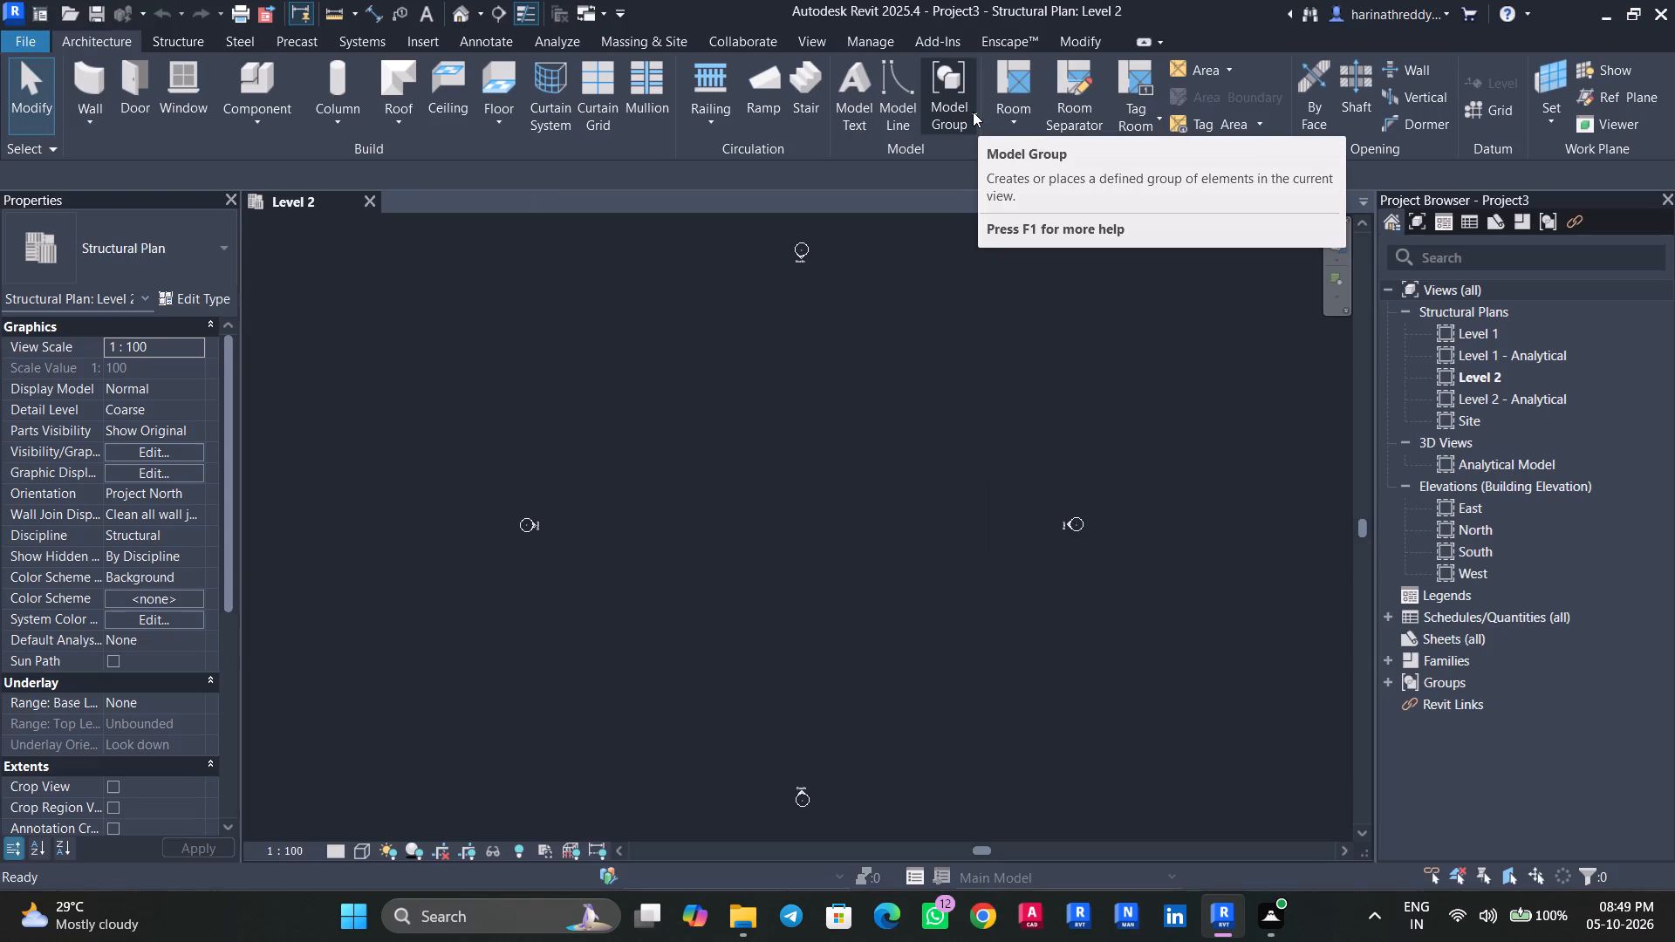
# Open the East building elevation of the new project to show its levels.
pyautogui.scroll(-3, 849, 543)
pyautogui.moveTo(835, 548); pyautogui.dragTo(788, 558, button='middle')
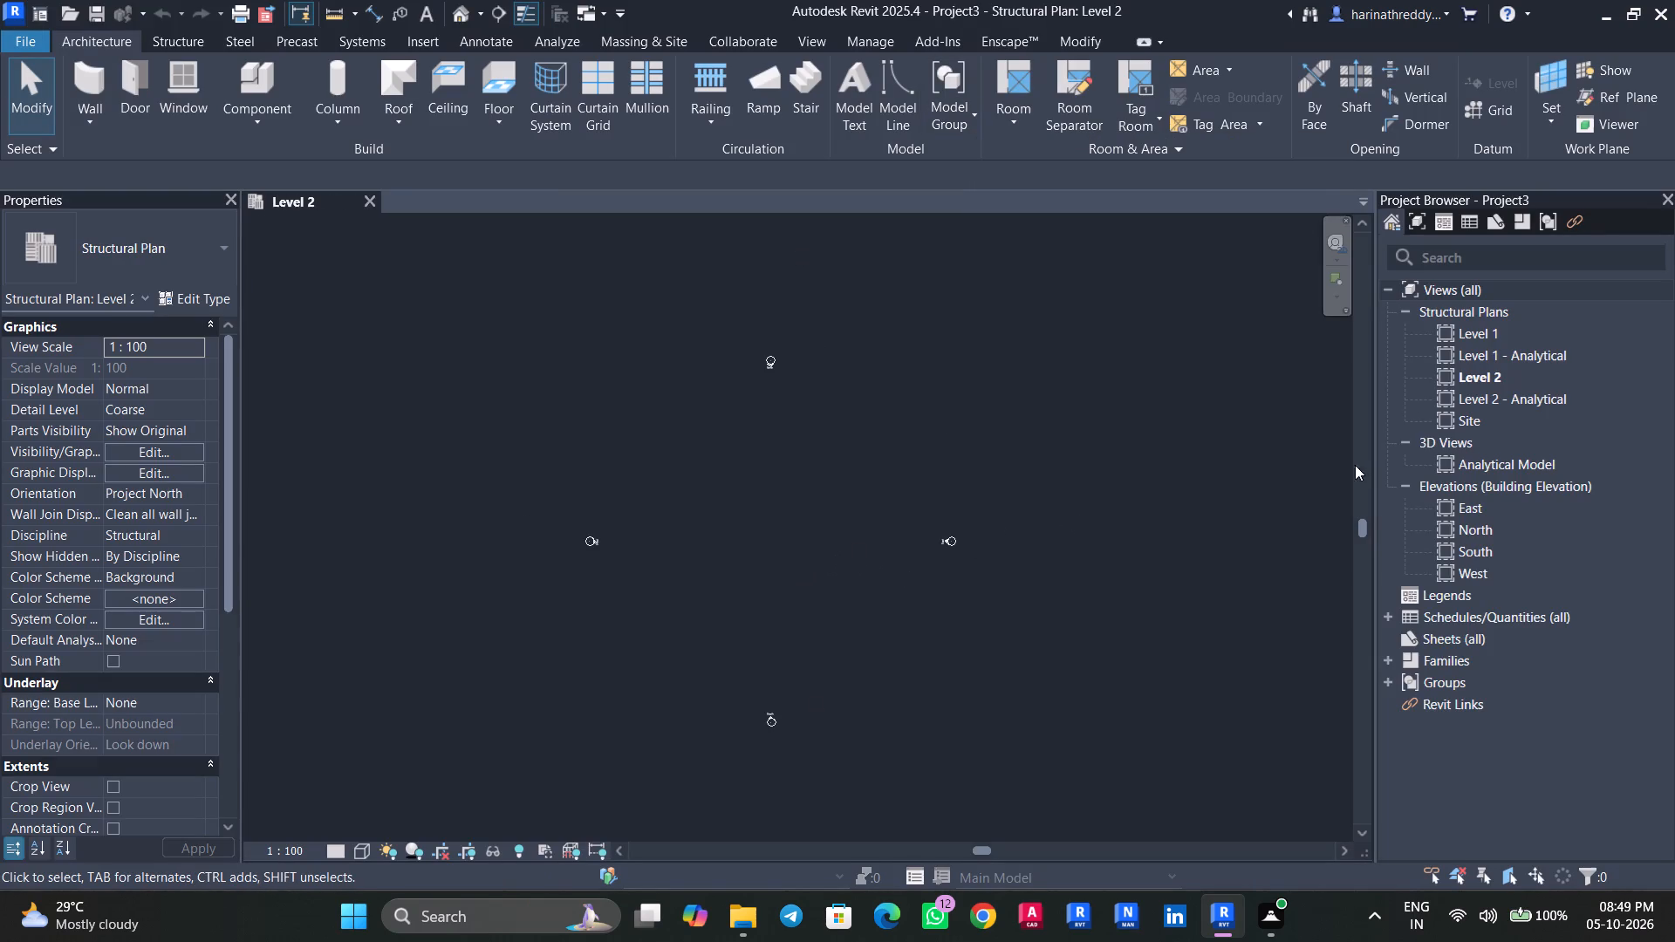
pyautogui.doubleClick(1473, 504)
pyautogui.moveTo(1172, 583); pyautogui.dragTo(1070, 609, button='middle')
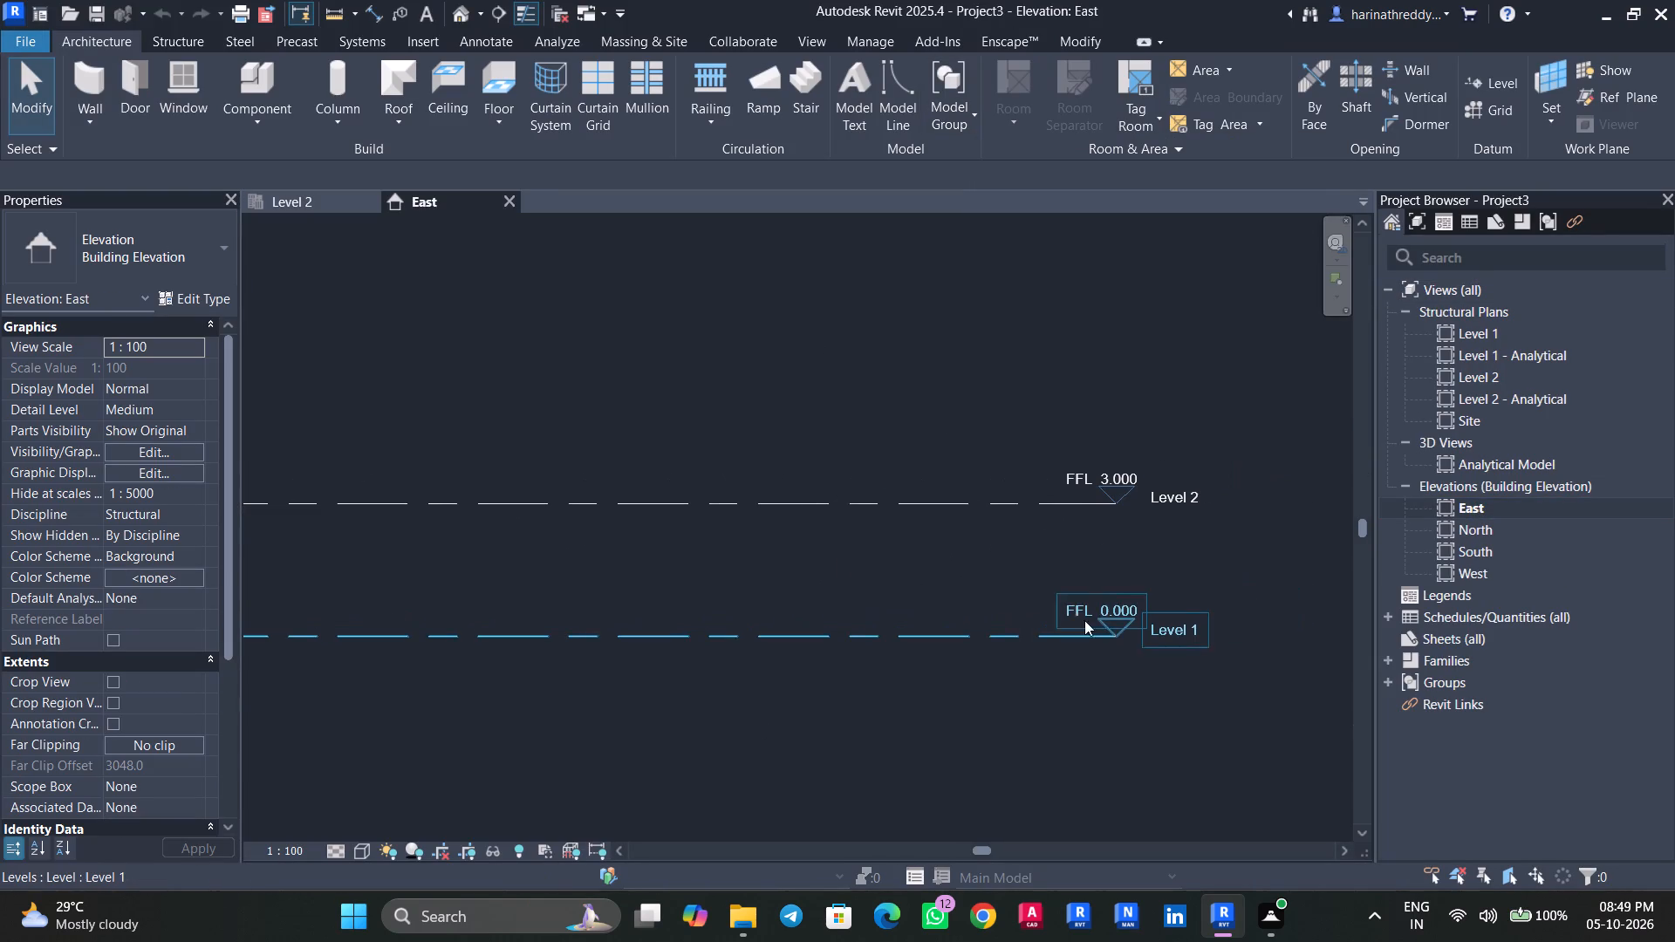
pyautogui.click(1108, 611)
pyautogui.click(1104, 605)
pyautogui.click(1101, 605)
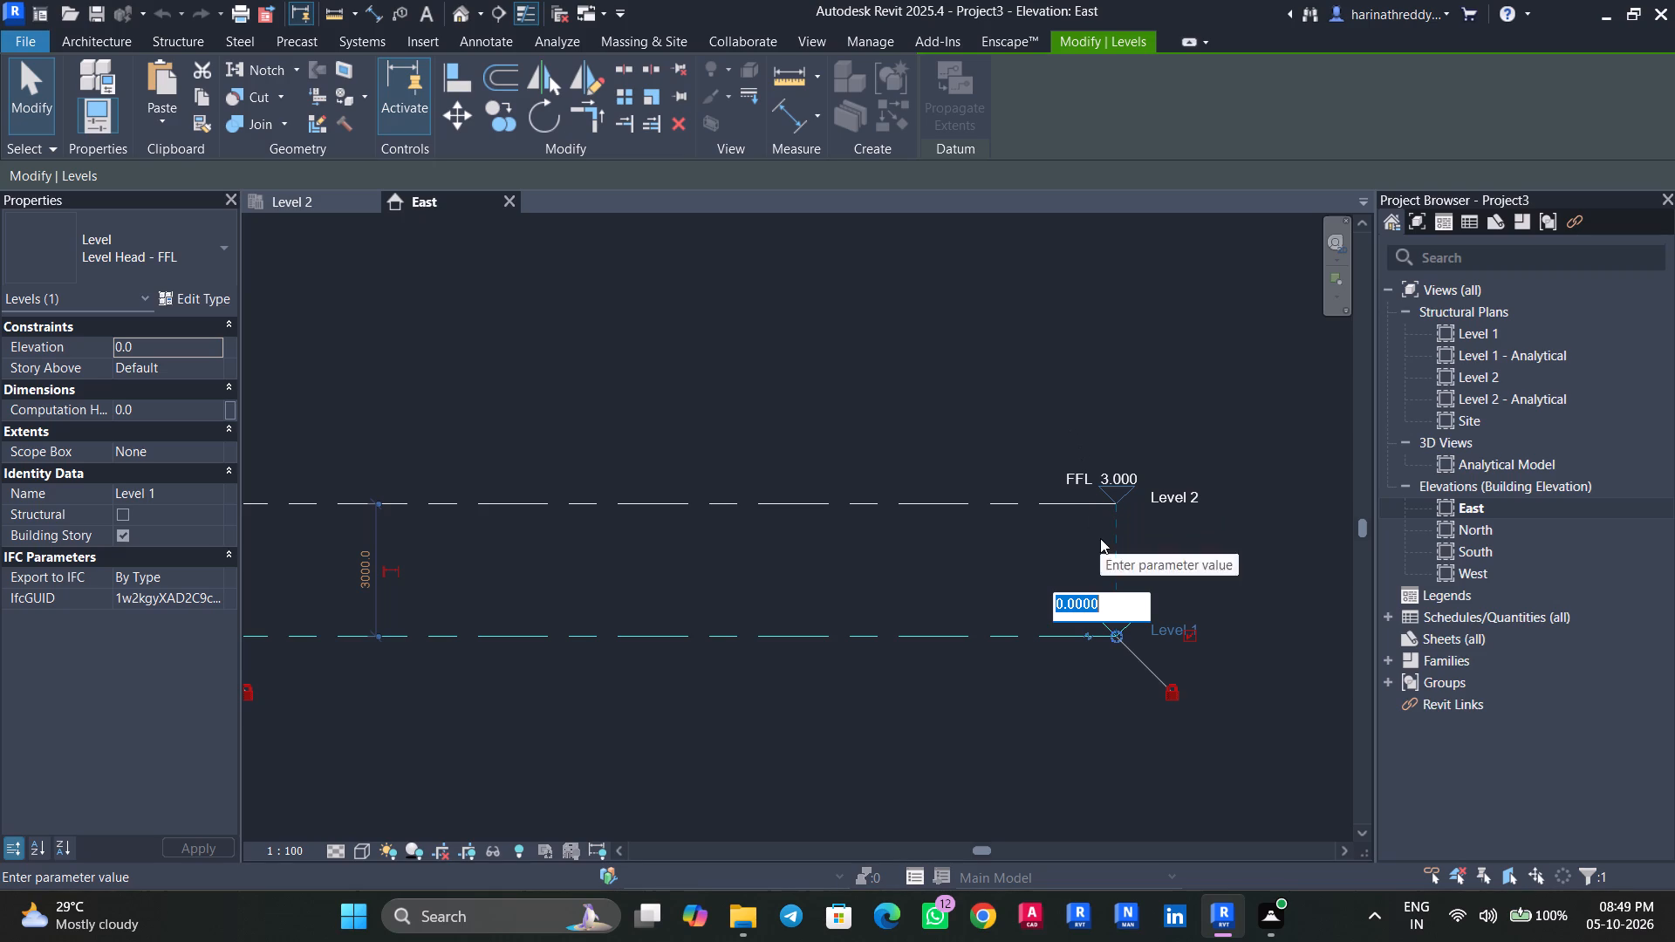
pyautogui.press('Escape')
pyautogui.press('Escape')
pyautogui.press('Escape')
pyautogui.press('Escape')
# Set up level placement by picking existing lines, with an offset of -1600 mm.
pyautogui.moveTo(1177, 555); pyautogui.dragTo(1143, 485, button='middle')
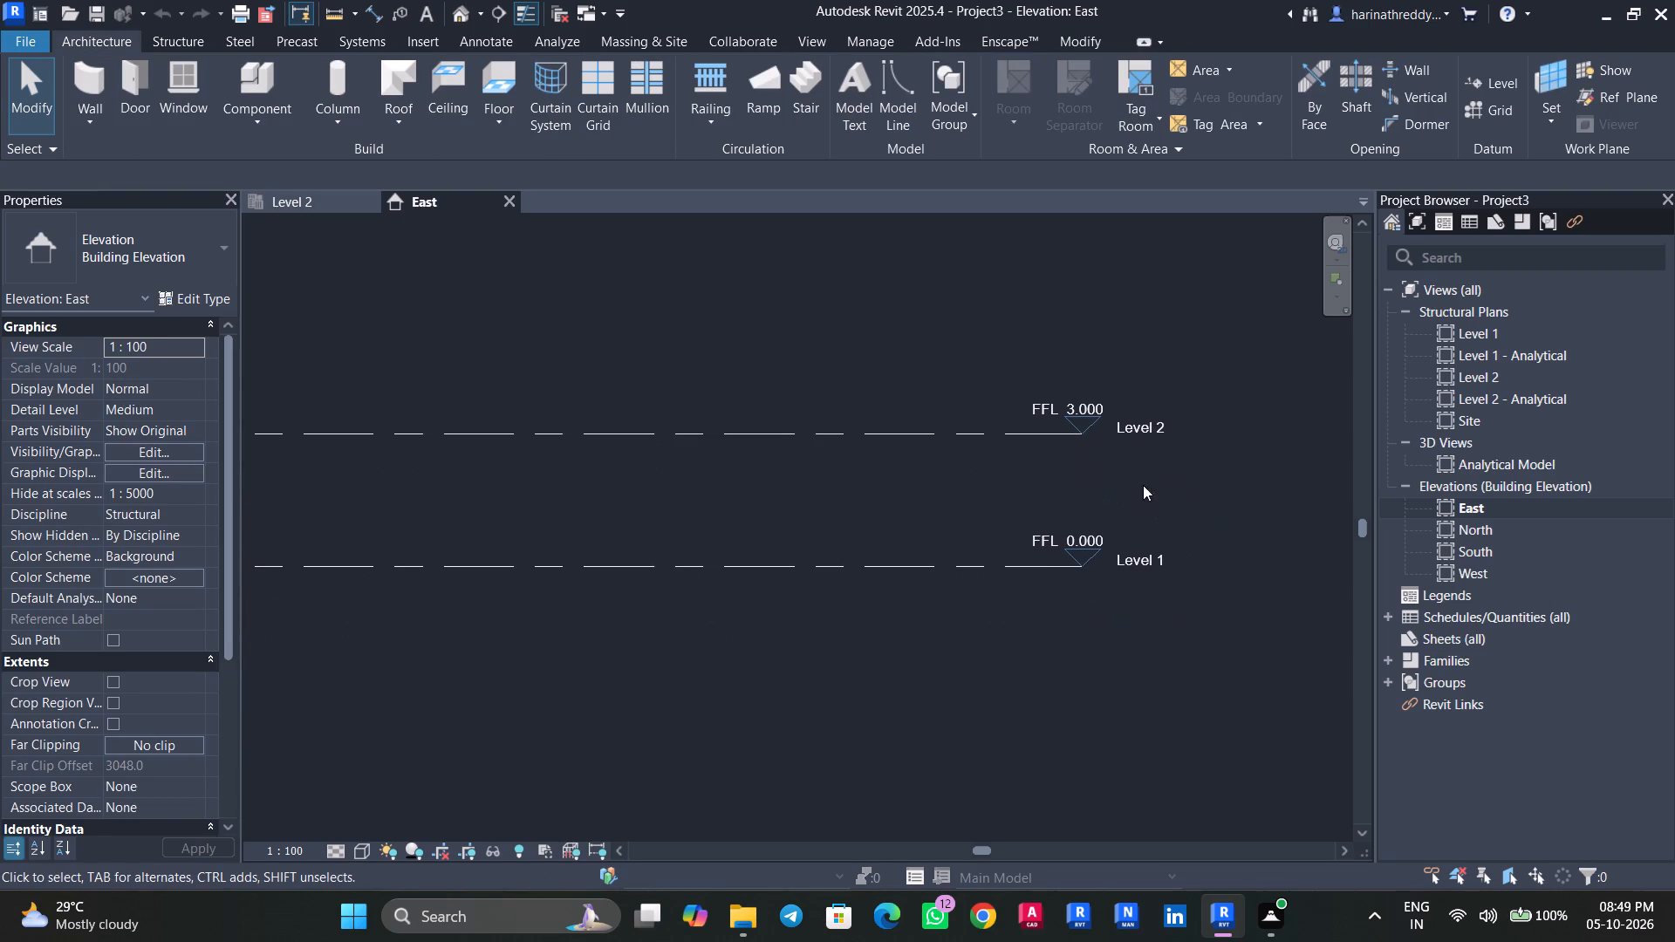
pyautogui.write('LL')
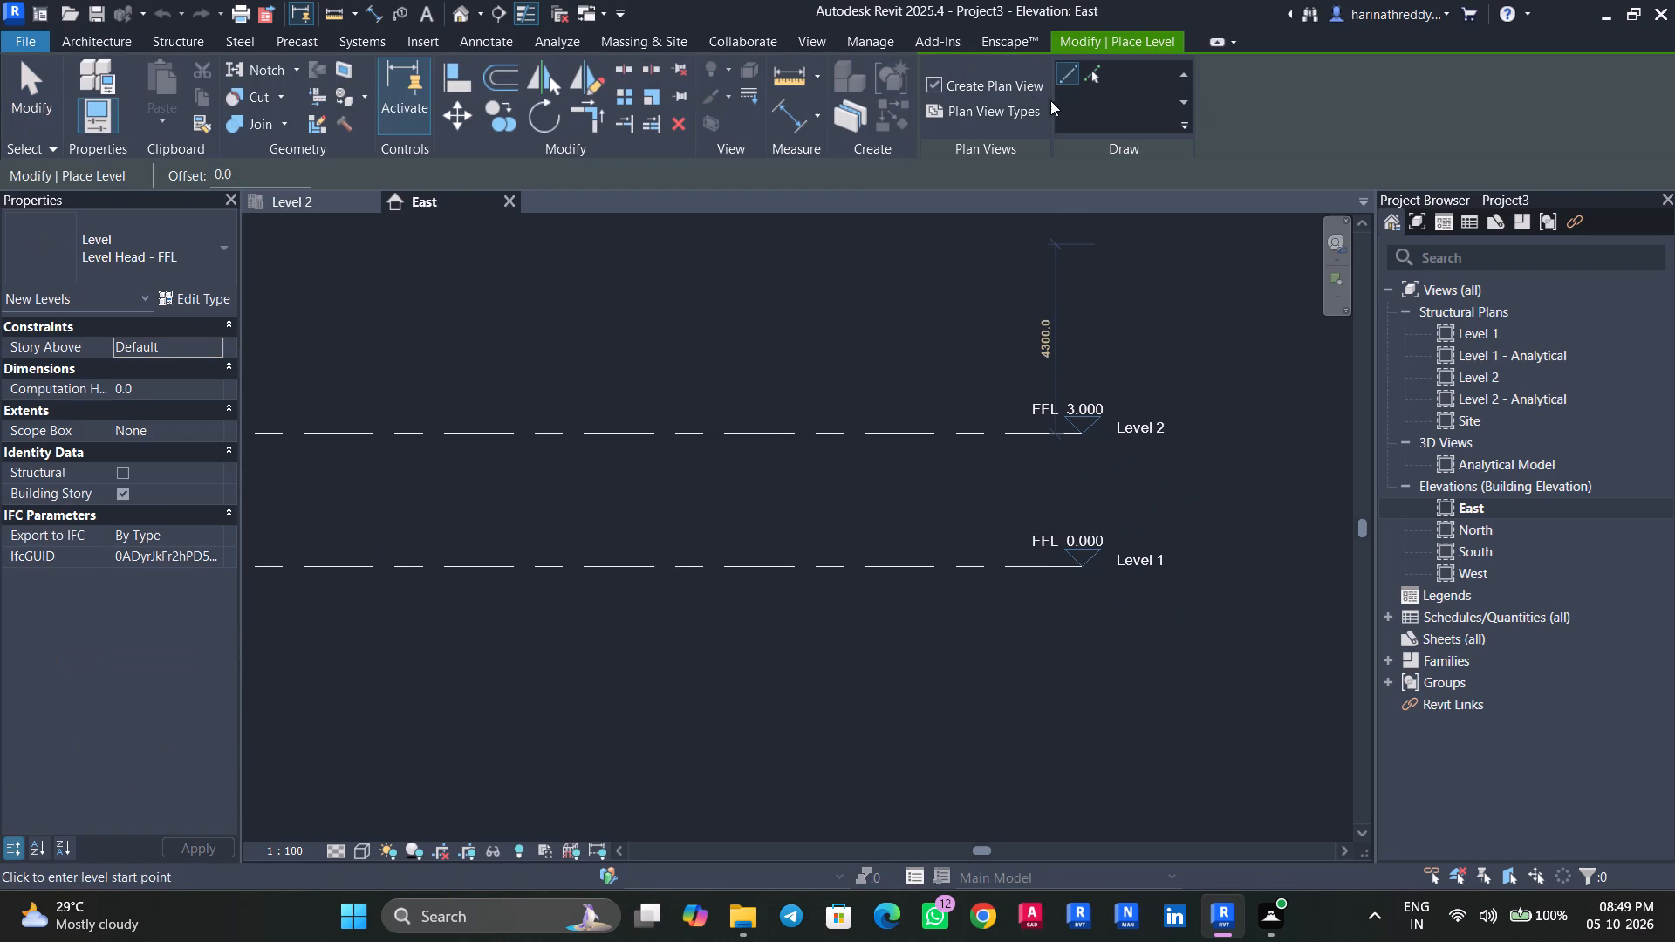
pyautogui.click(1091, 75)
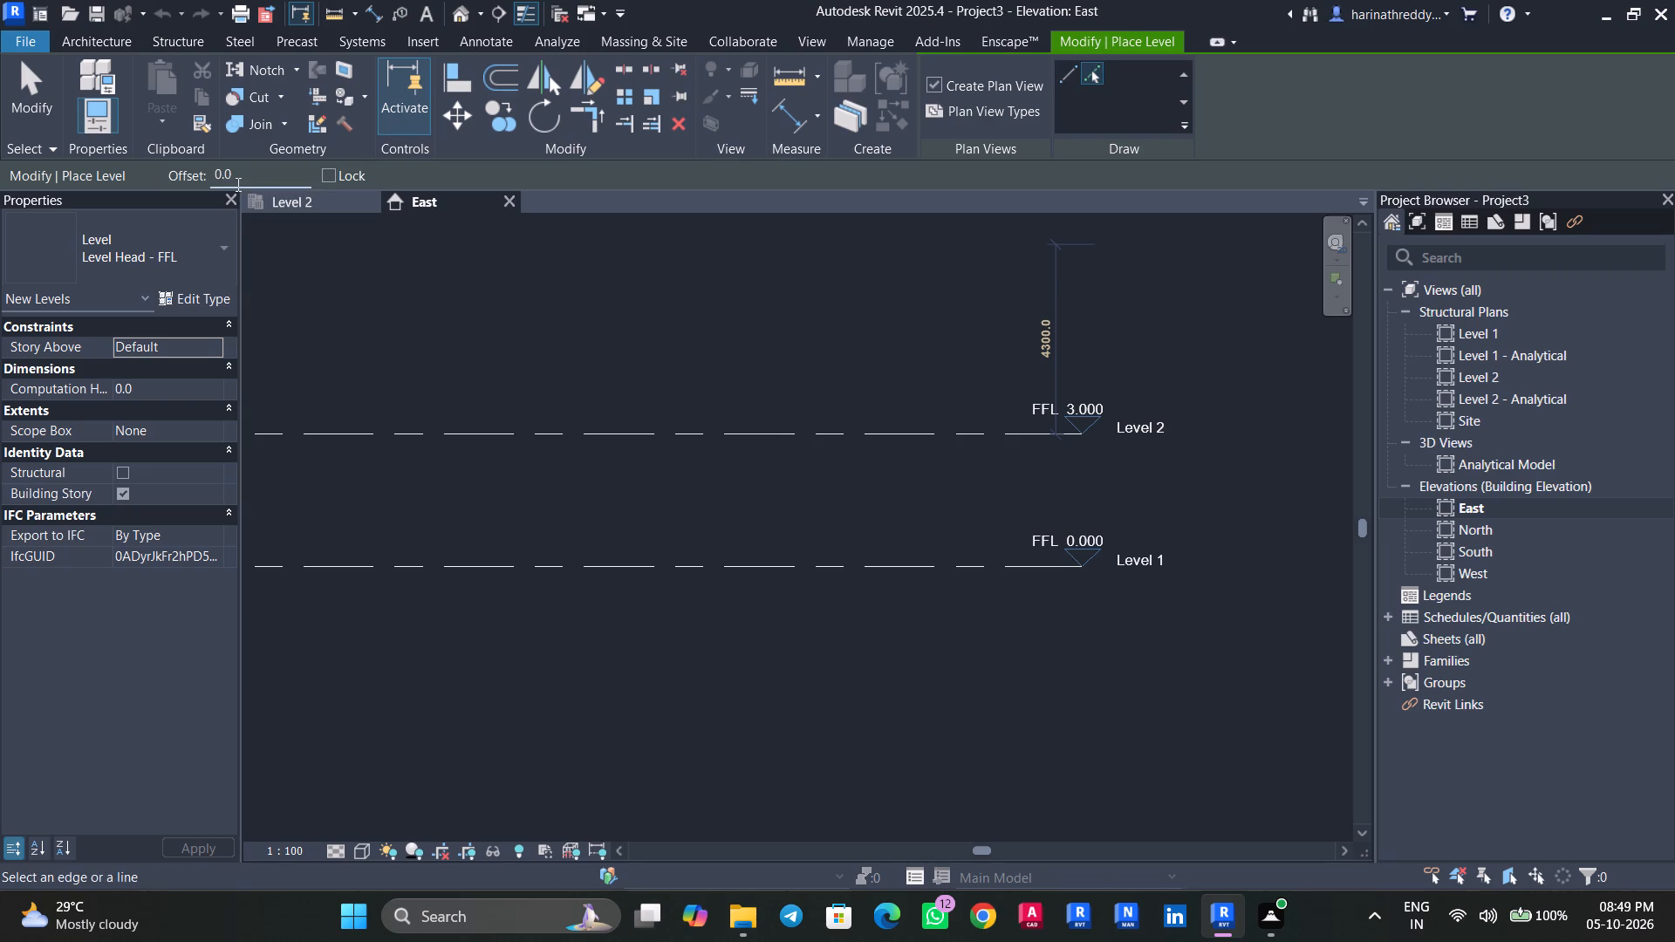
pyautogui.moveTo(236, 179); pyautogui.dragTo(151, 178)
pyautogui.press('-')
pyautogui.write('1.6')
pyautogui.press('Return')
pyautogui.scroll(-2, 589, 564)
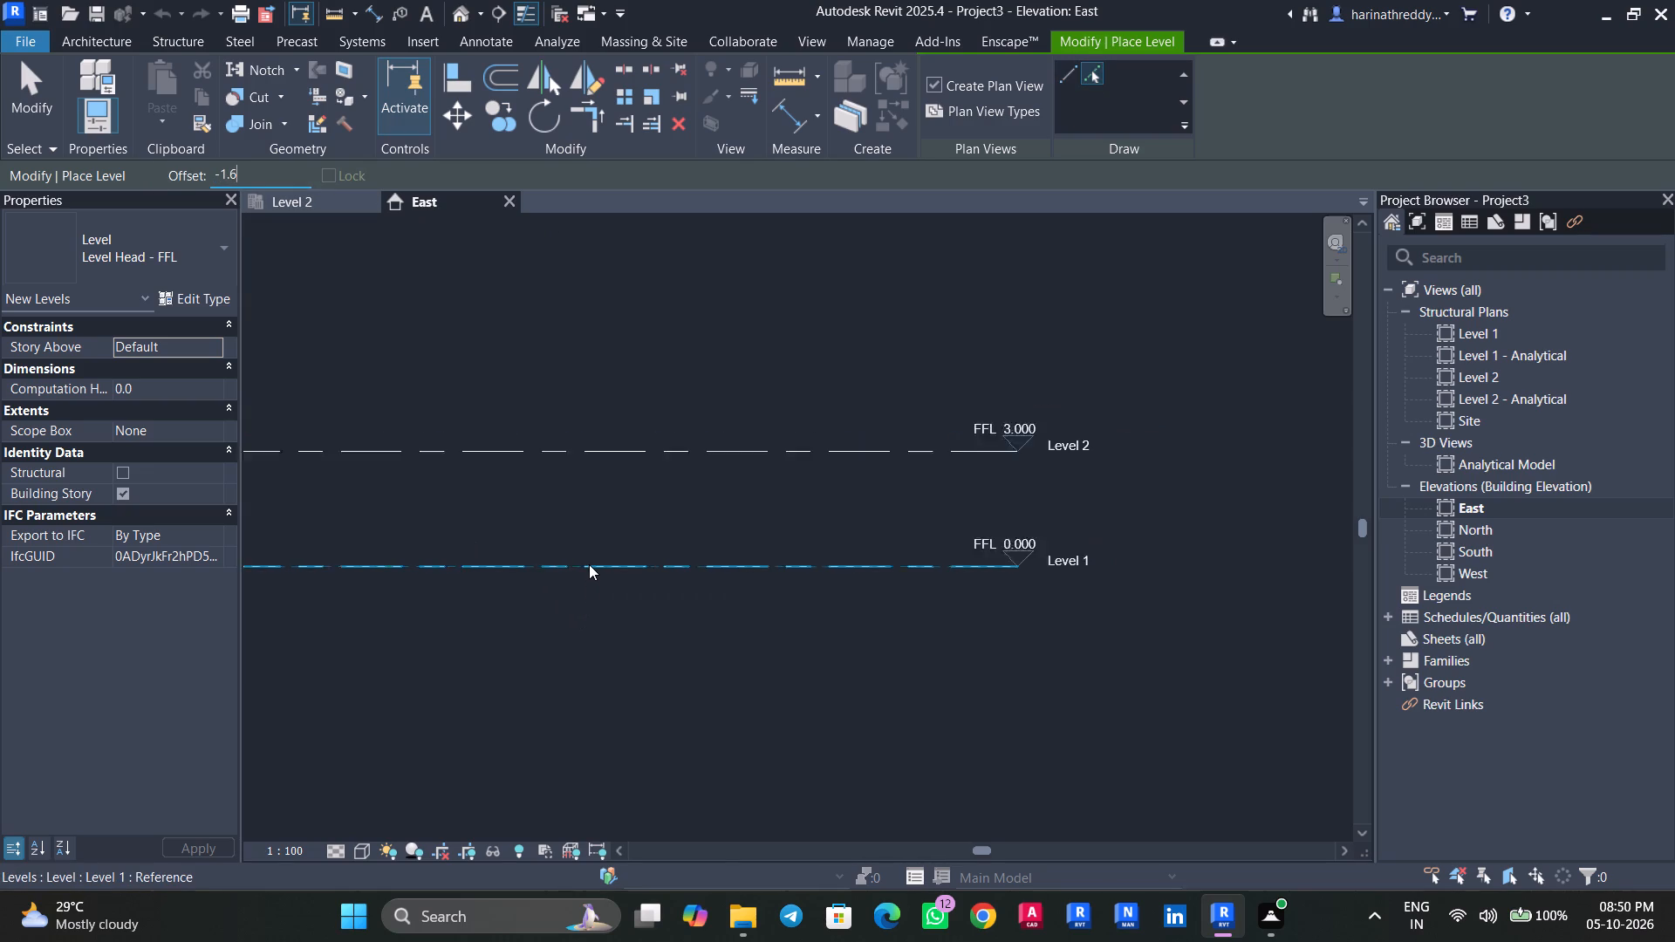
pyautogui.scroll(-7, 589, 564)
pyautogui.moveTo(243, 176); pyautogui.dragTo(215, 173)
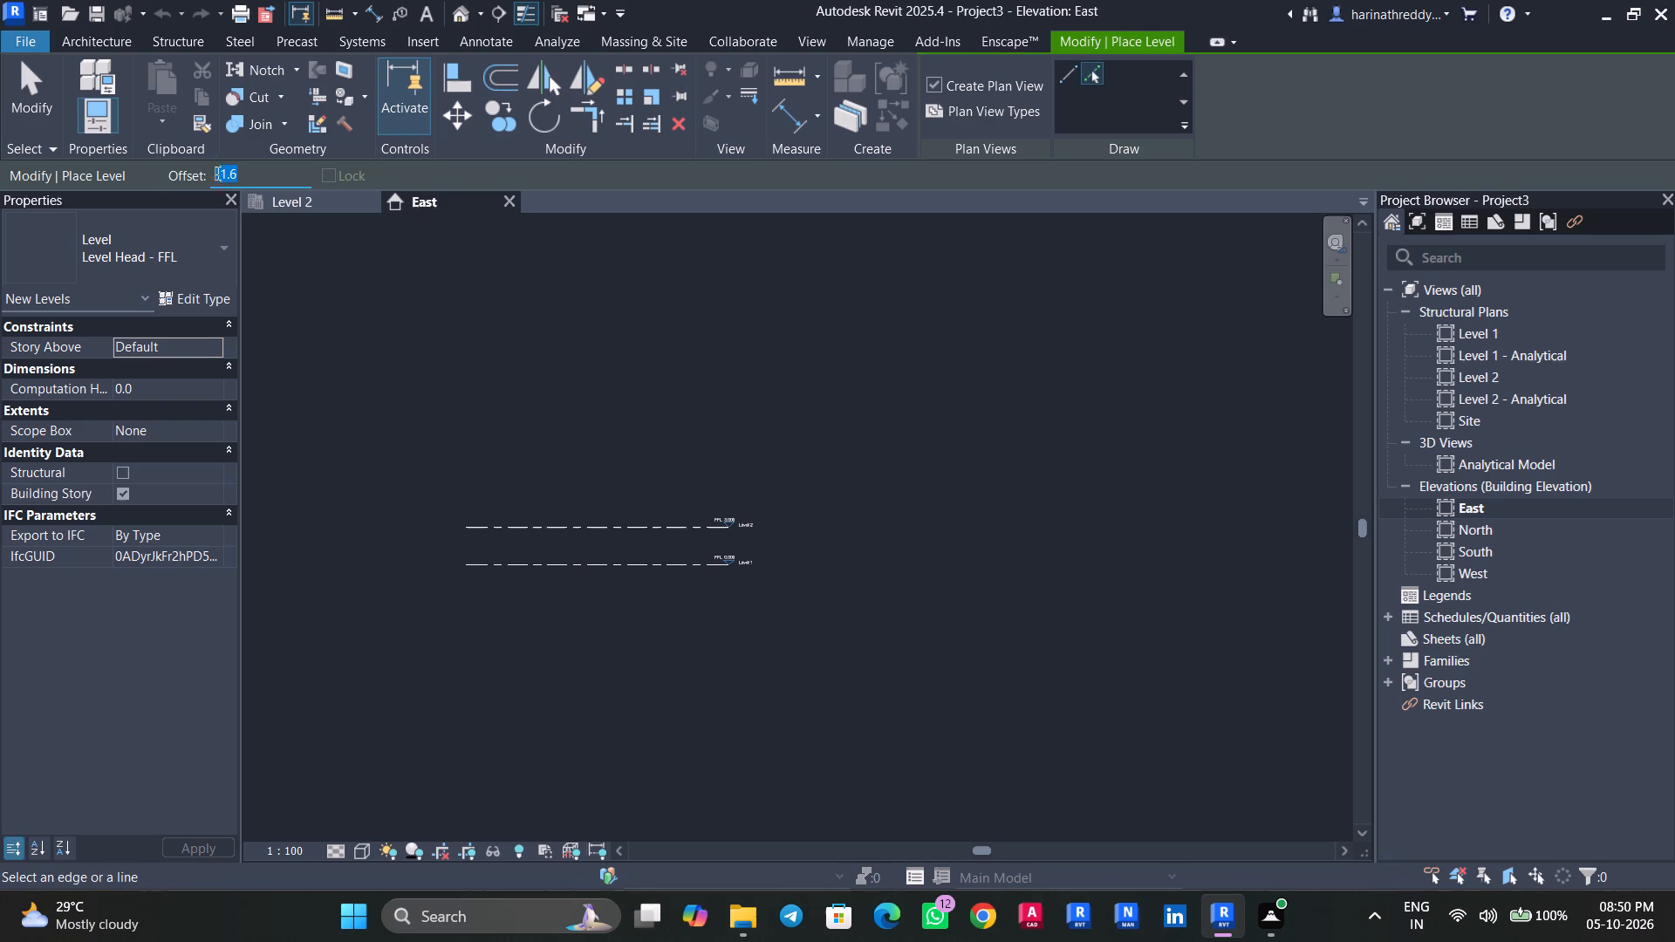
pyautogui.moveTo(215, 173); pyautogui.dragTo(209, 173)
pyautogui.write('-1600')
pyautogui.press('Return')
pyautogui.scroll(1, 587, 569)
pyautogui.scroll(-1, 587, 569)
pyautogui.scroll(1, 587, 569)
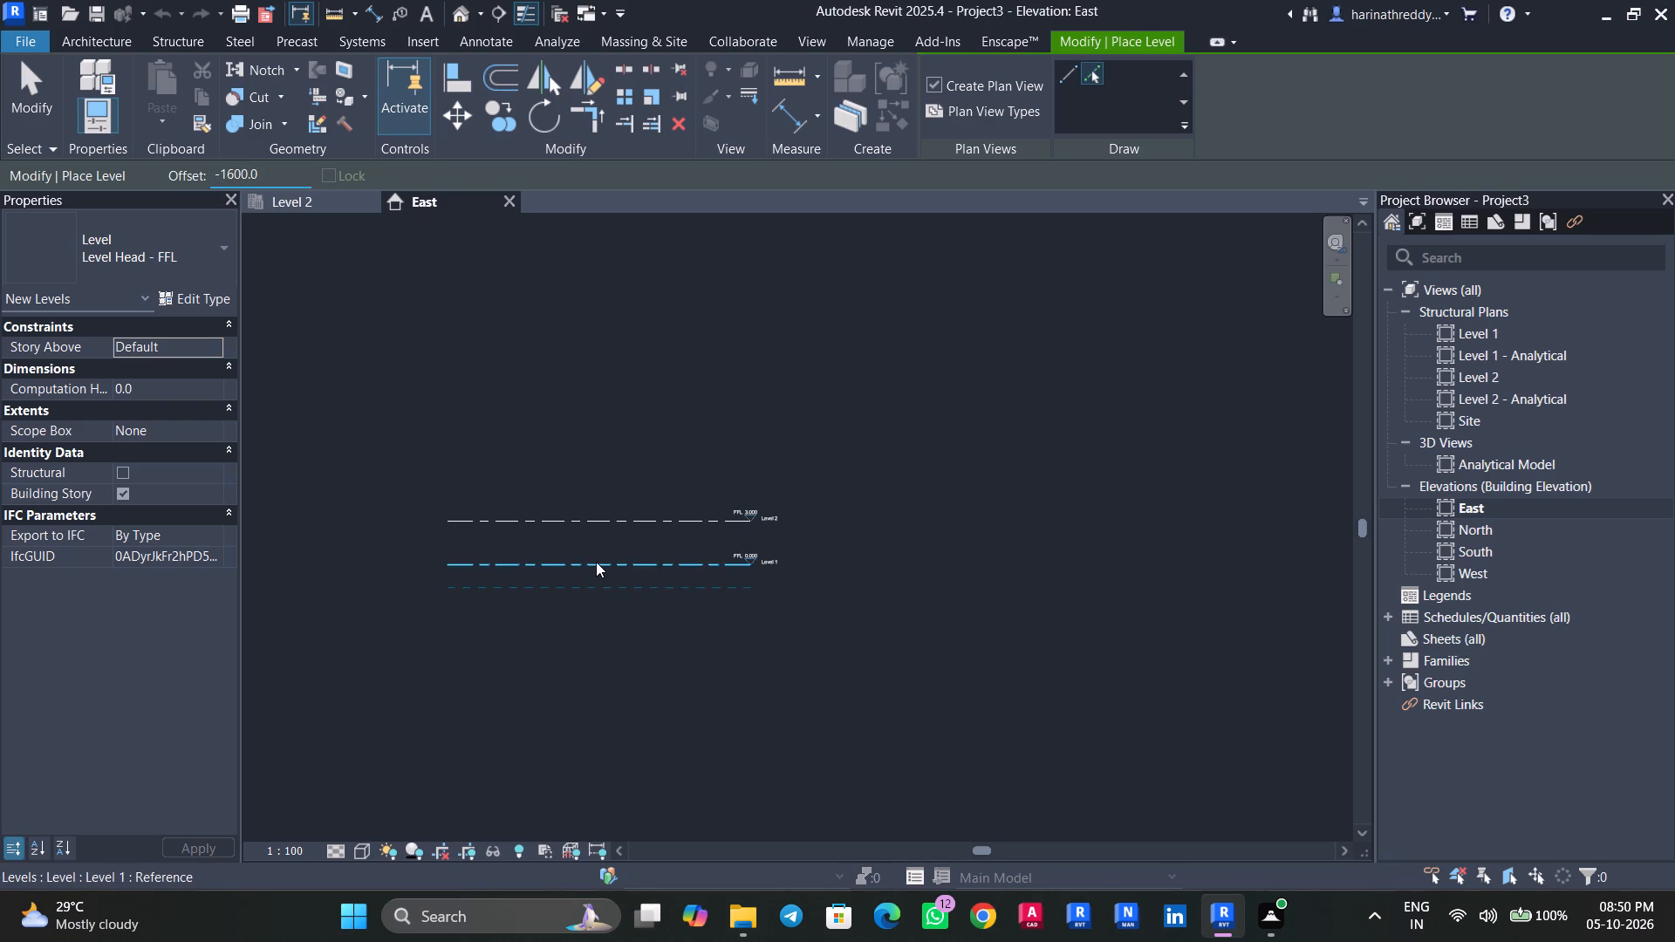
pyautogui.scroll(1, 596, 562)
pyautogui.scroll(-1, 596, 562)
pyautogui.scroll(3, 596, 562)
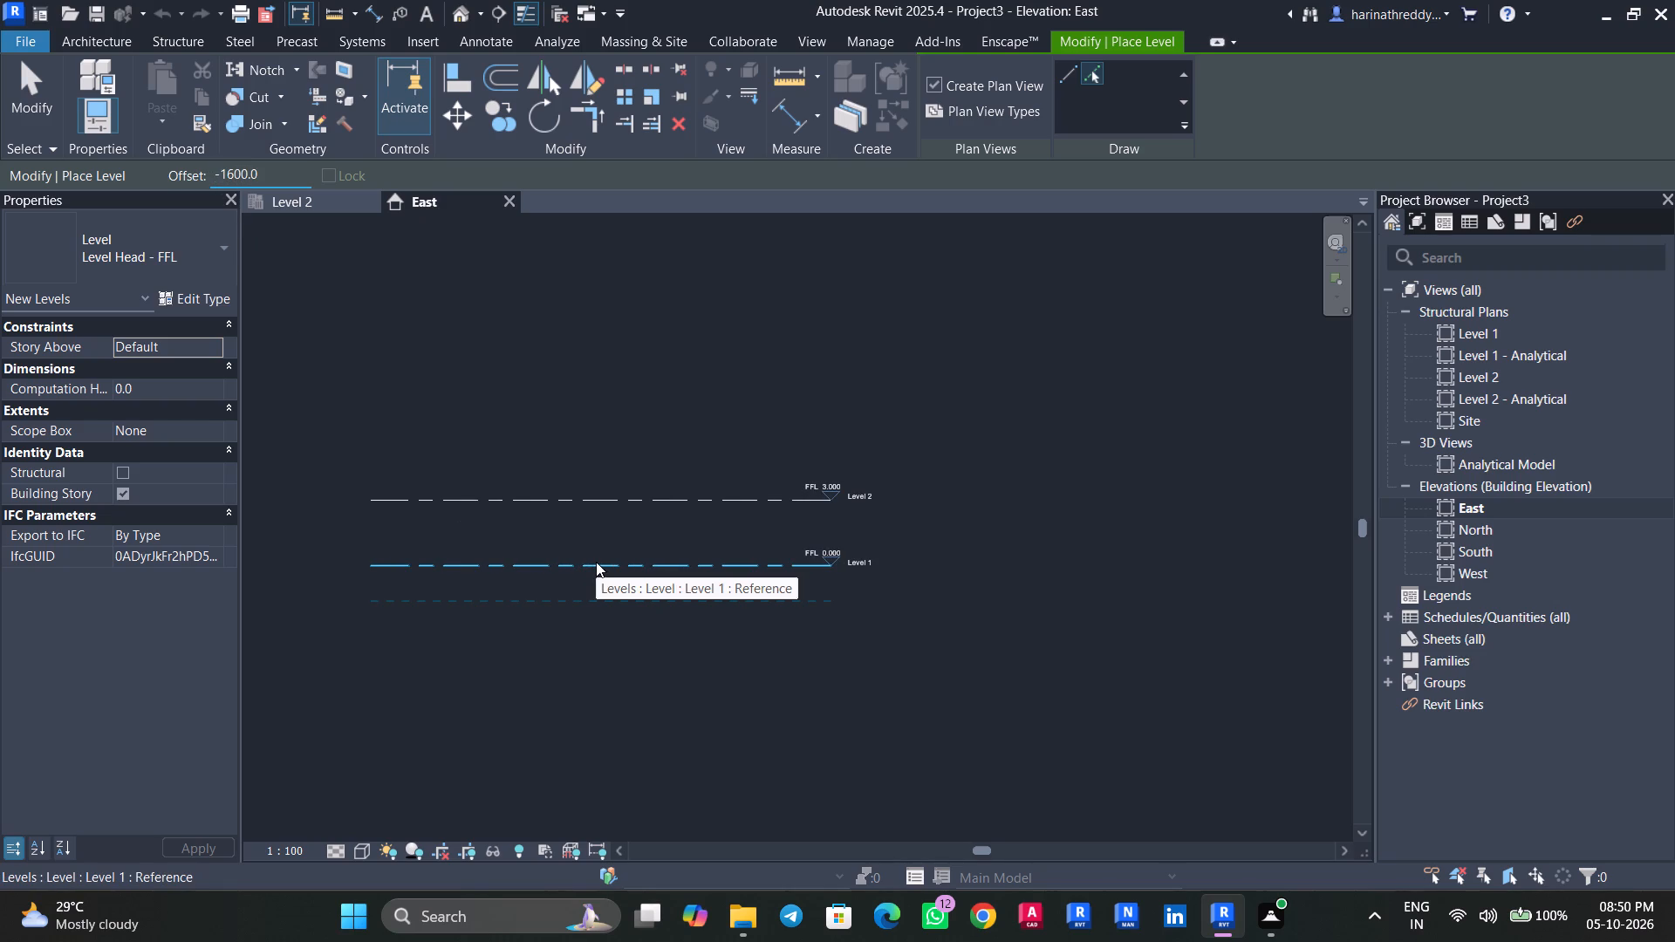
# Place a new level 2000 mm below Level 1 by picking its line with an offset of -2000 mm.
pyautogui.moveTo(274, 172); pyautogui.dragTo(176, 187)
pyautogui.write('-2000')
pyautogui.press('Return')
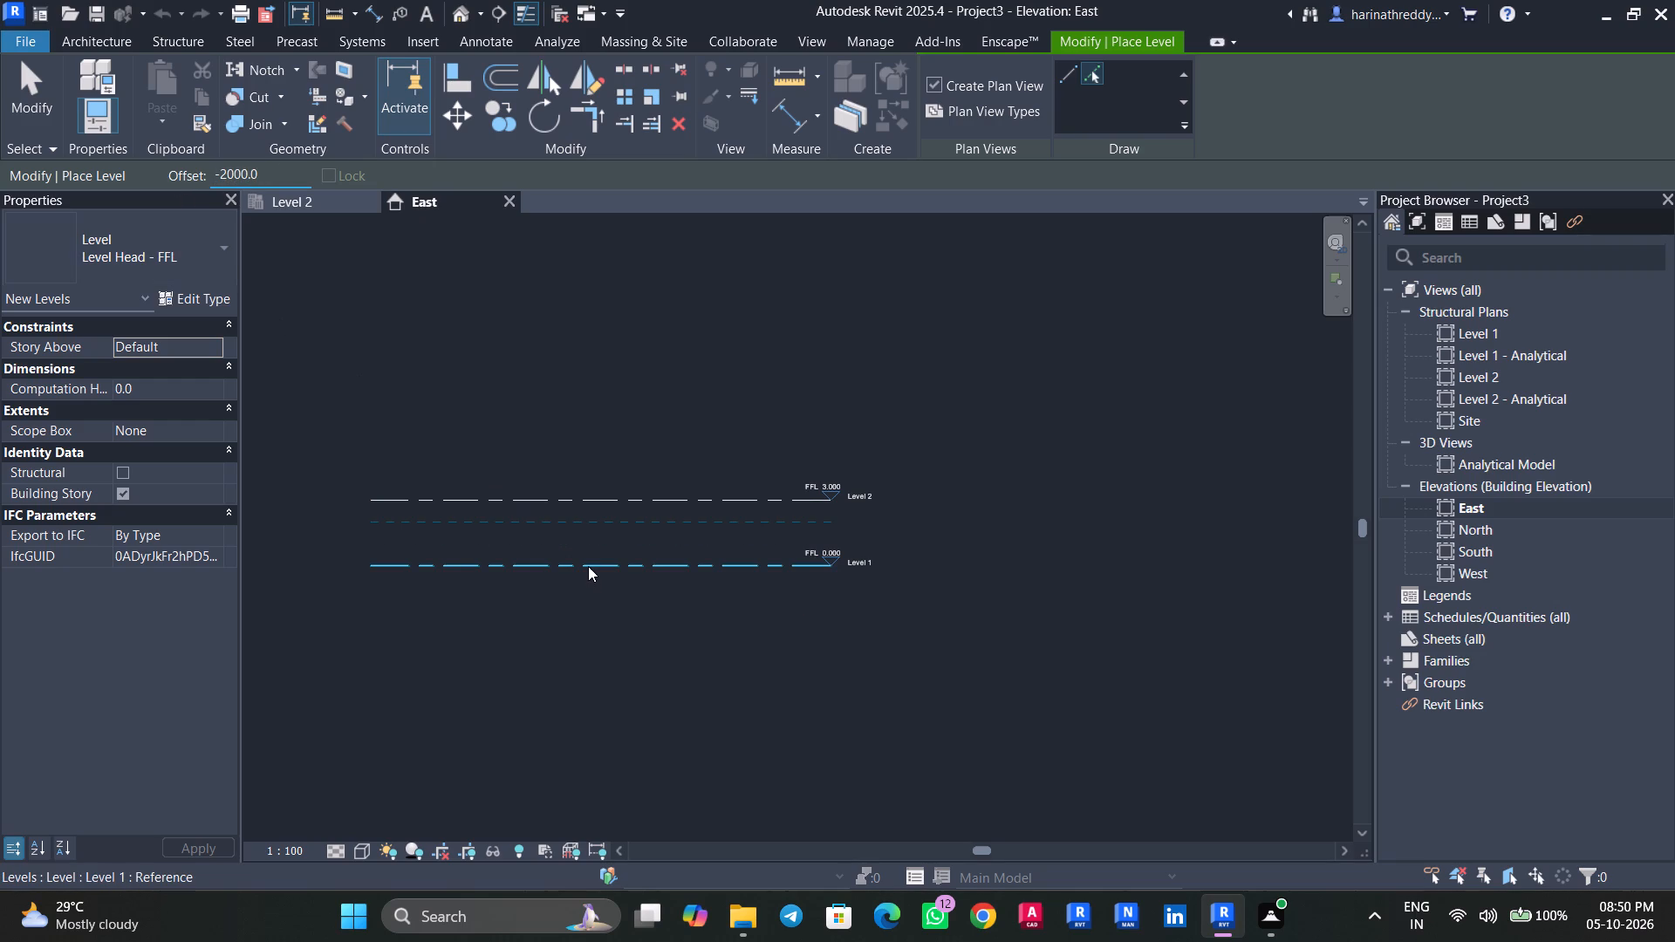
pyautogui.click(588, 557)
pyautogui.press('Escape')
pyautogui.press('Escape')
pyautogui.scroll(1, 685, 579)
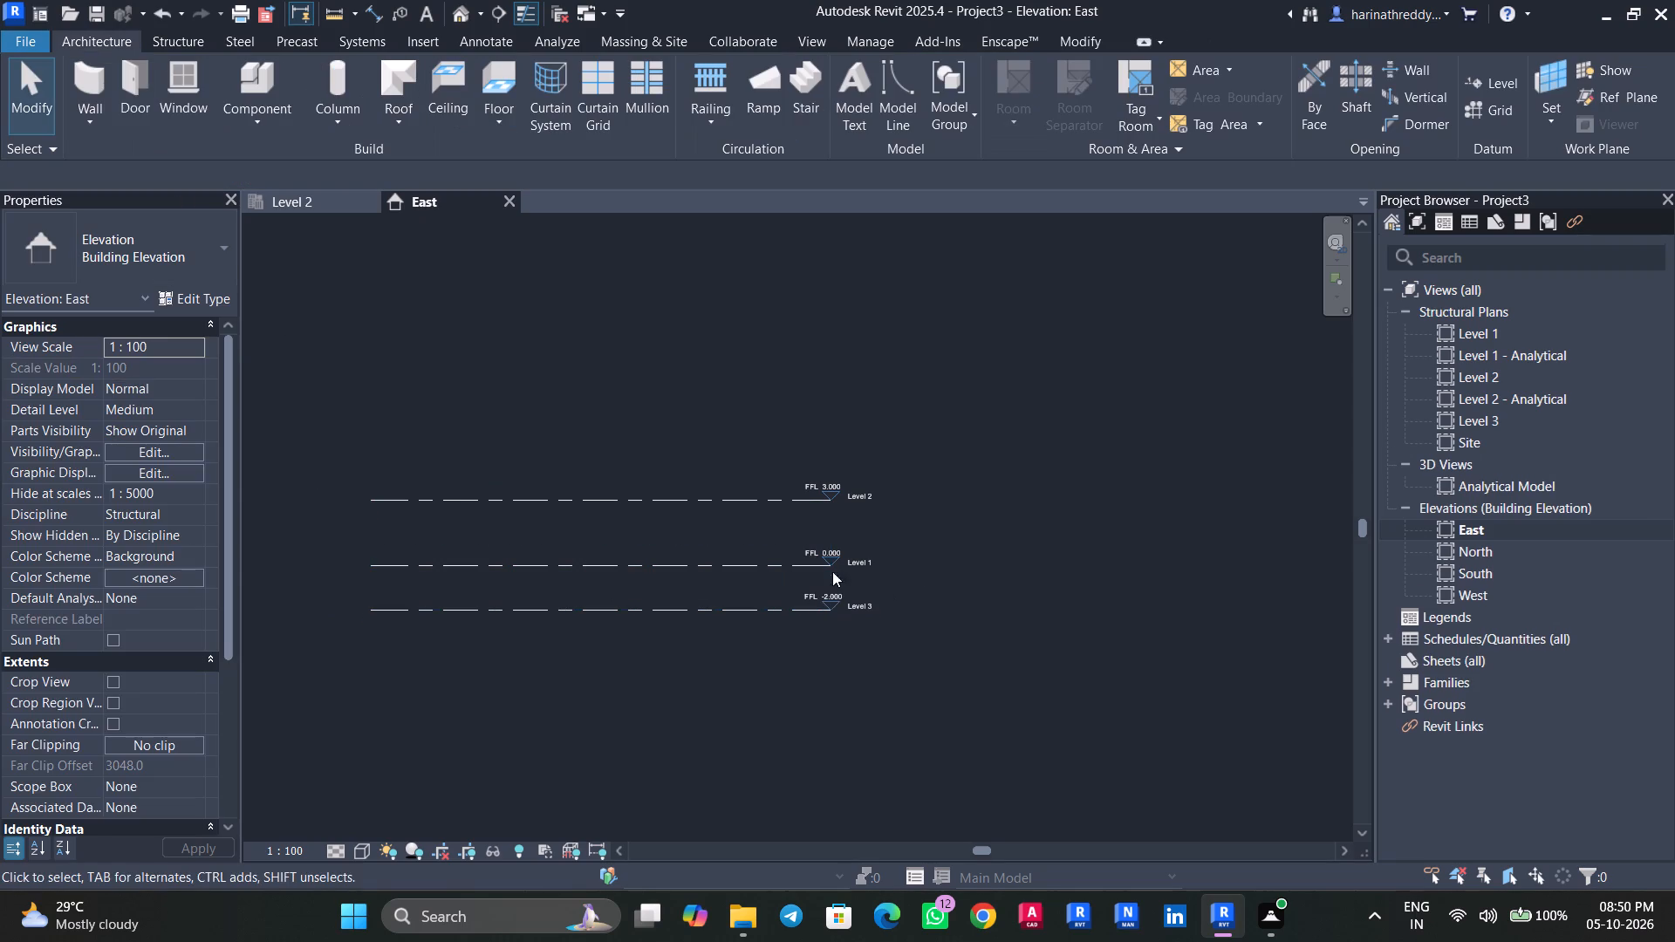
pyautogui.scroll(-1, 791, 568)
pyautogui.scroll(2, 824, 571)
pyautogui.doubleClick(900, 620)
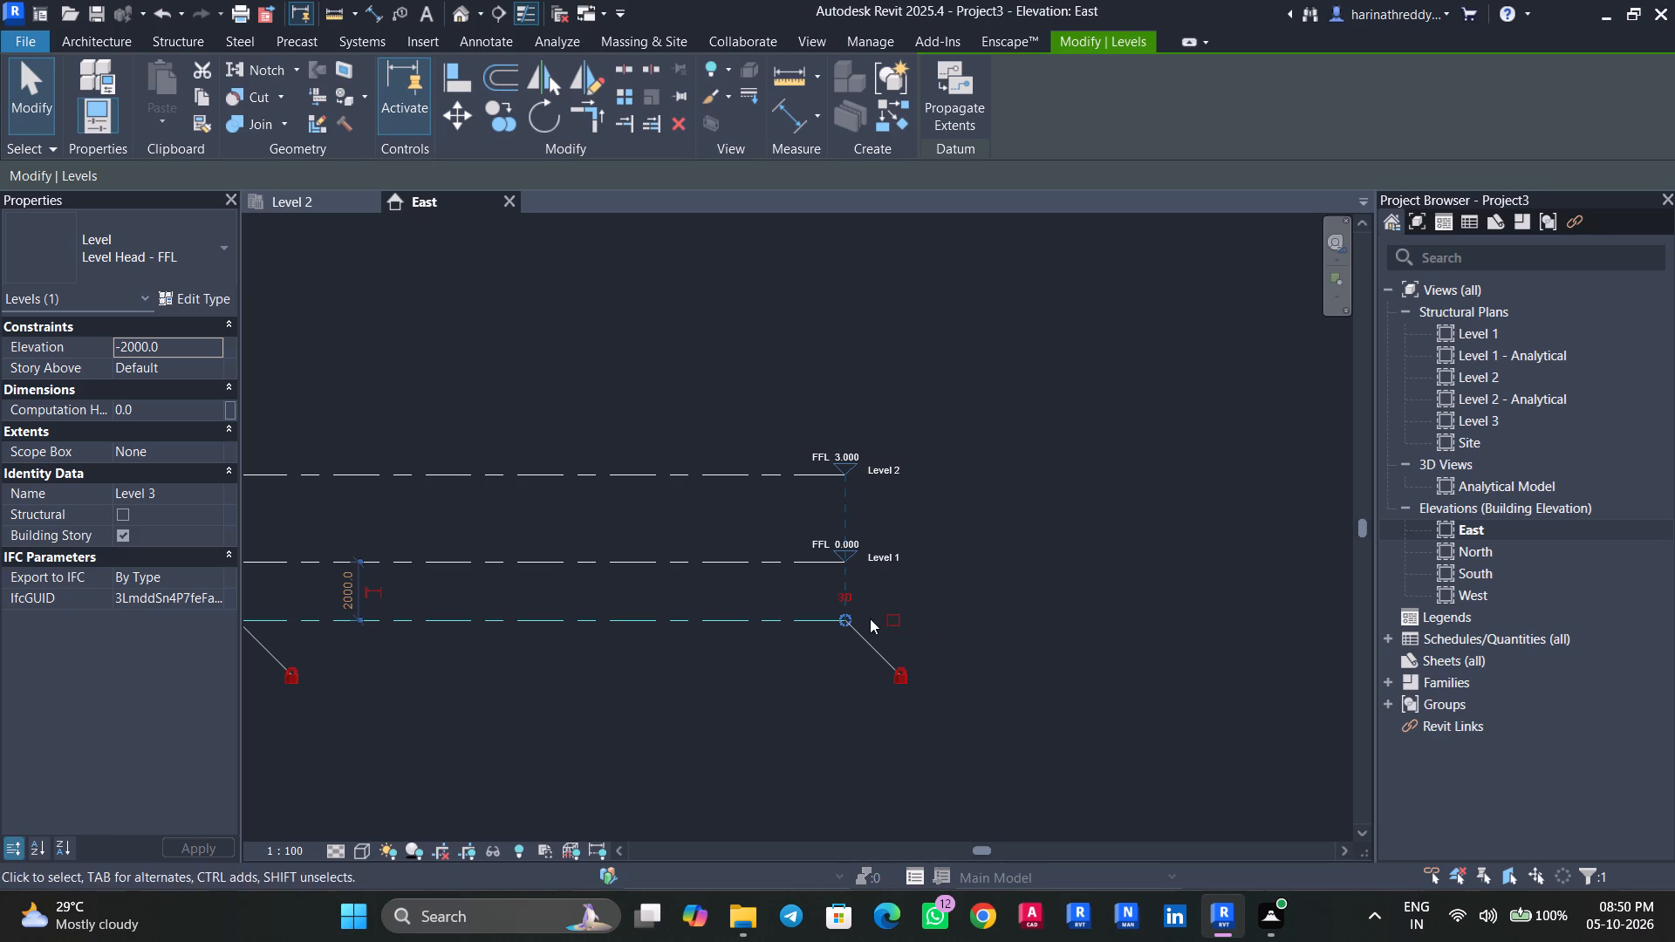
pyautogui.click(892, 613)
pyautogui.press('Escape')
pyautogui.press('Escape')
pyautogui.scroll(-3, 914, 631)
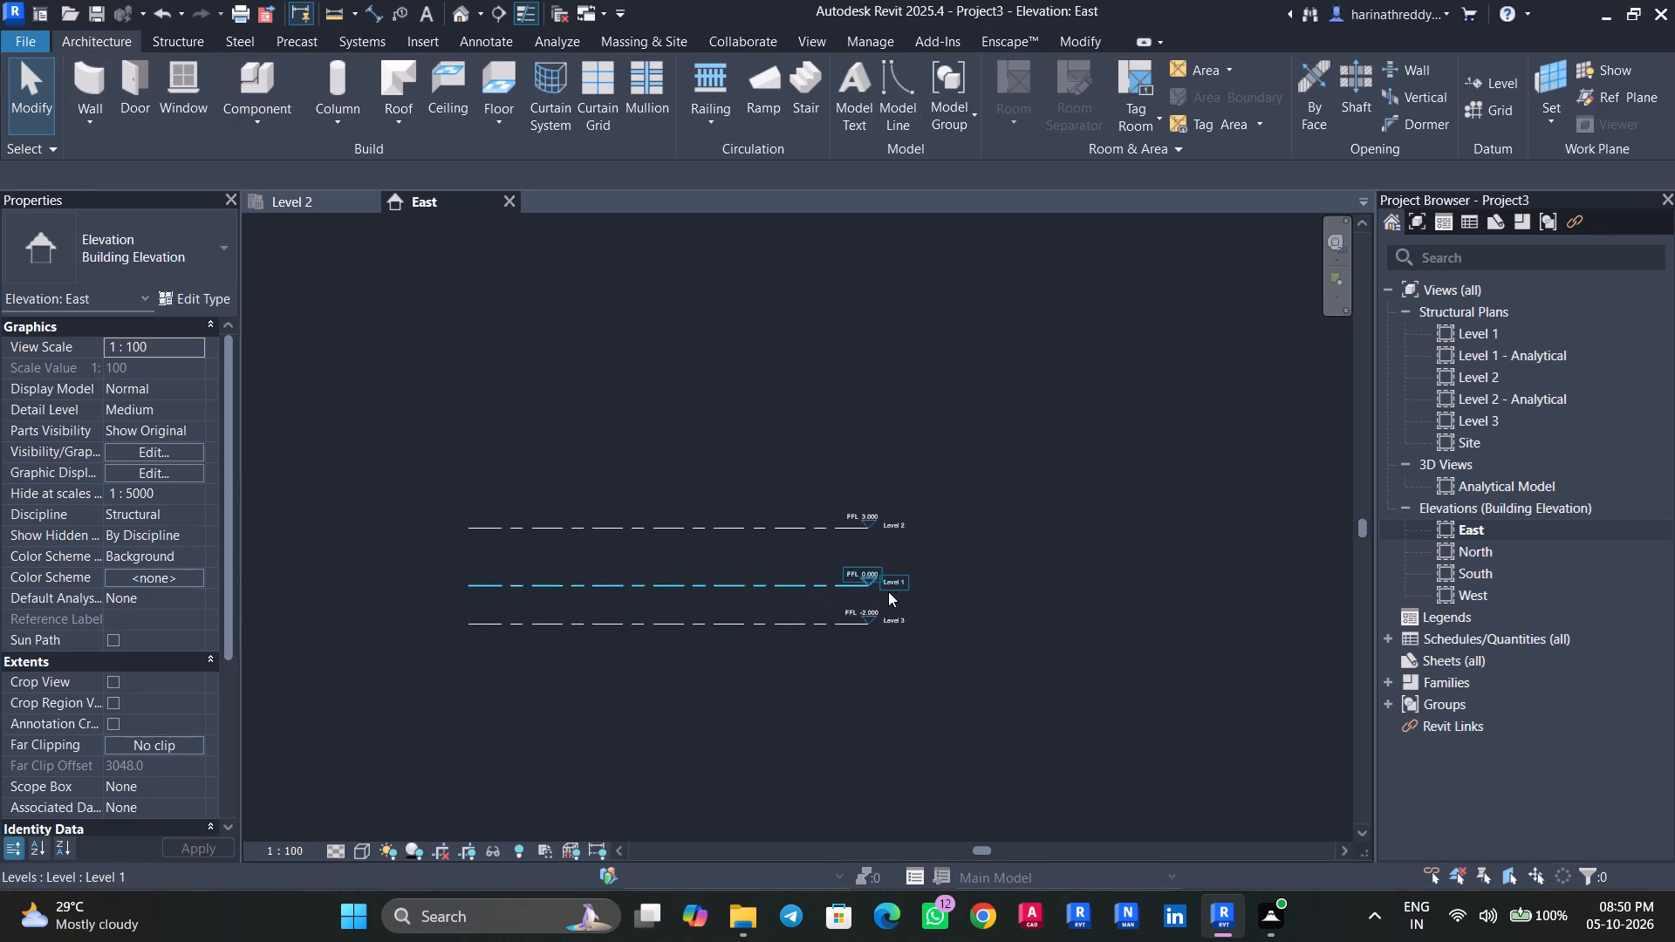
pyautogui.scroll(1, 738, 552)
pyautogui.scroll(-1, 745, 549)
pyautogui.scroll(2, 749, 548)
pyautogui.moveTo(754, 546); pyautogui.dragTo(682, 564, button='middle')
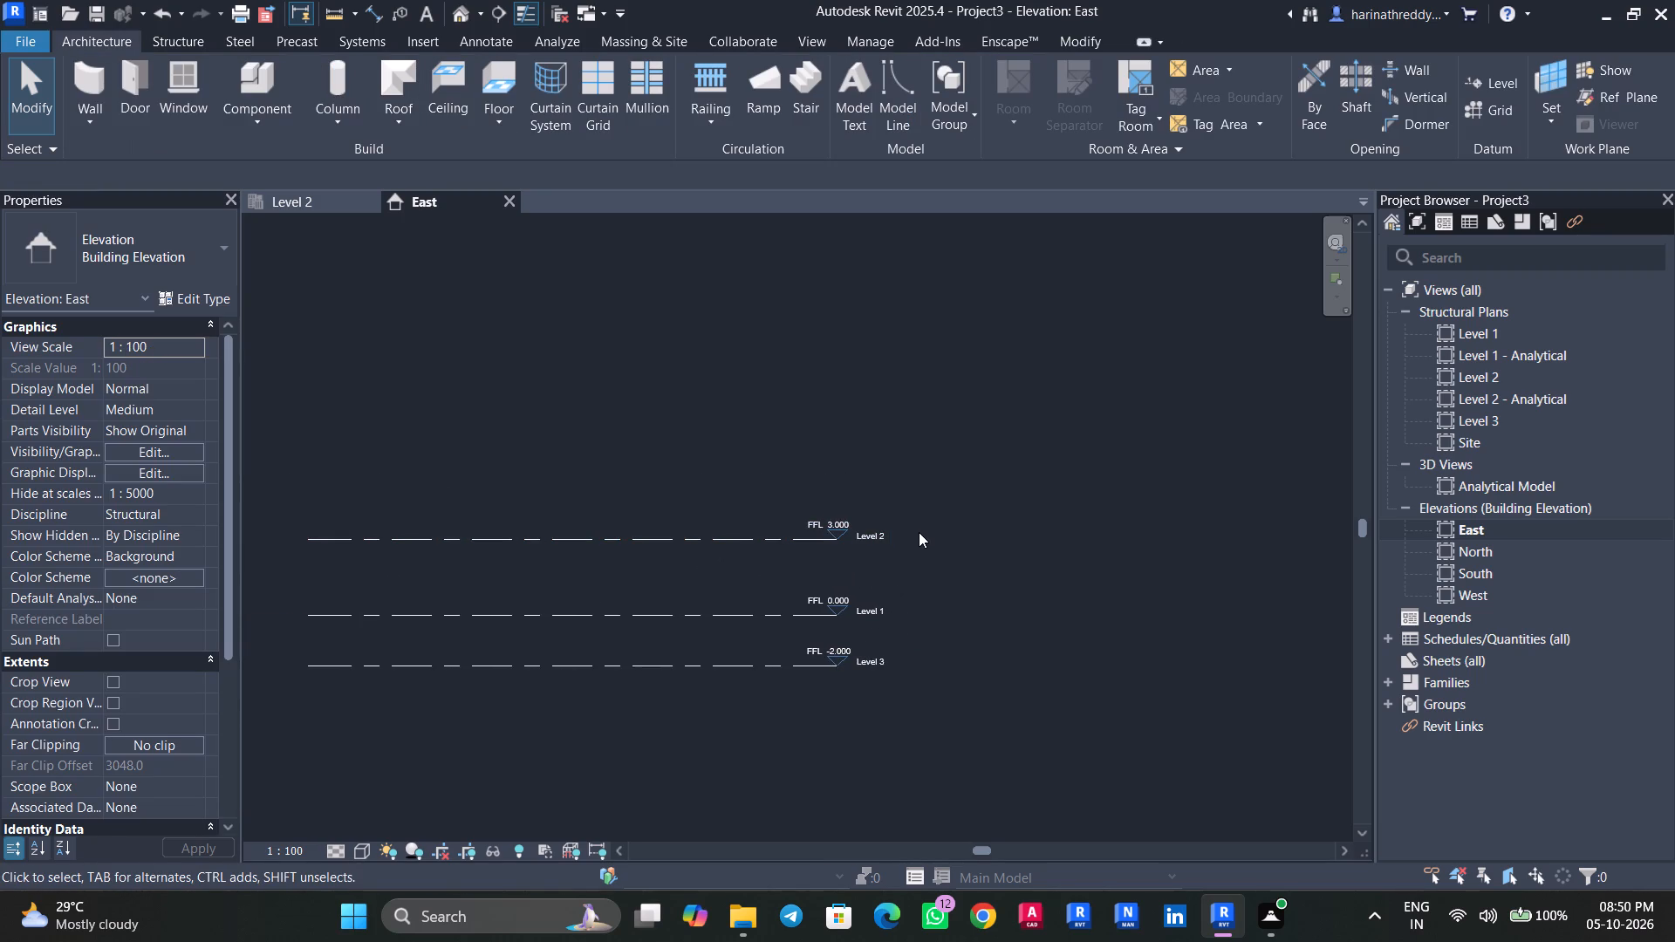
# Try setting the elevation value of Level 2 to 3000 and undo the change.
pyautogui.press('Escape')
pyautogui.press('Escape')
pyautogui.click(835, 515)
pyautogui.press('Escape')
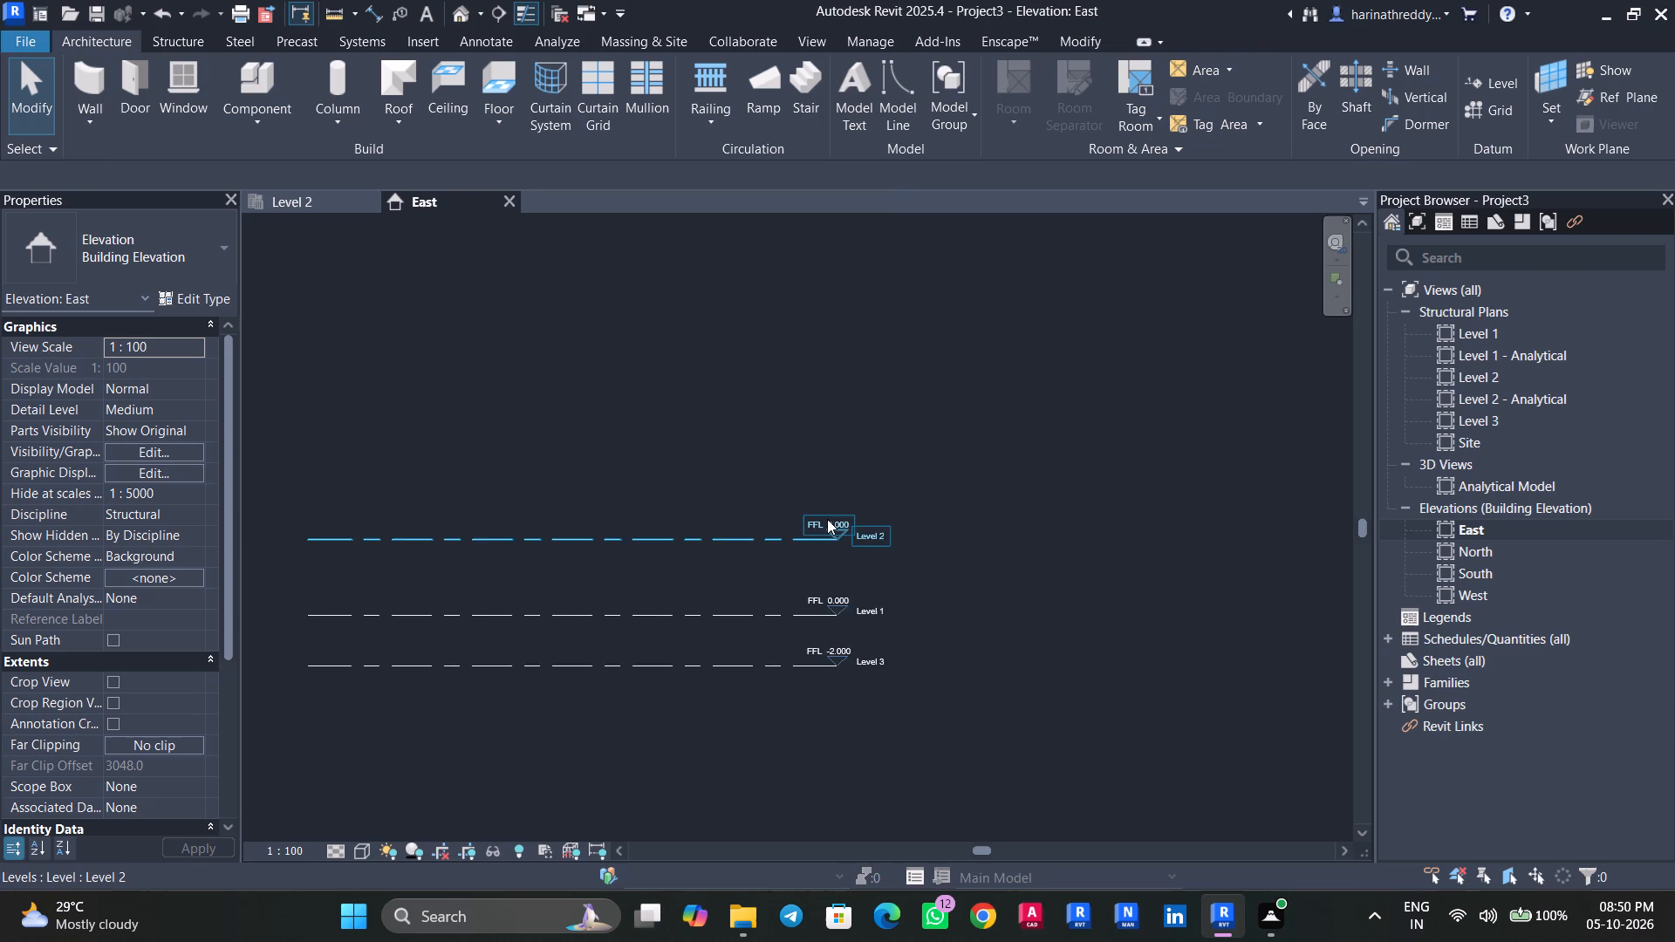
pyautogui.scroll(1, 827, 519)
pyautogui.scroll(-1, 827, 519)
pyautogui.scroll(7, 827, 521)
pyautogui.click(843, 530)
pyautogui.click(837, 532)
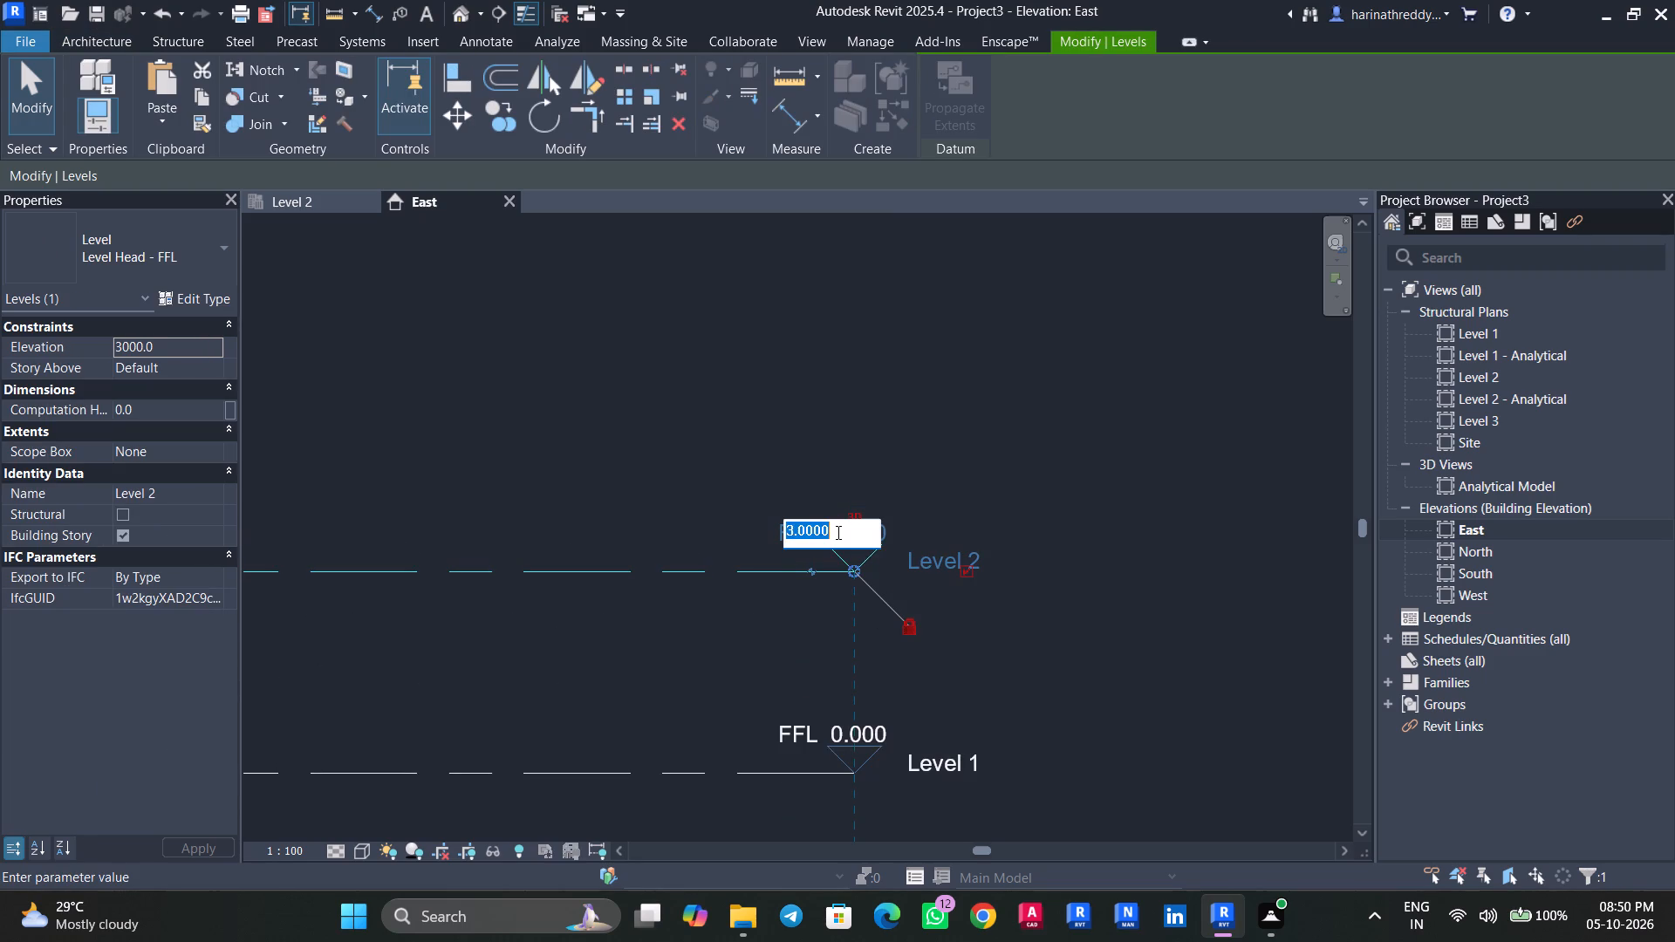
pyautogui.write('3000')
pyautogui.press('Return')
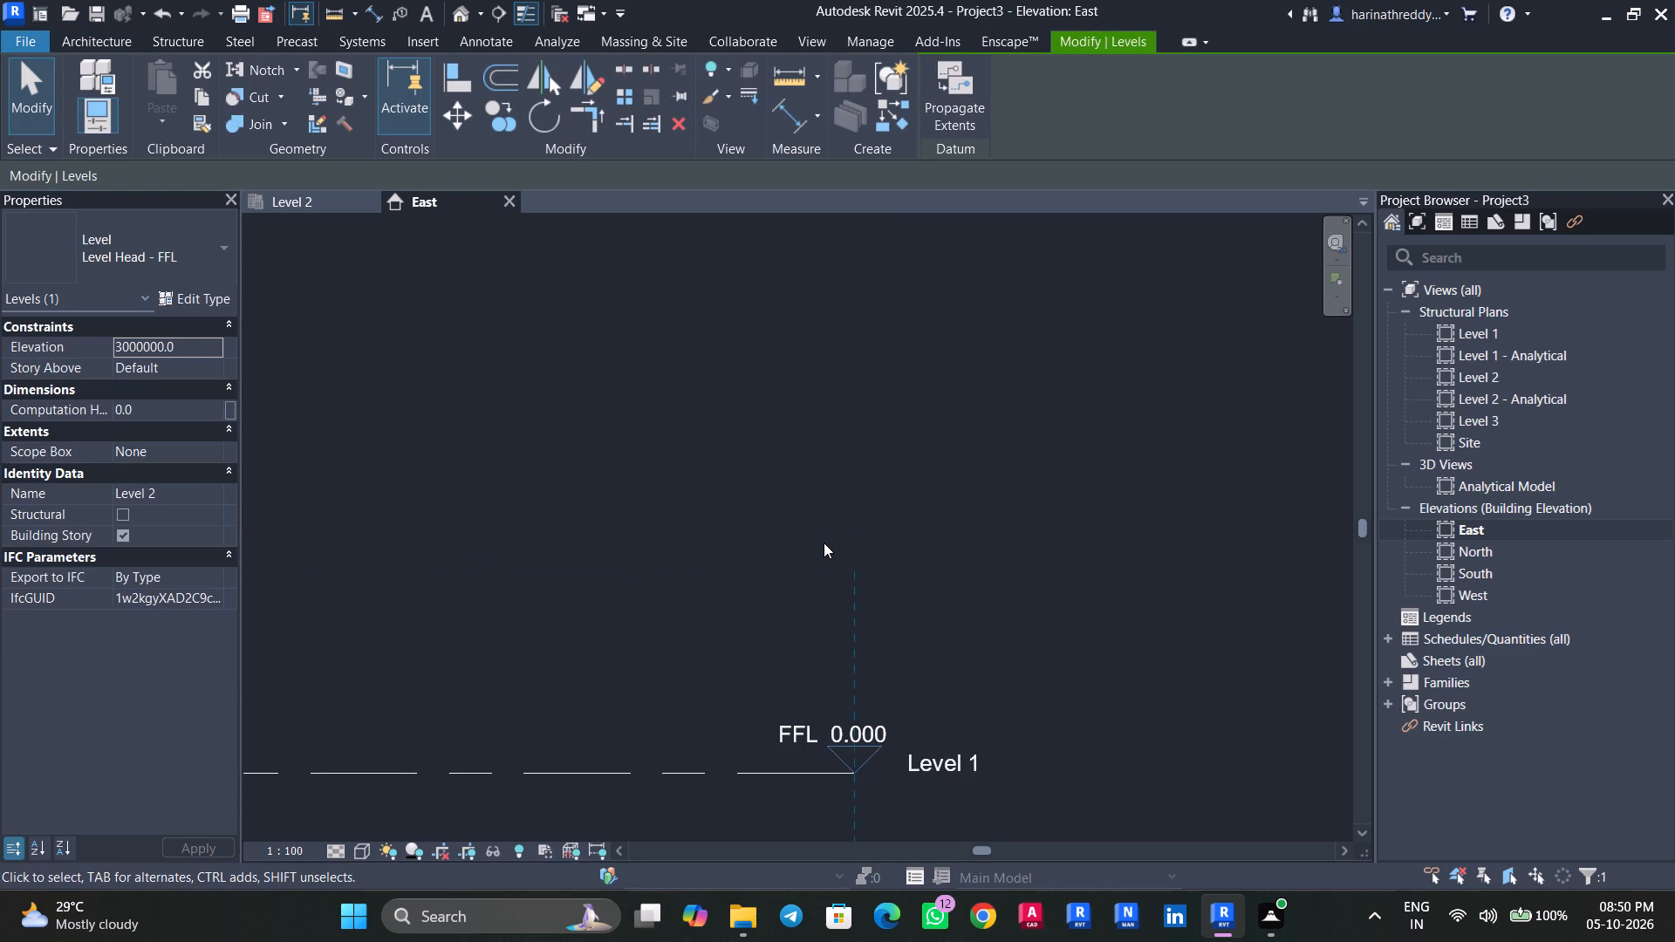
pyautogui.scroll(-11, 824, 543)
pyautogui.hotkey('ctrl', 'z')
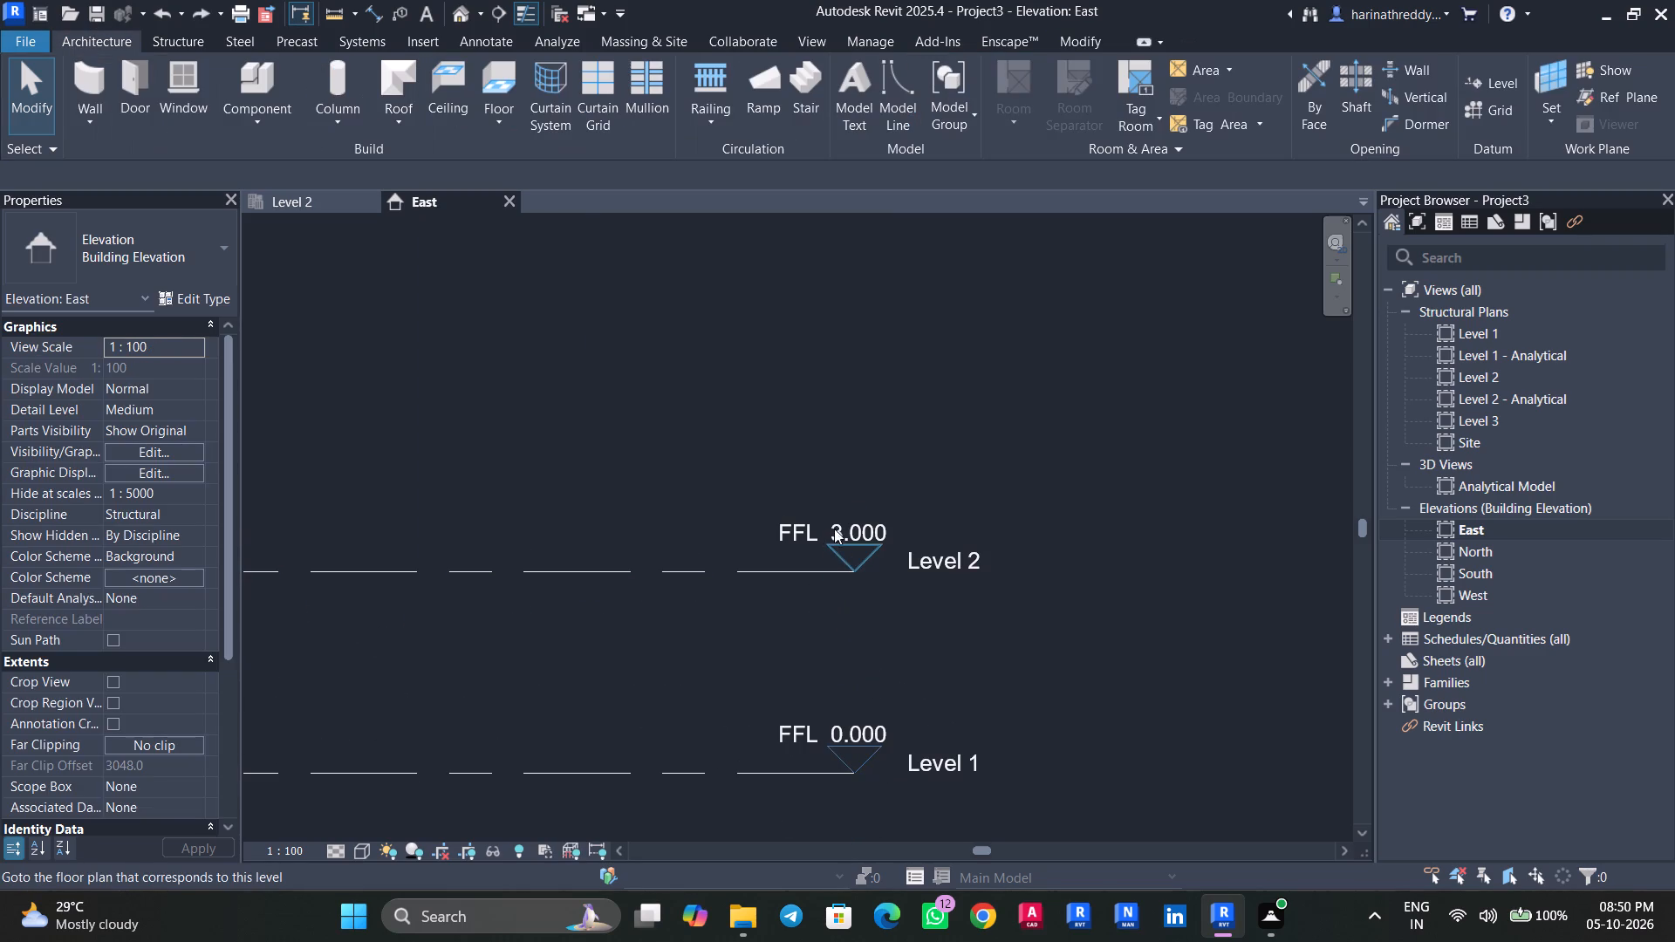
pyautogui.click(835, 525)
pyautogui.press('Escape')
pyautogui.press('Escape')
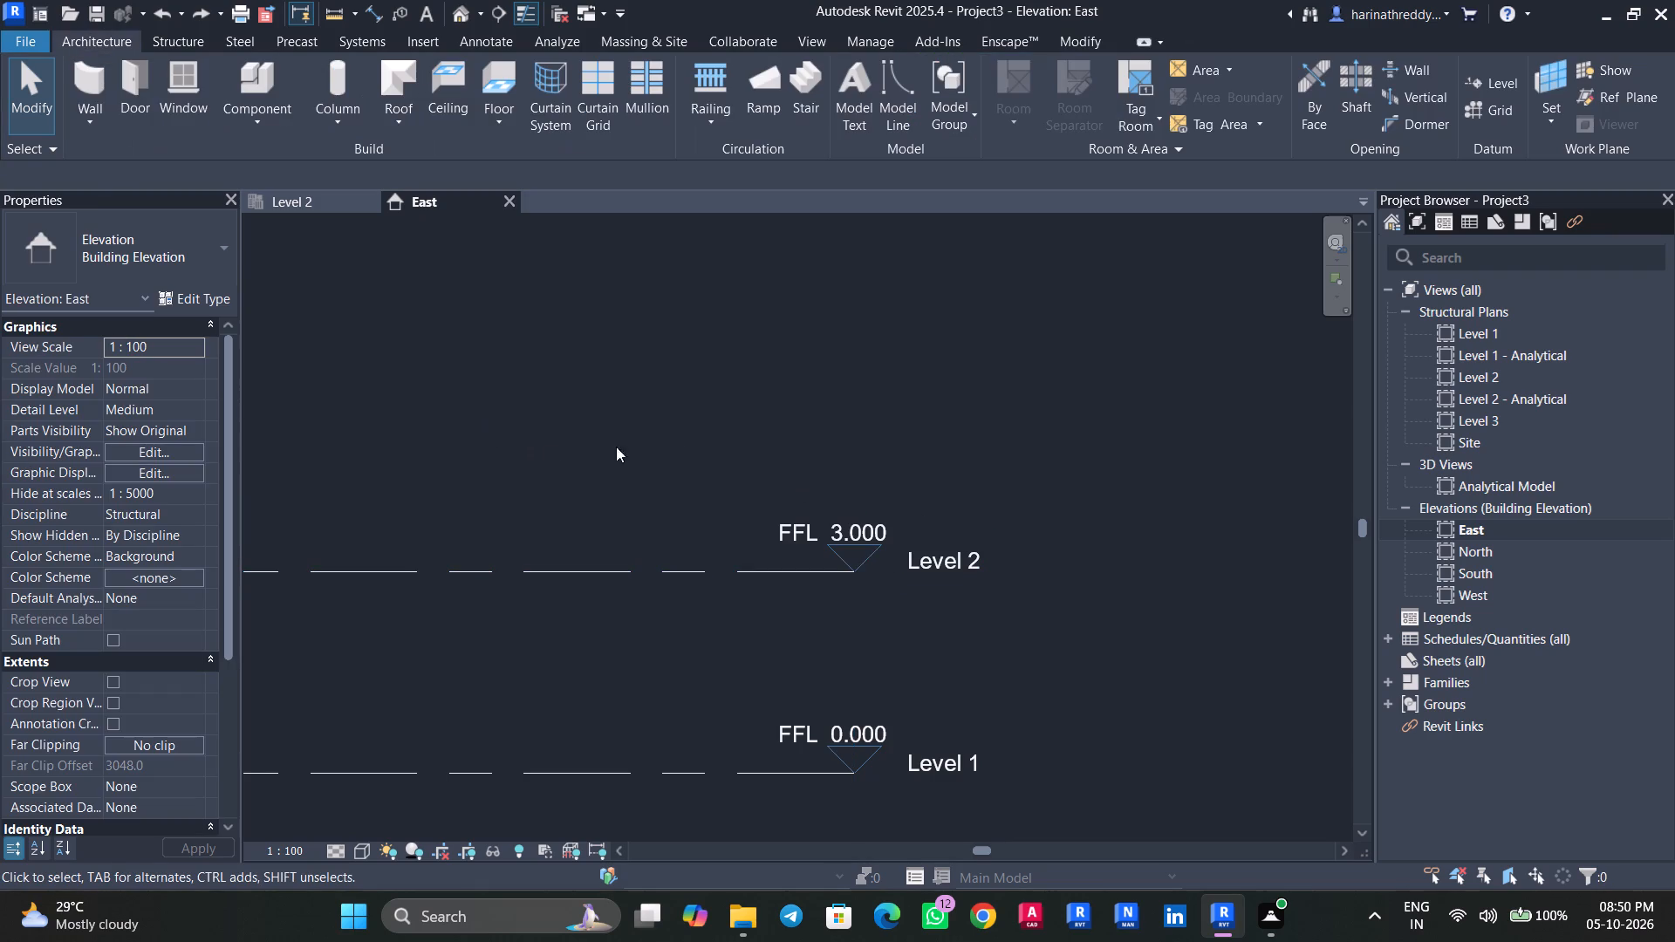
# Place a new level 3000 mm above Level 2 by picking its line with an offset of 3000 mm.
pyautogui.write('LL')
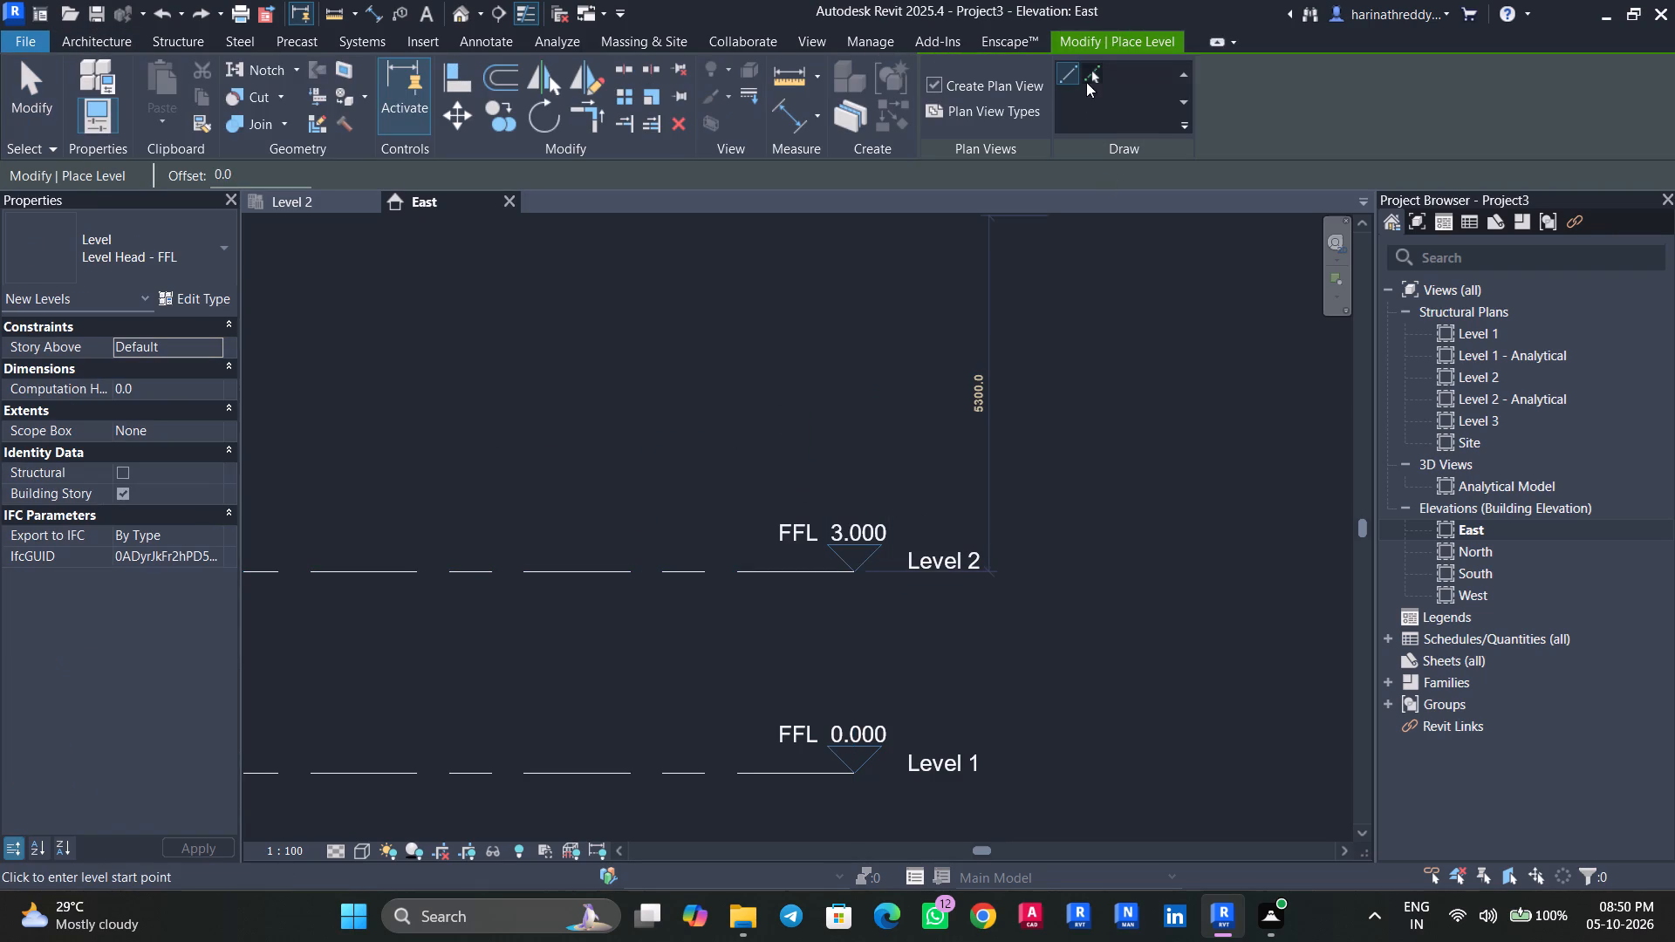
pyautogui.click(1086, 81)
pyautogui.moveTo(261, 173); pyautogui.dragTo(296, 307)
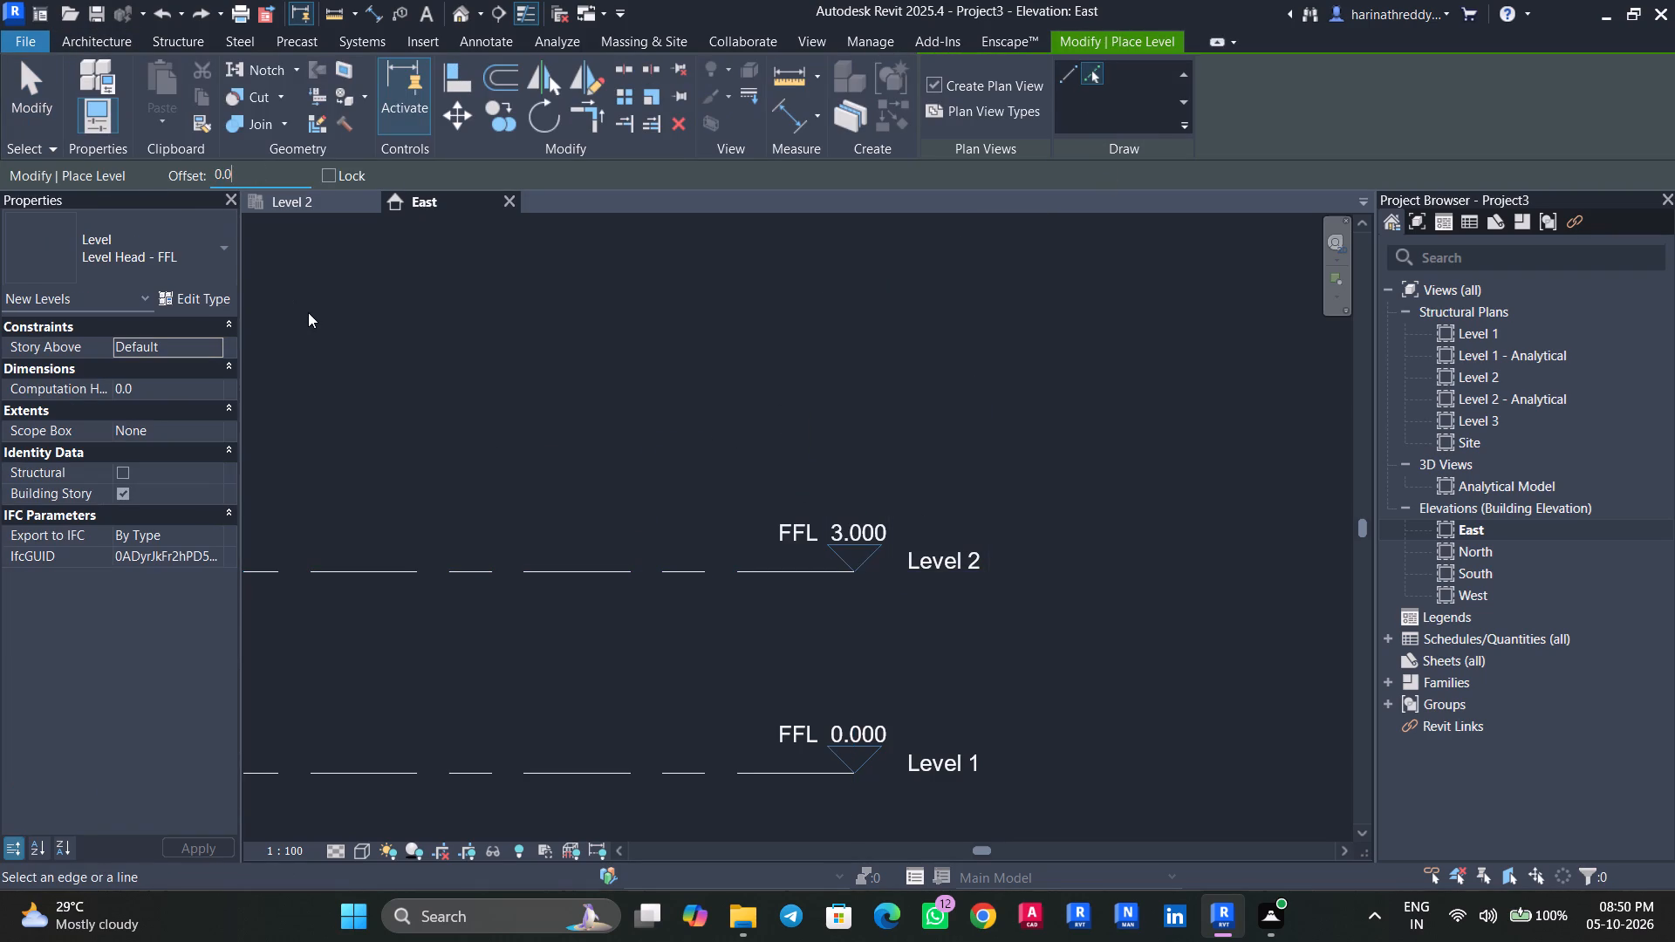
pyautogui.moveTo(261, 177); pyautogui.dragTo(211, 181)
pyautogui.press('6')
pyautogui.press('Return')
pyautogui.scroll(1, 688, 560)
pyautogui.scroll(-5, 688, 560)
pyautogui.scroll(1, 688, 560)
pyautogui.scroll(-4, 688, 560)
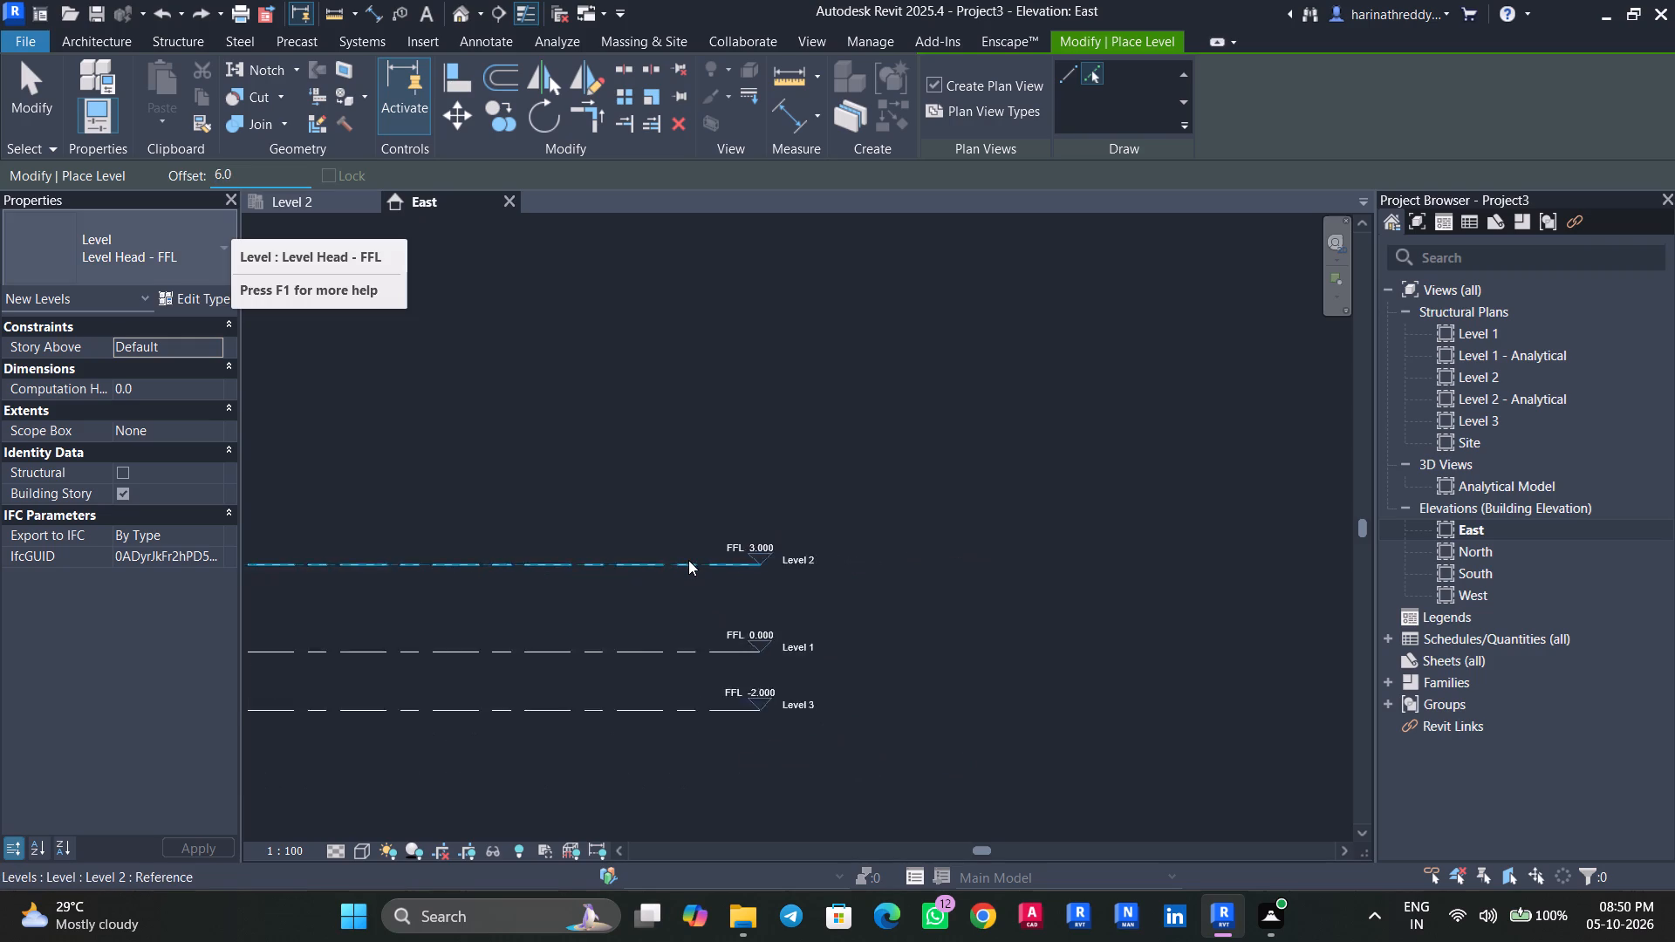
pyautogui.scroll(-2, 688, 560)
pyautogui.moveTo(688, 562); pyautogui.dragTo(766, 680, button='middle')
pyautogui.moveTo(270, 180); pyautogui.dragTo(185, 177)
pyautogui.write('3000')
pyautogui.press('Return')
pyautogui.scroll(-1, 229, 289)
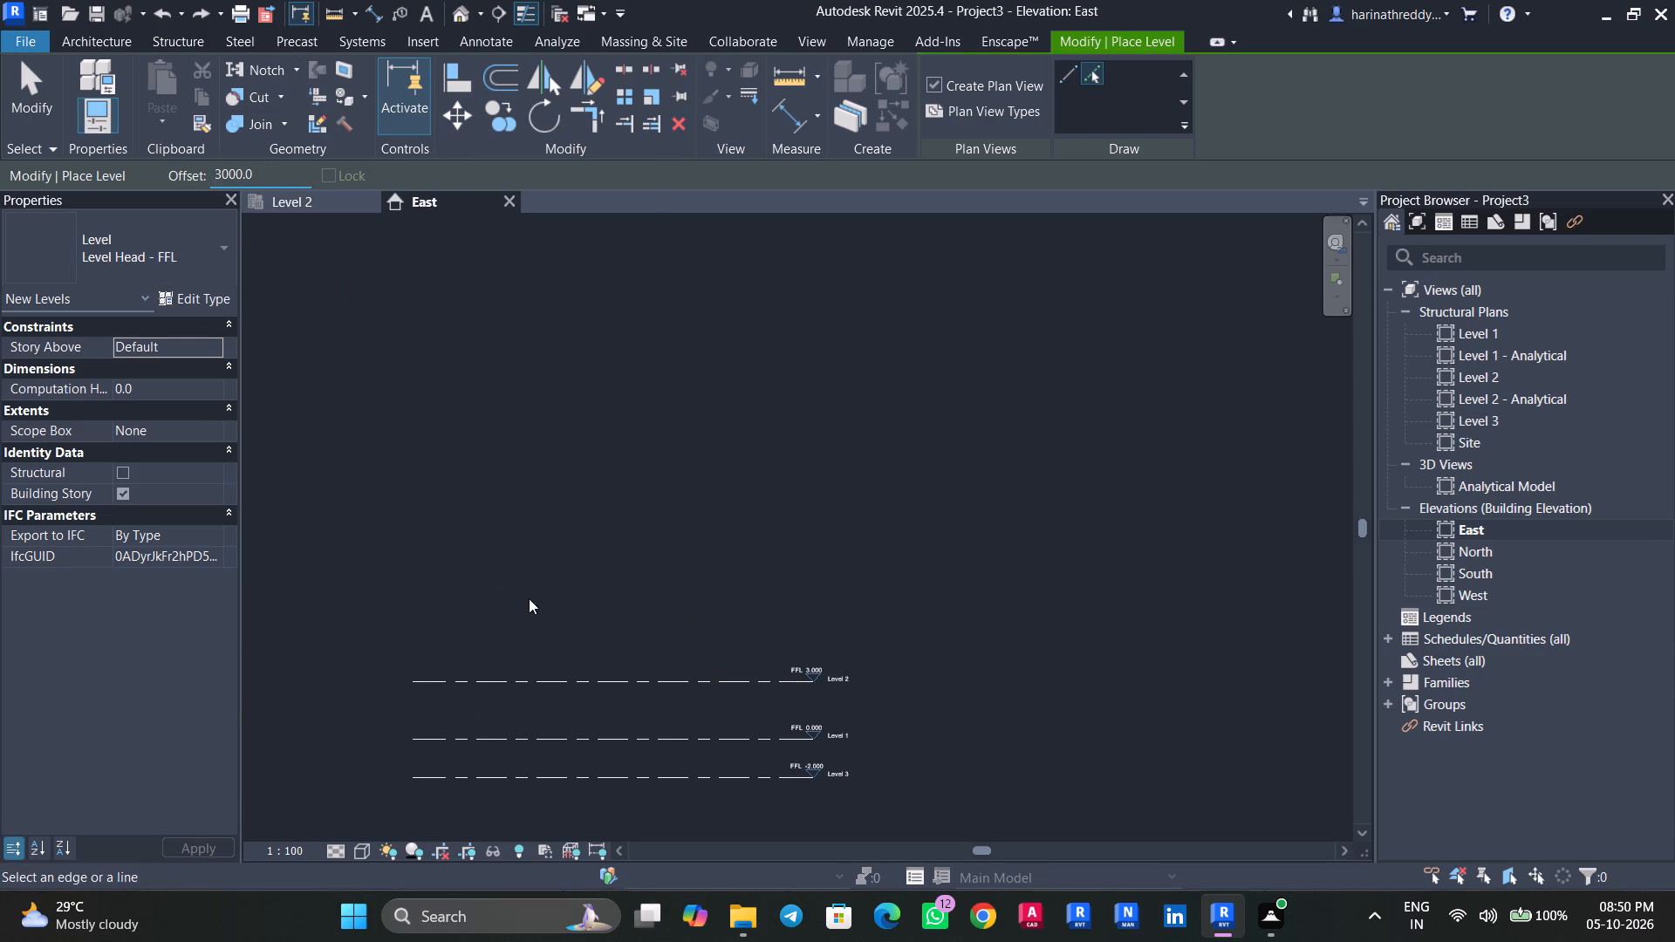
pyautogui.click(671, 680)
pyautogui.press('Escape')
pyautogui.press('Escape')
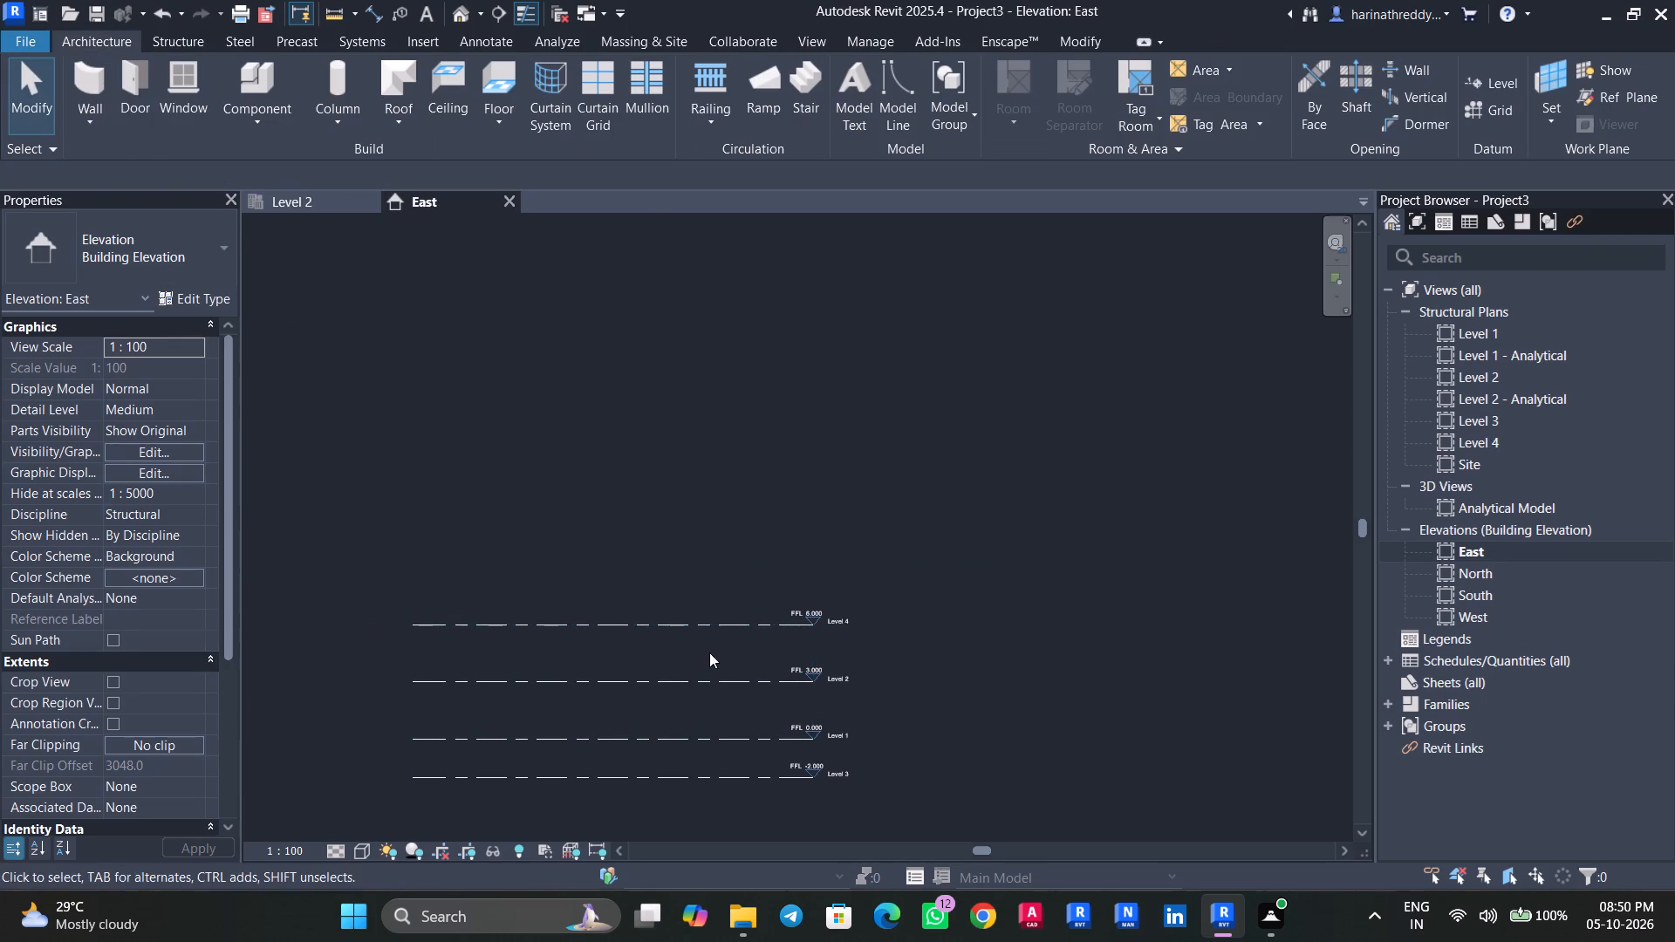
# Rename the lowest level, Level 3, as AFL.
pyautogui.moveTo(709, 651); pyautogui.dragTo(584, 454, button='middle')
pyautogui.scroll(2, 806, 507)
pyautogui.scroll(-1, 802, 502)
pyautogui.scroll(1, 801, 500)
pyautogui.moveTo(715, 541); pyautogui.dragTo(912, 635, button='middle')
pyautogui.scroll(2, 884, 704)
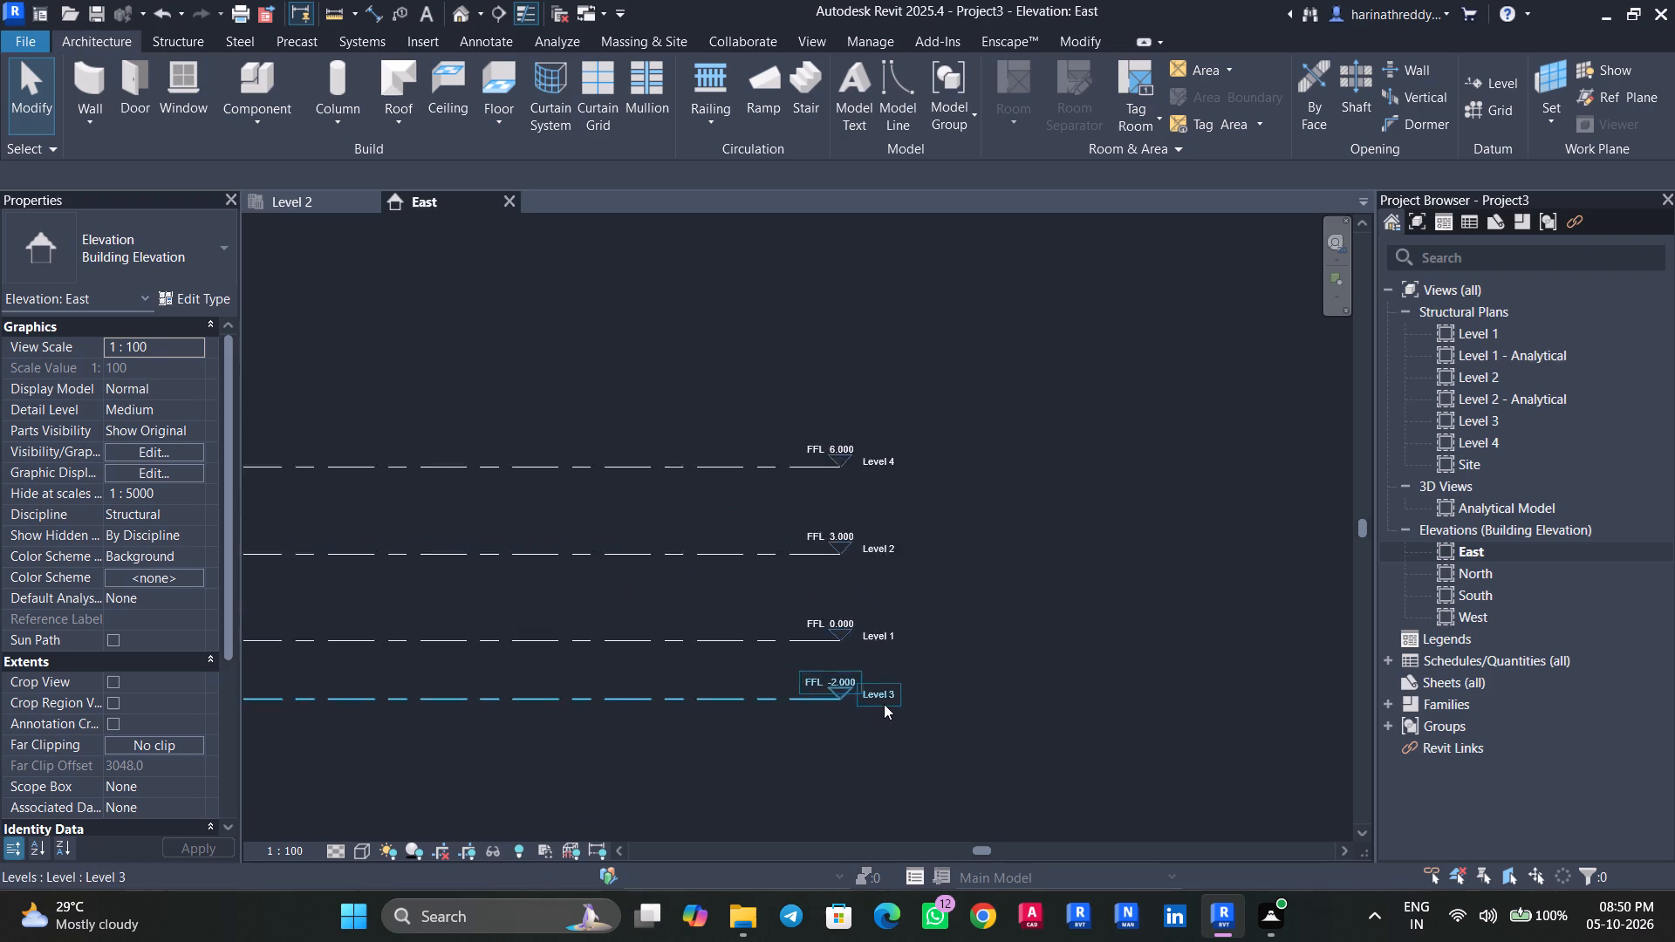
pyautogui.scroll(2, 884, 704)
pyautogui.click(882, 700)
pyautogui.click(872, 696)
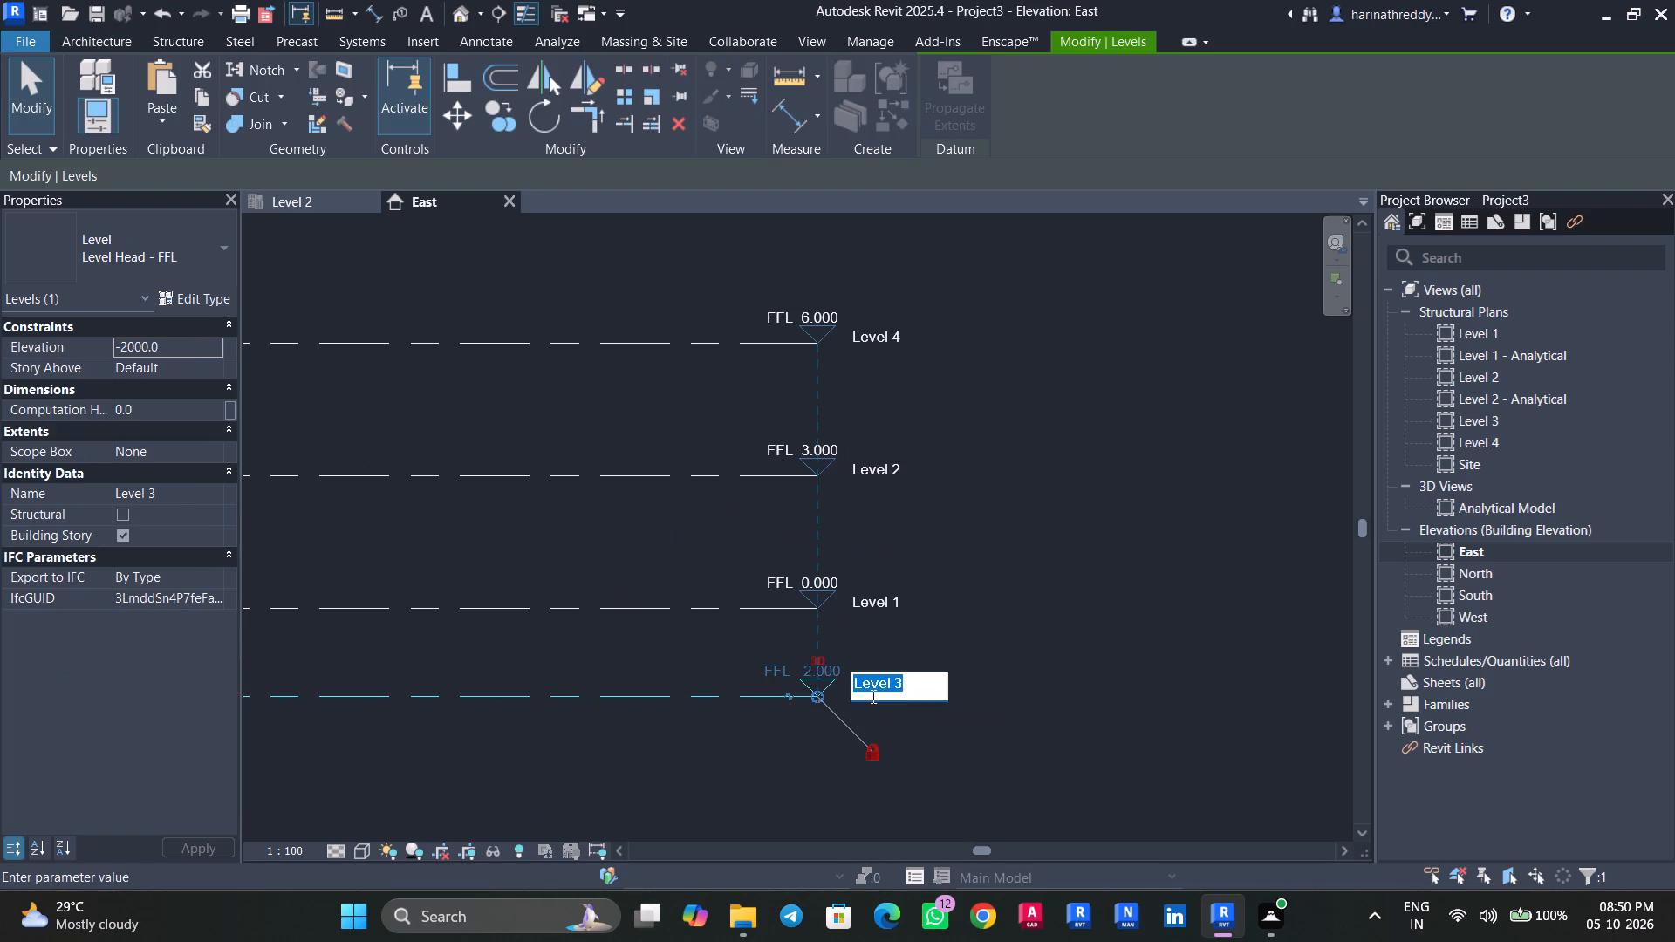
pyautogui.press('a')
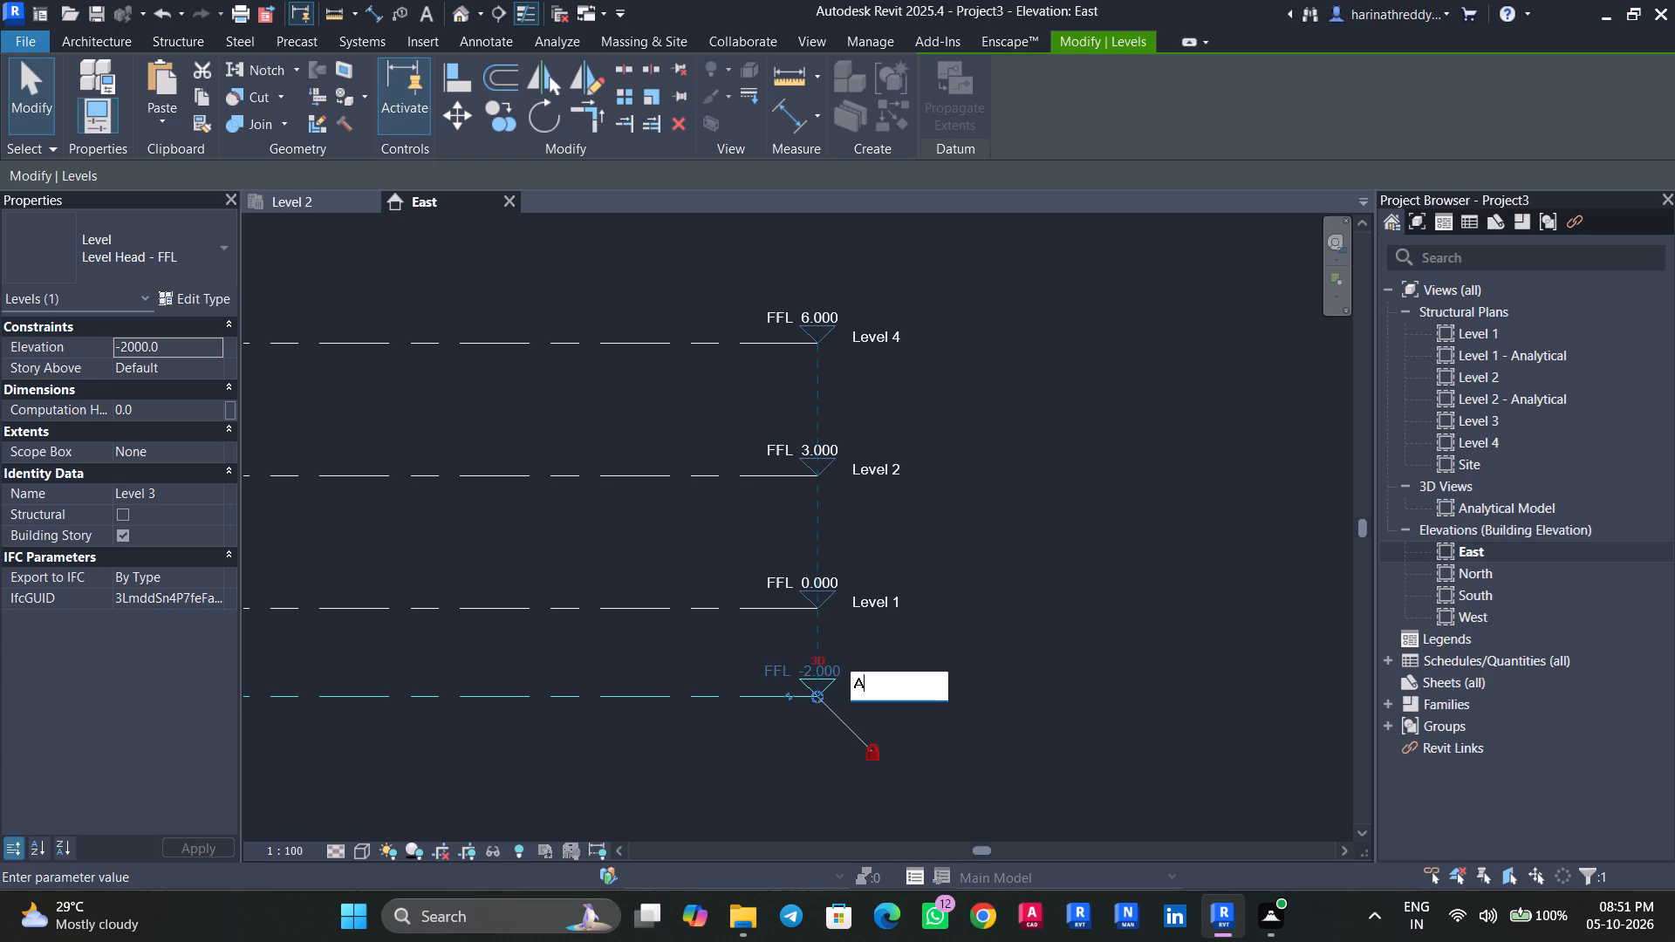
pyautogui.write('FL')
pyautogui.click(1069, 645)
pyautogui.press('Escape')
pyautogui.press('Escape')
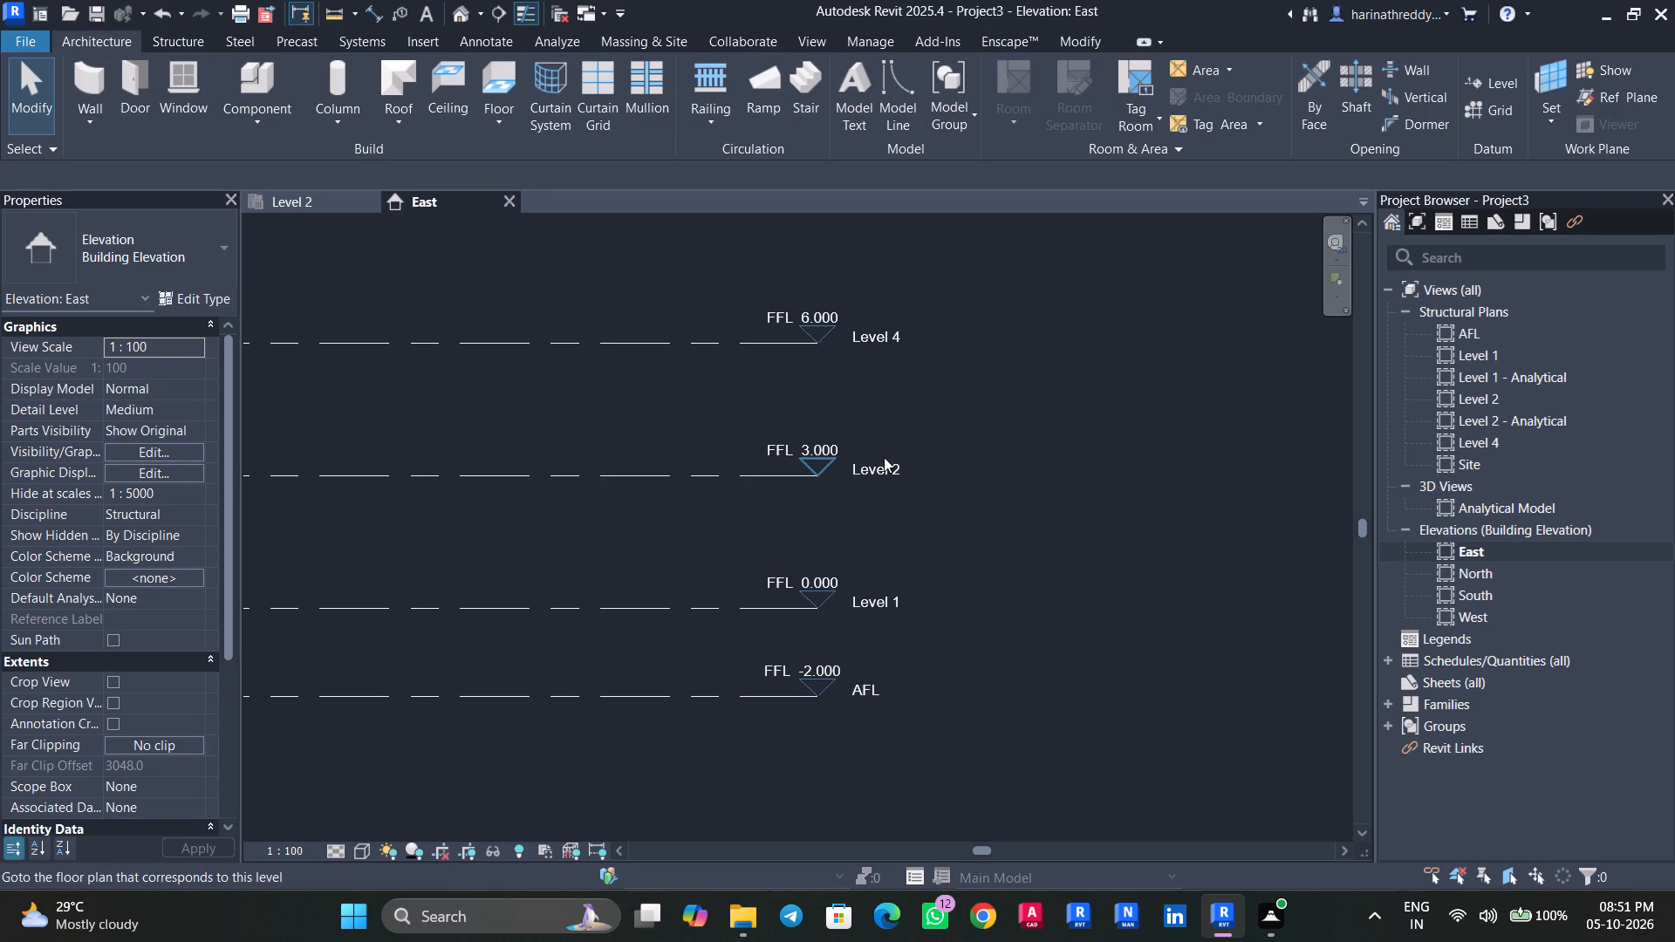
# Place a new level below Level 1 by picking its line with an offset of 3'3".
pyautogui.write('LL')
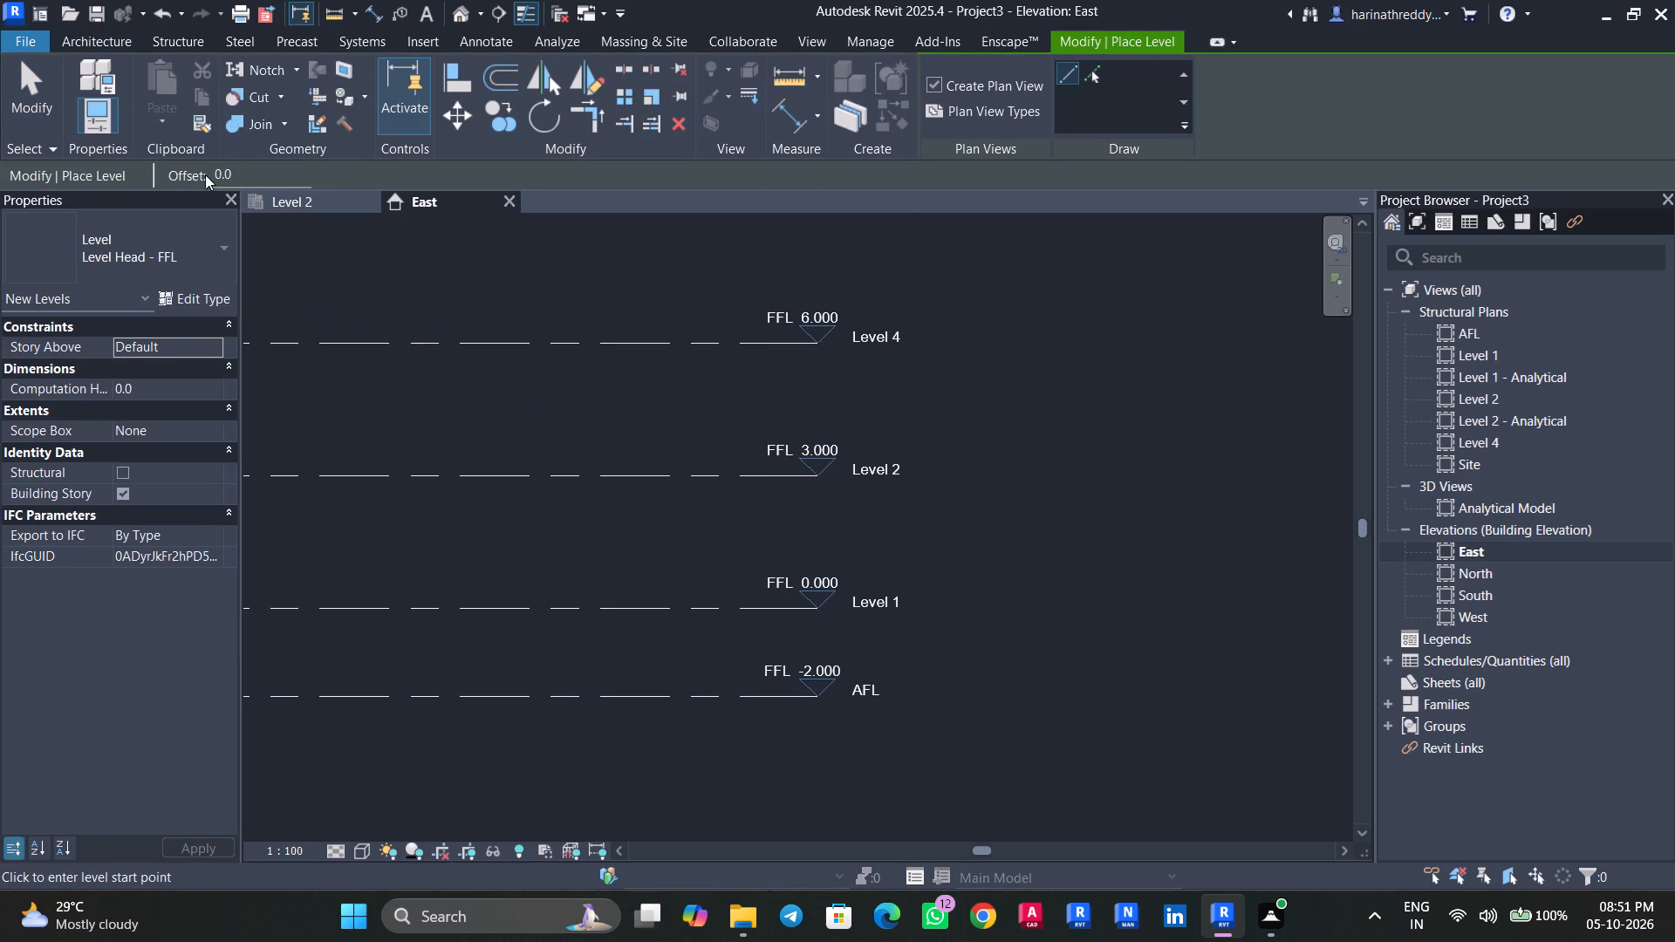
pyautogui.moveTo(243, 174); pyautogui.dragTo(154, 174)
pyautogui.write('-1.6')
pyautogui.press('Return')
pyautogui.moveTo(247, 172); pyautogui.dragTo(205, 171)
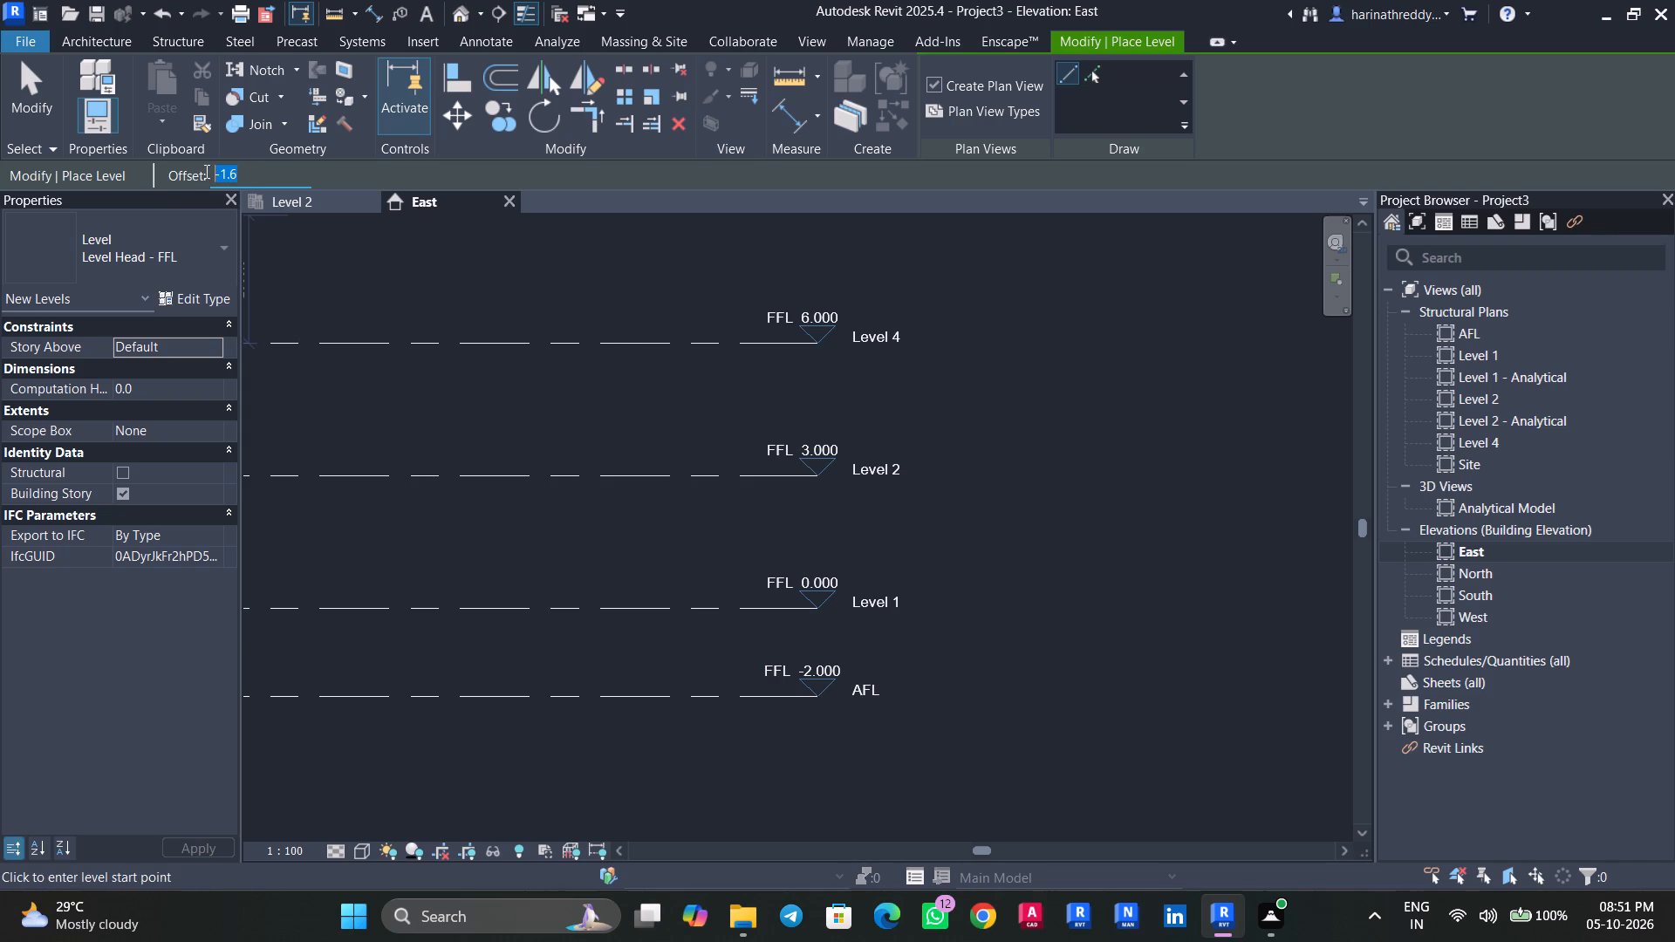
pyautogui.moveTo(205, 171); pyautogui.dragTo(203, 171)
pyautogui.write('-1600')
pyautogui.press('Return')
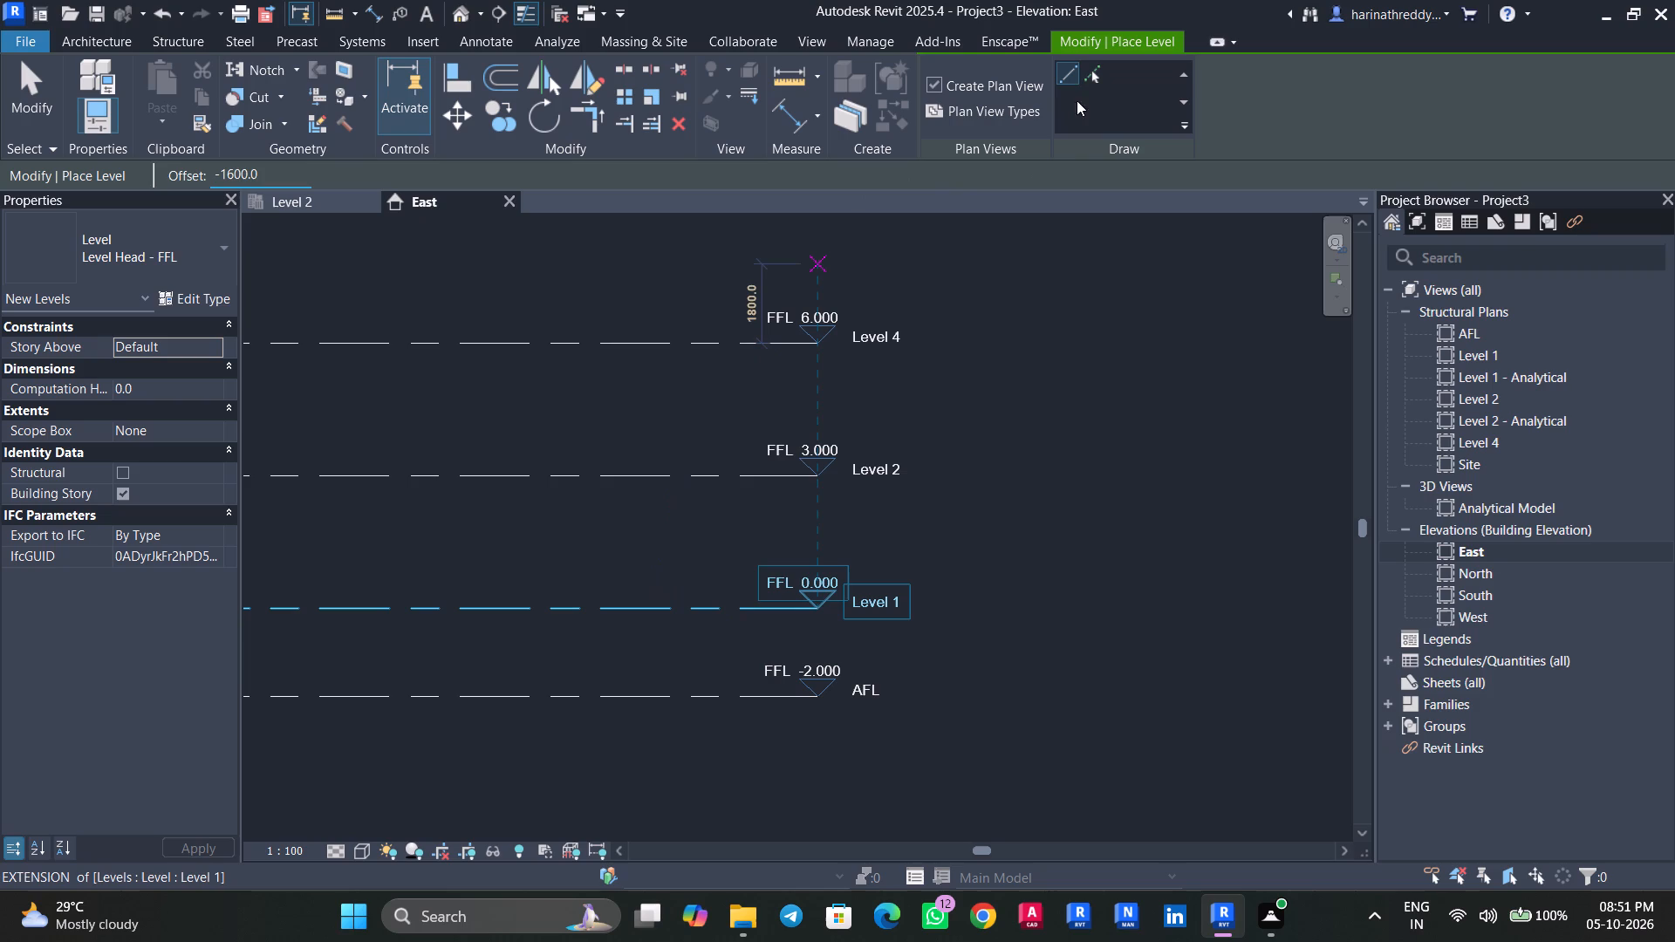
pyautogui.click(1085, 72)
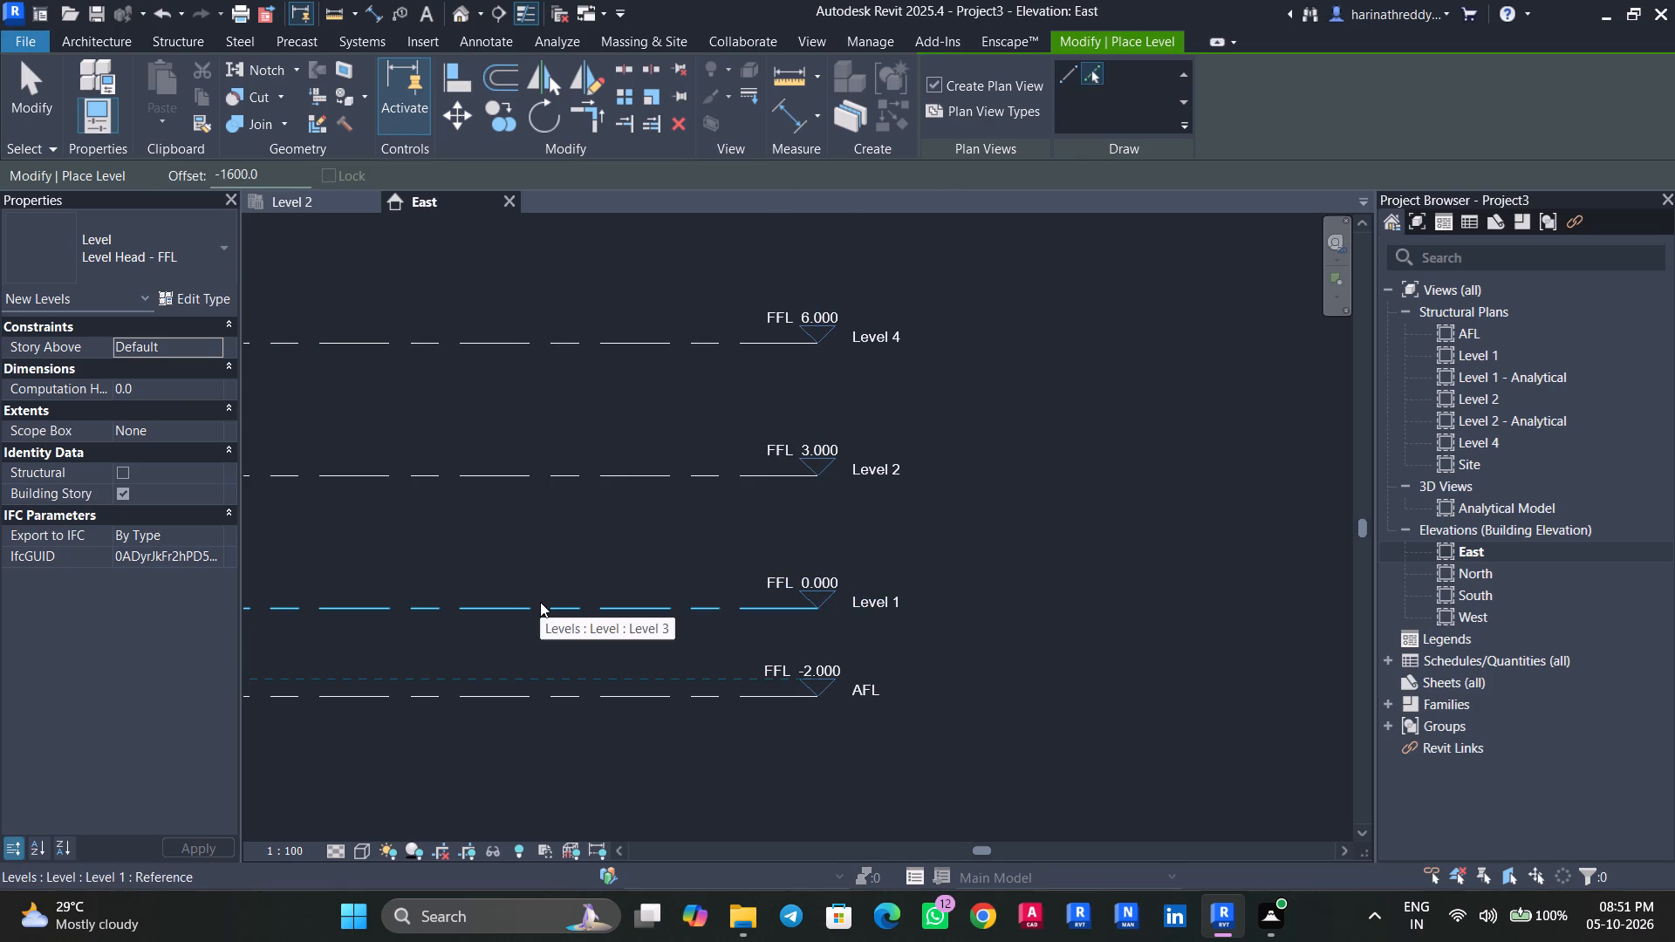
pyautogui.moveTo(289, 173); pyautogui.dragTo(136, 174)
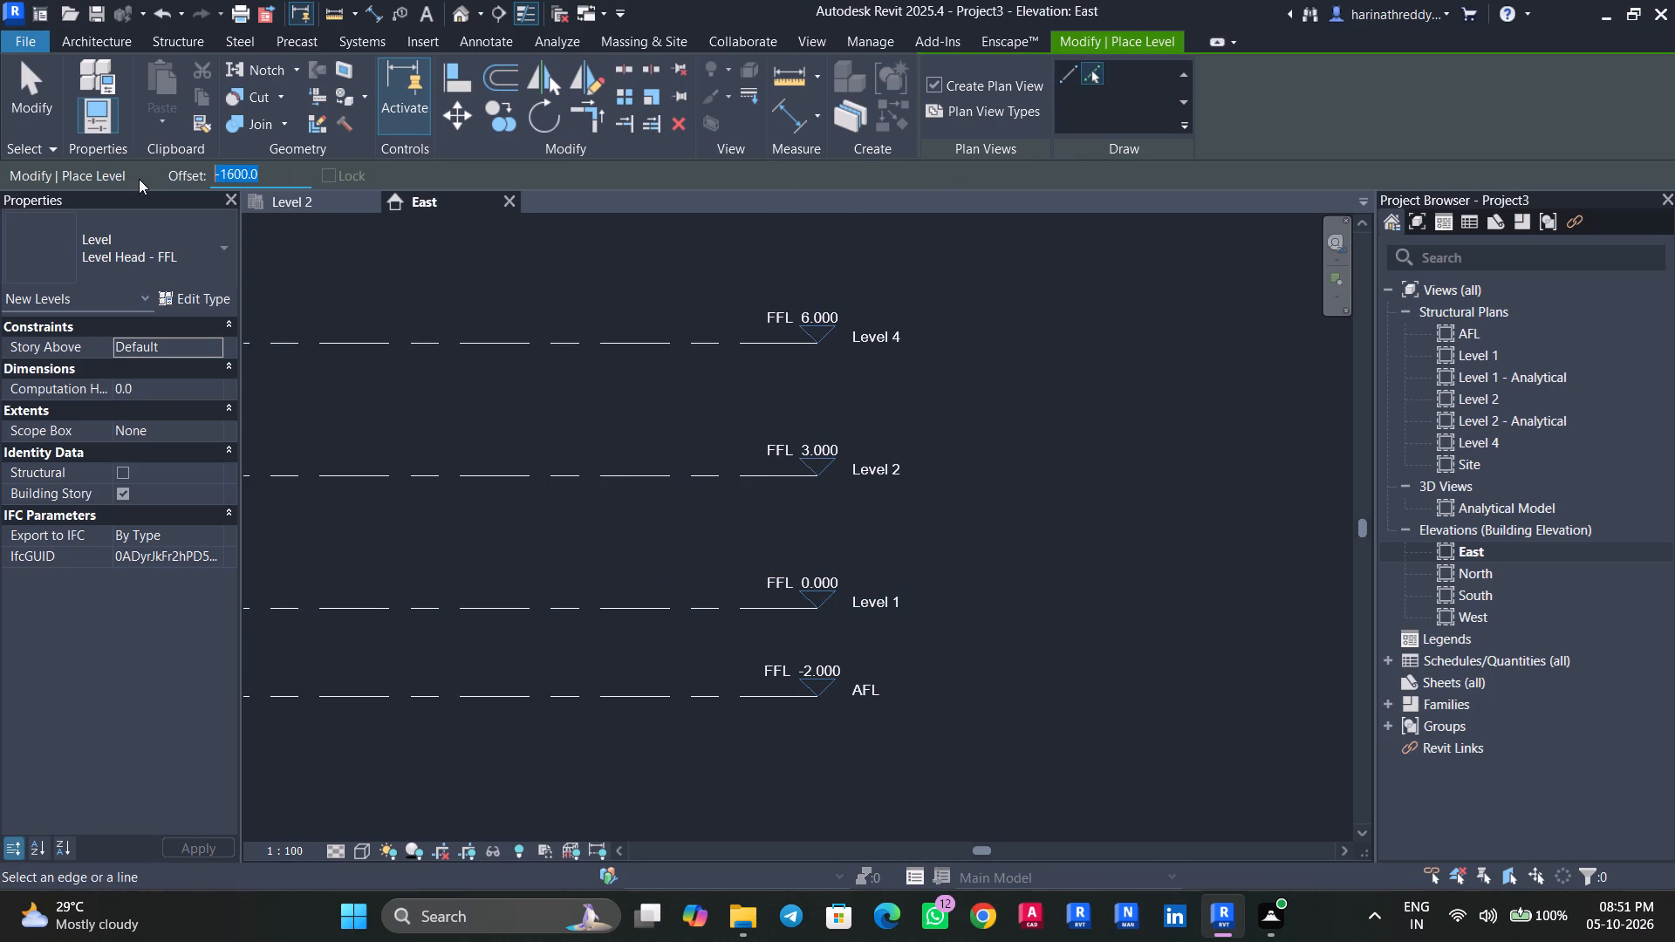
pyautogui.press('3')
pyautogui.write('\'3"')
pyautogui.press('Return')
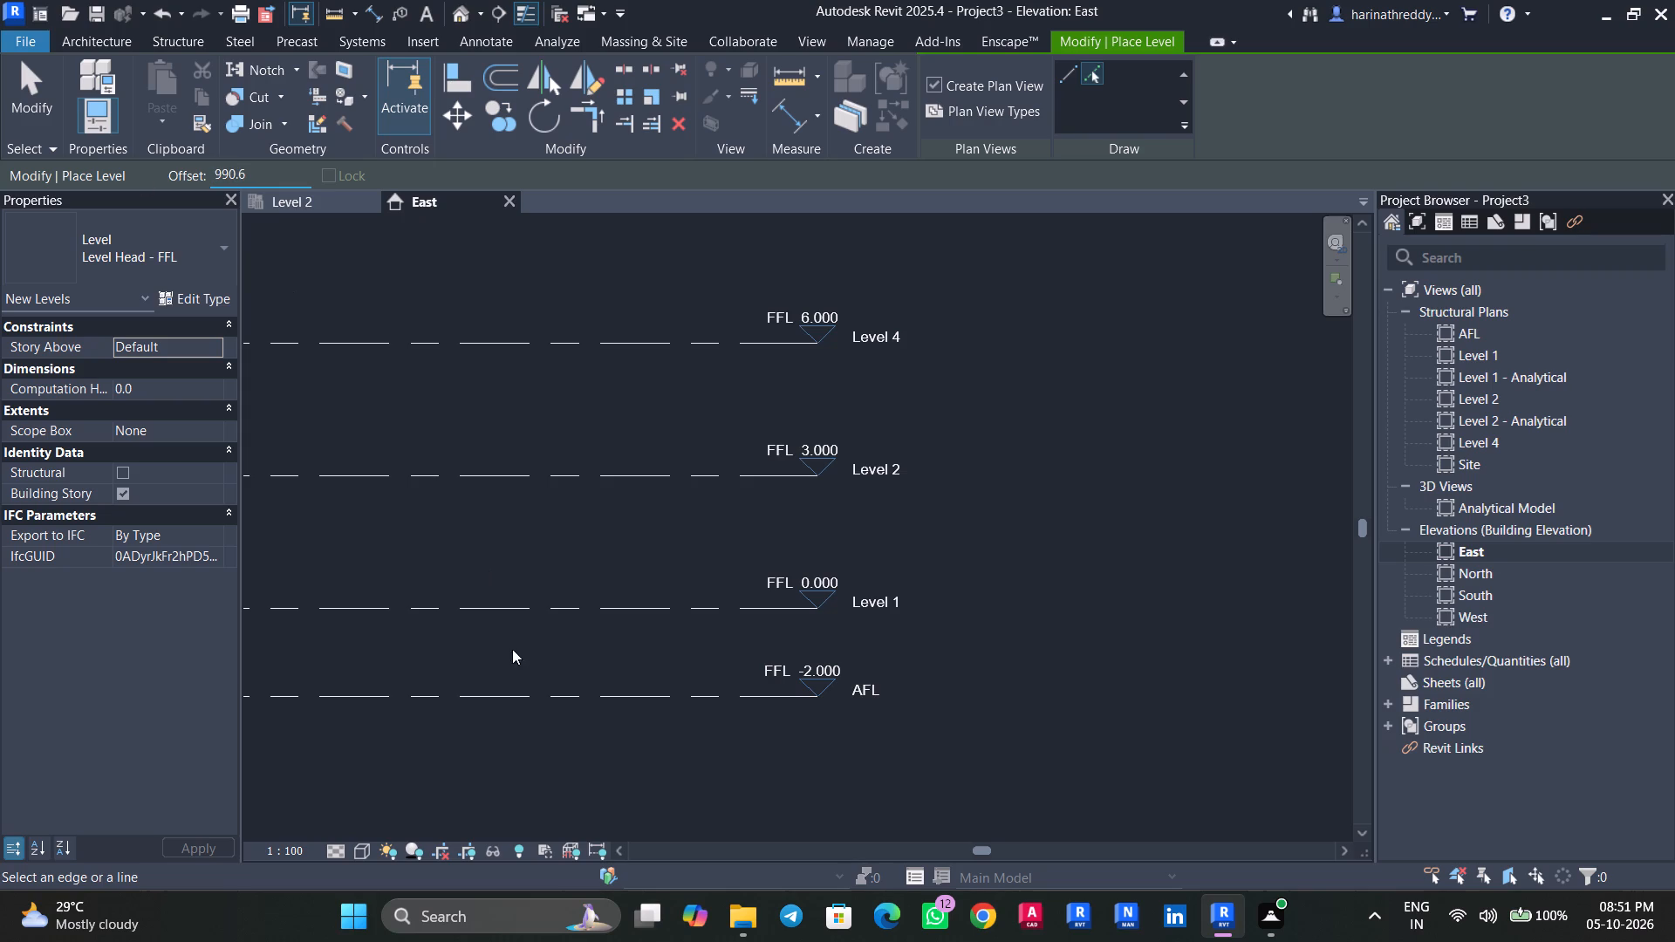
pyautogui.click(562, 613)
pyautogui.press('Escape')
pyautogui.press('Escape')
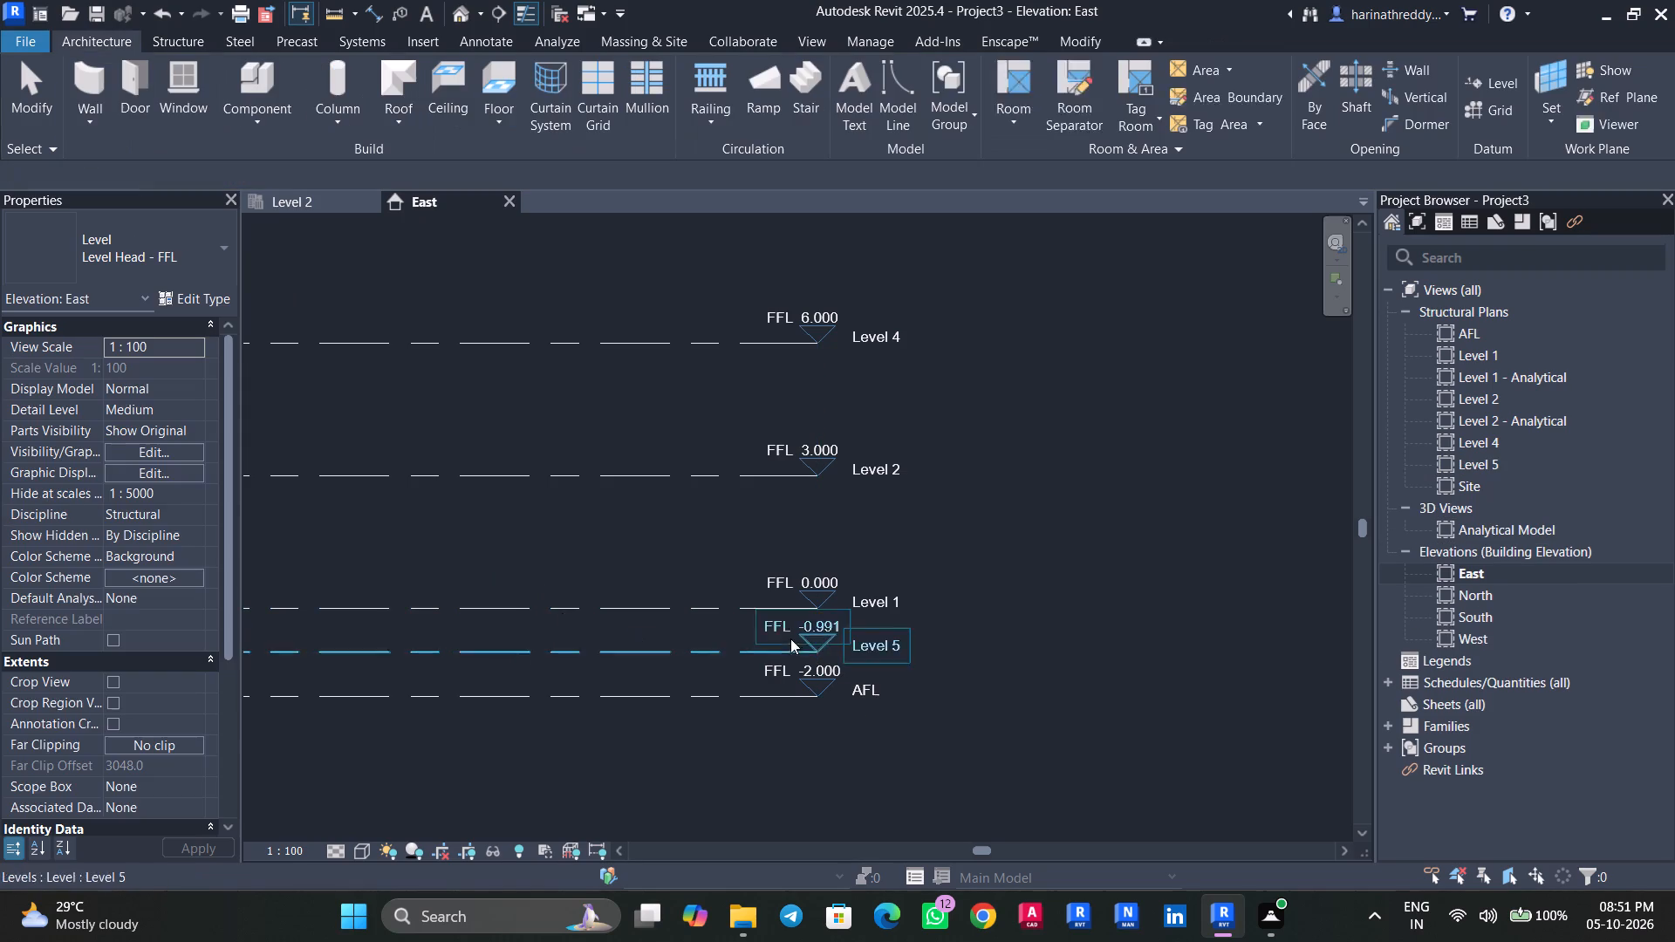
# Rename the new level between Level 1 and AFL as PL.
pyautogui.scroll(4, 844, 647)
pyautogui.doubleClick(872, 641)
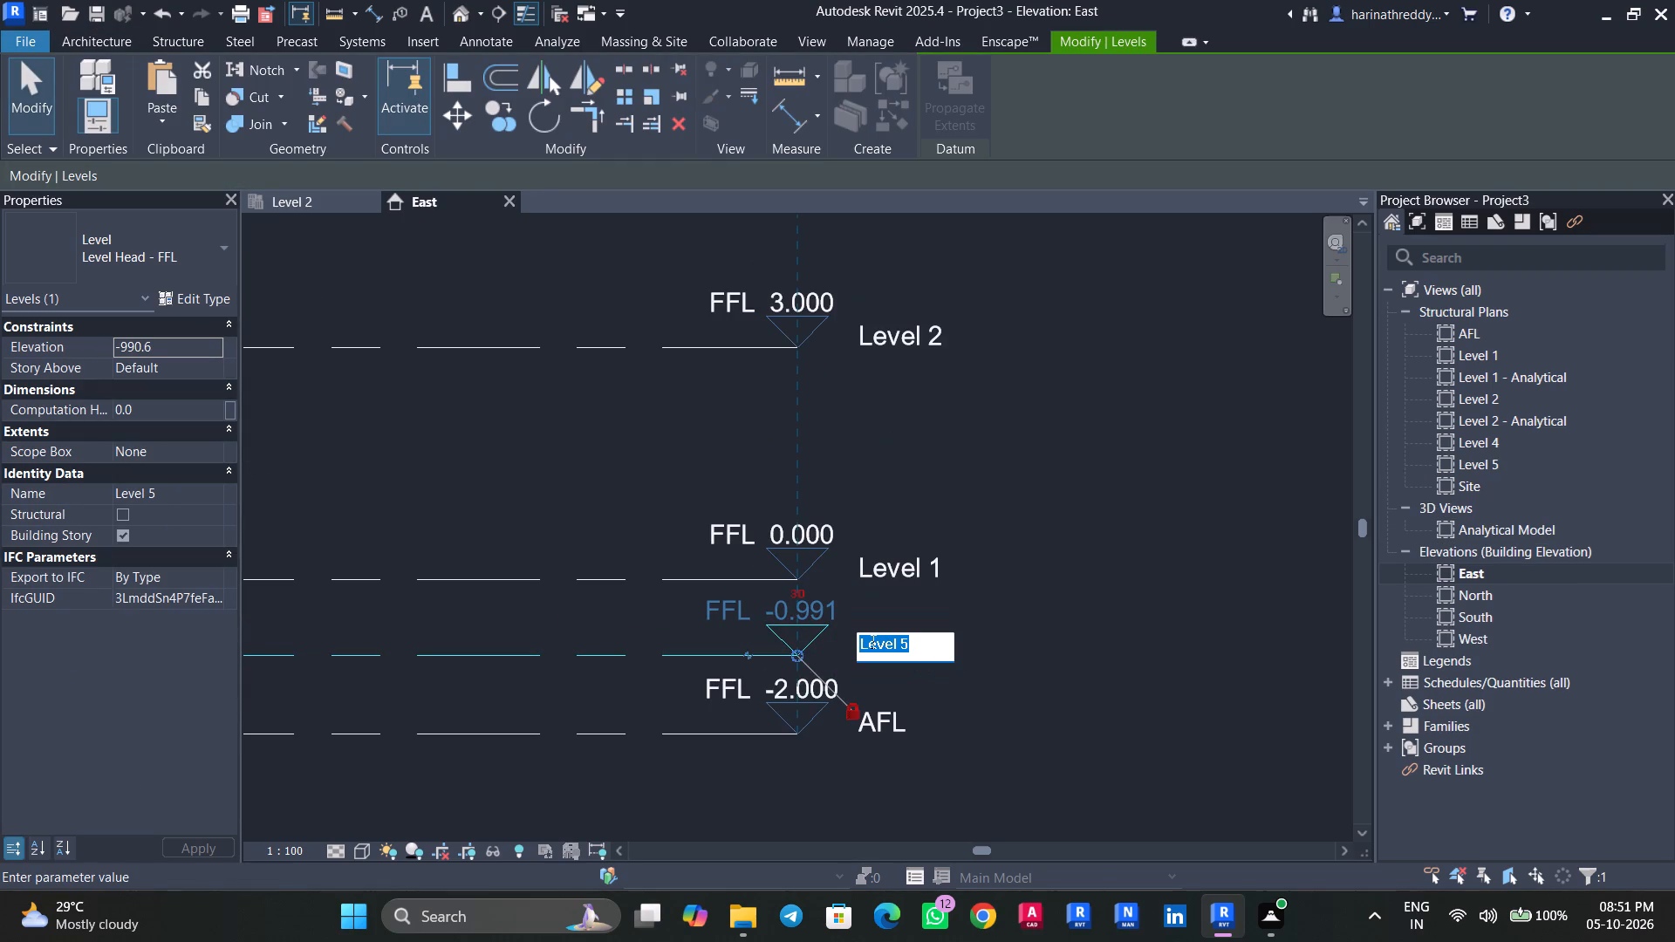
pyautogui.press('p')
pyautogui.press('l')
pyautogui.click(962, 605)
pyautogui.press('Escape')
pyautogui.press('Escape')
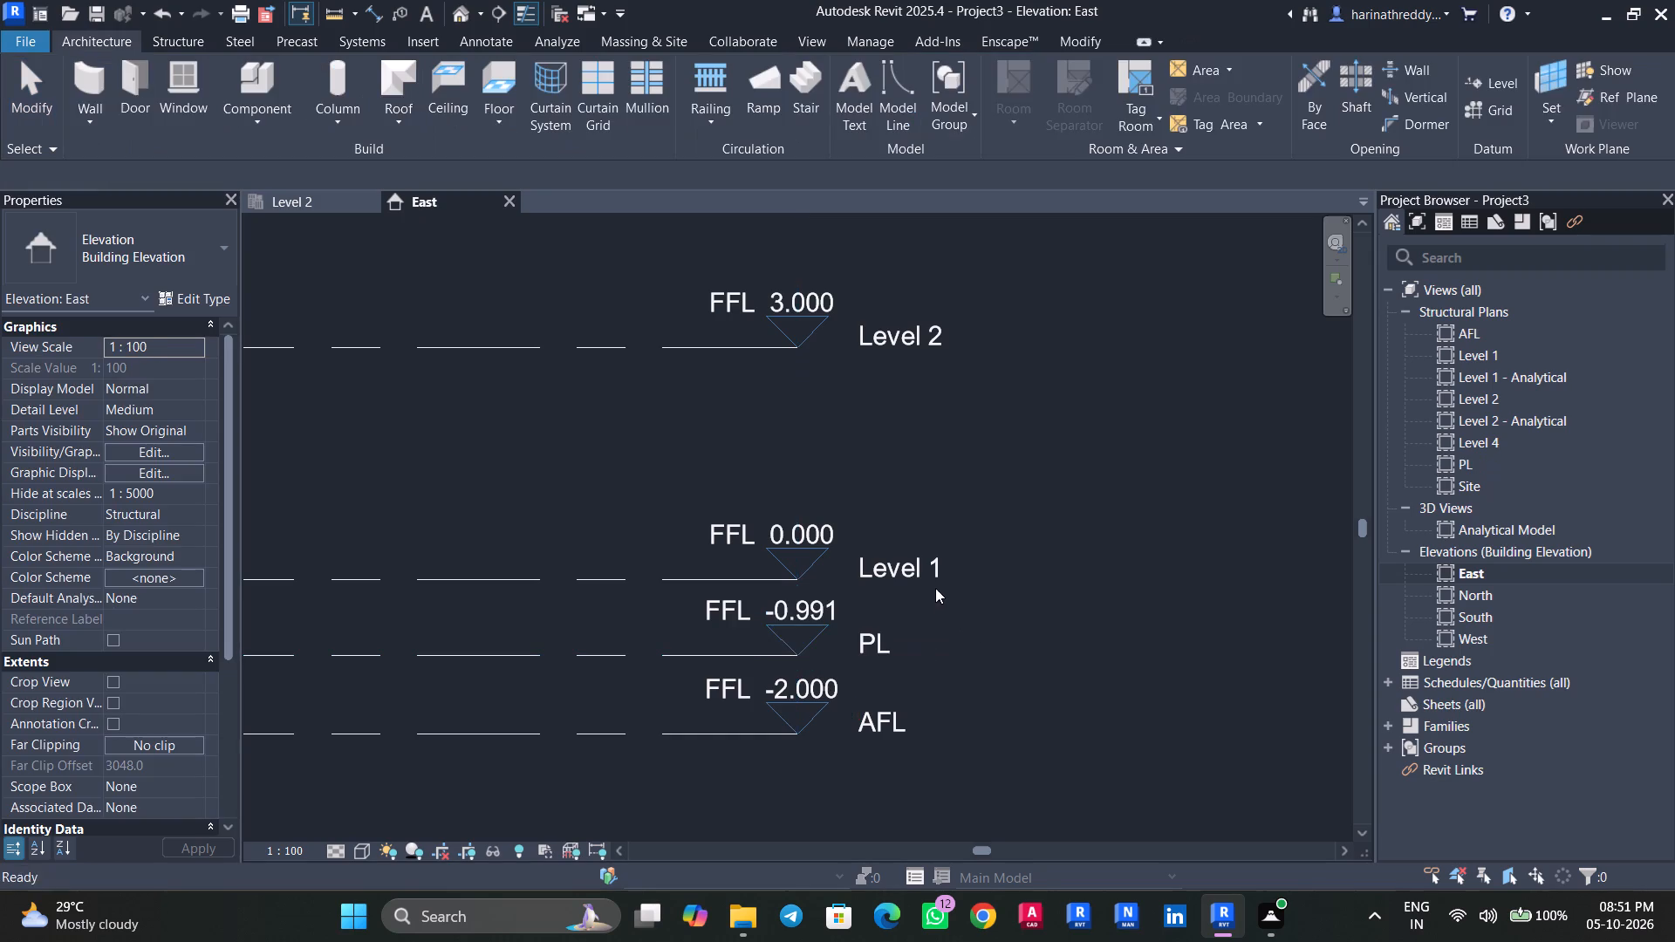
# Rename the level between Level 1 and AFL as PEDESTAL LEVEL.
pyautogui.doubleClick(881, 634)
pyautogui.write('PEDESTAL')
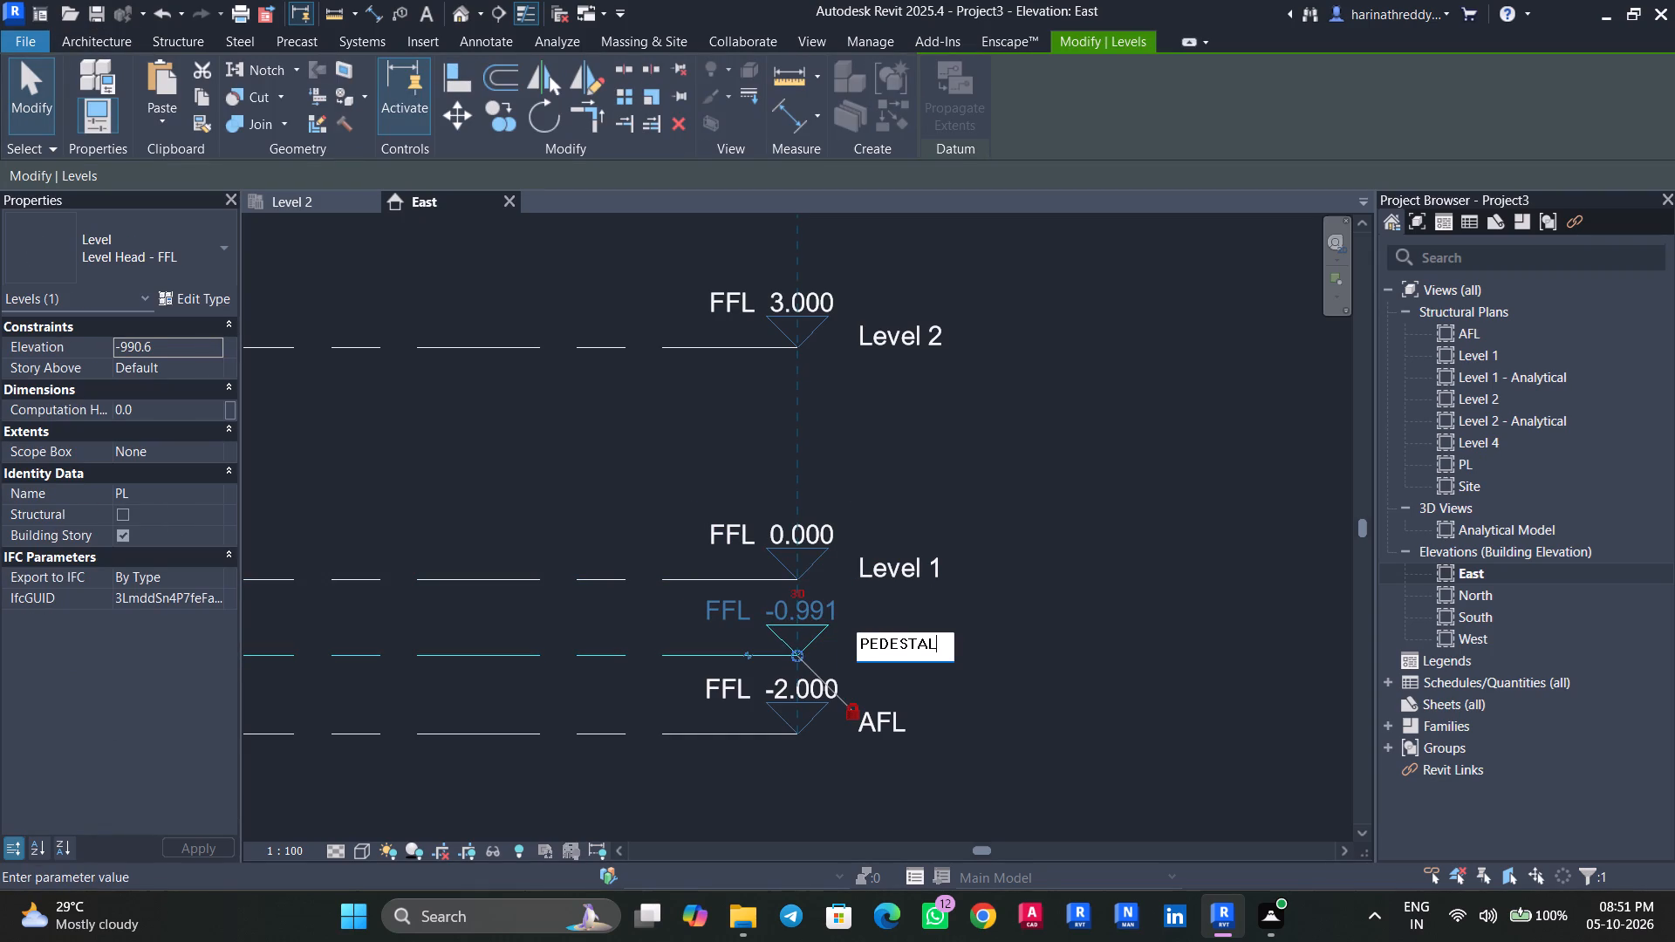
pyautogui.click(936, 645)
pyautogui.press('space')
pyautogui.write('LEVEL')
pyautogui.click(1096, 572)
pyautogui.press('Escape')
pyautogui.press('Escape')
# Rename Level 1 as GL.
pyautogui.click(899, 570)
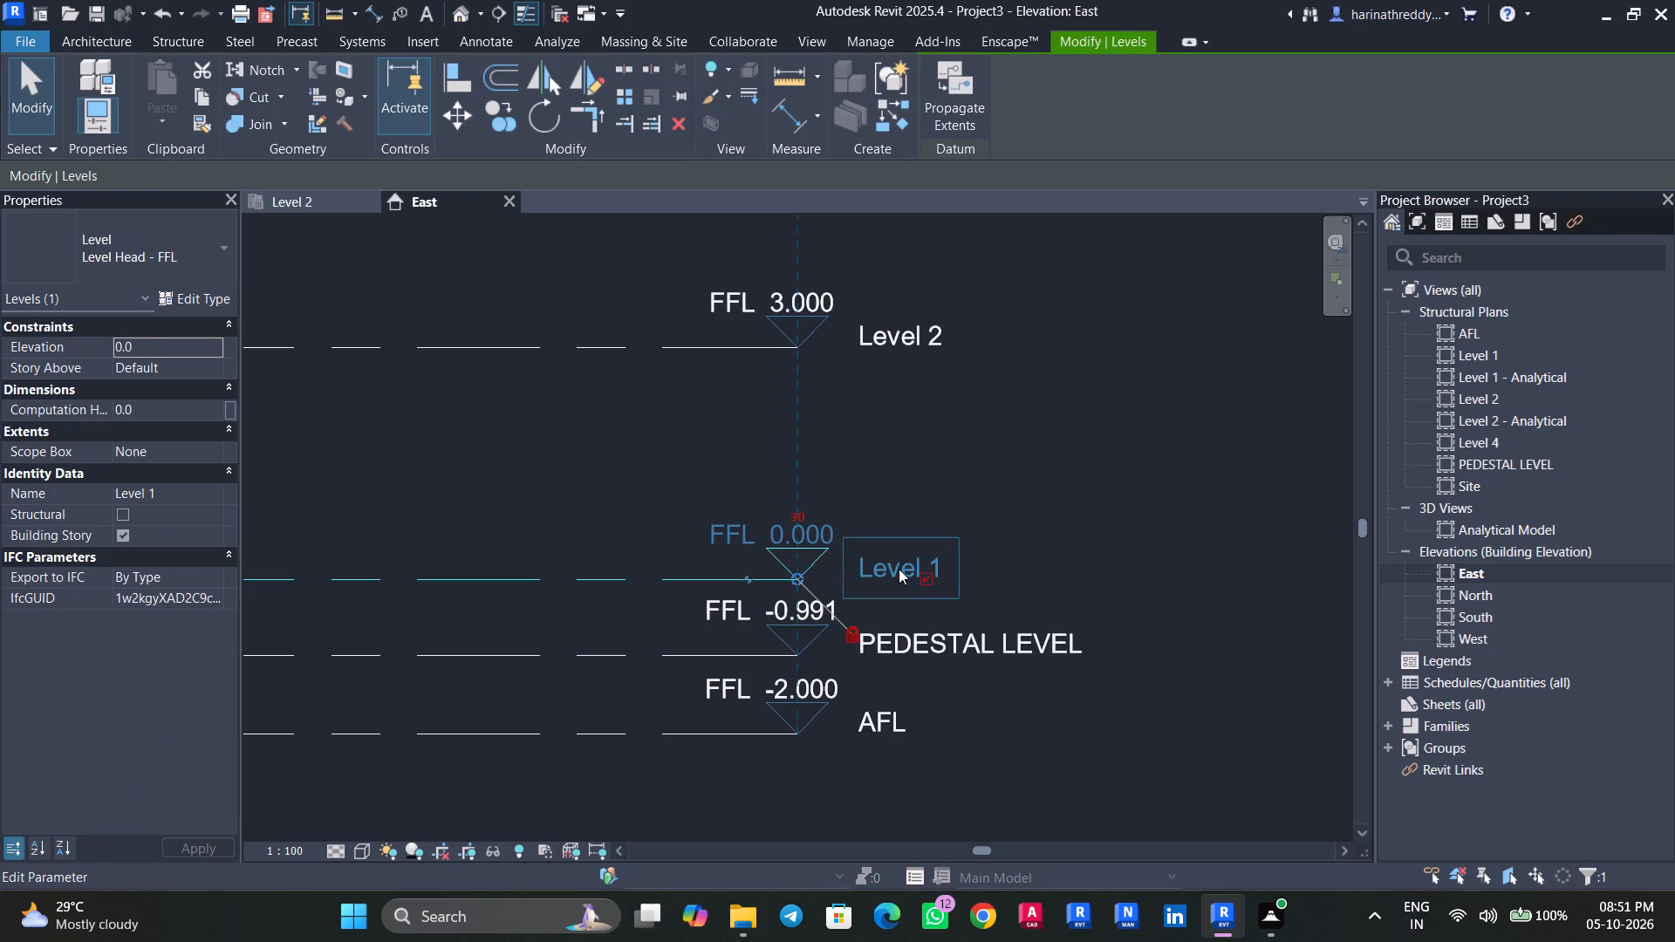
pyautogui.click(899, 569)
pyautogui.write('GL')
pyautogui.click(974, 447)
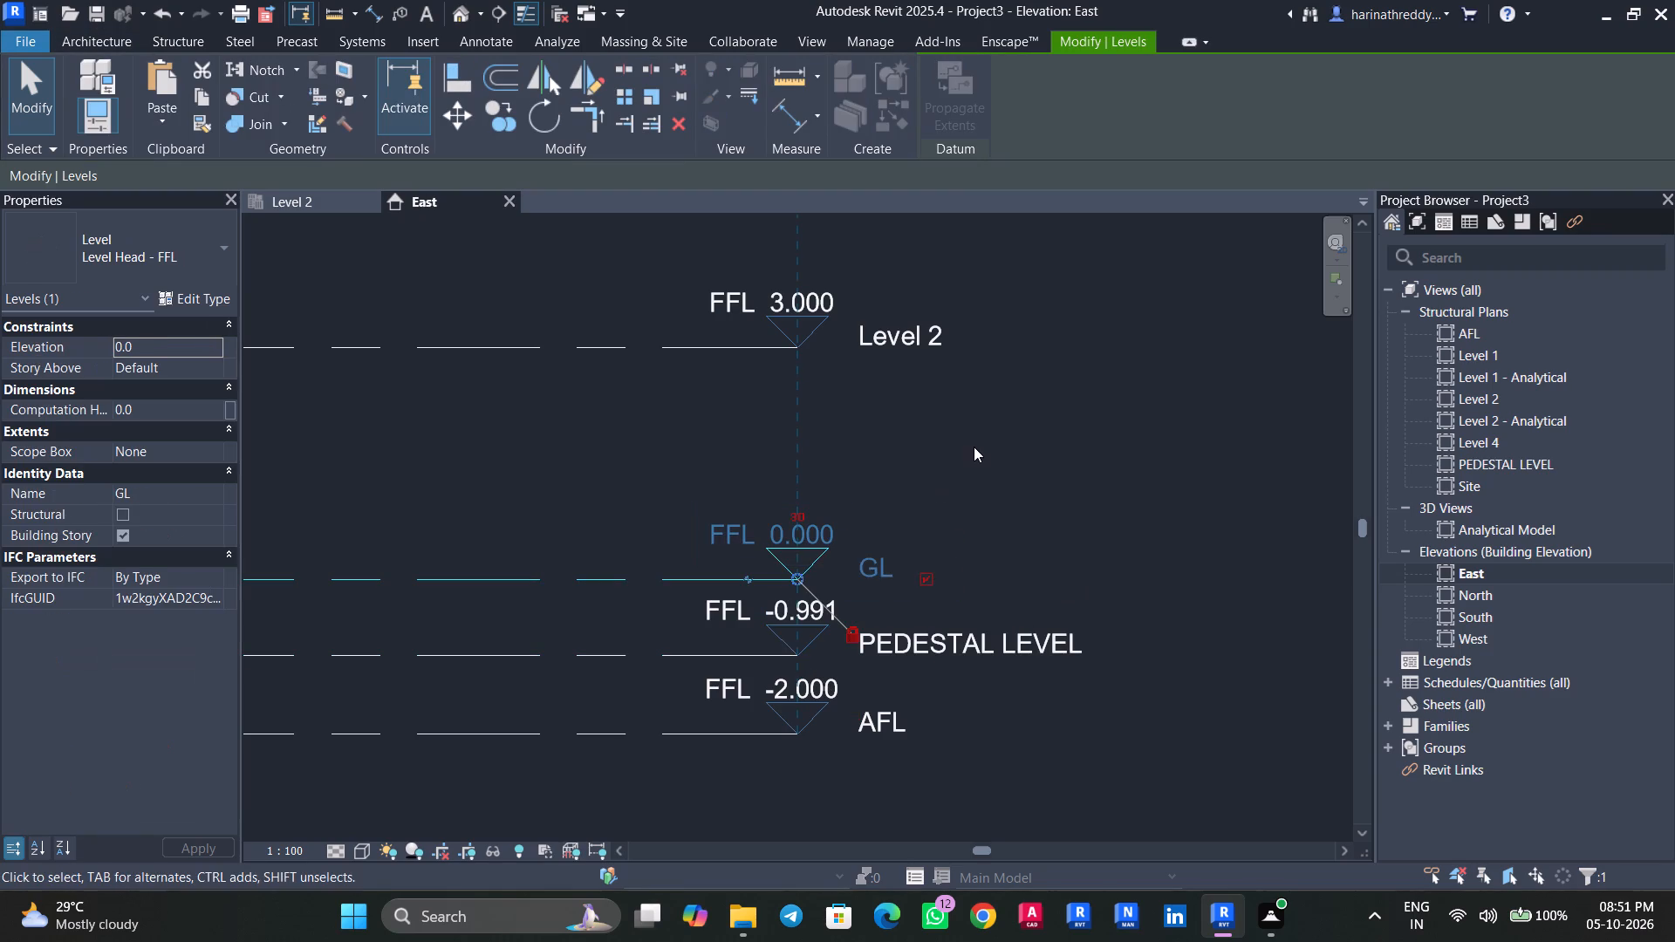
pyautogui.press('Escape')
# Rename Level 2 as FFL.
pyautogui.moveTo(943, 476); pyautogui.dragTo(970, 757, button='middle')
pyautogui.click(938, 633)
pyautogui.click(919, 626)
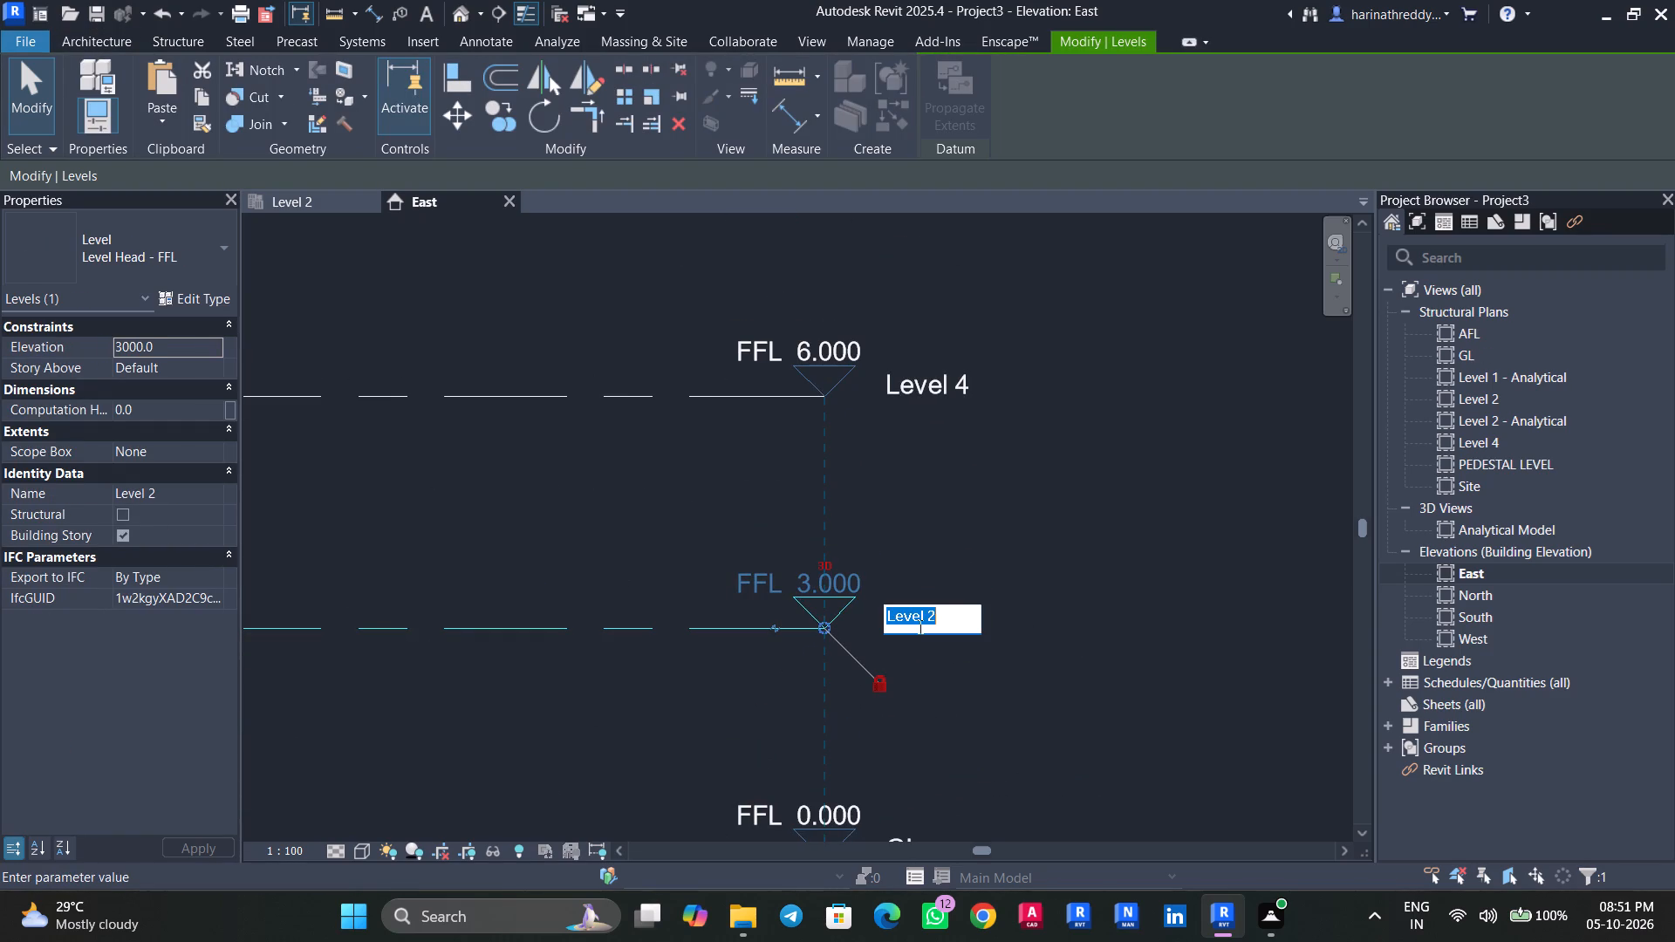
pyautogui.write('FFL')
pyautogui.click(1045, 494)
pyautogui.press('Escape')
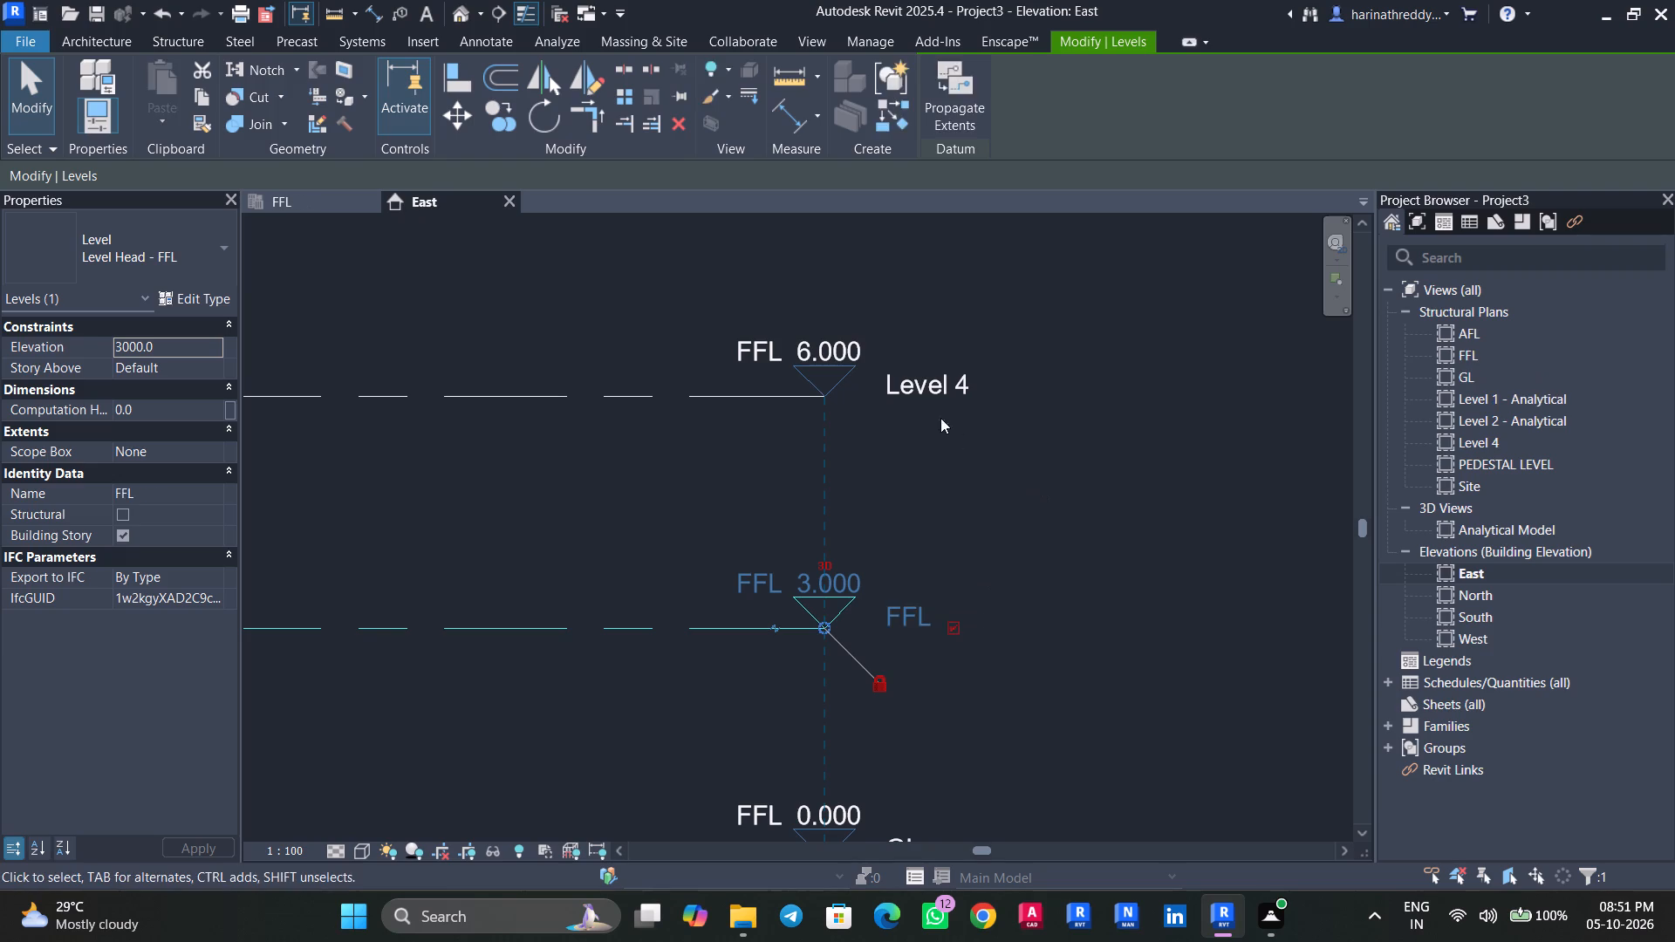
# Rename Level 4, the topmost level at elevation 6.000, as SFL.
pyautogui.click(924, 381)
pyautogui.click(924, 381)
pyautogui.write('SFL')
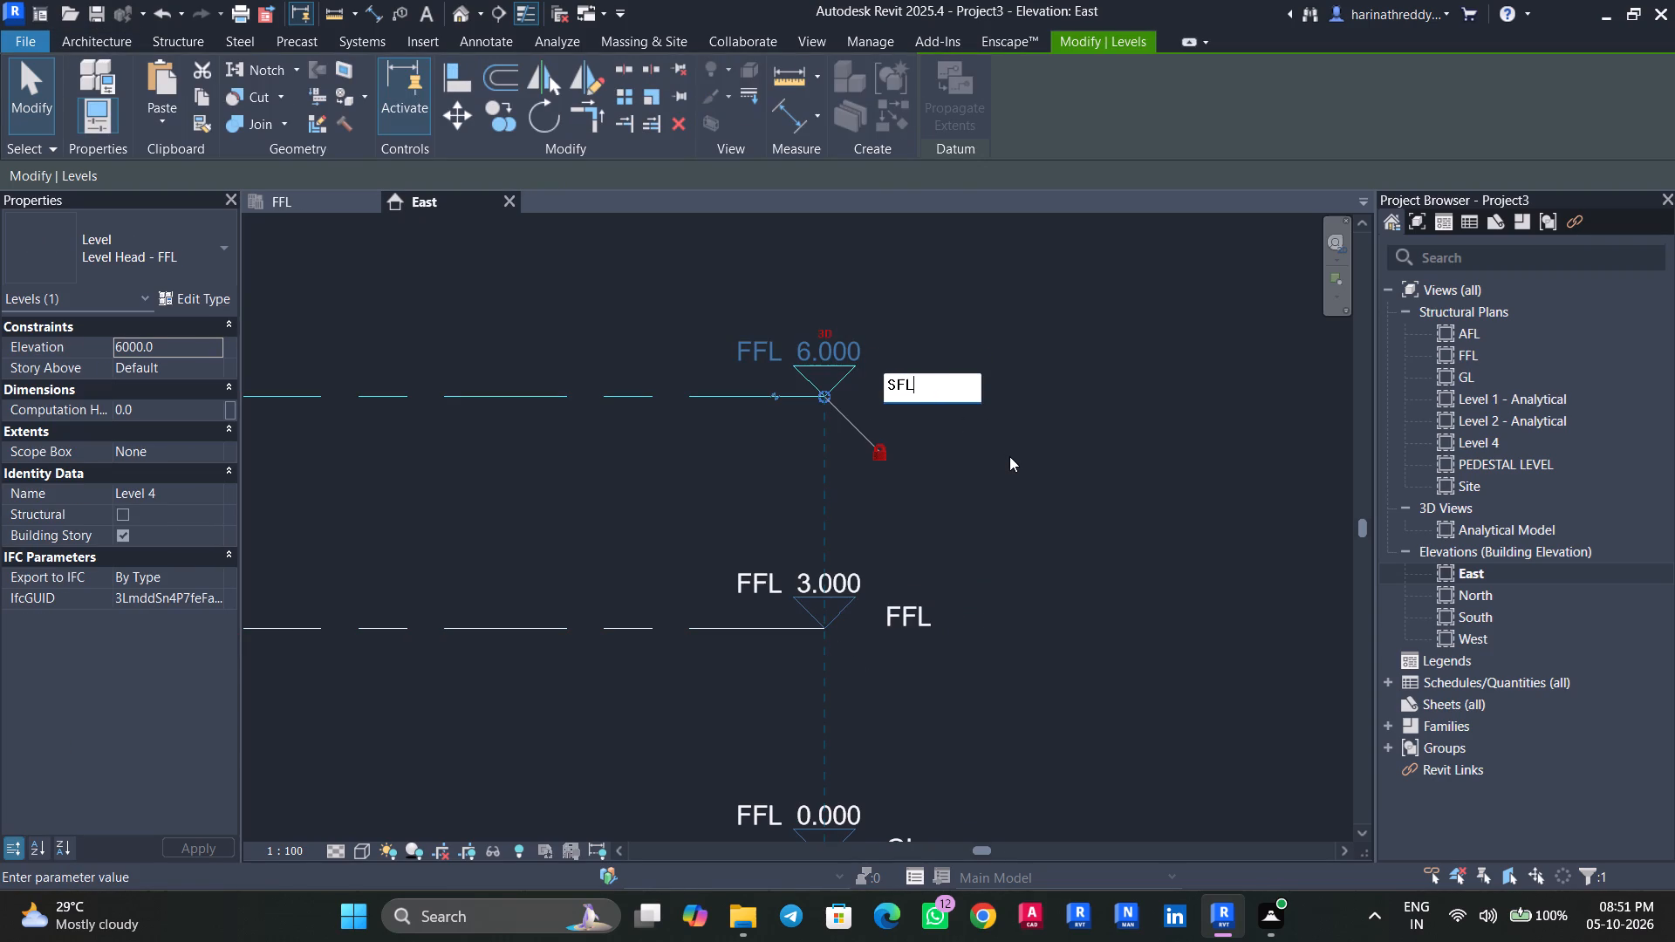
pyautogui.click(1010, 466)
pyautogui.press('Escape')
pyautogui.press('Escape')
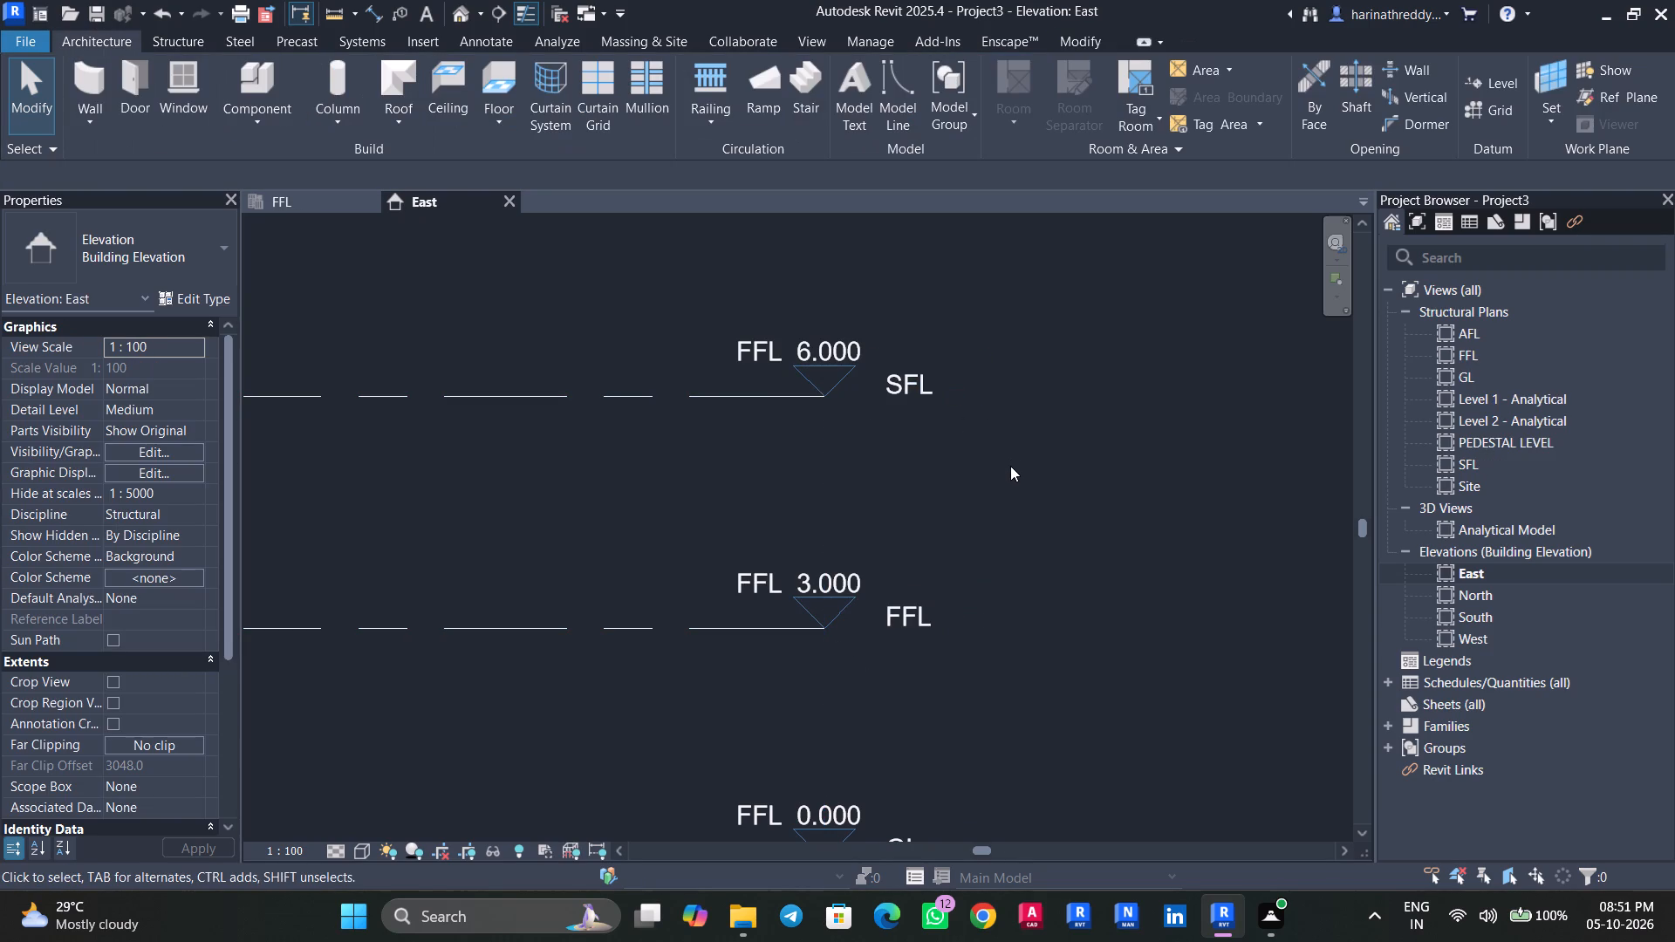
# In the project units, format Distance in feet with 1 decimal place and a foot unit symbol.
pyautogui.scroll(-9, 921, 447)
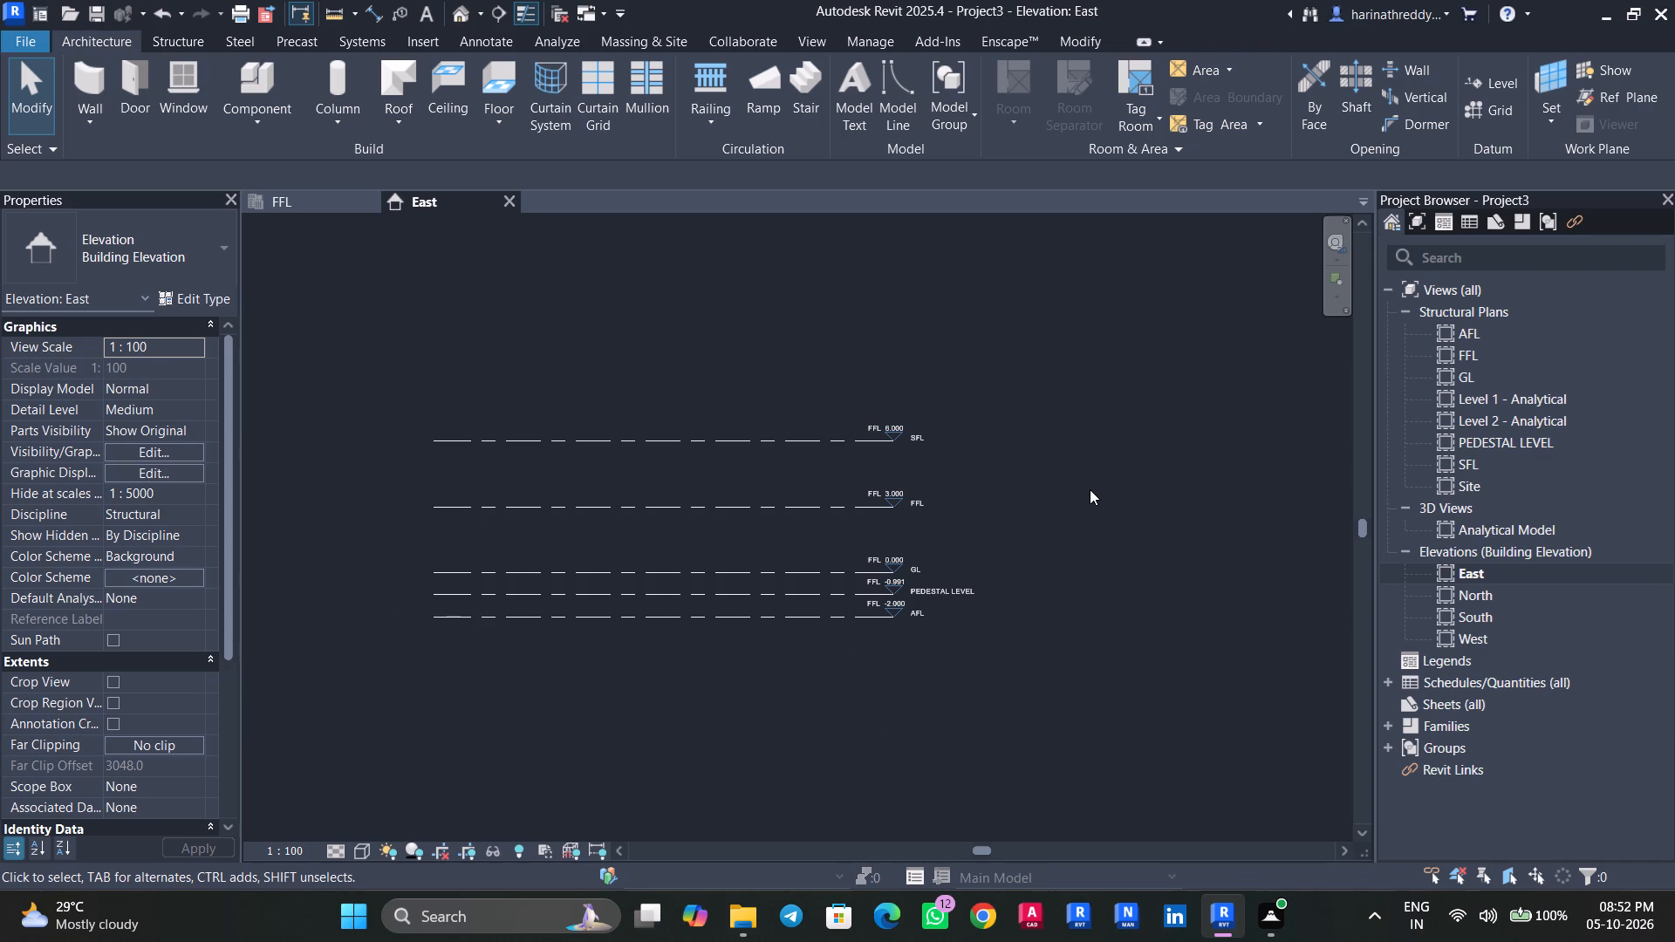
pyautogui.scroll(3, 1044, 486)
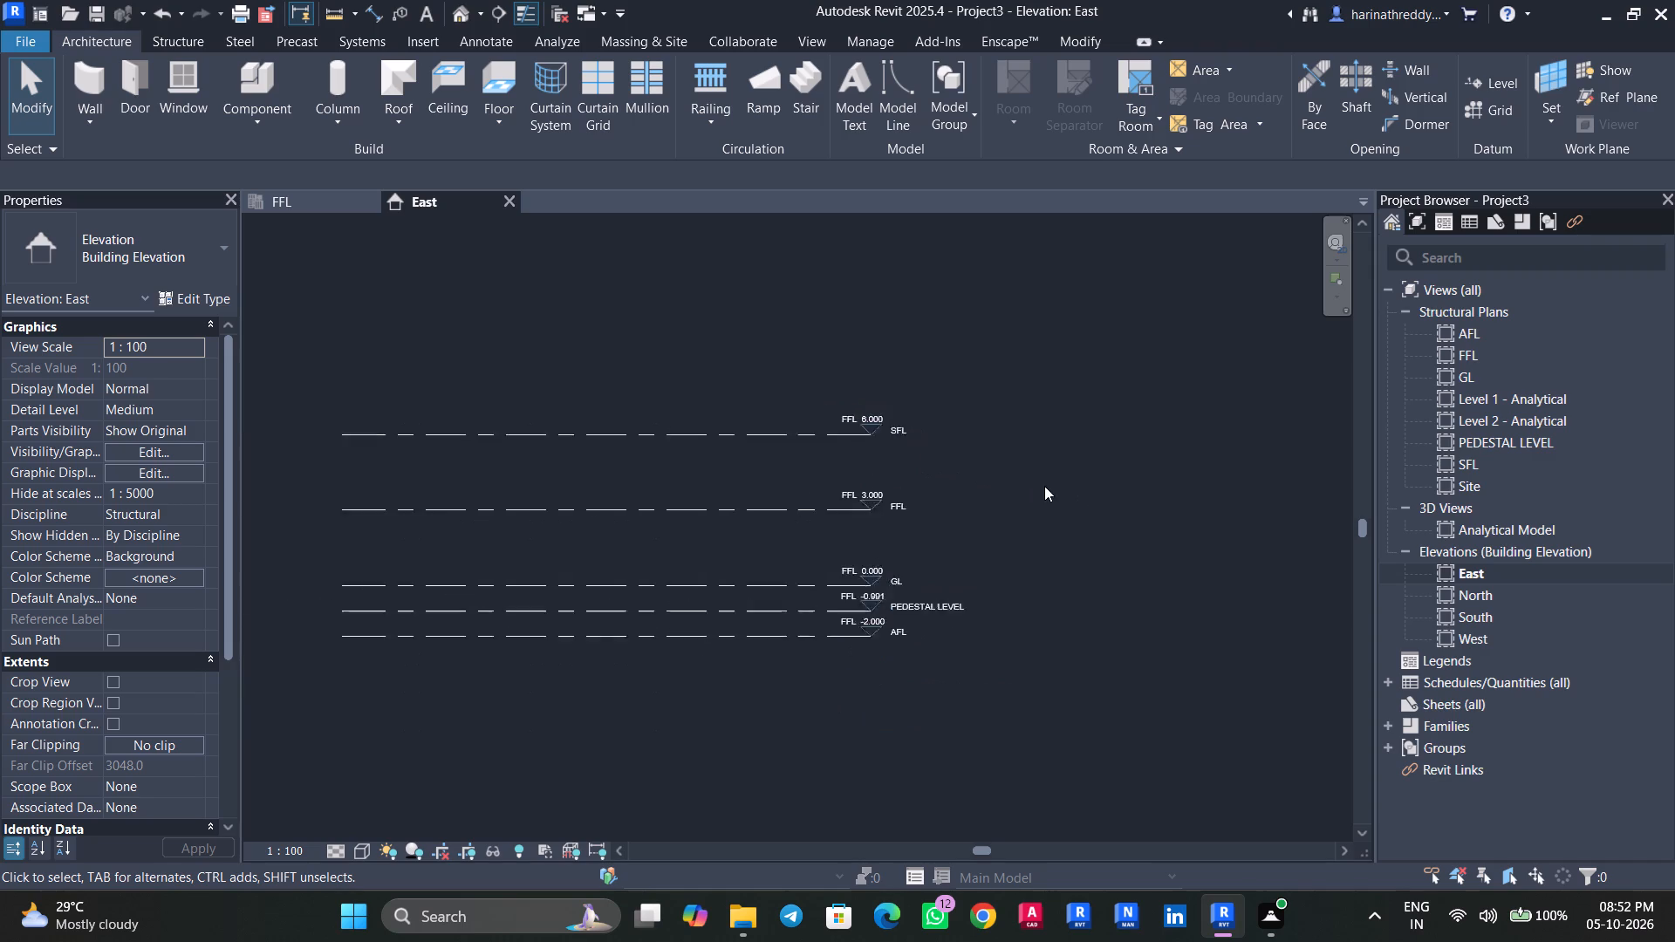
pyautogui.scroll(1, 1044, 486)
pyautogui.moveTo(927, 537); pyautogui.dragTo(1105, 540, button='middle')
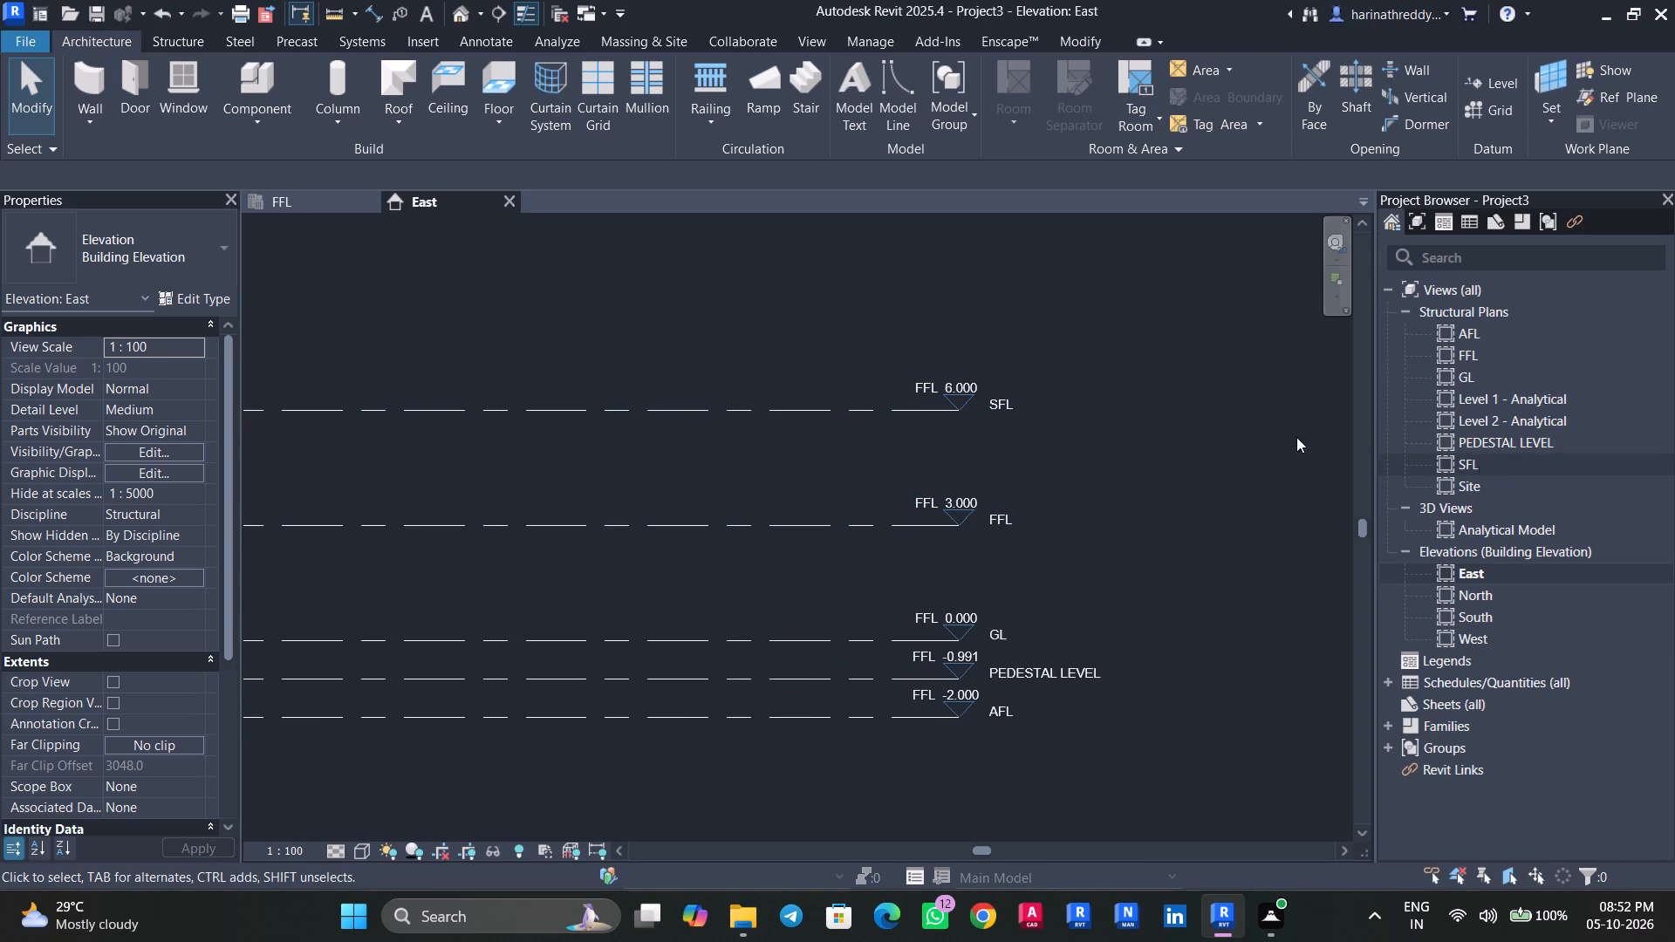
pyautogui.write('UN')
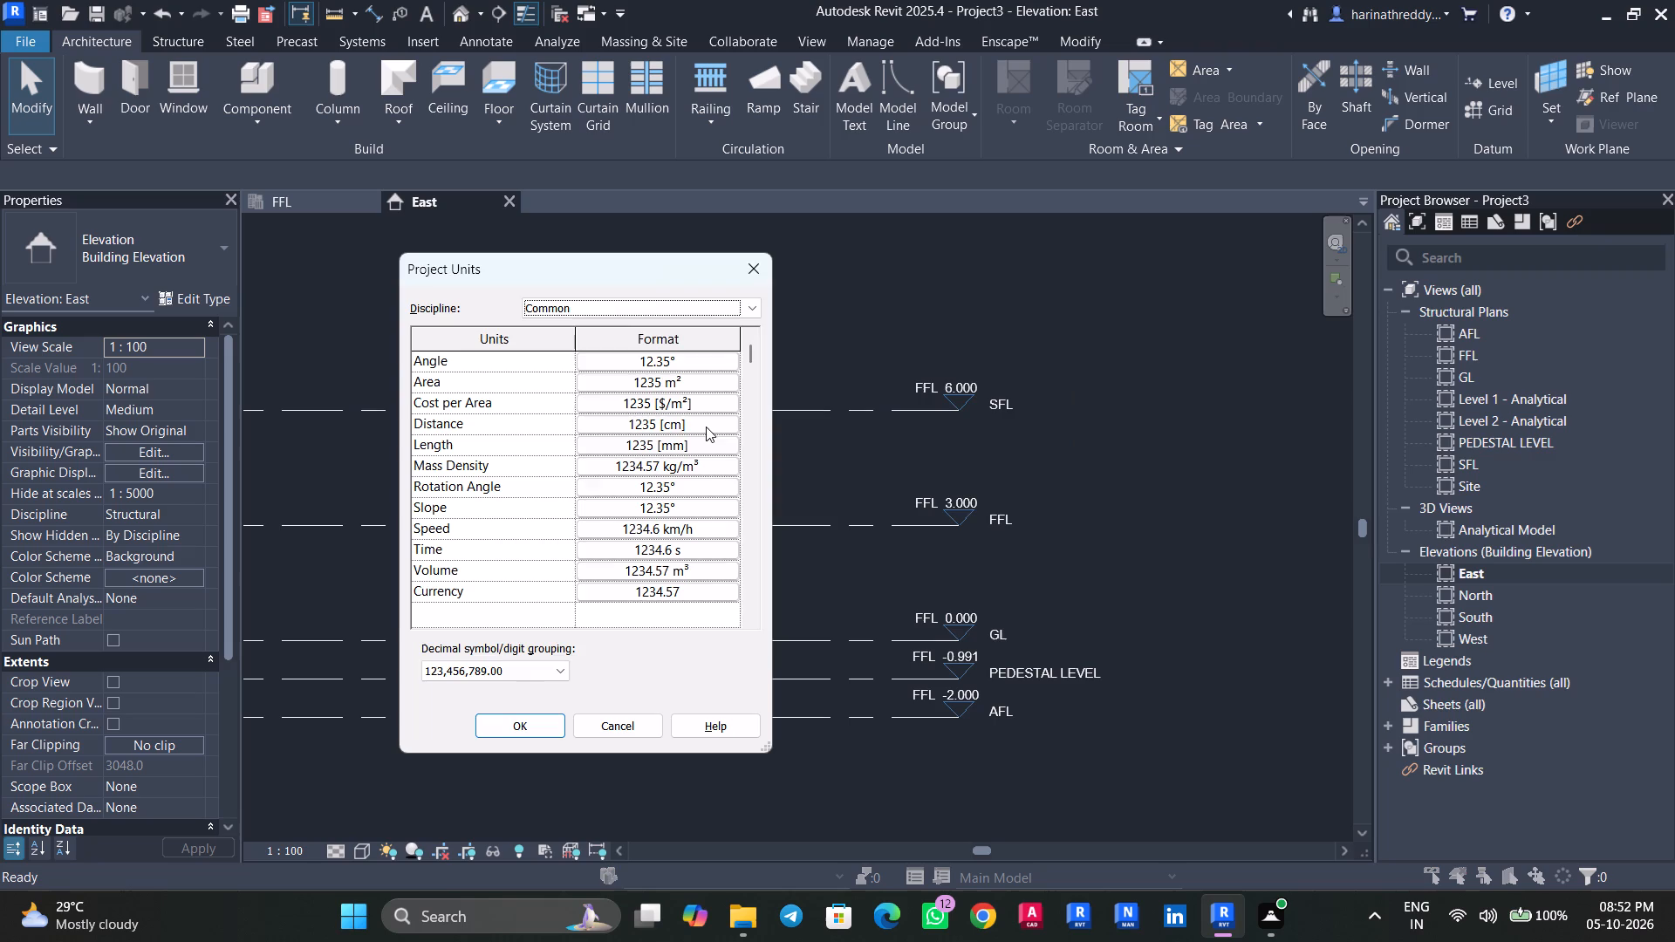
pyautogui.click(710, 419)
pyautogui.click(610, 401)
pyautogui.click(607, 445)
pyautogui.click(504, 462)
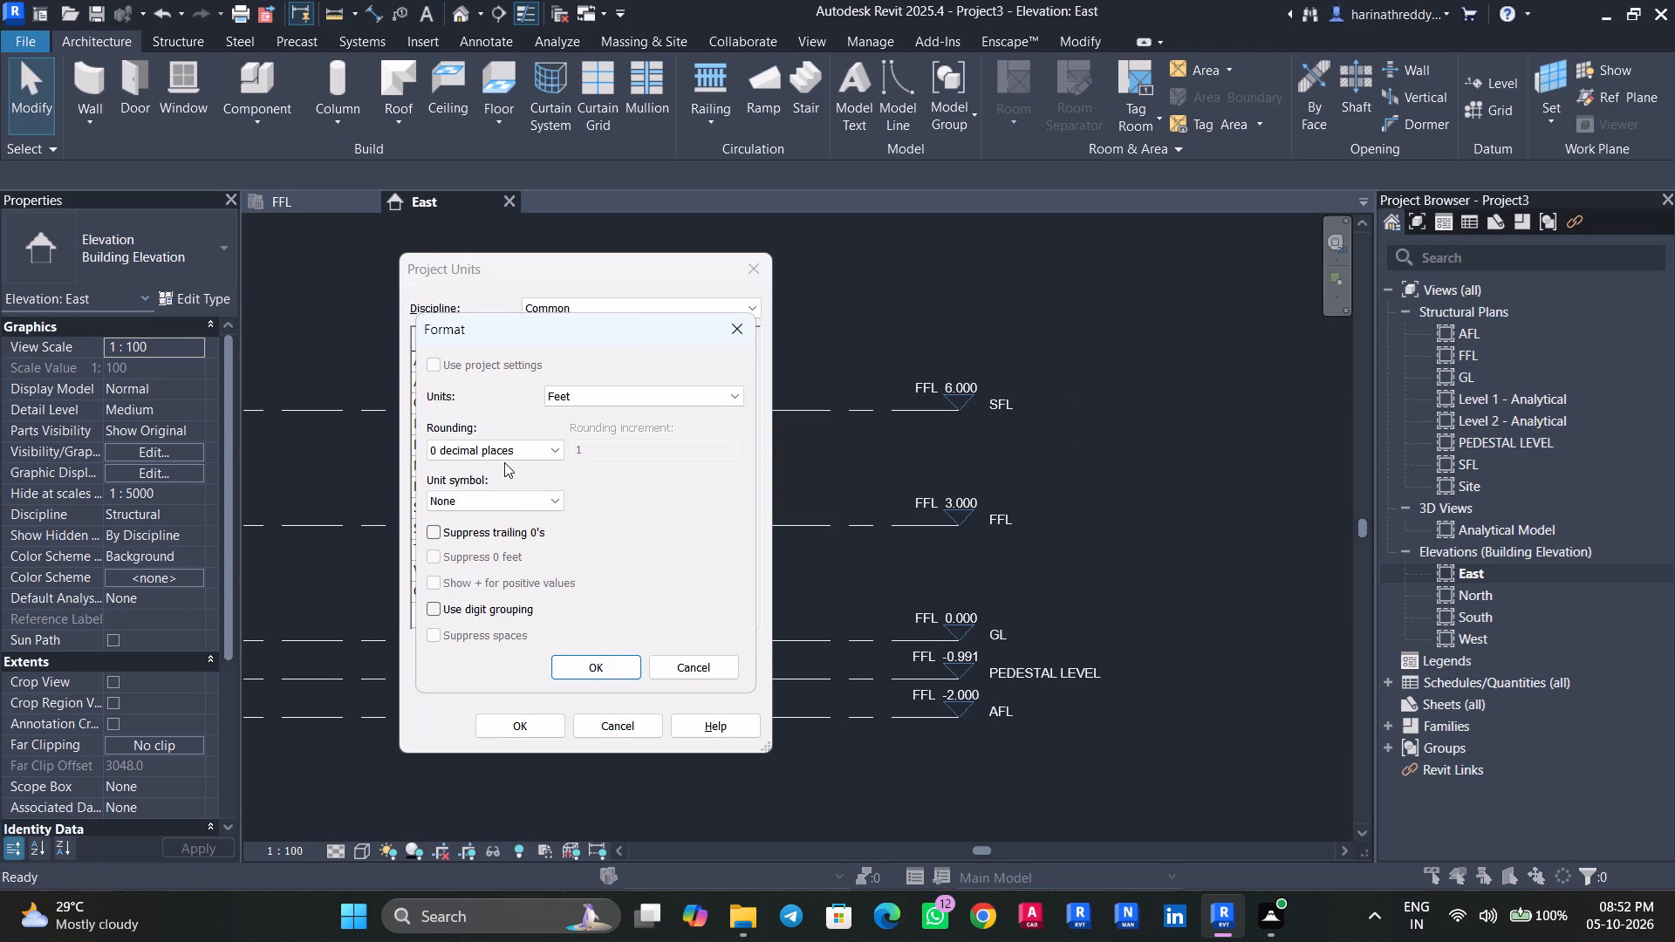
pyautogui.click(504, 455)
pyautogui.click(500, 526)
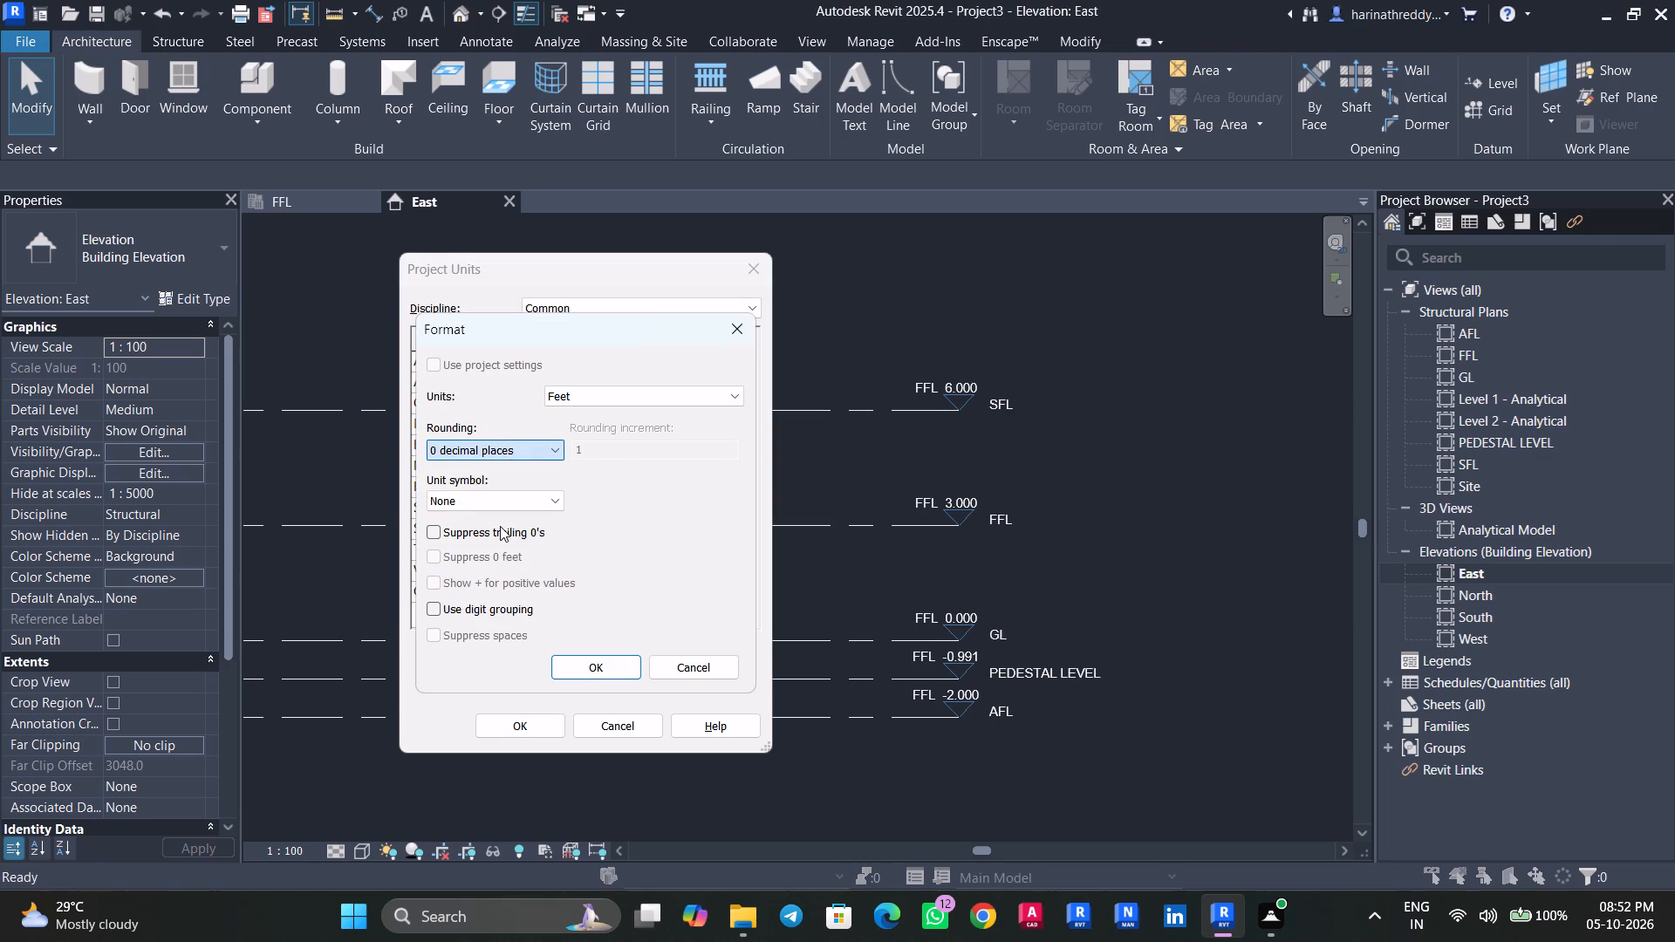
pyautogui.click(549, 504)
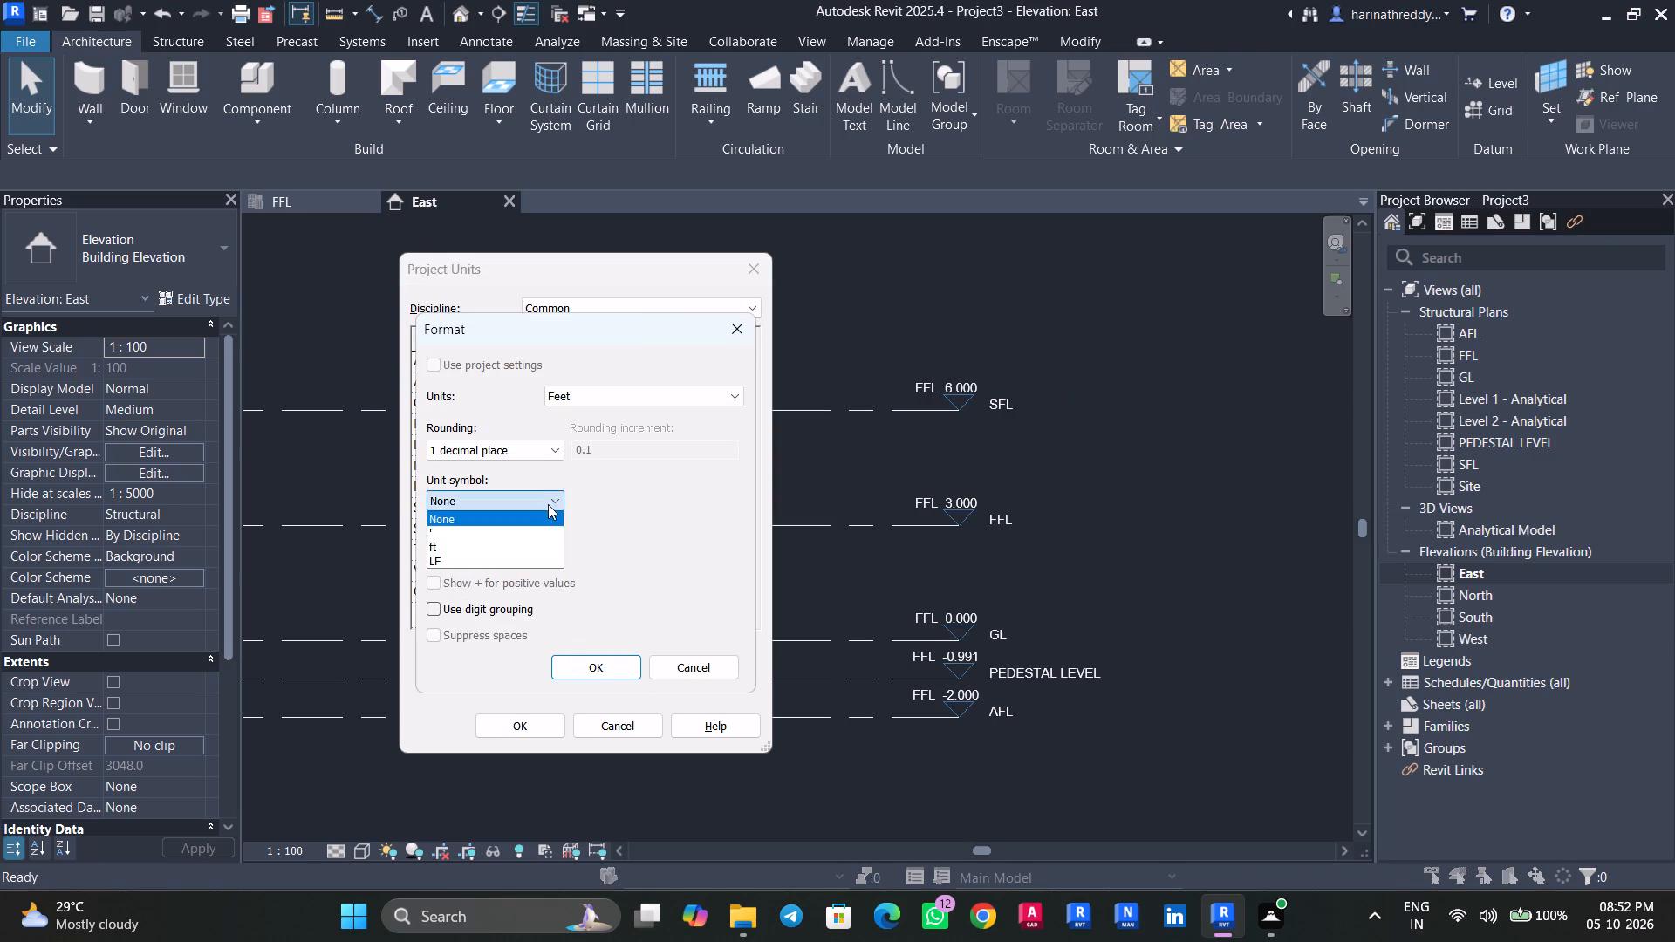
pyautogui.click(533, 538)
pyautogui.click(572, 662)
# Format the project's Length unit as feet and fractional inches, rounded to the nearest 1/2", and apply the project units.
pyautogui.click(704, 449)
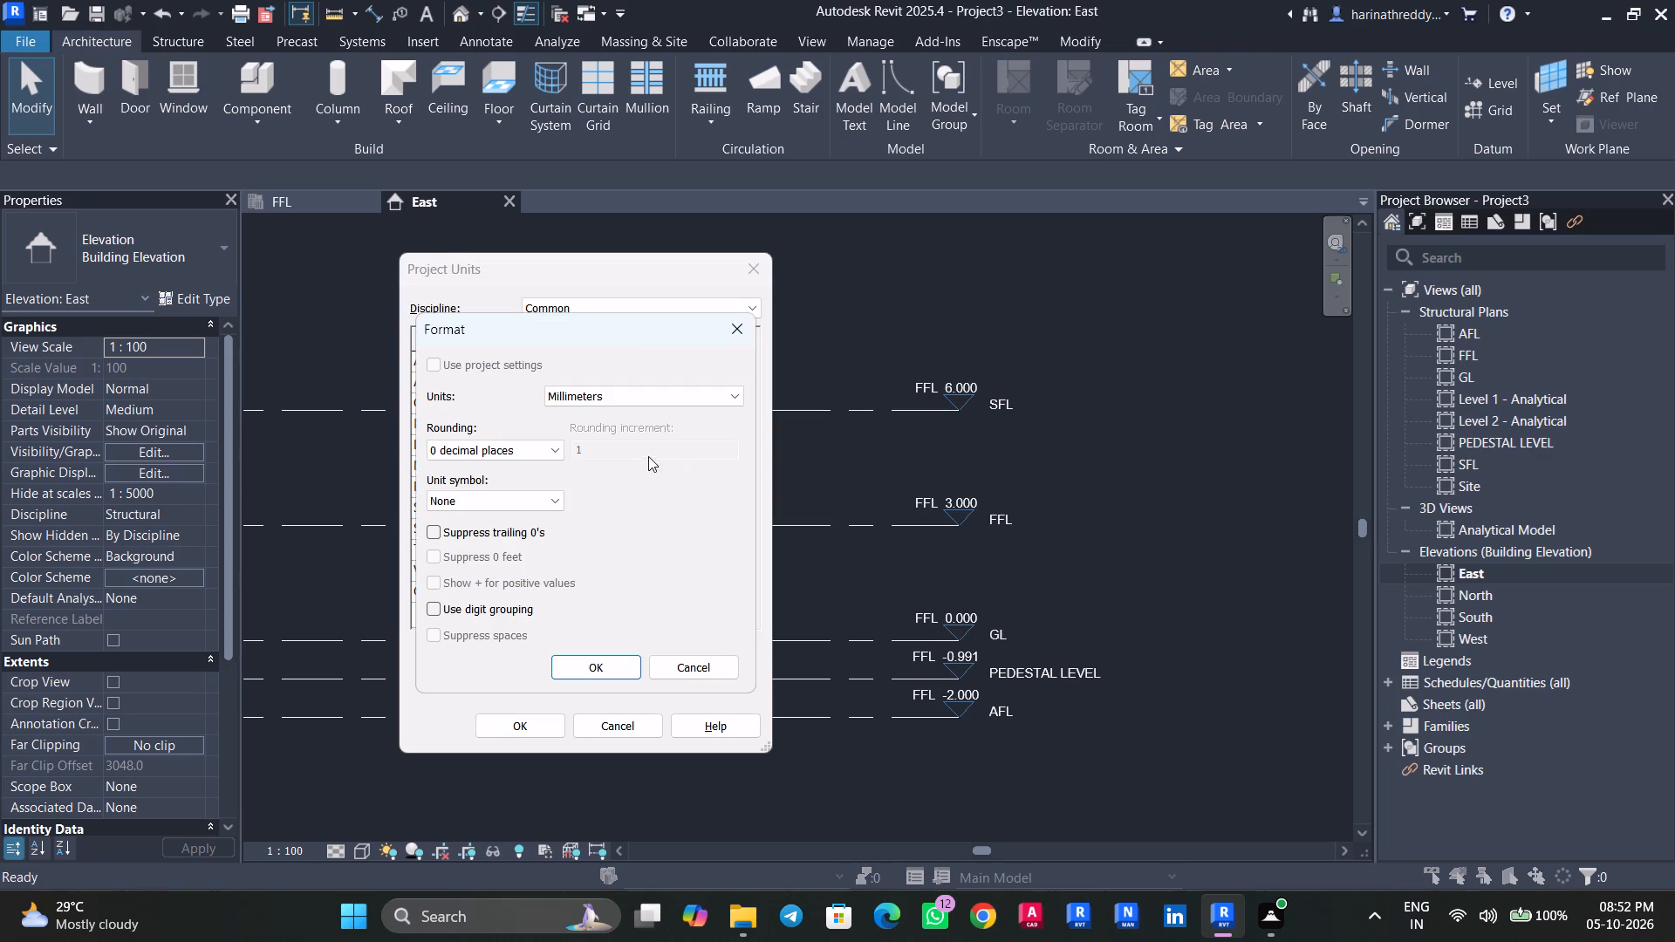
pyautogui.click(663, 396)
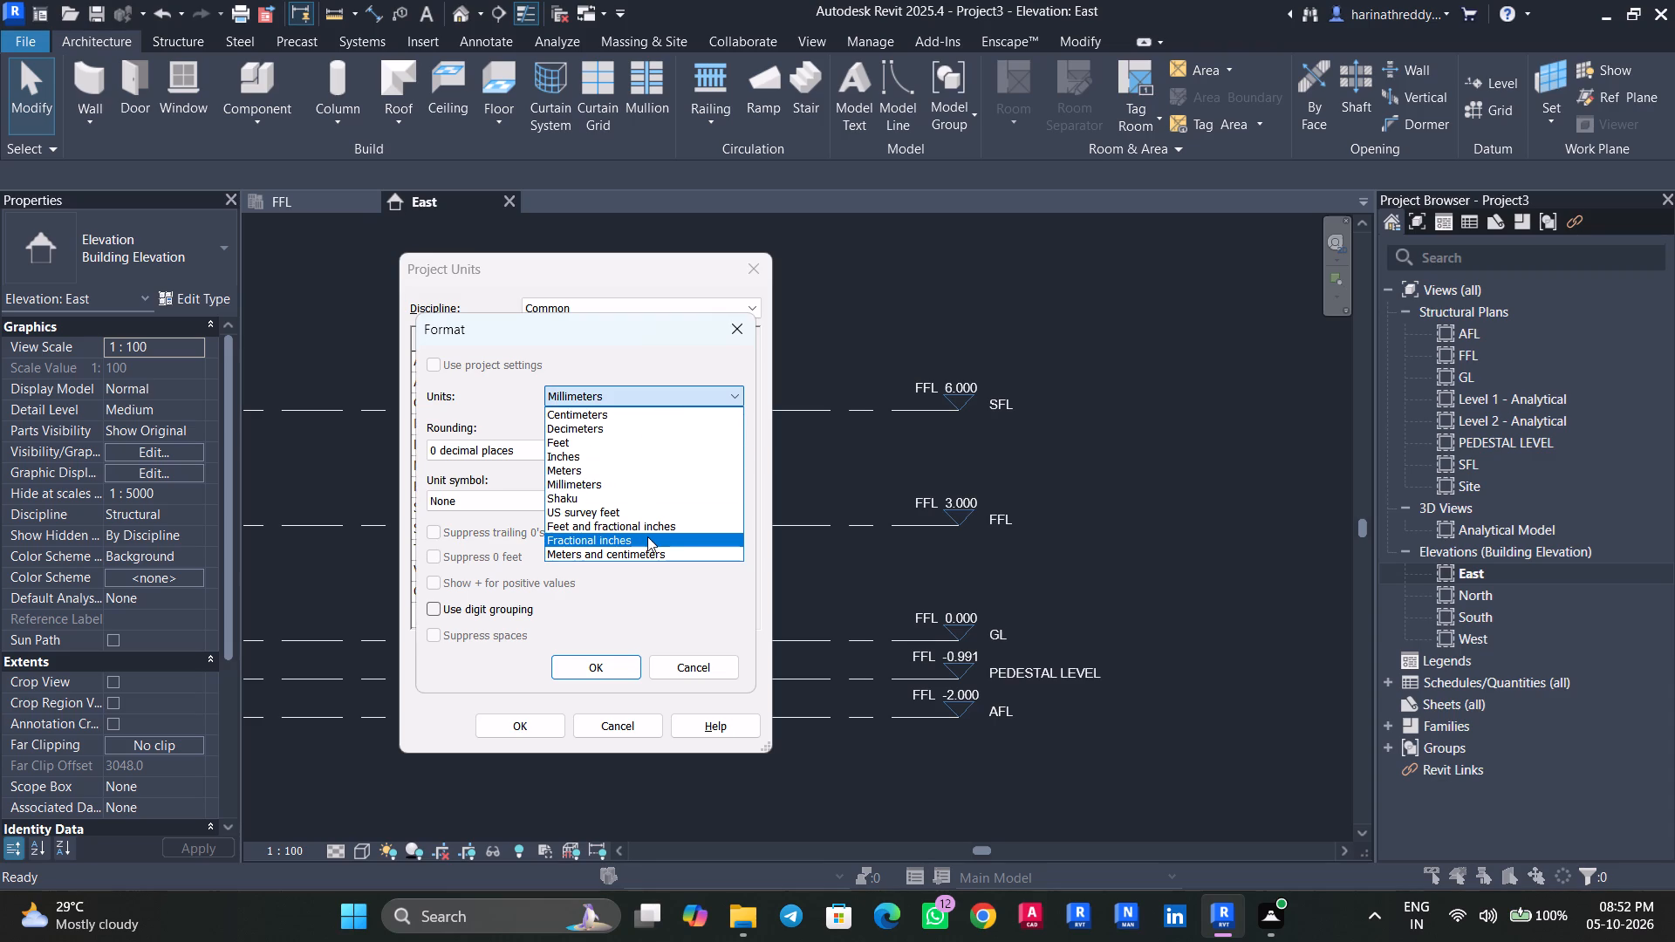
pyautogui.click(647, 538)
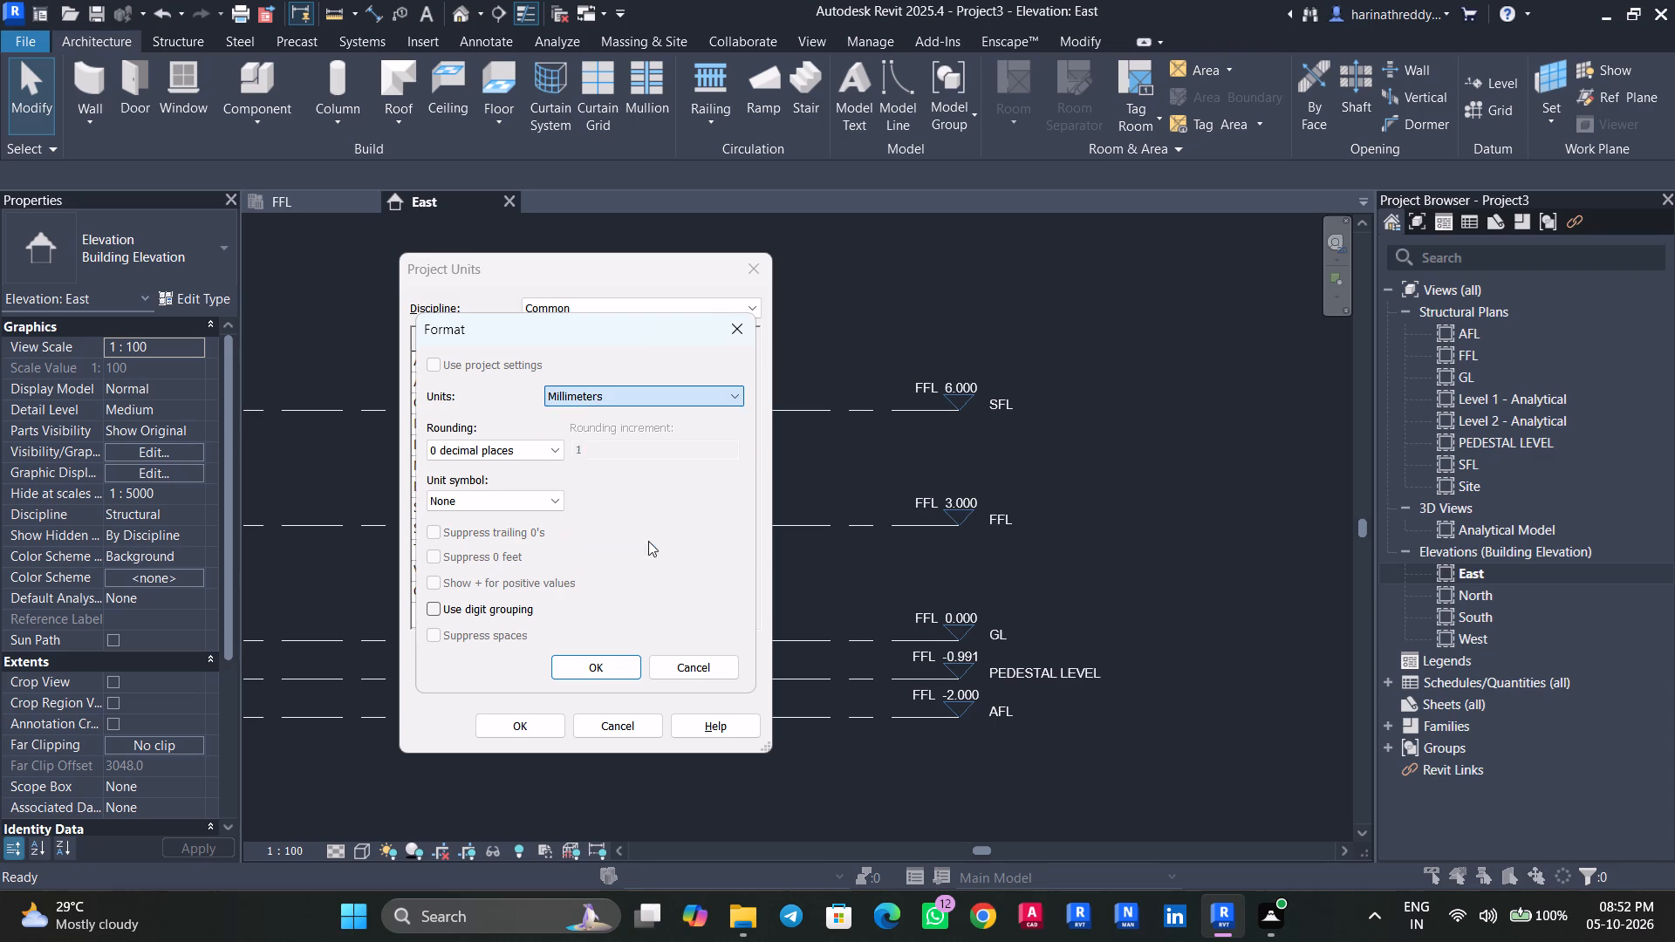
pyautogui.click(647, 386)
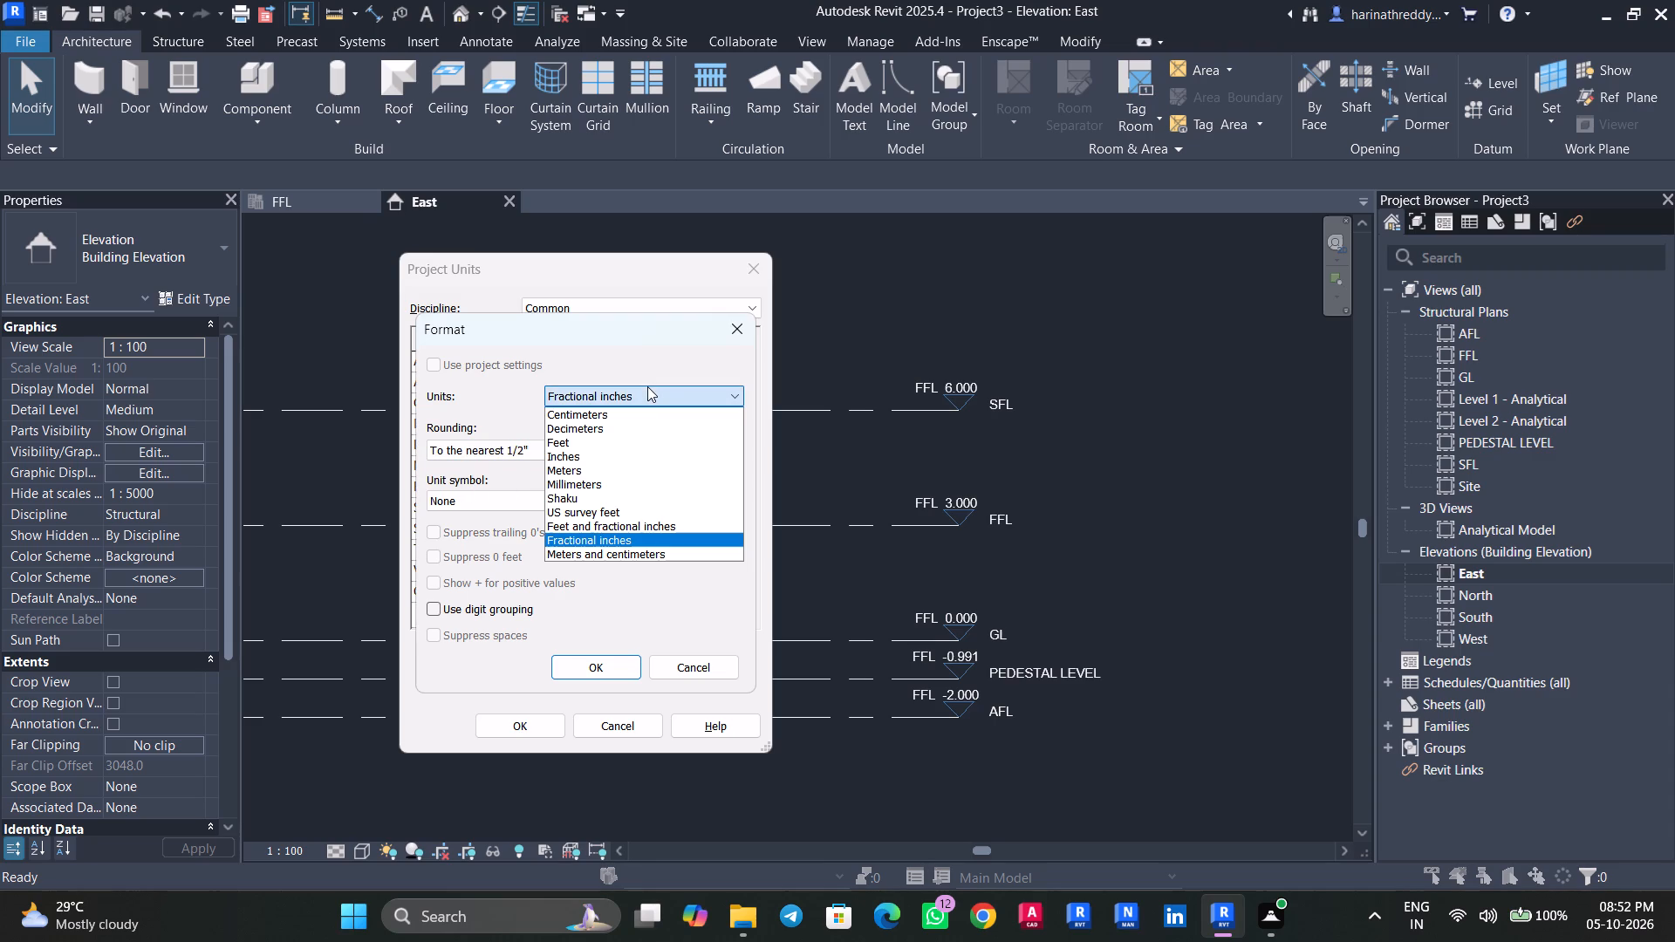
pyautogui.click(655, 521)
pyautogui.click(509, 455)
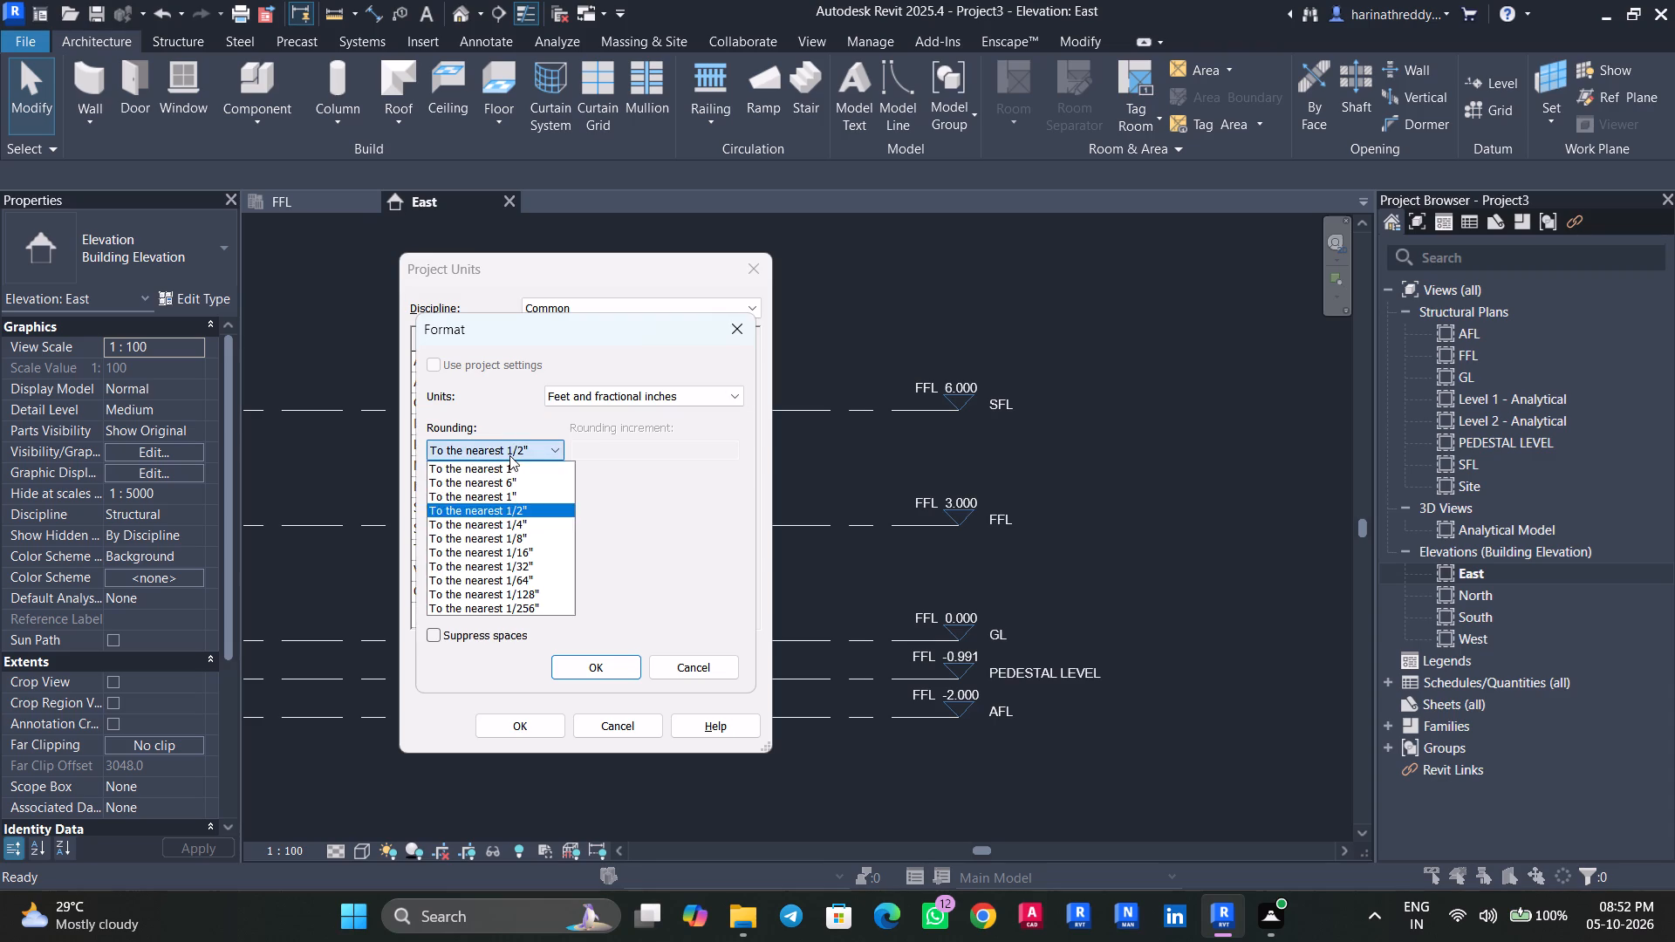
pyautogui.click(516, 506)
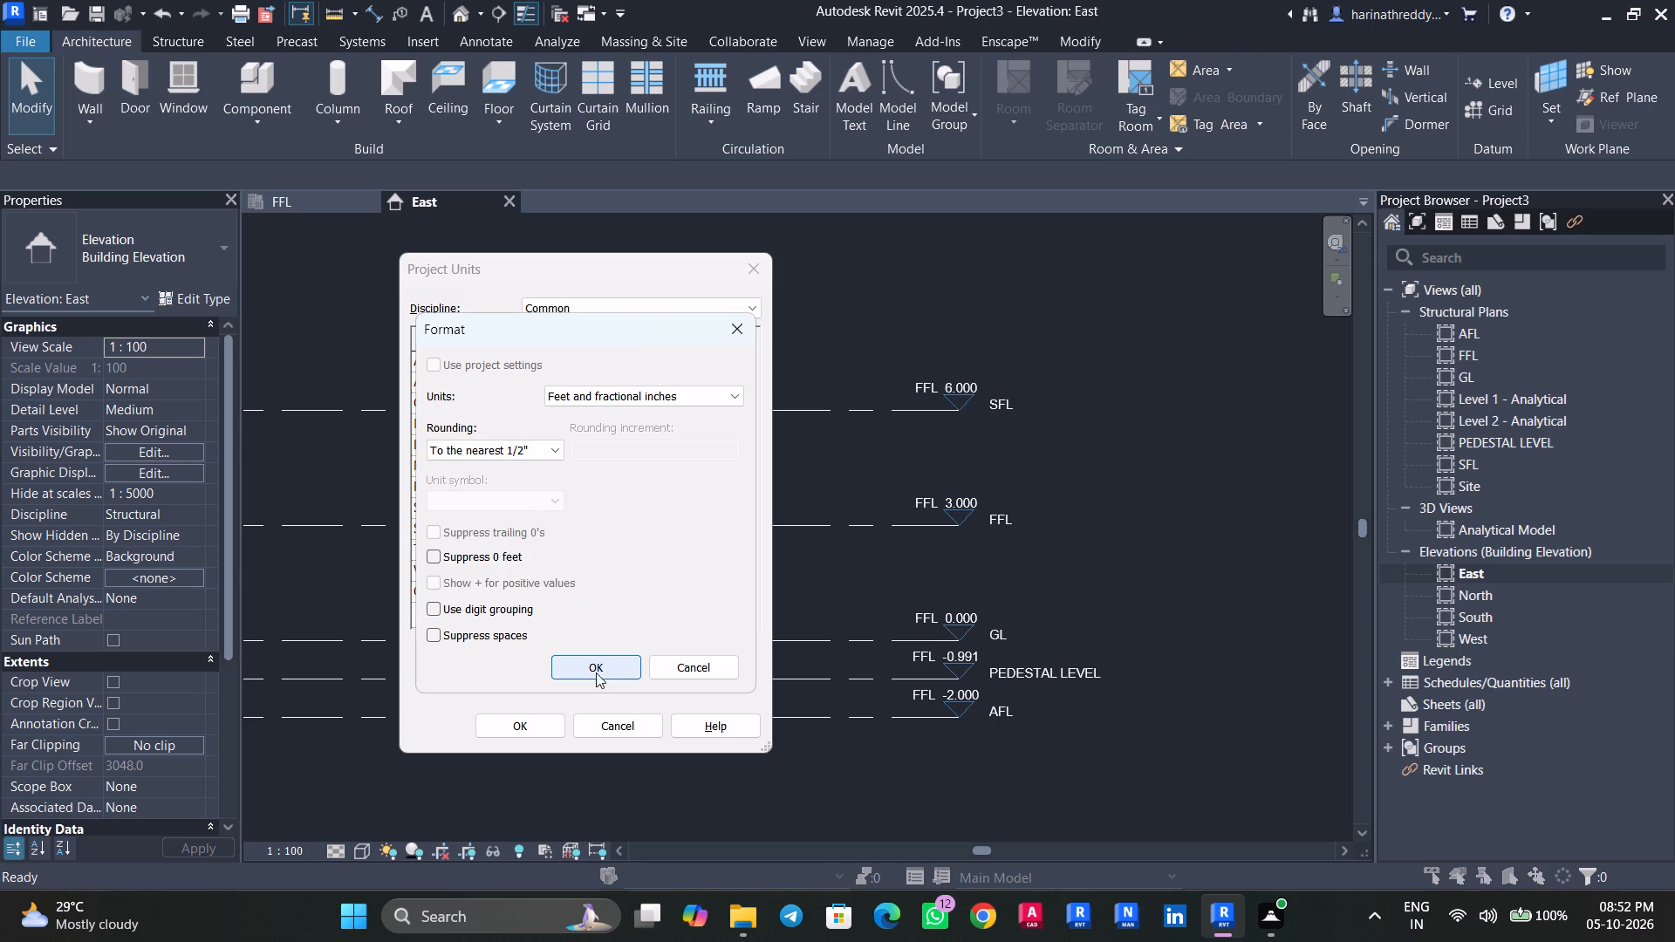
pyautogui.click(594, 672)
pyautogui.click(543, 728)
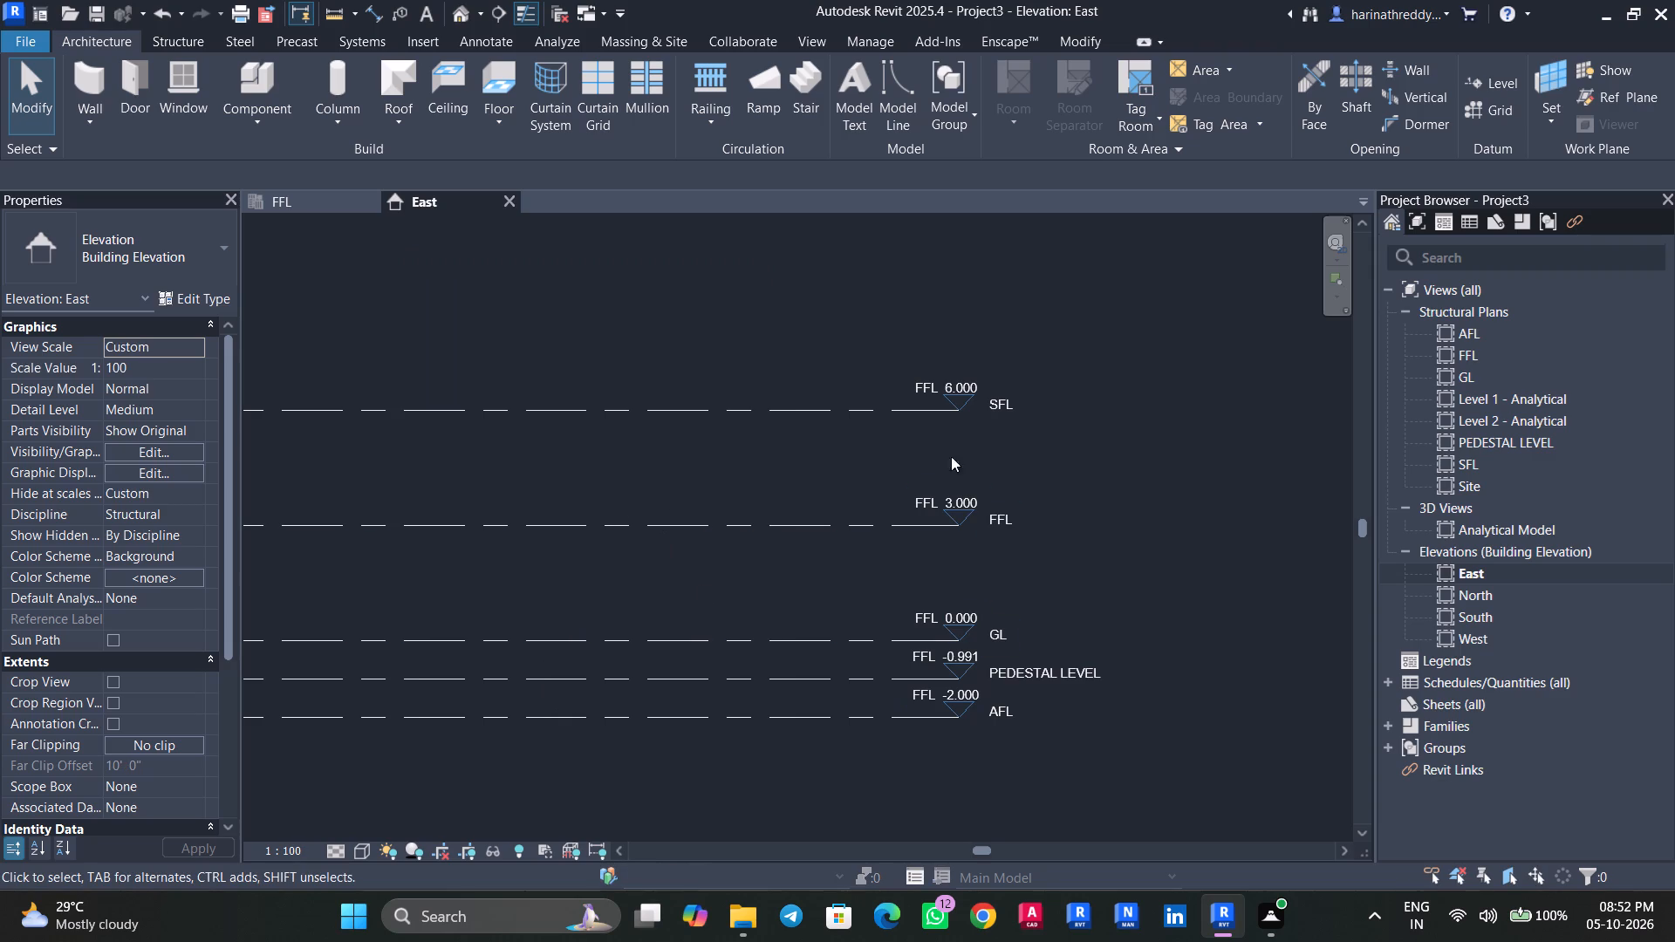
# Open the AFL structural plan and bring the area between the elevation markers into view.
pyautogui.doubleClick(1490, 338)
pyautogui.scroll(-2, 810, 556)
pyautogui.scroll(2, 831, 541)
pyautogui.moveTo(831, 541); pyautogui.dragTo(765, 589, button='middle')
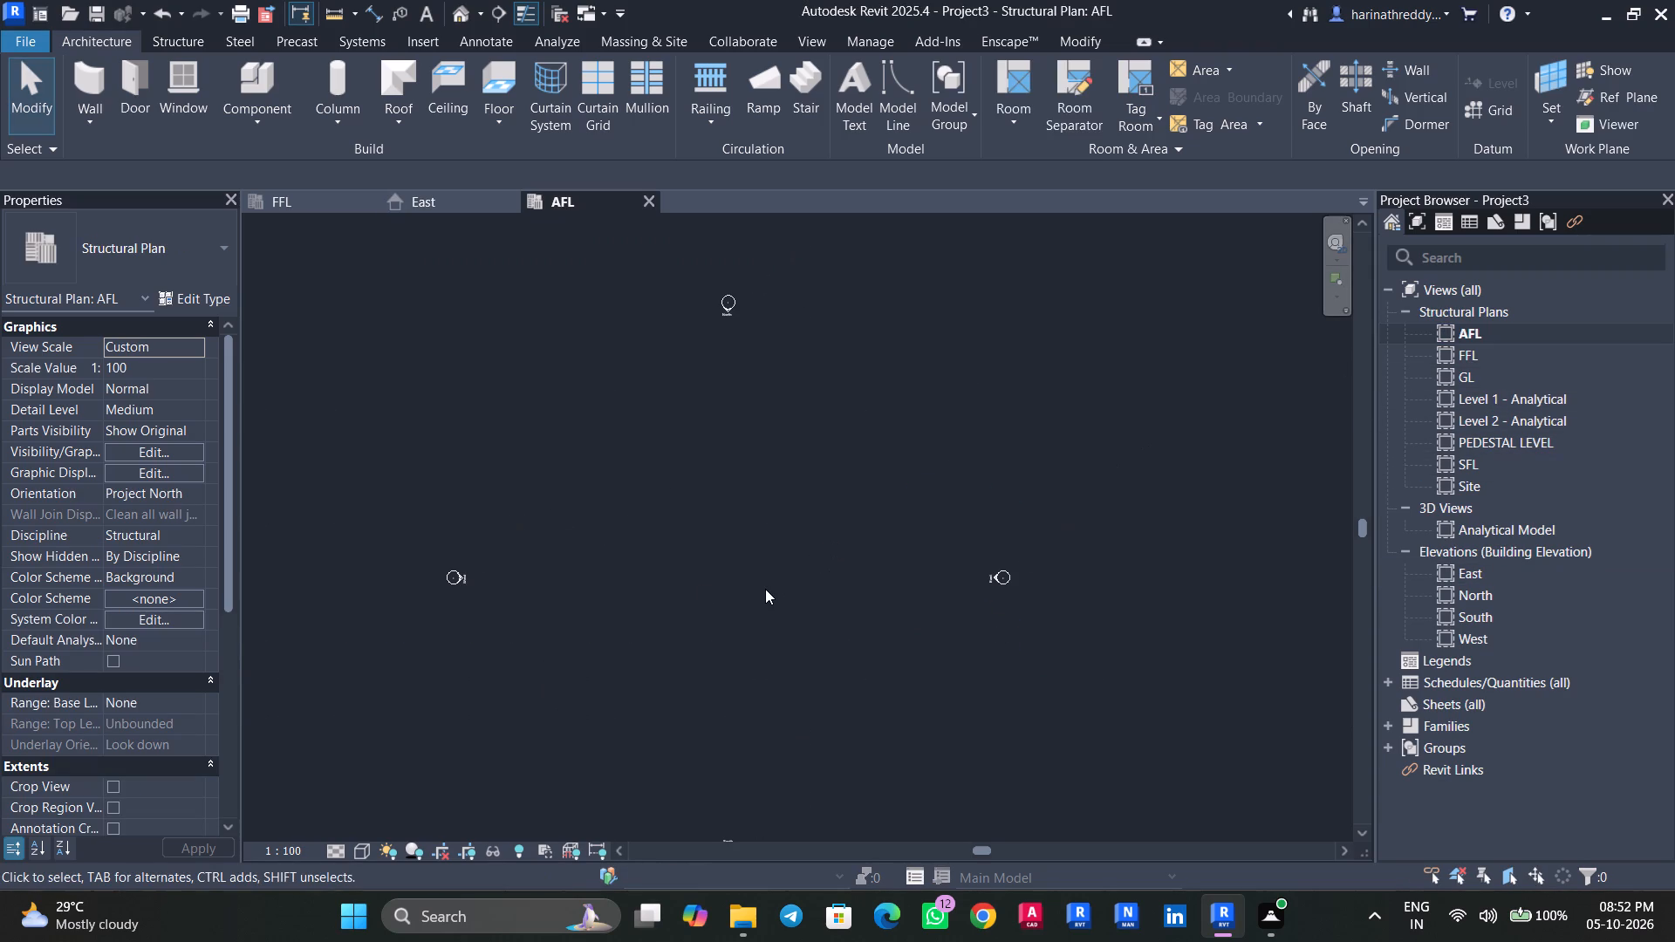
# Draw a vertical 6.5mm Bubble grid line from south to north, west of centre between the elevation markers.
pyautogui.write('GR')
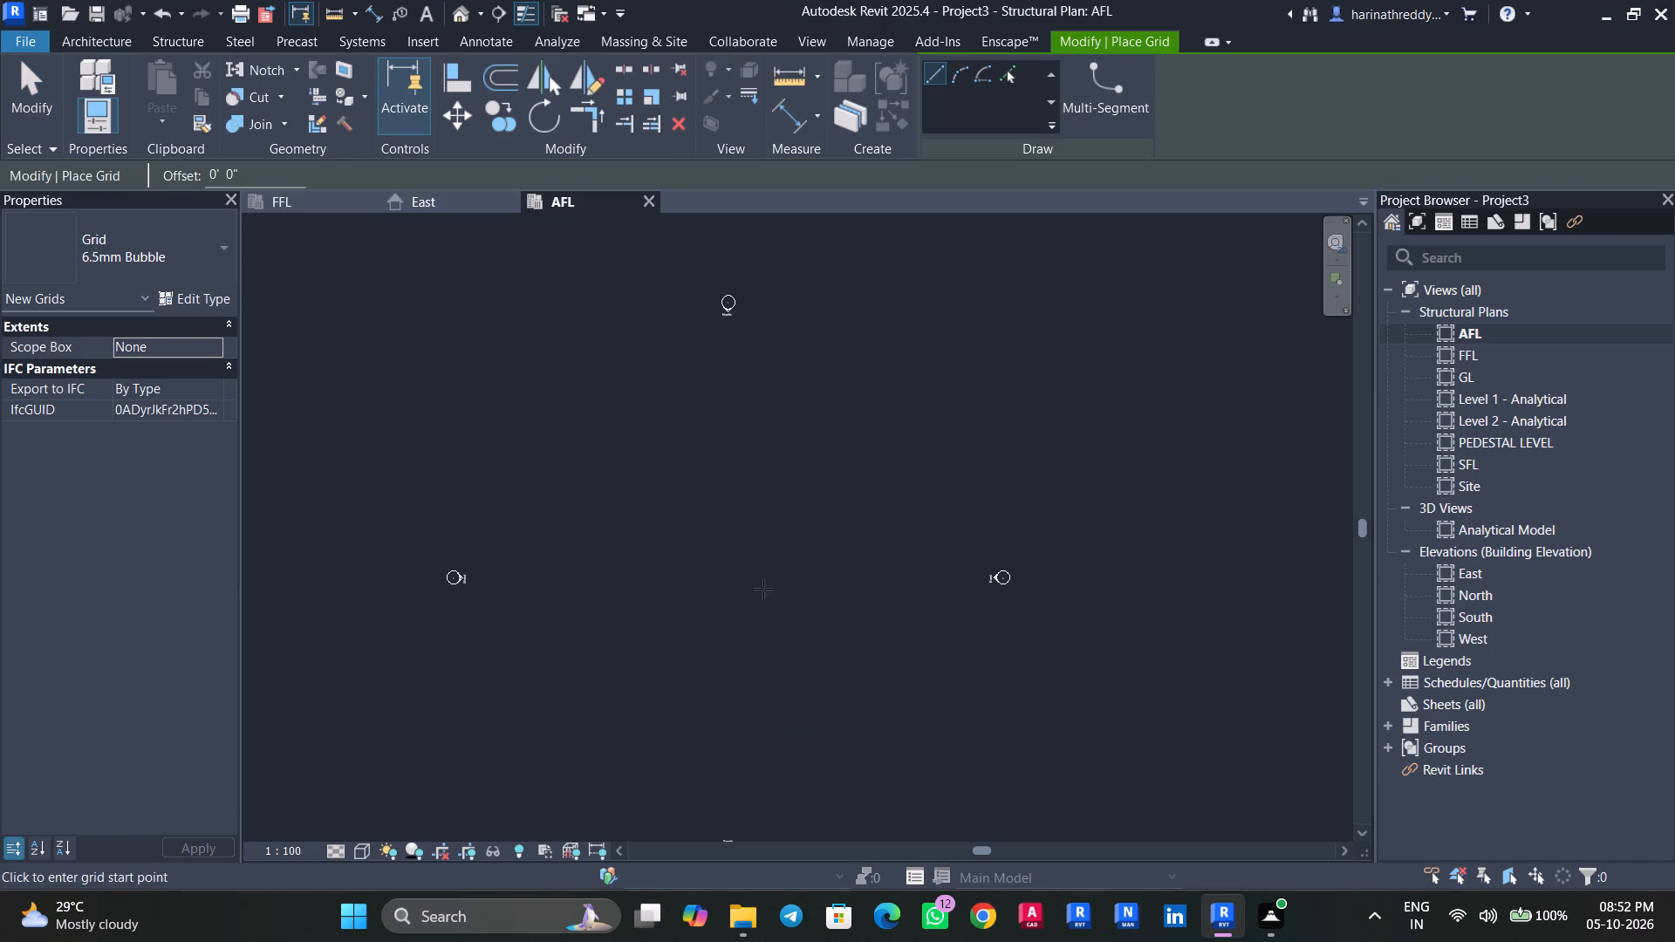
pyautogui.click(106, 240)
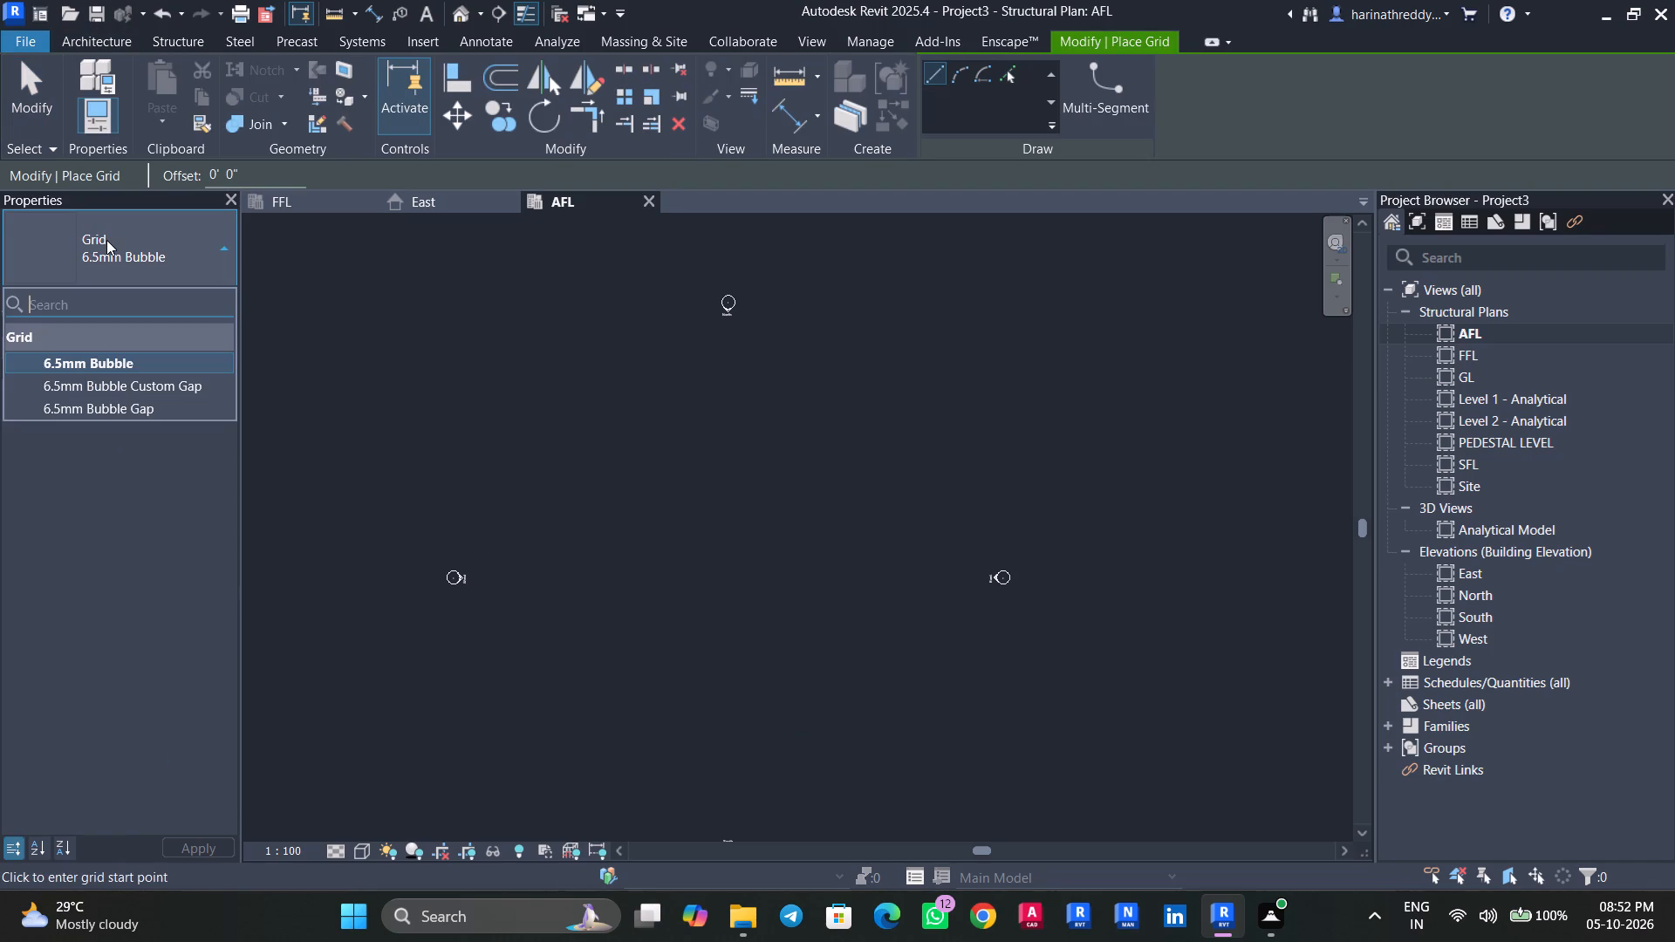
pyautogui.press('Escape')
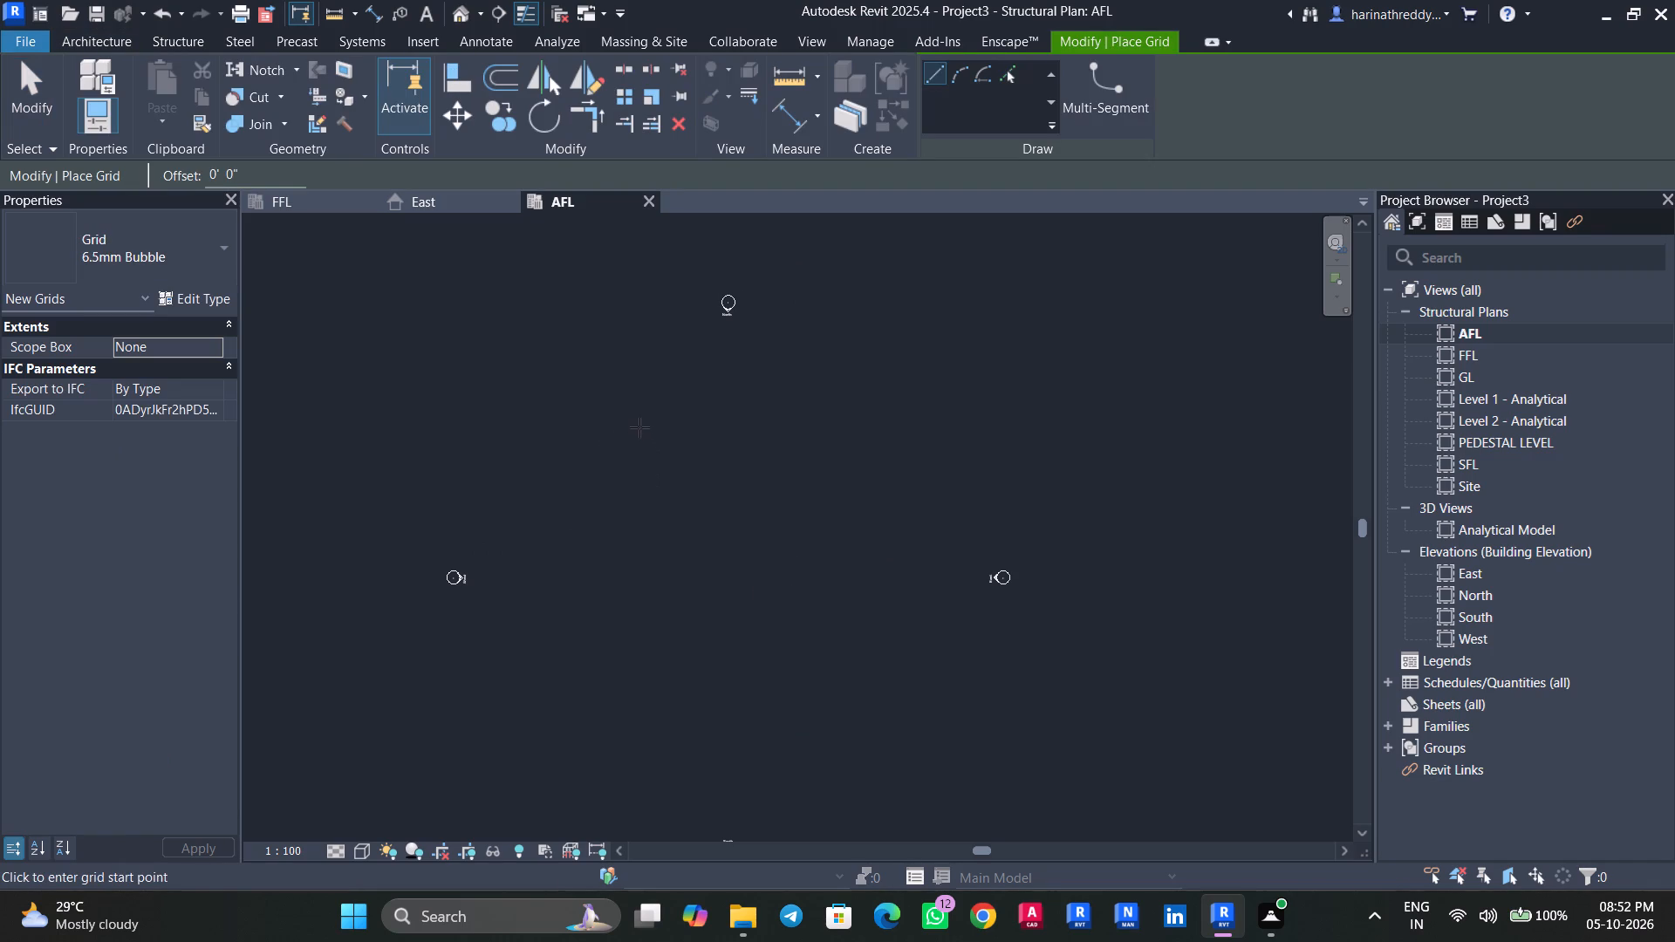
pyautogui.click(646, 744)
pyautogui.click(646, 478)
pyautogui.press('Escape')
pyautogui.press('Escape')
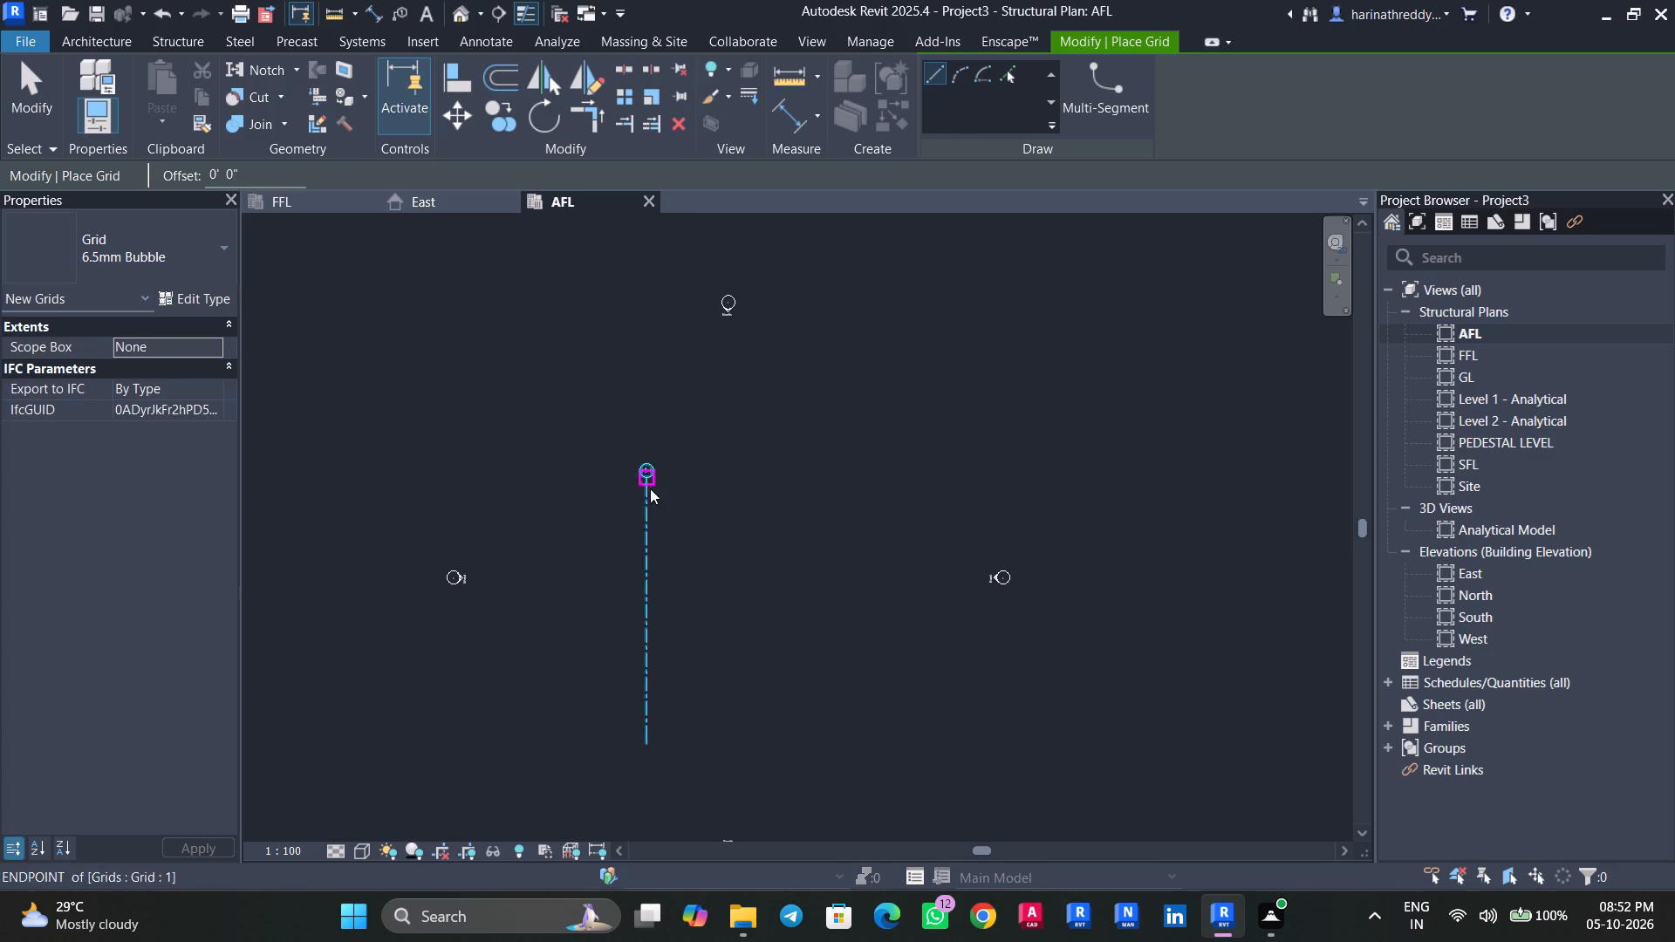
pyautogui.scroll(2, 650, 489)
pyautogui.scroll(-1, 650, 489)
pyautogui.scroll(7, 650, 489)
pyautogui.click(646, 493)
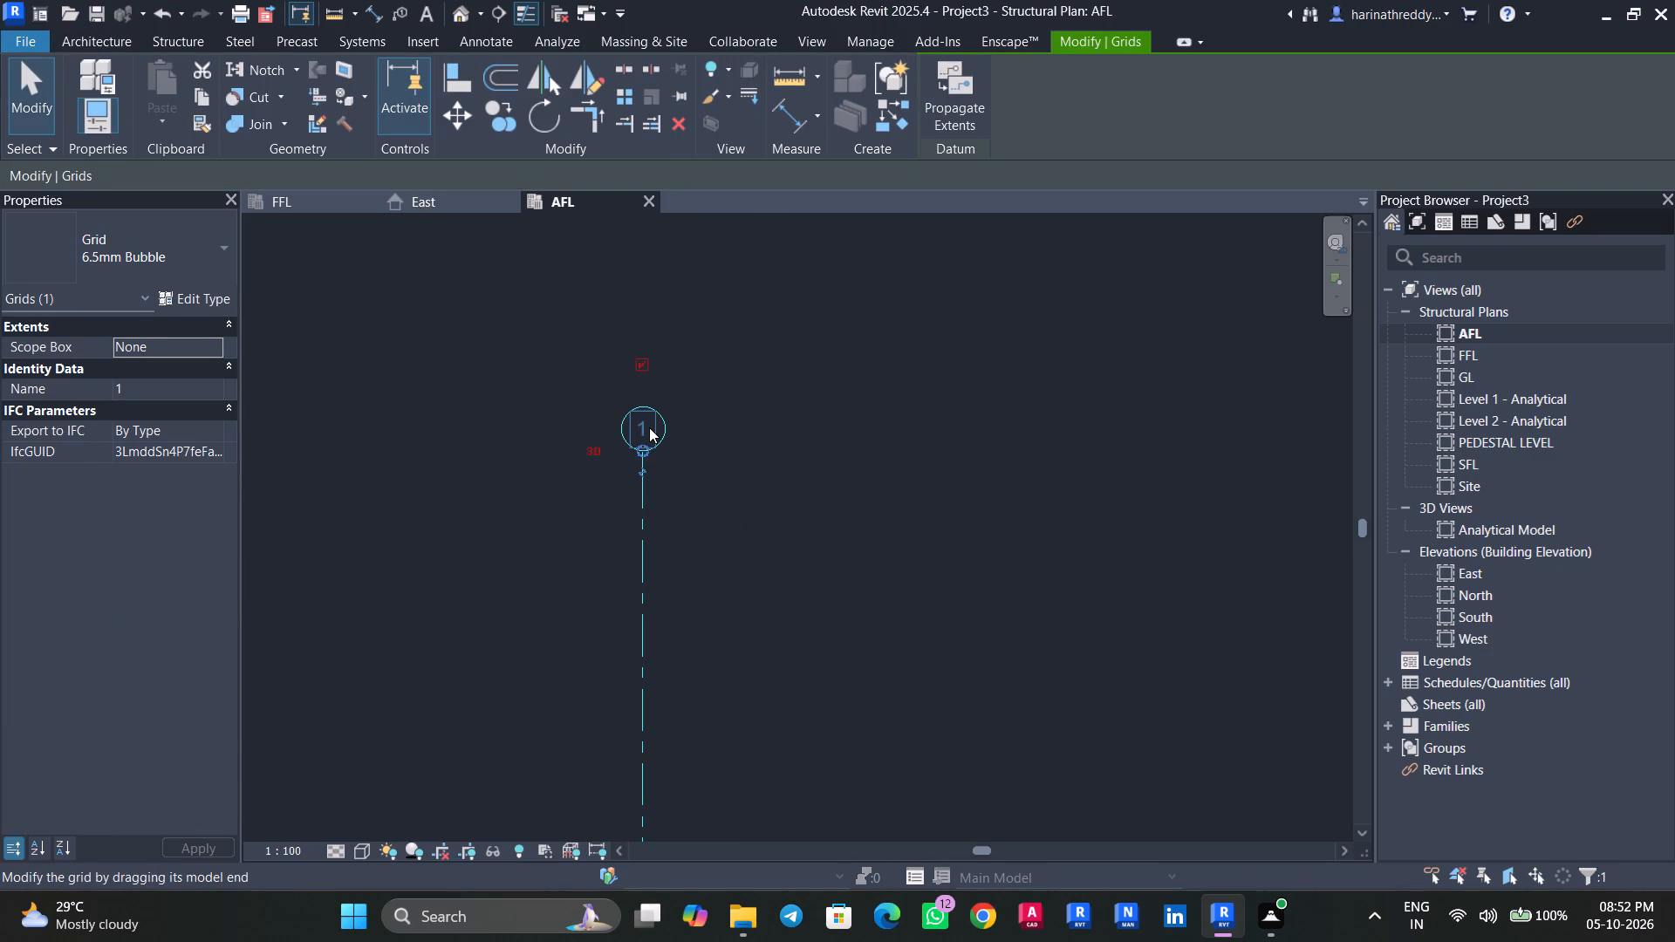
pyautogui.press('Escape')
pyautogui.press('Escape')
# Add four parallel vertical grid lines east of grid 1, each offset 10' from the previous one by picking lines.
pyautogui.scroll(-3, 660, 536)
pyautogui.scroll(1, 660, 536)
pyautogui.moveTo(663, 536); pyautogui.dragTo(509, 528, button='middle')
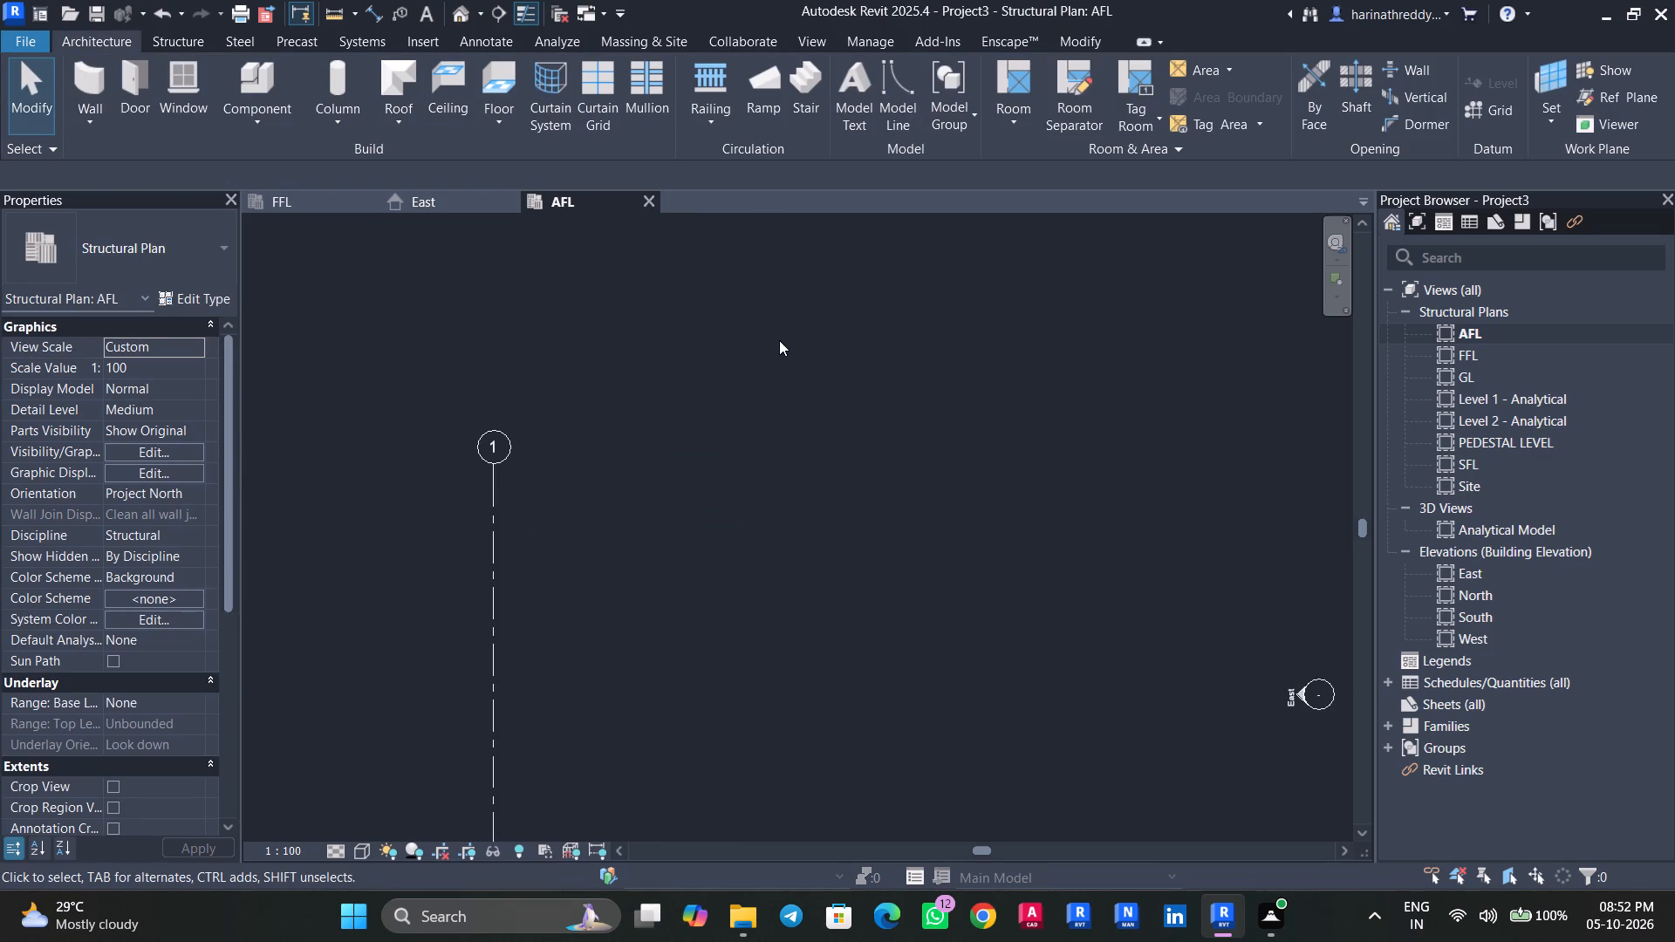
pyautogui.write('GR')
pyautogui.click(1007, 75)
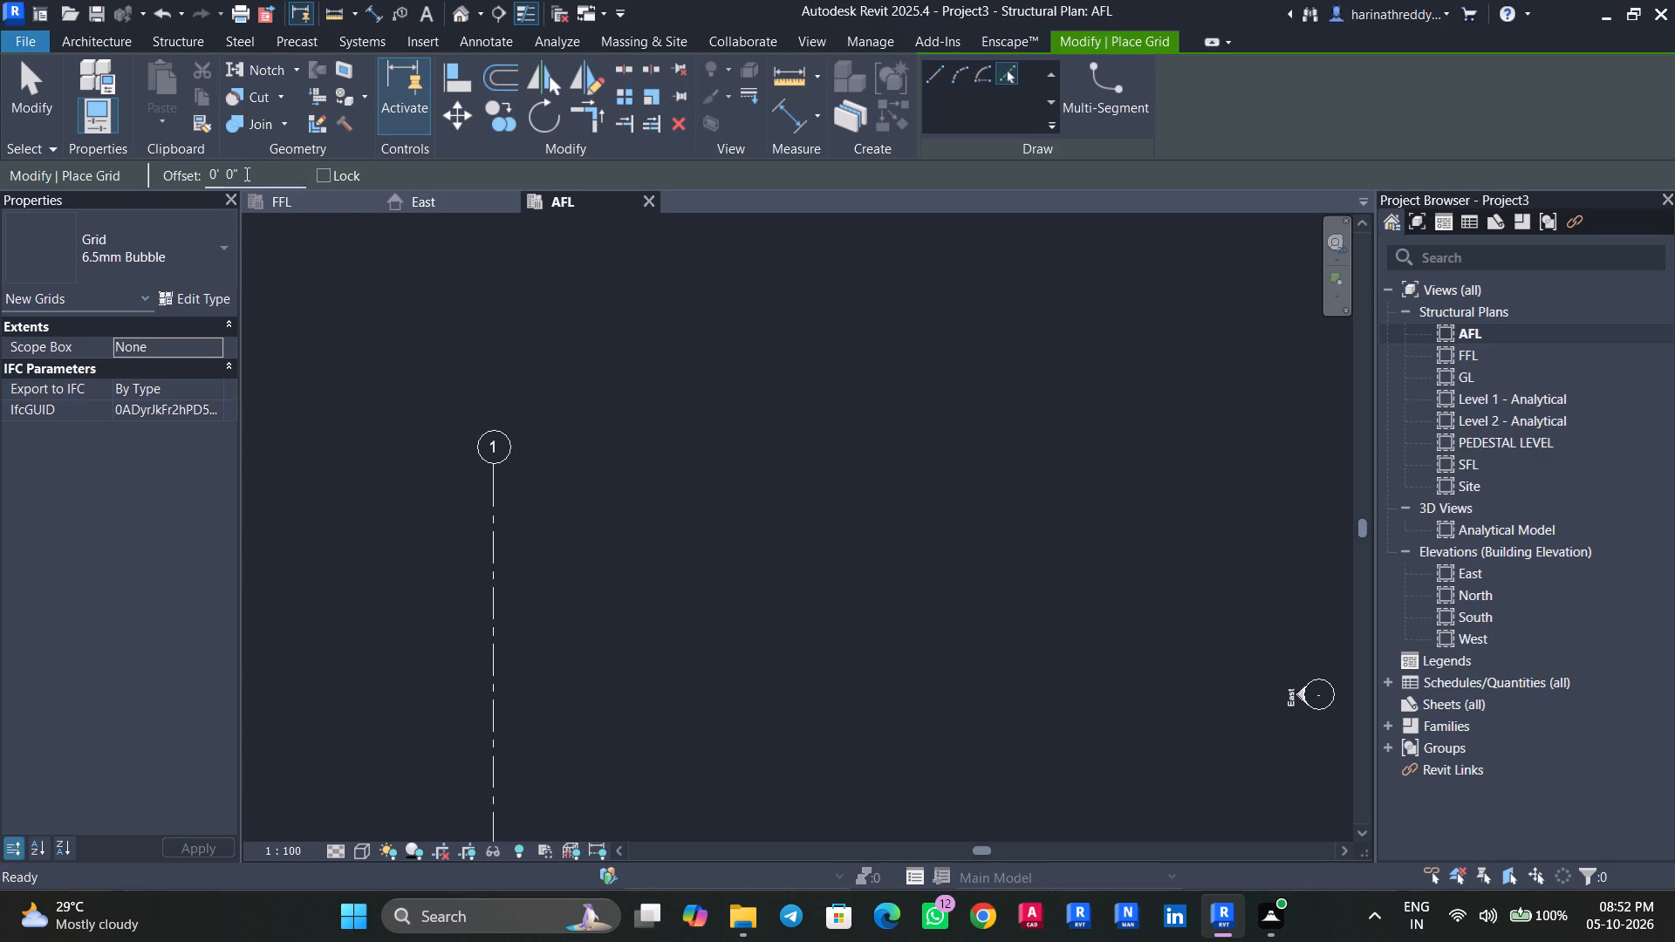
pyautogui.moveTo(256, 167); pyautogui.dragTo(186, 176)
pyautogui.write("10'")
pyautogui.press('Return')
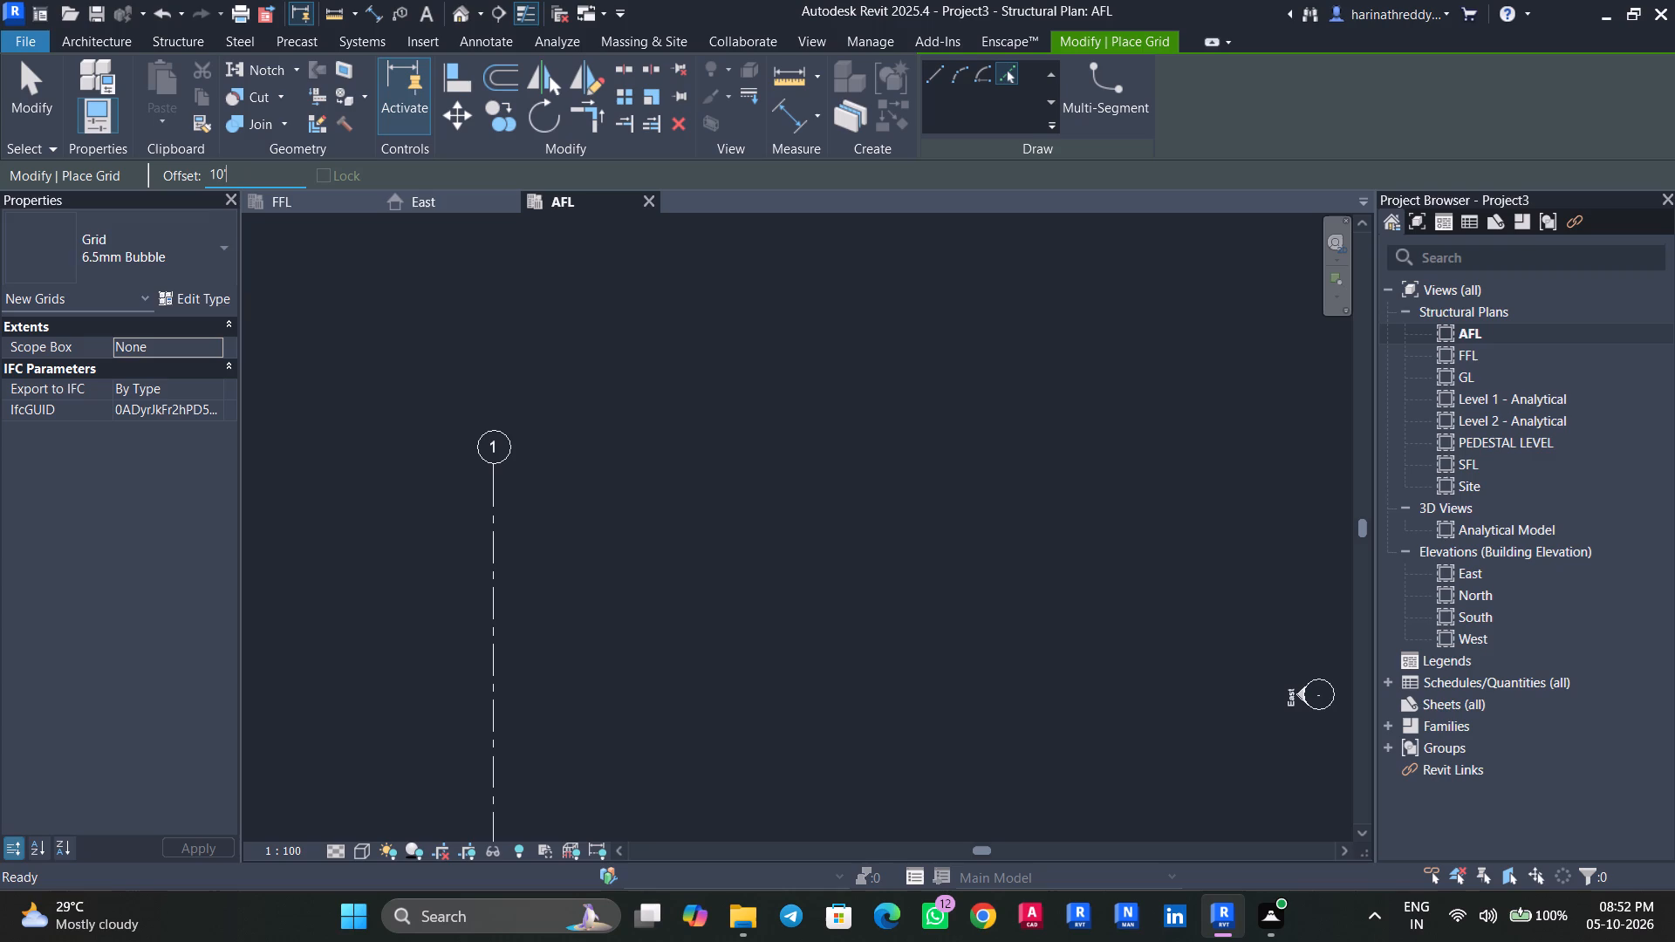
pyautogui.click(501, 532)
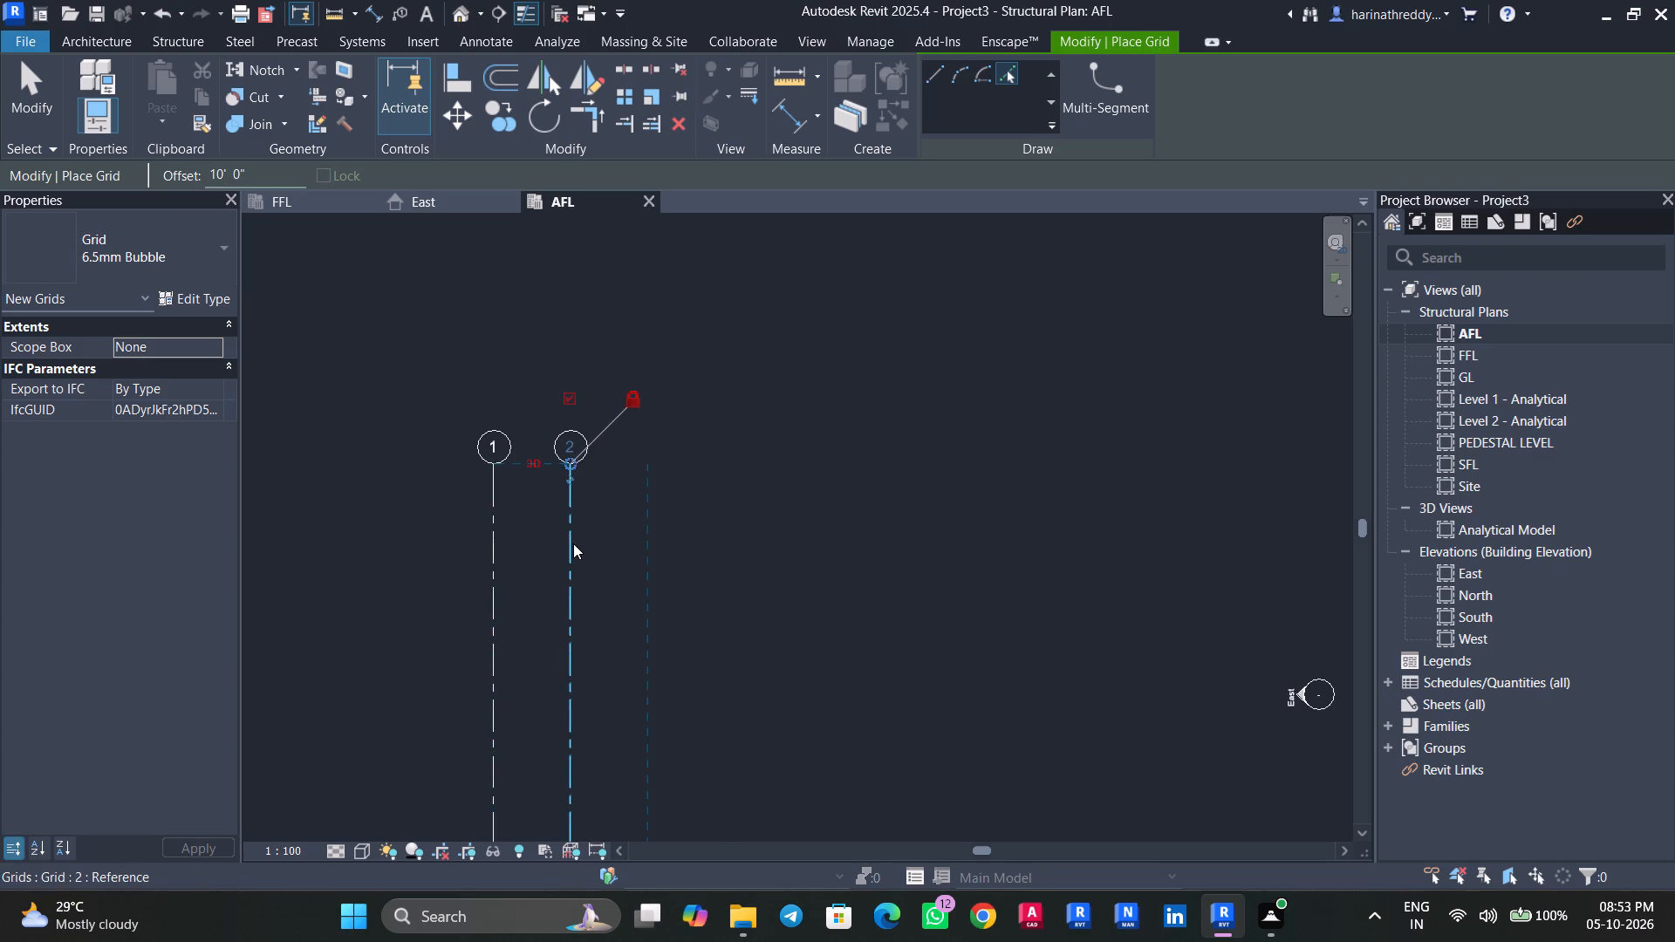
pyautogui.click(573, 543)
pyautogui.click(651, 548)
pyautogui.click(728, 546)
pyautogui.press('Escape')
pyautogui.press('Escape')
pyautogui.press('Escape')
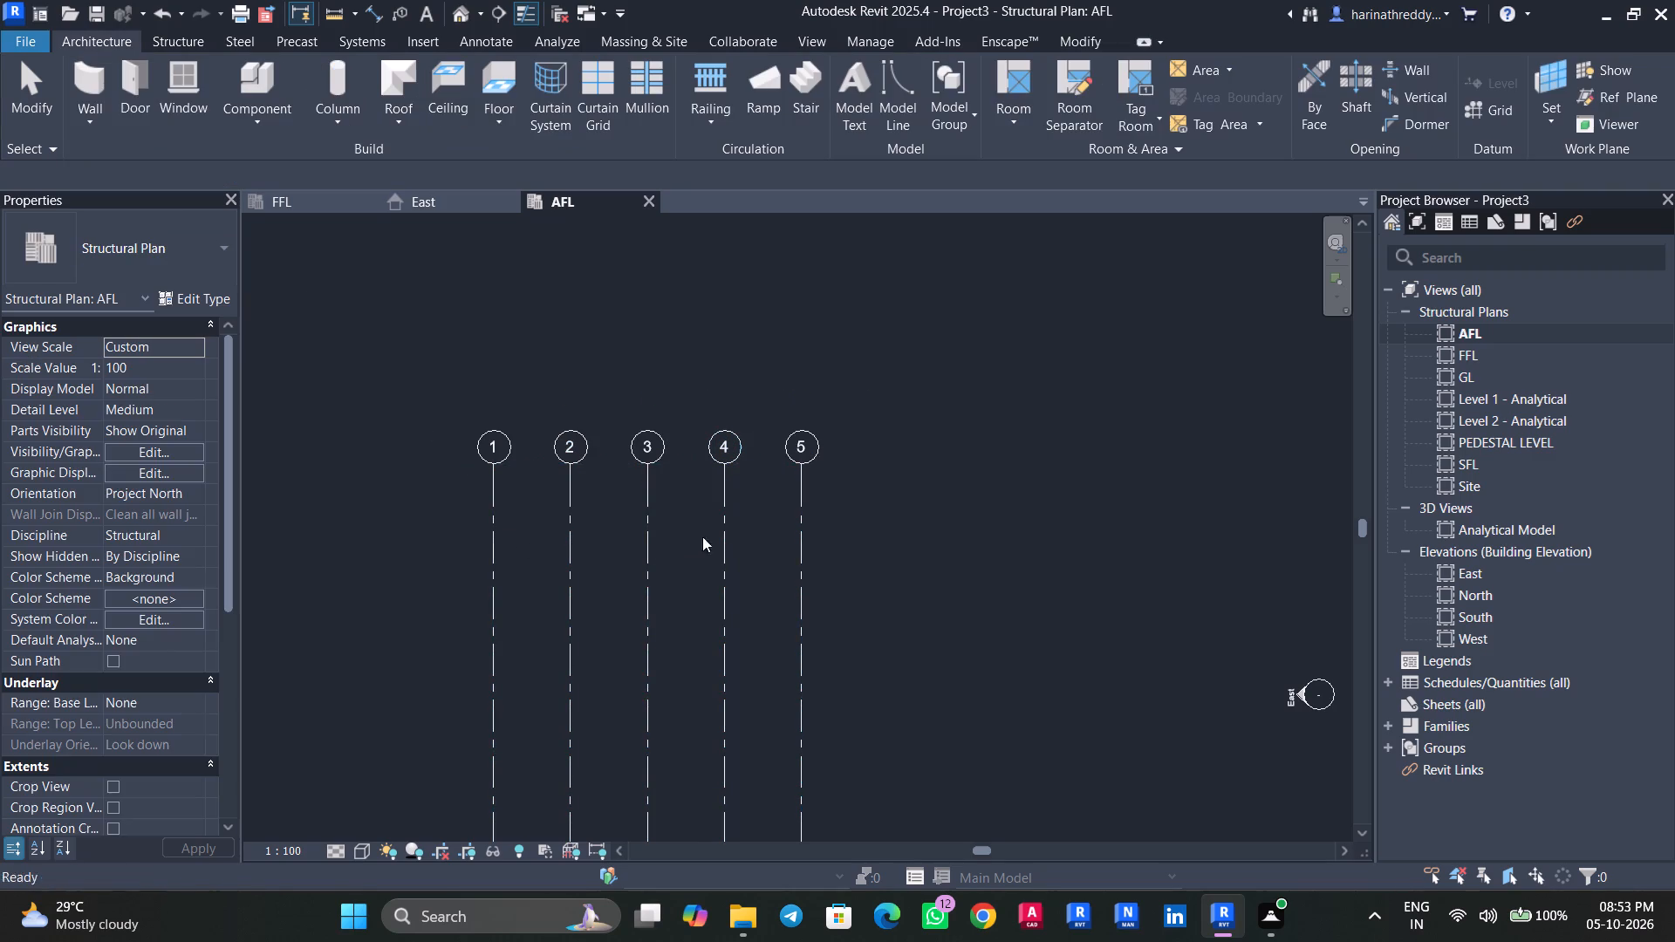
pyautogui.scroll(3, 506, 512)
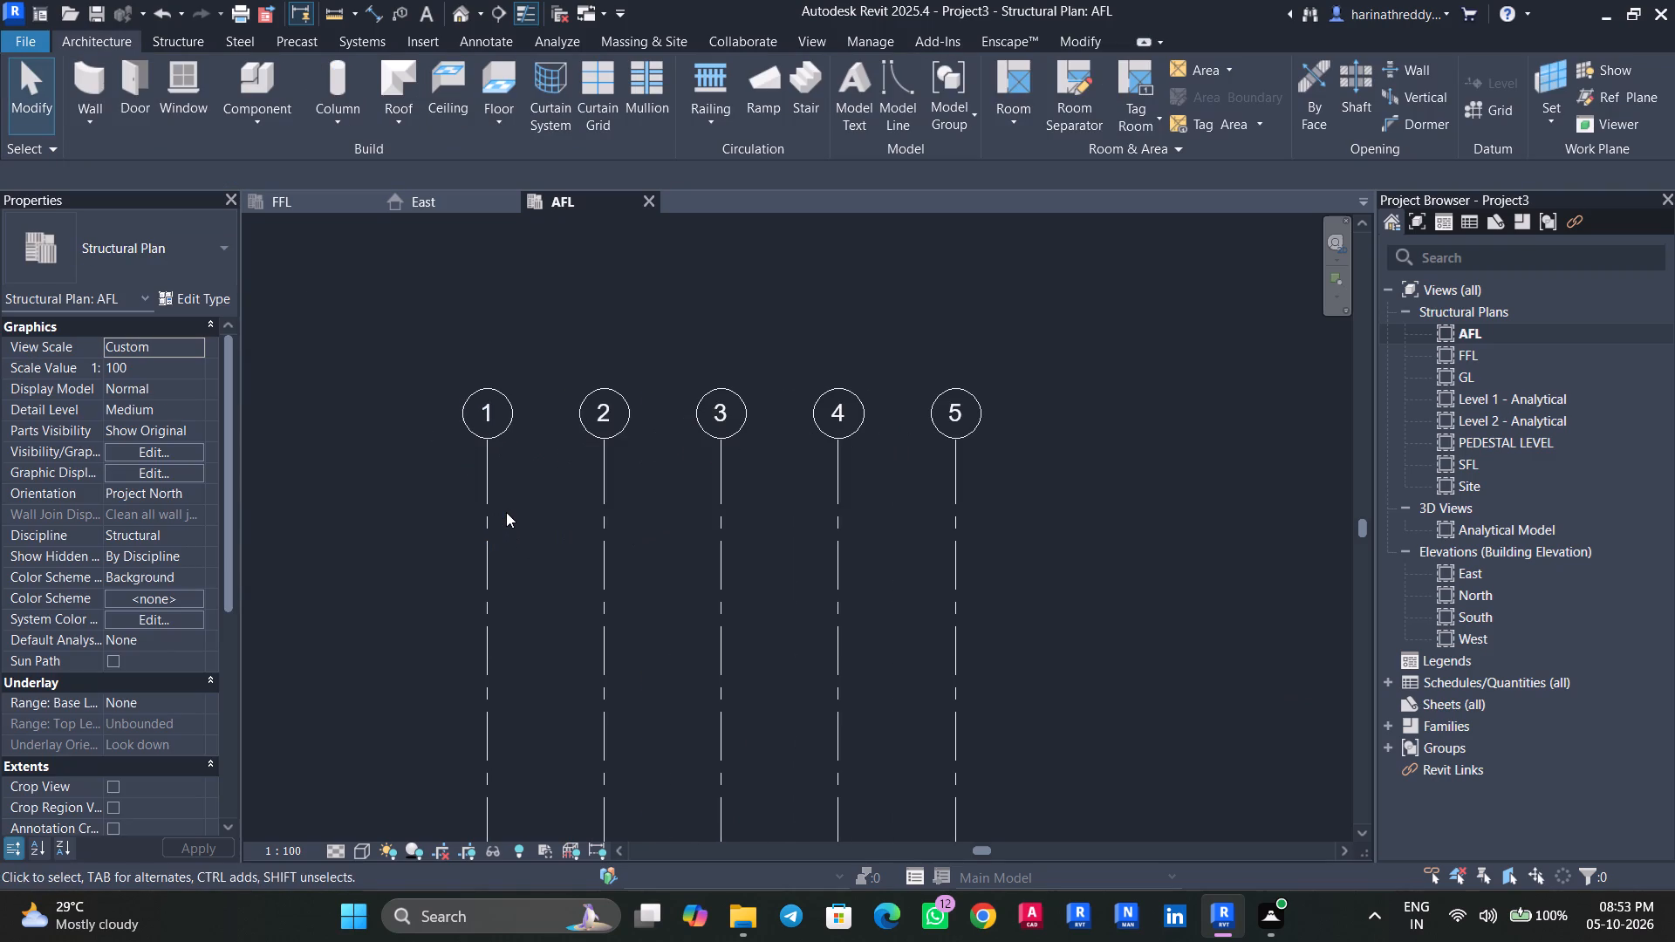
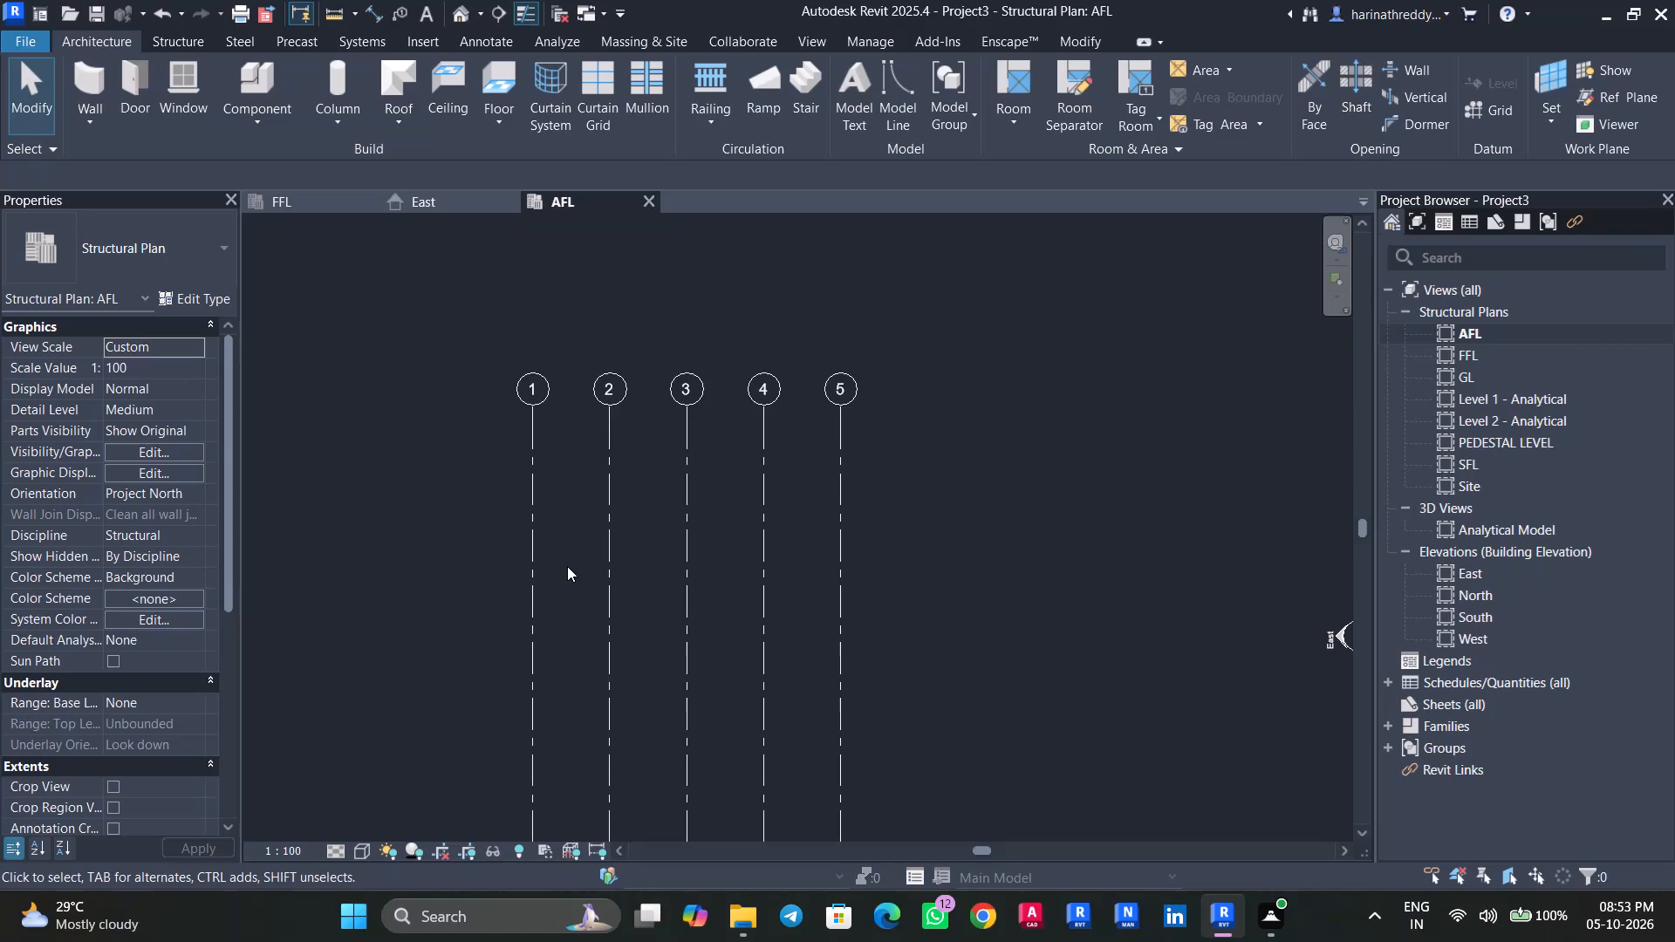
# Draw a horizontal 6.5mm Bubble grid line from west to east across grids 1 to 5, just south of their bubbles.
pyautogui.write('GR')
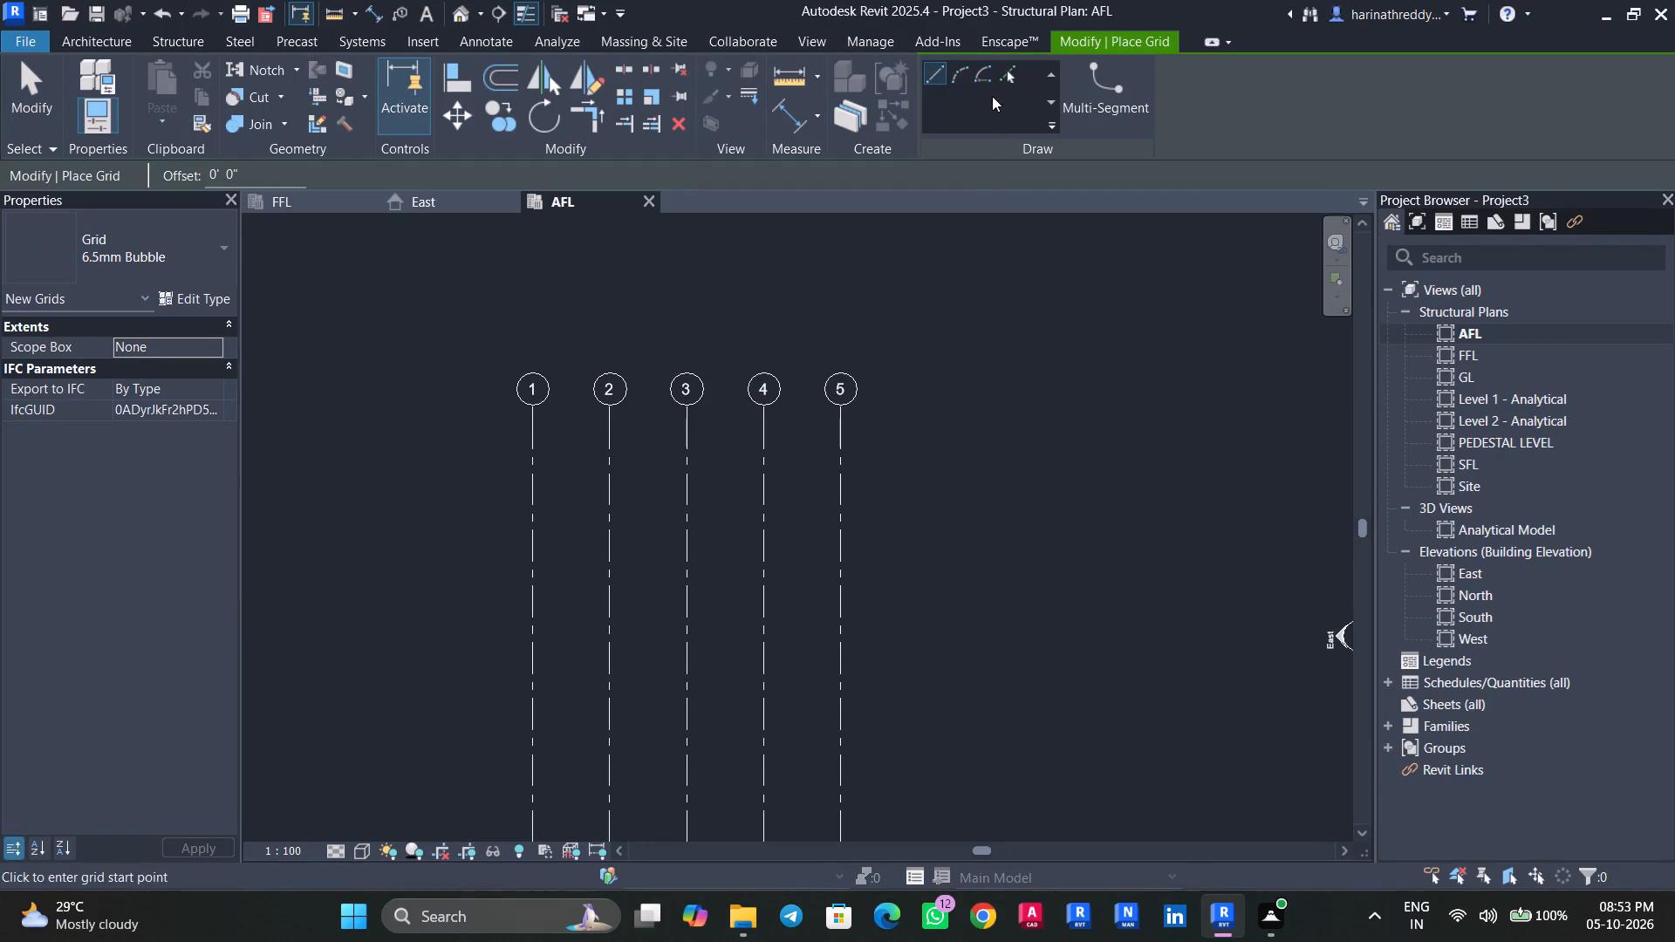
pyautogui.click(475, 483)
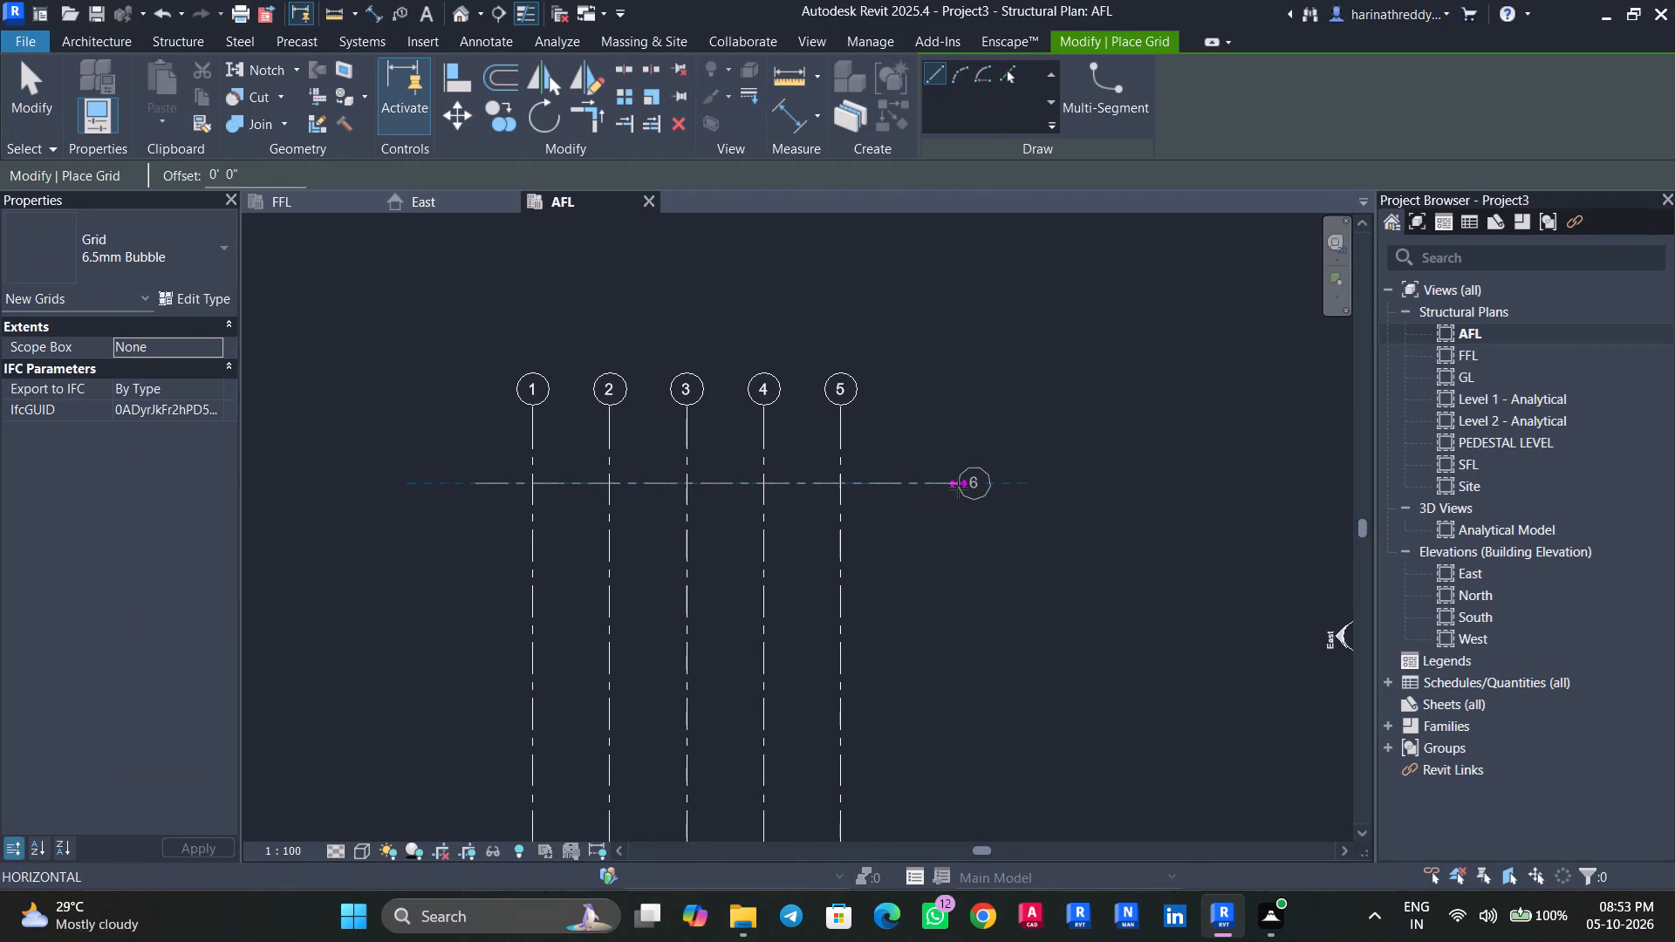
pyautogui.click(937, 483)
pyautogui.press('Escape')
pyautogui.press('Escape')
pyautogui.press('Escape')
pyautogui.press('Escape')
# Rename the horizontal grid line as A.
pyautogui.click(949, 489)
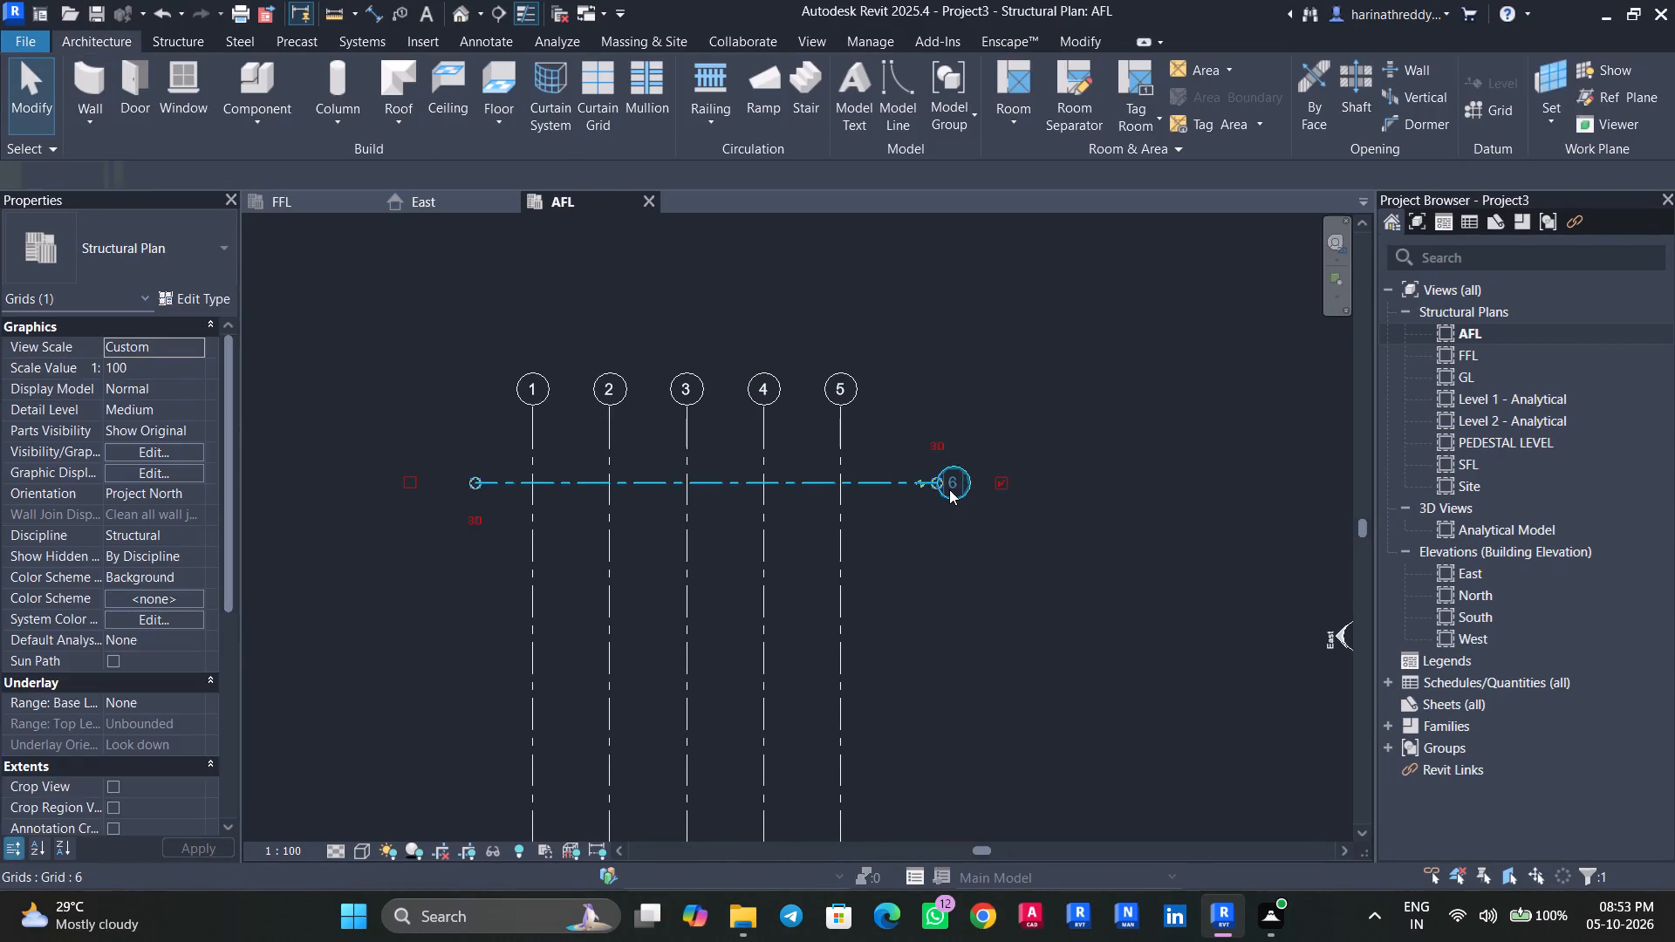
pyautogui.click(949, 489)
pyautogui.hotkey('ctrl', 'z')
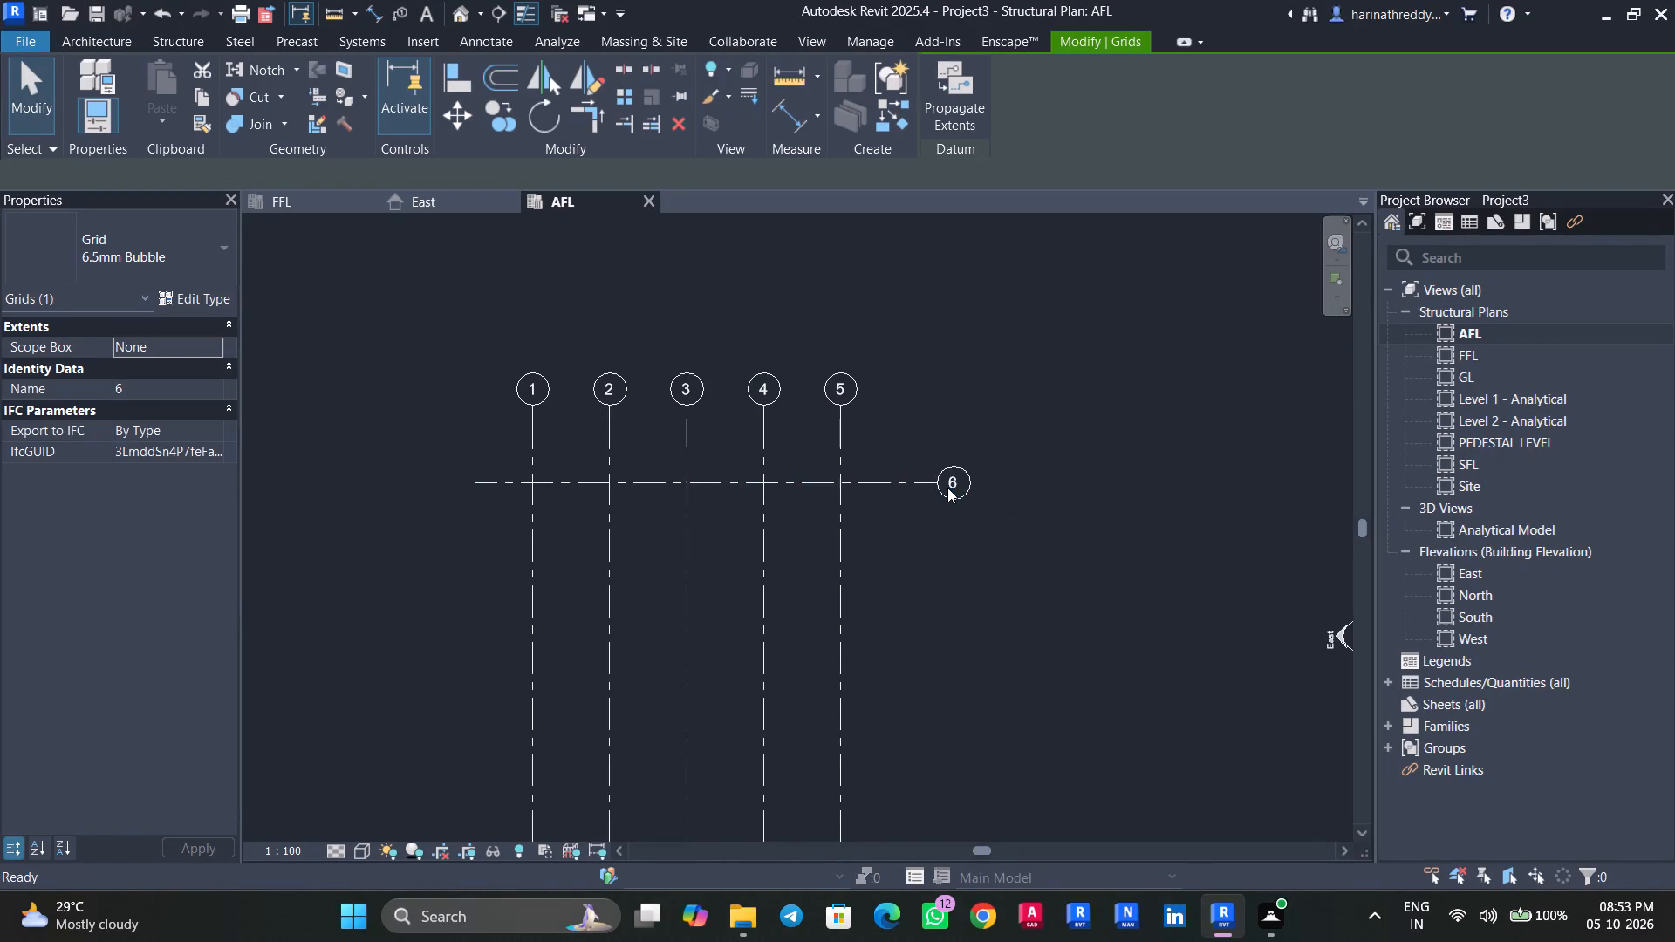
pyautogui.click(948, 485)
pyautogui.click(951, 483)
pyautogui.press('a')
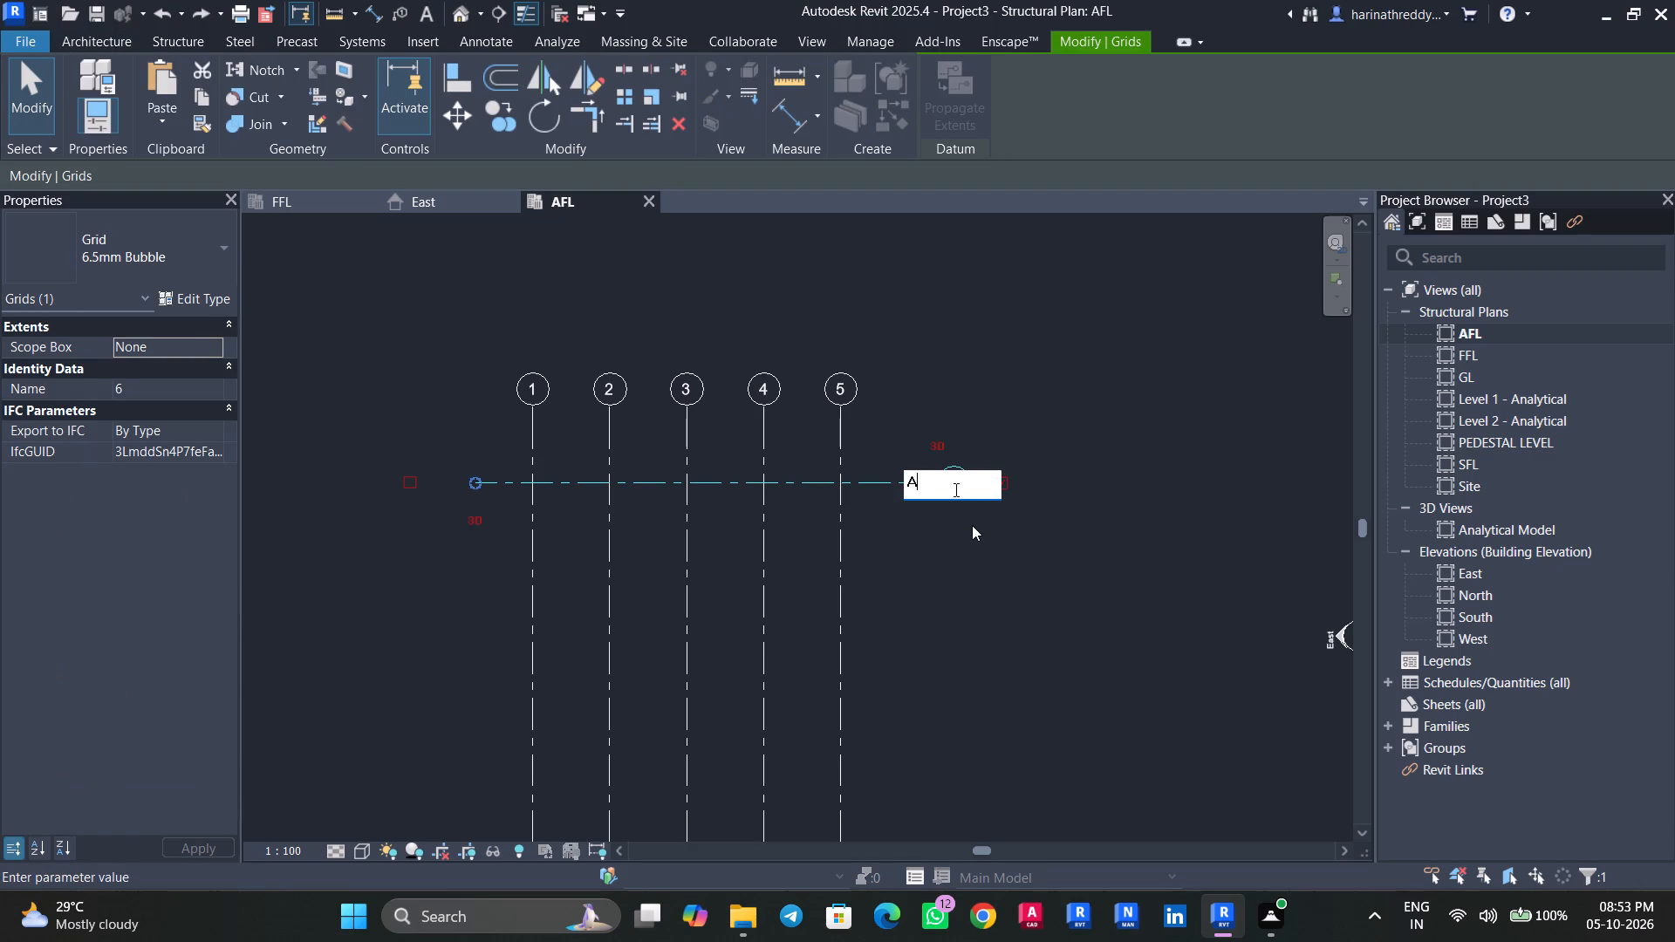
pyautogui.click(970, 550)
pyautogui.press('Escape')
pyautogui.press('Escape')
# Add three horizontal grid lines south of grid A, each offset 4.2' from the previous one by picking lines.
pyautogui.write('GR')
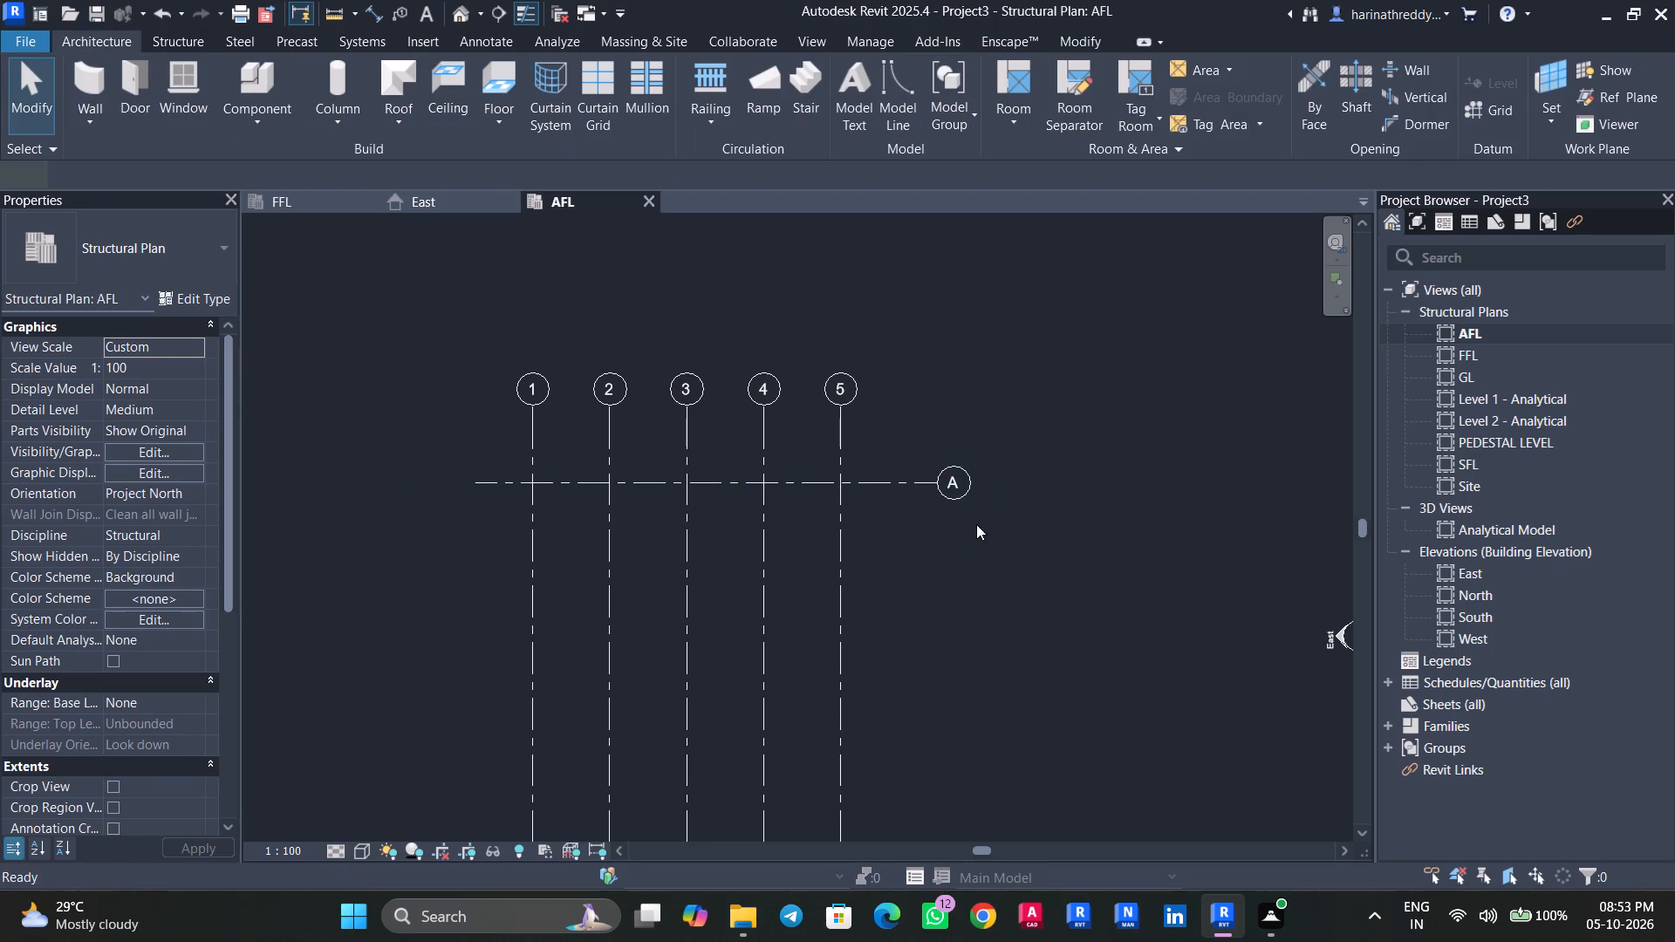
pyautogui.click(1008, 76)
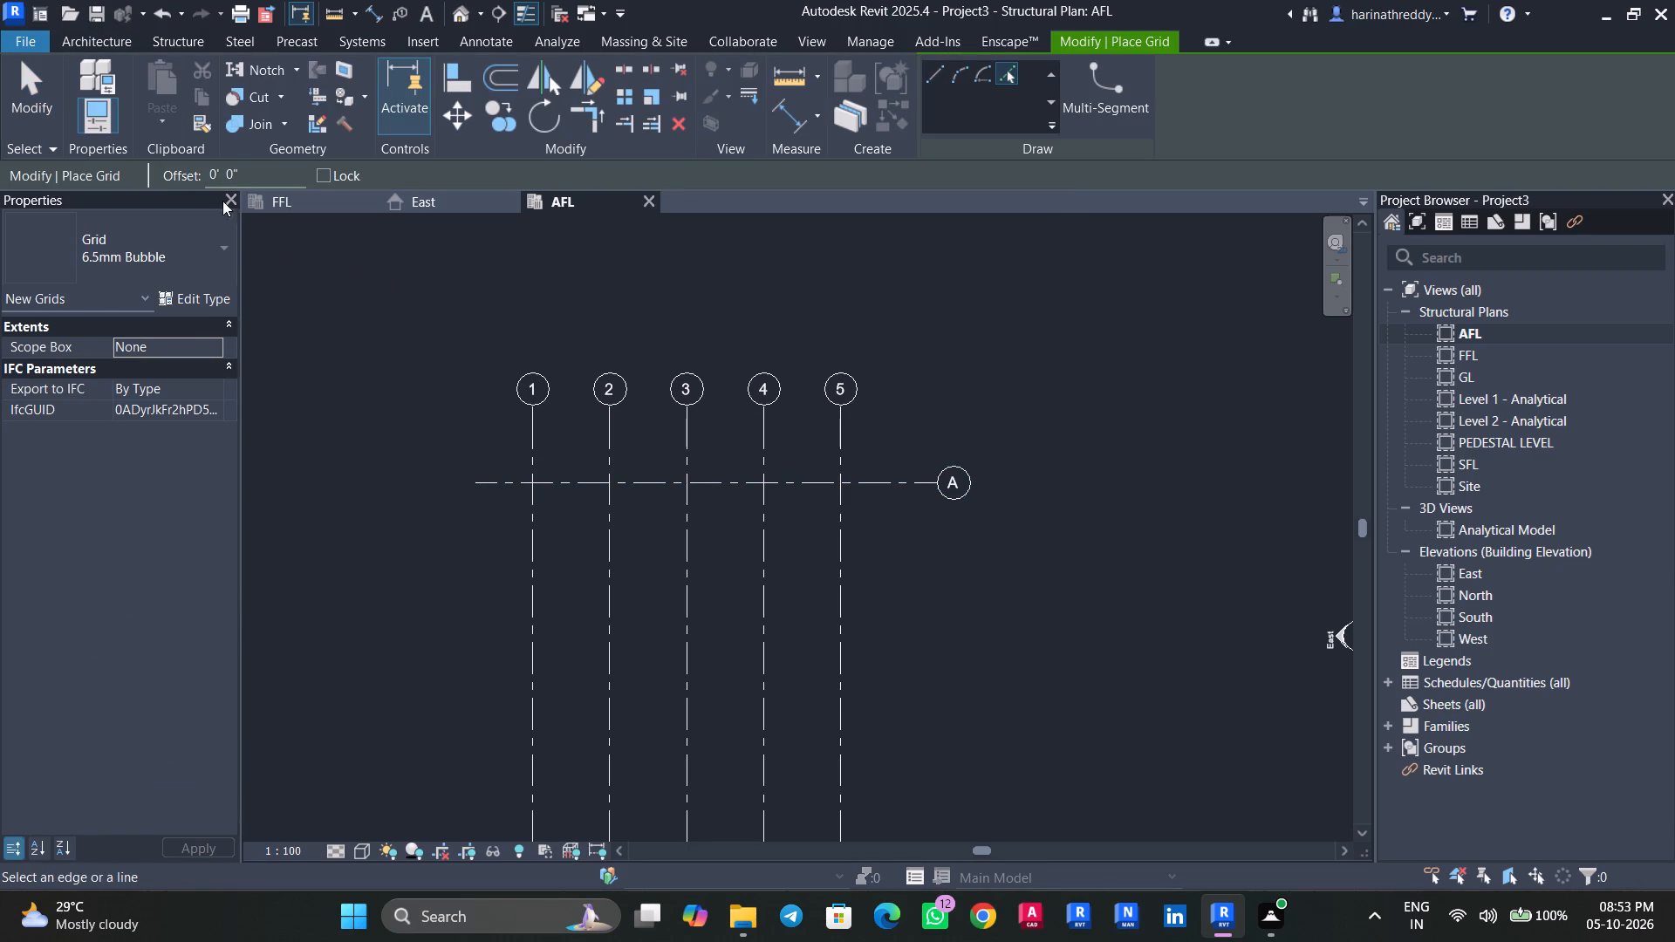
pyautogui.moveTo(247, 178); pyautogui.dragTo(150, 183)
pyautogui.press('5')
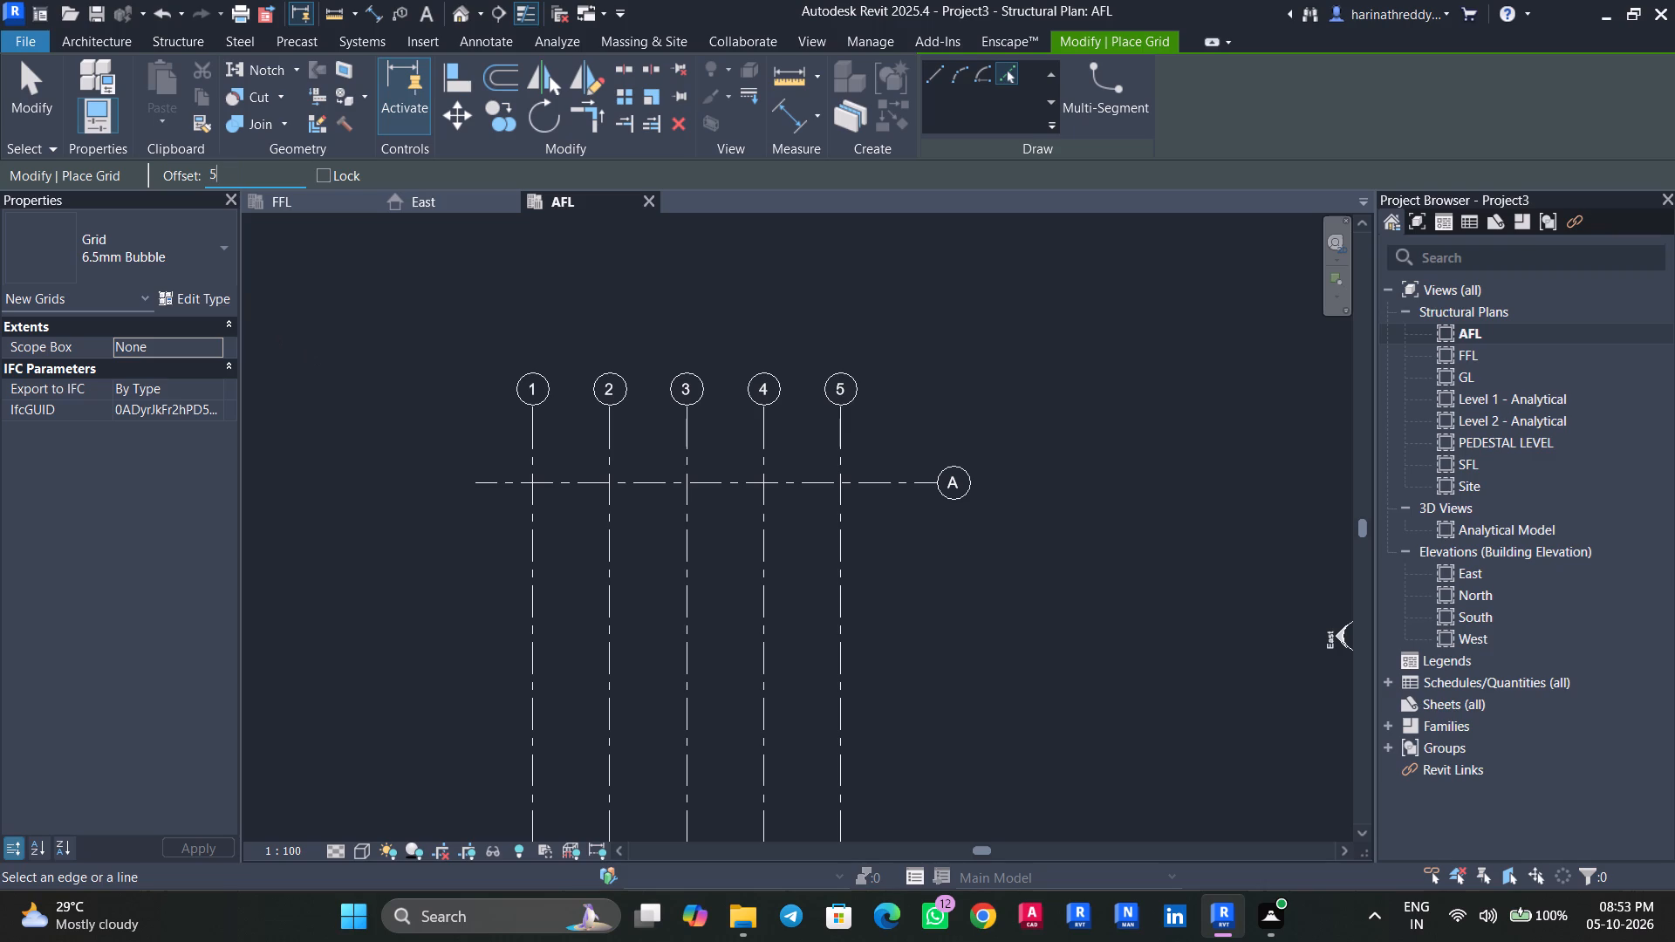
pyautogui.press('BackSpace')
pyautogui.press('BackSpace')
pyautogui.write('252')
pyautogui.hotkey('shift', '"')
pyautogui.press('Return')
pyautogui.moveTo(261, 180); pyautogui.dragTo(149, 188)
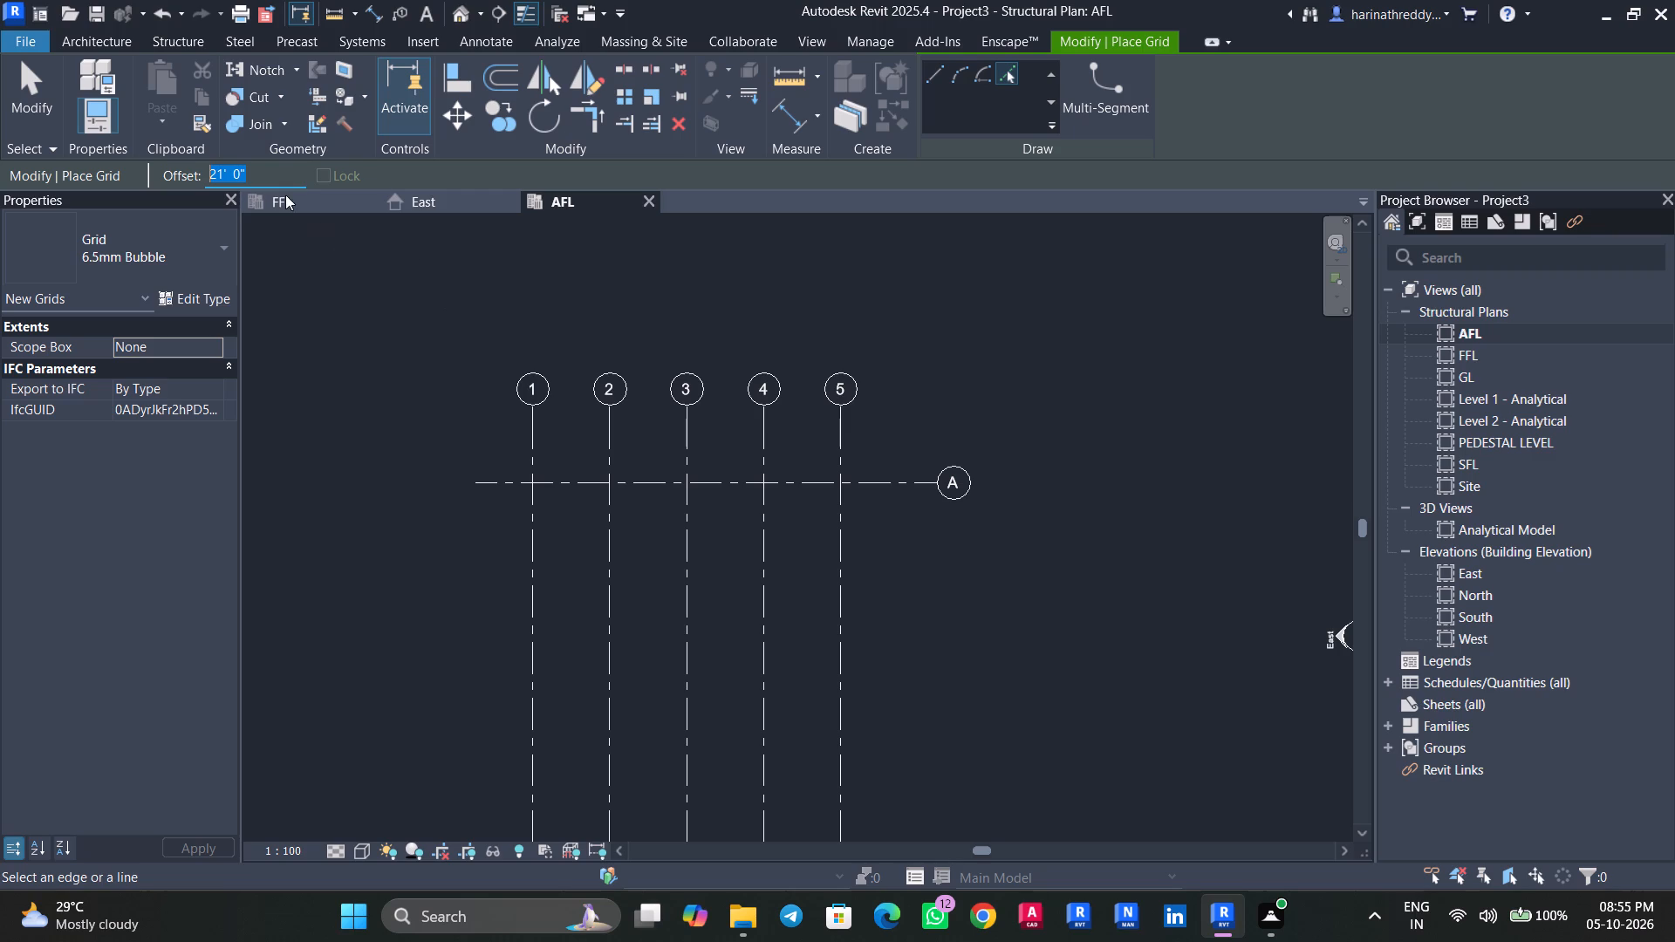
pyautogui.write("4.2'")
pyautogui.press('Return')
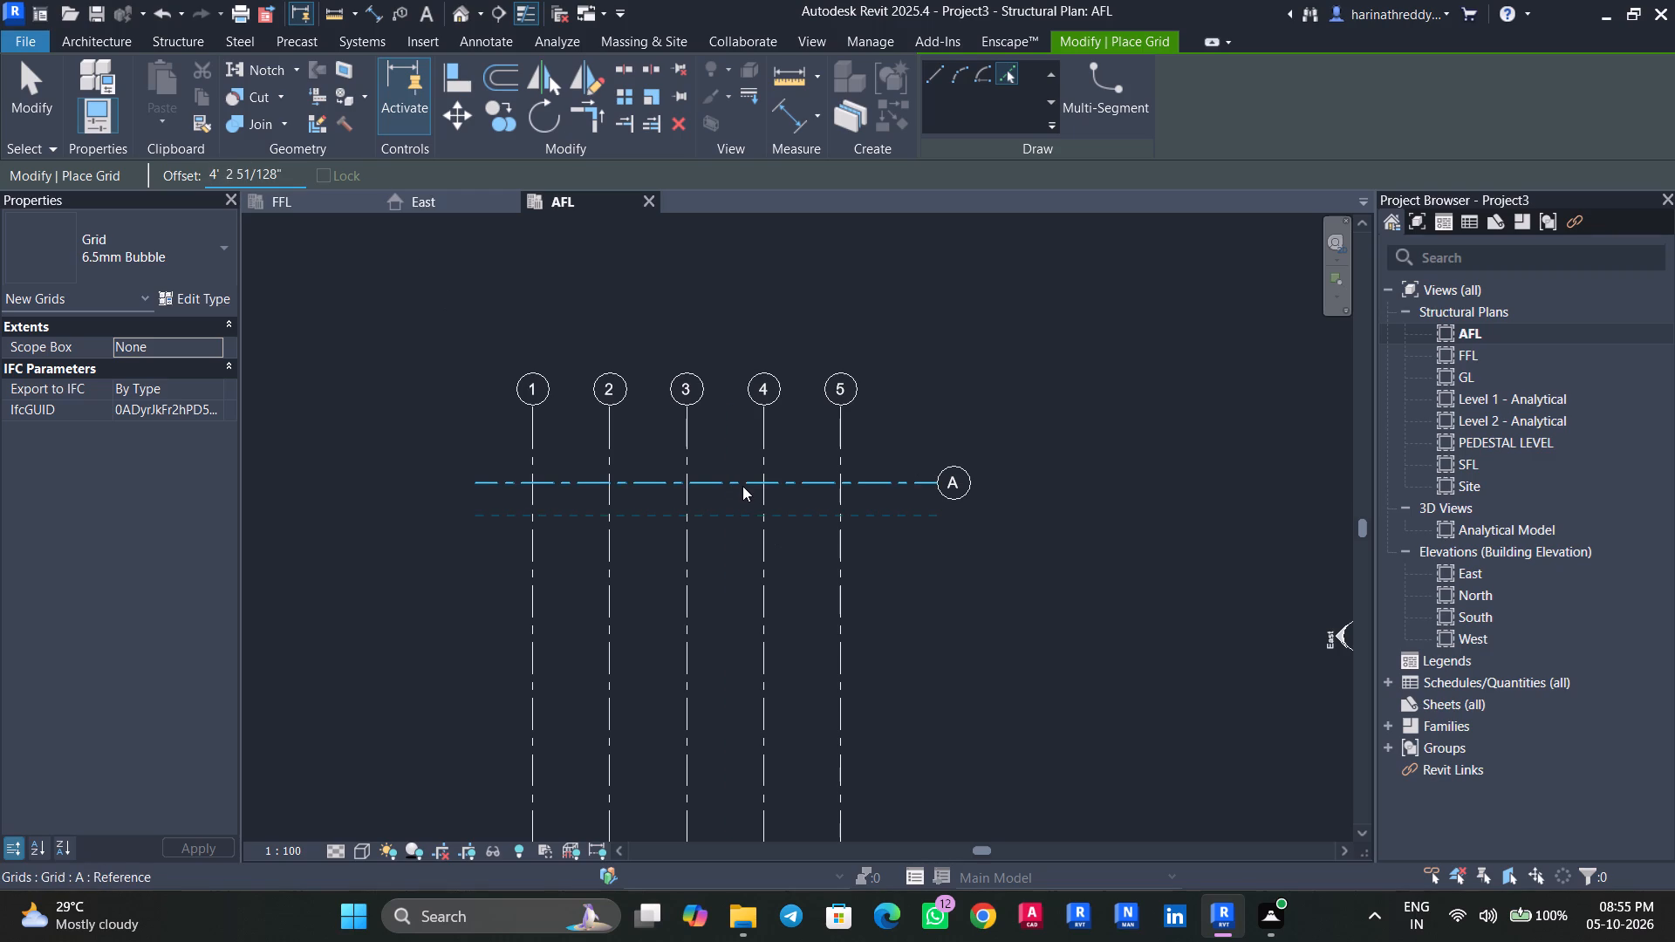
pyautogui.click(742, 486)
pyautogui.click(744, 522)
pyautogui.click(735, 556)
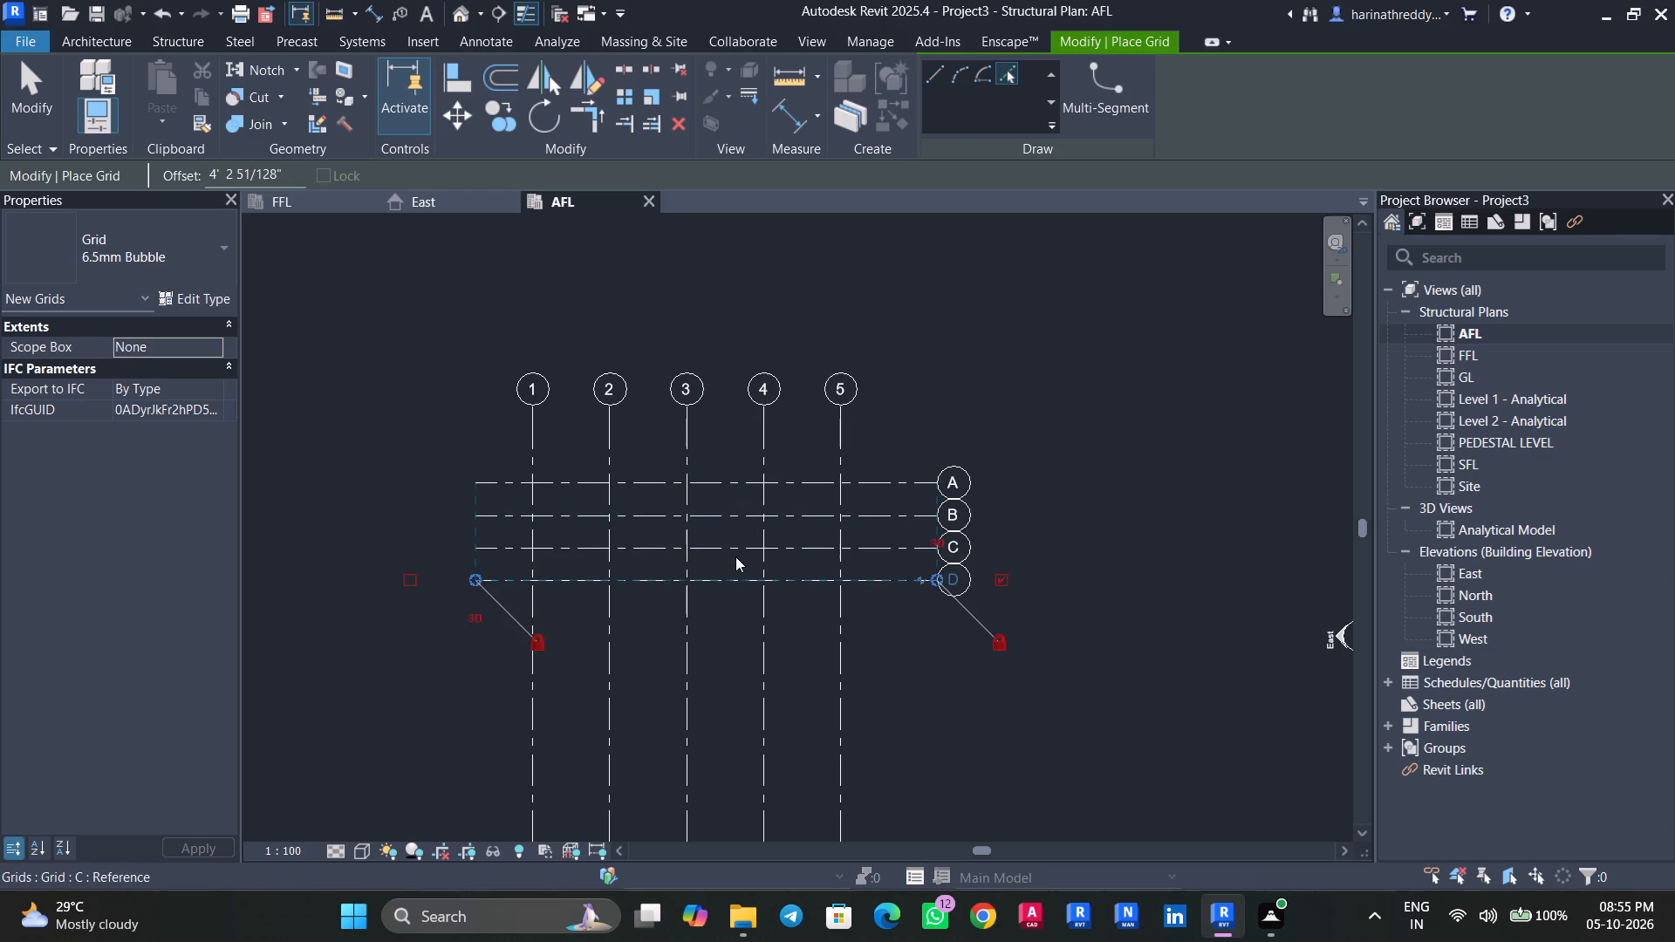
pyautogui.press('Escape')
pyautogui.press('Escape')
pyautogui.press('Escape')
# Check the distance between grids D and A with a temporary aligned dimension, without placing it.
pyautogui.press('d')
pyautogui.press('i')
pyautogui.scroll(3, 850, 593)
pyautogui.scroll(-1, 850, 593)
pyautogui.scroll(1, 850, 593)
pyautogui.scroll(-1, 850, 593)
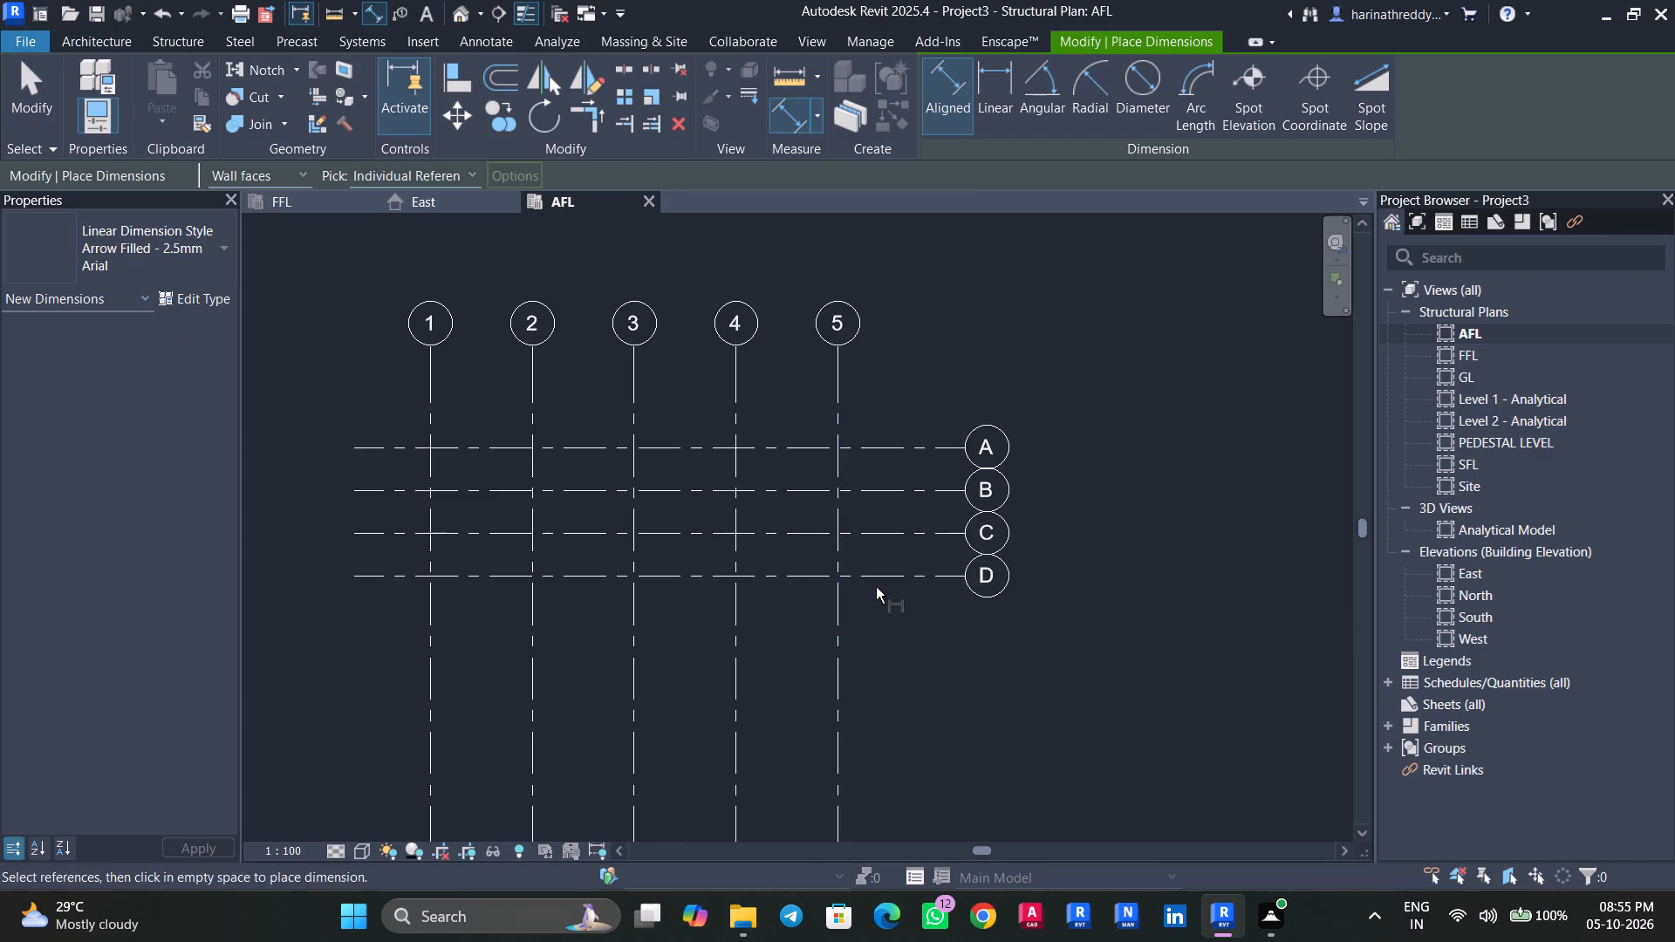
pyautogui.click(879, 583)
pyautogui.click(889, 451)
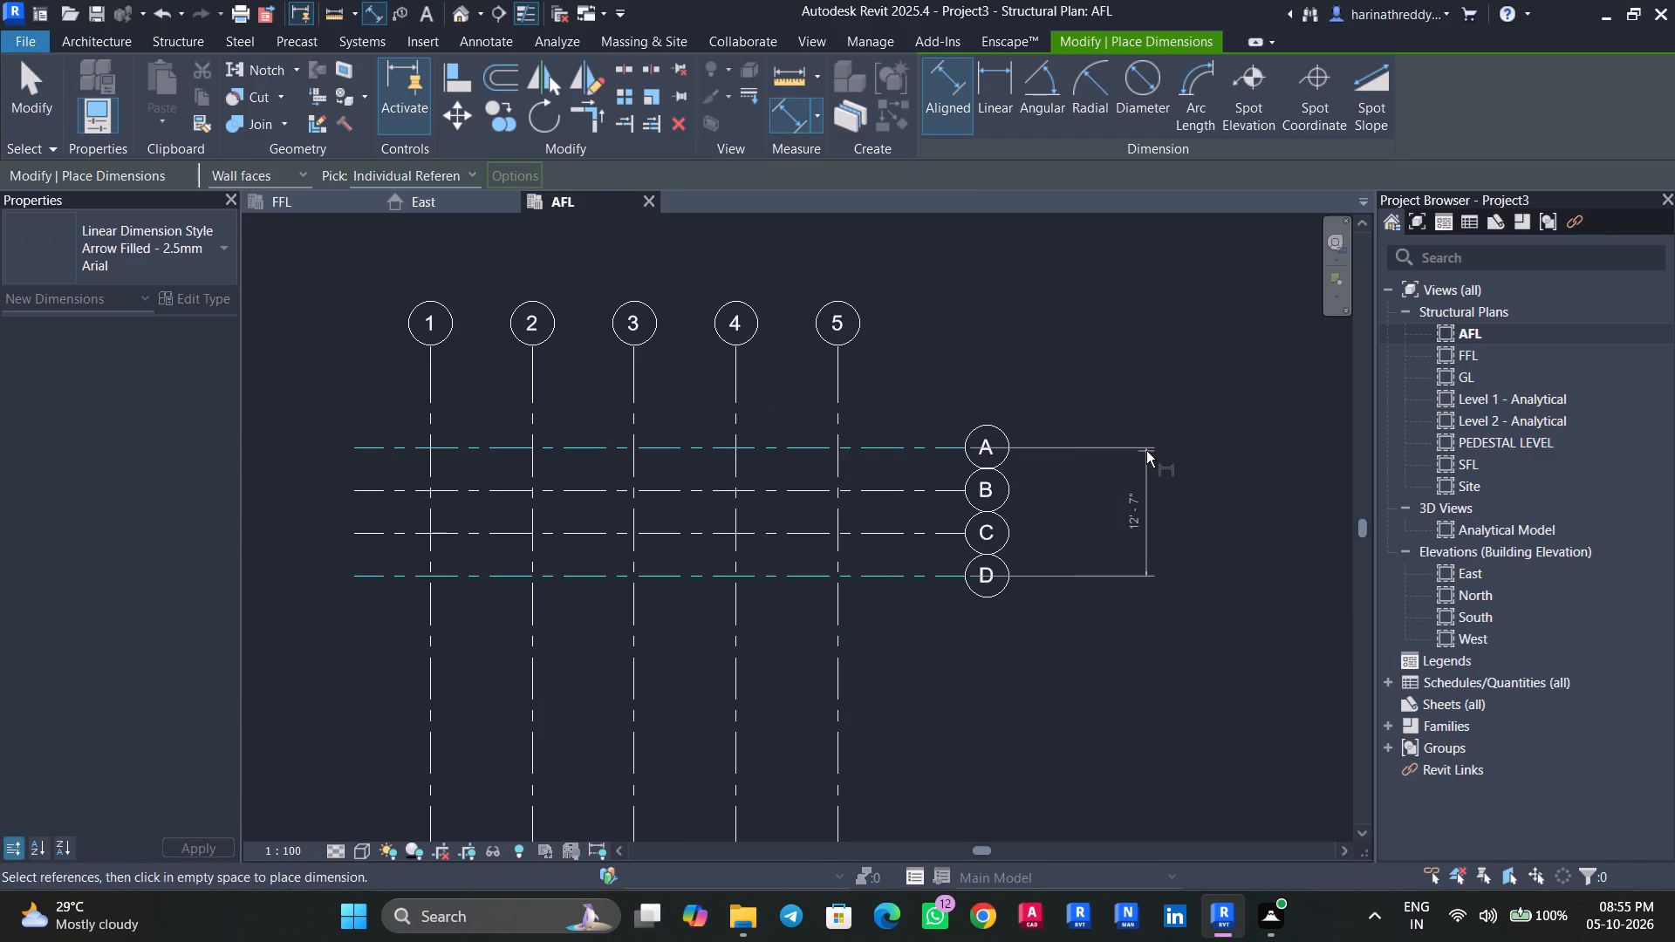
pyautogui.scroll(2, 1146, 451)
pyautogui.press('Escape')
pyautogui.press('Escape')
pyautogui.press('Escape')
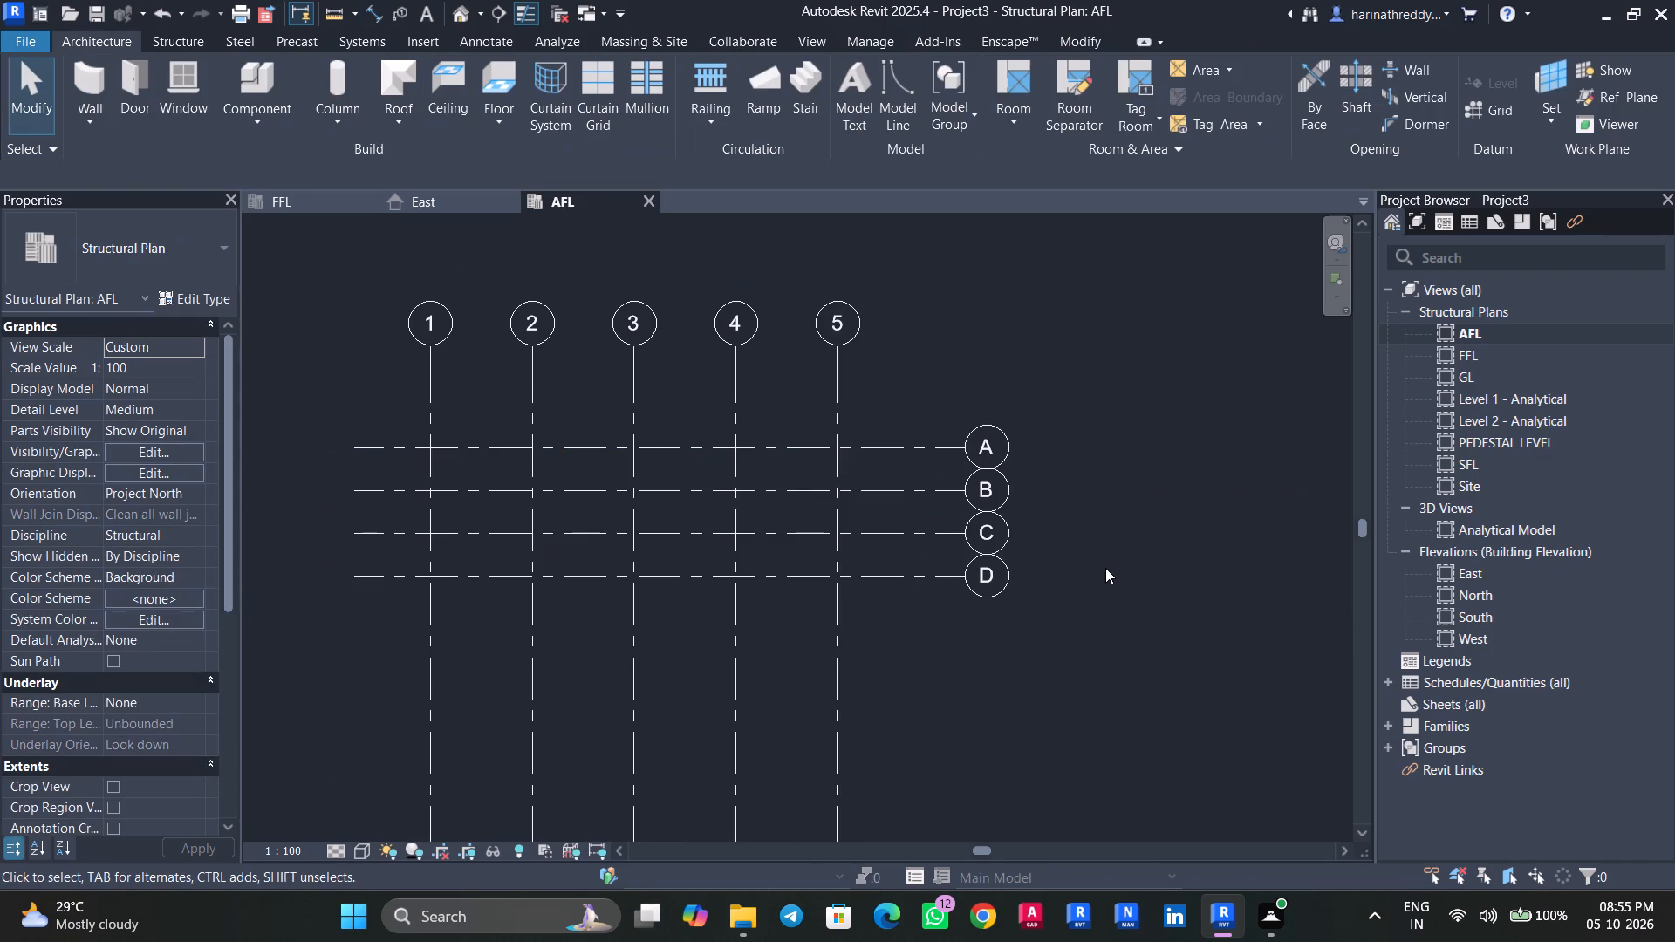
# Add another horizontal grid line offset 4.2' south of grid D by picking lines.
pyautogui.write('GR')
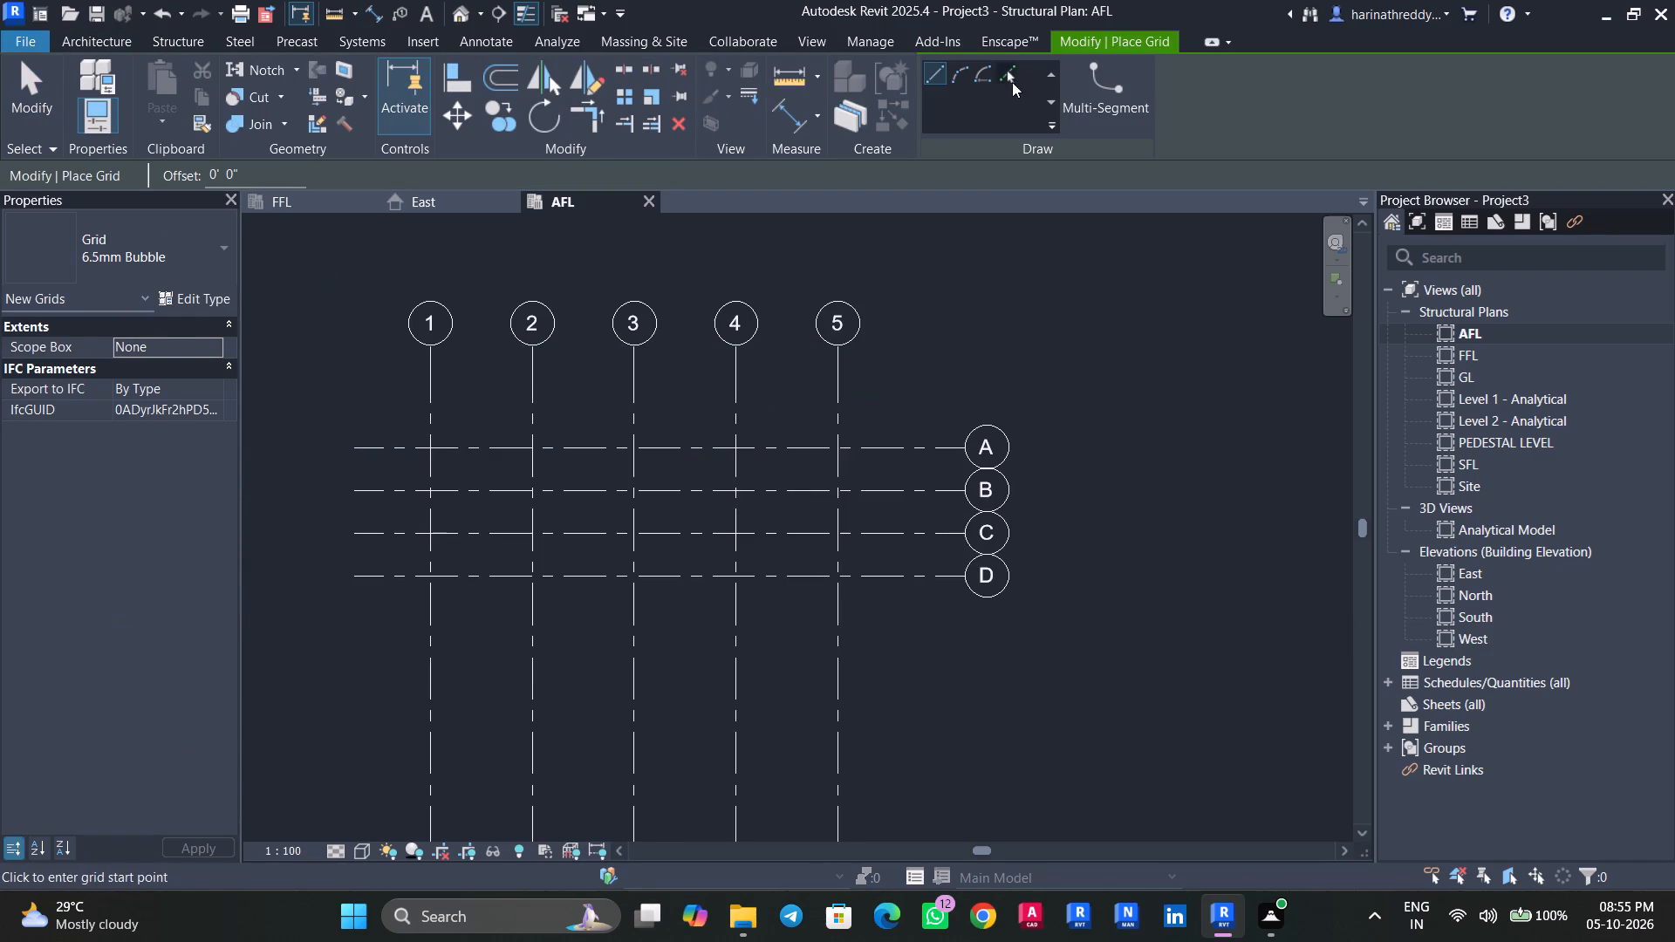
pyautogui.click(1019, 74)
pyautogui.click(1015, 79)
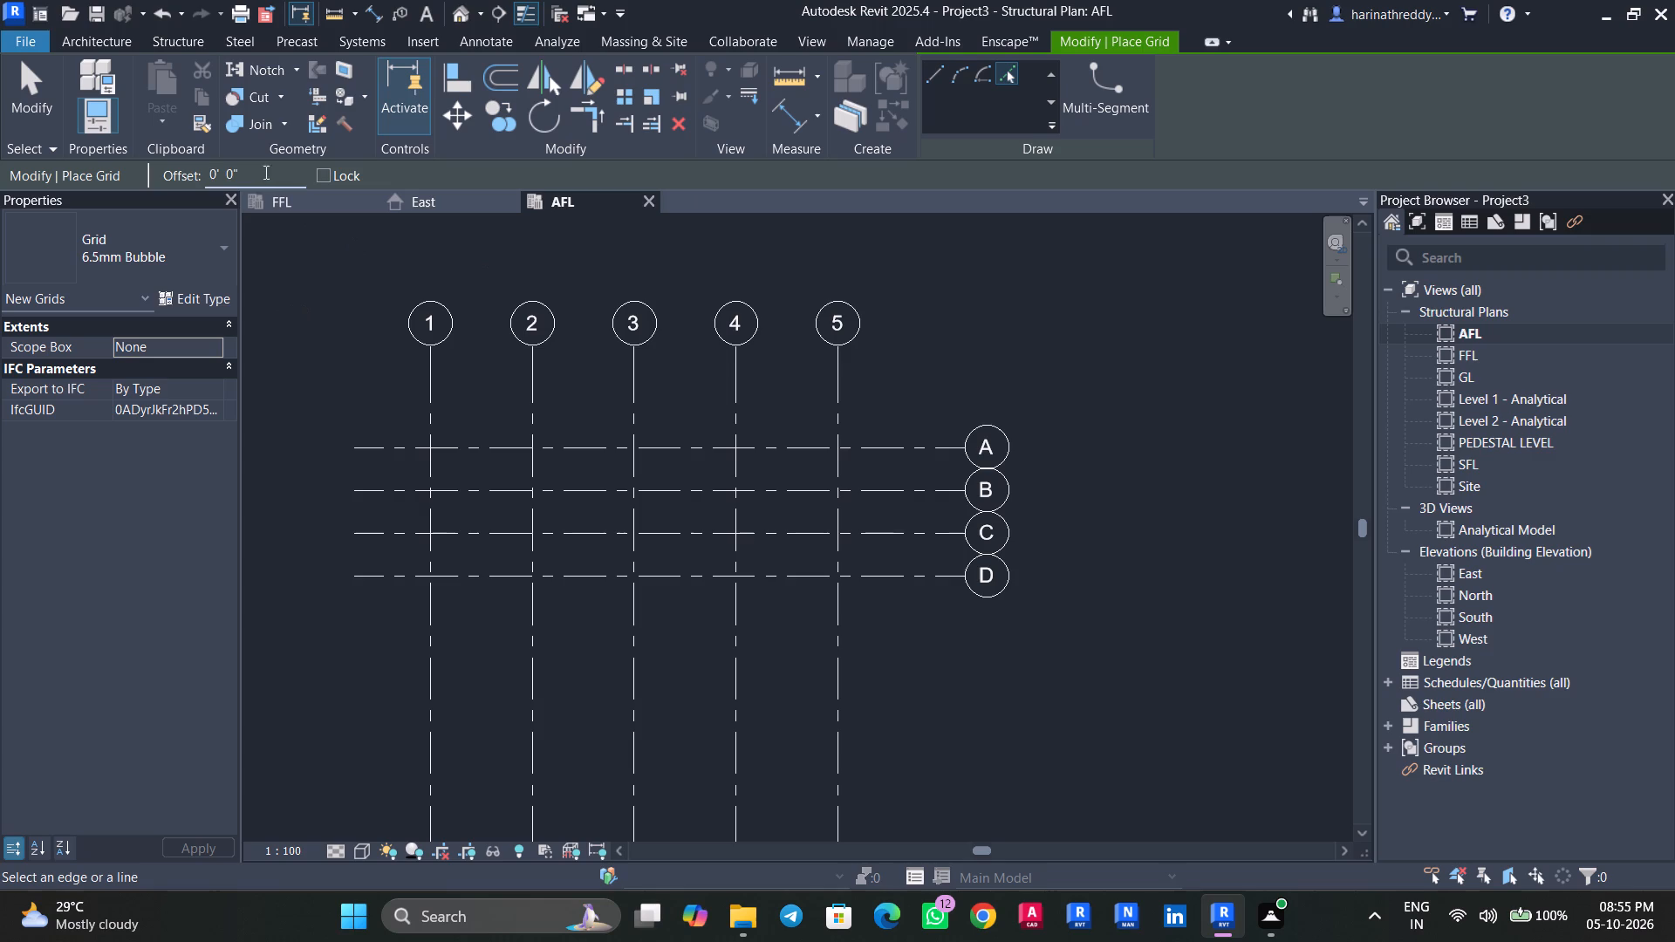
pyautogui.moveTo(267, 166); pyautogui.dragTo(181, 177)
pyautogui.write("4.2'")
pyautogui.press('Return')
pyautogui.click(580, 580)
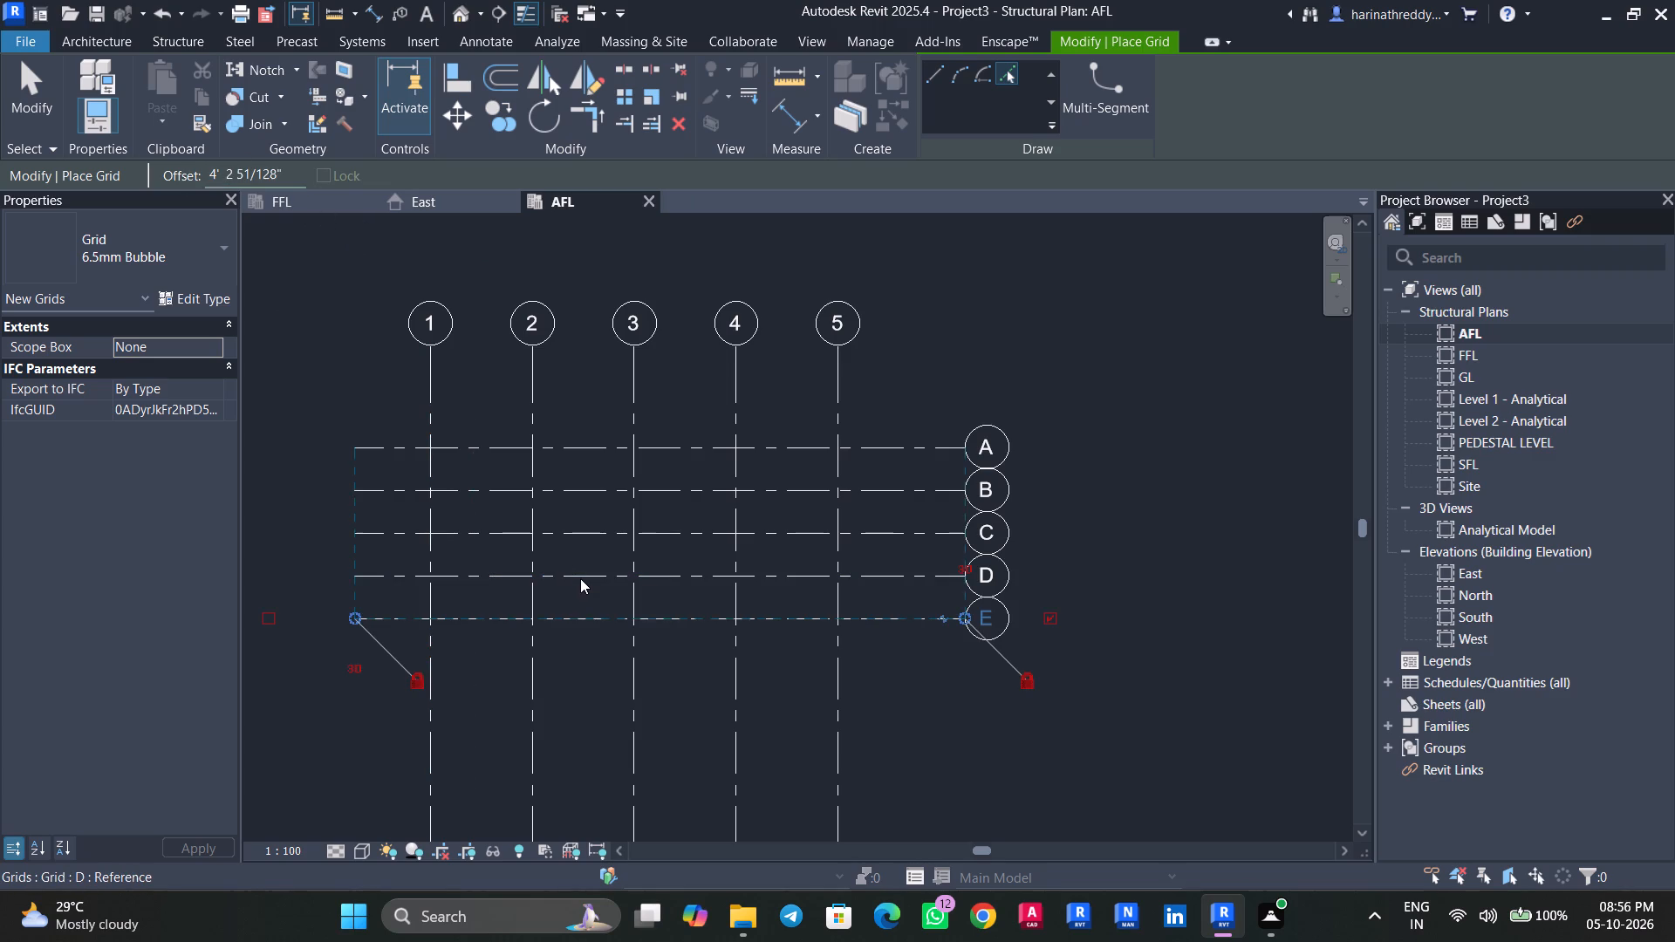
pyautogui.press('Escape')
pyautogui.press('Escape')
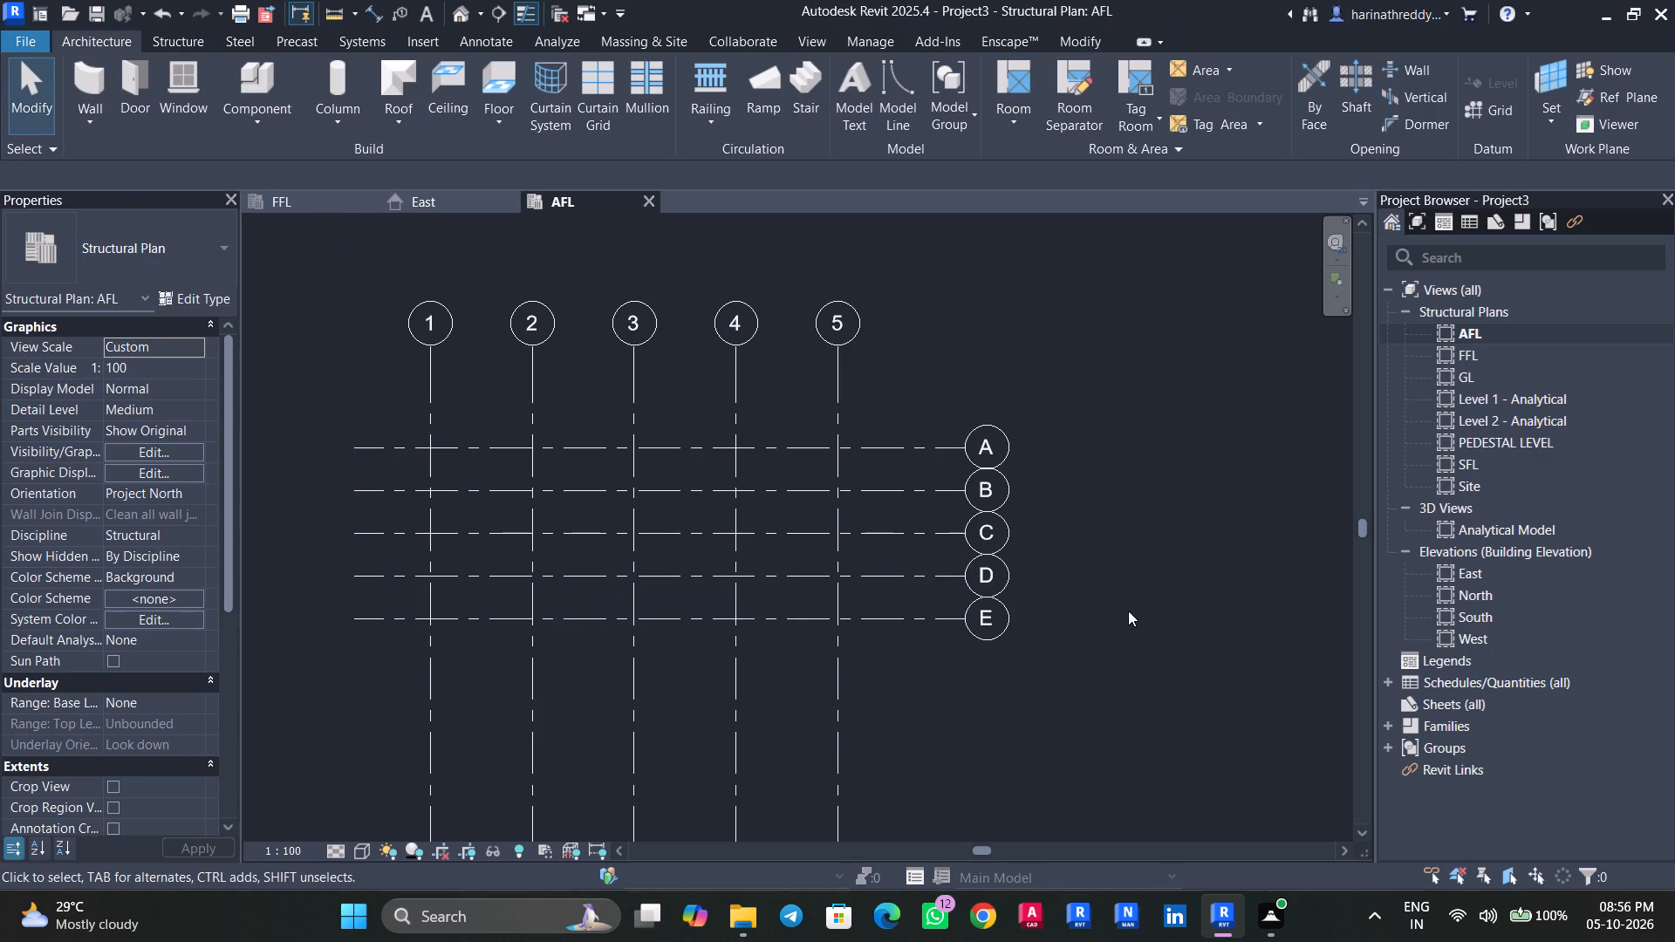
# Check the distance between grids E and A with an aligned dimension, without placing it.
pyautogui.press('d')
pyautogui.press('i')
pyautogui.click(924, 620)
pyautogui.click(900, 447)
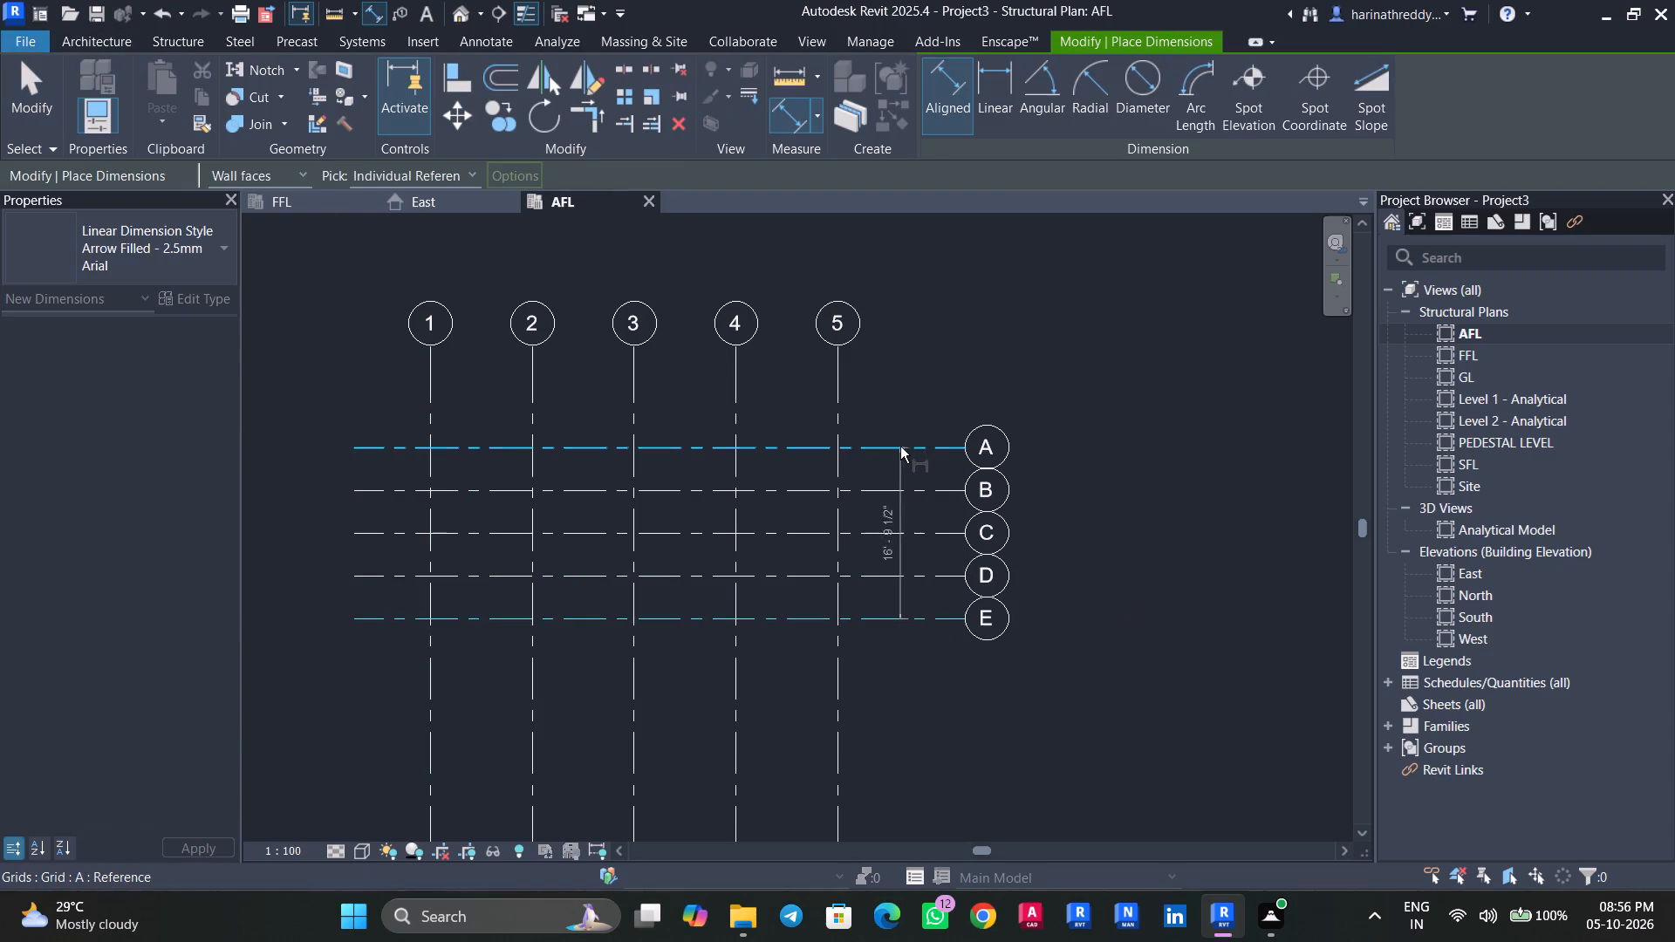
pyautogui.press('Escape')
pyautogui.press('Escape')
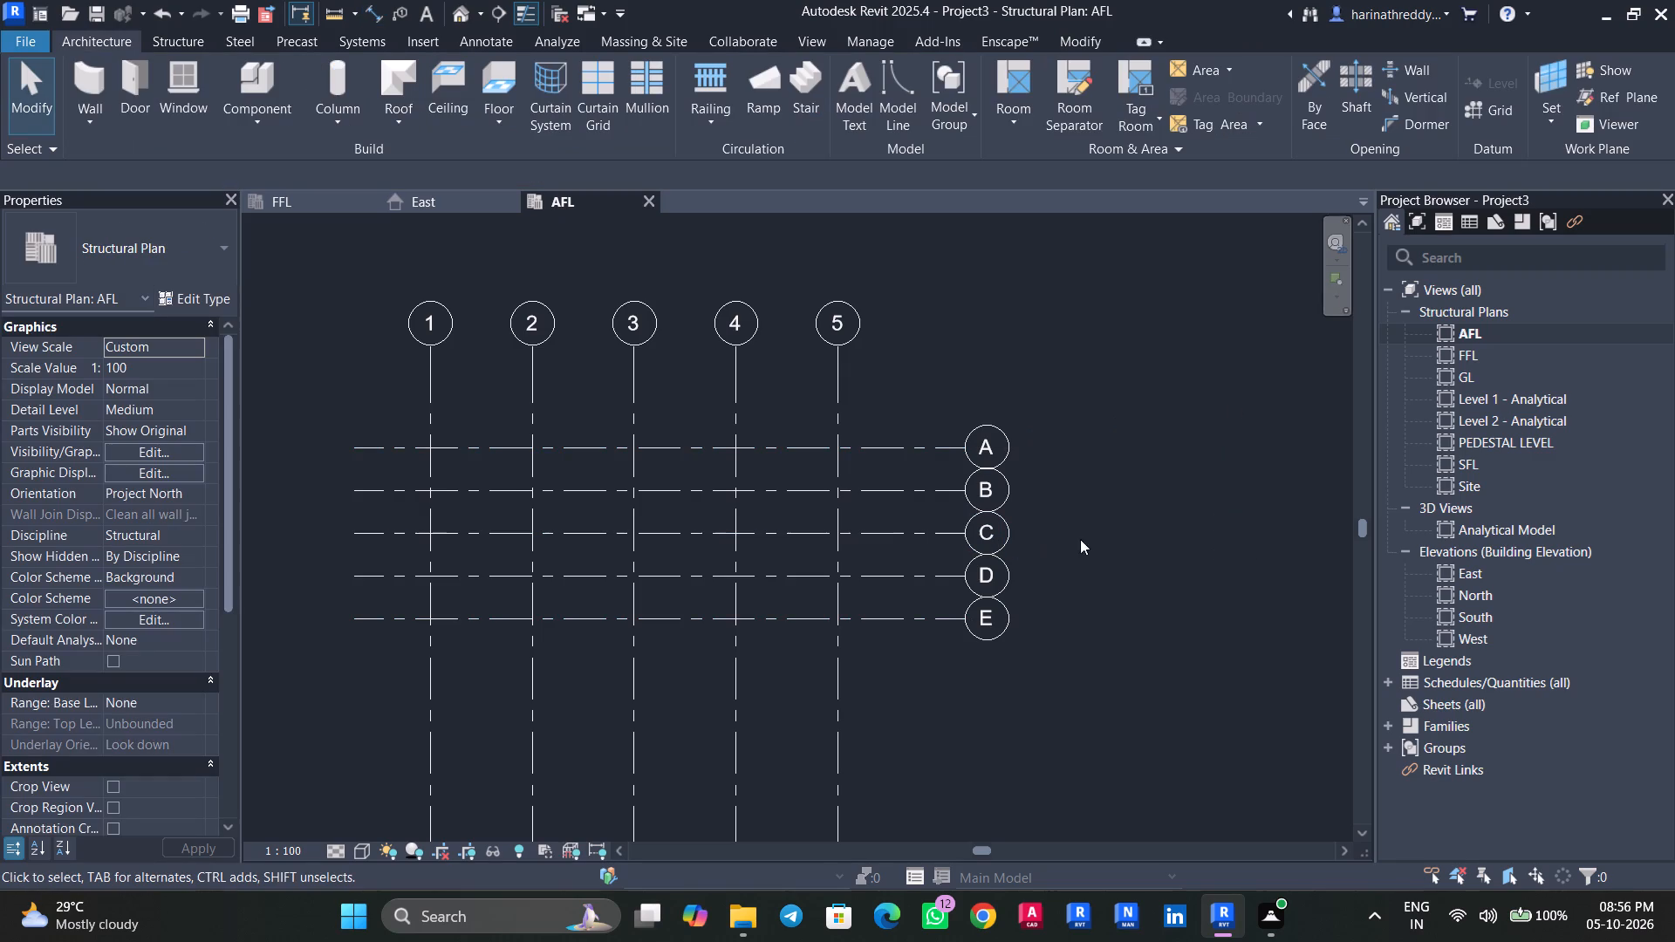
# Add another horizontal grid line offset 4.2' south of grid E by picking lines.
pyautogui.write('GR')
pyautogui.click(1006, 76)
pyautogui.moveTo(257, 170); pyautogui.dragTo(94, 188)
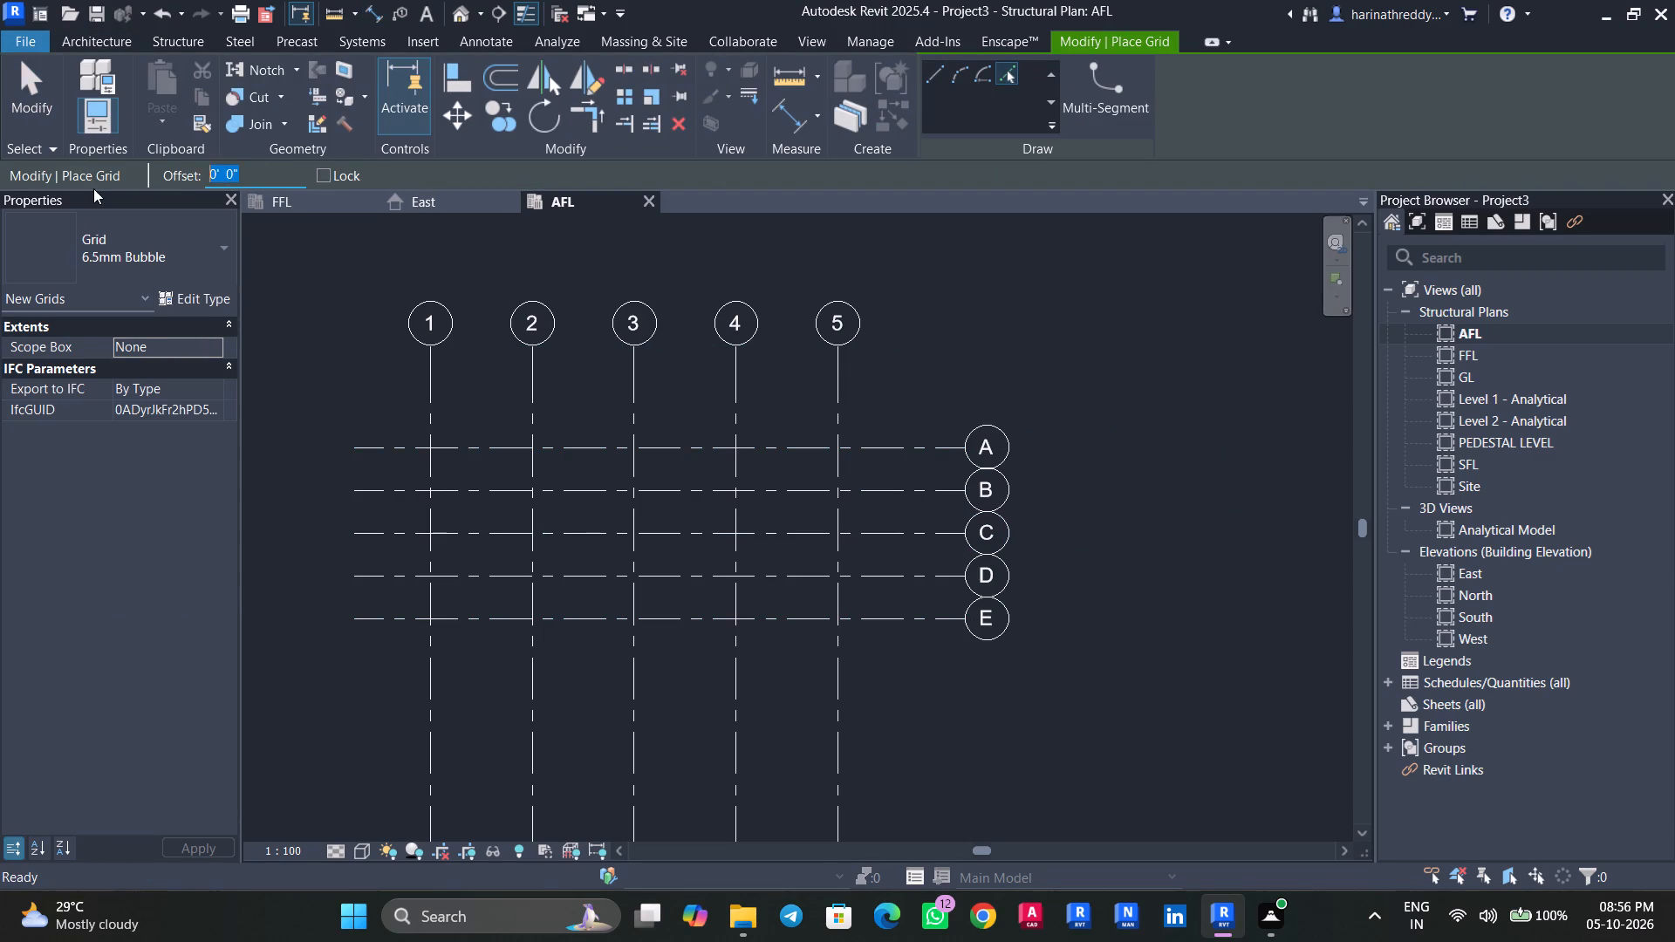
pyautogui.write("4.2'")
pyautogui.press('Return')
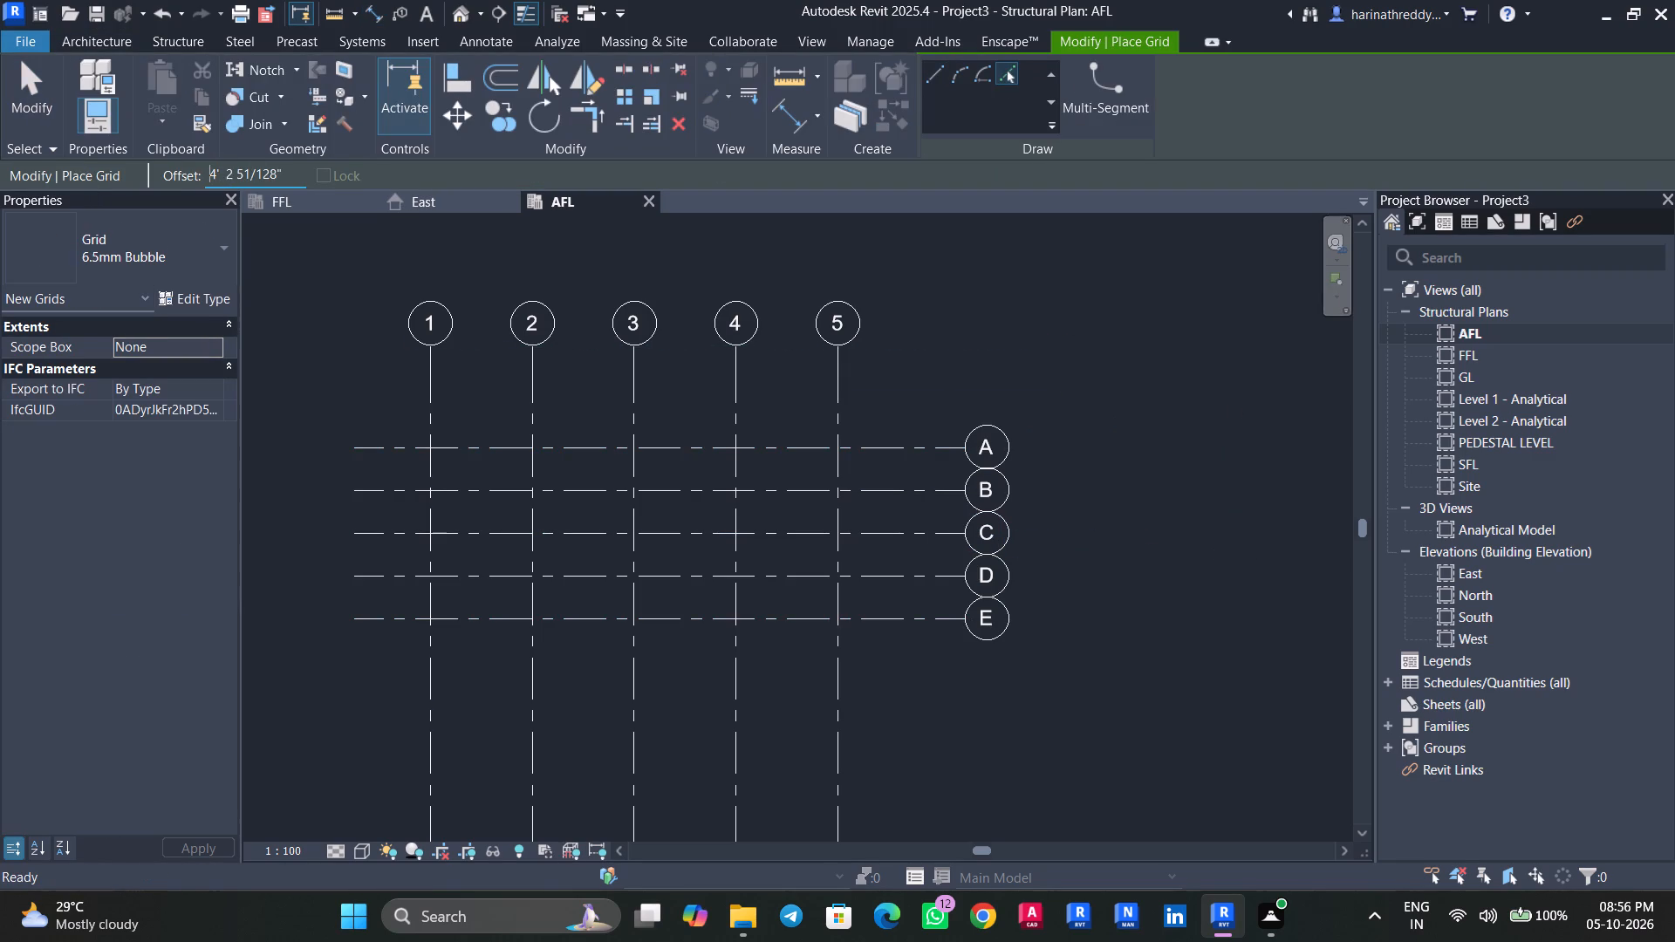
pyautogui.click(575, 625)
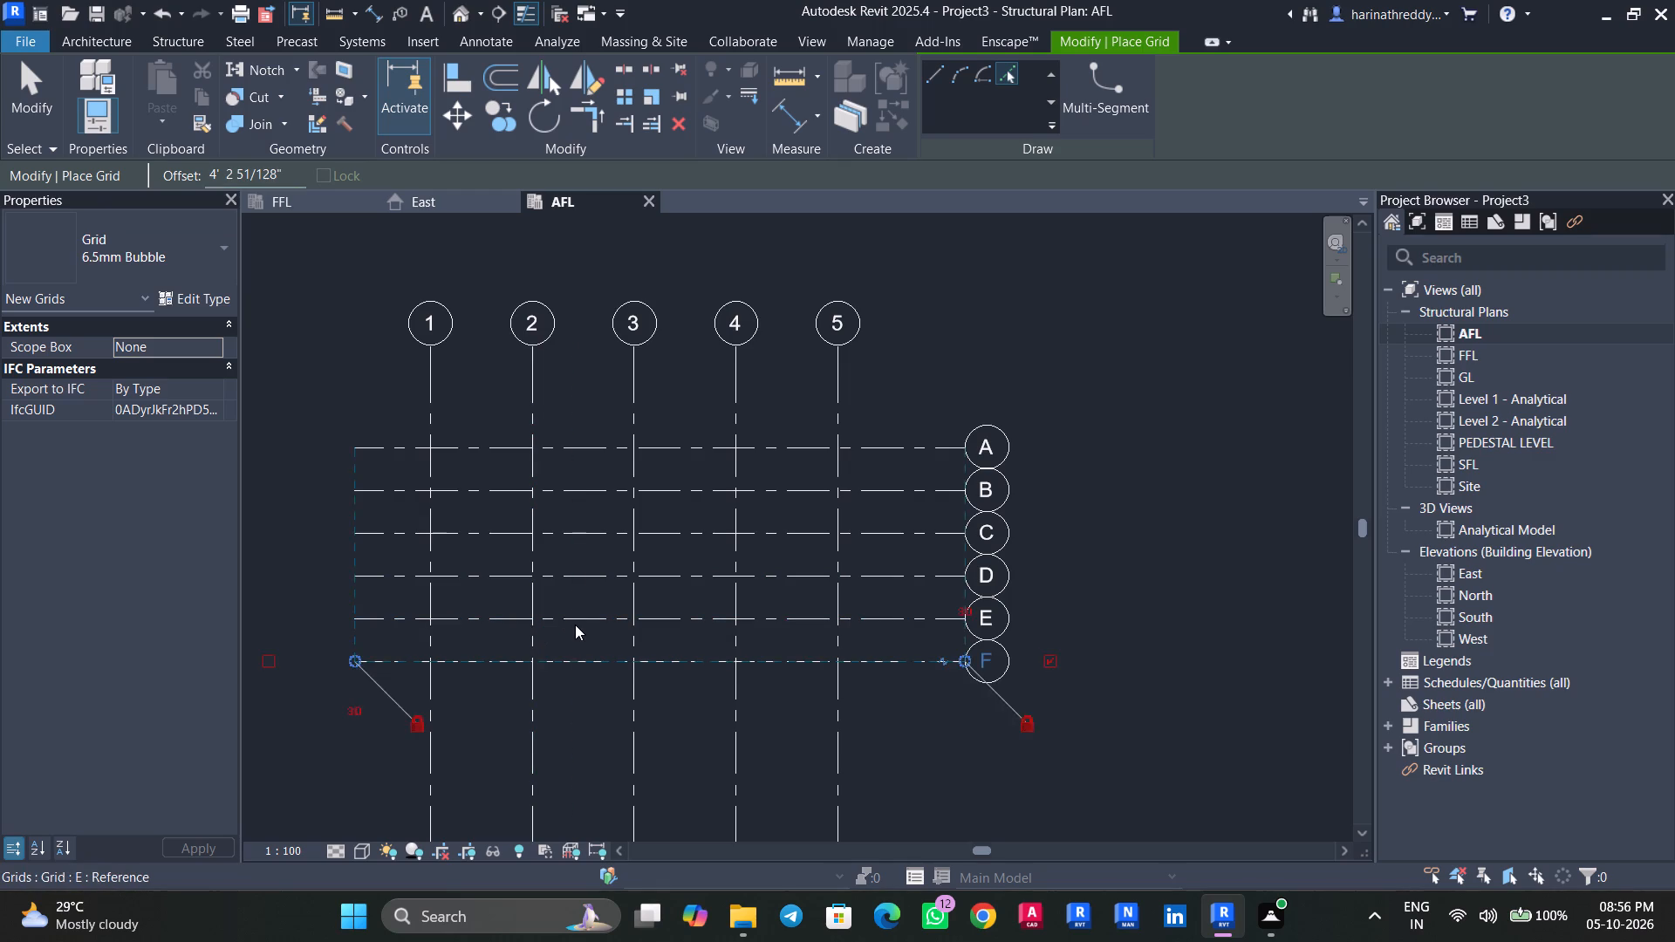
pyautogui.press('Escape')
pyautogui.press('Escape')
# Check the distance between grids F and A with an aligned dimension, without placing it.
pyautogui.write('DI')
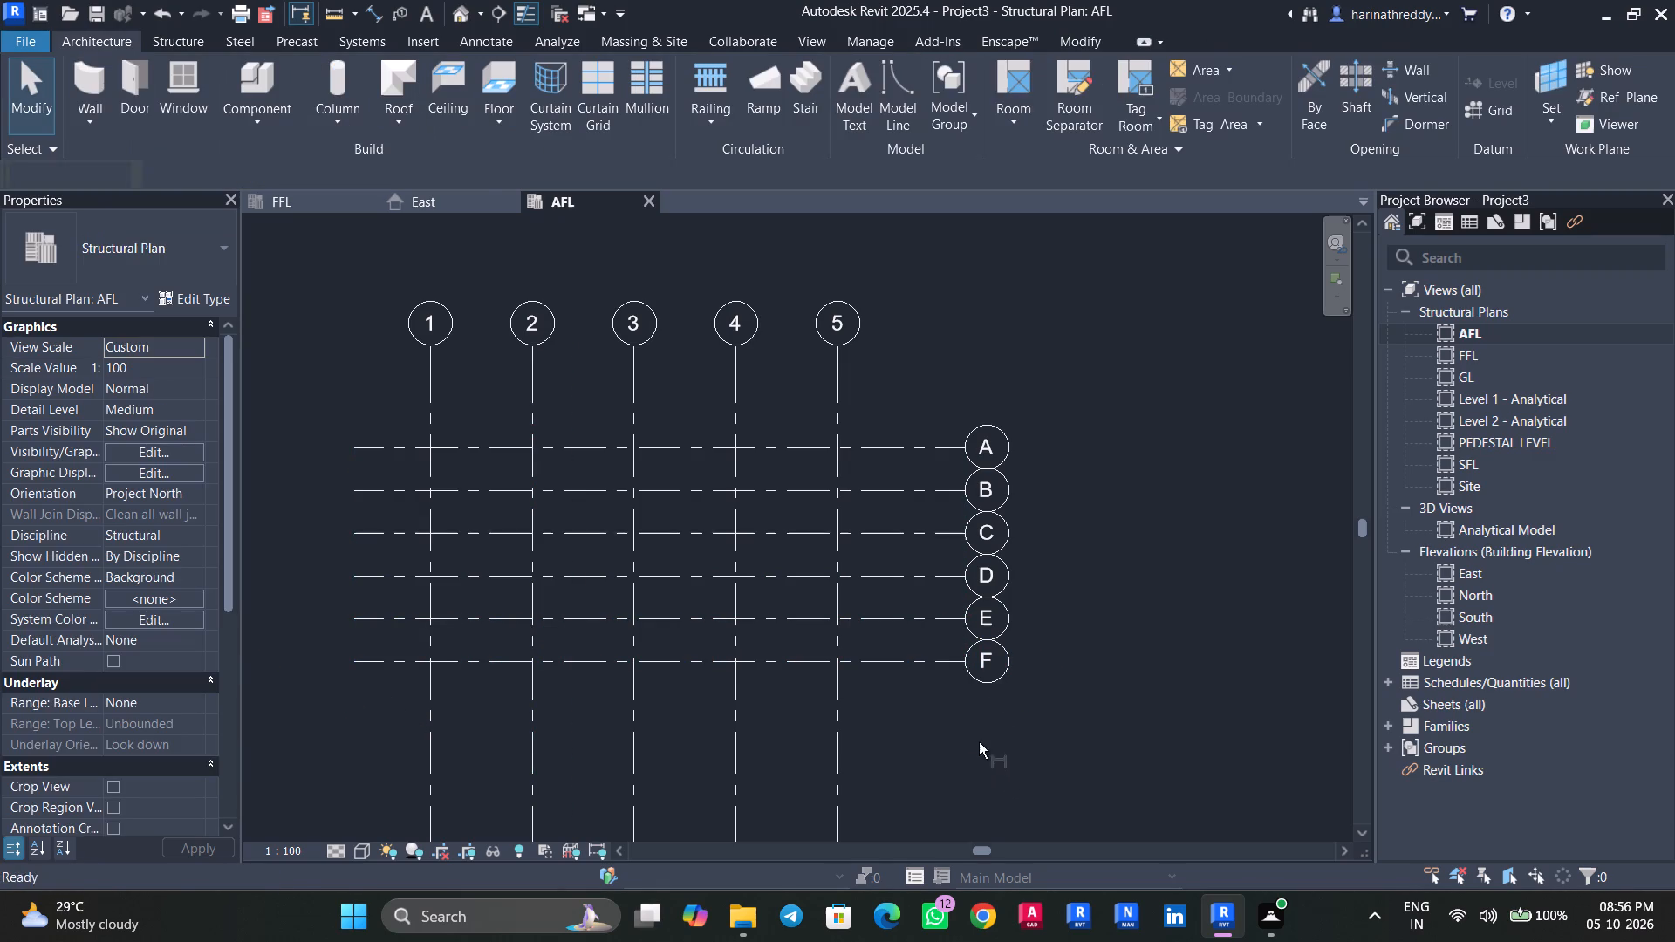
pyautogui.click(912, 668)
pyautogui.click(924, 450)
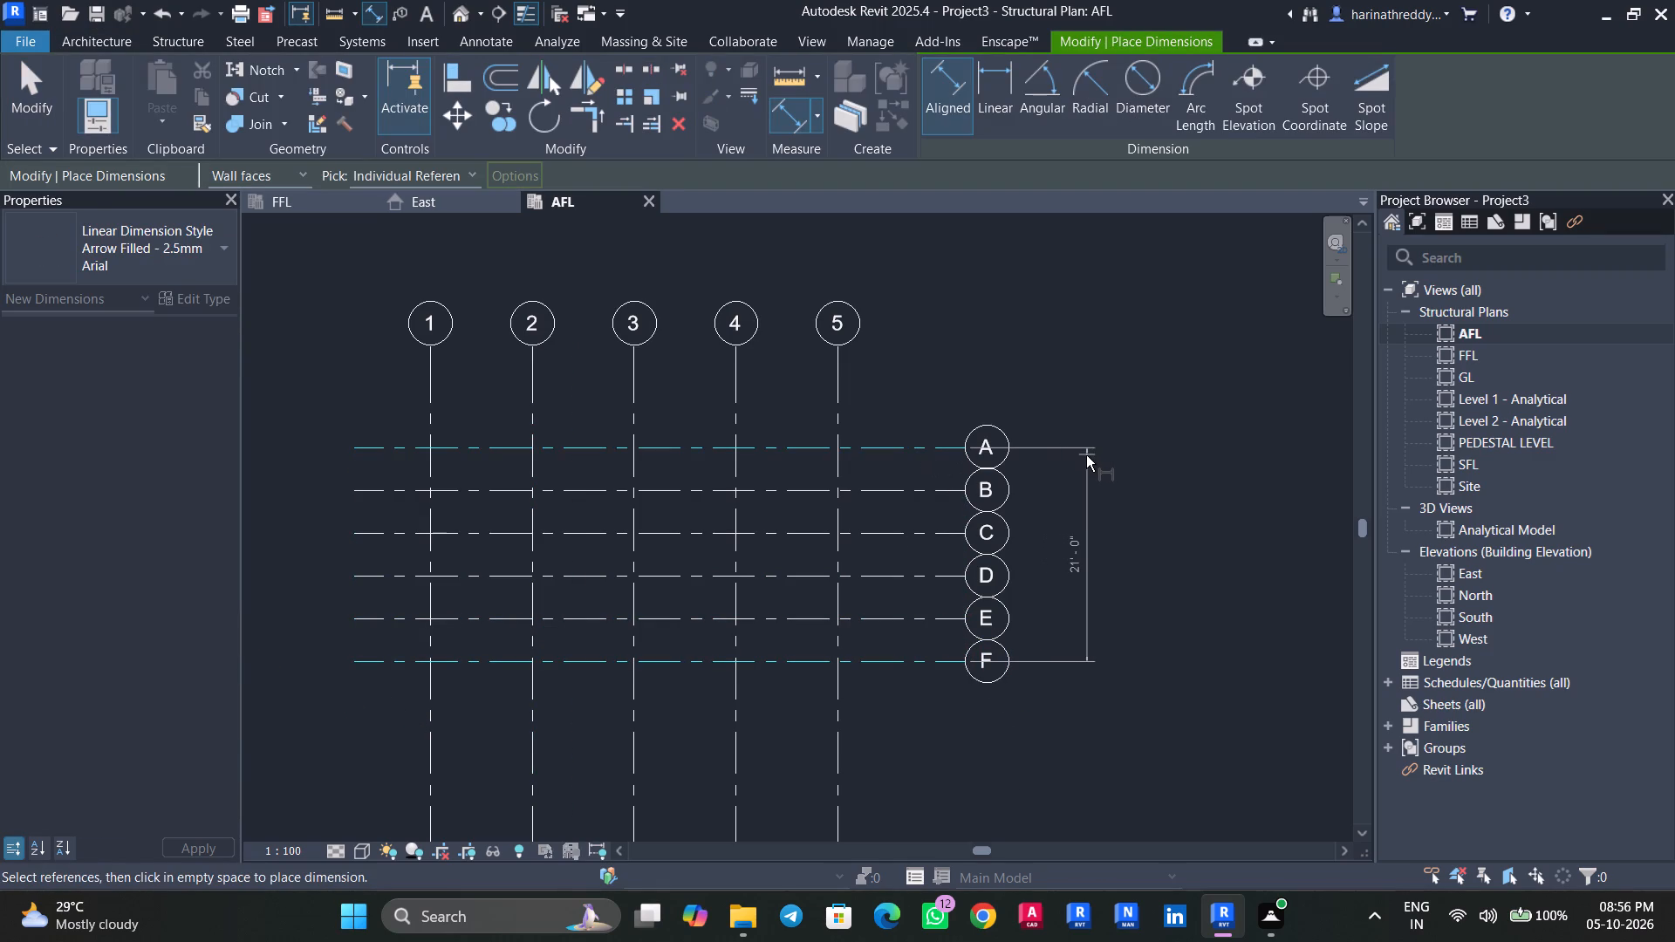
pyautogui.press('Escape')
pyautogui.press('Escape')
pyautogui.press('Escape')
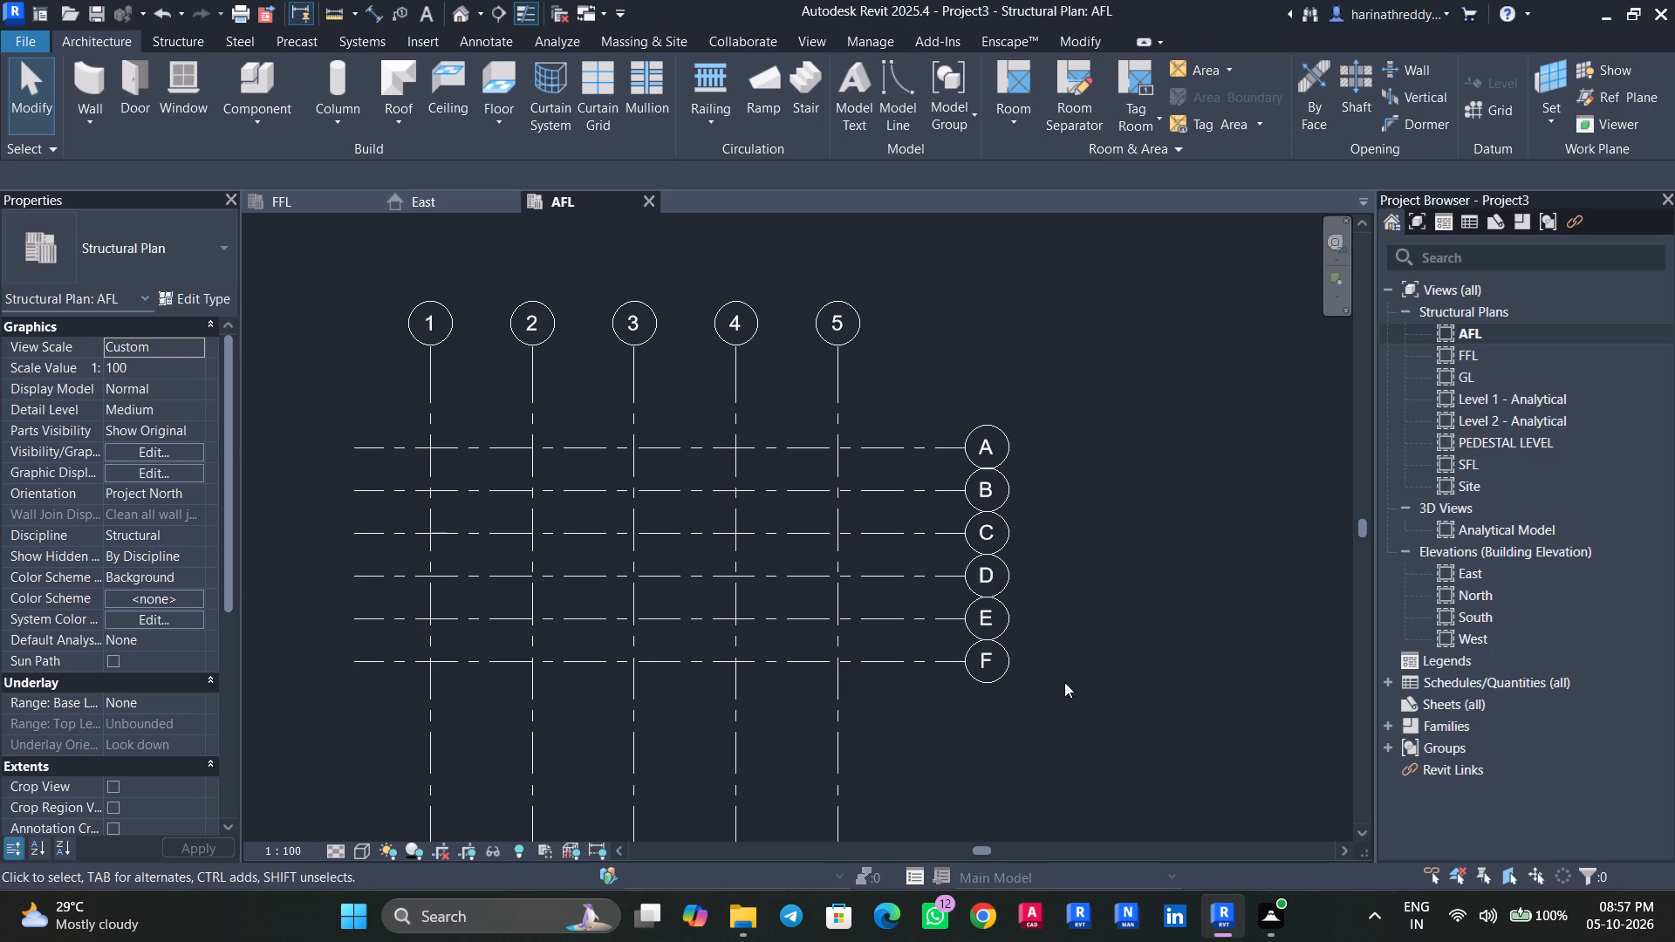
pyautogui.press('Escape')
pyautogui.press('Escape')
# Delete the horizontal grid lines C, D, E and F.
pyautogui.moveTo(899, 684); pyautogui.dragTo(913, 717, button='middle')
pyautogui.scroll(2, 916, 717)
pyautogui.moveTo(927, 731); pyautogui.dragTo(900, 491)
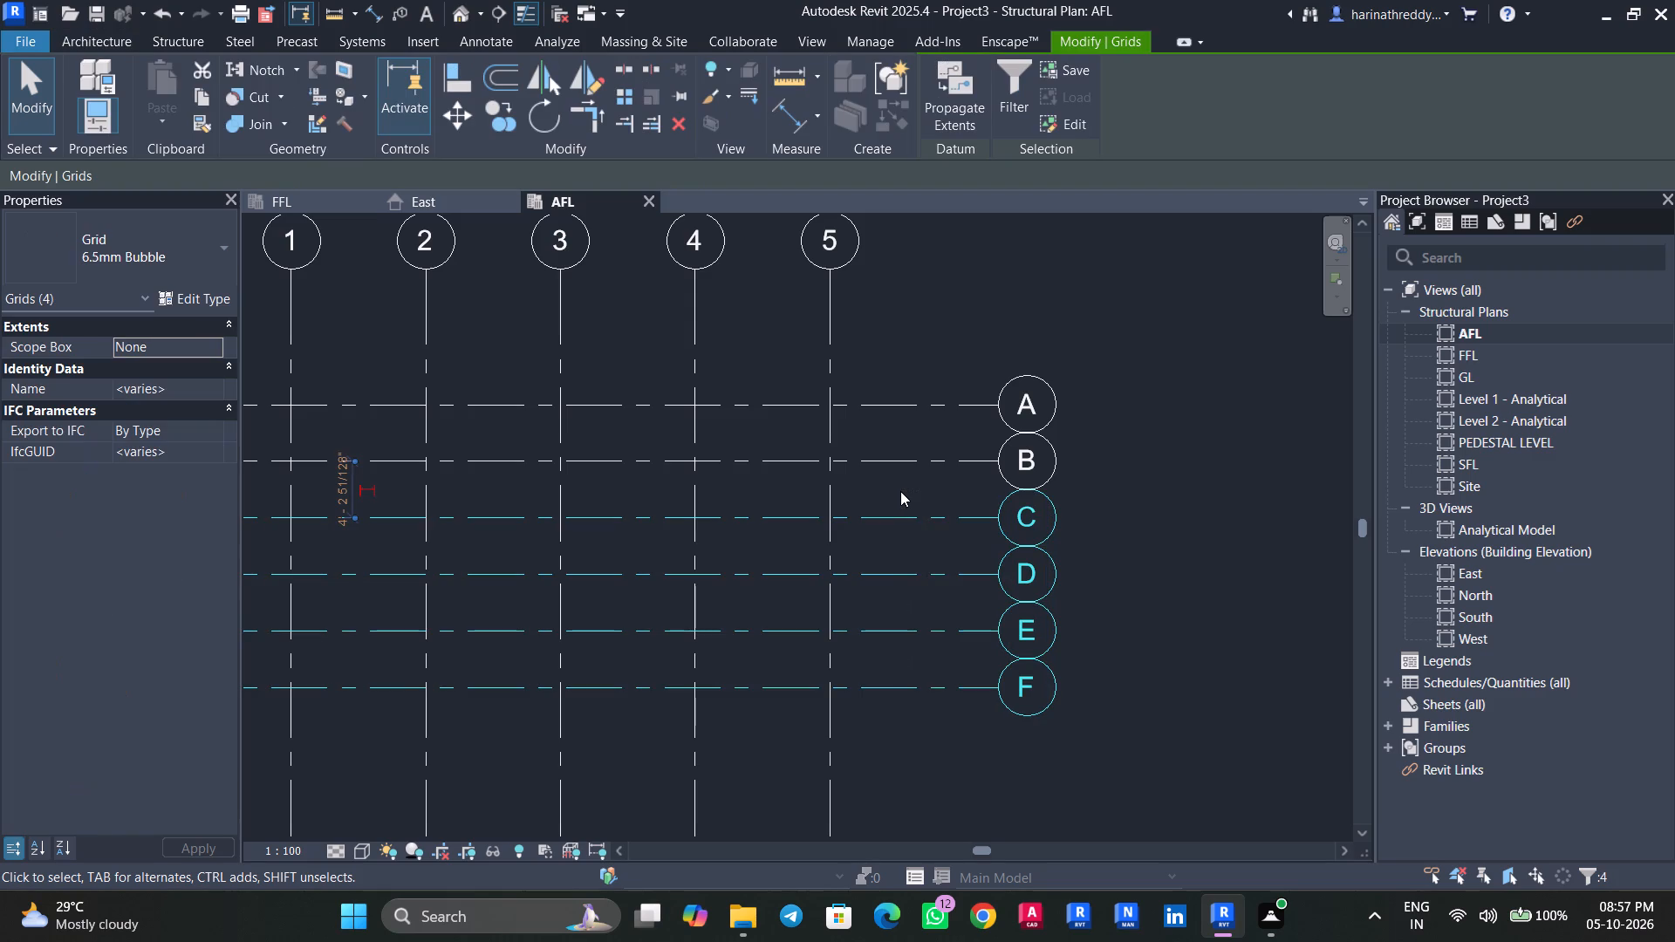
pyautogui.press('Delete')
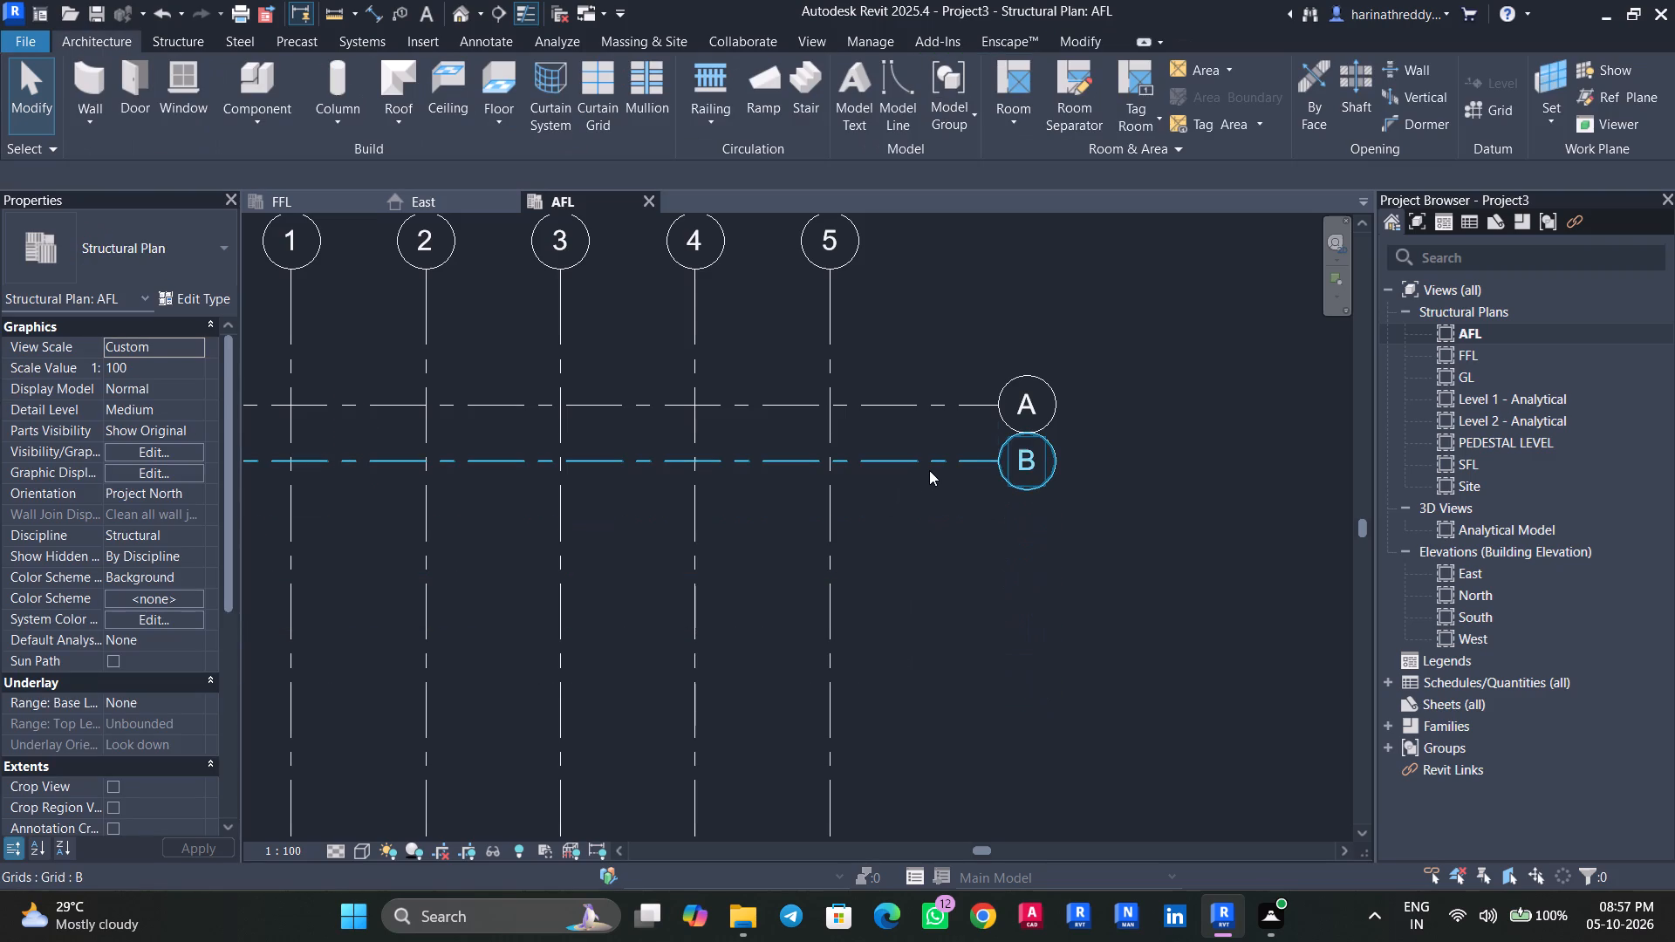
# Set the spacing between grids A and B to 5.25 feet.
pyautogui.click(929, 470)
pyautogui.click(344, 436)
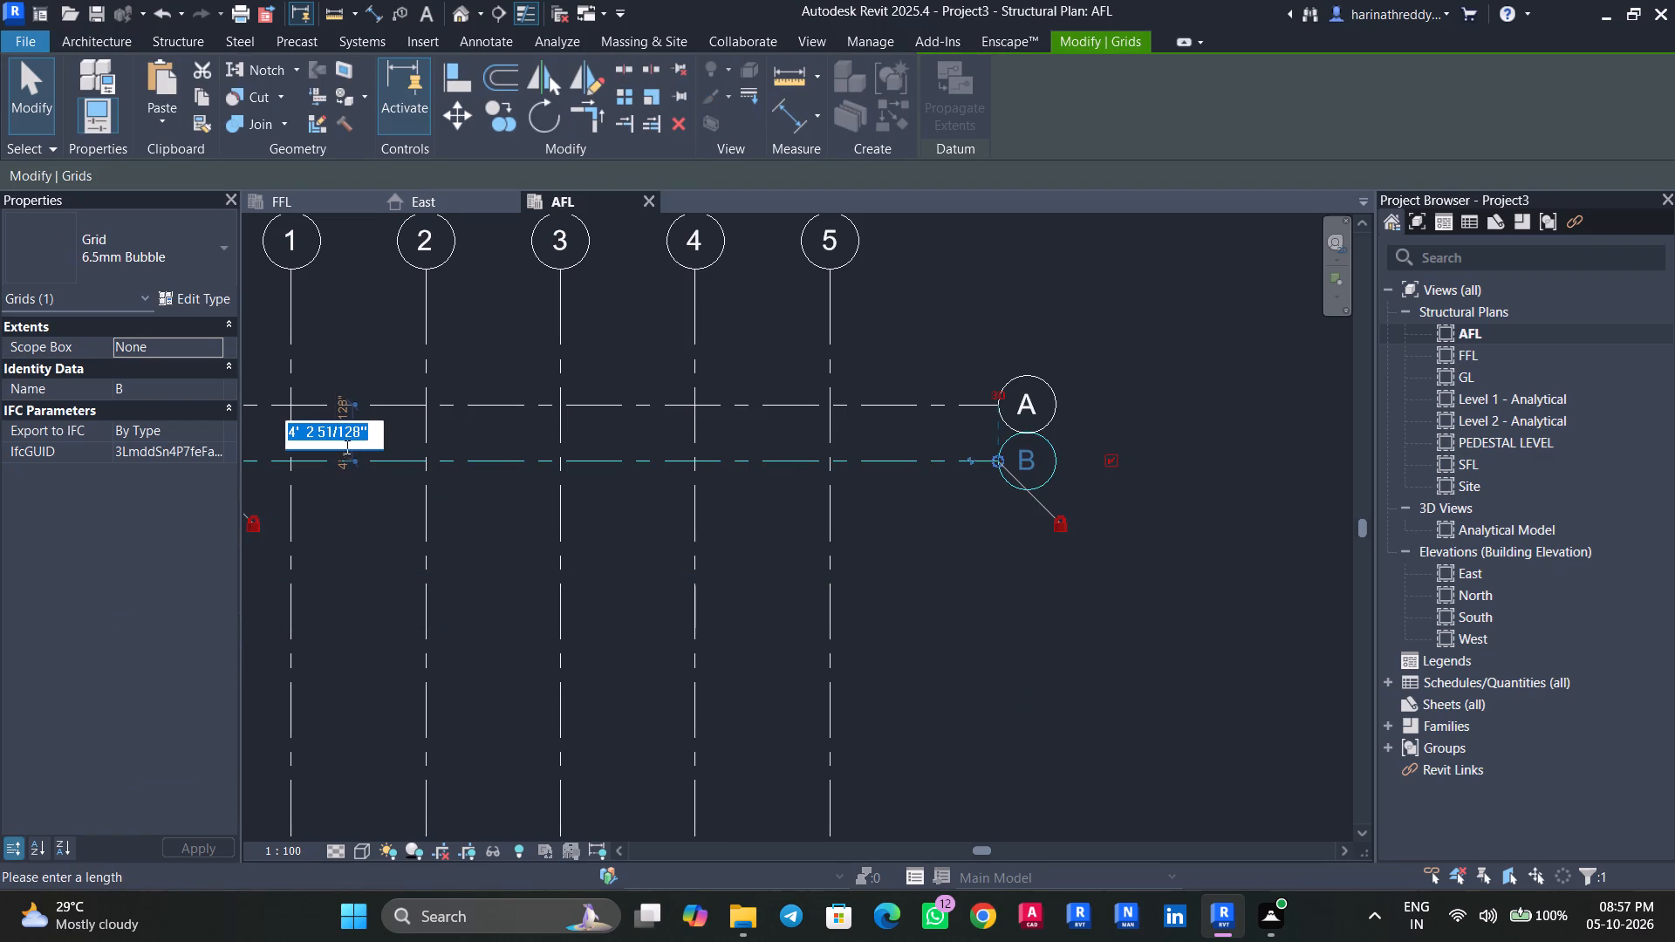
pyautogui.write('5.25')
pyautogui.press('Return')
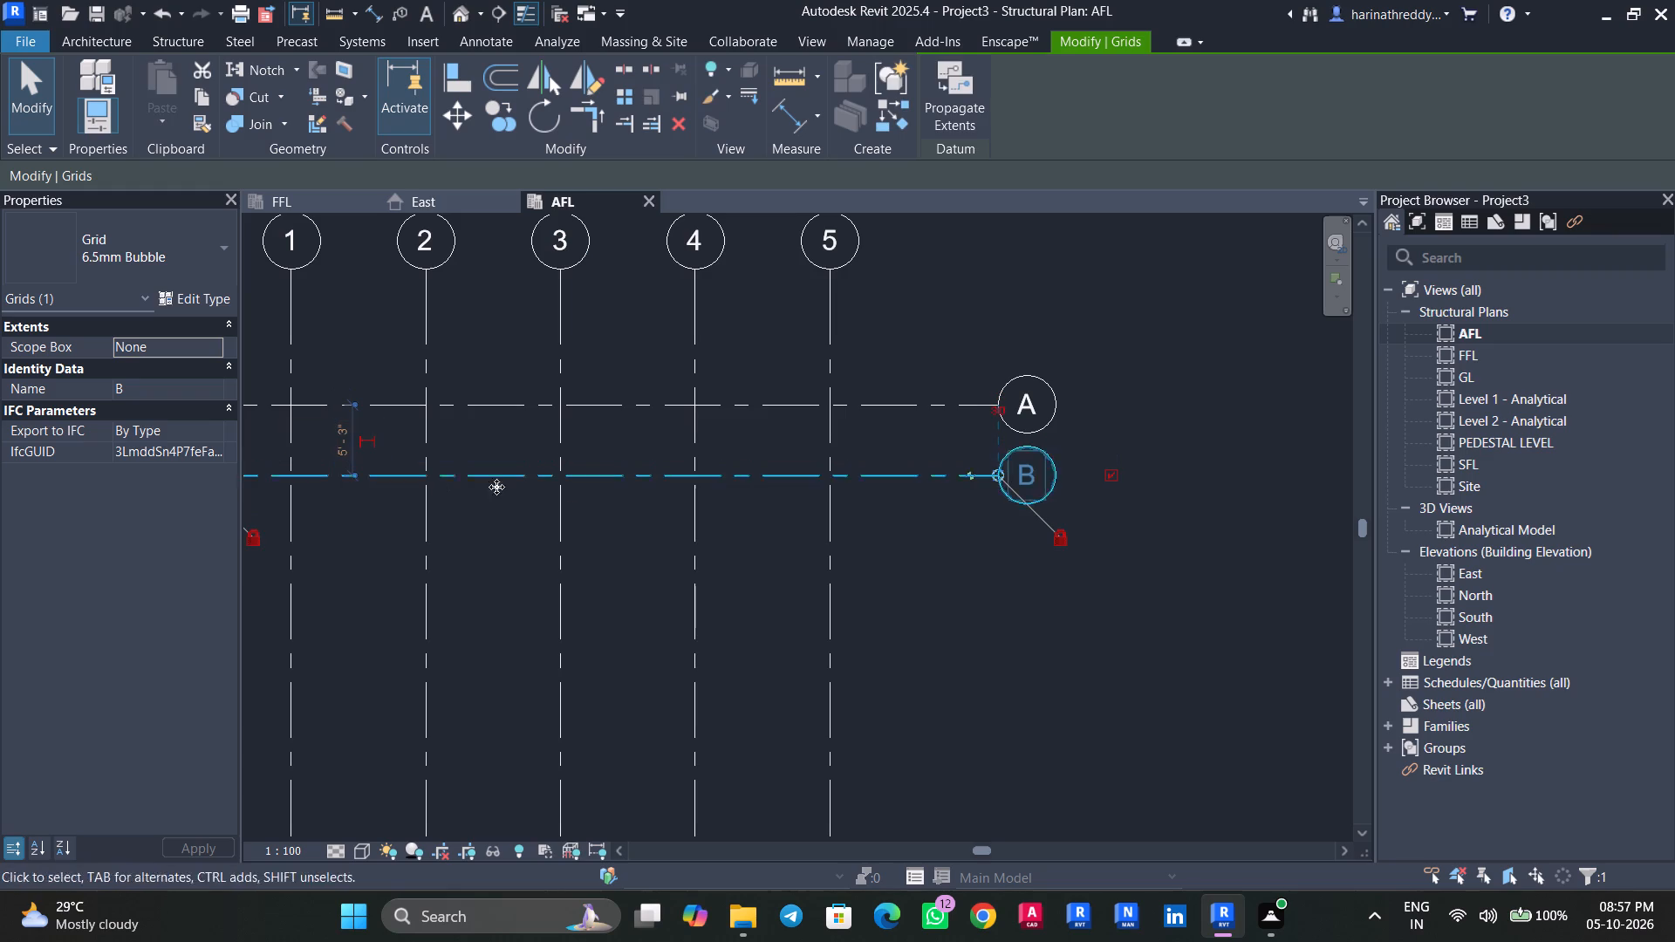
pyautogui.press('Escape')
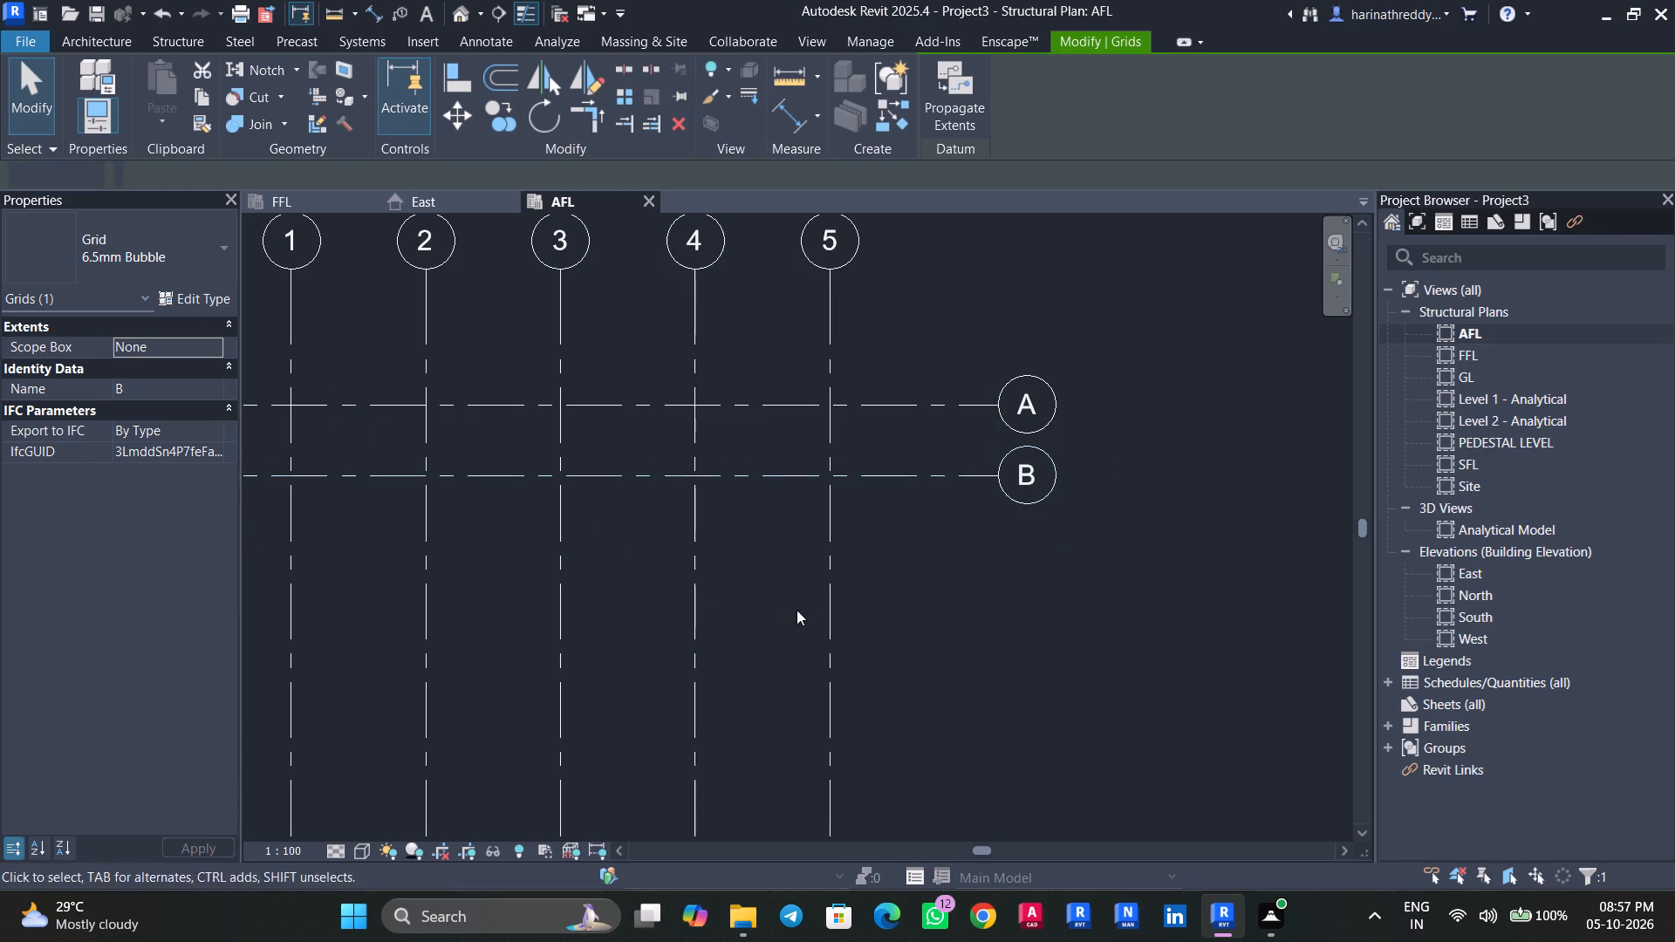
# Add two horizontal grid lines south of grid B by picking lines, each offset 5.25' from the previous one.
pyautogui.press('Escape')
pyautogui.write('GR')
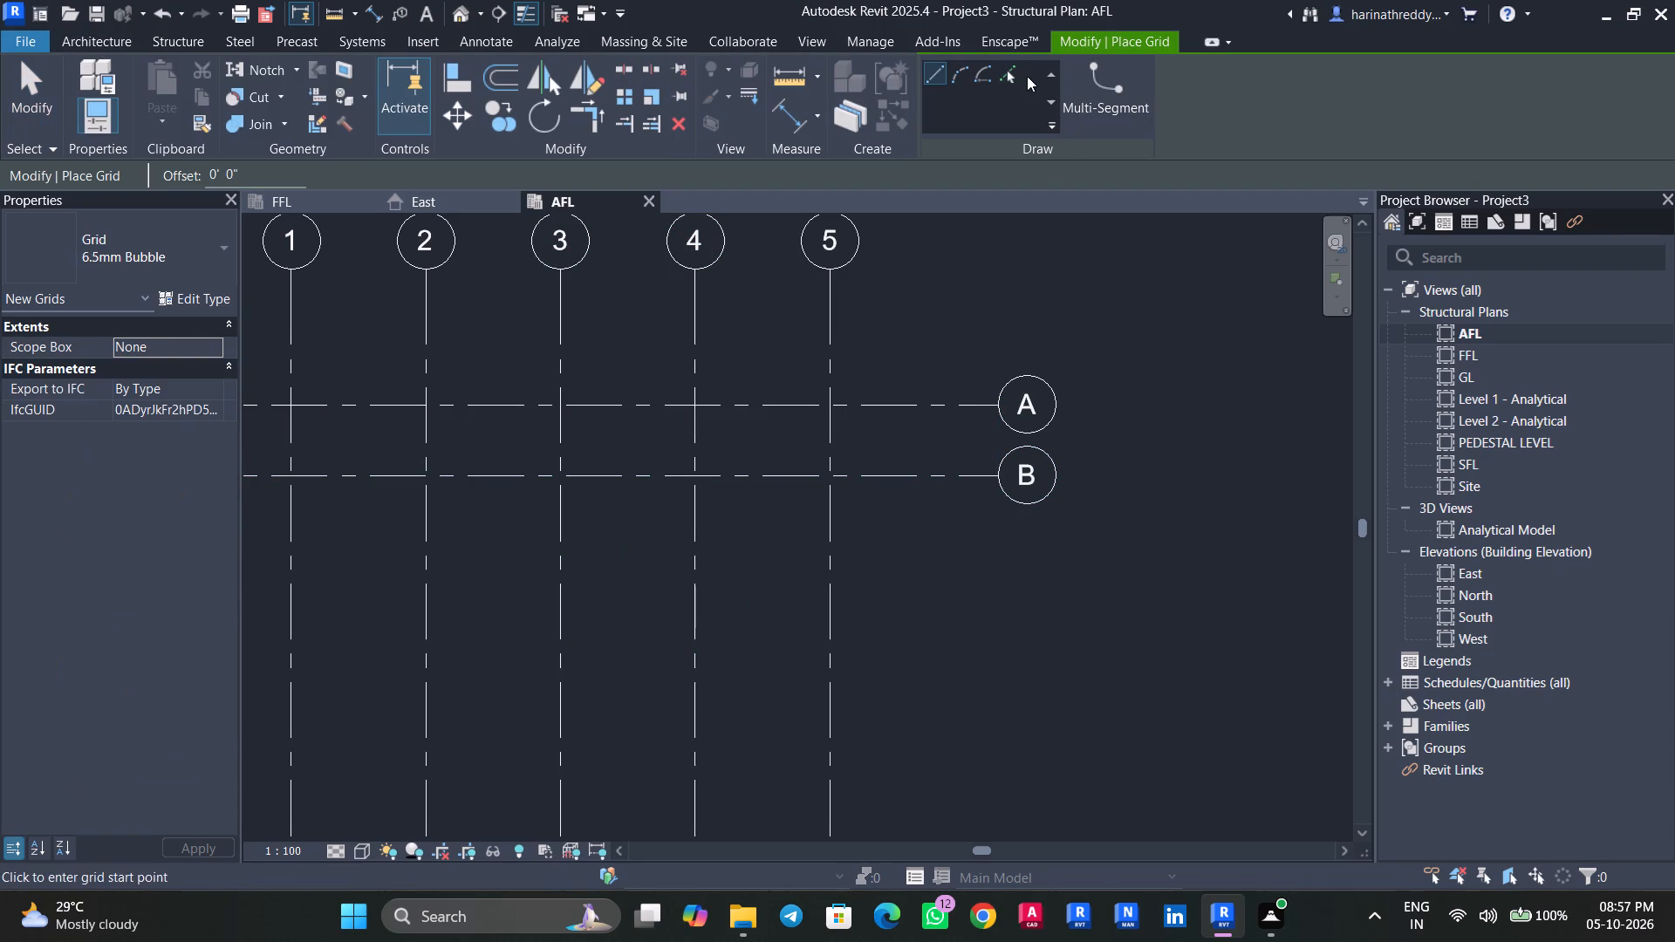
pyautogui.click(1017, 73)
pyautogui.moveTo(233, 177); pyautogui.dragTo(163, 183)
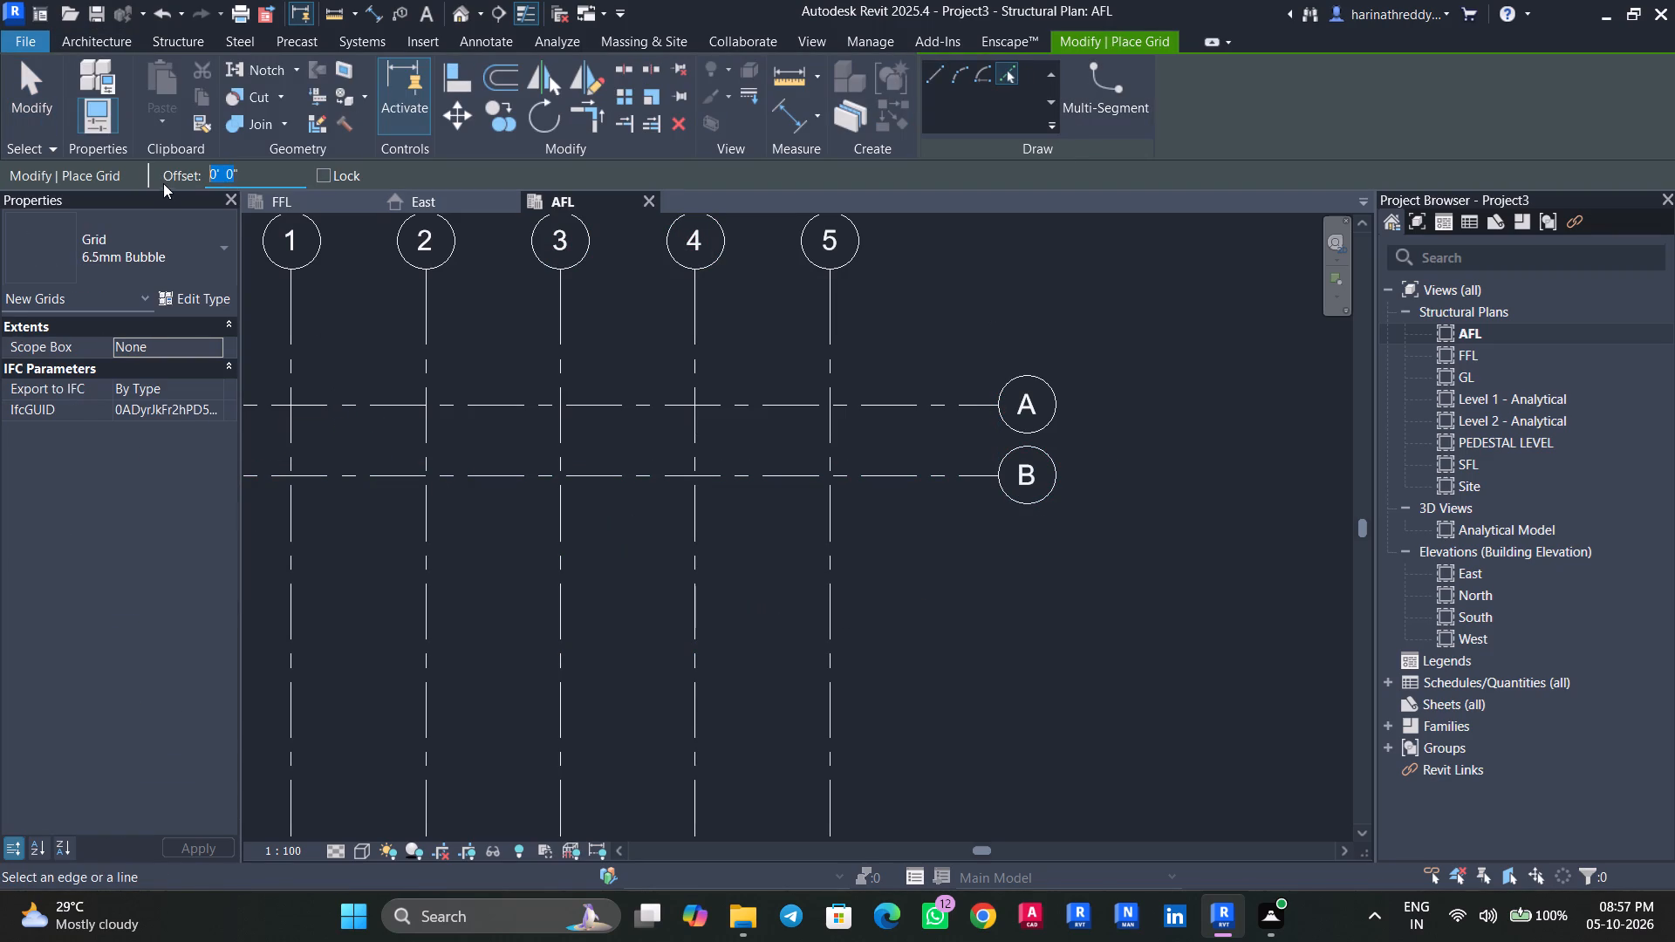
pyautogui.moveTo(163, 183); pyautogui.dragTo(164, 183)
pyautogui.moveTo(248, 174); pyautogui.dragTo(202, 165)
pyautogui.write("5.25'")
pyautogui.press('Return')
pyautogui.click(606, 479)
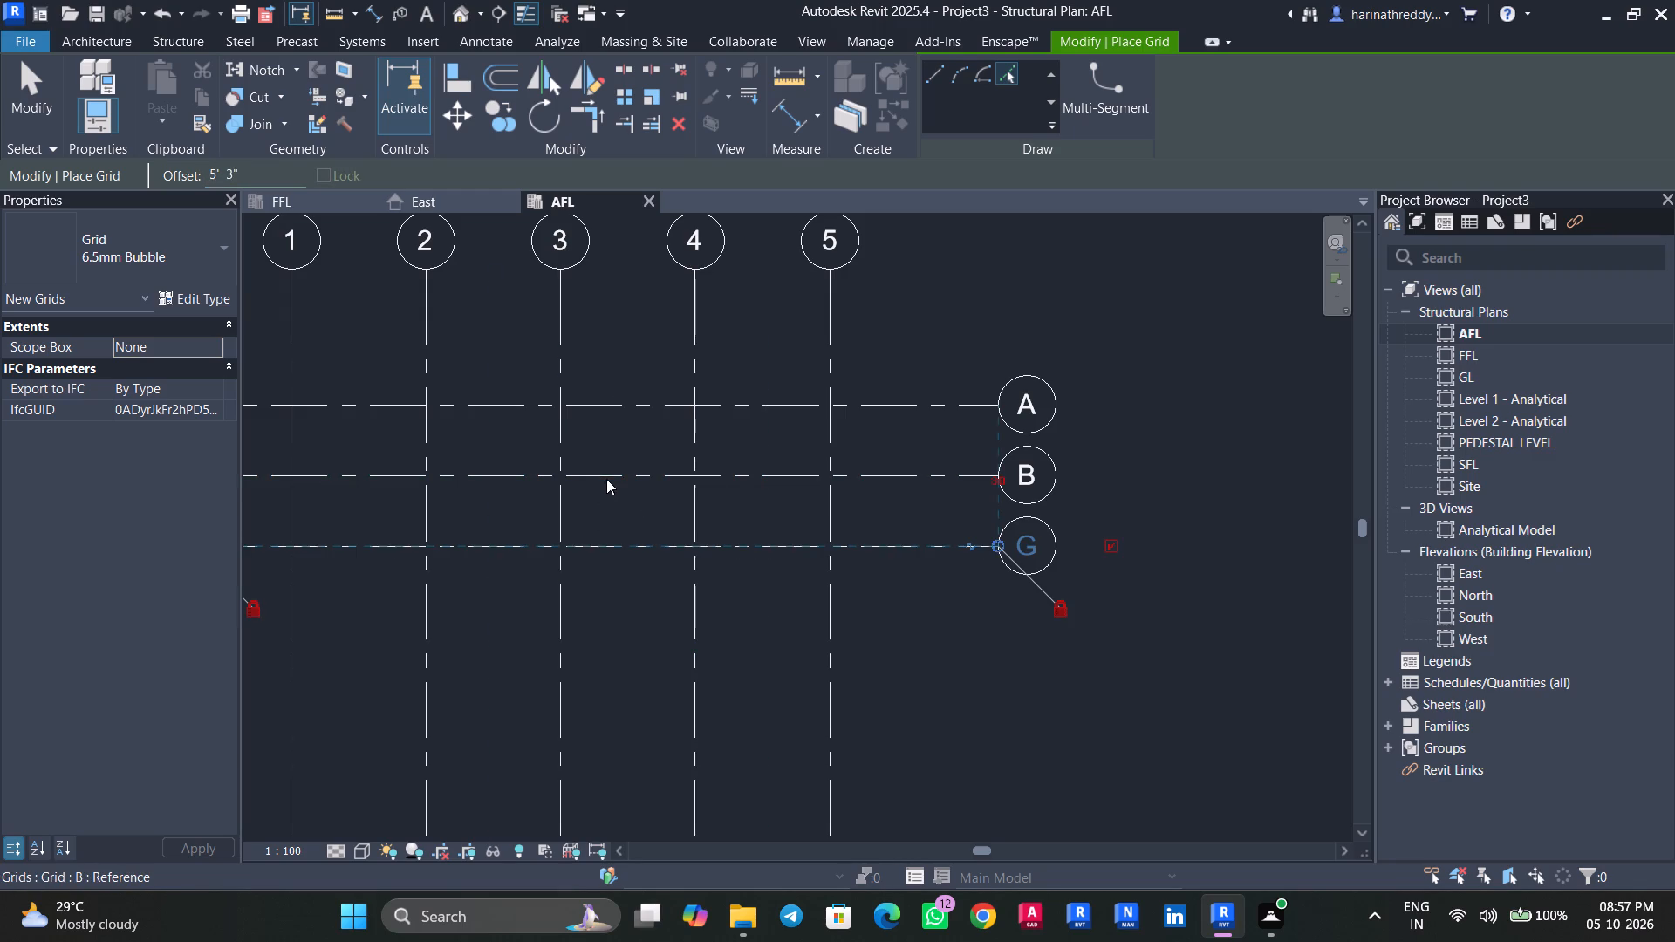
pyautogui.click(628, 550)
pyautogui.press('Escape')
pyautogui.press('Escape')
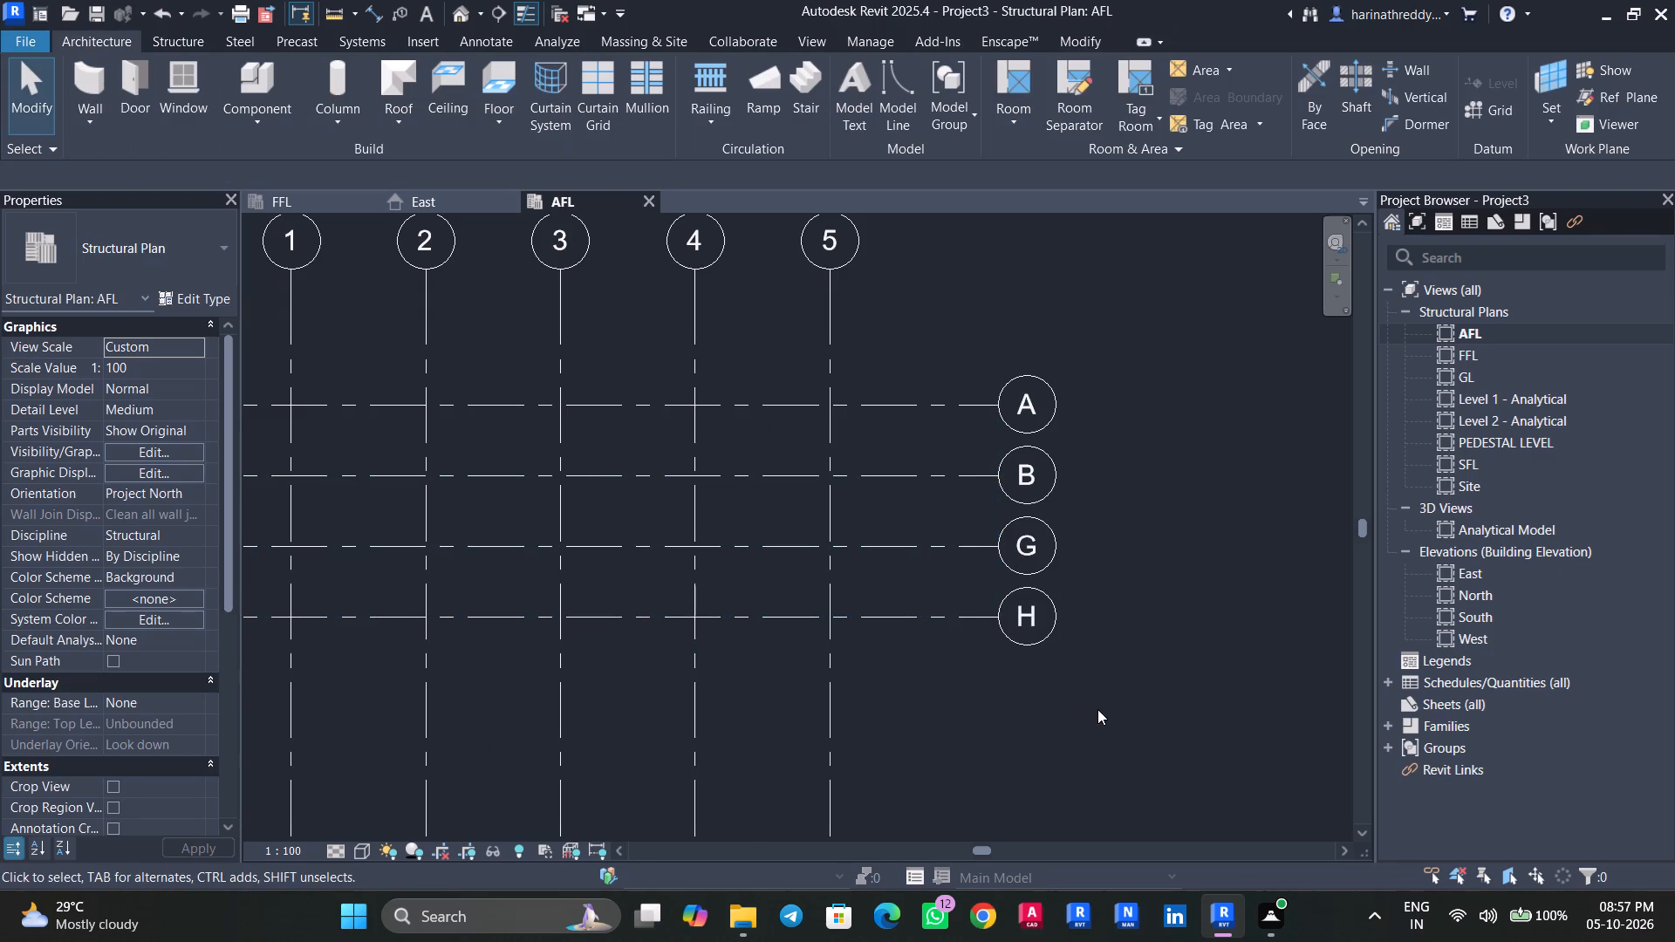
# Check the distance between grids H and A with an aligned dimension, without placing it.
pyautogui.press('d')
pyautogui.press('i')
pyautogui.click(920, 613)
pyautogui.click(945, 402)
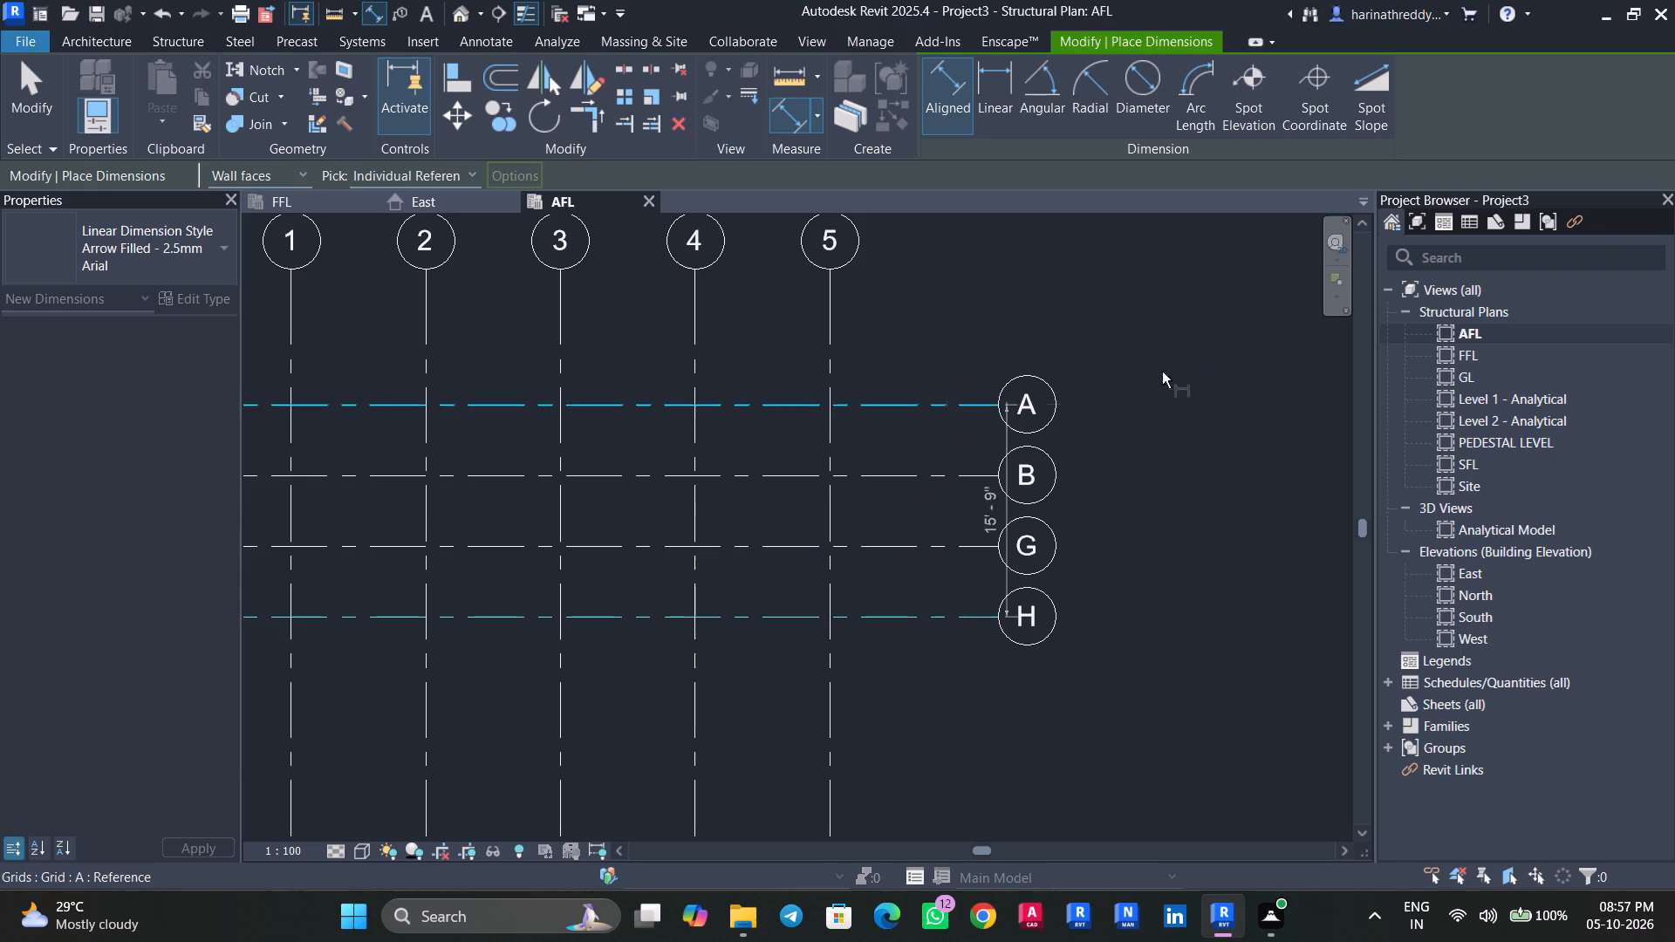
pyautogui.press('Escape')
pyautogui.press('Escape')
# Add another horizontal grid line offset 5.25' south of grid H by picking lines.
pyautogui.write('GR')
pyautogui.click(1014, 79)
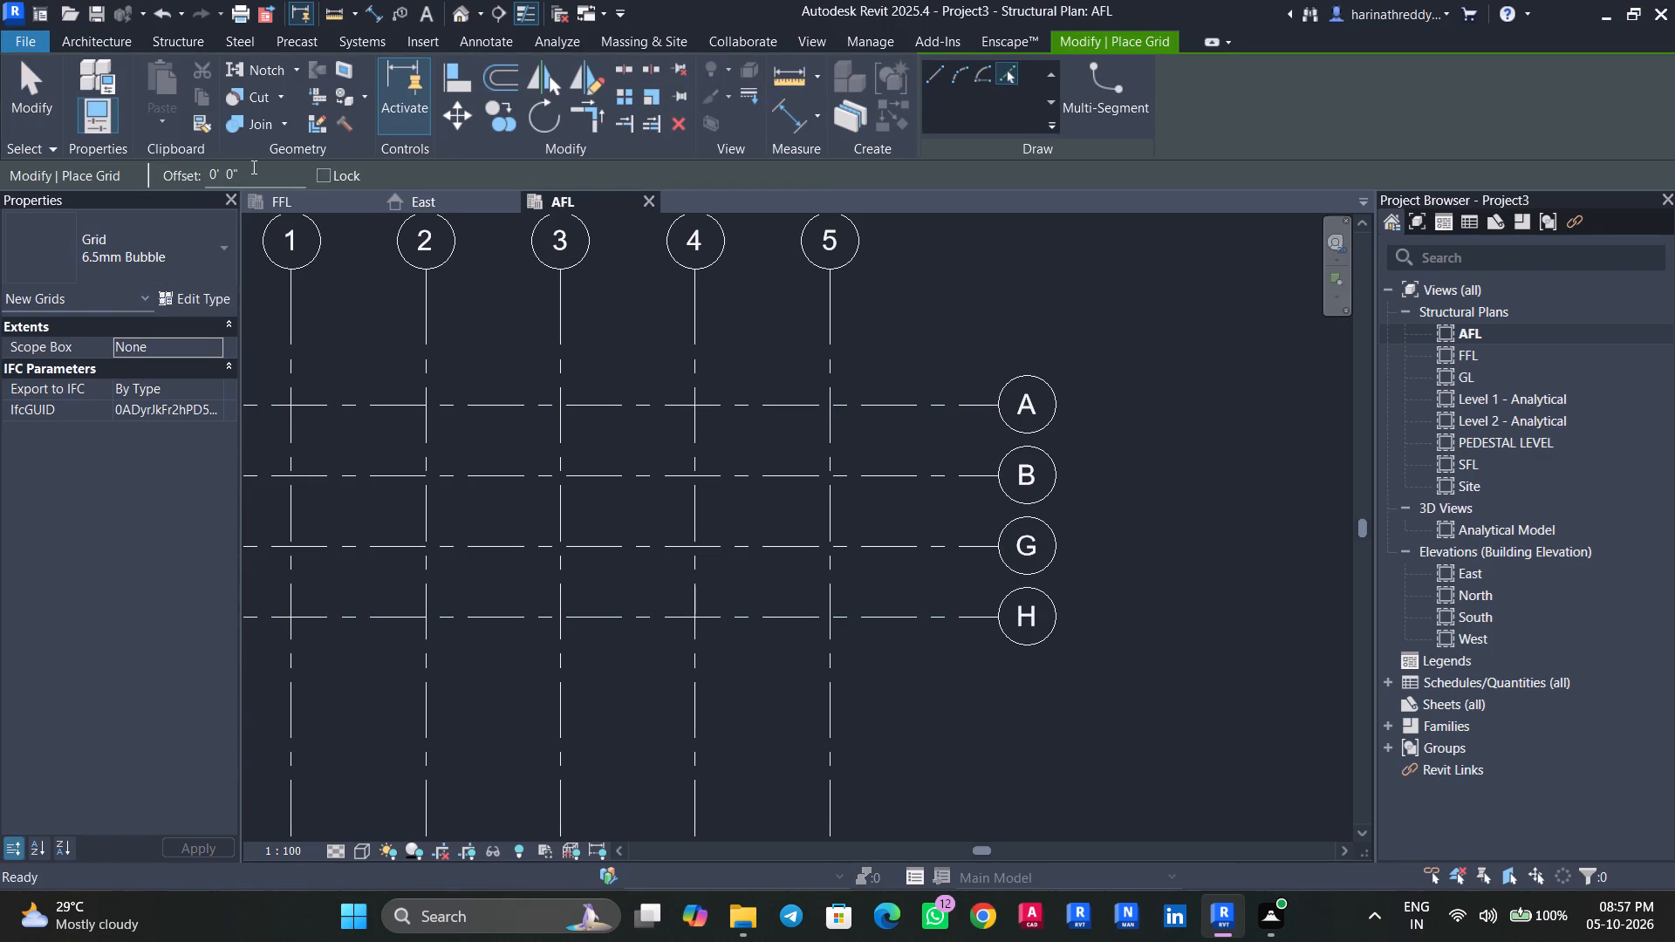
pyautogui.moveTo(252, 167); pyautogui.dragTo(169, 174)
pyautogui.write("5.25'")
pyautogui.press('Return')
pyautogui.click(761, 622)
pyautogui.press('Escape')
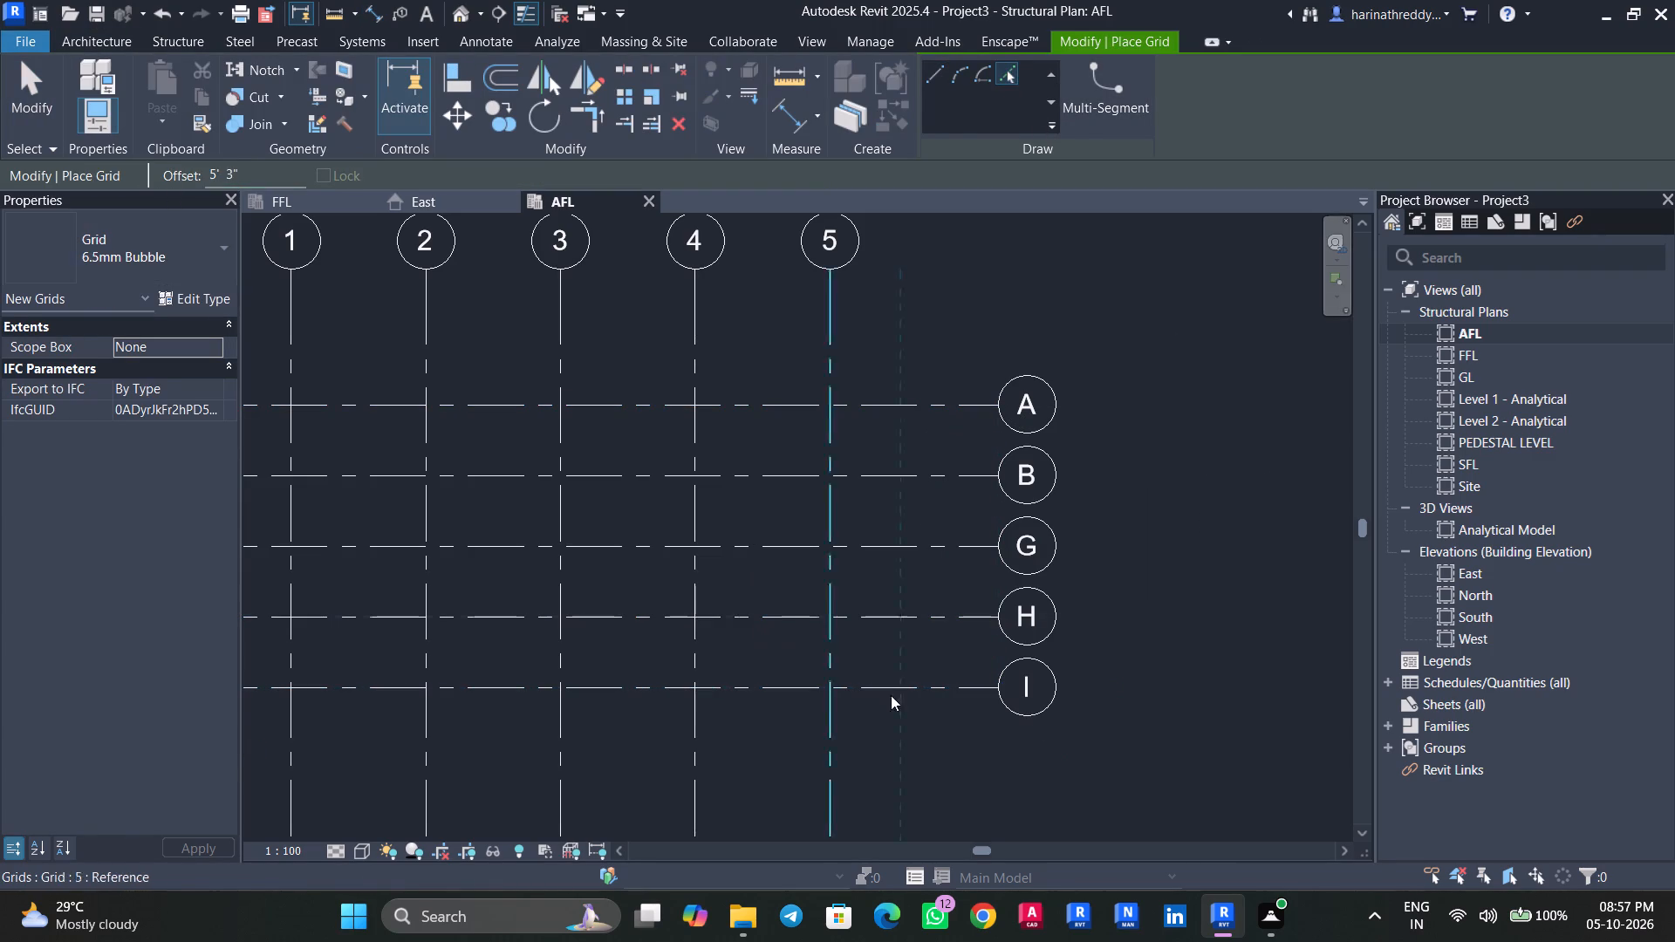
pyautogui.press('Escape')
# Place an aligned dimension between grids I and A, east of the lettered grid bubbles.
pyautogui.press('d')
pyautogui.press('i')
pyautogui.click(904, 686)
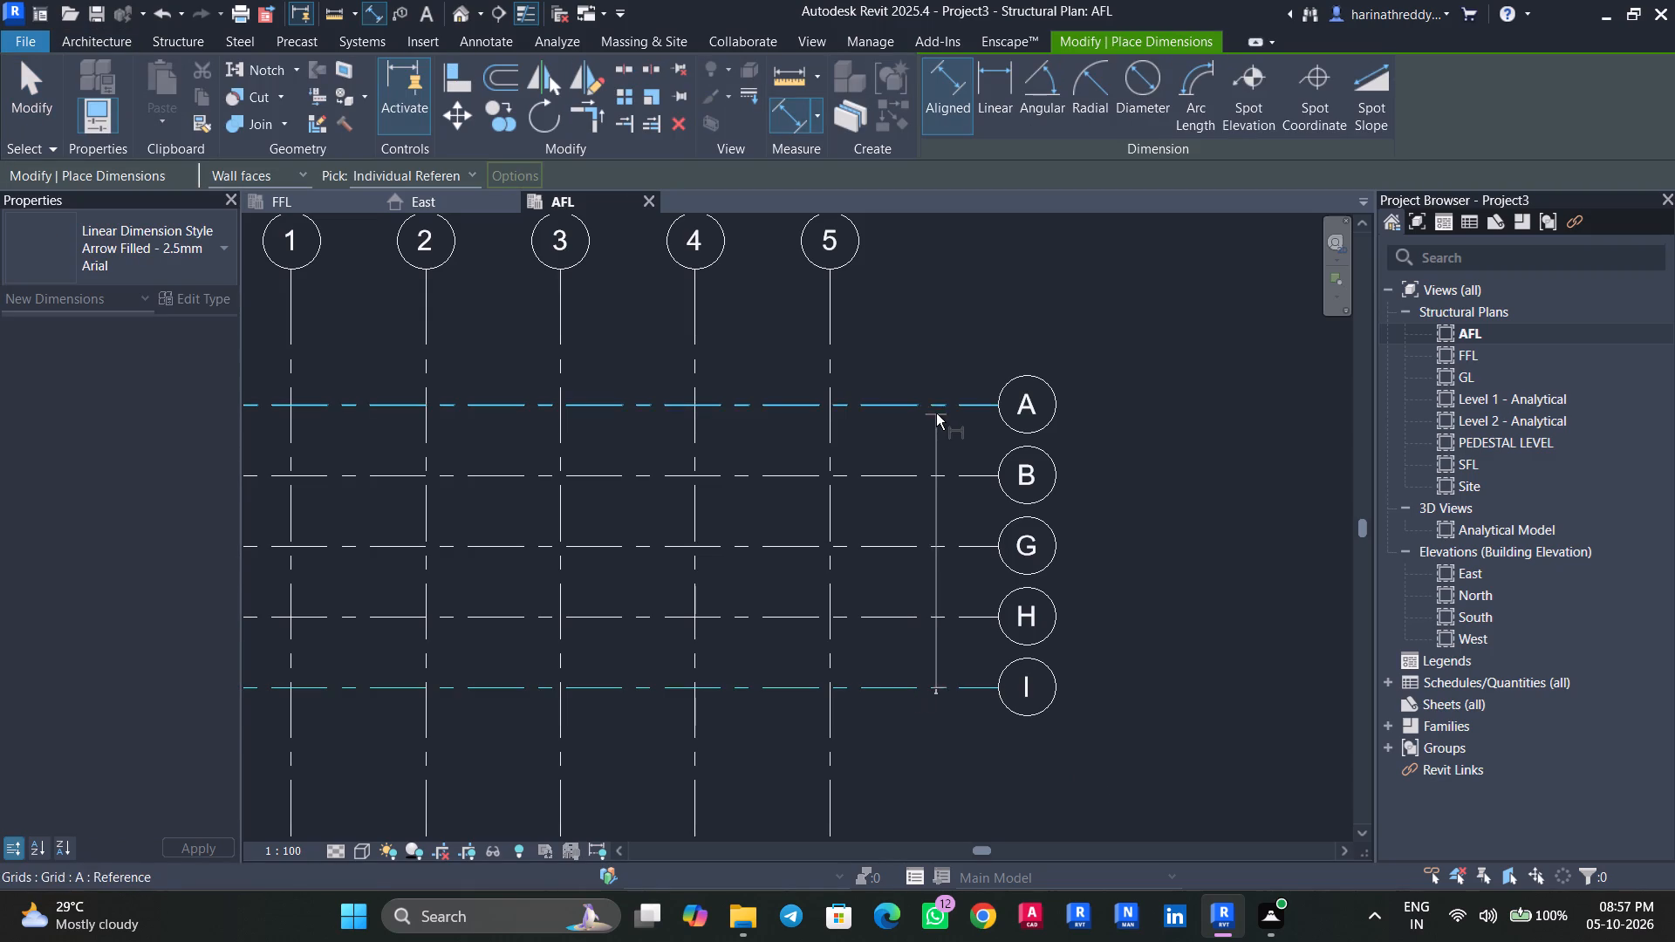
pyautogui.click(934, 408)
pyautogui.click(1186, 404)
# Place an aligned dimension between grids 1 and 5, above the numbered grid bubbles.
pyautogui.scroll(-2, 872, 320)
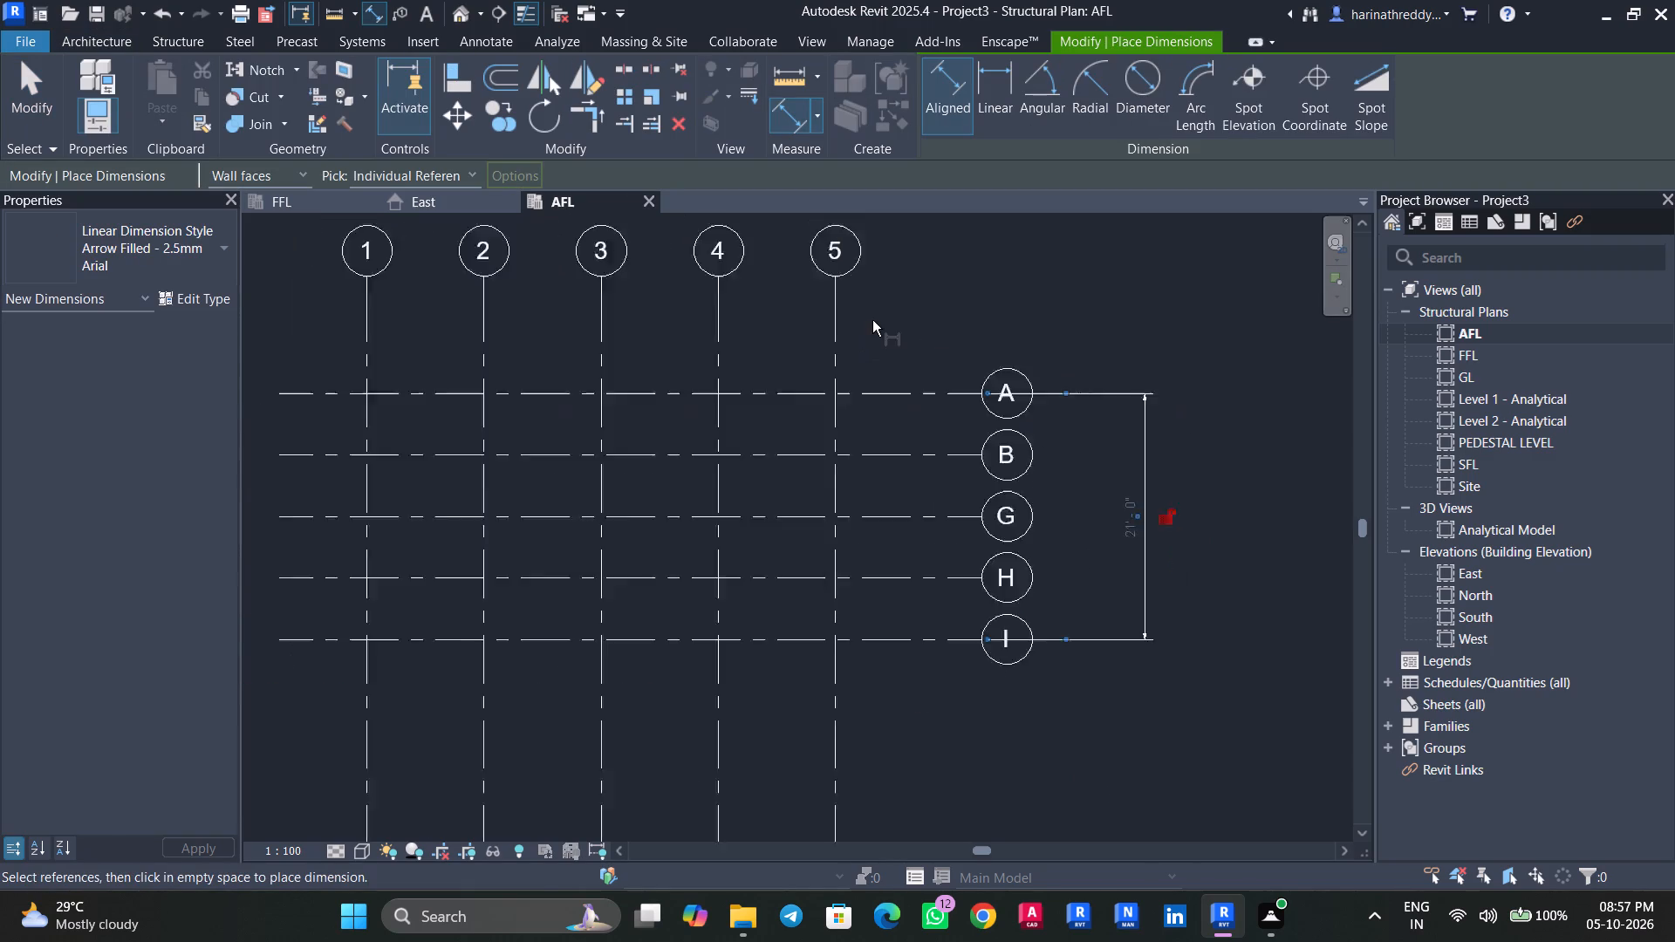
pyautogui.scroll(-3, 872, 320)
pyautogui.moveTo(883, 321); pyautogui.dragTo(915, 378, button='middle')
pyautogui.click(616, 395)
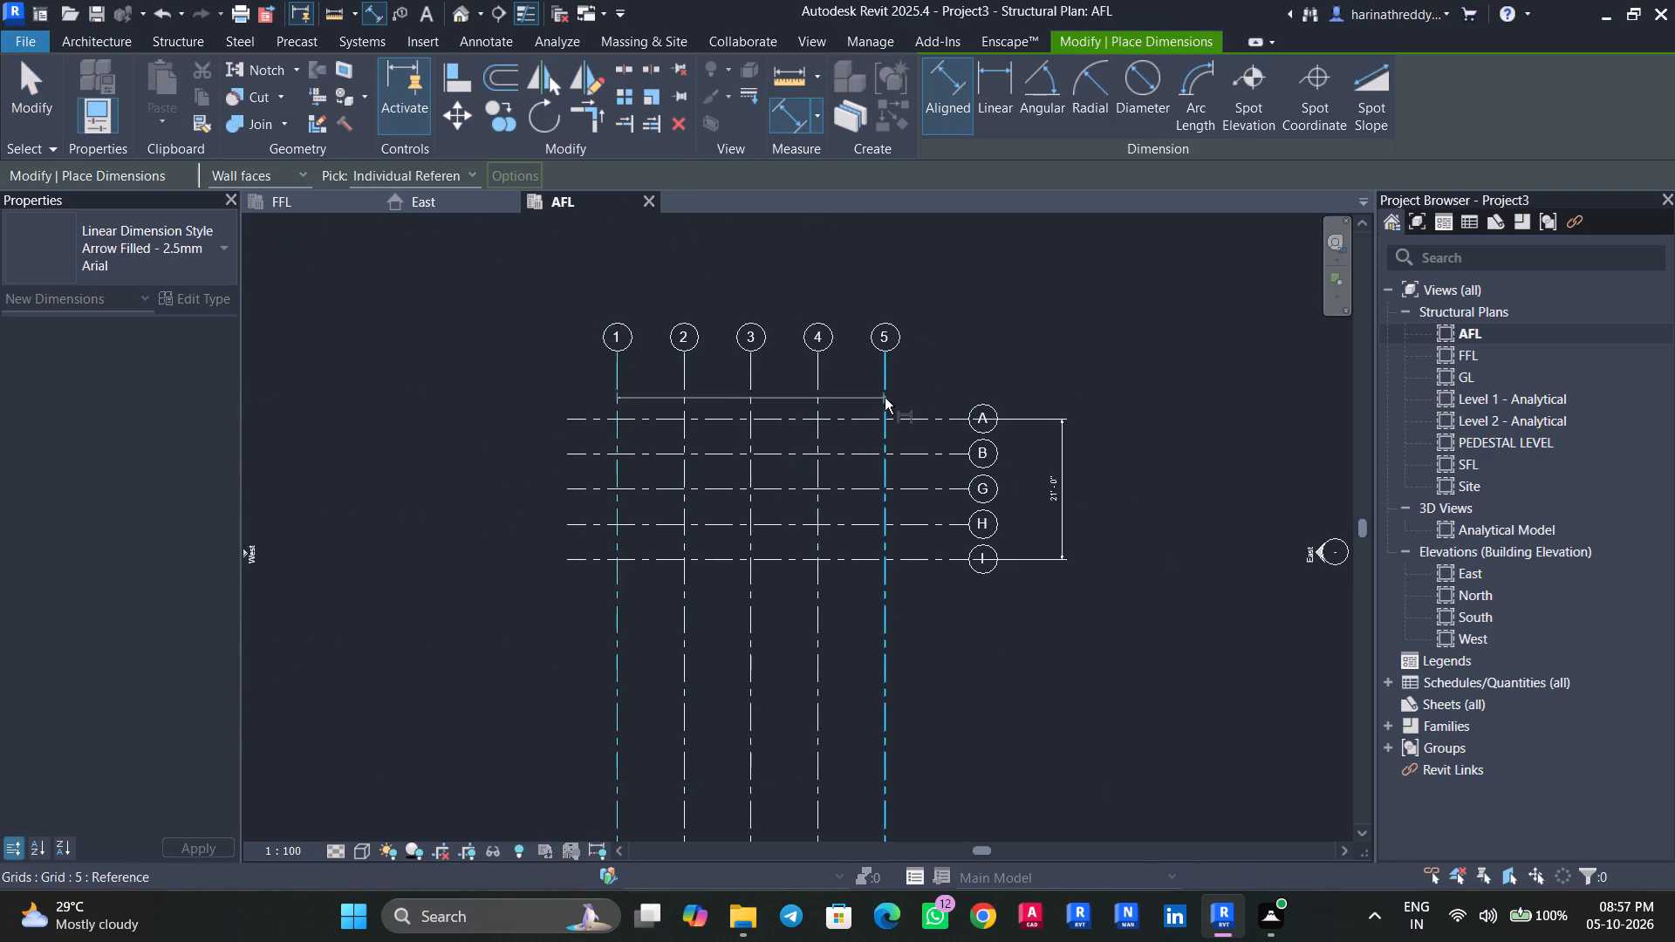
pyautogui.click(885, 398)
pyautogui.click(1006, 300)
pyautogui.press('Escape')
pyautogui.press('Escape')
pyautogui.press('Escape')
# Shorten the numbered grid lines together so their lower ends stop just south of grid I.
pyautogui.click(813, 726)
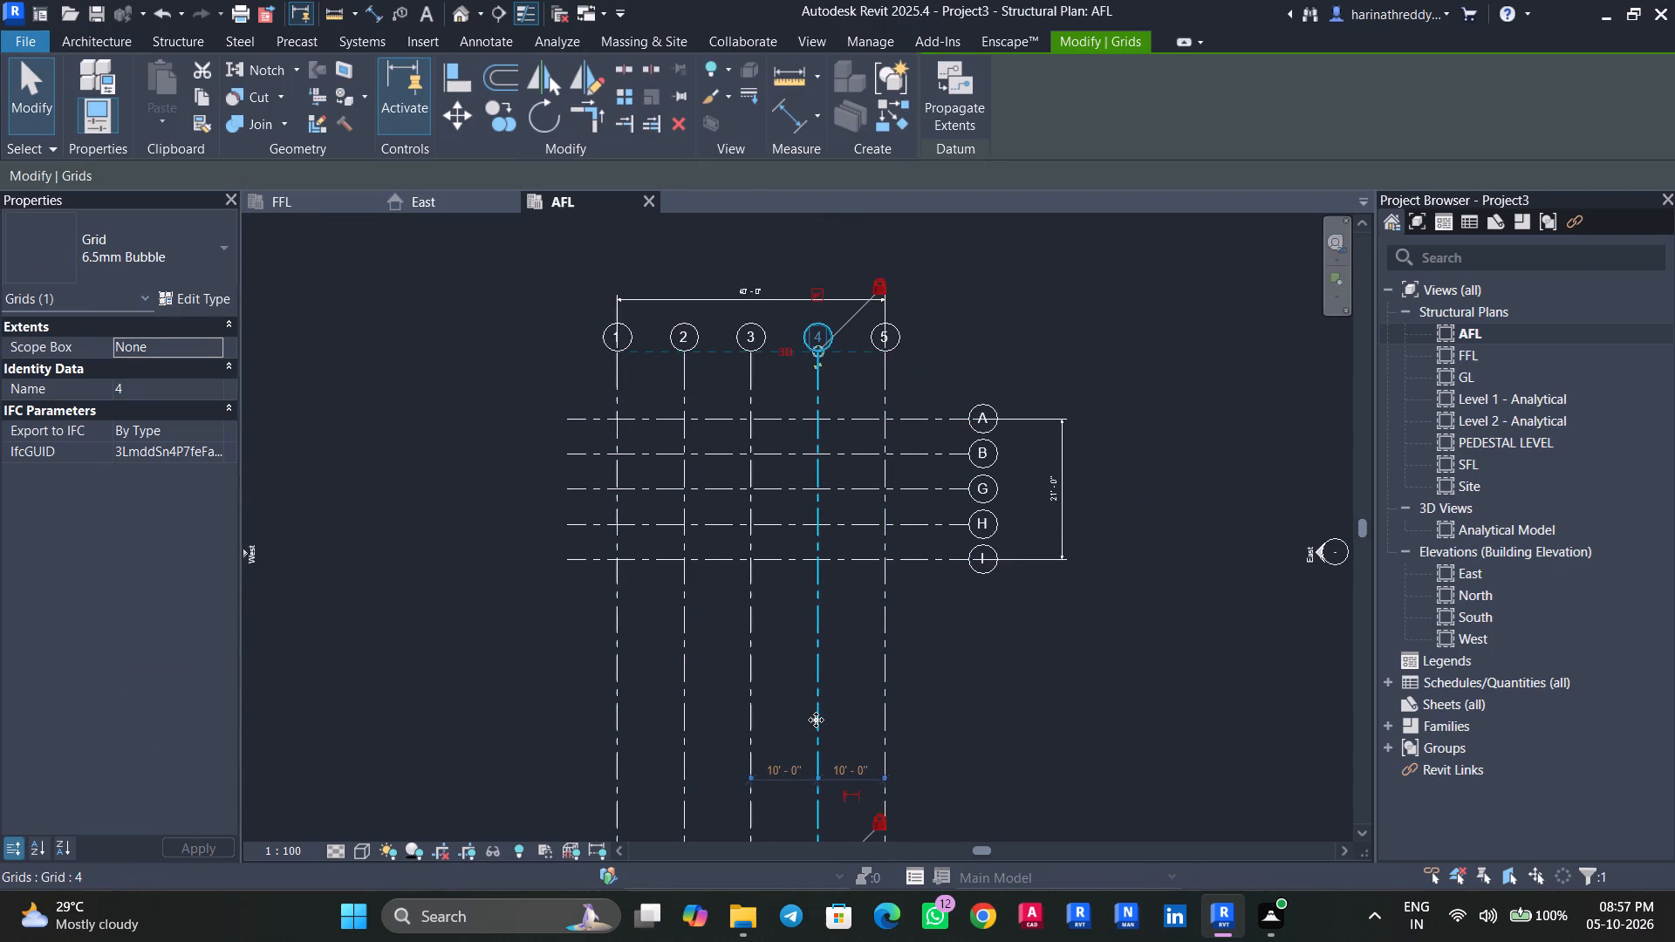
pyautogui.scroll(-6, 816, 720)
pyautogui.moveTo(817, 785); pyautogui.dragTo(813, 666)
pyautogui.scroll(9, 806, 658)
pyautogui.press('Escape')
pyautogui.press('Escape')
pyautogui.moveTo(781, 662); pyautogui.dragTo(781, 740, button='middle')
pyautogui.scroll(2, 780, 727)
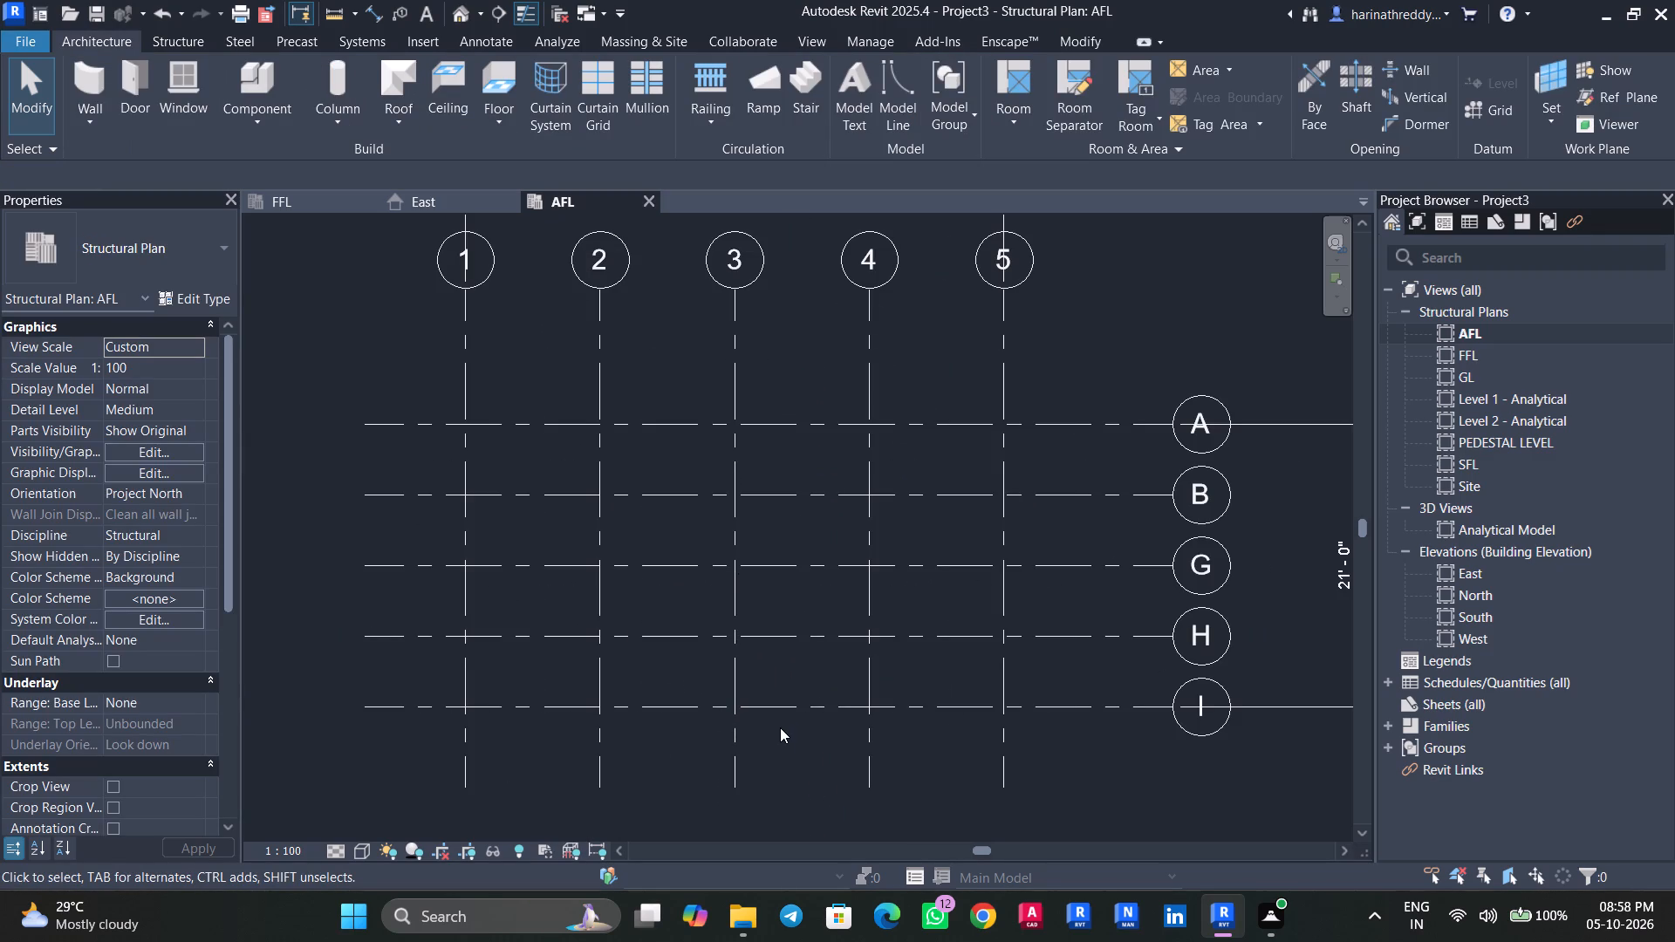
pyautogui.scroll(-3, 780, 727)
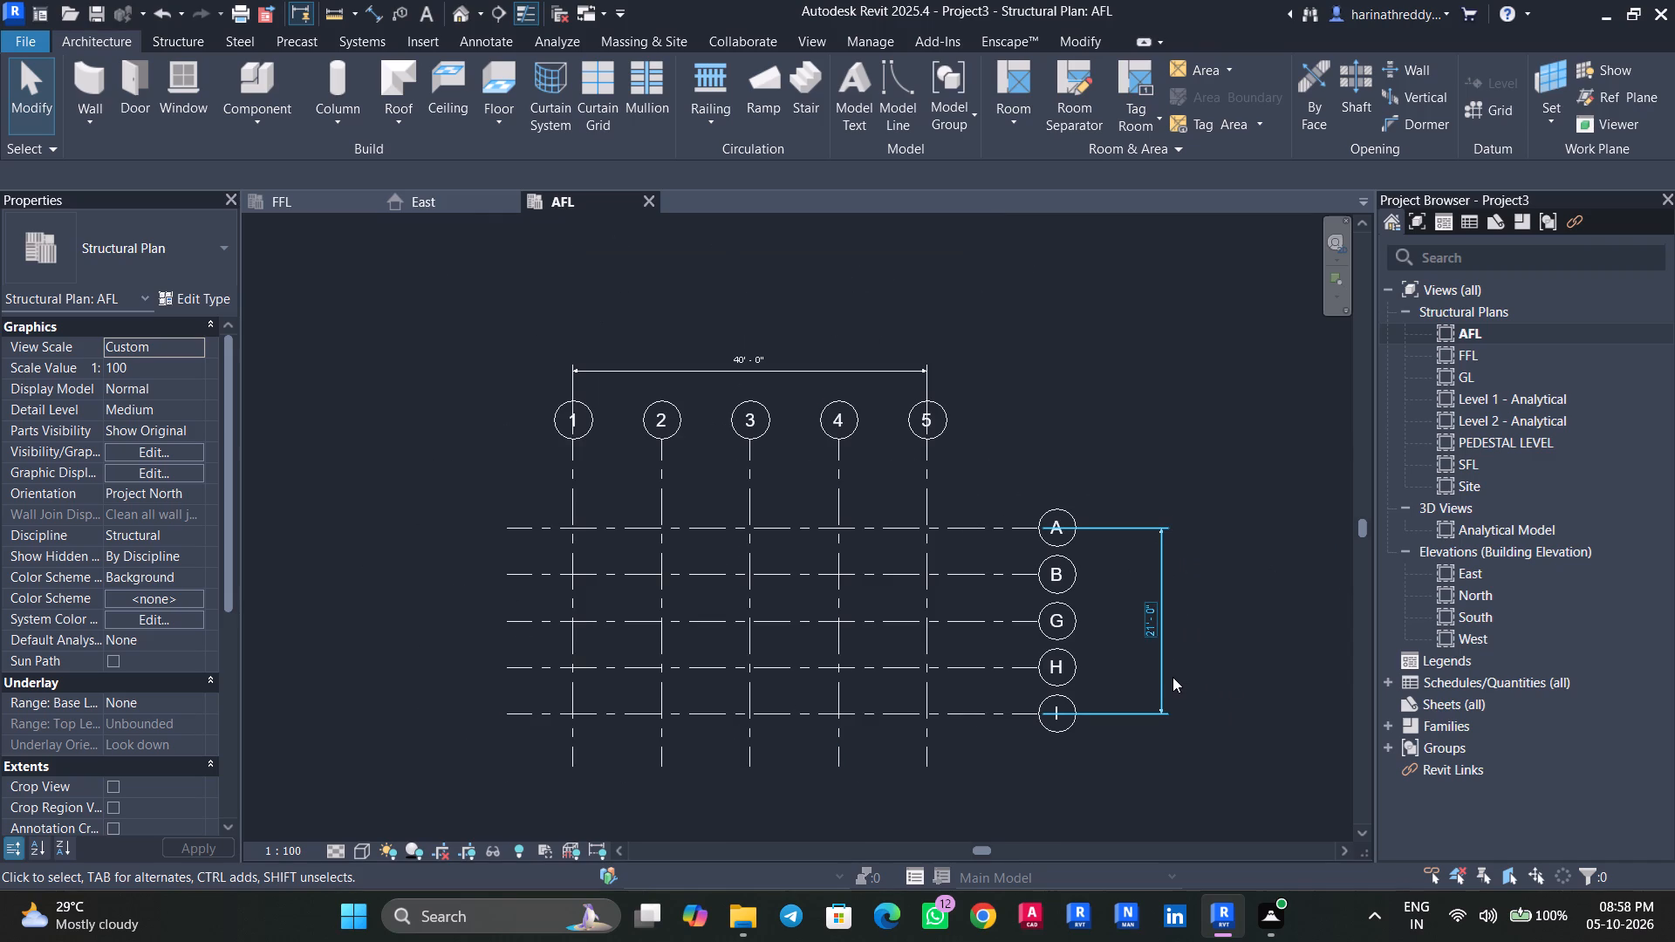
# Examine the spacing of horizontal grids I, H, G and B by selecting each in turn.
pyautogui.press('Escape')
pyautogui.press('Escape')
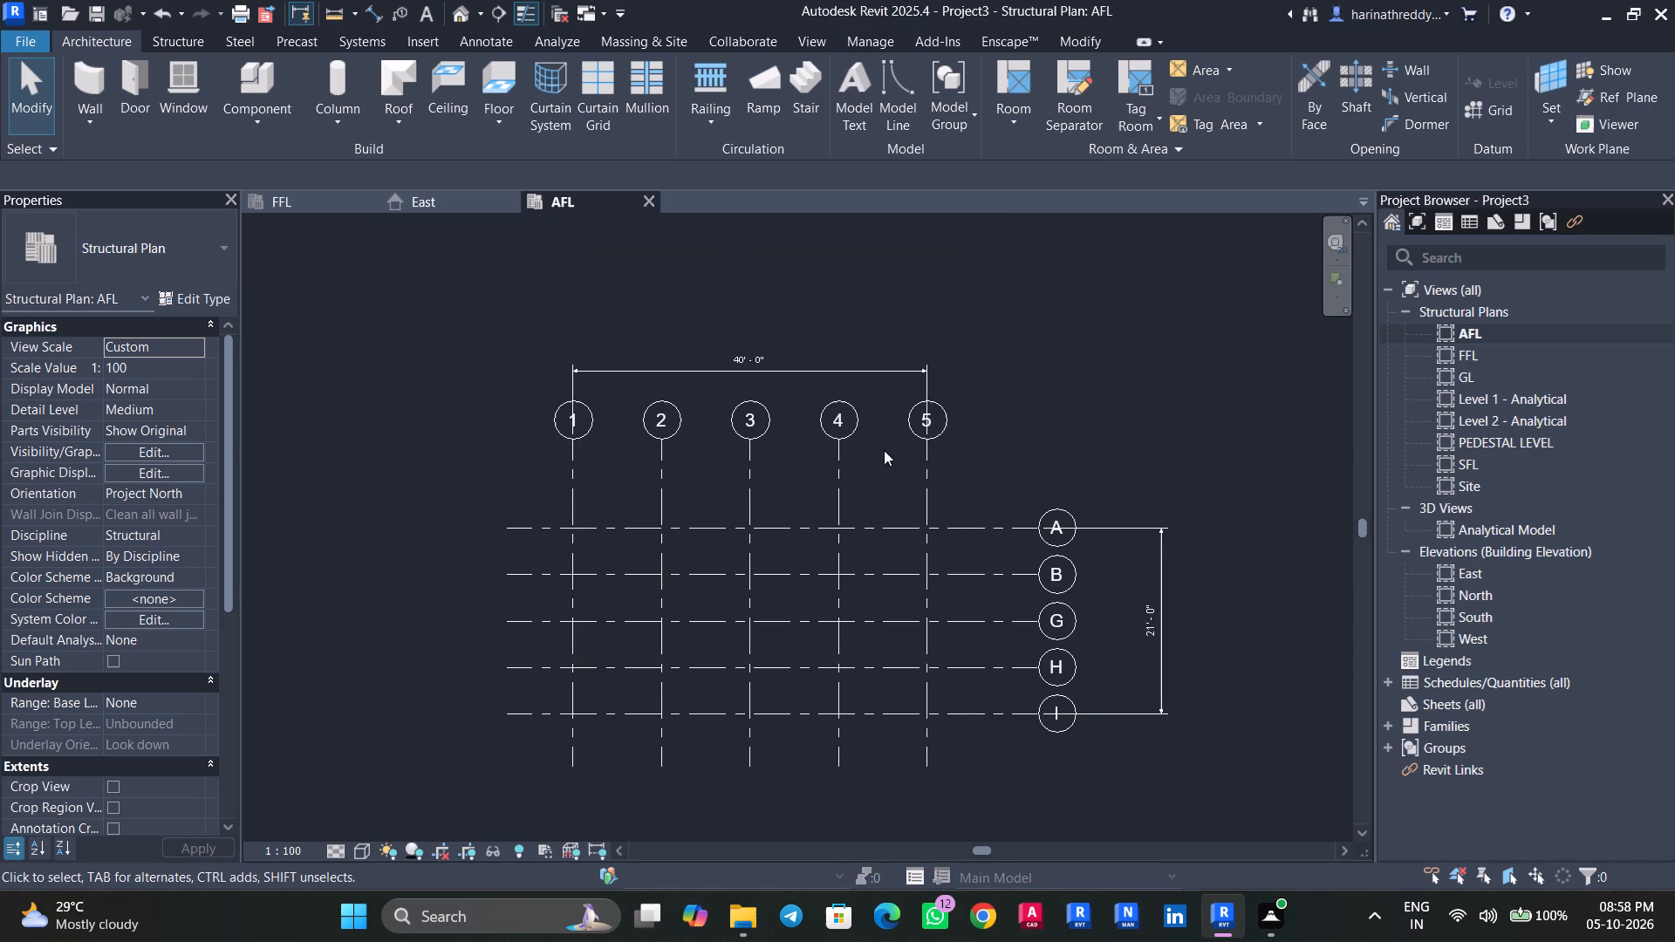
pyautogui.click(813, 368)
pyautogui.press('Escape')
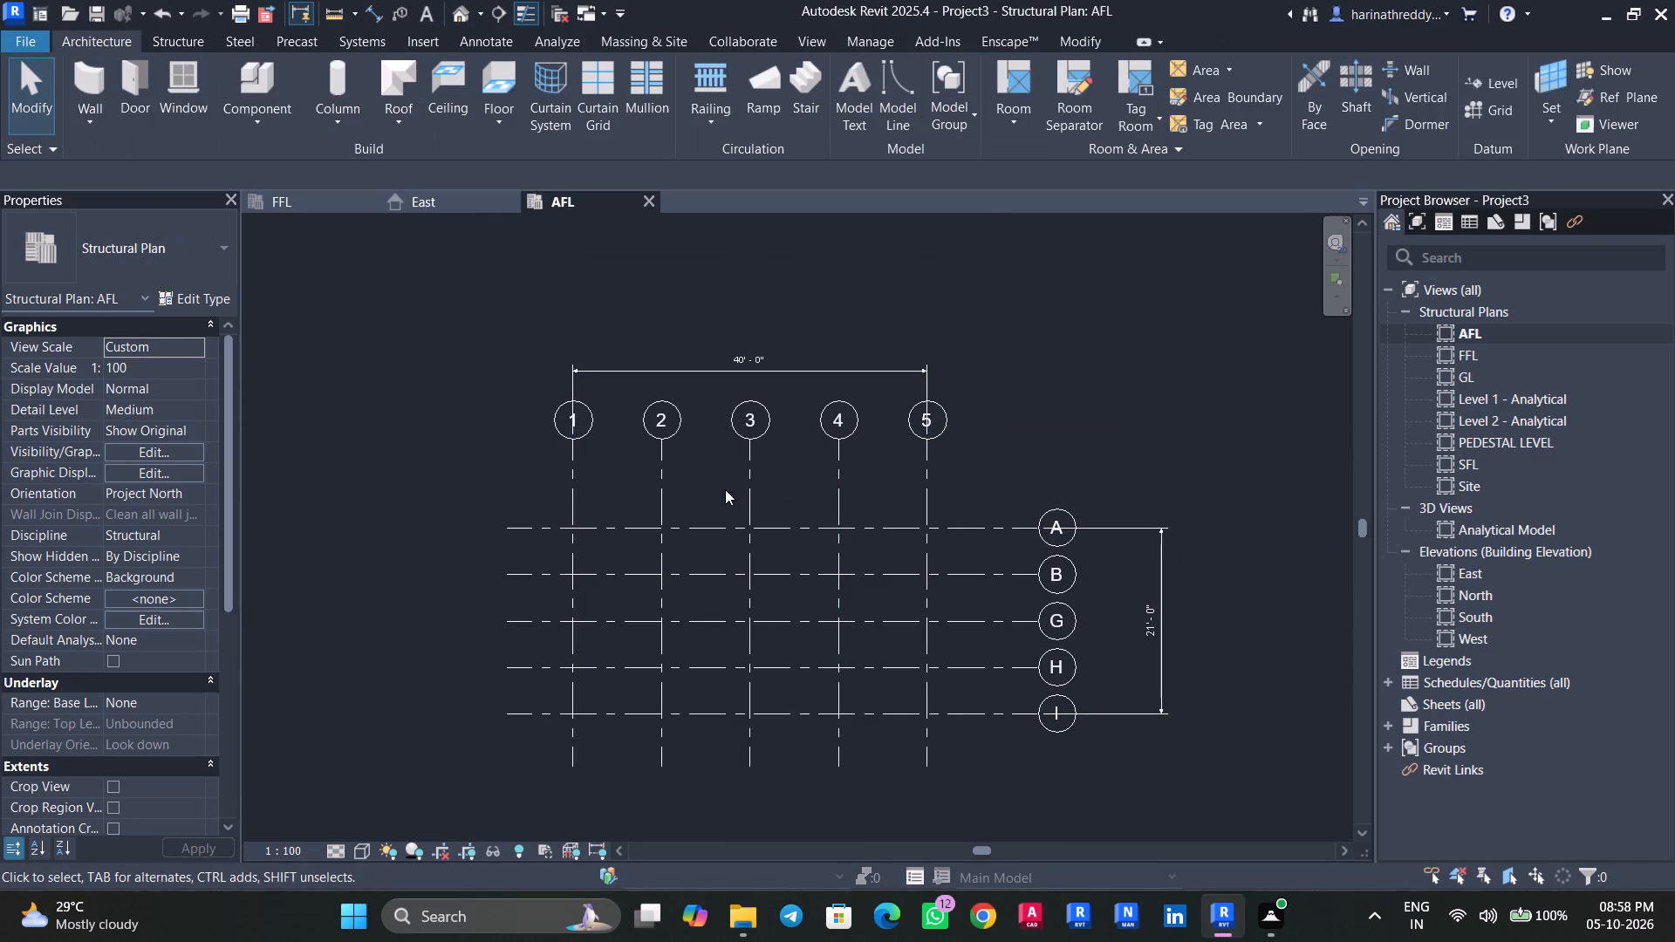
pyautogui.press('Escape')
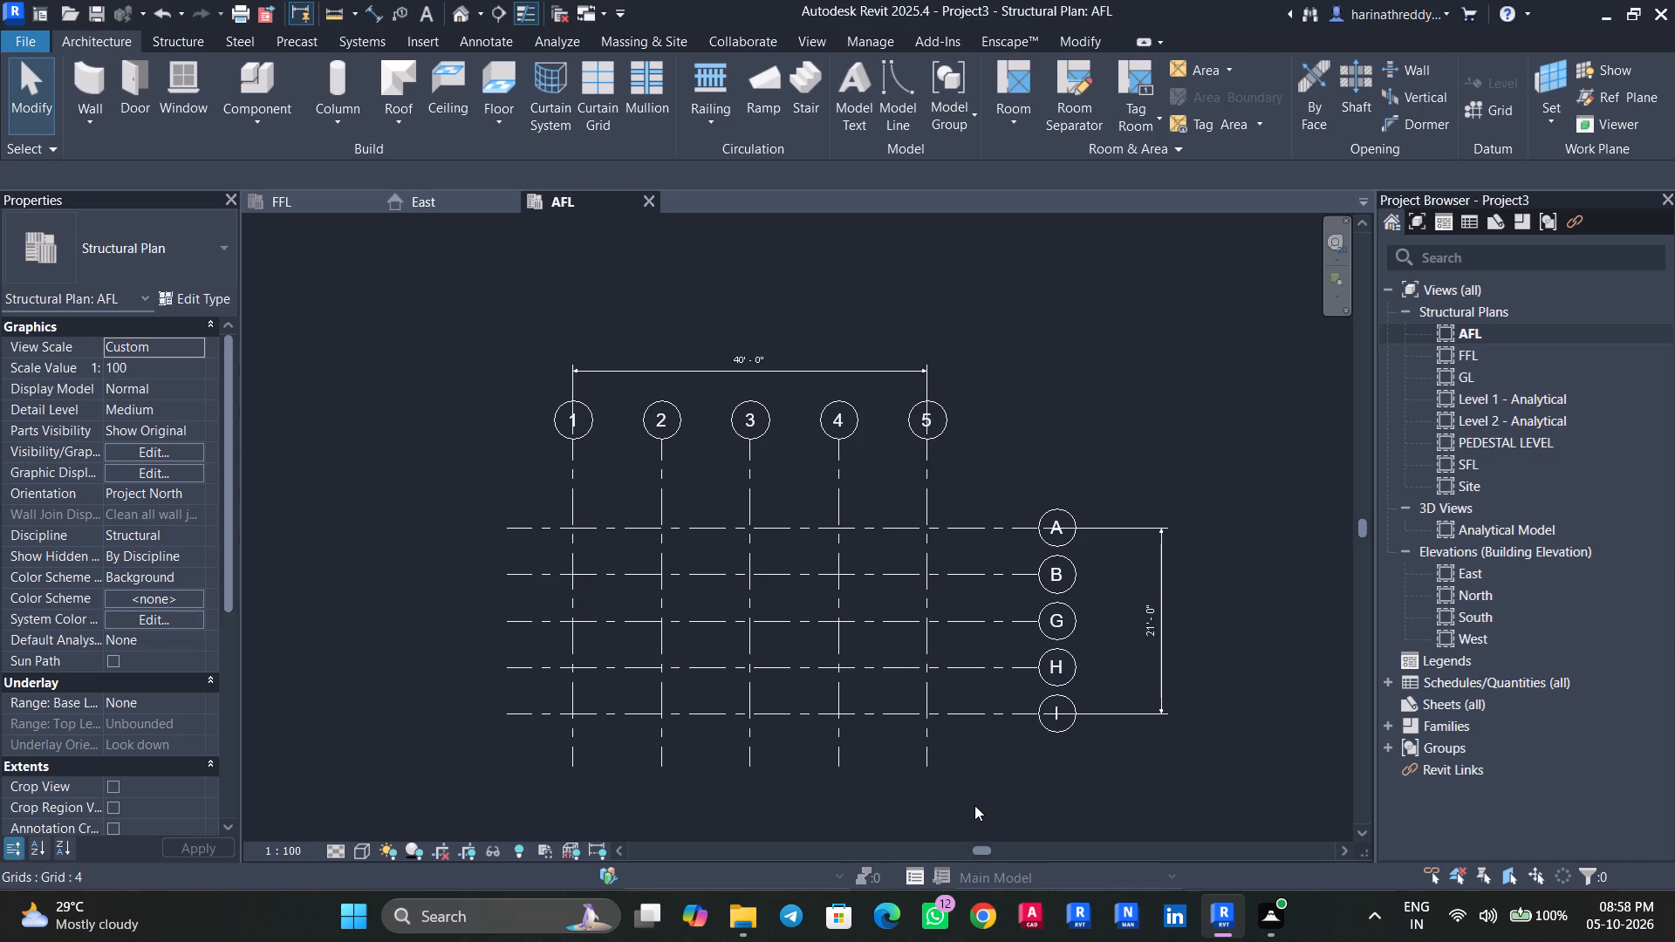
pyautogui.click(990, 720)
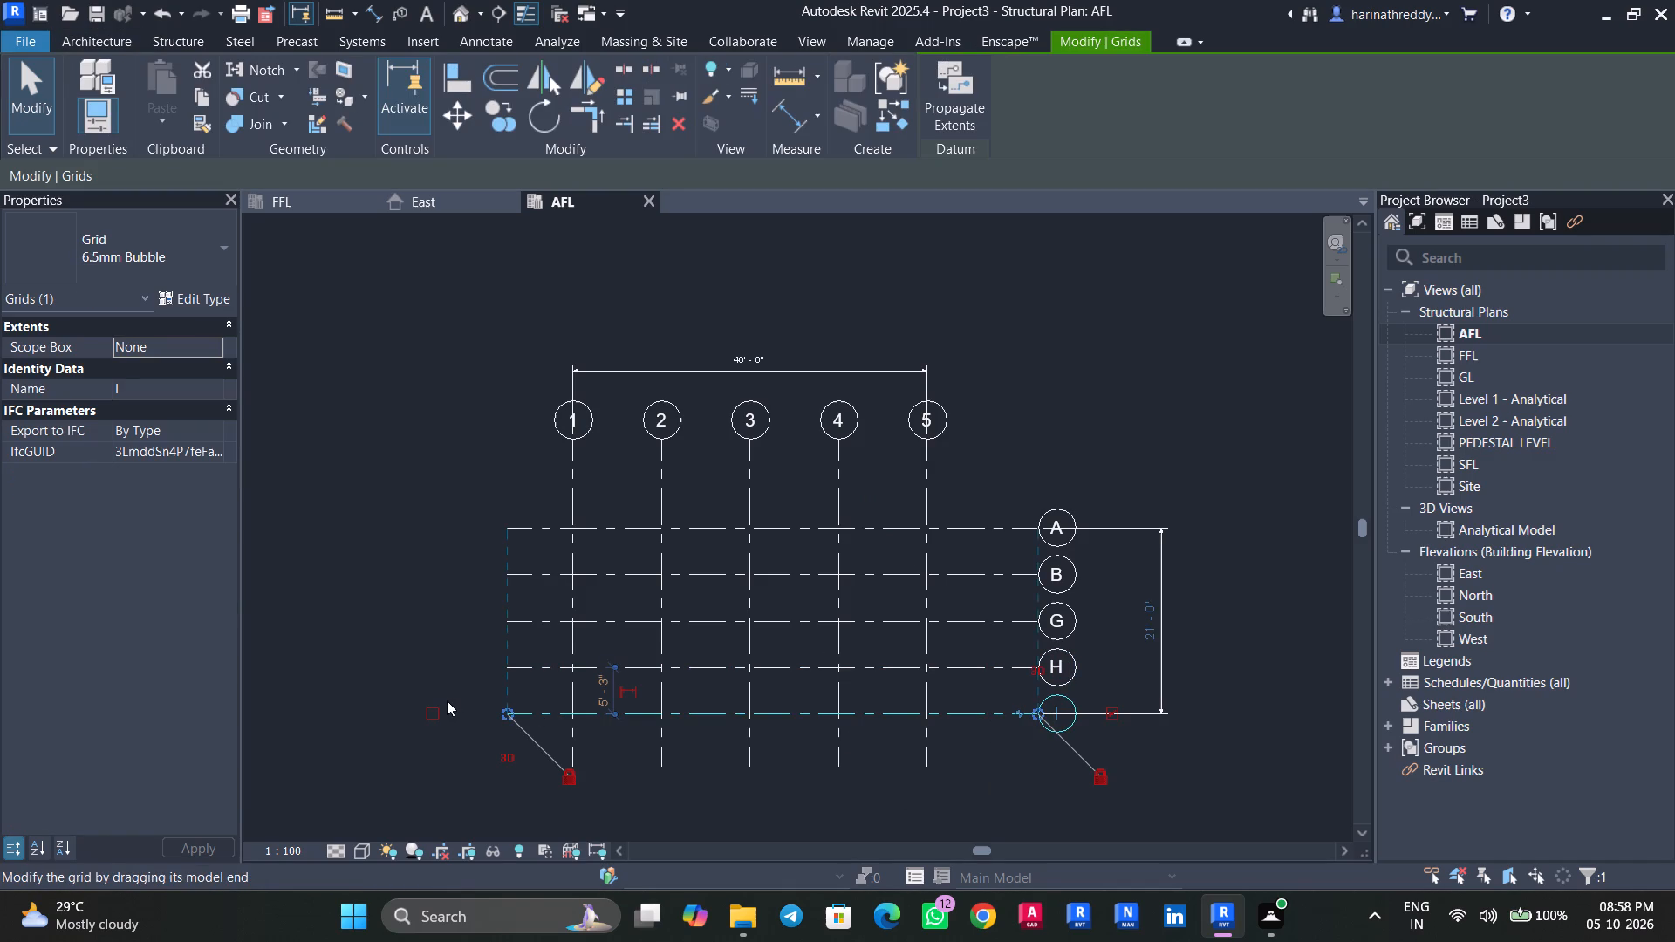
pyautogui.press('Escape')
pyautogui.press('Escape')
pyautogui.press('Escape')
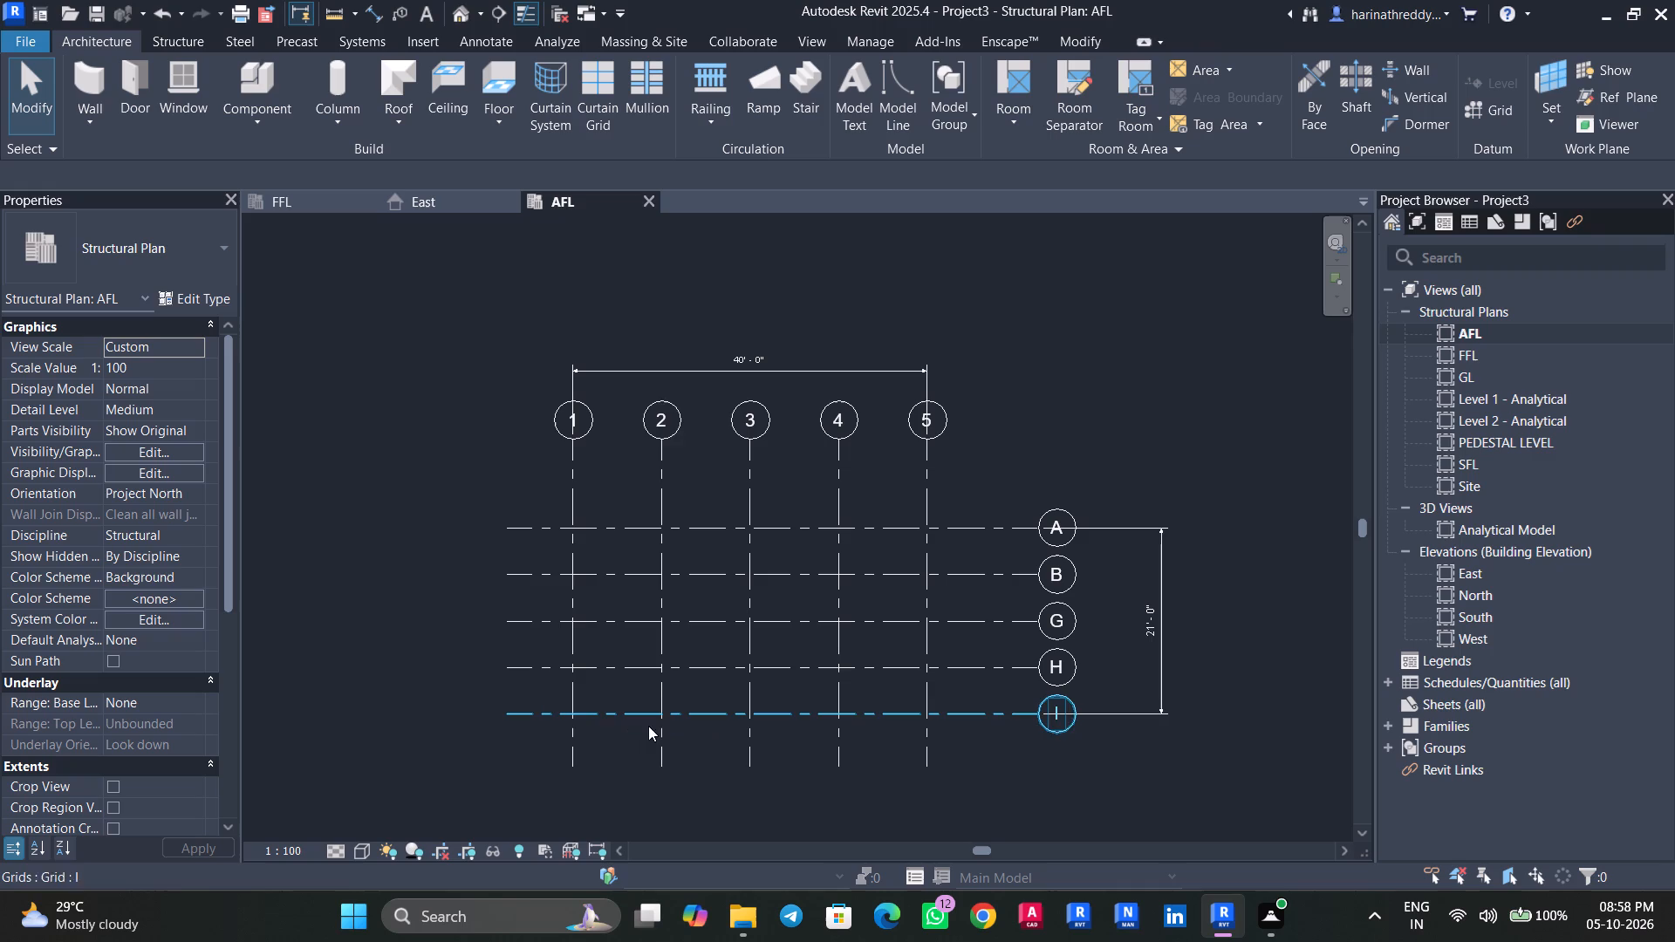
pyautogui.click(614, 714)
pyautogui.press('Escape')
pyautogui.press('Escape')
pyautogui.click(621, 667)
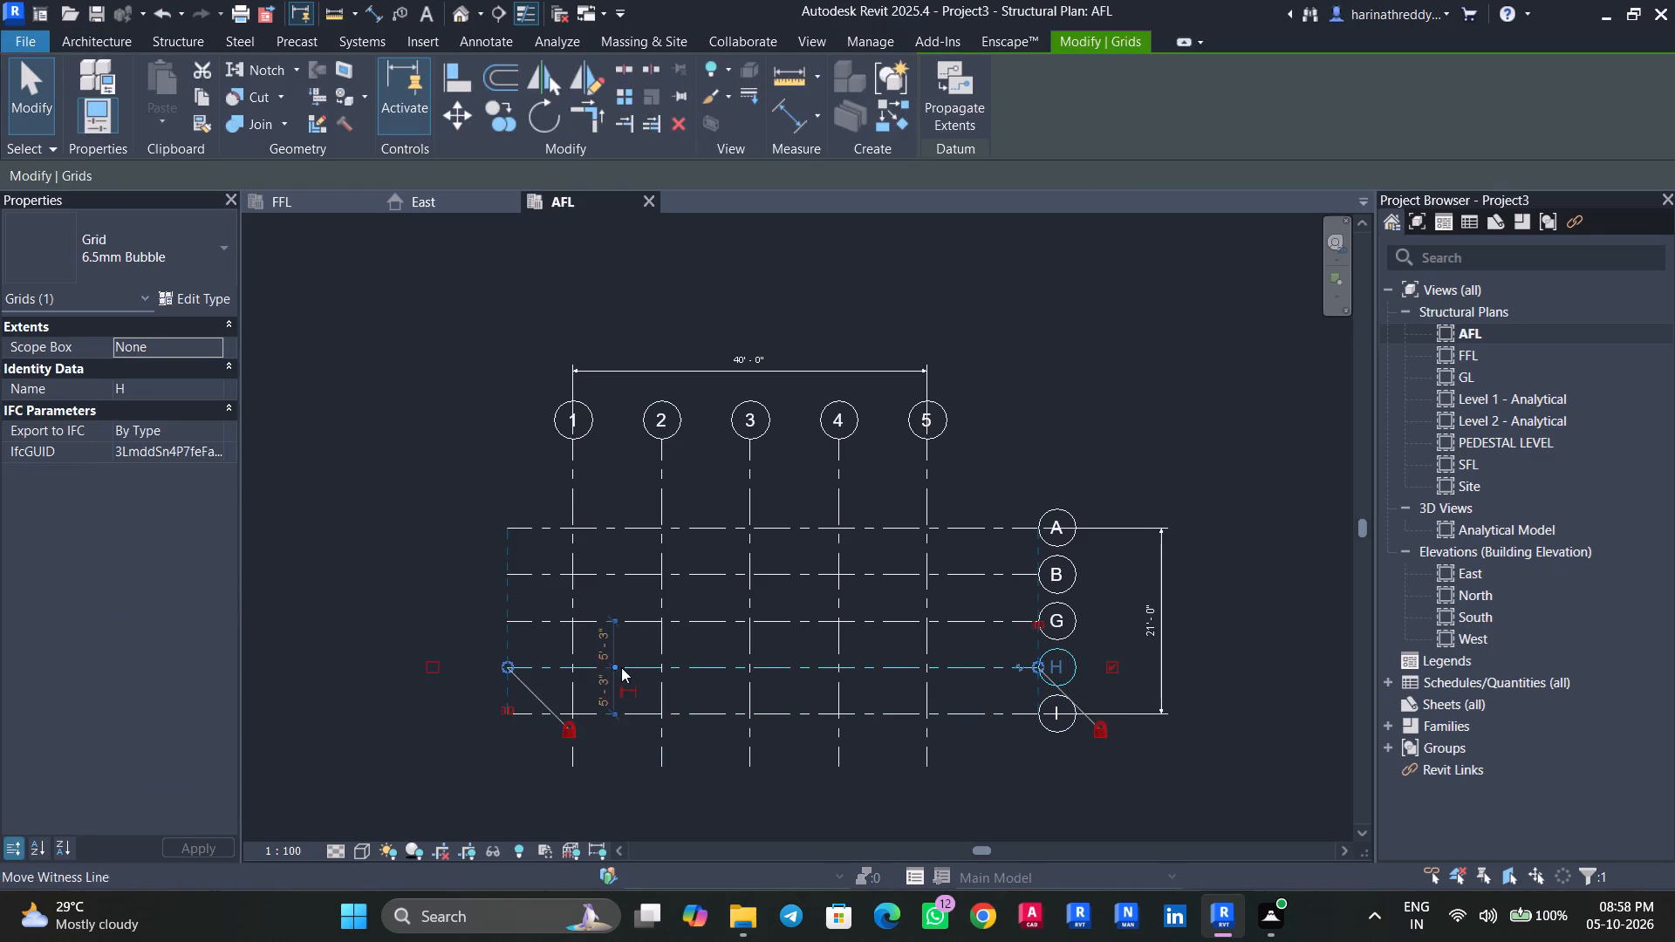
pyautogui.press('Escape')
pyautogui.click(639, 621)
pyautogui.press('Escape')
pyautogui.click(639, 576)
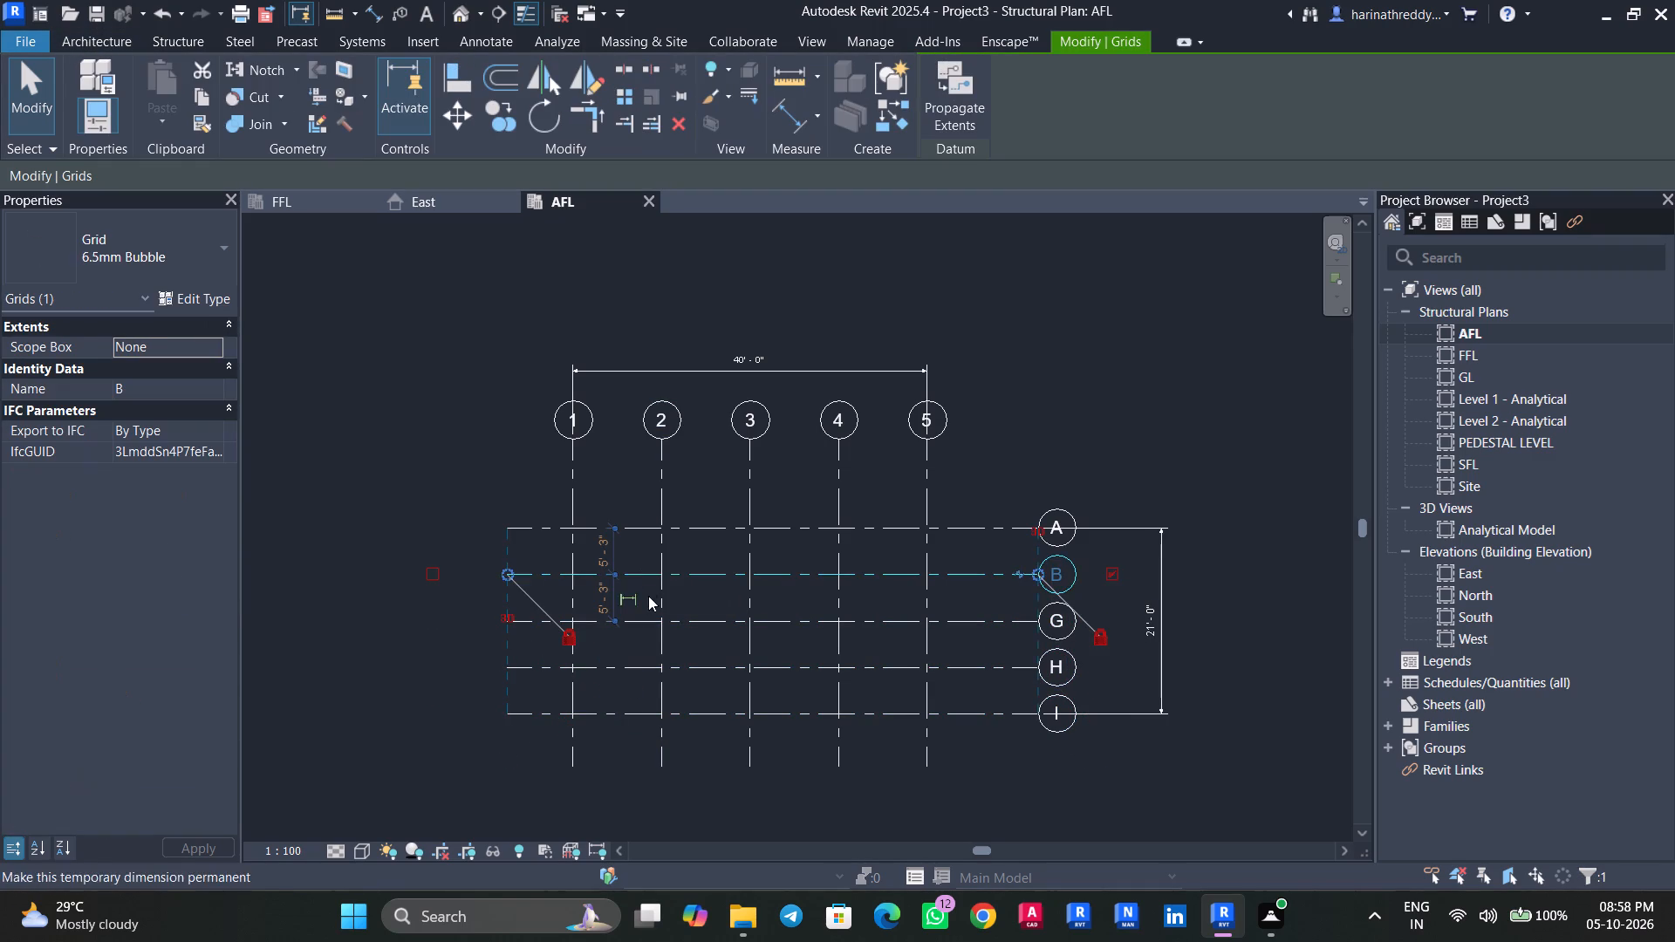
pyautogui.press('Escape')
pyautogui.press('Escape')
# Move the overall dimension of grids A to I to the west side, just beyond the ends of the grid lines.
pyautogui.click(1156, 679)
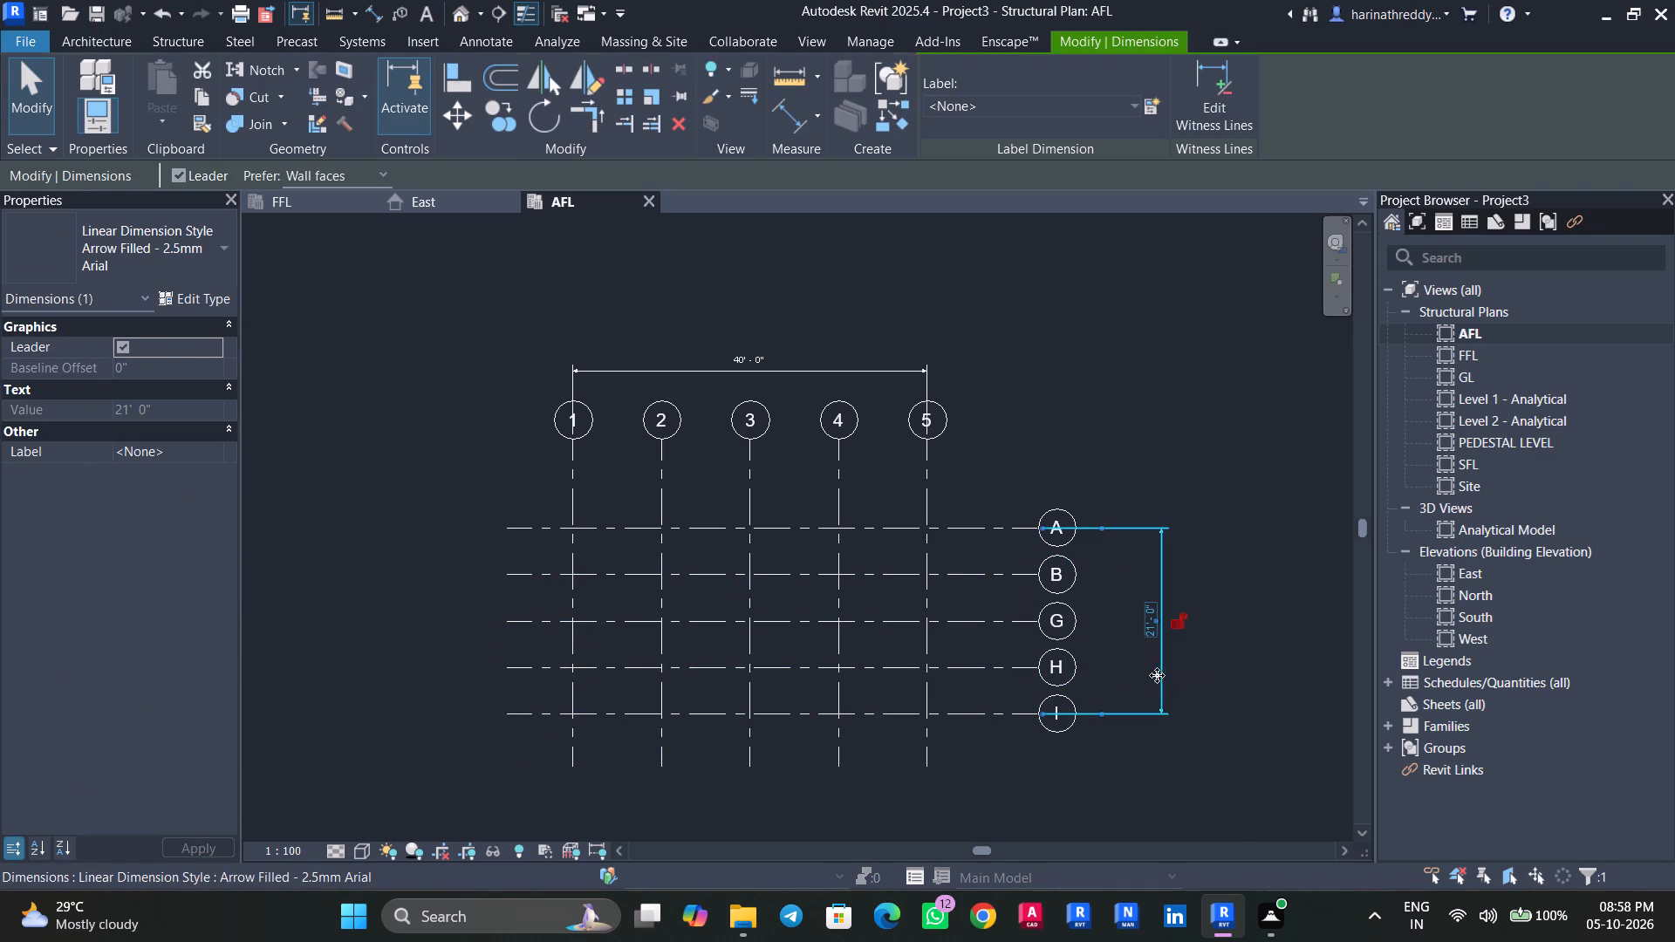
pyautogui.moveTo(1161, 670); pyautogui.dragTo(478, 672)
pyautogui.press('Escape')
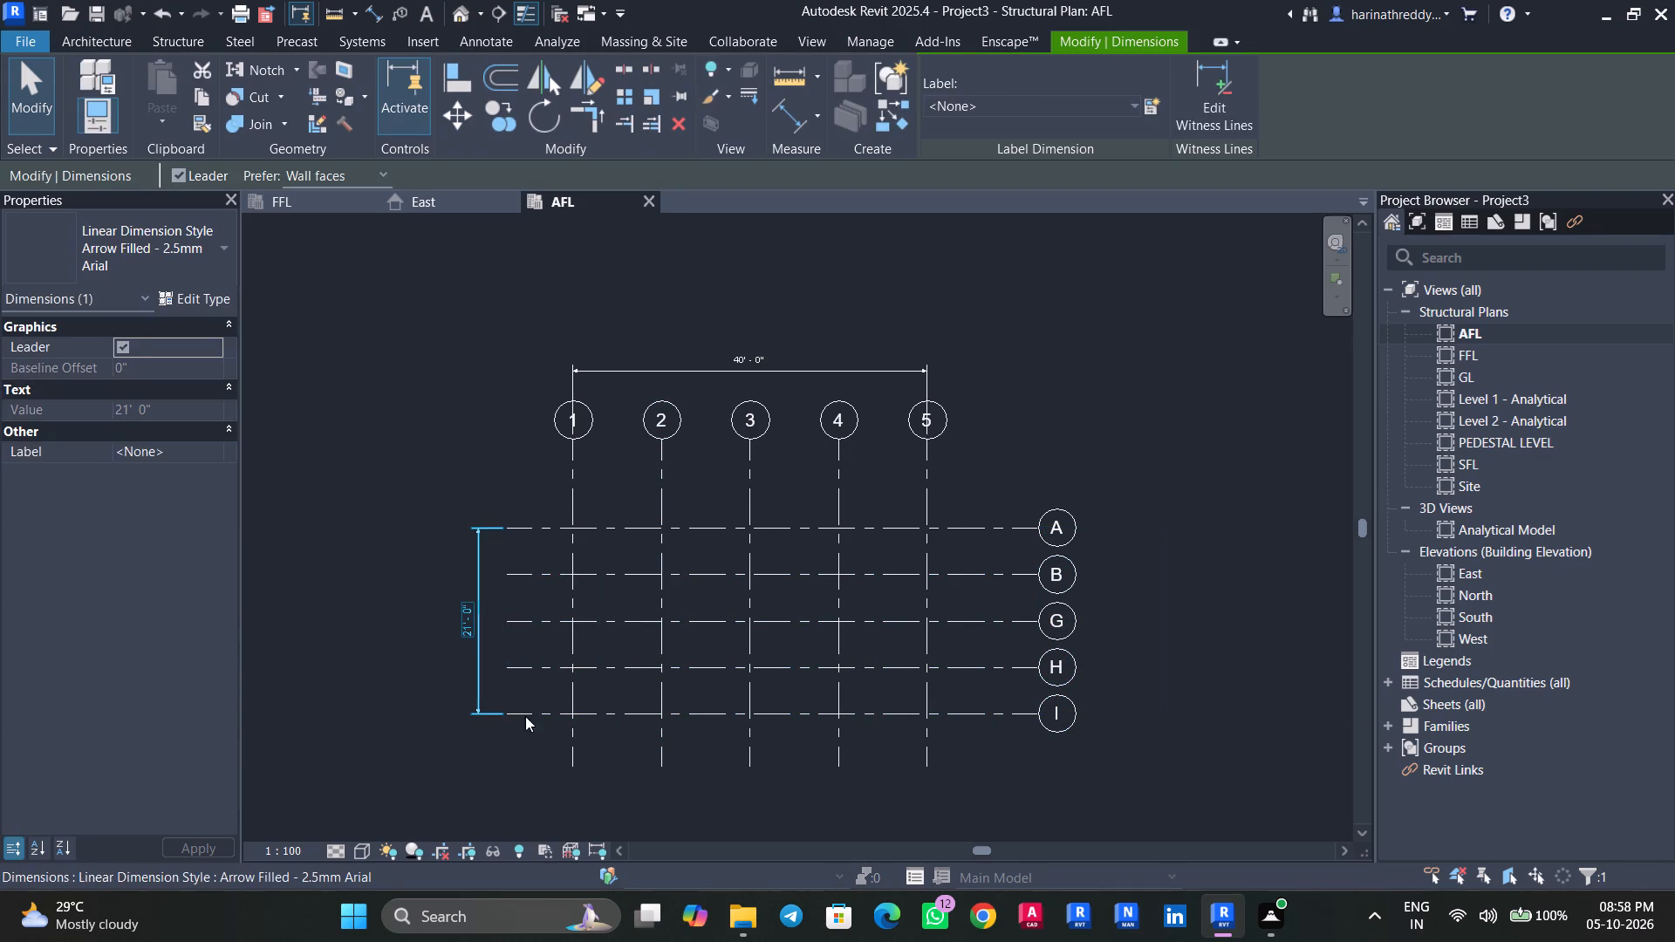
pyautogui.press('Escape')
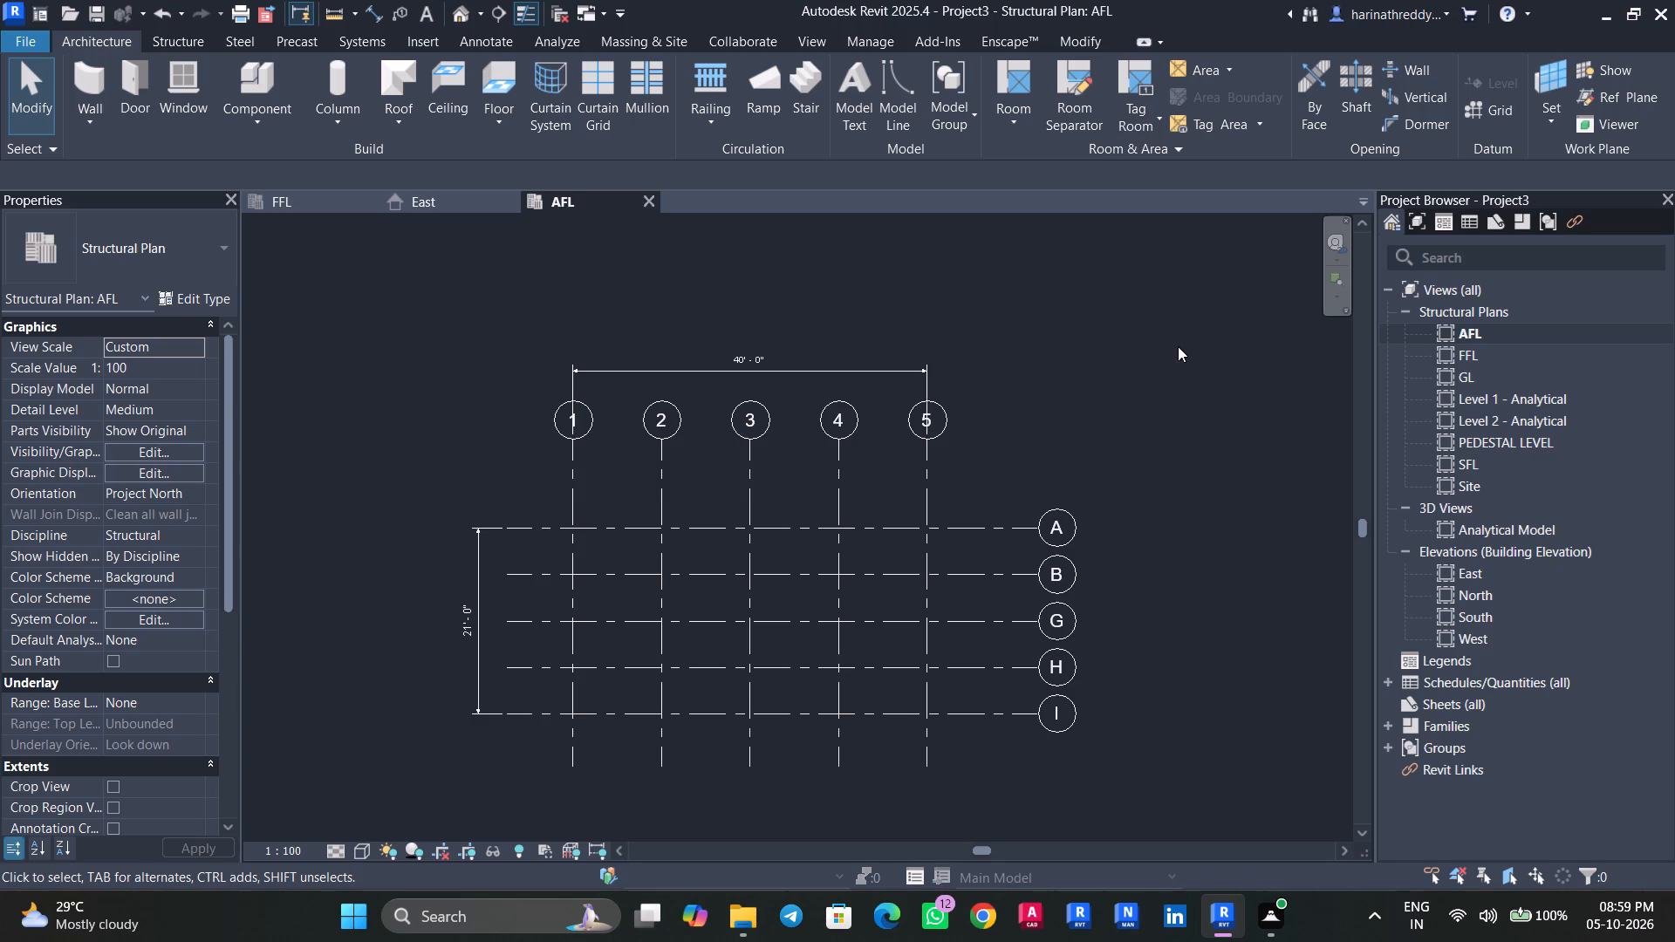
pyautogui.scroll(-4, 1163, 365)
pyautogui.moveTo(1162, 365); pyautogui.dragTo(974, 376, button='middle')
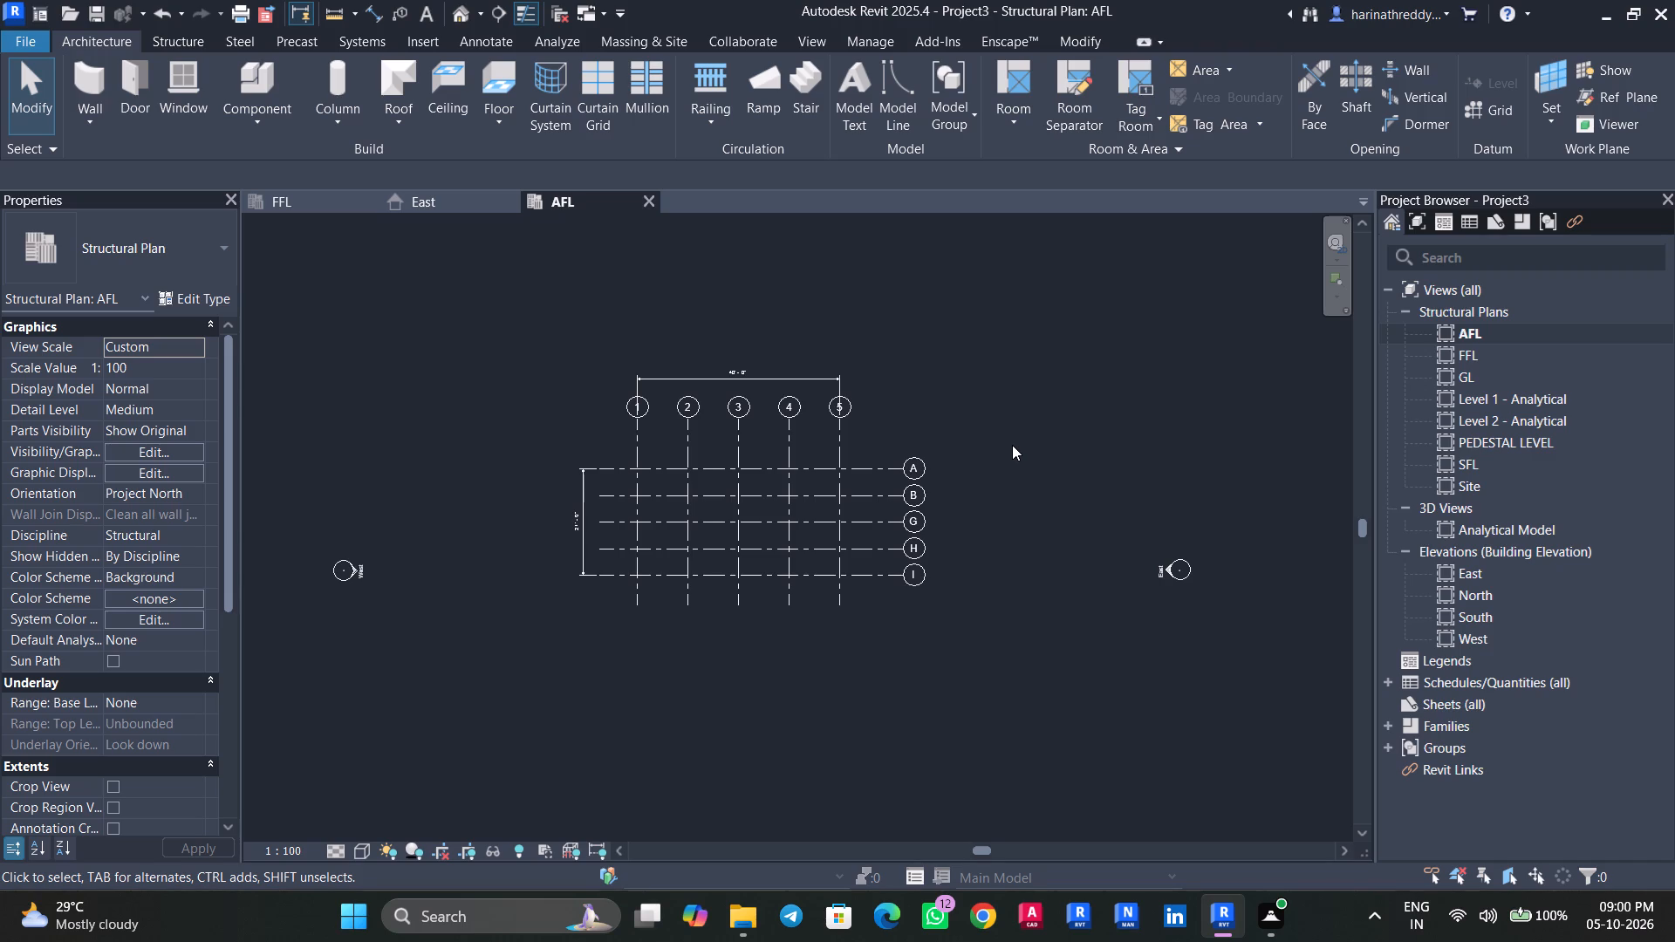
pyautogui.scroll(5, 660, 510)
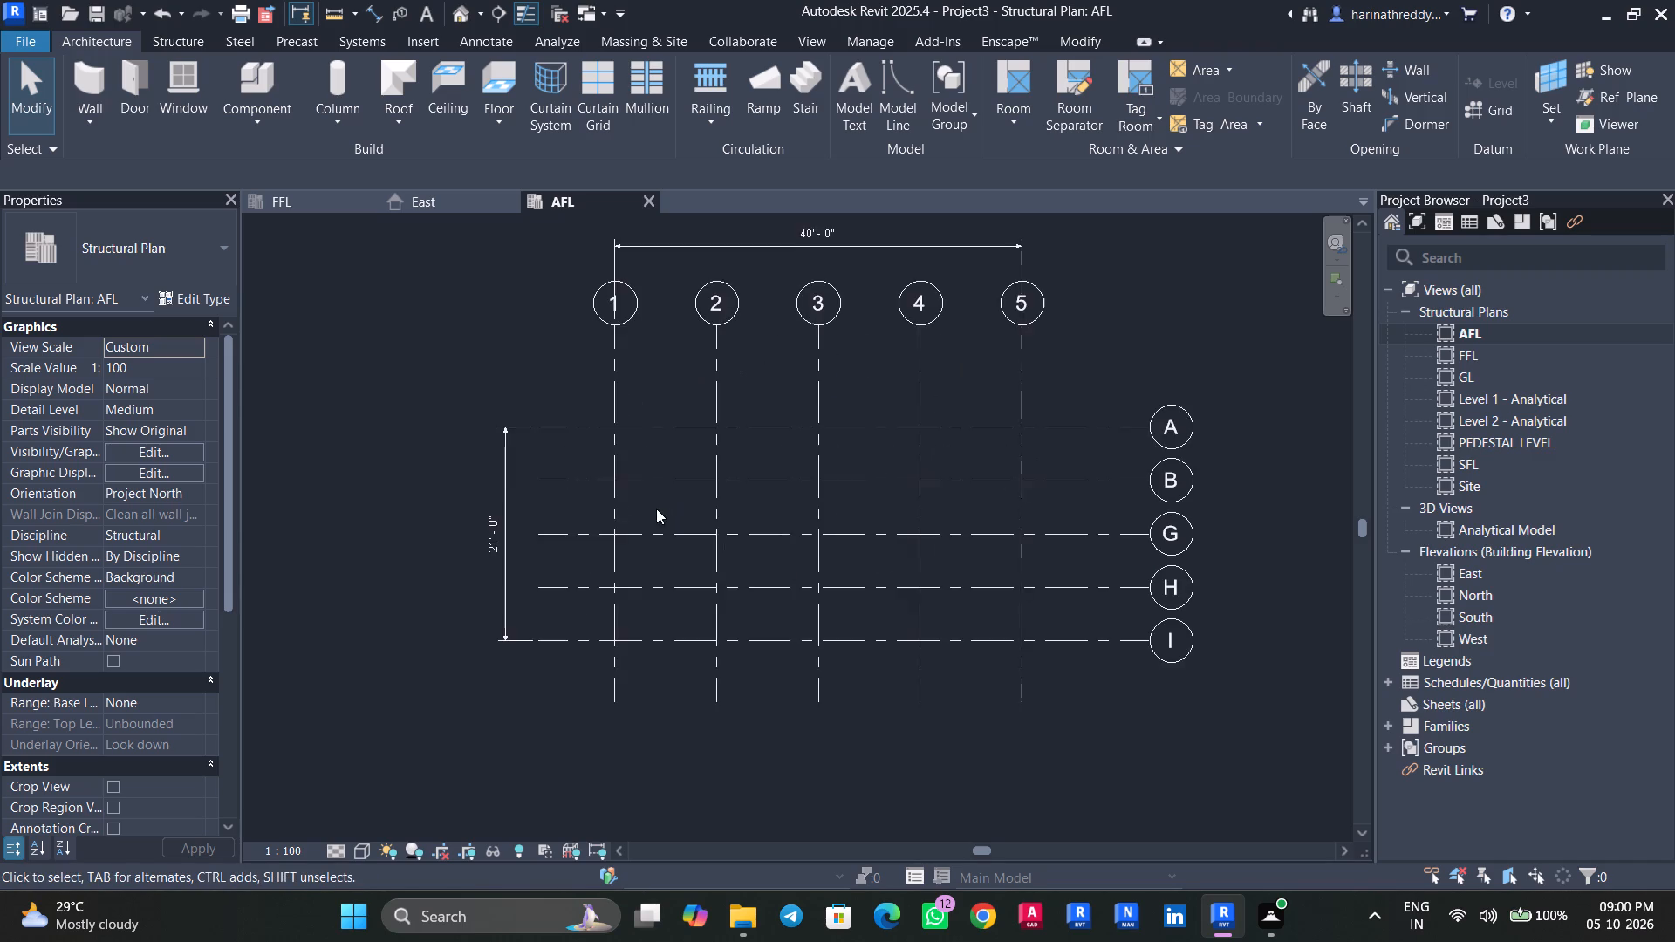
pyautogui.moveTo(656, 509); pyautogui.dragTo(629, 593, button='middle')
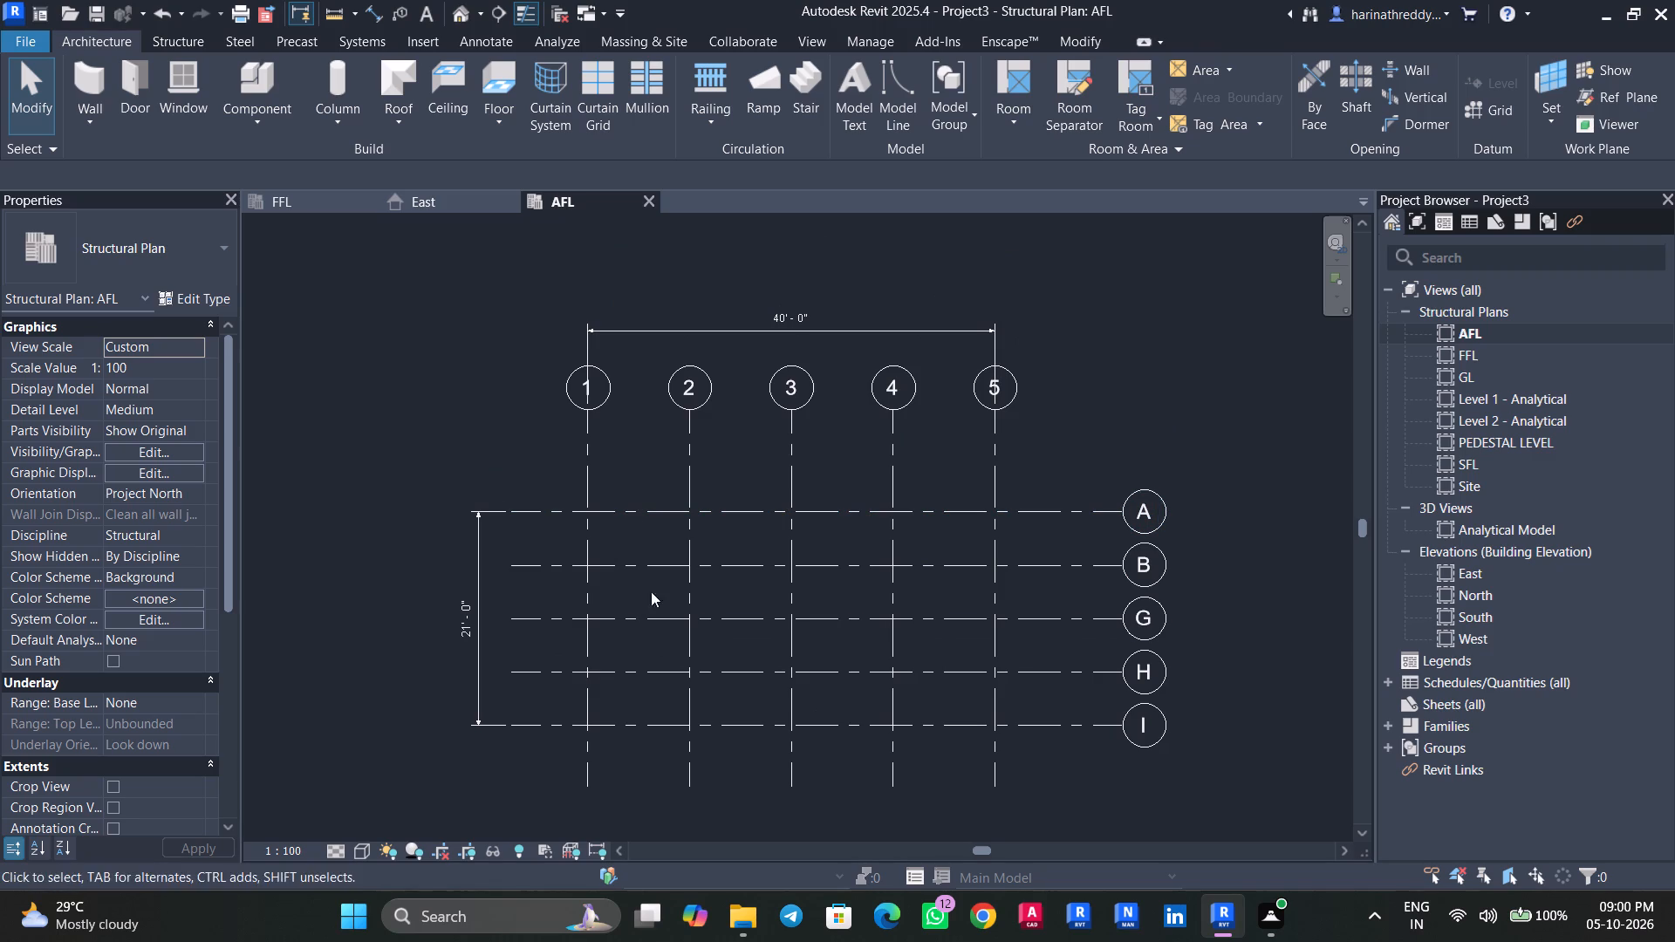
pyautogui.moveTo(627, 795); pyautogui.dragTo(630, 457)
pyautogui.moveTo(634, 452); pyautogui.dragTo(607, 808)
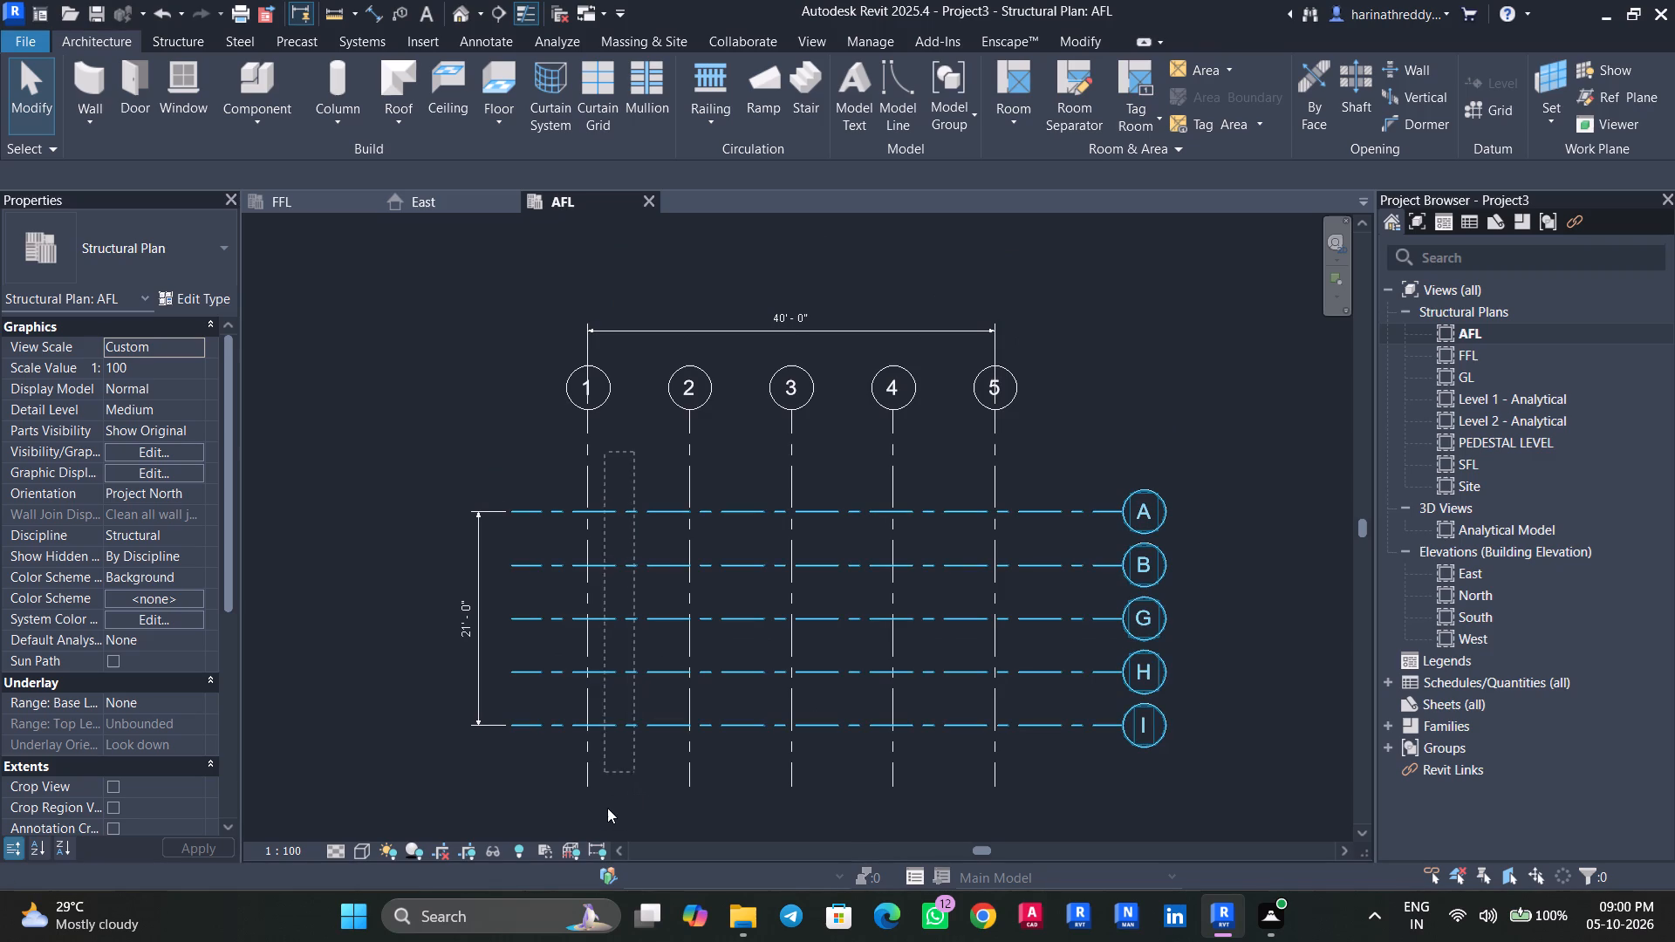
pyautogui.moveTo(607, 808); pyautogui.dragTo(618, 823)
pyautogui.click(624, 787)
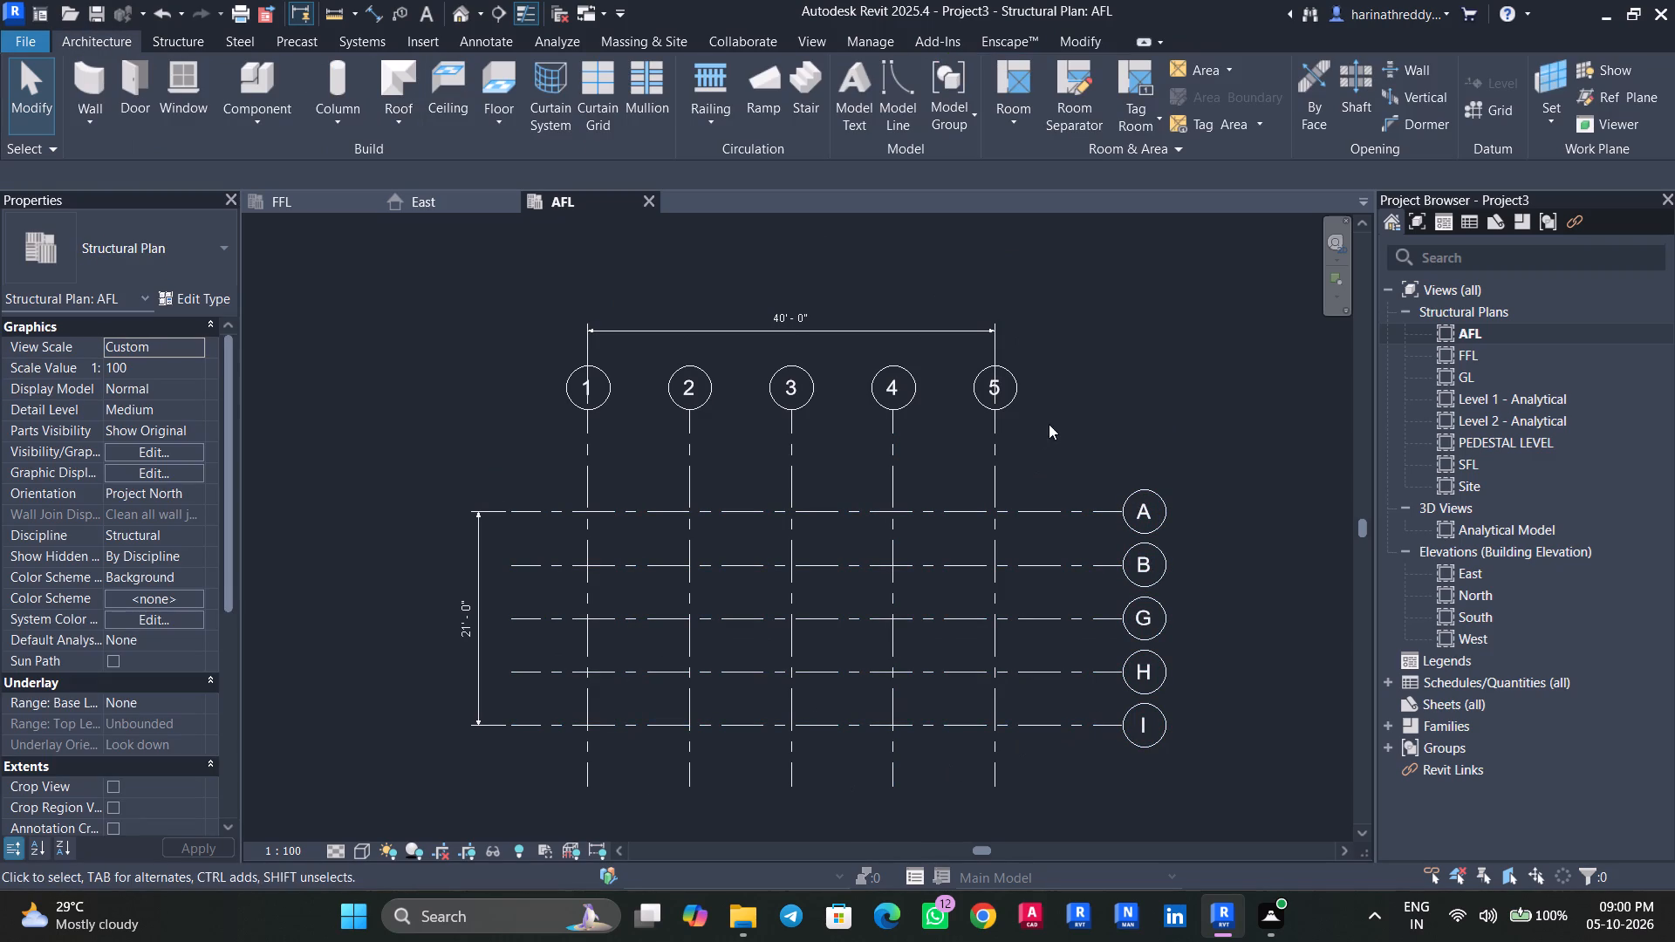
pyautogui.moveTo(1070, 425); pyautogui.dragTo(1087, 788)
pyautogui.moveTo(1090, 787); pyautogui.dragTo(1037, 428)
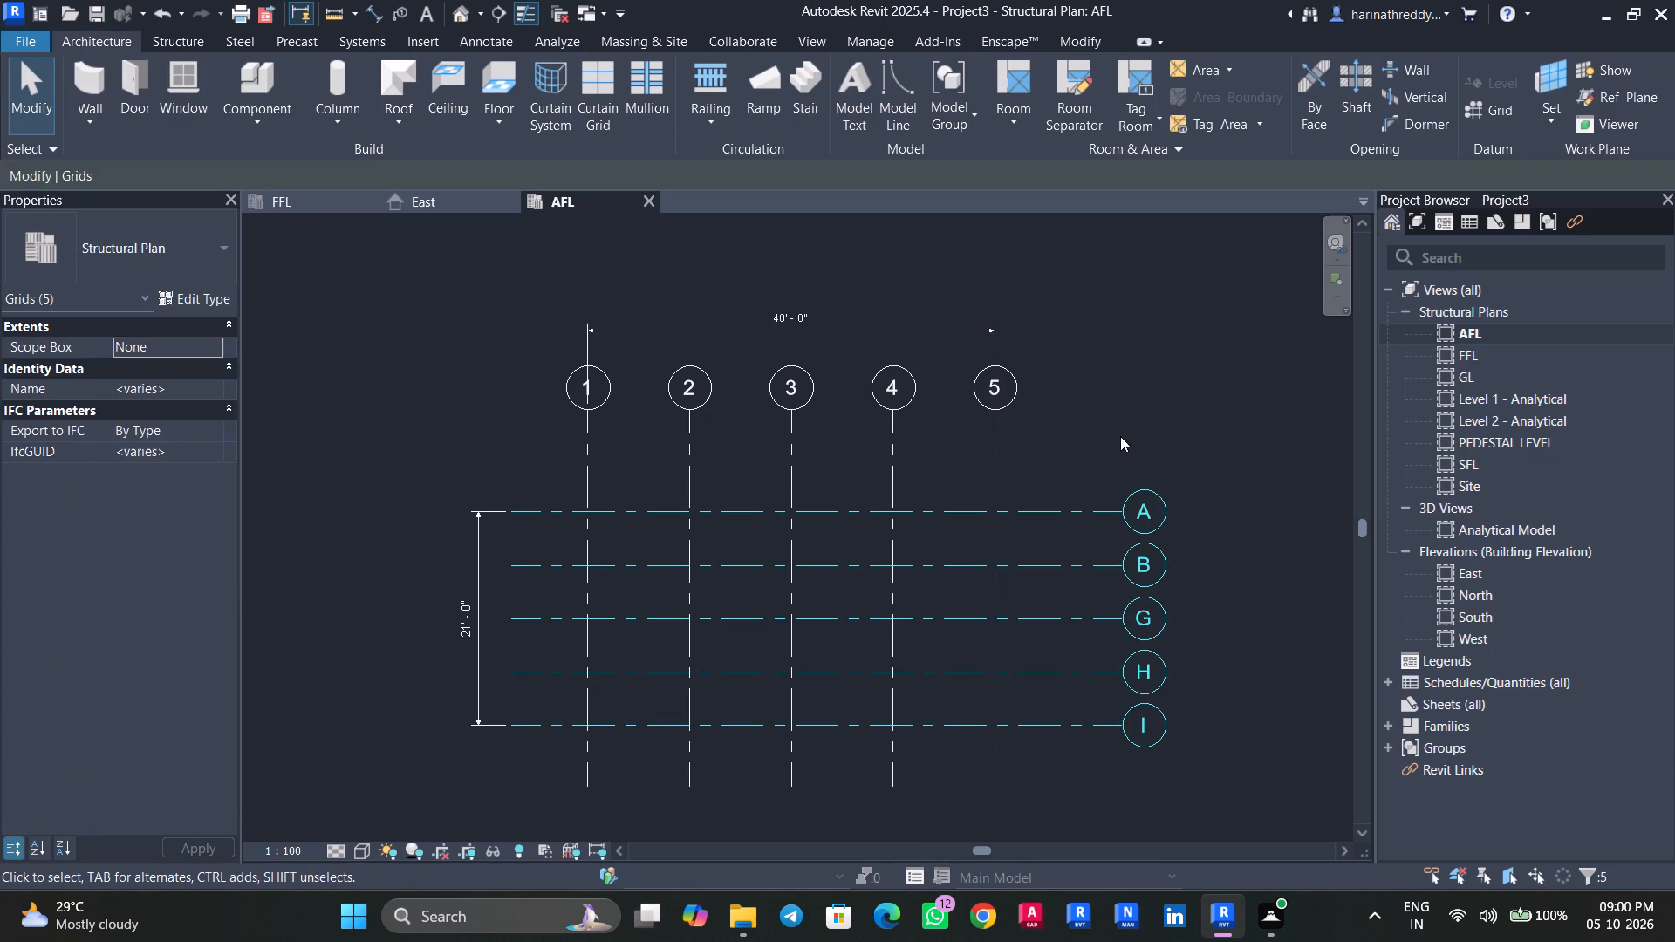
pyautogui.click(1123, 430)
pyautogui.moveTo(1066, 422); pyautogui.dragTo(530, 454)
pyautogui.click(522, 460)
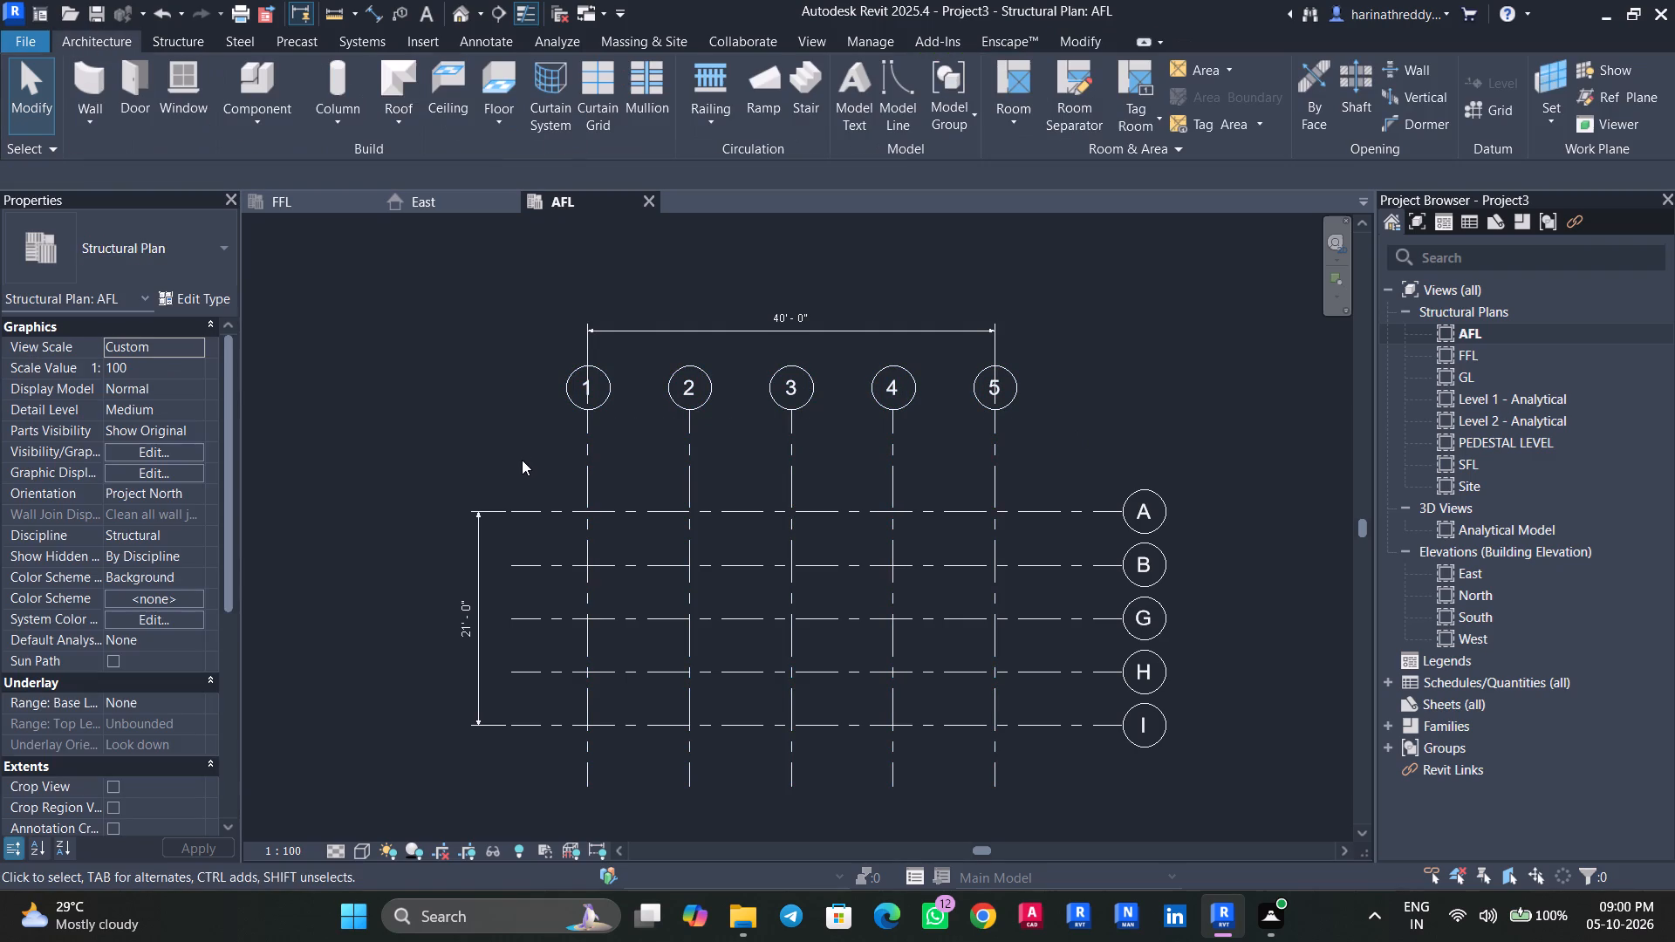
# Move the overall dimension of grids 1 to 5 down between the numbered bubbles and grid A.
pyautogui.click(701, 338)
pyautogui.moveTo(733, 331); pyautogui.dragTo(725, 460)
pyautogui.click(1131, 425)
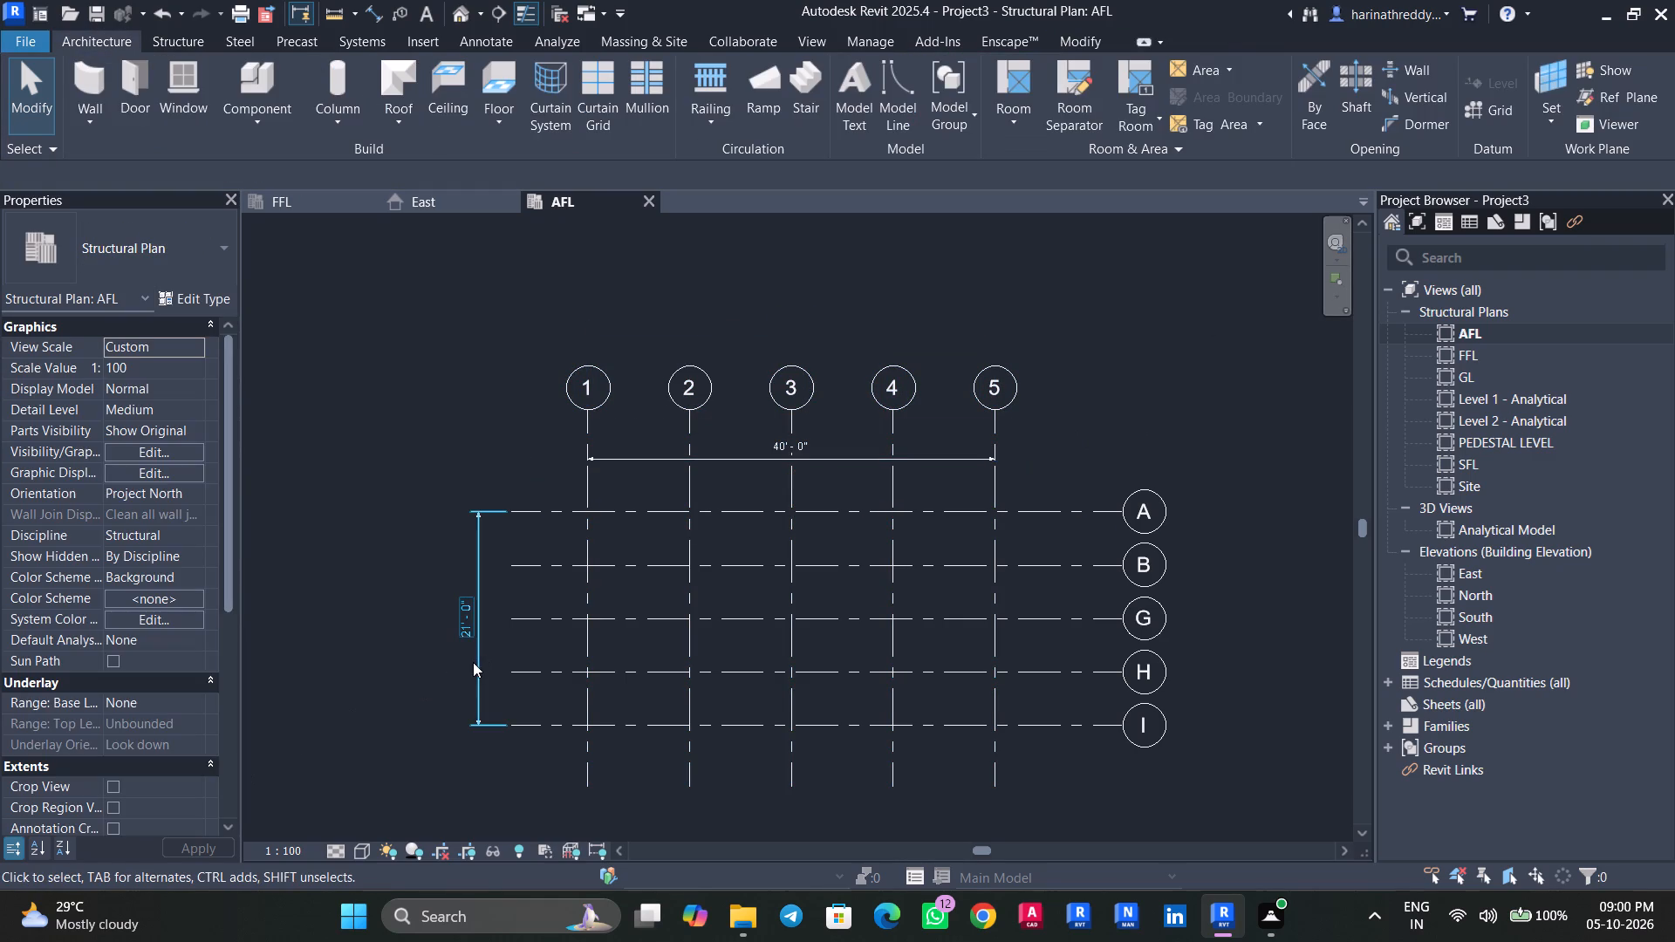
# Move the overall dimension of grids A to I inward, between the grid lines' west ends and grid 1.
pyautogui.click(472, 665)
pyautogui.moveTo(476, 673); pyautogui.dragTo(540, 679)
pyautogui.click(430, 667)
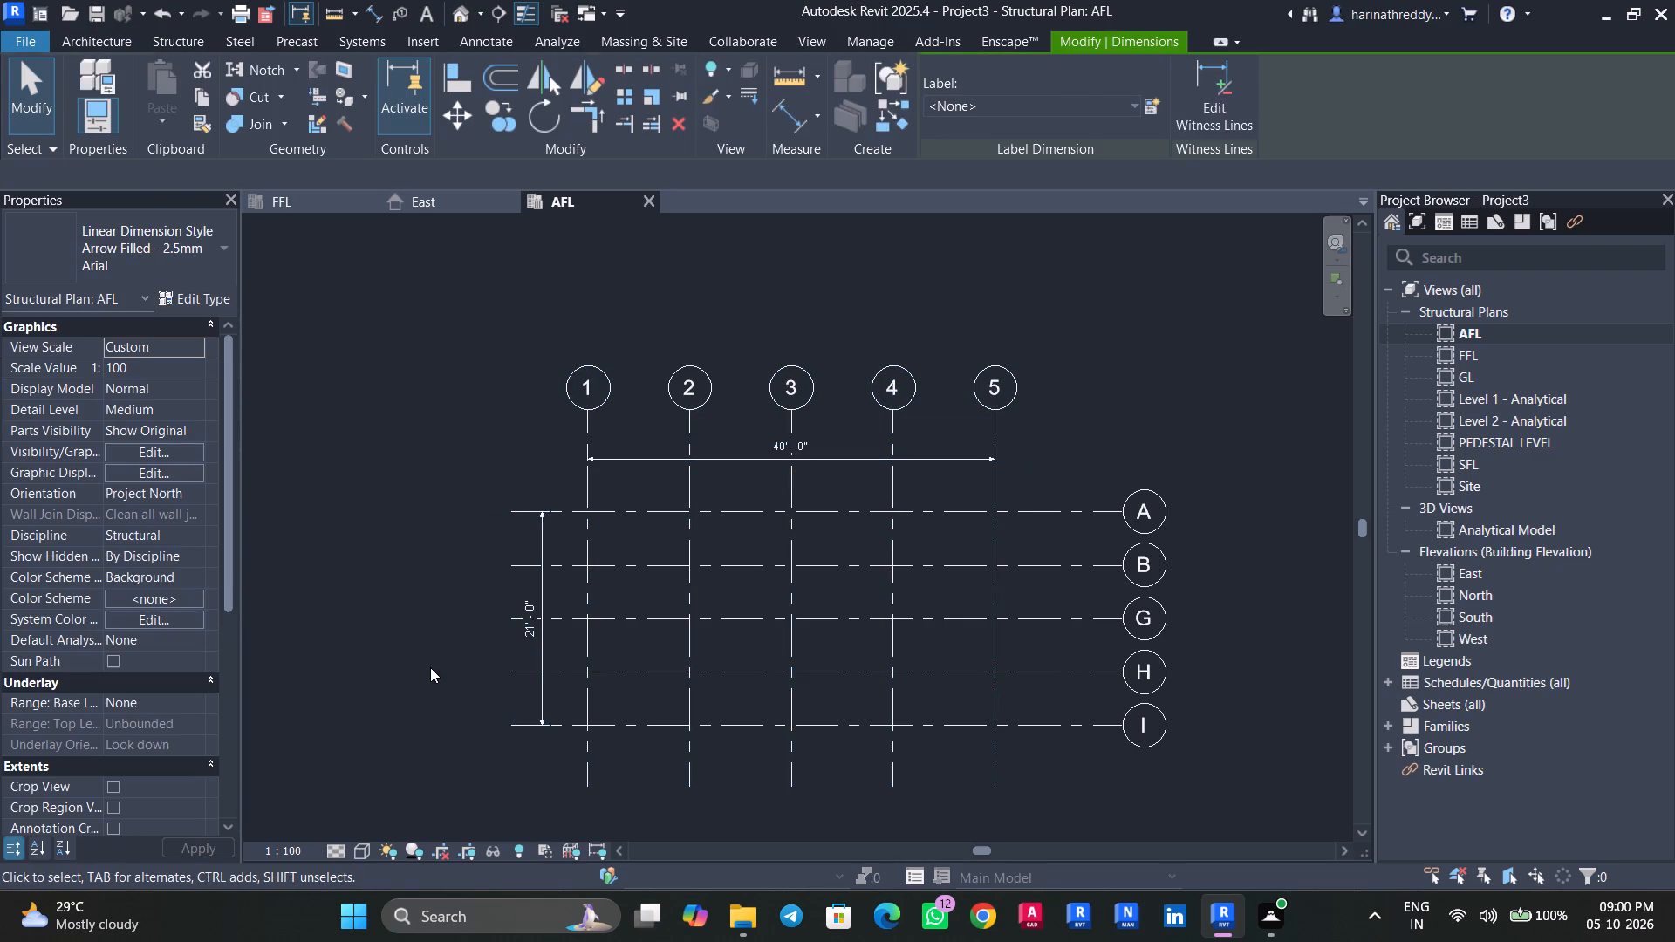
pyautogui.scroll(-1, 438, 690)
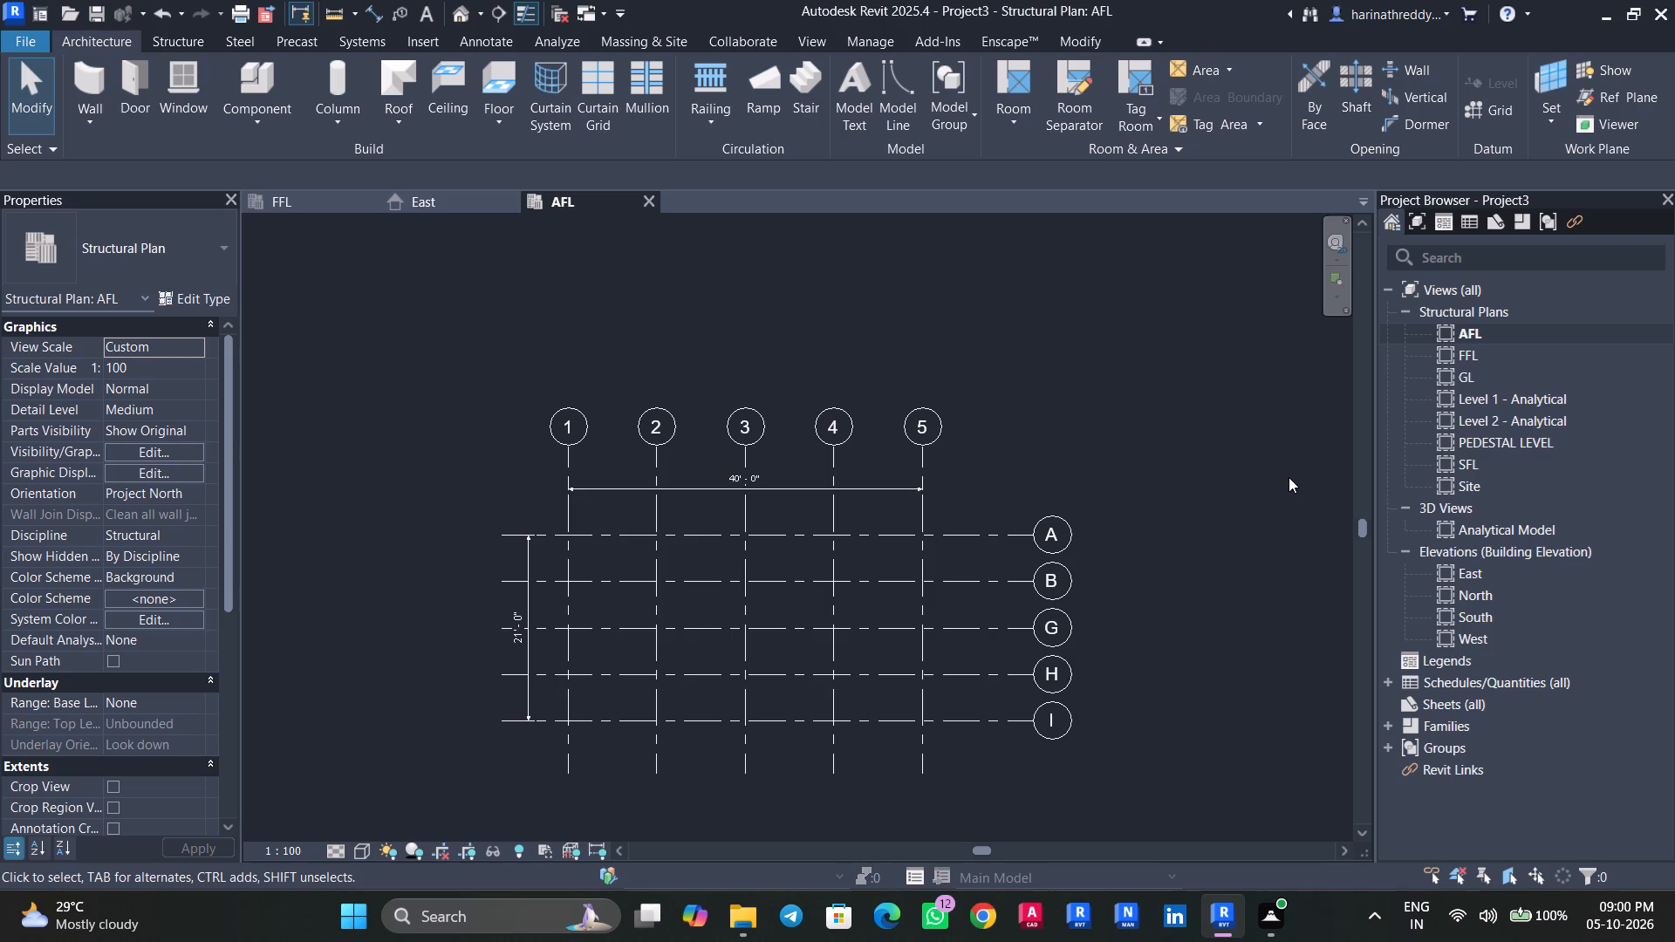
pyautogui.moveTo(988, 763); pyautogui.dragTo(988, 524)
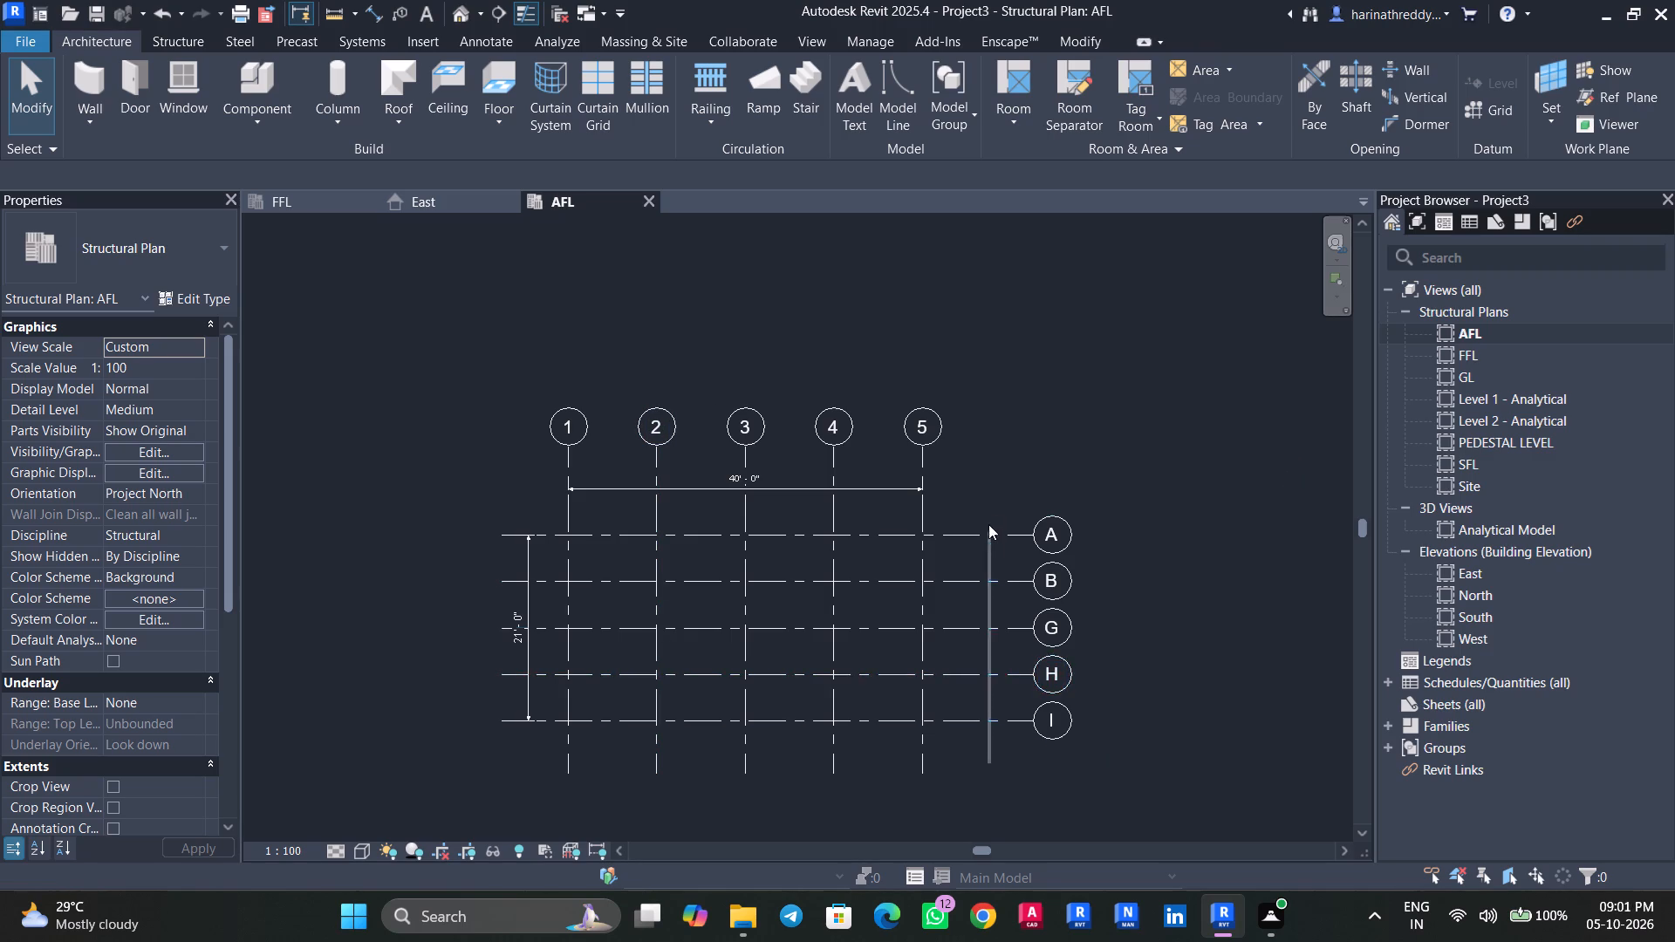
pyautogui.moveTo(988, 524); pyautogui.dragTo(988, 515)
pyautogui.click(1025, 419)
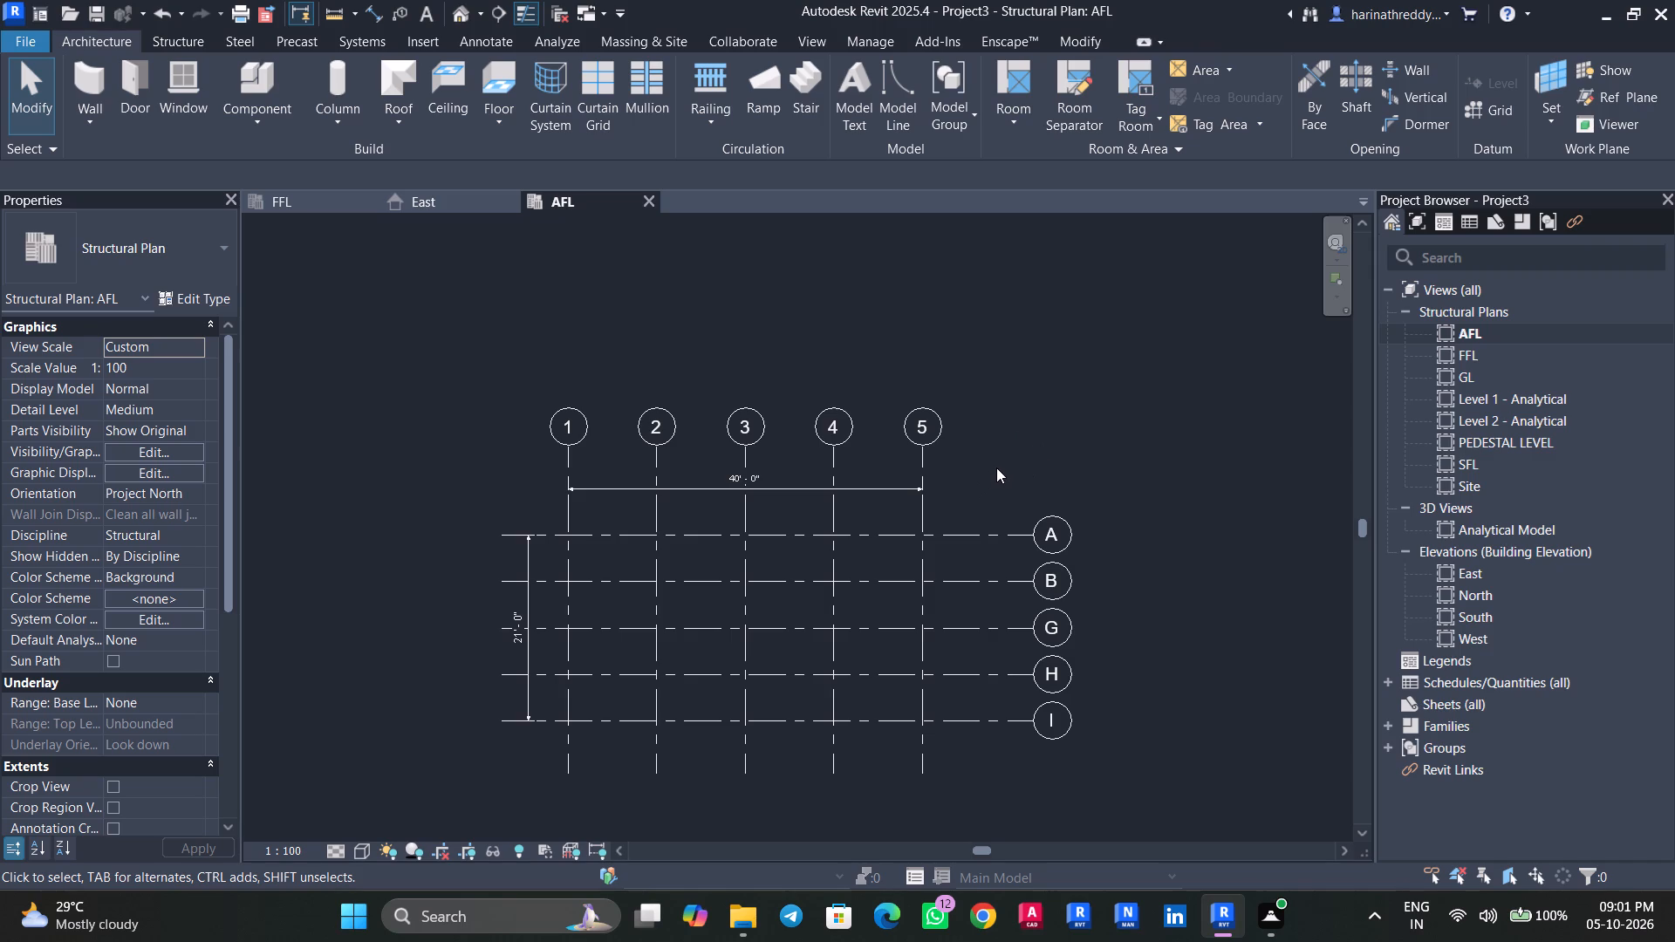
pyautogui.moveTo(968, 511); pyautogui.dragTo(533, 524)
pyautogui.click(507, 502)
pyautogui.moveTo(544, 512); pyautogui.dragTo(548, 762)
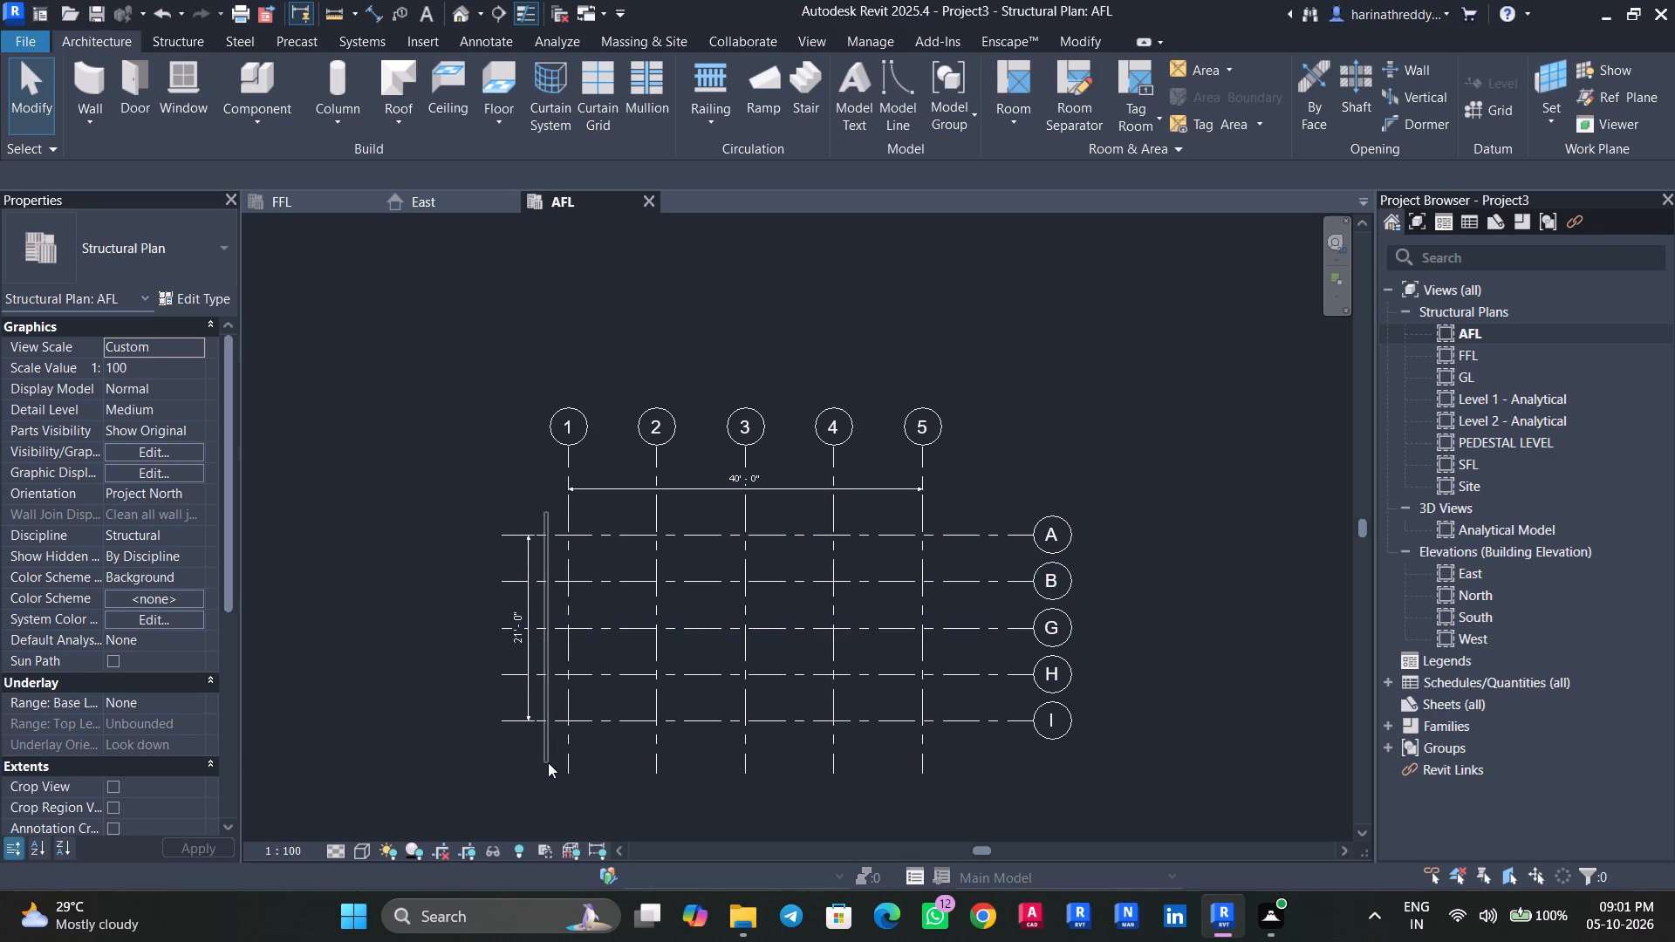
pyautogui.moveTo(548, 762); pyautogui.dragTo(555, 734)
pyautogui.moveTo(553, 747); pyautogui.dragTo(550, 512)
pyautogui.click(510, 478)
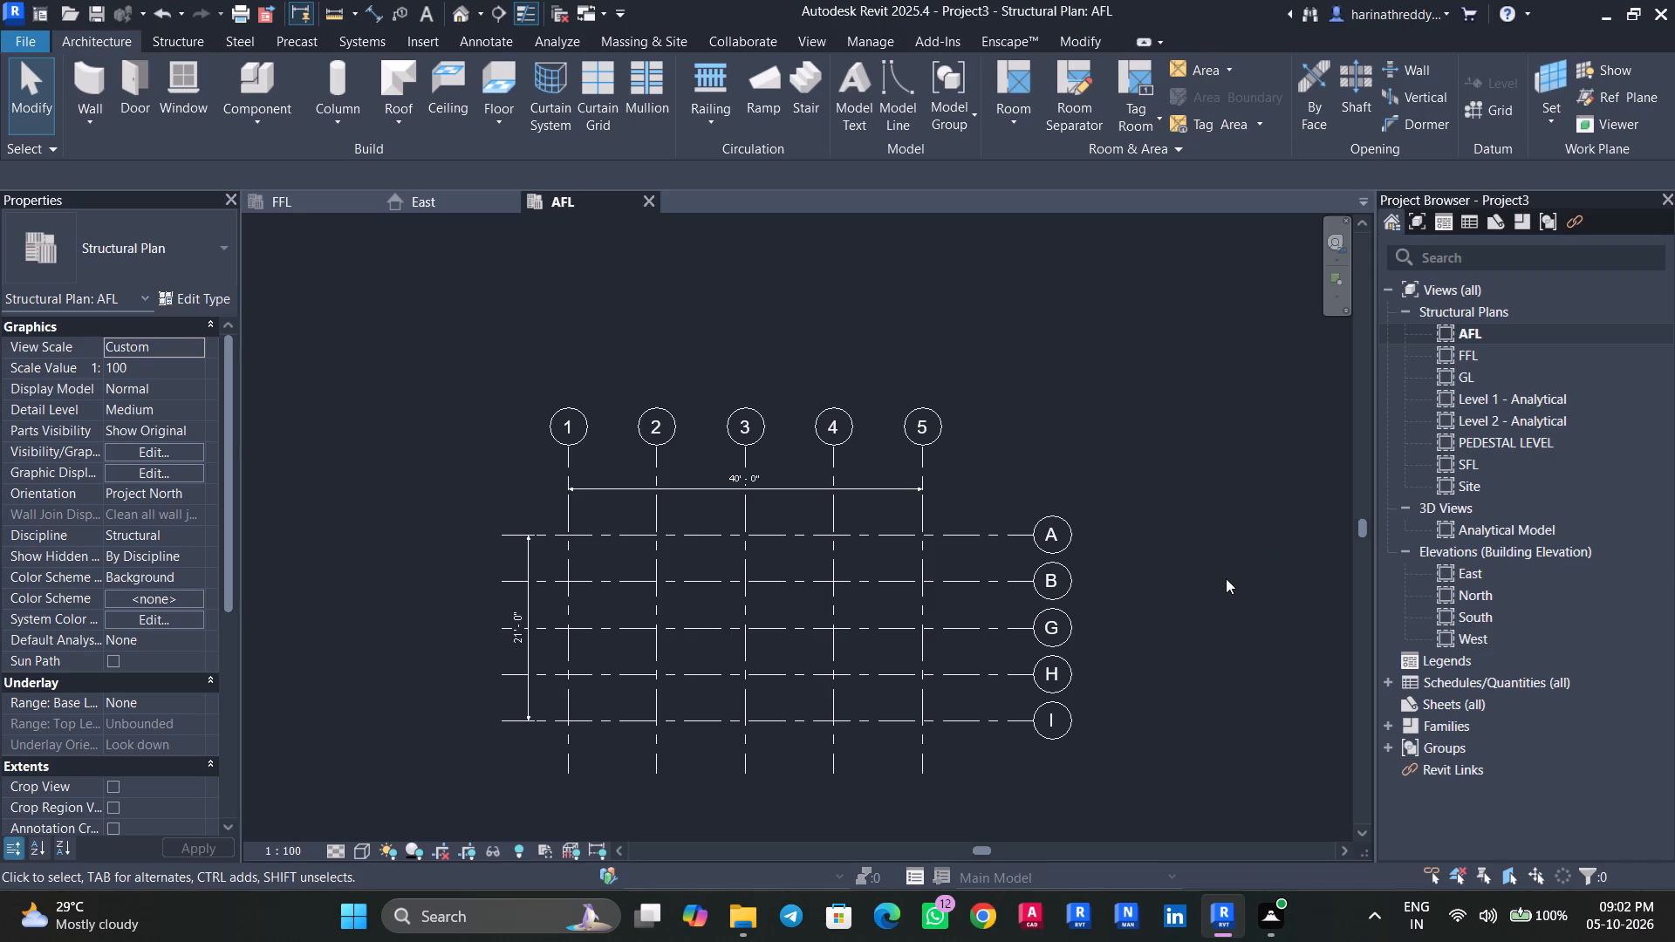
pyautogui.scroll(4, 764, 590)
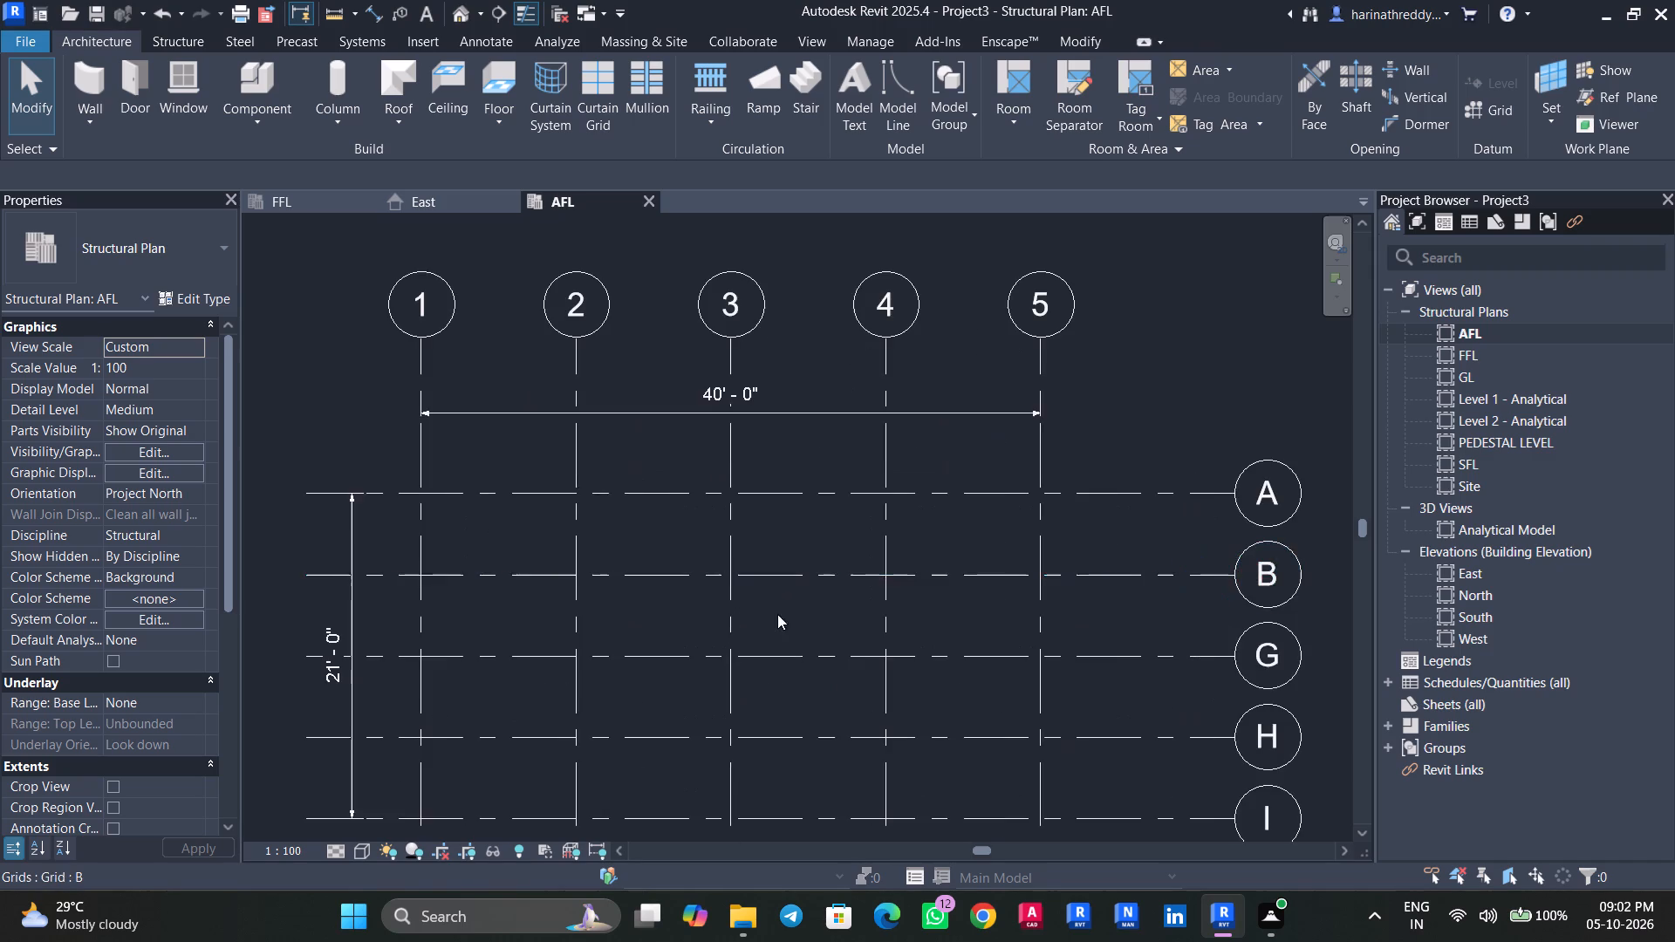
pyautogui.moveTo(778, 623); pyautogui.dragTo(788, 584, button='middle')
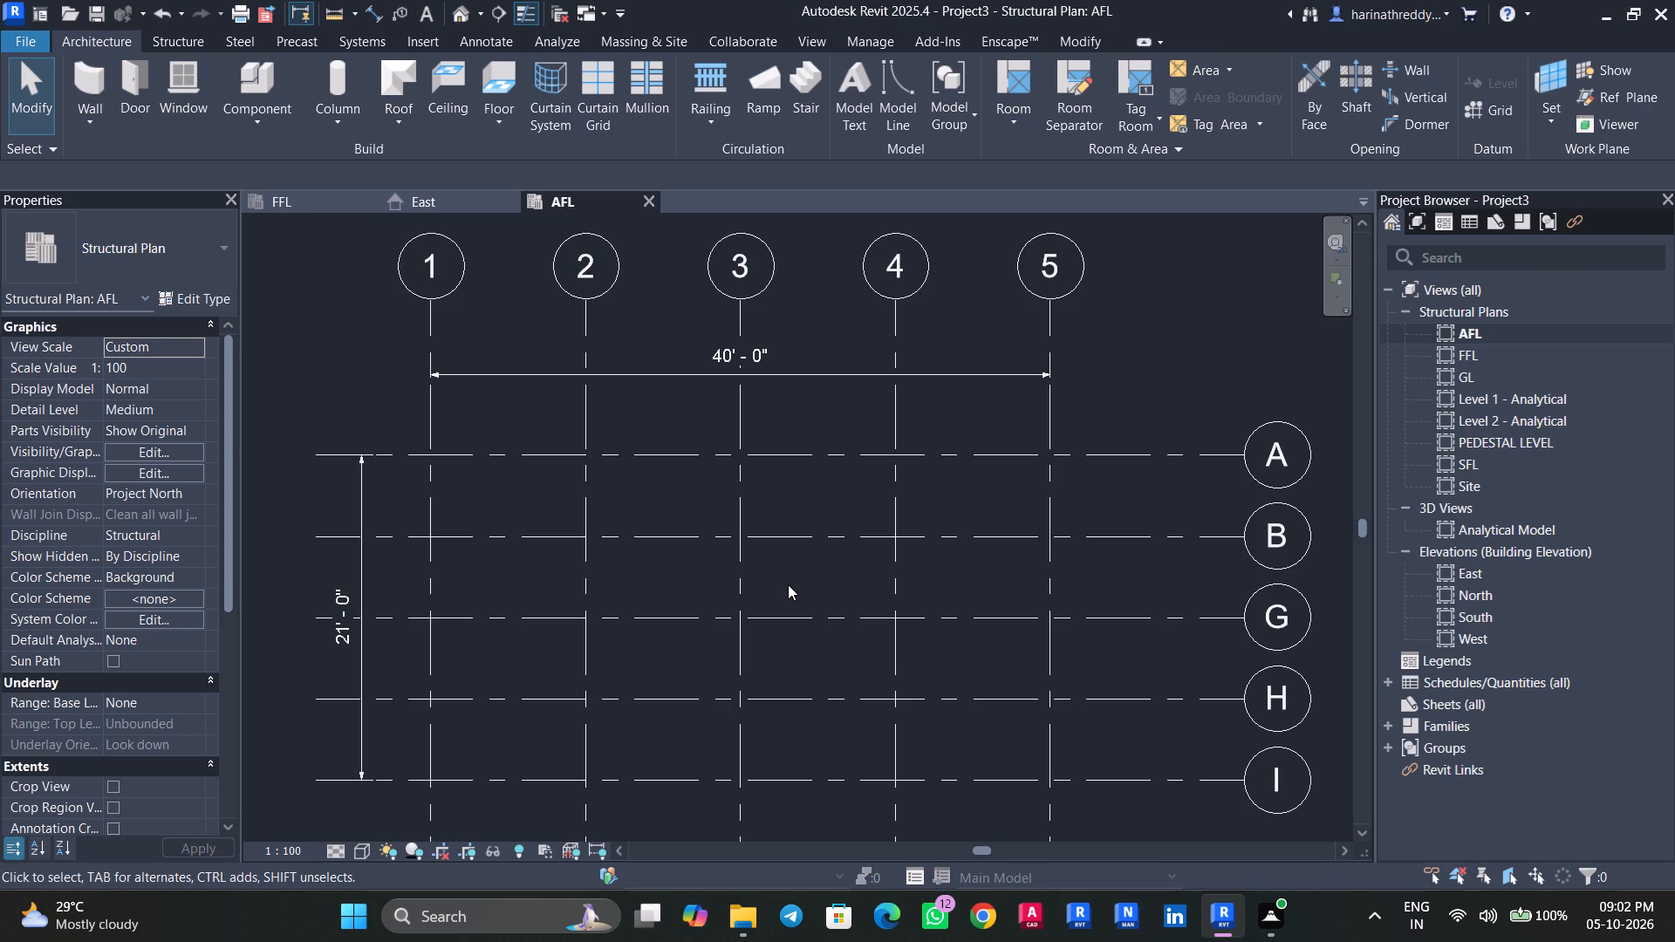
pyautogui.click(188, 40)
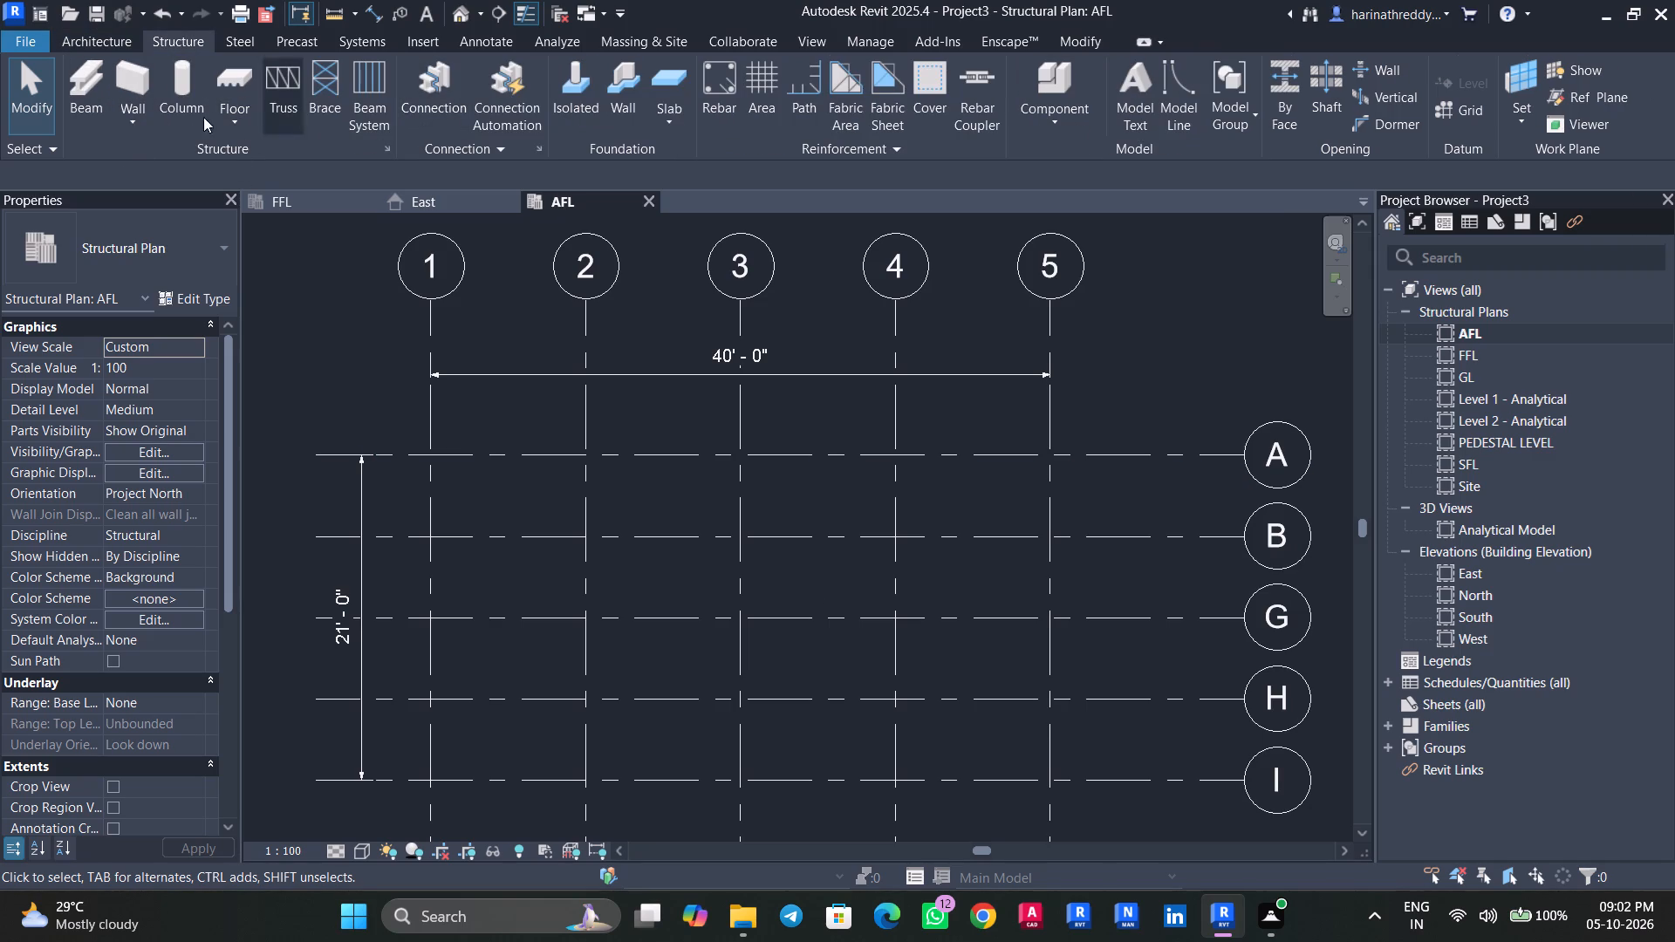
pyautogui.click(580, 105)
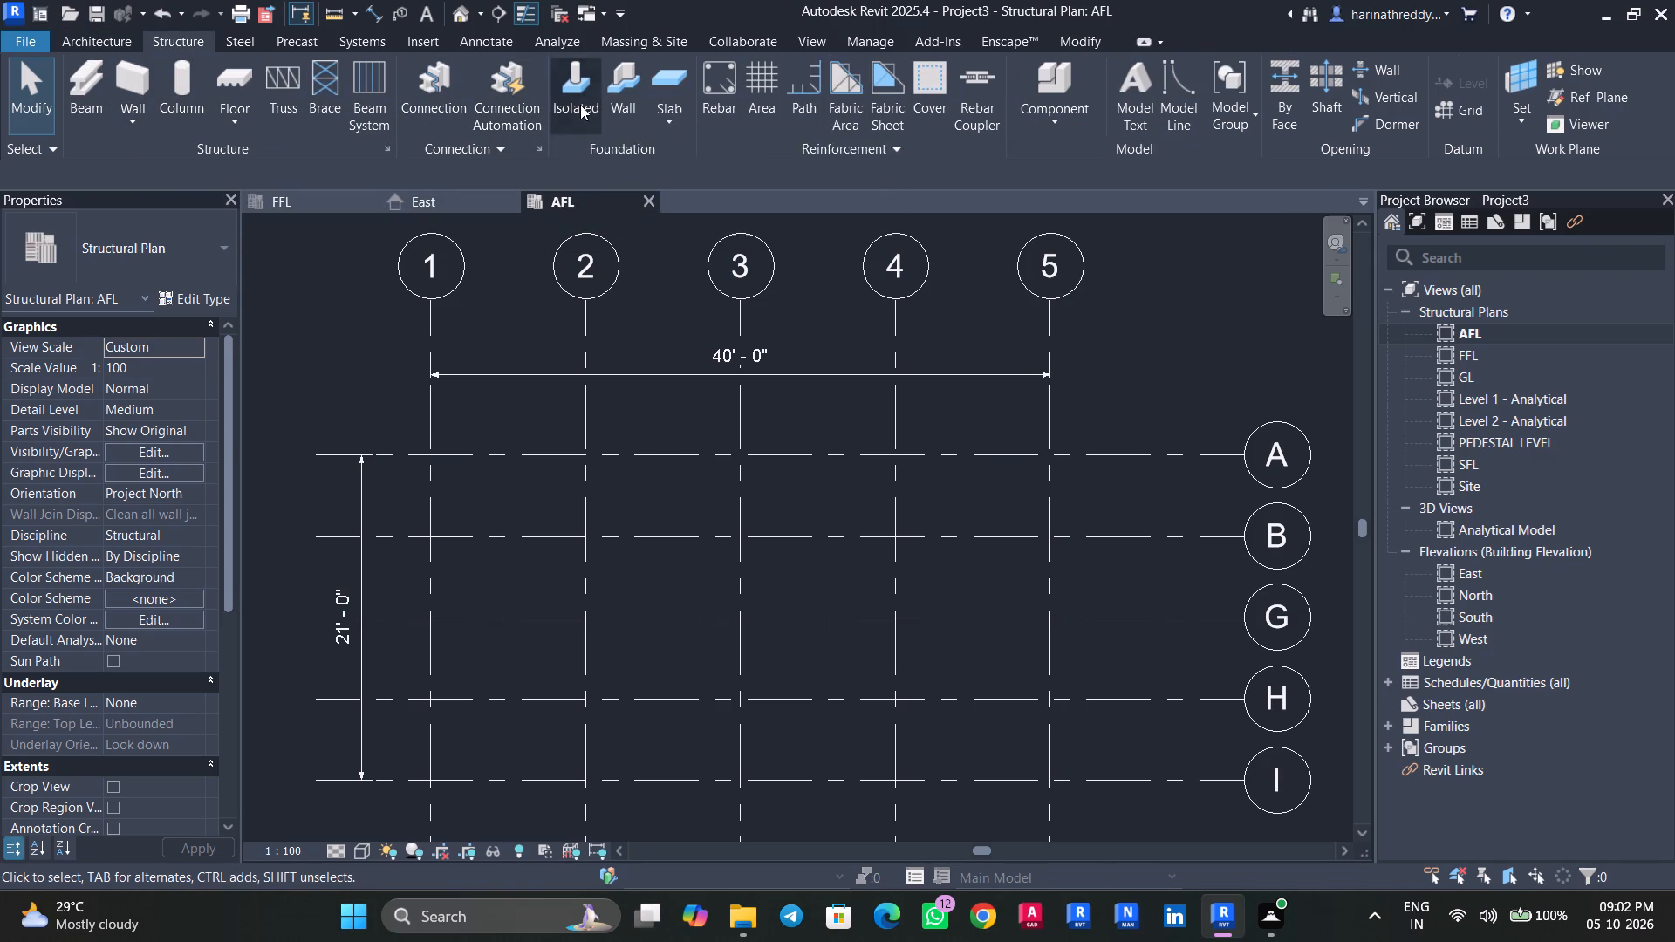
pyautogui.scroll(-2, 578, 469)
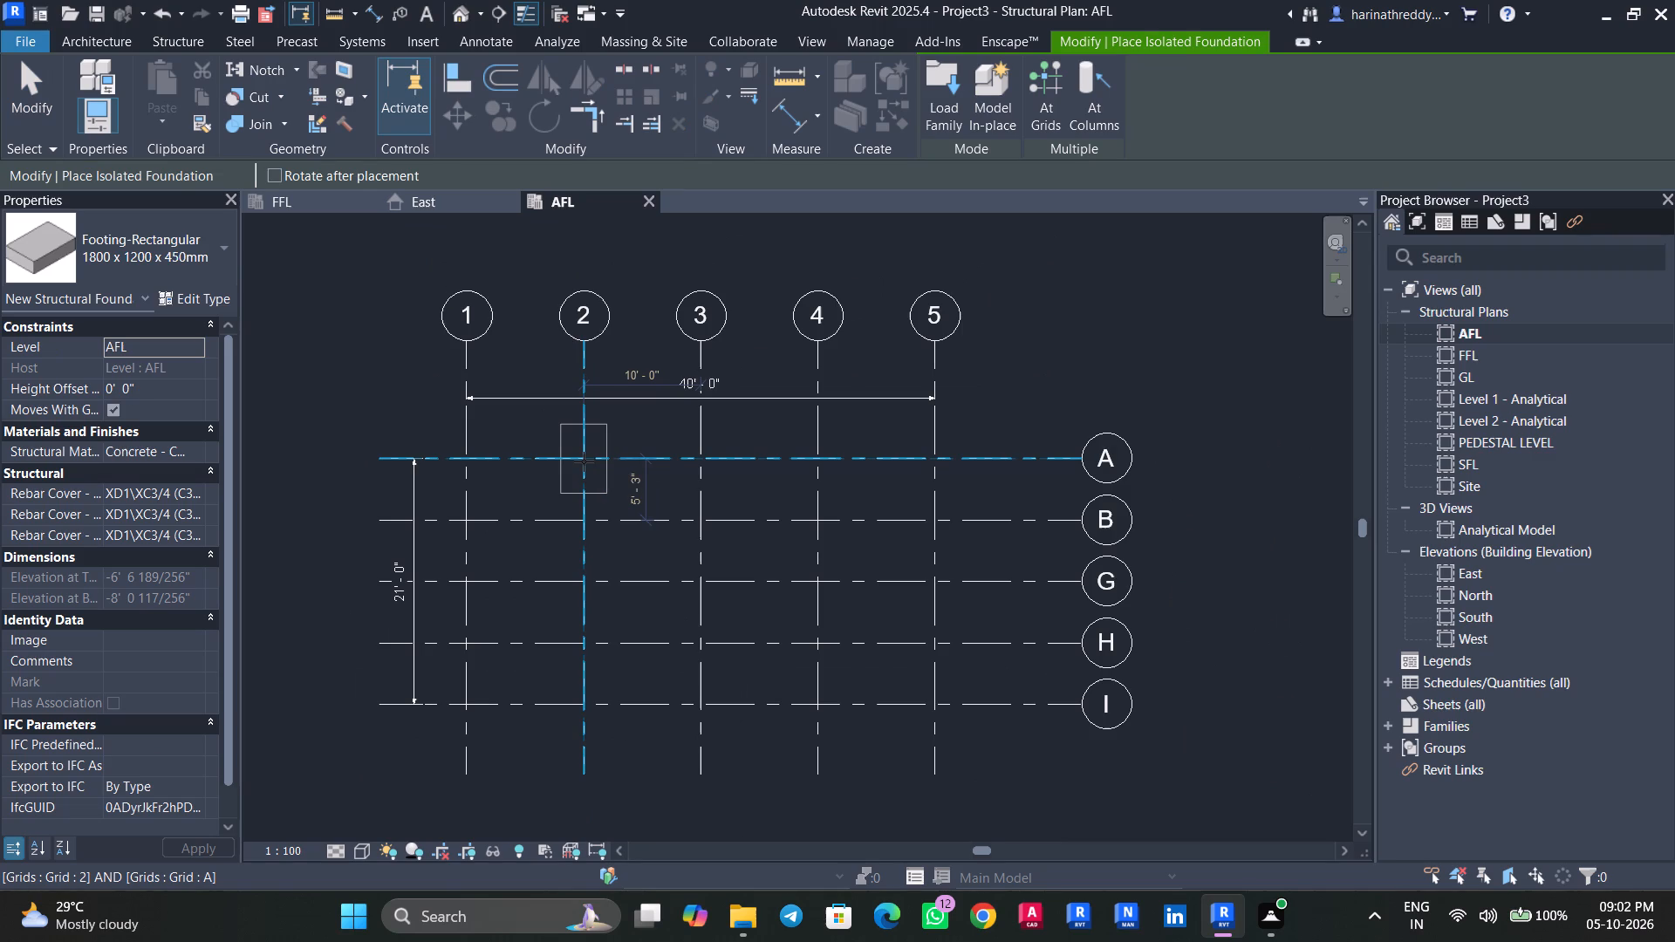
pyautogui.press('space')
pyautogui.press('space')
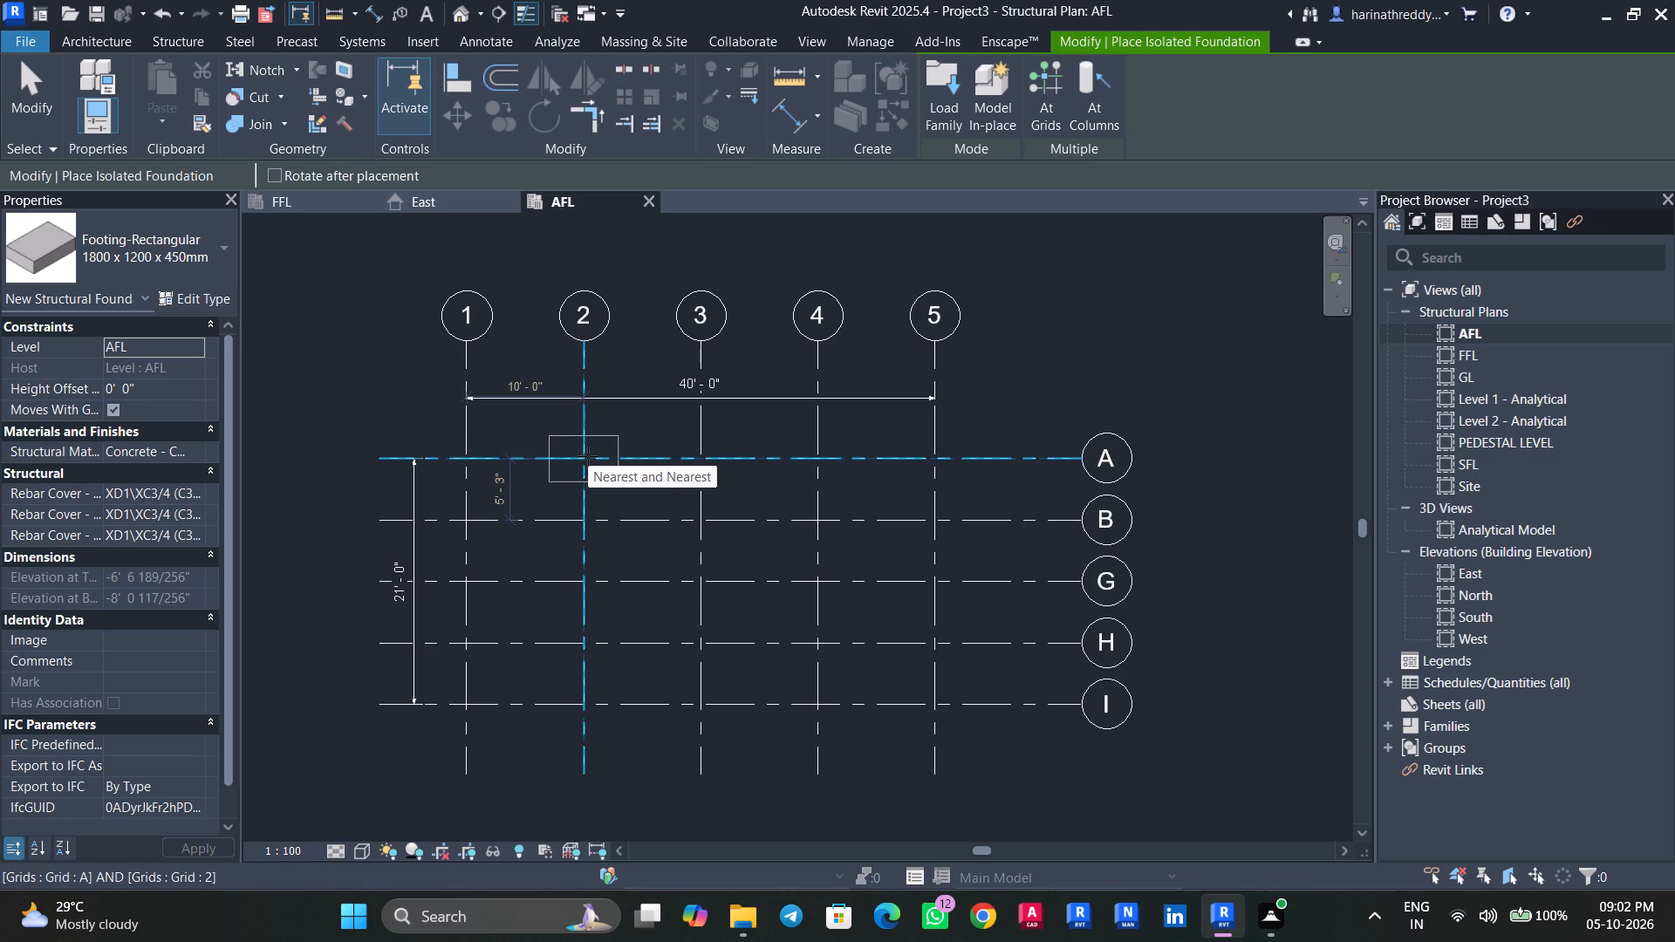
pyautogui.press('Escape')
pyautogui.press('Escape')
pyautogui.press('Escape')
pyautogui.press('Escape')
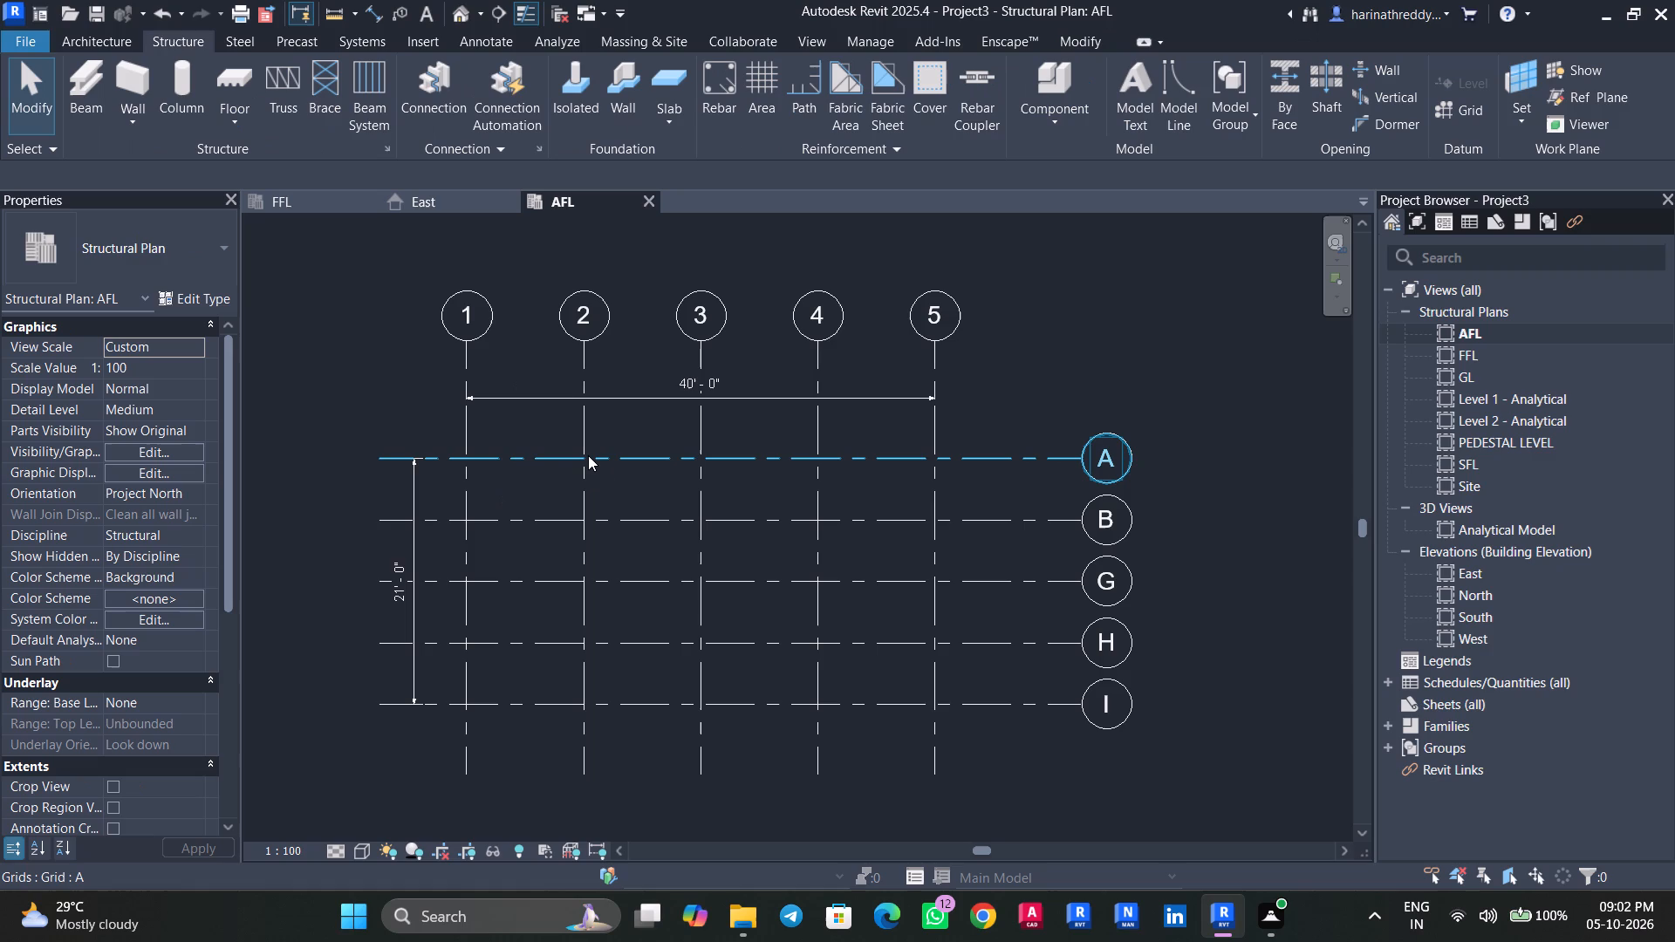
# Delete grid 5 from the AFL plan.
pyautogui.click(943, 419)
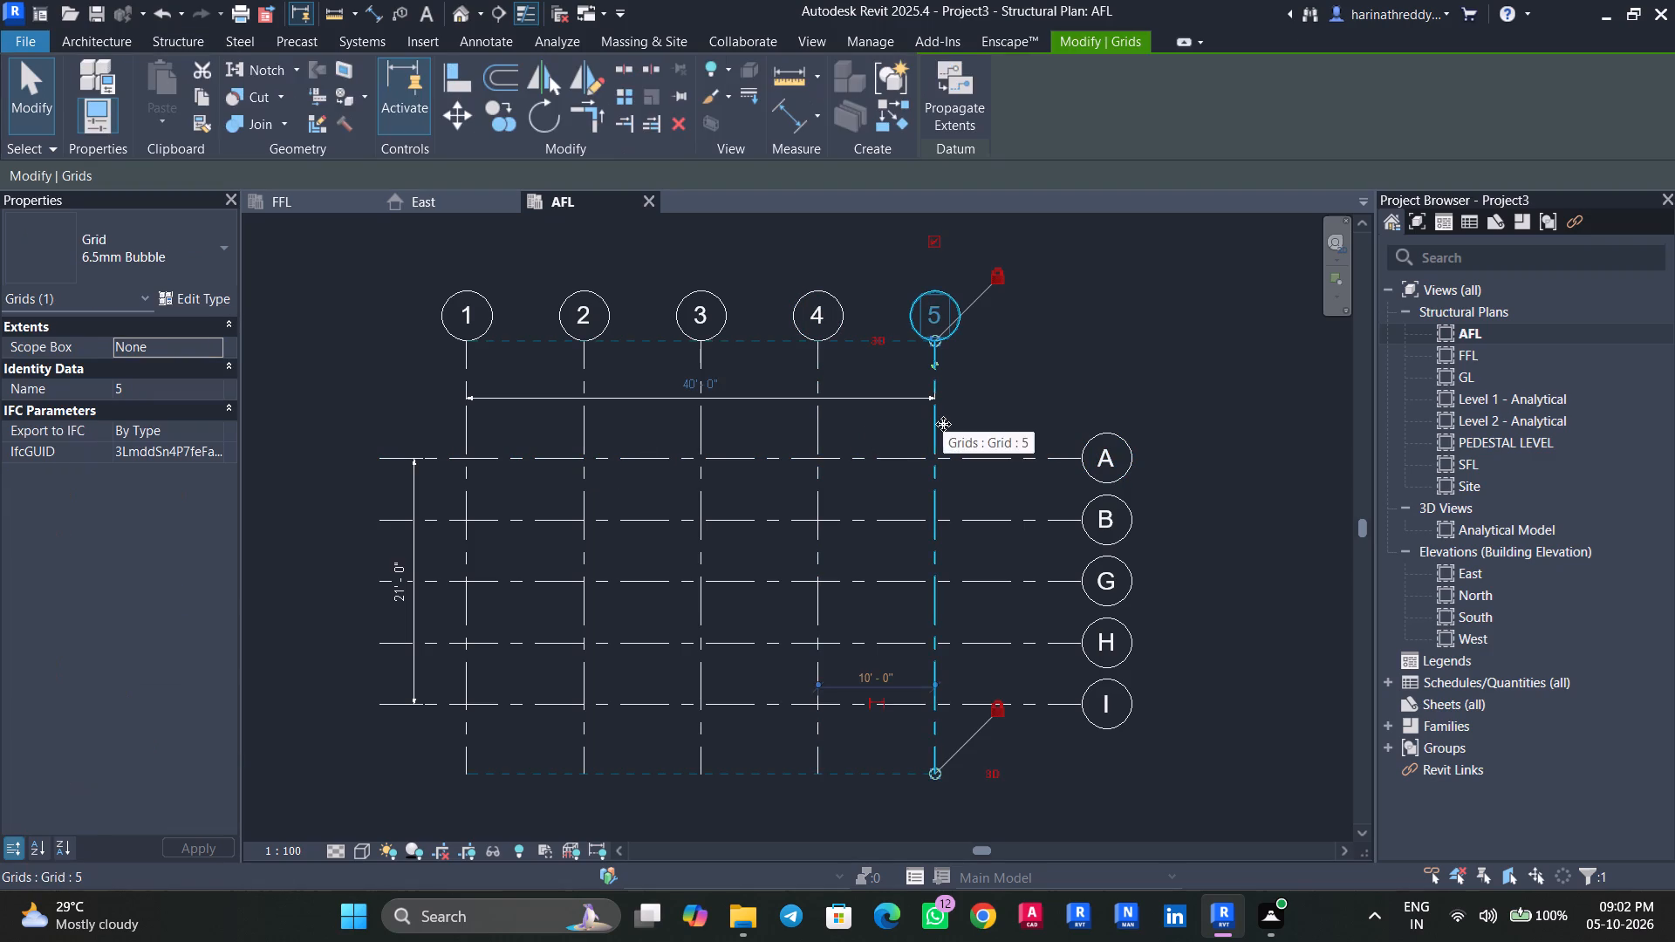
pyautogui.press('Delete')
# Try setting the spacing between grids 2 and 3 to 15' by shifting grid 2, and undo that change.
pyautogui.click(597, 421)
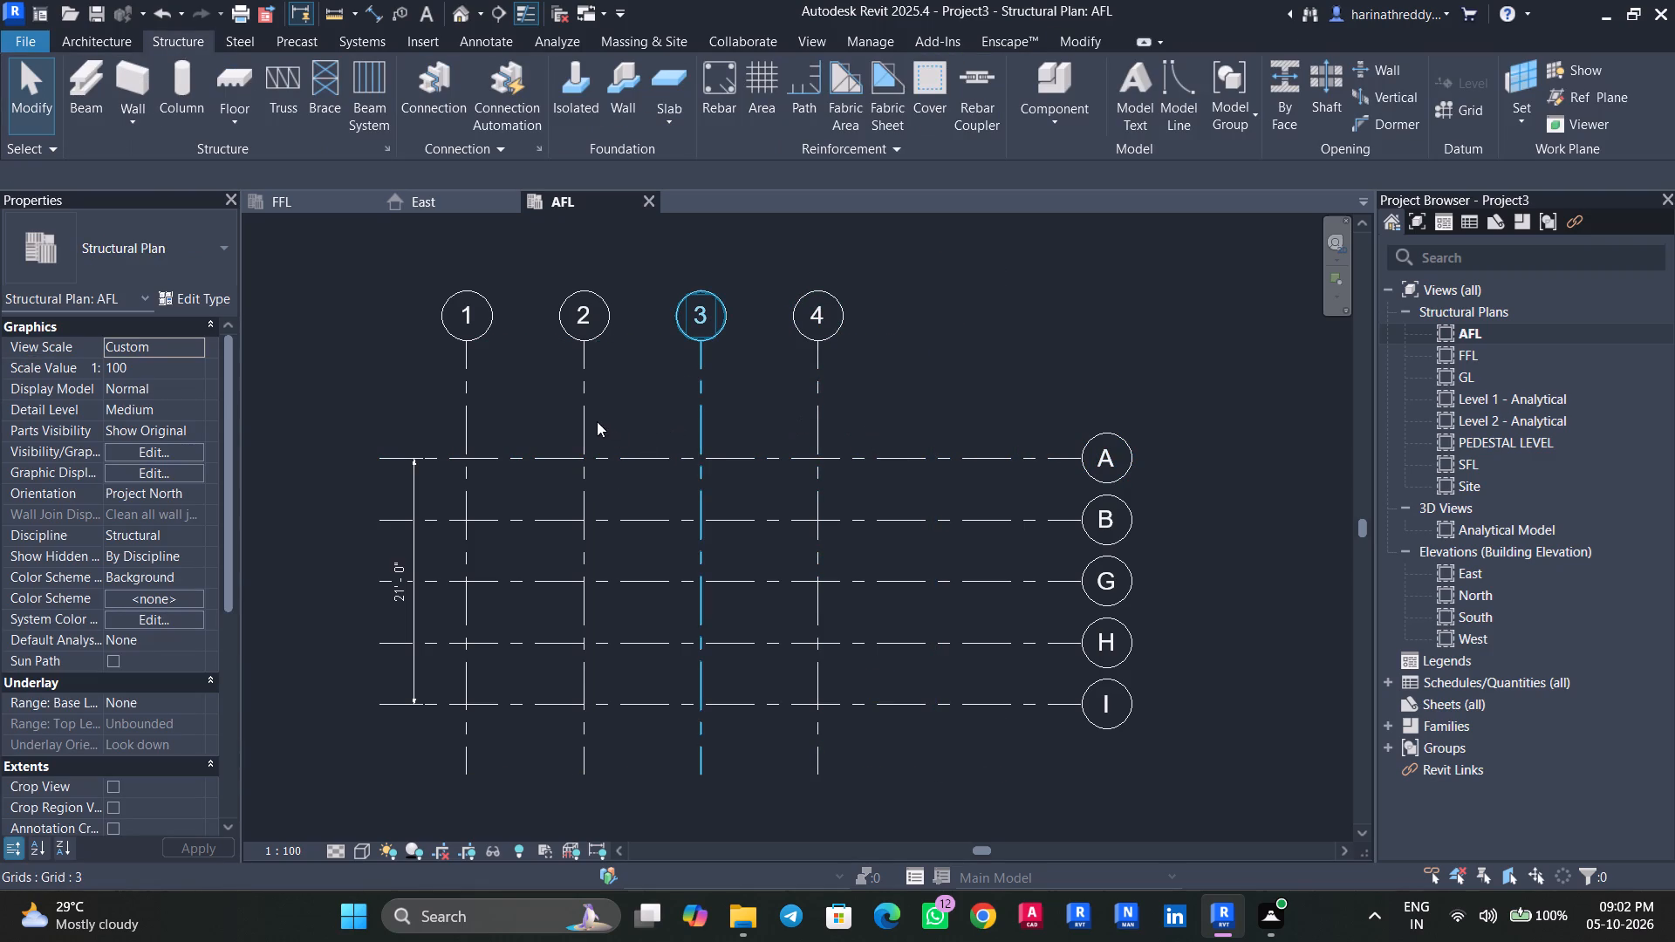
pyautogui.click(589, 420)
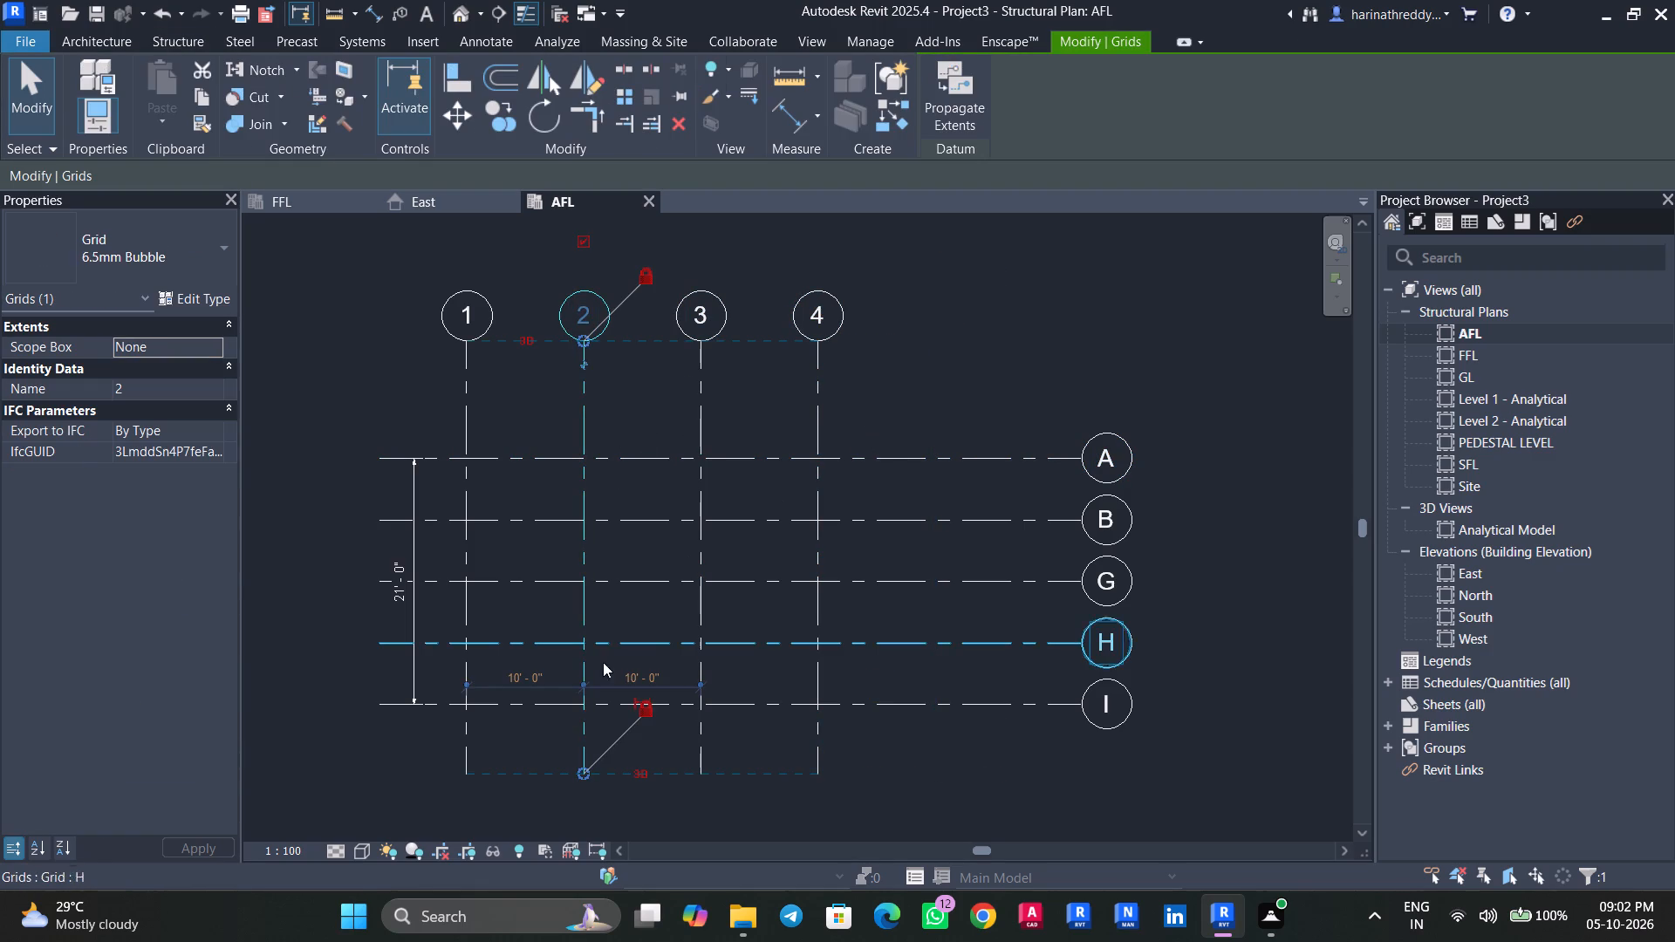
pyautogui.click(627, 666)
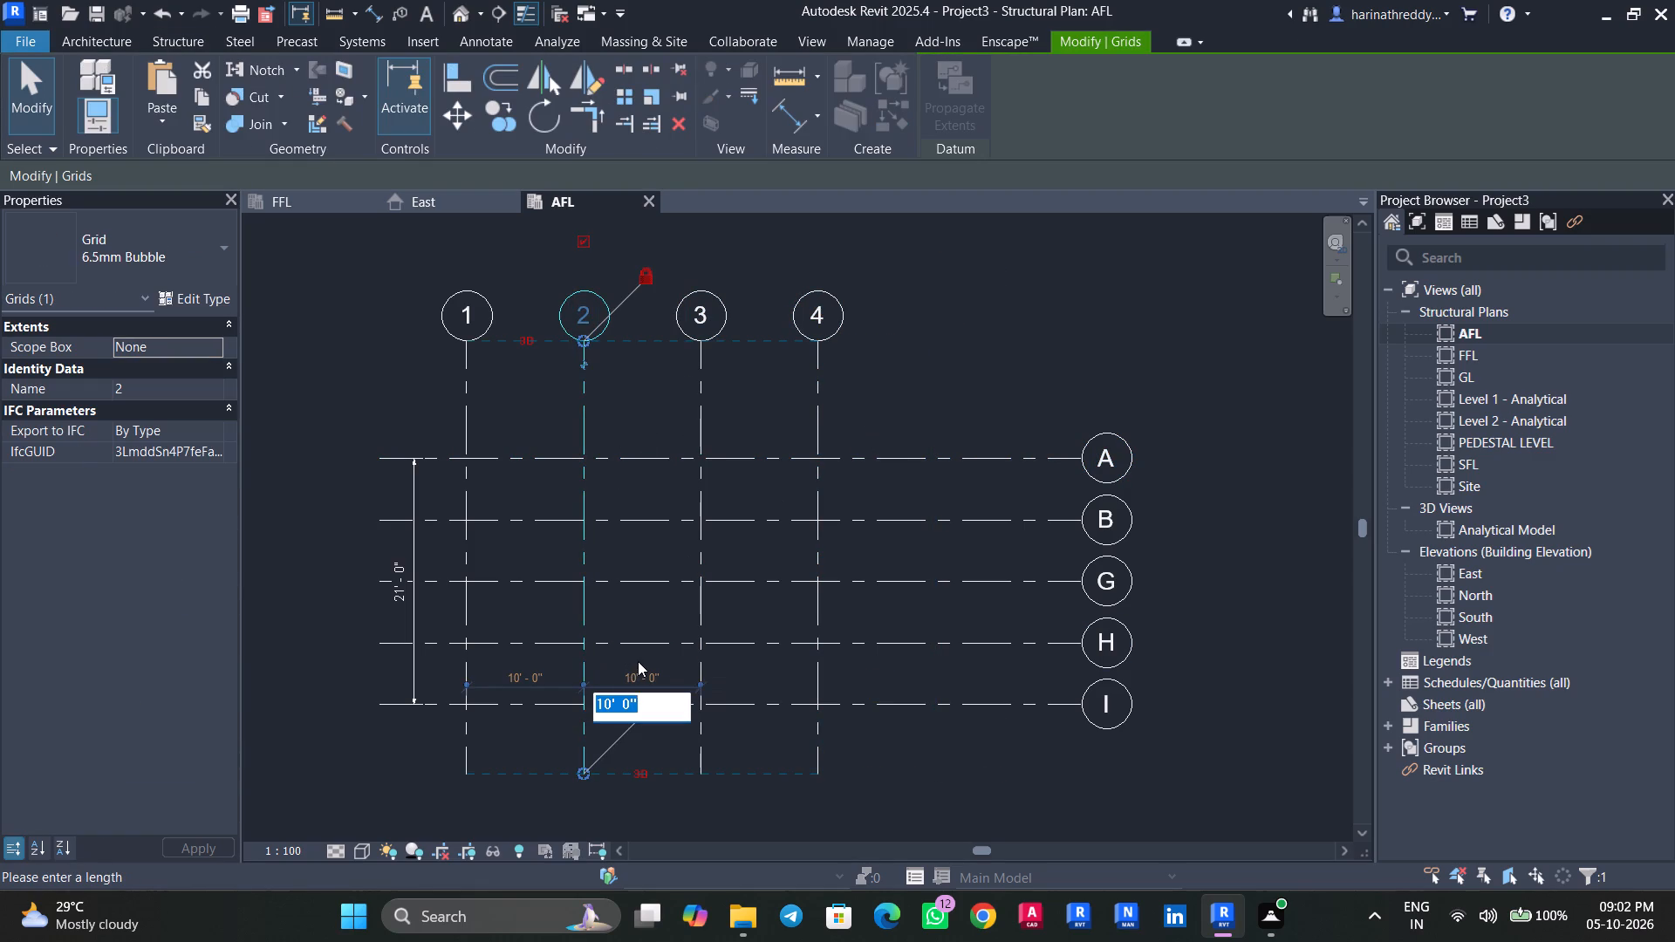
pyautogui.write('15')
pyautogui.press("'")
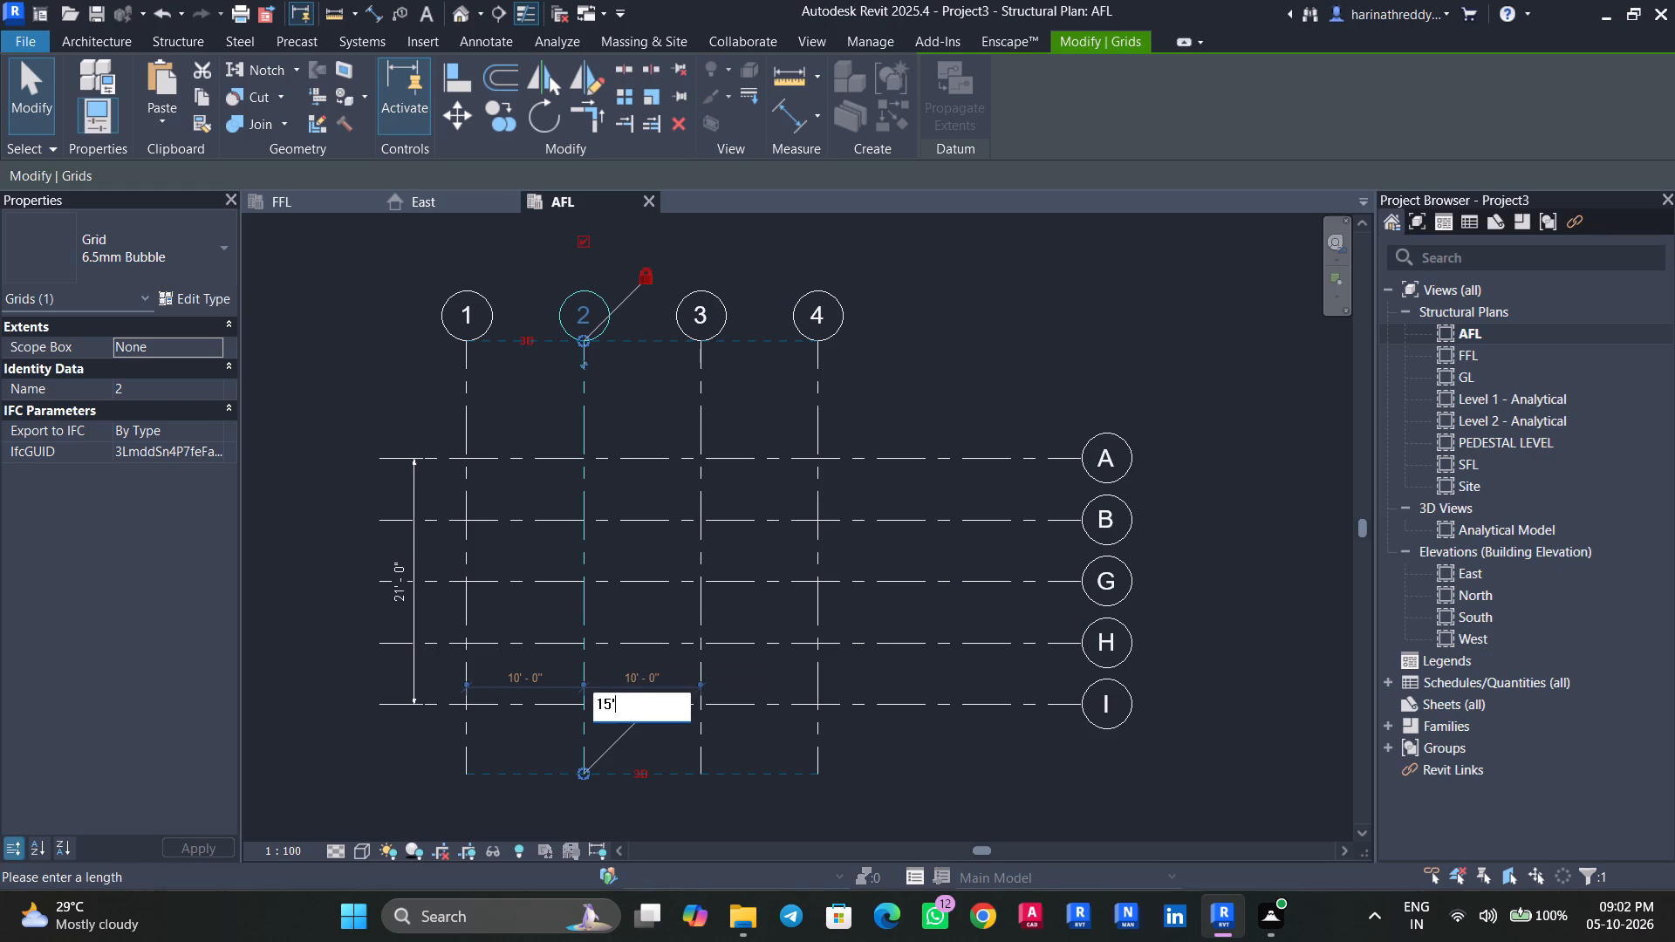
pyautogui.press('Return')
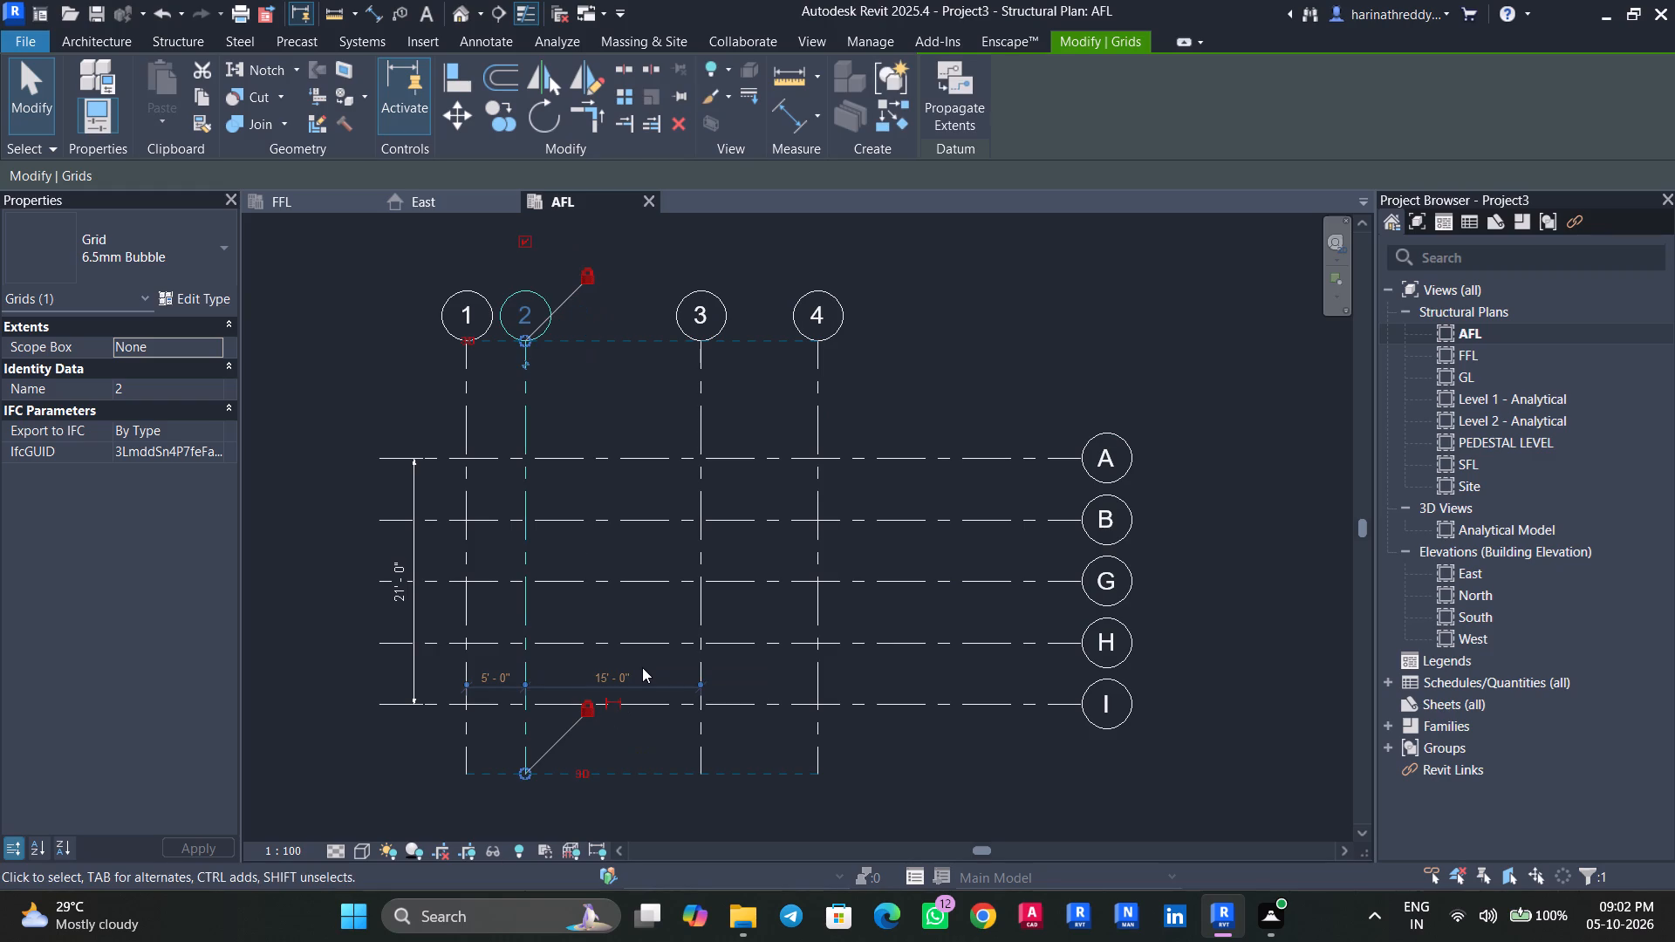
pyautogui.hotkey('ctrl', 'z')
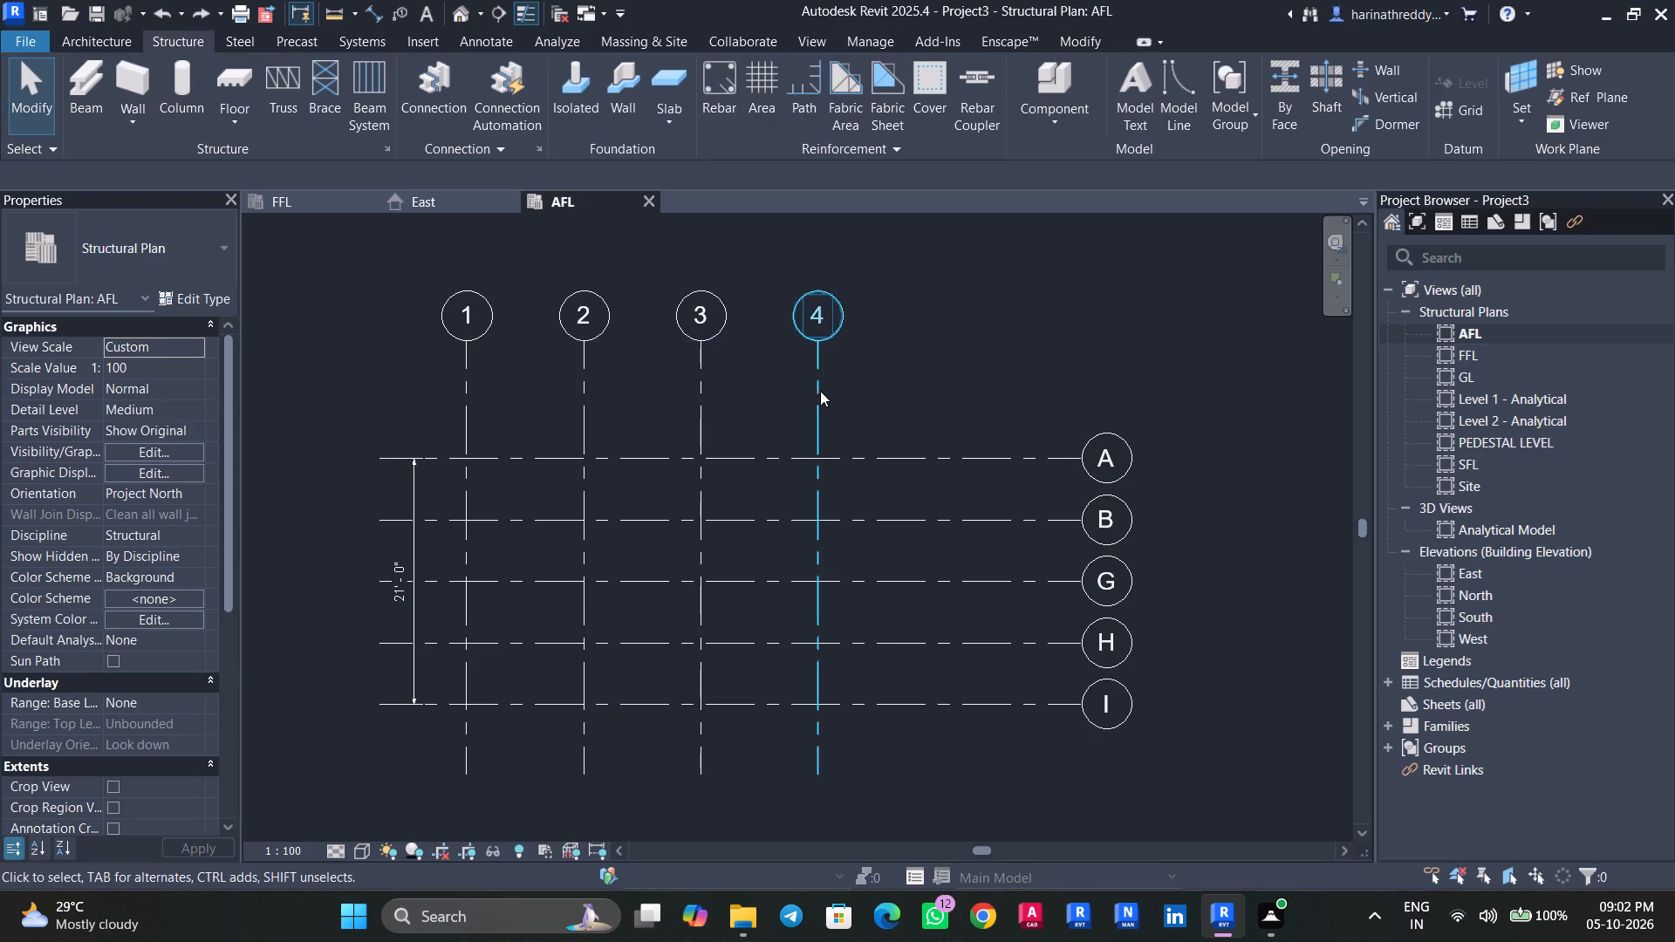
# Move grid 4 east by eye to about 22' from grid 3.
pyautogui.click(818, 391)
pyautogui.moveTo(820, 397); pyautogui.dragTo(961, 411)
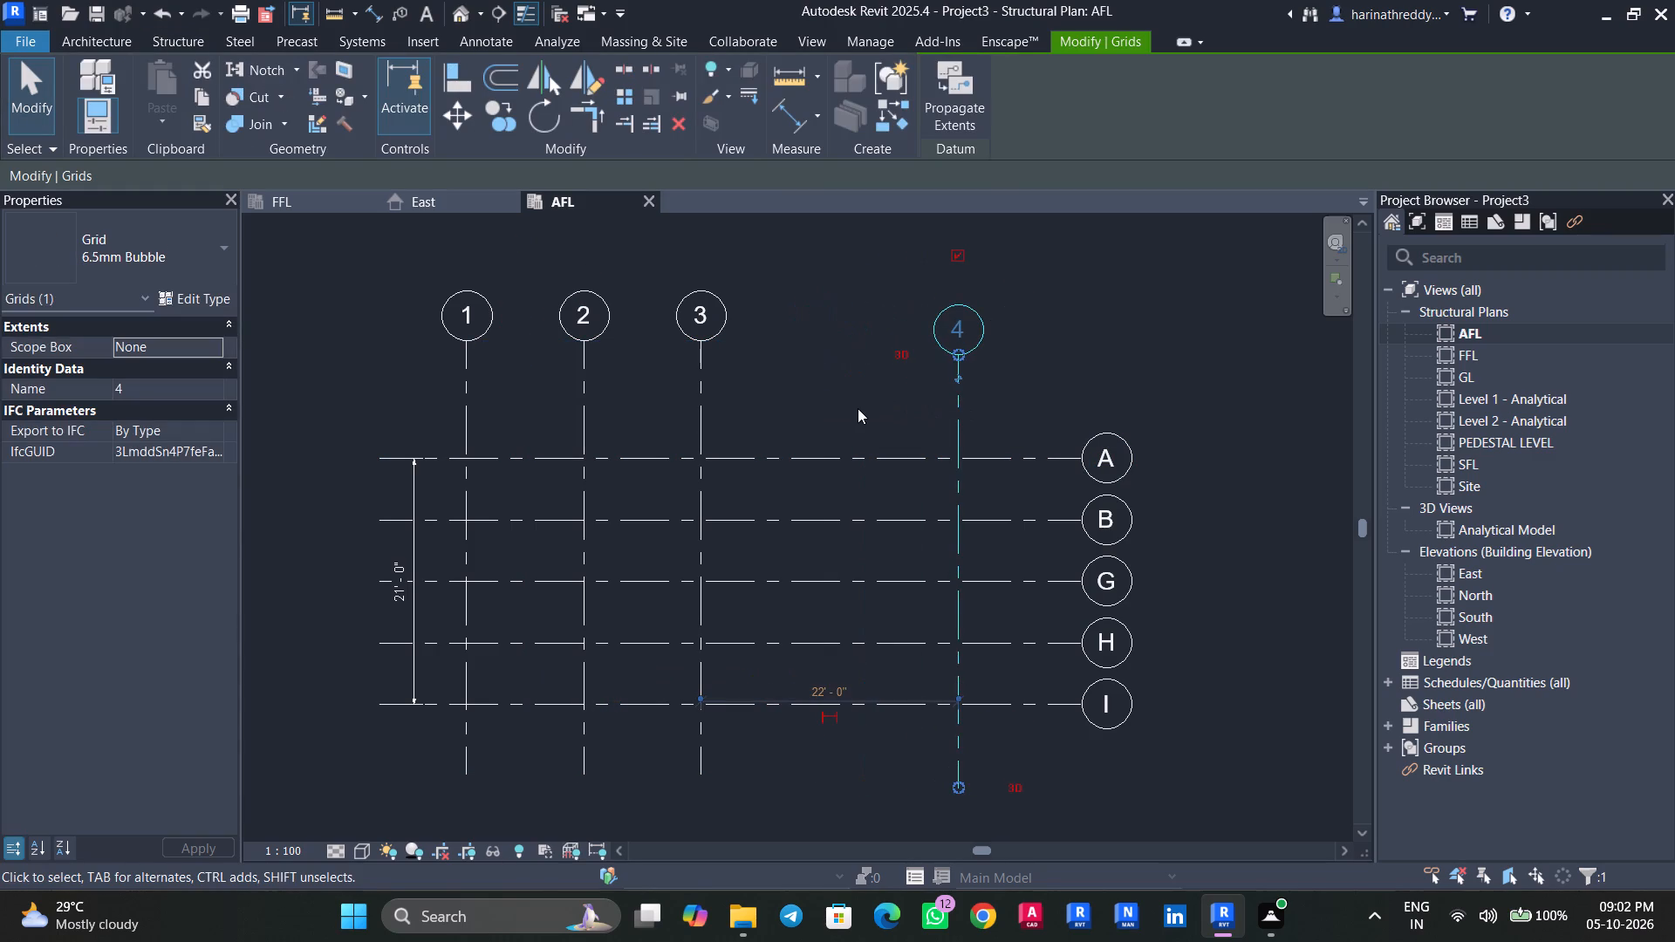
pyautogui.click(828, 401)
pyautogui.click(582, 414)
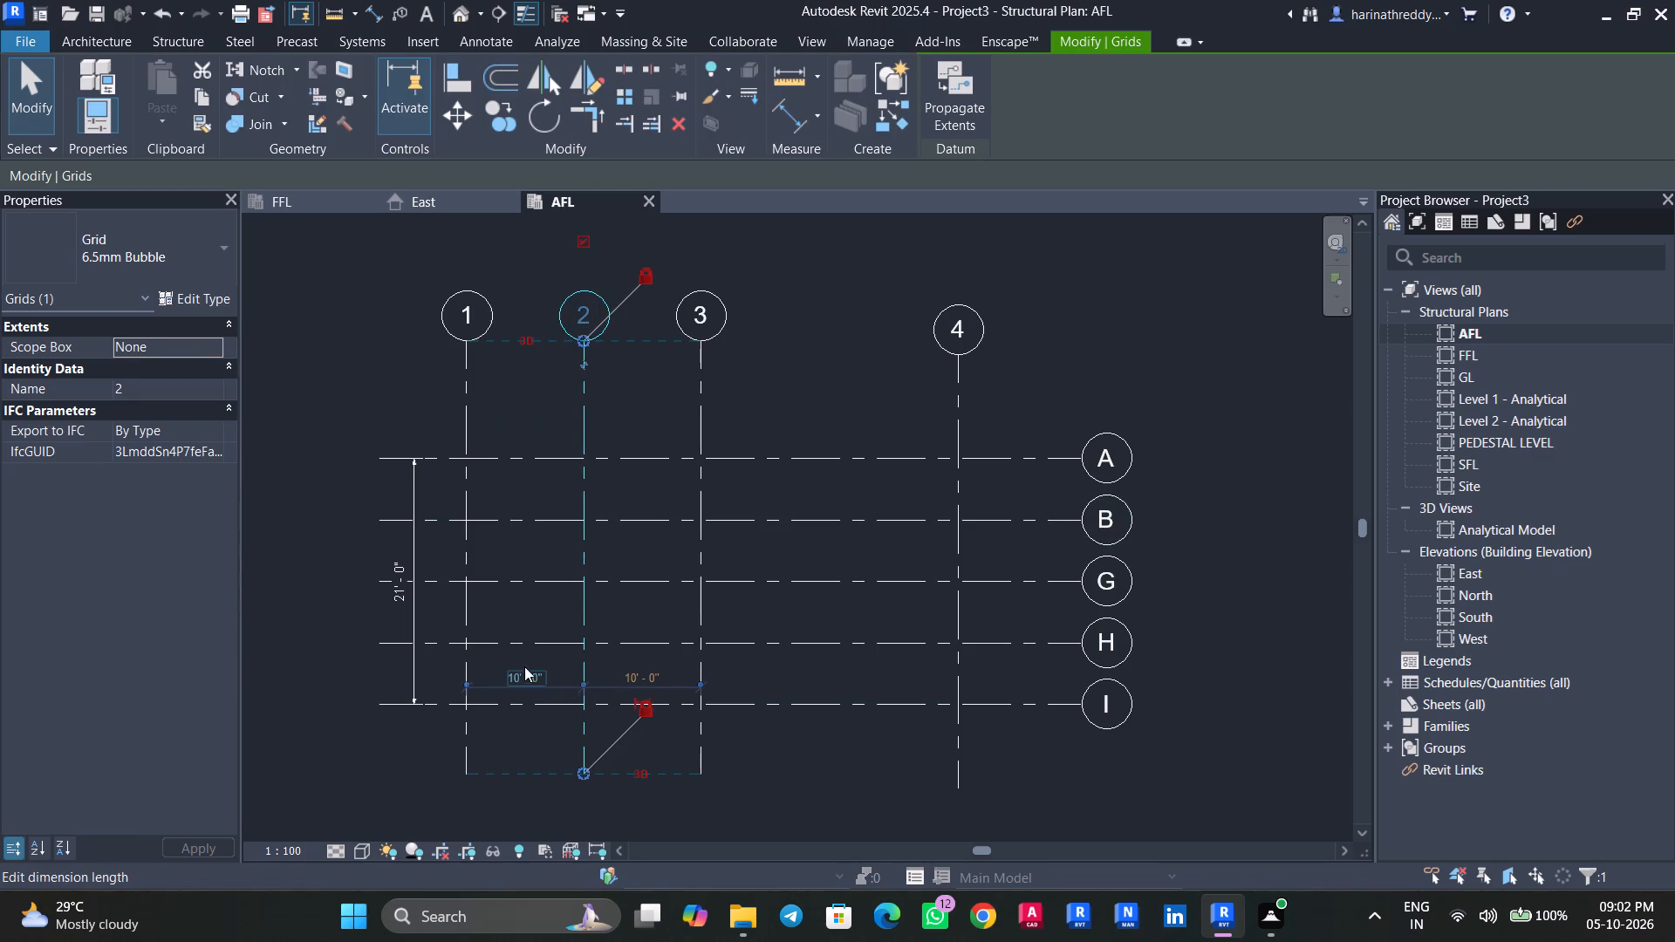
pyautogui.click(789, 379)
# Move grid 3 east by eye to about 11'-6" from grid 4.
pyautogui.click(692, 407)
pyautogui.moveTo(698, 405); pyautogui.dragTo(746, 406)
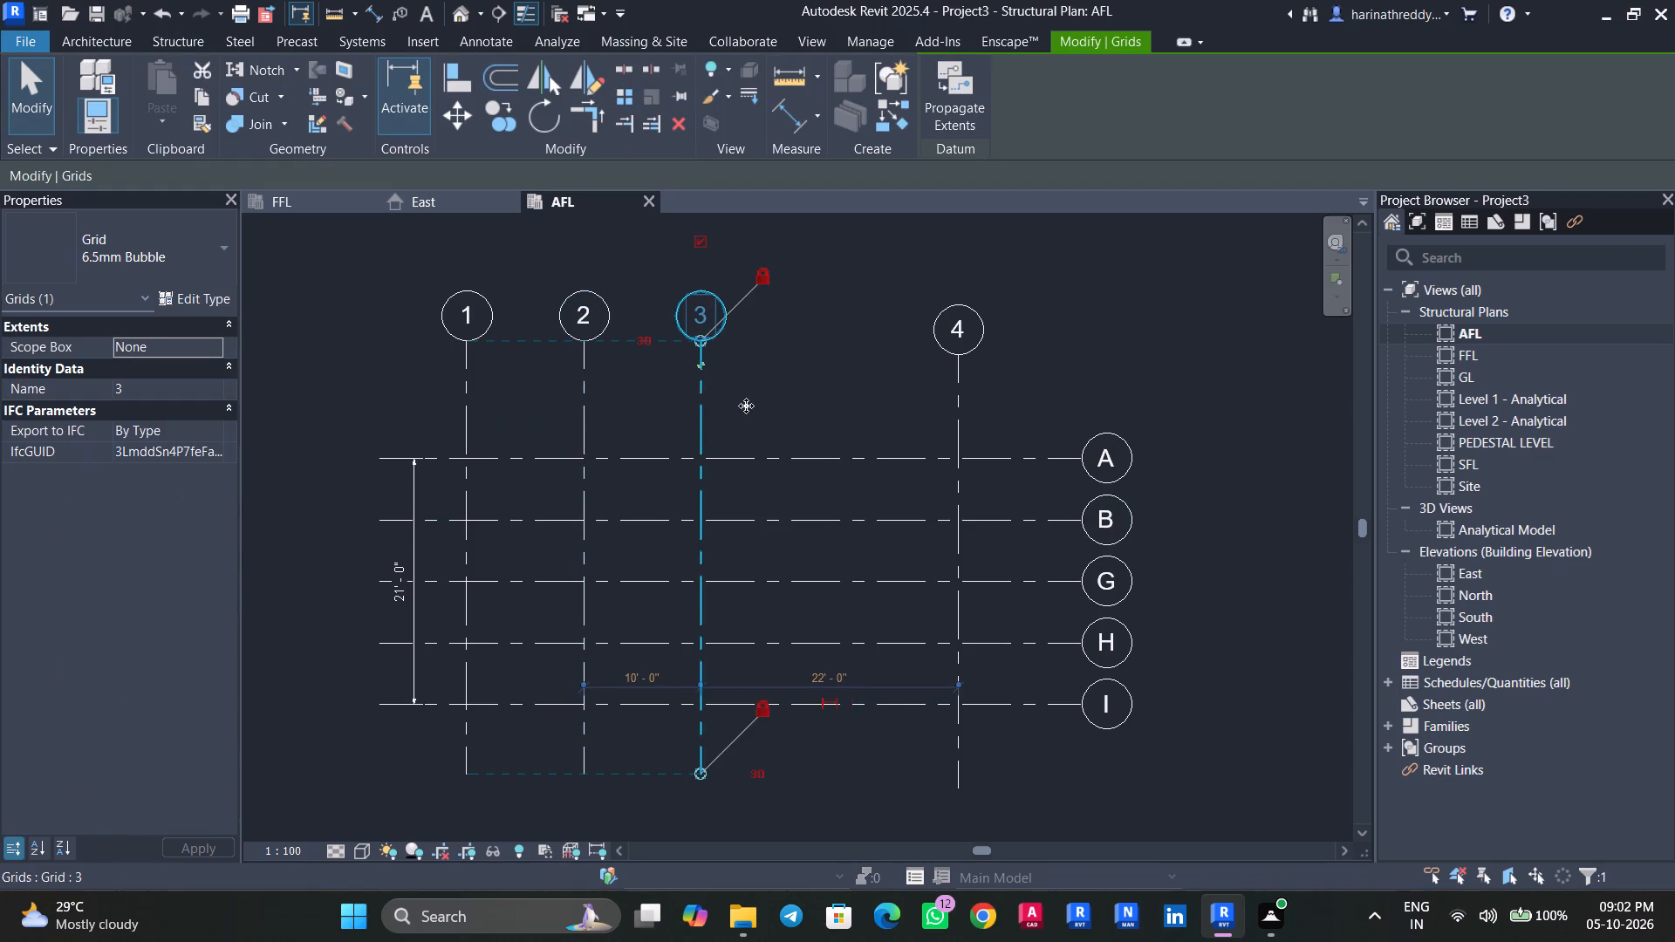
pyautogui.moveTo(746, 406); pyautogui.dragTo(819, 408)
# Move grid 2 east between grids 1 and 3, adjusting it to about 14' from grid 1.
pyautogui.click(591, 394)
pyautogui.moveTo(581, 392); pyautogui.dragTo(669, 401)
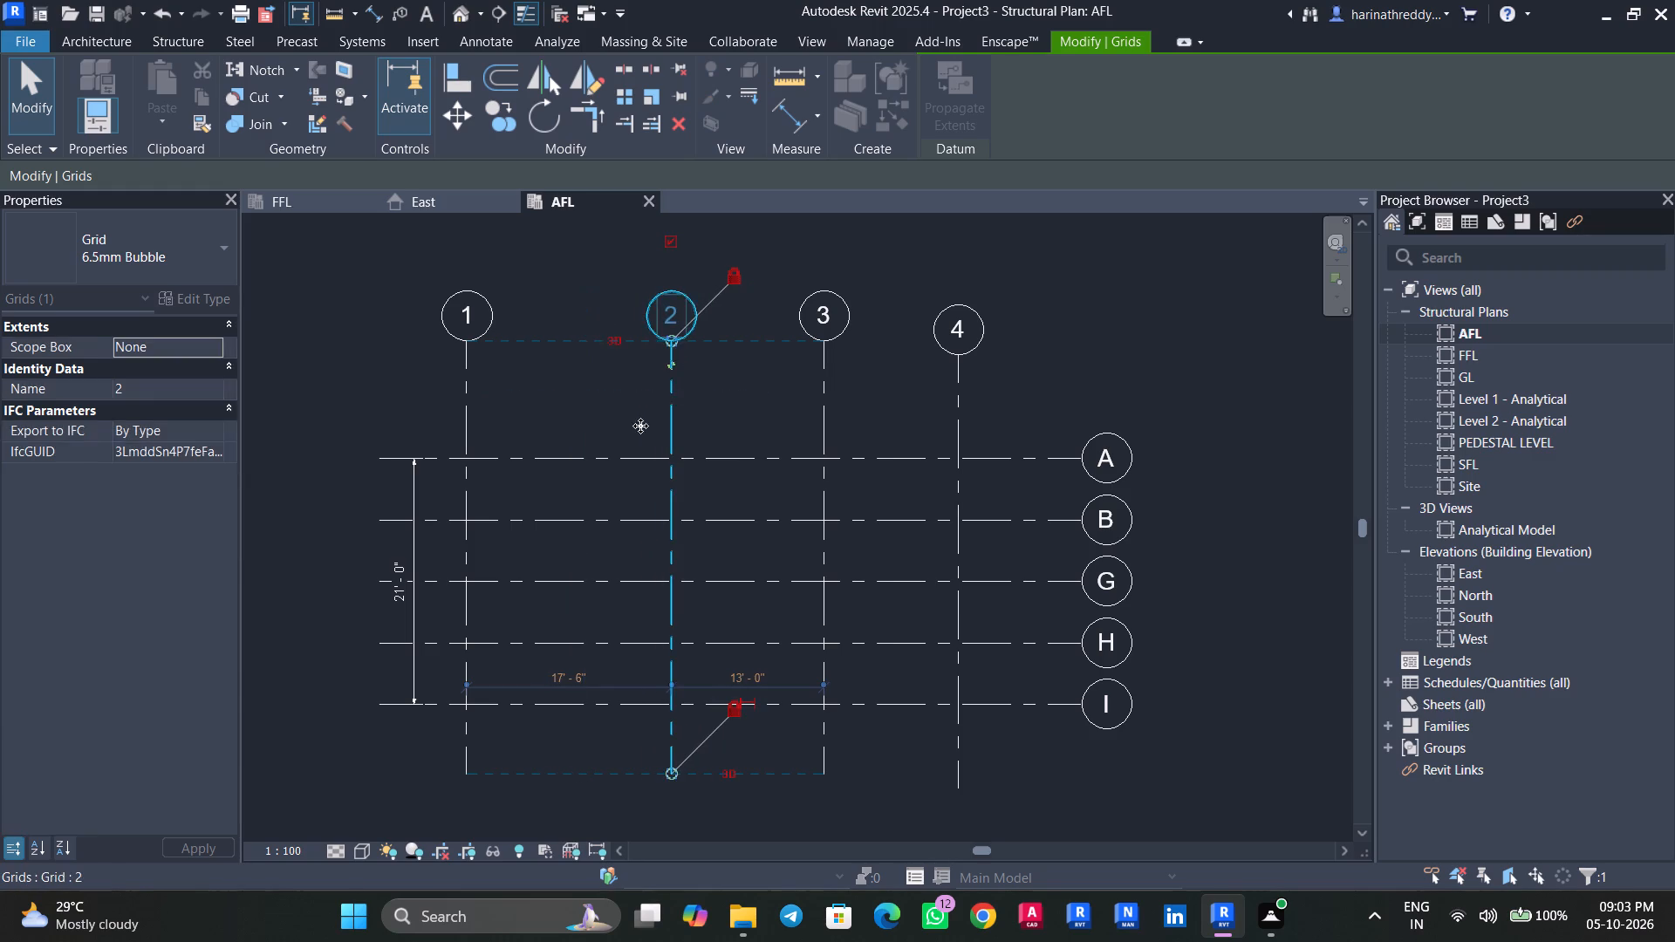
pyautogui.click(581, 415)
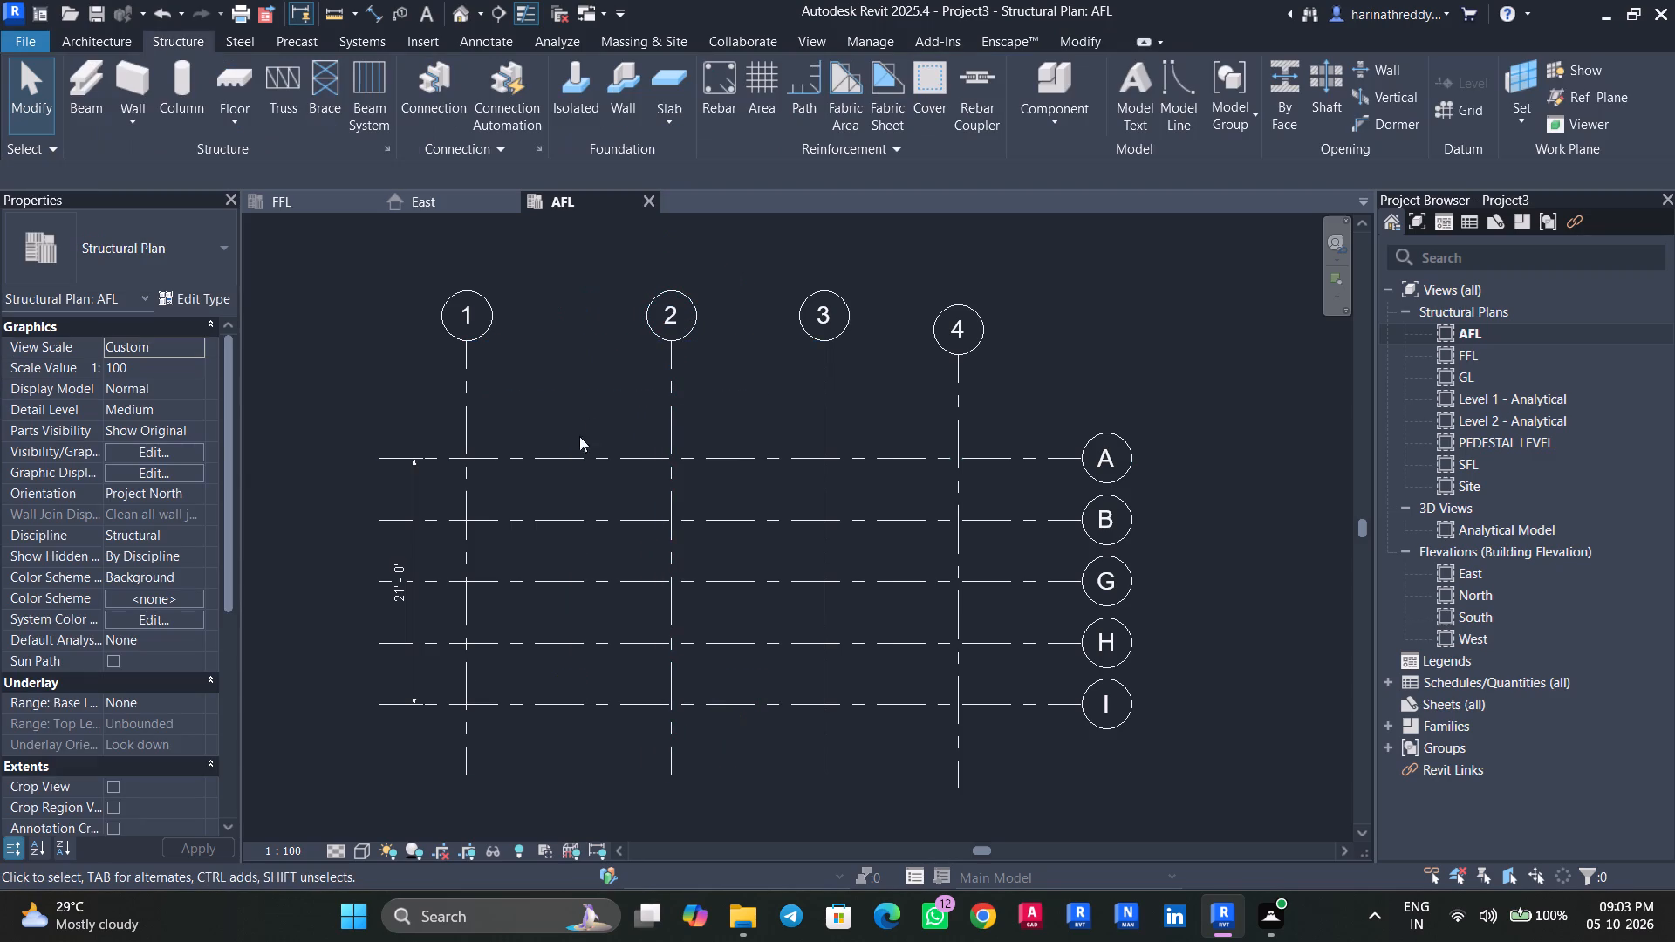
pyautogui.click(667, 415)
pyautogui.moveTo(671, 413); pyautogui.dragTo(630, 413)
pyautogui.click(824, 417)
pyautogui.click(909, 391)
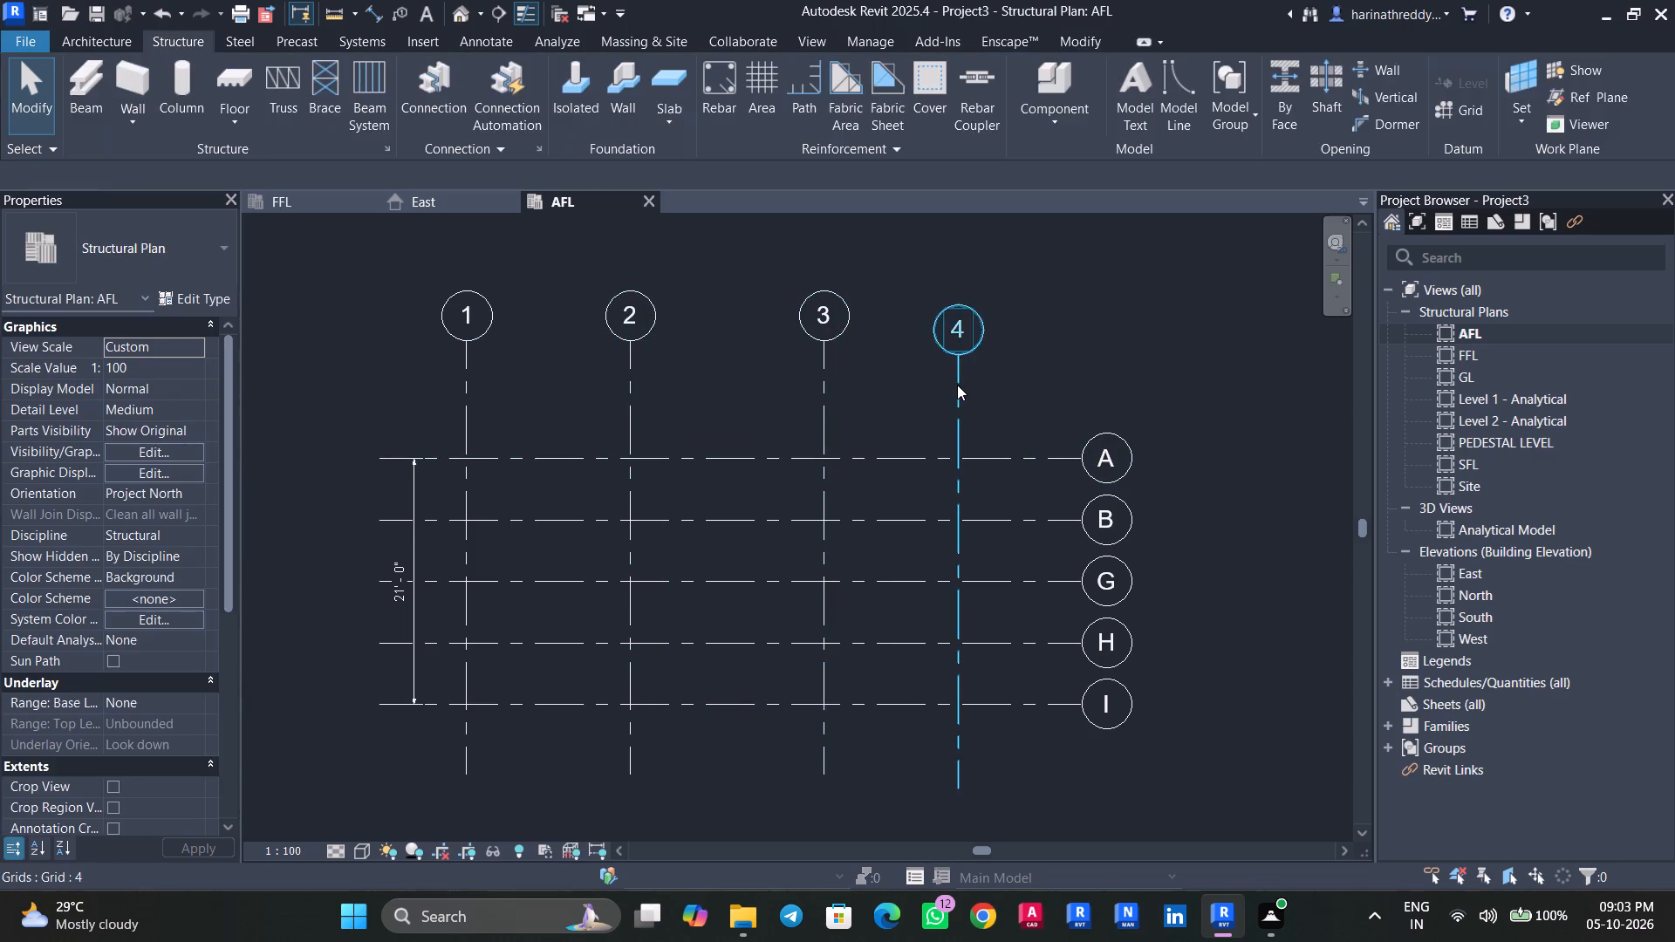
# Align the bubble end of grid 4 with the bubbles of grids 1 to 3.
pyautogui.click(957, 385)
pyautogui.click(1049, 365)
pyautogui.click(952, 377)
pyautogui.moveTo(957, 353); pyautogui.dragTo(954, 339)
pyautogui.click(1048, 345)
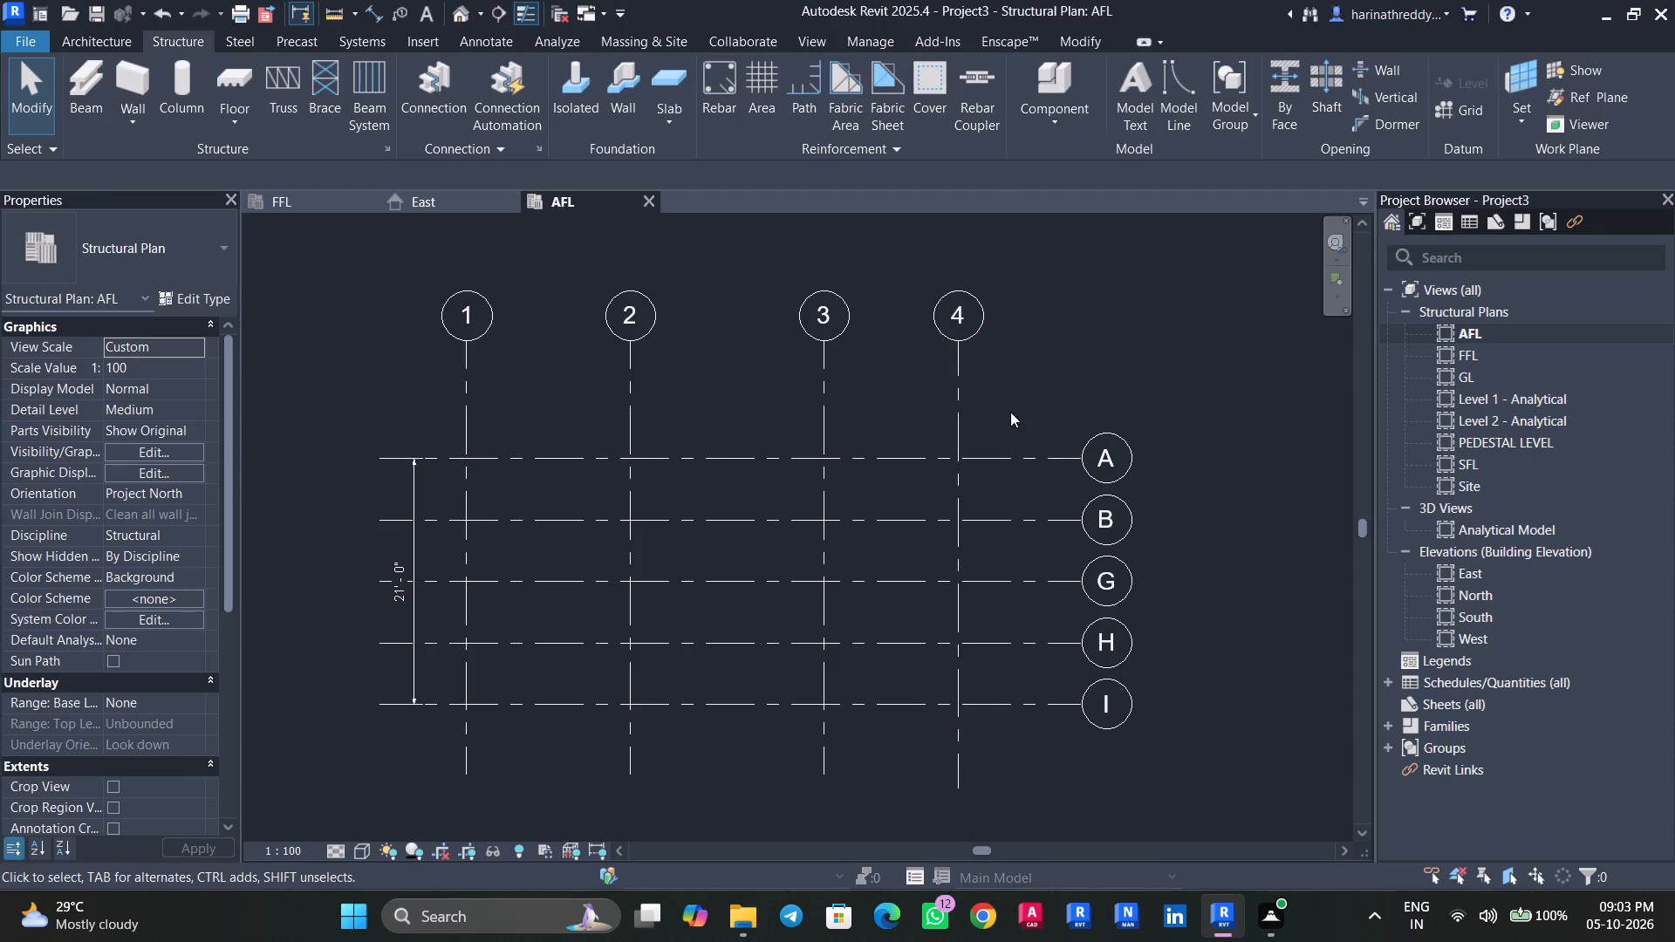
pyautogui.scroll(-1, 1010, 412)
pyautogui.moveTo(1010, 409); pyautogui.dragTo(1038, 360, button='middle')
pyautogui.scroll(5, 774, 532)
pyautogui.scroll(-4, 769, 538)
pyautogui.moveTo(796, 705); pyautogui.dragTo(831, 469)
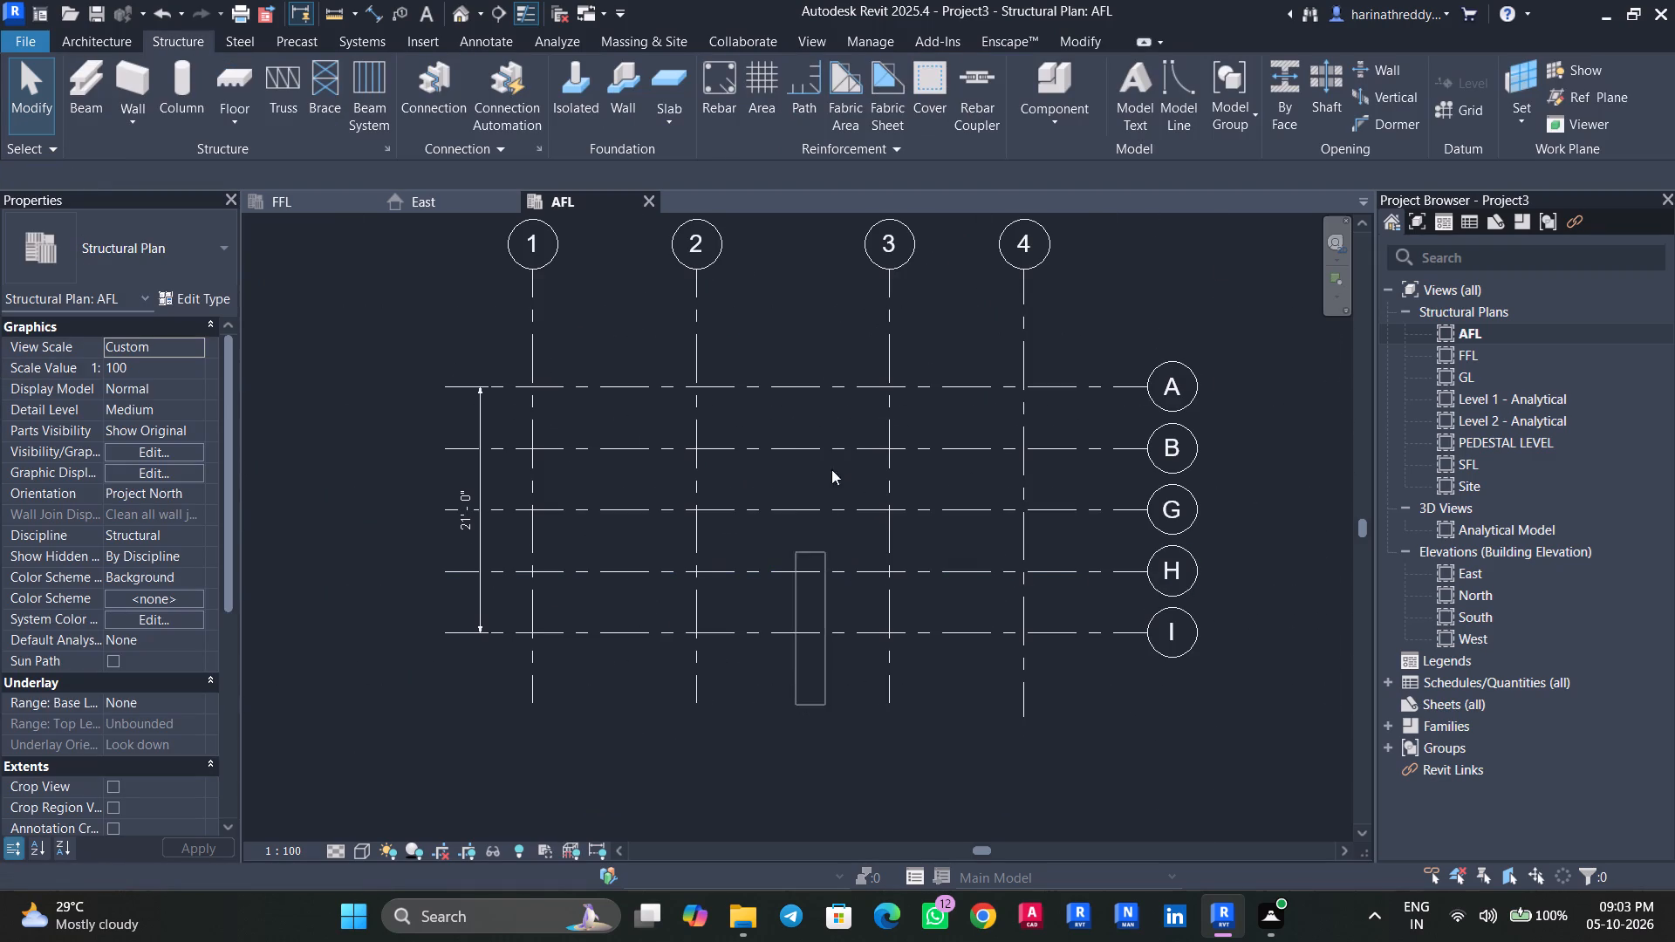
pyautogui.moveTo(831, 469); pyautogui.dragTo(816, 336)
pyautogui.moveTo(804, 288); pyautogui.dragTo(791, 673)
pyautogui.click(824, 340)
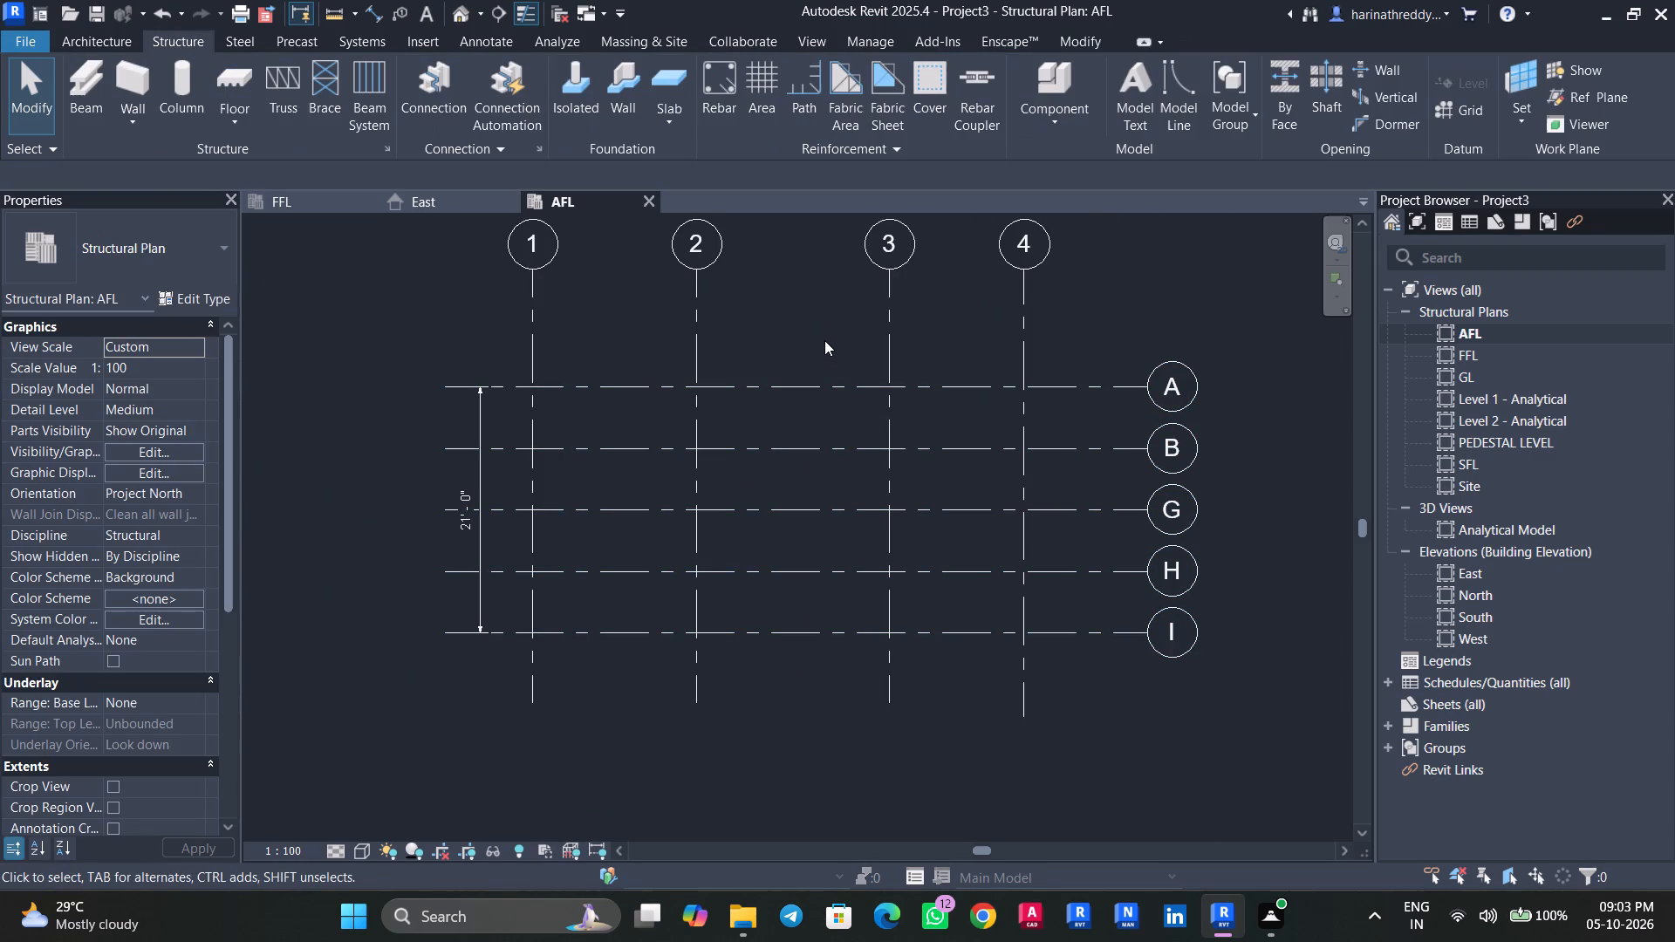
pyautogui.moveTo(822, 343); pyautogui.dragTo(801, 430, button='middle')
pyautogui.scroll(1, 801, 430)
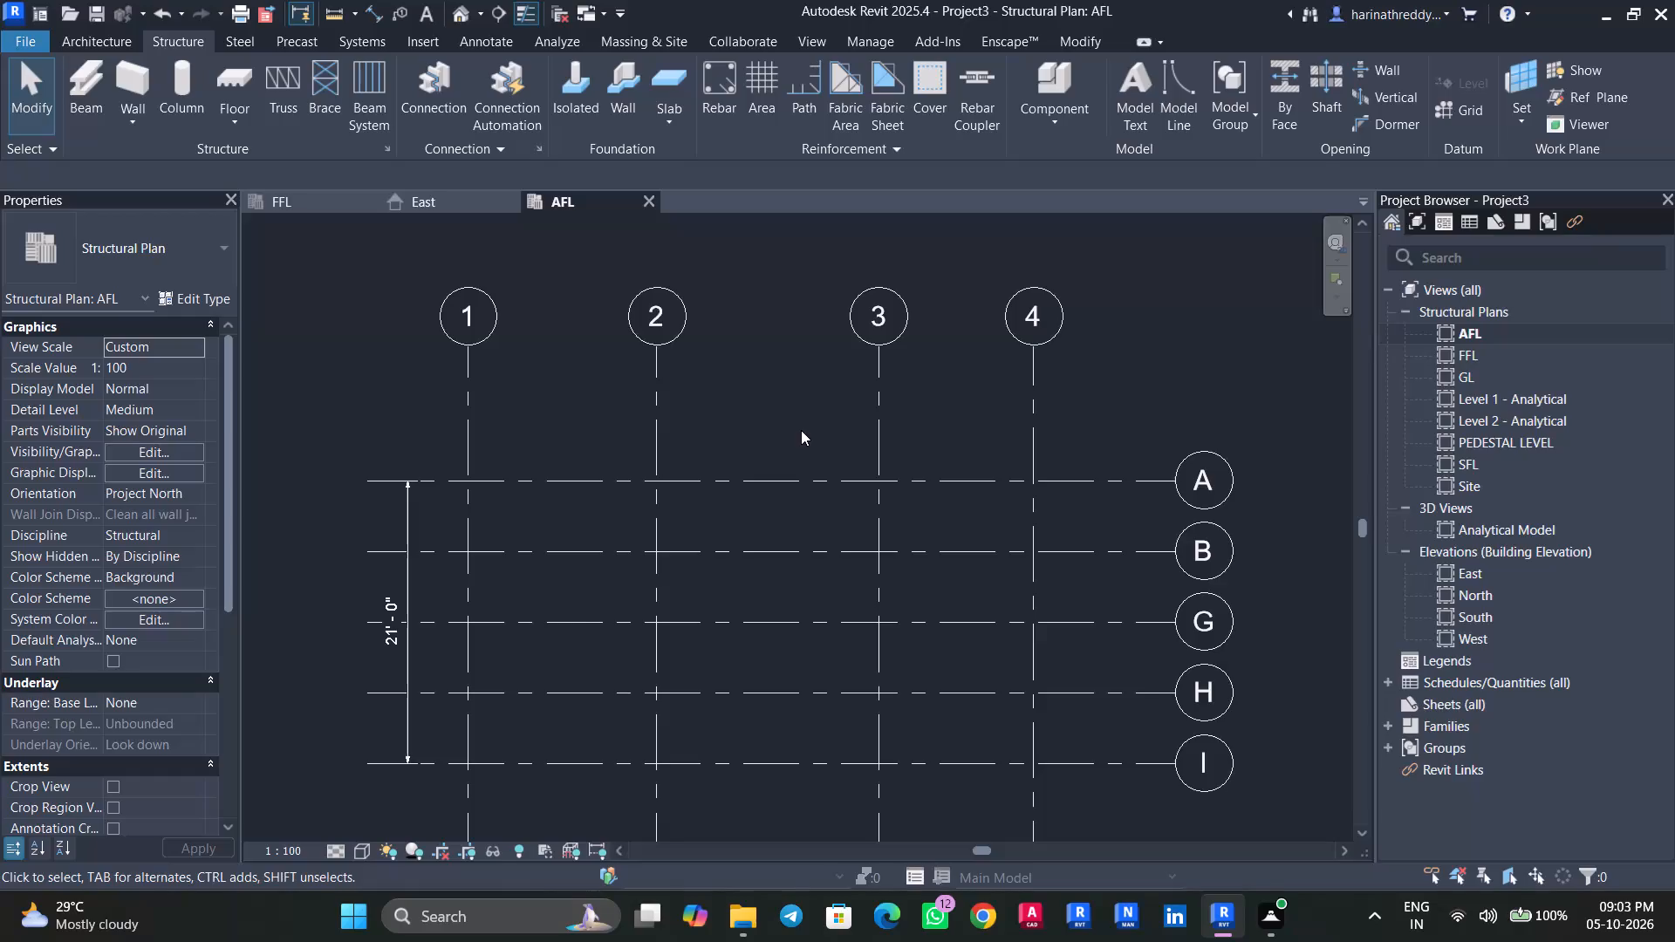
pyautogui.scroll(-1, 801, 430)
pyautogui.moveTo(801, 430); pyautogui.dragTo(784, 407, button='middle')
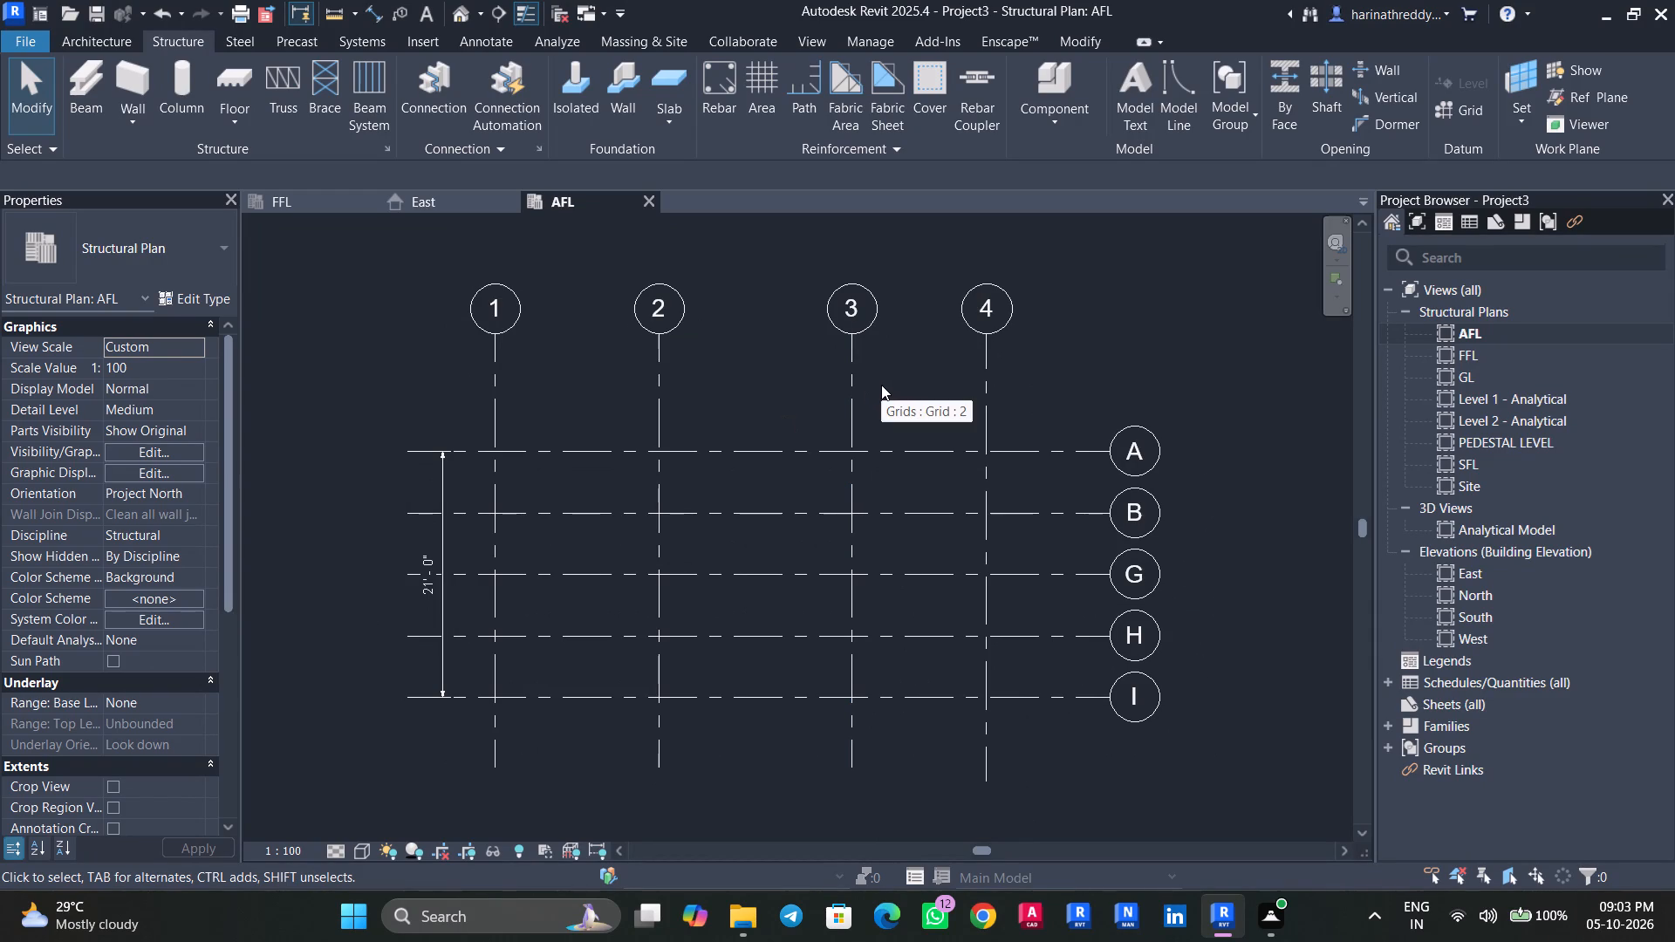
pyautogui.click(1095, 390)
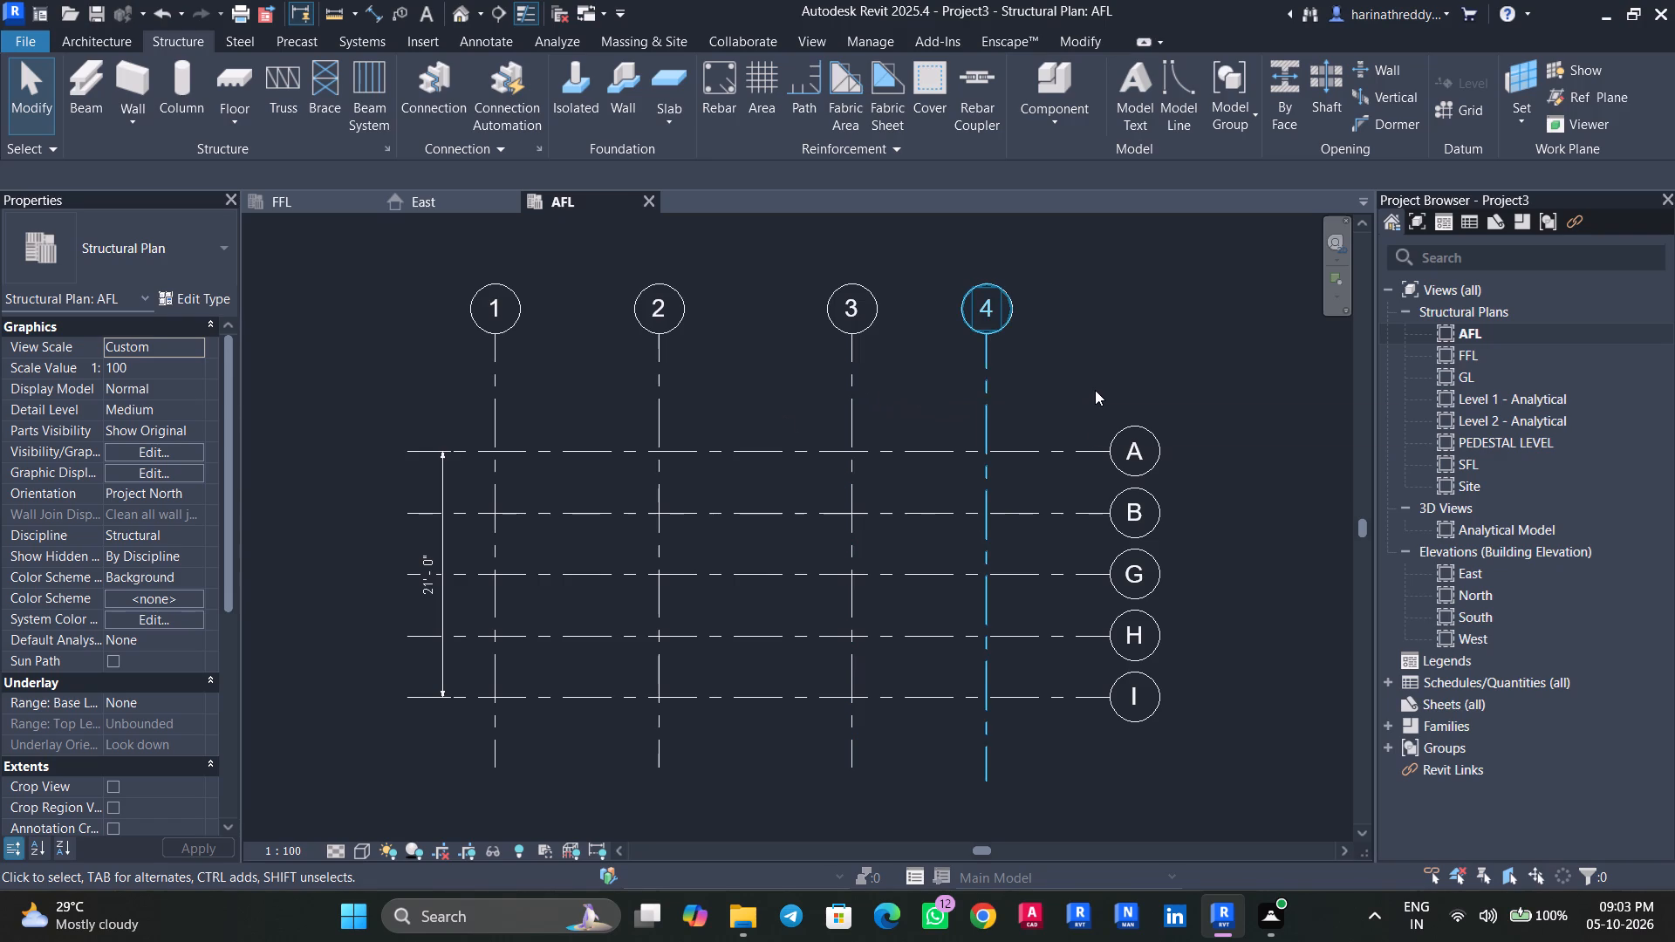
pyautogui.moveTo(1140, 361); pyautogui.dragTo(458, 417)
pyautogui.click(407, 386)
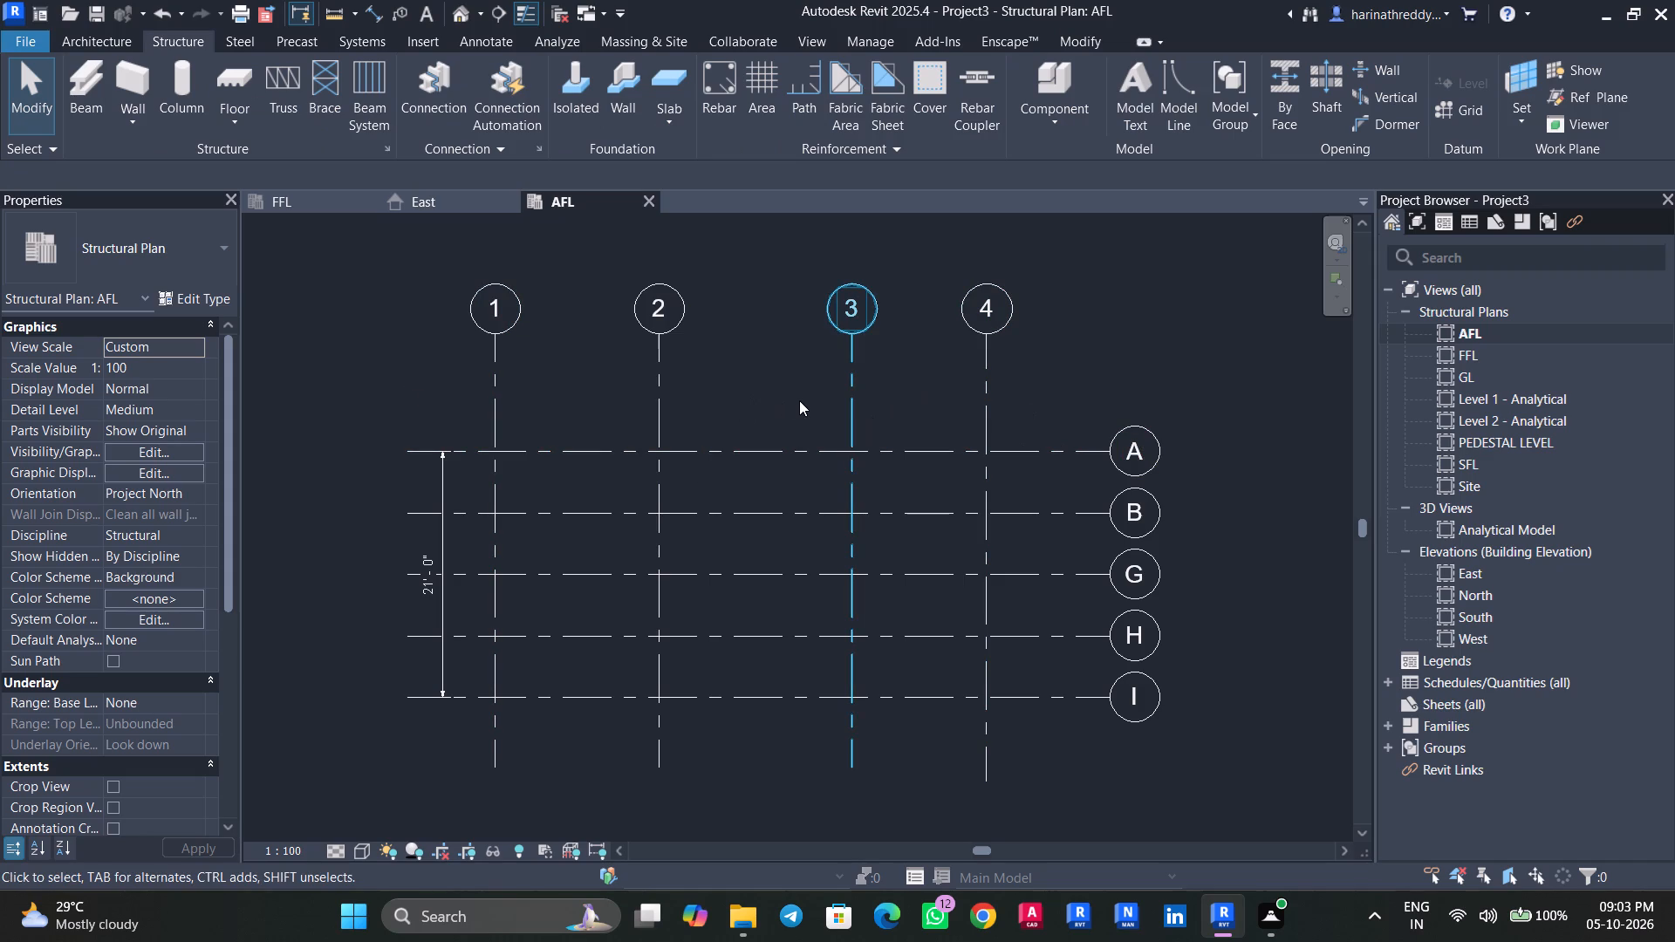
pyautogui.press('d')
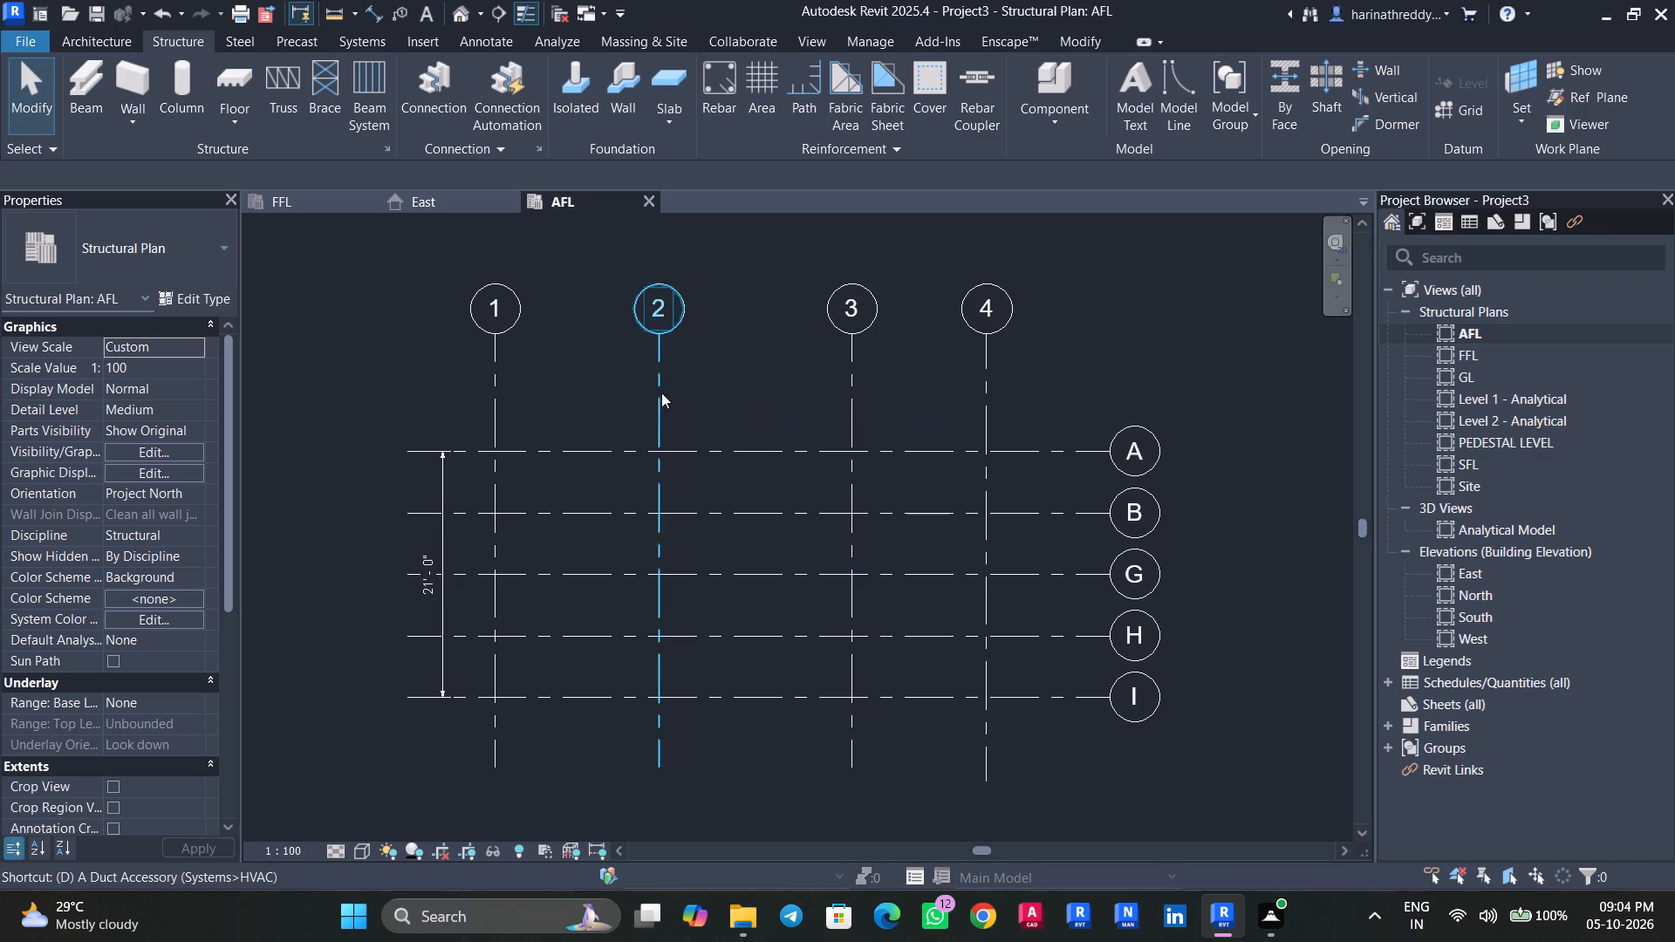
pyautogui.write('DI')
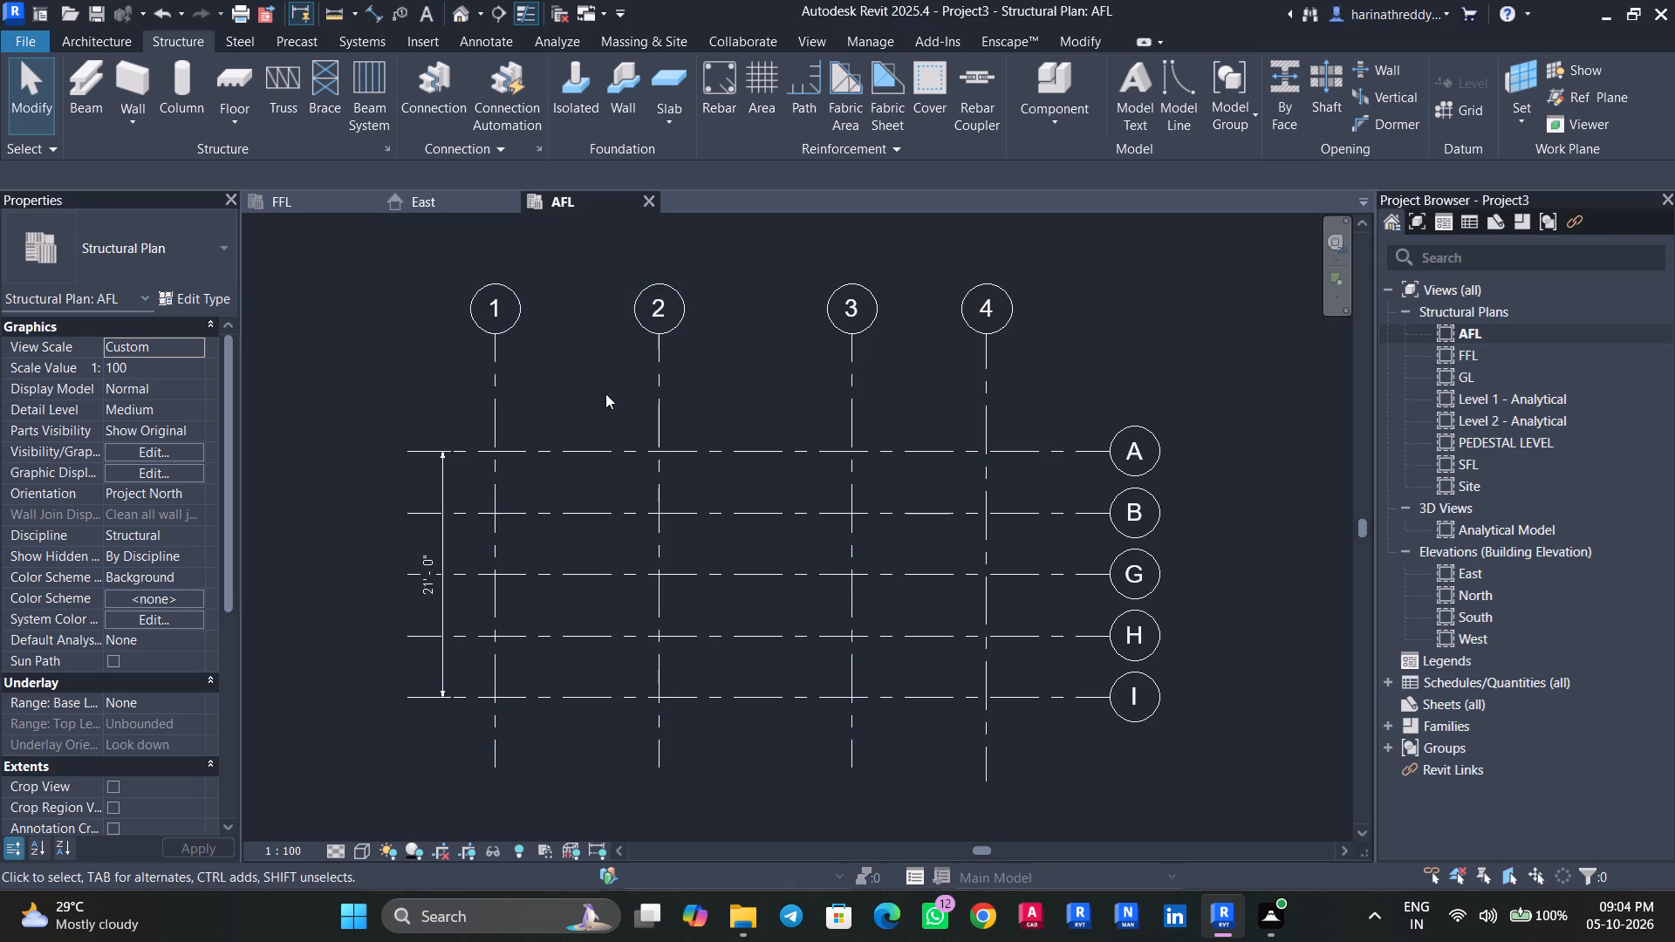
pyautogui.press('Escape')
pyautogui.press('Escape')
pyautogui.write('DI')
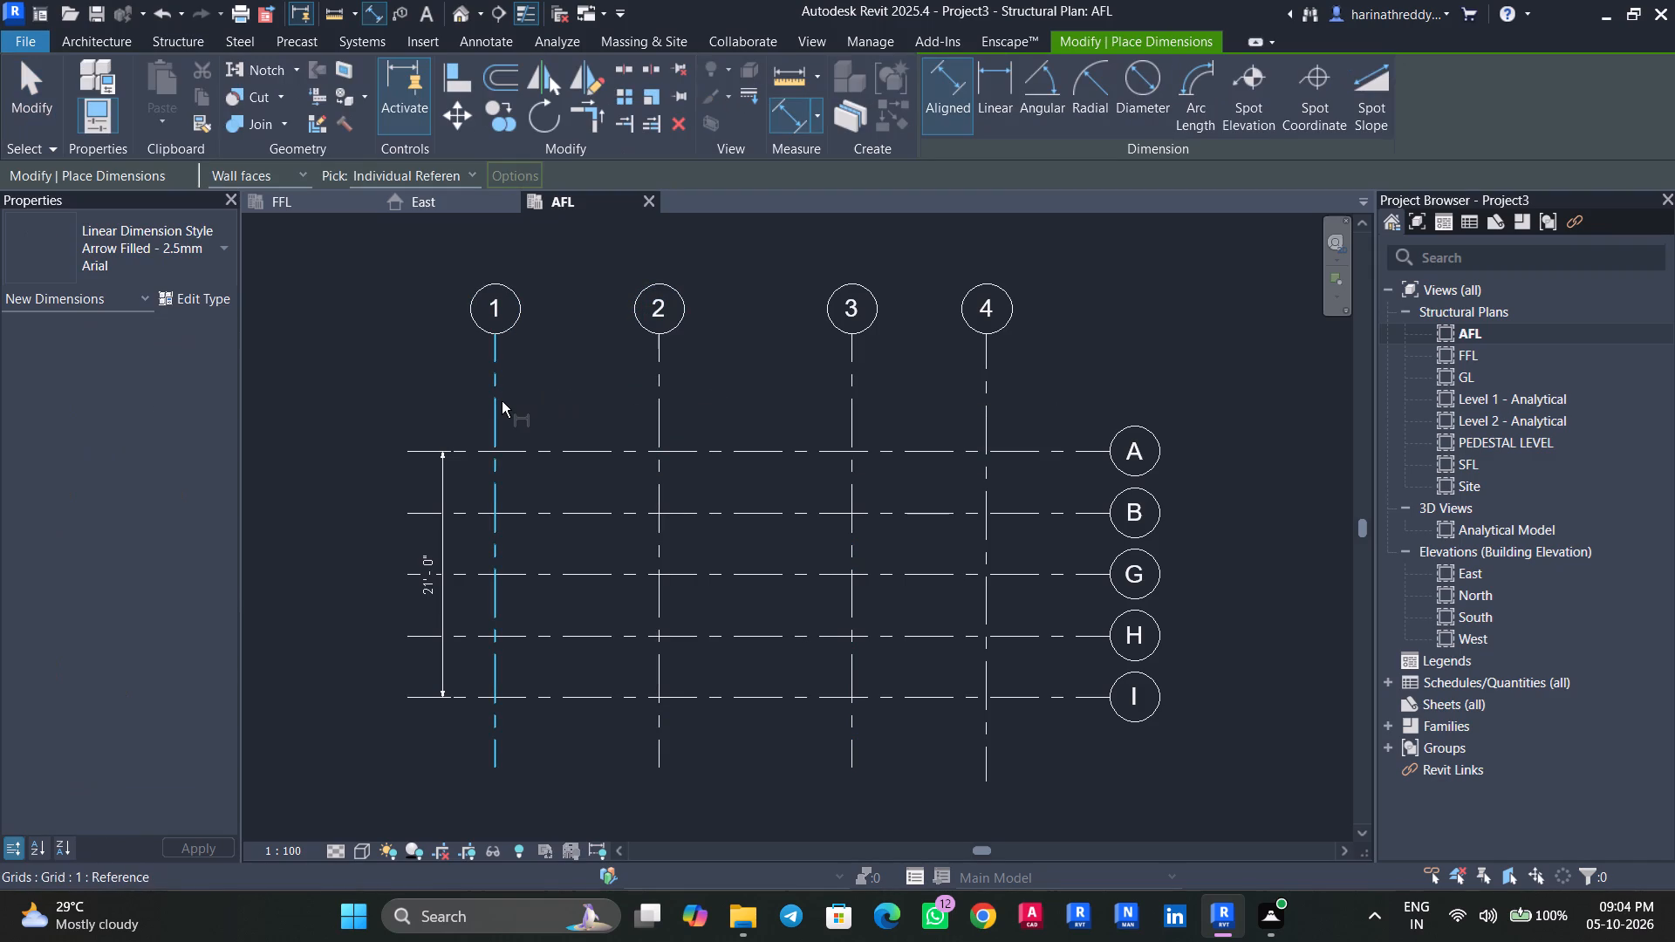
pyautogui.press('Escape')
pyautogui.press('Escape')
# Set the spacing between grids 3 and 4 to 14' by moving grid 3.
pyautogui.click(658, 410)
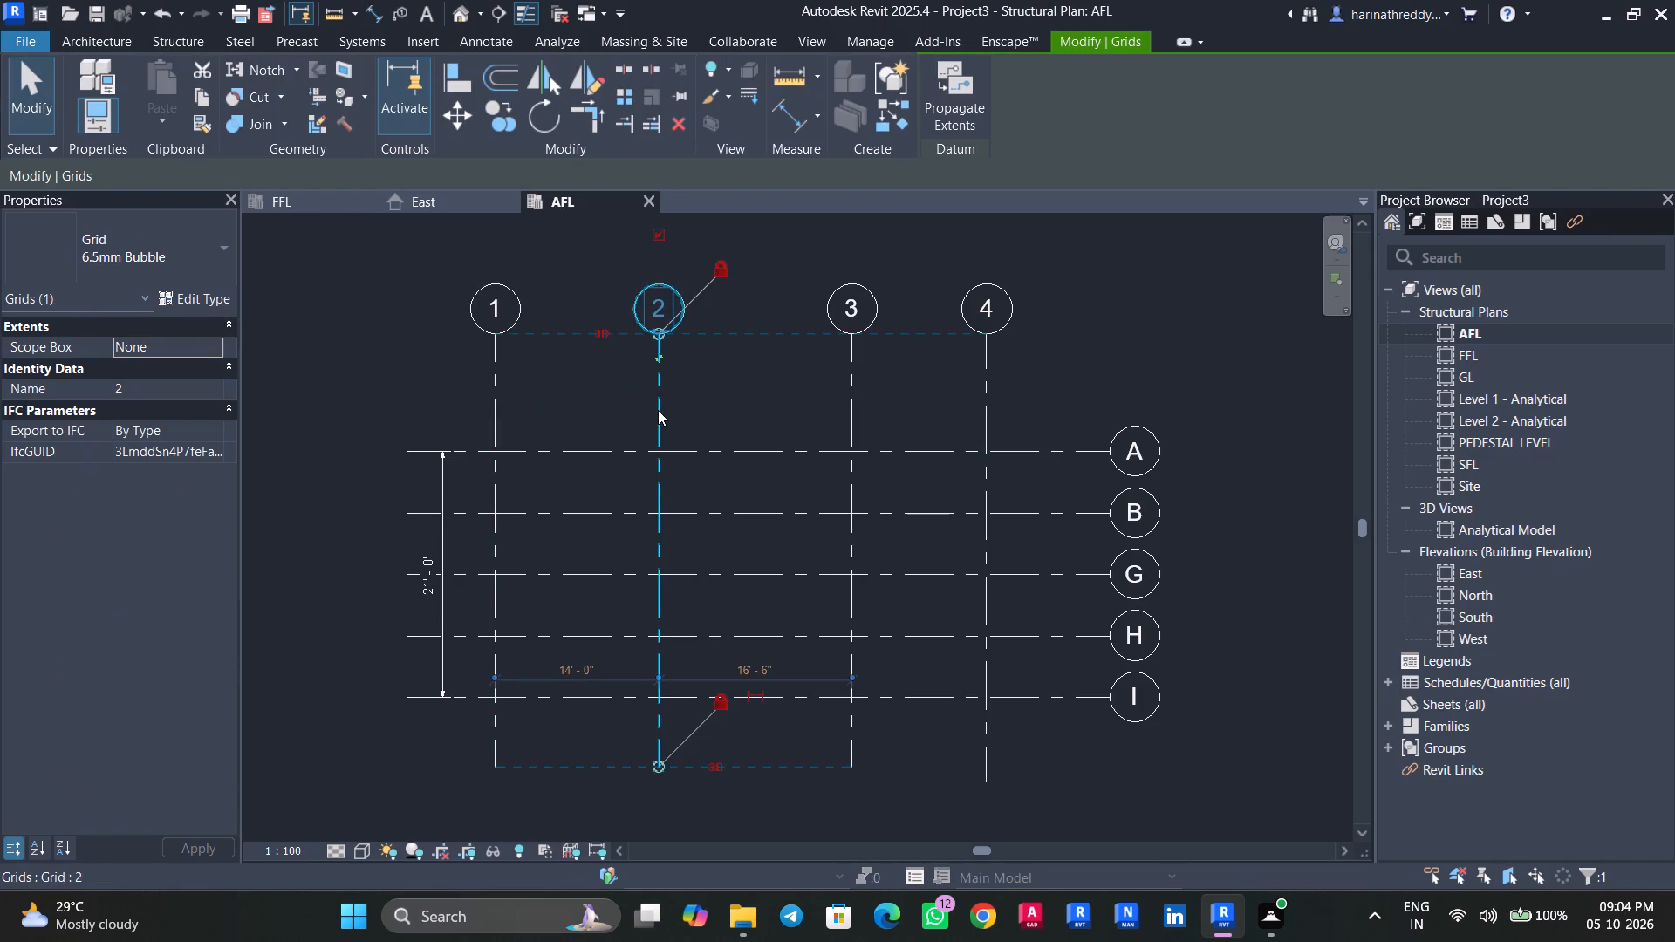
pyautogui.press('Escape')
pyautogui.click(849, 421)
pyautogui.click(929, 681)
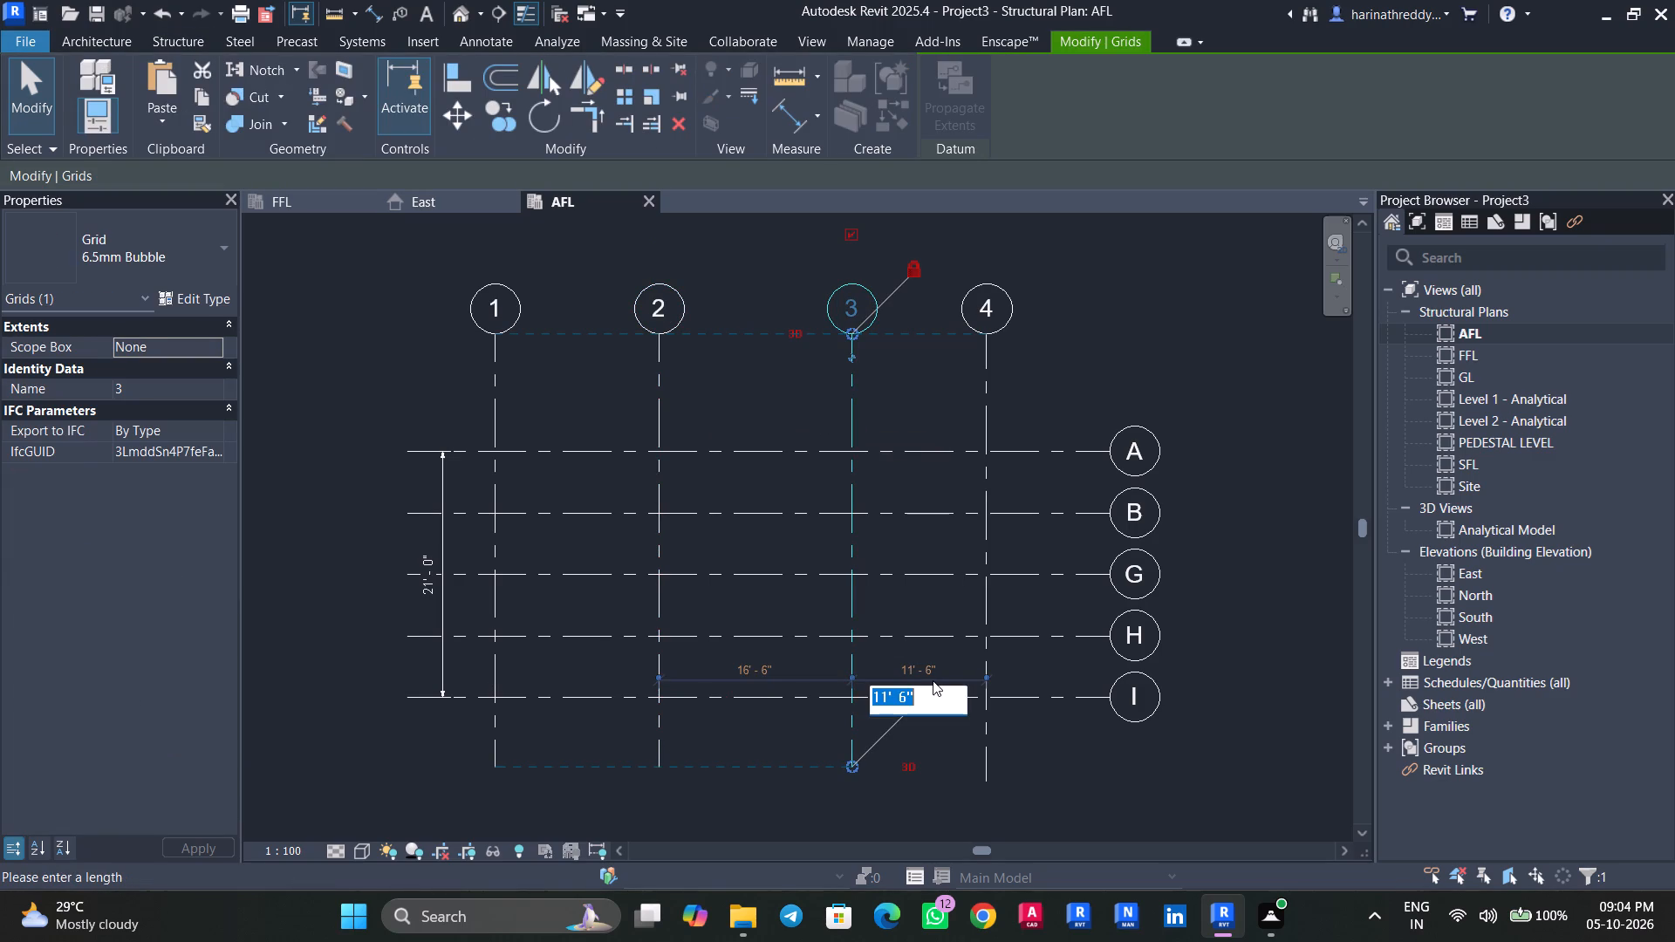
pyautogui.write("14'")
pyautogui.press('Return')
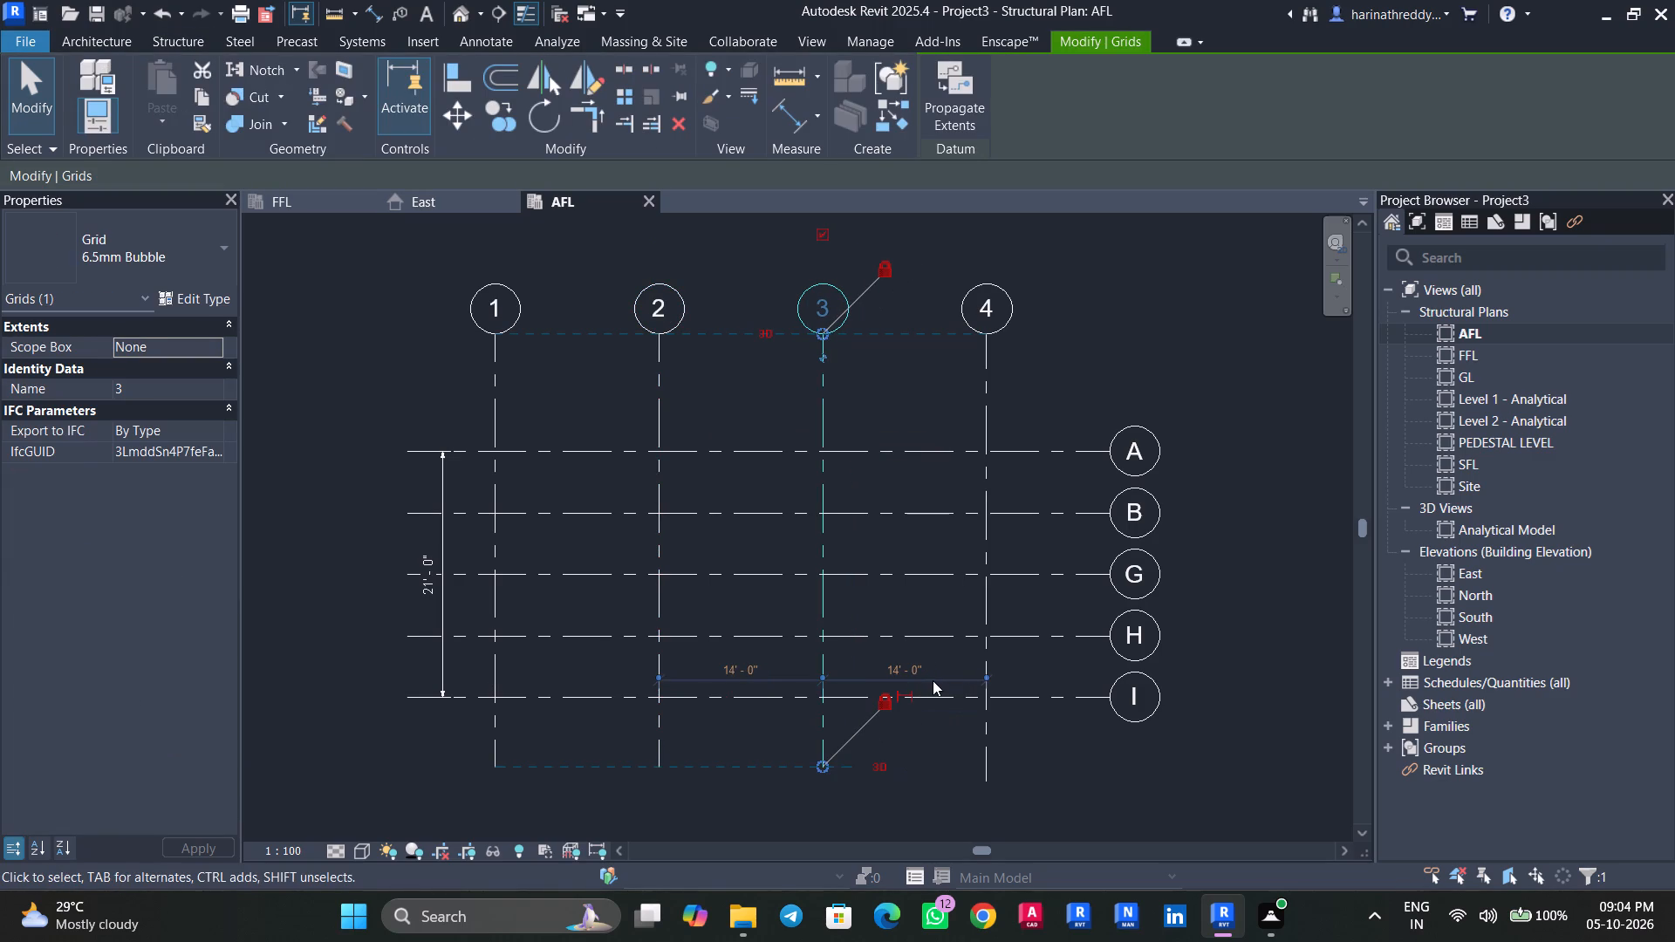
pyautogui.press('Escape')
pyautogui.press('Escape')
# Check the spacings from grids 2 and 3 to their neighbouring numbered grids.
pyautogui.click(658, 429)
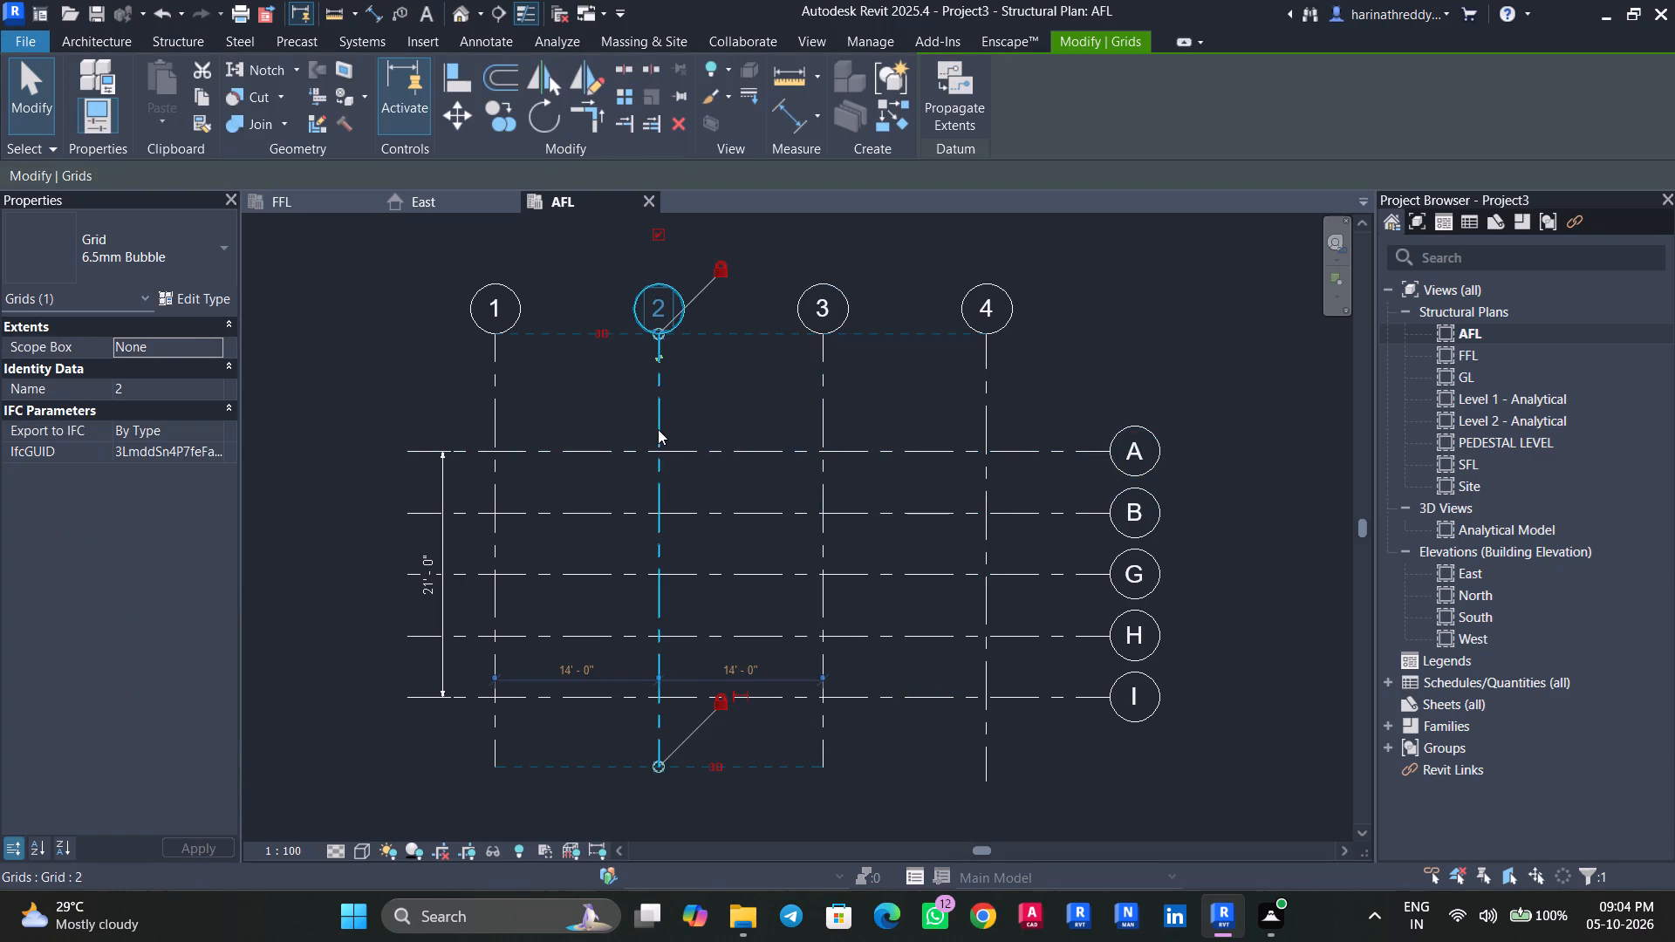
pyautogui.press('Escape')
pyautogui.click(817, 420)
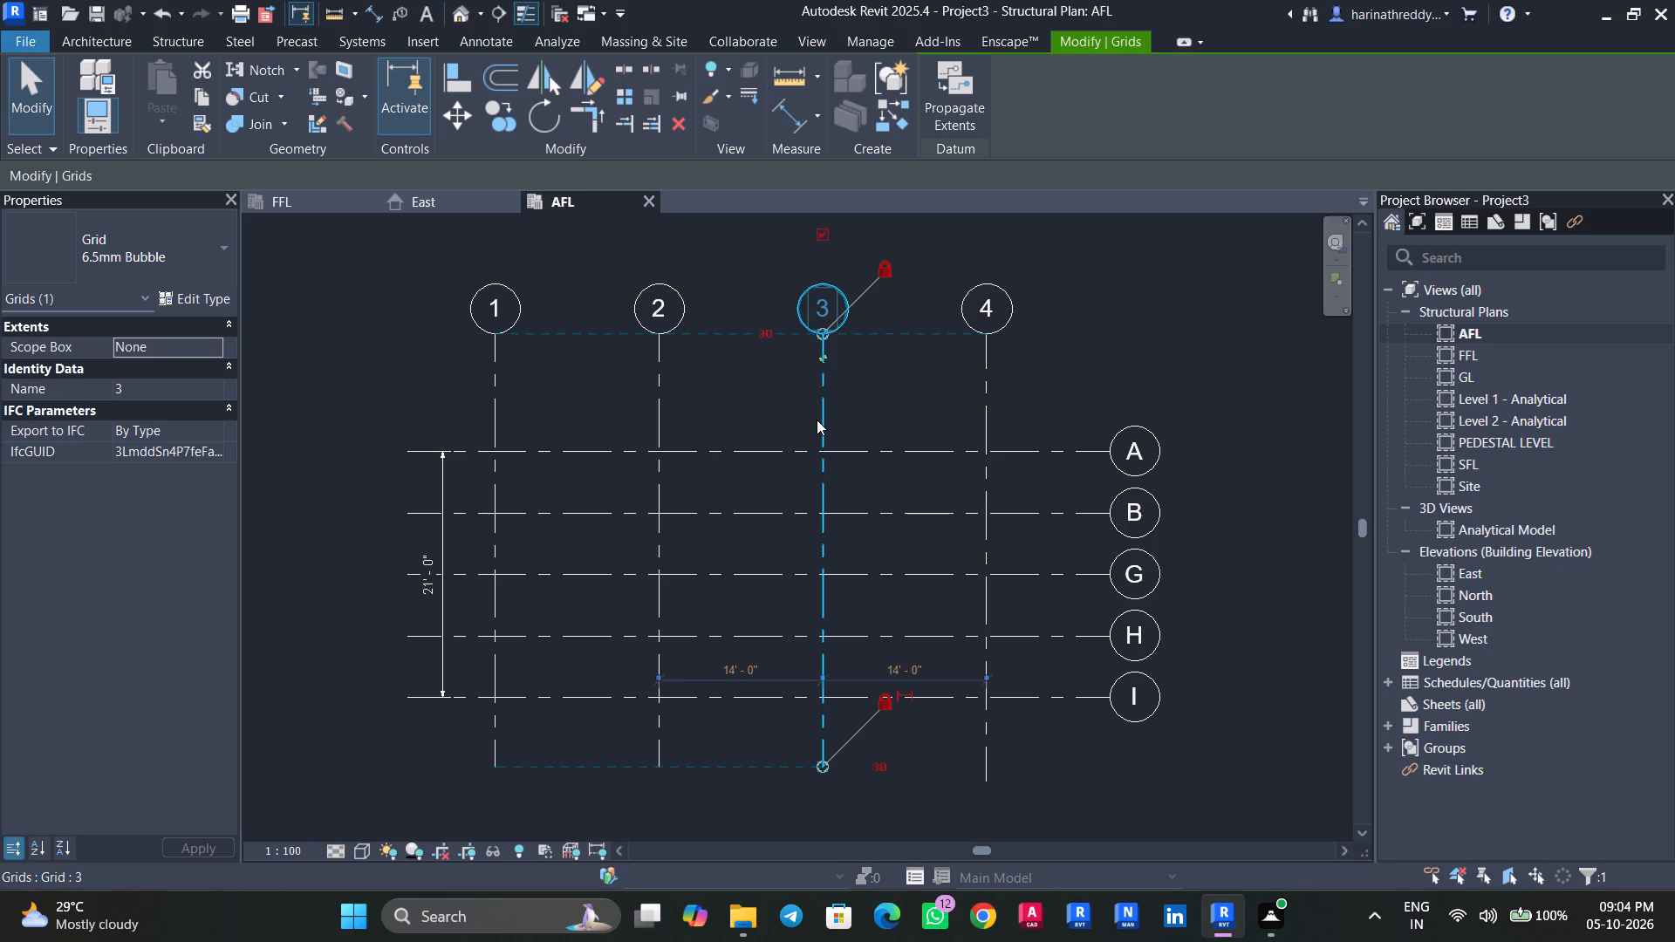
pyautogui.press('Escape')
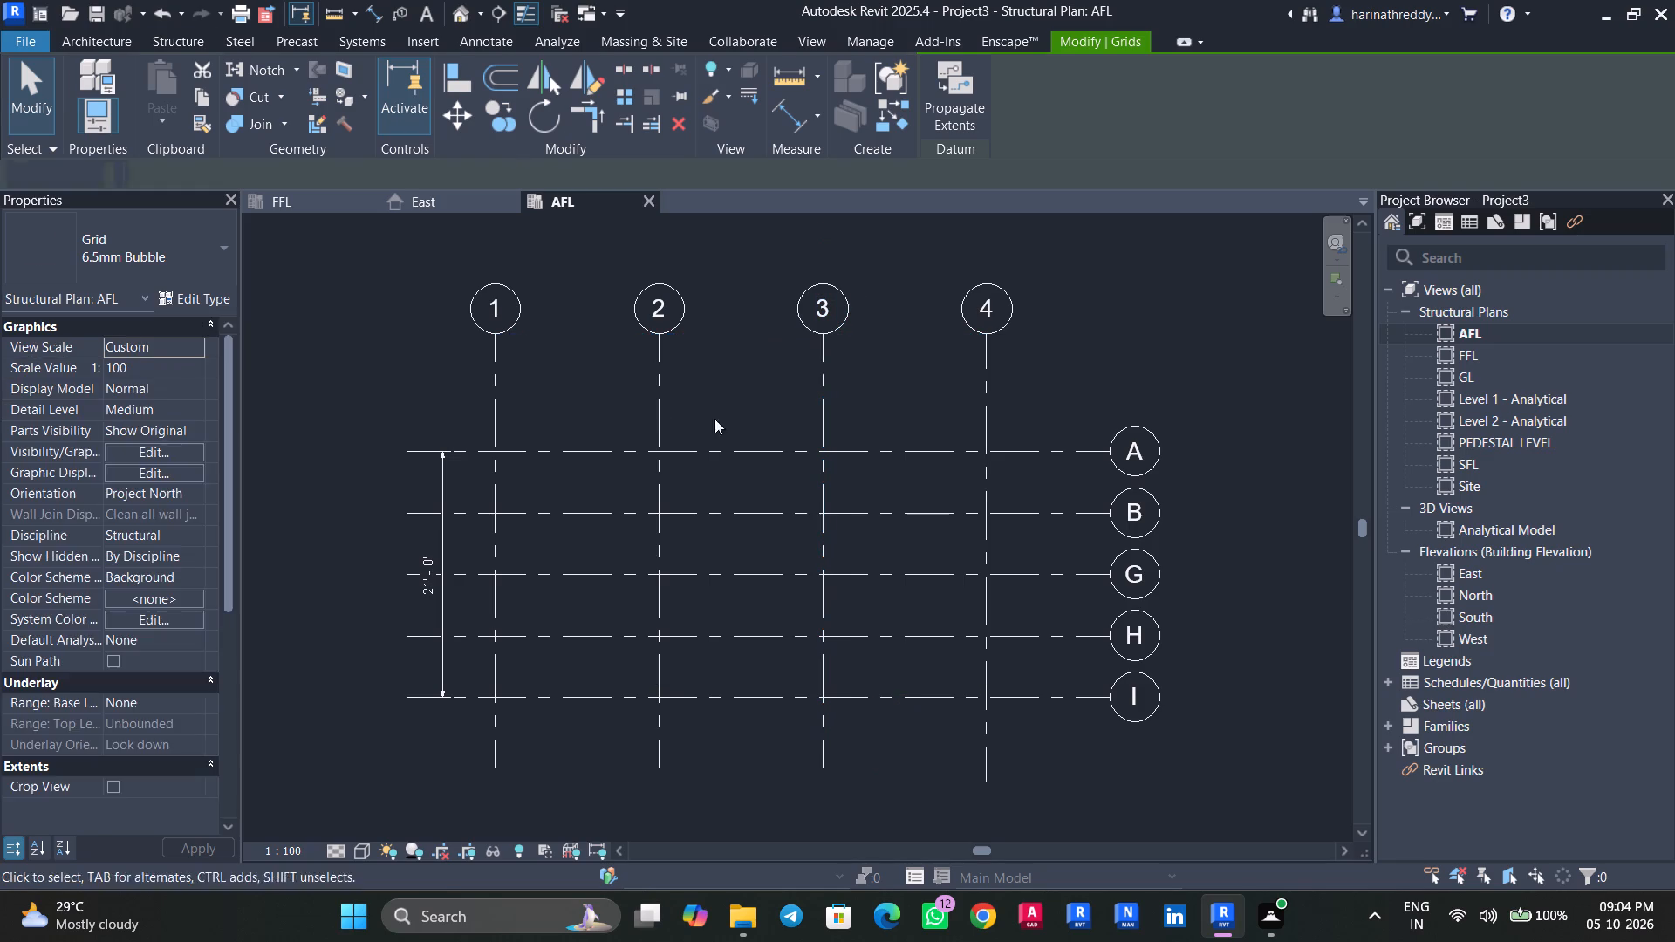
pyautogui.click(653, 413)
pyautogui.click(748, 668)
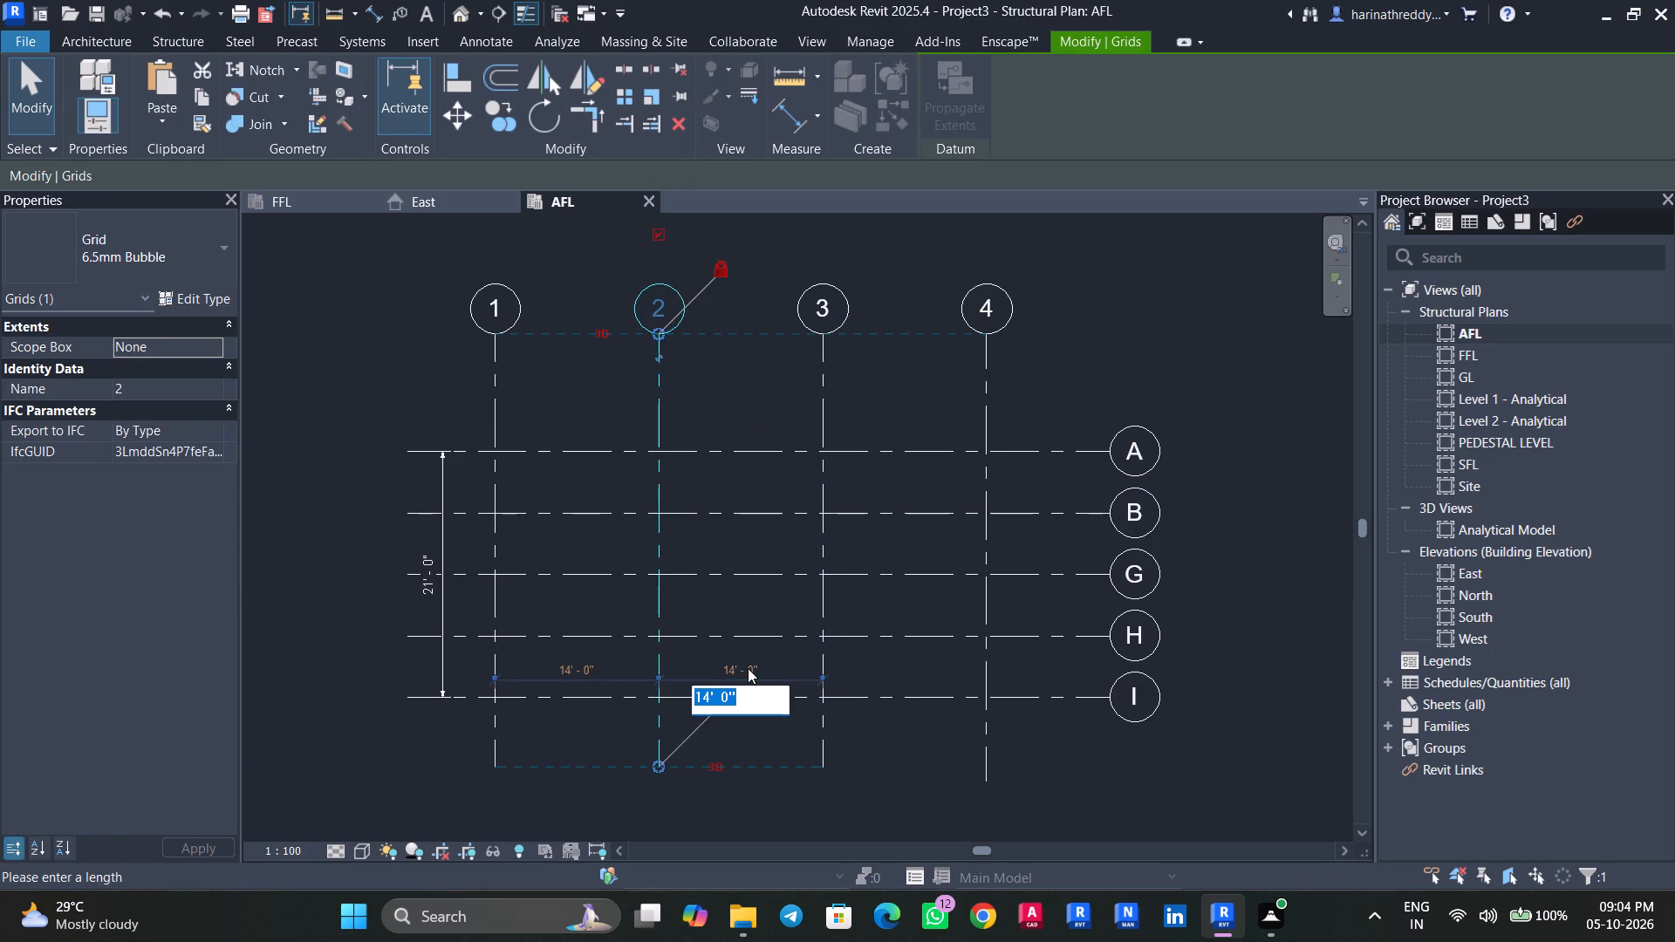
pyautogui.press('Escape')
pyautogui.press('Escape')
pyautogui.click(825, 657)
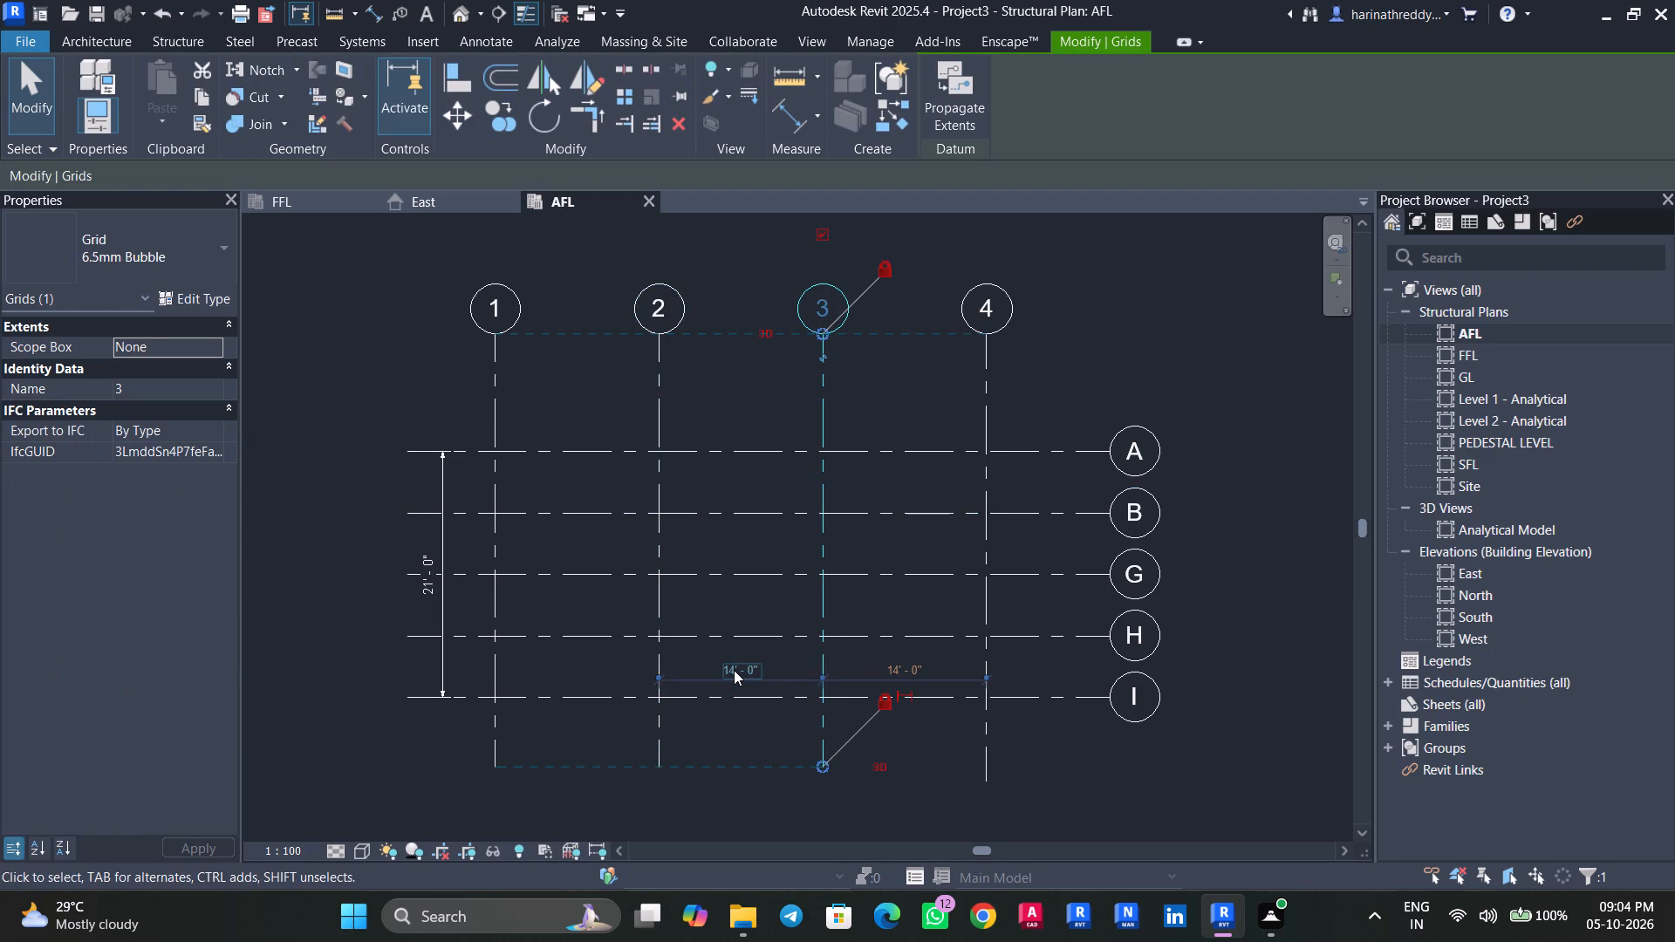
pyautogui.press('Escape')
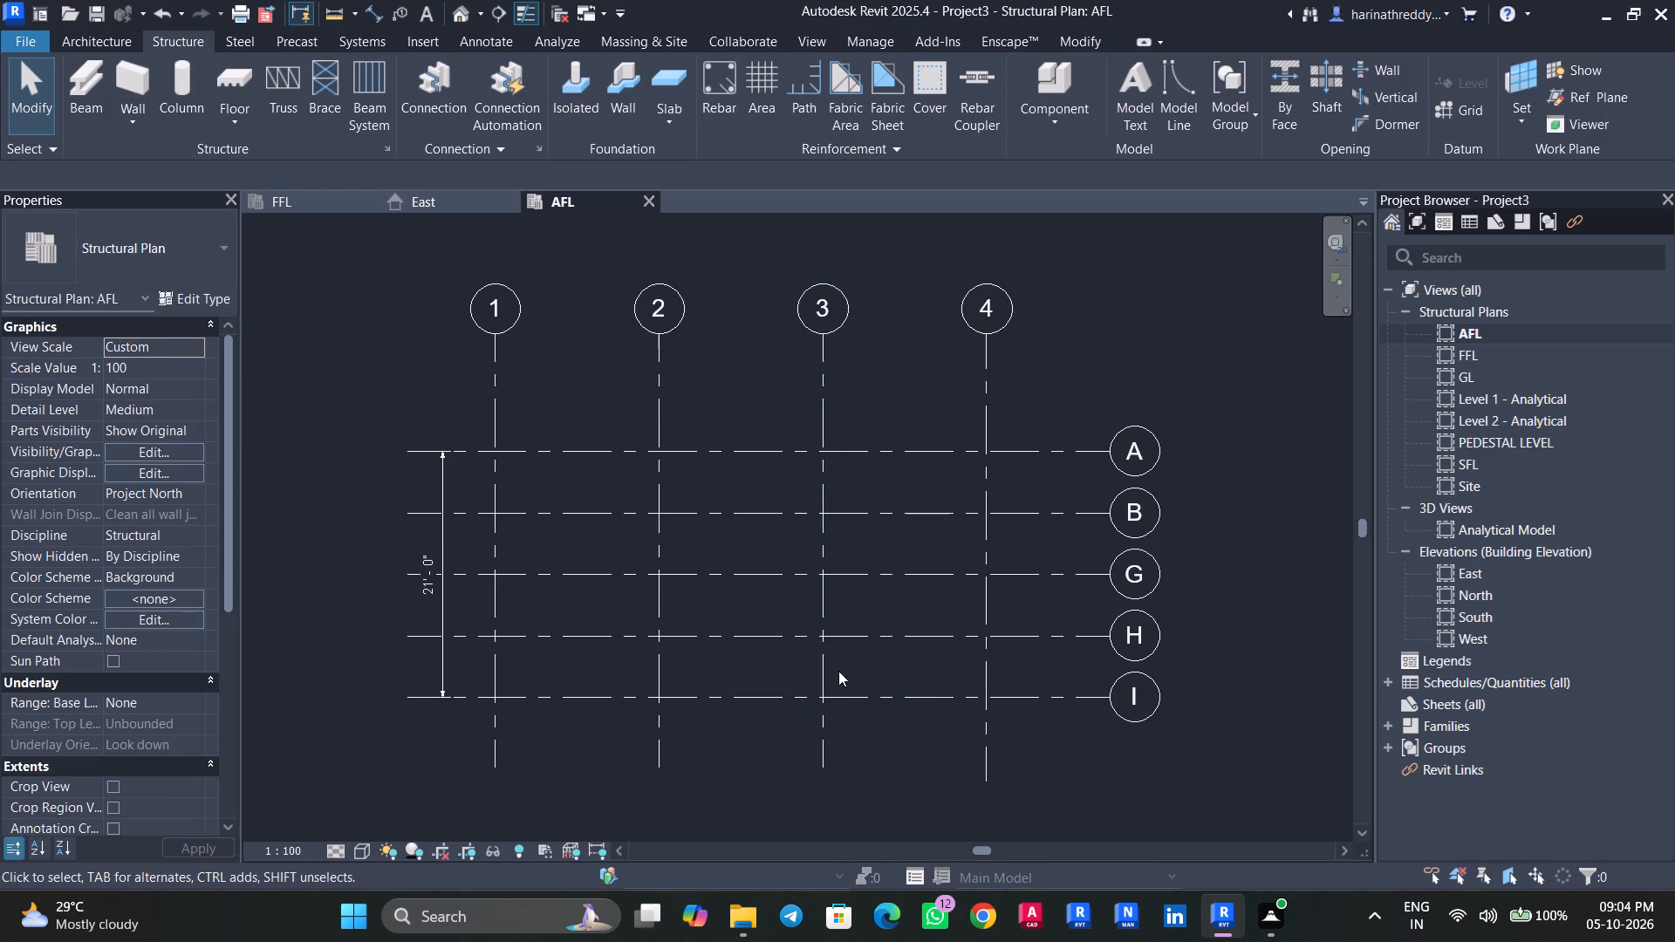
# Move grid 3 so that its spacing from grid 4 is 16'.
pyautogui.click(829, 666)
pyautogui.click(911, 669)
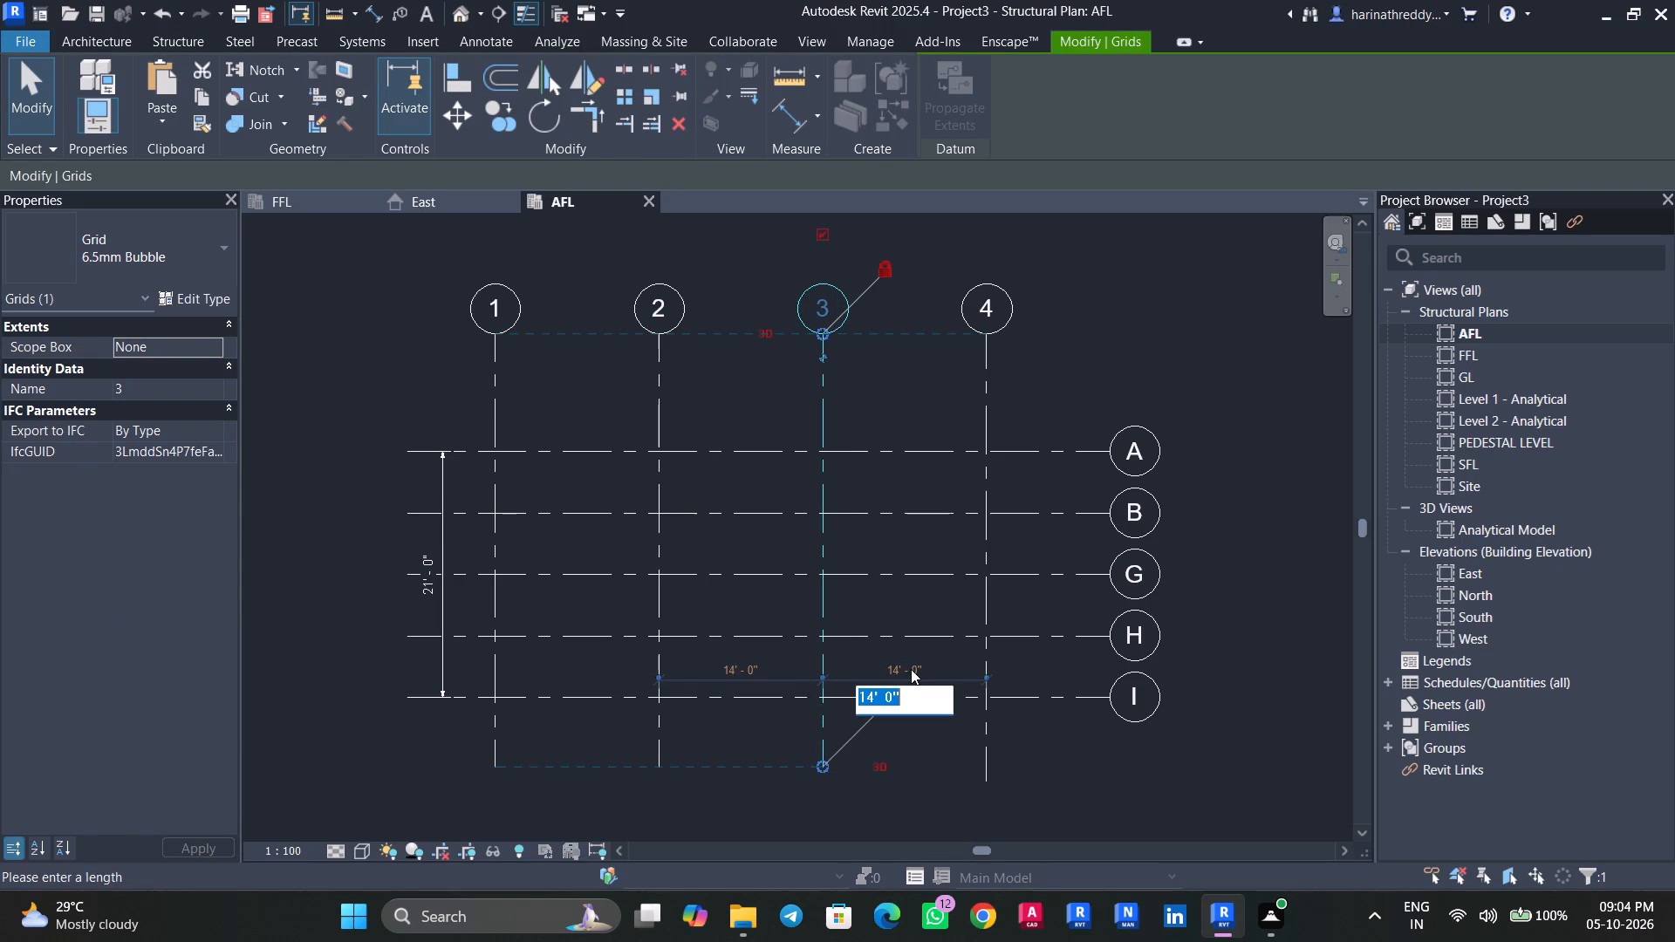
pyautogui.write("16'")
pyautogui.press('Return')
pyautogui.press('Escape')
pyautogui.press('Escape')
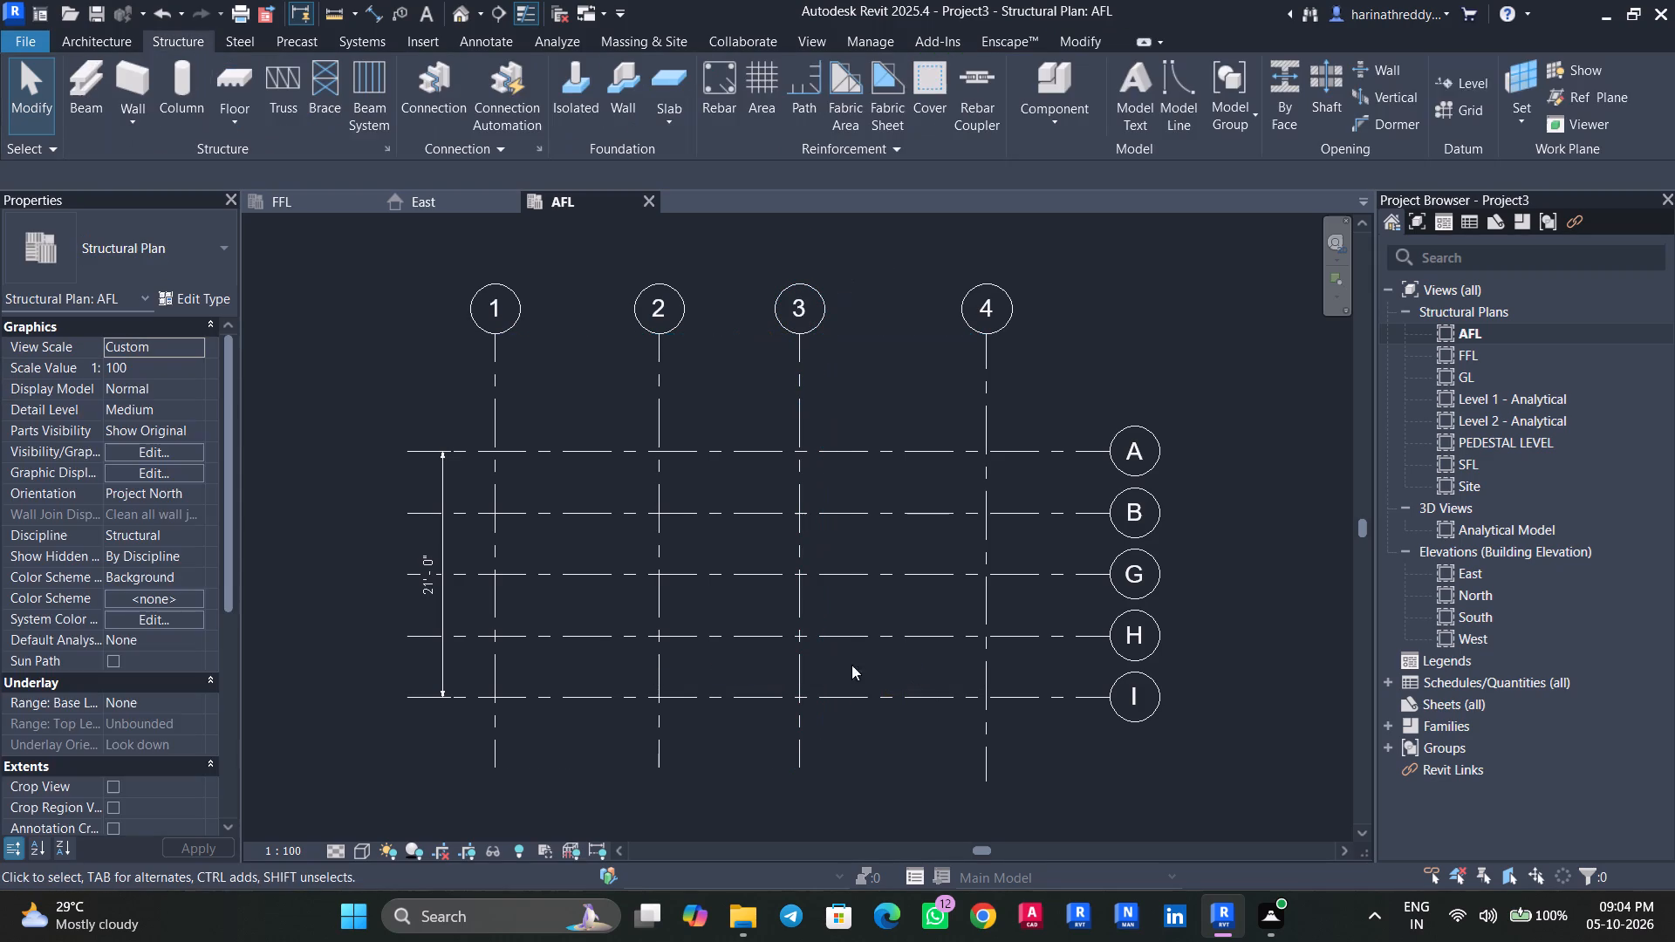
# Move grid 2 so that its spacing from grid 1 is 16'.
pyautogui.click(659, 596)
pyautogui.click(579, 660)
pyautogui.write("16'")
pyautogui.press('Return')
pyautogui.press('Escape')
pyautogui.press('Escape')
pyautogui.press('Escape')
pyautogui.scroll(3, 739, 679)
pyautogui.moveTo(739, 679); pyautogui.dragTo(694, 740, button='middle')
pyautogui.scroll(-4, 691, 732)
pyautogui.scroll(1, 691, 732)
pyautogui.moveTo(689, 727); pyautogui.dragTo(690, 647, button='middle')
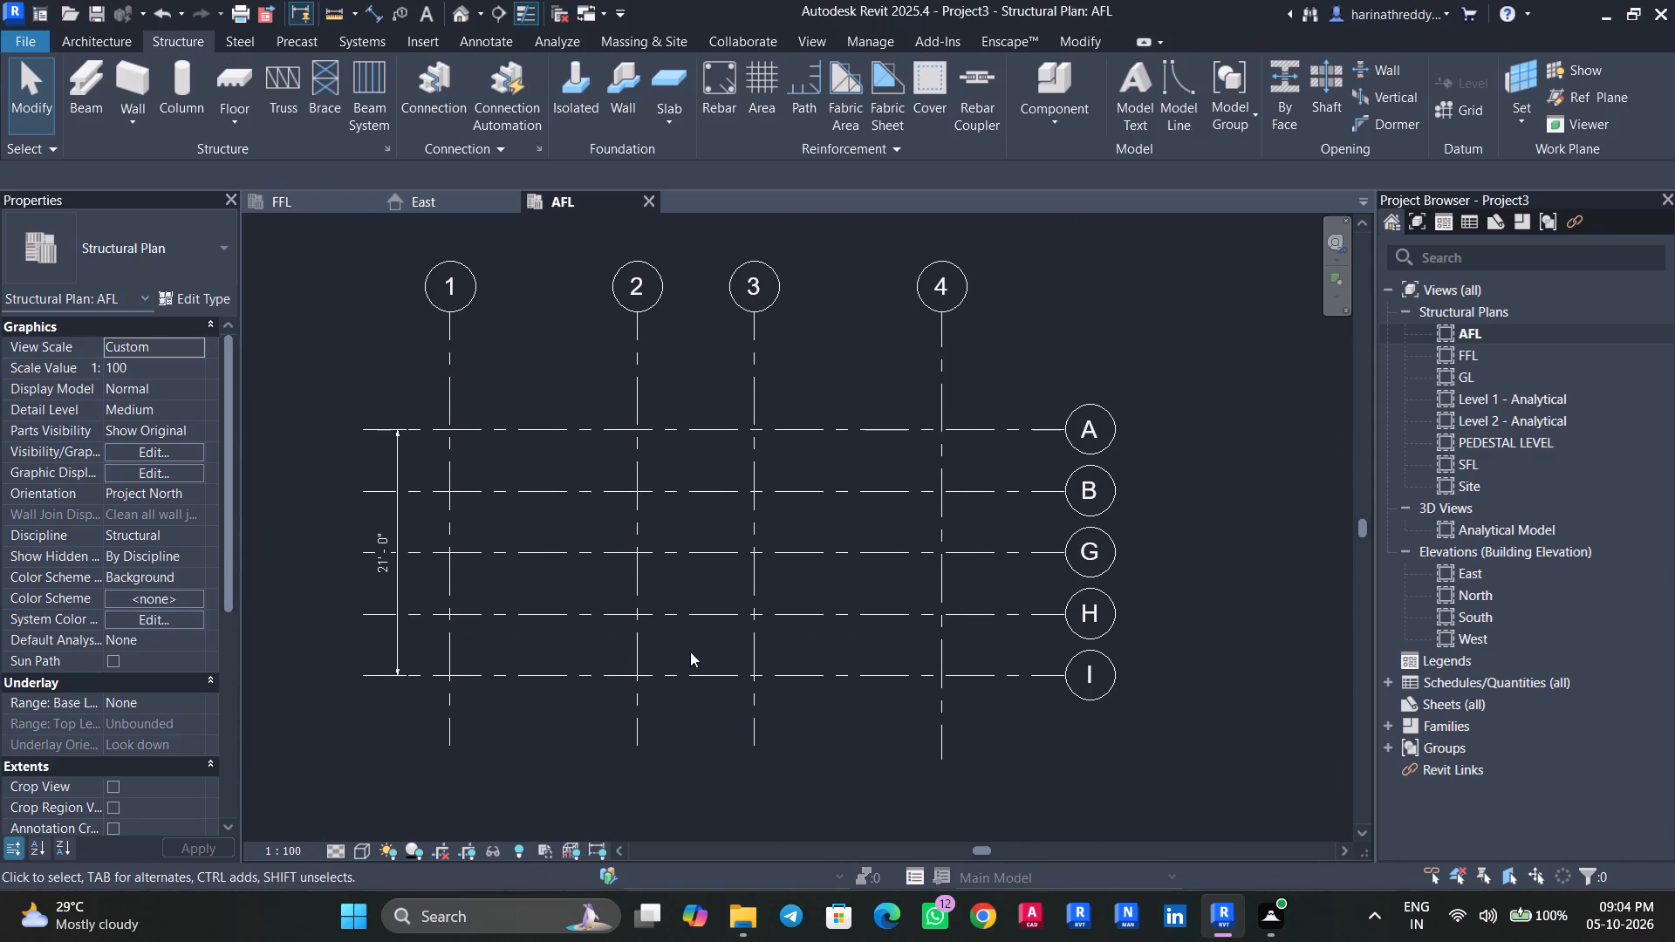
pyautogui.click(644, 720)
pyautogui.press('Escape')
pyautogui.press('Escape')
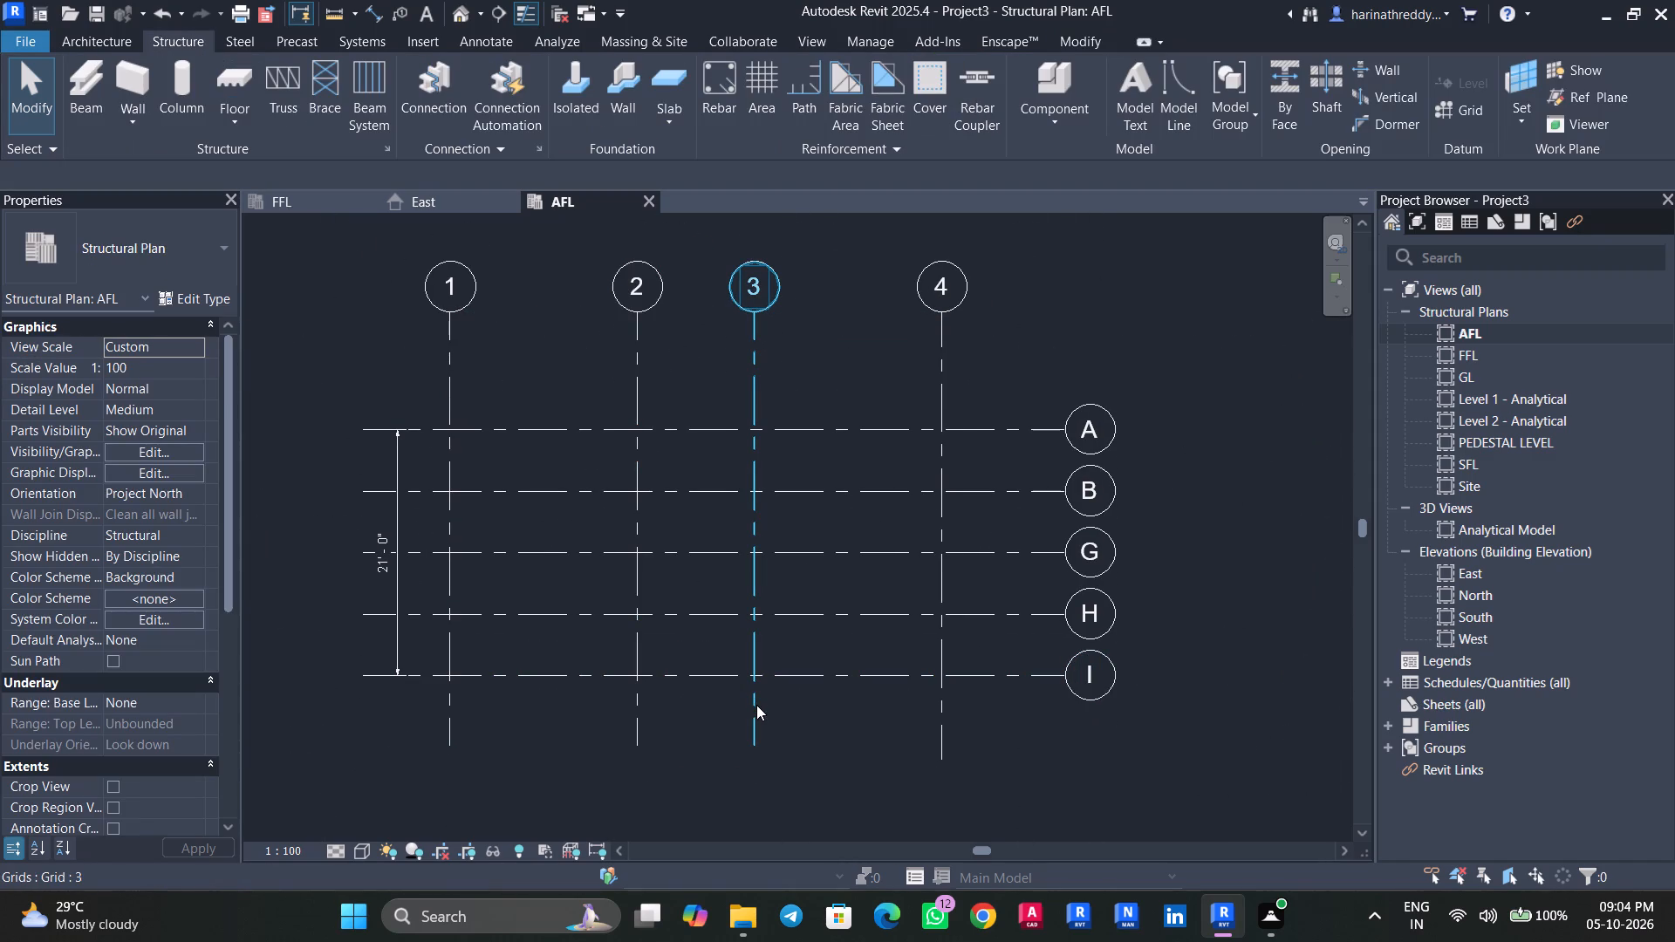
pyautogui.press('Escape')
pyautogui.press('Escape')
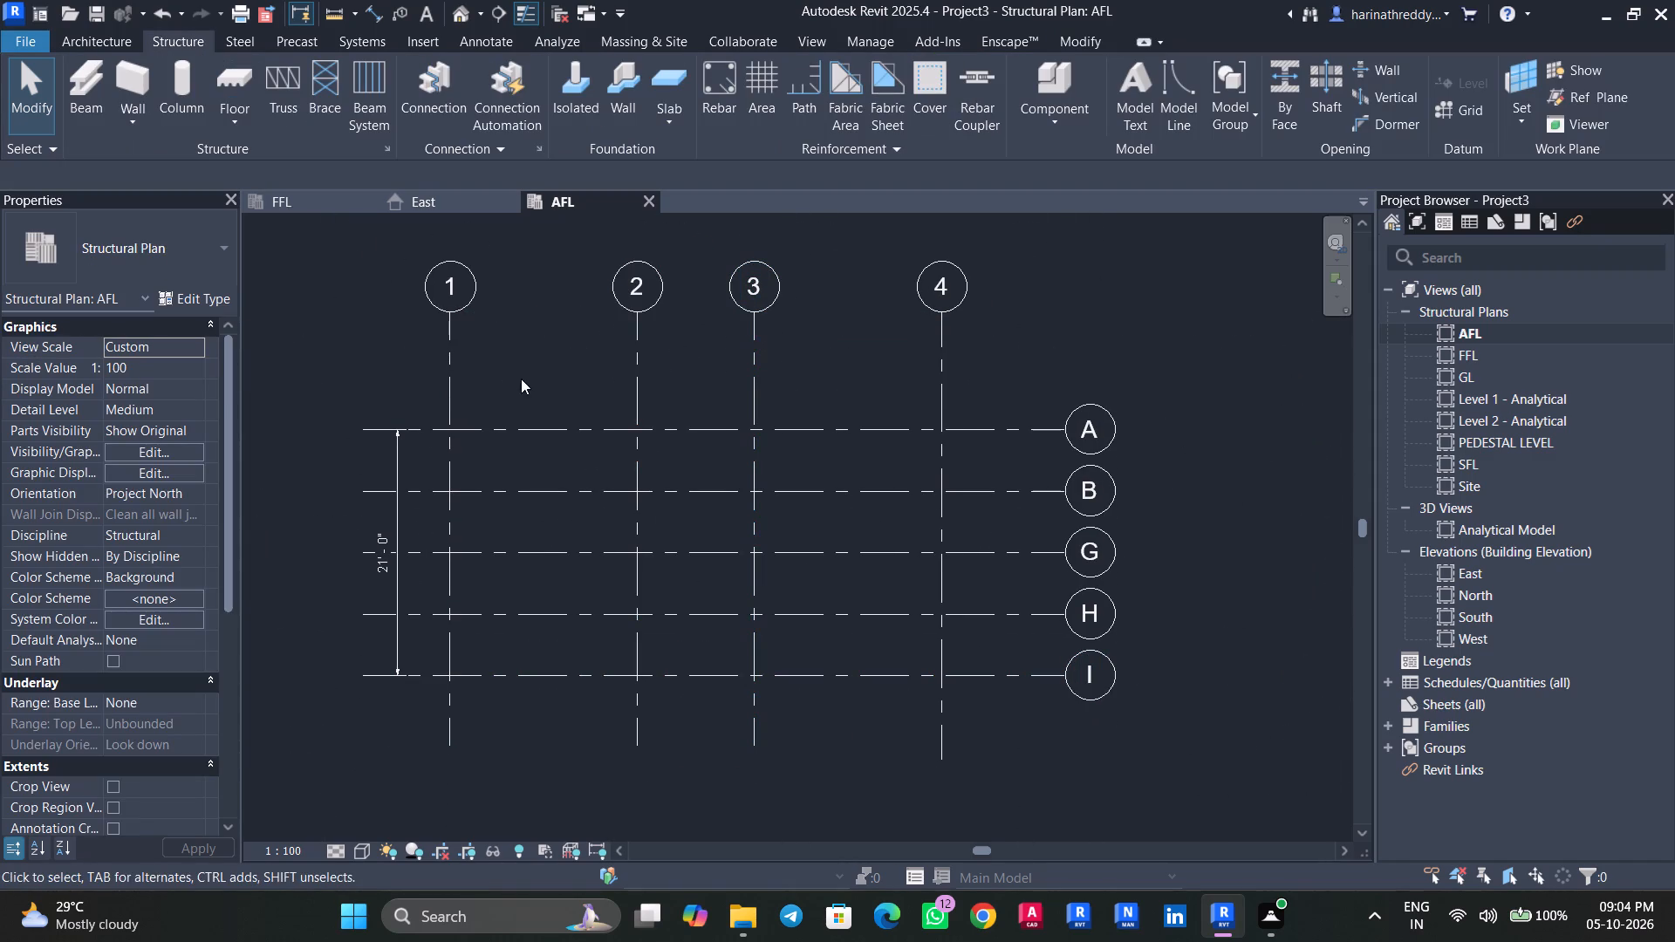
# Place Footing-Rectangular 1800 x 1200 x 450mm isolated foundations at the grid intersections, selecting all numbered and lettered grids.
pyautogui.click(580, 100)
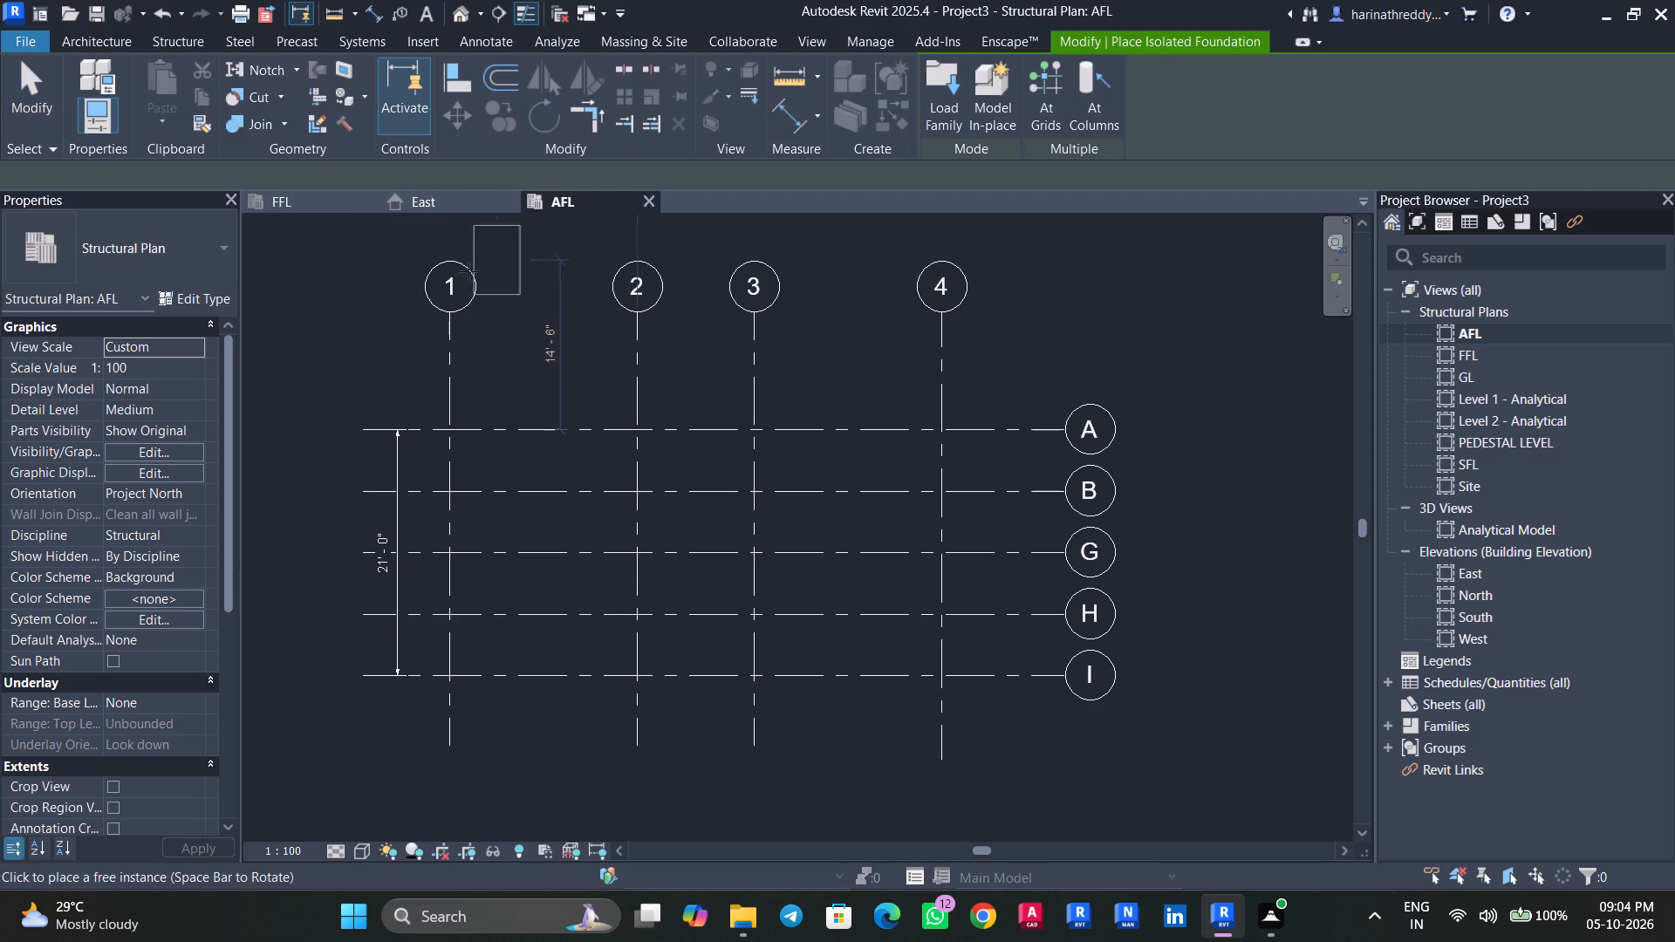
pyautogui.click(181, 293)
pyautogui.click(1426, 119)
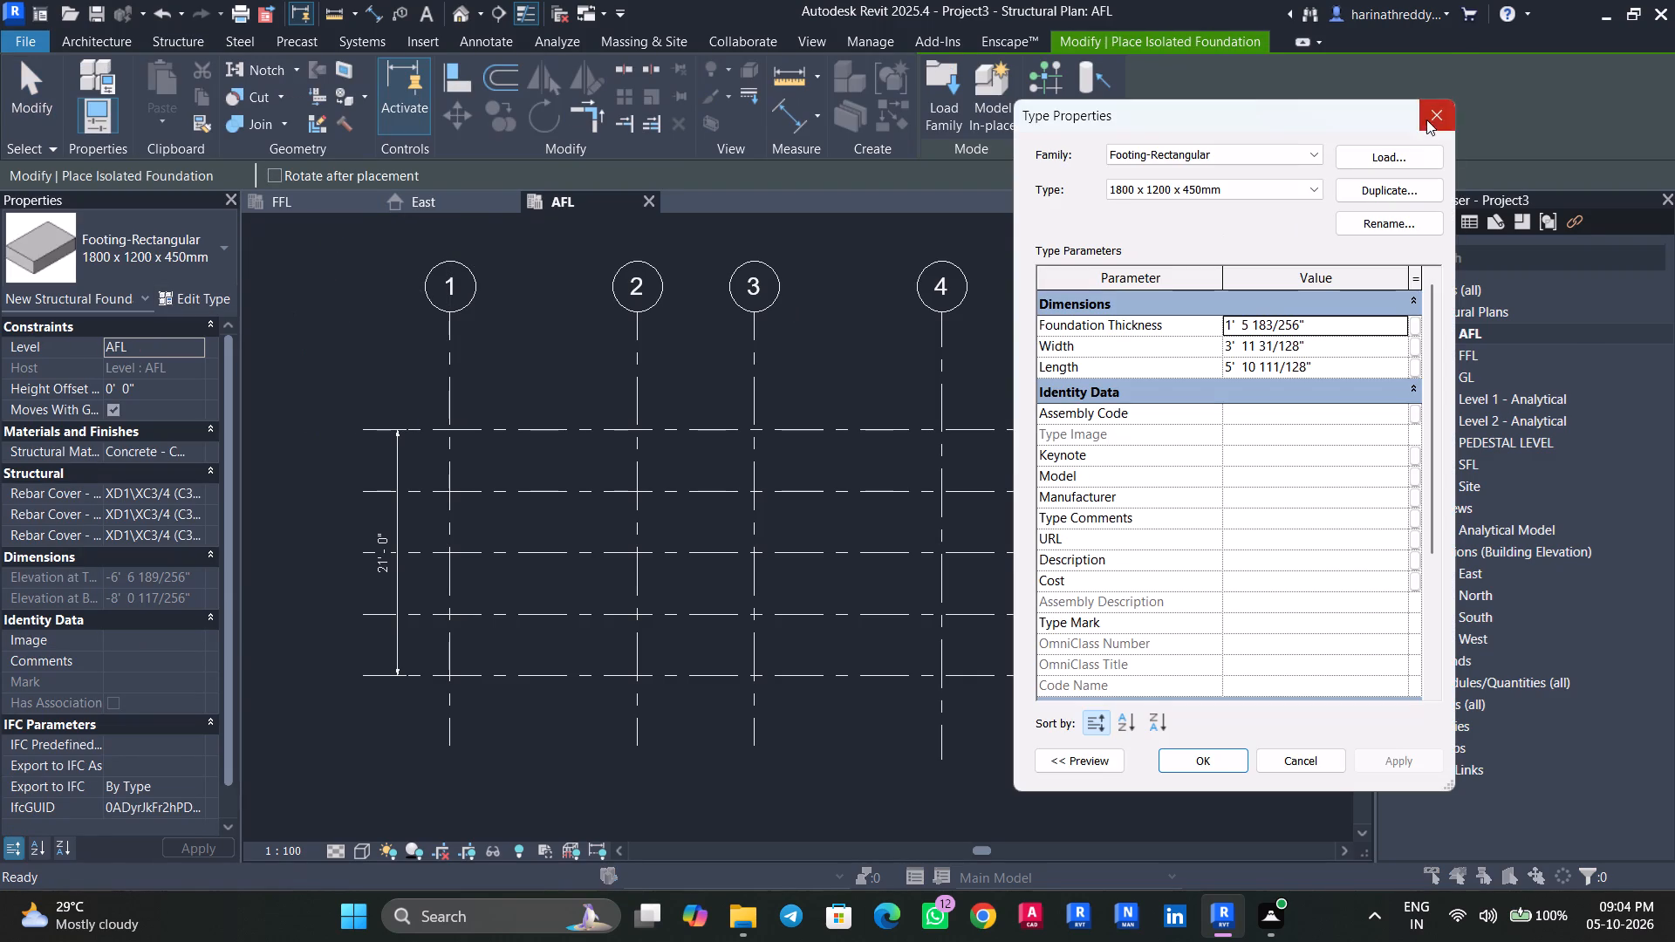
pyautogui.click(102, 270)
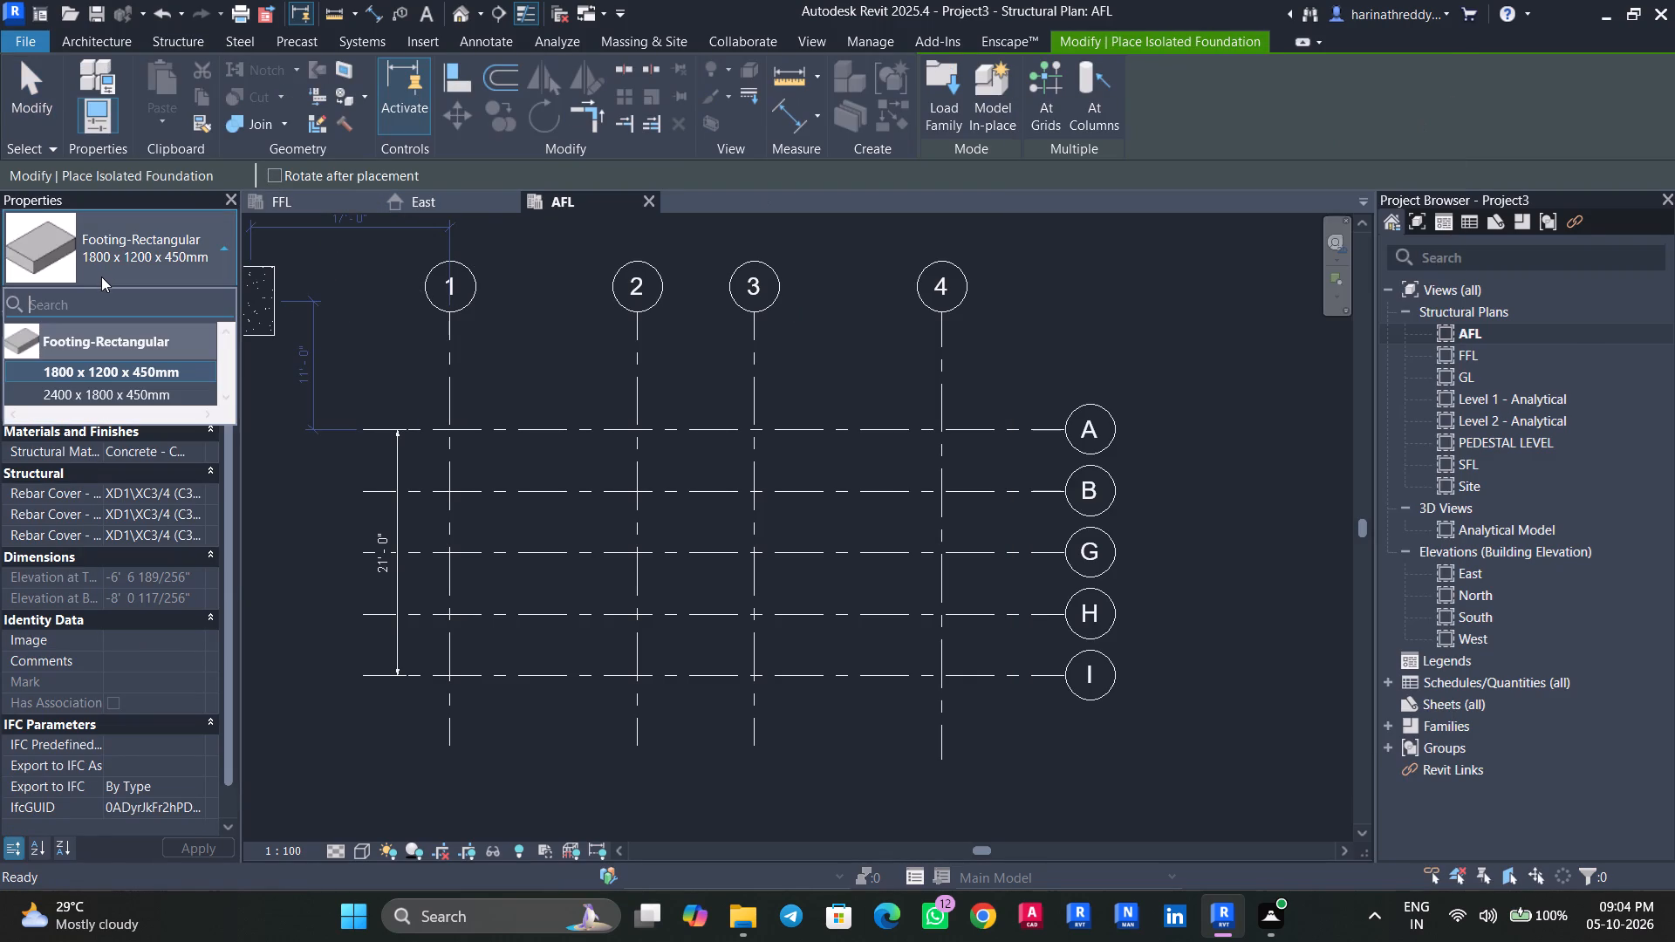
pyautogui.press('Escape')
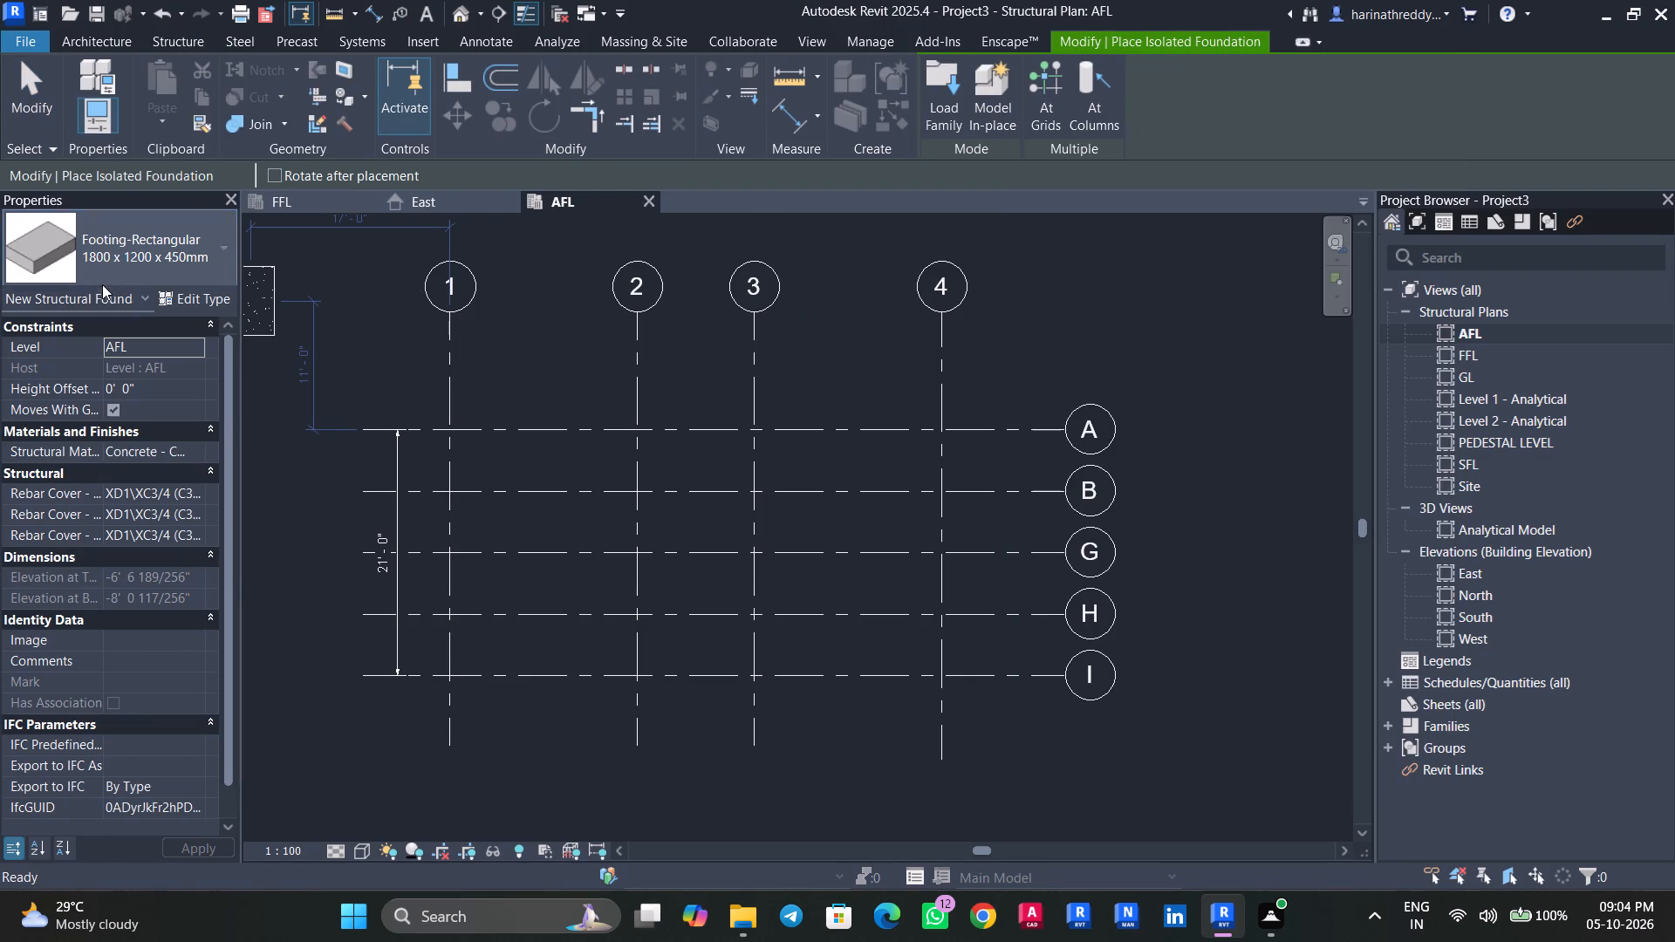
pyautogui.click(1051, 94)
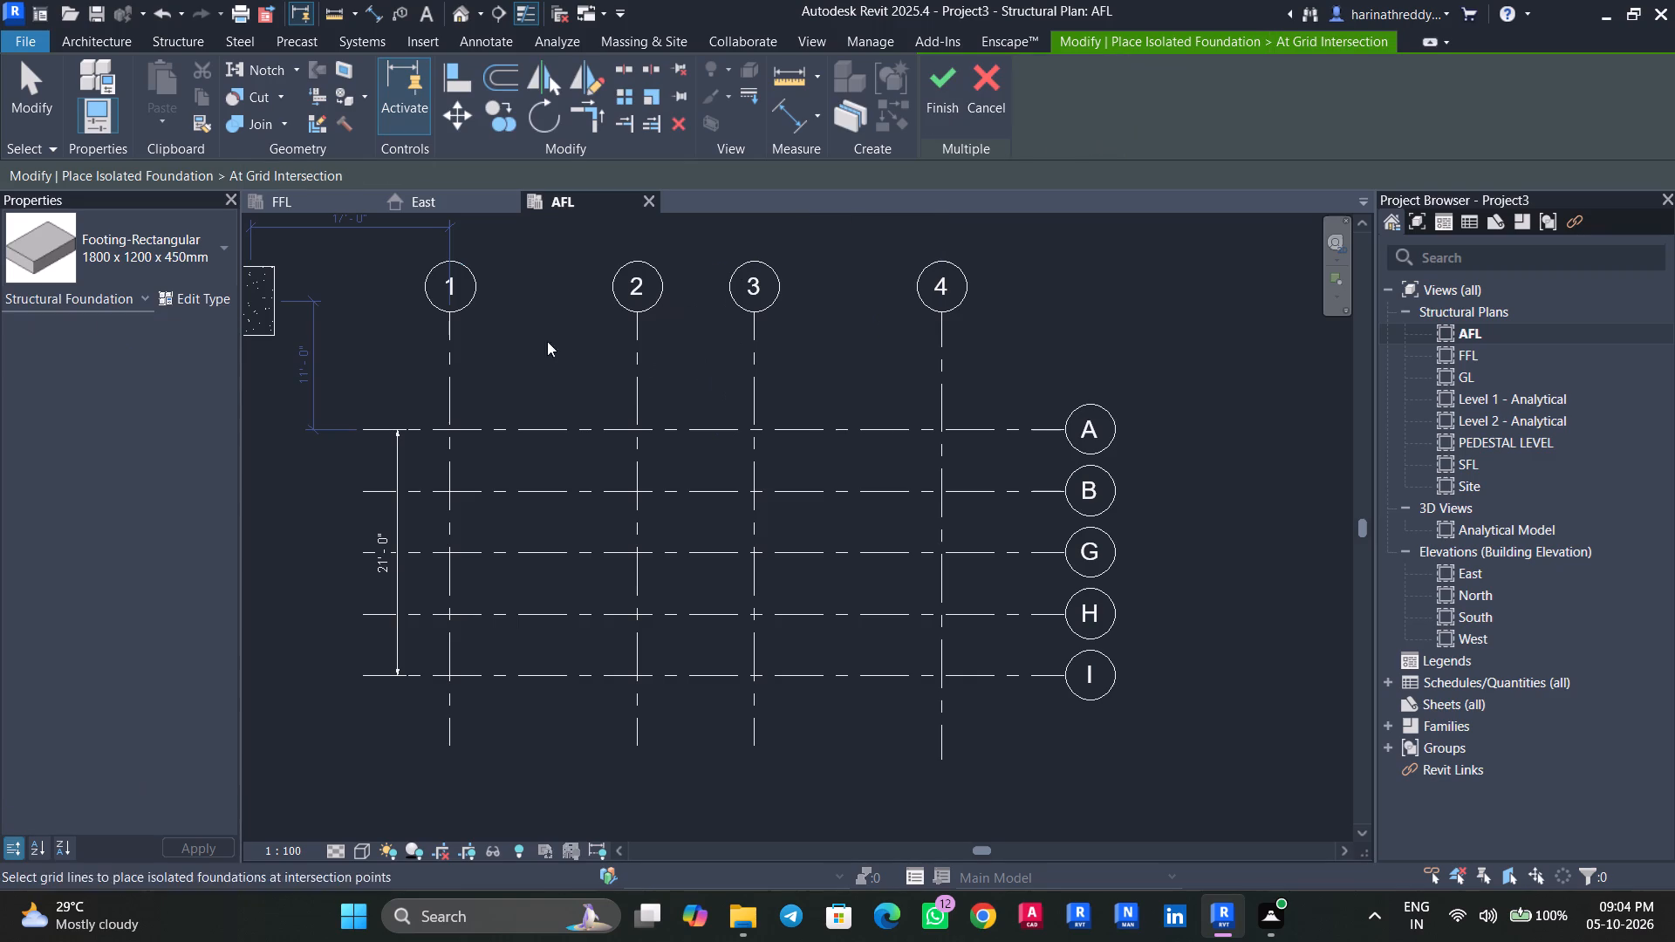
pyautogui.moveTo(411, 371); pyautogui.dragTo(849, 747)
pyautogui.moveTo(1008, 740); pyautogui.dragTo(515, 483)
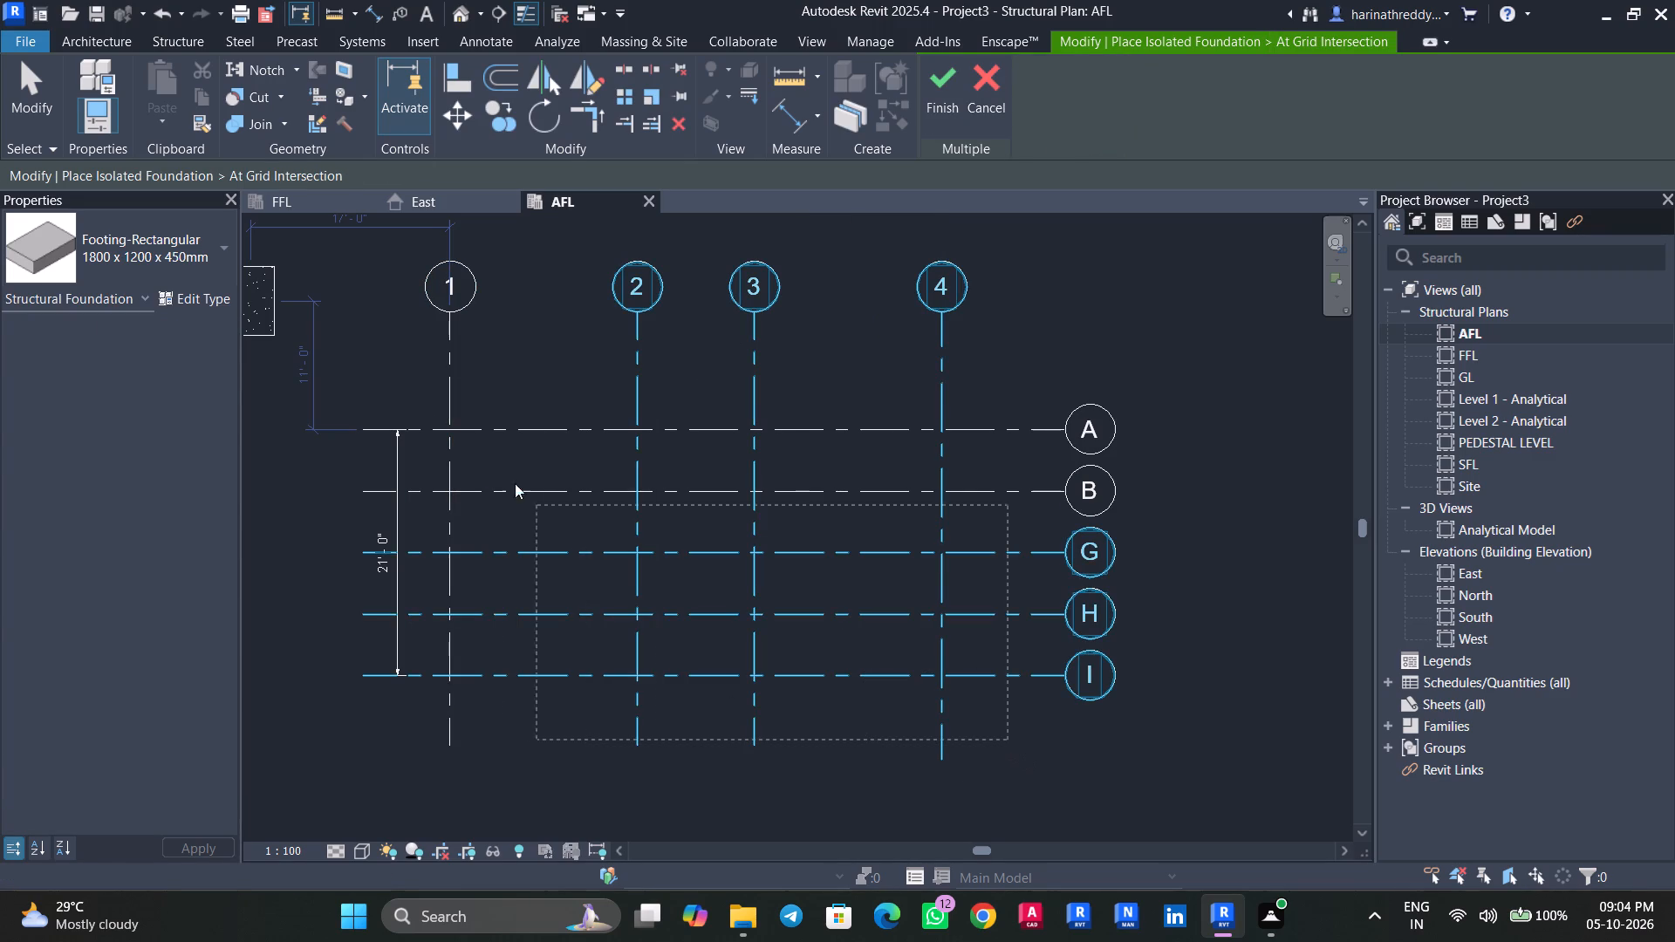
pyautogui.moveTo(515, 483); pyautogui.dragTo(411, 397)
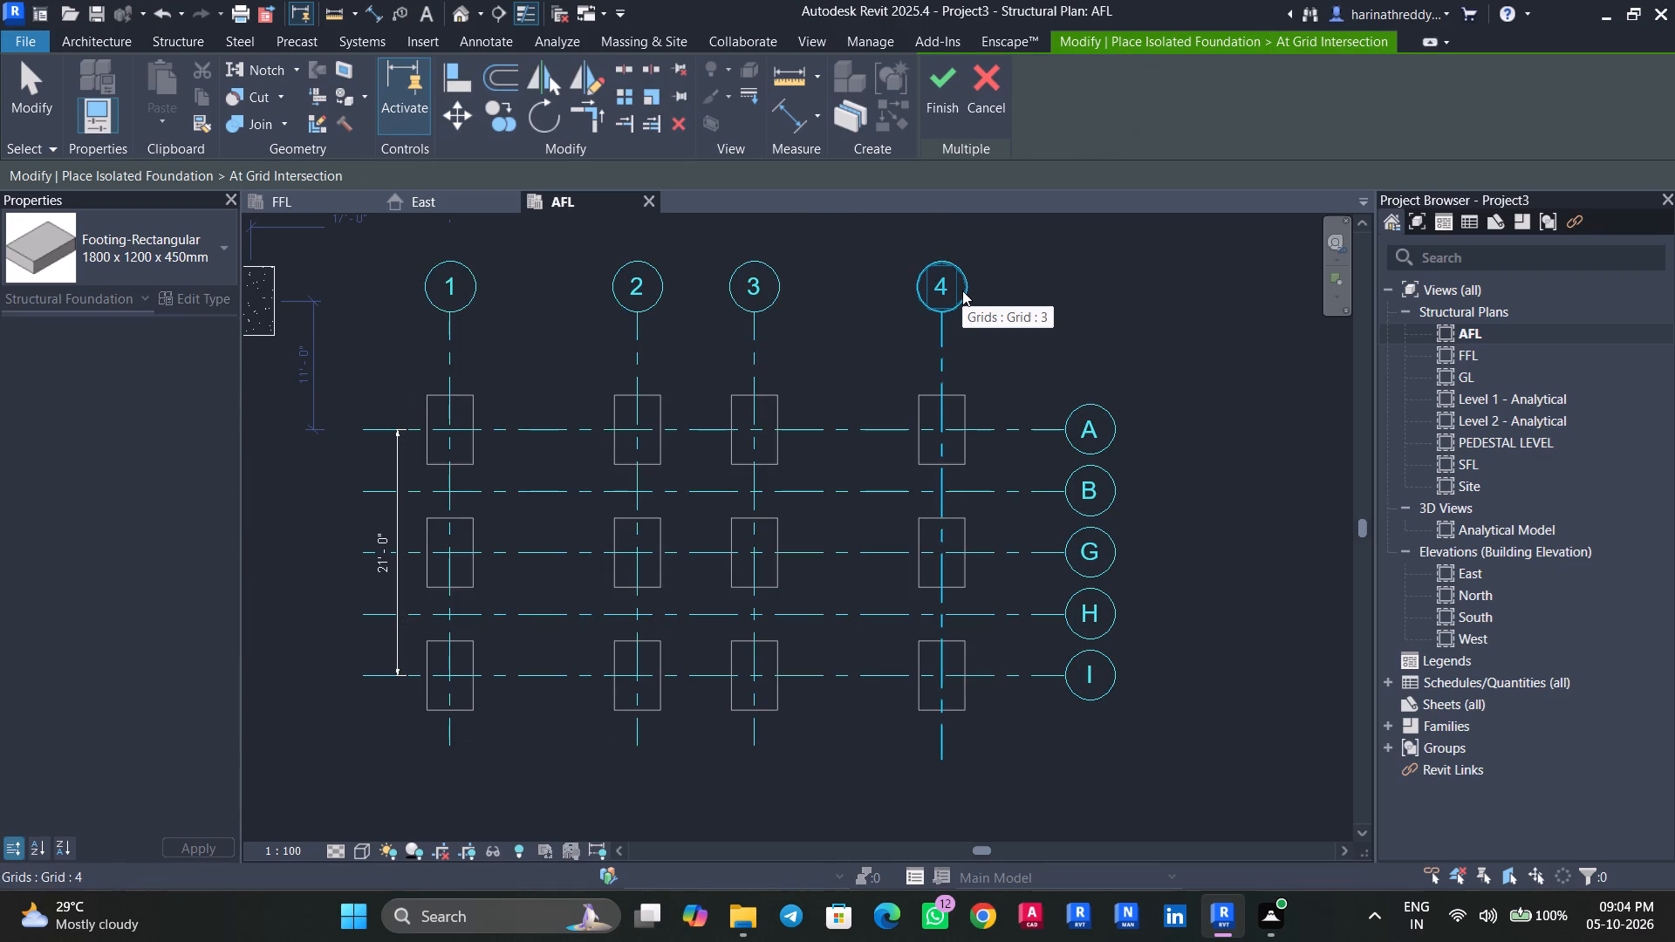
pyautogui.click(947, 94)
pyautogui.press('Escape')
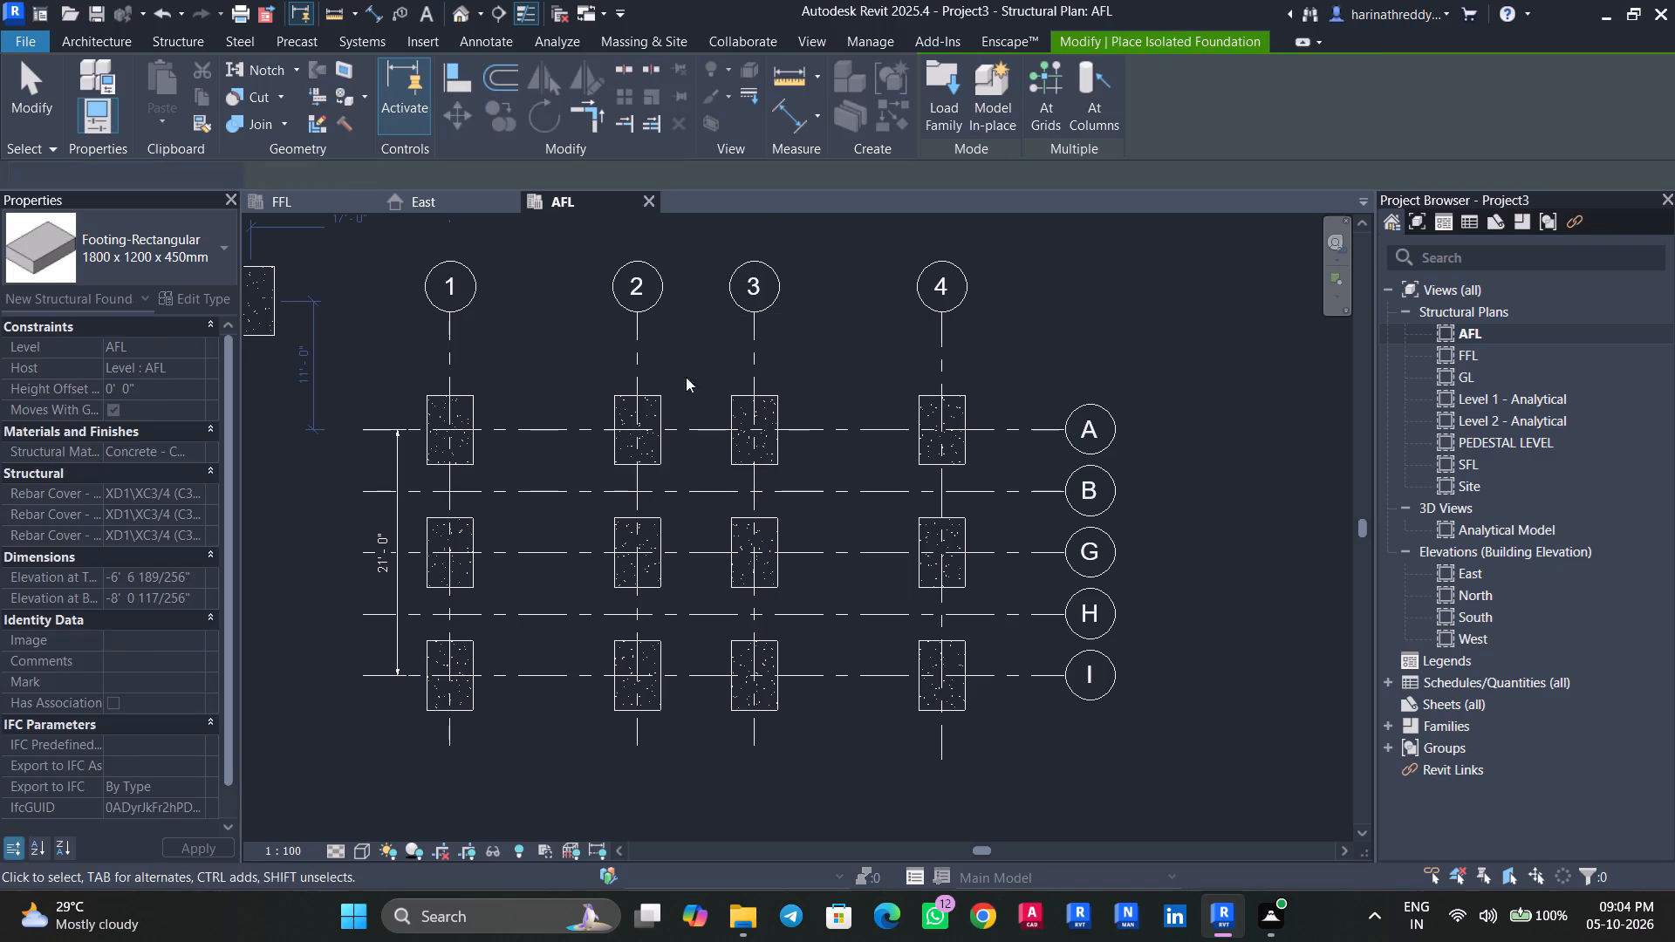
pyautogui.press('Escape')
# Rotate the four footings where grids 2 and 3 cross grids A and I by 90 degrees.
pyautogui.click(655, 403)
pyautogui.press('space')
pyautogui.press('Escape')
pyautogui.click(735, 404)
pyautogui.press('space')
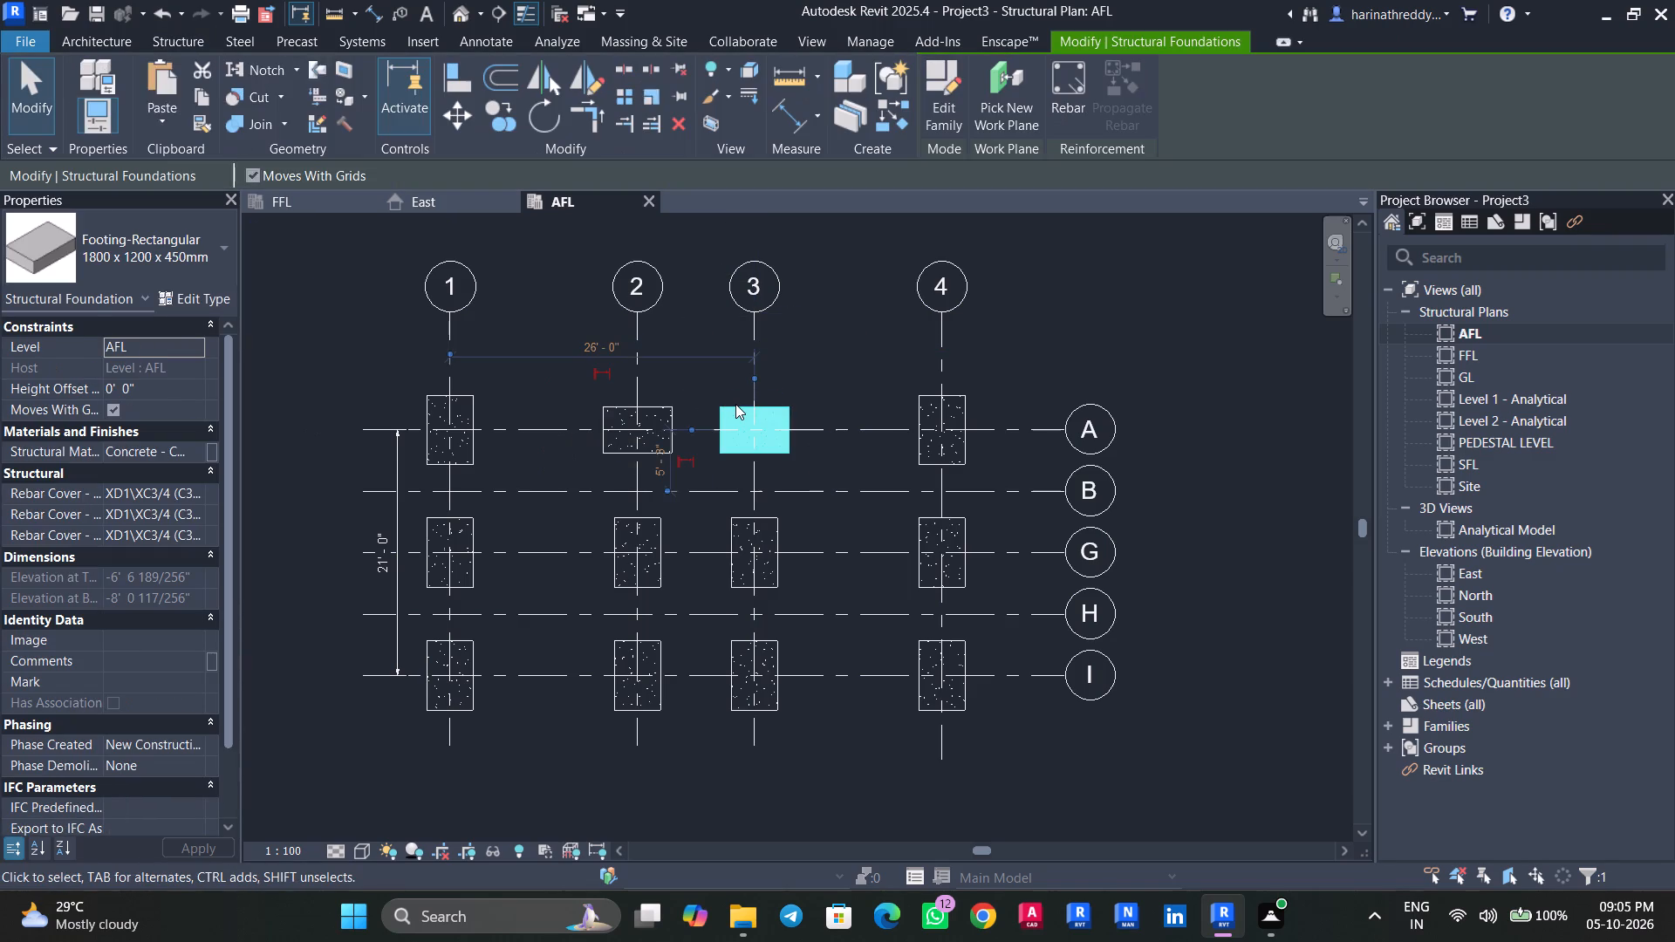
pyautogui.press('Escape')
pyautogui.press('Escape')
pyautogui.click(653, 656)
pyautogui.press('space')
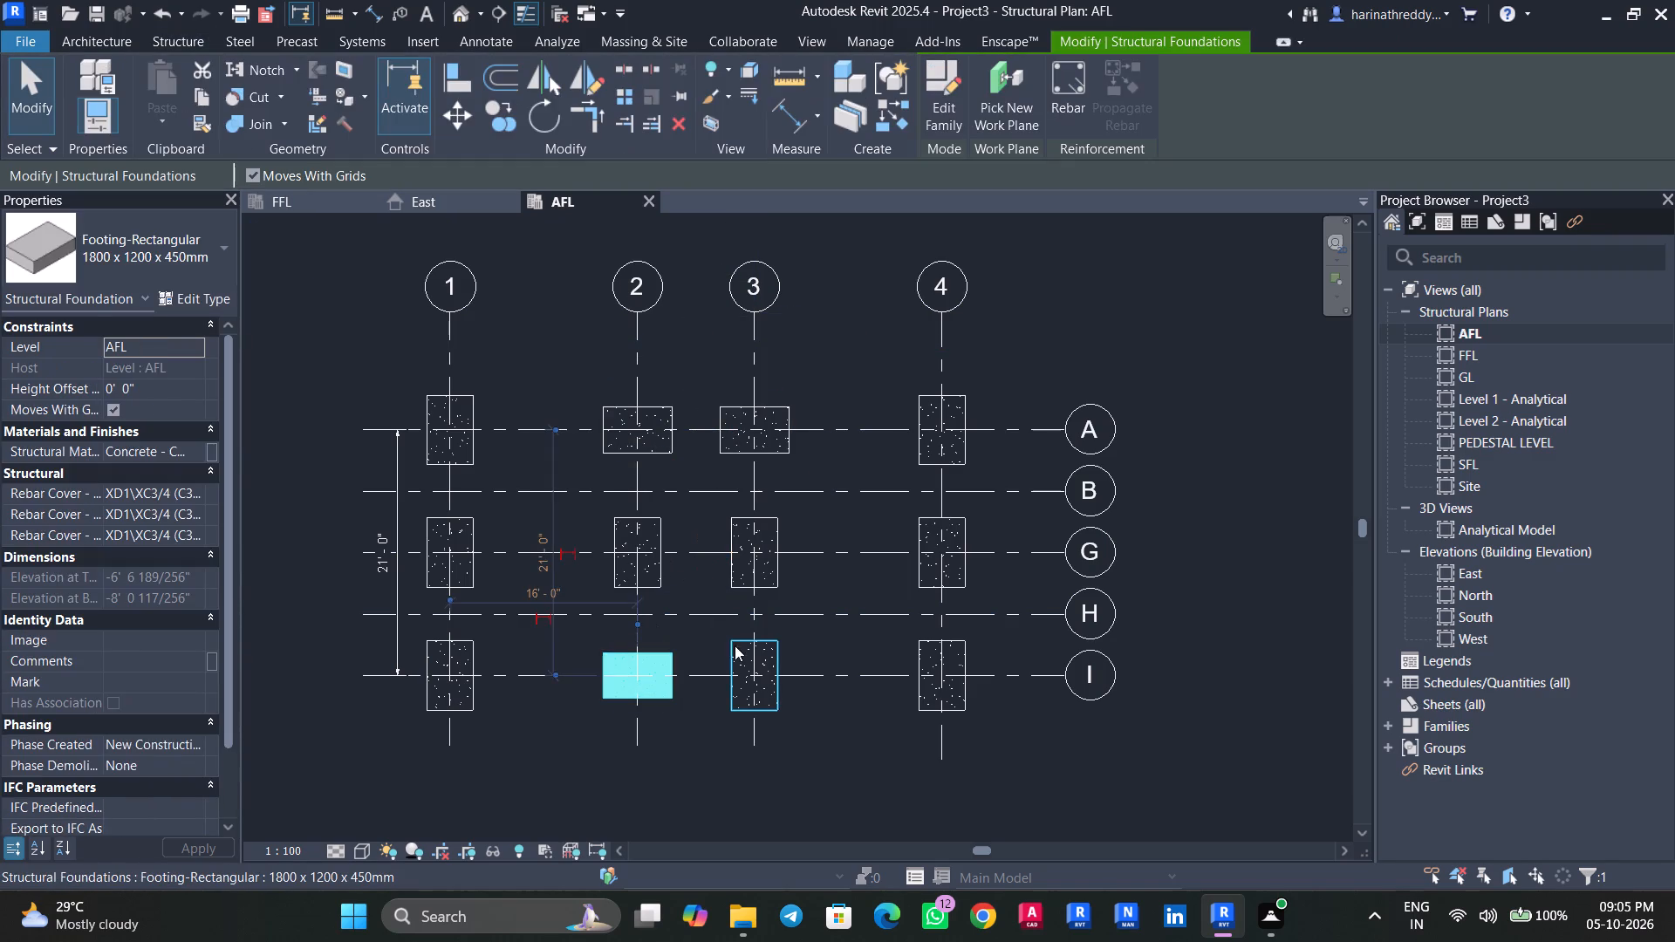
pyautogui.press('Escape')
pyautogui.click(754, 645)
pyautogui.press('space')
pyautogui.press('Escape')
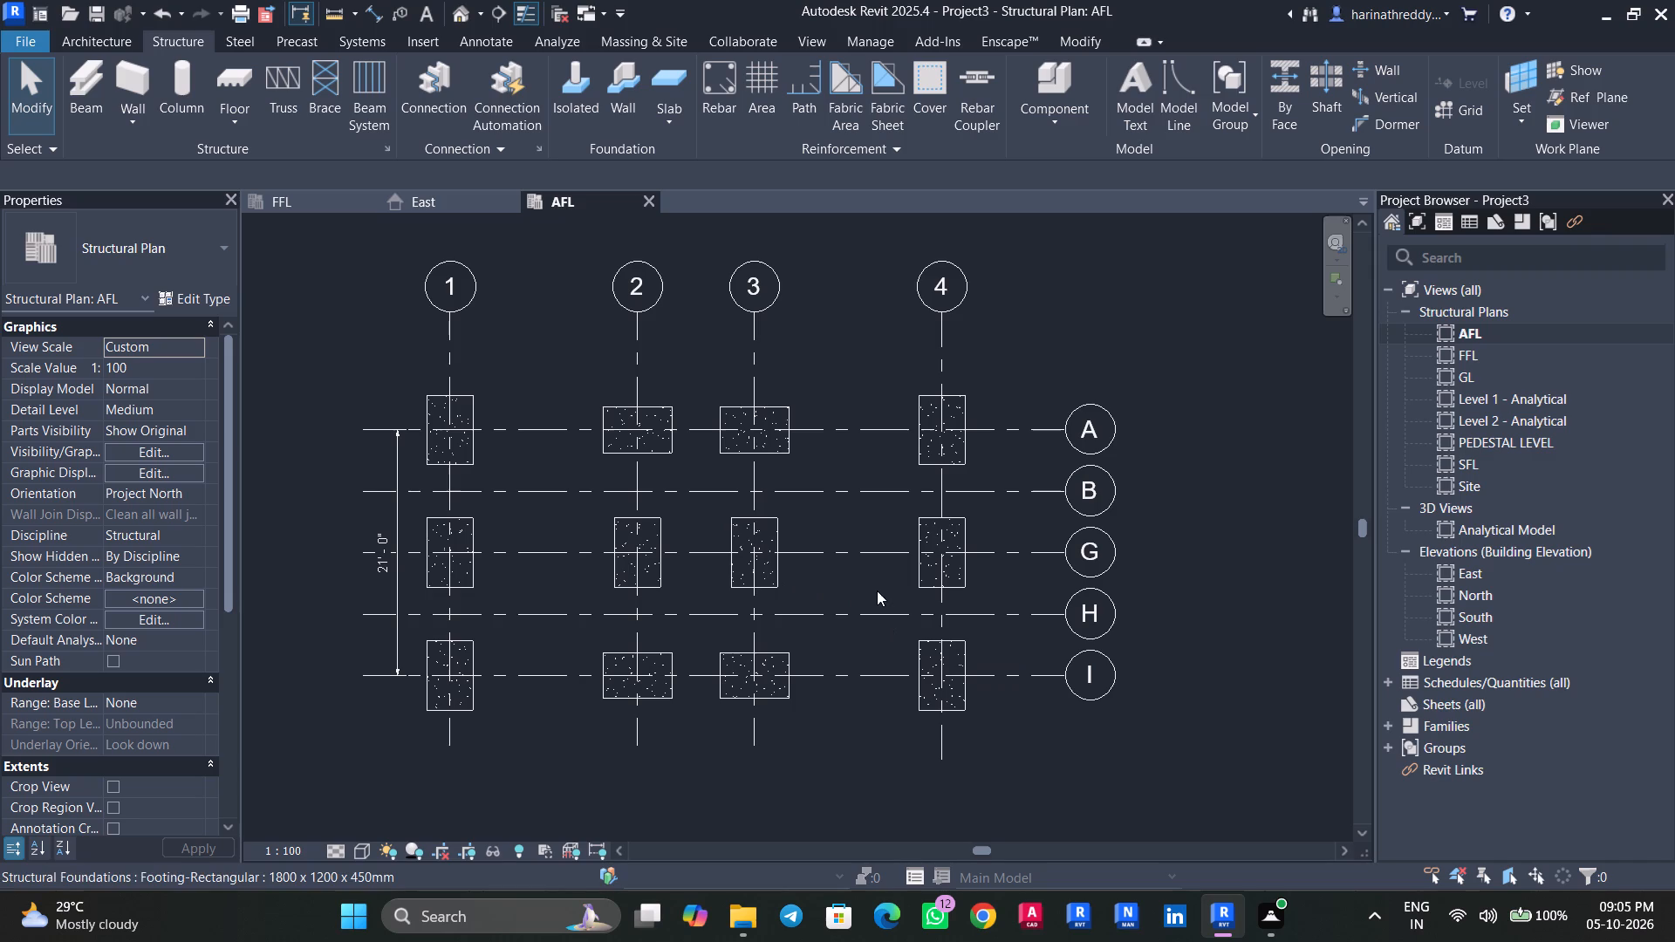
# Open the default 3D view of the footings and set it to Fine detail with a realistic visual style.
pyautogui.click(461, 13)
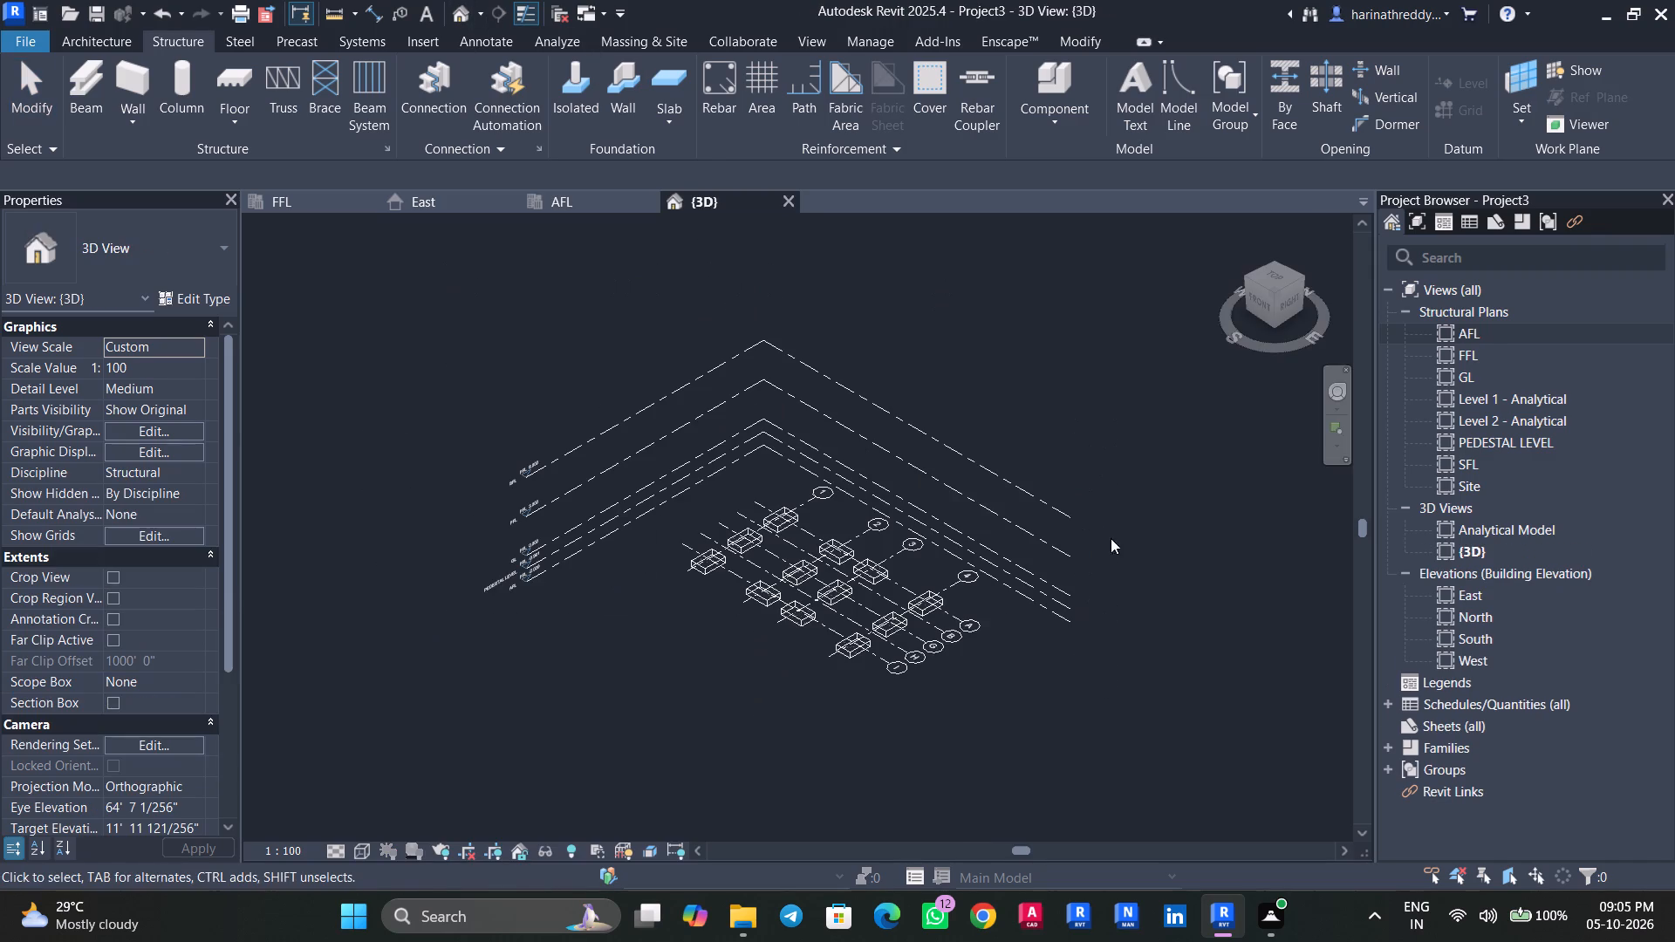
pyautogui.scroll(5, 890, 629)
pyautogui.click(345, 847)
pyautogui.click(363, 838)
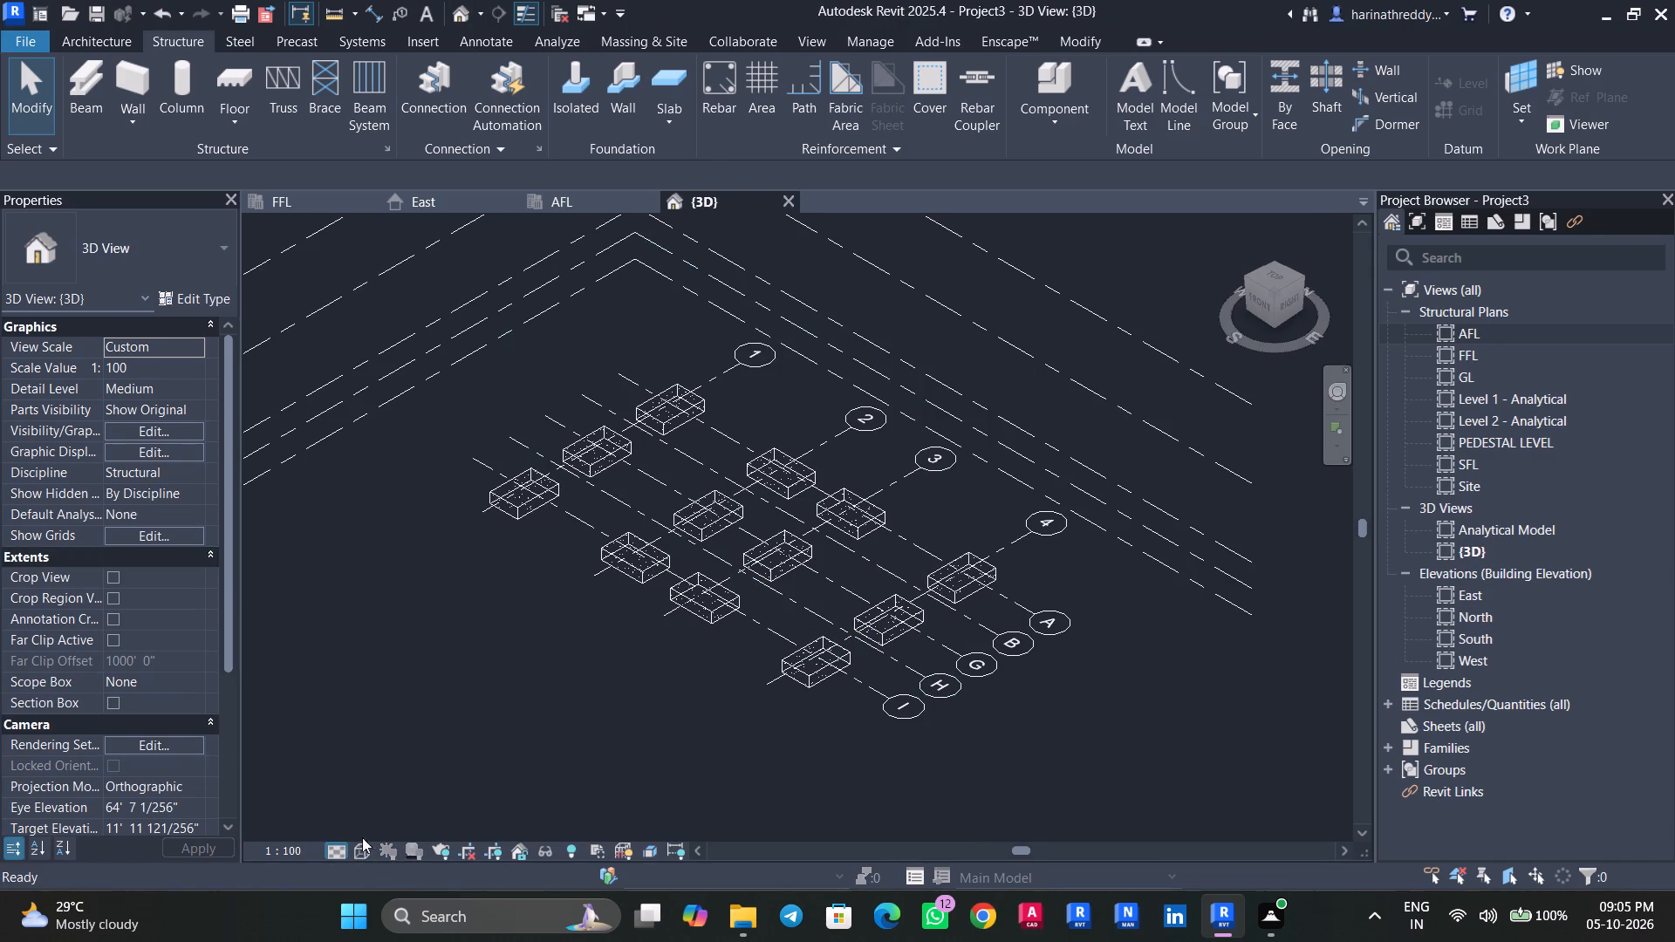
pyautogui.click(365, 845)
pyautogui.click(372, 832)
pyautogui.scroll(3, 728, 672)
pyautogui.scroll(-1, 728, 672)
pyautogui.scroll(1, 728, 672)
pyautogui.moveTo(714, 643); pyautogui.dragTo(696, 672, button='middle')
pyautogui.scroll(1, 695, 672)
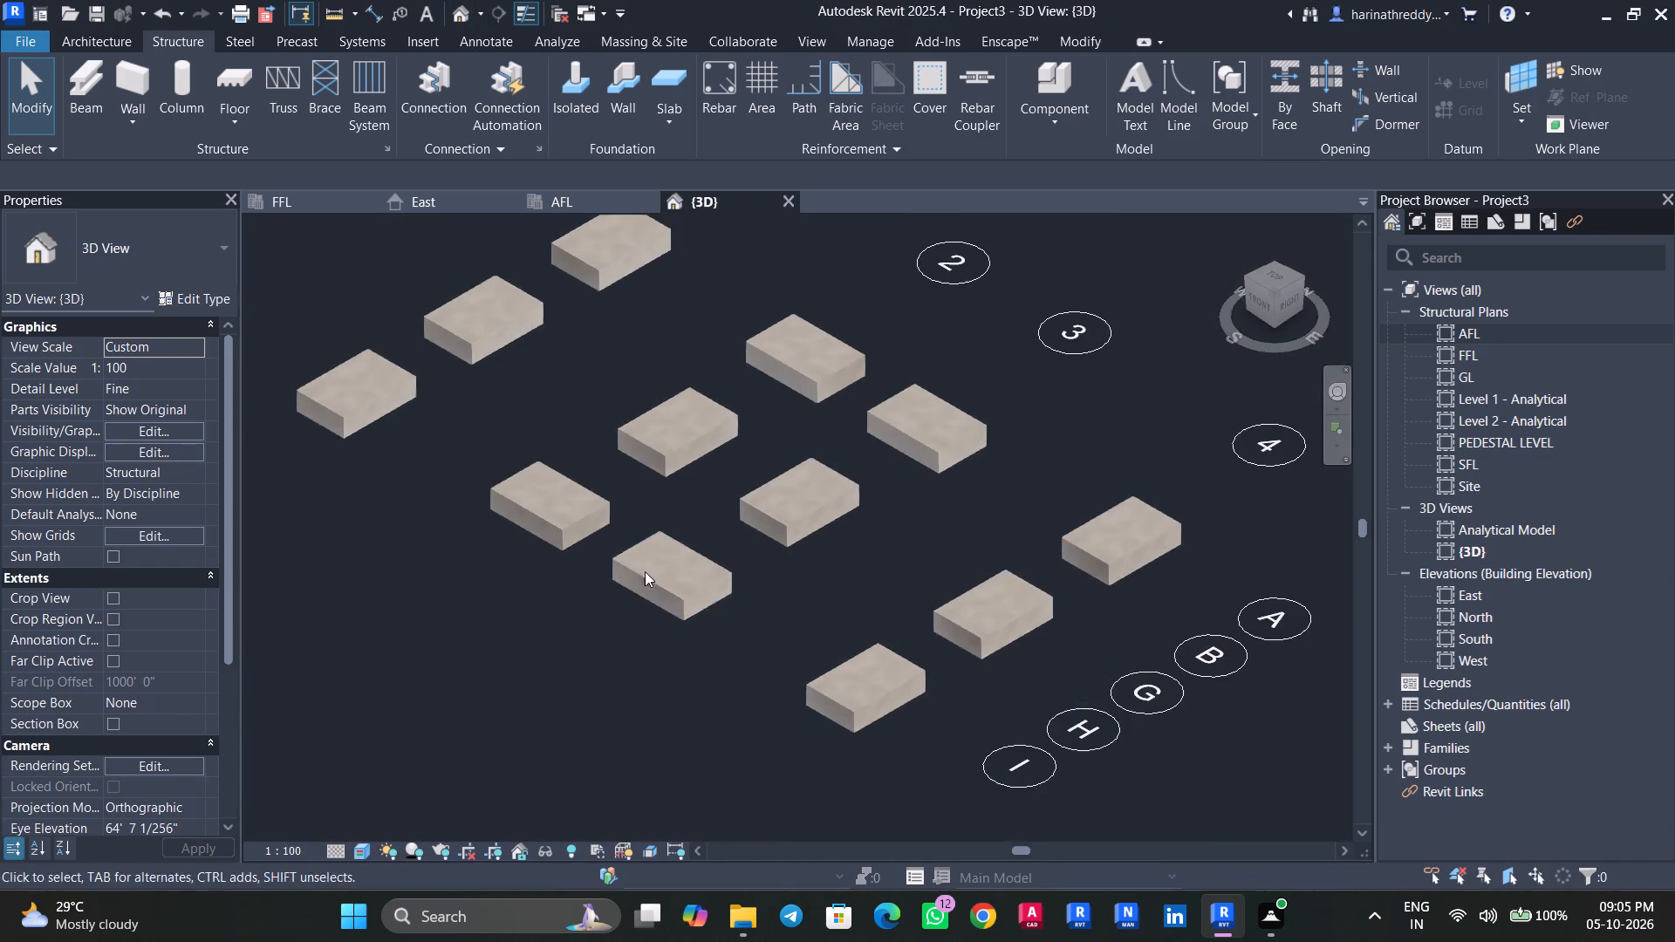
# Return to the AFL plan and rotate the footing at grids 1 and A by 90 degrees.
pyautogui.click(560, 205)
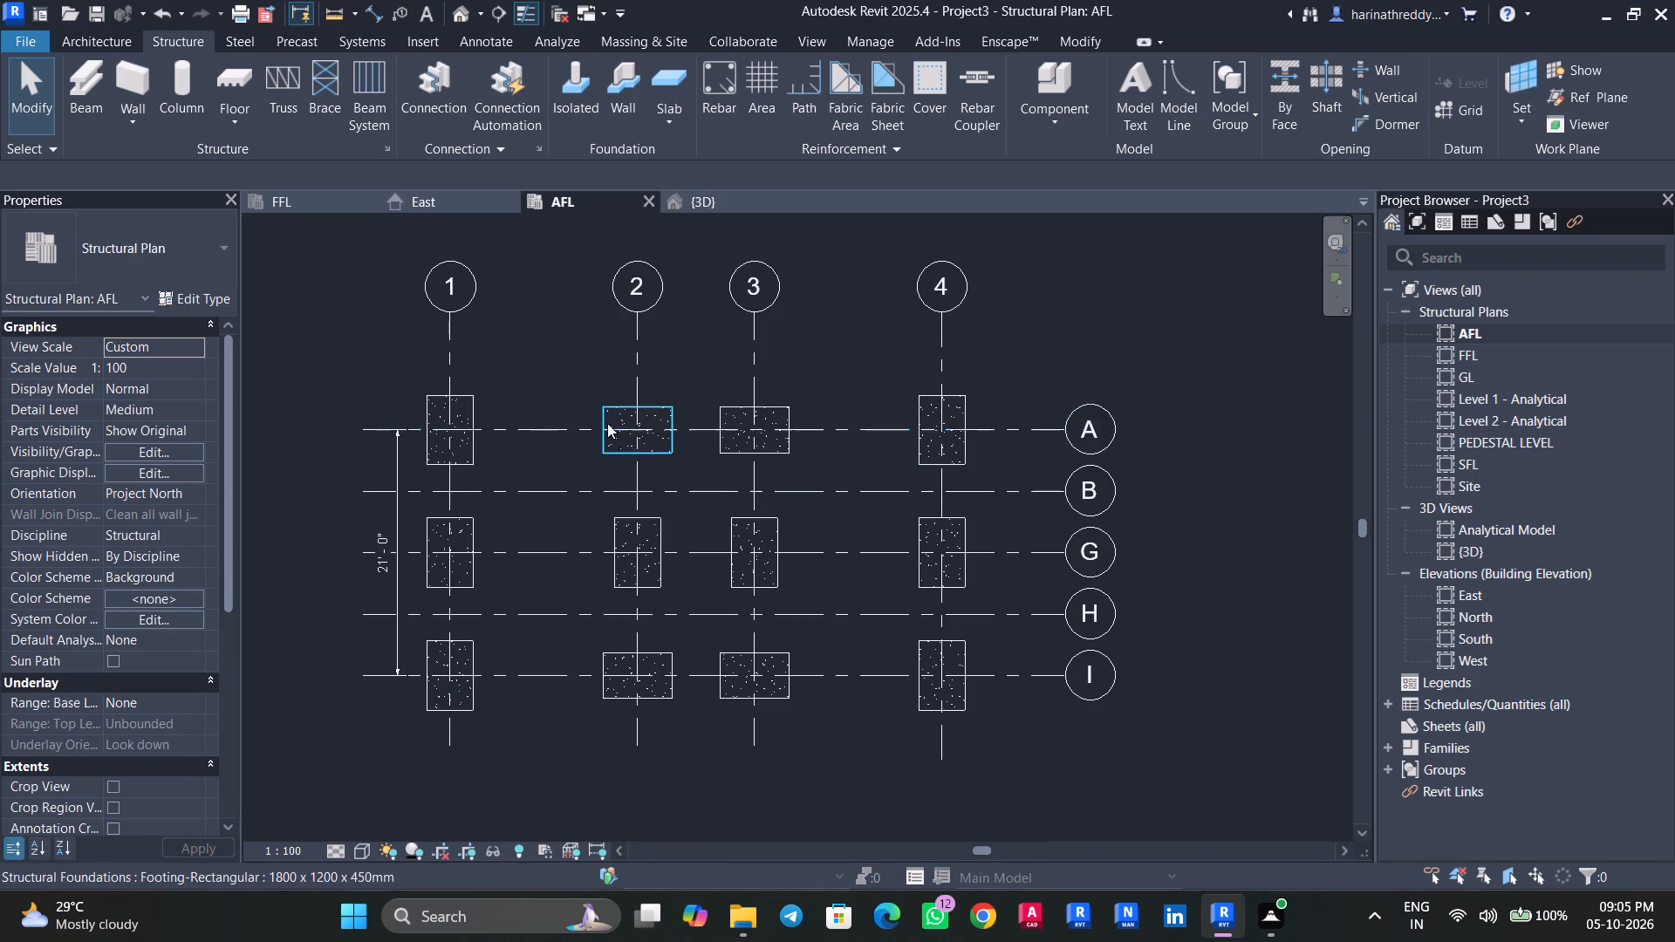
pyautogui.press('Escape')
pyautogui.click(468, 407)
pyautogui.press('space')
pyautogui.press('Escape')
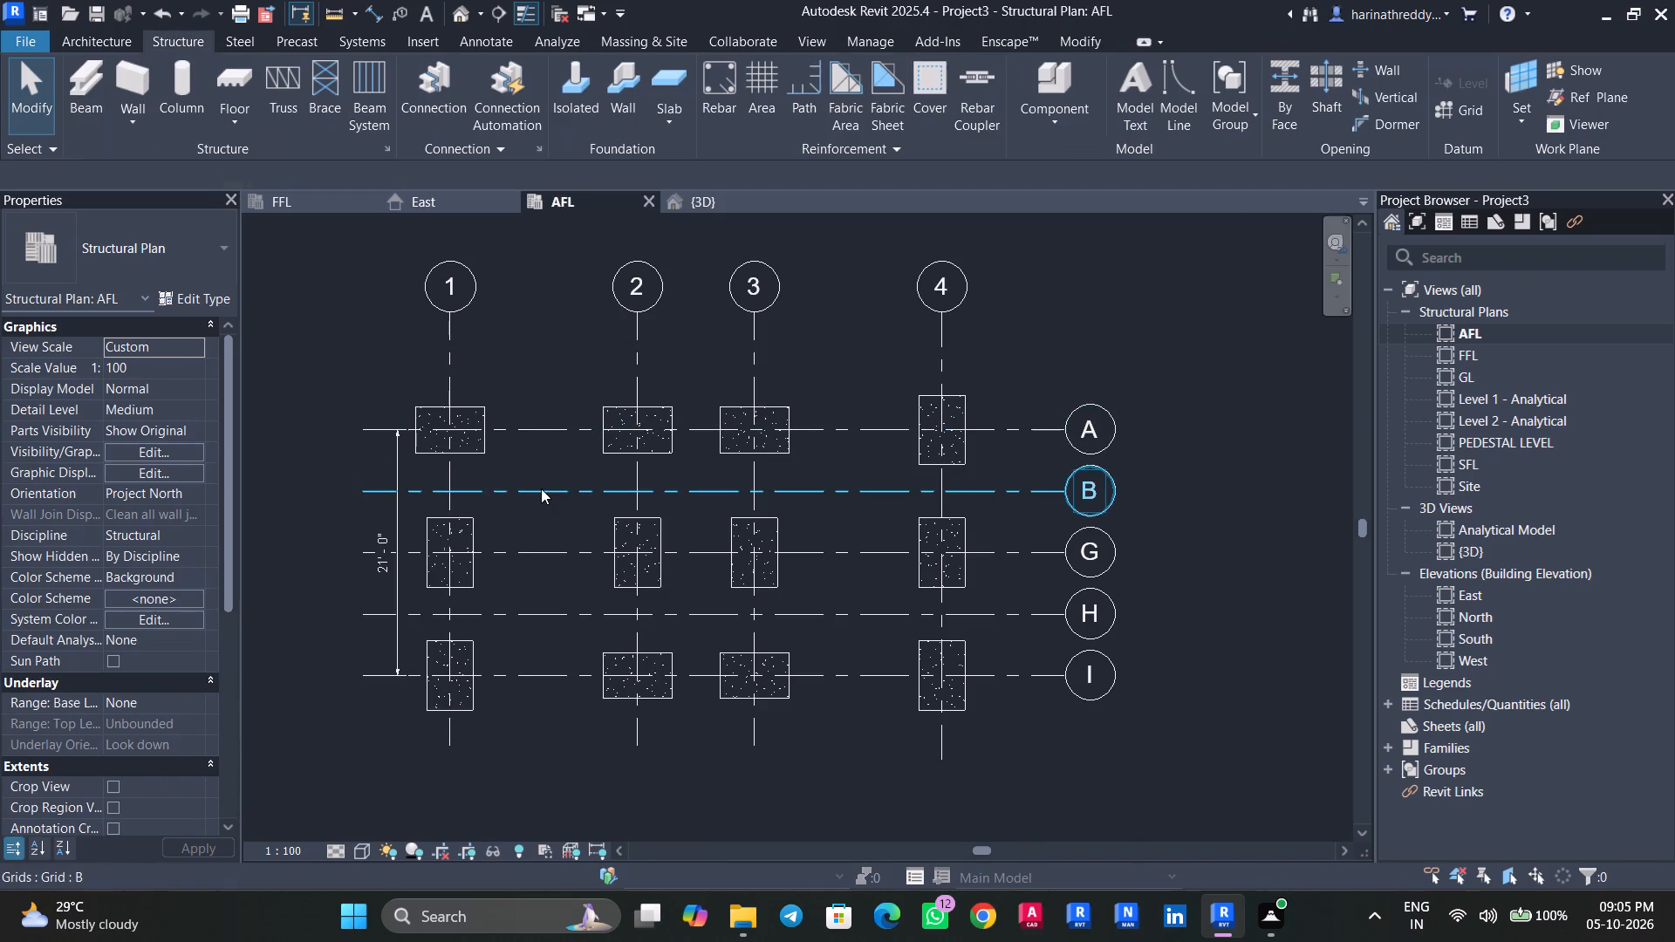
pyautogui.press('Escape')
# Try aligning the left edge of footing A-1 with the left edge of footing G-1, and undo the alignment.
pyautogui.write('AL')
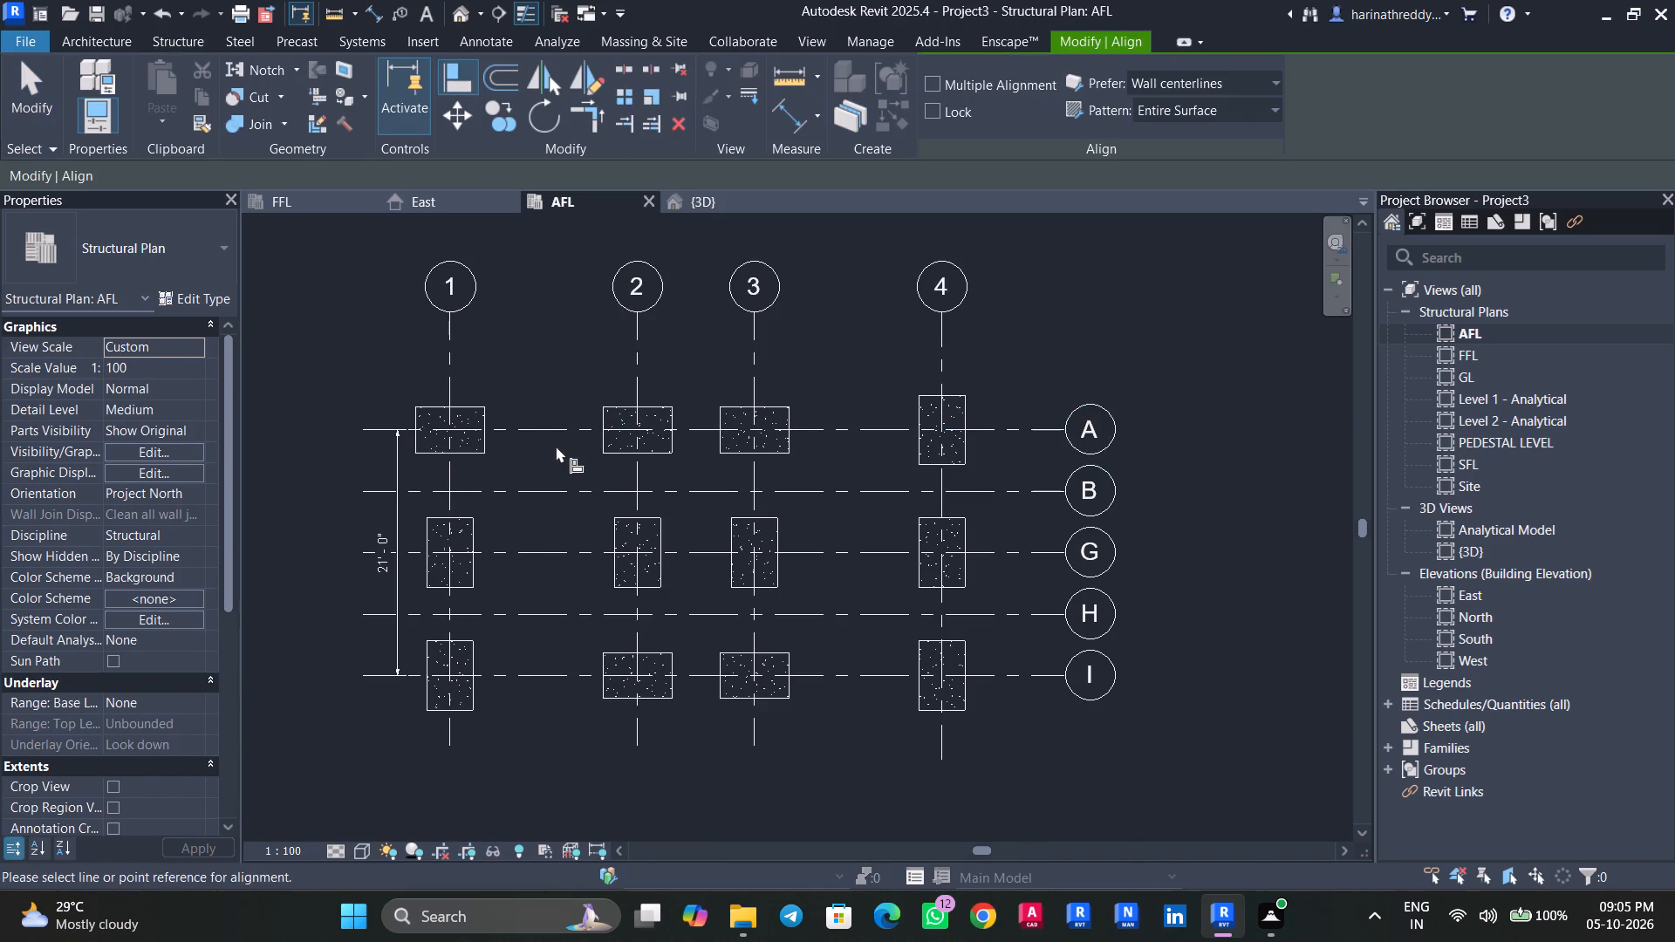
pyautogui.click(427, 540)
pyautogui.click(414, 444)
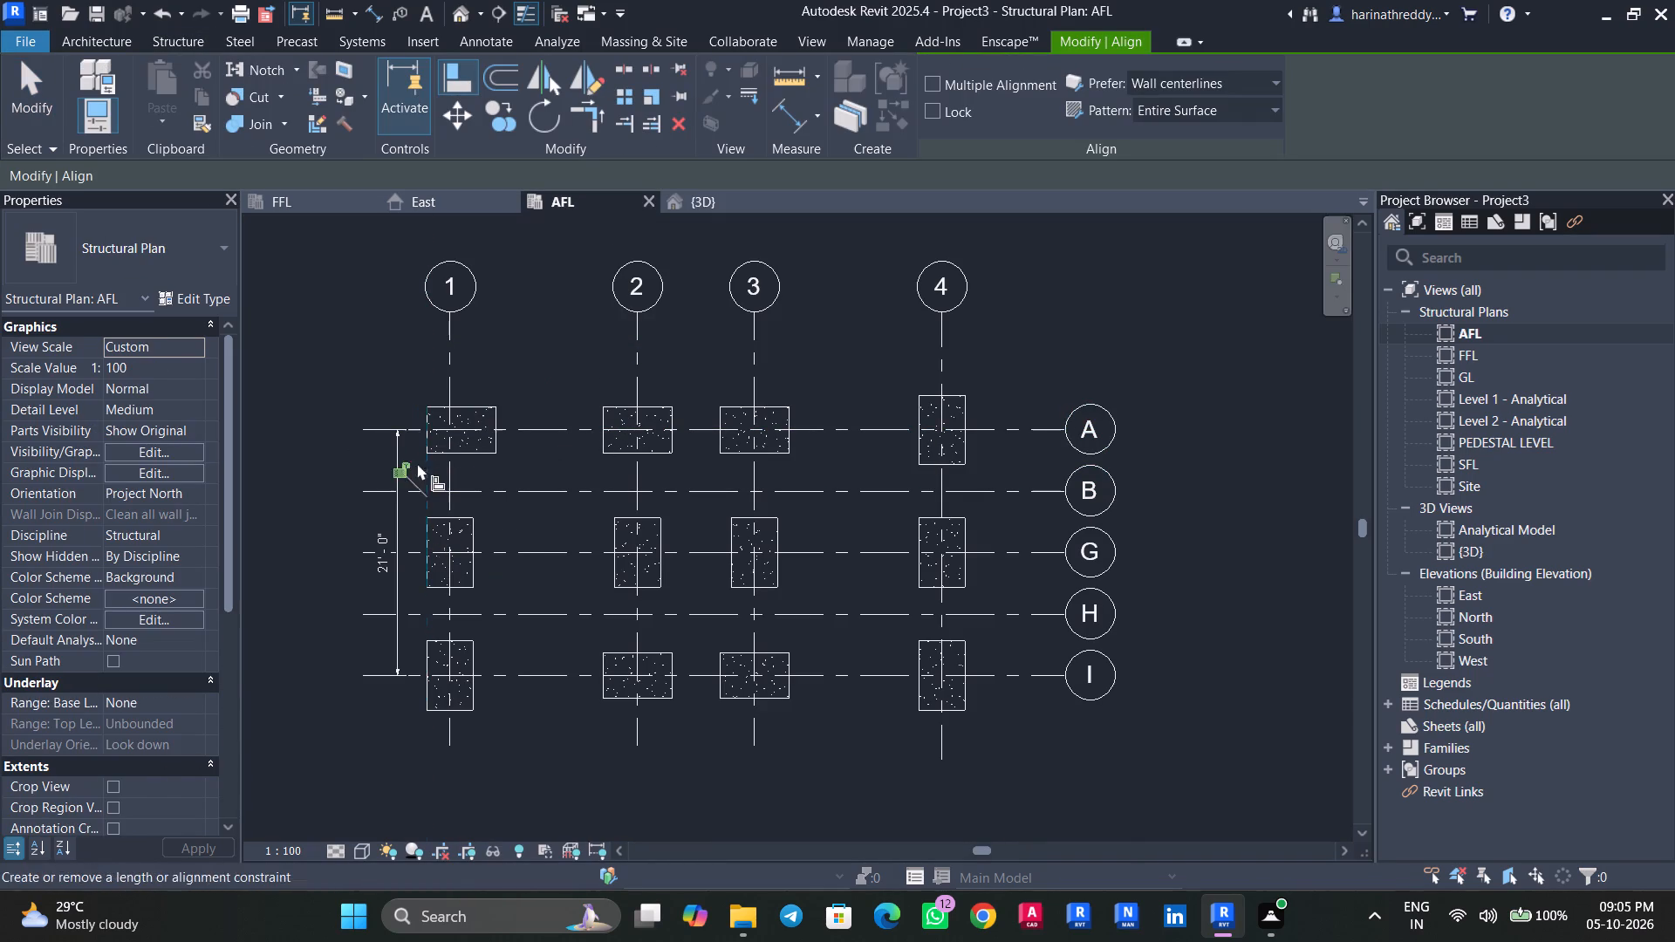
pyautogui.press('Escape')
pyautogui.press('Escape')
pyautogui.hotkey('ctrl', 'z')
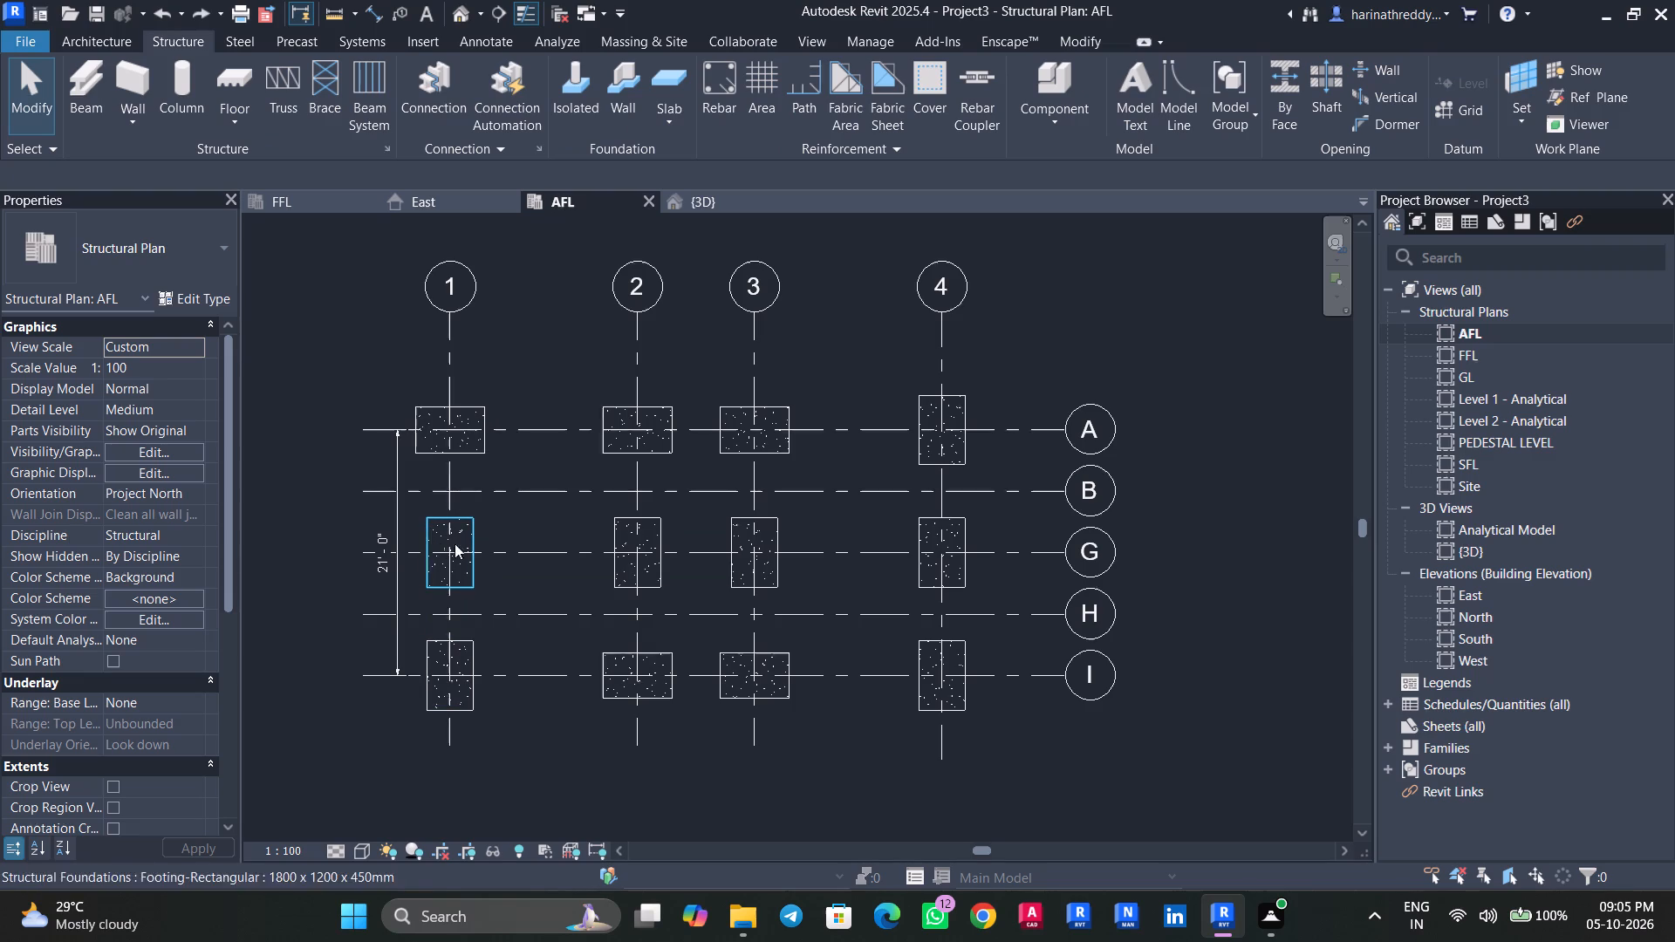
# Align the left edge of the footing at A-1 with the left edge of the footing at G-1.
pyautogui.write('AL')
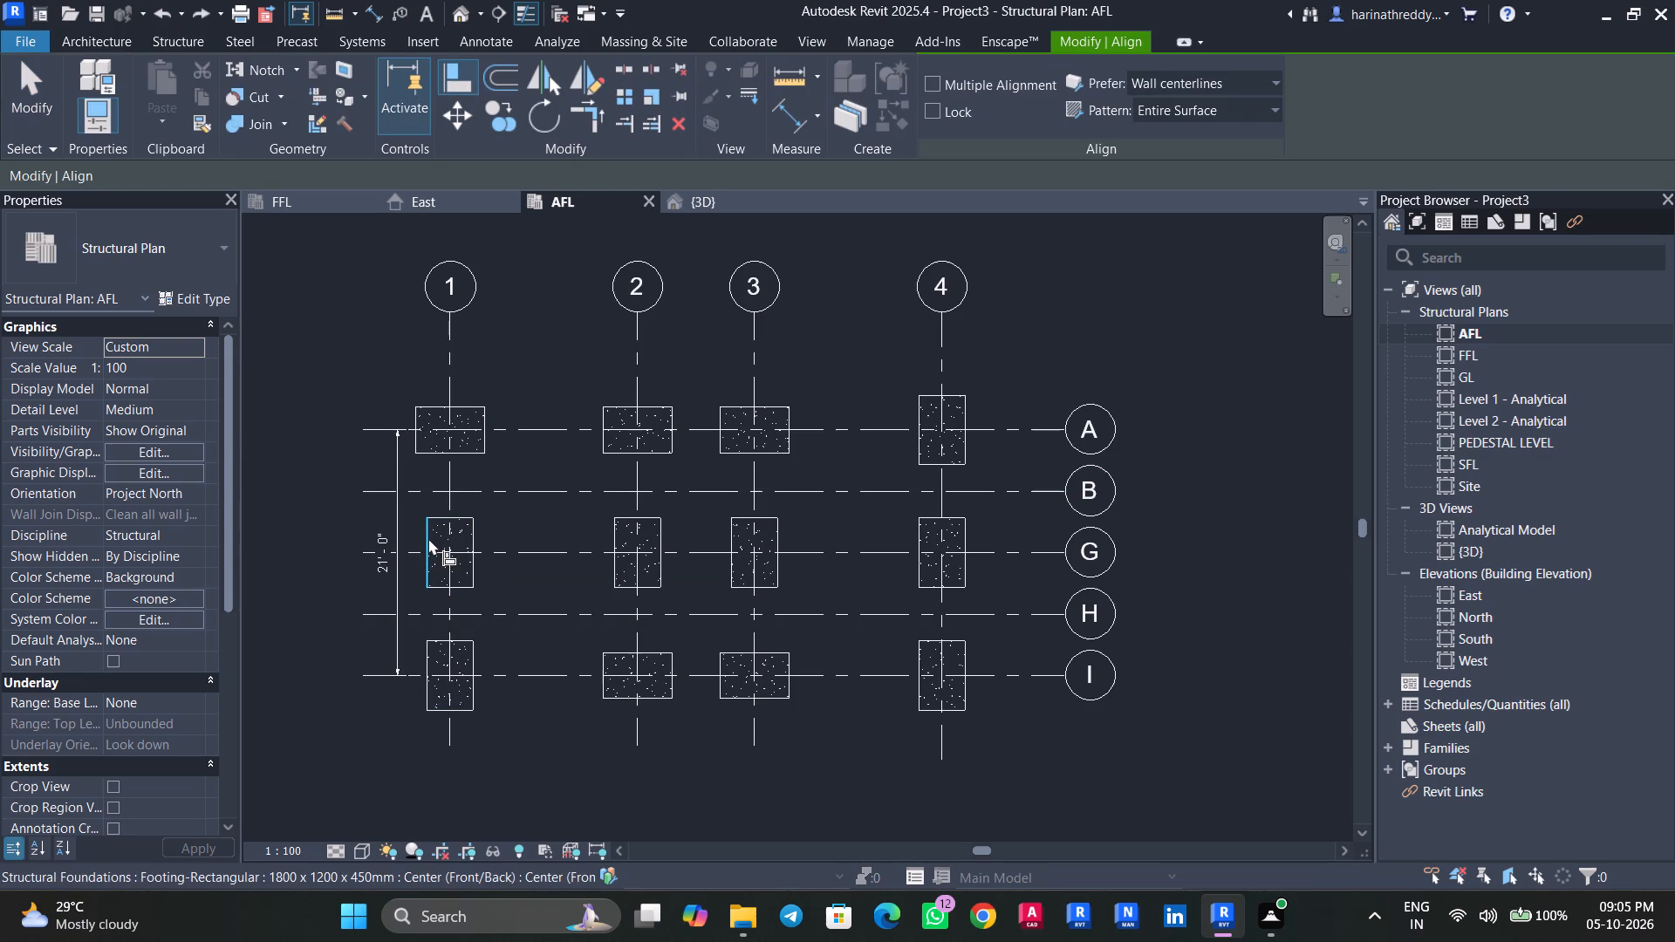
pyautogui.click(428, 536)
pyautogui.click(414, 437)
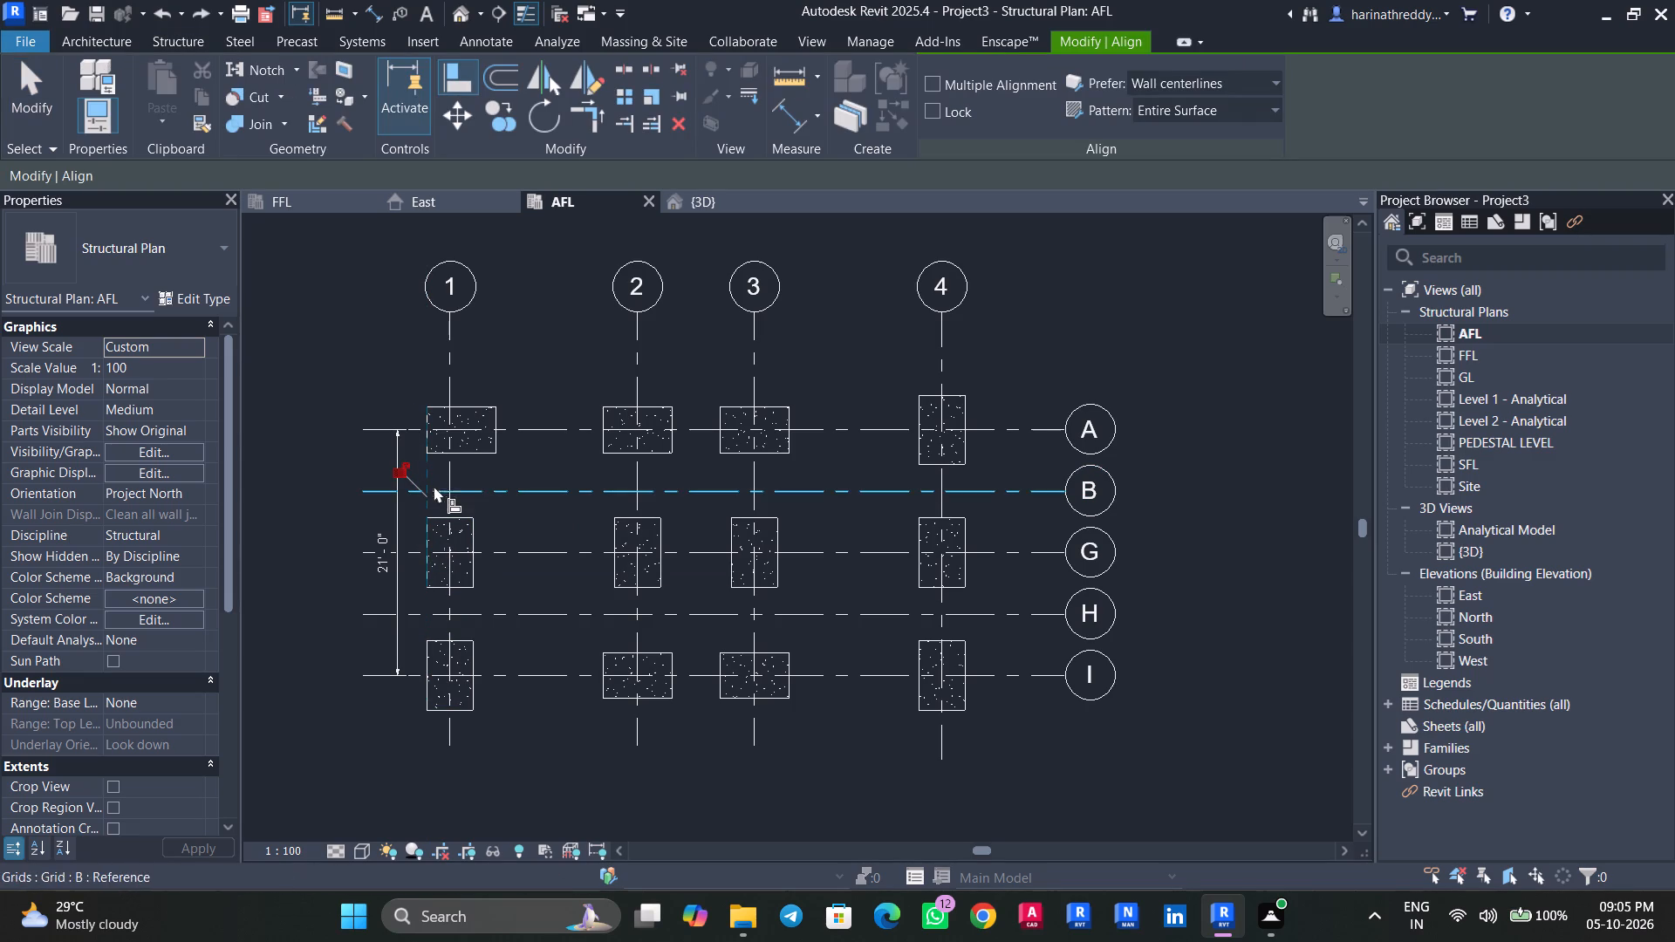
# Rotate the footings at I-1, I-4 and A-4 by 90 degrees.
pyautogui.press('Escape')
pyautogui.press('Escape')
pyautogui.press('Escape')
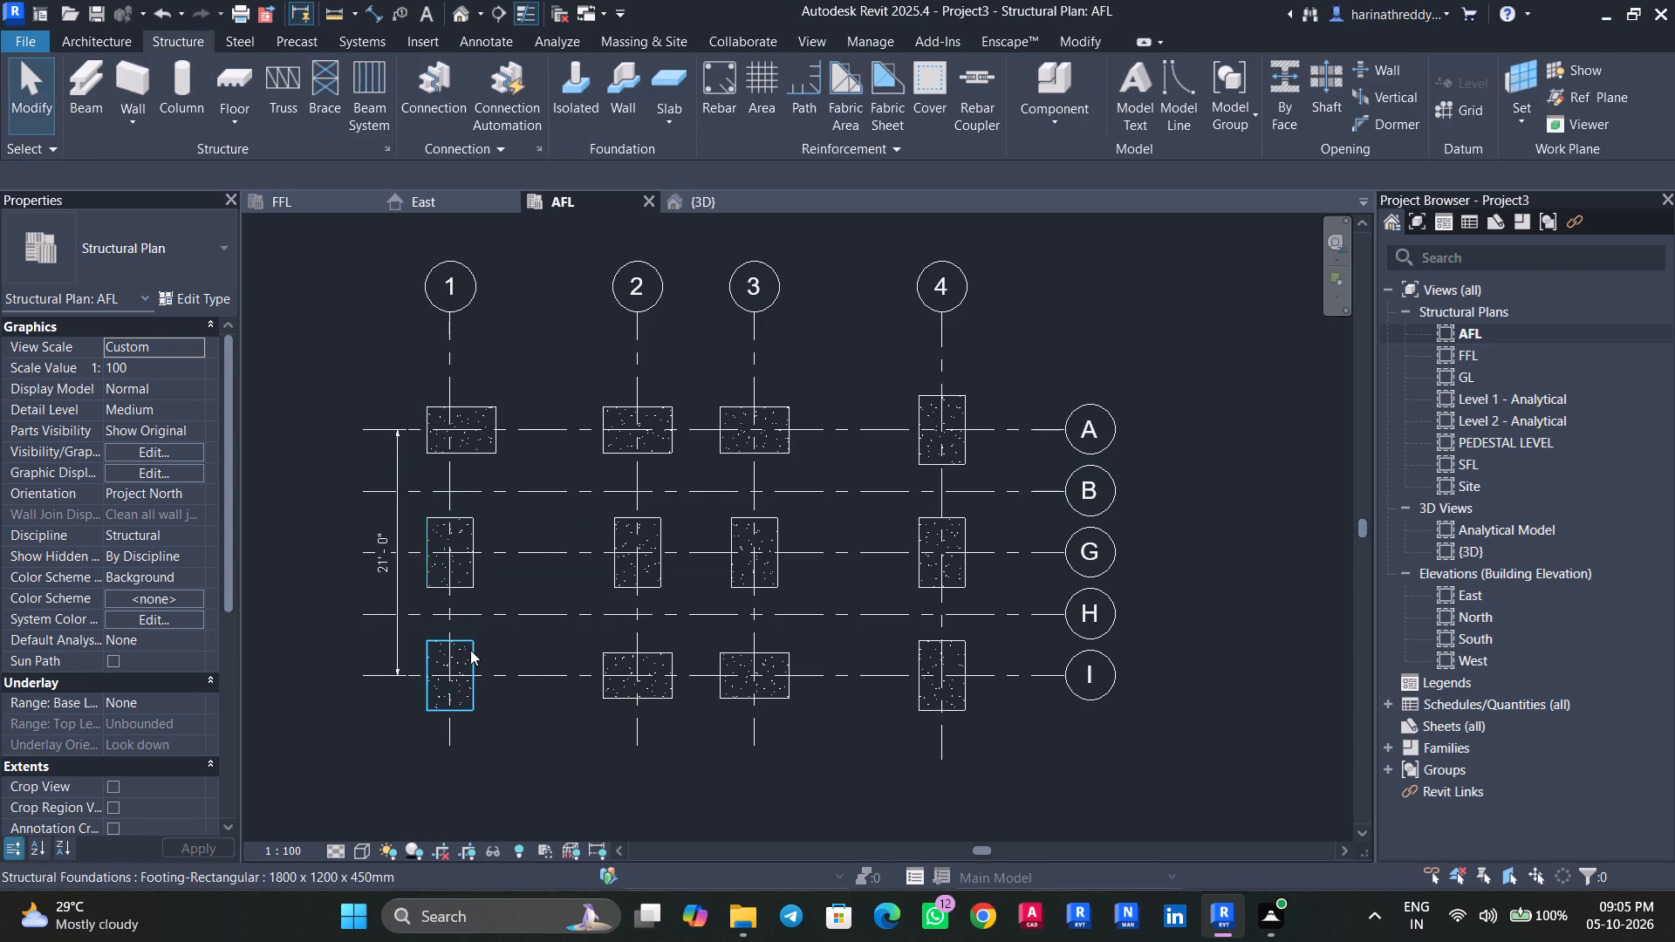
pyautogui.click(470, 650)
pyautogui.press('space')
pyautogui.press('Escape')
pyautogui.press('Escape')
pyautogui.click(922, 664)
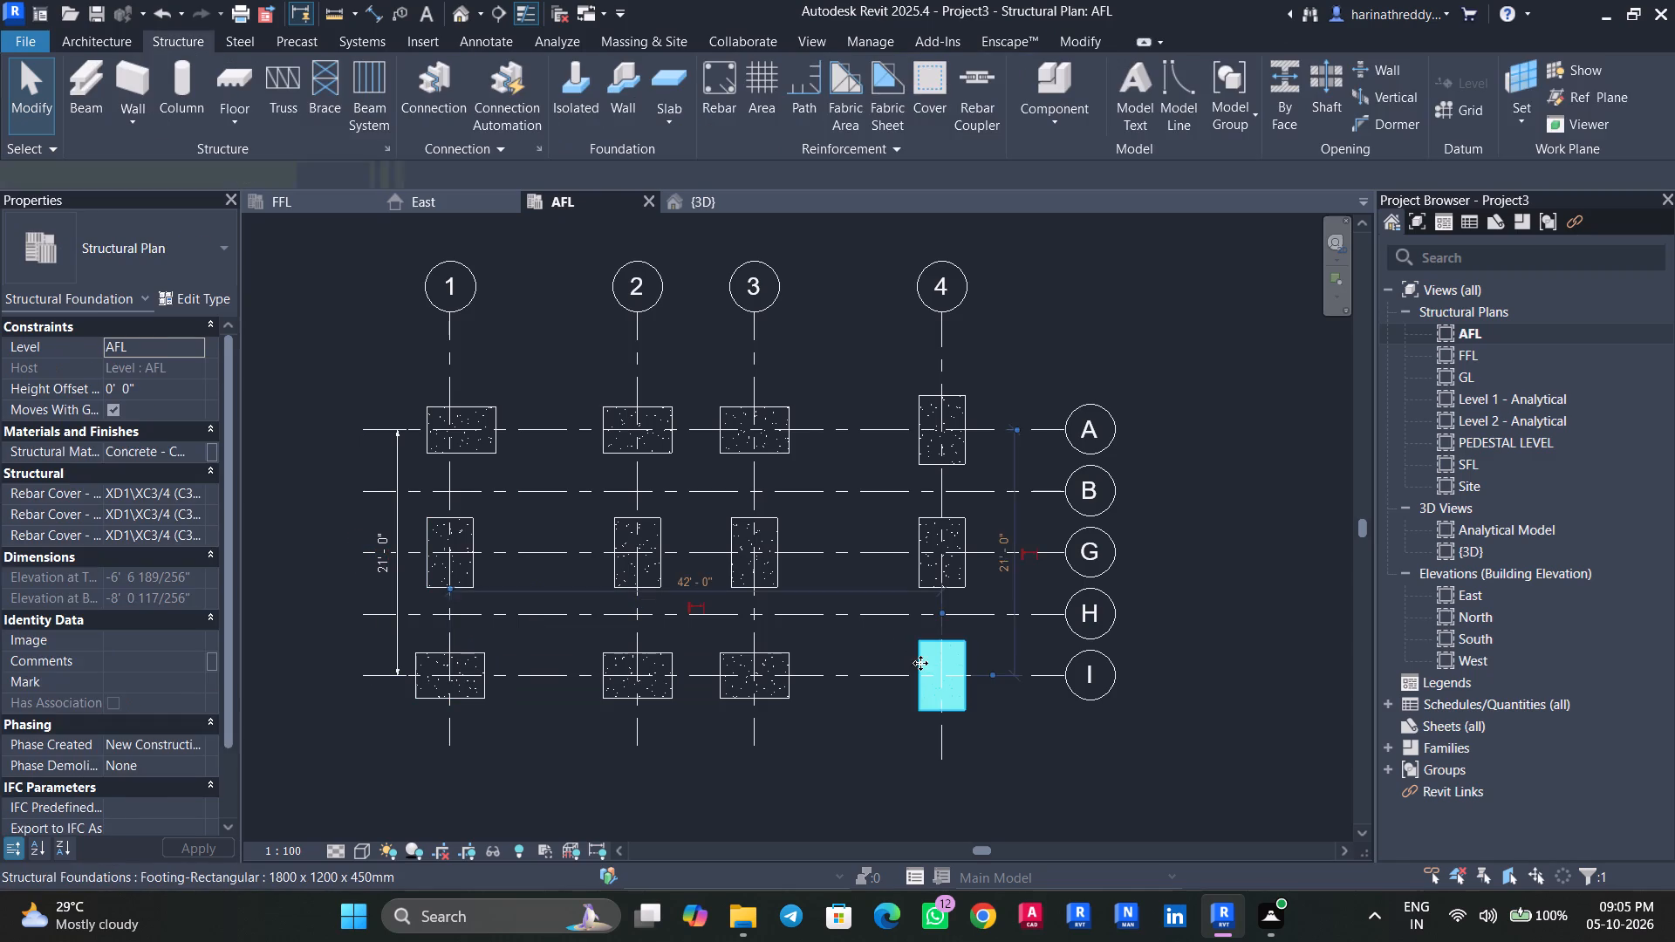
pyautogui.press('space')
pyautogui.press('Escape')
pyautogui.click(939, 418)
pyautogui.press('space')
pyautogui.press('Escape')
pyautogui.press('Escape')
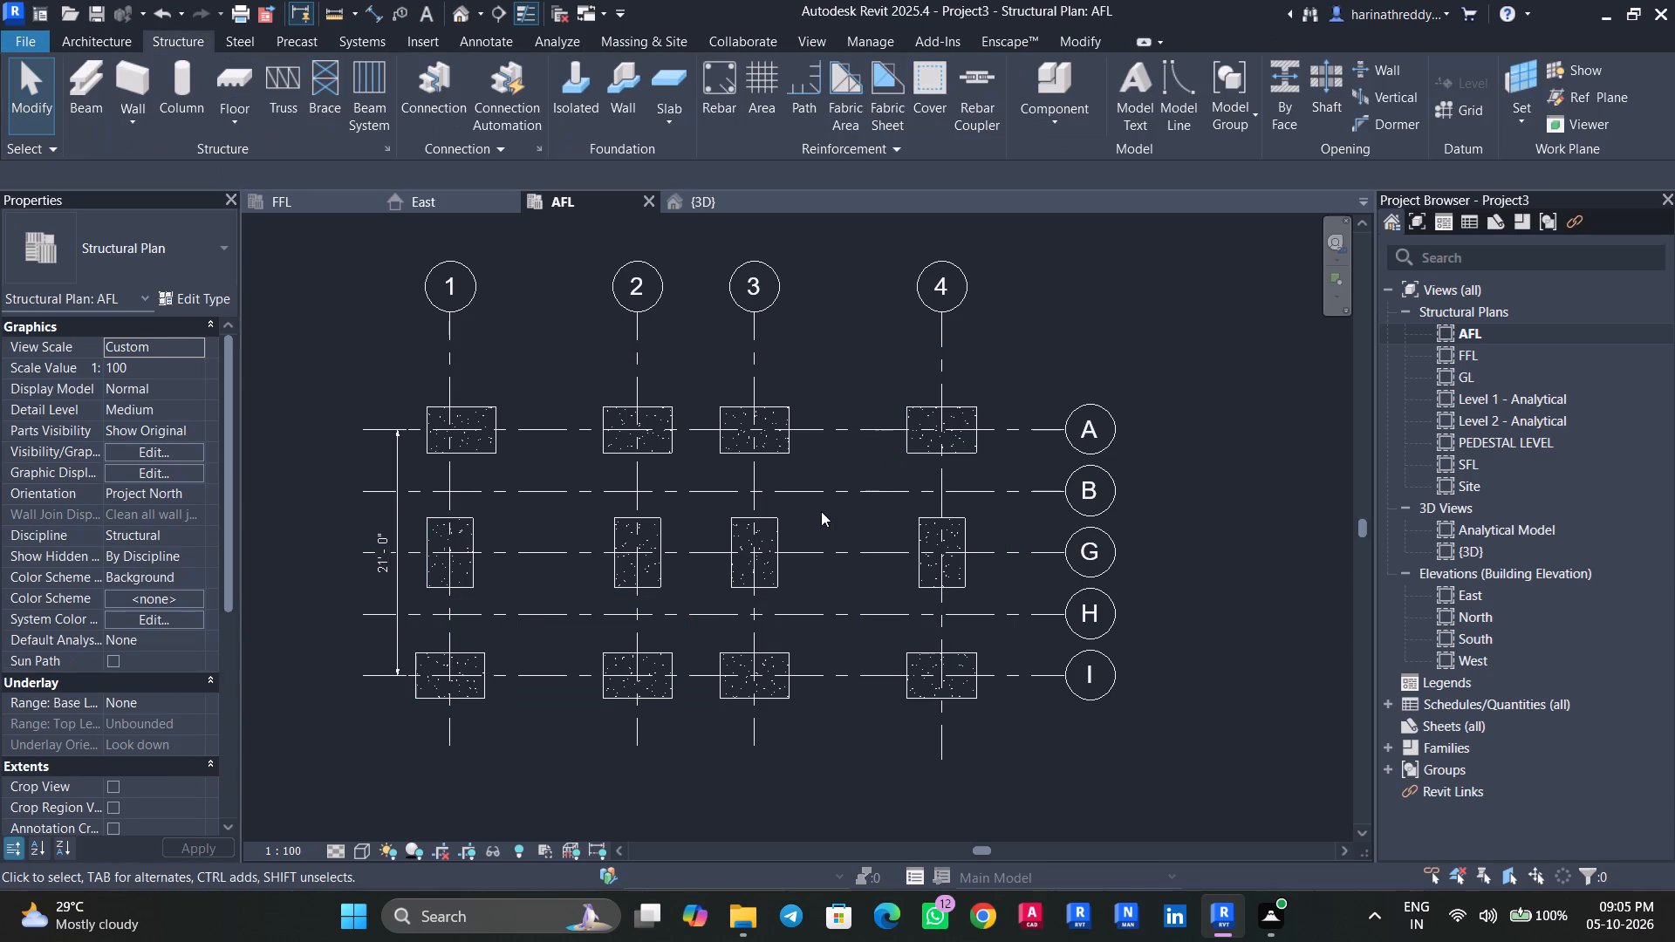
# Align the left edge of the footing at I-1 with the left edge of the footing at G-1.
pyautogui.write('AL')
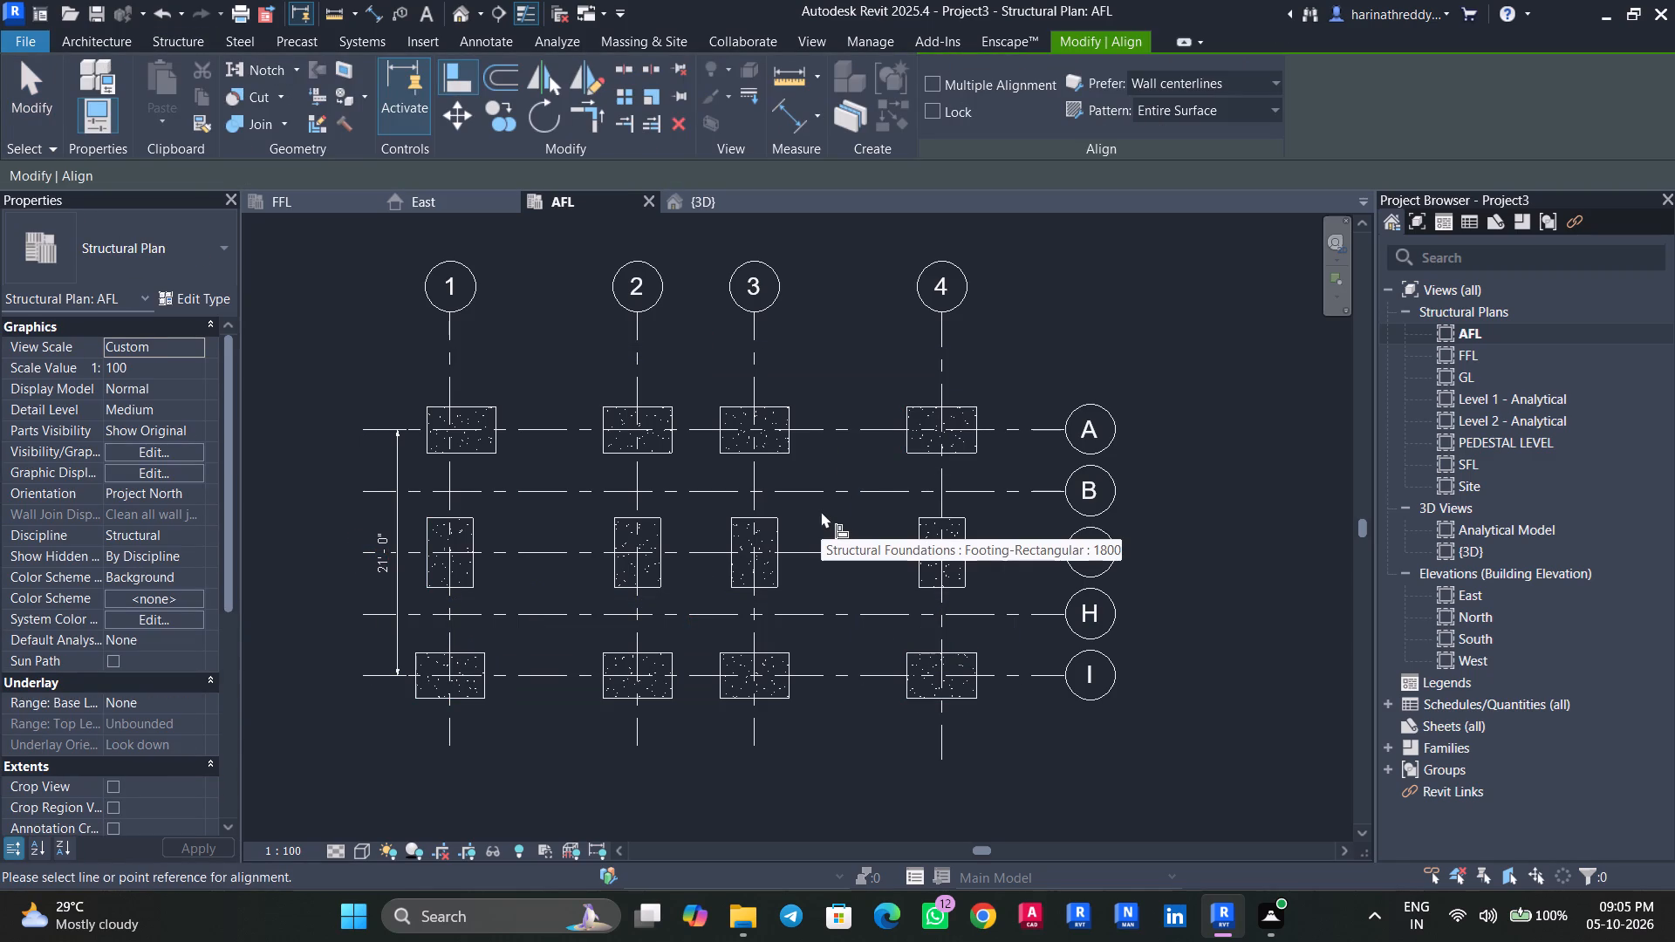
pyautogui.click(426, 576)
pyautogui.click(414, 667)
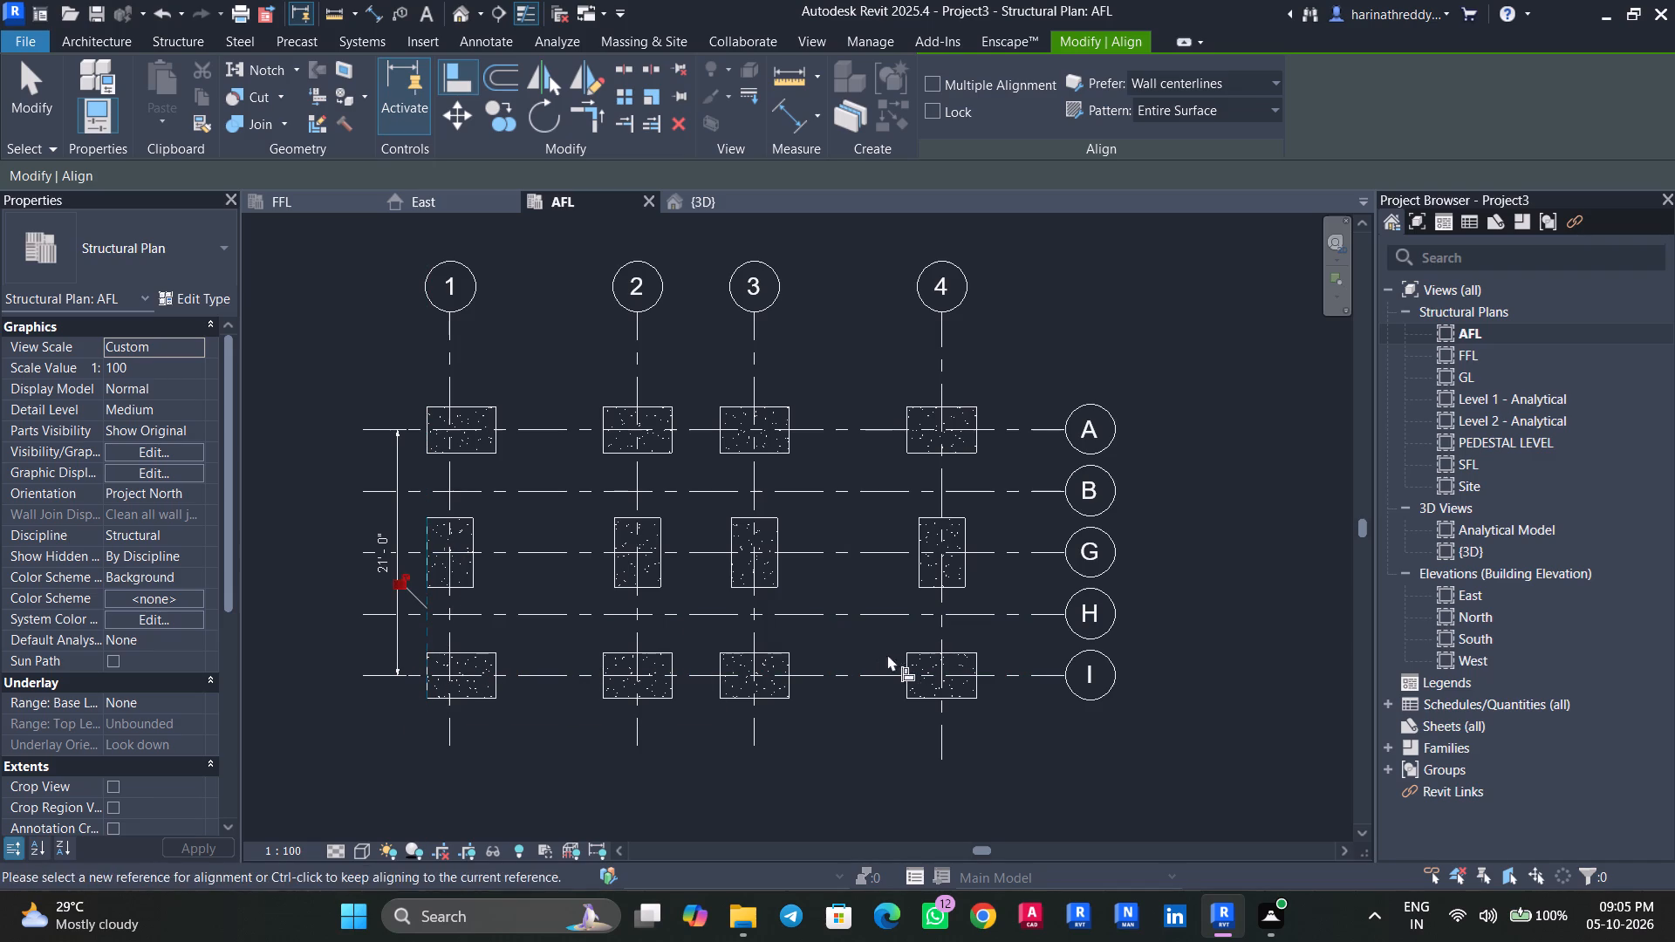
pyautogui.press('Escape')
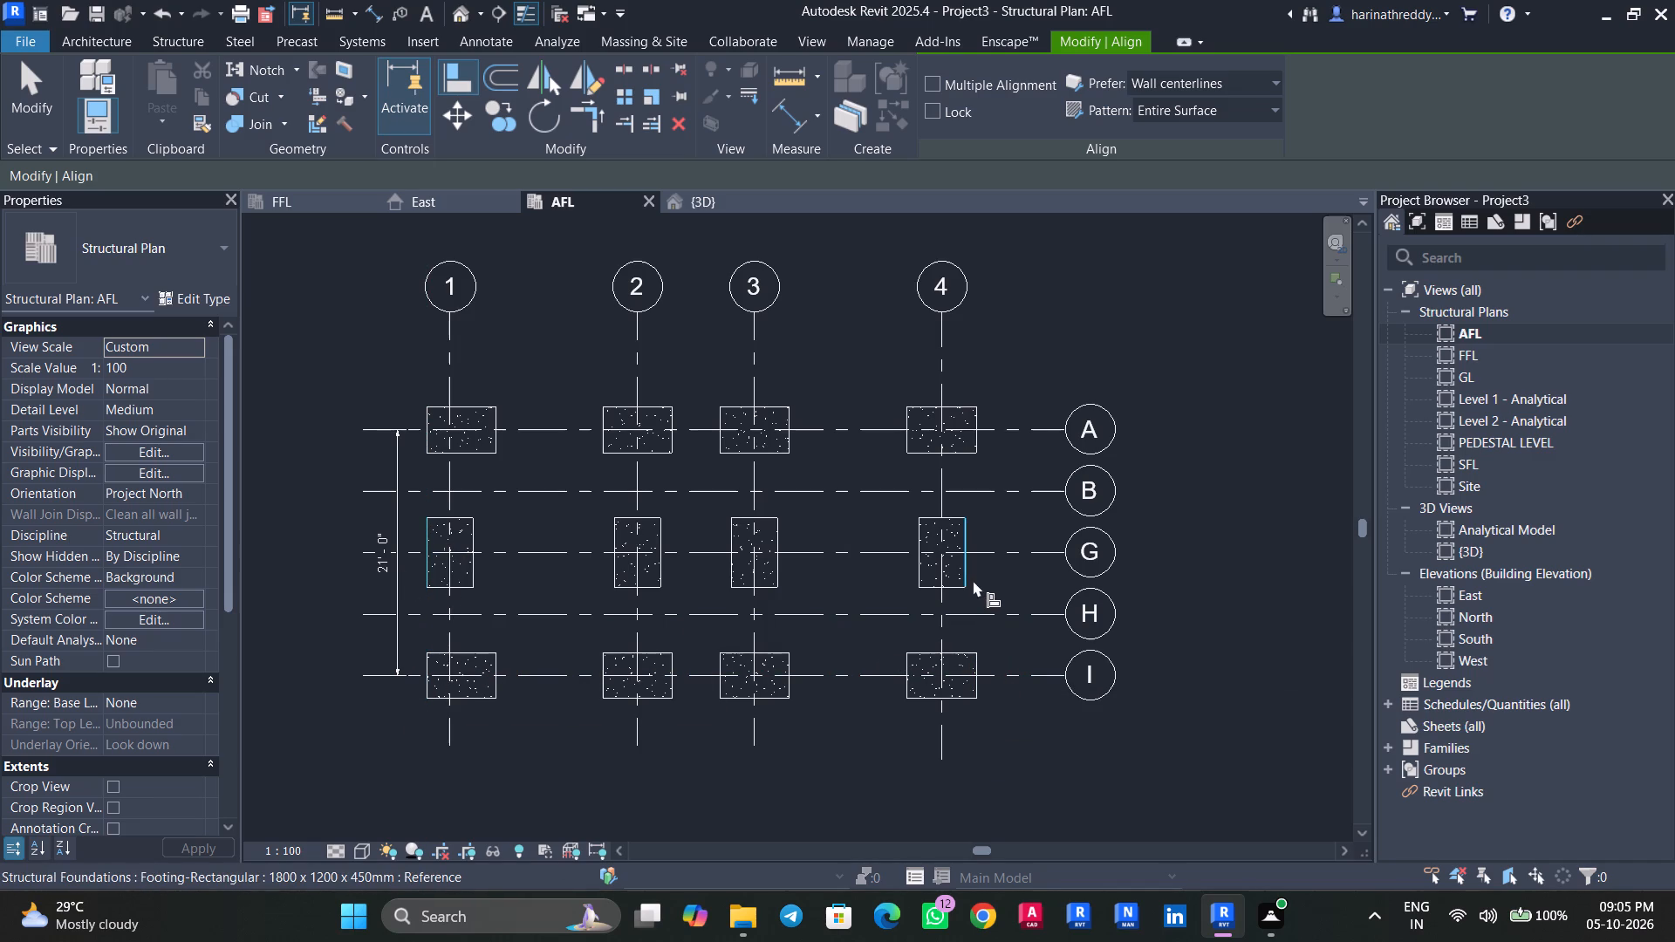
# Align the right edges of the footings at A-4 and I-4 with the right edge of the footing at G-4.
pyautogui.click(972, 572)
pyautogui.click(980, 438)
pyautogui.click(976, 664)
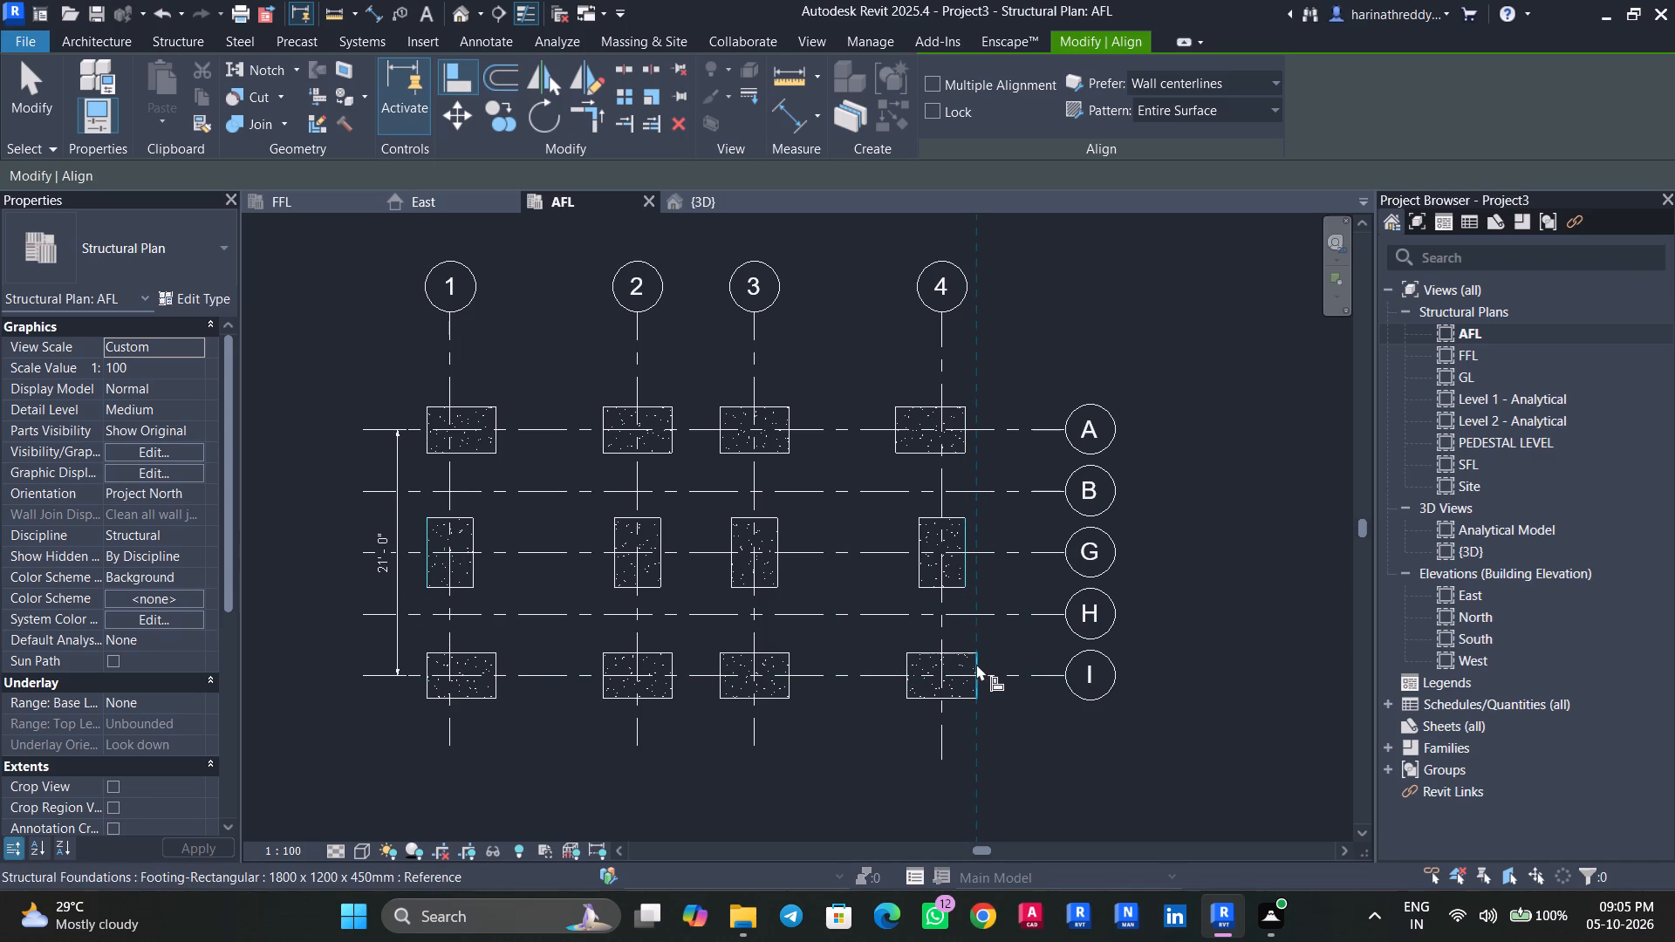
pyautogui.press('Escape')
pyautogui.write('AL')
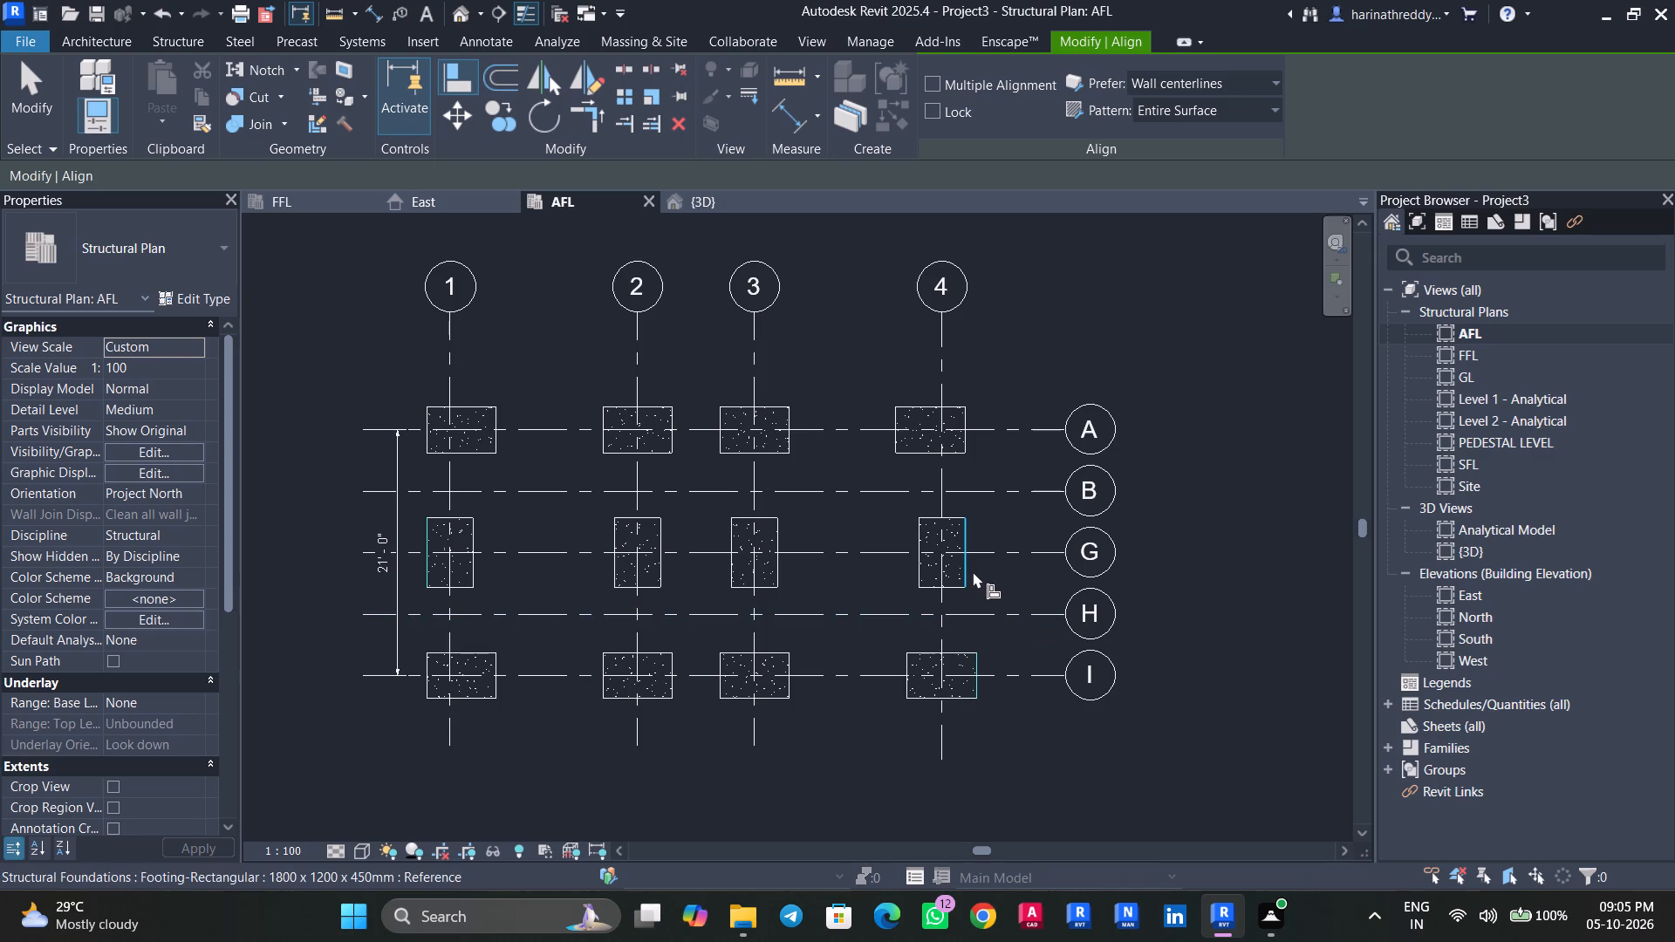
pyautogui.click(973, 570)
pyautogui.click(980, 678)
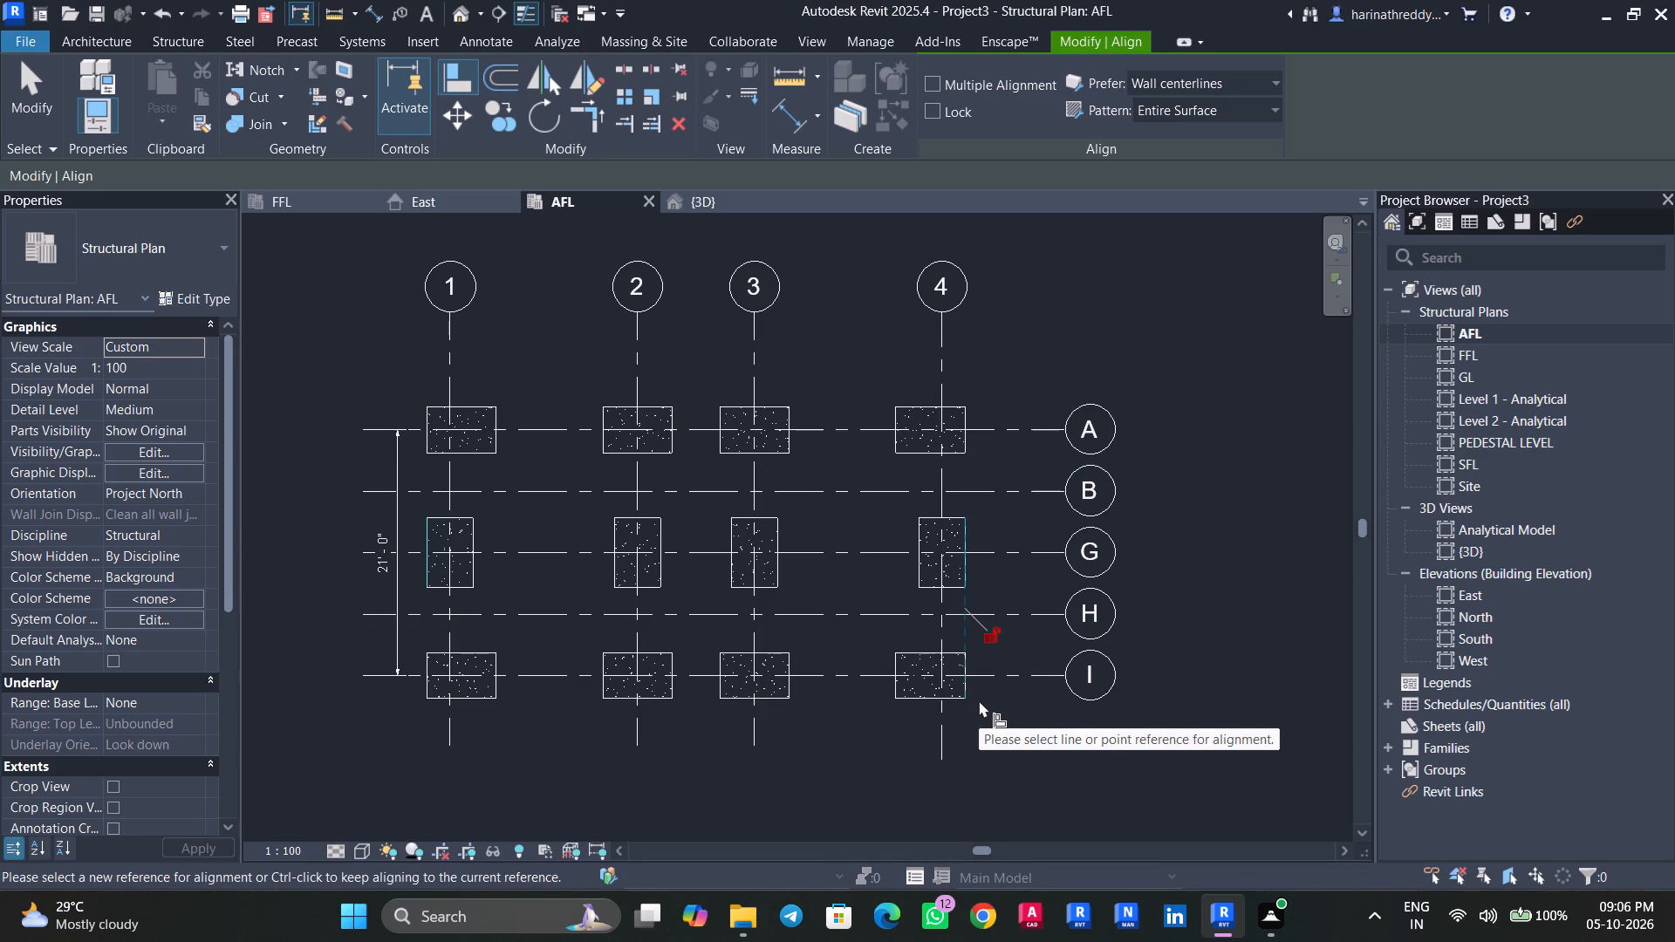
pyautogui.press('Escape')
pyautogui.press('Escape')
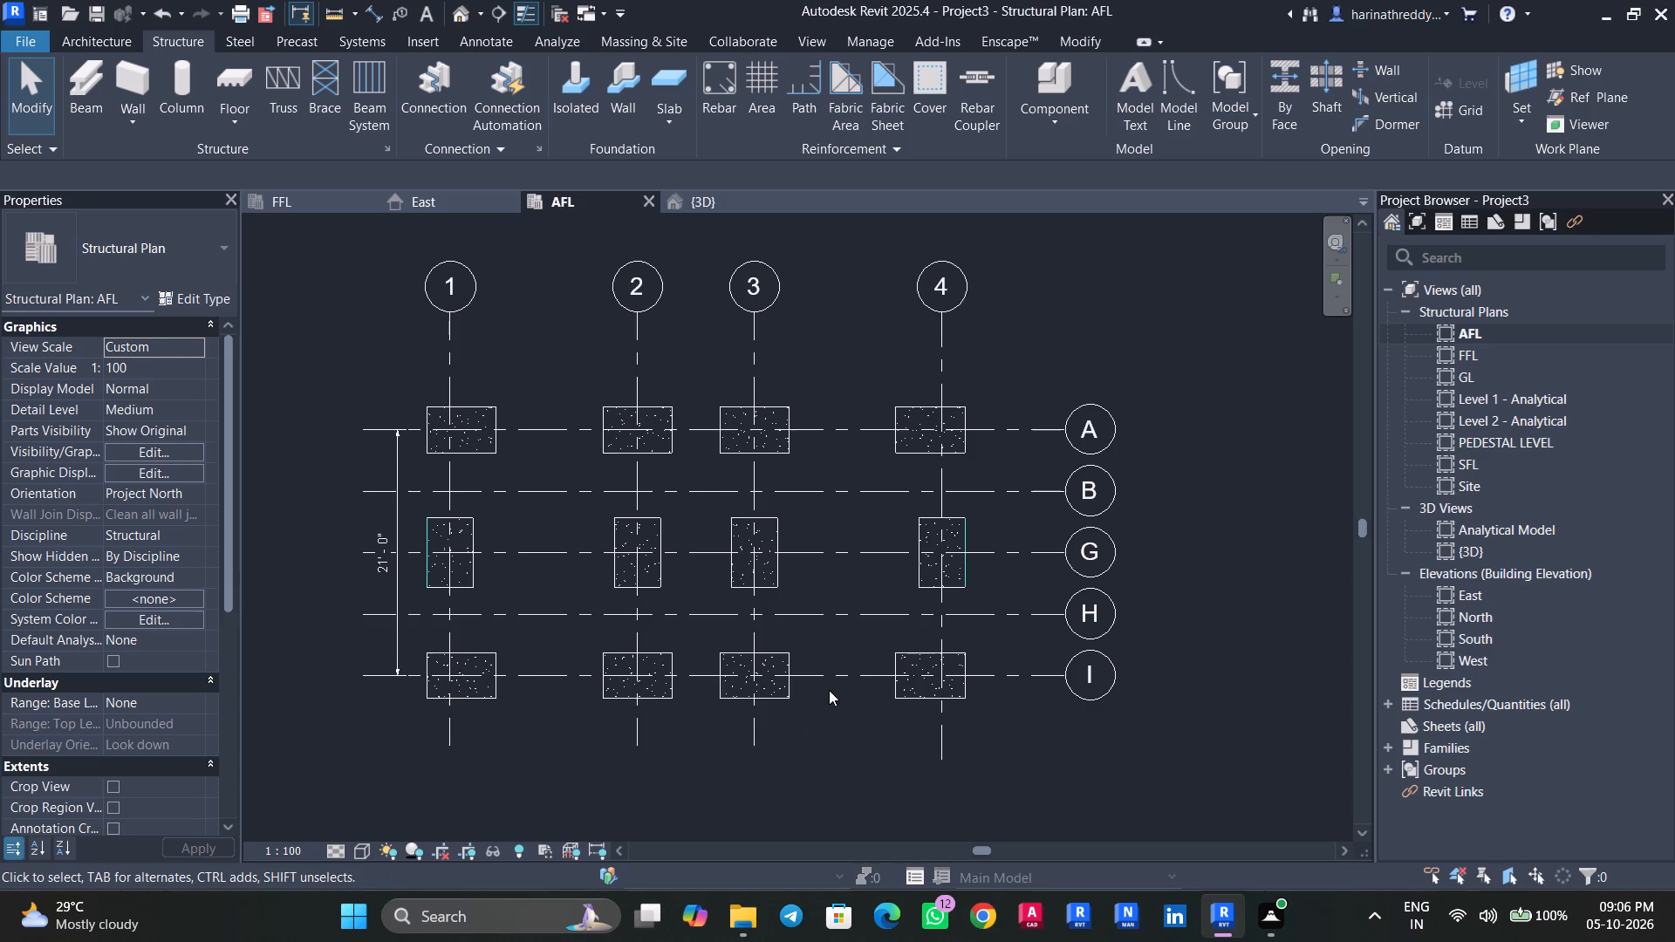
pyautogui.press('Escape')
pyautogui.press('Escape')
pyautogui.press('Escape')
pyautogui.press('Escape')
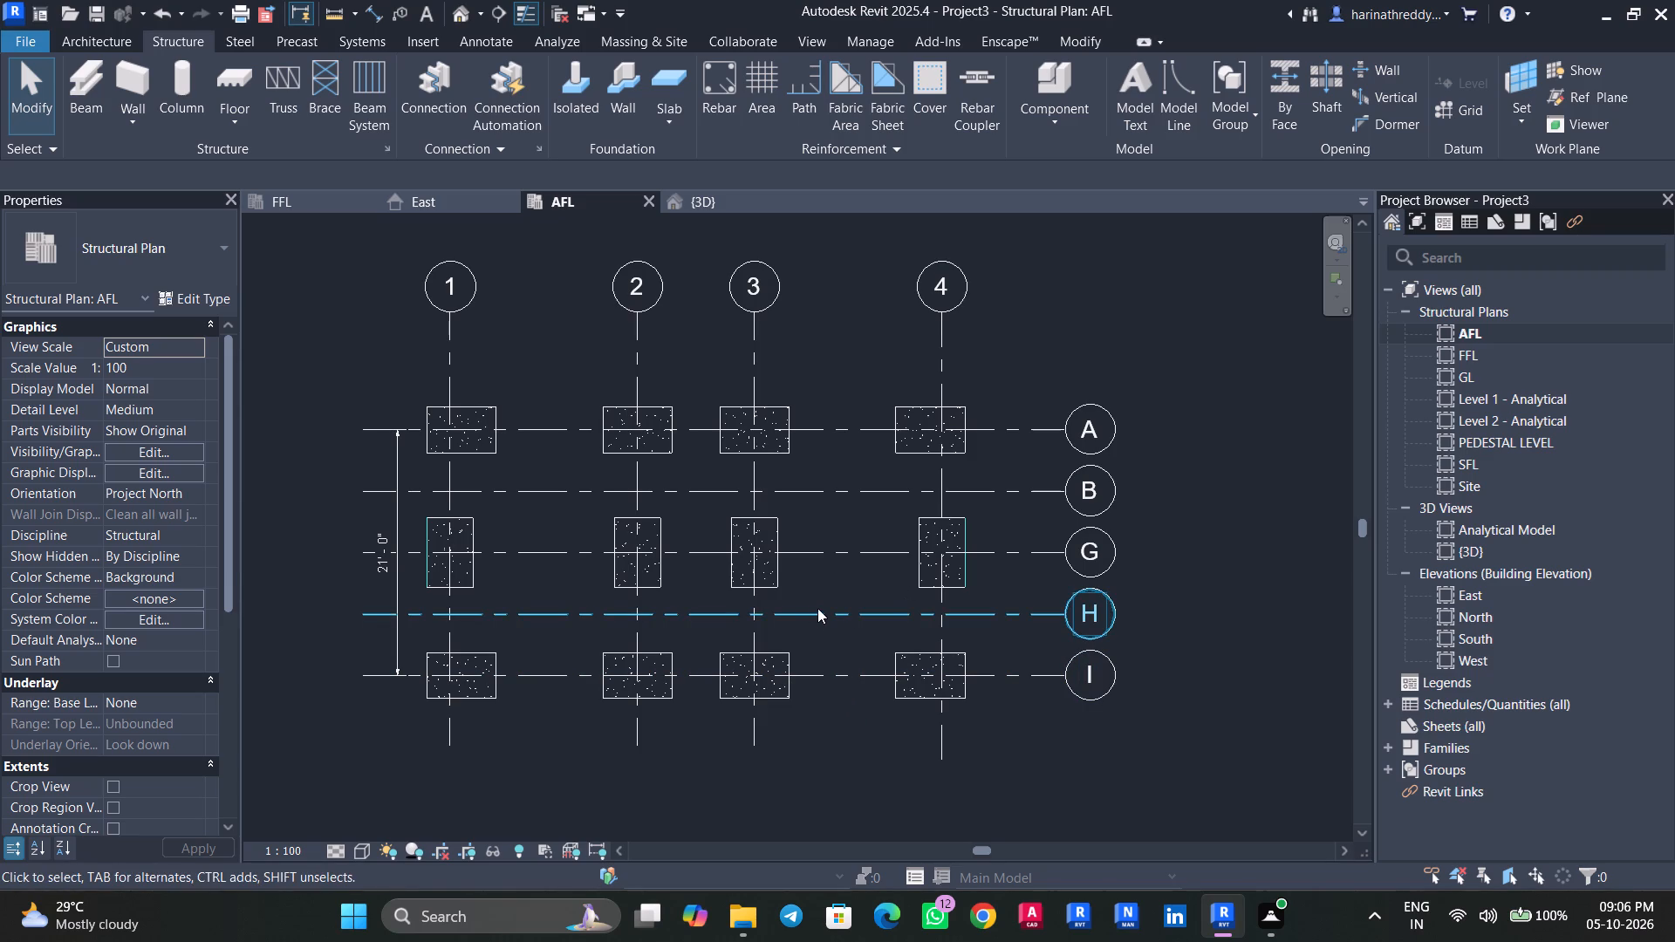
pyautogui.press('Escape')
pyautogui.click(434, 571)
pyautogui.press('Escape')
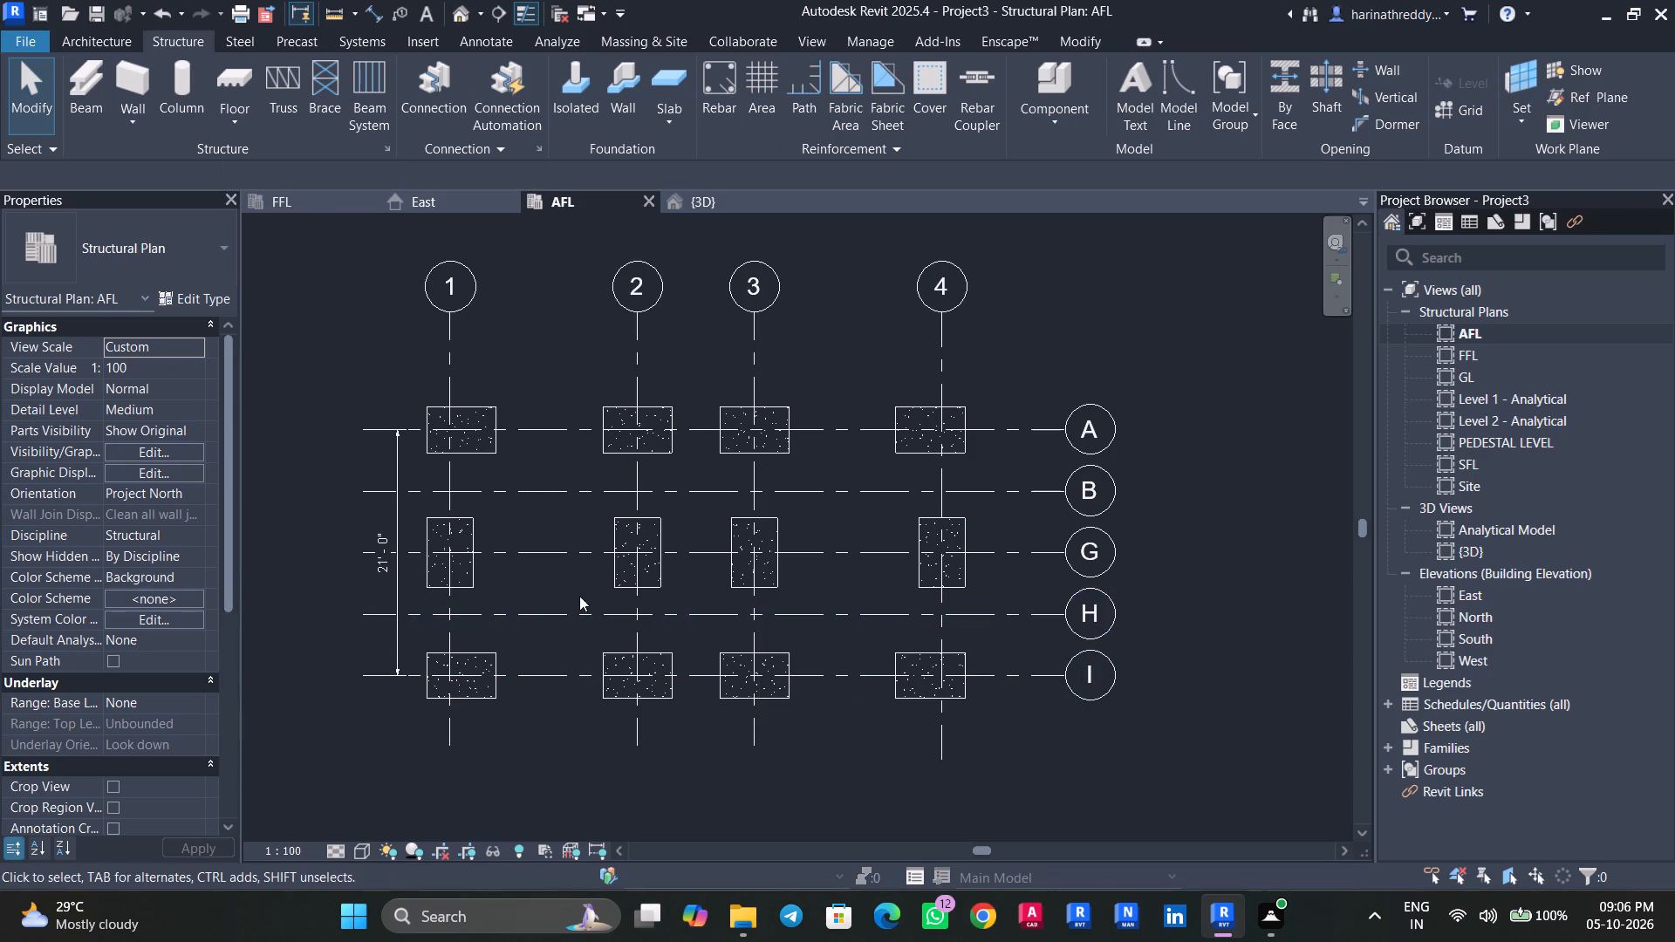
# Add a continuous aligned dimension string across grids 1, 2, 3 and 4, between the grid bubbles and the row A footings.
pyautogui.press('d')
pyautogui.press('i')
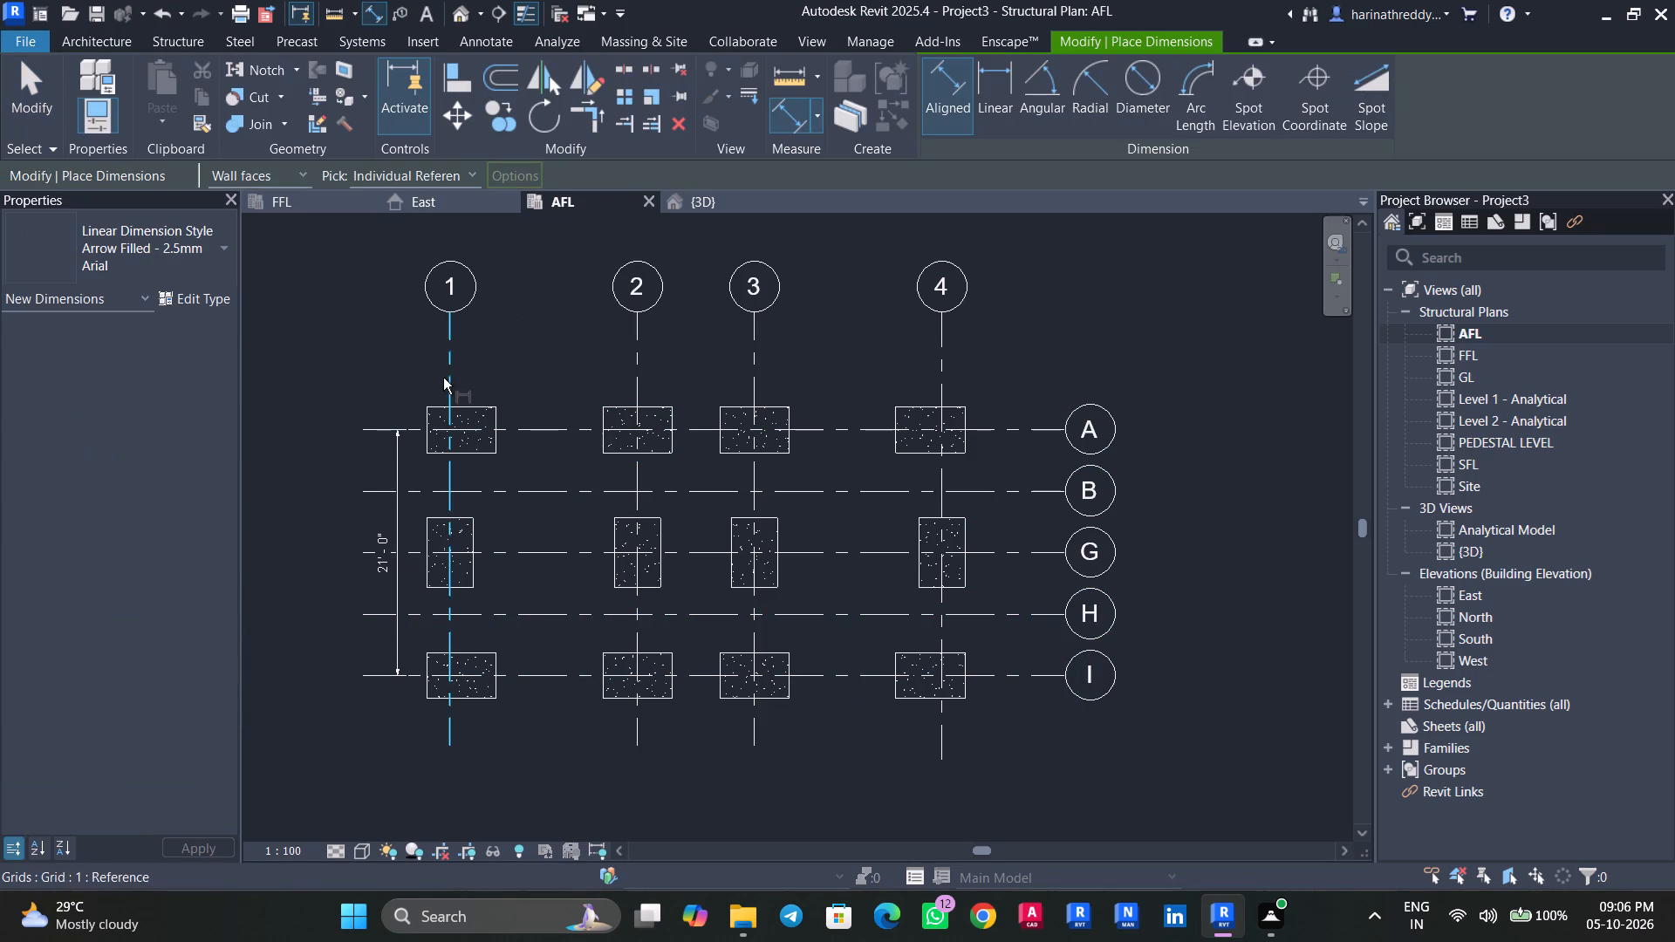
pyautogui.click(449, 372)
pyautogui.click(634, 365)
pyautogui.click(755, 359)
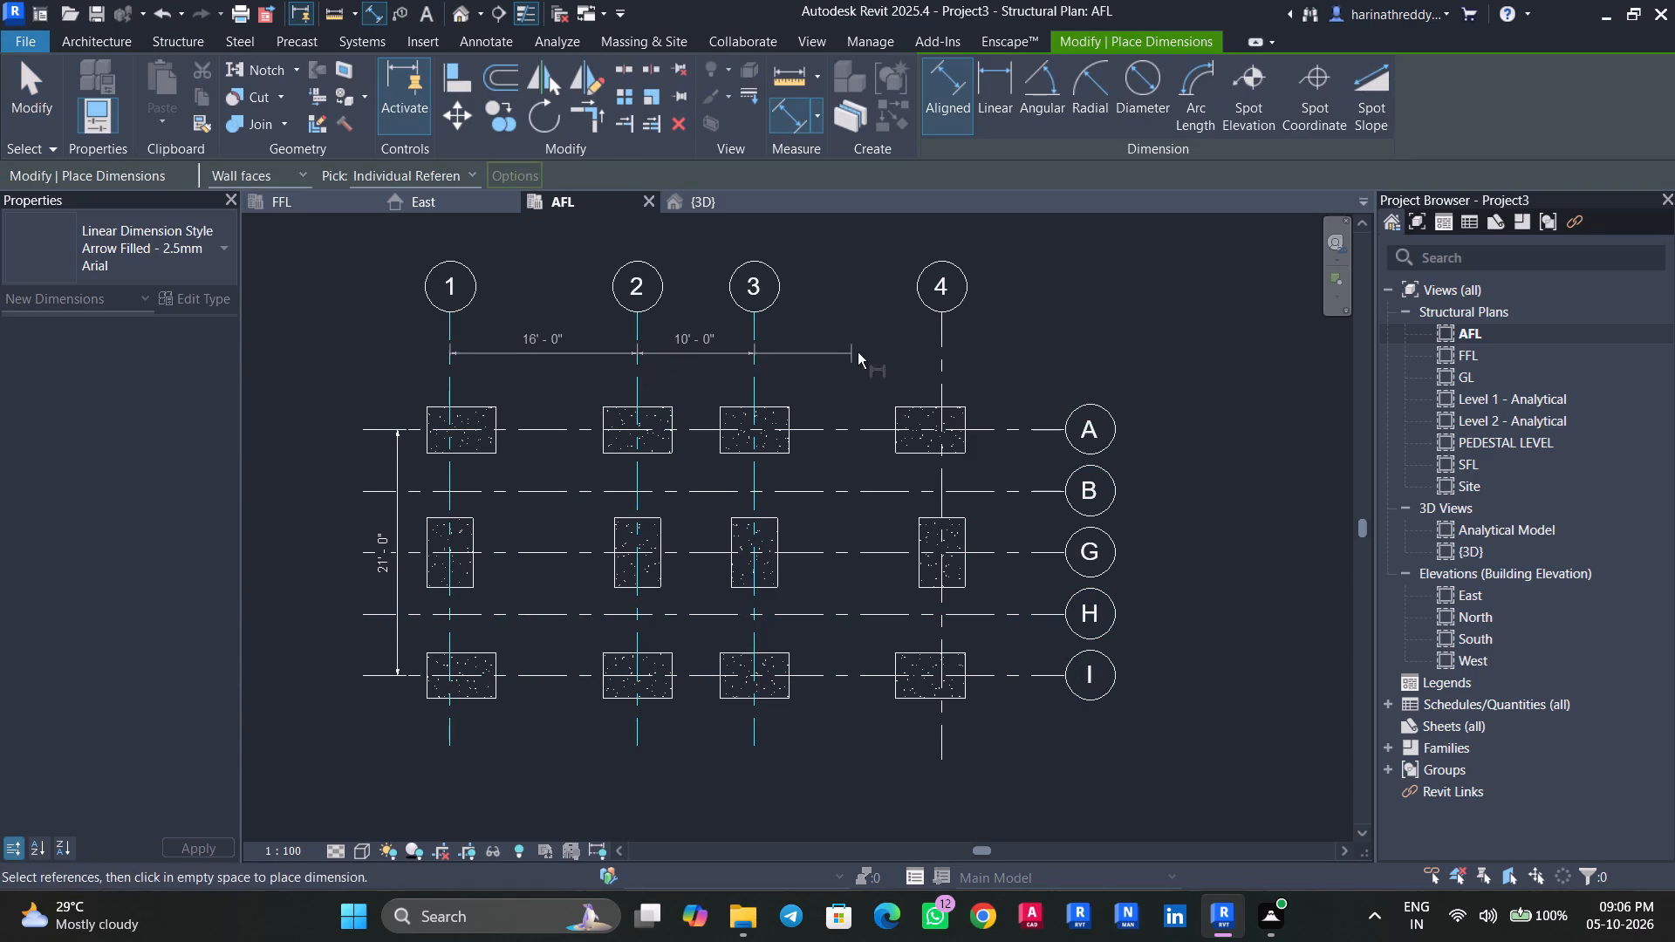
pyautogui.click(944, 354)
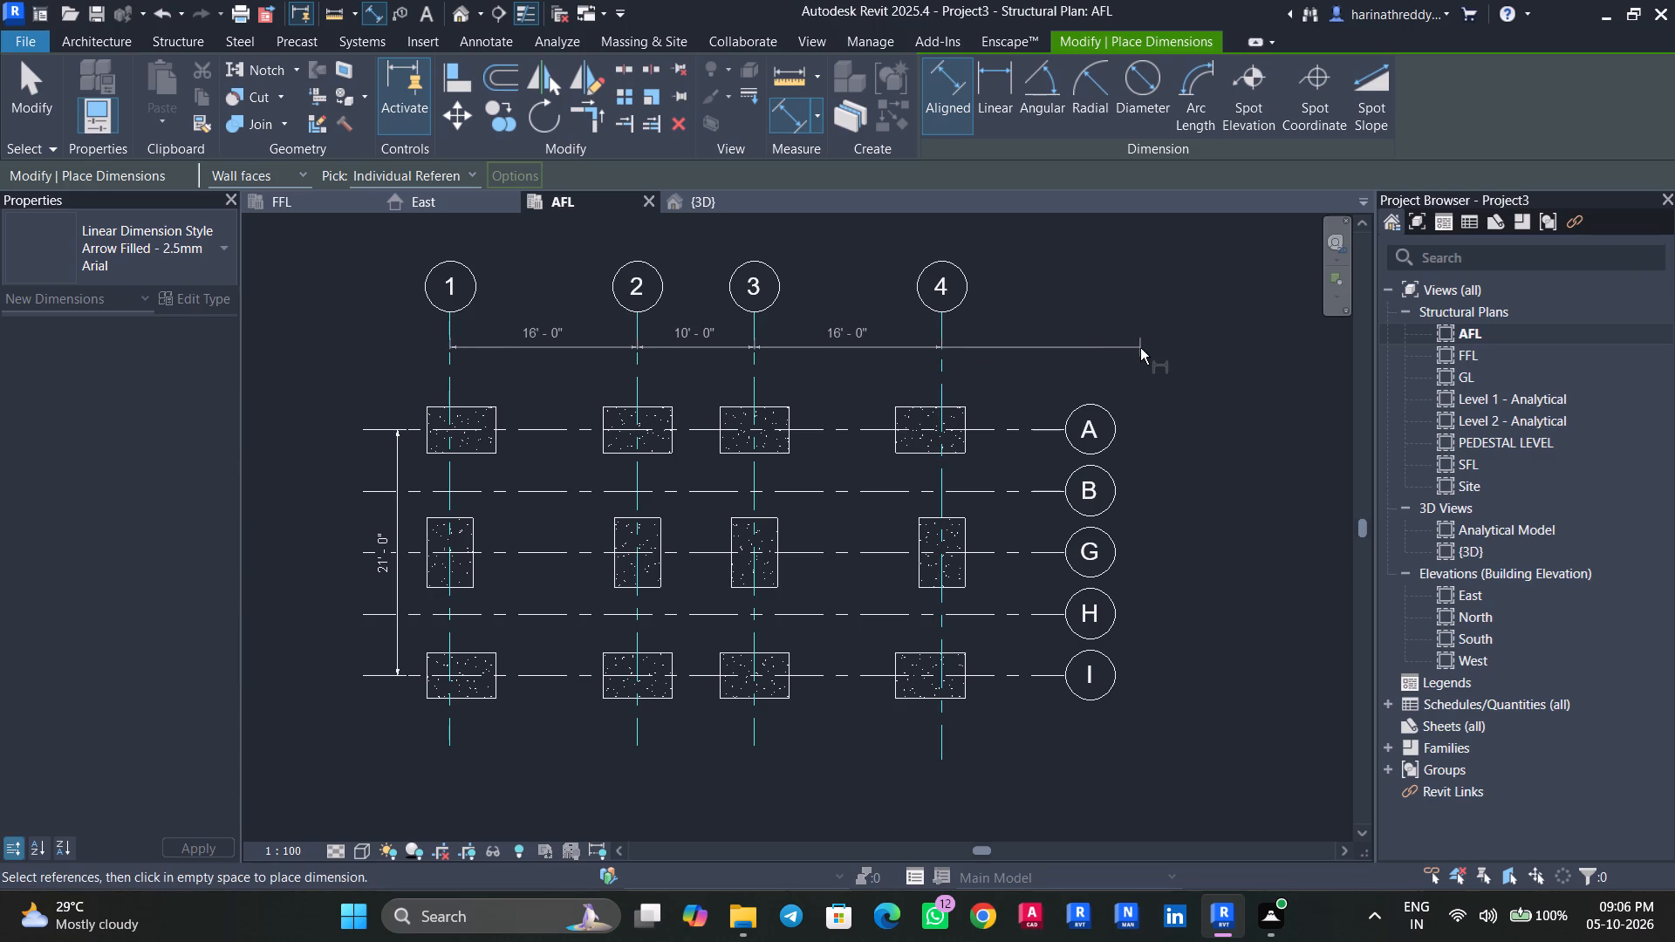
pyautogui.click(1140, 348)
pyautogui.press('Escape')
pyautogui.press('Escape')
pyautogui.press('Escape')
pyautogui.press('Escape')
pyautogui.press('Escape')
pyautogui.press('Escape')
pyautogui.press('Escape')
pyautogui.press('Escape')
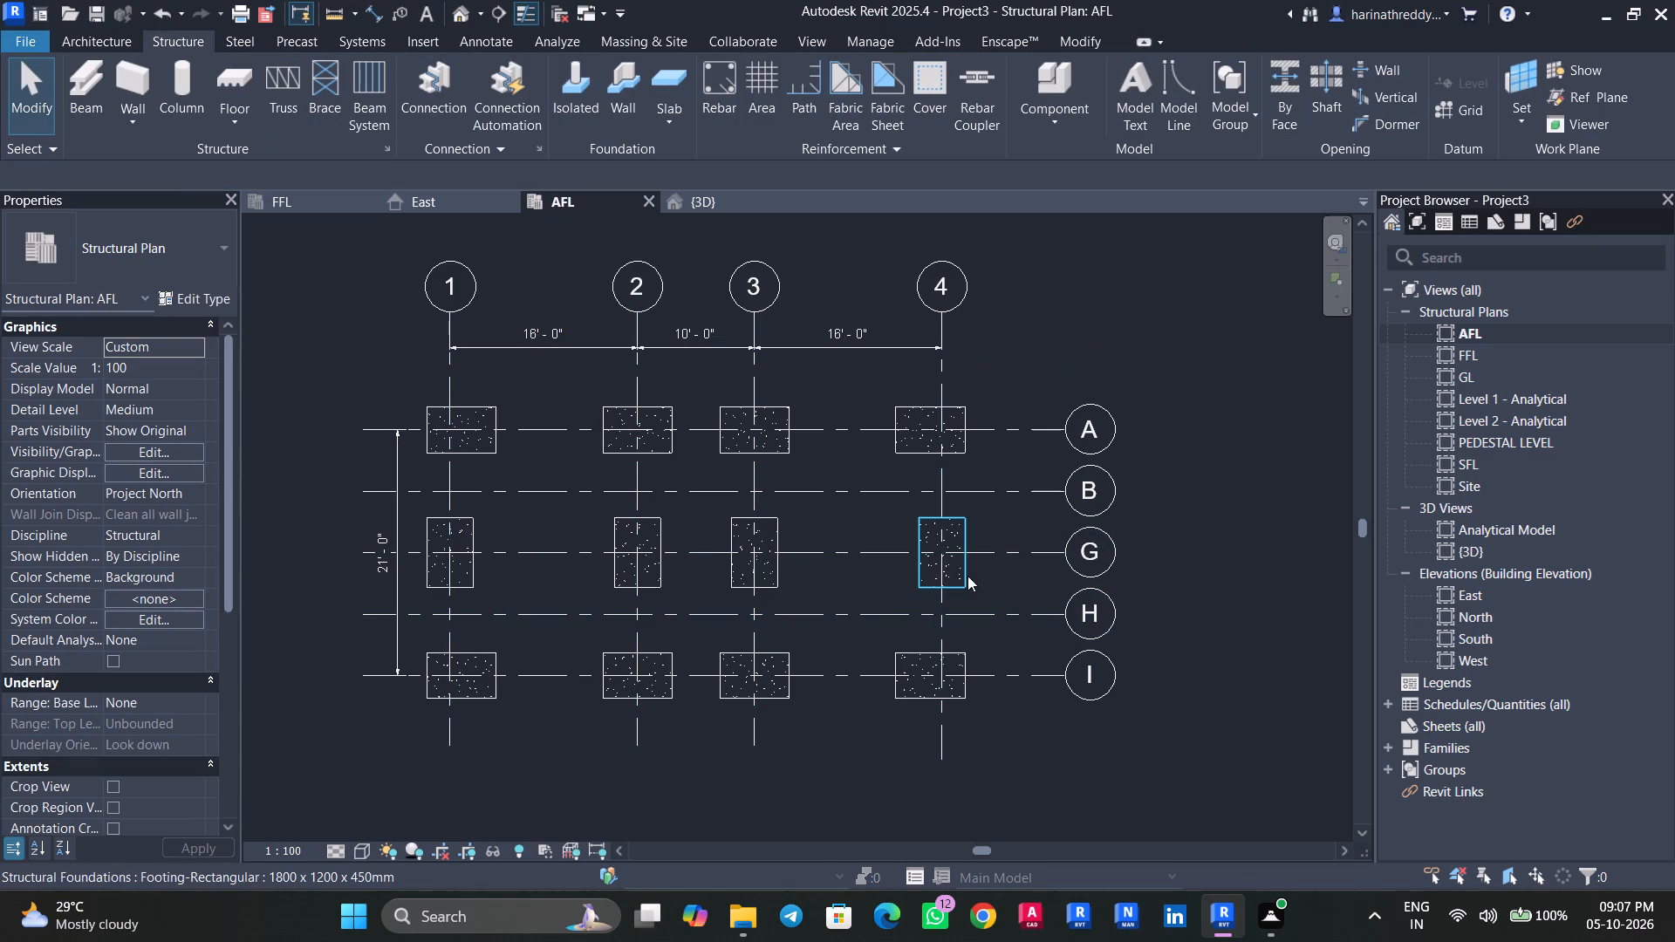
# Move the overall dimension between grids A and I farther out from the column grid.
pyautogui.click(403, 642)
pyautogui.moveTo(395, 638); pyautogui.dragTo(328, 638)
pyautogui.press('Escape')
pyautogui.press('Escape')
# Add an overall aligned dimension between grids 1 and 4, placed above the grid bubbles.
pyautogui.write('DI')
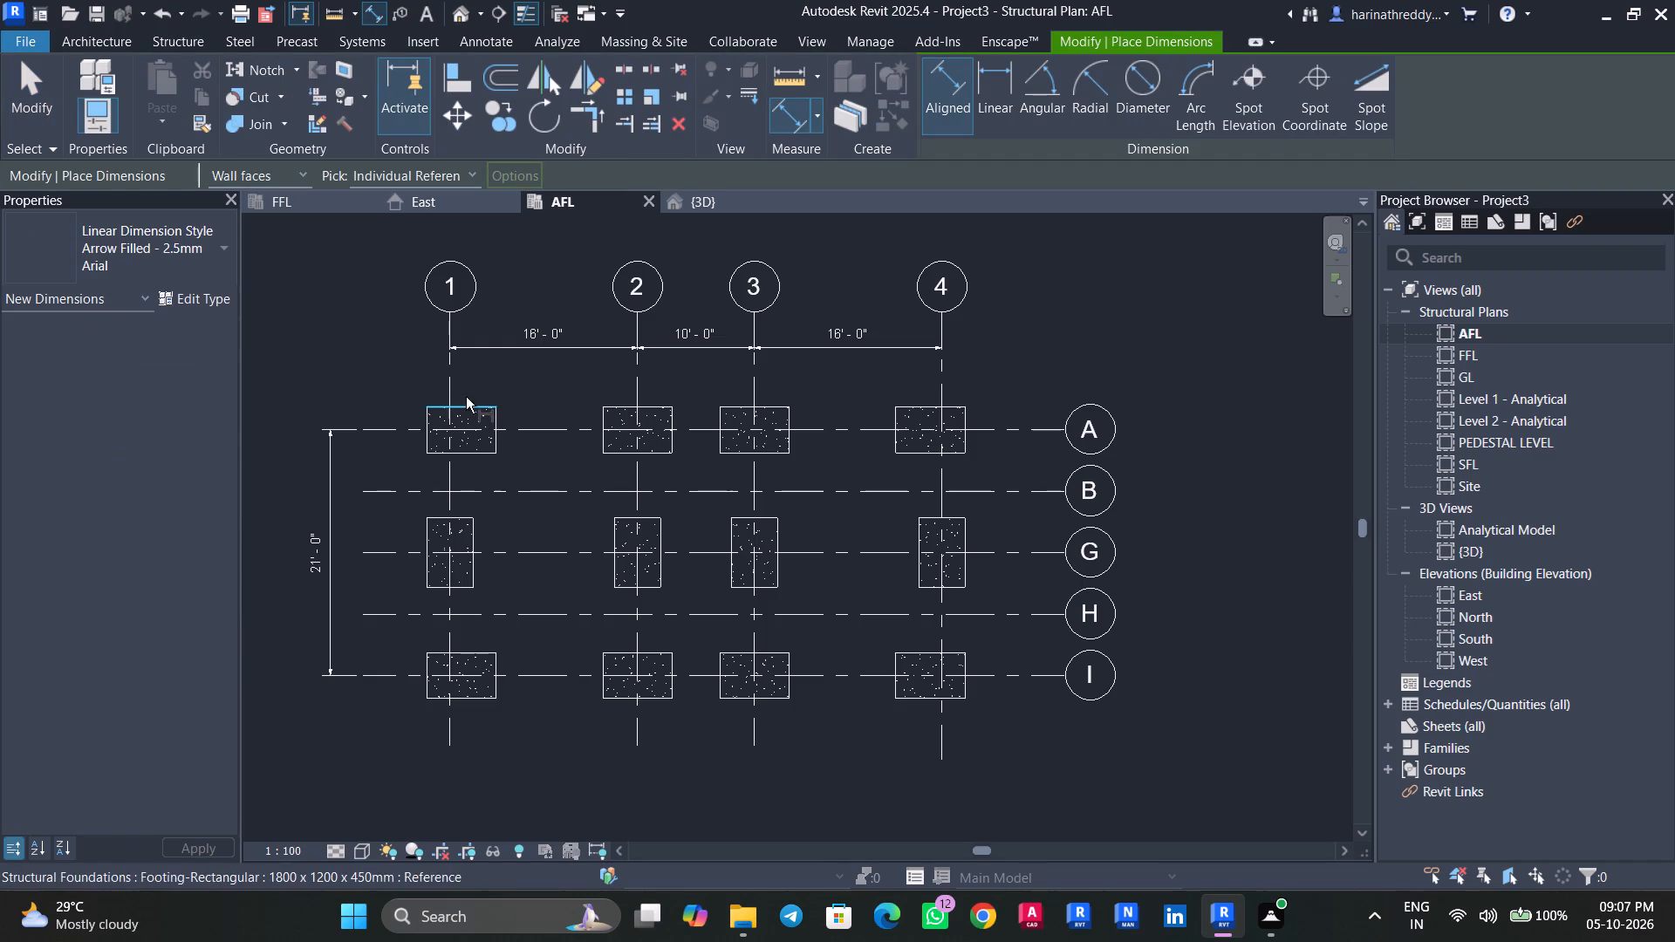
pyautogui.click(454, 388)
pyautogui.click(633, 389)
pyautogui.press('Escape')
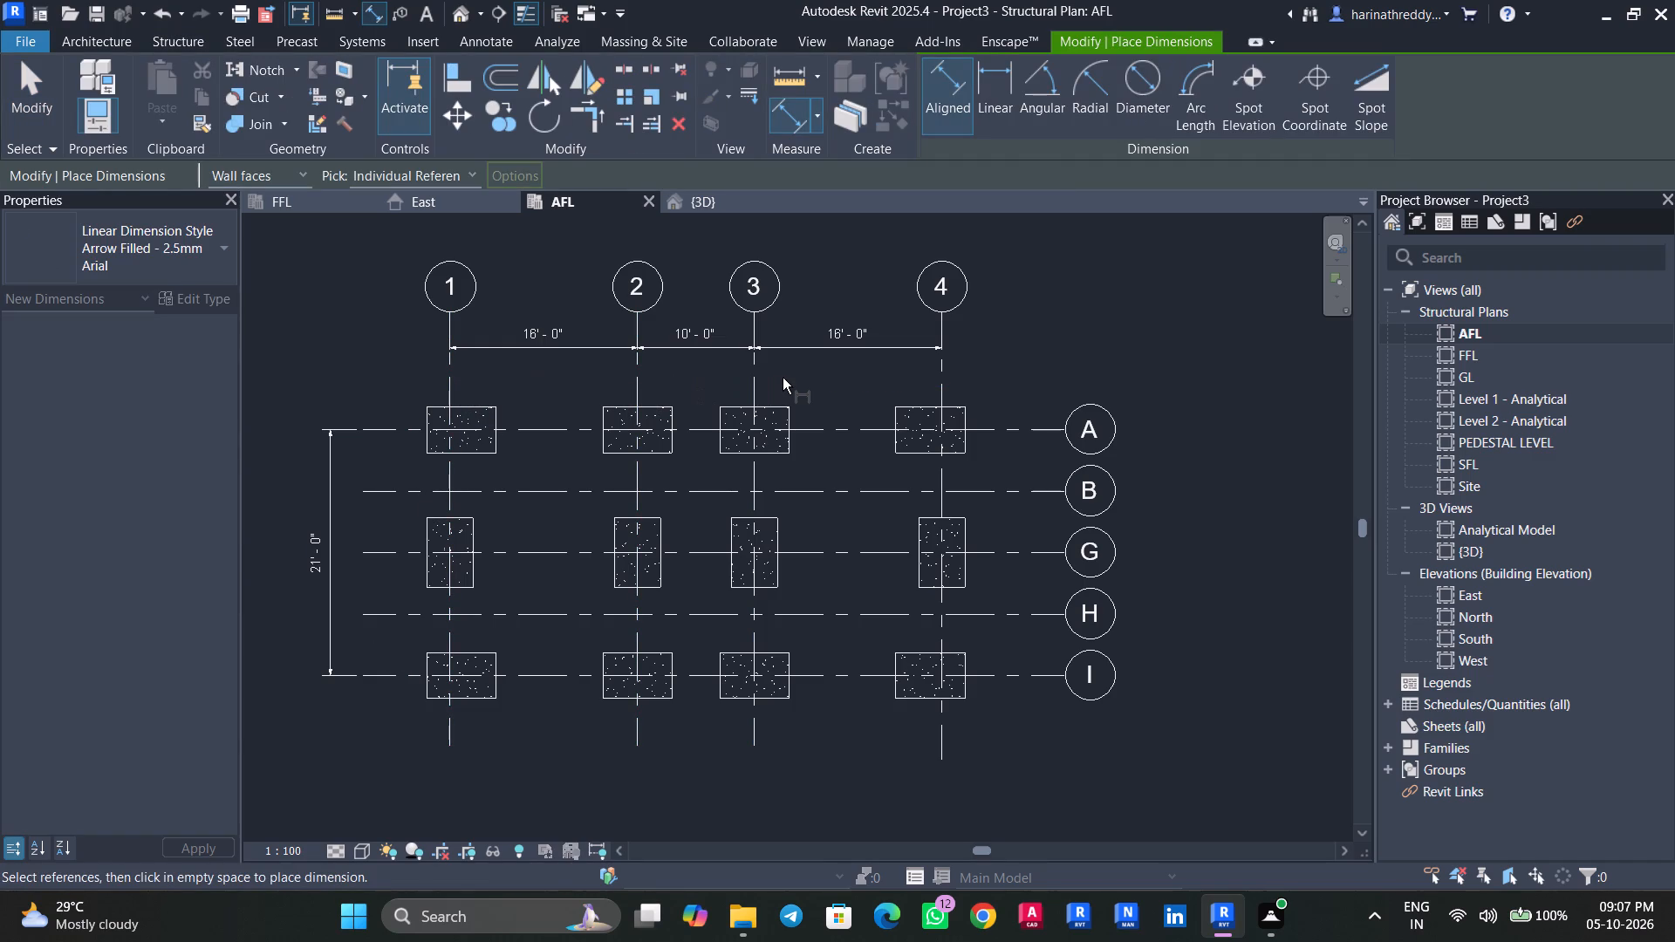
pyautogui.click(455, 364)
pyautogui.click(941, 372)
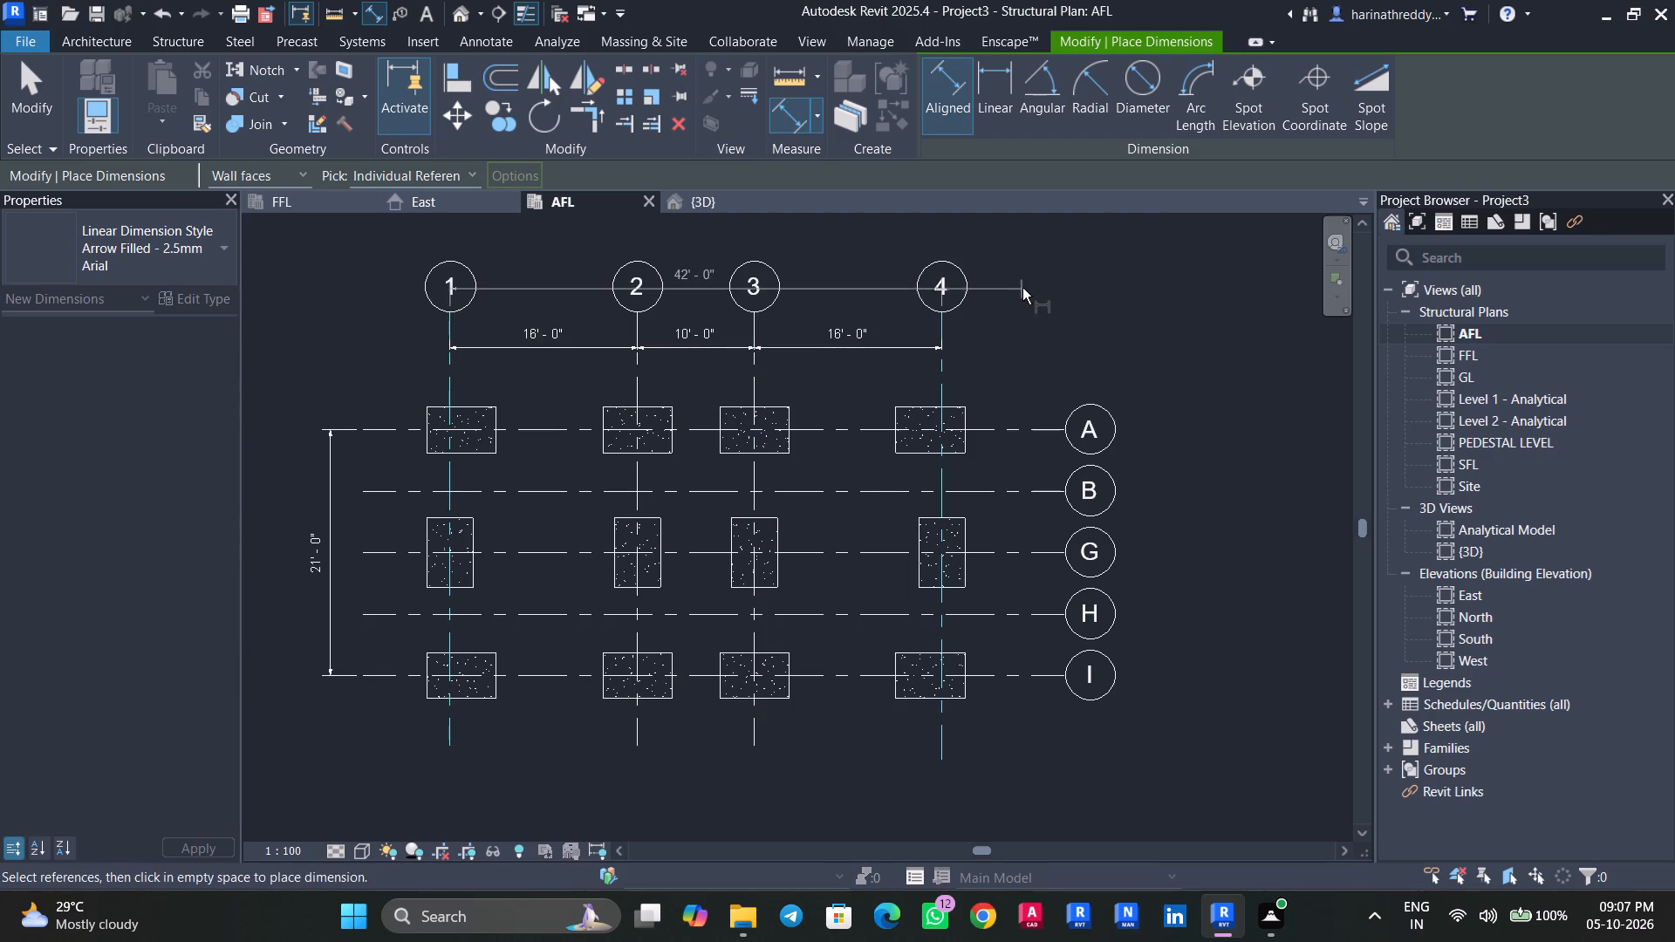
pyautogui.moveTo(1049, 256); pyautogui.dragTo(1053, 344, button='middle')
pyautogui.click(1057, 317)
pyautogui.press('Escape')
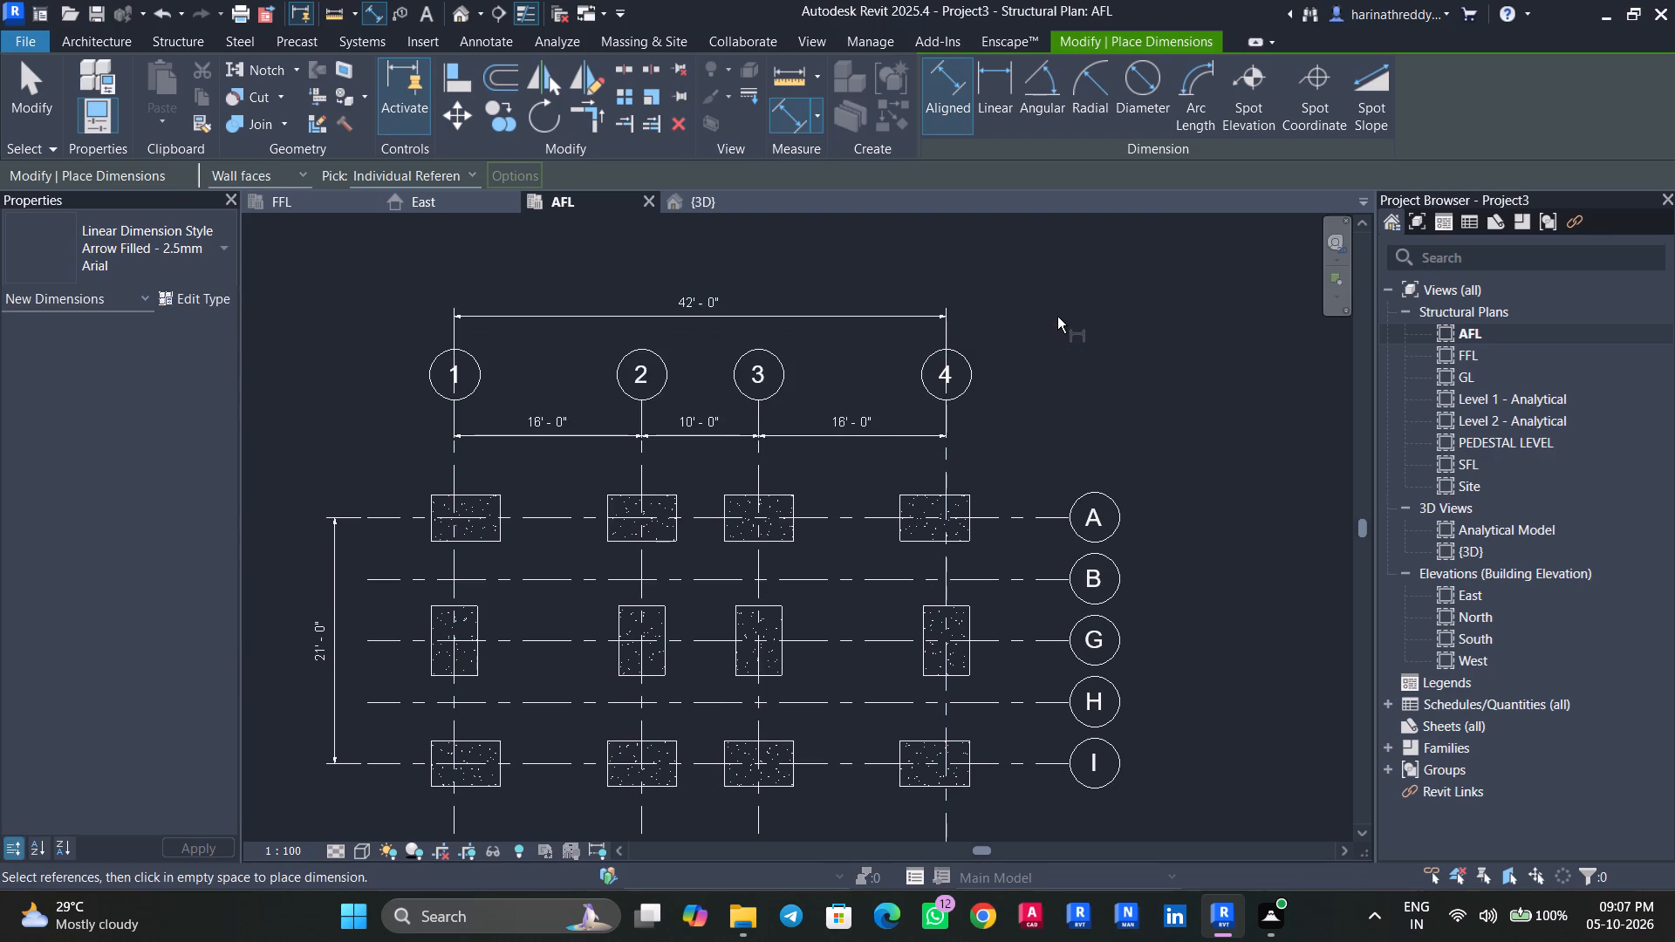
pyautogui.press('Escape')
pyautogui.press('Escape')
pyautogui.press('Escape')
pyautogui.press('Escape')
pyautogui.press('Escape')
pyautogui.press('Escape')
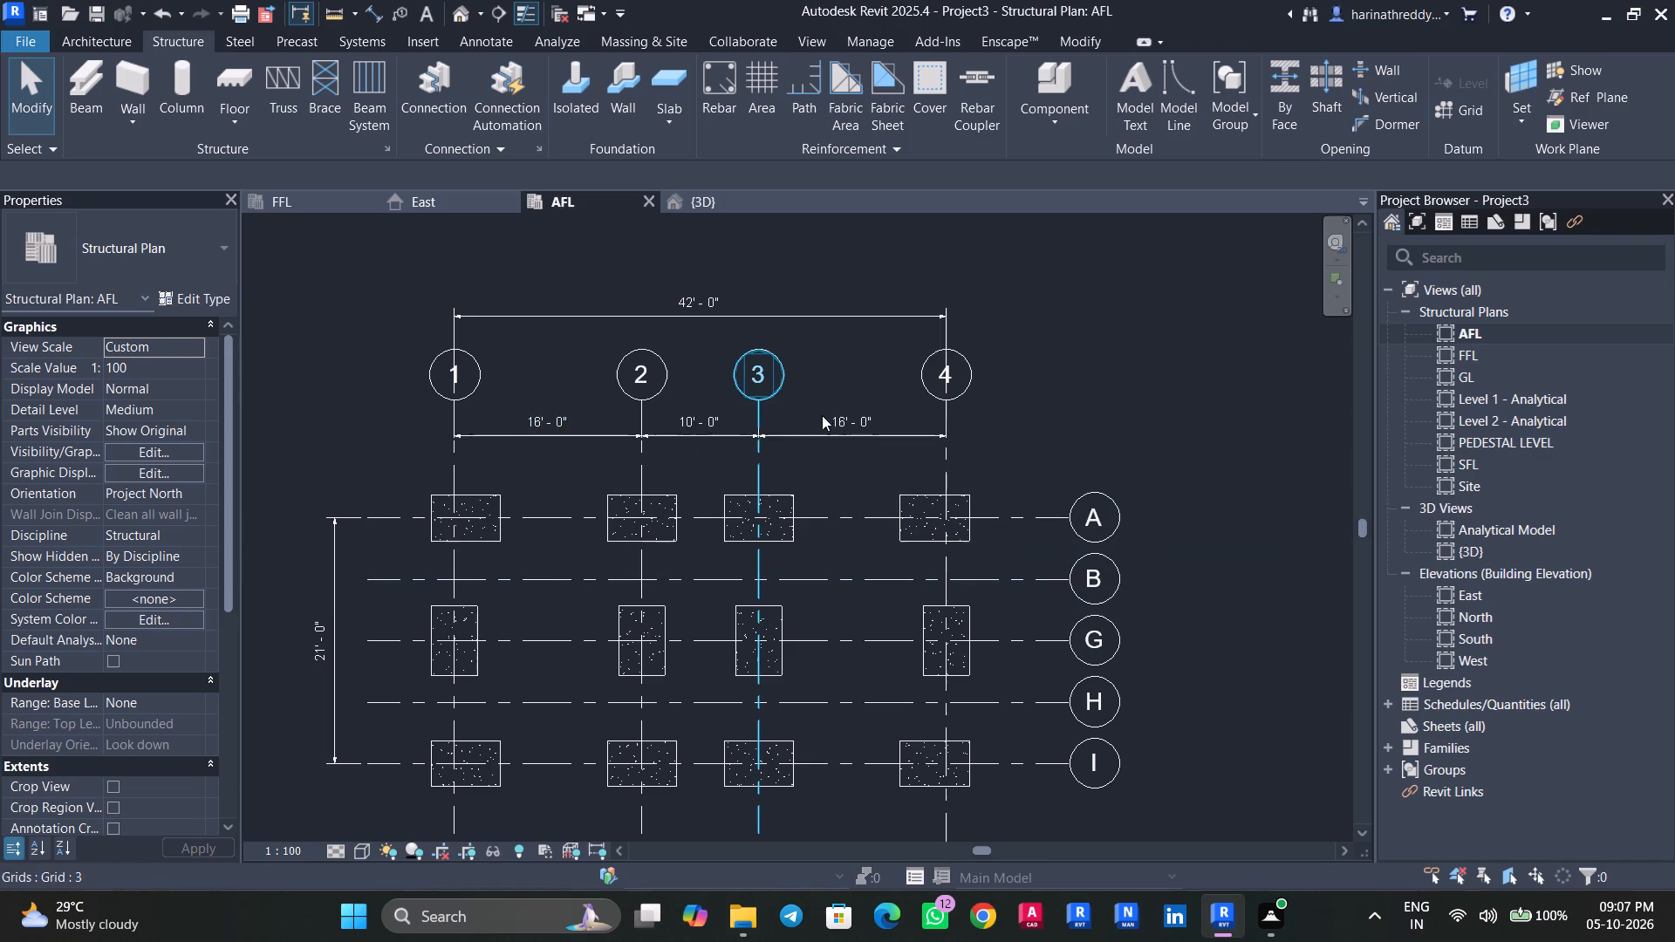
# Move grid 4 by setting its spacing from grid 3 to 15'.
pyautogui.click(855, 422)
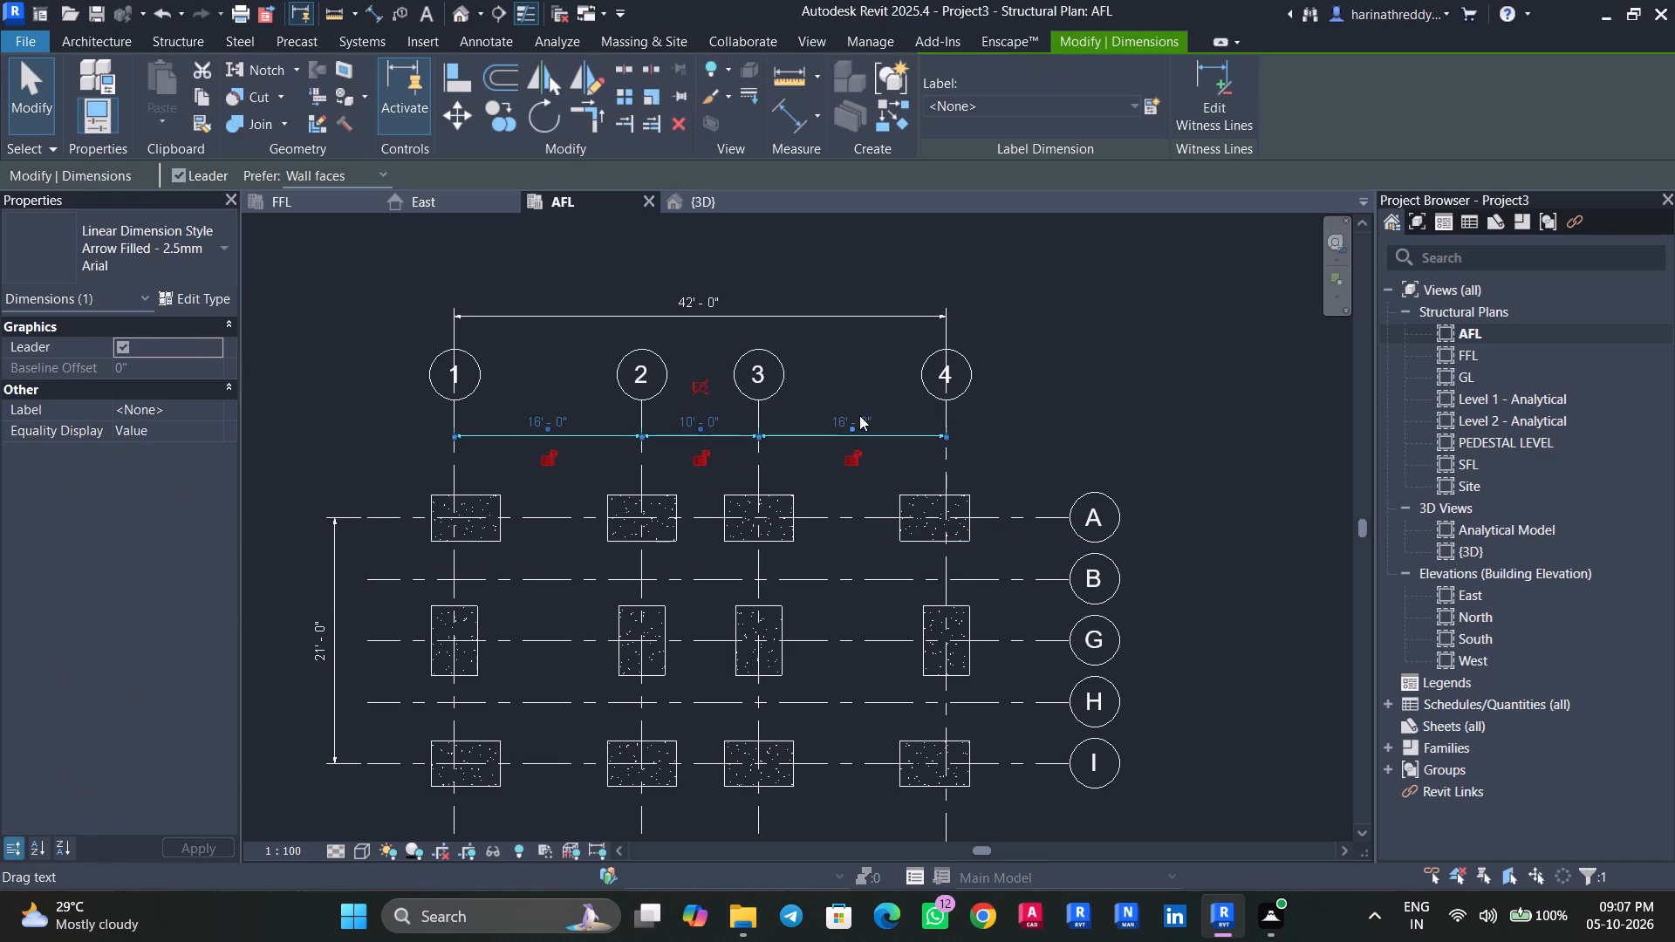
pyautogui.press('Escape')
pyautogui.press('Escape')
pyautogui.click(942, 467)
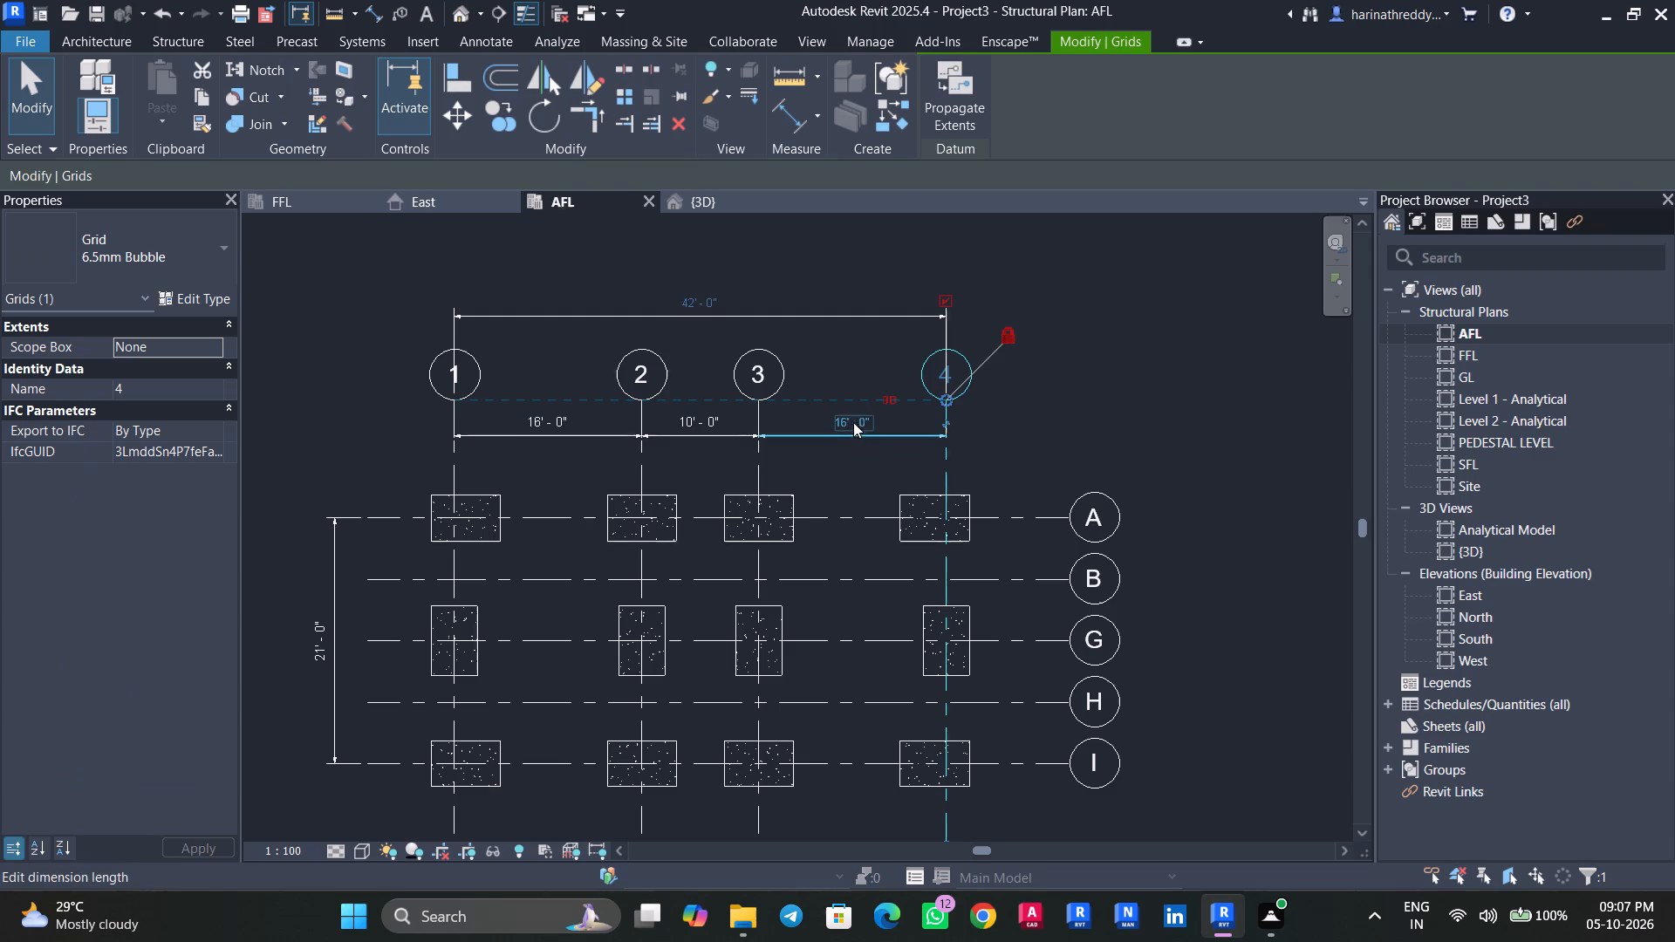
pyautogui.click(853, 421)
pyautogui.write('15')
pyautogui.press("'")
pyautogui.press('Return')
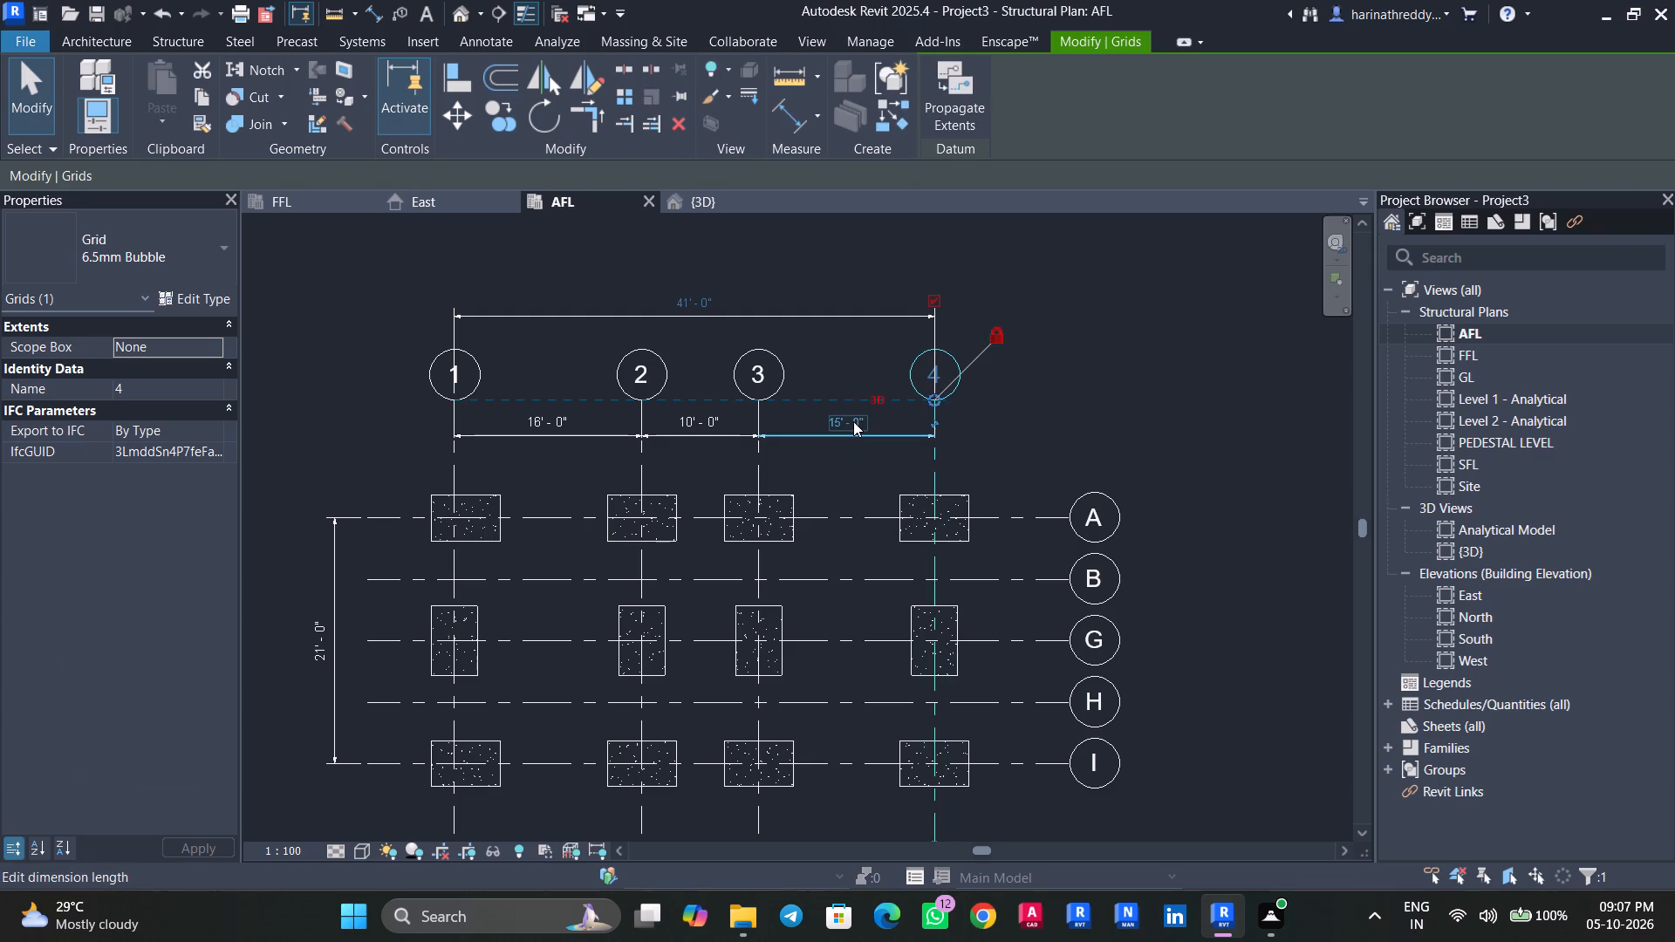
# Move grid 1 by setting its spacing from grid 2 to 15'.
pyautogui.press('Escape')
pyautogui.click(455, 462)
pyautogui.click(537, 420)
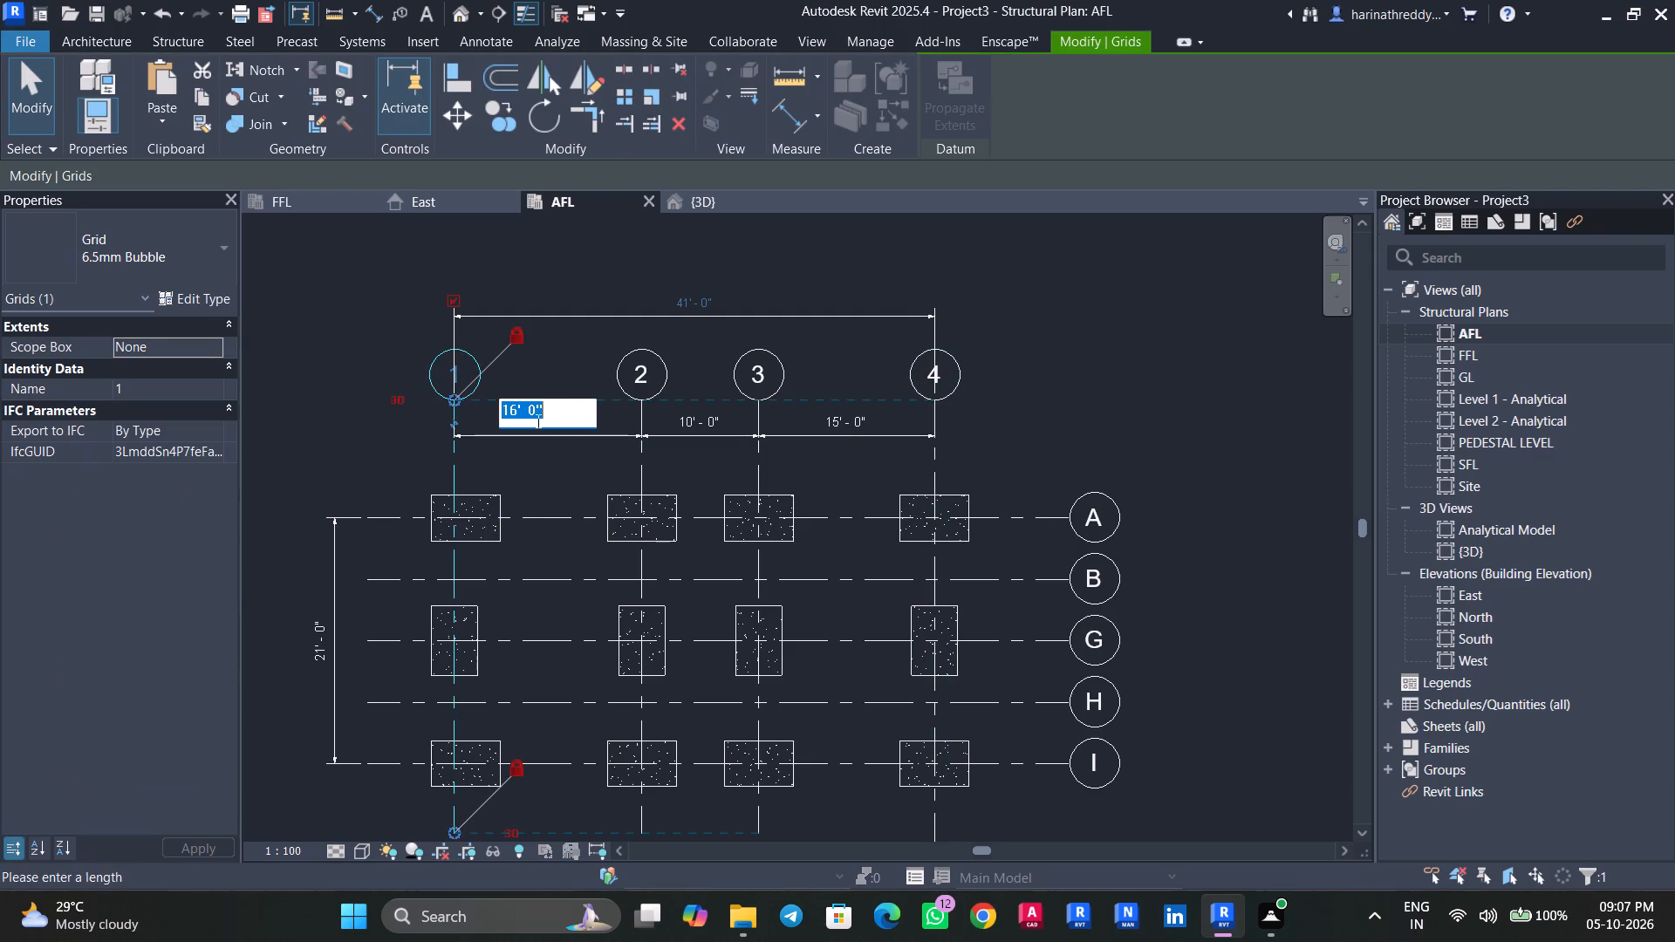
pyautogui.write("15'")
pyautogui.press('Return')
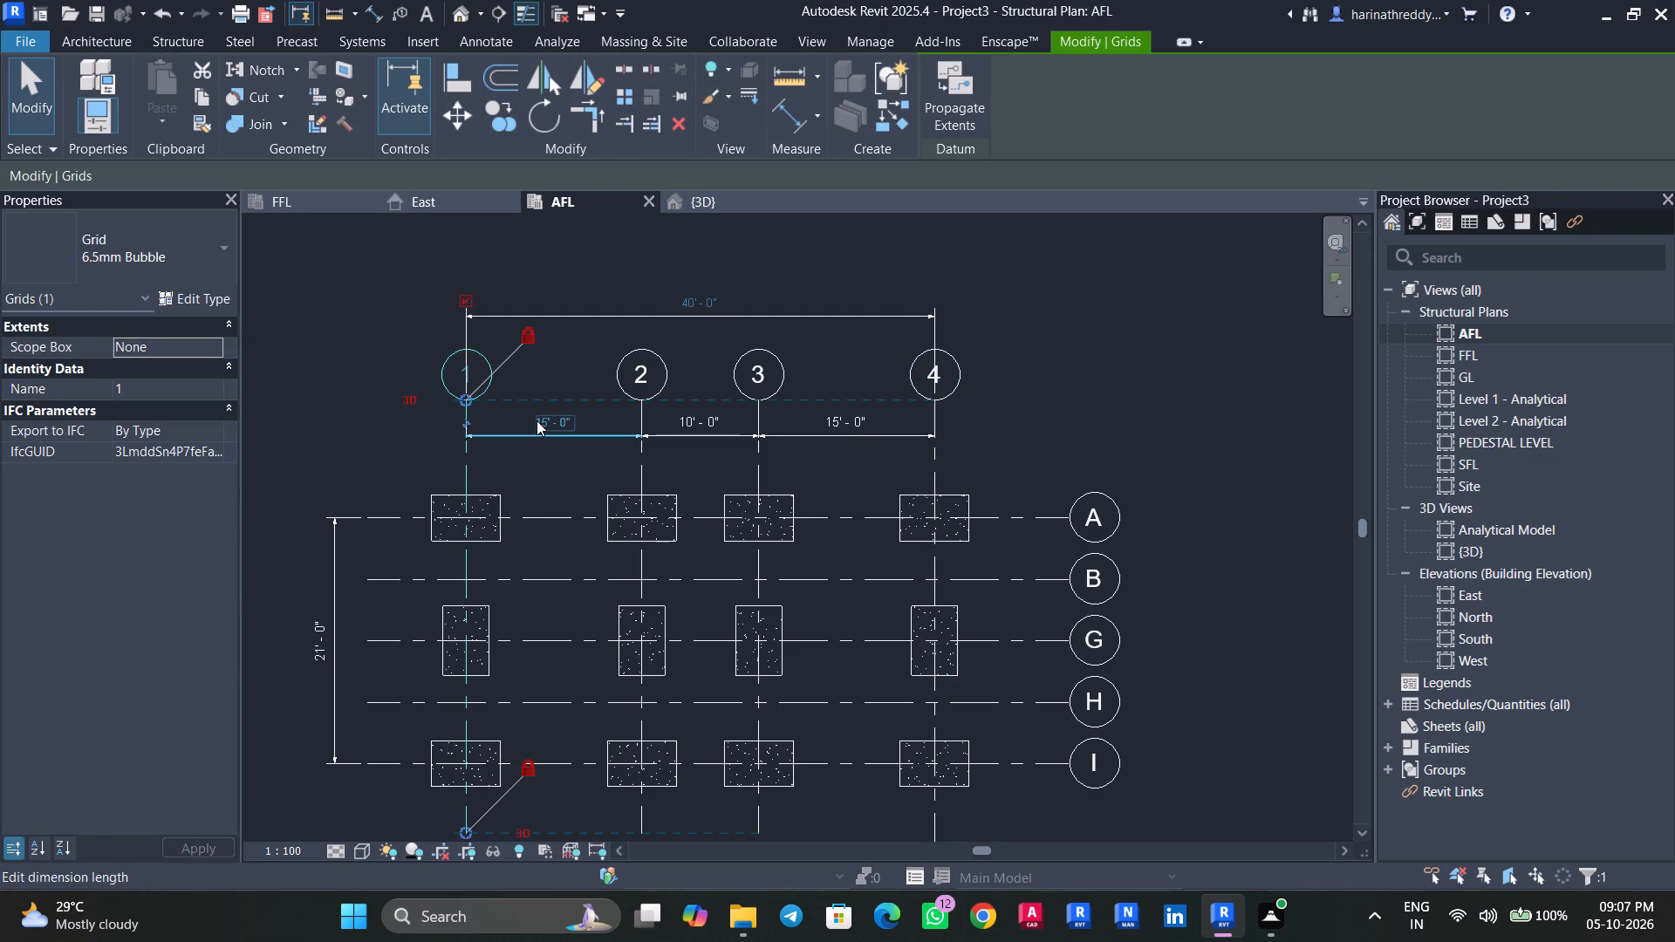
pyautogui.press('Escape')
pyautogui.press('Escape')
pyautogui.click(495, 495)
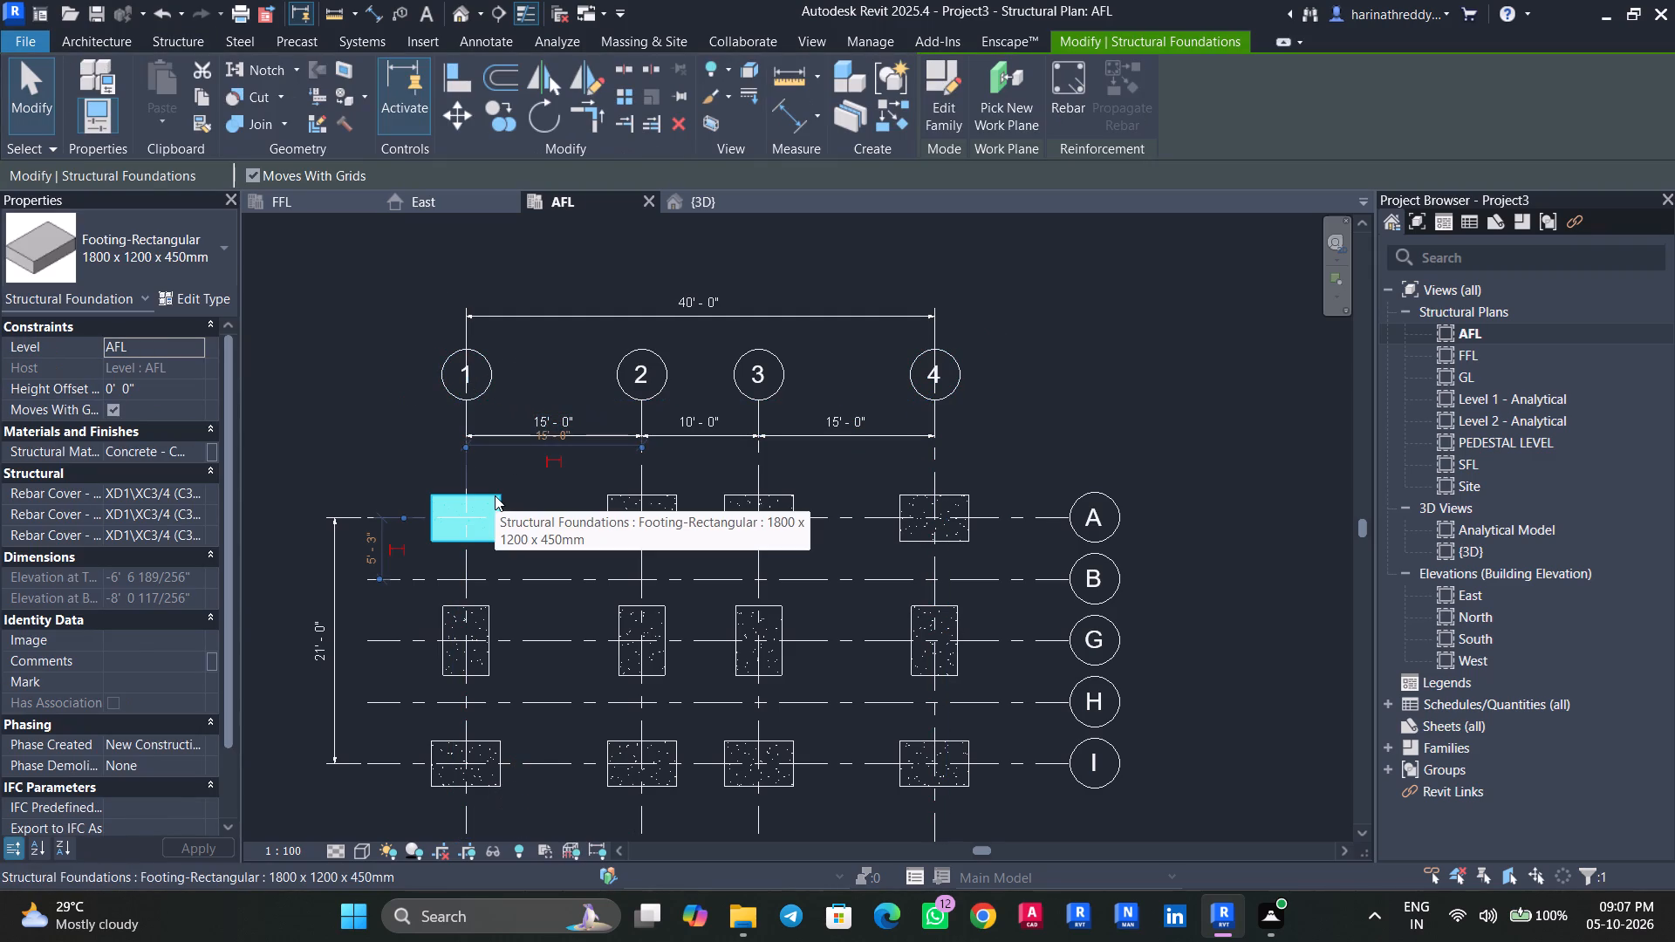
pyautogui.press('Escape')
pyautogui.press('Escape')
pyautogui.press('Escape')
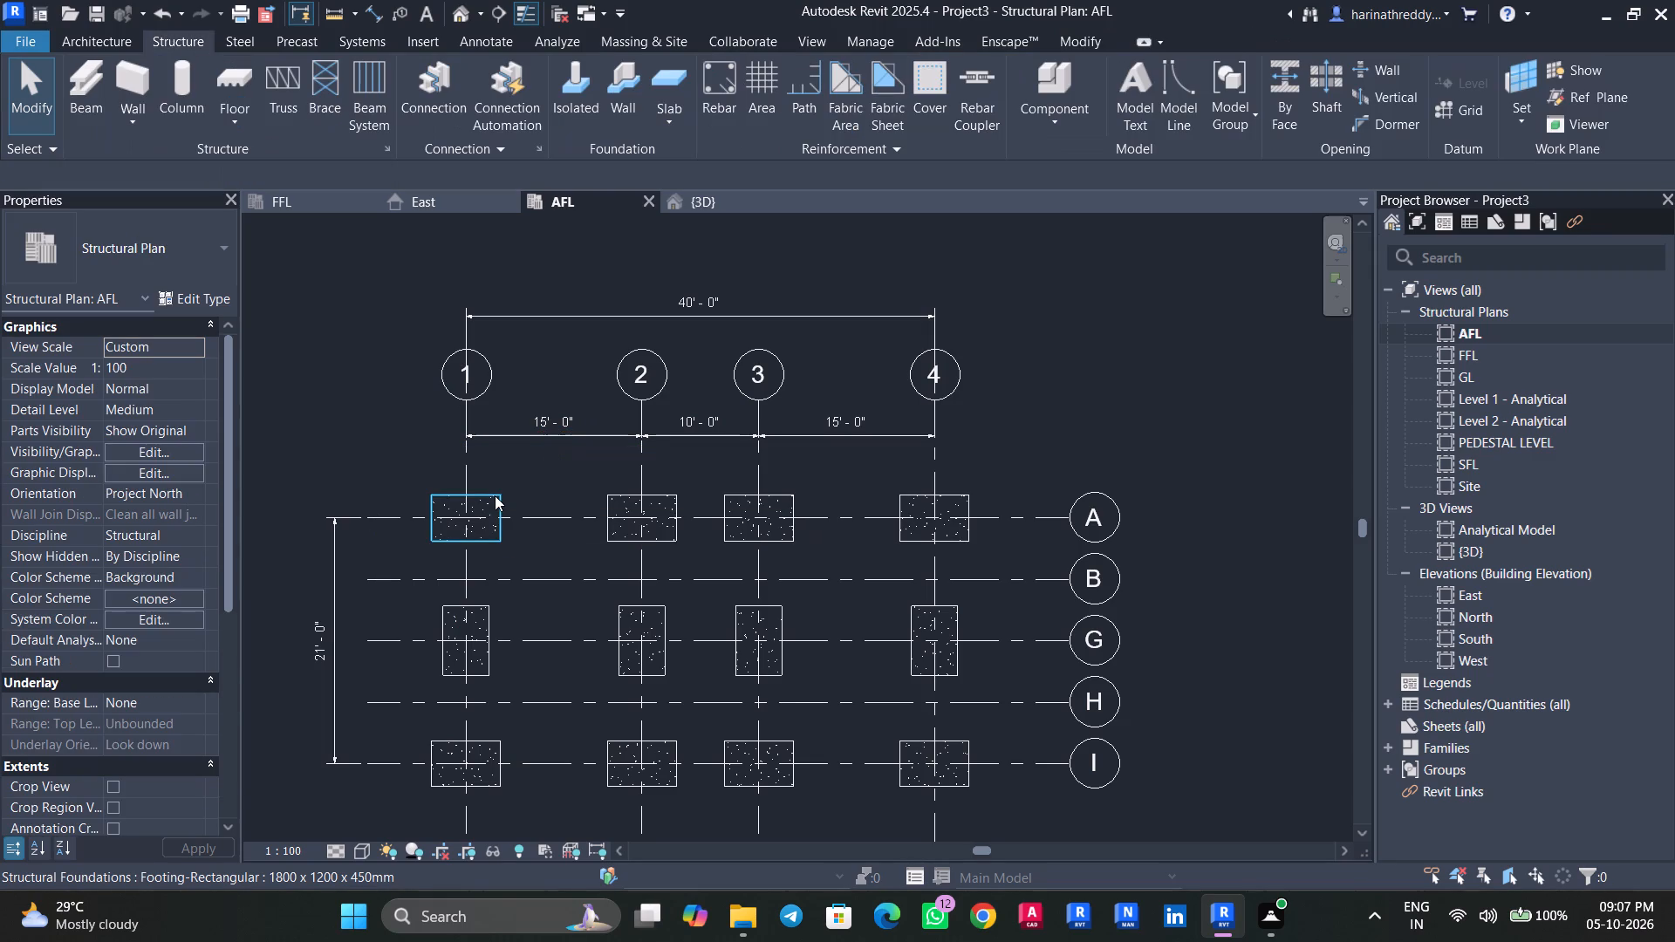
pyautogui.press('Escape')
pyautogui.press('Escape')
pyautogui.press('Escape')
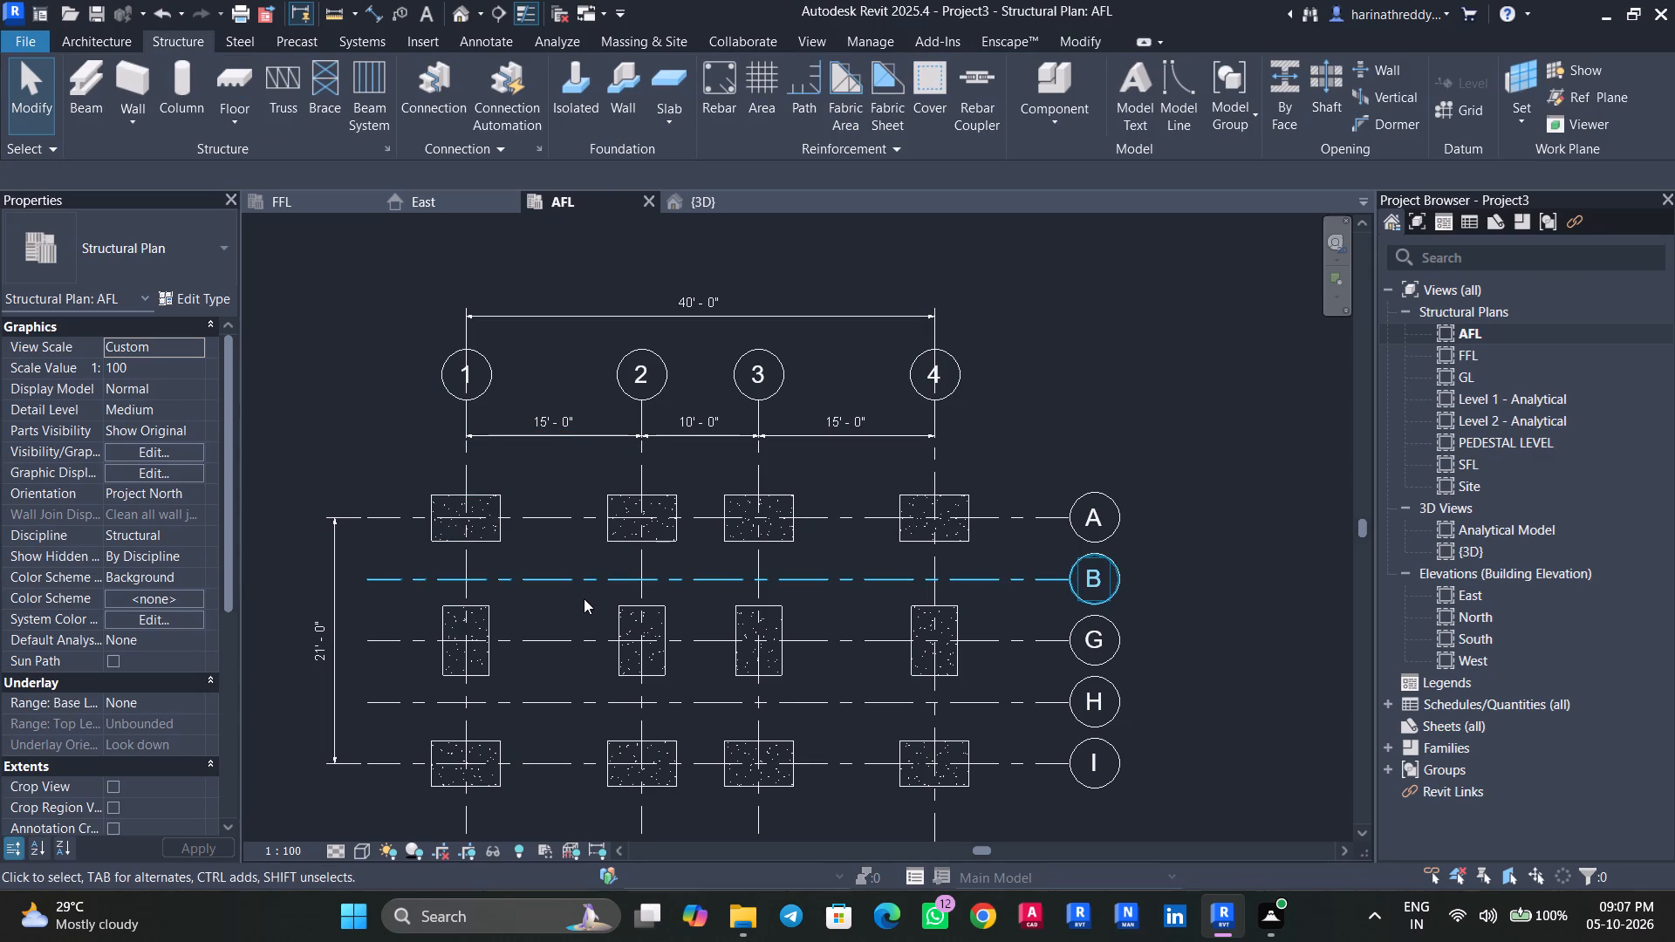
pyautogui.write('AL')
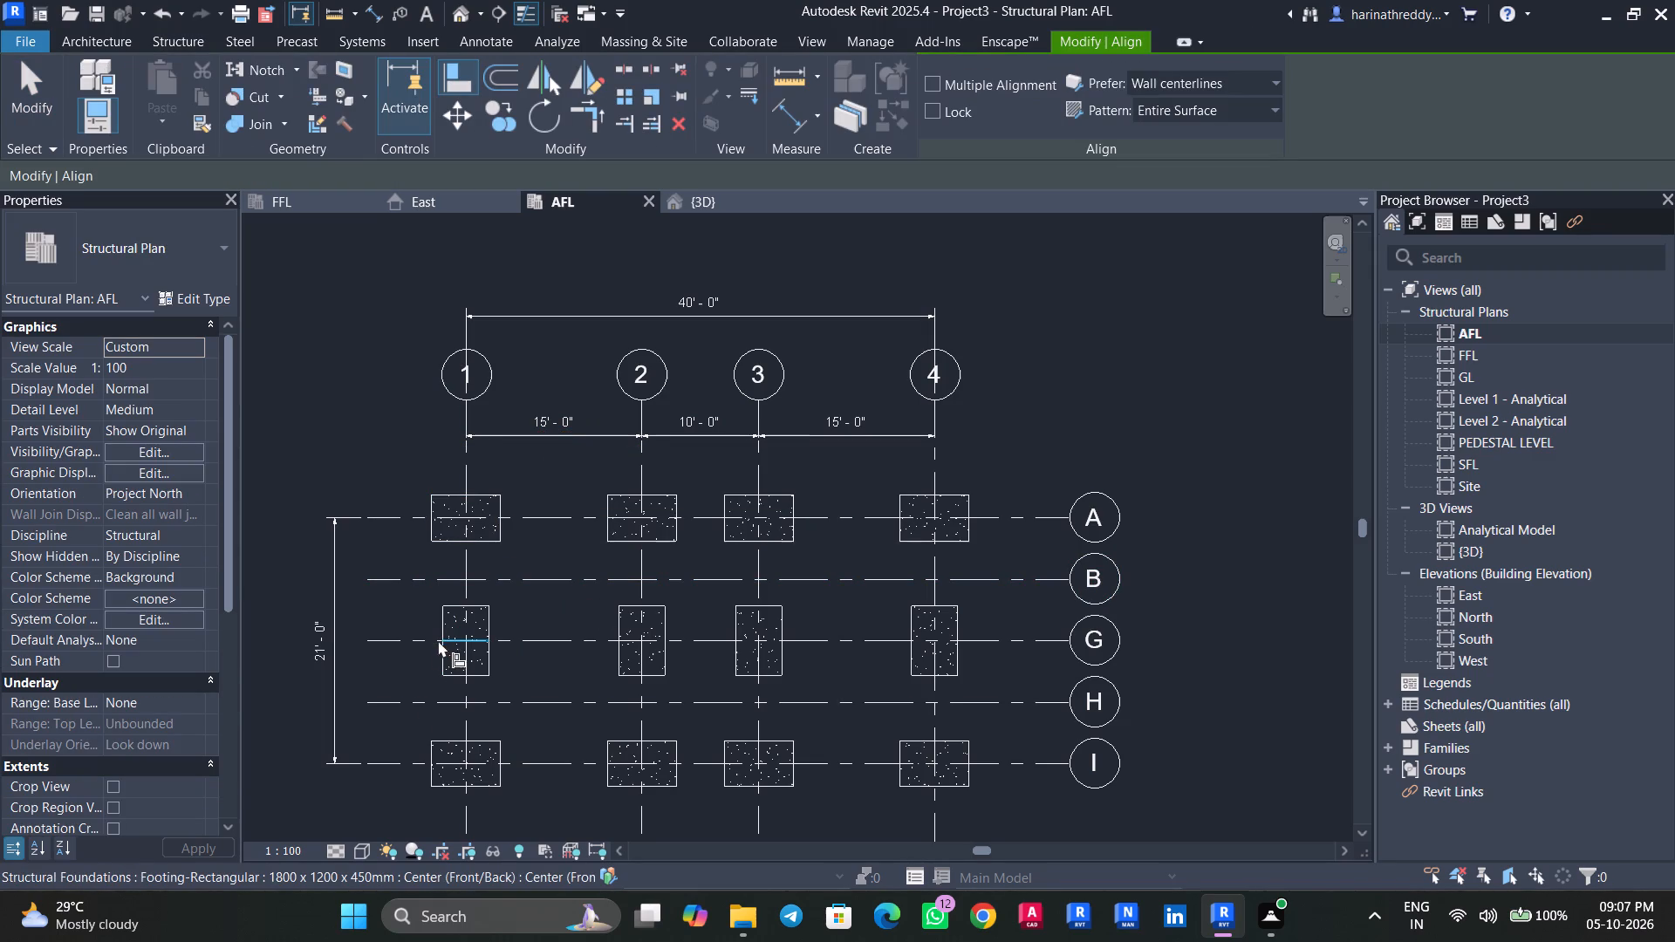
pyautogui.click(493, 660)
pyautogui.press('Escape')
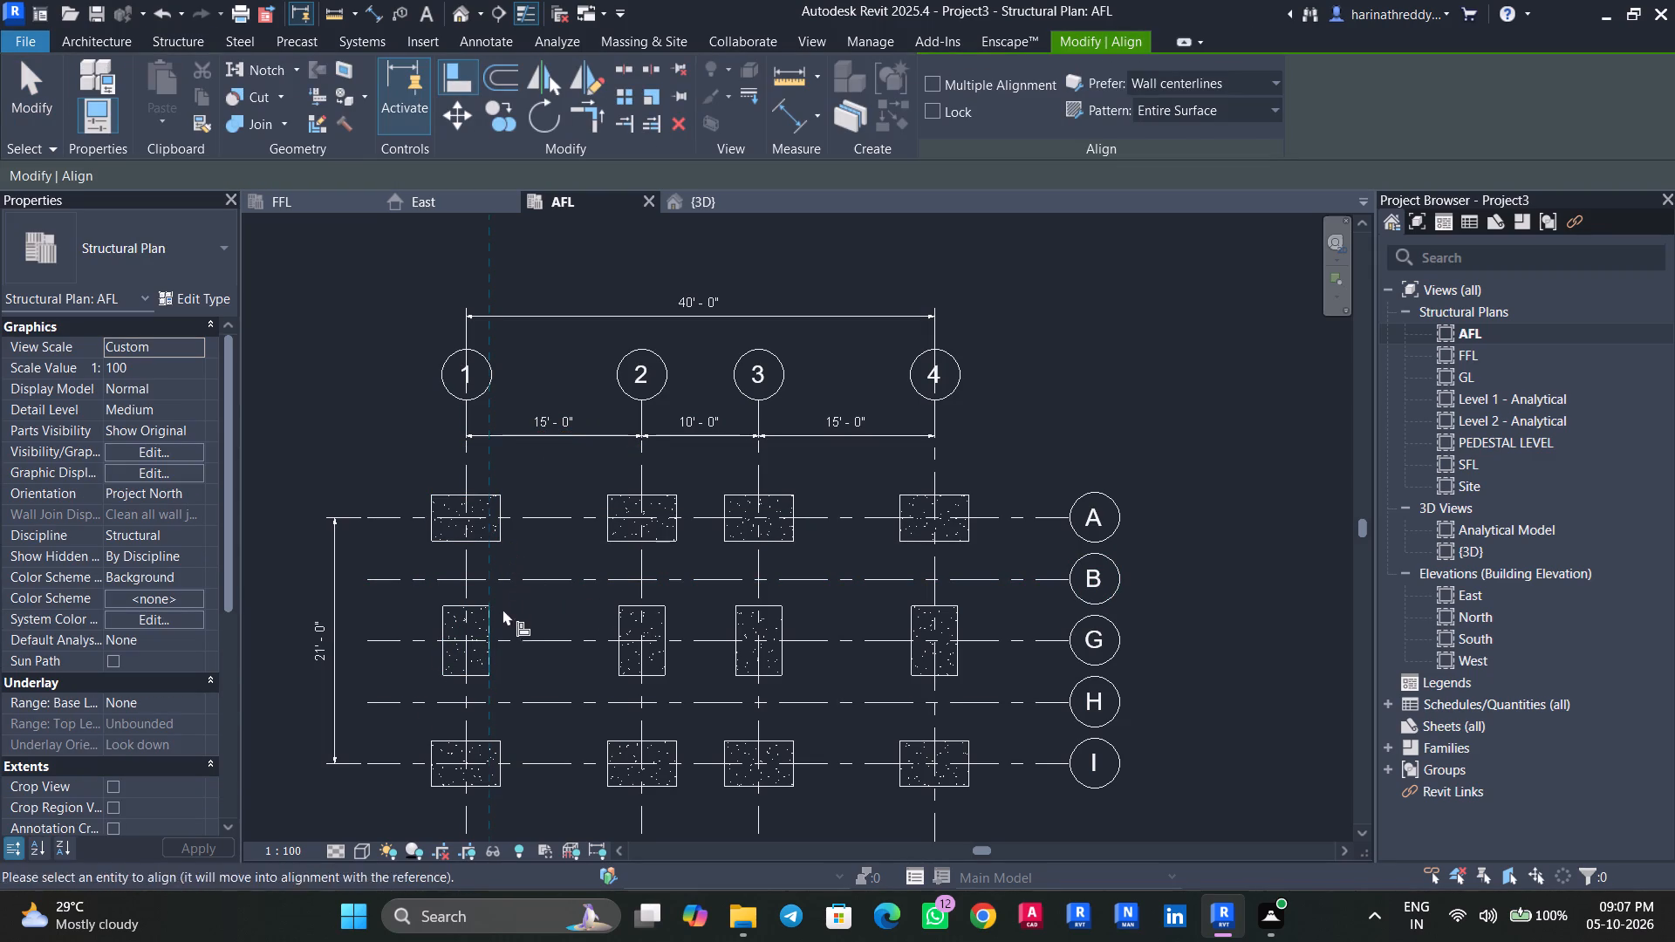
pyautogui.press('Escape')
# Align the left edge of the footing at A-1 with the left edge of the footing at G-1.
pyautogui.write('AL')
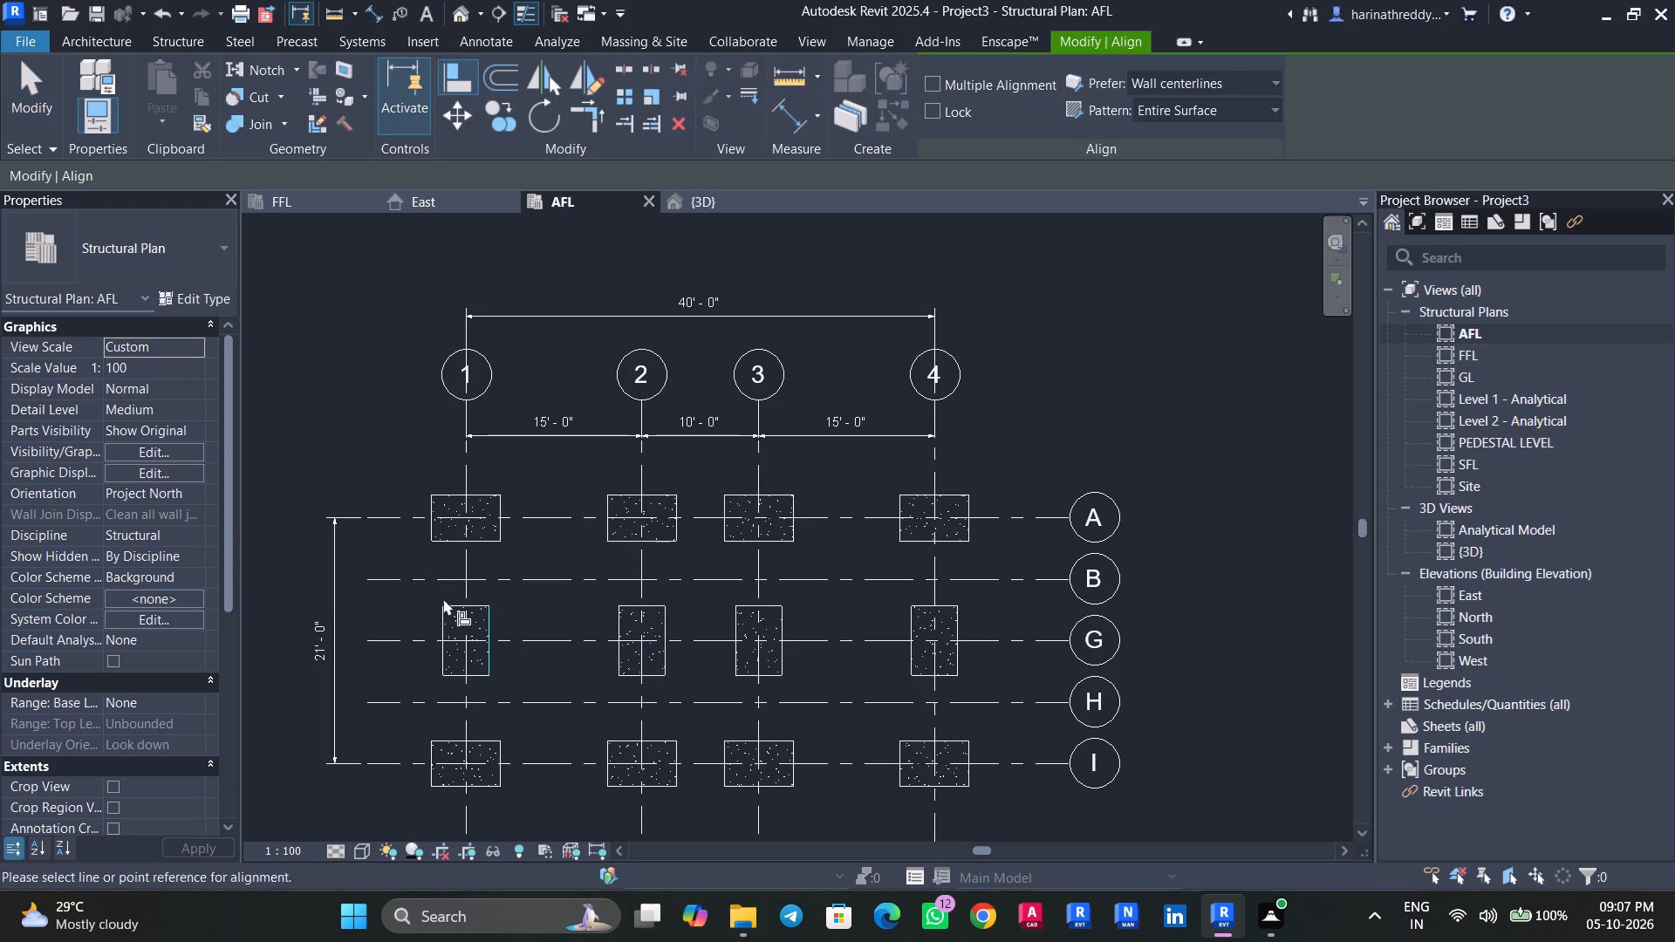
pyautogui.click(441, 620)
pyautogui.click(435, 525)
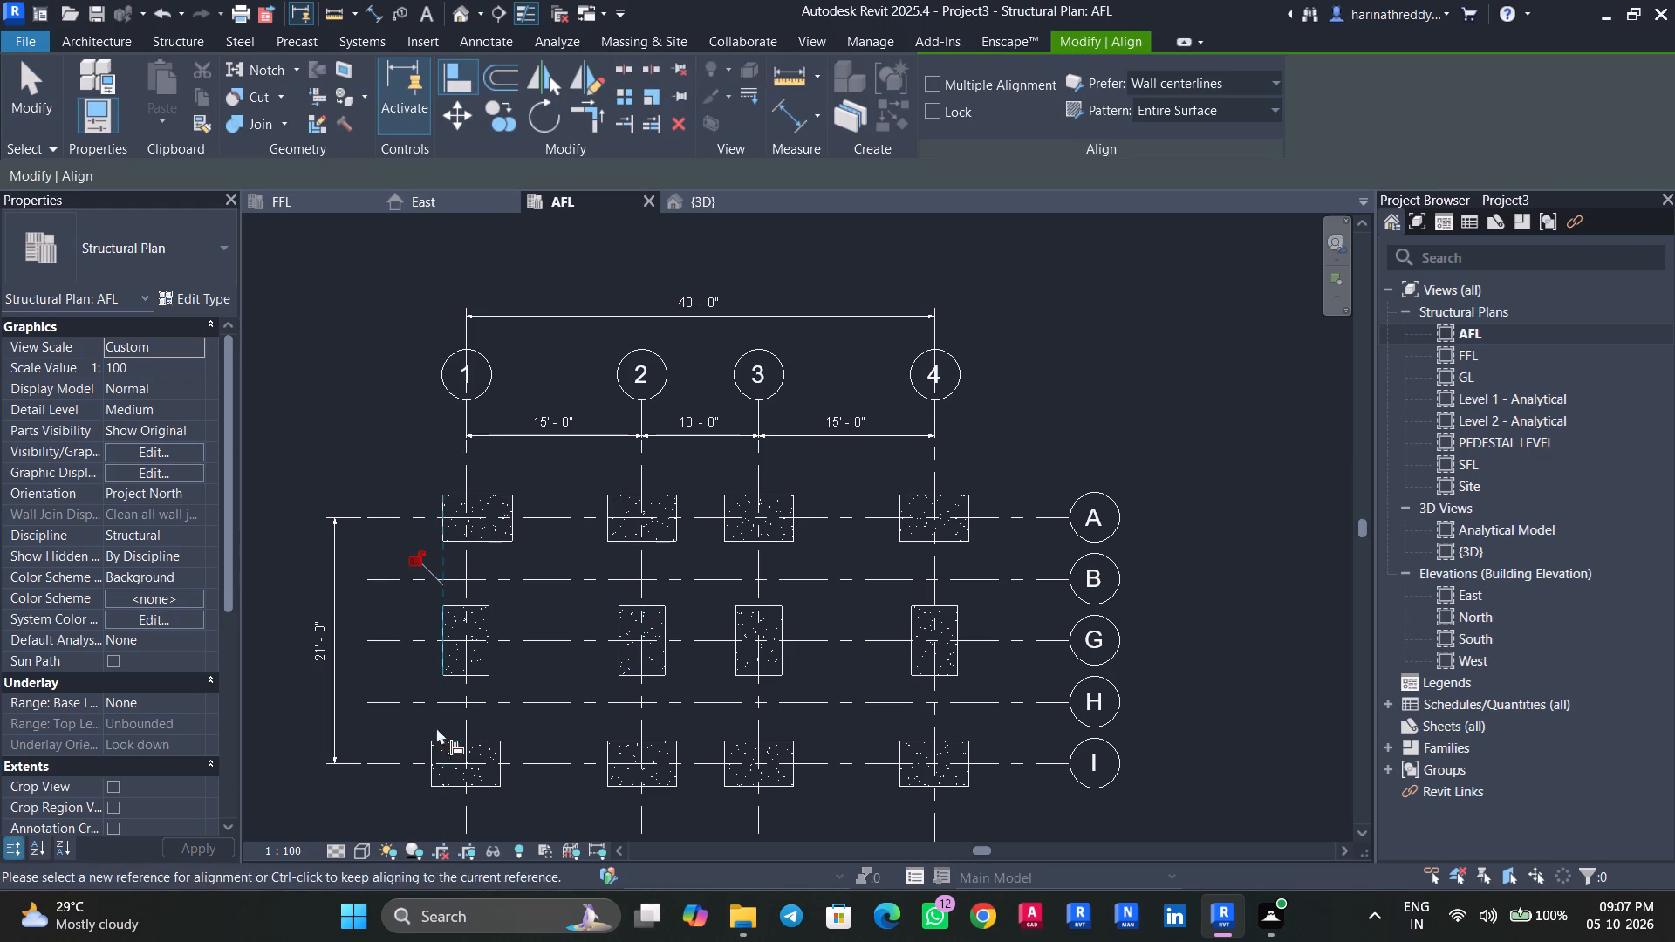
# Turn on Multiple Alignment and align the left edge of the footing at I-1 with the left edge of the footing at G-1.
pyautogui.click(939, 78)
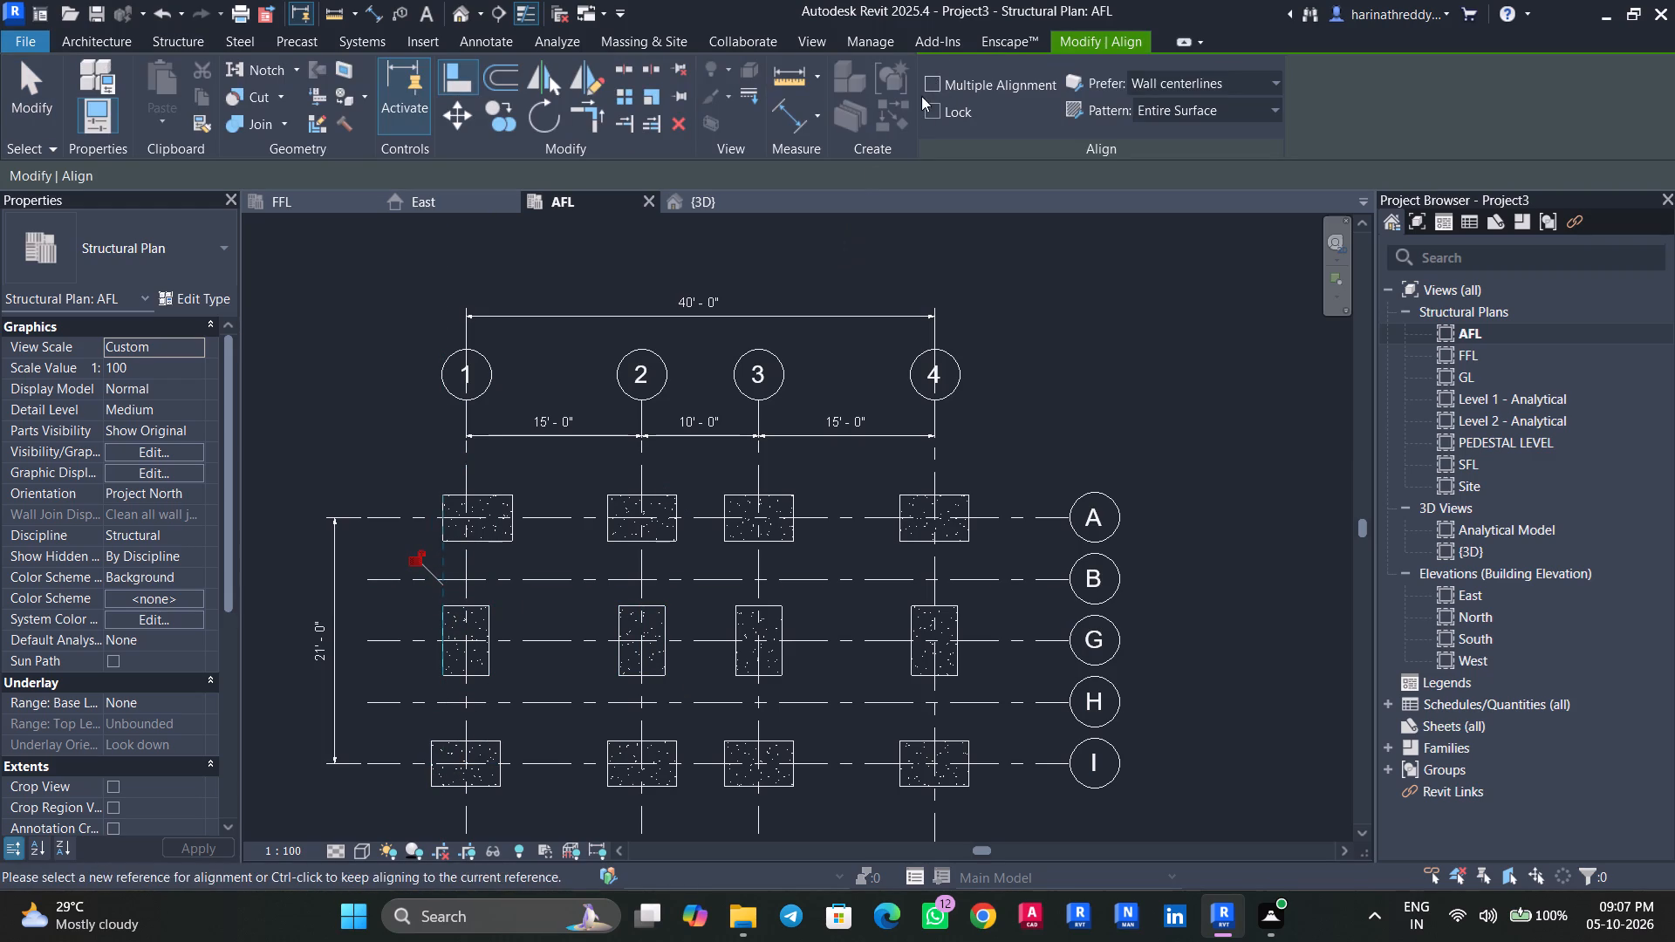
pyautogui.click(430, 752)
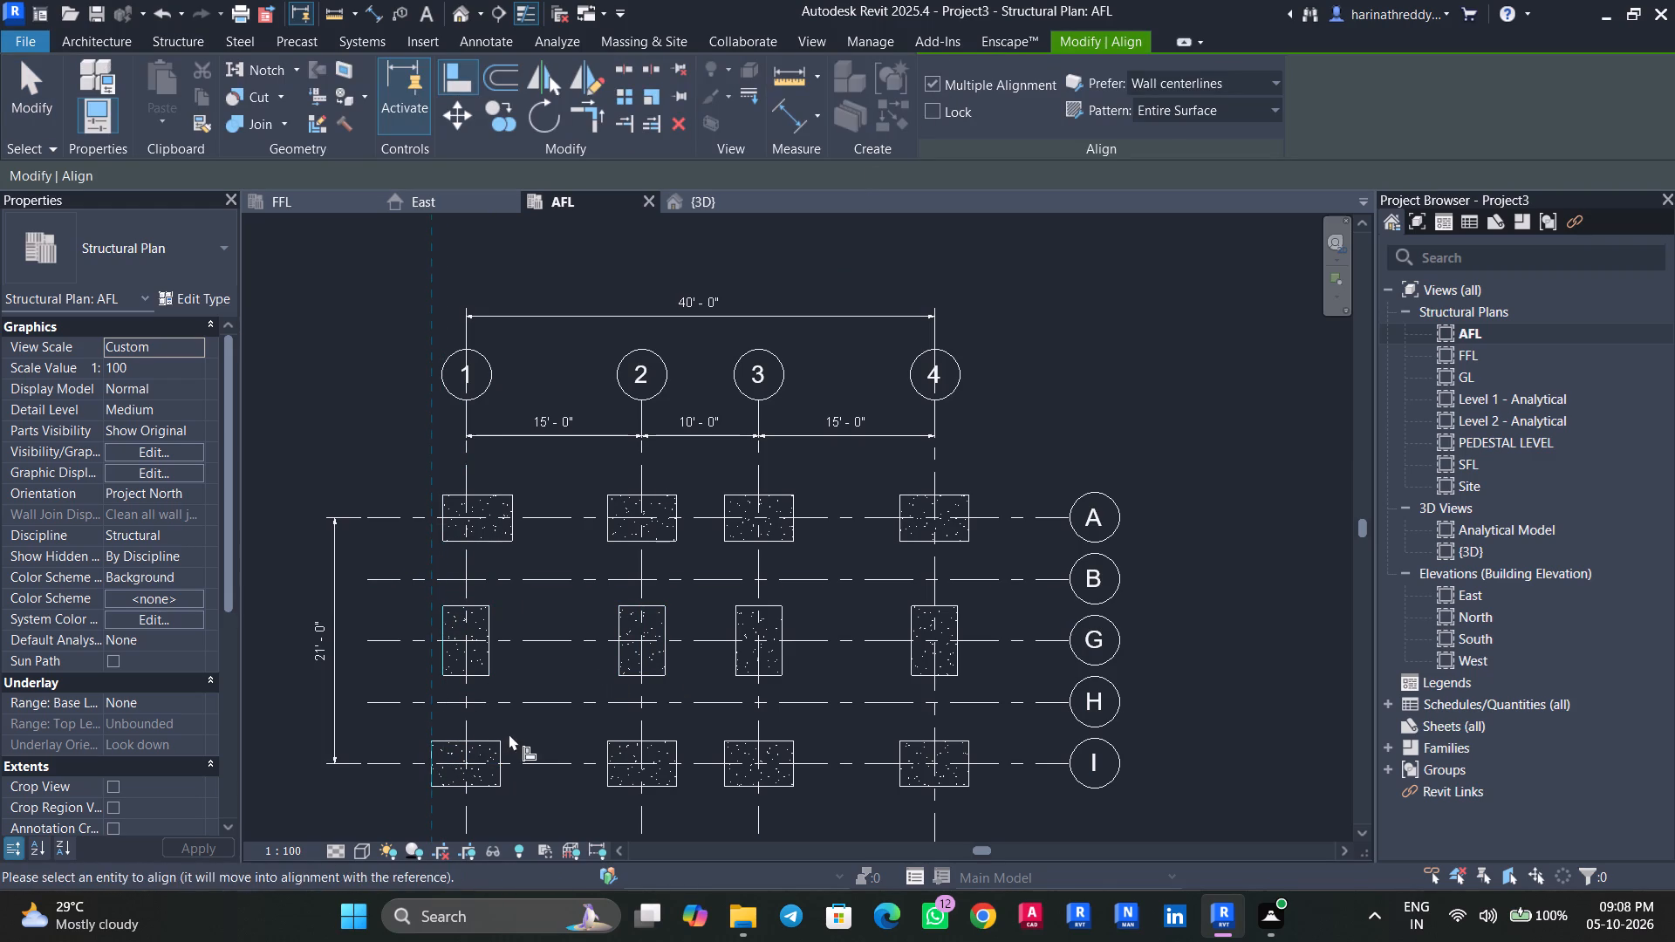
pyautogui.press('Escape')
pyautogui.press('Escape')
pyautogui.write('AL')
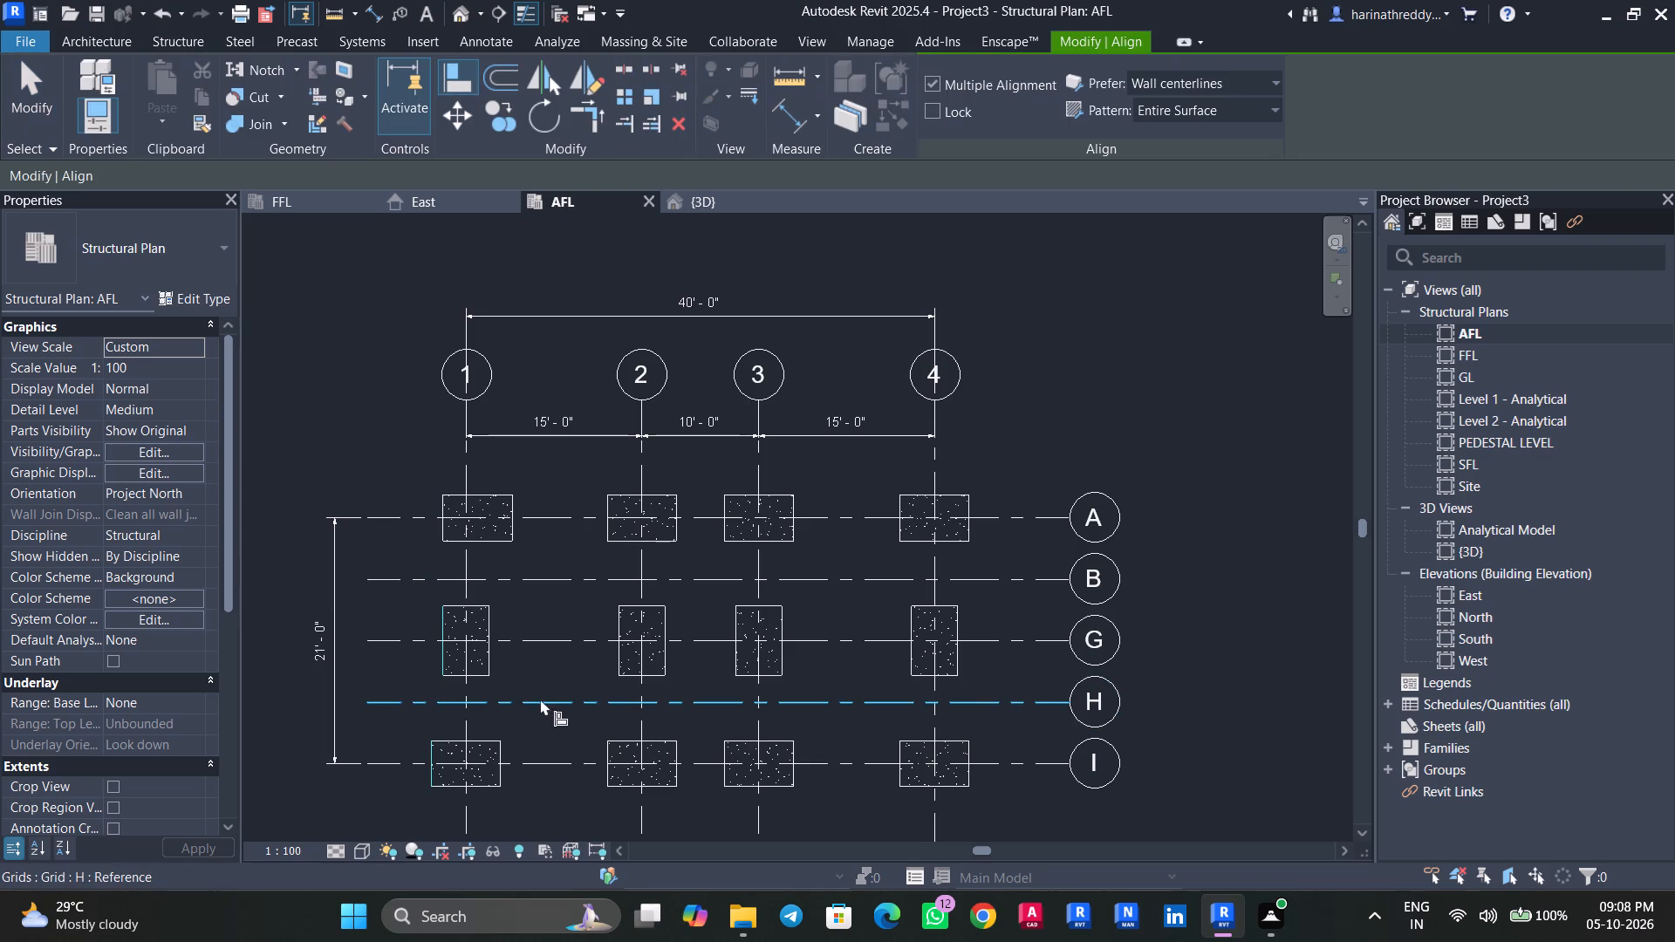
pyautogui.click(447, 653)
pyautogui.click(428, 758)
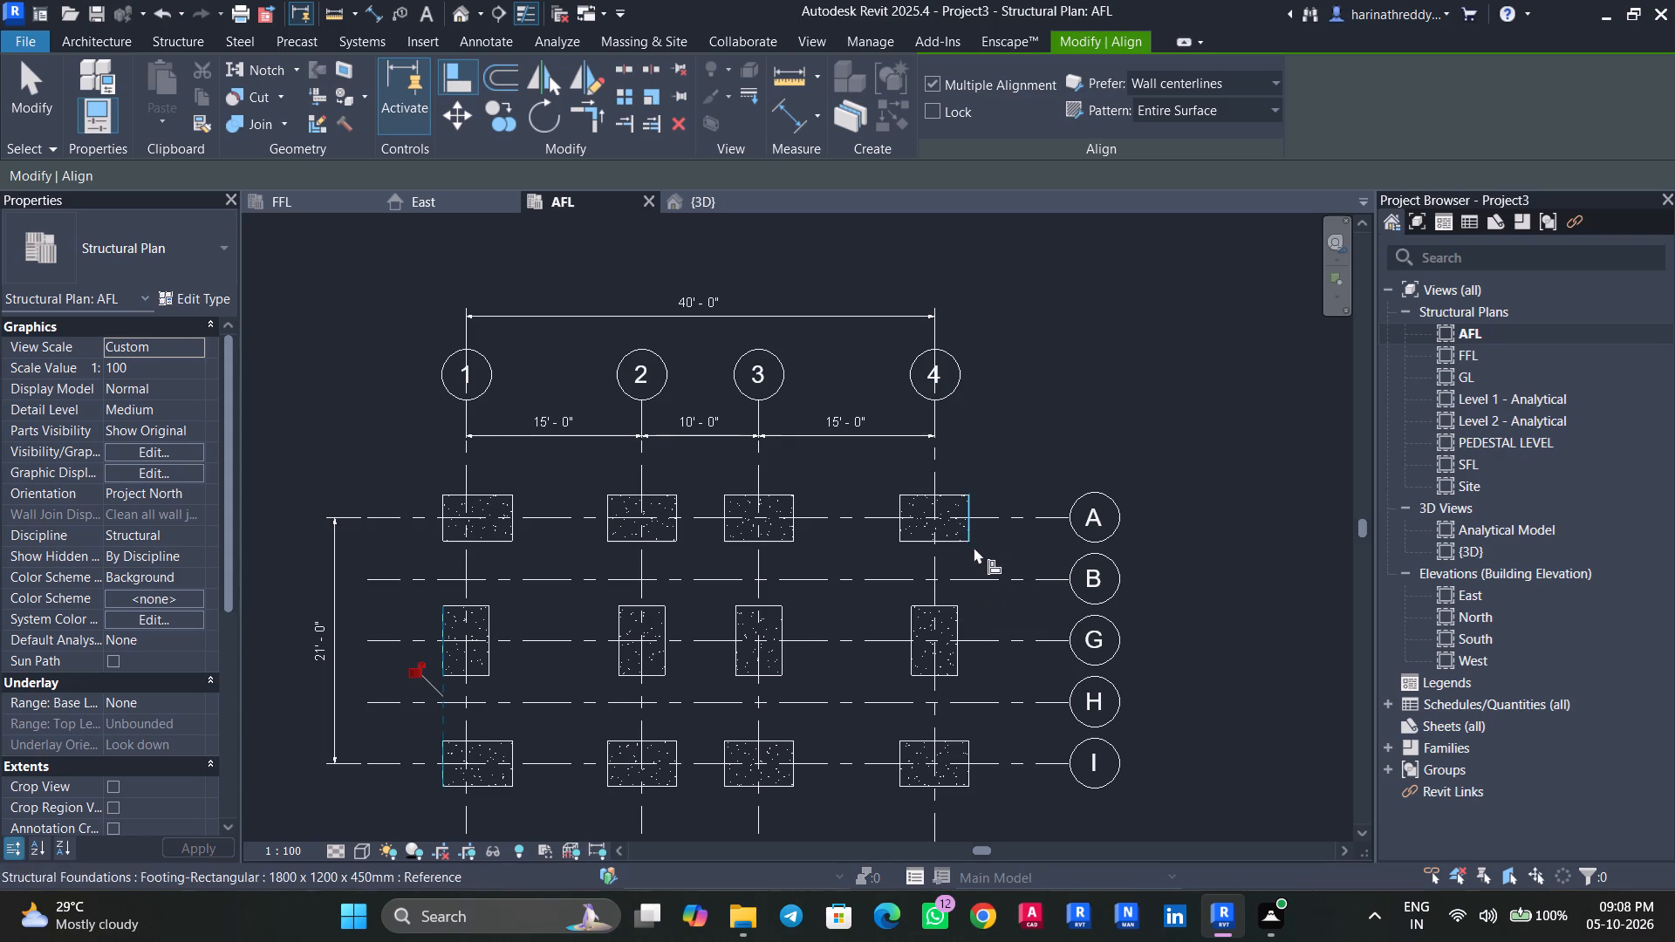
# Align the right edges of the footings at A-4 and I-4 with the right edge of the footing at G-4.
pyautogui.click(959, 631)
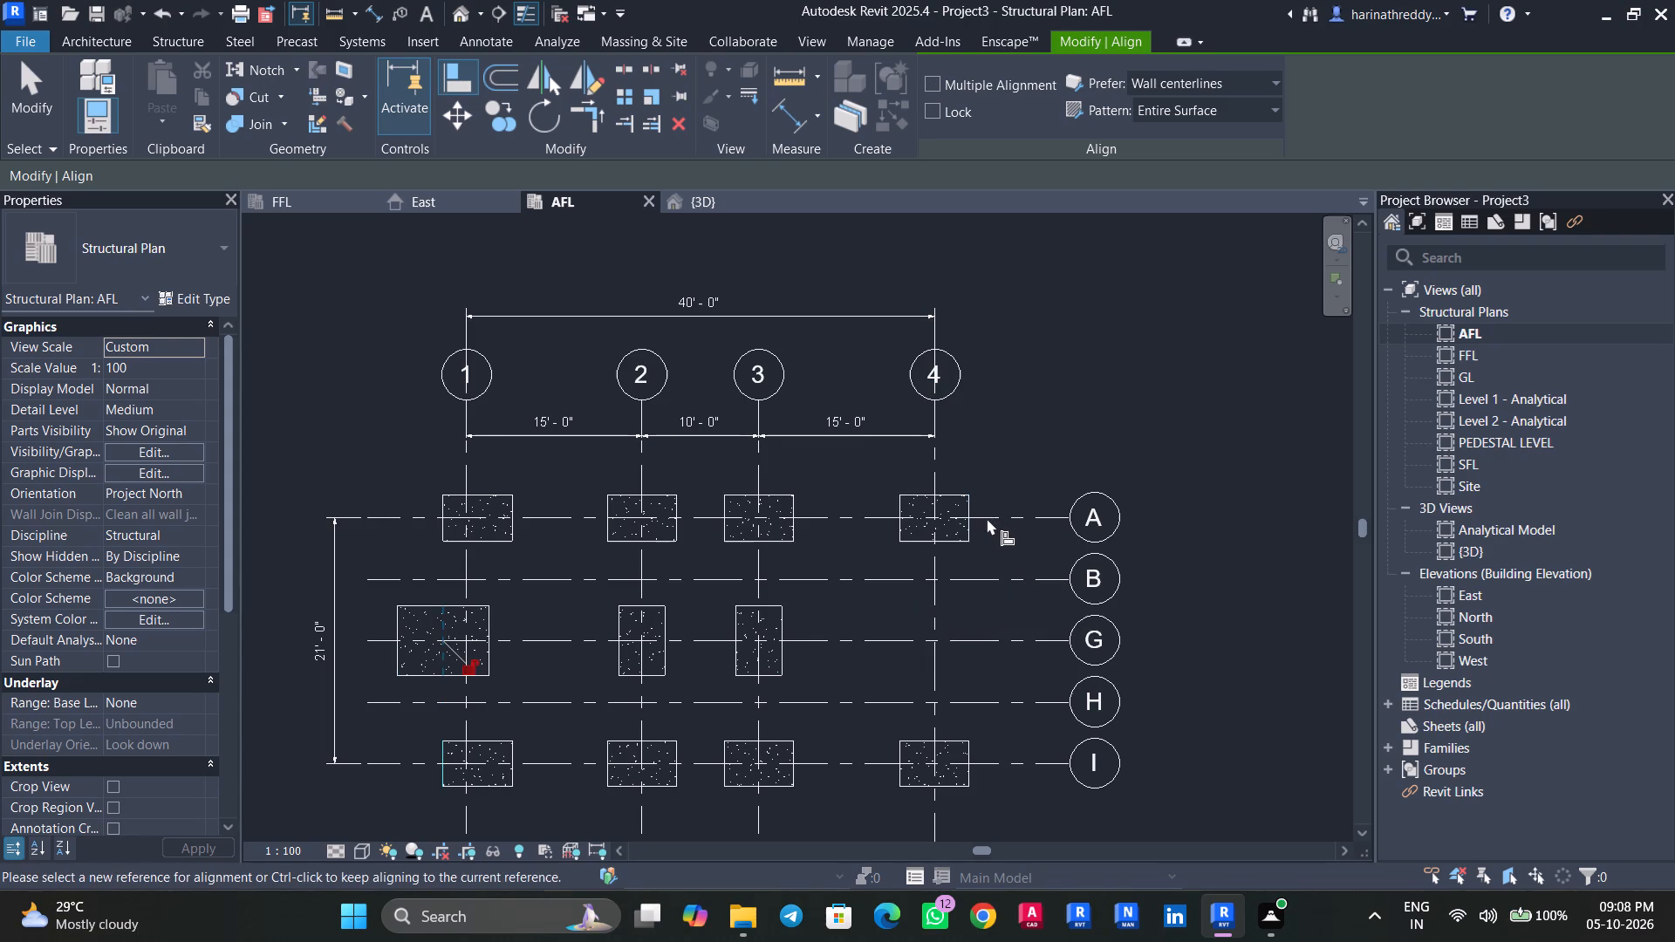
pyautogui.hotkey('ctrl', 'z')
pyautogui.press('Escape')
pyautogui.press('Escape')
pyautogui.write('AL')
pyautogui.click(964, 621)
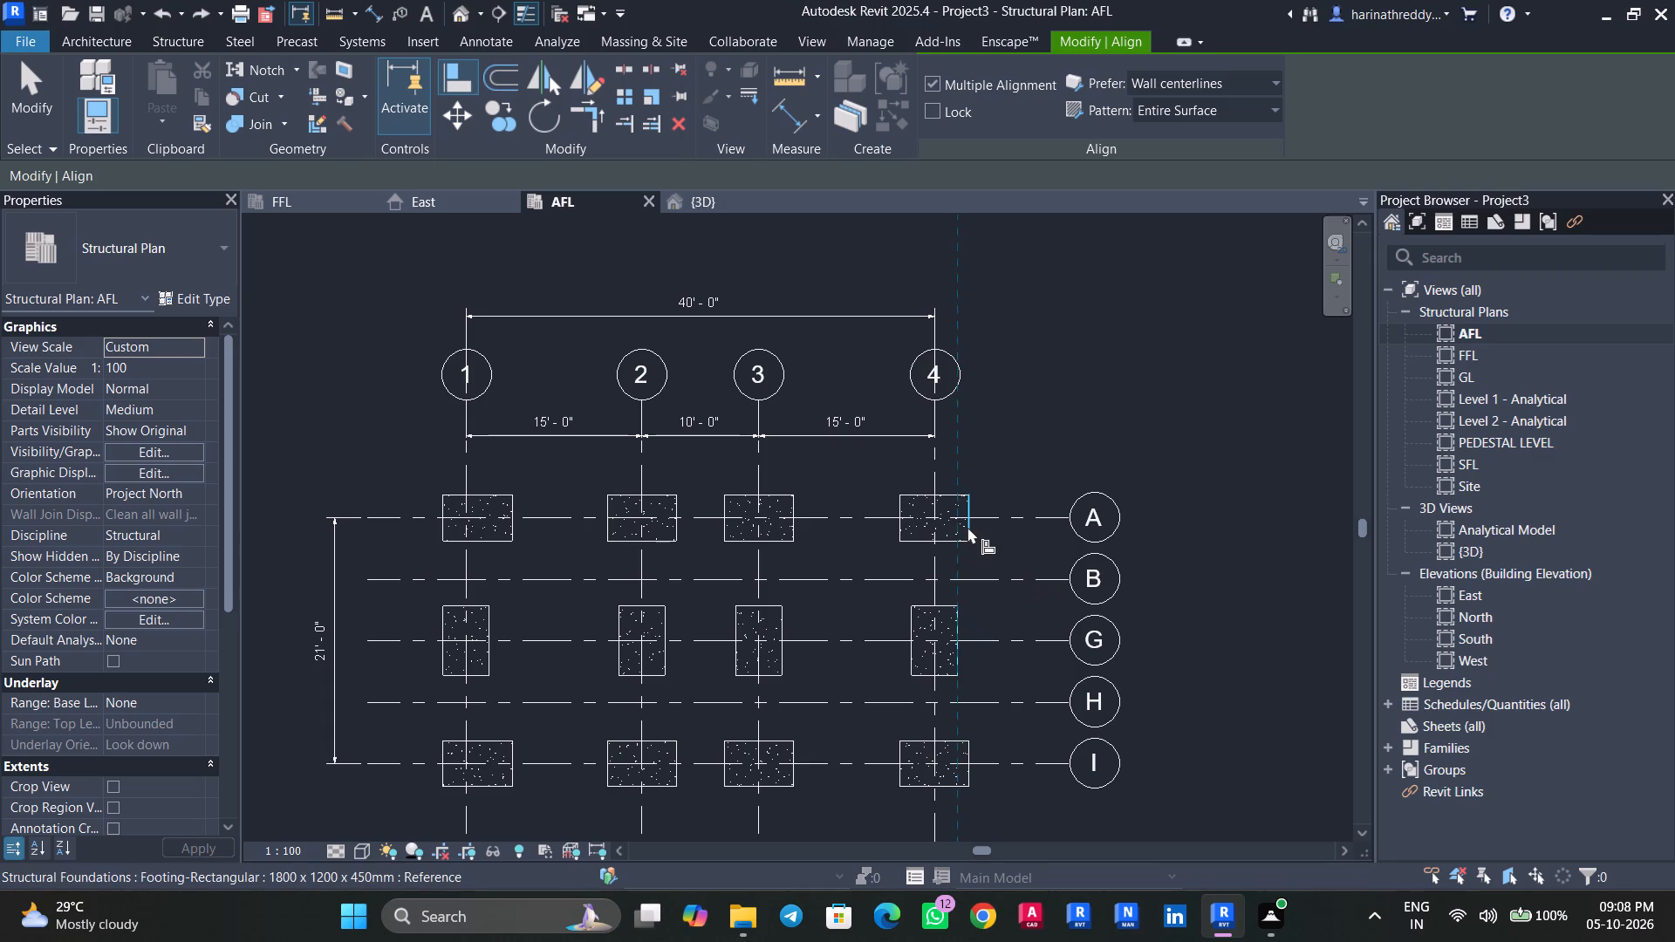
pyautogui.click(968, 525)
pyautogui.click(974, 755)
pyautogui.press('Escape')
pyautogui.press('Escape')
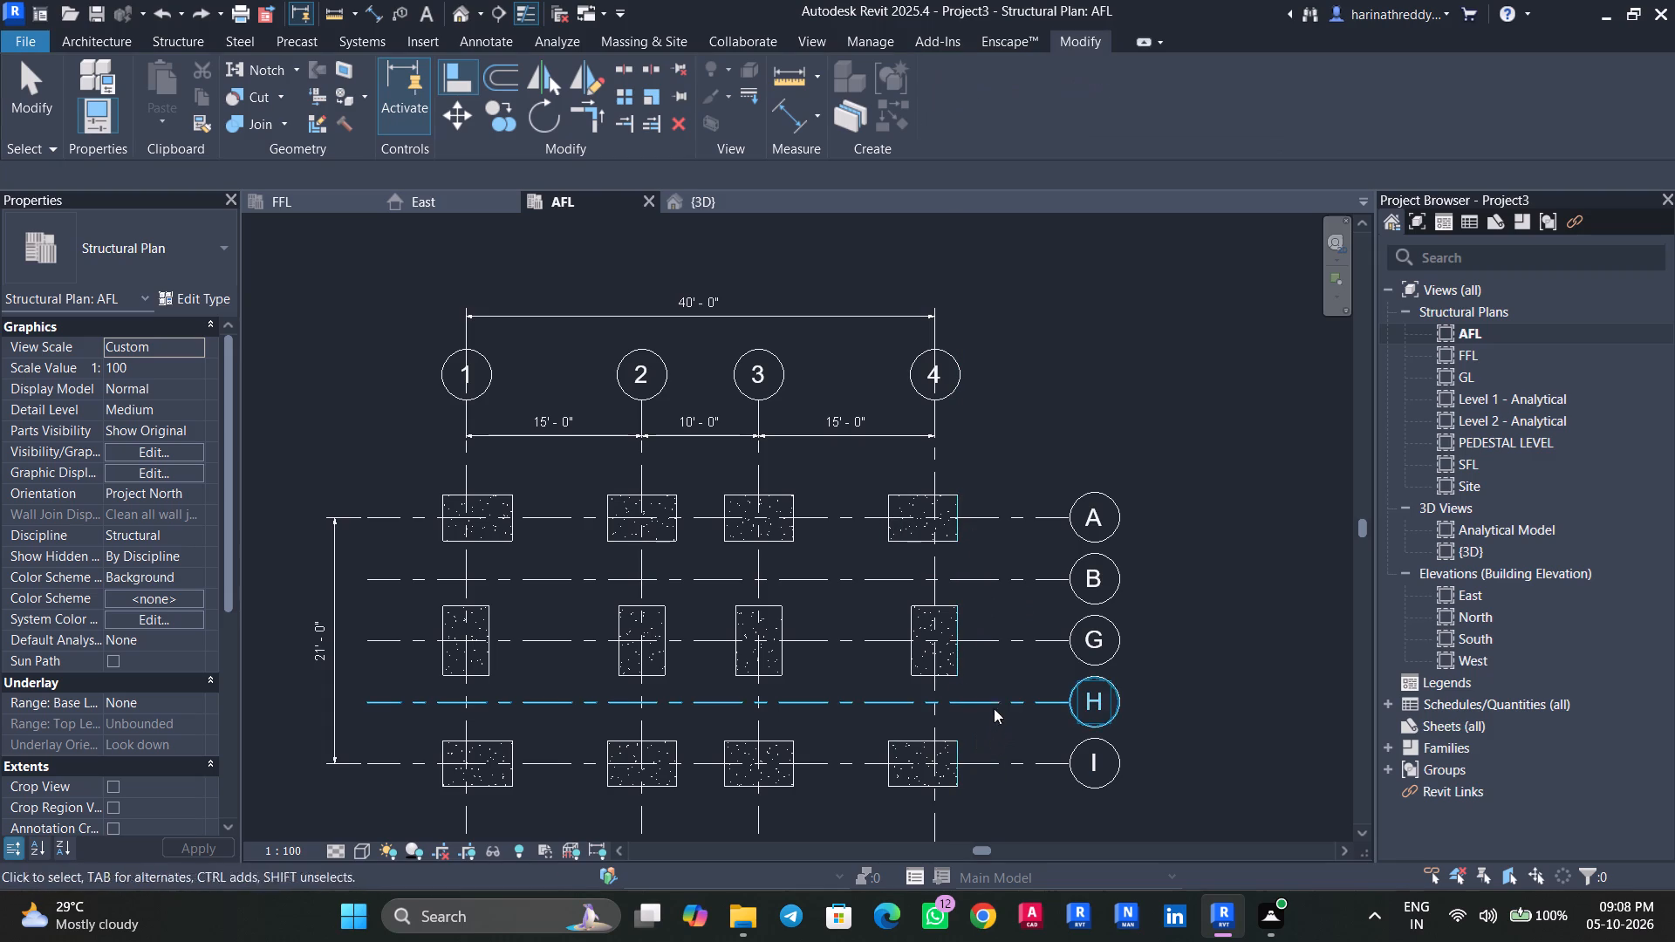
pyautogui.press('Escape')
pyautogui.press('Escape')
pyautogui.press('Escape')
pyautogui.press('Escape')
pyautogui.press('Escape')
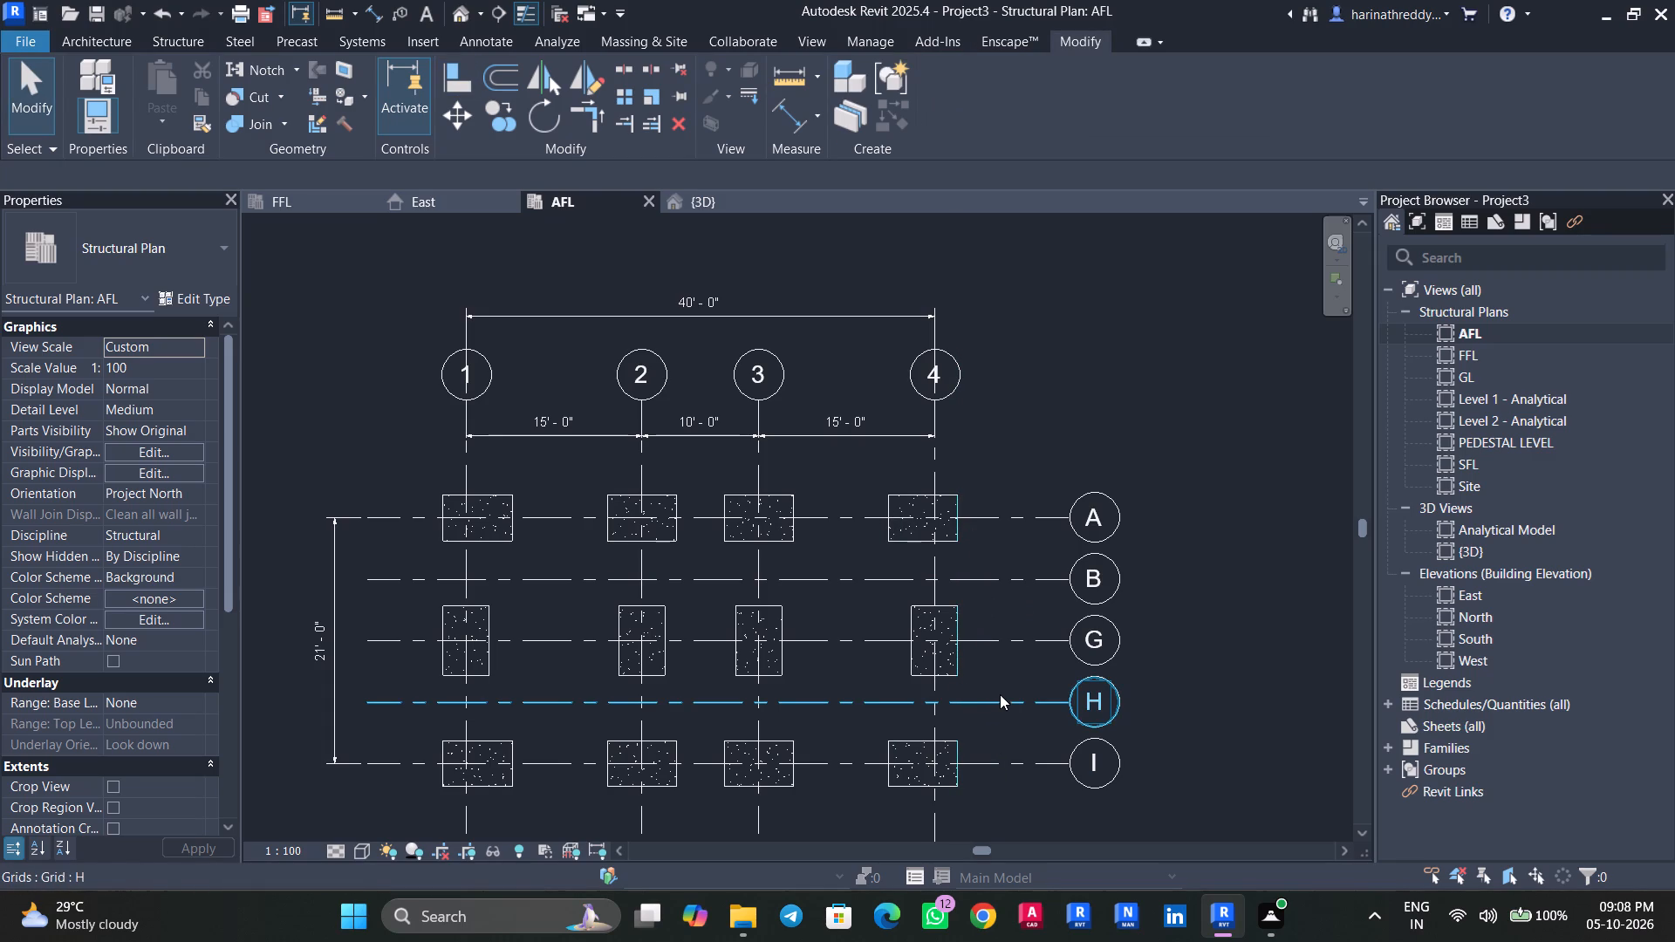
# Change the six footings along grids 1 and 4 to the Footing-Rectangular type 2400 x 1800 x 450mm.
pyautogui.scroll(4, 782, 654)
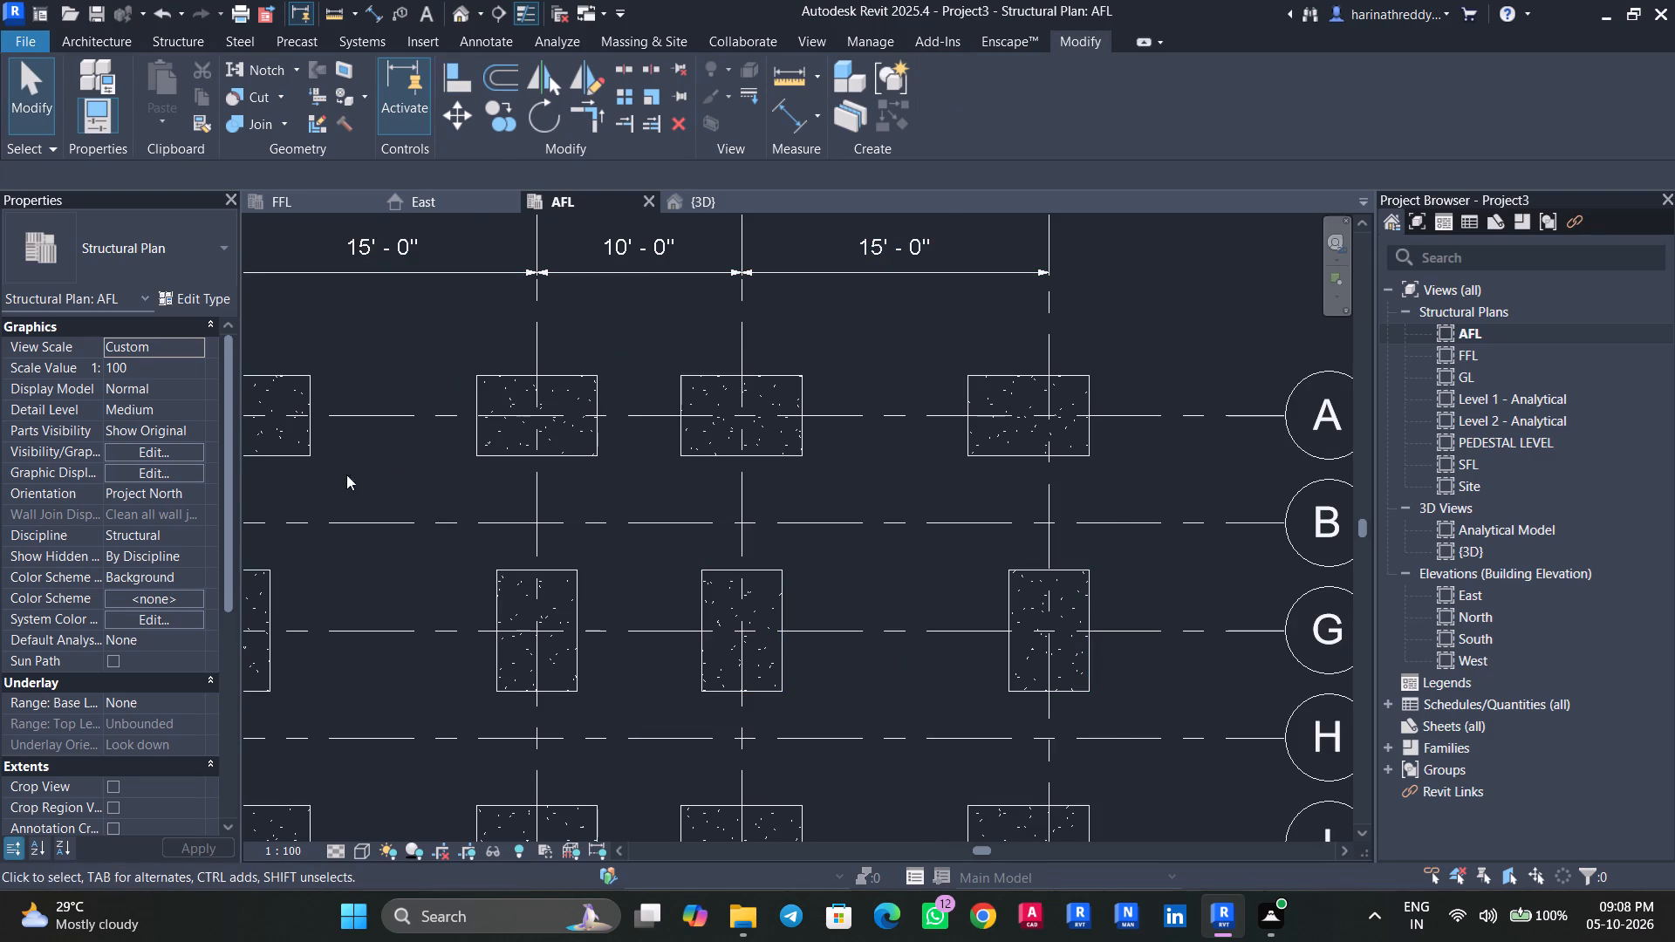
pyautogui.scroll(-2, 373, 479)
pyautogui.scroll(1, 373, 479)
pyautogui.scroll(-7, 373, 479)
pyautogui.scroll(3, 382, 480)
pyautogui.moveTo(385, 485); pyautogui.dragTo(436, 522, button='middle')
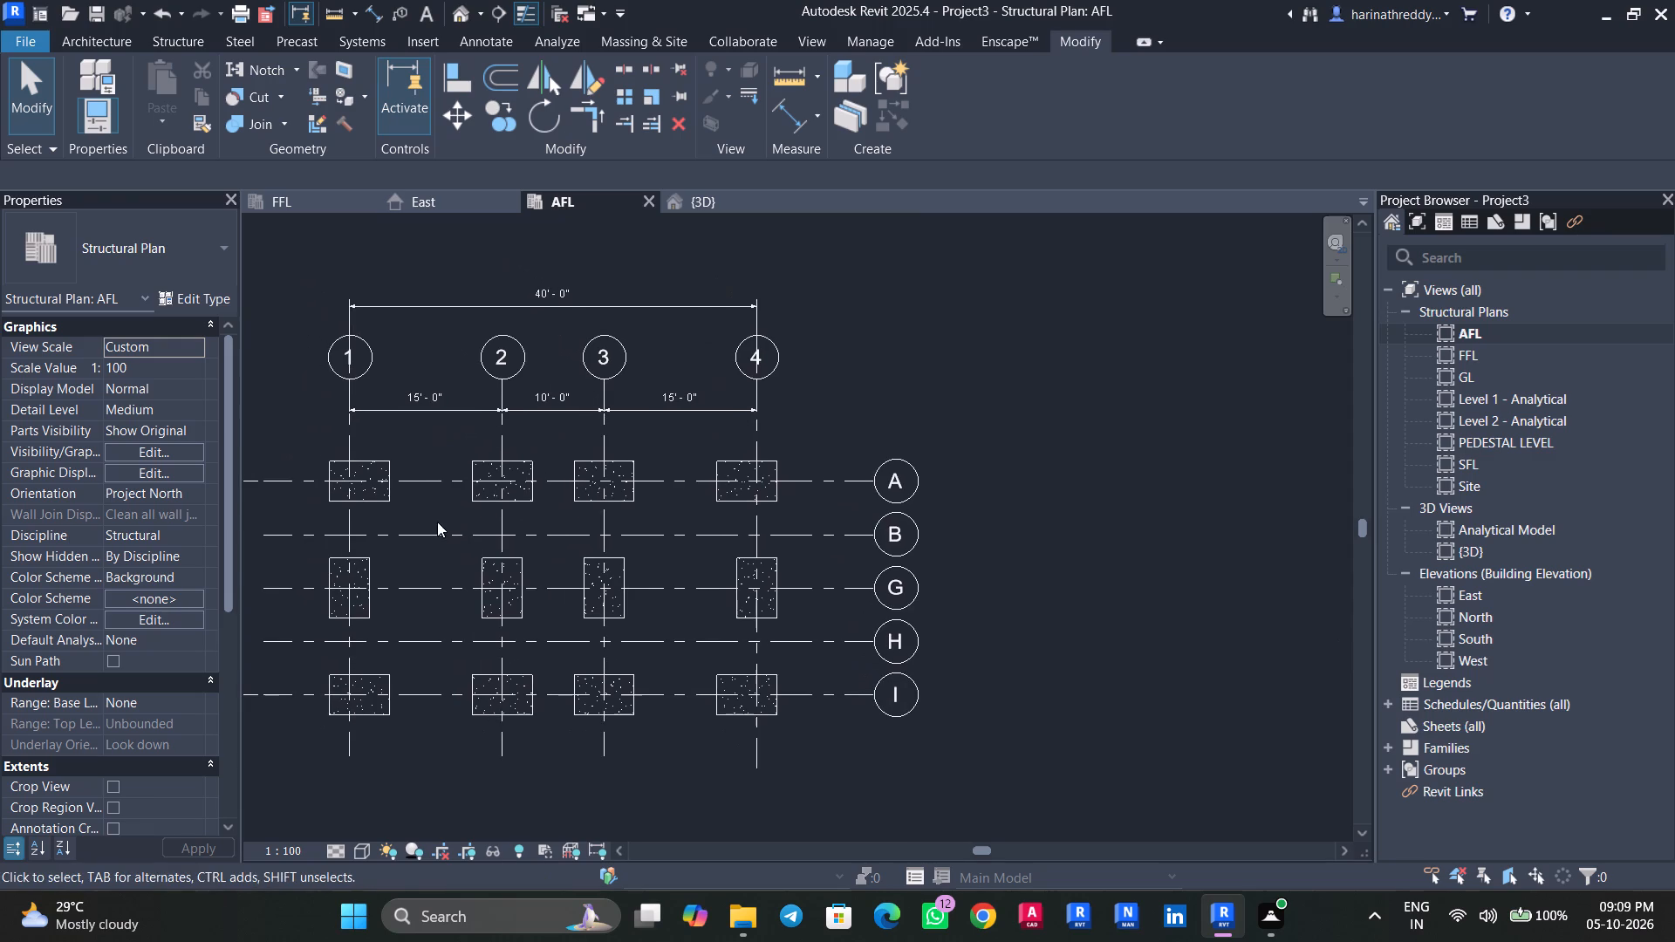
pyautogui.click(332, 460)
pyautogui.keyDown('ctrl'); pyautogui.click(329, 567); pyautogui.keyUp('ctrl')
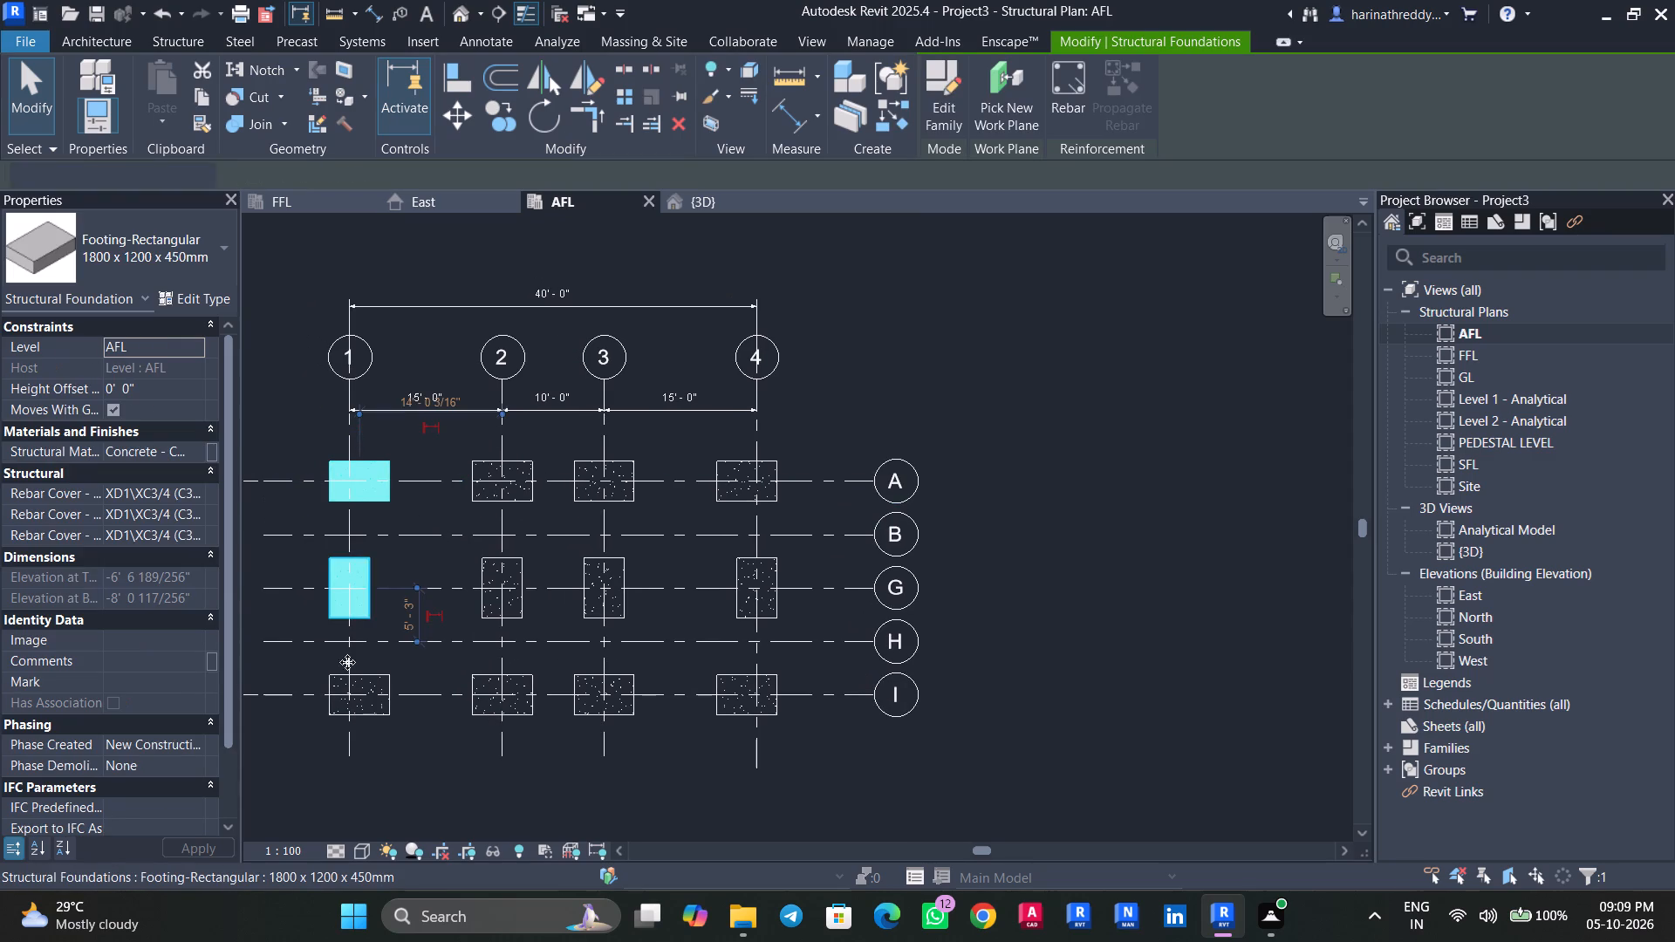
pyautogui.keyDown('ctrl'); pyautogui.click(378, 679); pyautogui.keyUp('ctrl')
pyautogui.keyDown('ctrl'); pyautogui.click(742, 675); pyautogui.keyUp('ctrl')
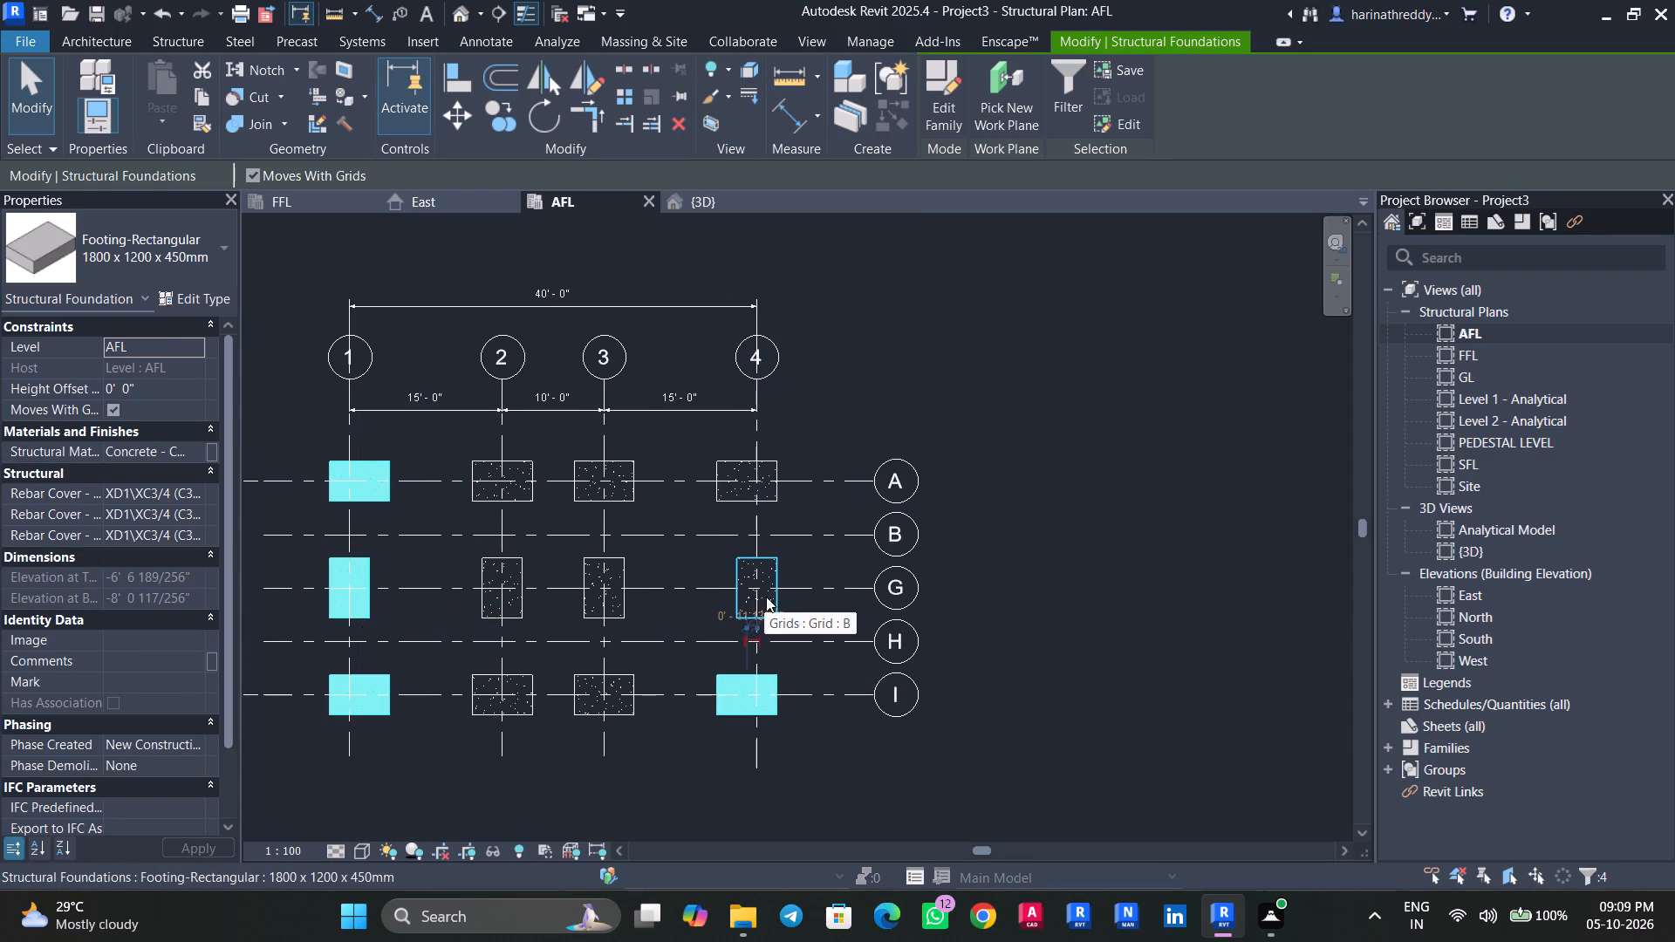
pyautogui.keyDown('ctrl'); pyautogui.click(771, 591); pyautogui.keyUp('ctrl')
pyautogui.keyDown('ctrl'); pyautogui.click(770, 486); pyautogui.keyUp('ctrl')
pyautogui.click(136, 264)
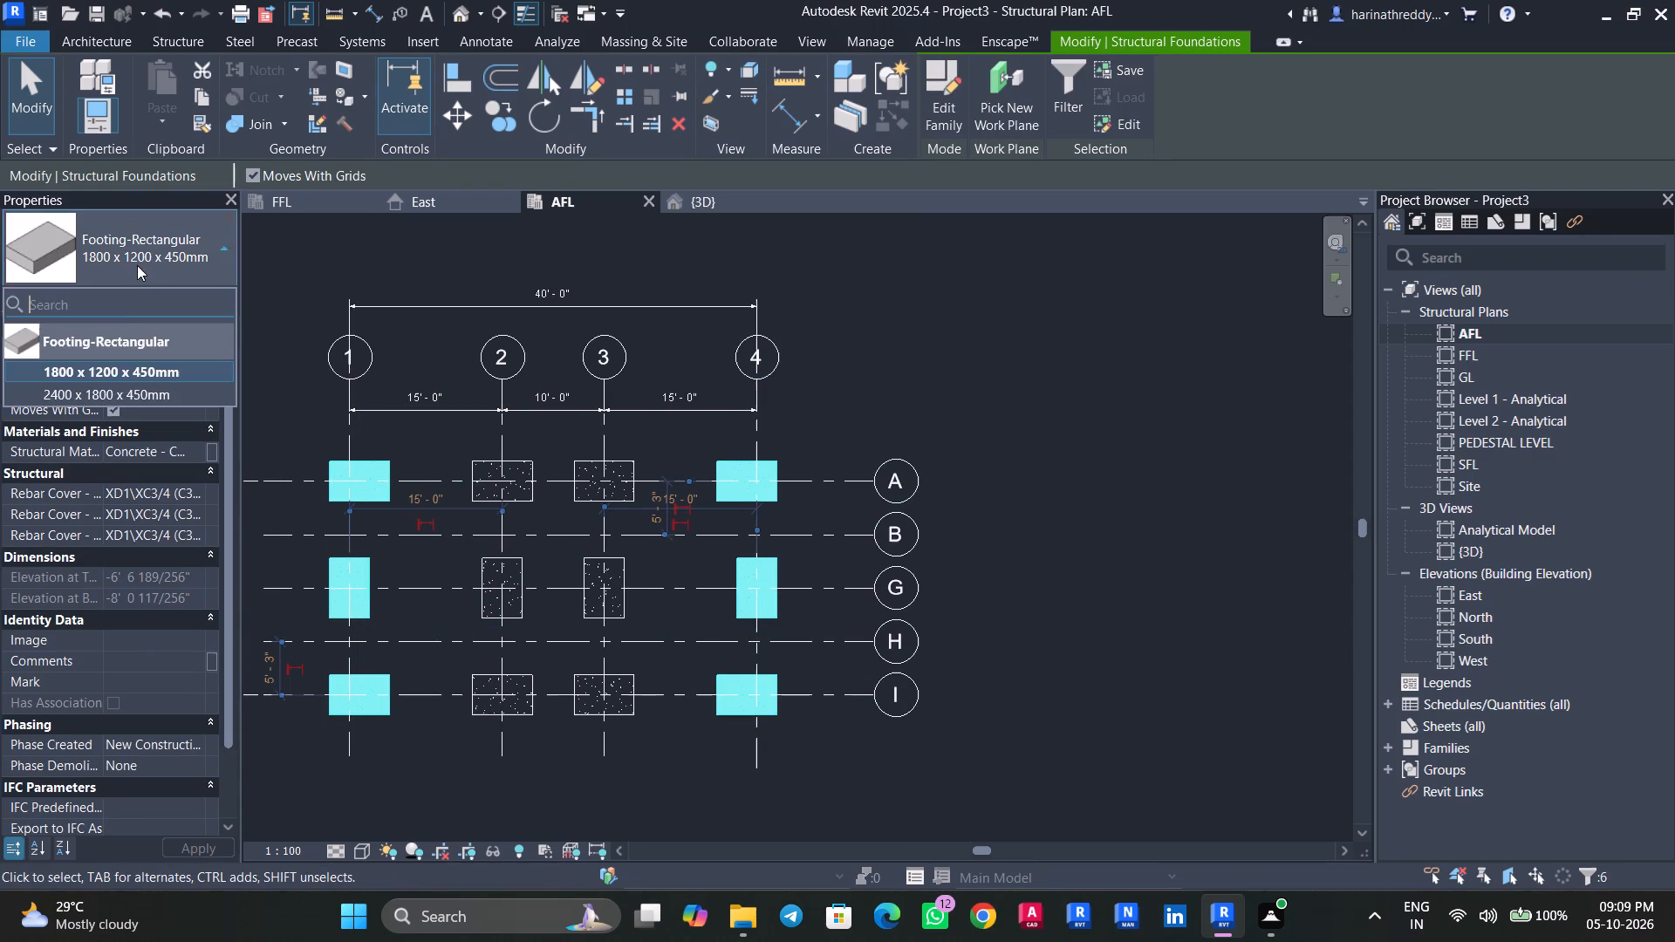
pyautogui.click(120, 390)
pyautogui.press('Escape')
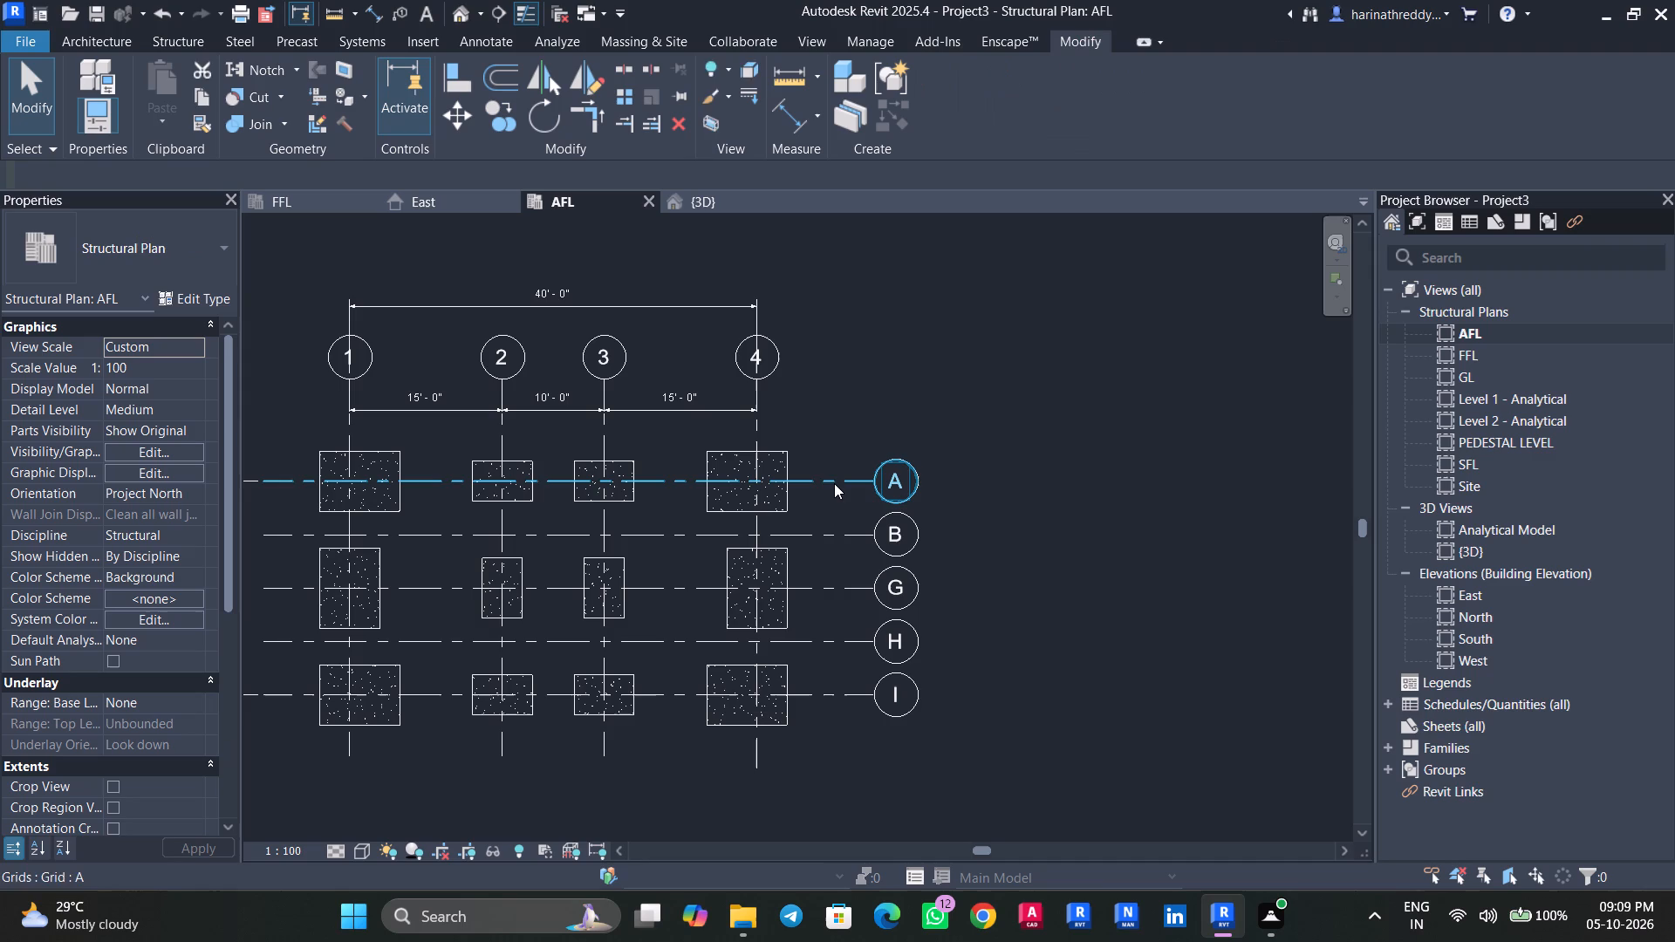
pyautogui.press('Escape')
# Examine the footing sizes and layout in the default 3D view from different angles.
pyautogui.click(458, 14)
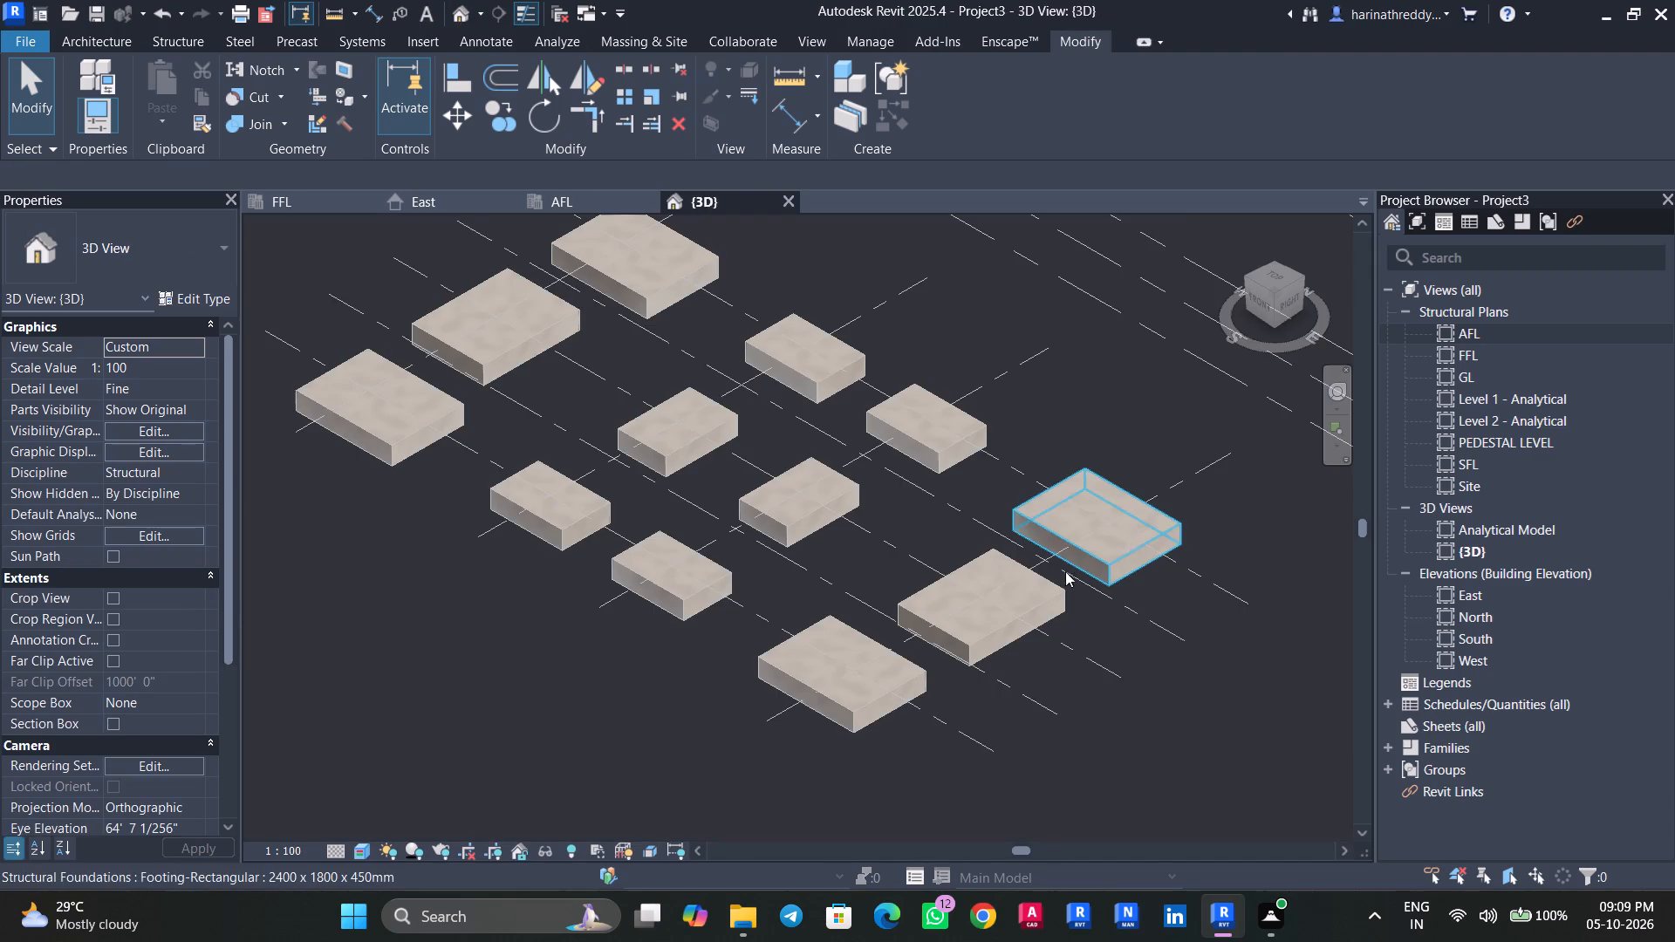
pyautogui.keyDown('shift'); pyautogui.moveTo(915, 796); pyautogui.dragTo(1104, 706, button='middle'); pyautogui.keyUp('shift')
pyautogui.scroll(2, 516, 555)
pyautogui.scroll(-1, 516, 555)
pyautogui.scroll(1, 516, 555)
pyautogui.scroll(-1, 516, 555)
pyautogui.scroll(1, 511, 552)
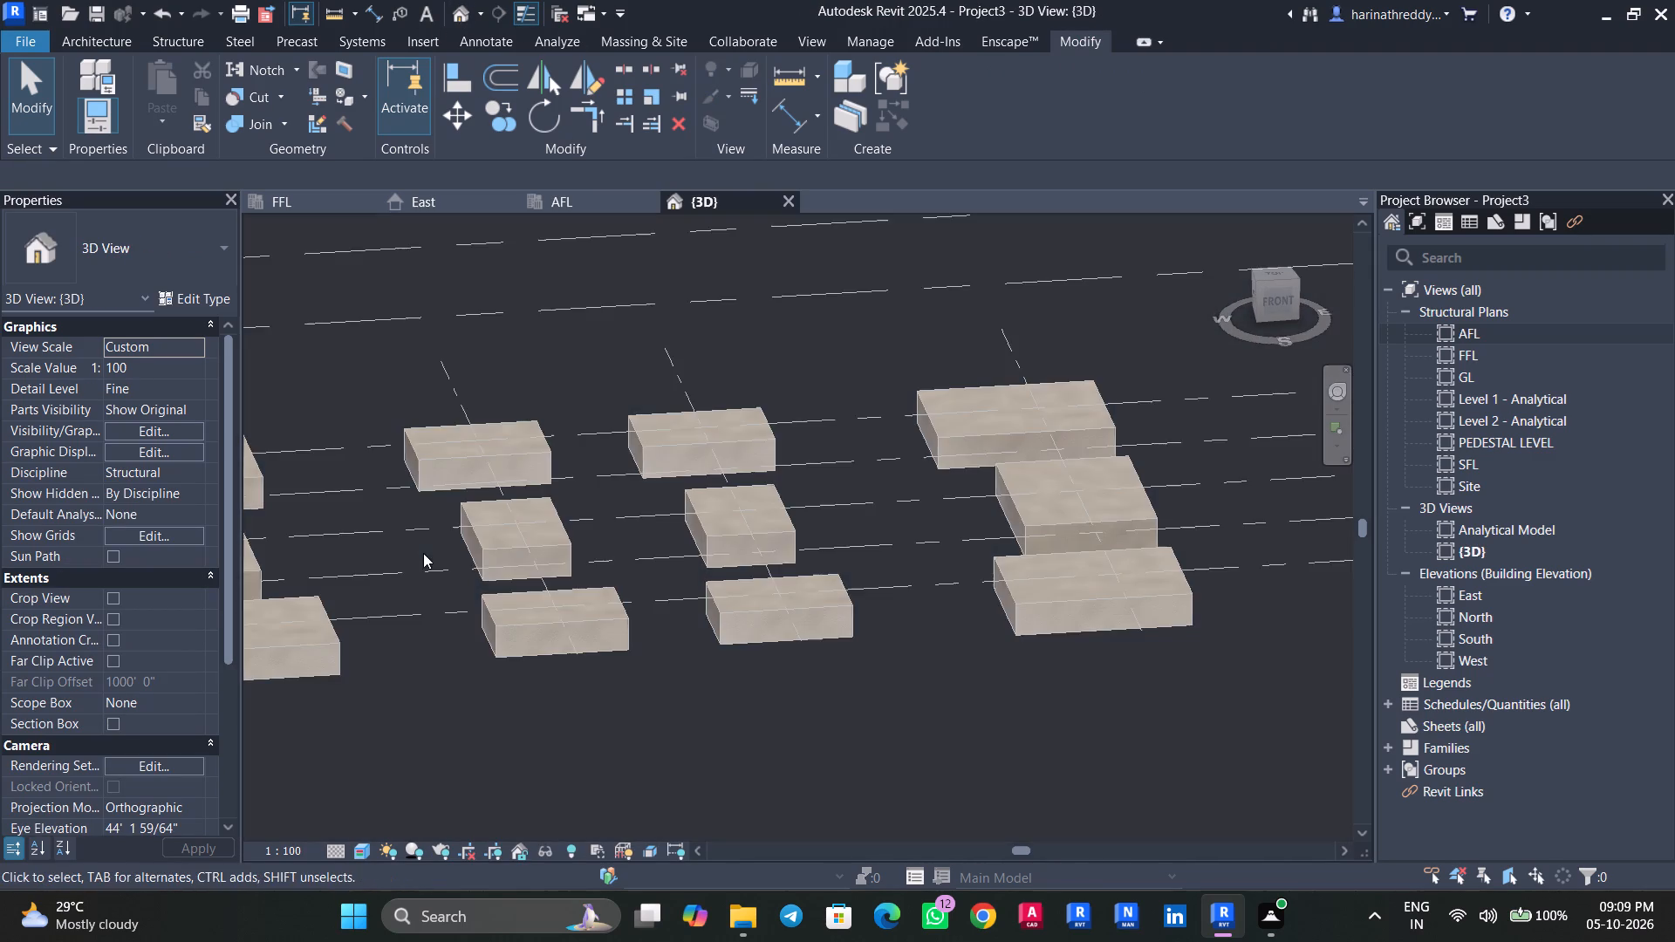
pyautogui.keyDown('shift'); pyautogui.moveTo(423, 553); pyautogui.dragTo(357, 668, button='middle'); pyautogui.keyUp('shift')
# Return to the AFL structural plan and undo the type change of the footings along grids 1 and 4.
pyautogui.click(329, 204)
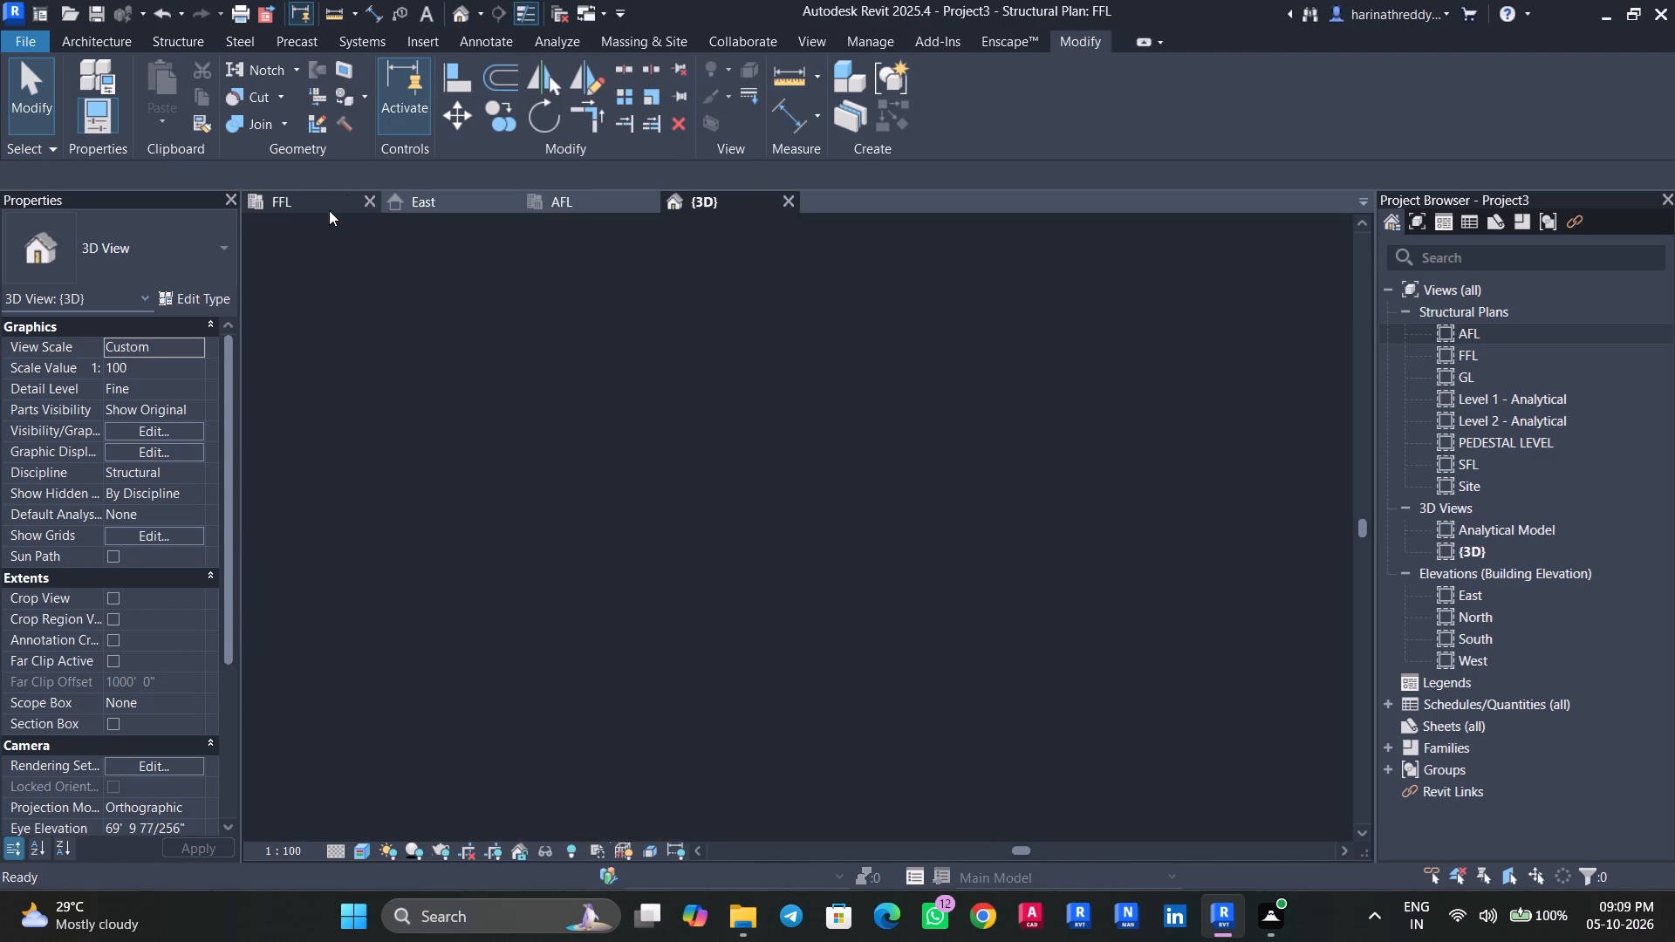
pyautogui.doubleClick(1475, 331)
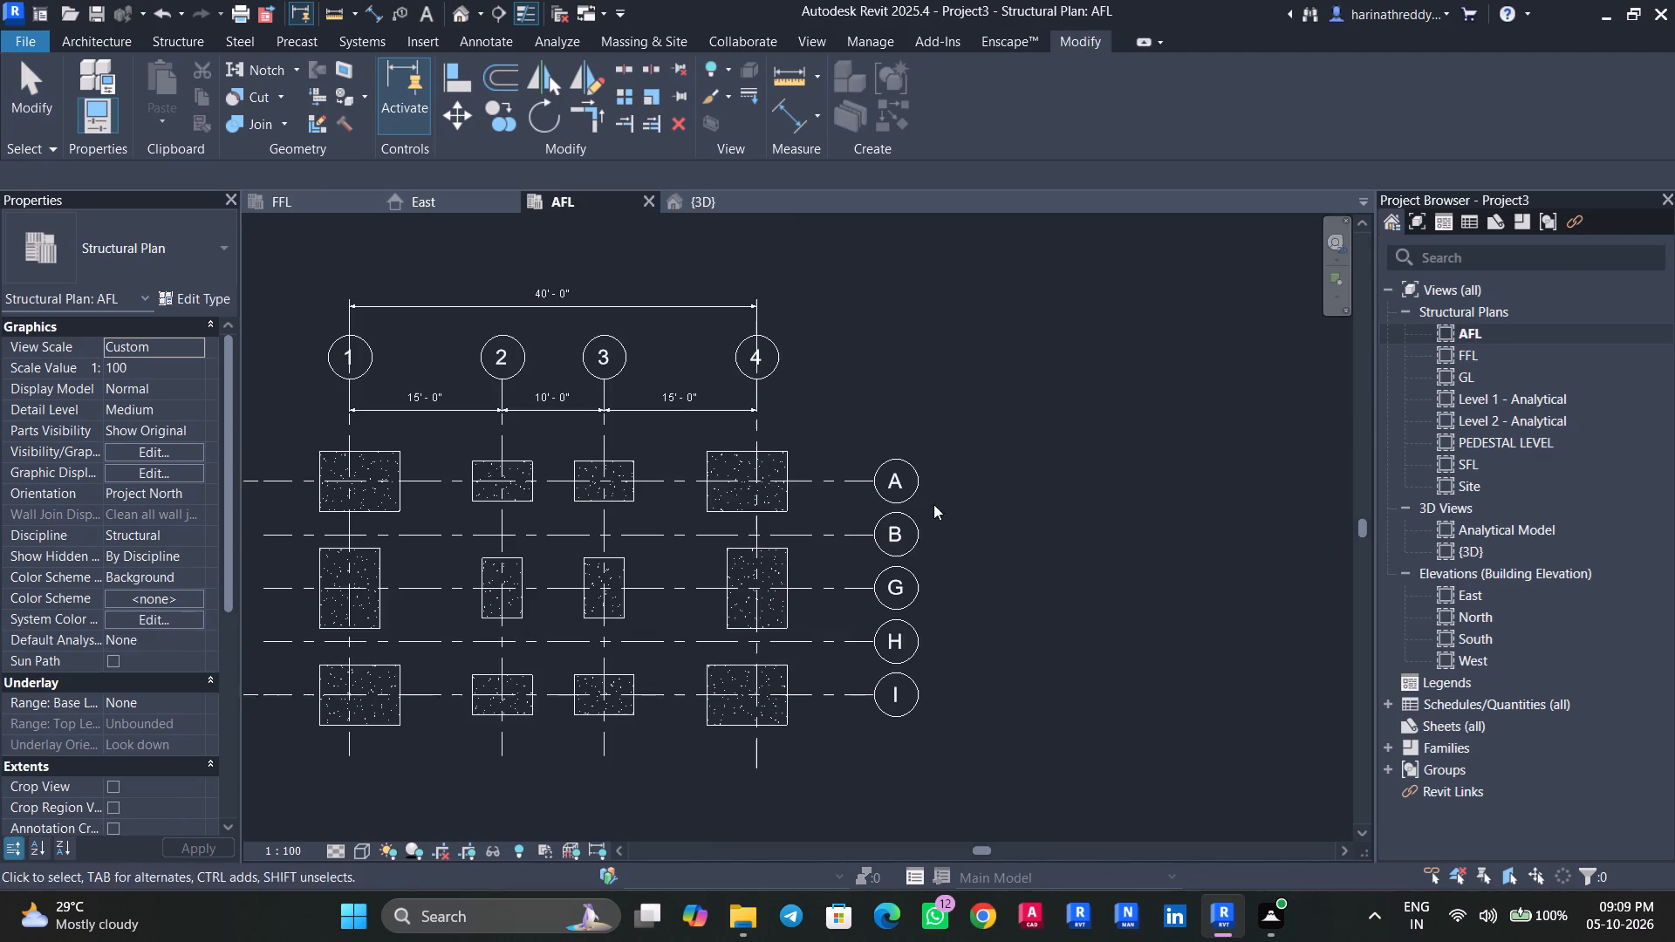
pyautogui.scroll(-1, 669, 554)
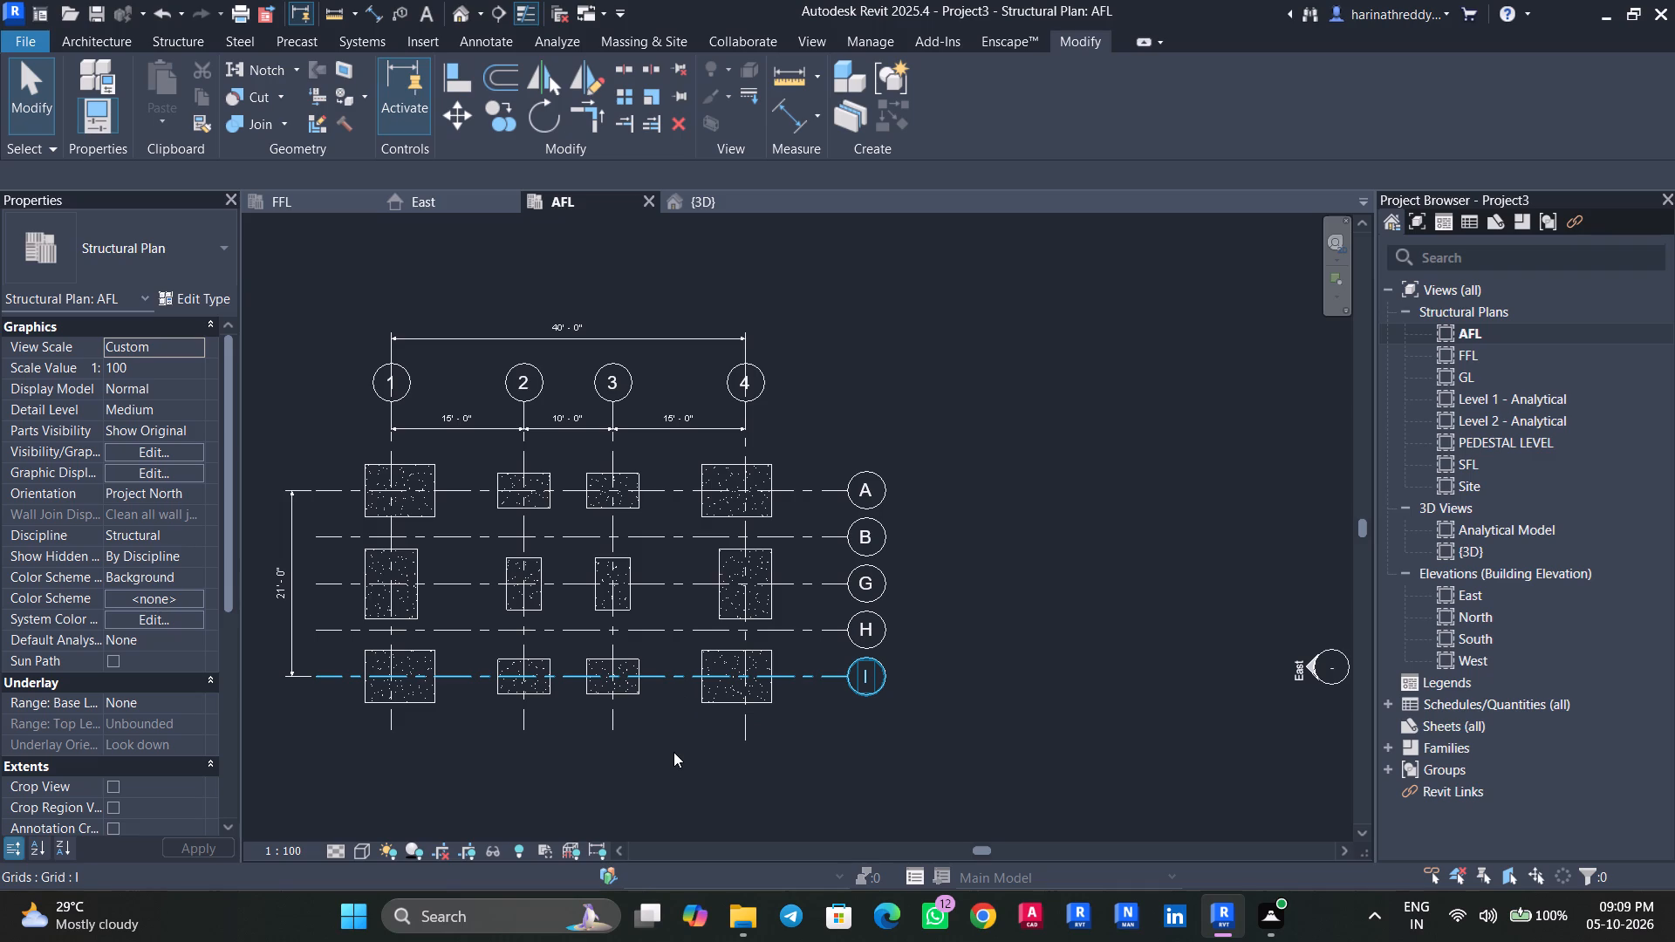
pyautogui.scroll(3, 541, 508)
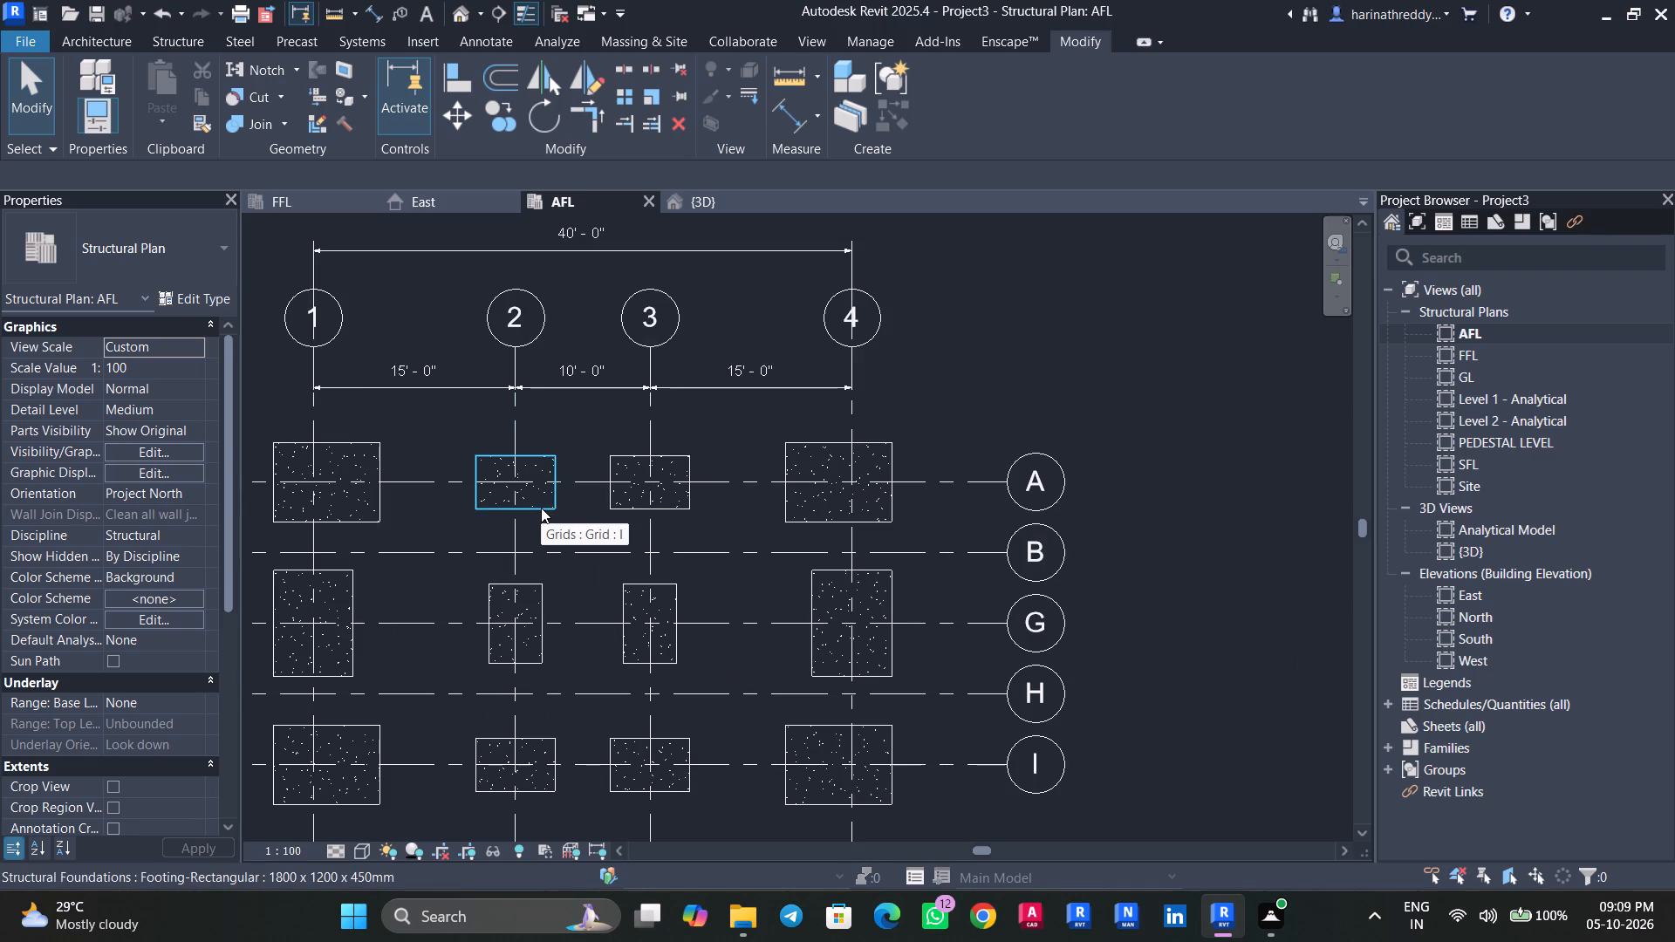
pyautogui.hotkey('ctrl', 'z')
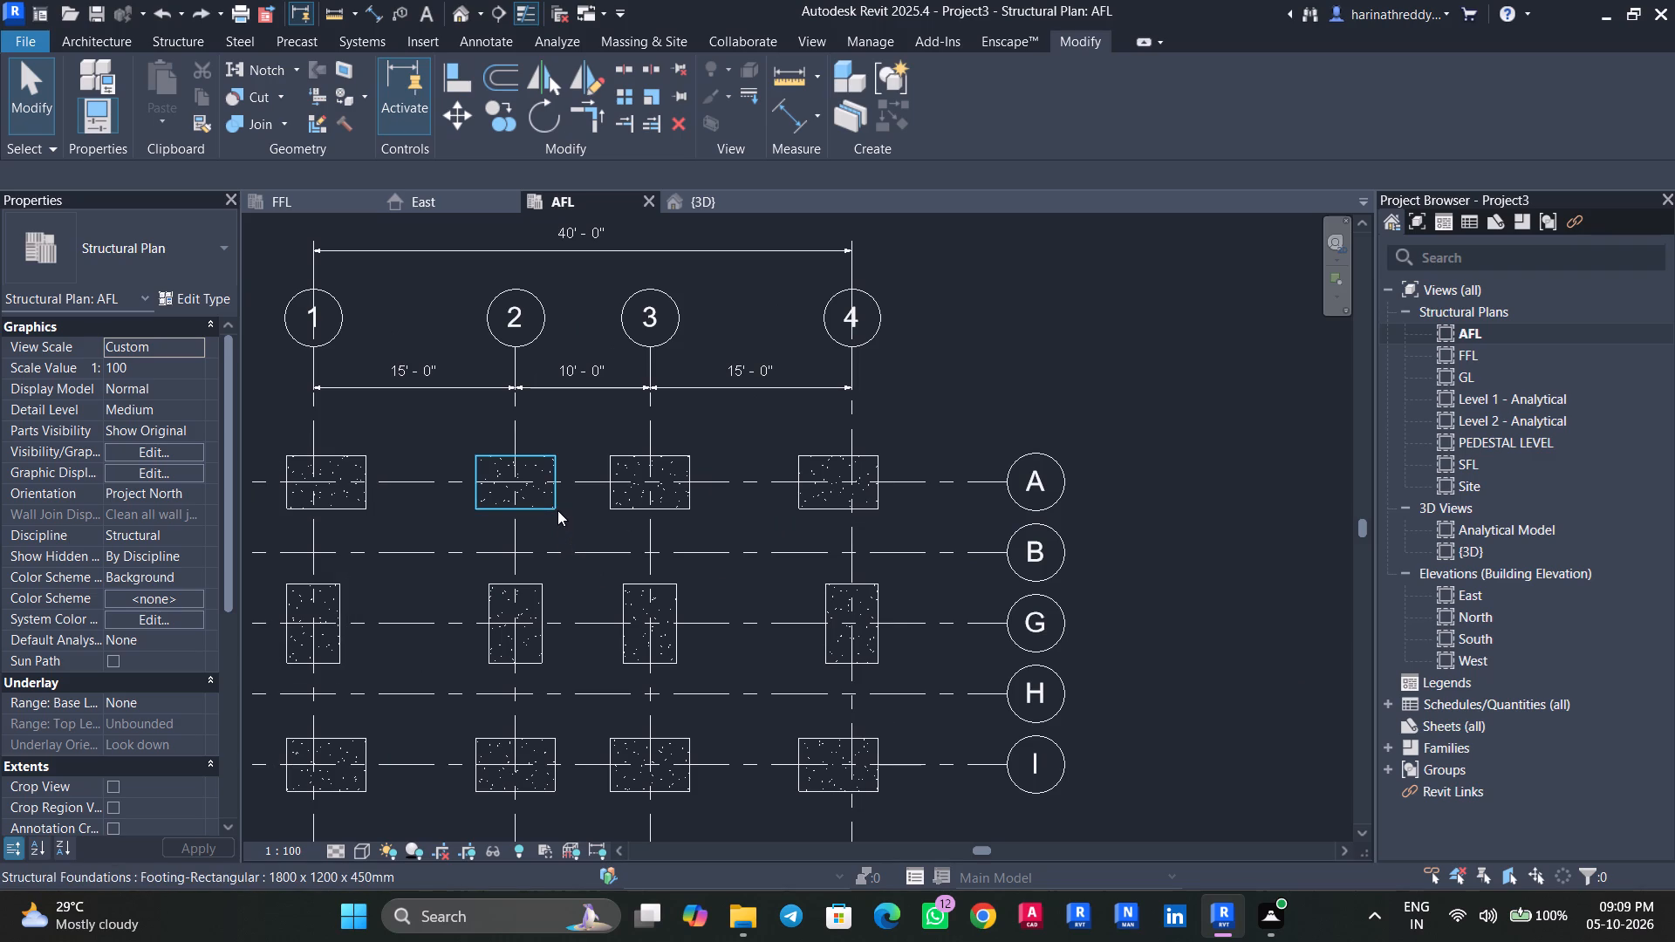
# Delete the footing at grid intersection A-3.
pyautogui.click(621, 508)
pyautogui.press('Delete')
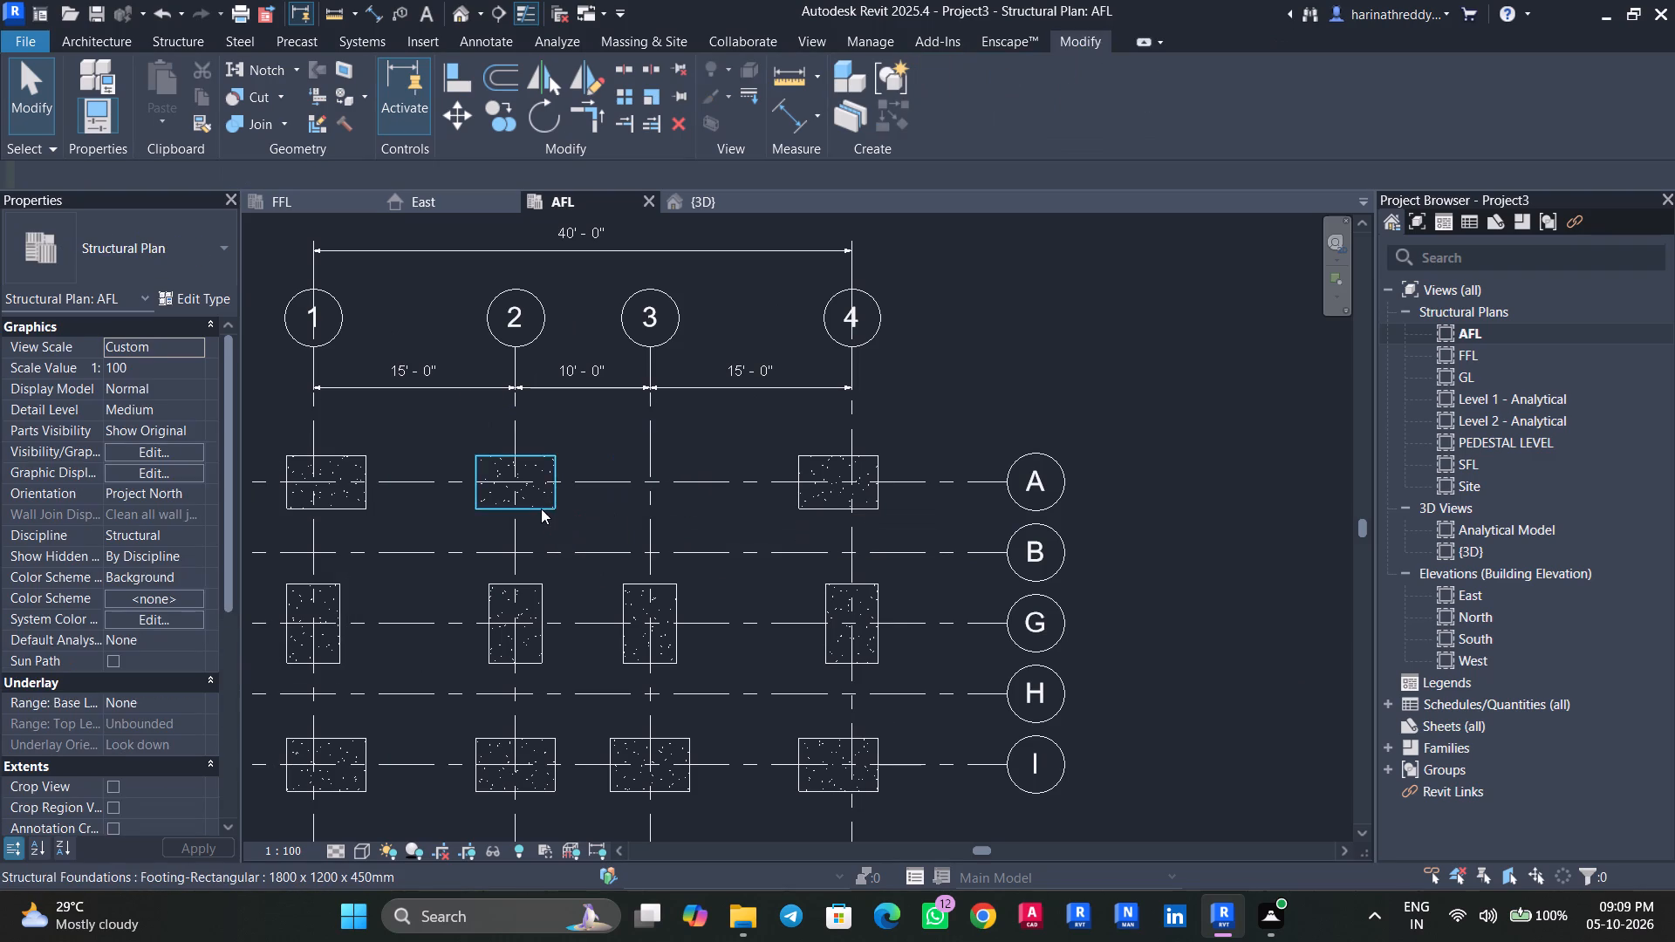
pyautogui.click(541, 509)
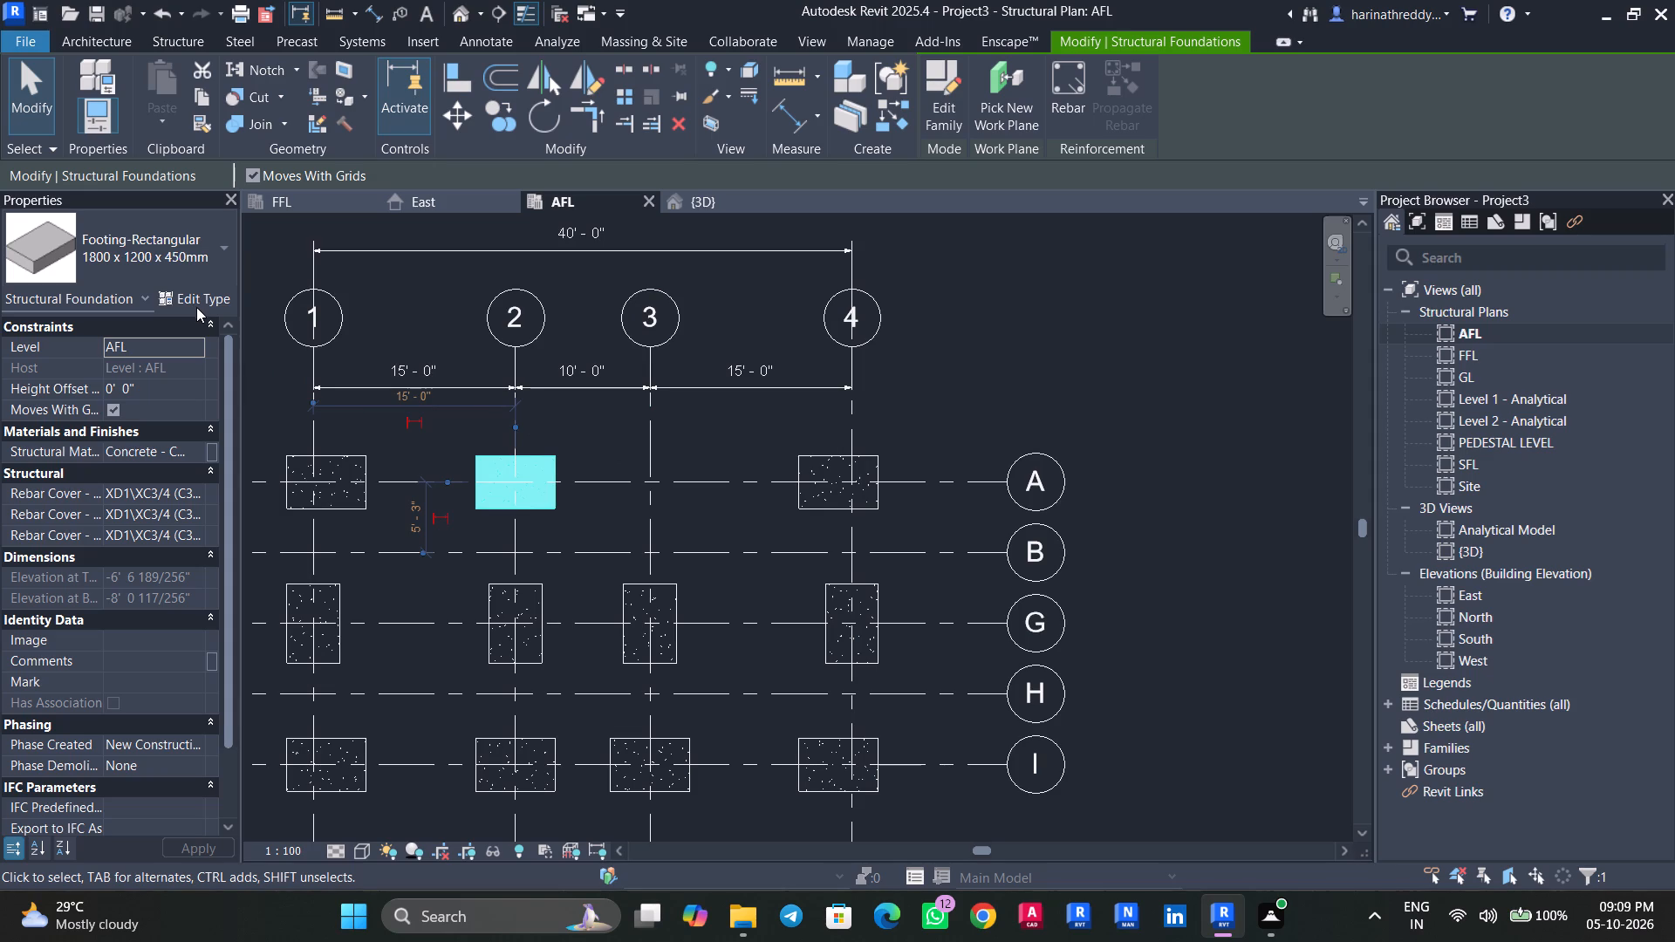
pyautogui.press('Escape')
pyautogui.press('Escape')
# Rotate the footing at G-2 by 90 degrees so its long side runs along grid G.
pyautogui.click(525, 596)
pyautogui.press('space')
pyautogui.press('Escape')
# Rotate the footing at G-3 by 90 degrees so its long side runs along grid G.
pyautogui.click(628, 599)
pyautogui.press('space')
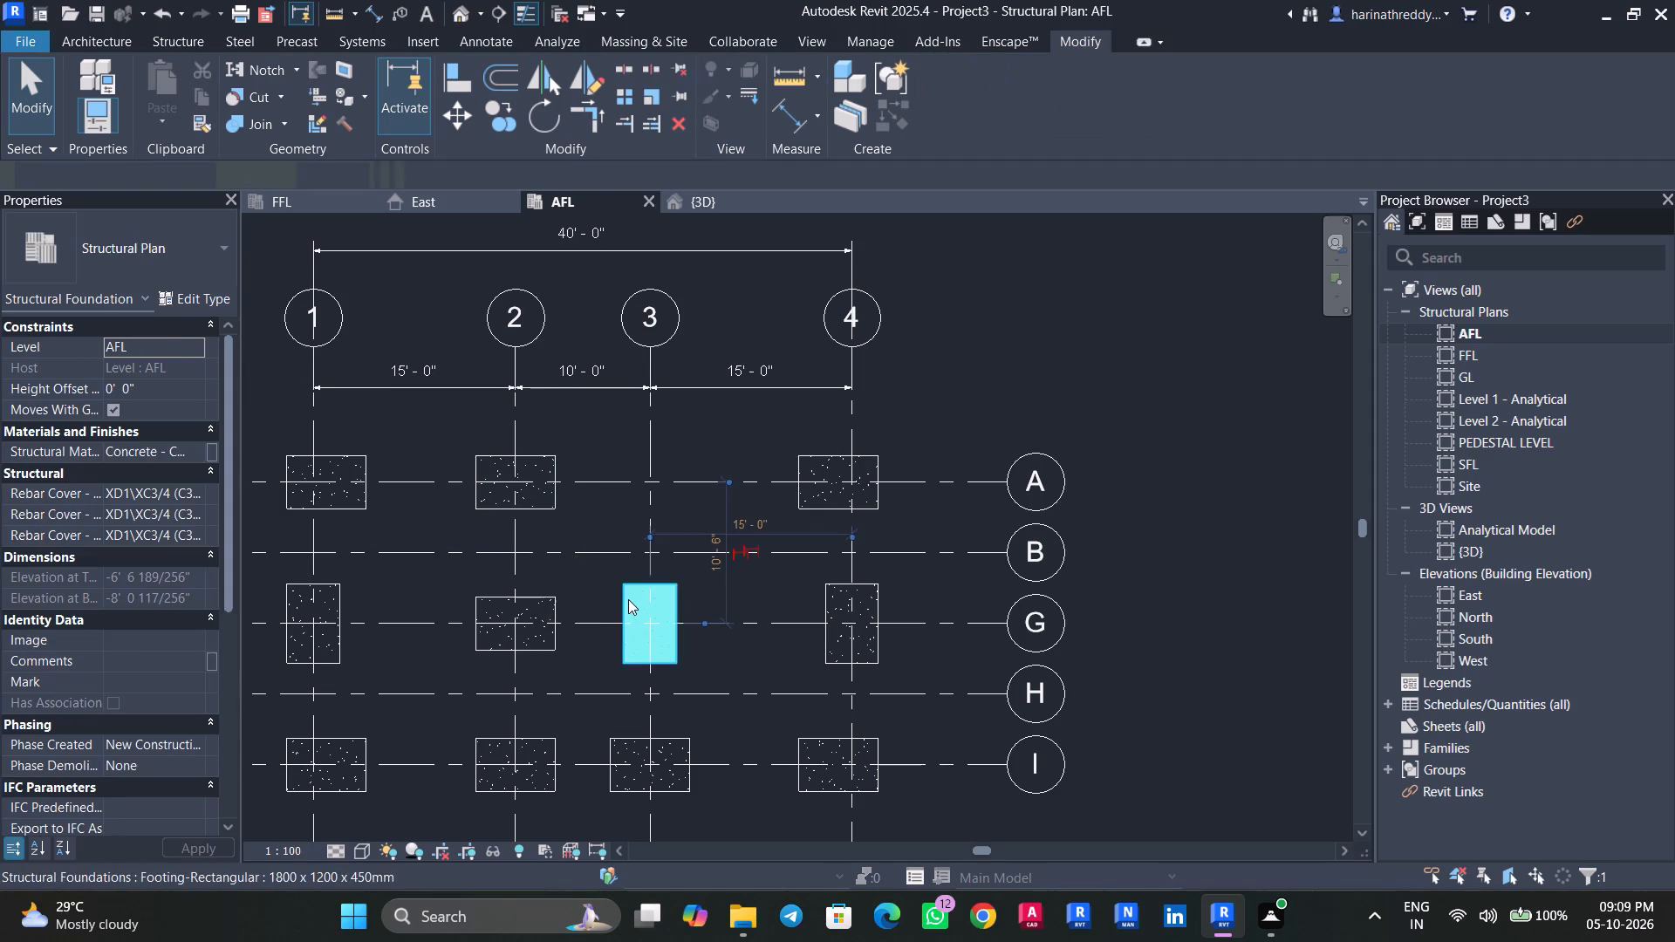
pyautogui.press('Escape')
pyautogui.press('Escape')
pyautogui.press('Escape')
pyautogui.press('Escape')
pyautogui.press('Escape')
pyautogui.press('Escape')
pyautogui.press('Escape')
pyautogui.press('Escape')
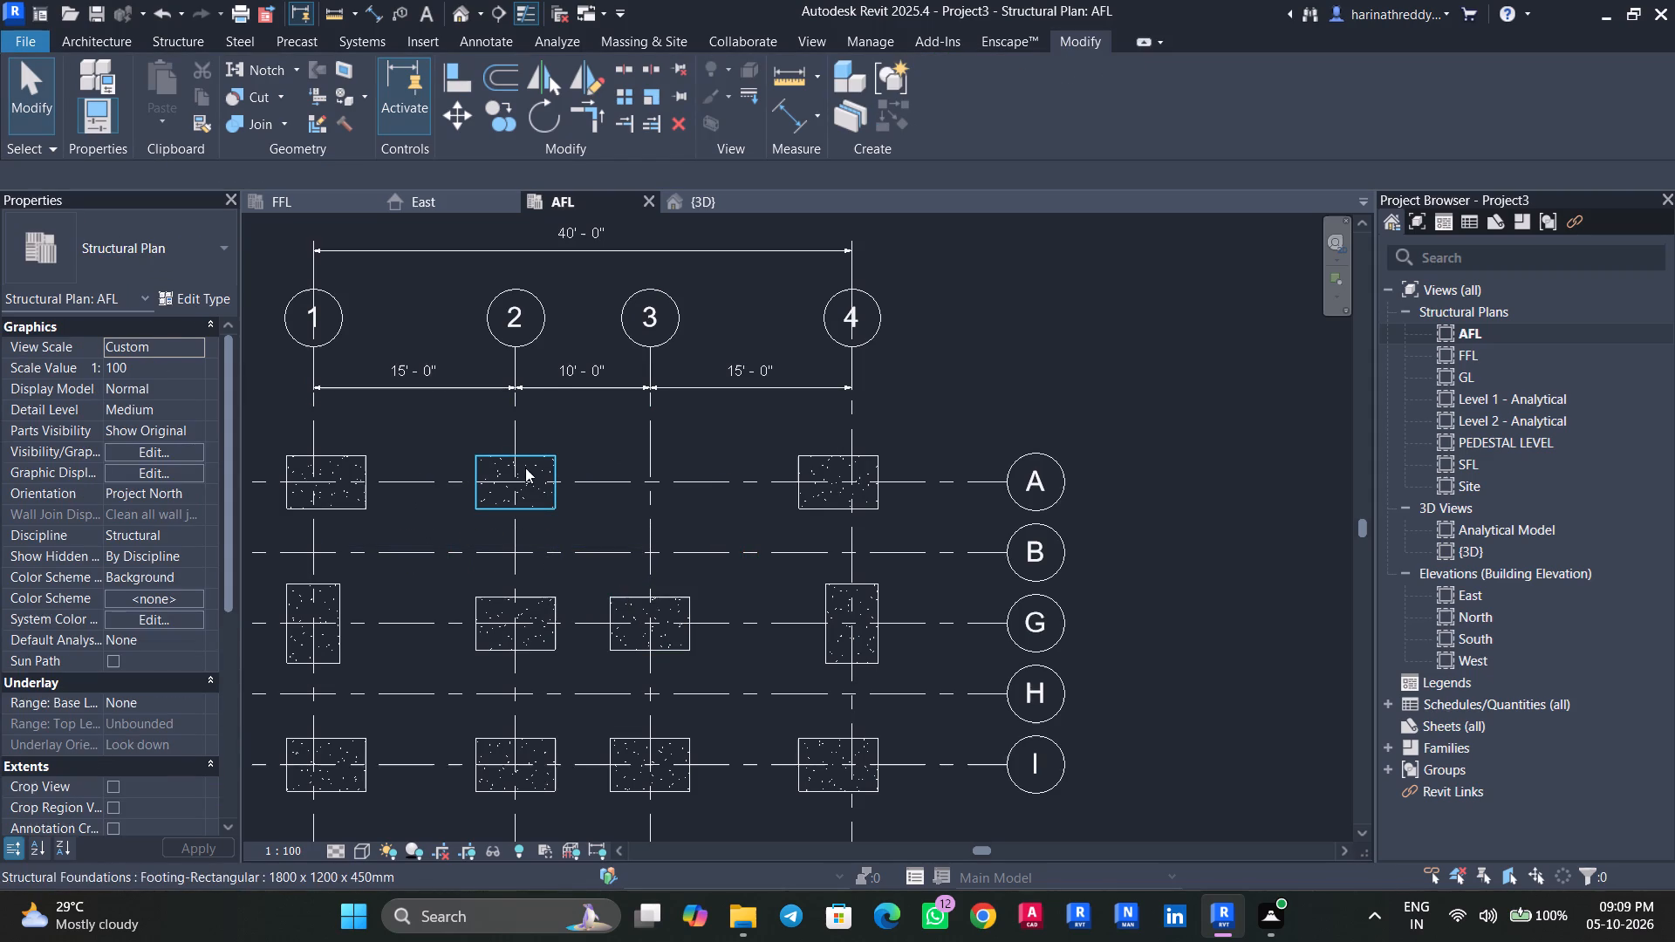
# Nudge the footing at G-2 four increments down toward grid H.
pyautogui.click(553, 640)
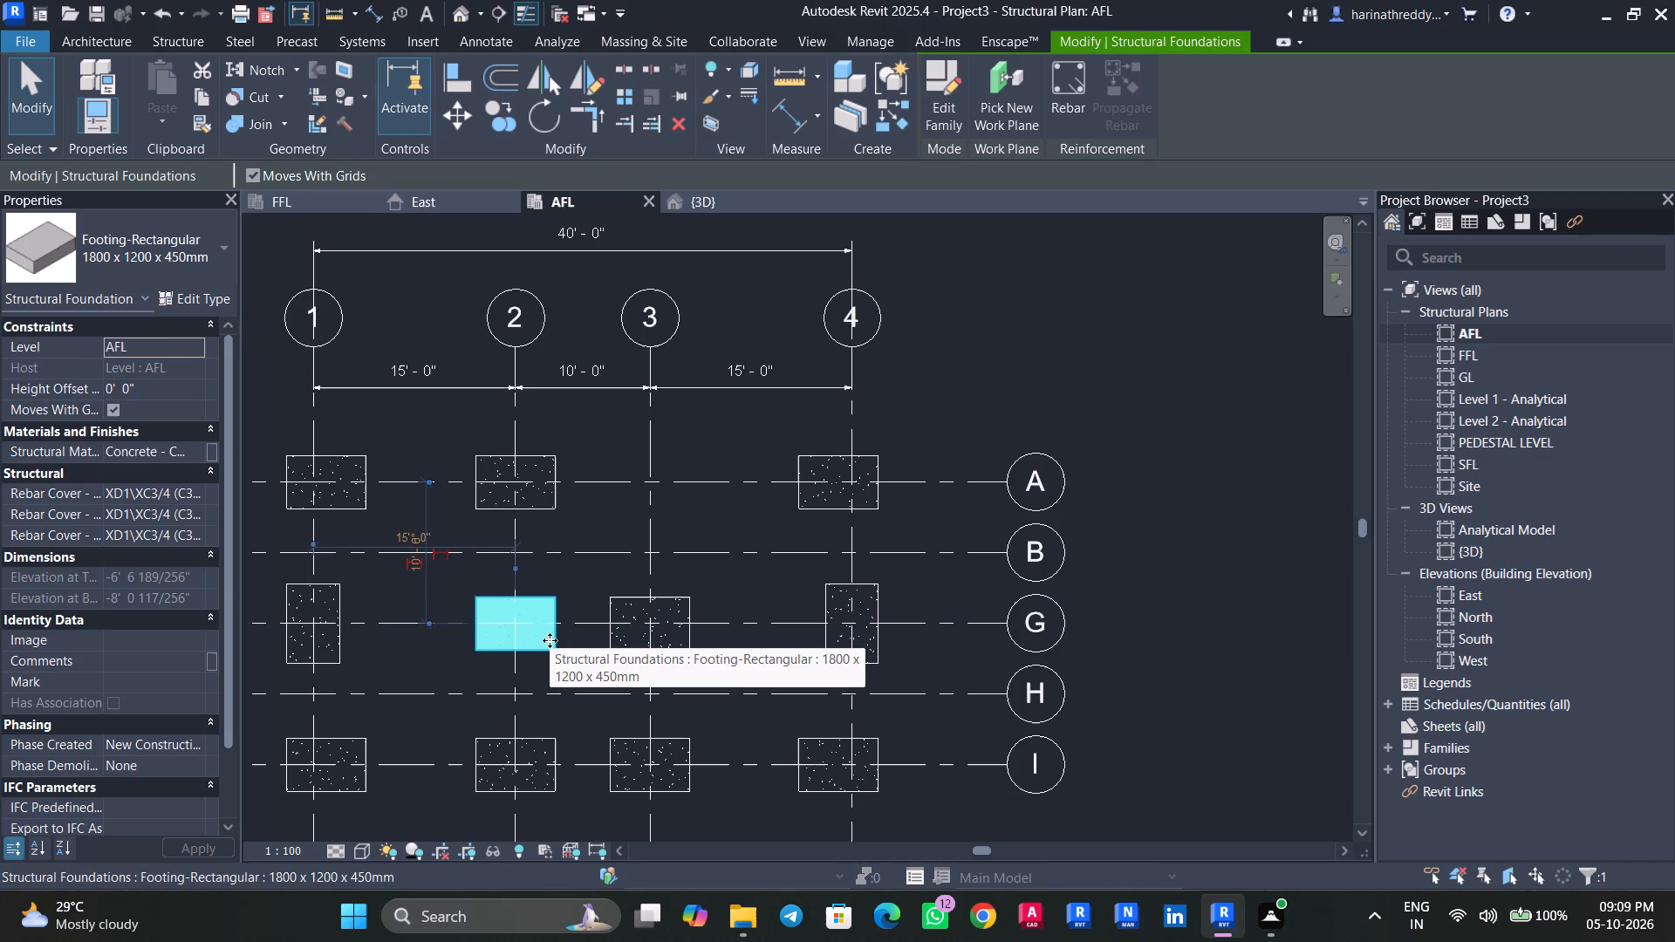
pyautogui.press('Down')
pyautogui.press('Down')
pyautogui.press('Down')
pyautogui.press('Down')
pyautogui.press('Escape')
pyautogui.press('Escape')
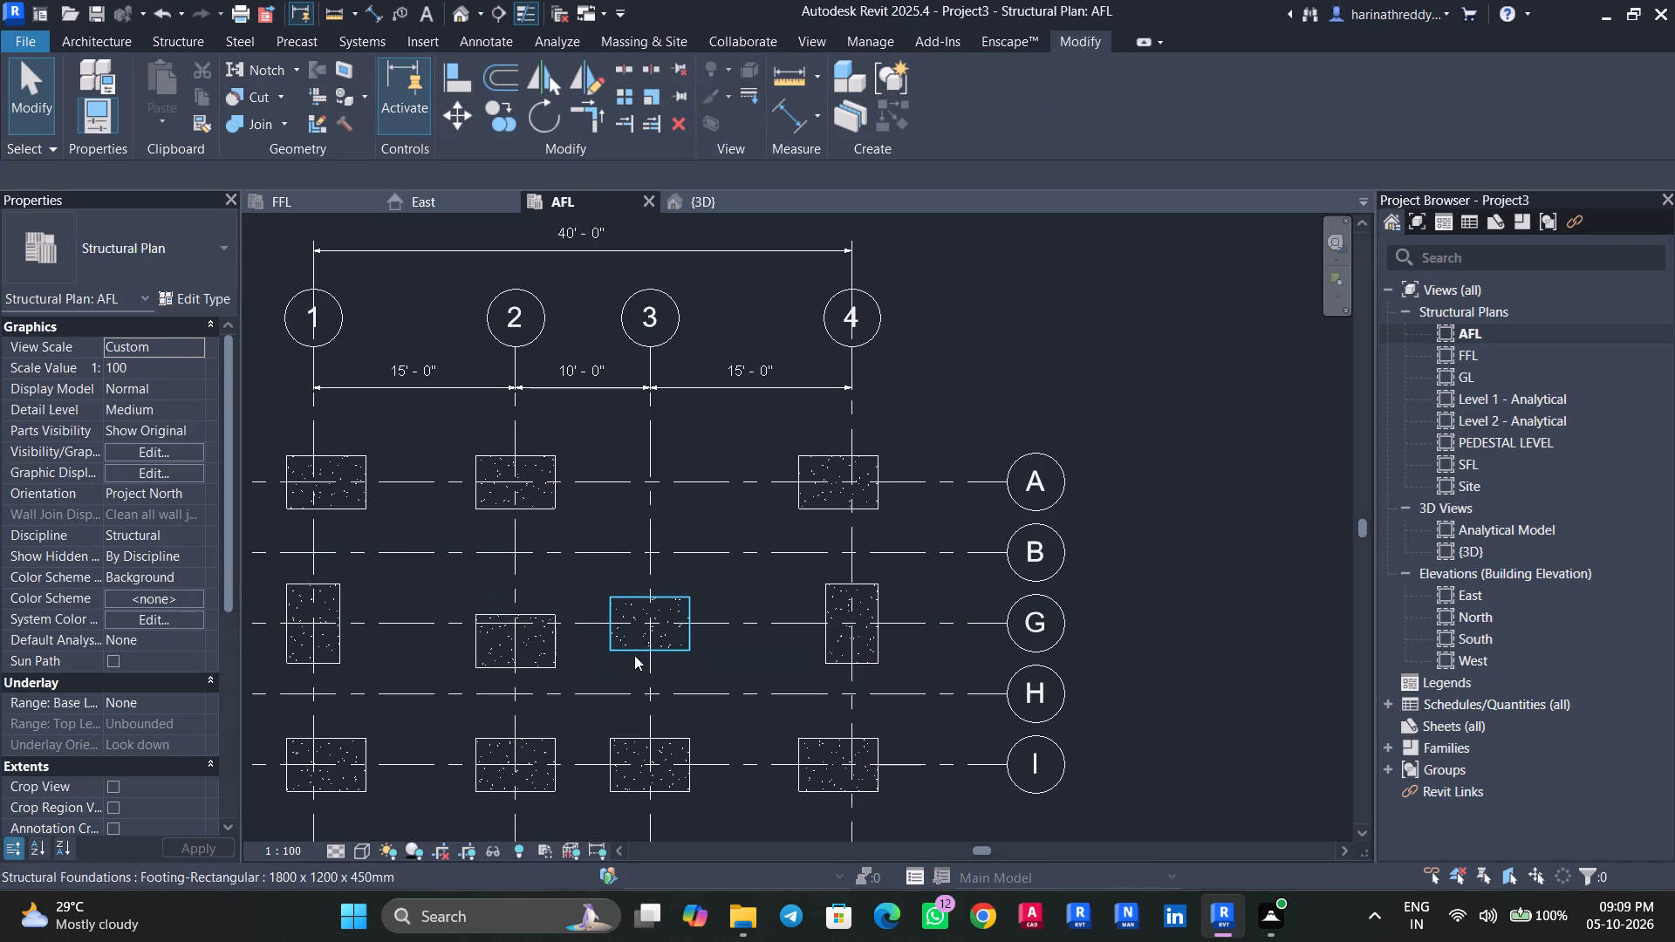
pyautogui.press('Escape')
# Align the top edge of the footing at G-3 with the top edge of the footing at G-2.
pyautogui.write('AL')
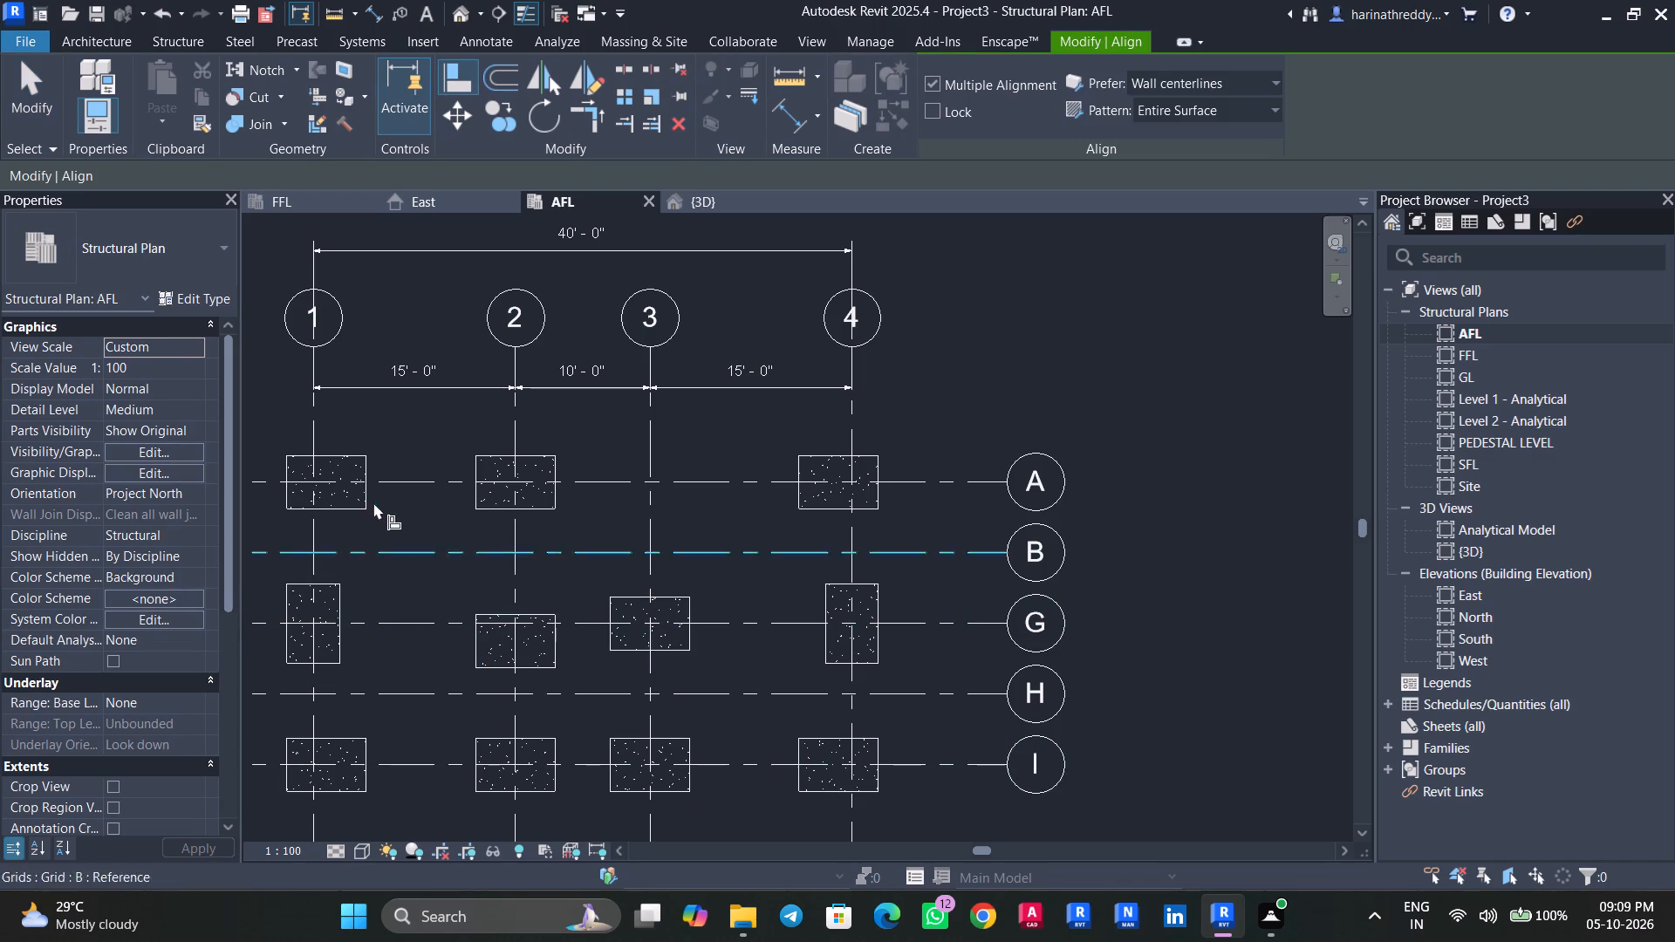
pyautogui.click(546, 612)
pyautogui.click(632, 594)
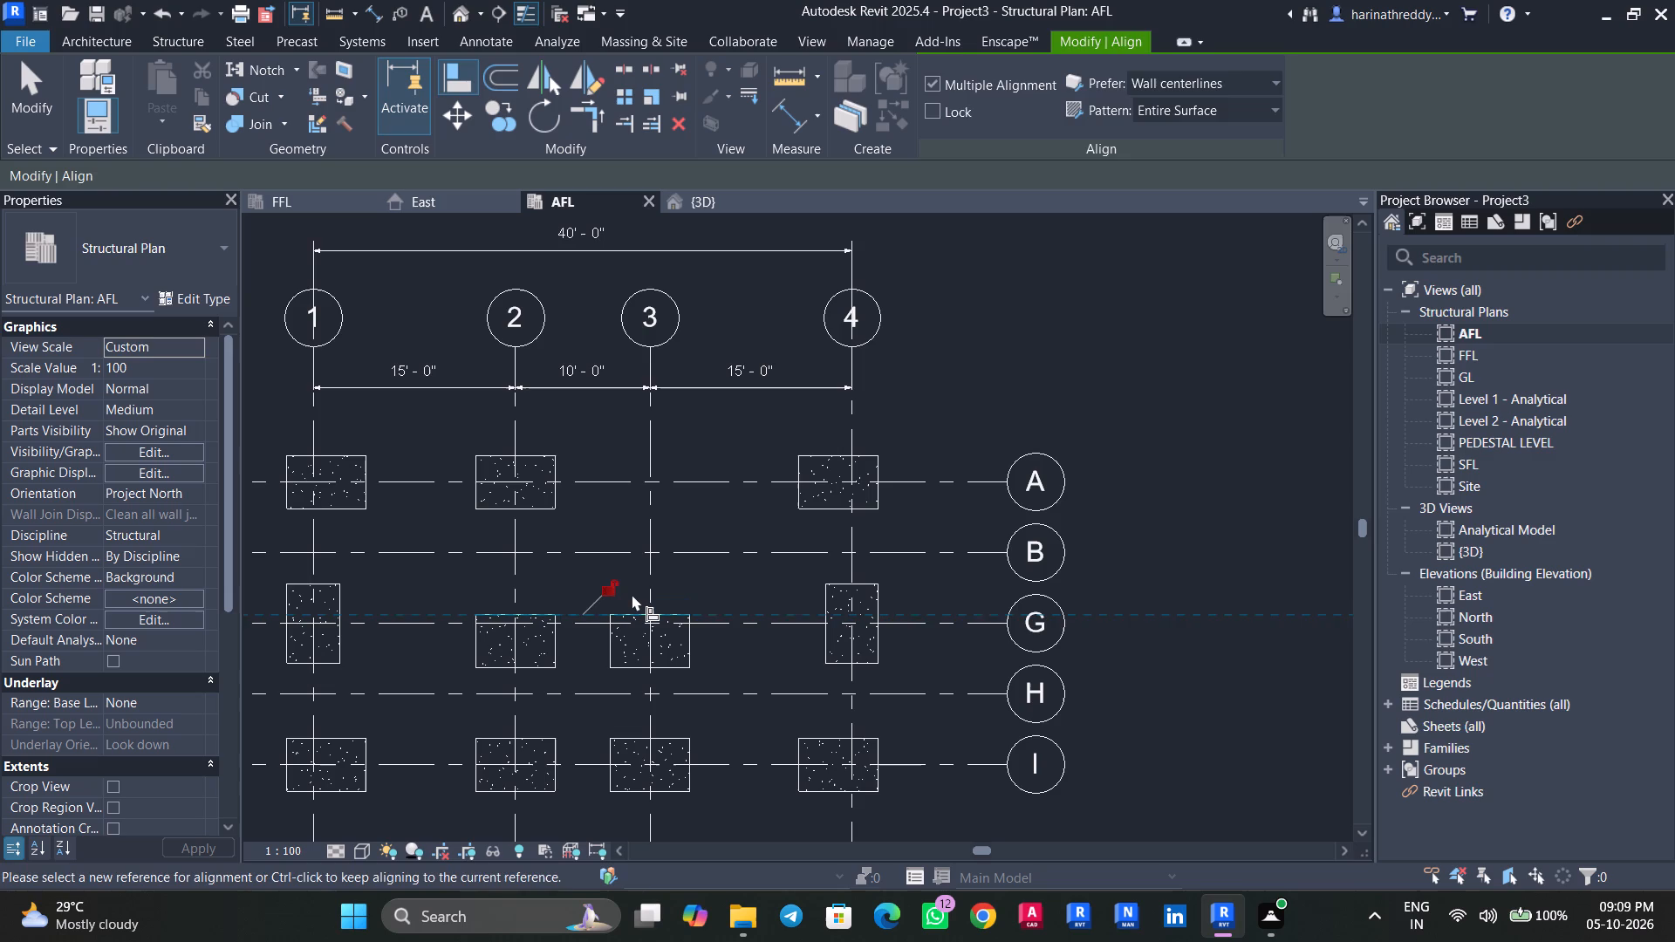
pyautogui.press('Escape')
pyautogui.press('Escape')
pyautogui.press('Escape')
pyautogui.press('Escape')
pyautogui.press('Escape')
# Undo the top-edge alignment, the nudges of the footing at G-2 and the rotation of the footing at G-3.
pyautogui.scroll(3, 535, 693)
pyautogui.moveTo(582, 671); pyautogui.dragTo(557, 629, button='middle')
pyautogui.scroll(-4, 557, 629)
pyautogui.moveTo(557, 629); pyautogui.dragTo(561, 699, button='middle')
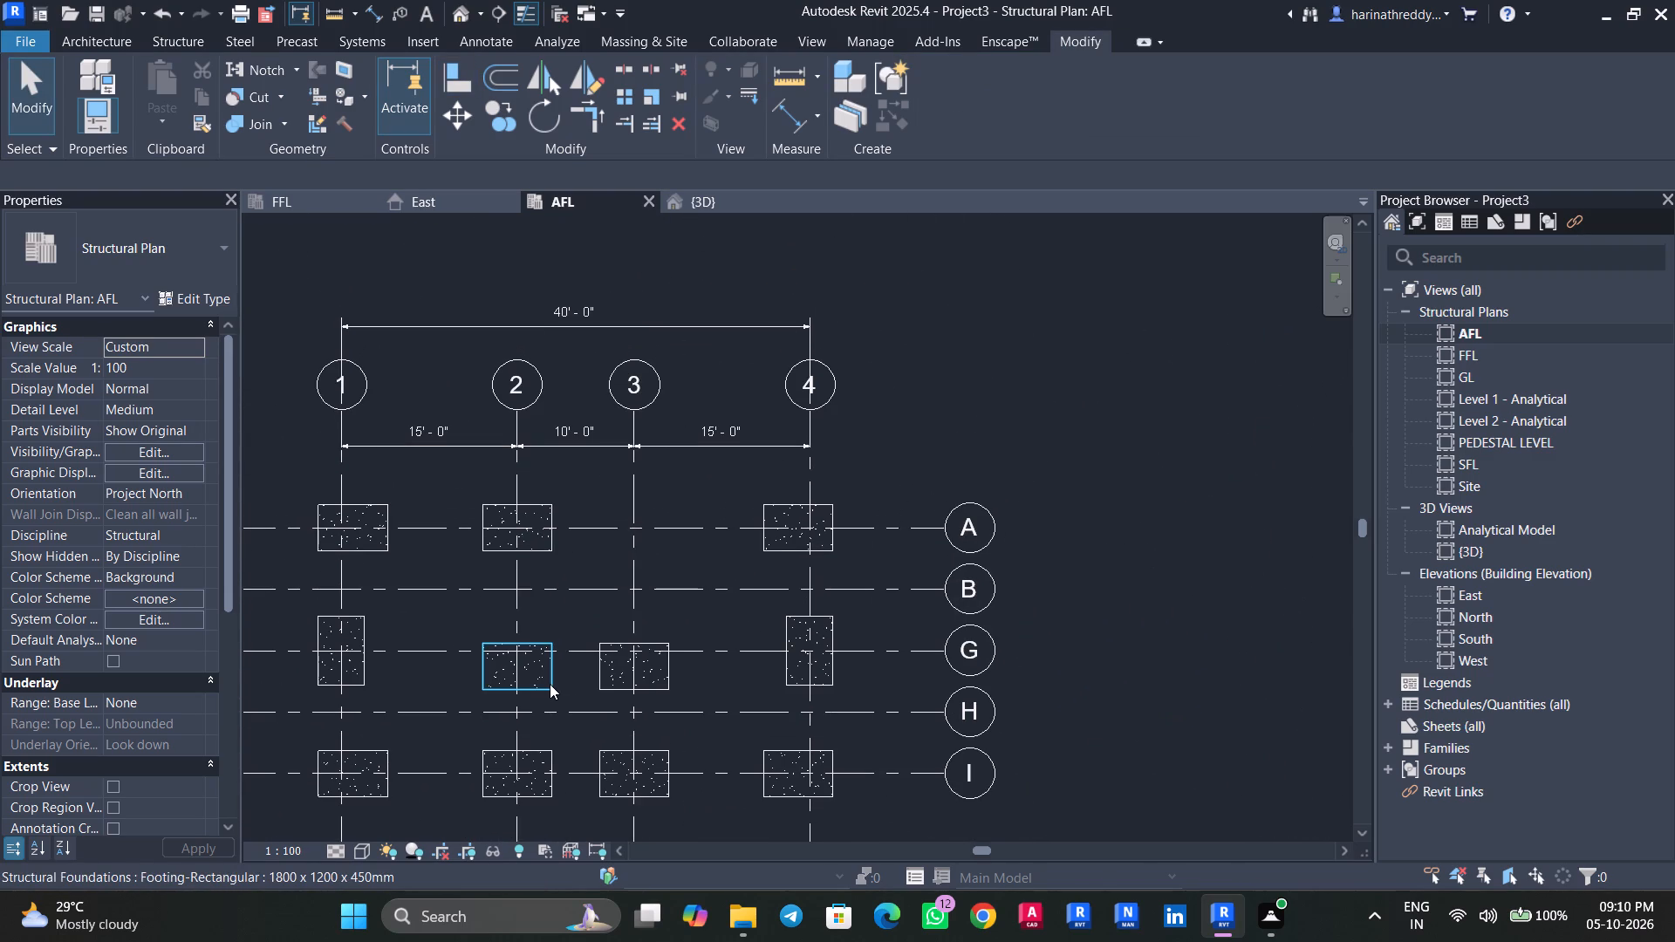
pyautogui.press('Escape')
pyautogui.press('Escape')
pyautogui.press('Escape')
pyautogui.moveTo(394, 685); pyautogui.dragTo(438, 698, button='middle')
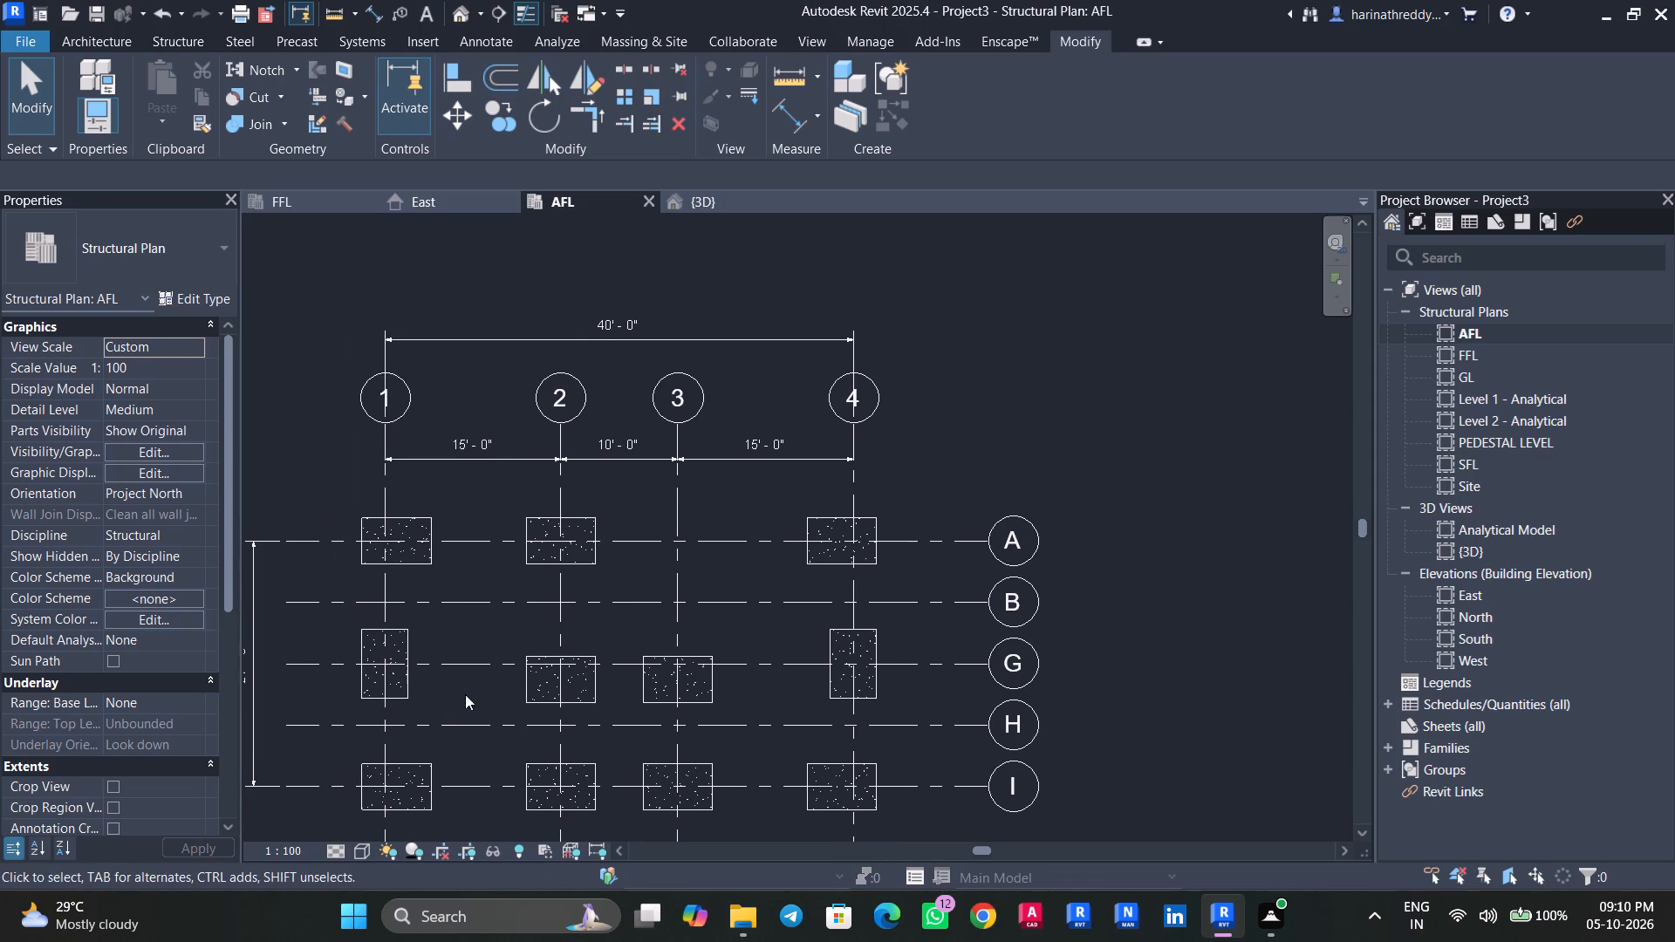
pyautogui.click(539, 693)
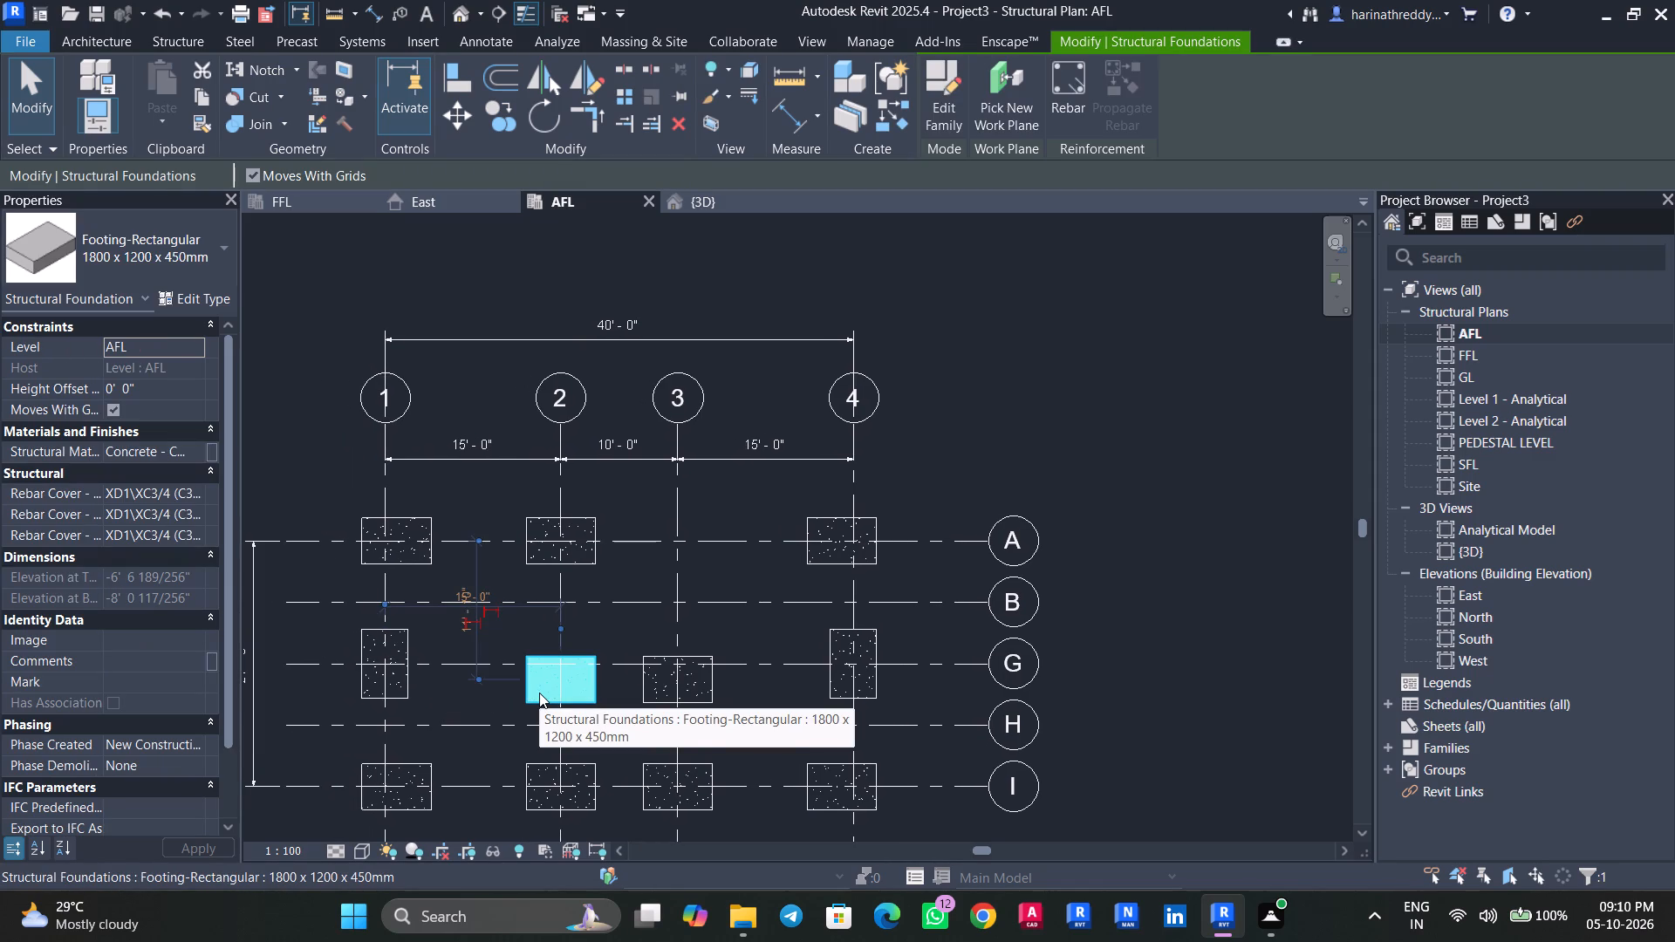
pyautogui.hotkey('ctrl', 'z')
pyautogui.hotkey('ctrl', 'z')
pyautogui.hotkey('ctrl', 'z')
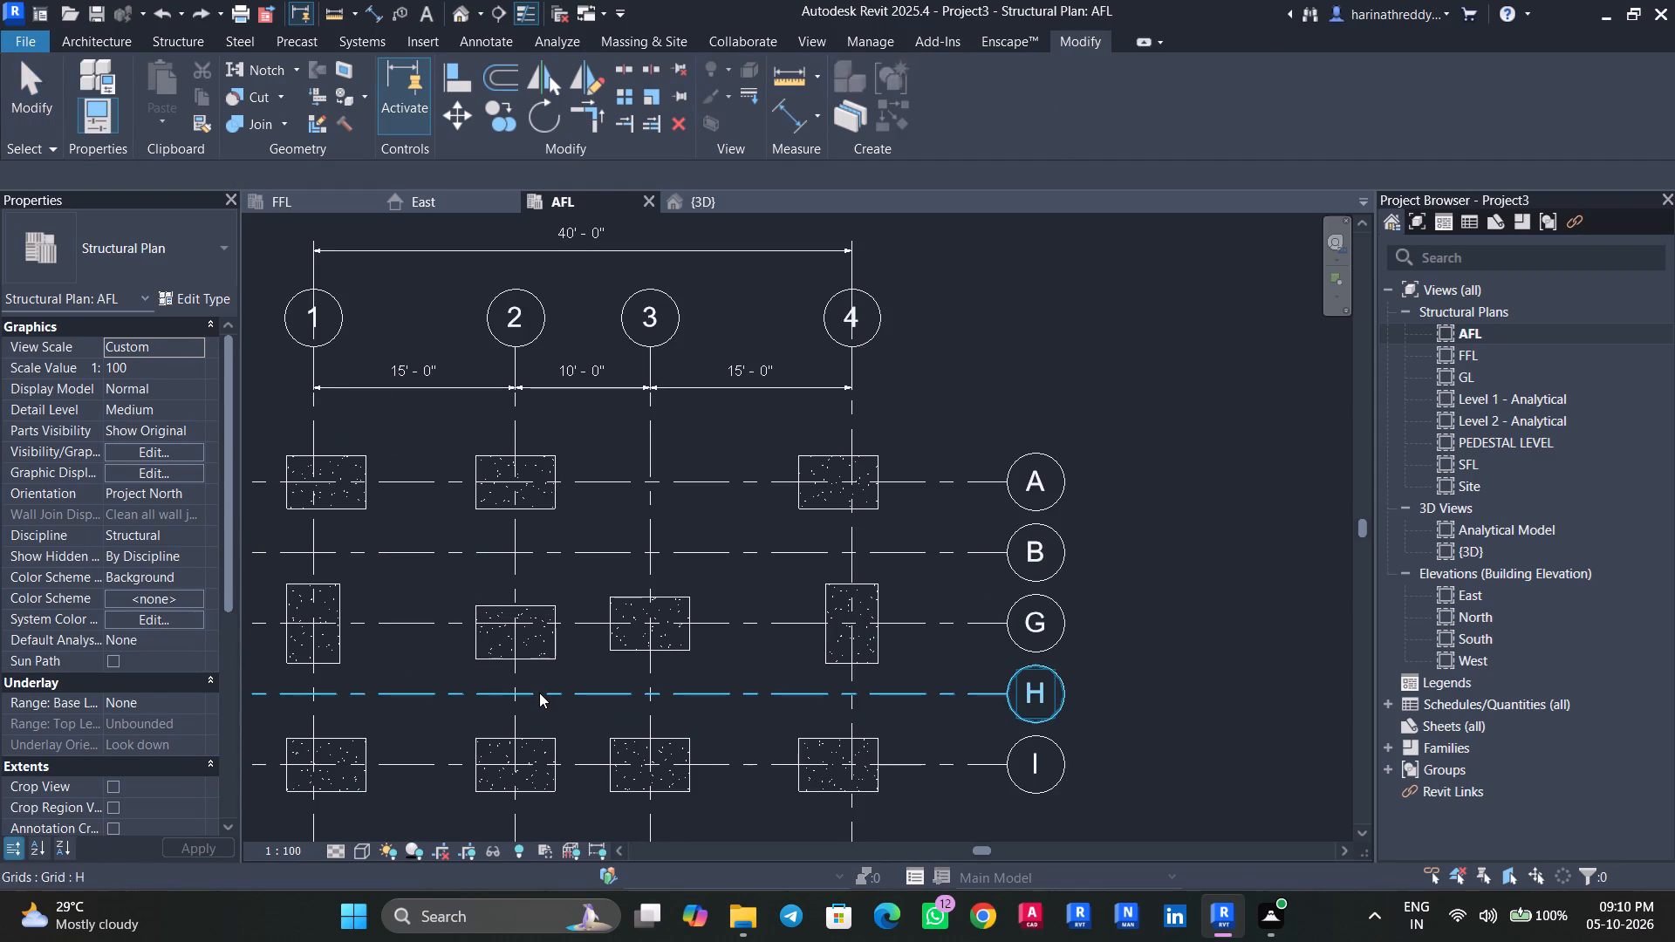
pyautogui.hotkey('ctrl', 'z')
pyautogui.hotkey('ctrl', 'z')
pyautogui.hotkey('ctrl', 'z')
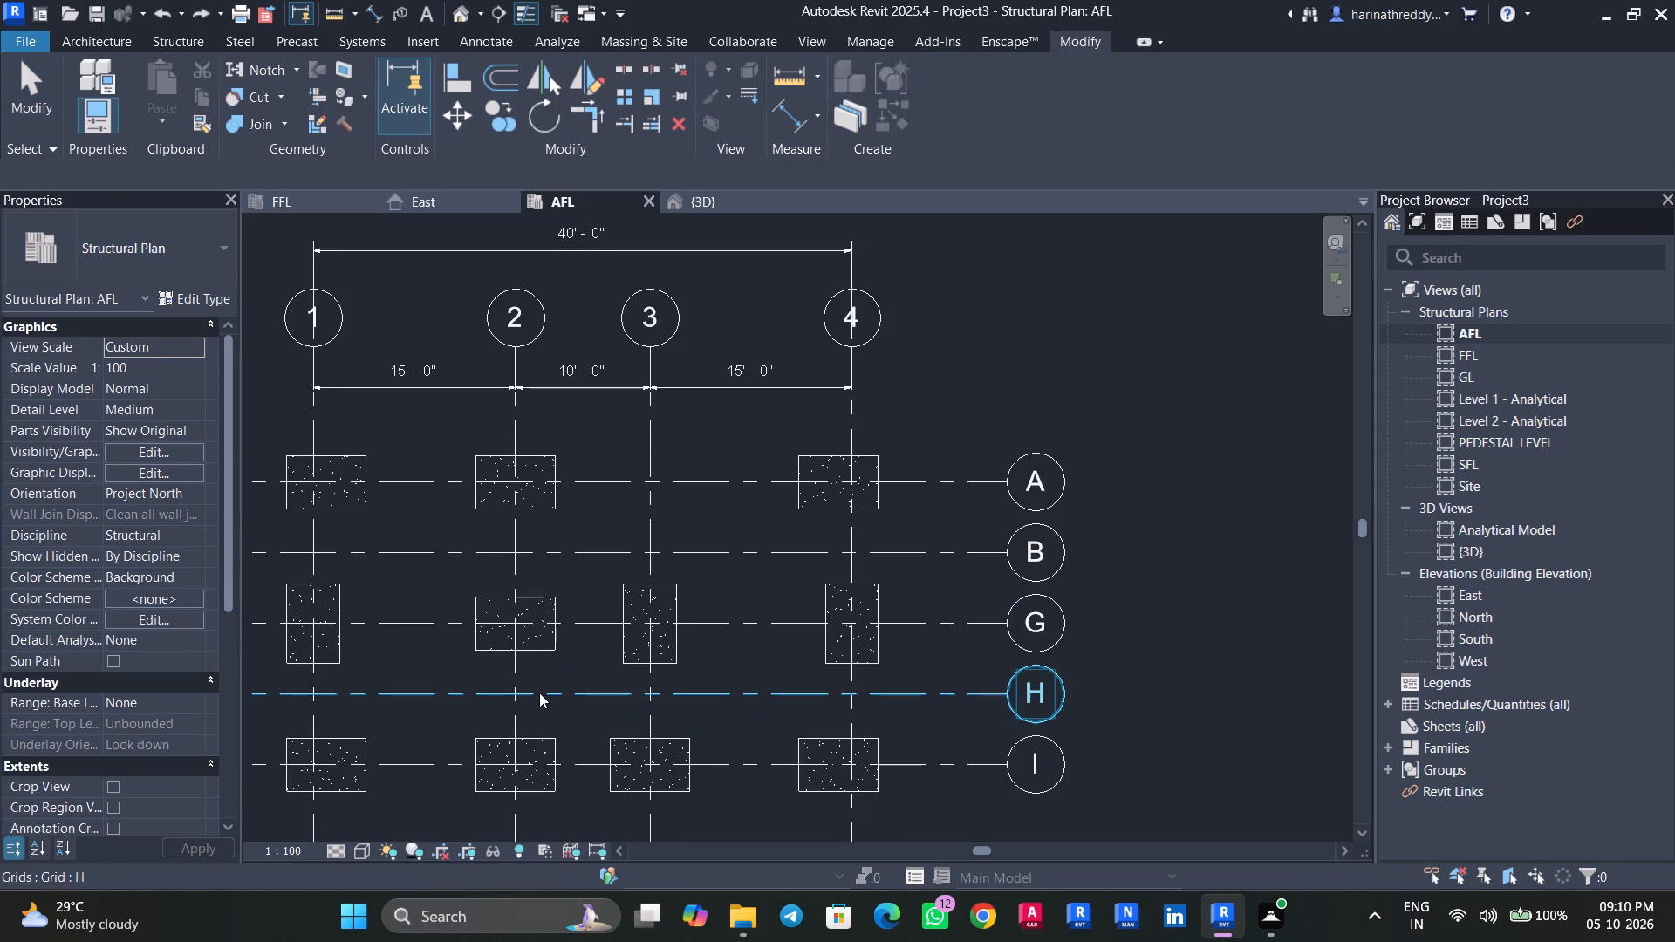
# Rotate the footing at G-3 by 90 degrees so its long side runs along grid G.
pyautogui.click(628, 647)
pyautogui.press('space')
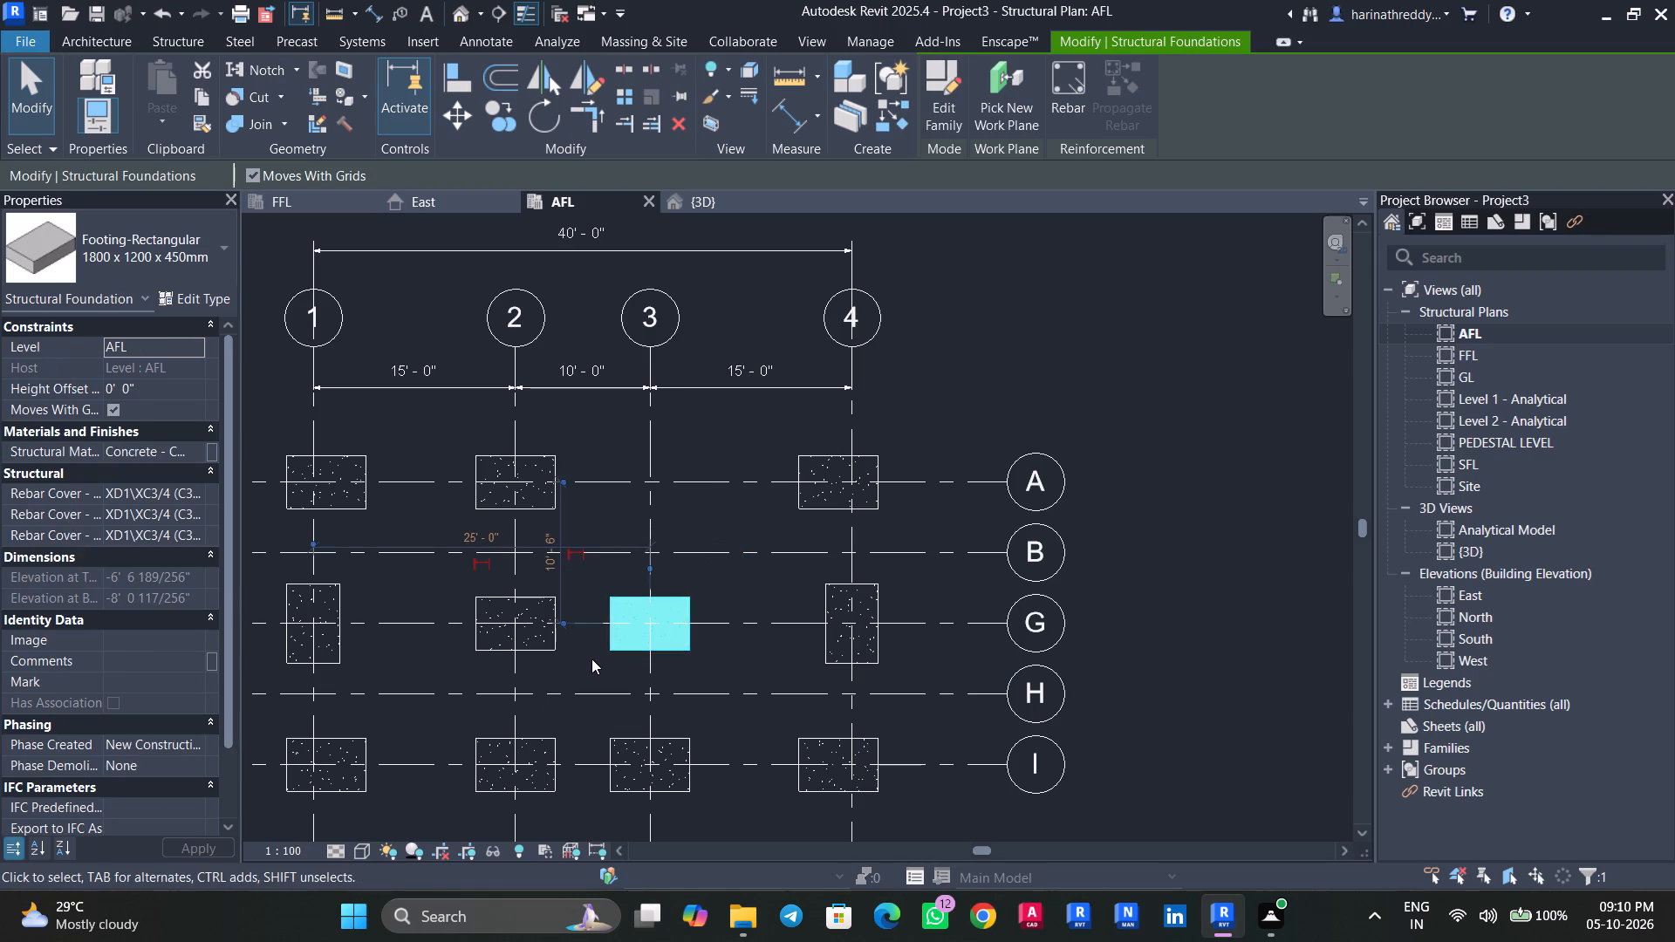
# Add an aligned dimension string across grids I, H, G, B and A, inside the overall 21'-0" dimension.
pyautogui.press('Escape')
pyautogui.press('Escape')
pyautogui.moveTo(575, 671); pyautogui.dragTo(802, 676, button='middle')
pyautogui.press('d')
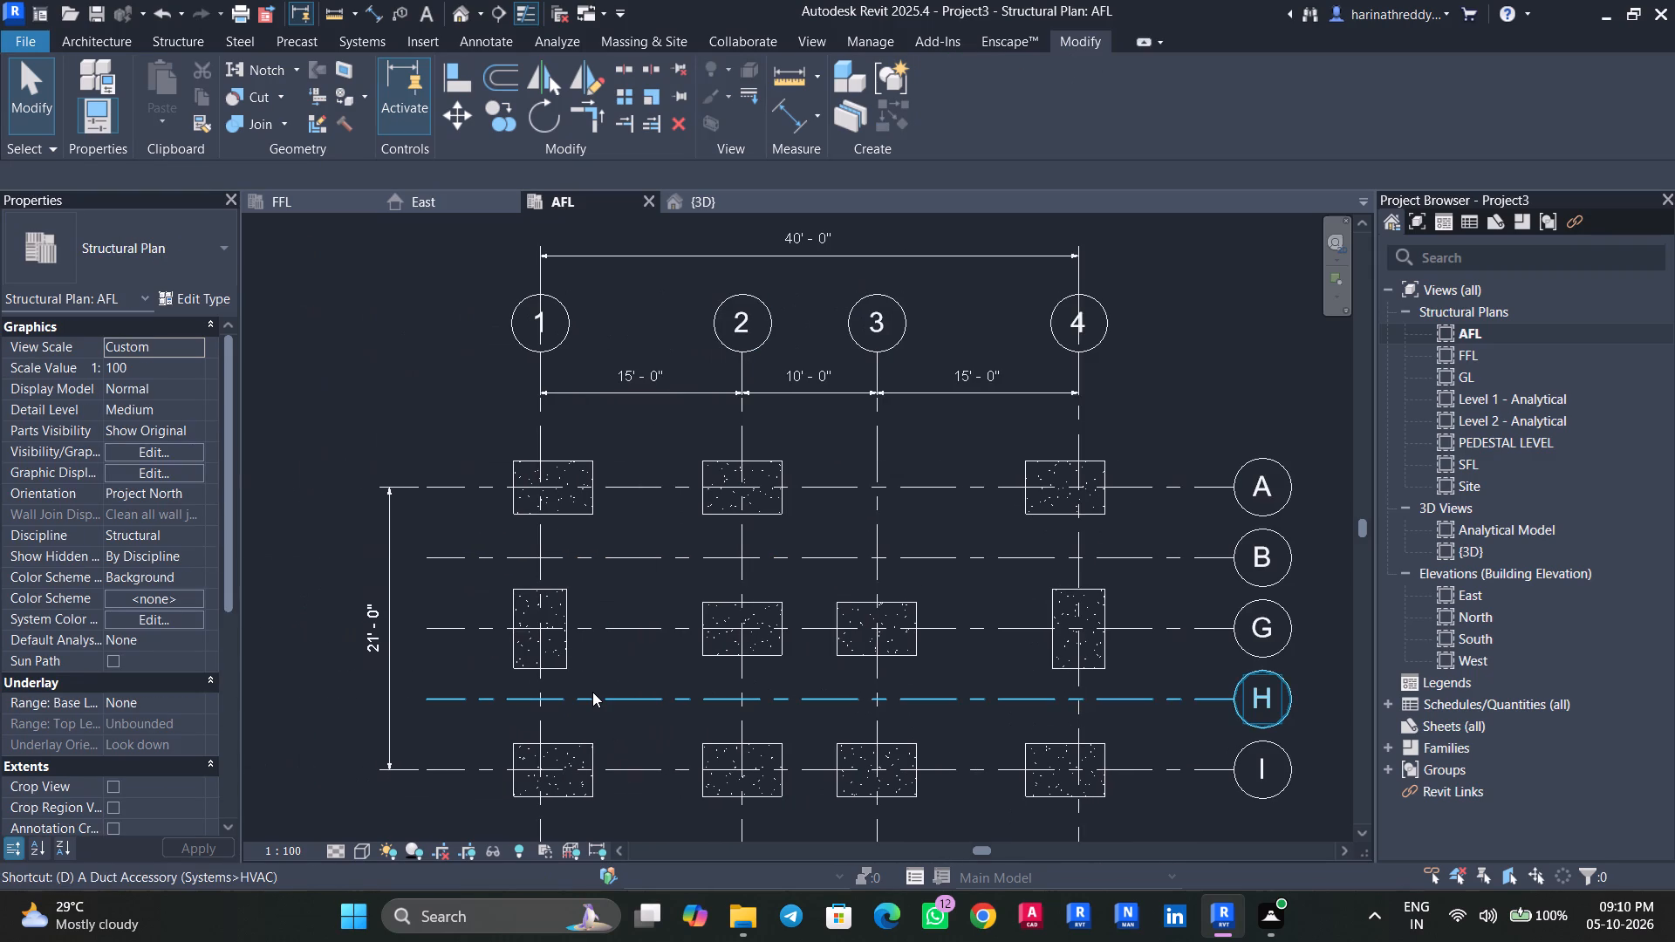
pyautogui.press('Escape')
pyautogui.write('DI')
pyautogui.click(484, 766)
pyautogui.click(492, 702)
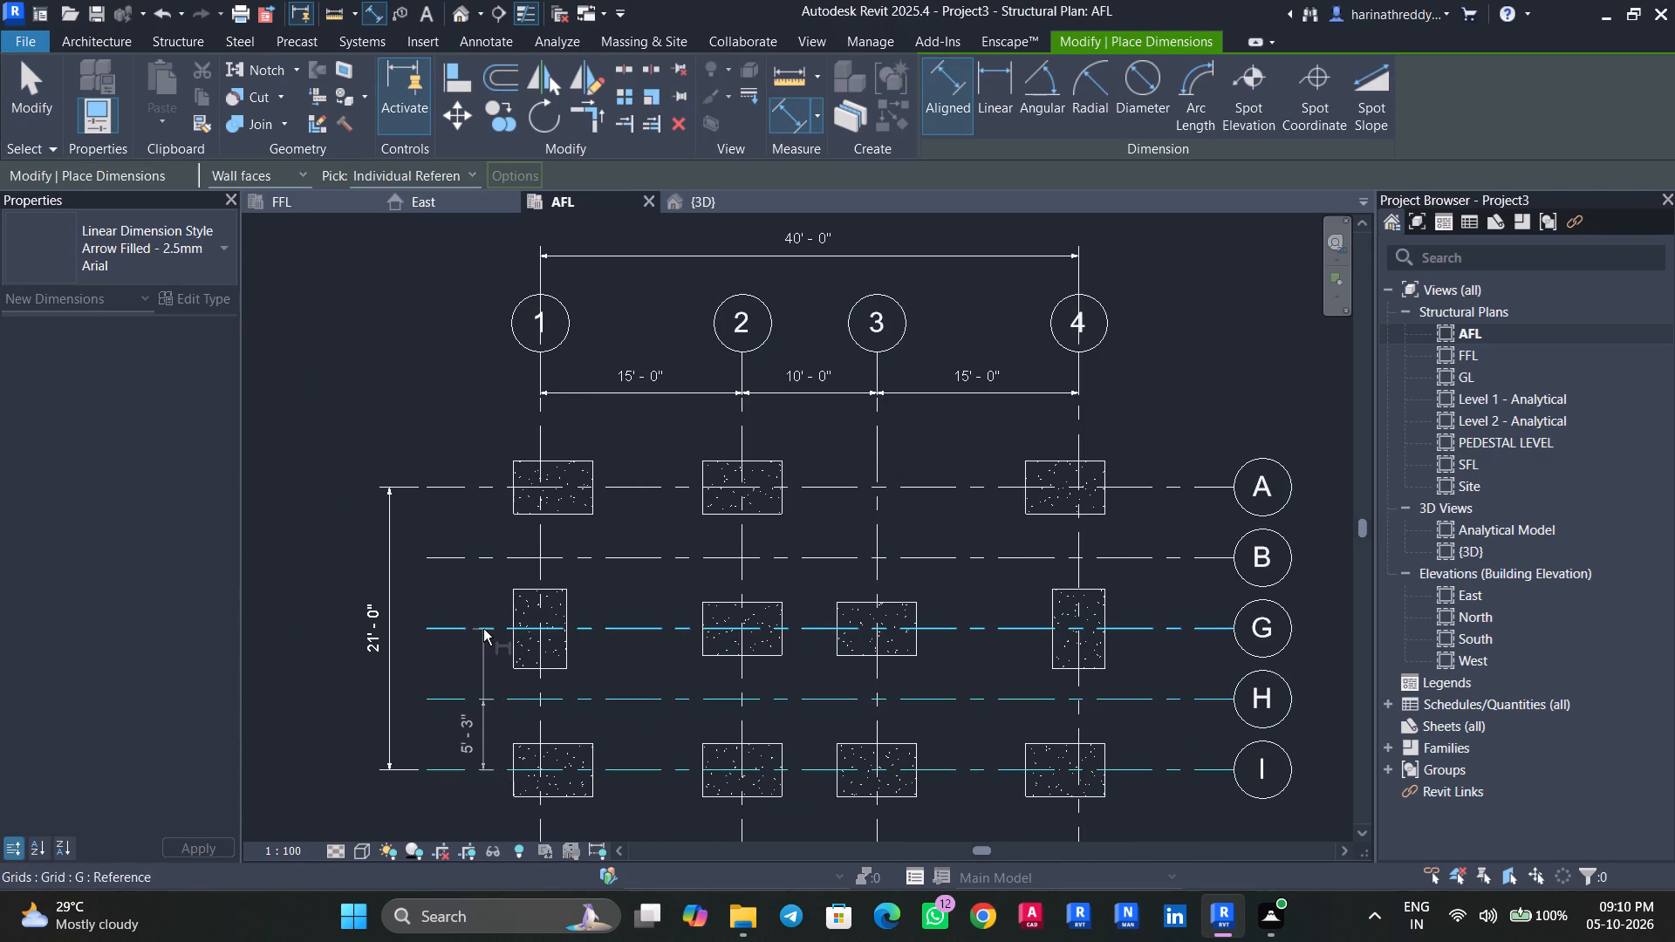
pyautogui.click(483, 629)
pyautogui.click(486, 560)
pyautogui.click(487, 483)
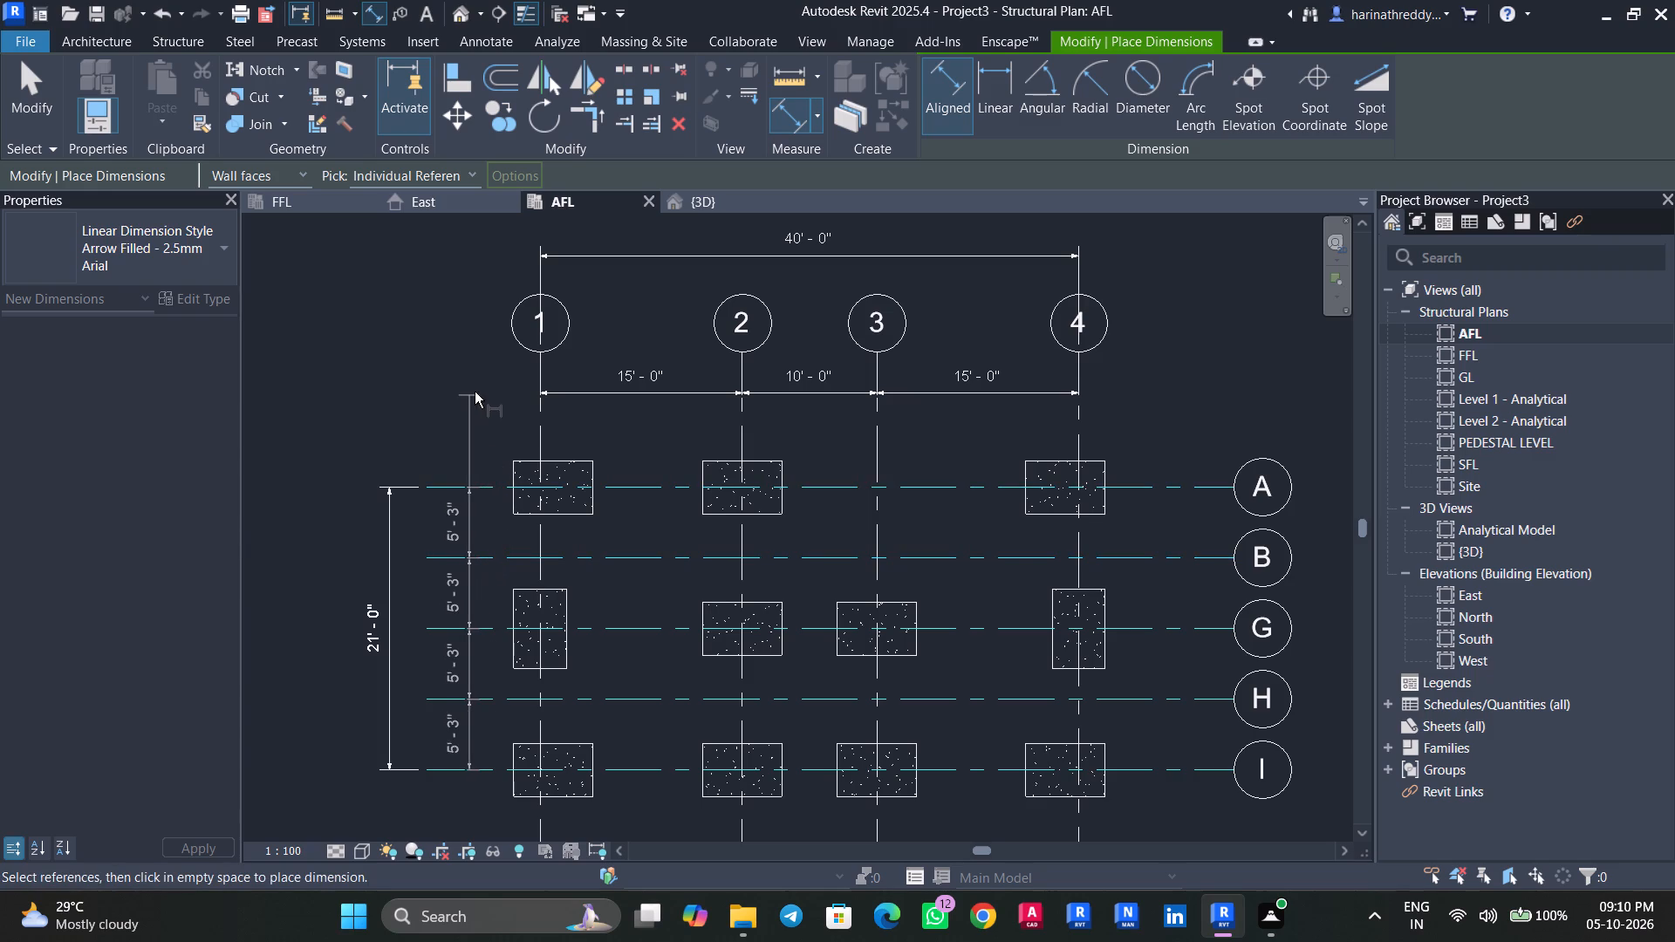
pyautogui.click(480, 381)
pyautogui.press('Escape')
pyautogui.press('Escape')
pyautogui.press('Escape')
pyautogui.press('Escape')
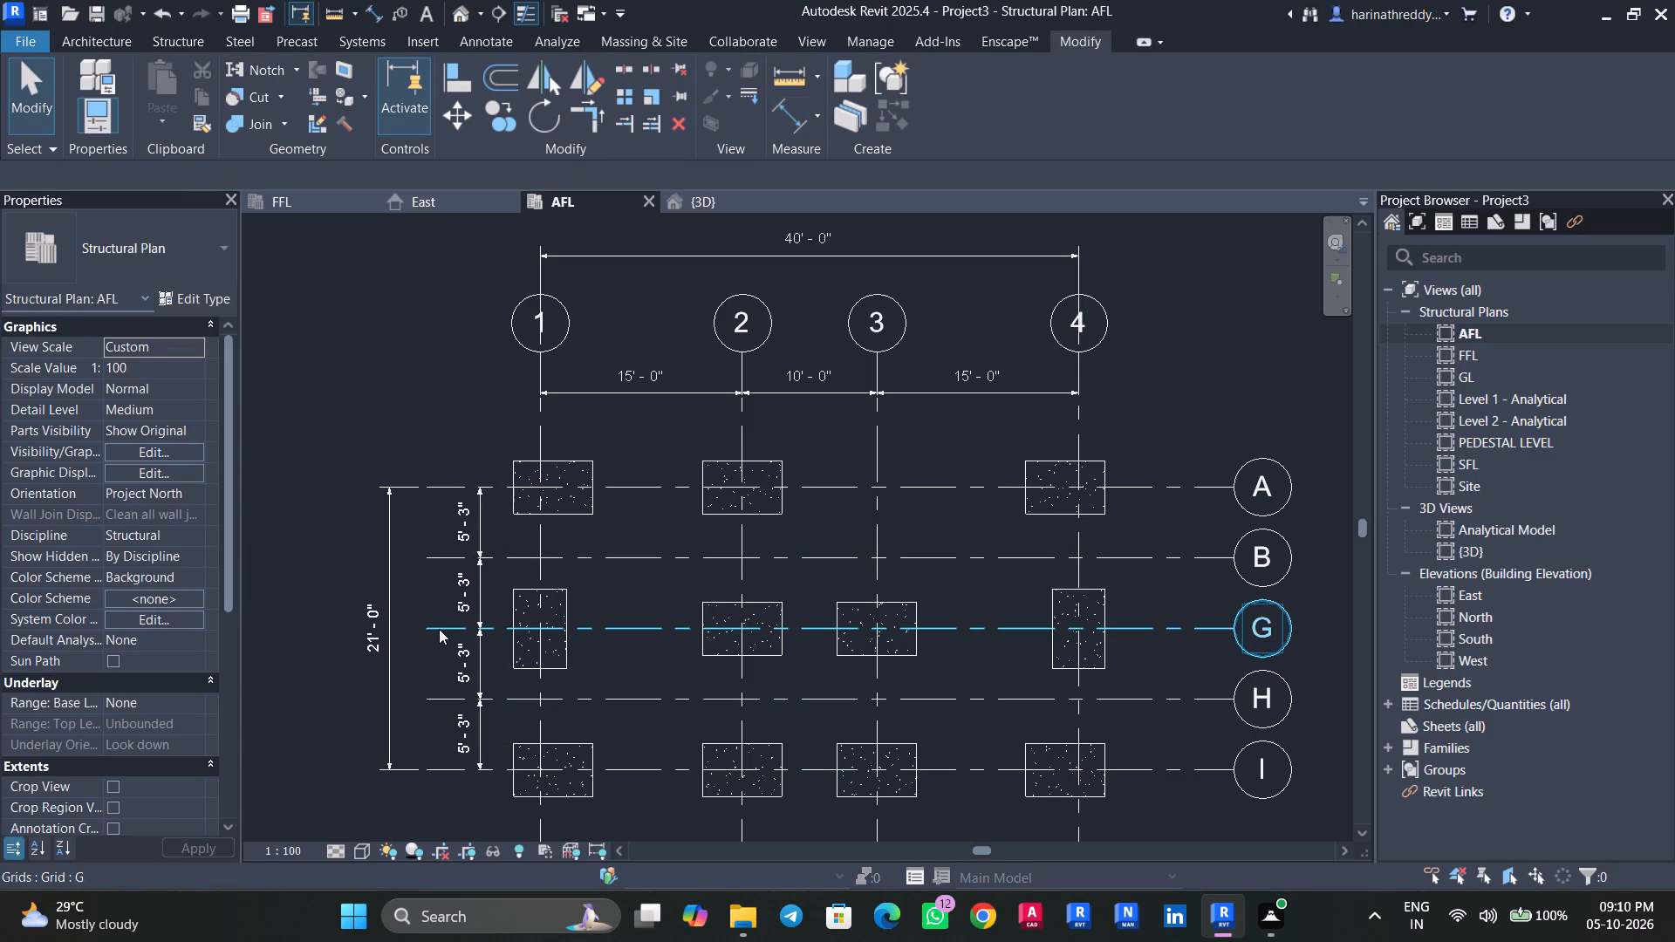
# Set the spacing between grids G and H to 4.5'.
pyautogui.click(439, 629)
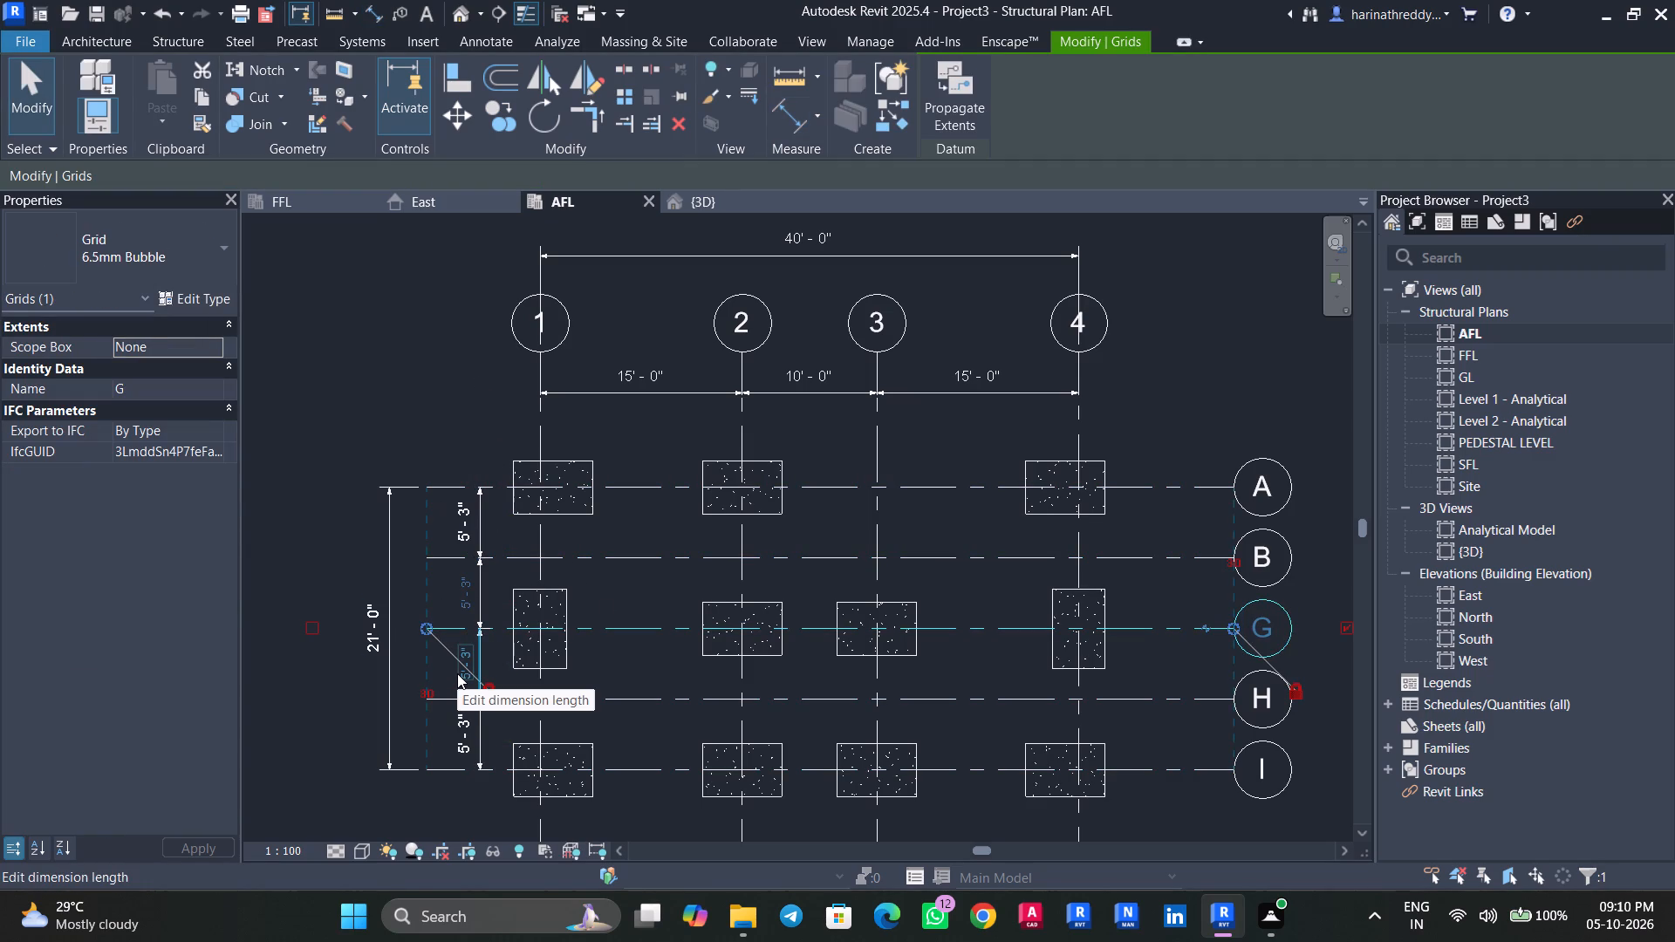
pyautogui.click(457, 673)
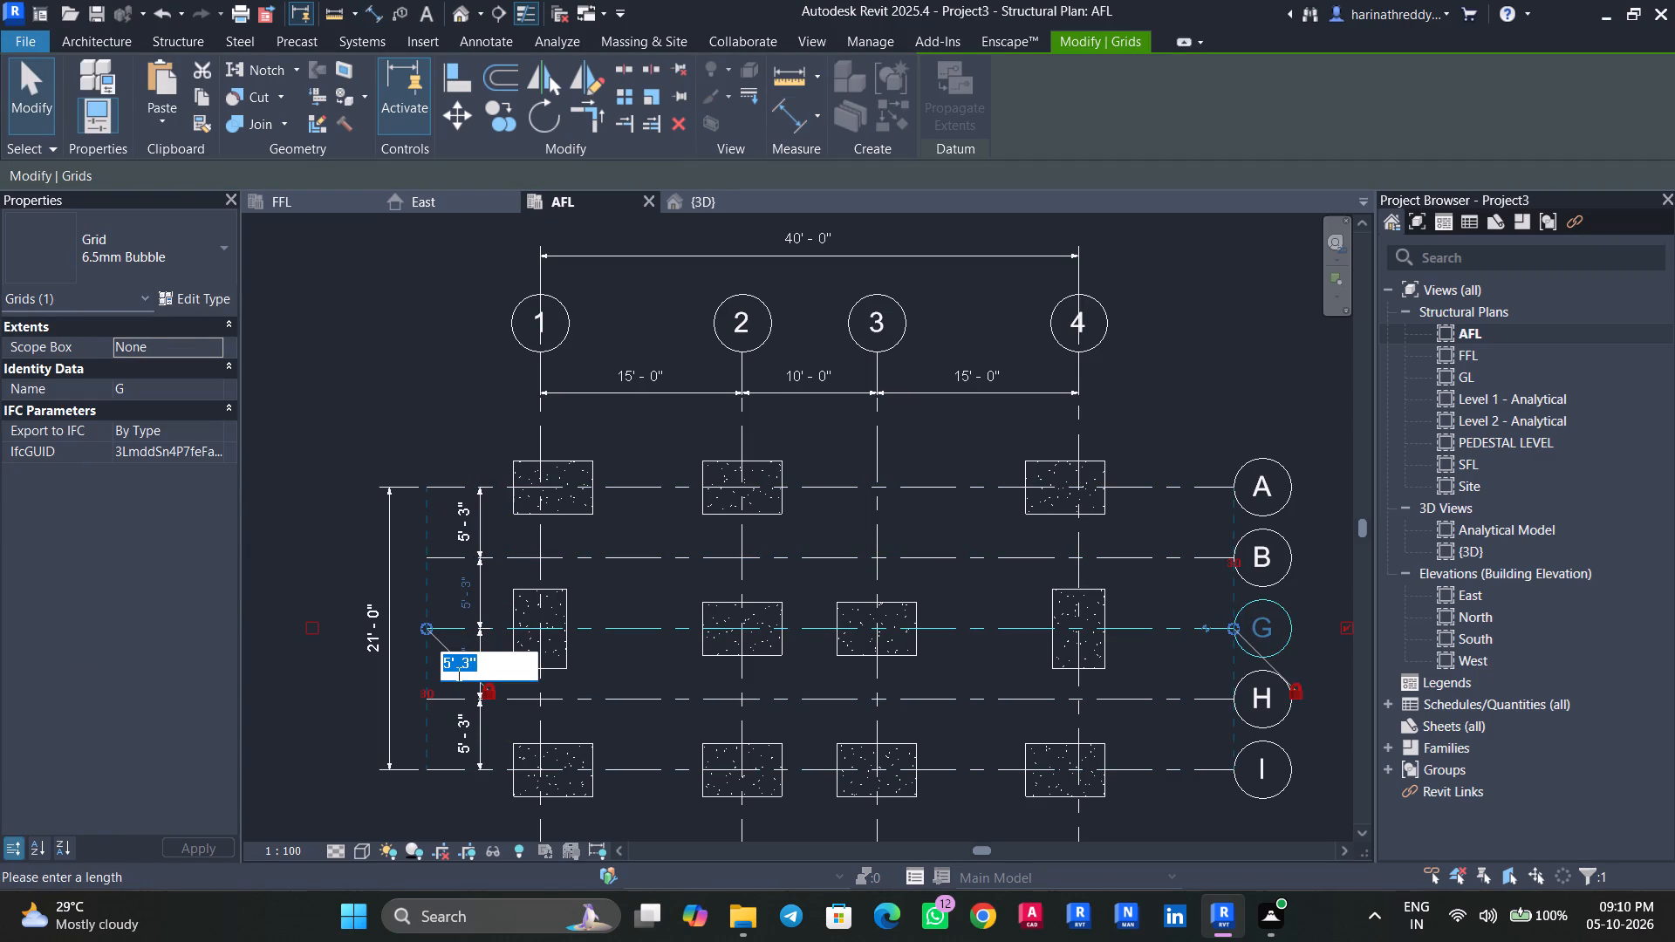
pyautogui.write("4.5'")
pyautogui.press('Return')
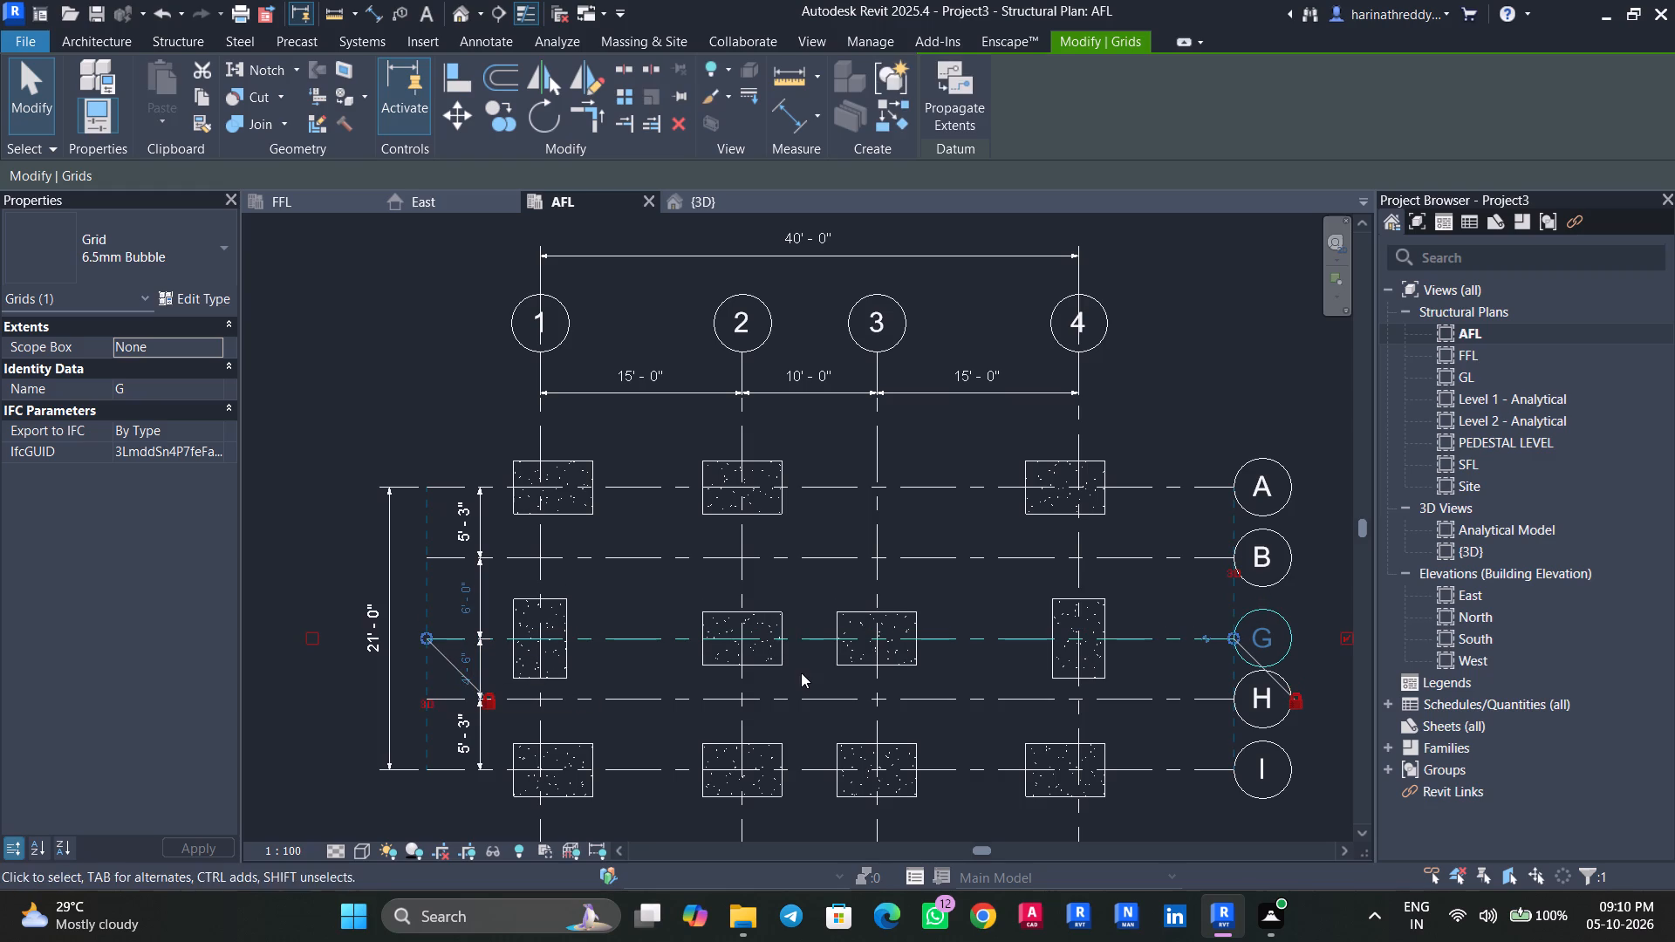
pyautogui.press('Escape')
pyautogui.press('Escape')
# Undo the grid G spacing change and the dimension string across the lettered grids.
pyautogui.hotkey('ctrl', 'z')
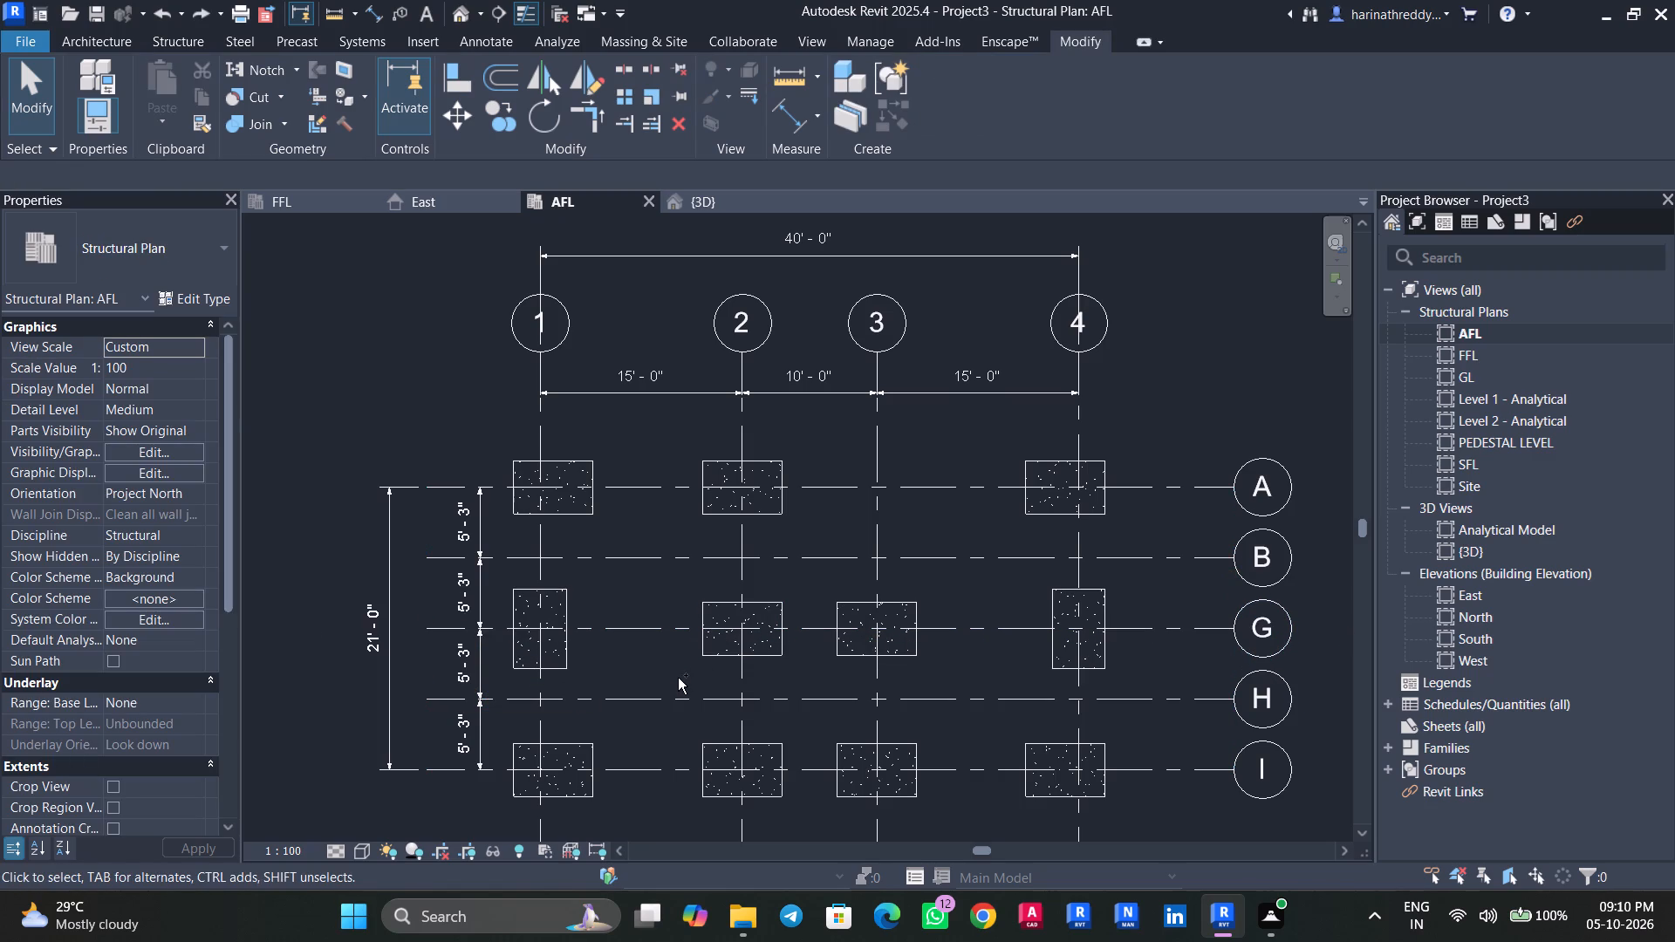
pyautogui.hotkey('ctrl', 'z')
# Delete the isolated footings at G-2 and G-3.
pyautogui.click(700, 659)
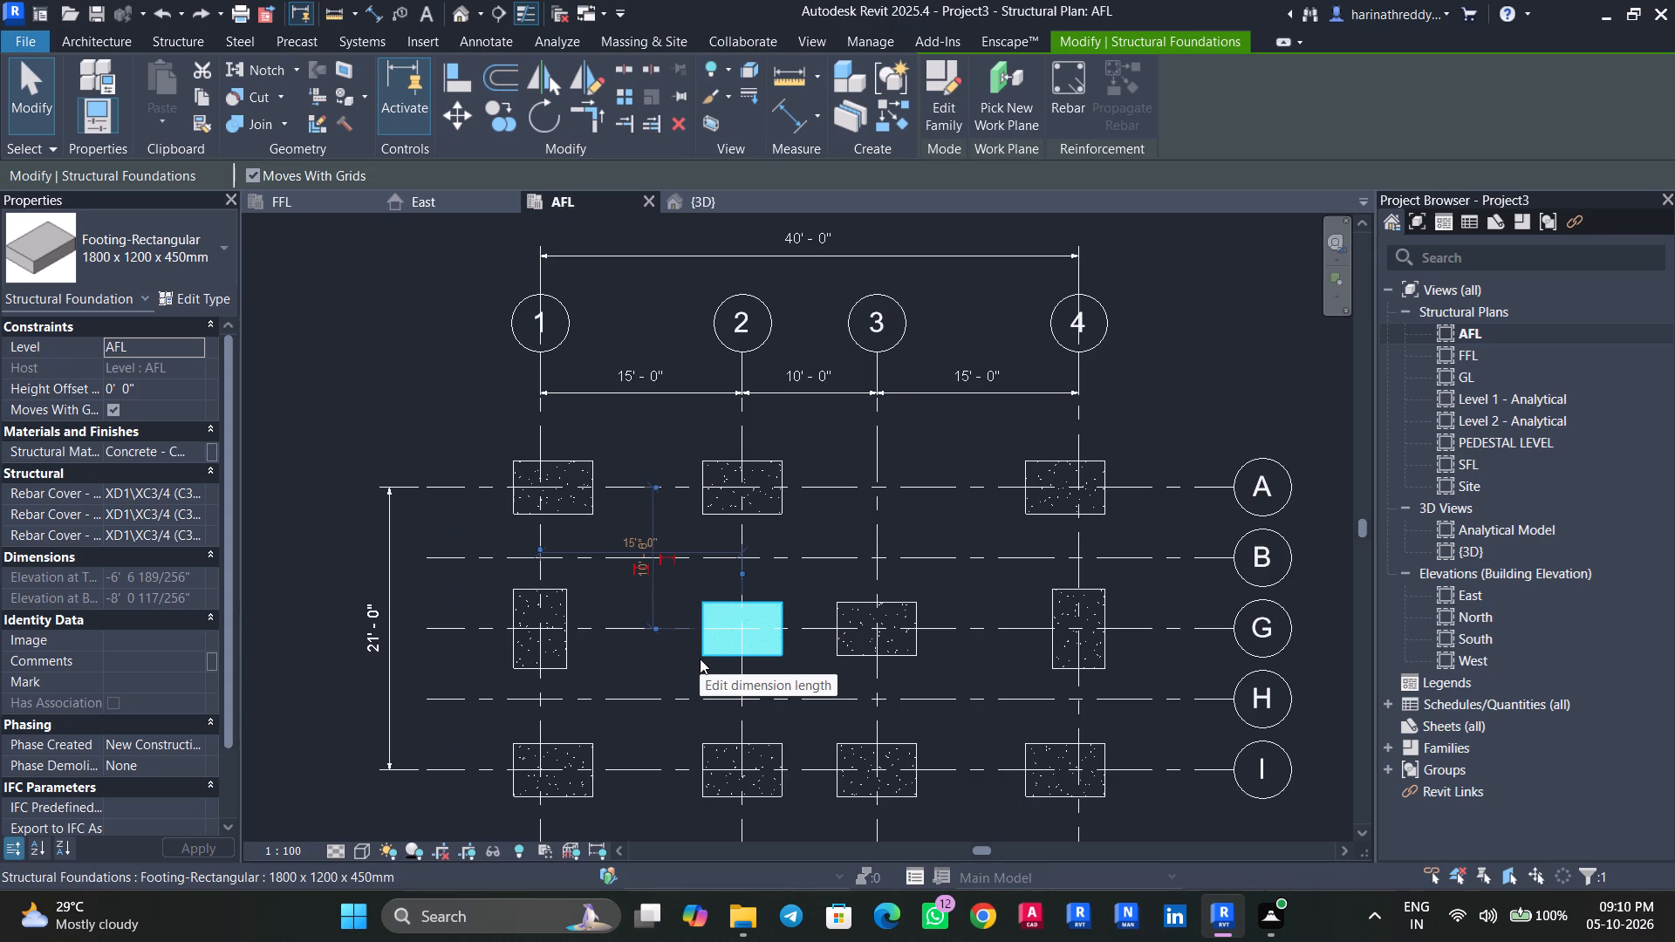
pyautogui.press('Delete')
pyautogui.click(851, 651)
pyautogui.press('Delete')
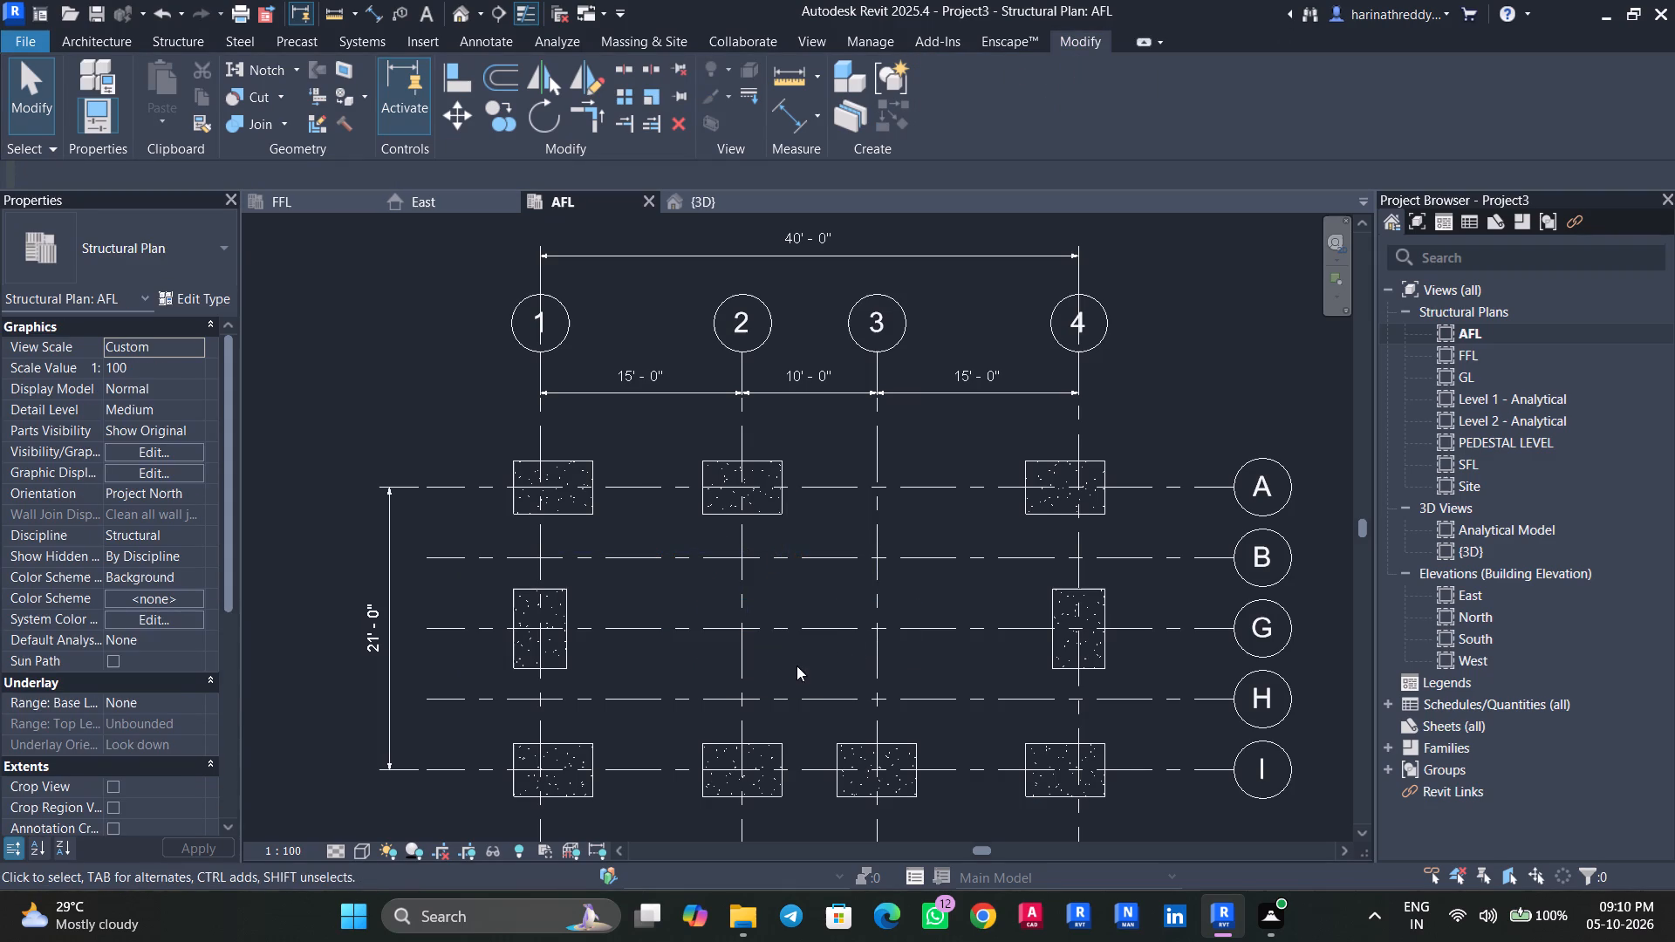
# Place matching 1800 x 1200 x 450mm isolated footings at H-2 and H-3, with their long sides along grid H.
pyautogui.moveTo(787, 655); pyautogui.dragTo(760, 626, button='middle')
pyautogui.click(732, 707)
pyautogui.press('c')
pyautogui.press('s')
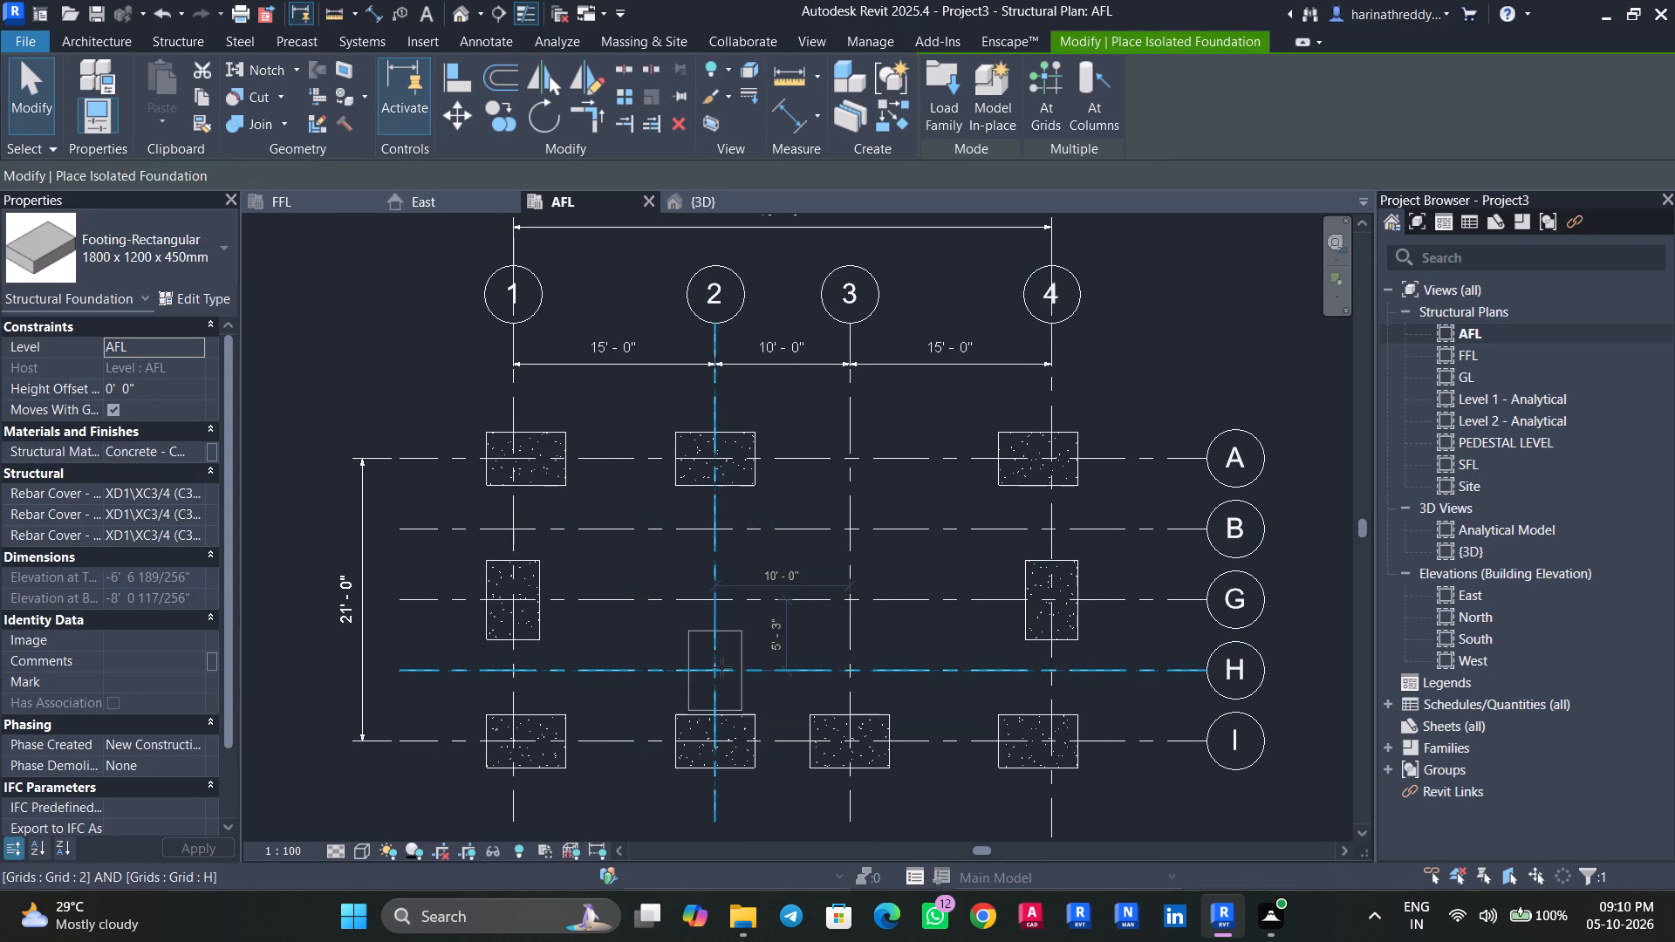
pyautogui.press('space')
pyautogui.press('space')
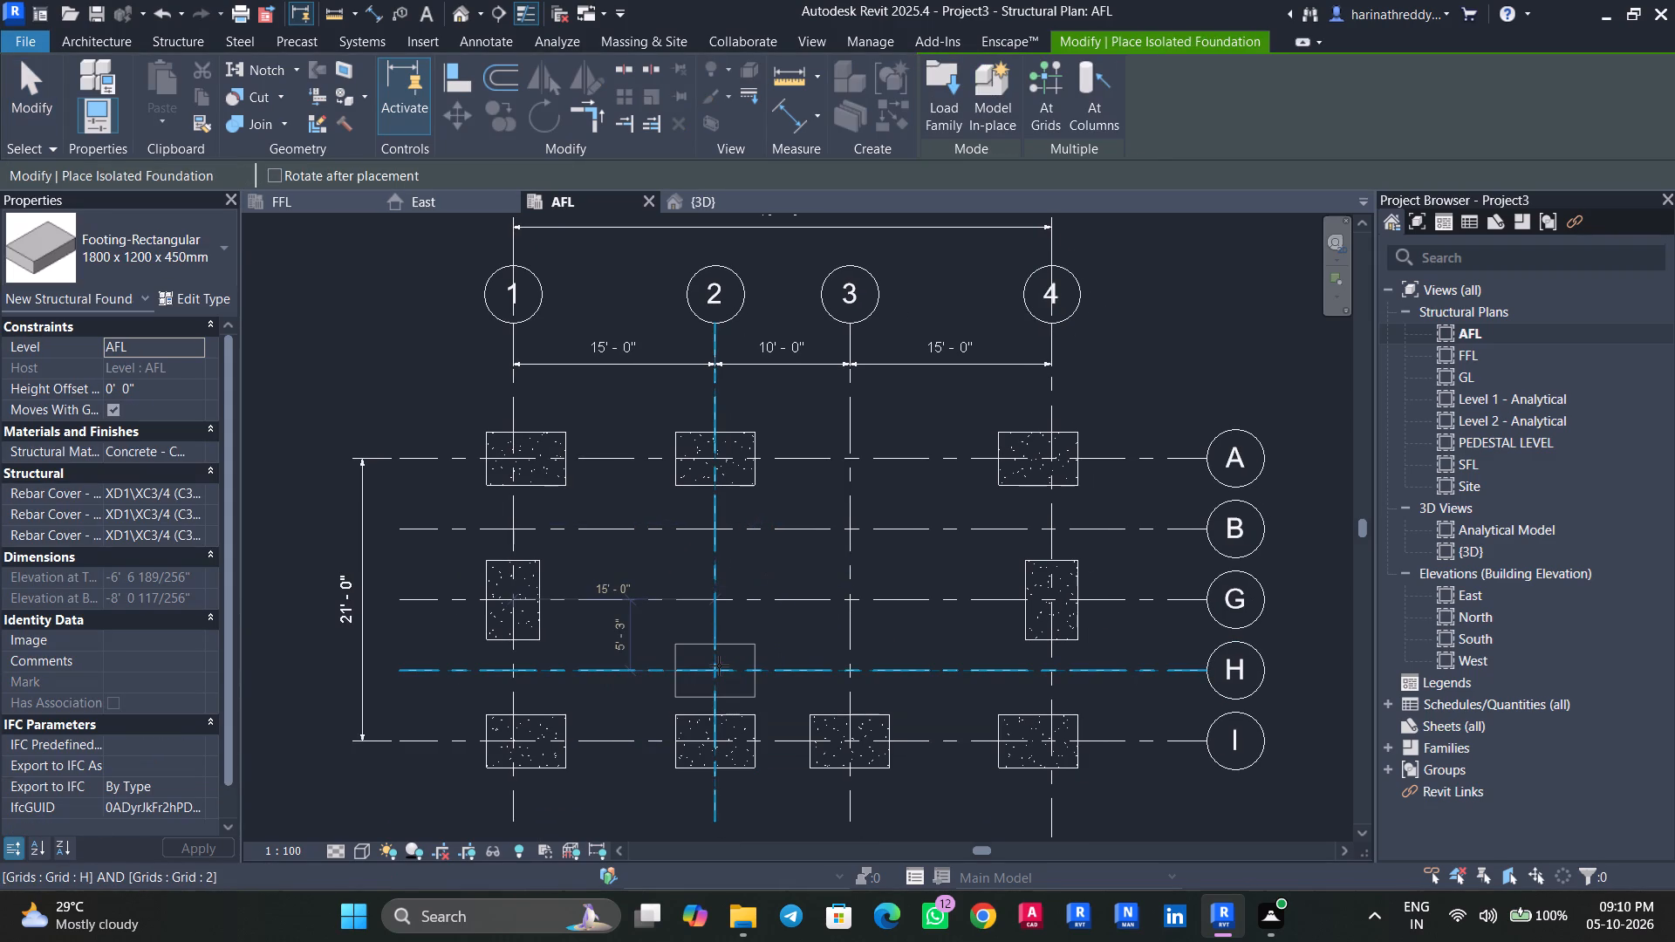
pyautogui.click(719, 666)
pyautogui.click(850, 672)
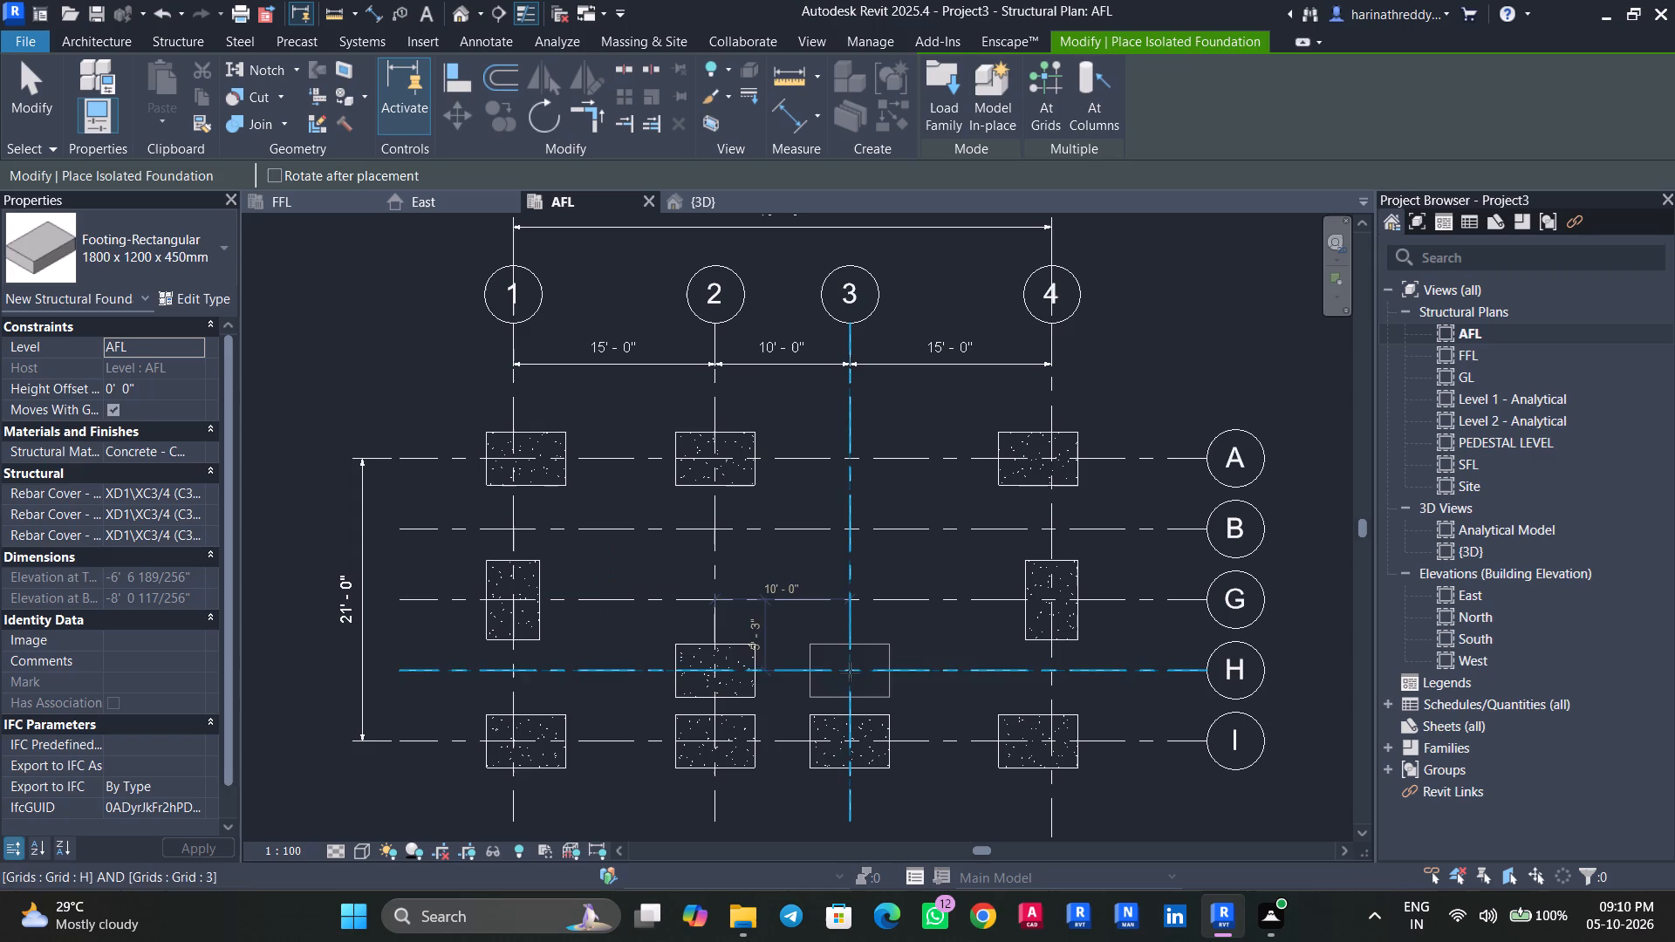
pyautogui.press('Escape')
pyautogui.press('Escape')
pyautogui.press('Escape')
pyautogui.press('Escape')
# Duplicate the type of the footing at A-2 as LONG FOOTING.
pyautogui.scroll(2, 795, 621)
pyautogui.moveTo(795, 621); pyautogui.dragTo(728, 638, button='middle')
pyautogui.scroll(-4, 728, 638)
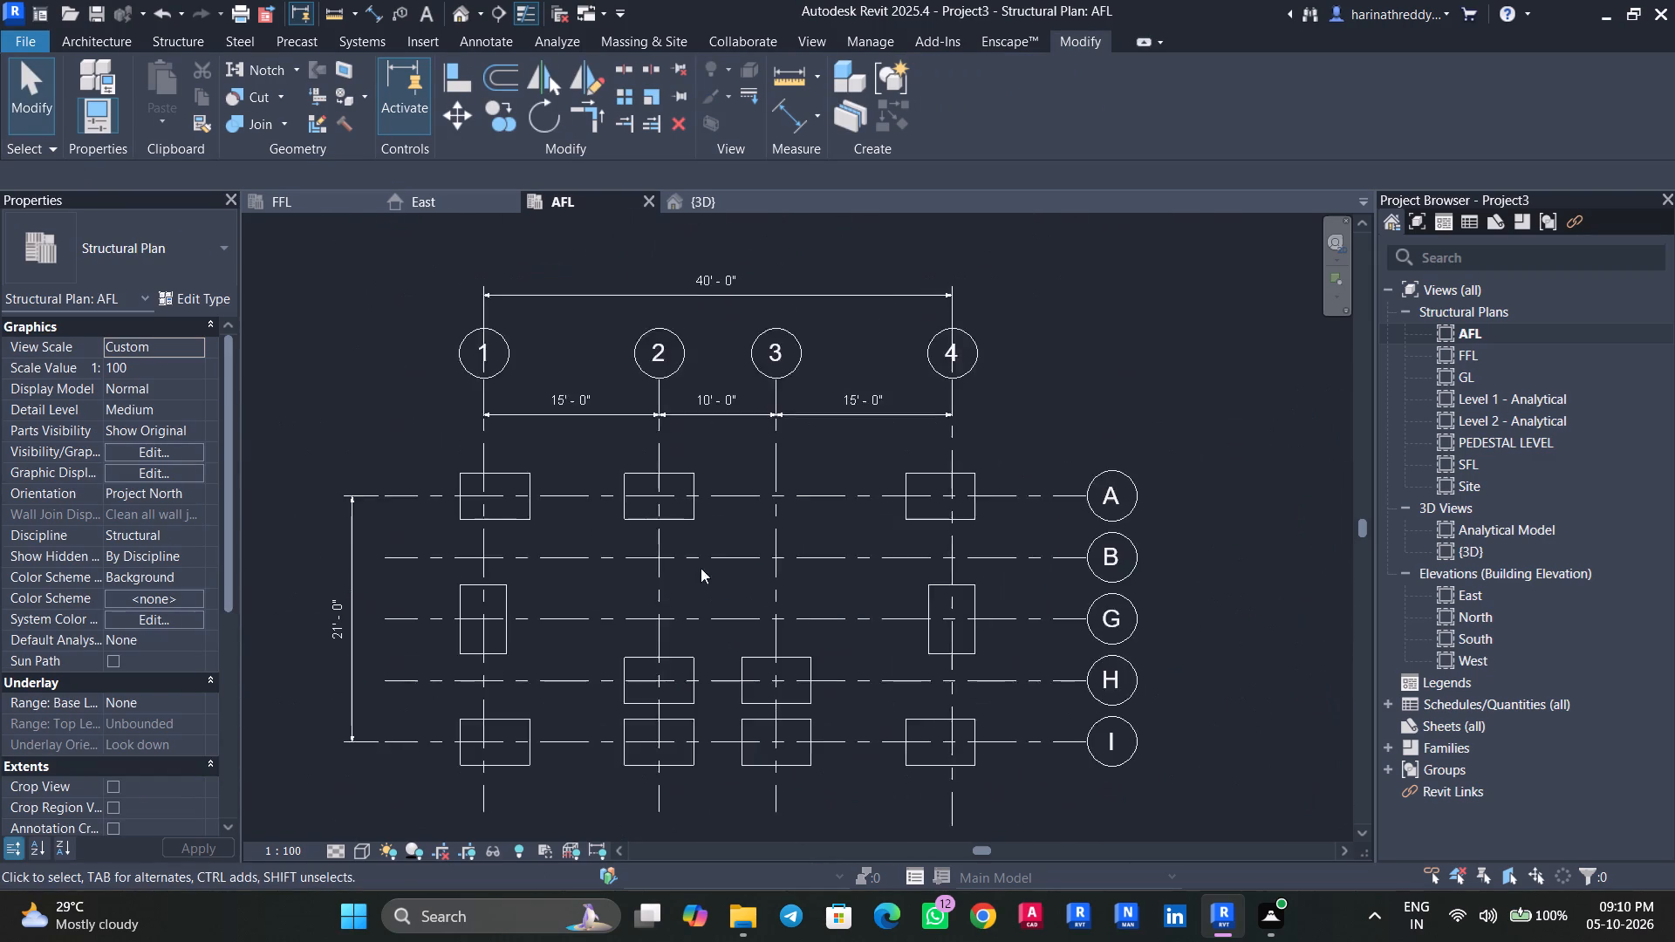
pyautogui.click(704, 530)
pyautogui.click(176, 295)
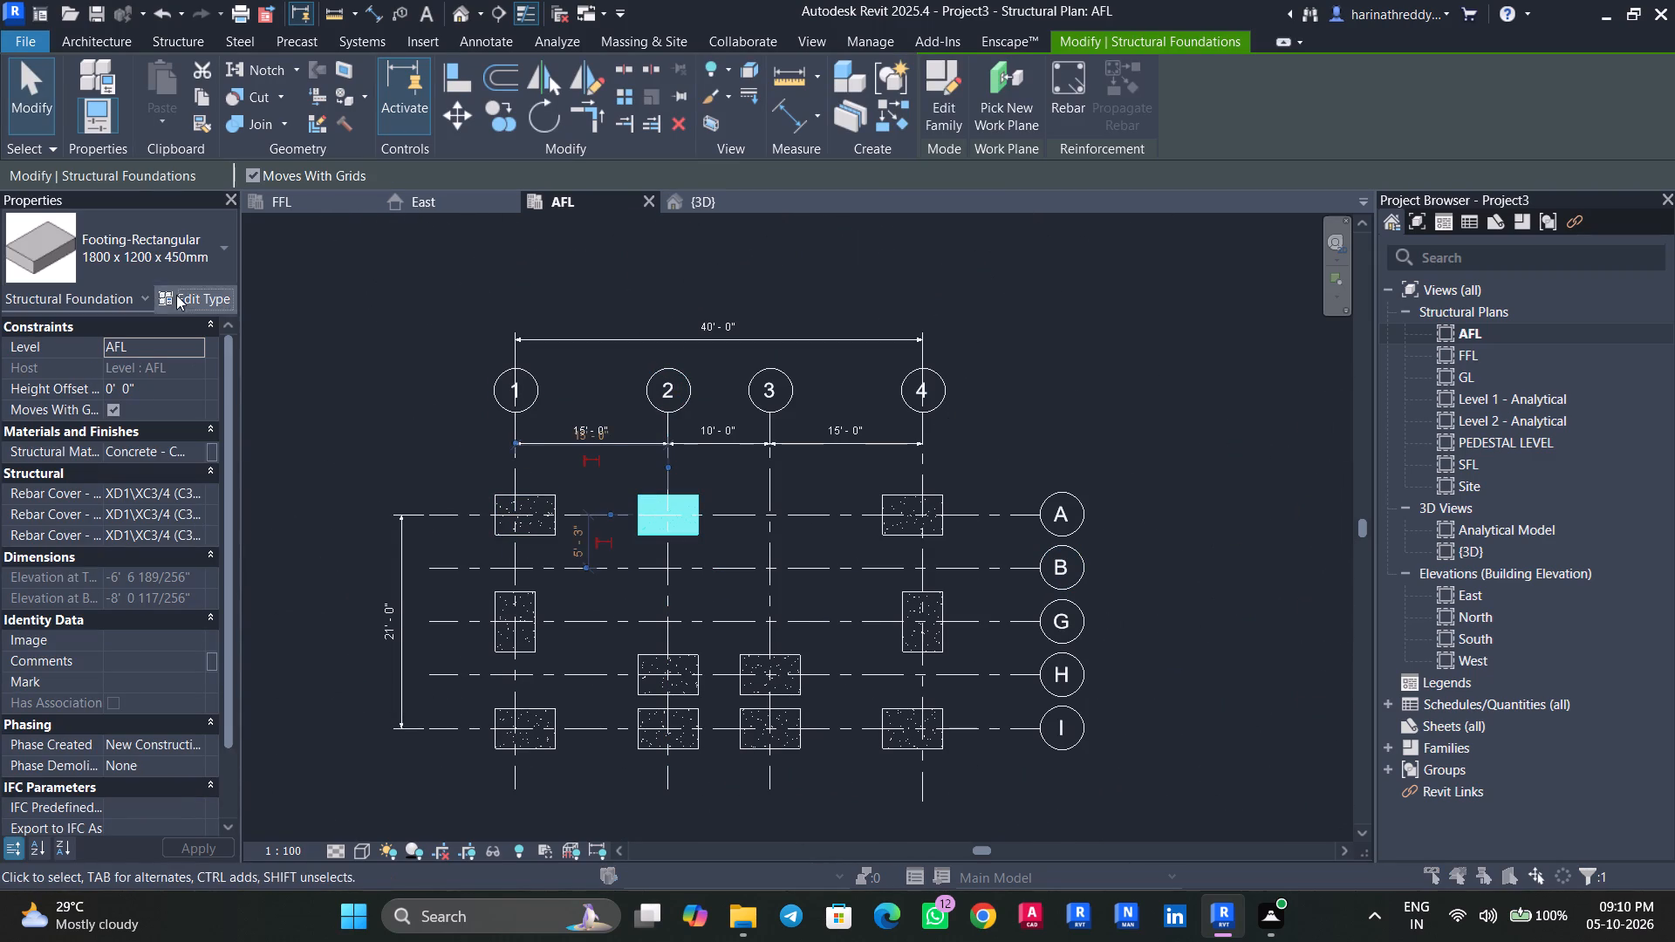
pyautogui.click(1421, 195)
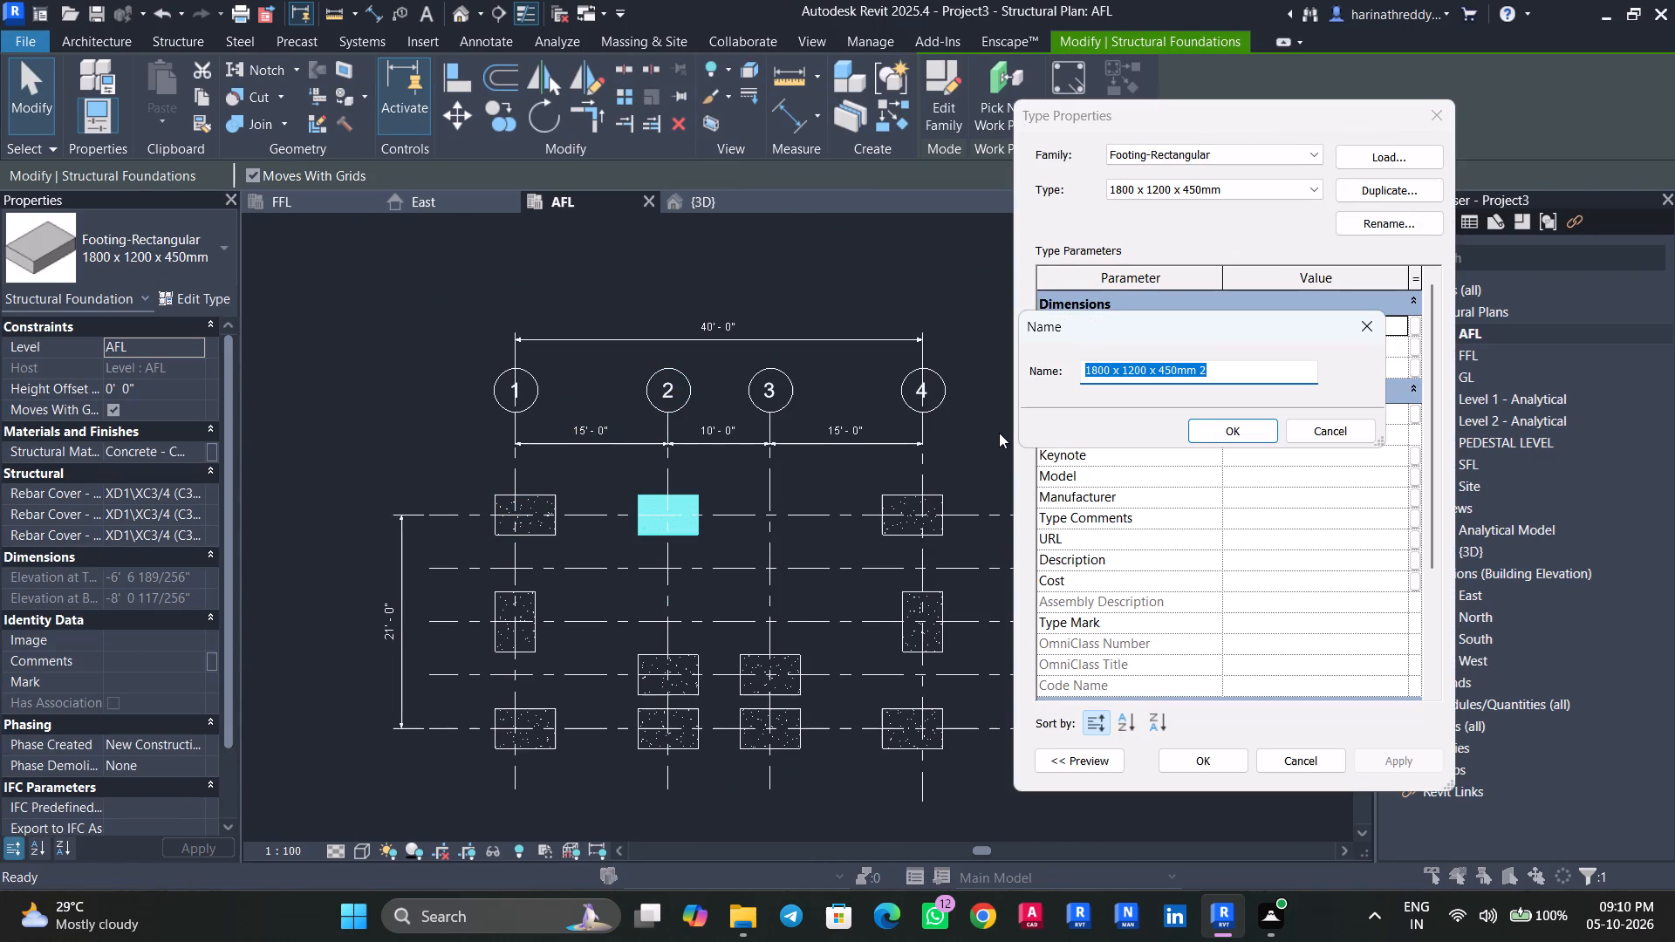
pyautogui.write('LONG')
pyautogui.press('space')
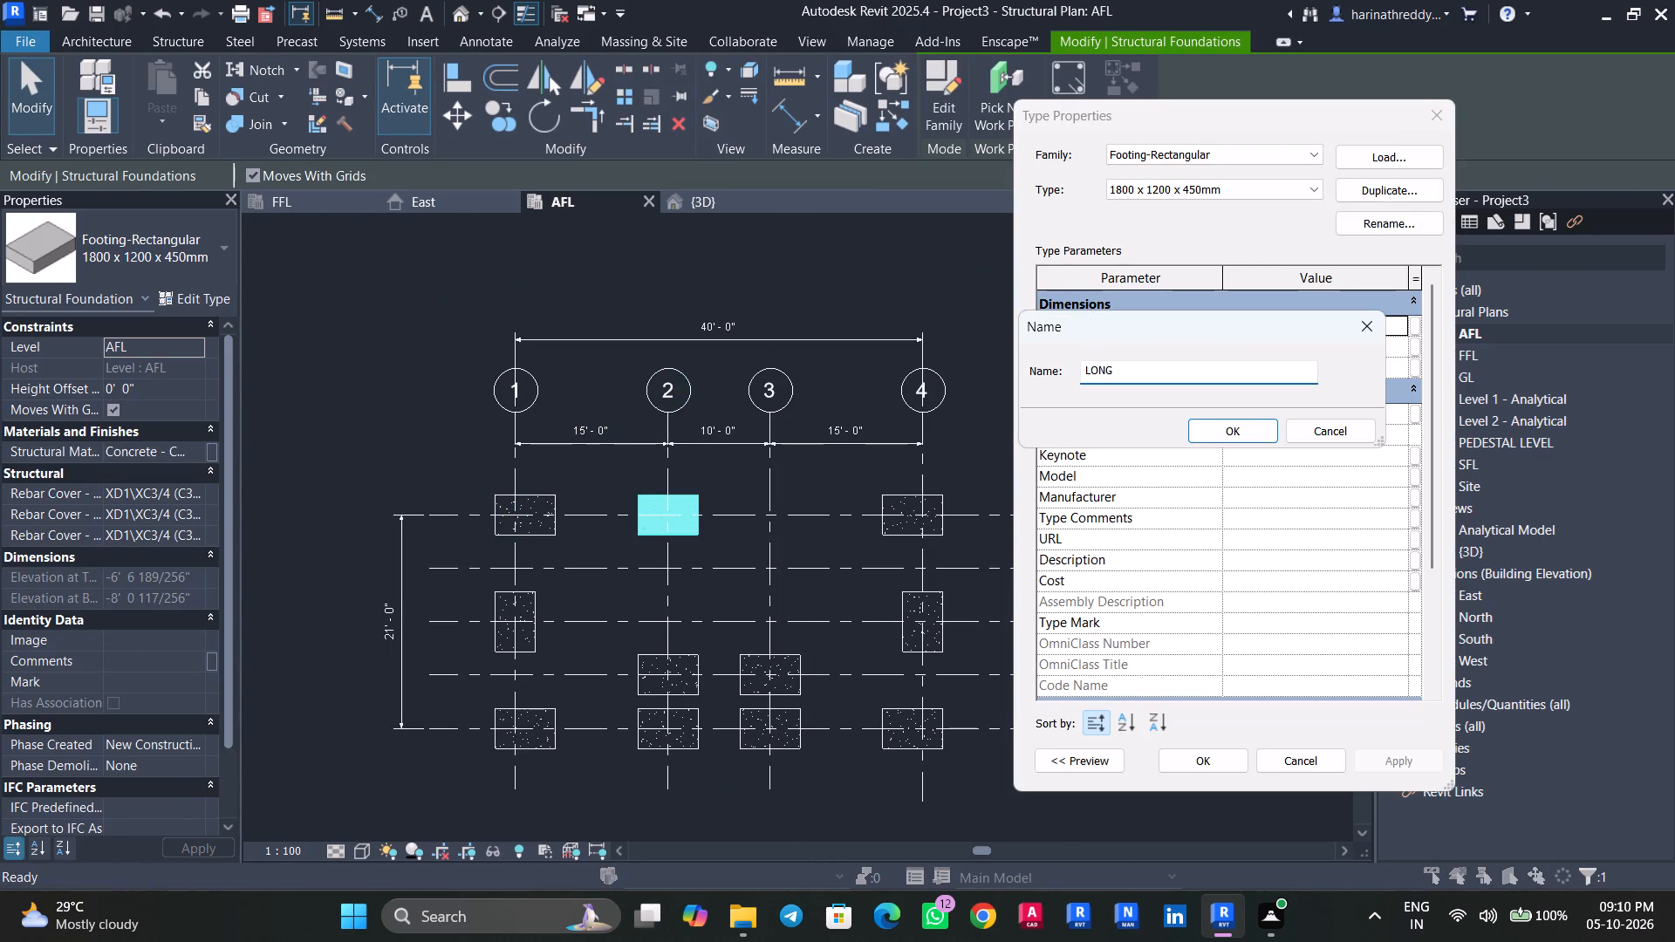
pyautogui.write('FOOTING')
pyautogui.click(1231, 430)
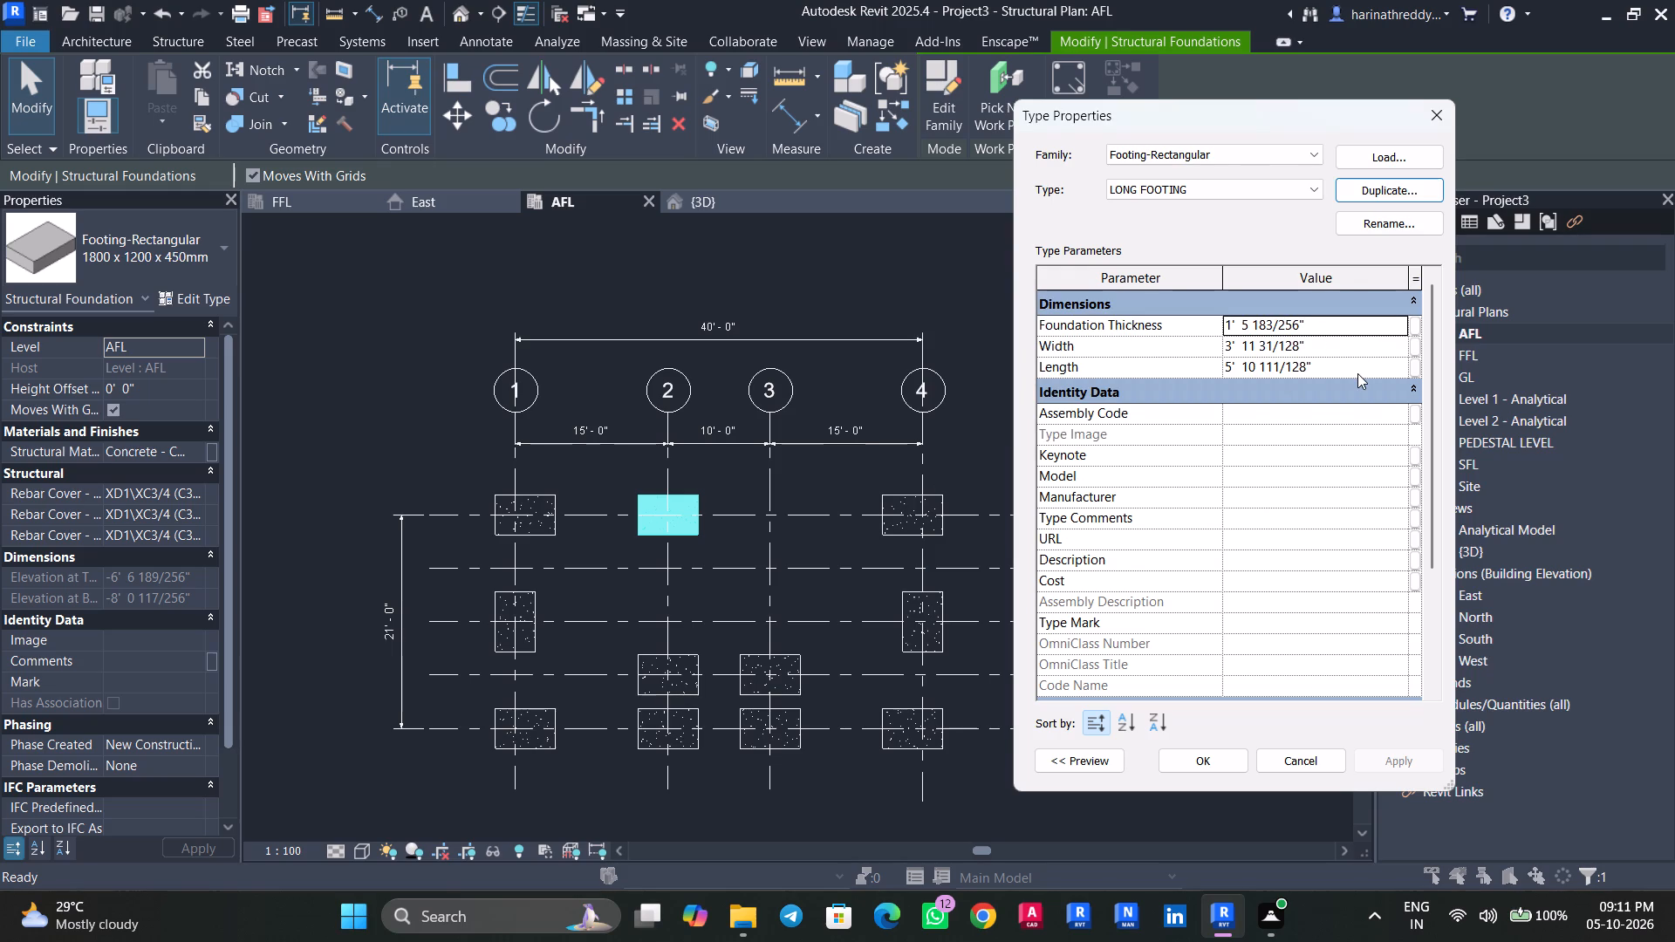
# Set the LONG FOOTING type's length to 12' and width to 6', and apply it to the footing at A-2.
pyautogui.click(1357, 373)
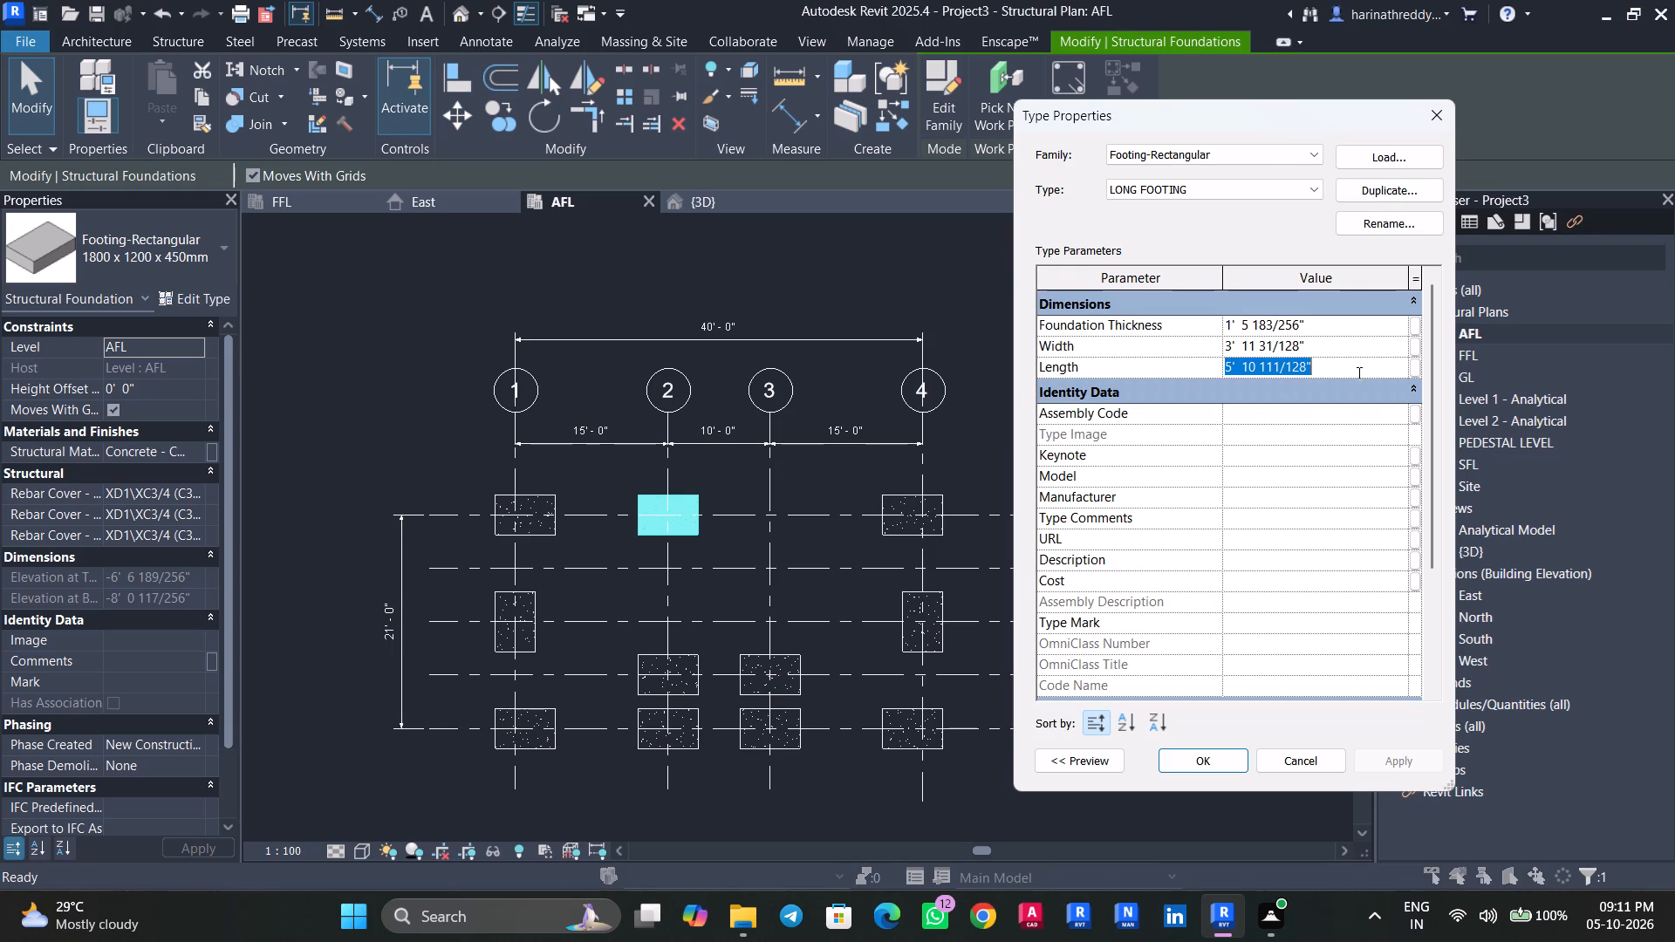
pyautogui.write("12'")
pyautogui.press('Return')
pyautogui.click(1357, 350)
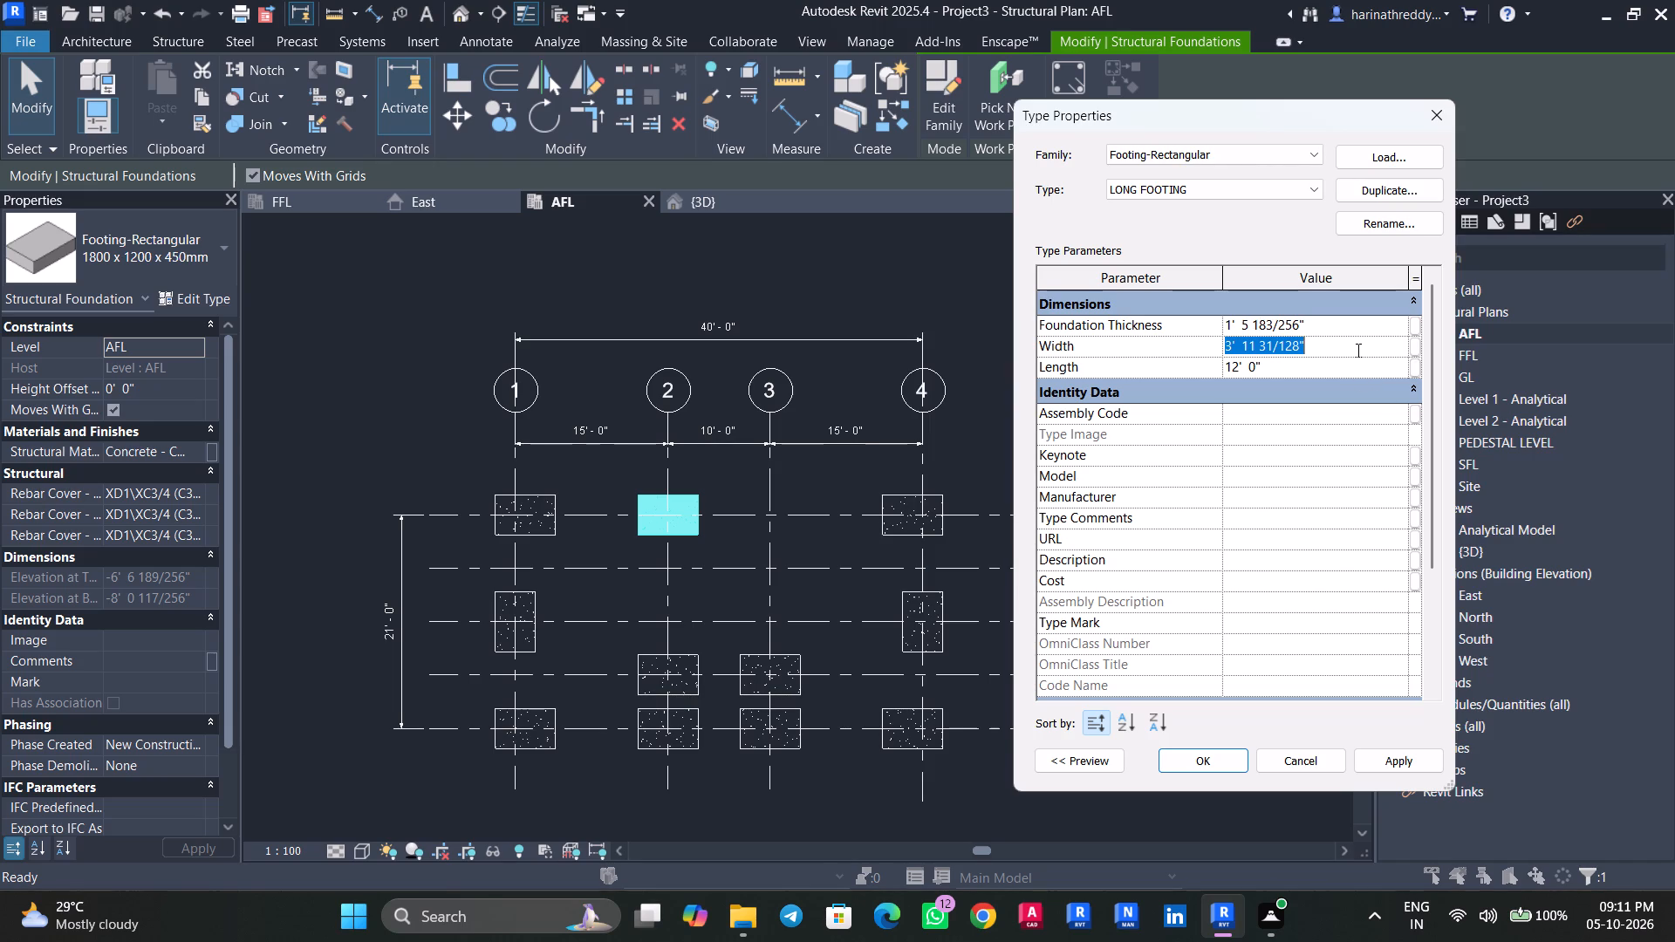
pyautogui.write("6'")
pyautogui.press('Return')
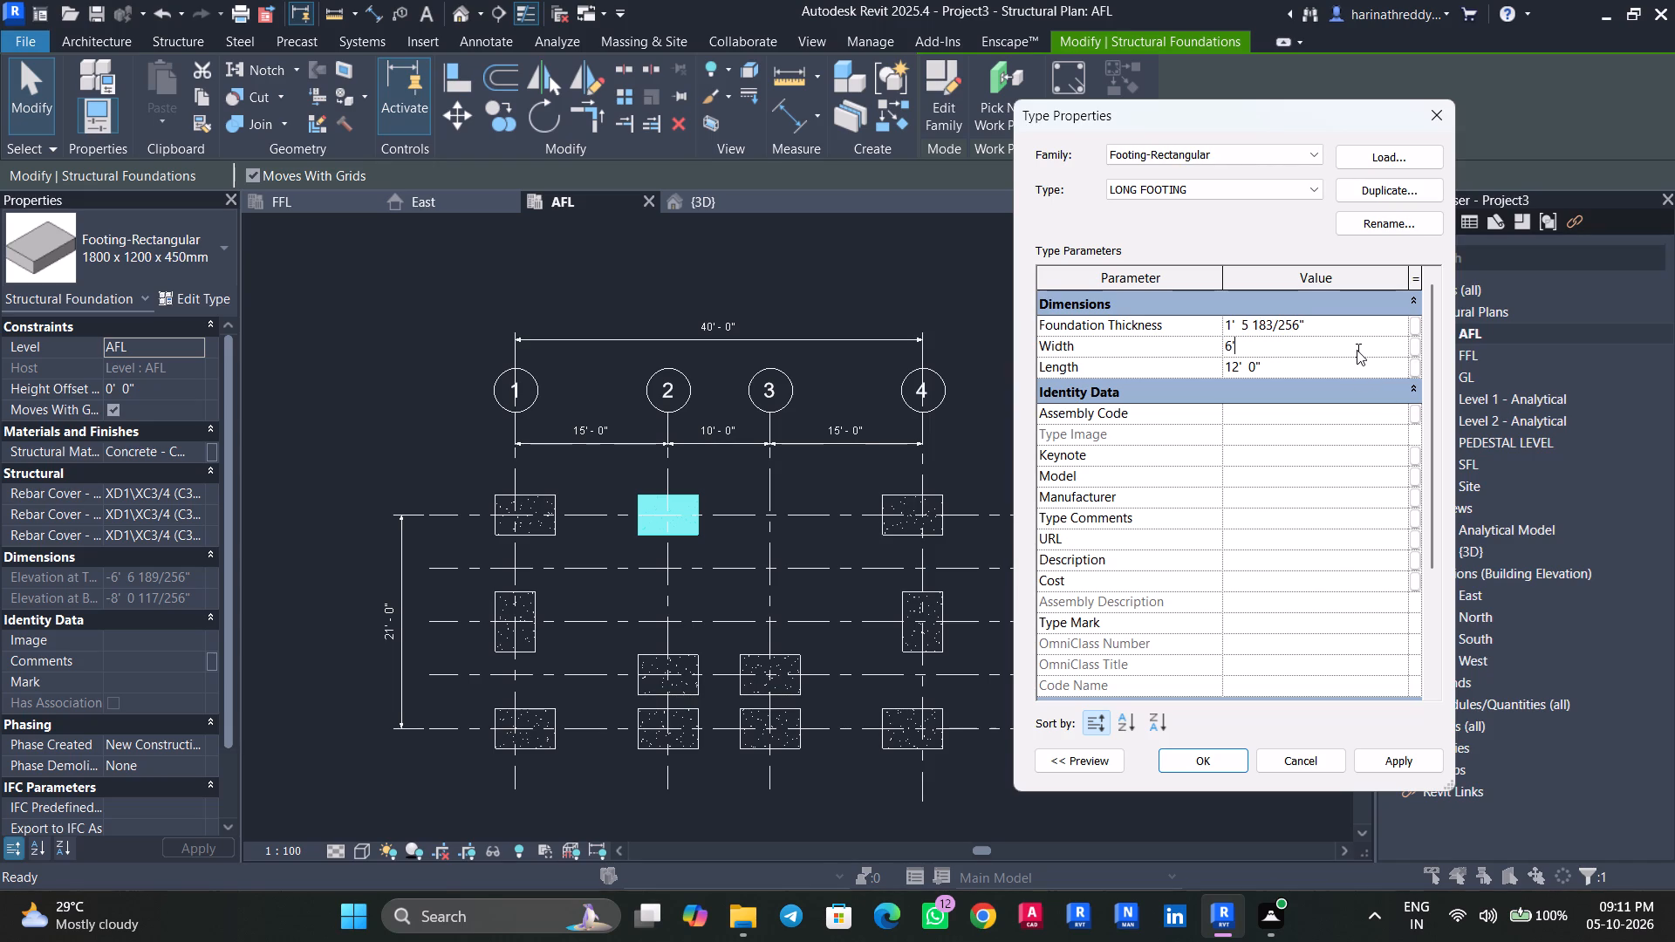
pyautogui.click(1387, 747)
pyautogui.click(1387, 763)
pyautogui.click(1210, 769)
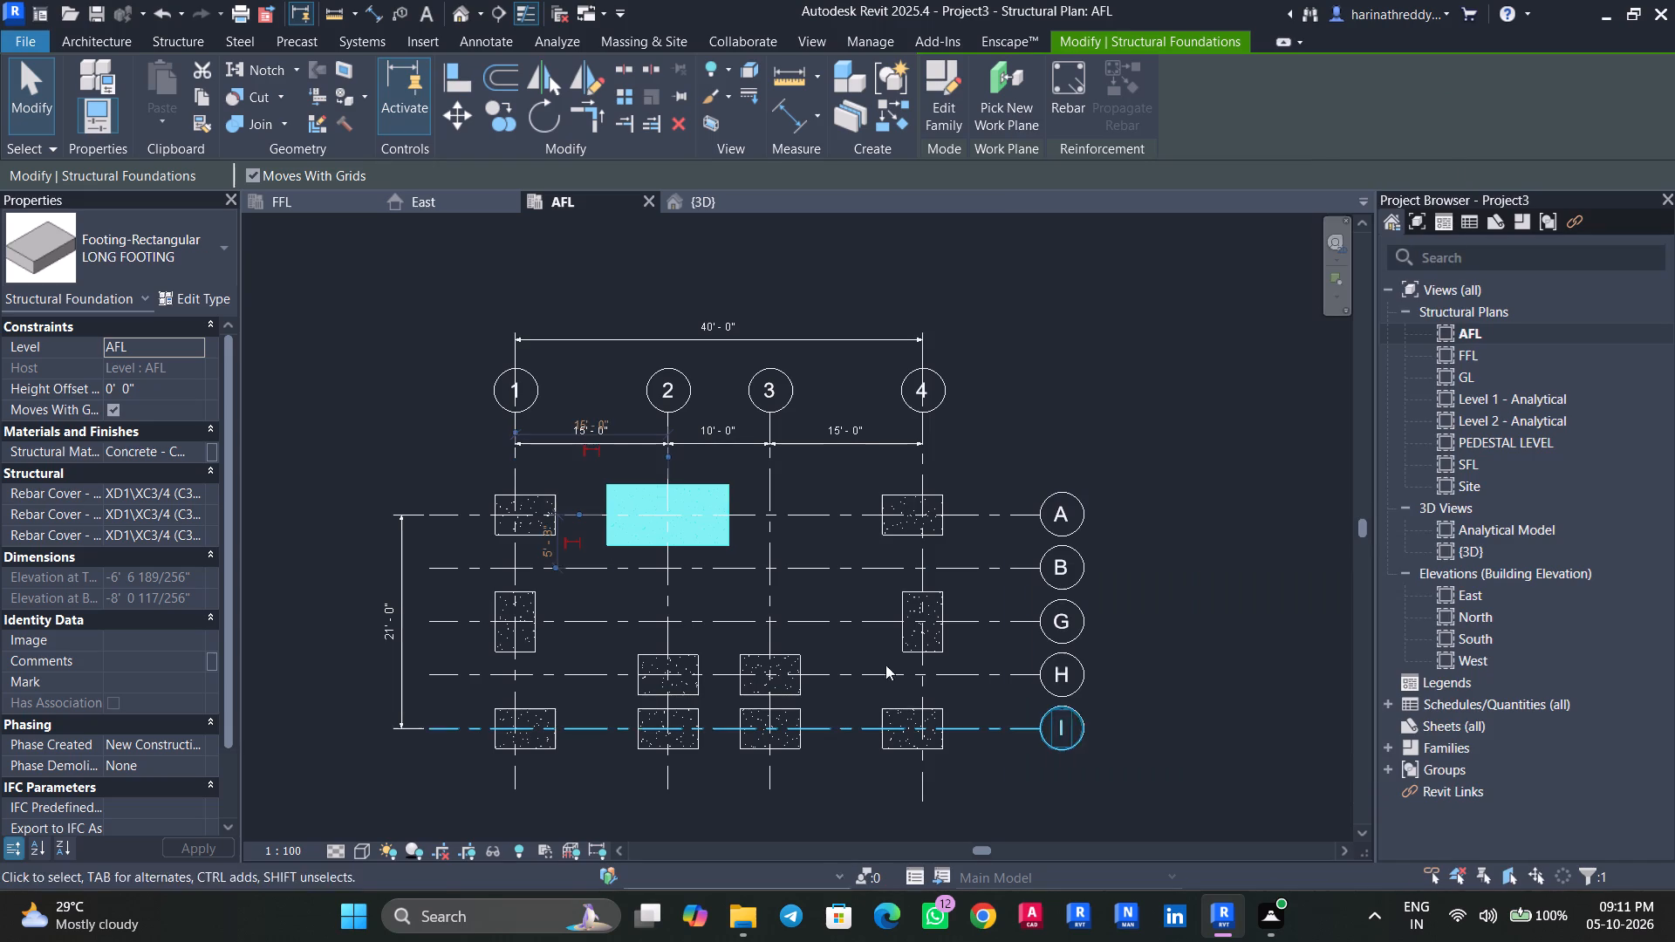
# Nudge the long footing at A-2 fourteen increments toward grid 3, to 19'-8" from grid 1.
pyautogui.scroll(3, 677, 526)
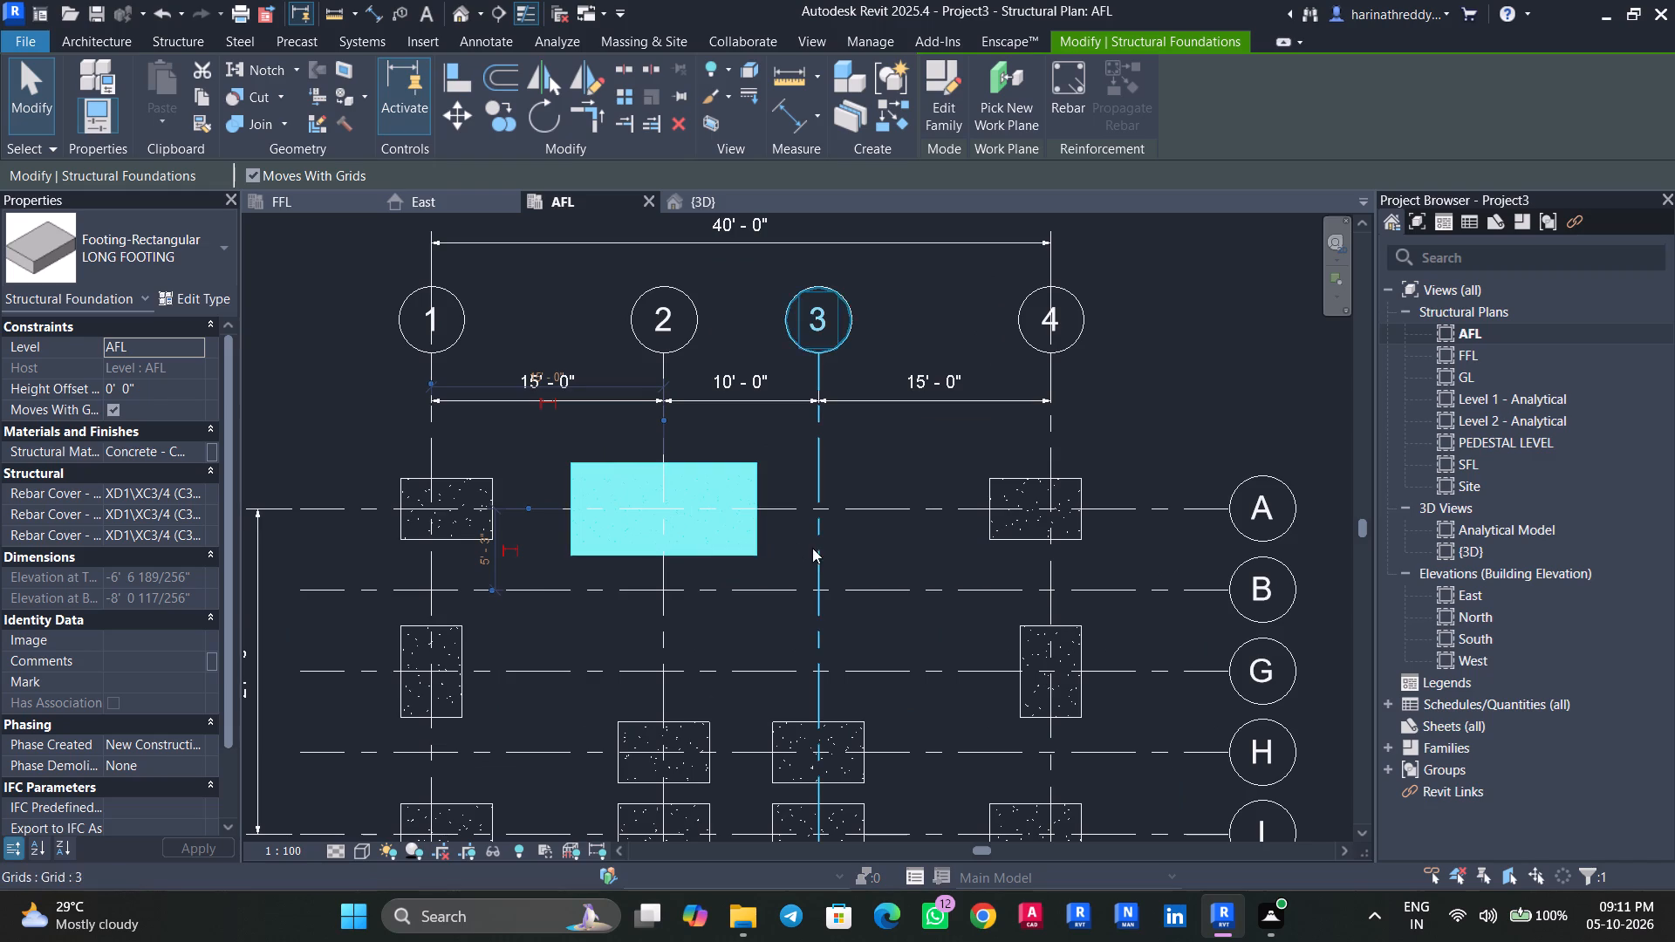
pyautogui.press('Escape')
pyautogui.press('Escape')
pyautogui.click(755, 532)
pyautogui.press('Right')
pyautogui.press('Right')
pyautogui.press('Right')
pyautogui.press('Right')
pyautogui.press('Right')
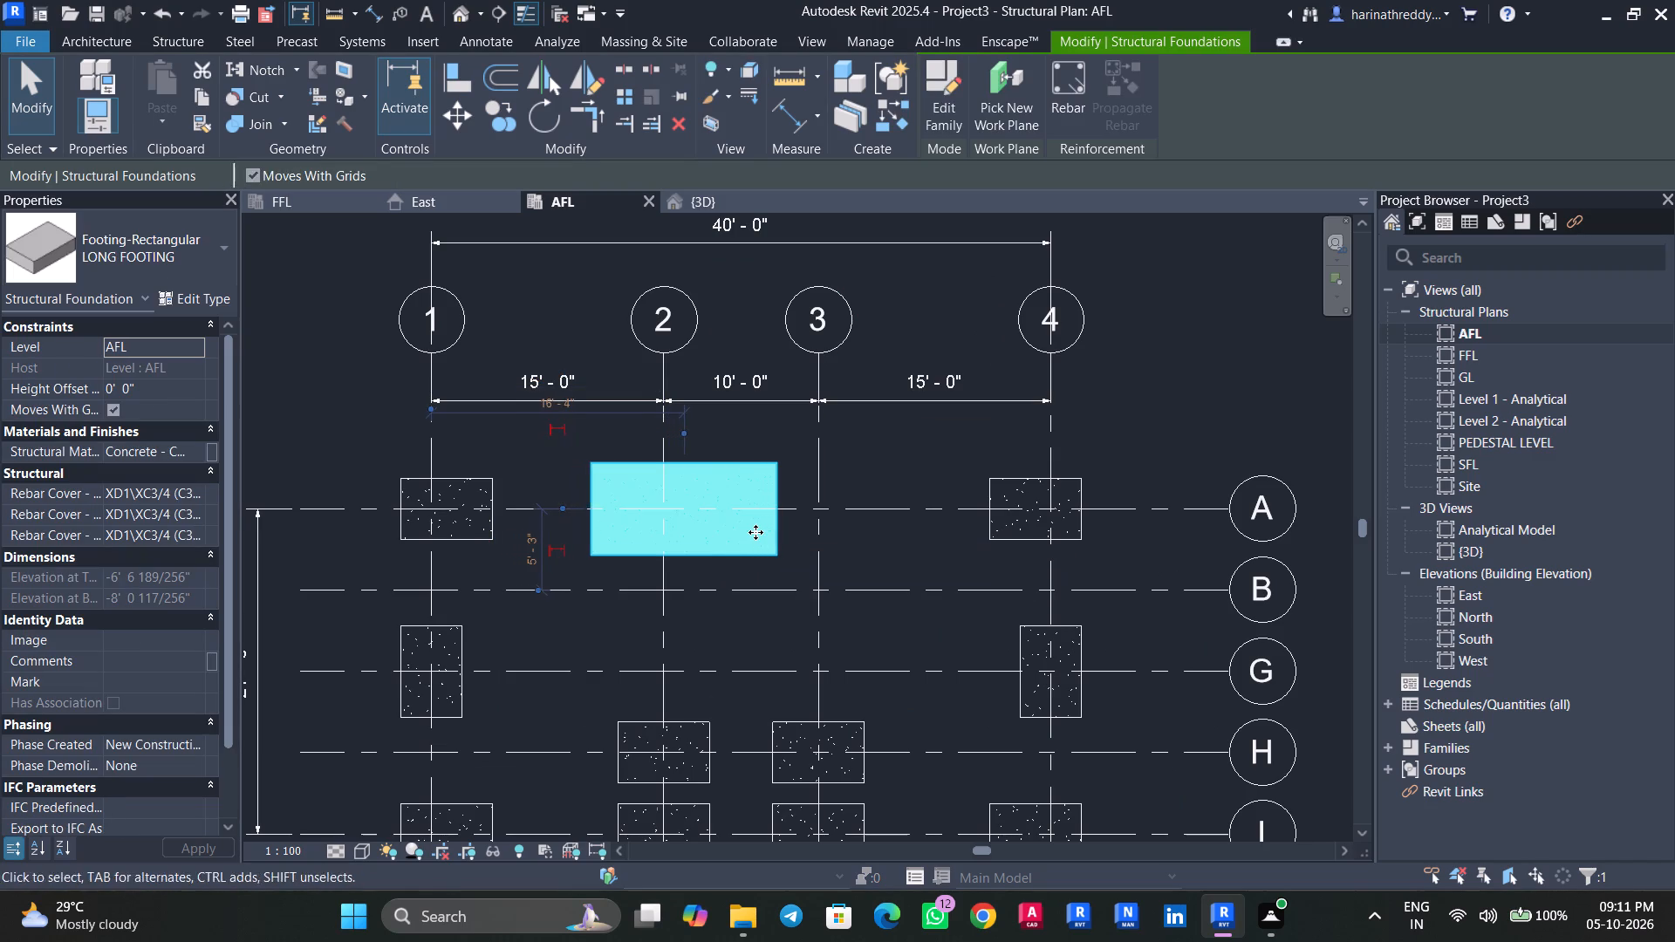
pyautogui.press('Right')
pyautogui.press('Right')
pyautogui.press('Right')
pyautogui.press('Right')
pyautogui.press('Right')
pyautogui.press('Right')
pyautogui.press('Right')
pyautogui.press('Right')
pyautogui.press('Right')
# Nudge the long footing to 2'-8" below grid A and 20'-0" from grid 1, centred between grids 2 and 3.
pyautogui.press('Down')
pyautogui.press('Down')
pyautogui.press('Down')
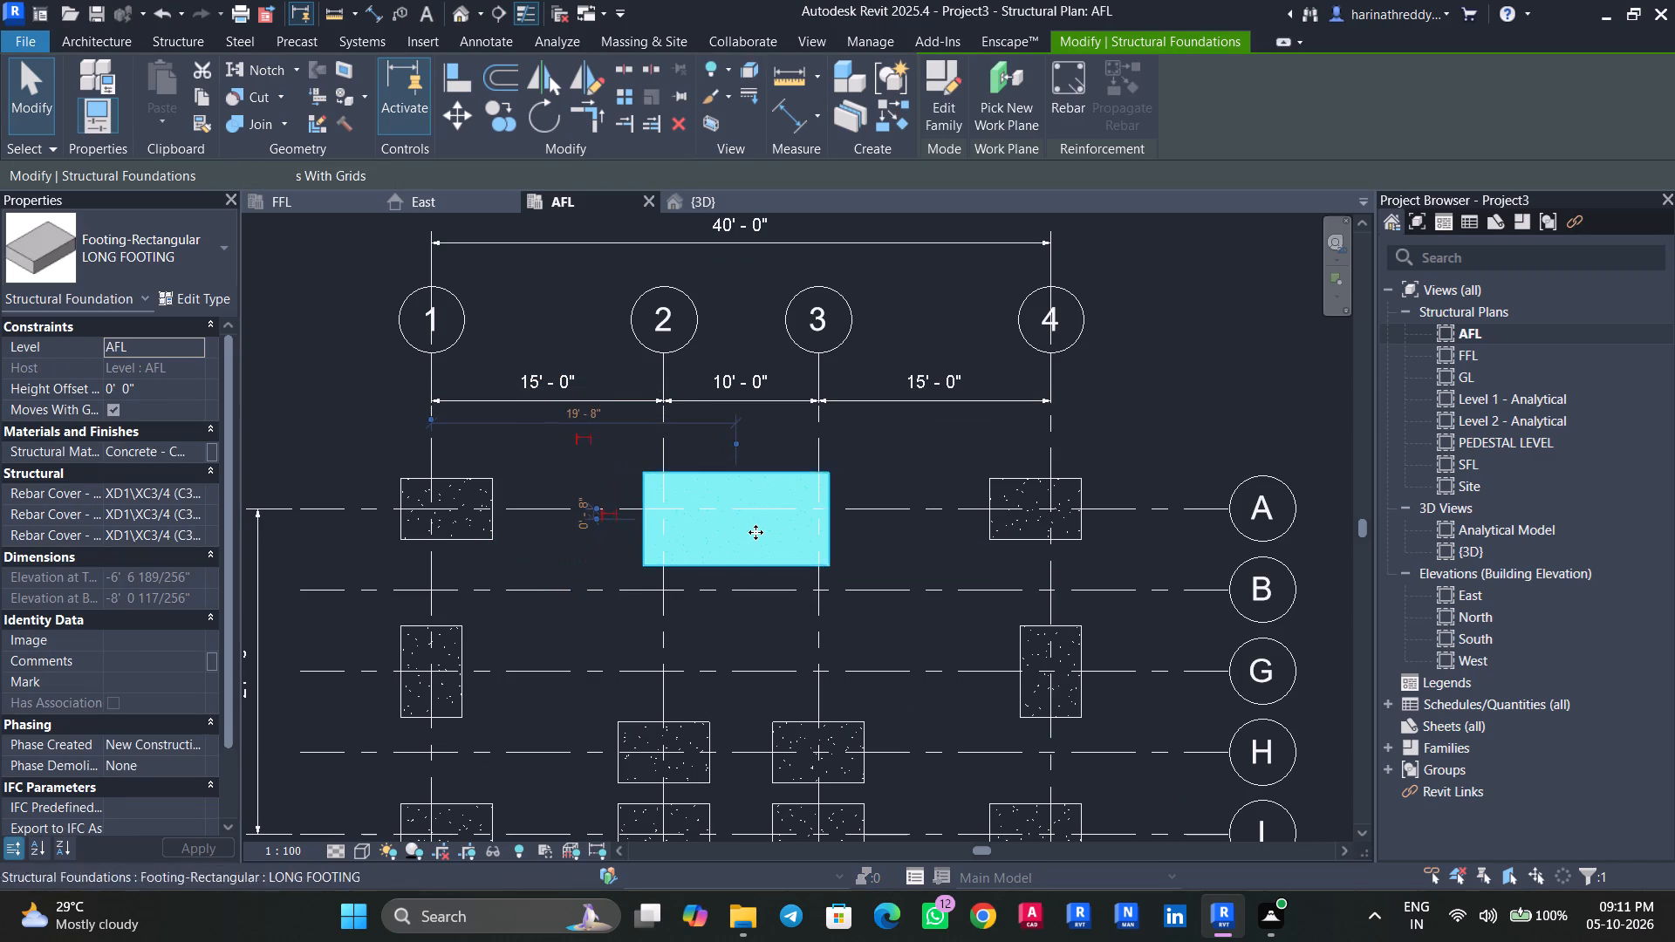
pyautogui.press('Down')
pyautogui.press('Down')
pyautogui.press('Down')
pyautogui.press('Right')
pyautogui.press('Down')
pyautogui.press('Down')
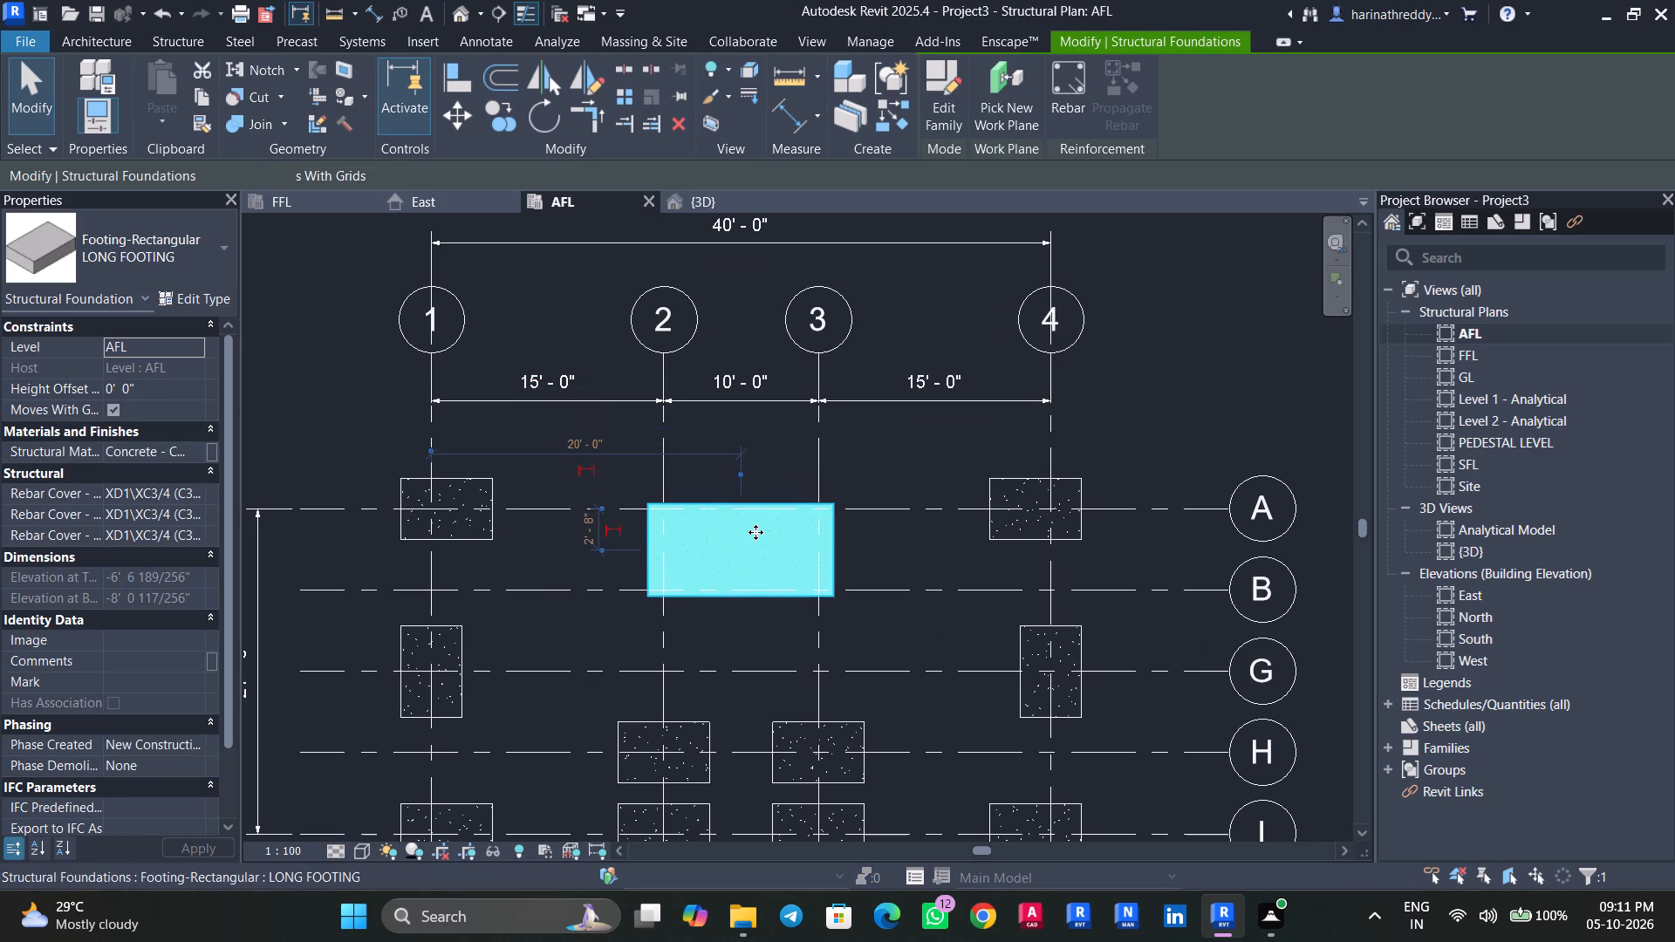
pyautogui.press('Right')
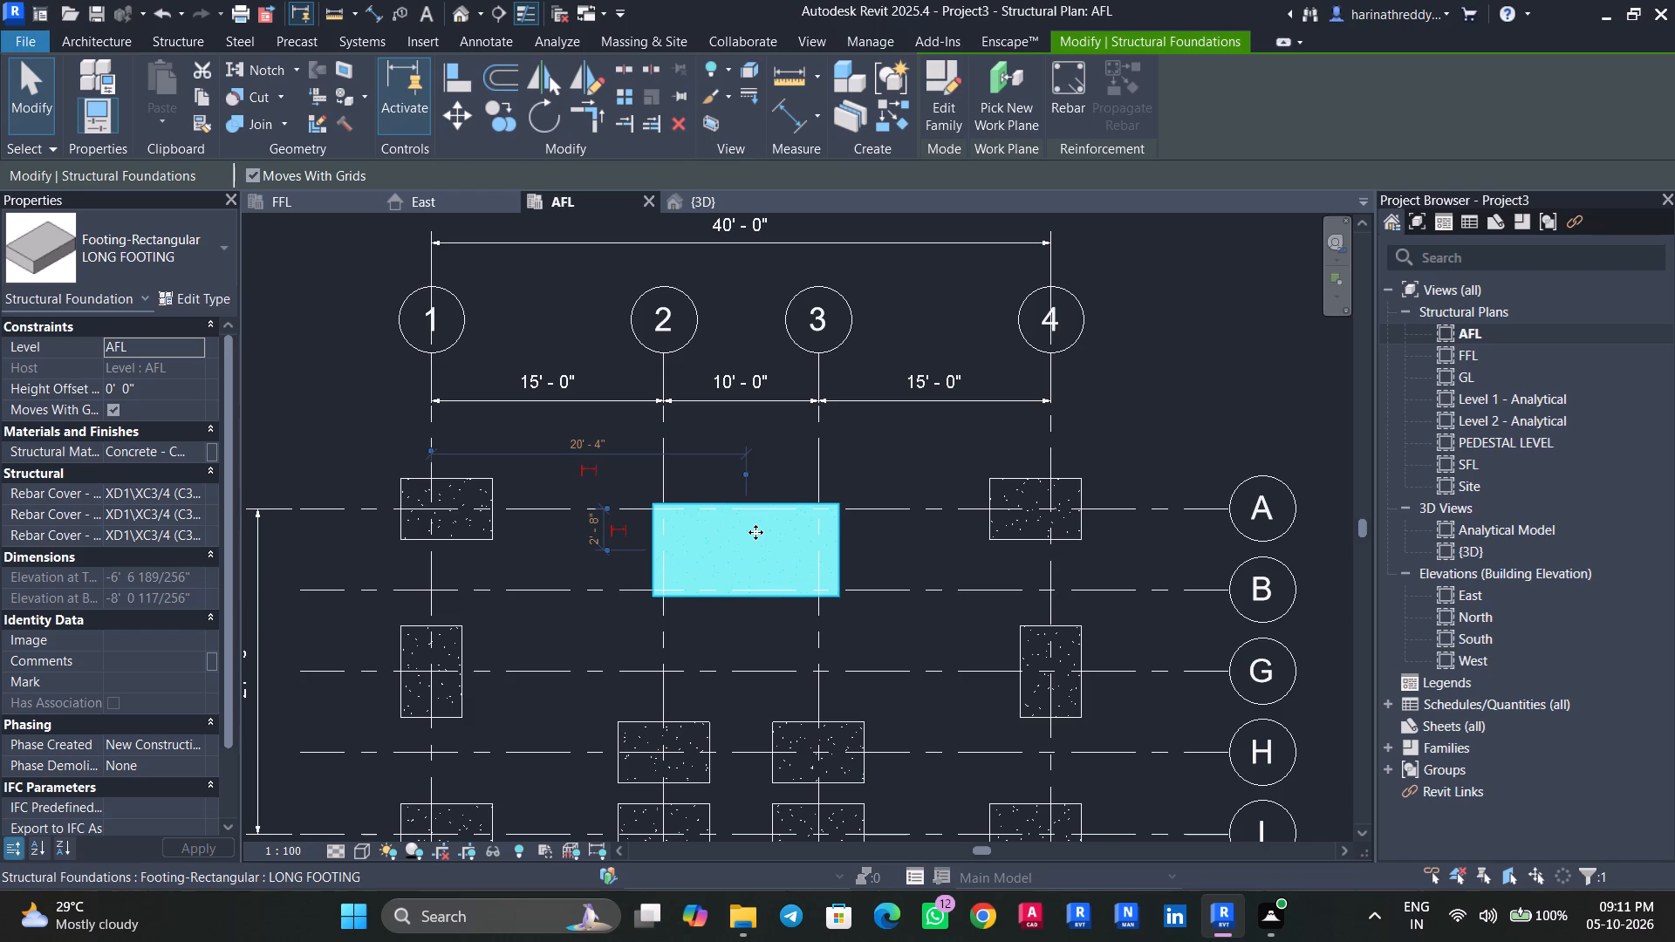
pyautogui.press('Left')
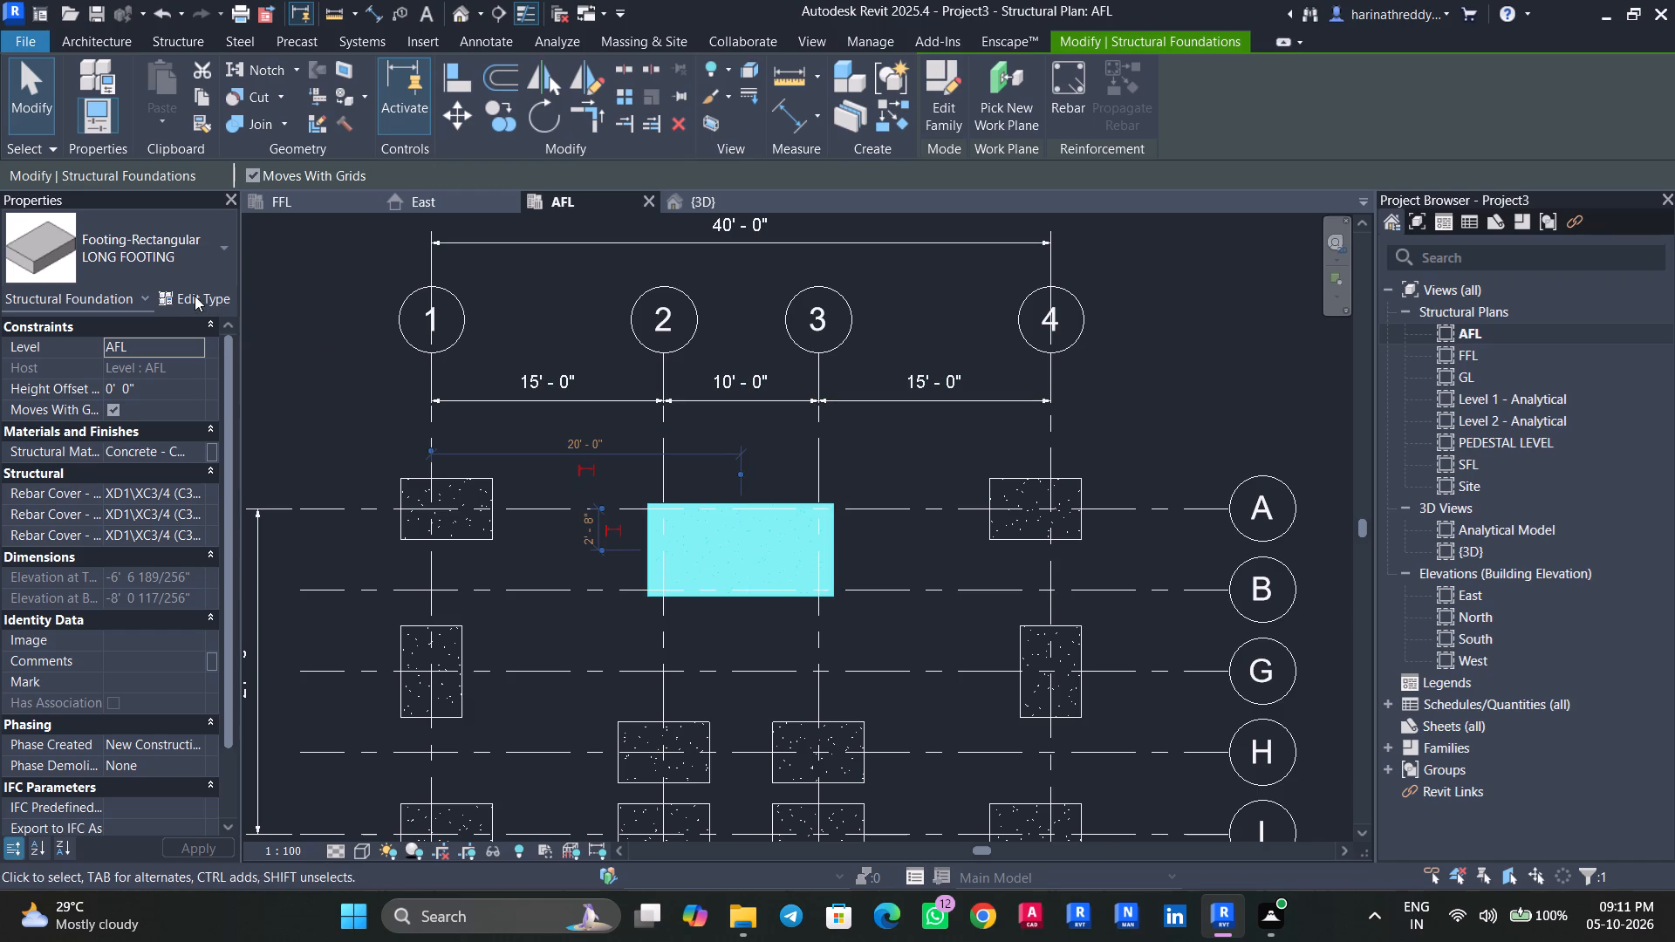
# Set the LONG FOOTING type's length to 14' and width to 7'.
pyautogui.click(195, 295)
pyautogui.click(1307, 349)
pyautogui.click(1307, 365)
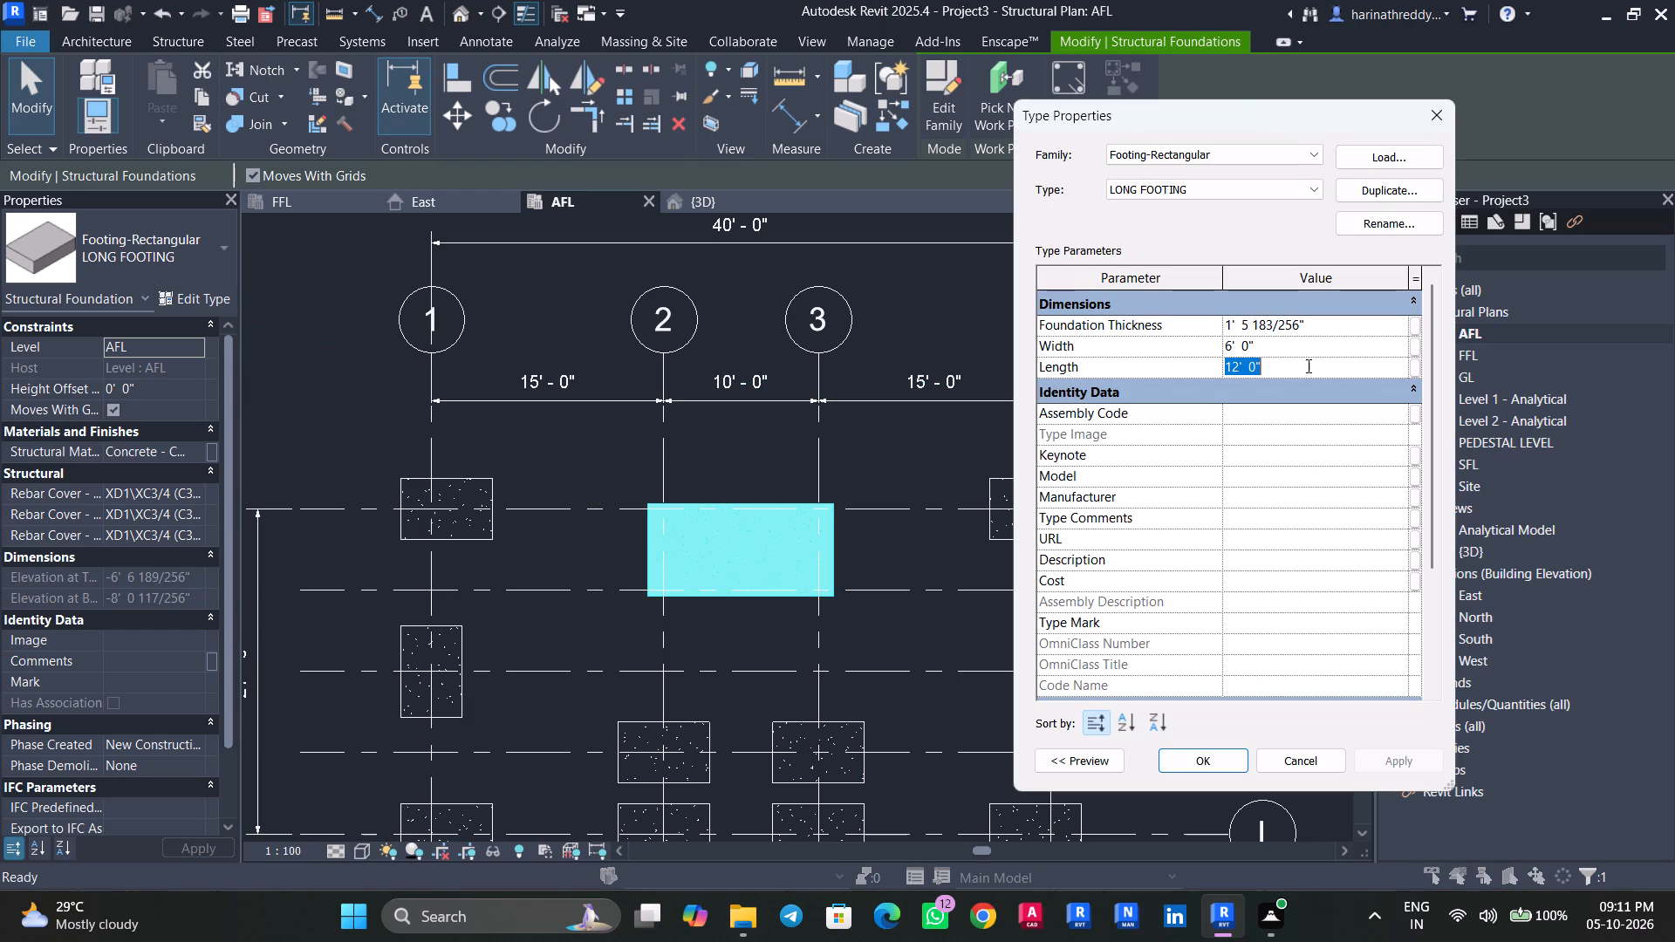
pyautogui.write("14'")
pyautogui.press('Return')
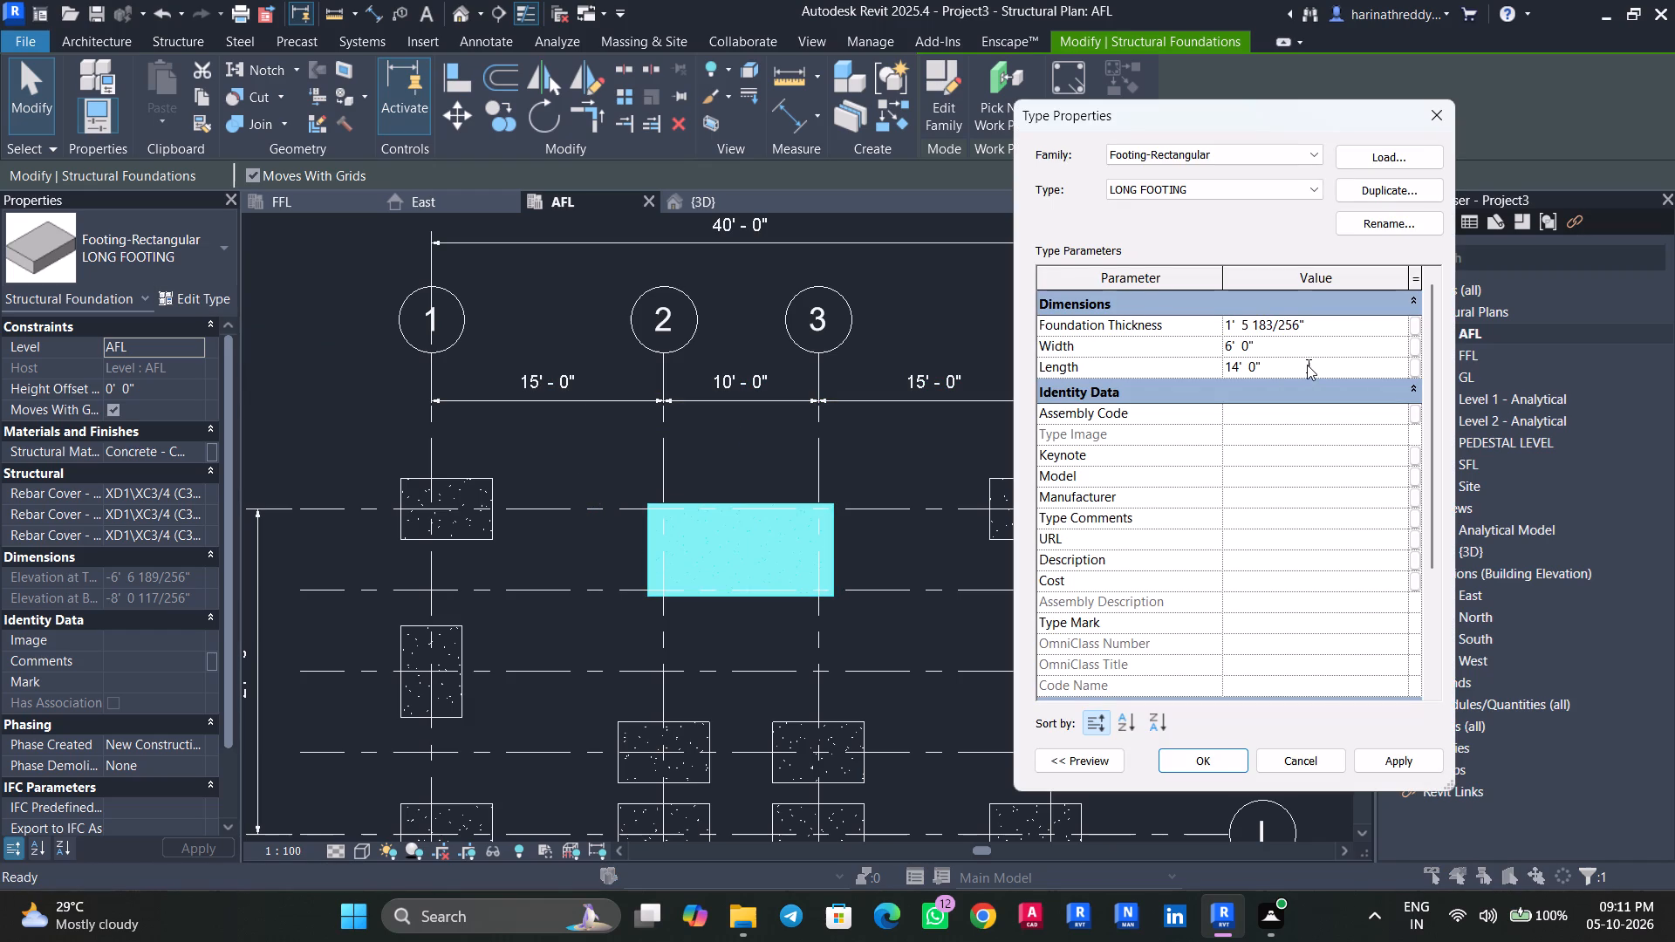
pyautogui.click(1302, 345)
pyautogui.write("7'")
pyautogui.press('Return')
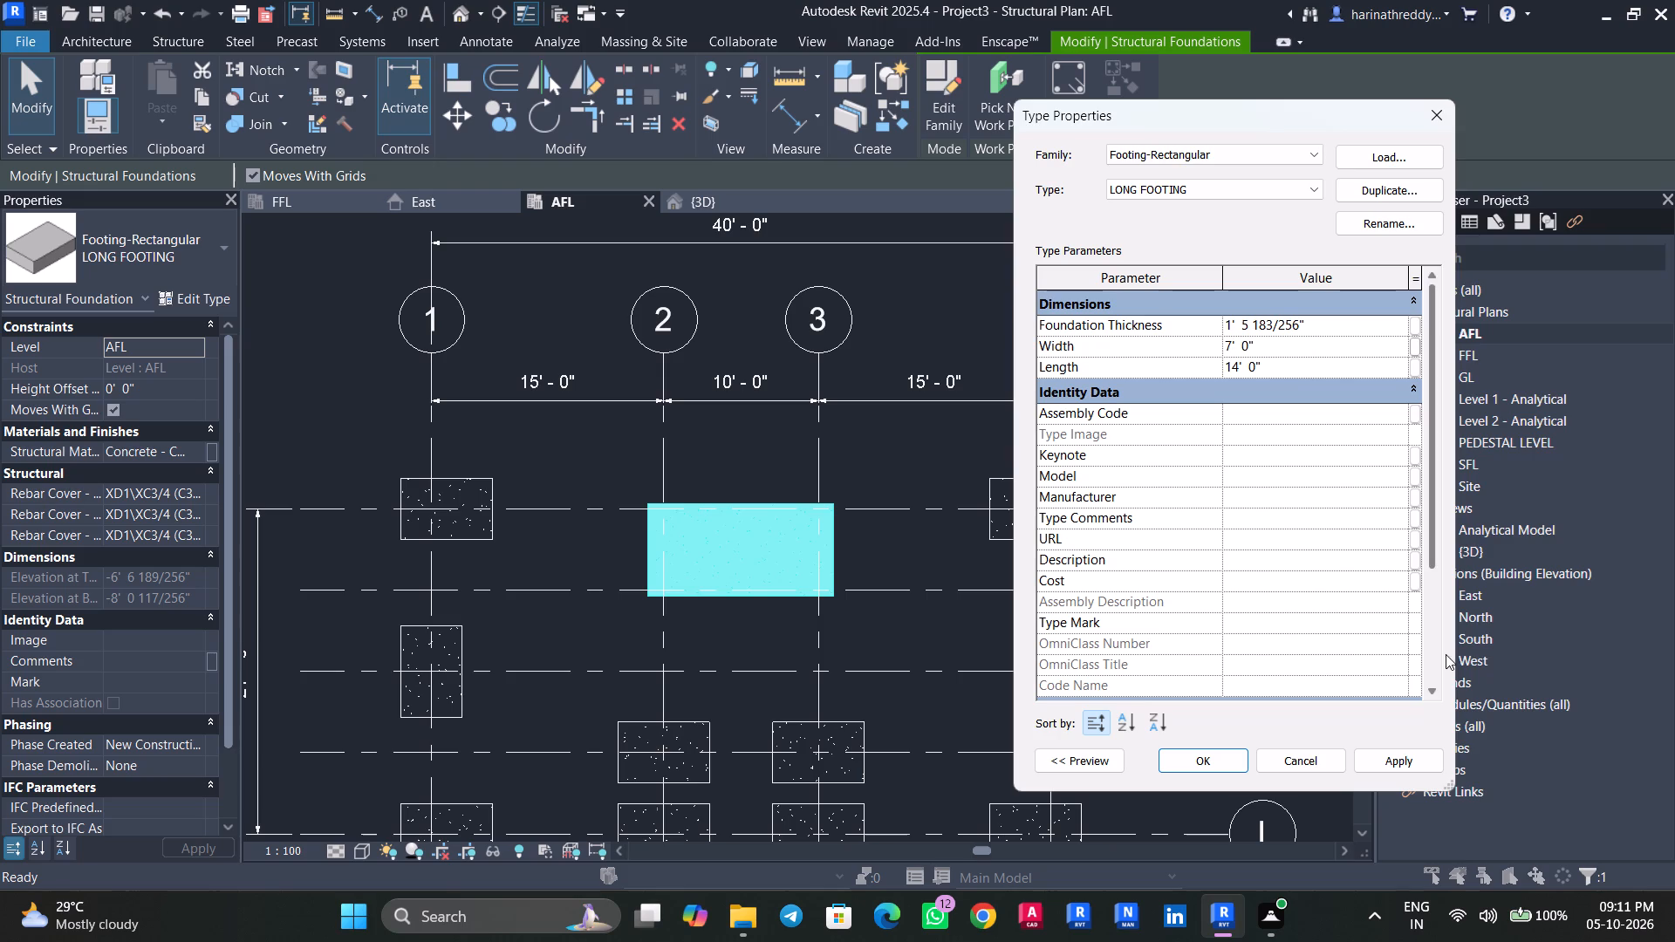
pyautogui.click(1440, 753)
pyautogui.click(1207, 760)
pyautogui.press('Escape')
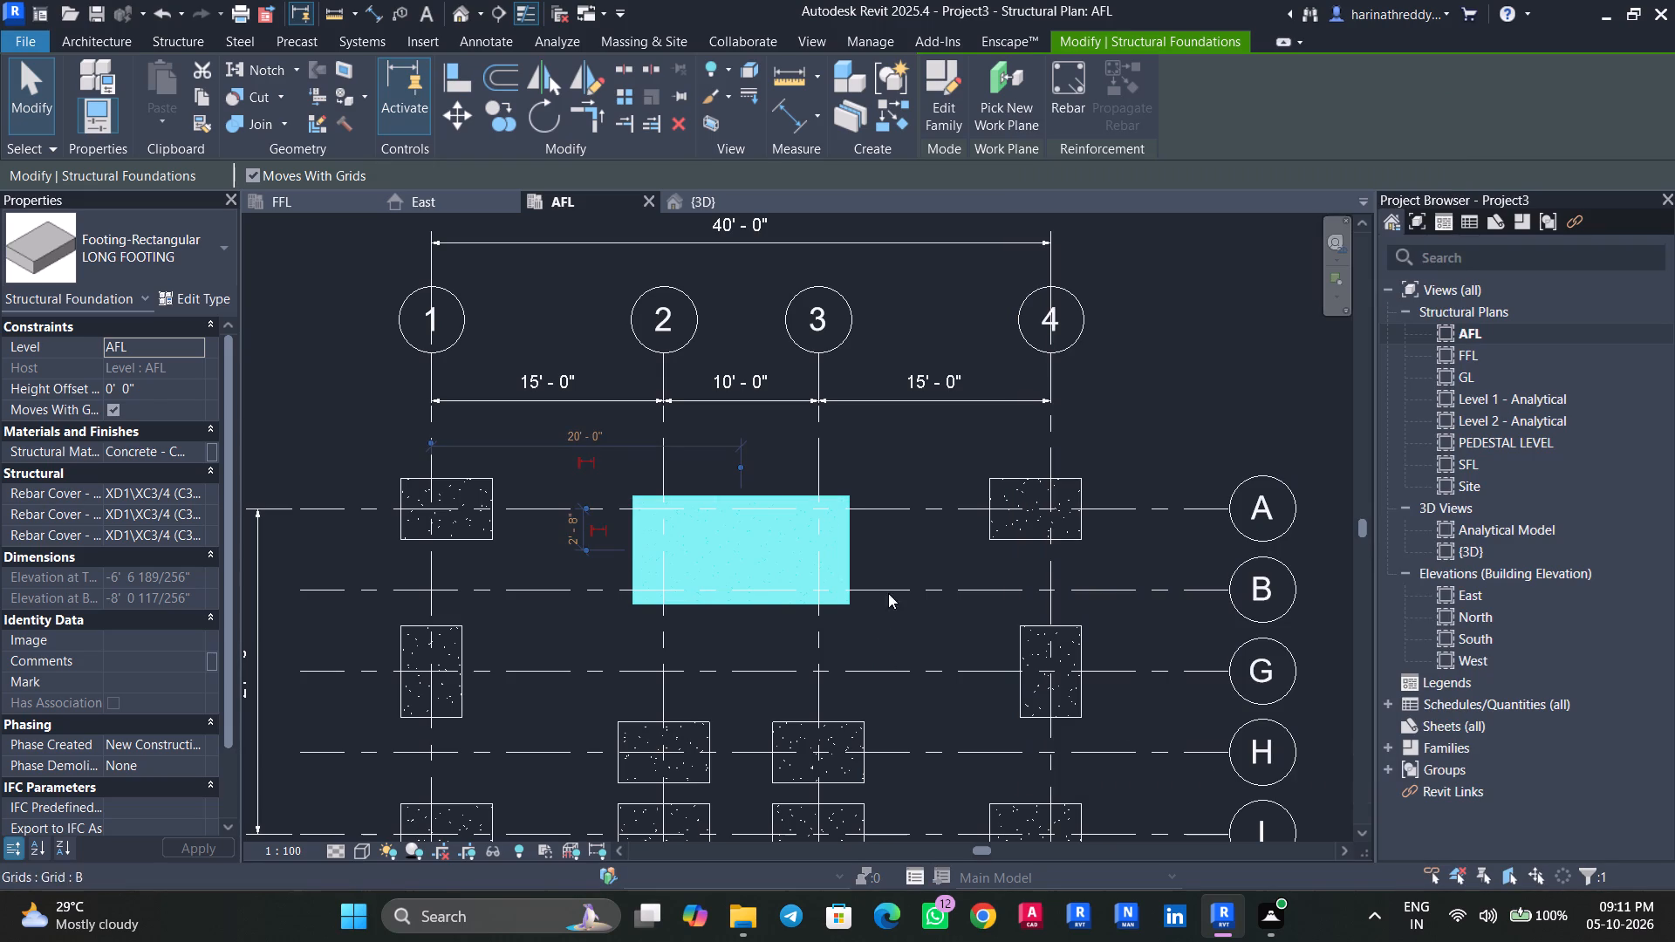
pyautogui.press('Escape')
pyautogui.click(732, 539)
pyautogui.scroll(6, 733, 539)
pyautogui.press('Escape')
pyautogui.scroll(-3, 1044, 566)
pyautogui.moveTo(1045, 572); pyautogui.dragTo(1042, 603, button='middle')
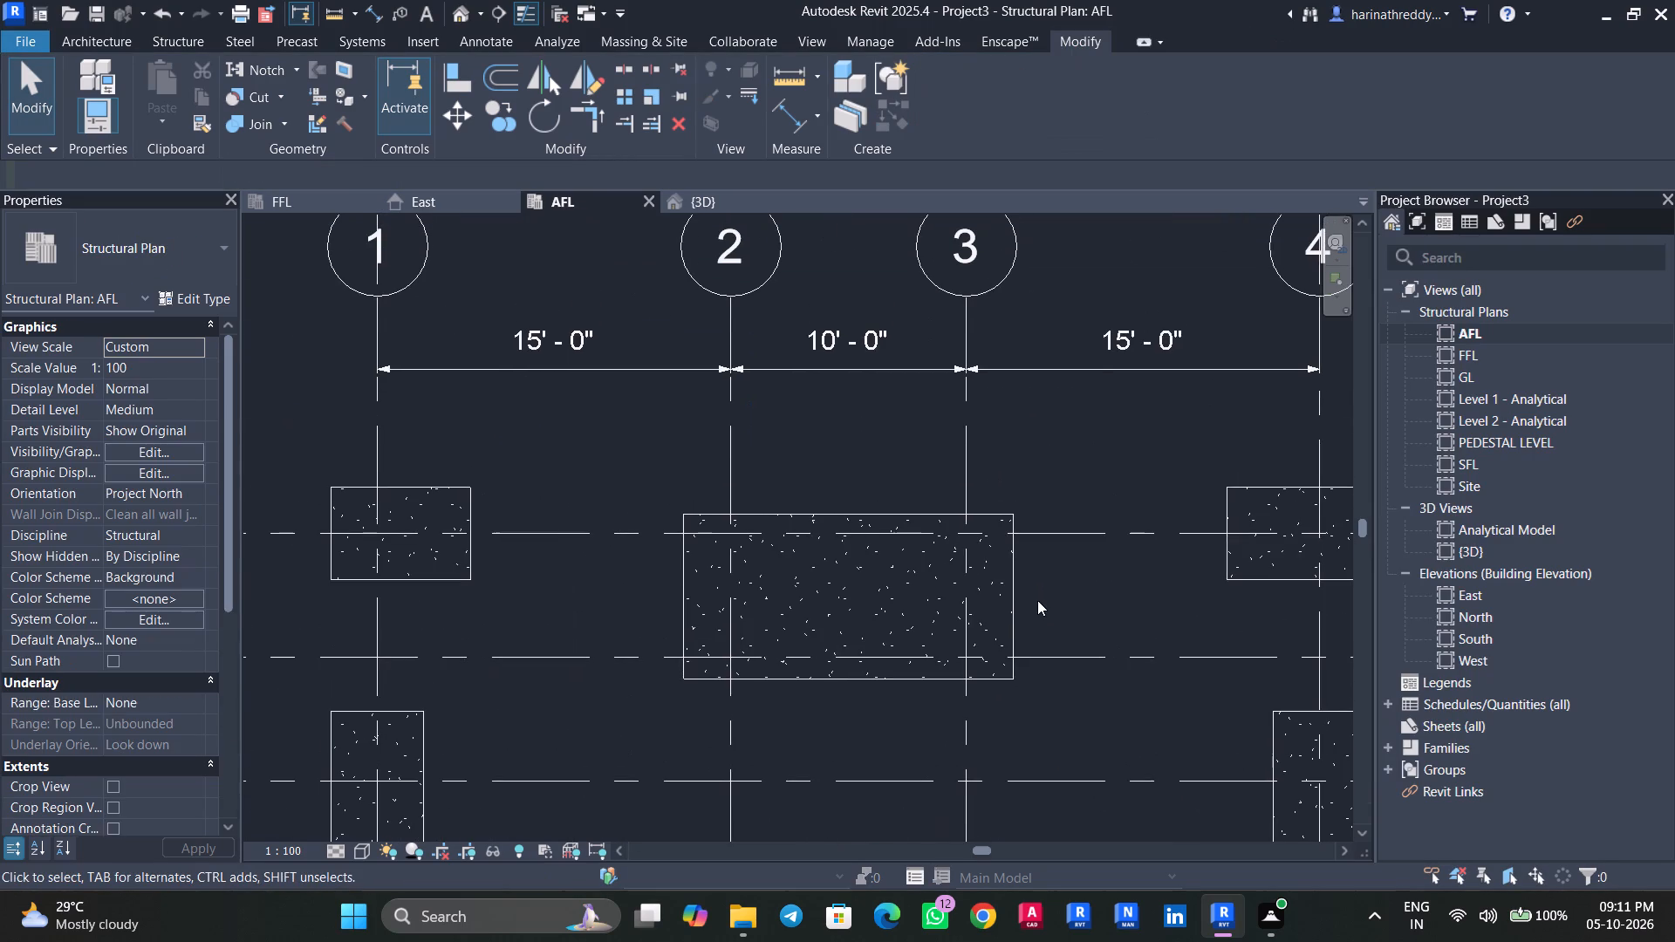
# Dimension the long footing's side overhangs: its right edge from grid 3 and its left edge from grid 2.
pyautogui.press('d')
pyautogui.press('i')
pyautogui.click(970, 570)
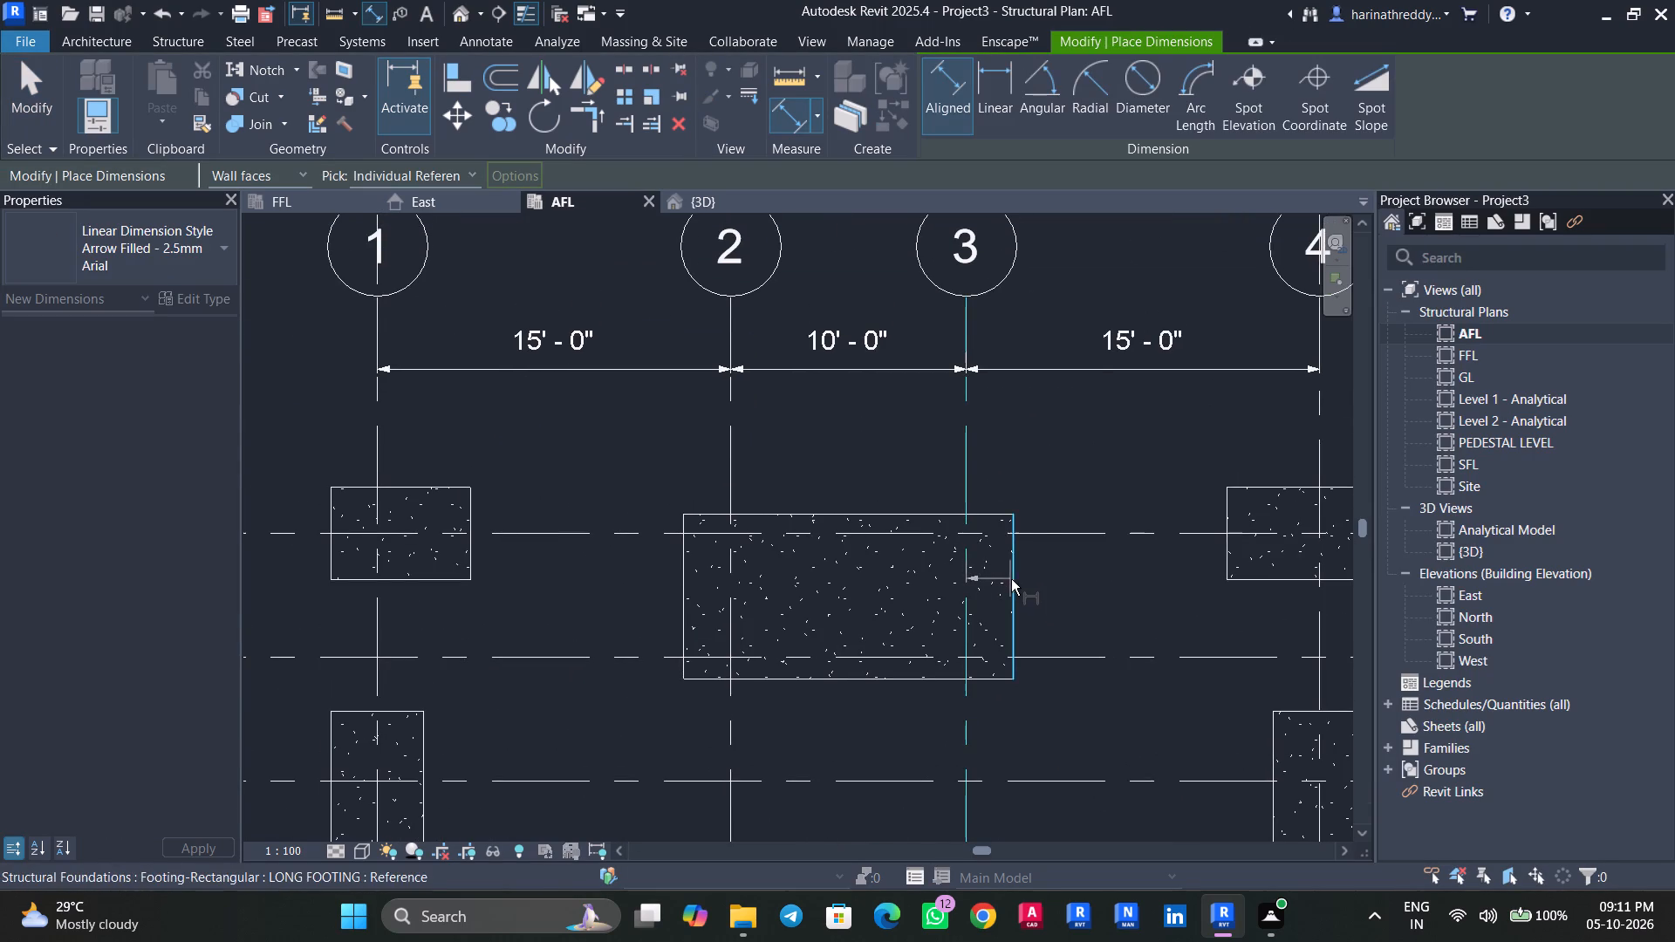
pyautogui.click(1013, 579)
pyautogui.click(1067, 468)
pyautogui.click(685, 557)
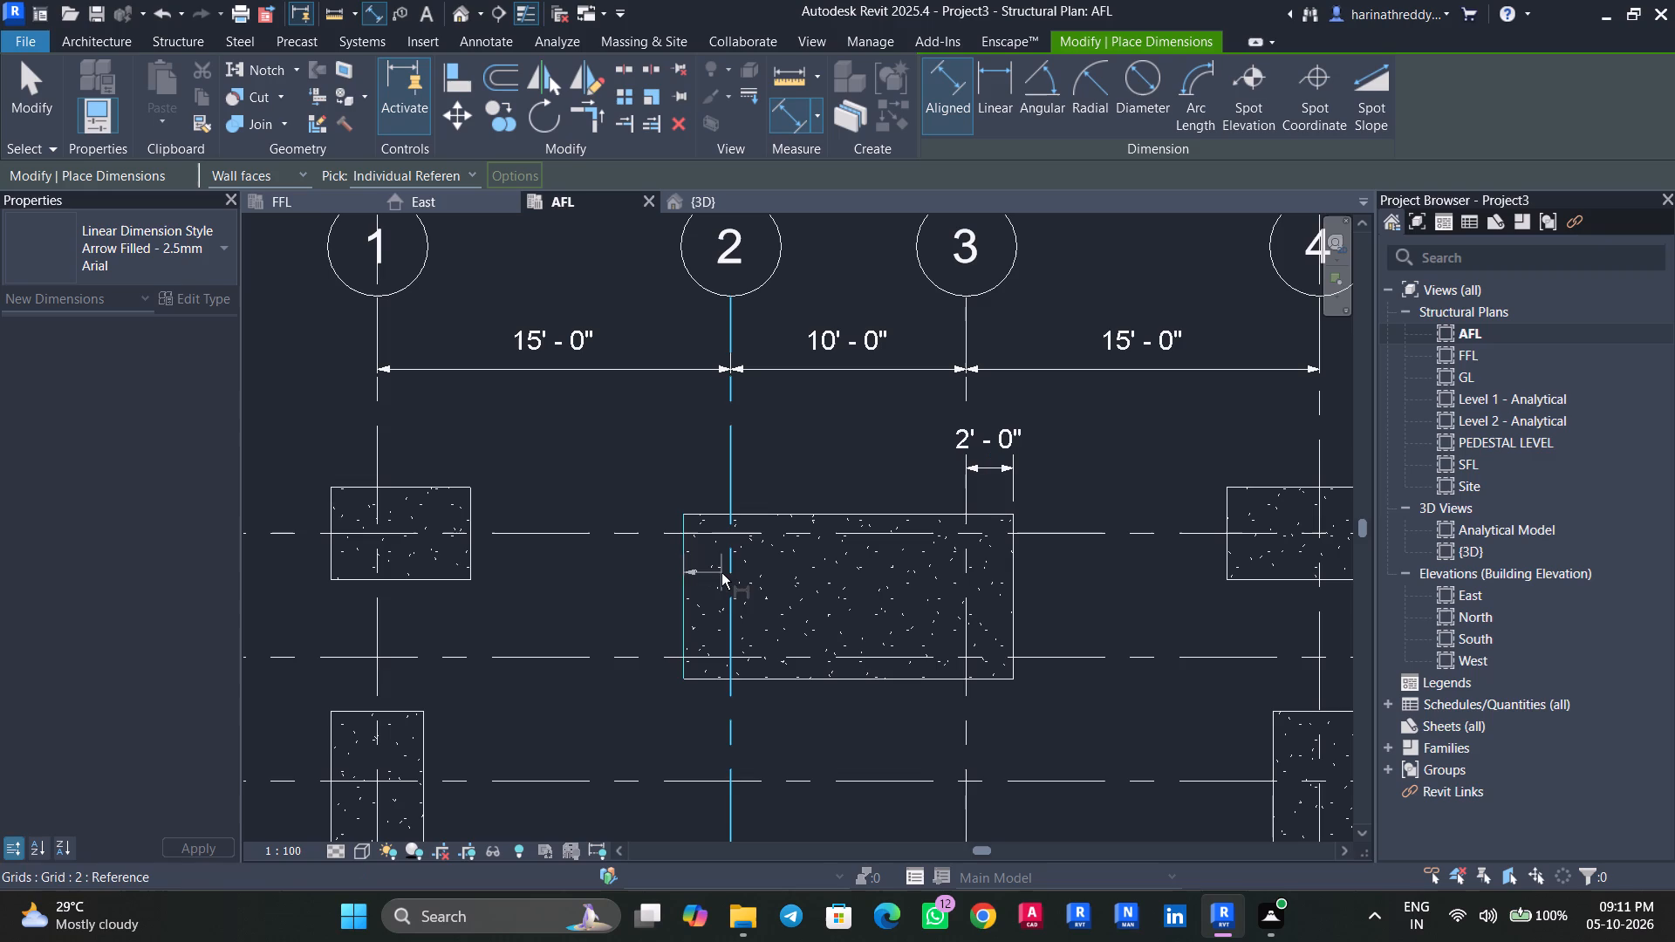
pyautogui.click(728, 577)
pyautogui.click(788, 472)
pyautogui.press('Escape')
pyautogui.press('Escape')
pyautogui.press('Escape')
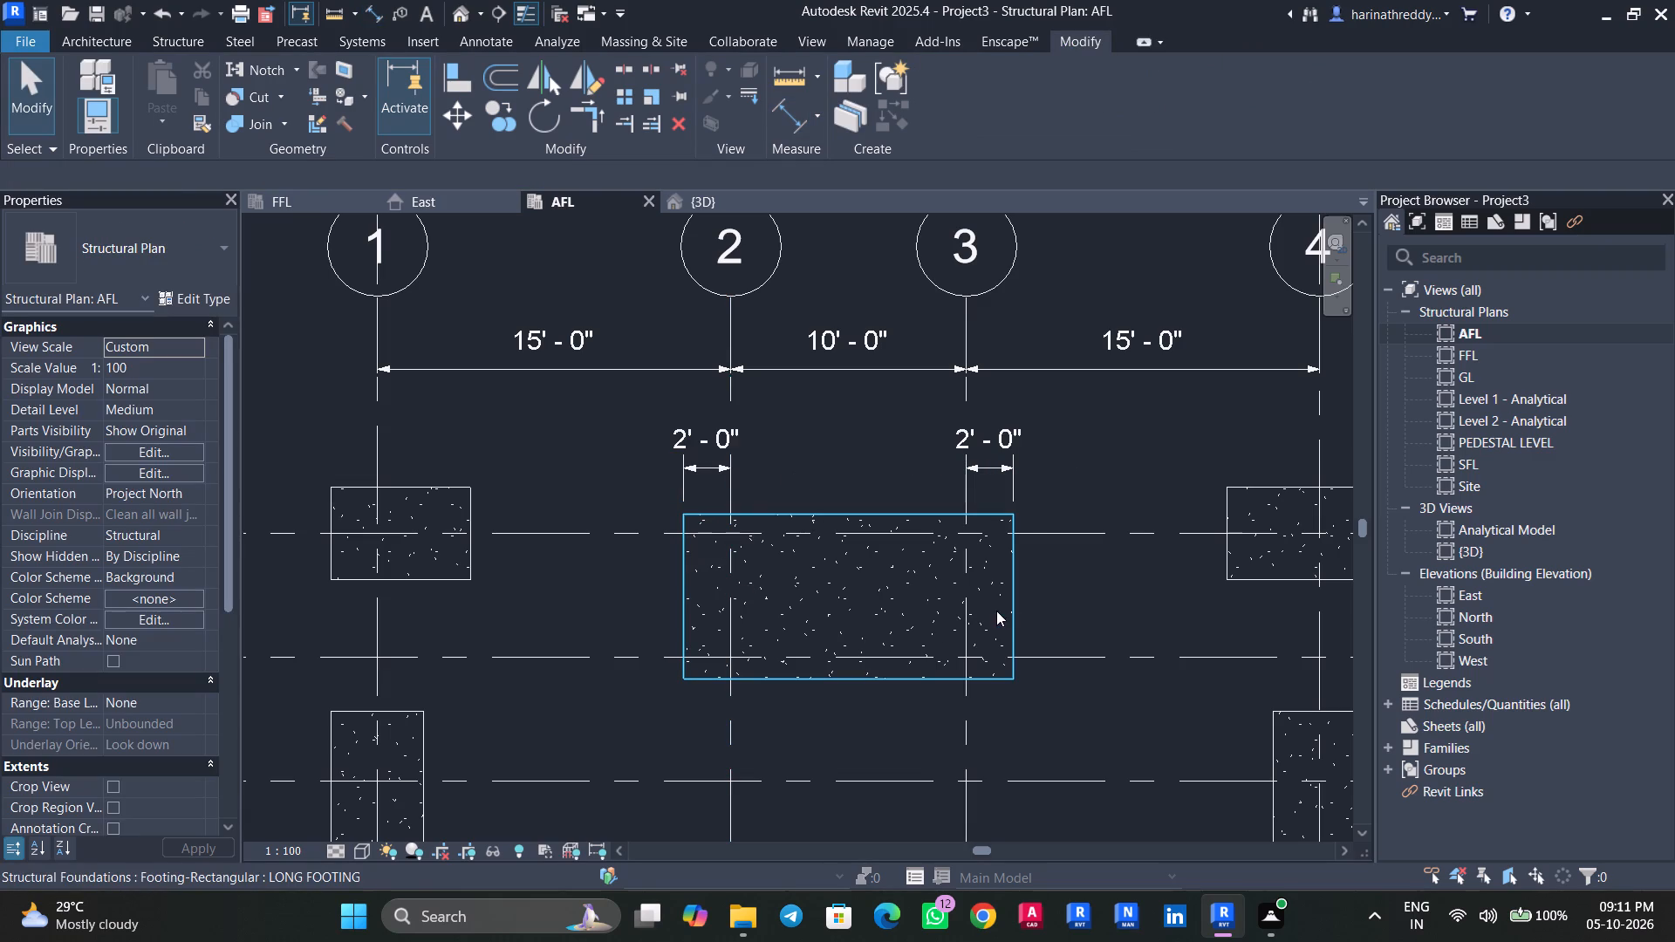
# Dimension the long footing's lower edge from grid B and its upper edge from grid A.
pyautogui.press('d')
pyautogui.press('i')
pyautogui.click(701, 653)
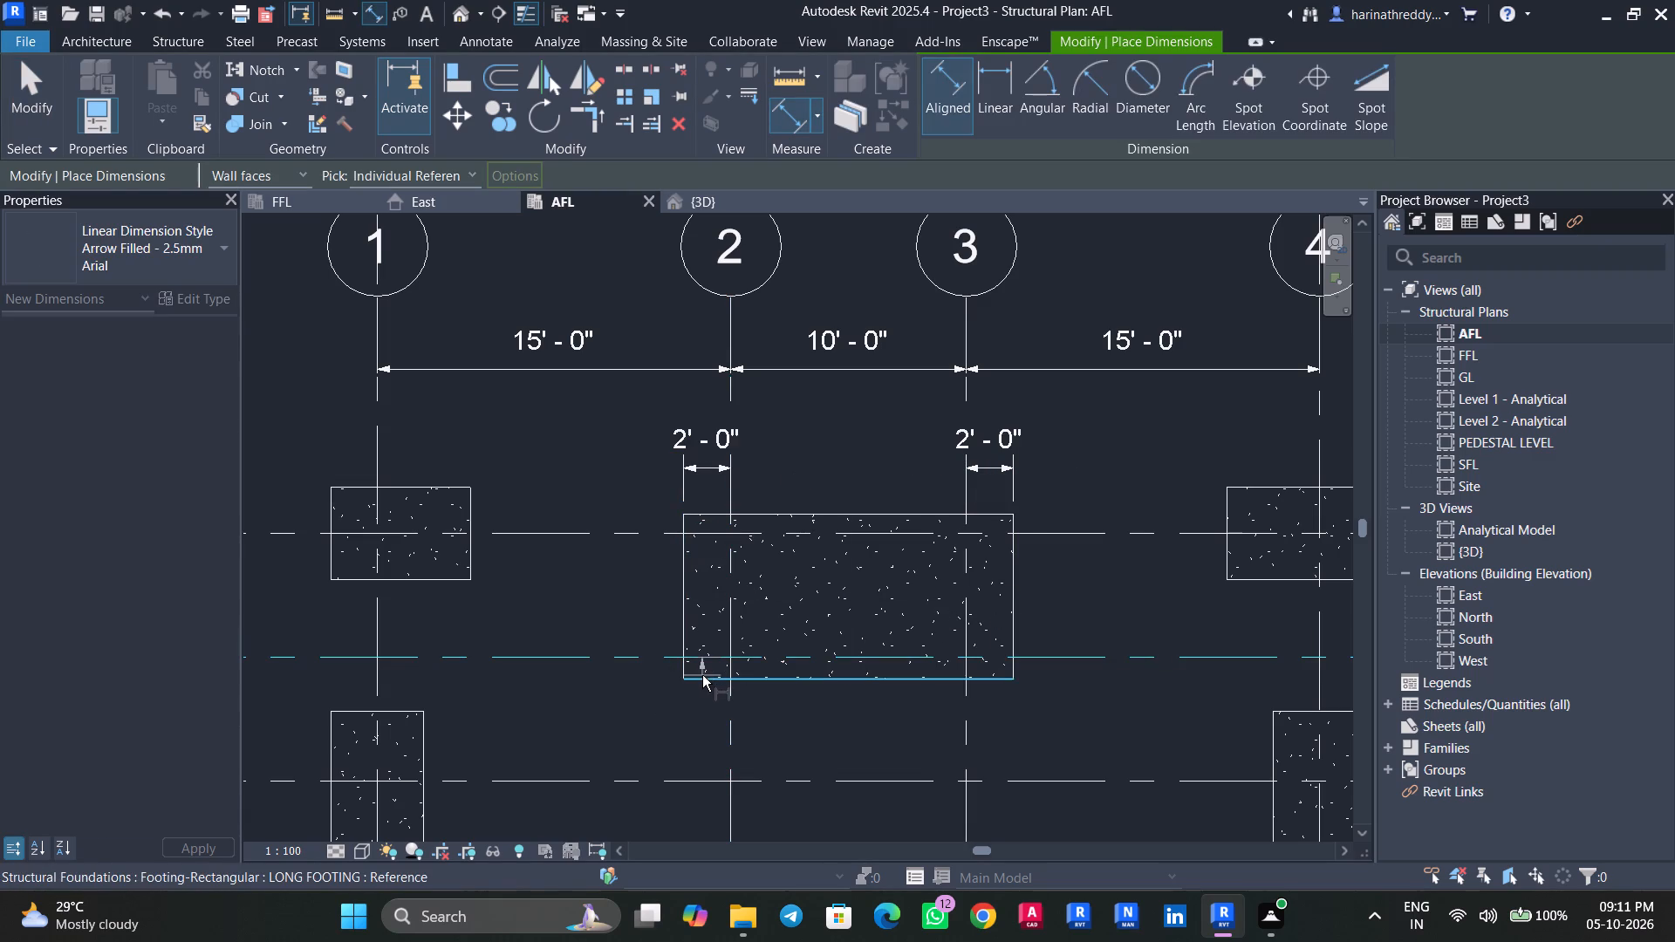
pyautogui.click(702, 675)
pyautogui.click(629, 713)
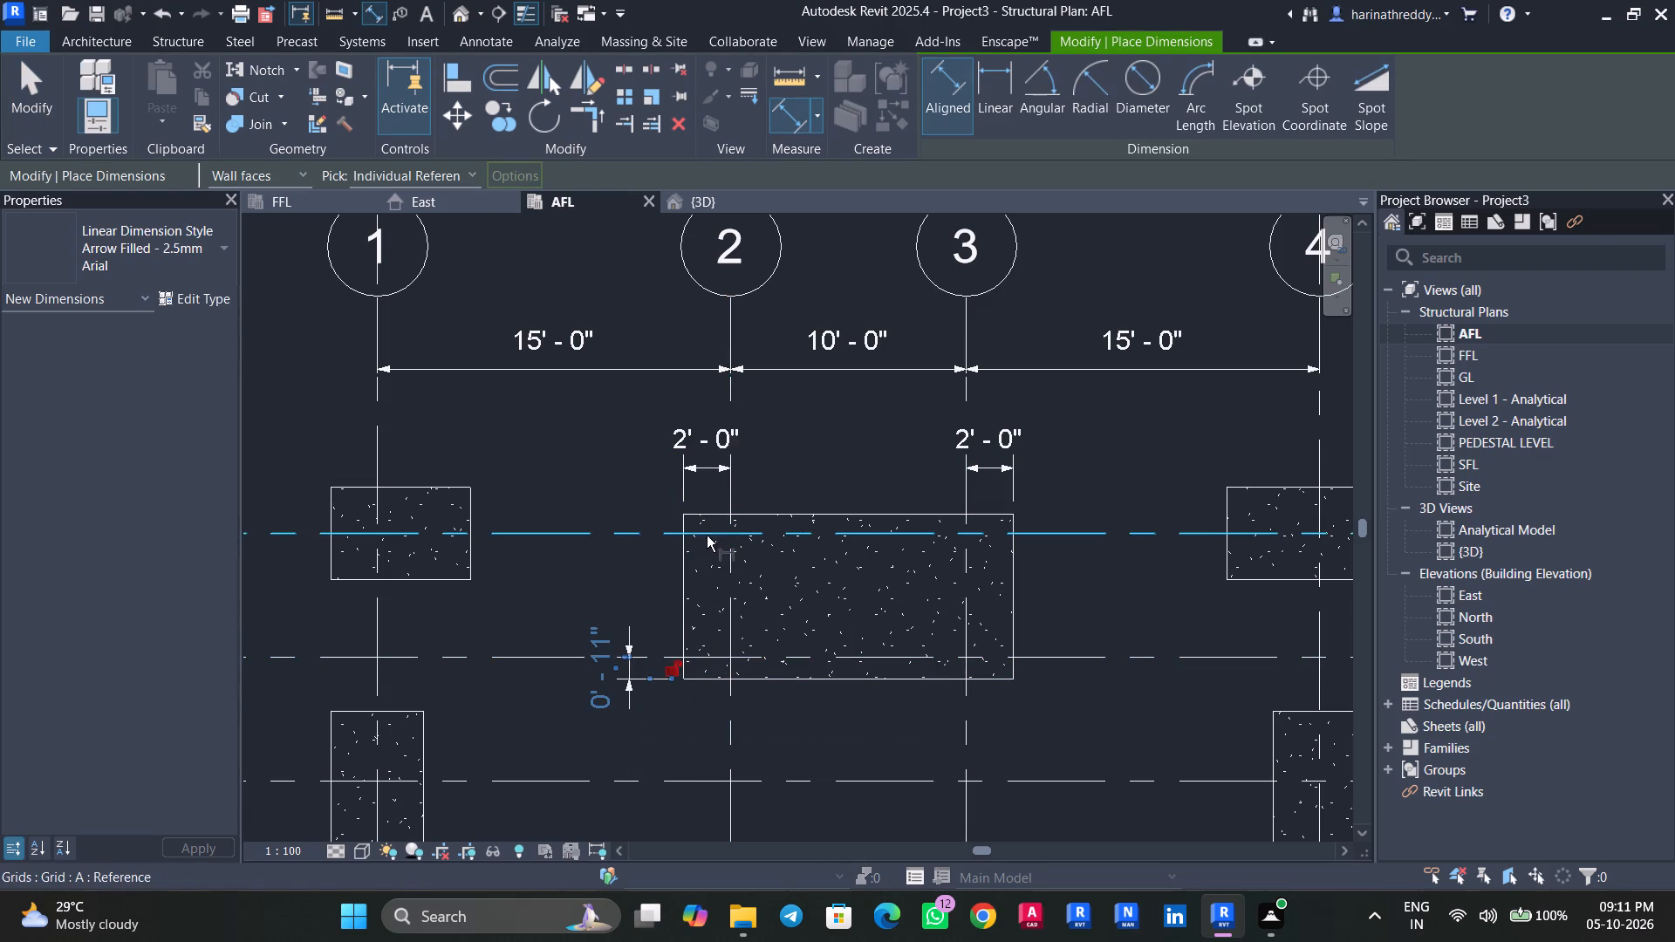
pyautogui.click(707, 536)
pyautogui.click(712, 514)
pyautogui.click(612, 488)
pyautogui.press('Escape')
pyautogui.press('Escape')
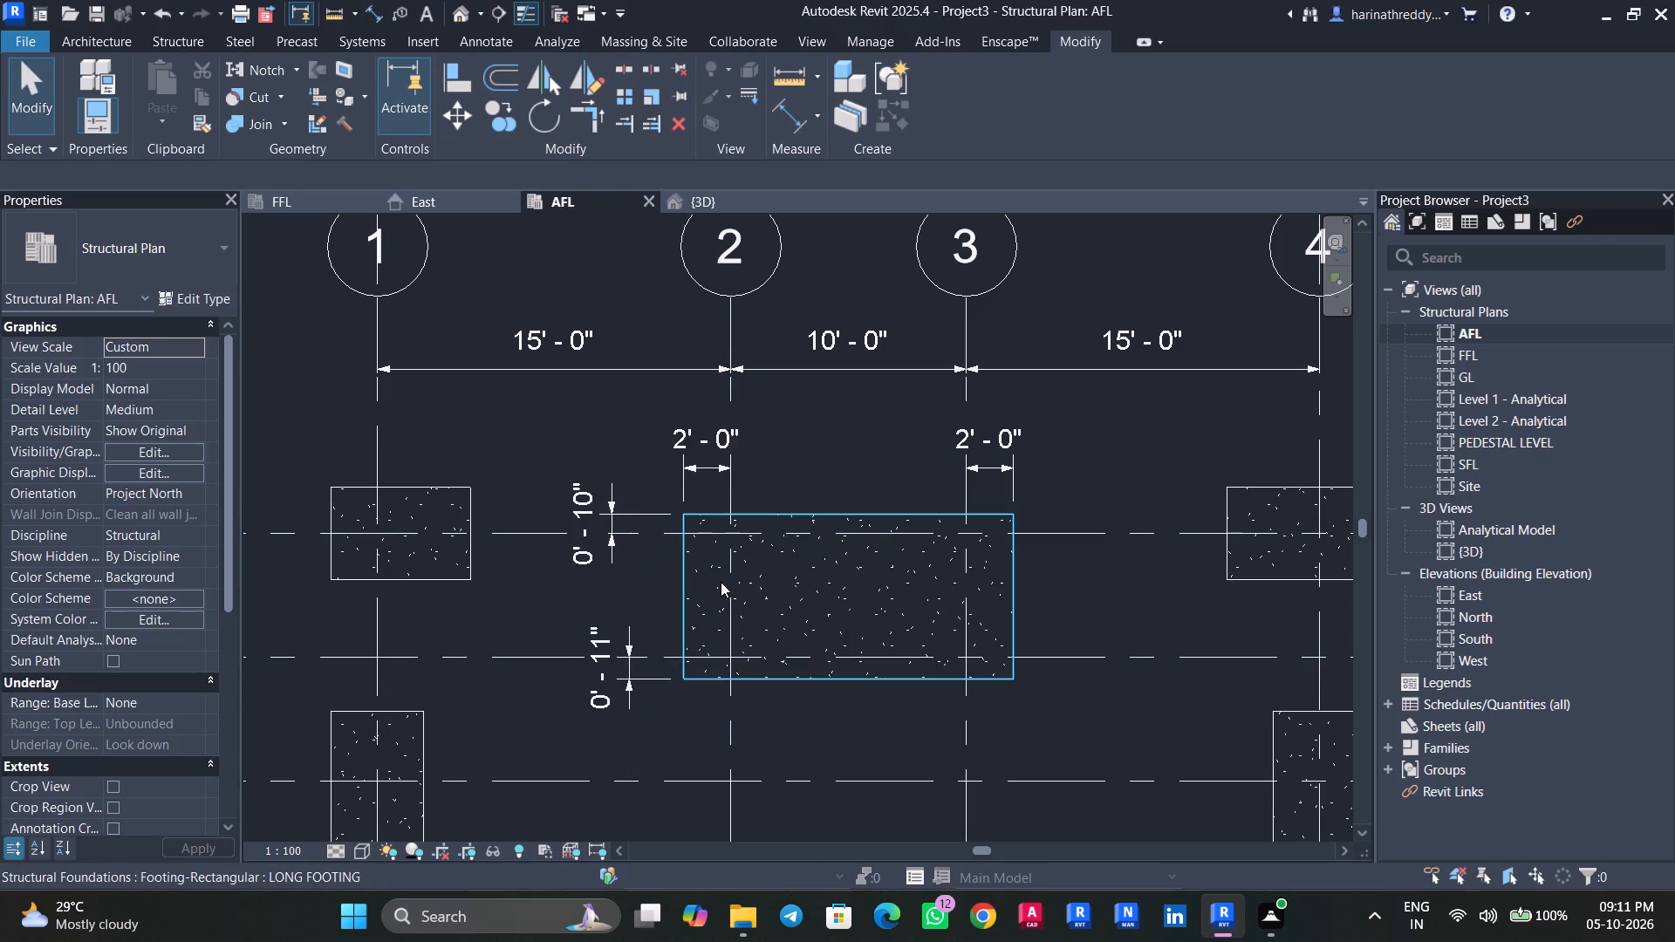
# Set the overhang between grid A and the long footing's upper edge to 10.5".
pyautogui.click(721, 582)
pyautogui.click(587, 523)
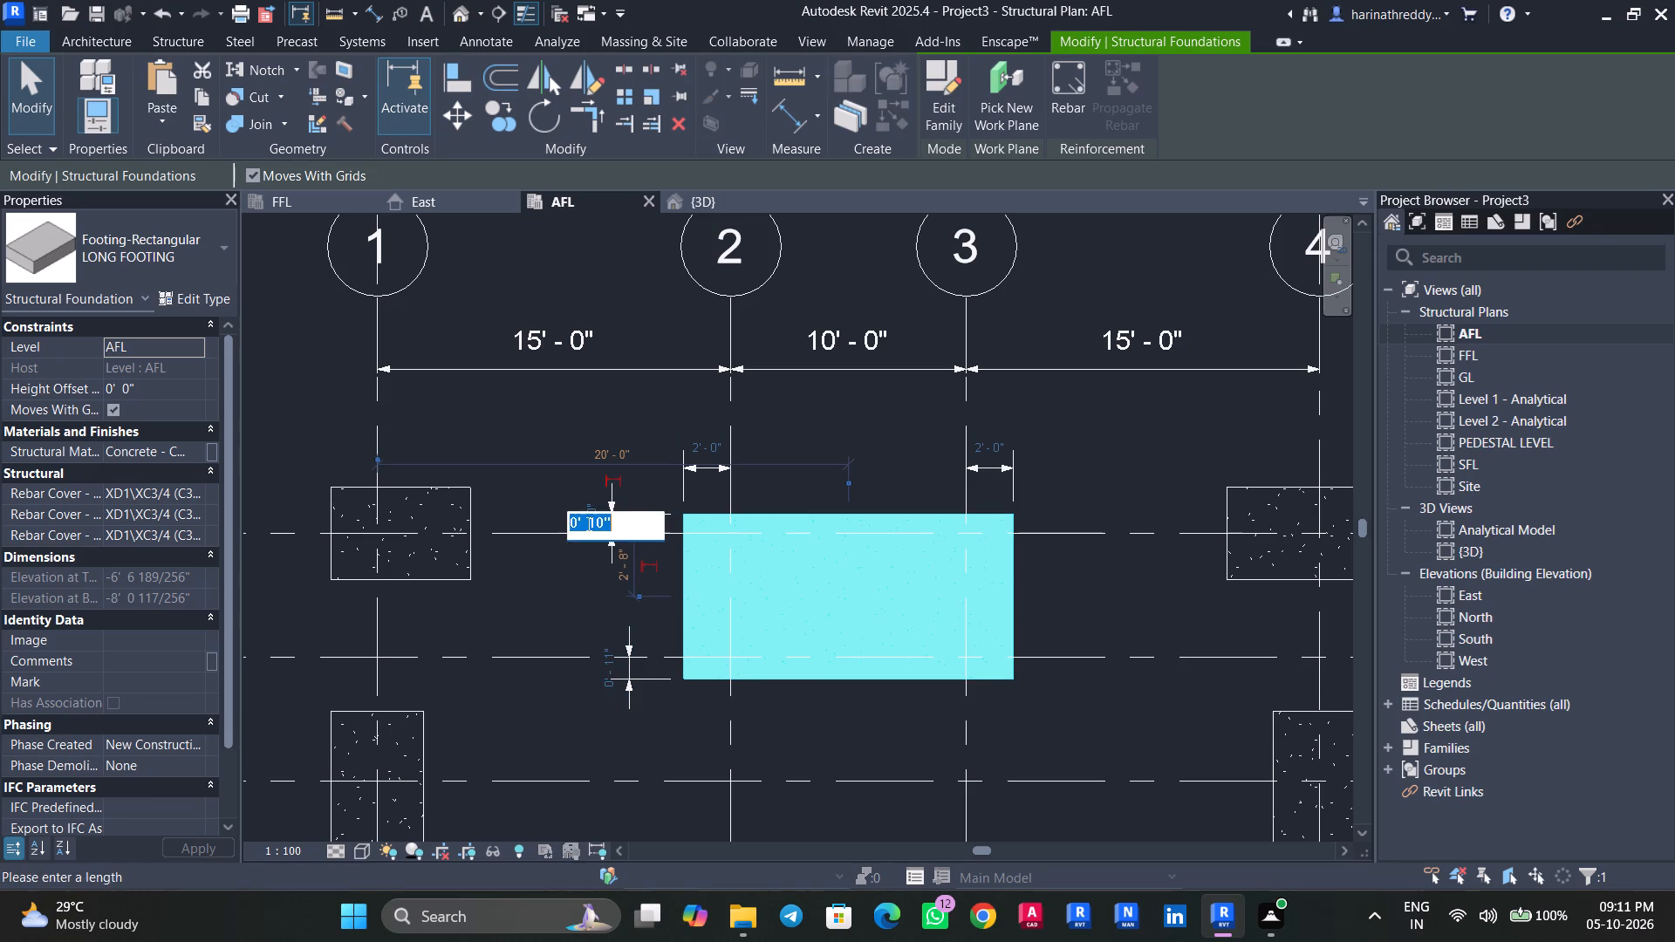
pyautogui.write('0.')
pyautogui.press('BackSpace')
pyautogui.press('BackSpace')
pyautogui.press('BackSpace')
pyautogui.write('10.5"')
pyautogui.press('Return')
pyautogui.press('Escape')
pyautogui.press('Escape')
# Delete the four overhang dimensions around the long footing.
pyautogui.click(615, 534)
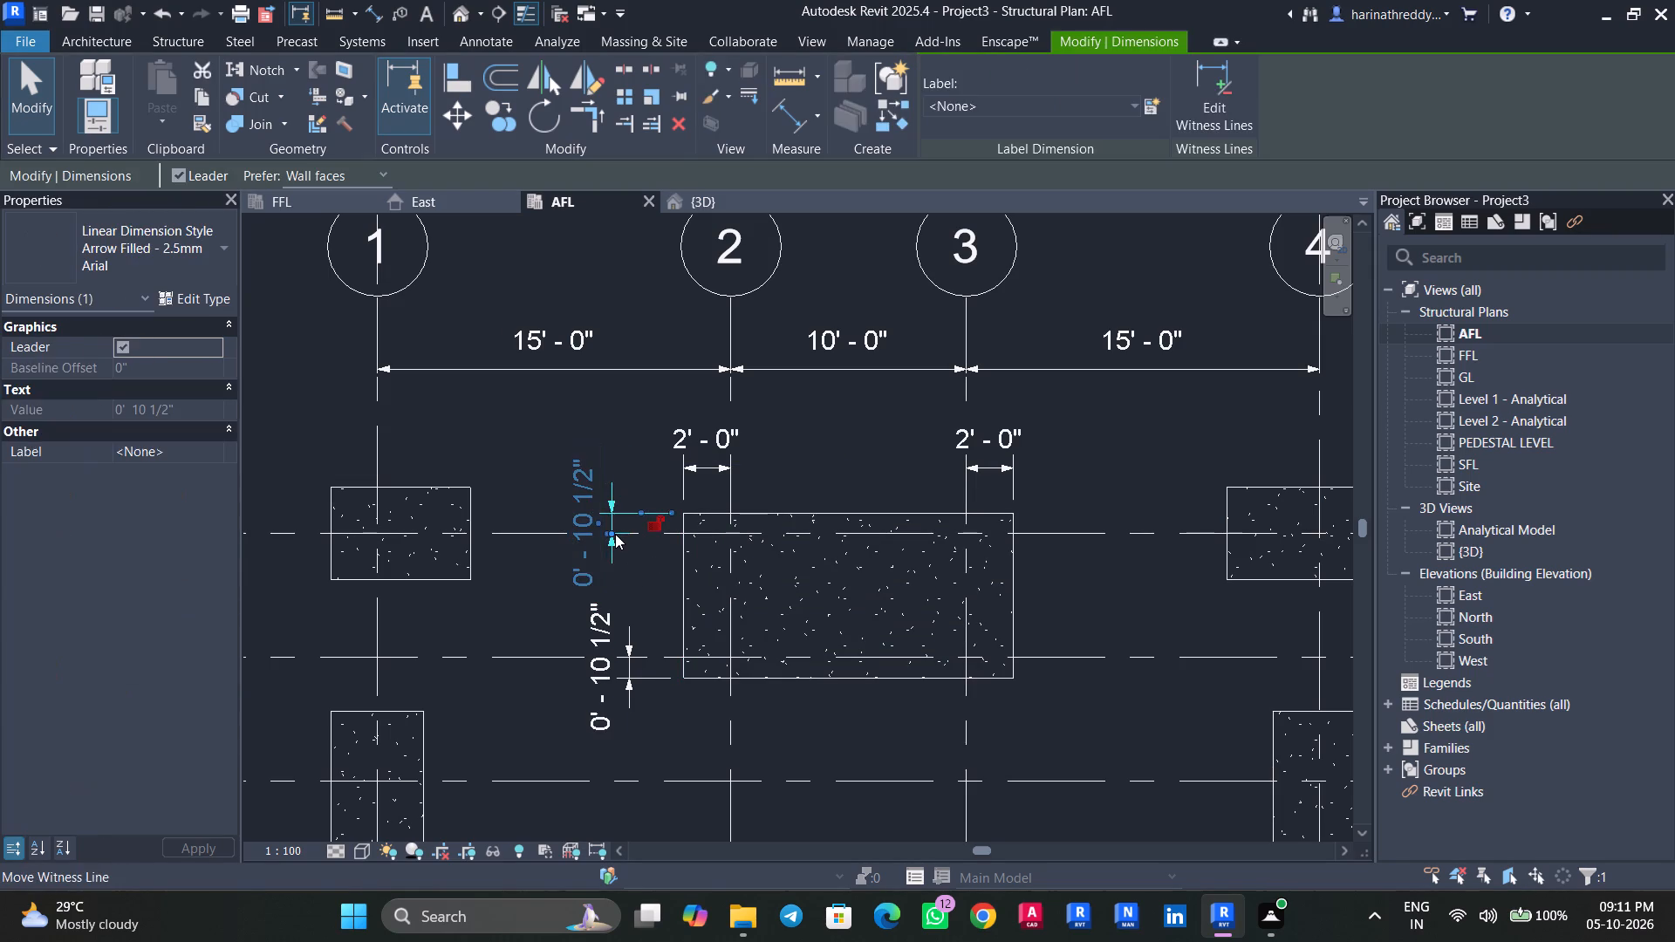
pyautogui.press('Delete')
pyautogui.click(632, 638)
pyautogui.press('Delete')
pyautogui.click(738, 466)
pyautogui.press('Delete')
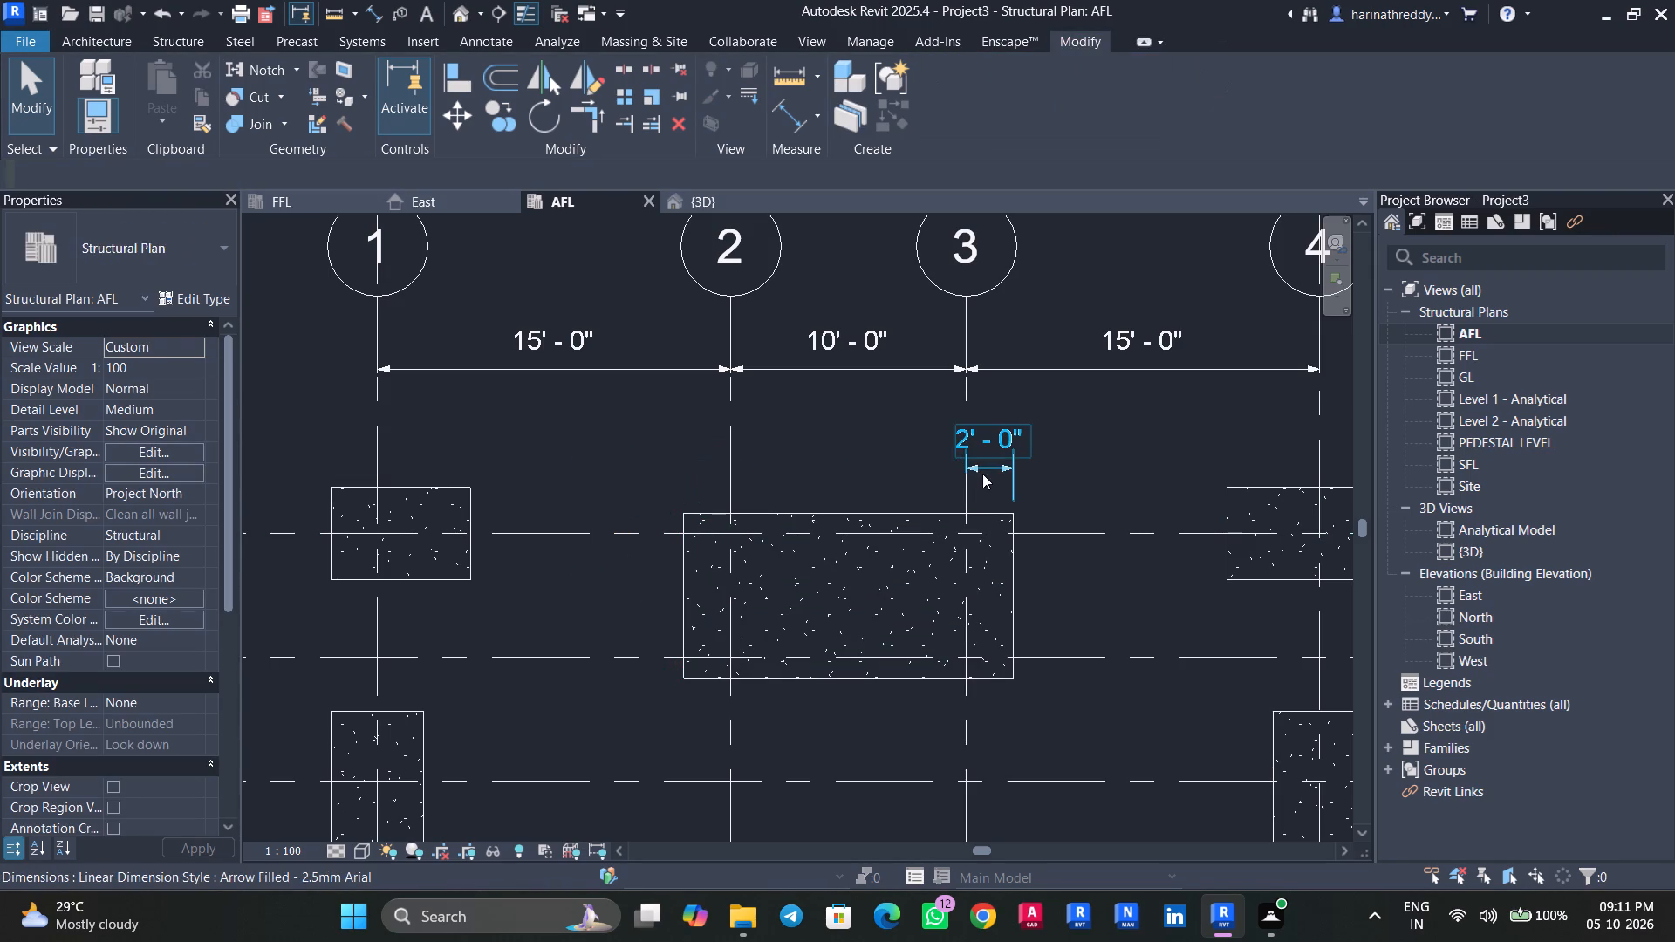
pyautogui.click(984, 474)
pyautogui.press('Delete')
# Examine the arrangement of the isolated footings and the long footing in the 3D view.
pyautogui.scroll(-6, 742, 488)
pyautogui.moveTo(735, 469); pyautogui.dragTo(714, 441, button='middle')
pyautogui.scroll(5, 692, 515)
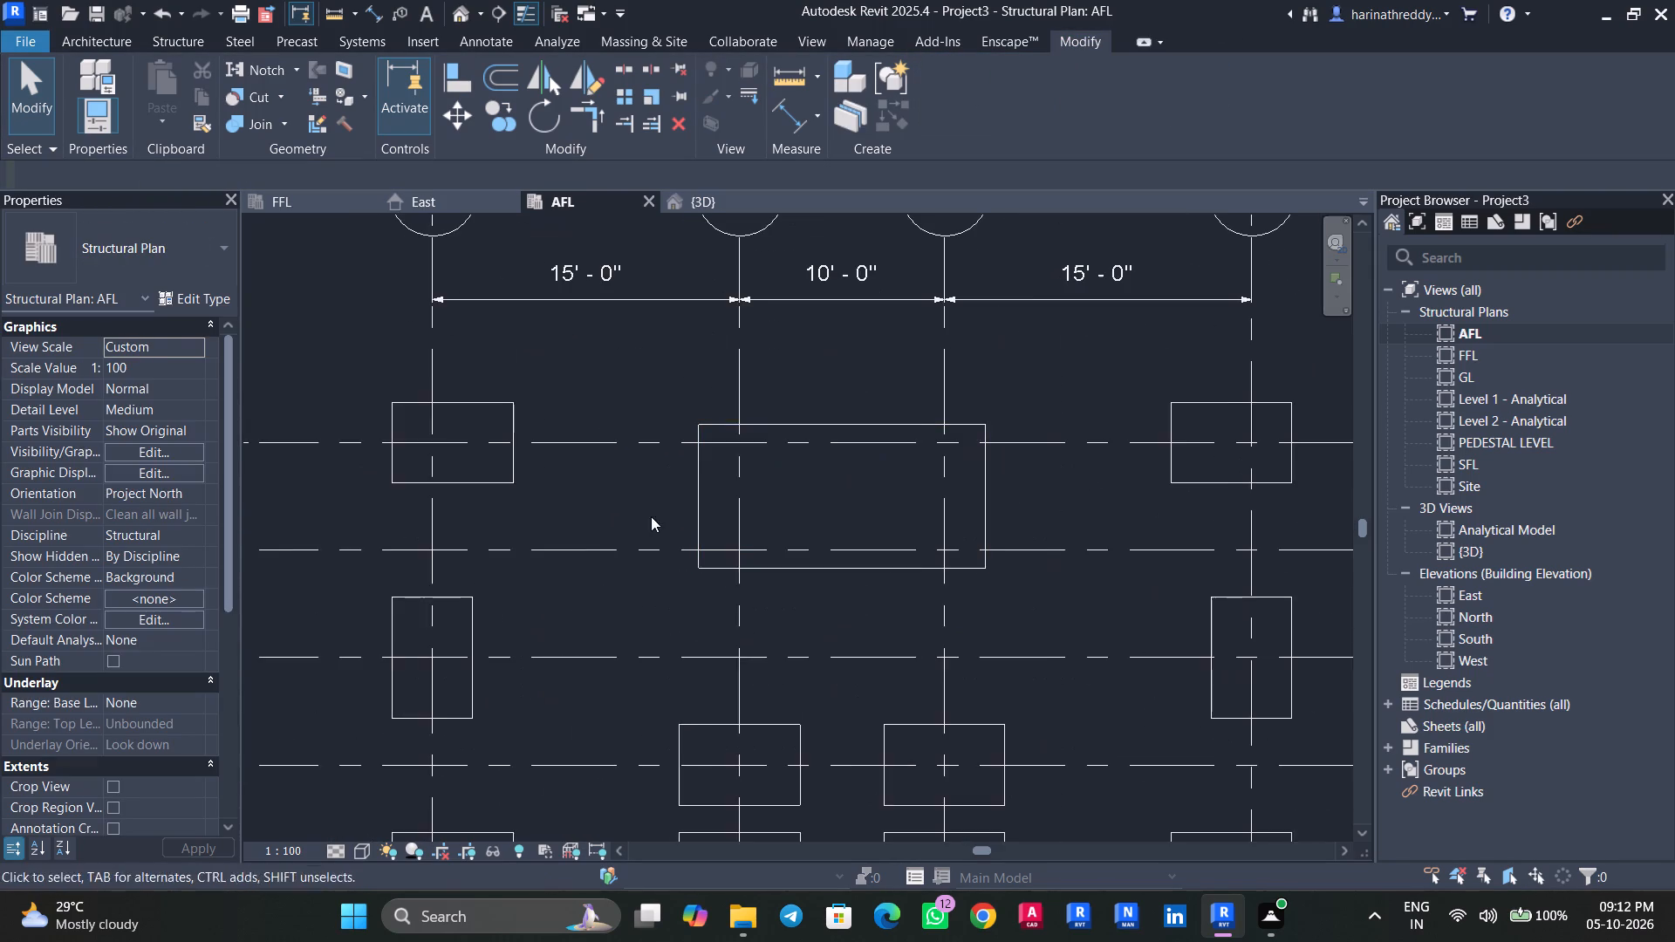
pyautogui.moveTo(649, 516); pyautogui.dragTo(616, 522, button='middle')
pyautogui.scroll(-2, 602, 531)
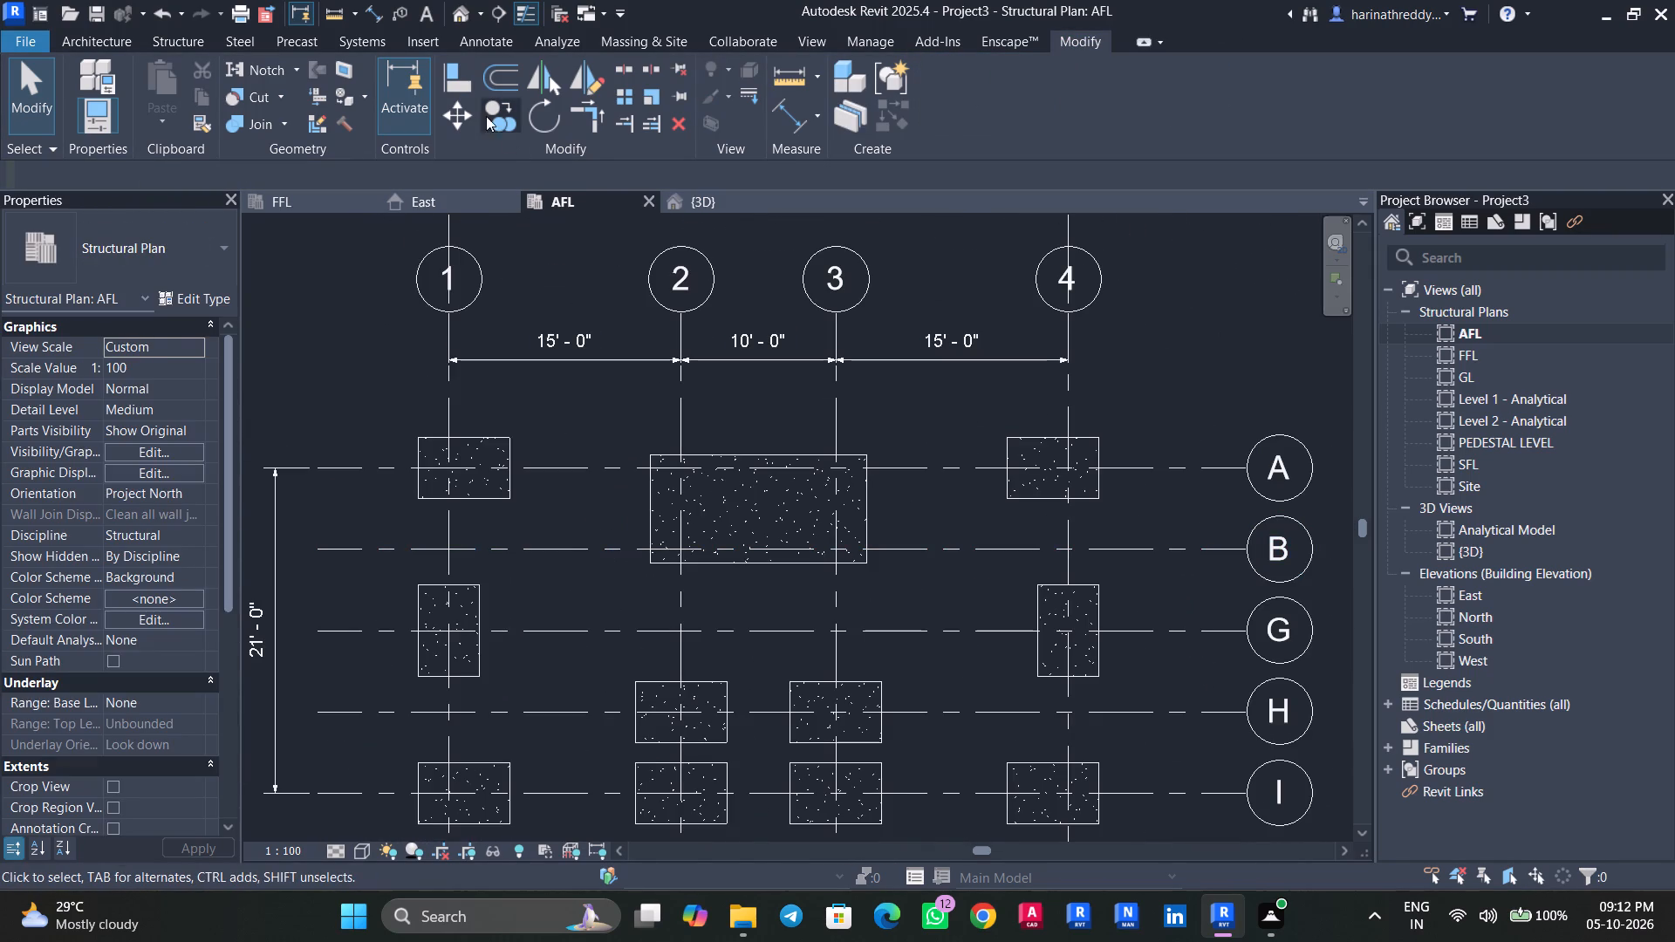
pyautogui.click(458, 28)
pyautogui.click(458, 22)
pyautogui.keyDown('shift'); pyautogui.scroll(1, 738, 692); pyautogui.keyUp('shift')
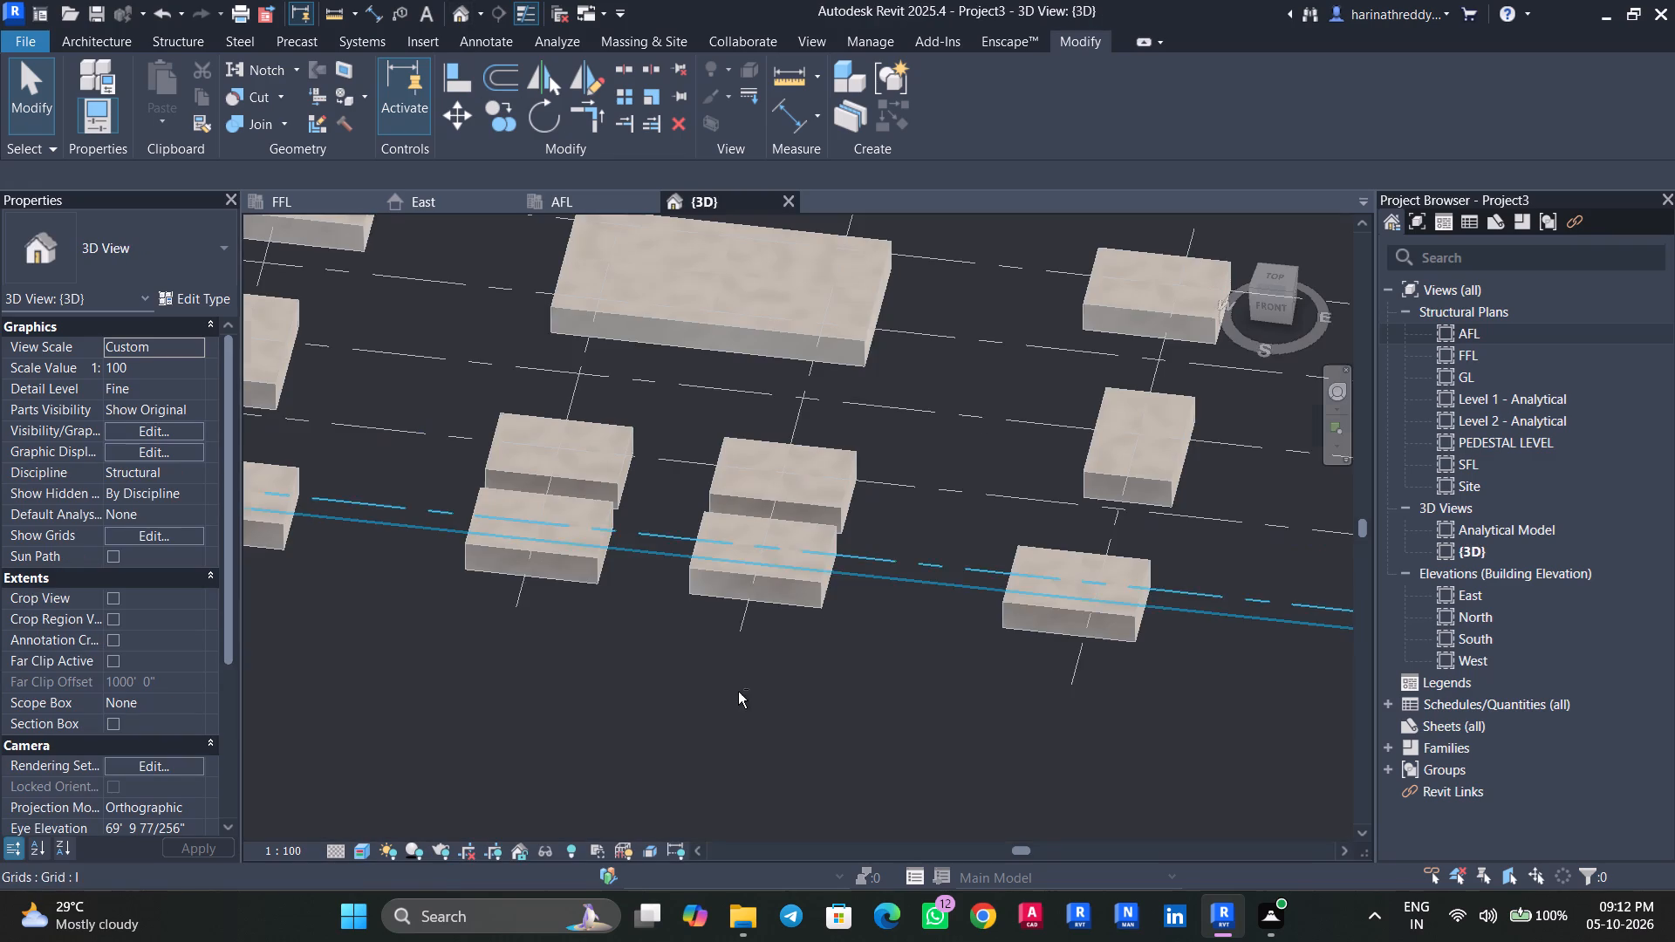
pyautogui.keyDown('shift'); pyautogui.moveTo(738, 693); pyautogui.dragTo(942, 595, button='middle'); pyautogui.keyUp('shift')
pyautogui.keyDown('shift'); pyautogui.scroll(-1, 940, 596); pyautogui.keyUp('shift')
pyautogui.keyDown('shift'); pyautogui.scroll(1, 942, 595); pyautogui.keyUp('shift')
pyautogui.keyDown('shift'); pyautogui.scroll(-1, 942, 595); pyautogui.keyUp('shift')
pyautogui.keyDown('shift'); pyautogui.scroll(1, 942, 595); pyautogui.keyUp('shift')
pyautogui.scroll(-4, 983, 621)
pyautogui.scroll(-1, 780, 727)
pyautogui.moveTo(780, 727); pyautogui.dragTo(841, 721, button='middle')
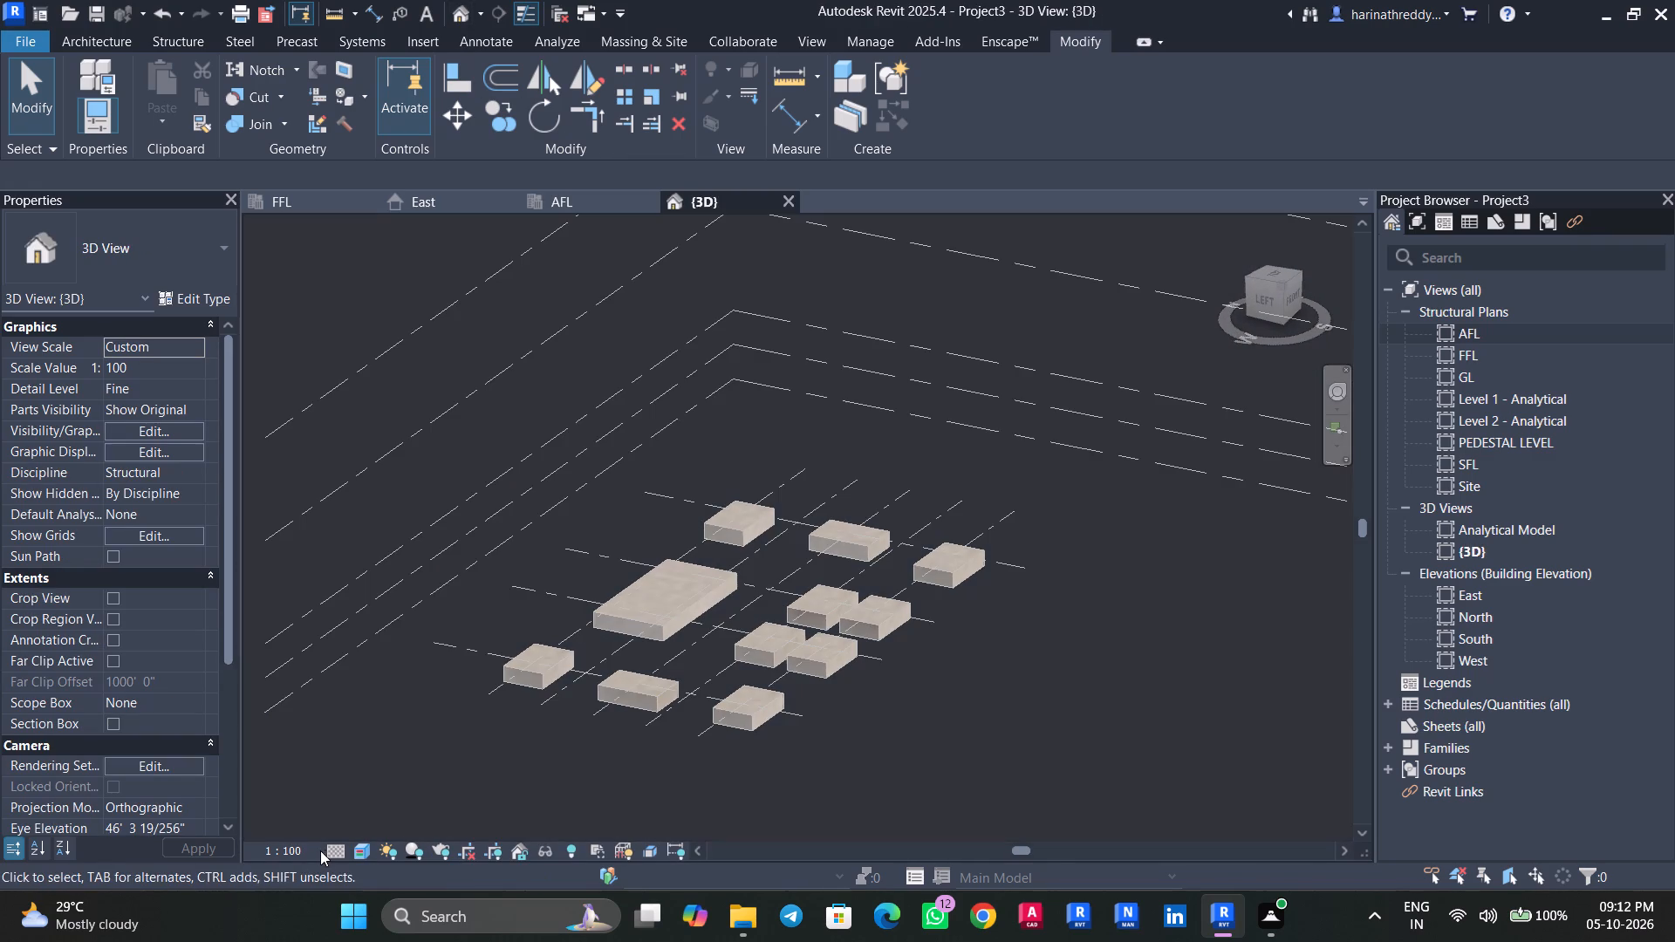
pyautogui.click(325, 850)
pyautogui.click(342, 831)
pyautogui.click(351, 858)
pyautogui.click(364, 840)
pyautogui.click(362, 832)
pyautogui.scroll(1, 655, 682)
pyautogui.scroll(-1, 655, 682)
pyautogui.scroll(6, 655, 682)
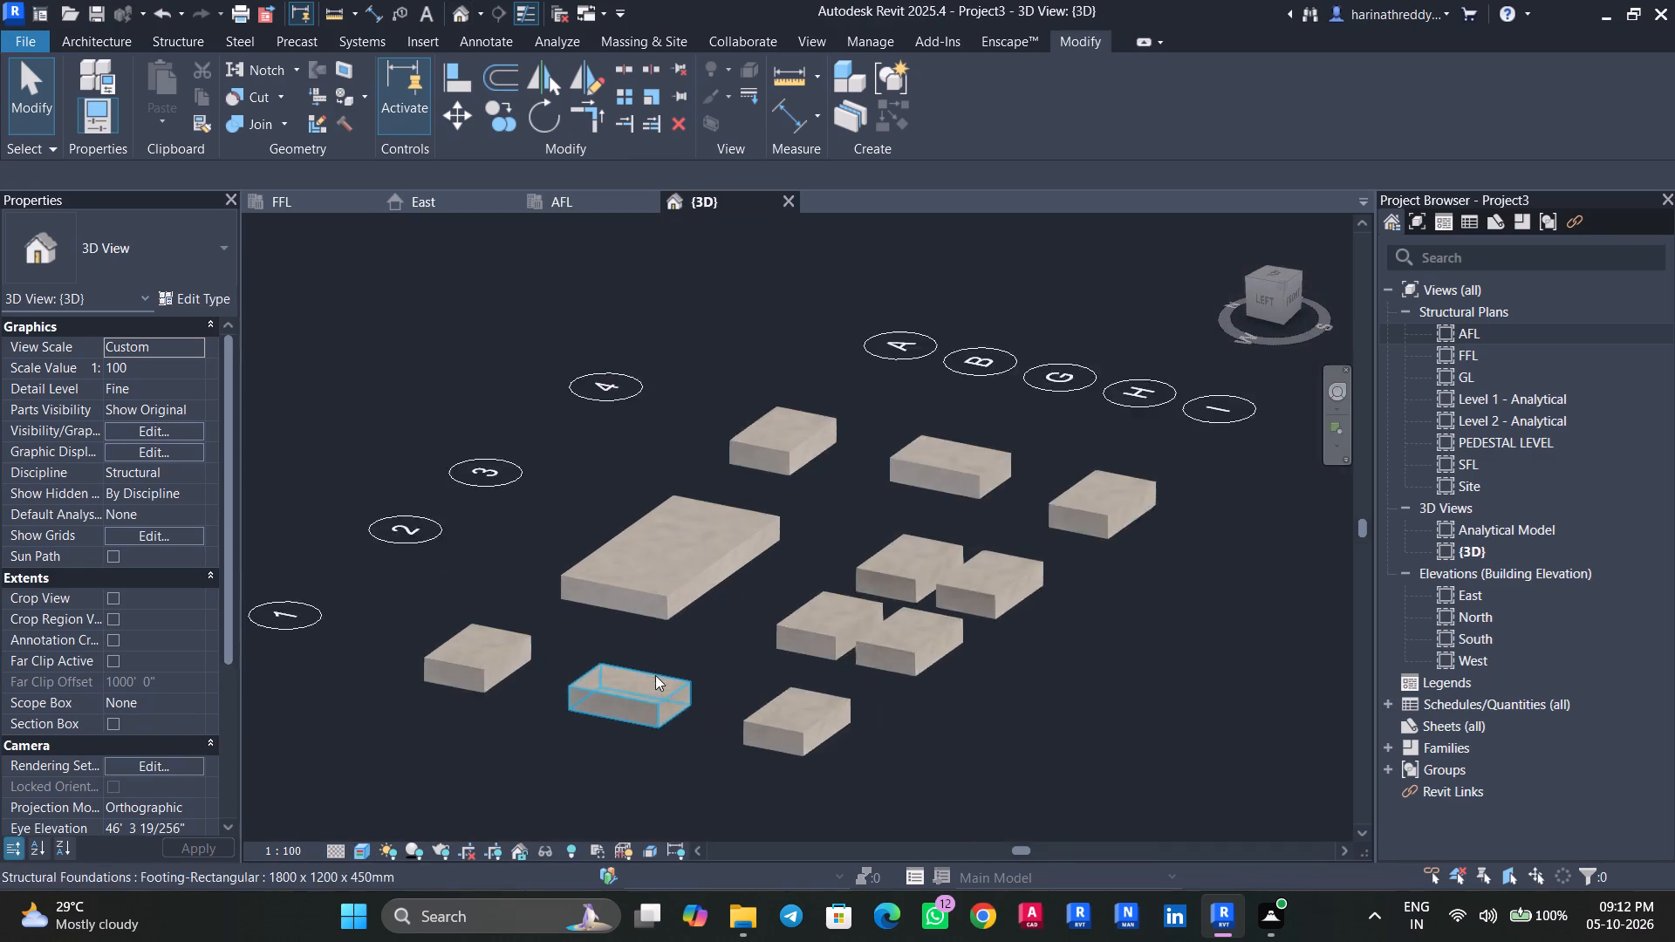
pyautogui.scroll(7, 655, 675)
pyautogui.scroll(-13, 617, 618)
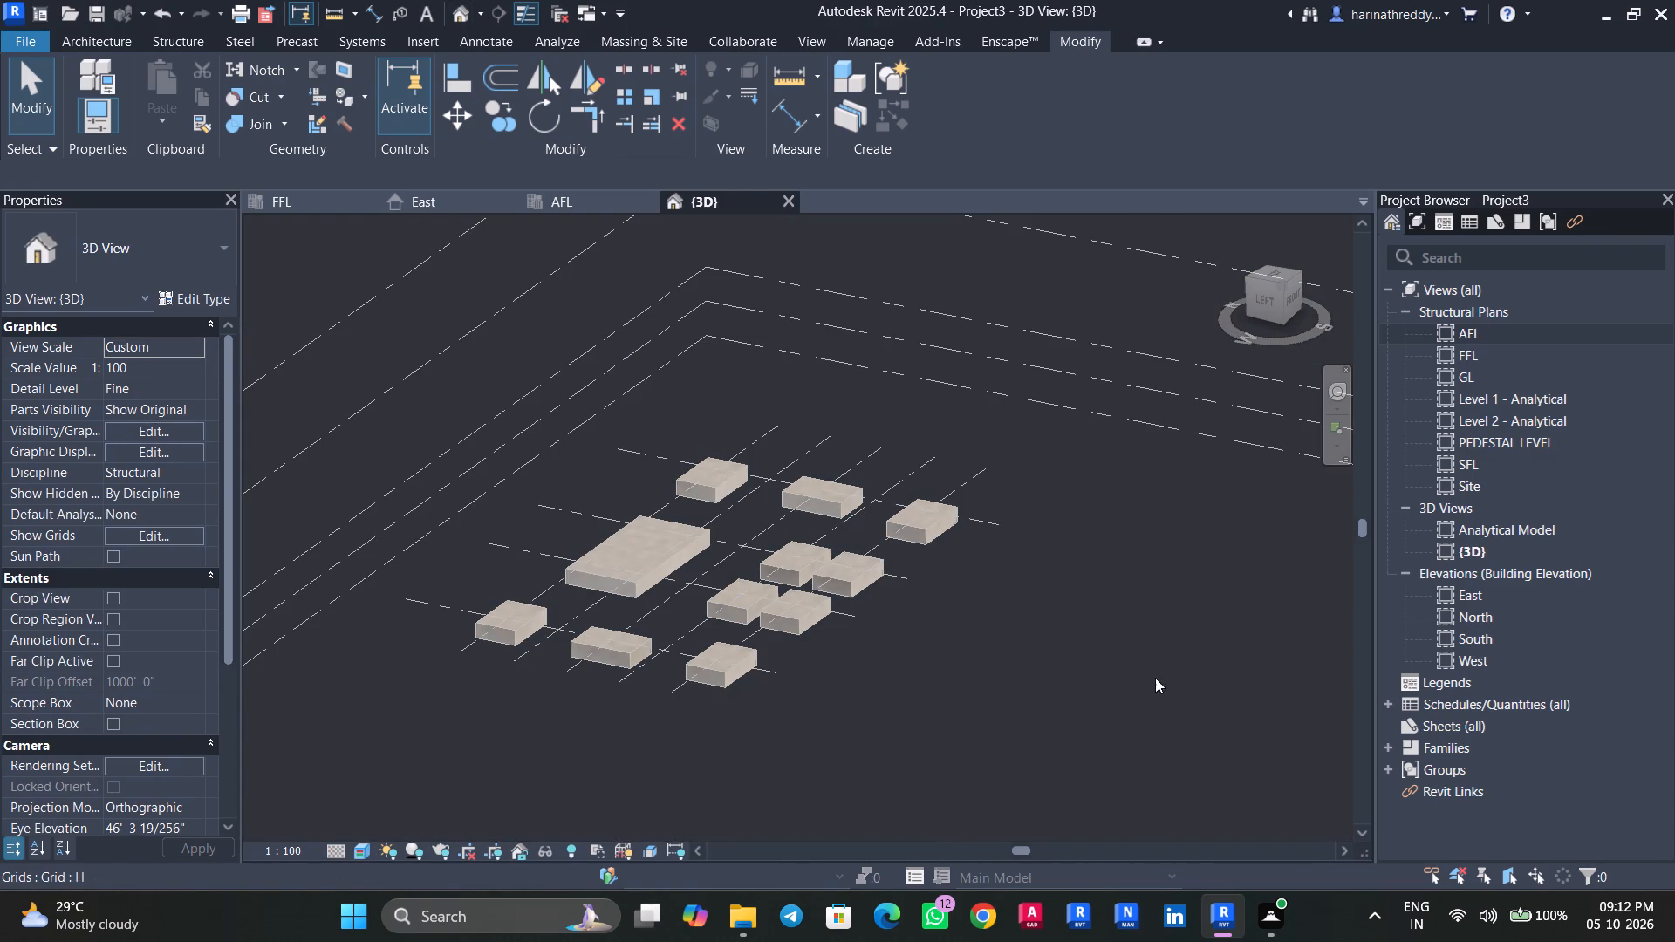
pyautogui.press('Escape')
pyautogui.press('Escape')
pyautogui.press('Escape')
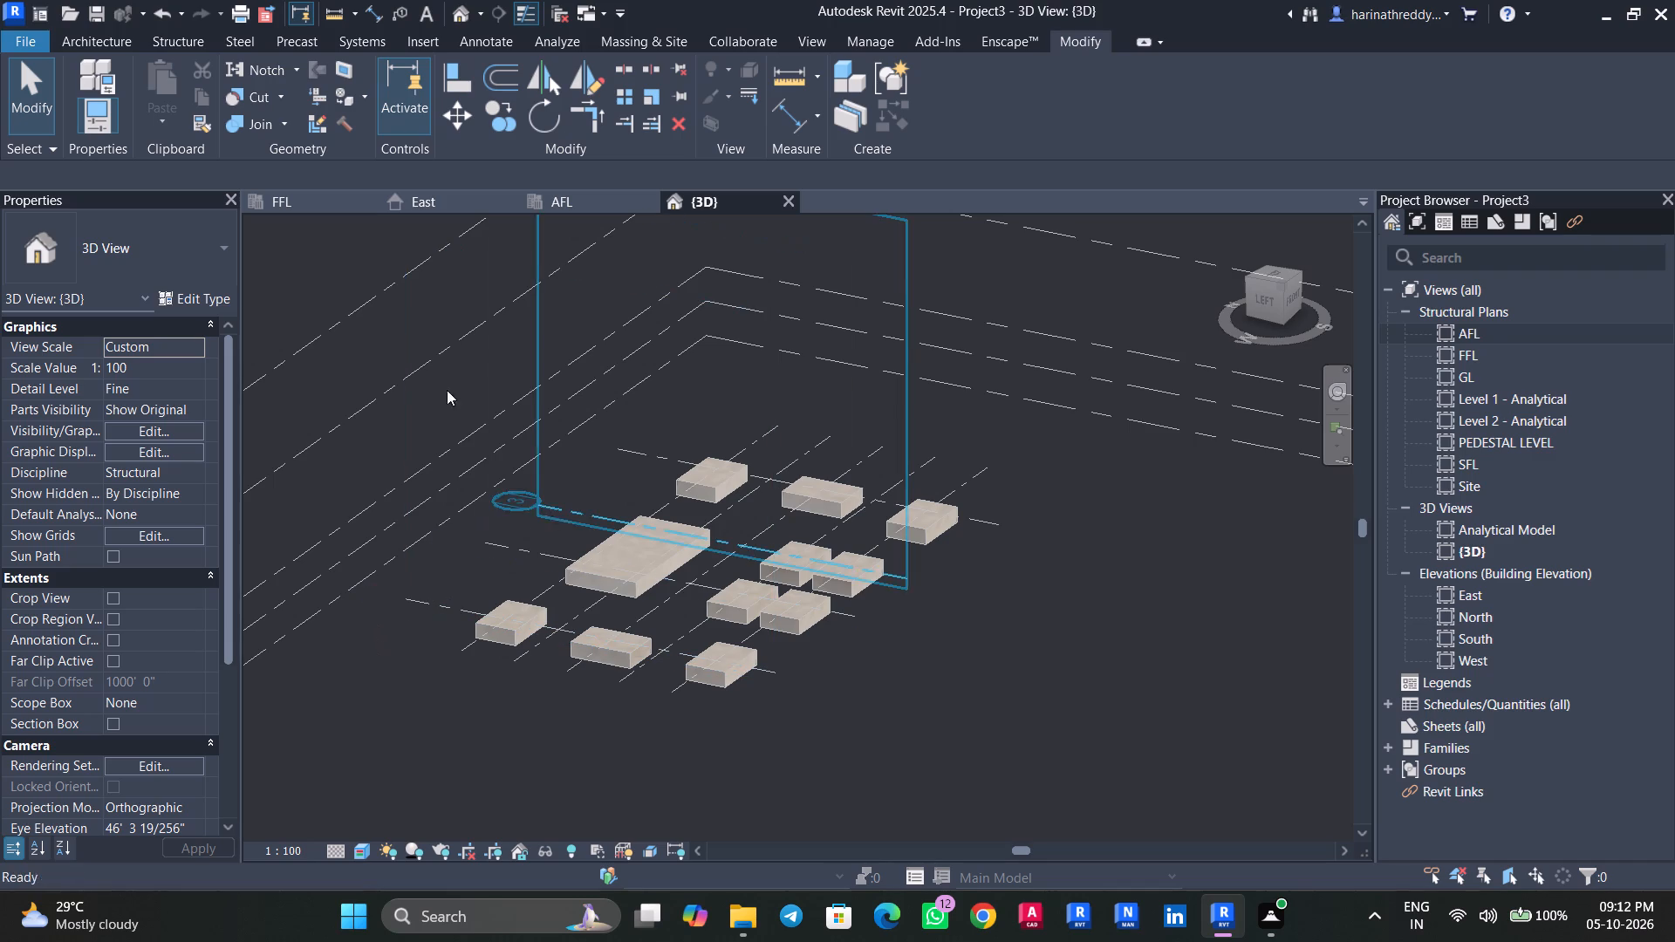
pyautogui.press('Escape')
pyautogui.press('Escape')
pyautogui.press('Escape')
# In the AFL plan, start a structural column and duplicate the Concrete-Rectangular-Column 300 x 450mm type as 24"X24".
pyautogui.click(594, 190)
pyautogui.click(598, 203)
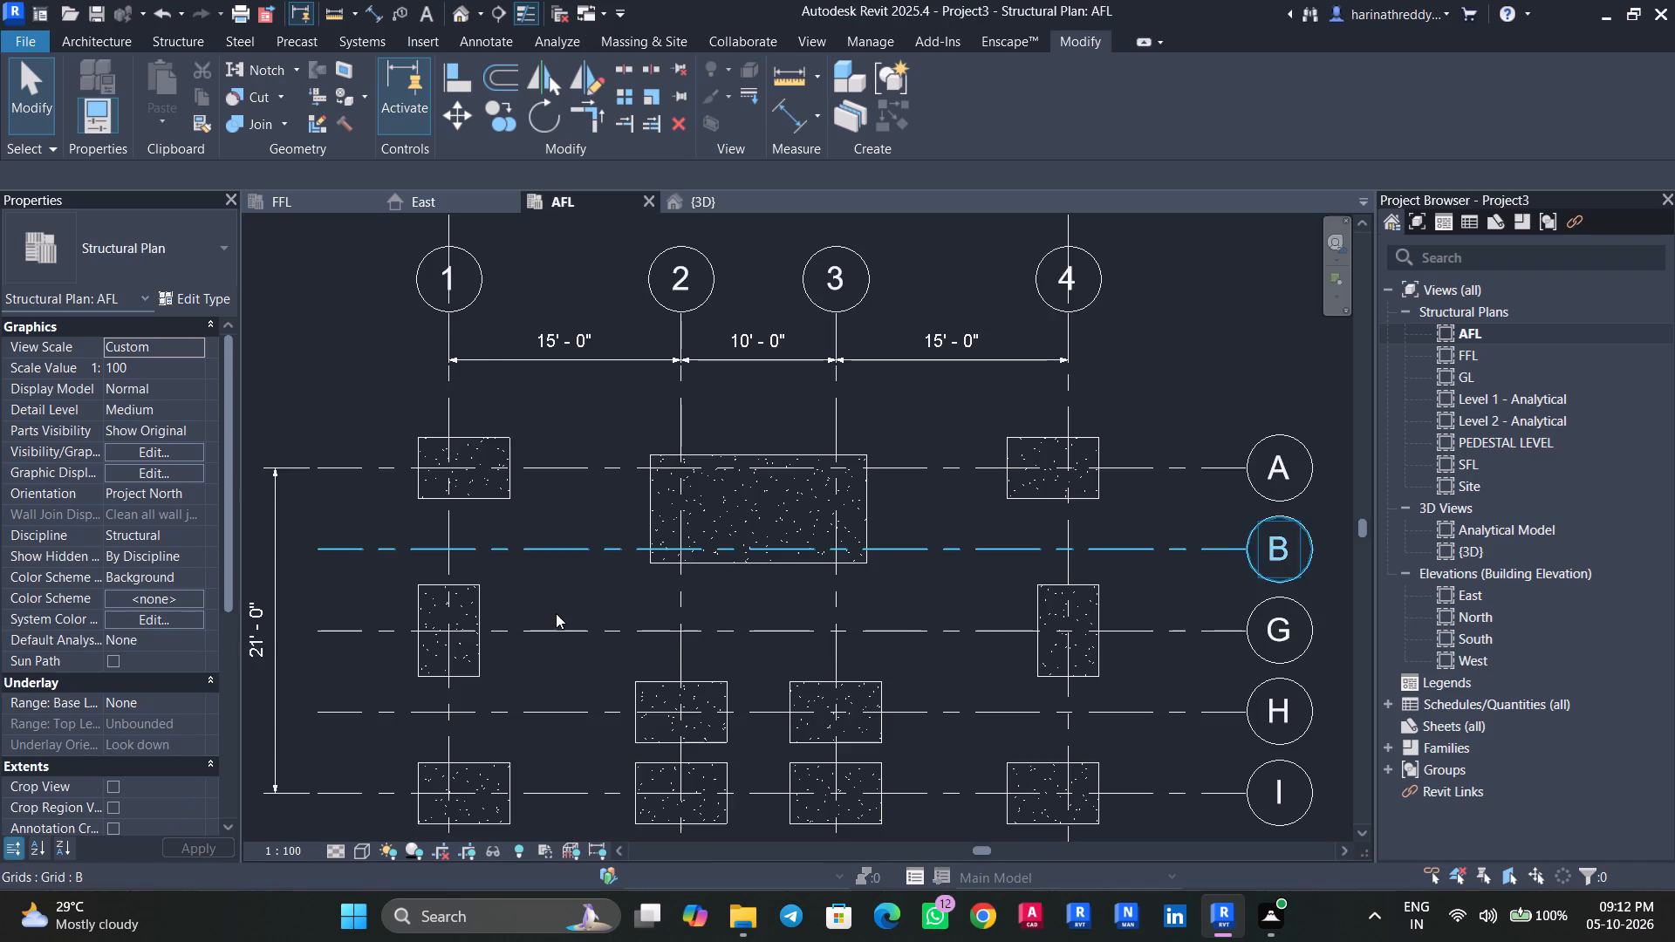
pyautogui.scroll(-3, 556, 613)
pyautogui.scroll(3, 520, 622)
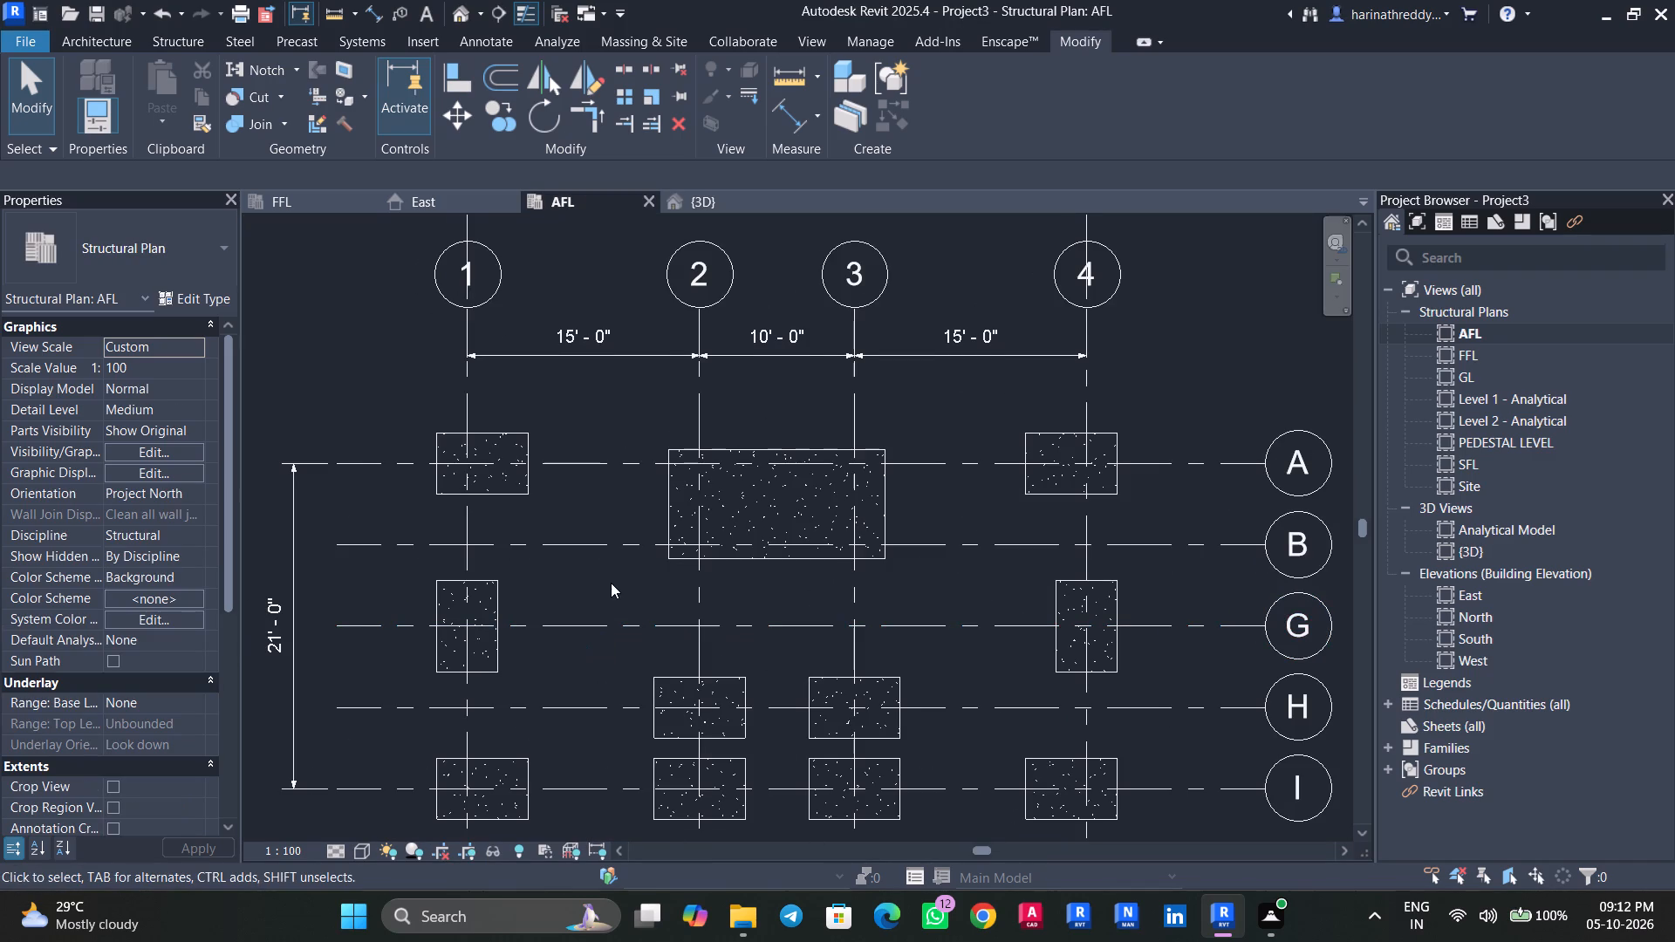
pyautogui.moveTo(611, 583); pyautogui.dragTo(575, 590, button='middle')
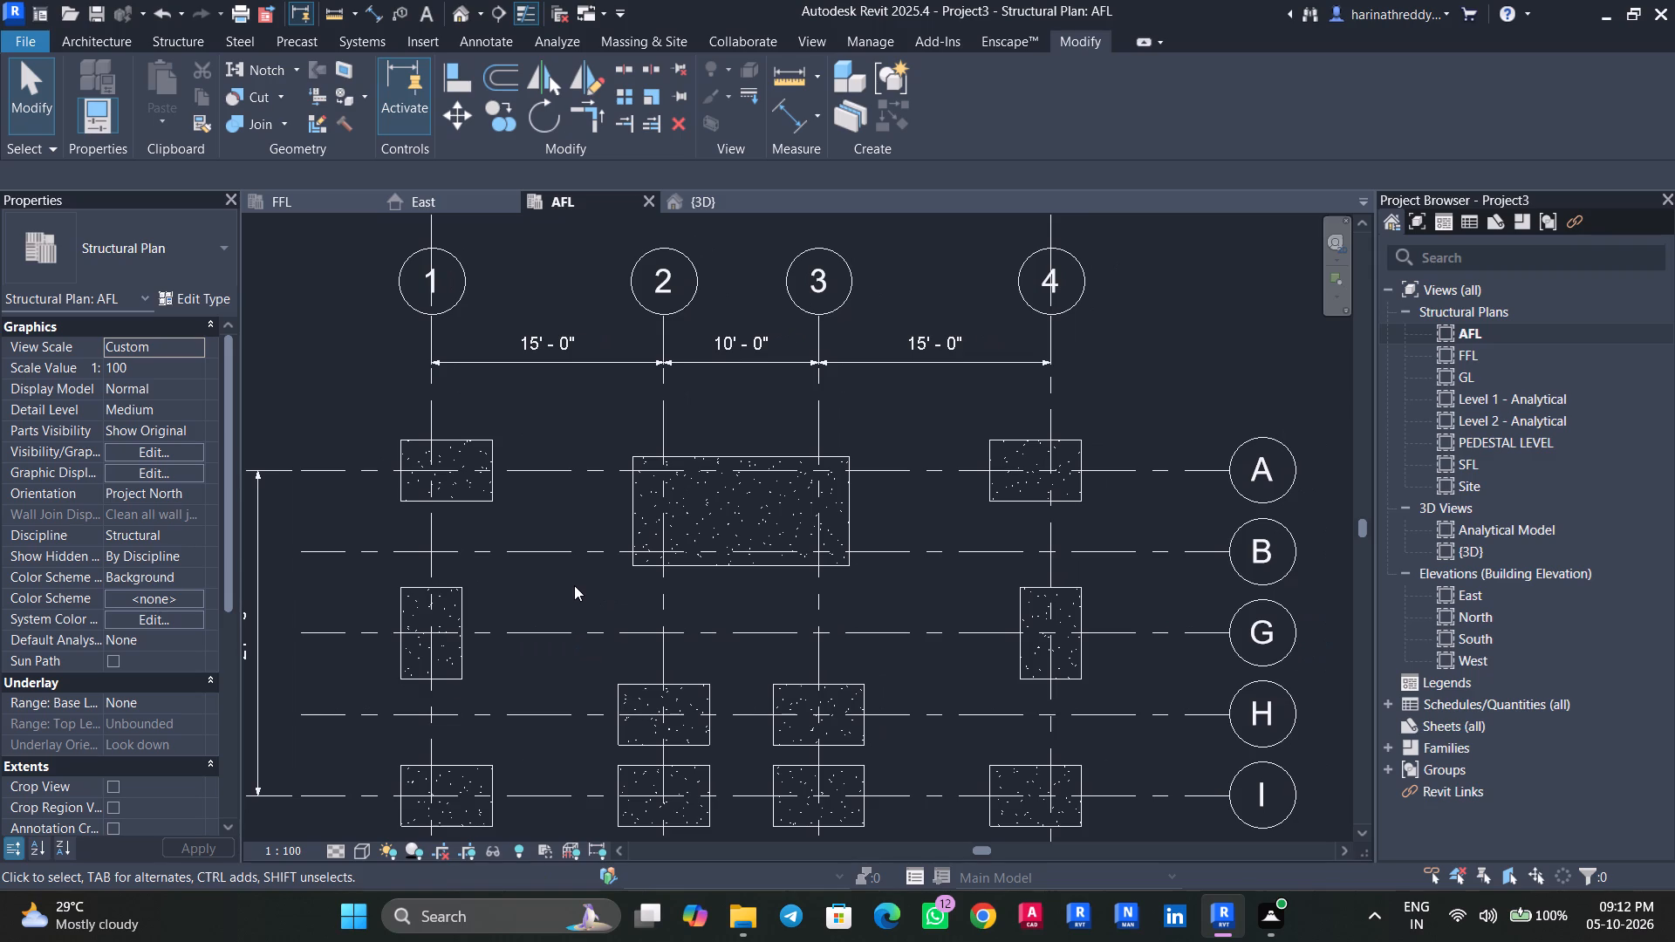
pyautogui.click(185, 38)
pyautogui.click(188, 78)
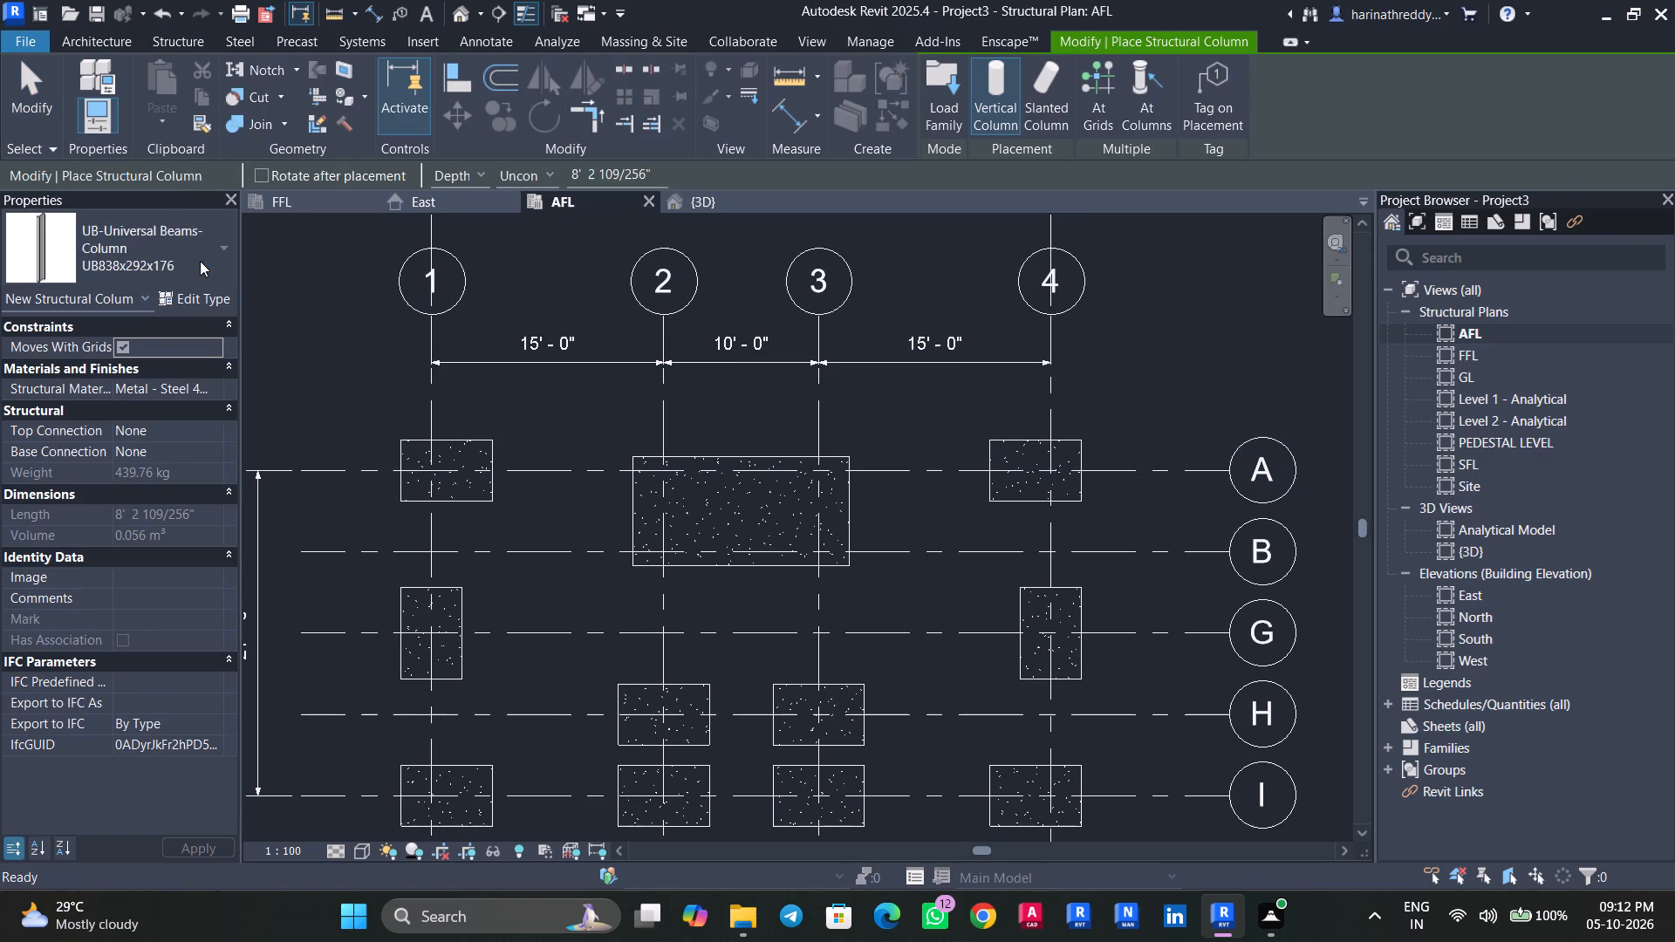
pyautogui.click(200, 261)
pyautogui.click(152, 499)
pyautogui.click(222, 296)
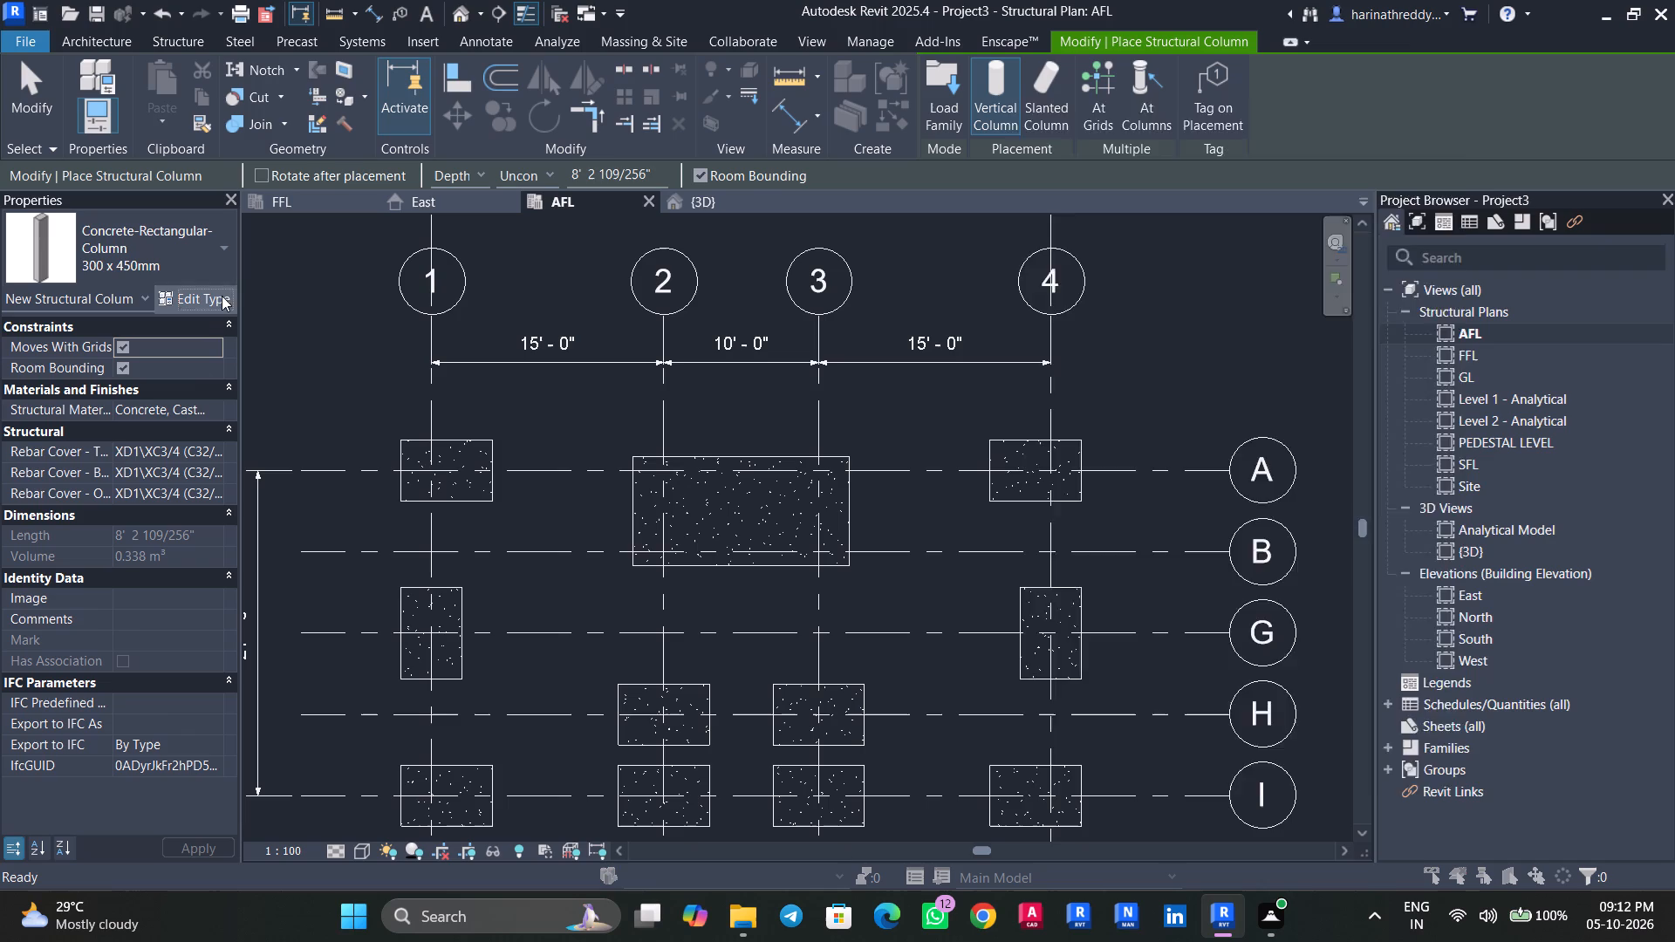
pyautogui.click(1394, 187)
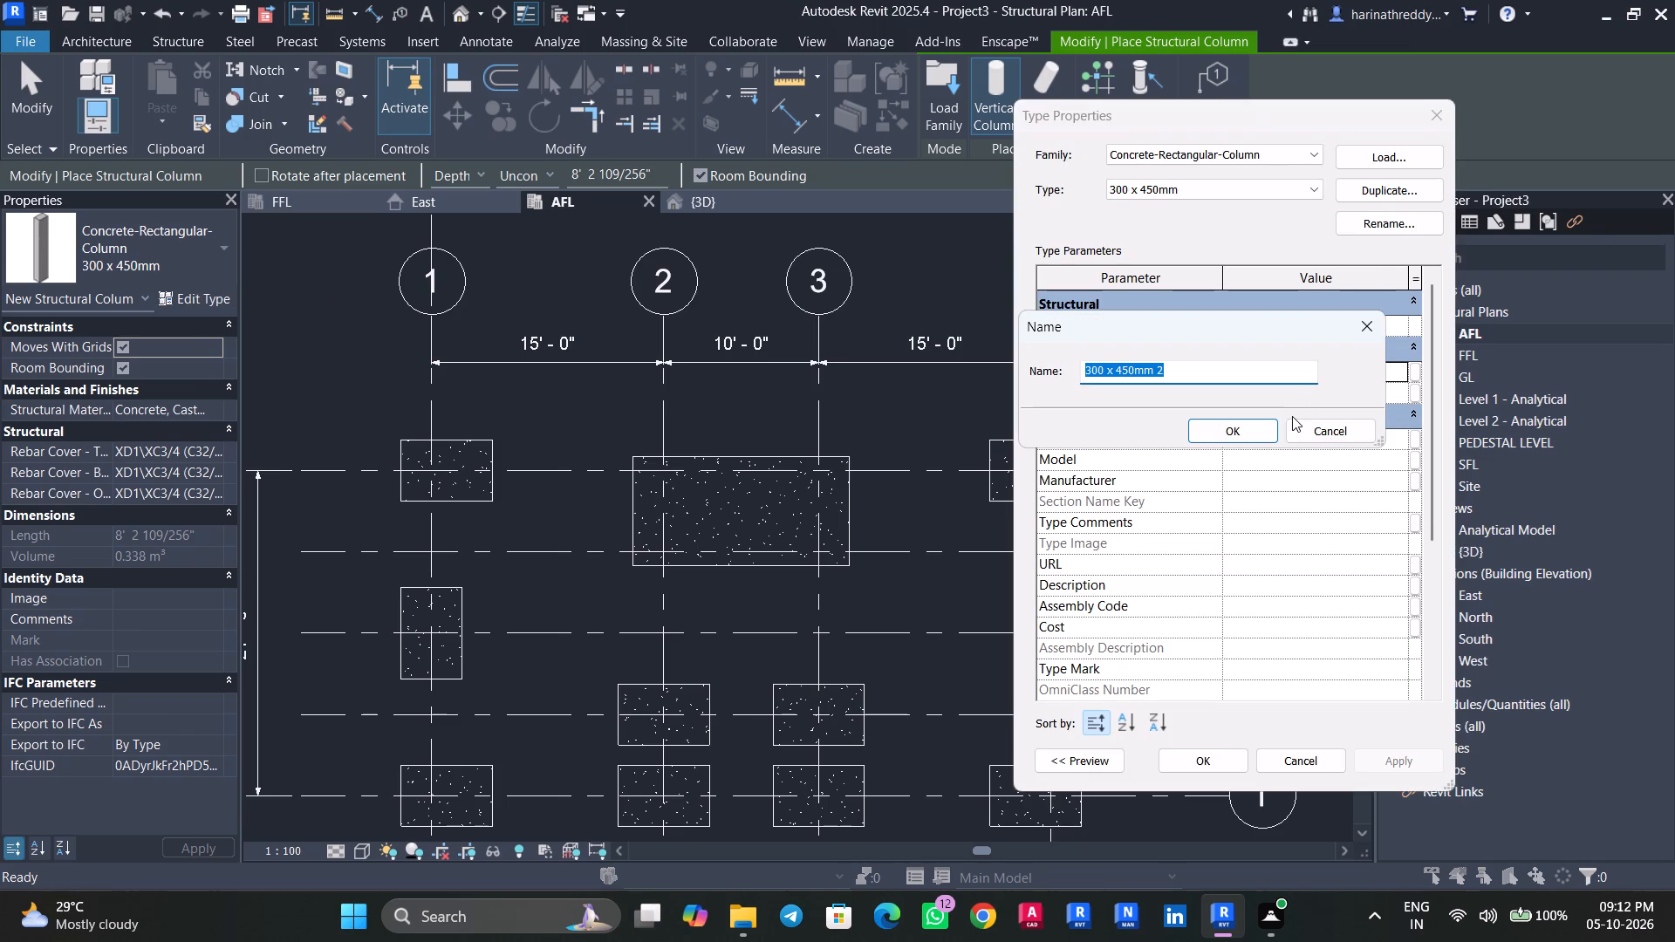
pyautogui.write('24"X')
pyautogui.write('24"')
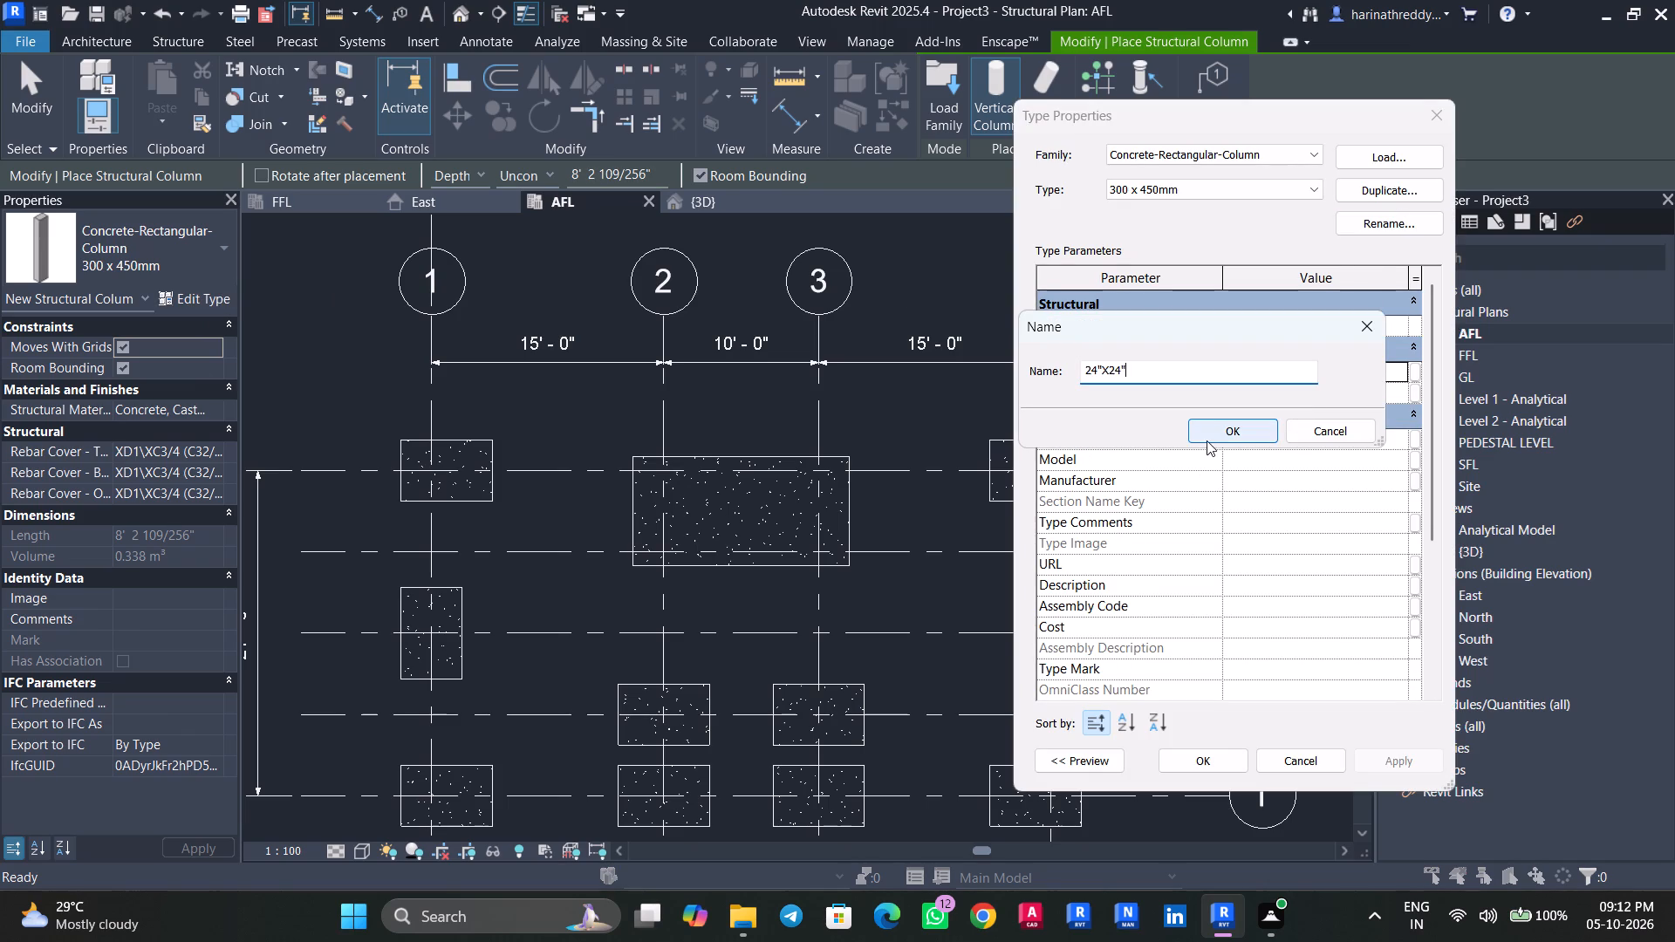
pyautogui.click(1207, 435)
# Set the 24"X24" column type's b and h dimensions to 24" each and apply them.
pyautogui.click(1330, 371)
pyautogui.write('24"')
pyautogui.press('Return')
pyautogui.click(1323, 389)
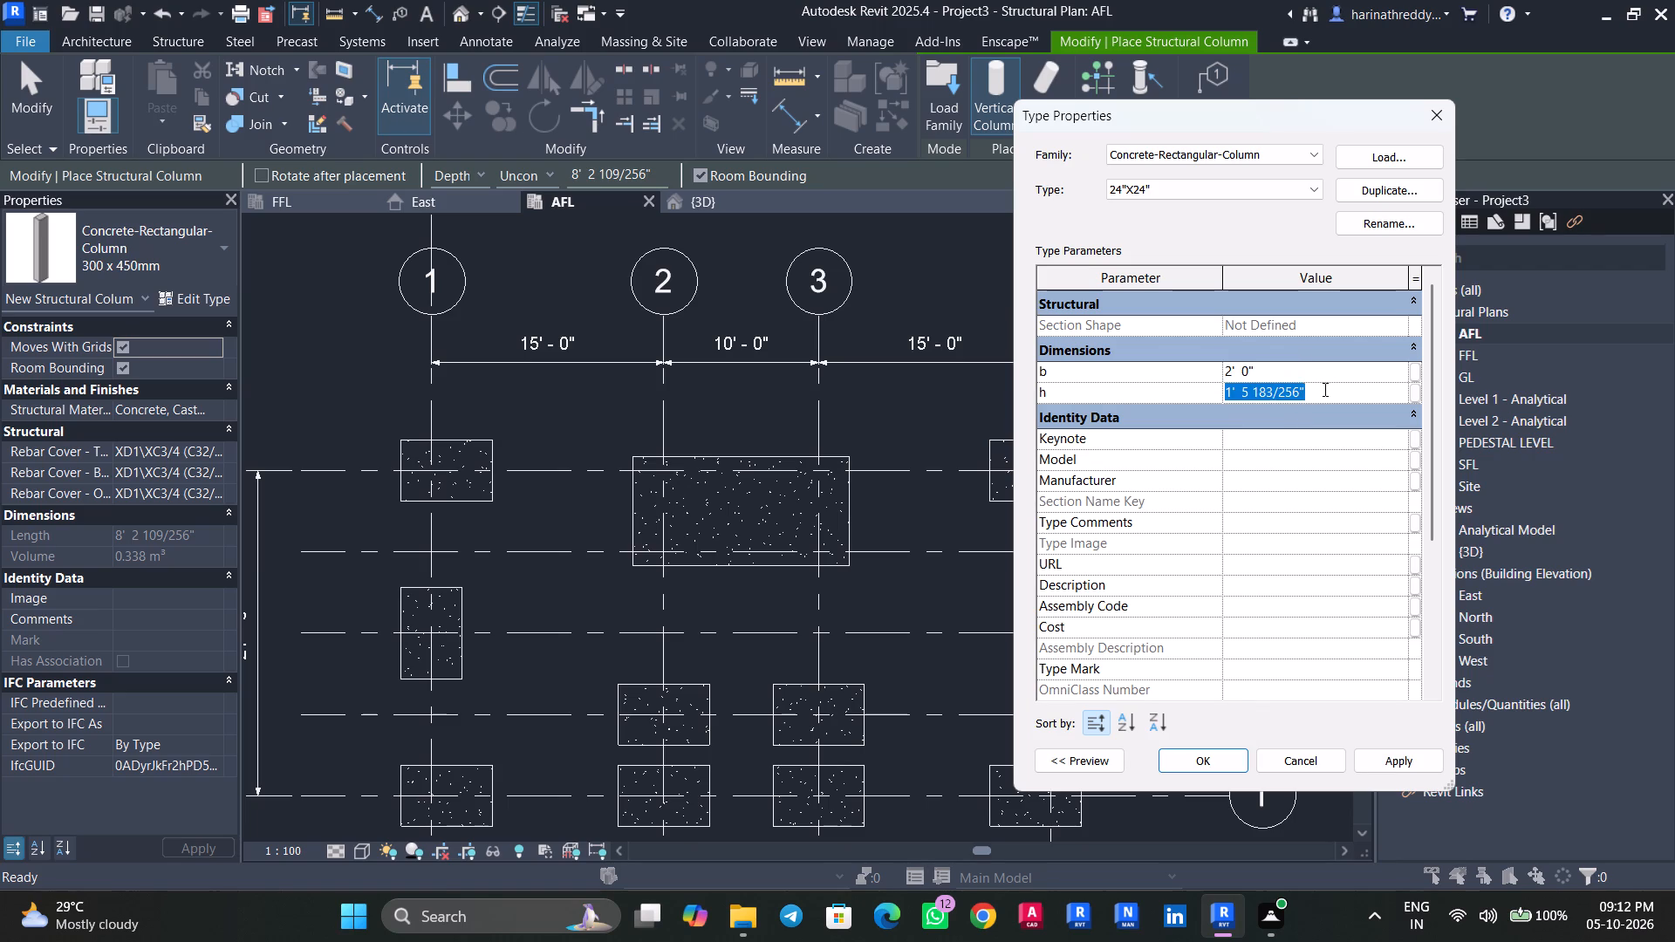
pyautogui.write('24"')
pyautogui.press('Return')
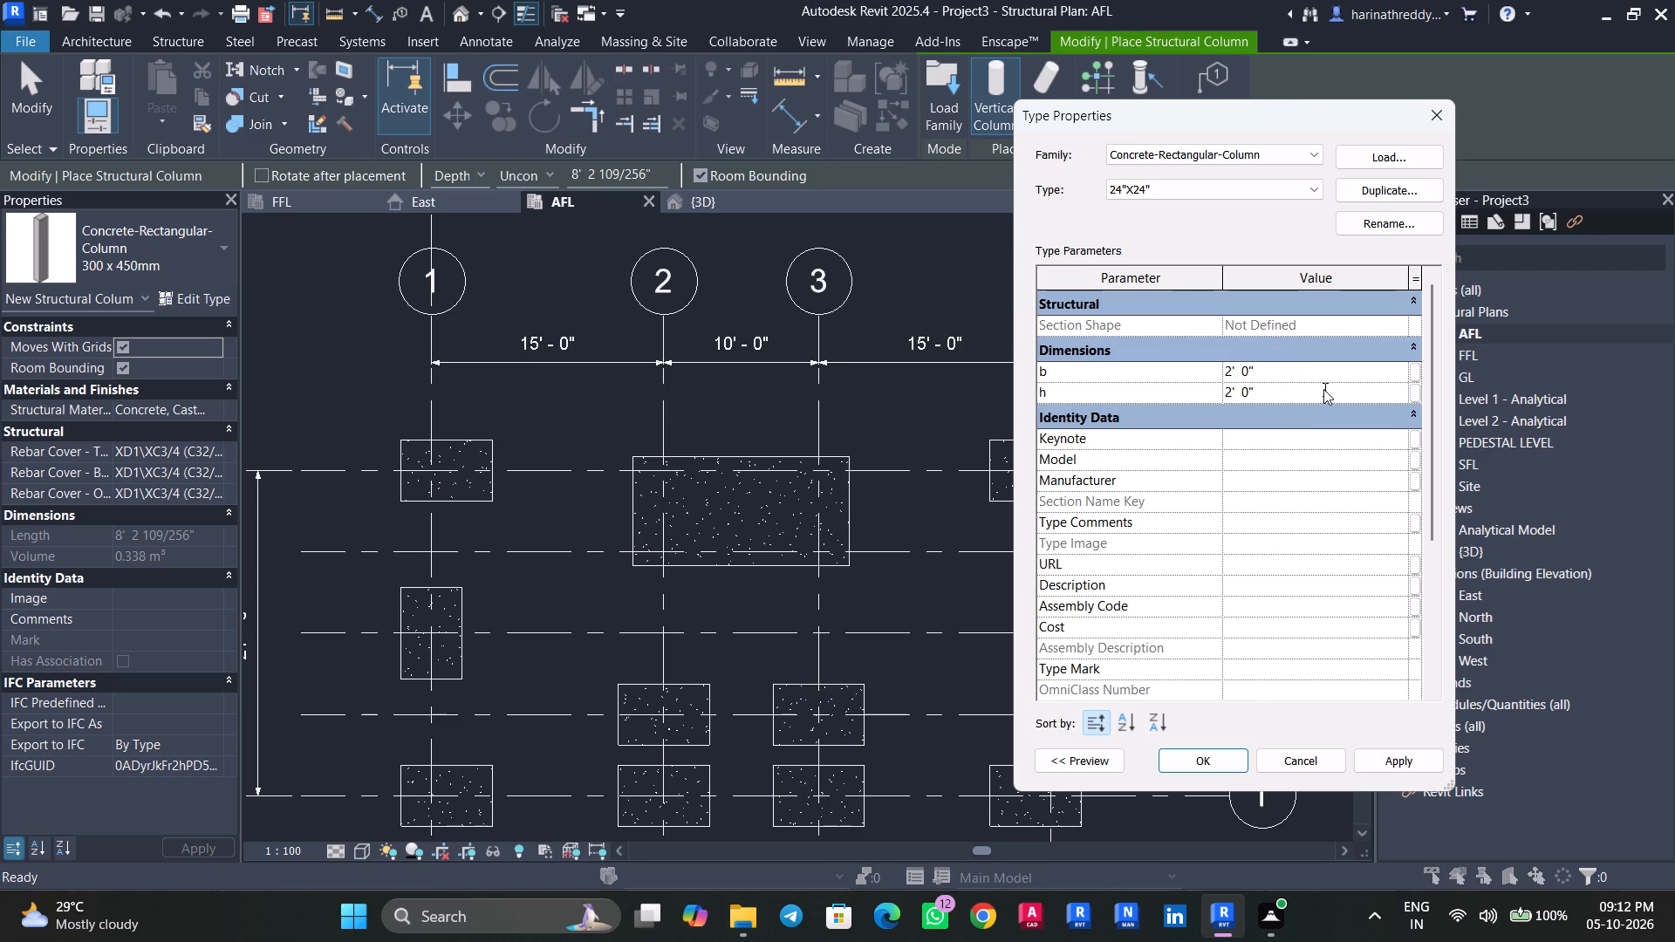
pyautogui.click(1417, 758)
pyautogui.click(1215, 754)
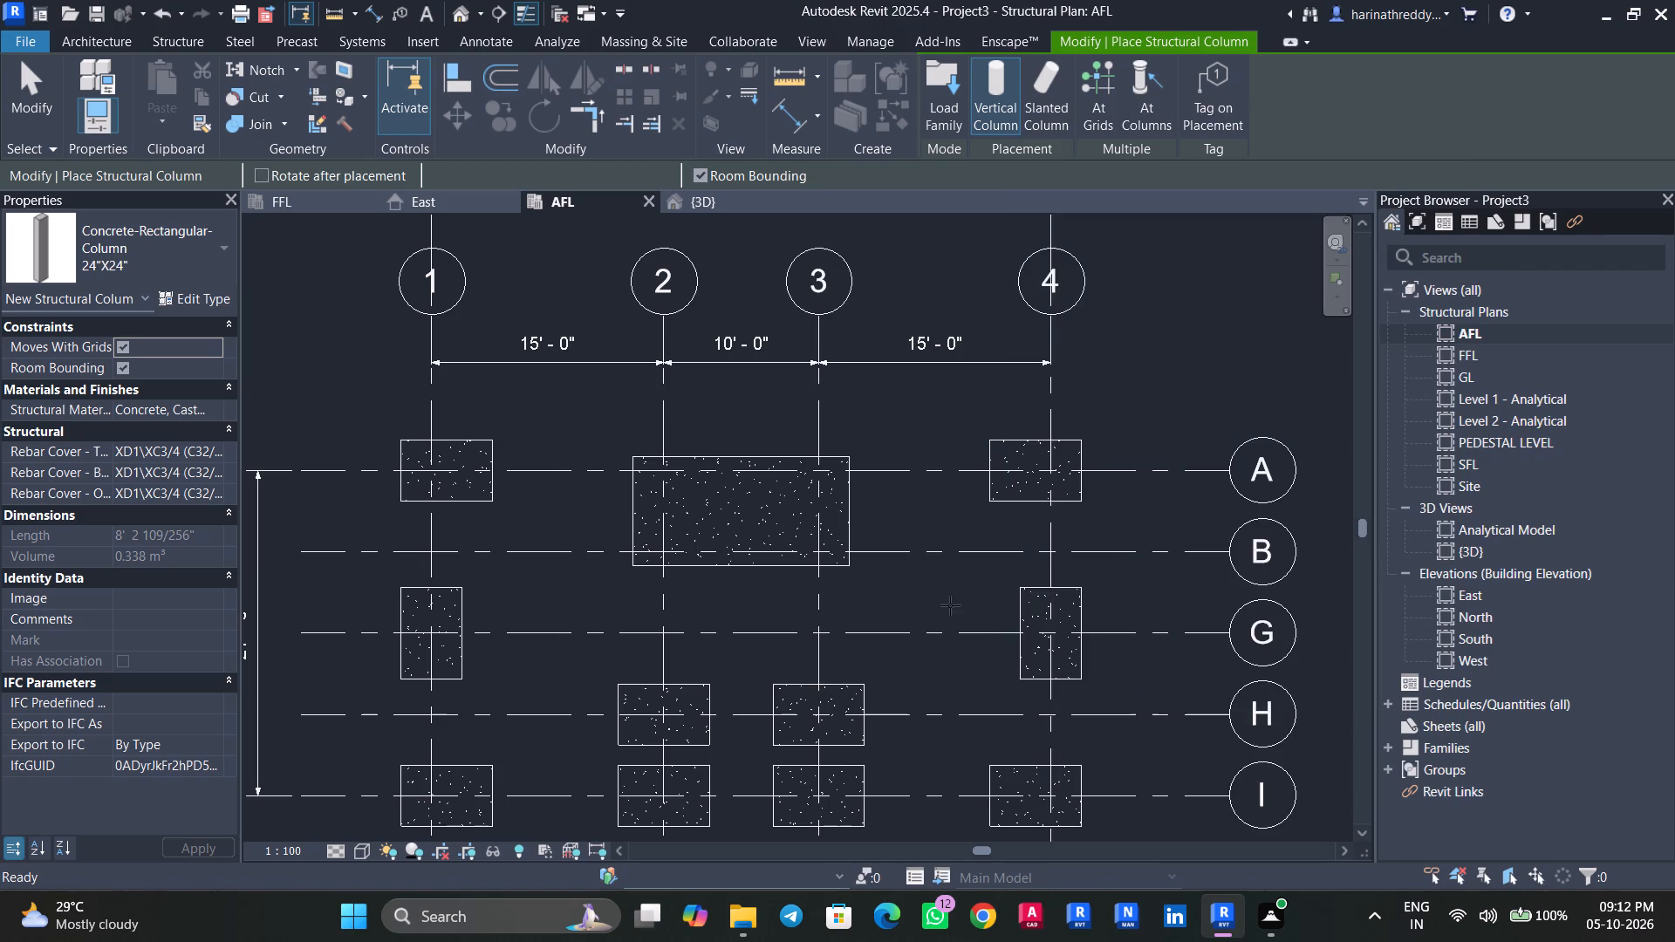
# Place 24"X24" columns at all intersections of grids 1–4 with grids A, B, G, H and I.
pyautogui.scroll(-3, 875, 522)
pyautogui.click(1109, 97)
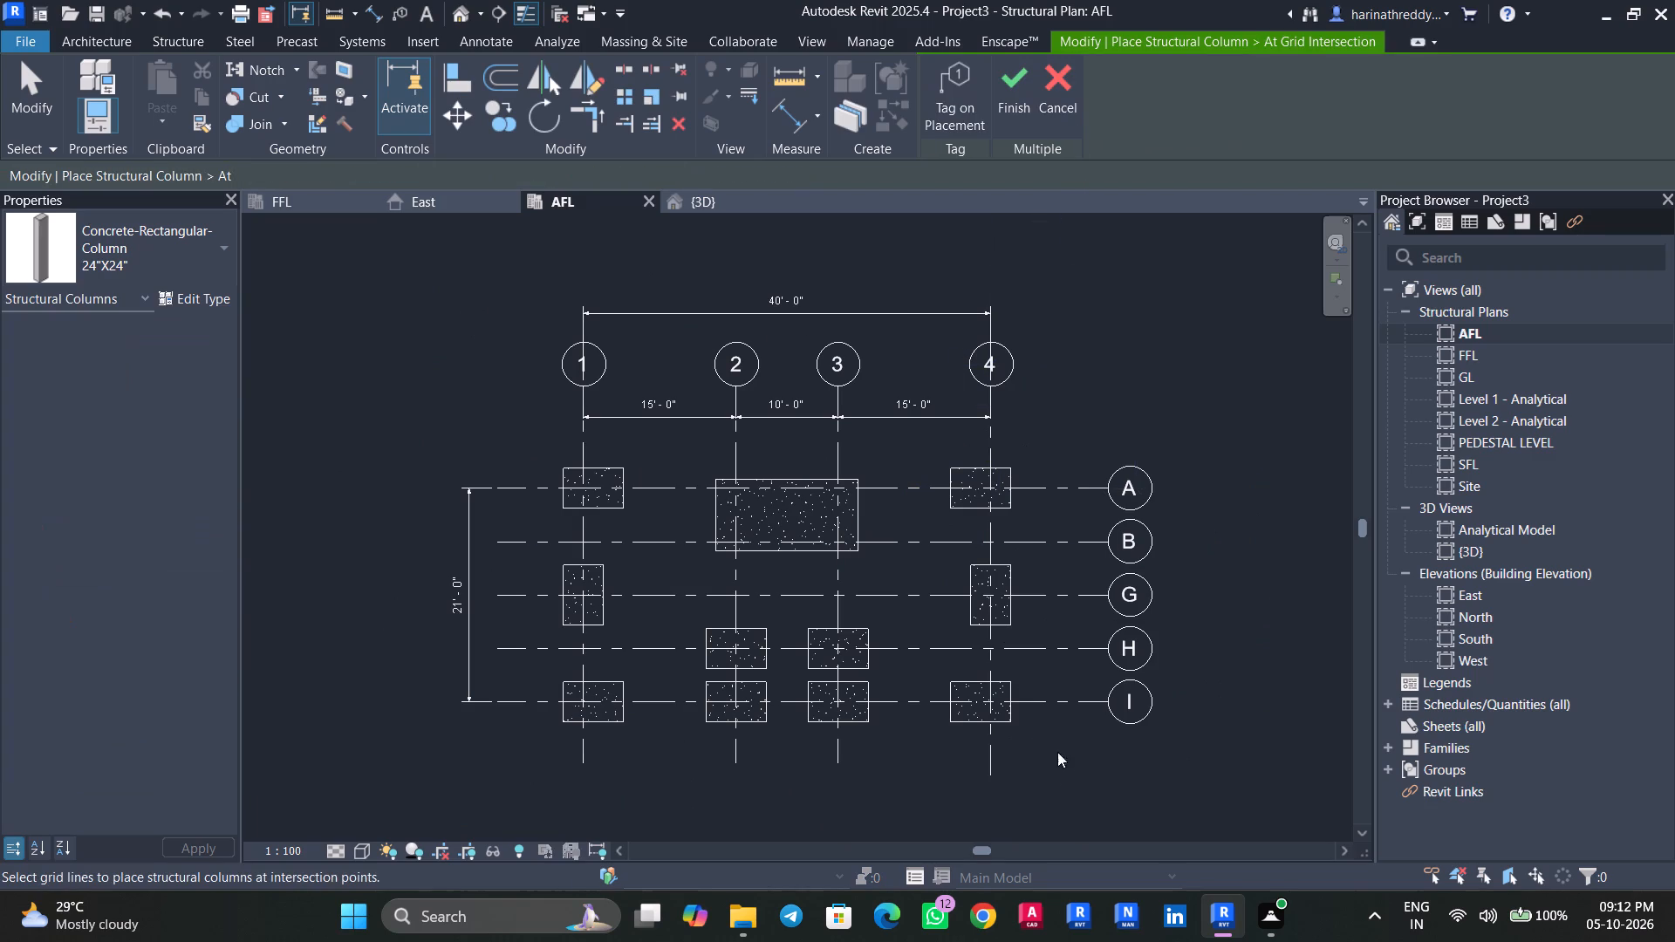
pyautogui.moveTo(1081, 754); pyautogui.dragTo(541, 413)
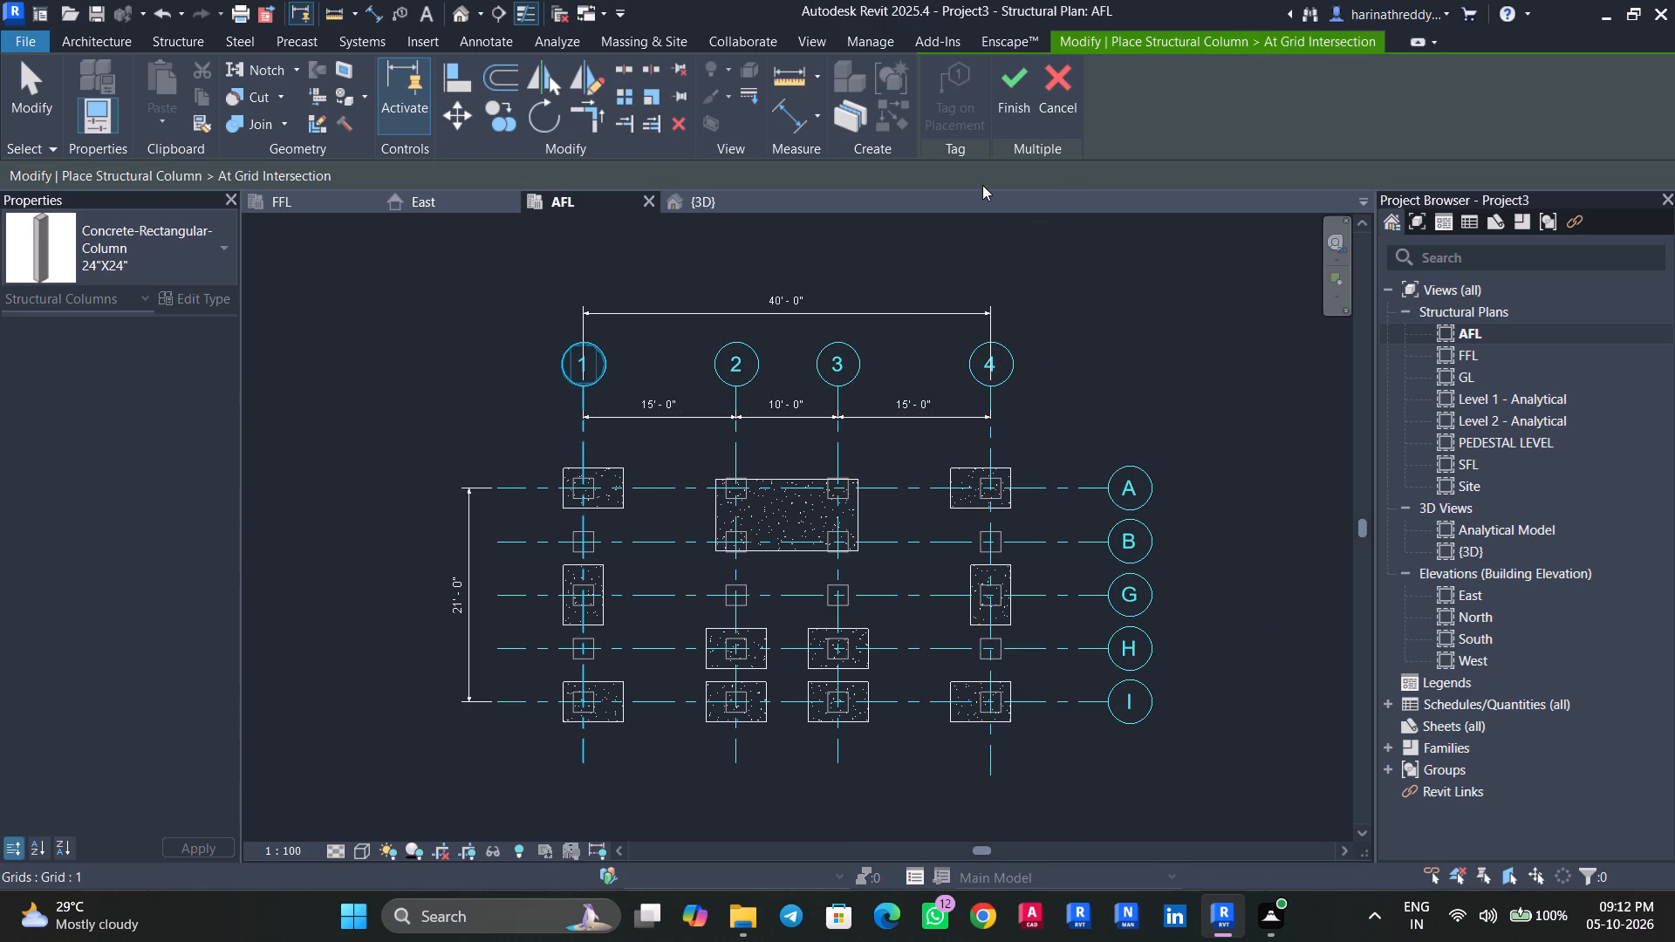
pyautogui.click(1010, 107)
pyautogui.press('Escape')
pyautogui.press('Escape')
pyautogui.press('Escape')
pyautogui.press('Escape')
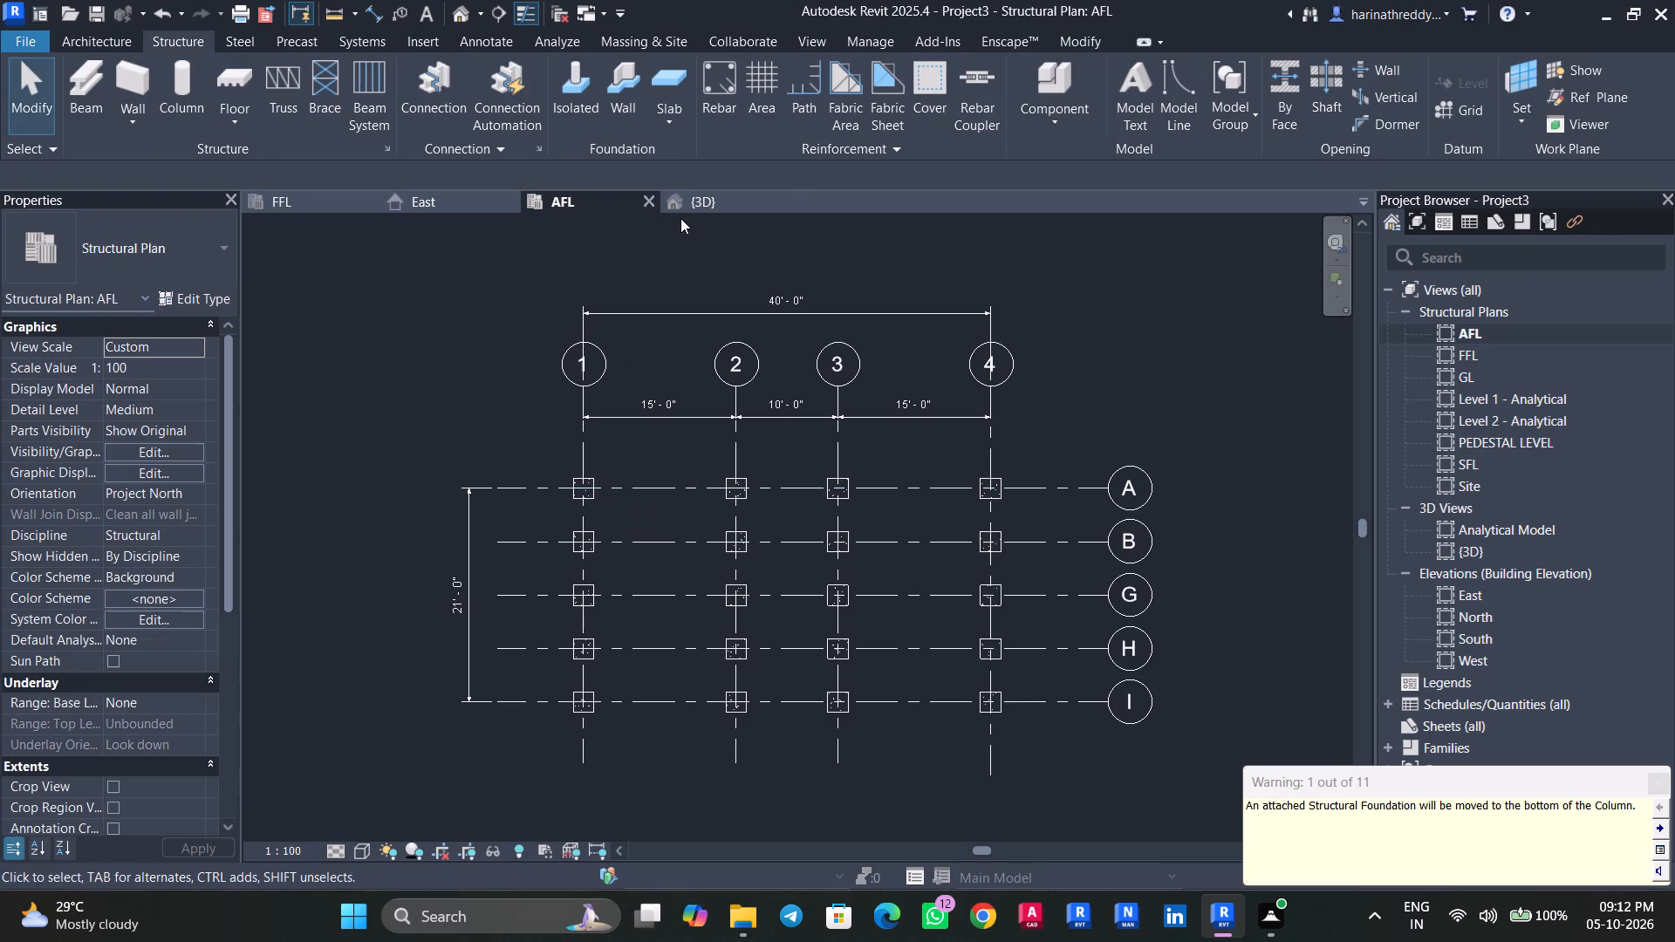
# In the 3D view, delete the columns without footings at intersections B1, G2 and G3.
pyautogui.click(683, 207)
pyautogui.keyDown('shift'); pyautogui.moveTo(1056, 641); pyautogui.dragTo(1220, 684, button='middle'); pyautogui.keyUp('shift')
pyautogui.press('Escape')
pyautogui.click(744, 728)
pyautogui.press('Delete')
pyautogui.scroll(3, 742, 690)
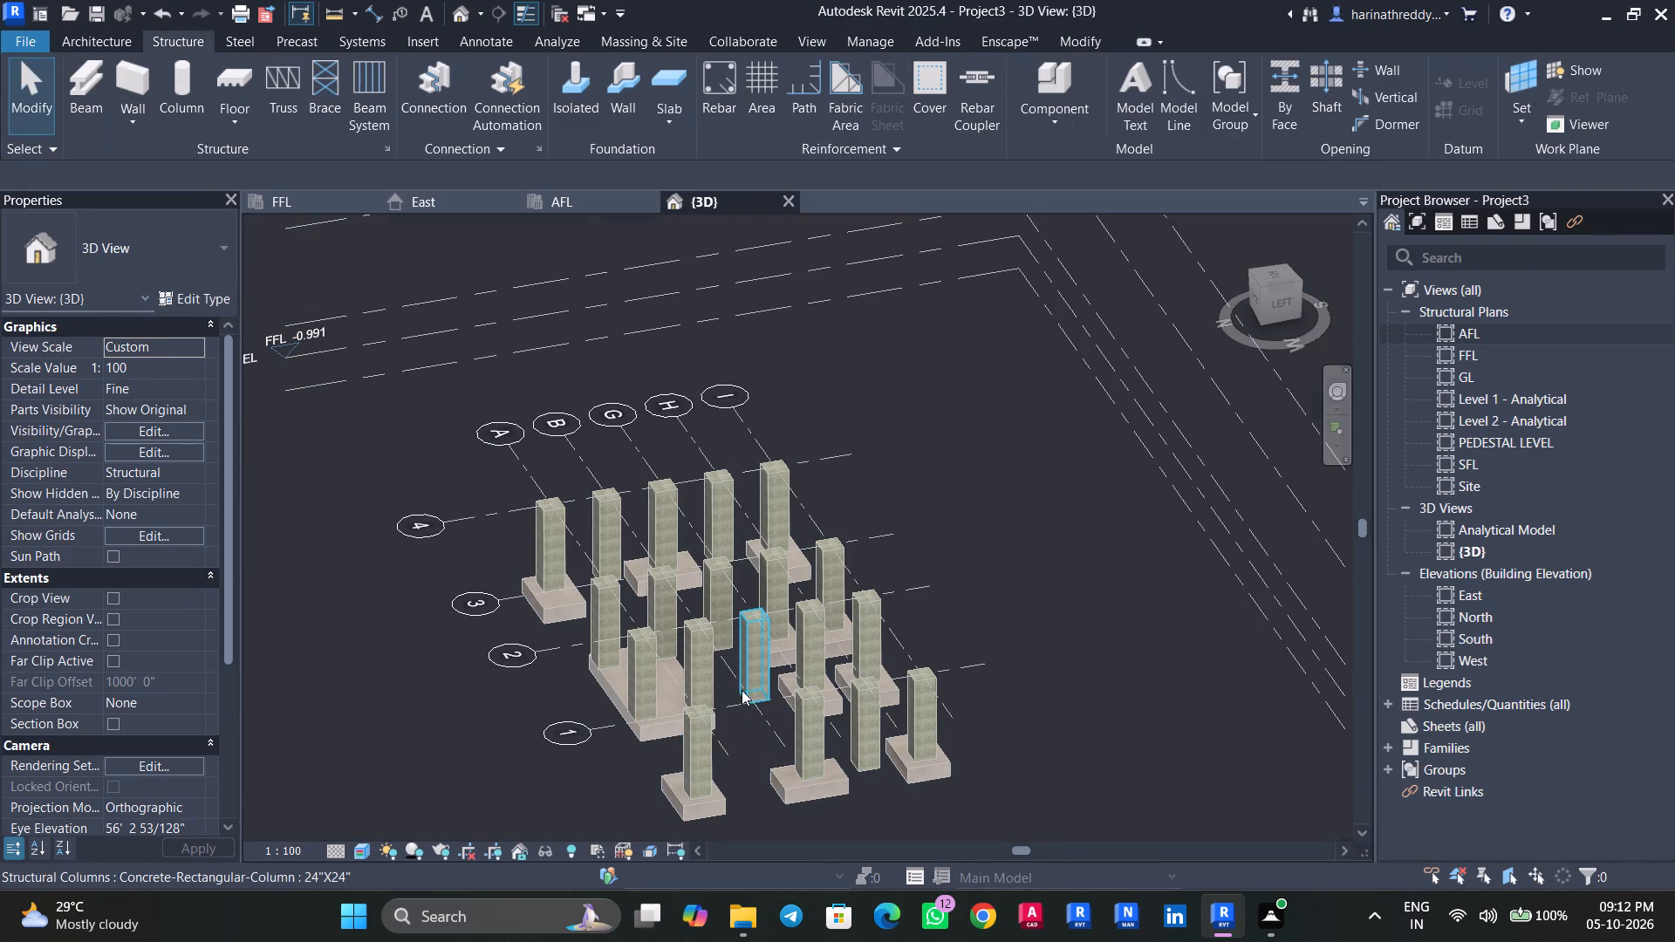
pyautogui.scroll(3, 742, 690)
pyautogui.keyDown('shift'); pyautogui.moveTo(783, 709); pyautogui.dragTo(792, 744, button='middle'); pyautogui.keyUp('shift')
pyautogui.click(790, 702)
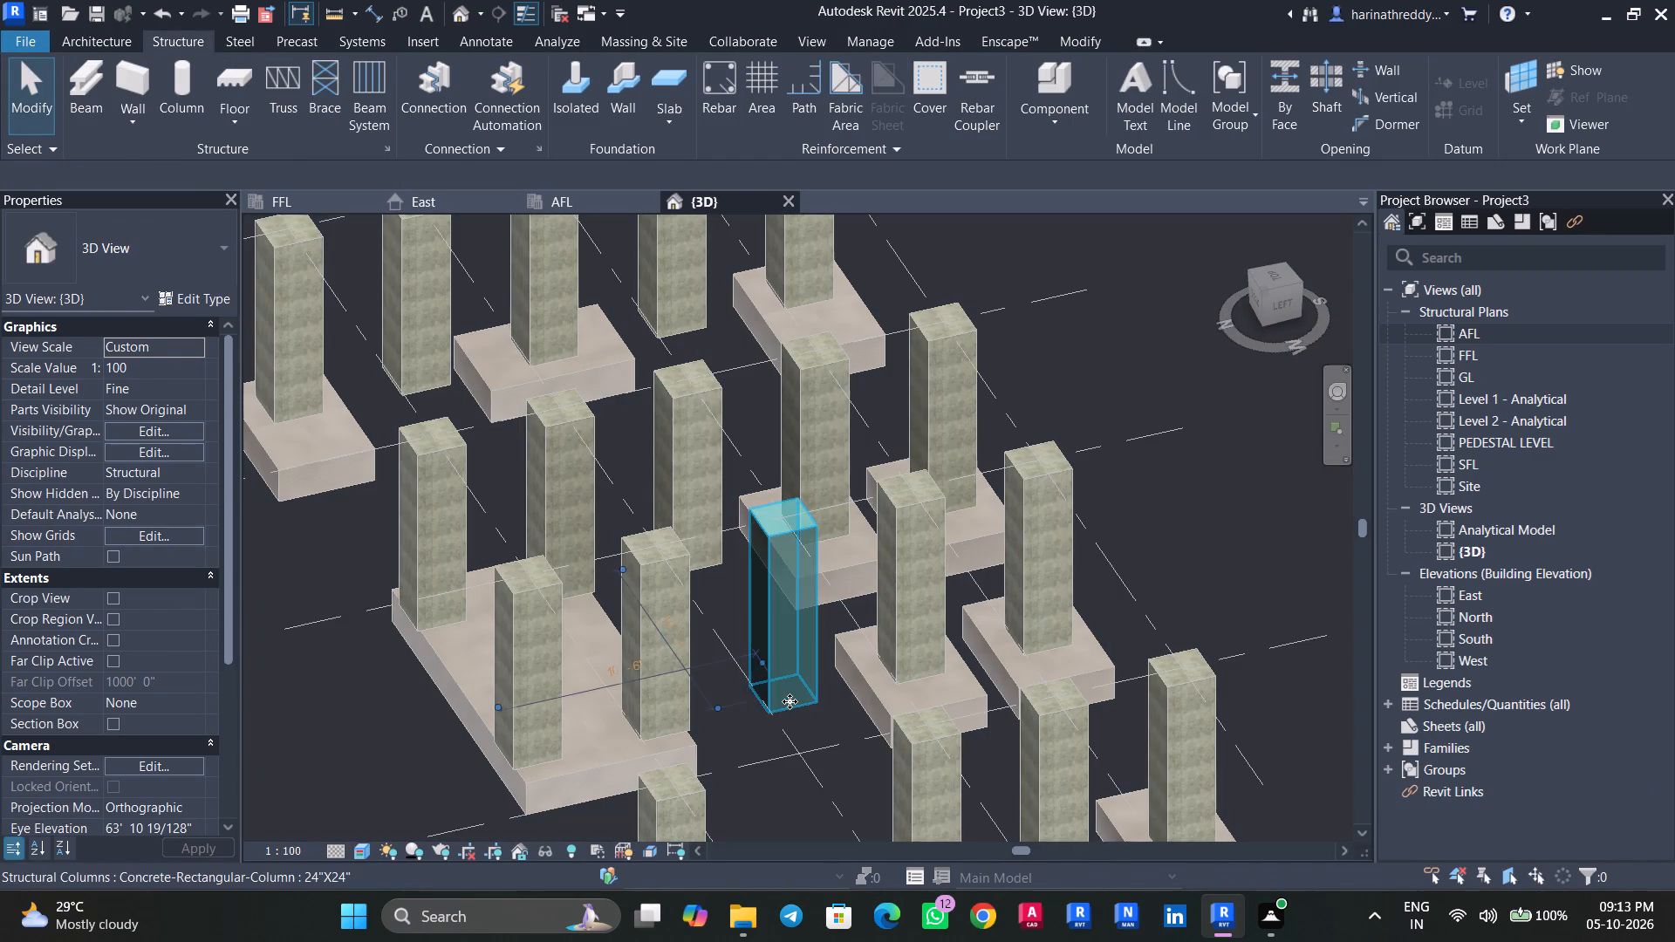
pyautogui.press('Delete')
pyautogui.click(717, 536)
pyautogui.press('Delete')
# Delete the remaining columns without footings at intersections H4, B4 and H1.
pyautogui.scroll(-4, 774, 632)
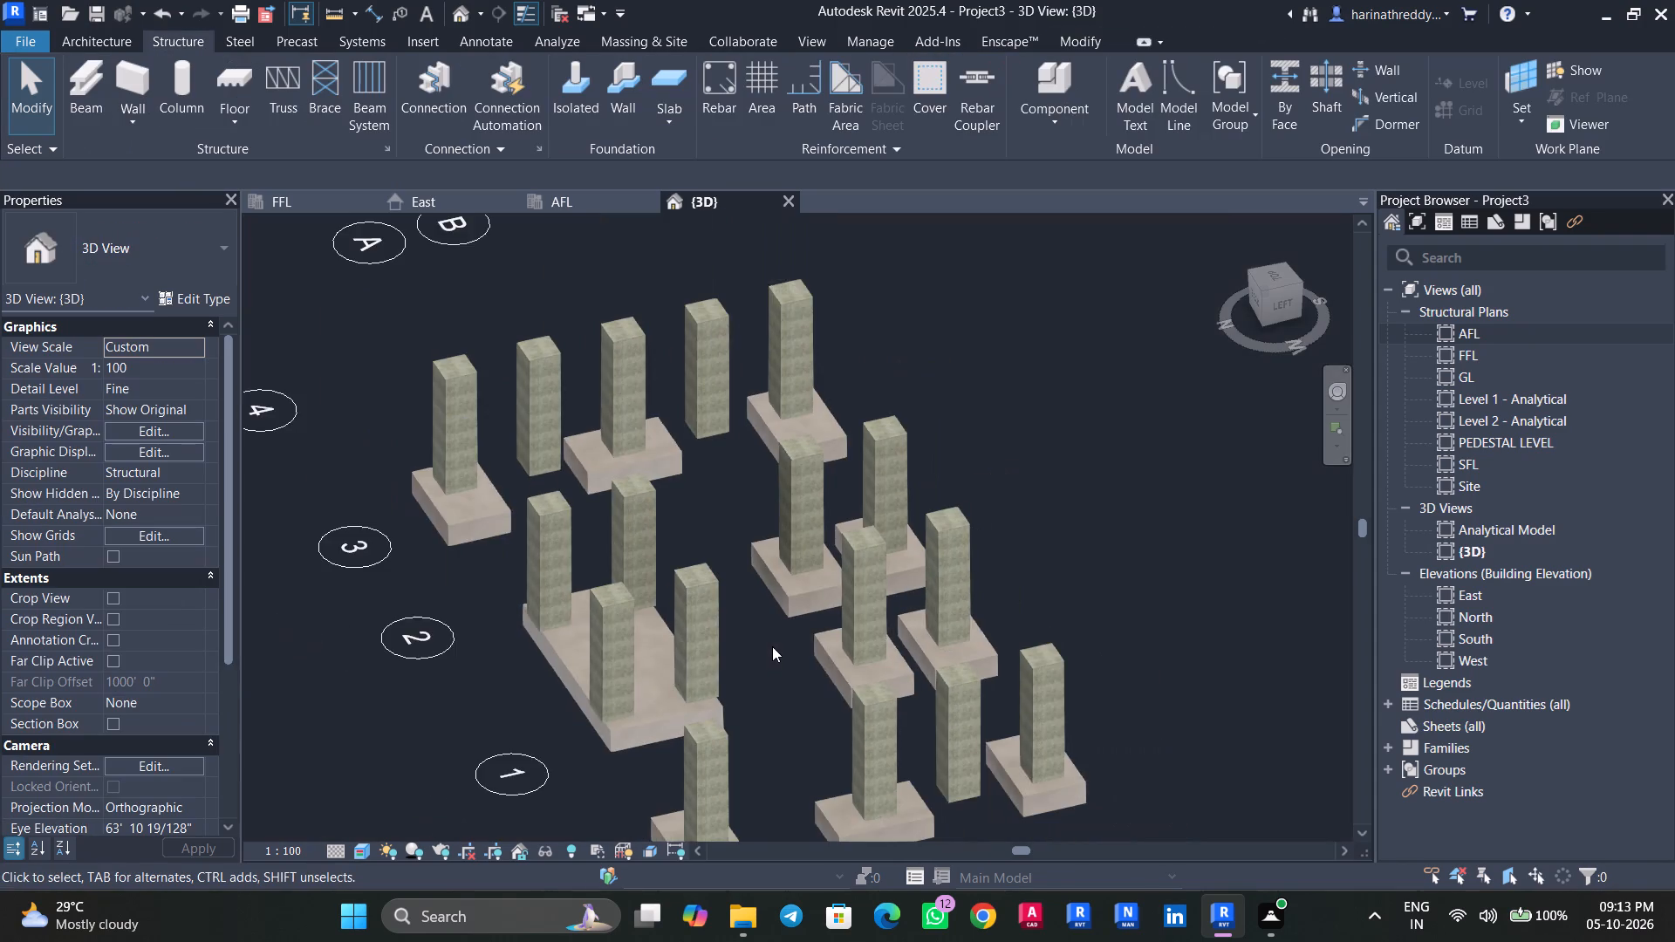
pyautogui.keyDown('shift'); pyautogui.moveTo(785, 674); pyautogui.dragTo(798, 752, button='middle'); pyautogui.keyUp('shift')
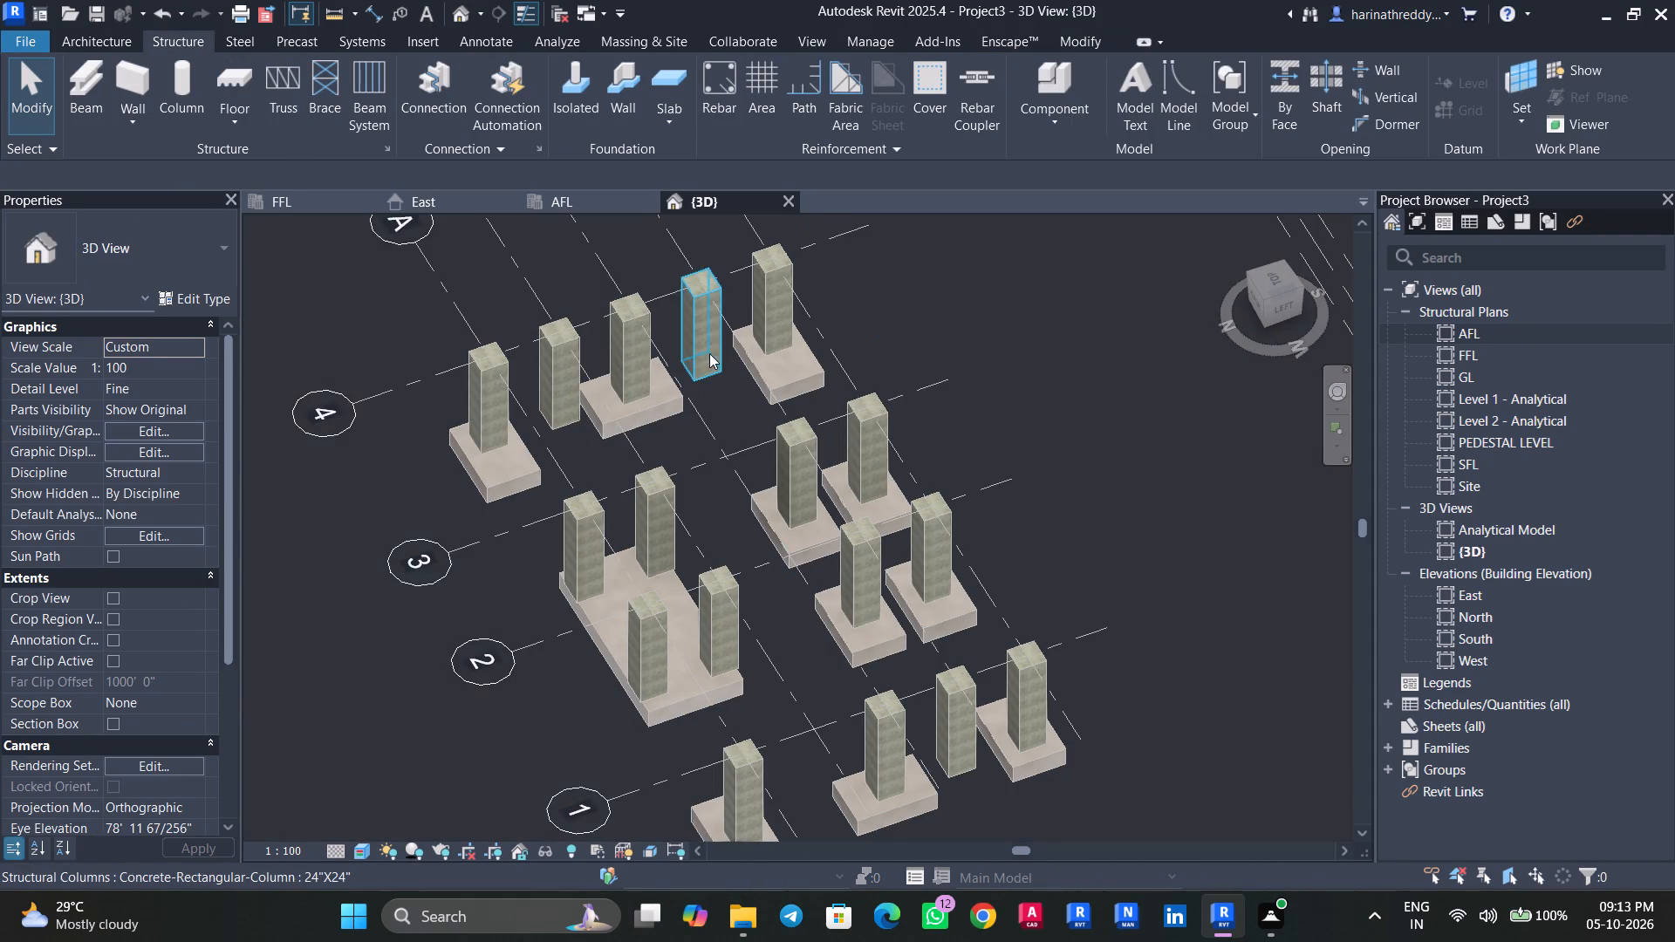
pyautogui.click(709, 353)
pyautogui.press('Delete')
pyautogui.click(561, 367)
pyautogui.press('Delete')
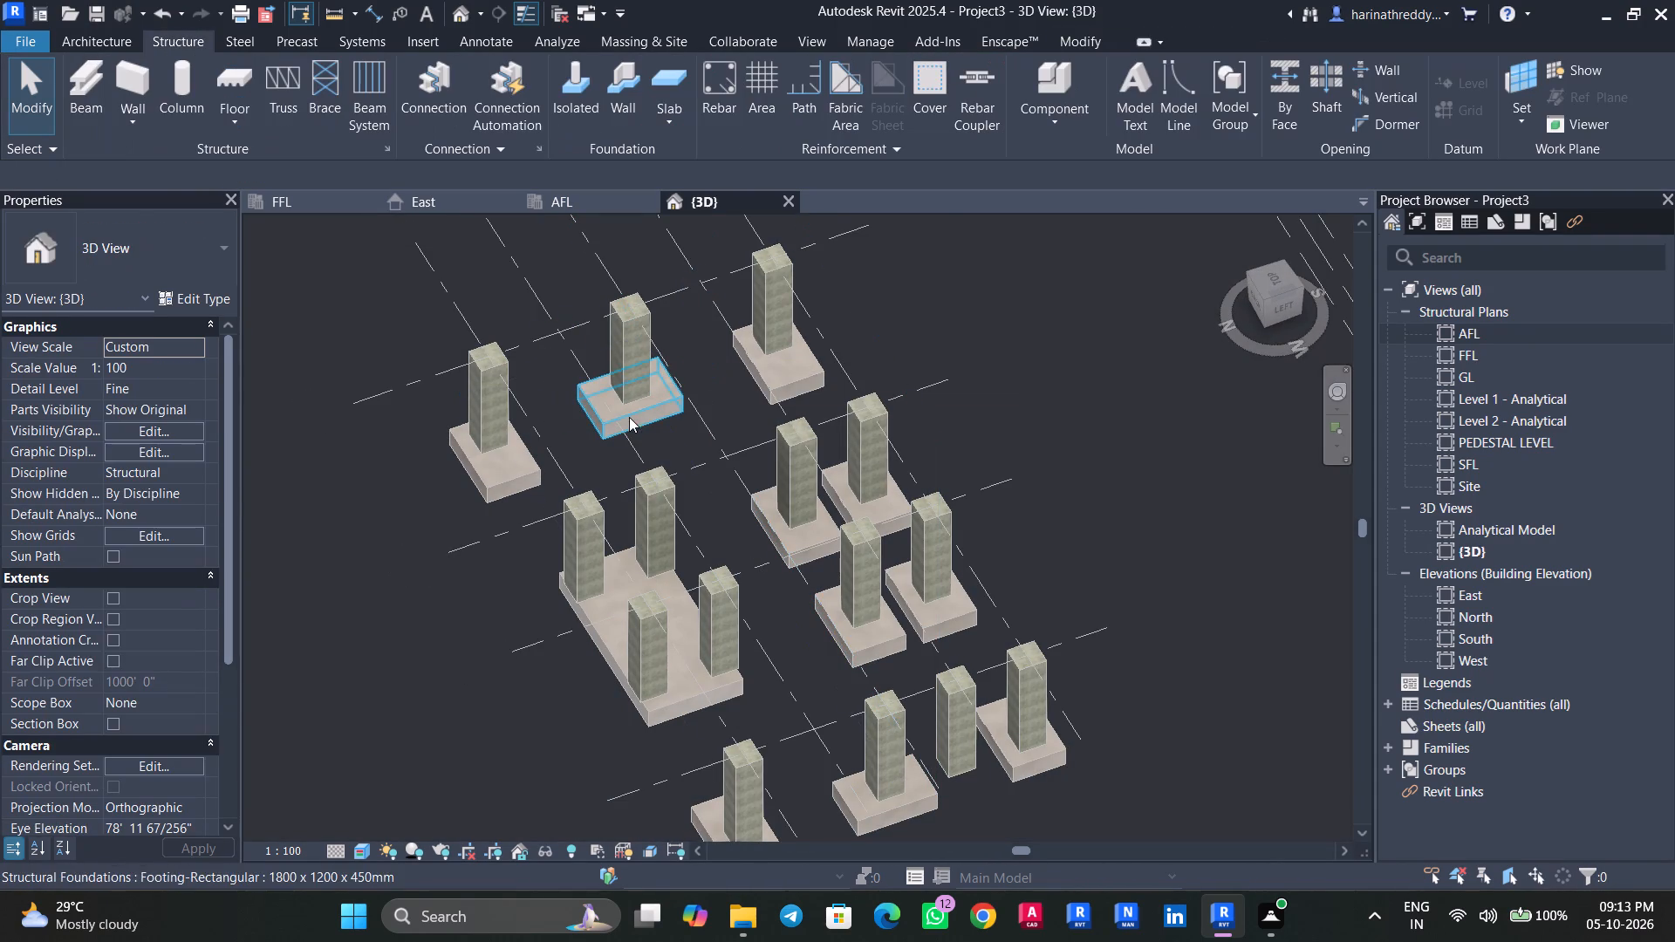
pyautogui.click(947, 700)
pyautogui.press('Delete')
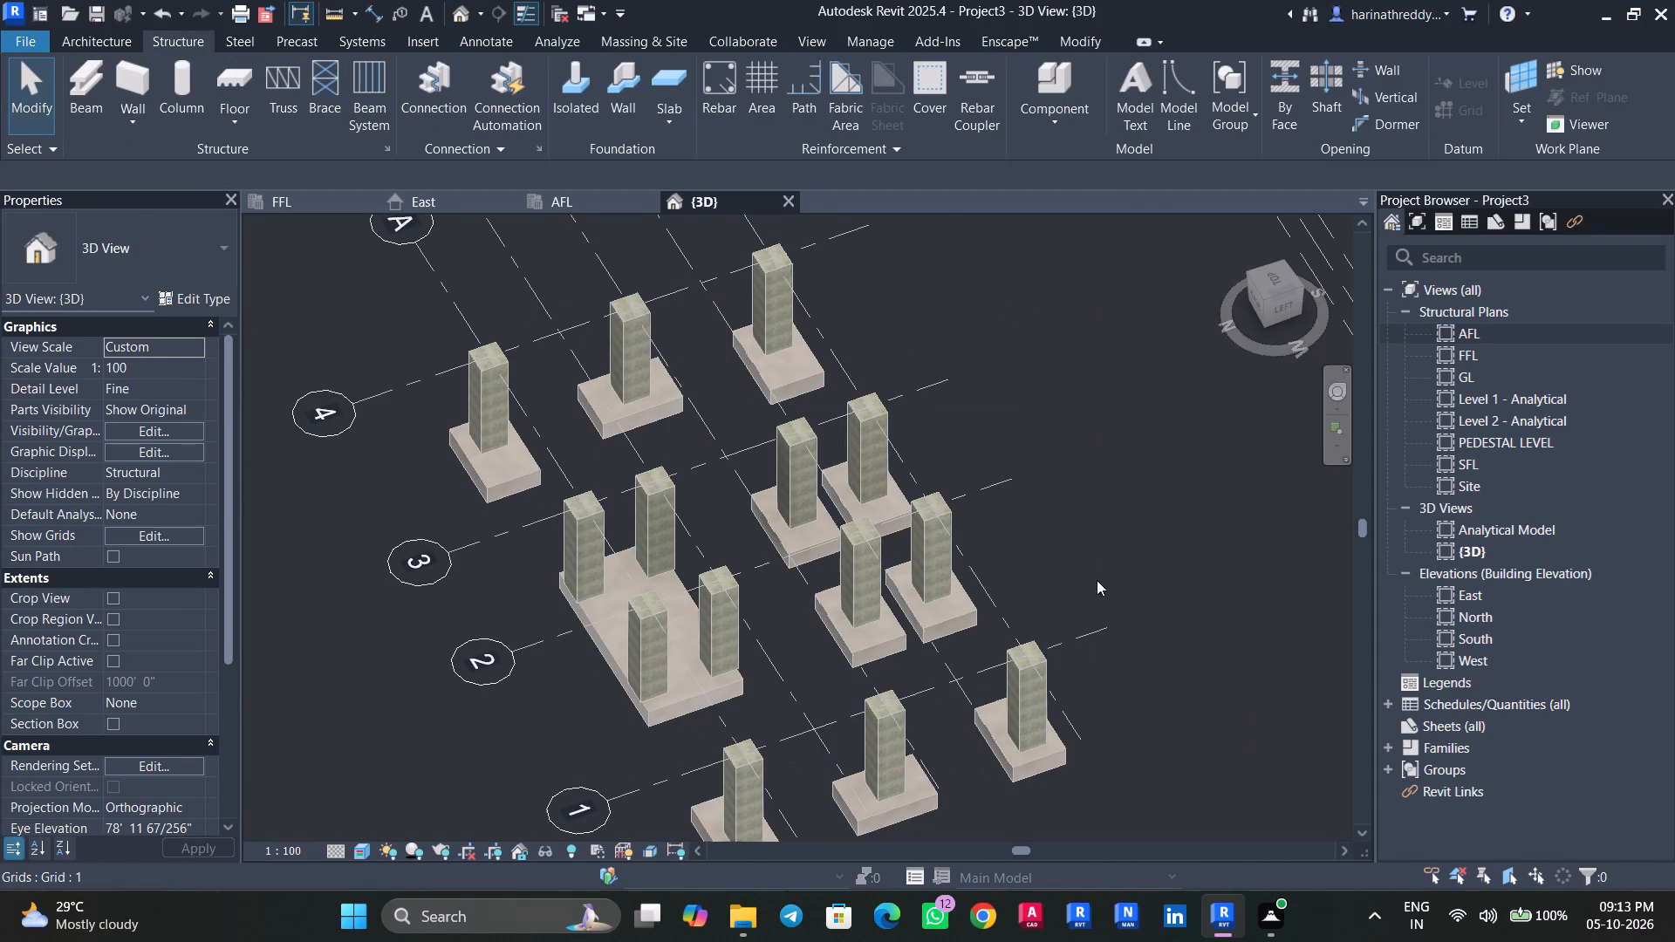
# Set the AFL structural plan's underlay base level to AFL and apply it.
pyautogui.click(308, 204)
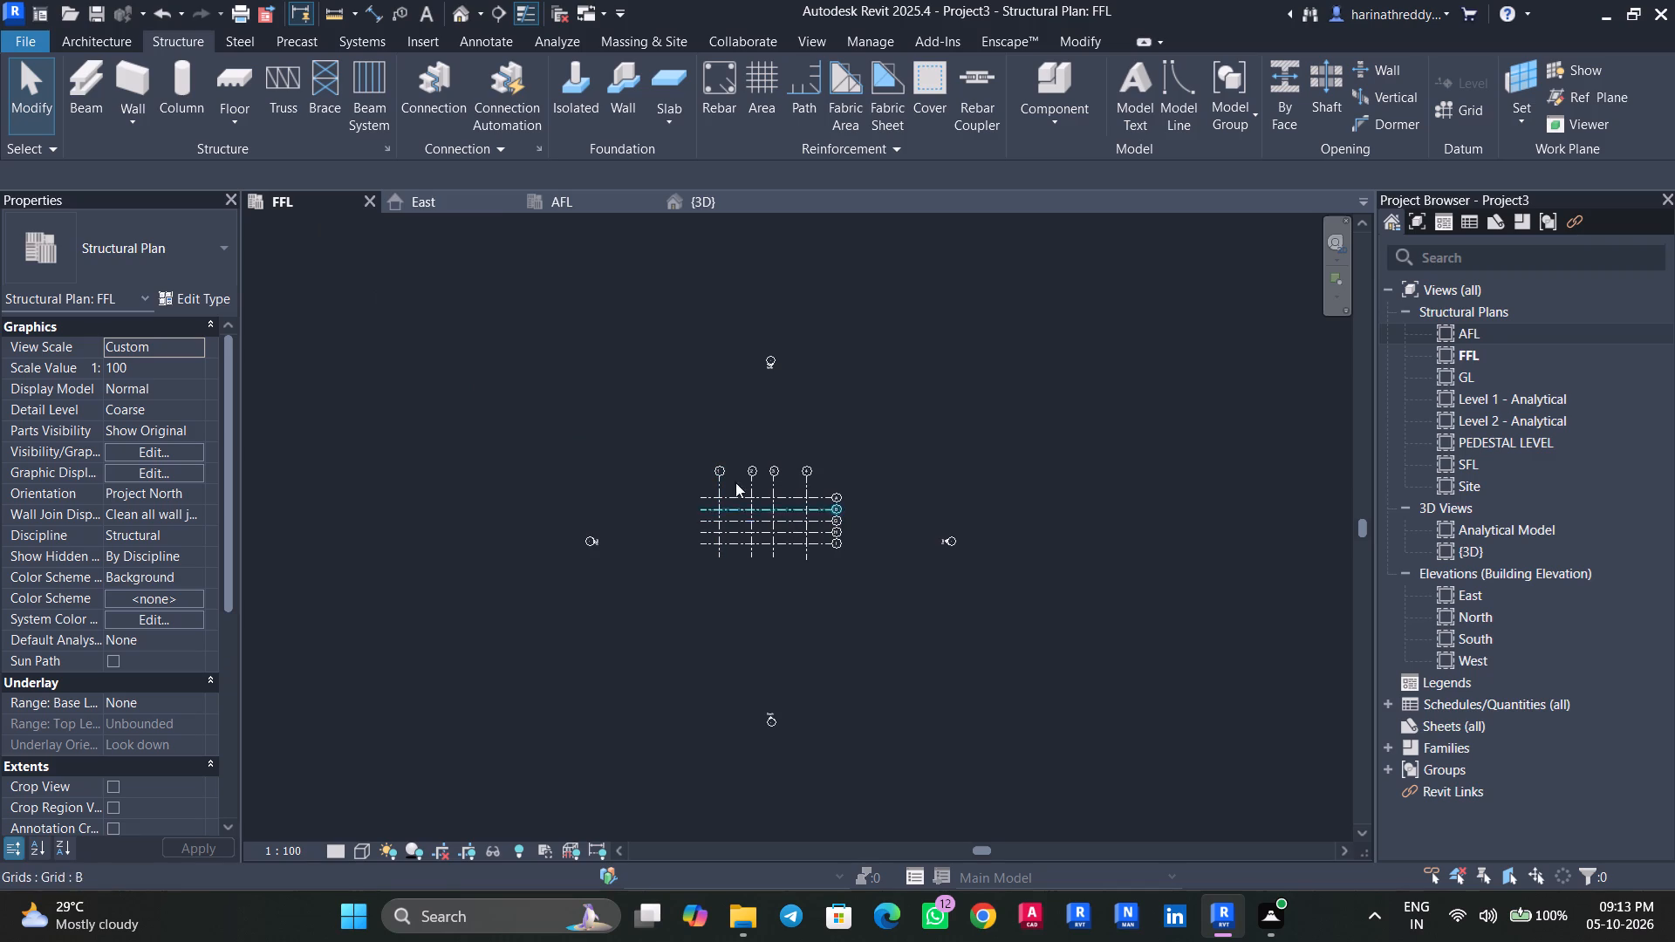
pyautogui.click(586, 211)
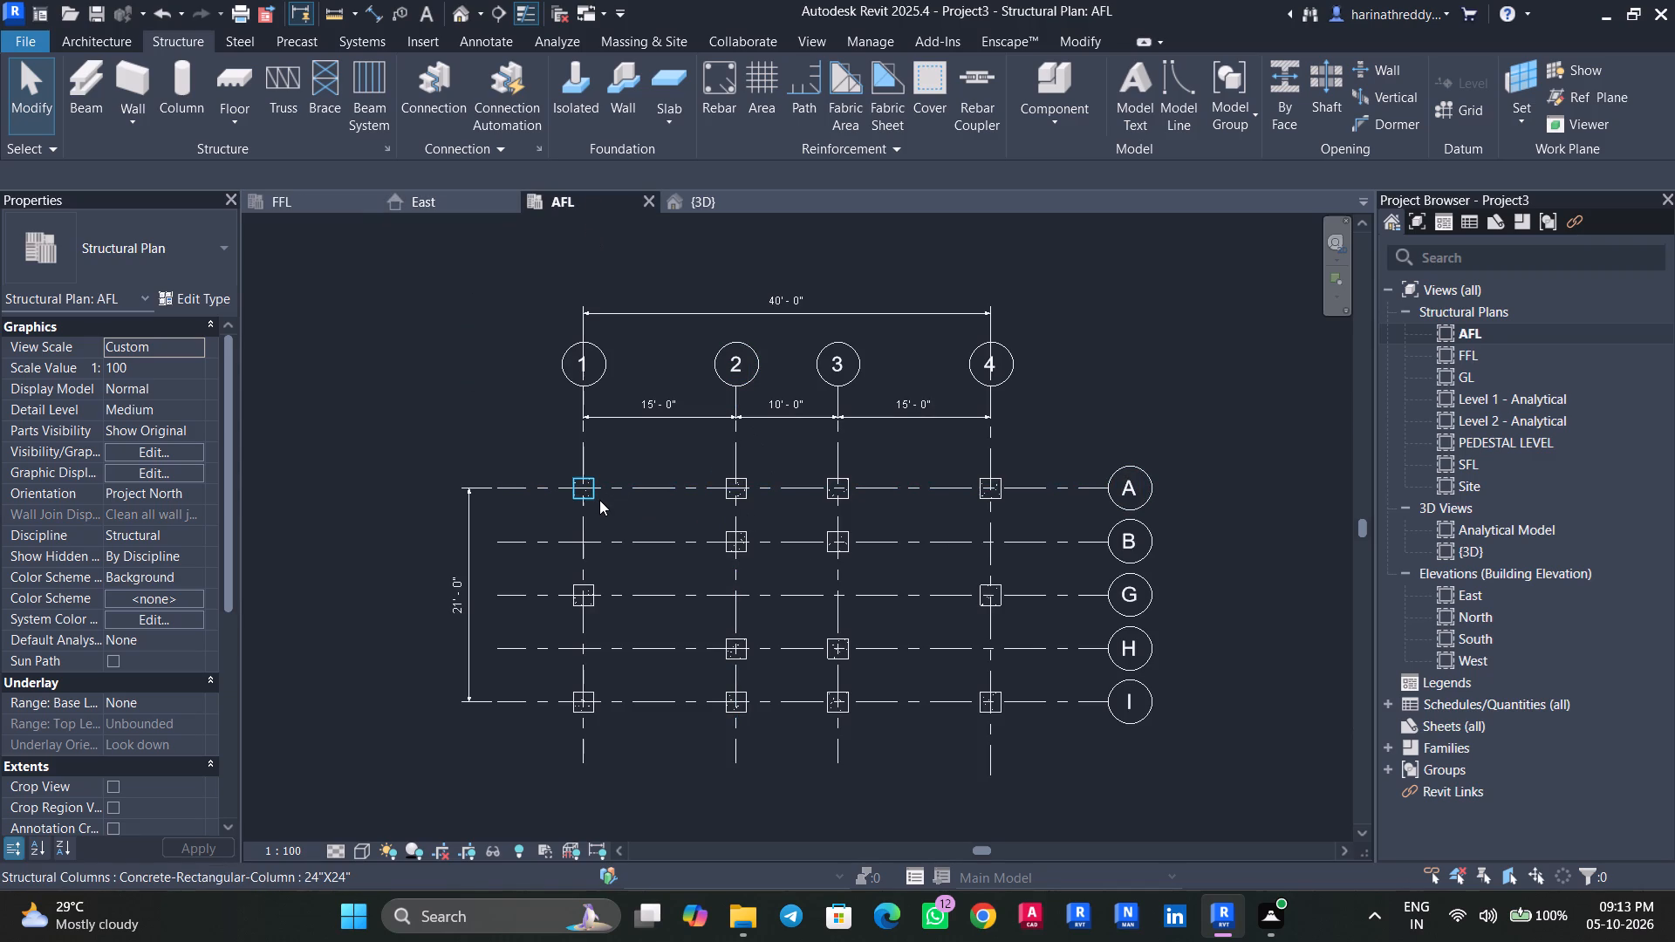
pyautogui.click(182, 703)
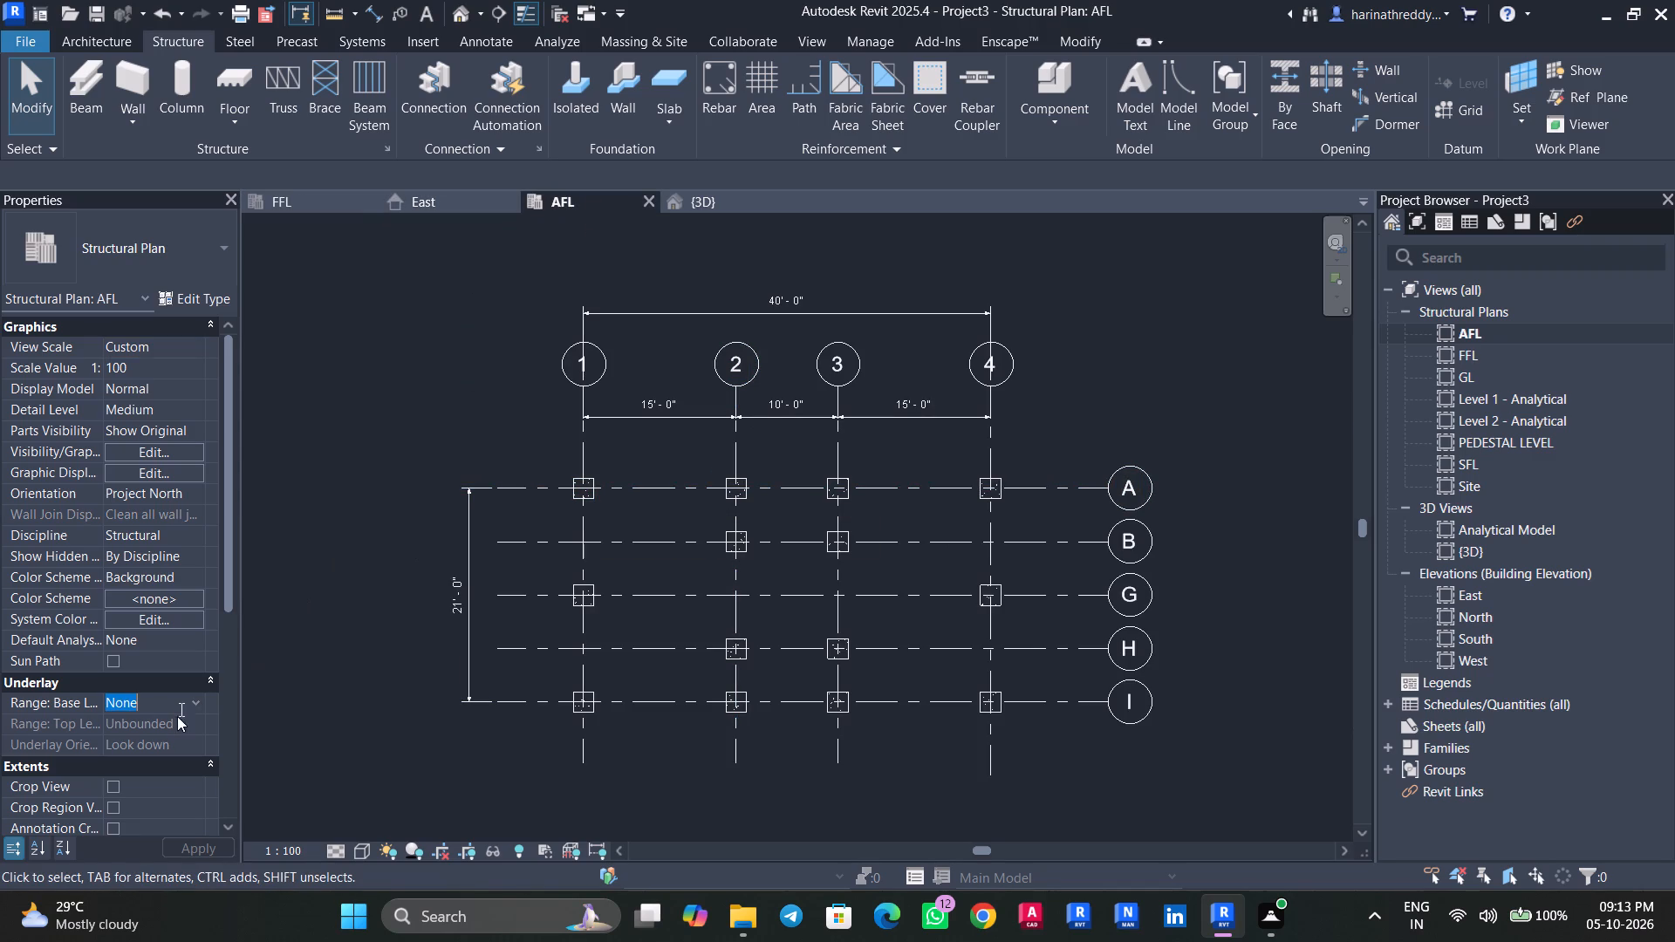
pyautogui.click(190, 696)
pyautogui.click(147, 744)
pyautogui.click(200, 855)
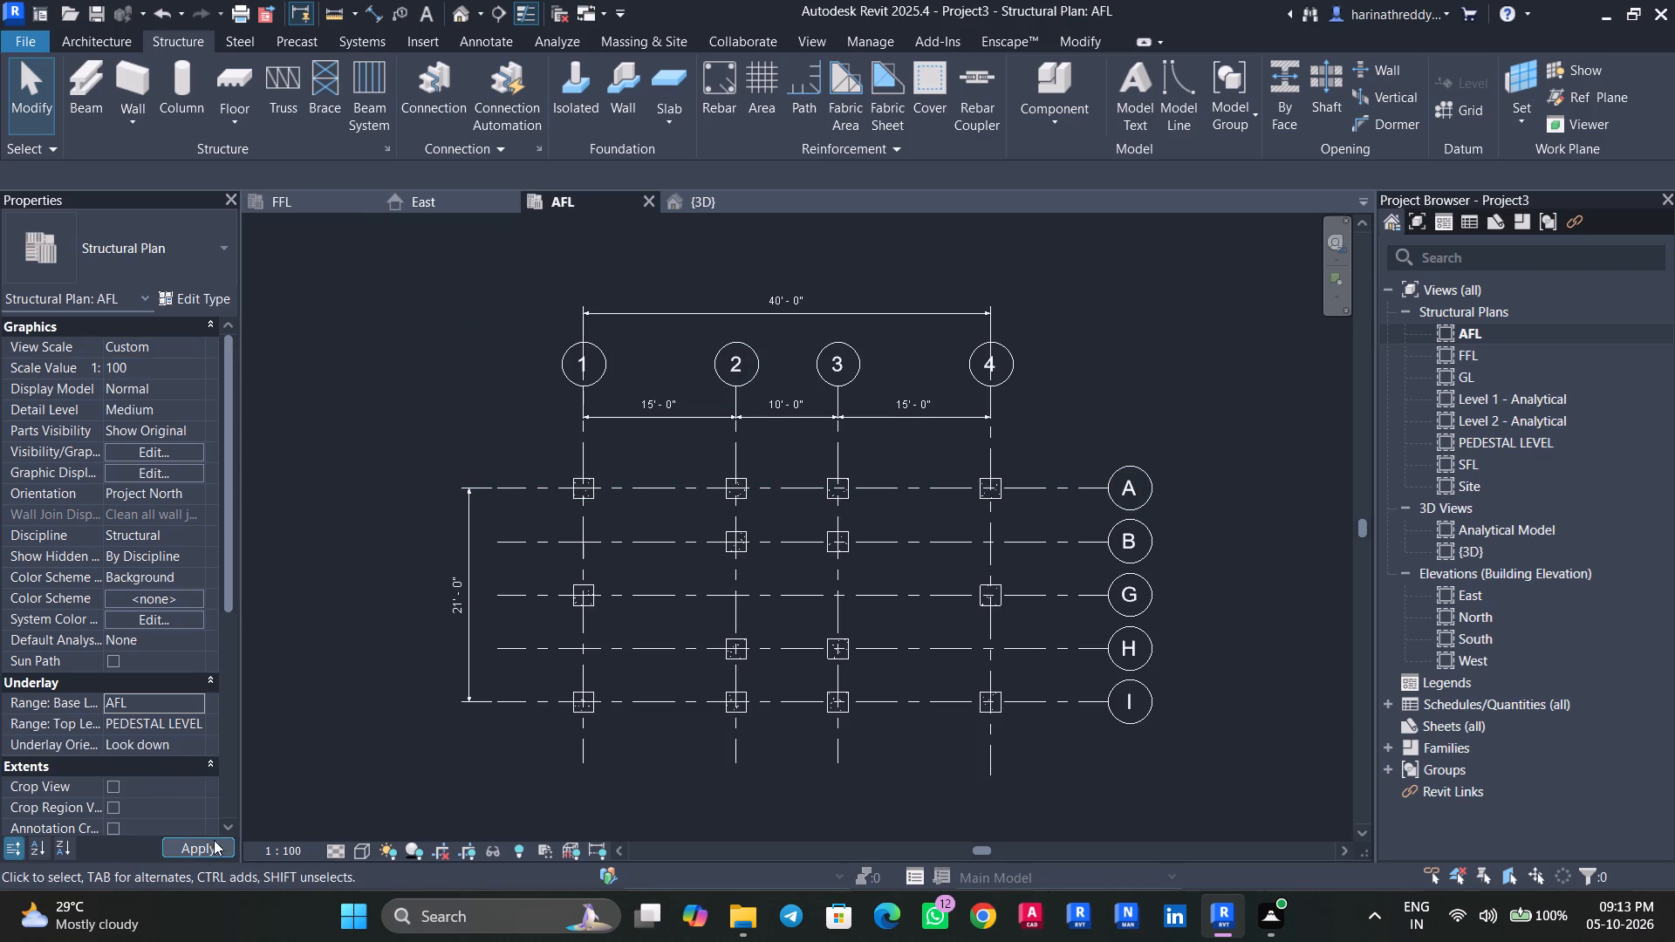
pyautogui.scroll(1, 666, 494)
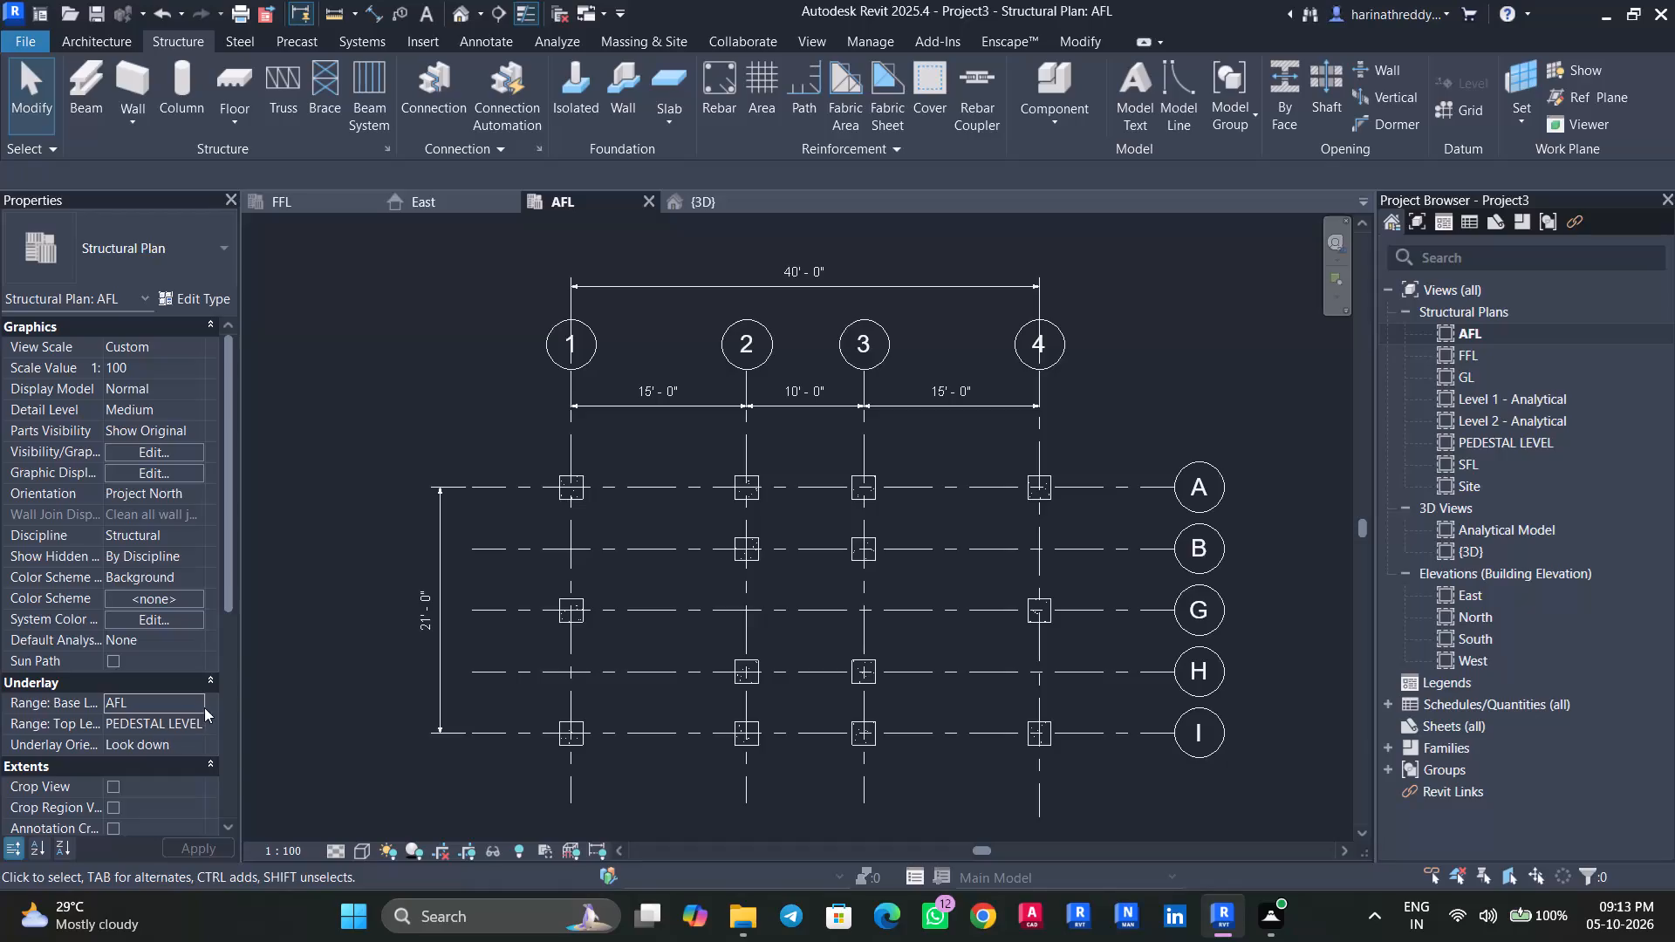
pyautogui.click(196, 703)
pyautogui.press('Escape')
pyautogui.press('Escape')
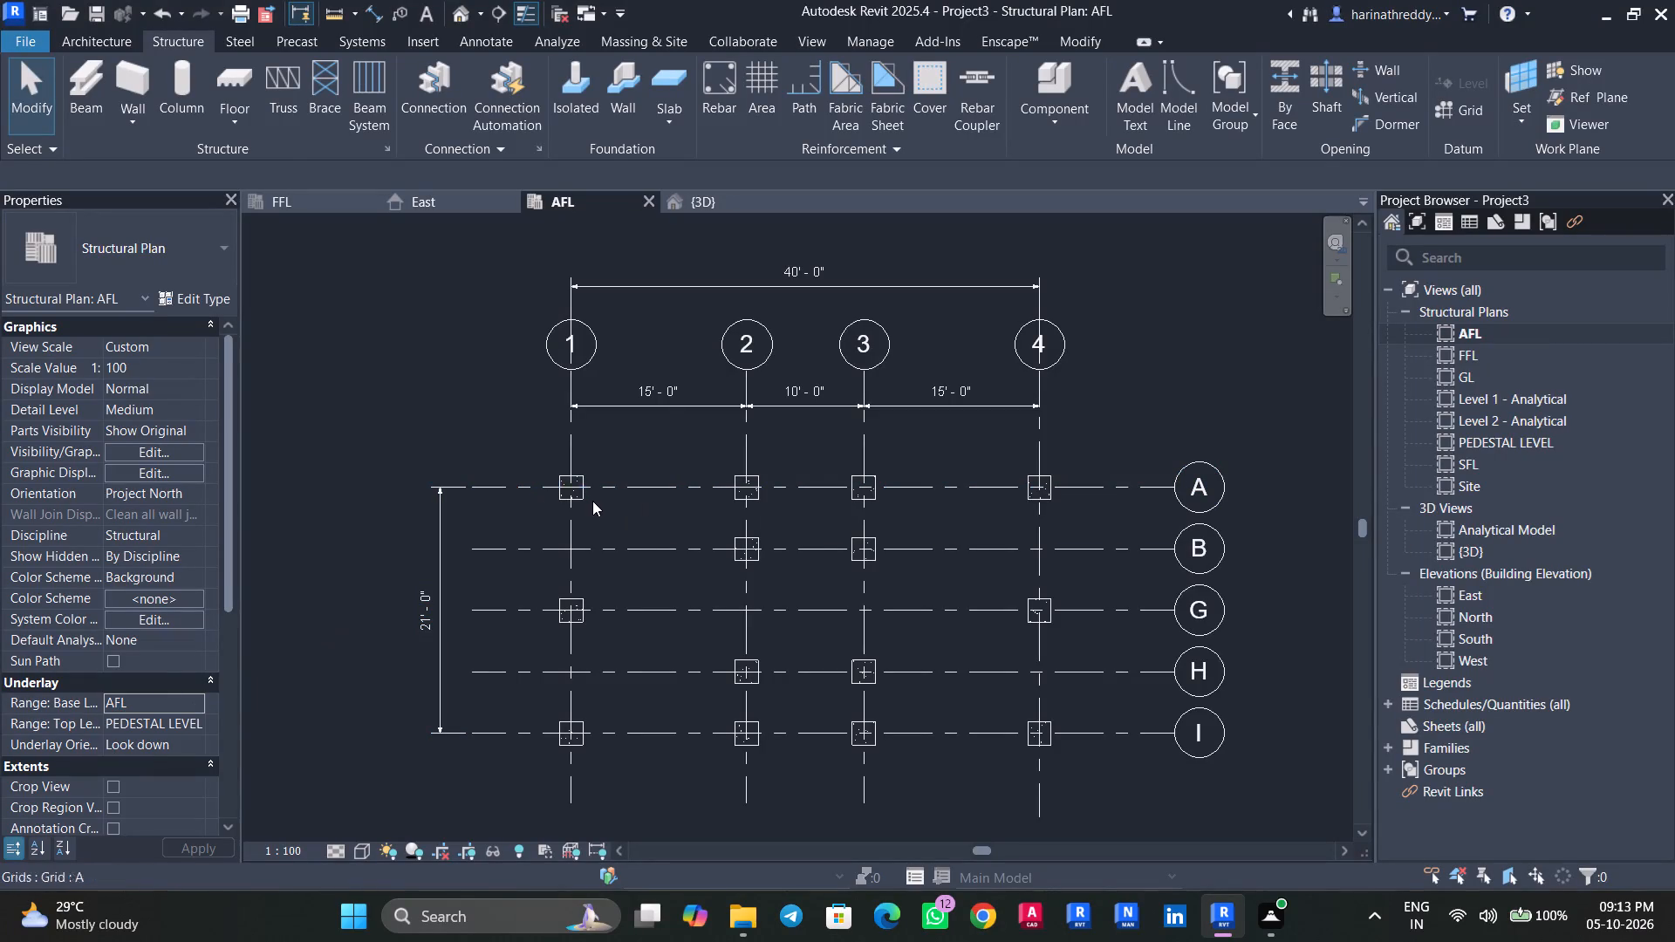
# Select all 24"X24" column instances in the AFL plan and set their top level to PEDESTAL LEVEL and base offset to 450 mm.
pyautogui.click(582, 498)
pyautogui.write('SA')
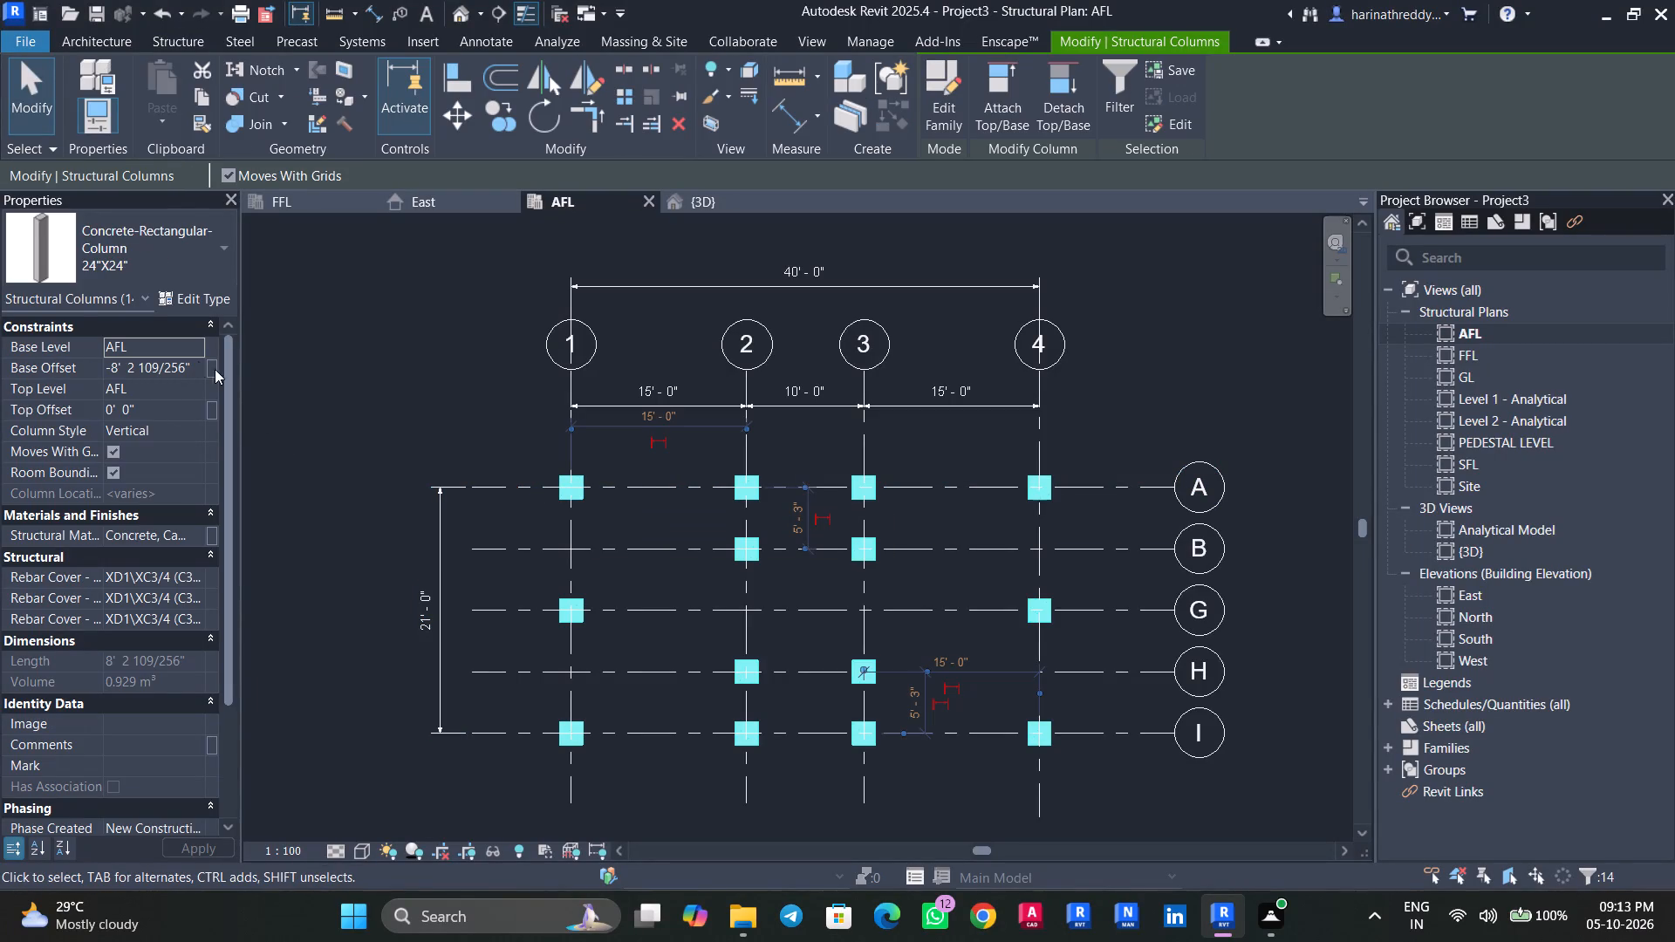
pyautogui.click(193, 365)
pyautogui.click(191, 345)
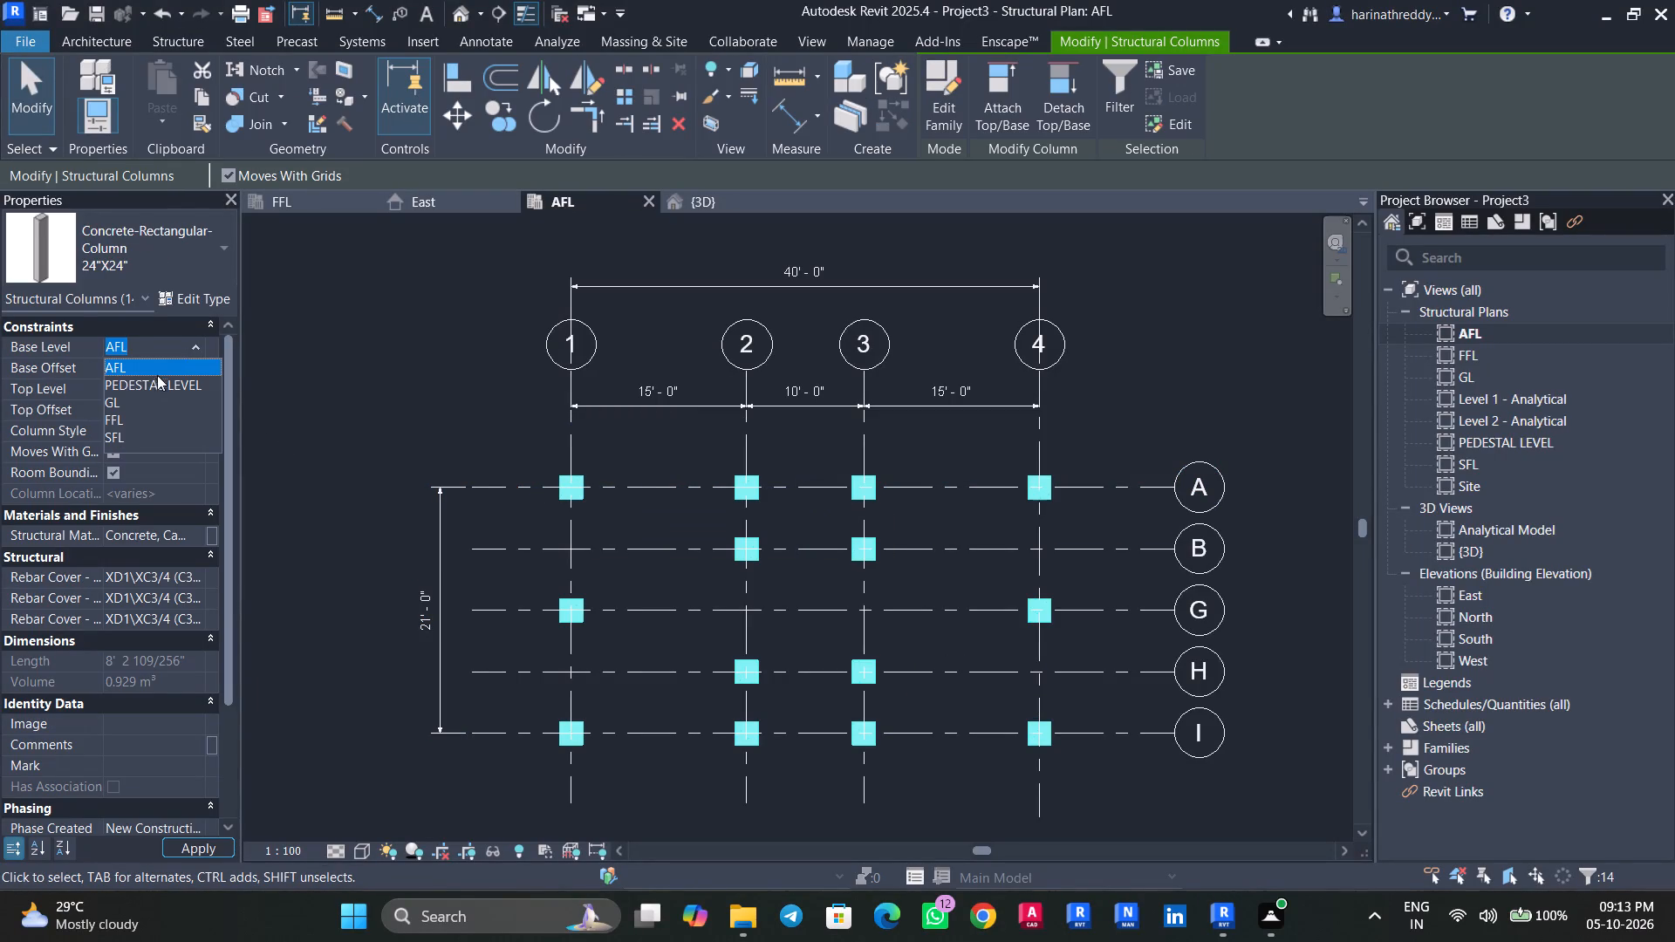
pyautogui.click(188, 355)
pyautogui.click(190, 382)
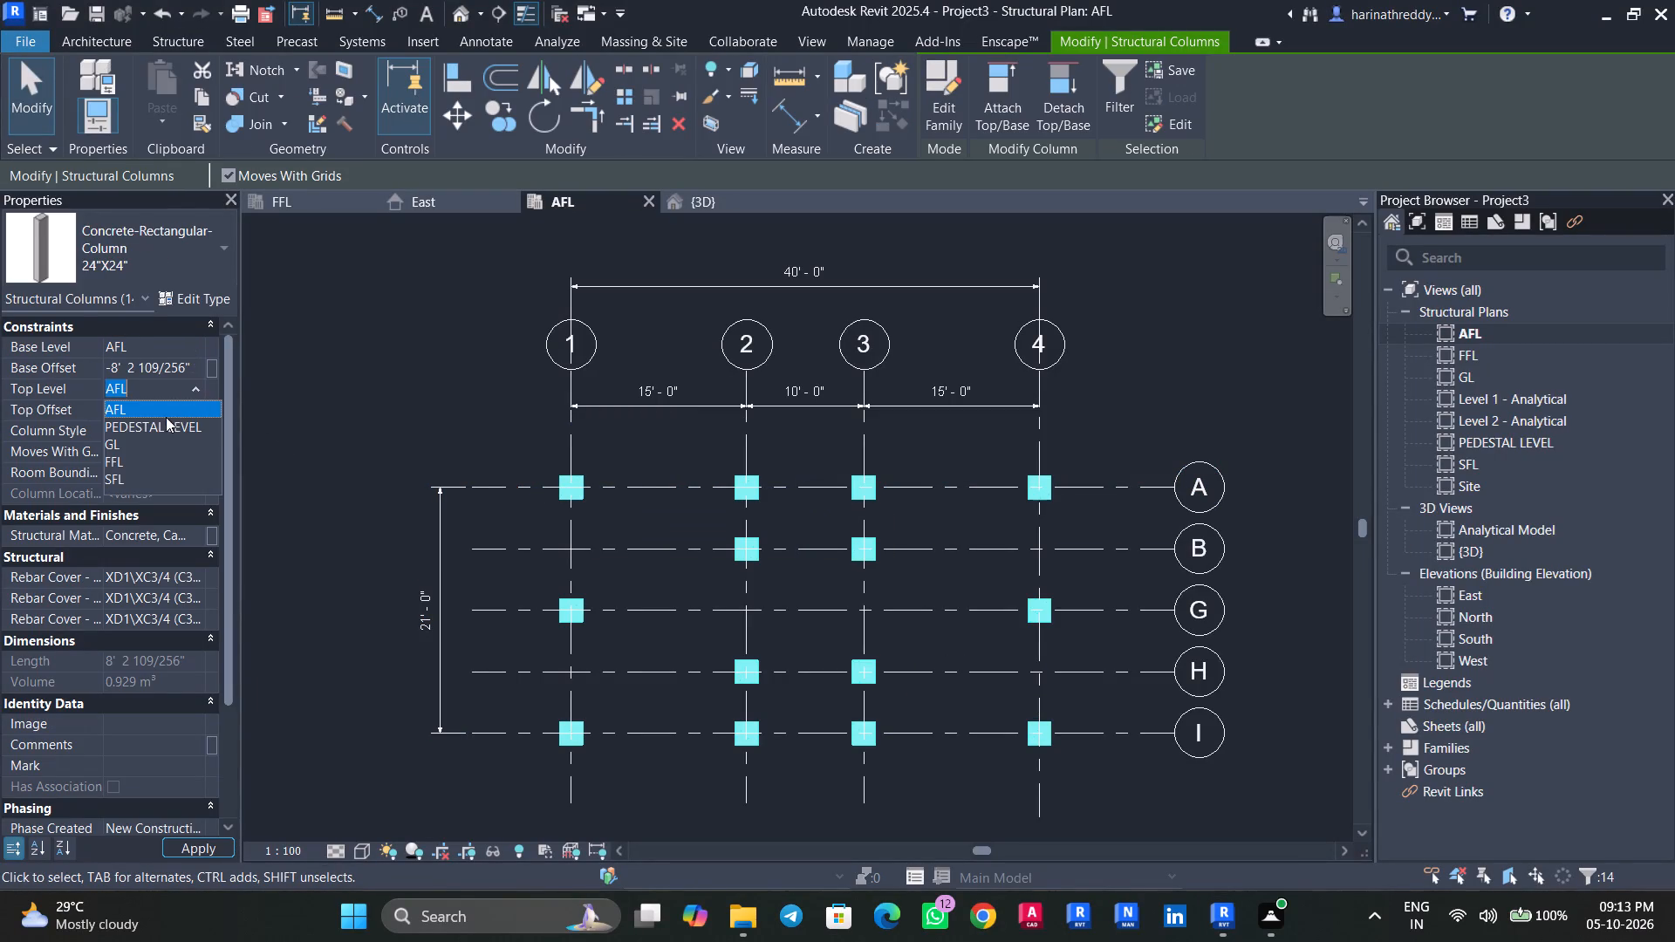
pyautogui.click(161, 430)
pyautogui.click(198, 367)
pyautogui.moveTo(198, 367); pyautogui.dragTo(23, 368)
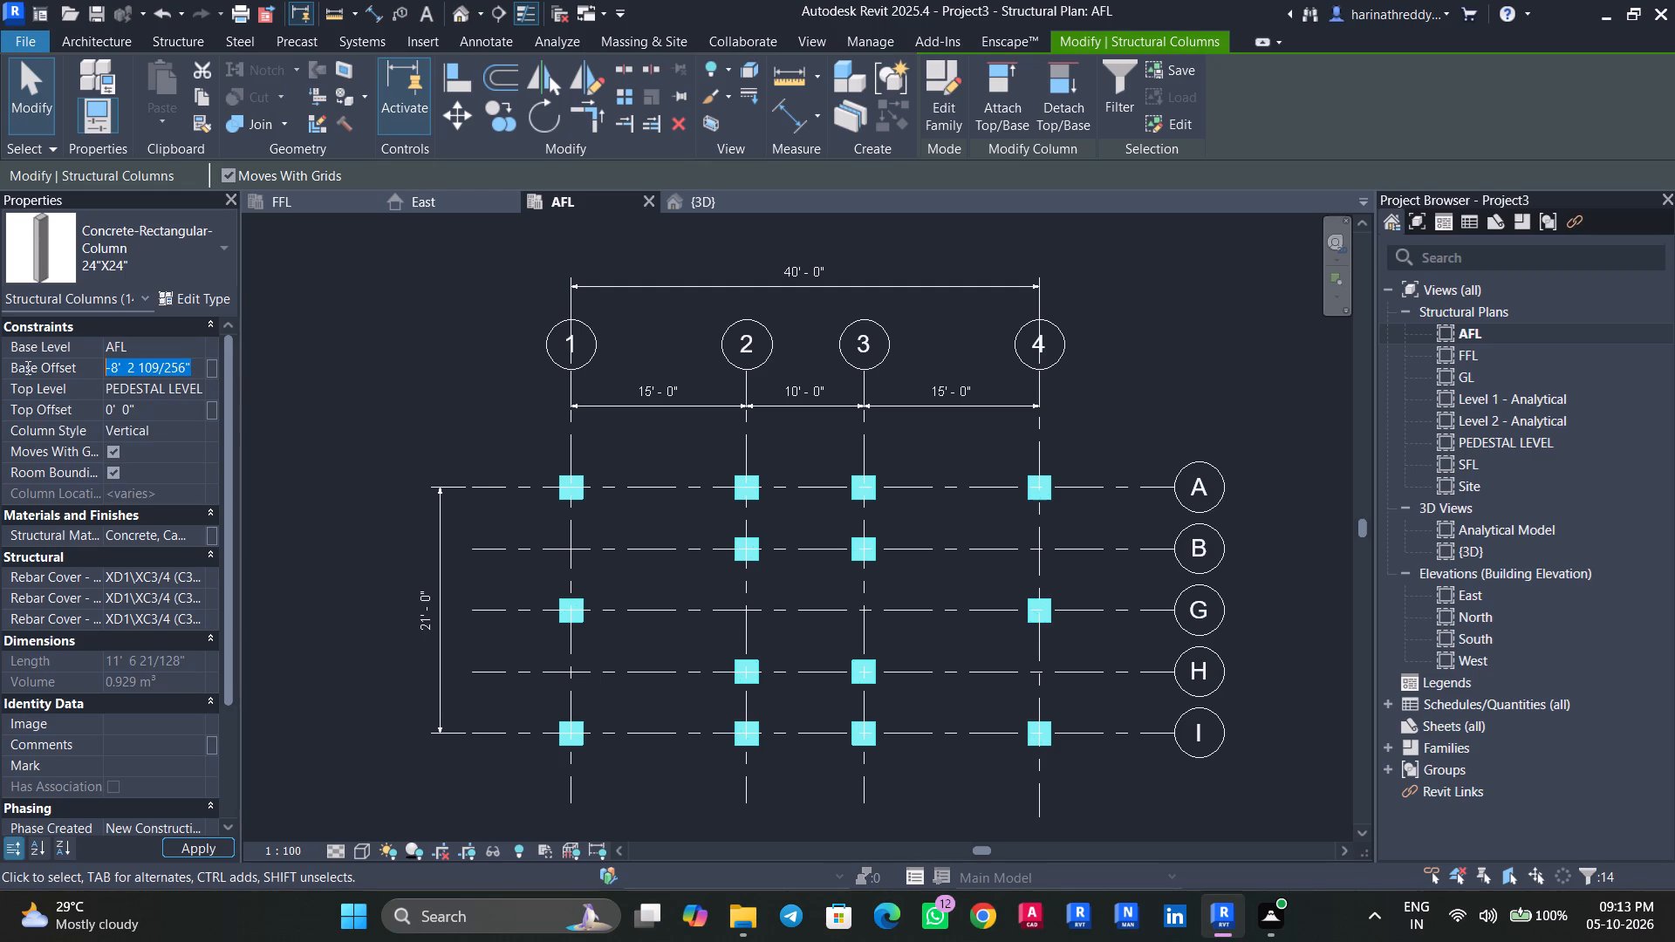
pyautogui.moveTo(23, 368); pyautogui.dragTo(23, 369)
pyautogui.write('450MM')
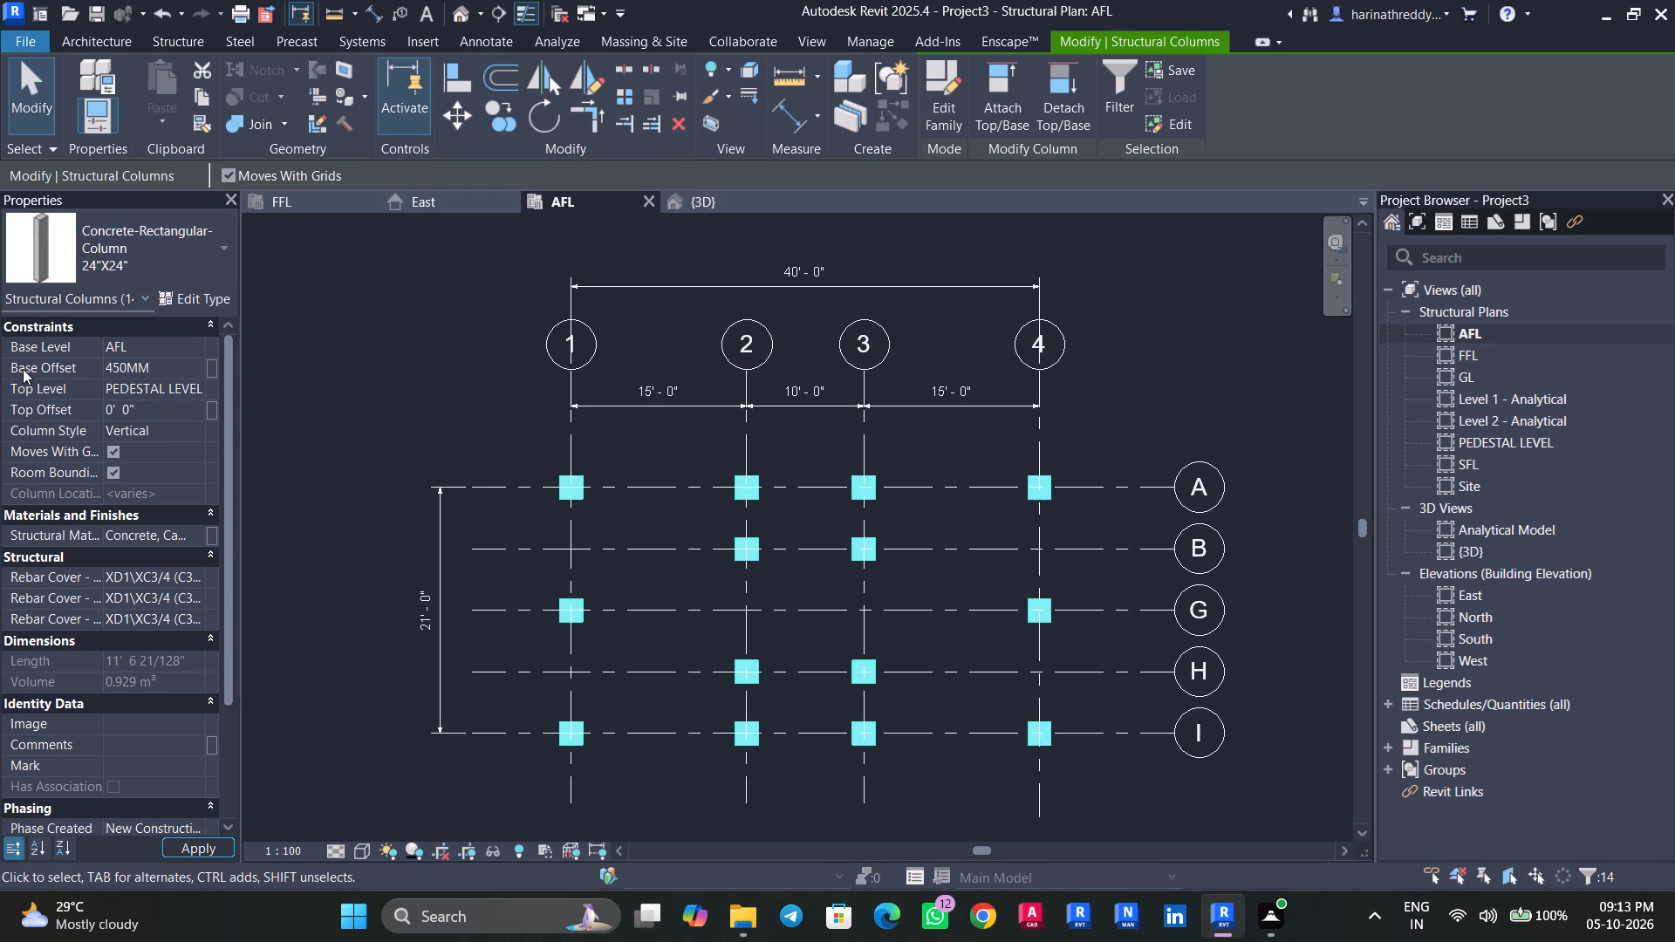
pyautogui.press('Return')
pyautogui.click(914, 528)
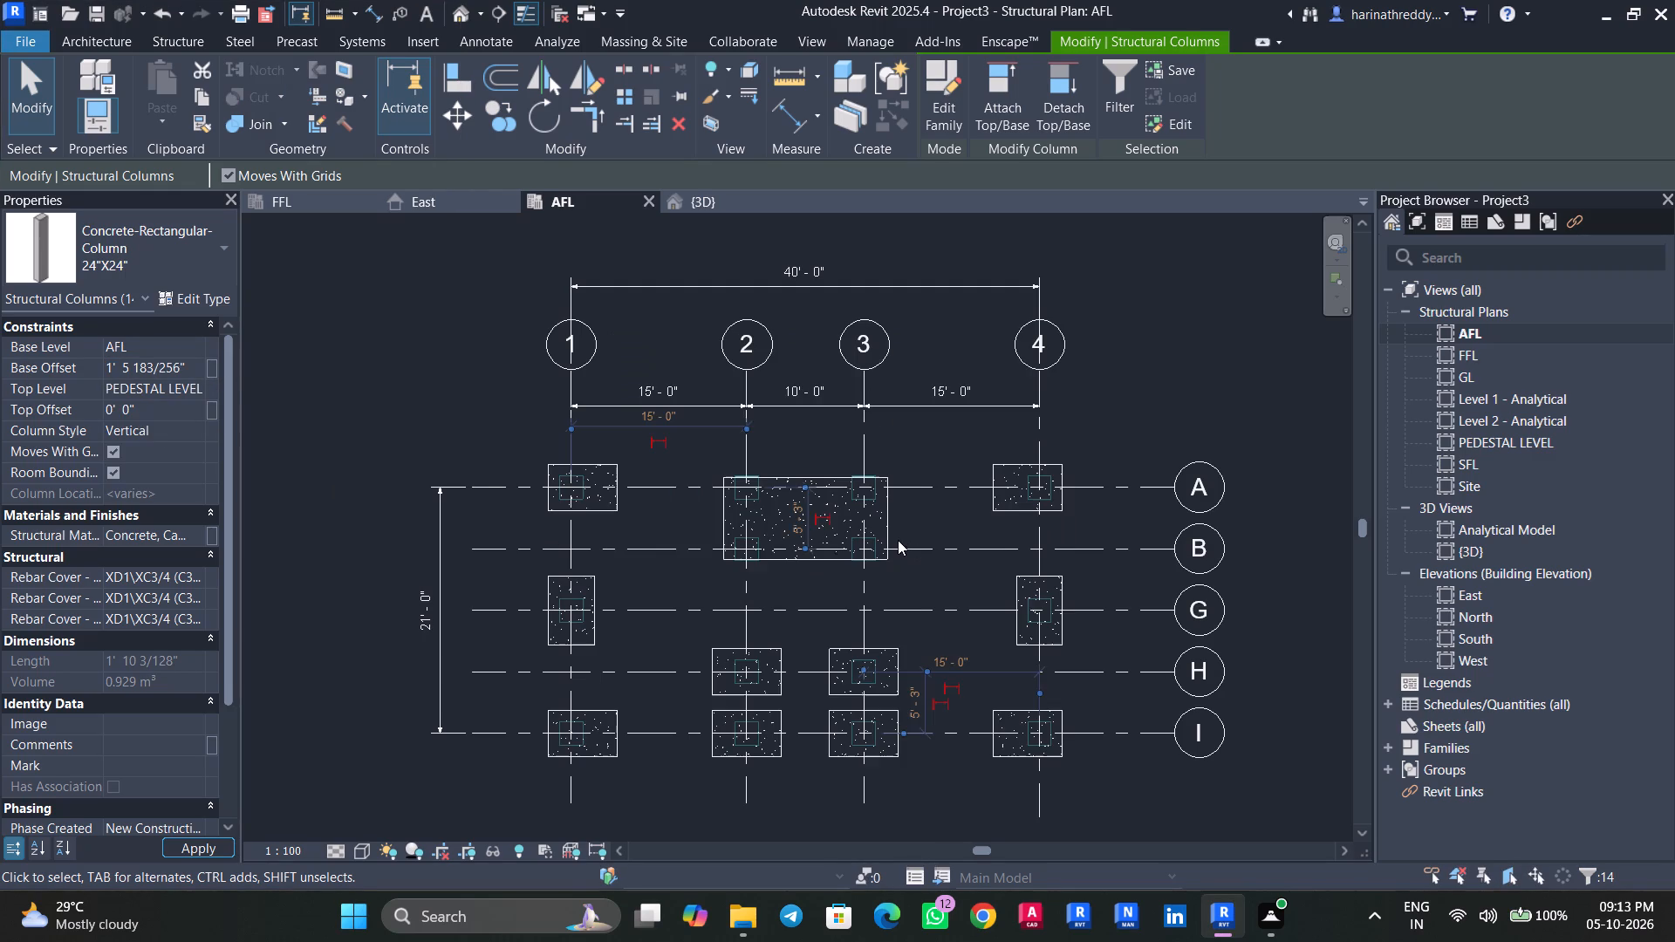
# Examine how the shortened columns sit on the footings in the 3D view, from the back and from angled viewpoints.
pyautogui.click(725, 201)
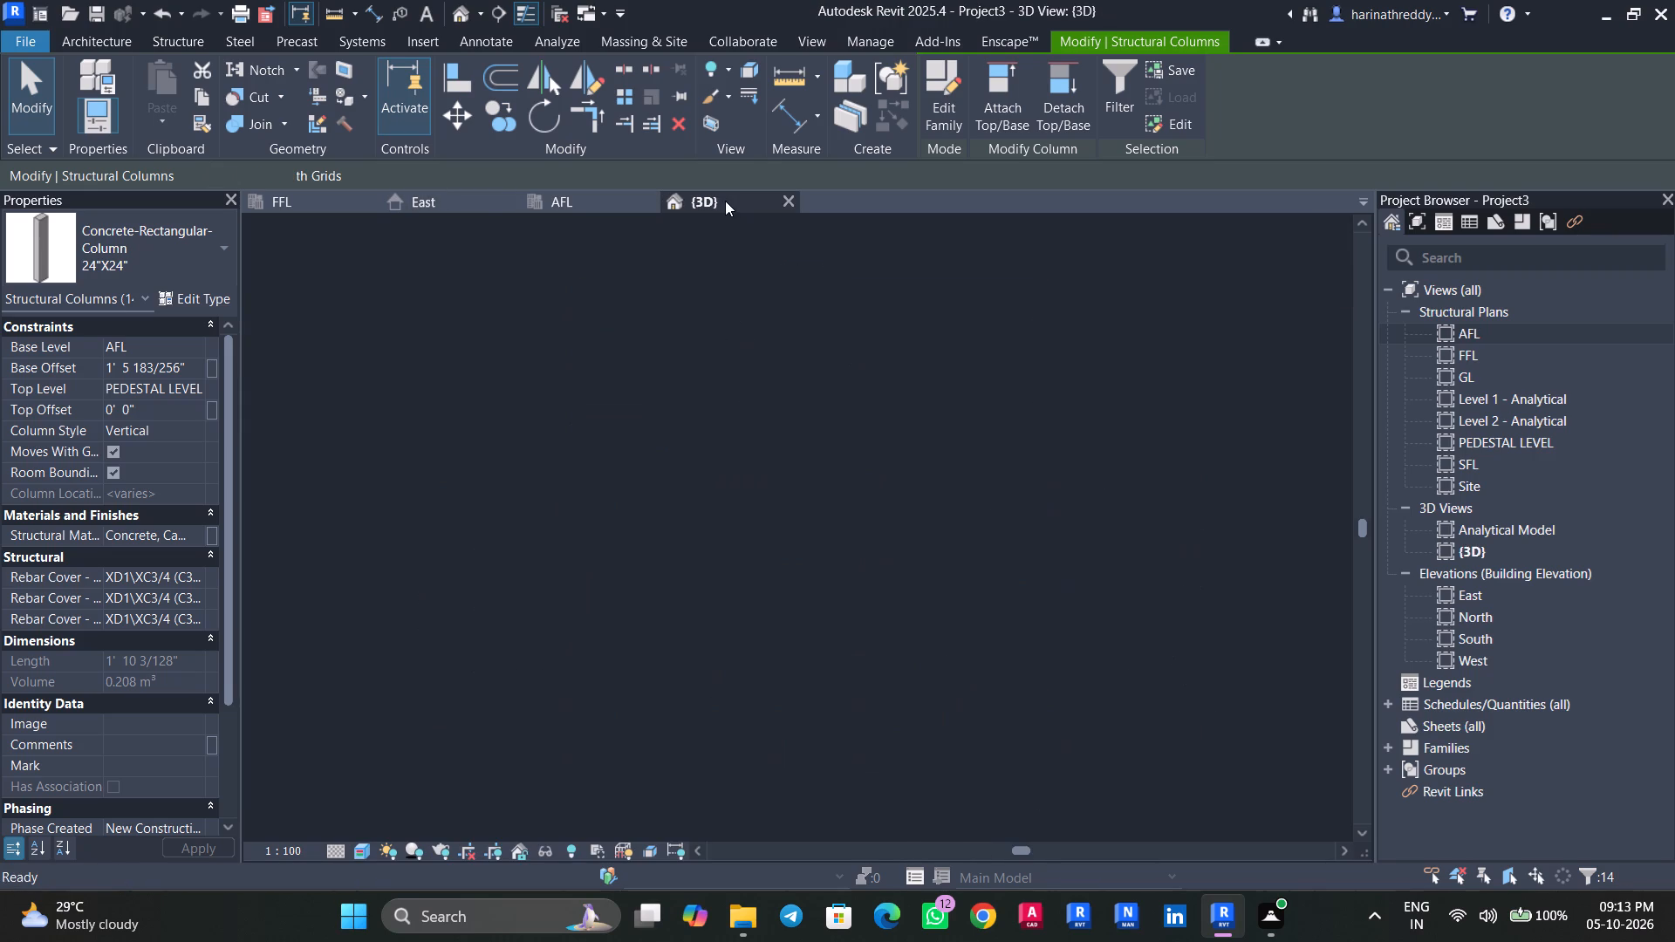
pyautogui.press('Escape')
pyautogui.keyDown('shift'); pyautogui.moveTo(762, 640); pyautogui.dragTo(951, 475, button='middle'); pyautogui.keyUp('shift')
pyautogui.scroll(1, 951, 475)
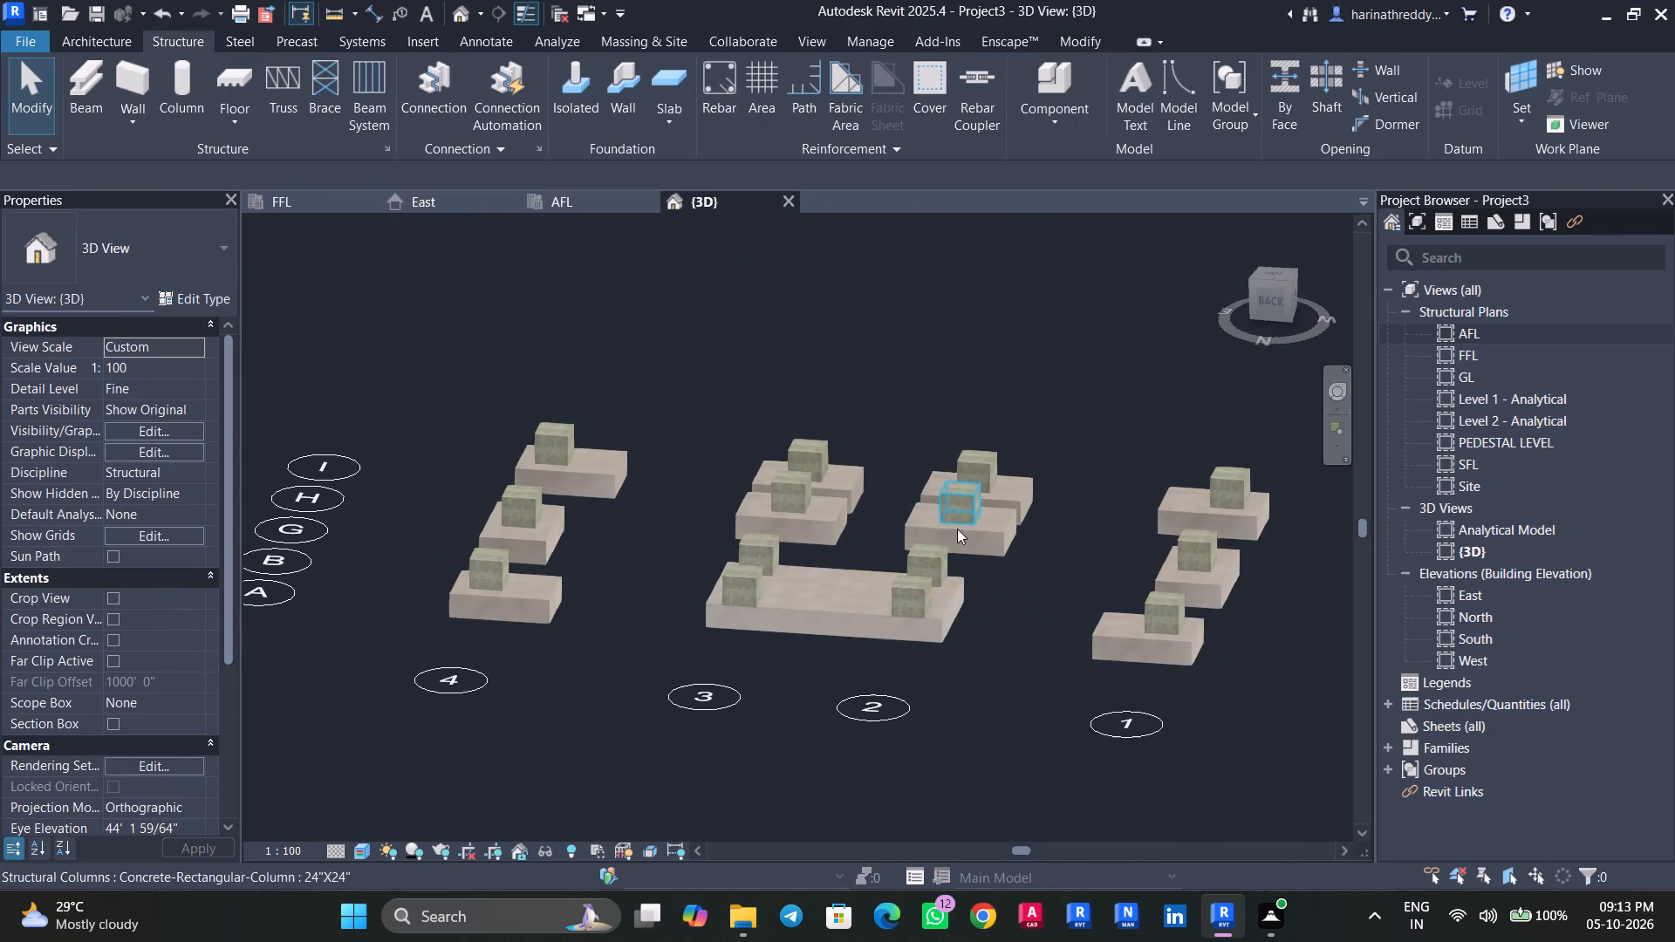
pyautogui.click(1270, 307)
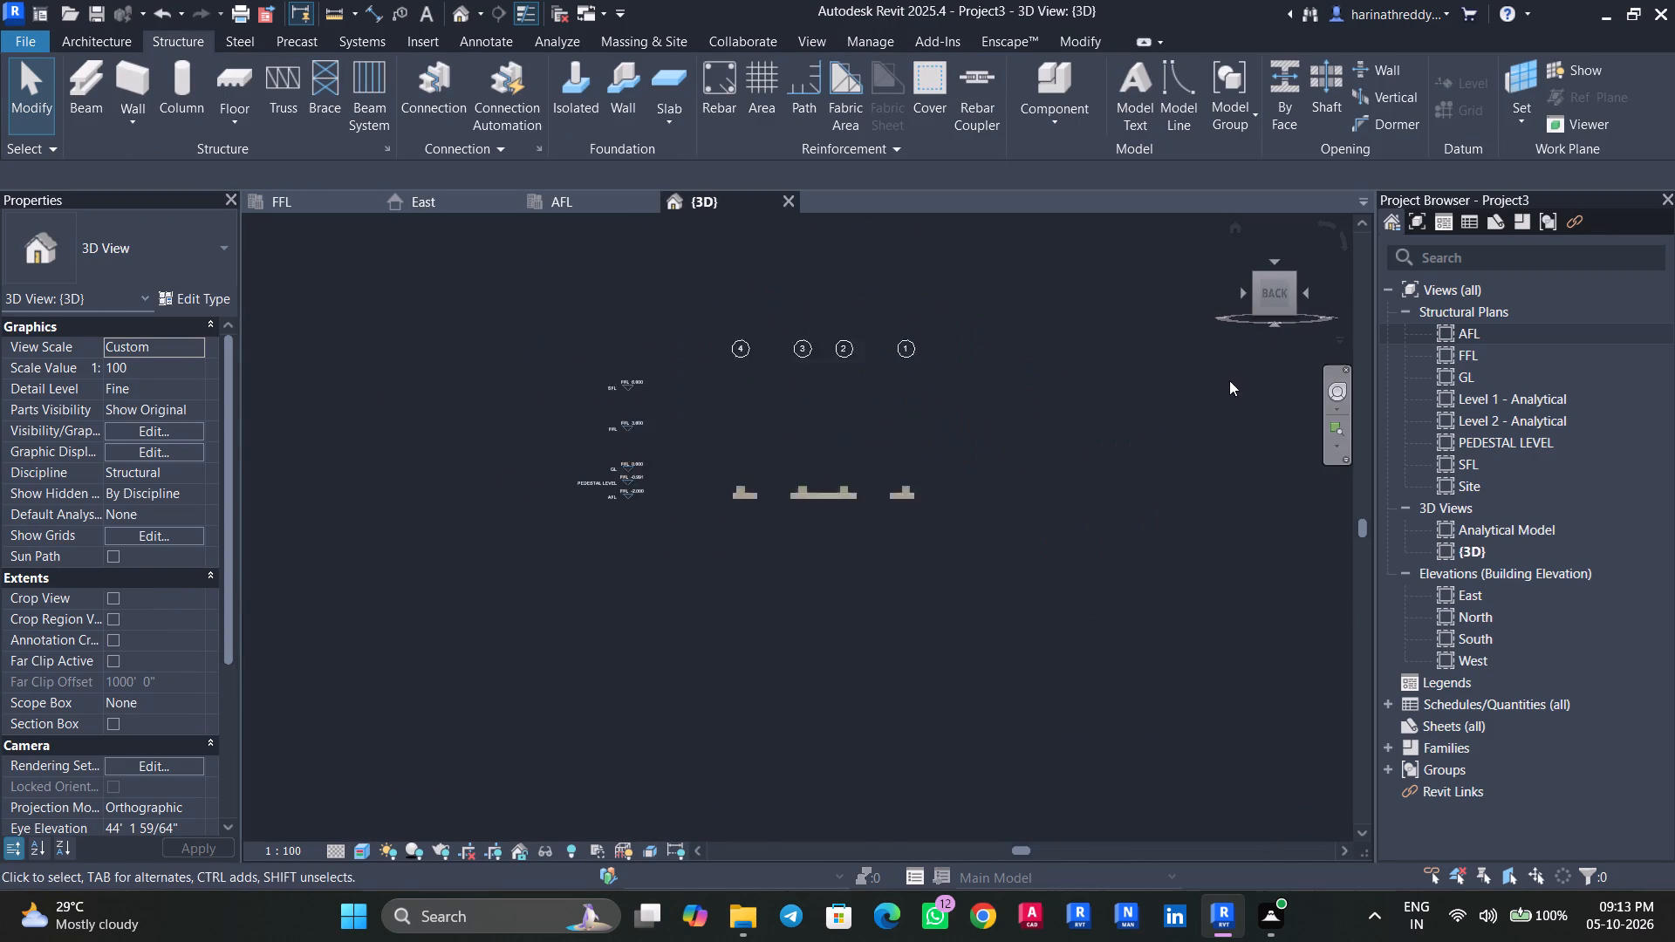
pyautogui.scroll(7, 725, 606)
pyautogui.moveTo(723, 652); pyautogui.dragTo(922, 654, button='middle')
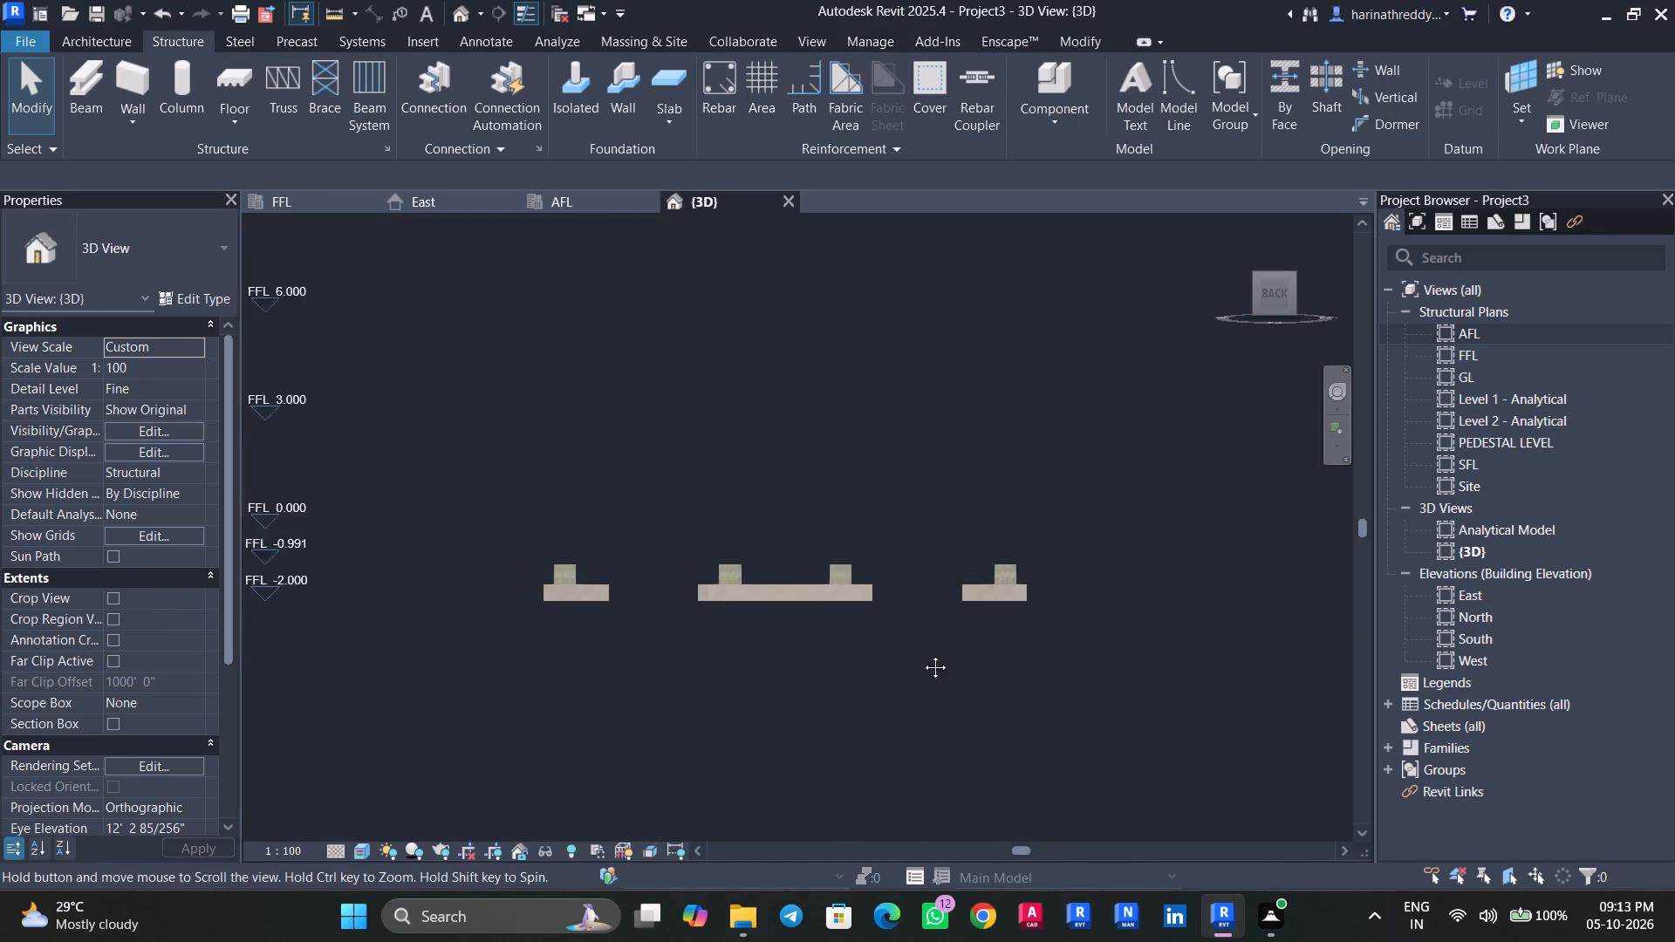
pyautogui.moveTo(922, 654); pyautogui.dragTo(960, 656, button='middle')
pyautogui.scroll(1, 960, 656)
pyautogui.keyDown('shift'); pyautogui.moveTo(865, 628); pyautogui.dragTo(819, 775, button='middle'); pyautogui.keyUp('shift')
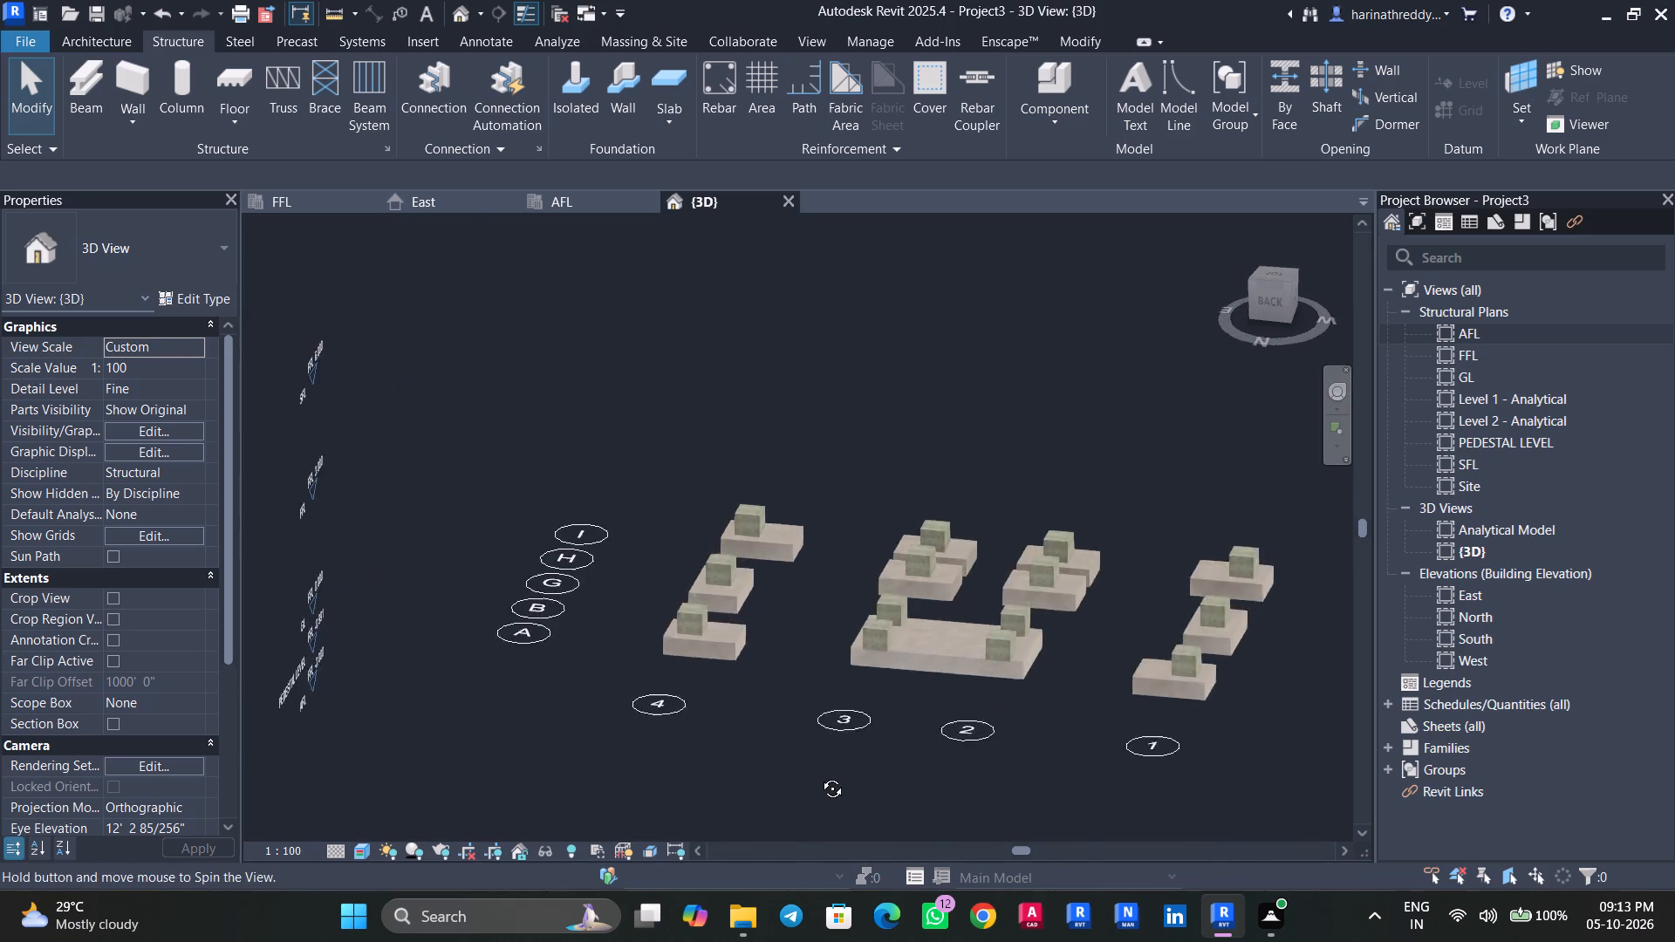
pyautogui.keyDown('shift'); pyautogui.moveTo(819, 775); pyautogui.dragTo(815, 763, button='middle'); pyautogui.keyUp('shift')
pyautogui.scroll(-2, 706, 622)
pyautogui.scroll(6, 706, 622)
pyautogui.scroll(-1, 692, 612)
pyautogui.scroll(3, 655, 611)
pyautogui.scroll(-2, 655, 611)
pyautogui.scroll(8, 655, 611)
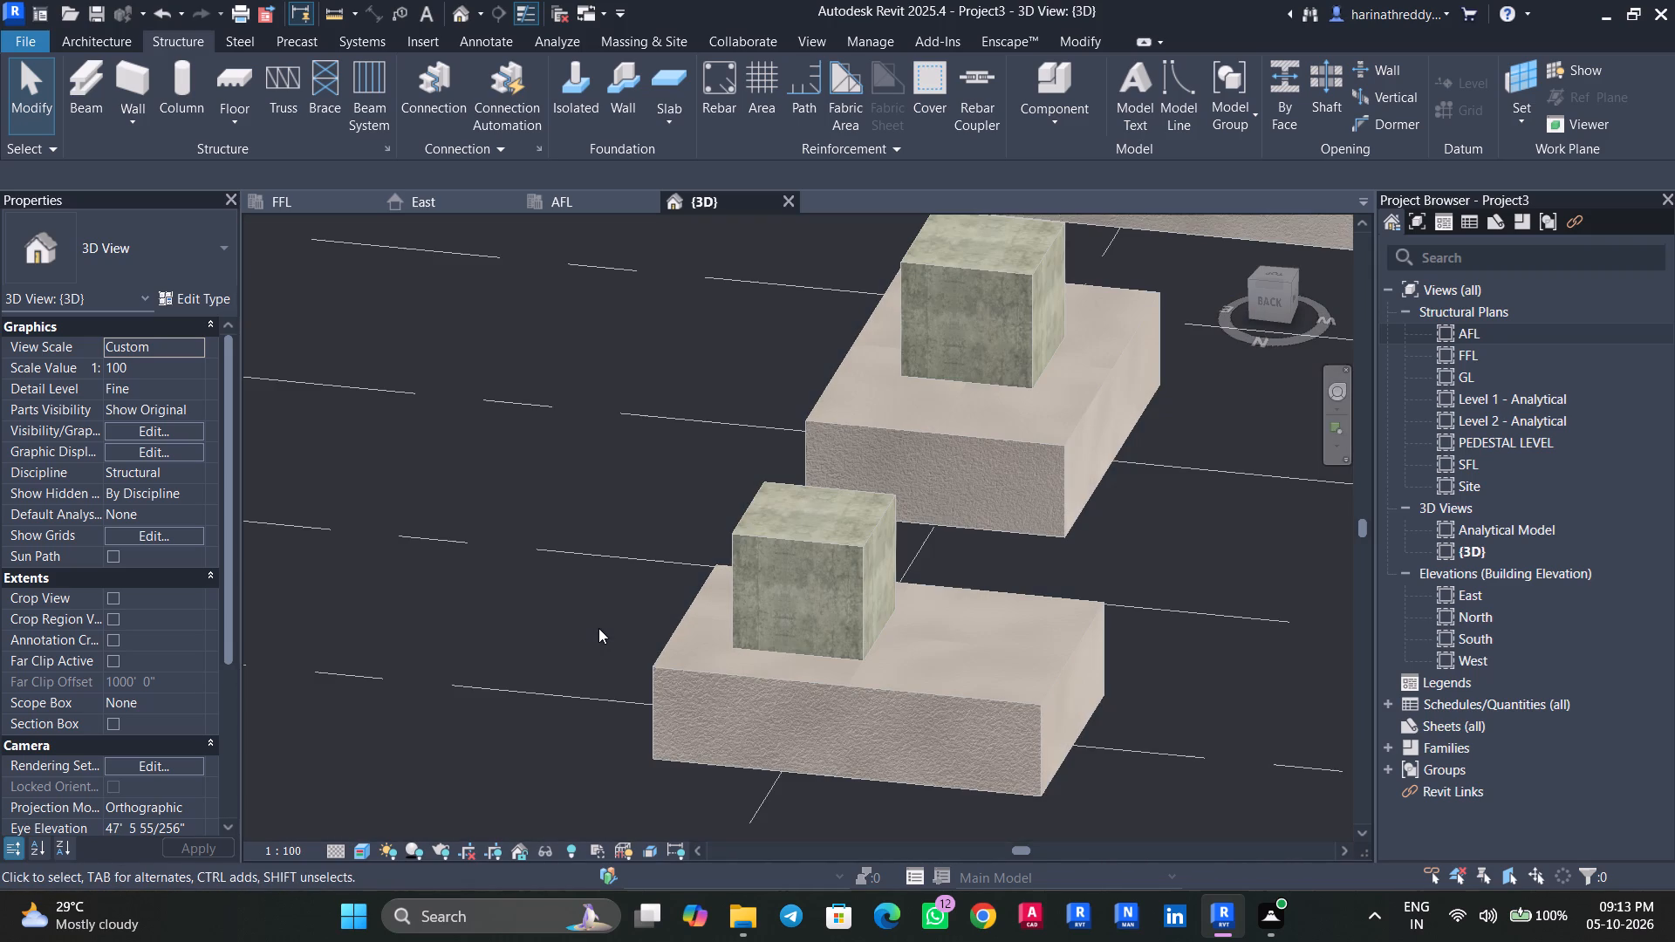
pyautogui.keyDown('shift'); pyautogui.moveTo(587, 628); pyautogui.dragTo(537, 636, button='middle'); pyautogui.keyUp('shift')
pyautogui.scroll(-4, 537, 635)
pyautogui.click(639, 603)
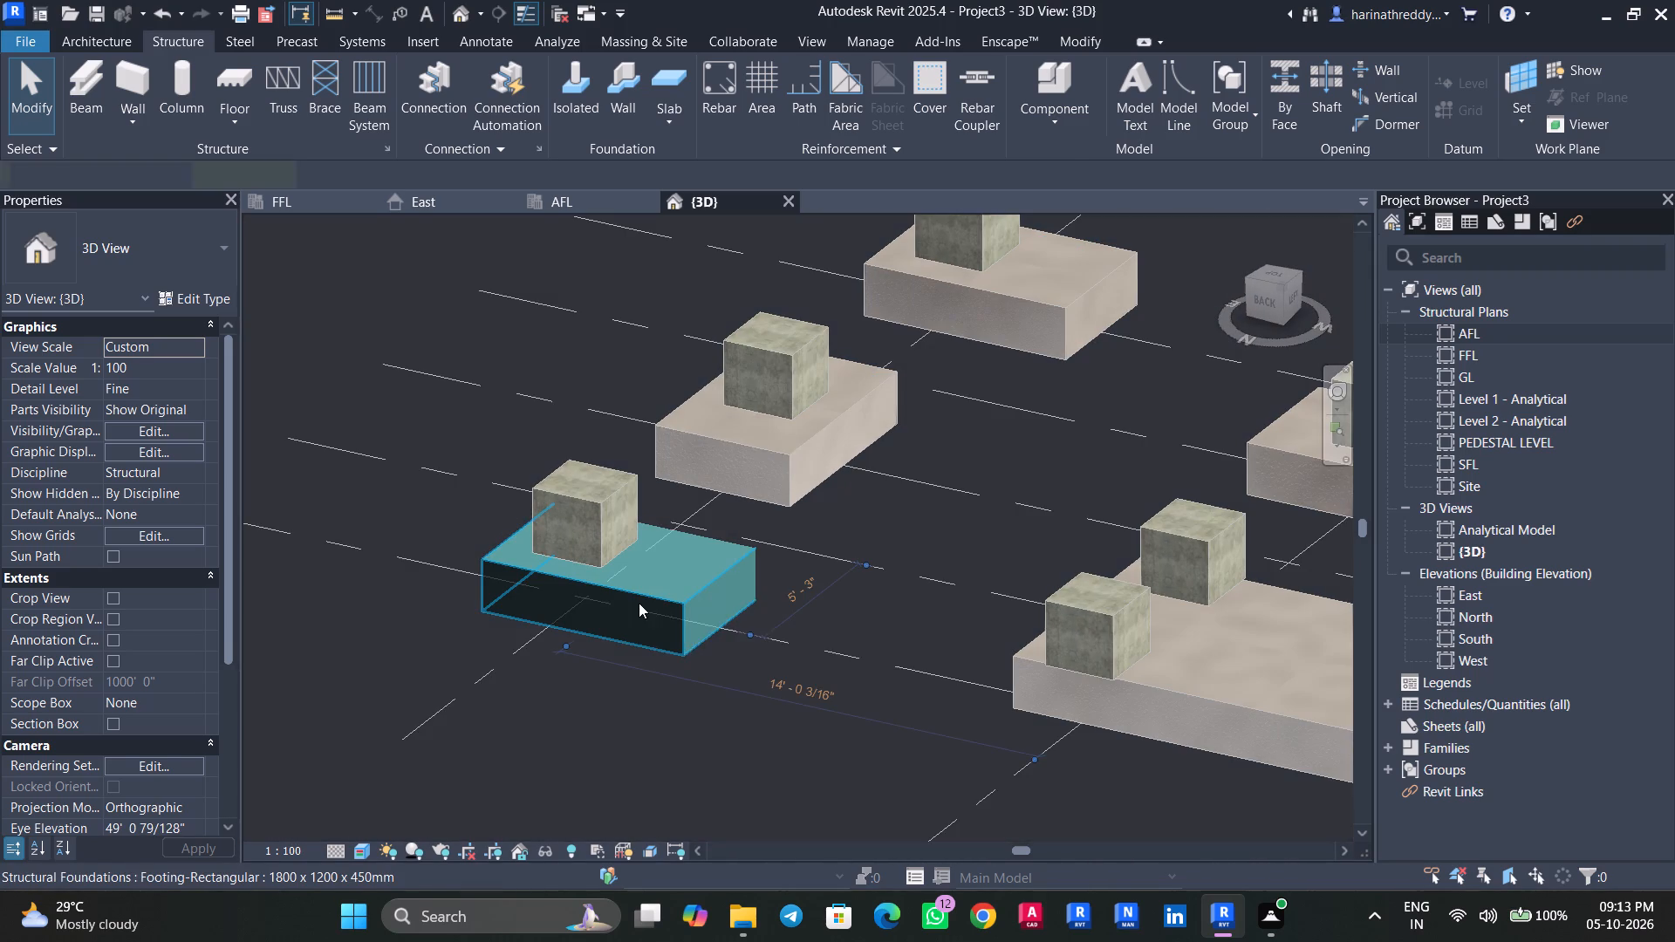
pyautogui.press('Escape')
pyautogui.press('Escape')
pyautogui.scroll(-4, 777, 576)
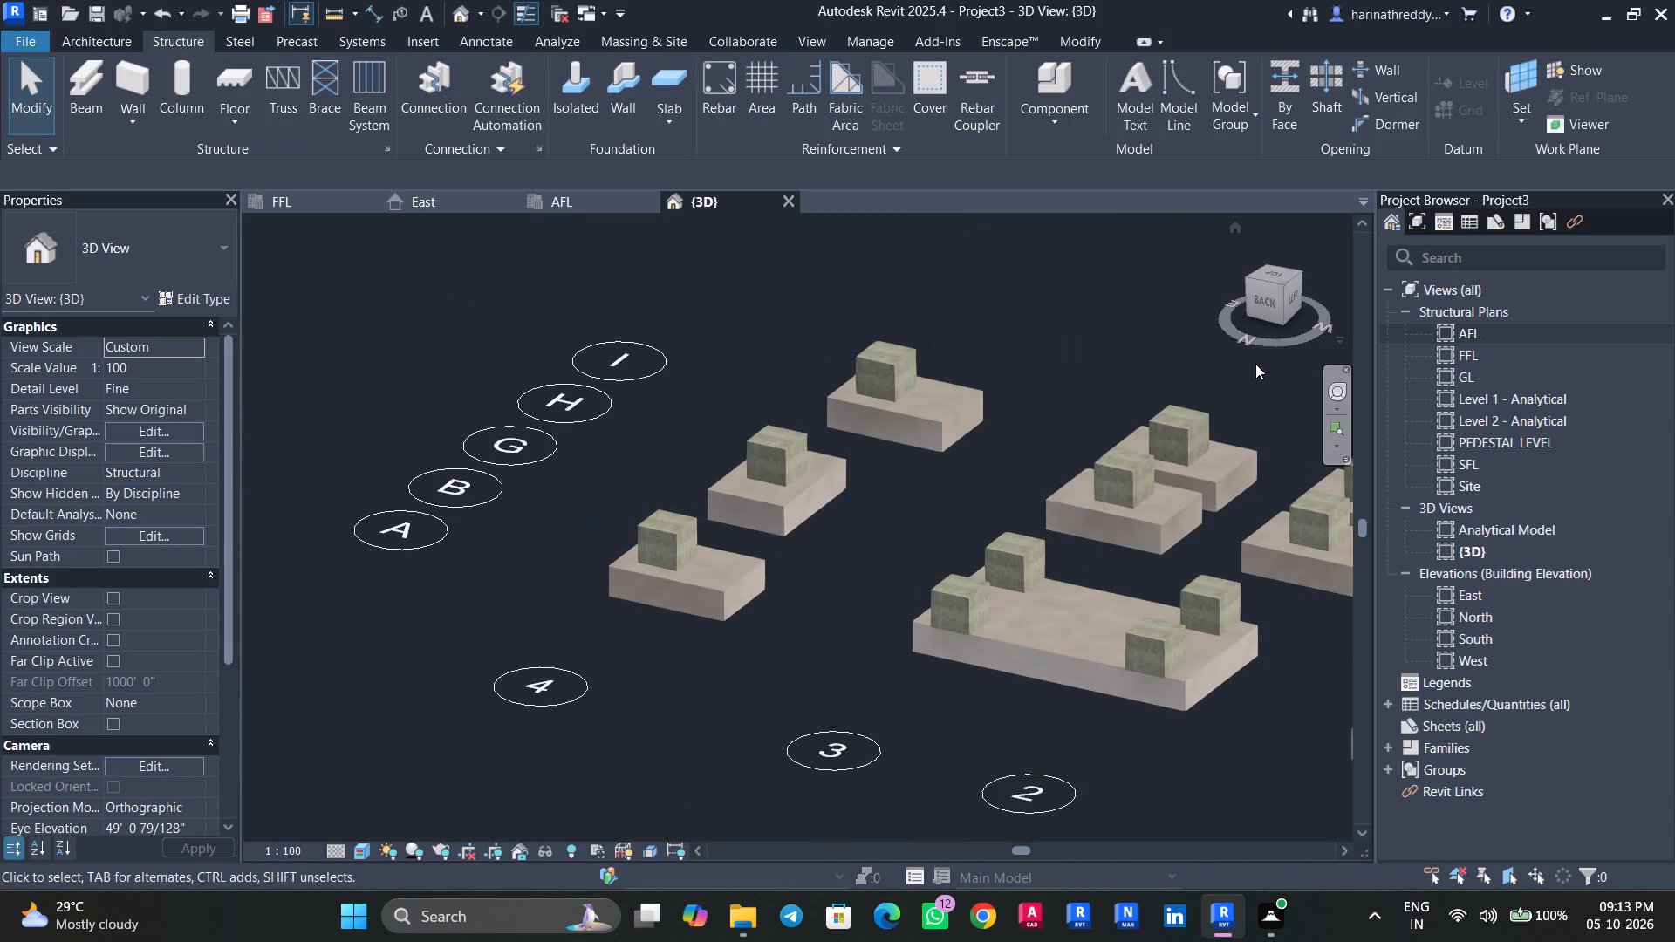
pyautogui.click(1267, 306)
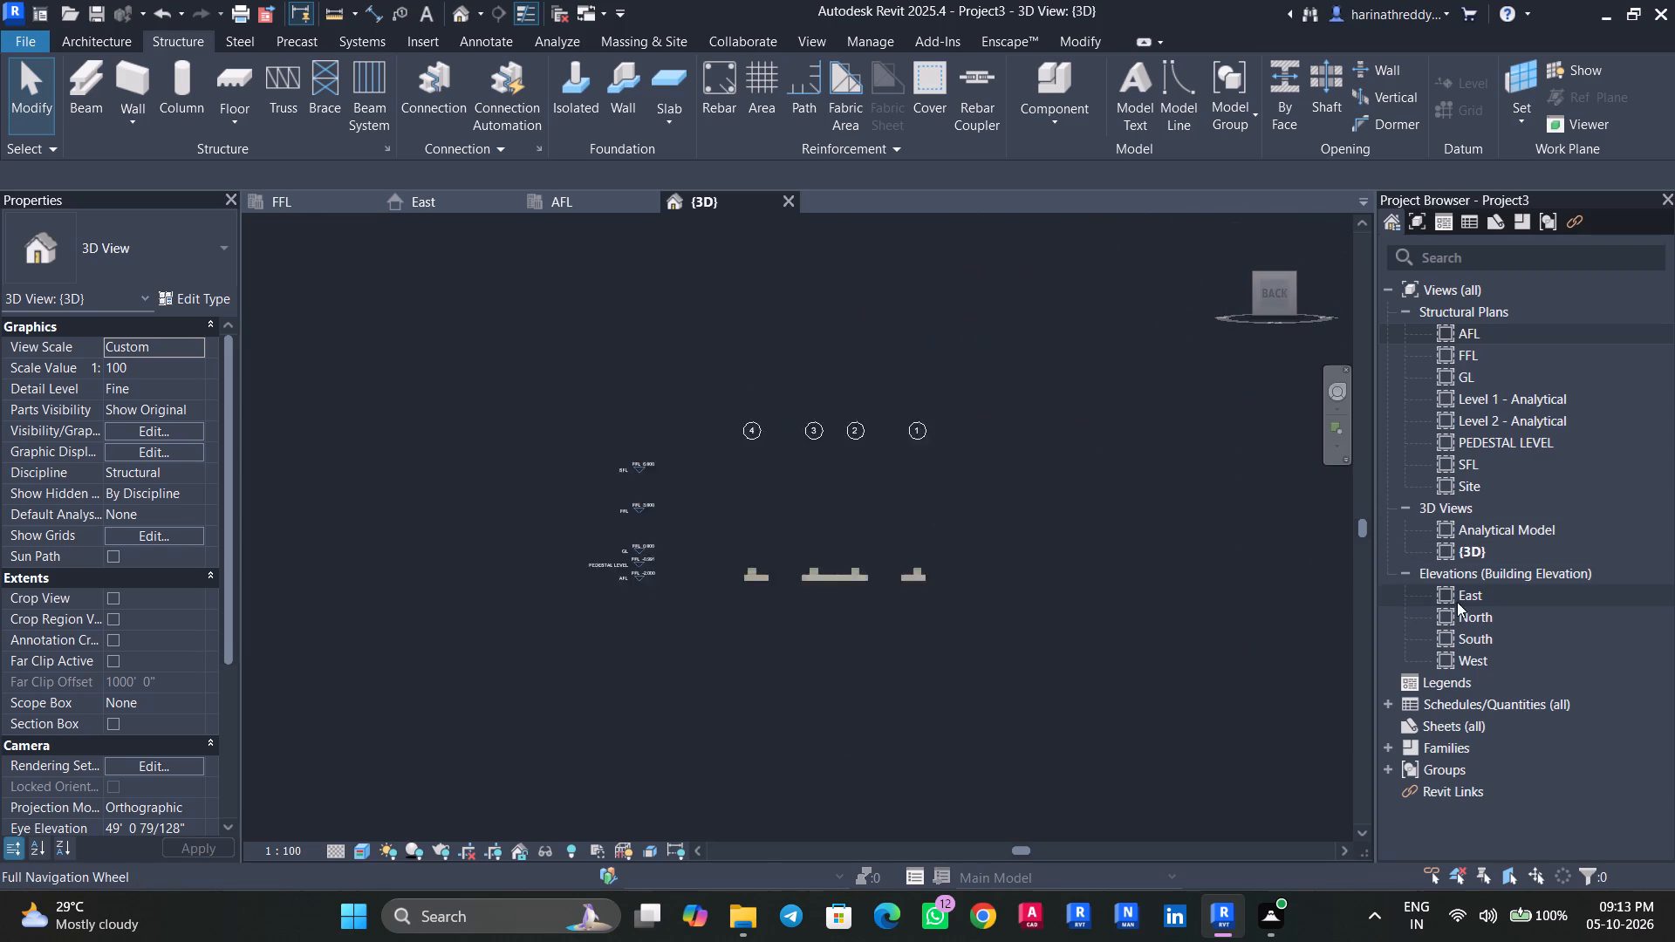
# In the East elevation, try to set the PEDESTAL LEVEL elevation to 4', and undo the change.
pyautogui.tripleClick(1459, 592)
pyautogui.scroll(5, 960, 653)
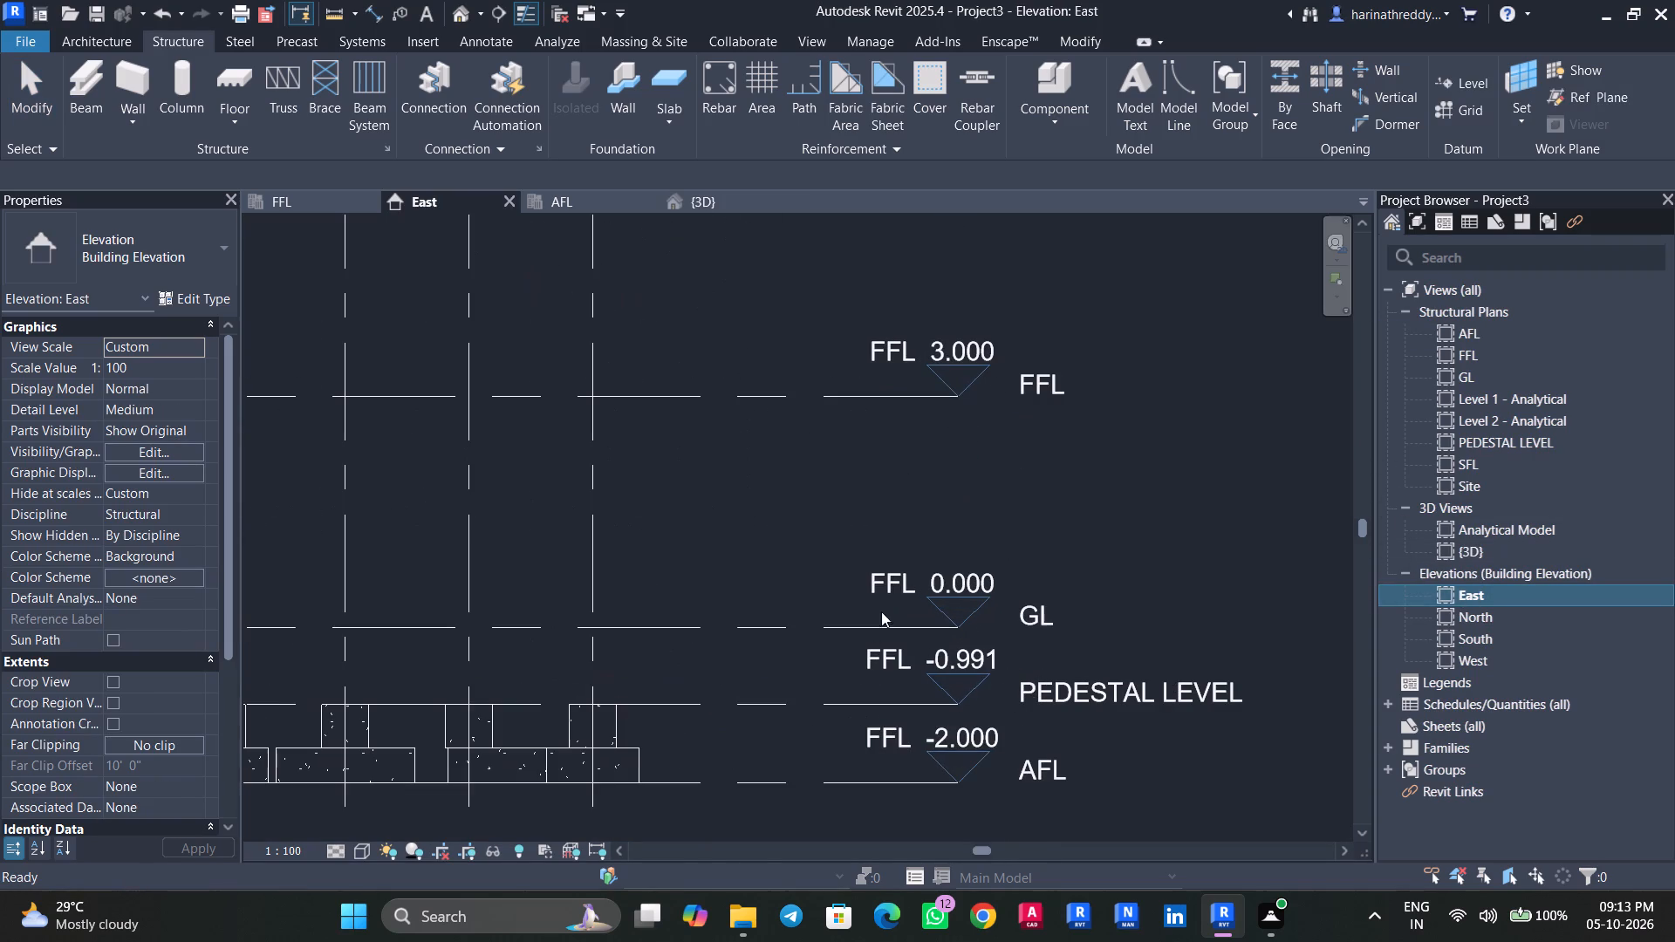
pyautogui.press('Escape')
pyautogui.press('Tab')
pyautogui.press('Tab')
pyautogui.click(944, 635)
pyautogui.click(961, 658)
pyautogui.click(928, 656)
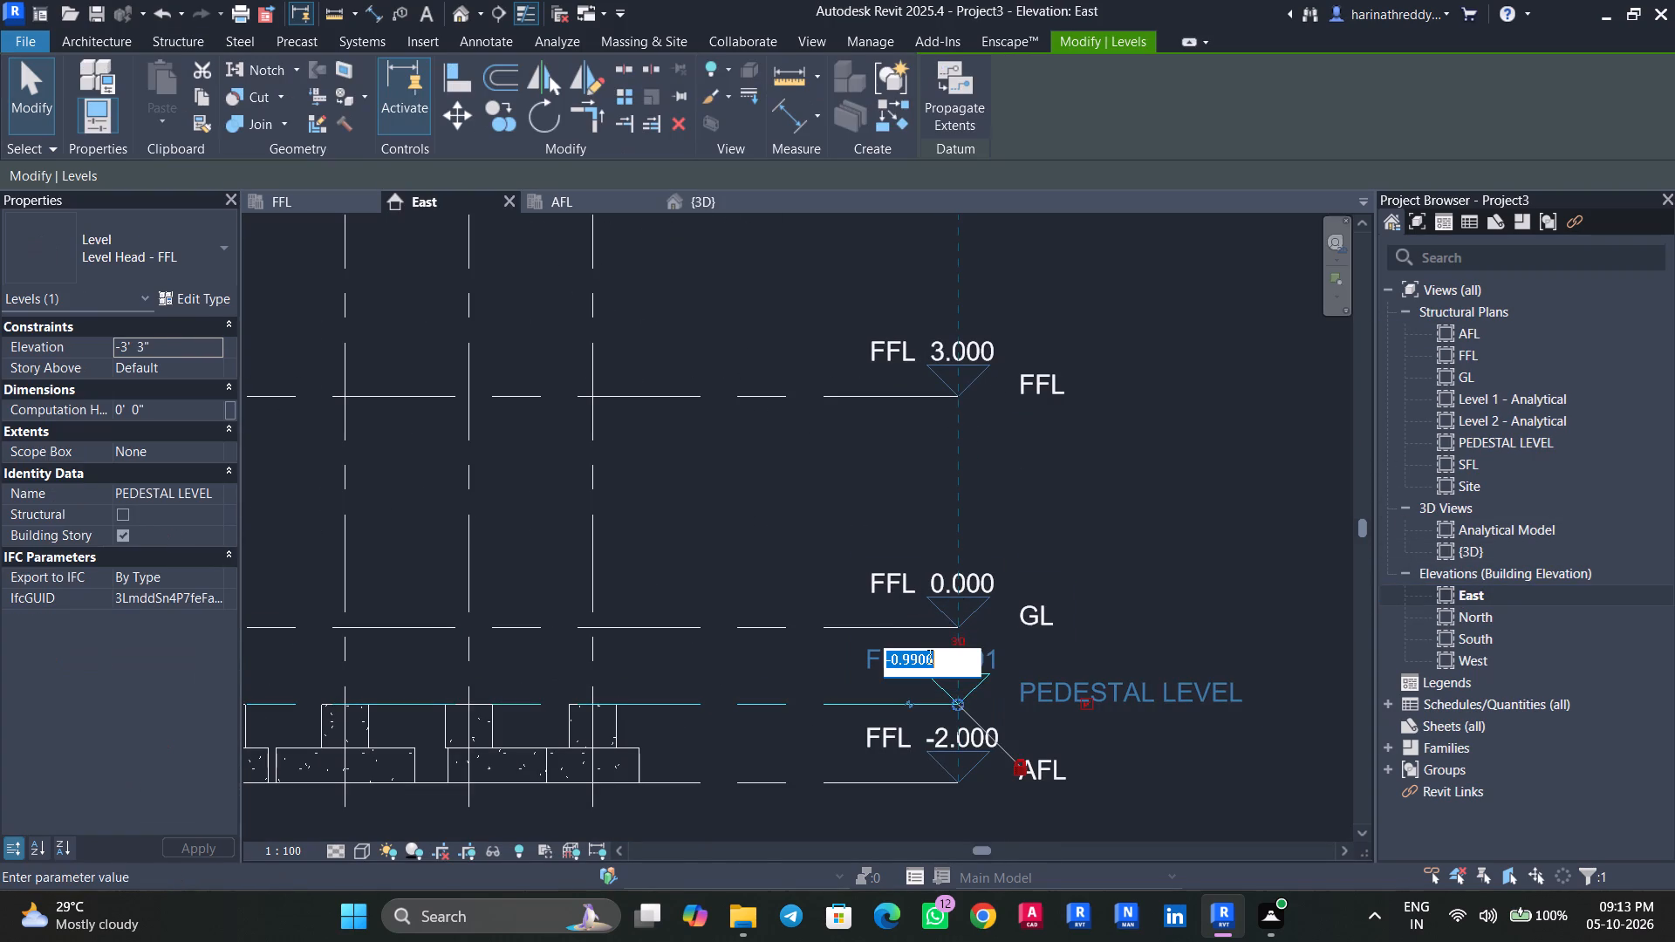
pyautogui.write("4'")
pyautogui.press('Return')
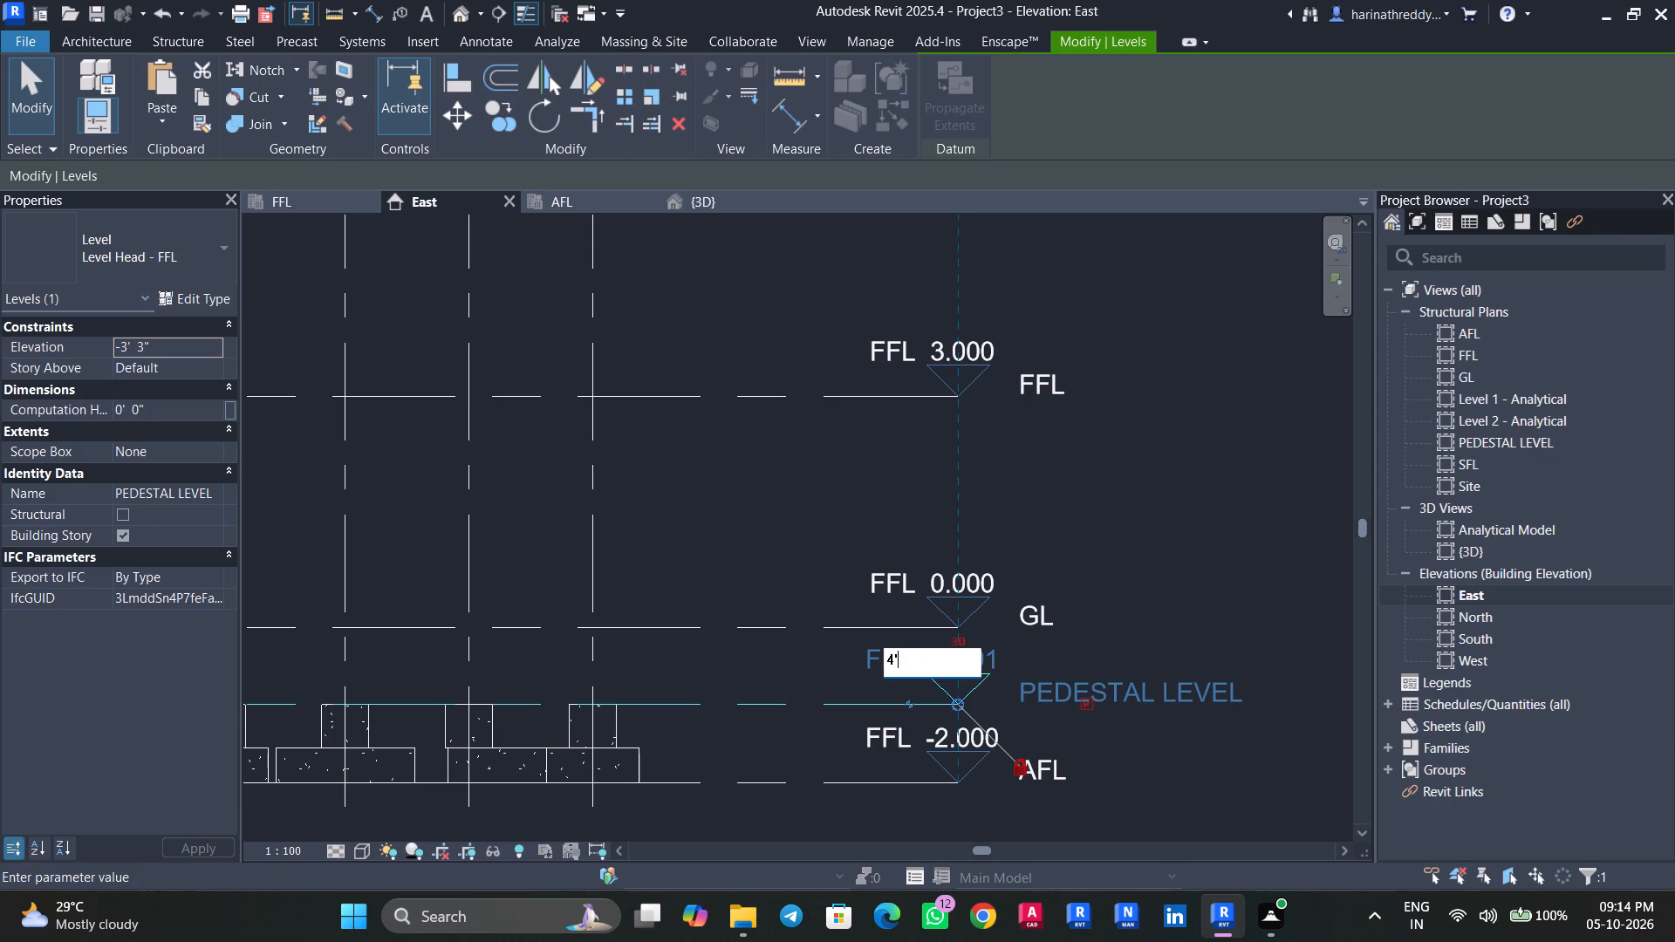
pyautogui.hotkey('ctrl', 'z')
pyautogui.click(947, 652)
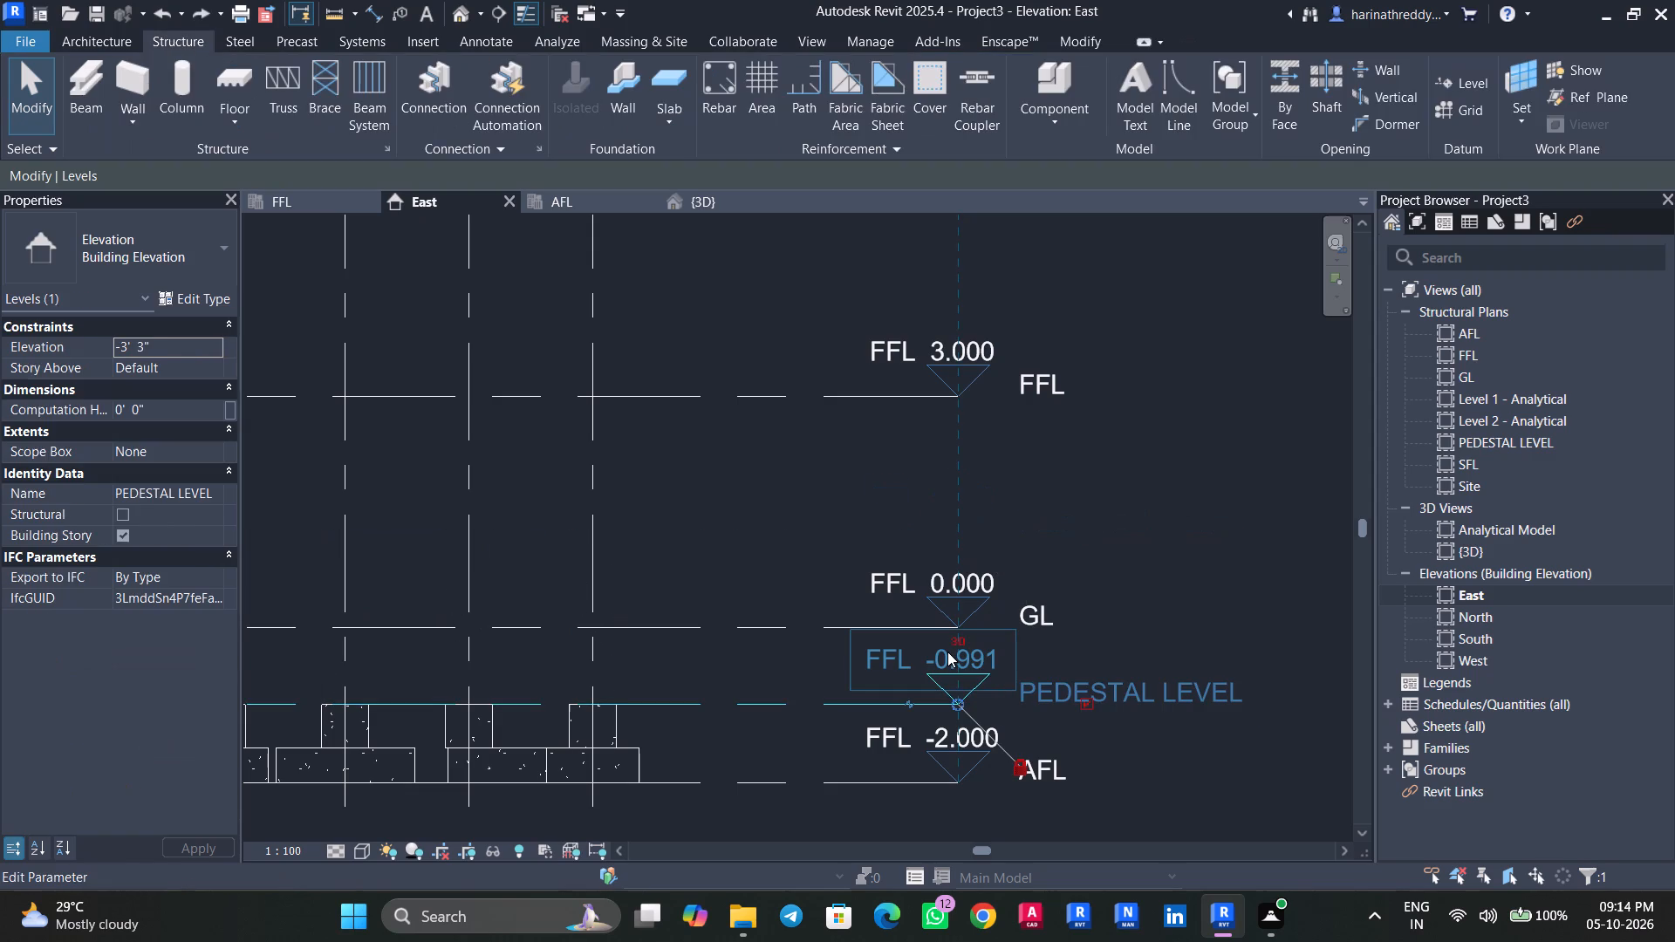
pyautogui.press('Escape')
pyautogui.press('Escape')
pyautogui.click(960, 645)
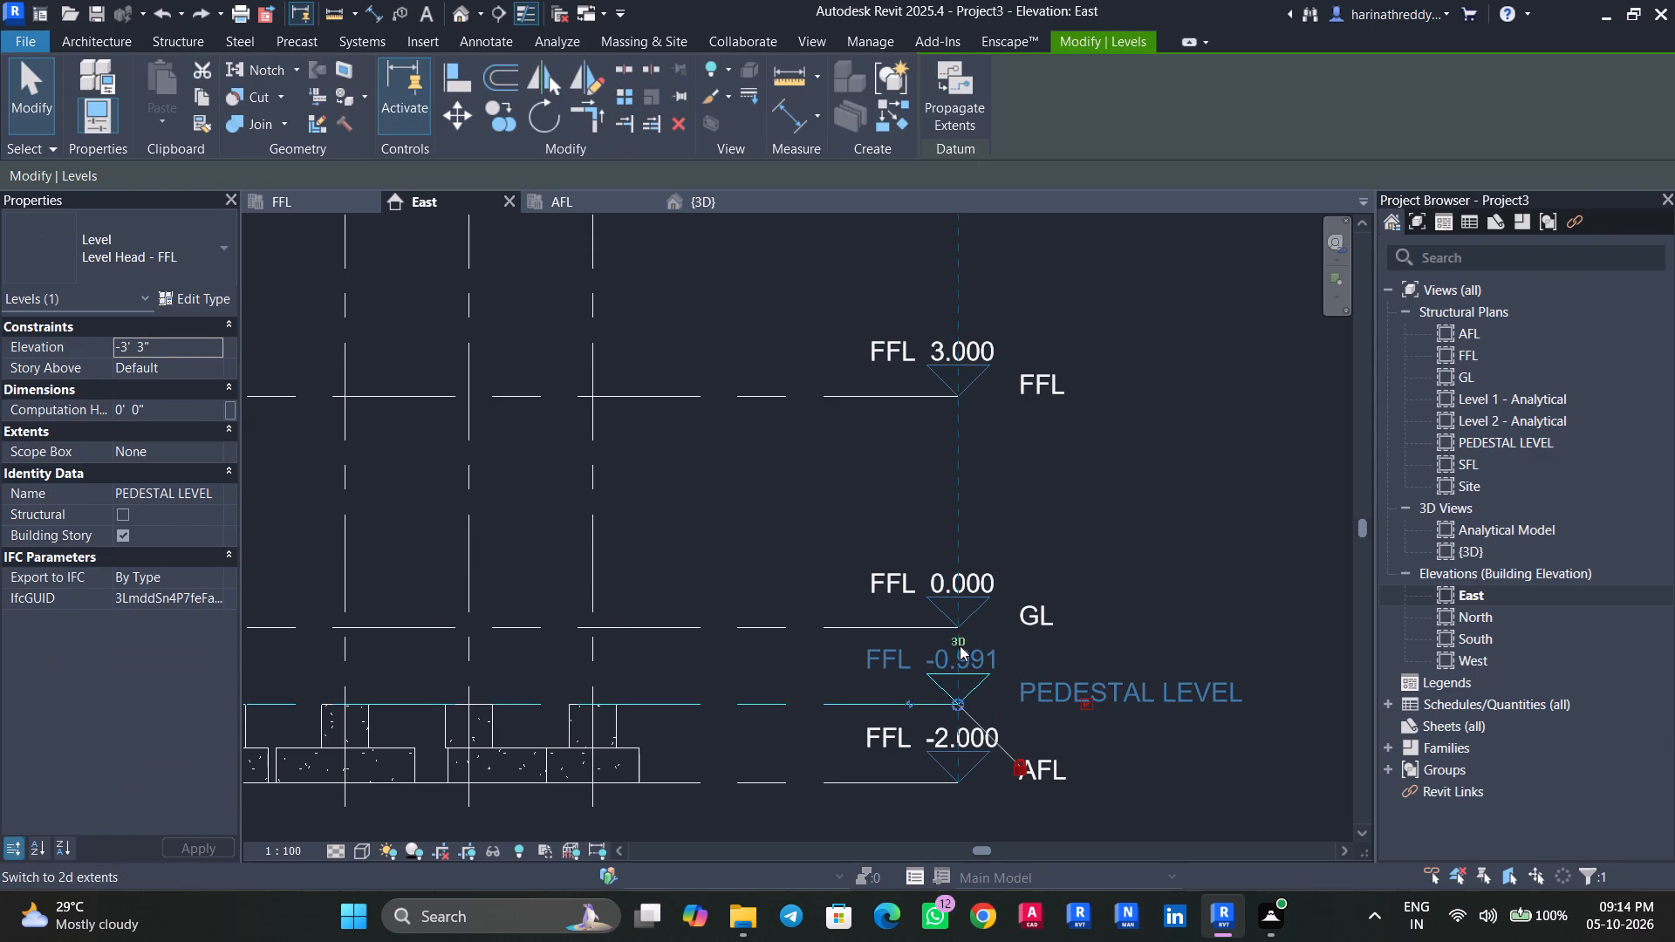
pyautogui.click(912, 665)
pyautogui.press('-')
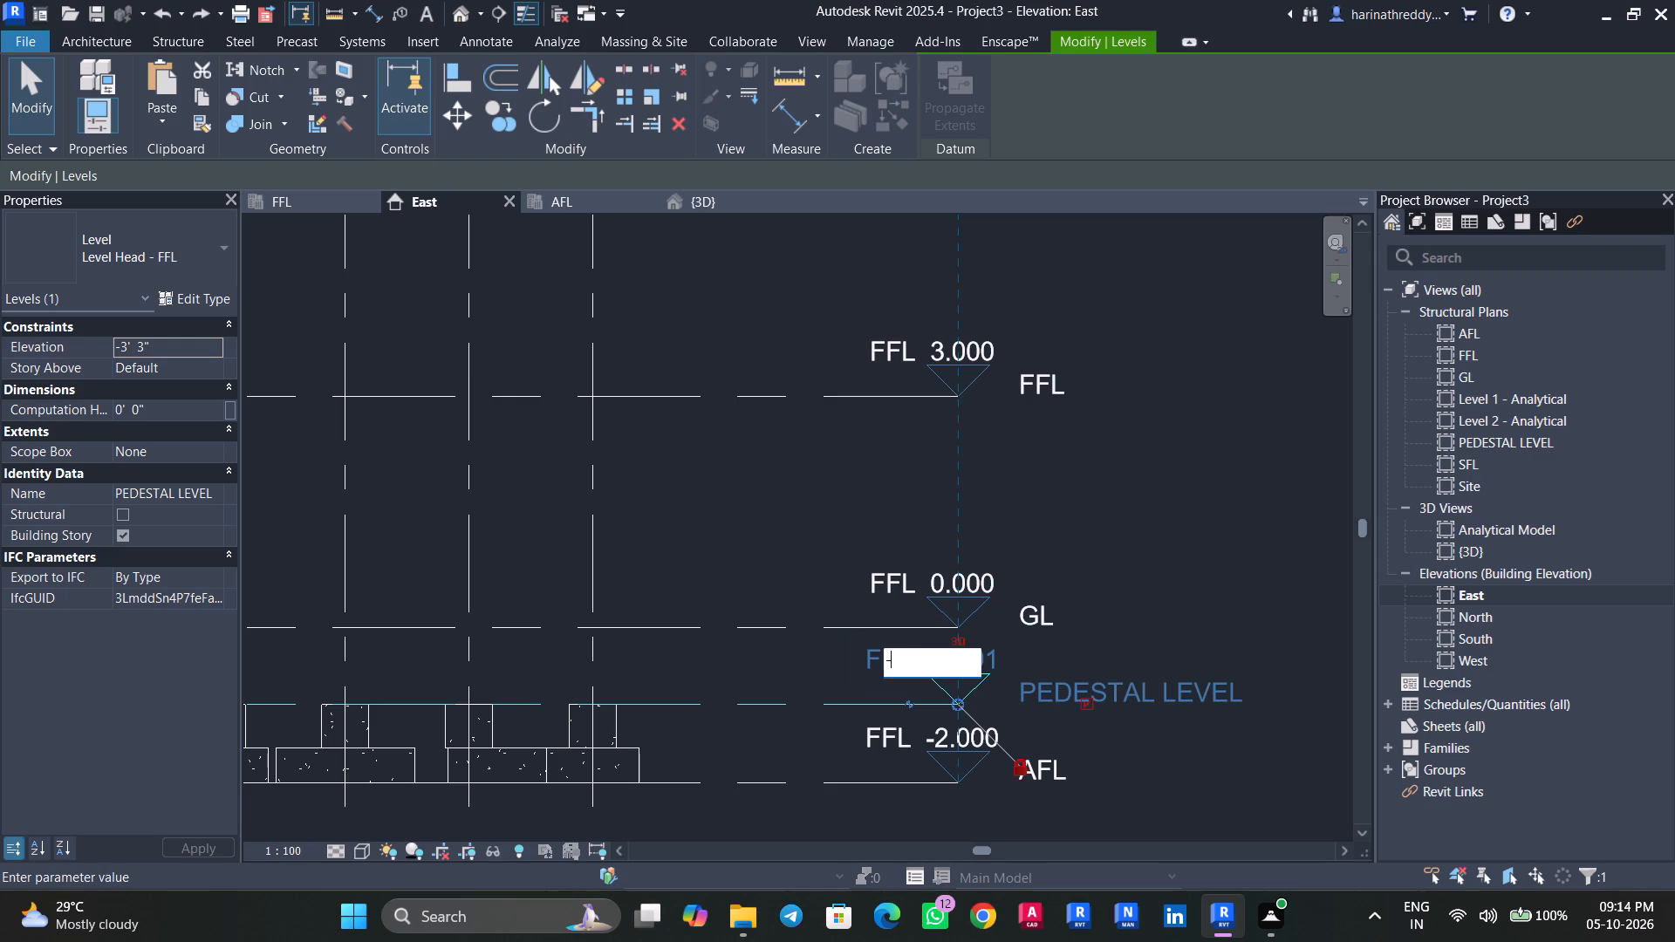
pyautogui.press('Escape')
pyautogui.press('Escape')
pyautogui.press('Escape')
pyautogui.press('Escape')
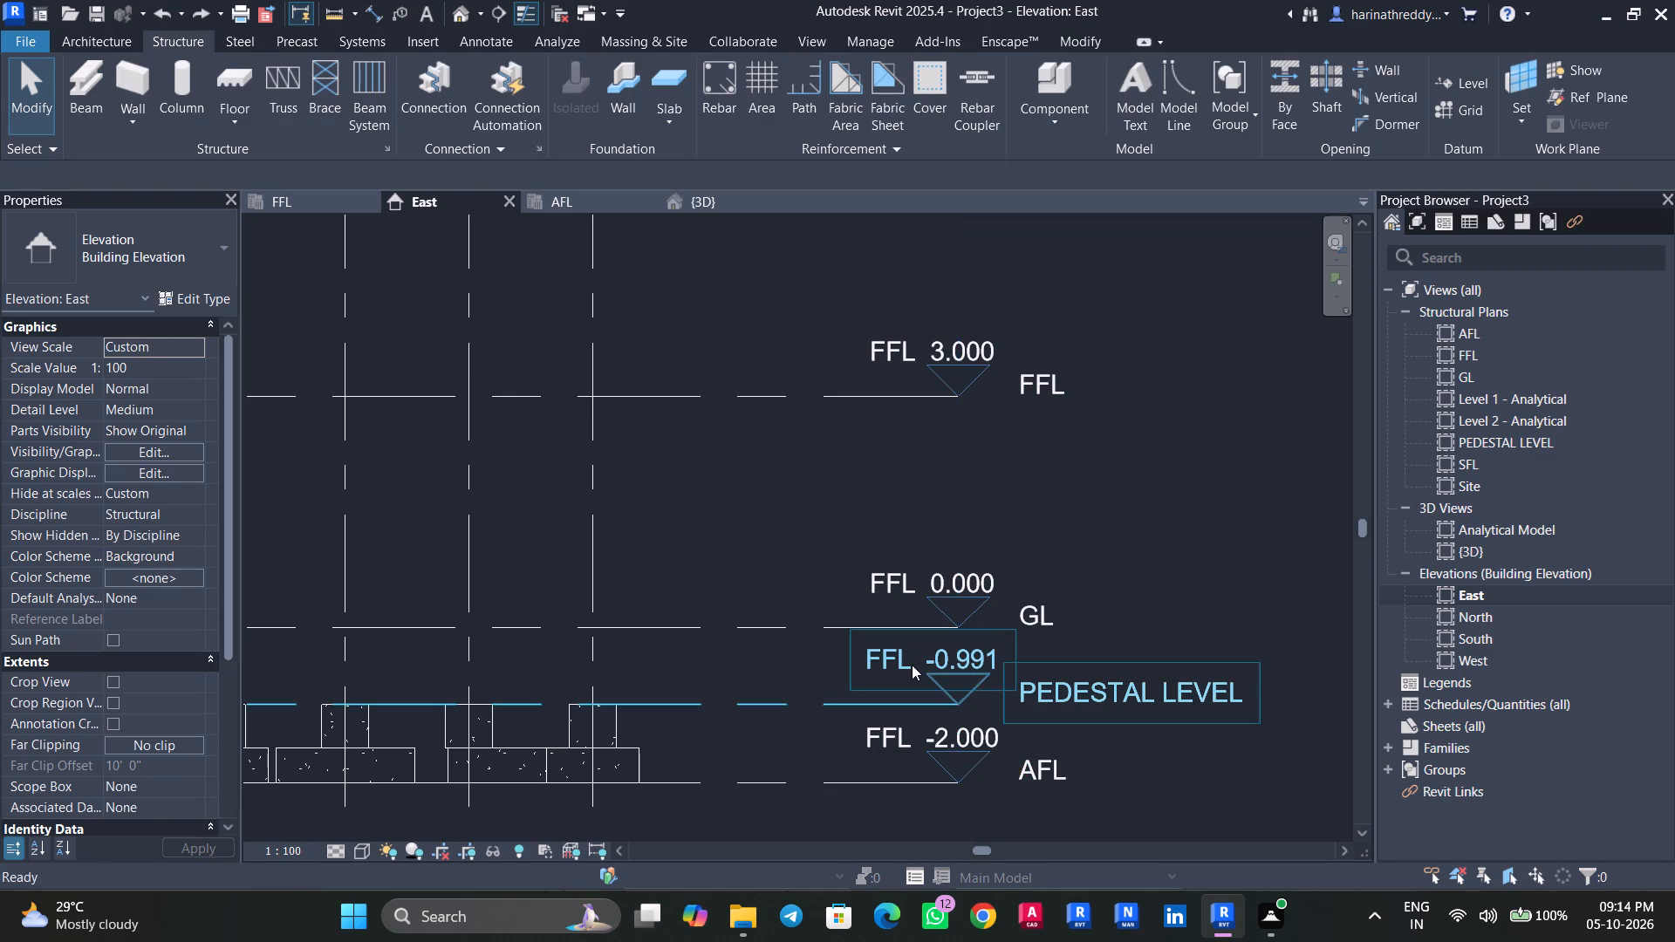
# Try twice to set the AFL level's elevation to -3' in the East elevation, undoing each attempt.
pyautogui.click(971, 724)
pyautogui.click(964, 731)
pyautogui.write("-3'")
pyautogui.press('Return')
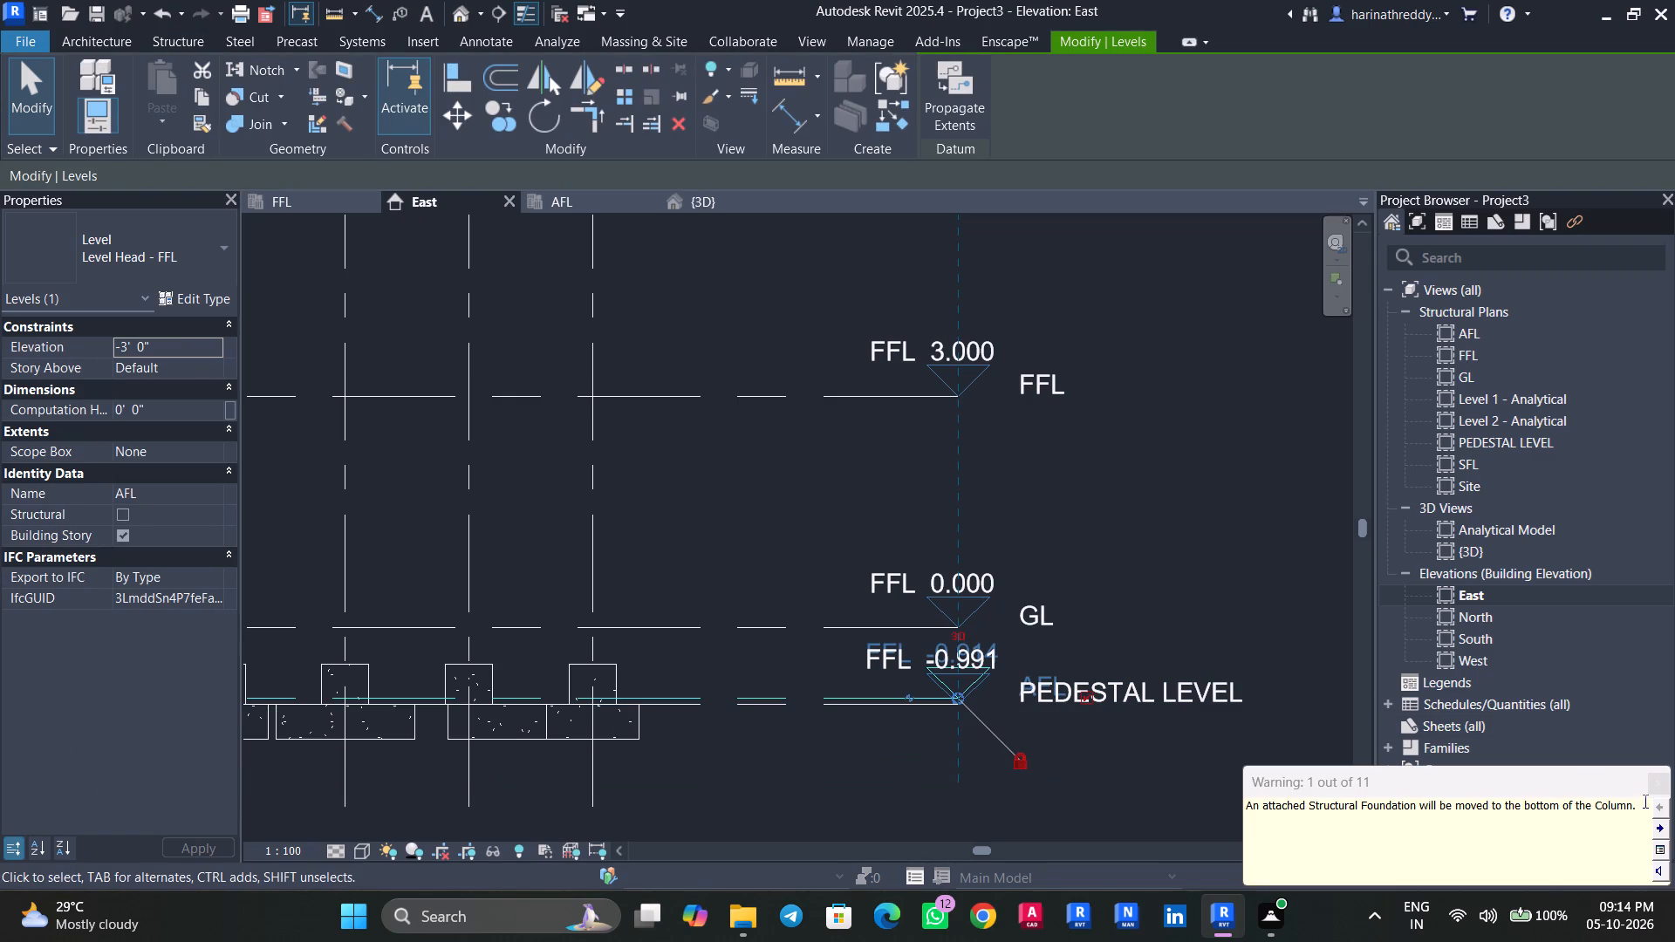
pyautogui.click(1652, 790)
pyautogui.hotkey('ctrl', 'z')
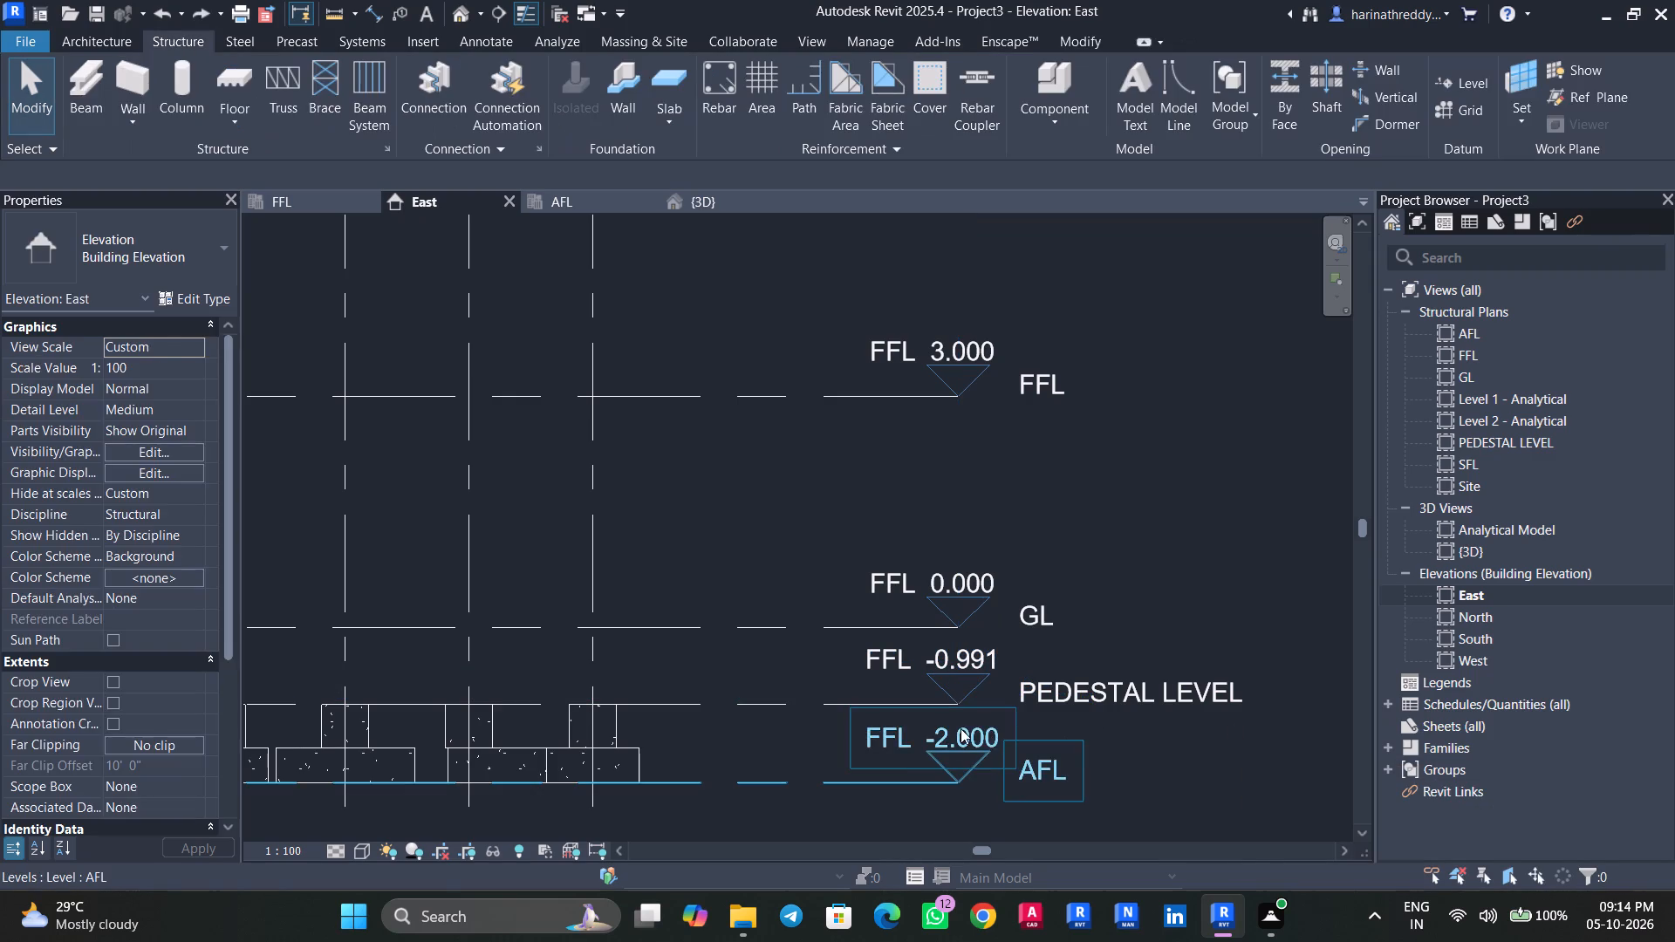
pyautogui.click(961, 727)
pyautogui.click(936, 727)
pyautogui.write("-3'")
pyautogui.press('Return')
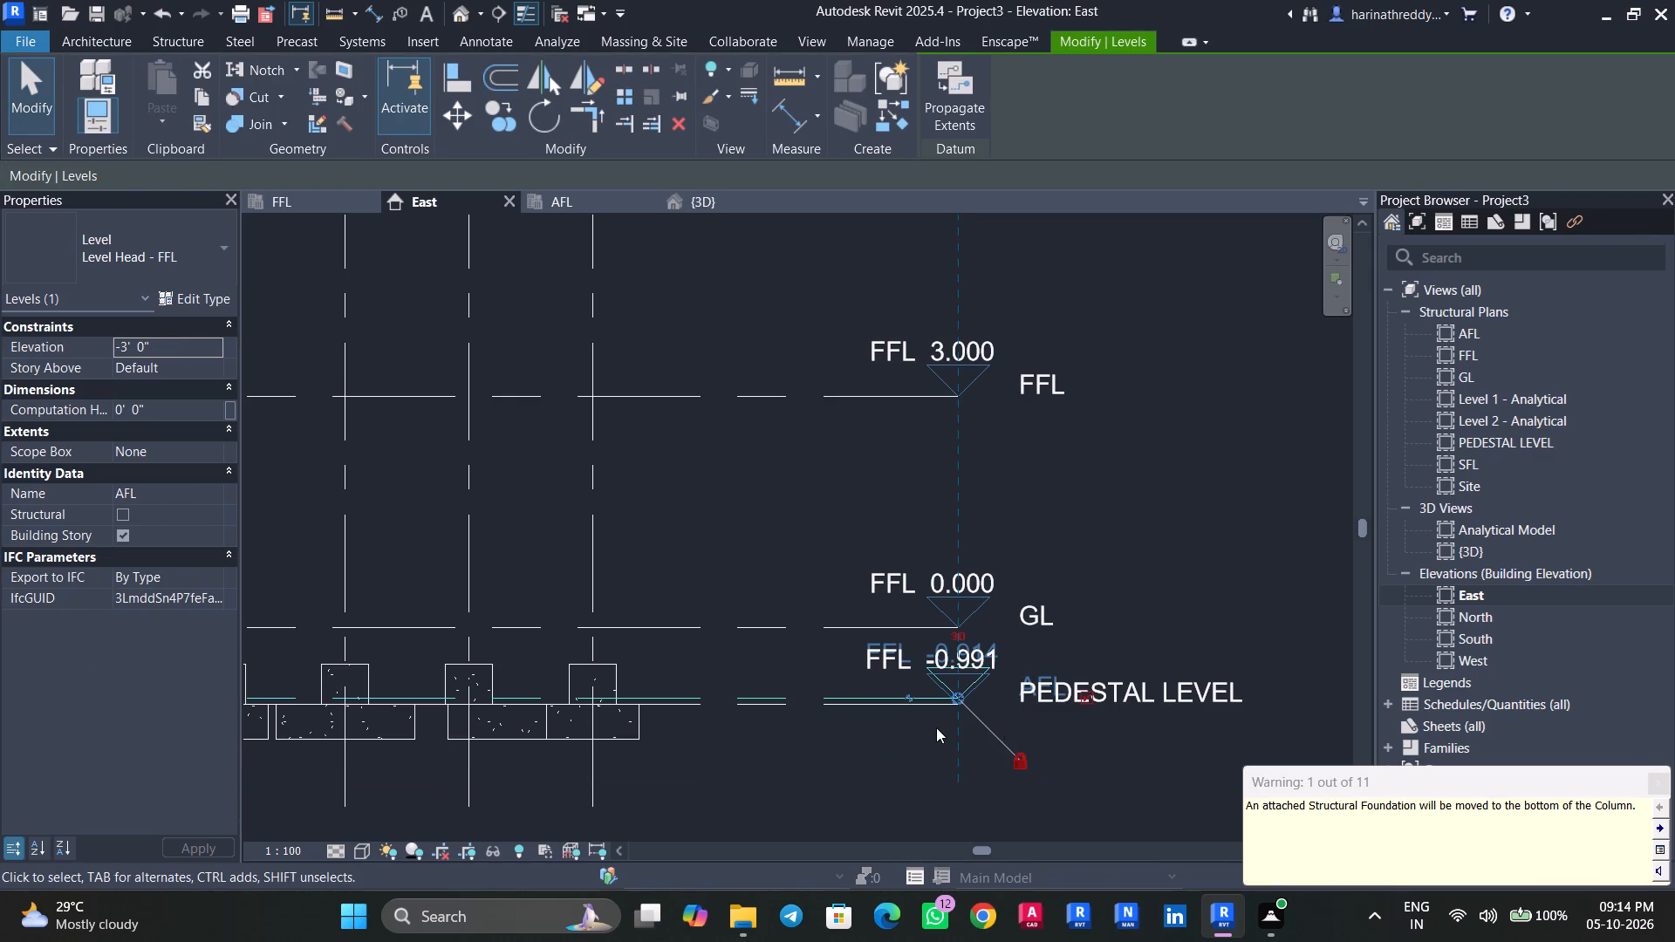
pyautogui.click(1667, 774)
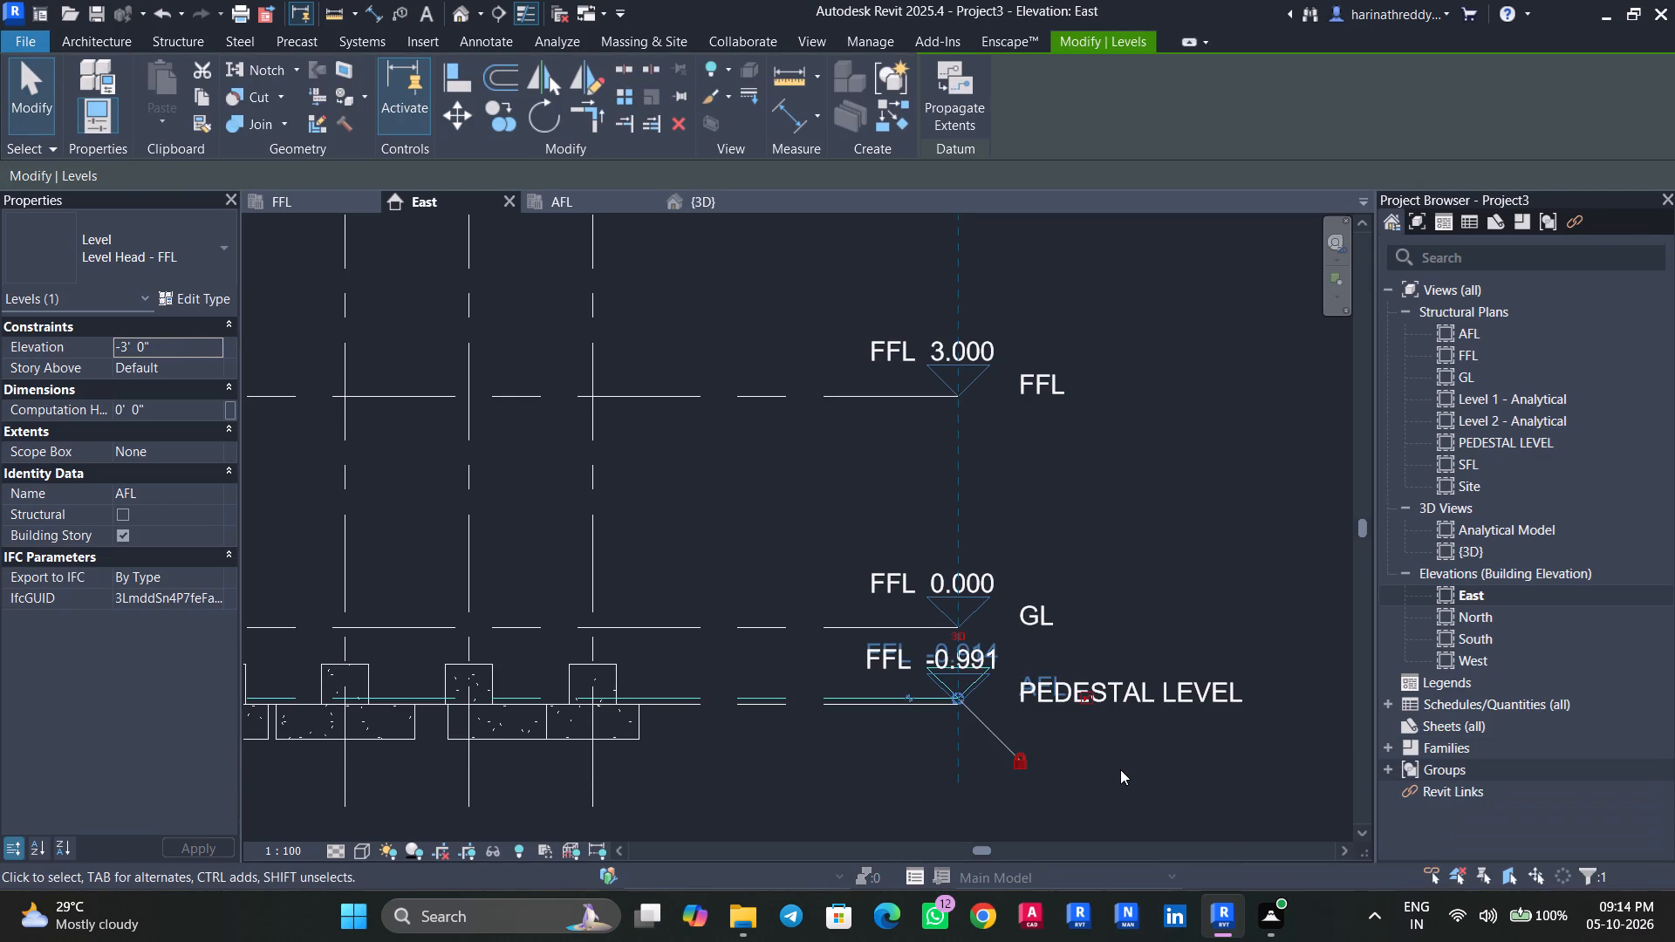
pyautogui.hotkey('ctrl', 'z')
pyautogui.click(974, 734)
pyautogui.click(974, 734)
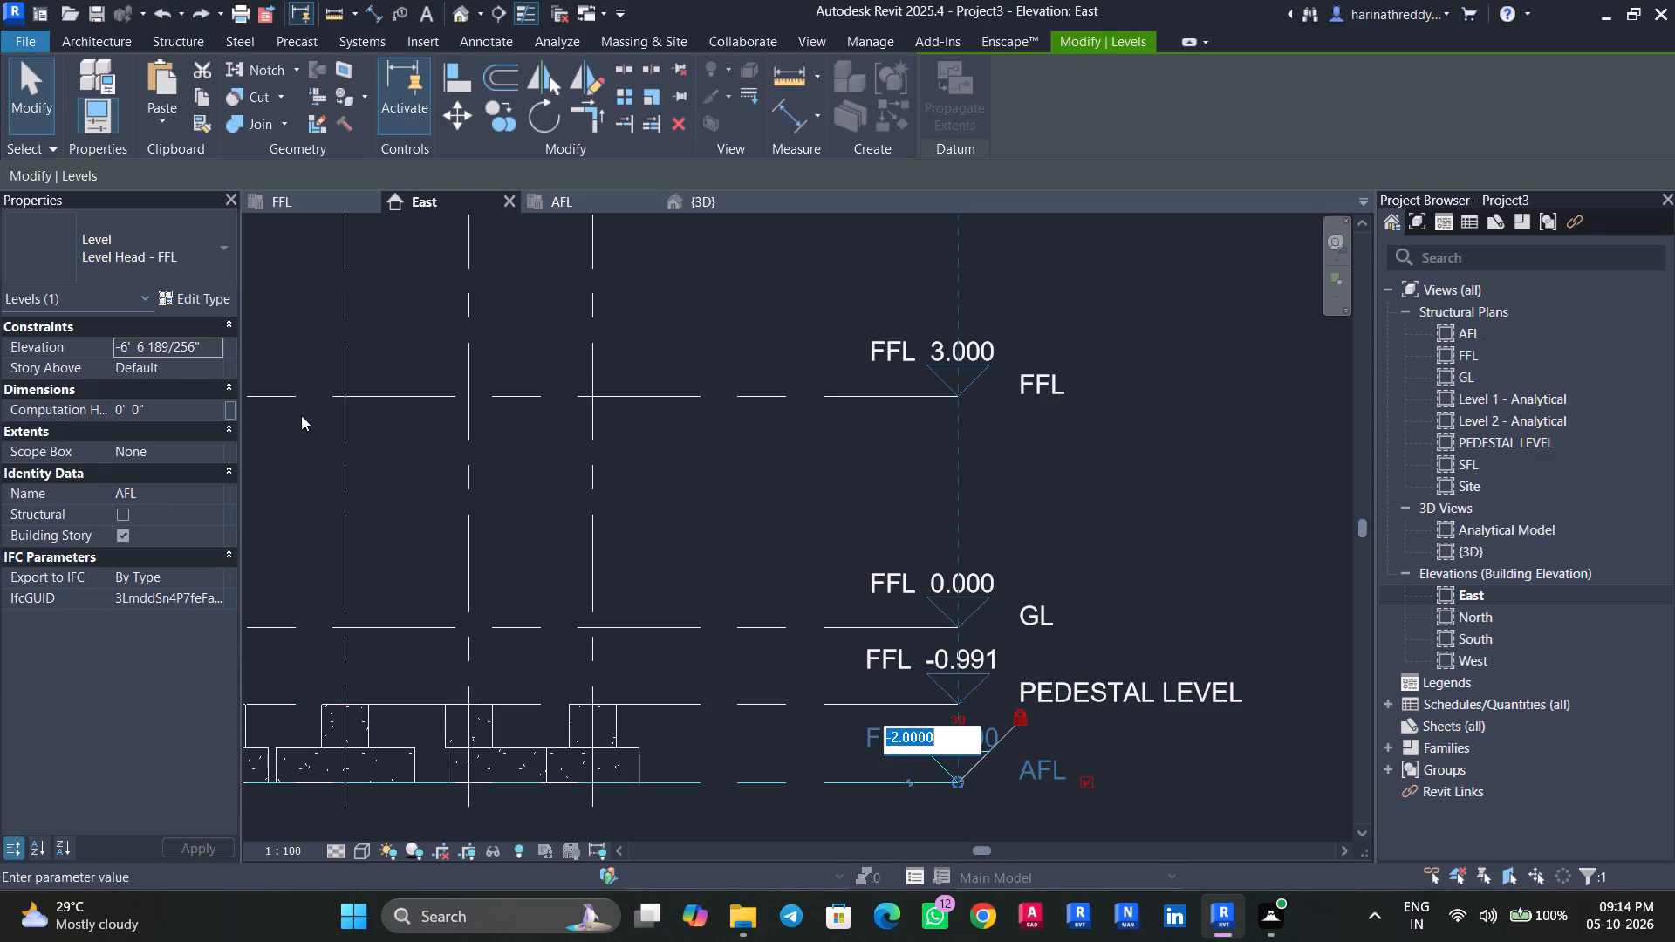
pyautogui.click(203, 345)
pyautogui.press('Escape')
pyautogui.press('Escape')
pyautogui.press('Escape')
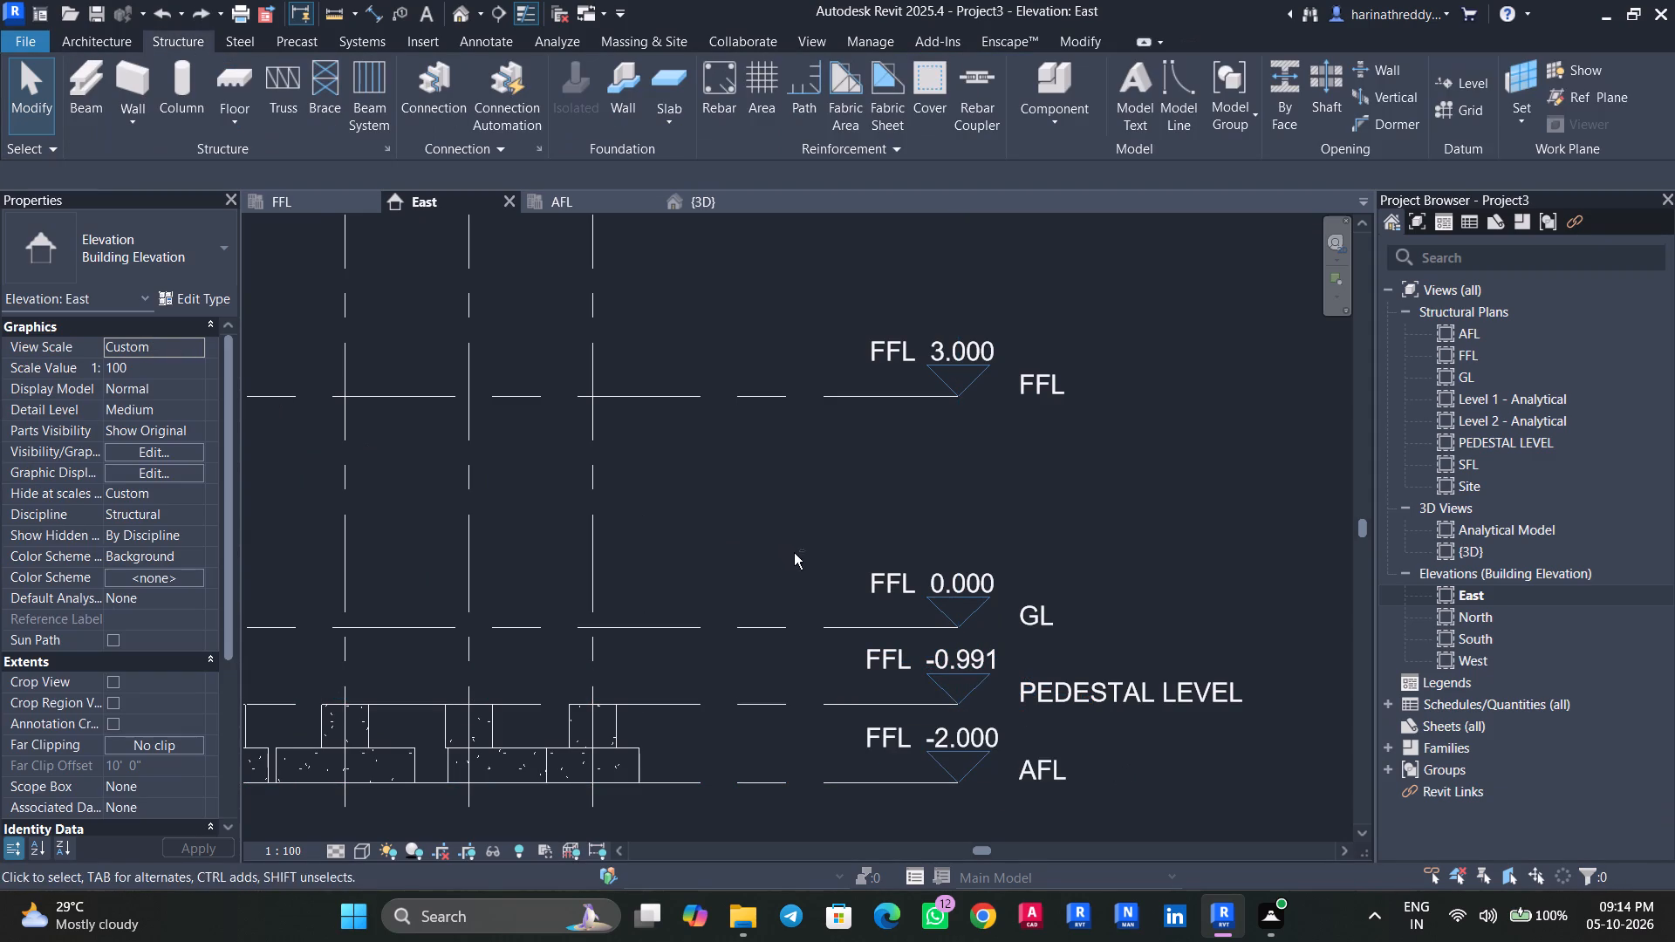
# Set the AFL level's elevation to -3' in the East elevation.
pyautogui.keyDown('shift'); pyautogui.moveTo(795, 553); pyautogui.dragTo(799, 604, button='middle'); pyautogui.keyUp('shift')
pyautogui.moveTo(790, 584); pyautogui.dragTo(833, 432, button='middle')
pyautogui.doubleClick(1019, 624)
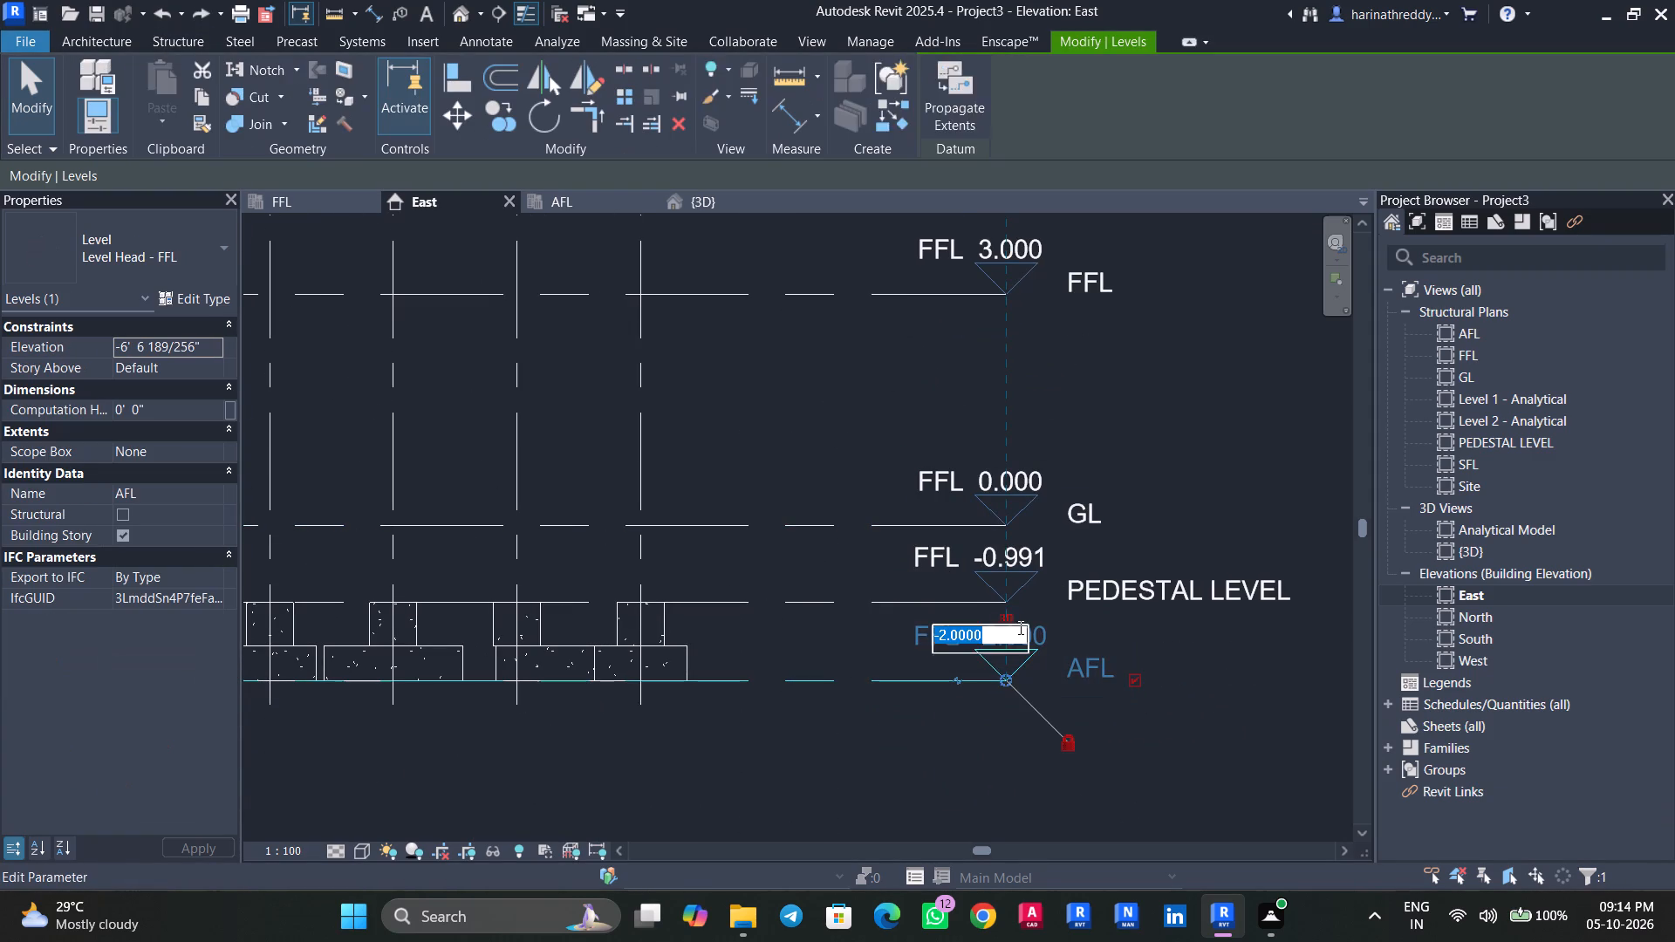
pyautogui.click(218, 347)
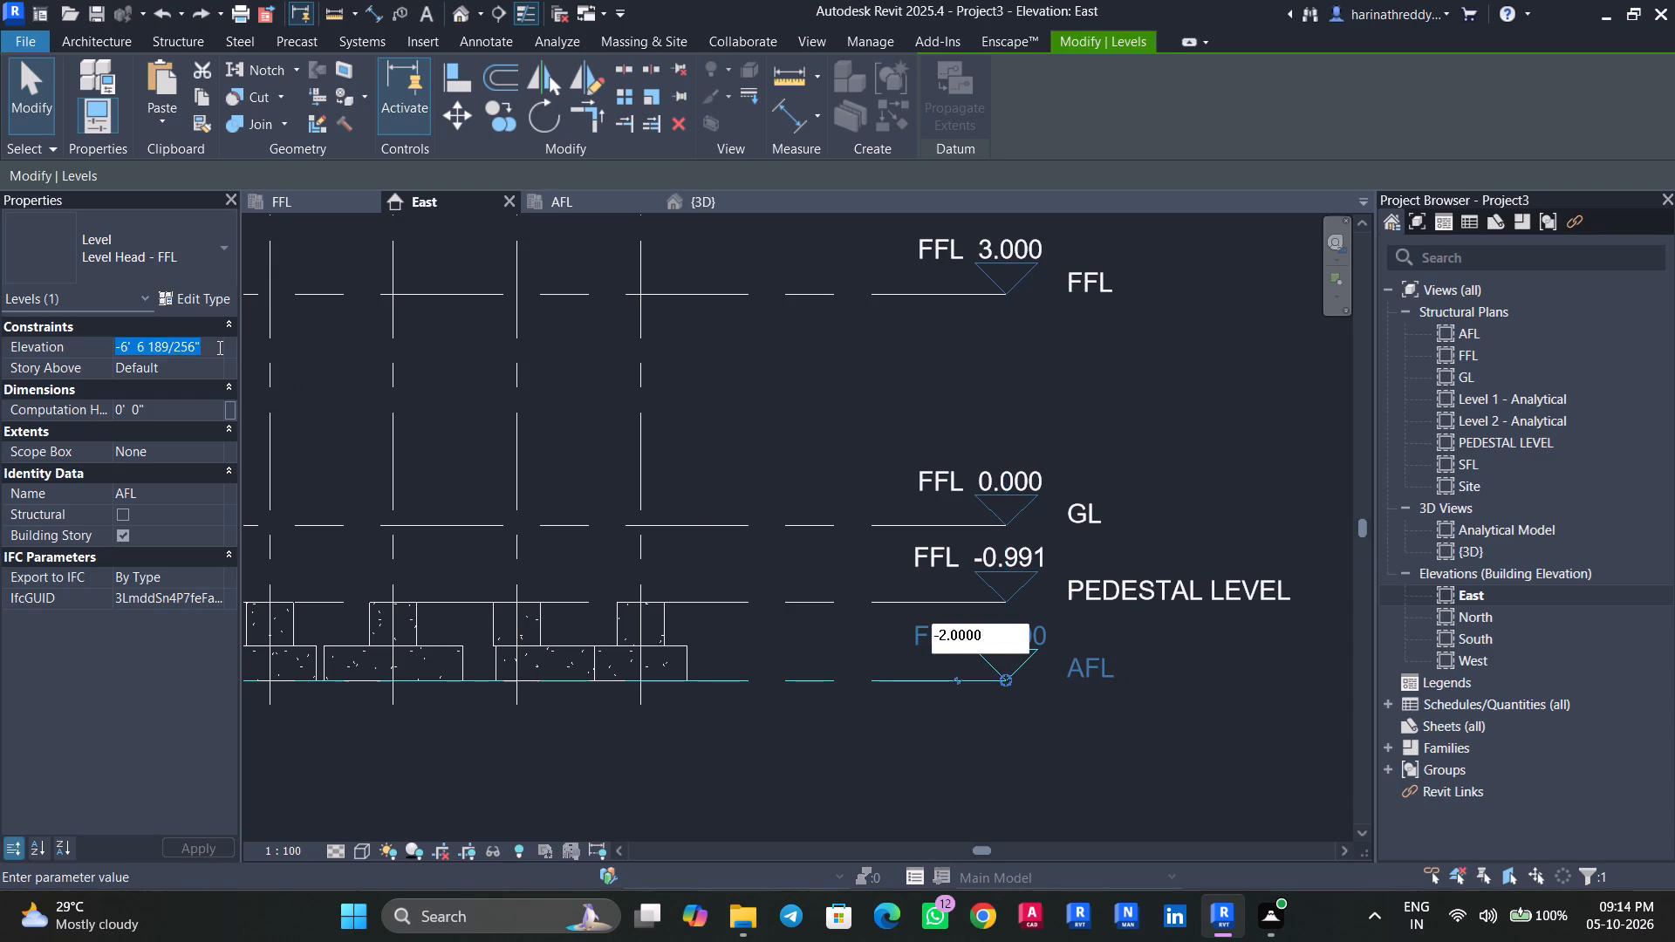
pyautogui.write("-3'")
pyautogui.press('Return')
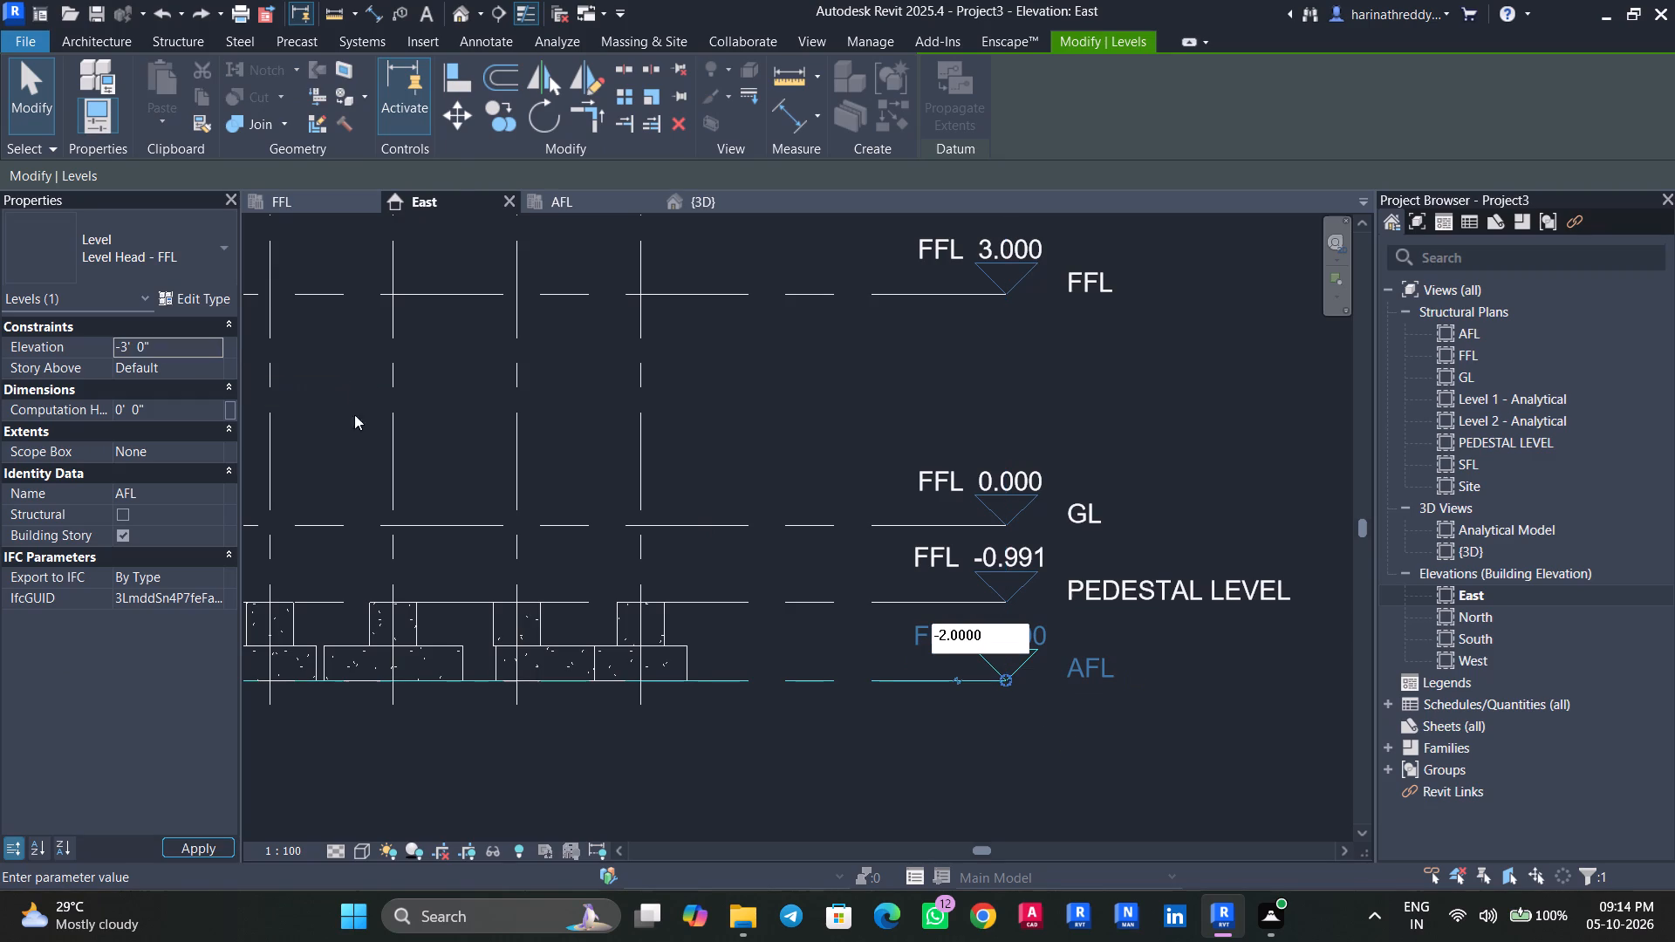
pyautogui.click(938, 524)
pyautogui.press('Escape')
pyautogui.press('Escape')
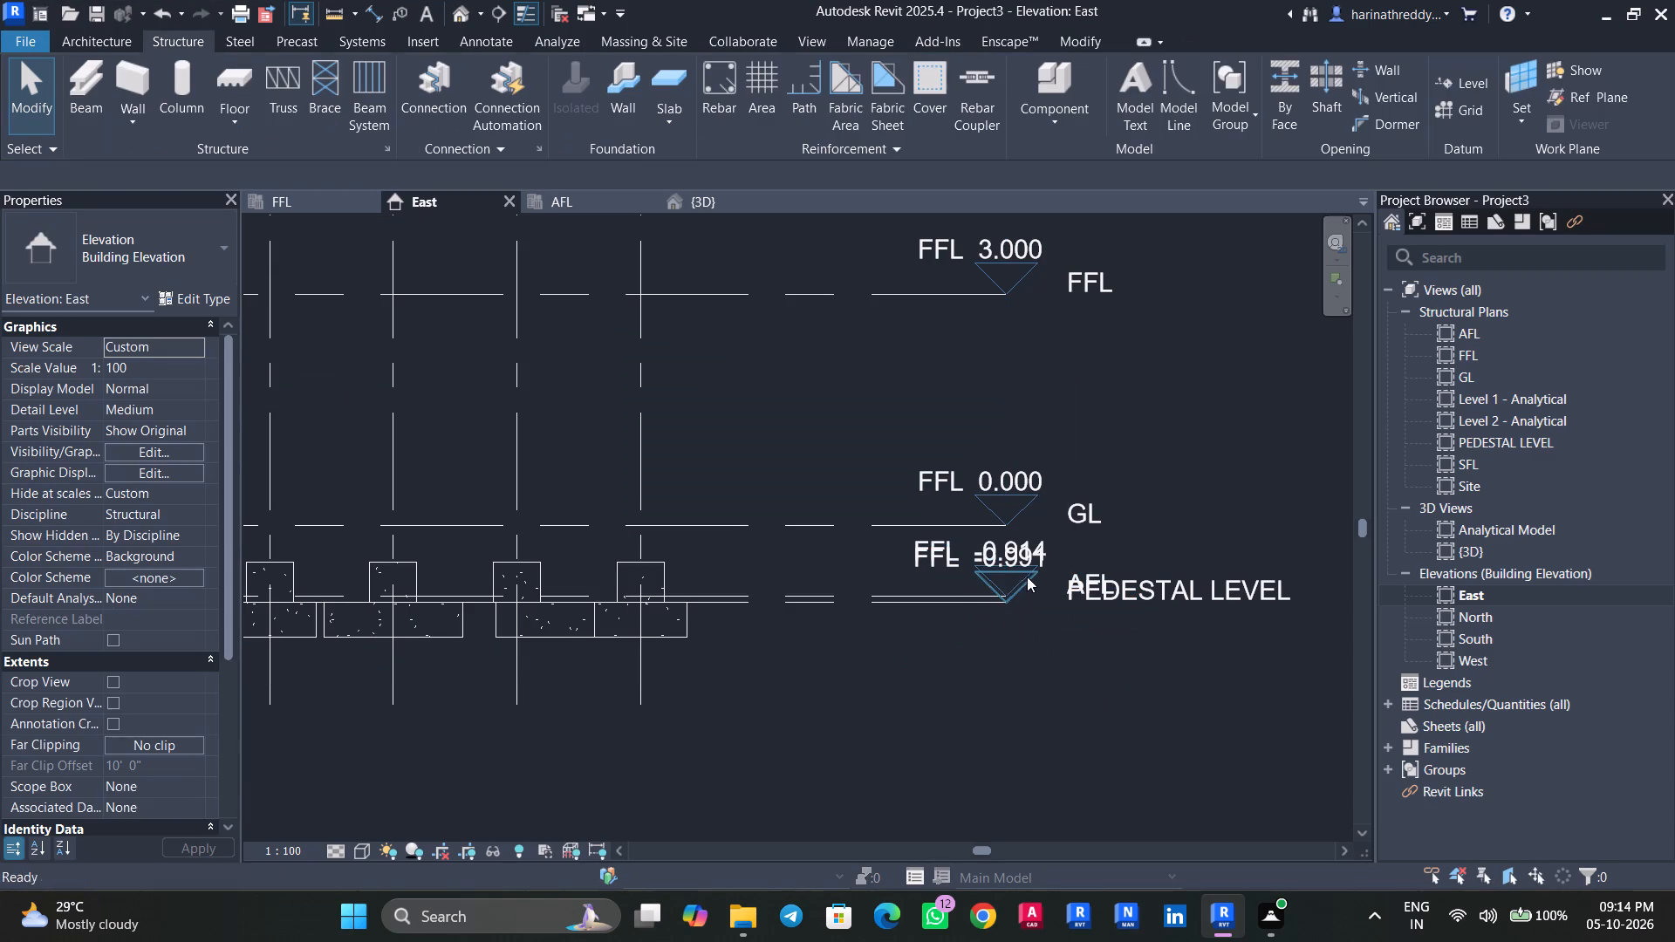
# Examine in the East elevation and the 3D view how the footings and columns sit at the moved AFL level.
pyautogui.scroll(4, 612, 604)
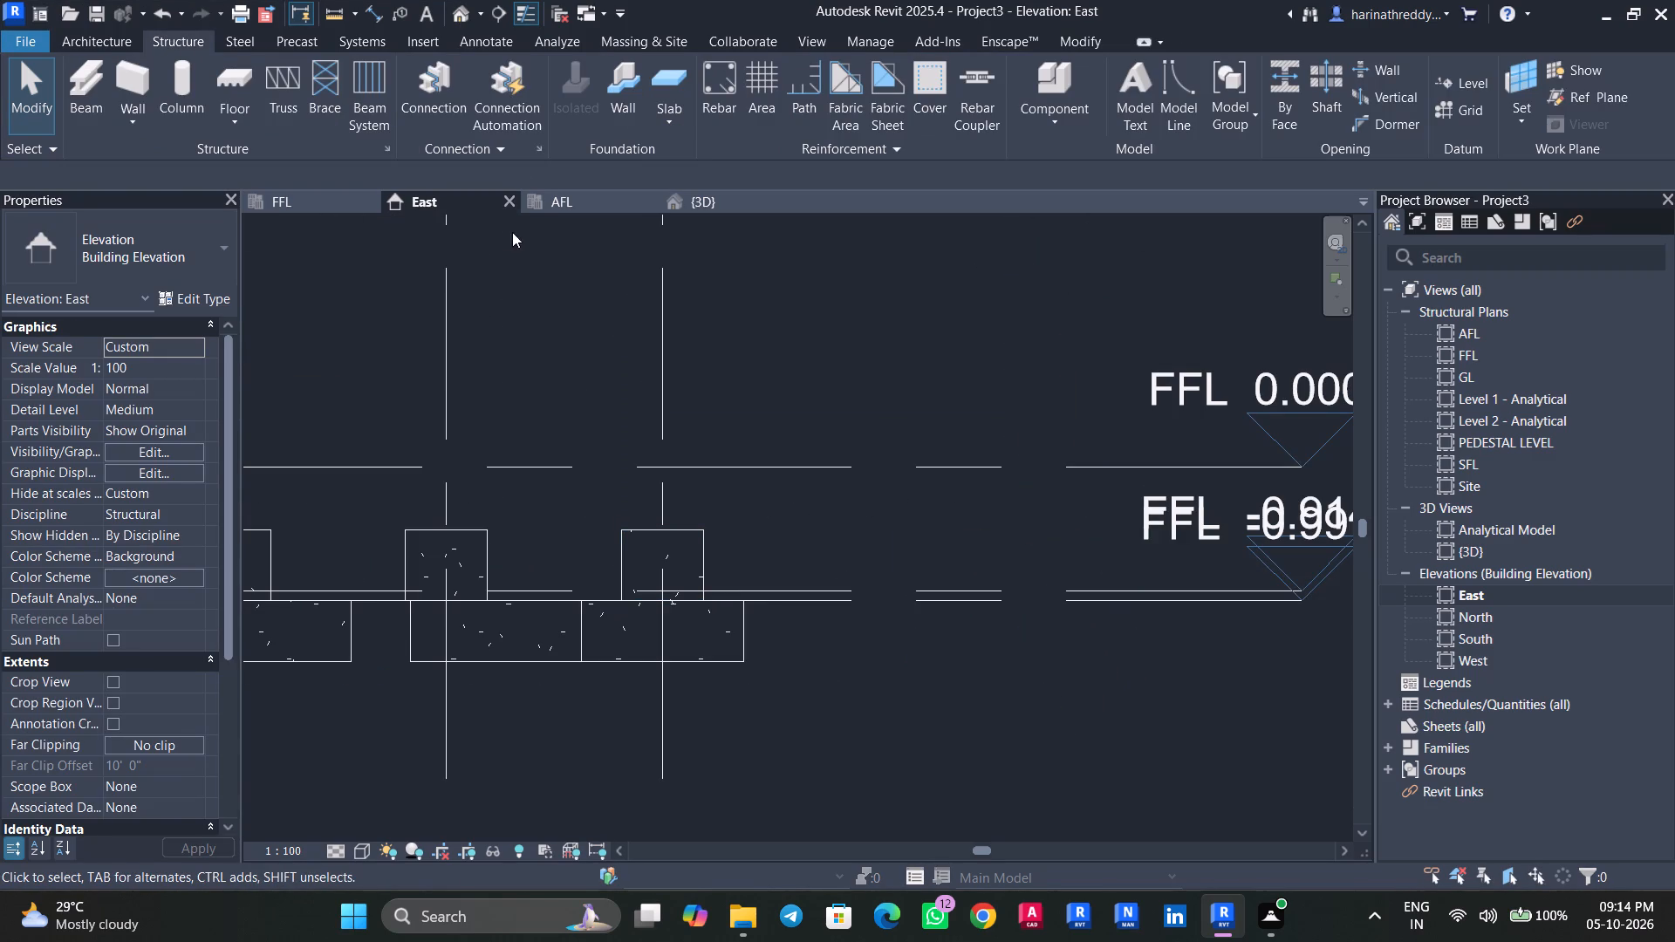
pyautogui.click(472, 8)
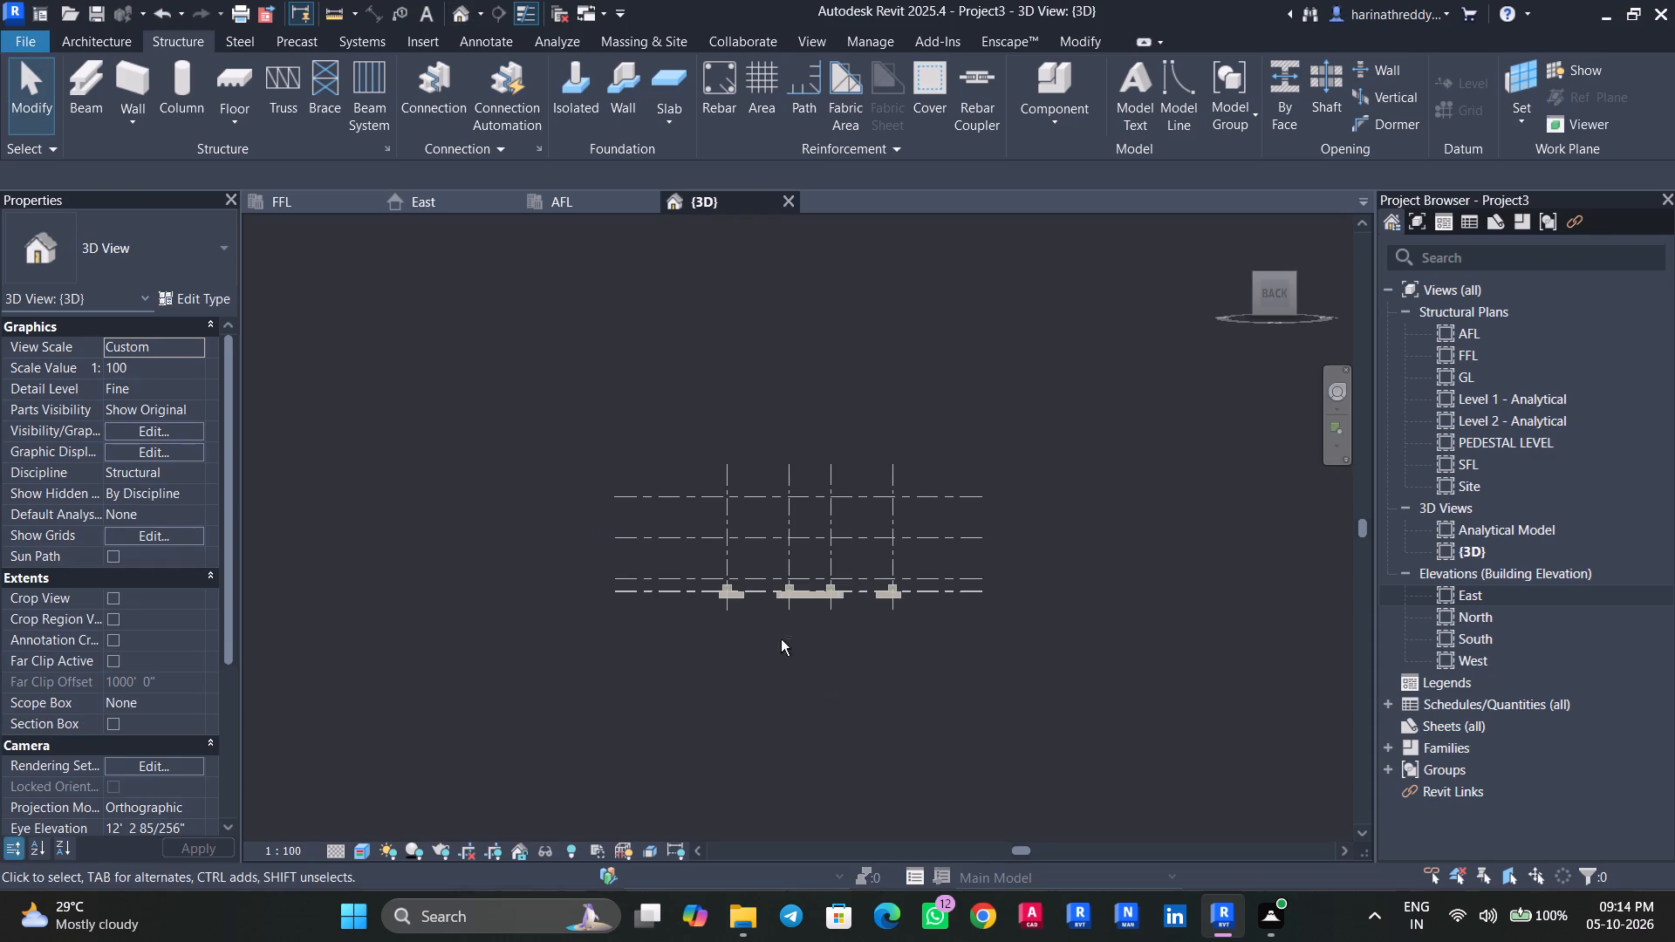
pyautogui.keyDown('shift'); pyautogui.moveTo(785, 644); pyautogui.dragTo(762, 872, button='middle'); pyautogui.keyUp('shift')
pyautogui.scroll(3, 766, 587)
pyautogui.scroll(-1, 691, 605)
pyautogui.scroll(6, 691, 605)
pyautogui.click(723, 612)
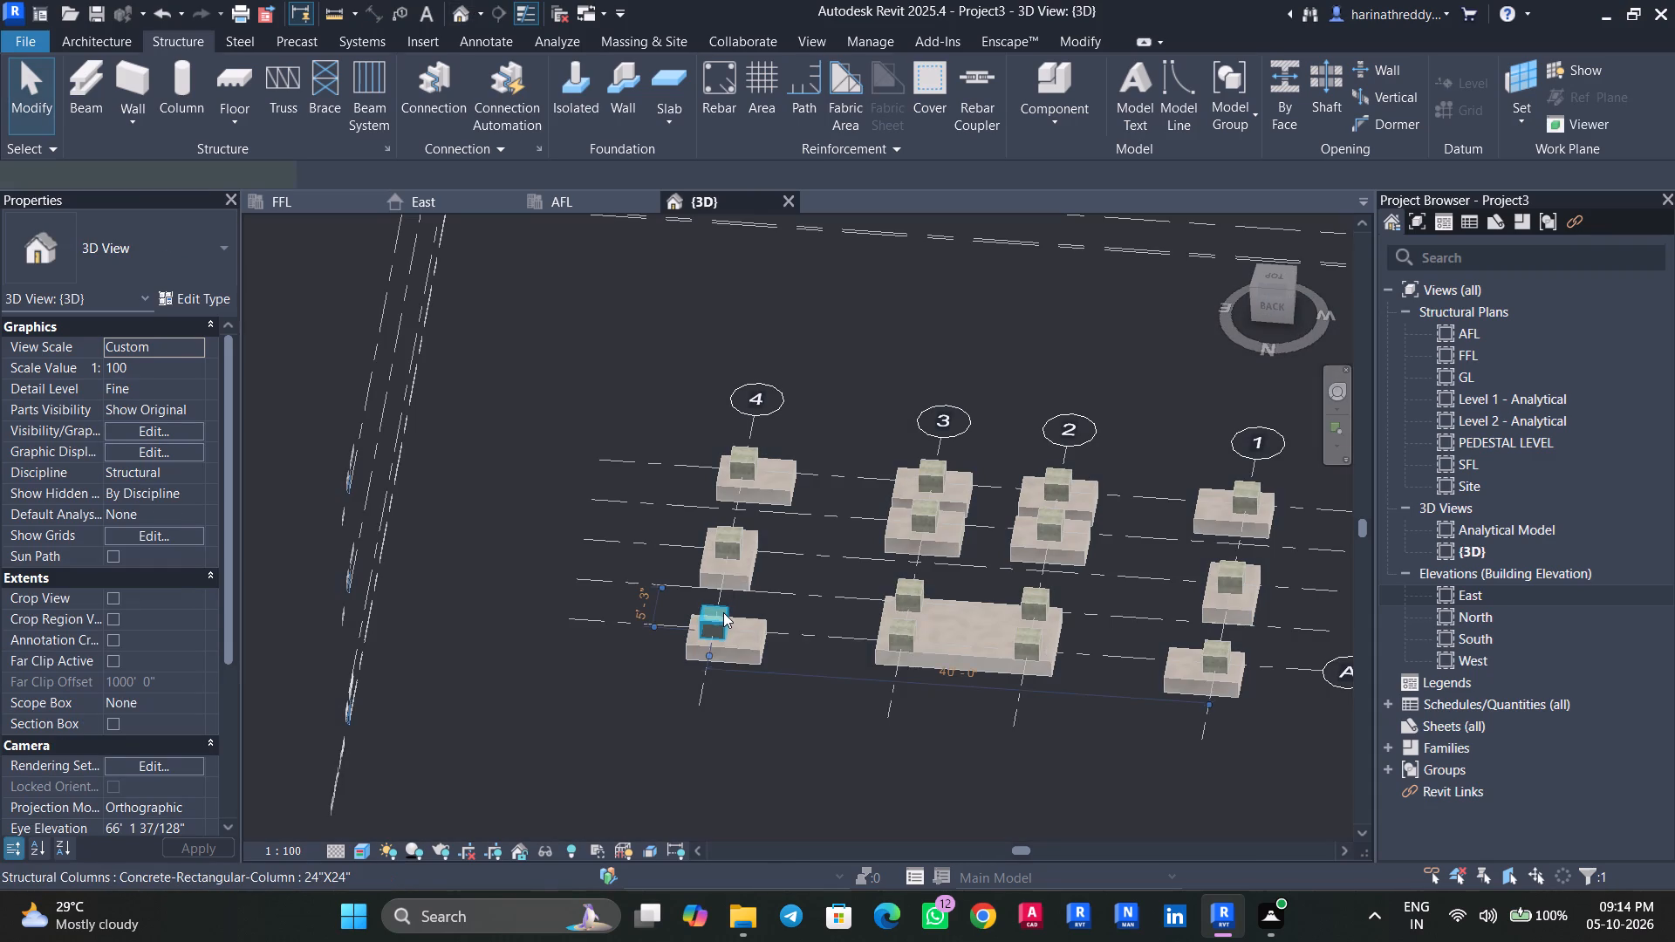
pyautogui.press('Escape')
pyautogui.press('Escape')
pyautogui.press('Escape')
pyautogui.press('Escape')
pyautogui.press('Escape')
pyautogui.press('Escape')
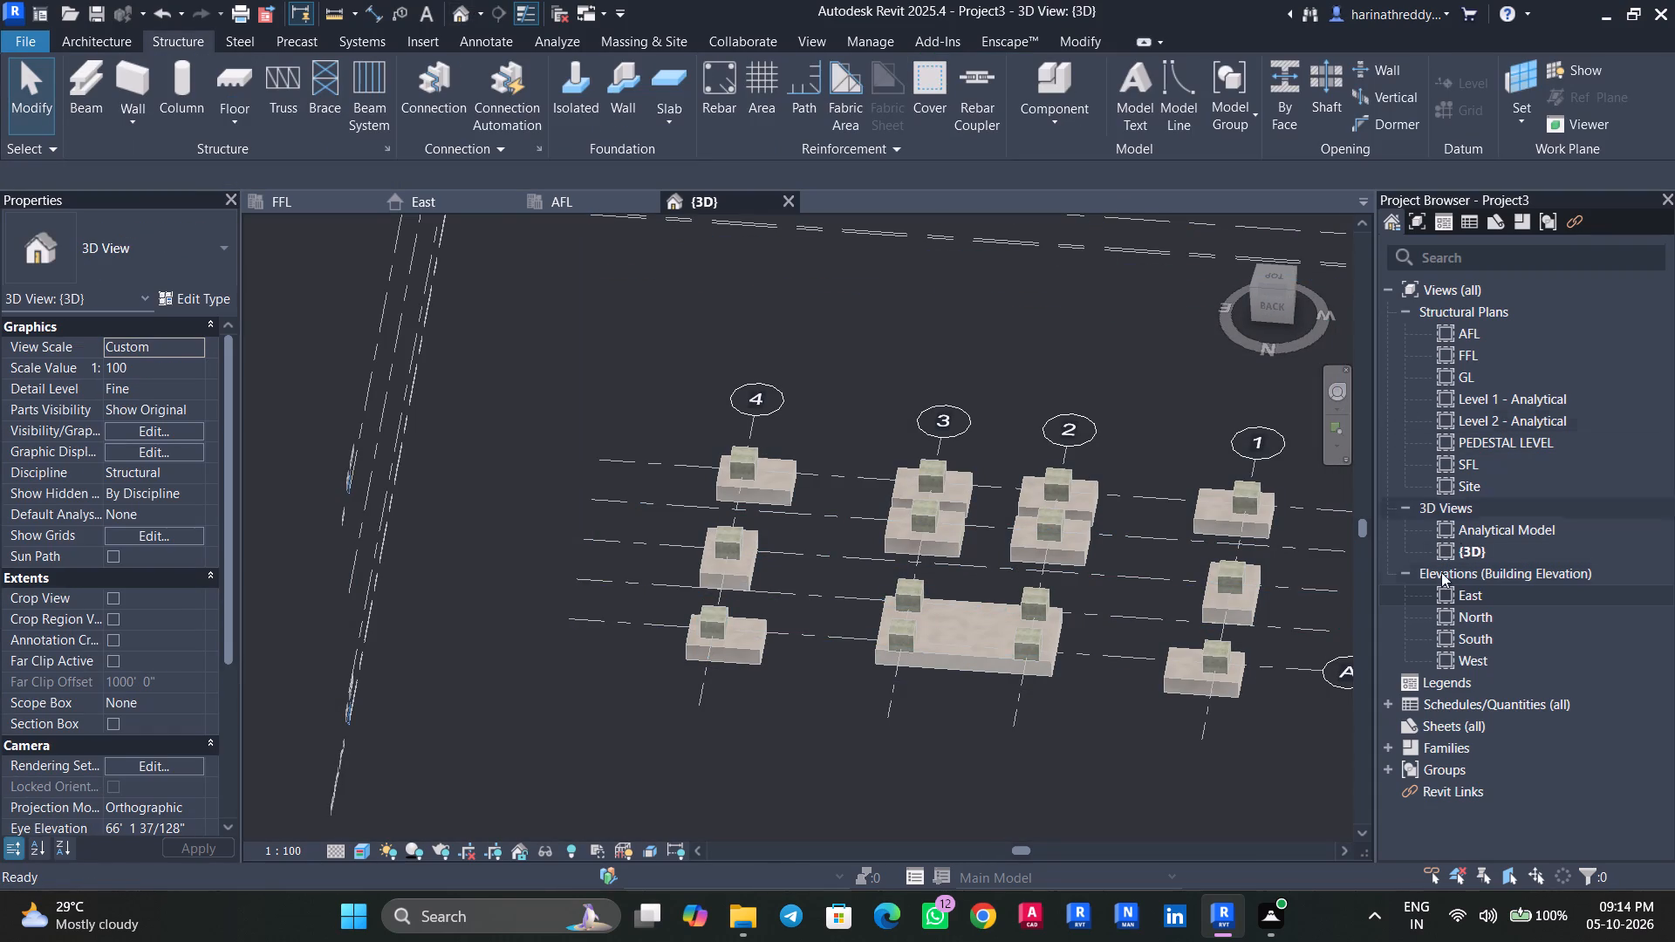
# In the East elevation, set the PEDESTAL LEVEL elevation to -1.6'.
pyautogui.doubleClick(1452, 590)
pyautogui.scroll(-6, 819, 617)
pyautogui.scroll(1, 822, 613)
pyautogui.scroll(-1, 822, 613)
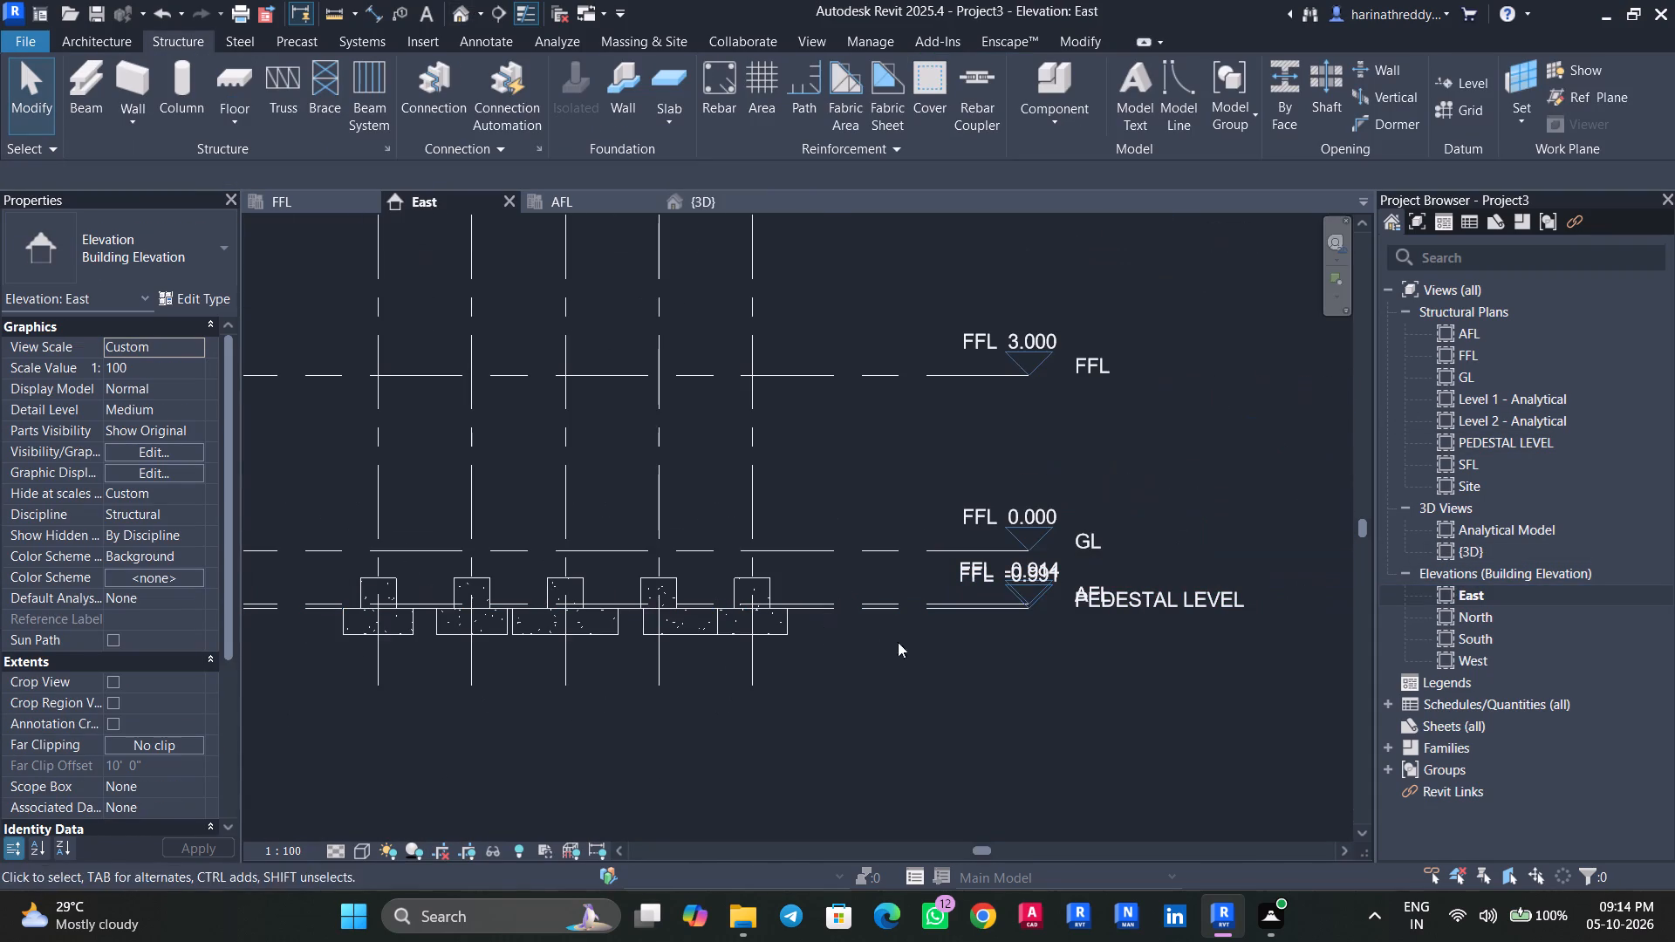
pyautogui.click(1181, 595)
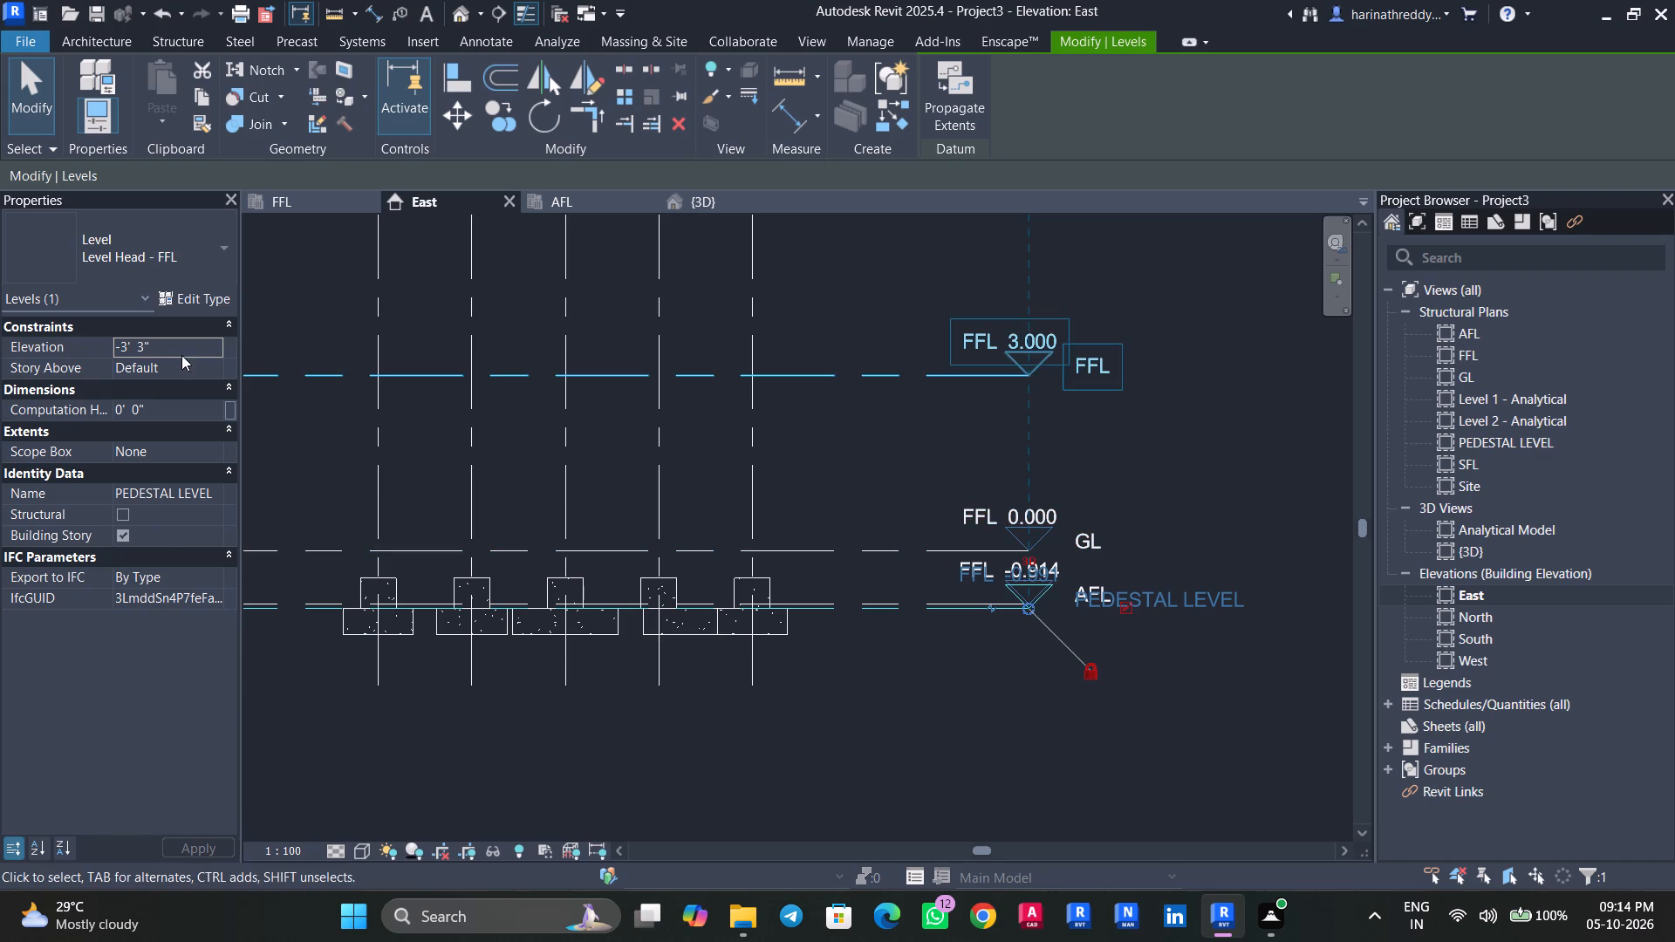
pyautogui.click(185, 348)
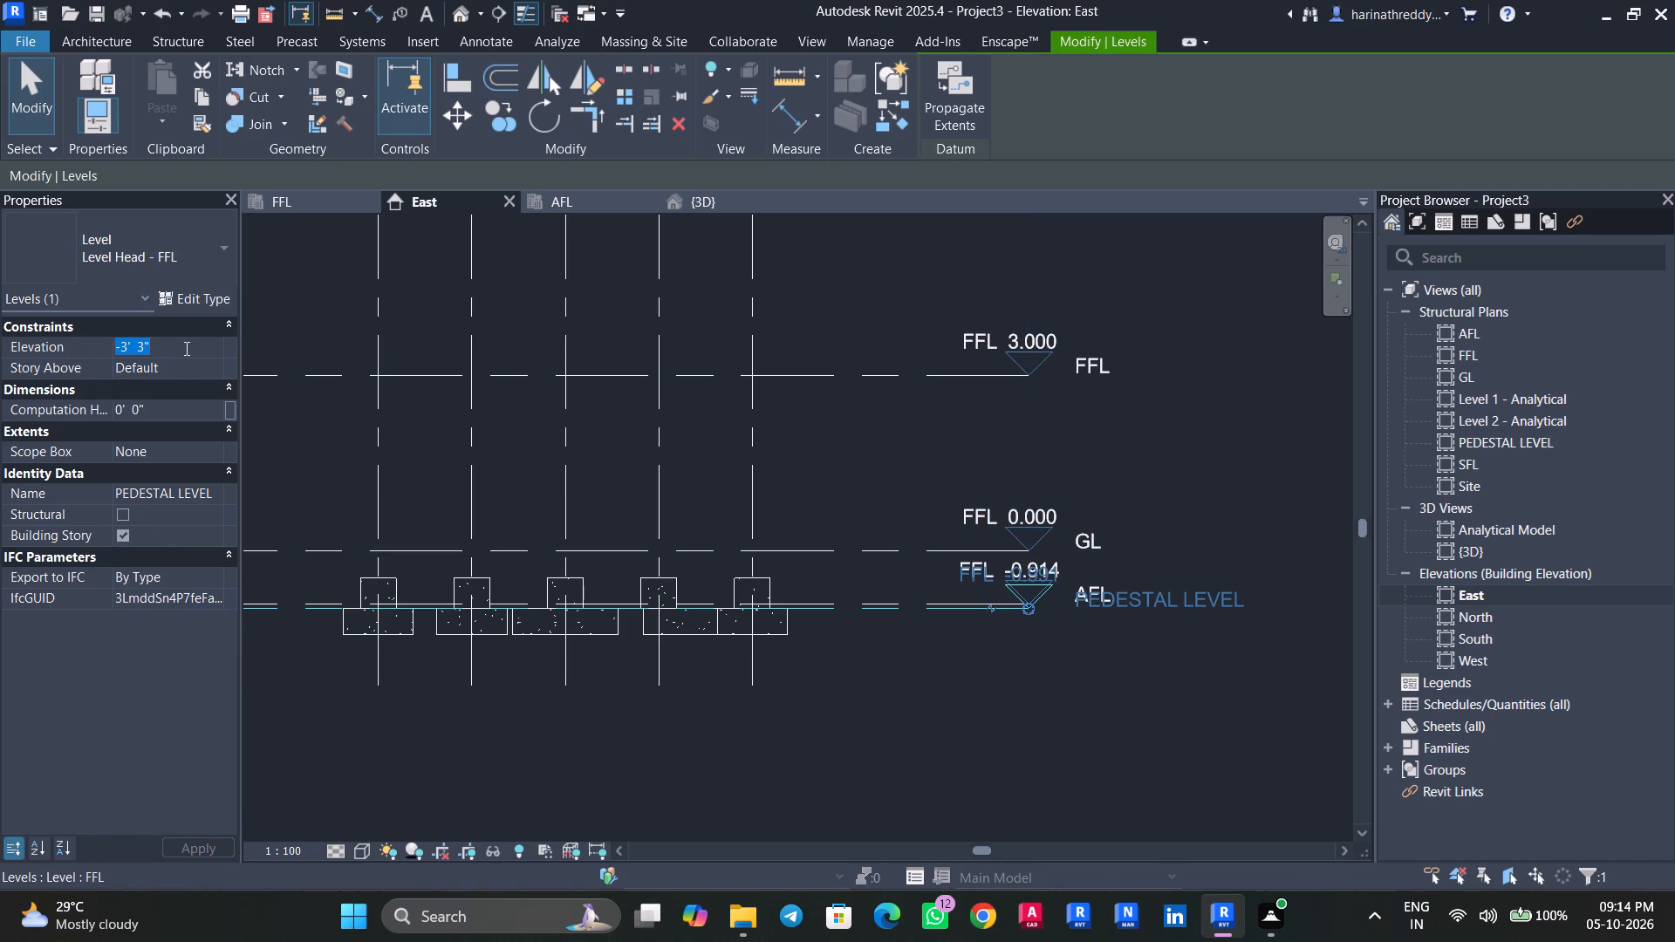
pyautogui.write("-1.6'")
pyautogui.press('Return')
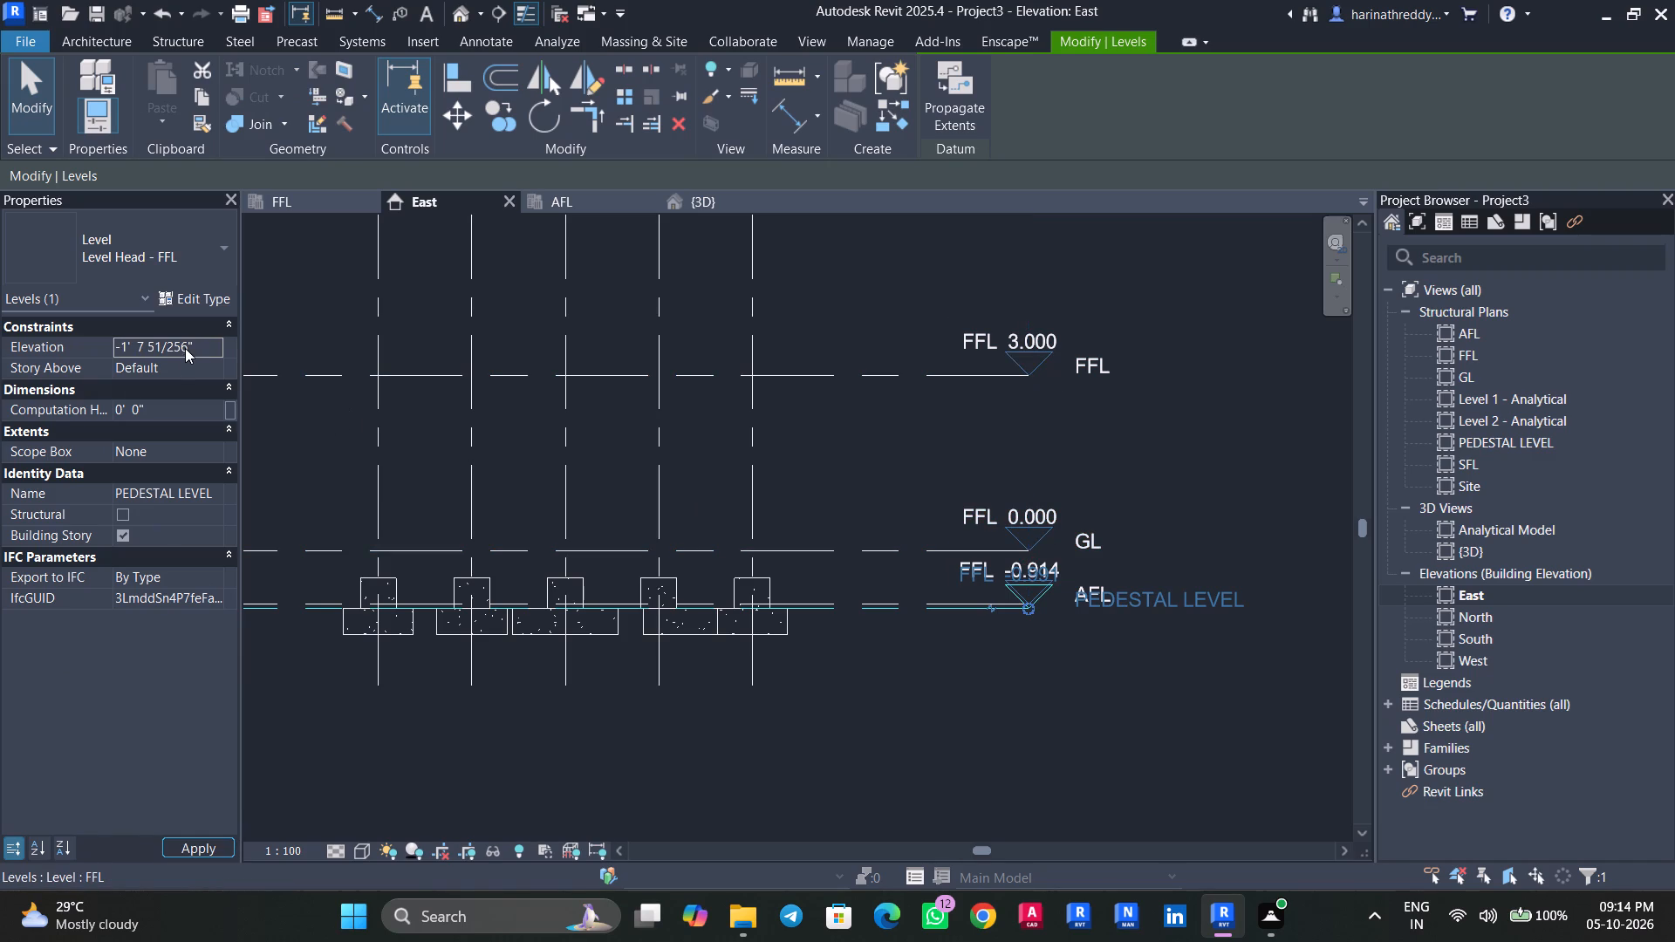
pyautogui.click(906, 529)
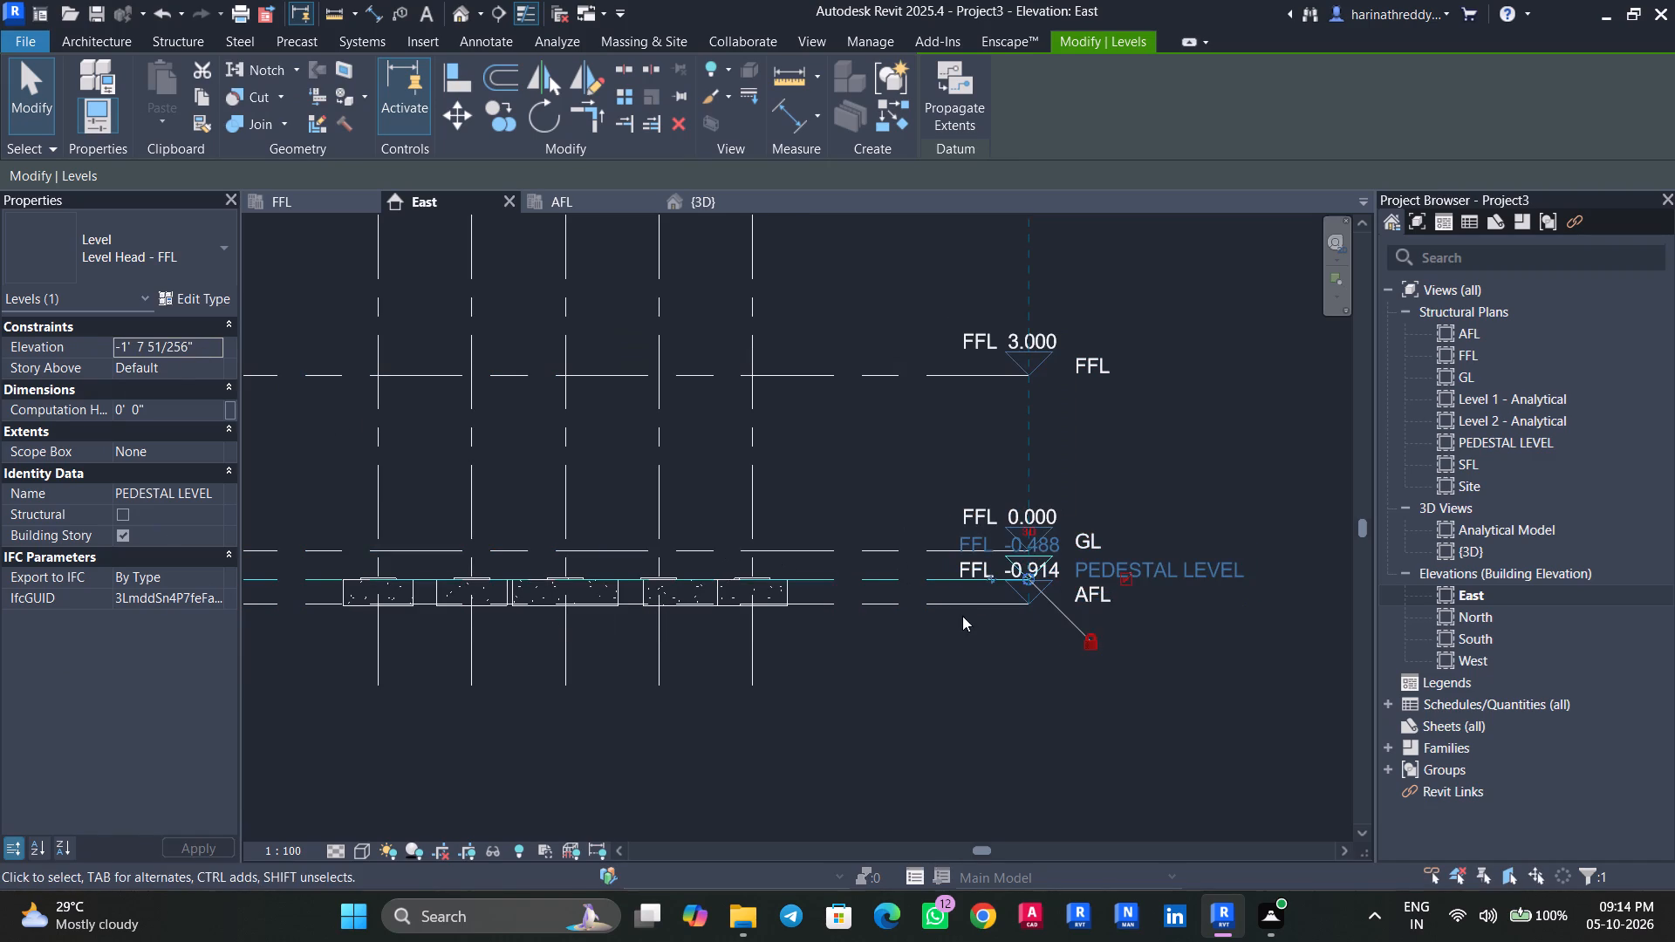
pyautogui.press('Escape')
pyautogui.press('Escape')
pyautogui.press('Escape')
# In the 3D view, select all 24"X24" column instances and set their base offset to 0.
pyautogui.scroll(3, 616, 576)
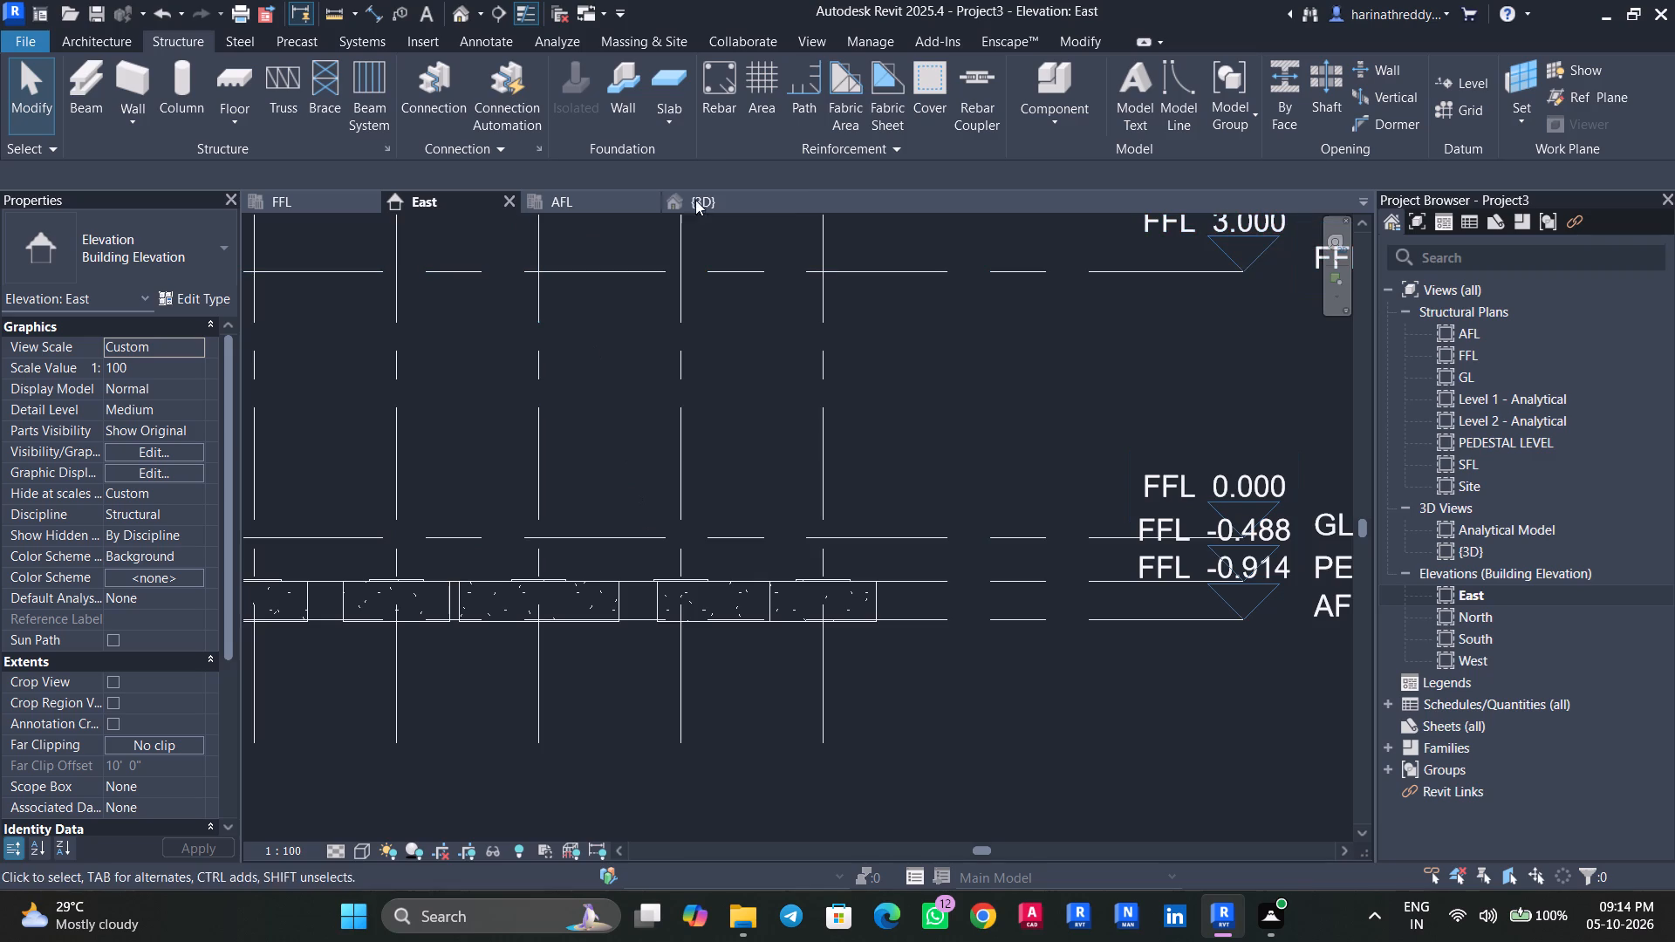
pyautogui.click(719, 189)
pyautogui.click(717, 204)
pyautogui.scroll(8, 730, 523)
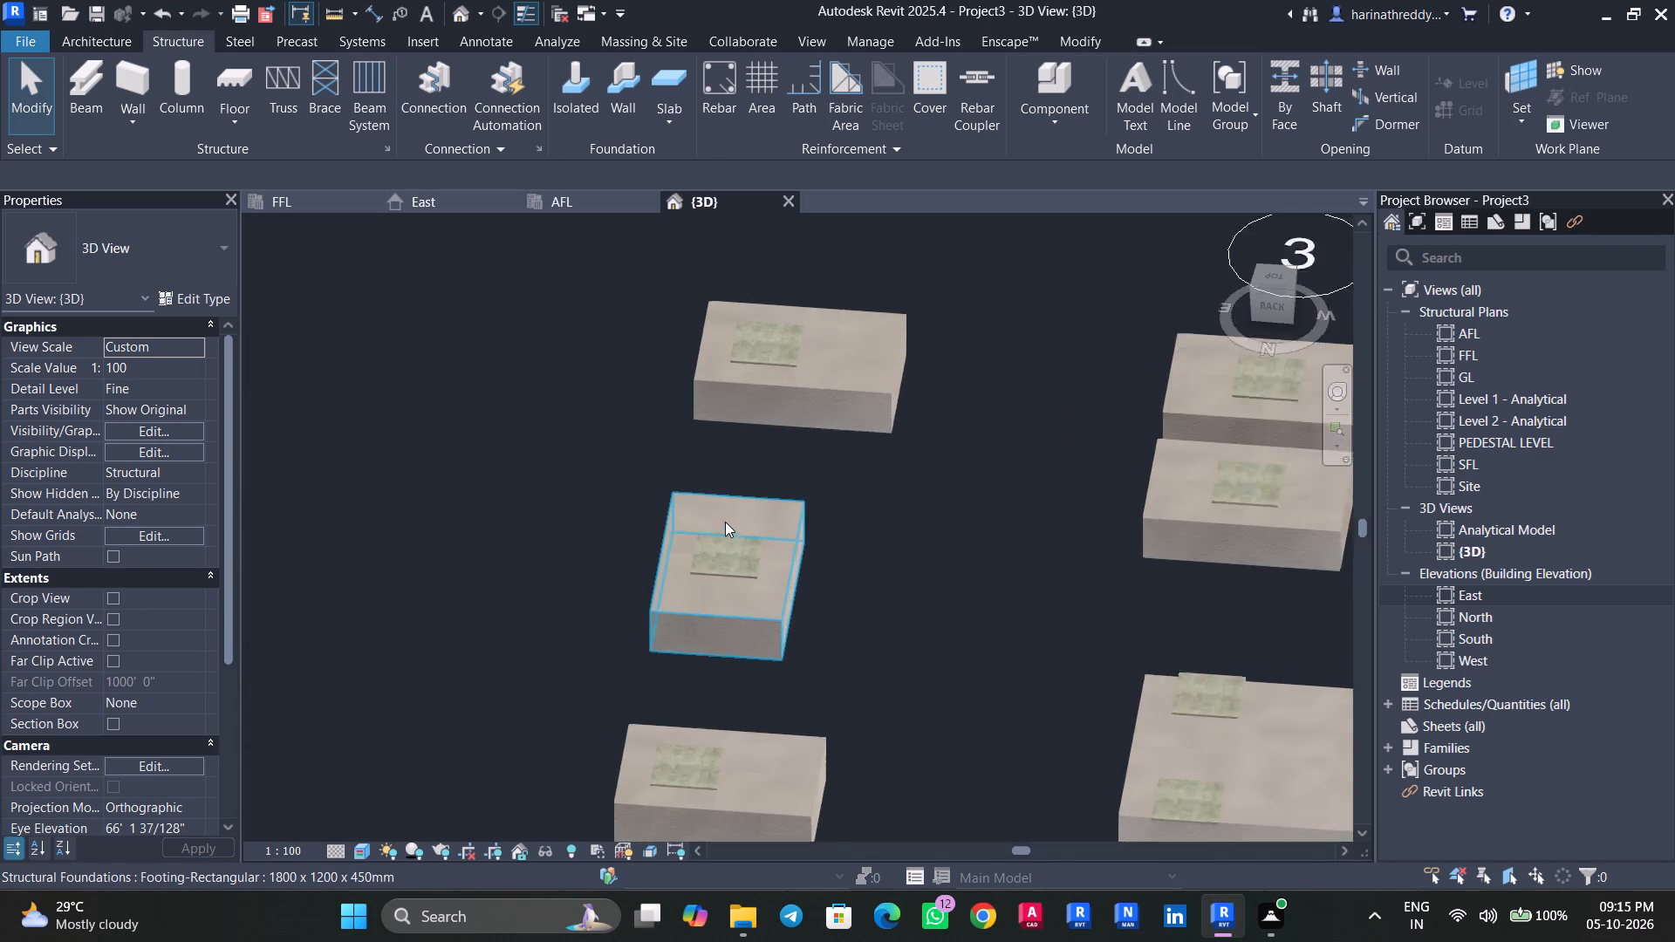
pyautogui.click(727, 549)
pyautogui.write('SA')
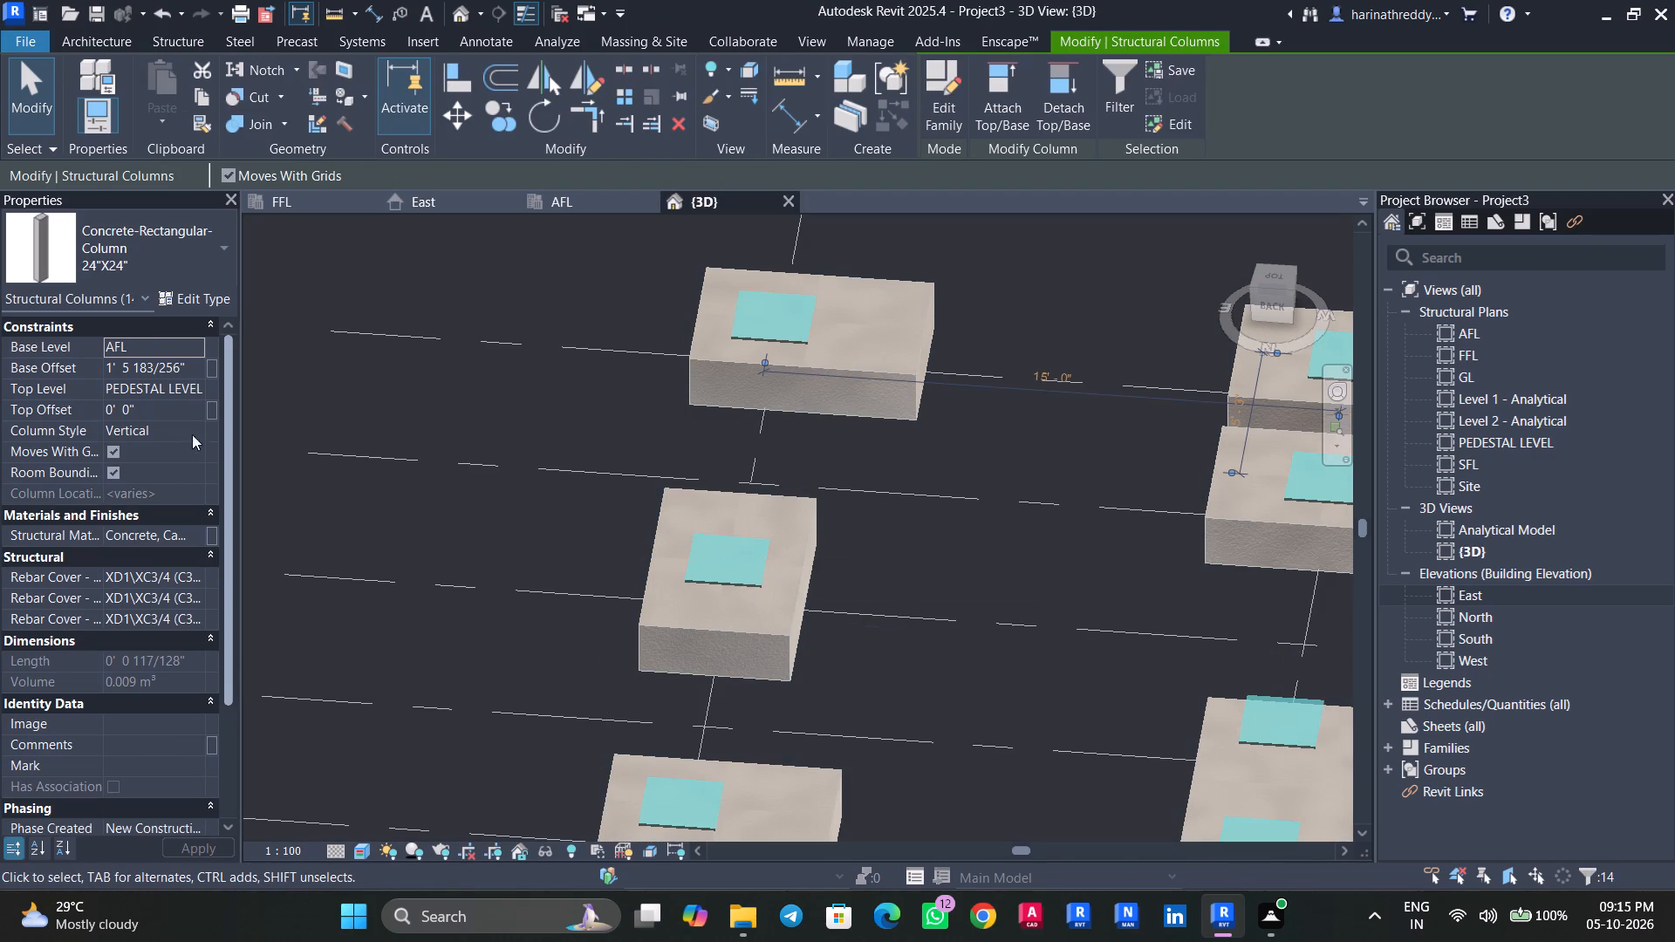
pyautogui.click(189, 366)
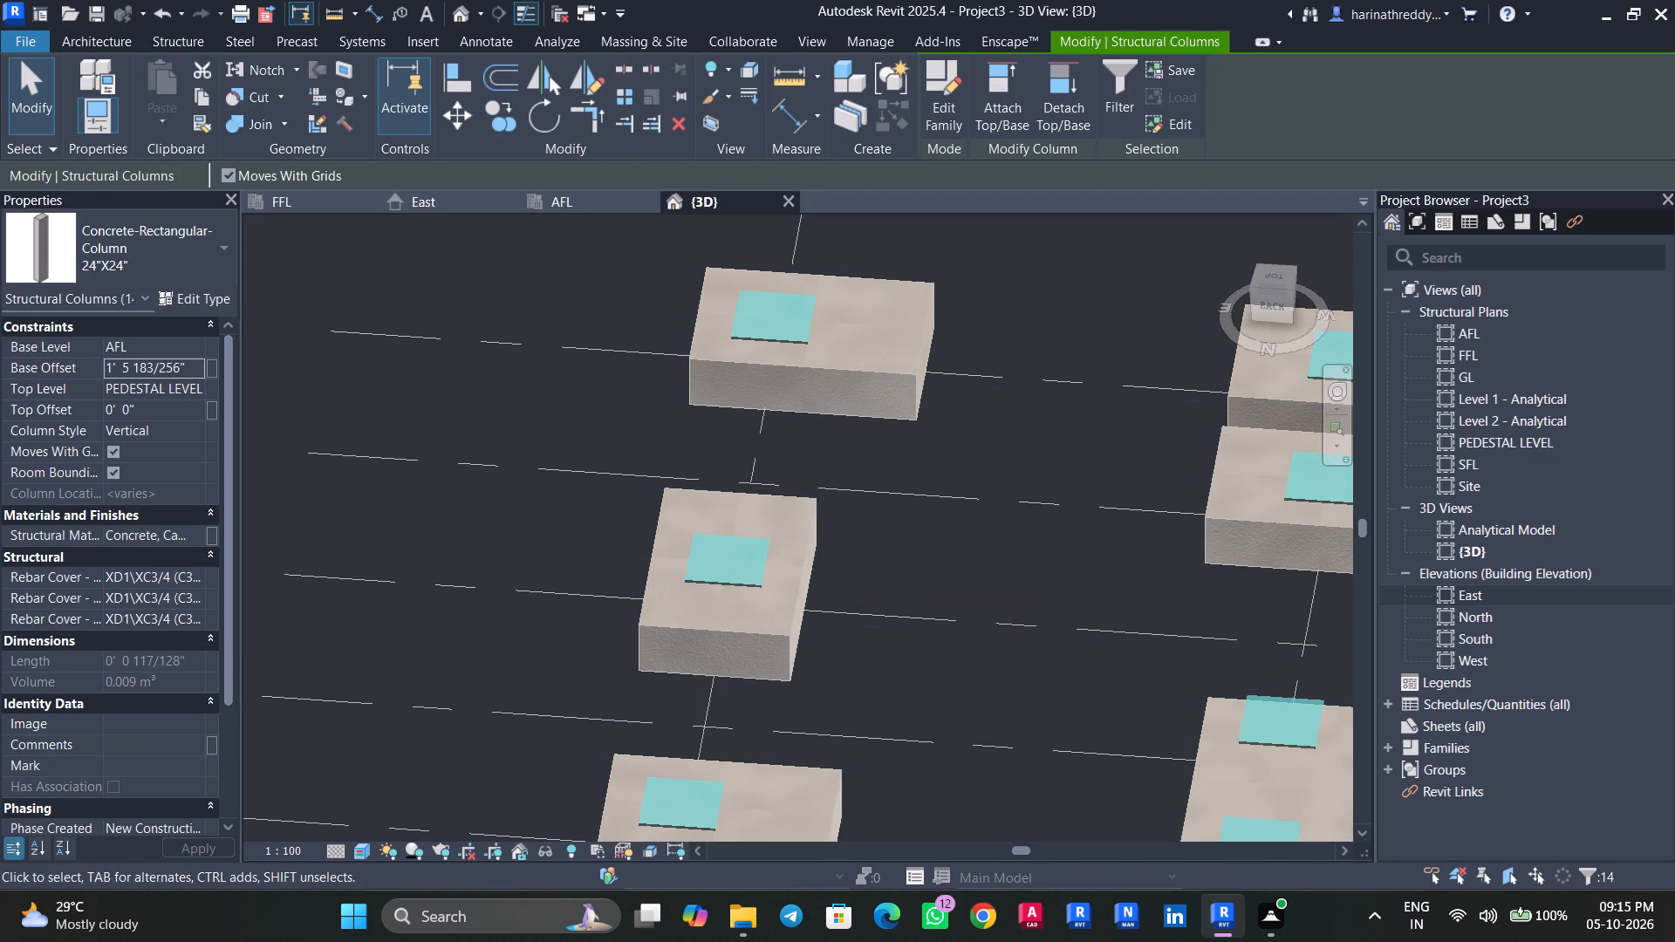
pyautogui.moveTo(190, 366); pyautogui.dragTo(26, 372)
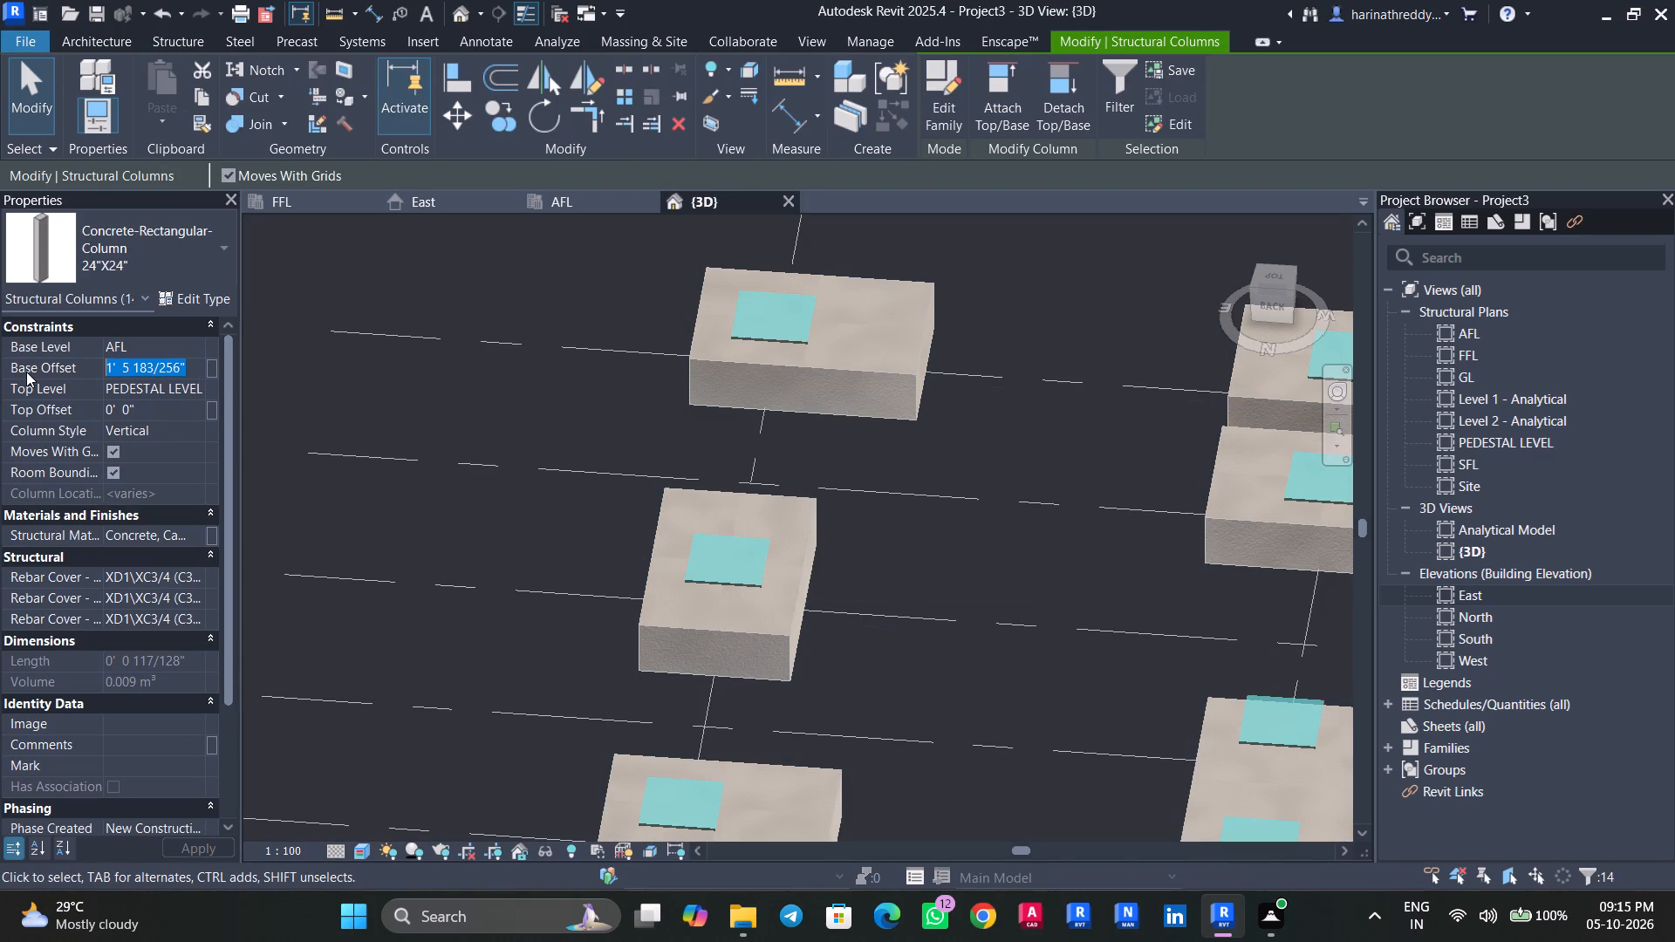
pyautogui.press('0')
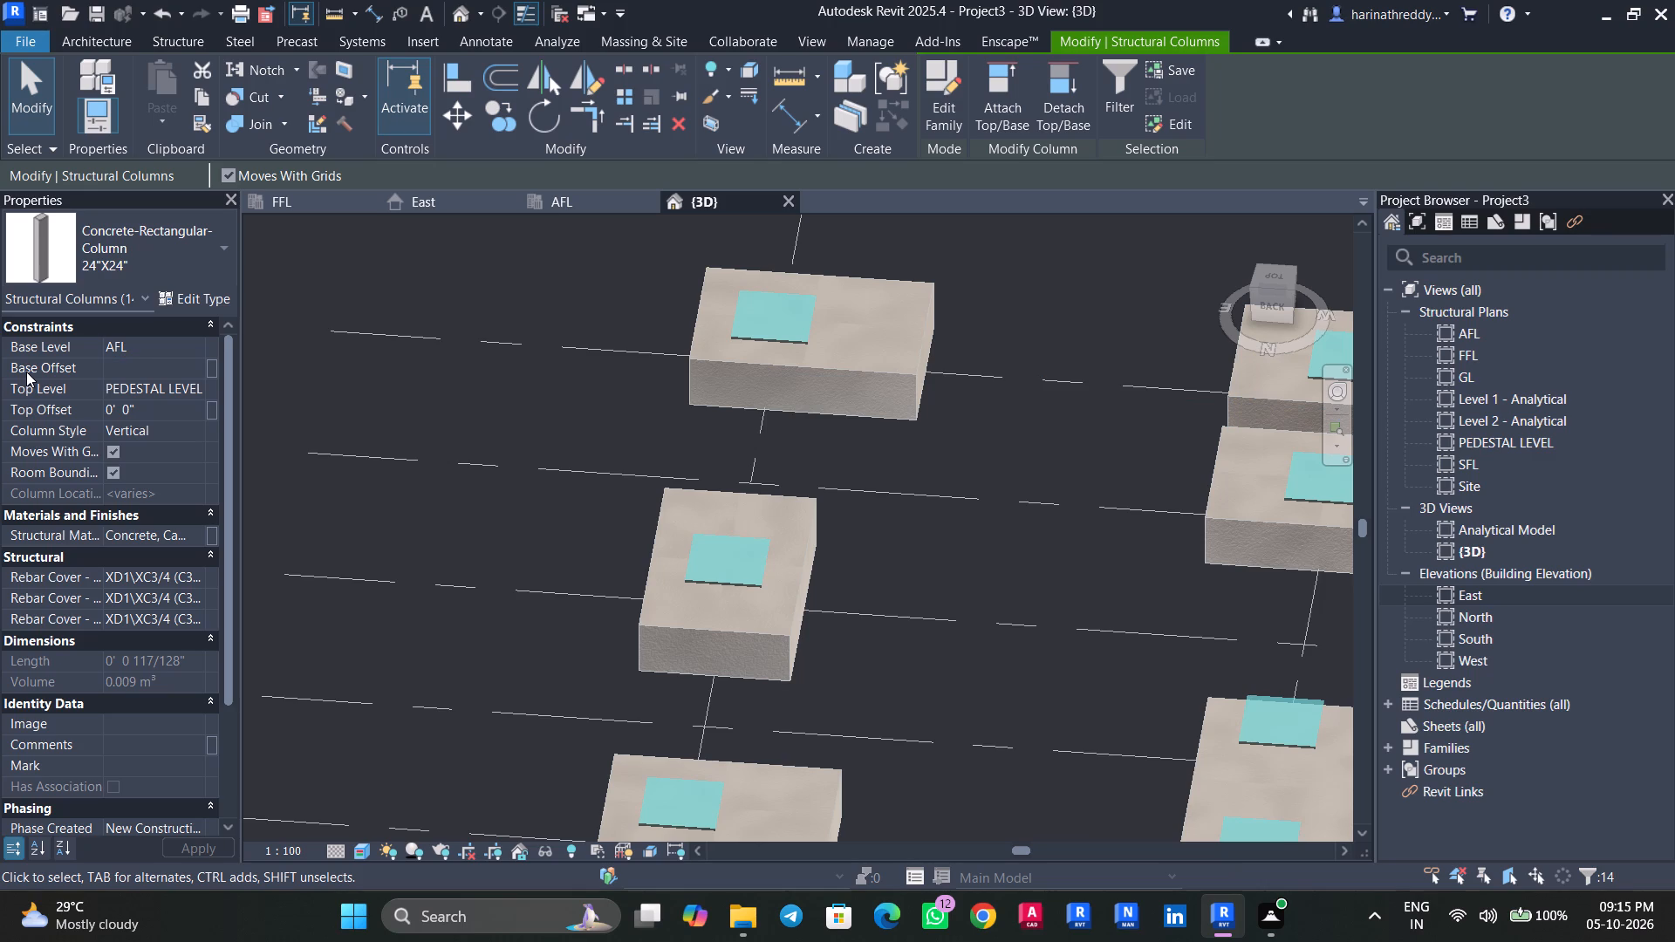
pyautogui.press('Return')
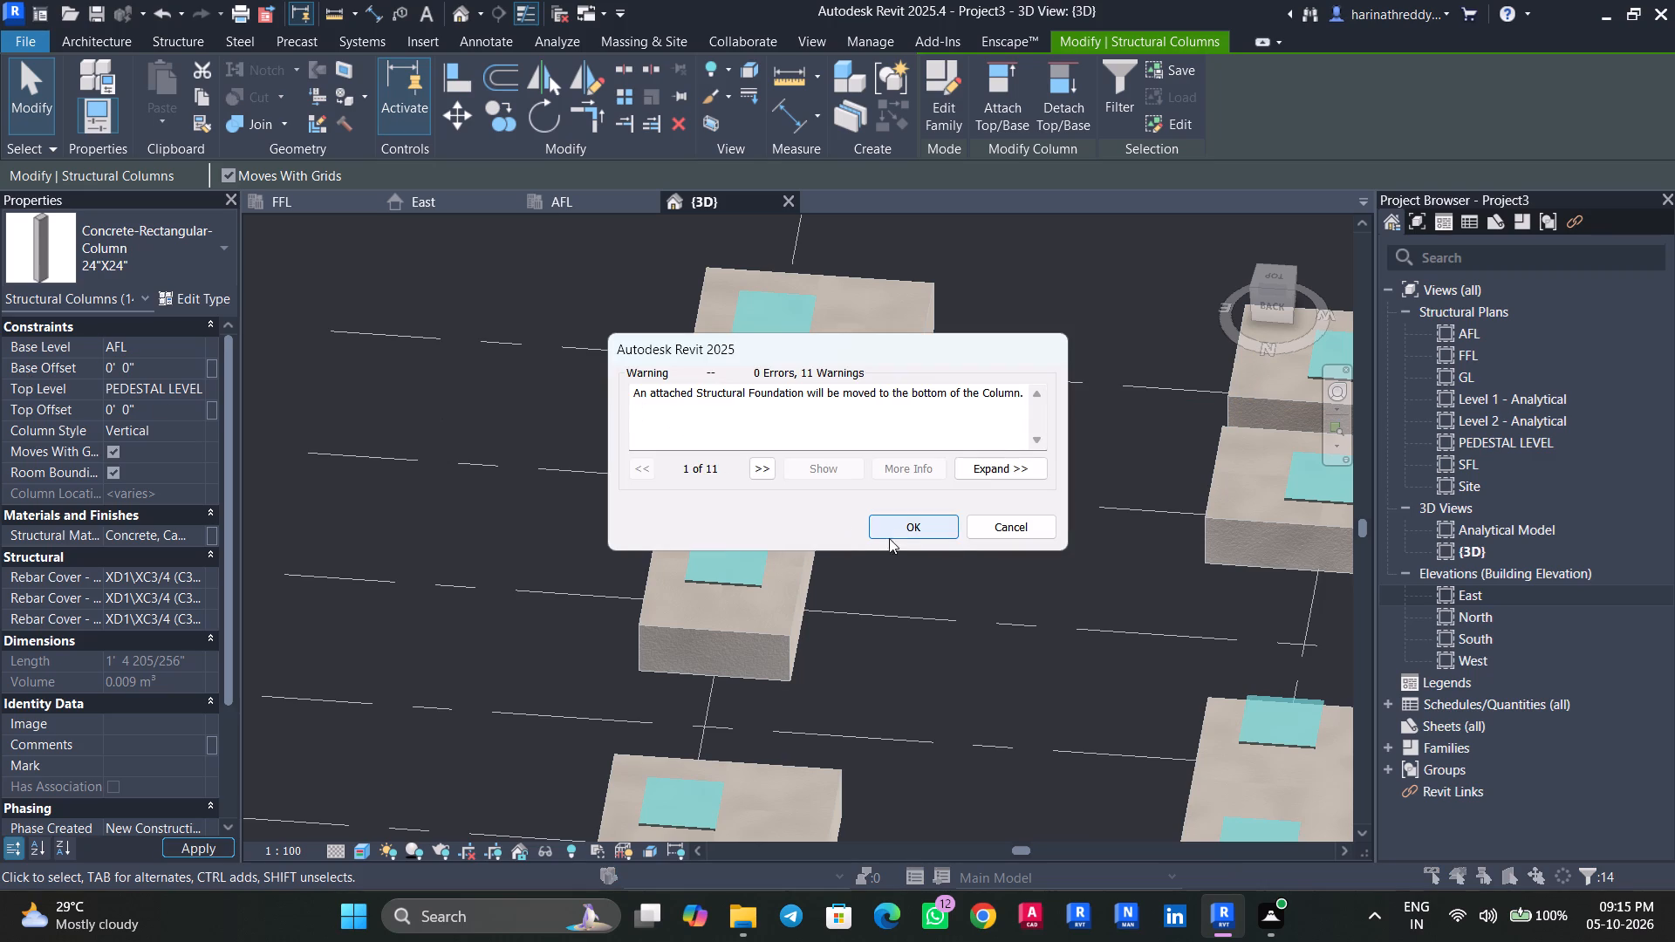
pyautogui.click(898, 528)
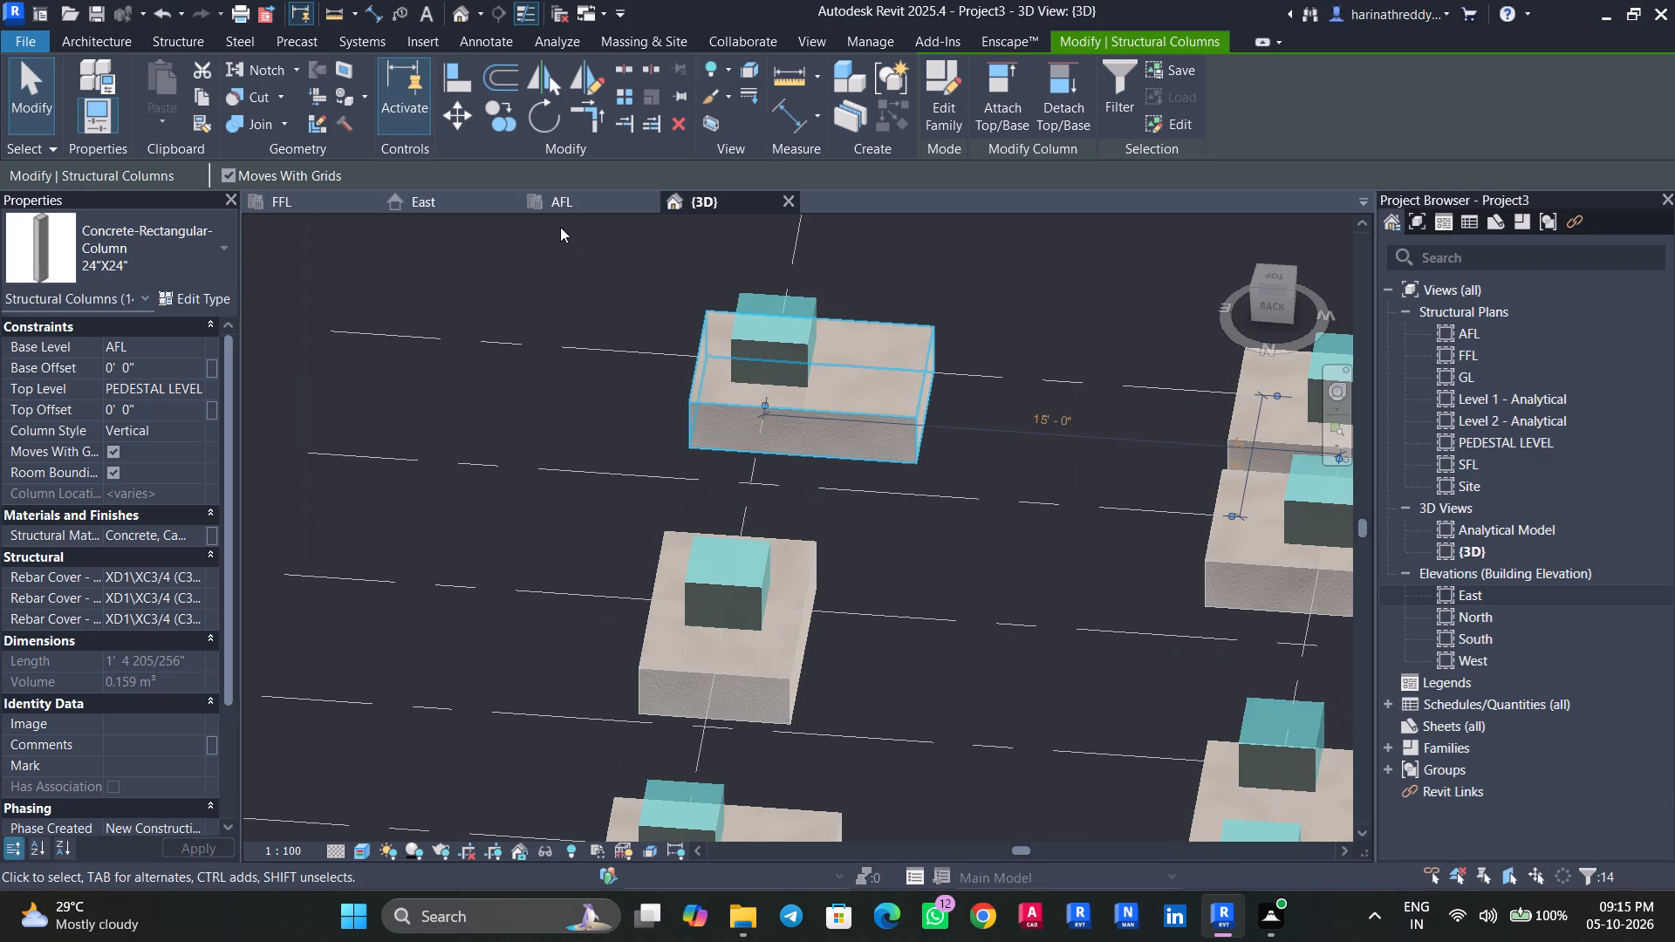
# Examine the pedestal columns and footings against the levels from the back in 3D and in the East elevation.
pyautogui.click(1283, 306)
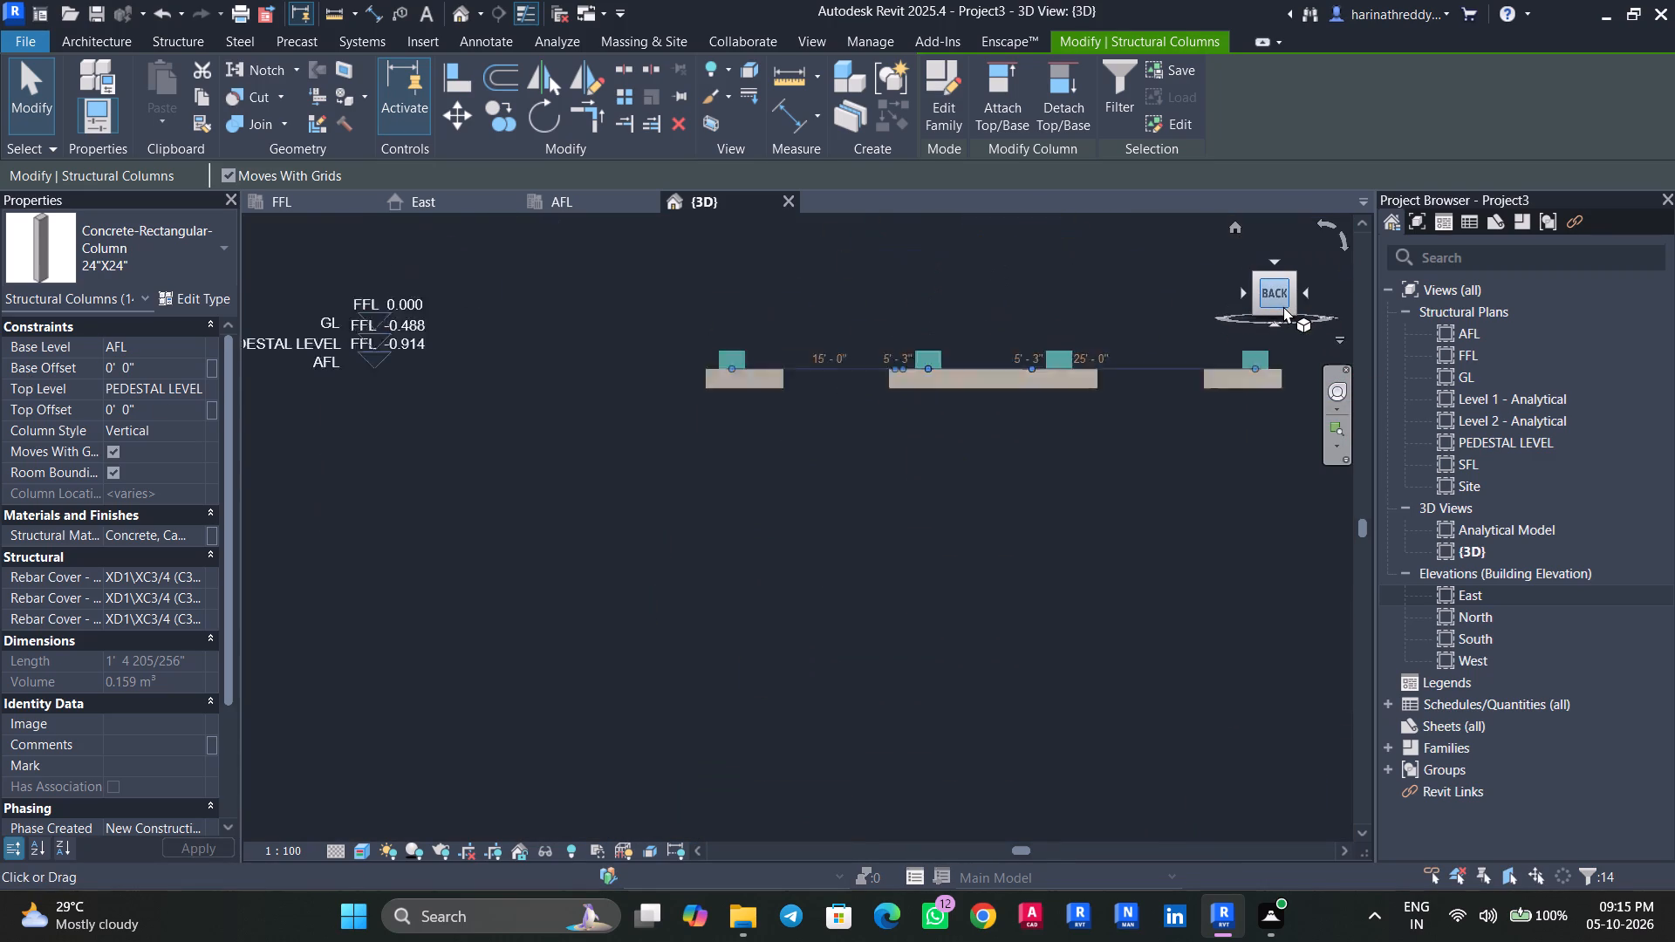
pyautogui.scroll(-4, 722, 590)
pyautogui.scroll(5, 482, 537)
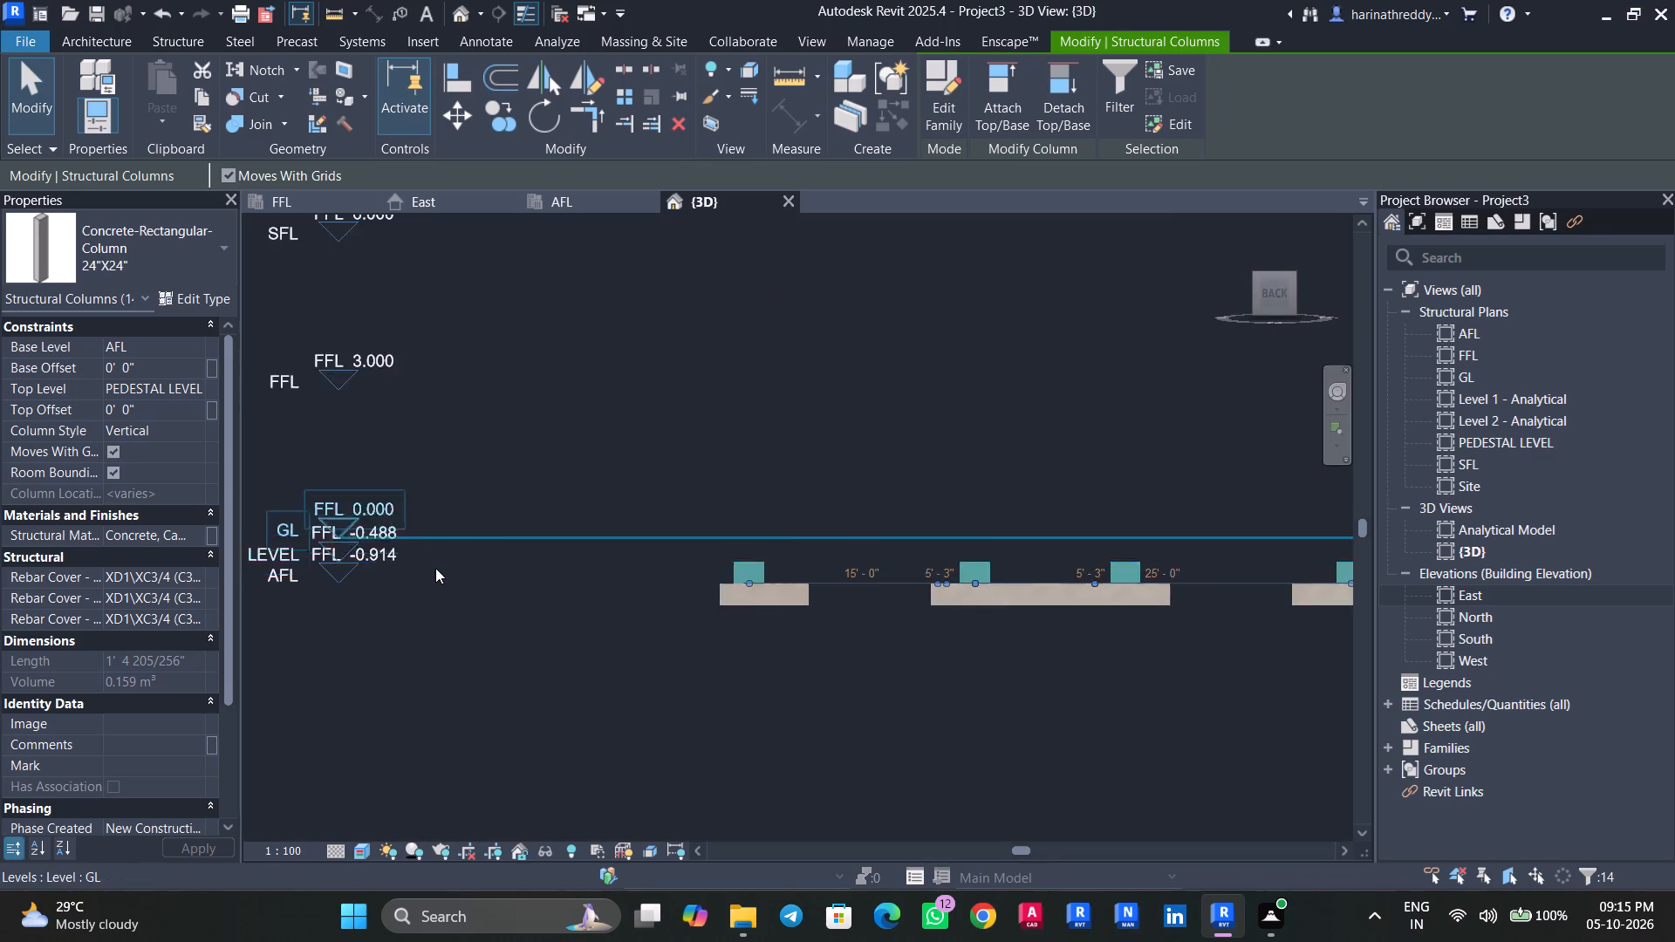
pyautogui.scroll(4, 435, 568)
pyautogui.doubleClick(1446, 595)
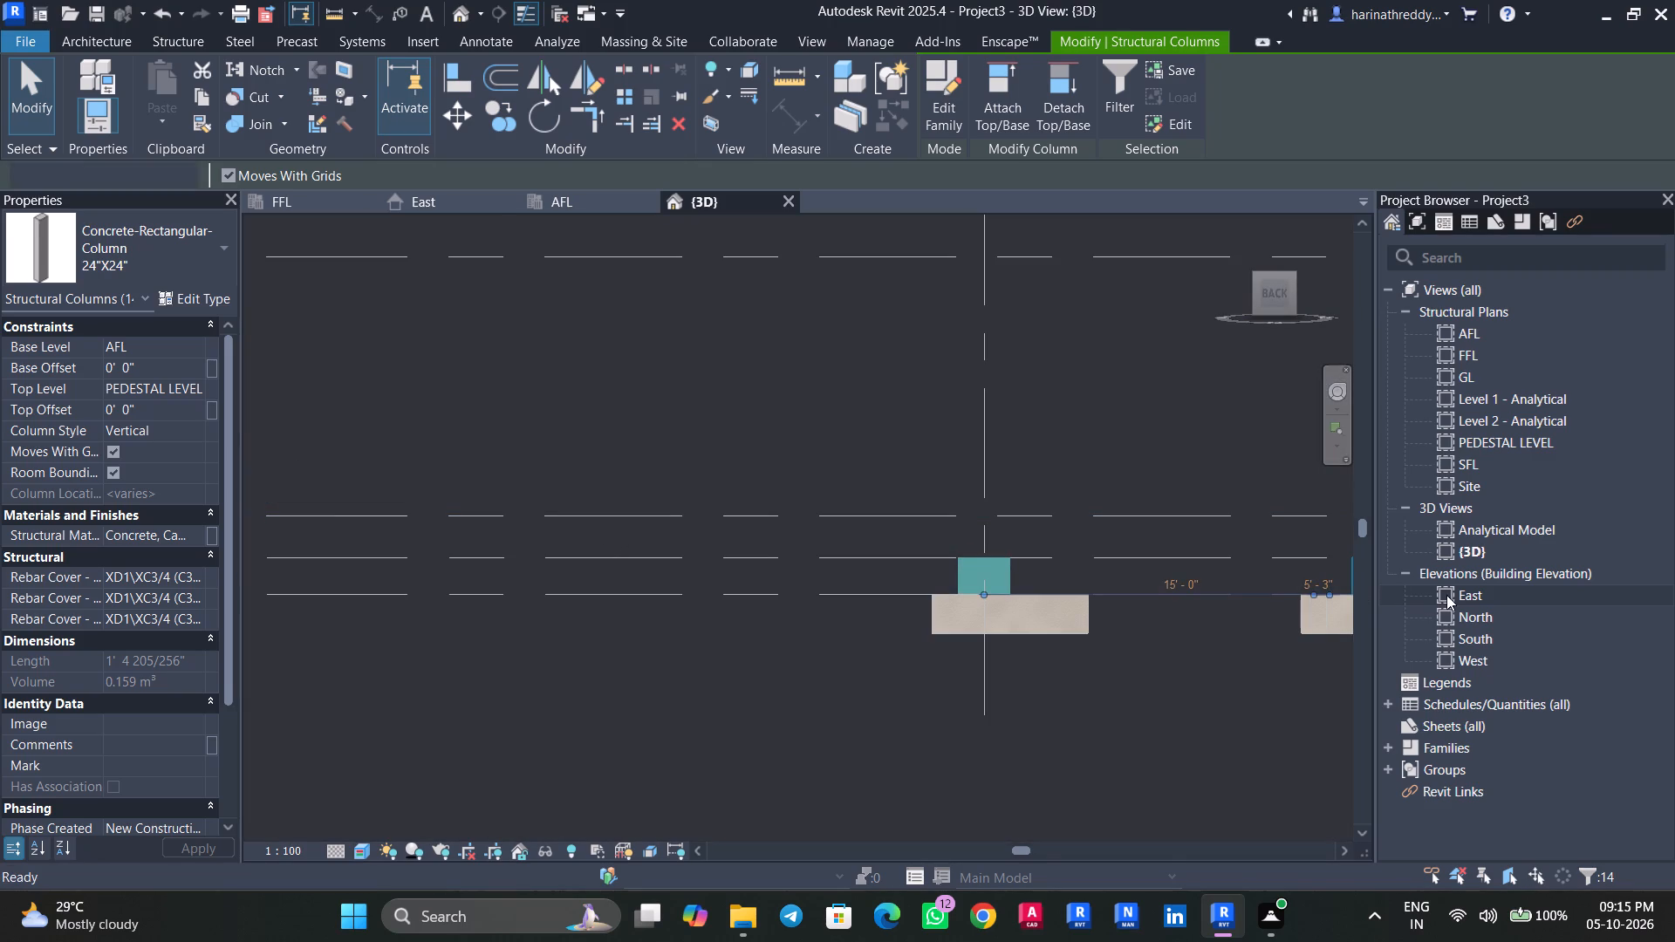
pyautogui.moveTo(917, 661); pyautogui.dragTo(846, 687, button='middle')
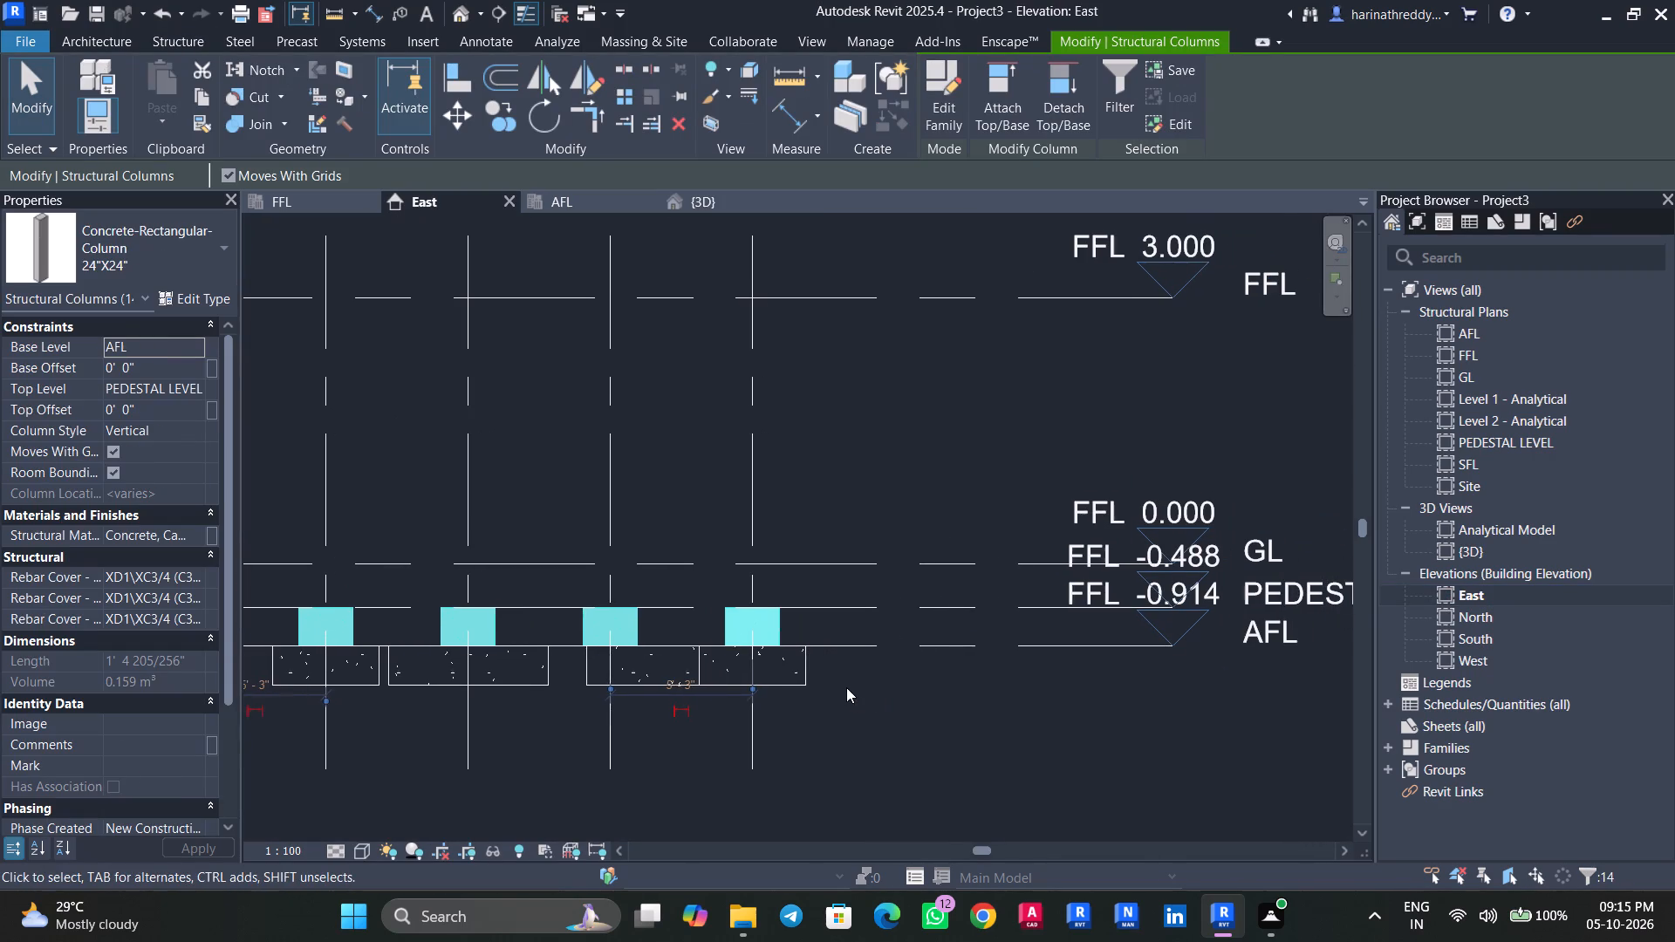
# Examine the PEDESTAL LEVEL and AFL levels against the columns and footings in the East elevation.
pyautogui.press('Escape')
pyautogui.press('Escape')
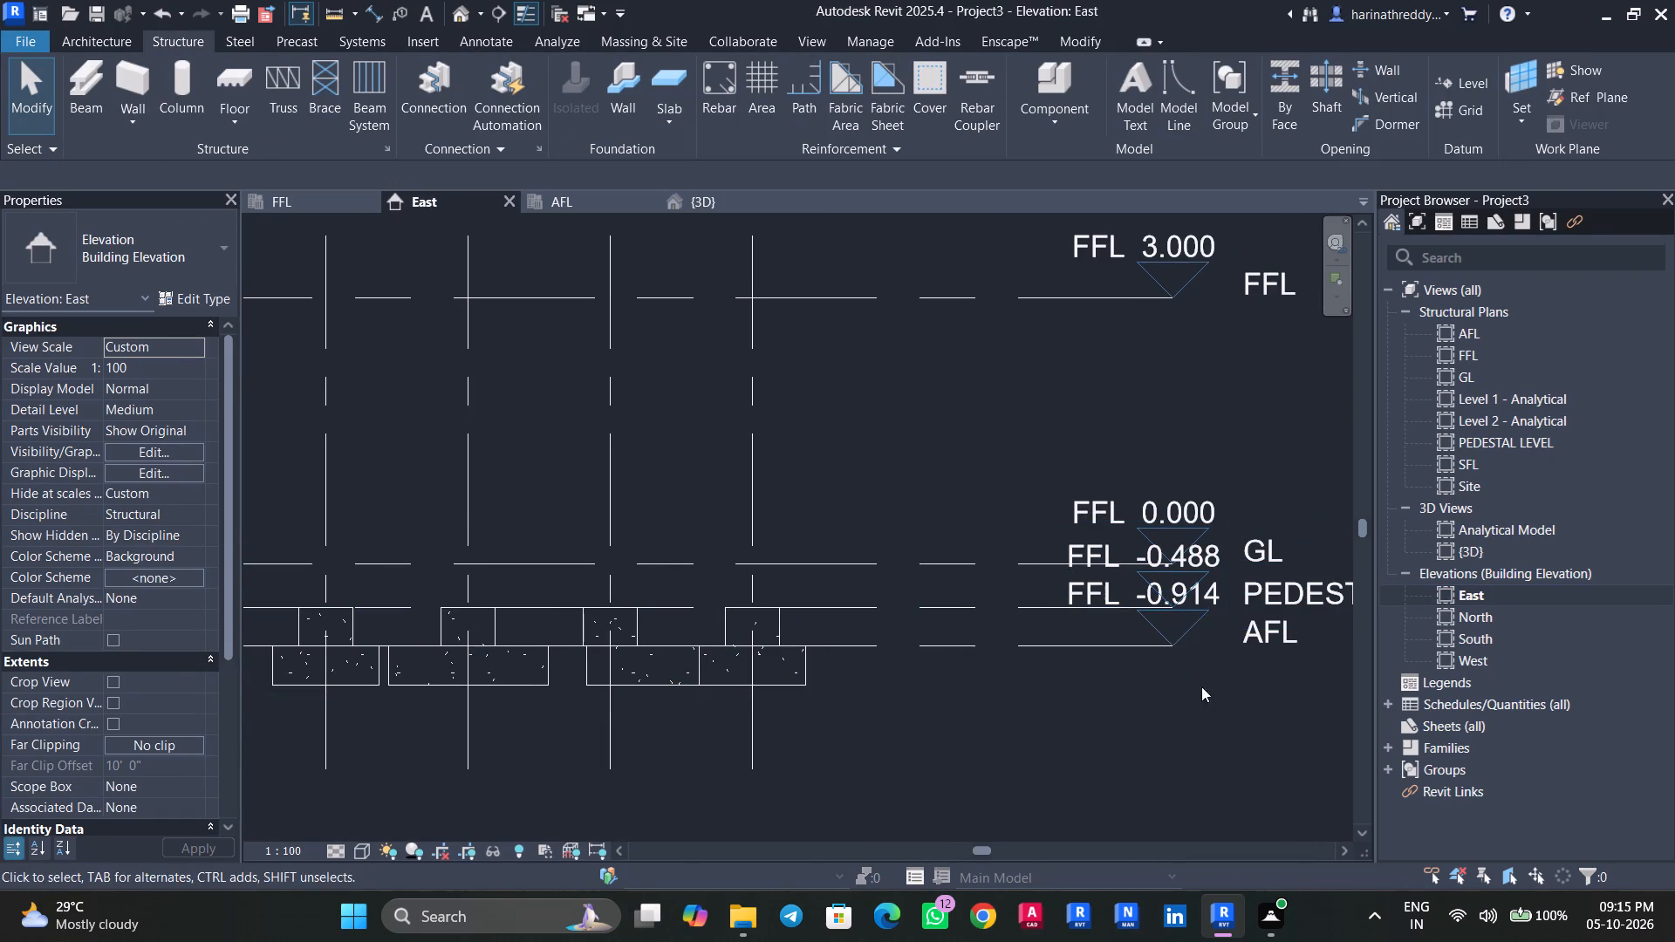
pyautogui.click(992, 642)
pyautogui.press('Escape')
pyautogui.press('Escape')
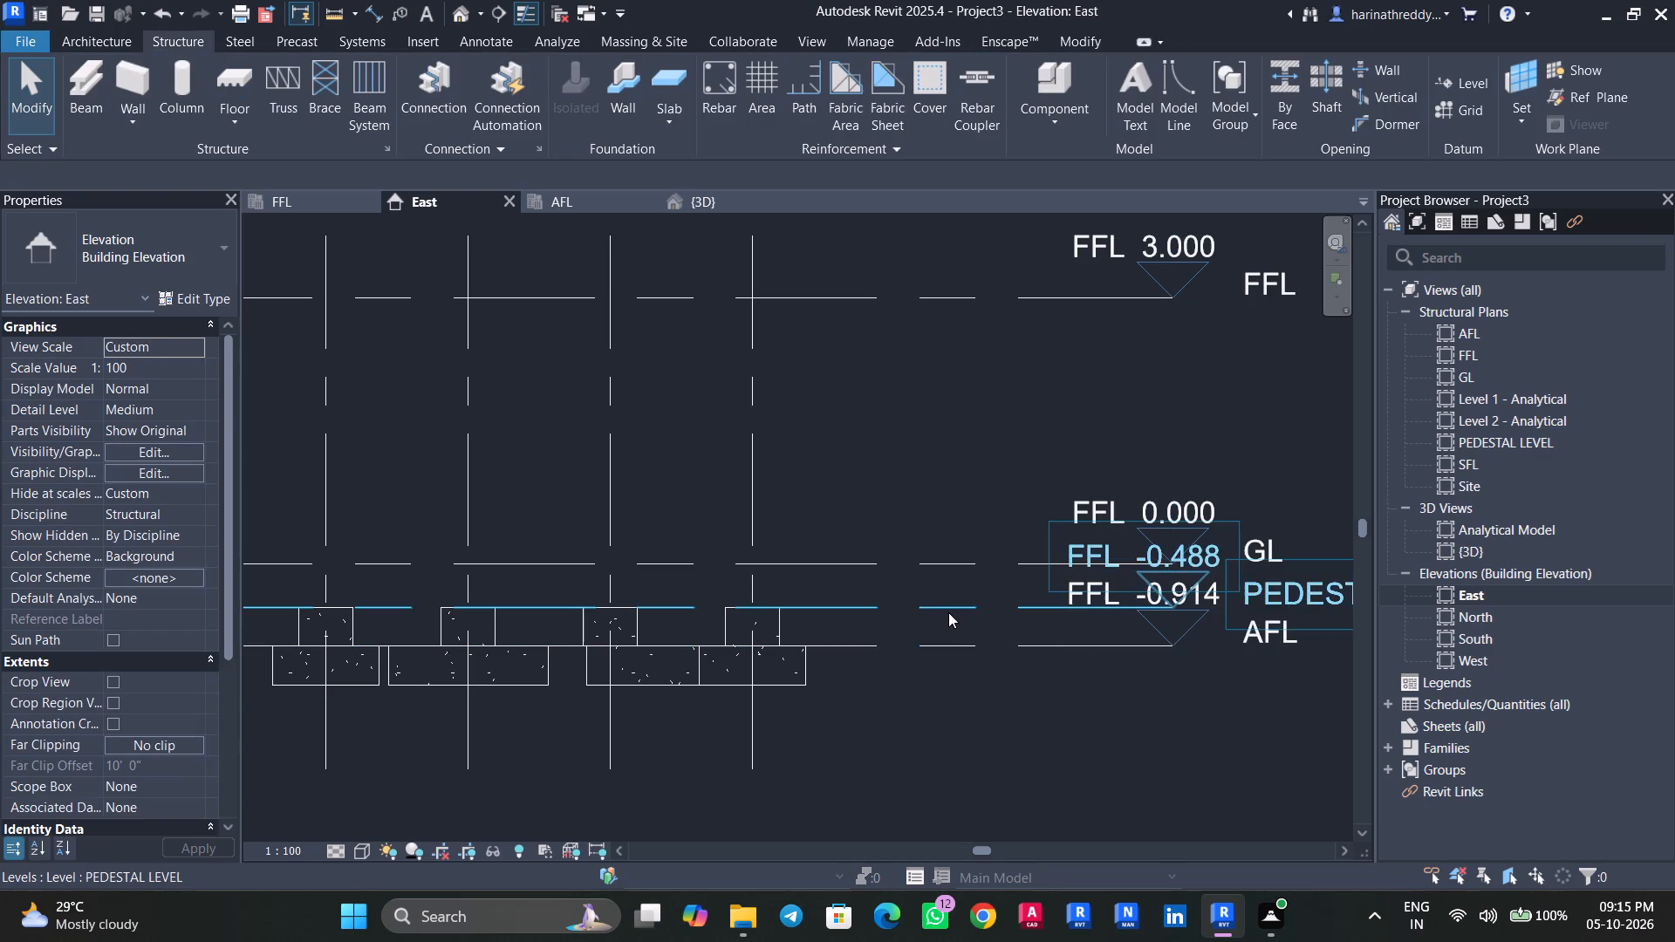
pyautogui.click(948, 610)
pyautogui.moveTo(1067, 704); pyautogui.dragTo(884, 718, button='middle')
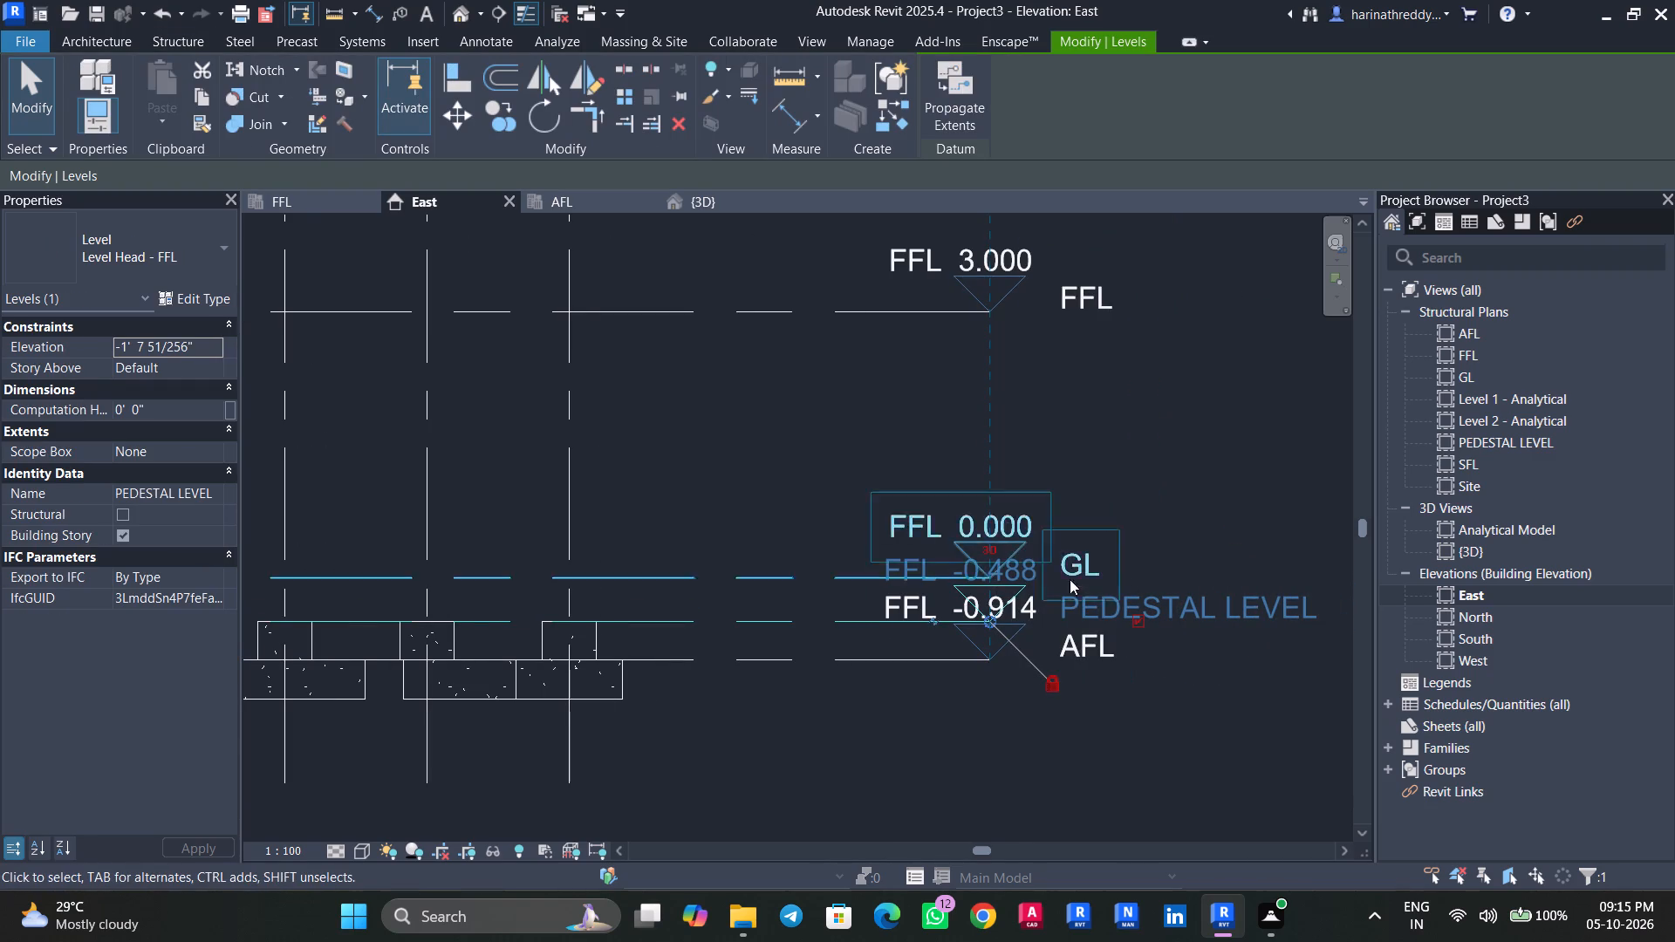
pyautogui.press('Escape')
pyautogui.press('Escape')
pyautogui.click(852, 652)
pyautogui.press('Escape')
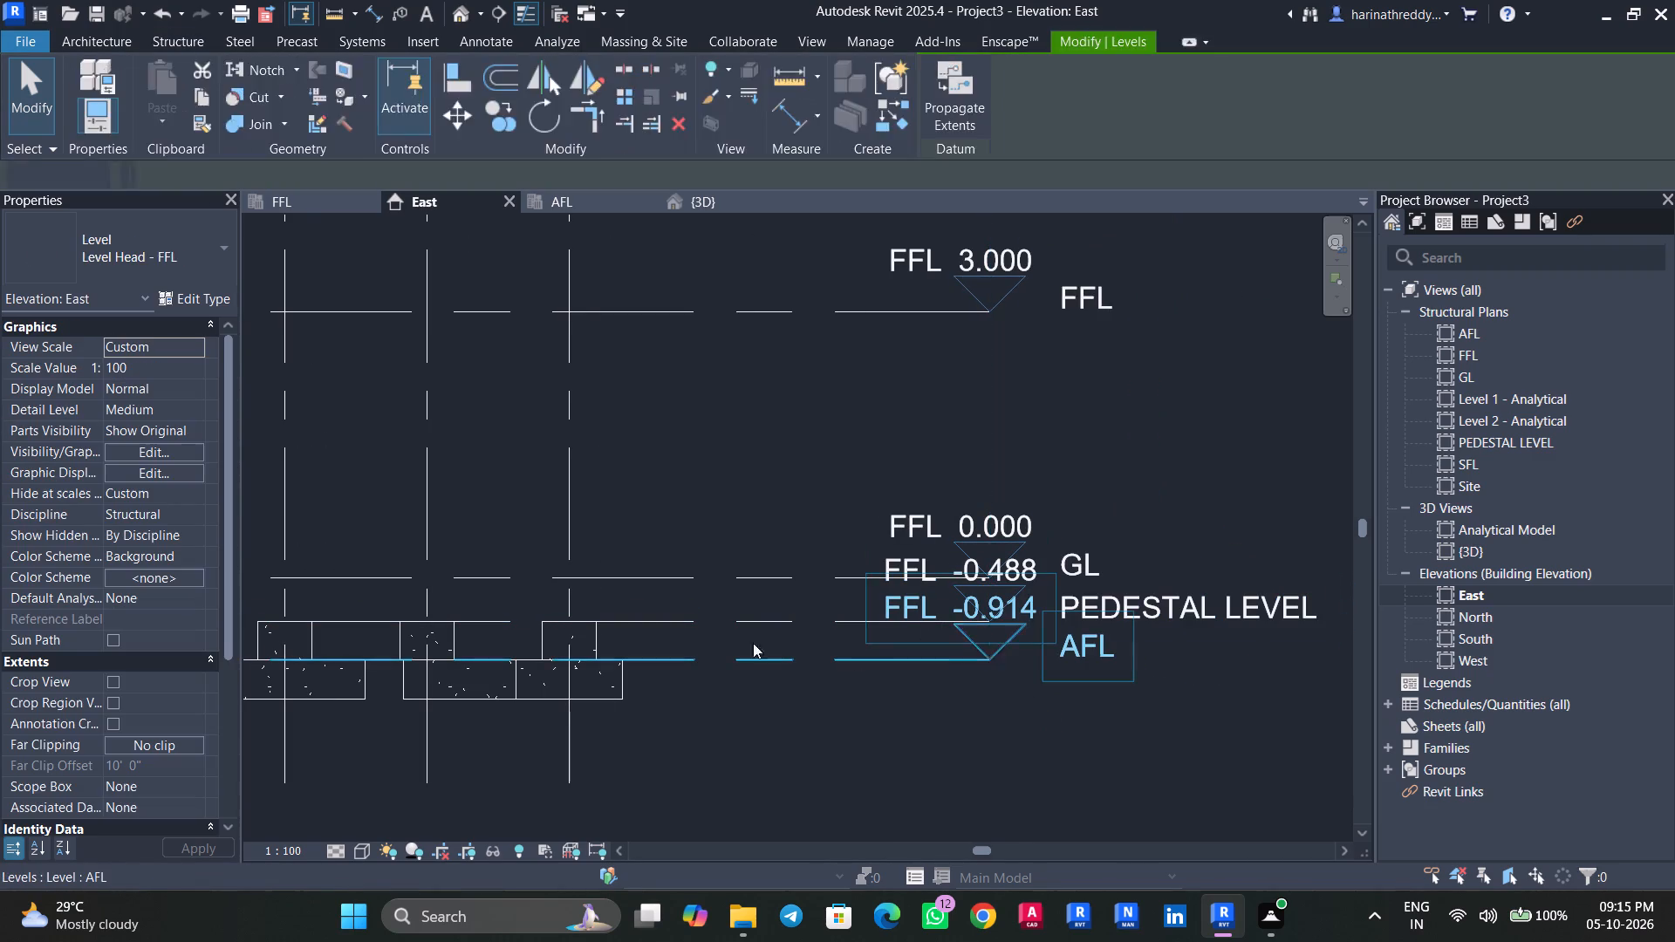
pyautogui.press('Escape')
# Inspect the 24"X24" pedestal columns on their footings in the 3D view, and return to the East elevation.
pyautogui.click(715, 200)
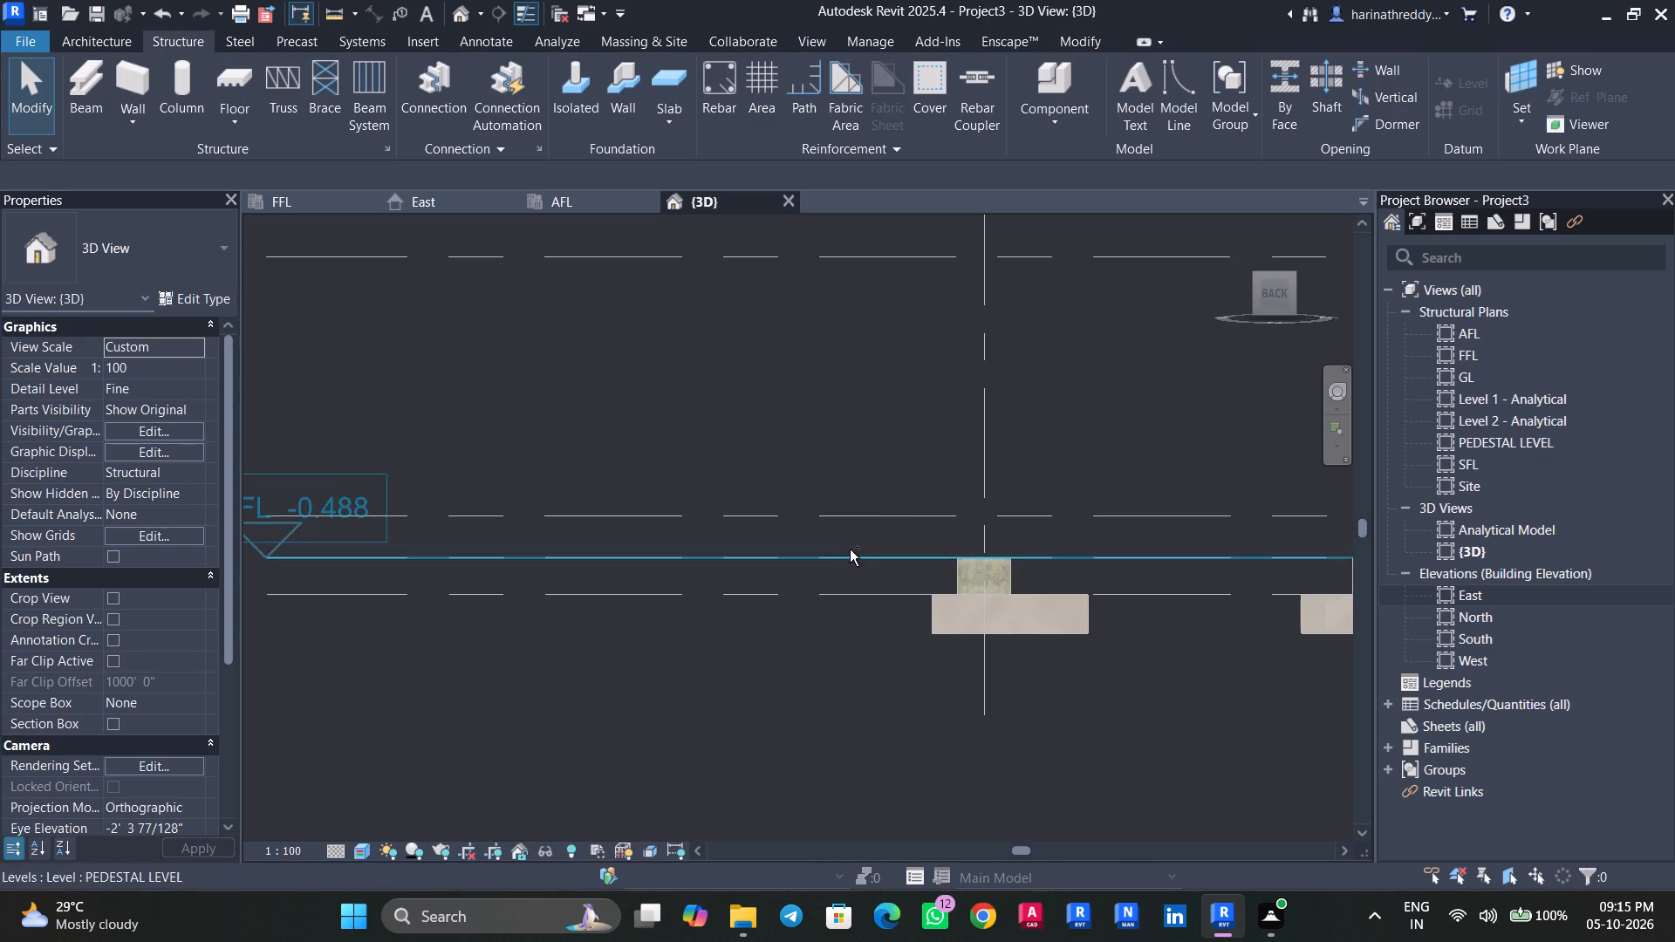
pyautogui.keyDown('shift'); pyautogui.moveTo(850, 575); pyautogui.dragTo(800, 775, button='middle'); pyautogui.keyUp('shift')
pyautogui.keyDown('shift'); pyautogui.scroll(1, 800, 765); pyautogui.keyUp('shift')
pyautogui.keyDown('shift'); pyautogui.moveTo(803, 768); pyautogui.dragTo(892, 795, button='middle'); pyautogui.keyUp('shift')
pyautogui.moveTo(886, 787); pyautogui.dragTo(674, 679, button='middle')
pyautogui.keyDown('shift'); pyautogui.moveTo(694, 682); pyautogui.dragTo(708, 680, button='middle'); pyautogui.keyUp('shift')
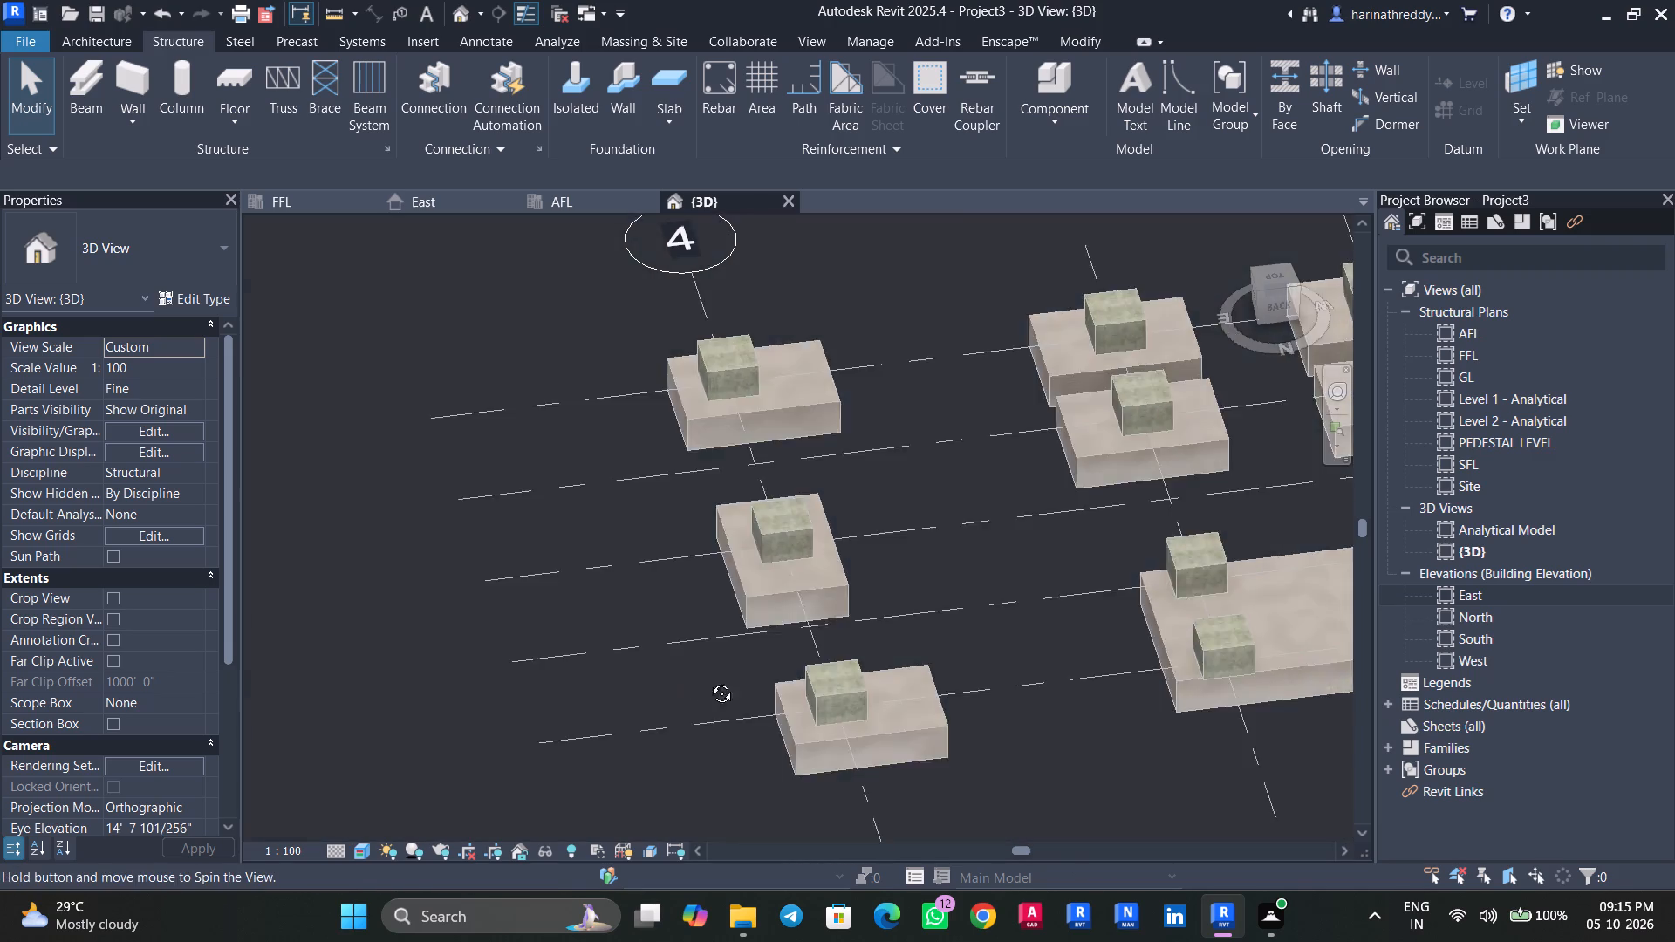
pyautogui.keyDown('shift'); pyautogui.moveTo(708, 680); pyautogui.dragTo(860, 615, button='middle'); pyautogui.keyUp('shift')
pyautogui.scroll(6, 896, 671)
pyautogui.click(632, 525)
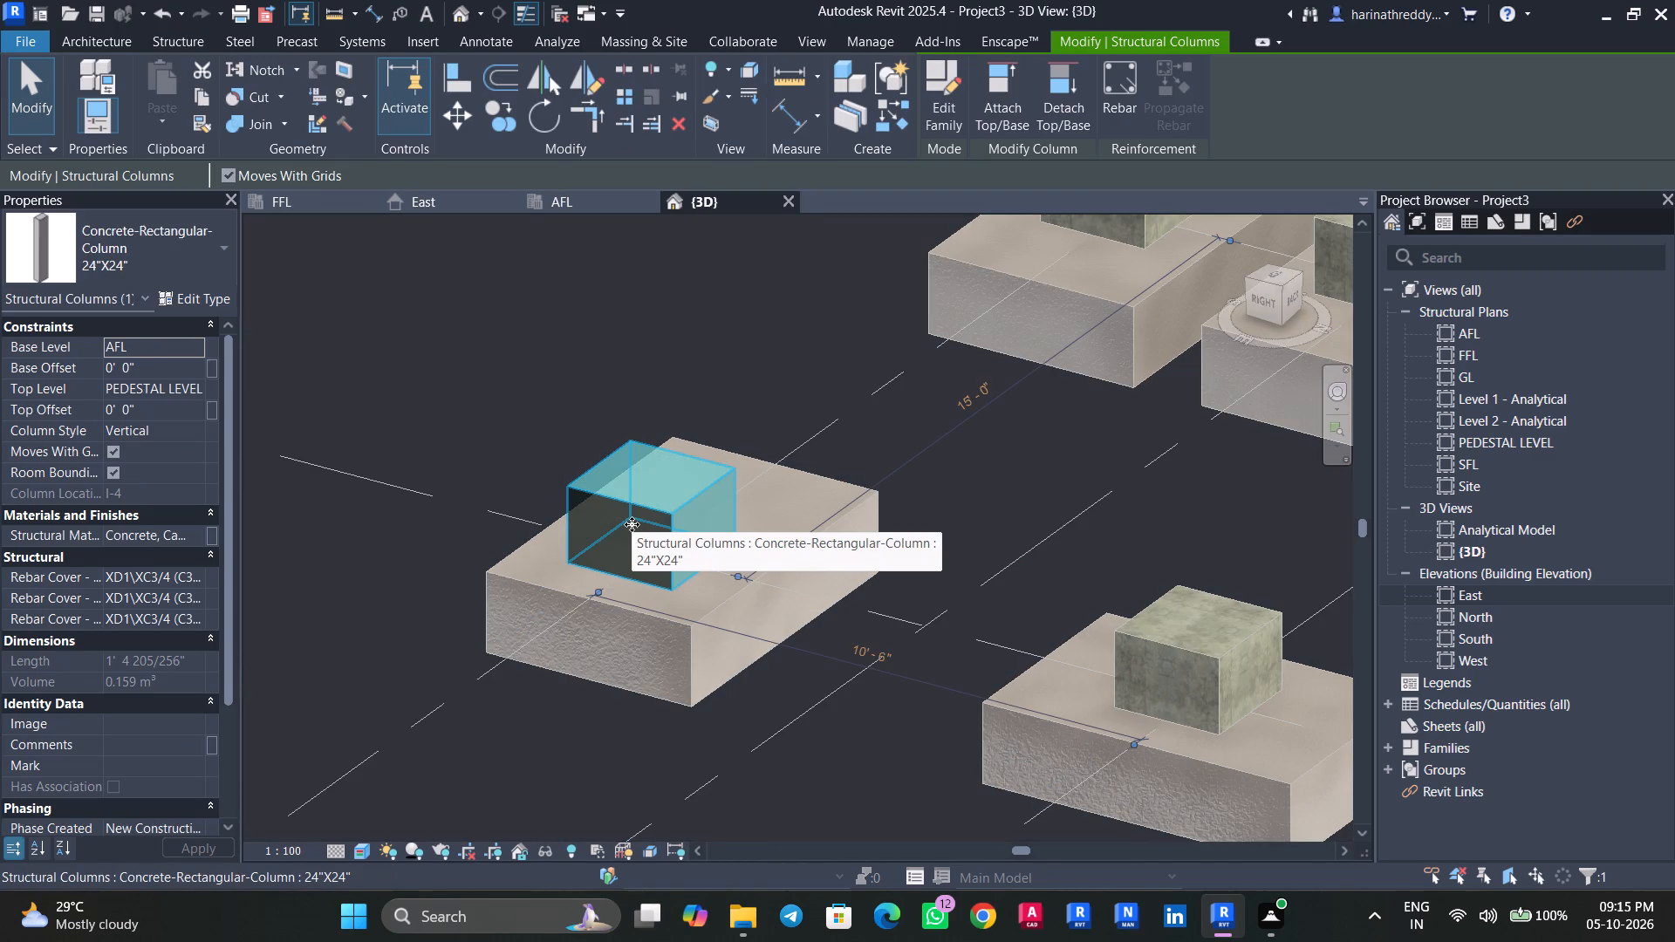
pyautogui.press('Escape')
pyautogui.click(1260, 298)
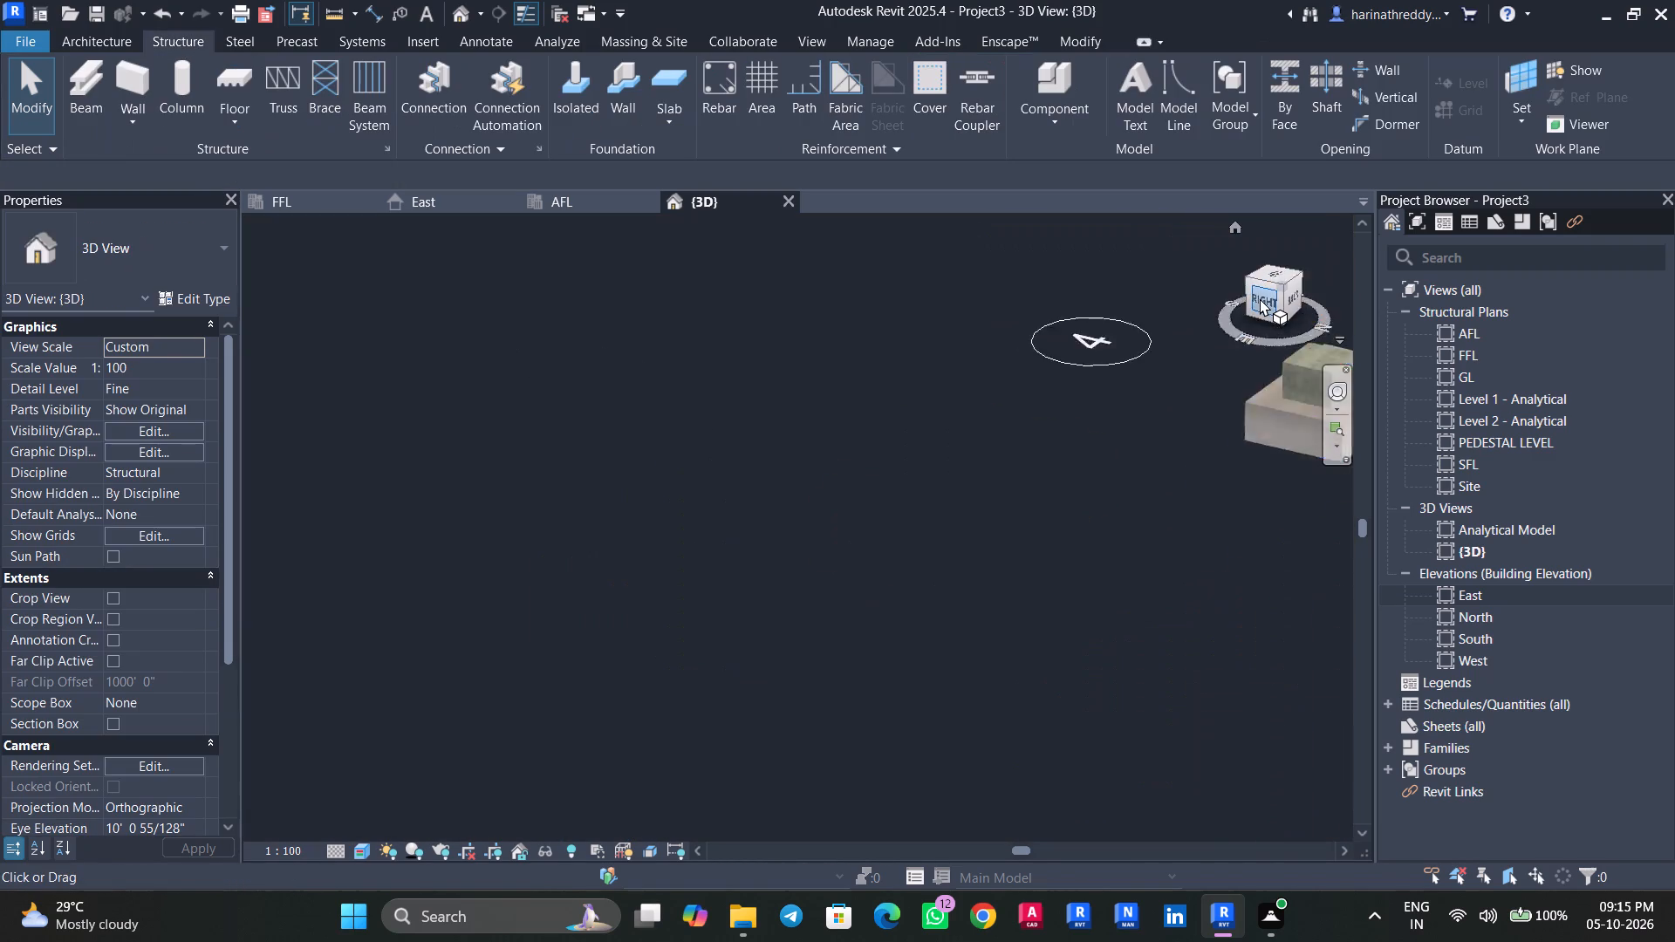
pyautogui.doubleClick(1461, 597)
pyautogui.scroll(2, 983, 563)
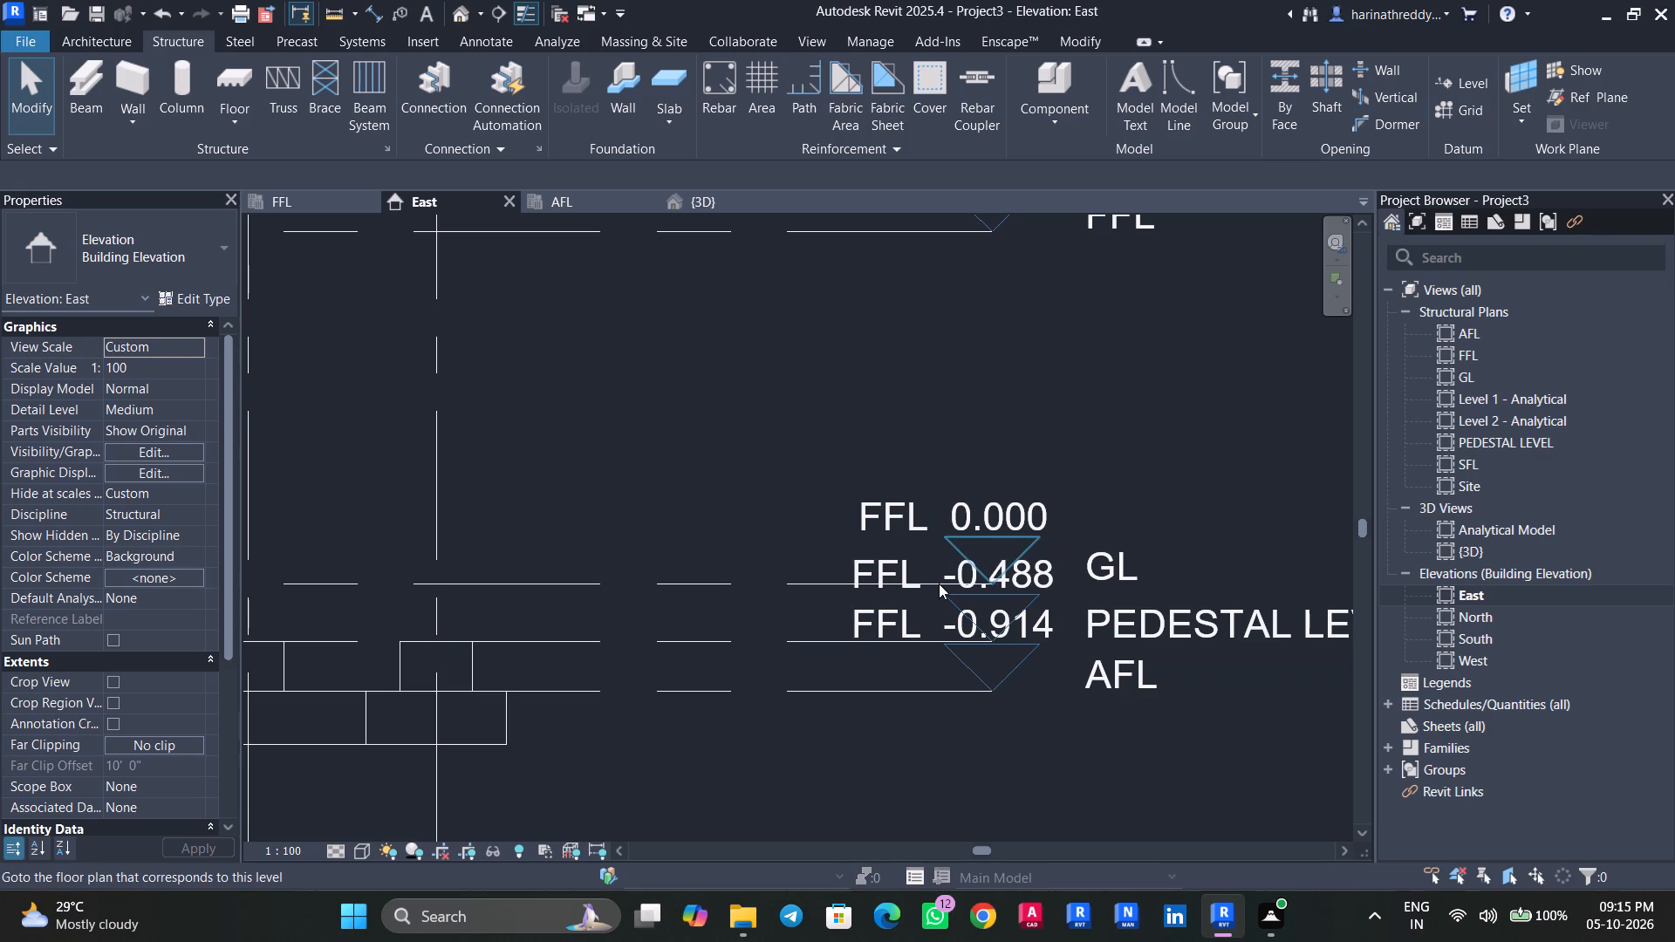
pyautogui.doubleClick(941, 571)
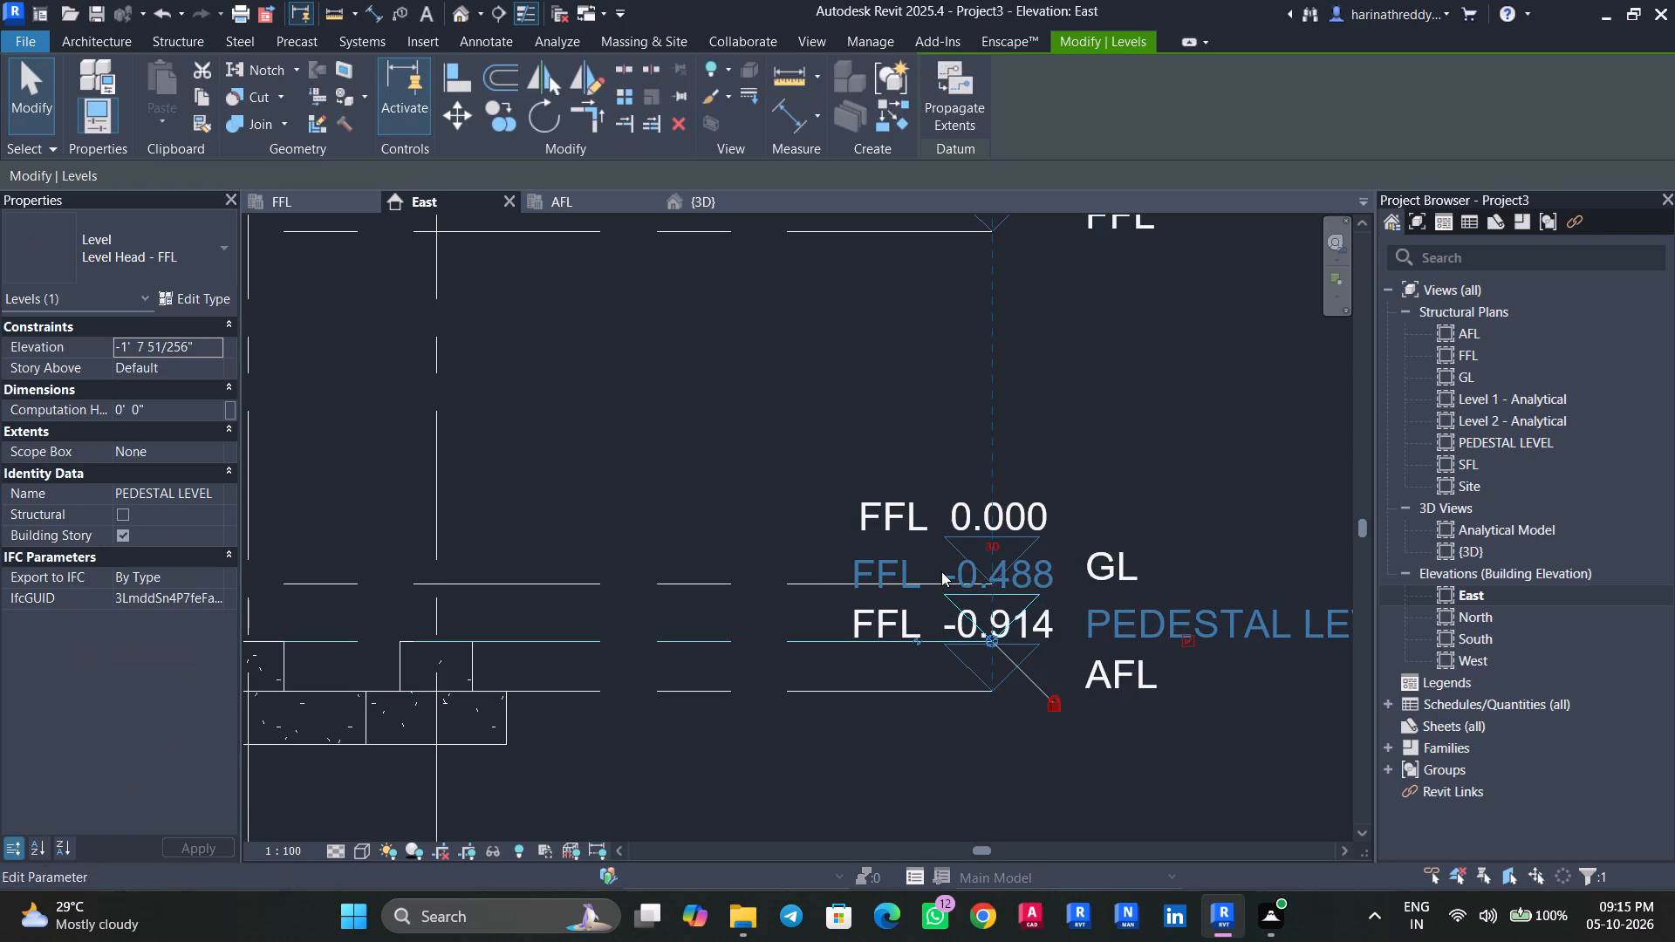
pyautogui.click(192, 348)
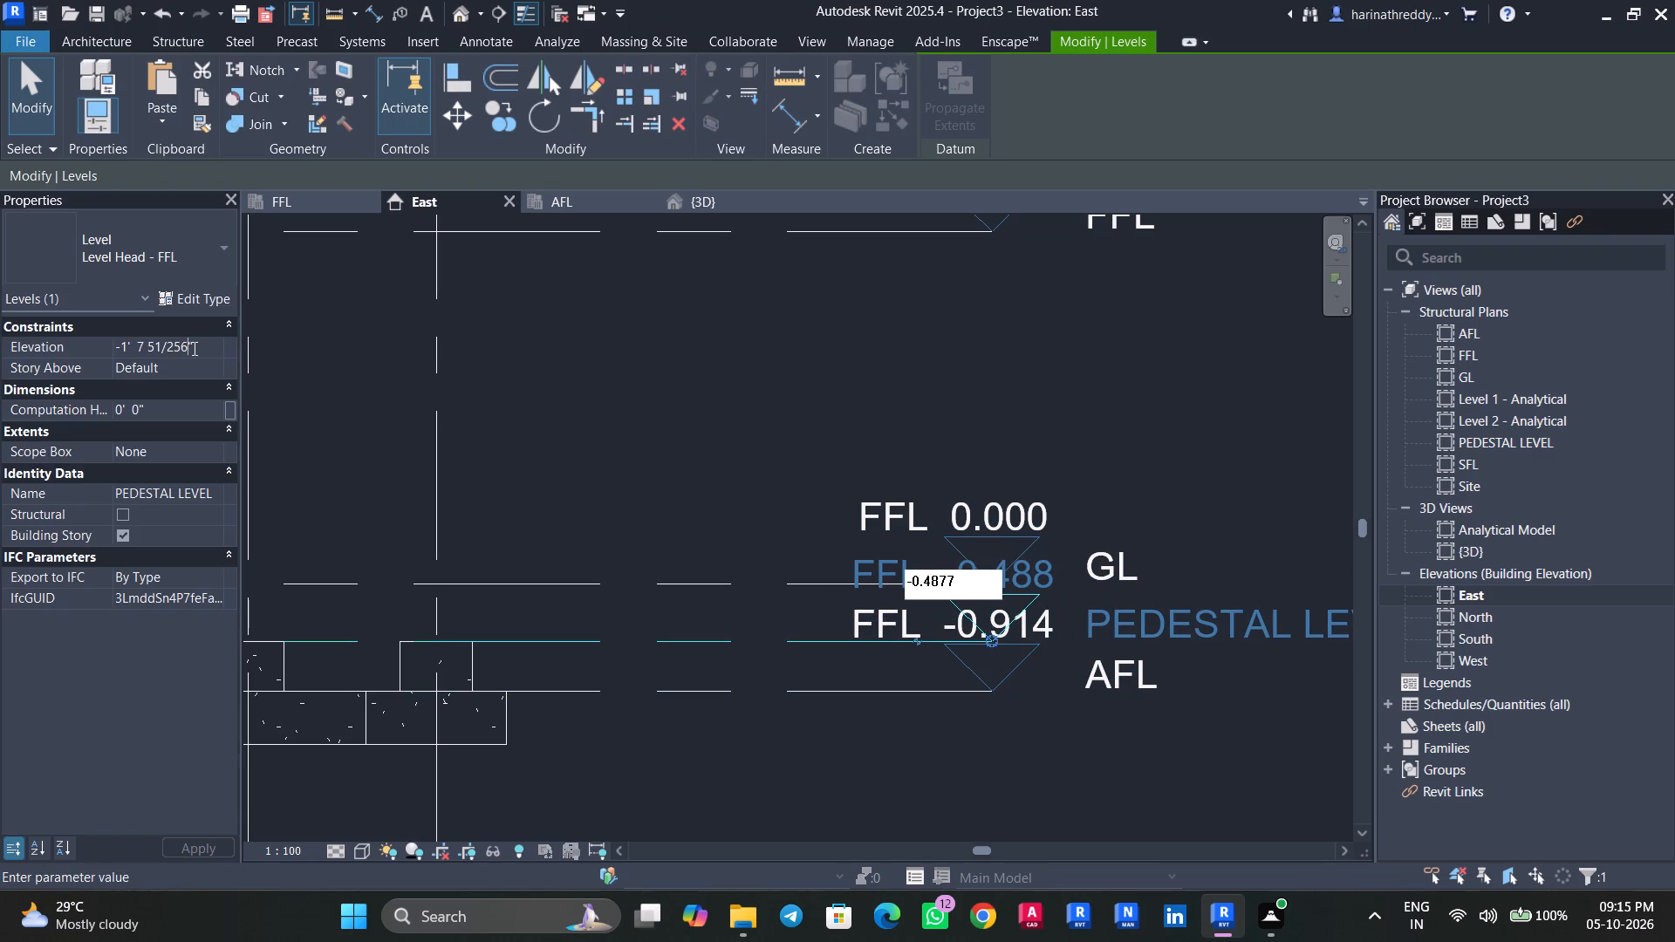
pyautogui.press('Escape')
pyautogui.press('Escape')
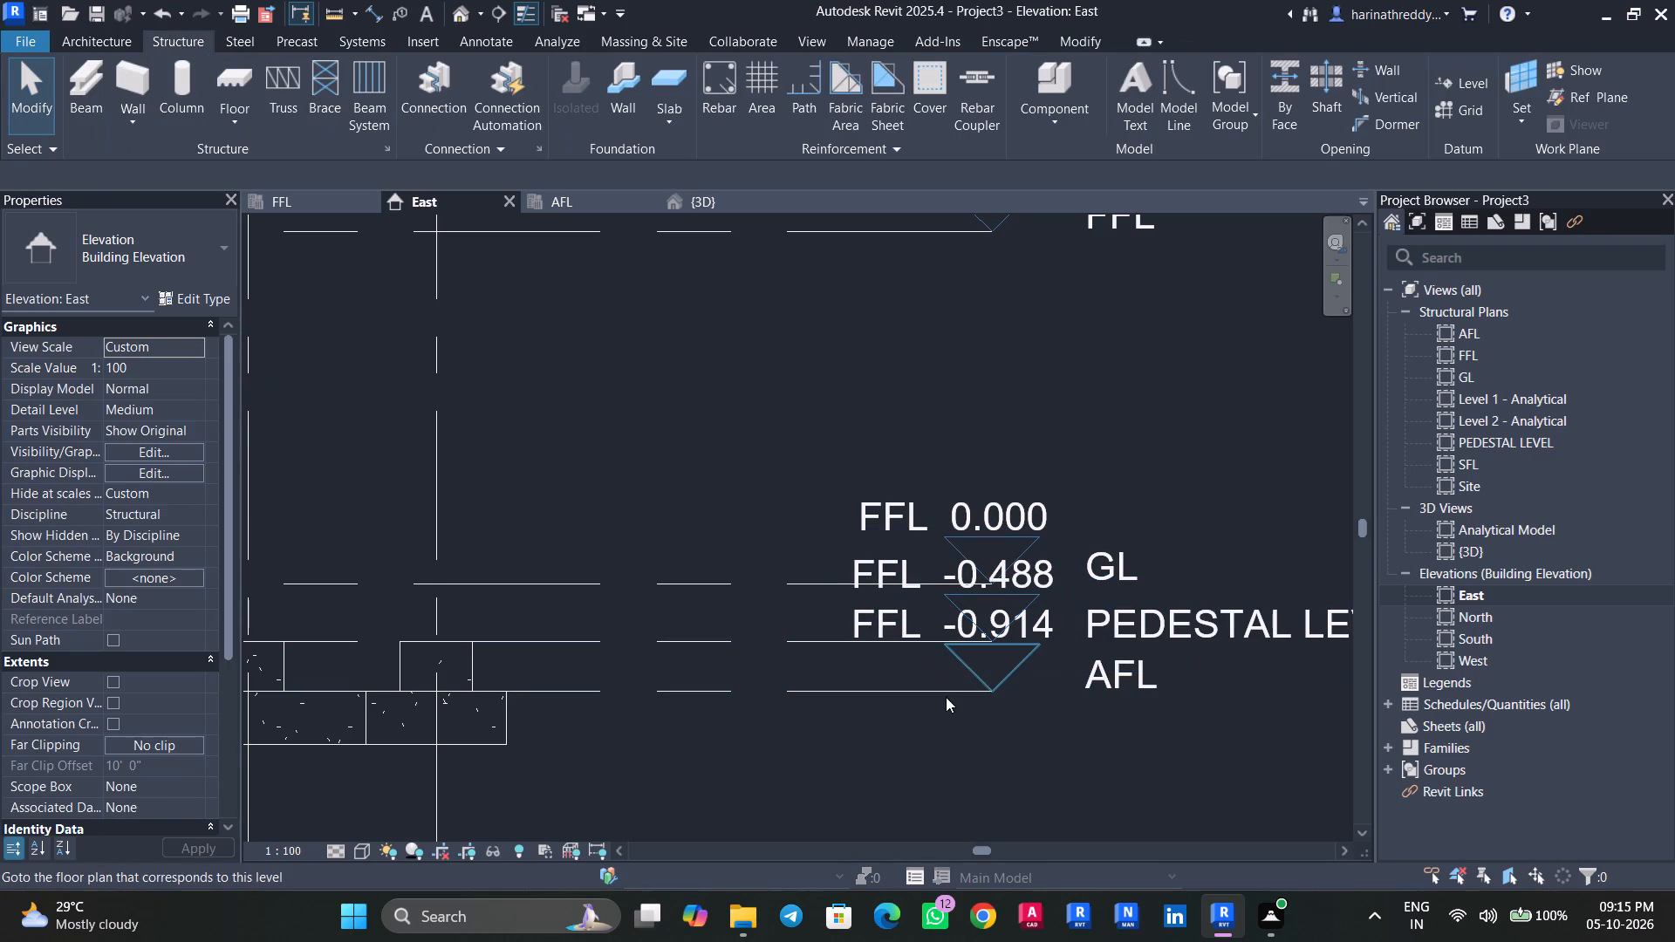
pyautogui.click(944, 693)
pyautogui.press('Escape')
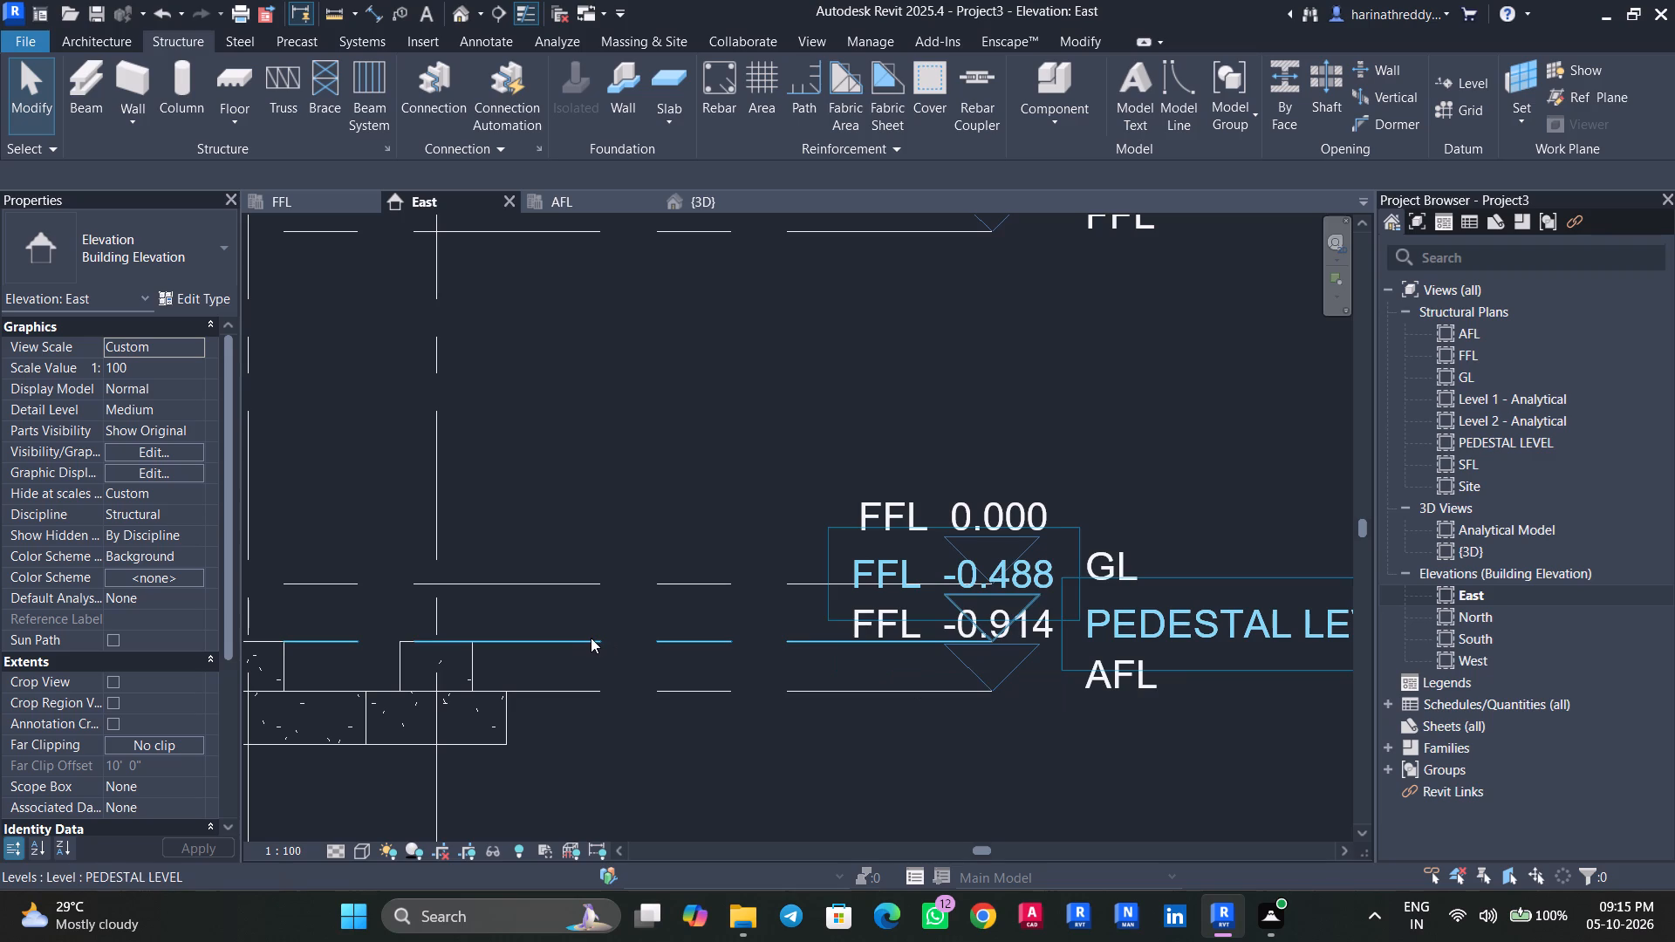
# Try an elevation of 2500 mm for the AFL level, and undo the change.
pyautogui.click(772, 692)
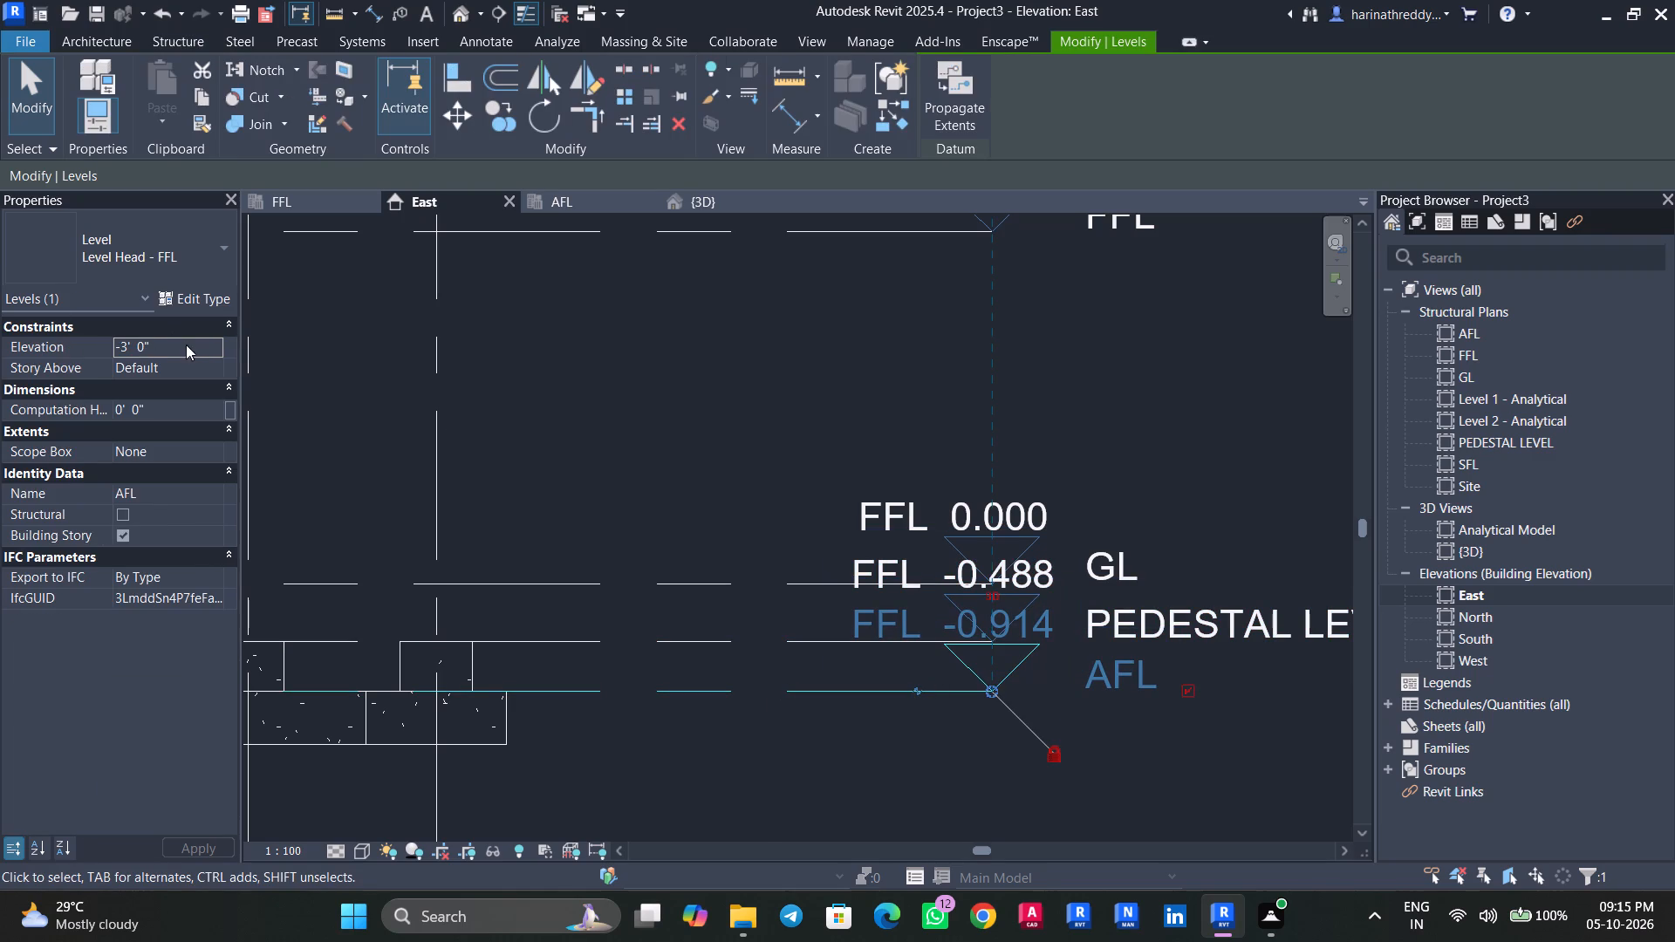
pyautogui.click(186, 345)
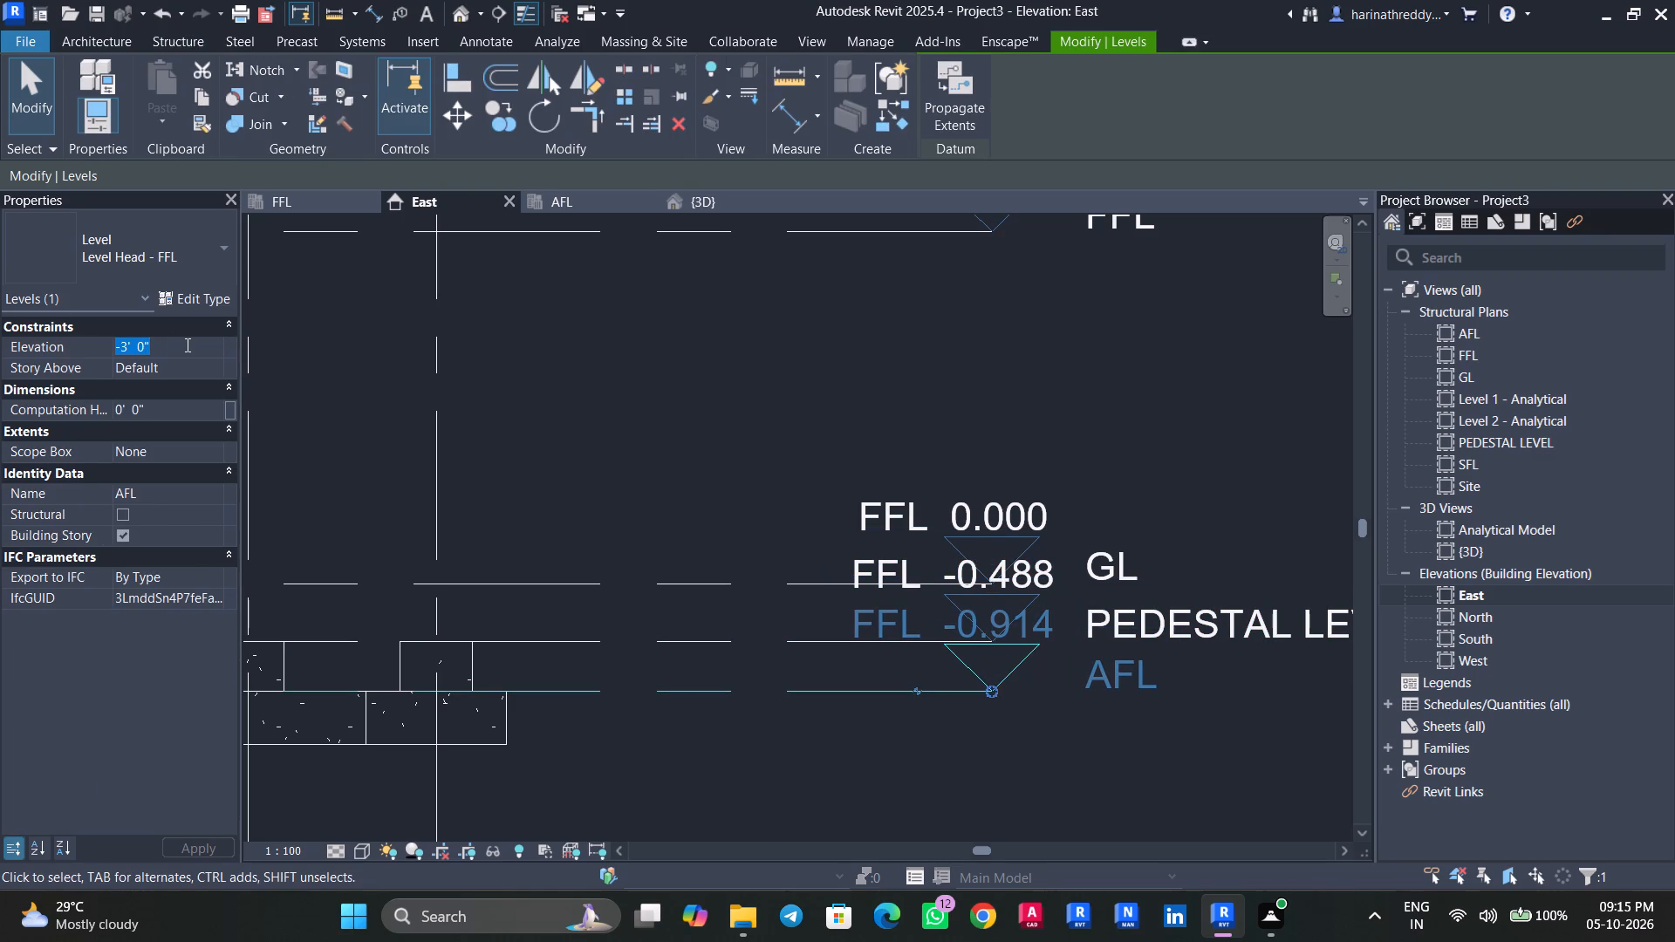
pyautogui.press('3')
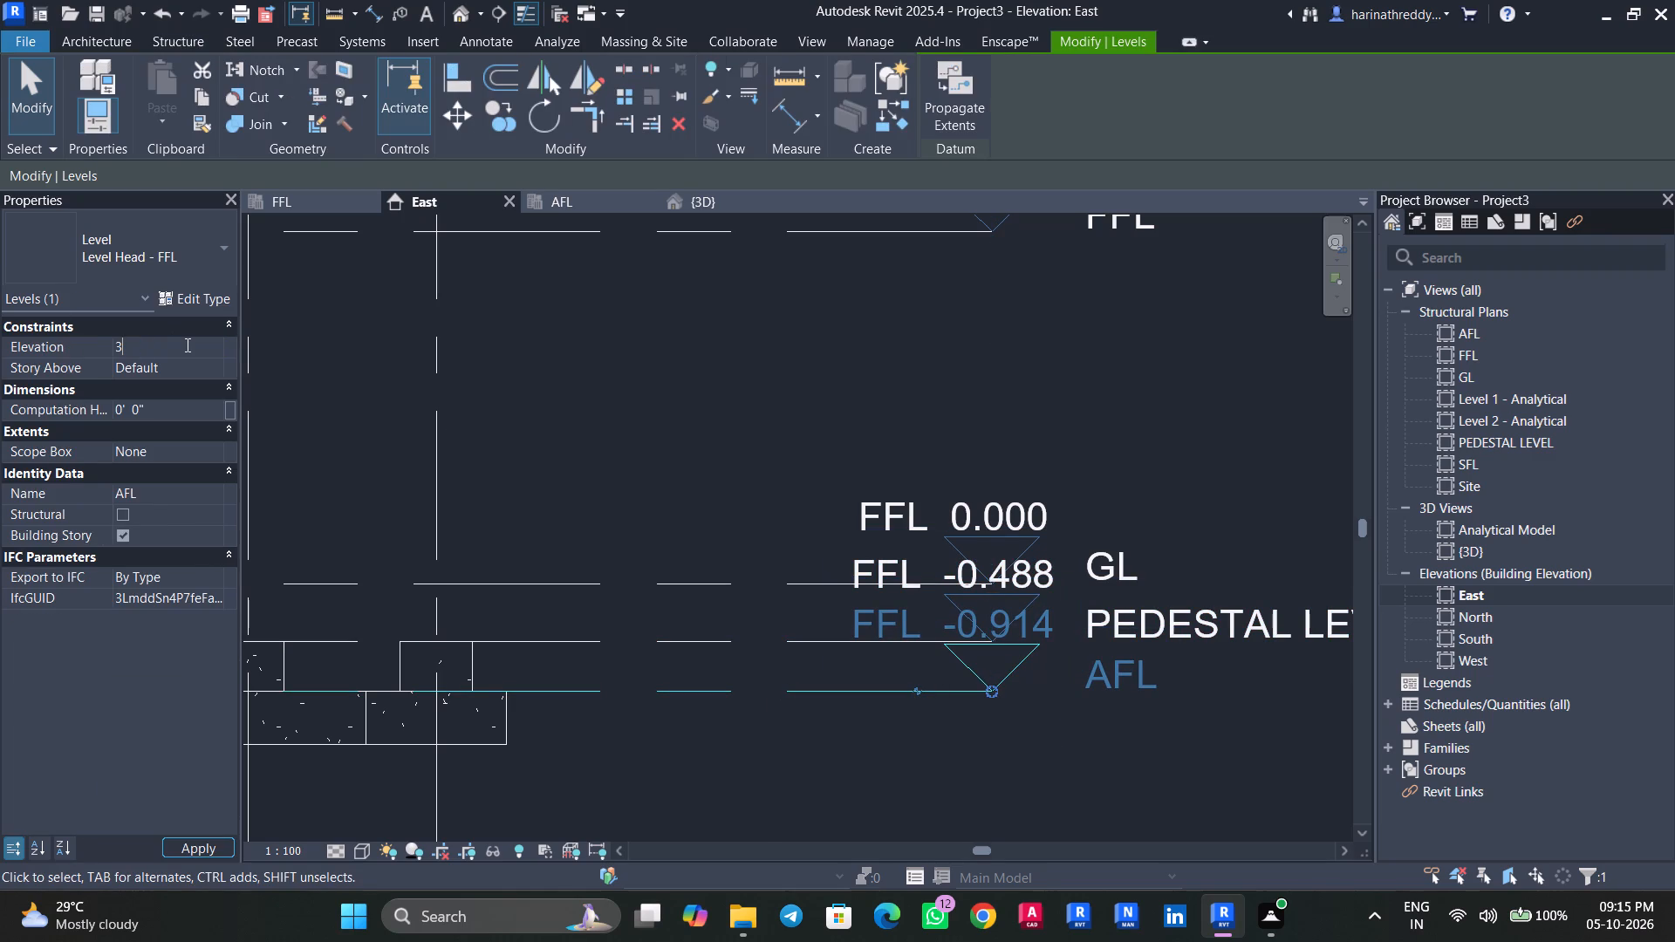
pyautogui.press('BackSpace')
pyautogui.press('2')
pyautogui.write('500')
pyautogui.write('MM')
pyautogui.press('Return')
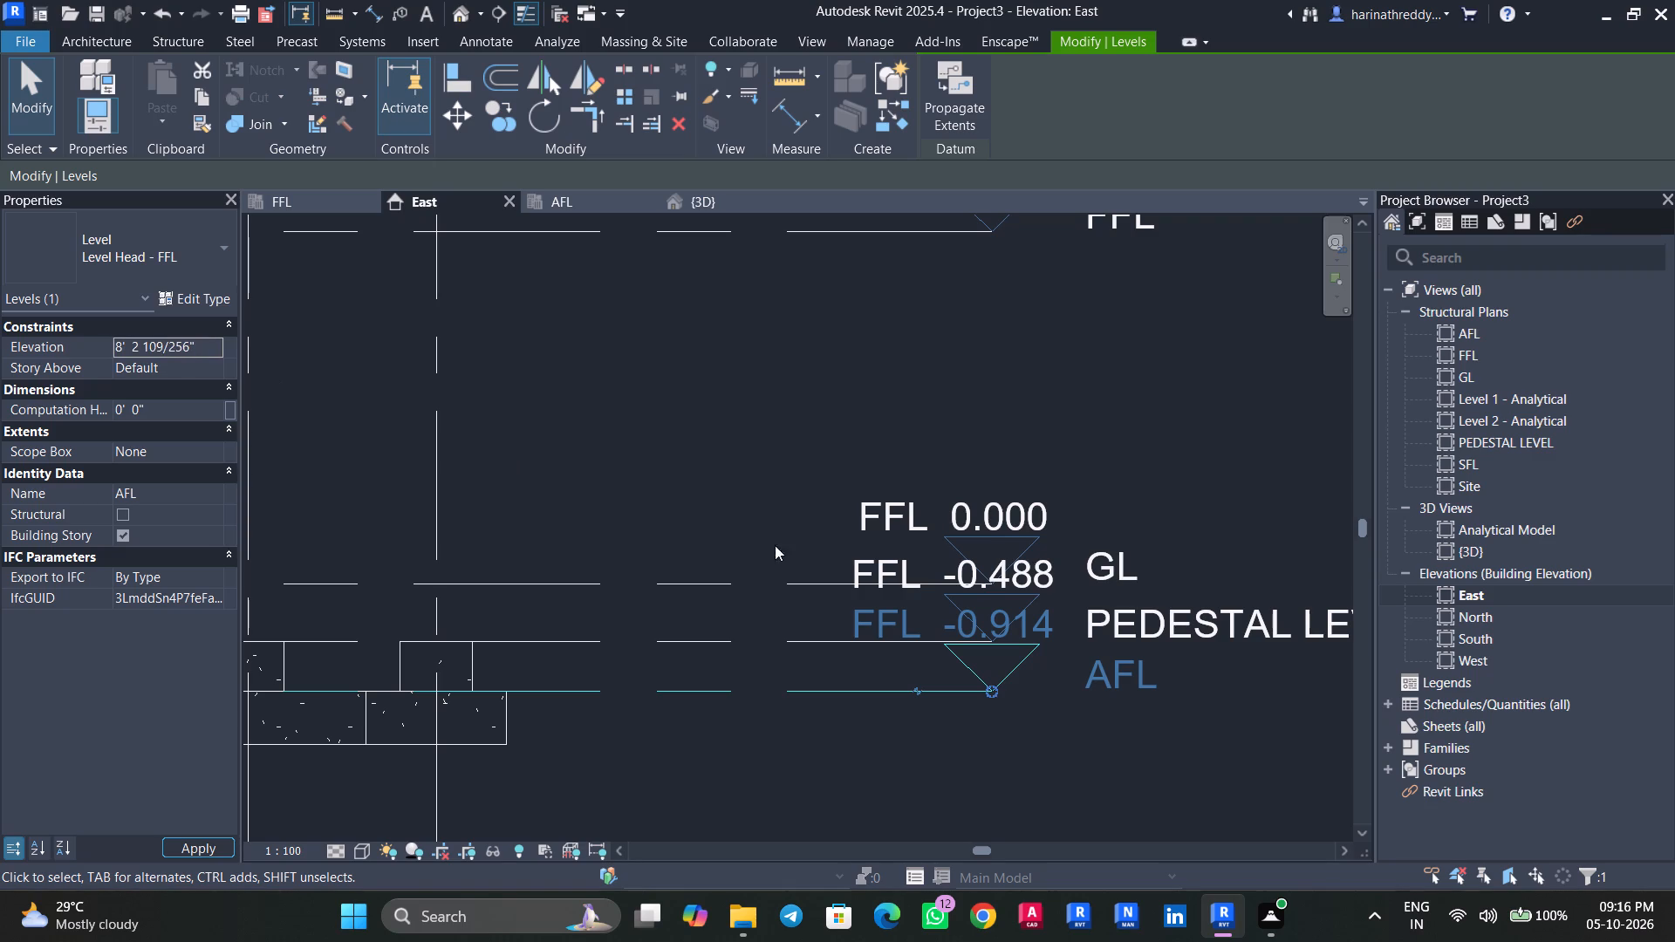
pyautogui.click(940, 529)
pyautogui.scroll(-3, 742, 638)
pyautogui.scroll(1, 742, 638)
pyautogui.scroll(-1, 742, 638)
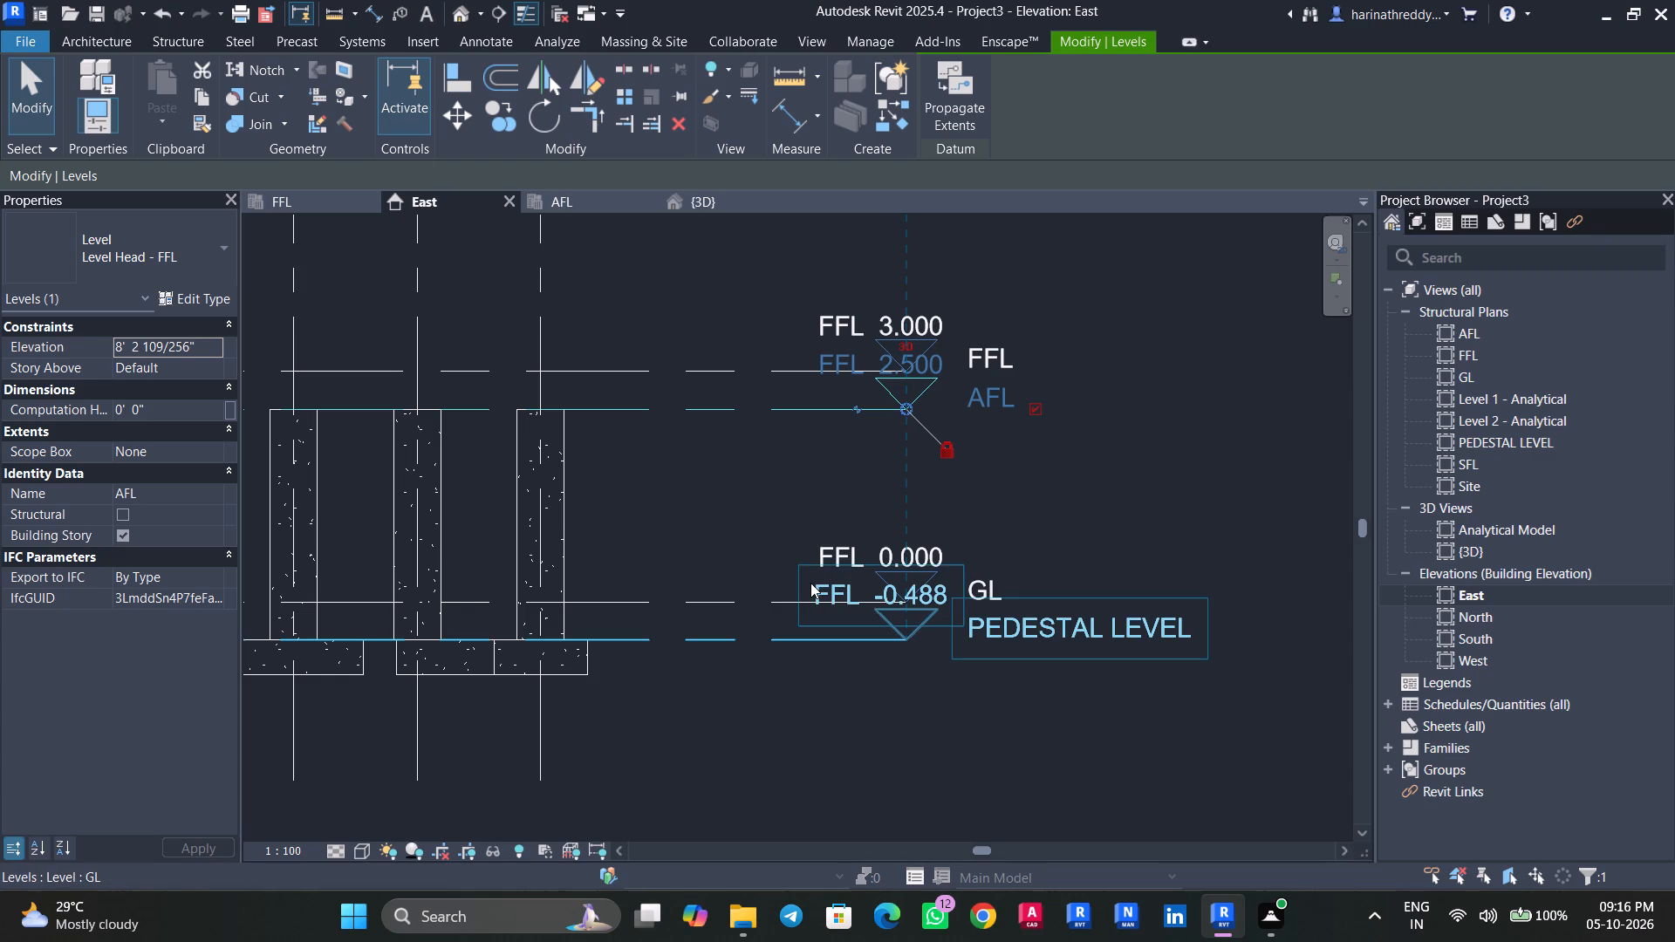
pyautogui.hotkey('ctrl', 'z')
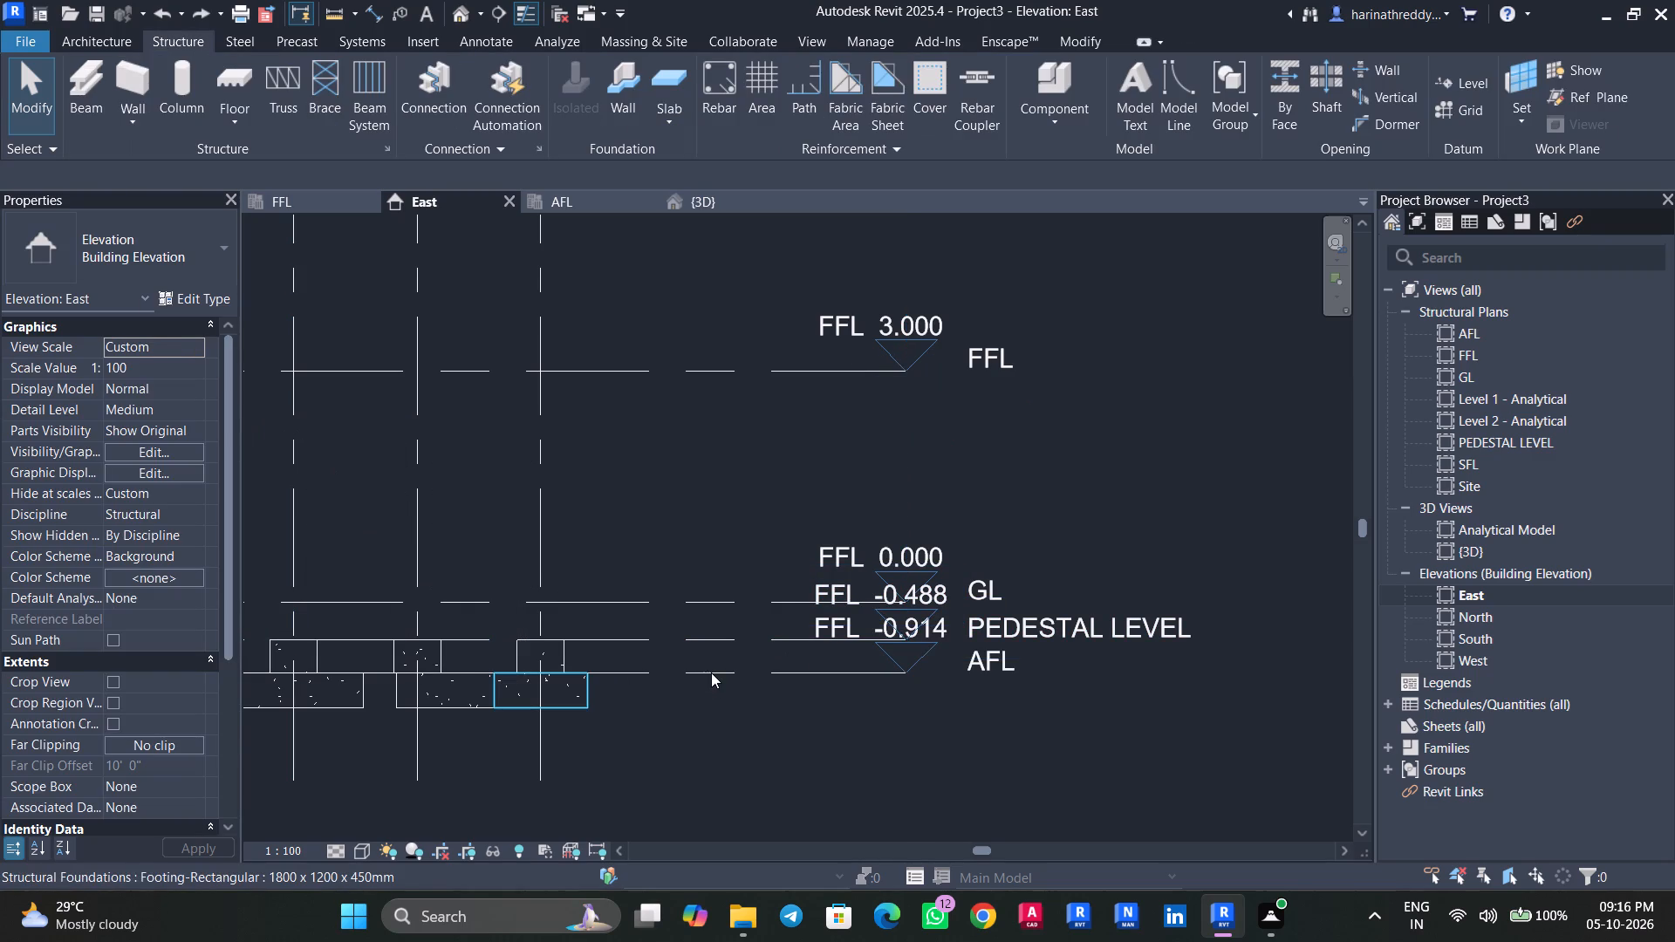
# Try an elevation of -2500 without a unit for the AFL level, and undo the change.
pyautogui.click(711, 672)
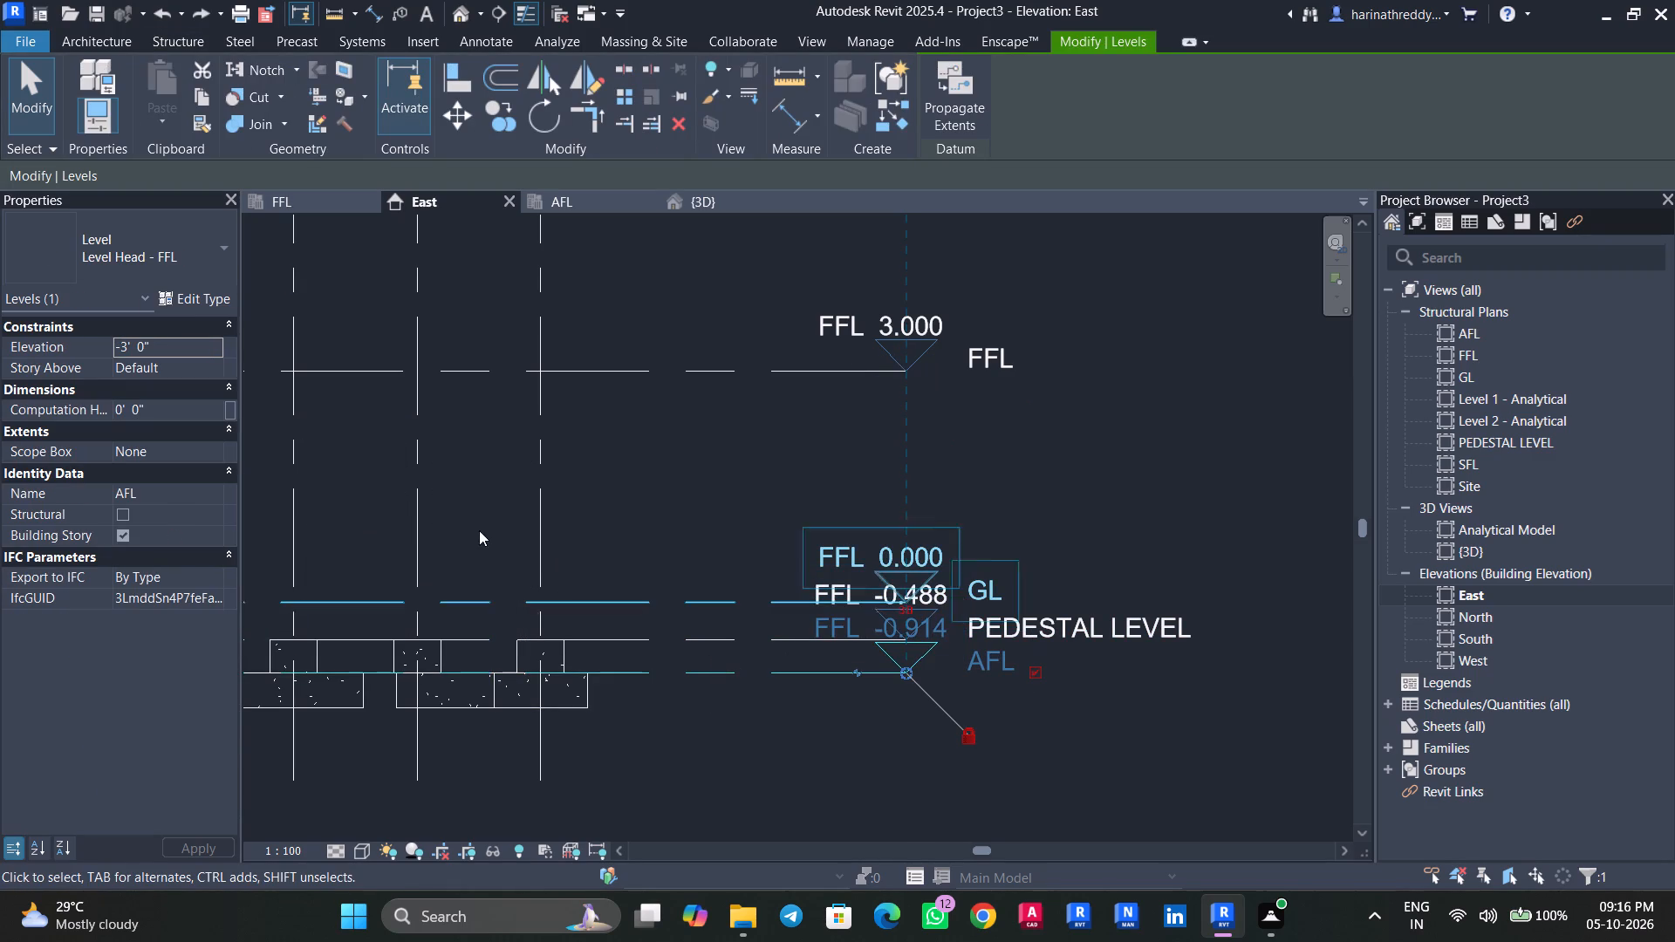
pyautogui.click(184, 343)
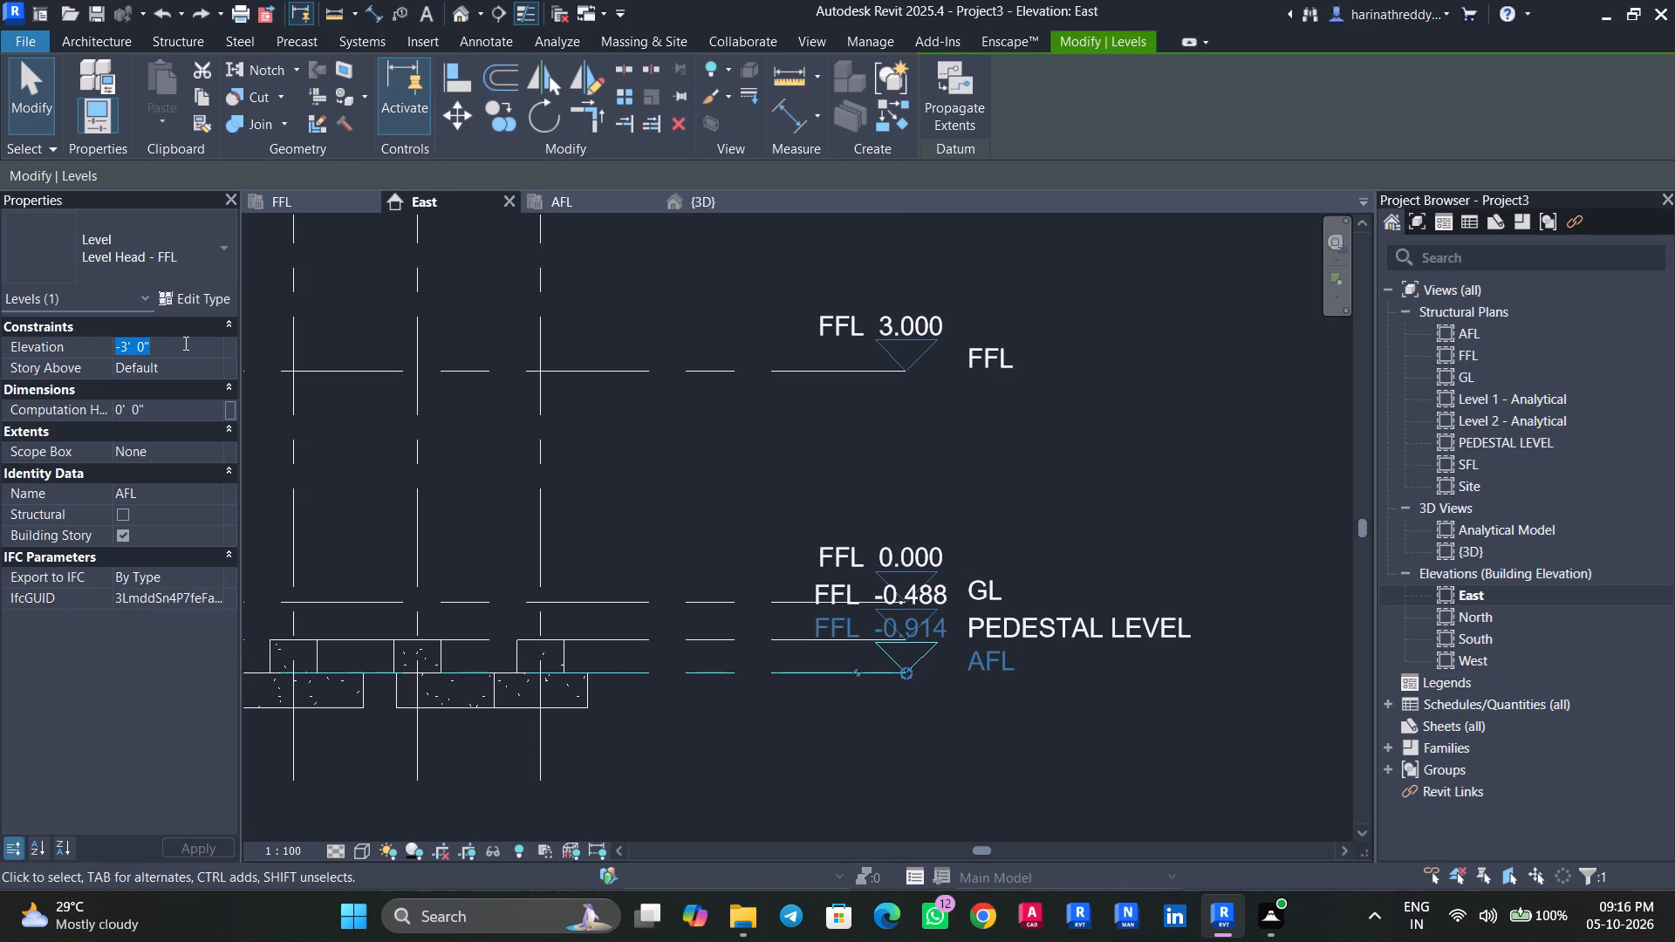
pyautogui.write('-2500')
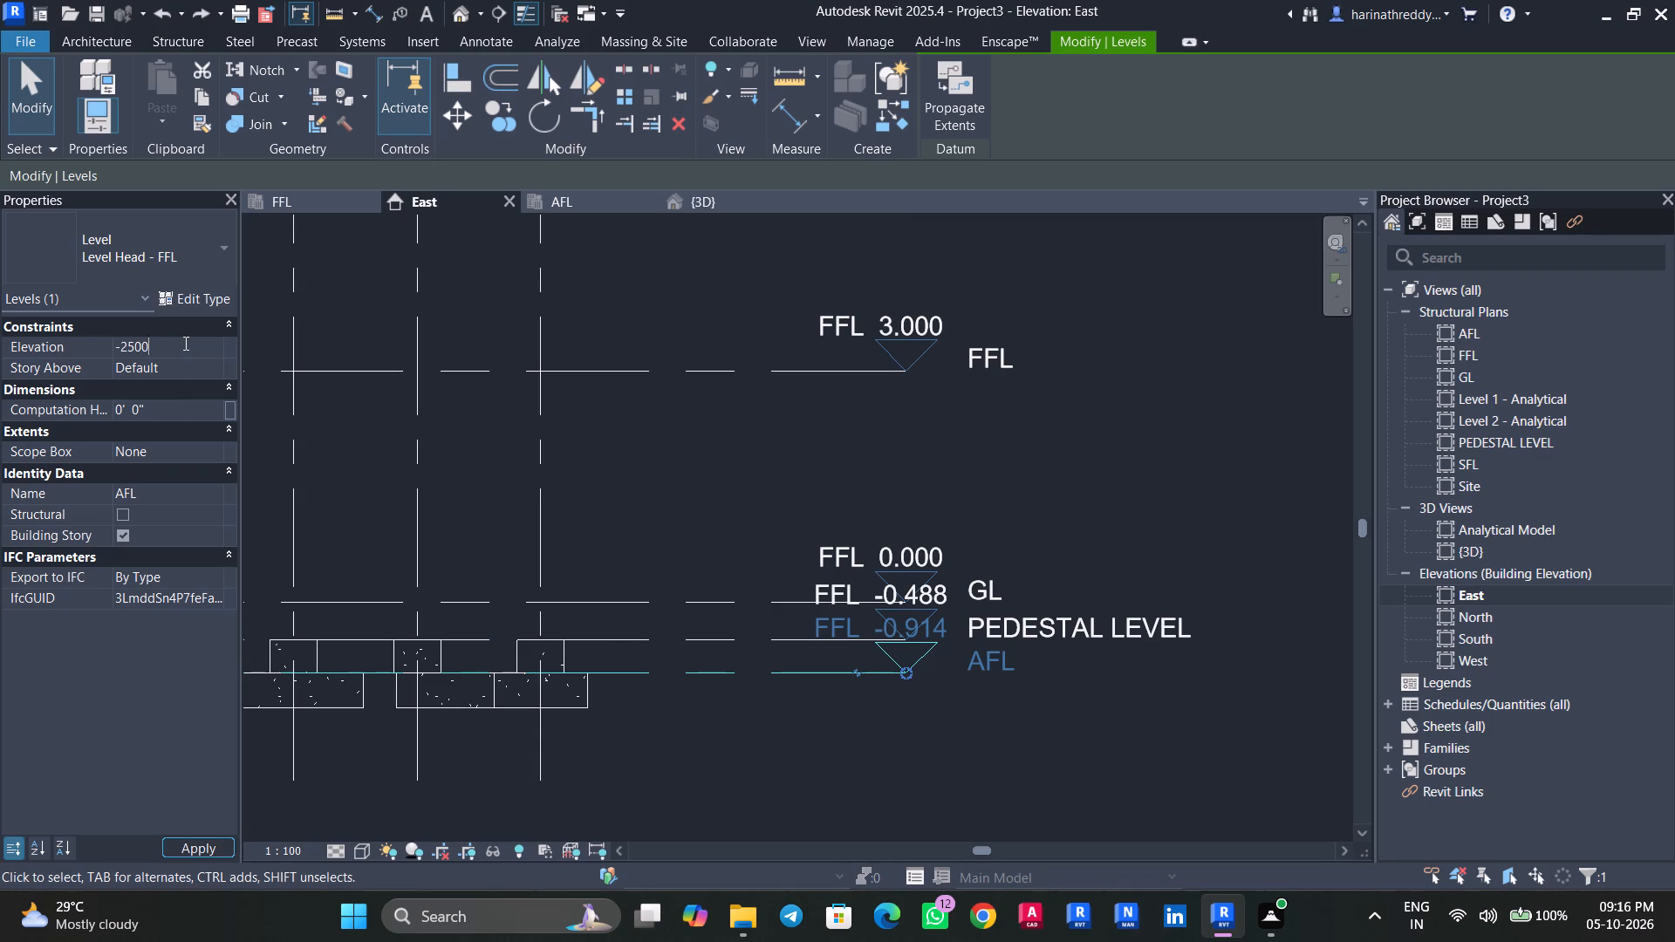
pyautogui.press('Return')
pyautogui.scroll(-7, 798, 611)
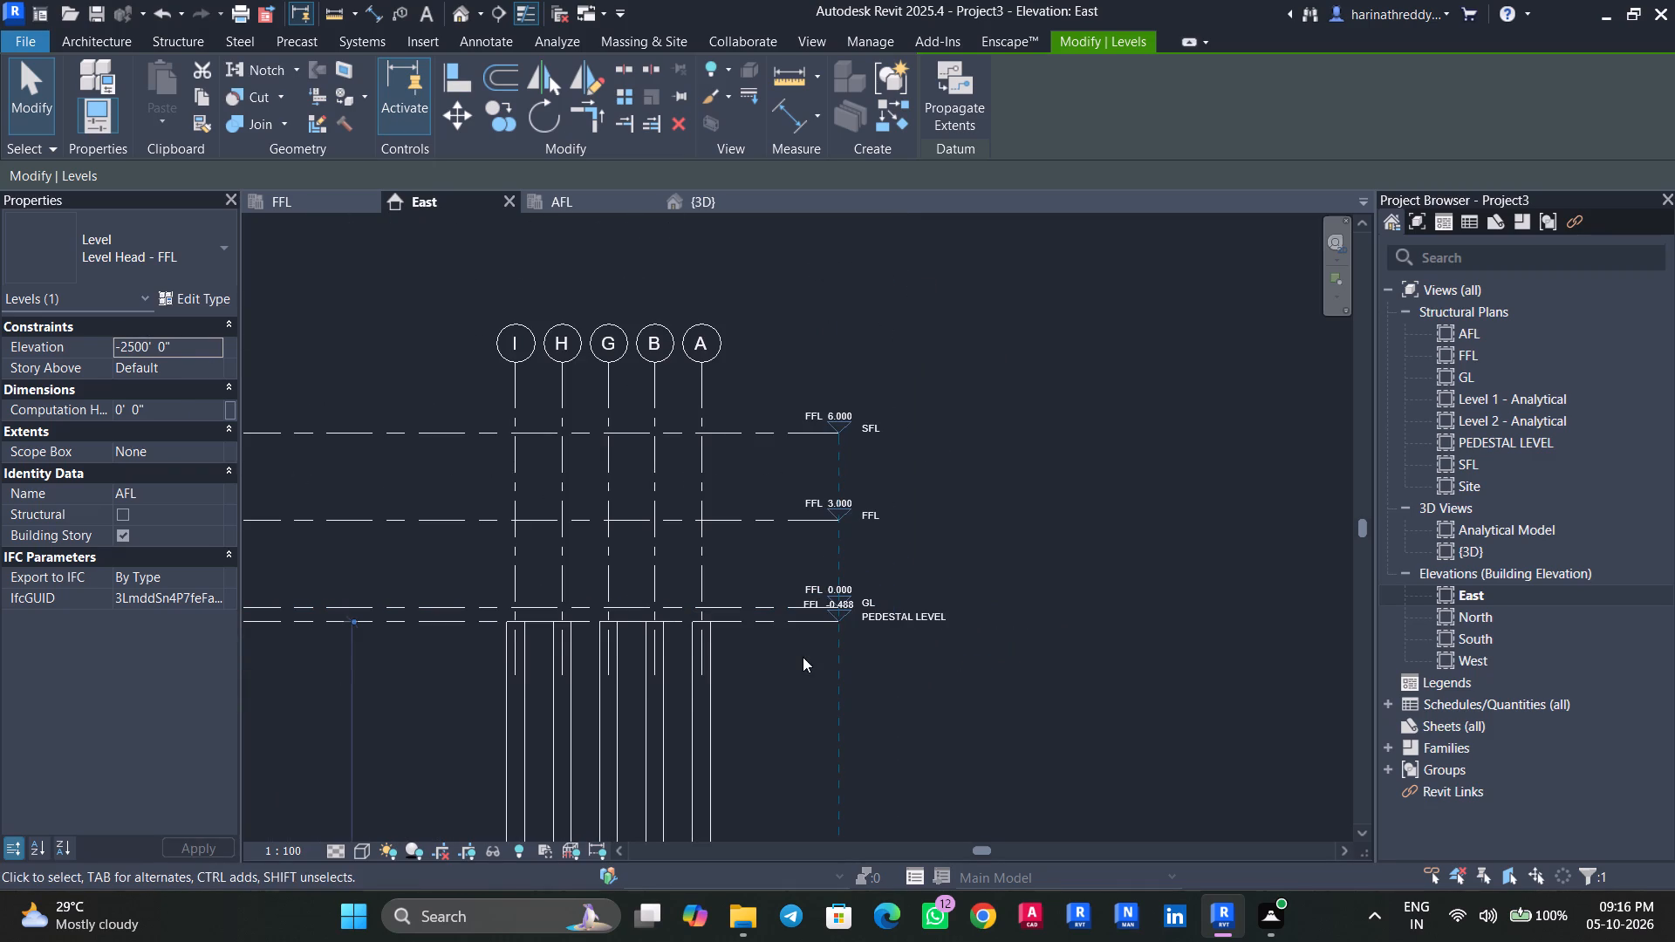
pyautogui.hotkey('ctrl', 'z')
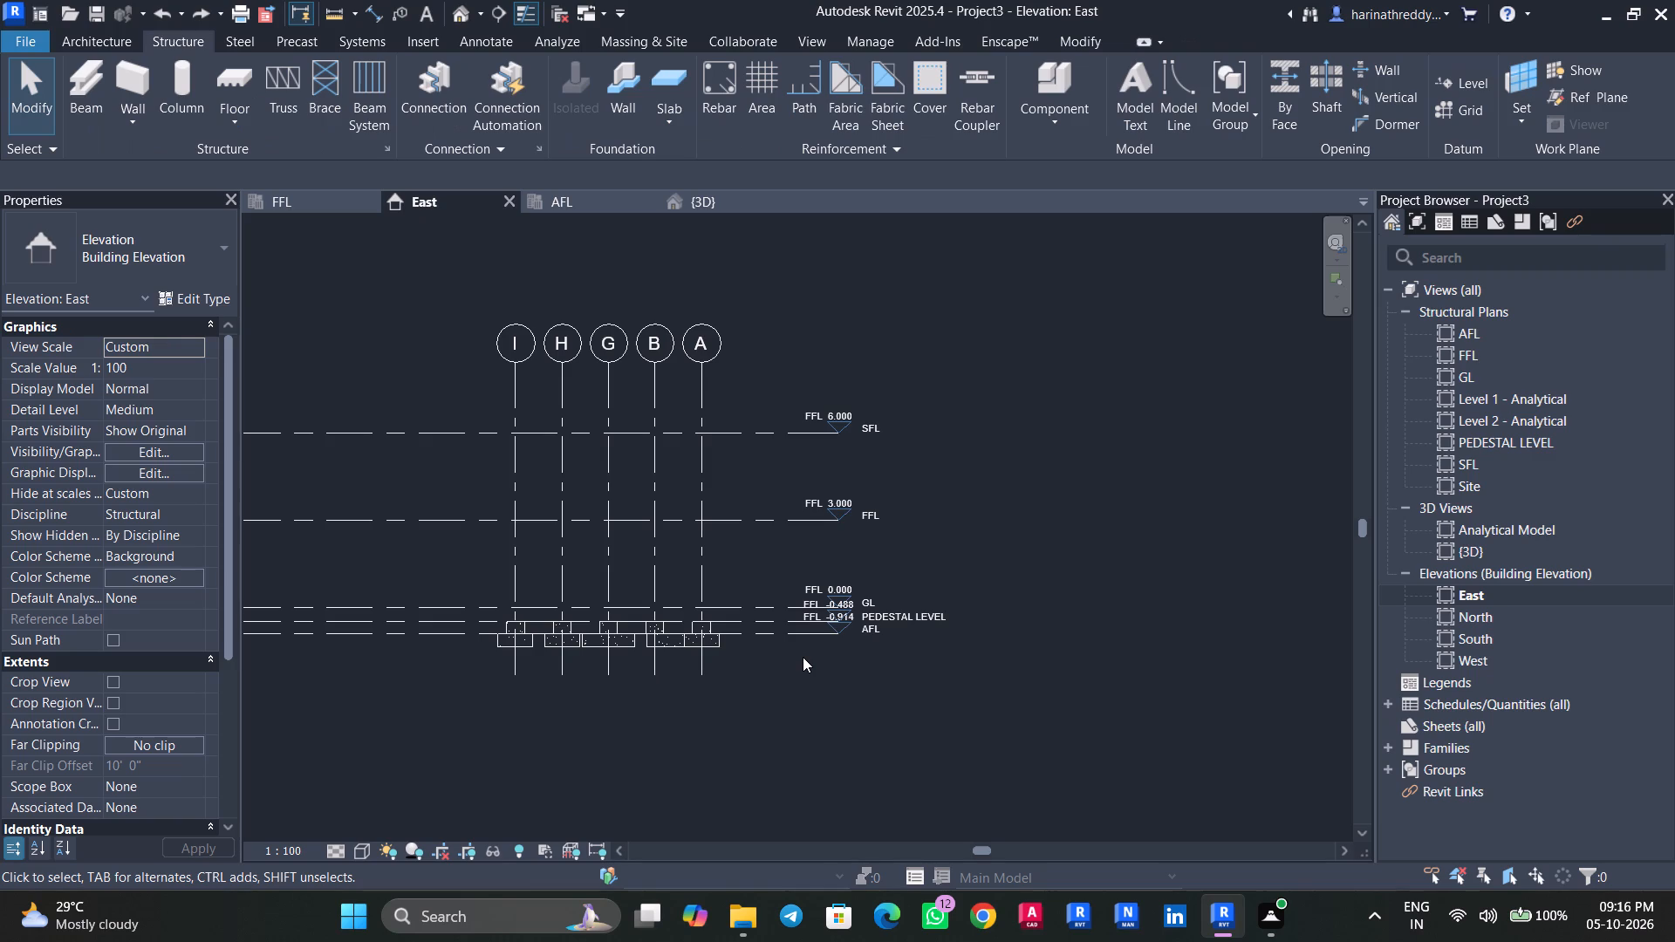
# Set the AFL level's elevation to -2500 mm in the East elevation.
pyautogui.click(787, 631)
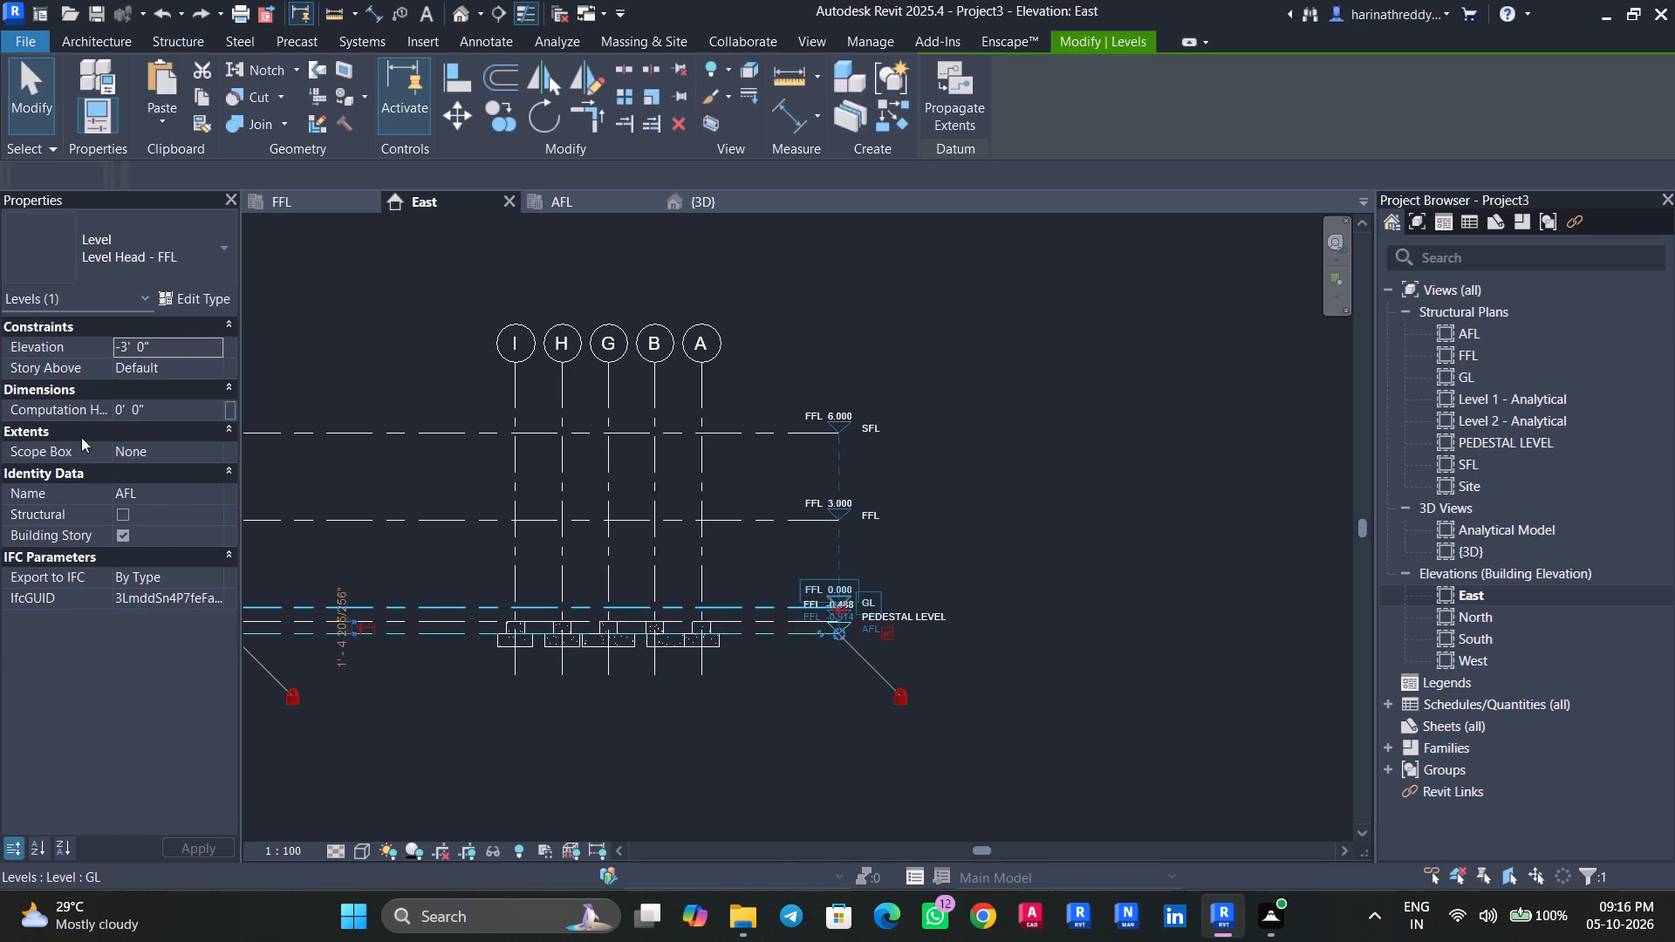
pyautogui.click(158, 353)
pyautogui.moveTo(158, 353); pyautogui.dragTo(99, 354)
pyautogui.write('-2500MM')
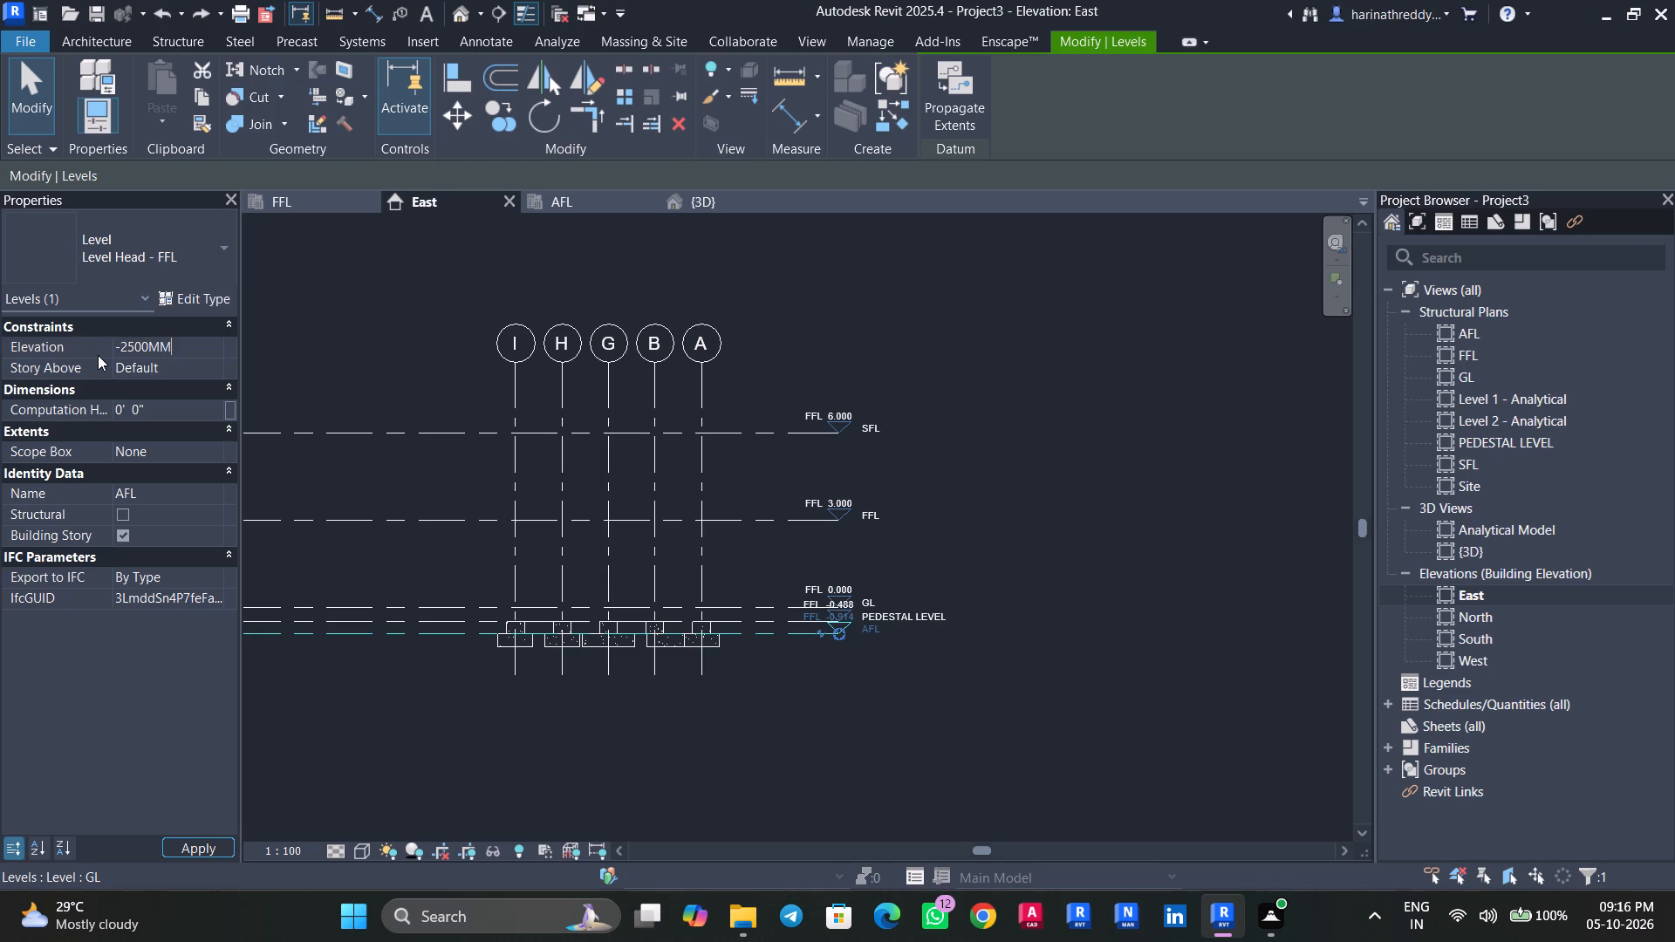
pyautogui.press('Return')
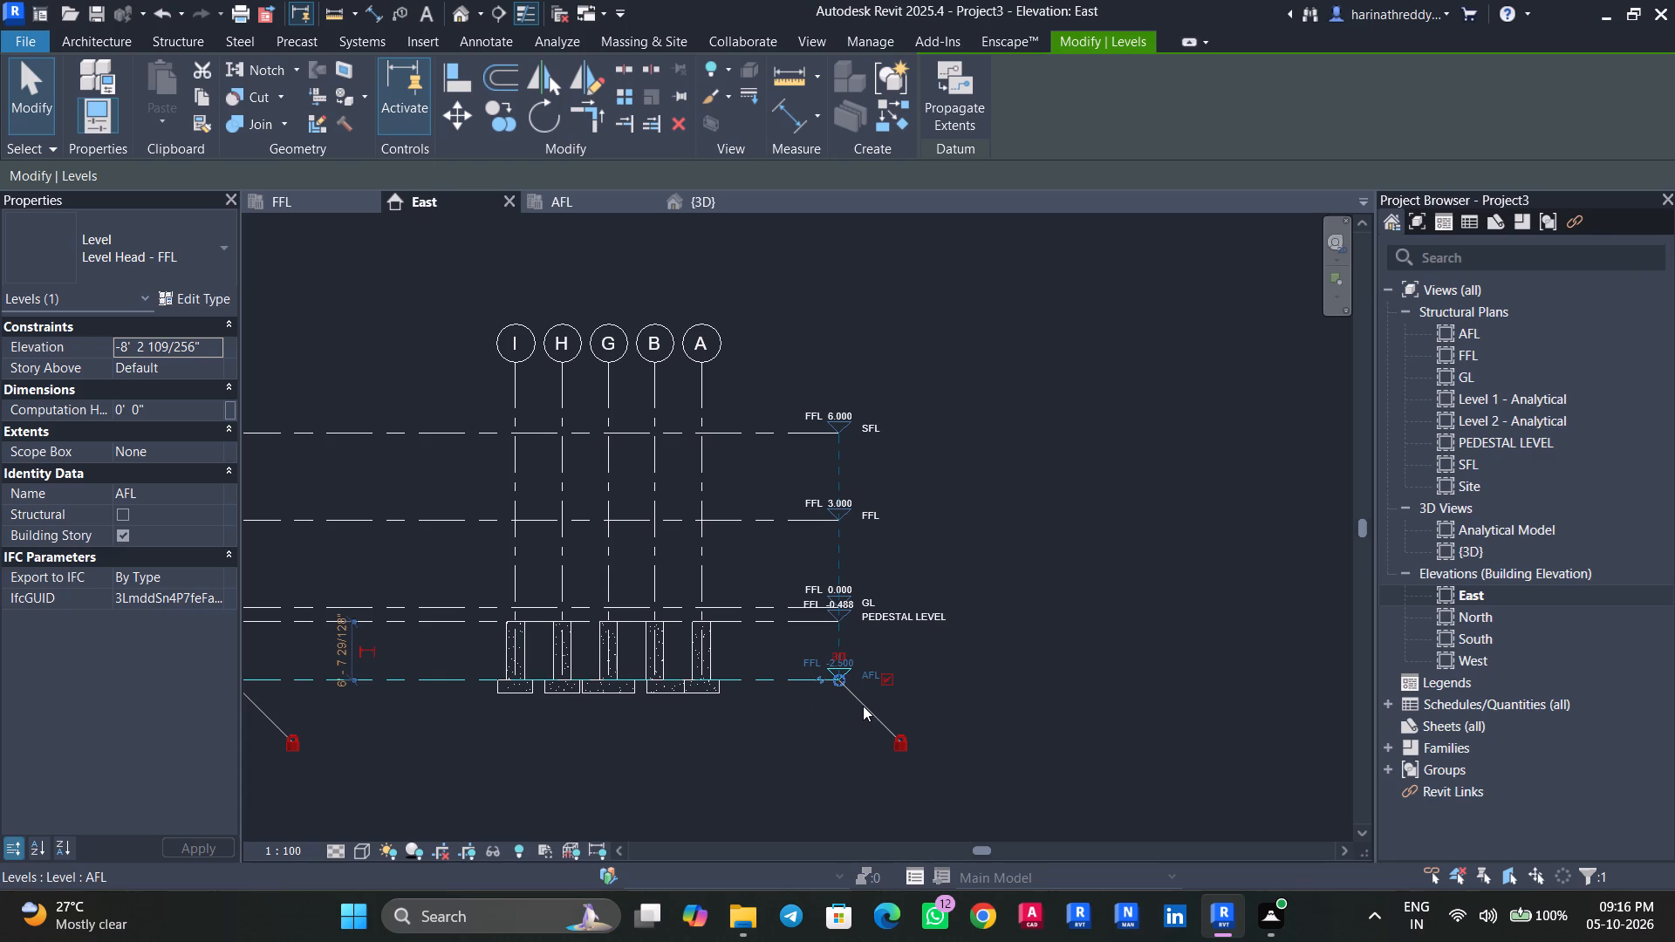
pyautogui.press('Escape')
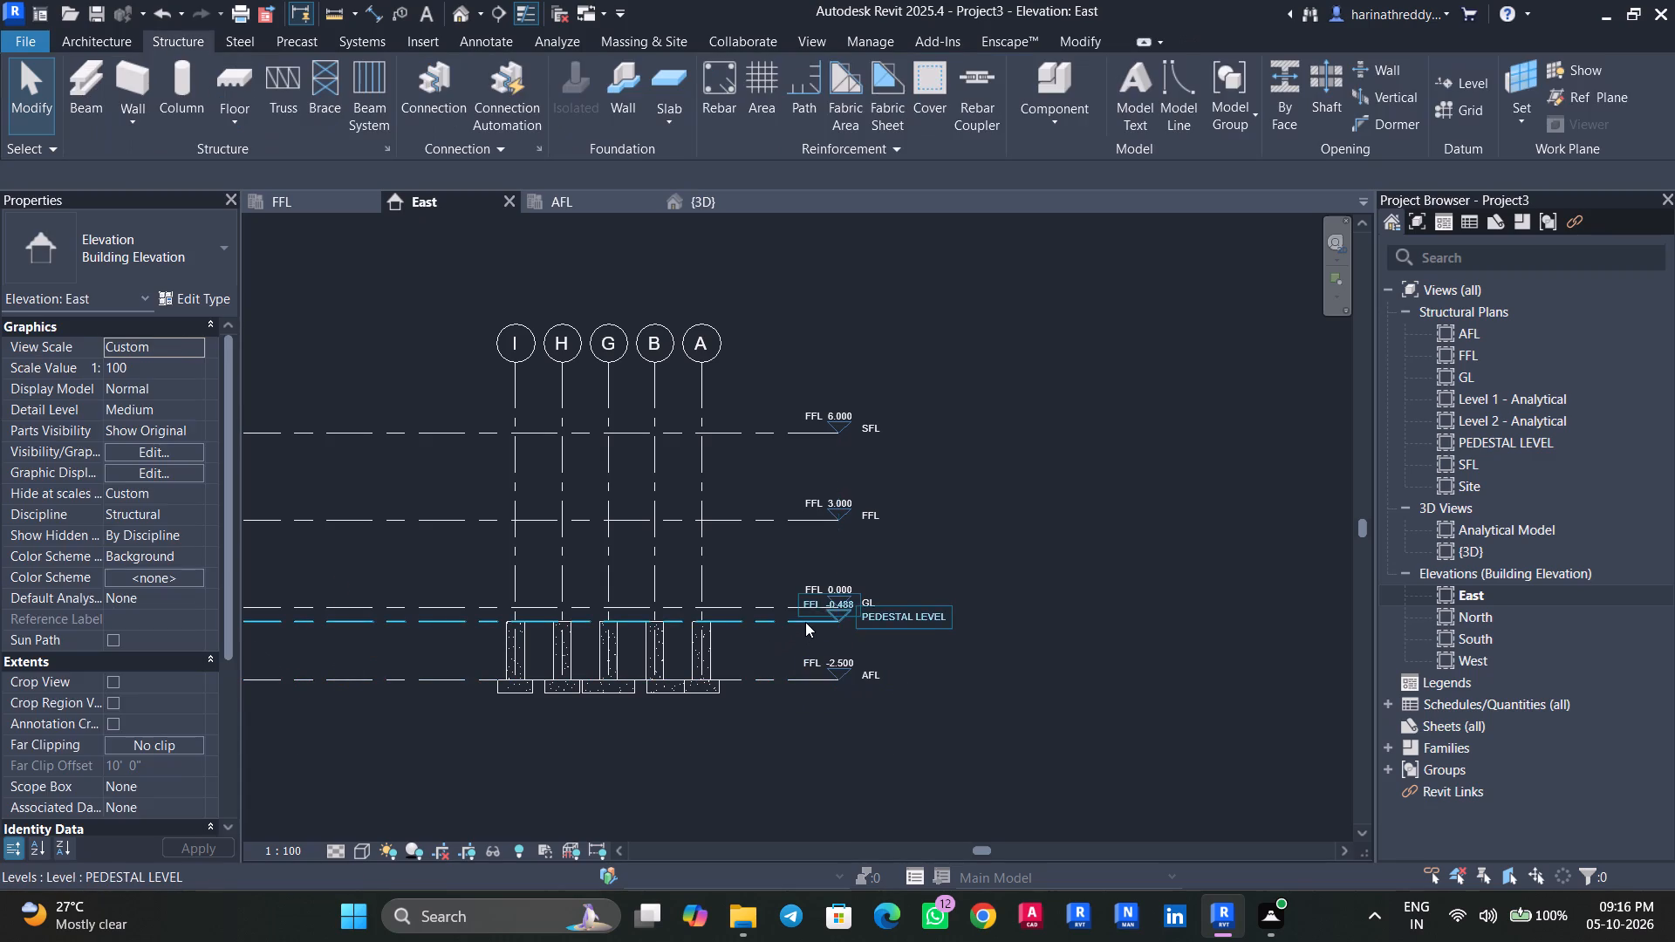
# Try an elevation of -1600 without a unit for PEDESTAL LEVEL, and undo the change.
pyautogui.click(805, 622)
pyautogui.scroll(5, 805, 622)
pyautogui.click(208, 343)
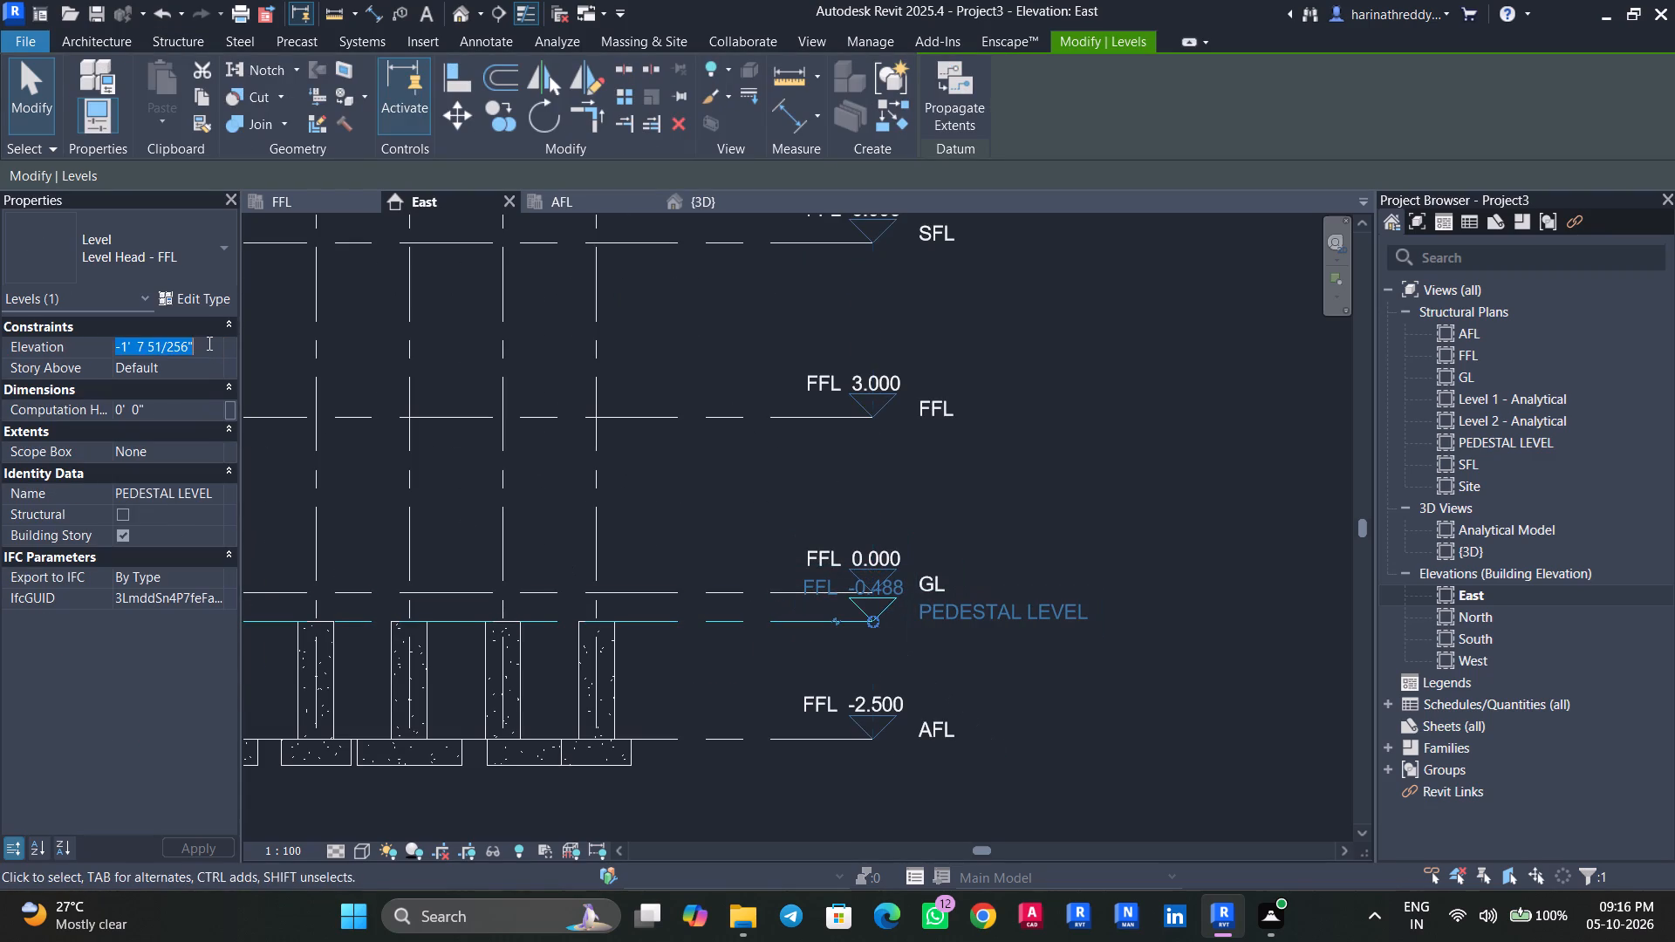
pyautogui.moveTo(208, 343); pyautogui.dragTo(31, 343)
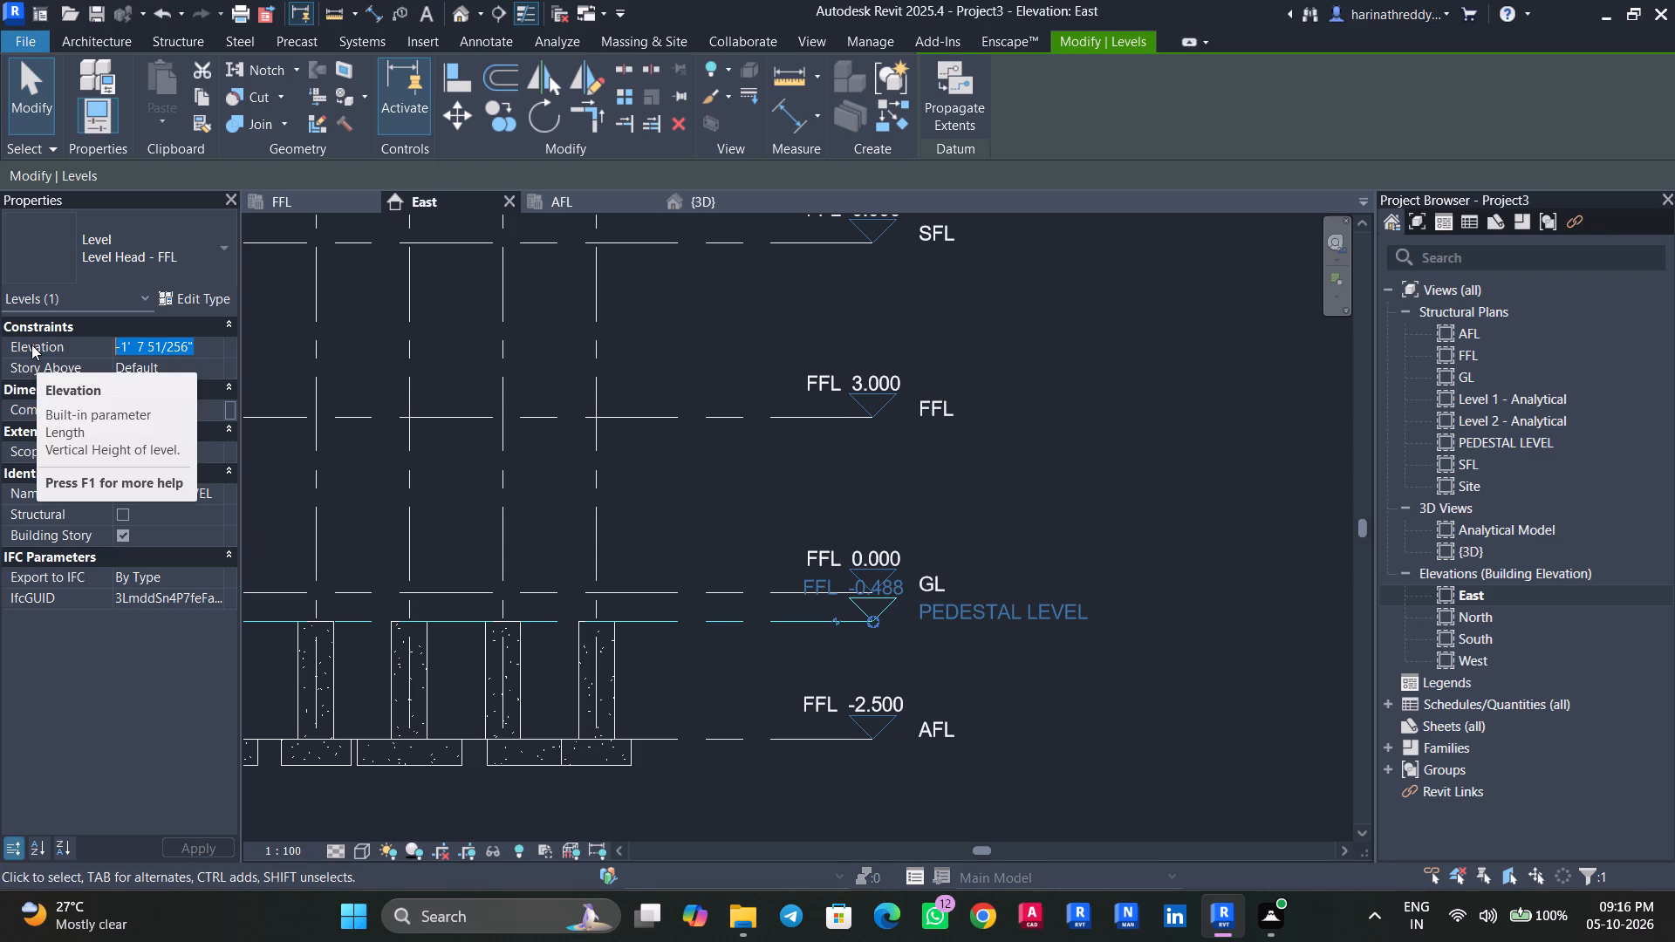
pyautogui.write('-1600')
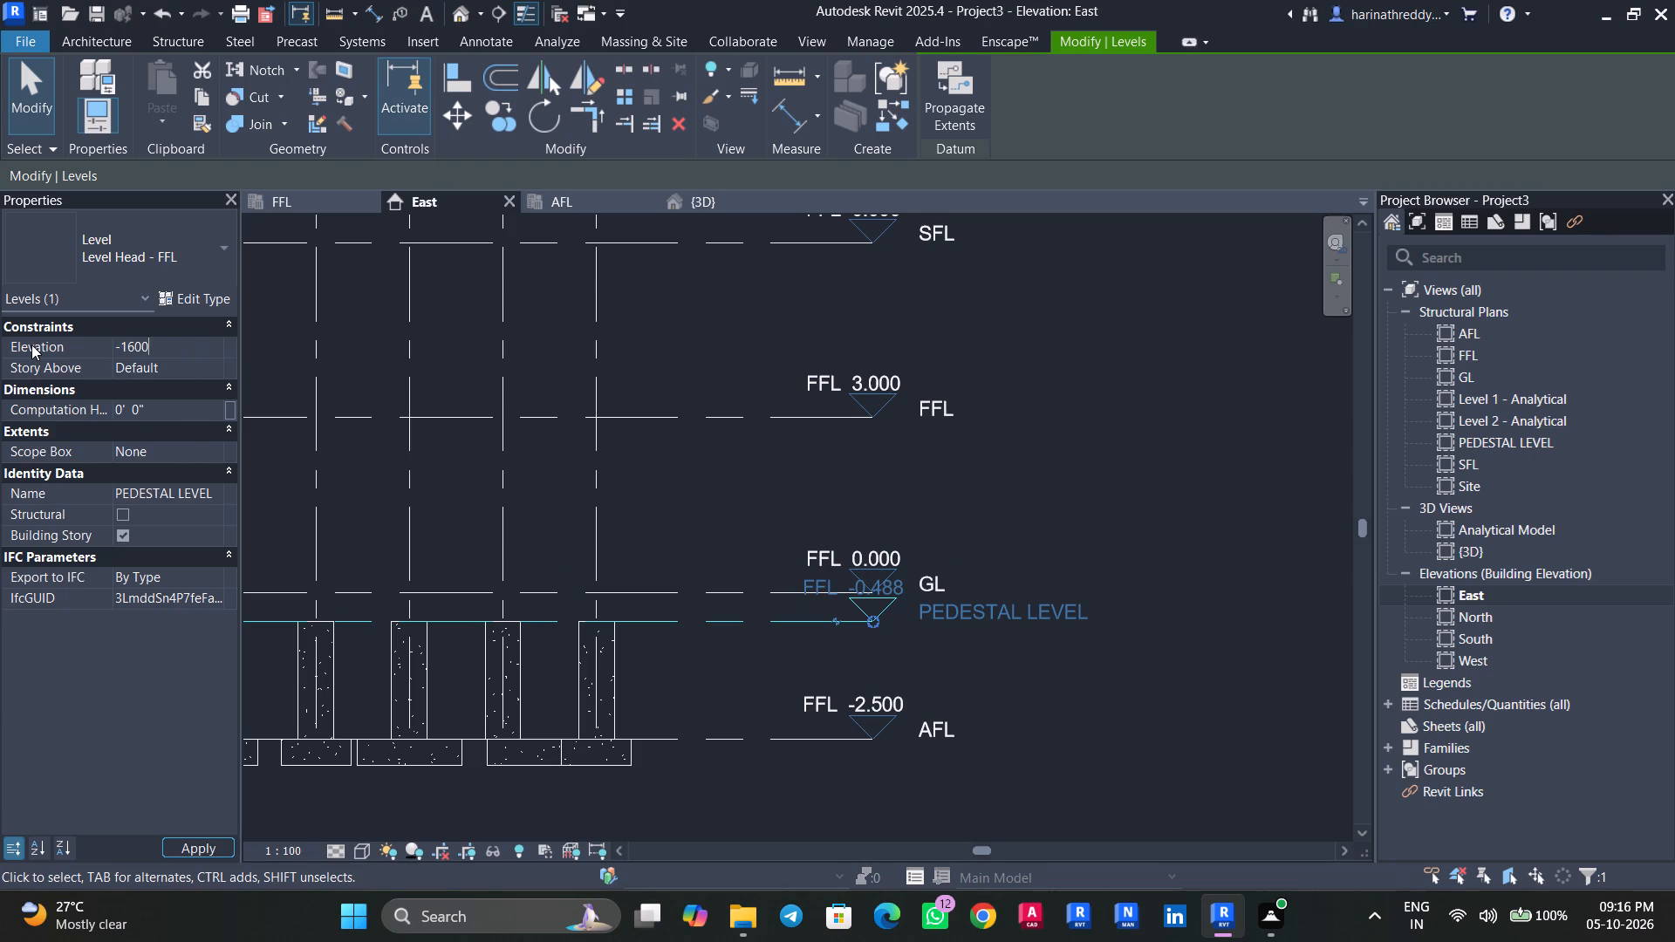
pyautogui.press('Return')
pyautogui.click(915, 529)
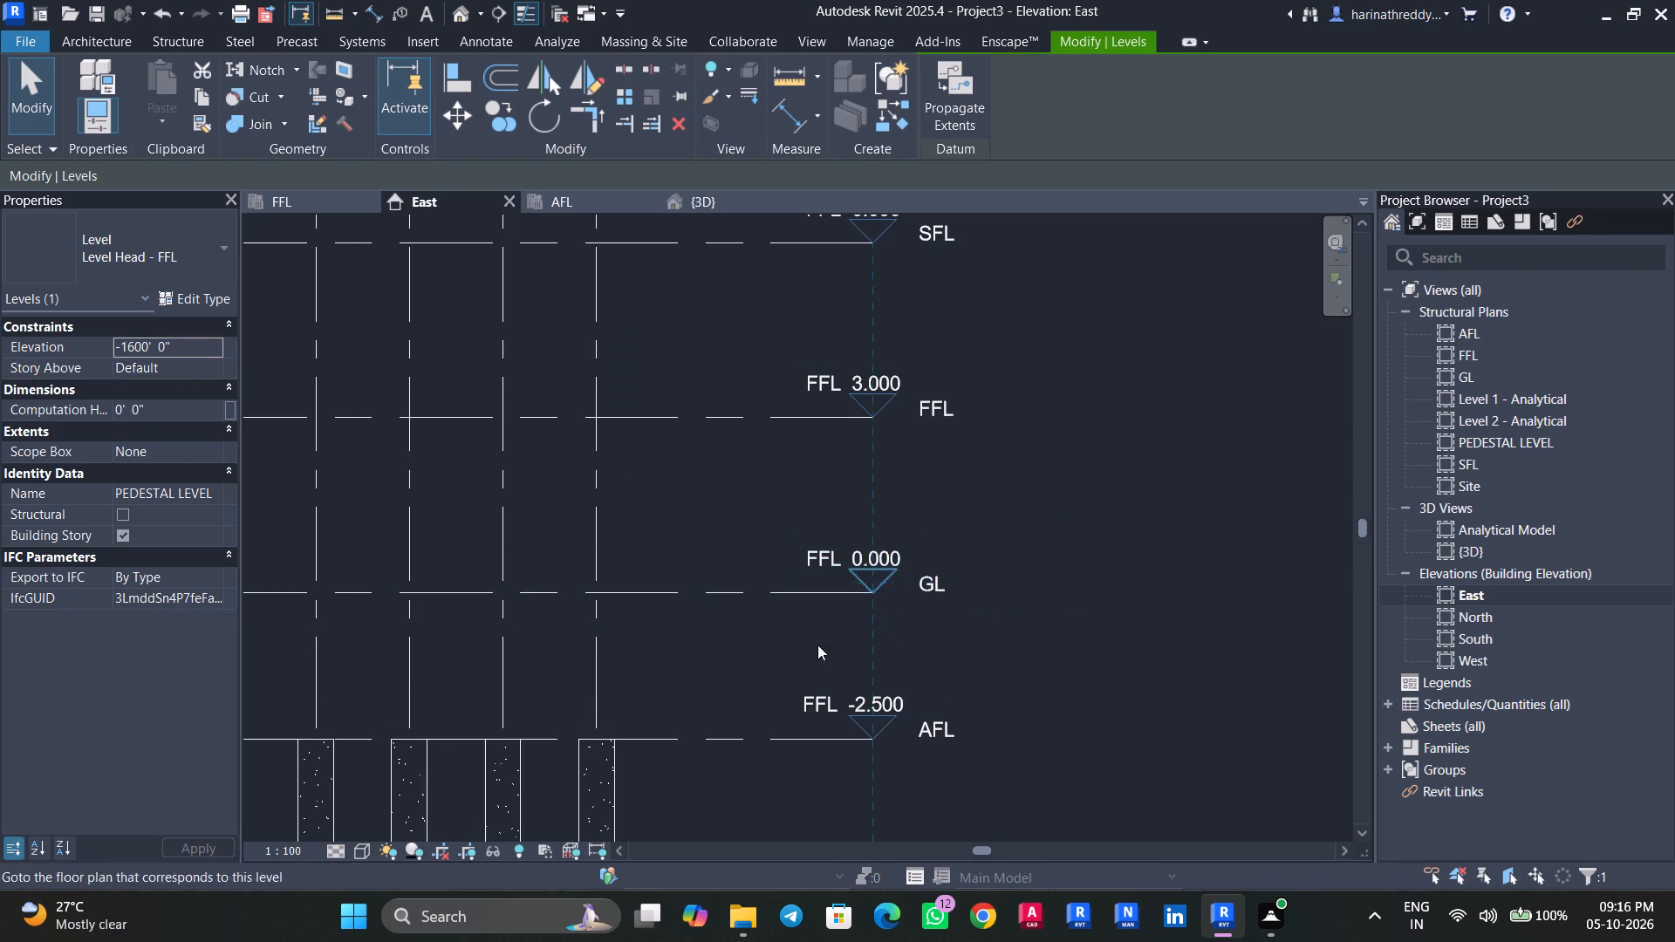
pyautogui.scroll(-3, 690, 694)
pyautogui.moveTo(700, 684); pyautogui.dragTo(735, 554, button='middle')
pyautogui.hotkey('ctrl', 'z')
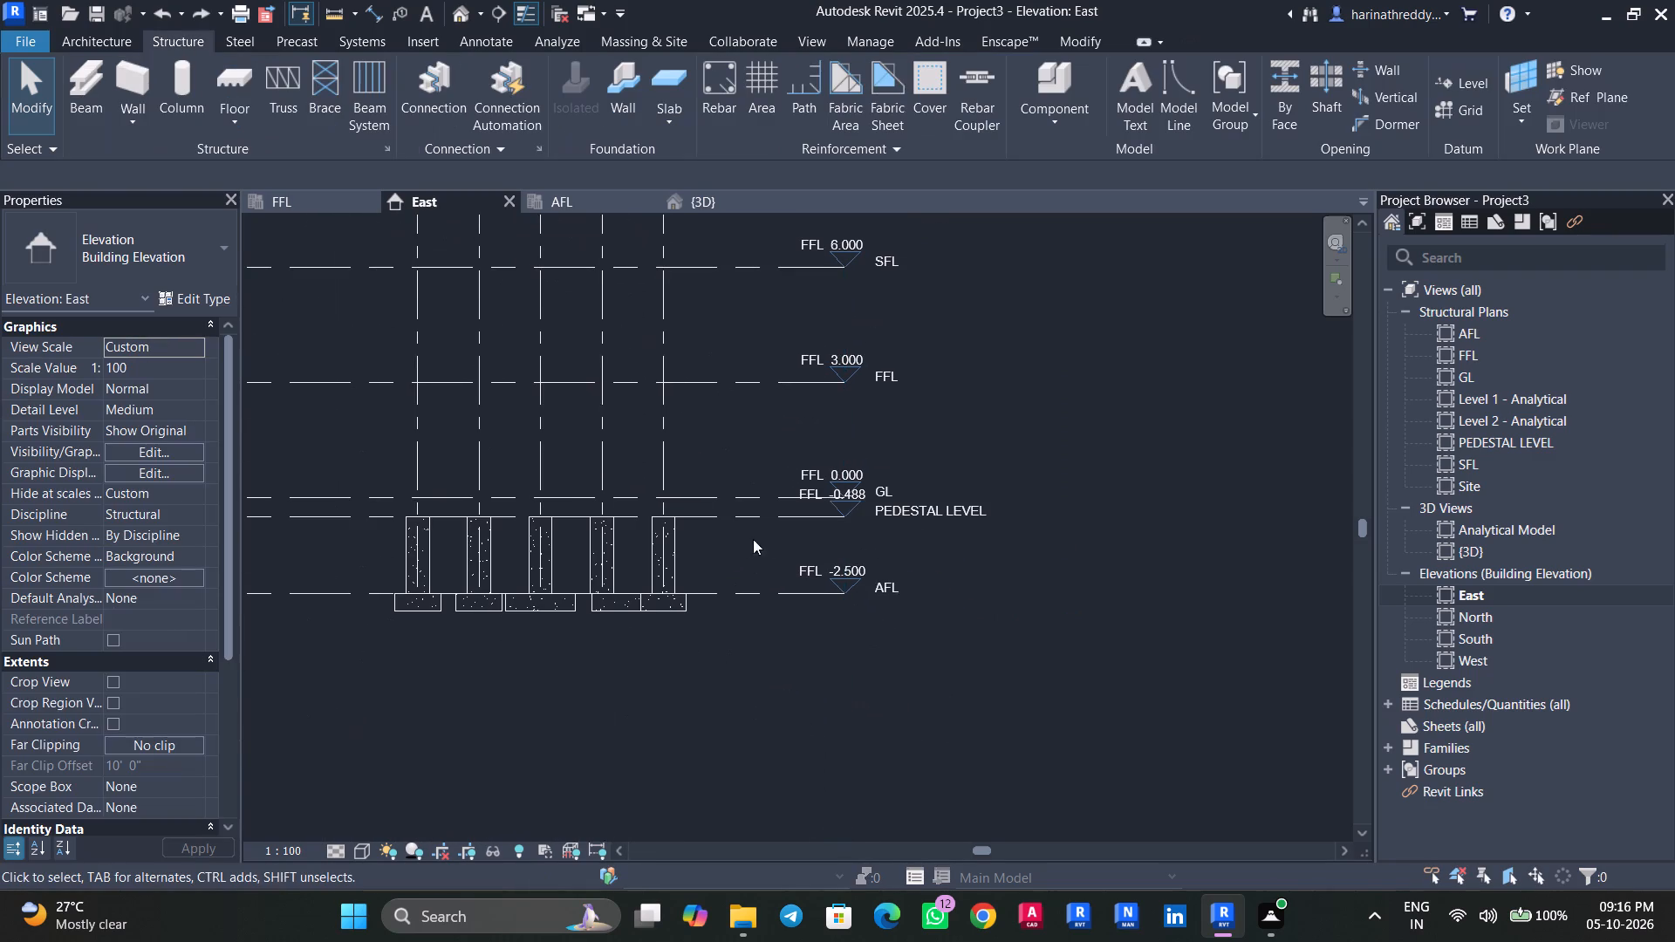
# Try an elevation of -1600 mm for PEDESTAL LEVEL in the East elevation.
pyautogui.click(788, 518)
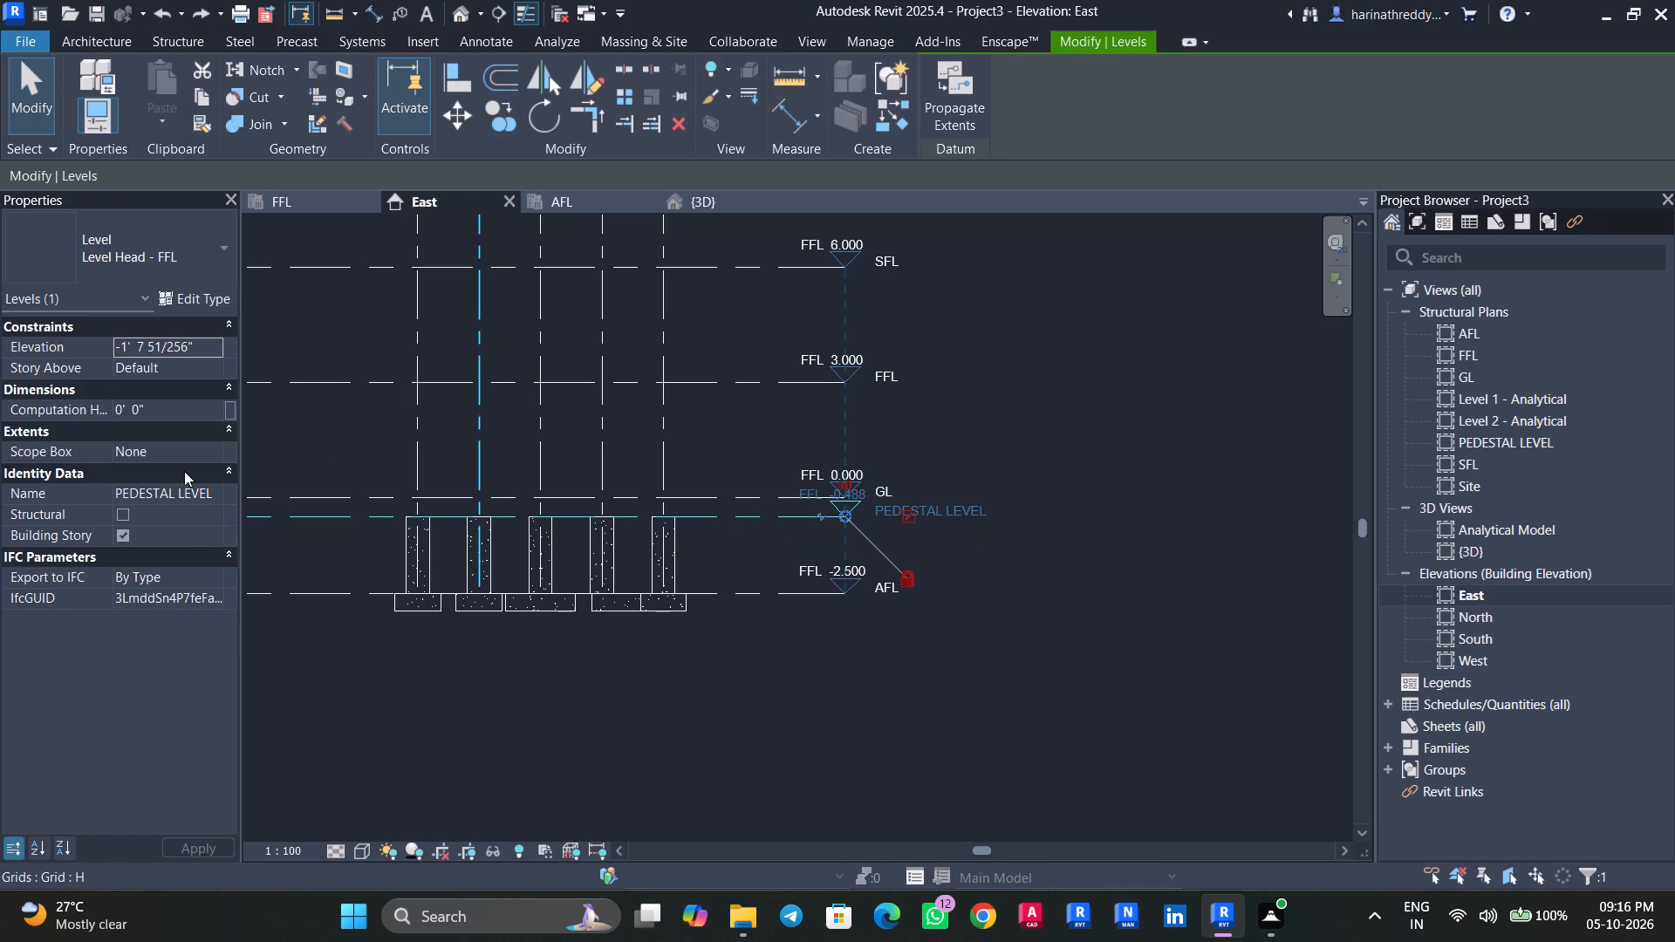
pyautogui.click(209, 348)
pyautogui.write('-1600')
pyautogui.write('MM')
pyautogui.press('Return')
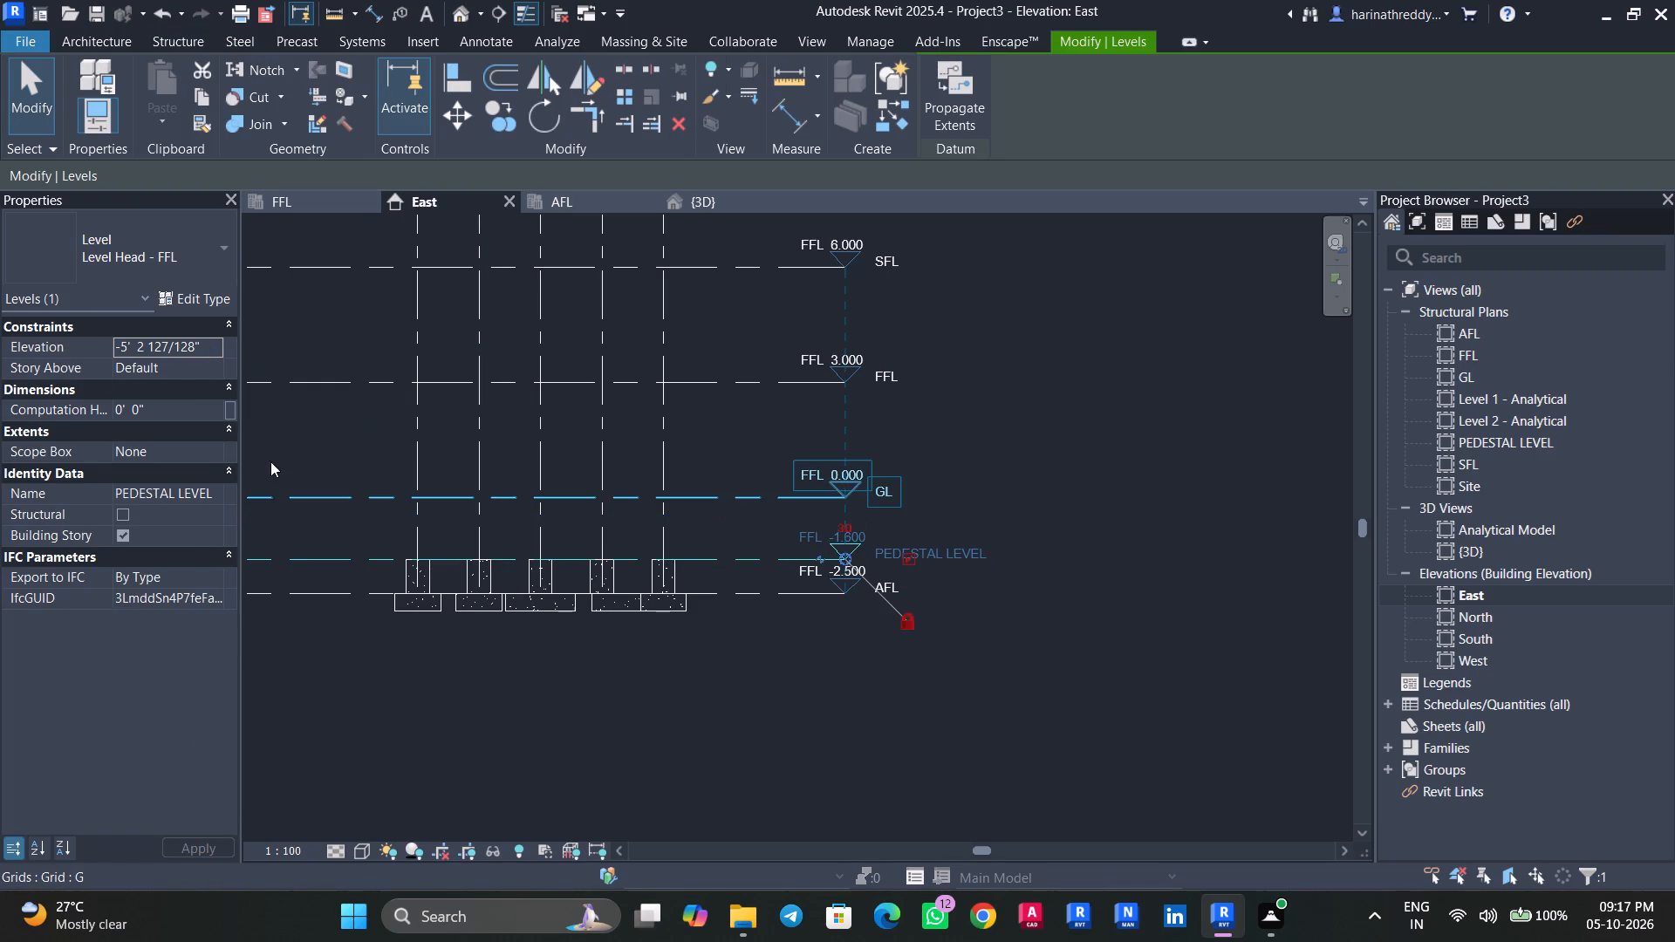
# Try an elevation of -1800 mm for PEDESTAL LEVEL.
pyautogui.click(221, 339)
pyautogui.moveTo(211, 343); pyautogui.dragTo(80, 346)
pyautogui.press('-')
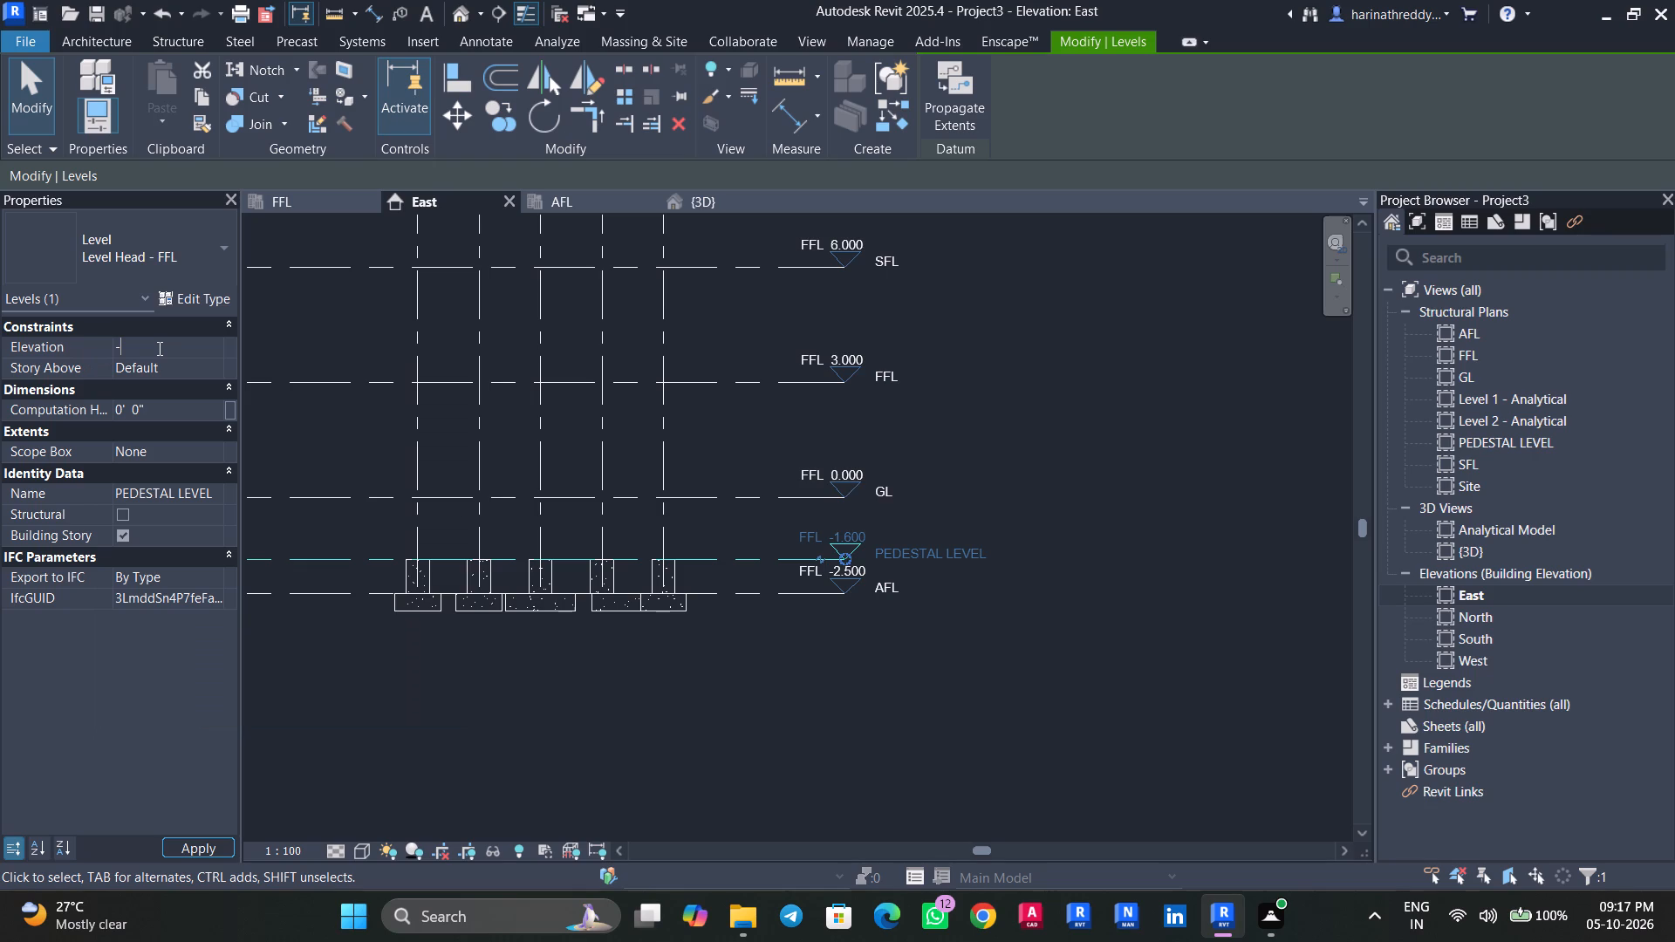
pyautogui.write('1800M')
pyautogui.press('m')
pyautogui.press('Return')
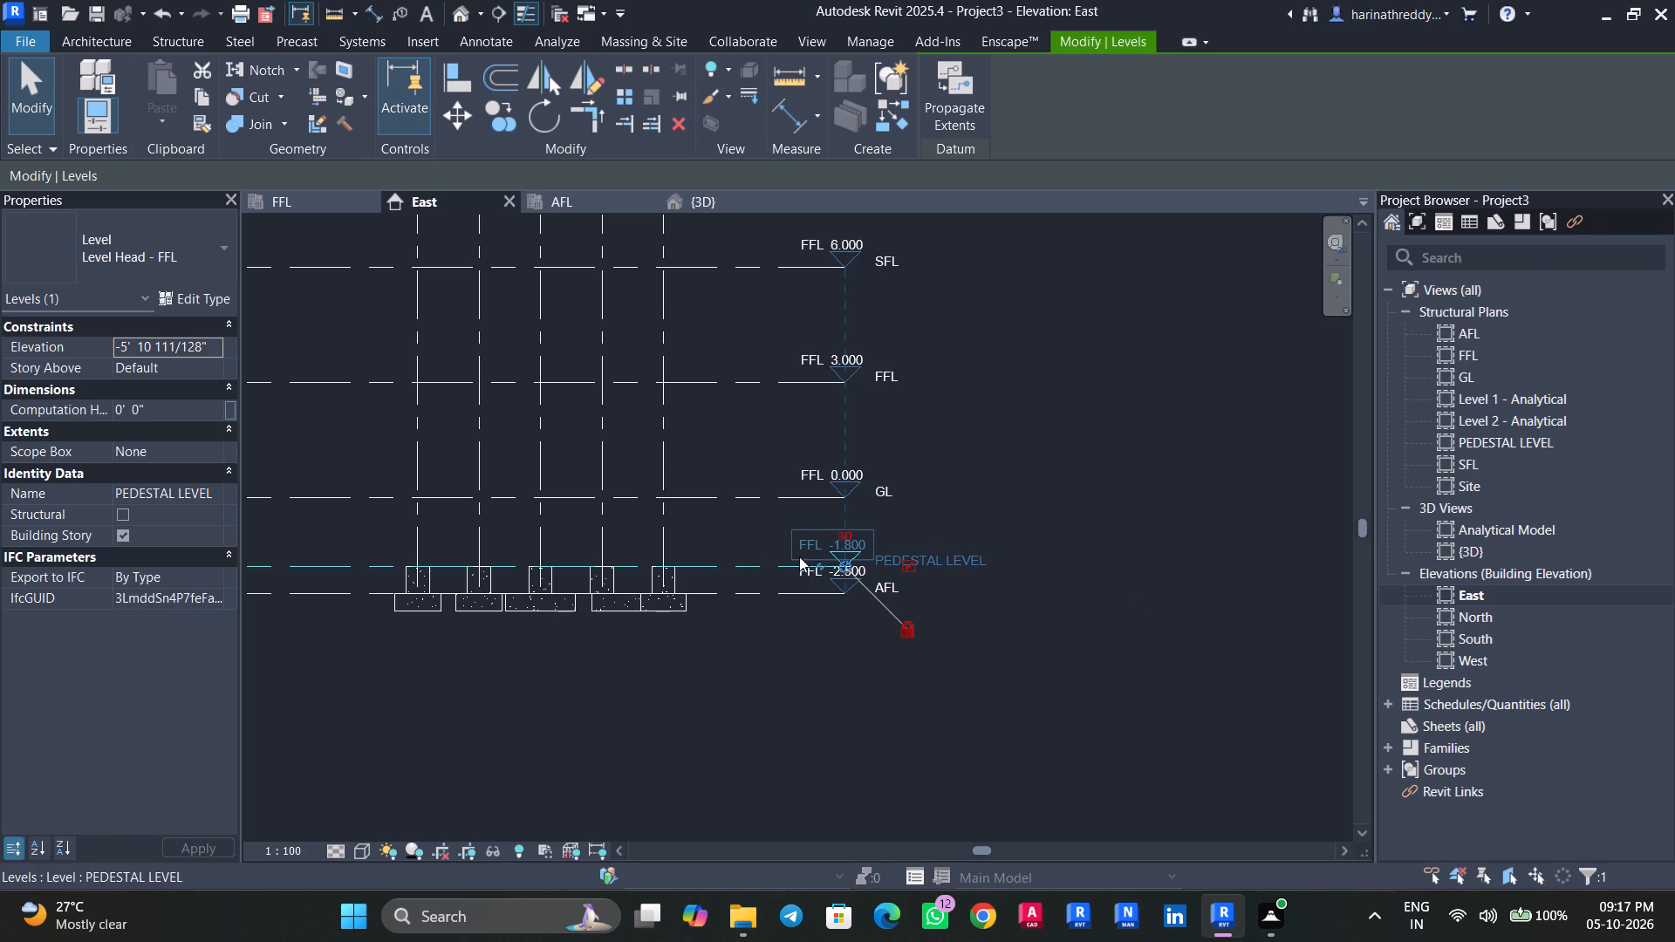
# Set PEDESTAL LEVEL's elevation to -1400 mm in the East elevation.
pyautogui.click(203, 342)
pyautogui.moveTo(210, 344); pyautogui.dragTo(89, 344)
pyautogui.press('-')
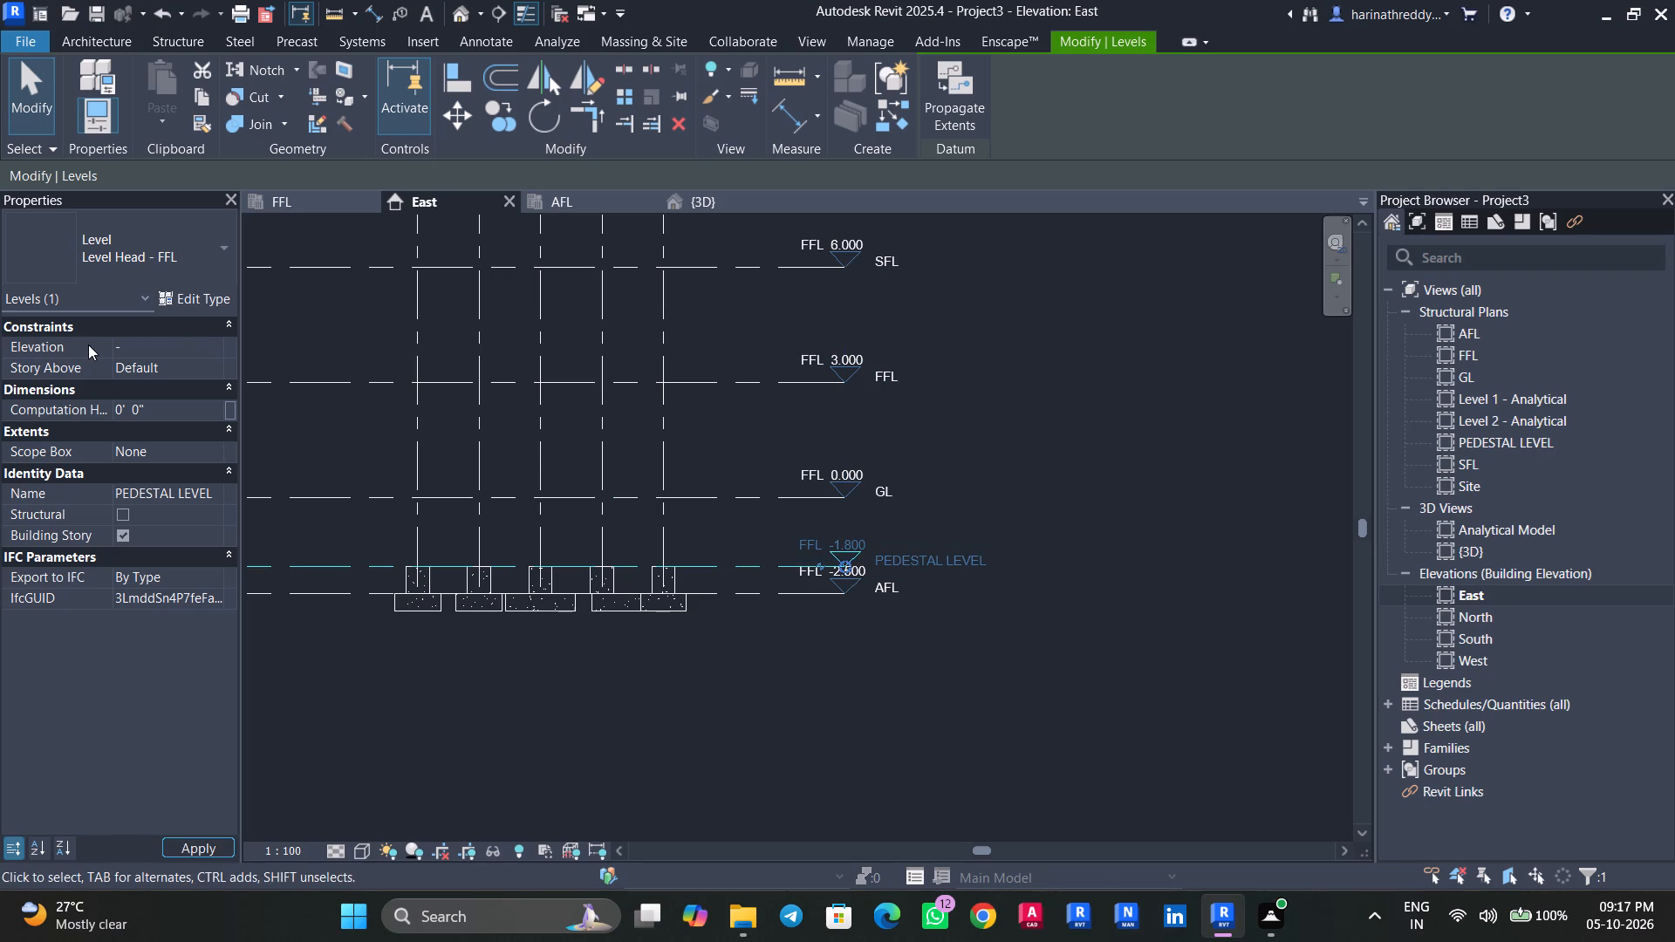
pyautogui.write('141')
pyautogui.press('BackSpace')
pyautogui.press('0')
pyautogui.press('0')
pyautogui.write('MM')
pyautogui.press('Return')
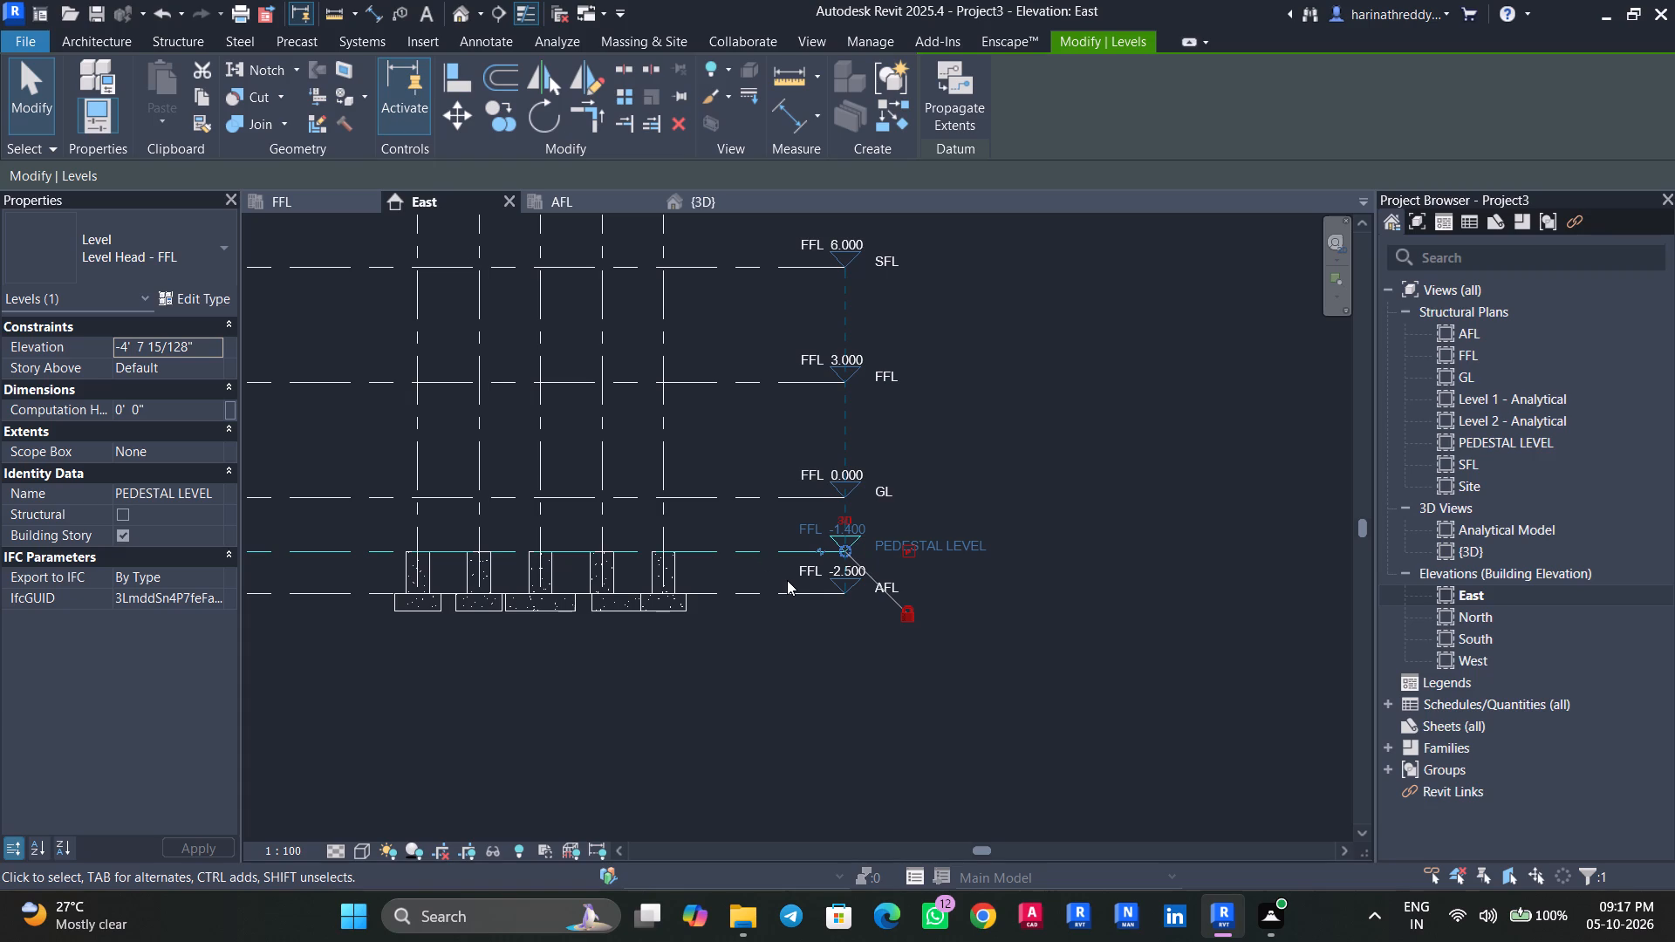
pyautogui.press('Escape')
pyautogui.press('Escape')
pyautogui.press('Escape')
pyautogui.press('Escape')
pyautogui.press('Escape')
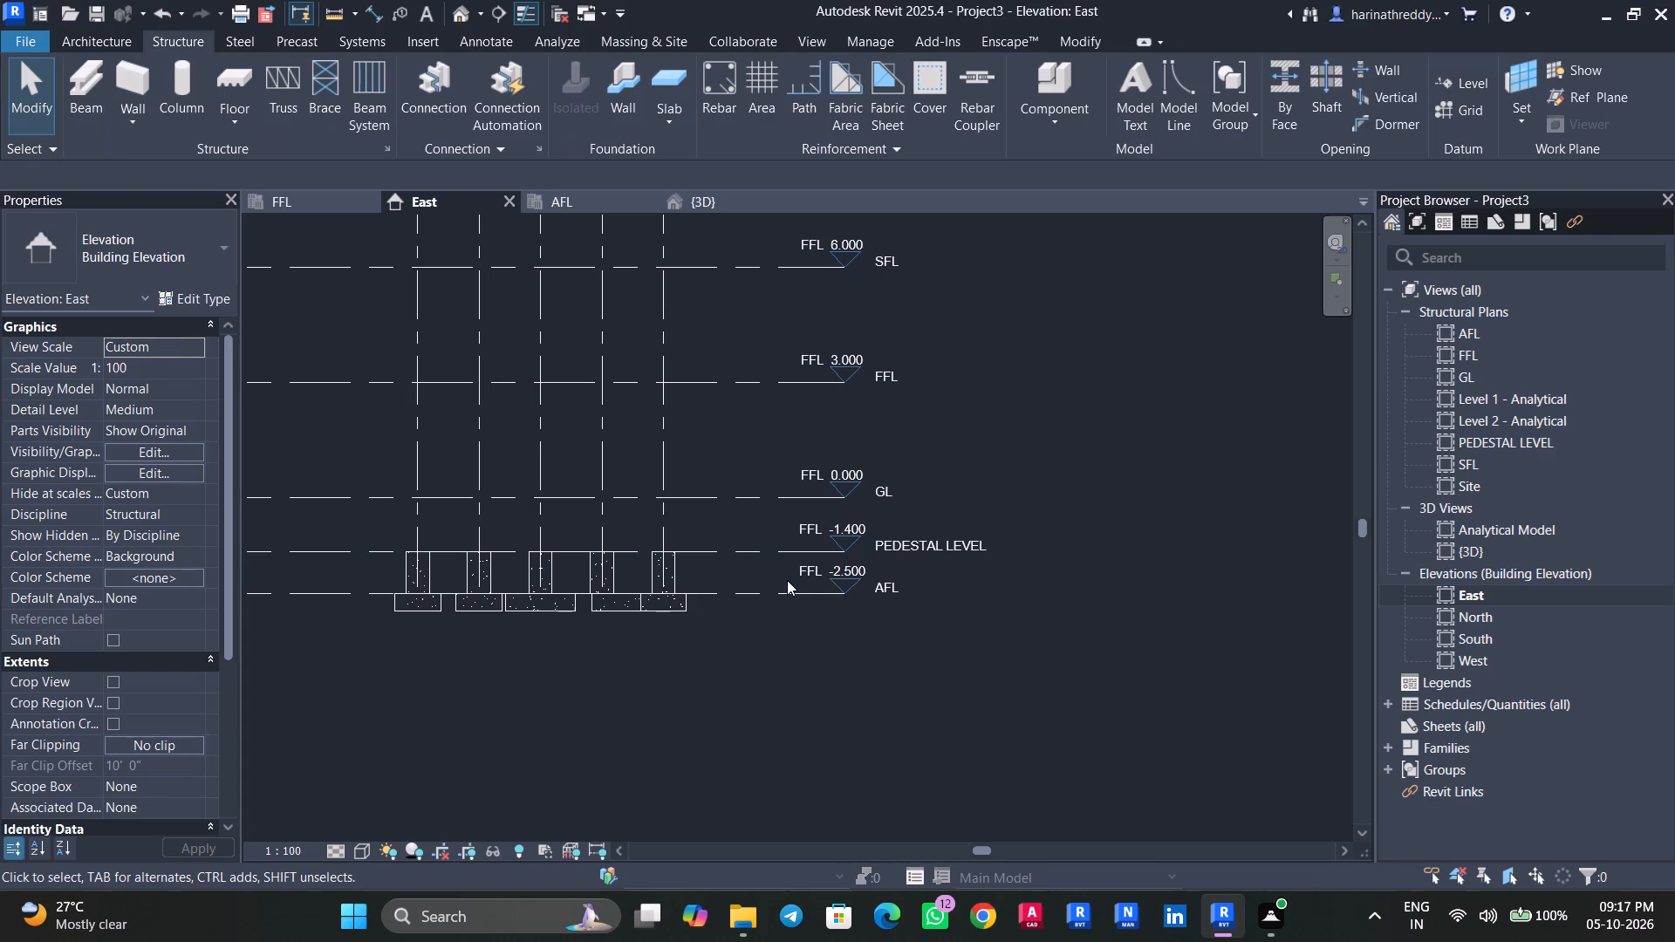
pyautogui.press('Escape')
# Examine how the pedestal columns sit on their footings in the 3D view.
pyautogui.click(457, 11)
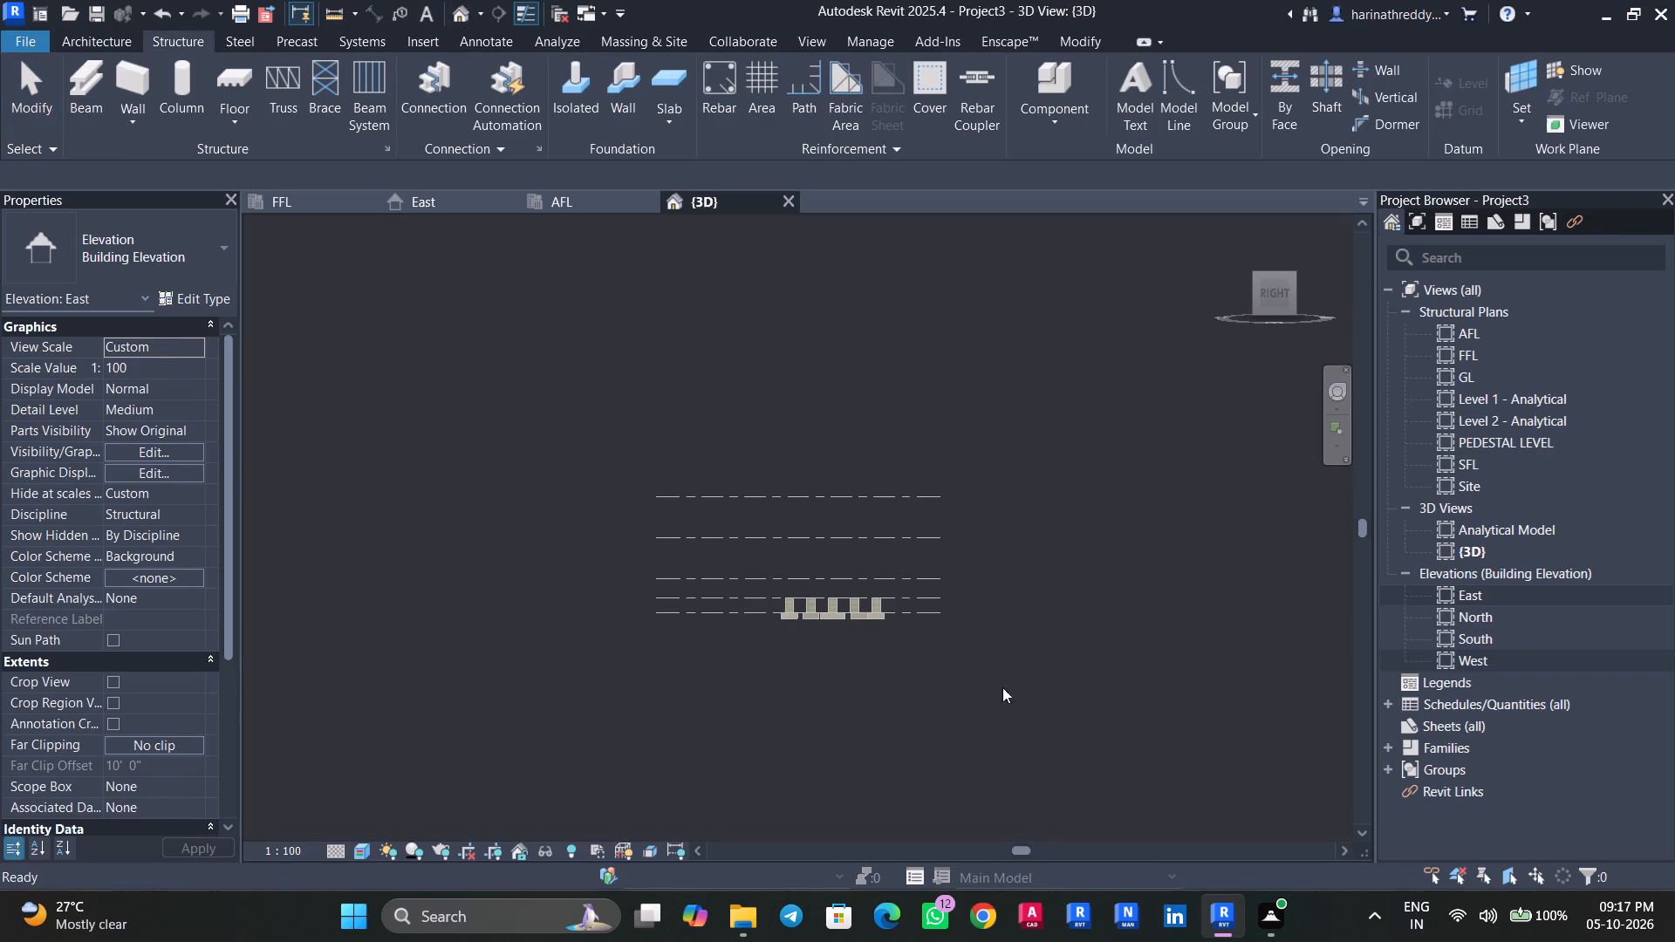
pyautogui.keyDown('shift'); pyautogui.moveTo(851, 676); pyautogui.dragTo(976, 814, button='middle'); pyautogui.keyUp('shift')
pyautogui.scroll(5, 829, 585)
pyautogui.scroll(-1, 899, 600)
pyautogui.scroll(1, 899, 600)
pyautogui.scroll(-1, 899, 600)
pyautogui.scroll(8, 899, 600)
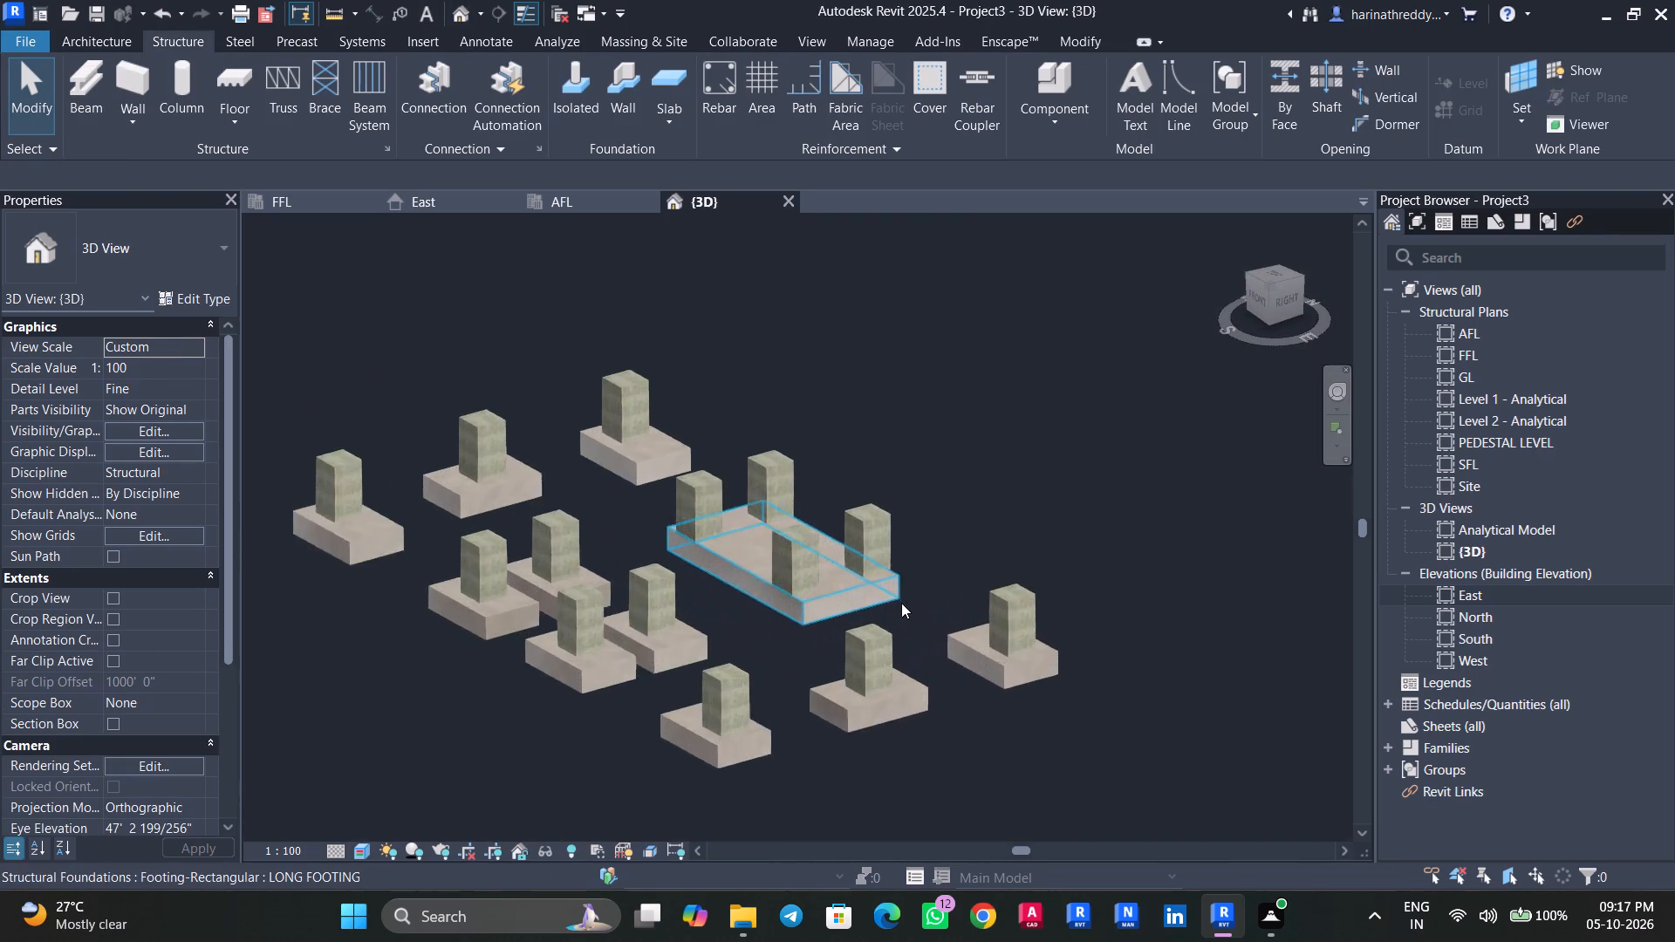
pyautogui.scroll(1, 901, 603)
pyautogui.scroll(3, 920, 674)
pyautogui.click(810, 674)
pyautogui.press('Escape')
pyautogui.press('Escape')
pyautogui.press('Escape')
pyautogui.press('Escape')
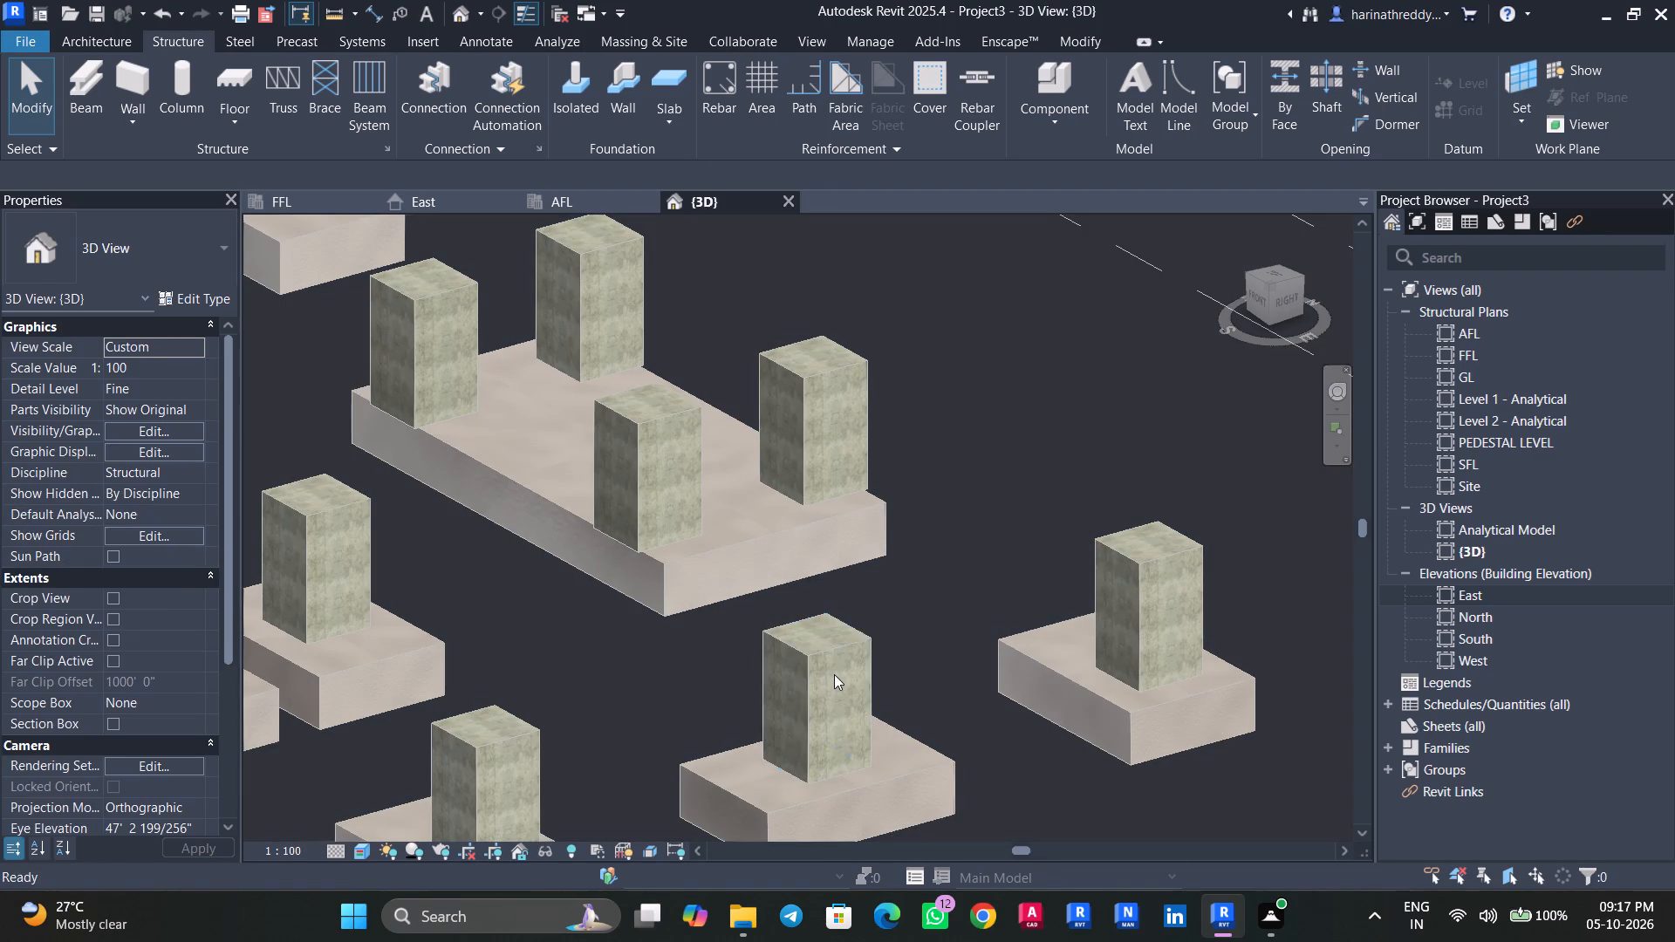
pyautogui.click(834, 675)
pyautogui.press('Escape')
pyautogui.press('Escape')
pyautogui.click(1151, 608)
pyautogui.press('Escape')
pyautogui.press('Escape')
pyautogui.press('Escape')
pyautogui.press('Escape')
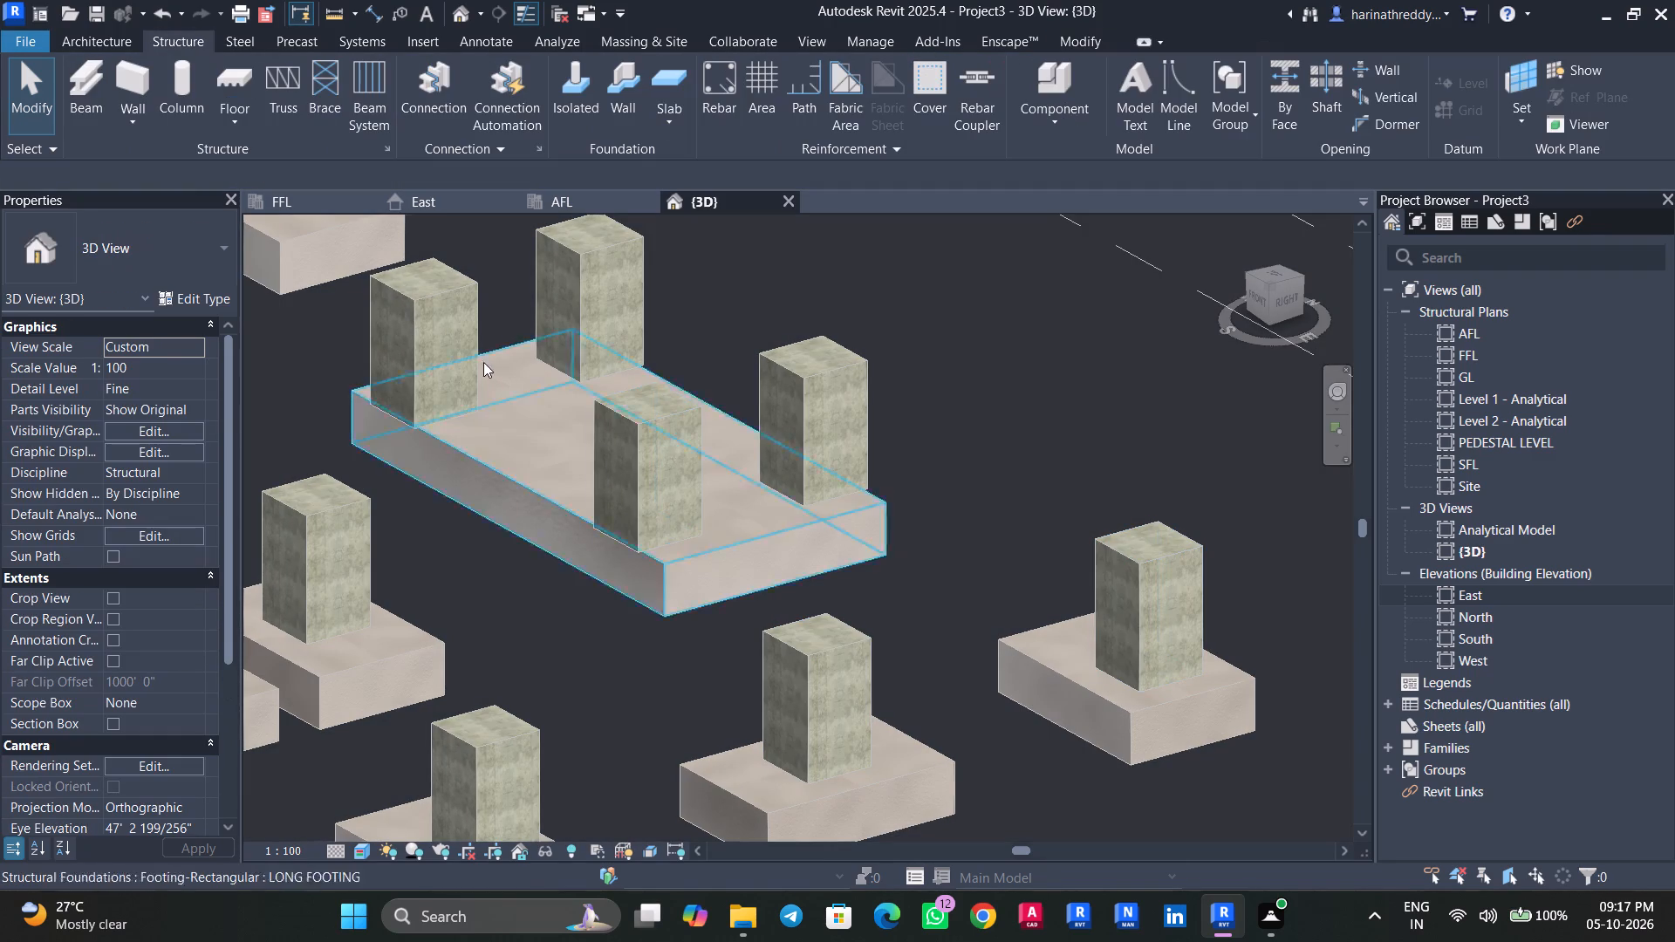
pyautogui.press('Escape')
pyautogui.press('Escape')
# Review the grids in the FFL plan, the levels in the East elevation, and the pedestals in the 3D view.
pyautogui.click(319, 201)
pyautogui.scroll(2, 716, 511)
pyautogui.scroll(-1, 717, 509)
pyautogui.scroll(5, 717, 509)
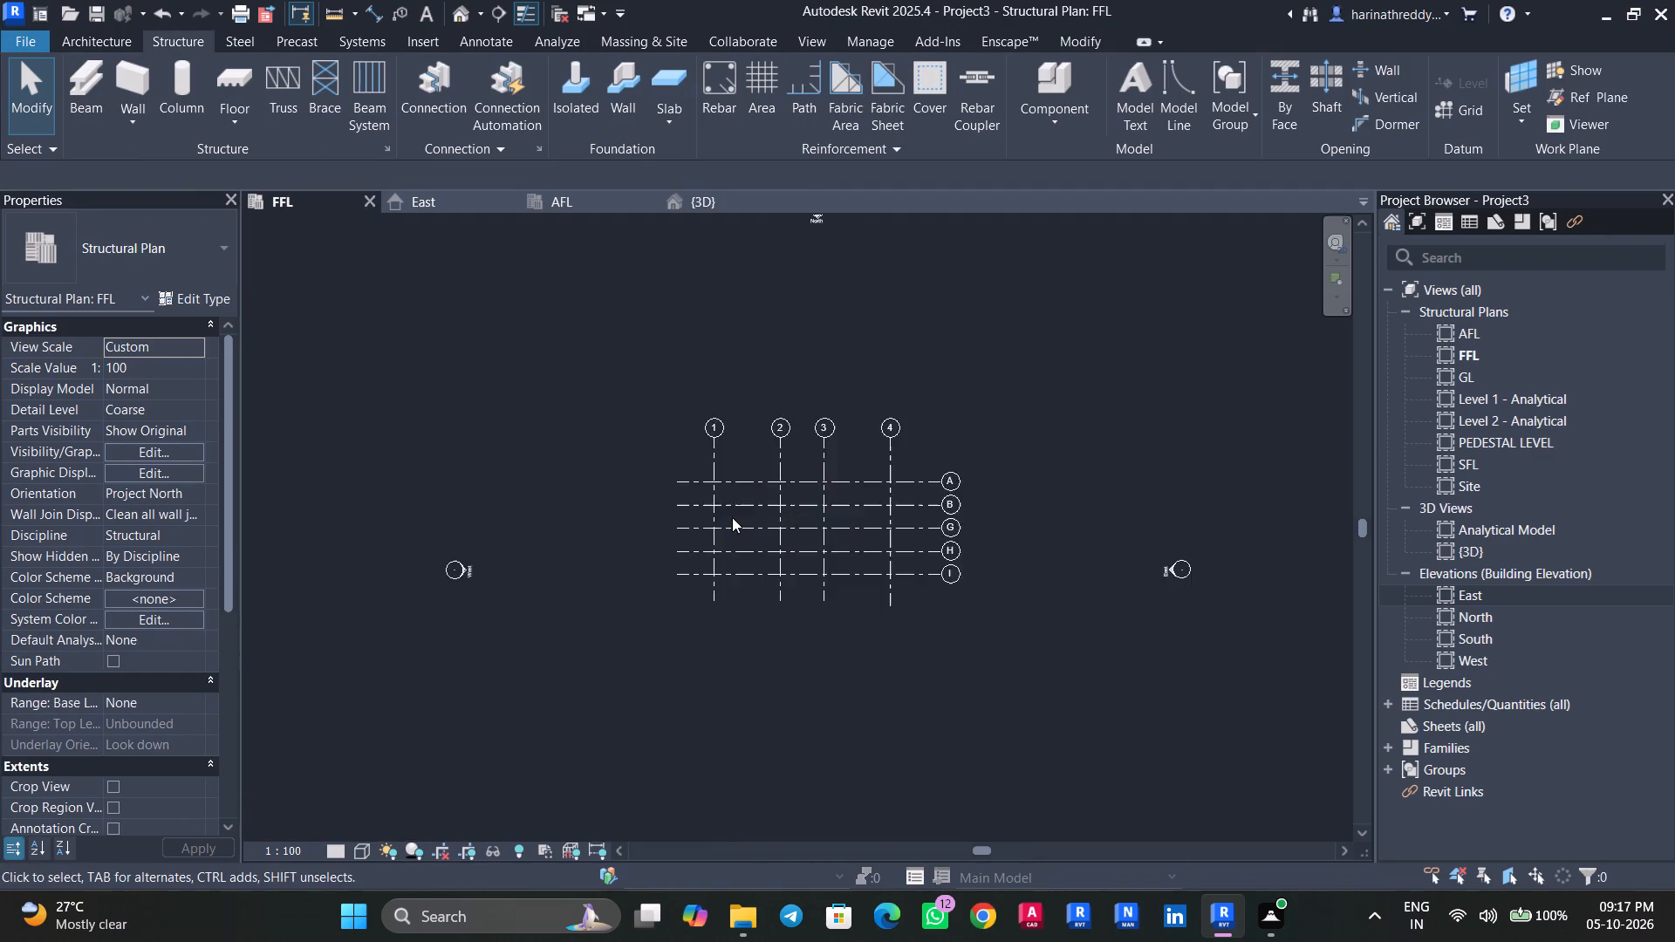
pyautogui.scroll(6, 732, 517)
pyautogui.moveTo(734, 517); pyautogui.dragTo(707, 563, button='middle')
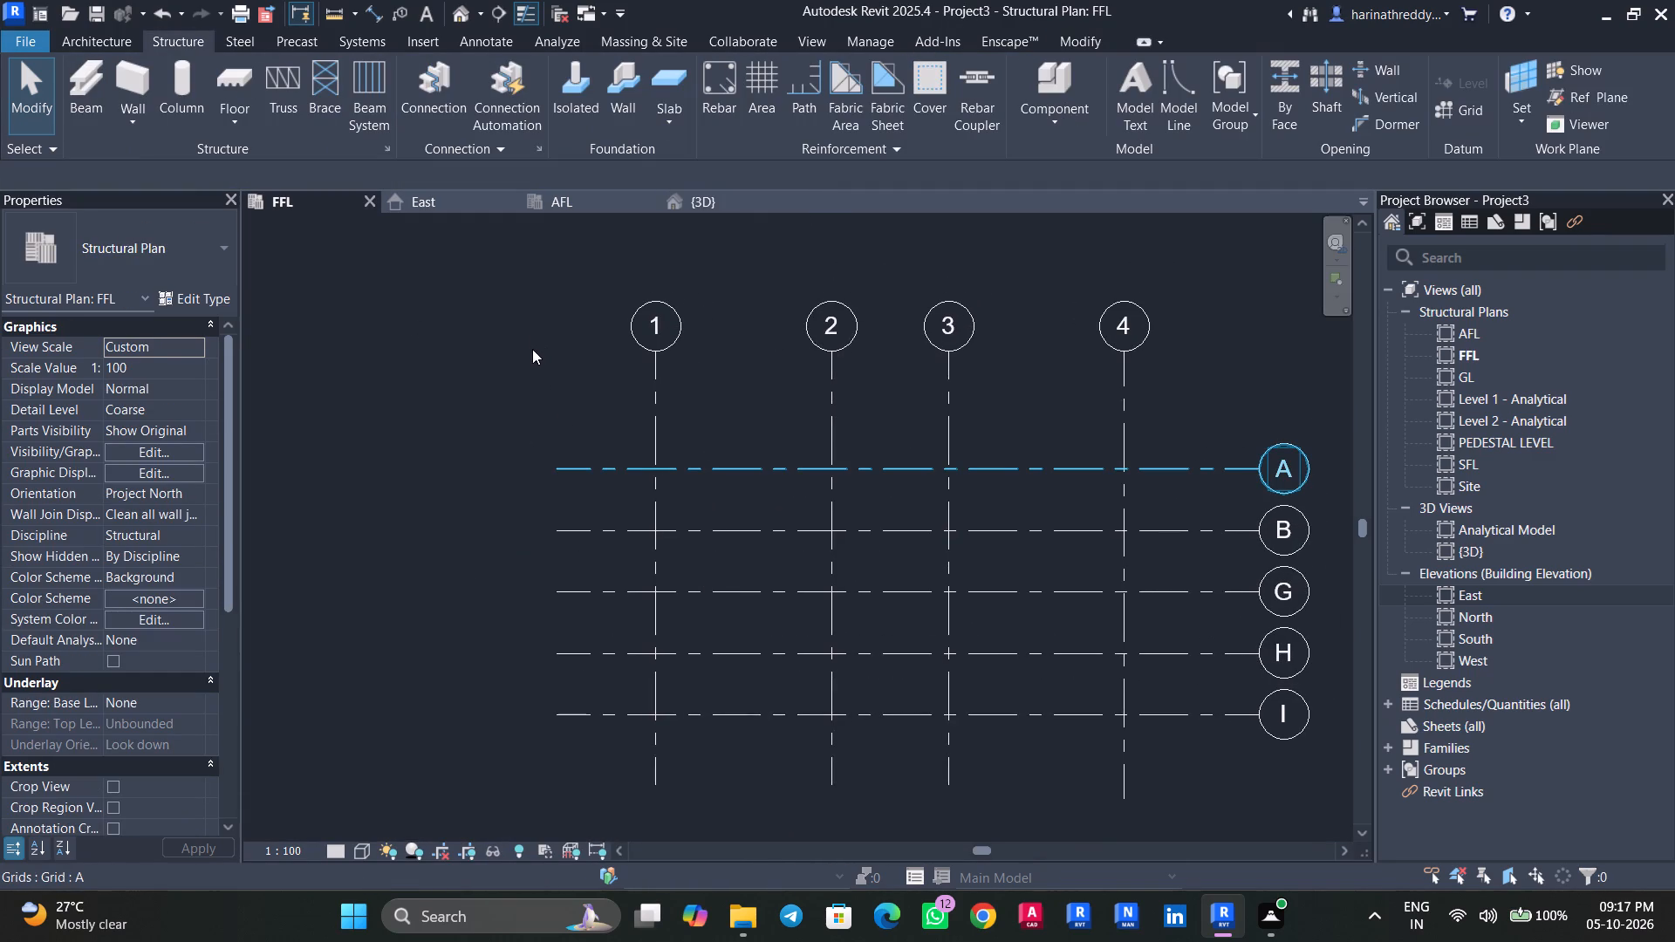
pyautogui.doubleClick(1490, 592)
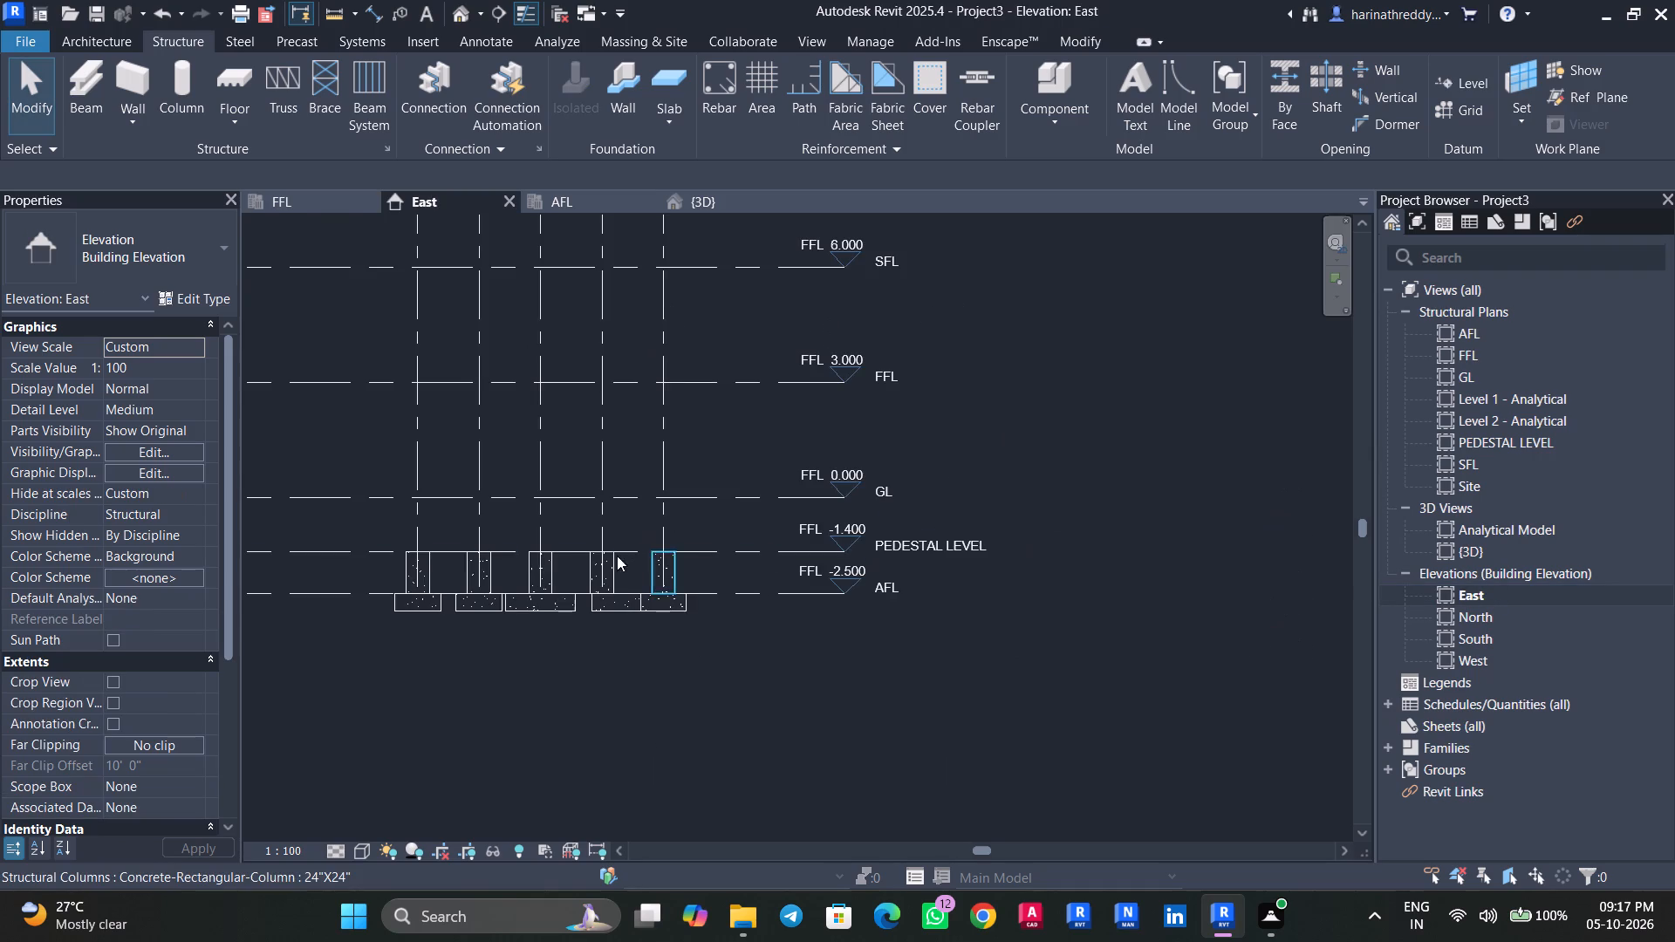
pyautogui.scroll(5, 614, 563)
pyautogui.click(725, 200)
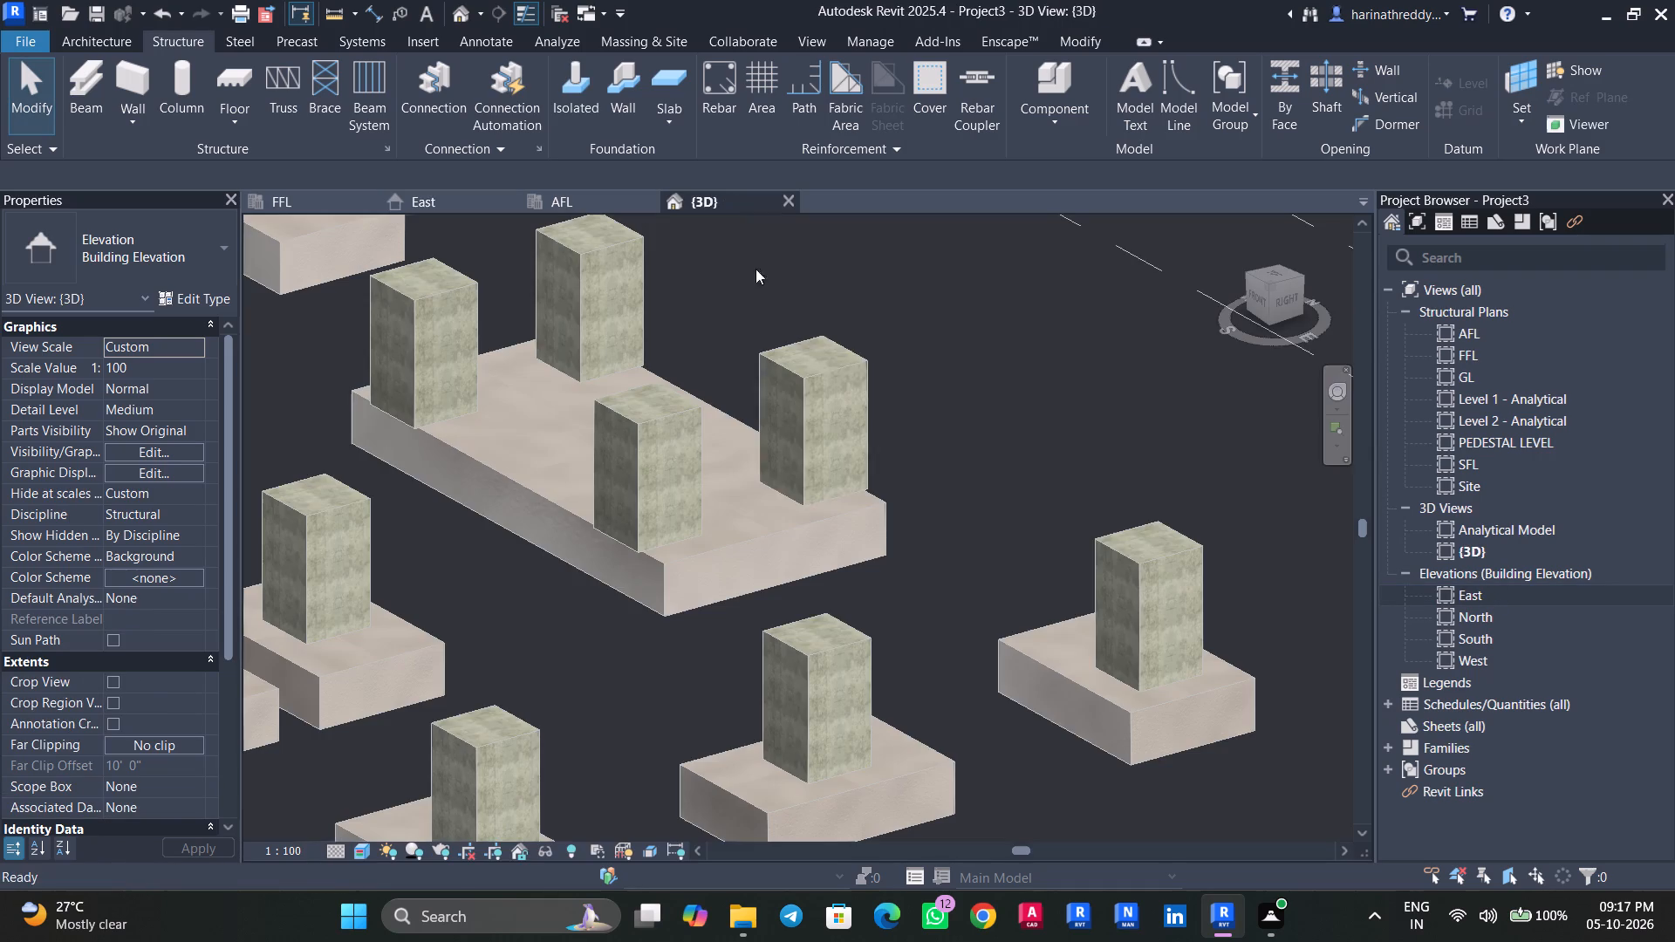
pyautogui.keyDown('shift'); pyautogui.moveTo(1039, 471); pyautogui.dragTo(1062, 527, button='middle'); pyautogui.keyUp('shift')
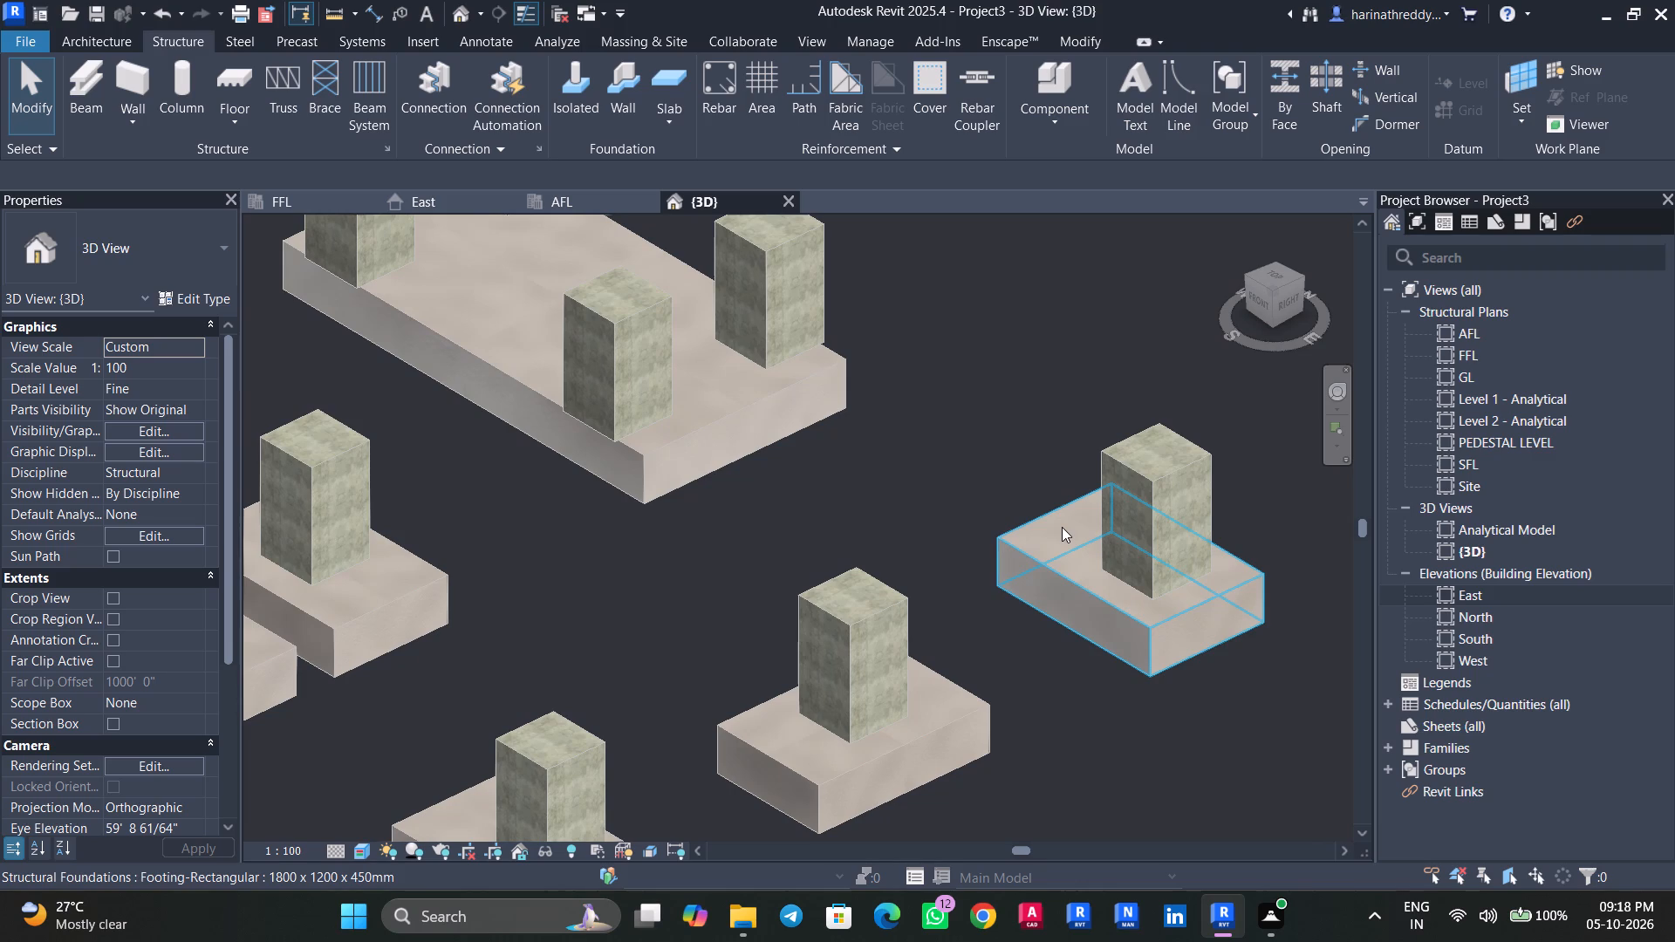
pyautogui.press('Escape')
pyautogui.press('Escape')
pyautogui.press('Escape')
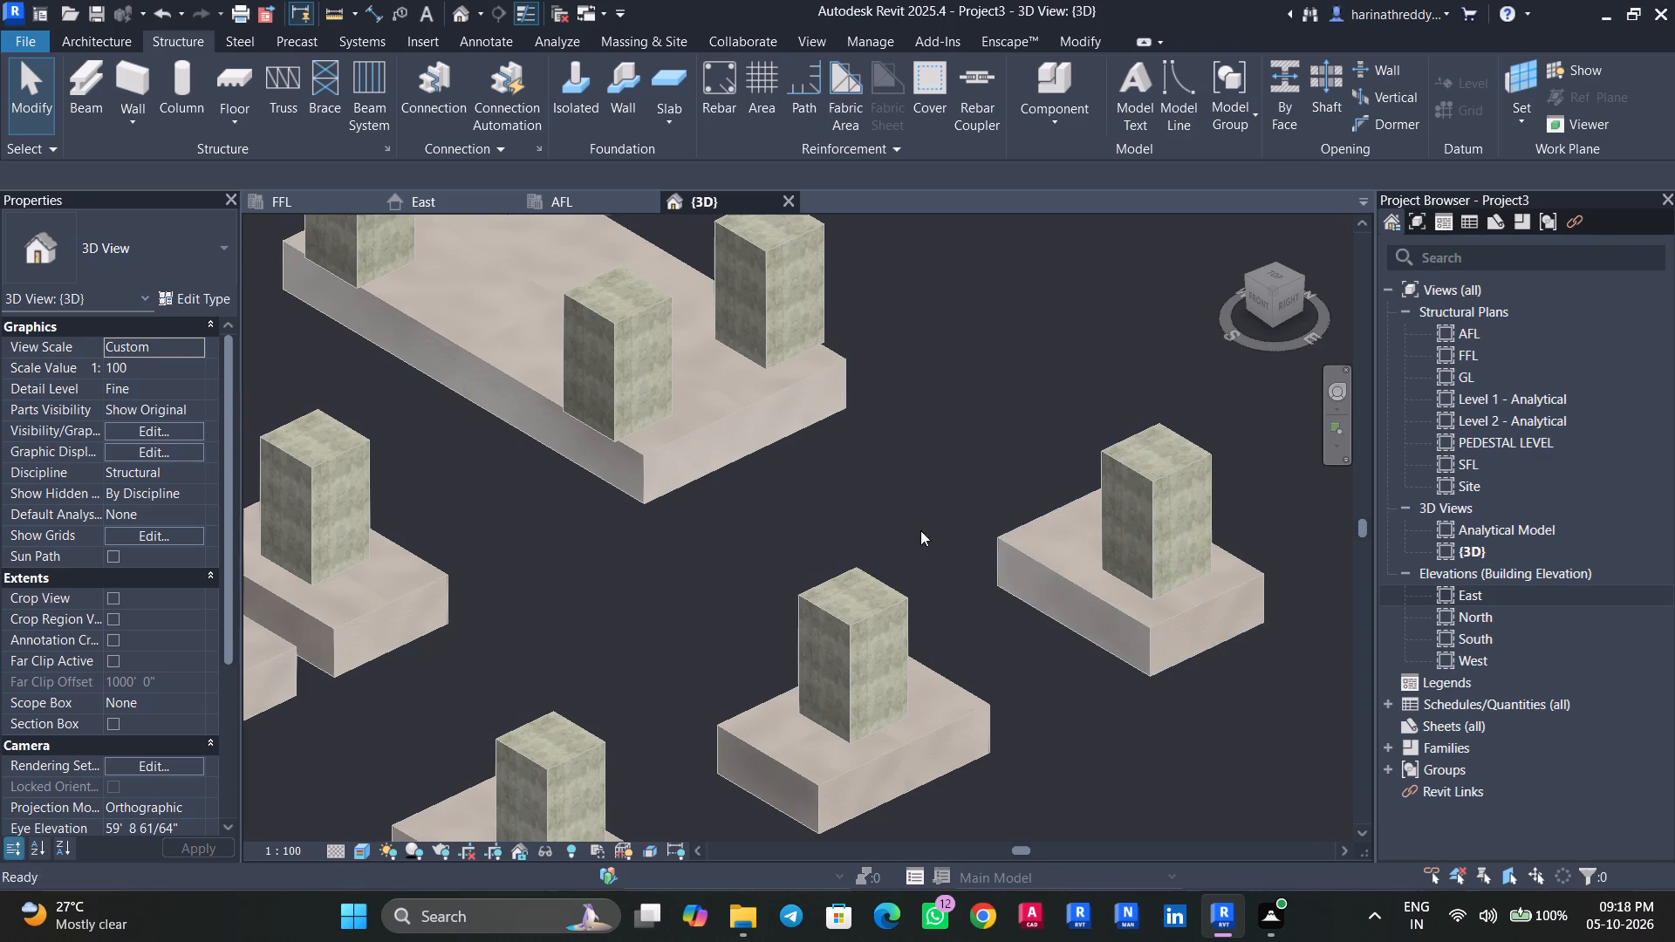
pyautogui.scroll(1, 925, 511)
pyautogui.scroll(-6, 925, 511)
pyautogui.scroll(1, 925, 511)
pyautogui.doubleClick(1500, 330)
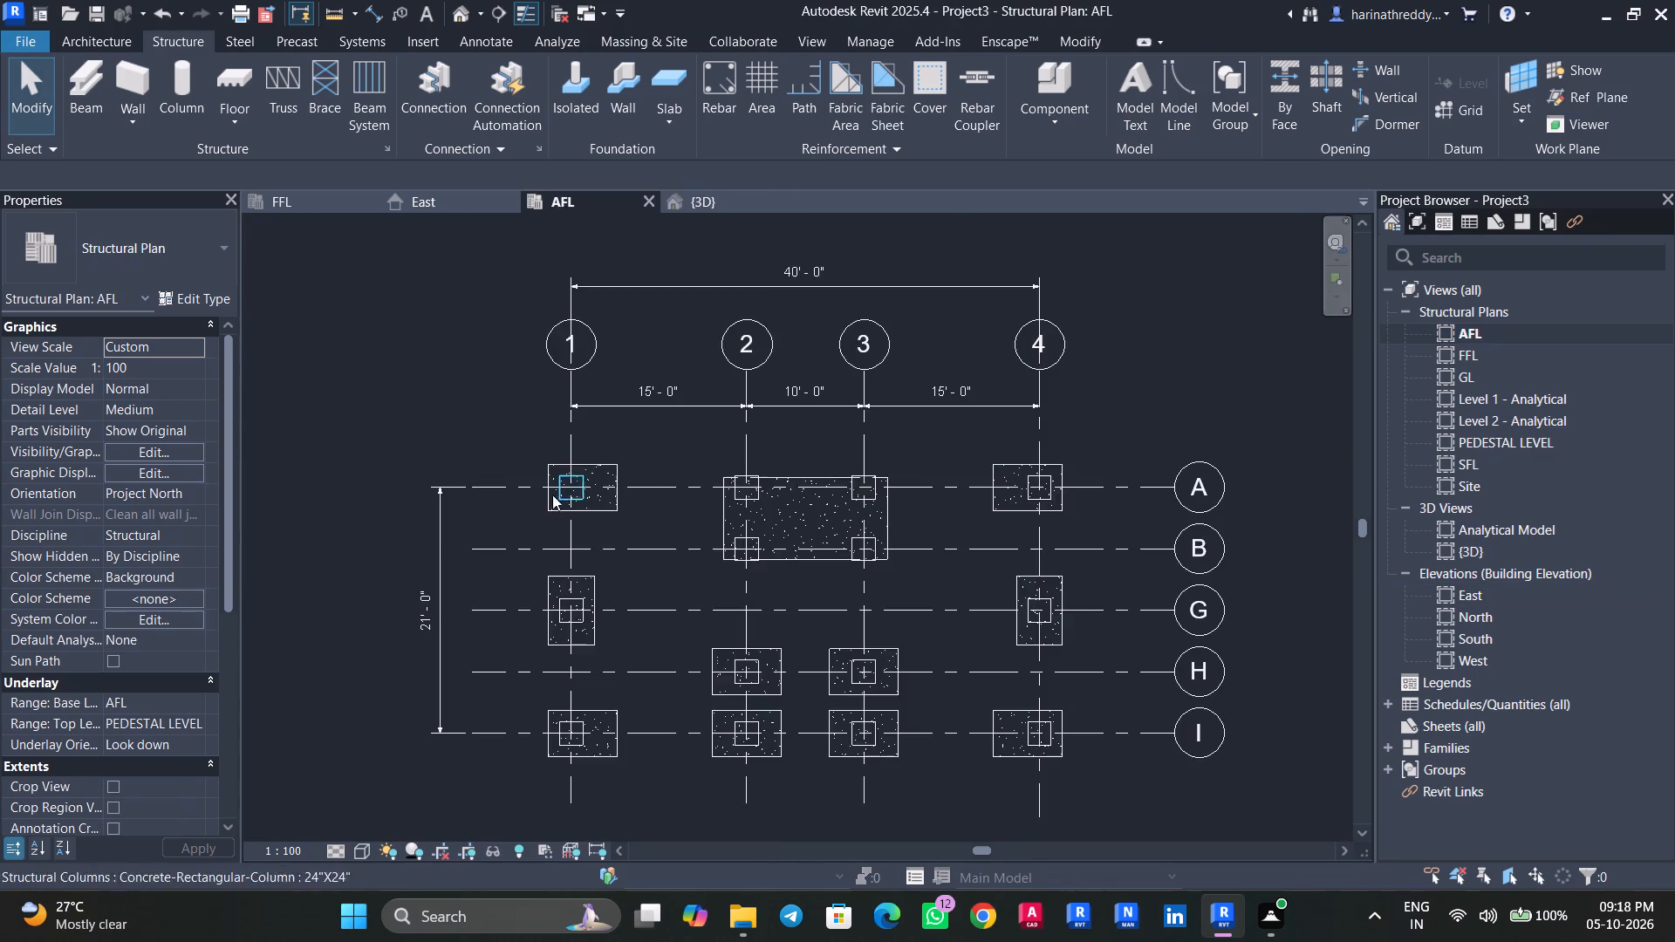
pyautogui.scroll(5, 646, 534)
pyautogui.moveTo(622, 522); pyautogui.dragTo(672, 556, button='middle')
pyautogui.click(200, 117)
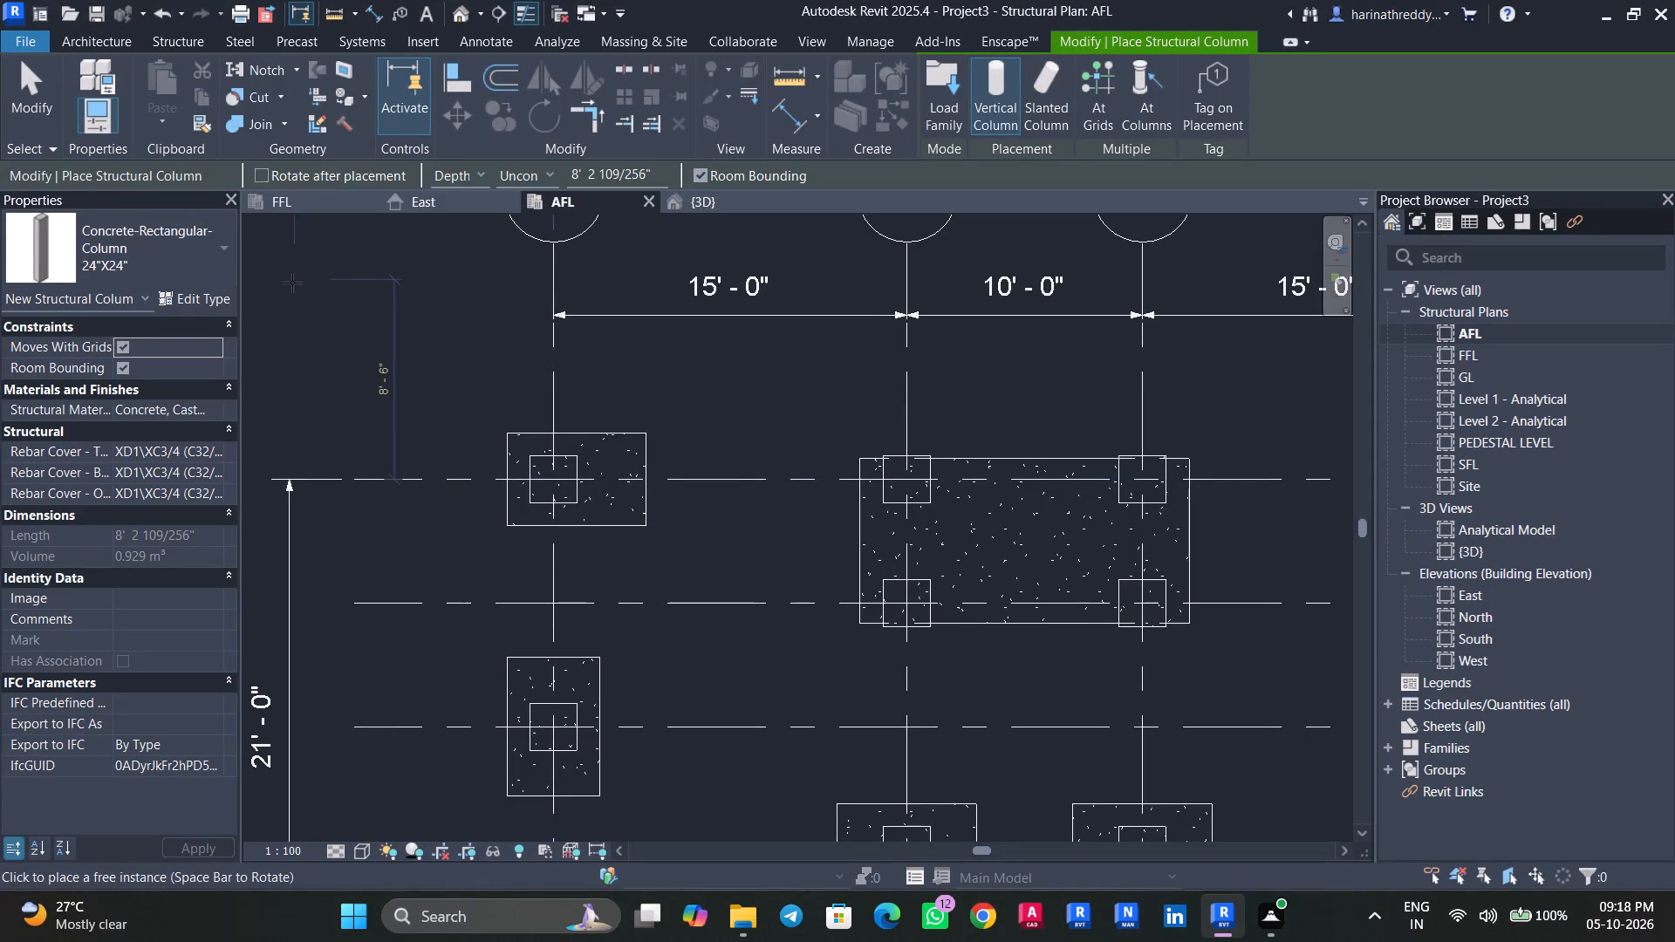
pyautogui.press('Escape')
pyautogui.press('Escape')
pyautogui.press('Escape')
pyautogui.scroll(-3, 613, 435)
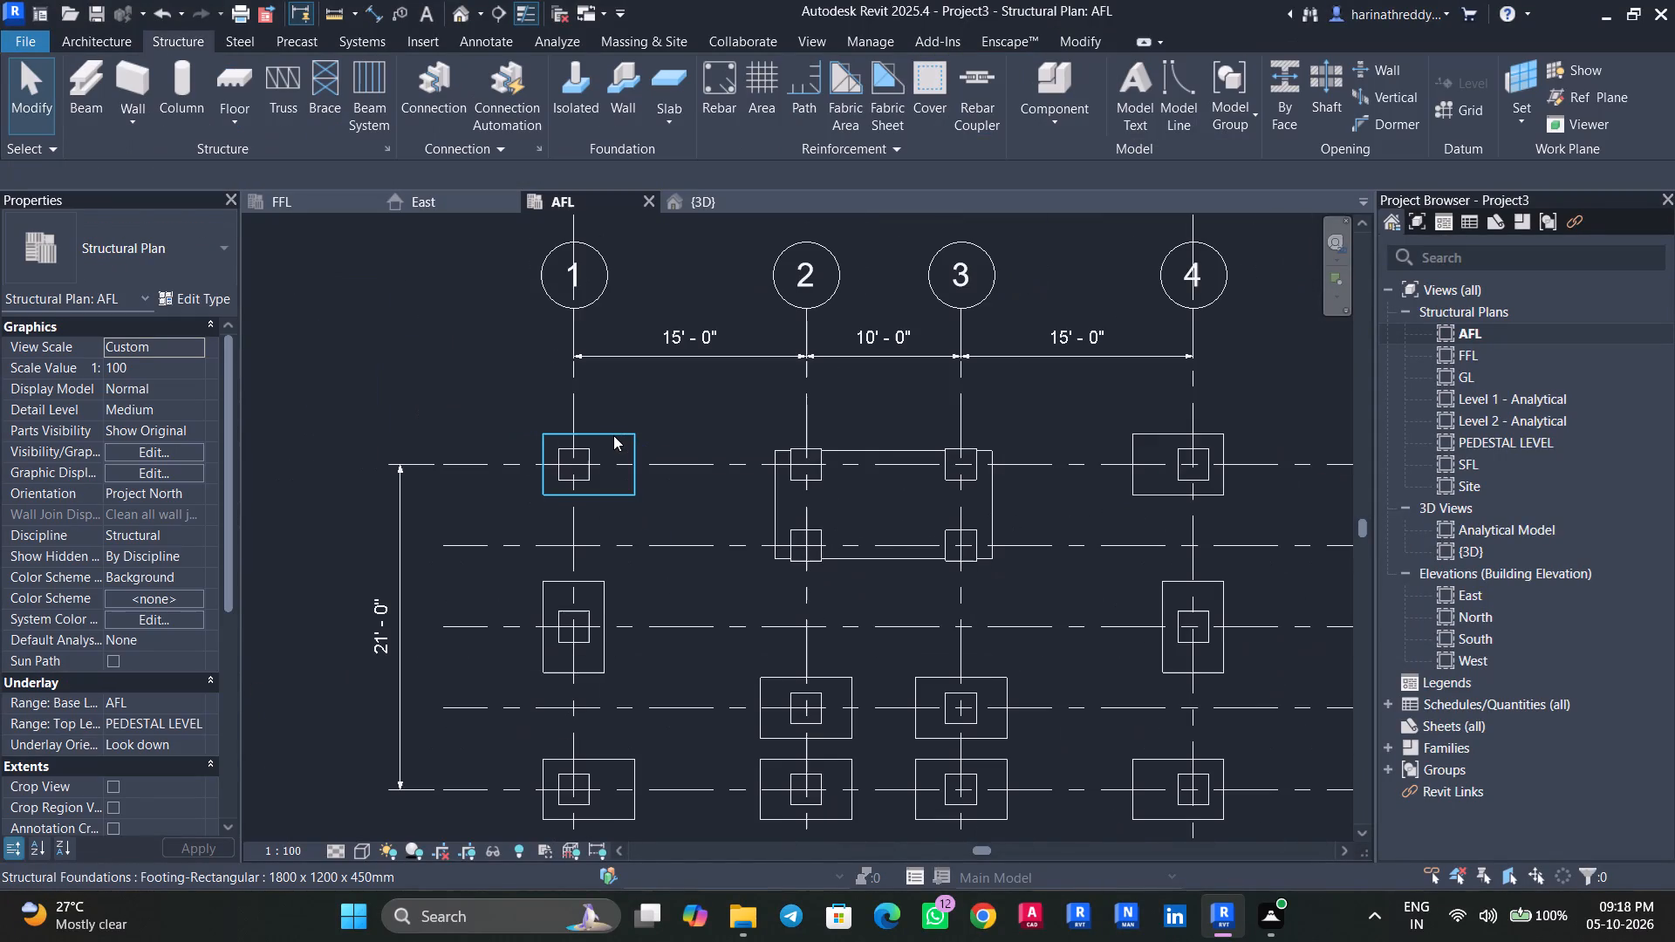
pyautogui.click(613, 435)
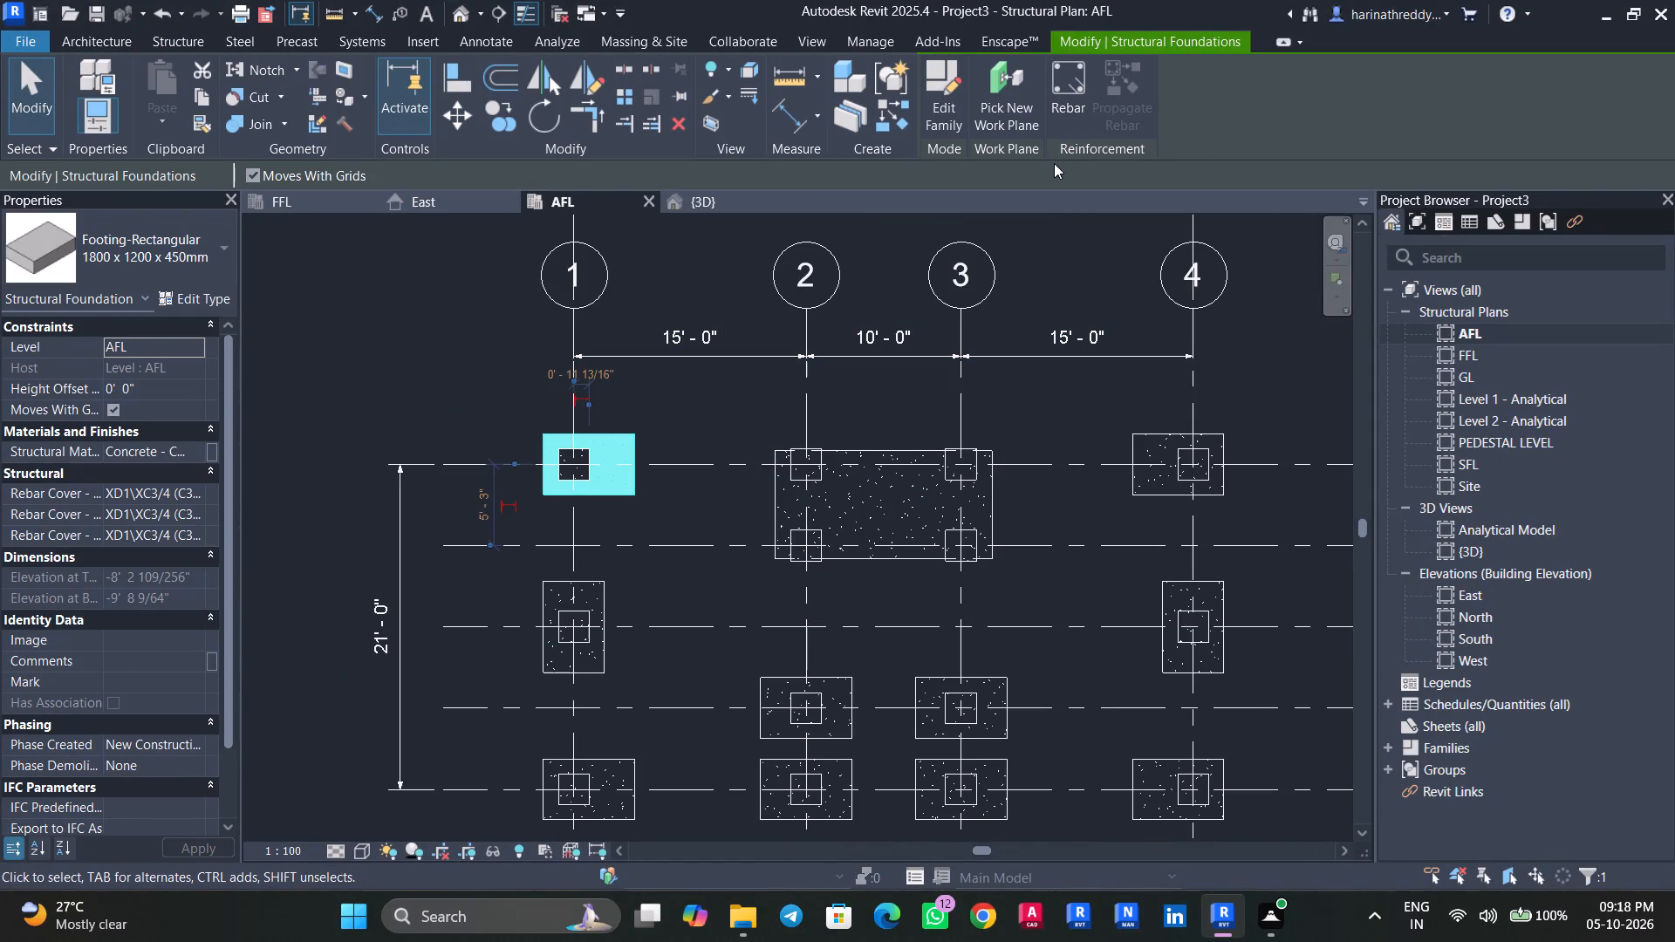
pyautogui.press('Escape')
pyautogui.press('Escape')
# Inspect all the footings and pedestal columns from several angles in the 3D view.
pyautogui.click(455, 9)
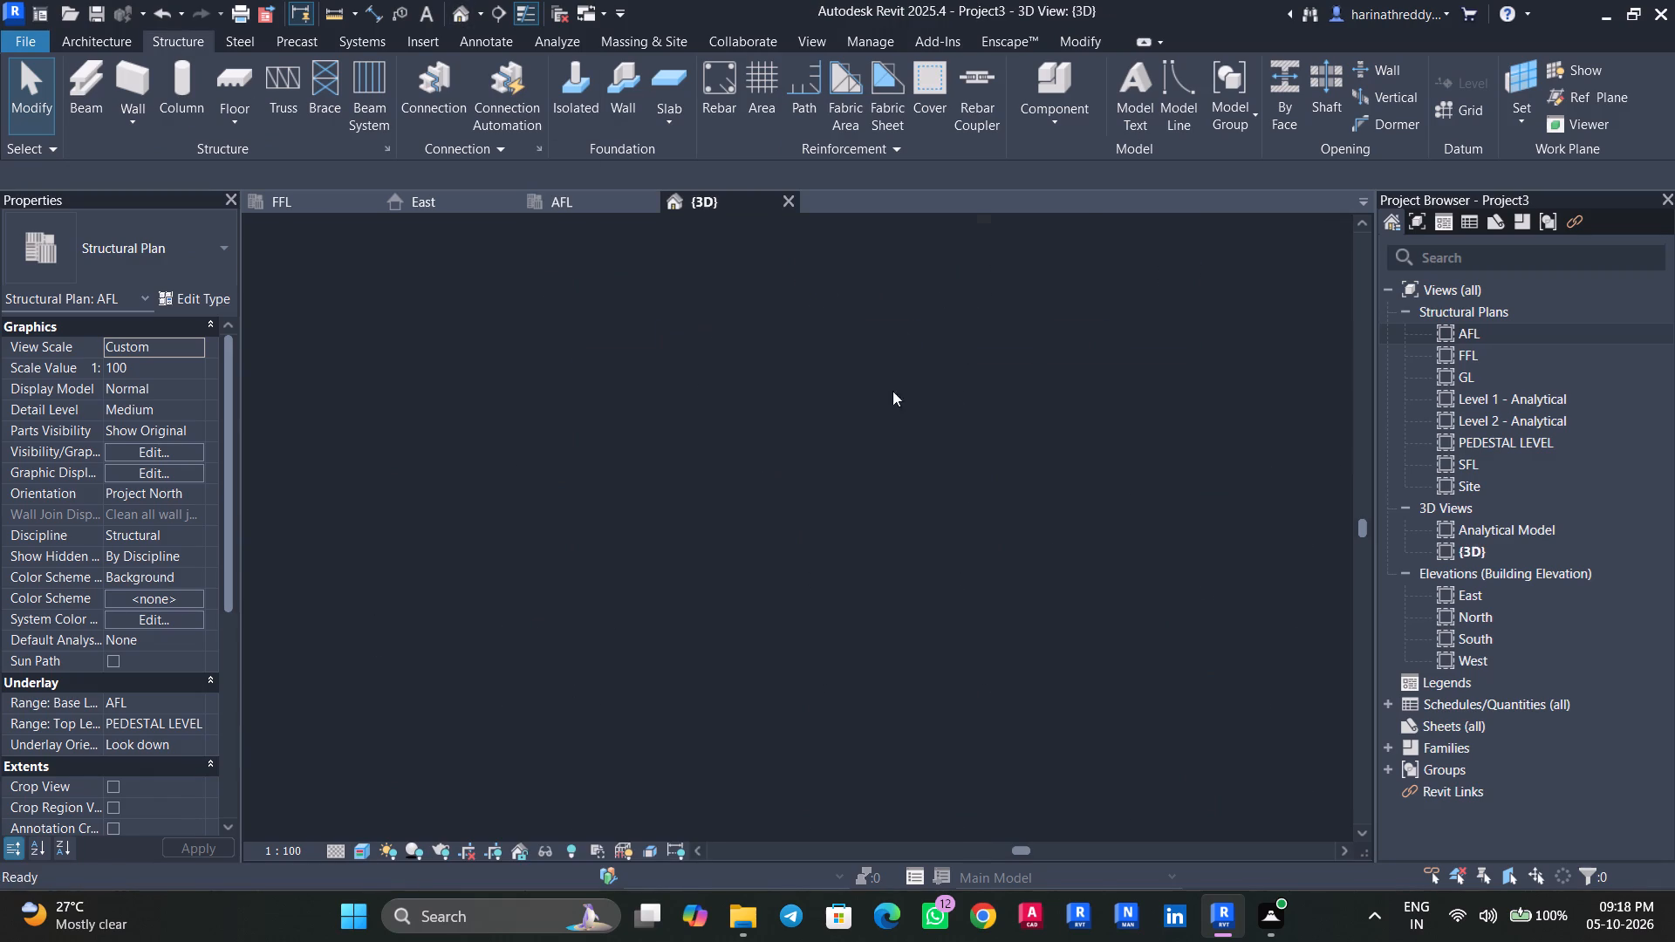
pyautogui.keyDown('shift'); pyautogui.moveTo(983, 713); pyautogui.dragTo(854, 679, button='middle'); pyautogui.keyUp('shift')
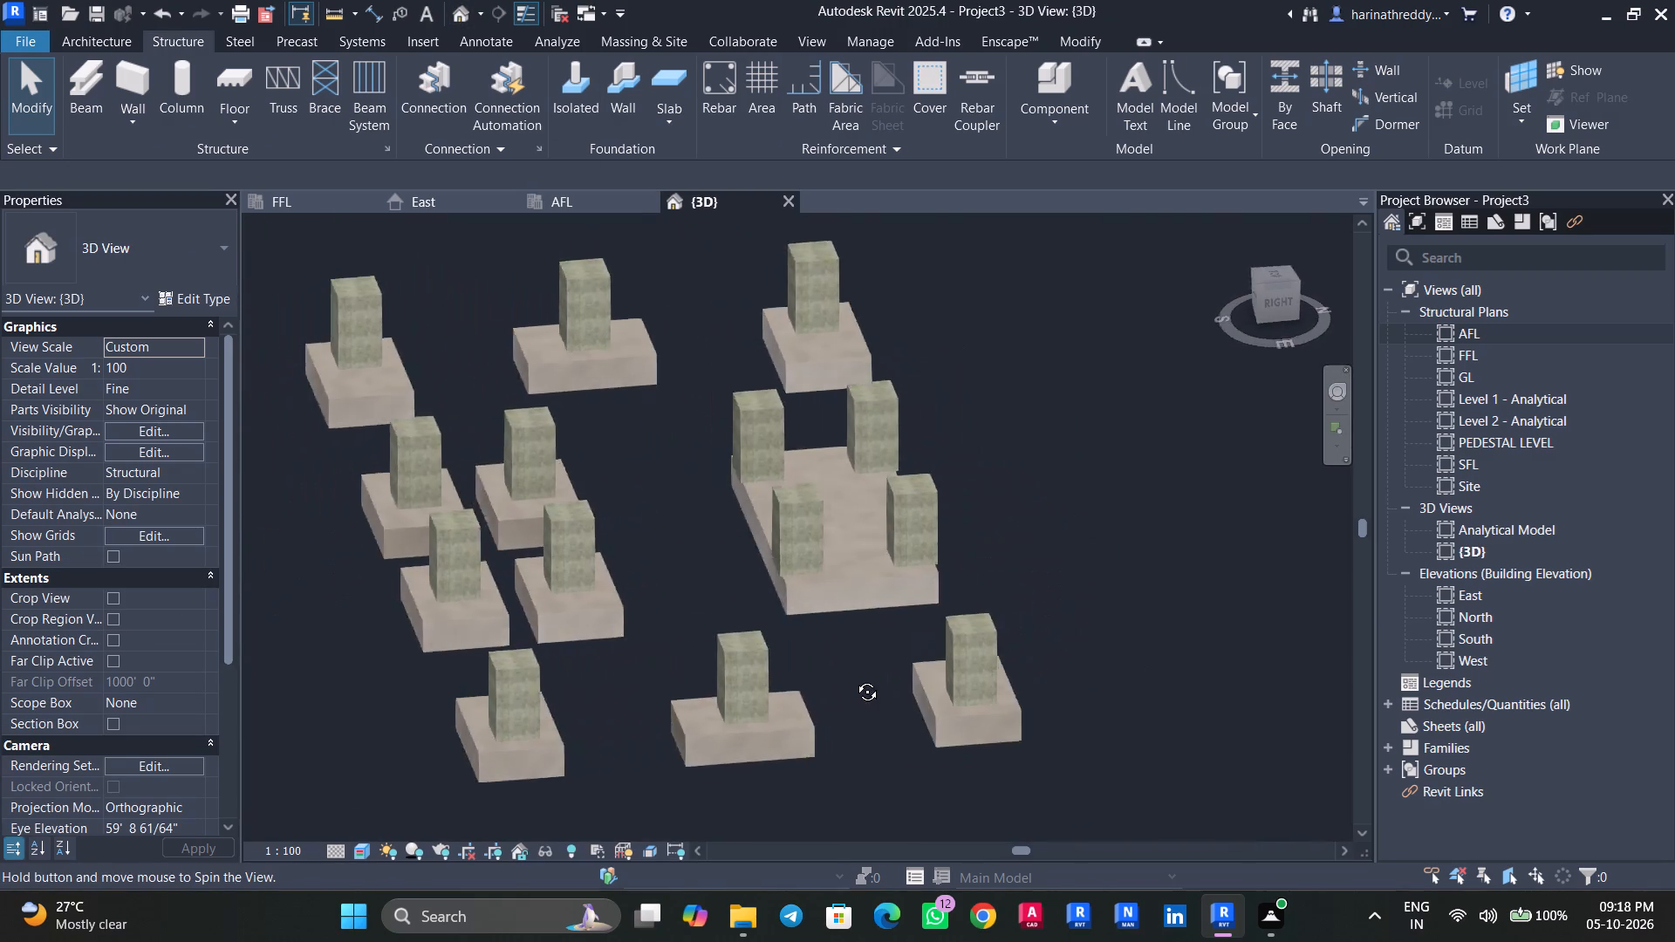
pyautogui.keyDown('shift'); pyautogui.moveTo(854, 679); pyautogui.dragTo(977, 683, button='middle'); pyautogui.keyUp('shift')
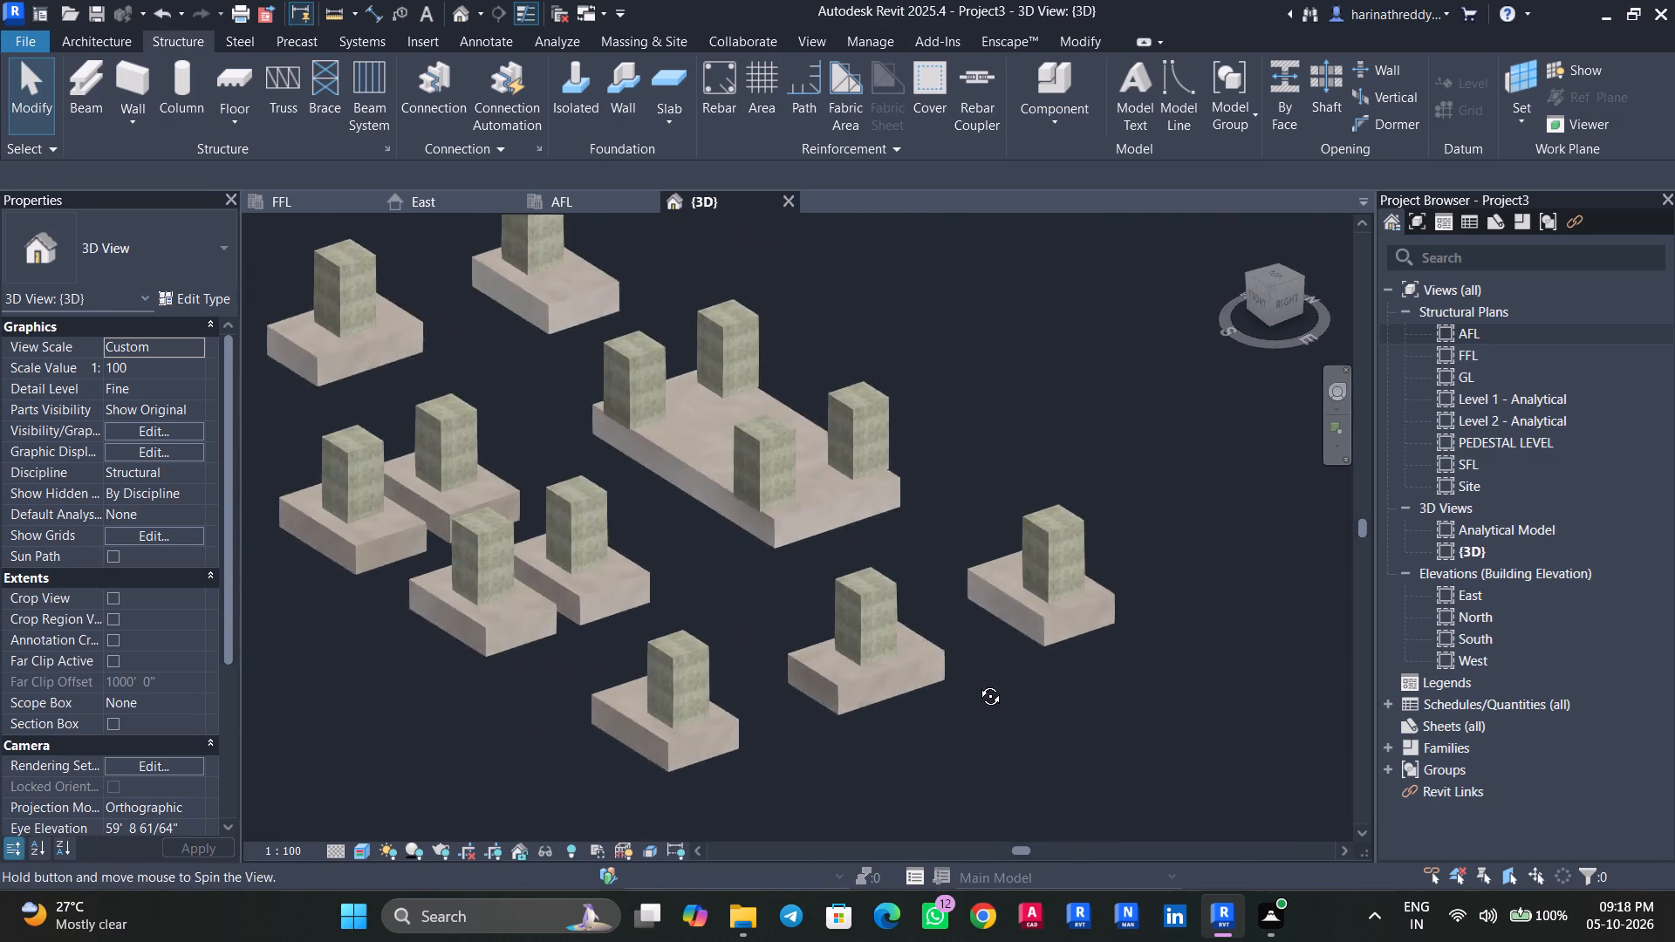
pyautogui.keyDown('shift'); pyautogui.moveTo(977, 683); pyautogui.dragTo(1038, 675, button='middle'); pyautogui.keyUp('shift')
pyautogui.keyDown('shift'); pyautogui.moveTo(1041, 687); pyautogui.dragTo(1036, 702, button='middle'); pyautogui.keyUp('shift')
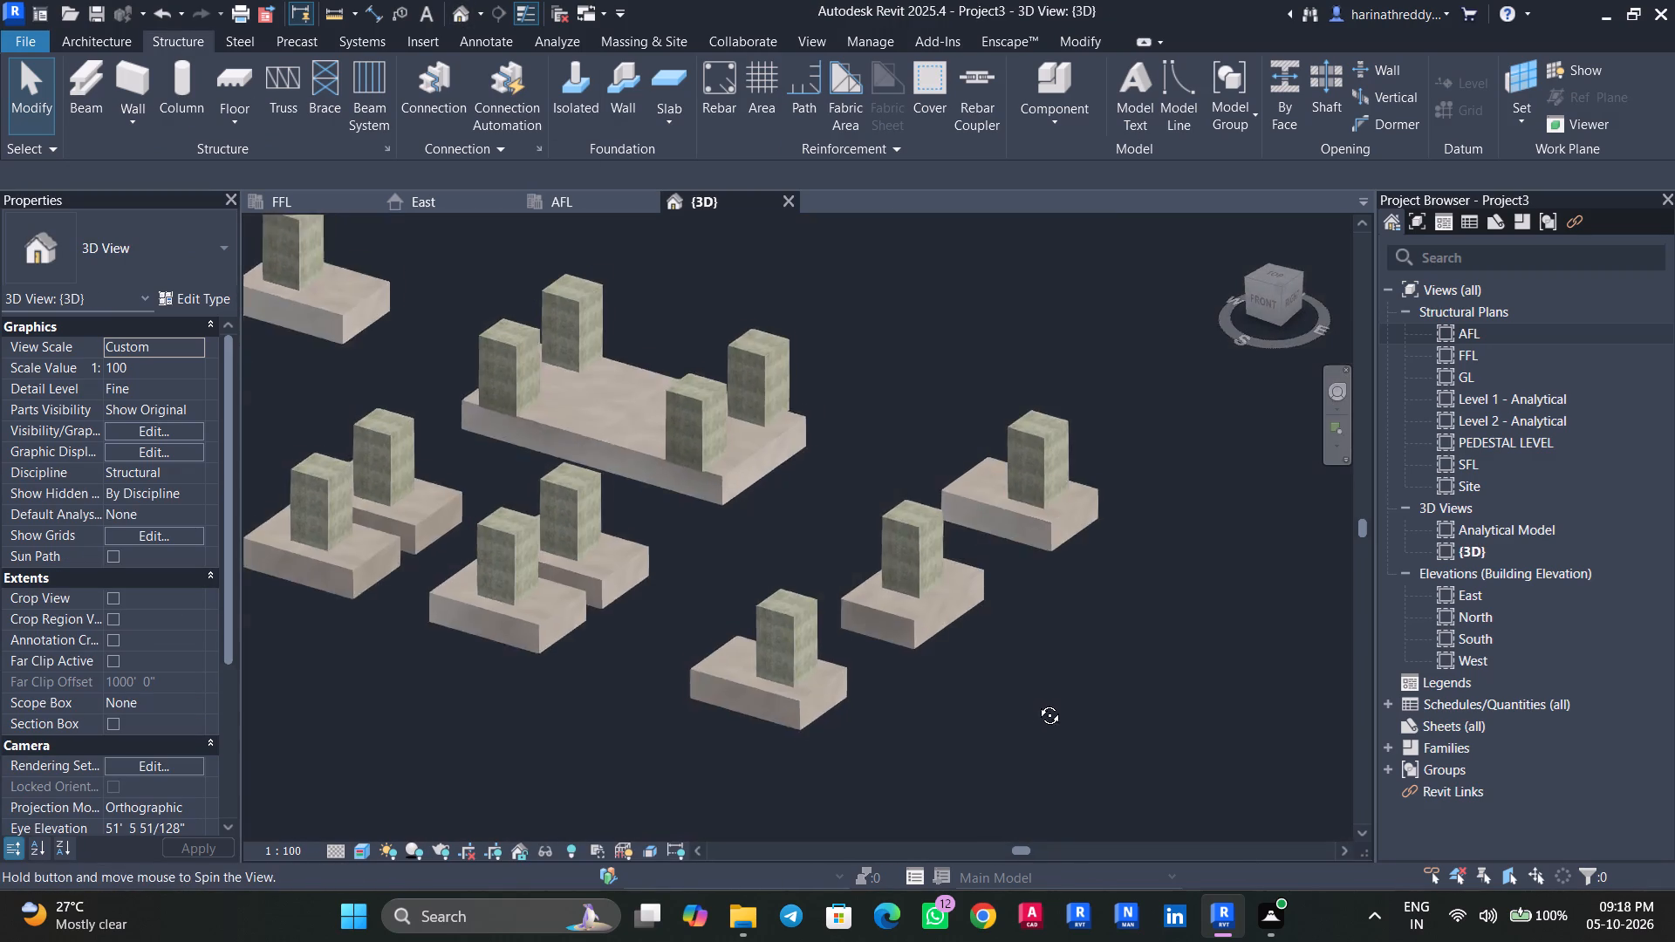
pyautogui.keyDown('shift'); pyautogui.moveTo(1036, 702); pyautogui.dragTo(1063, 670, button='middle'); pyautogui.keyUp('shift')
pyautogui.scroll(-6, 1067, 670)
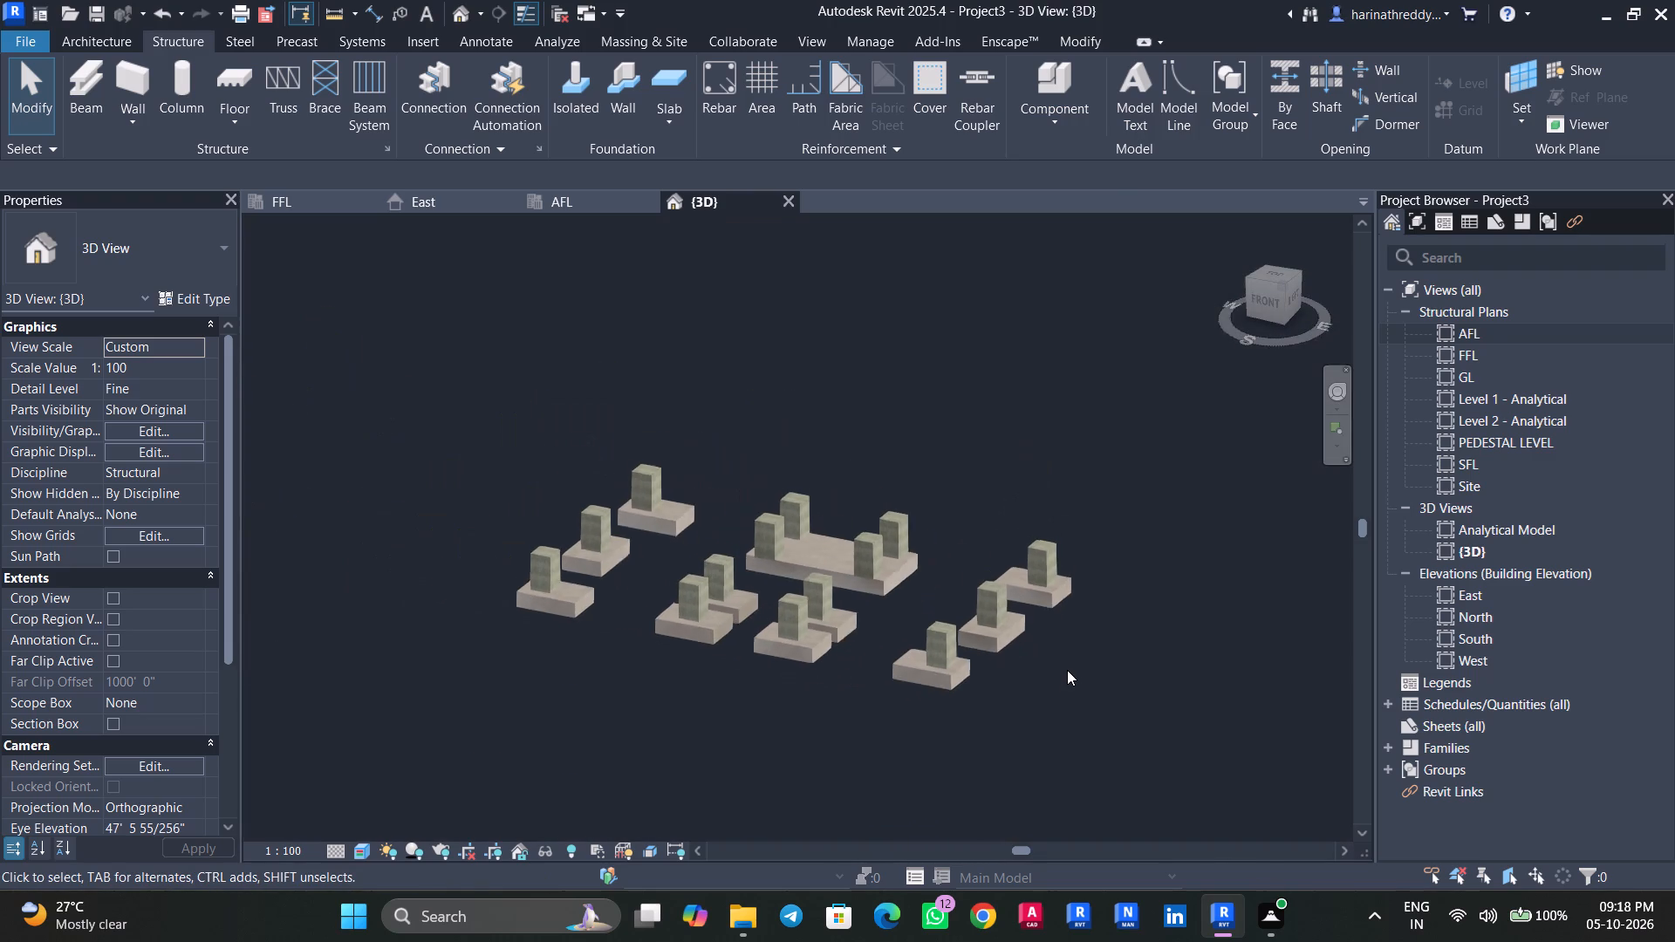
# Save the project in the Downloads folder under the file name STR-REBAR-02.
pyautogui.hotkey('ctrl', 's')
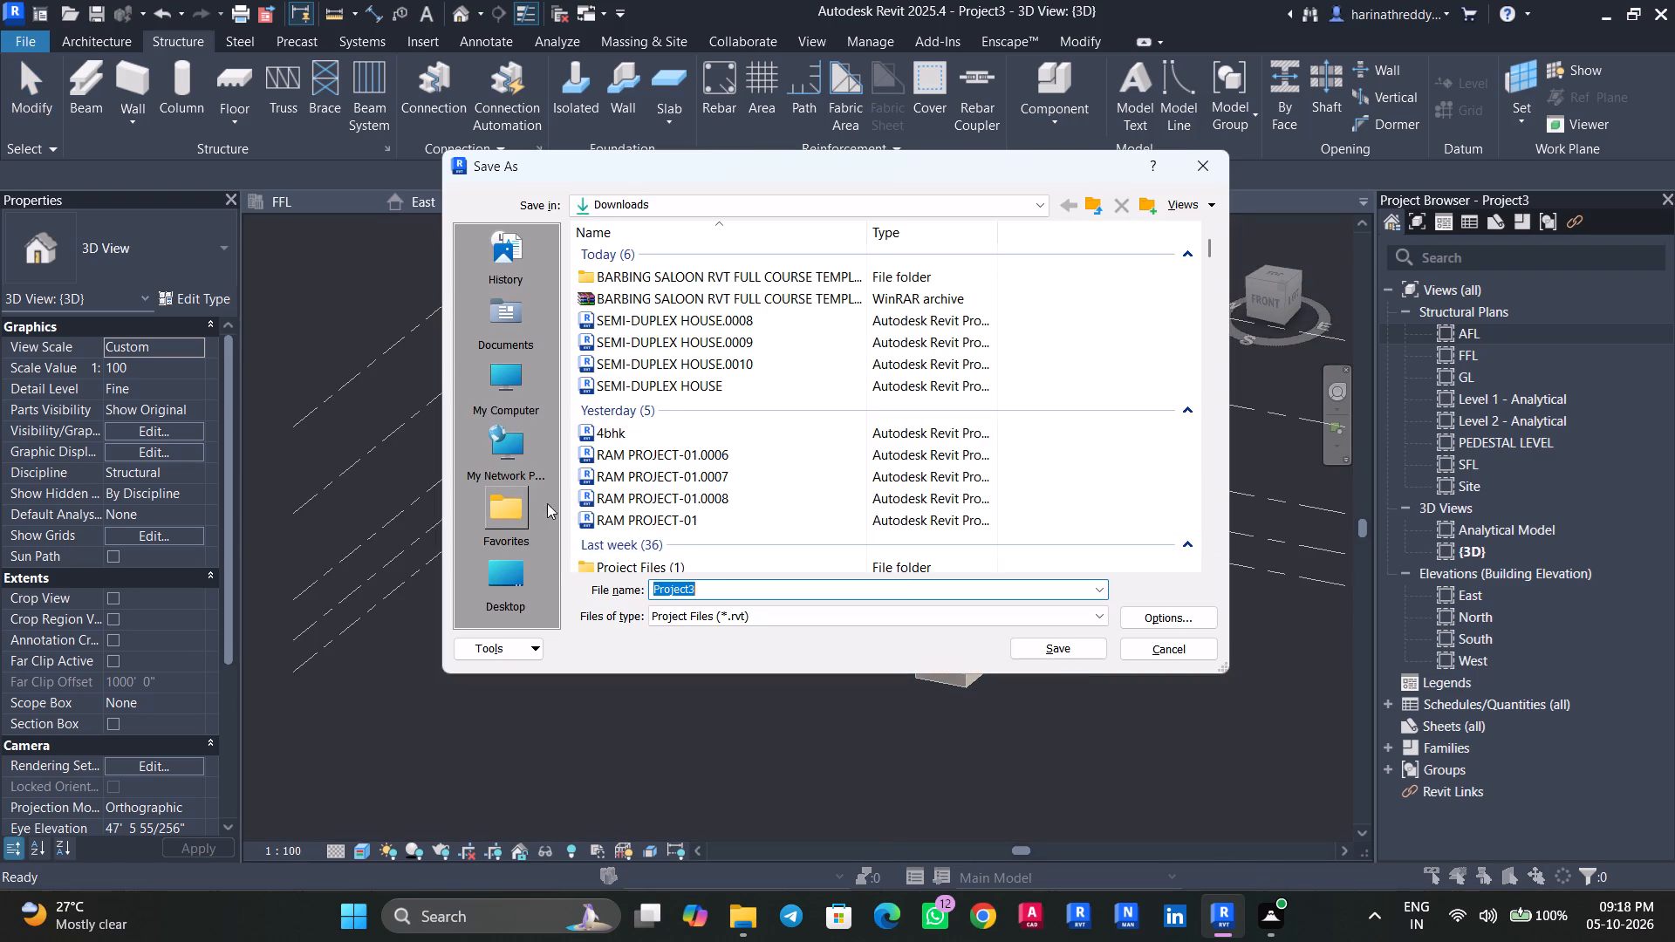
pyautogui.click(510, 583)
pyautogui.moveTo(709, 593); pyautogui.dragTo(631, 593)
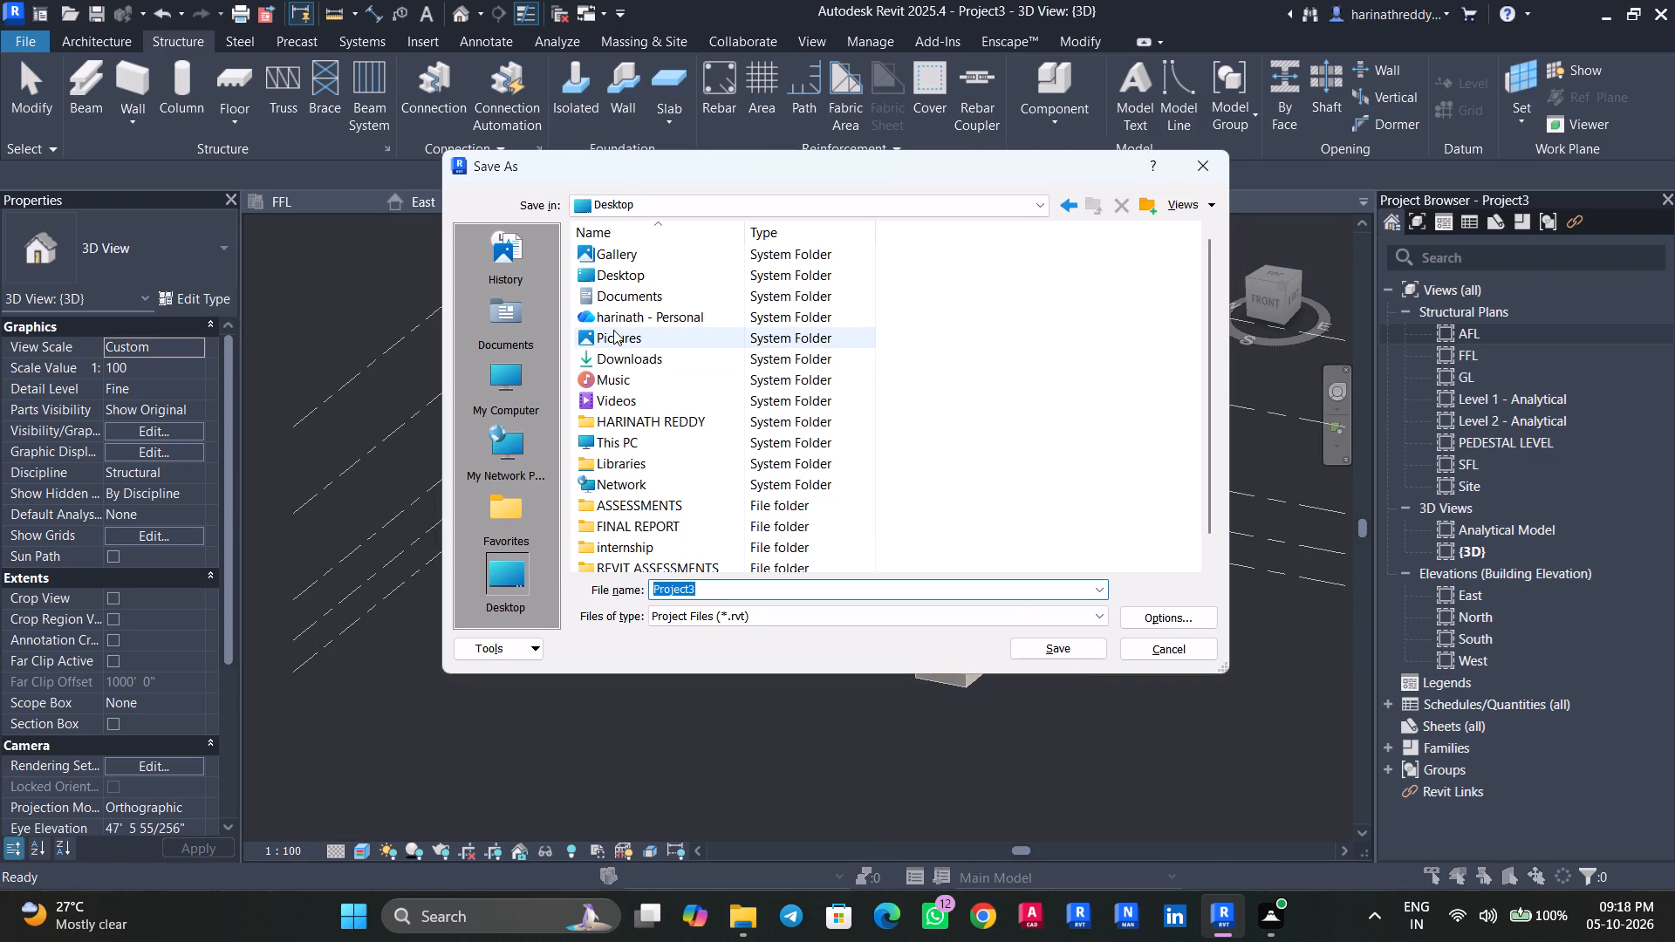
pyautogui.click(626, 361)
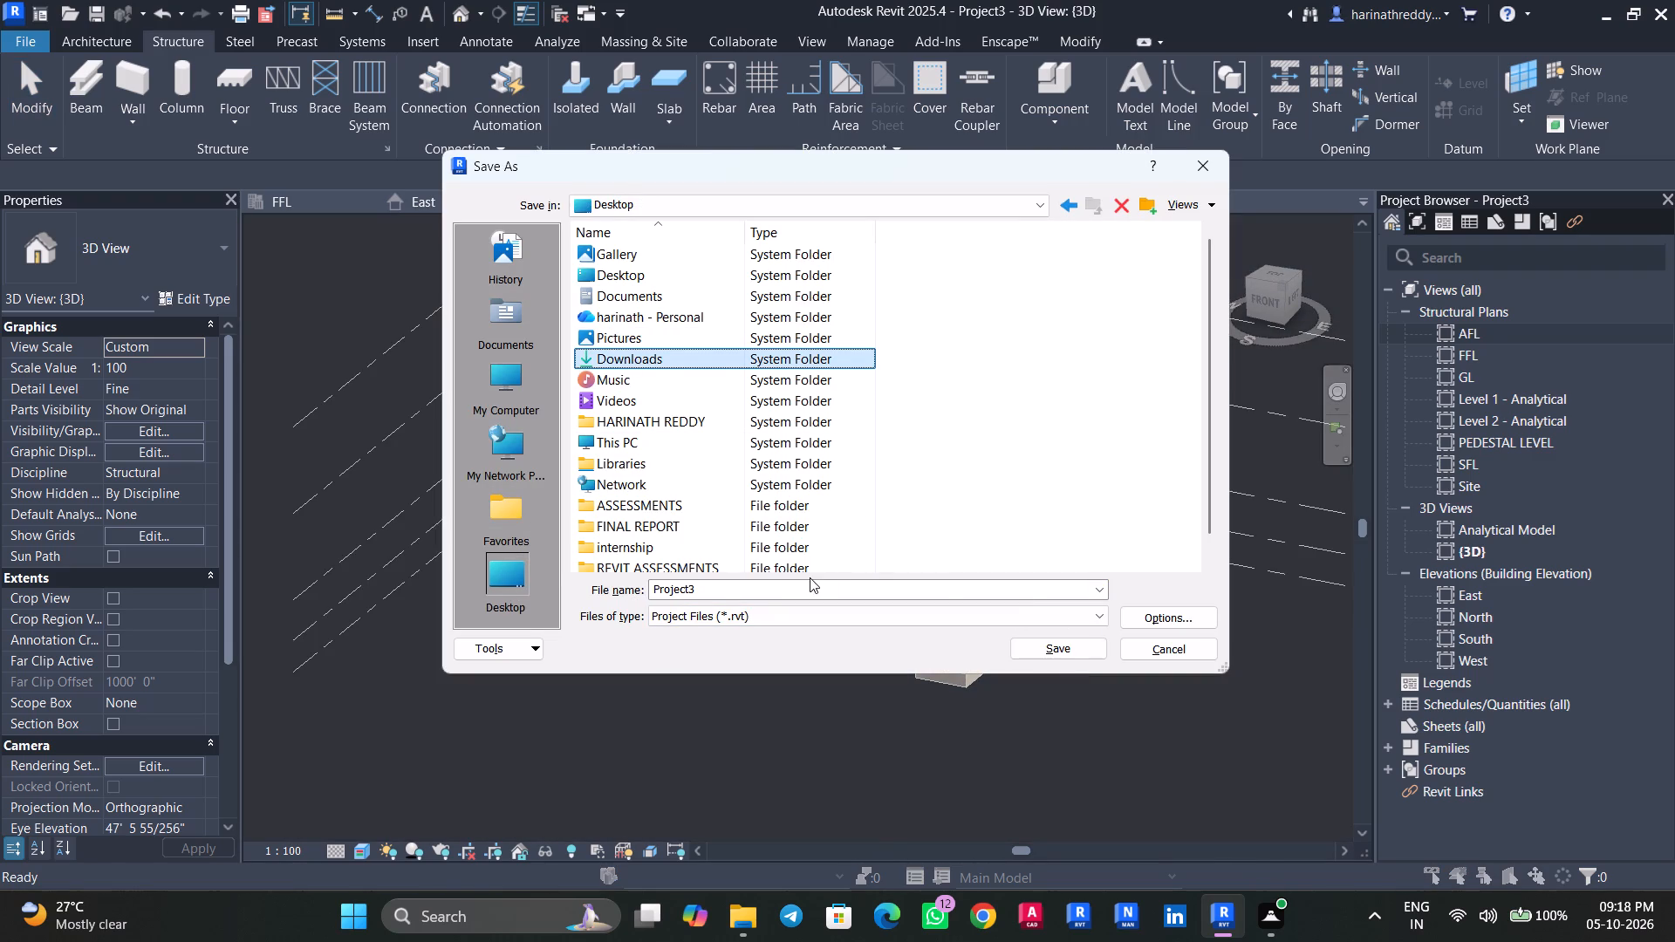
pyautogui.doubleClick(715, 359)
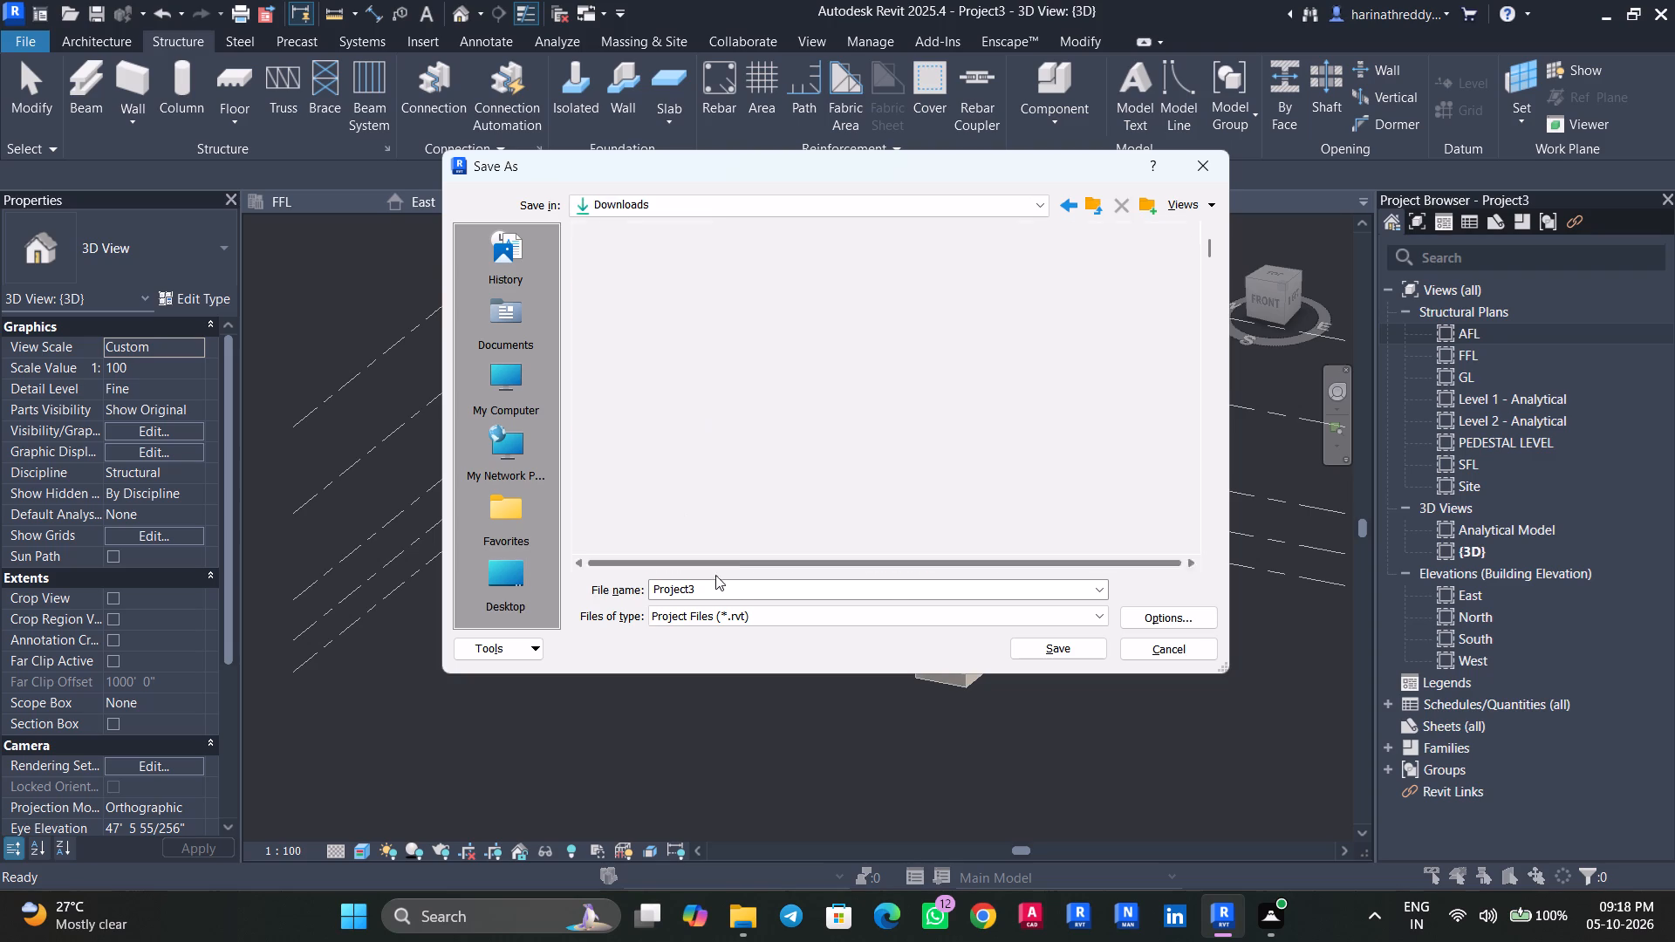
pyautogui.click(720, 583)
pyautogui.write('STR-REBAR-02')
pyautogui.click(1036, 644)
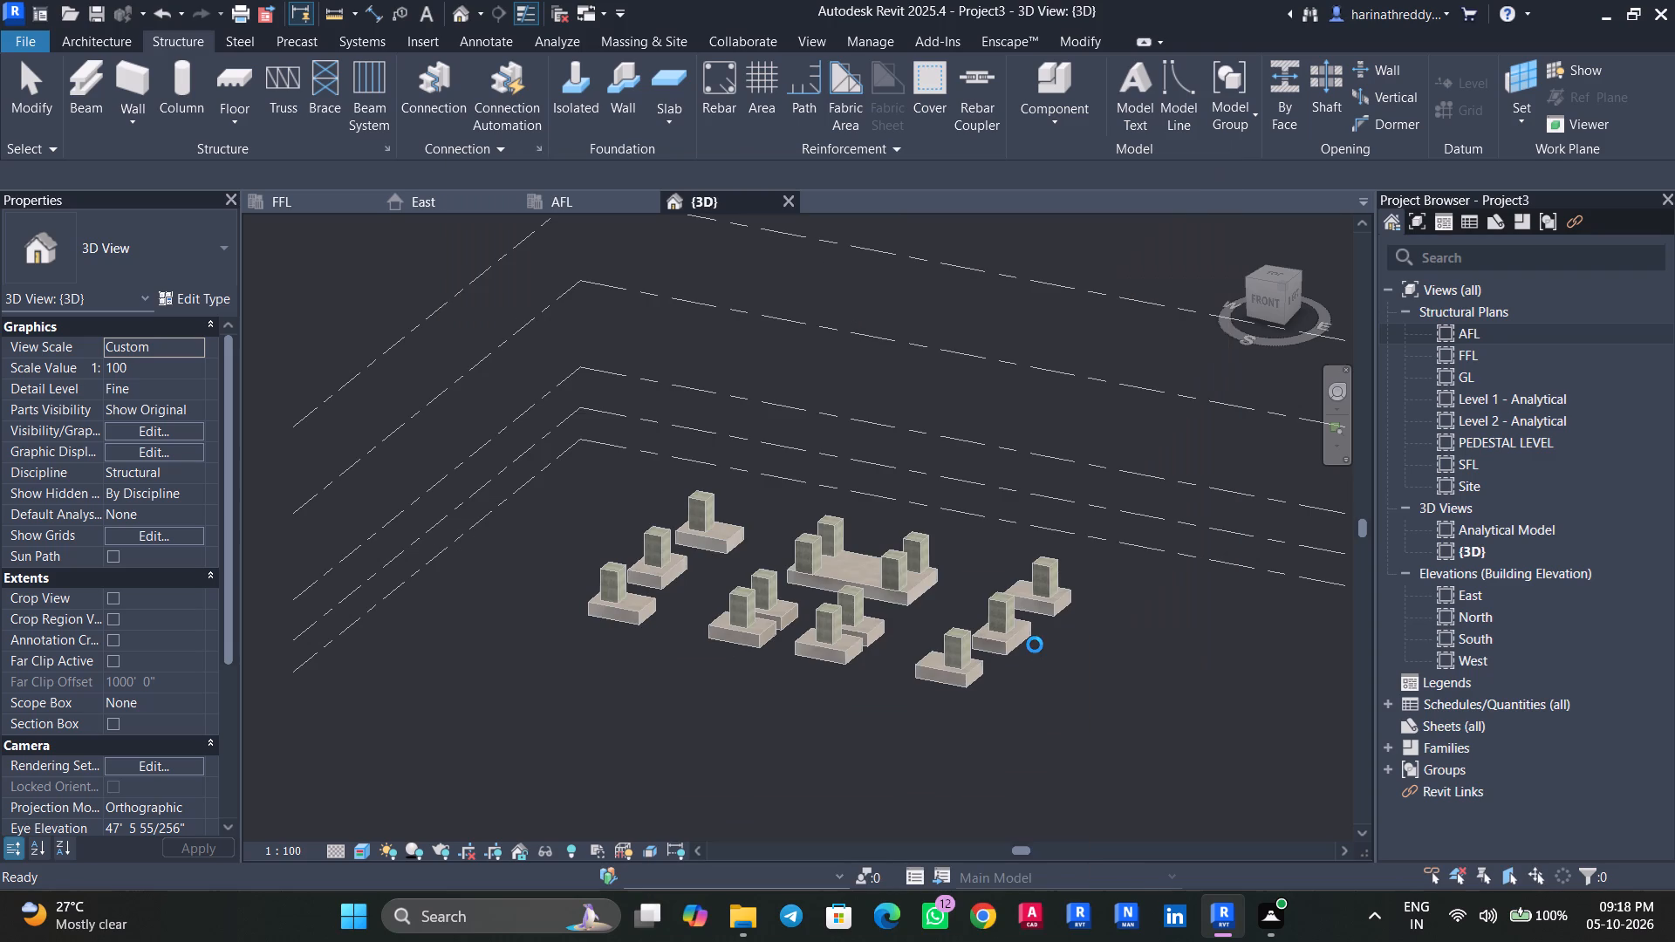
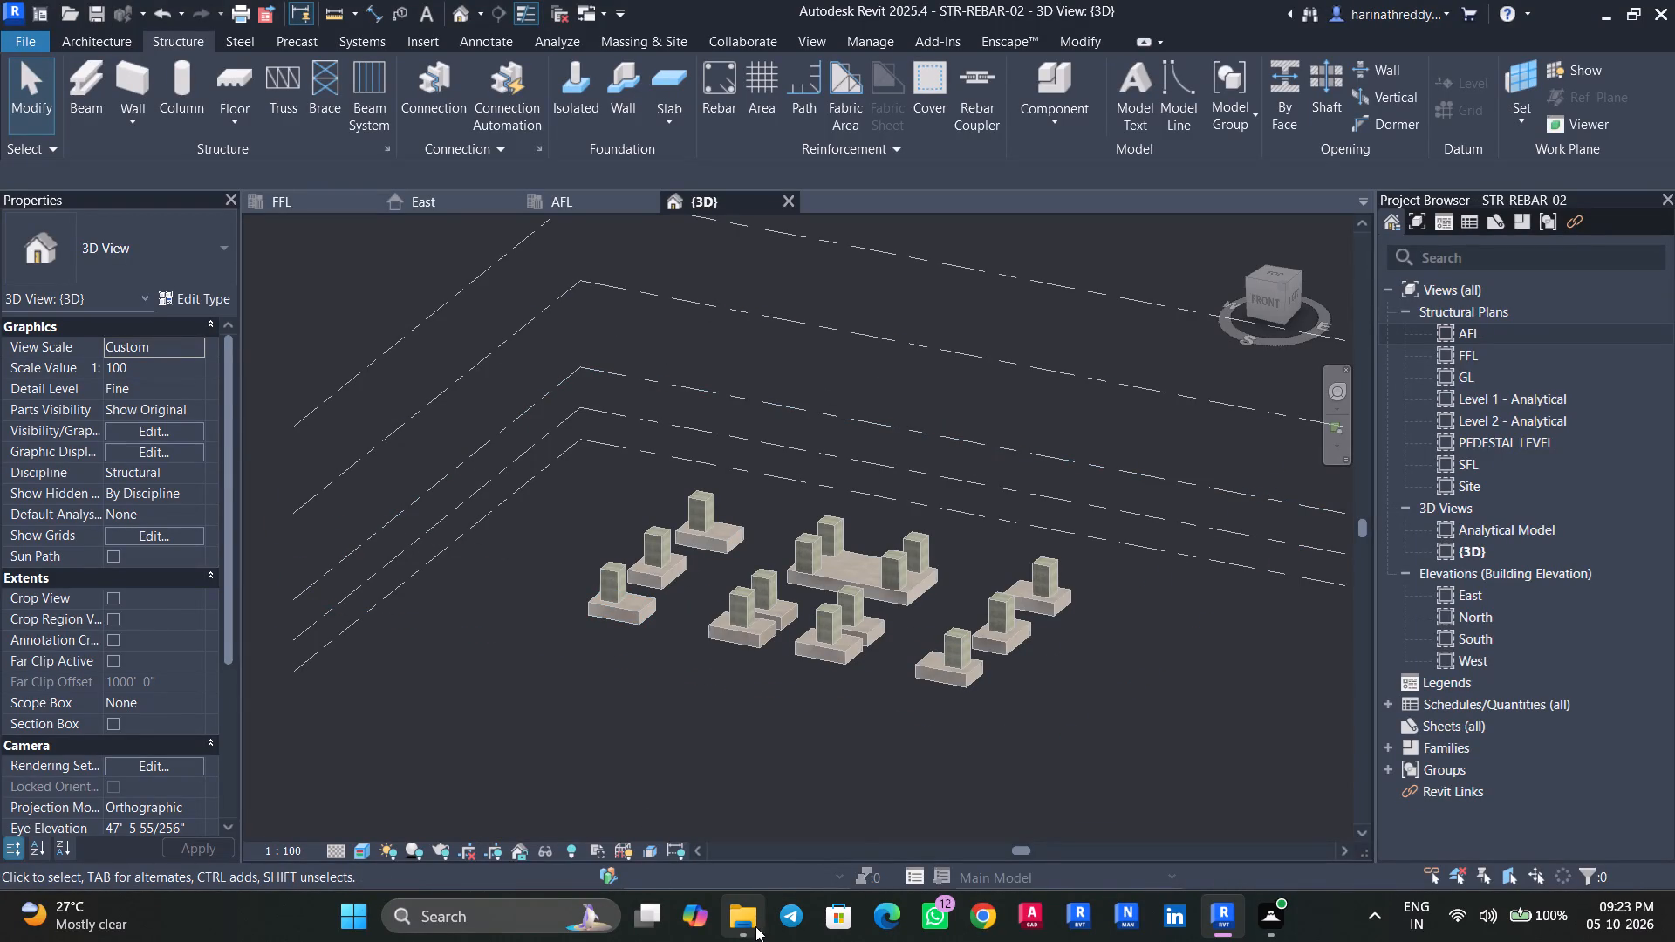
# Open the PEDESTAL LEVEL structural plan.
pyautogui.click(834, 728)
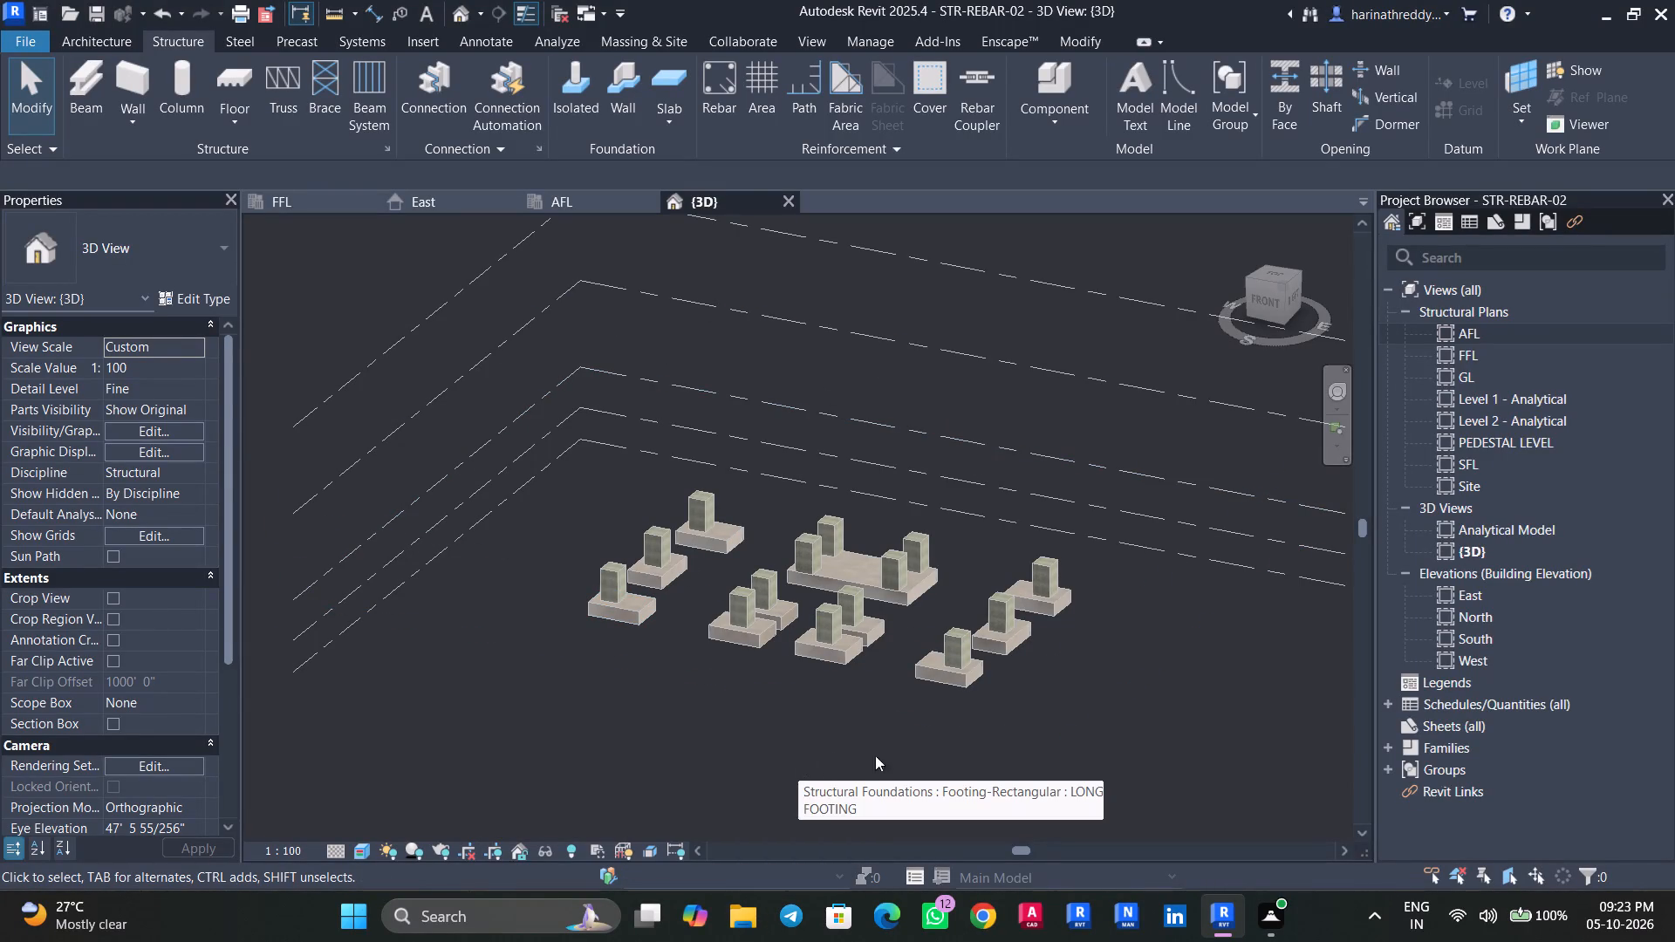
pyautogui.doubleClick(1477, 358)
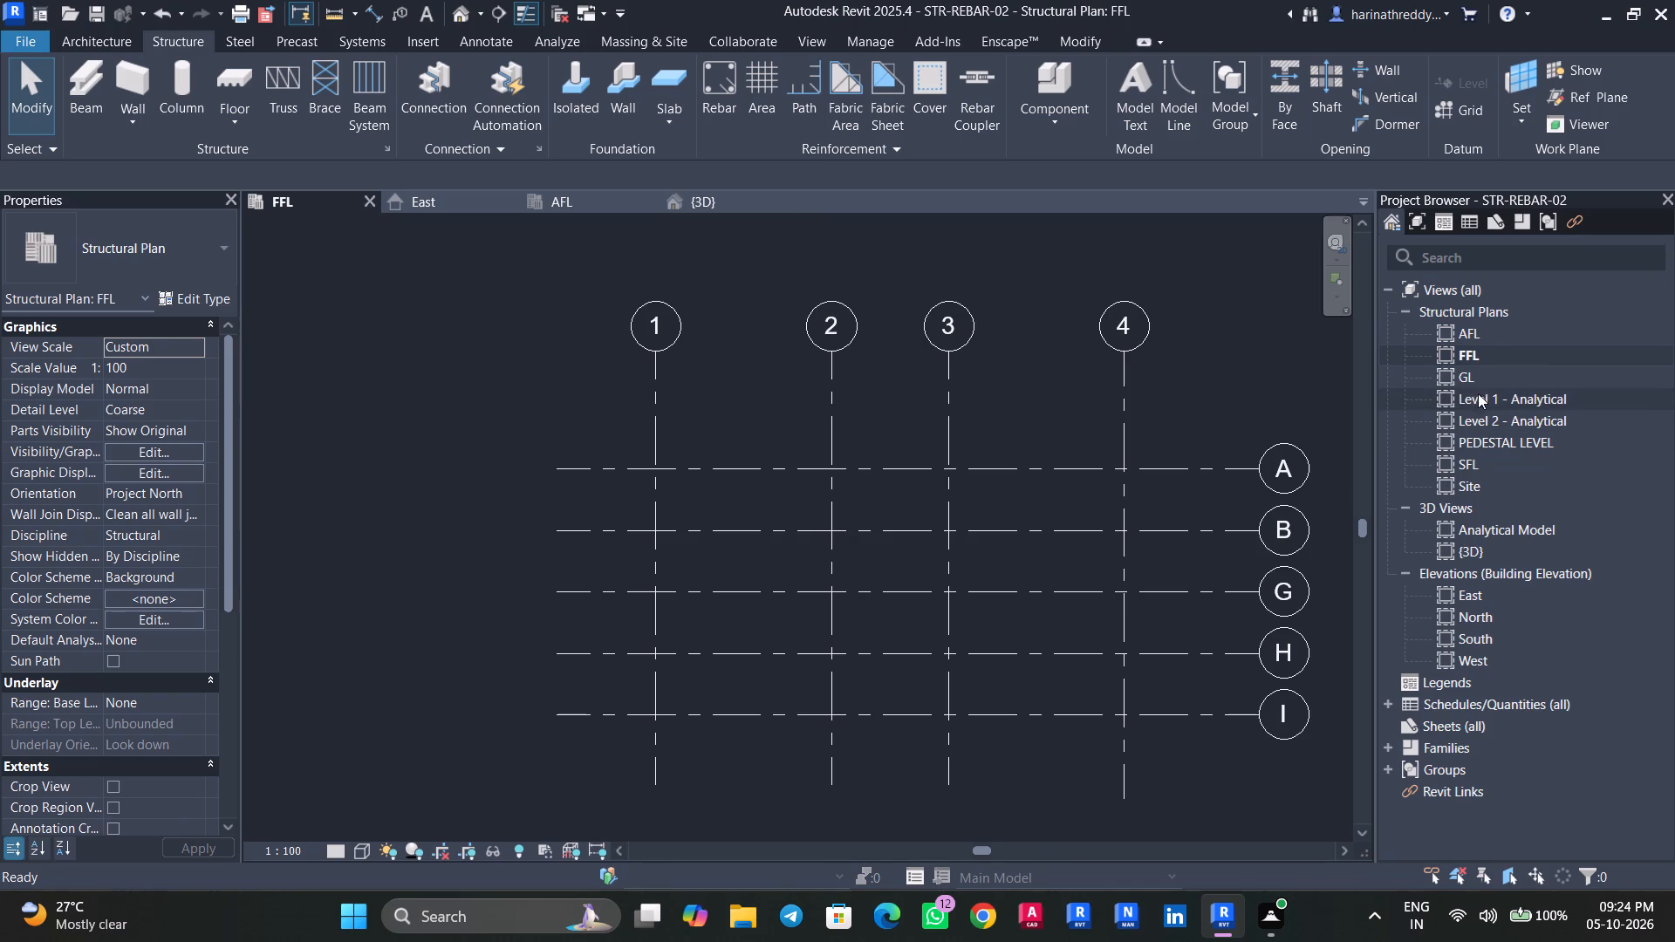
pyautogui.doubleClick(1526, 447)
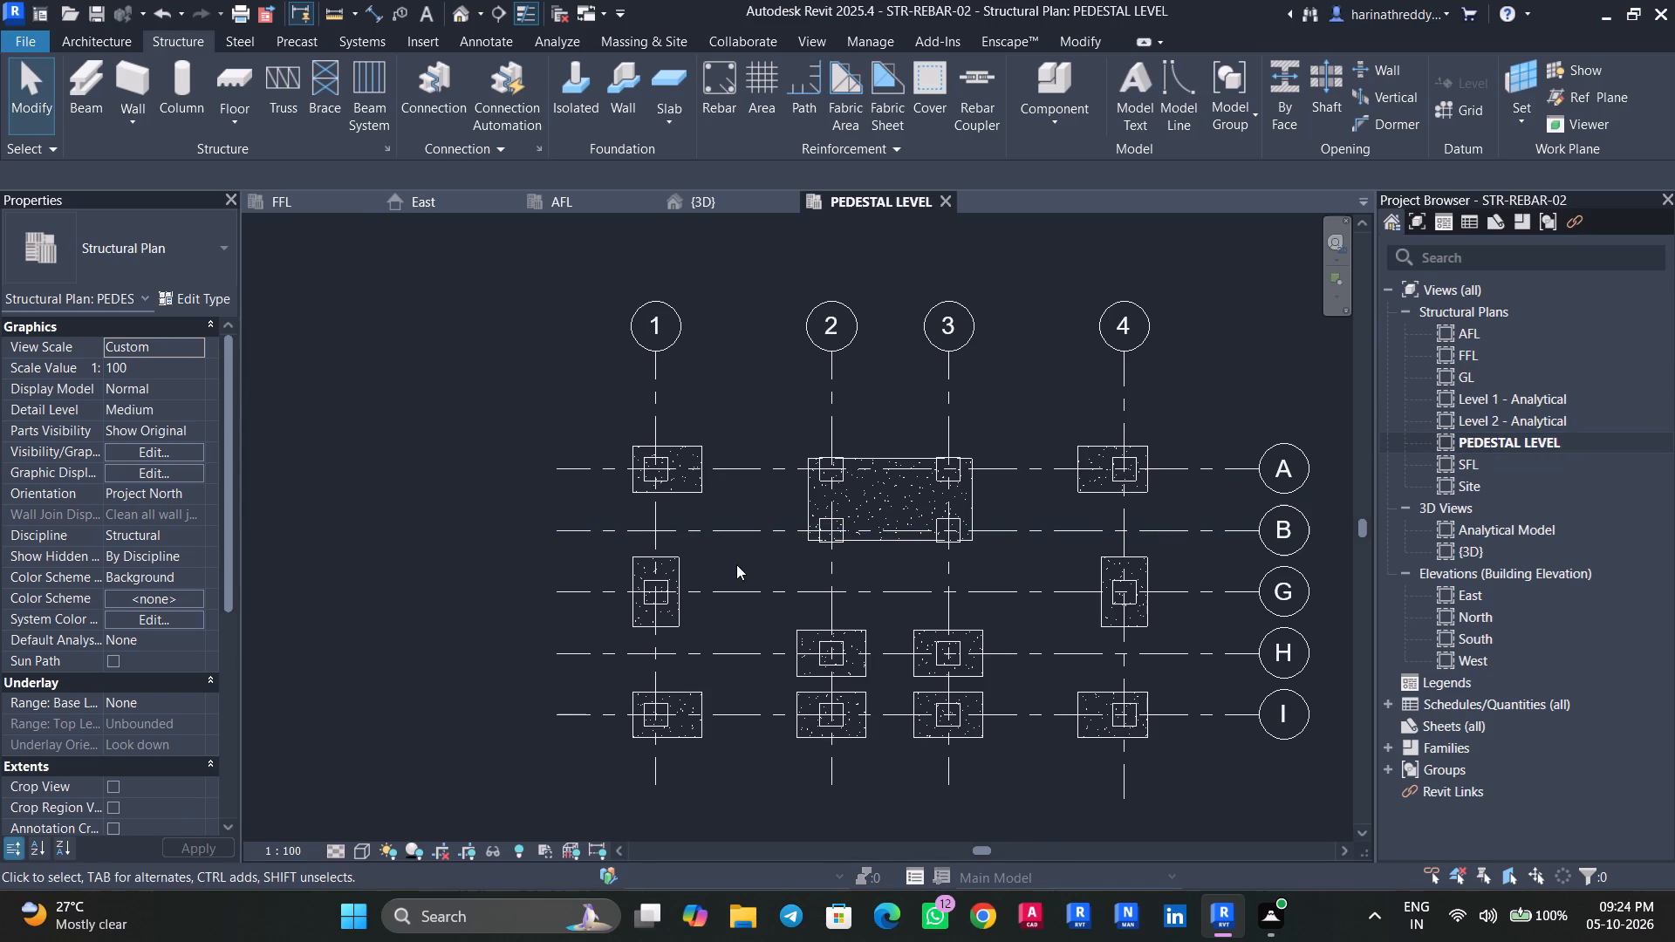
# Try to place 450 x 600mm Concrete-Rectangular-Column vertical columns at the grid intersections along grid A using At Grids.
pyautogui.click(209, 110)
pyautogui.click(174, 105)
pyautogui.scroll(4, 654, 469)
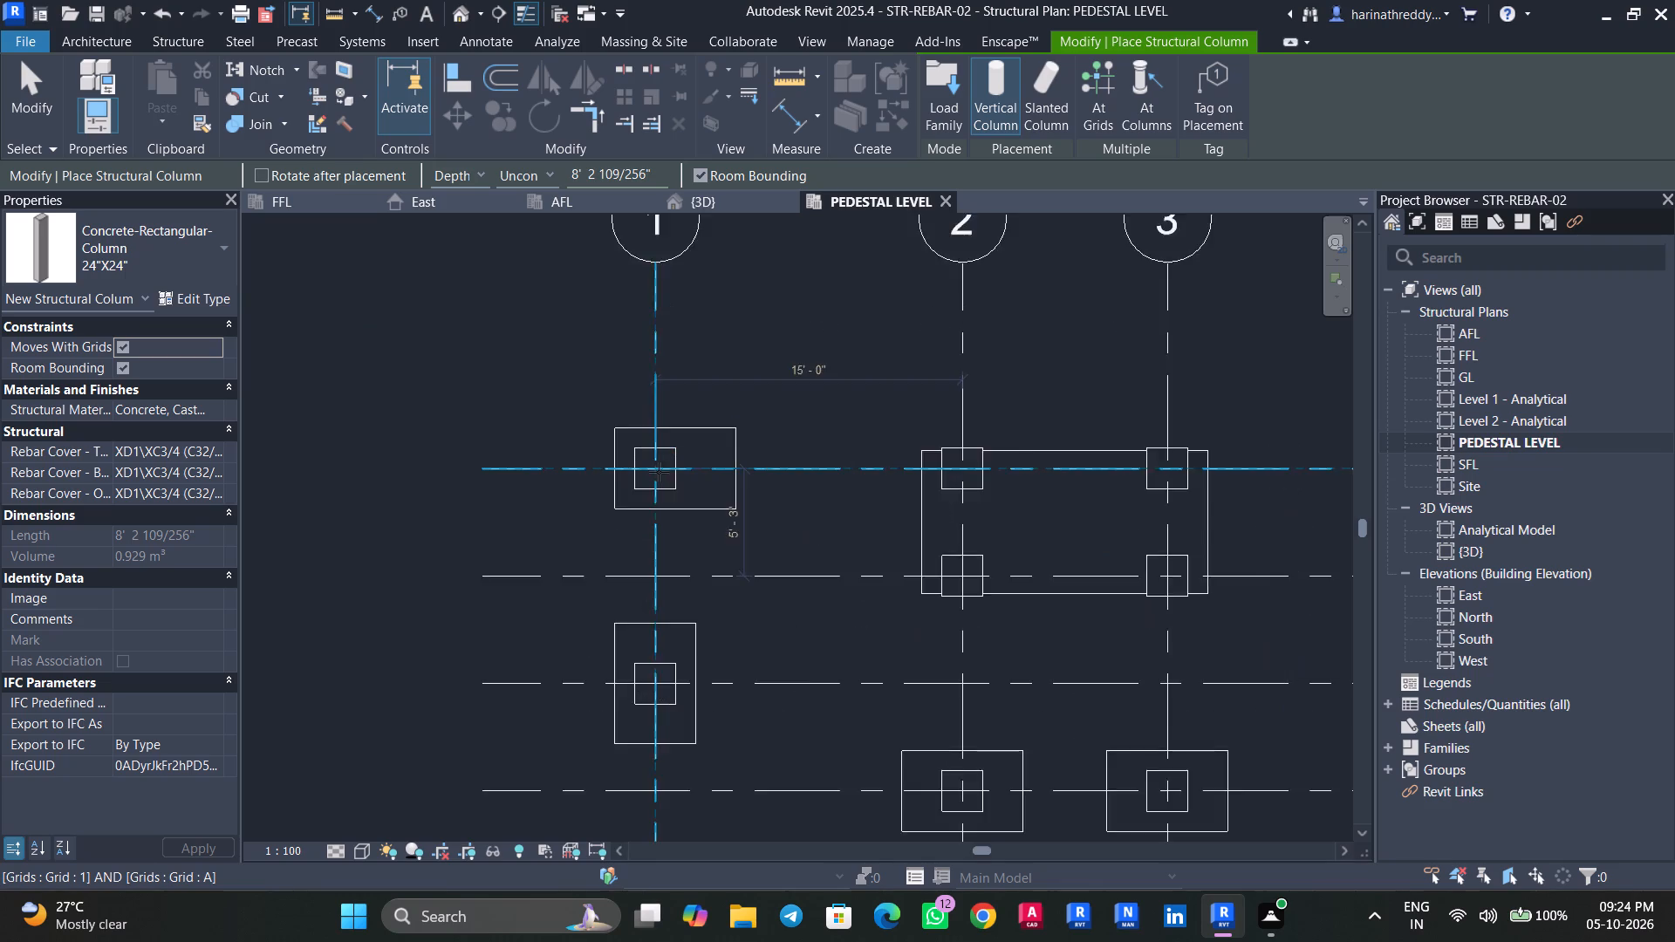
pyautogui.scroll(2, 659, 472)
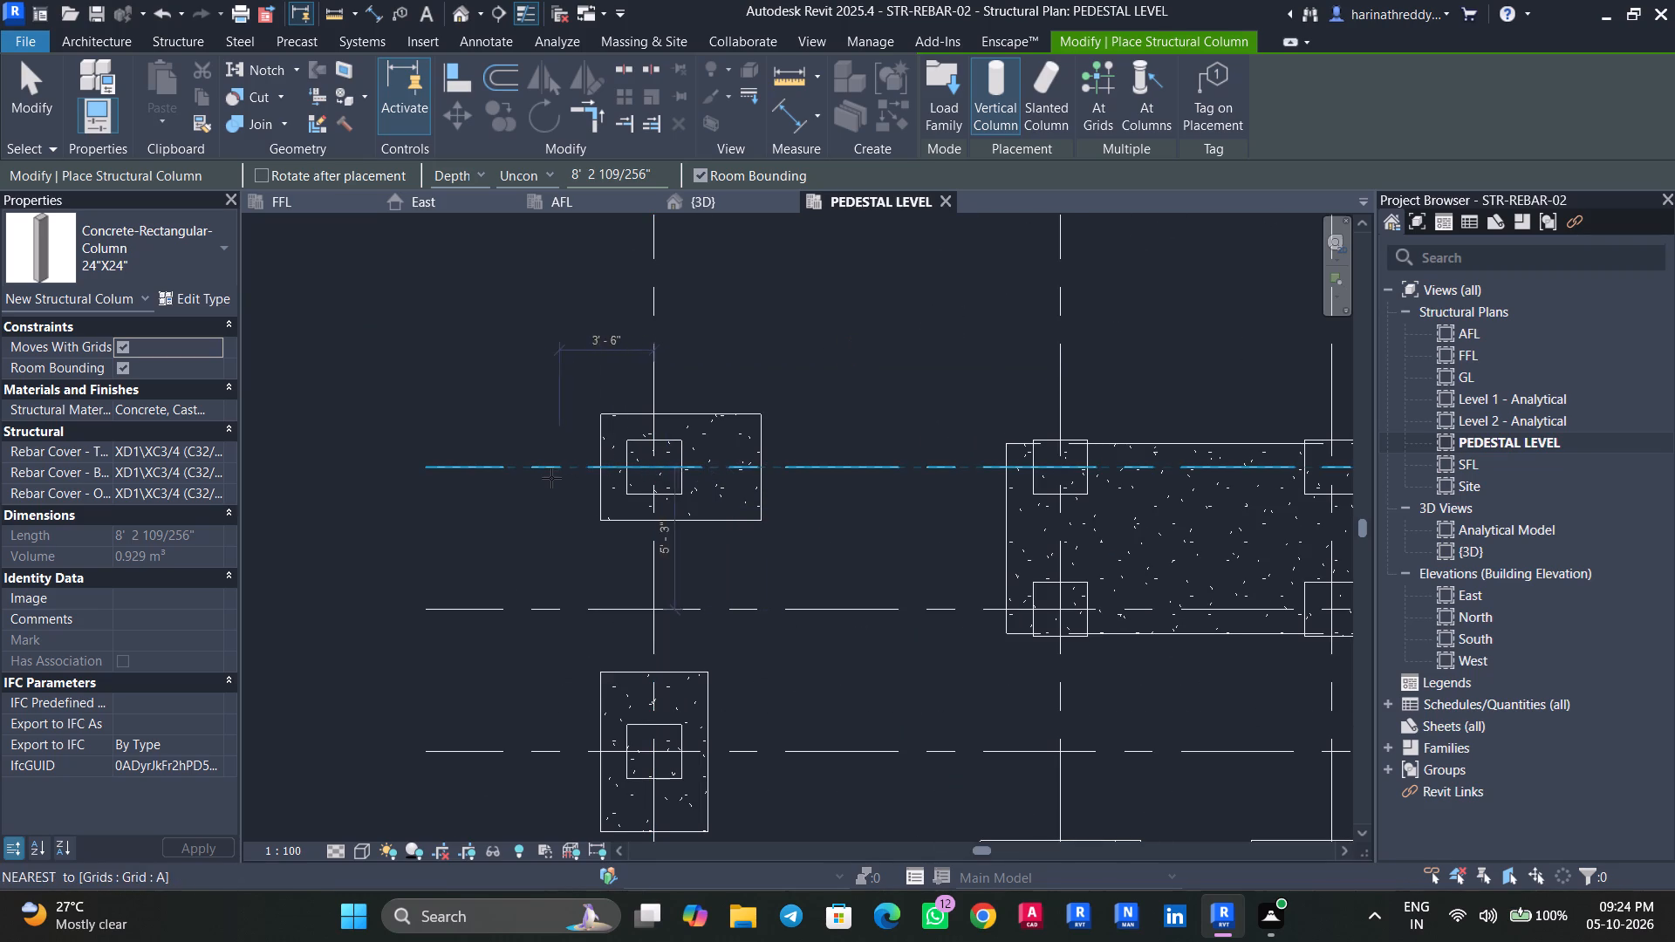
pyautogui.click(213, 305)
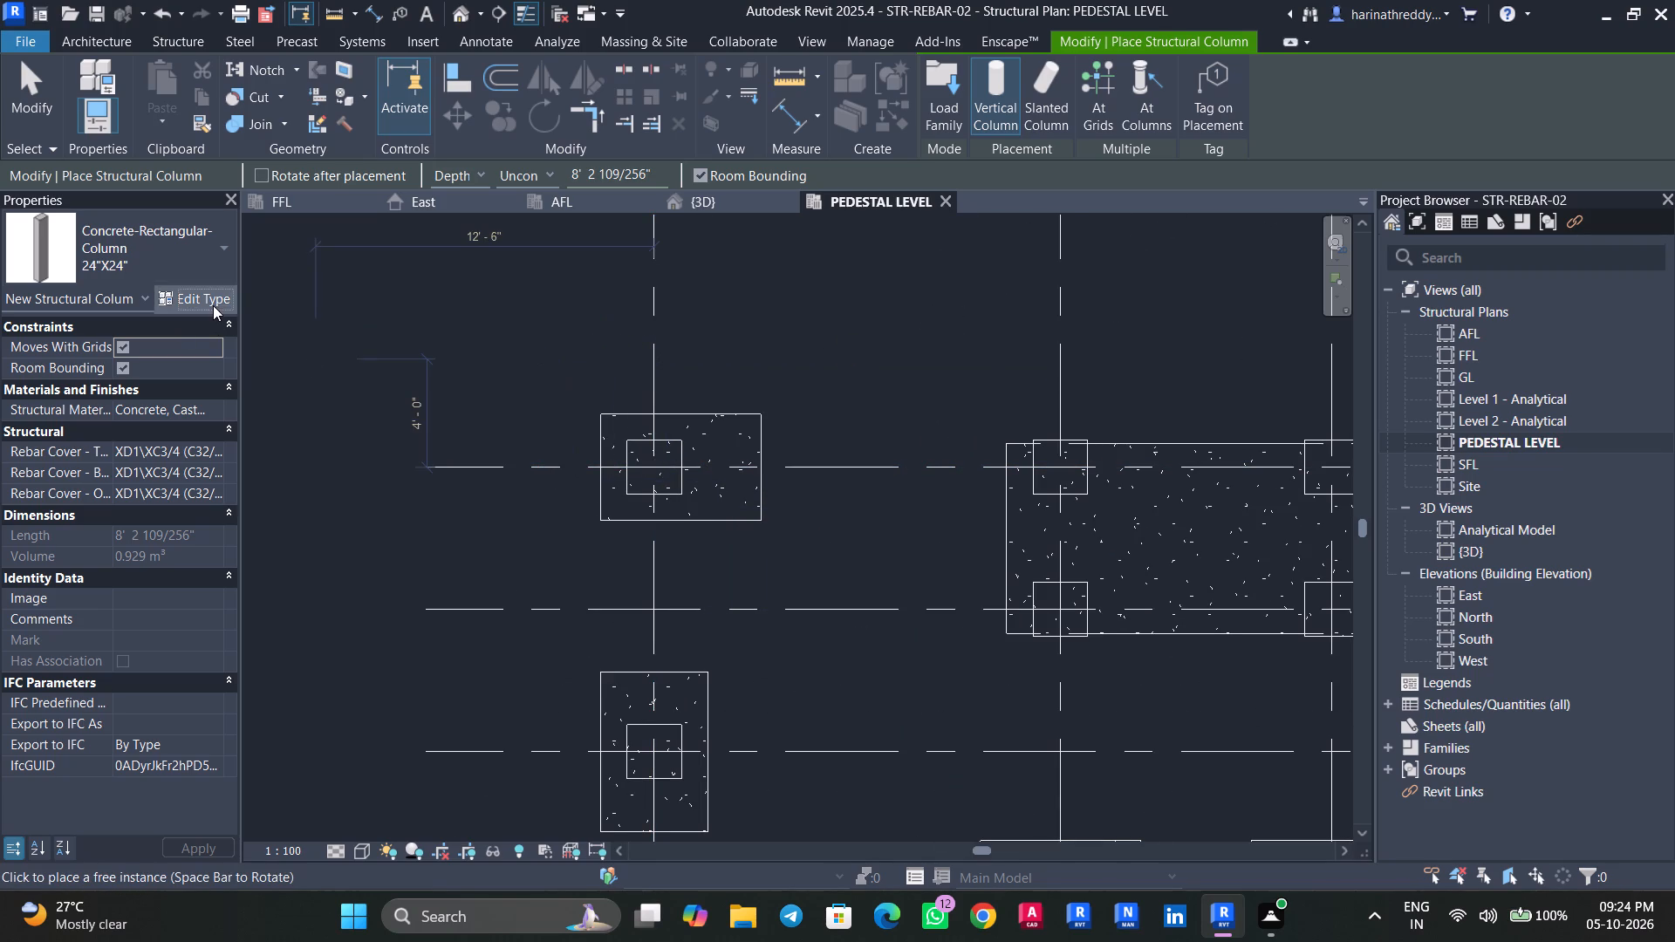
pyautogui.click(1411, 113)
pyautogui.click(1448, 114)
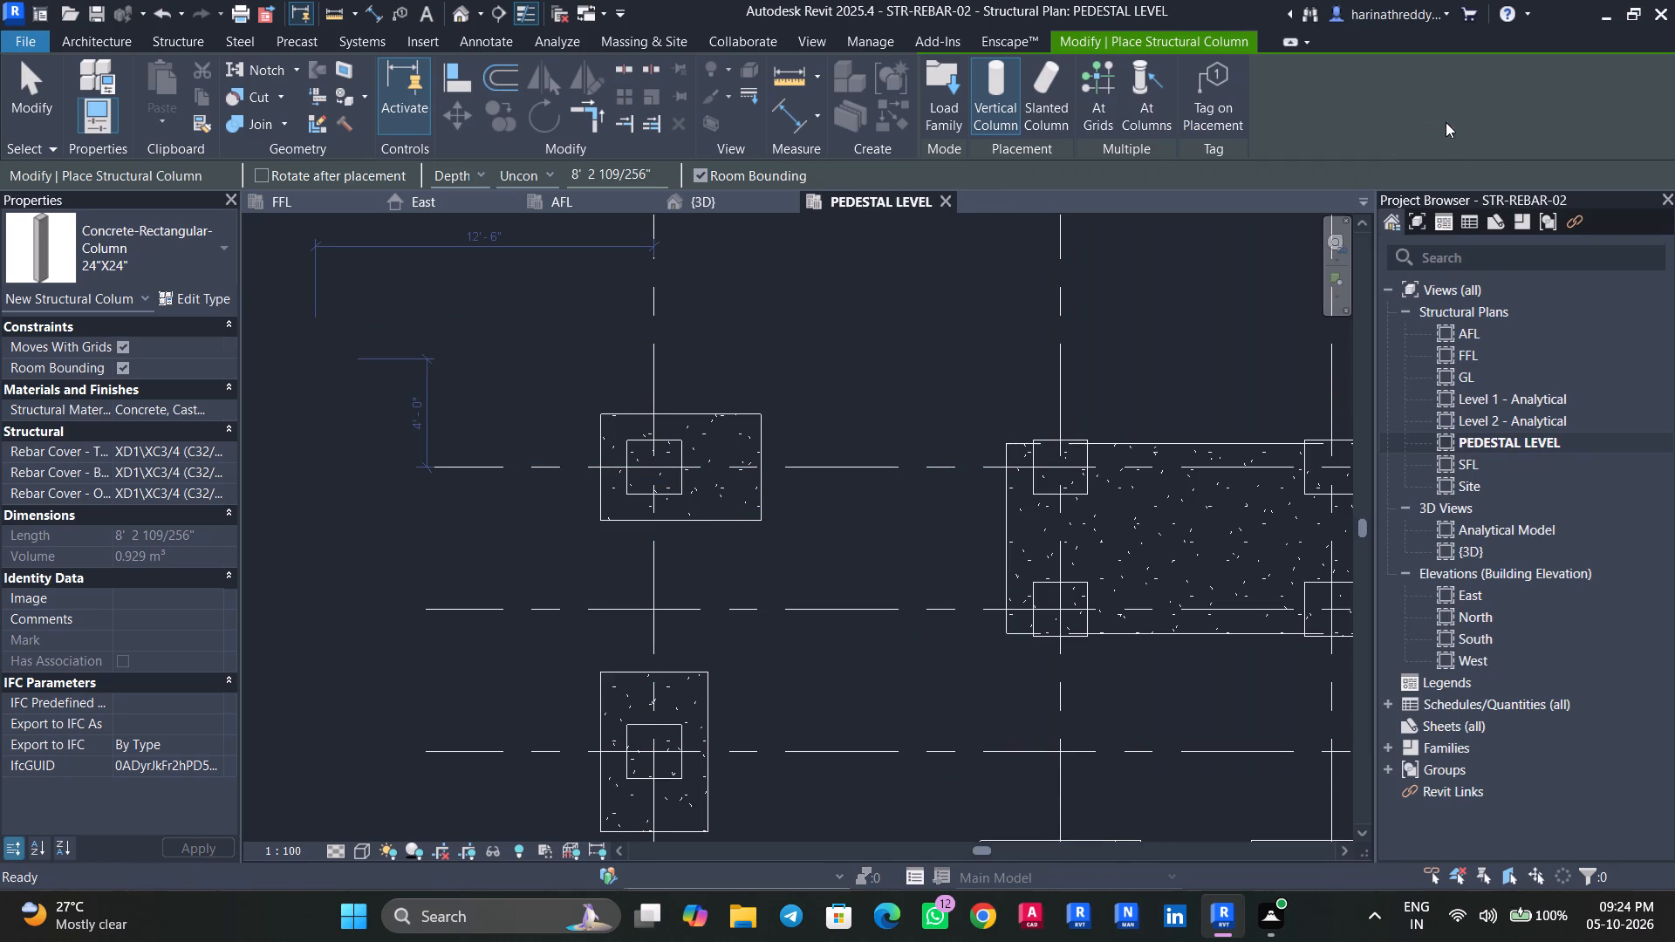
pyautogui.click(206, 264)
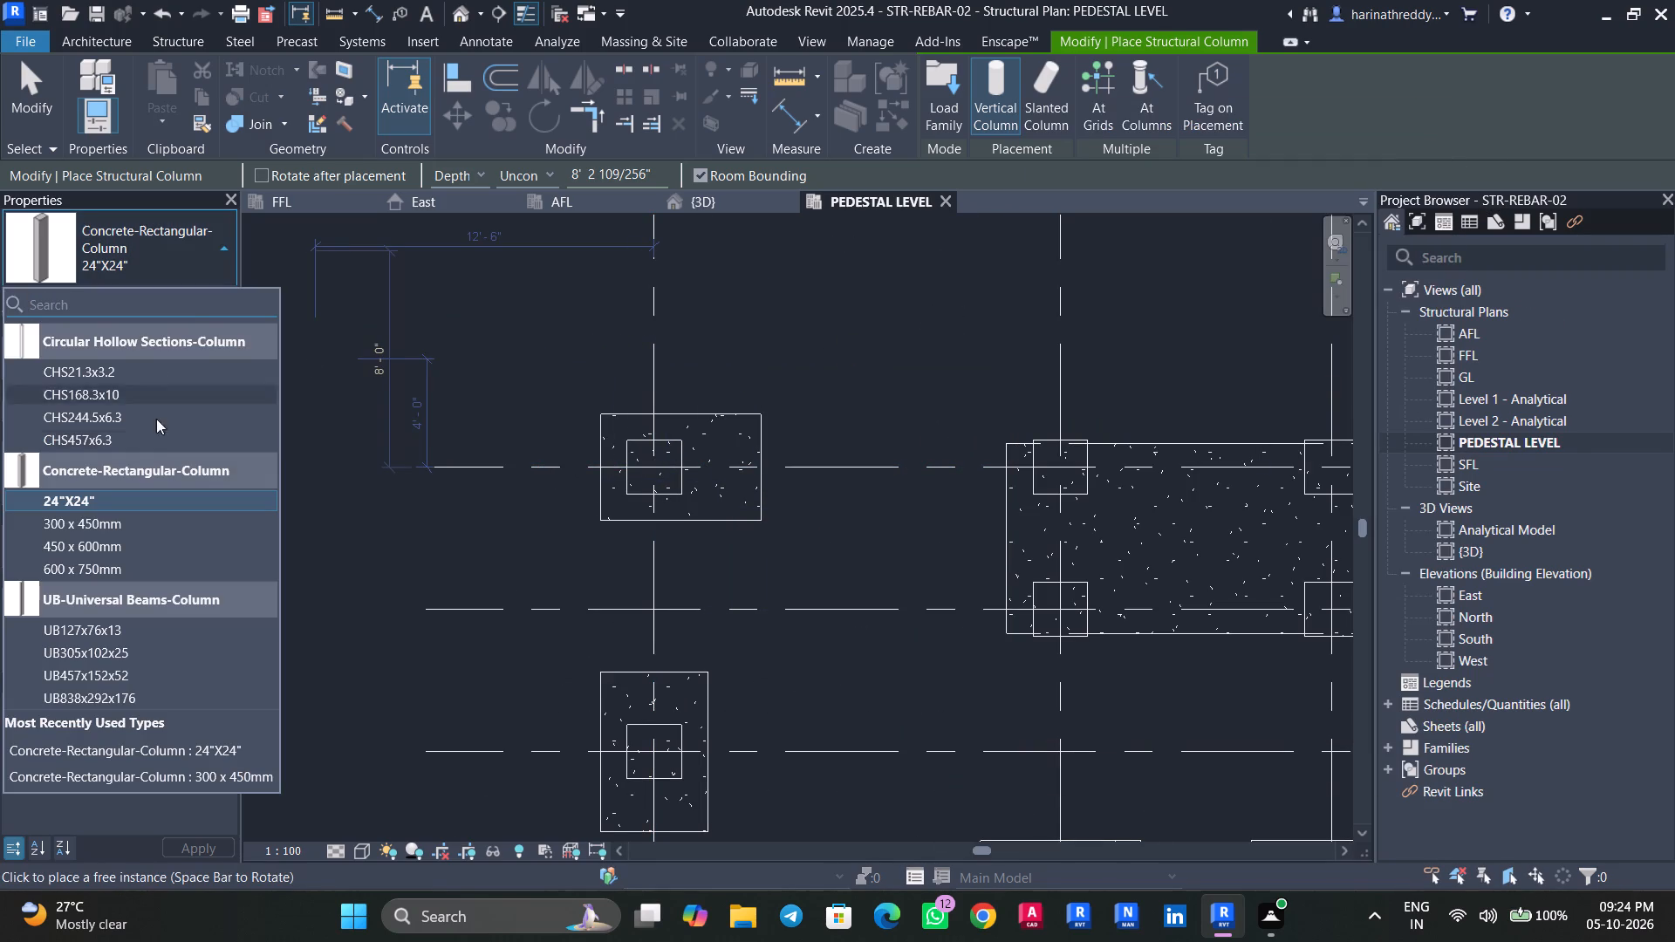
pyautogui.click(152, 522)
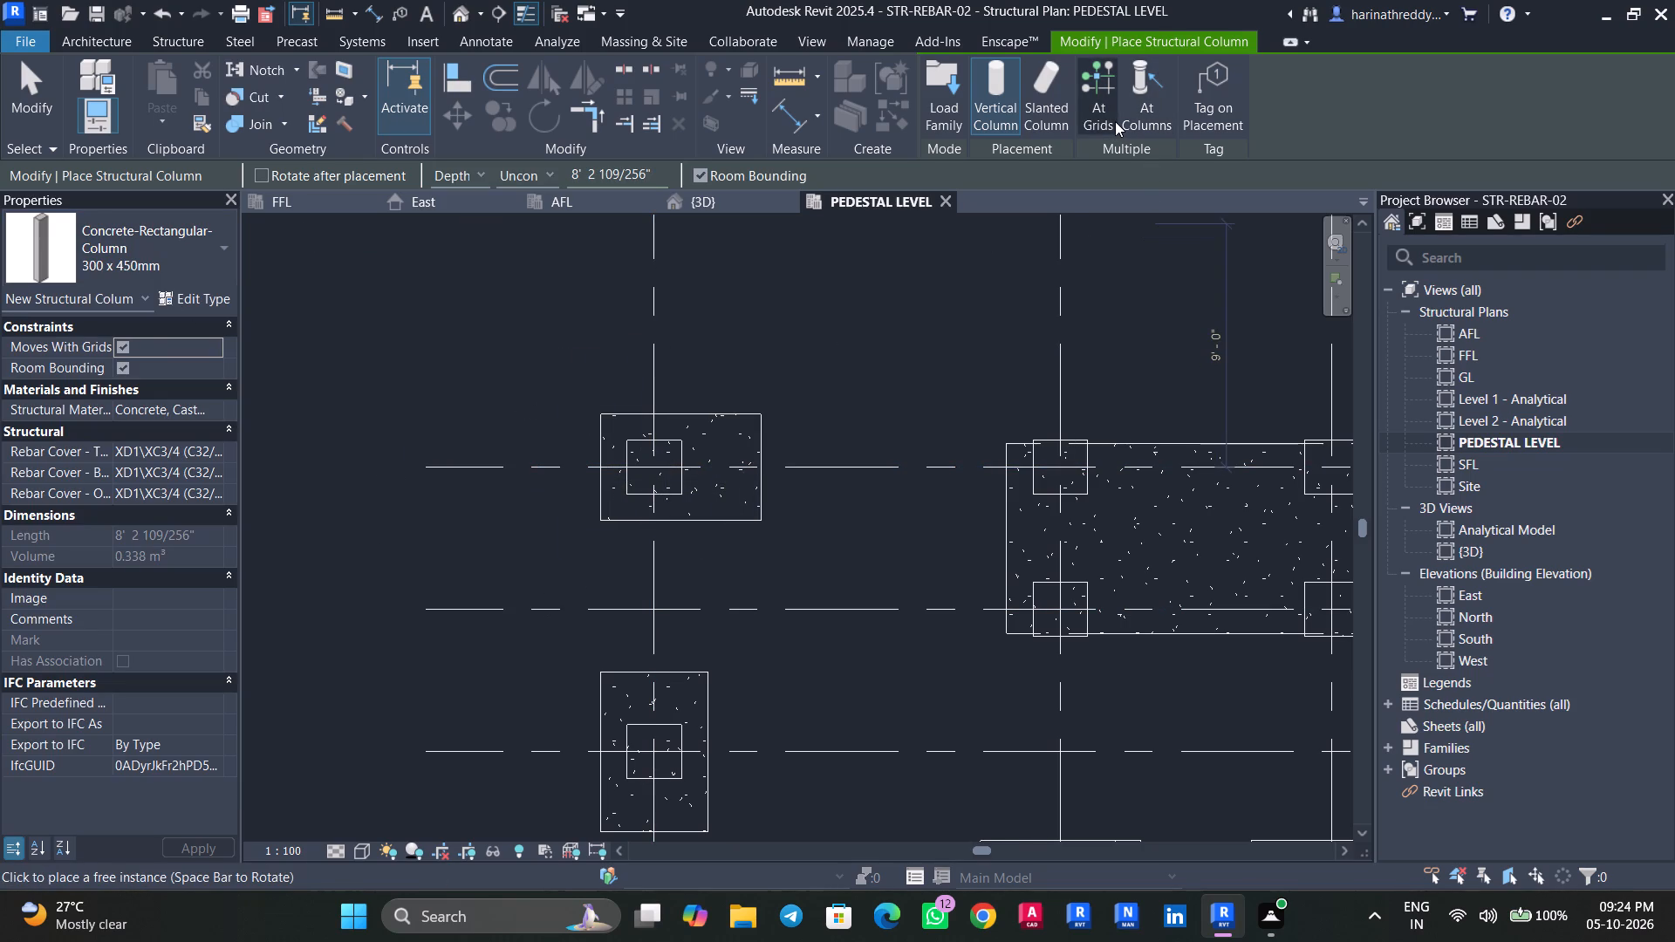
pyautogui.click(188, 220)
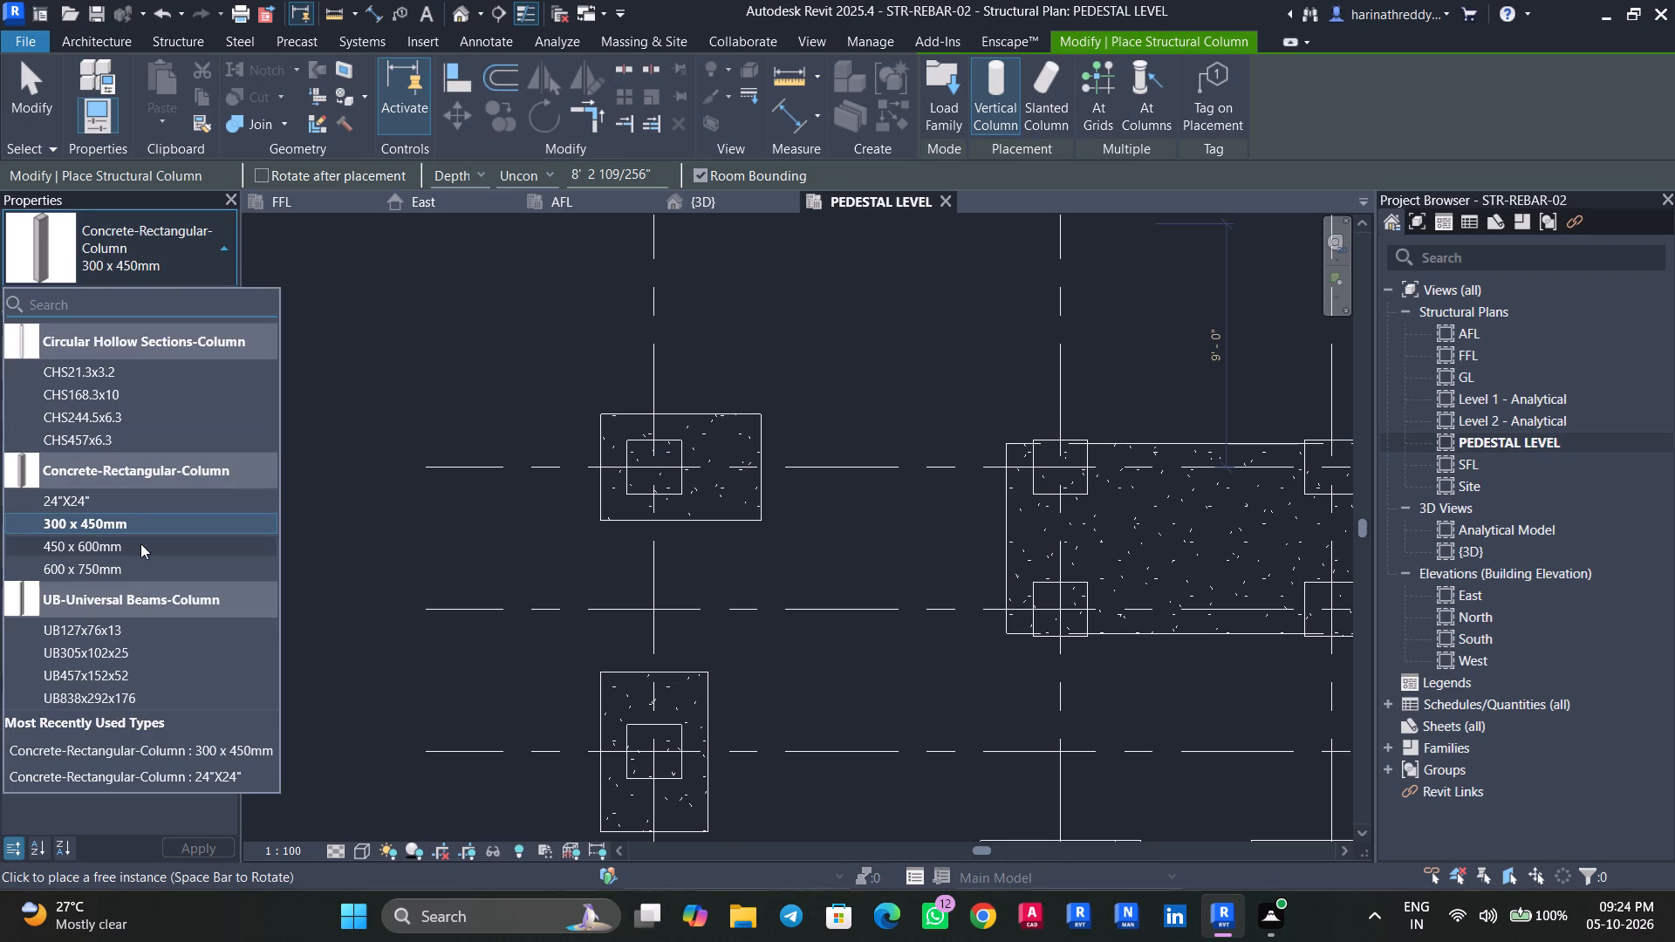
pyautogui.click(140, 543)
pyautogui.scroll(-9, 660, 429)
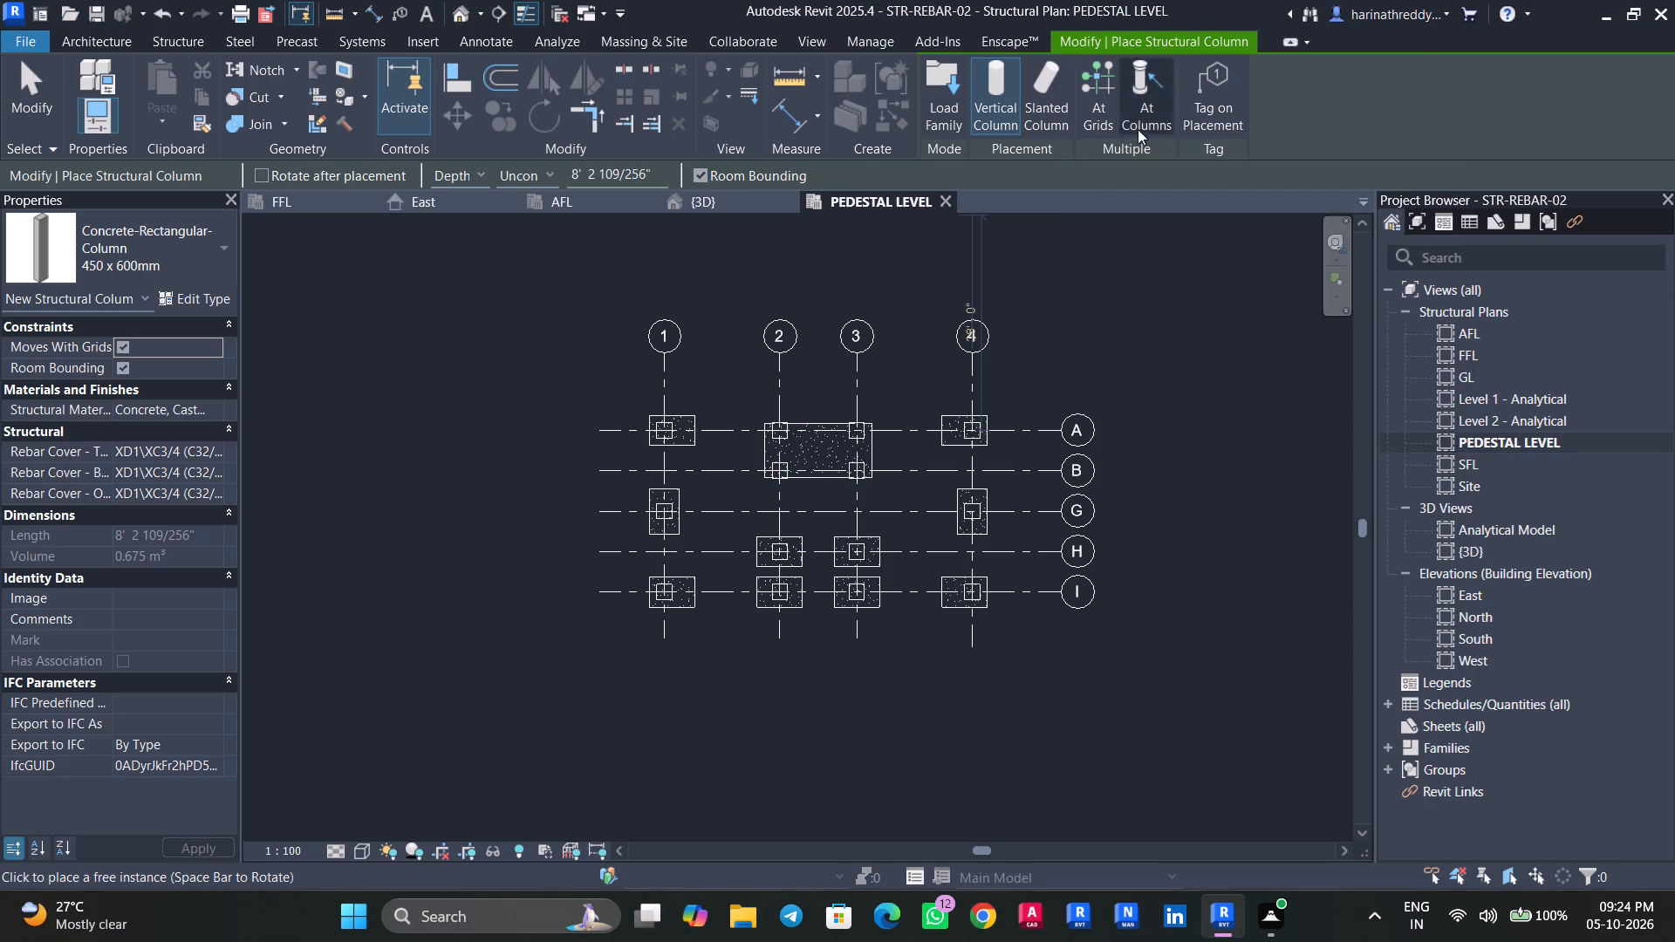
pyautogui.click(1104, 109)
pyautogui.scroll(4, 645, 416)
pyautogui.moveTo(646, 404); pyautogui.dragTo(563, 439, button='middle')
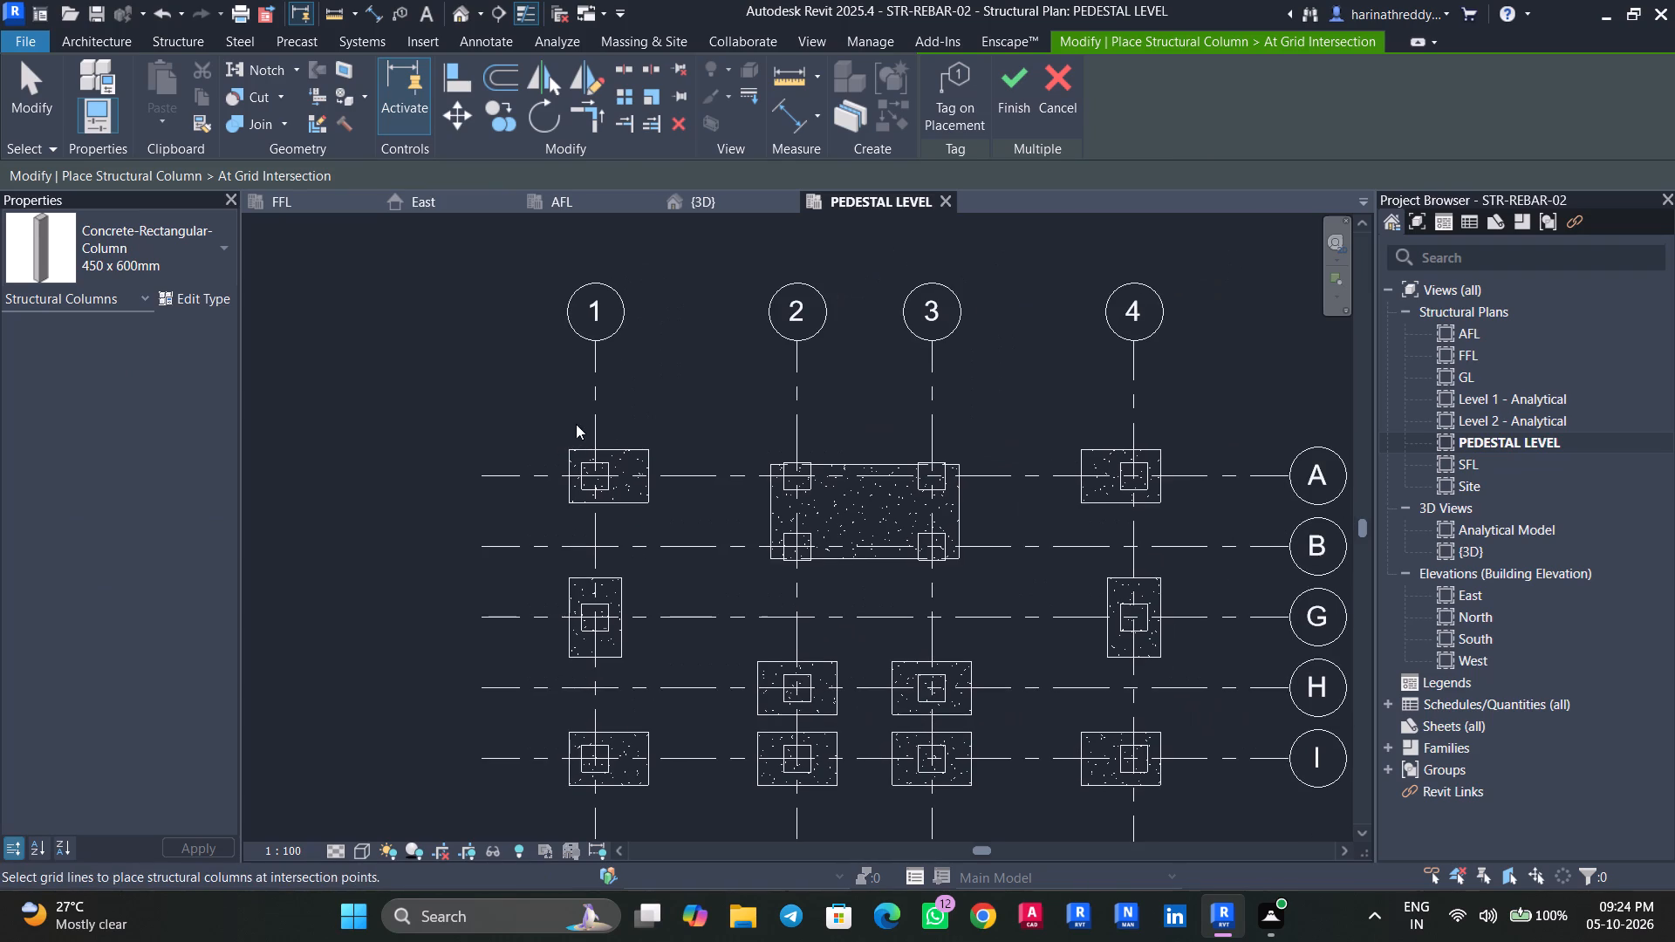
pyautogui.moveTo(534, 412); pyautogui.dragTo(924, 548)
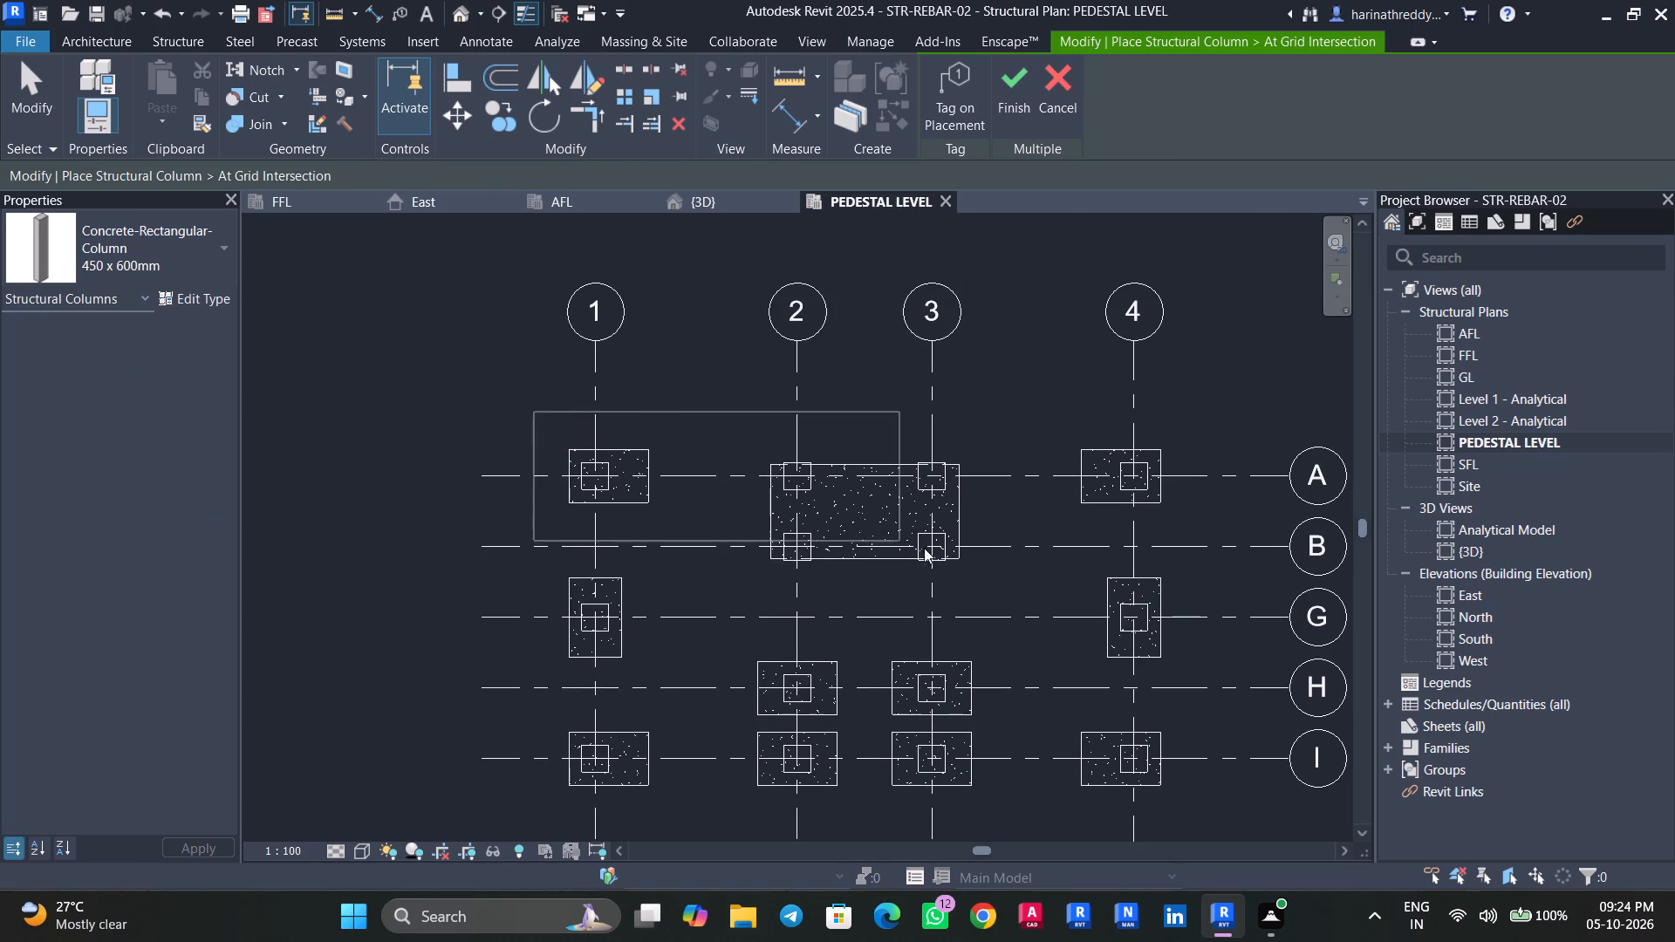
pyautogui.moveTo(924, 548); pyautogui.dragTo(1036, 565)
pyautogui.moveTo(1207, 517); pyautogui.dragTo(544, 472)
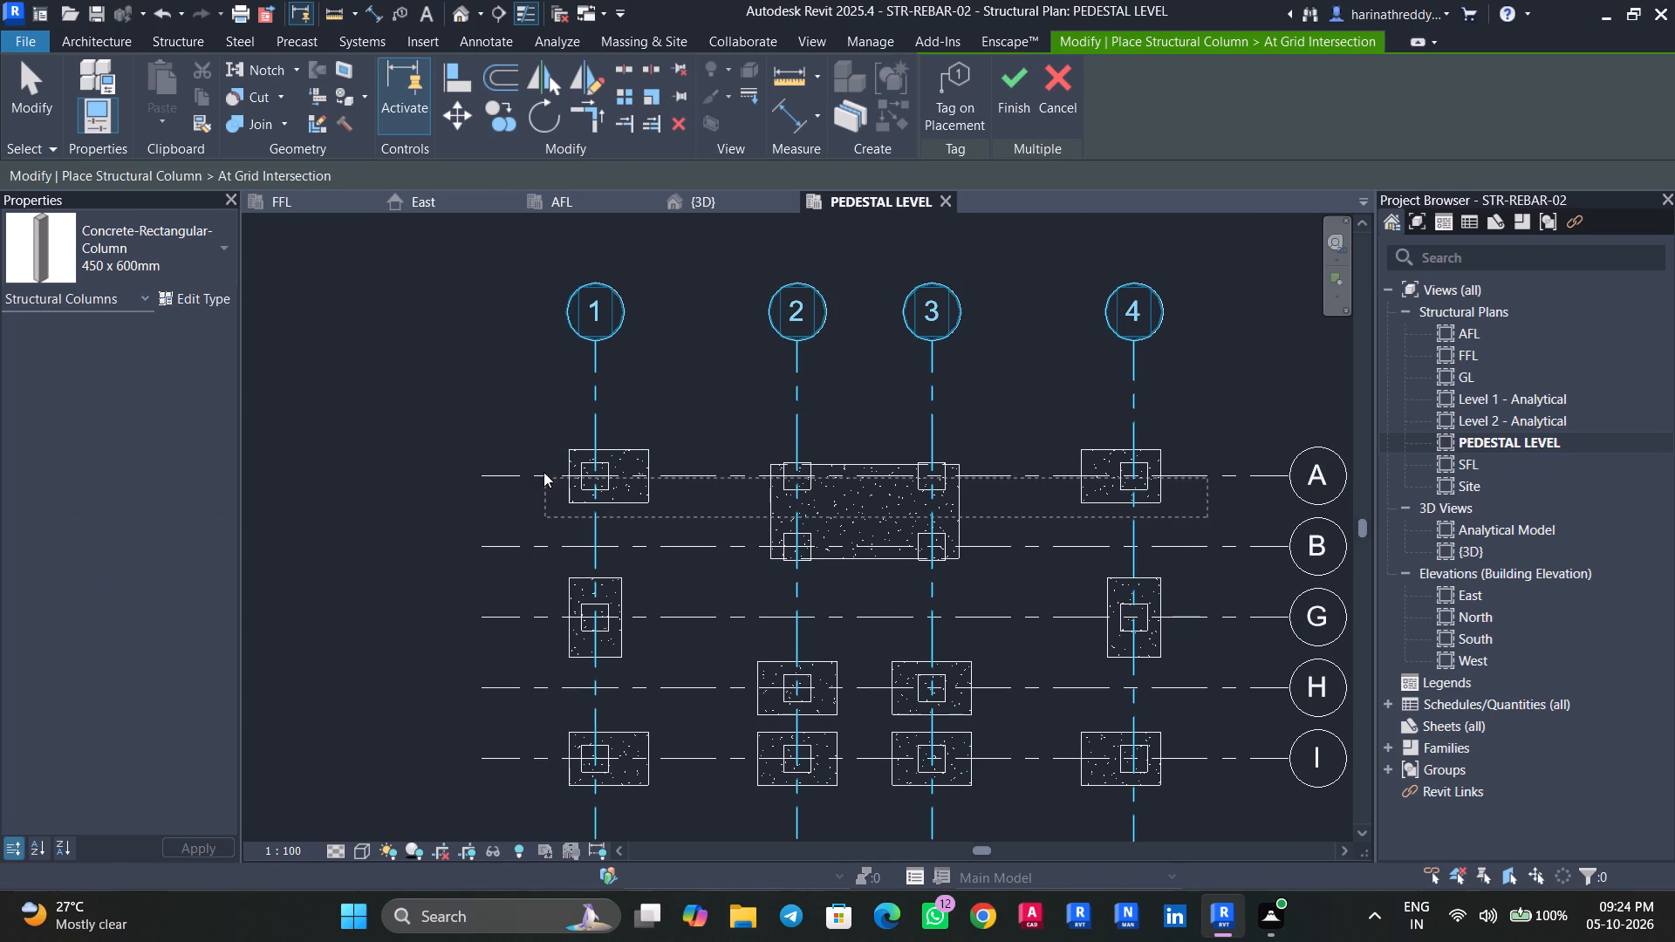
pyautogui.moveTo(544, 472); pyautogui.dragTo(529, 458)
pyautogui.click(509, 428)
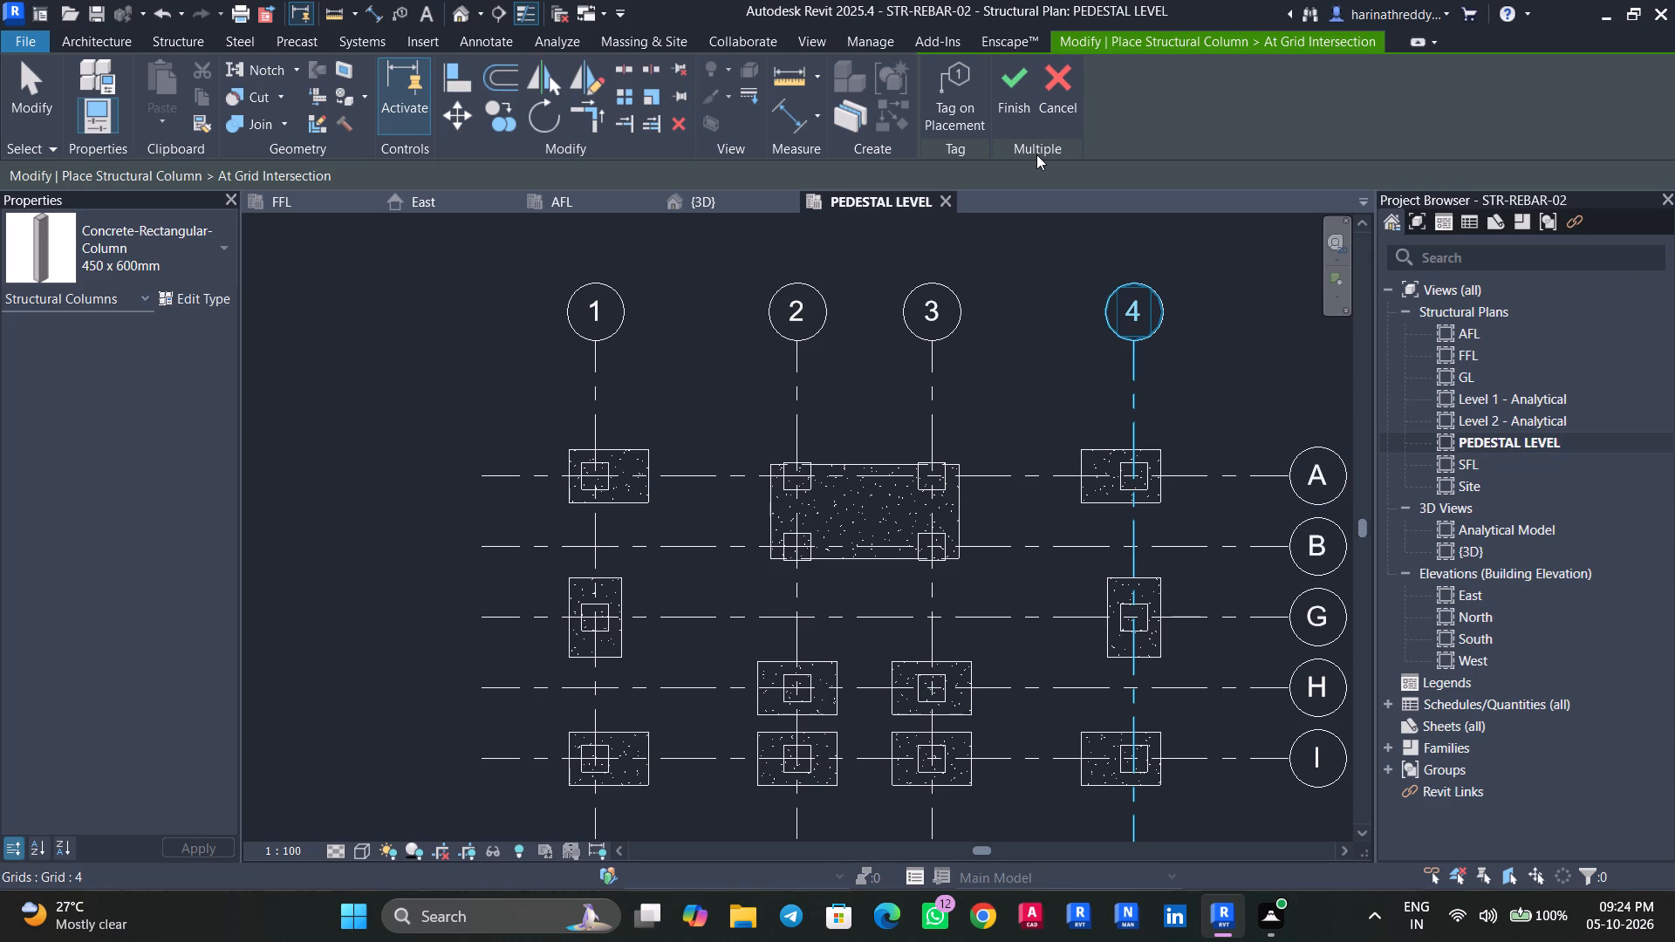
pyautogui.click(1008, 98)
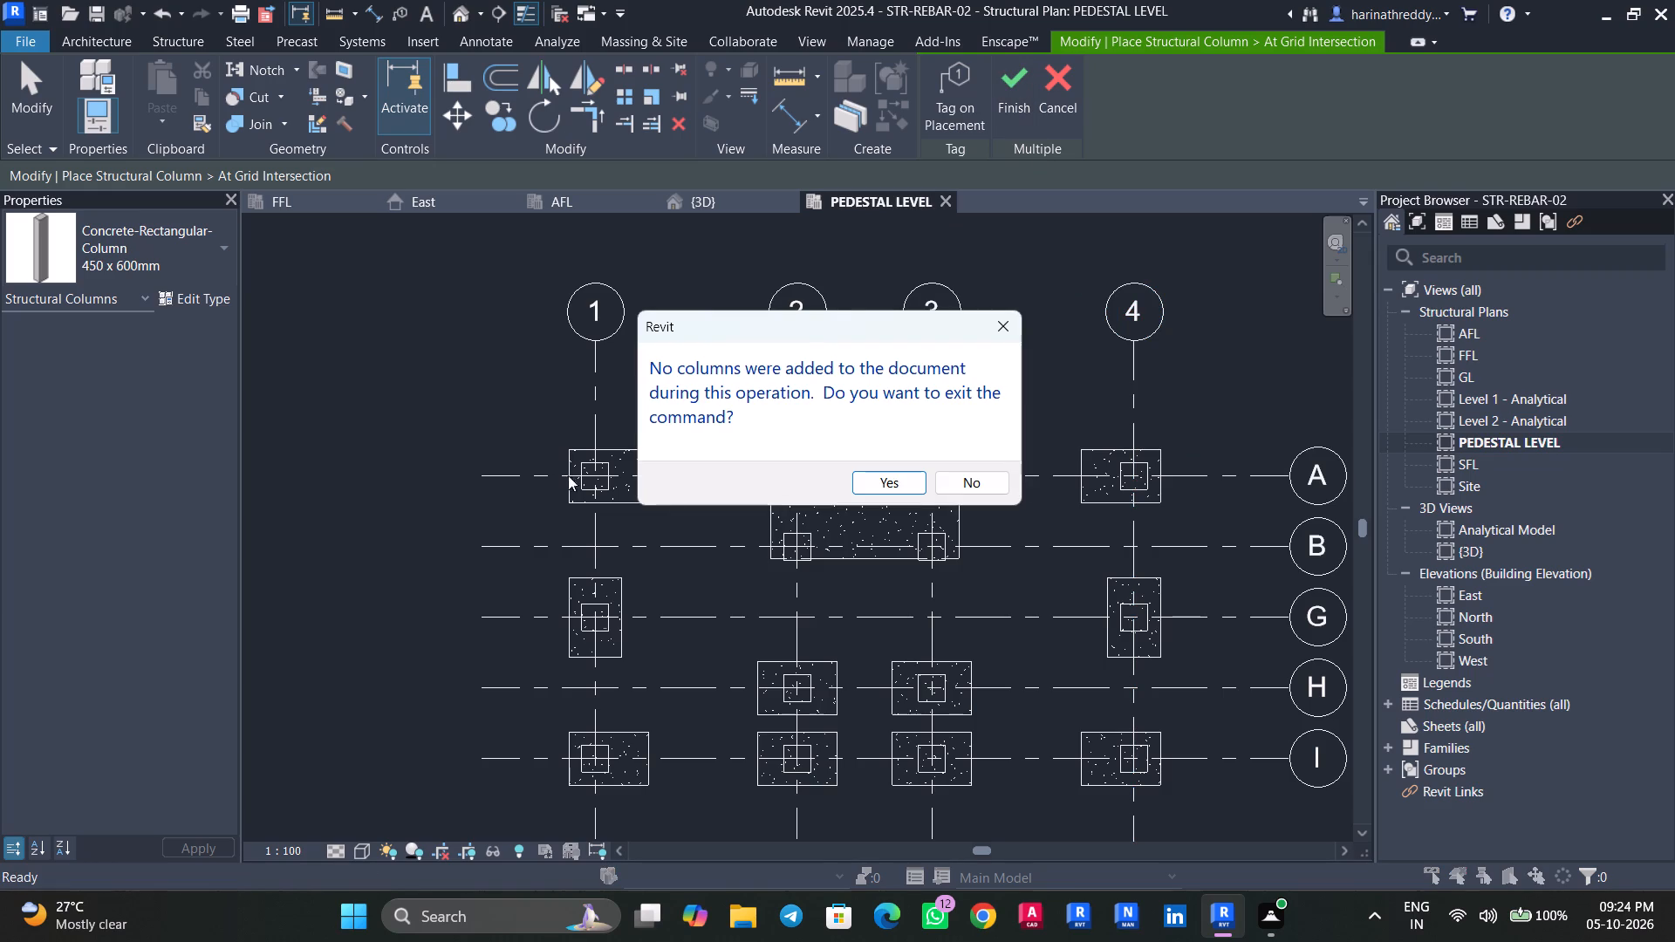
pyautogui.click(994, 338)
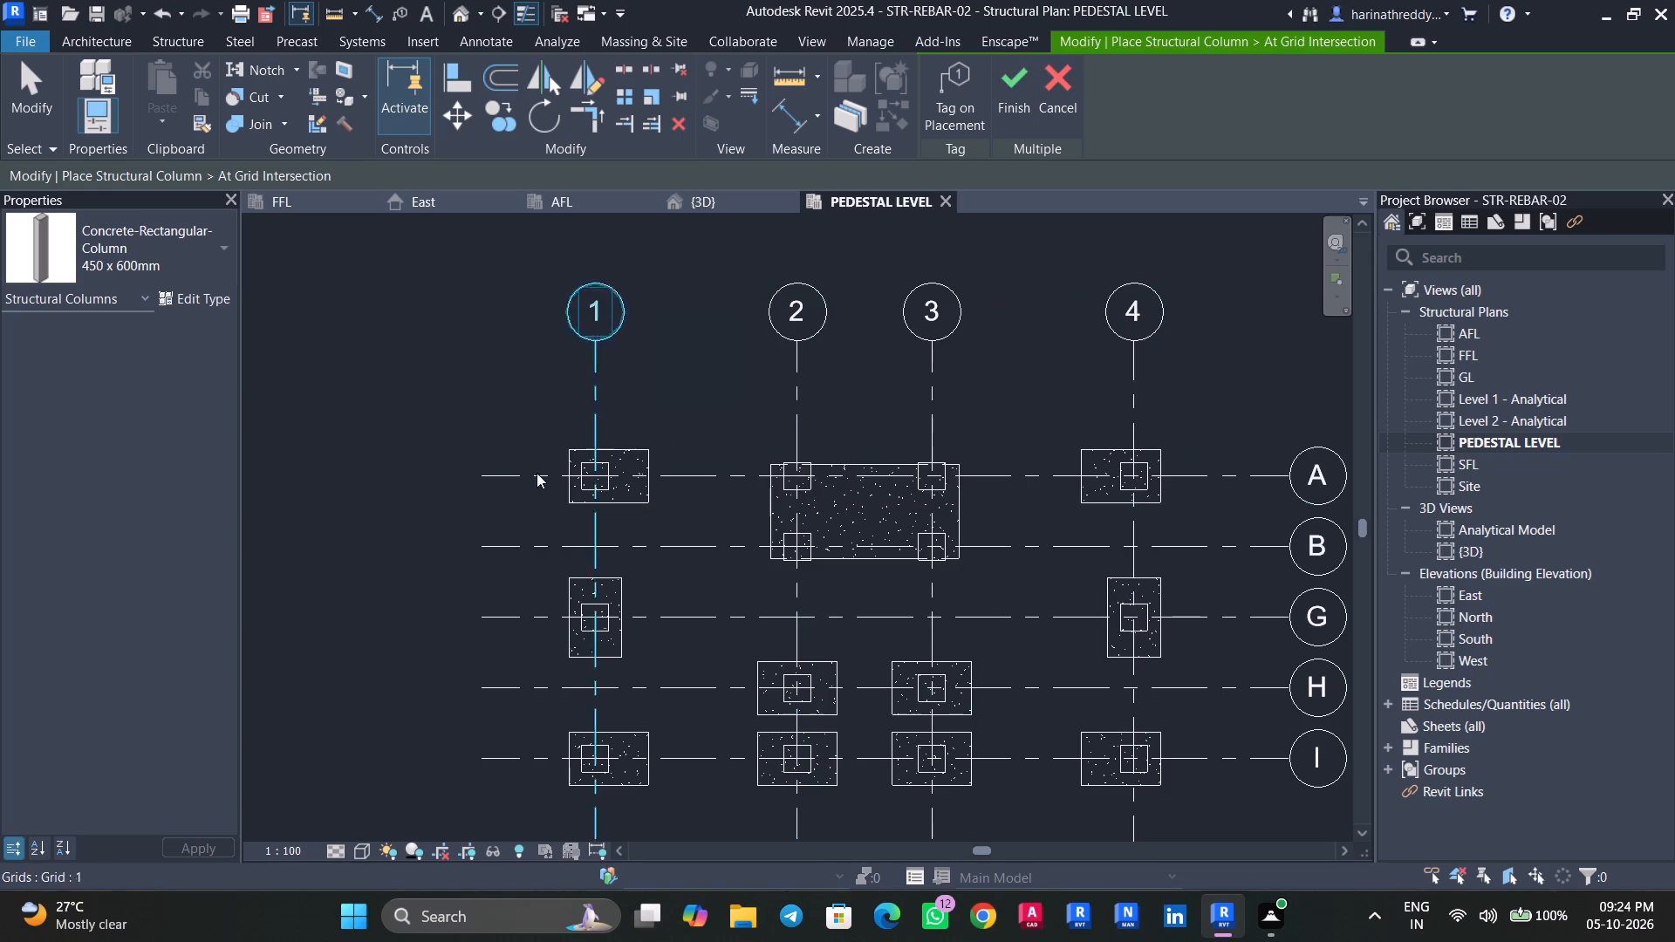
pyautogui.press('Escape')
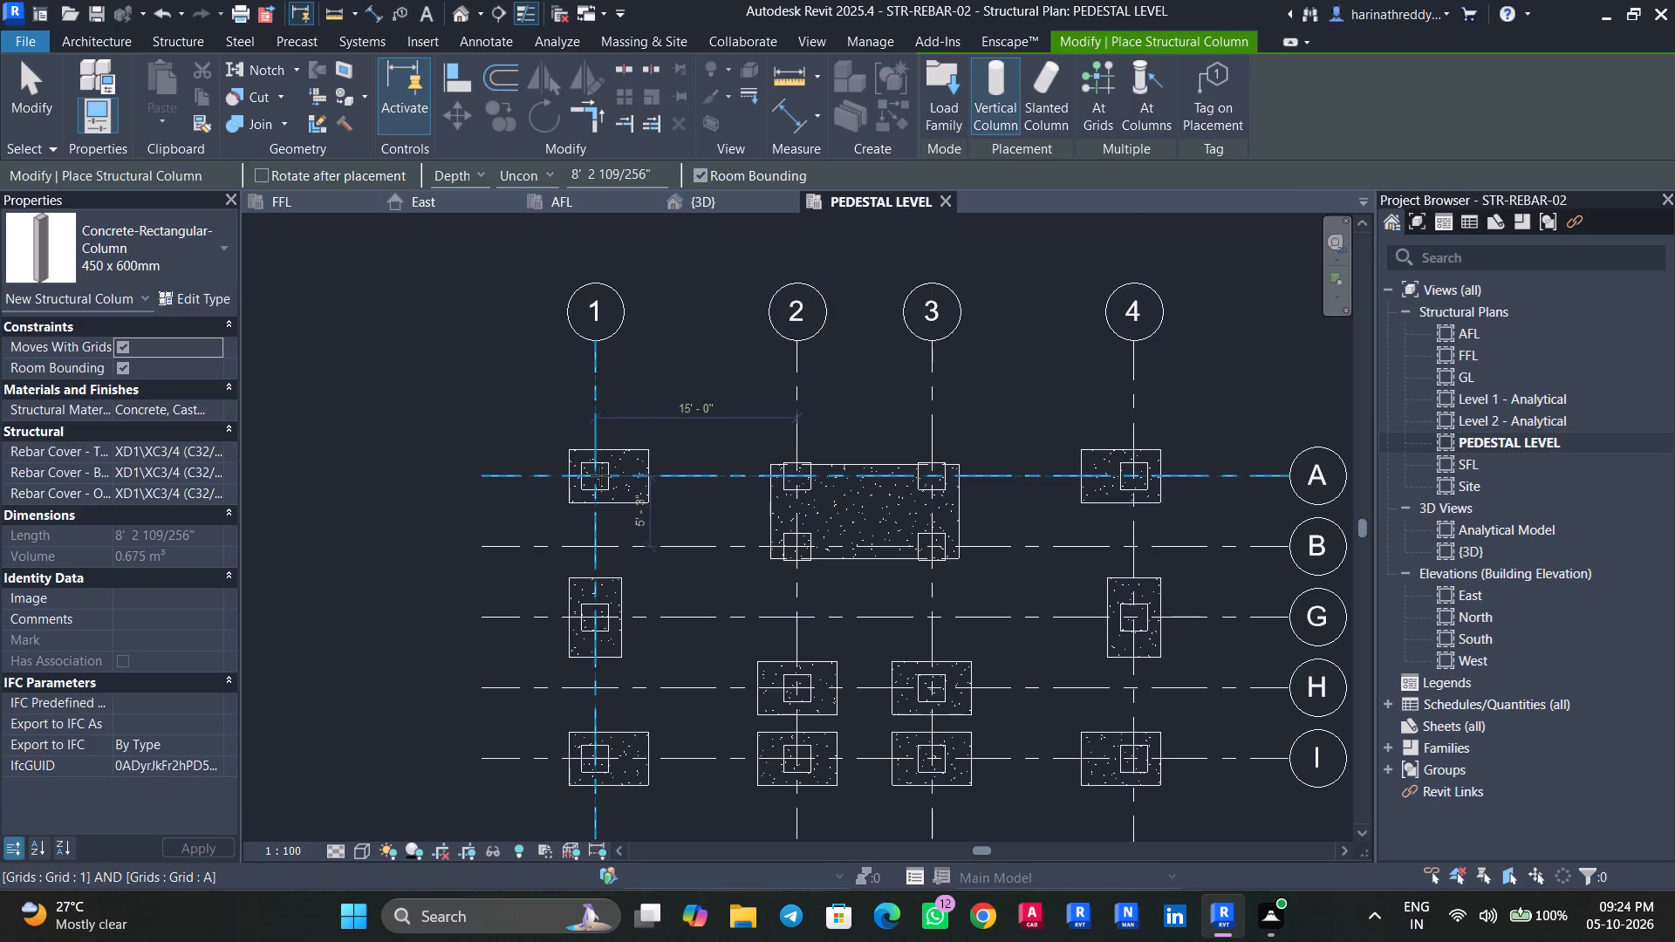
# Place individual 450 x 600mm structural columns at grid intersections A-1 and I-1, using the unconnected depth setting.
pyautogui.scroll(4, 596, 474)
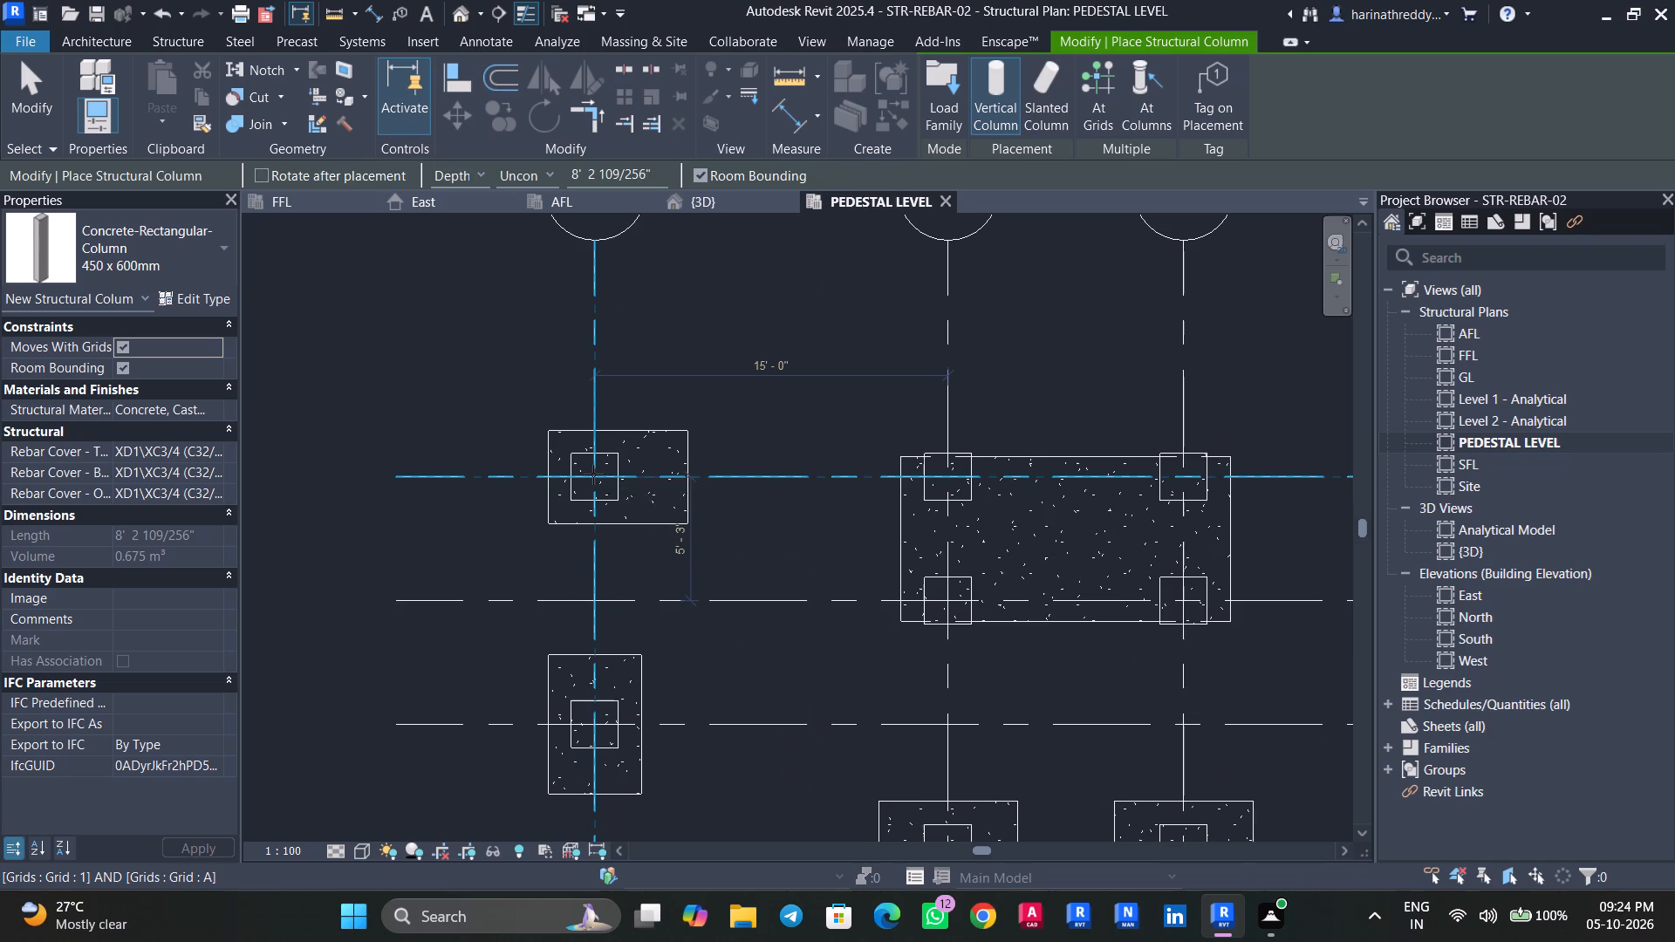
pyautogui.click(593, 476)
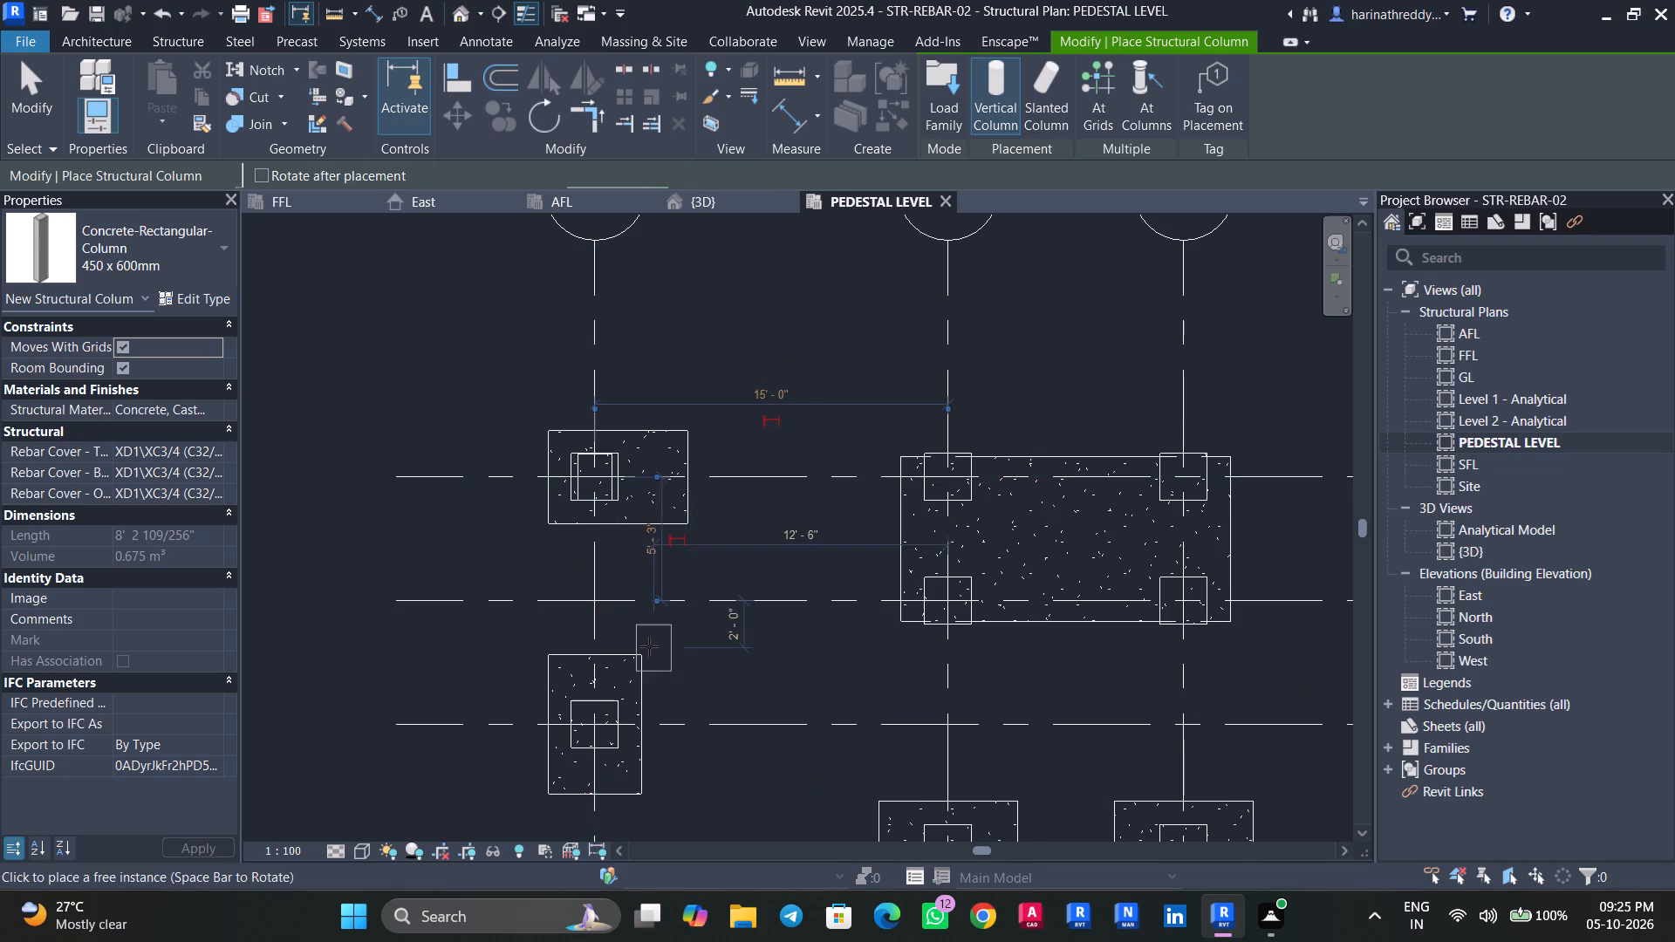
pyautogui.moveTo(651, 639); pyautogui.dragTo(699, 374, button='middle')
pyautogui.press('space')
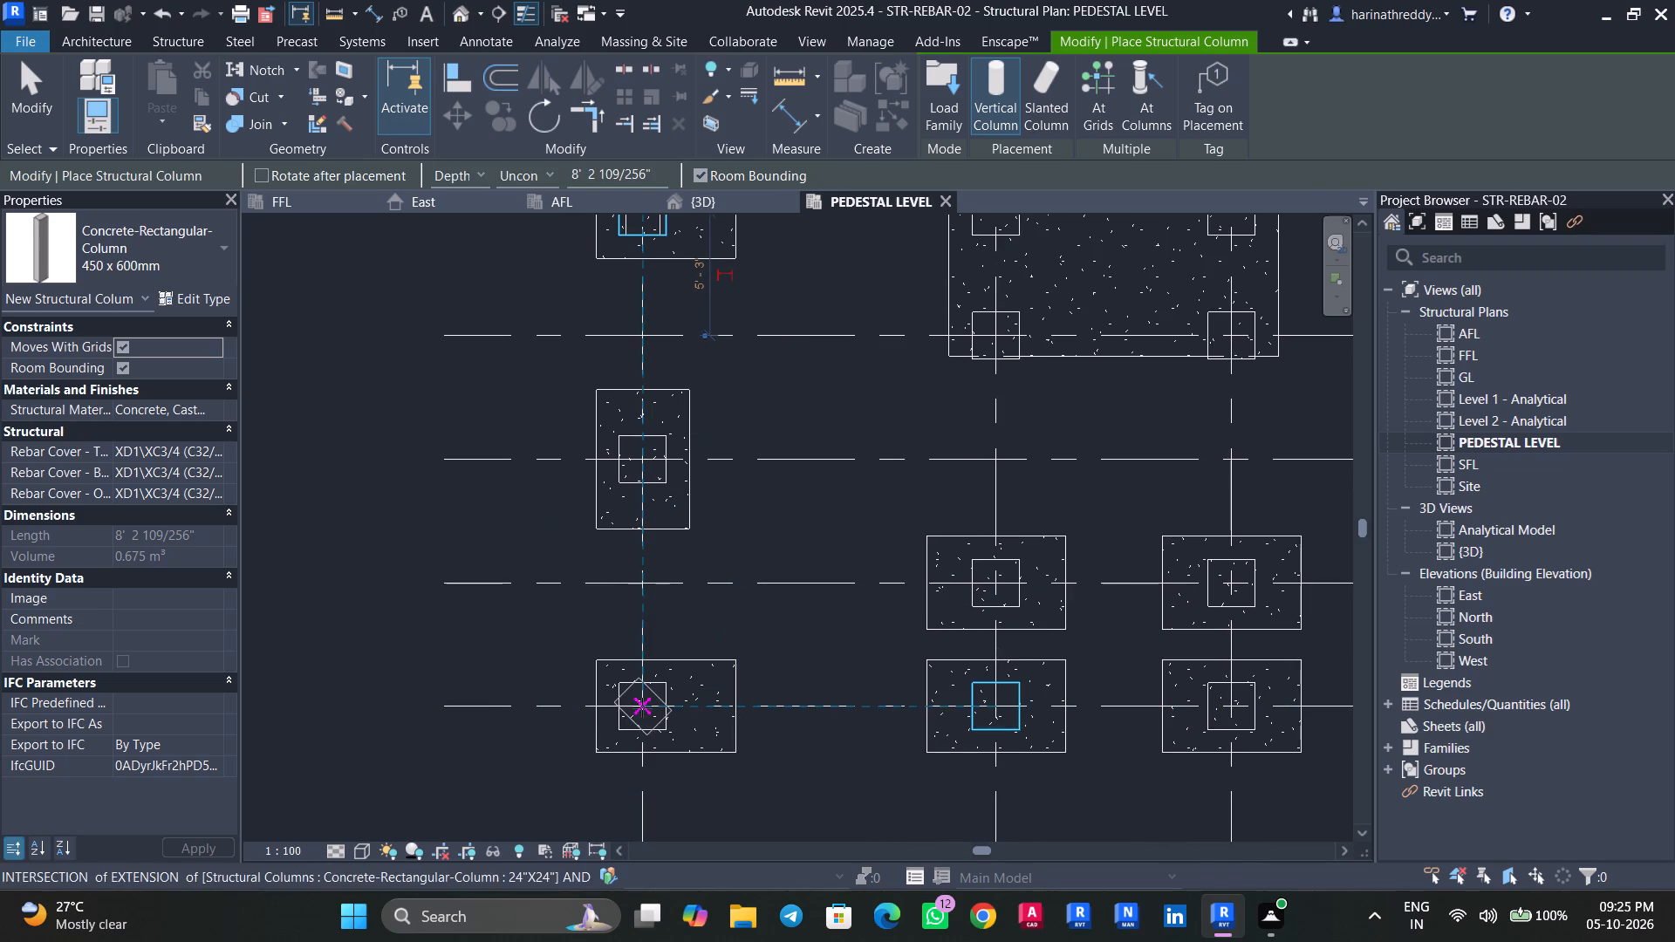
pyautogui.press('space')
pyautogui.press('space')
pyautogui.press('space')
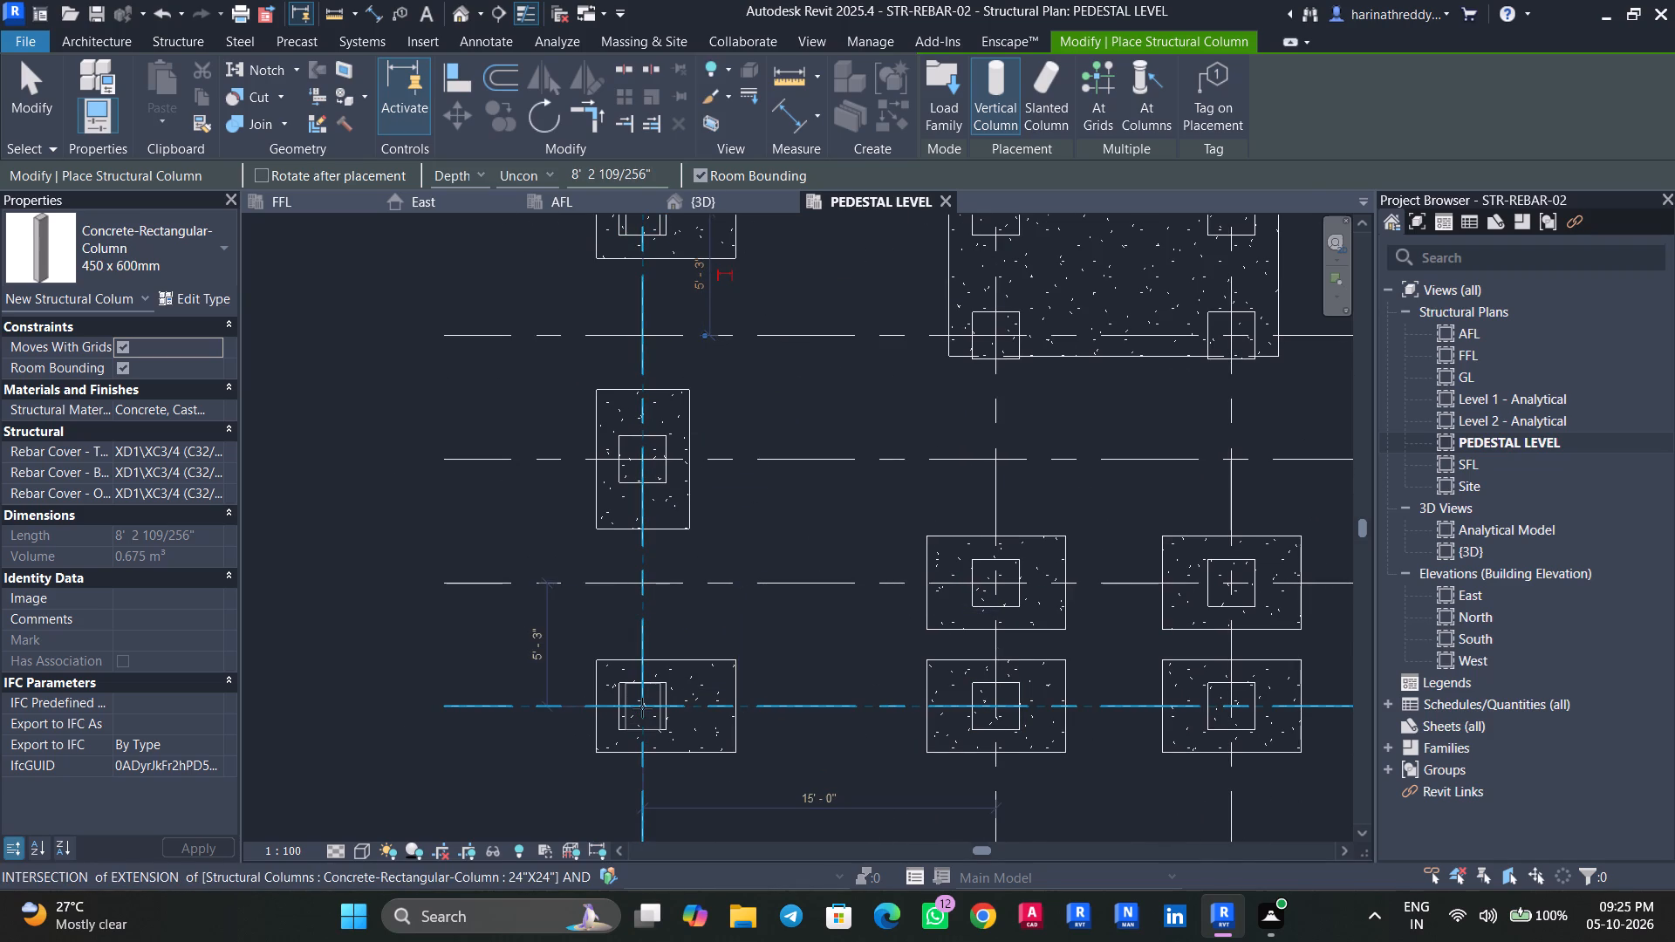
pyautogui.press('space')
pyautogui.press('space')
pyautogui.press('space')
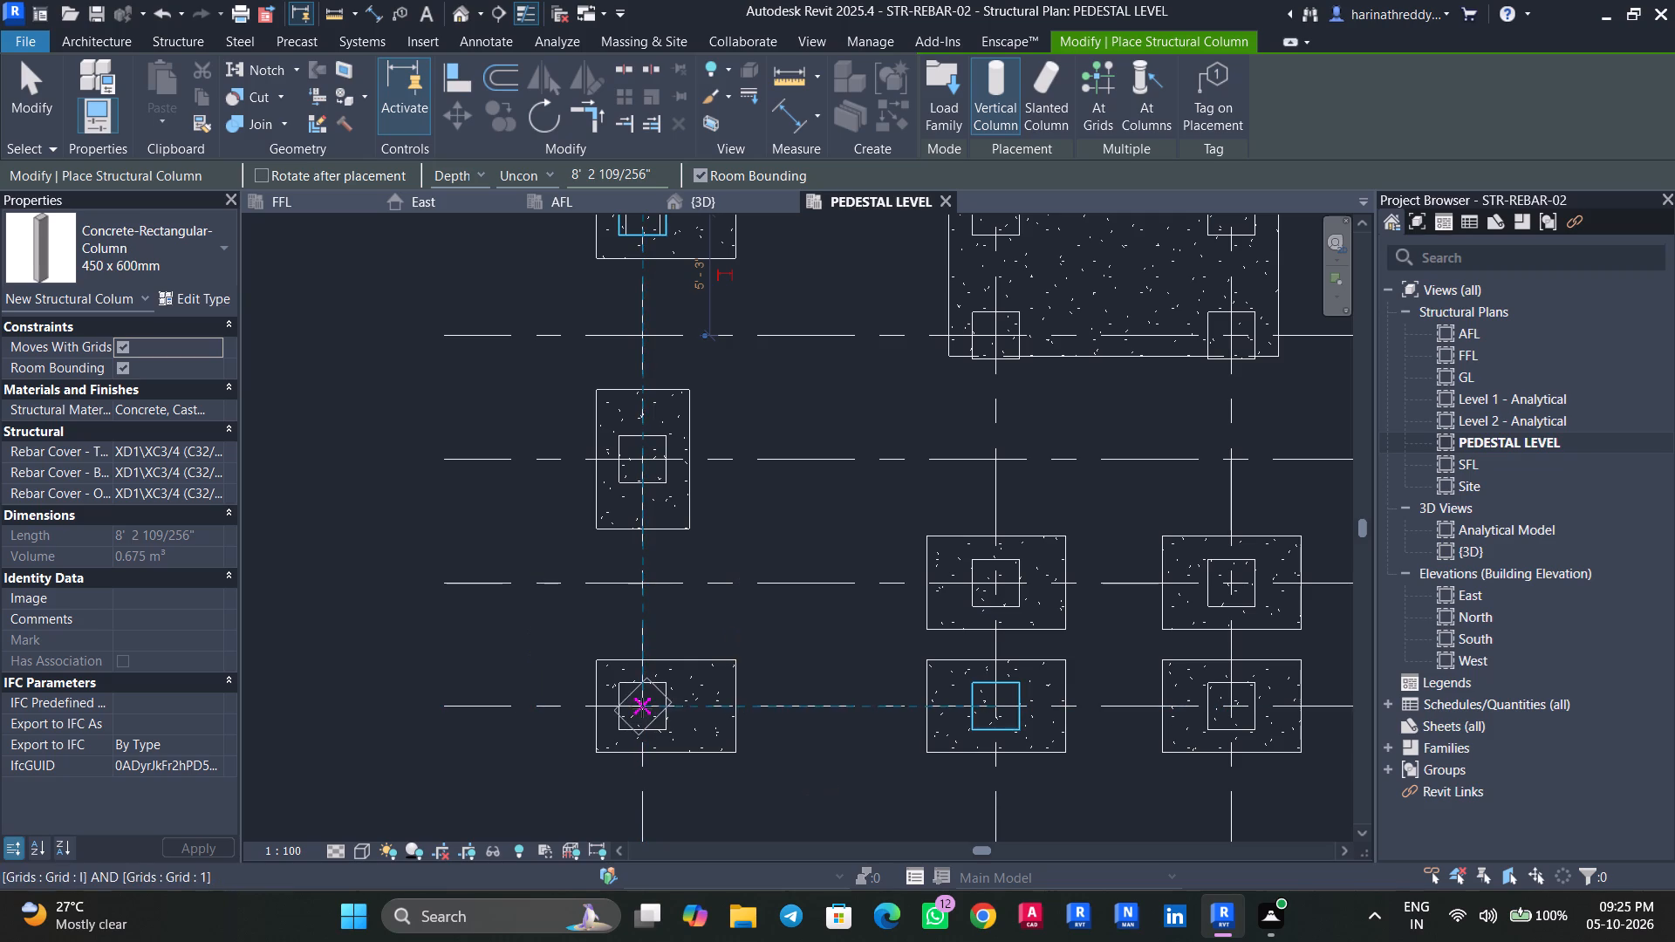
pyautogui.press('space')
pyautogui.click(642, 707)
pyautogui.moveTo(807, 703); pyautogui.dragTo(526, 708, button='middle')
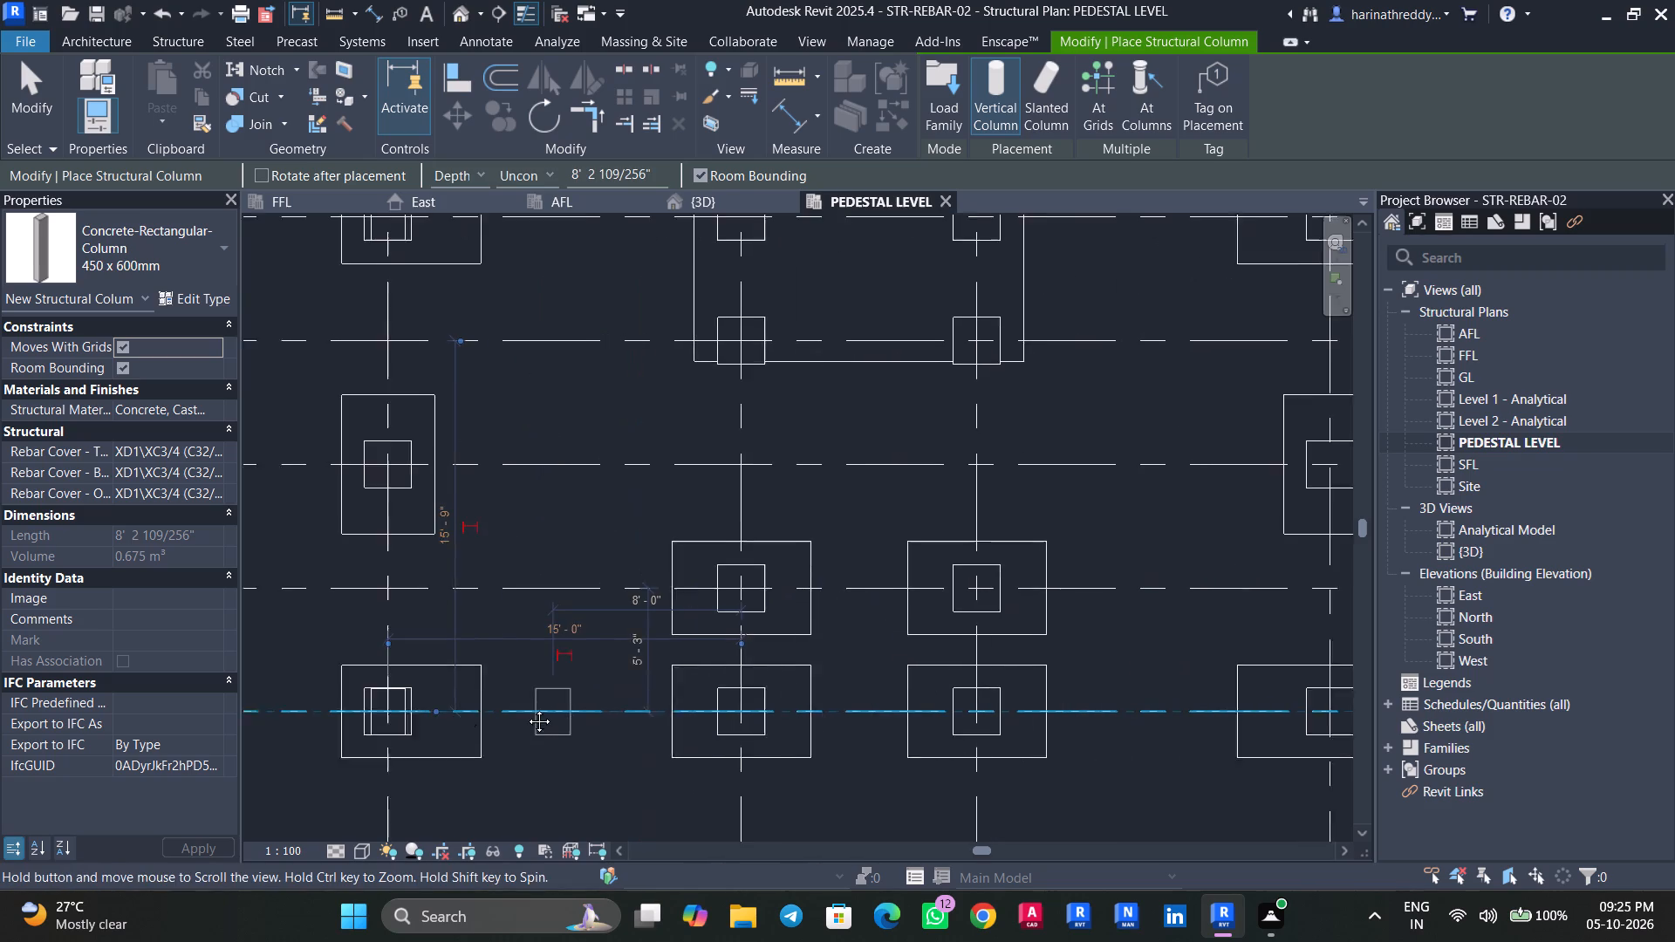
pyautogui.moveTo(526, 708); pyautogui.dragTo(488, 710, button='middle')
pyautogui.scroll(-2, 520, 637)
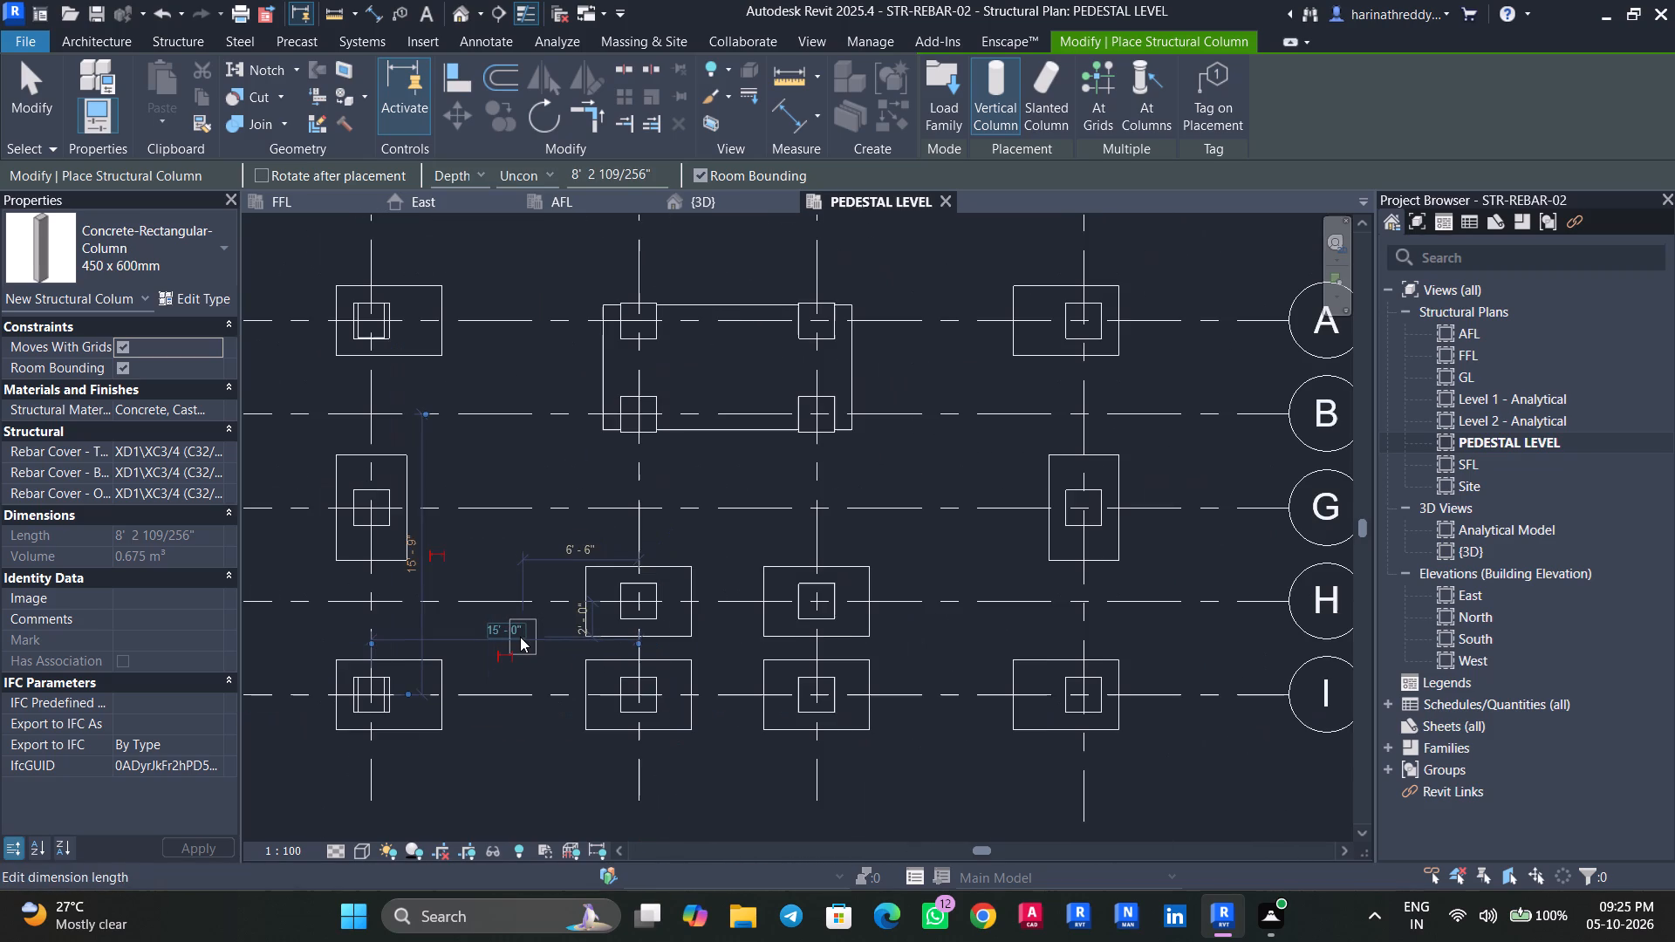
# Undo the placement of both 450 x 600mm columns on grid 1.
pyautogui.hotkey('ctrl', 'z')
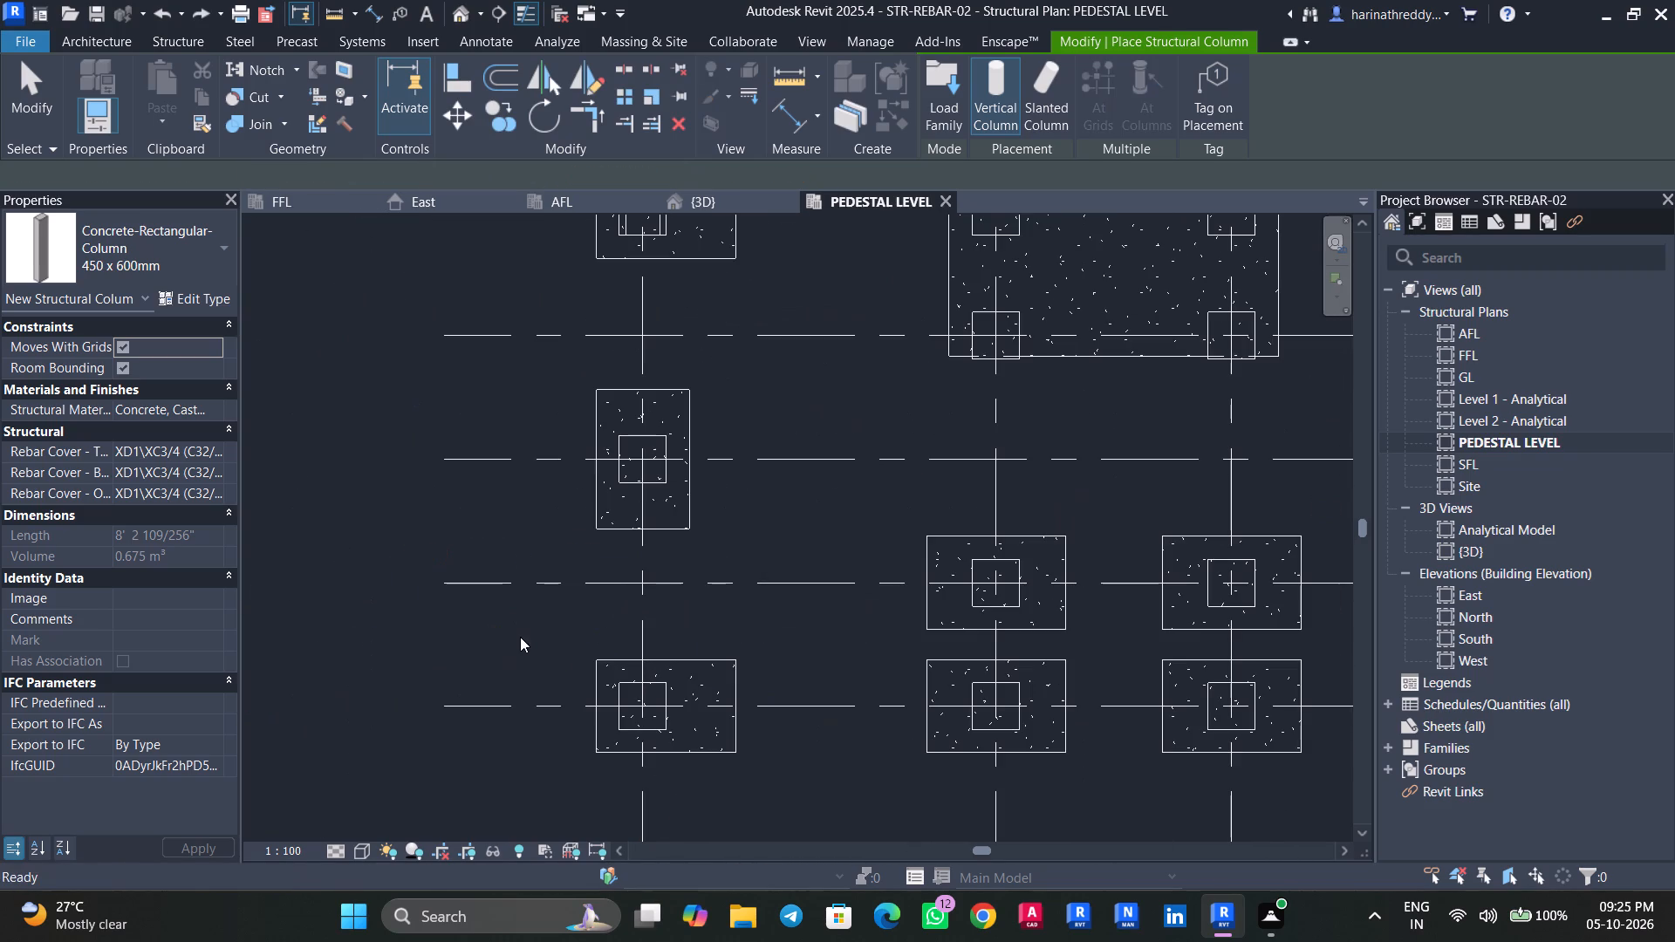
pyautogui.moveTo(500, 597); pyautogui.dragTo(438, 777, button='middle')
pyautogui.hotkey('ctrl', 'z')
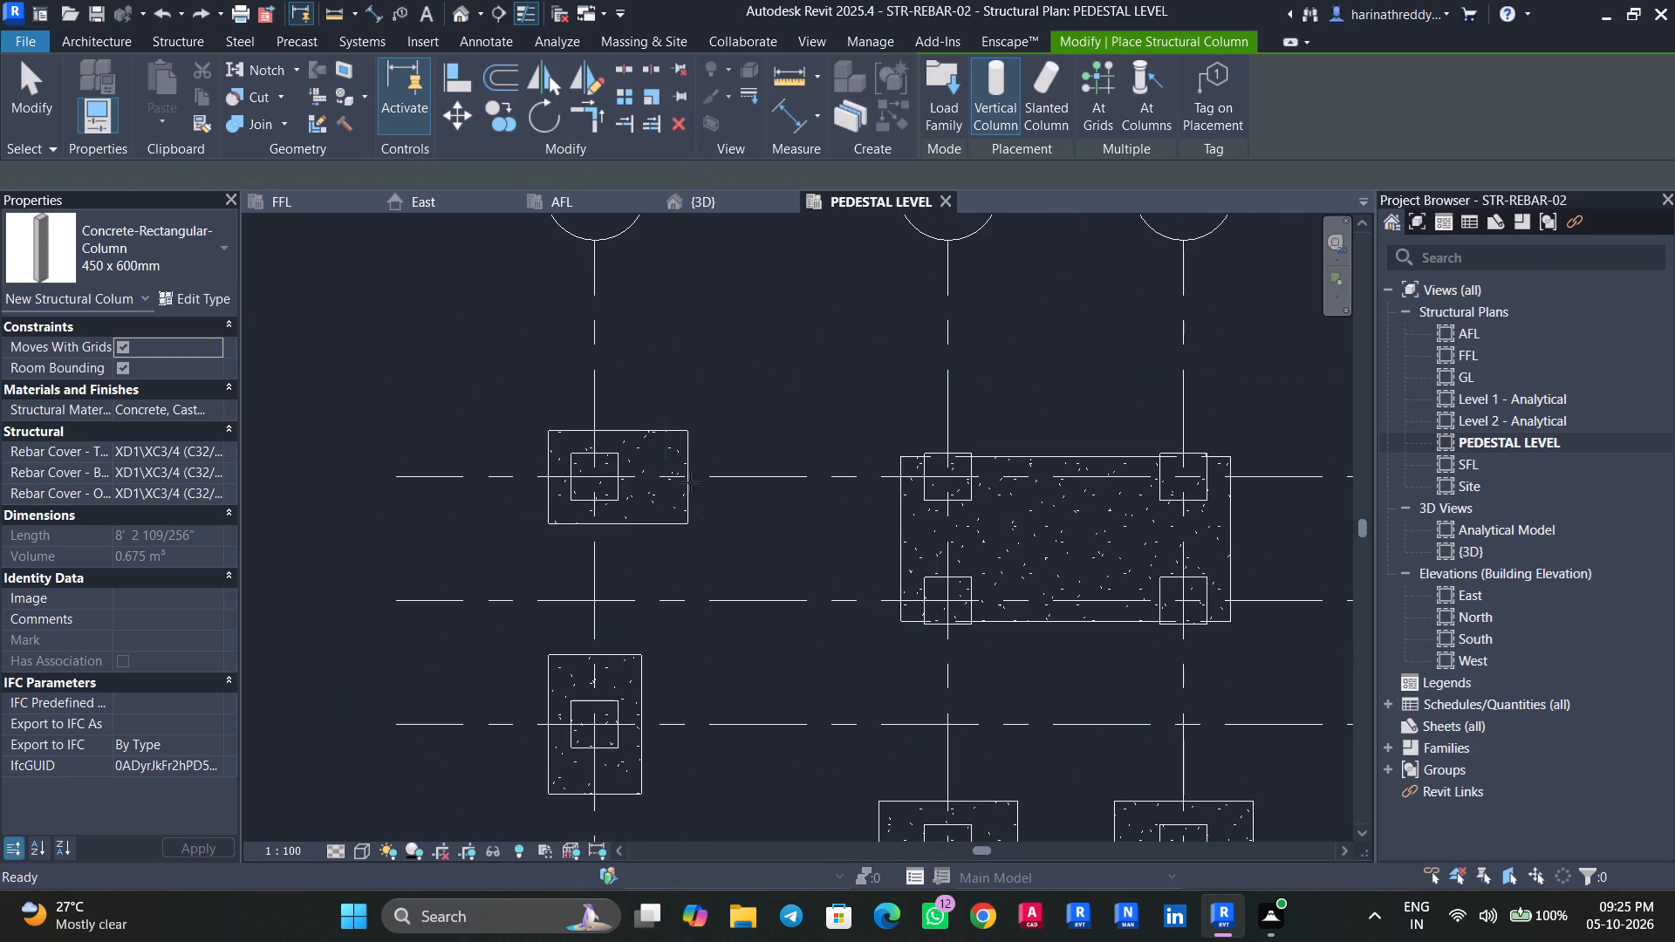
# Place a 300 x 450mm concrete rectangular column at grid intersection A-1, with its height set up to level GL.
pyautogui.click(198, 254)
pyautogui.click(120, 526)
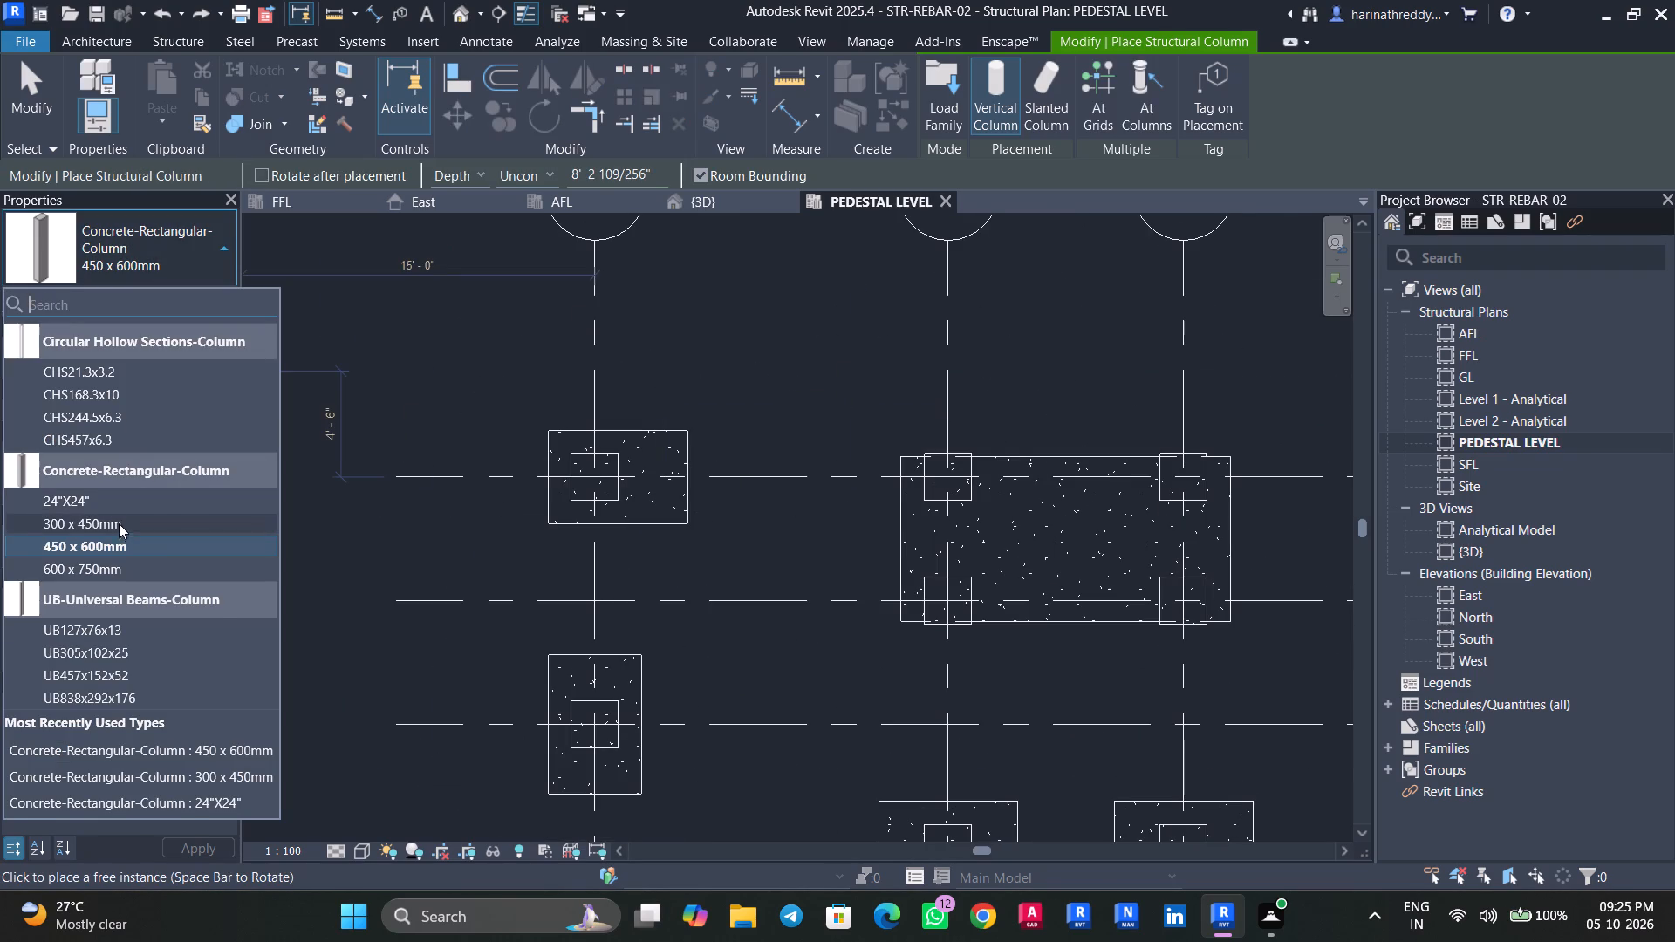
pyautogui.scroll(4, 609, 487)
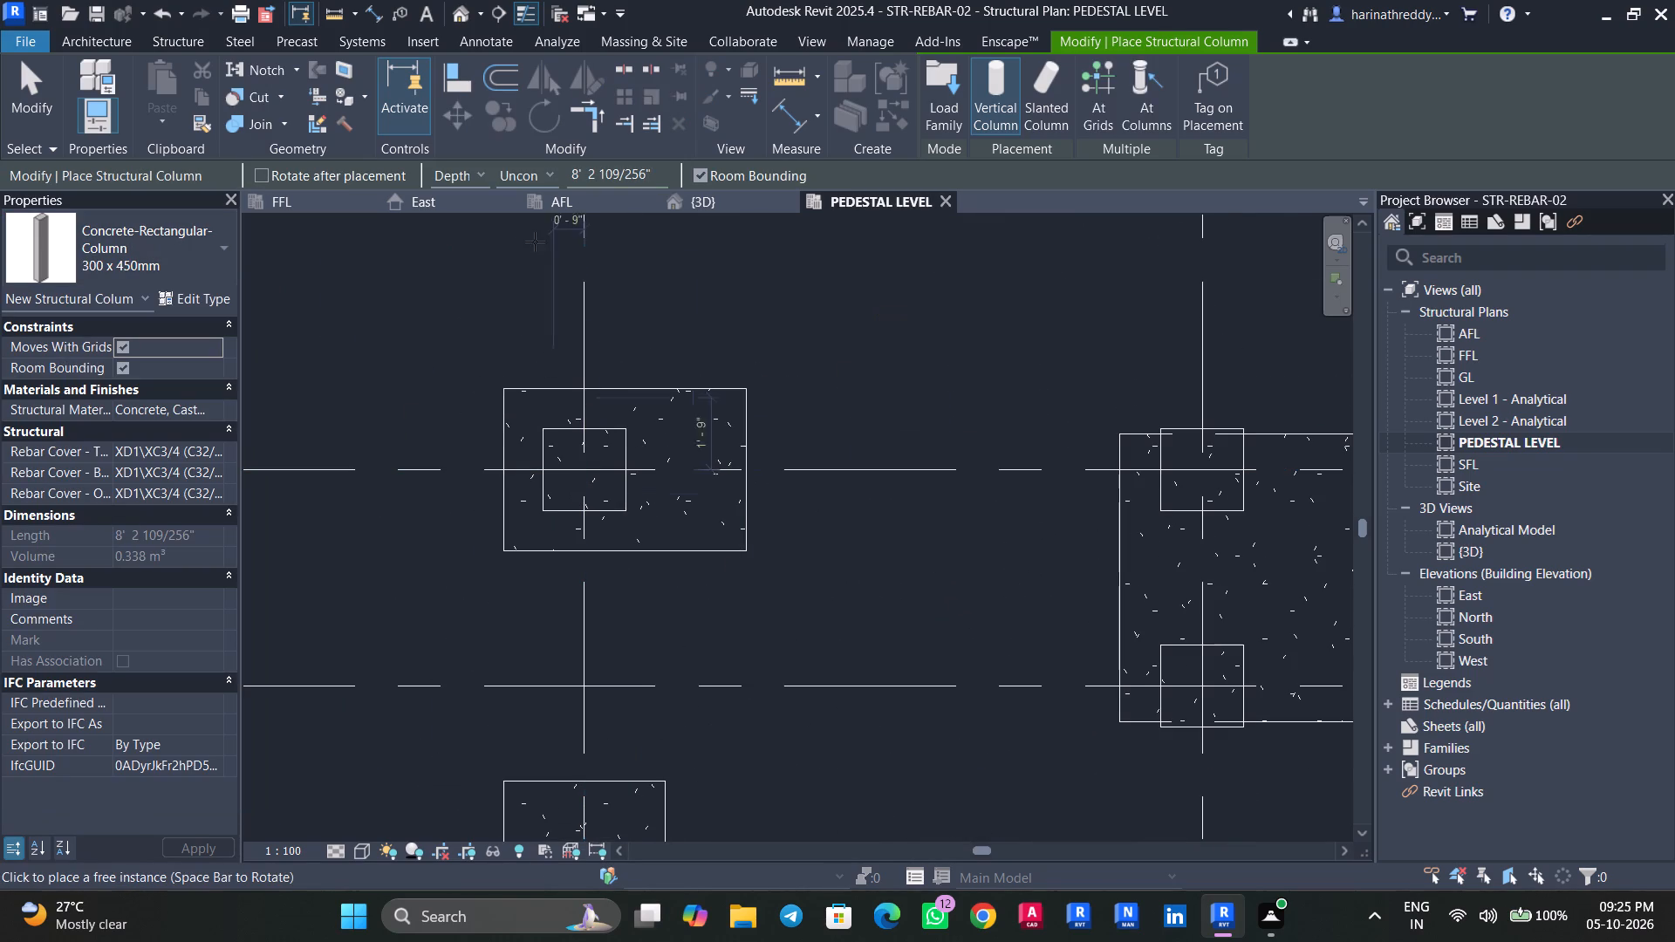
pyautogui.click(450, 182)
pyautogui.click(467, 214)
pyautogui.click(553, 174)
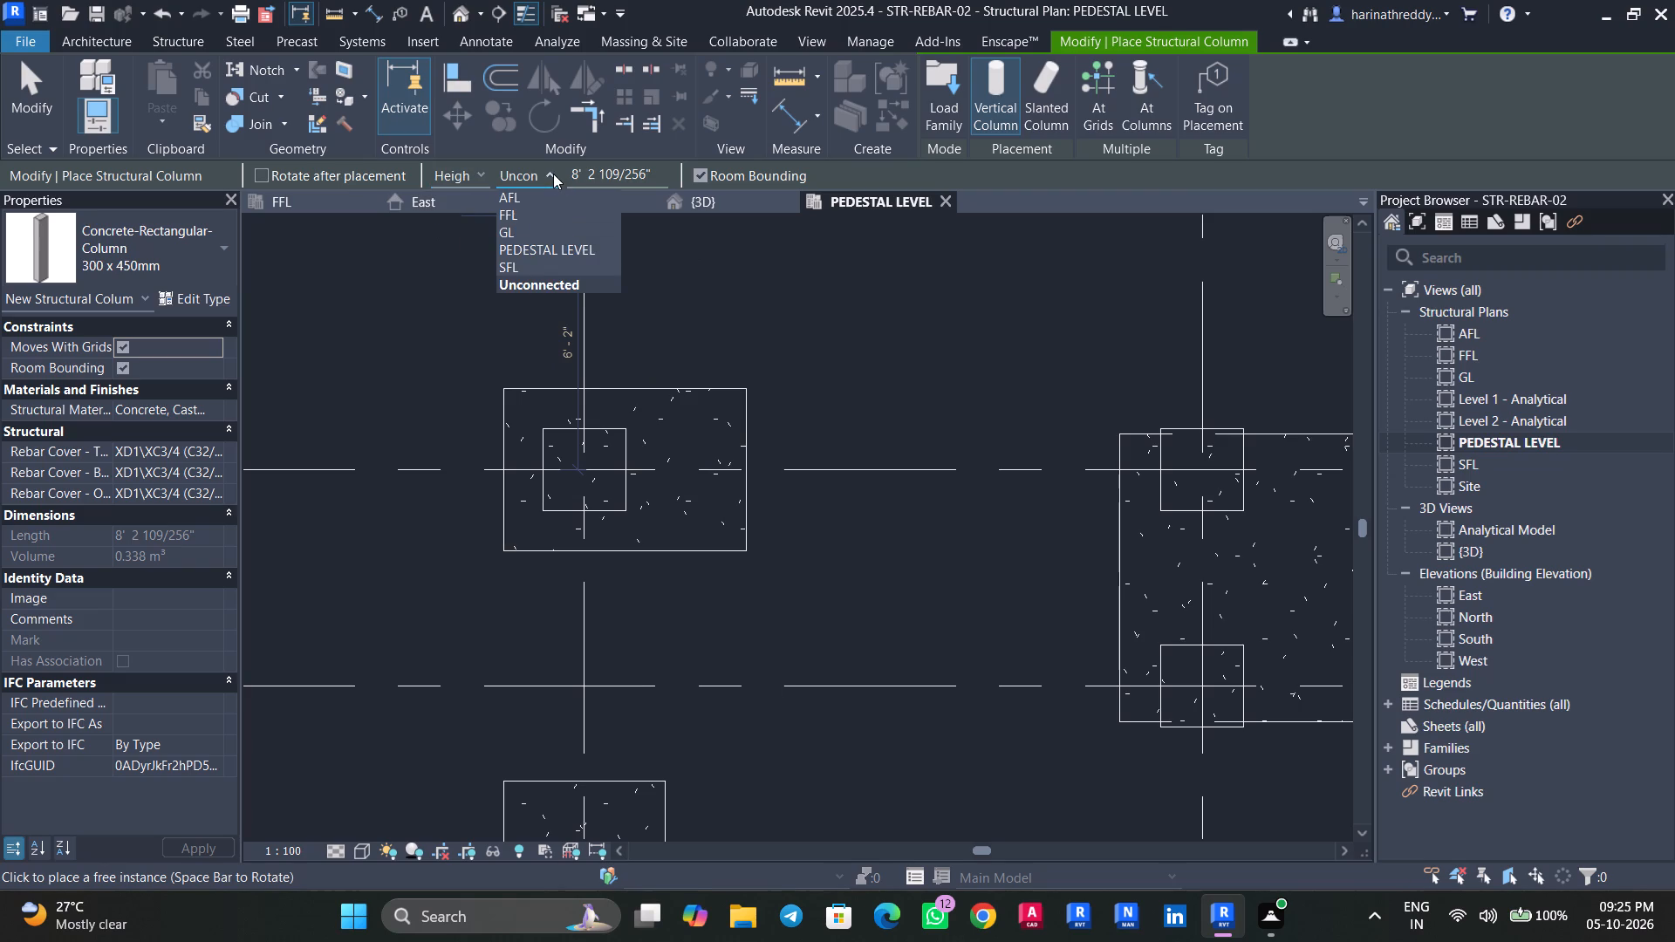
pyautogui.click(529, 228)
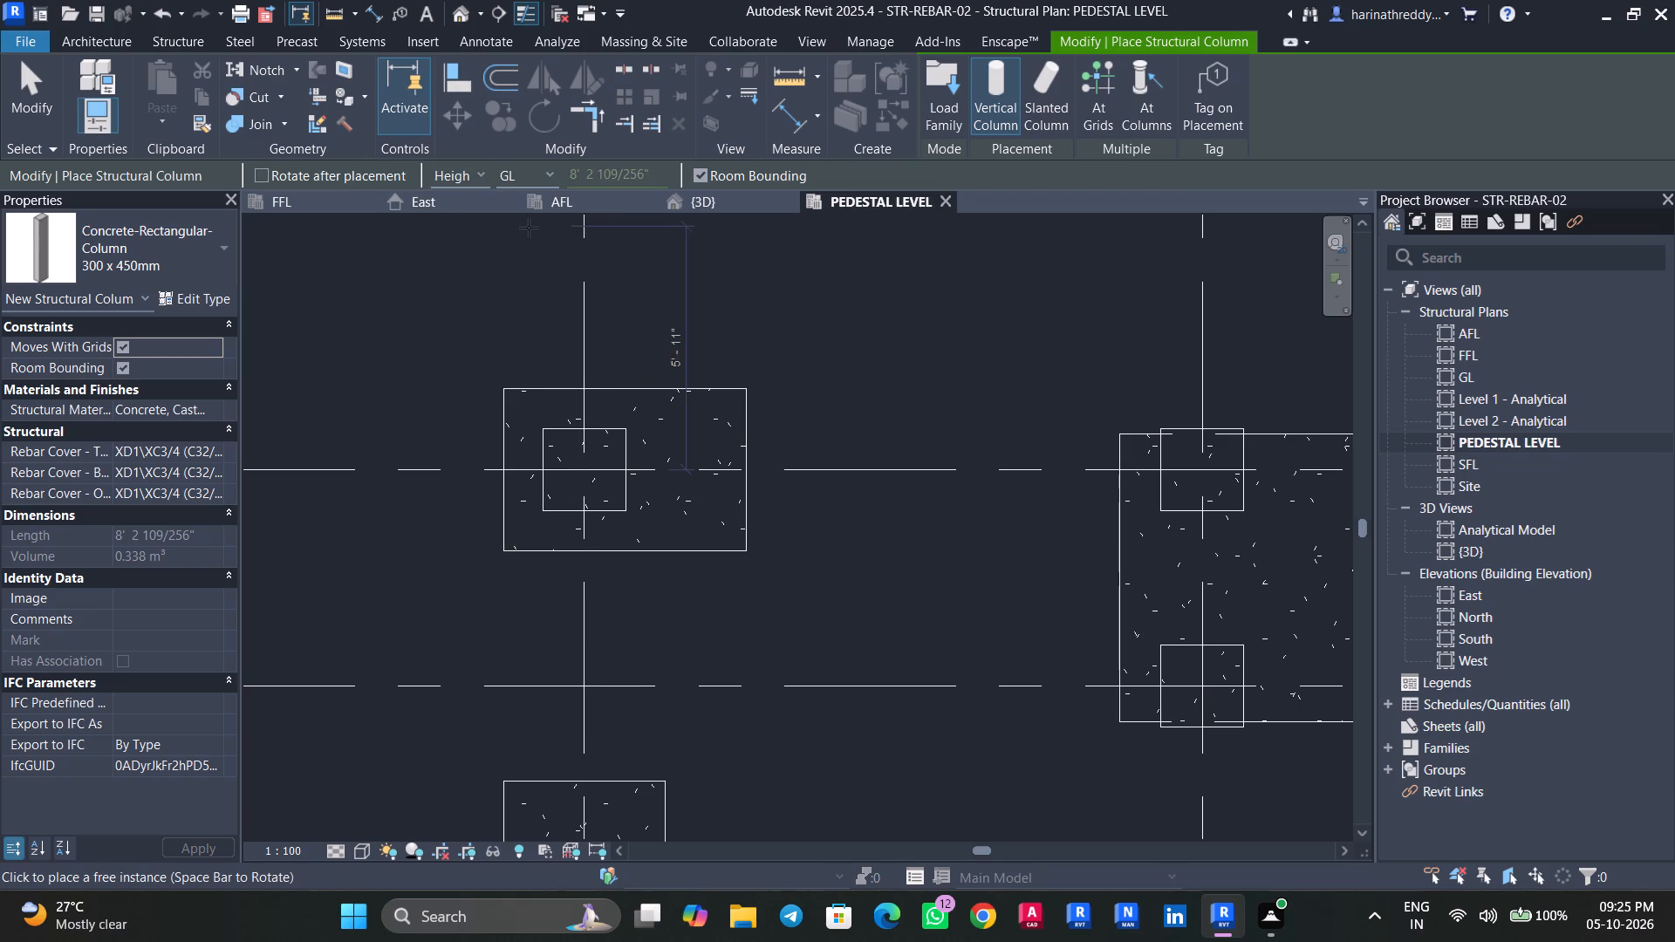
pyautogui.click(584, 468)
pyautogui.press('Escape')
pyautogui.press('Escape')
pyautogui.press('Escape')
# Rotate the 300 x 450mm column at A-1 so its longer side runs along grid A.
pyautogui.click(608, 489)
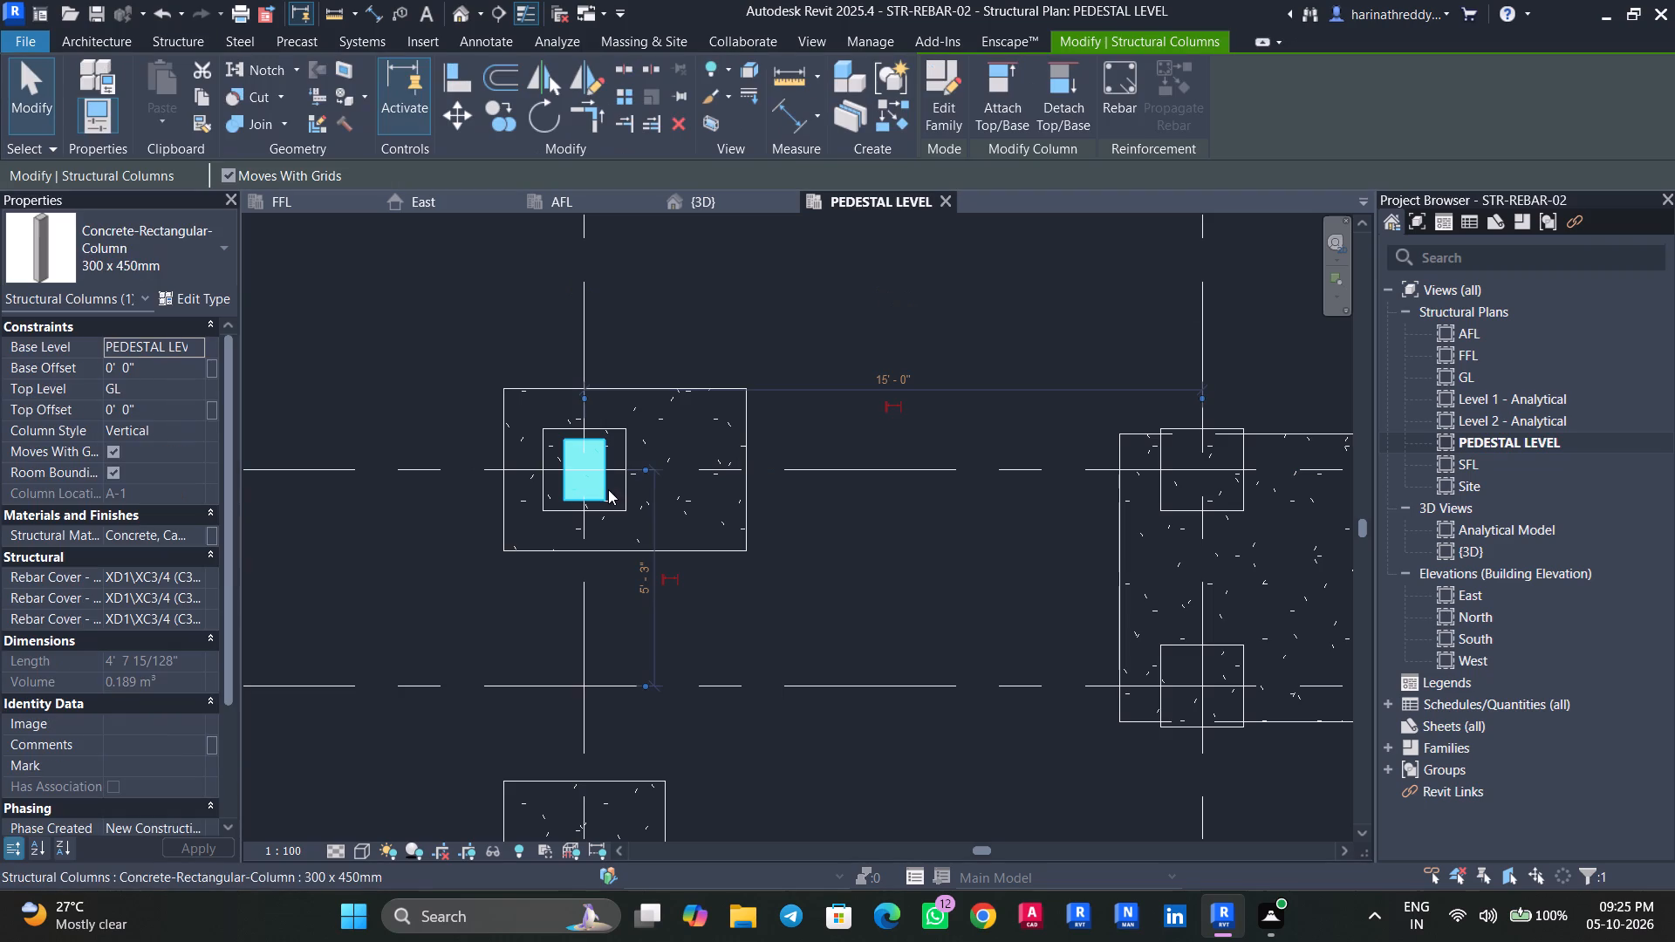
pyautogui.press('space')
# Save the project.
pyautogui.scroll(-3, 713, 528)
pyautogui.moveTo(712, 546); pyautogui.dragTo(601, 390, button='middle')
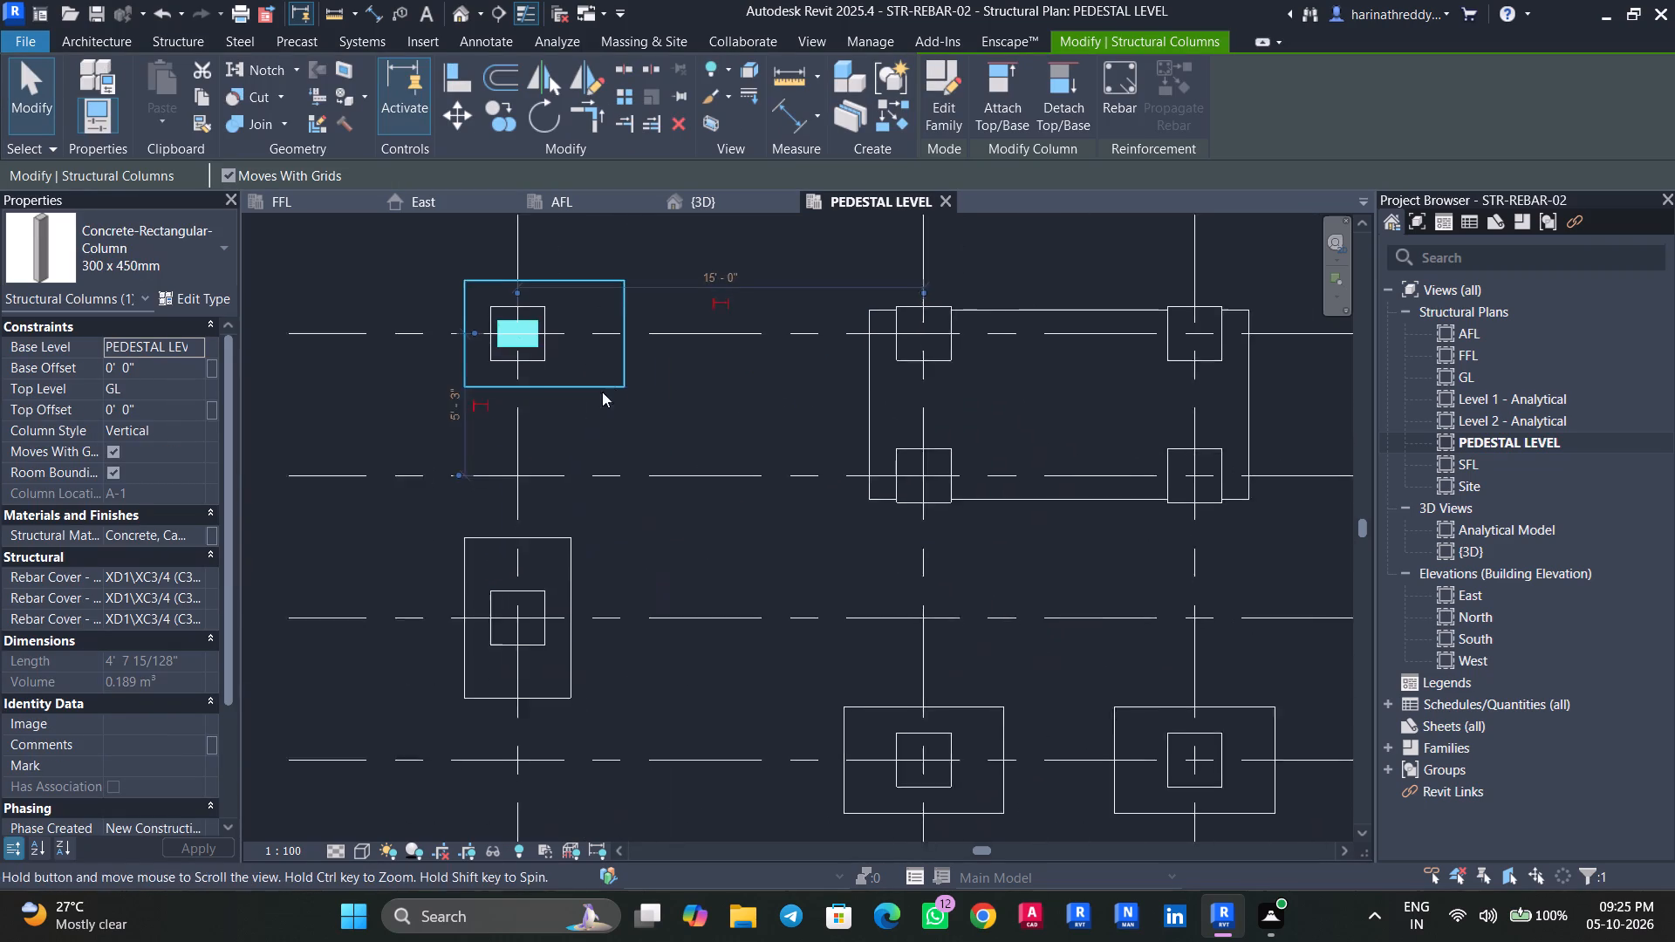
pyautogui.scroll(-1, 604, 396)
pyautogui.hotkey('ctrl', 's')
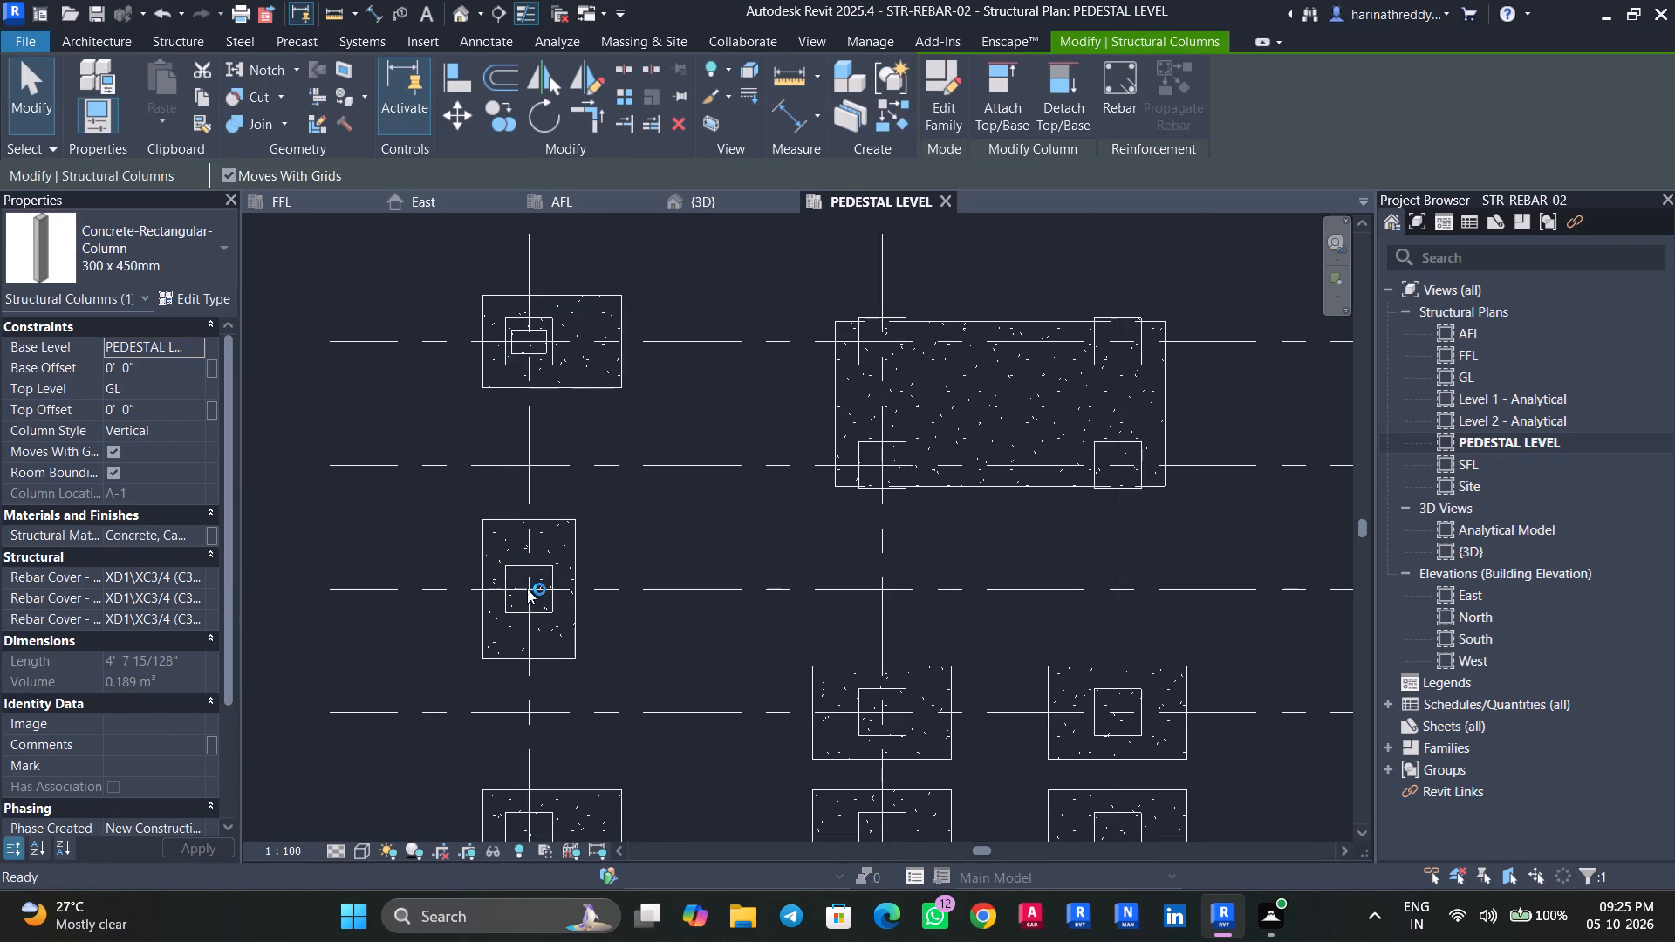
# Place 300 x 450mm concrete rectangular columns at grid intersections G-1 and I-1, with height up to level GL.
pyautogui.scroll(4, 528, 588)
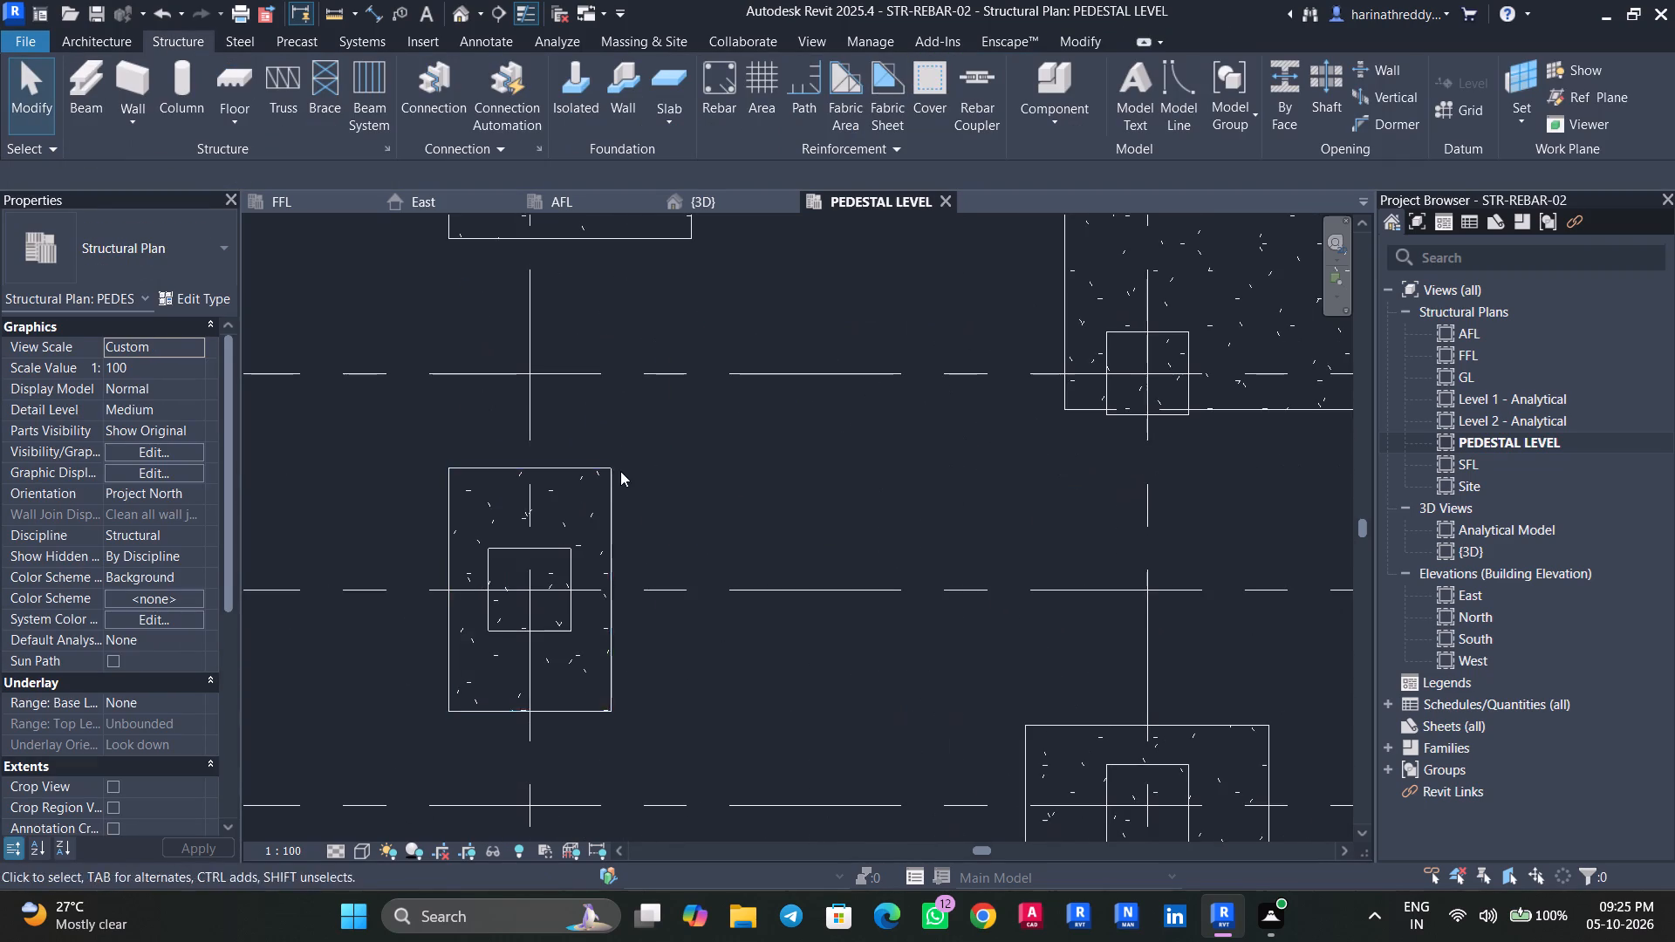
pyautogui.scroll(-5, 612, 455)
pyautogui.click(584, 309)
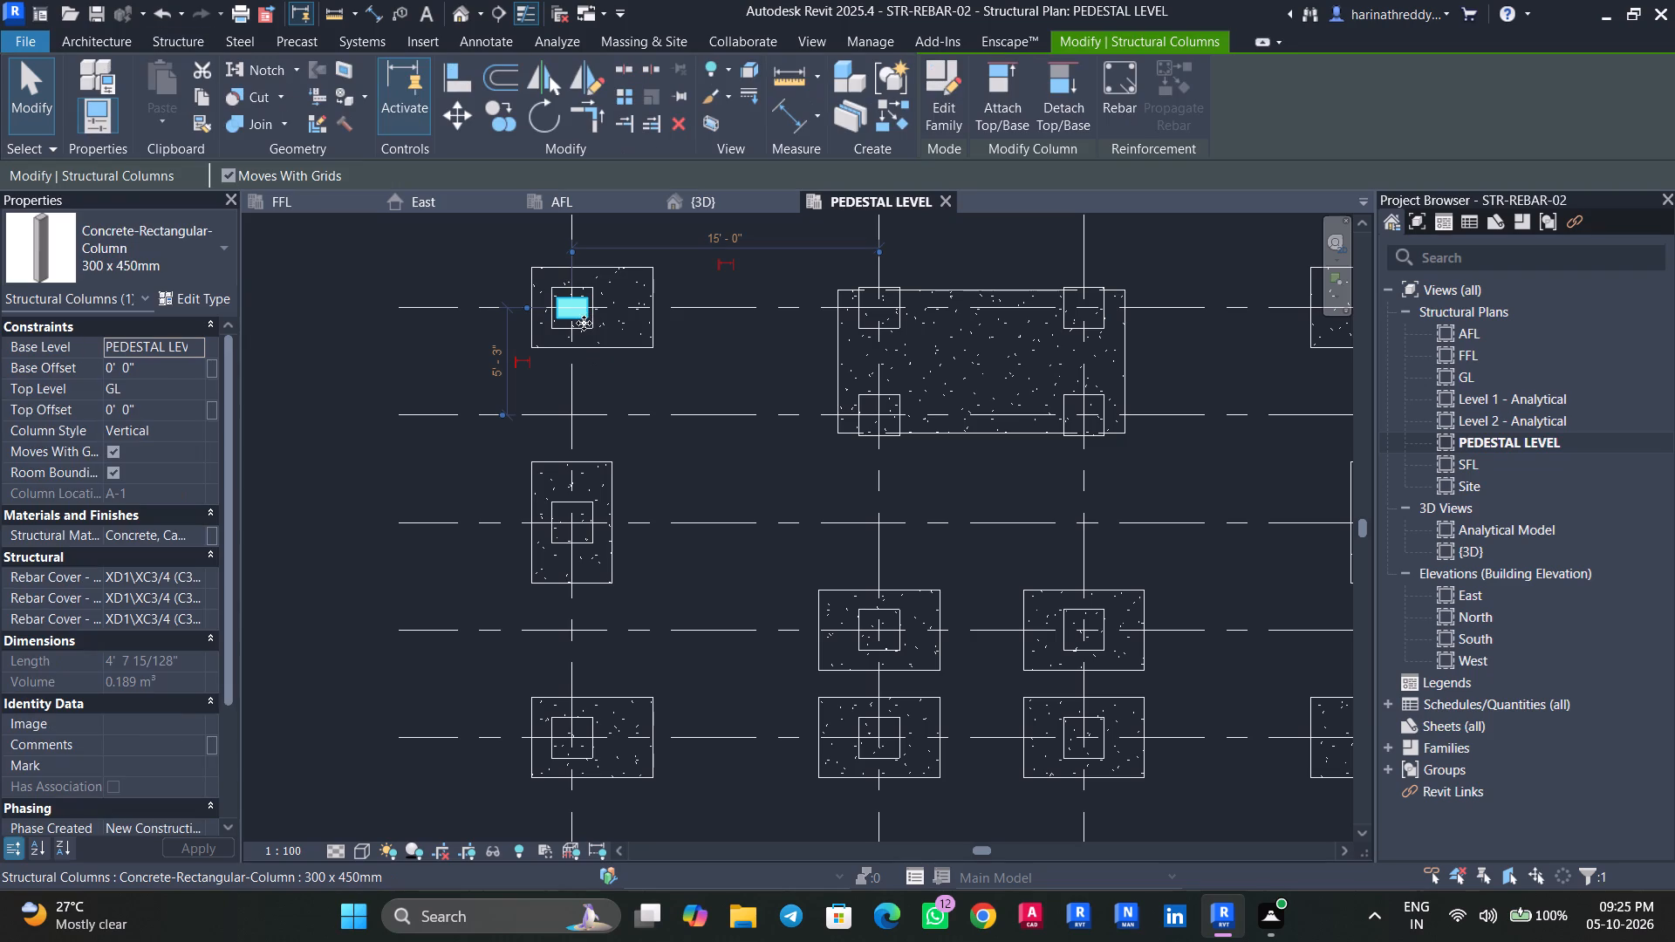
pyautogui.write('CS')
pyautogui.scroll(3, 571, 516)
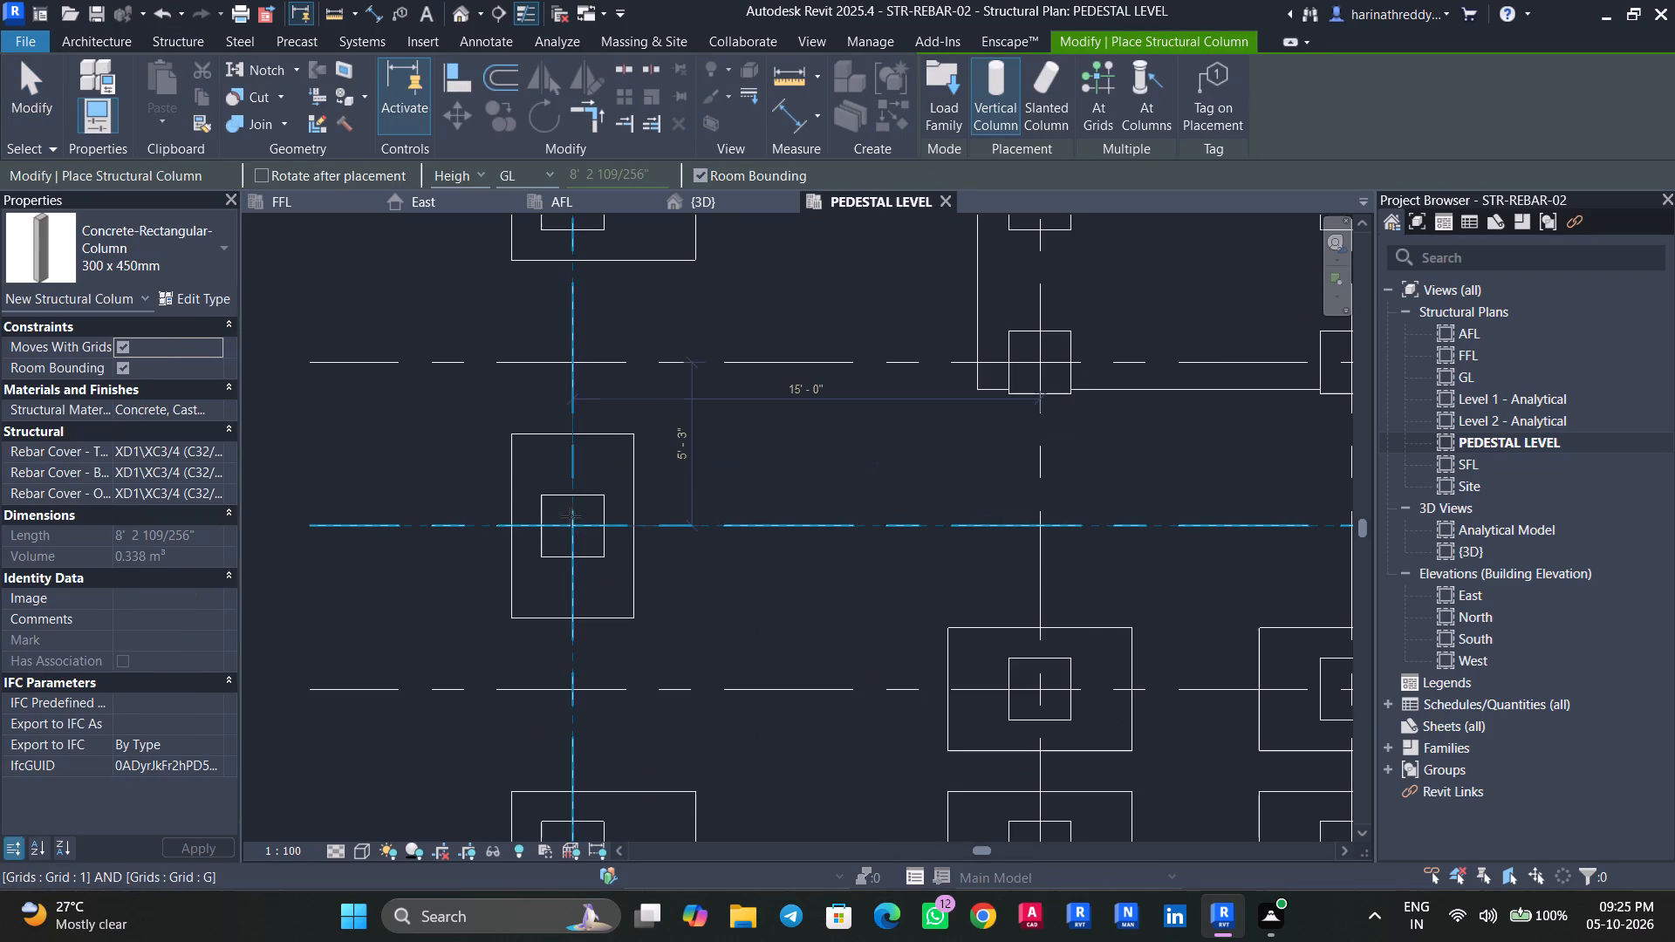
pyautogui.click(573, 526)
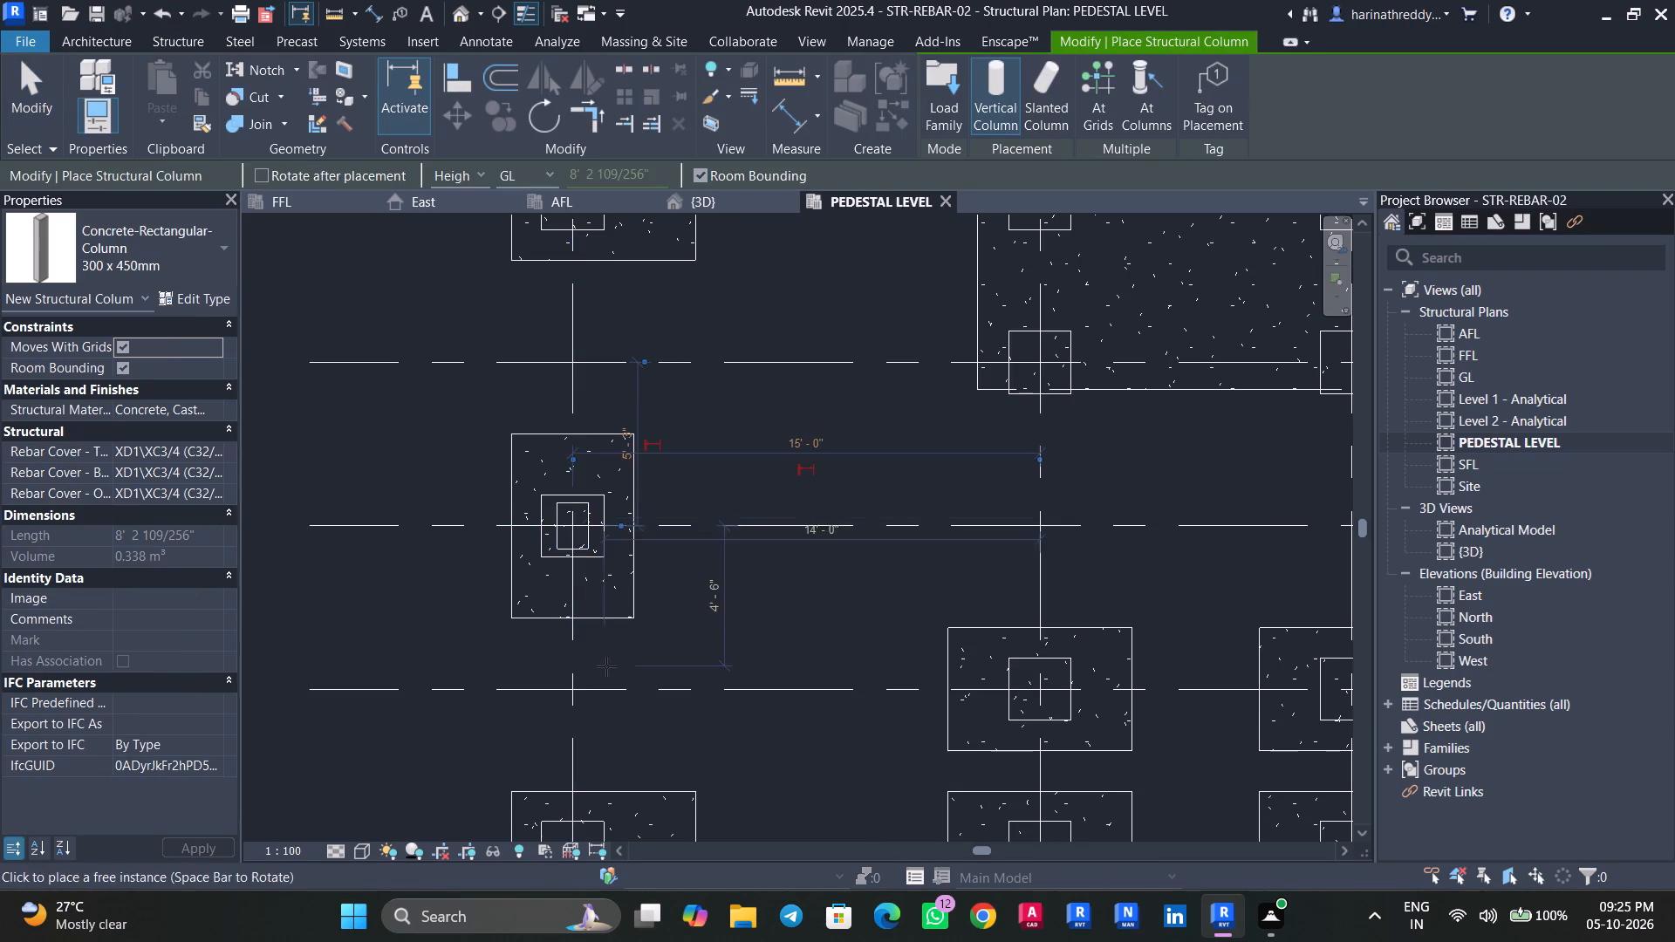
pyautogui.moveTo(605, 659); pyautogui.dragTo(618, 441, button='middle')
pyautogui.click(584, 636)
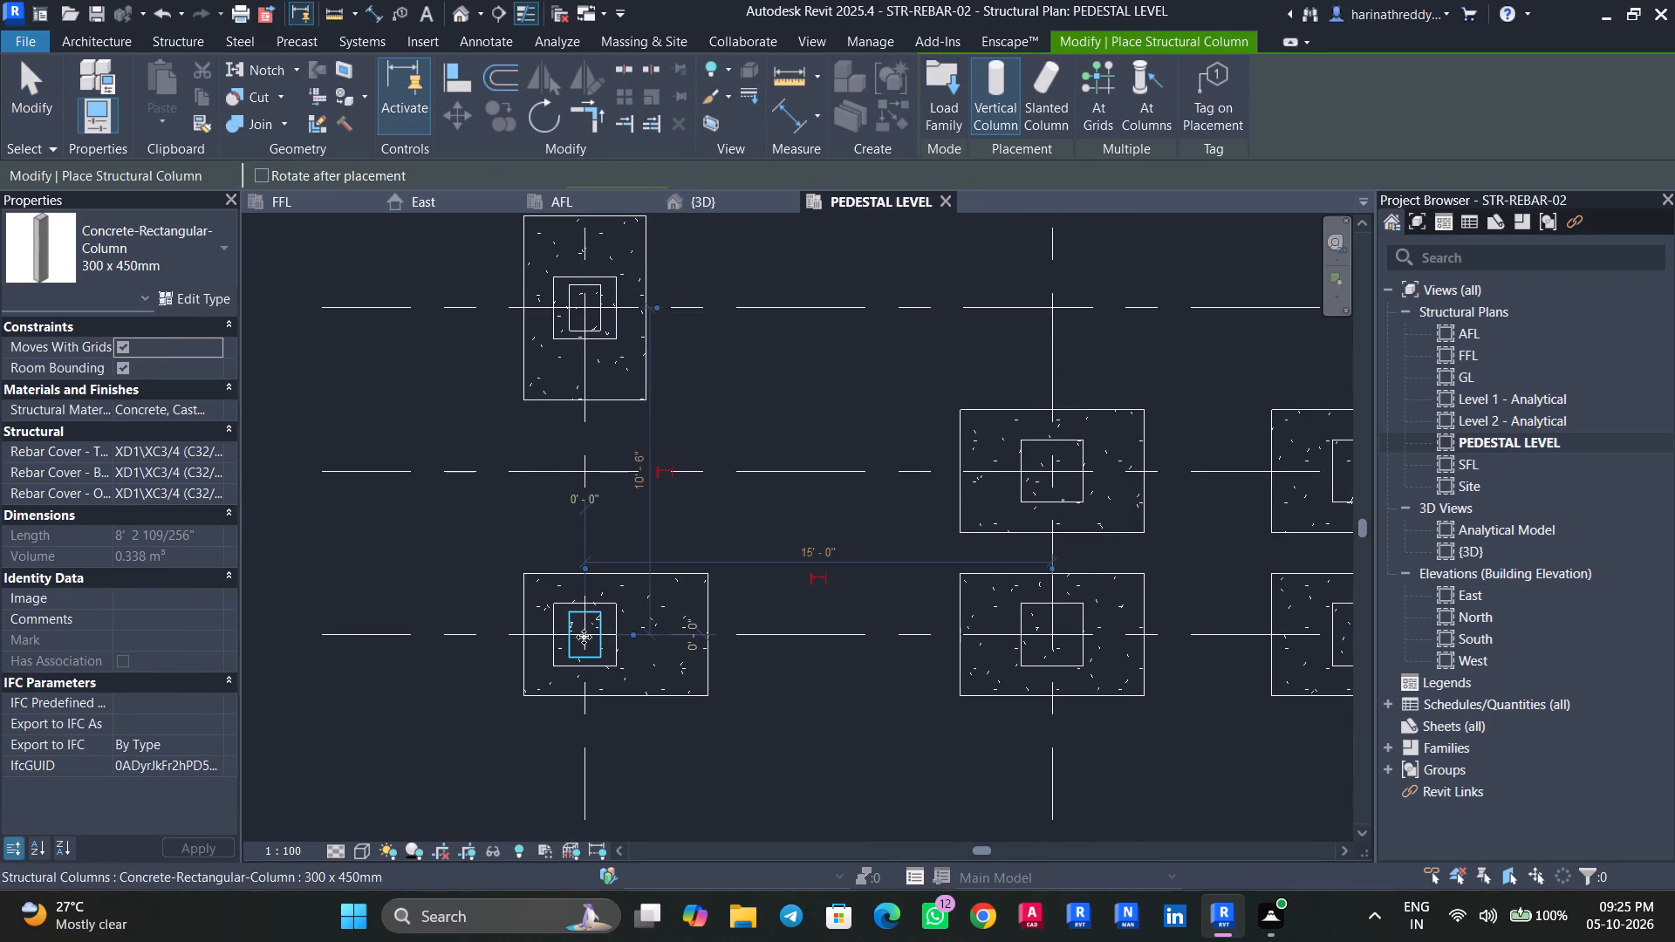
pyautogui.press('Escape')
pyautogui.press('Escape')
pyautogui.press('Escape')
# Rotate the 300 x 450mm column at I-1 so its longer side runs along grid I.
pyautogui.click(595, 645)
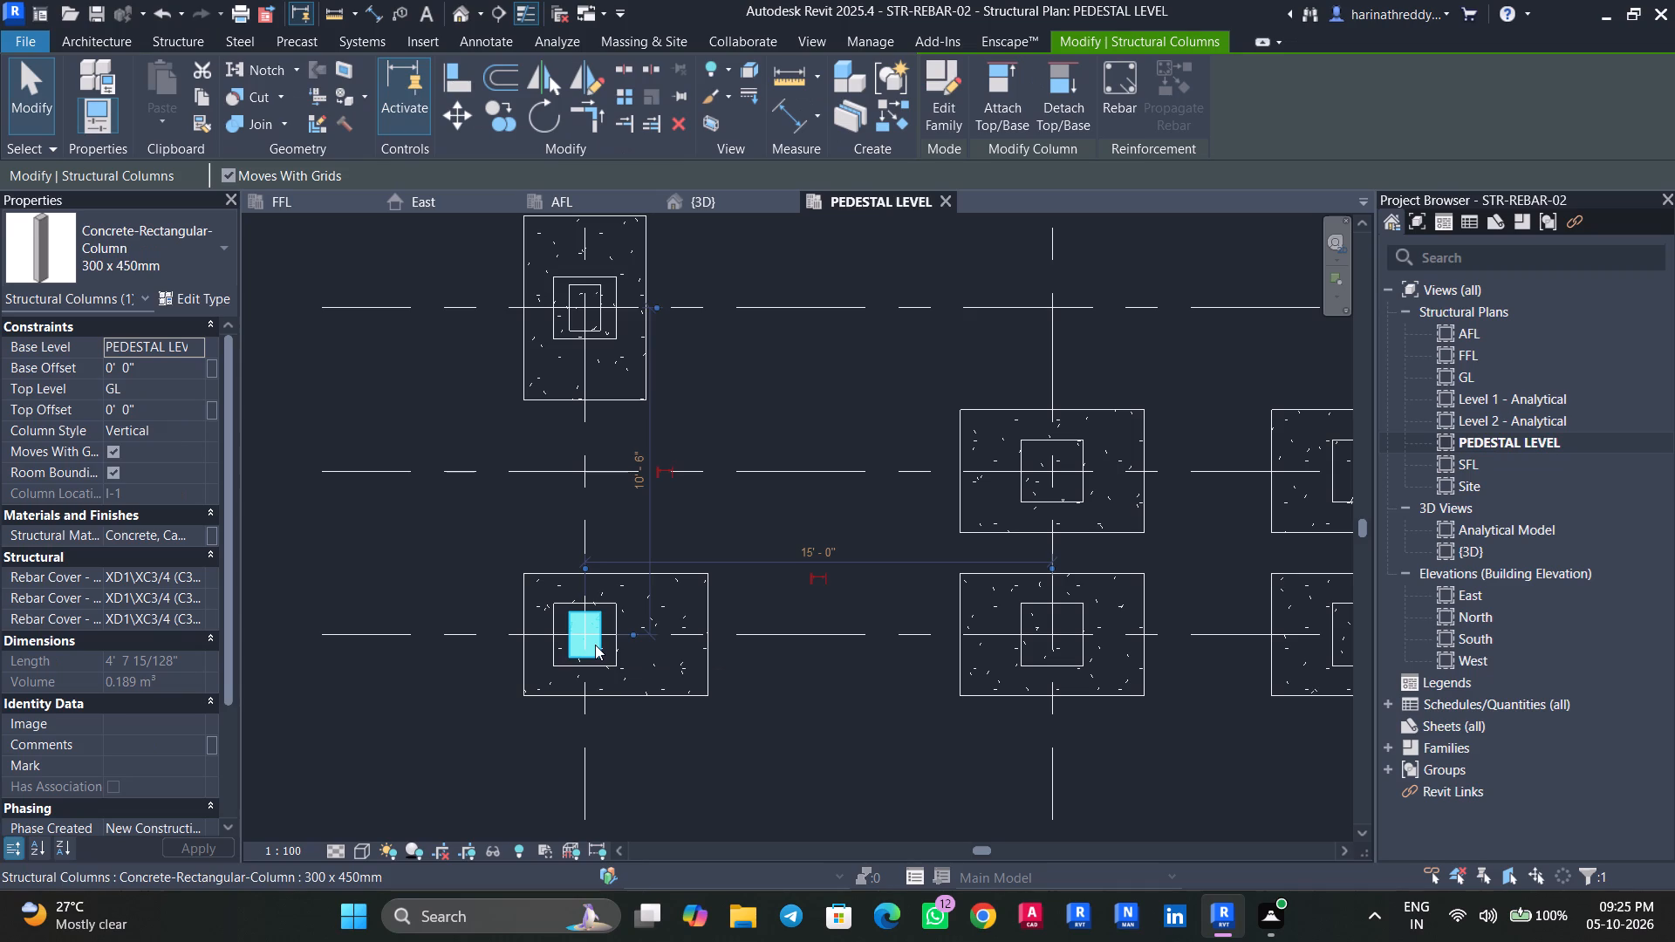
pyautogui.press('space')
pyautogui.press('Escape')
pyautogui.press('Escape')
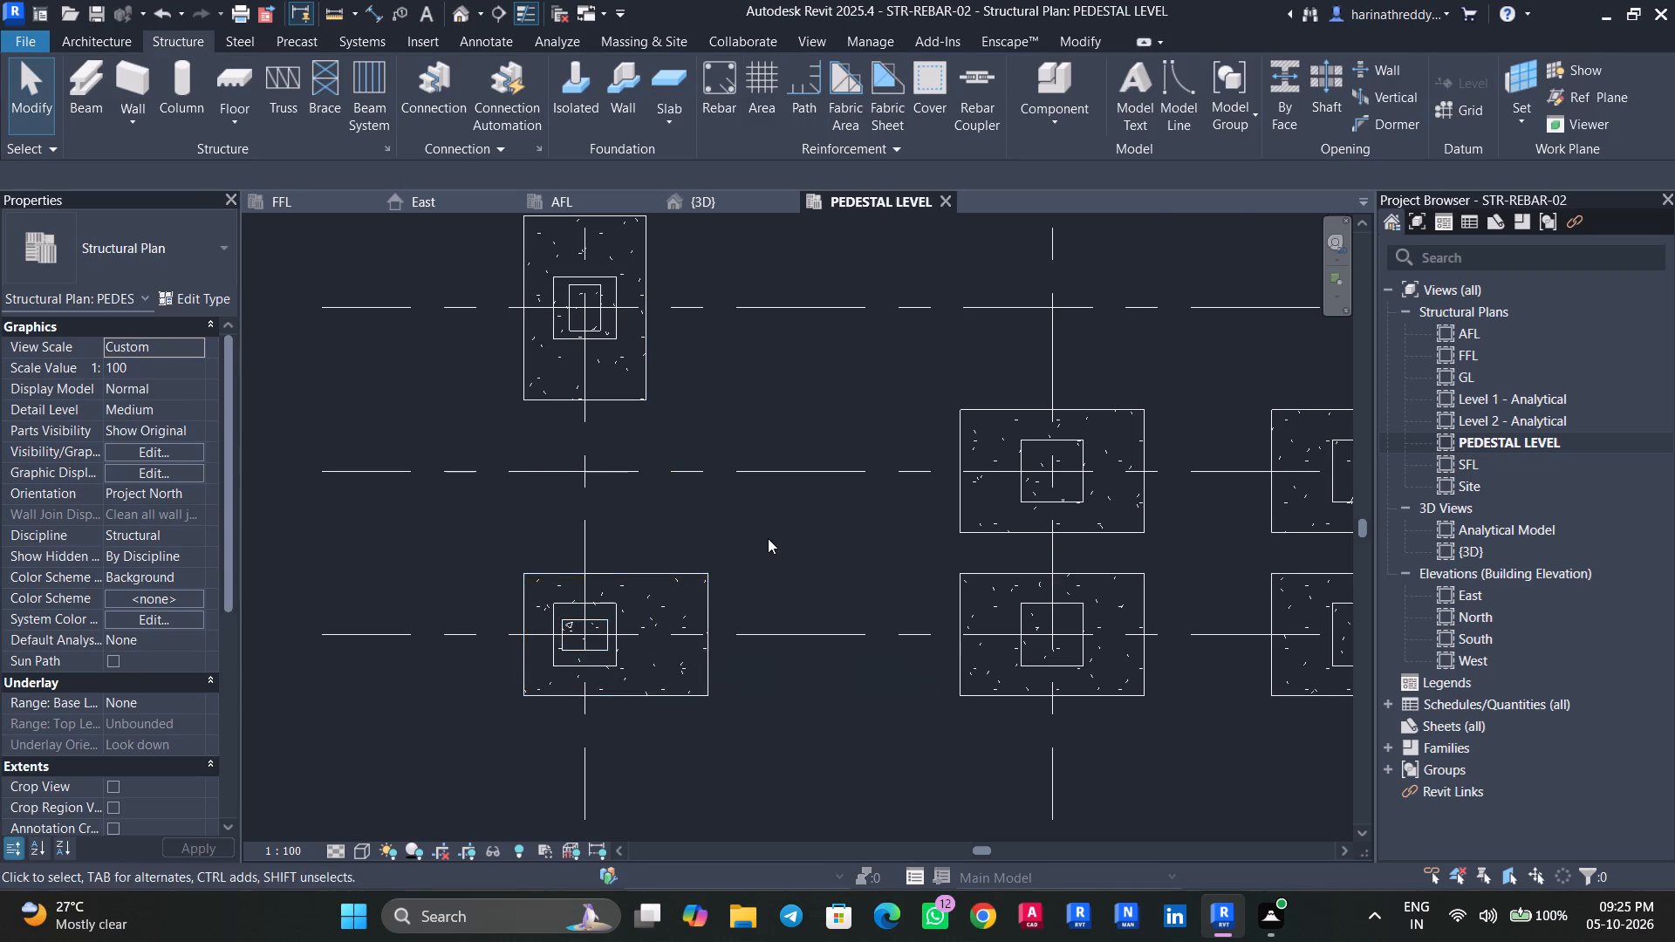
# Place 300 x 450mm concrete rectangular columns at grid intersections A-4, G-4 and I-4, up to level GL.
pyautogui.scroll(-4, 768, 538)
pyautogui.moveTo(768, 538); pyautogui.dragTo(487, 599, button='middle')
pyautogui.scroll(-1, 524, 580)
pyautogui.moveTo(517, 584); pyautogui.dragTo(436, 640, button='middle')
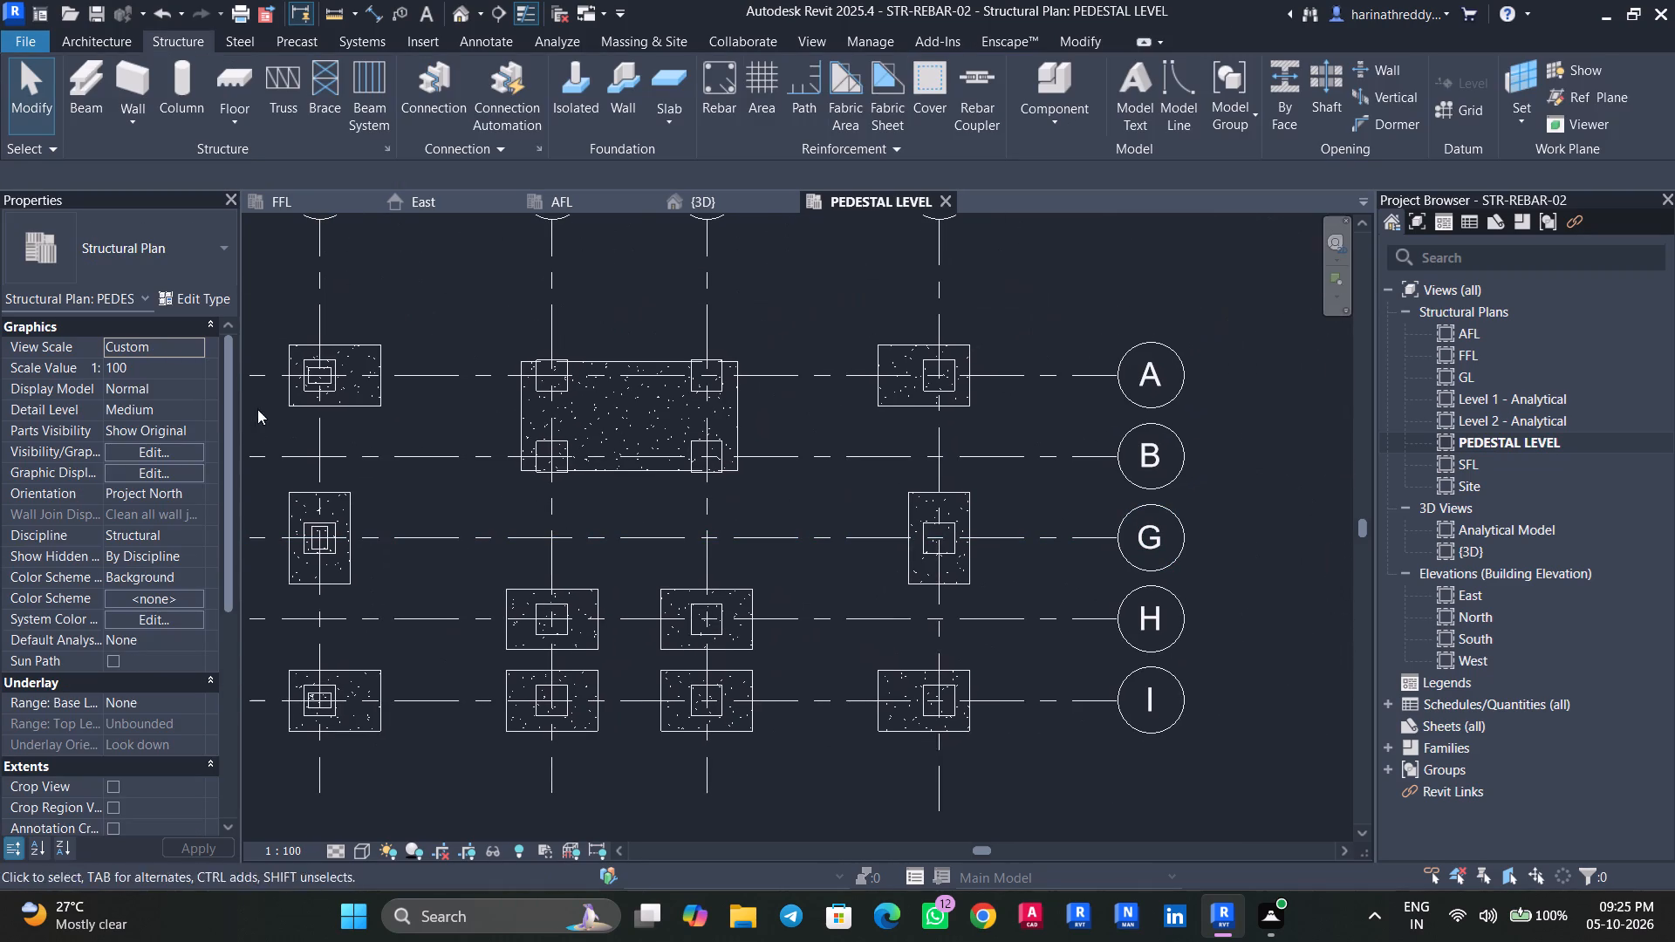
pyautogui.click(333, 380)
pyautogui.press('c')
pyautogui.press('s')
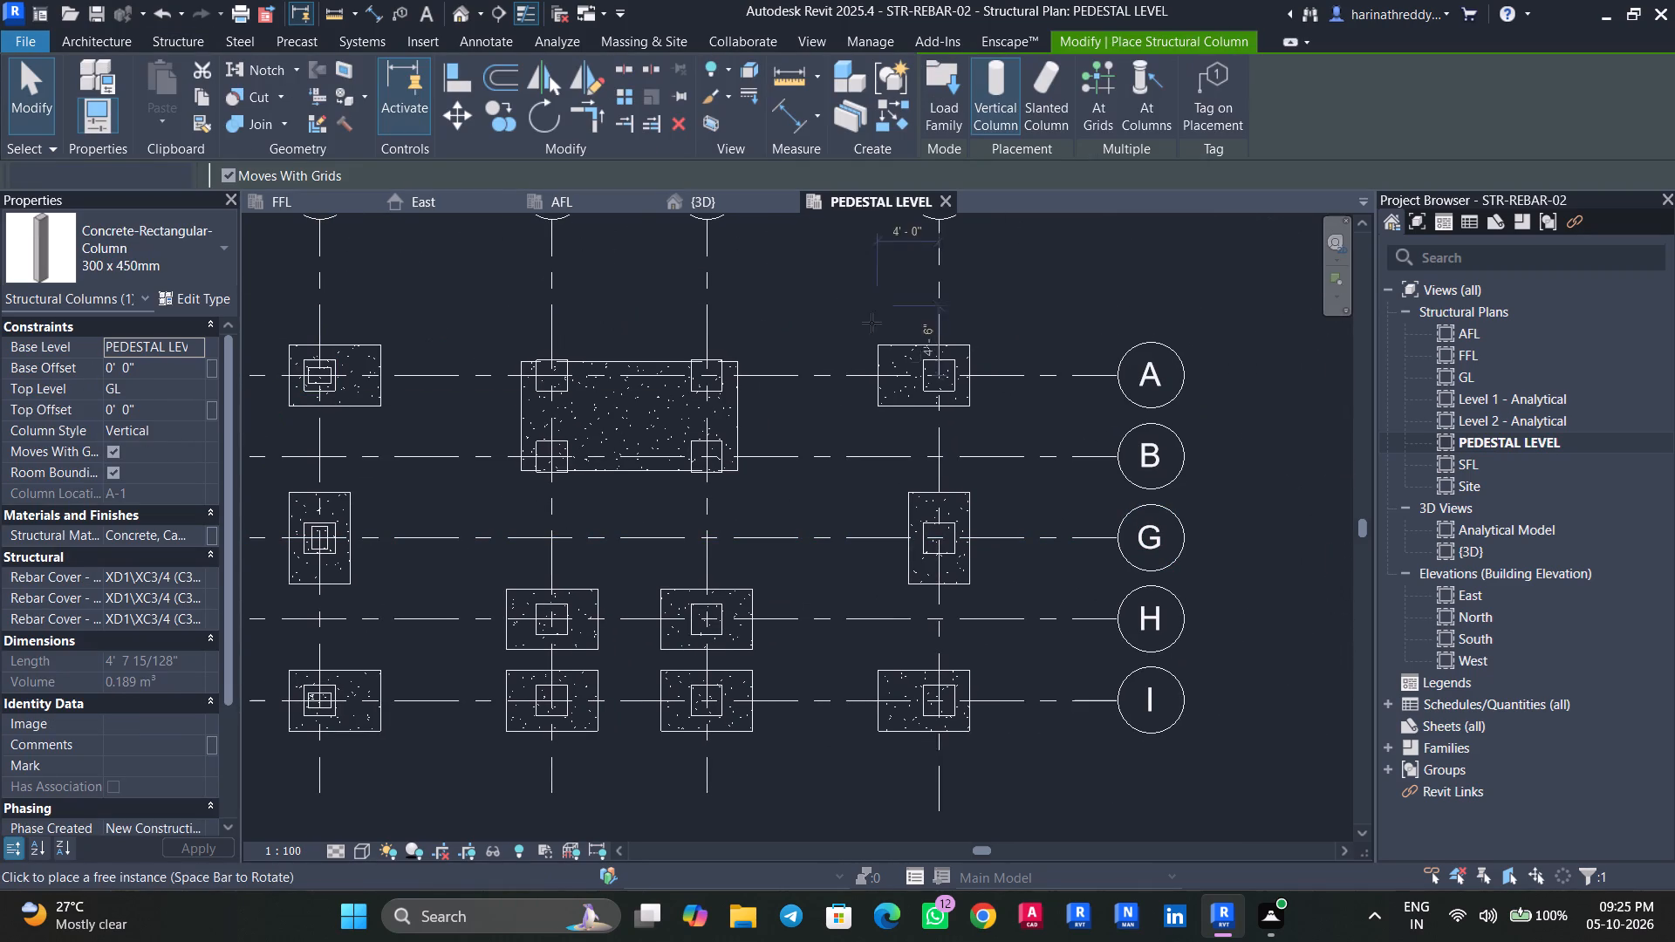
pyautogui.scroll(9, 922, 380)
pyautogui.moveTo(929, 379); pyautogui.dragTo(650, 465, button='middle')
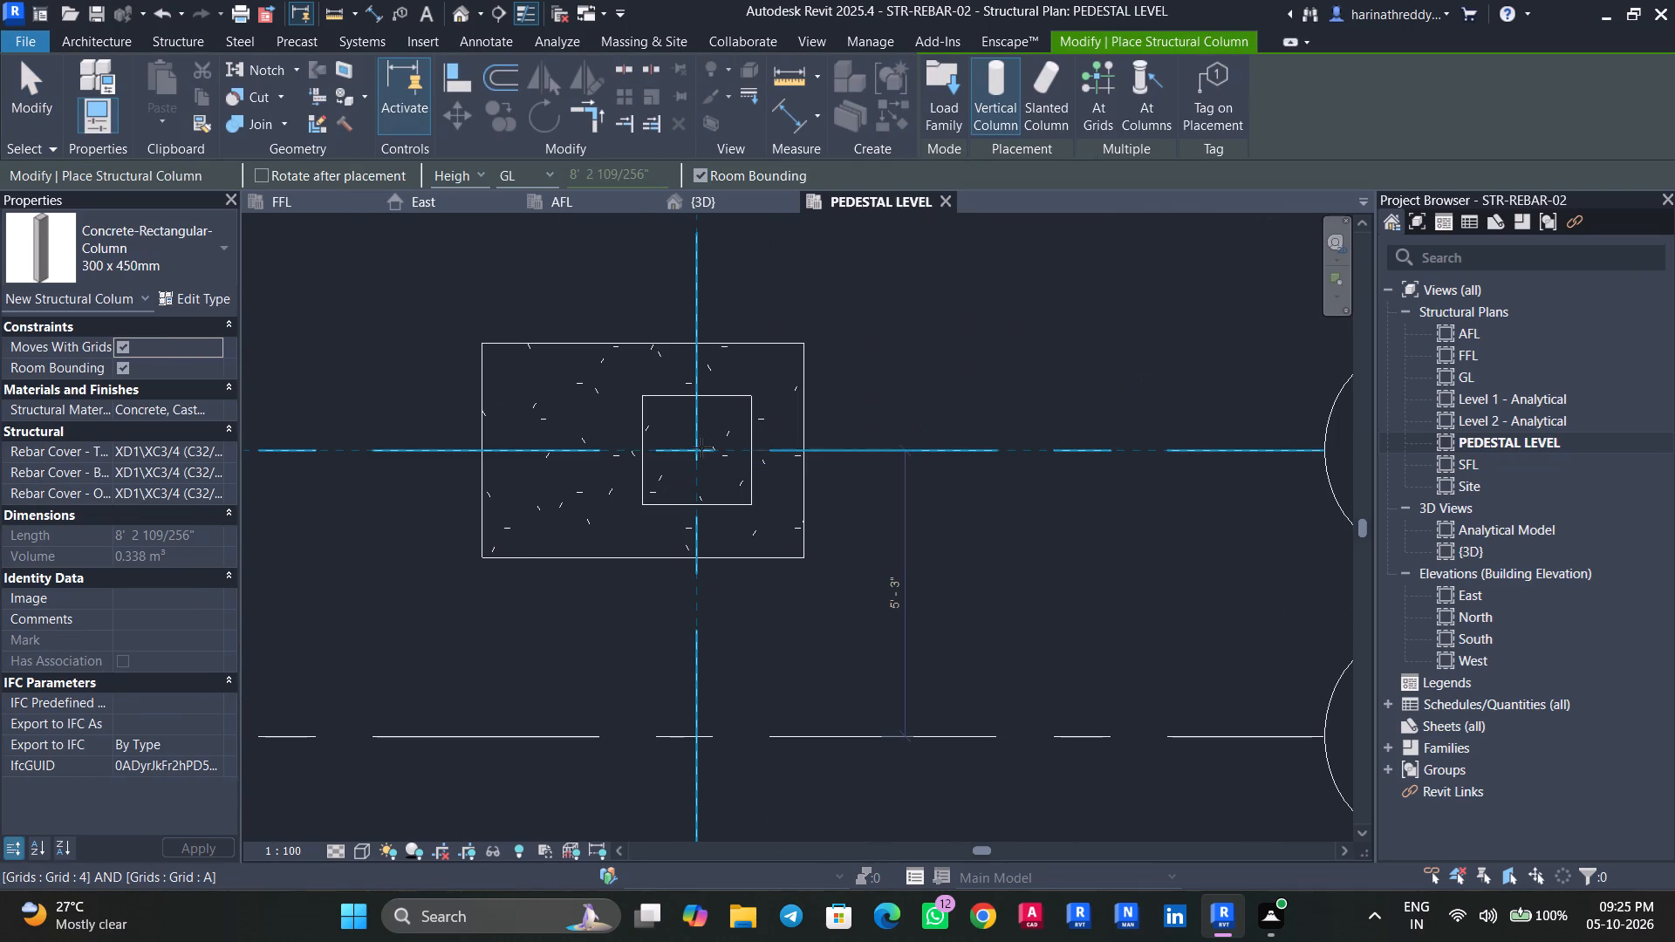
pyautogui.click(695, 447)
pyautogui.scroll(-8, 657, 459)
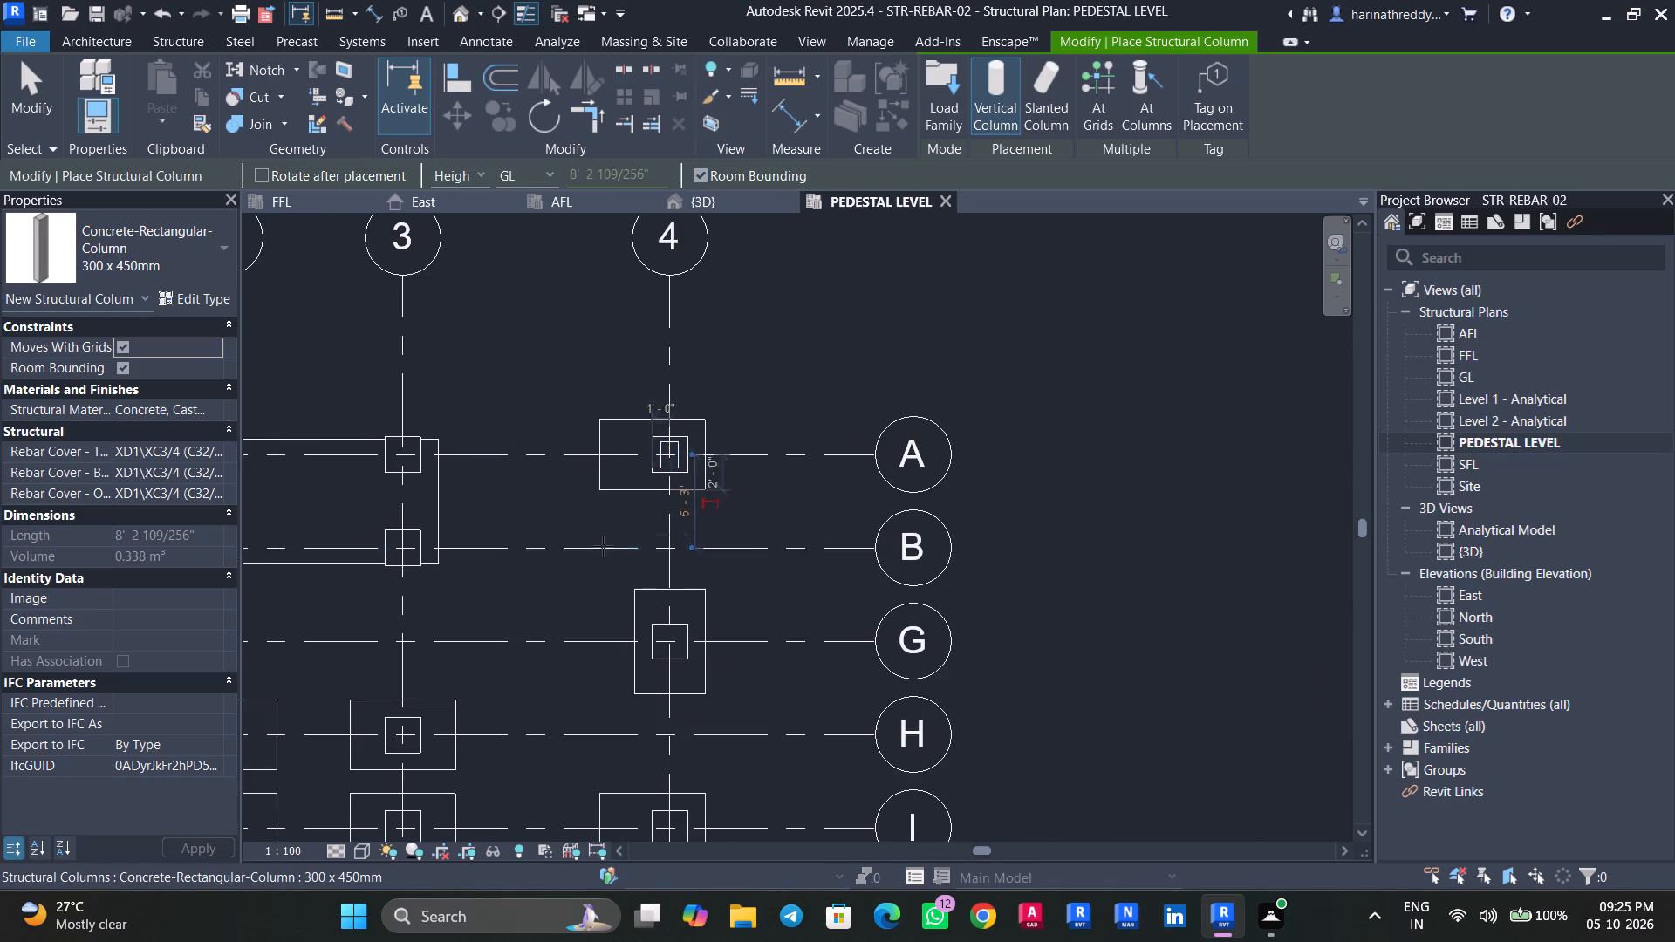
pyautogui.moveTo(603, 542); pyautogui.dragTo(659, 352, button='middle')
pyautogui.scroll(4, 729, 448)
pyautogui.click(722, 455)
pyautogui.moveTo(757, 542); pyautogui.dragTo(777, 336, button='middle')
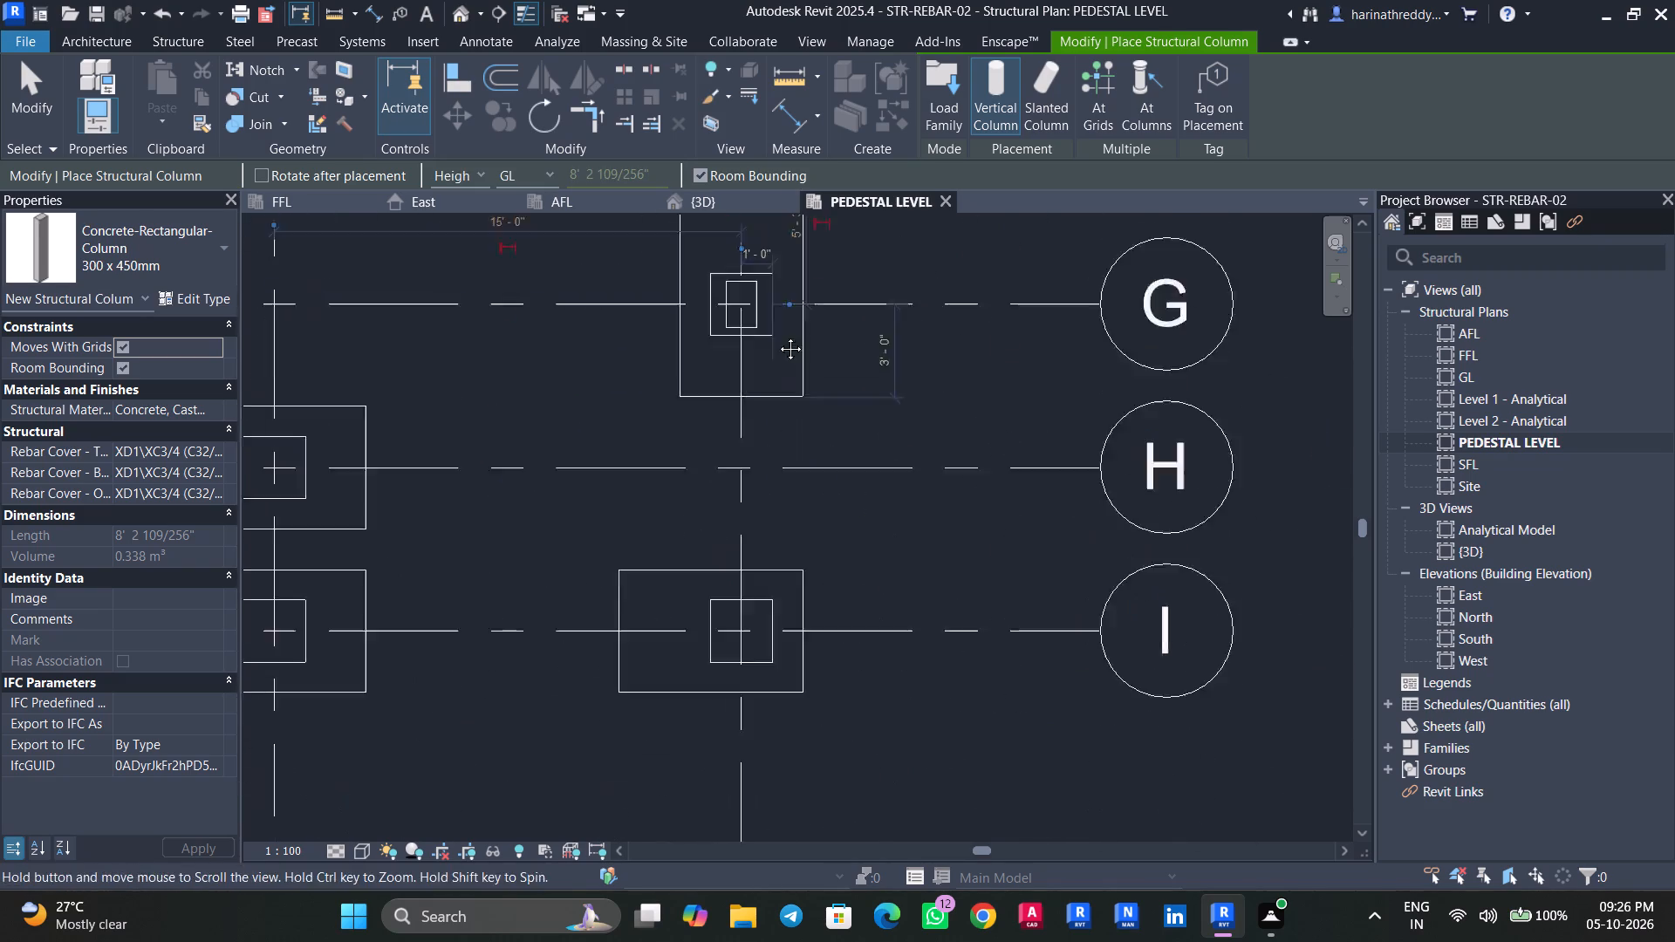
pyautogui.moveTo(777, 336); pyautogui.dragTo(777, 327, button='middle')
pyautogui.click(745, 569)
pyautogui.press('Escape')
pyautogui.press('Escape')
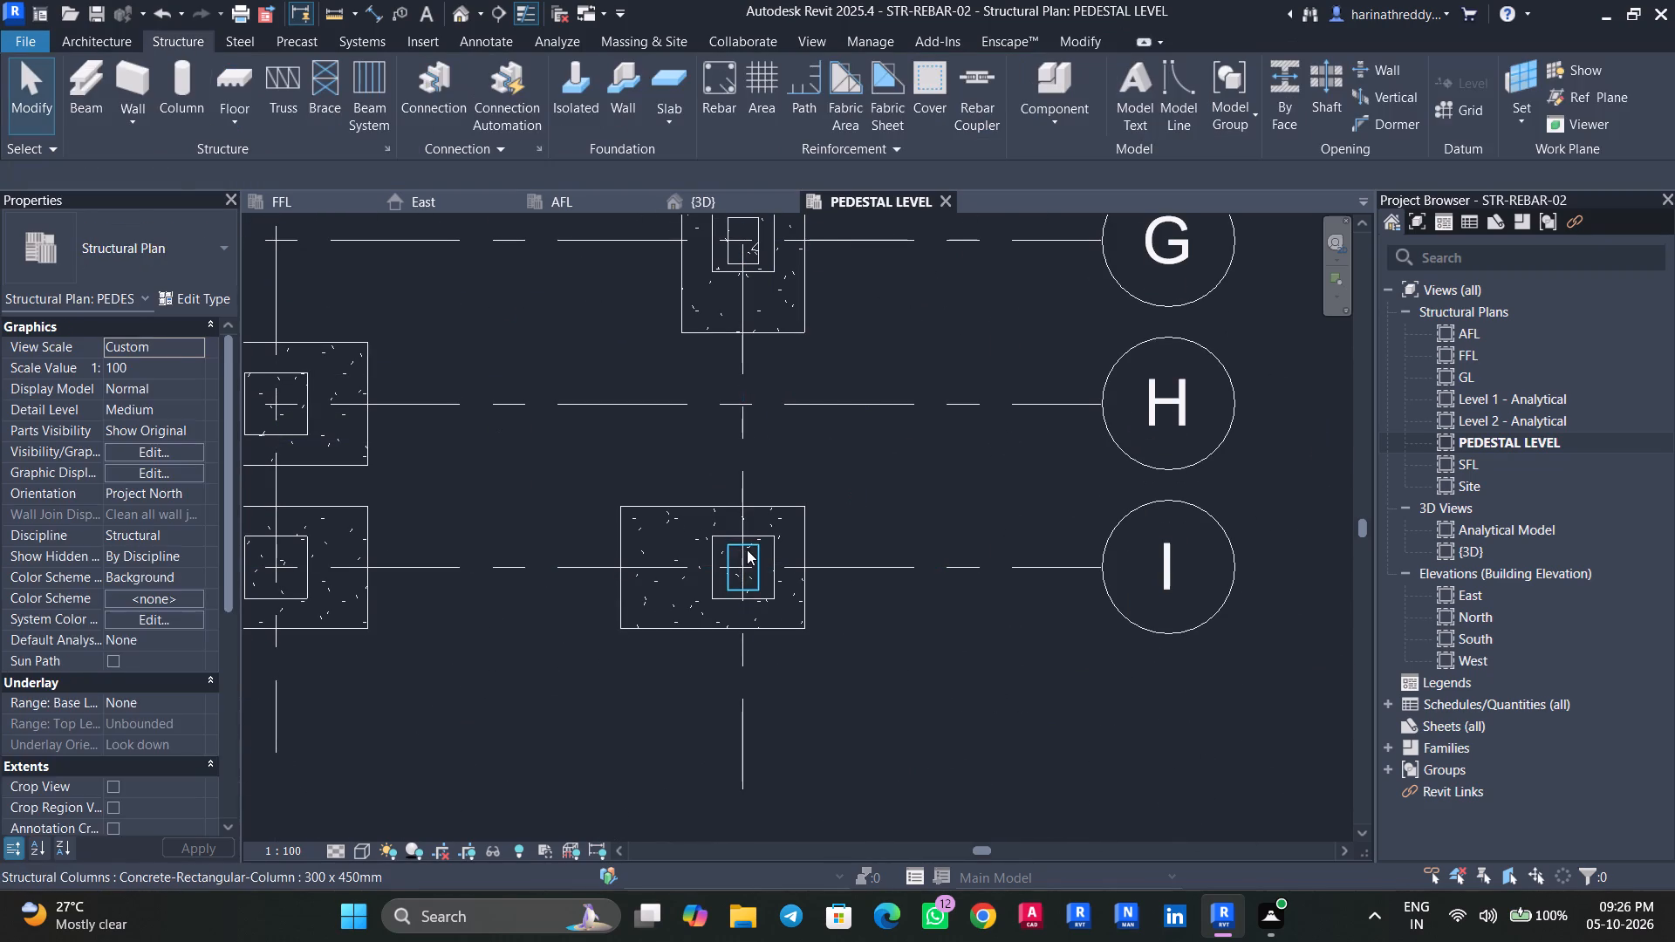
# Rotate the columns at I-4 and A-4 so their longer sides run along grids I and A.
pyautogui.click(747, 549)
pyautogui.press('space')
pyautogui.scroll(-2, 808, 420)
pyautogui.moveTo(816, 468); pyautogui.dragTo(800, 654, button='middle')
pyautogui.press('Escape')
pyautogui.press('Escape')
pyautogui.moveTo(748, 326); pyautogui.dragTo(754, 494, button='middle')
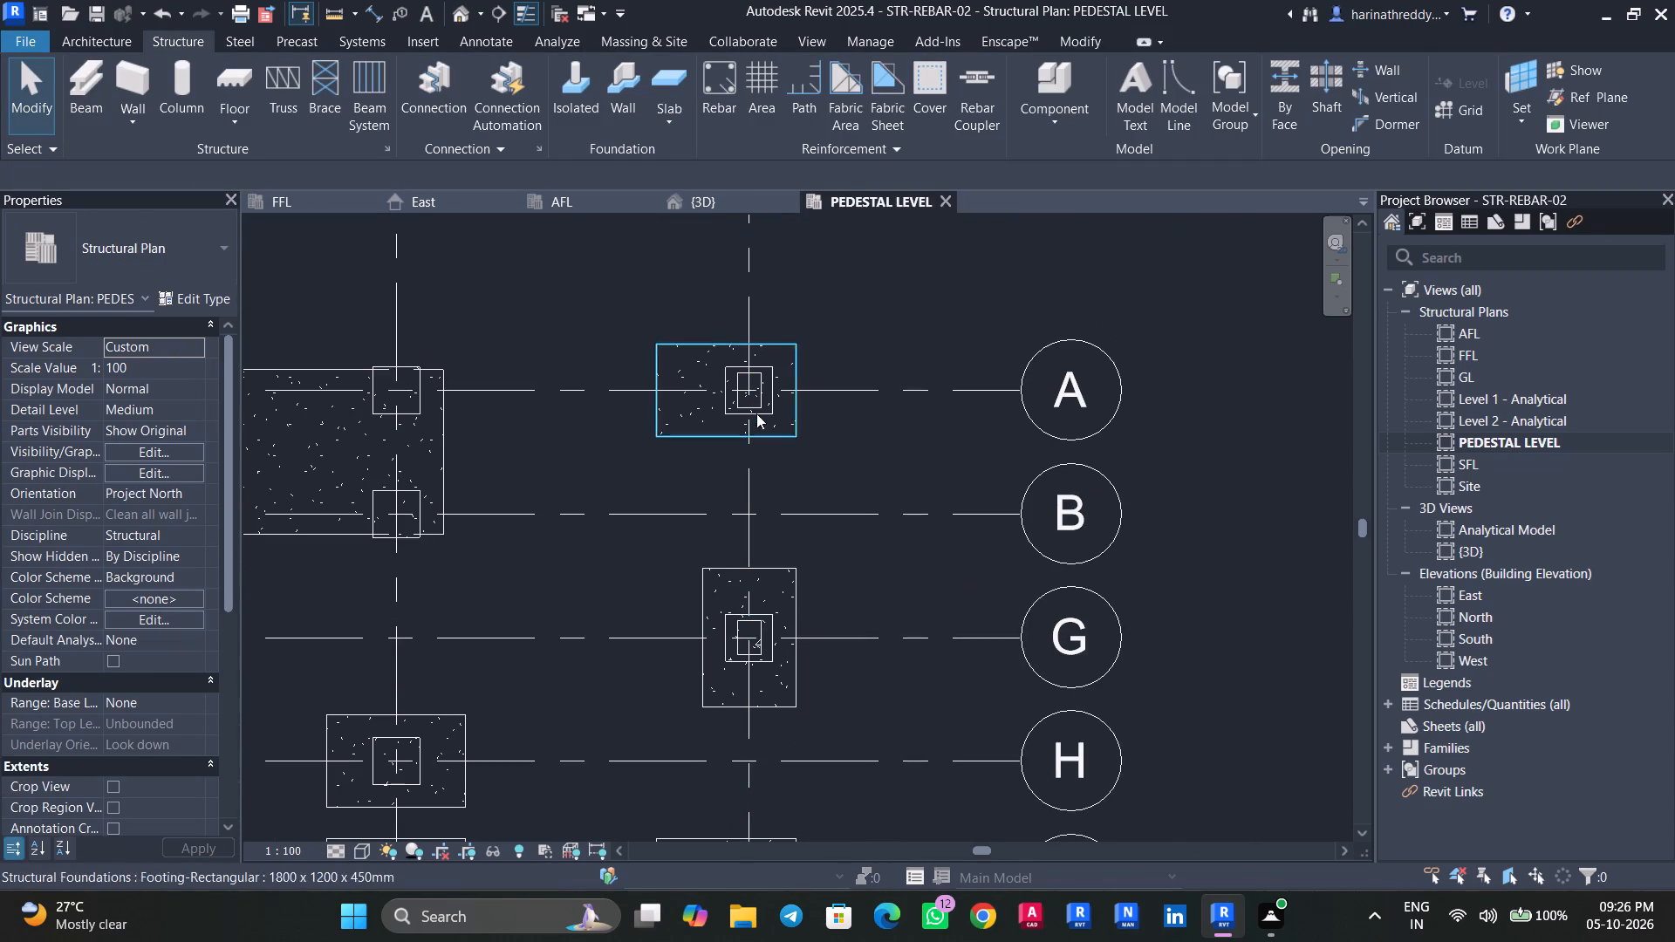
pyautogui.click(756, 396)
pyautogui.press('space')
pyautogui.press('Escape')
pyautogui.press('Escape')
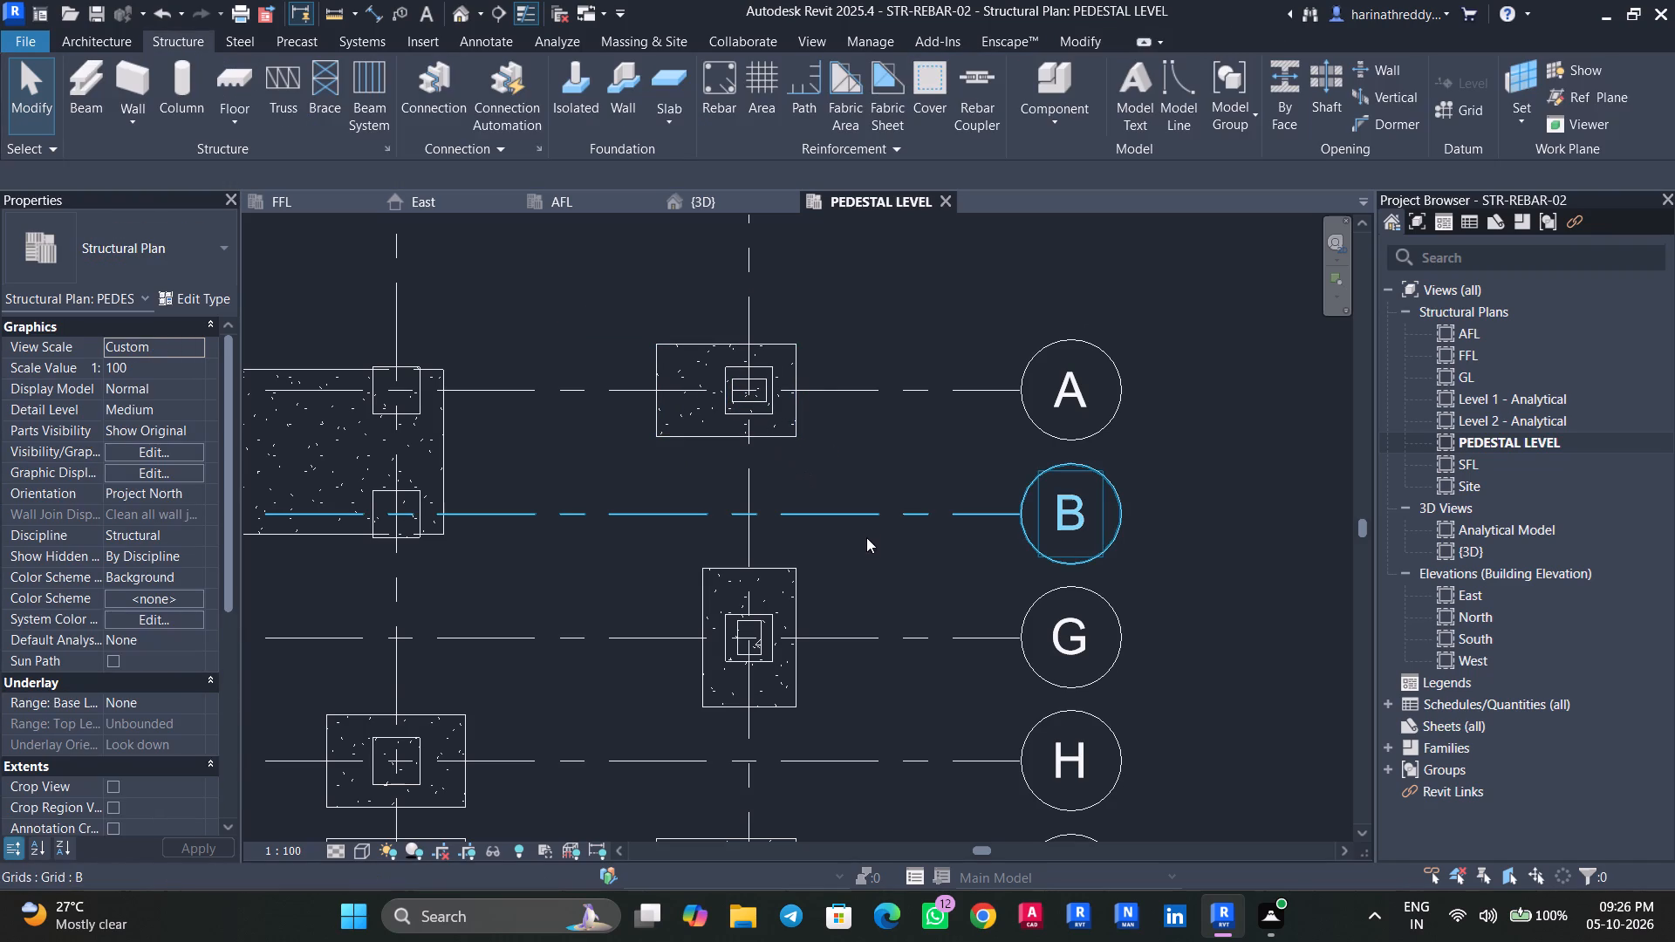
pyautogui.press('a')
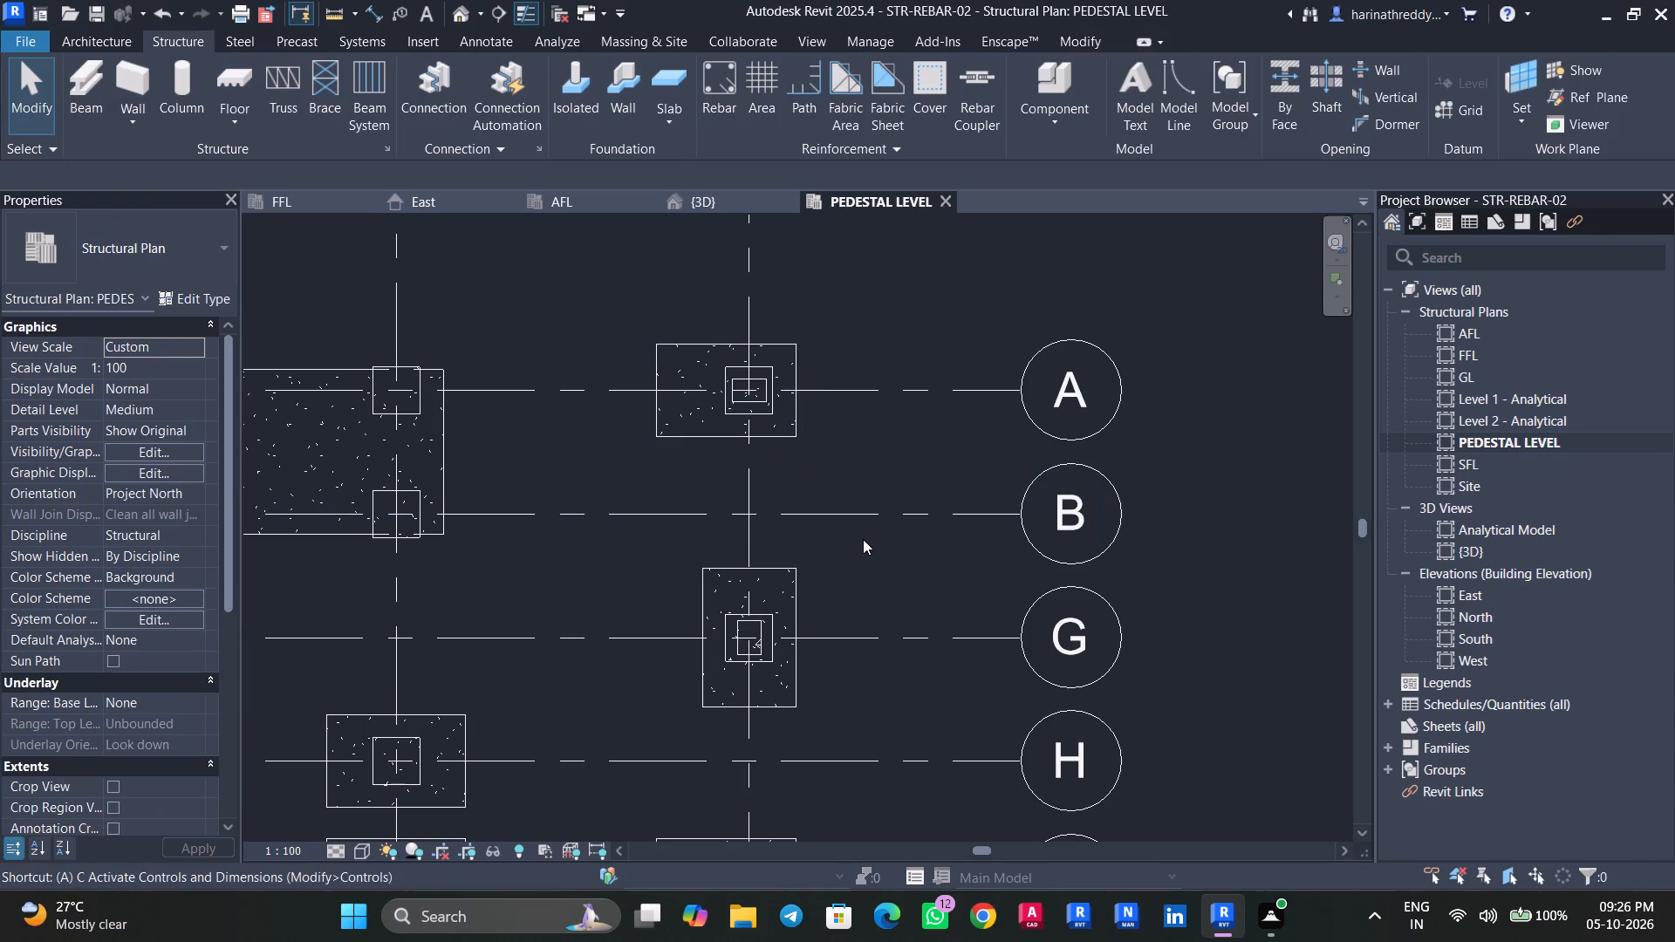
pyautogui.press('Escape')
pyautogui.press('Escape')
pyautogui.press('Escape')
# Place 450 x 600mm concrete rectangular columns at grid intersections H-2, I-2, I-3 and H-3, up to level GL.
pyautogui.scroll(-5, 840, 558)
pyautogui.scroll(4, 653, 614)
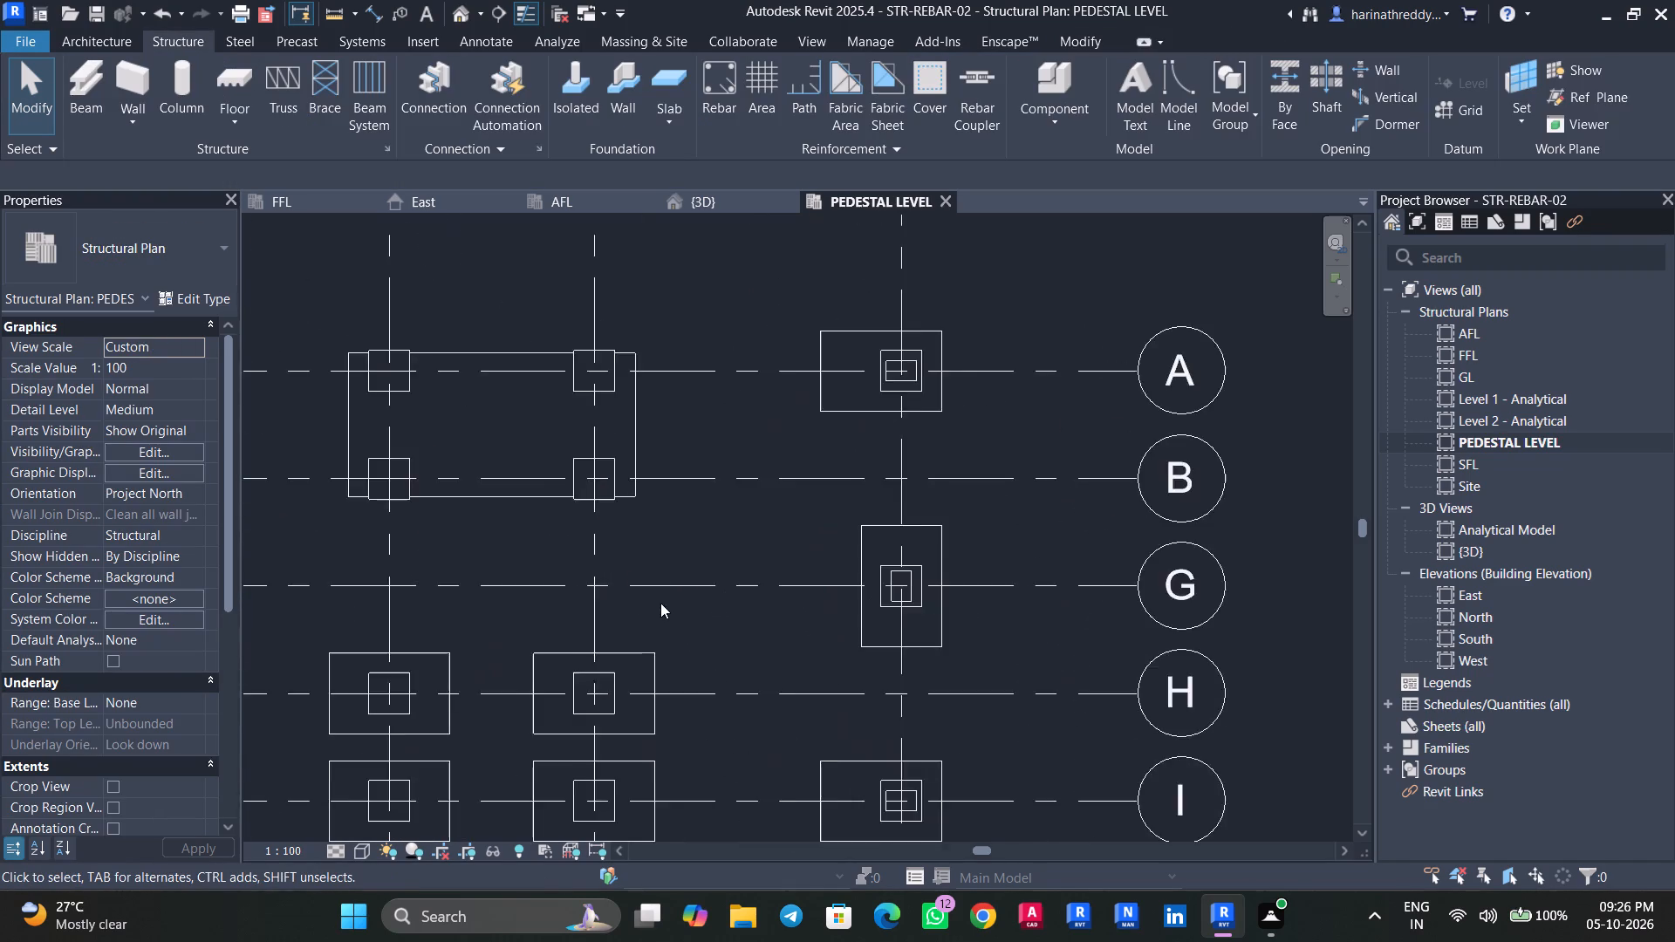
pyautogui.moveTo(666, 604); pyautogui.dragTo(742, 597, button='middle')
pyautogui.click(983, 576)
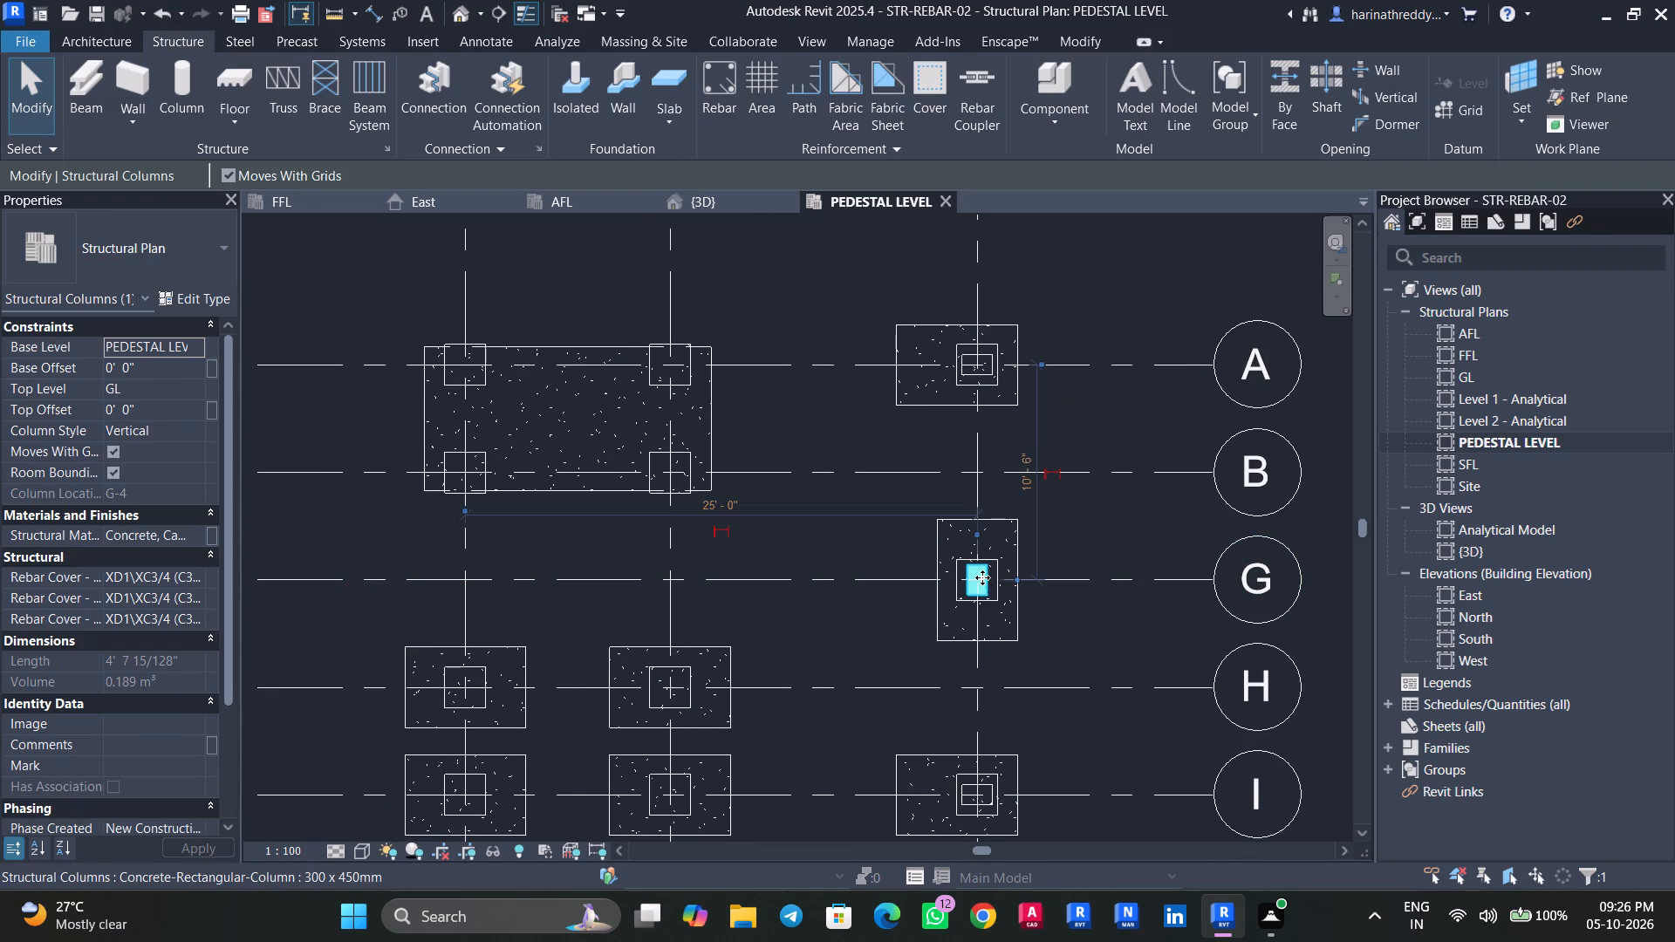
pyautogui.write('CS')
pyautogui.click(143, 226)
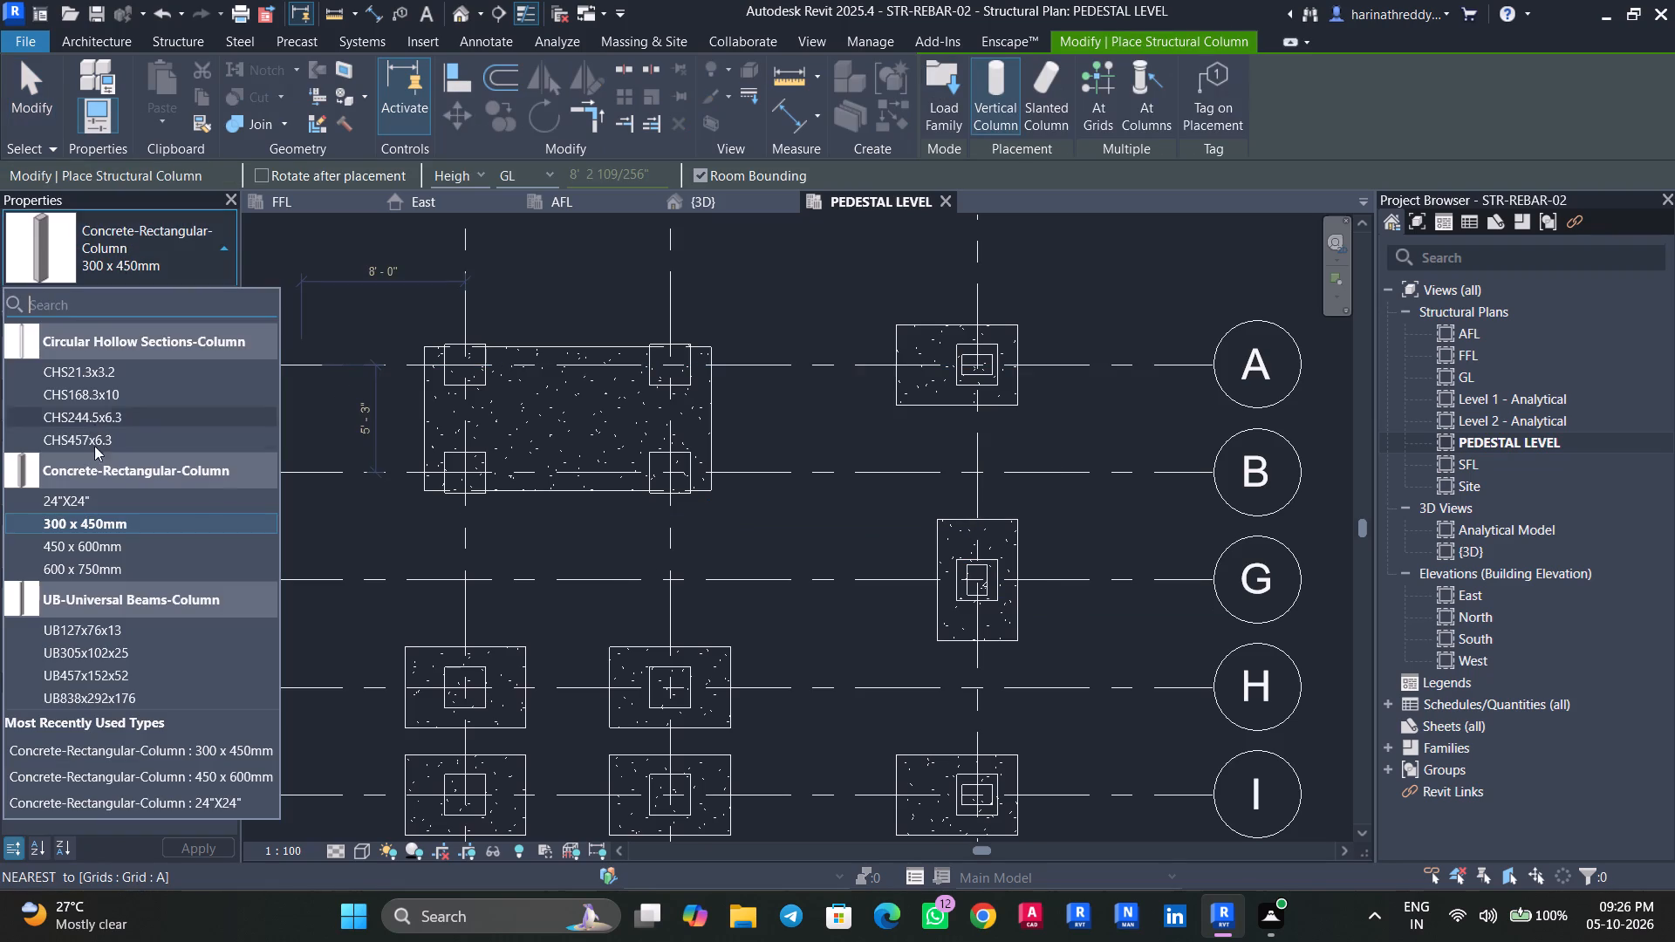
pyautogui.click(101, 545)
pyautogui.scroll(5, 460, 361)
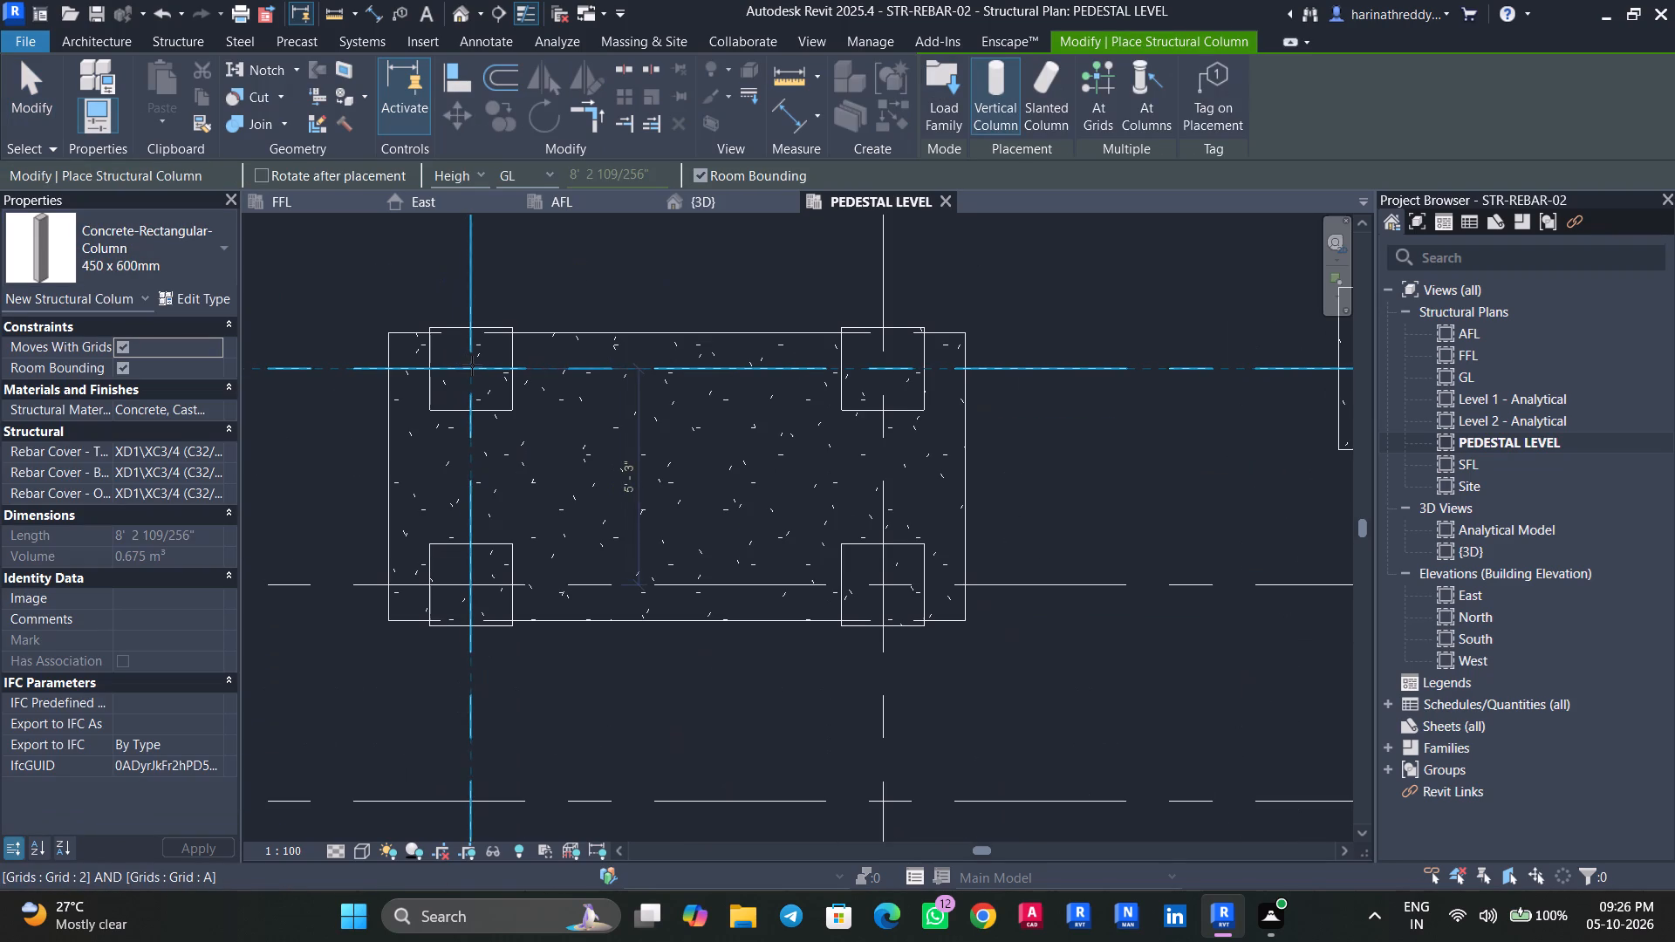
pyautogui.moveTo(622, 631); pyautogui.dragTo(648, 427, button='middle')
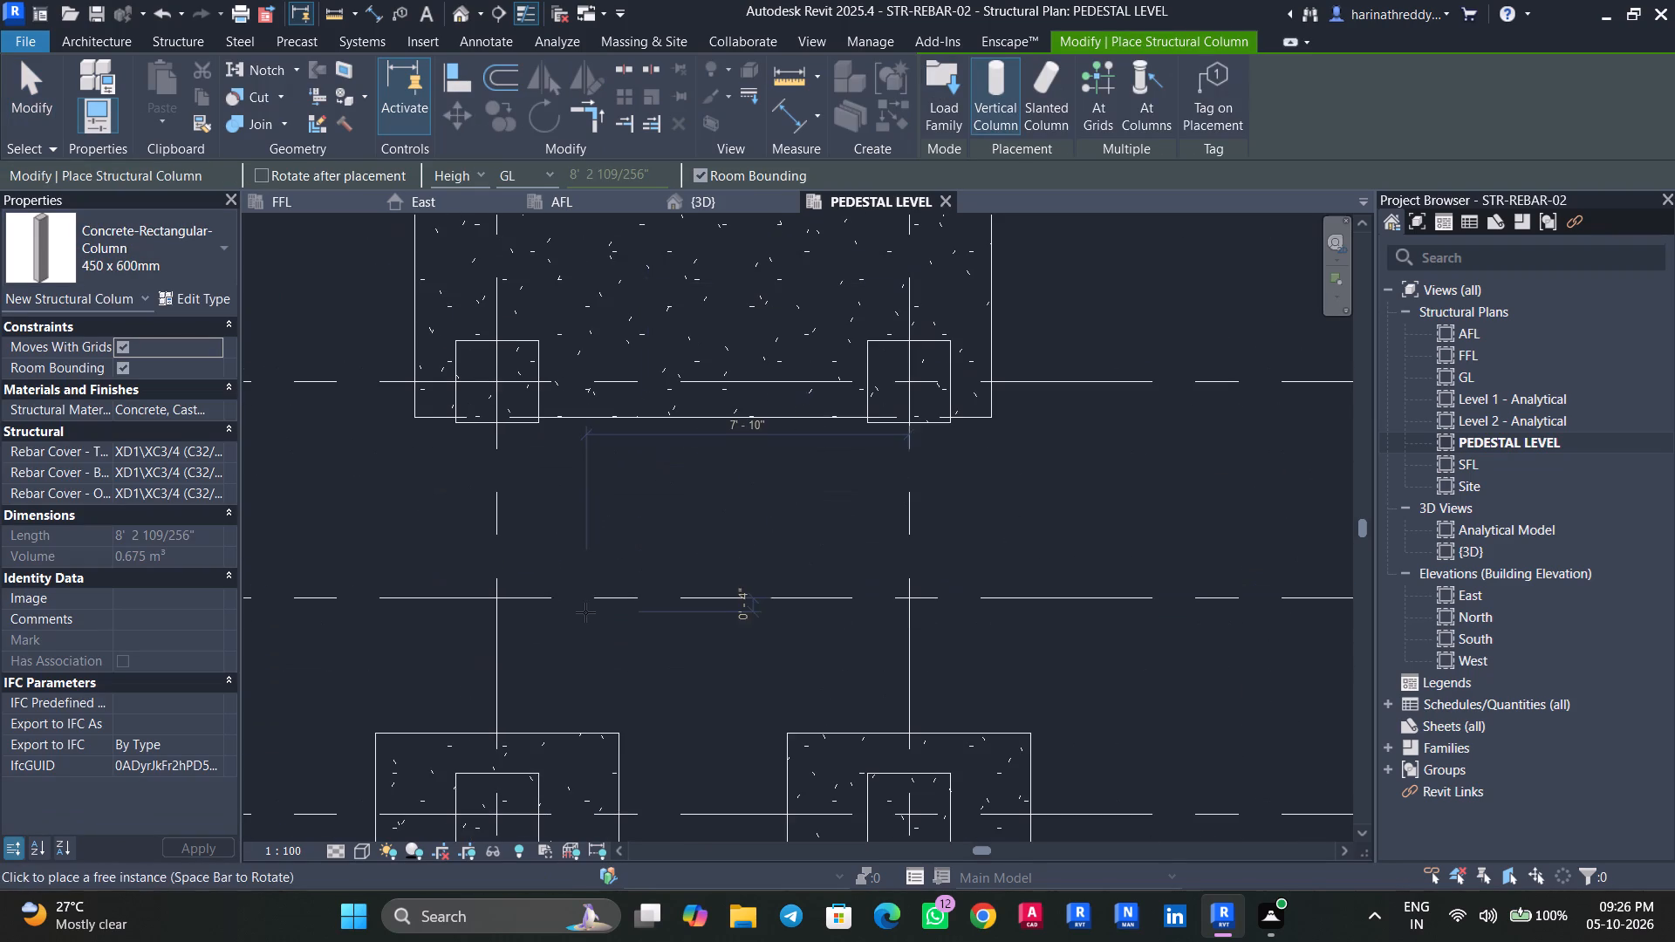
pyautogui.moveTo(584, 605); pyautogui.dragTo(581, 331, button='middle')
pyautogui.click(494, 538)
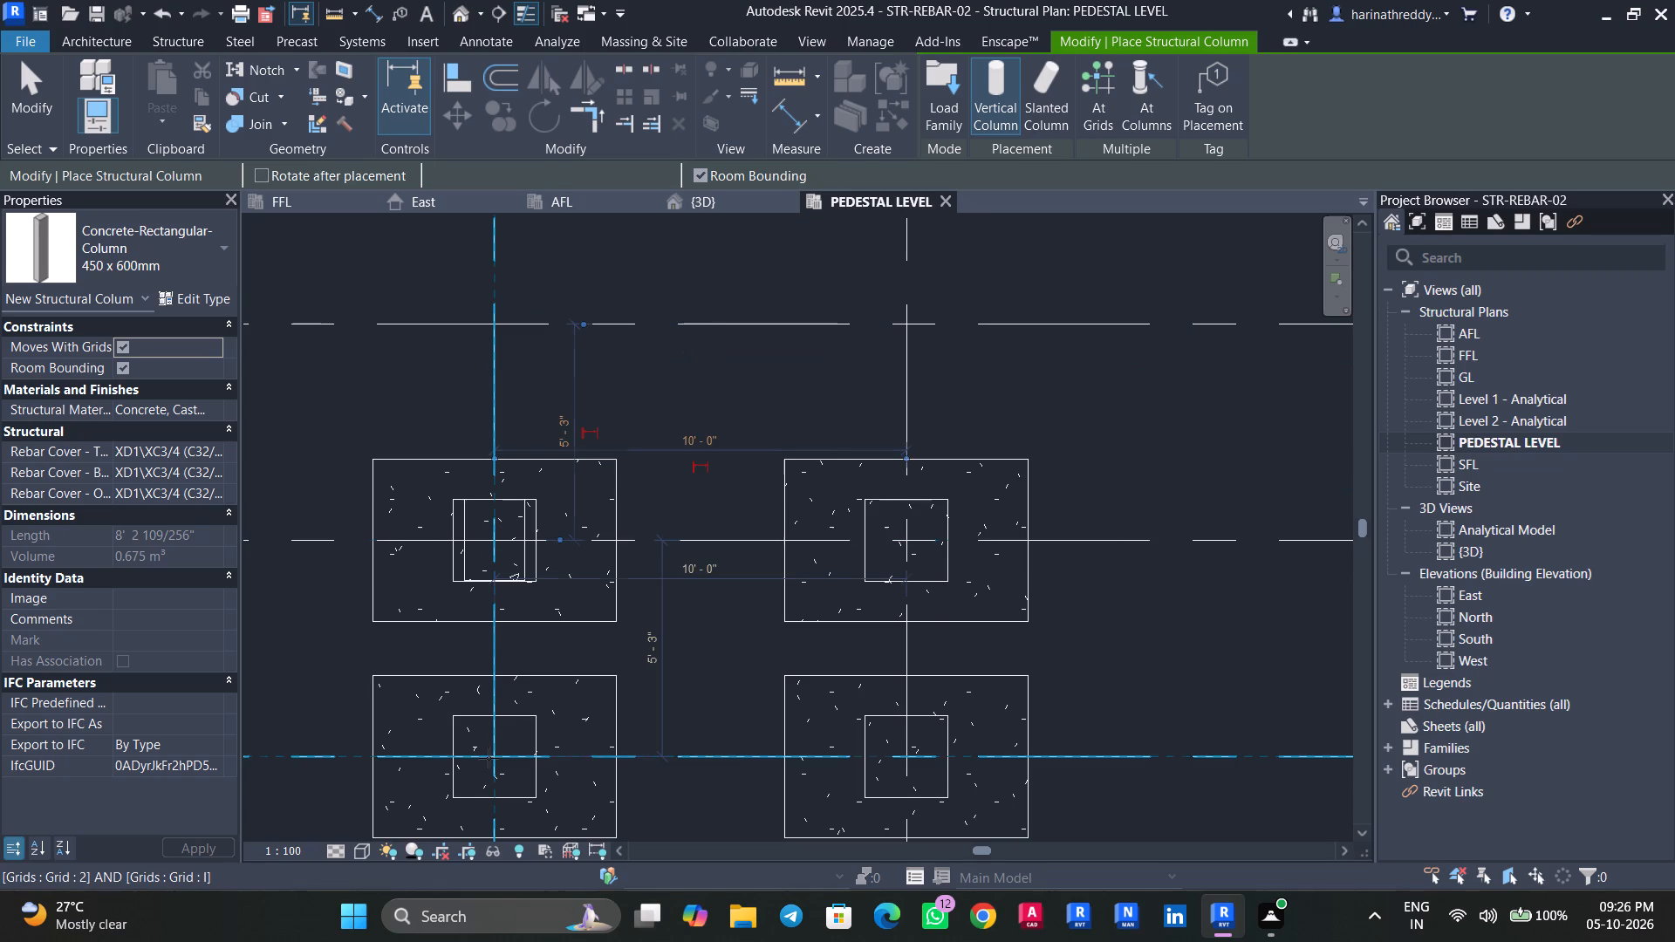
pyautogui.click(492, 755)
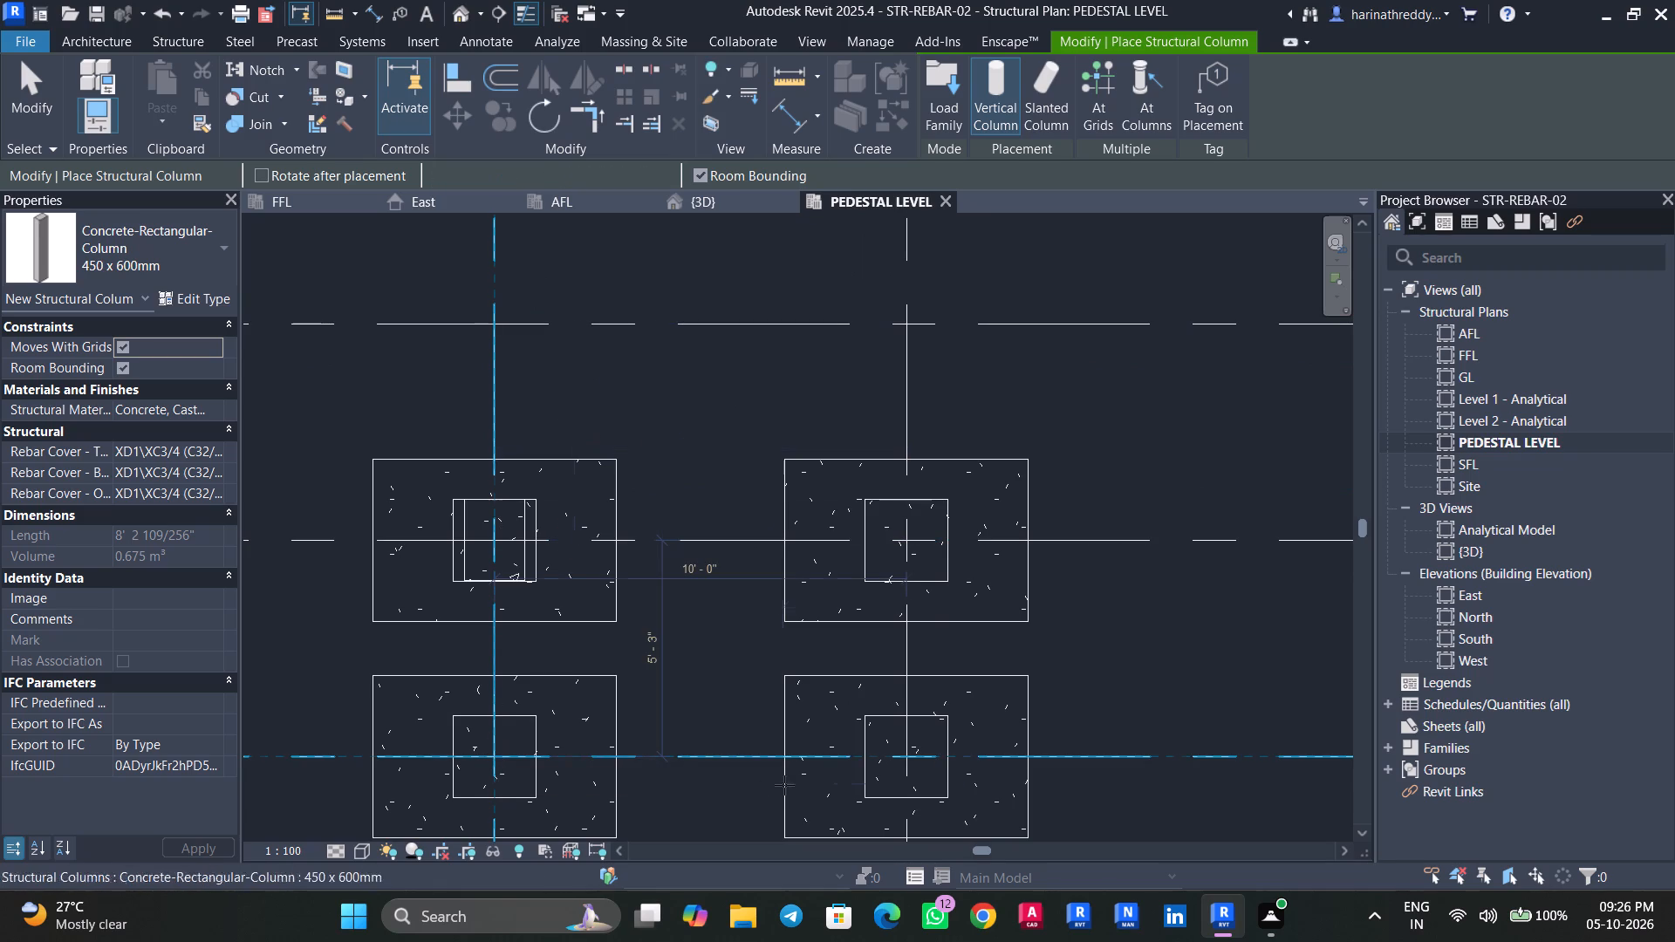
pyautogui.click(906, 755)
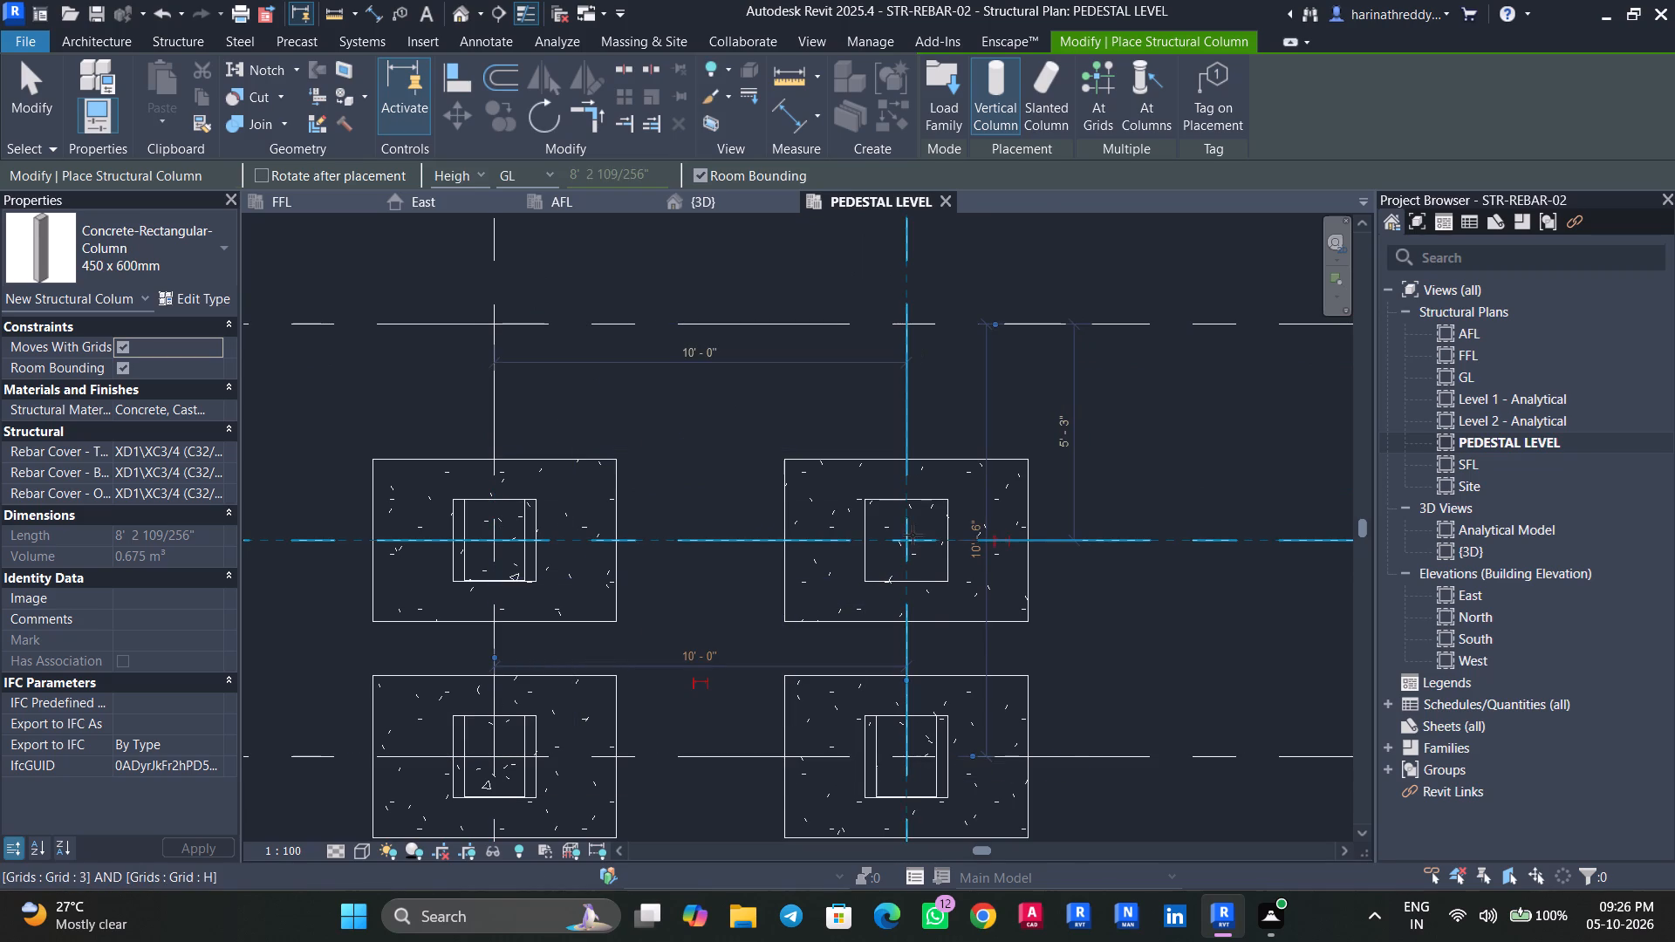
pyautogui.click(905, 539)
pyautogui.press('Escape')
pyautogui.press('Escape')
# Delete the four pedestals on the long footing at A-2, B-2, B-3 and A-3.
pyautogui.scroll(-3, 711, 394)
pyautogui.moveTo(710, 386); pyautogui.dragTo(708, 660, button='middle')
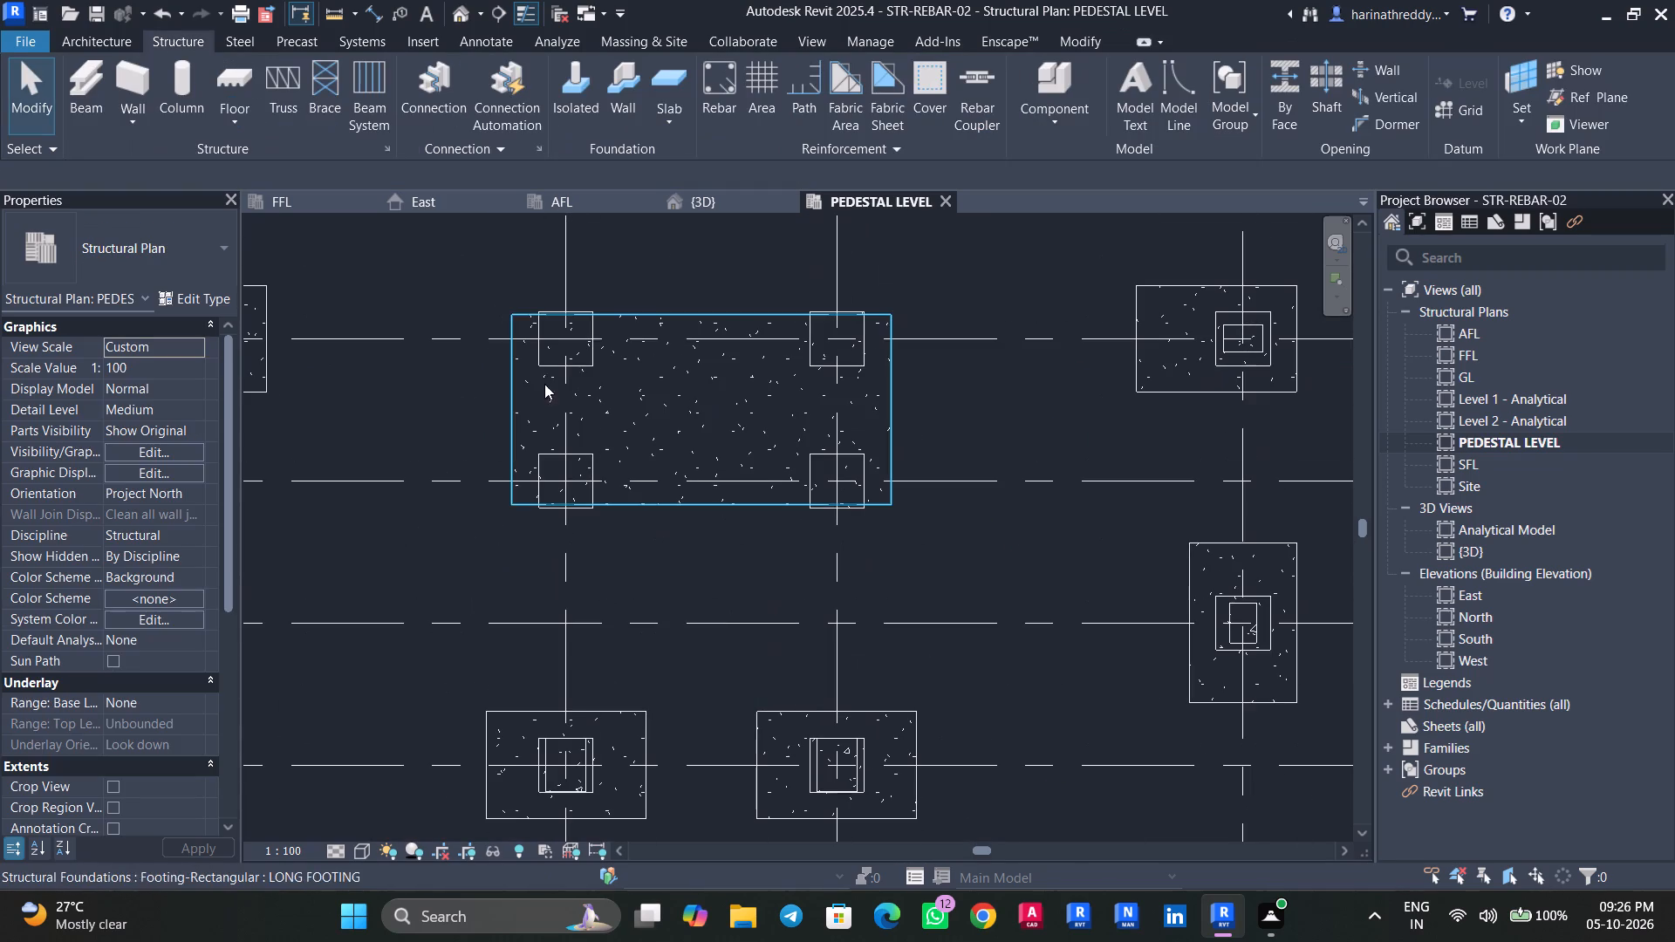
pyautogui.click(561, 358)
pyautogui.press('Delete')
pyautogui.click(554, 462)
pyautogui.press('Delete')
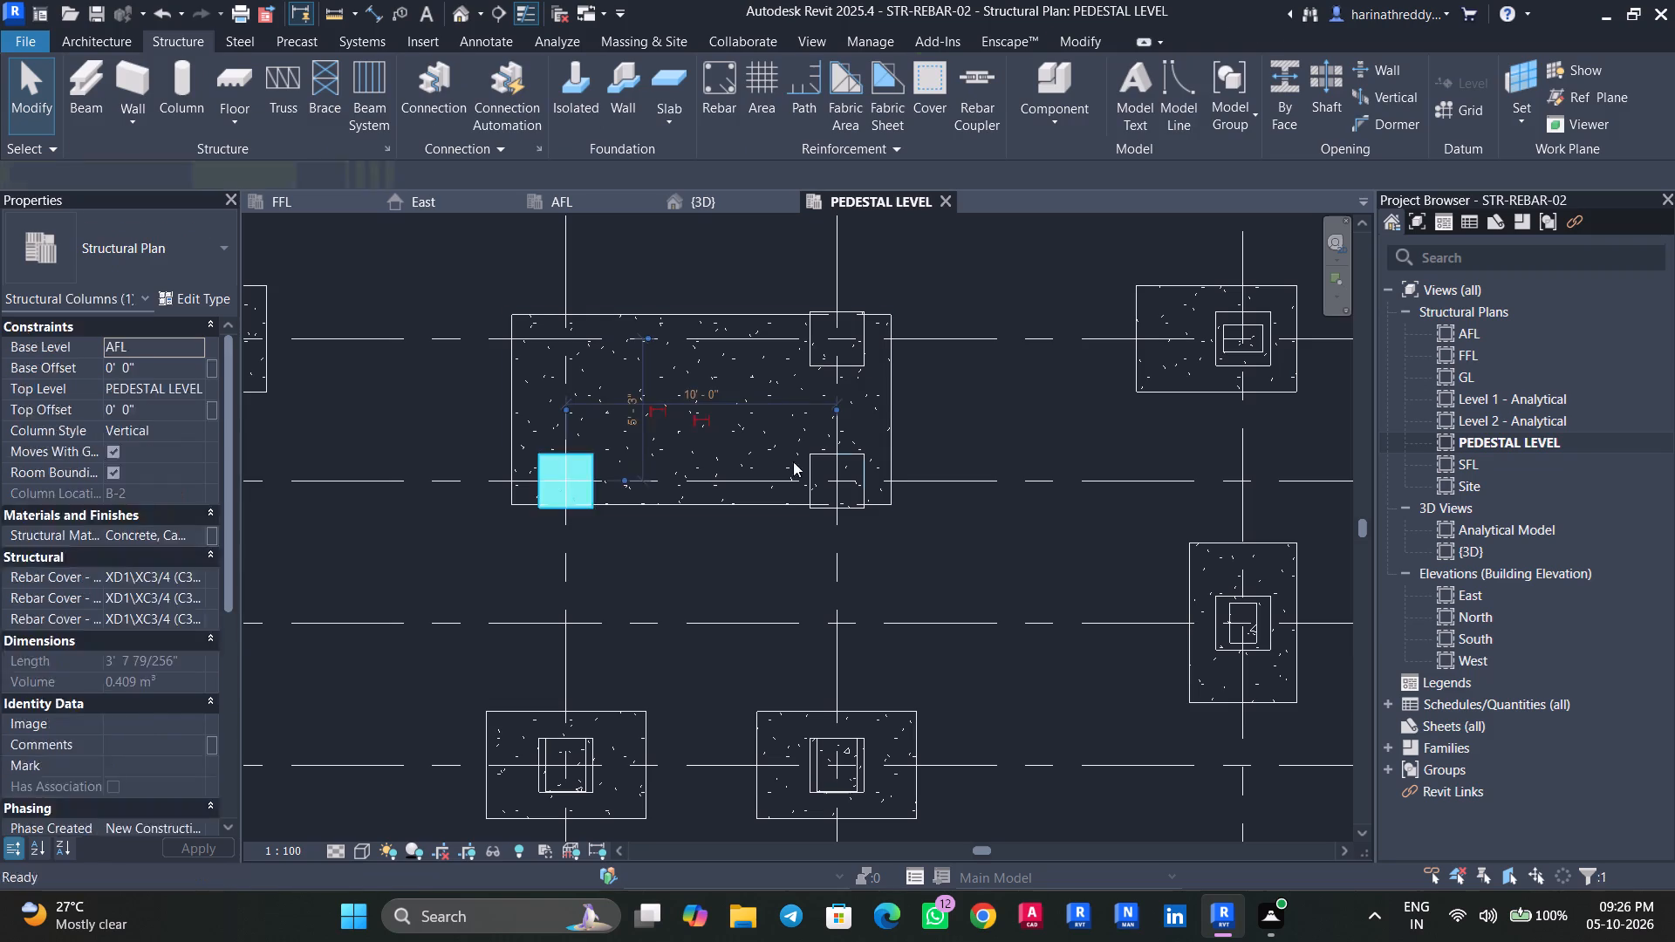
pyautogui.click(832, 463)
pyautogui.press('Delete')
pyautogui.click(835, 341)
pyautogui.press('Delete')
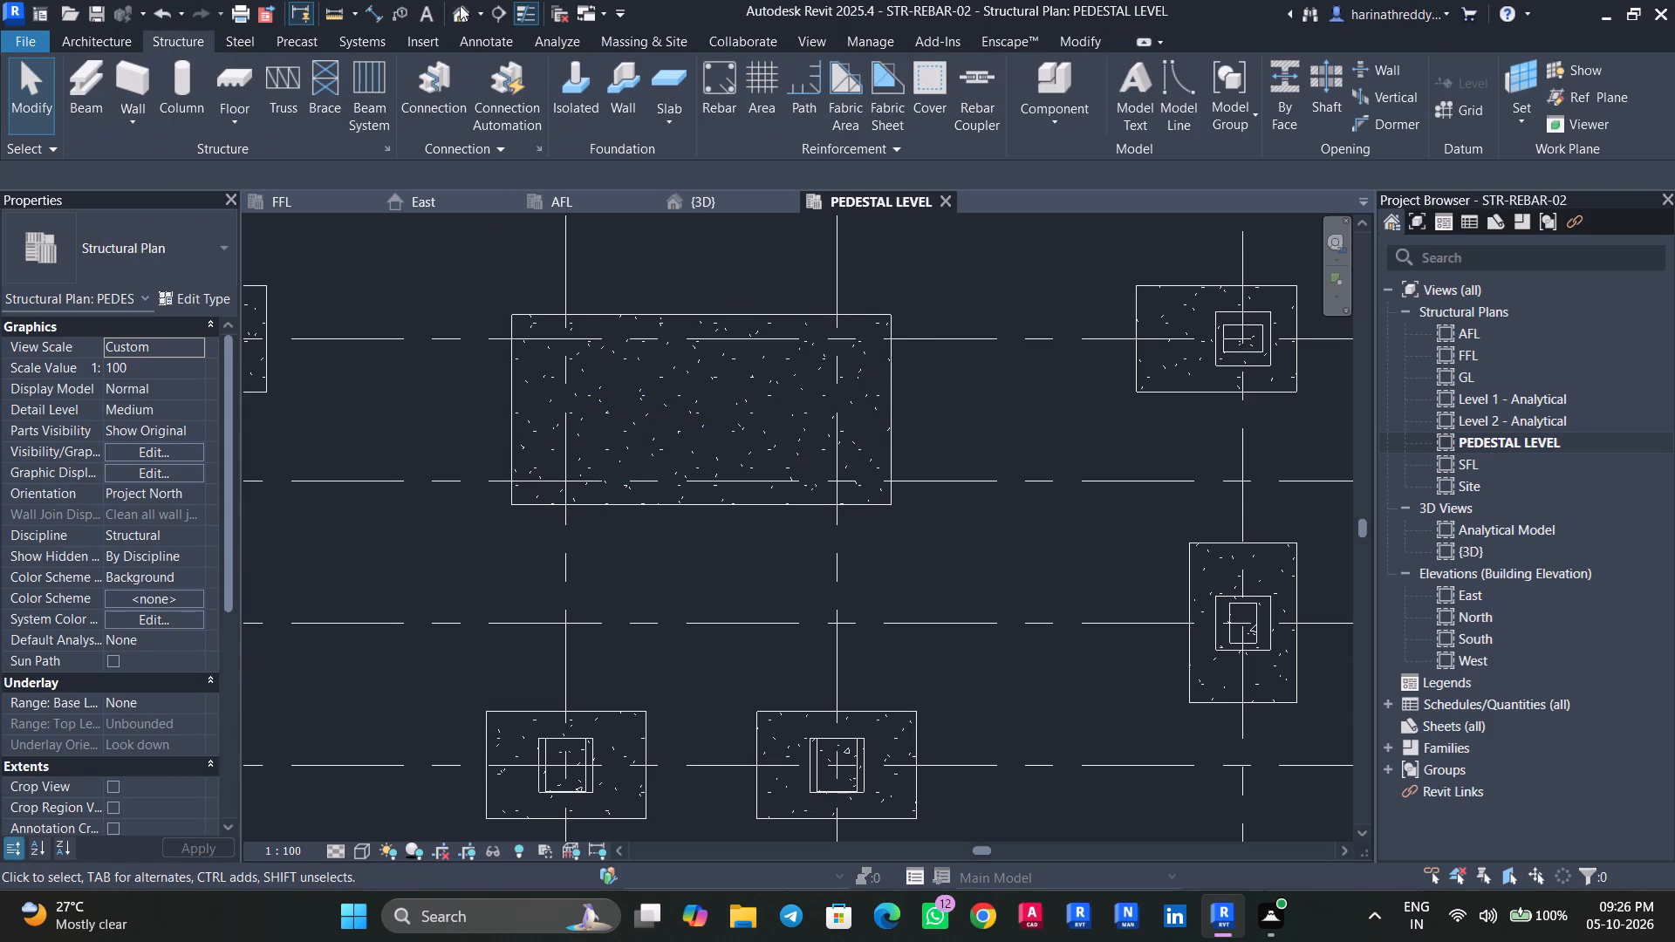
# Examine the columns in the 3D view, comparing the column types used at I-2 and I-1.
pyautogui.click(457, 13)
pyautogui.scroll(9, 754, 652)
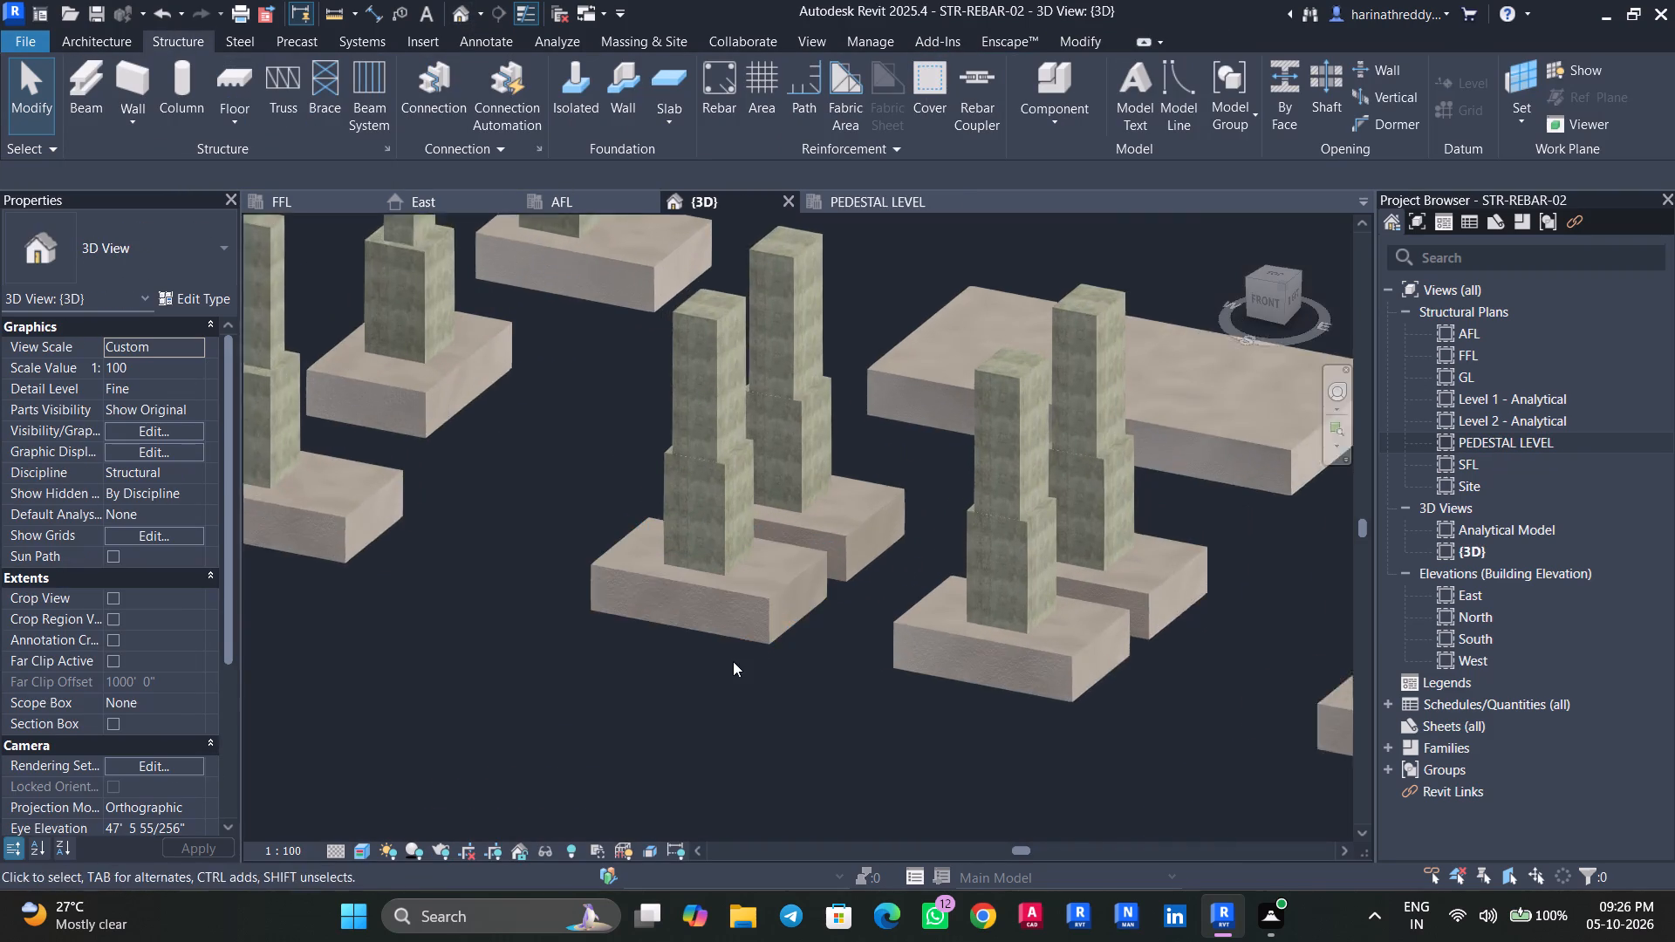
pyautogui.scroll(2, 733, 661)
pyautogui.keyDown('shift'); pyautogui.moveTo(733, 661); pyautogui.dragTo(744, 661, button='middle'); pyautogui.keyUp('shift')
pyautogui.moveTo(744, 661); pyautogui.dragTo(704, 802, button='middle')
pyautogui.click(699, 509)
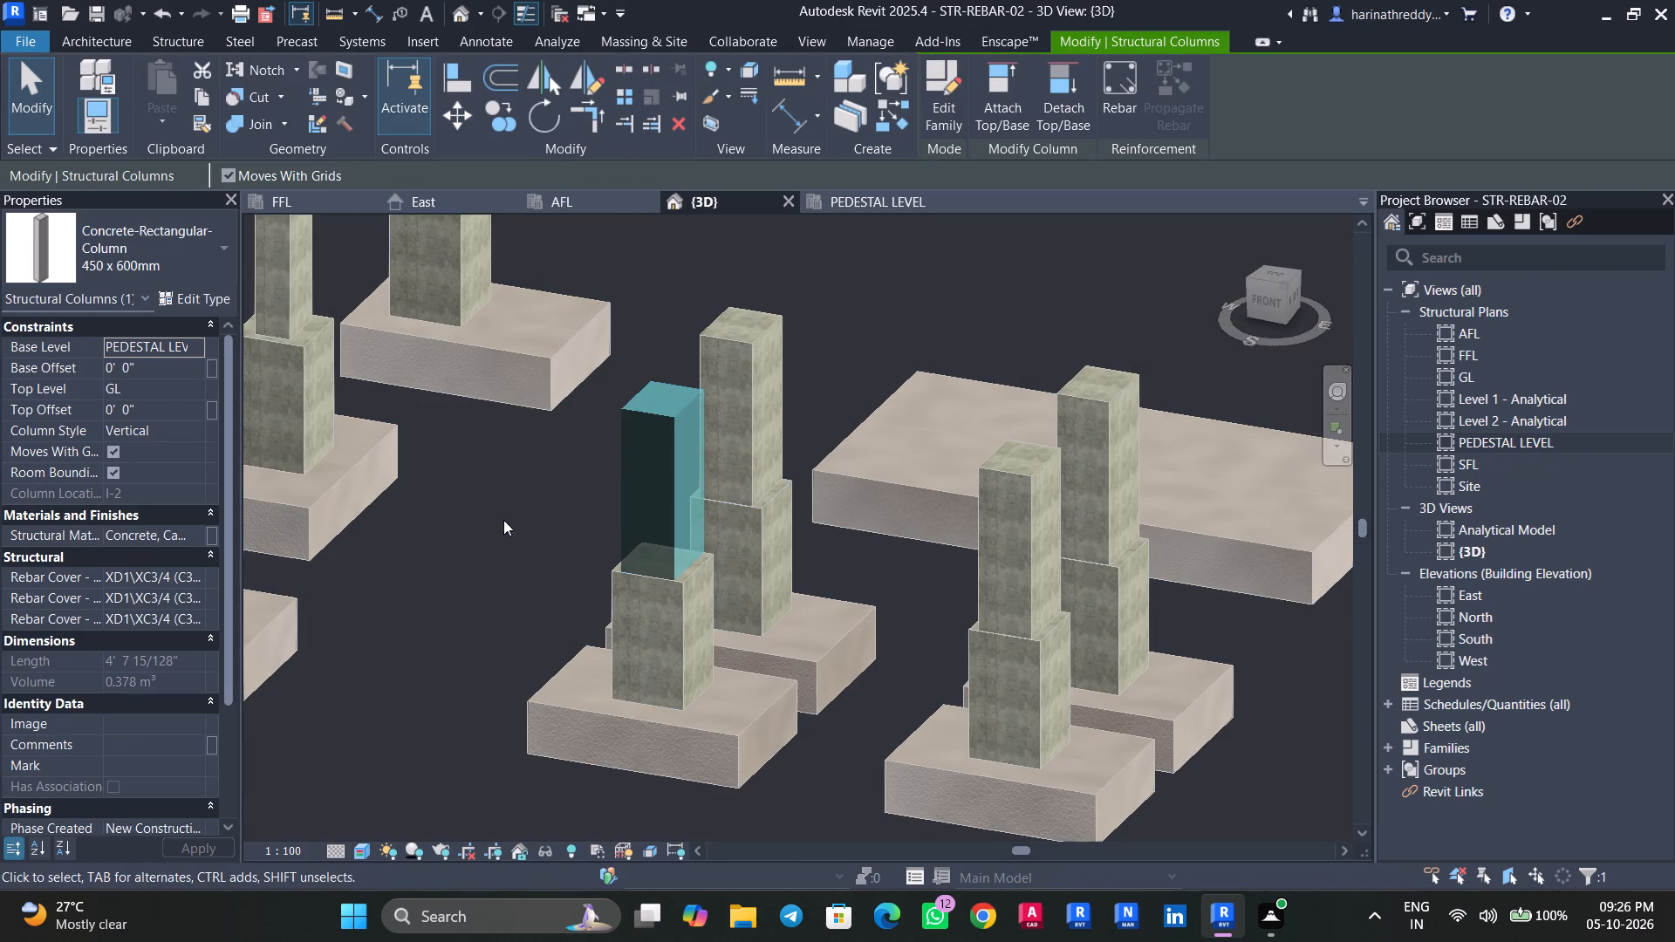
pyautogui.scroll(1, 455, 547)
pyautogui.scroll(-2, 455, 547)
pyautogui.moveTo(446, 547); pyautogui.dragTo(749, 648, button='middle')
pyautogui.press('Escape')
pyautogui.scroll(1, 459, 587)
pyautogui.scroll(-1, 459, 587)
pyautogui.scroll(3, 459, 587)
pyautogui.scroll(-1, 461, 590)
pyautogui.scroll(3, 462, 590)
pyautogui.click(519, 549)
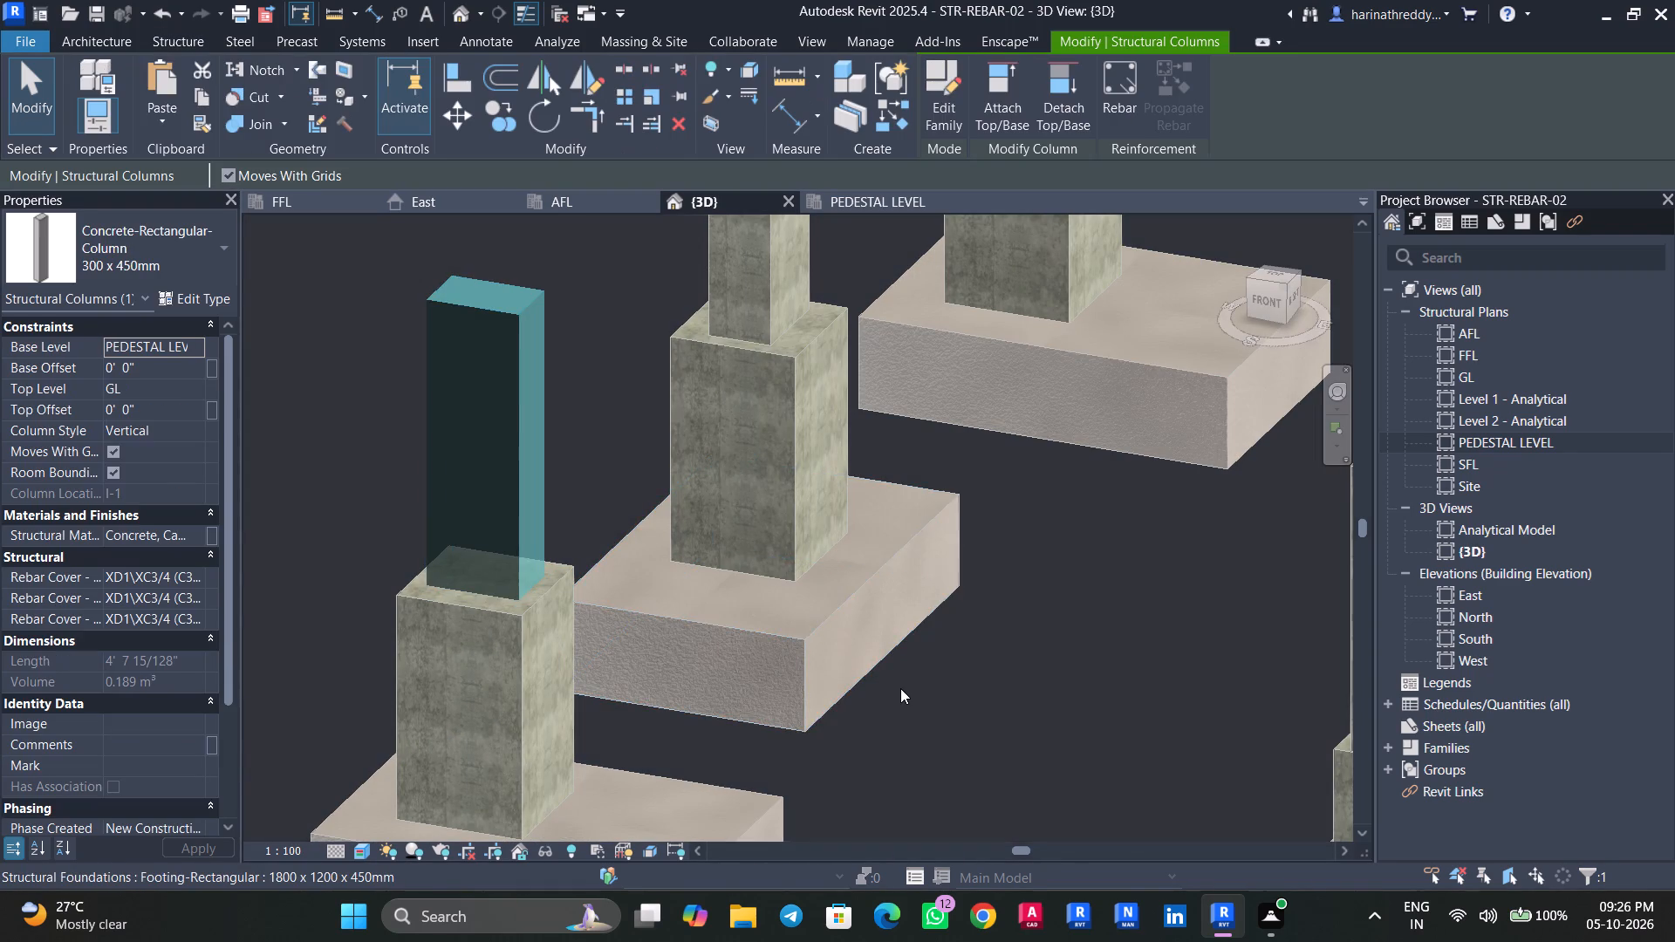
pyautogui.scroll(-5, 900, 688)
pyautogui.moveTo(899, 688); pyautogui.dragTo(535, 669, button='middle')
pyautogui.press('Escape')
pyautogui.press('Escape')
# Change the columns at I-2, H-2 and H-3 to the 300 x 450mm concrete rectangular type.
pyautogui.click(814, 630)
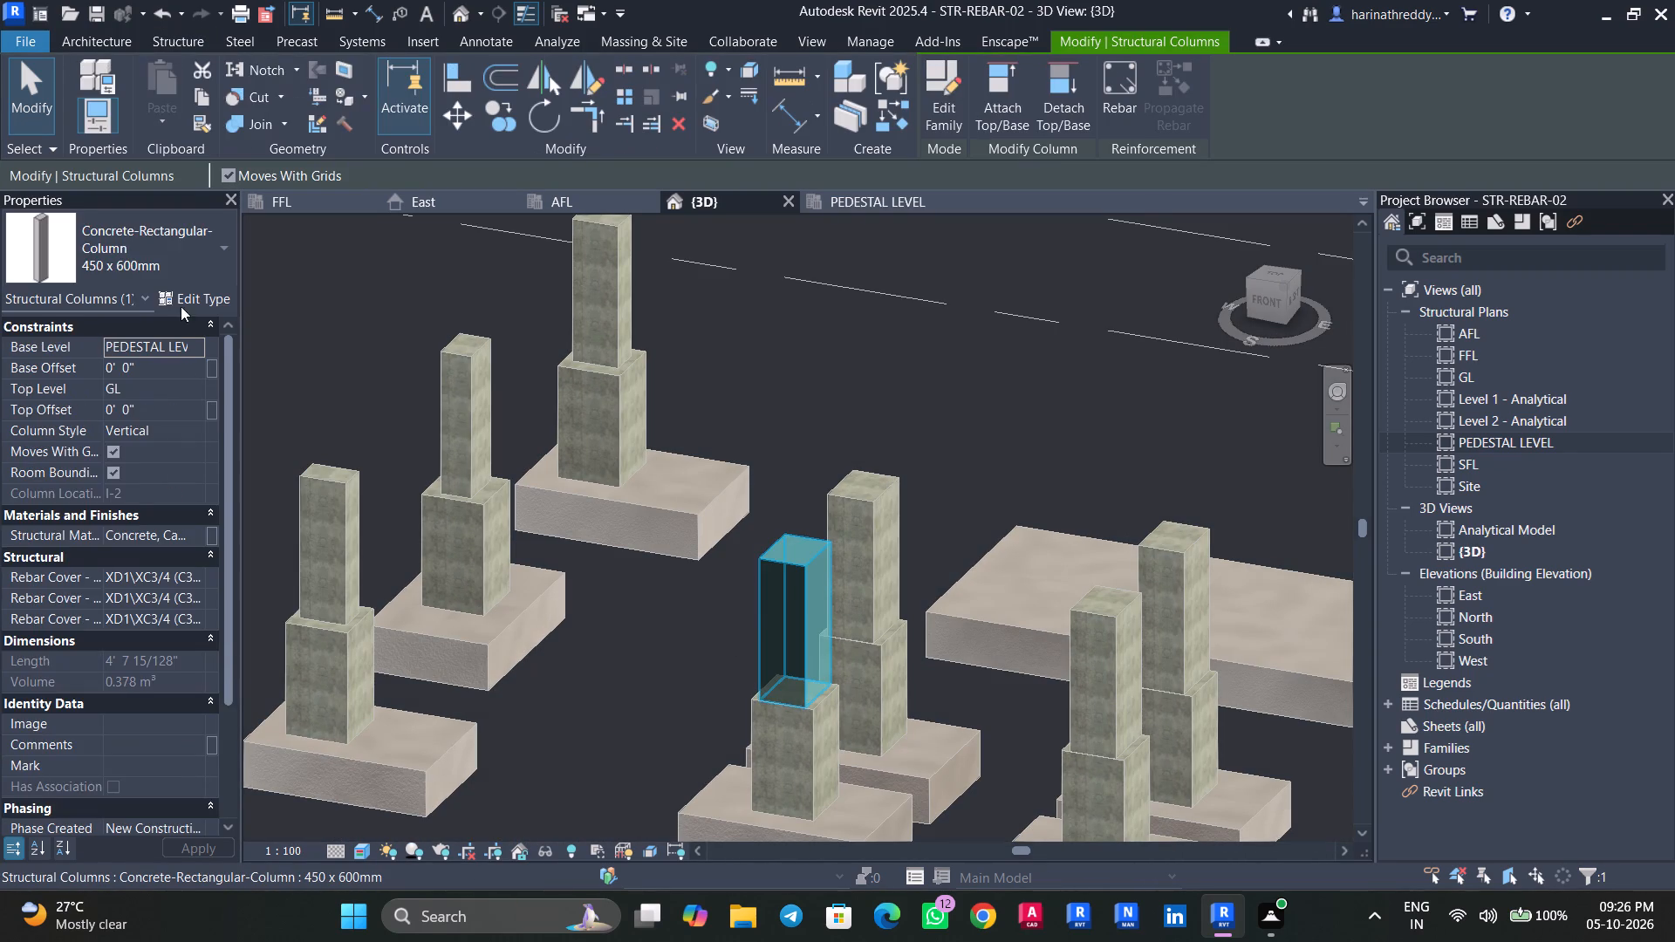
pyautogui.click(168, 280)
pyautogui.click(112, 522)
pyautogui.press('Escape')
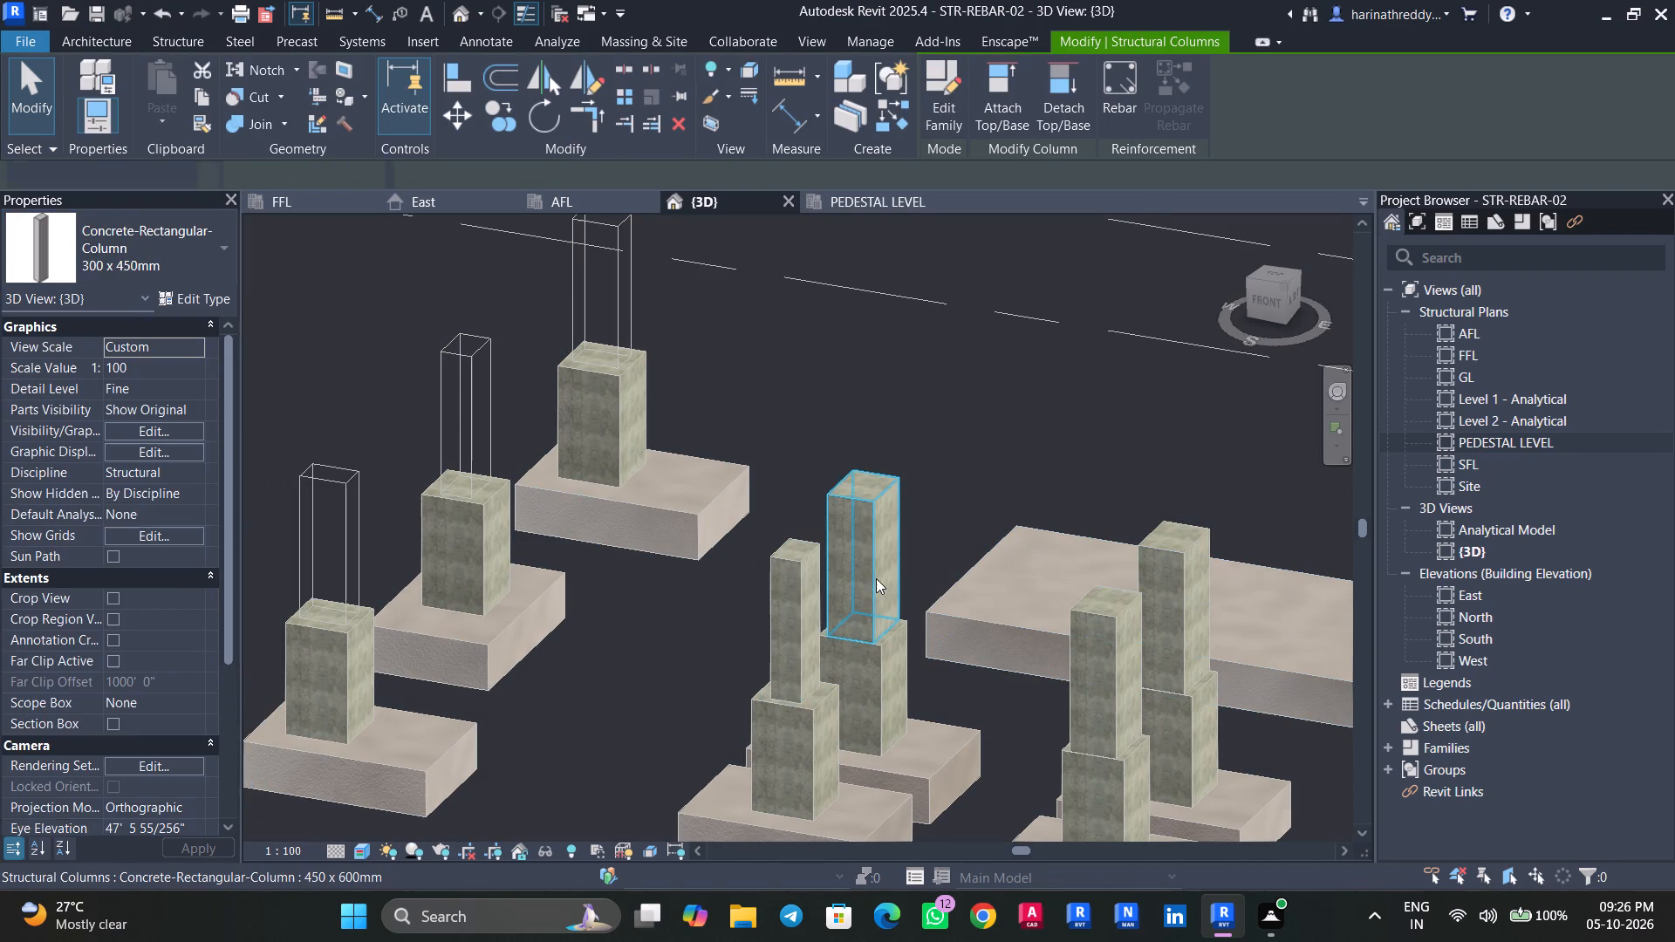
pyautogui.click(876, 578)
pyautogui.click(135, 241)
pyautogui.click(77, 528)
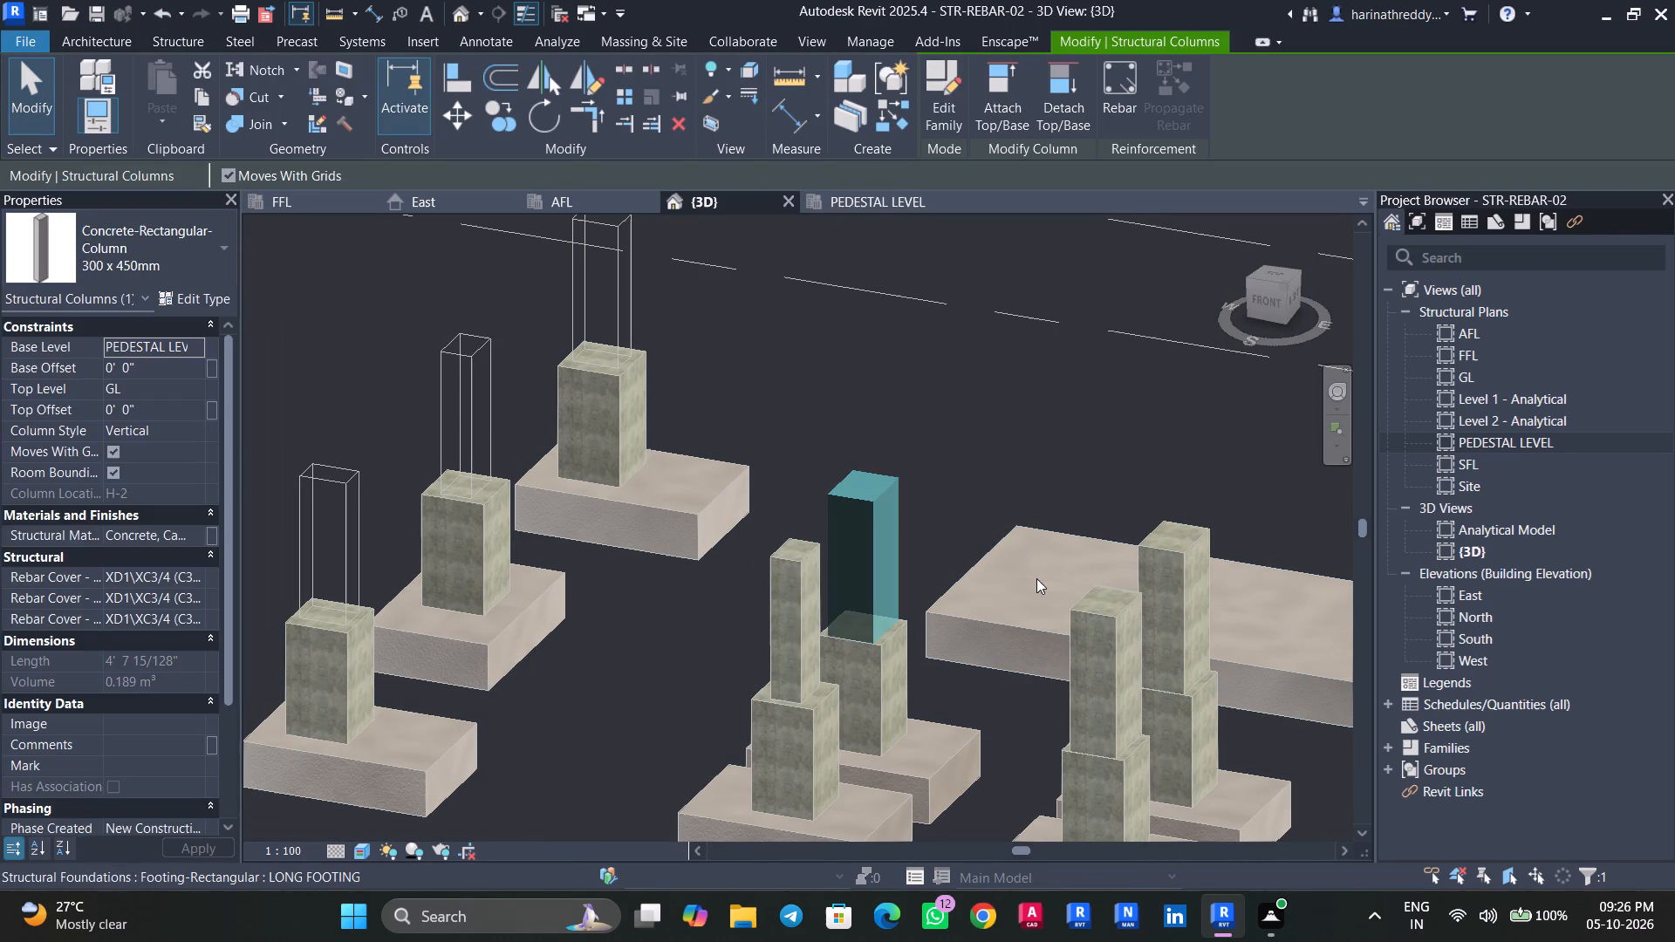
pyautogui.press('Escape')
pyautogui.click(1159, 594)
pyautogui.click(179, 257)
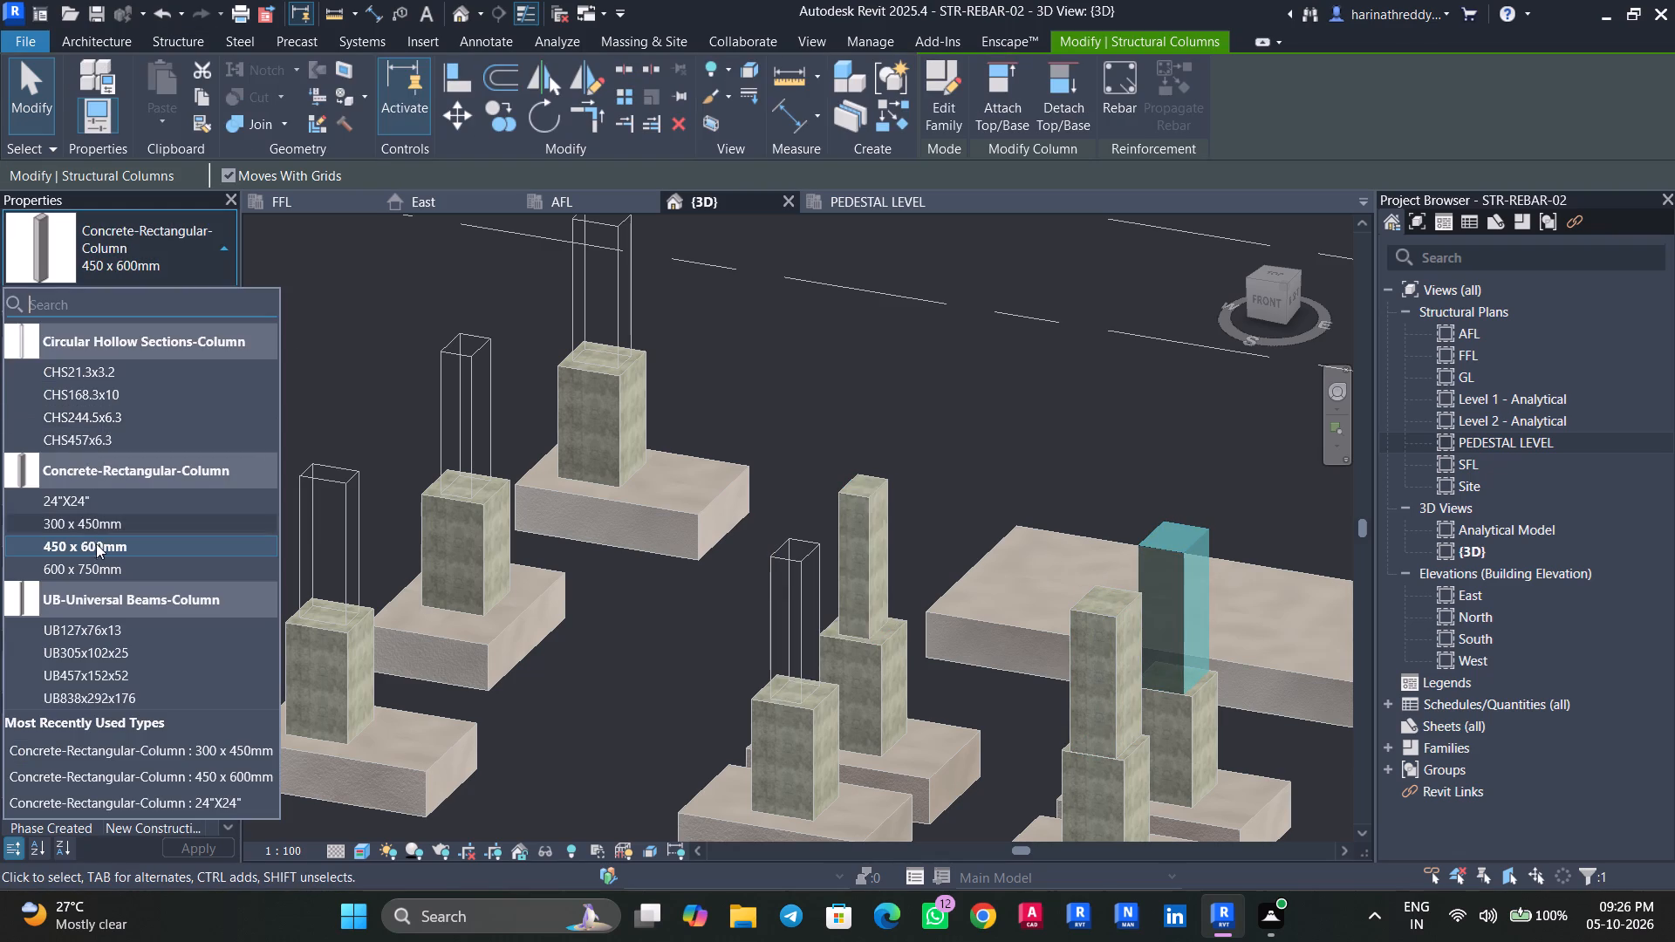
pyautogui.click(94, 531)
pyautogui.moveTo(647, 646); pyautogui.dragTo(449, 585, button='middle')
pyautogui.press('Escape')
pyautogui.press('Escape')
pyautogui.press('Escape')
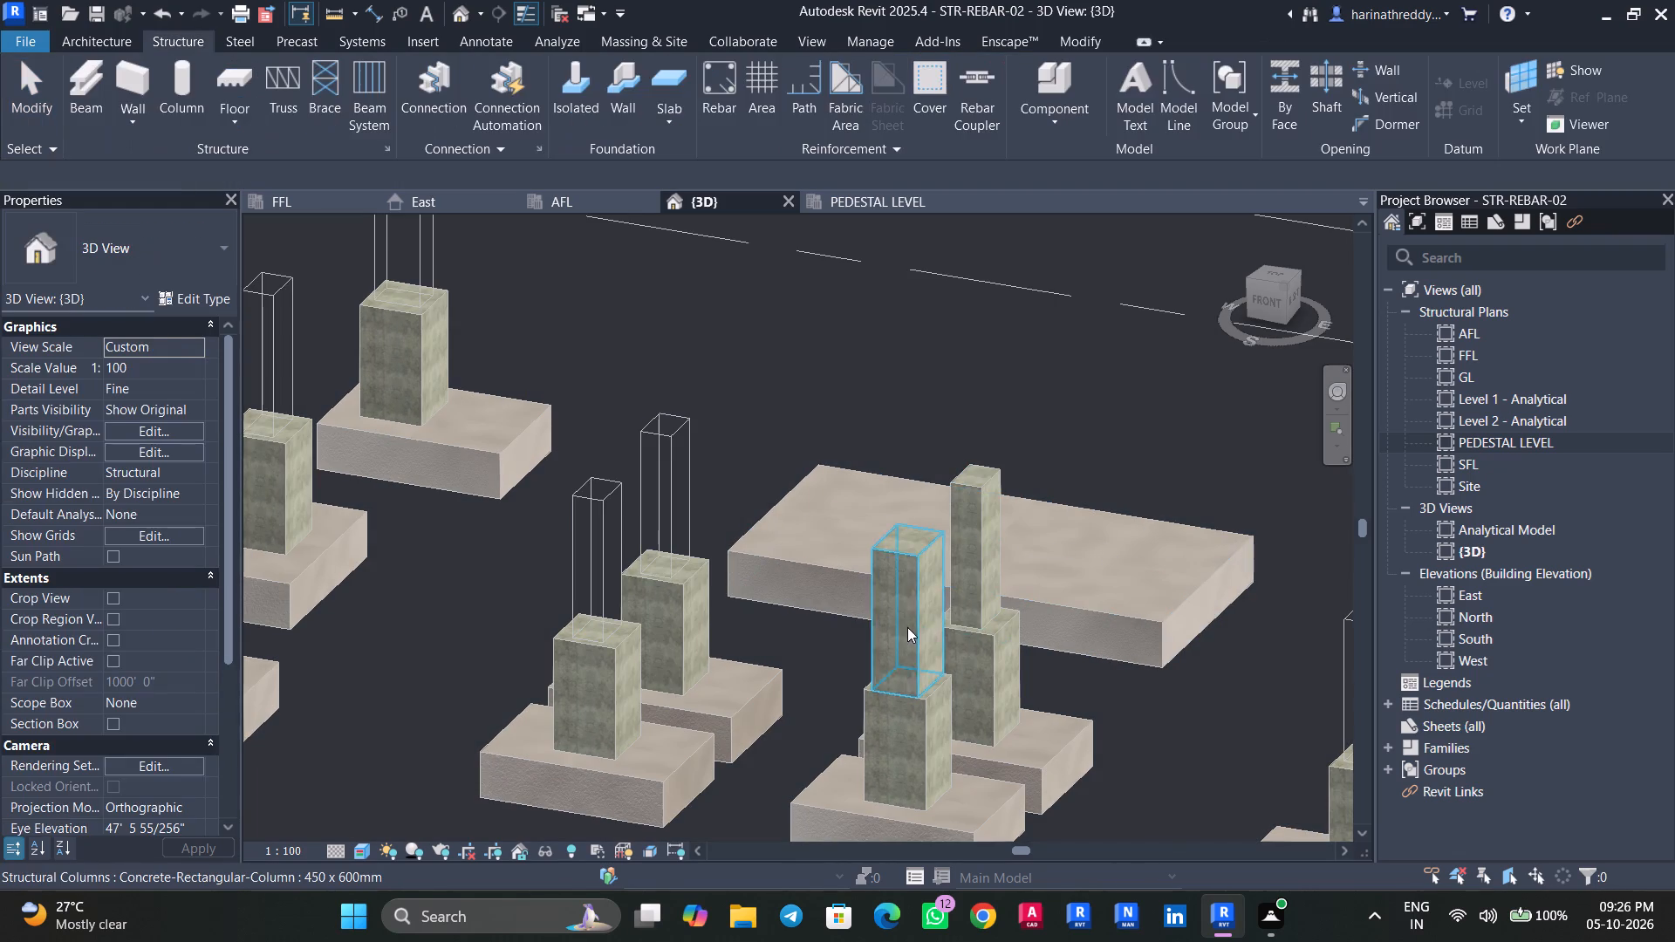
# Change the 450 x 600mm column at I-3 to the 300 x 450mm concrete rectangular type.
pyautogui.click(907, 627)
pyautogui.click(166, 243)
pyautogui.click(87, 518)
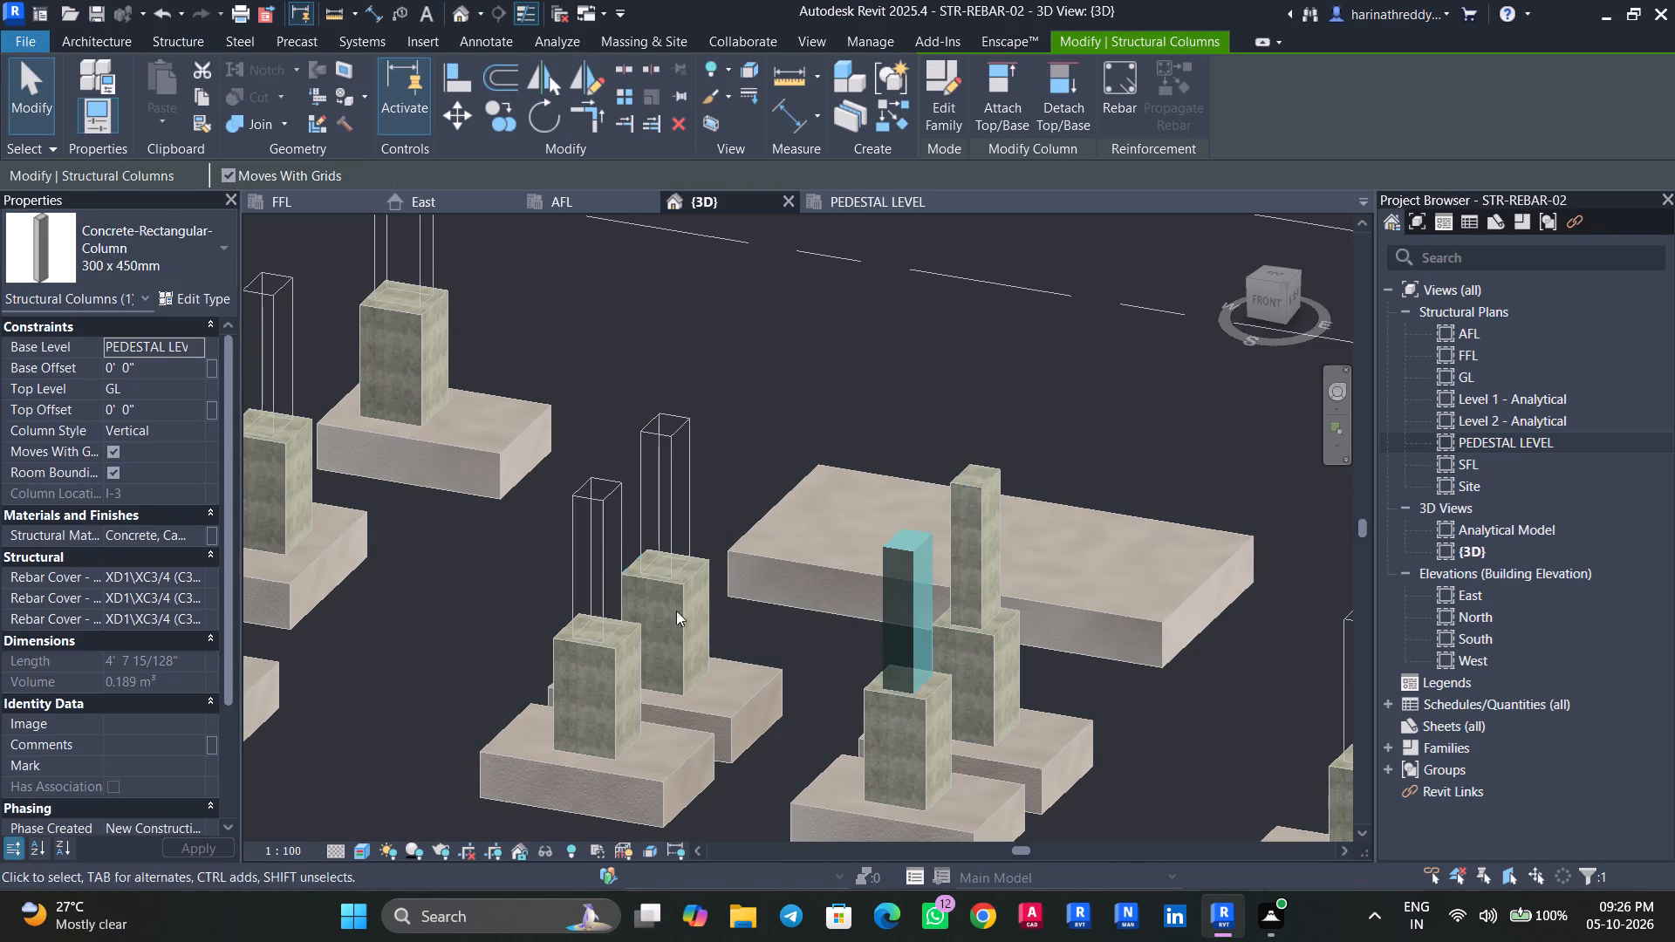
pyautogui.press('Escape')
pyautogui.press('Escape')
pyautogui.click(586, 543)
pyautogui.press('Escape')
# Examine the columns, pedestals and the long footing from several angles in the 3D view.
pyautogui.scroll(-2, 475, 543)
pyautogui.keyDown('shift'); pyautogui.moveTo(475, 543); pyautogui.dragTo(471, 576, button='middle'); pyautogui.keyUp('shift')
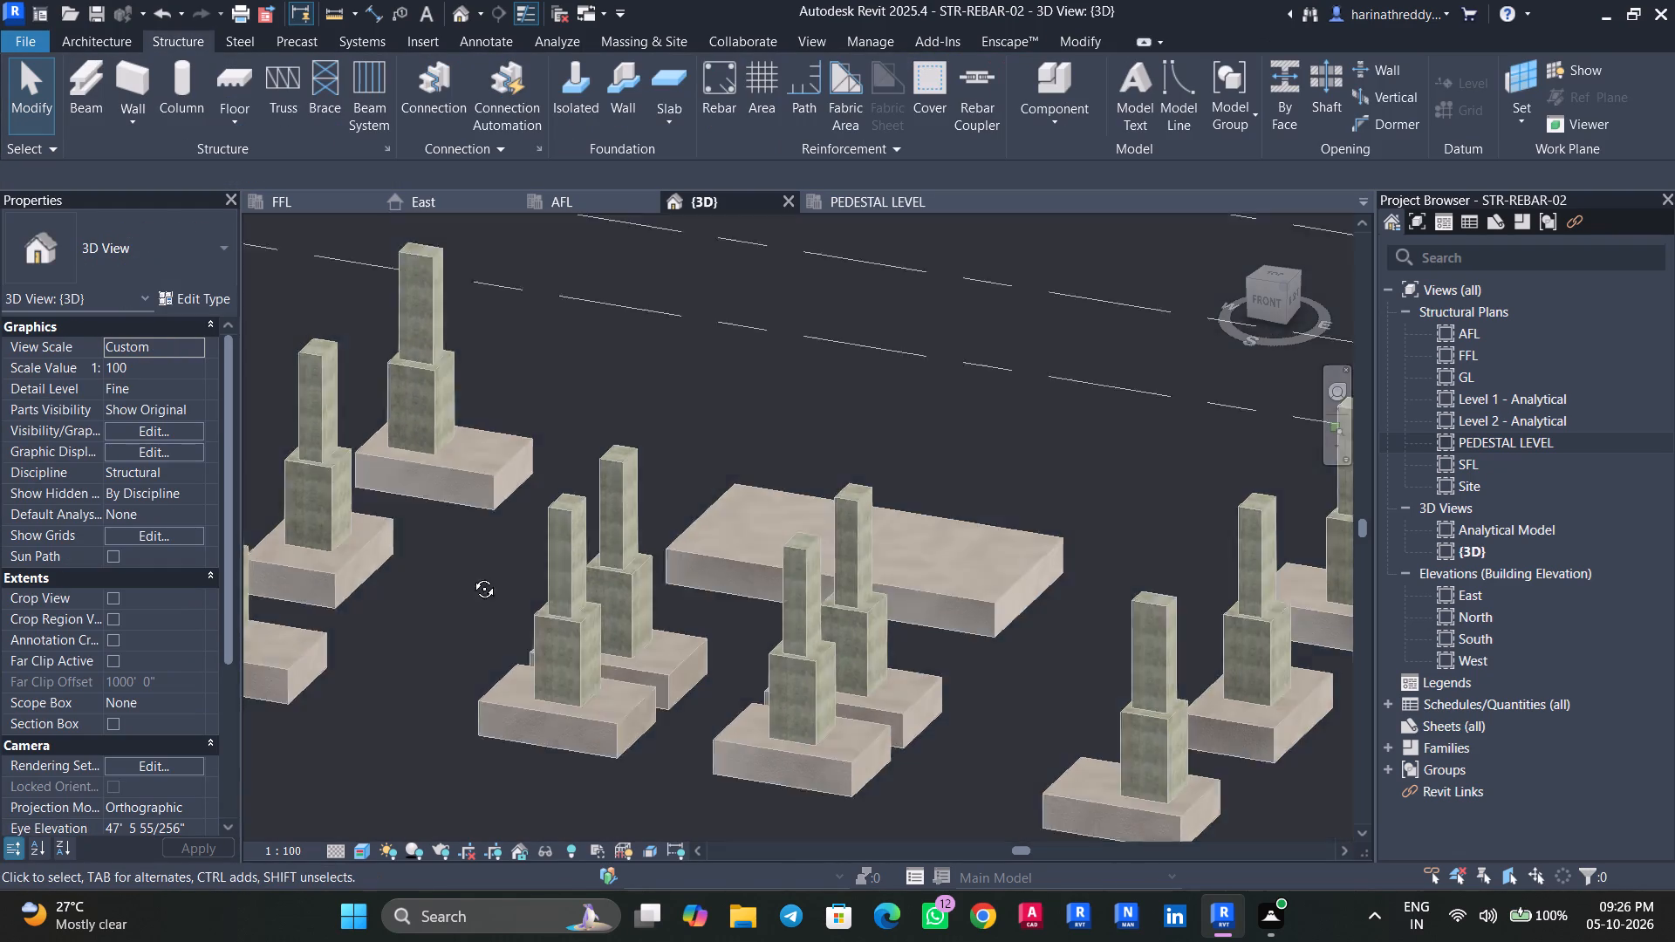
pyautogui.keyDown('shift'); pyautogui.moveTo(471, 576); pyautogui.dragTo(689, 615, button='middle'); pyautogui.keyUp('shift')
pyautogui.scroll(1, 886, 675)
pyautogui.scroll(-6, 886, 675)
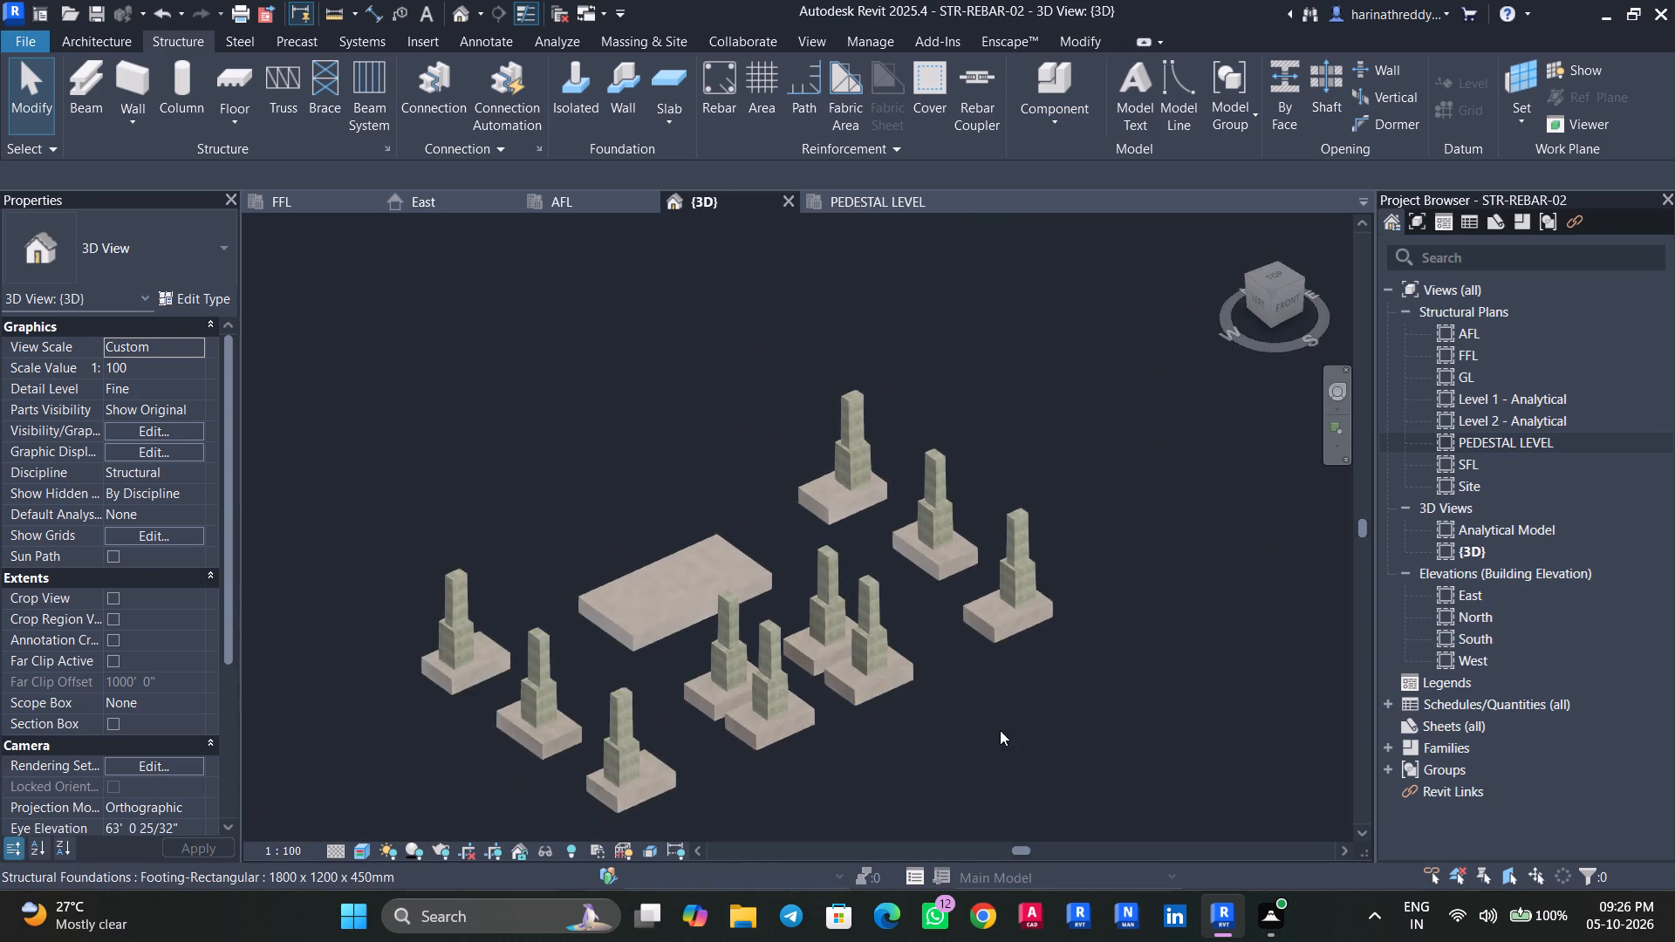
pyautogui.keyDown('shift'); pyautogui.moveTo(1000, 730); pyautogui.dragTo(1147, 664, button='middle'); pyautogui.keyUp('shift')
pyautogui.keyDown('shift'); pyautogui.middleClick(1147, 664); pyautogui.keyUp('shift')
pyautogui.scroll(8, 740, 567)
pyautogui.click(788, 561)
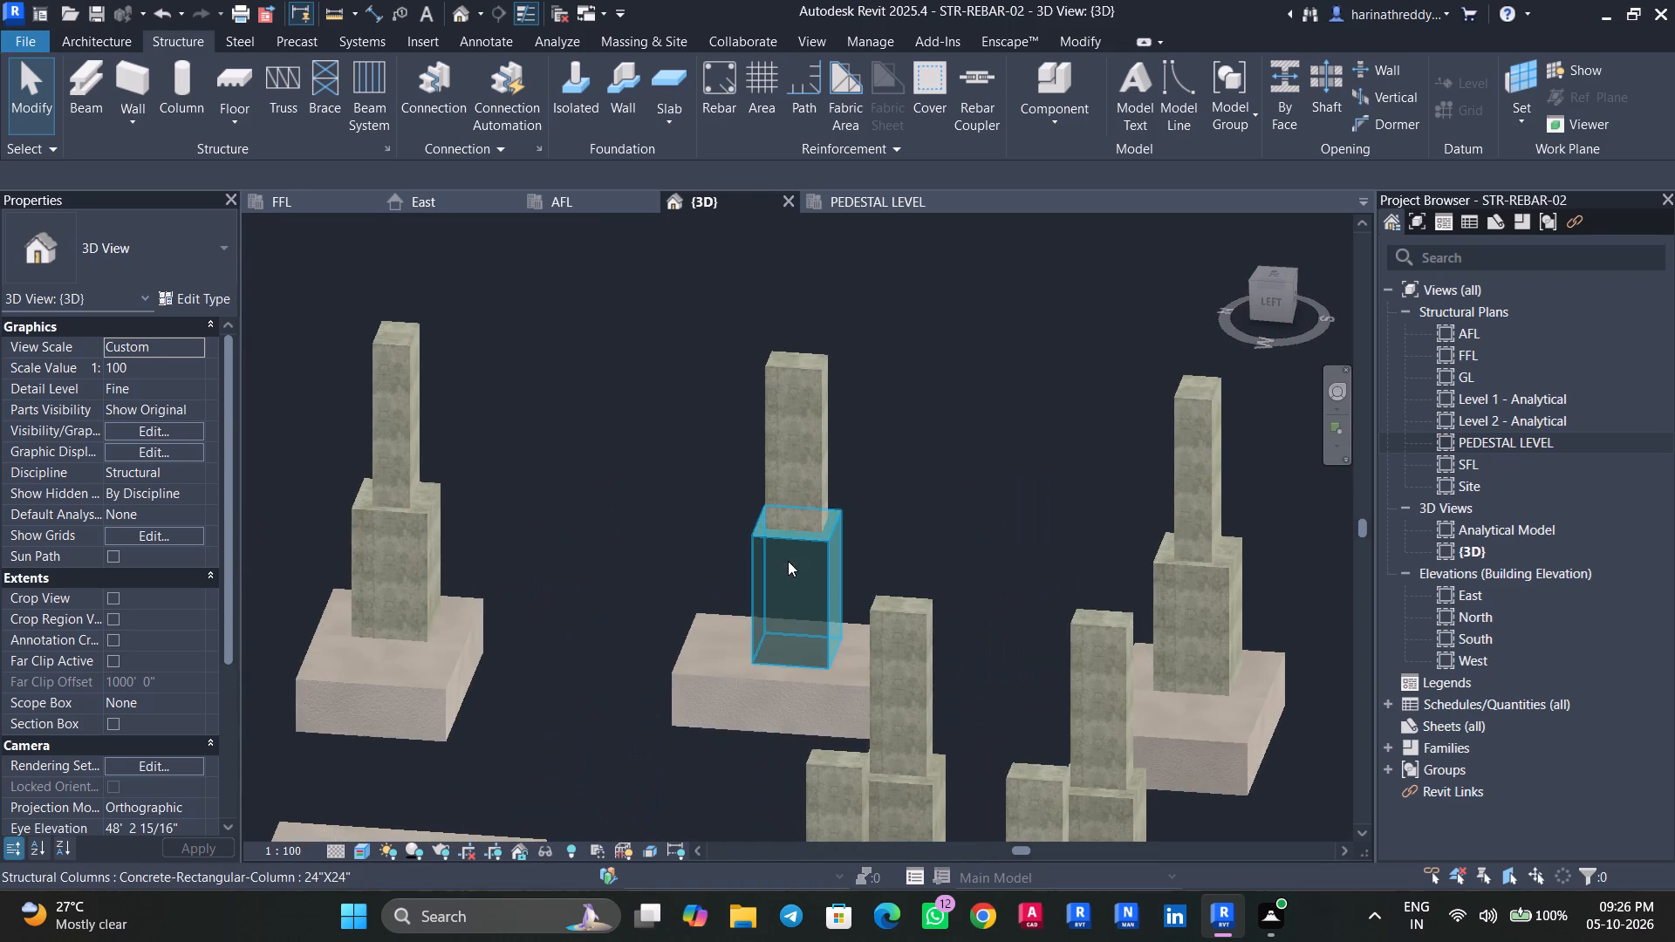
pyautogui.scroll(5, 693, 591)
pyautogui.press('Escape')
pyautogui.press('Escape')
pyautogui.scroll(-10, 561, 587)
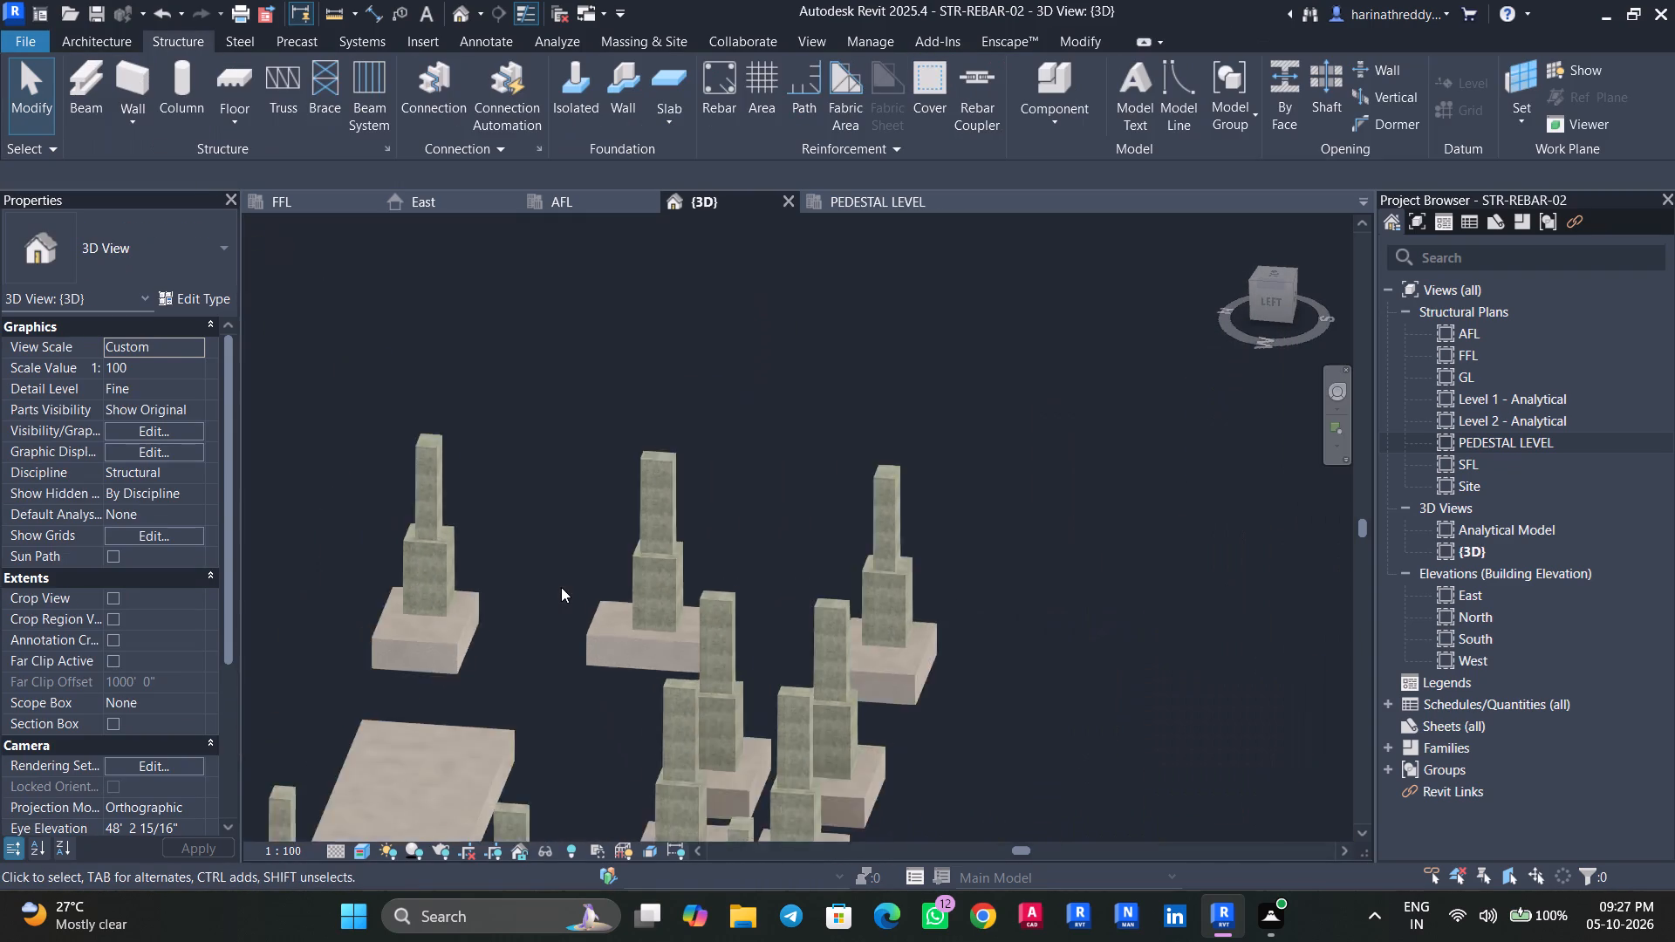
pyautogui.scroll(-6, 561, 587)
pyautogui.keyDown('shift'); pyautogui.moveTo(783, 698); pyautogui.dragTo(601, 861, button='middle'); pyautogui.keyUp('shift')
pyautogui.scroll(4, 499, 539)
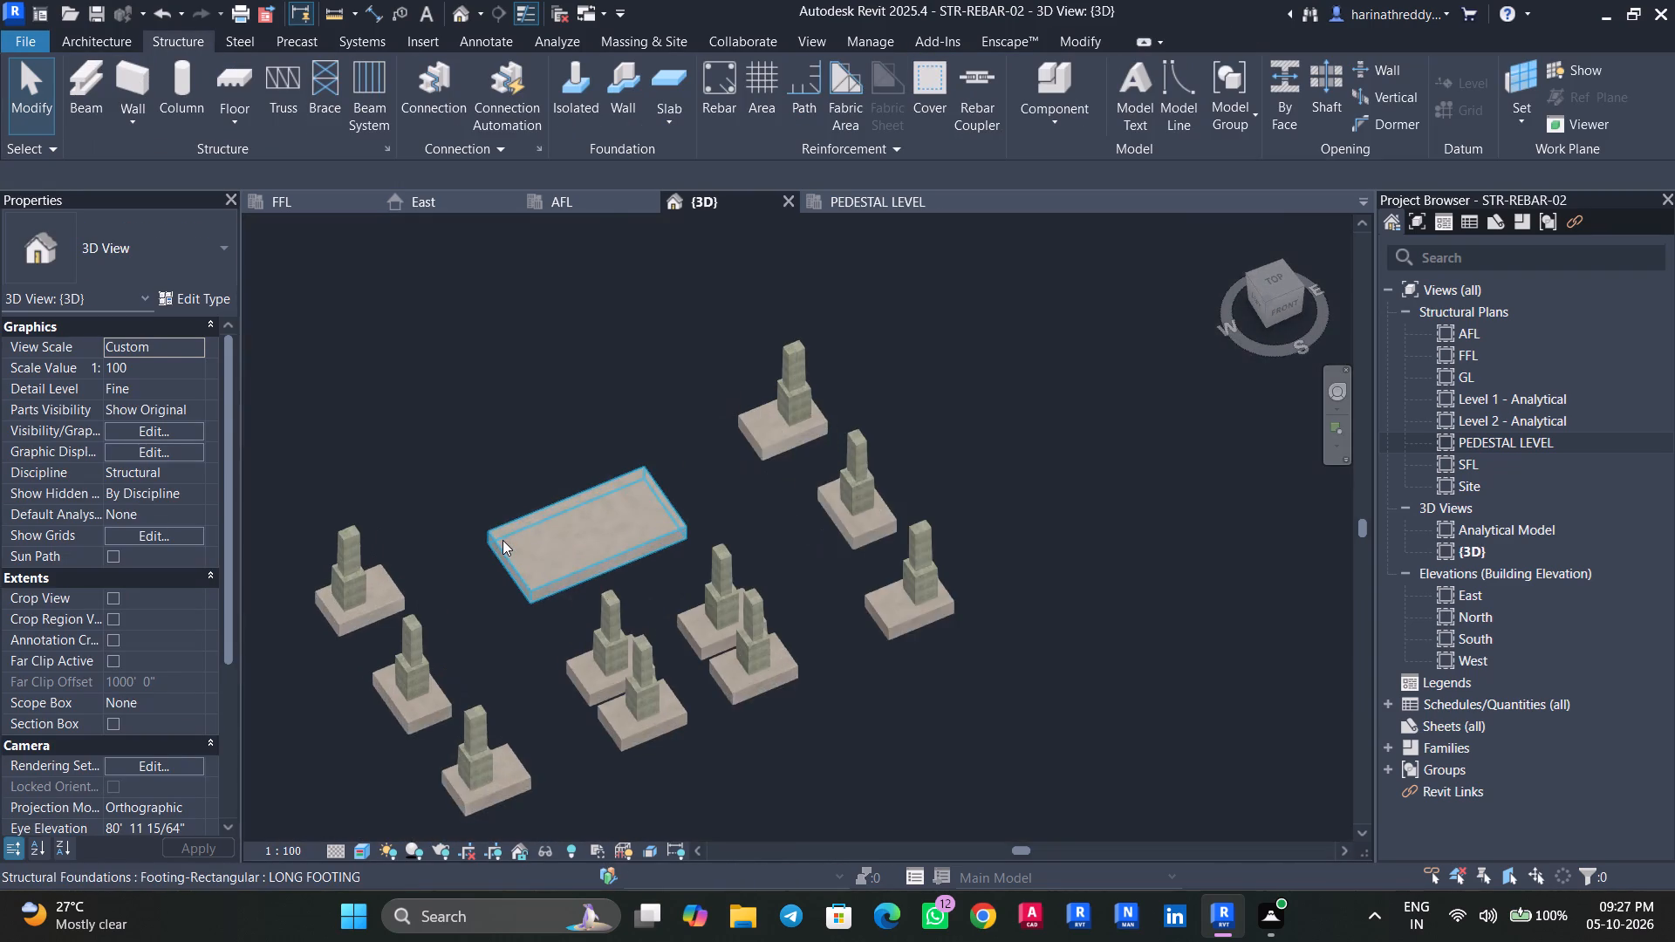
pyautogui.click(502, 540)
pyautogui.press('Escape')
pyautogui.press('Escape')
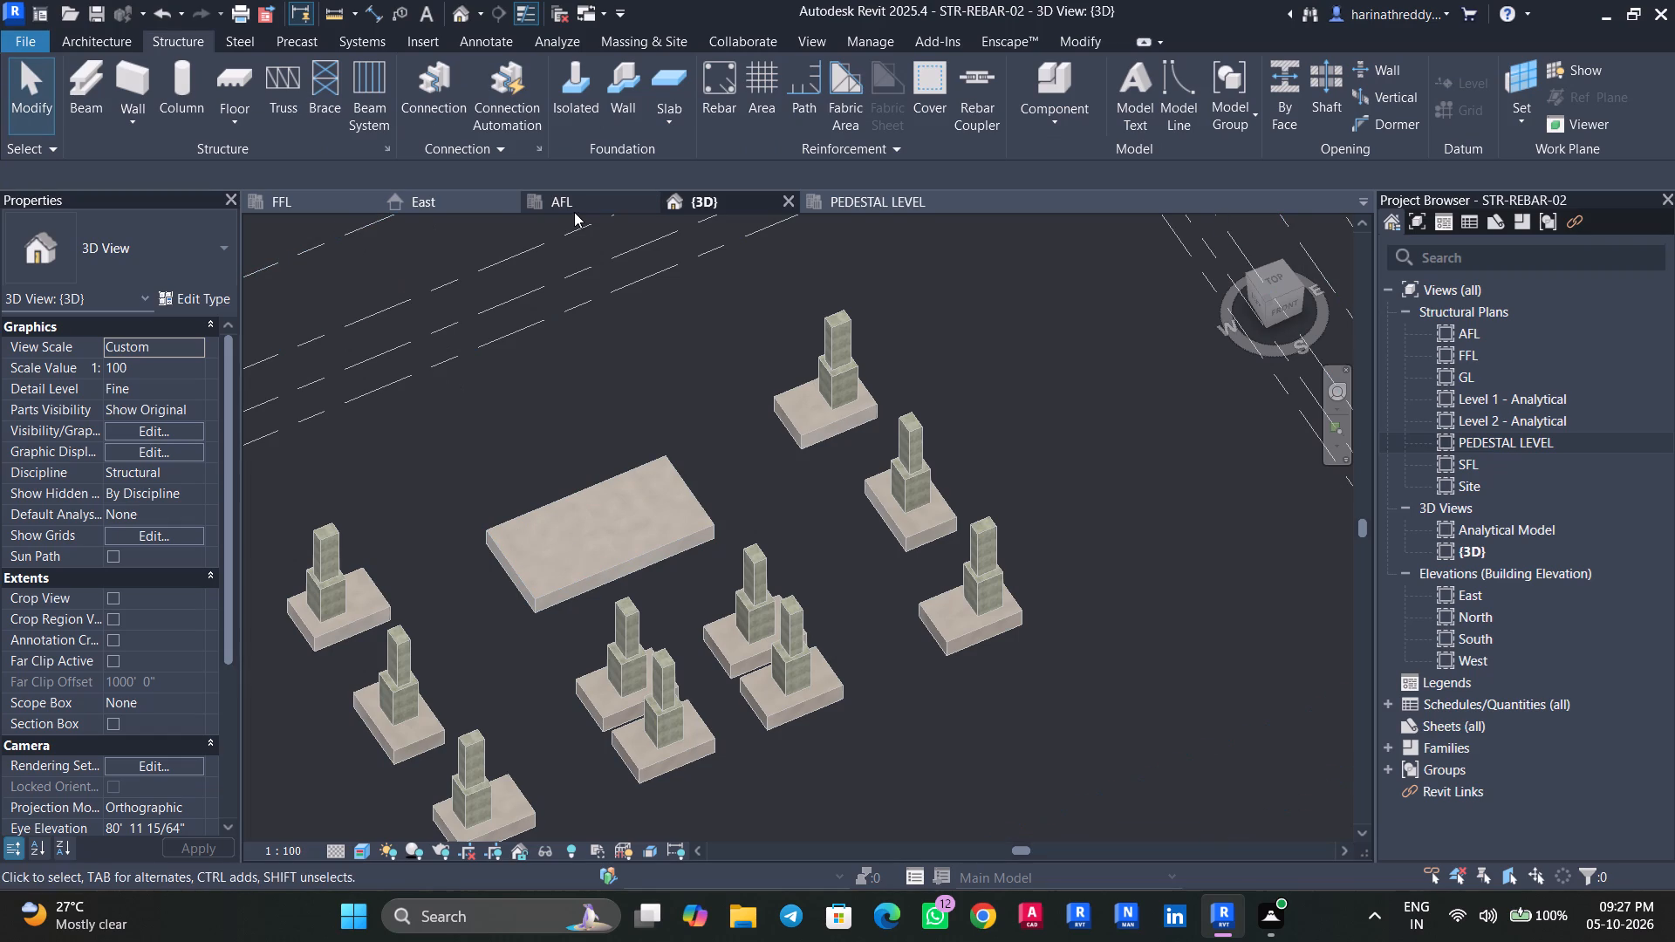
# Open the AFL structural plan at the long footing between grids 2 and 3.
pyautogui.doubleClick(1470, 340)
pyautogui.scroll(4, 880, 458)
pyautogui.moveTo(884, 512); pyautogui.dragTo(795, 522, button='middle')
pyautogui.scroll(-1, 795, 522)
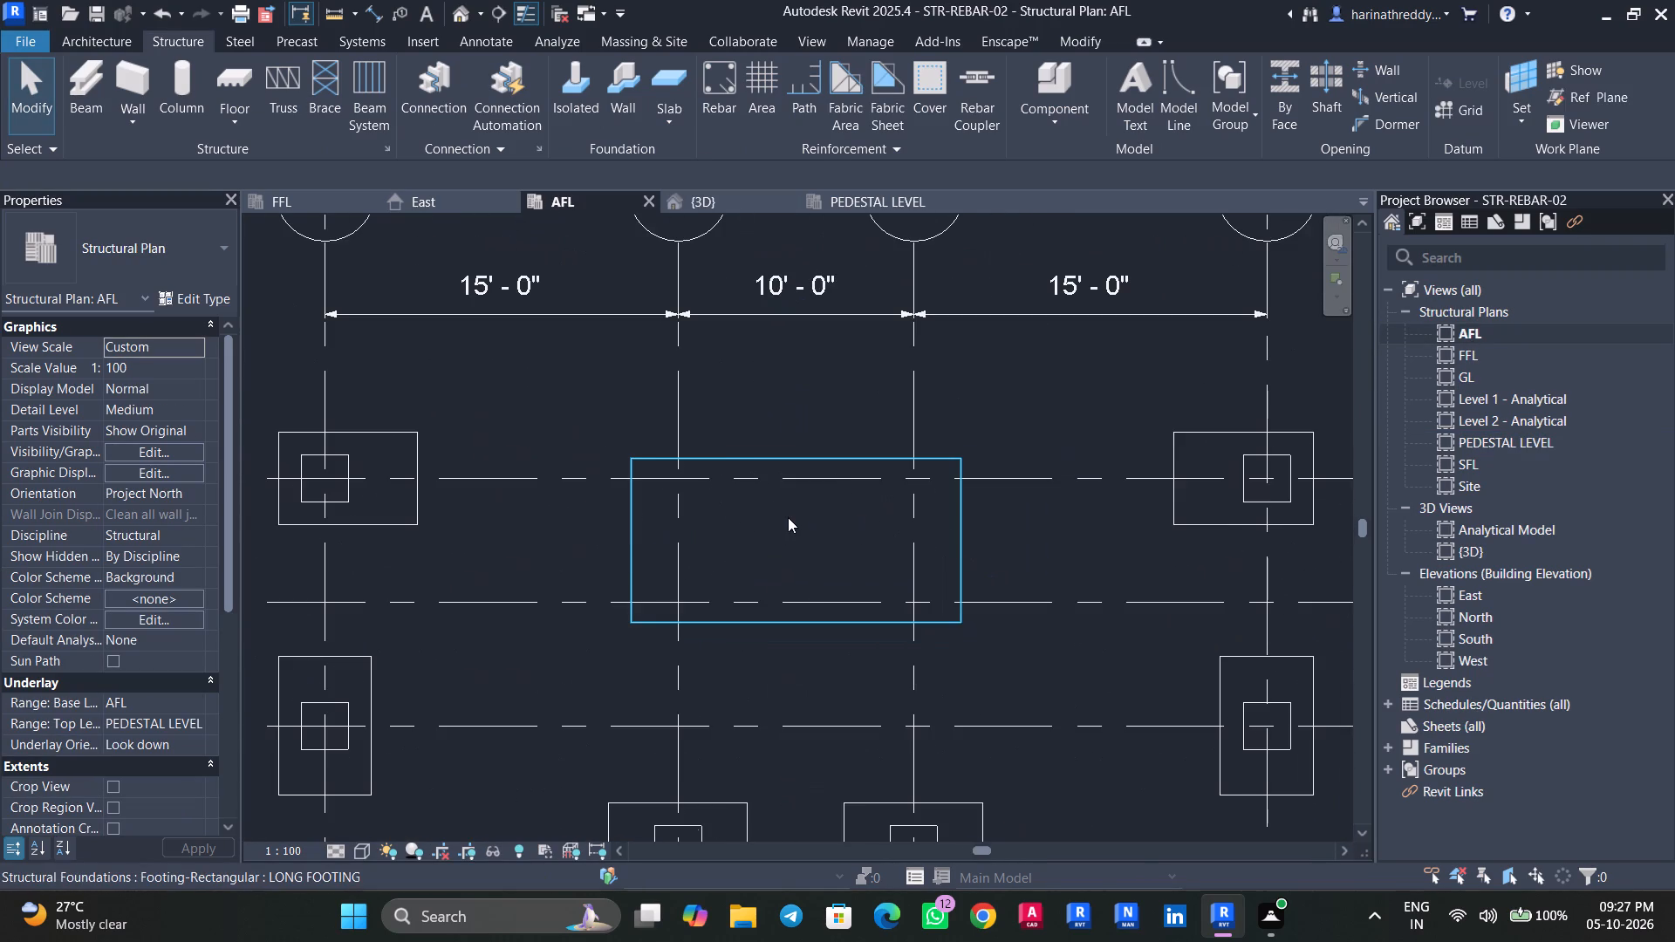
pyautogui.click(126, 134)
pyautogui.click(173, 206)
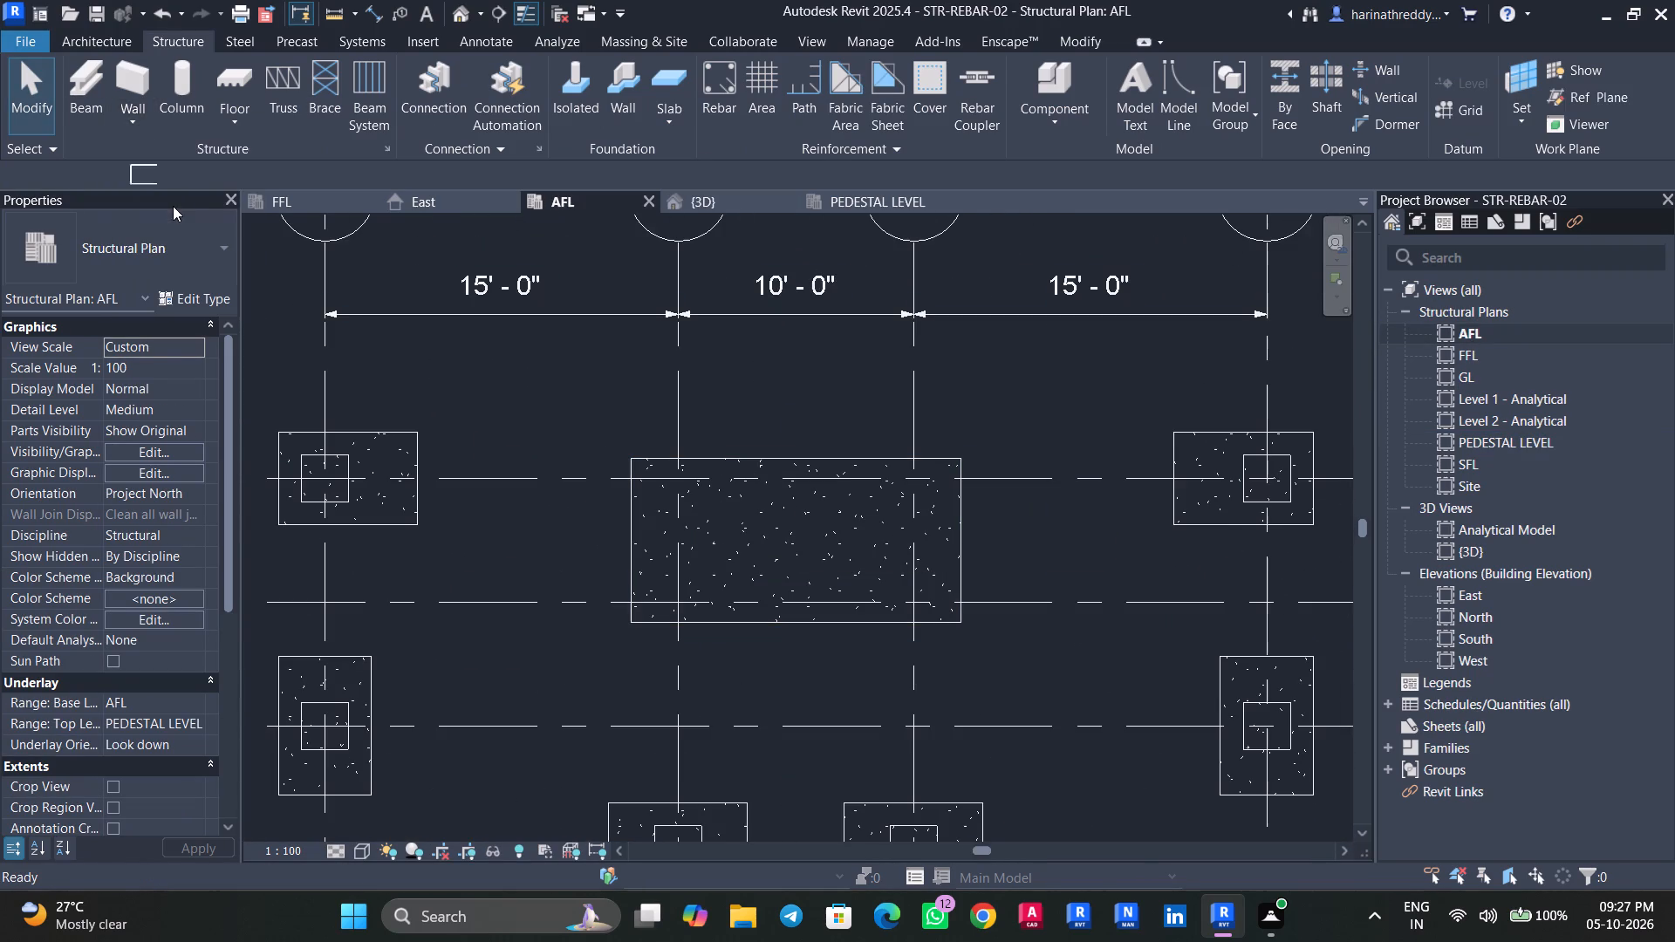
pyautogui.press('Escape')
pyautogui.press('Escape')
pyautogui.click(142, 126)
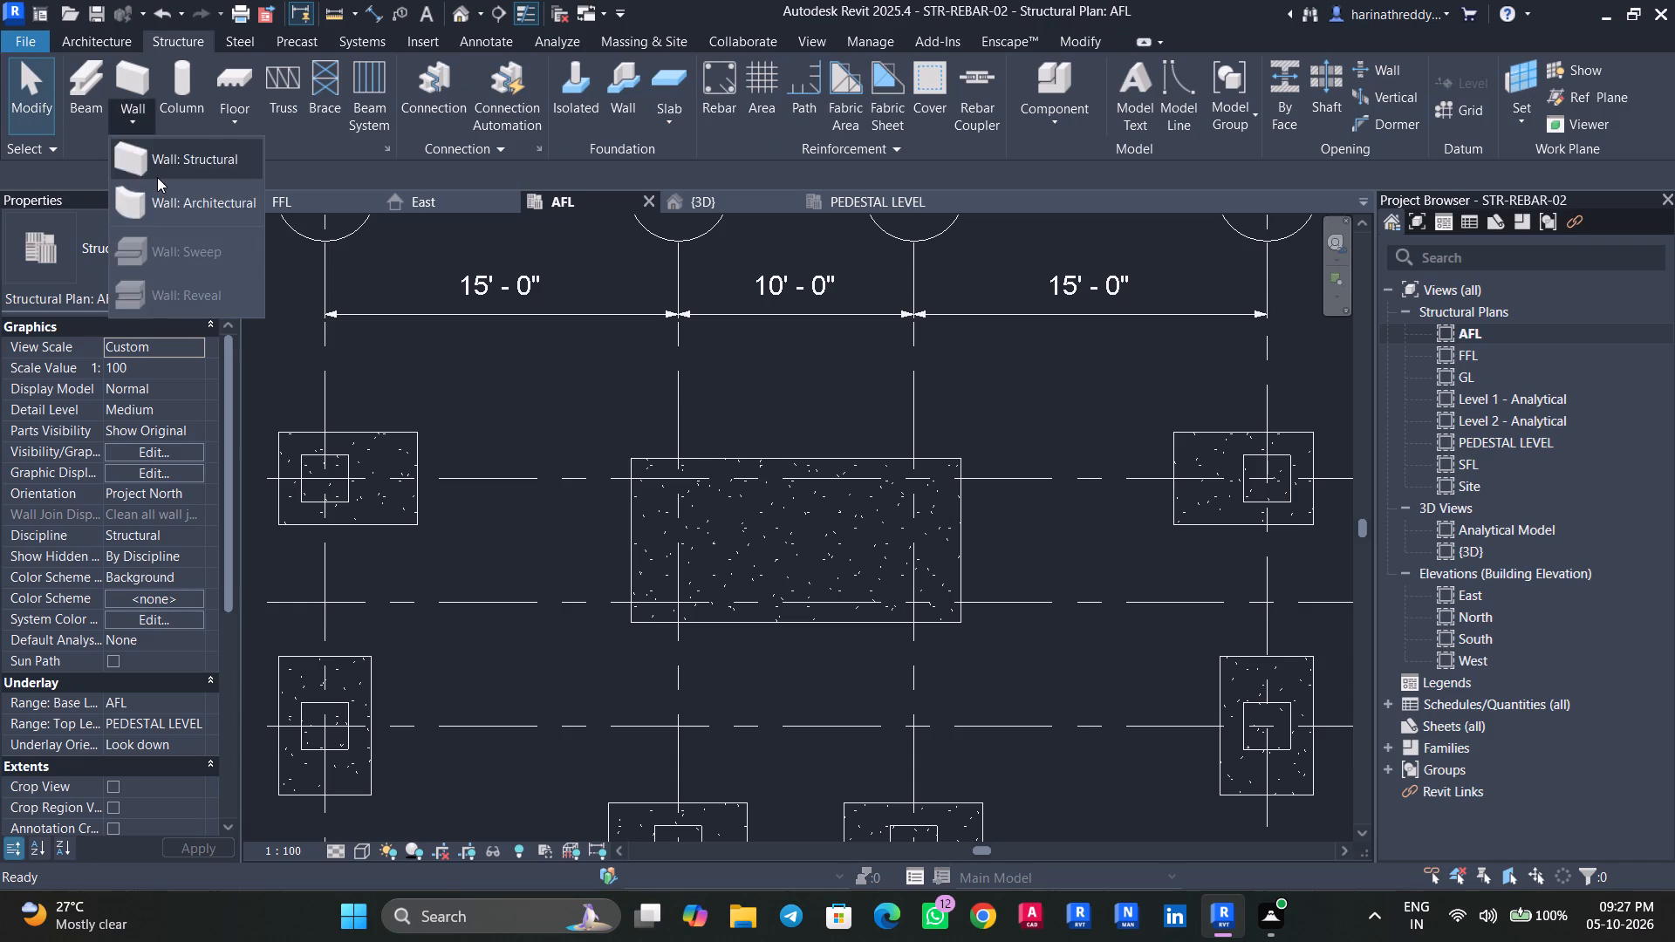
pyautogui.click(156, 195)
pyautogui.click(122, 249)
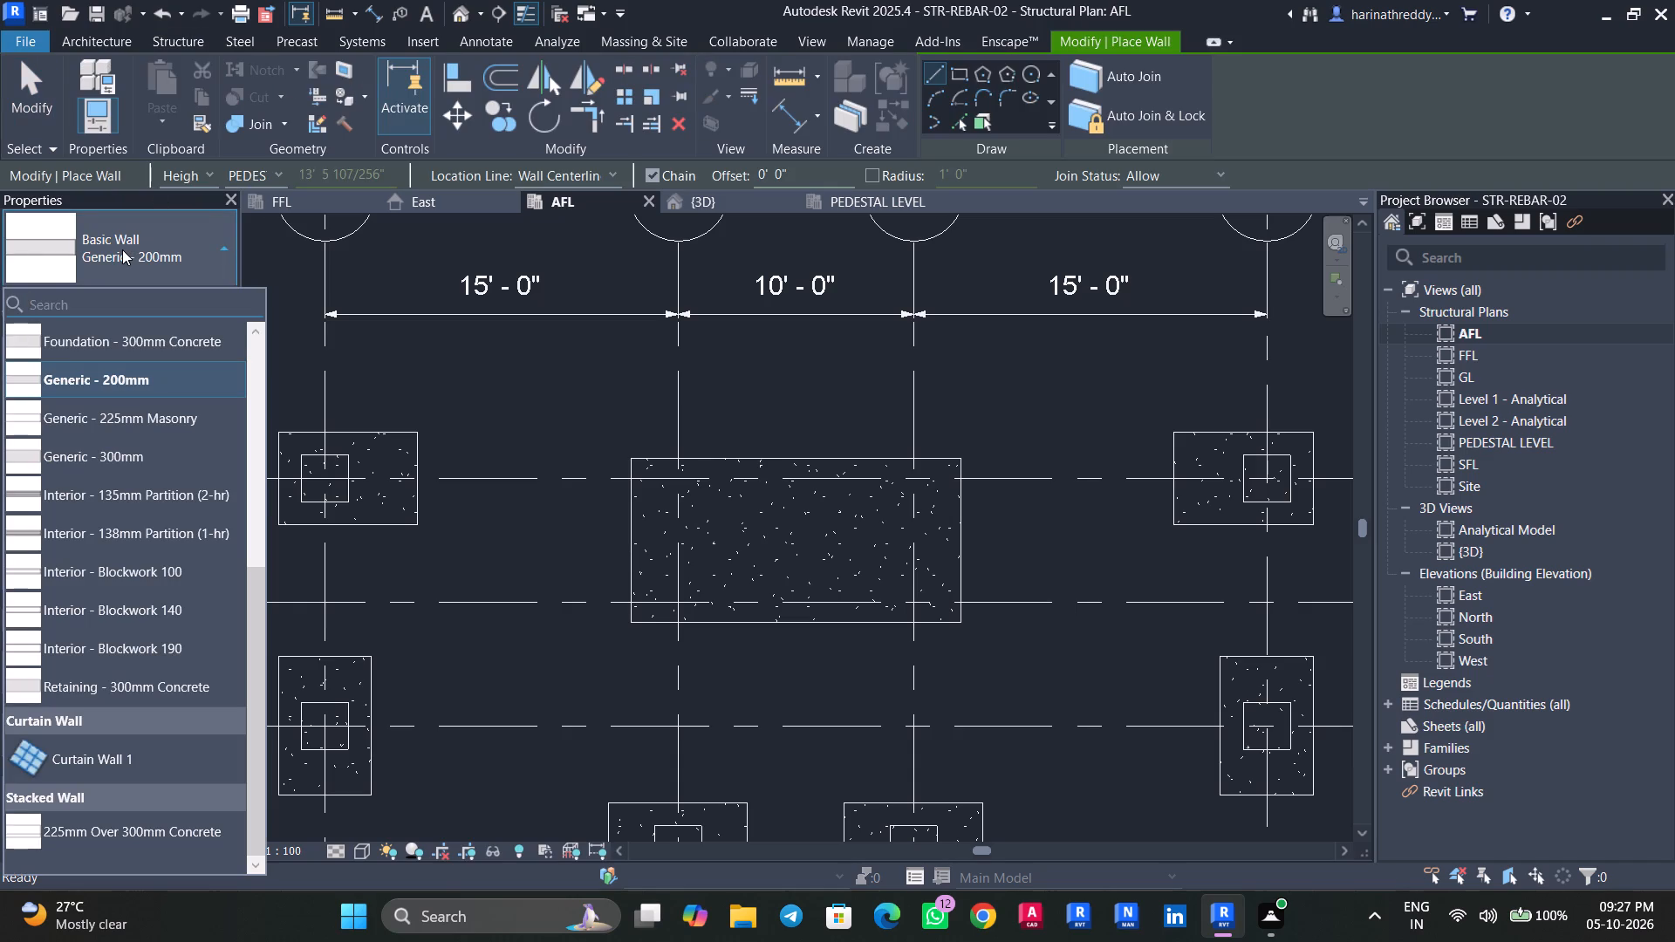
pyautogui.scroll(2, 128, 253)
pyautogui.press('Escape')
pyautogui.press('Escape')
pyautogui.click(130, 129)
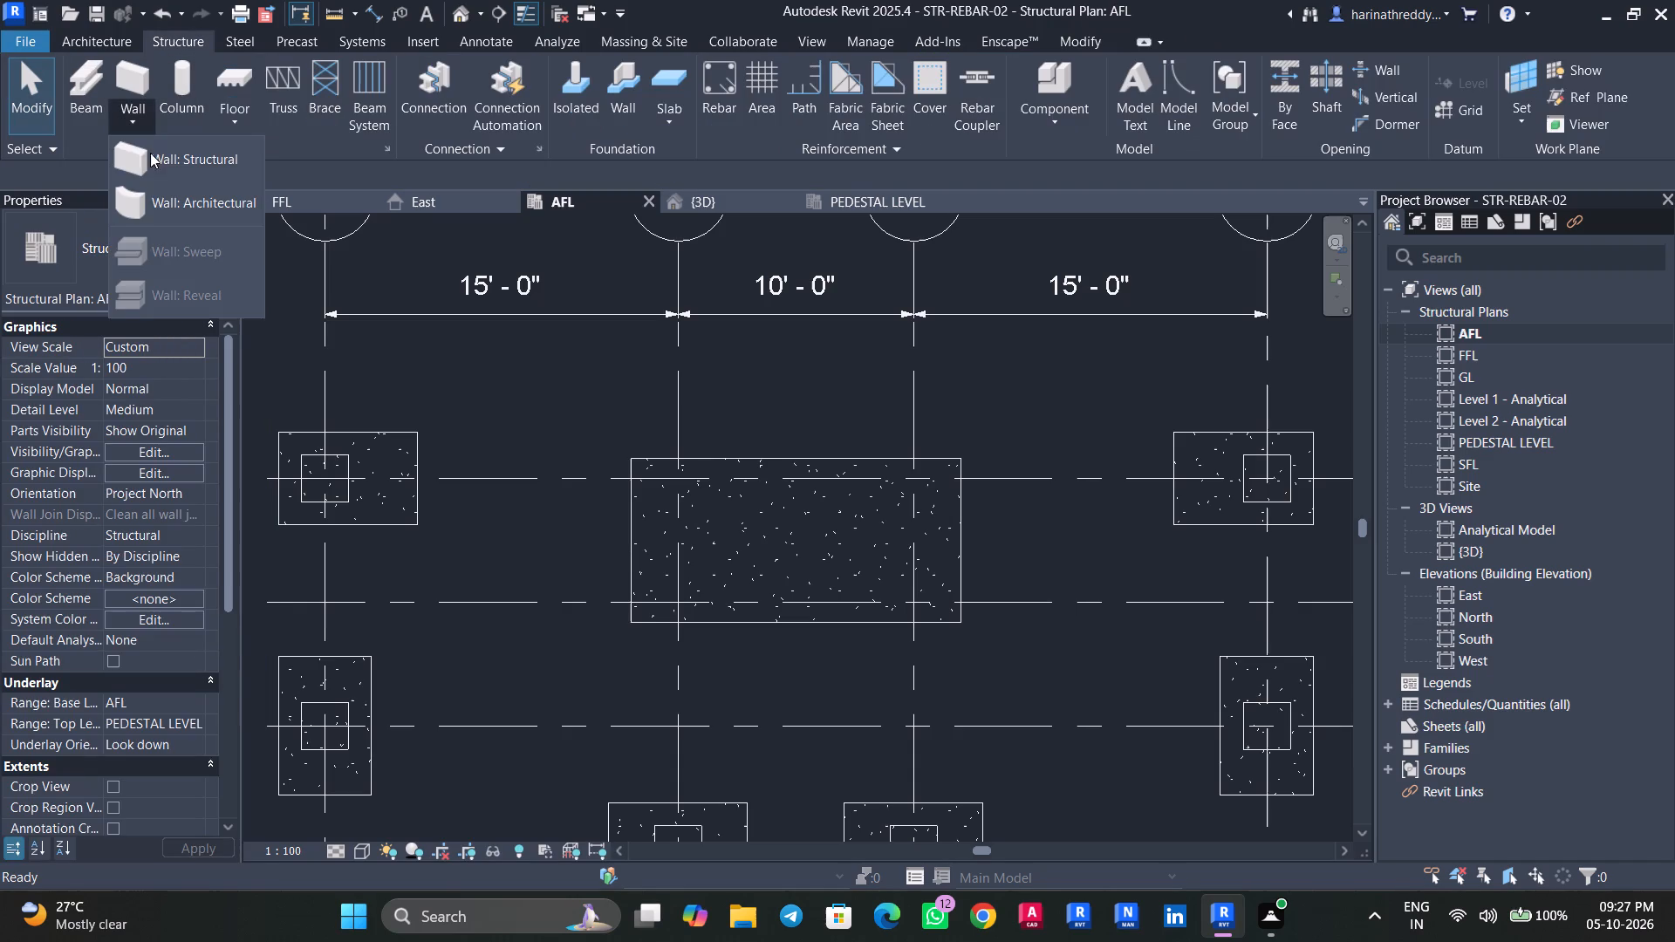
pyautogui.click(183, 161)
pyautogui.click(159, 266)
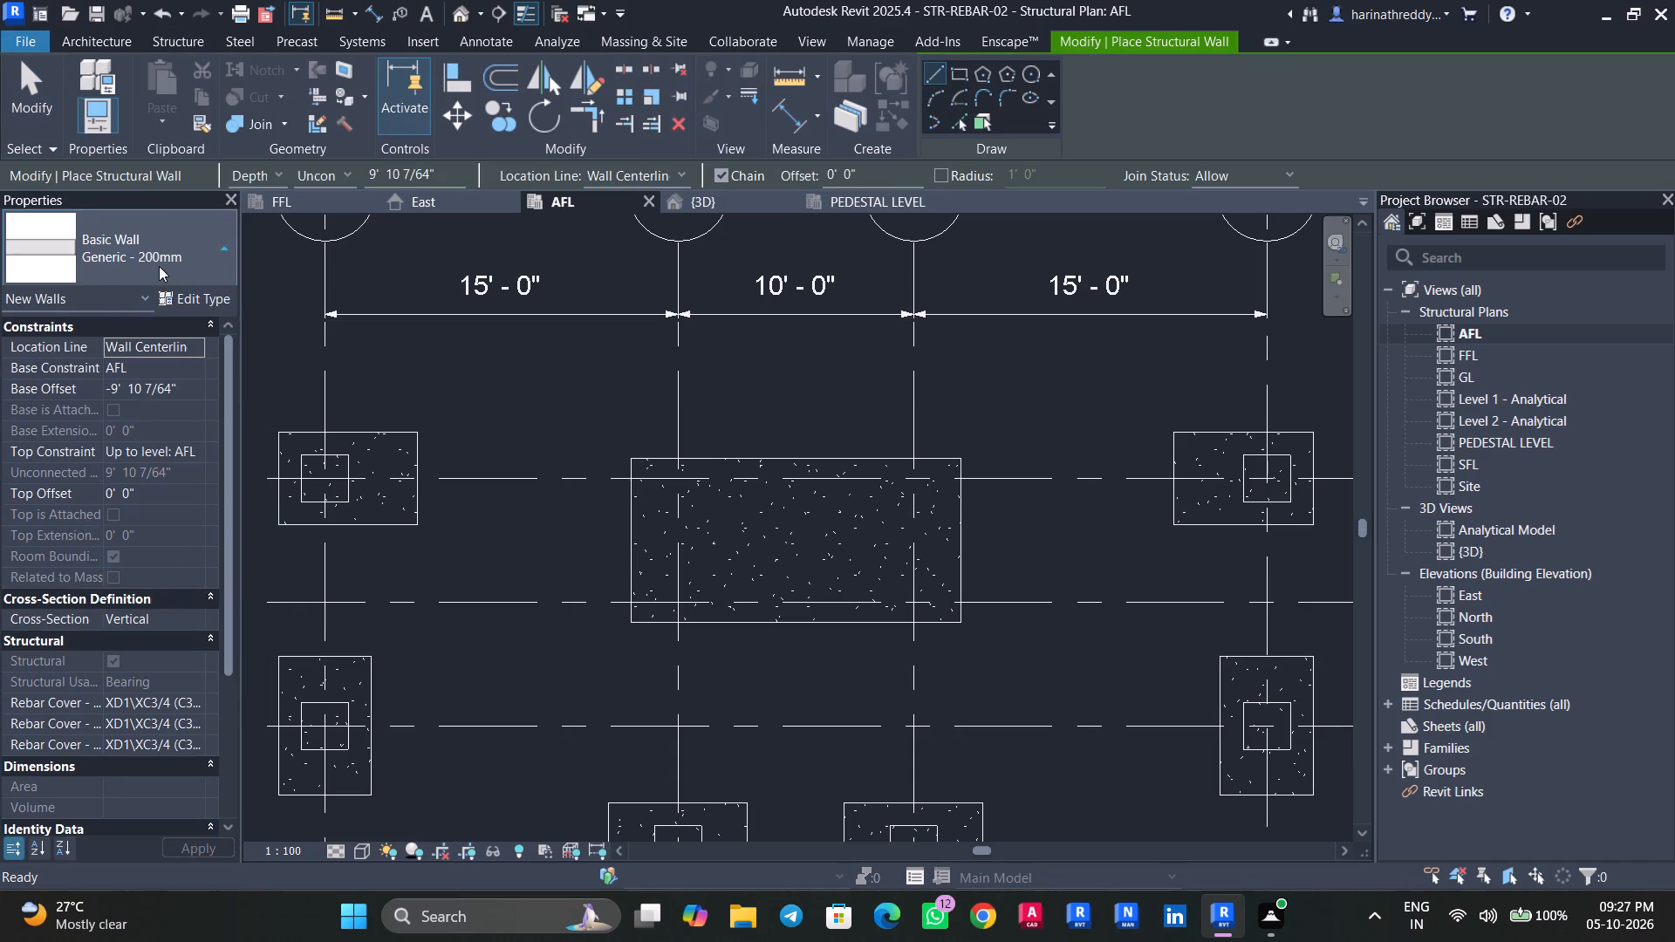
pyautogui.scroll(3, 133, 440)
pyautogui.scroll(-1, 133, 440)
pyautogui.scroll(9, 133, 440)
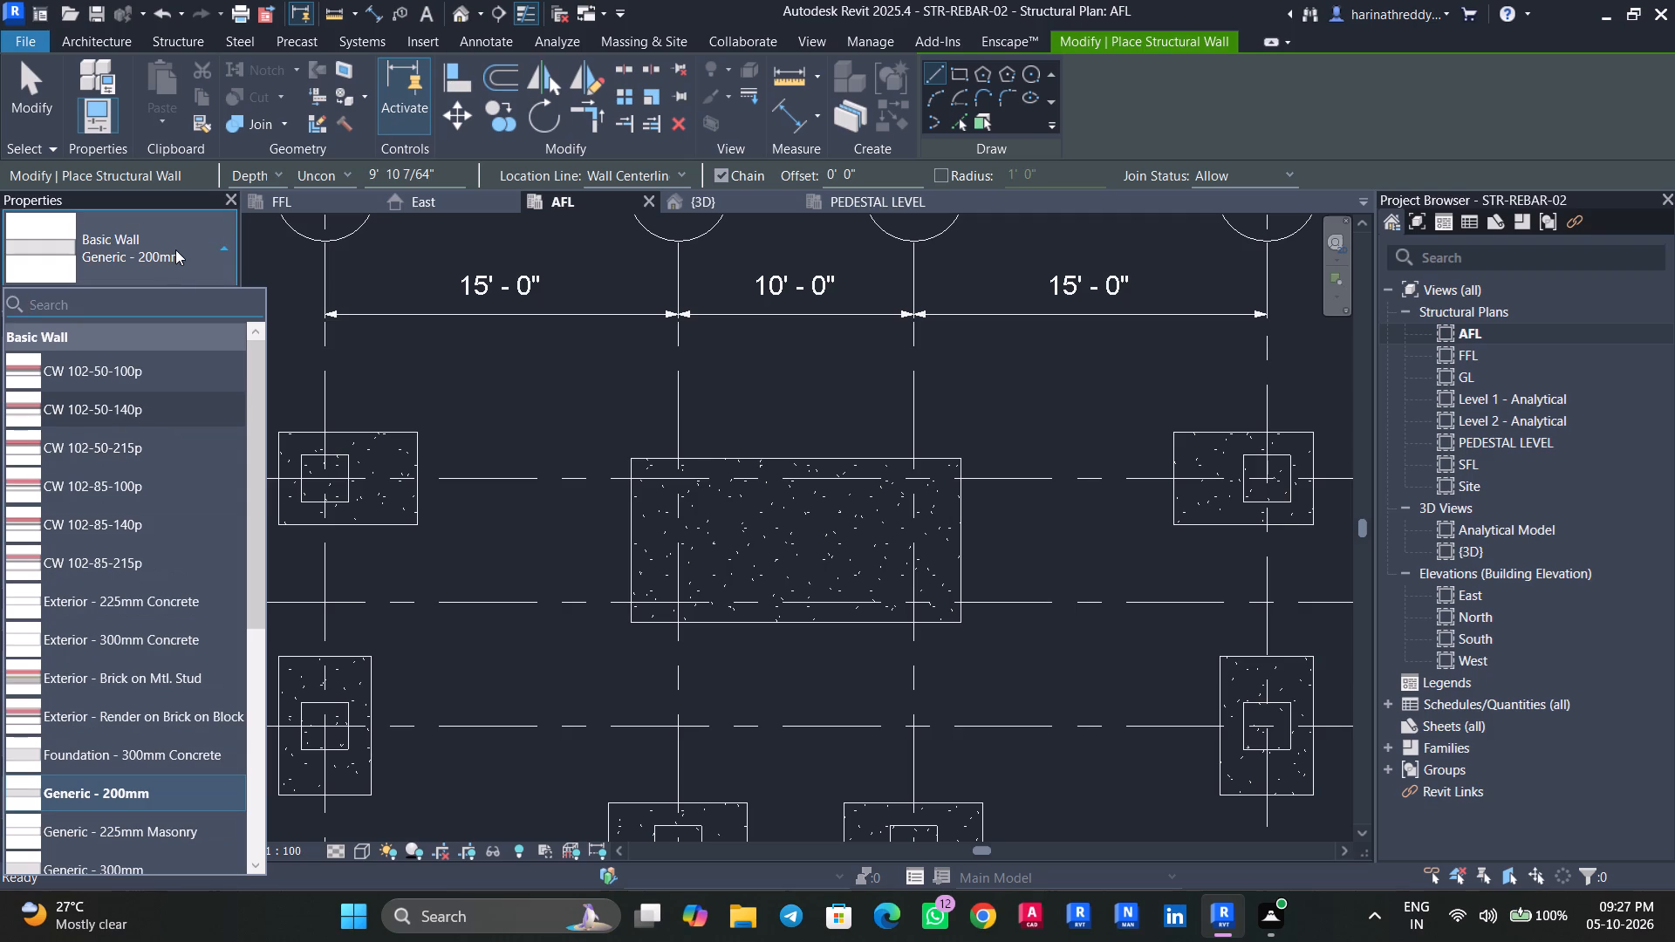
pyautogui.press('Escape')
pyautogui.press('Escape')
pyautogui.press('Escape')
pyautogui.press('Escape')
# Draw a closed loop of Generic - 200mm structural walls on the long footing through A-2, A-3, B-3 and B-2.
pyautogui.click(139, 131)
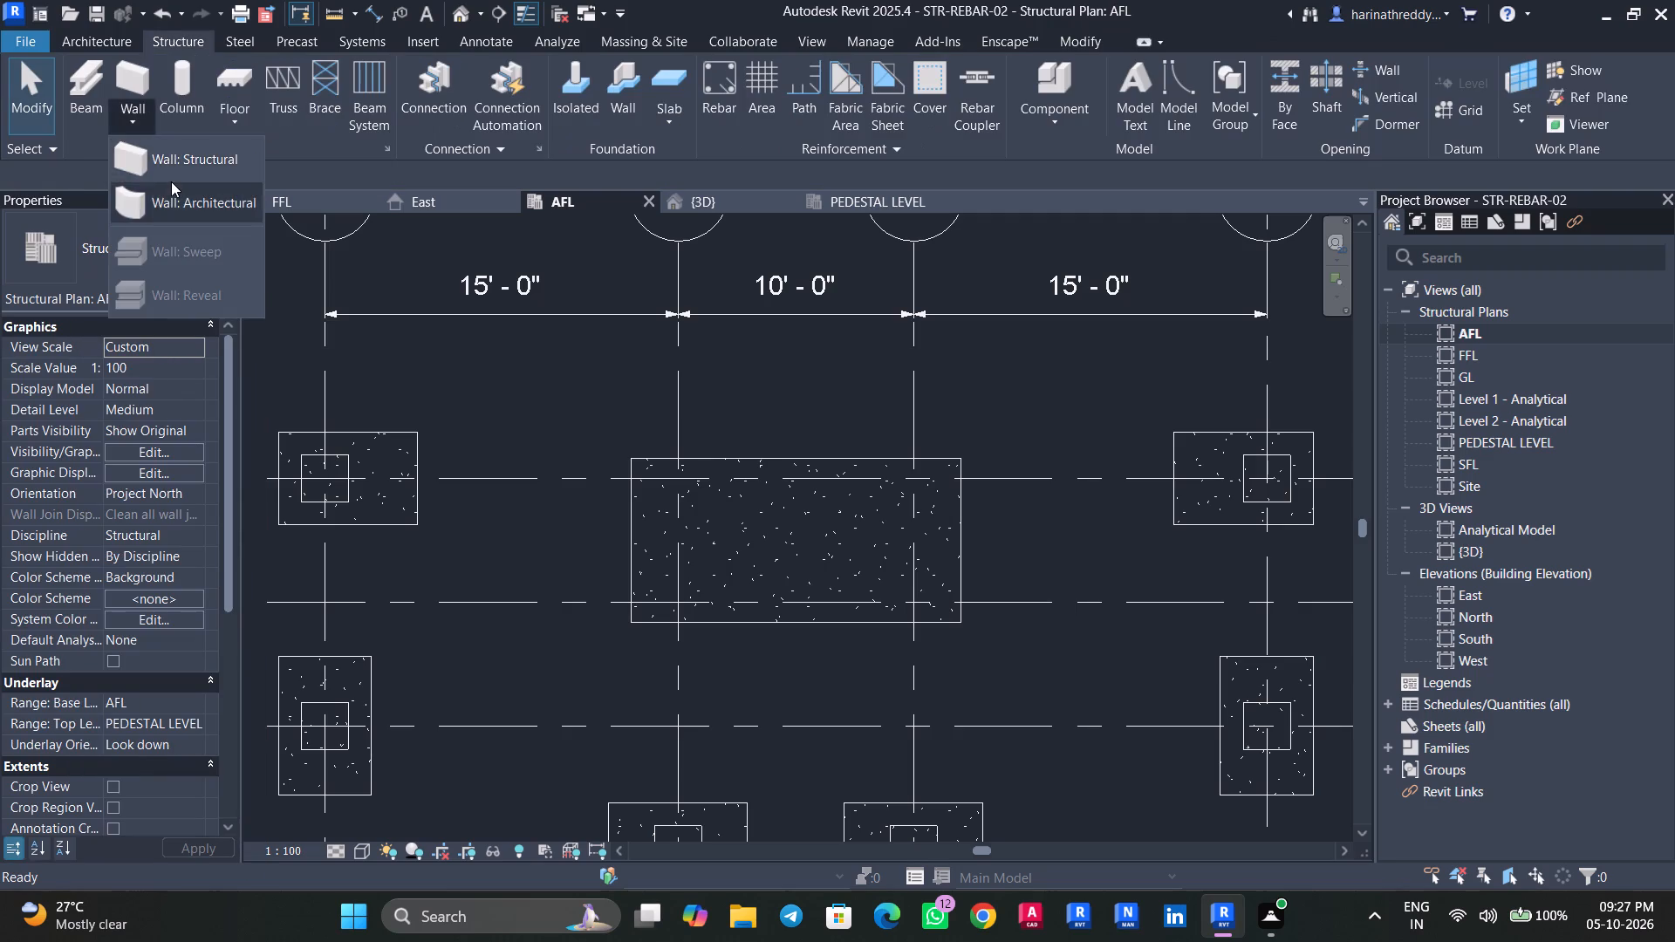
pyautogui.click(174, 166)
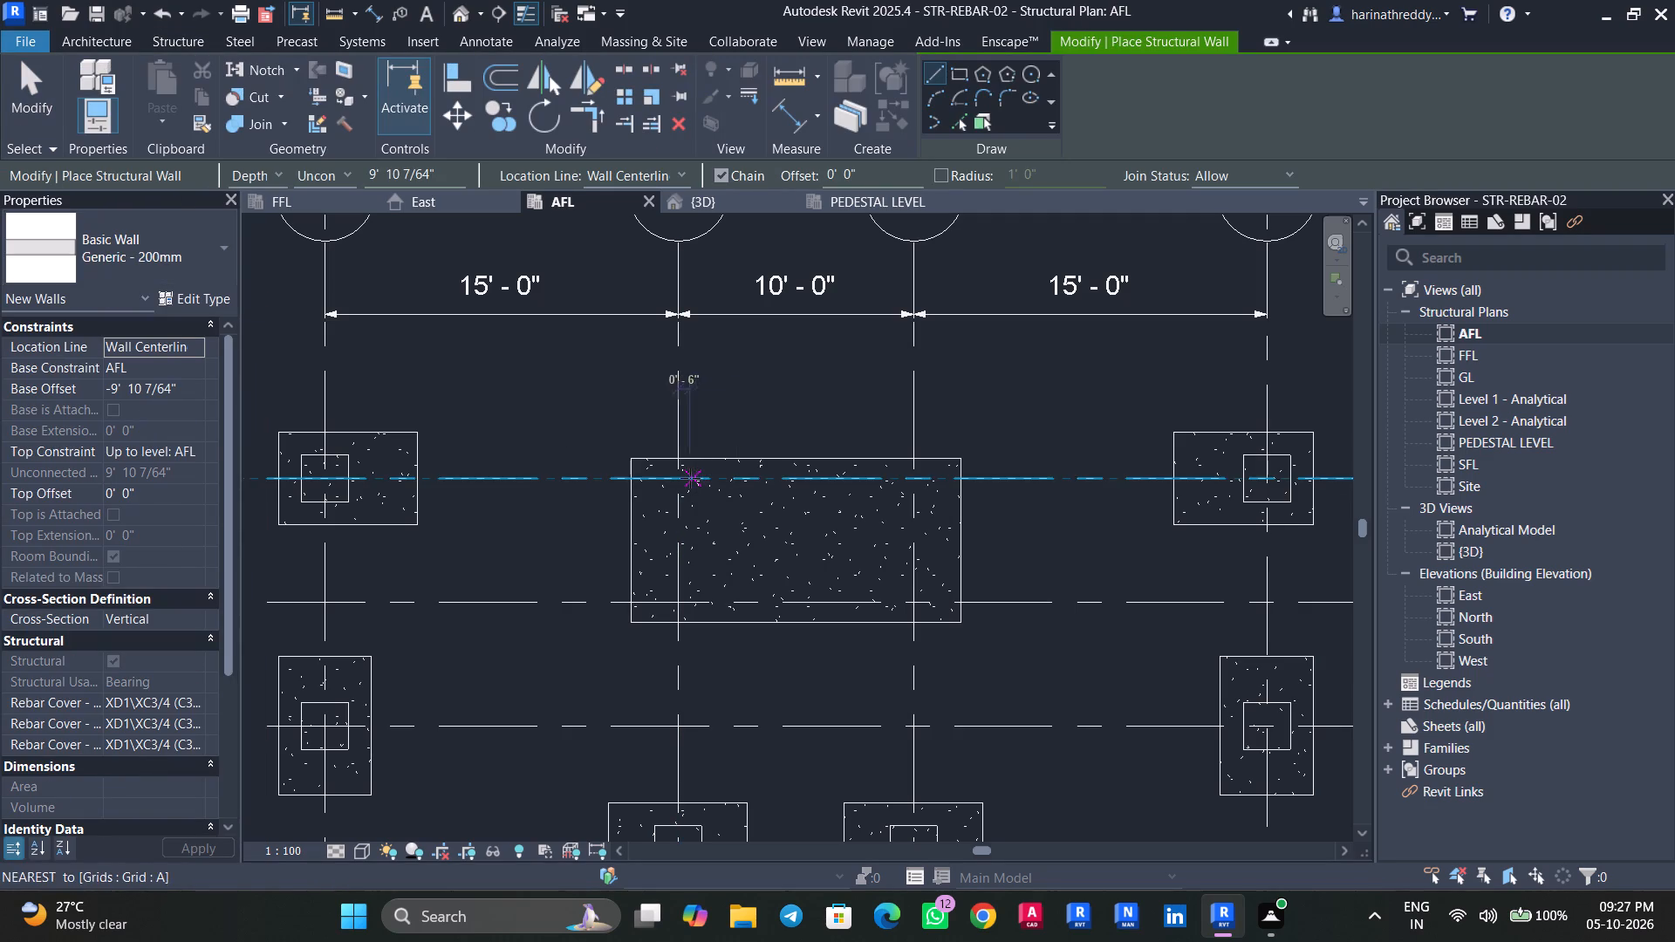
pyautogui.click(683, 478)
pyautogui.click(910, 479)
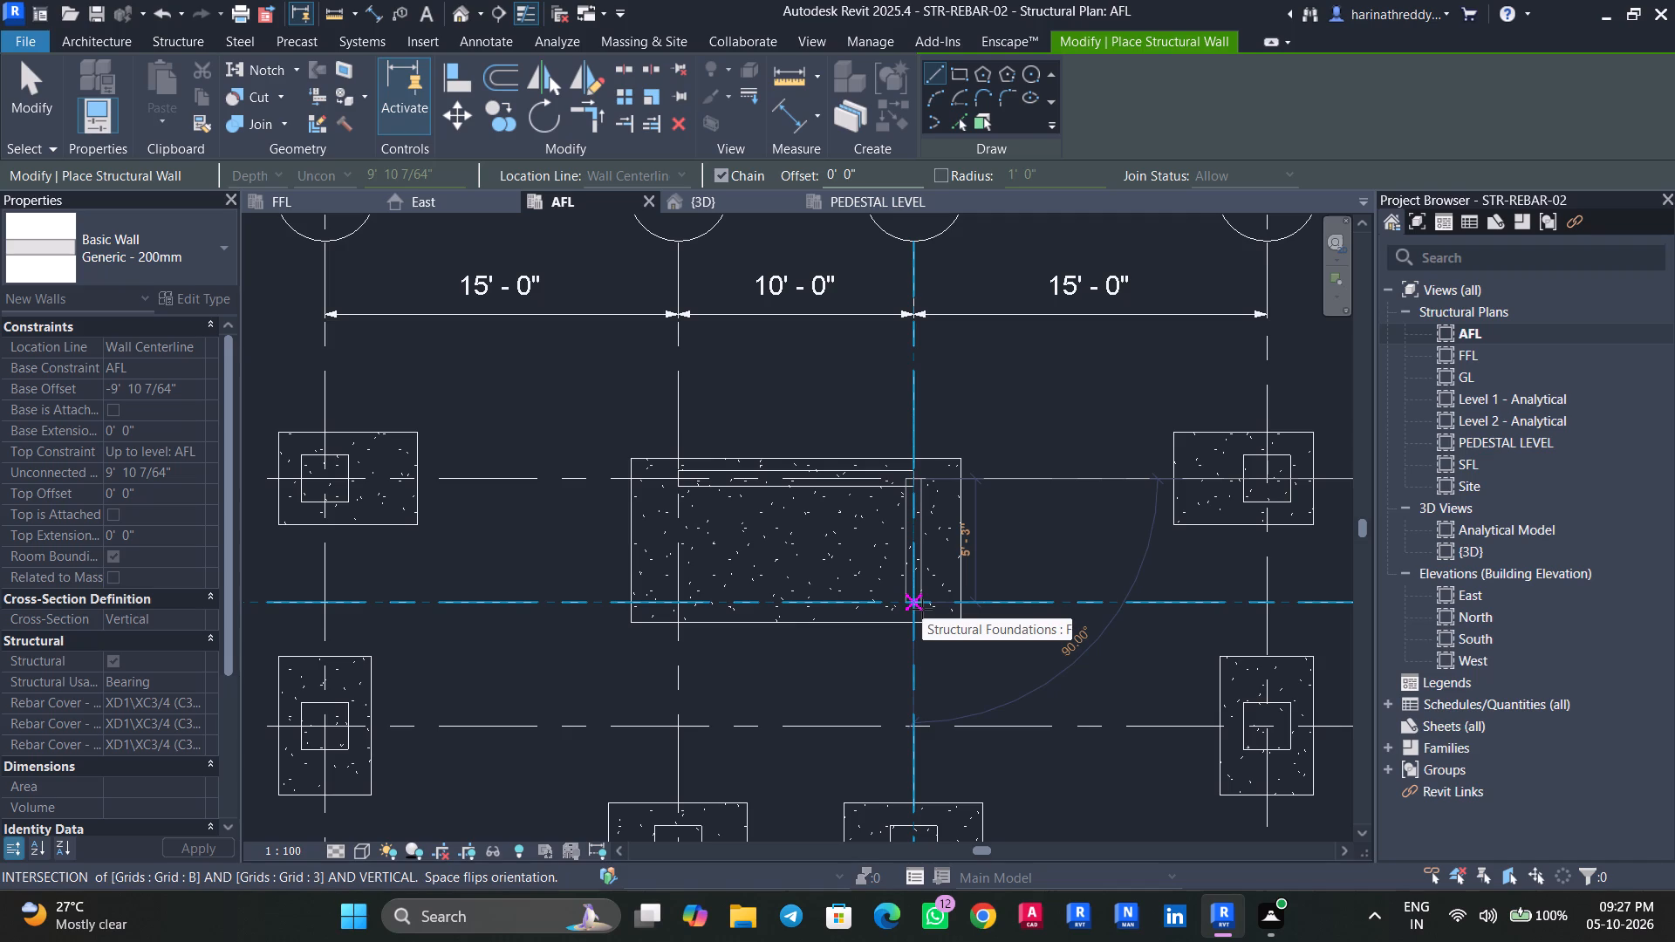
pyautogui.click(921, 609)
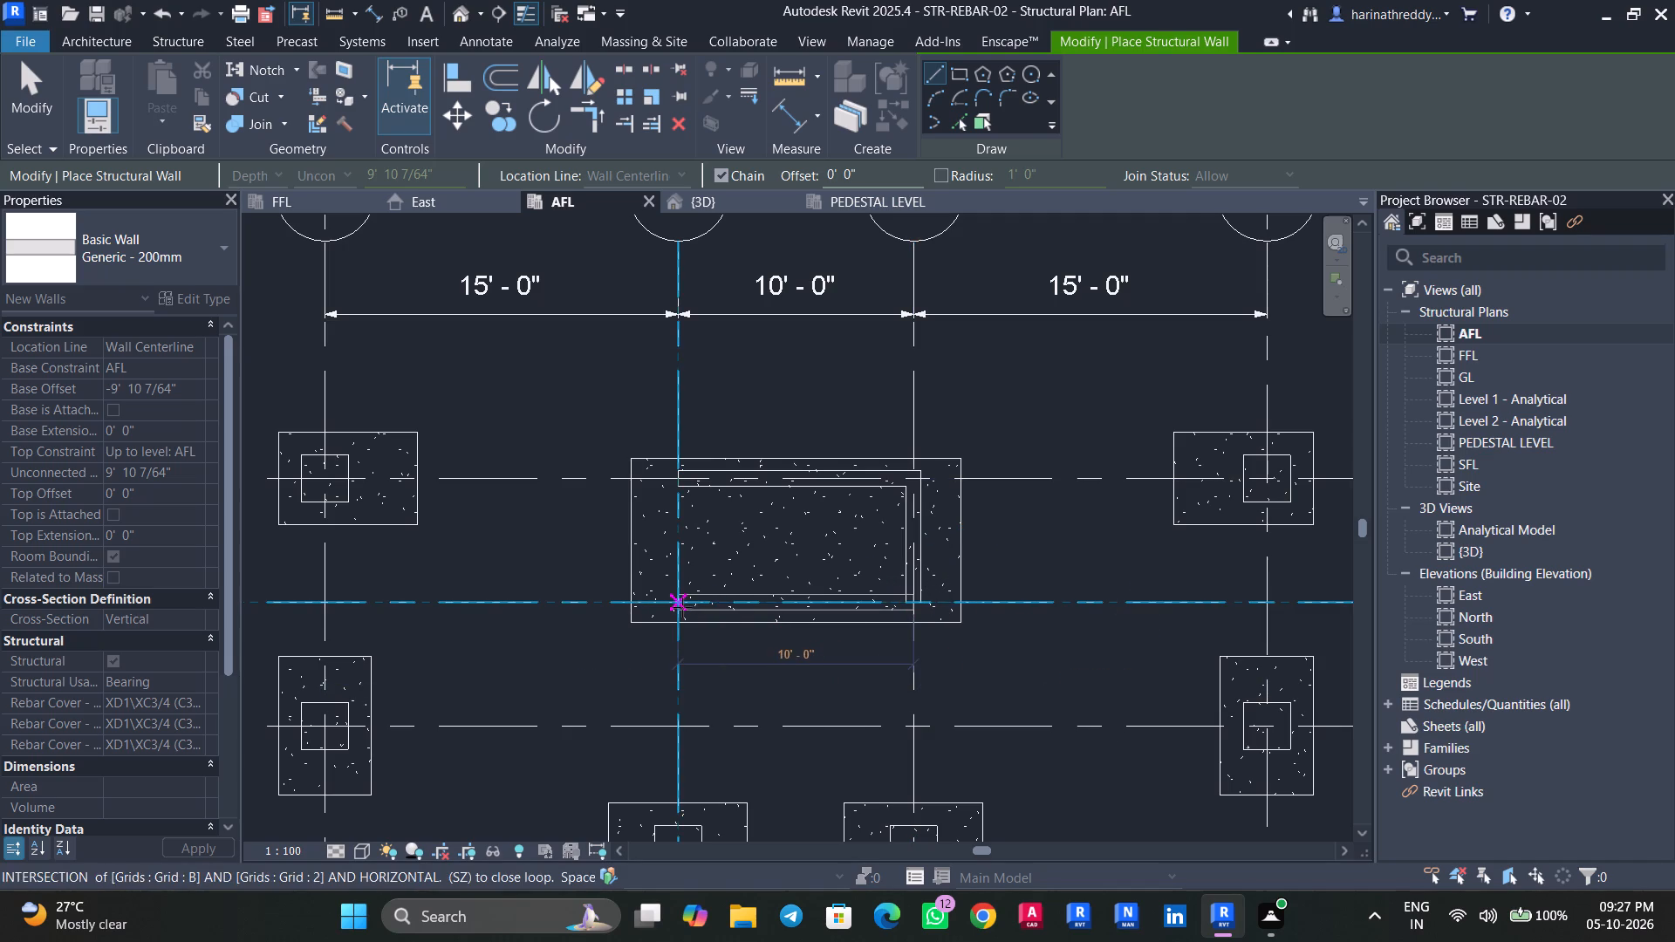
pyautogui.click(680, 607)
pyautogui.click(679, 480)
pyautogui.press('Escape')
pyautogui.press('Escape')
pyautogui.press('Escape')
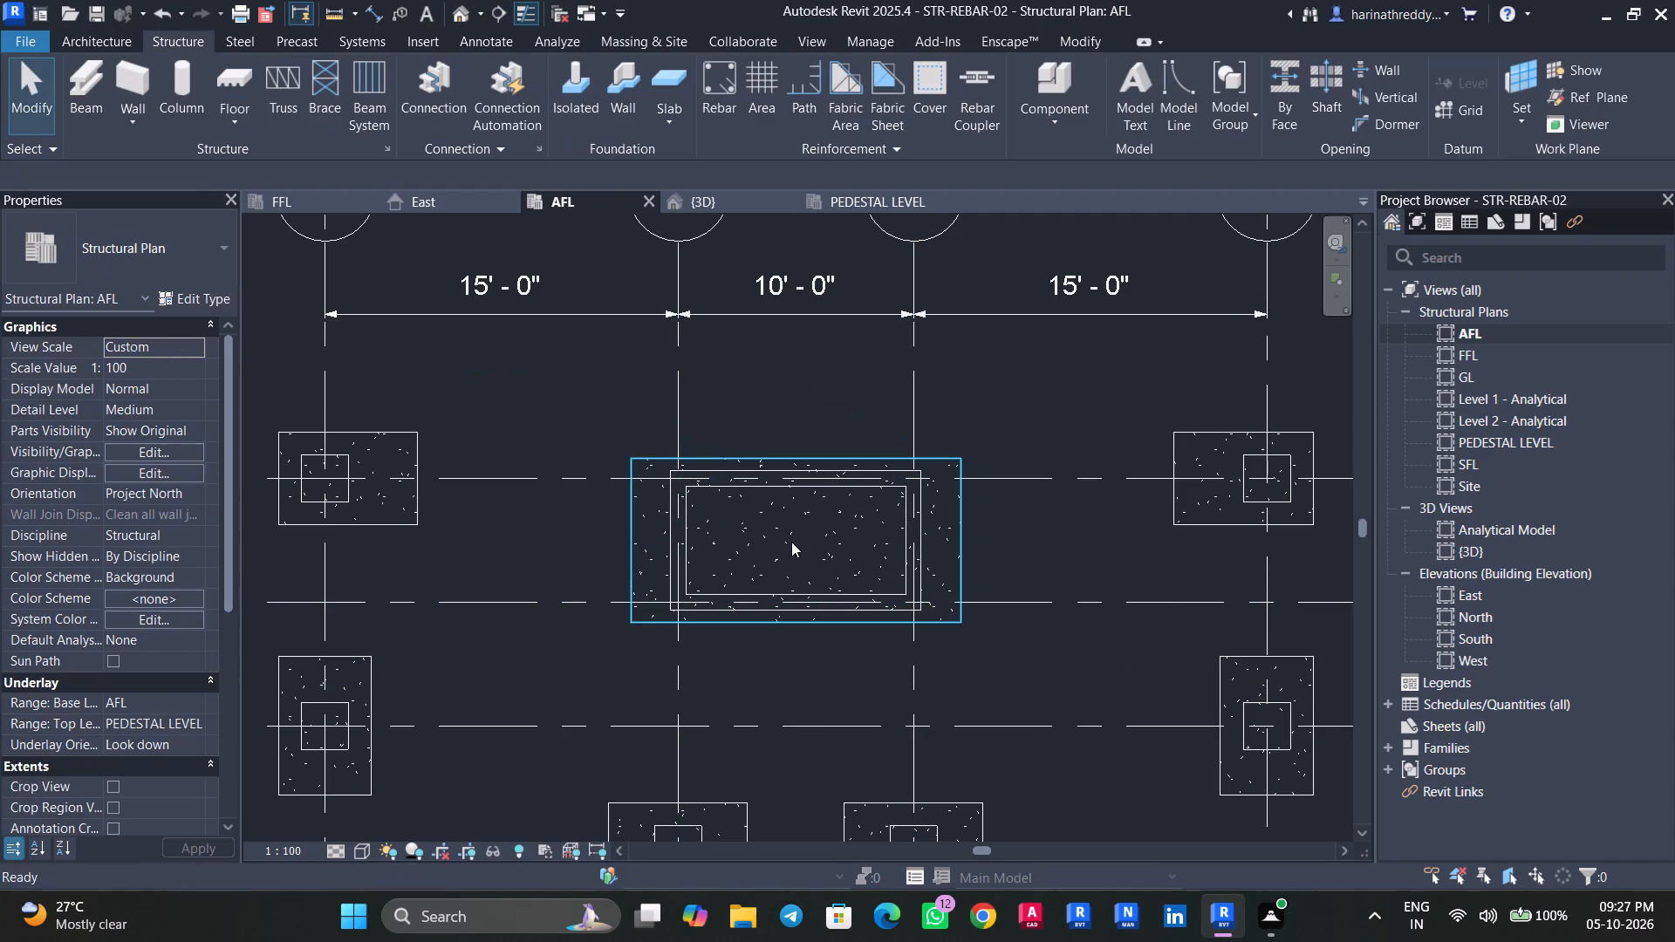
pyautogui.press('Escape')
# In the 3D view, set the top constraint of all four structural walls at the long footing to Up to level: GL.
pyautogui.scroll(5, 841, 662)
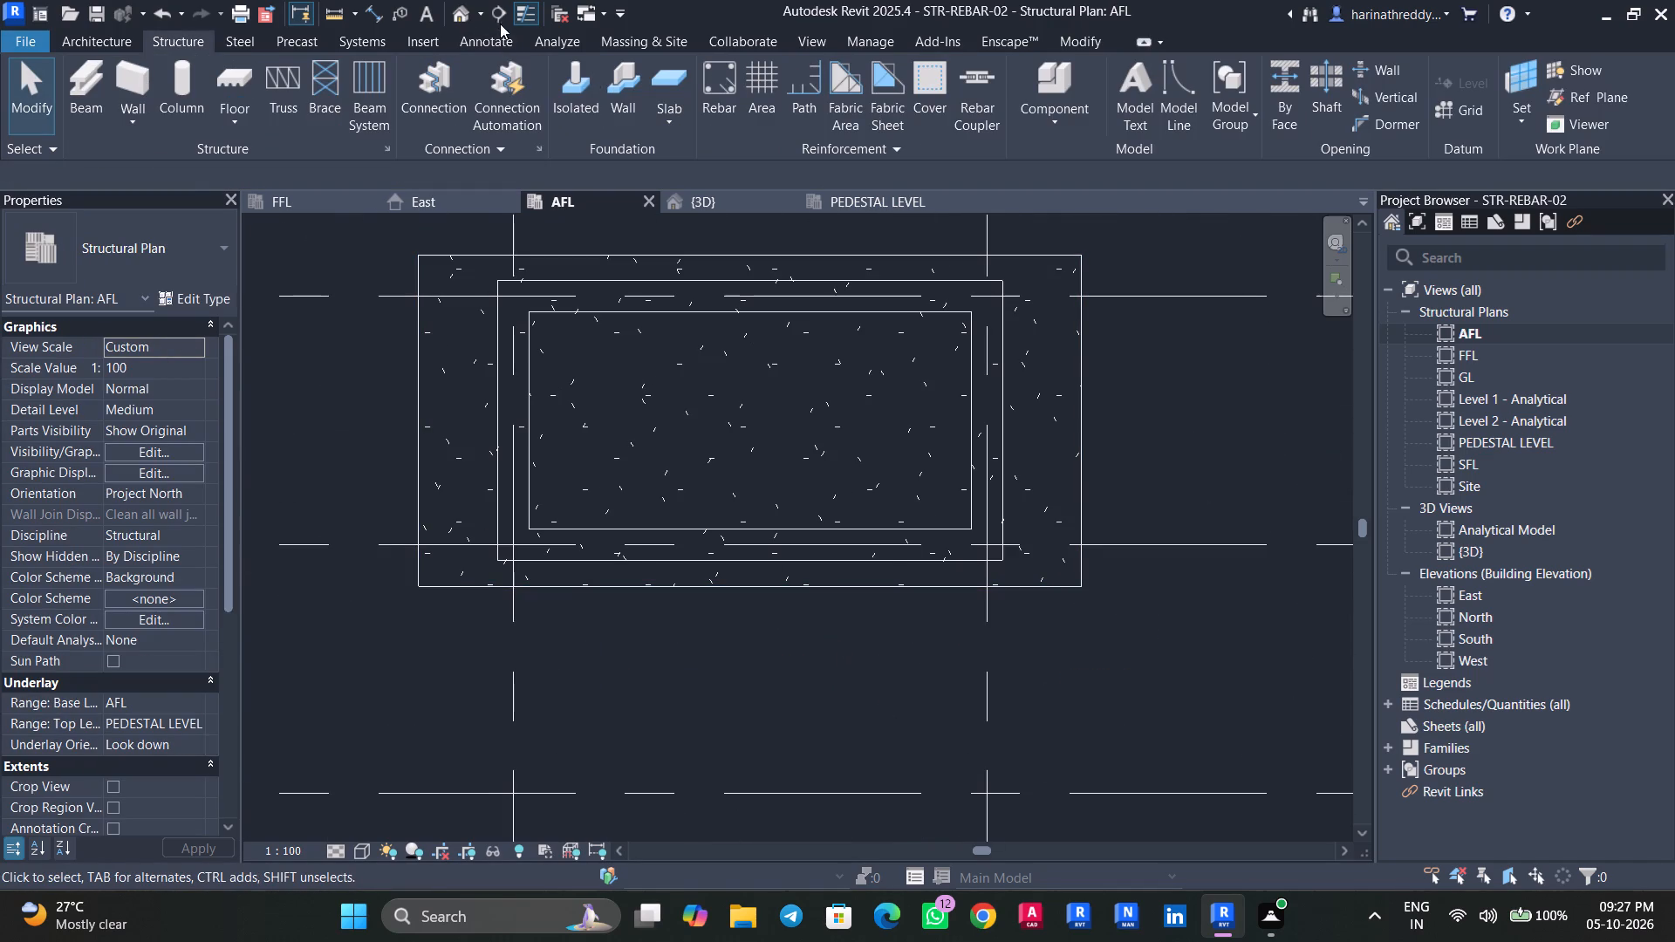
pyautogui.click(468, 18)
pyautogui.keyDown('shift'); pyautogui.moveTo(757, 517); pyautogui.dragTo(805, 489, button='middle'); pyautogui.keyUp('shift')
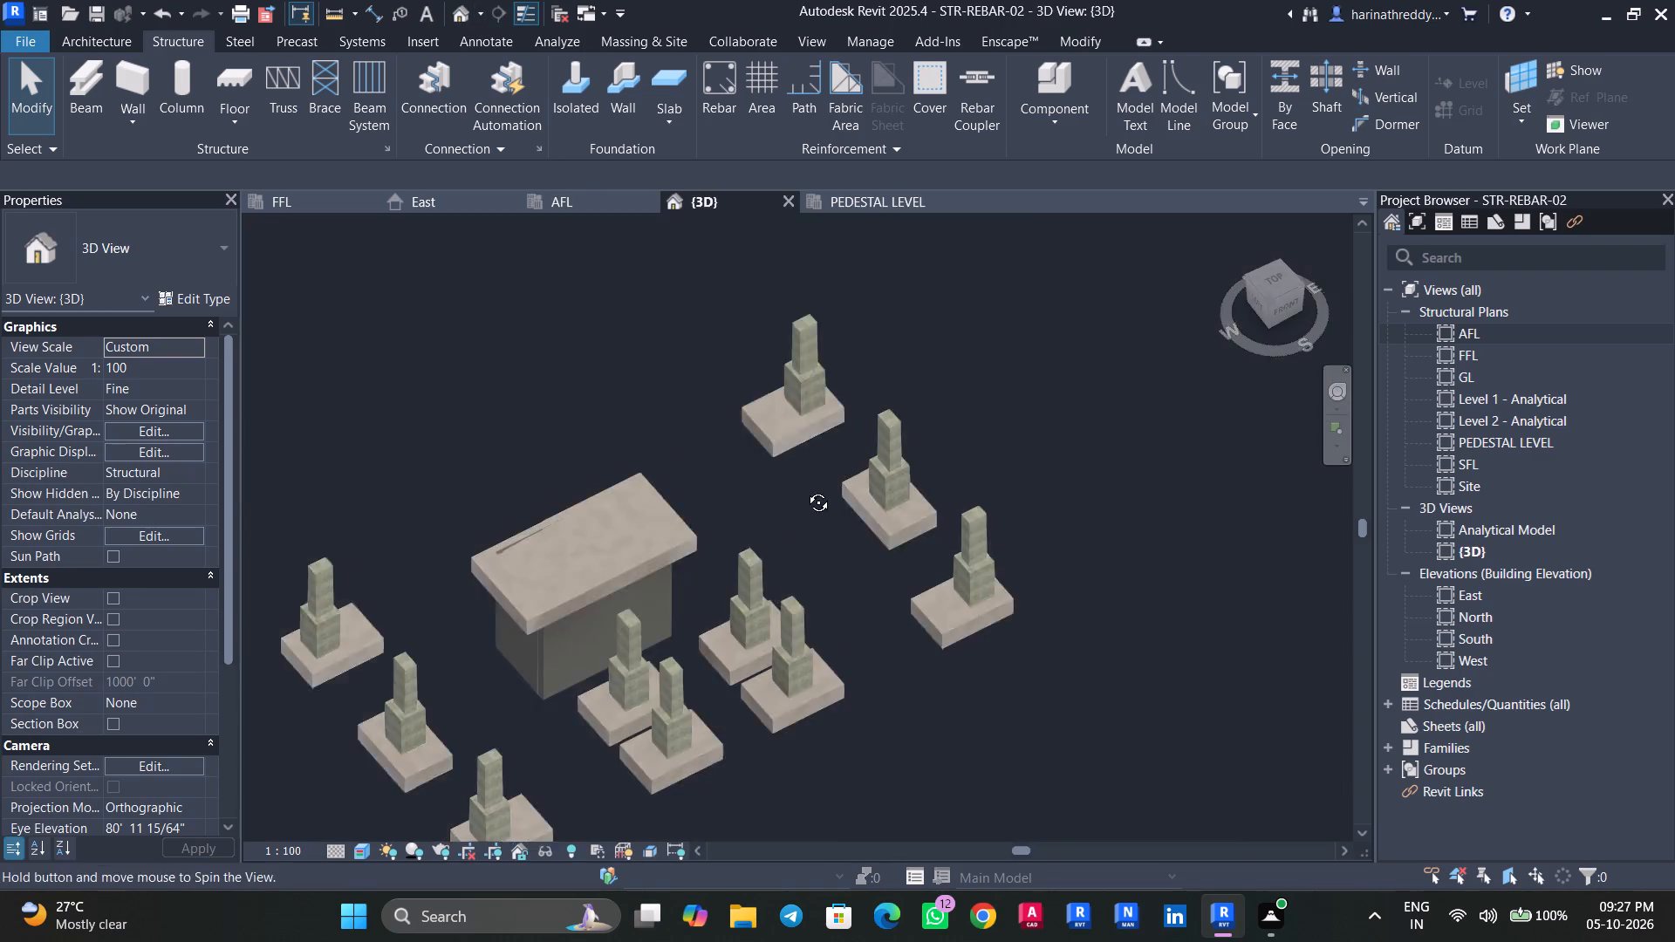
pyautogui.keyDown('shift'); pyautogui.moveTo(805, 489); pyautogui.dragTo(837, 461, button='middle'); pyautogui.keyUp('shift')
pyautogui.click(578, 715)
pyautogui.press('s')
pyautogui.press('a')
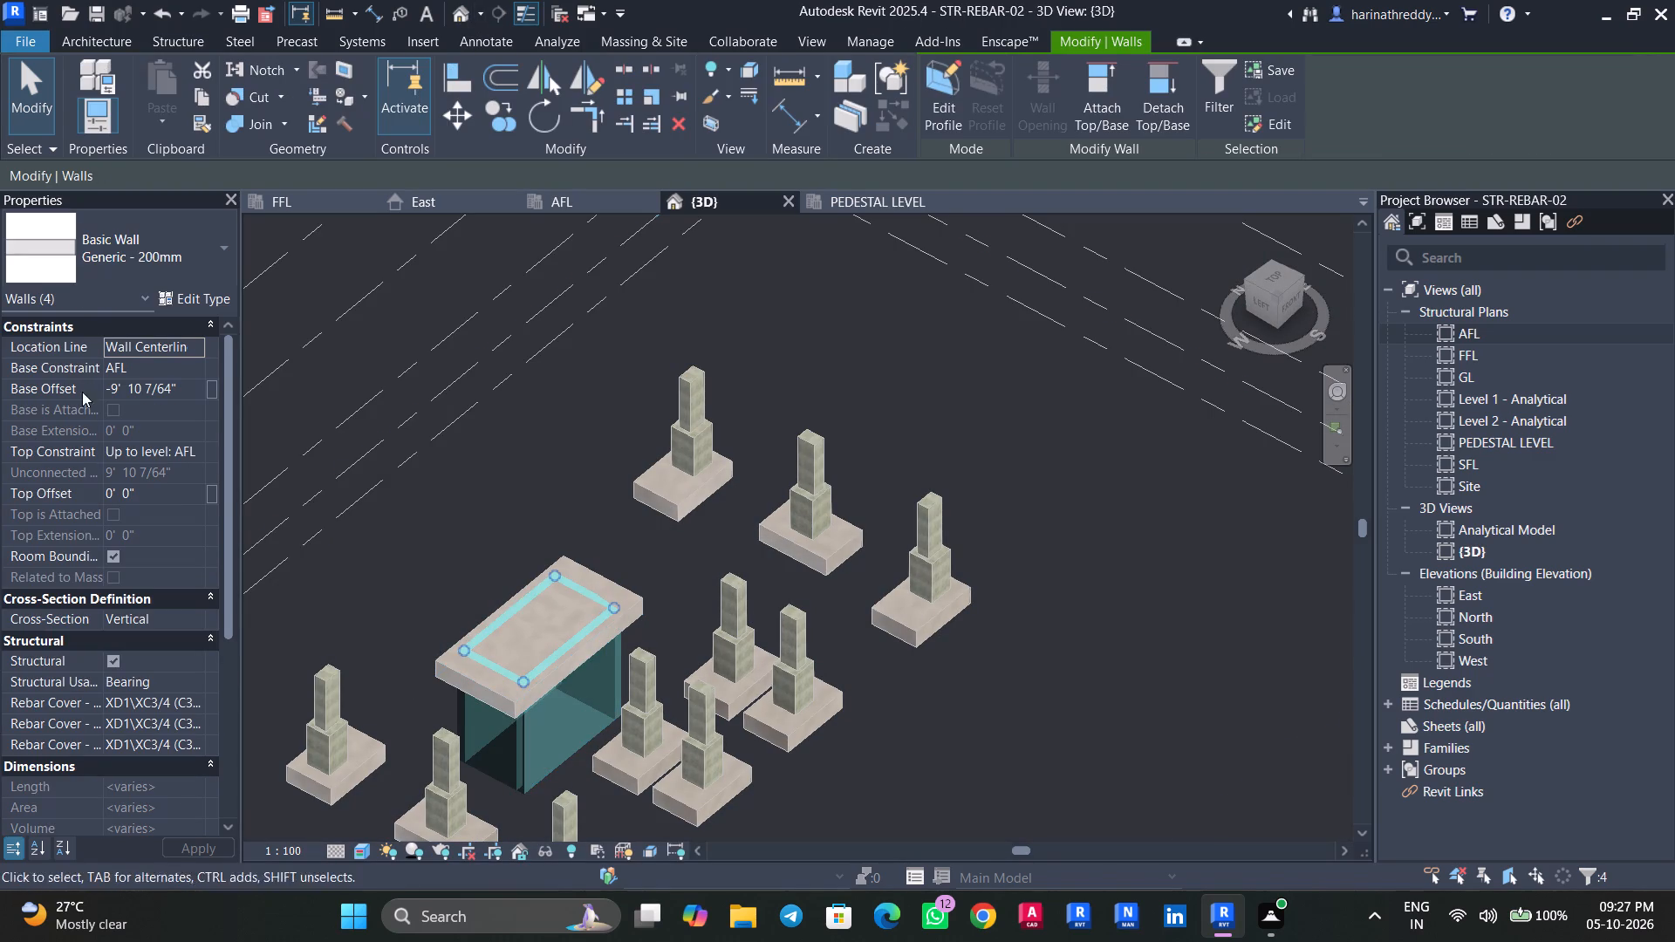
pyautogui.click(204, 448)
pyautogui.click(204, 448)
pyautogui.click(196, 452)
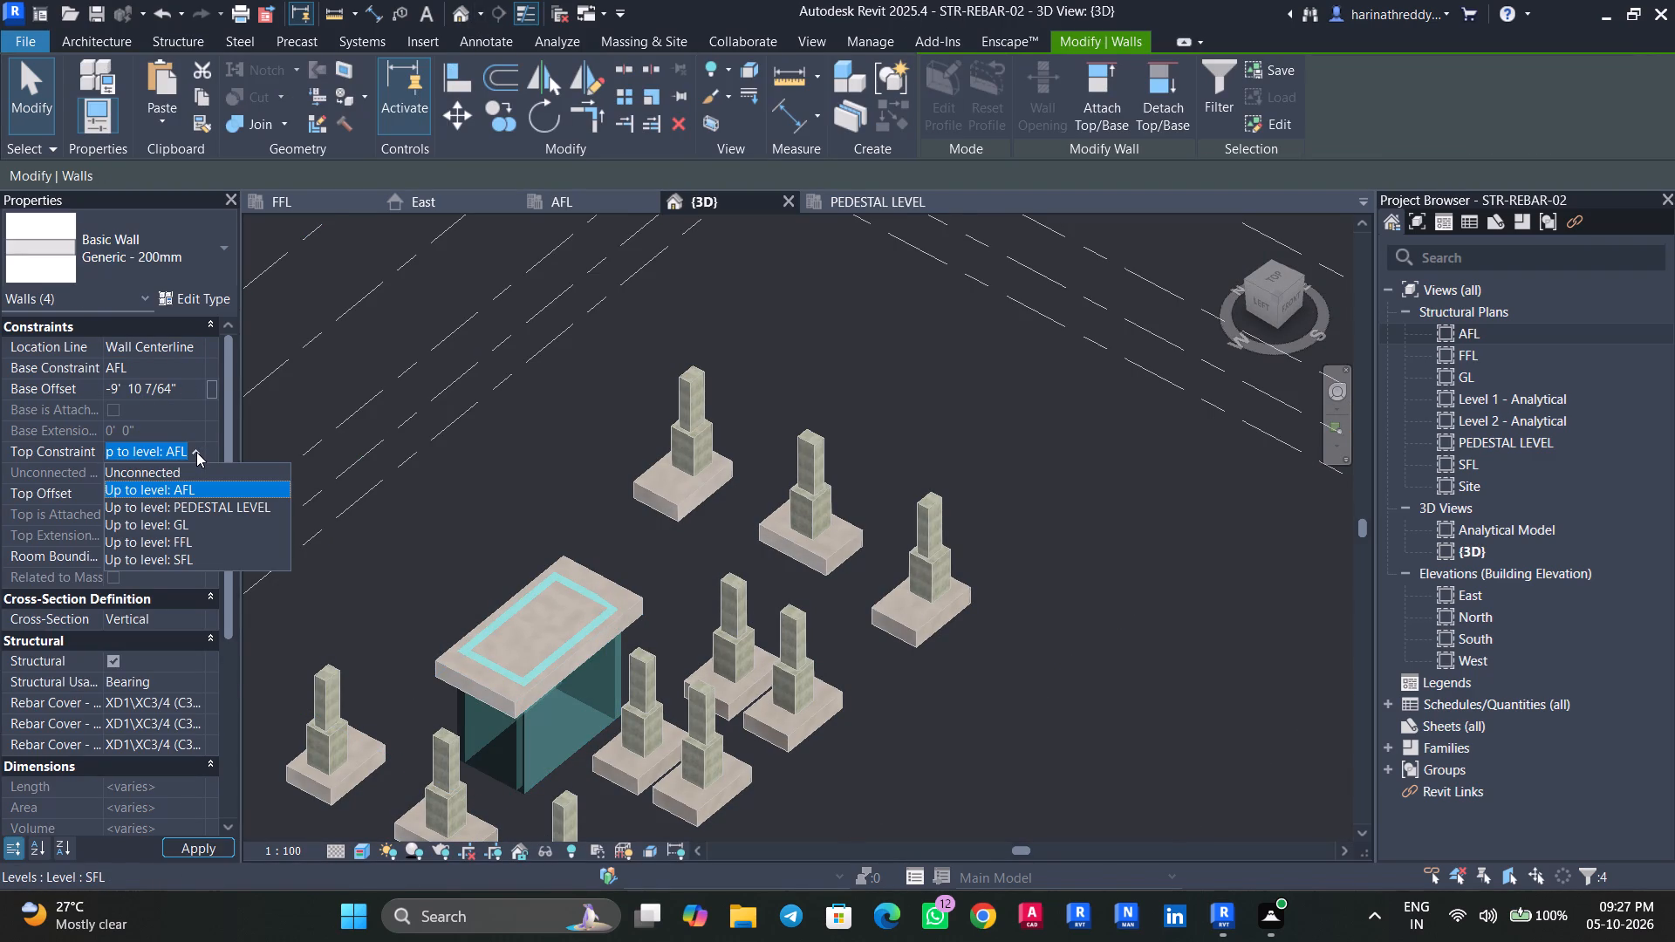
pyautogui.click(192, 525)
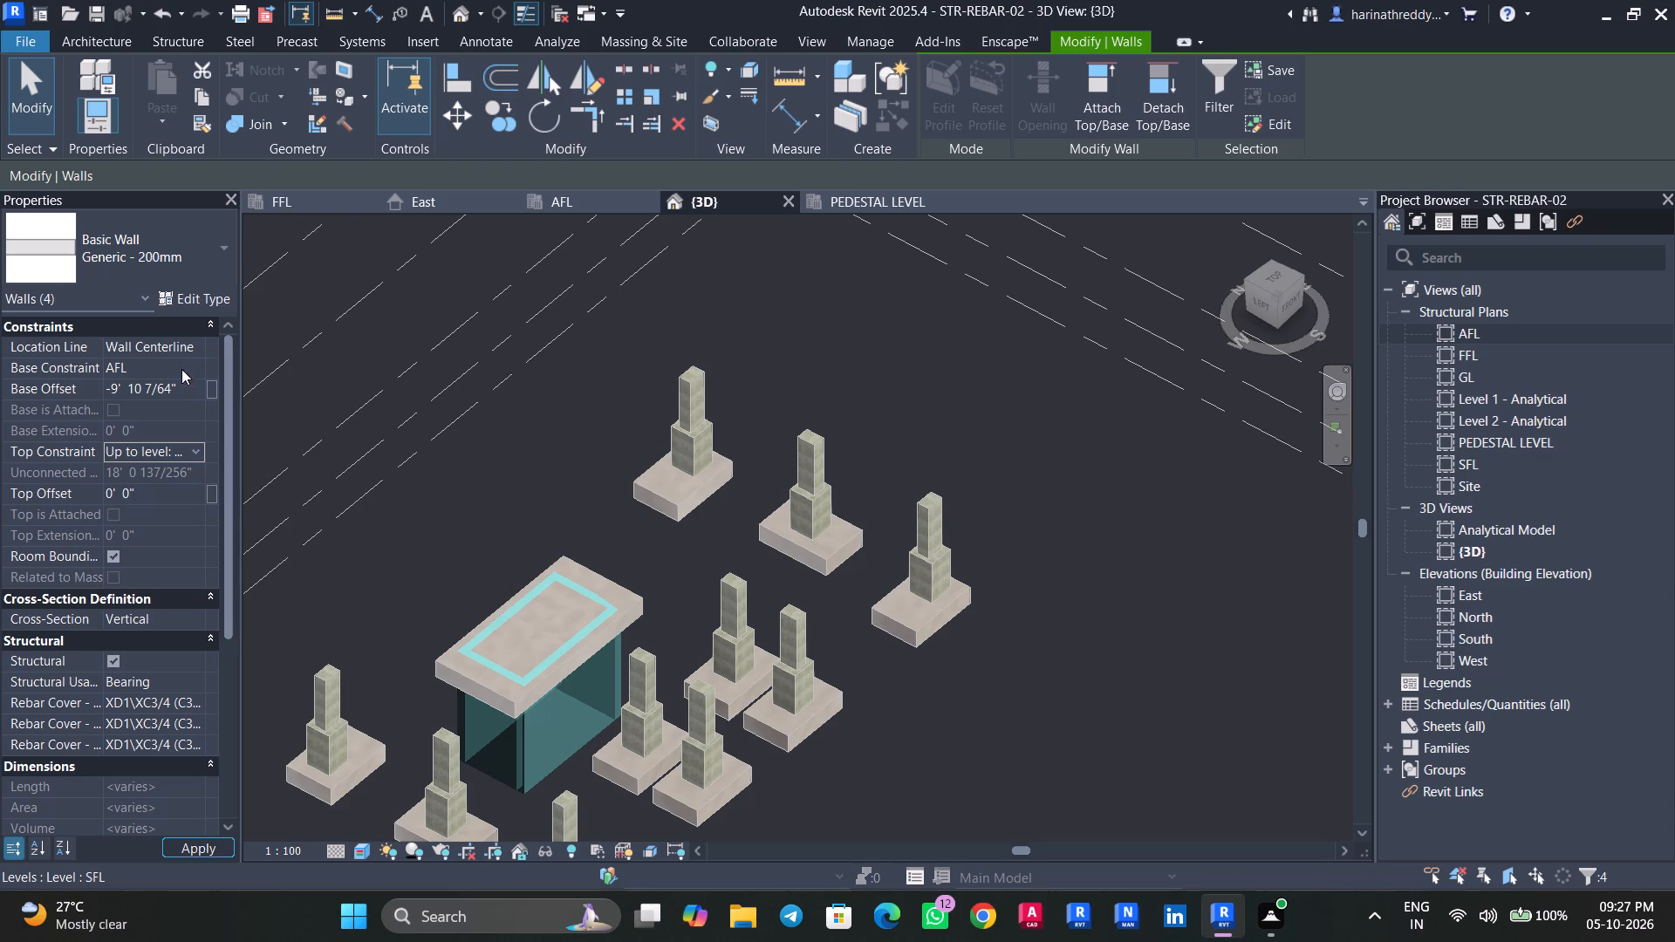
# Set the base offset of the four selected walls to 0 from AFL.
pyautogui.click(190, 358)
pyautogui.click(187, 382)
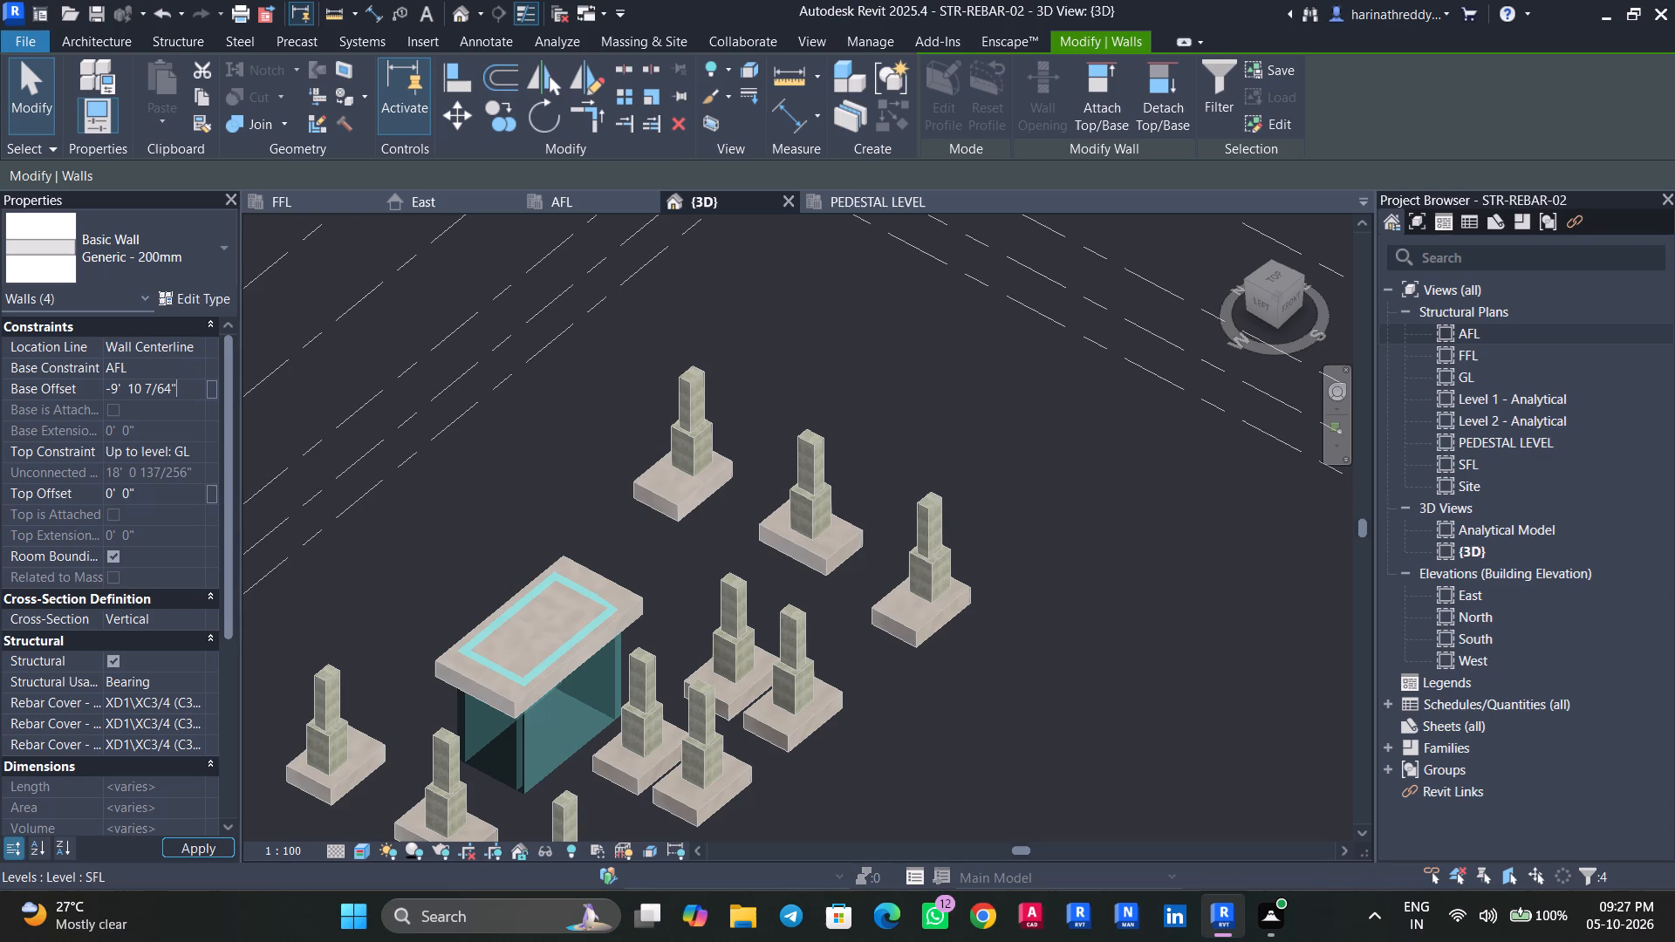
pyautogui.moveTo(187, 382); pyautogui.dragTo(88, 399)
pyautogui.press('0')
pyautogui.press('Escape')
pyautogui.press('Escape')
# Examine the wall enclosure on the long footing and the surrounding columns from several angles in 3D.
pyautogui.keyDown('shift'); pyautogui.moveTo(667, 621); pyautogui.dragTo(718, 661, button='middle'); pyautogui.keyUp('shift')
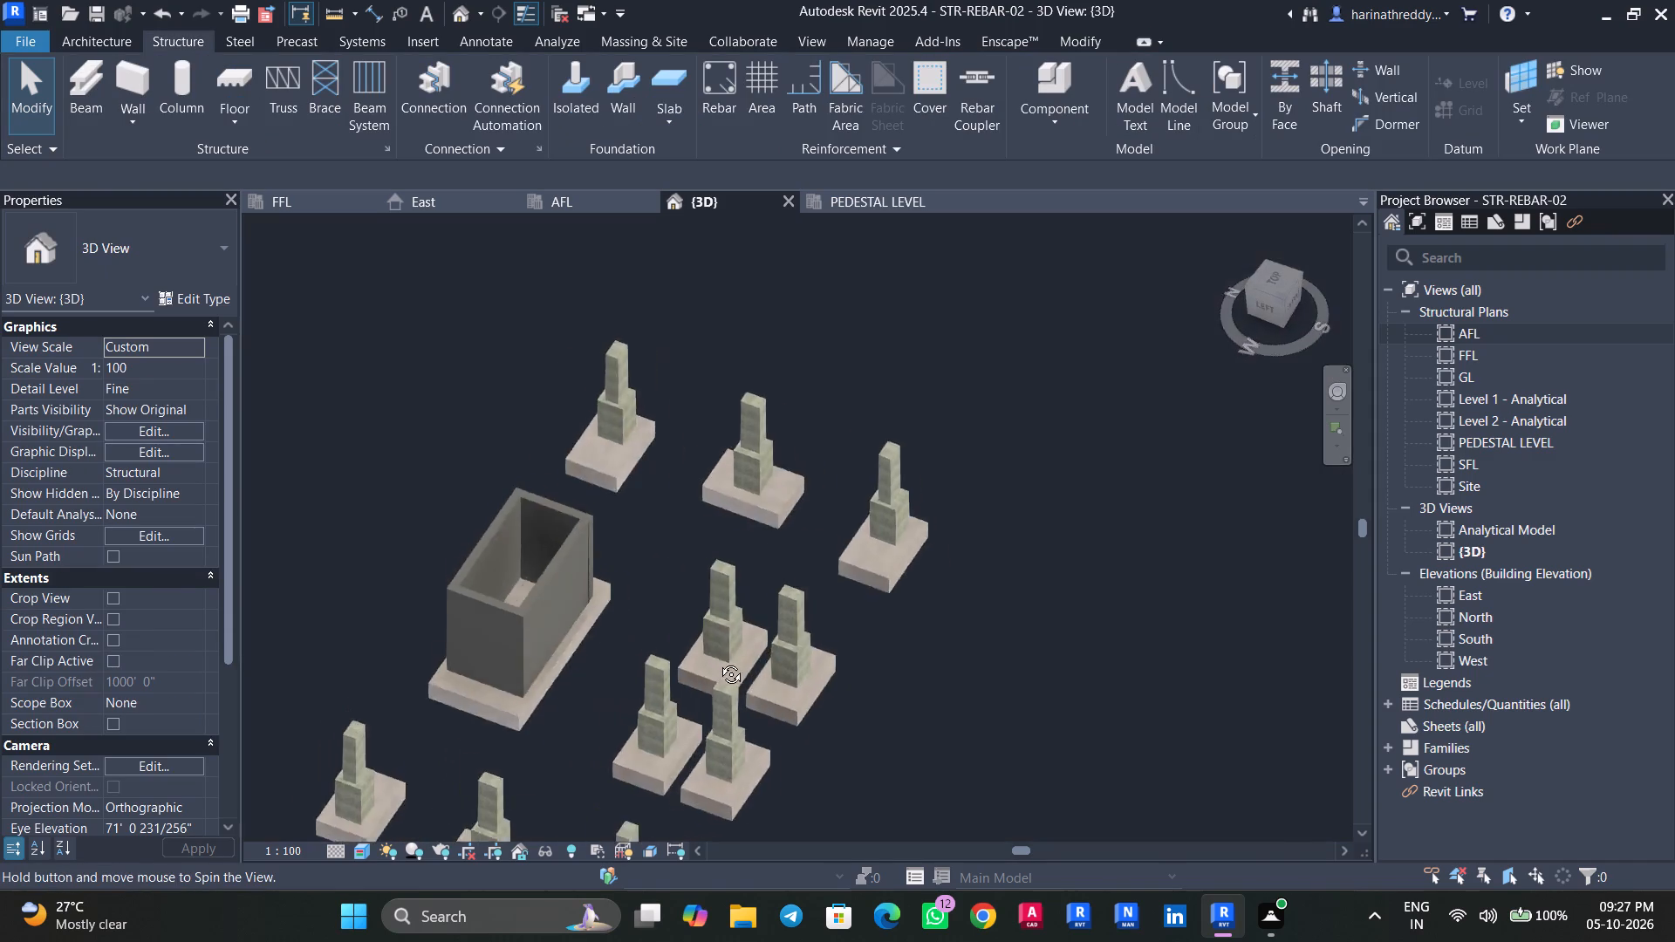
pyautogui.keyDown('shift'); pyautogui.moveTo(718, 661); pyautogui.dragTo(847, 689, button='middle'); pyautogui.keyUp('shift')
pyautogui.keyDown('shift'); pyautogui.moveTo(643, 691); pyautogui.dragTo(386, 703, button='middle'); pyautogui.keyUp('shift')
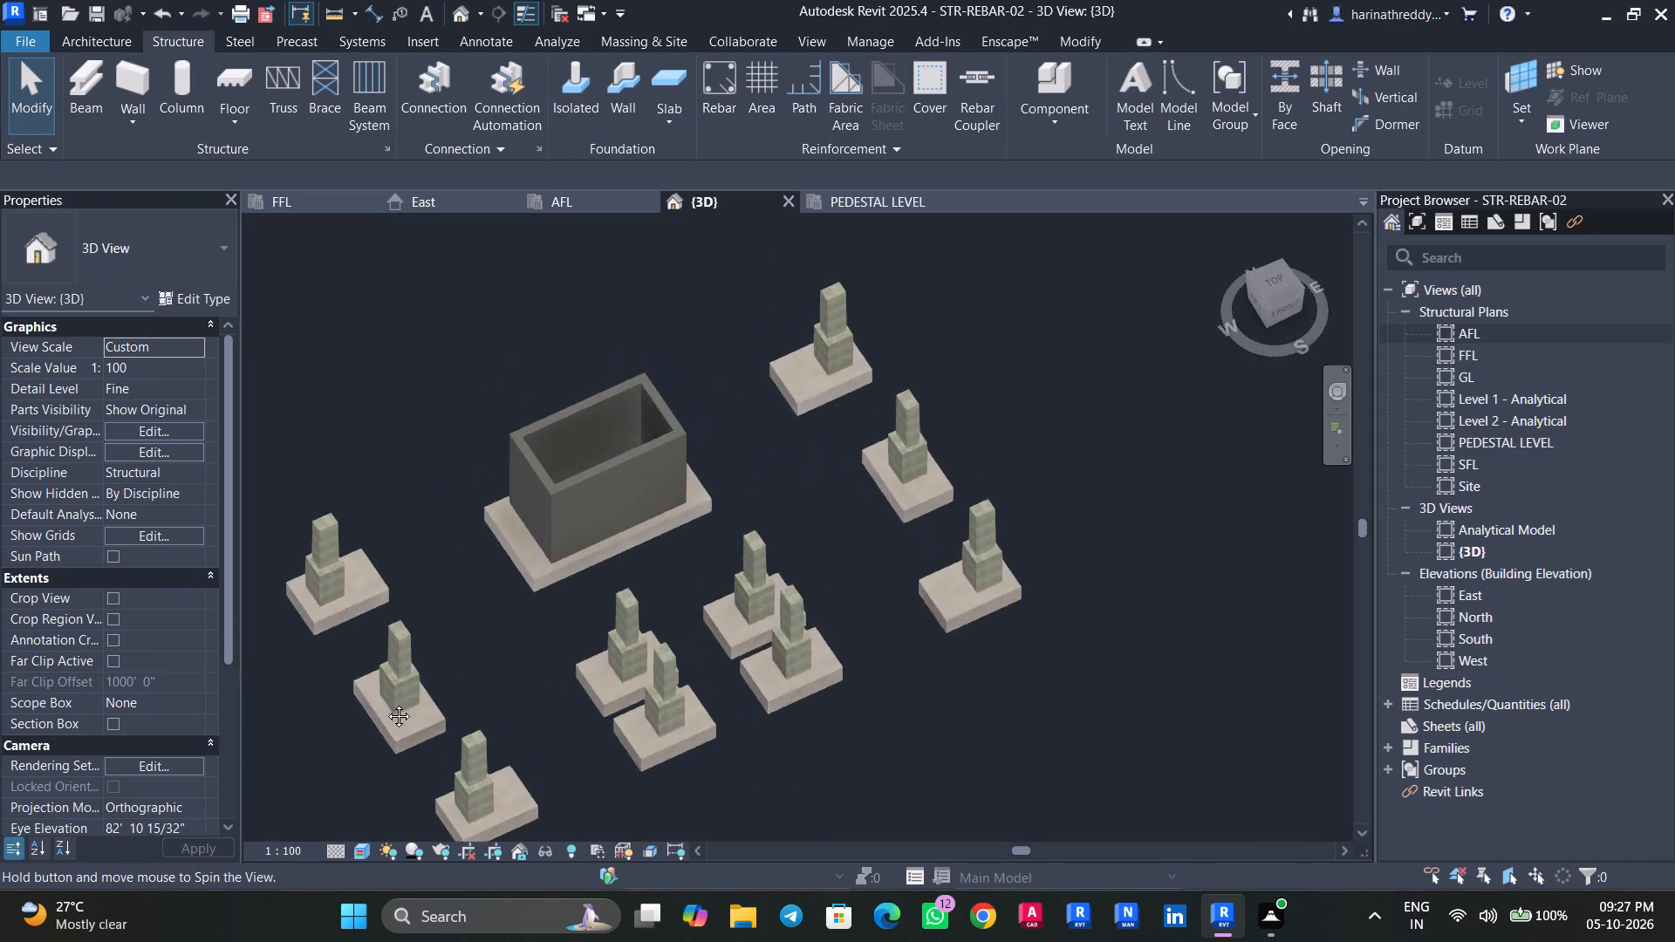
pyautogui.keyDown('shift'); pyautogui.moveTo(386, 703); pyautogui.dragTo(338, 628, button='middle'); pyautogui.keyUp('shift')
pyautogui.scroll(2, 630, 560)
pyautogui.scroll(-1, 630, 560)
pyautogui.scroll(3, 630, 560)
pyautogui.click(630, 560)
pyautogui.press('Escape')
pyautogui.press('Escape')
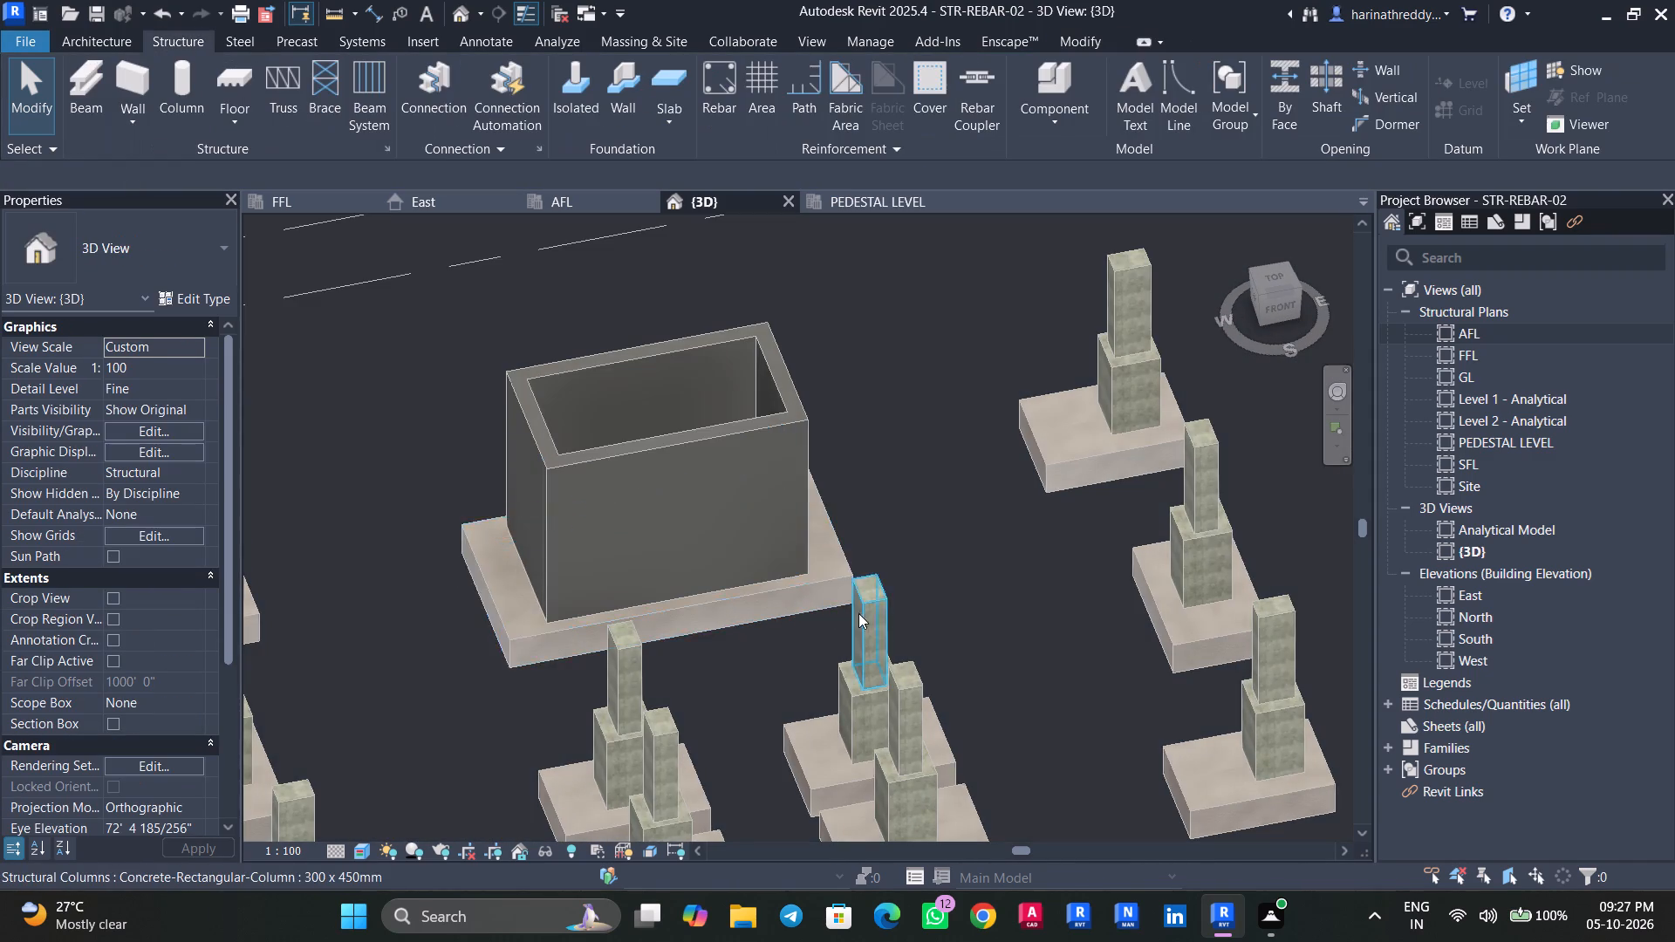
pyautogui.scroll(-4, 859, 611)
pyautogui.keyDown('shift'); pyautogui.moveTo(851, 624); pyautogui.dragTo(981, 570, button='middle'); pyautogui.keyUp('shift')
pyautogui.scroll(3, 567, 504)
pyautogui.moveTo(562, 505); pyautogui.dragTo(496, 395, button='middle')
pyautogui.keyDown('shift'); pyautogui.moveTo(530, 450); pyautogui.dragTo(518, 473, button='middle'); pyautogui.keyUp('shift')
pyautogui.scroll(-3, 475, 474)
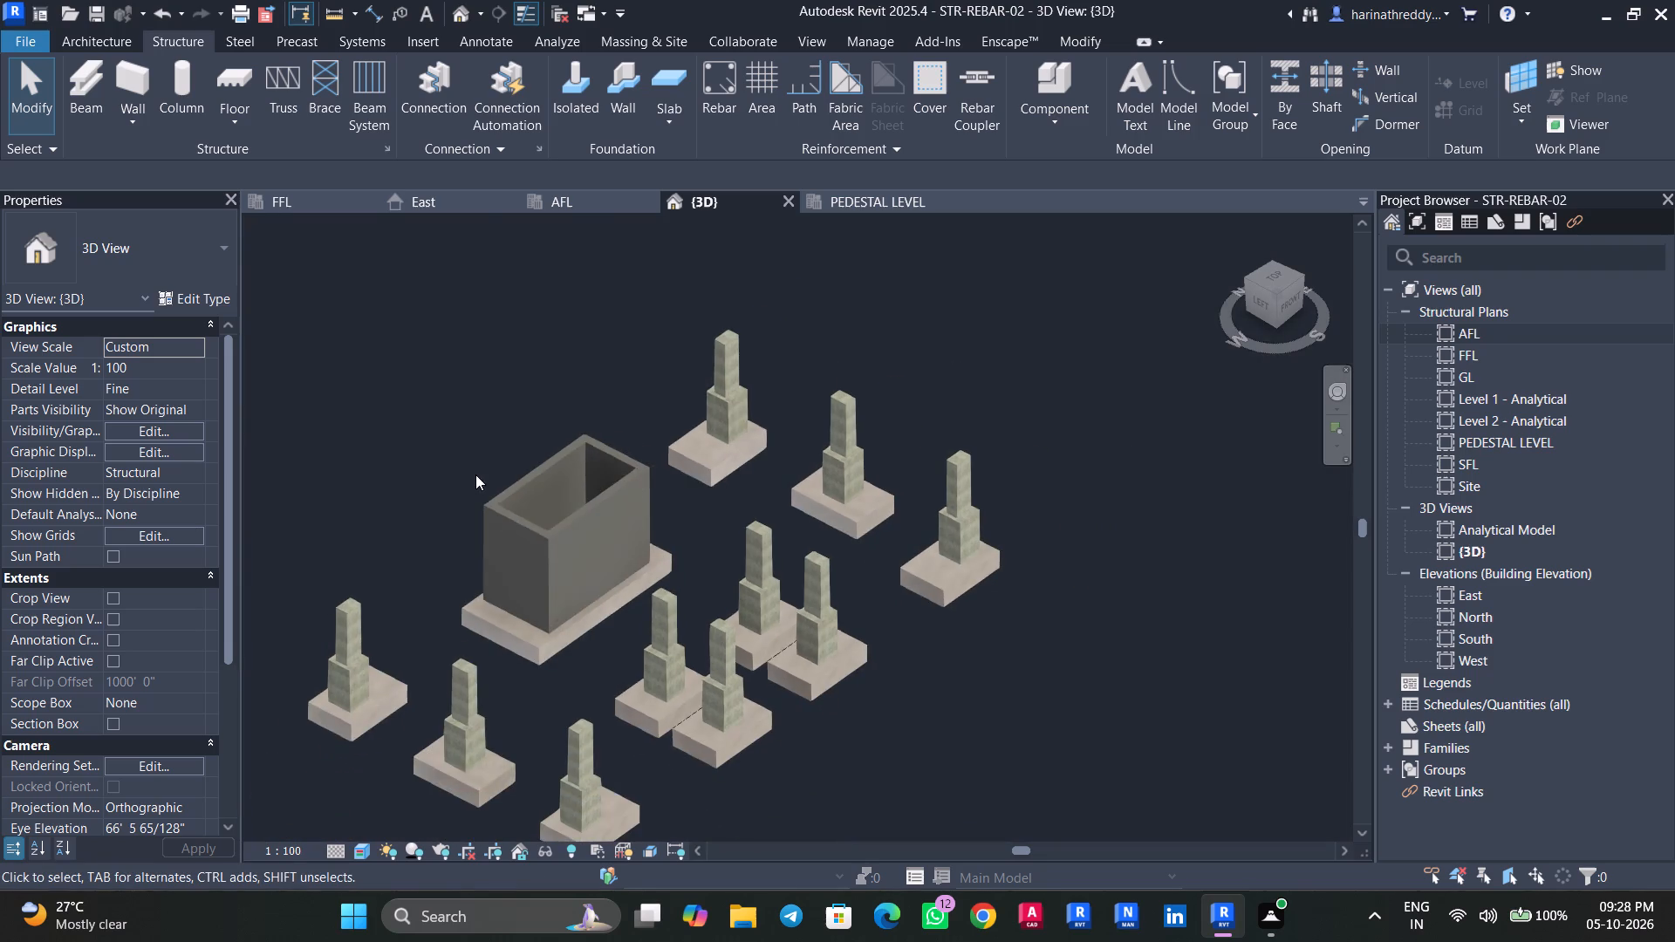
pyautogui.keyDown('shift'); pyautogui.moveTo(468, 480); pyautogui.dragTo(424, 652, button='middle'); pyautogui.keyUp('shift')
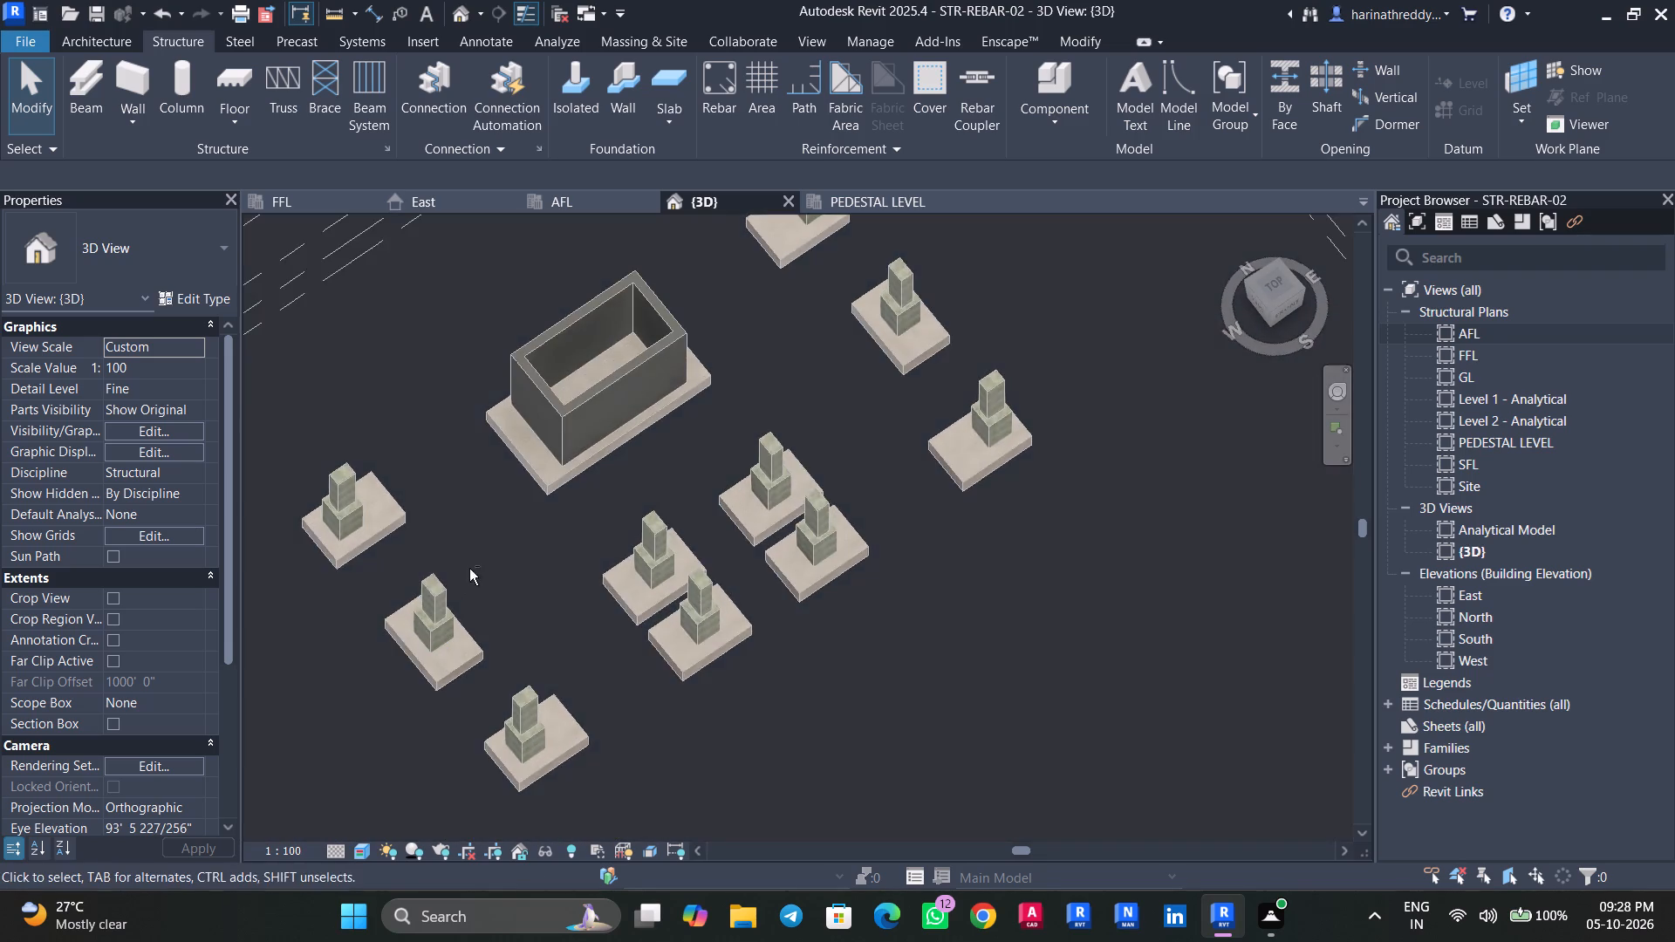
pyautogui.keyDown('shift'); pyautogui.moveTo(483, 581); pyautogui.dragTo(481, 527, button='middle'); pyautogui.keyUp('shift')
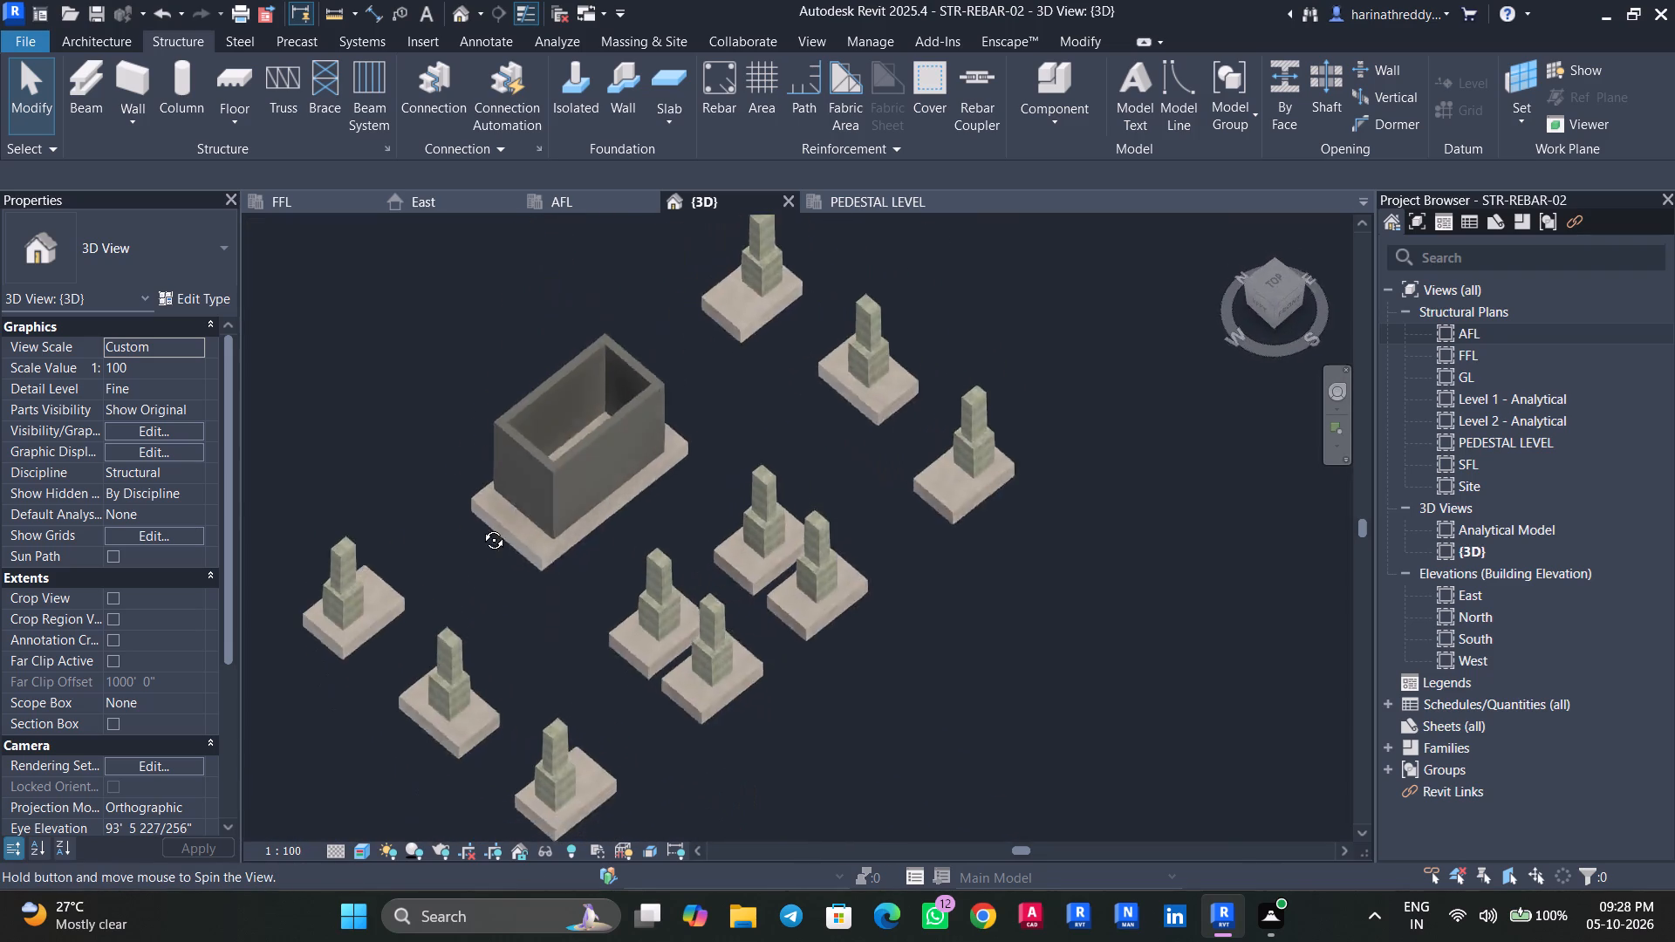
pyautogui.keyDown('shift'); pyautogui.moveTo(481, 527); pyautogui.dragTo(441, 527, button='middle'); pyautogui.keyUp('shift')
pyautogui.keyDown('shift'); pyautogui.moveTo(542, 514); pyautogui.dragTo(530, 362, button='middle'); pyautogui.keyUp('shift')
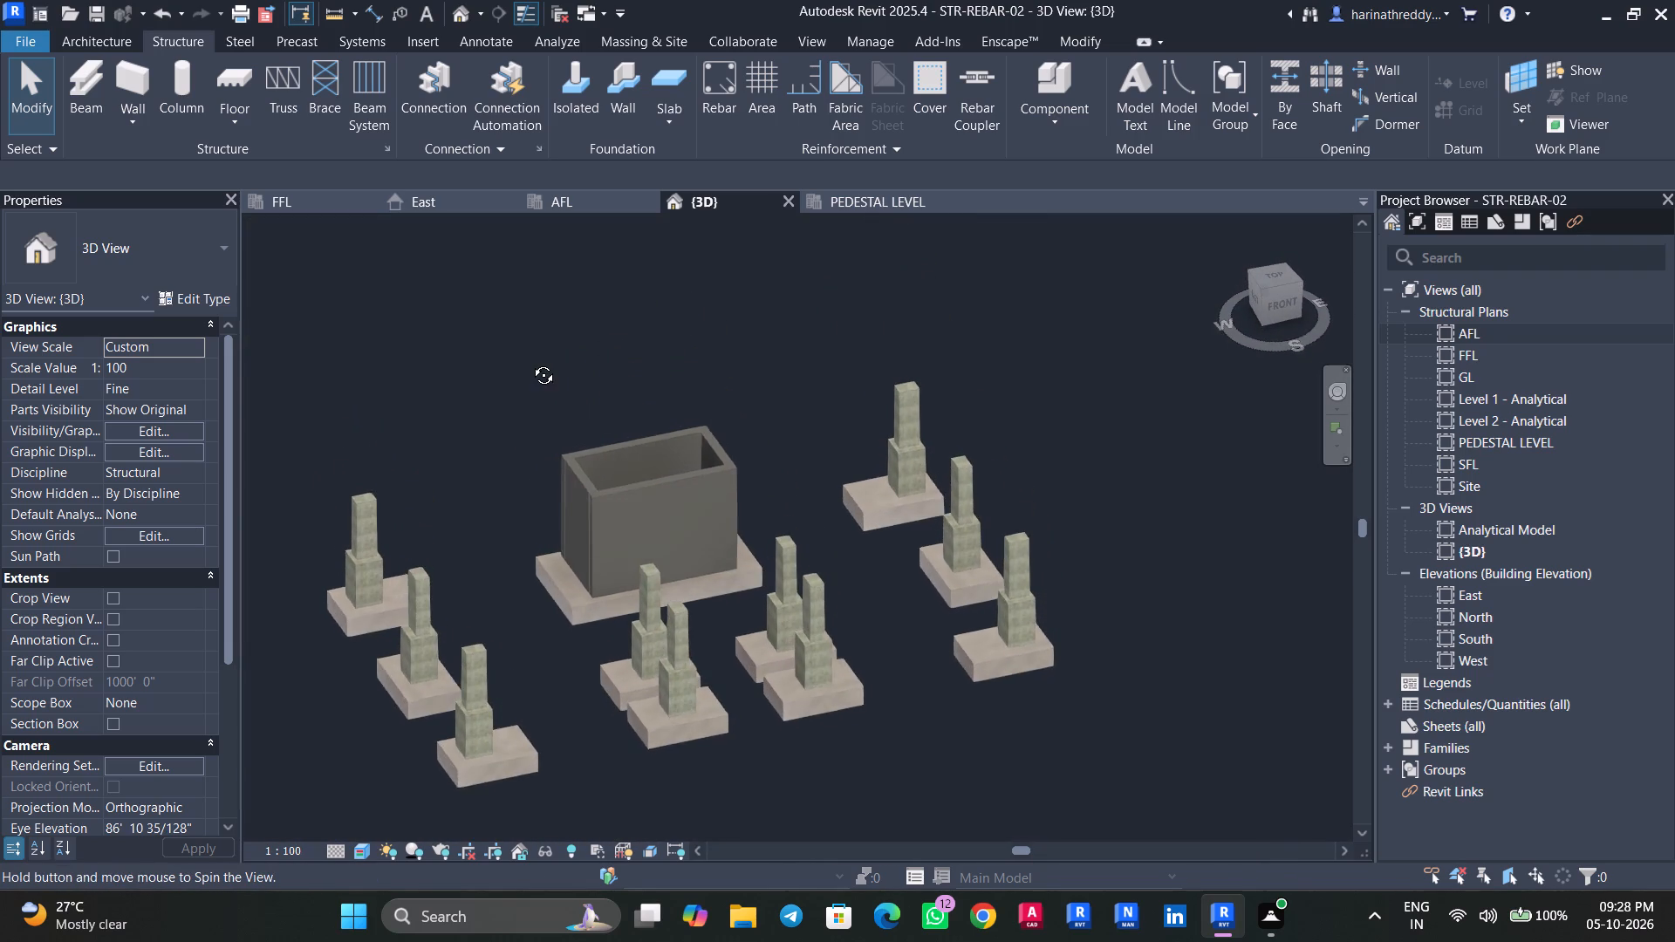
pyautogui.keyDown('shift'); pyautogui.moveTo(530, 362); pyautogui.dragTo(567, 365, button='middle'); pyautogui.keyUp('shift')
pyautogui.scroll(4, 568, 365)
pyautogui.scroll(-4, 569, 366)
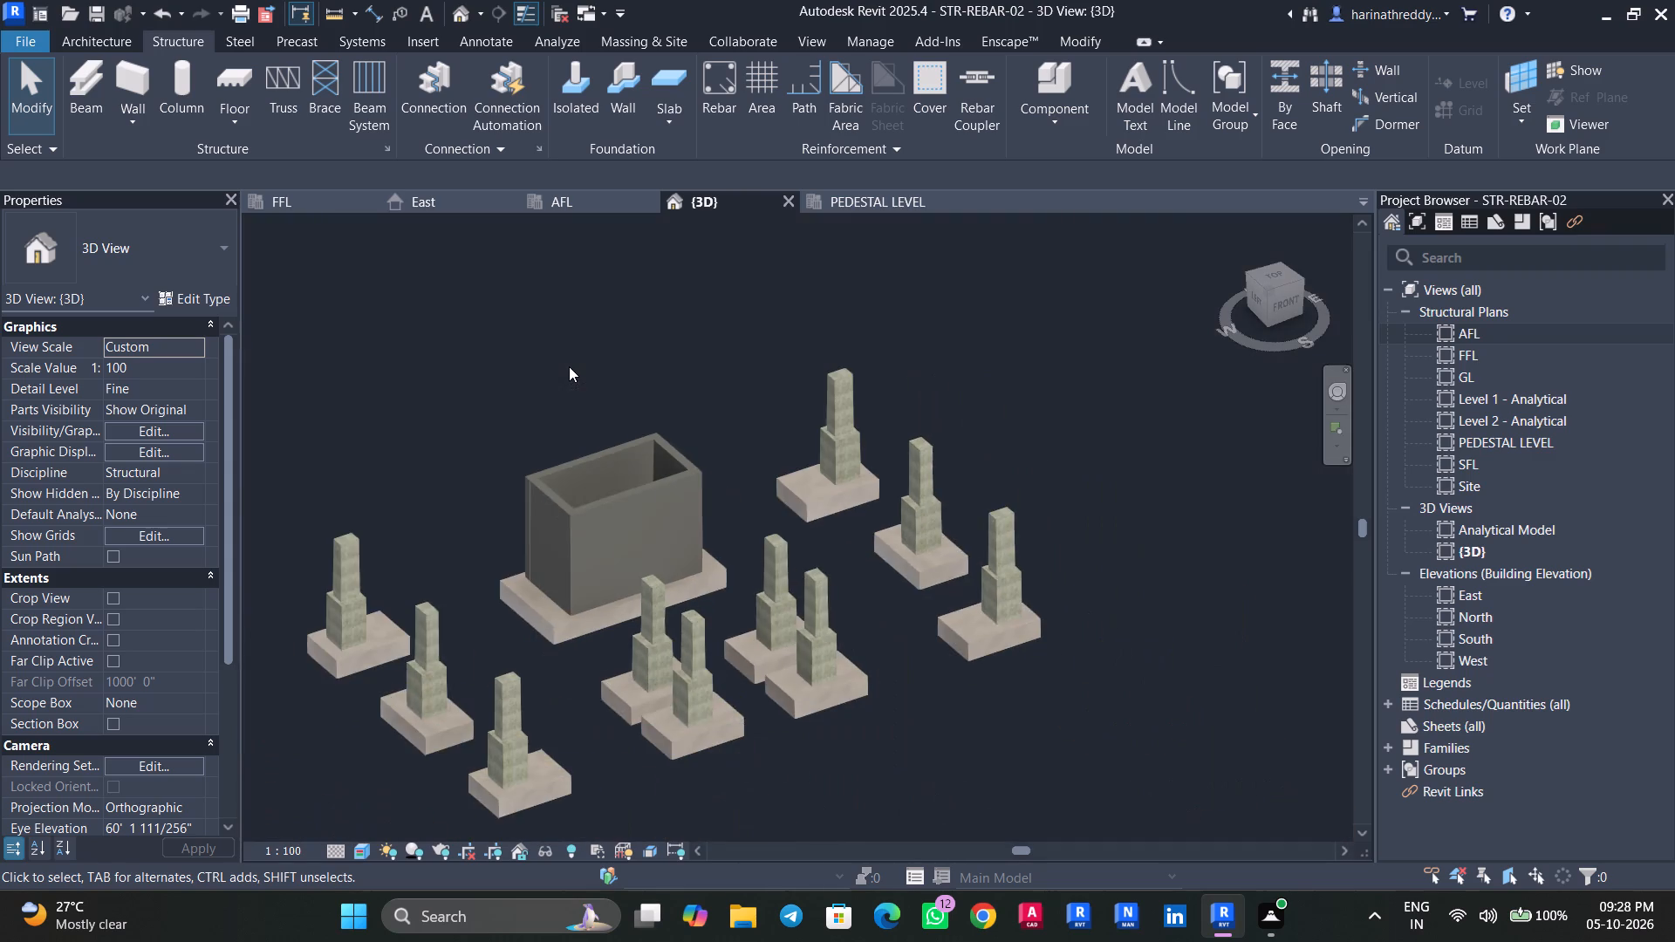
pyautogui.keyDown('shift'); pyautogui.moveTo(571, 368); pyautogui.dragTo(610, 373, button='middle'); pyautogui.keyUp('shift')
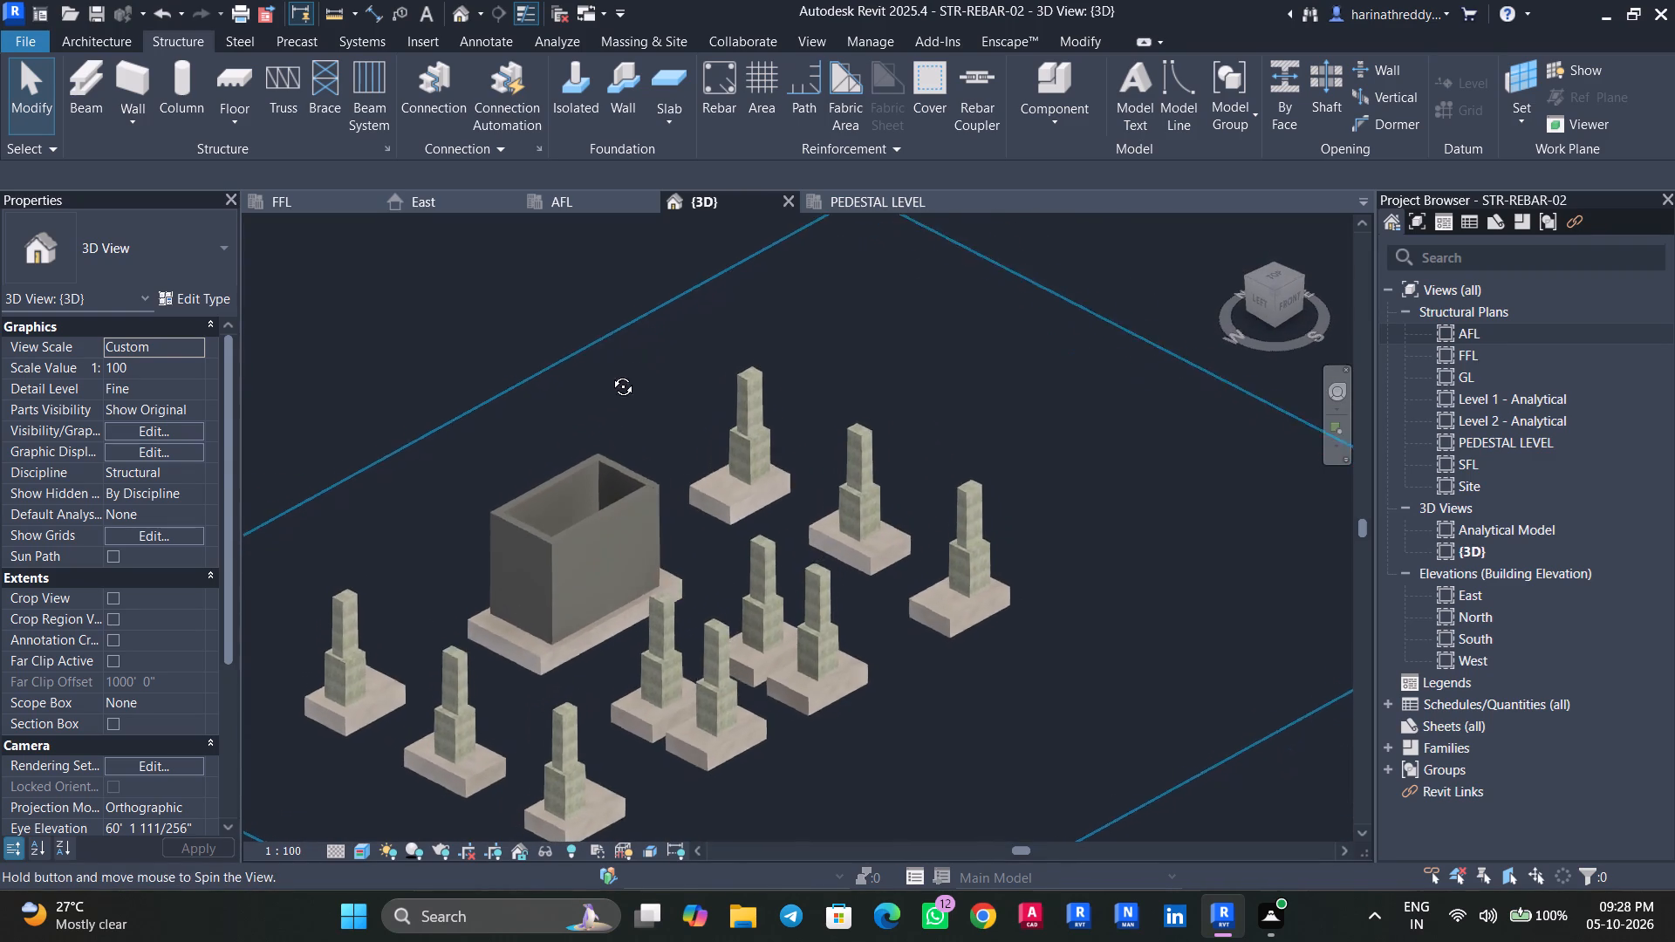
# Examine the wall enclosure, pedestals and columns in the 3D view from several angles.
pyautogui.keyDown('shift'); pyautogui.moveTo(610, 373); pyautogui.dragTo(482, 437, button='middle'); pyautogui.keyUp('shift')
pyautogui.scroll(4, 478, 467)
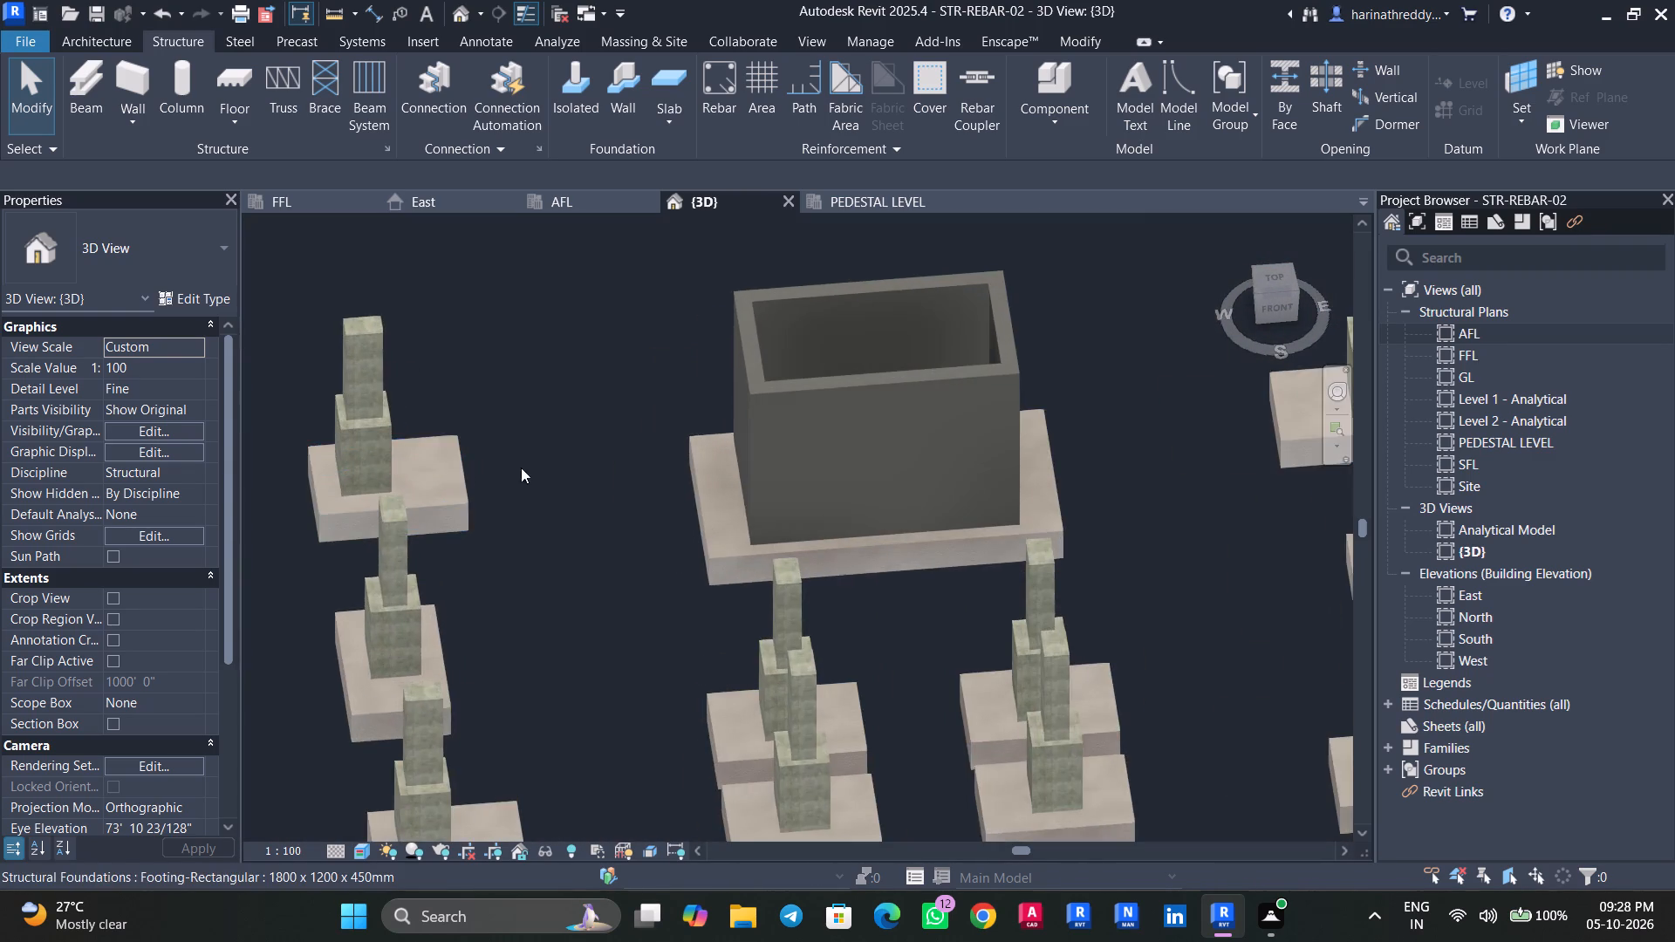
pyautogui.keyDown('shift'); pyautogui.moveTo(534, 468); pyautogui.dragTo(557, 451, button='middle'); pyautogui.keyUp('shift')
pyautogui.click(296, 464)
pyautogui.press('Escape')
pyautogui.press('Escape')
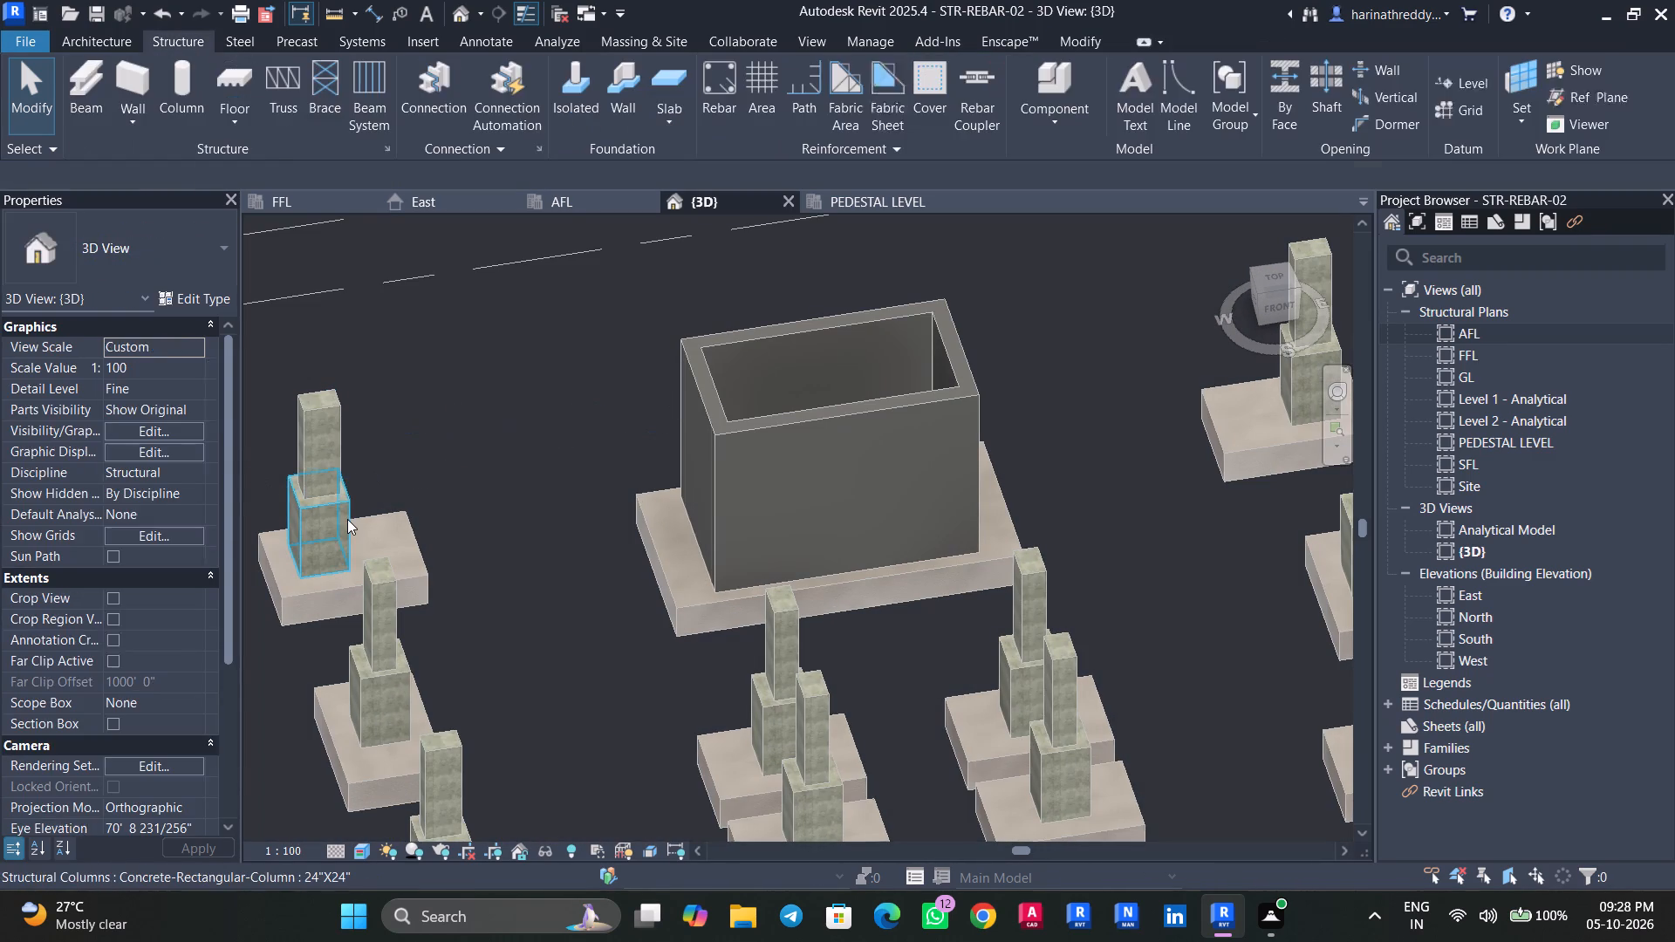
pyautogui.click(347, 519)
pyautogui.keyDown('shift'); pyautogui.moveTo(530, 536); pyautogui.dragTo(712, 445, button='middle'); pyautogui.keyUp('shift')
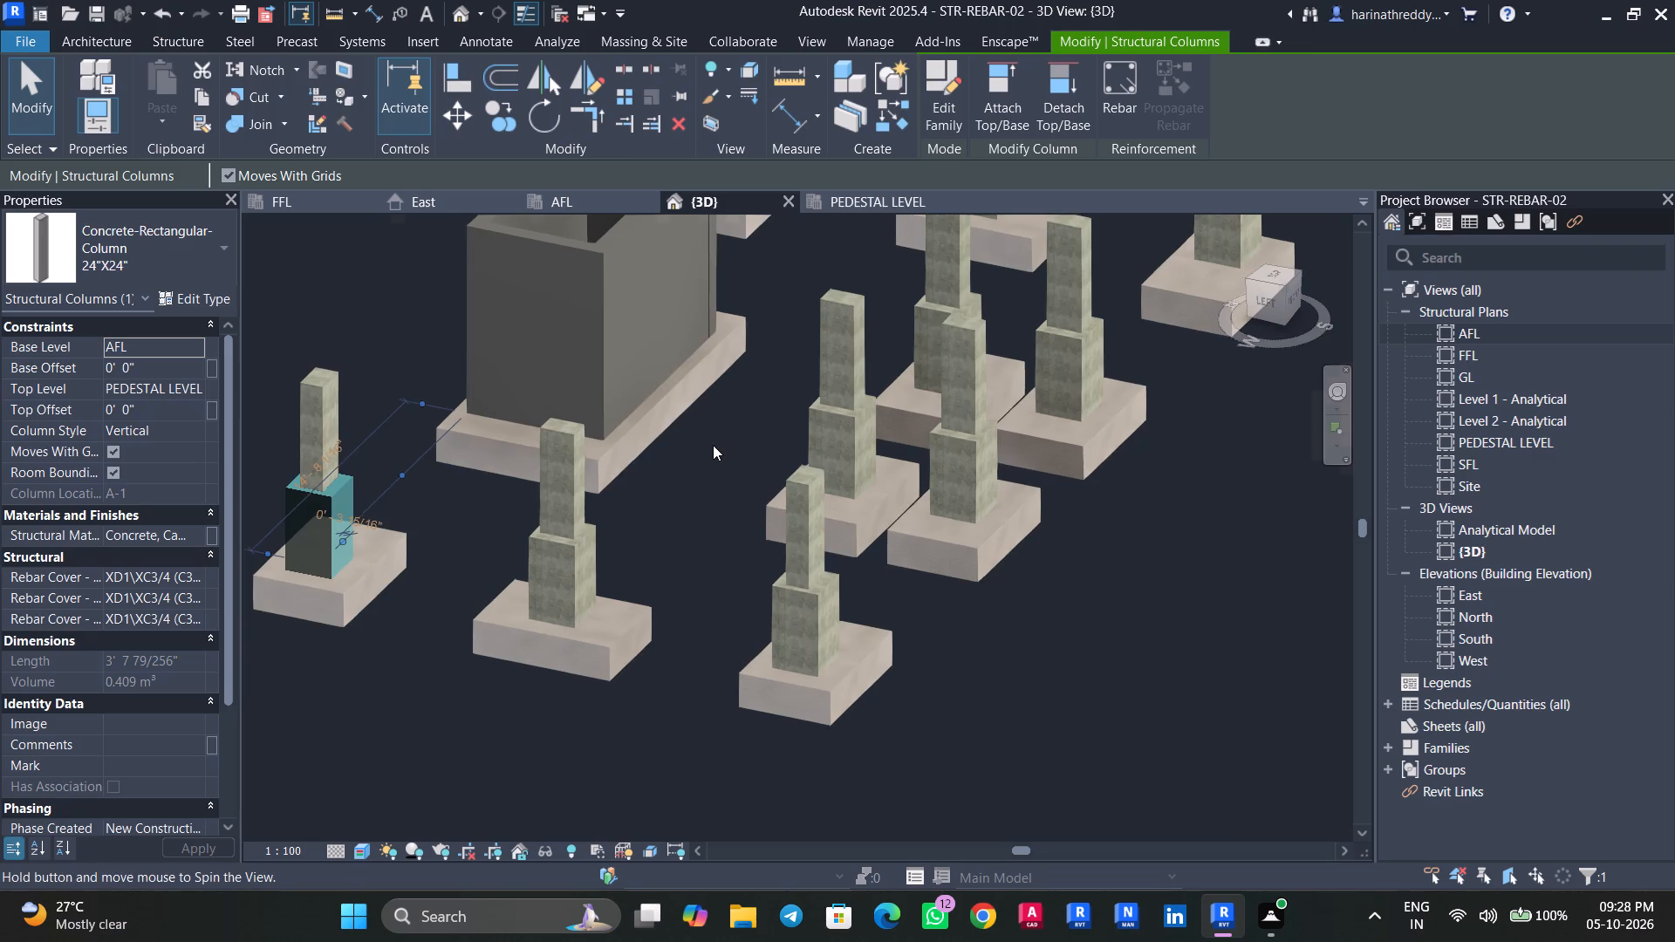
pyautogui.press('Escape')
pyautogui.press('Escape')
pyautogui.scroll(-4, 687, 510)
pyautogui.keyDown('shift'); pyautogui.moveTo(687, 510); pyautogui.dragTo(534, 506, button='middle'); pyautogui.keyUp('shift')
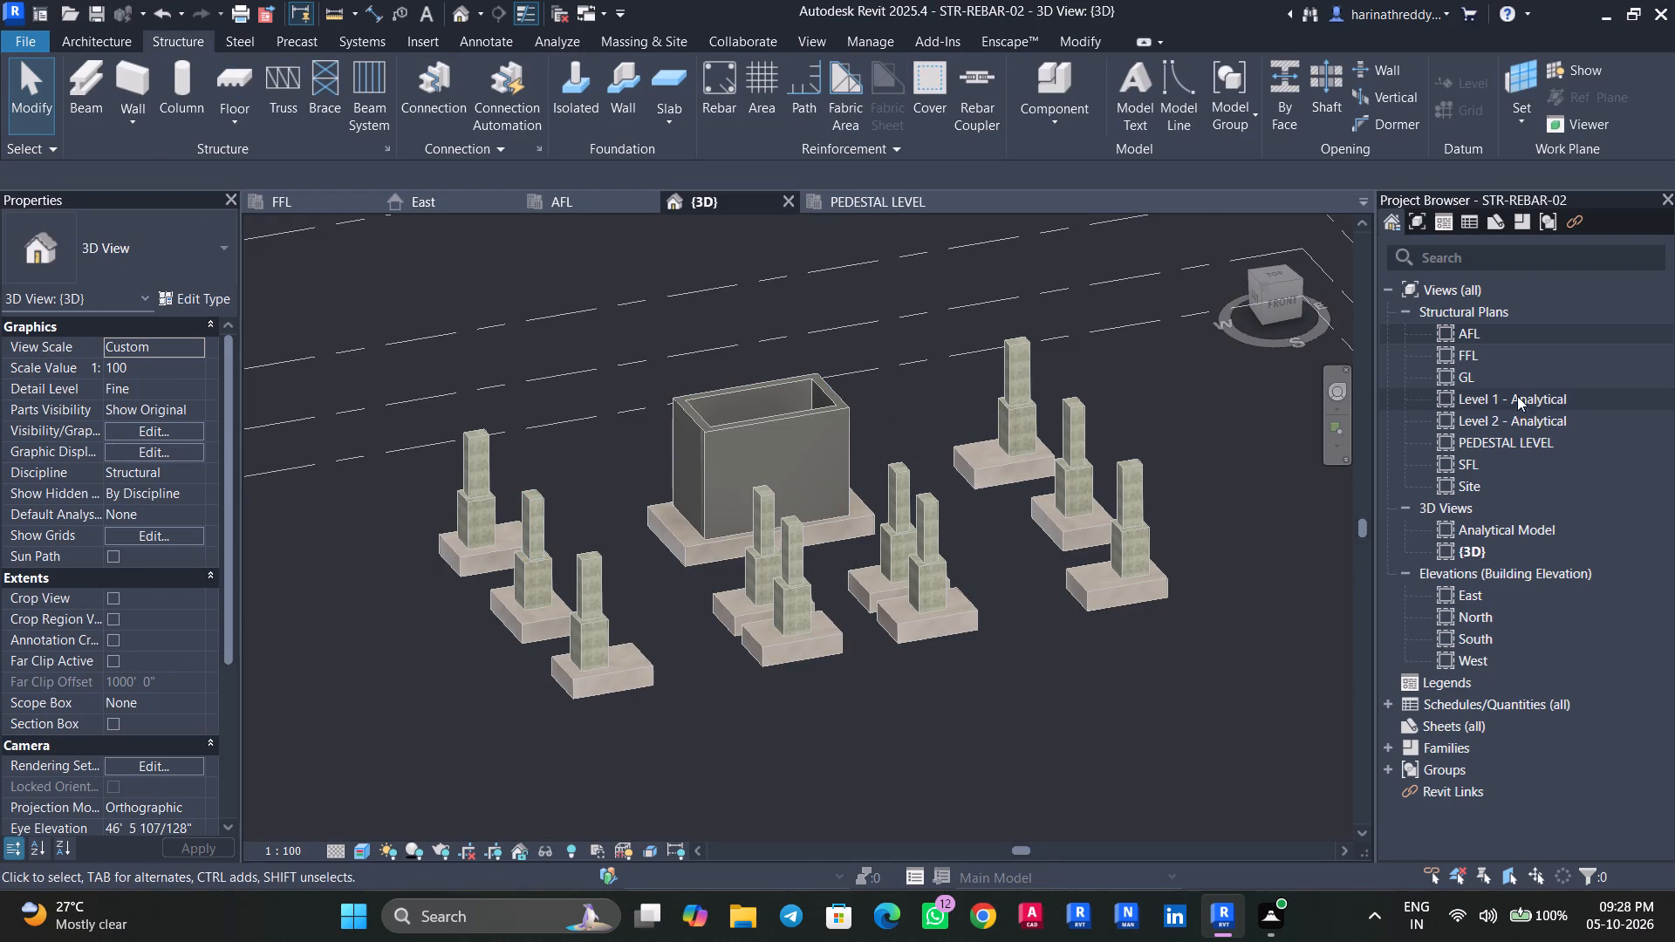
# Open the GL structural plan at the column and wall grid.
pyautogui.click(1483, 380)
pyautogui.doubleClick(1483, 380)
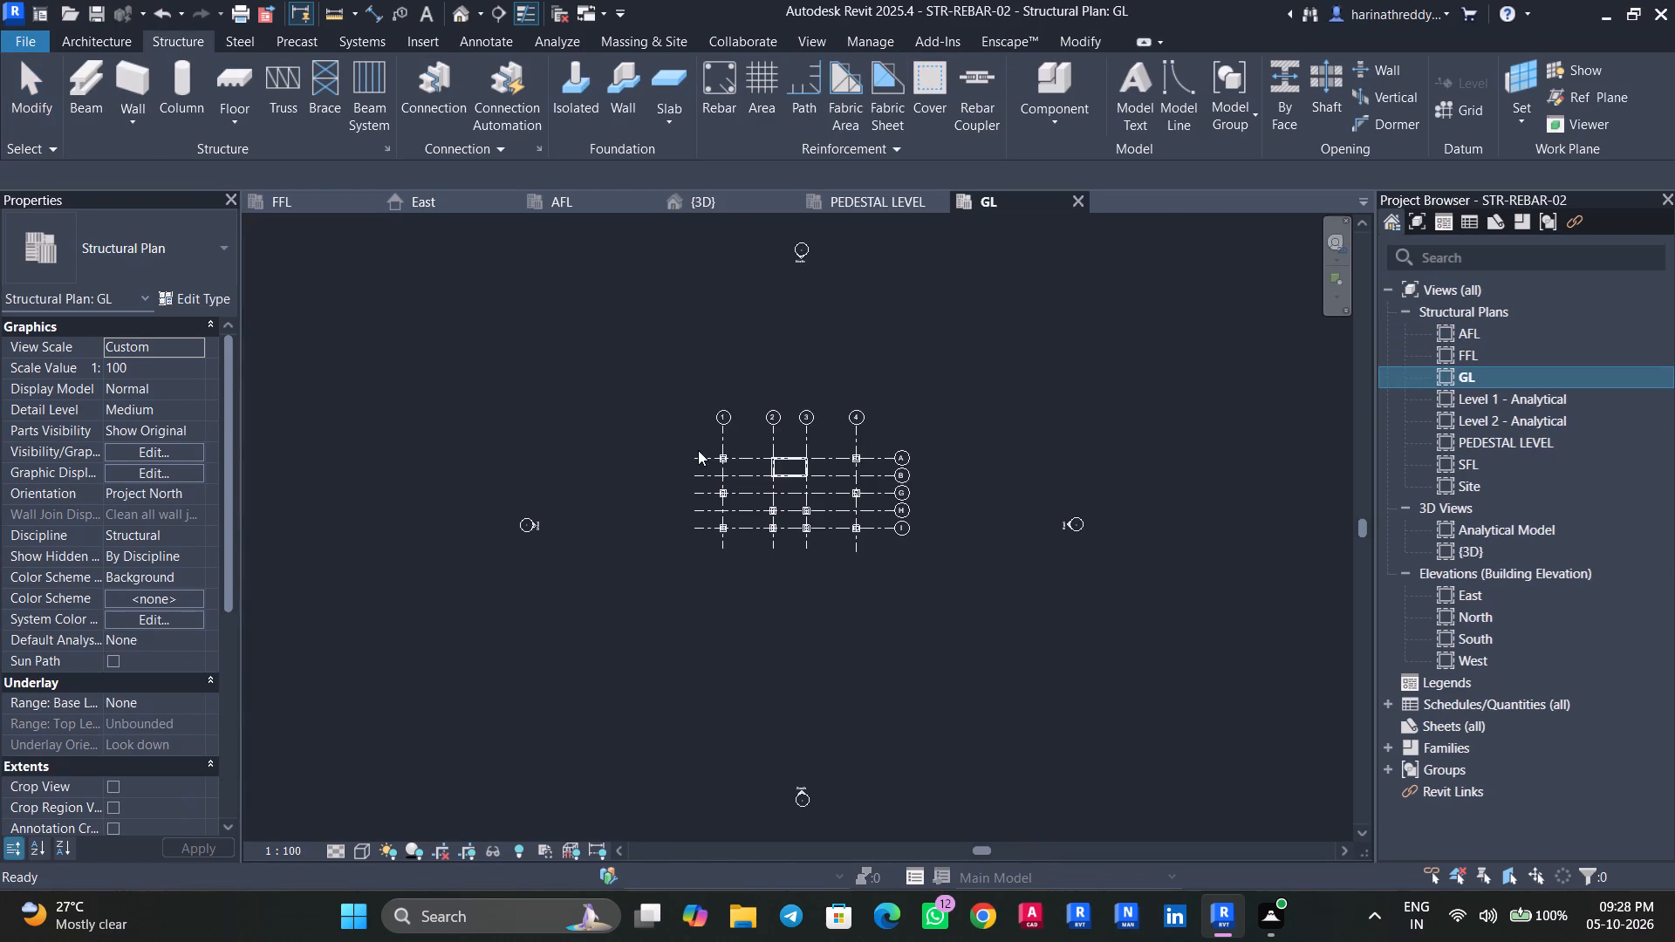
pyautogui.scroll(9, 698, 450)
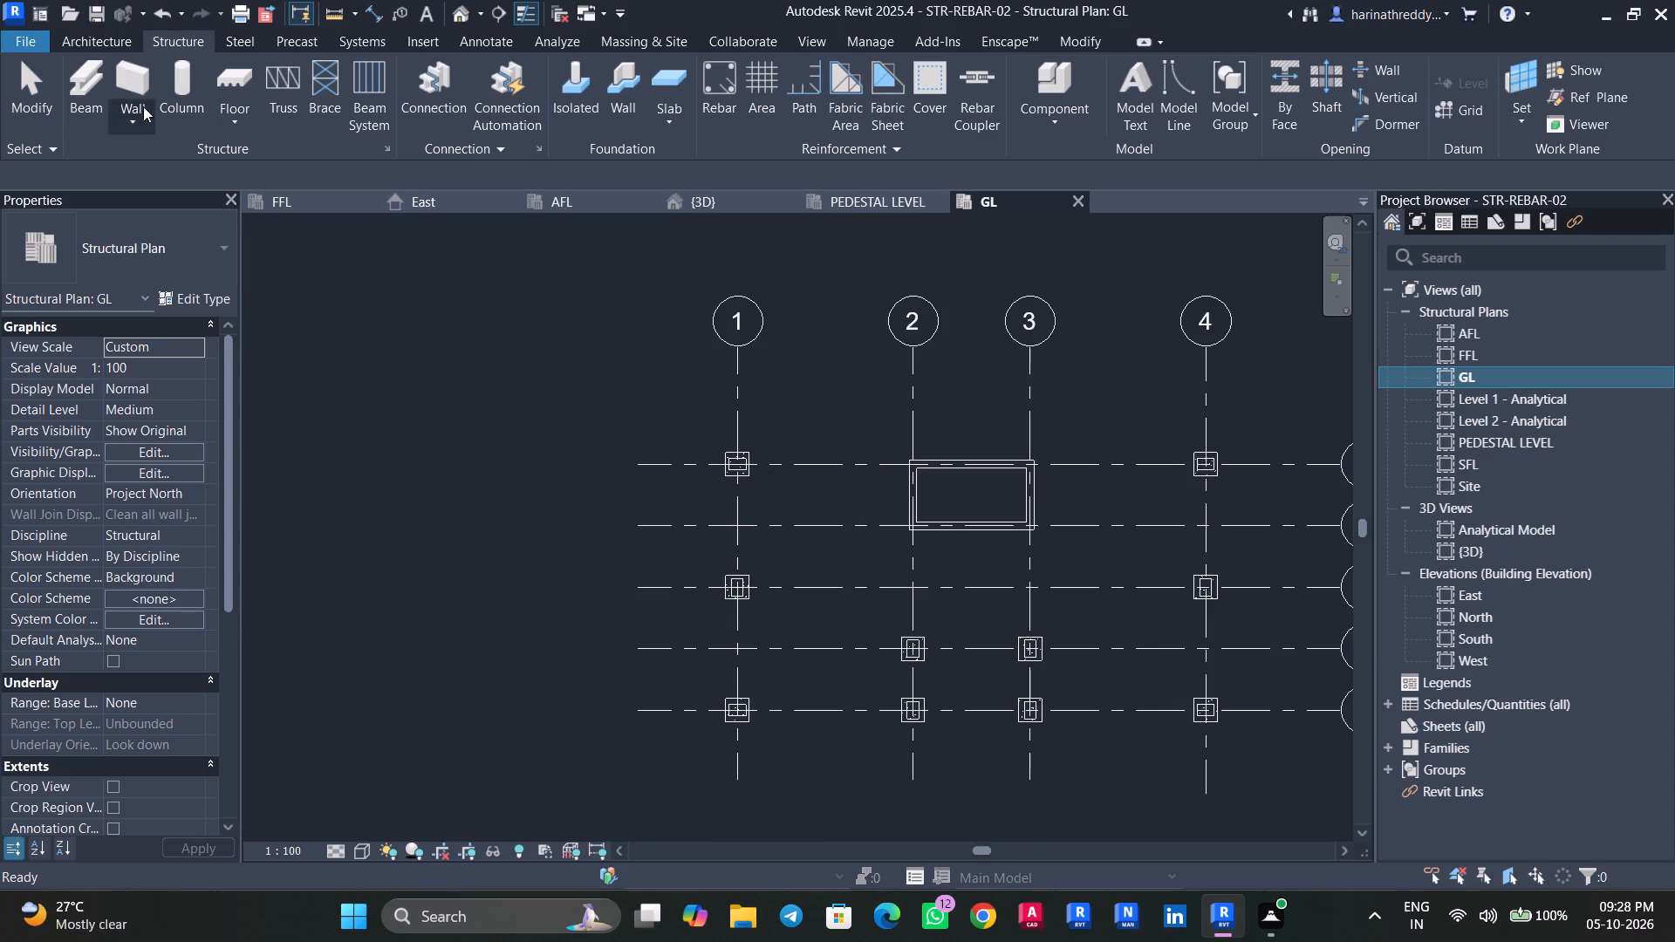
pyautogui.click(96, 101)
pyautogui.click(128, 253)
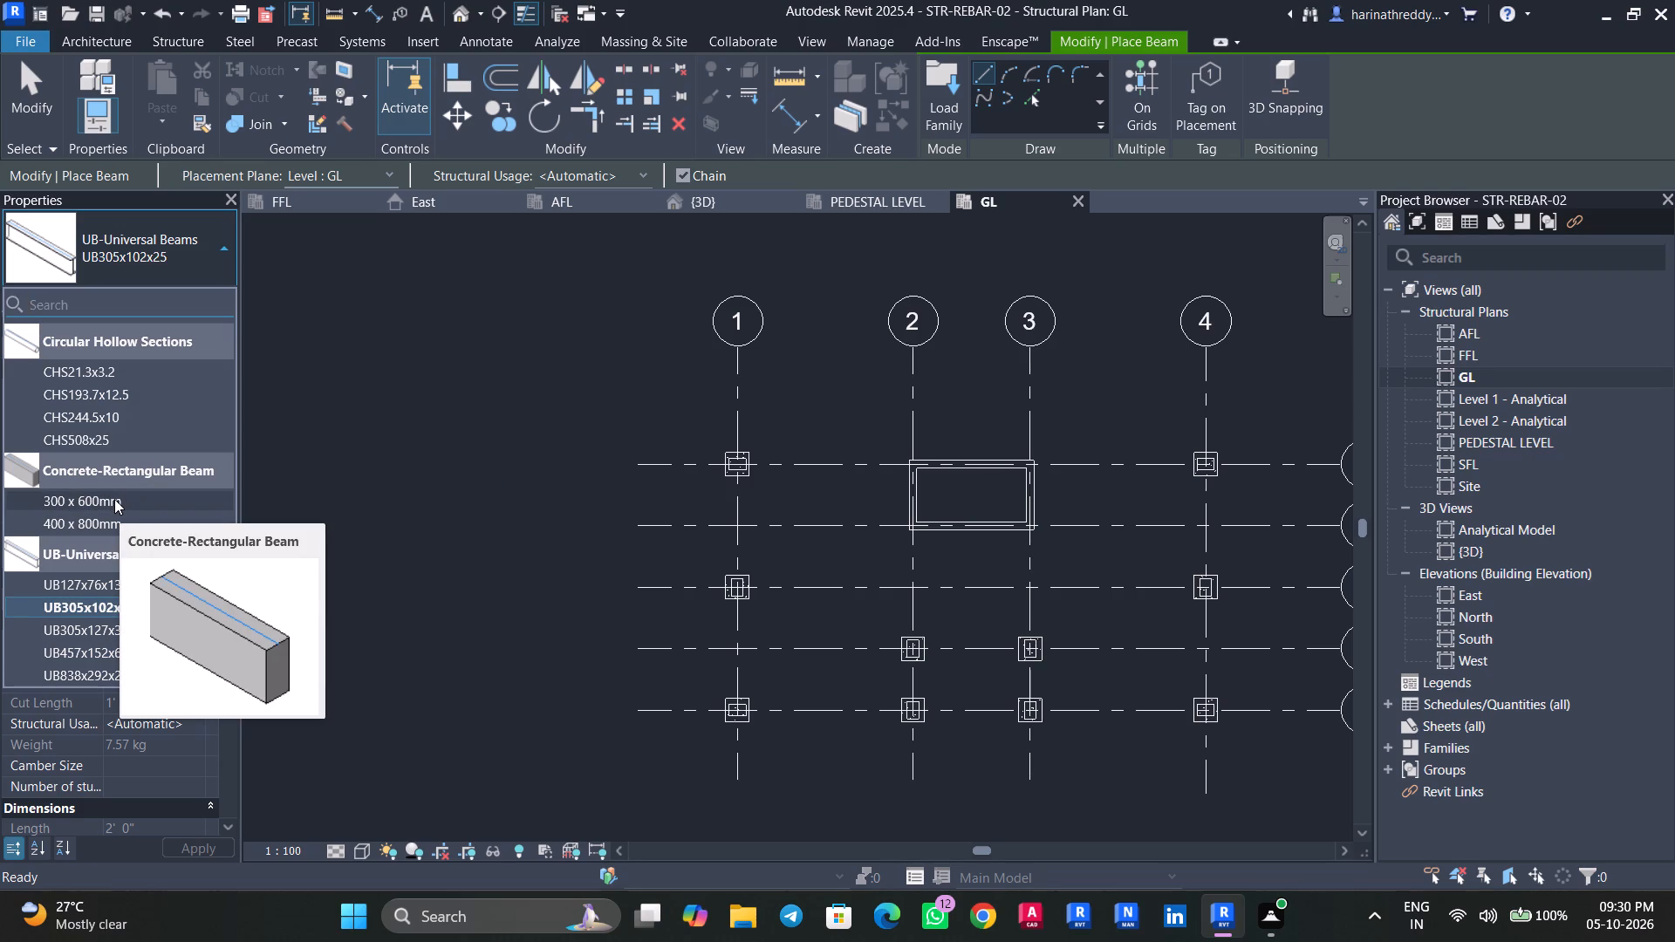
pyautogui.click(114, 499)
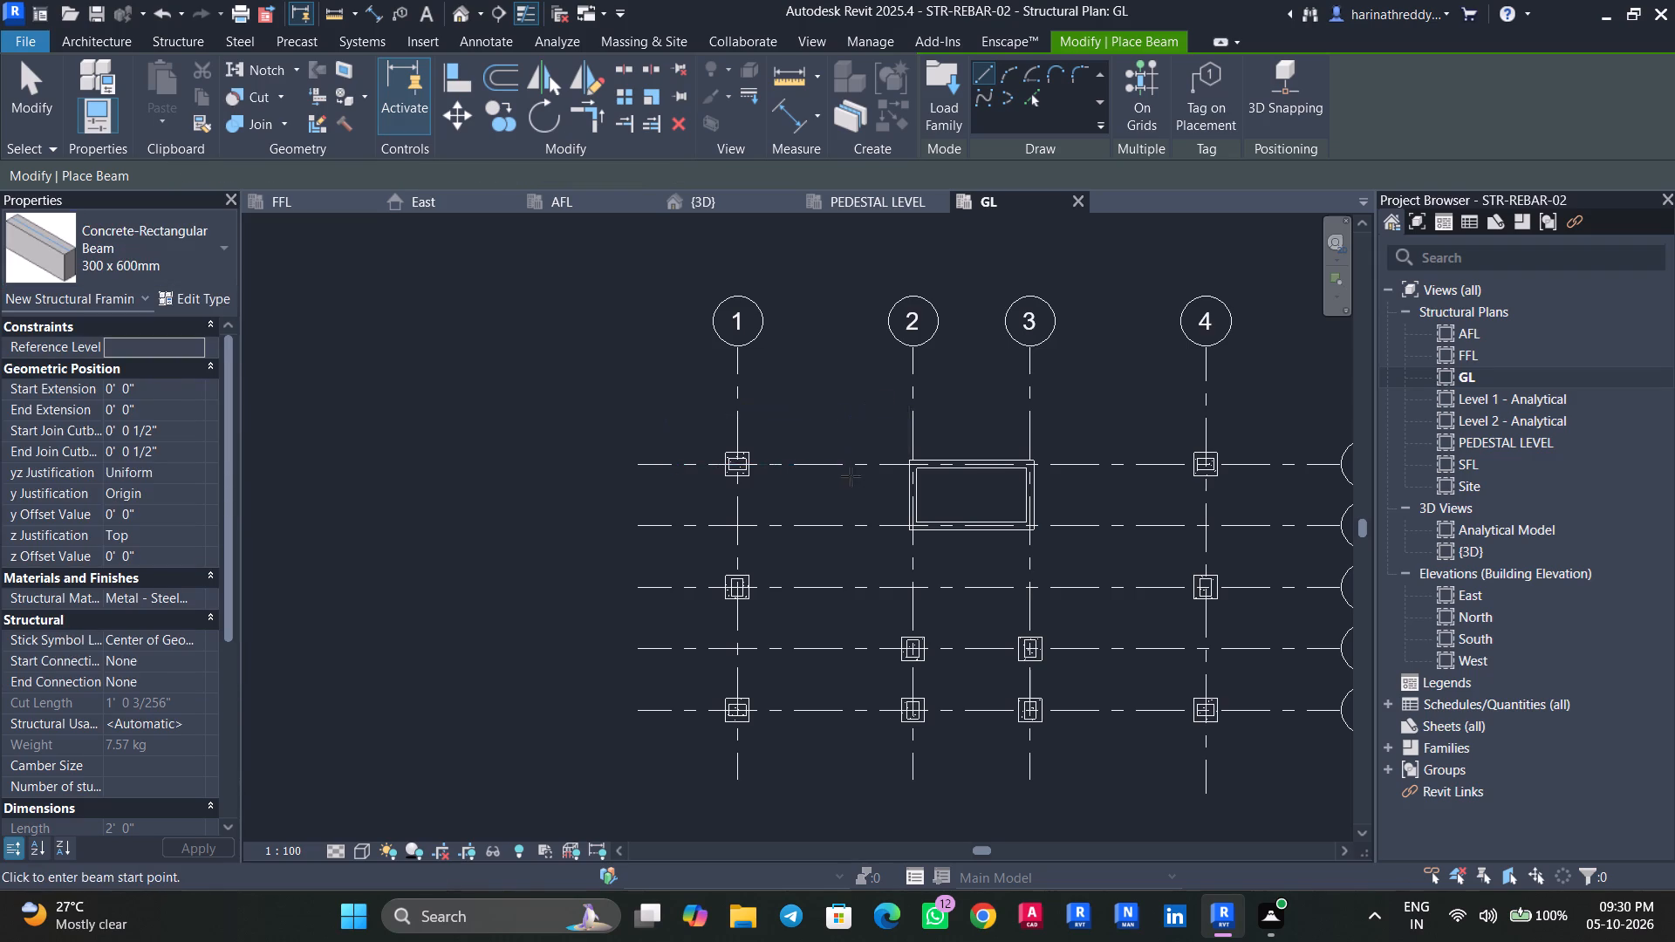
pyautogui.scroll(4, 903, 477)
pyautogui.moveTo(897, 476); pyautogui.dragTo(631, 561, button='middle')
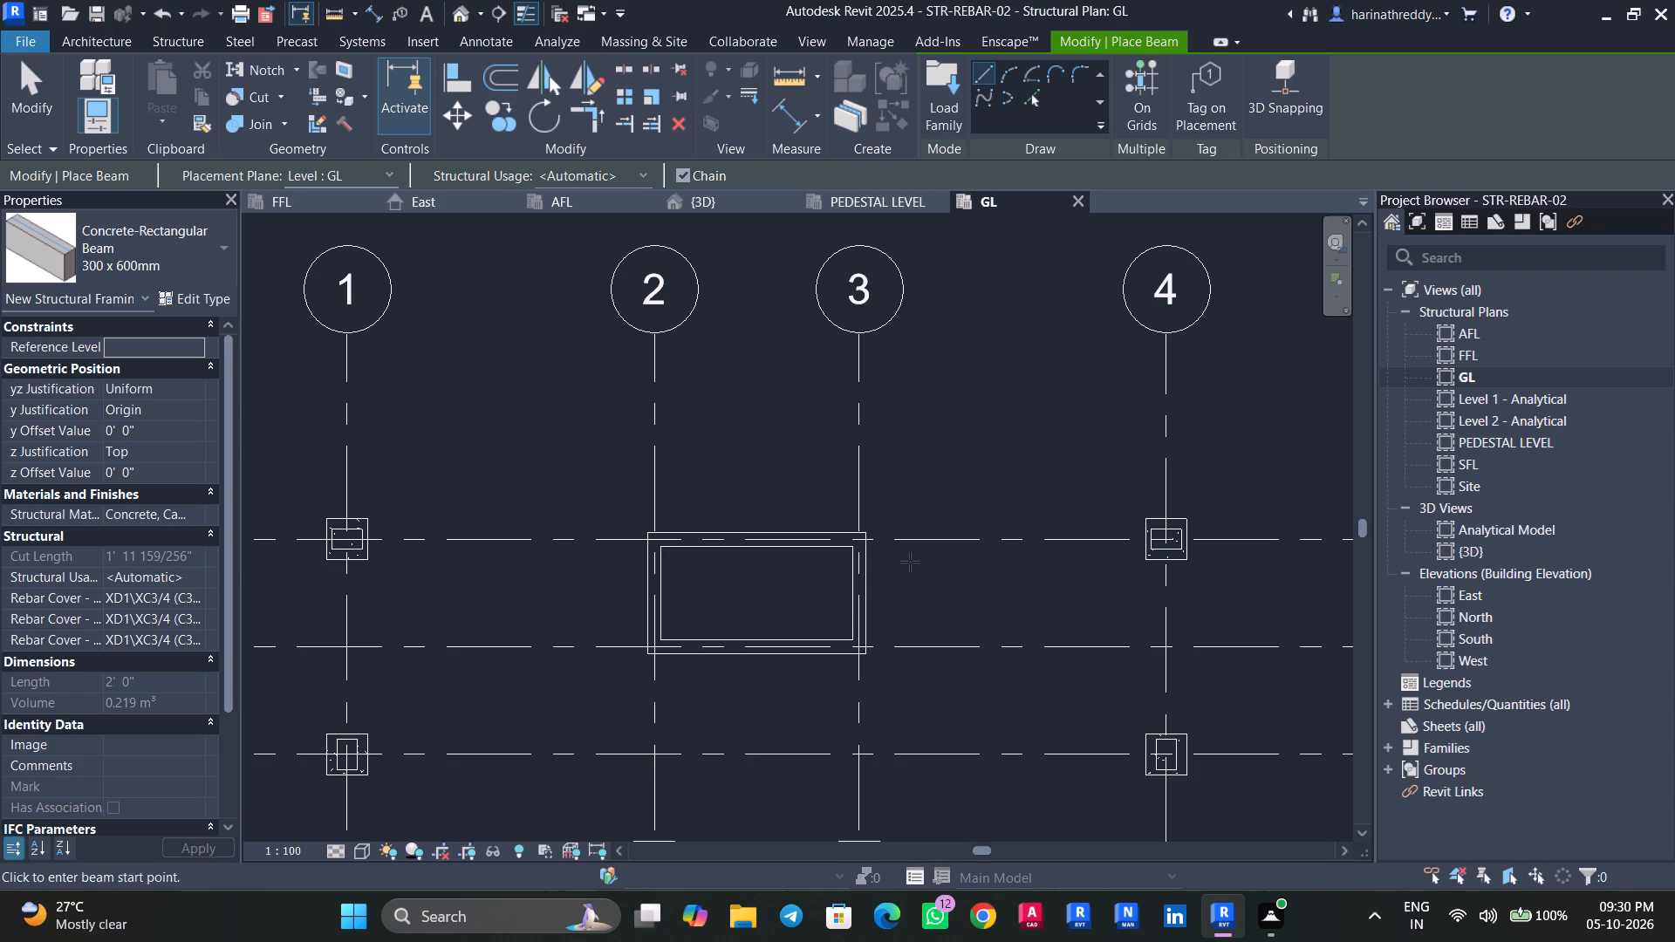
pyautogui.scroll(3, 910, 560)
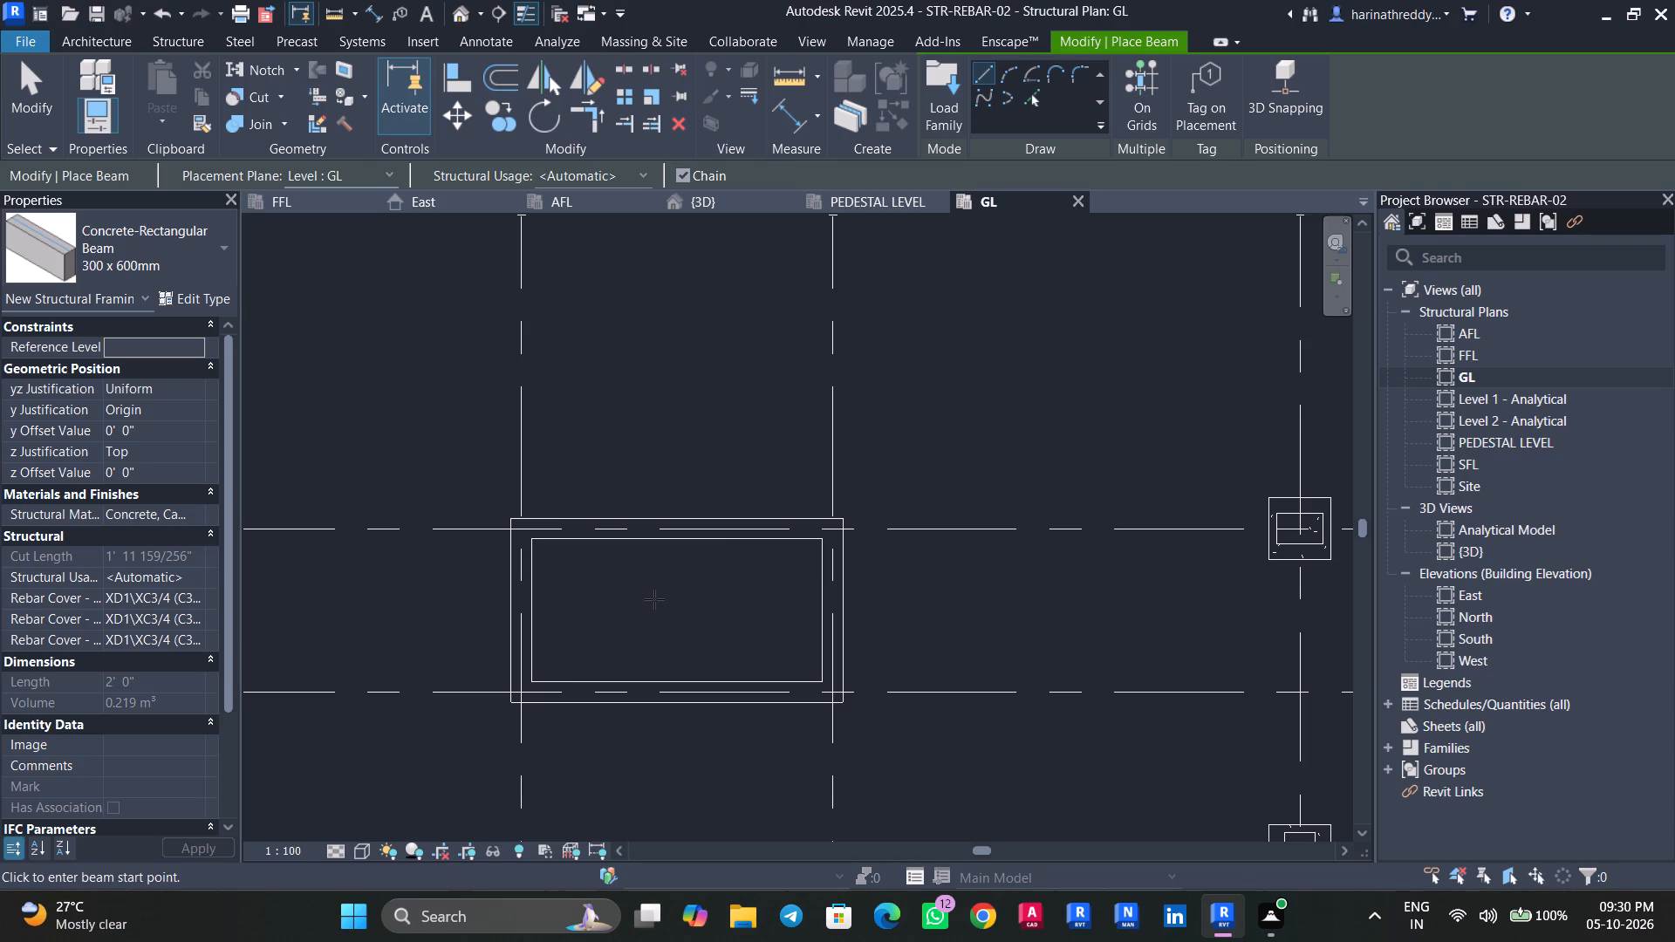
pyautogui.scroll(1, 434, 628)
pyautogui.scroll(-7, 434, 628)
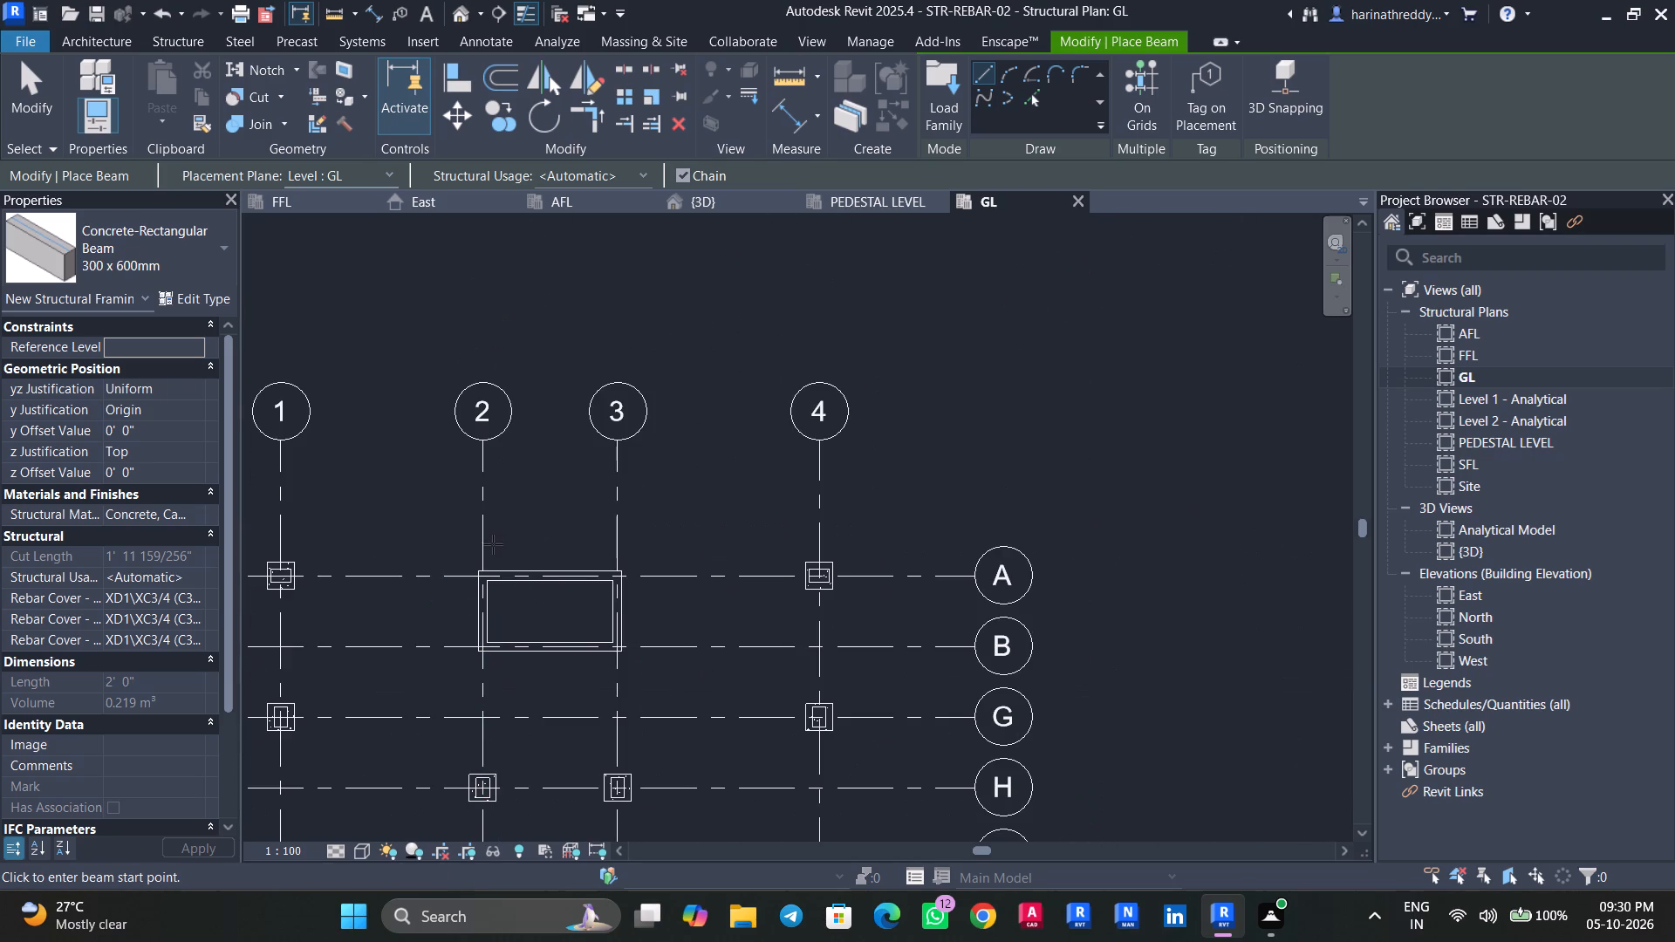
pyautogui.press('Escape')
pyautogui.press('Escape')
# Delete the four Generic - 200mm walls forming the enclosure between grids A, B, 2 and 3.
pyautogui.click(553, 576)
pyautogui.press('Delete')
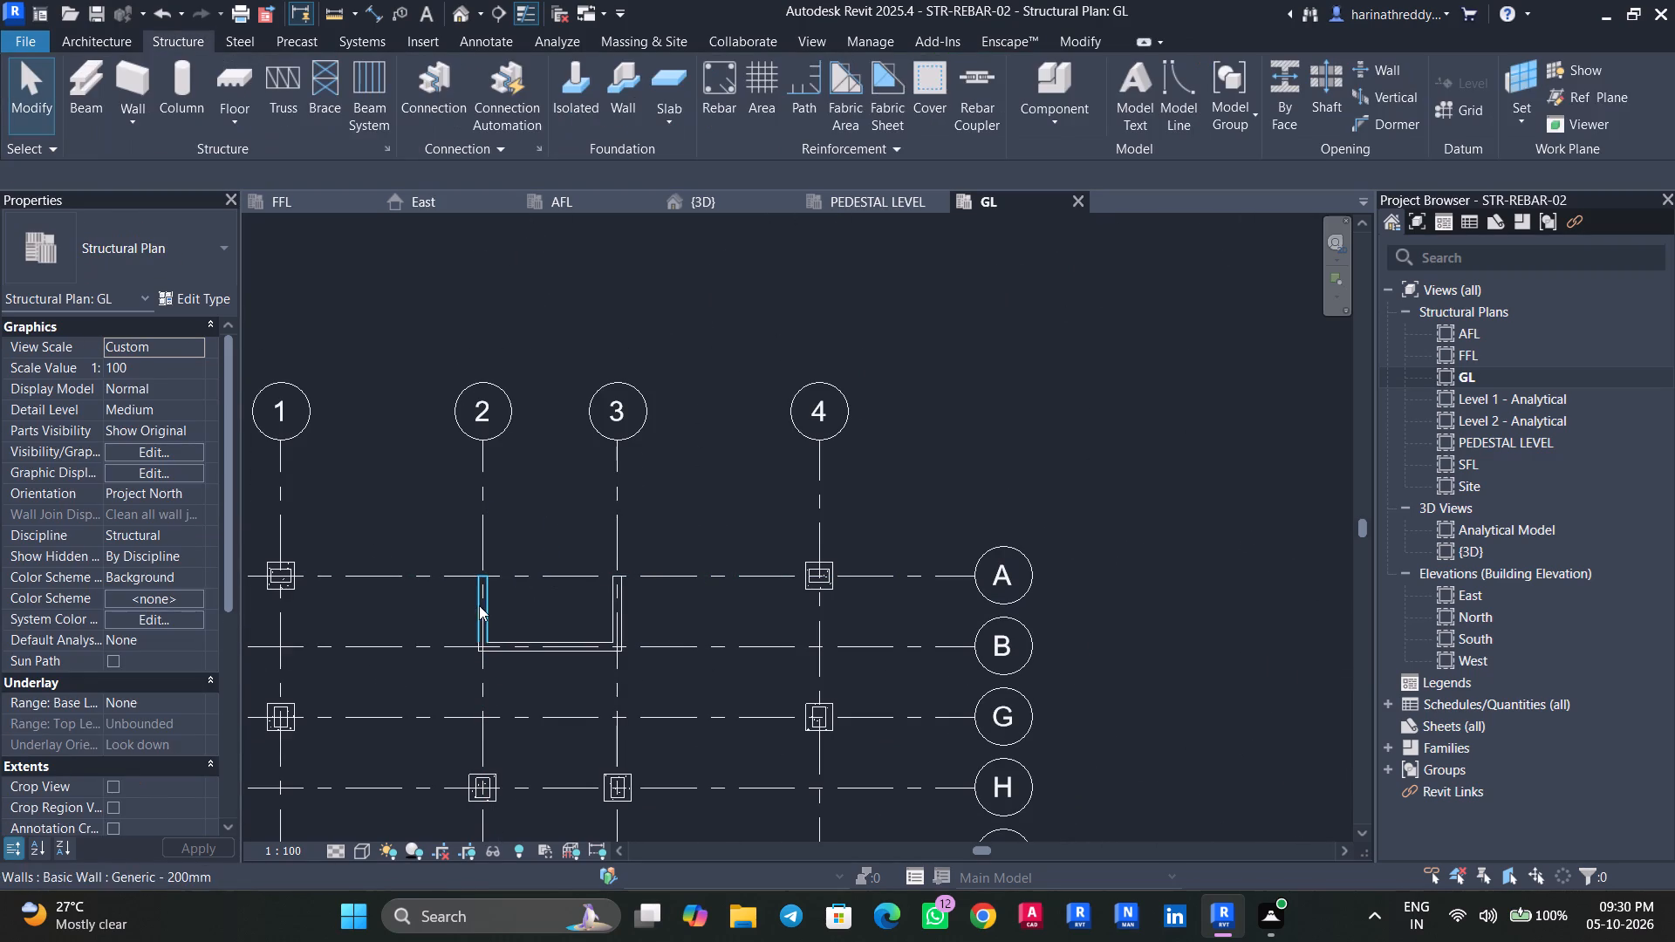
pyautogui.click(479, 605)
pyautogui.press('Delete')
pyautogui.click(515, 639)
pyautogui.press('Delete')
pyautogui.click(614, 610)
pyautogui.press('Delete')
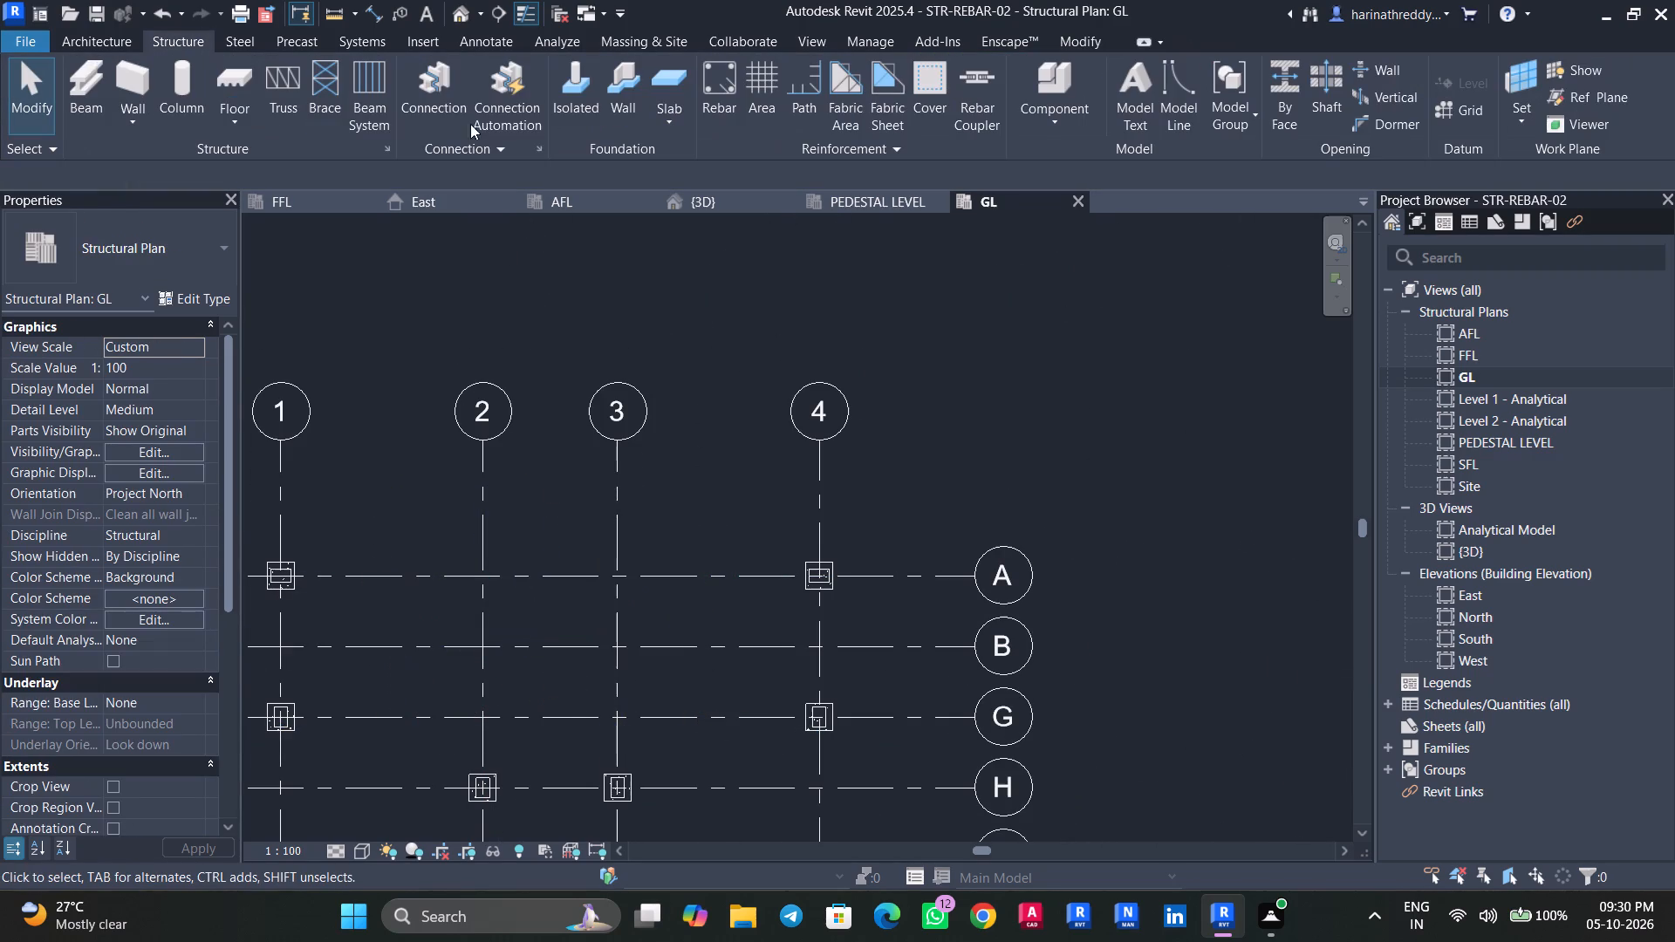
# Switch to the 3D view and save the project.
pyautogui.click(460, 20)
pyautogui.keyDown('shift'); pyautogui.moveTo(832, 743); pyautogui.dragTo(906, 751, button='middle'); pyautogui.keyUp('shift')
pyautogui.hotkey('ctrl', 's')
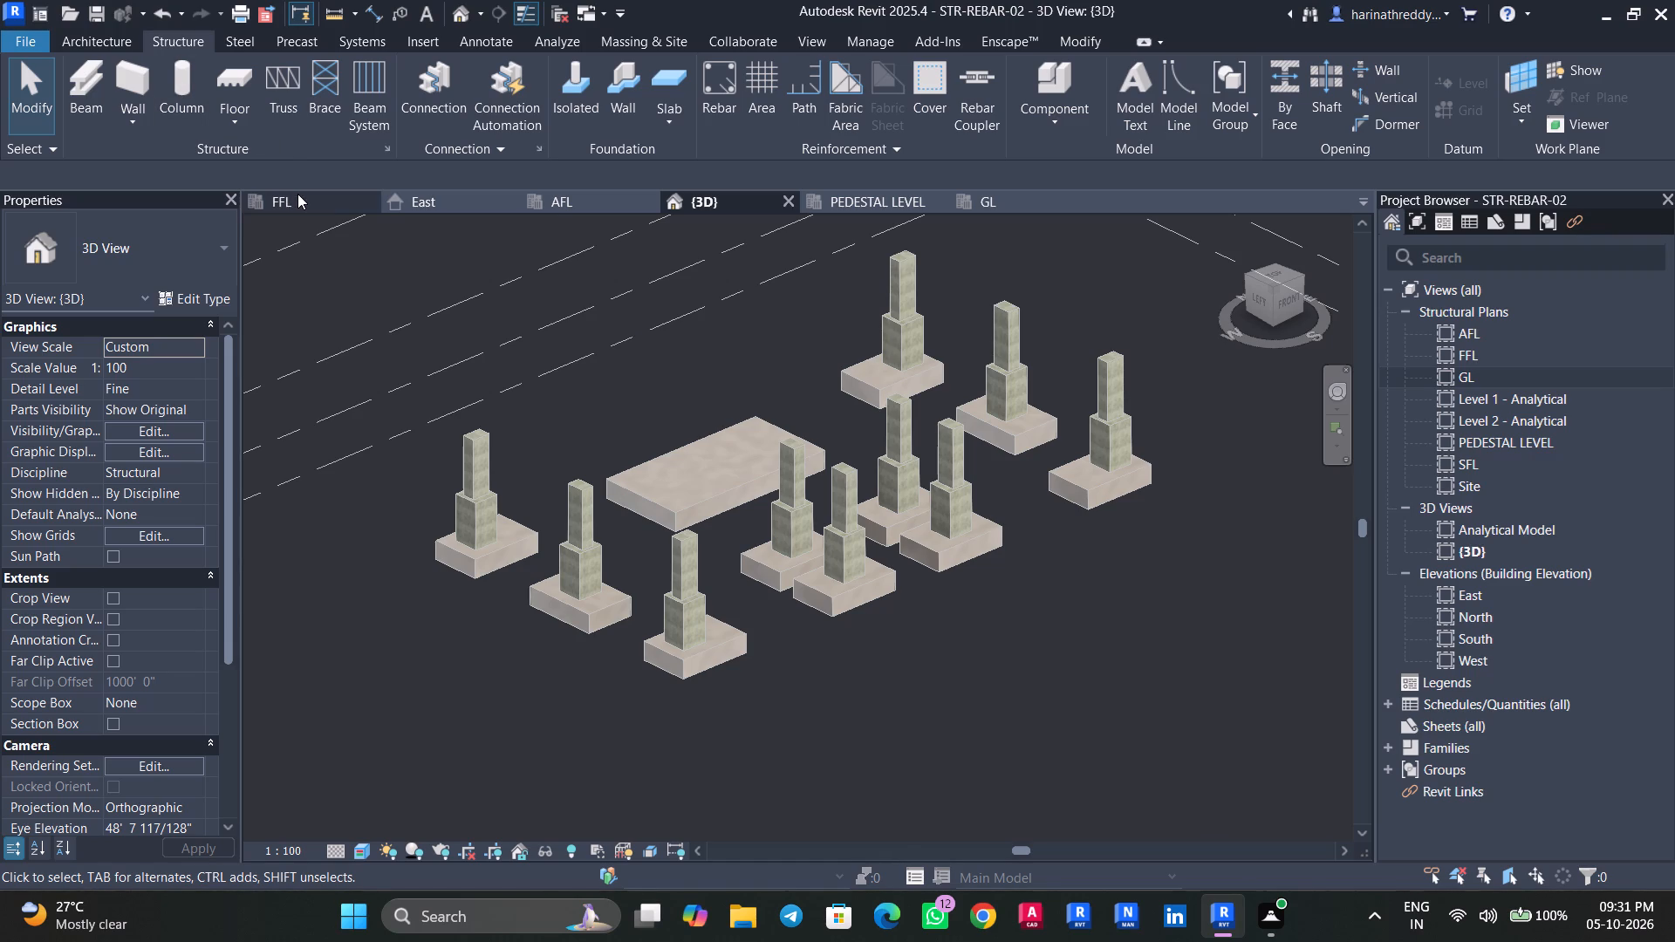
# In the GL plan, place a 400 x 800mm Concrete-Rectangular Beam along grid A from column A-1 to column A-4.
pyautogui.click(981, 202)
pyautogui.moveTo(675, 428); pyautogui.dragTo(733, 357, button='middle')
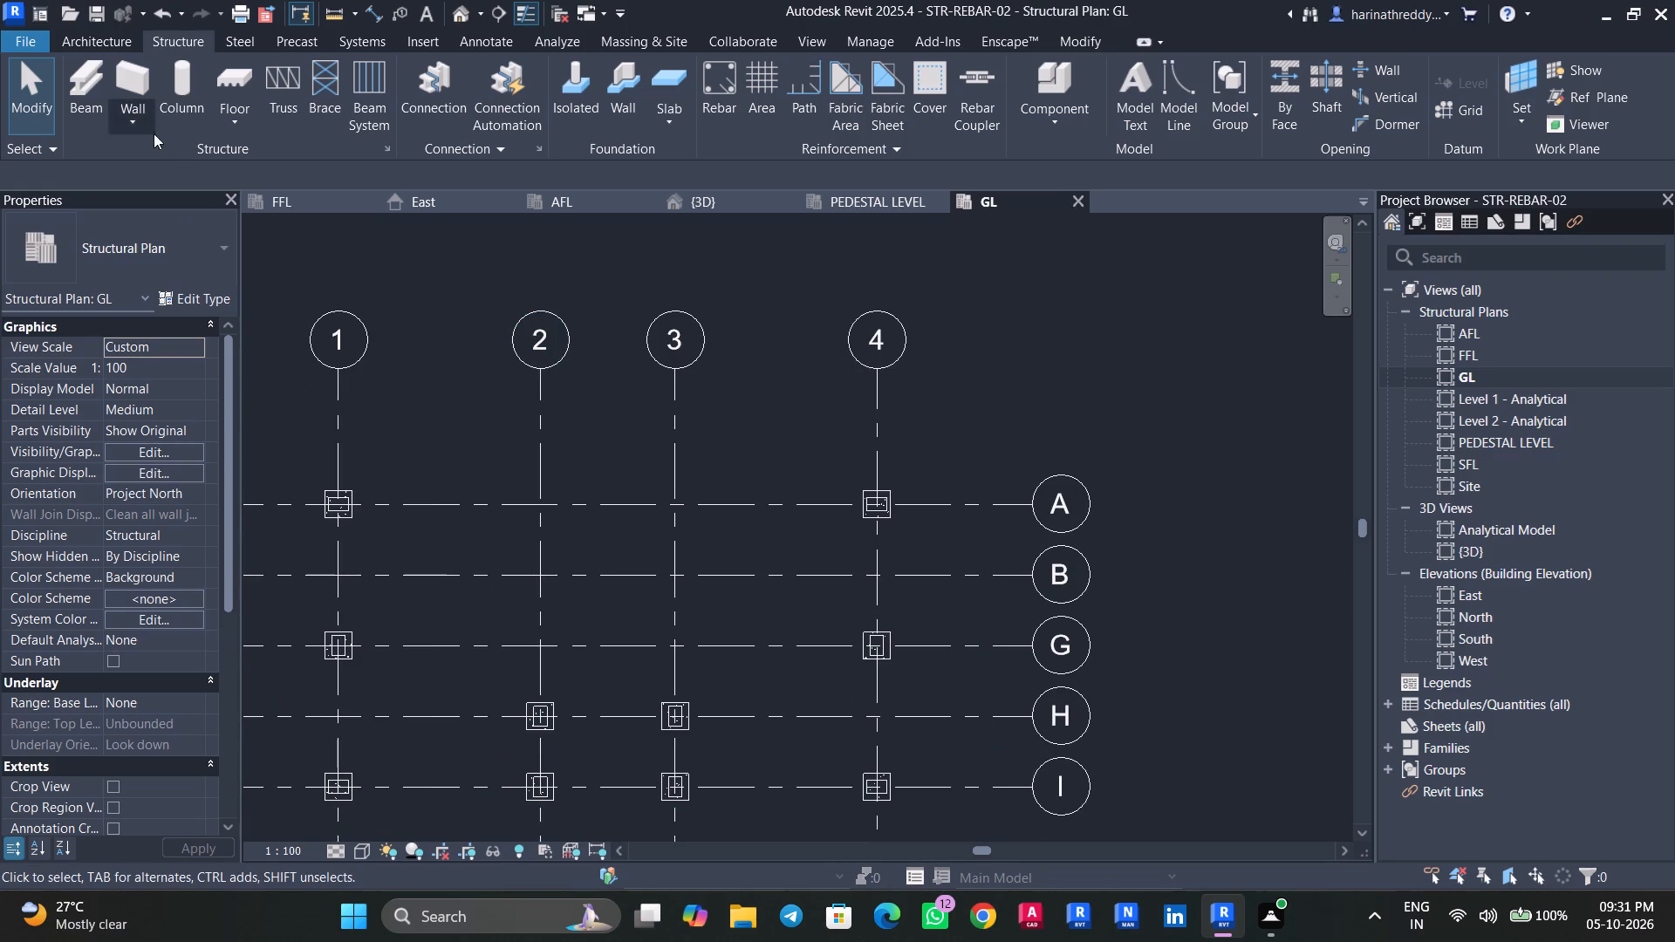
pyautogui.click(79, 97)
pyautogui.click(133, 258)
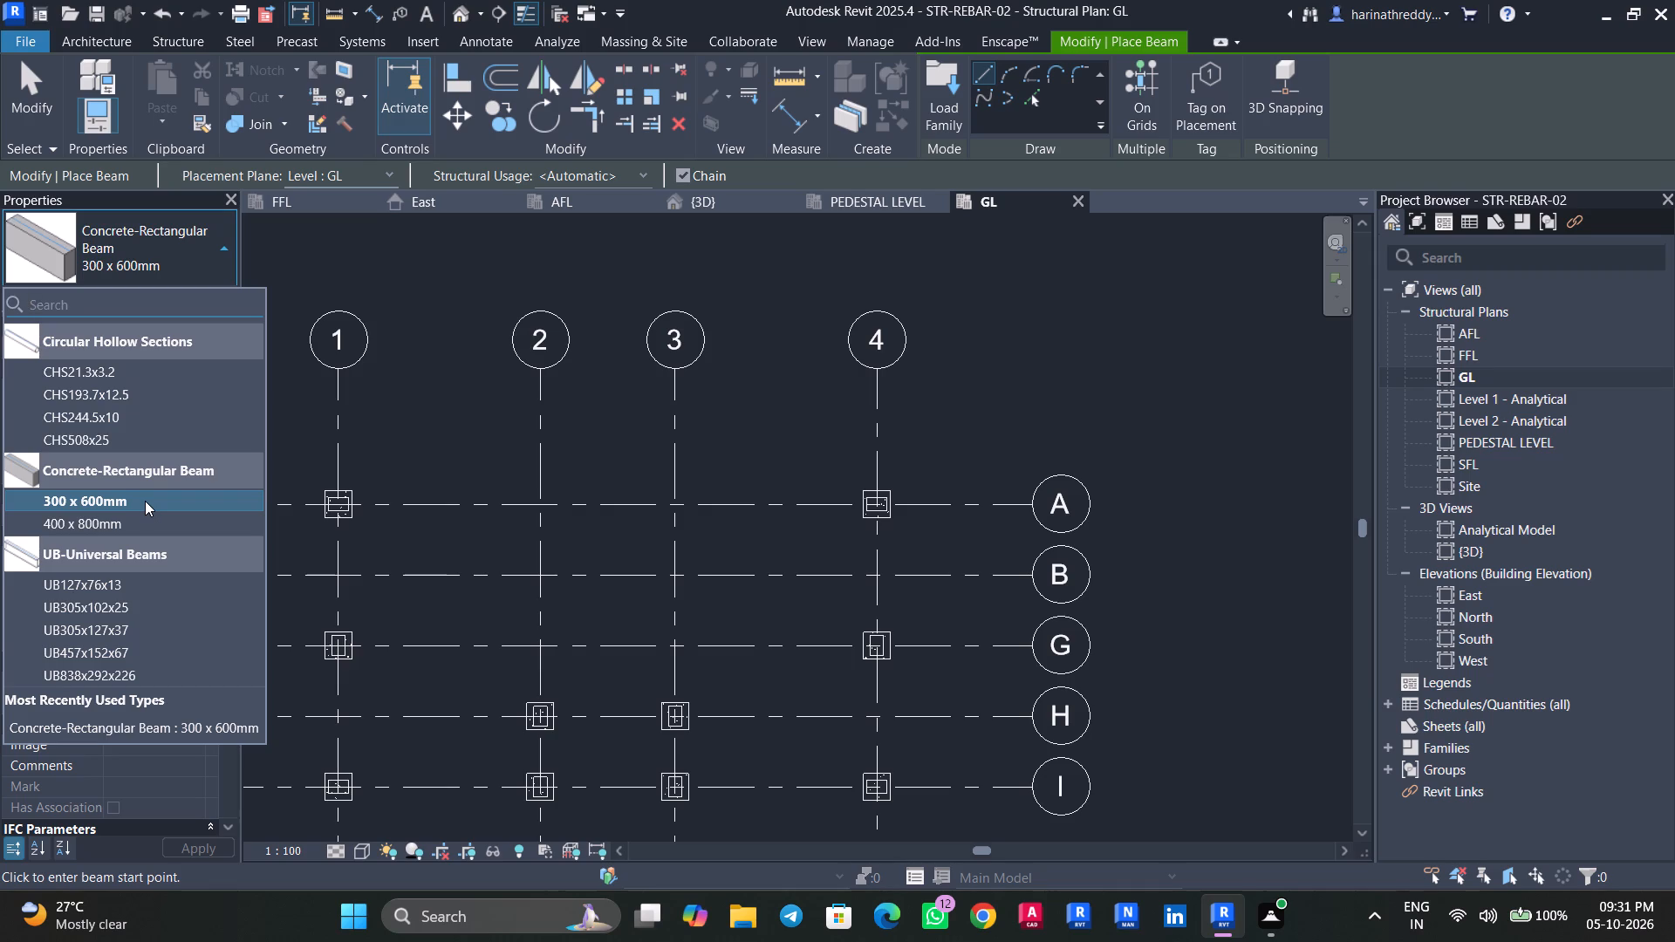
pyautogui.click(145, 501)
pyautogui.click(174, 269)
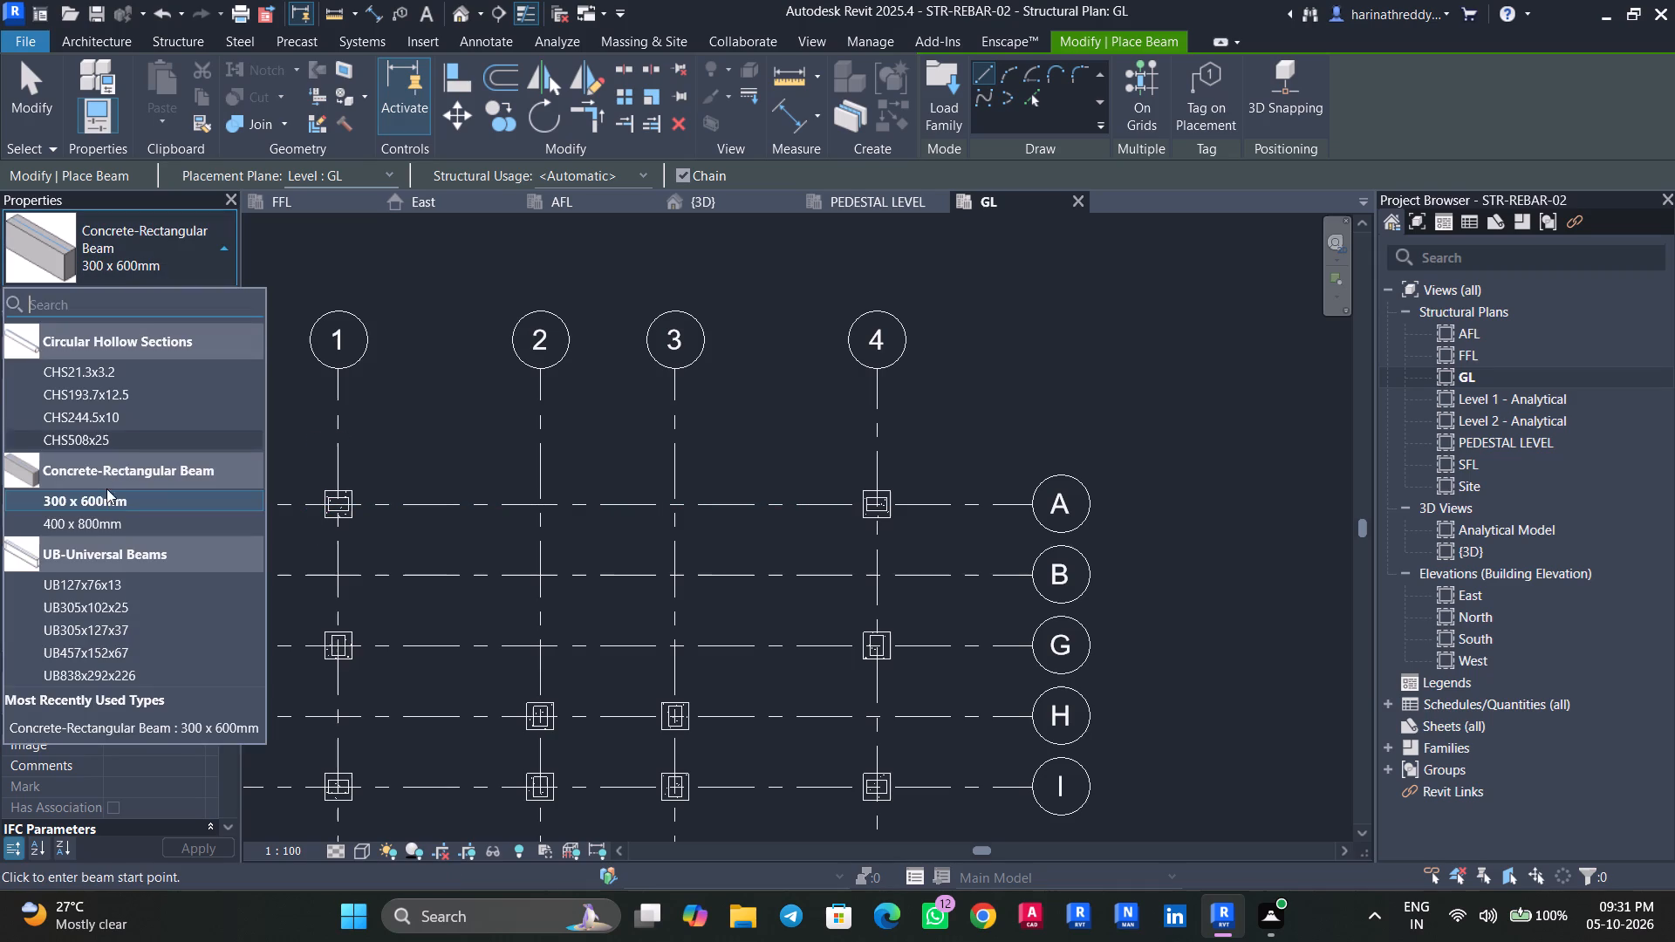
pyautogui.click(103, 521)
pyautogui.scroll(4, 348, 501)
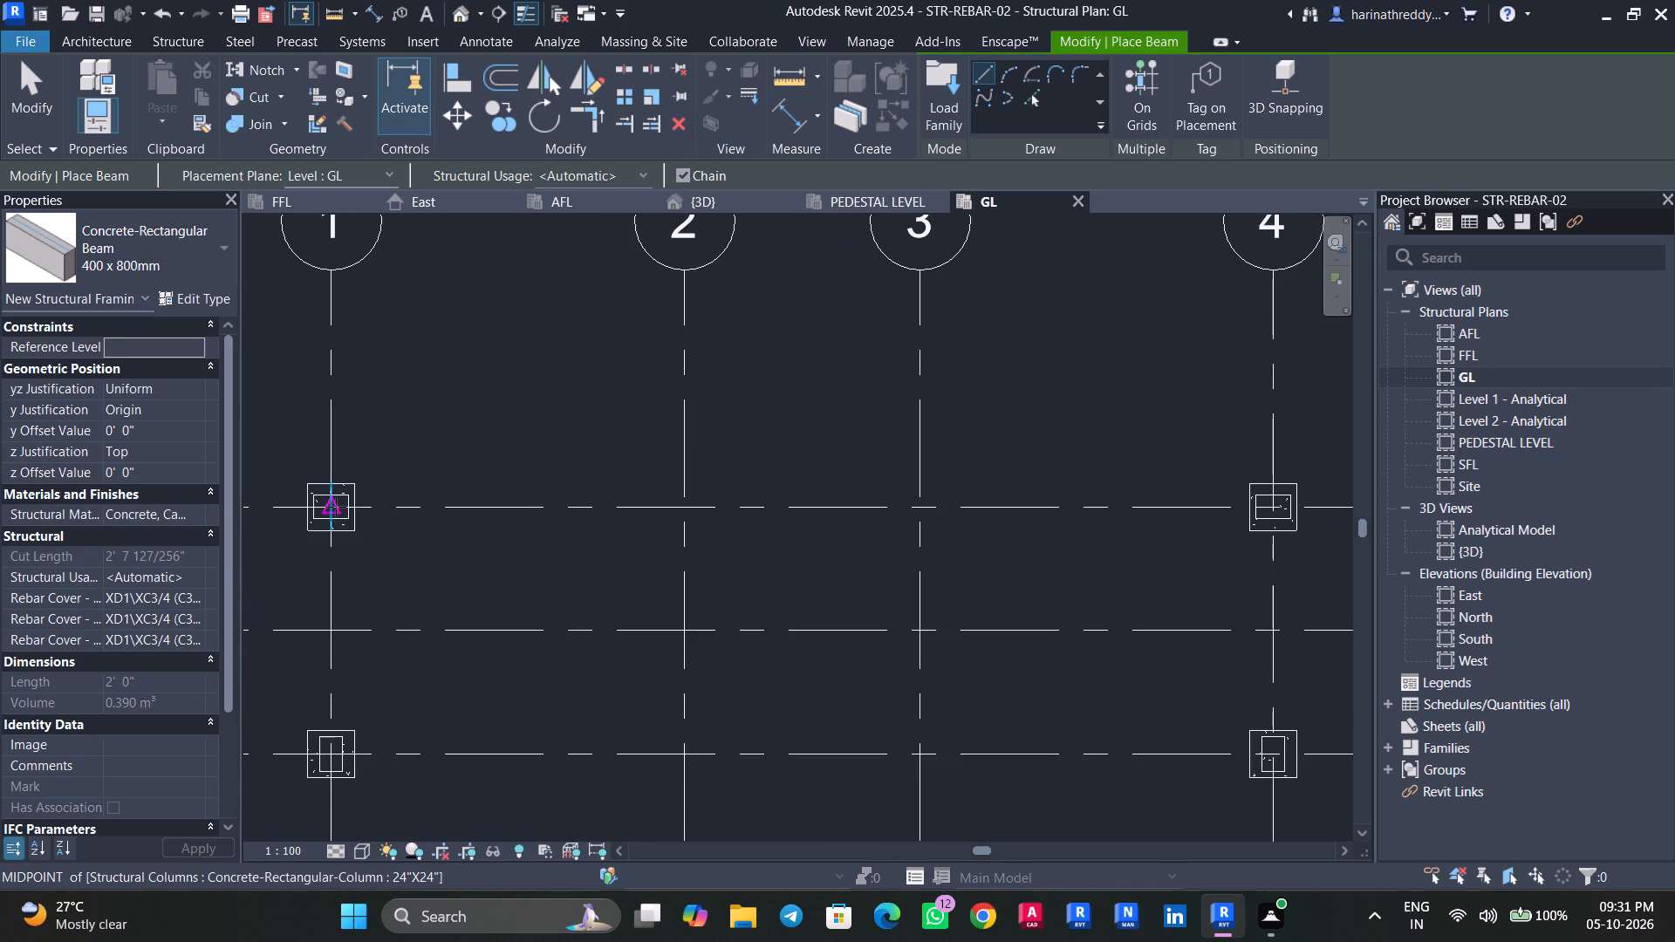
pyautogui.click(336, 507)
pyautogui.moveTo(697, 507); pyautogui.dragTo(314, 506, button='middle')
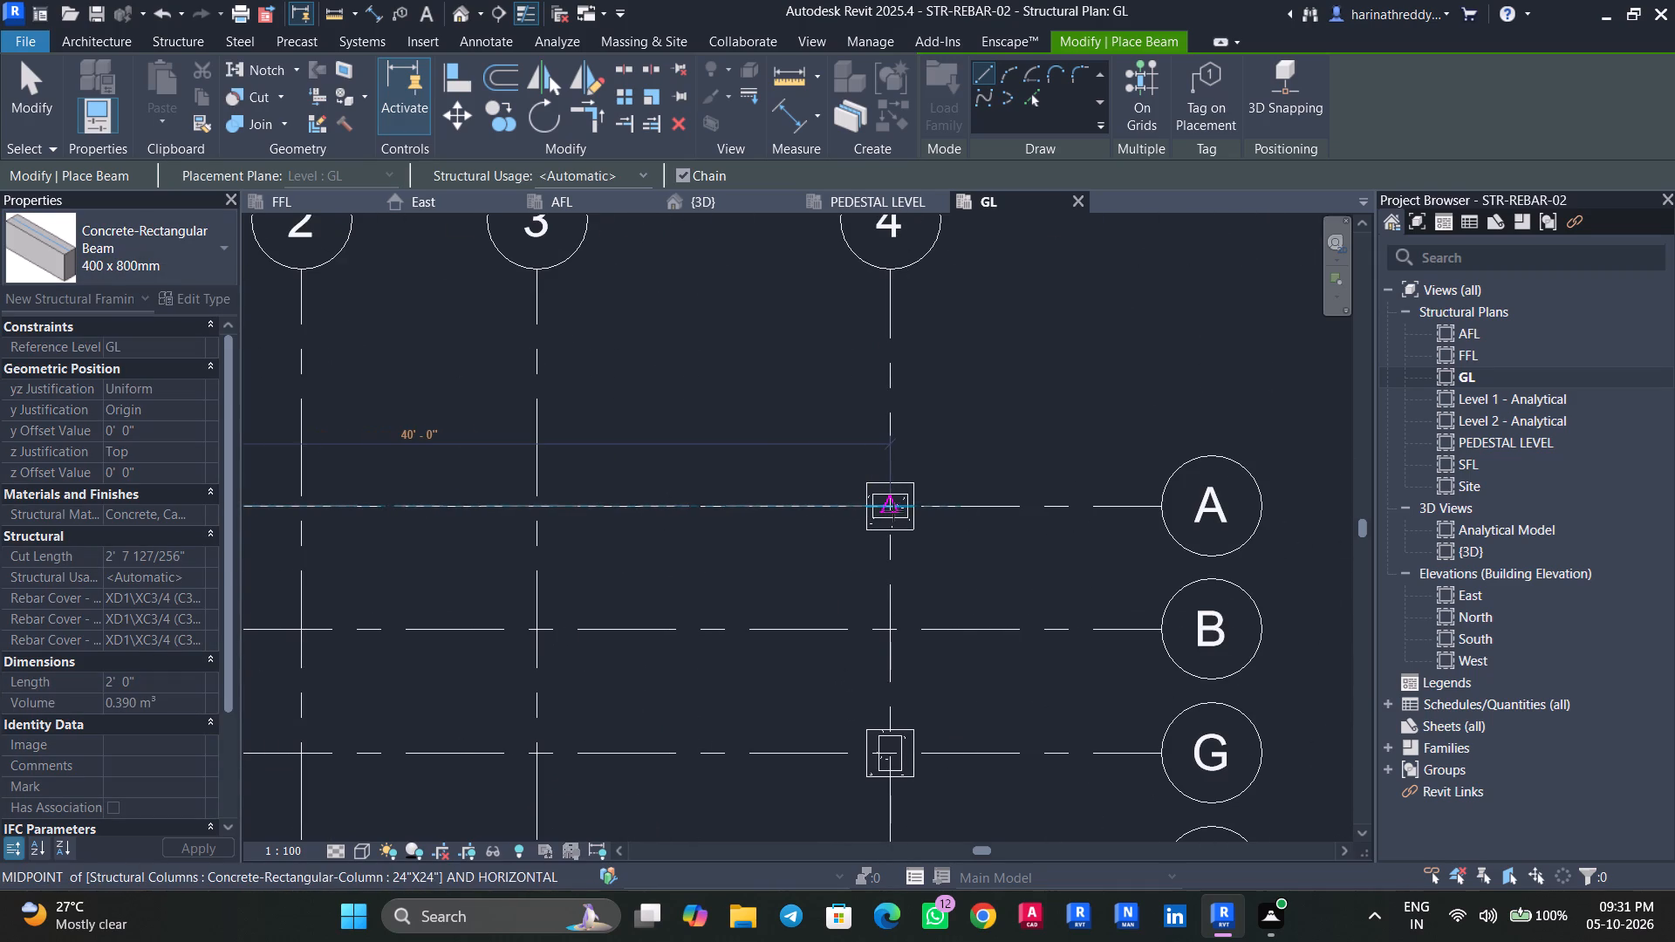
pyautogui.click(893, 510)
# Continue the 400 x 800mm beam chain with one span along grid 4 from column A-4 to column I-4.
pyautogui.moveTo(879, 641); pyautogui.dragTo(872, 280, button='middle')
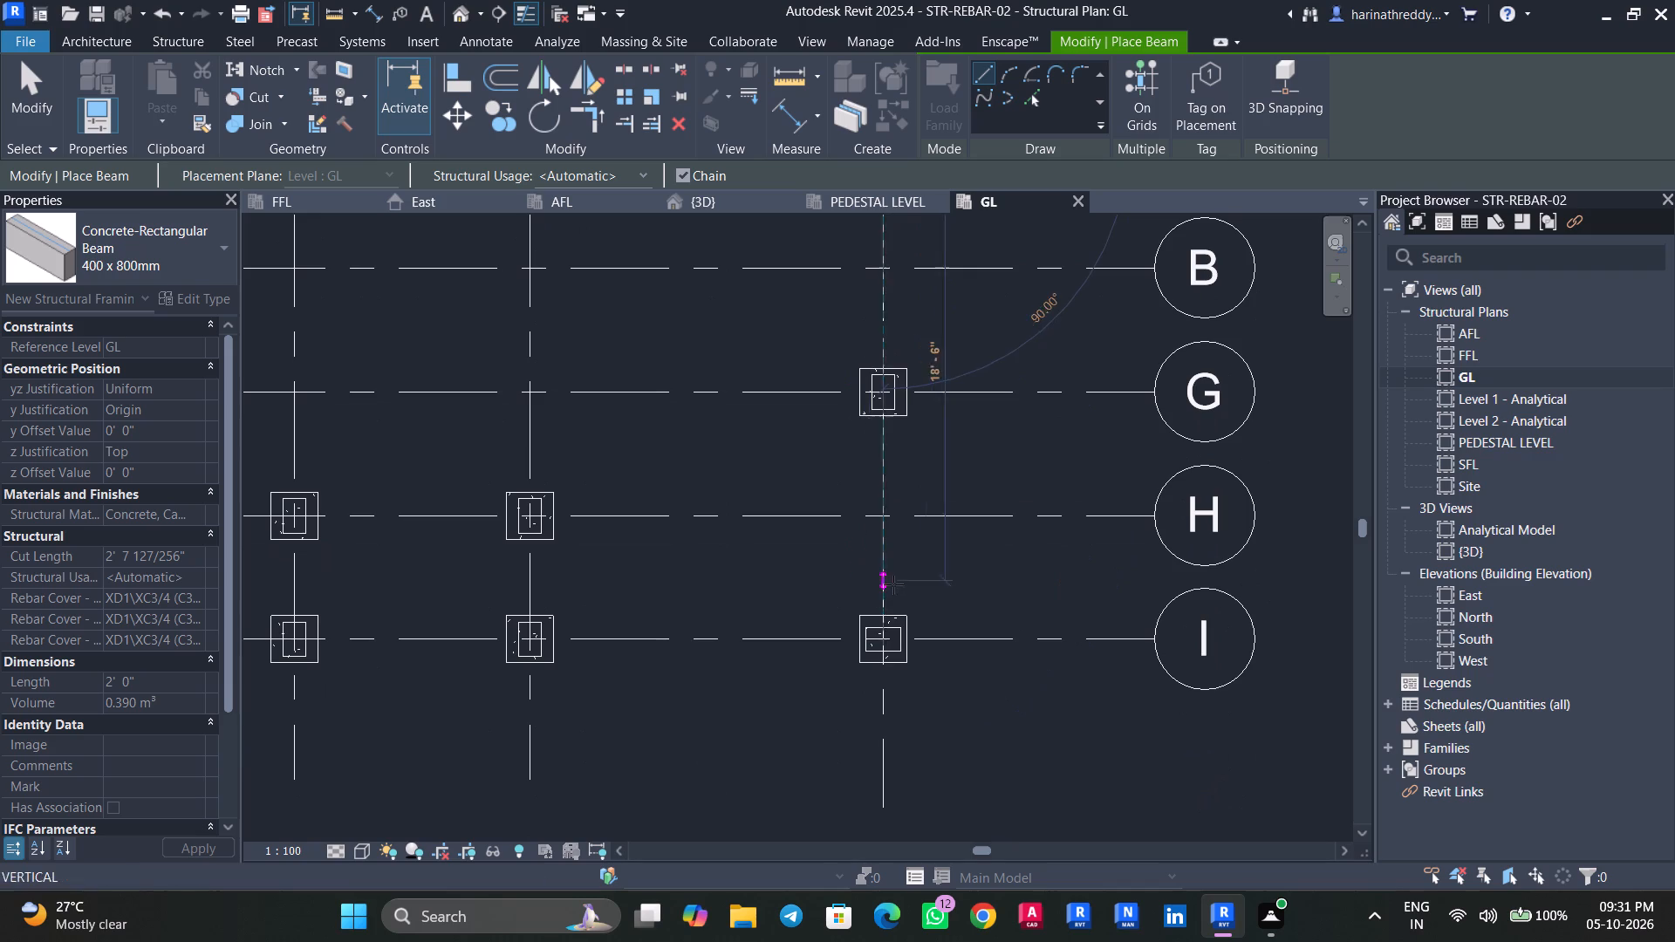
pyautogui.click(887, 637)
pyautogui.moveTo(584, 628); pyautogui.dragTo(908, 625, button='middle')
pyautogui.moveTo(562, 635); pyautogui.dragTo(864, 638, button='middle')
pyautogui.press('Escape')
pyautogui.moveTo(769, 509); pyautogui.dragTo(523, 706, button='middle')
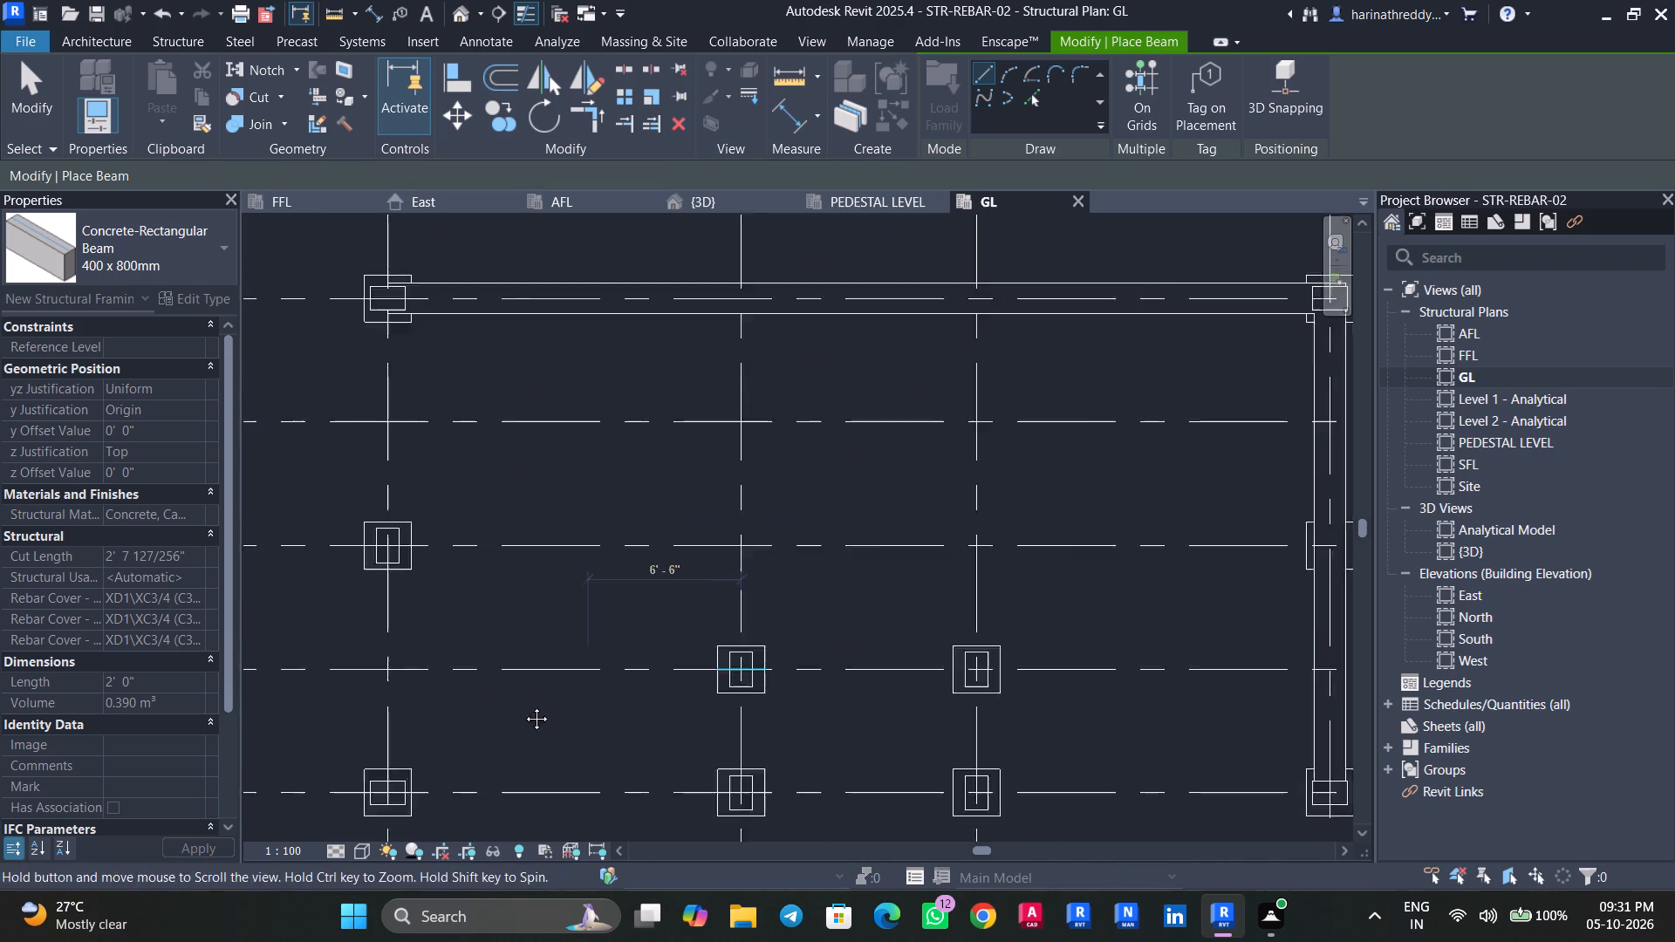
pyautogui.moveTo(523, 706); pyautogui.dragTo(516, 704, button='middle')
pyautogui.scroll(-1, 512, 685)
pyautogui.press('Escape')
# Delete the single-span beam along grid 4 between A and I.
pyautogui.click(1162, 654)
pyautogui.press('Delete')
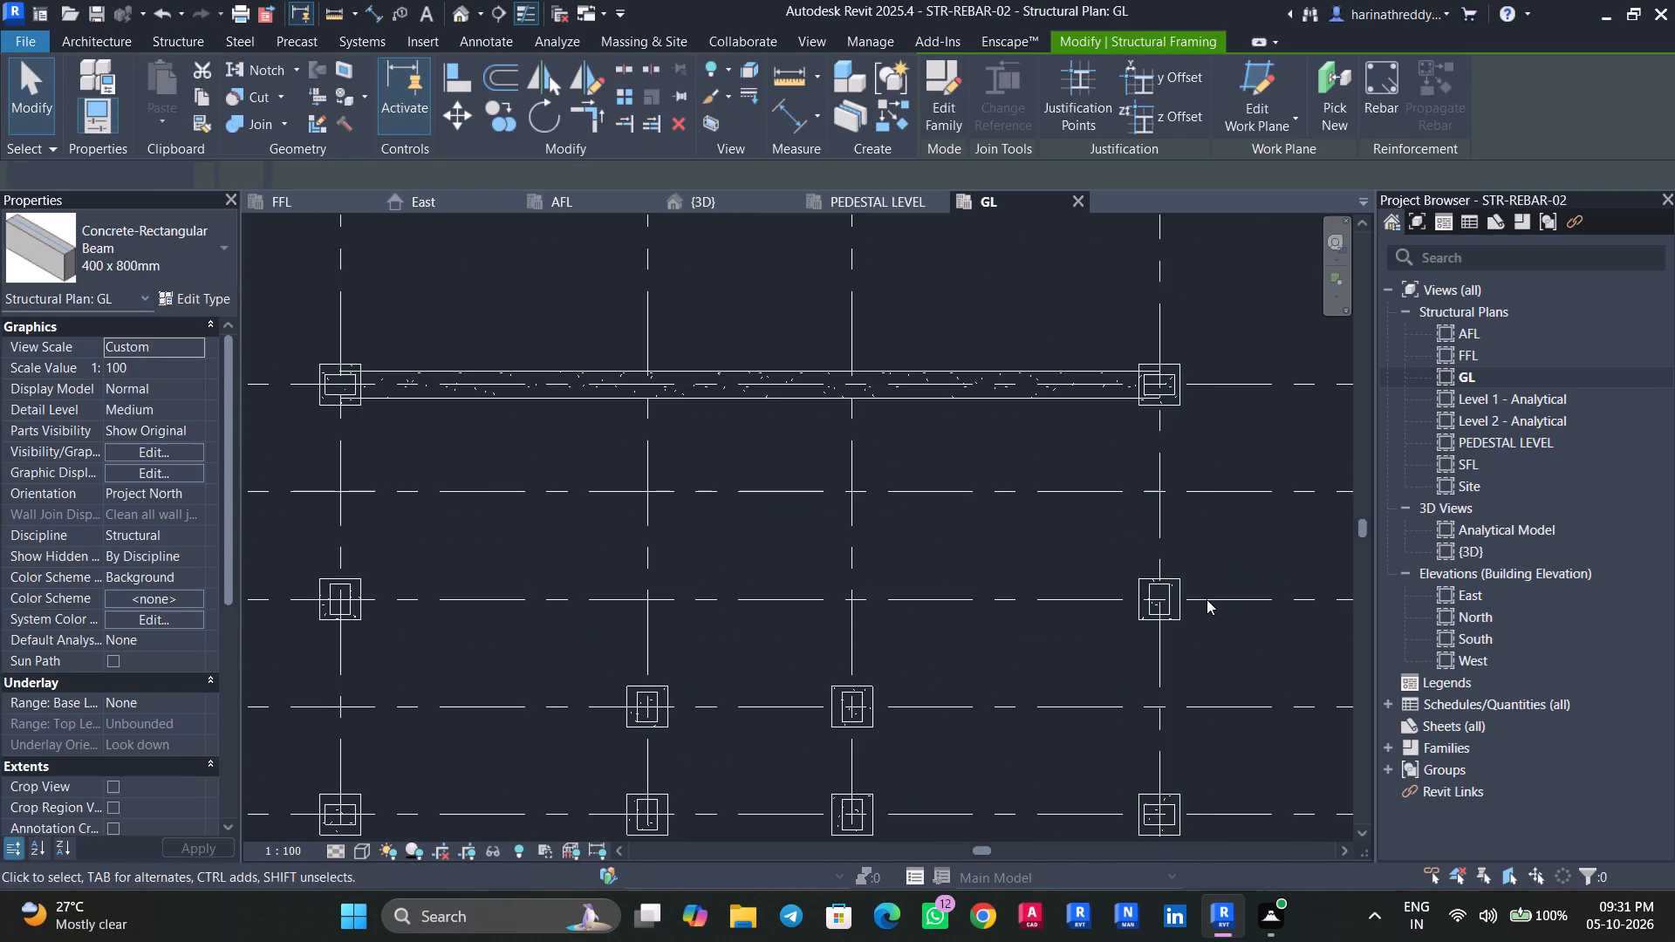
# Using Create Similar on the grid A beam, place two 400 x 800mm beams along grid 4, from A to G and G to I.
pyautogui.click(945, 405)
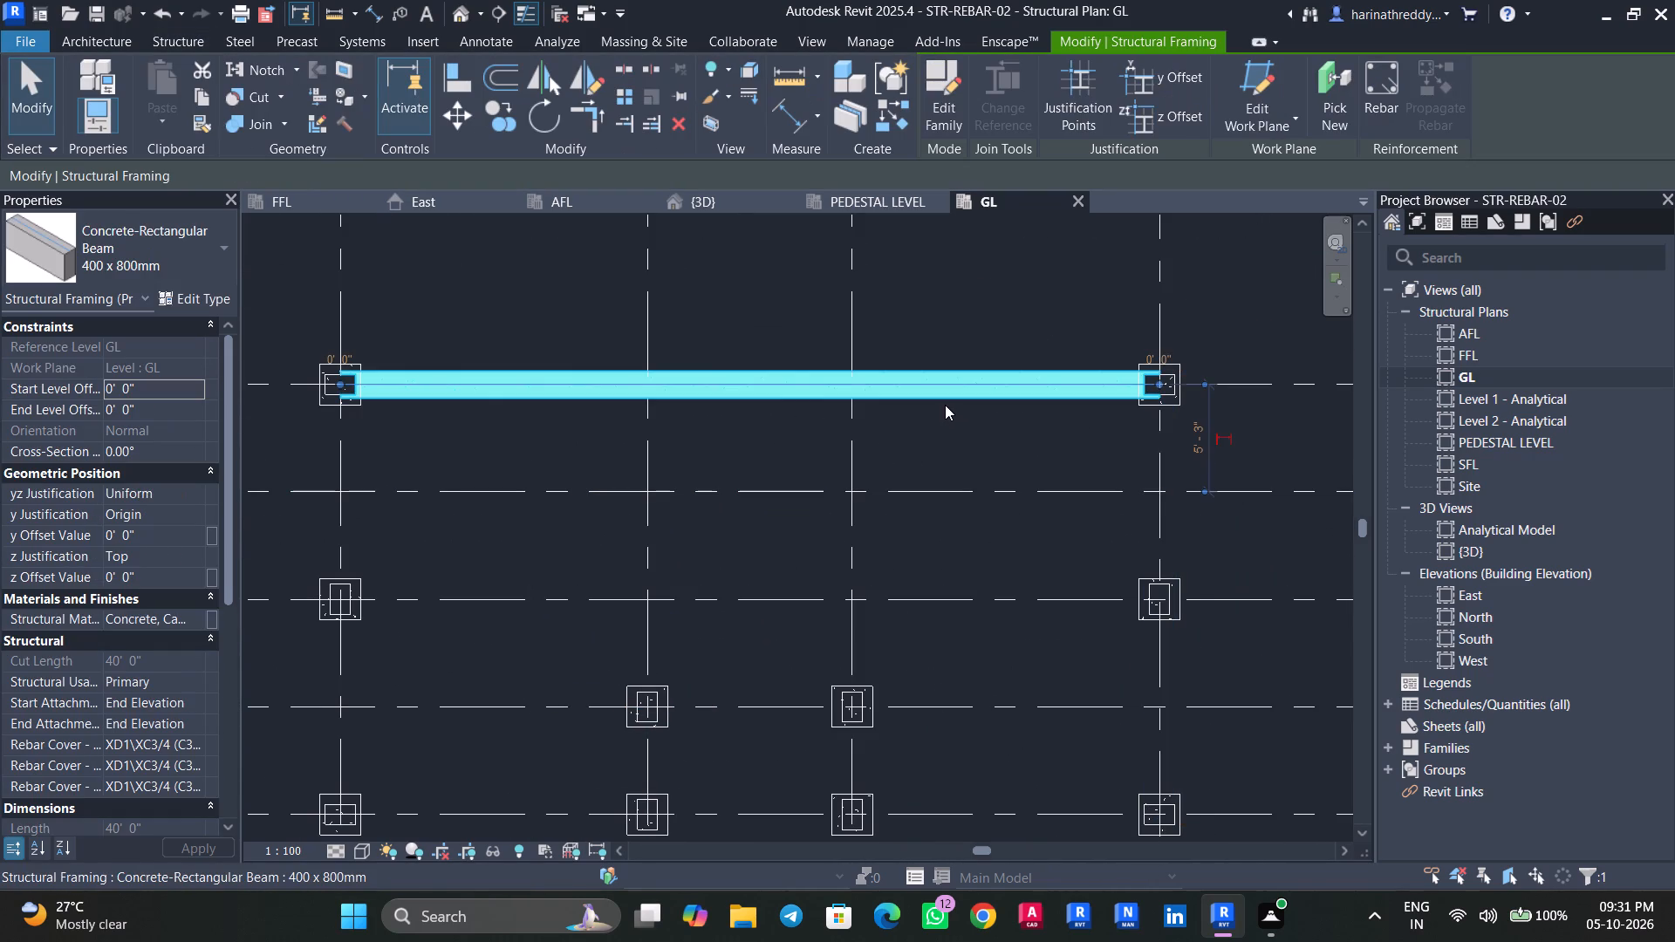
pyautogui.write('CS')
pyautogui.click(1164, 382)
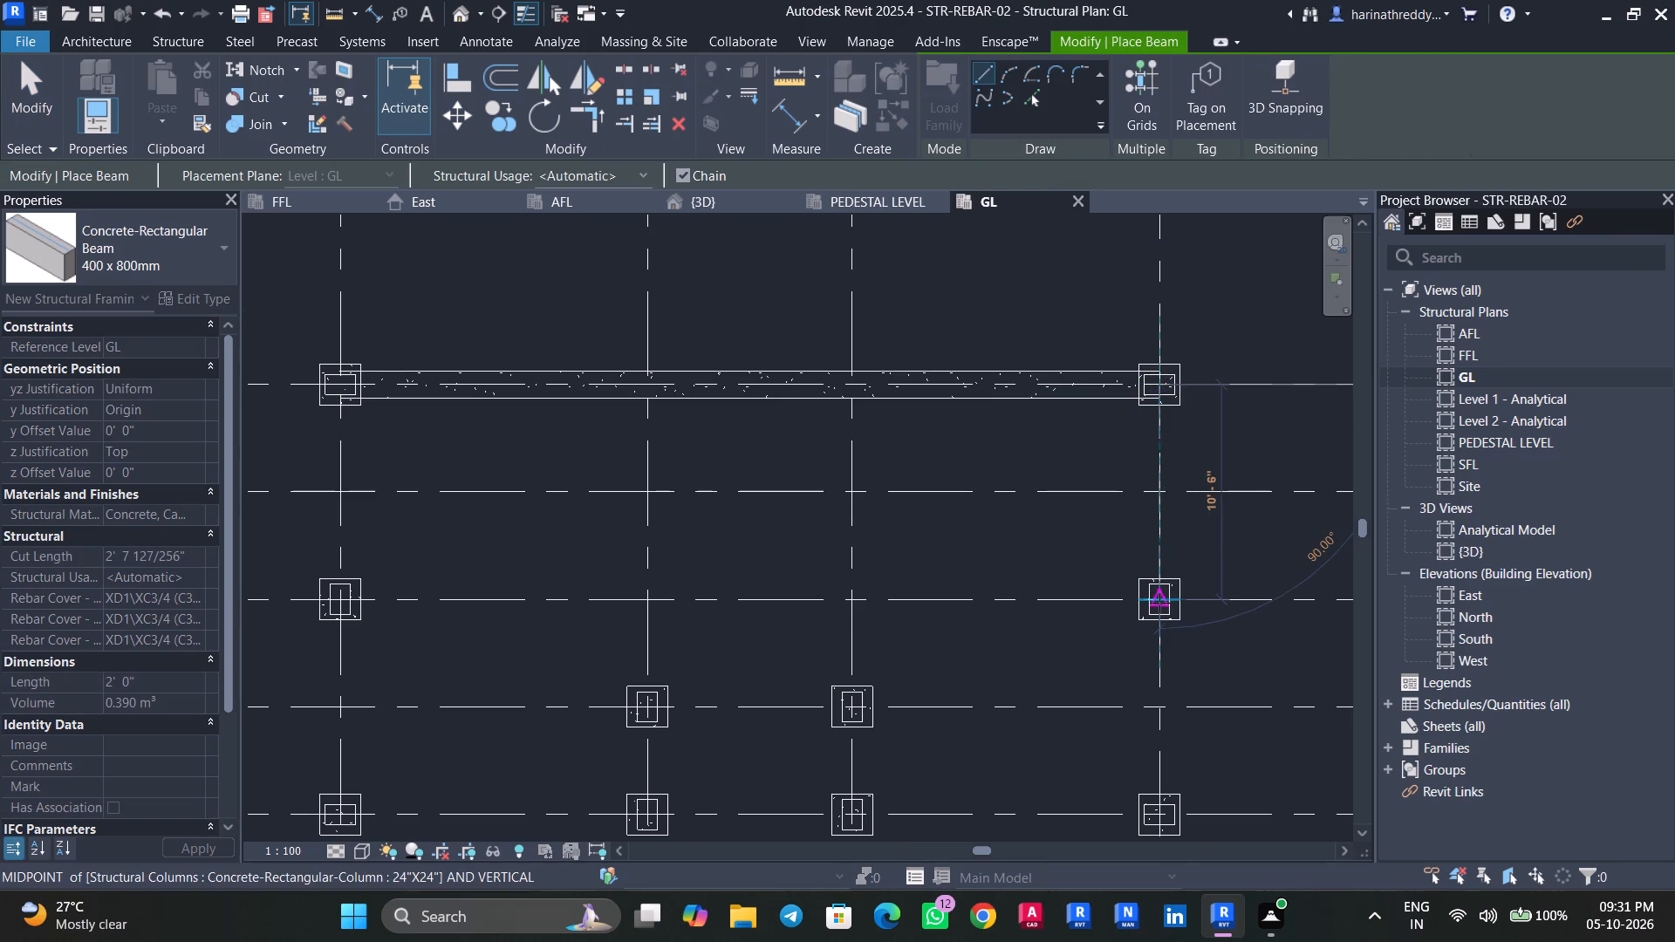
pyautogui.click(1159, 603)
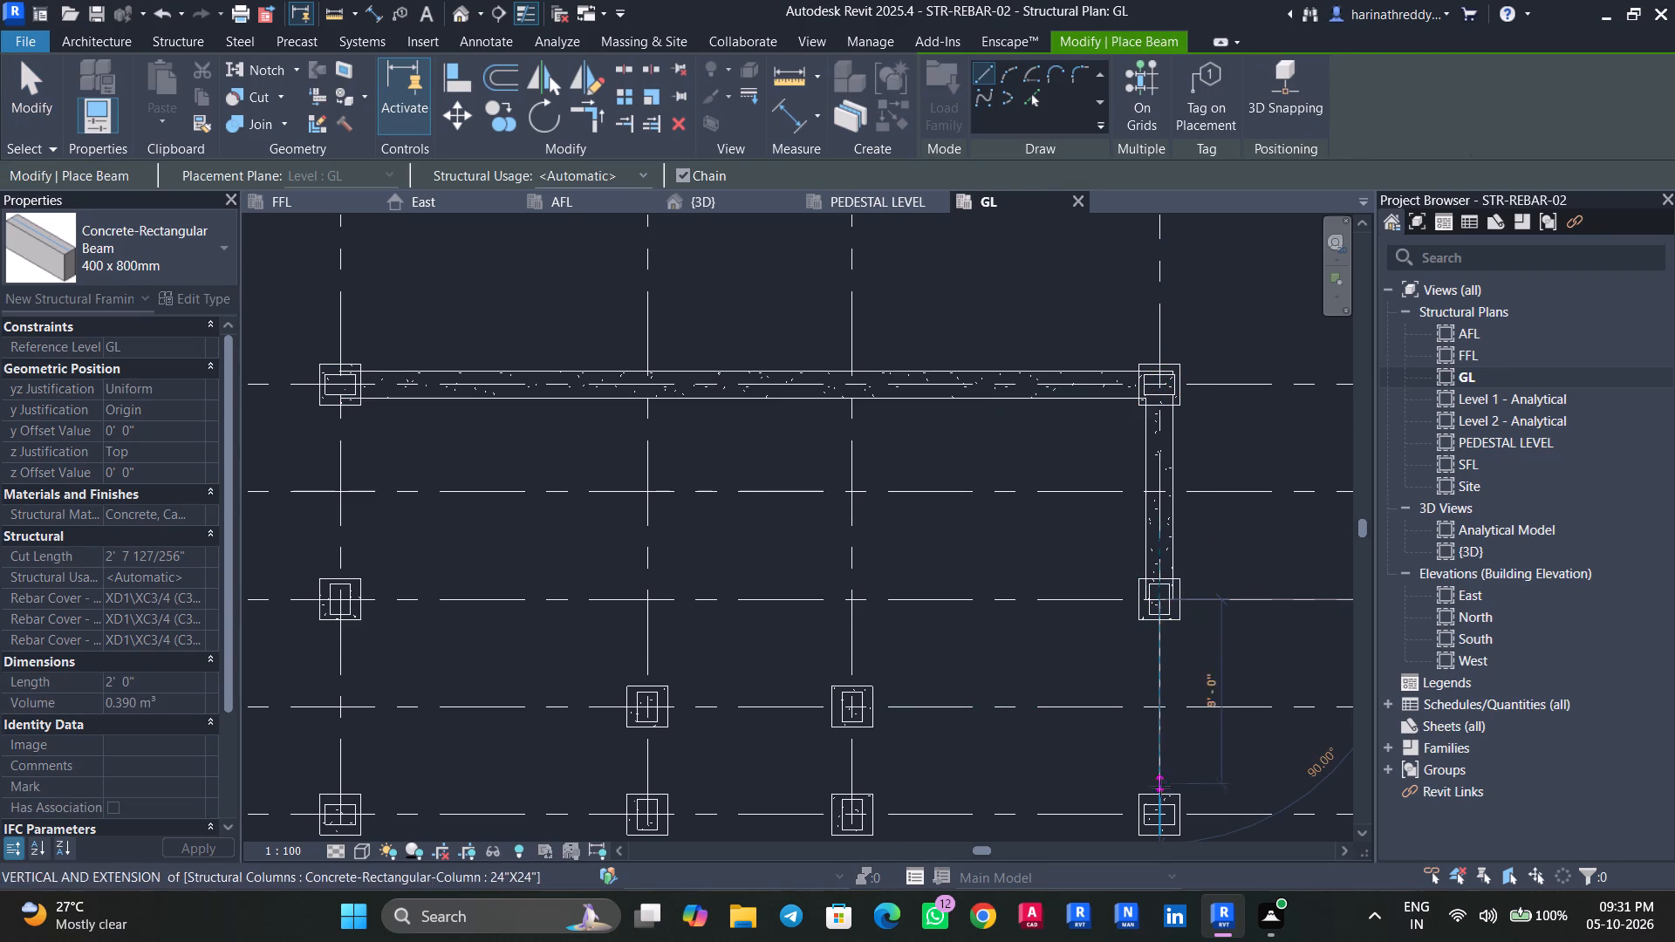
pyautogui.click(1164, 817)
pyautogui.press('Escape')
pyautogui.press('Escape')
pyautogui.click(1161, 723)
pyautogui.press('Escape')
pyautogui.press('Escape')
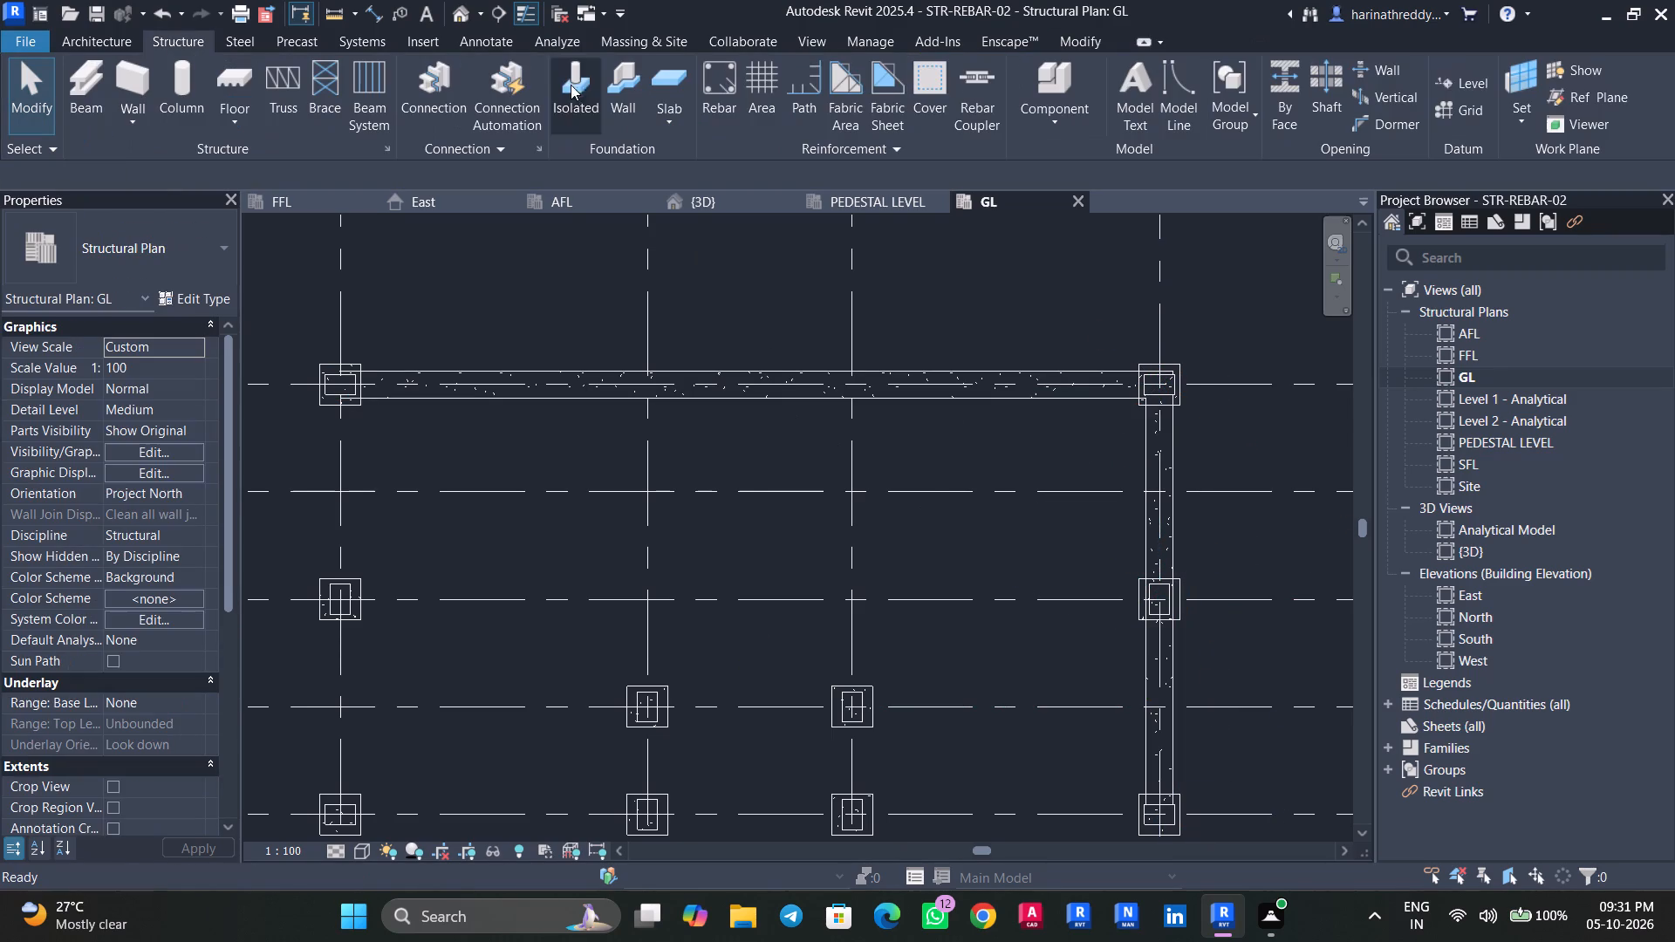
# Examine the beams along grids A and 4 and their column connections in 3D from several angles.
pyautogui.click(469, 18)
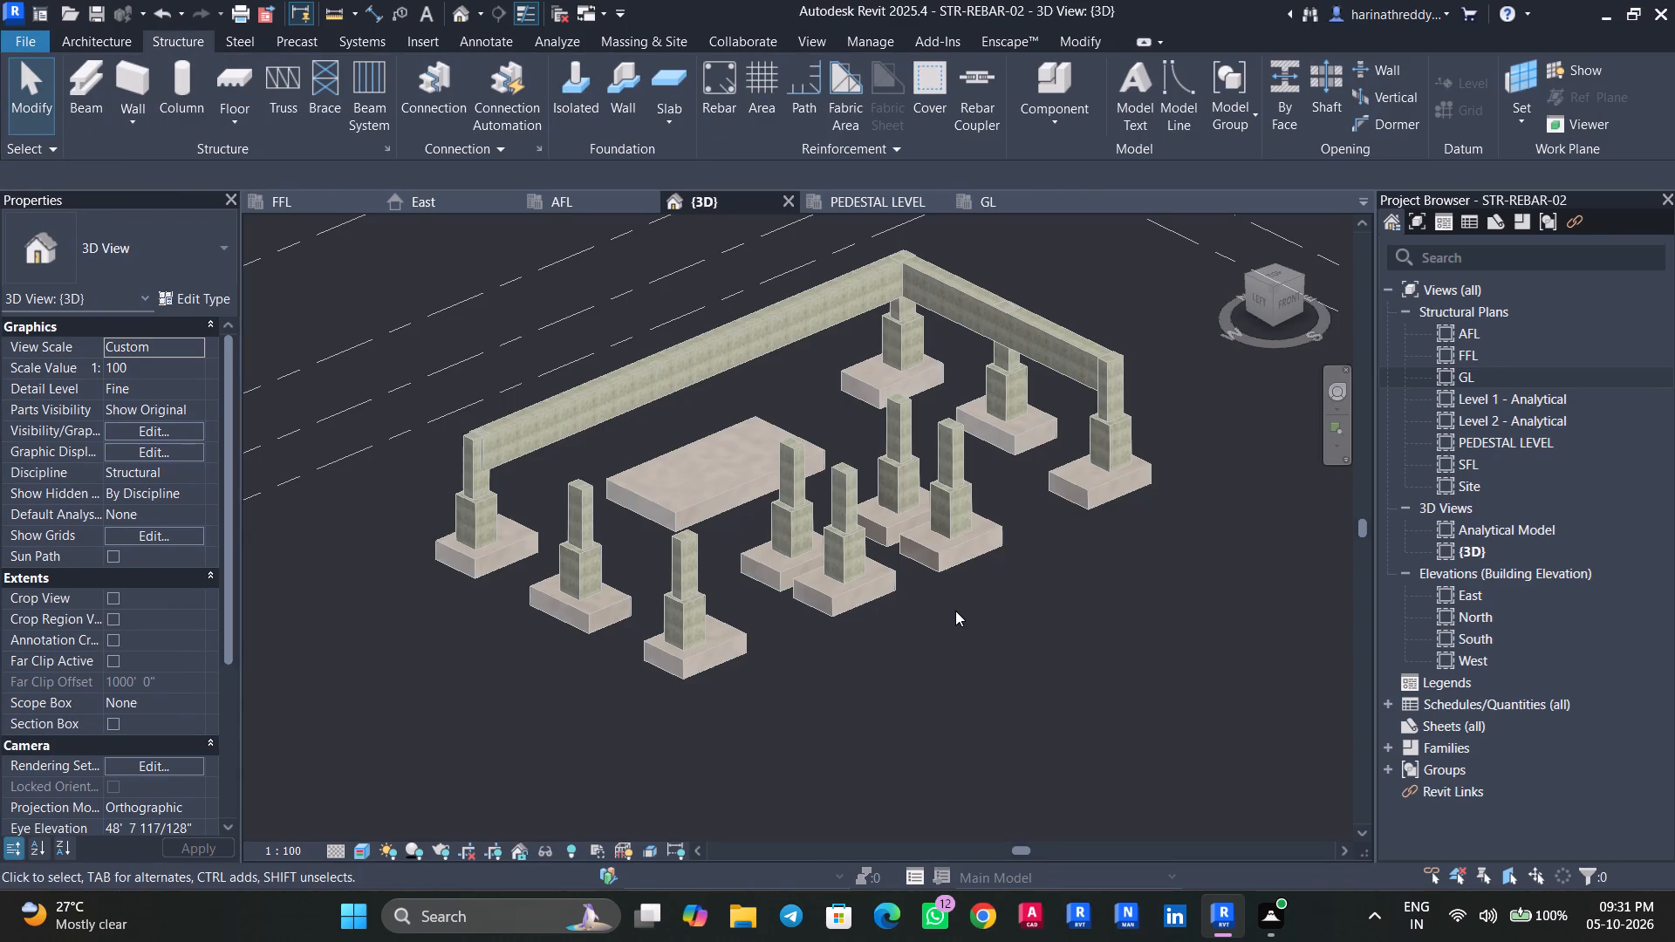
pyautogui.keyDown('shift'); pyautogui.moveTo(951, 610); pyautogui.dragTo(1056, 579, button='middle'); pyautogui.keyUp('shift')
pyautogui.scroll(2, 1056, 579)
pyautogui.moveTo(1055, 571); pyautogui.dragTo(1105, 773, button='middle')
pyautogui.scroll(1, 1105, 773)
pyautogui.keyDown('shift'); pyautogui.moveTo(1101, 751); pyautogui.dragTo(1059, 745, button='middle'); pyautogui.keyUp('shift')
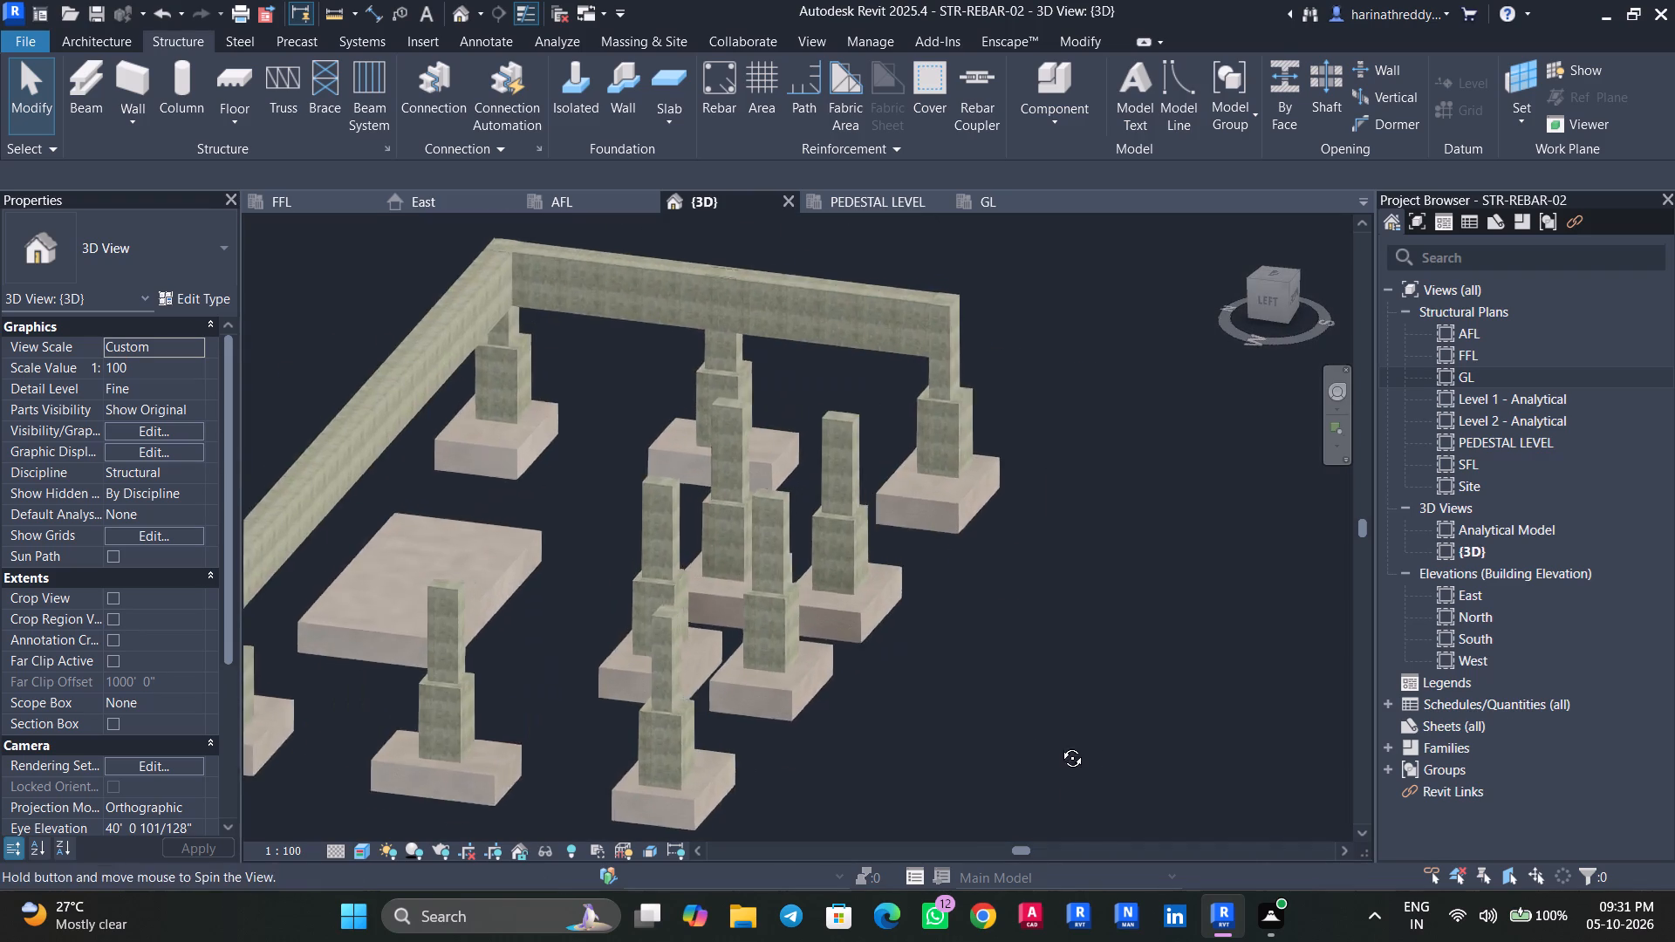
pyautogui.keyDown('shift'); pyautogui.moveTo(1059, 745); pyautogui.dragTo(1006, 731, button='middle'); pyautogui.keyUp('shift')
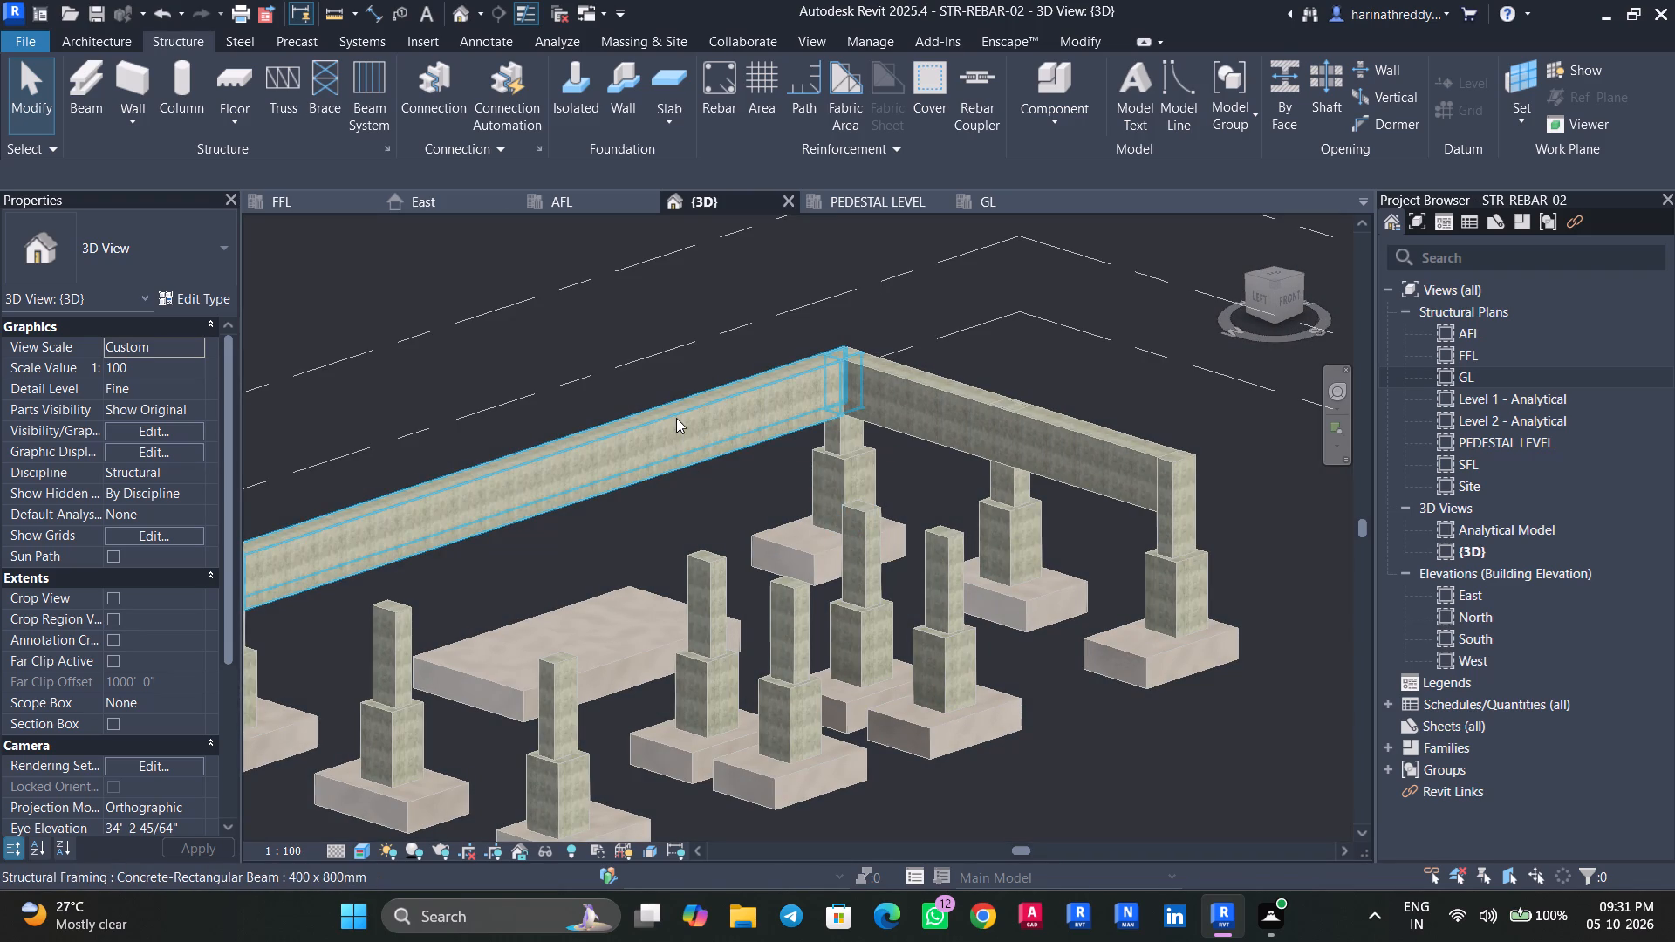
pyautogui.keyDown('shift'); pyautogui.moveTo(699, 529); pyautogui.dragTo(1137, 527, button='middle'); pyautogui.keyUp('shift')
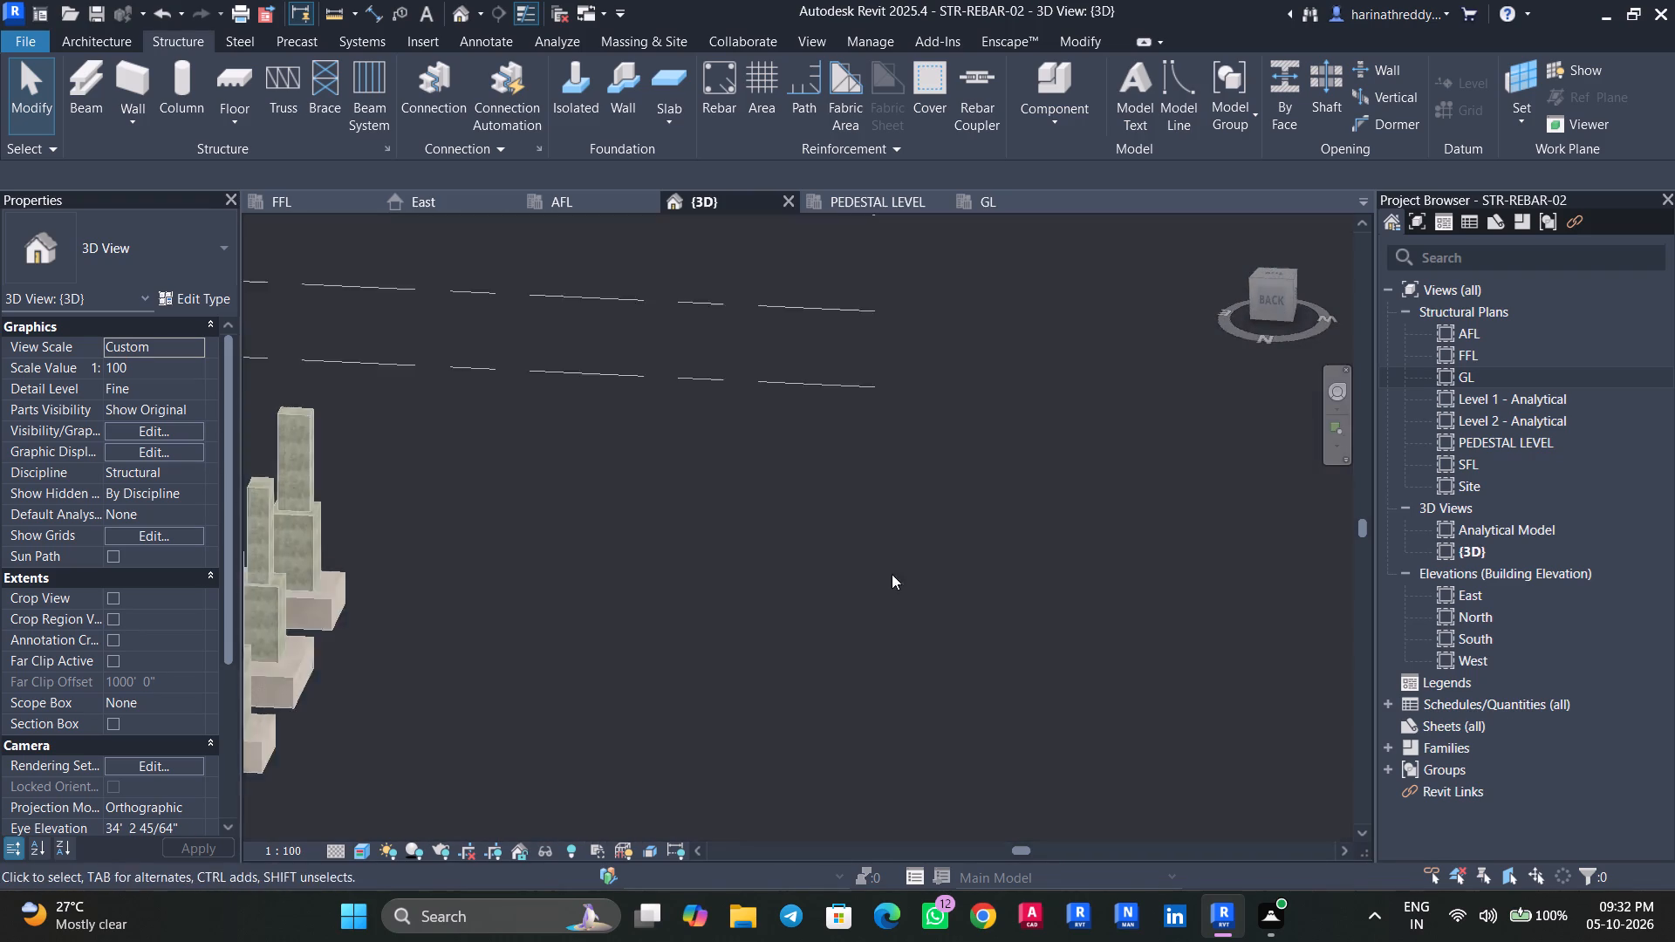
pyautogui.moveTo(895, 584); pyautogui.dragTo(1588, 621, button='middle')
pyautogui.scroll(3, 591, 643)
pyautogui.click(591, 636)
pyautogui.press('Escape')
pyautogui.press('Escape')
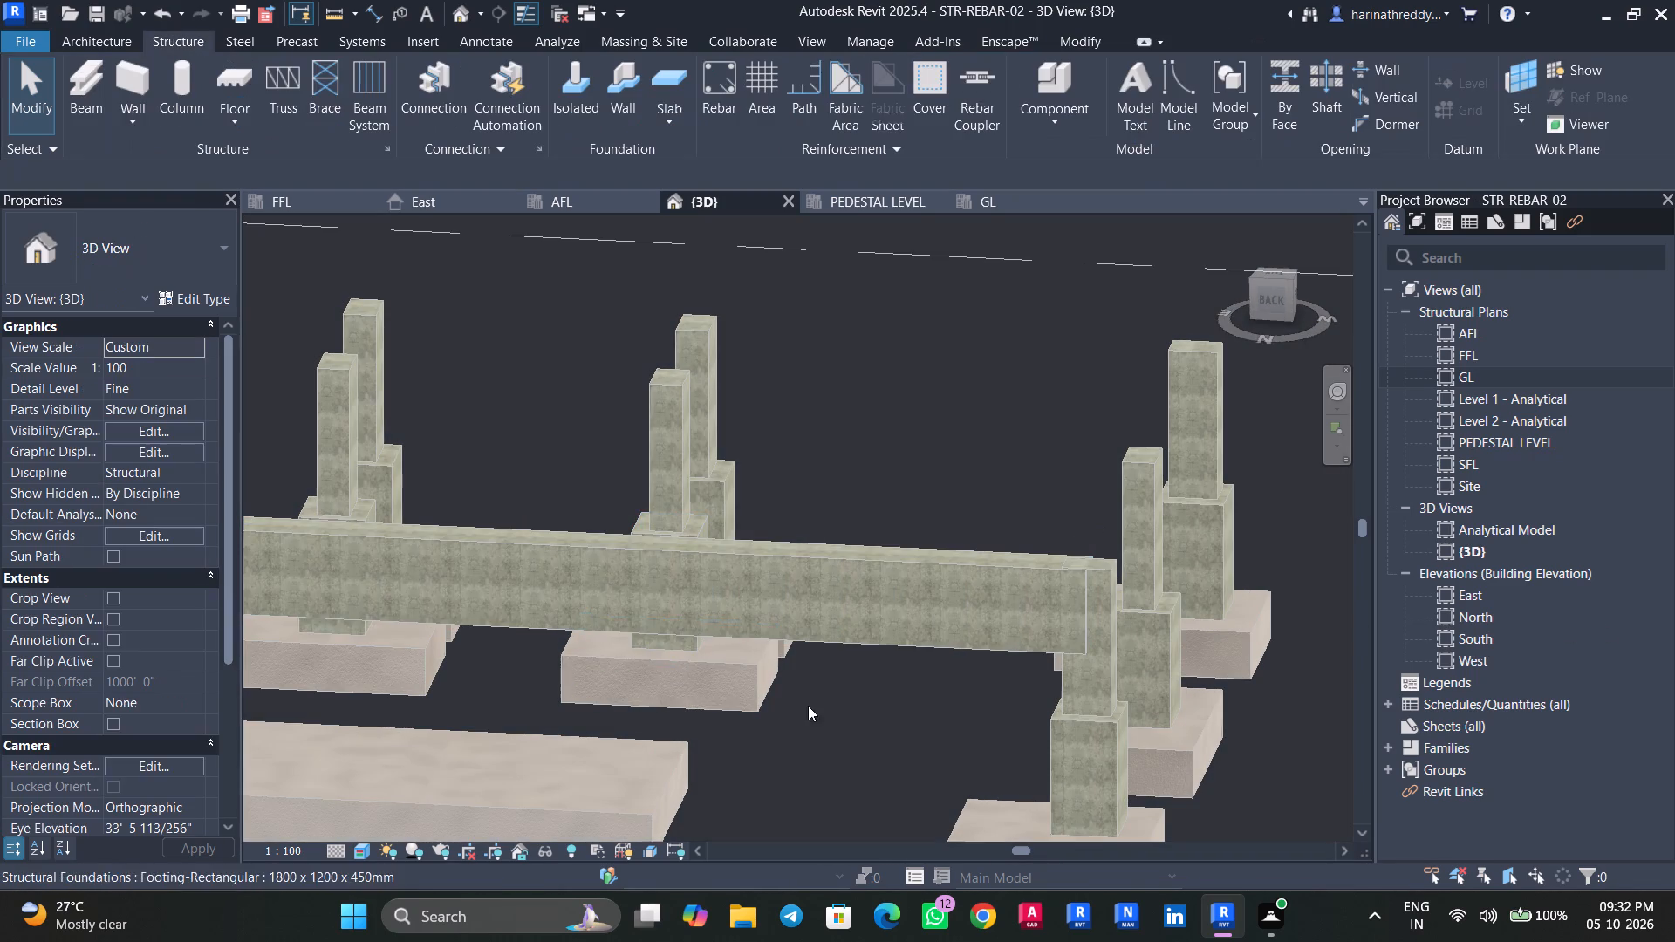
pyautogui.keyDown('shift'); pyautogui.moveTo(804, 707); pyautogui.dragTo(544, 710, button='middle'); pyautogui.keyUp('shift')
pyautogui.scroll(-2, 546, 693)
pyautogui.scroll(1, 546, 693)
pyautogui.scroll(-3, 547, 690)
pyautogui.keyDown('shift'); pyautogui.moveTo(570, 688); pyautogui.dragTo(439, 698, button='middle'); pyautogui.keyUp('shift')
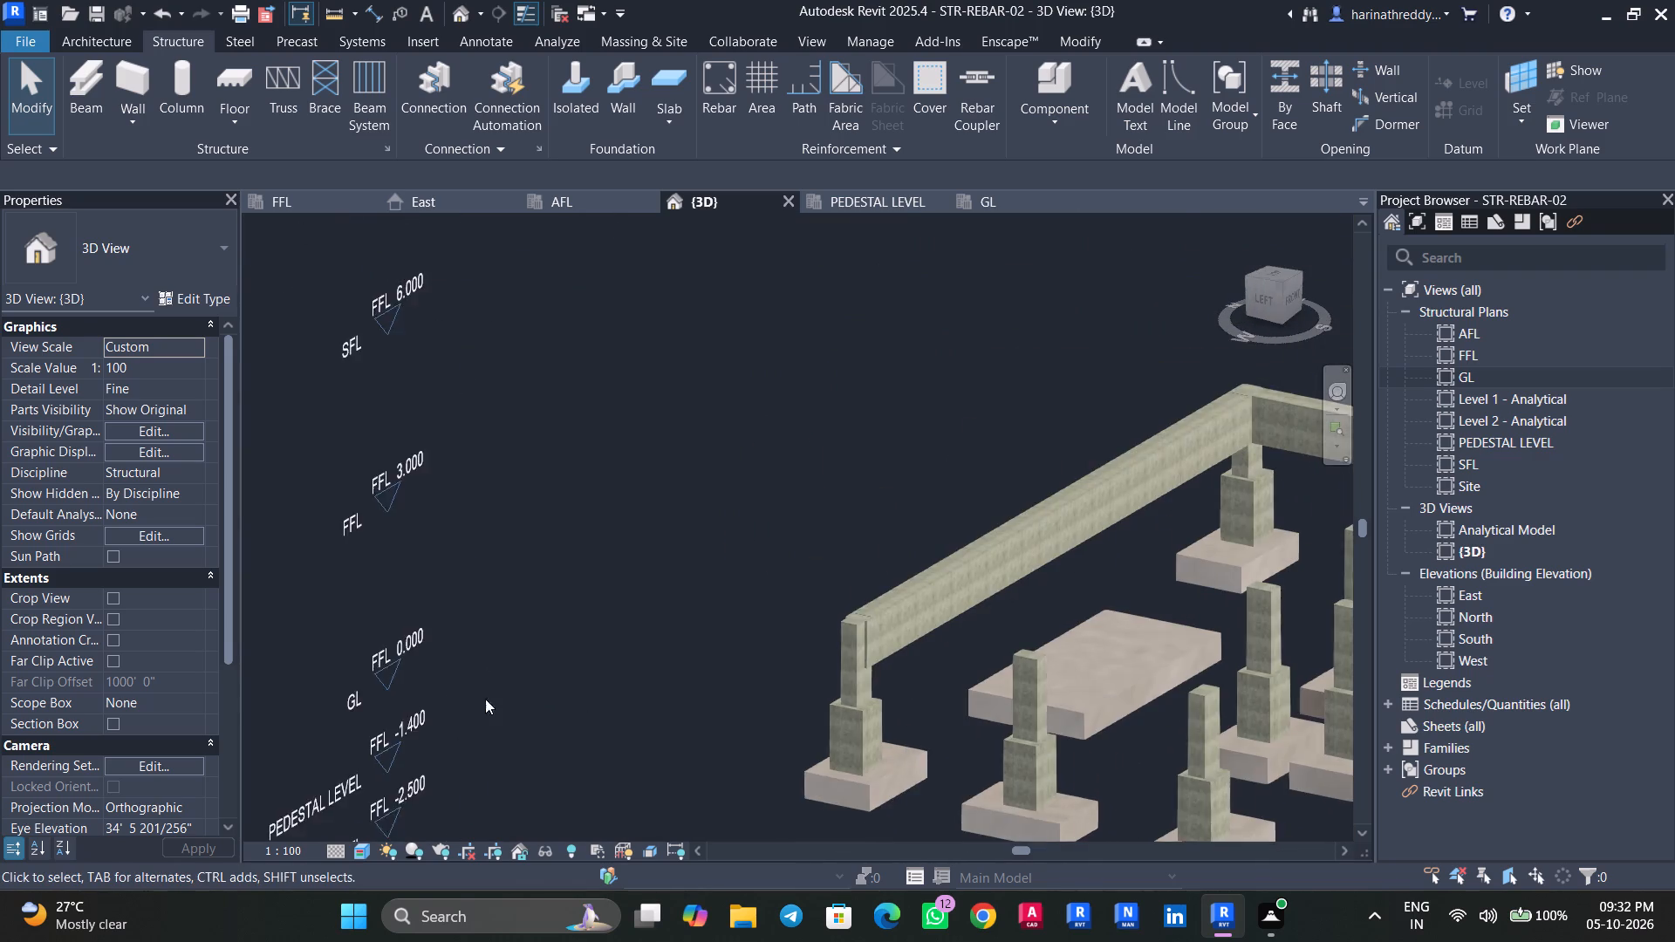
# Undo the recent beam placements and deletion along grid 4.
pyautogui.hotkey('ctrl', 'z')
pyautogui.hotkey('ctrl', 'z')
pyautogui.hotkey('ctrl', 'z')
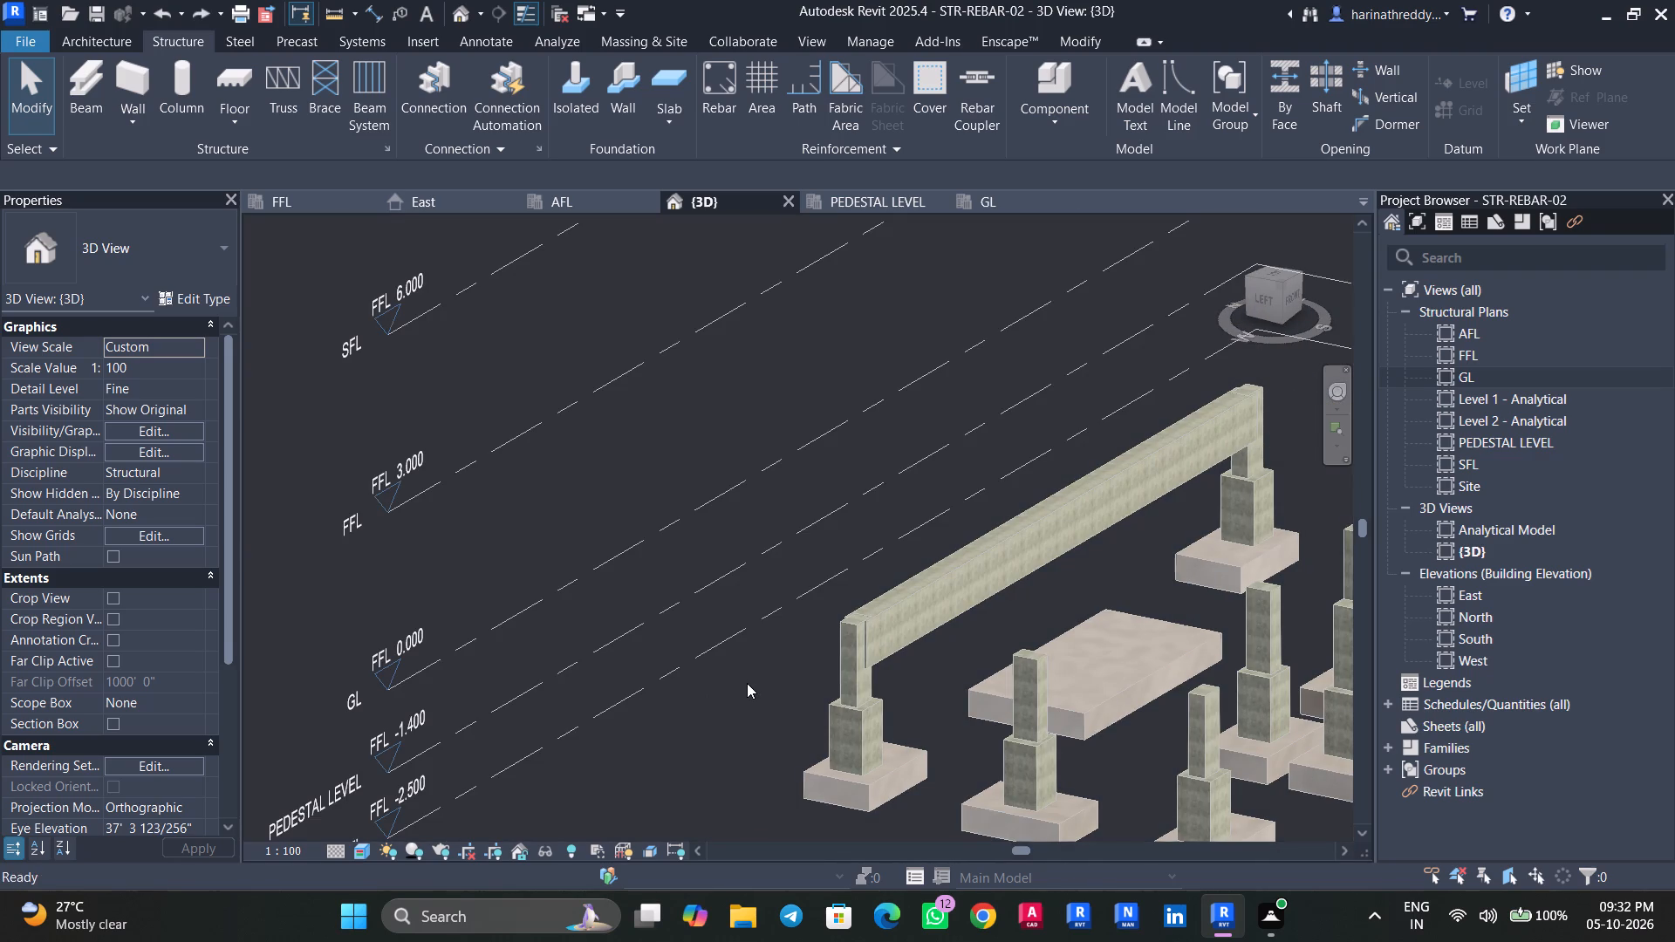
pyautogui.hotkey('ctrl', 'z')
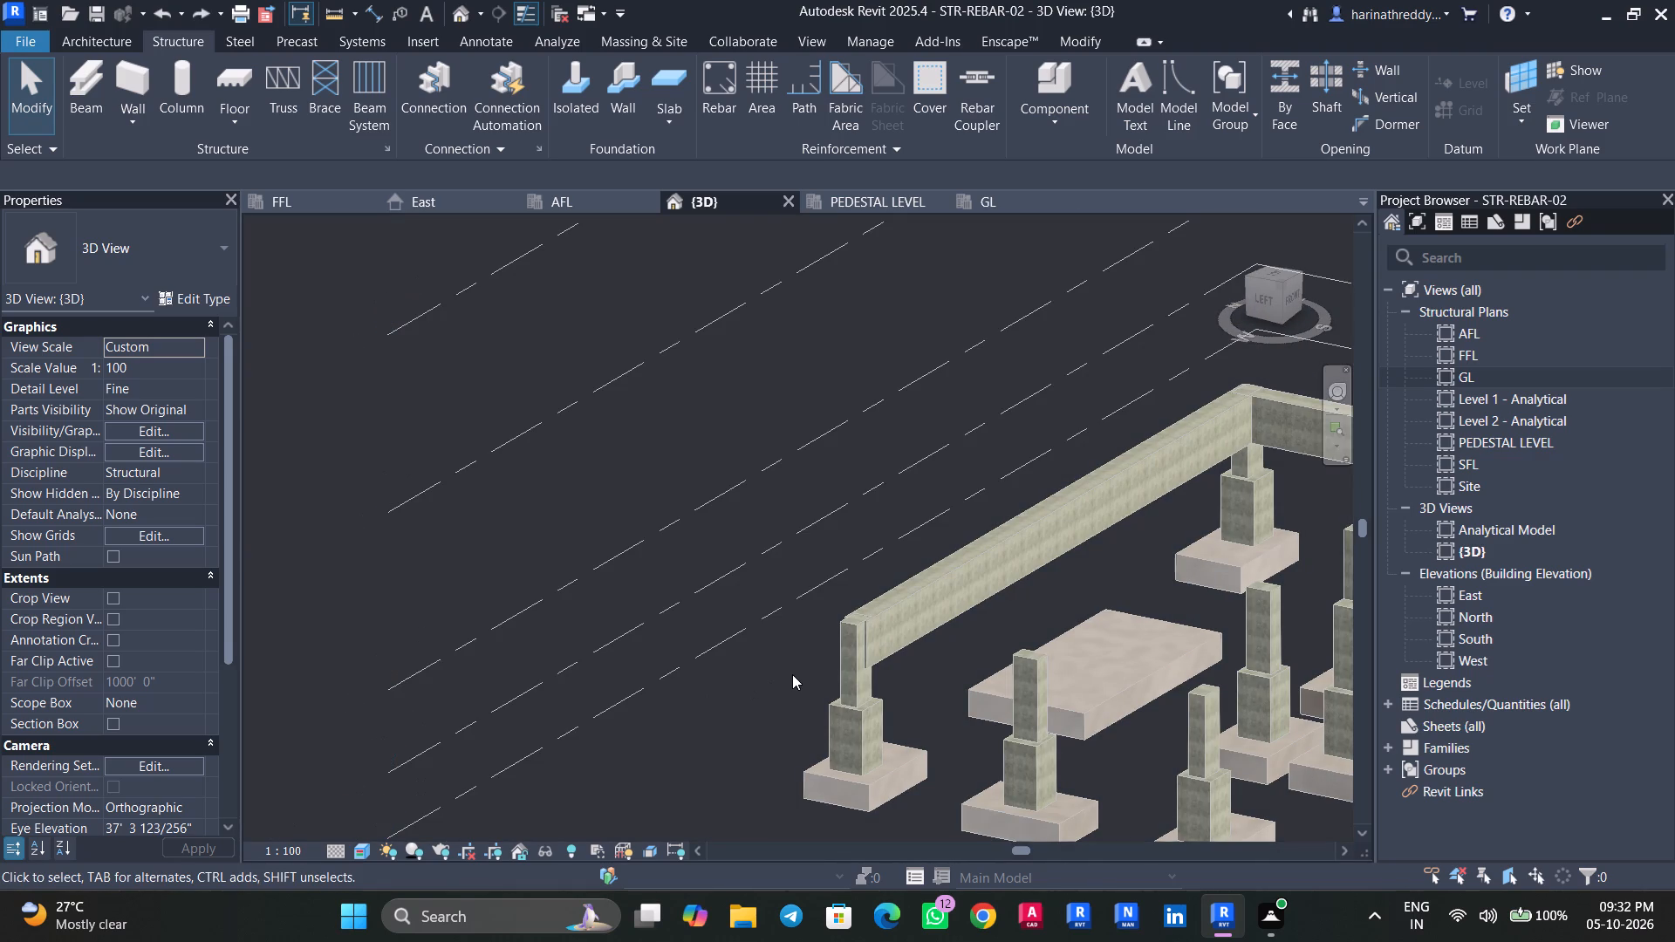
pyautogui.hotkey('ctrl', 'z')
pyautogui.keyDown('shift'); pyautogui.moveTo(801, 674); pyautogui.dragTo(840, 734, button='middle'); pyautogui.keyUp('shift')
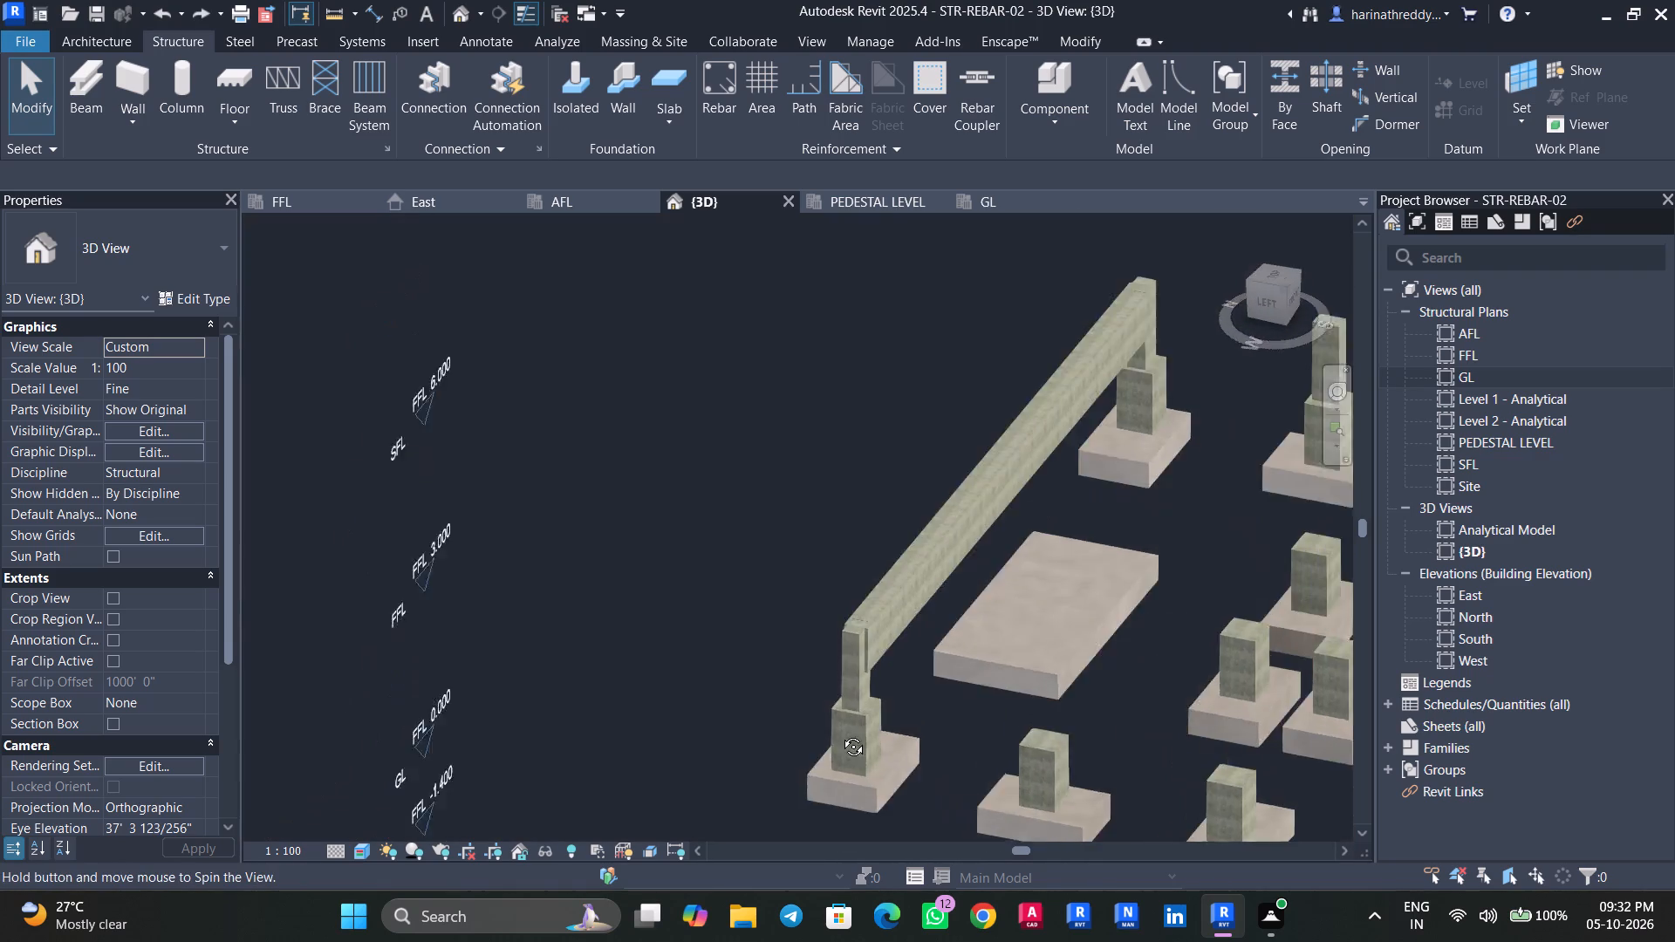
# Undo the placement of the 400 x 800mm beam along grid A.
pyautogui.keyDown('shift'); pyautogui.moveTo(840, 734); pyautogui.dragTo(908, 746, button='middle'); pyautogui.keyUp('shift')
pyautogui.click(1069, 662)
pyautogui.press('Escape')
pyautogui.press('Escape')
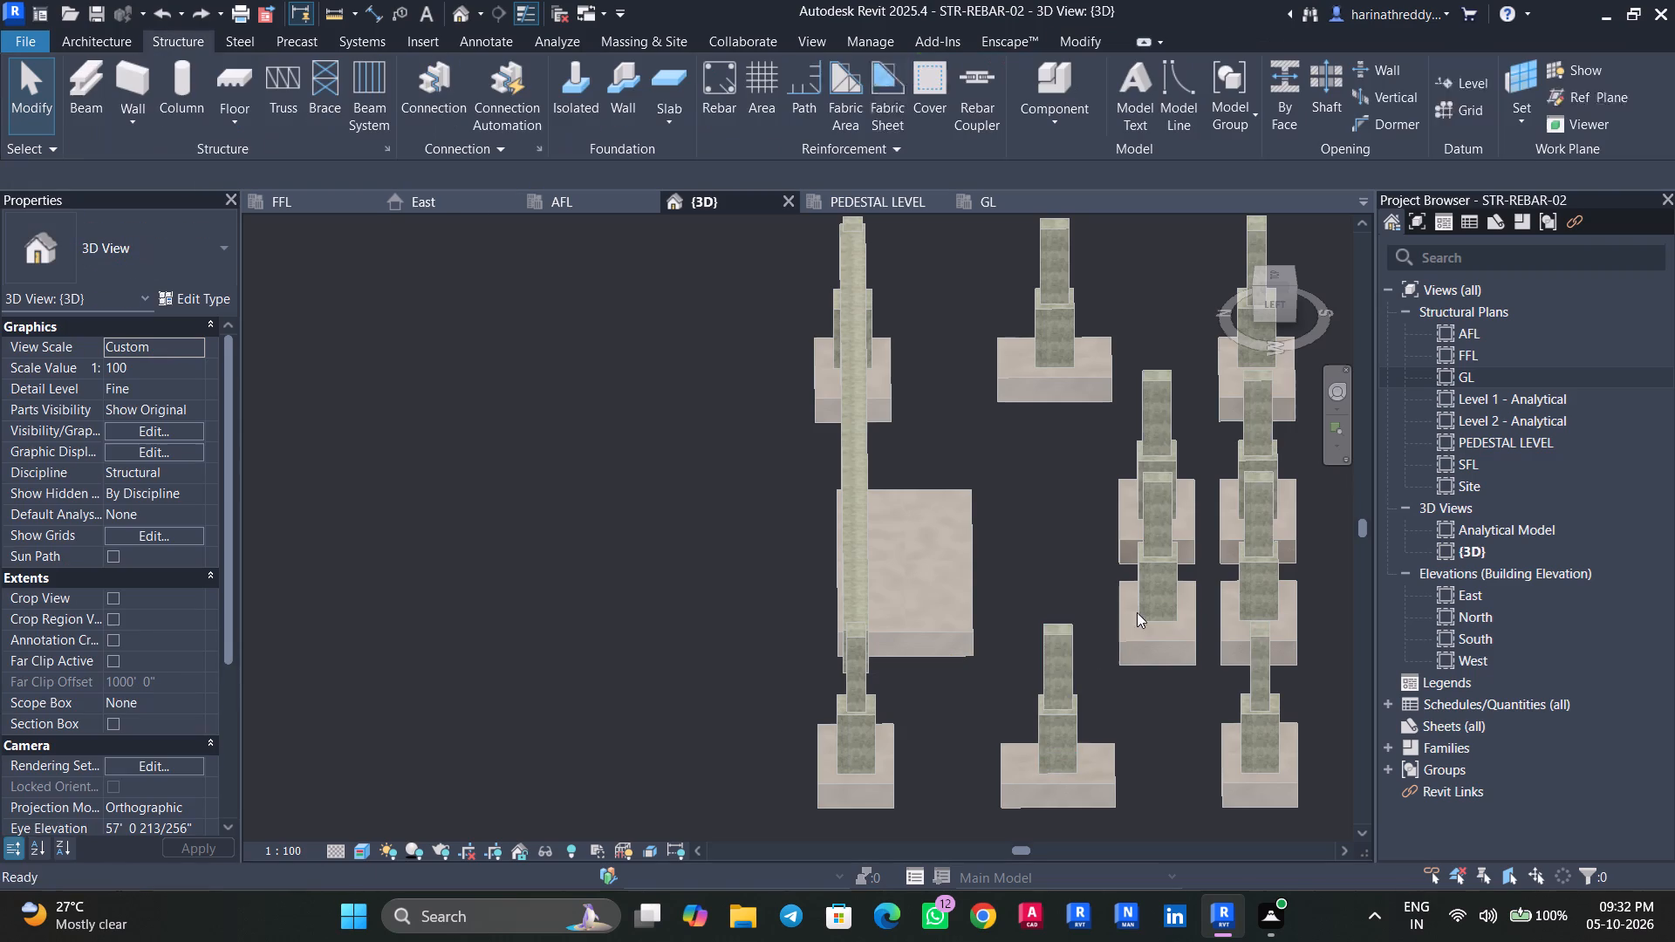
pyautogui.press('Escape')
pyautogui.moveTo(1116, 679); pyautogui.dragTo(1021, 672, button='middle')
pyautogui.hotkey('ctrl', 'z')
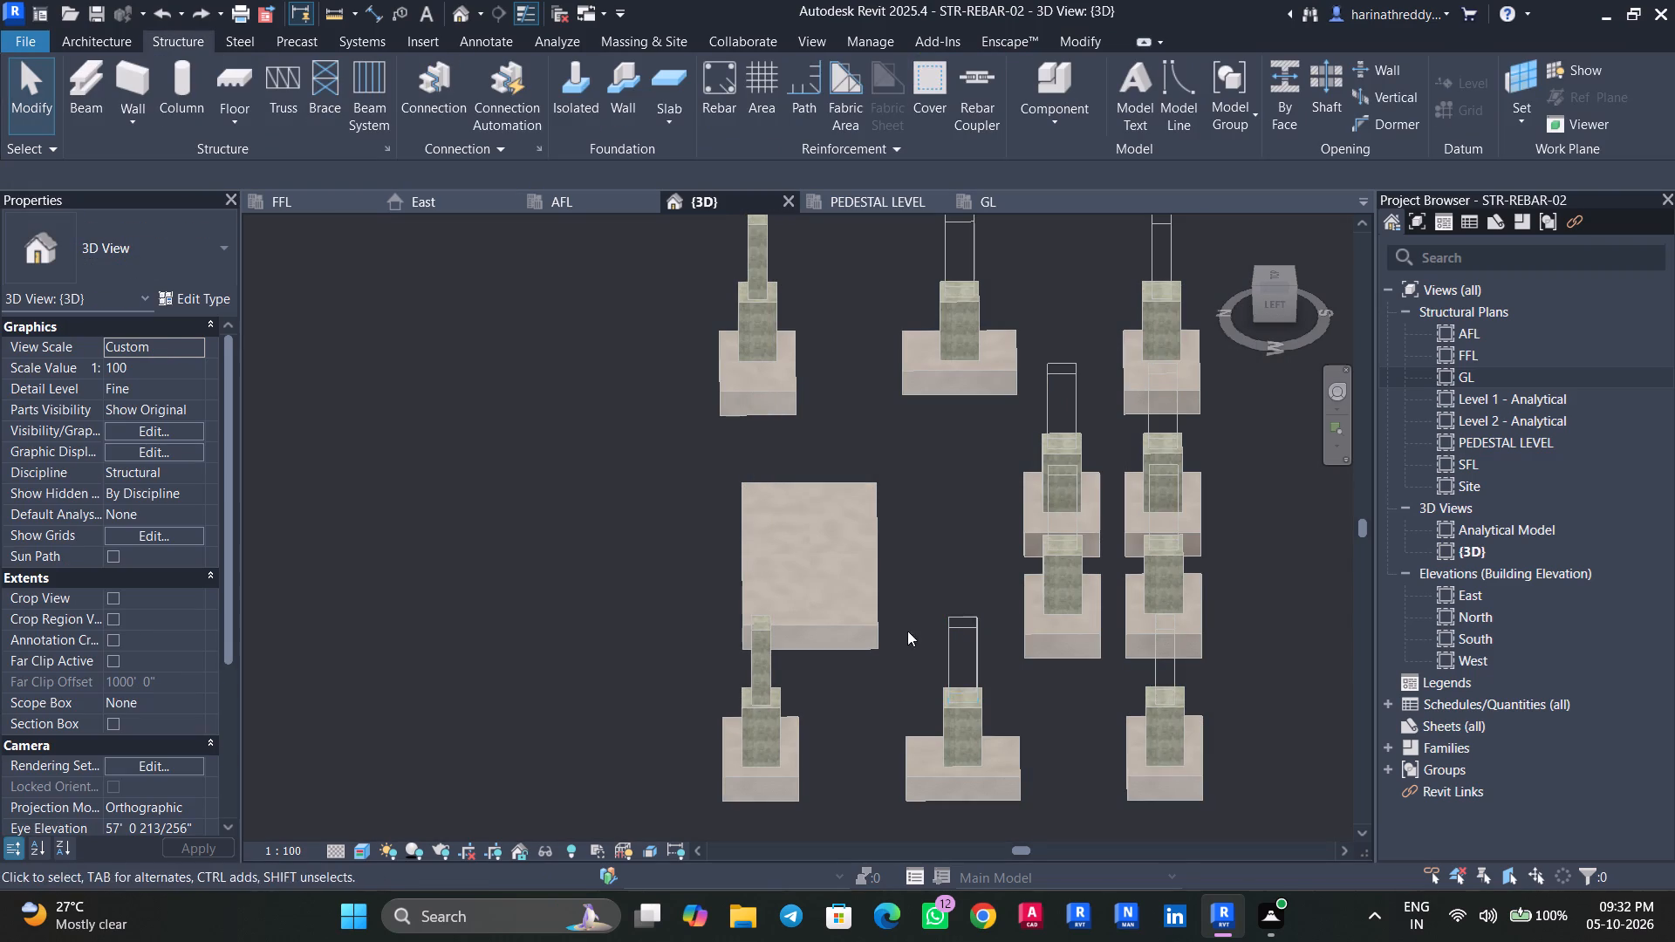
pyautogui.click(960, 638)
pyautogui.press('Escape')
pyautogui.press('Escape')
pyautogui.press('Escape')
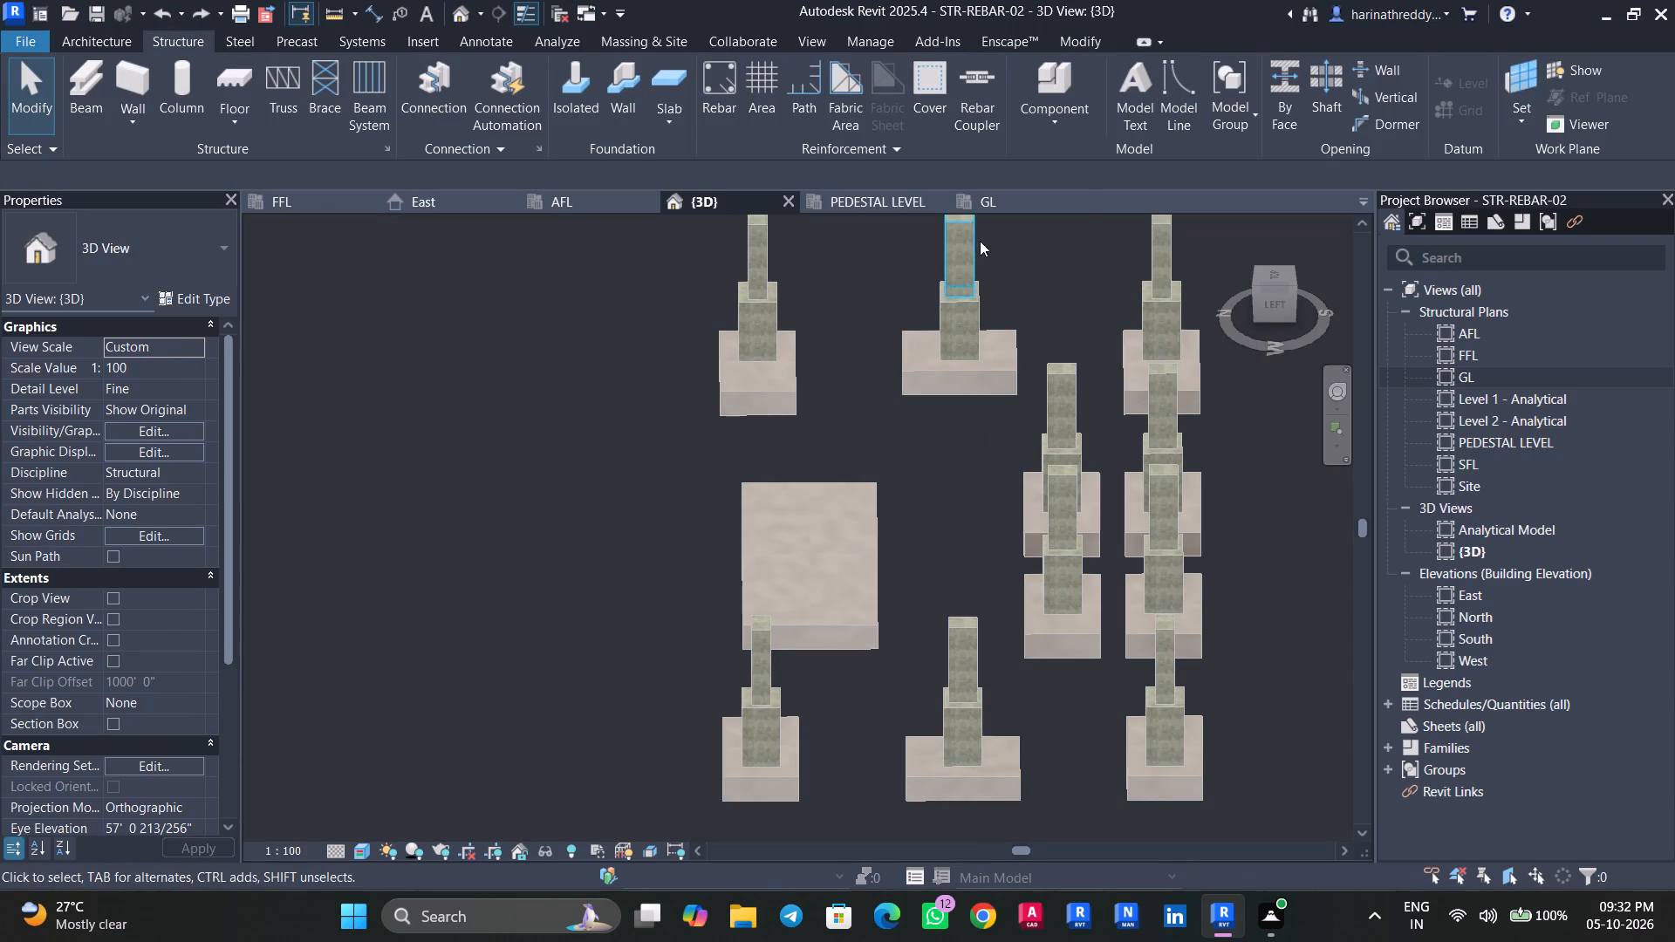
# In the GL plan, place 300 x 600mm concrete rectangular beams along grid A from 1 to 4, and along grid 4 from A through G to I.
pyautogui.click(988, 200)
pyautogui.scroll(-5, 805, 561)
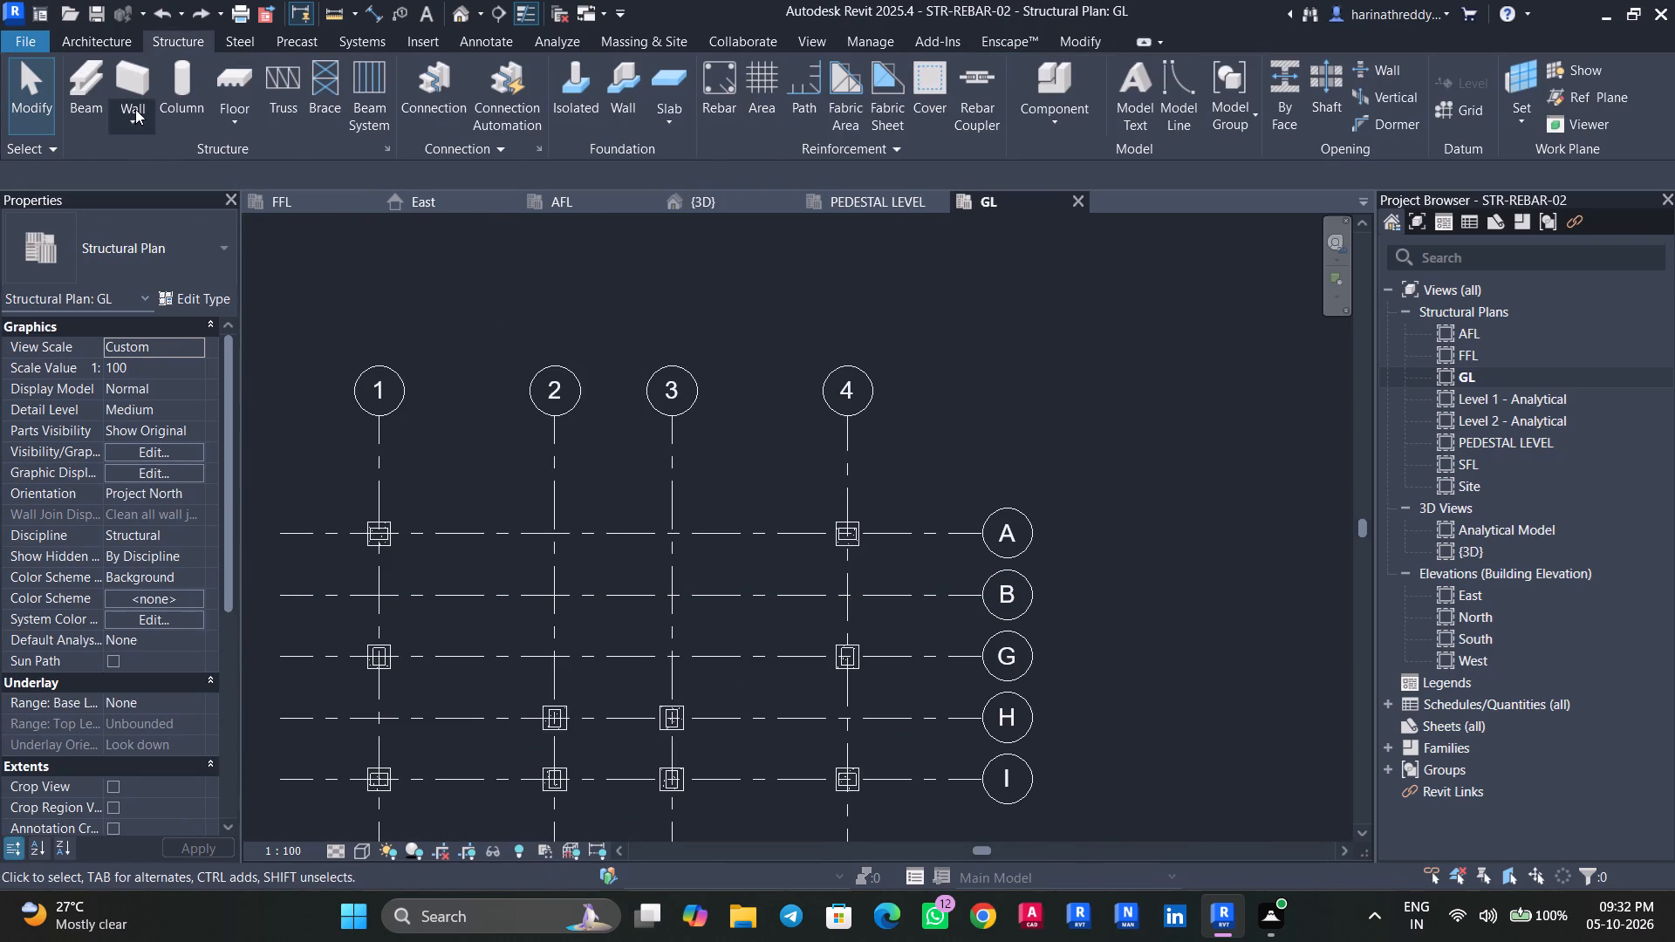
pyautogui.click(100, 92)
pyautogui.click(137, 275)
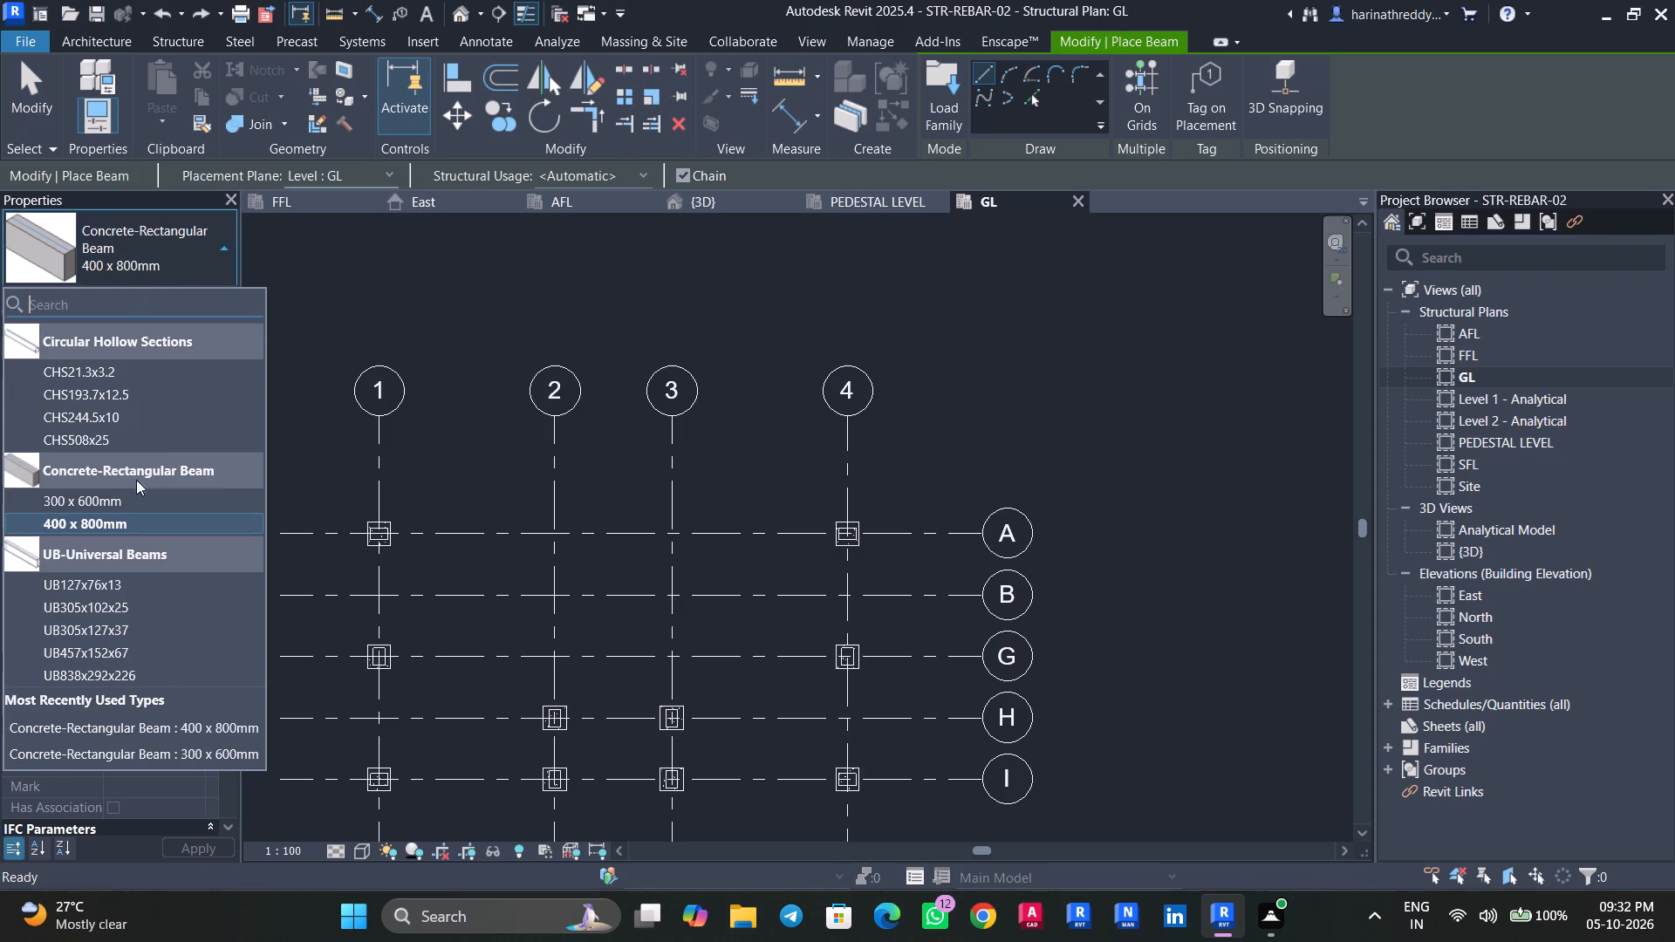
pyautogui.click(134, 494)
pyautogui.click(376, 535)
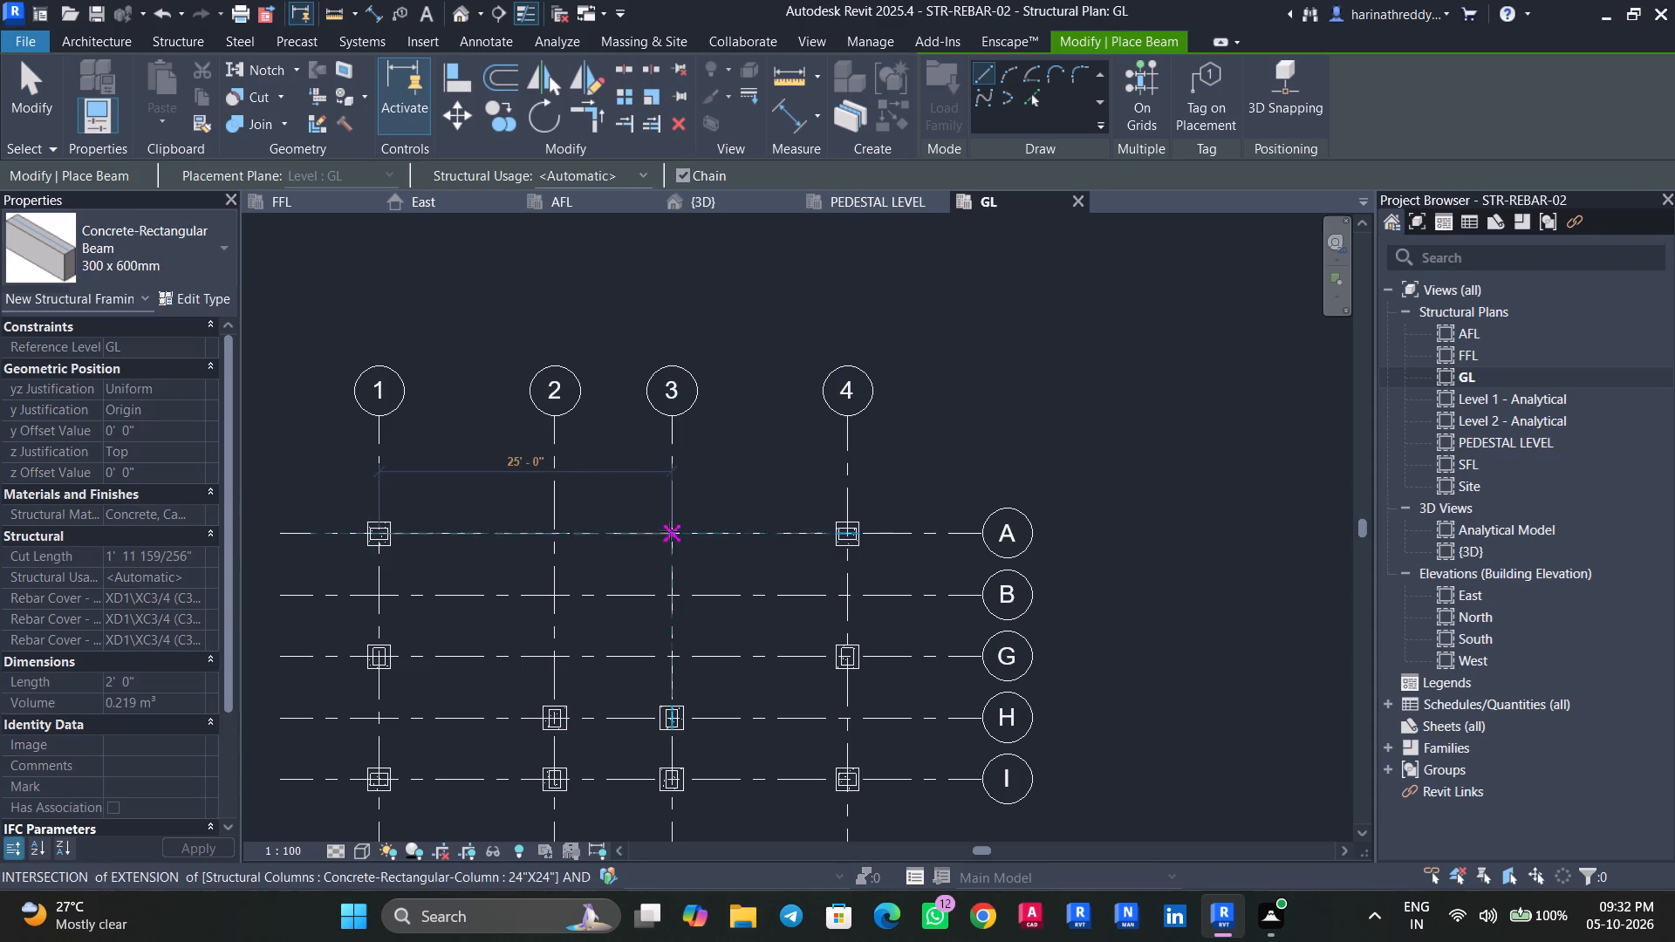
pyautogui.scroll(2, 849, 536)
pyautogui.click(846, 535)
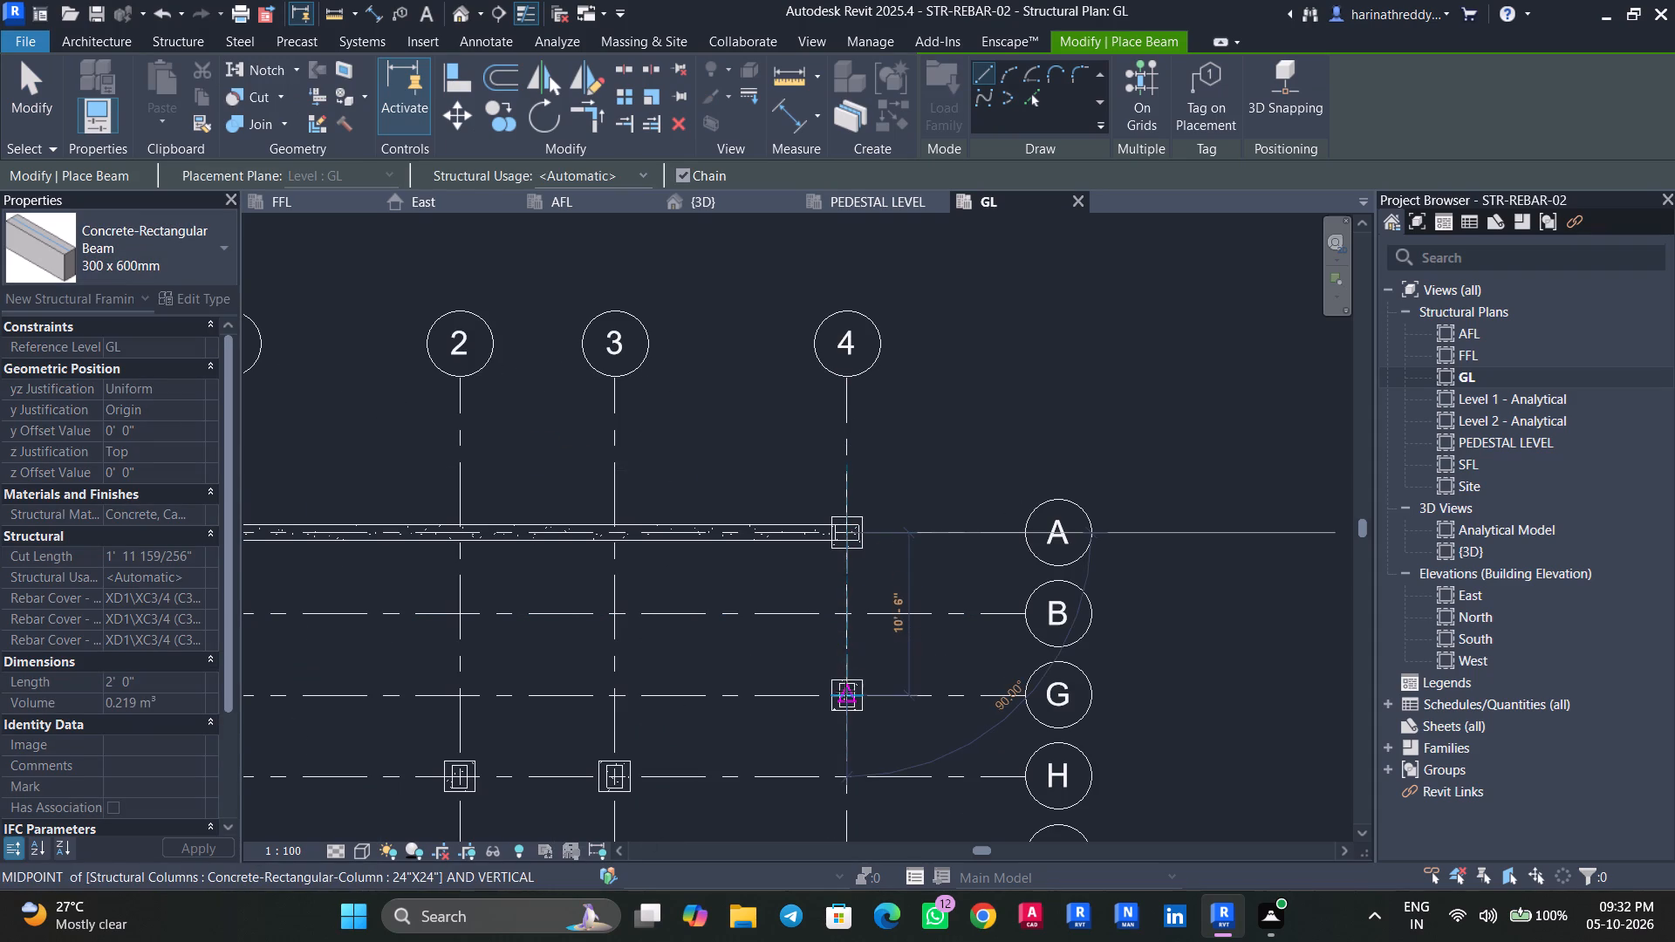
pyautogui.click(845, 694)
pyautogui.scroll(1, 840, 753)
pyautogui.moveTo(840, 753); pyautogui.dragTo(841, 562, button='middle')
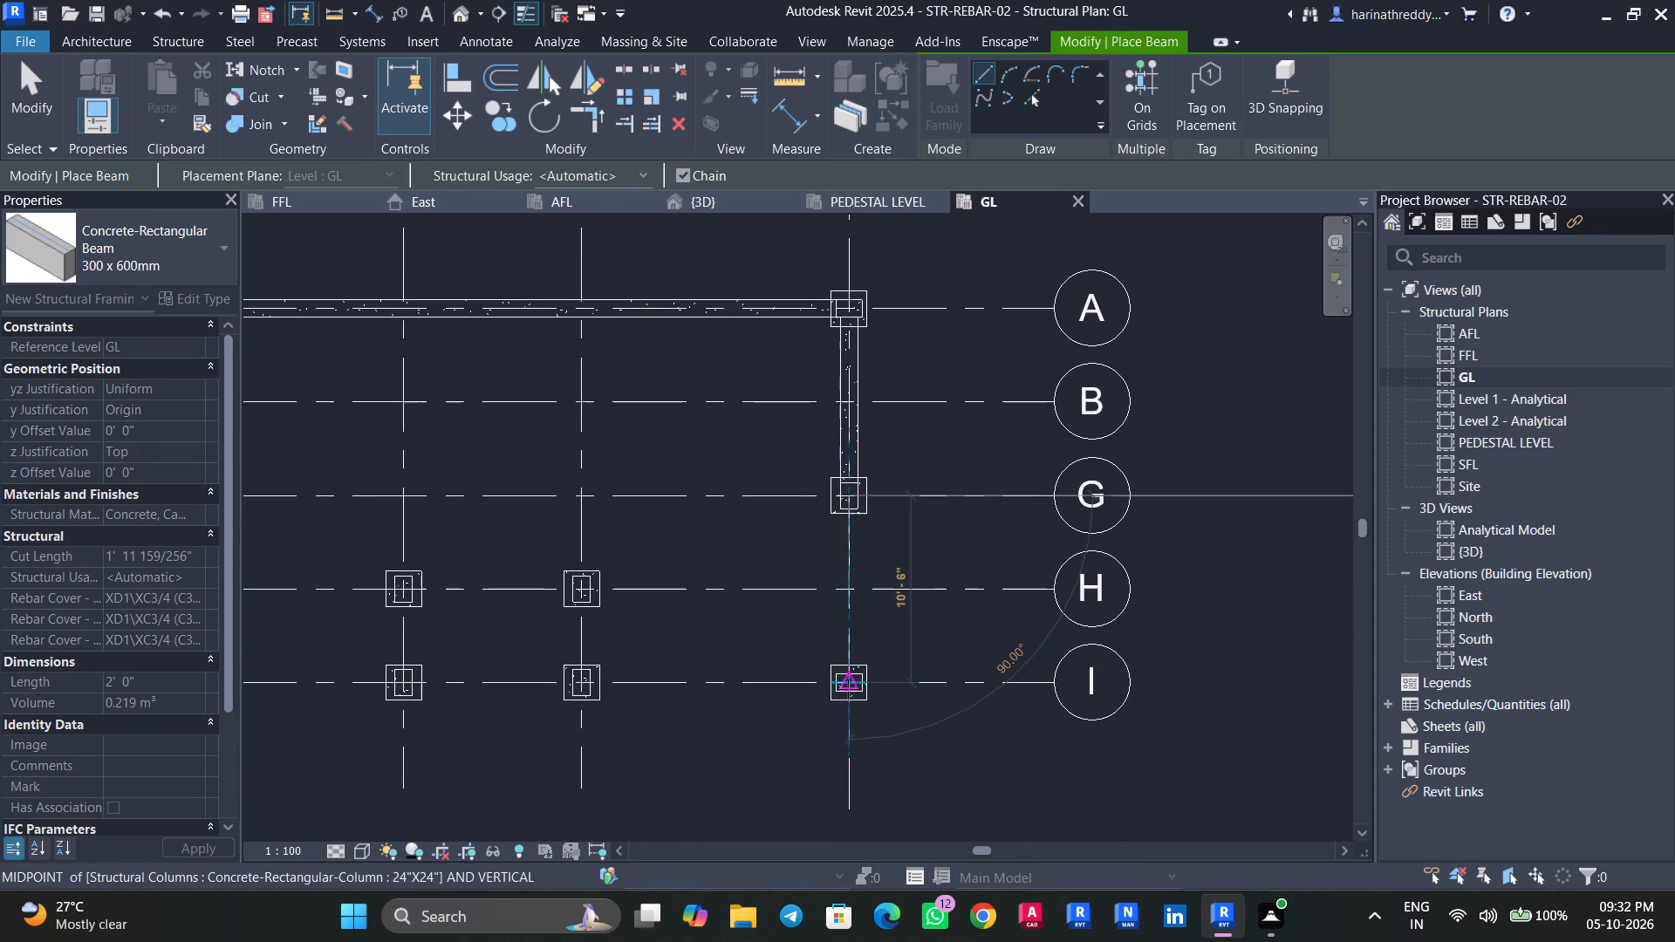
pyautogui.click(848, 689)
# Continue the 300 x 600mm beams column to column along grid I from 4 to 1, and along grid 1 through G to A.
pyautogui.moveTo(649, 692); pyautogui.dragTo(790, 683, button='middle')
pyautogui.click(724, 672)
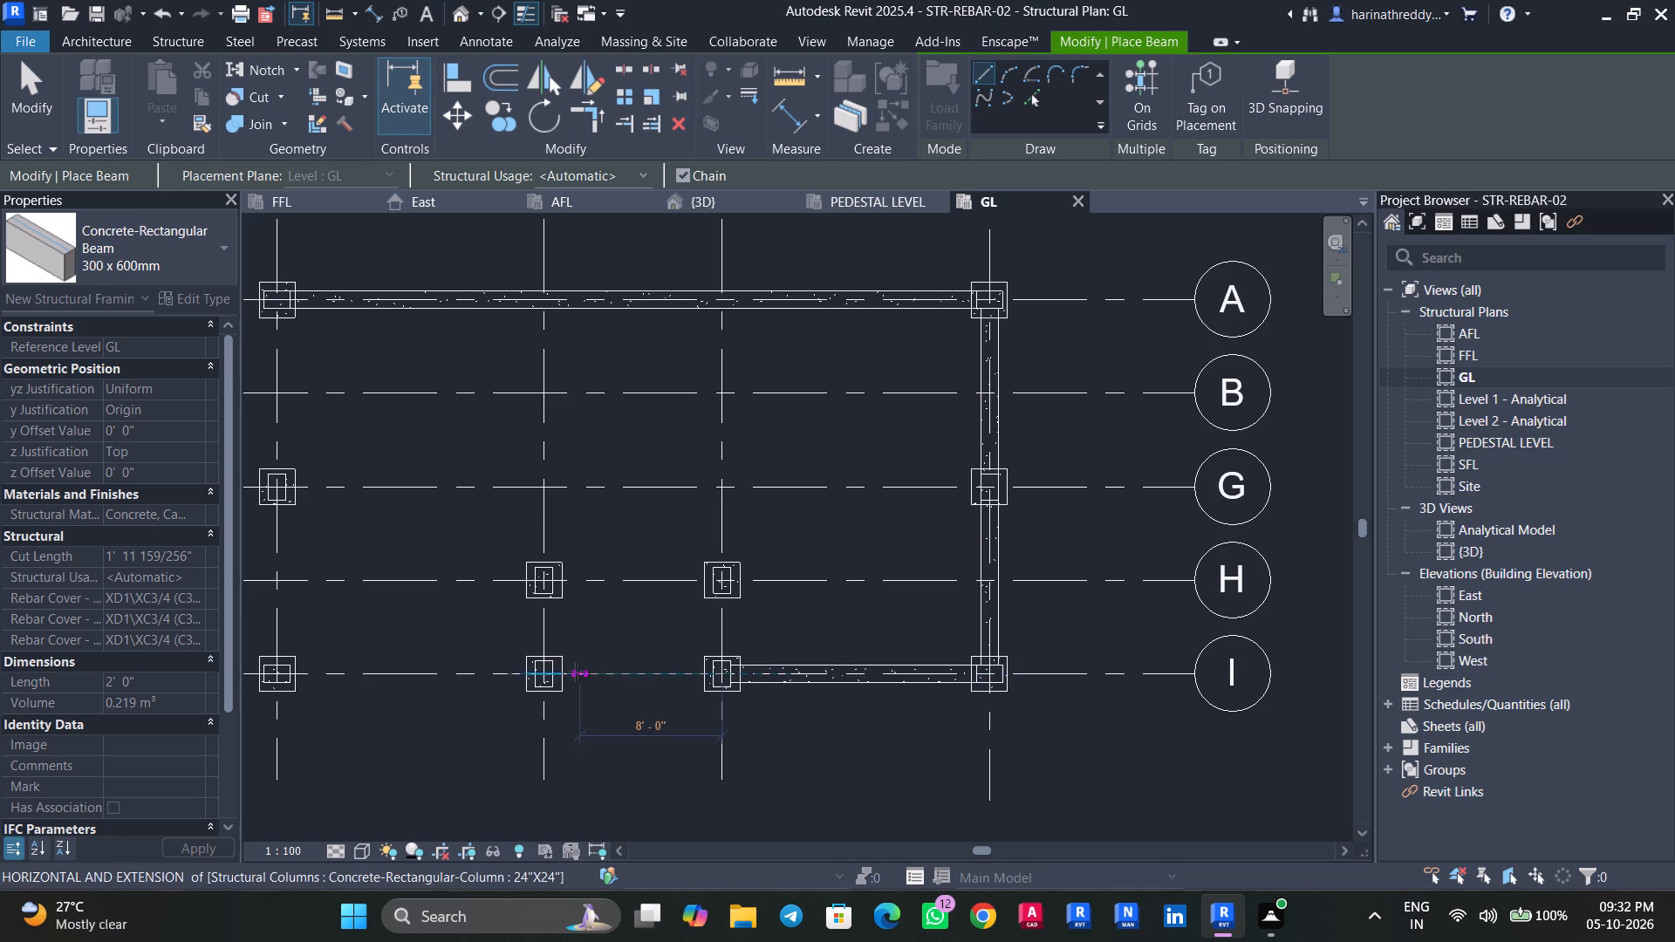
pyautogui.click(545, 672)
pyautogui.moveTo(461, 676); pyautogui.dragTo(753, 676, button='middle')
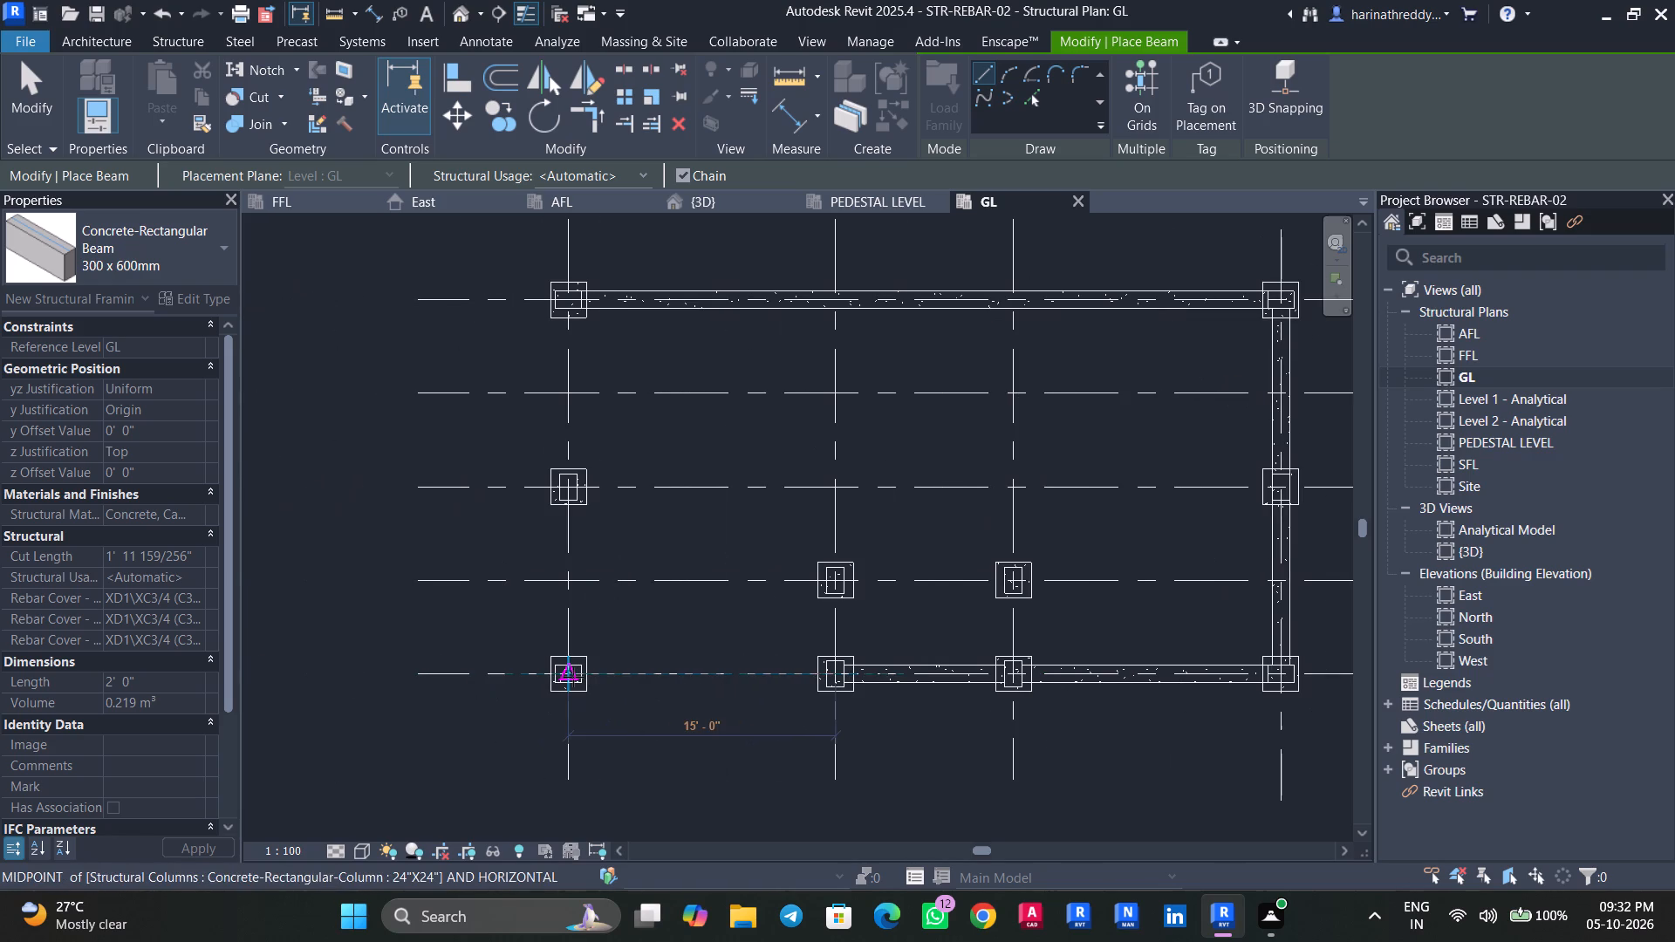
pyautogui.click(573, 677)
pyautogui.click(570, 484)
pyautogui.click(570, 303)
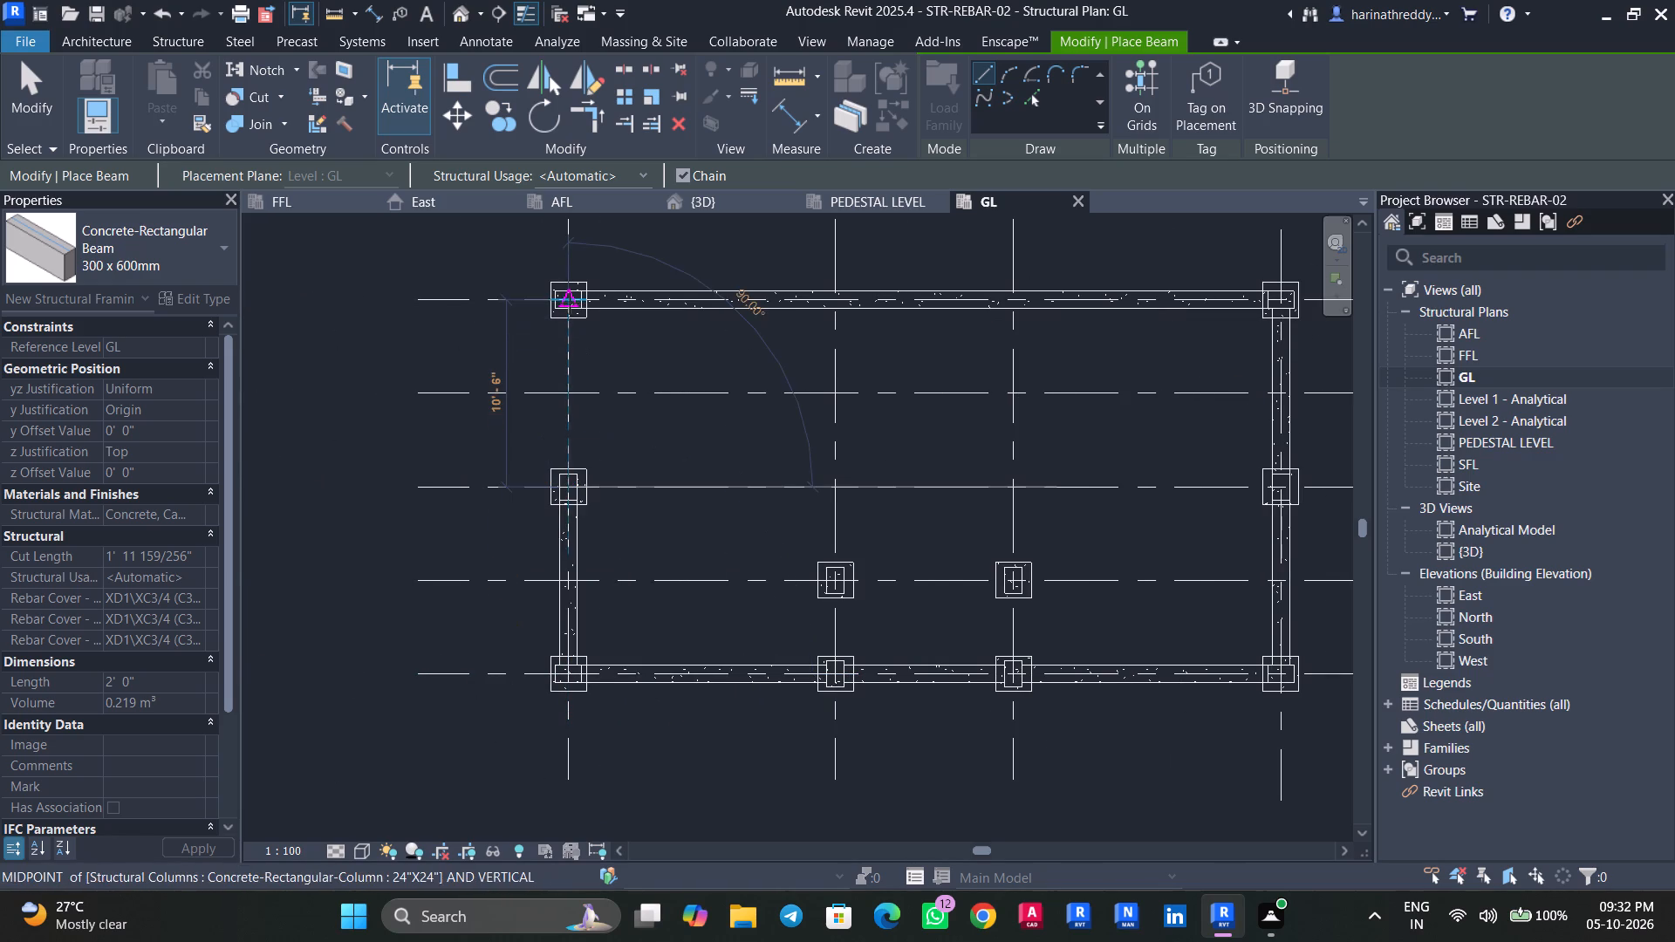
pyautogui.press('Escape')
pyautogui.press('Escape')
pyautogui.press('Escape')
pyautogui.press('Escape')
# Examine the new perimeter beams and their column connections in the 3D view.
pyautogui.click(461, 13)
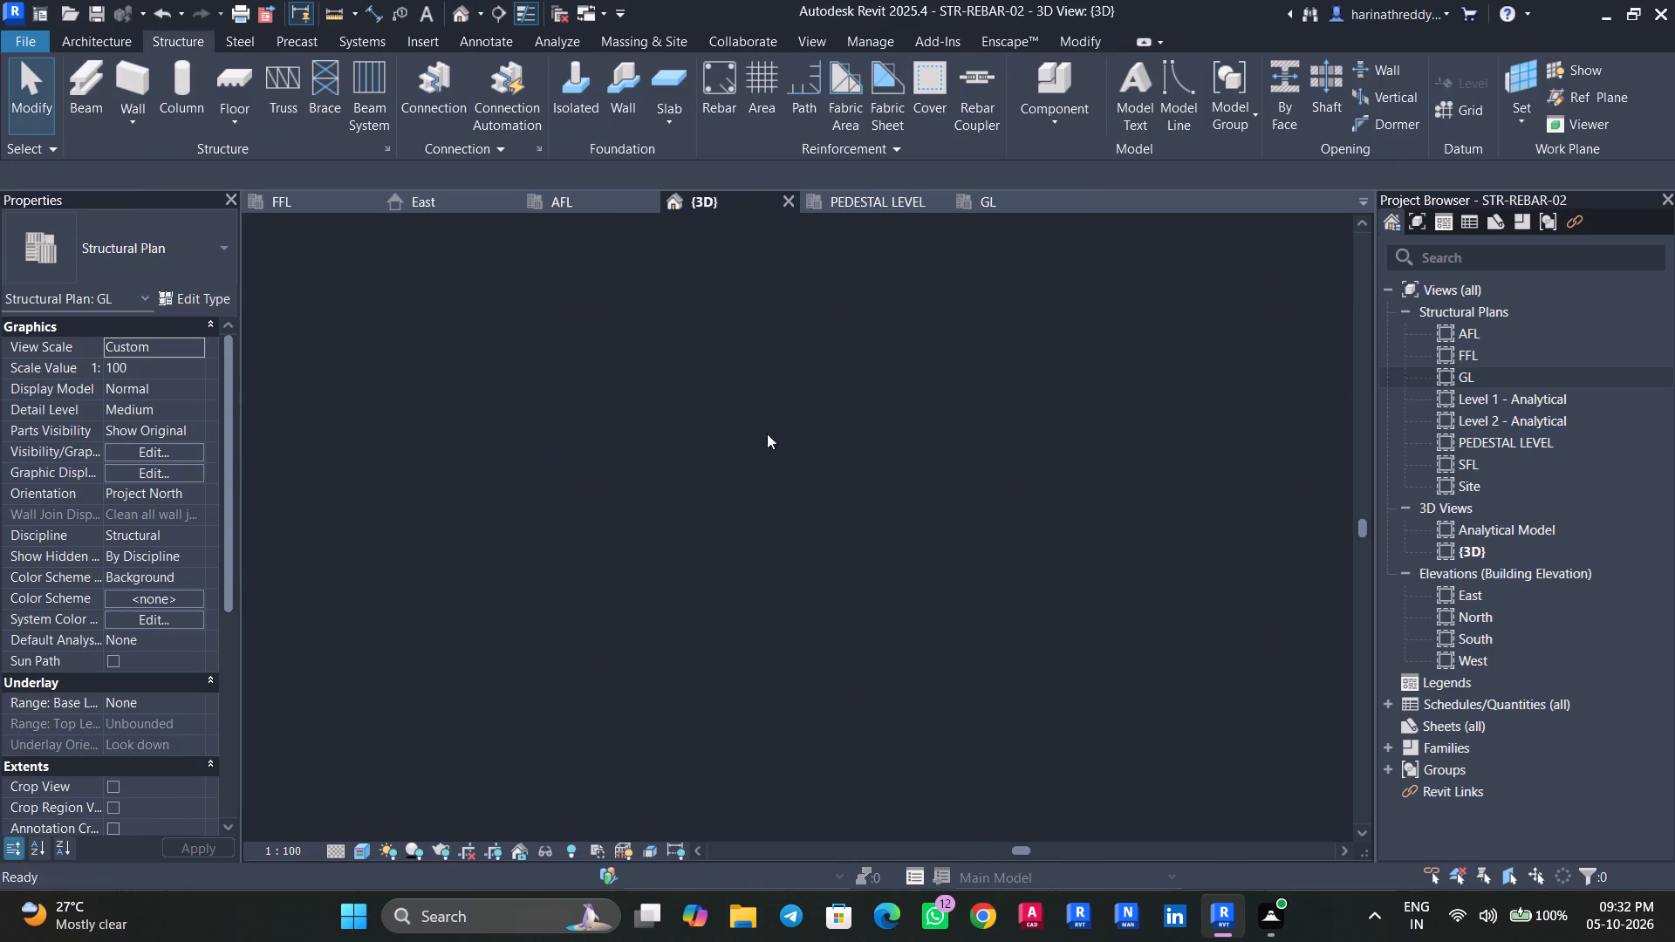
pyautogui.keyDown('shift'); pyautogui.moveTo(912, 555); pyautogui.dragTo(1098, 460, button='middle'); pyautogui.keyUp('shift')
pyautogui.scroll(-1, 622, 659)
pyautogui.scroll(3, 622, 659)
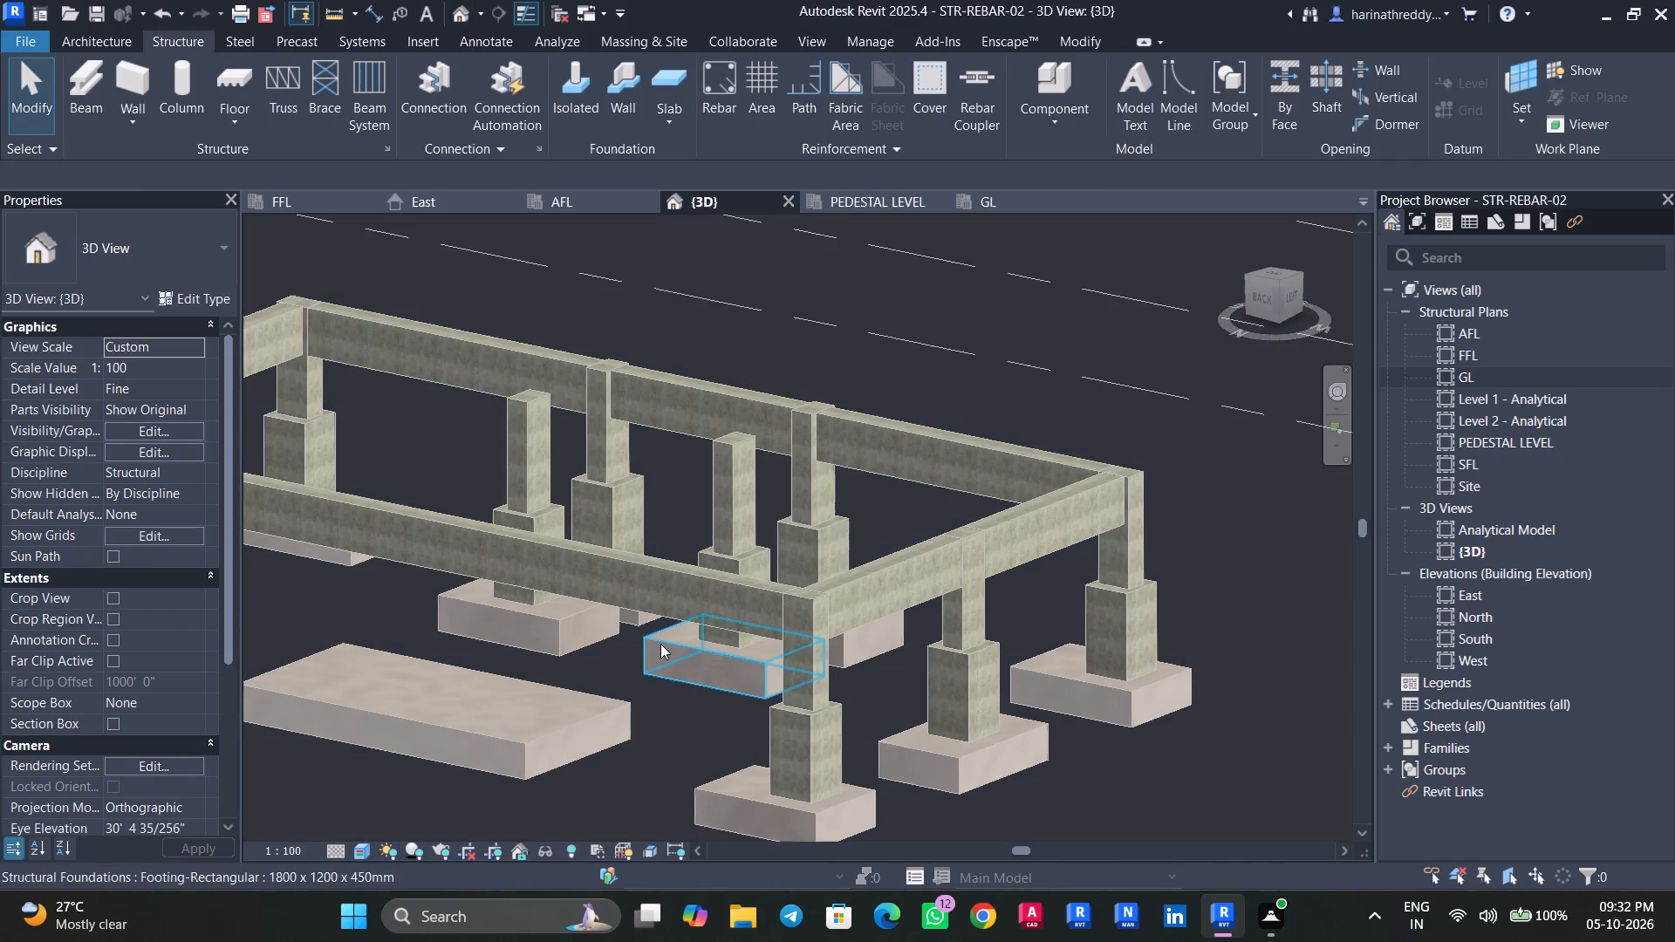
pyautogui.press('Escape')
pyautogui.press('Escape')
pyautogui.scroll(5, 1138, 500)
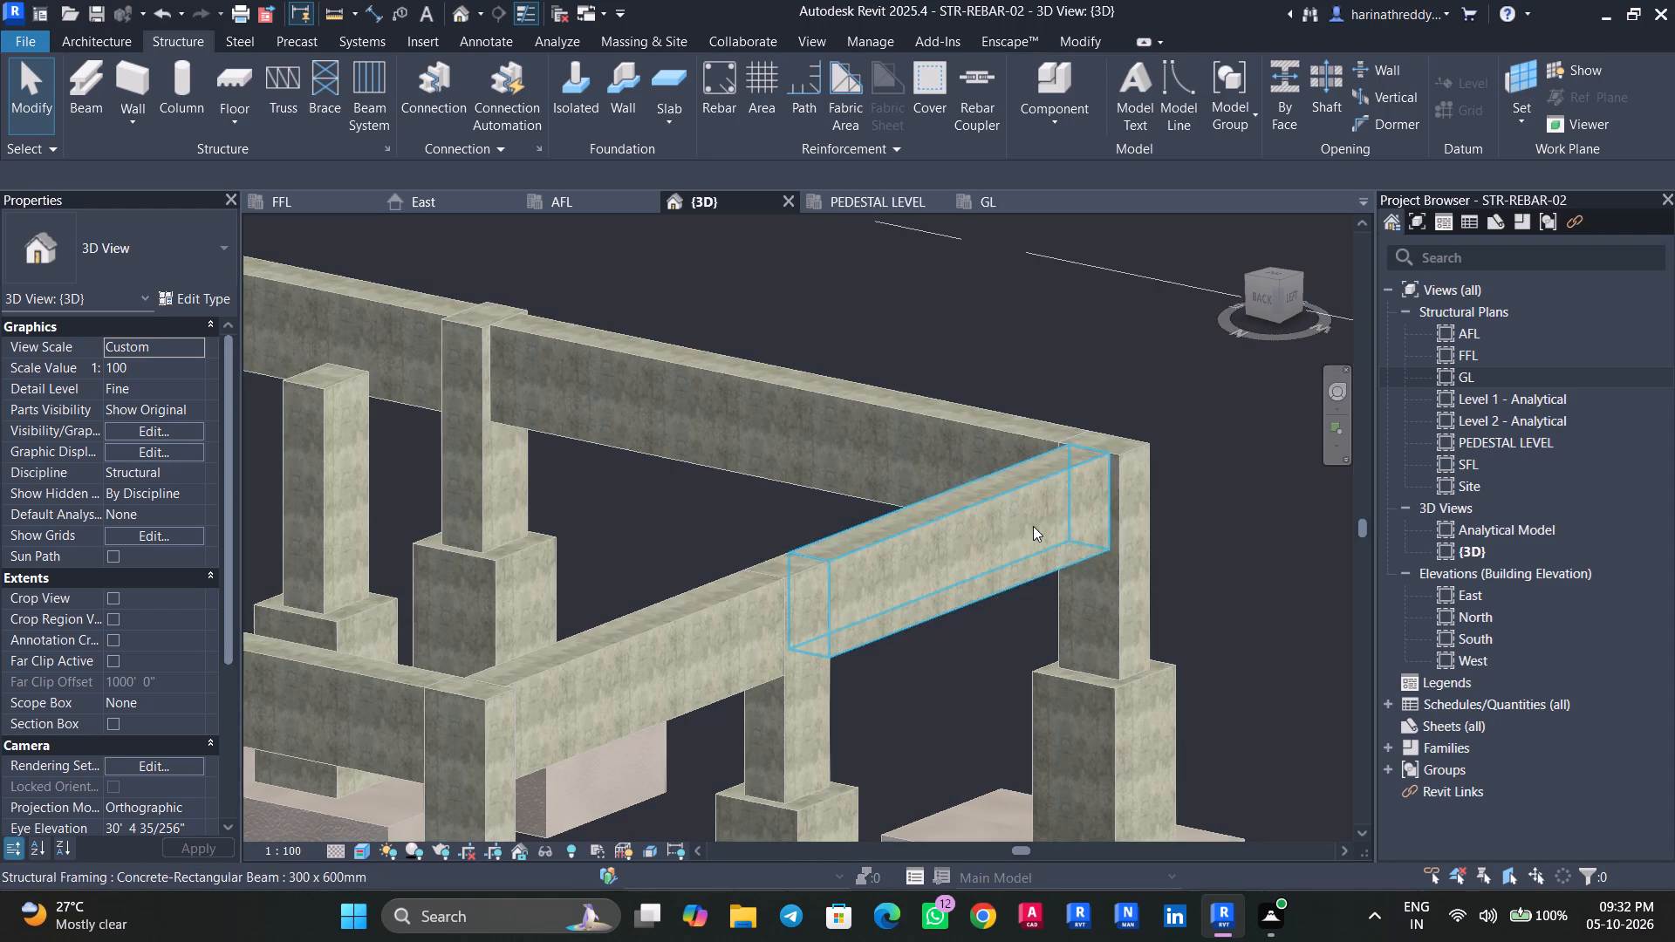
pyautogui.click(1033, 526)
pyautogui.press('Escape')
pyautogui.press('Escape')
pyautogui.click(695, 633)
pyautogui.press('Escape')
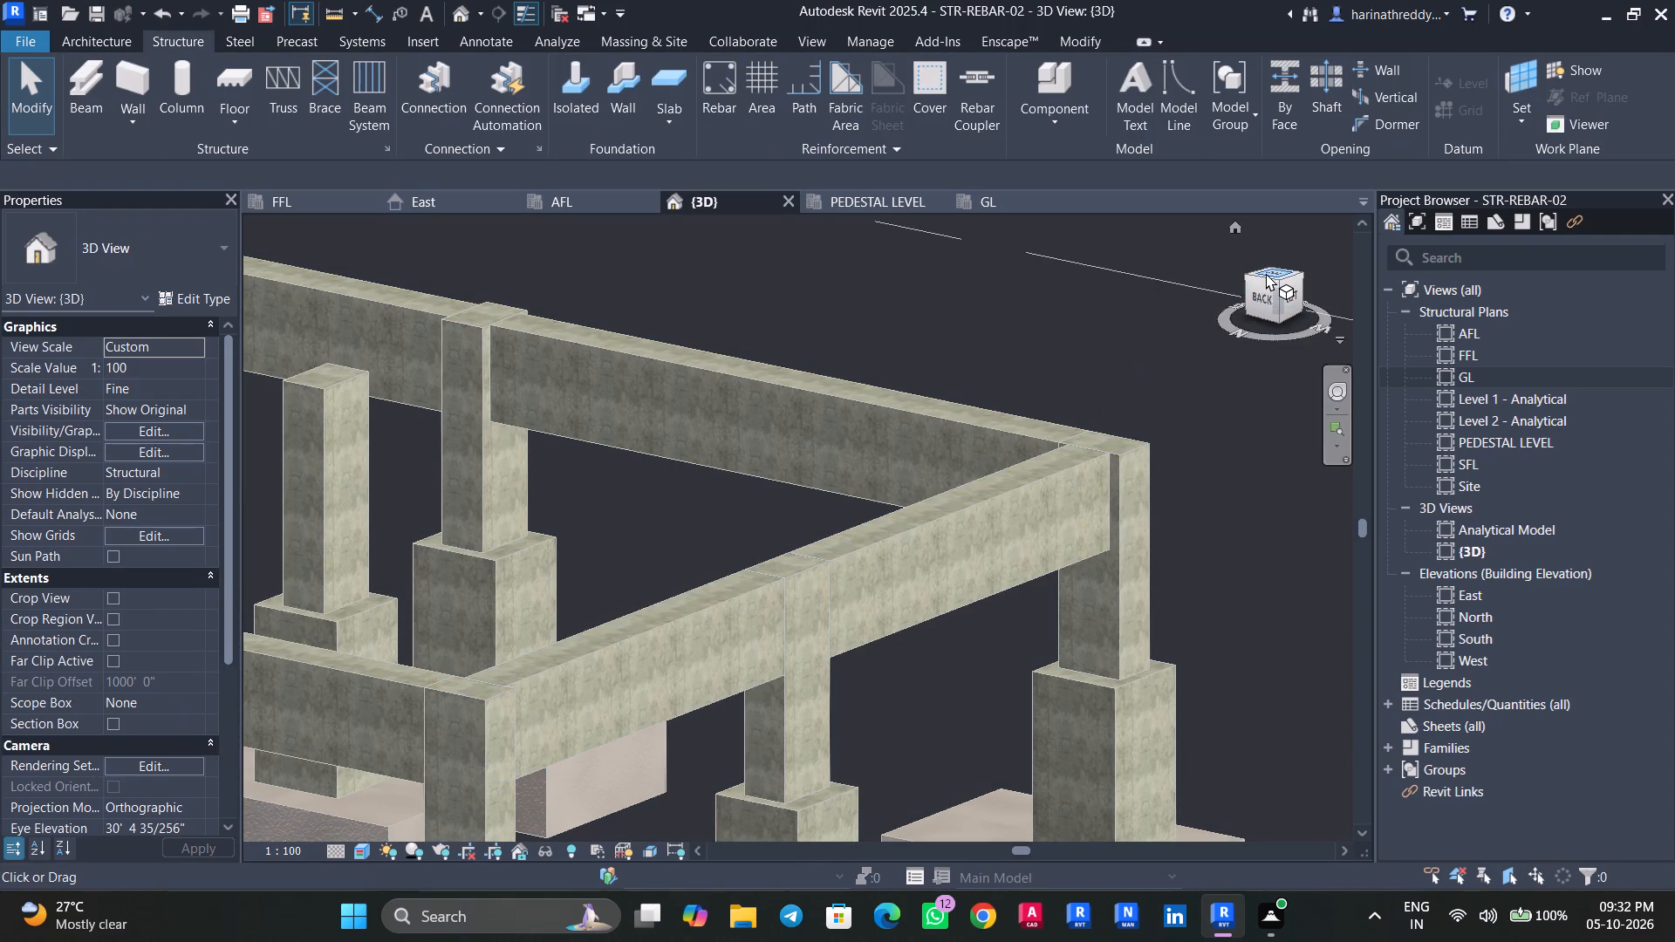
# Set the 3D view to look from the top in Hidden Line visual style.
pyautogui.click(1266, 273)
pyautogui.scroll(-1, 905, 507)
pyautogui.scroll(7, 905, 507)
pyautogui.scroll(-1, 905, 524)
pyautogui.scroll(8, 906, 525)
pyautogui.scroll(-1, 886, 534)
pyautogui.scroll(7, 886, 534)
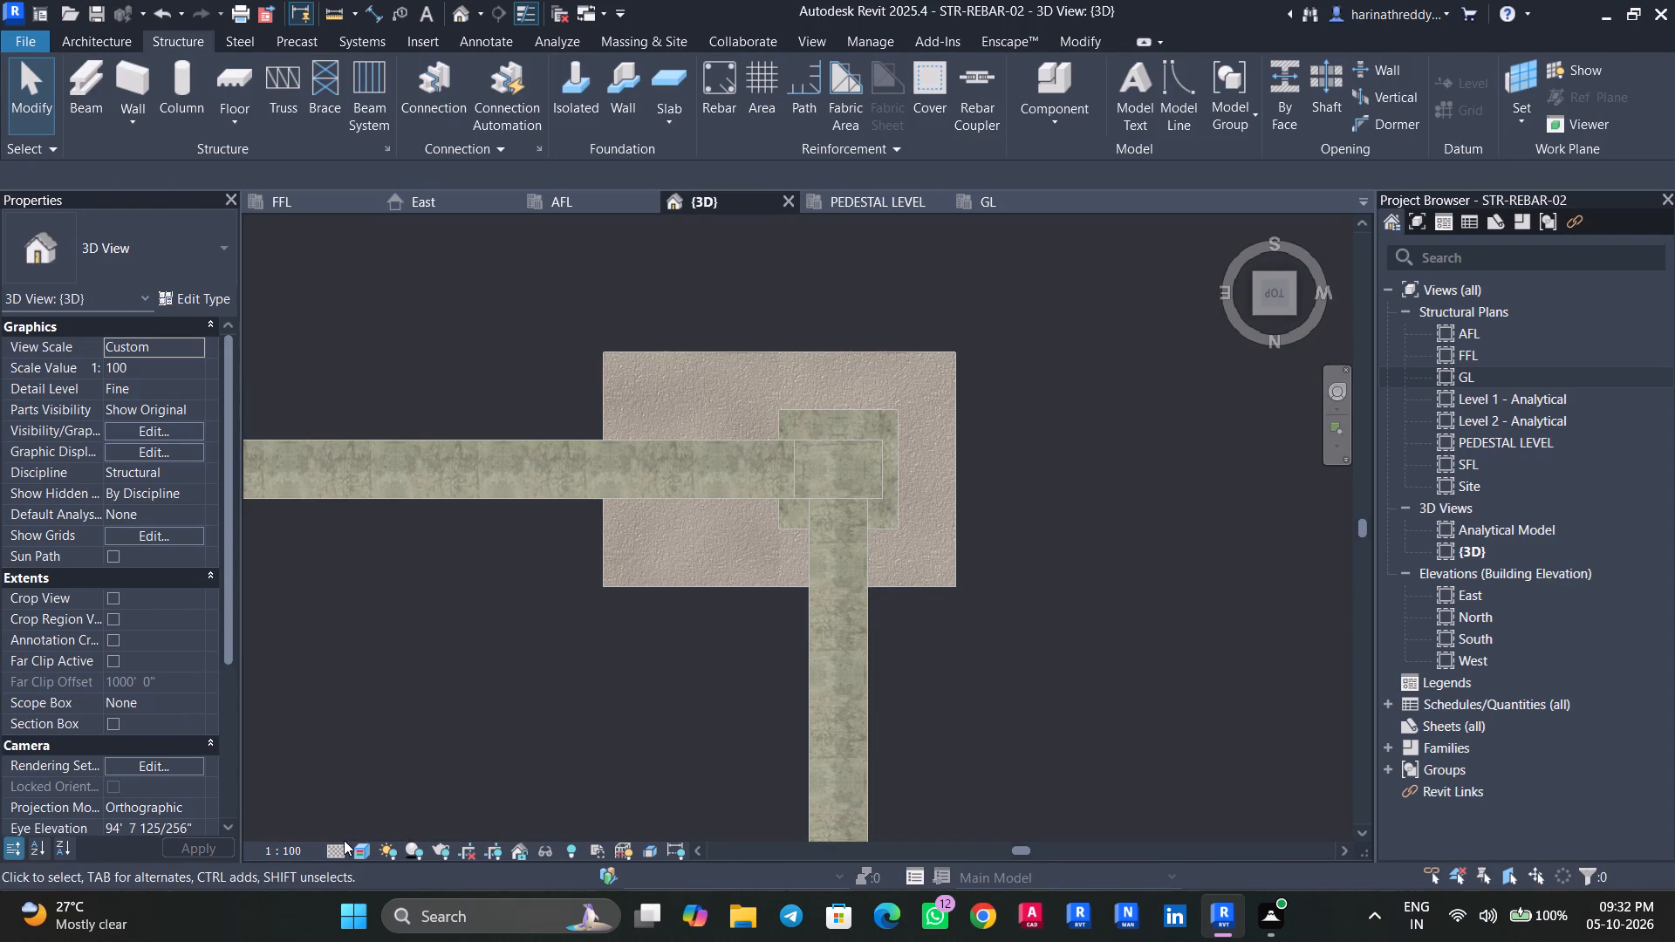
pyautogui.click(344, 840)
pyautogui.click(343, 845)
pyautogui.click(342, 828)
pyautogui.click(352, 842)
pyautogui.click(367, 736)
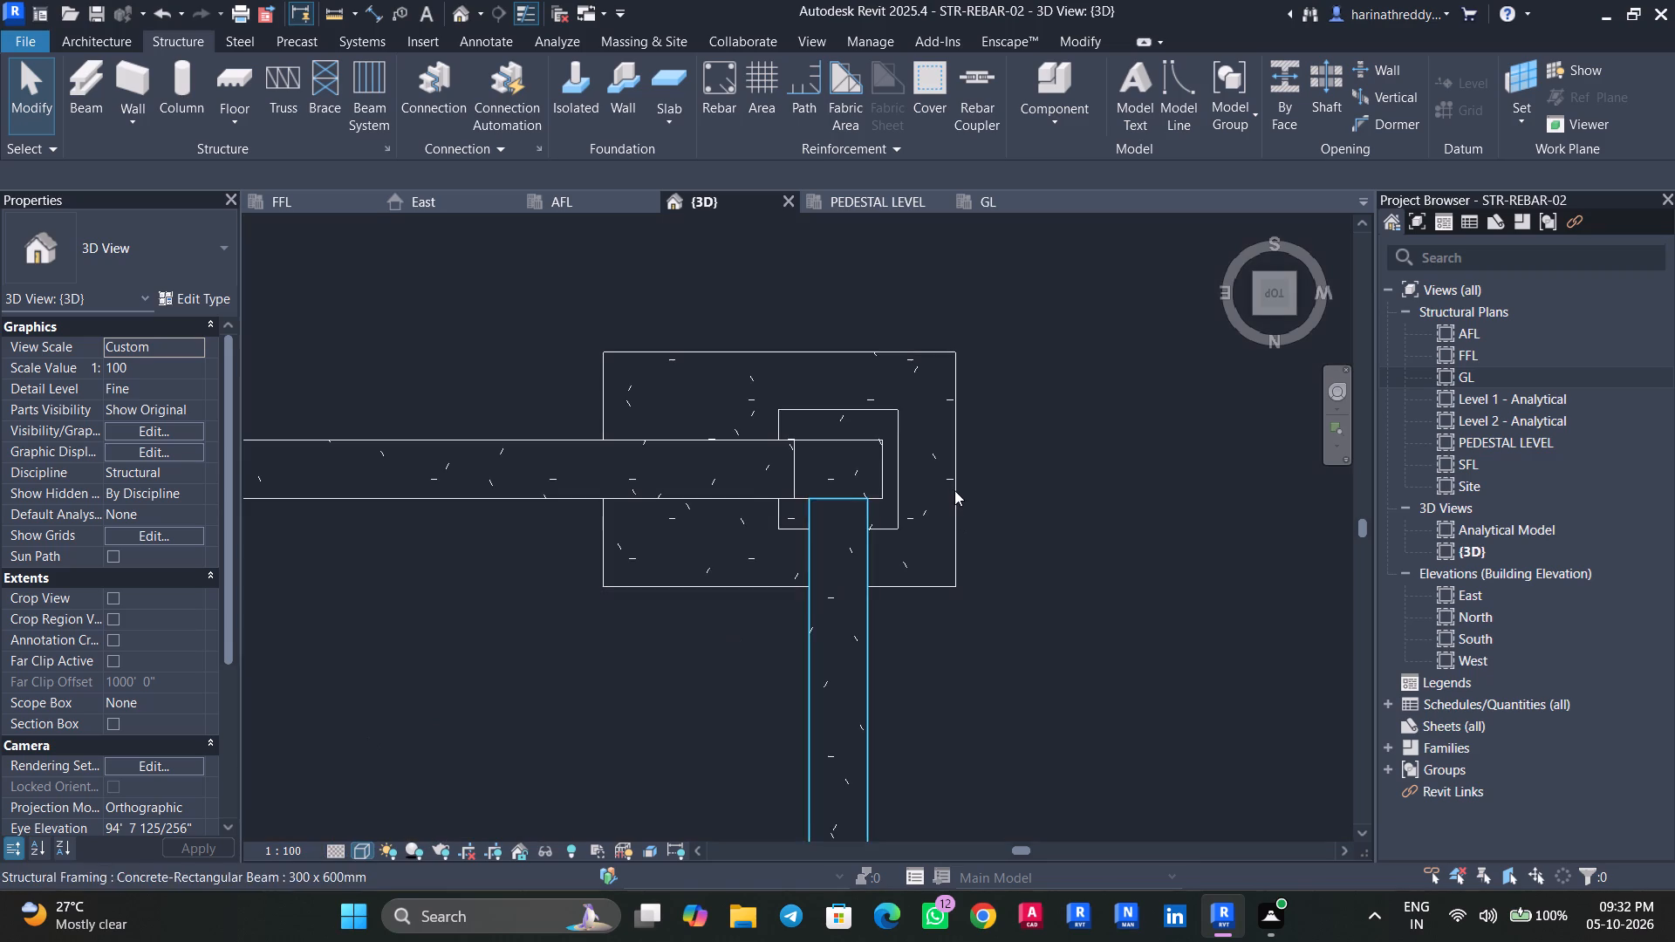
# Align the outer face of the grid 1 beam between A and G with the outer face of the A-1 corner column.
pyautogui.scroll(3, 954, 481)
pyautogui.press('Escape')
pyautogui.press('Escape')
pyautogui.click(793, 631)
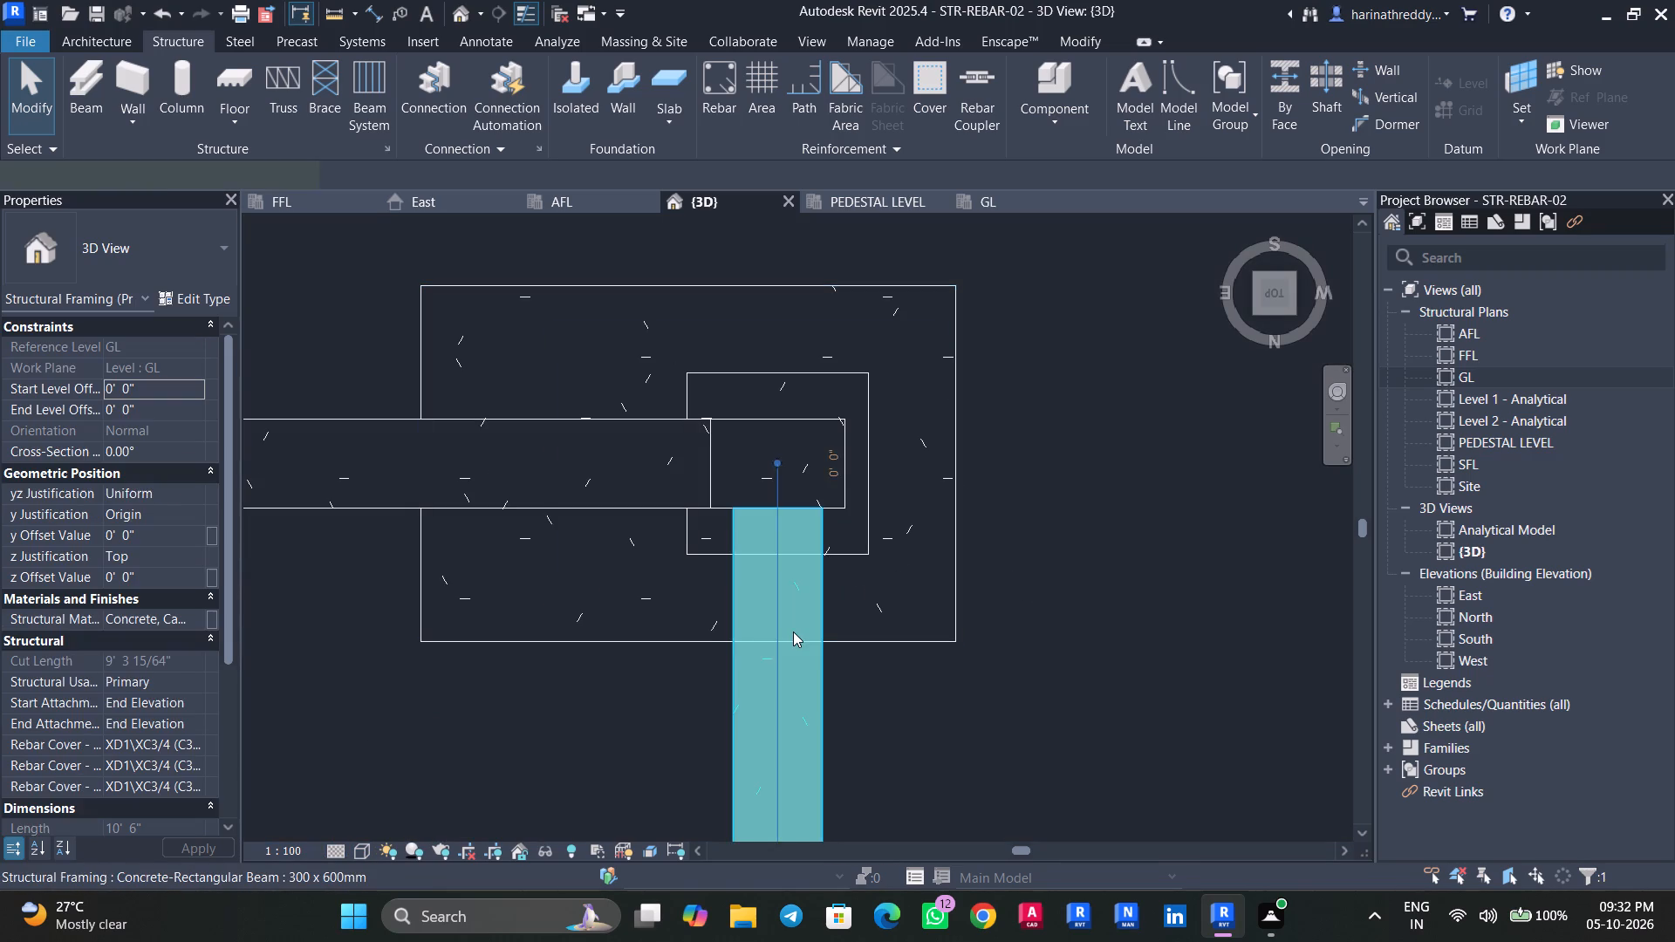
pyautogui.scroll(-7, 793, 631)
pyautogui.moveTo(859, 697); pyautogui.dragTo(868, 236, button='middle')
pyautogui.moveTo(910, 469); pyautogui.dragTo(922, 356, button='middle')
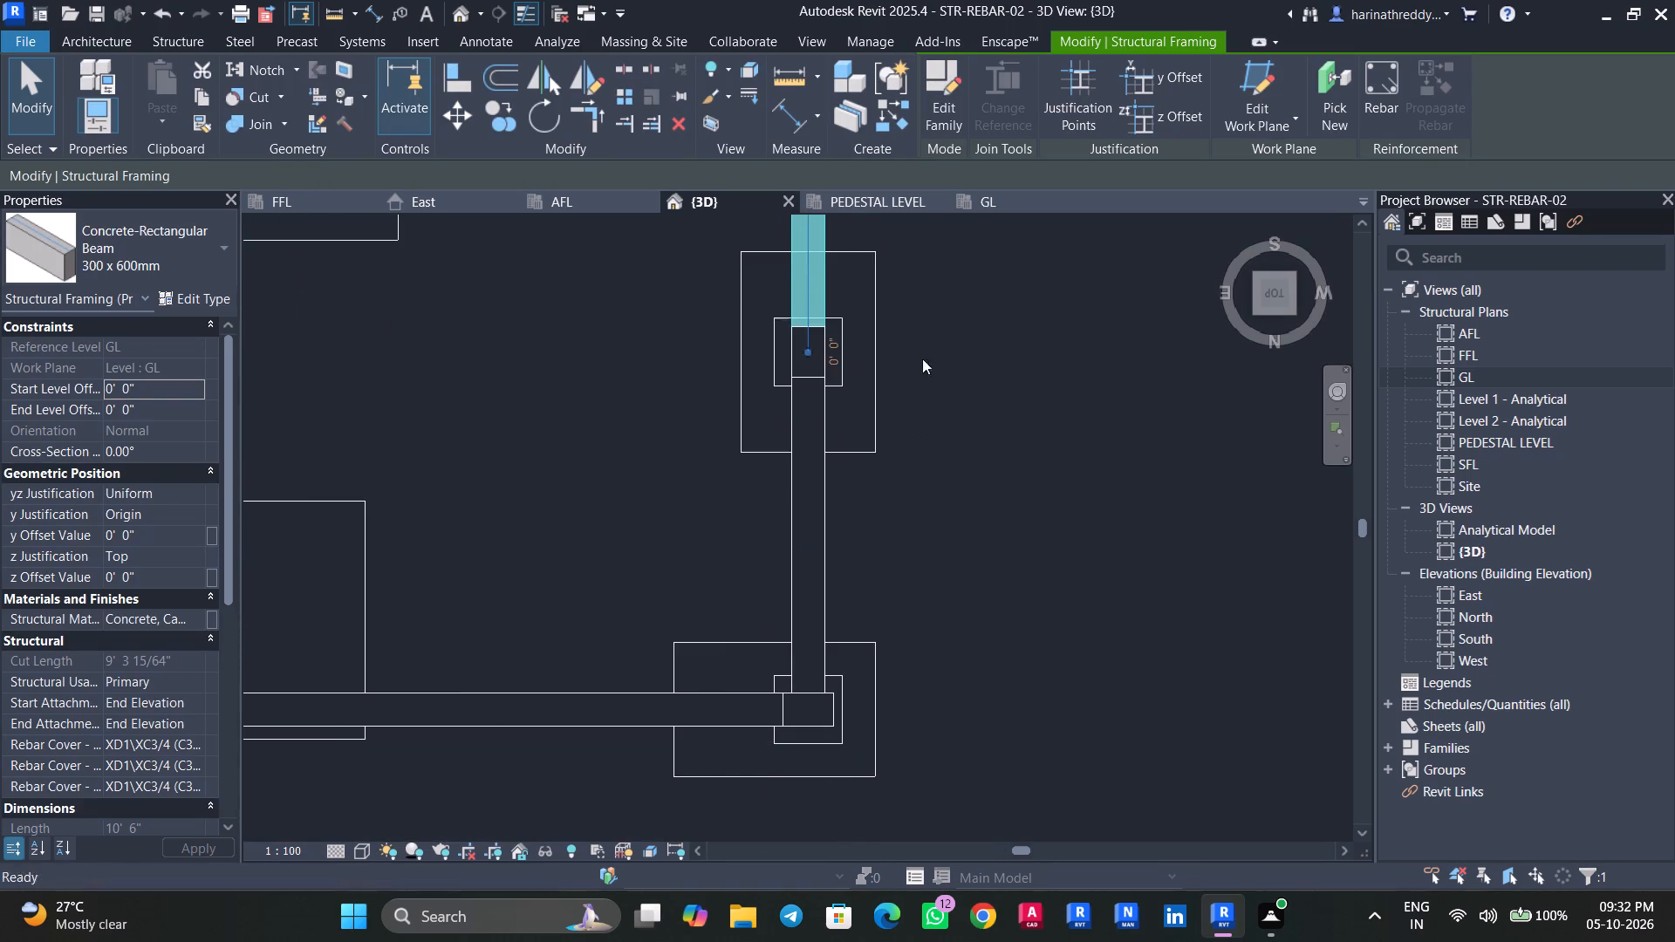
pyautogui.press('Escape')
pyautogui.press('Escape')
pyautogui.write('AL')
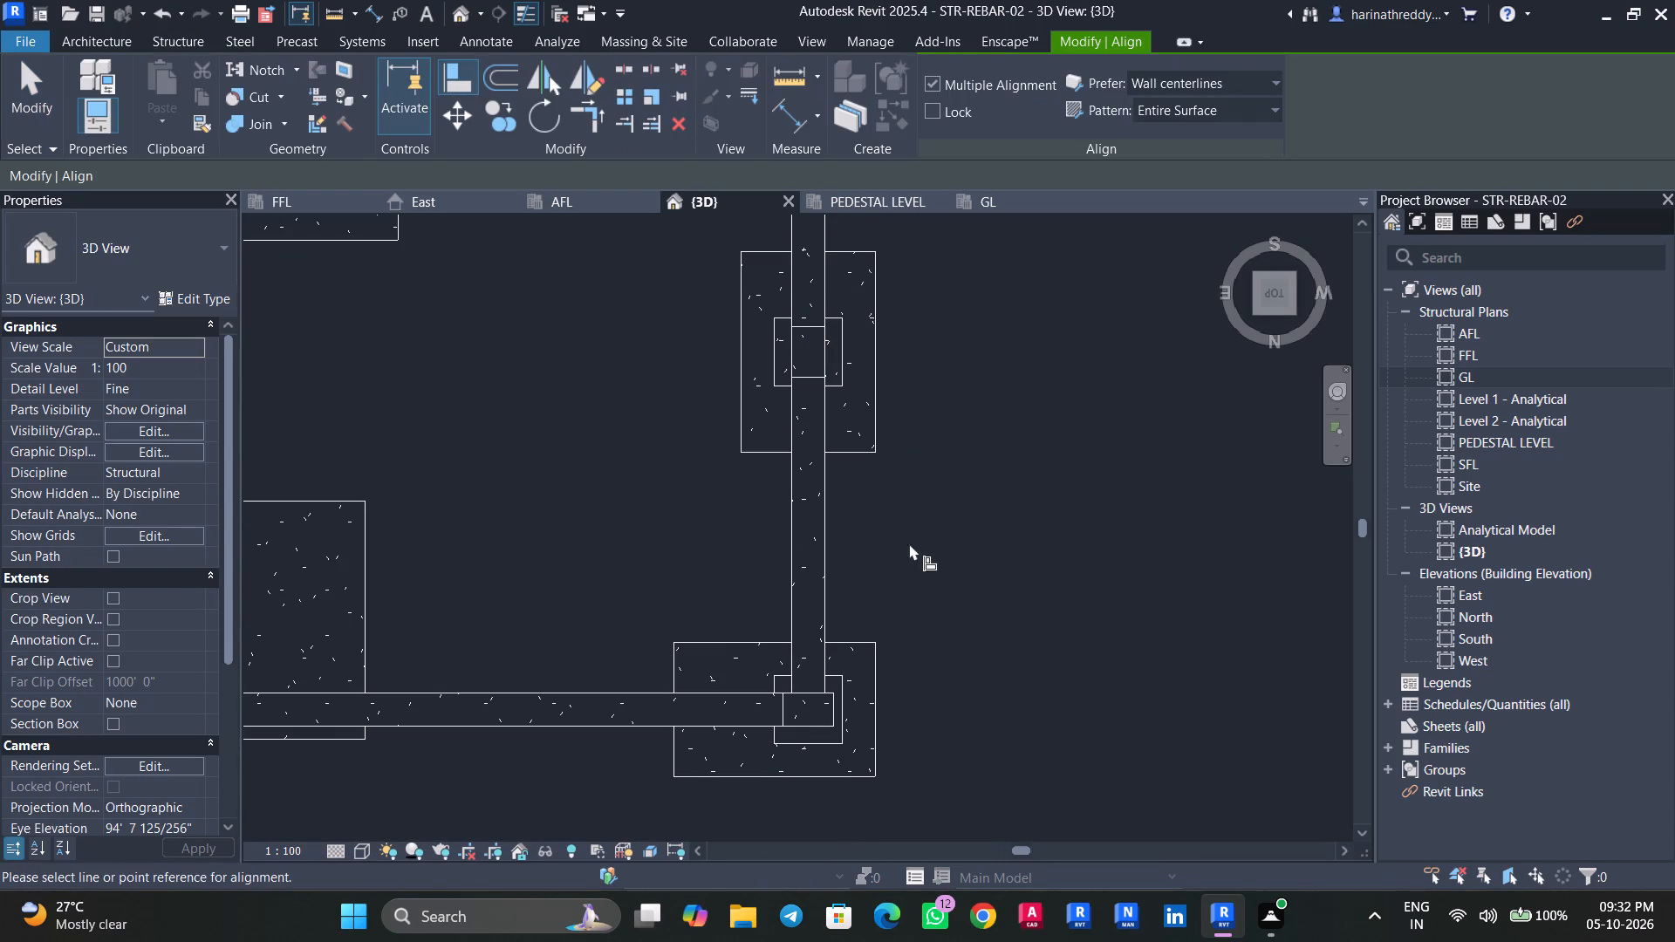
pyautogui.scroll(3, 838, 706)
pyautogui.scroll(-1, 840, 707)
pyautogui.scroll(1, 840, 707)
pyautogui.press('Tab')
pyautogui.click(831, 711)
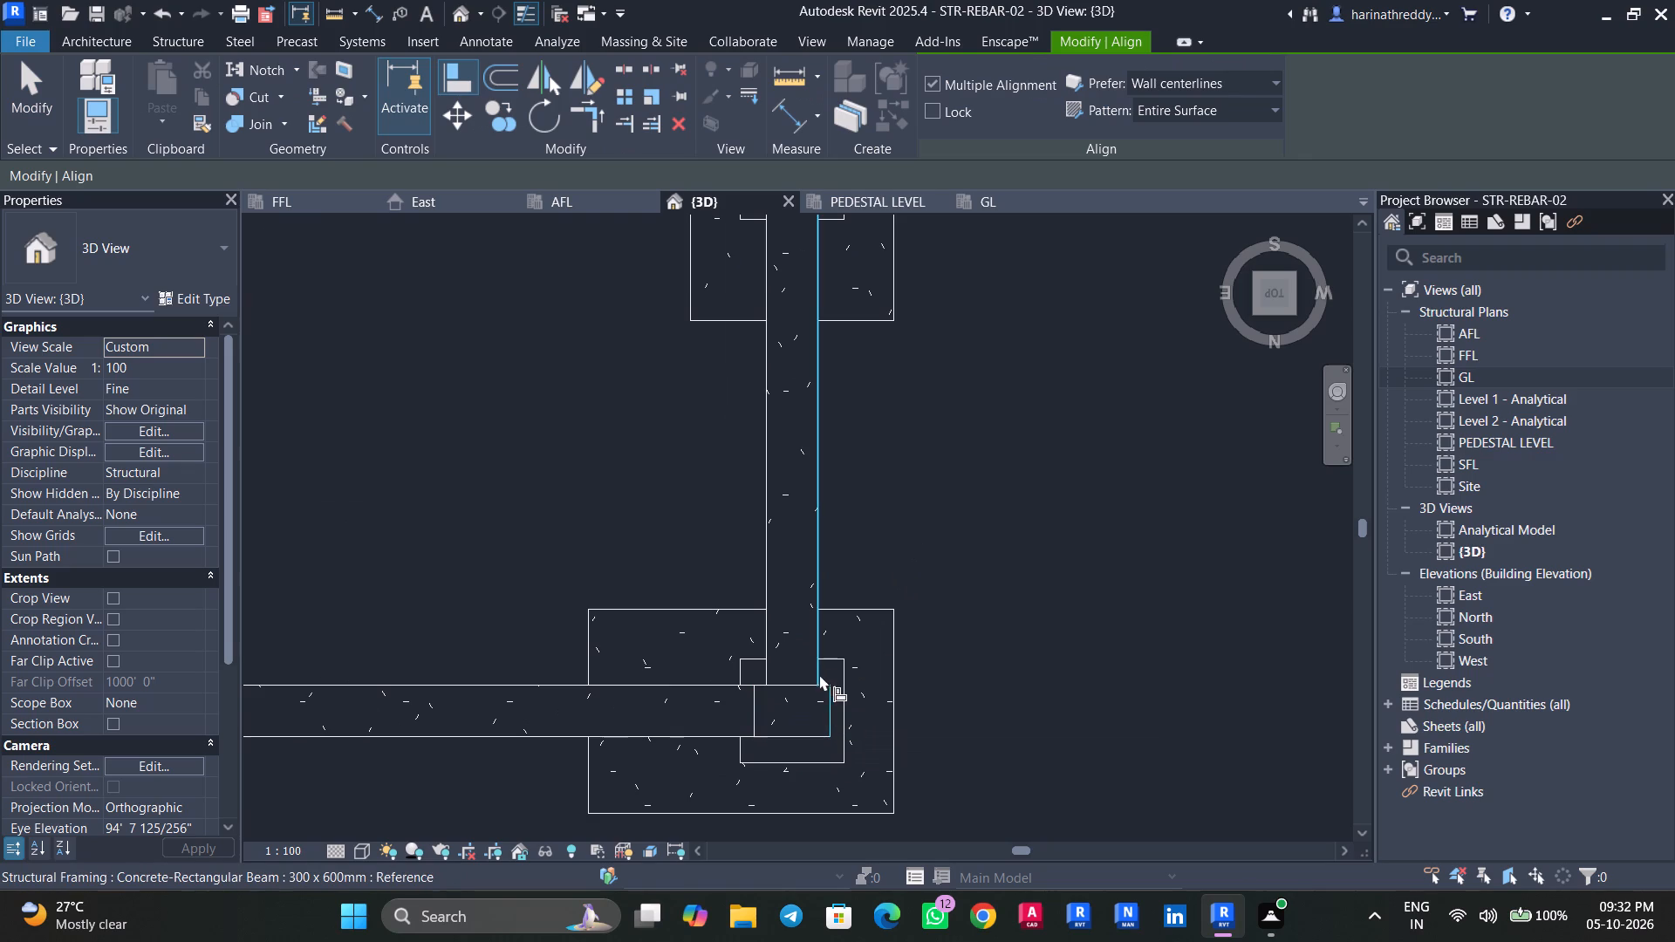
pyautogui.click(817, 664)
# Align the outer face of the grid 1 beam between G and I with the outer face of the I-1 corner column.
pyautogui.scroll(-4, 881, 545)
pyautogui.moveTo(877, 498); pyautogui.dragTo(892, 770, button='middle')
pyautogui.scroll(1, 899, 463)
pyautogui.moveTo(901, 488); pyautogui.dragTo(872, 679, button='middle')
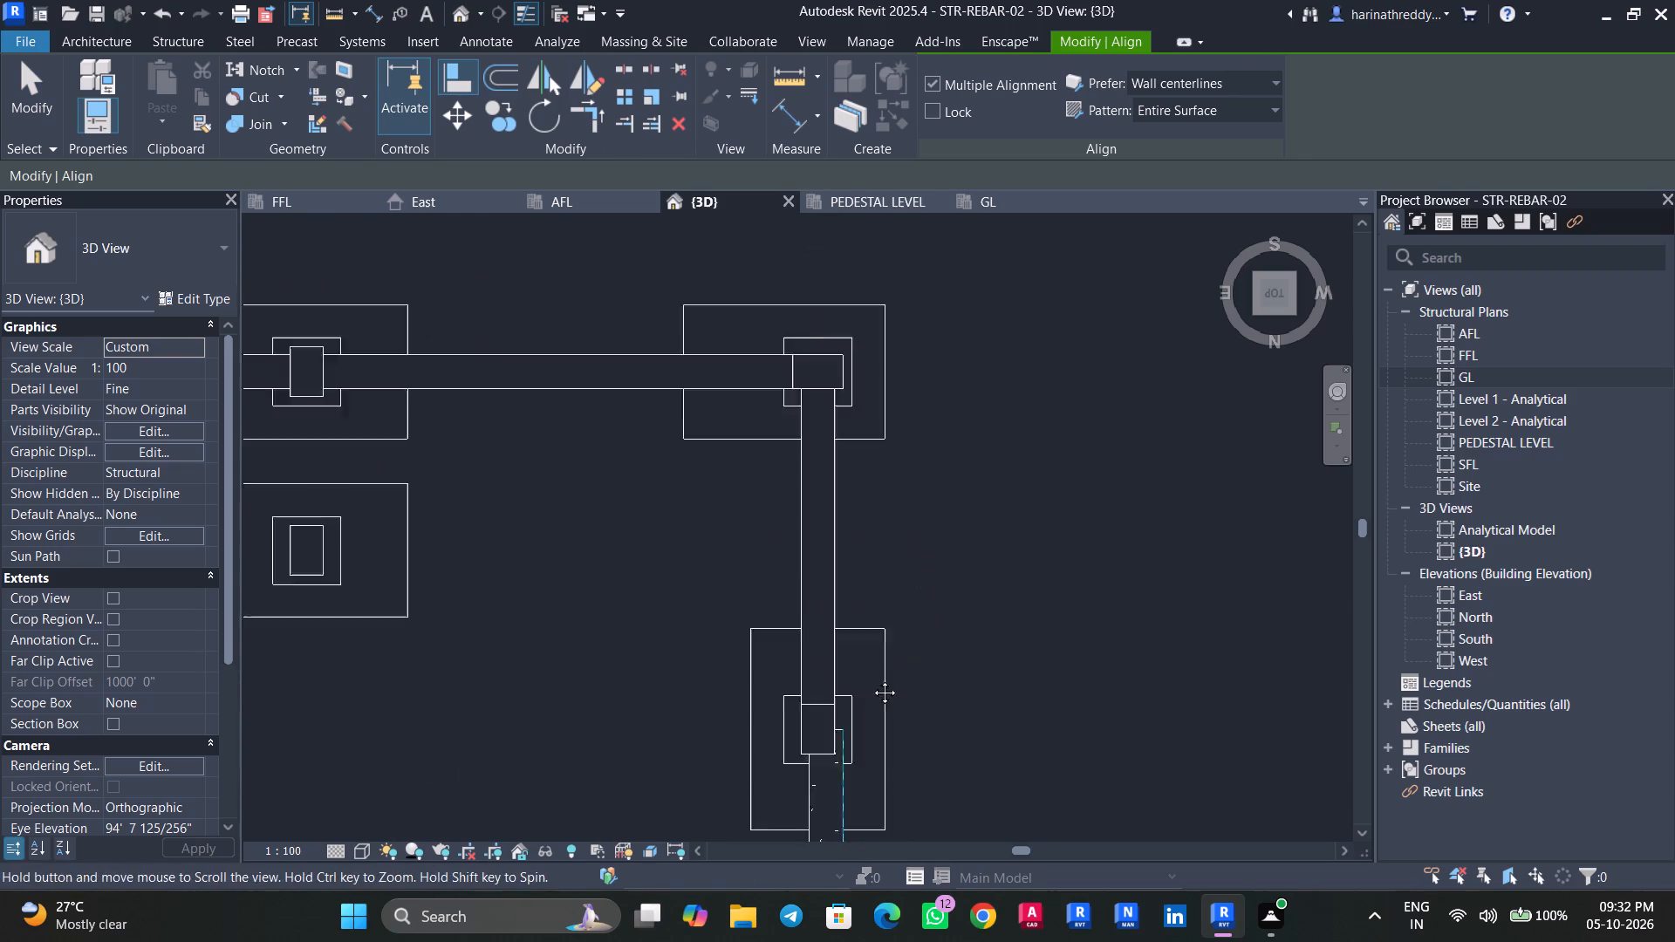
pyautogui.moveTo(872, 679); pyautogui.dragTo(870, 709, button='middle')
pyautogui.click(835, 483)
pyautogui.click(824, 536)
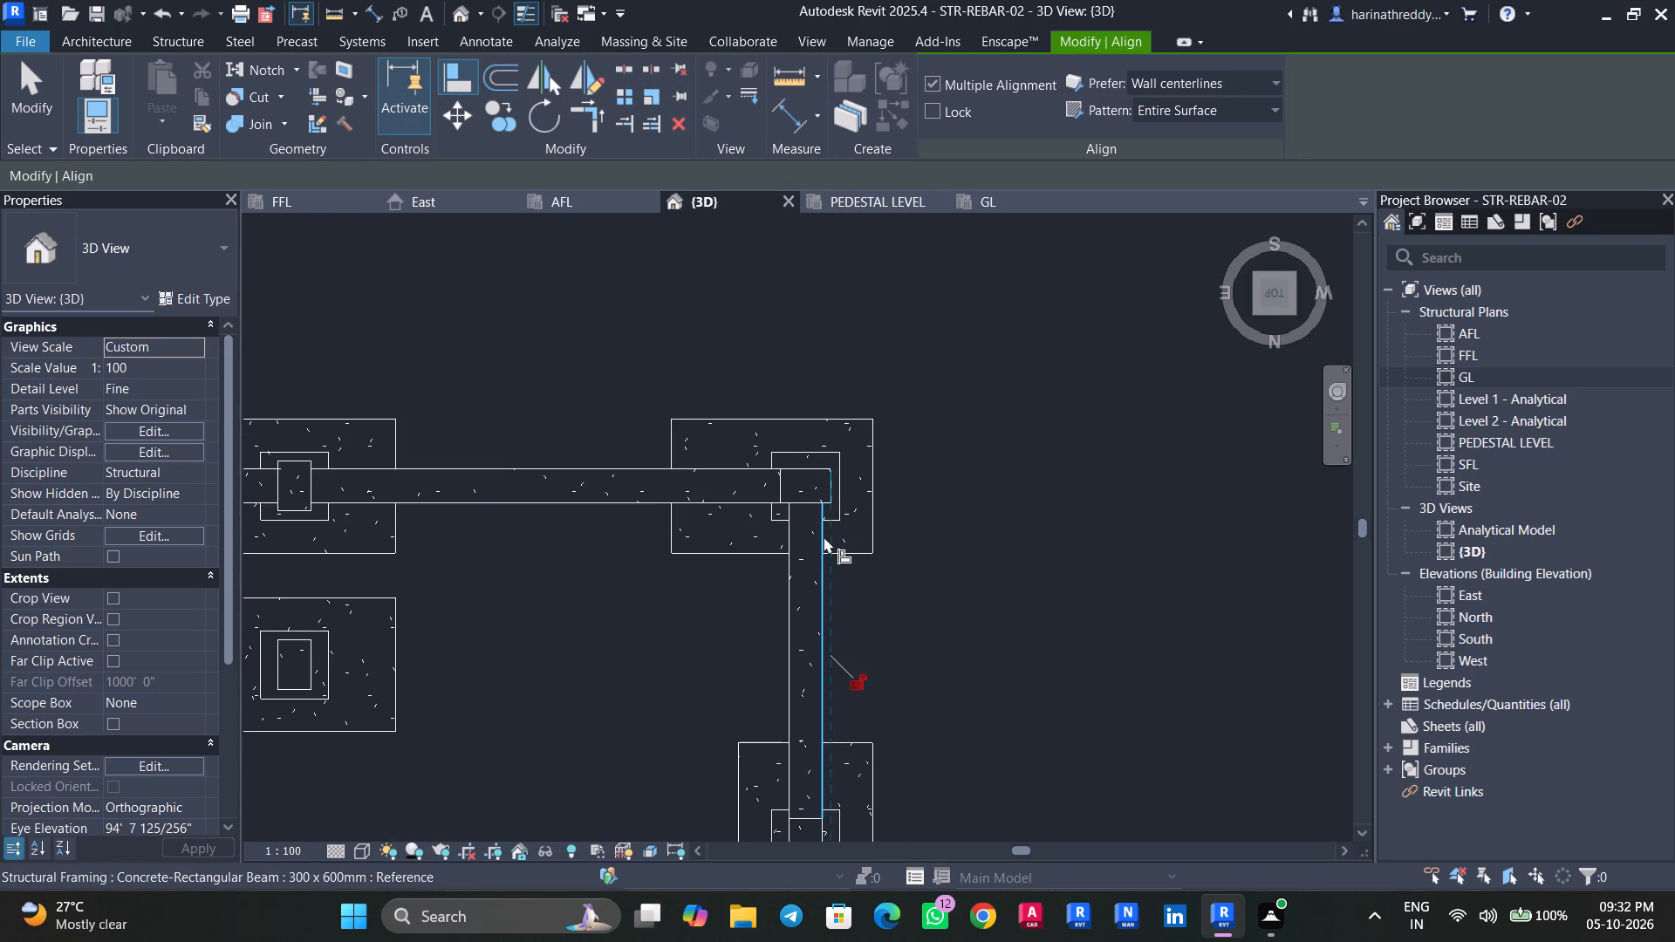
pyautogui.press('Escape')
pyautogui.press('Escape')
pyautogui.moveTo(902, 655); pyautogui.dragTo(899, 385, button='middle')
pyautogui.press('Escape')
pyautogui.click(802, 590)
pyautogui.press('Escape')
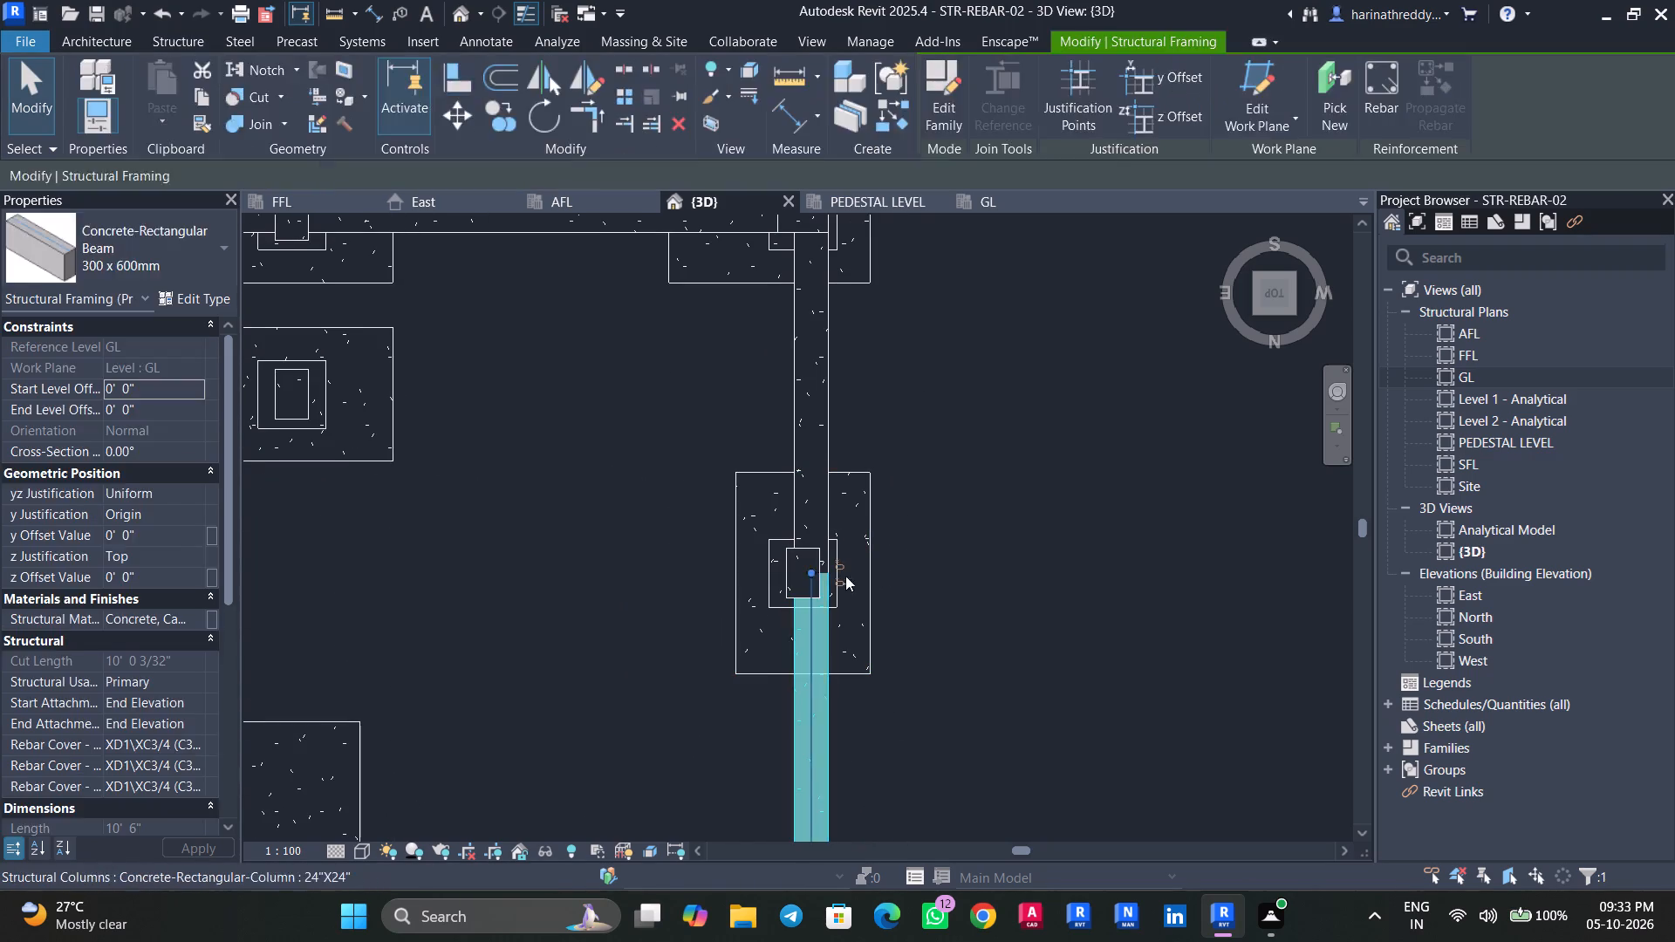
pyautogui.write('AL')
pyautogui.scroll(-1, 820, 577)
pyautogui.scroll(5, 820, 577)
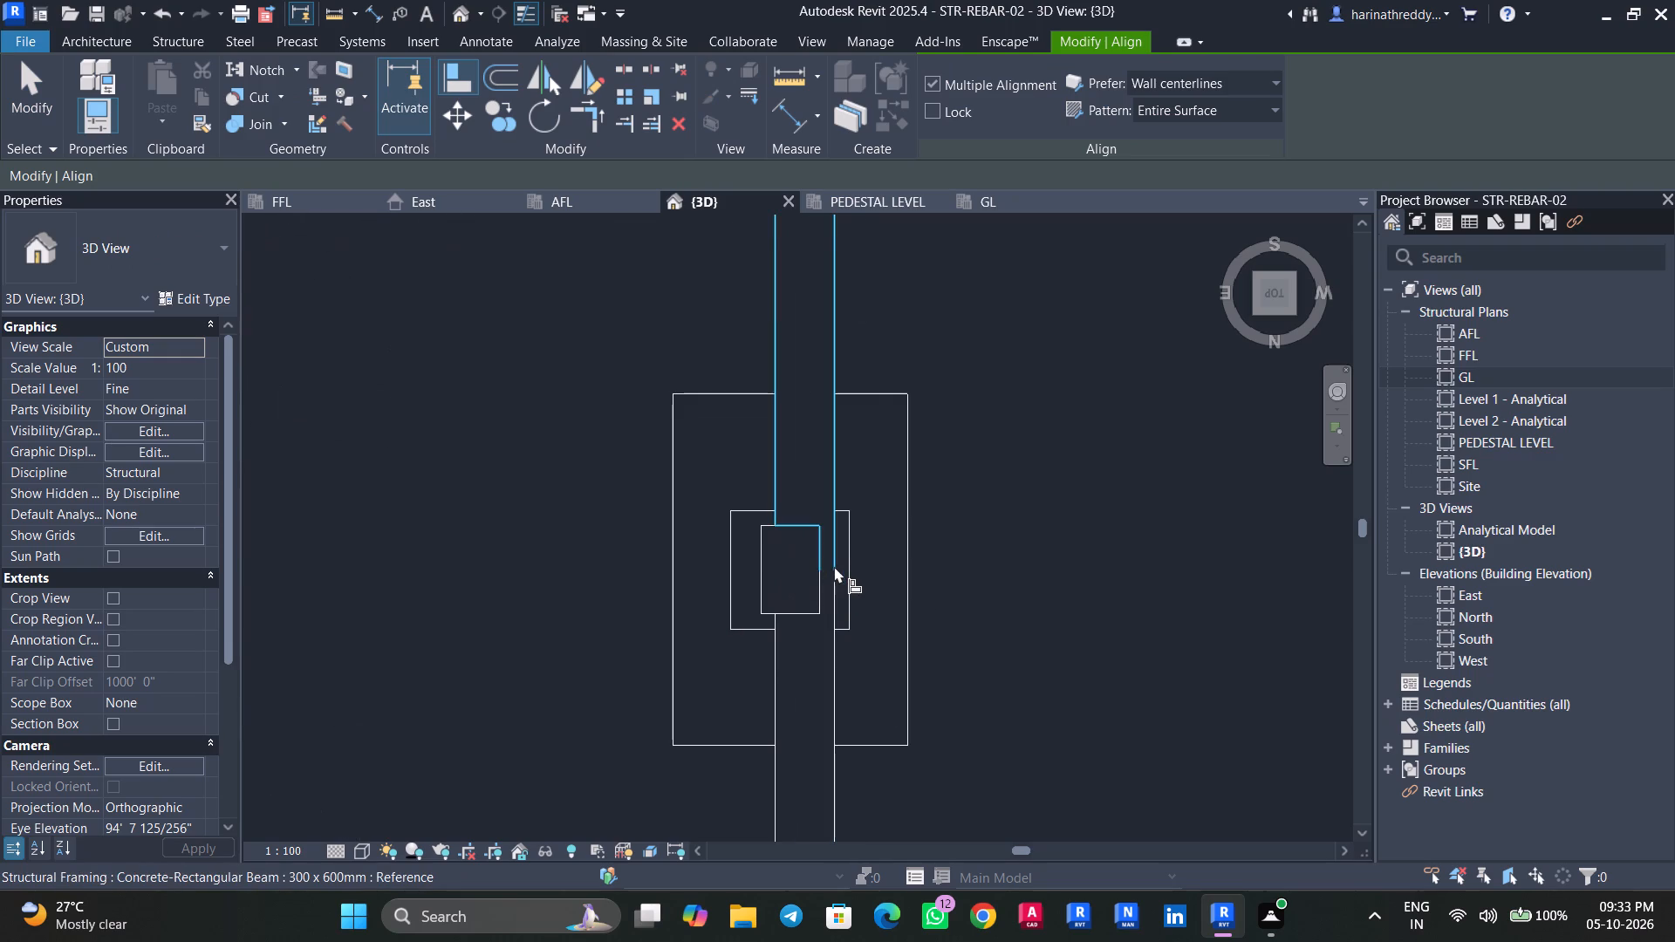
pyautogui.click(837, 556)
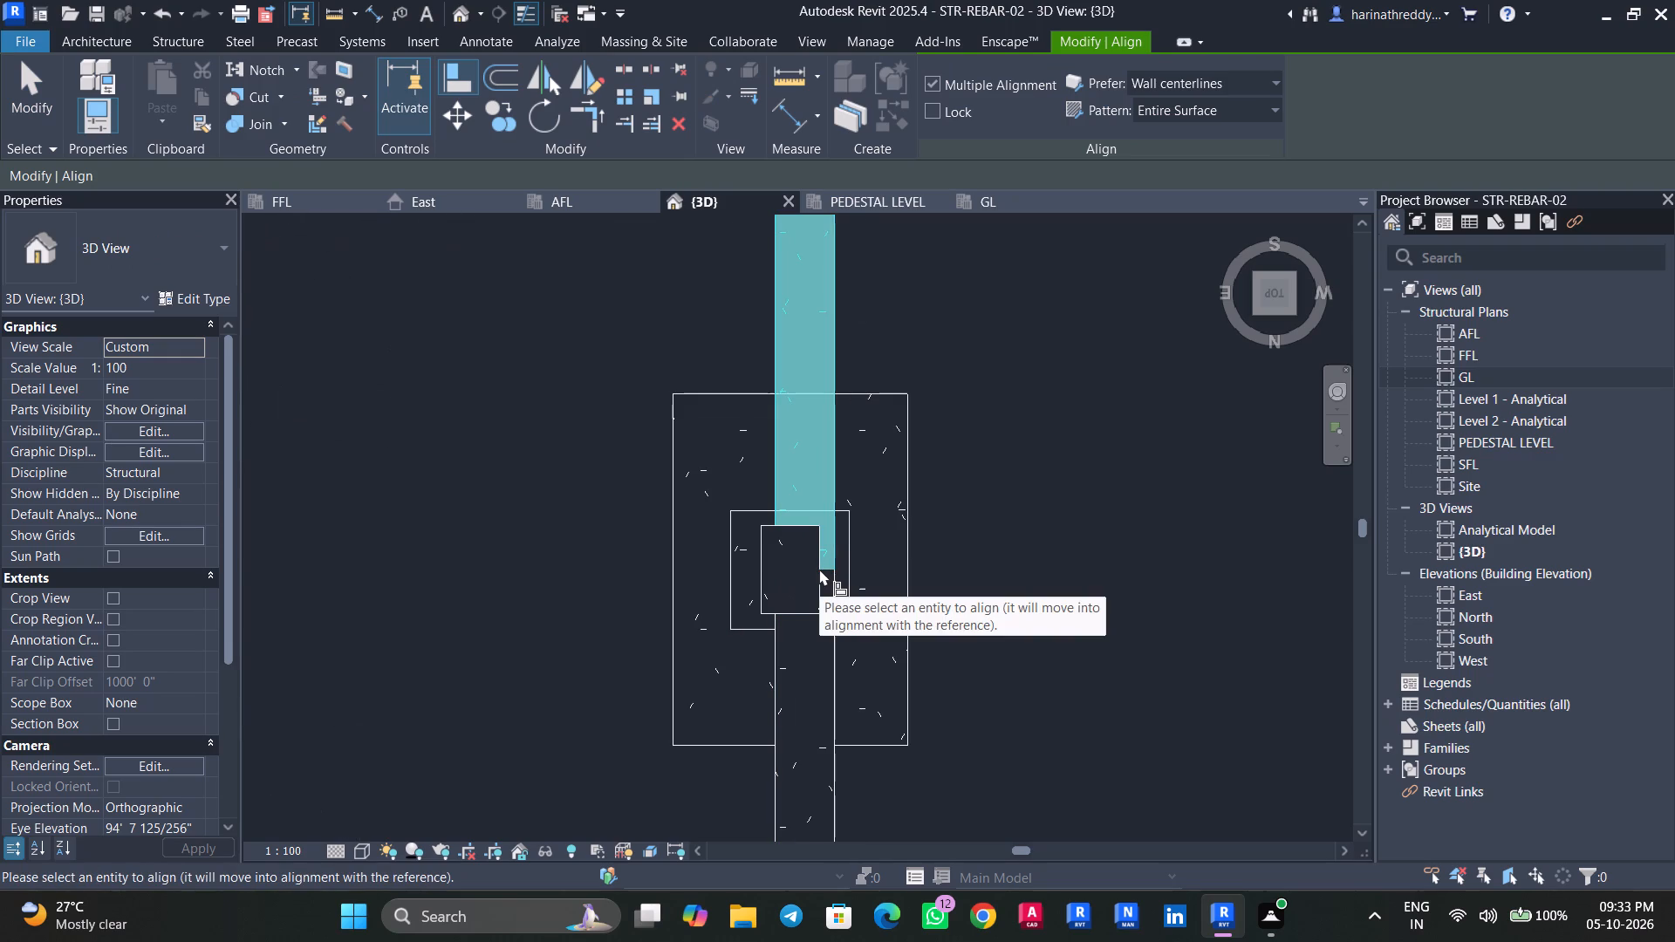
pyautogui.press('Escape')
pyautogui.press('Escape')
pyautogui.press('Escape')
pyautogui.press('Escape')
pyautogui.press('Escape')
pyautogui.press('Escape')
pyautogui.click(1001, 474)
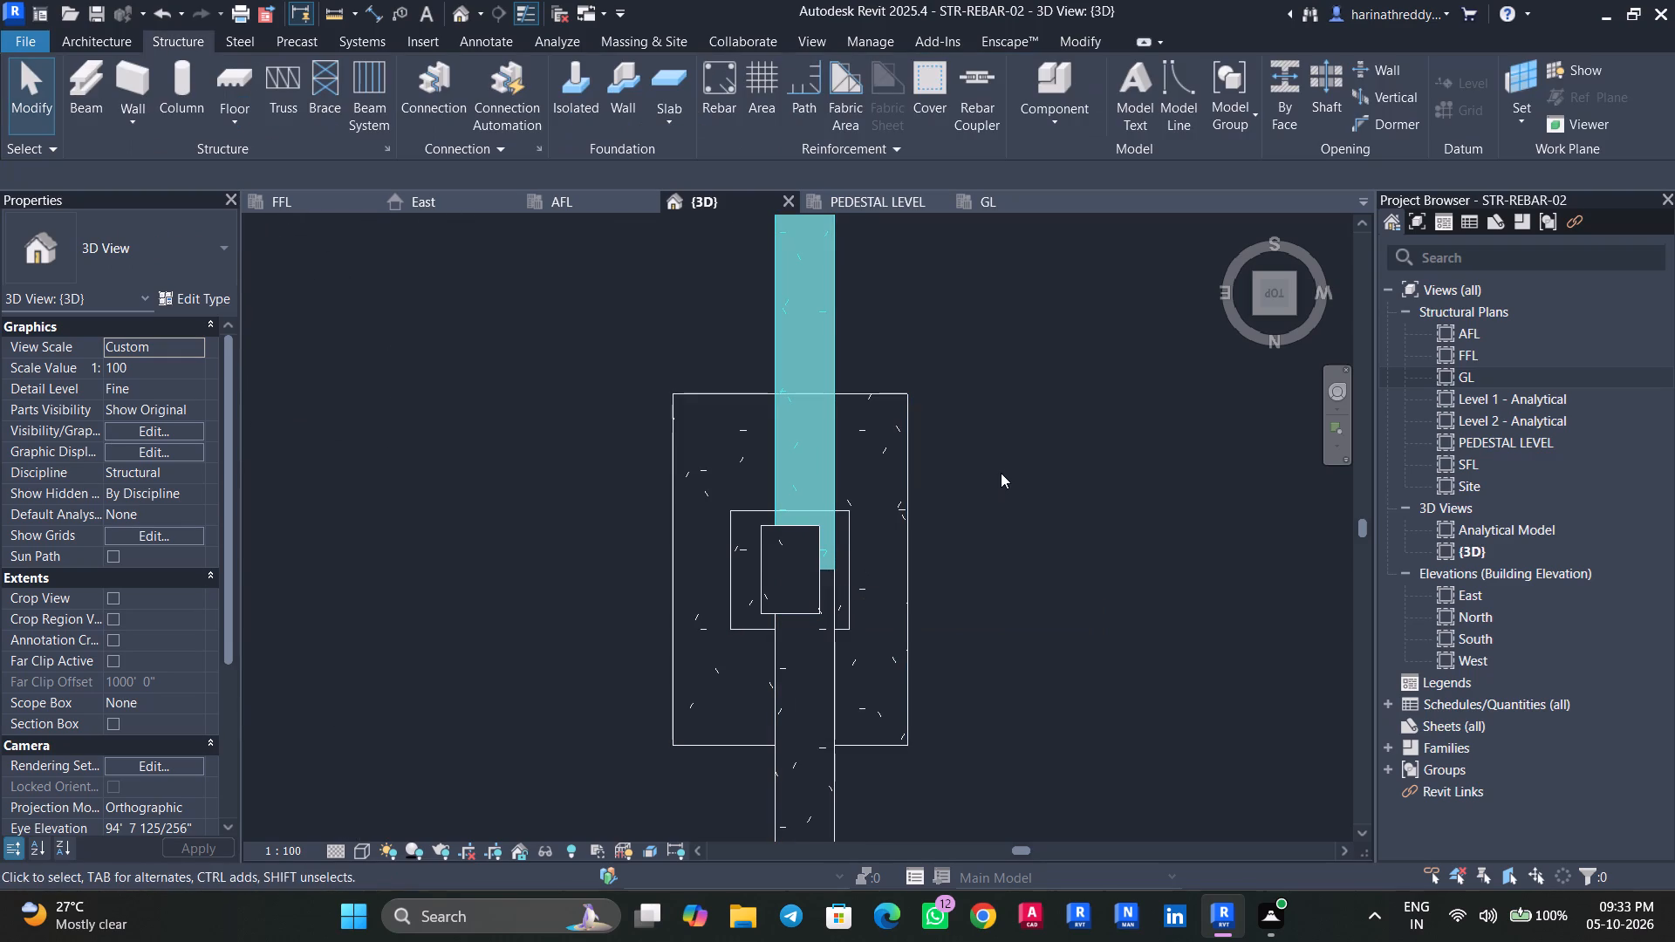
# Align the outer face of the 300 x 450mm column at G-1 with the outer face of the grid 1 beams.
pyautogui.write('AL')
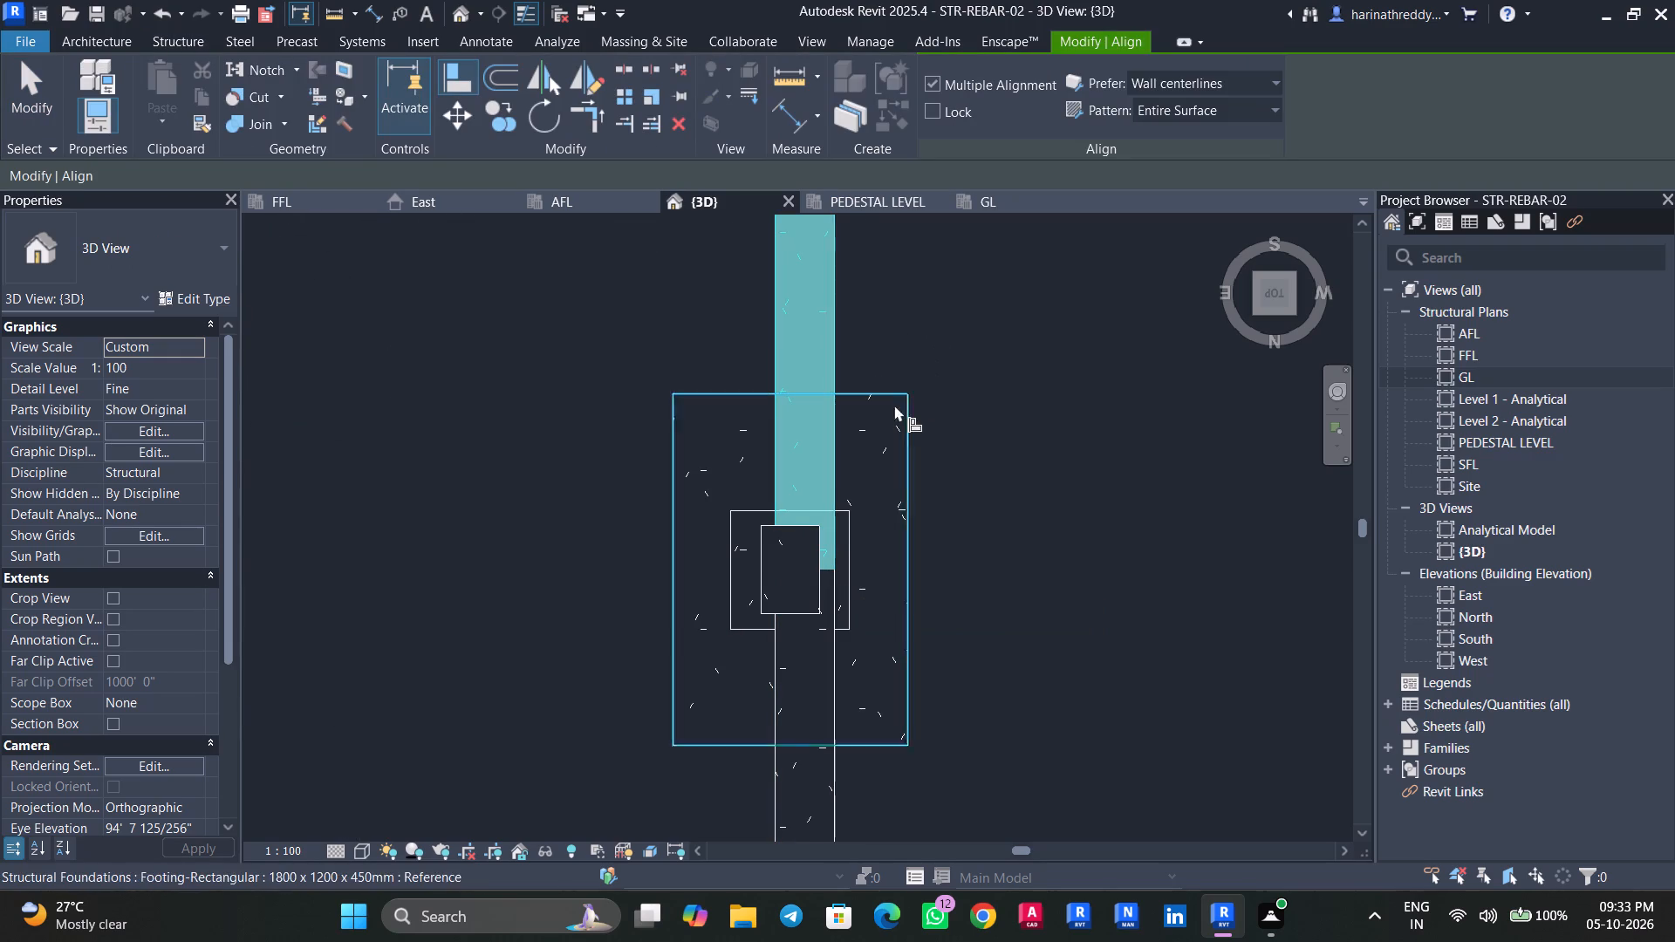
pyautogui.press('Tab')
pyautogui.click(838, 695)
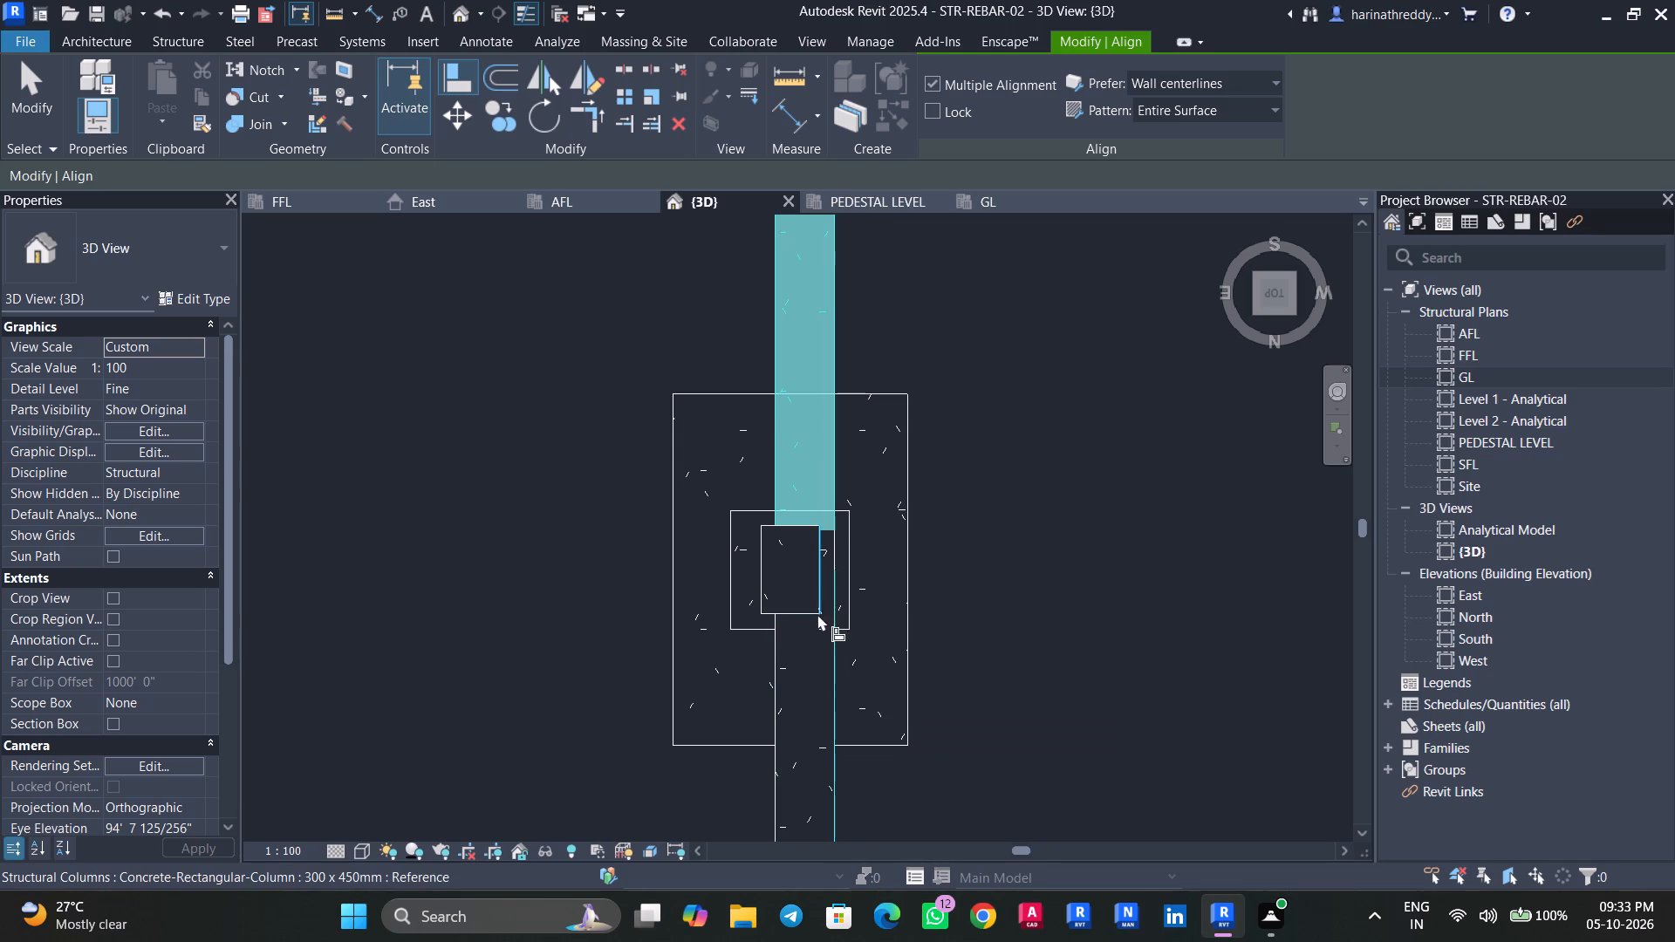
pyautogui.click(822, 593)
pyautogui.press('Escape')
pyautogui.press('Escape')
pyautogui.press('Escape')
pyautogui.press('Escape')
pyautogui.press('Escape')
pyautogui.press('Escape')
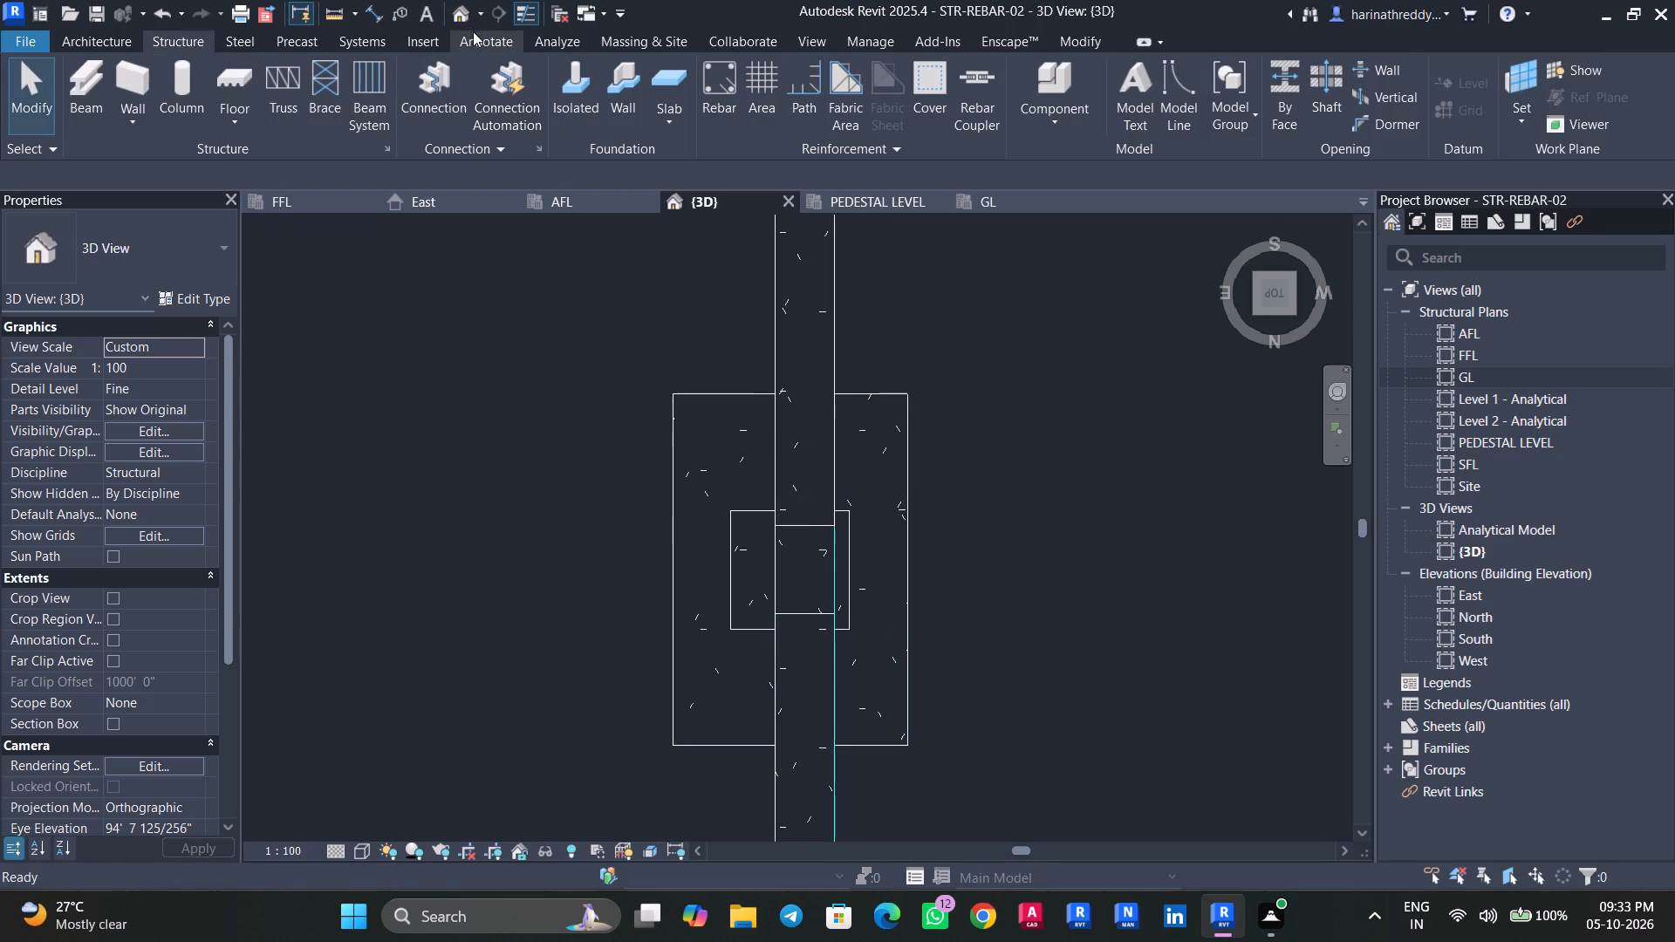
pyautogui.click(459, 16)
pyautogui.press('Escape')
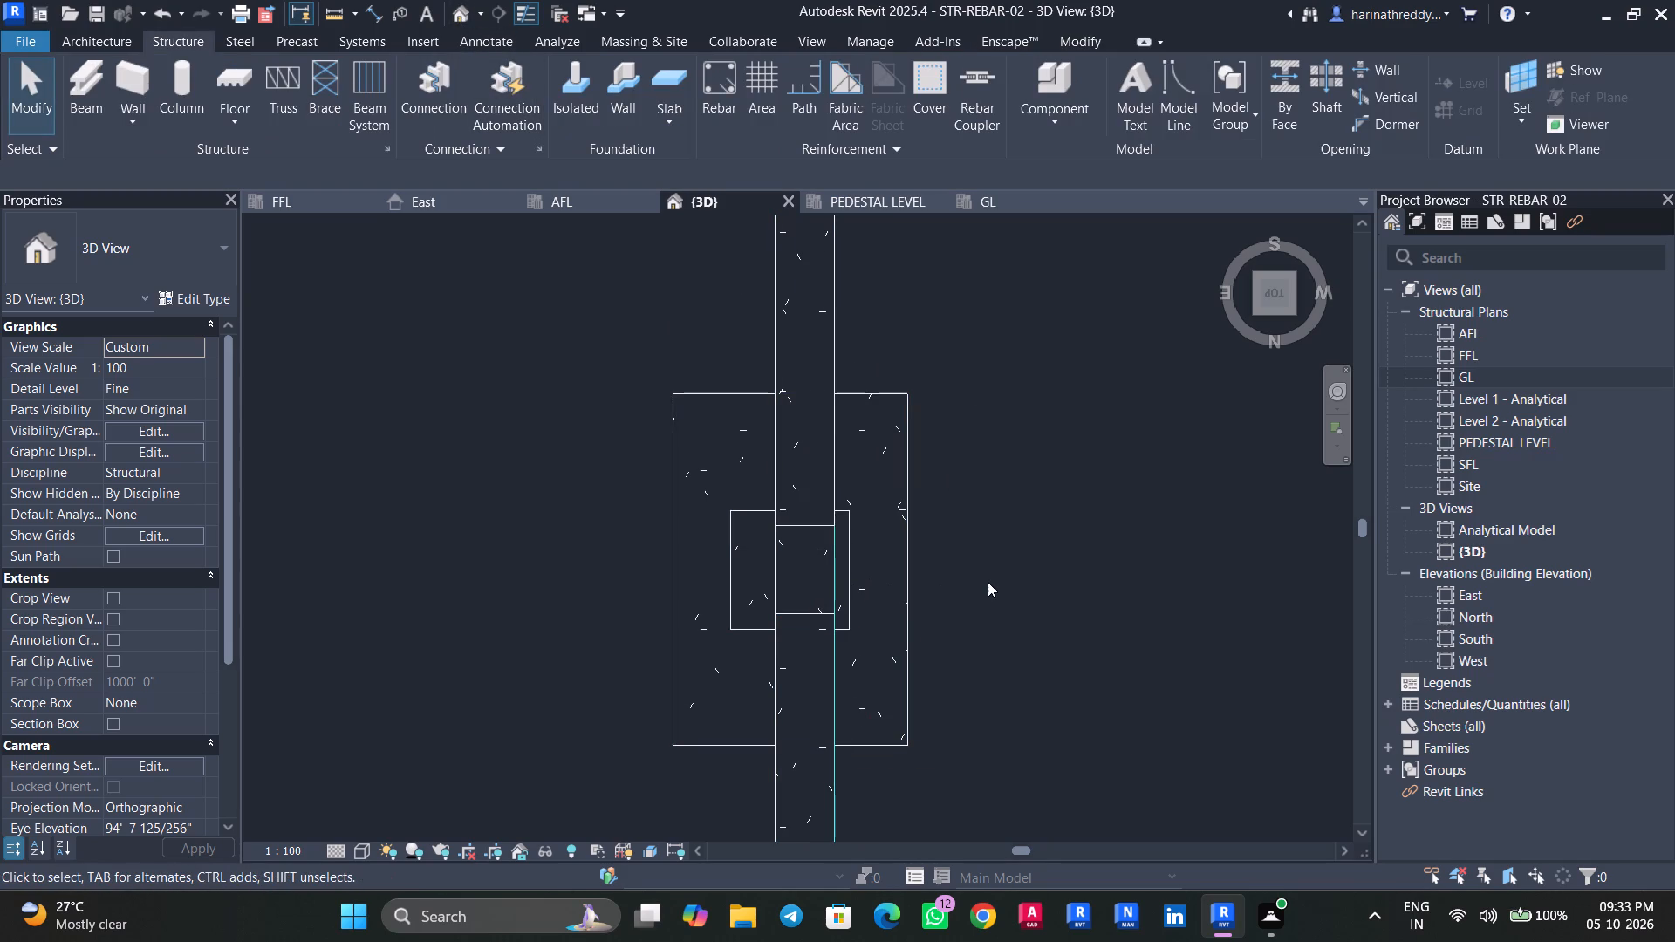
# Nudge the 24"X24" pedestal column at G-1 outward to the west by a net two increments.
pyautogui.click(766, 591)
pyautogui.press('Escape')
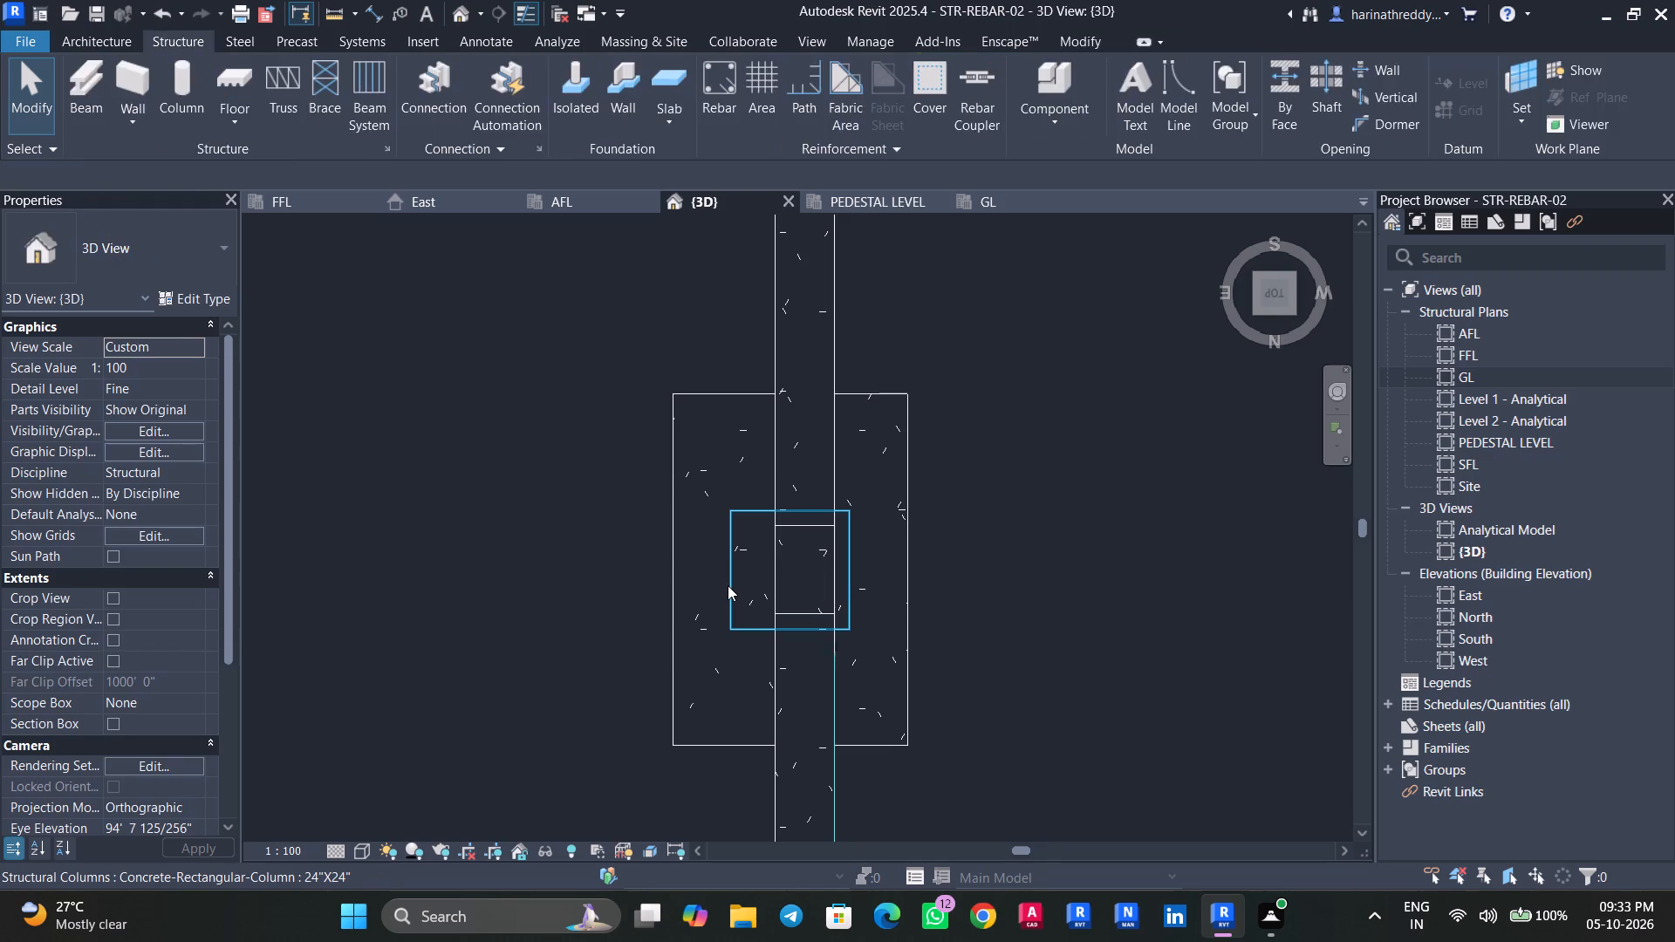
pyautogui.click(728, 585)
pyautogui.press('Right')
pyautogui.press('Right')
pyautogui.press('Right')
pyautogui.press('Right')
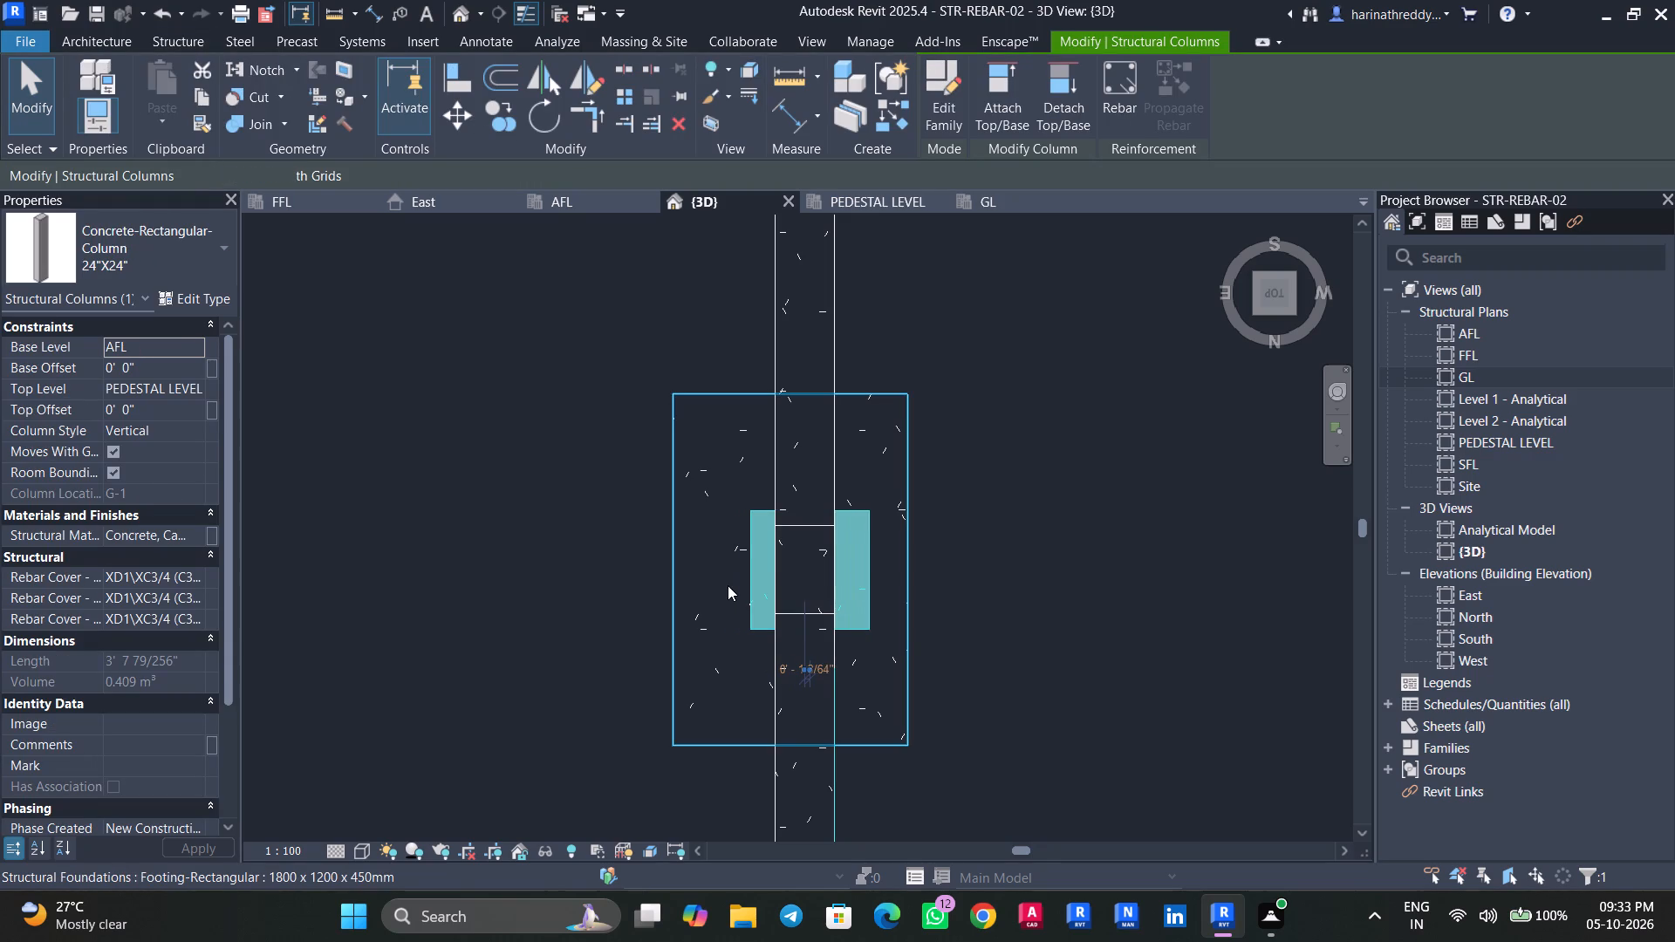
pyautogui.press('Left')
pyautogui.press('Left')
pyautogui.press('Escape')
pyautogui.press('Escape')
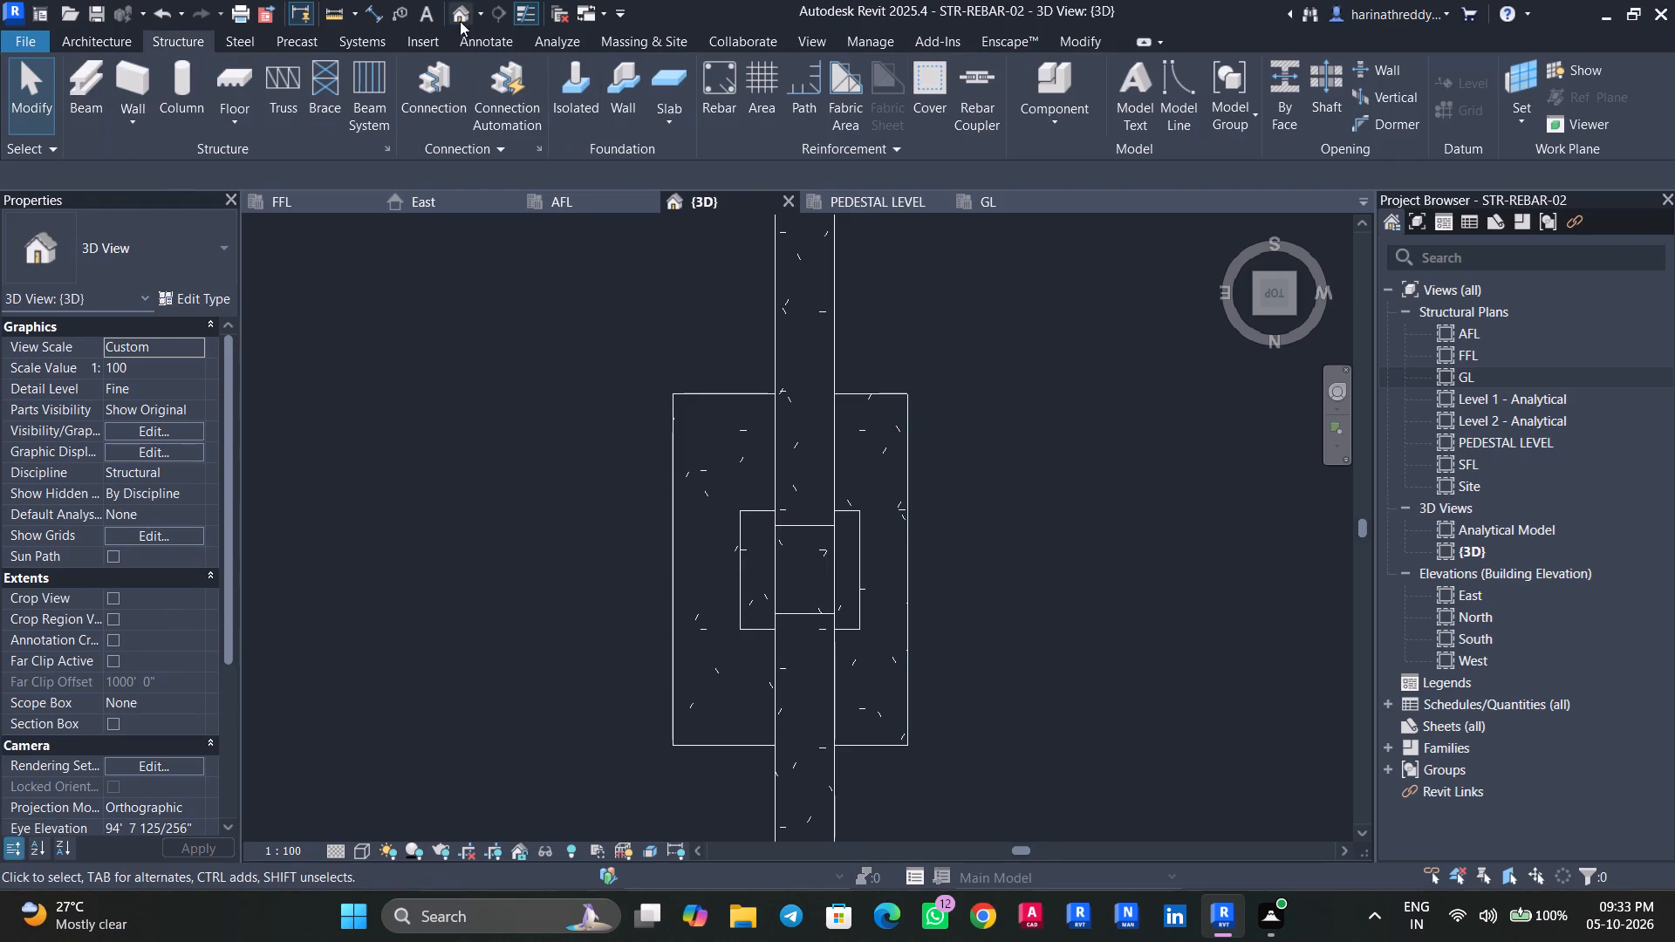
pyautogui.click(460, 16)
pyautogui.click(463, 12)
# Examine the GL beam frame, columns, pedestals and footings in 3D from several sides.
pyautogui.press('Escape')
pyautogui.press('Escape')
pyautogui.press('Escape')
pyautogui.scroll(-7, 724, 387)
pyautogui.keyDown('shift'); pyautogui.moveTo(929, 536); pyautogui.dragTo(976, 264, button='middle'); pyautogui.keyUp('shift')
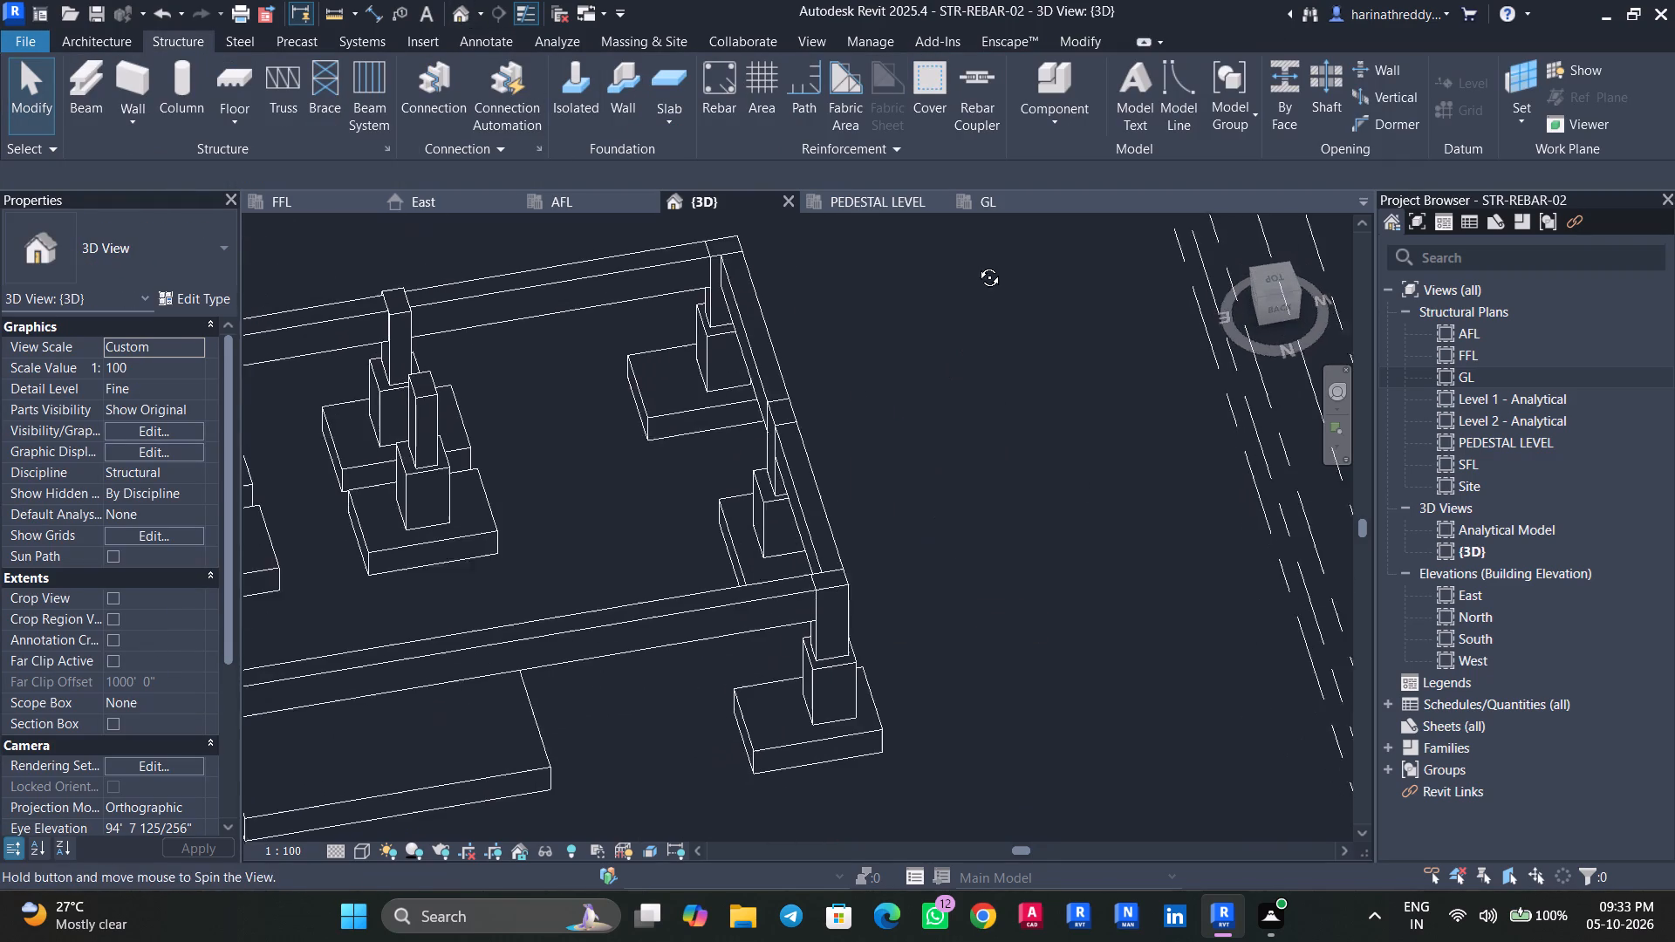
pyautogui.keyDown('shift'); pyautogui.moveTo(976, 264); pyautogui.dragTo(976, 263, button='middle'); pyautogui.keyUp('shift')
pyautogui.keyDown('shift'); pyautogui.moveTo(967, 462); pyautogui.dragTo(785, 377, button='middle'); pyautogui.keyUp('shift')
pyautogui.scroll(3, 481, 791)
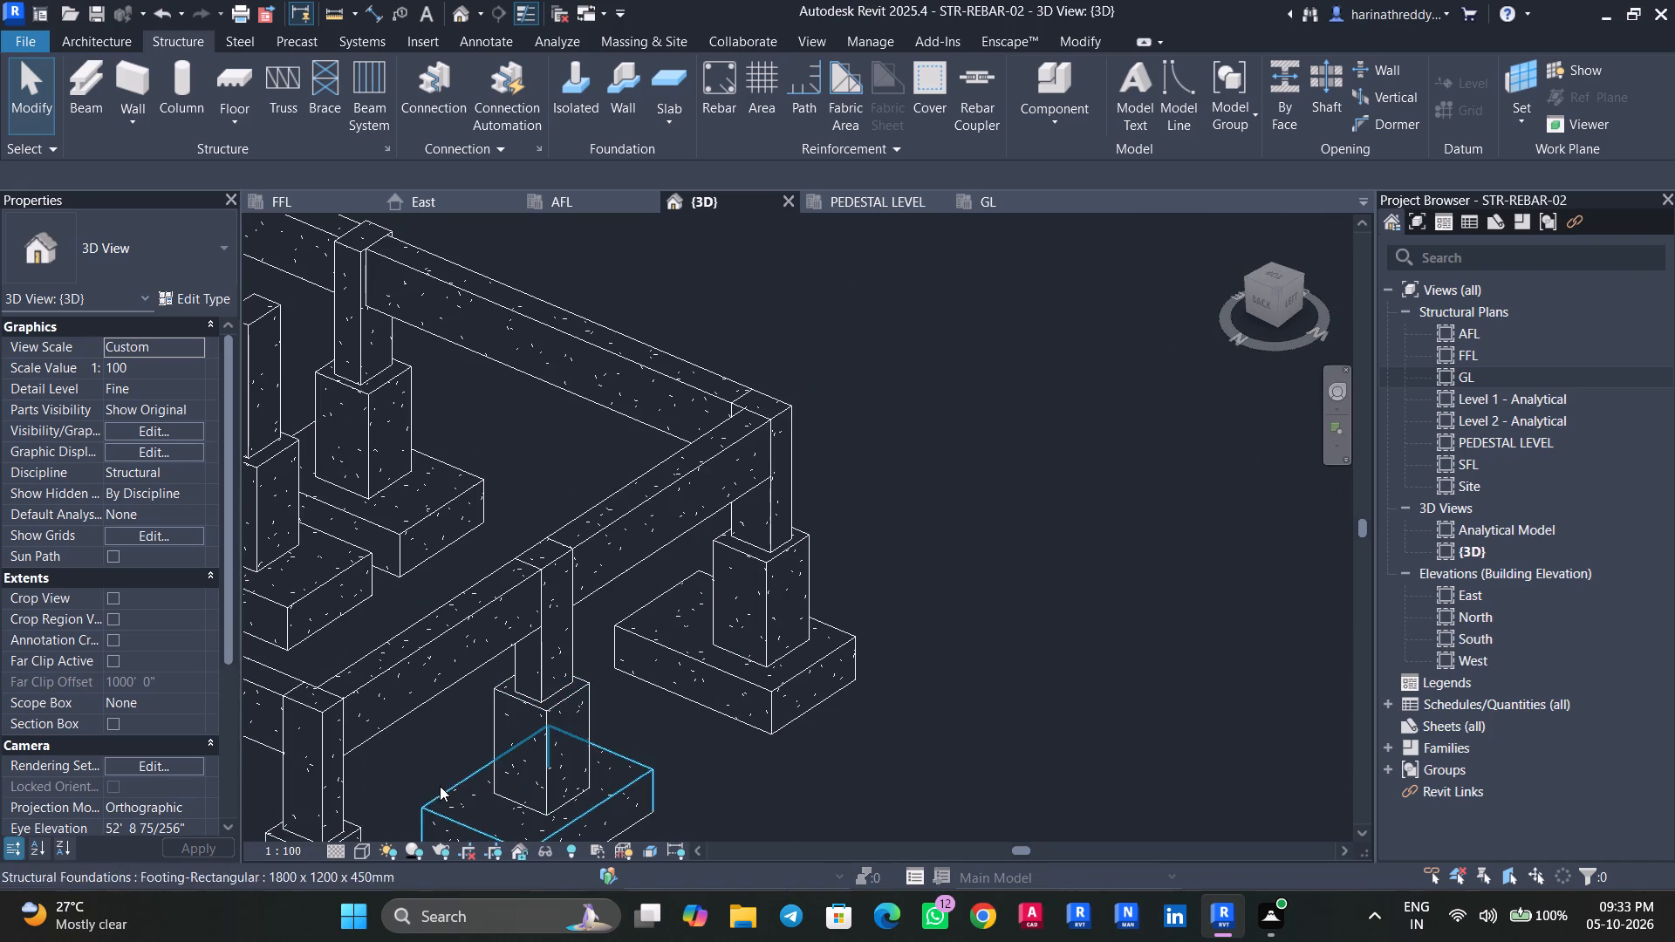
pyautogui.keyDown('shift'); pyautogui.moveTo(440, 785); pyautogui.dragTo(480, 764, button='middle'); pyautogui.keyUp('shift')
pyautogui.scroll(-6, 496, 768)
pyautogui.scroll(1, 578, 782)
pyautogui.keyDown('shift'); pyautogui.moveTo(578, 782); pyautogui.dragTo(728, 772, button='middle'); pyautogui.keyUp('shift')
pyautogui.moveTo(726, 773); pyautogui.dragTo(1103, 780, button='middle')
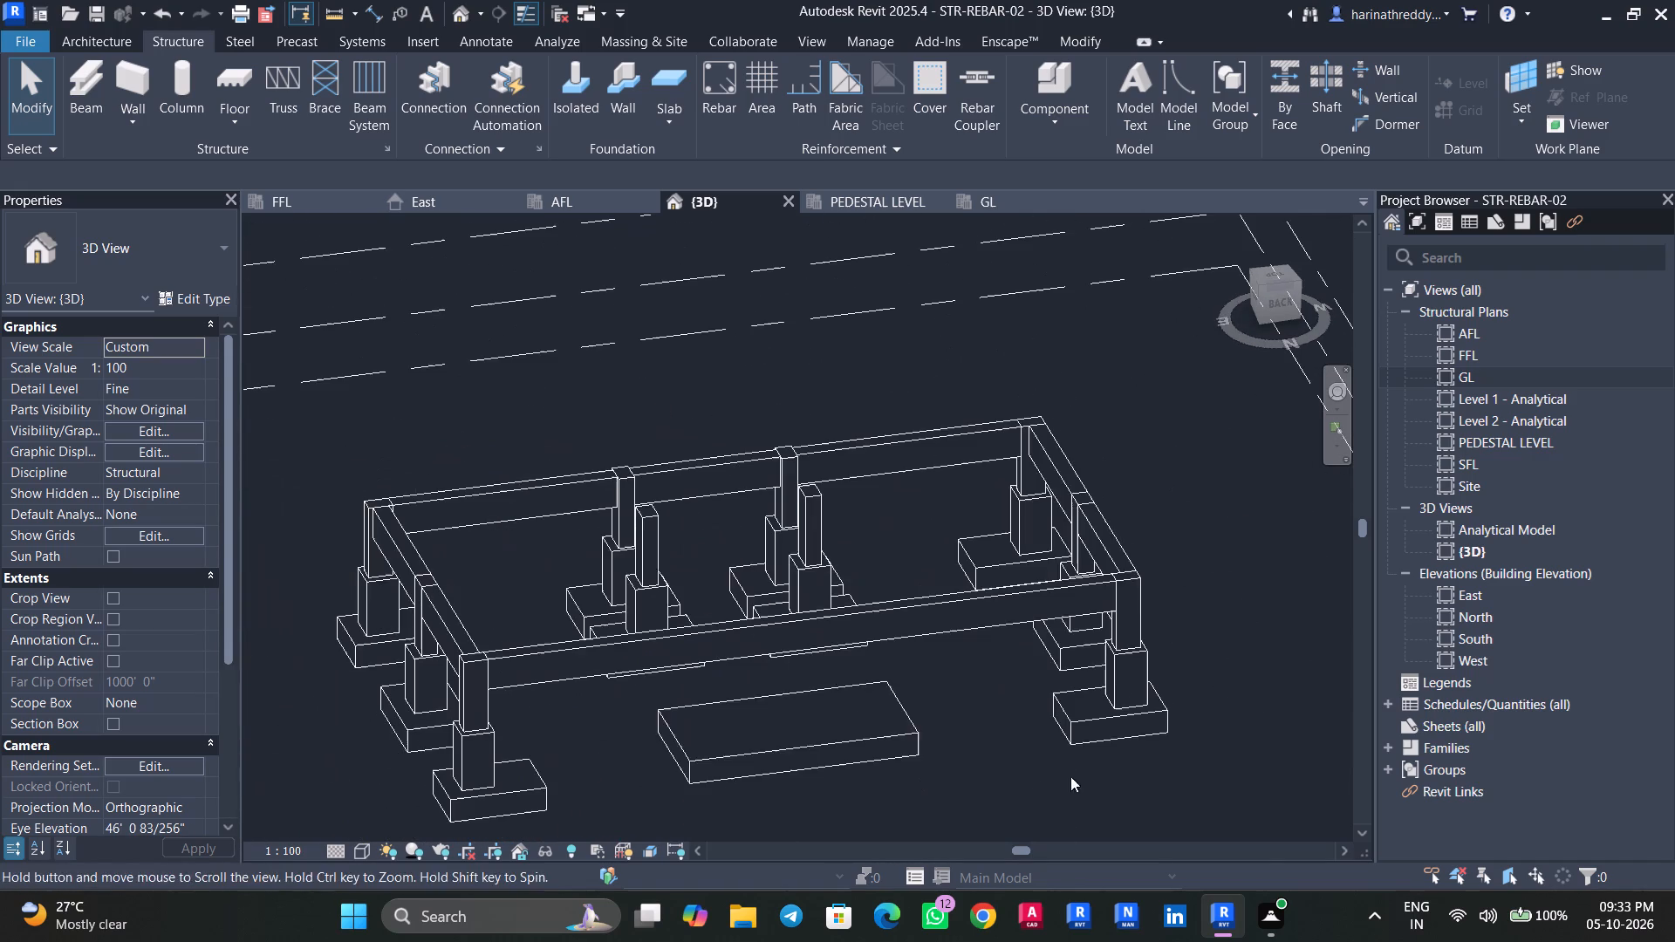
pyautogui.keyDown('shift'); pyautogui.moveTo(636, 763); pyautogui.dragTo(788, 742, button='middle'); pyautogui.keyUp('shift')
pyautogui.scroll(2, 585, 715)
pyautogui.scroll(-1, 586, 713)
pyautogui.scroll(5, 586, 713)
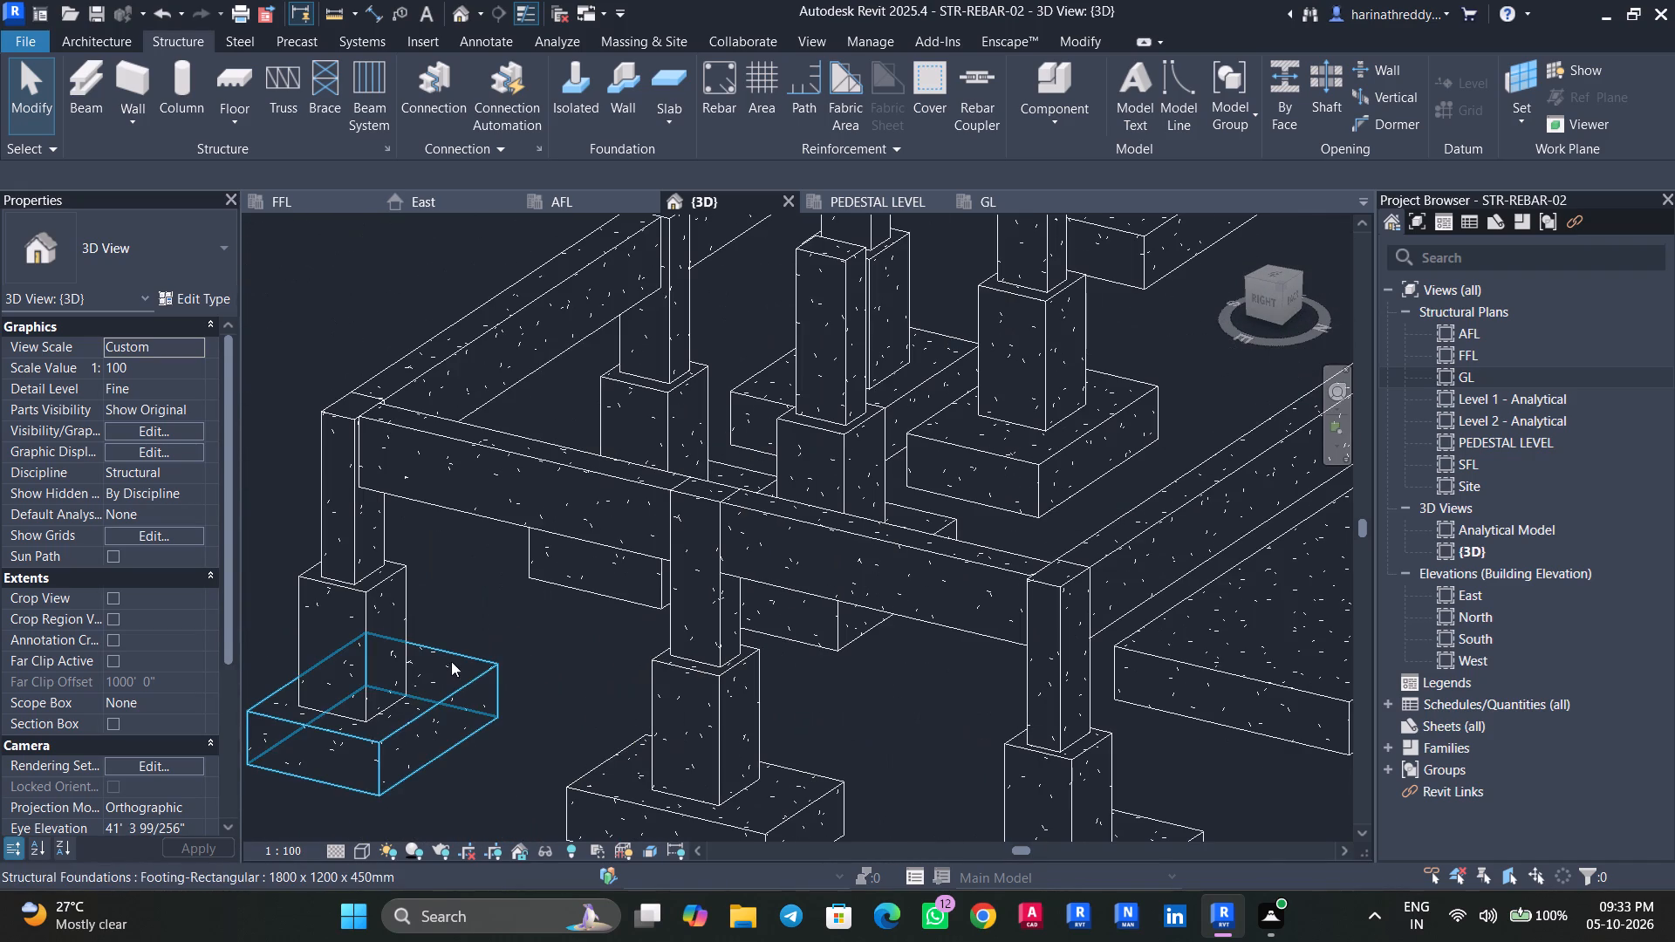
pyautogui.keyDown('shift'); pyautogui.moveTo(532, 666); pyautogui.dragTo(498, 742, button='middle'); pyautogui.keyUp('shift')
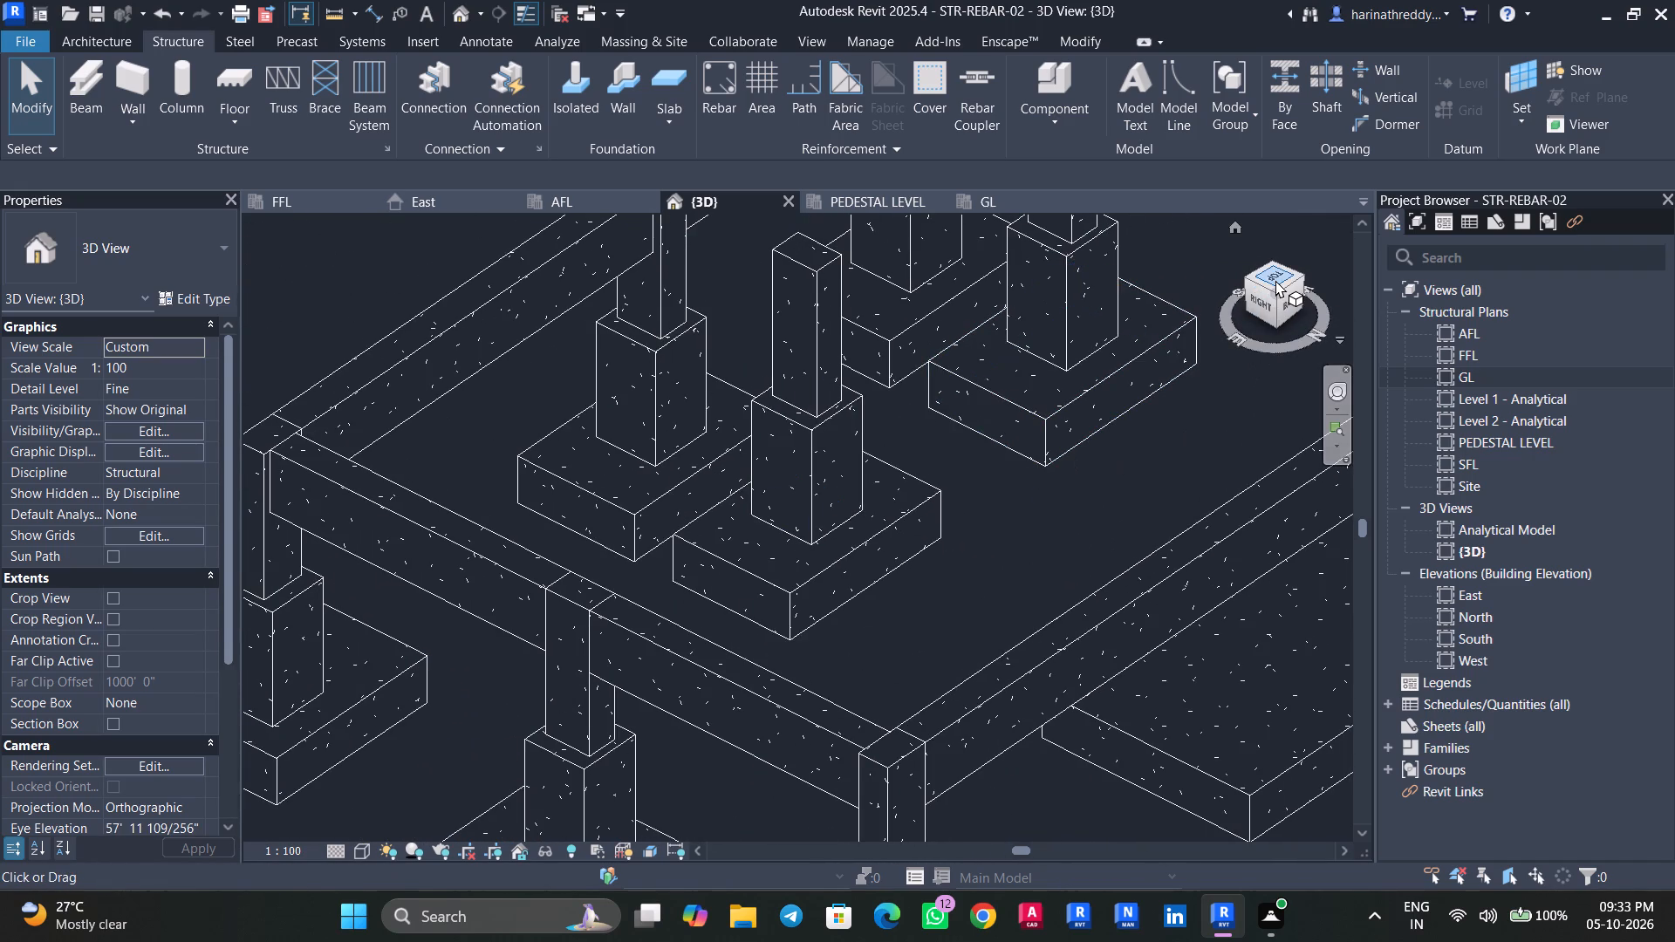
# Align the outer face of the grid 4 beam south of G with the outer face of the south-east corner column.
pyautogui.click(1275, 280)
pyautogui.scroll(1, 750, 641)
pyautogui.scroll(-1, 754, 641)
pyautogui.scroll(9, 760, 641)
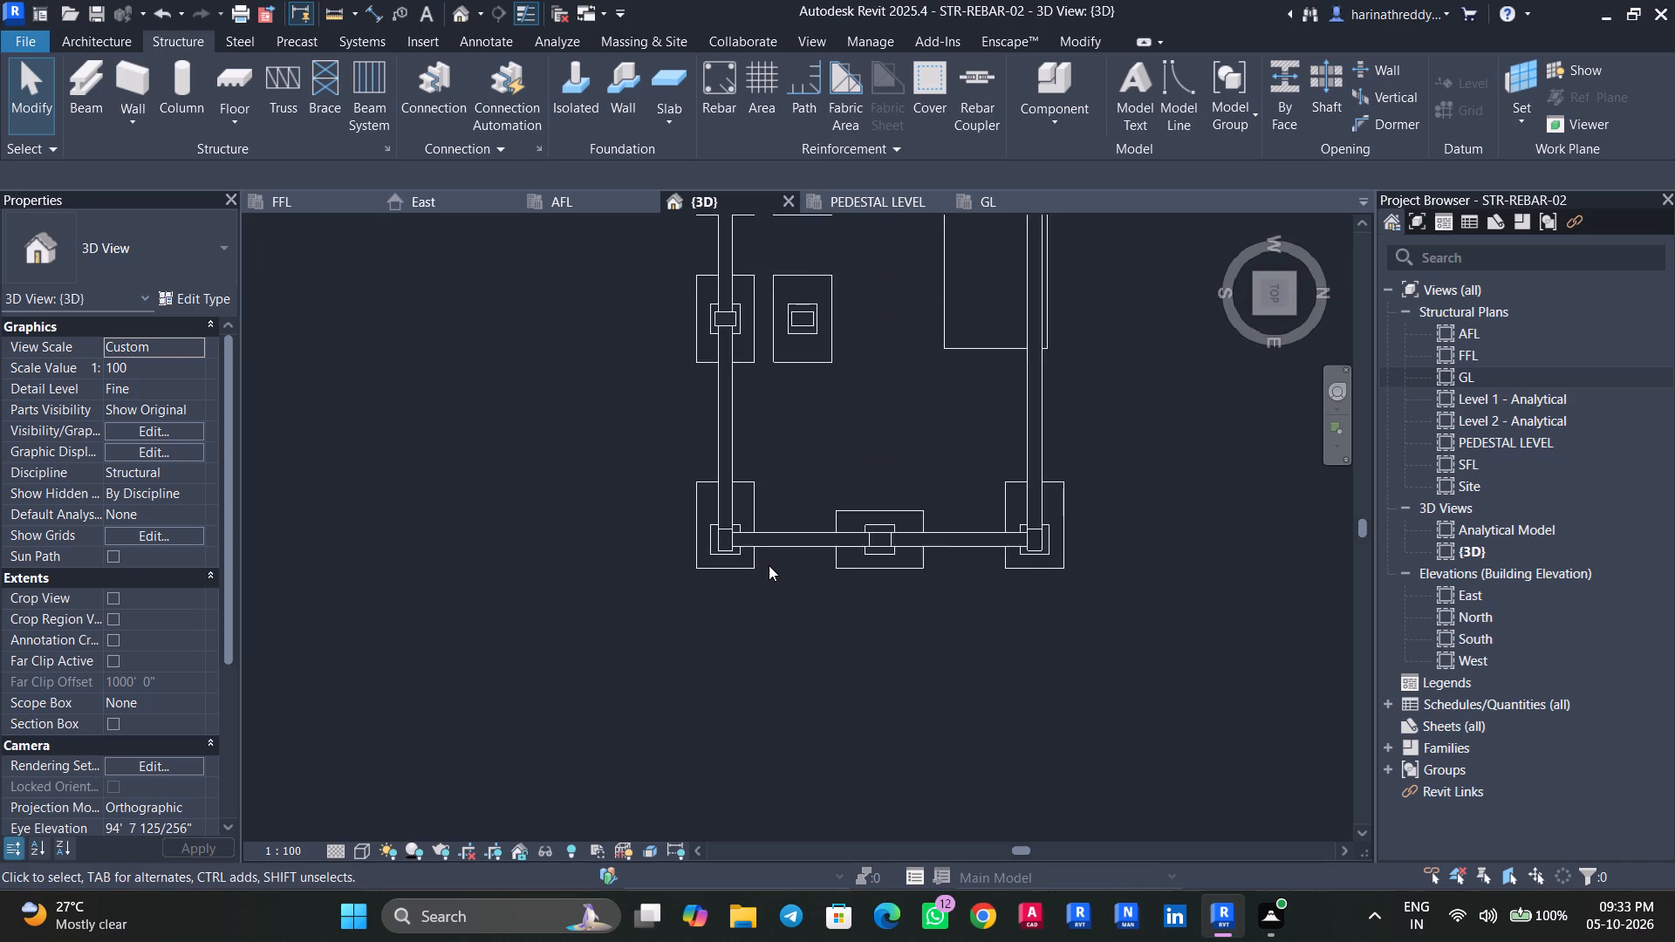
pyautogui.scroll(9, 769, 565)
pyautogui.moveTo(765, 568); pyautogui.dragTo(810, 638, button='middle')
pyautogui.write('AL')
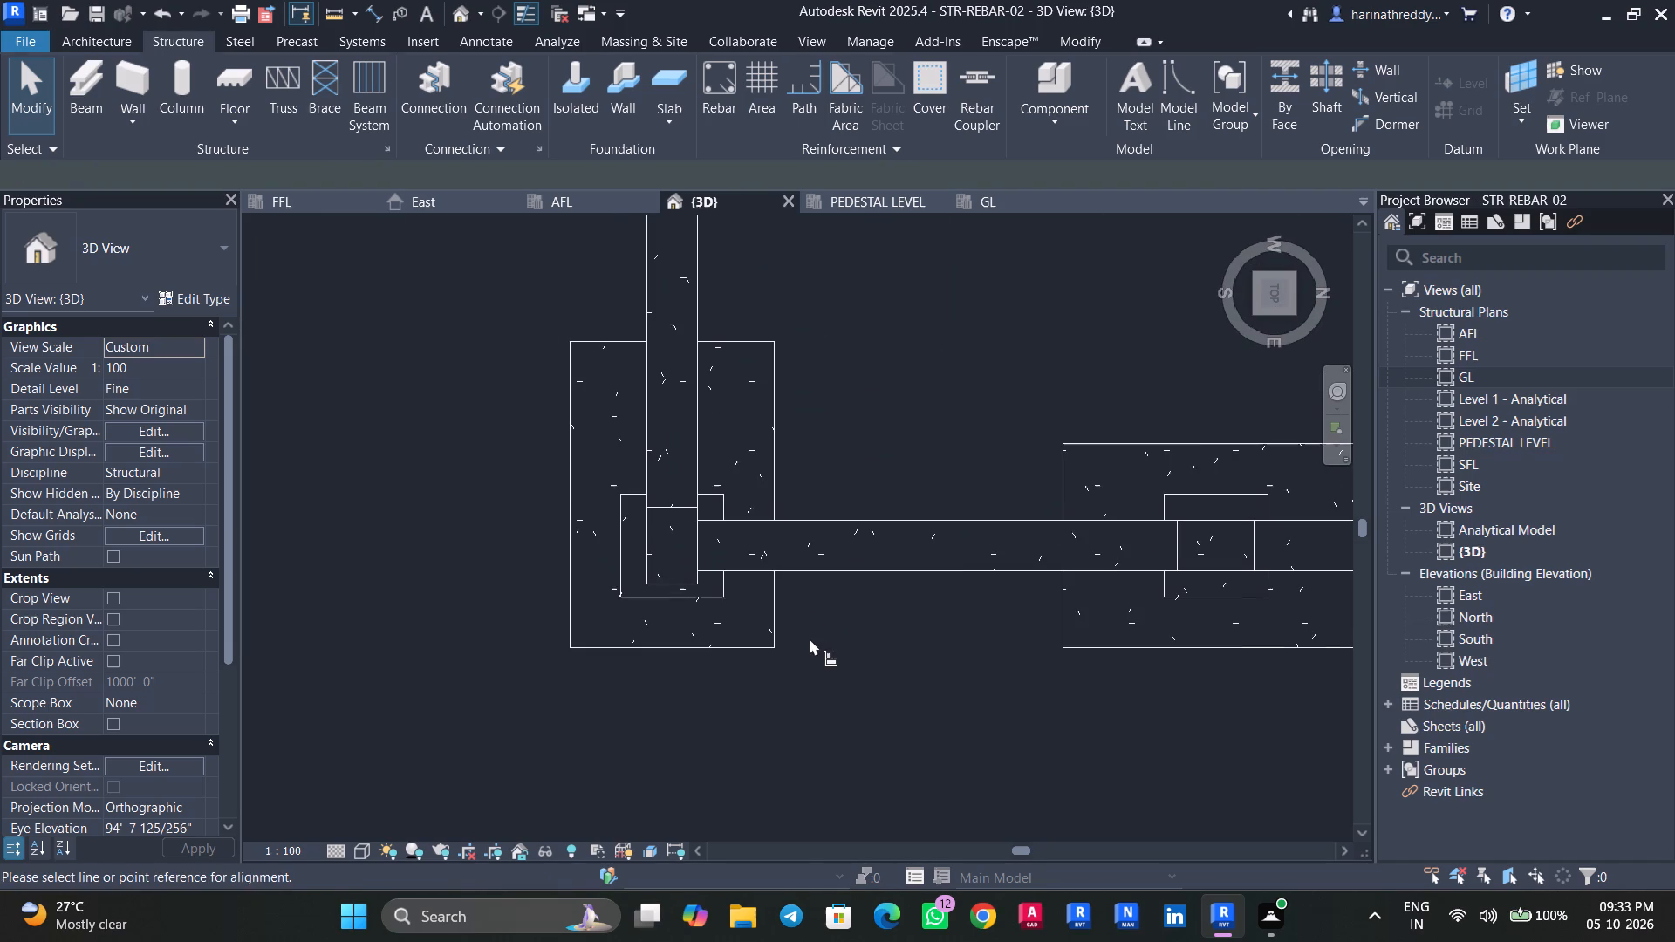
pyautogui.click(686, 581)
pyautogui.click(737, 571)
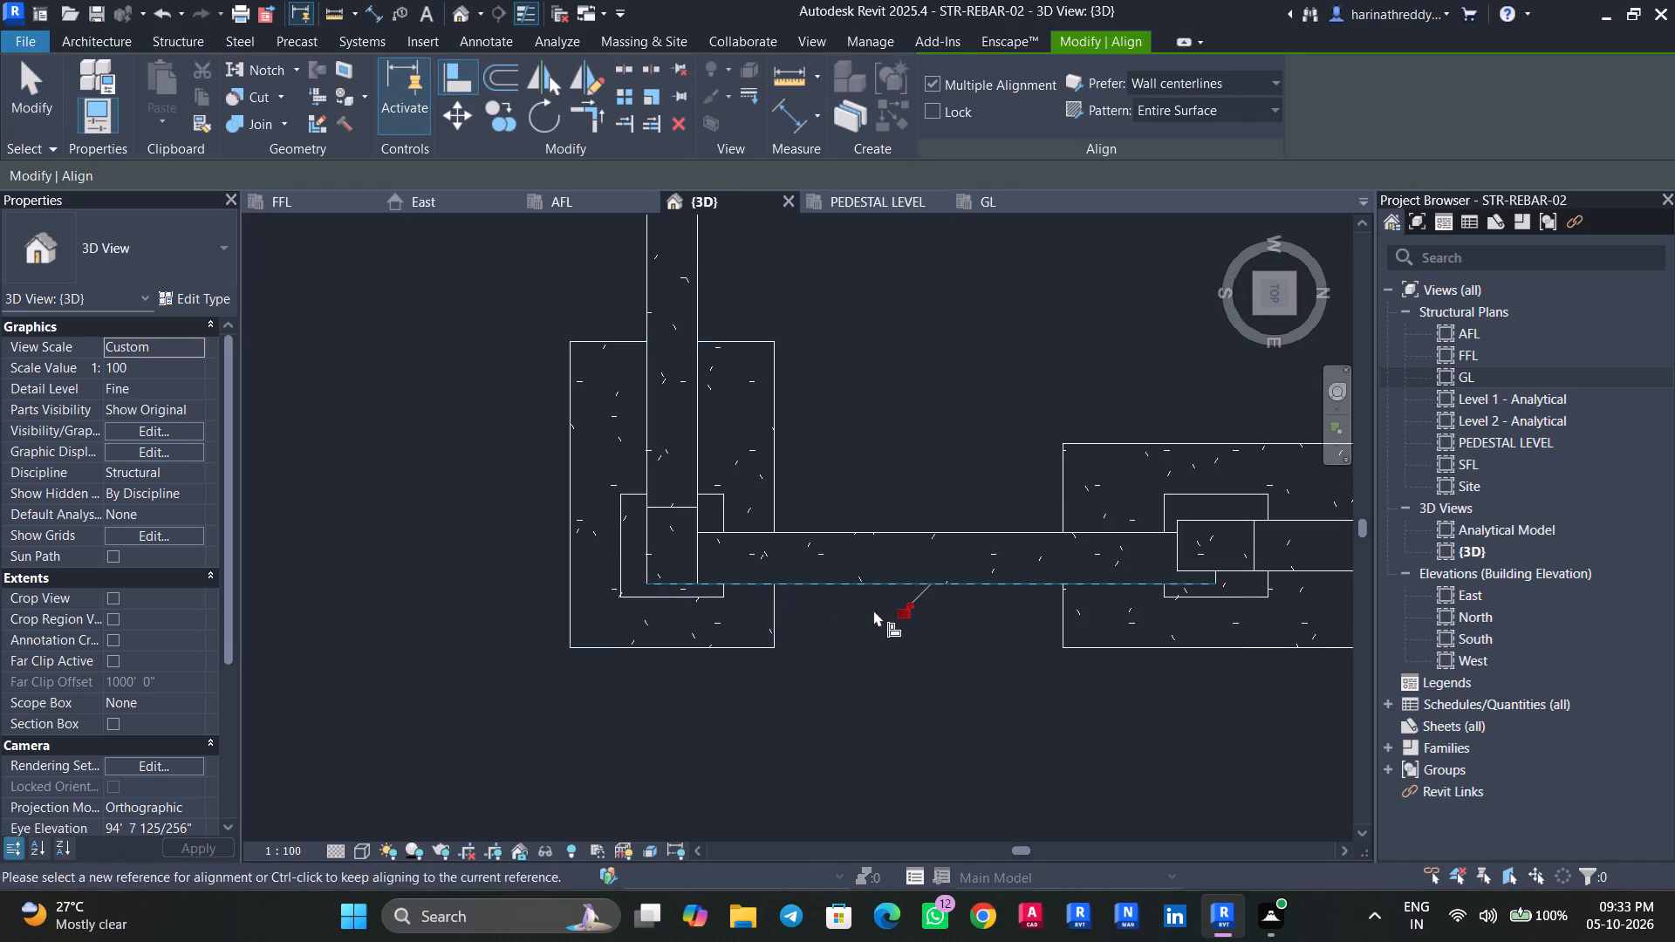
# Align the outer face of the grid 4 beam north of G with the outer face of the north-east corner column.
pyautogui.moveTo(873, 610); pyautogui.dragTo(553, 612, button='middle')
pyautogui.moveTo(959, 630); pyautogui.dragTo(618, 651, button='middle')
pyautogui.click(1085, 609)
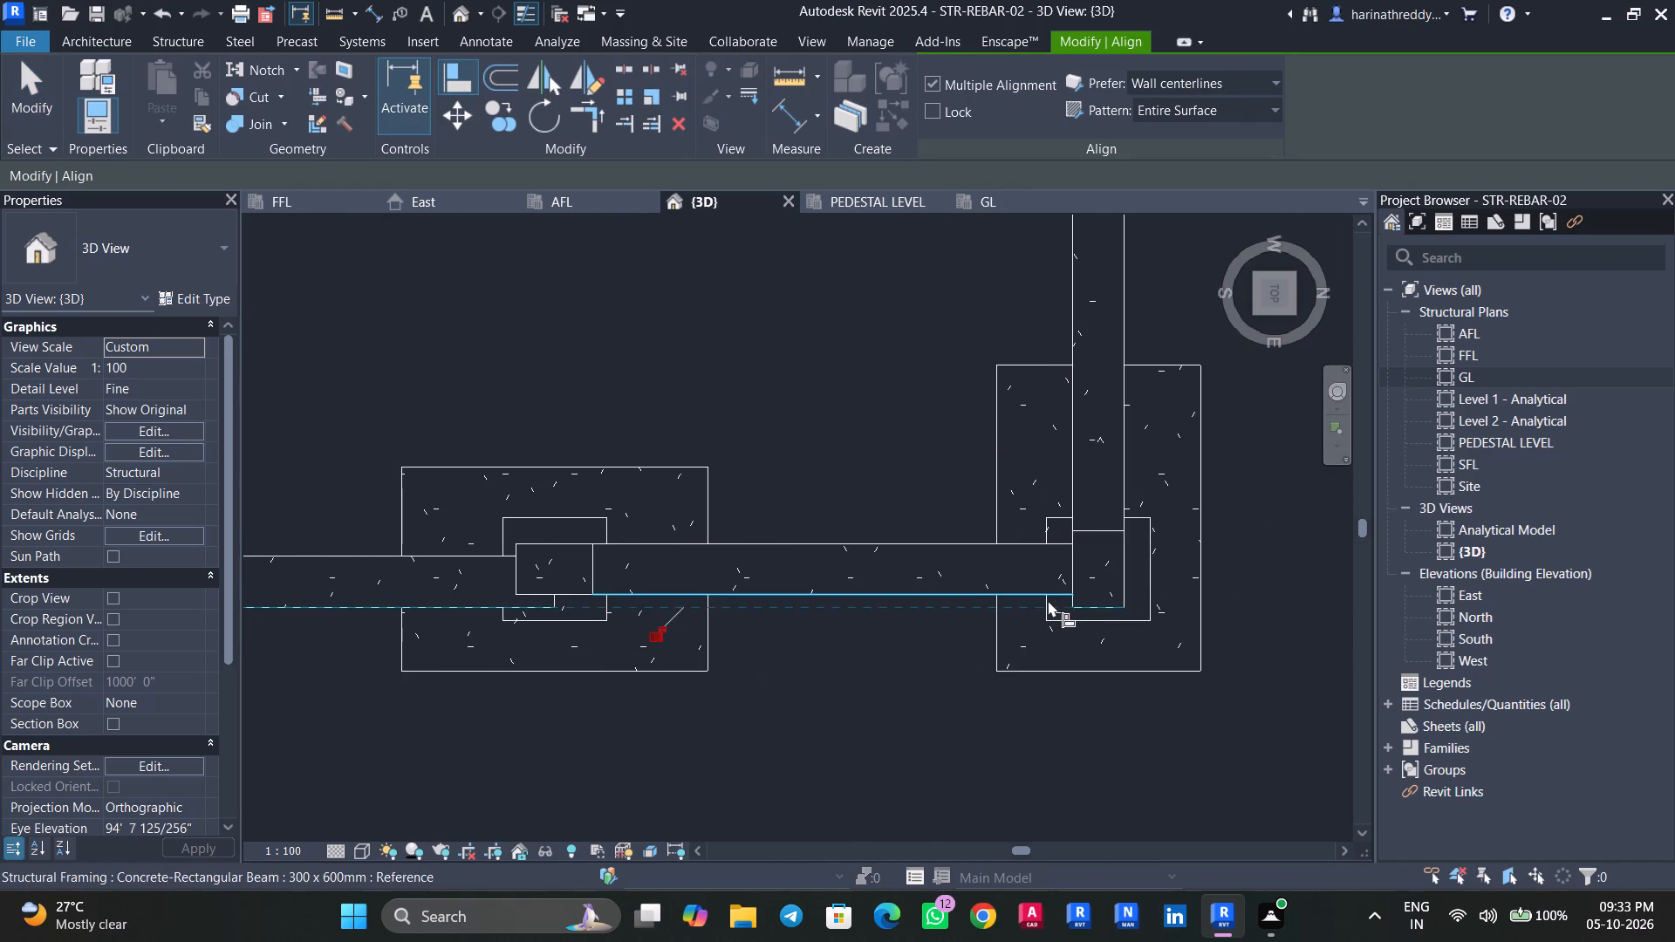
pyautogui.click(1048, 598)
pyautogui.press('Escape')
pyautogui.press('Escape')
# Align the outer face of the column at G-4 with the outer face of the grid 4 beams.
pyautogui.write('AL')
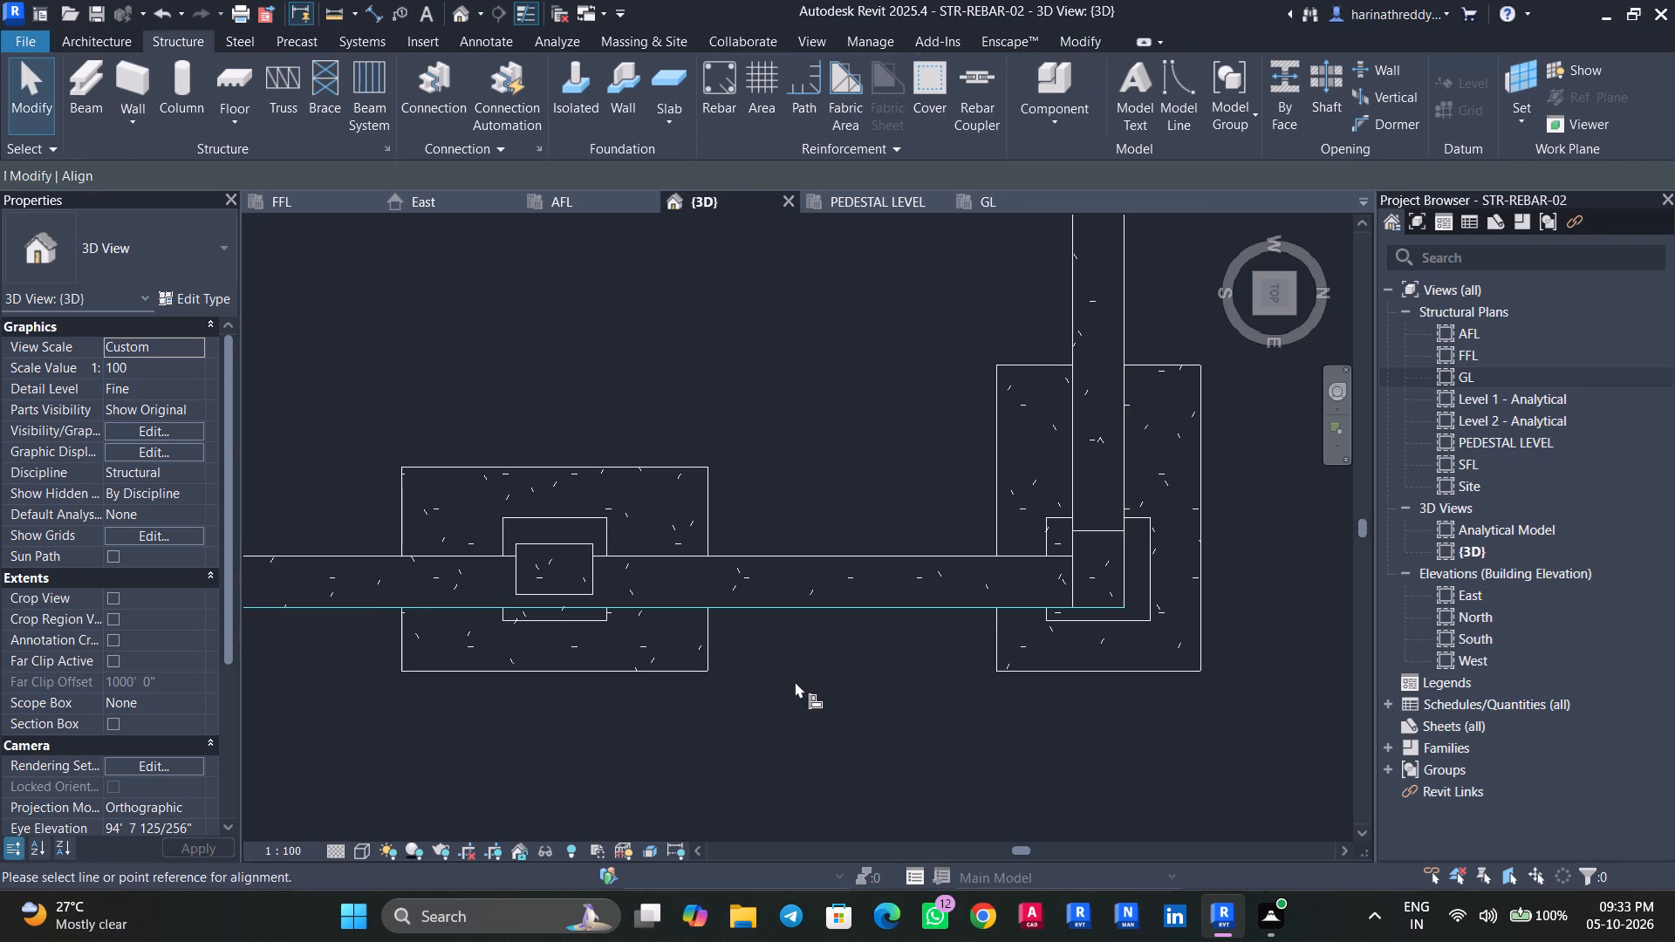
pyautogui.click(545, 606)
pyautogui.click(546, 597)
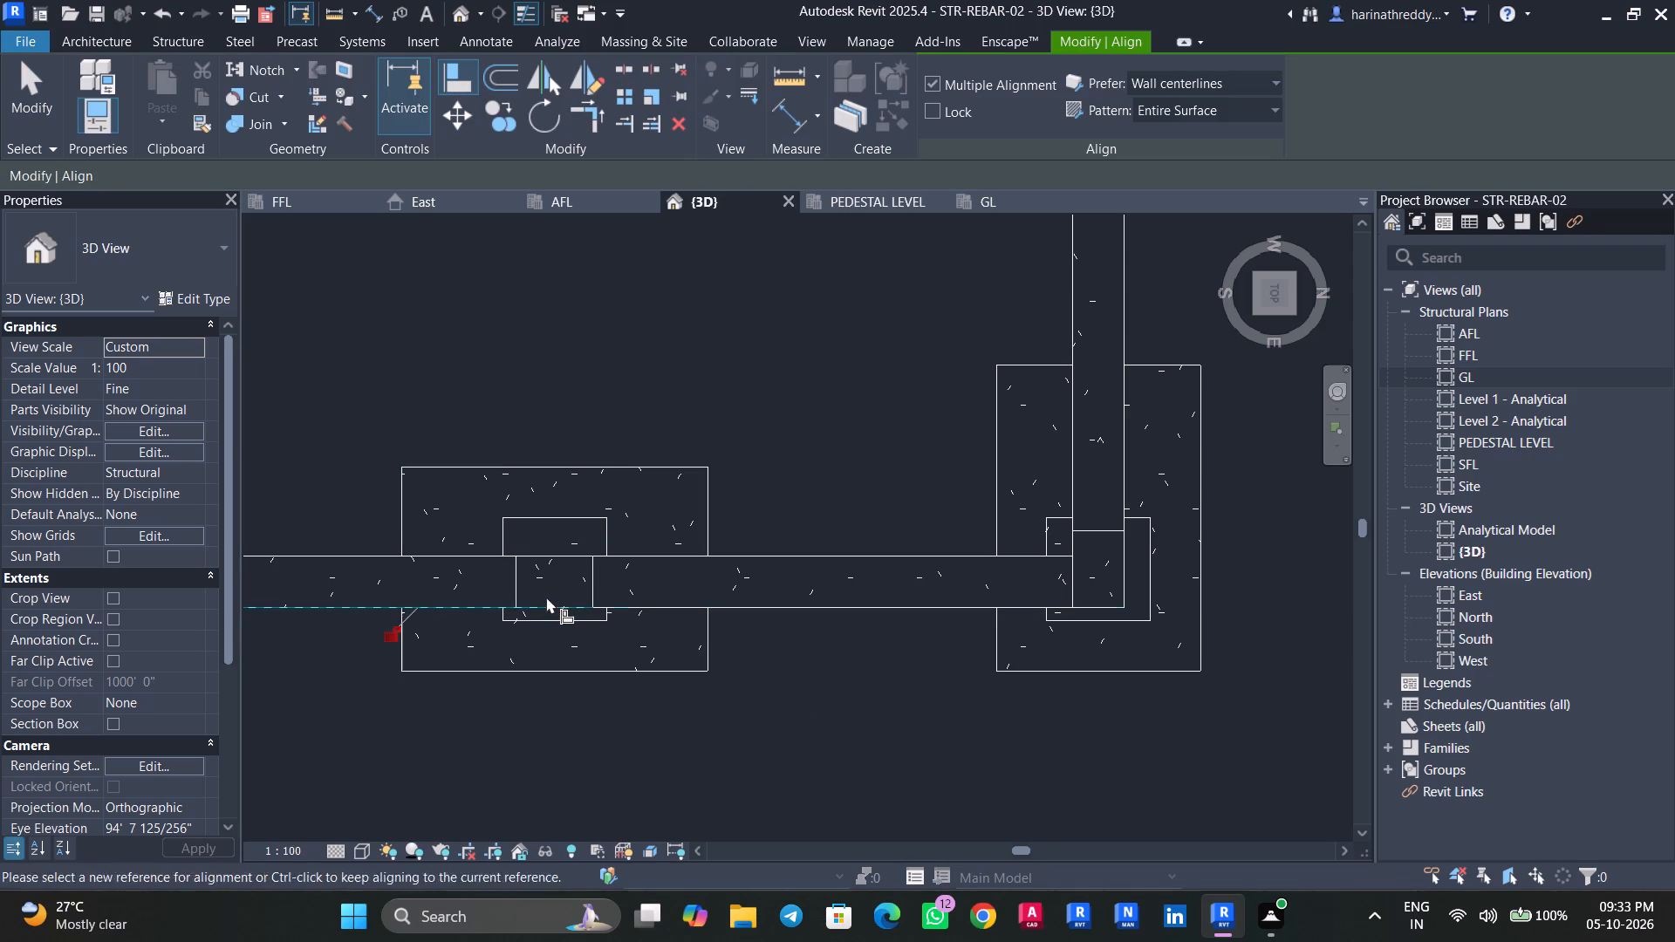
pyautogui.press('Escape')
pyautogui.press('Escape')
pyautogui.press('Escape')
# Nudge the 24"X24" pedestal column at G-4 six increments east, centring it under the aligned column.
pyautogui.click(464, 21)
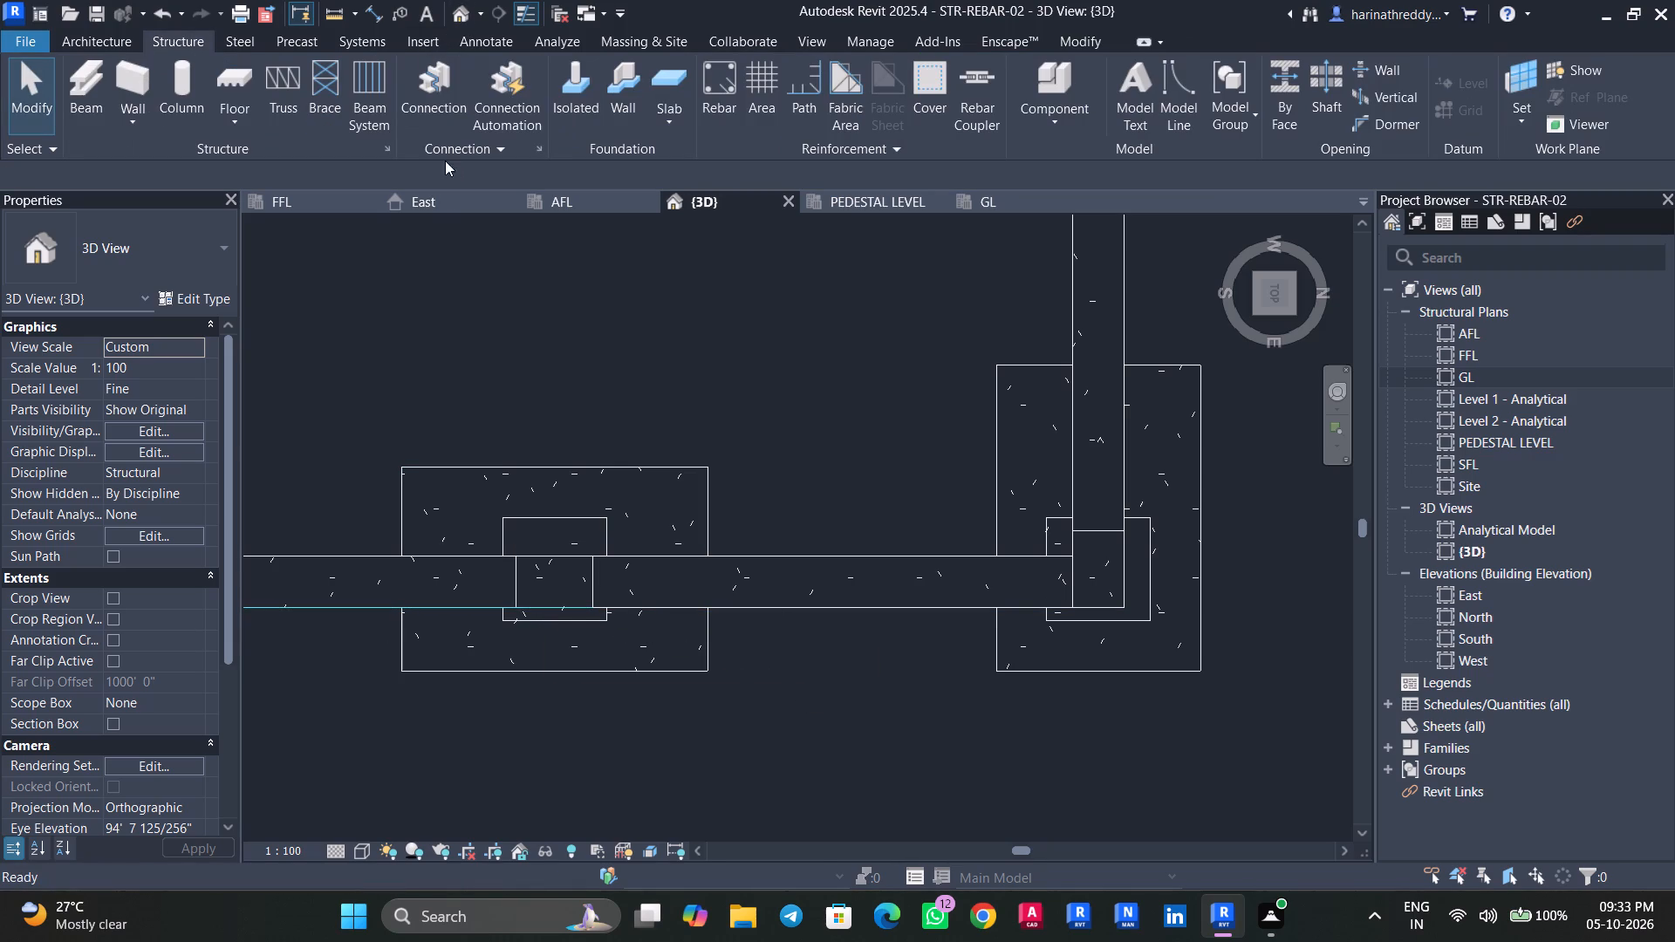
pyautogui.click(459, 22)
pyautogui.scroll(-3, 649, 398)
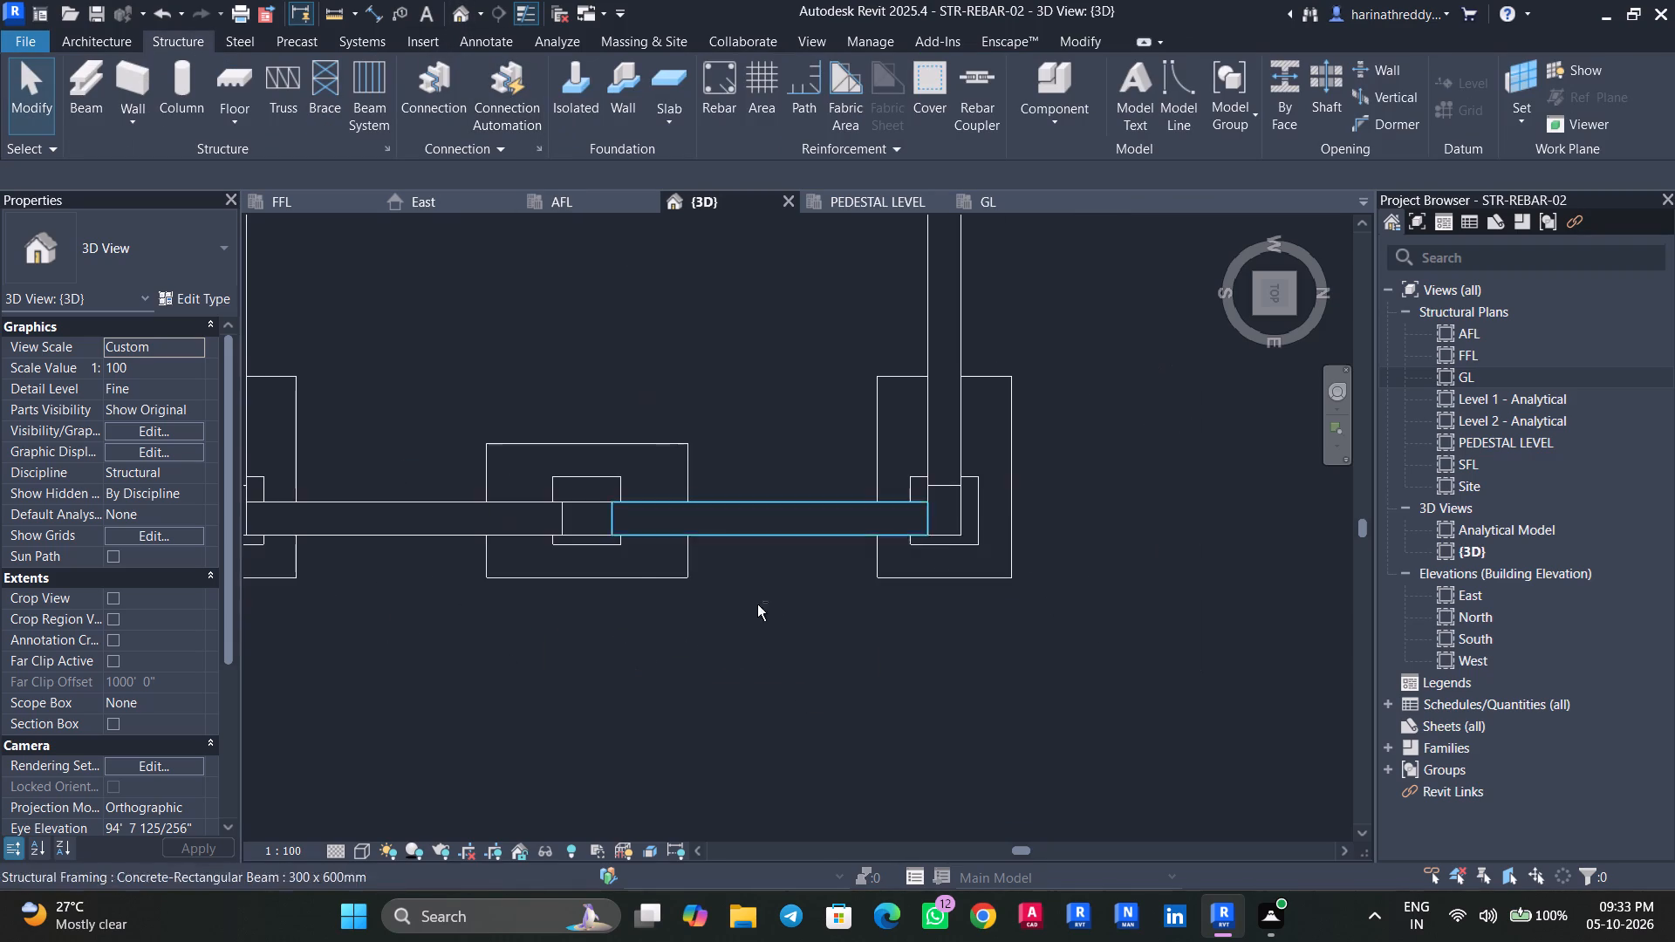
pyautogui.keyDown('shift'); pyautogui.moveTo(763, 636); pyautogui.dragTo(818, 380, button='middle'); pyautogui.keyUp('shift')
pyautogui.scroll(5, 784, 554)
pyautogui.keyDown('shift'); pyautogui.moveTo(919, 562); pyautogui.dragTo(974, 527, button='middle'); pyautogui.keyUp('shift')
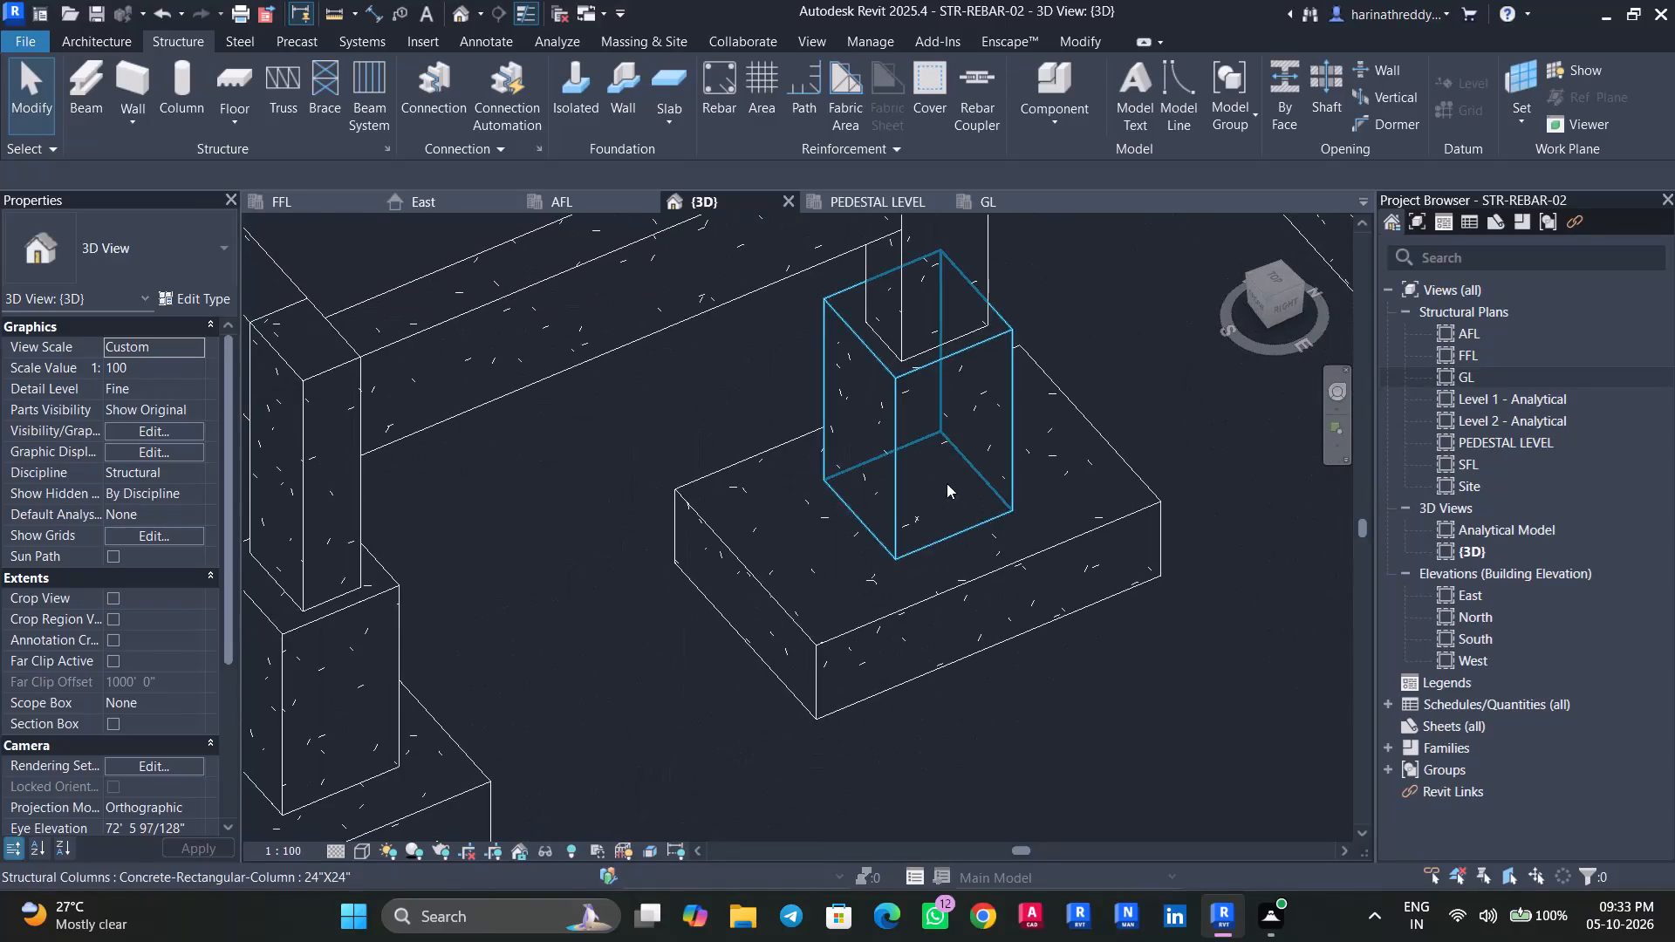
pyautogui.click(947, 481)
pyautogui.scroll(-5, 981, 616)
pyautogui.scroll(1, 981, 614)
pyautogui.scroll(-3, 982, 606)
pyautogui.keyDown('shift'); pyautogui.moveTo(981, 669); pyautogui.dragTo(1128, 682, button='middle'); pyautogui.keyUp('shift')
pyautogui.moveTo(1084, 630); pyautogui.dragTo(1123, 787, button='middle')
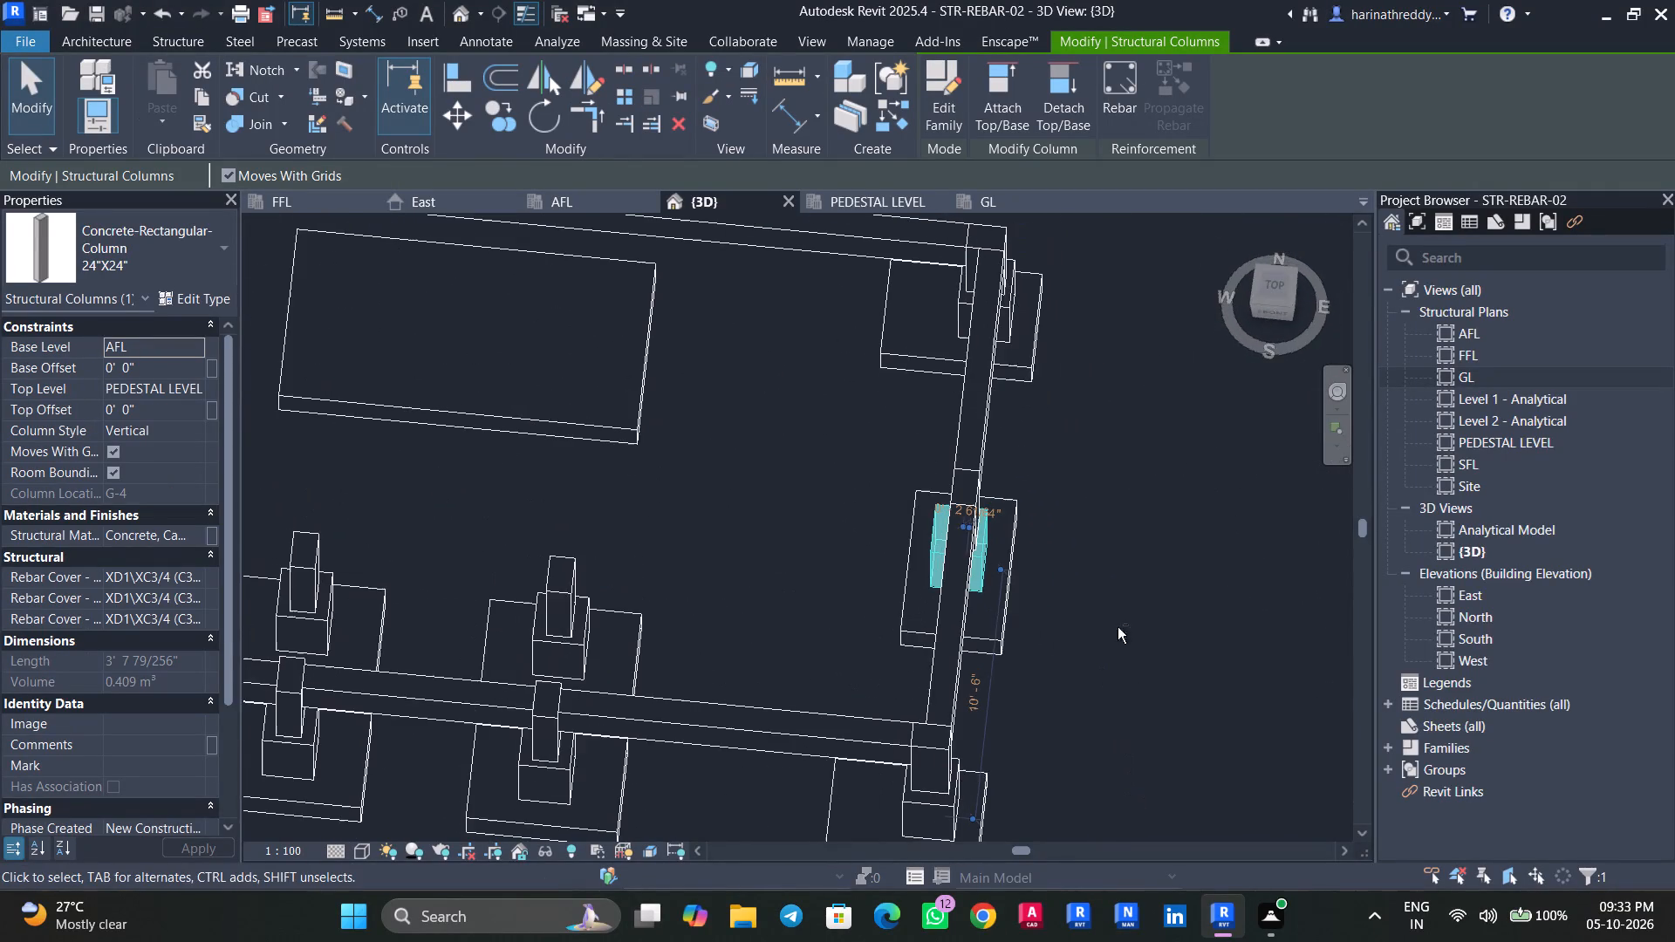
pyautogui.click(1276, 289)
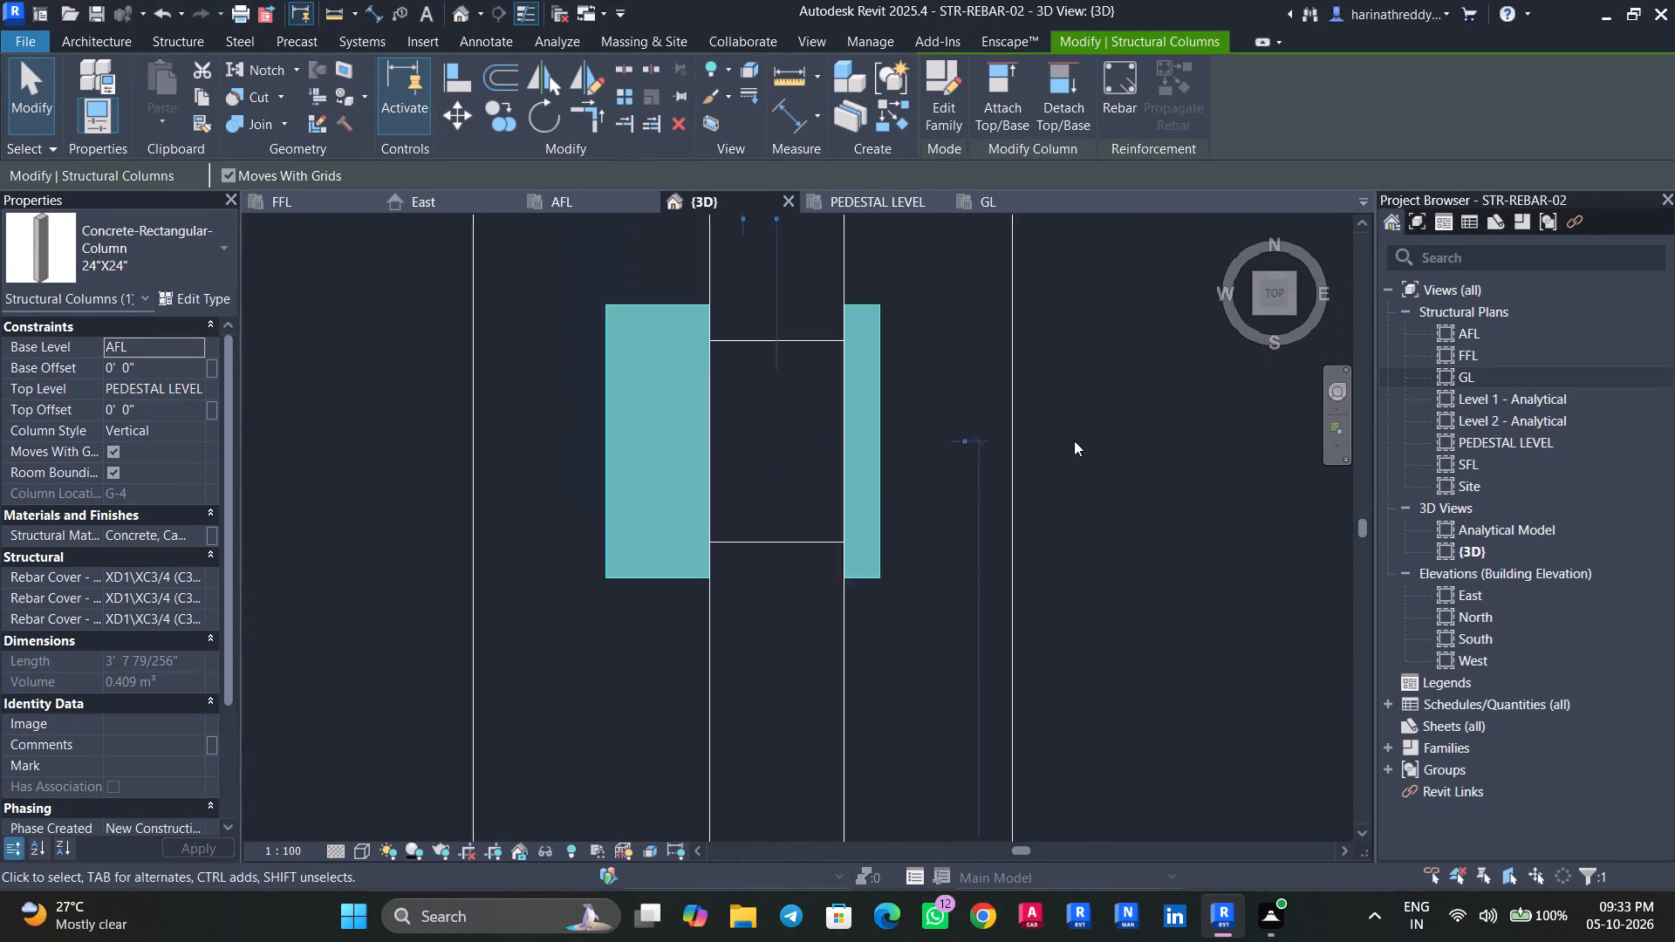
pyautogui.press('Right')
pyautogui.press('Right')
pyautogui.press('Right')
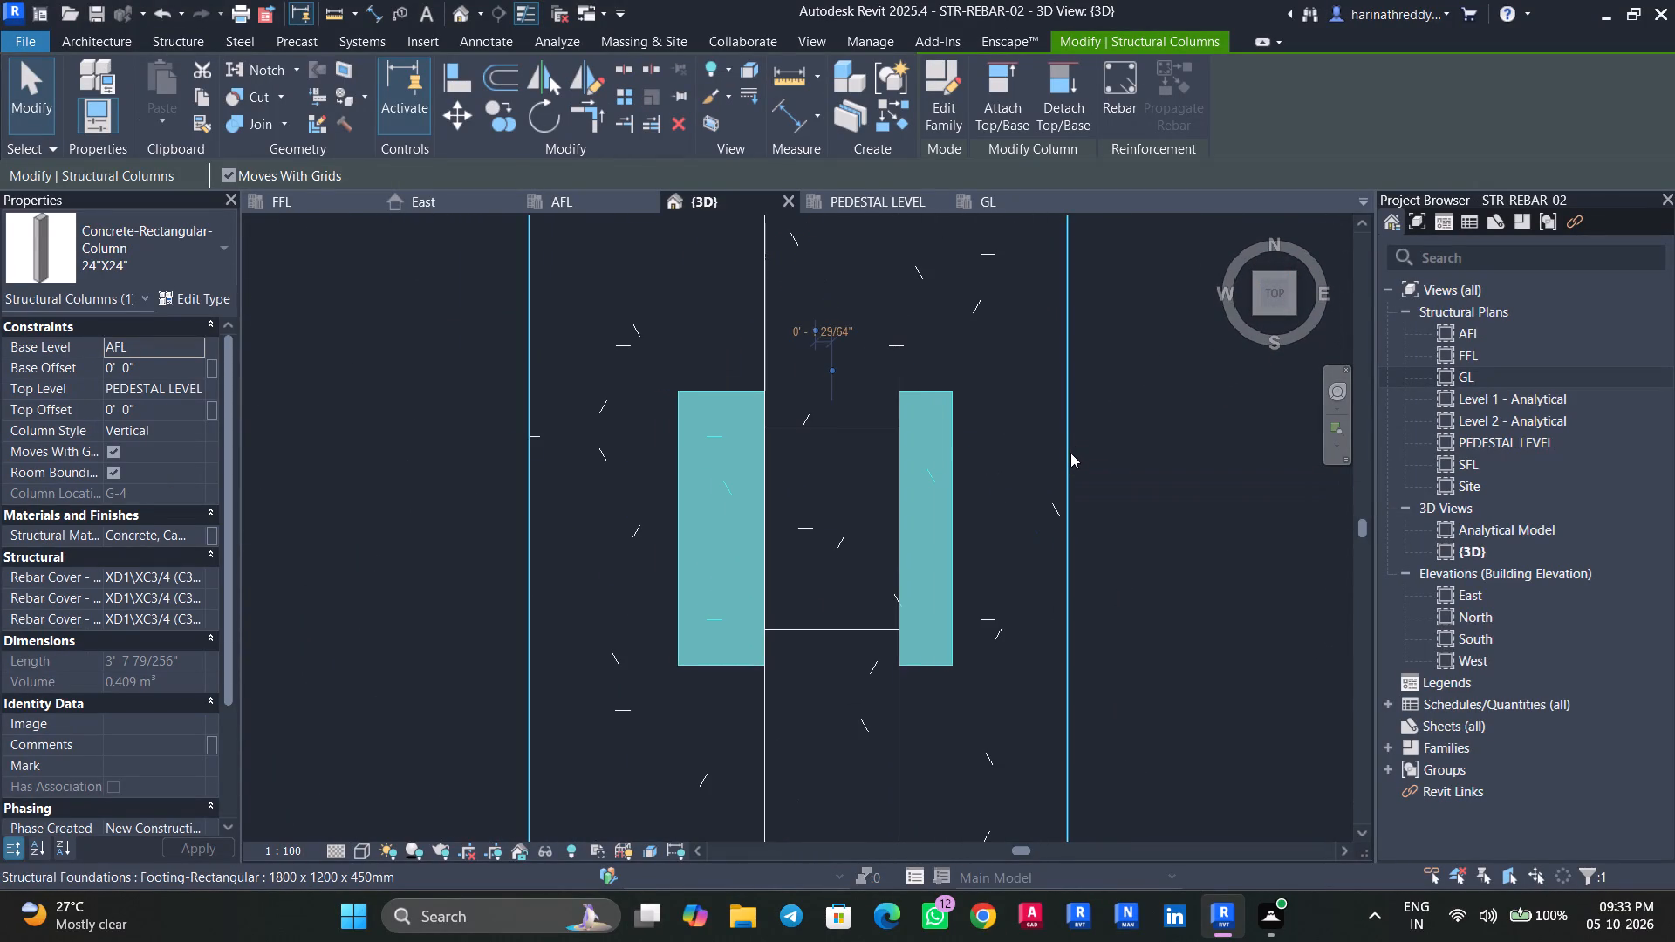
pyautogui.press('Right')
pyautogui.press('Right')
pyautogui.press('Right')
pyautogui.press('Escape')
pyautogui.press('Escape')
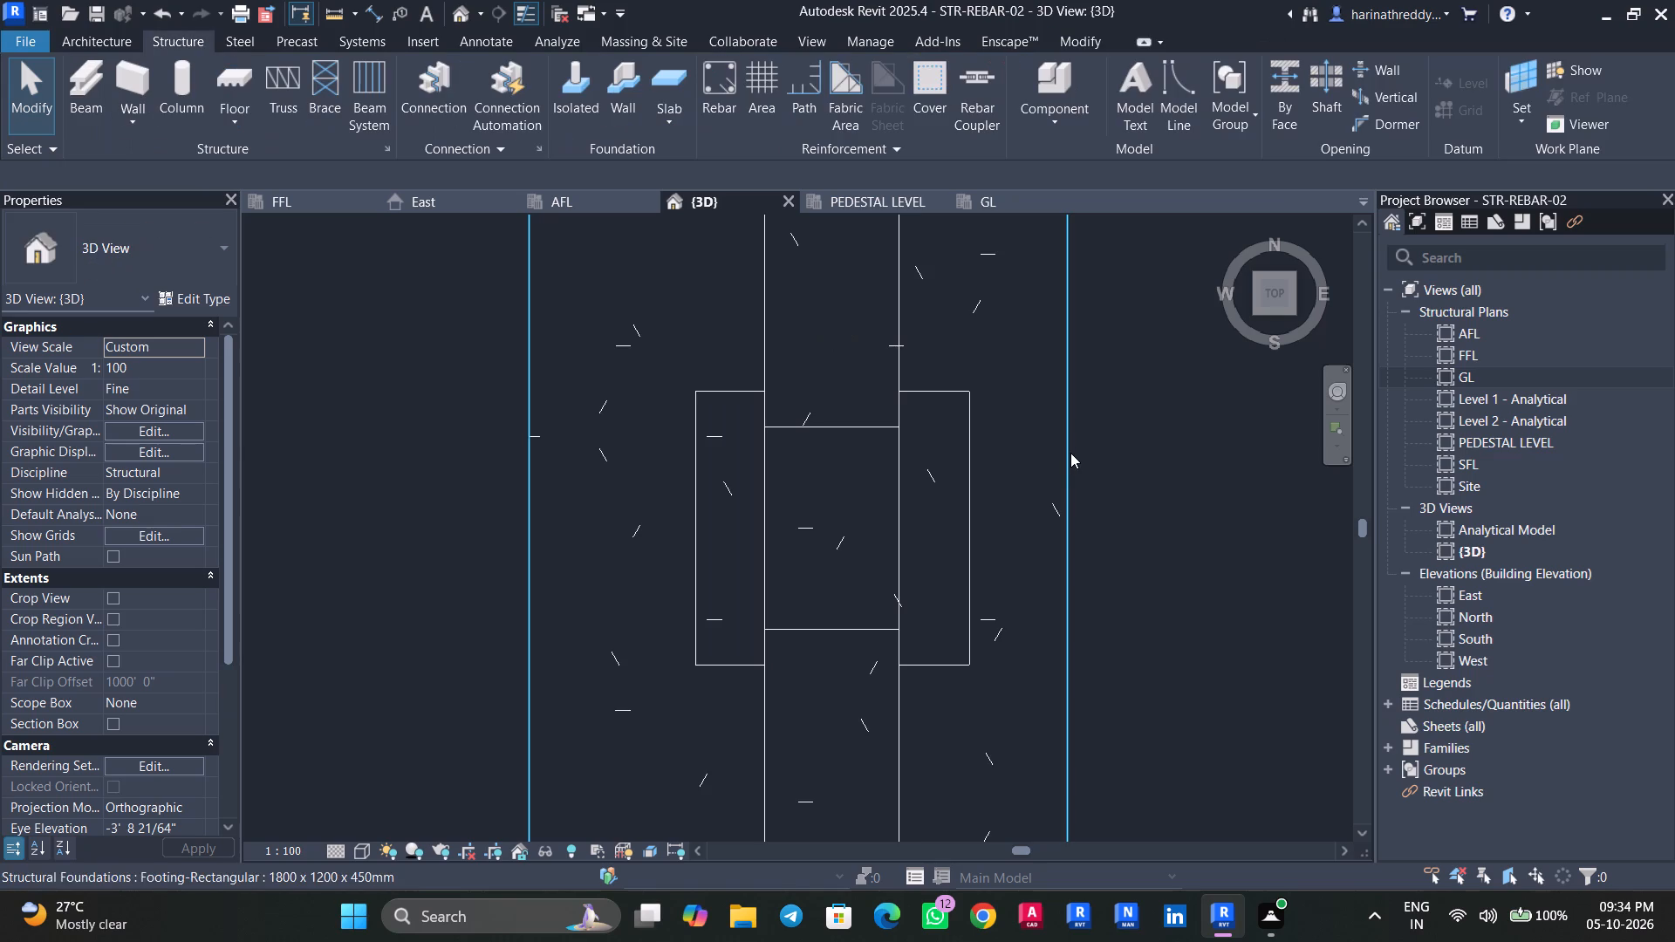
# Examine the pedestal and column position at the north-east corner in the top view.
pyautogui.scroll(-2, 1056, 452)
pyautogui.scroll(1, 1056, 452)
pyautogui.scroll(-5, 1056, 452)
pyautogui.moveTo(1115, 337); pyautogui.dragTo(1121, 659, button='middle')
pyautogui.scroll(-3, 1128, 443)
pyautogui.moveTo(1131, 460); pyautogui.dragTo(1112, 630, button='middle')
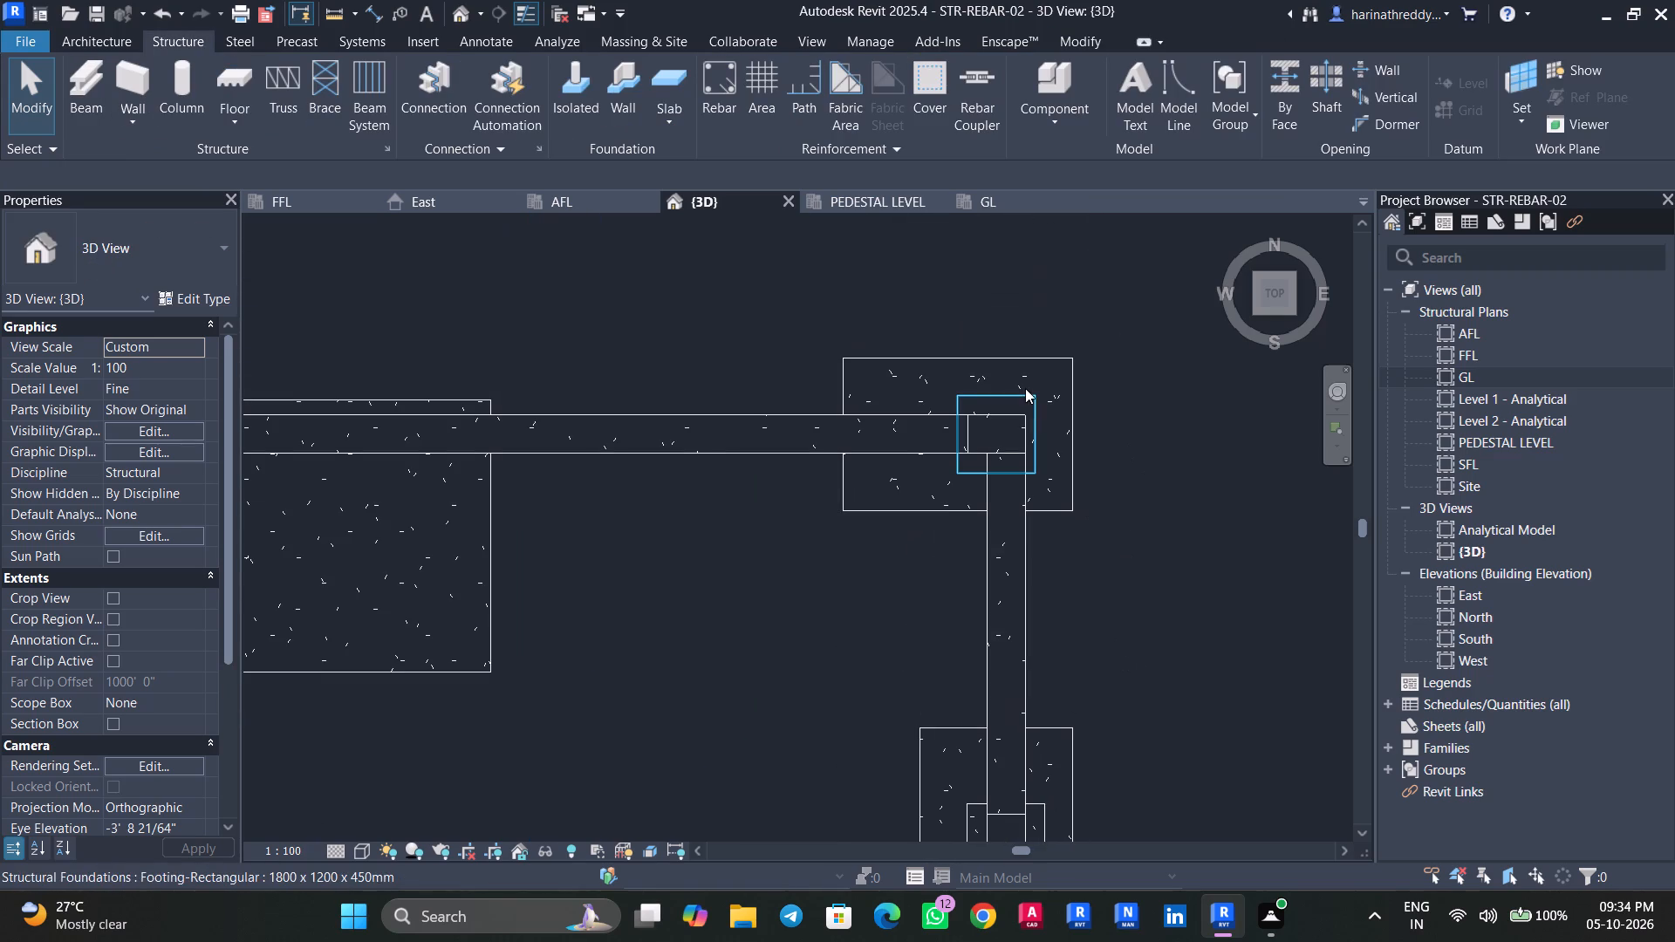
pyautogui.click(1025, 388)
pyautogui.scroll(6, 1019, 416)
pyautogui.press('Escape')
pyautogui.press('Escape')
pyautogui.scroll(-10, 1162, 577)
# Nudge the 24"X24" pedestal column at G-1 a net one increment west.
pyautogui.moveTo(1160, 689); pyautogui.dragTo(1005, 190, button='middle')
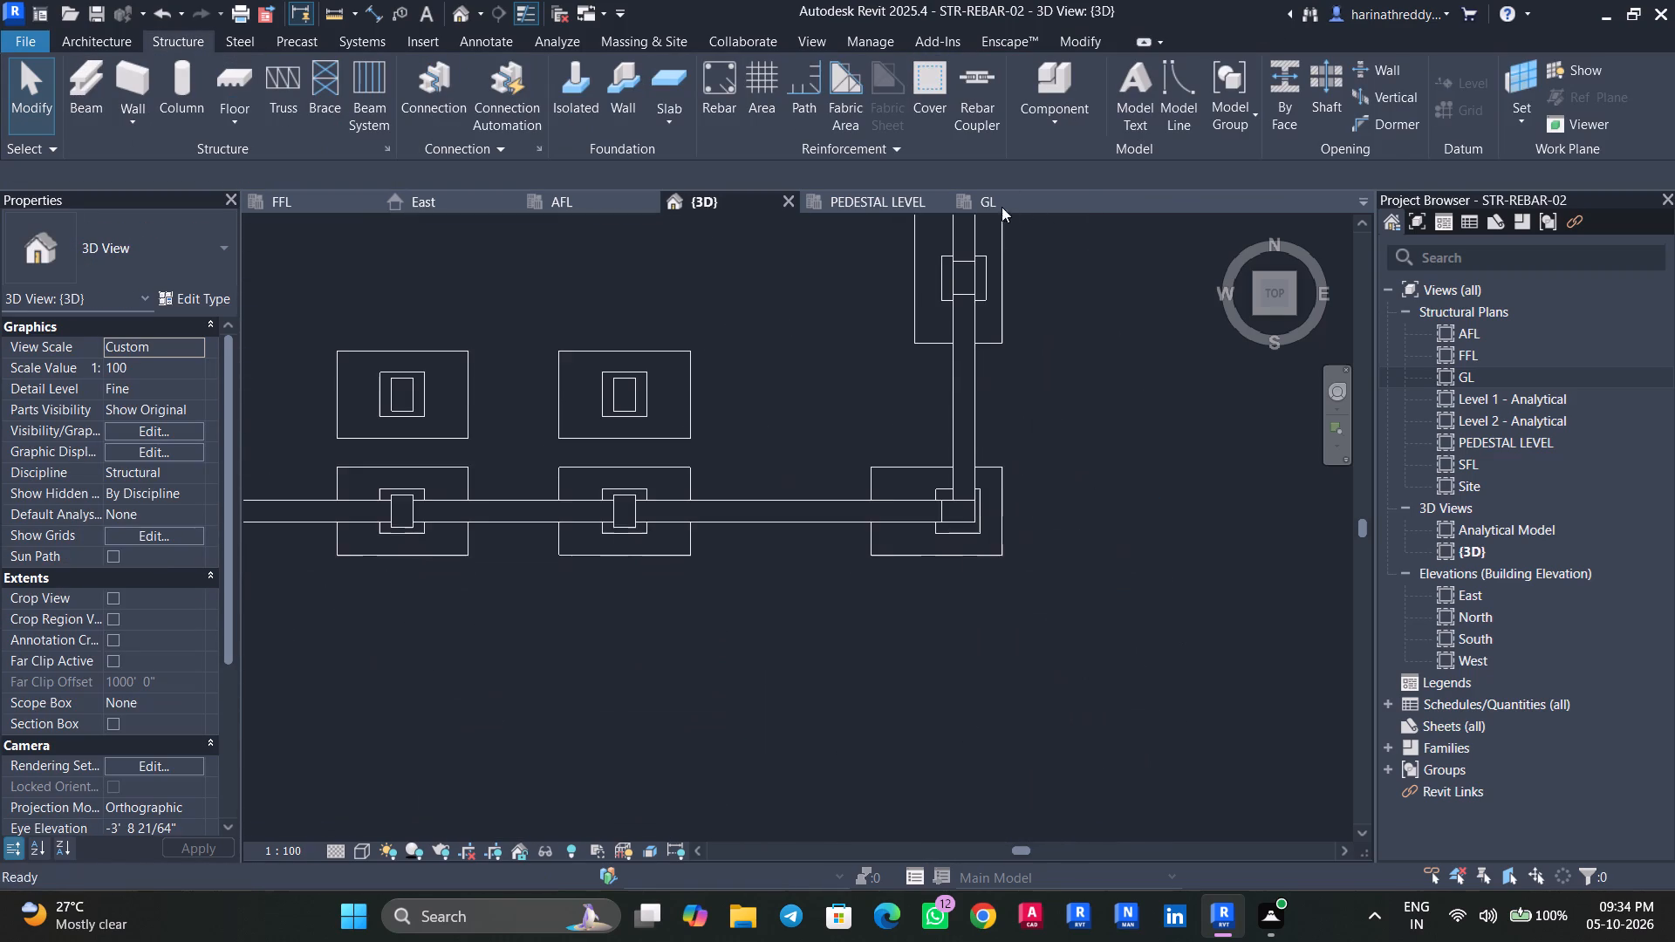
pyautogui.moveTo(1061, 491); pyautogui.dragTo(1187, 645, button='middle')
pyautogui.moveTo(896, 555); pyautogui.dragTo(1223, 663, button='middle')
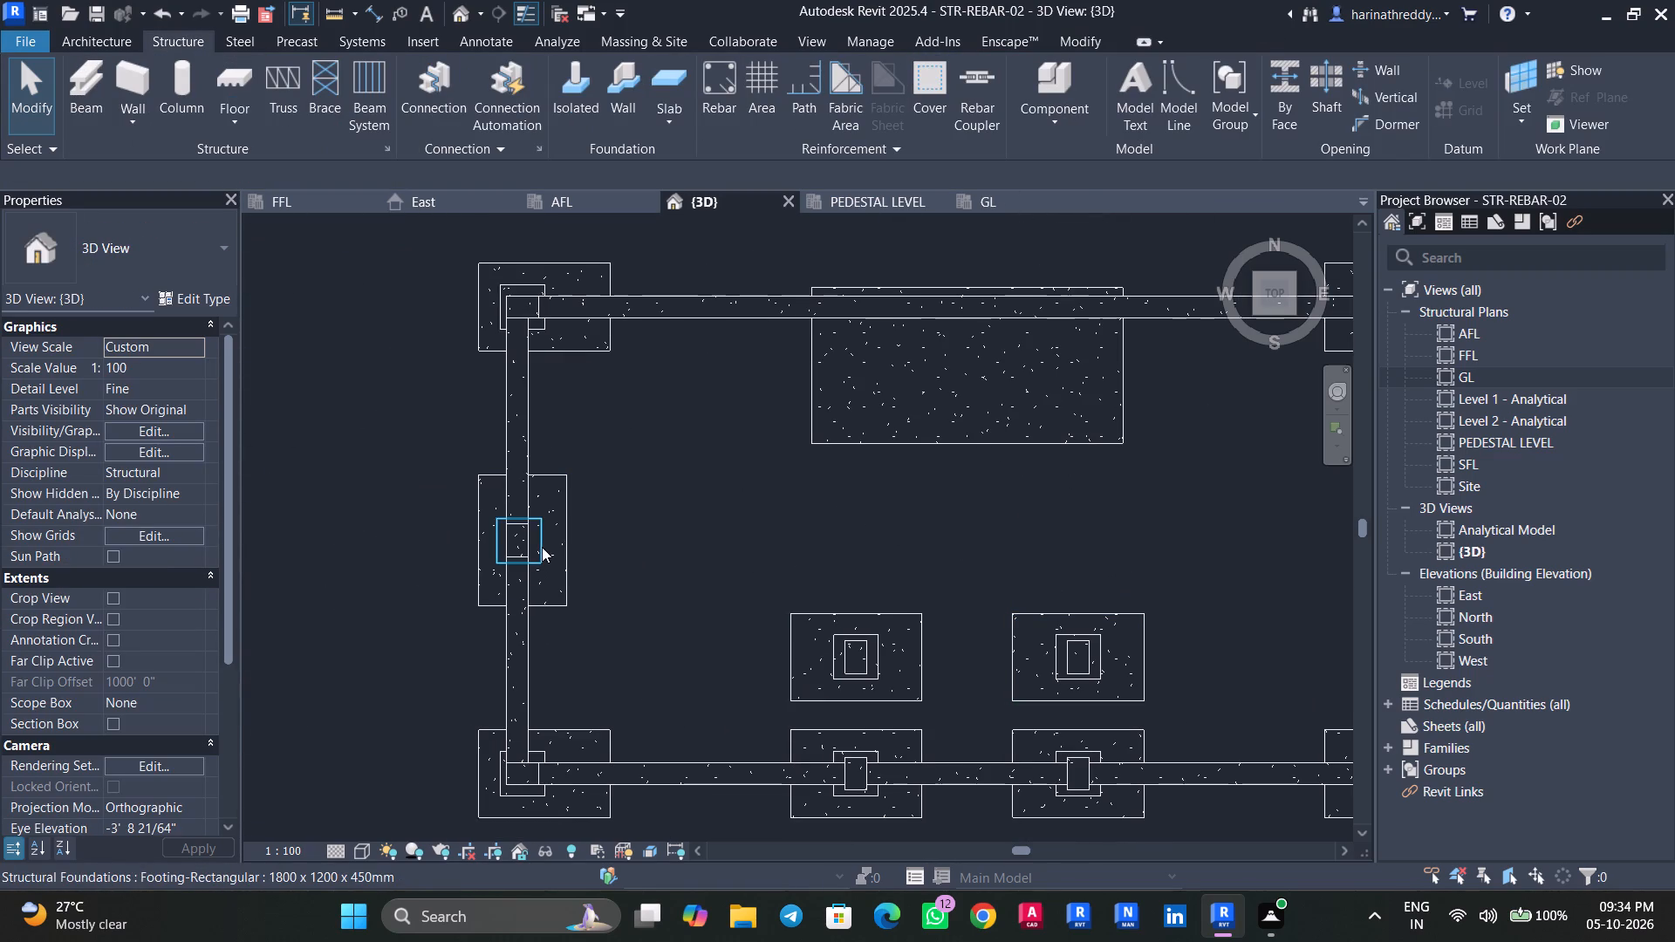
pyautogui.click(542, 547)
pyautogui.press('Left')
pyautogui.press('Right')
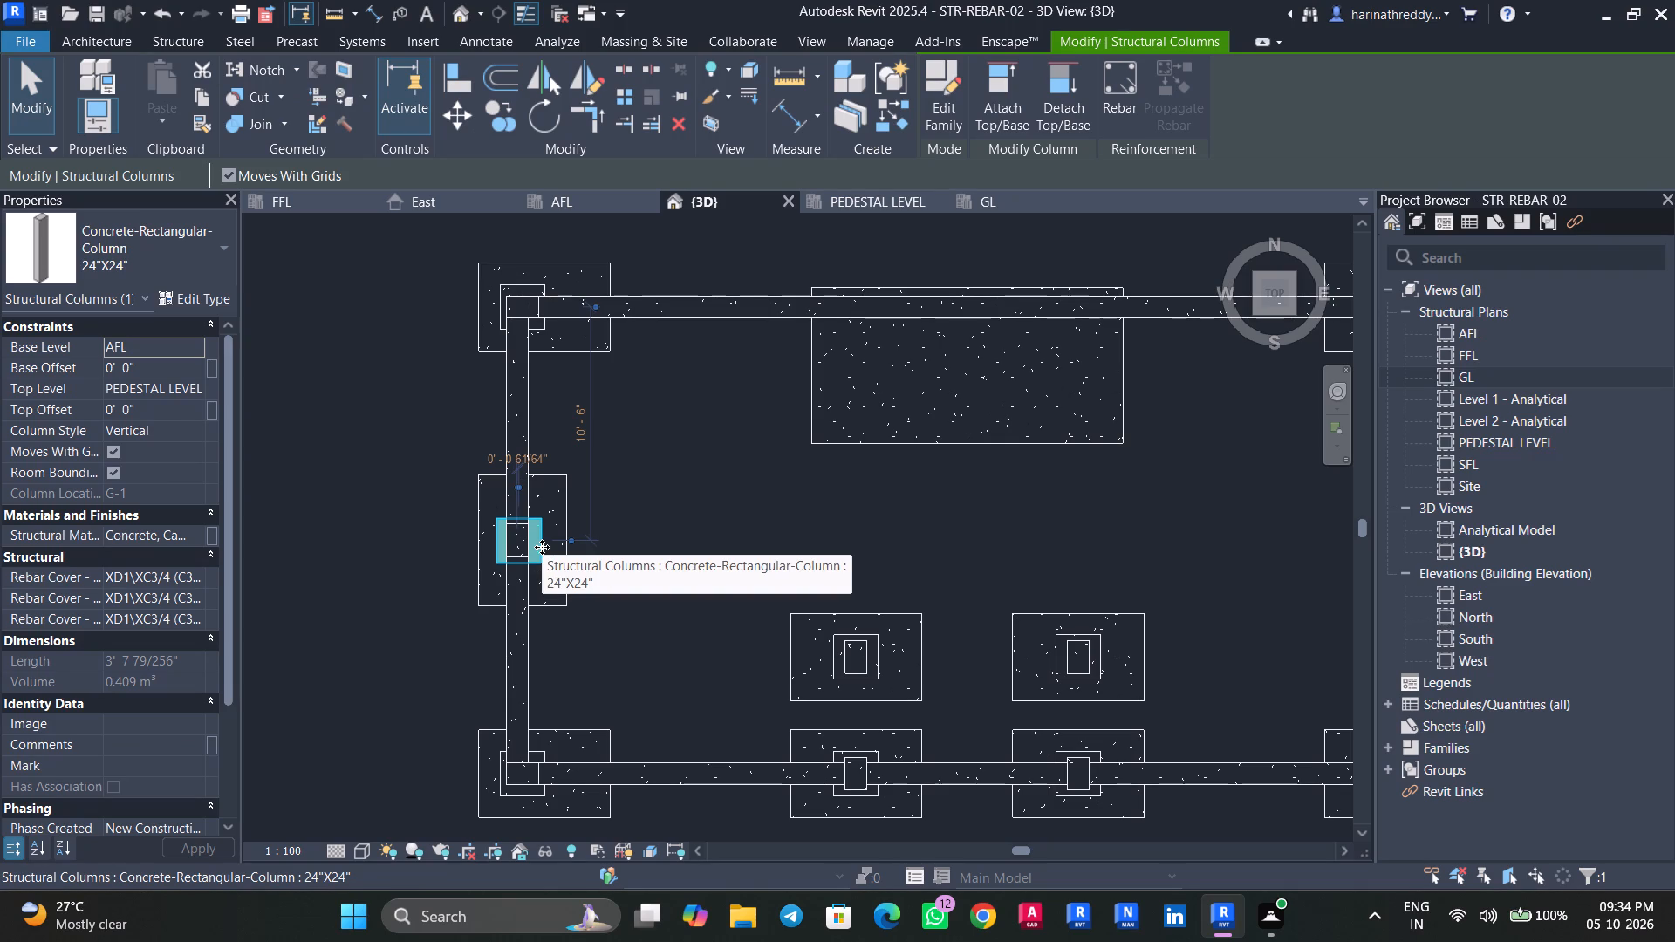
pyautogui.press('Down')
pyautogui.press('Up')
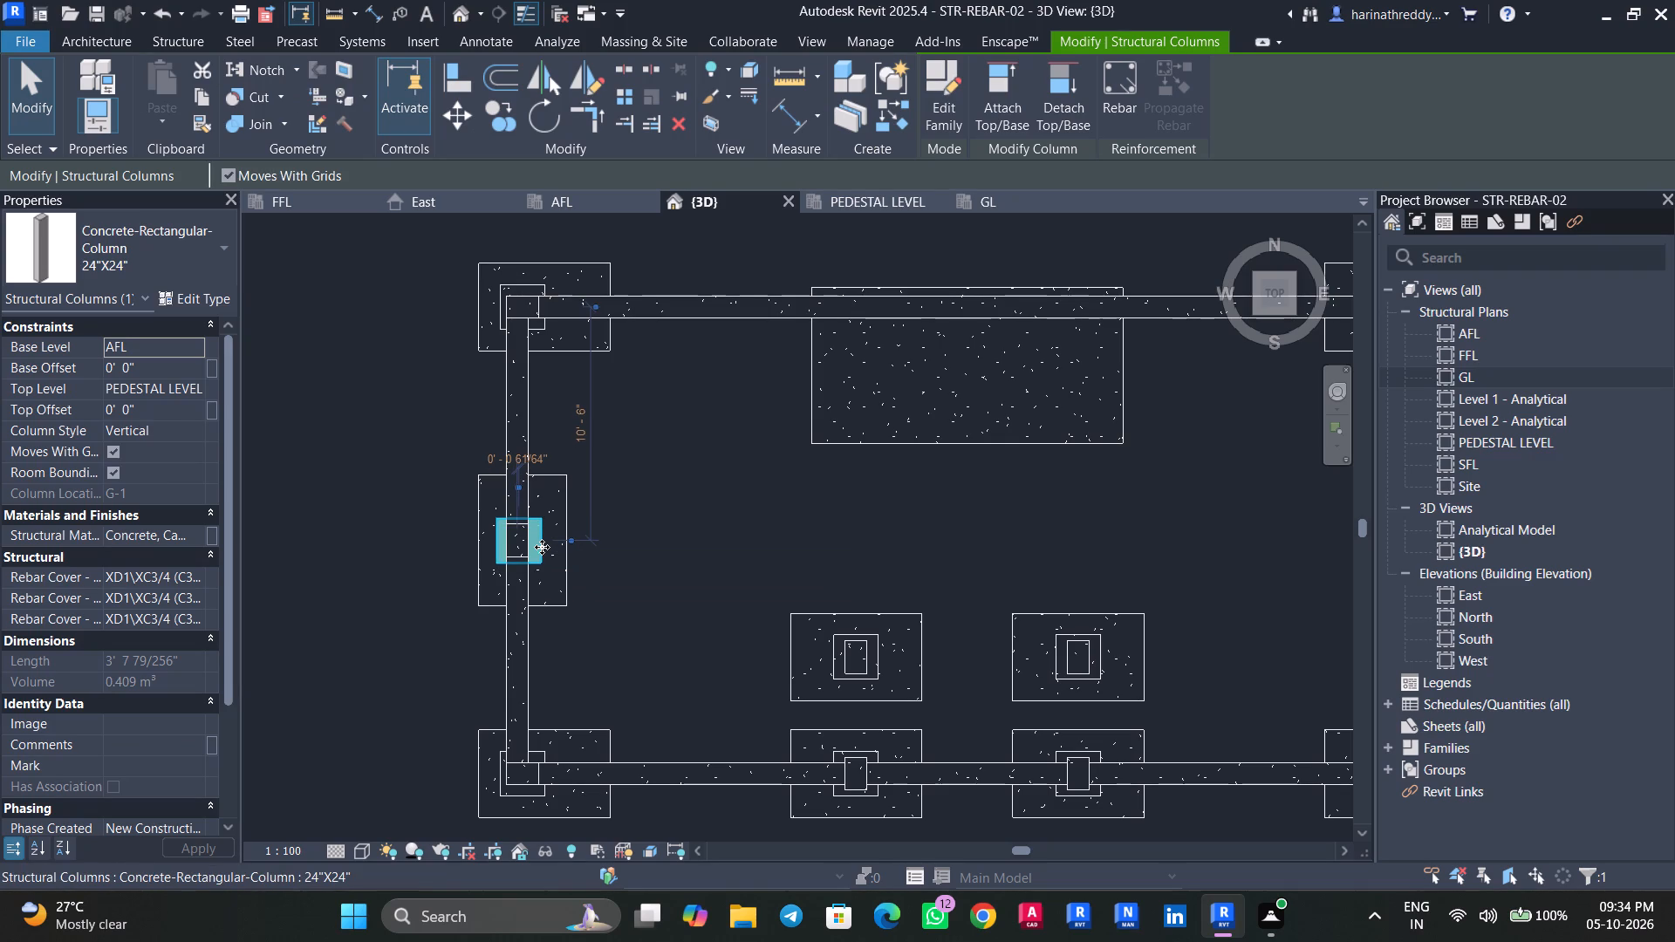
pyautogui.scroll(5, 529, 549)
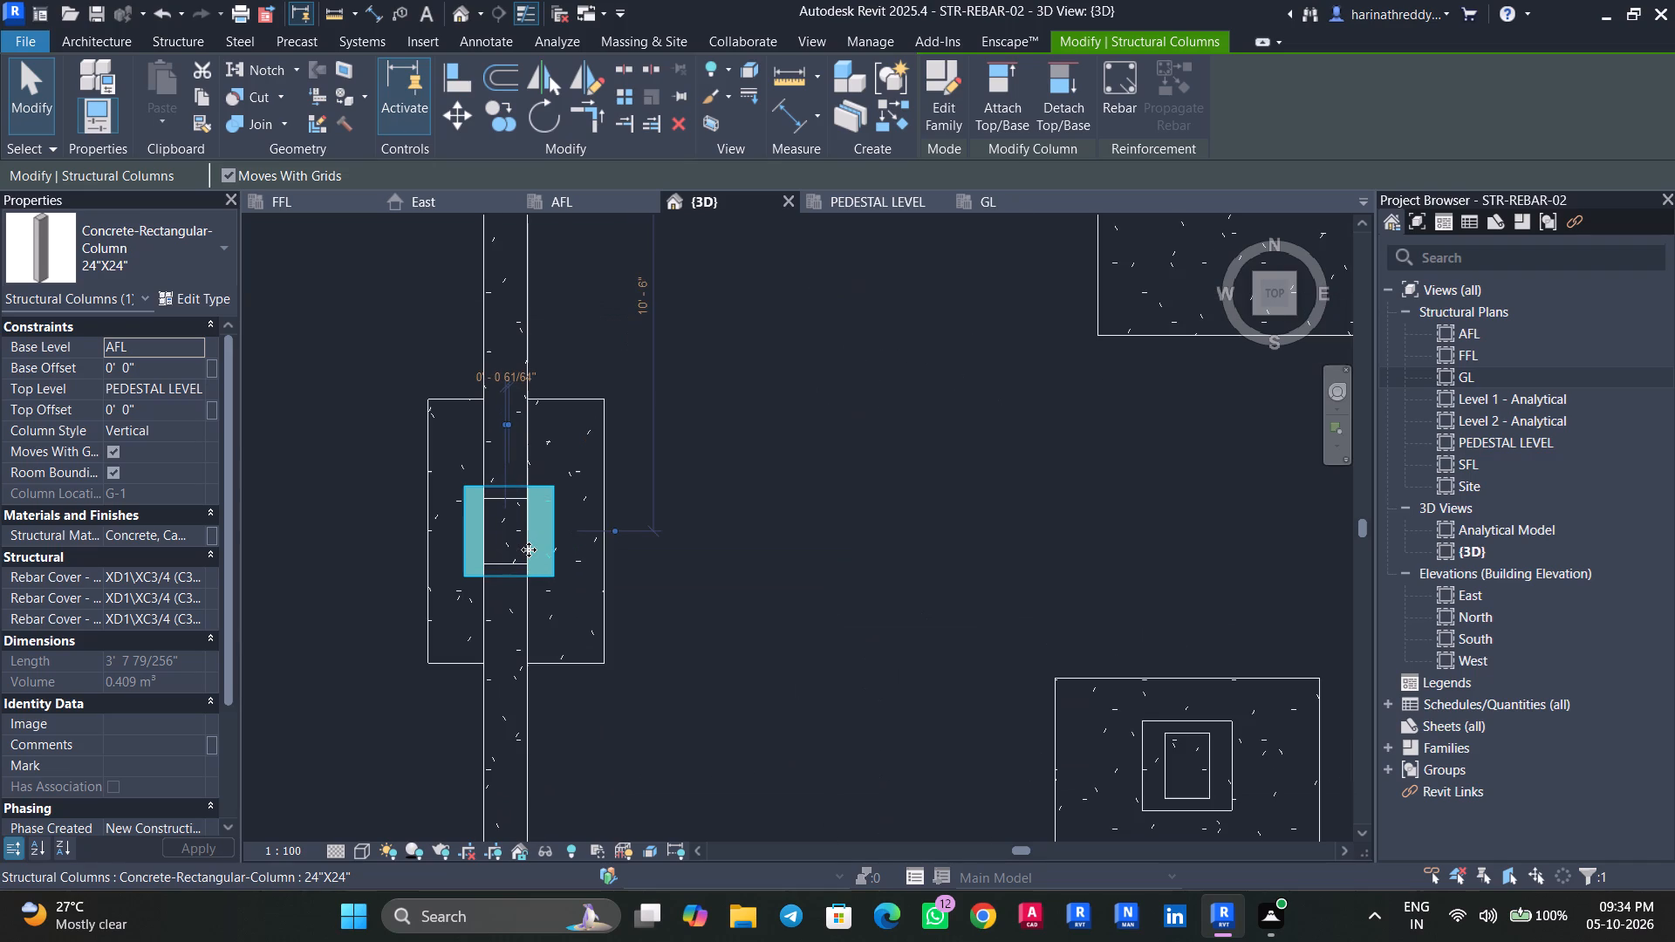
pyautogui.press('Left')
pyautogui.press('Escape')
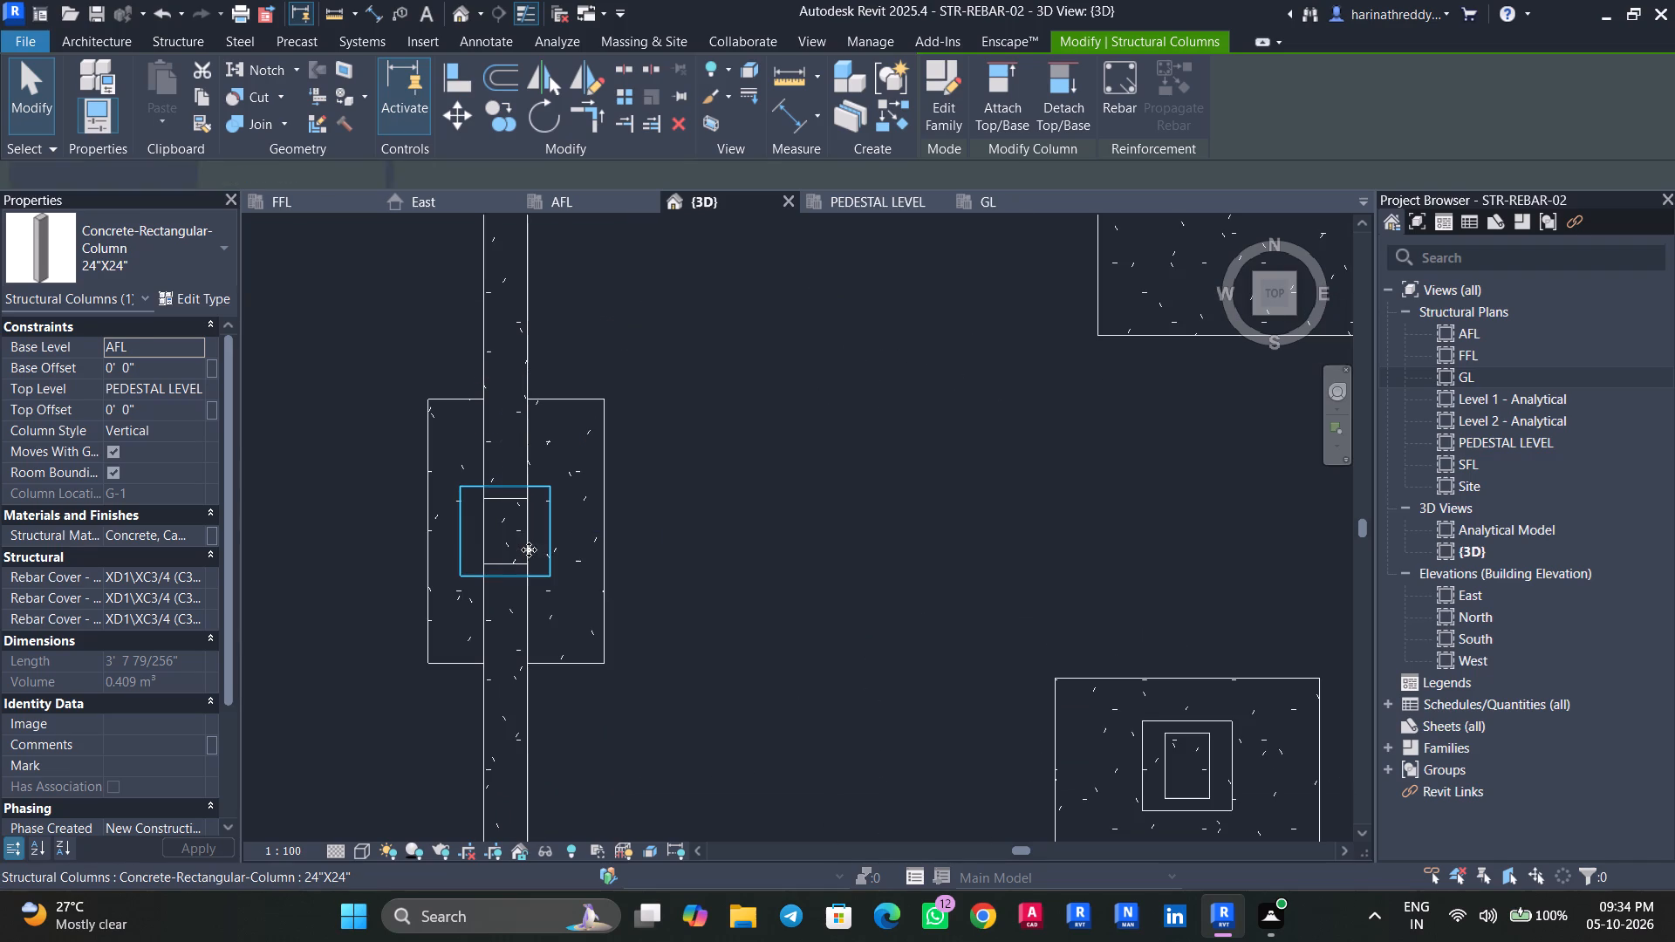
pyautogui.press('Escape')
pyautogui.press('Escape')
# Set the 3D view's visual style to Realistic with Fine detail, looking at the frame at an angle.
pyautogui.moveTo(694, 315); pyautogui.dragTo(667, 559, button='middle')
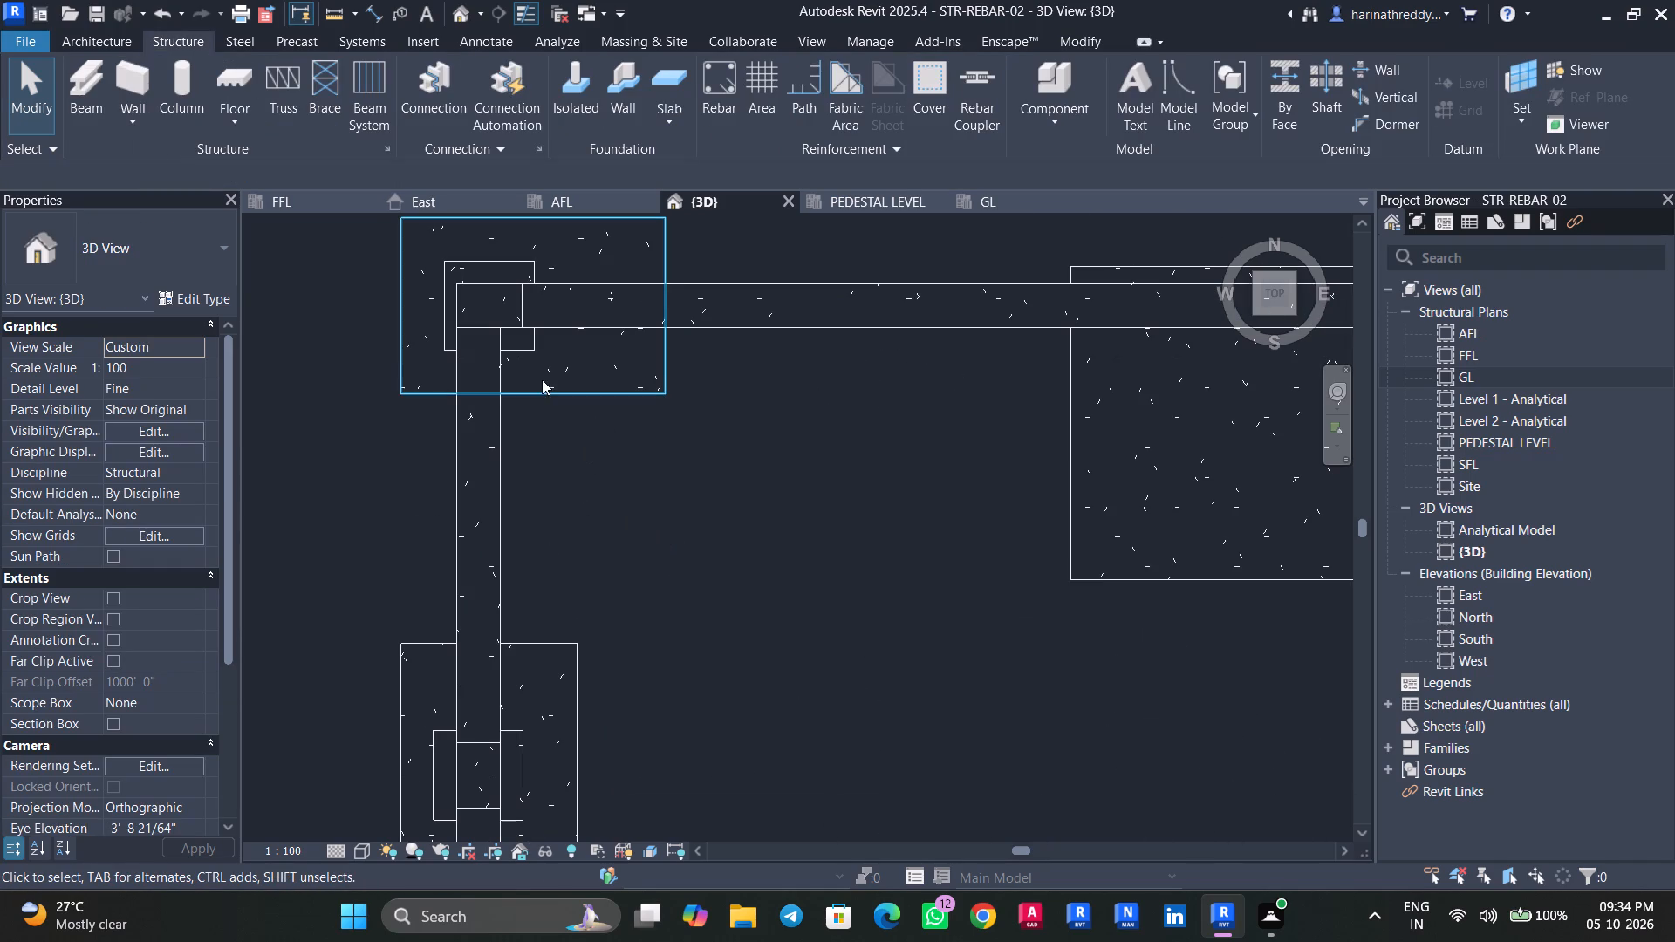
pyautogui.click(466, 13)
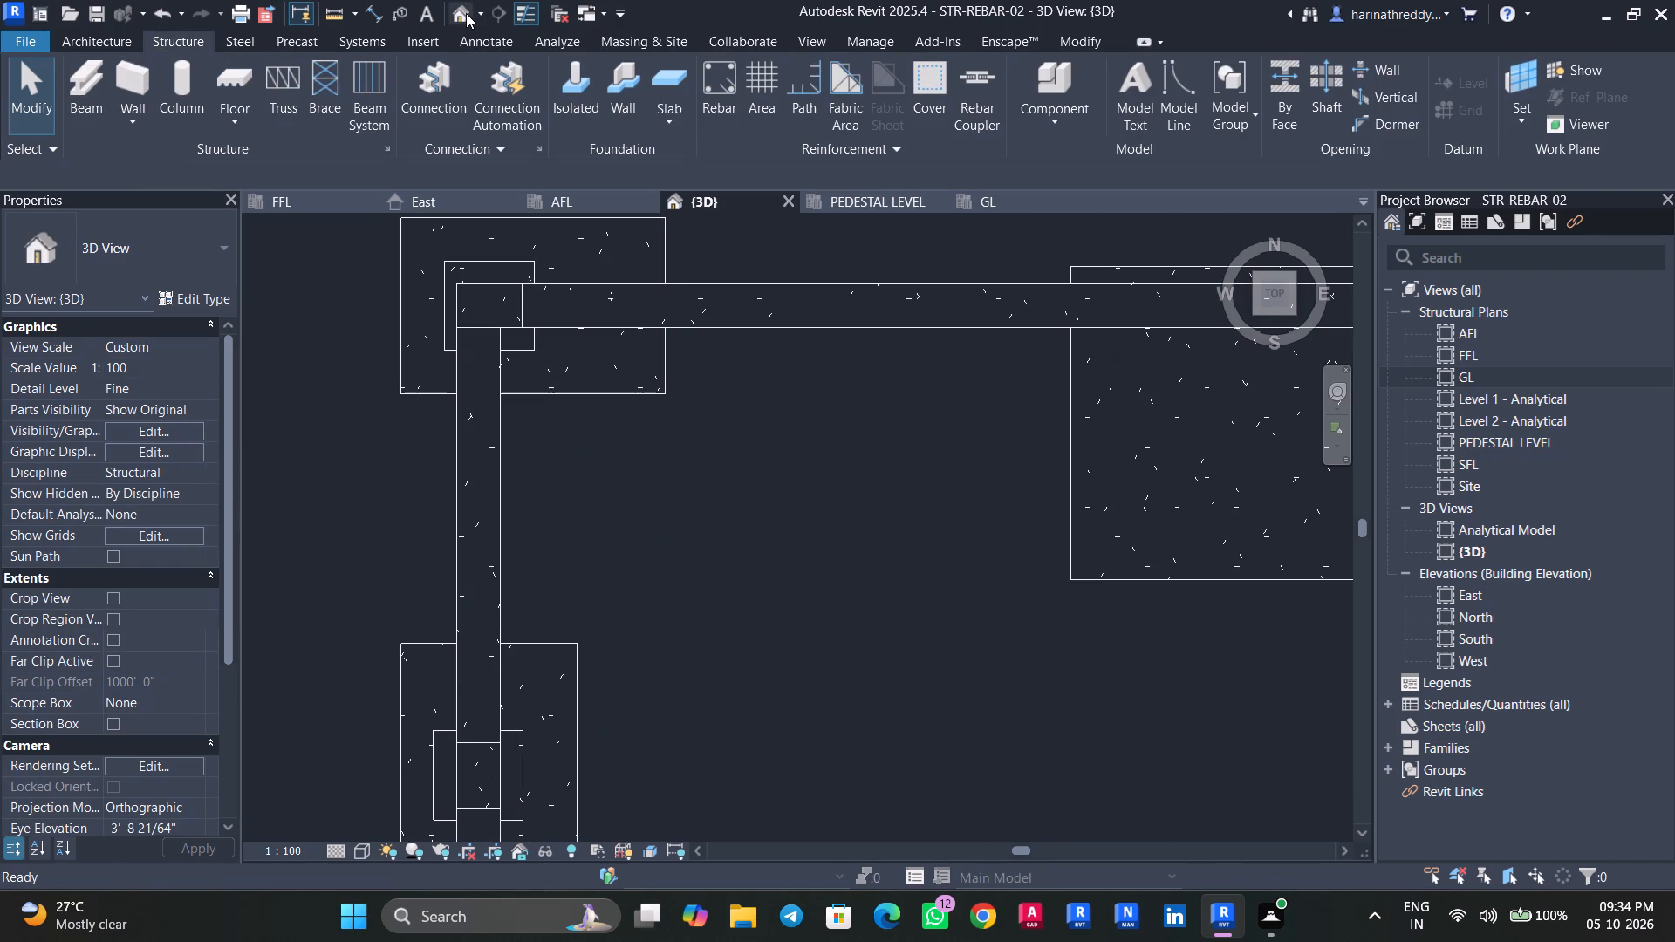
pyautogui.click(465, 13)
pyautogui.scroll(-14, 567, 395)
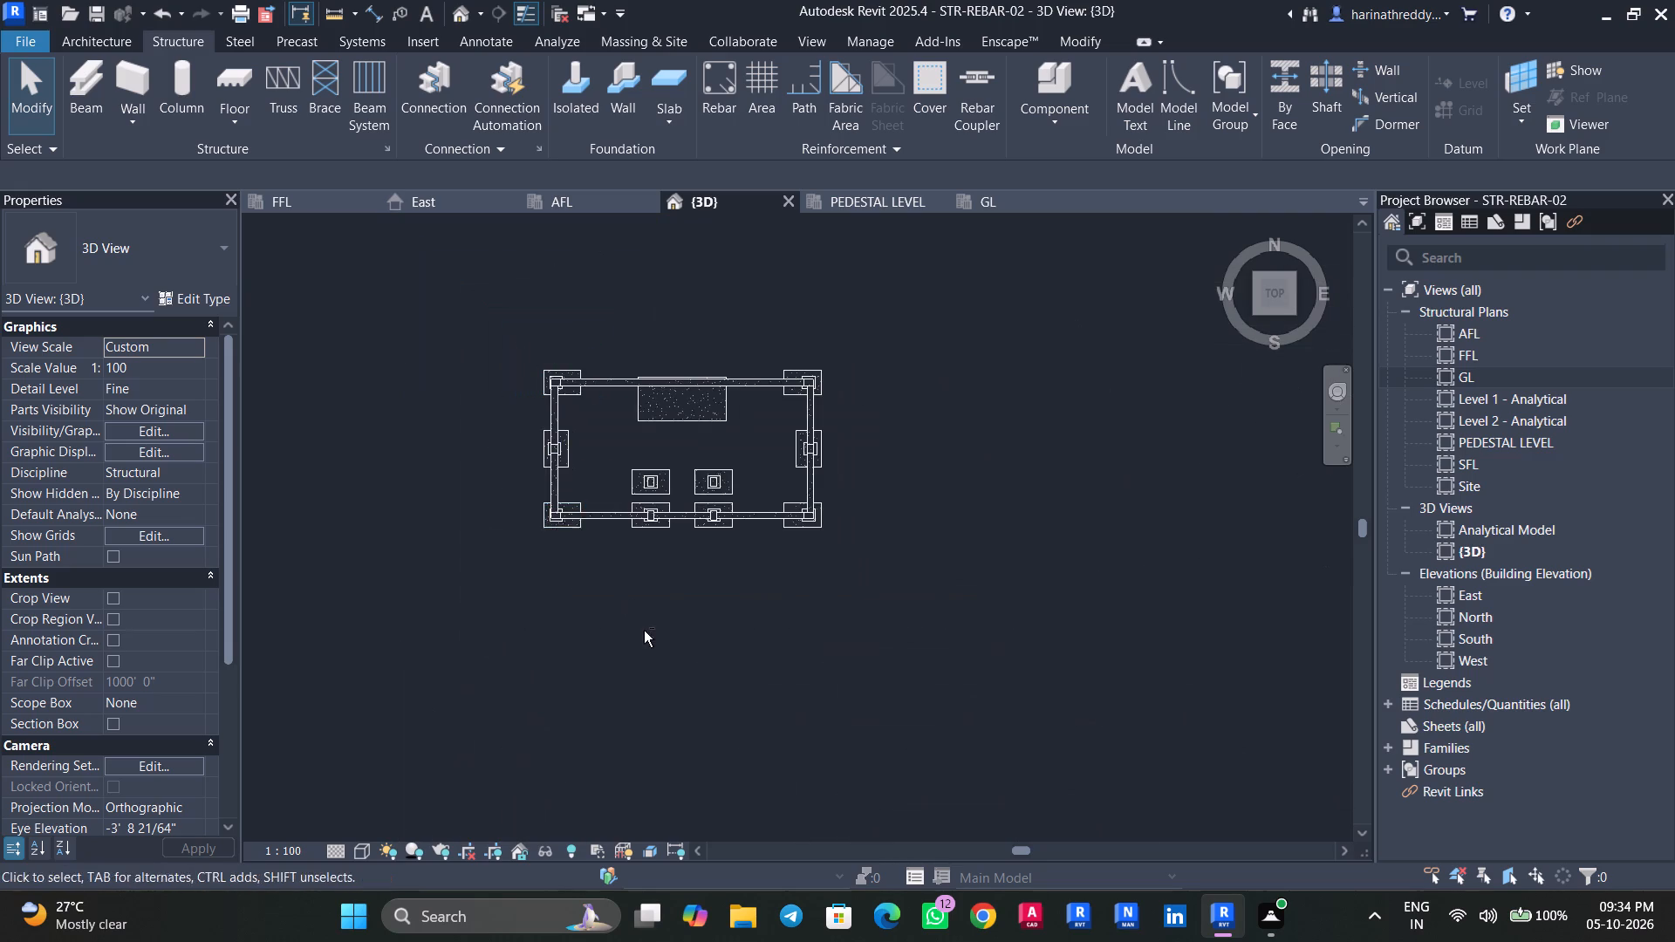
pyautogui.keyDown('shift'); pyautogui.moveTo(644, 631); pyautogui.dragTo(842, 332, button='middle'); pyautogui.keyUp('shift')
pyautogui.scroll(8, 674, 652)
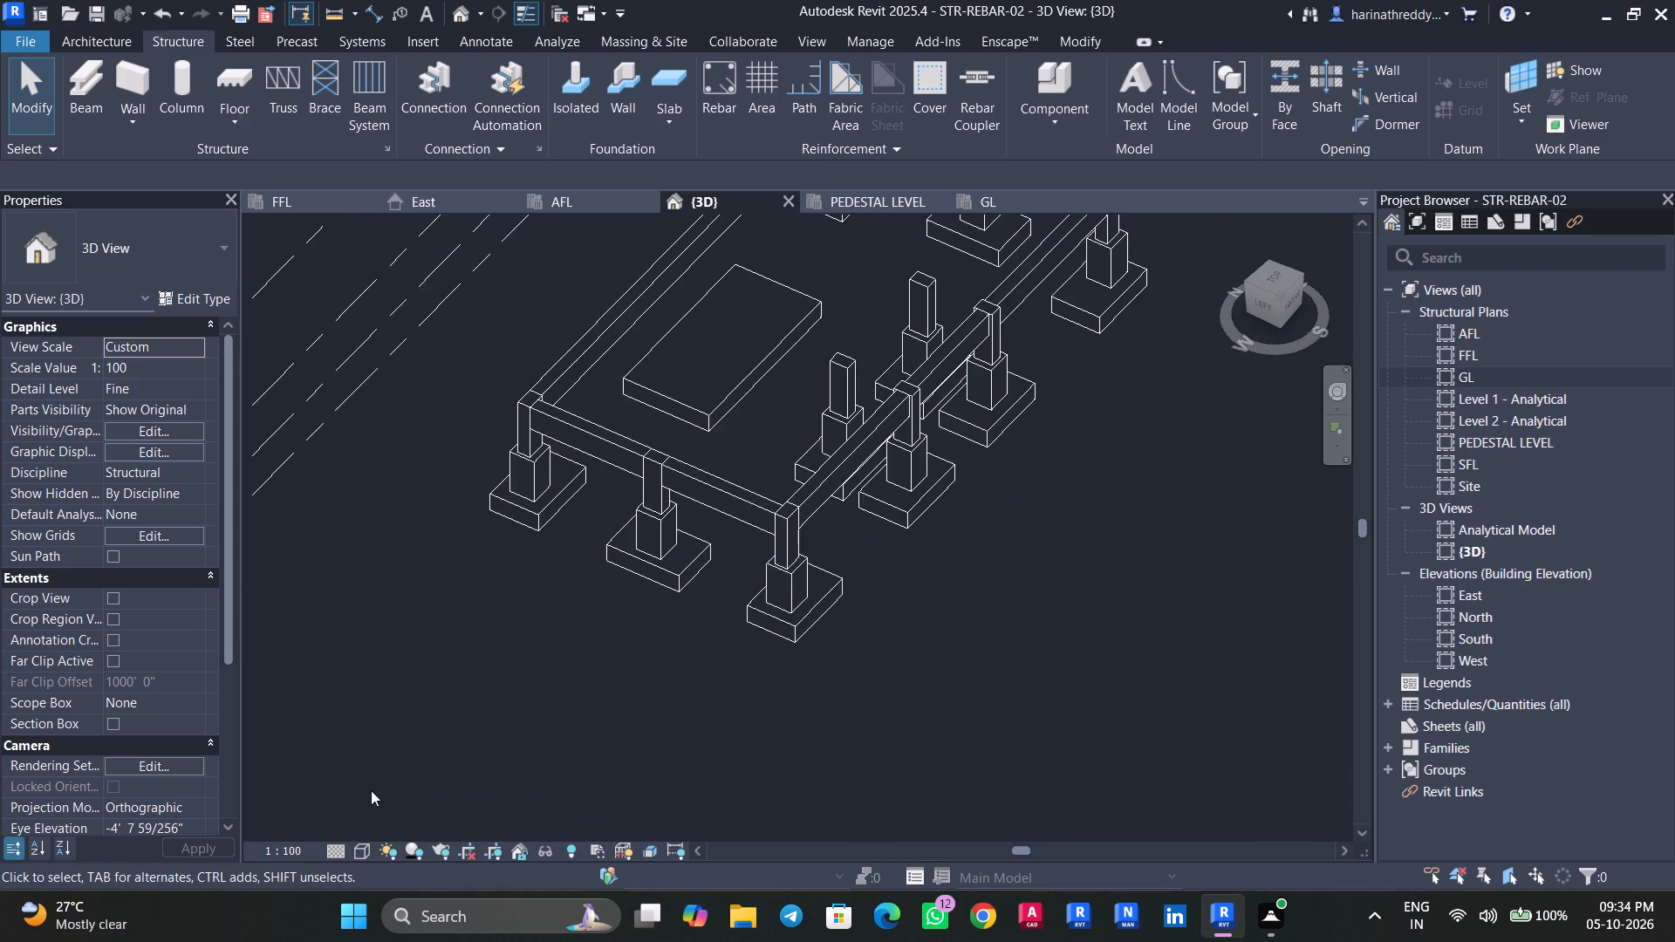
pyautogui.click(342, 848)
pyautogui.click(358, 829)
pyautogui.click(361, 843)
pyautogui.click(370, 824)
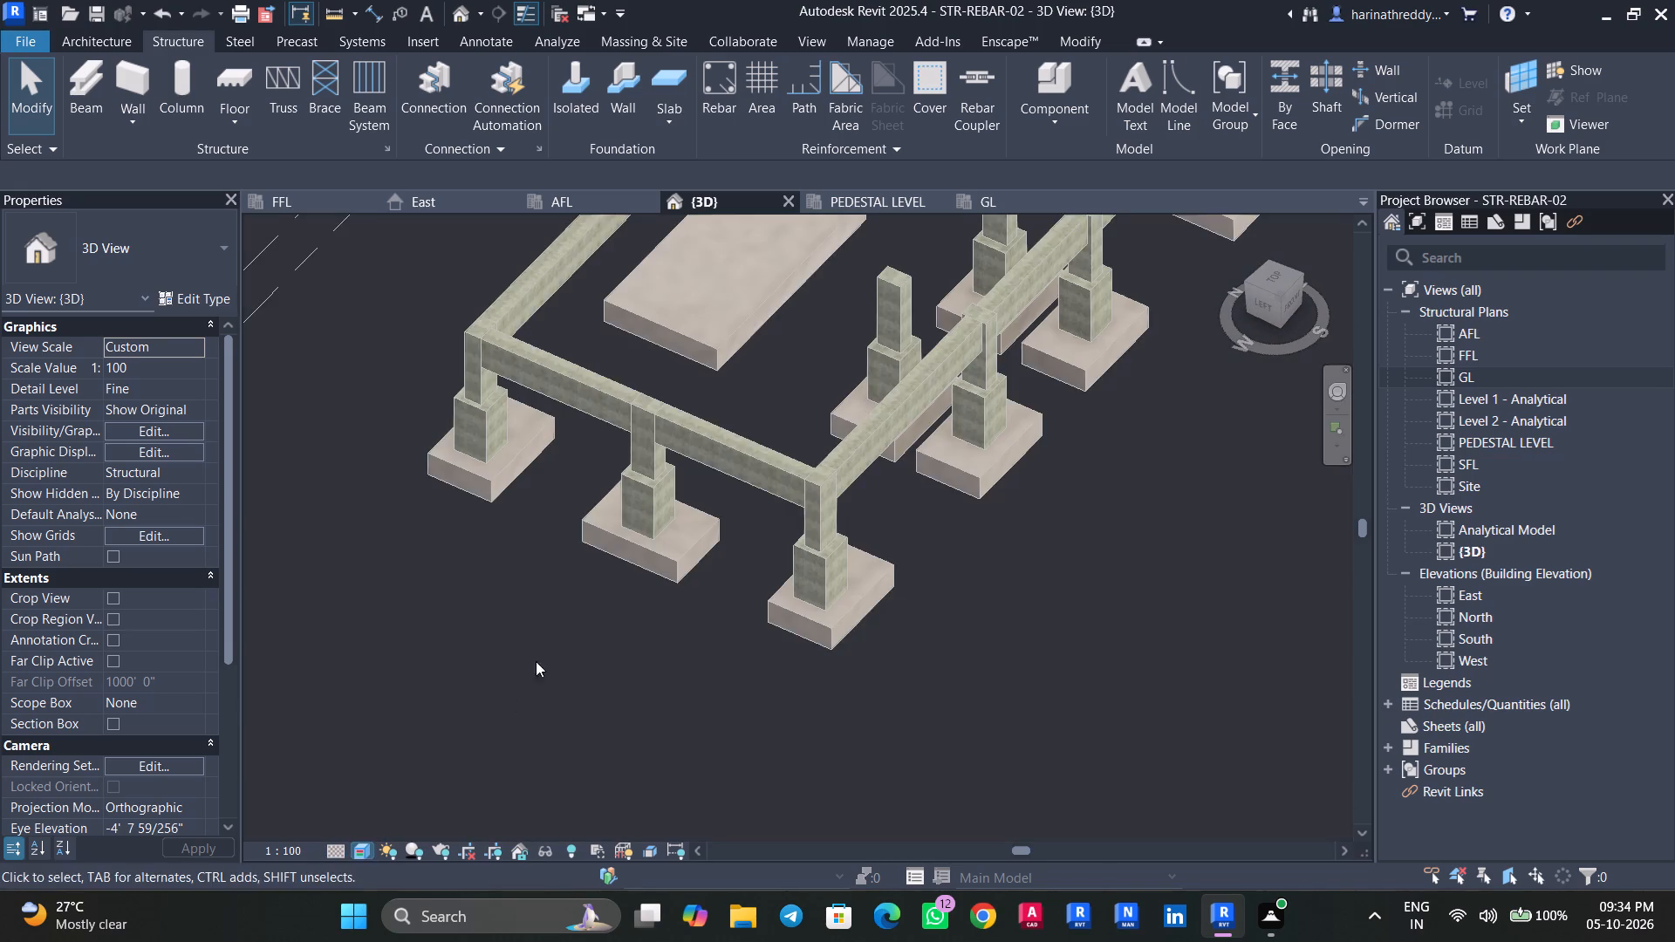
# Examine the rendered beam frame, columns, pedestals and footings from all around.
pyautogui.moveTo(563, 585); pyautogui.dragTo(486, 777, button='middle')
pyautogui.keyDown('shift'); pyautogui.moveTo(481, 772); pyautogui.dragTo(790, 645, button='middle'); pyautogui.keyUp('shift')
pyautogui.moveTo(826, 624); pyautogui.dragTo(410, 741, button='middle')
pyautogui.keyDown('shift'); pyautogui.moveTo(926, 600); pyautogui.dragTo(605, 628, button='middle'); pyautogui.keyUp('shift')
pyautogui.keyDown('shift'); pyautogui.scroll(1, 988, 550); pyautogui.keyUp('shift')
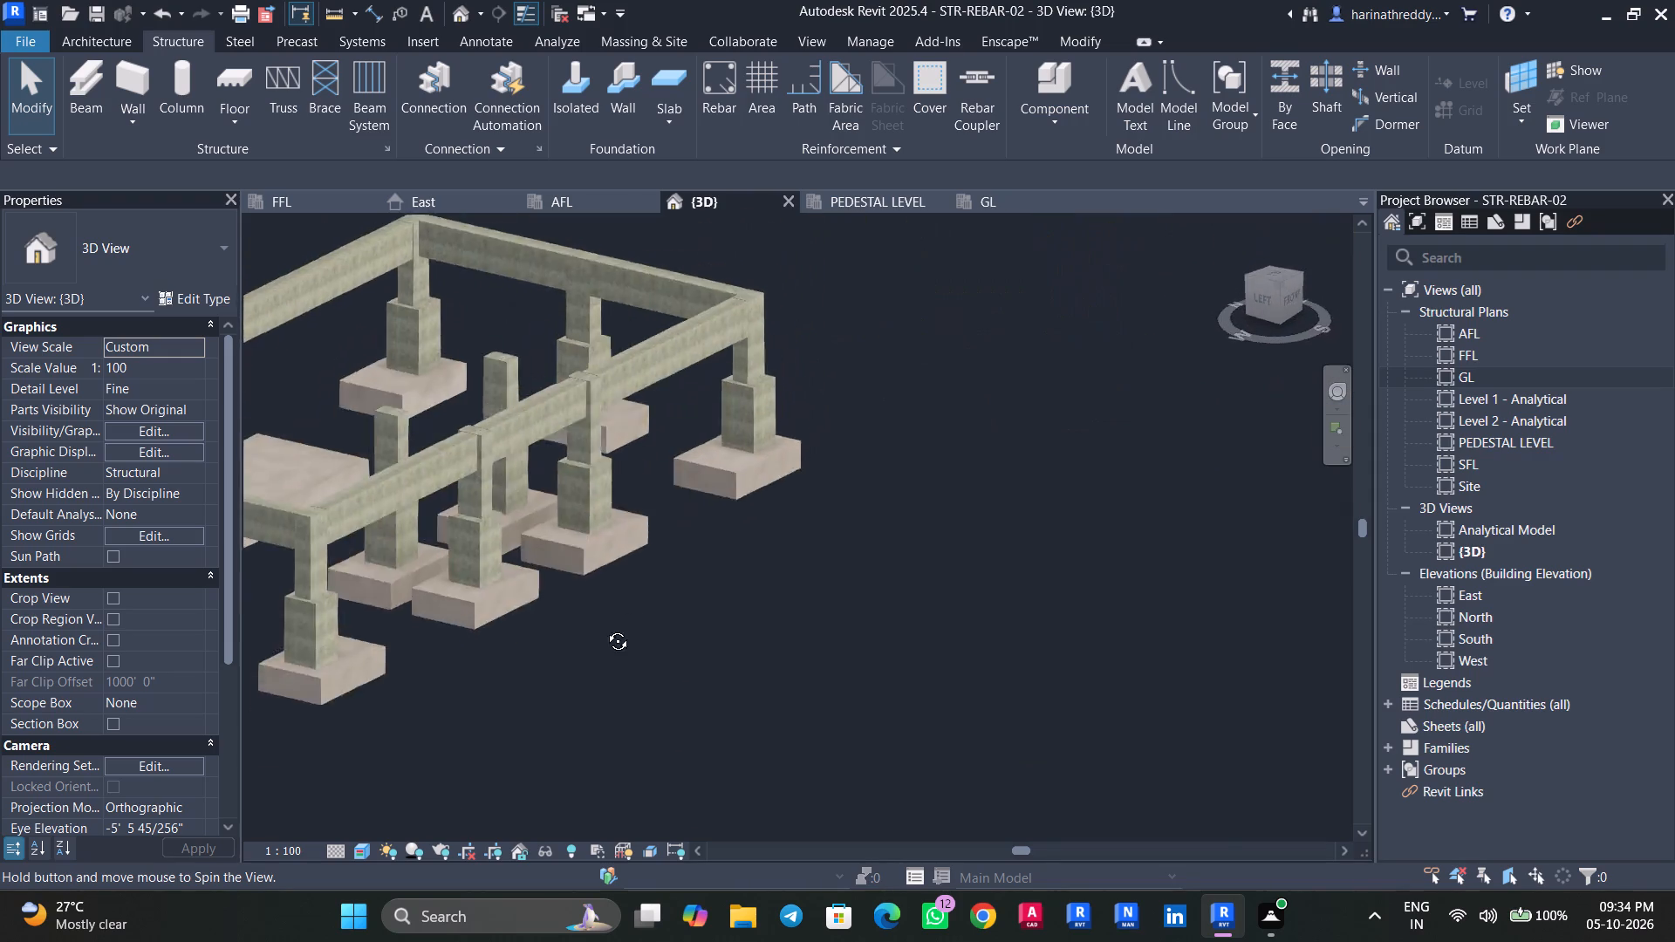
pyautogui.keyDown('shift'); pyautogui.moveTo(605, 628); pyautogui.dragTo(584, 719, button='middle'); pyautogui.keyUp('shift')
pyautogui.moveTo(580, 718); pyautogui.dragTo(914, 701, button='middle')
pyautogui.scroll(4, 762, 654)
pyautogui.scroll(4, 885, 602)
# Turn the 3D view to the top and set its visual style to Hidden Line.
pyautogui.click(1284, 281)
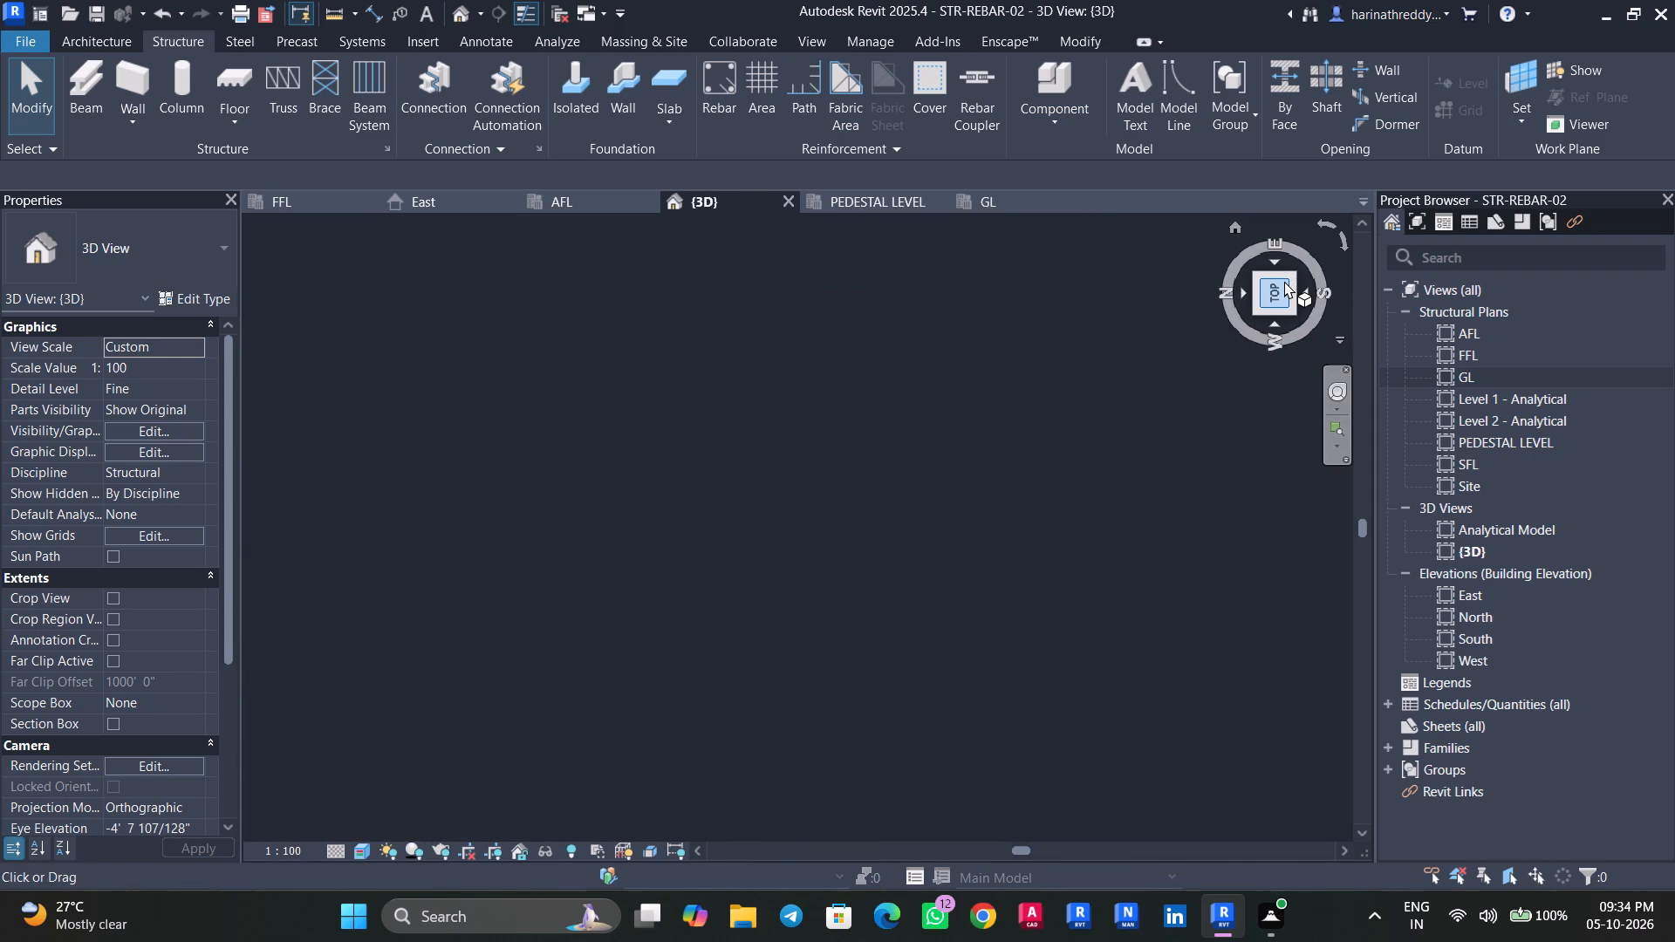
pyautogui.click(353, 853)
pyautogui.click(400, 746)
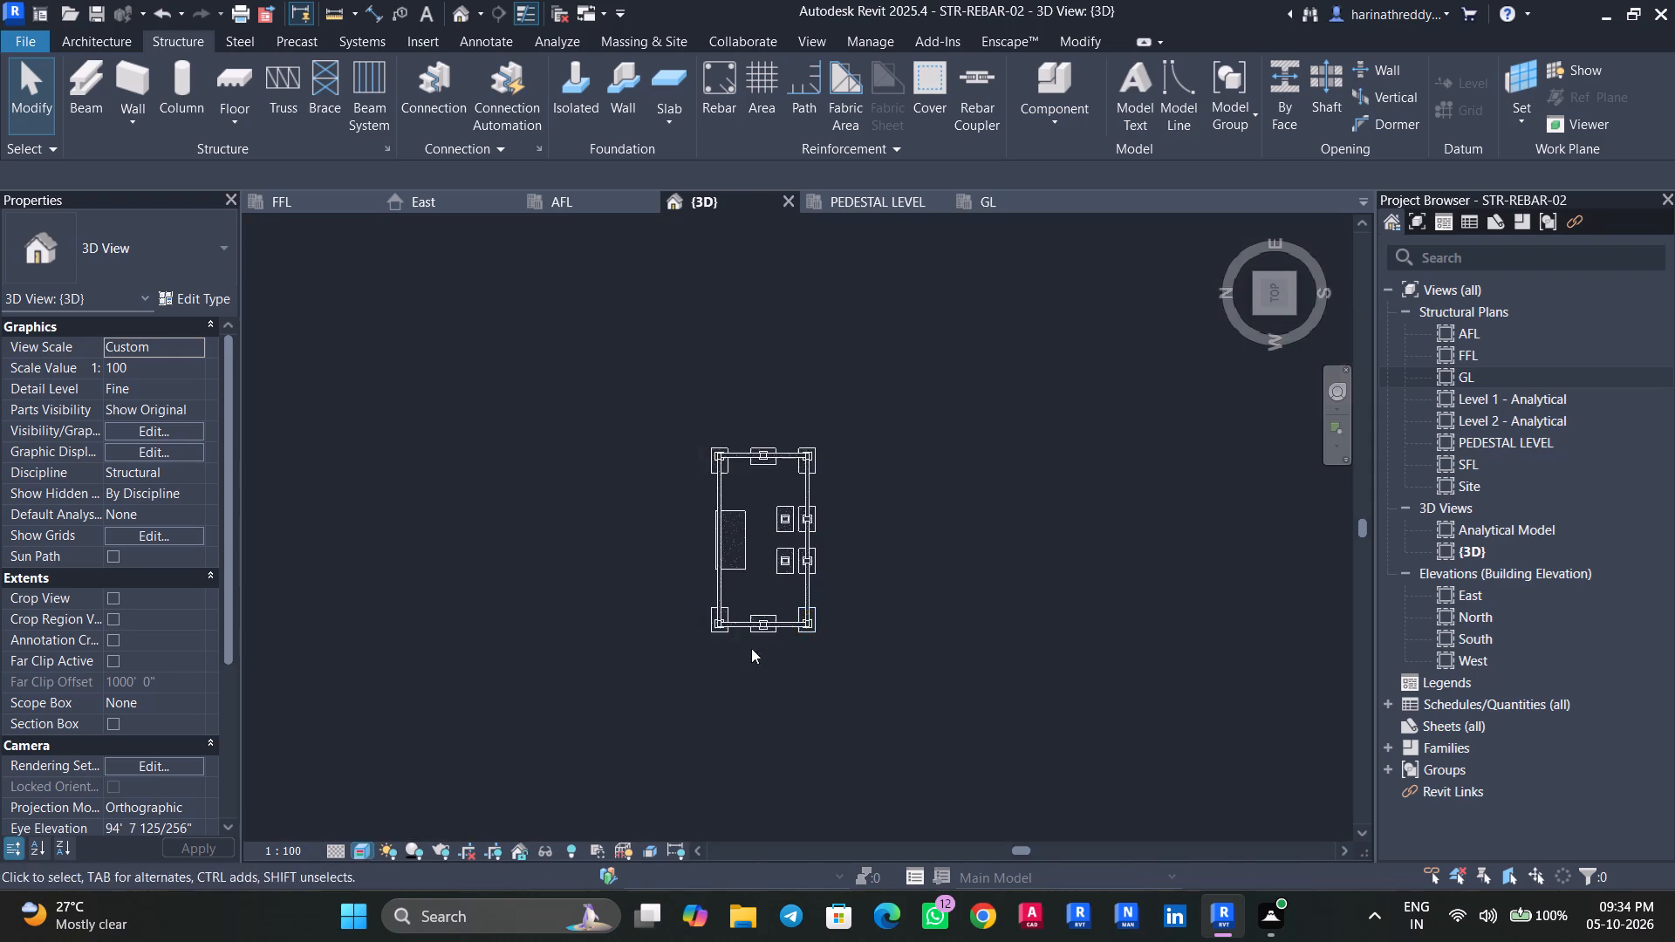
# Rotate the two inner 300 x 450mm columns on grid I a quarter turn each.
pyautogui.scroll(11, 863, 552)
pyautogui.moveTo(901, 488); pyautogui.dragTo(915, 760, button='middle')
pyautogui.scroll(3, 888, 453)
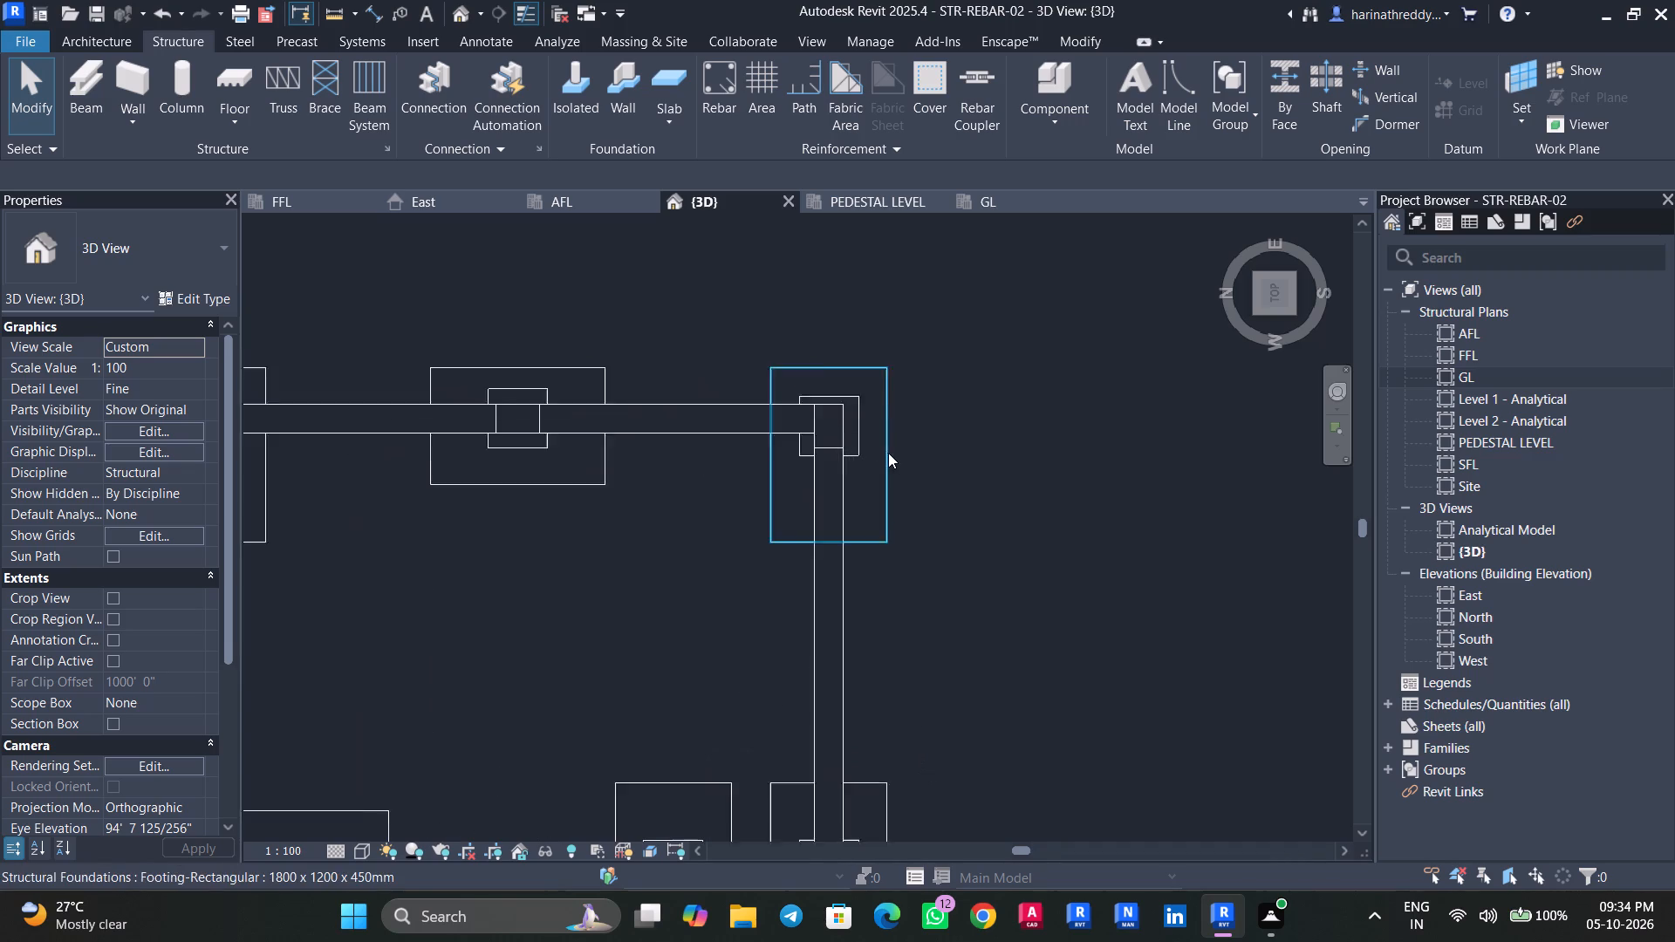
pyautogui.scroll(2, 888, 453)
pyautogui.moveTo(912, 634); pyautogui.dragTo(926, 263, button='middle')
pyautogui.moveTo(950, 536); pyautogui.dragTo(982, 293, button='middle')
pyautogui.moveTo(995, 593); pyautogui.dragTo(993, 426, button='middle')
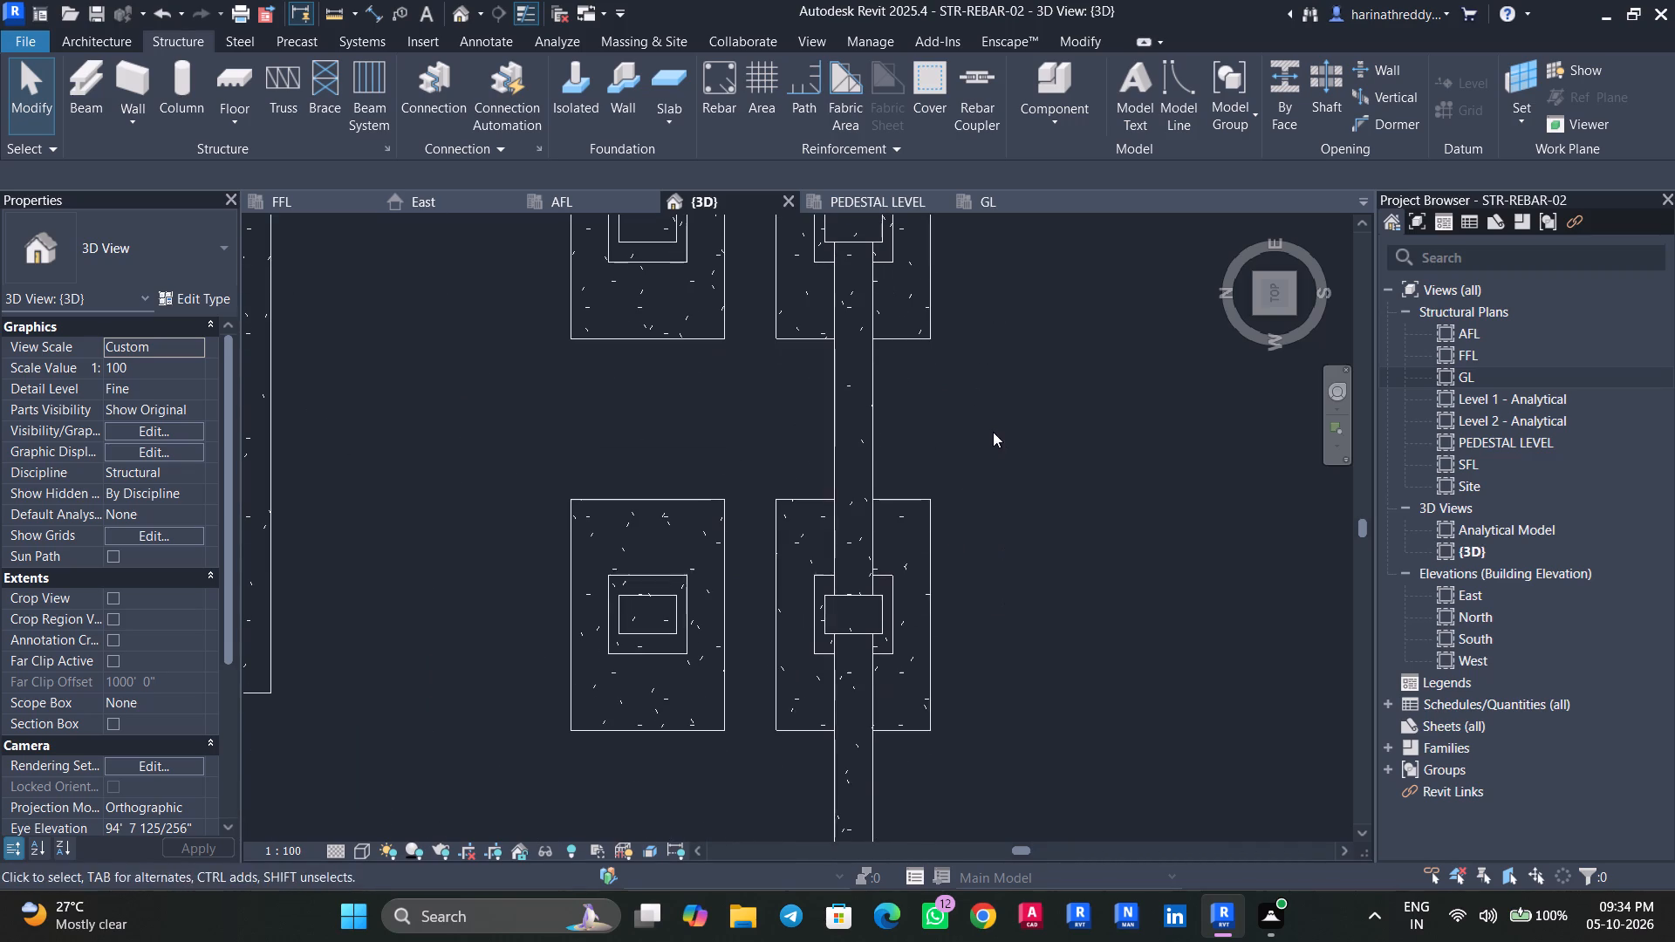
pyautogui.press('Escape')
pyautogui.click(884, 615)
pyautogui.press('space')
pyautogui.press('Escape')
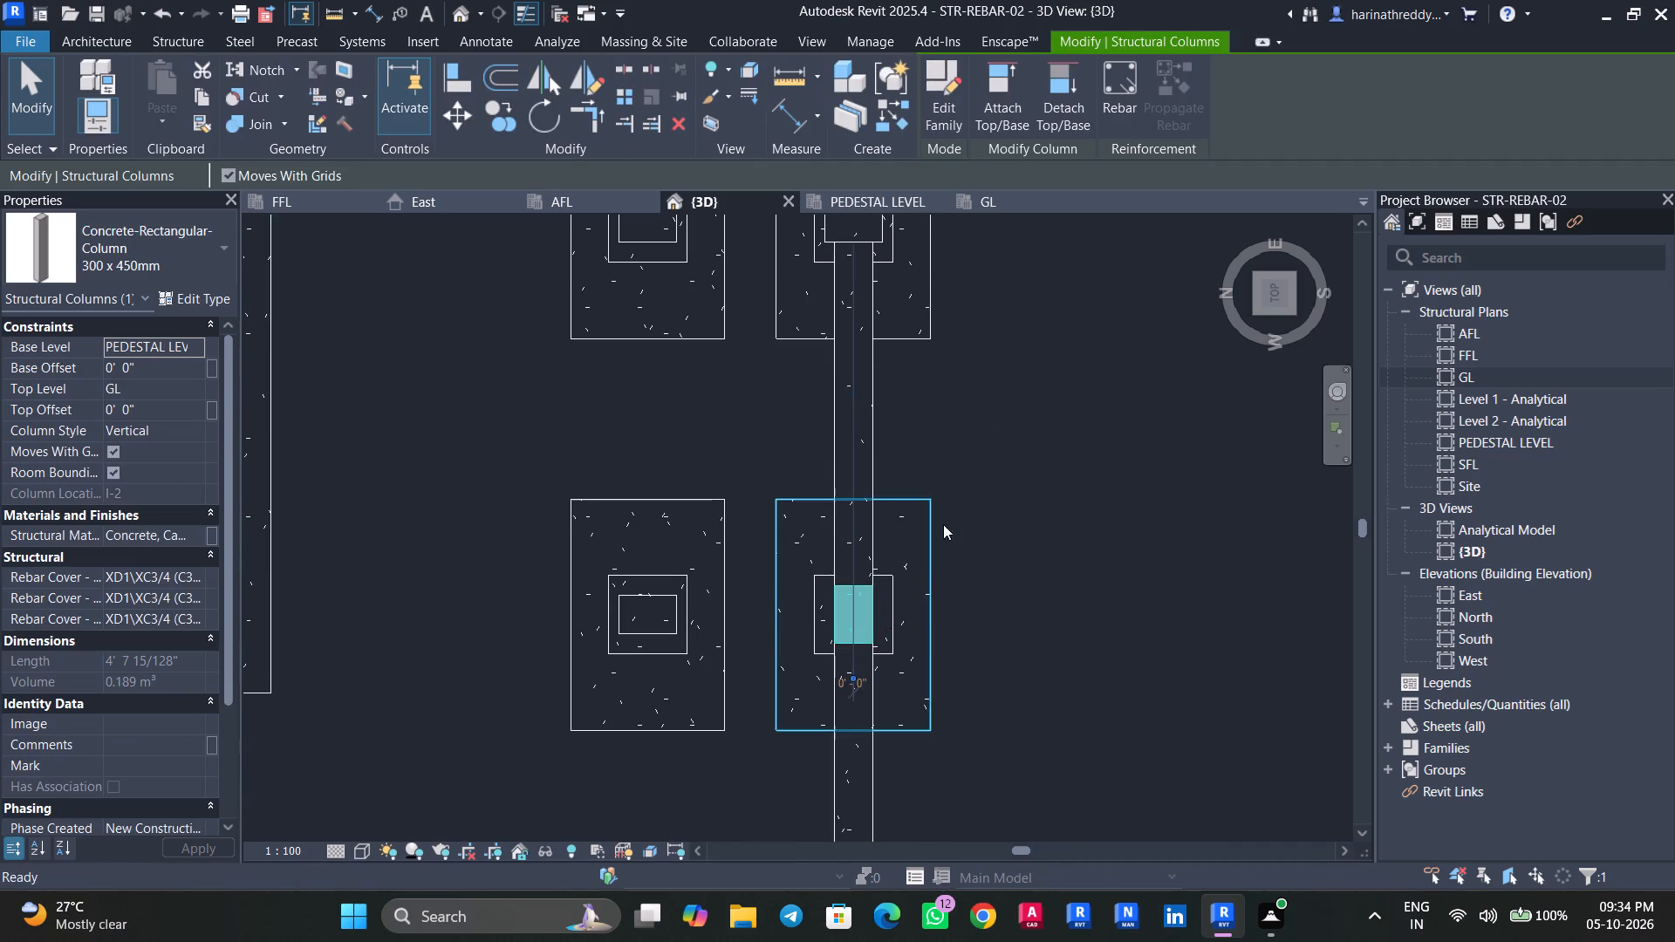
pyautogui.moveTo(972, 456); pyautogui.dragTo(976, 749, button='middle')
pyautogui.click(888, 519)
pyautogui.press('space')
pyautogui.press('Escape')
pyautogui.press('Escape')
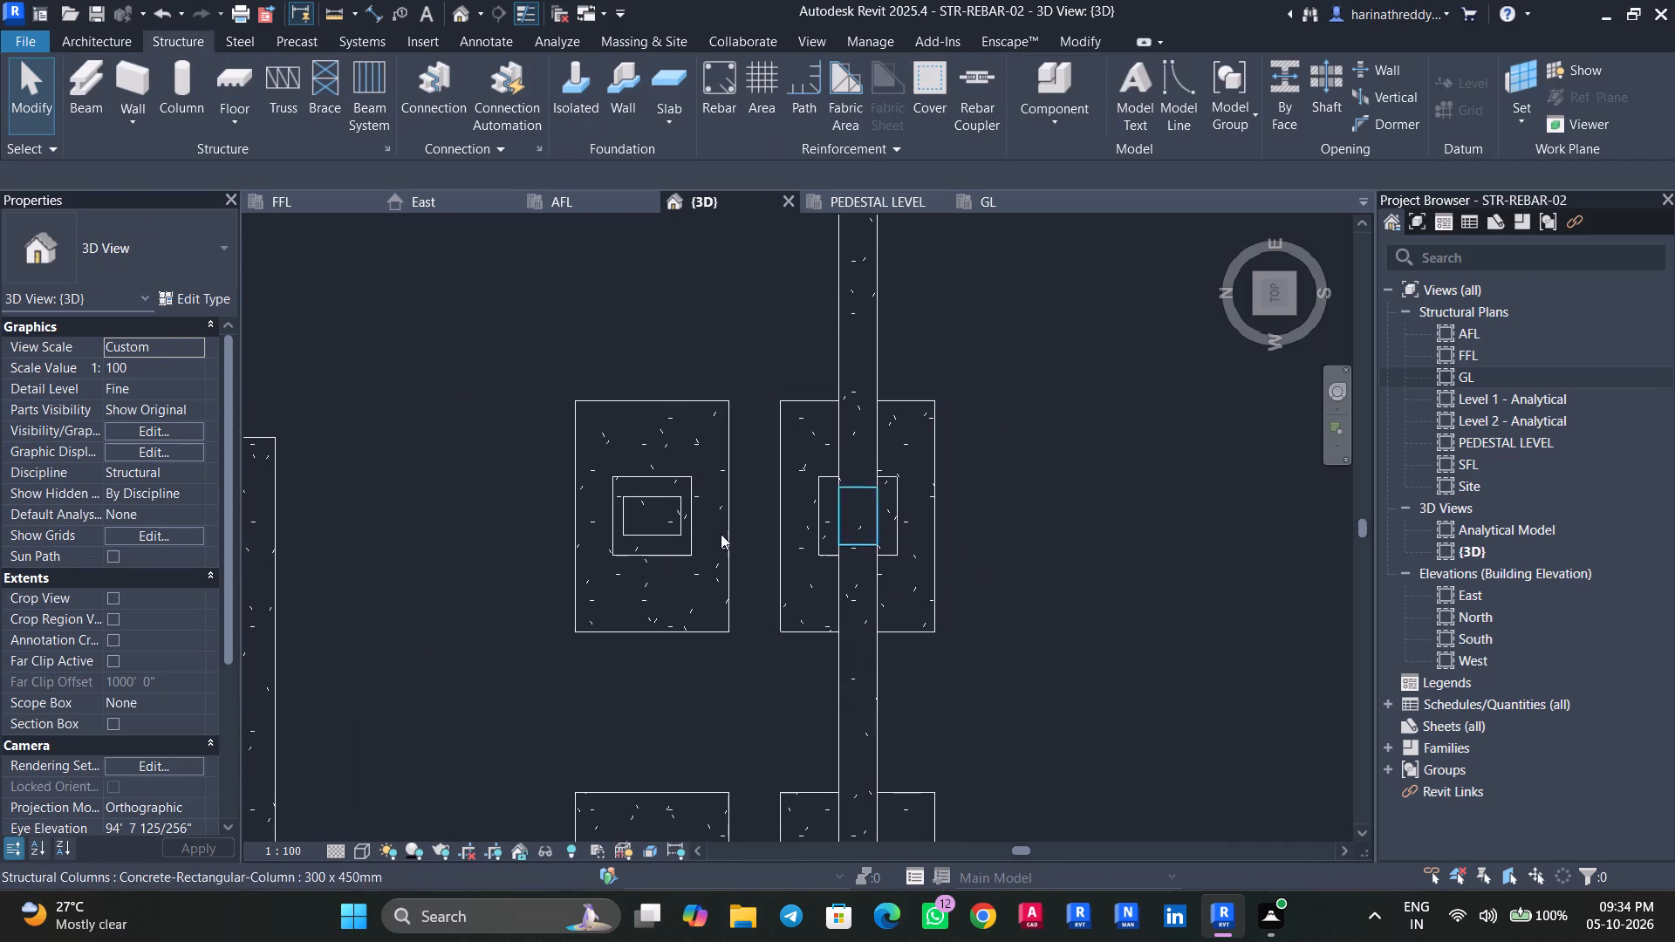
# Examine the beam frame, inner columns, pedestals and footings in 3D from several sides.
pyautogui.scroll(-2, 721, 605)
pyautogui.scroll(-4, 900, 453)
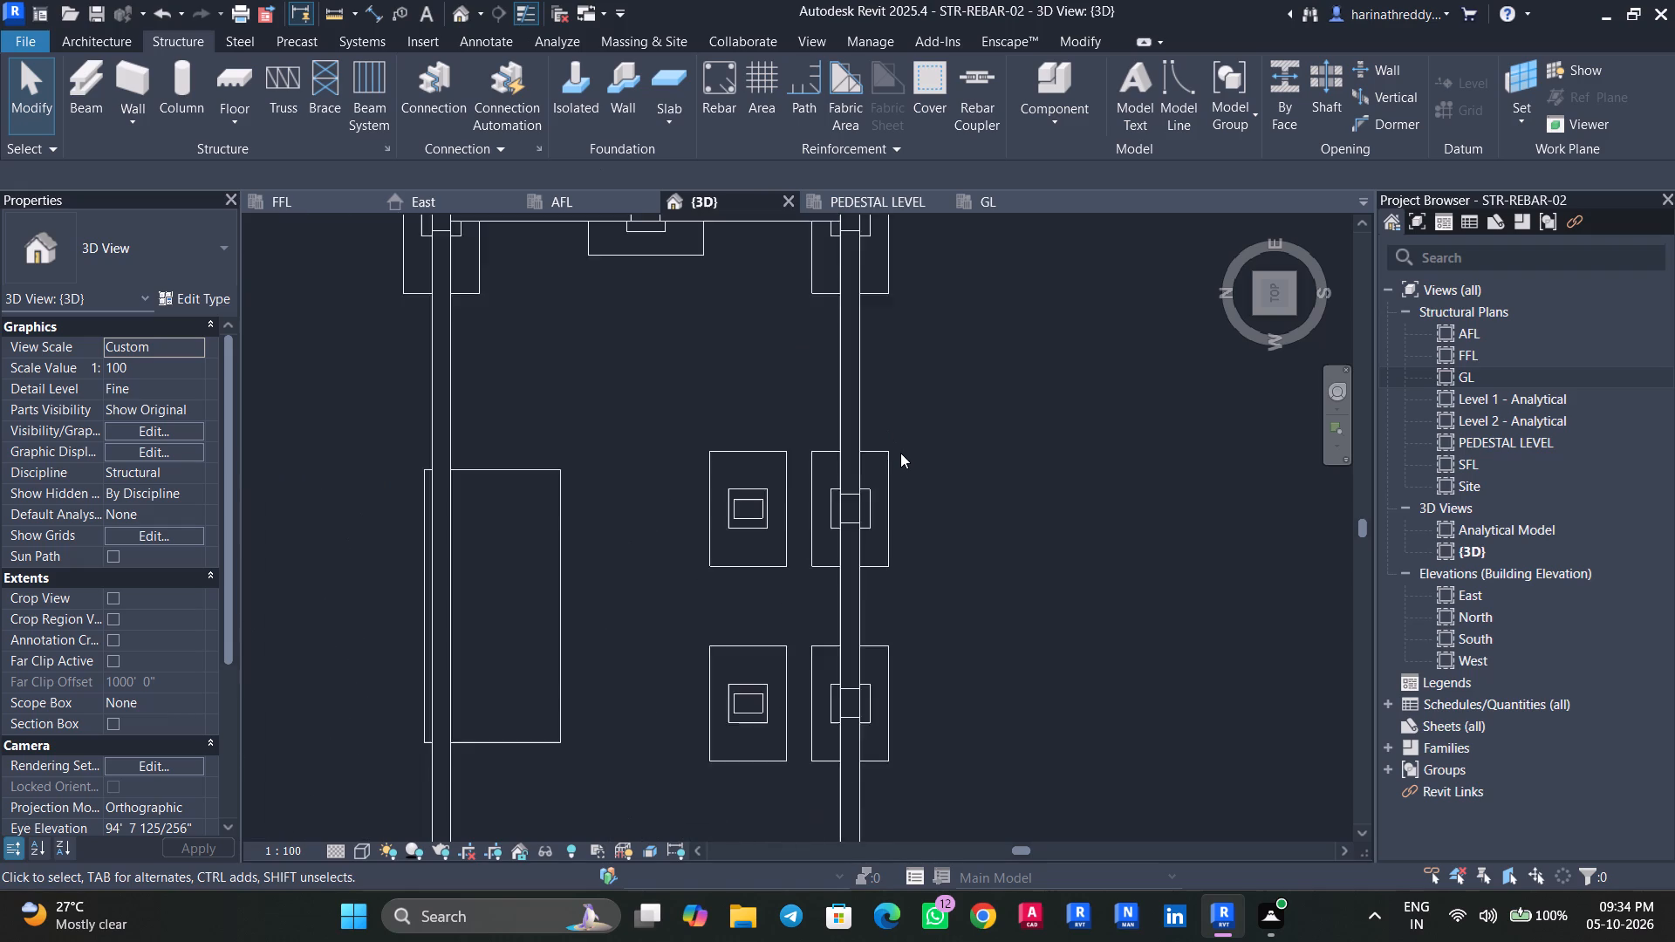
pyautogui.scroll(-5, 900, 453)
pyautogui.keyDown('shift'); pyautogui.moveTo(644, 682); pyautogui.dragTo(925, 377, button='middle'); pyautogui.keyUp('shift')
pyautogui.scroll(10, 821, 587)
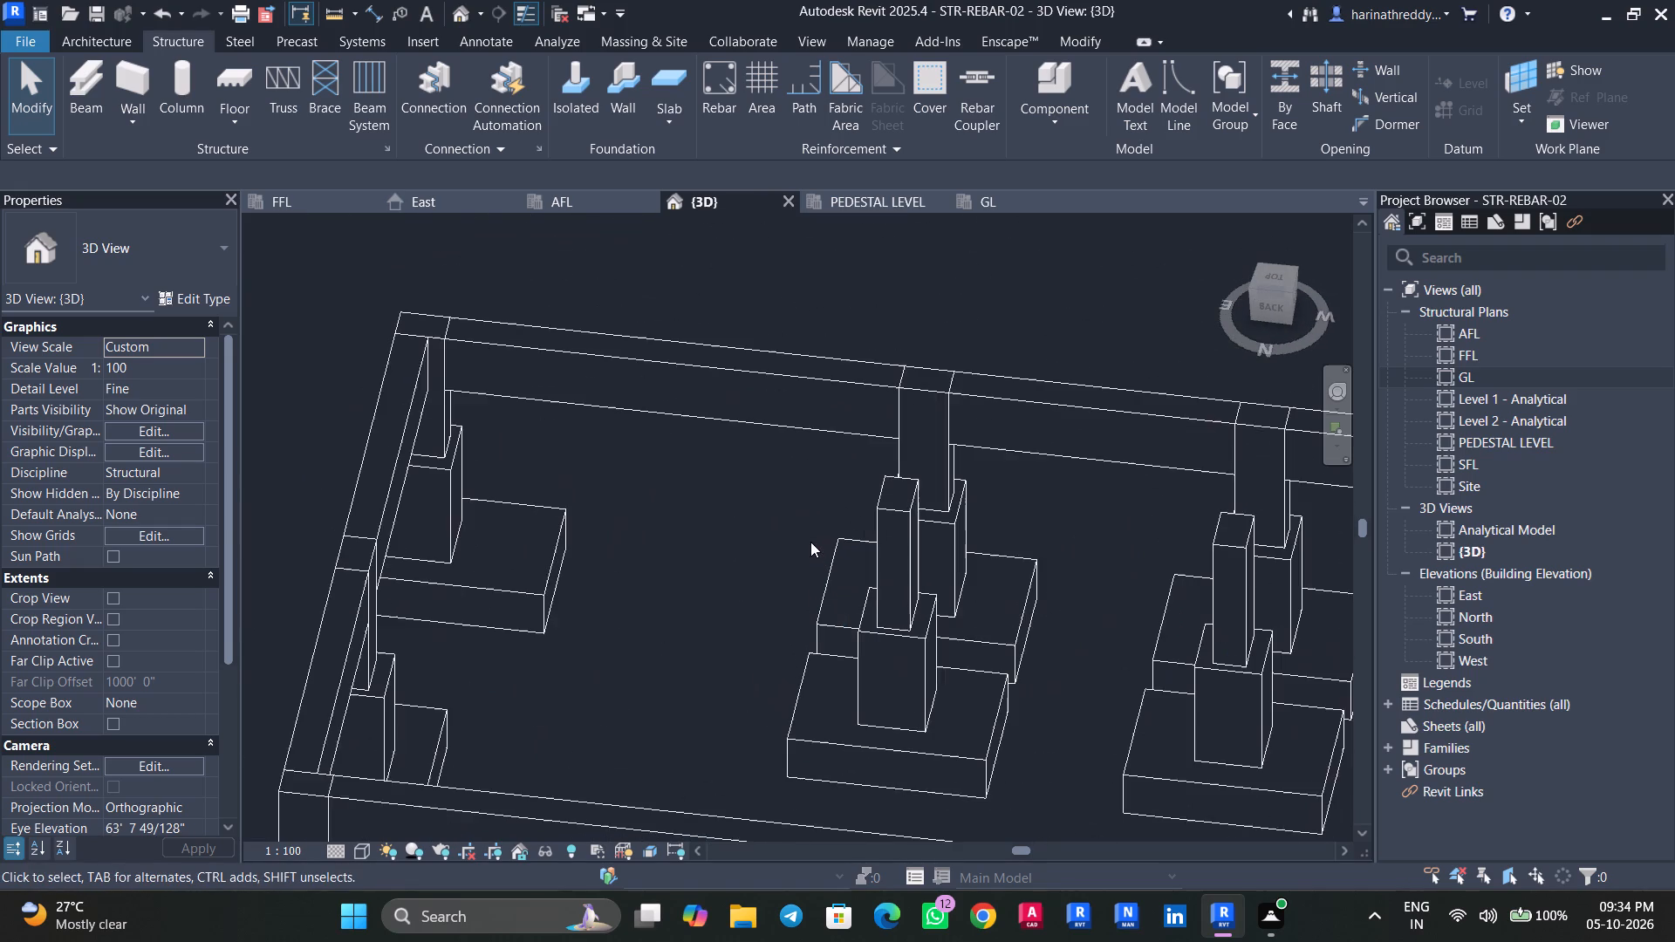
pyautogui.moveTo(808, 540); pyautogui.dragTo(790, 545, button='middle')
pyautogui.scroll(-1, 785, 548)
pyautogui.moveTo(776, 554); pyautogui.dragTo(555, 515, button='middle')
pyautogui.scroll(-3, 550, 516)
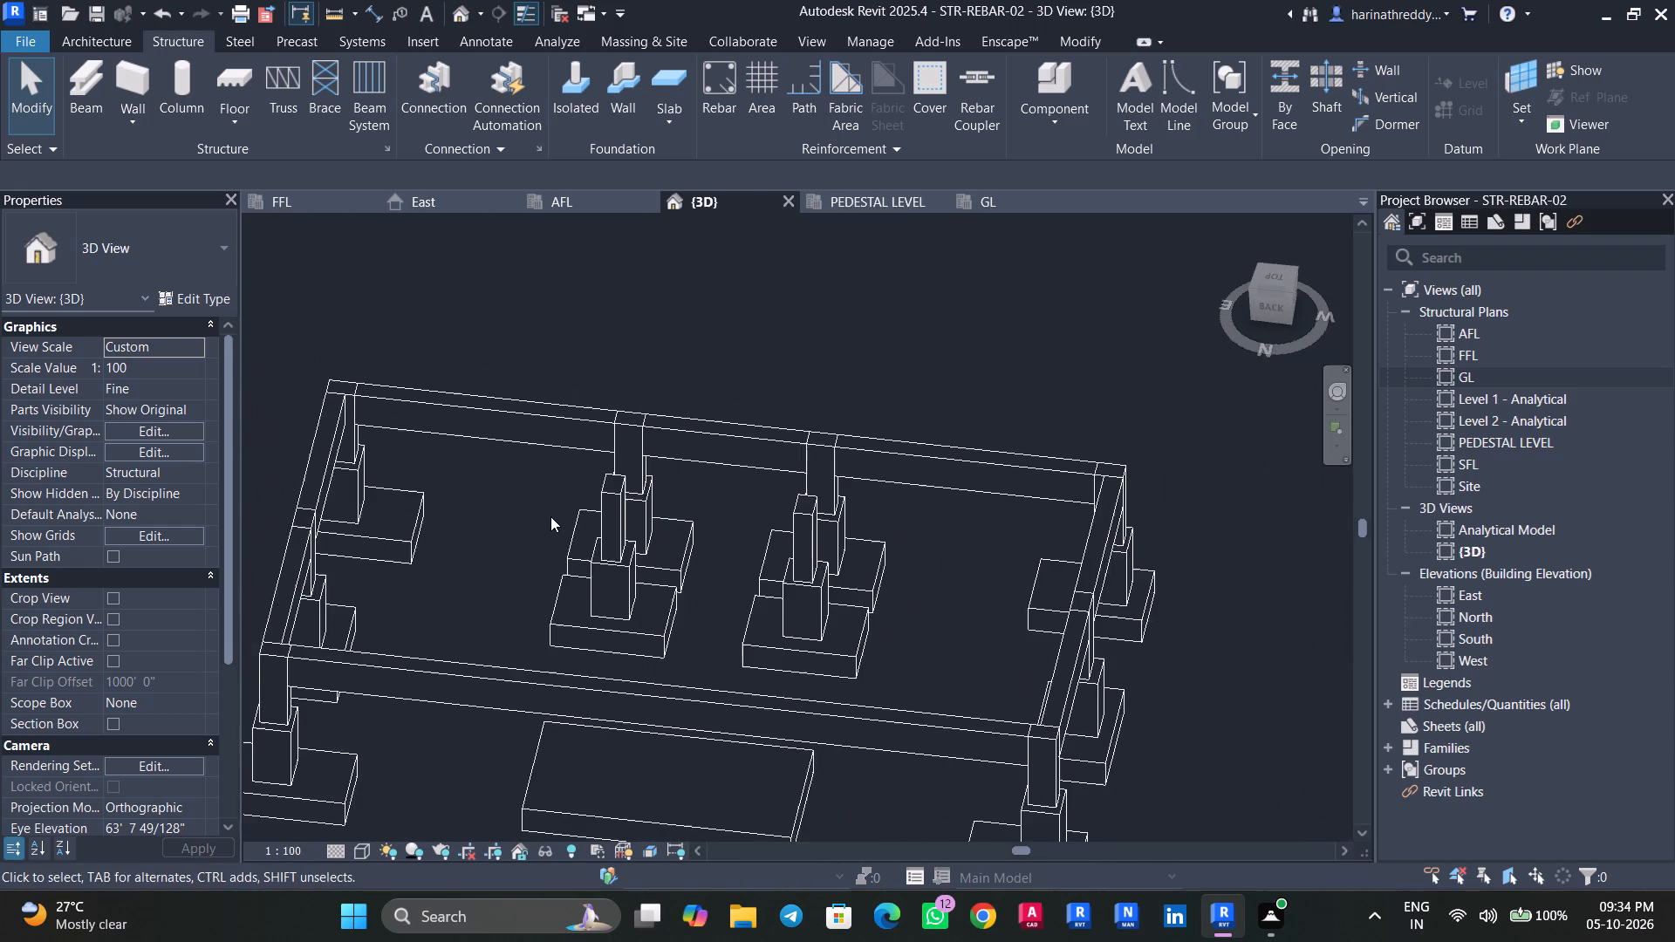
pyautogui.keyDown('shift'); pyautogui.moveTo(701, 652); pyautogui.dragTo(940, 635, button='middle'); pyautogui.keyUp('shift')
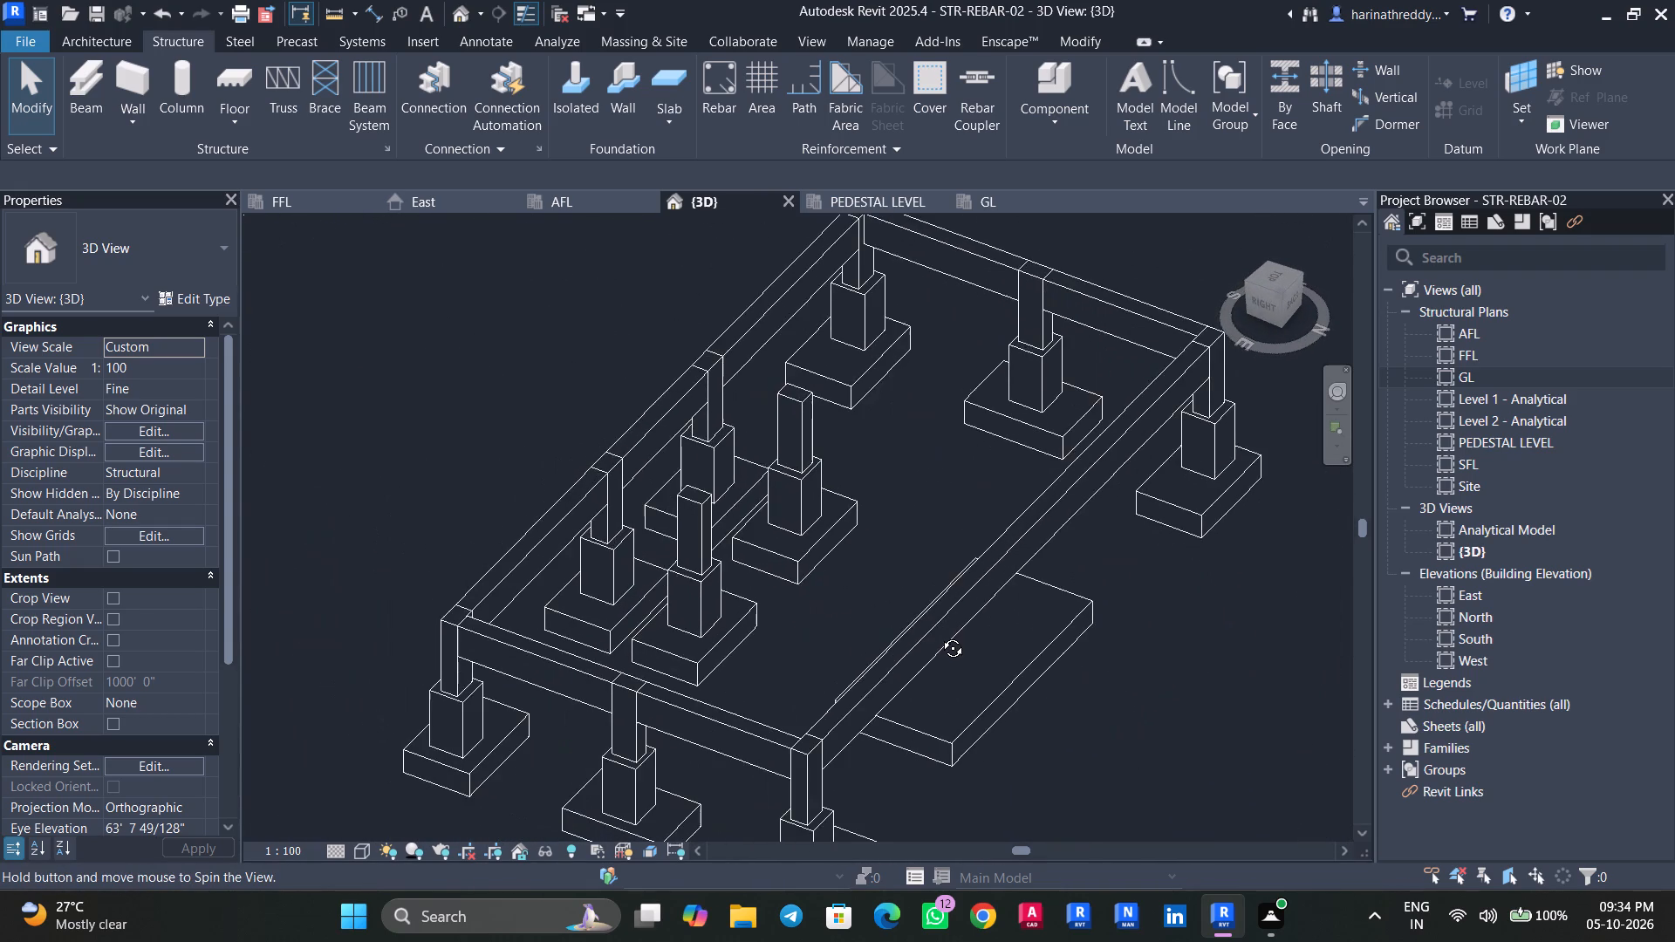
pyautogui.keyDown('shift'); pyautogui.moveTo(940, 635); pyautogui.dragTo(940, 644, button='middle'); pyautogui.keyUp('shift')
pyautogui.keyDown('shift'); pyautogui.moveTo(1110, 706); pyautogui.dragTo(981, 755, button='middle'); pyautogui.keyUp('shift')
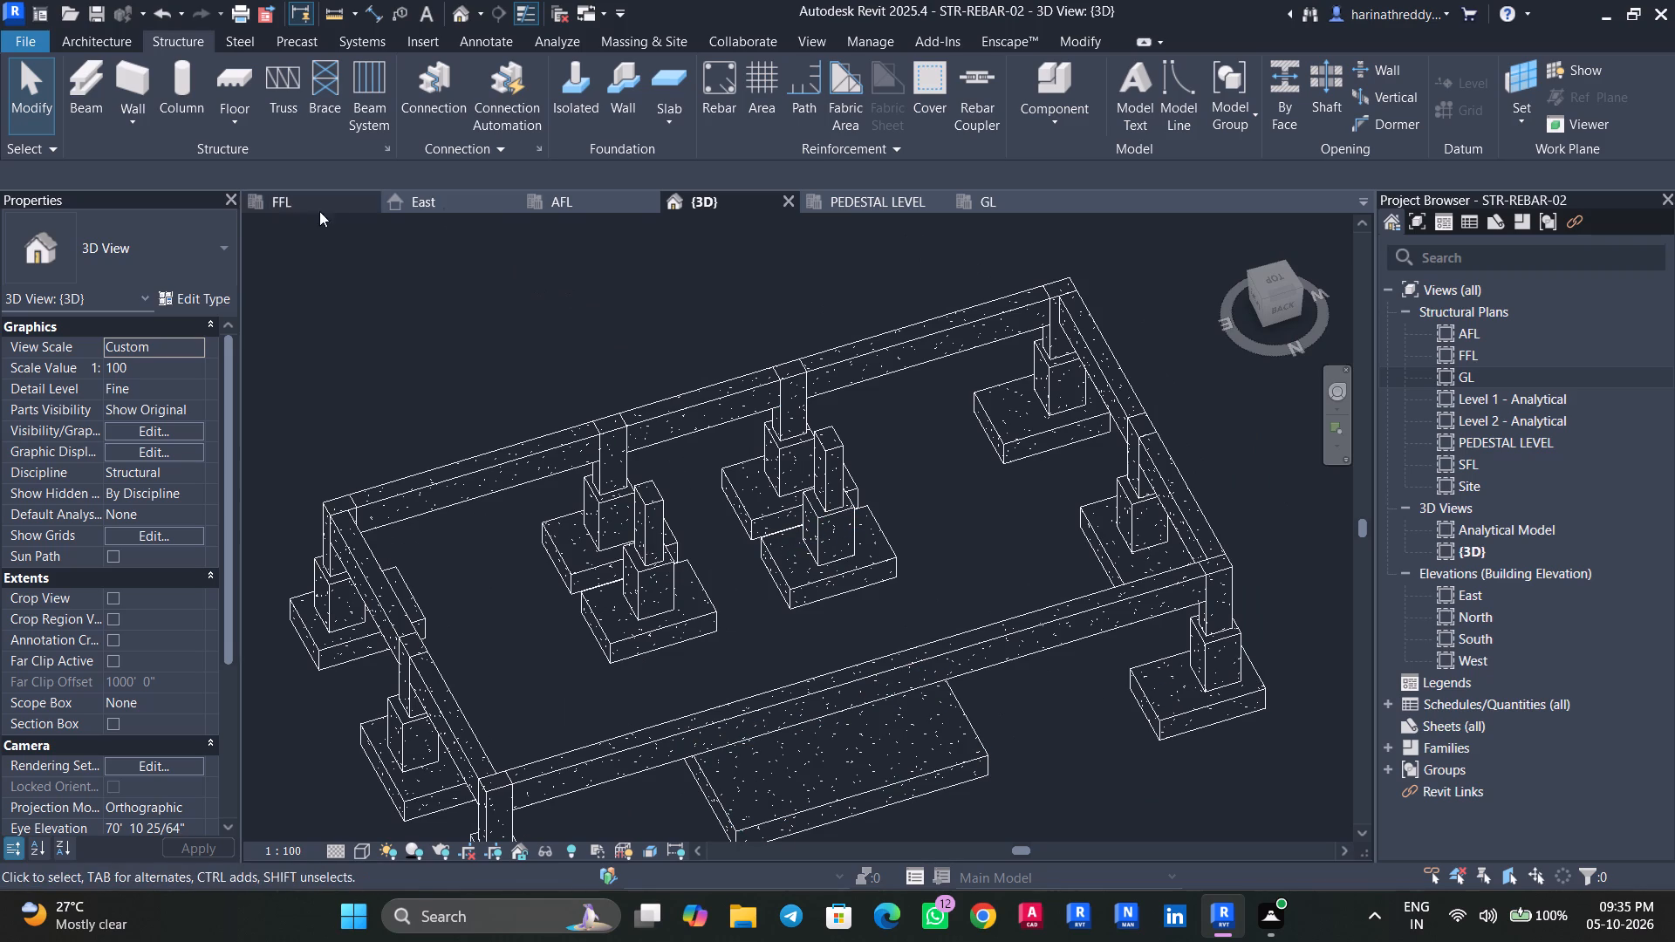
# In the GL plan, start a beam like the one on grid A and duplicate its type as 200X450.
pyautogui.click(1002, 189)
pyautogui.click(1002, 194)
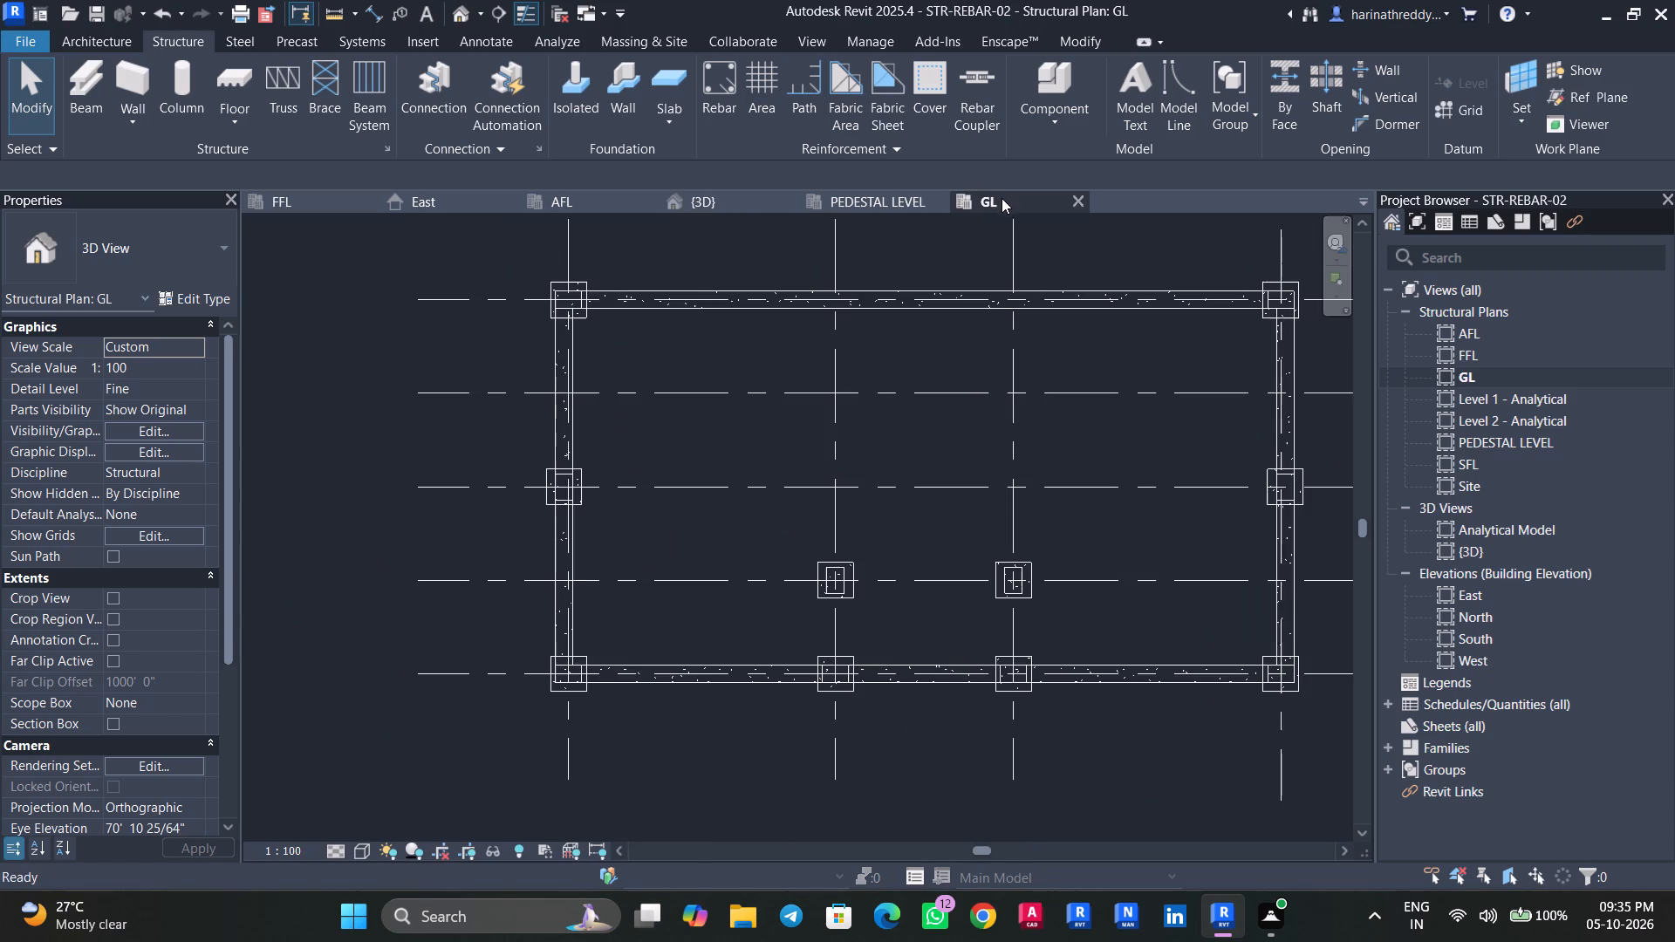
pyautogui.moveTo(912, 426); pyautogui.dragTo(704, 438, button='middle')
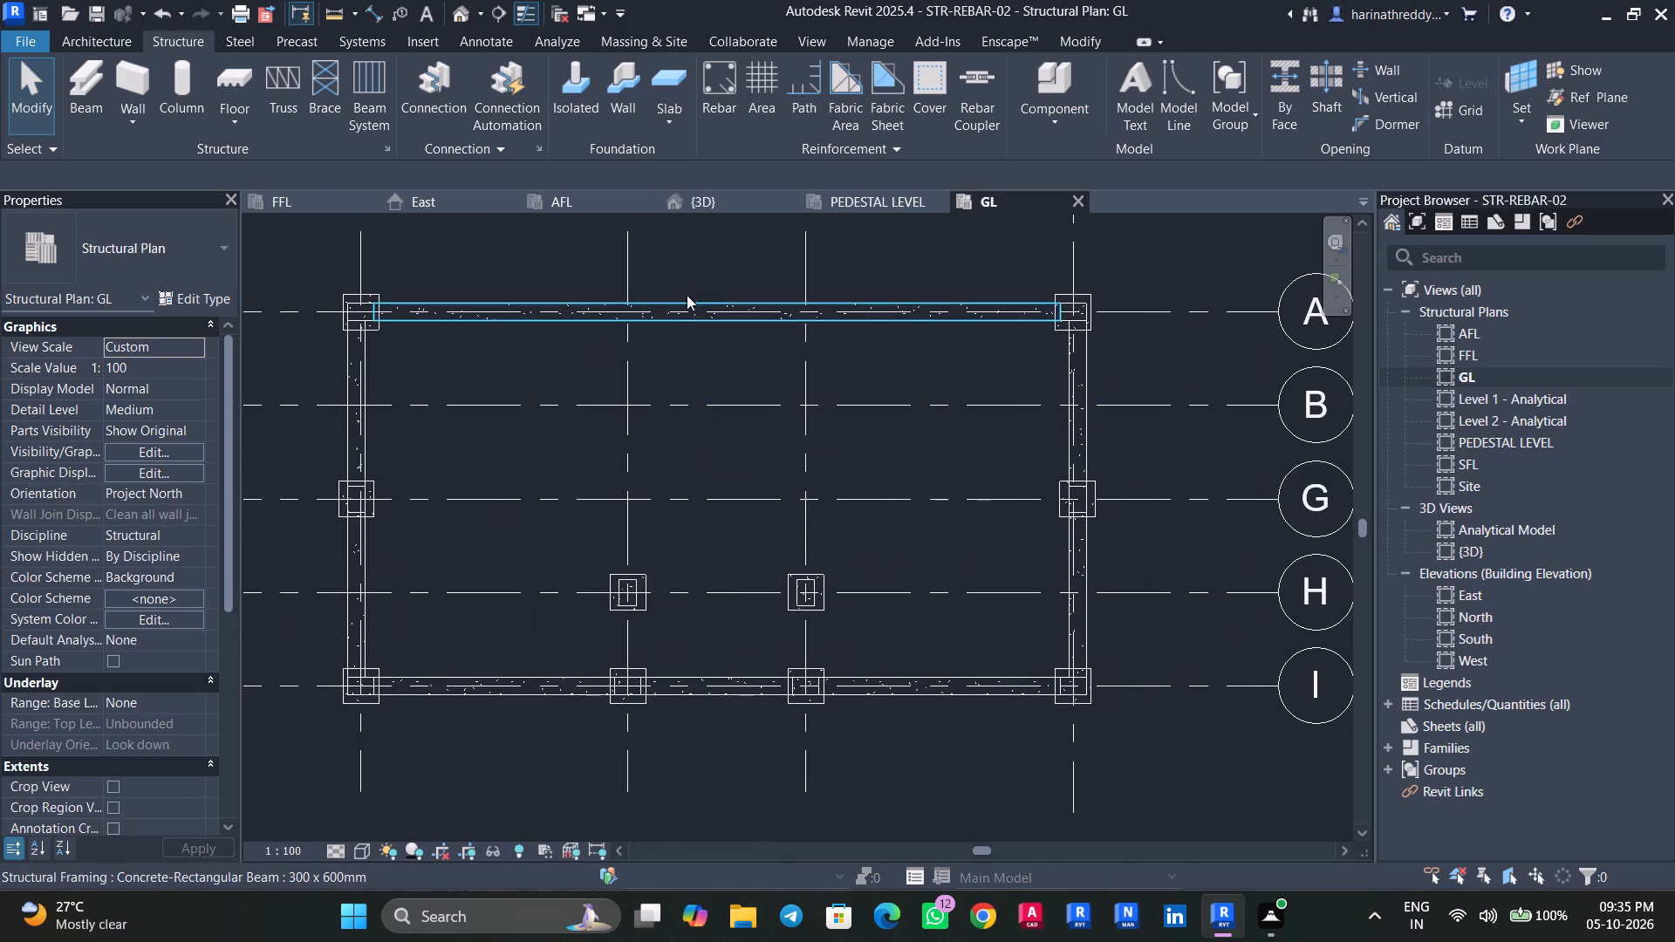
pyautogui.click(697, 315)
pyautogui.write('CS')
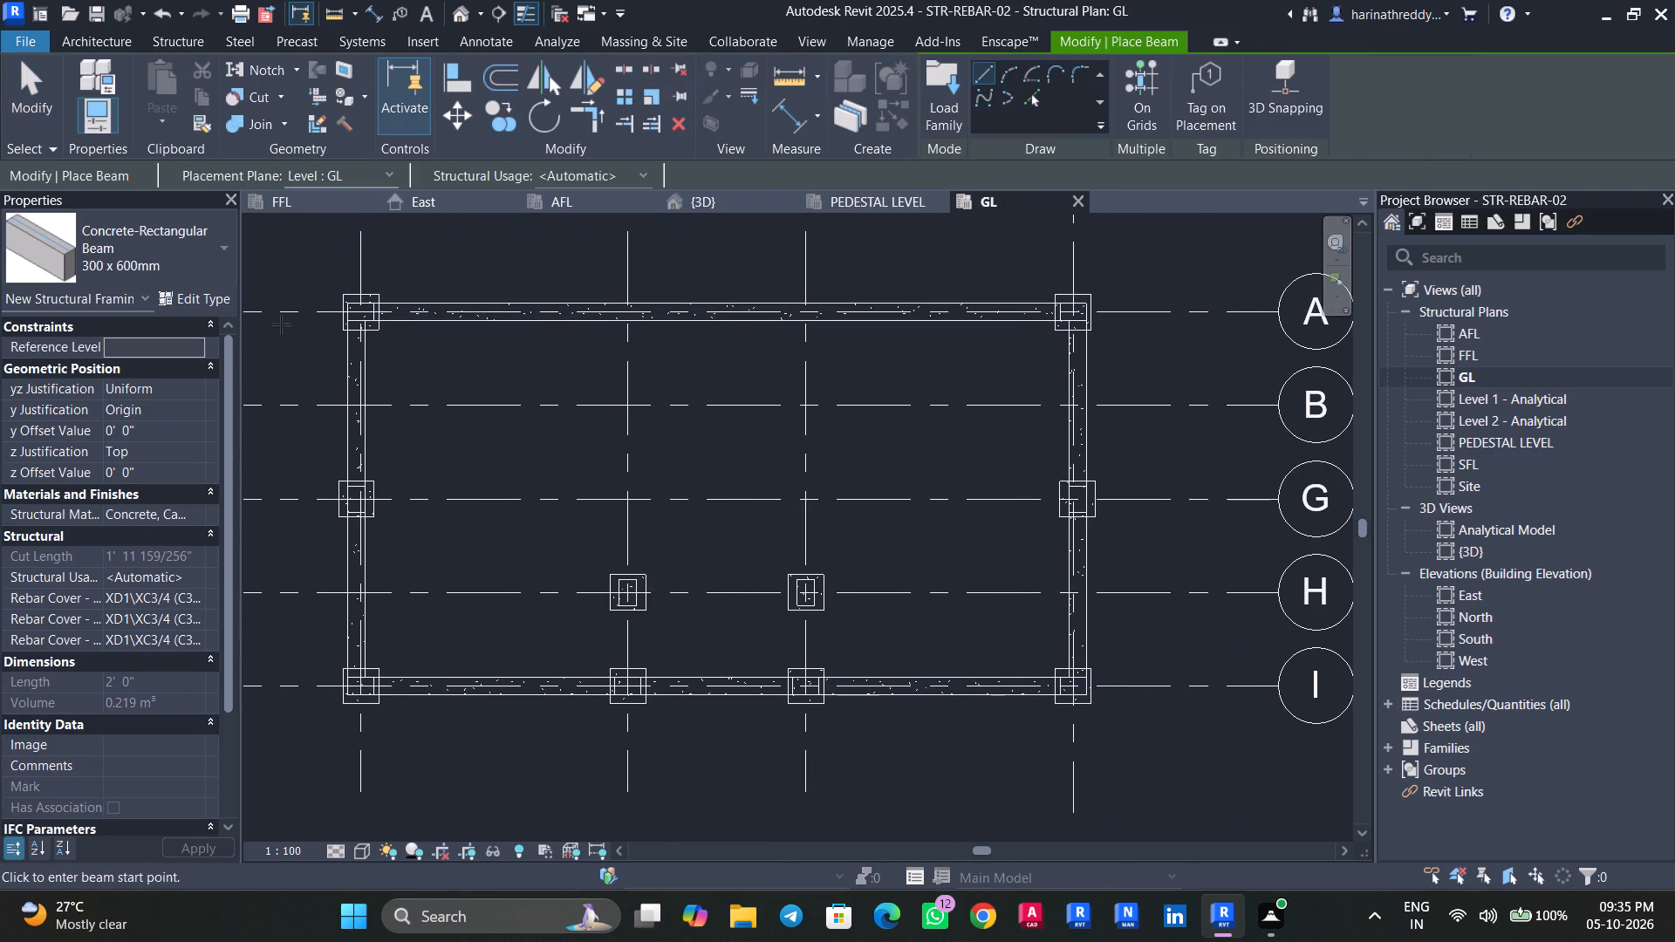
pyautogui.click(193, 300)
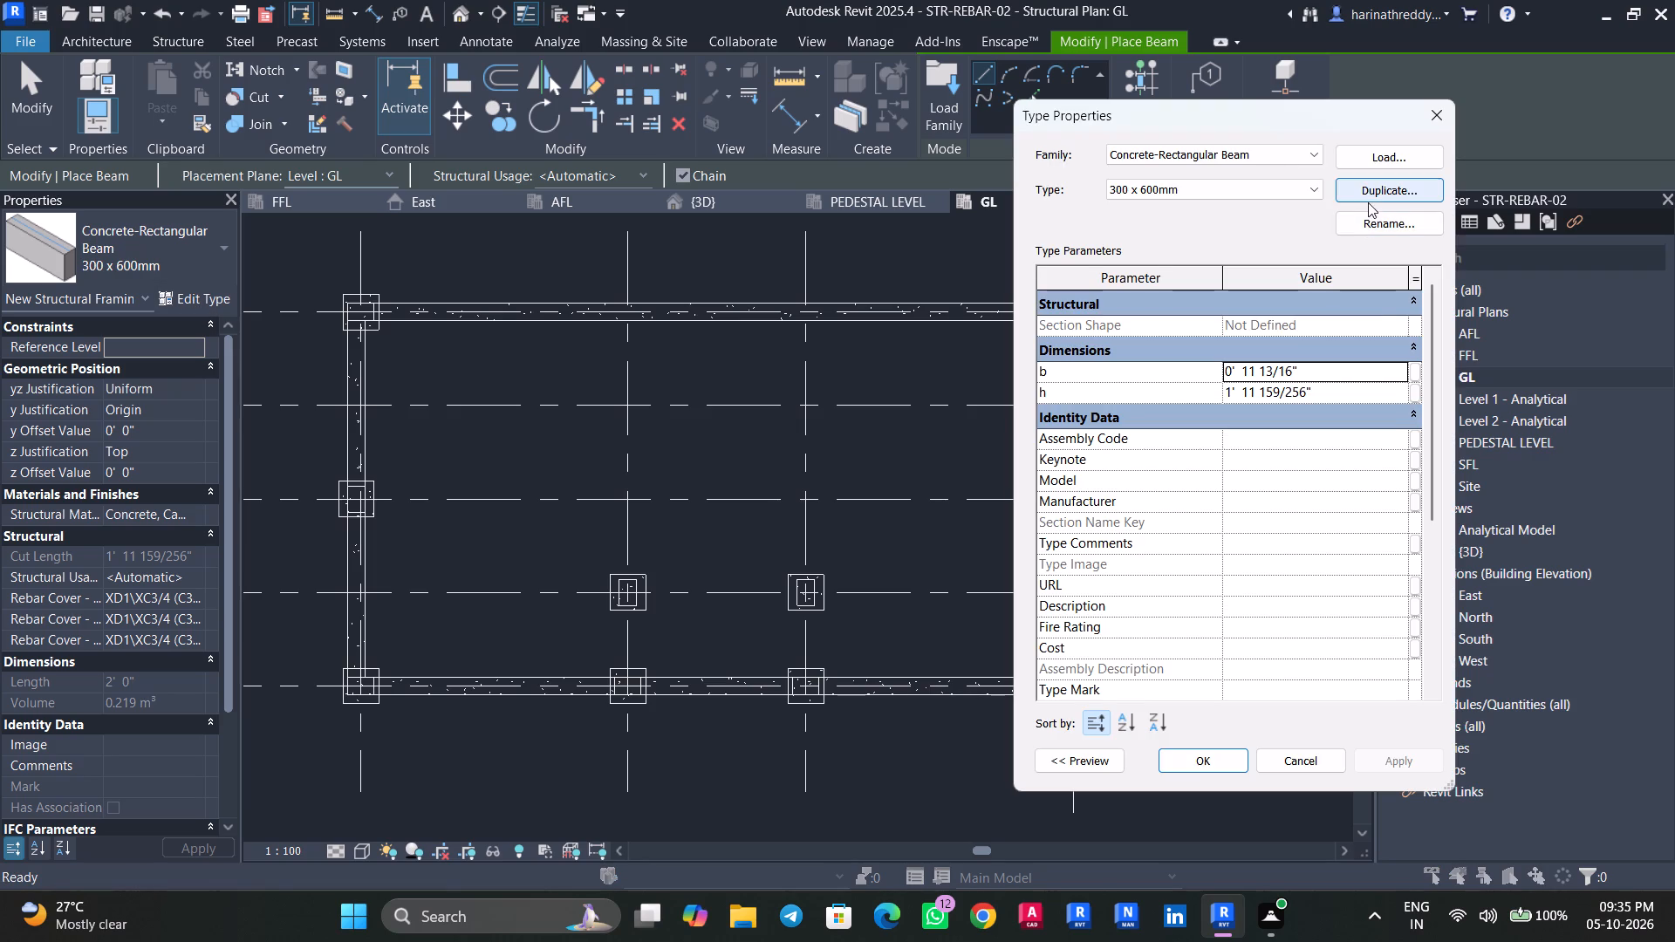
pyautogui.click(1369, 200)
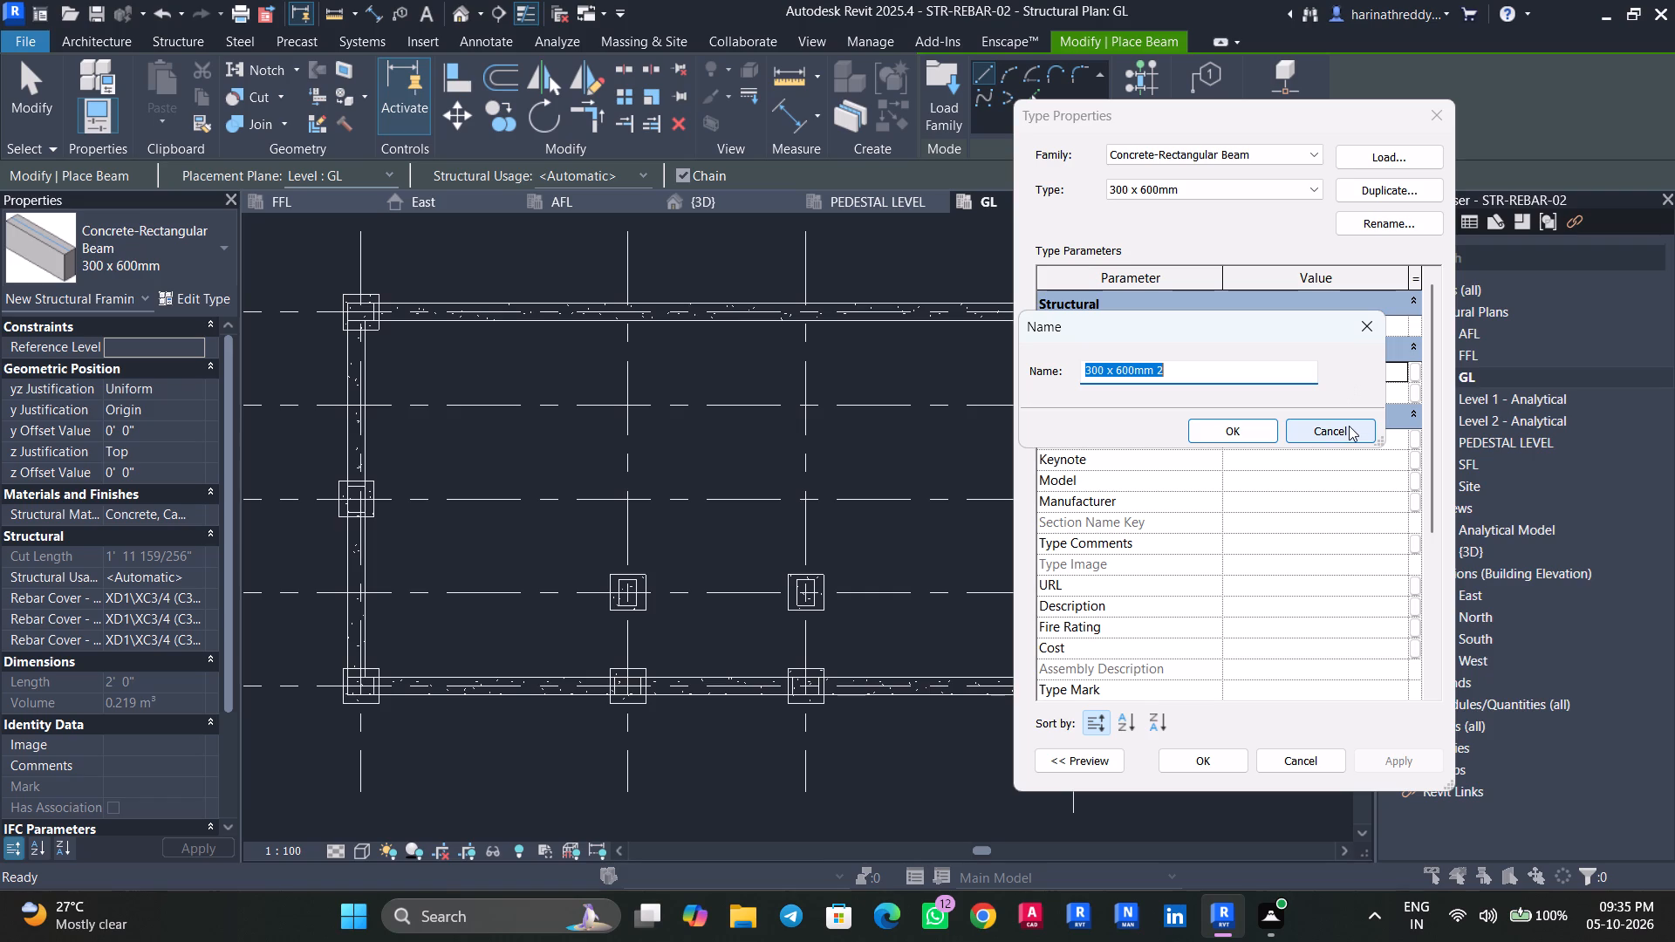
pyautogui.write('30')
pyautogui.press('BackSpace')
pyautogui.press('BackSpace')
pyautogui.press('BackSpace')
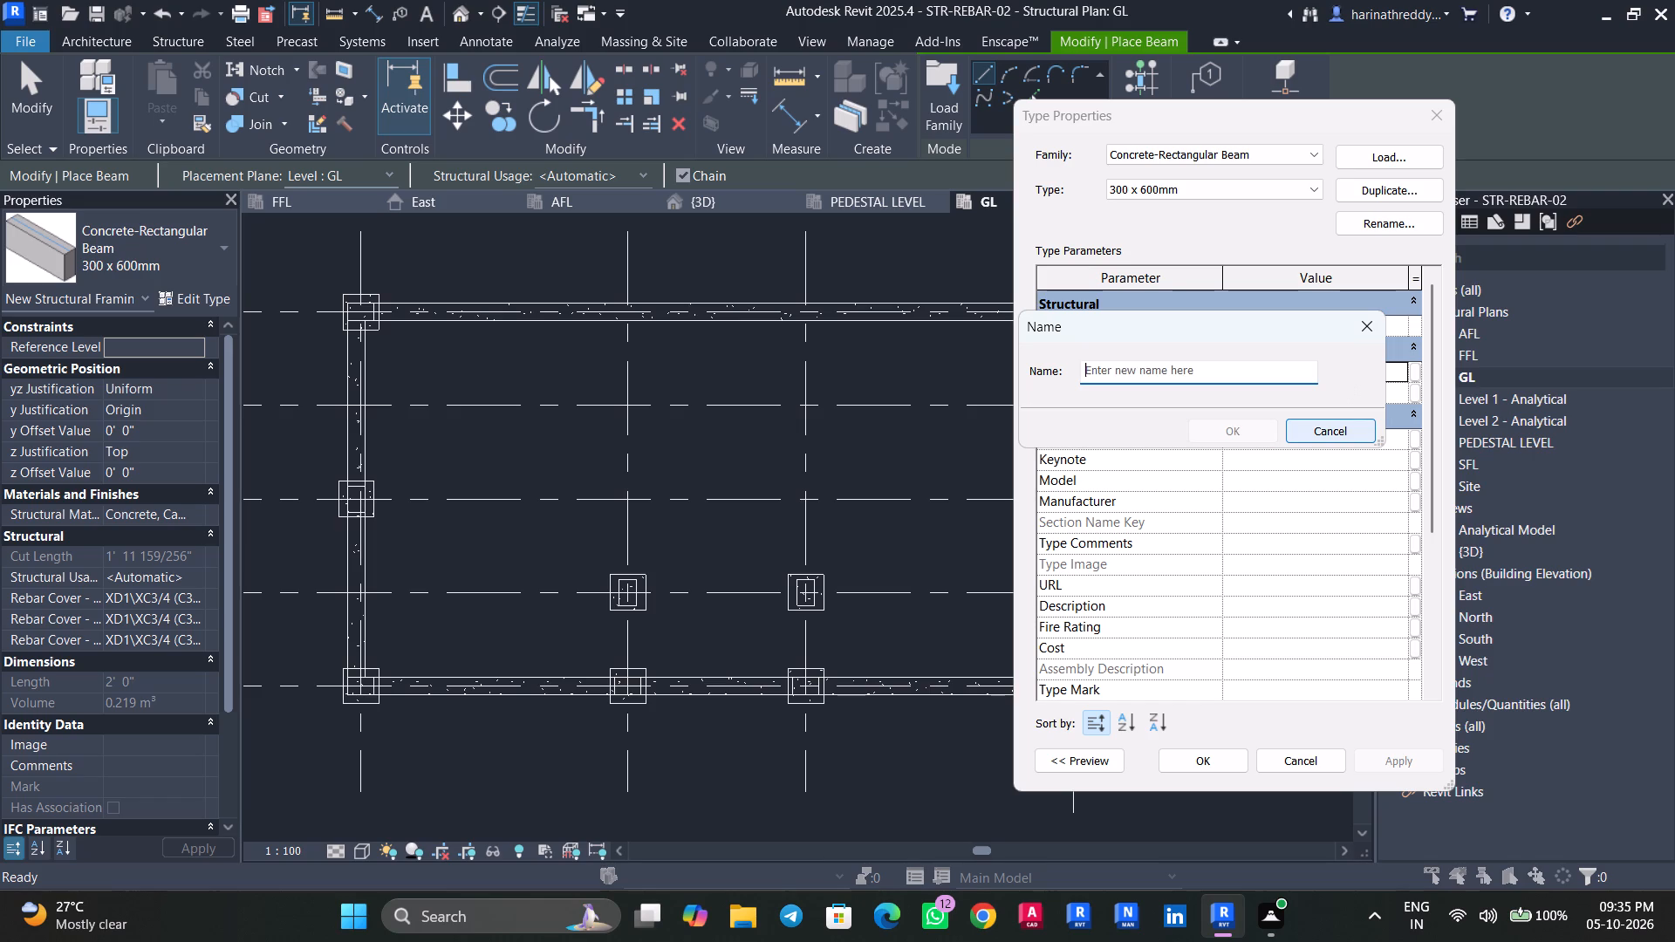
pyautogui.write('200')
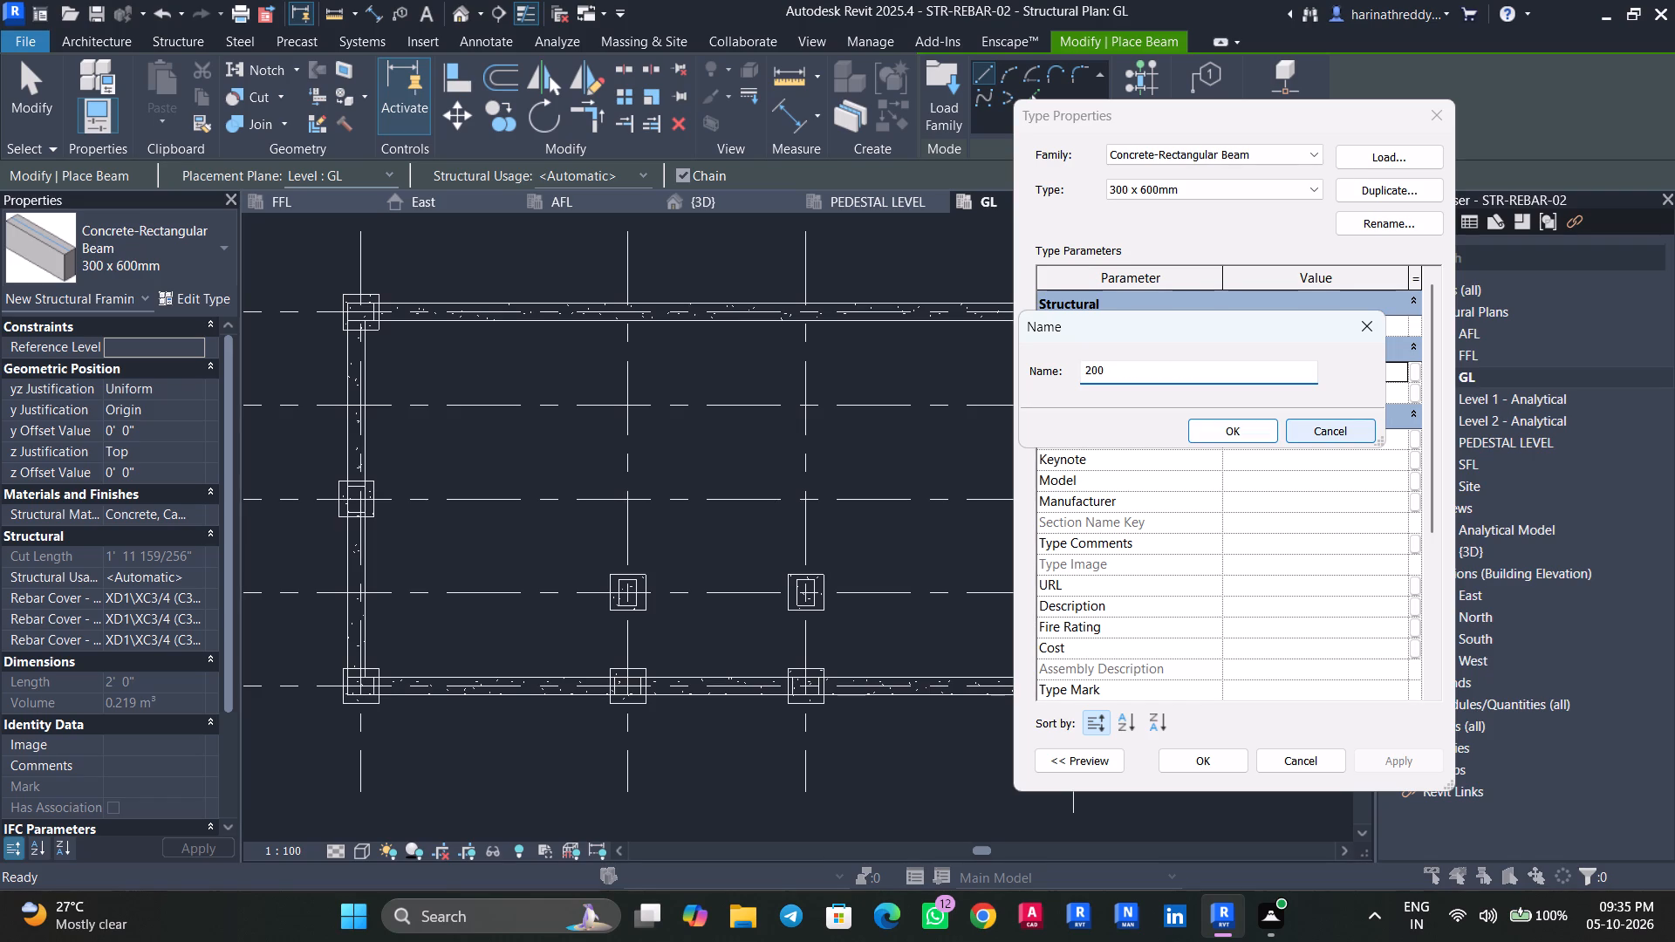
pyautogui.press('x')
pyautogui.write('450')
pyautogui.press('Return')
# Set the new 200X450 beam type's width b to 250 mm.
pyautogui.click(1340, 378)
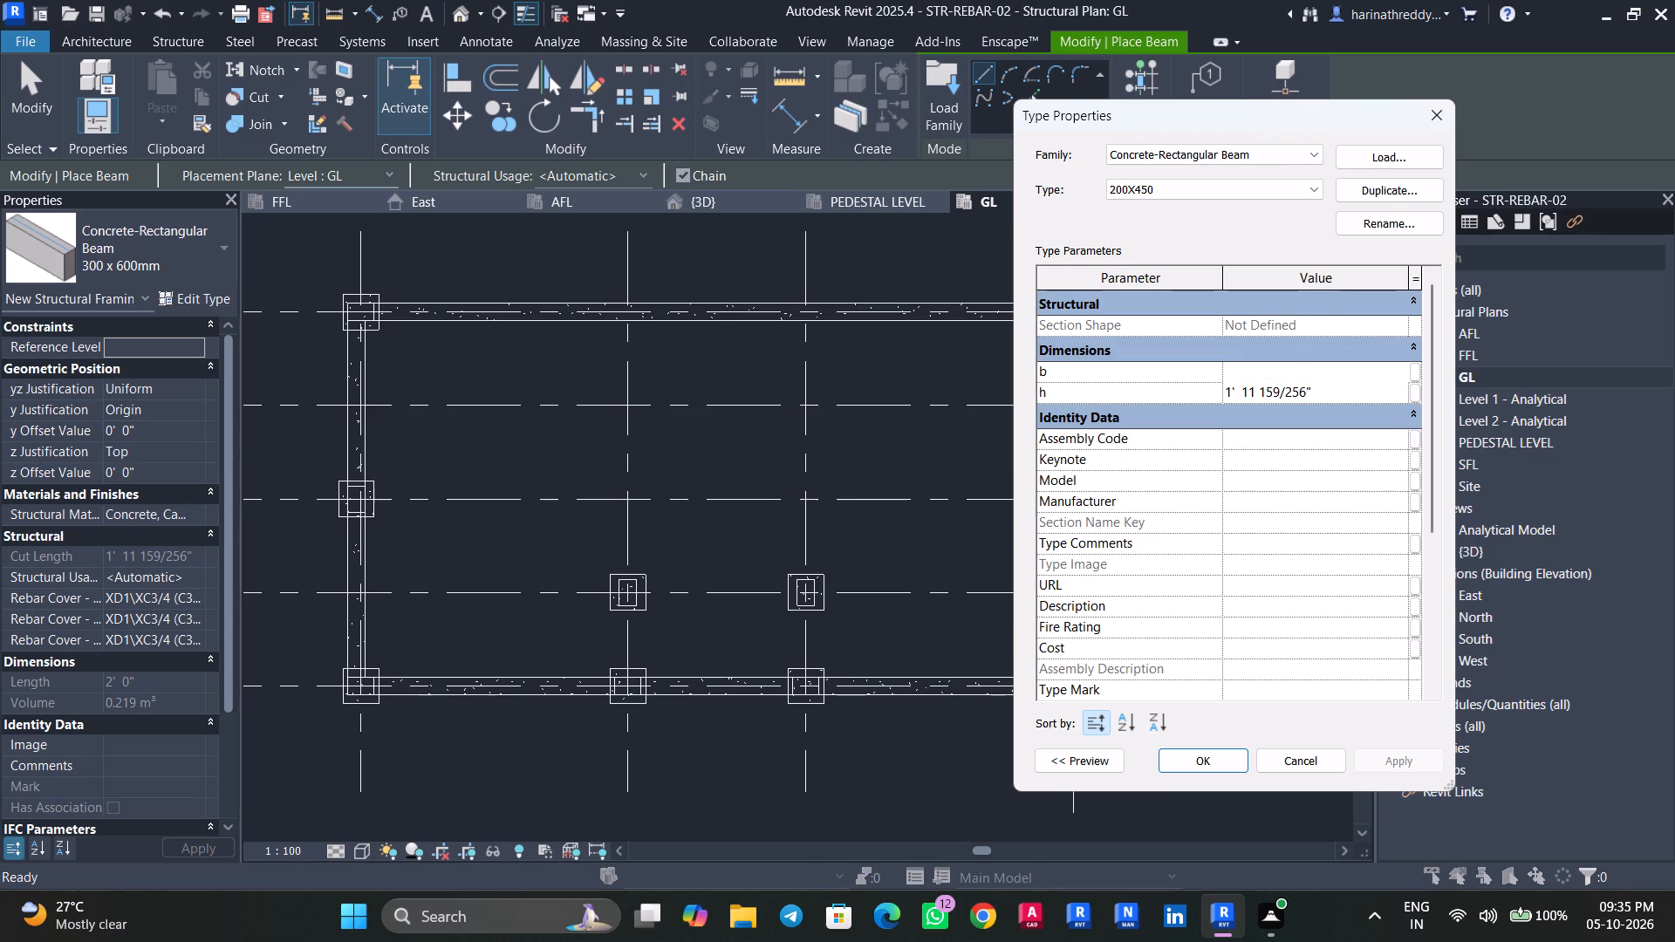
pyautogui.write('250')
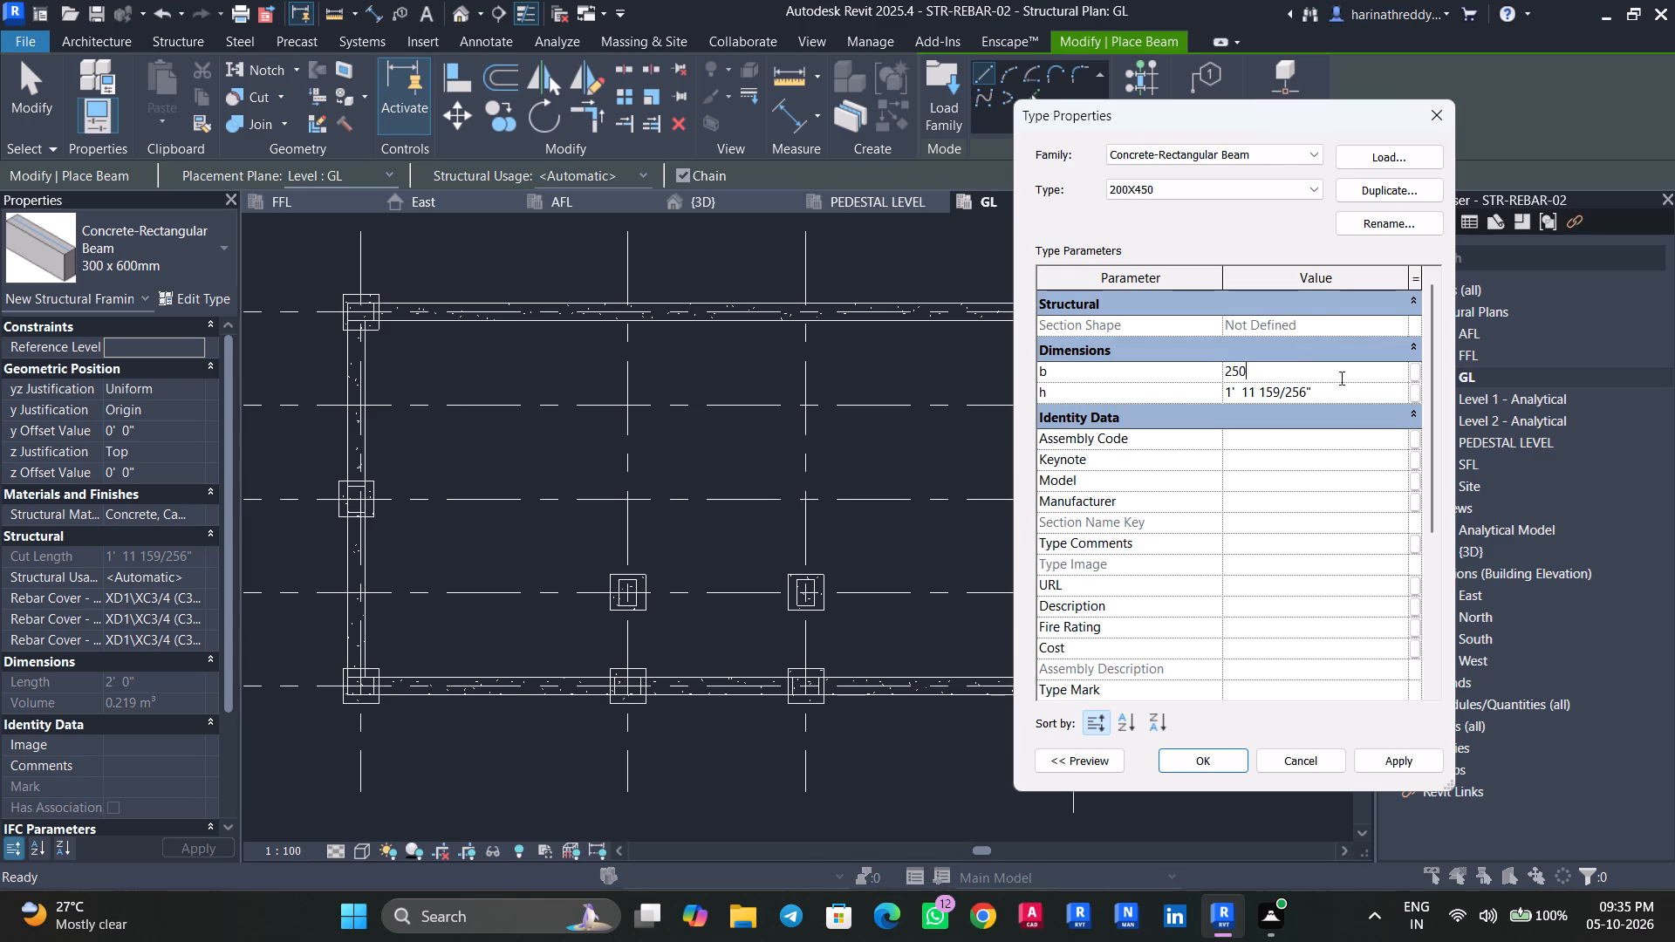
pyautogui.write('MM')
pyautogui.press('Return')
# Set the 200X450 beam type's depth h to 450 mm and its width b to 200 mm.
pyautogui.click(1331, 392)
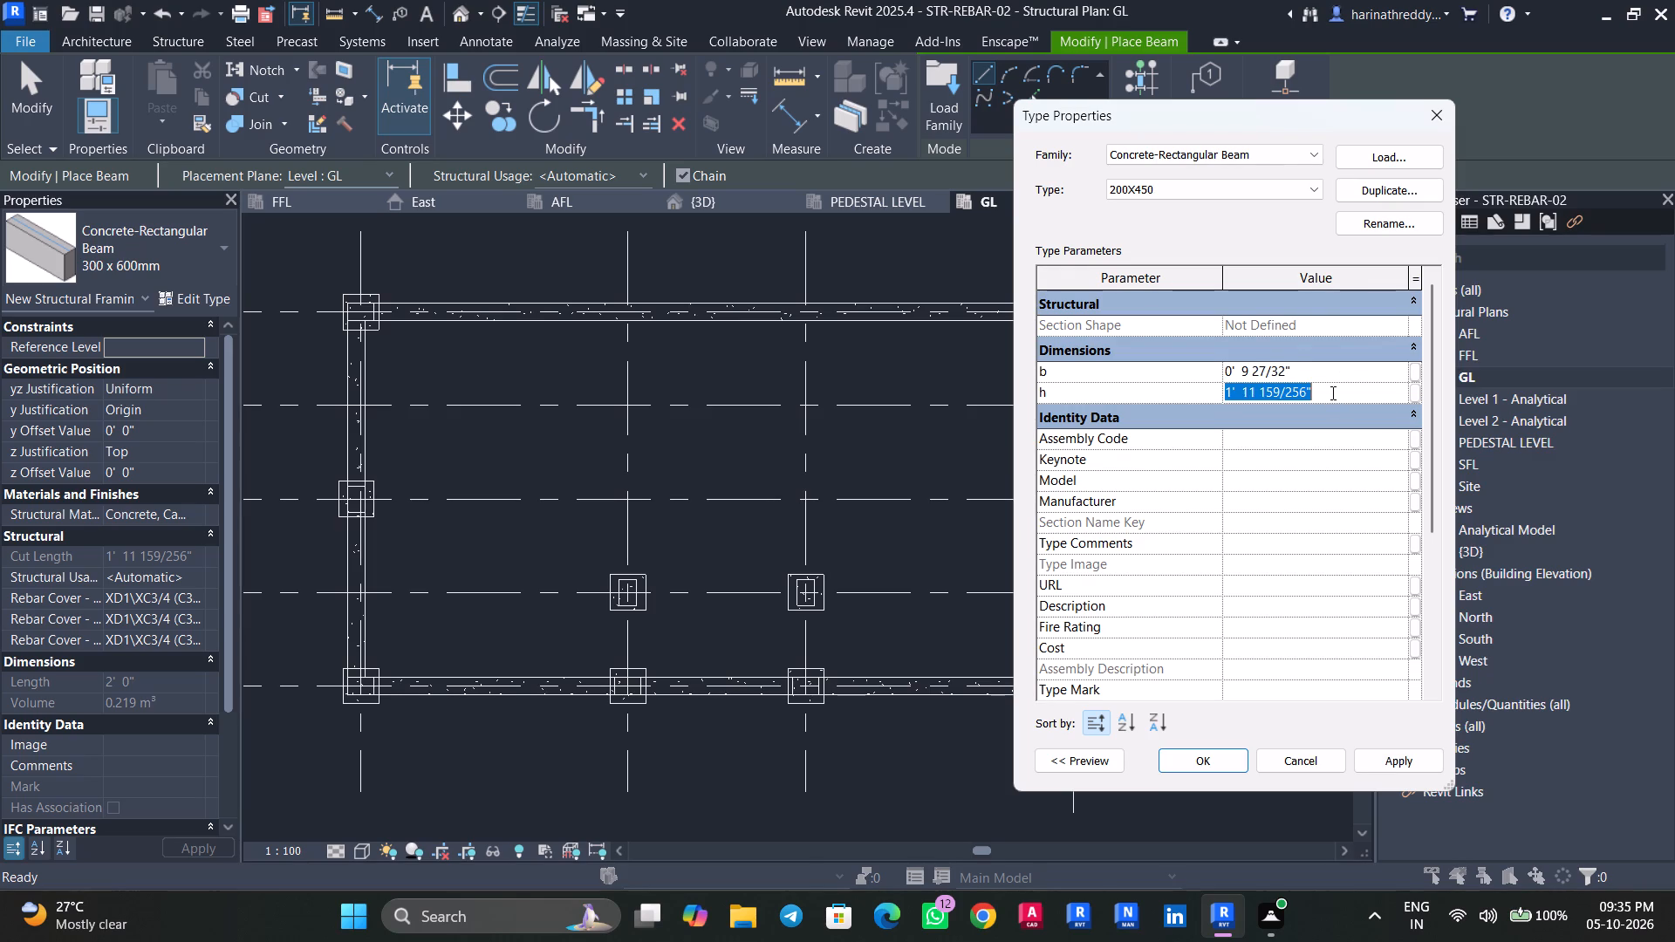
pyautogui.write('450')
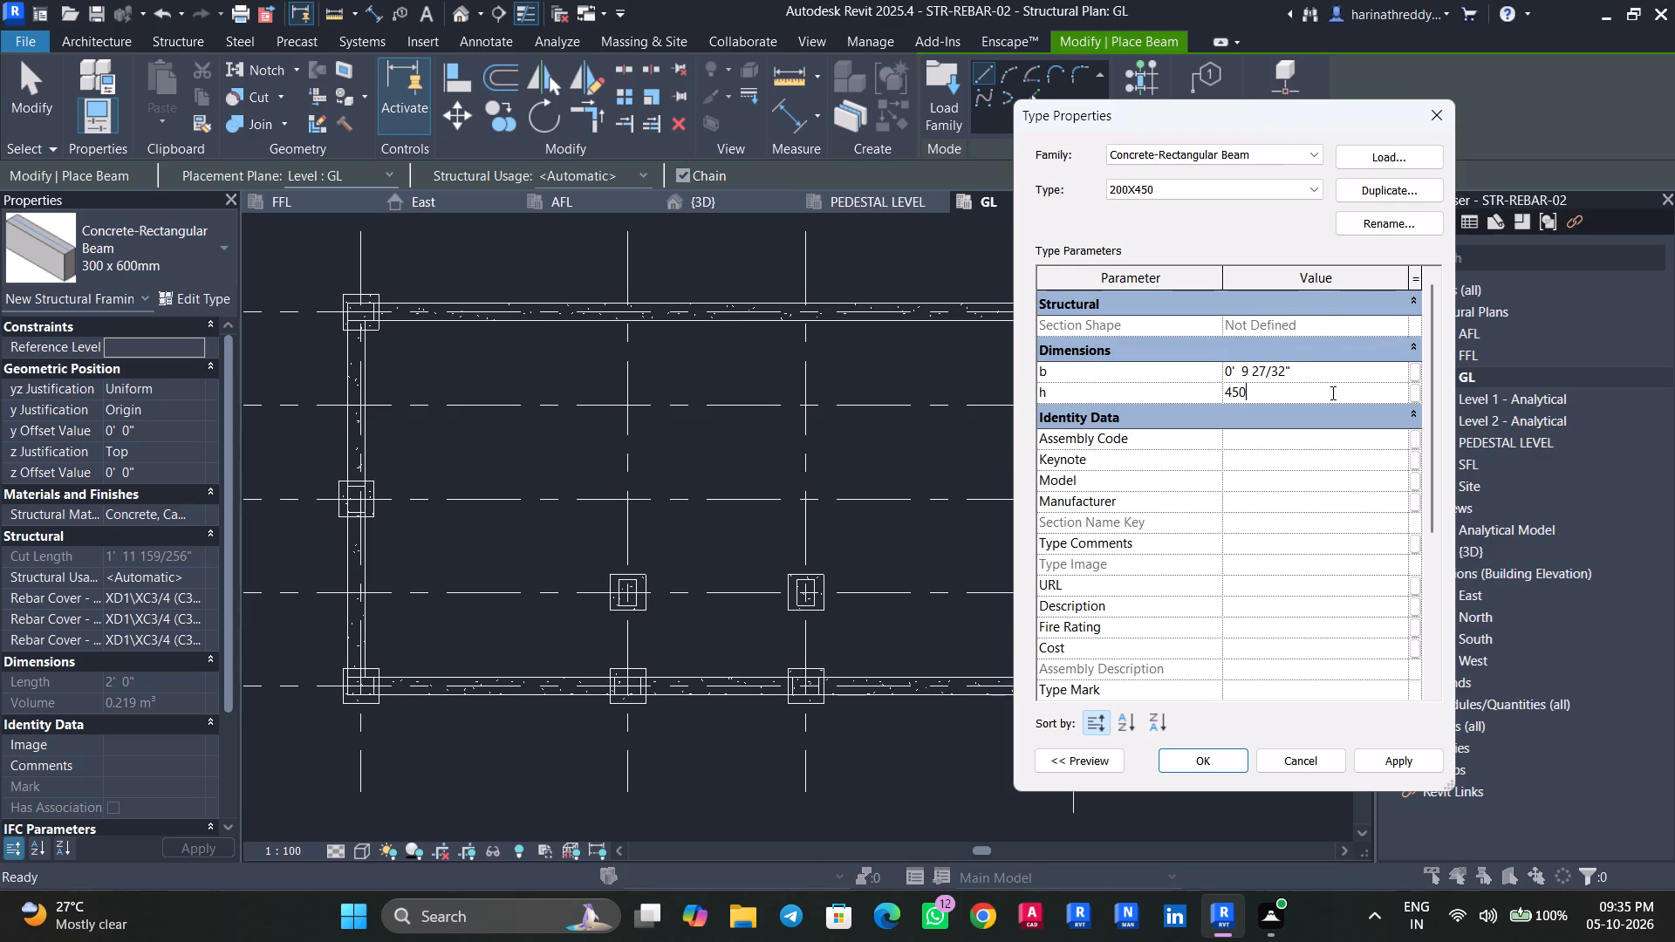
pyautogui.write('MM')
pyautogui.press('Return')
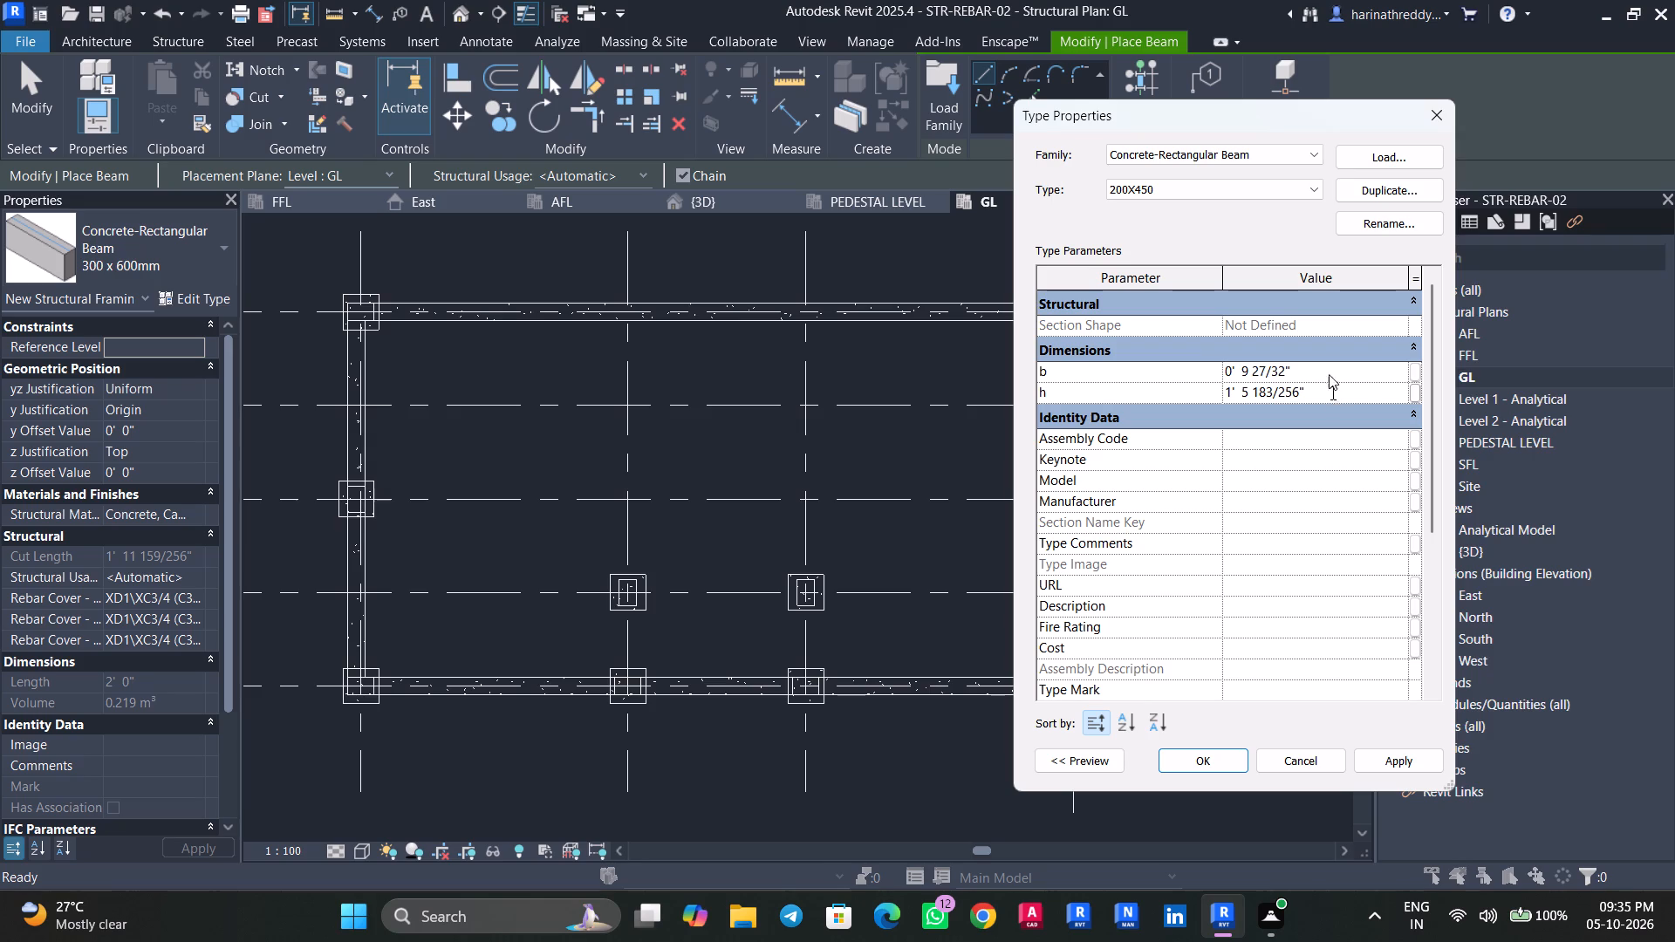
pyautogui.click(1326, 364)
pyautogui.write('200MM')
pyautogui.press('Return')
pyautogui.click(1373, 770)
pyautogui.click(1173, 758)
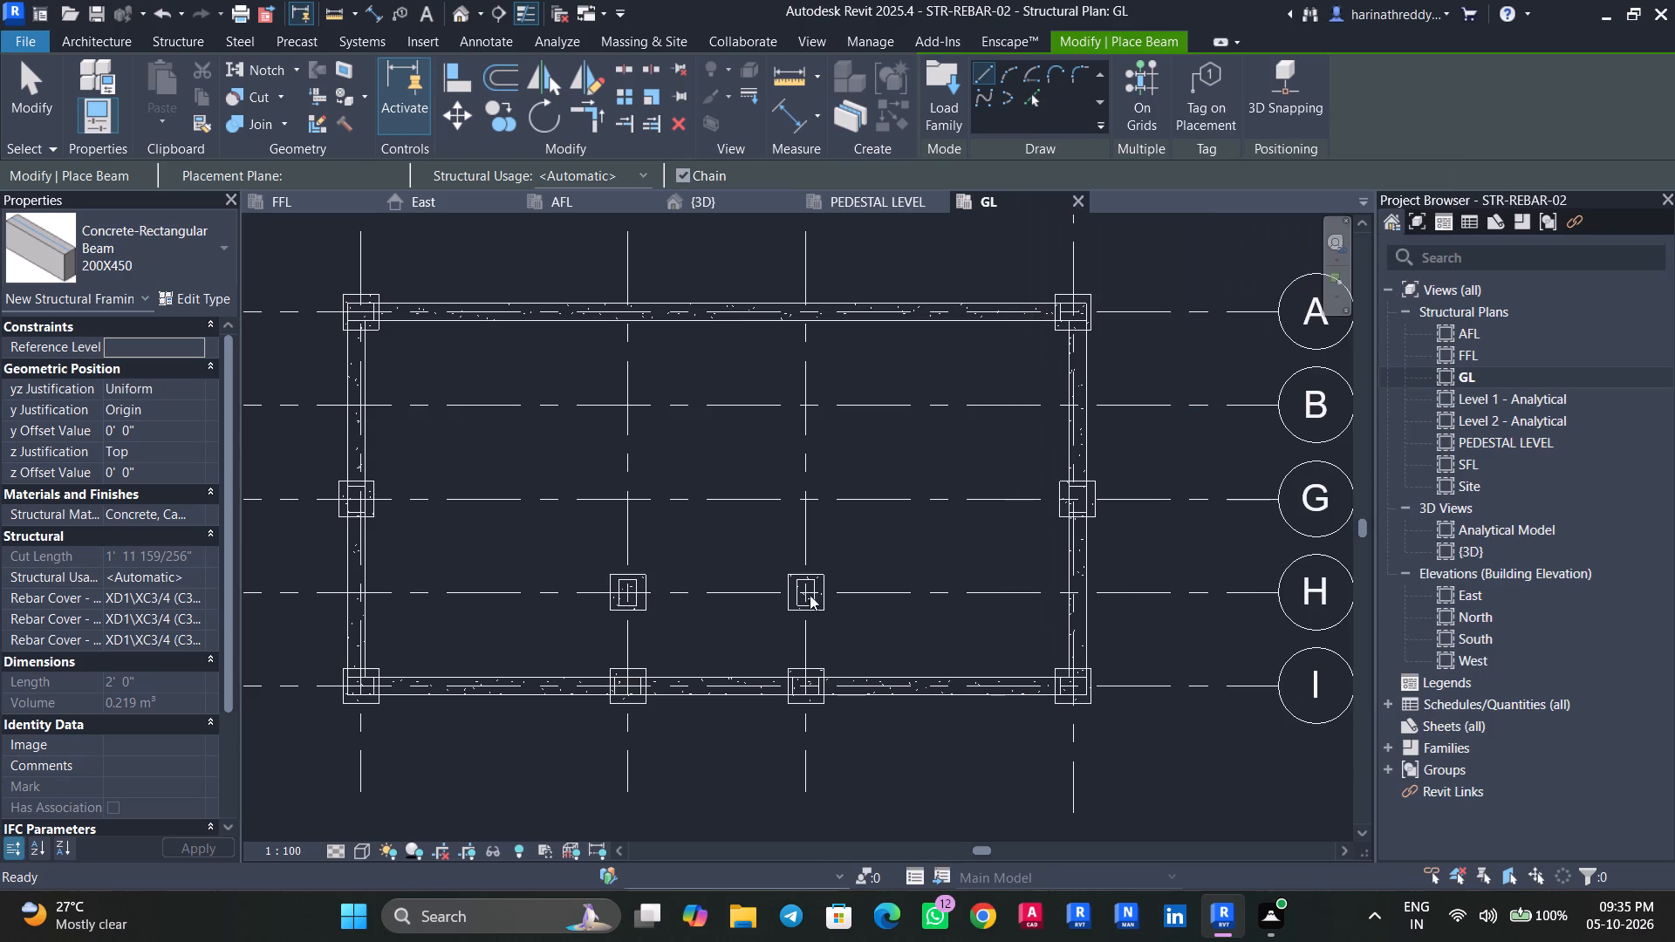
# Draw chained 200X450 beams from the western inner column on grid I to grid H, east to the other H column, and back to grid I.
pyautogui.scroll(4, 803, 578)
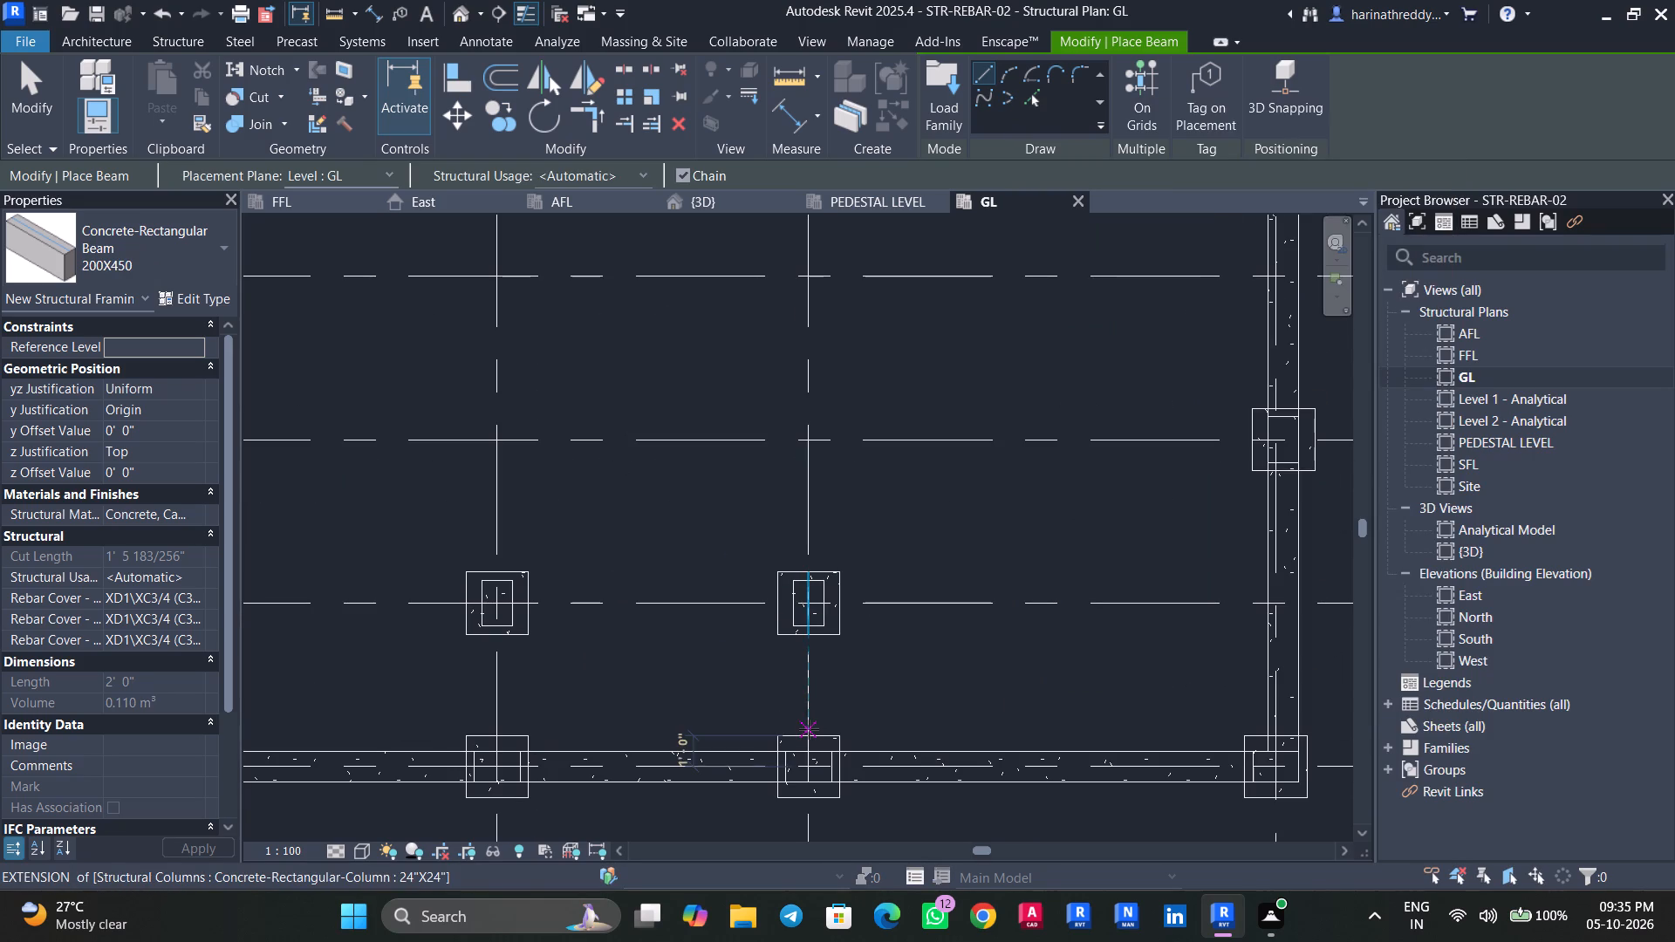
pyautogui.click(496, 760)
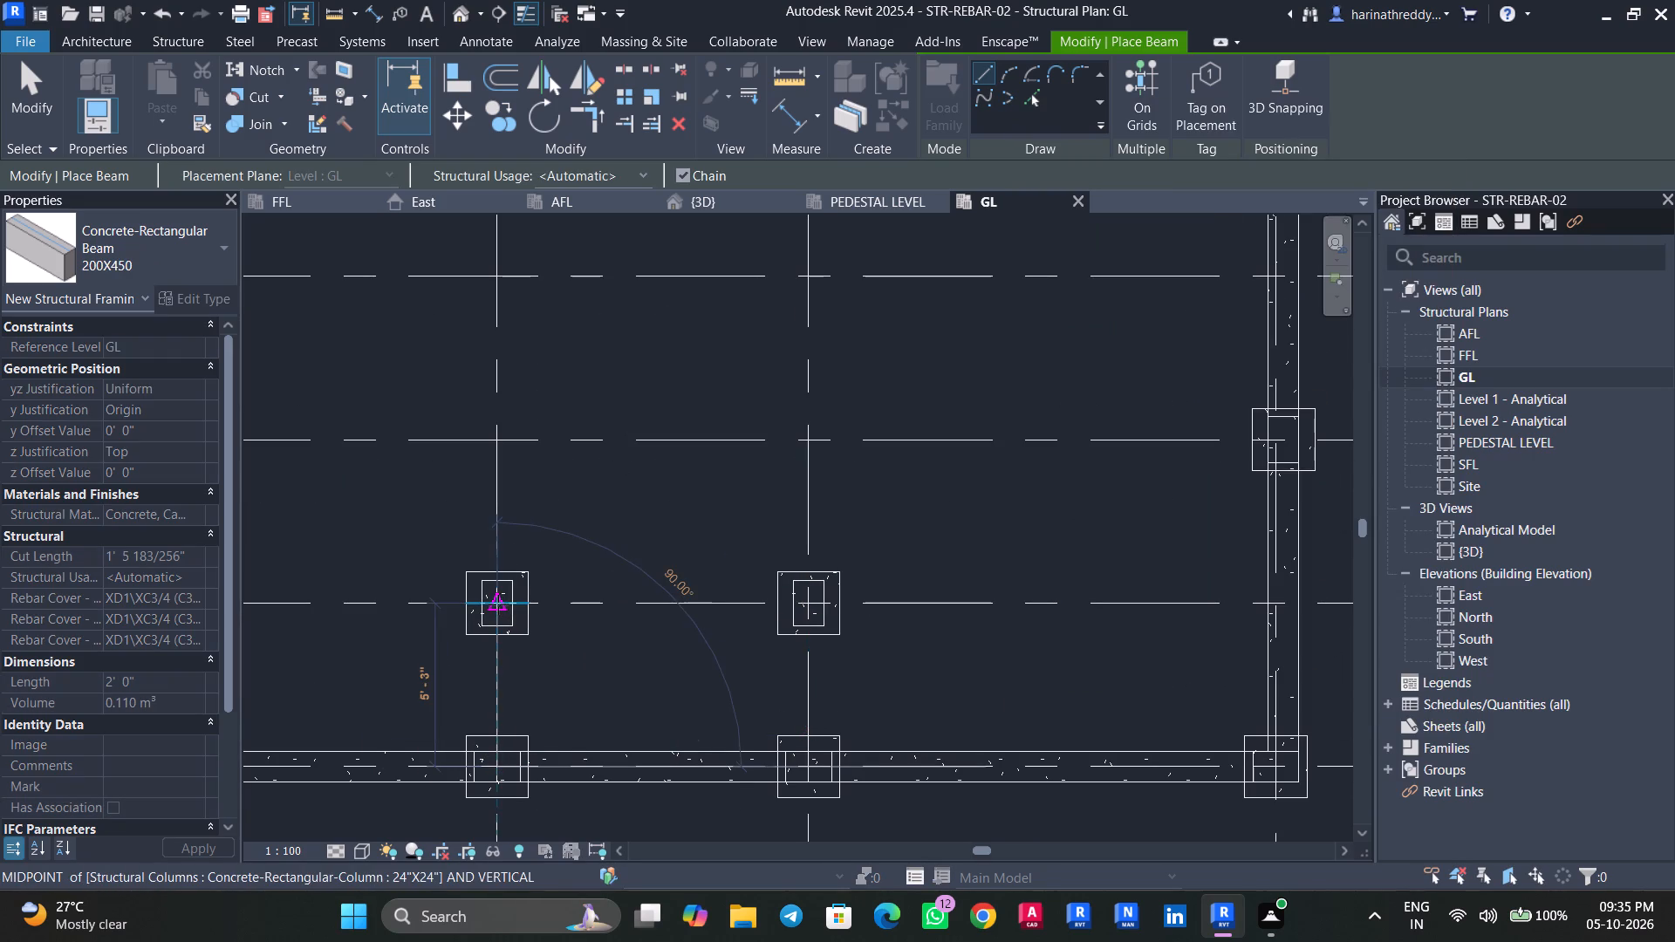
pyautogui.click(498, 604)
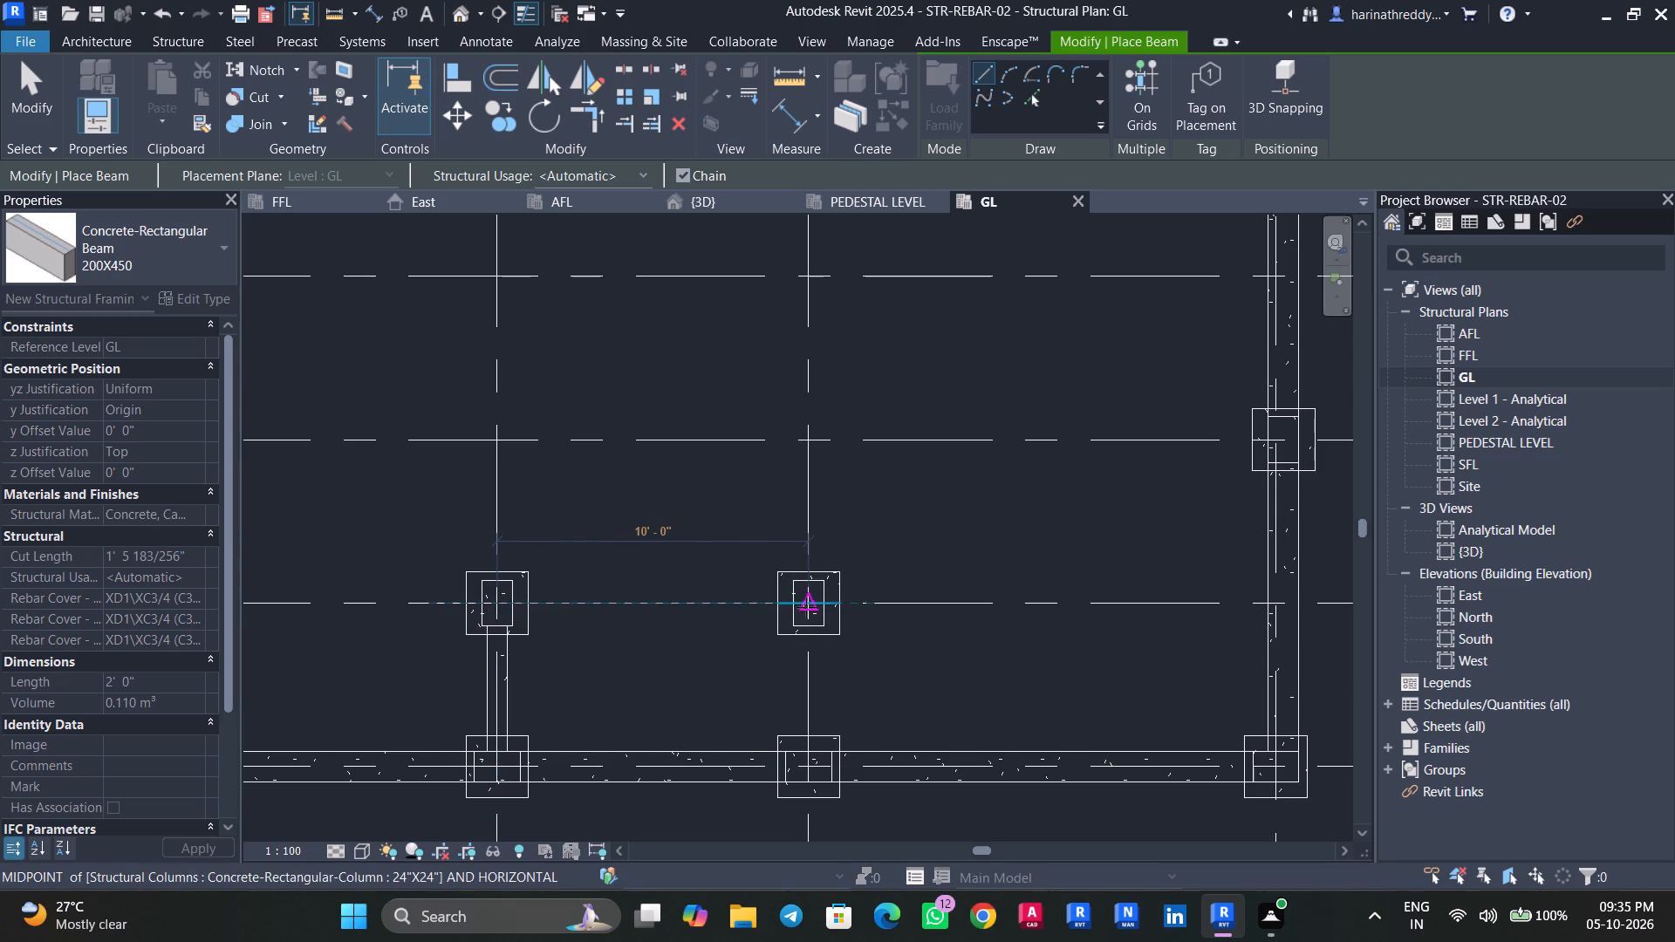
pyautogui.click(807, 606)
pyautogui.click(810, 768)
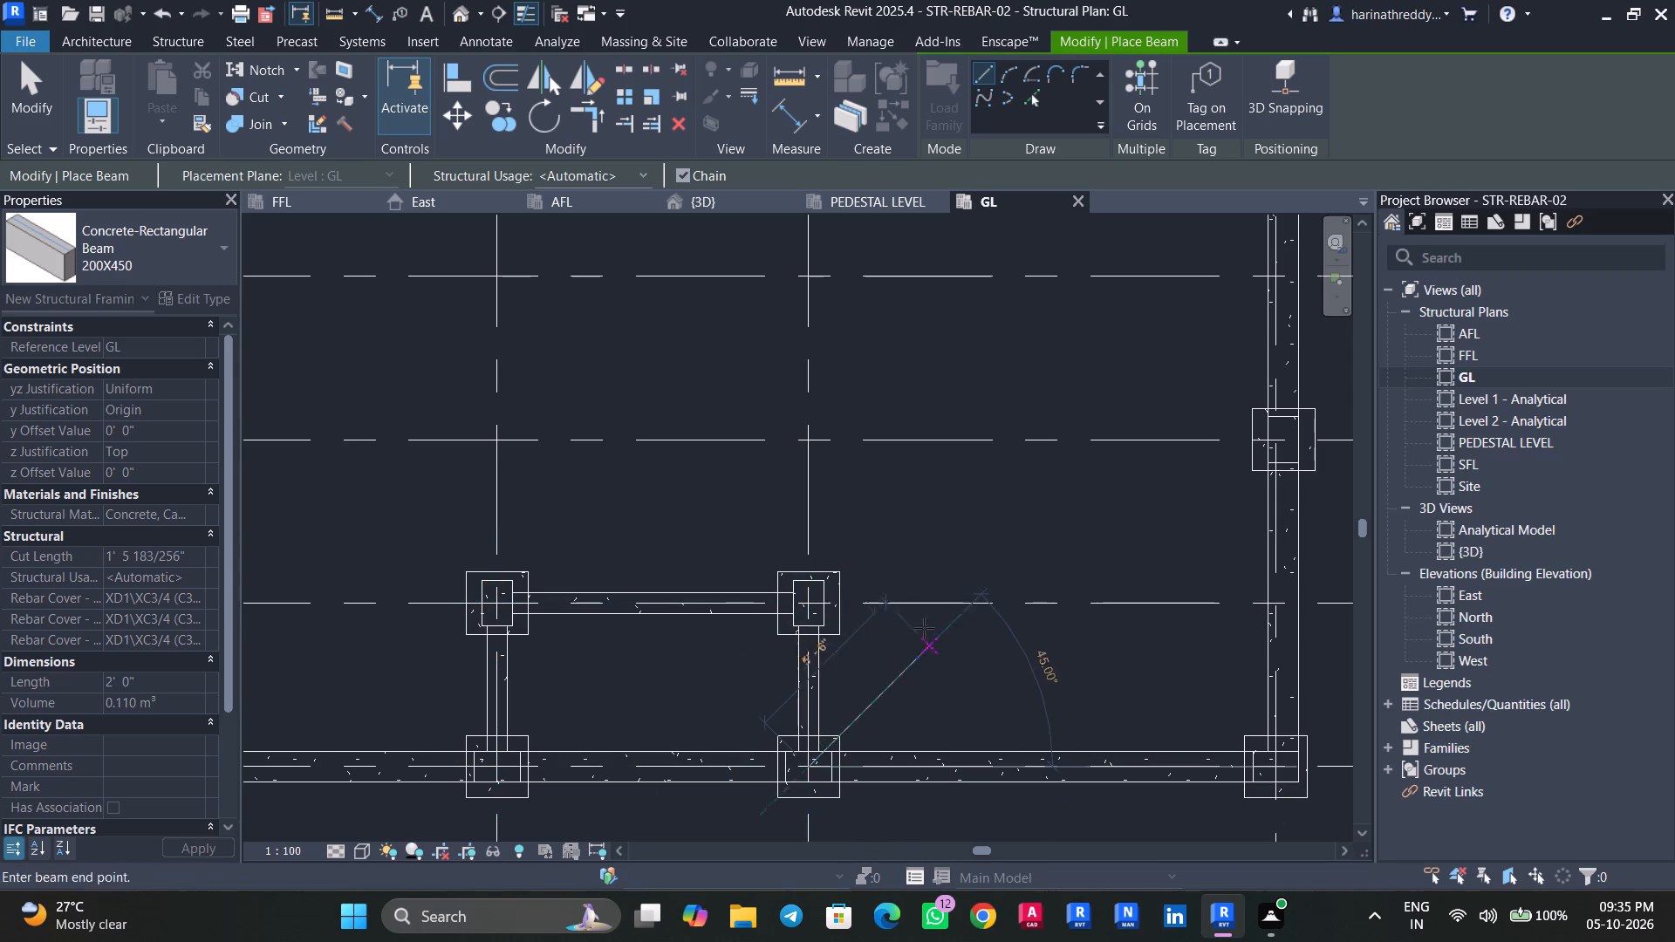
pyautogui.moveTo(929, 605); pyautogui.dragTo(917, 766, button='middle')
pyautogui.scroll(1, 917, 766)
pyautogui.press('Escape')
# Draw a 200X450 beam along grid G between its east and west end columns.
pyautogui.scroll(-3, 937, 712)
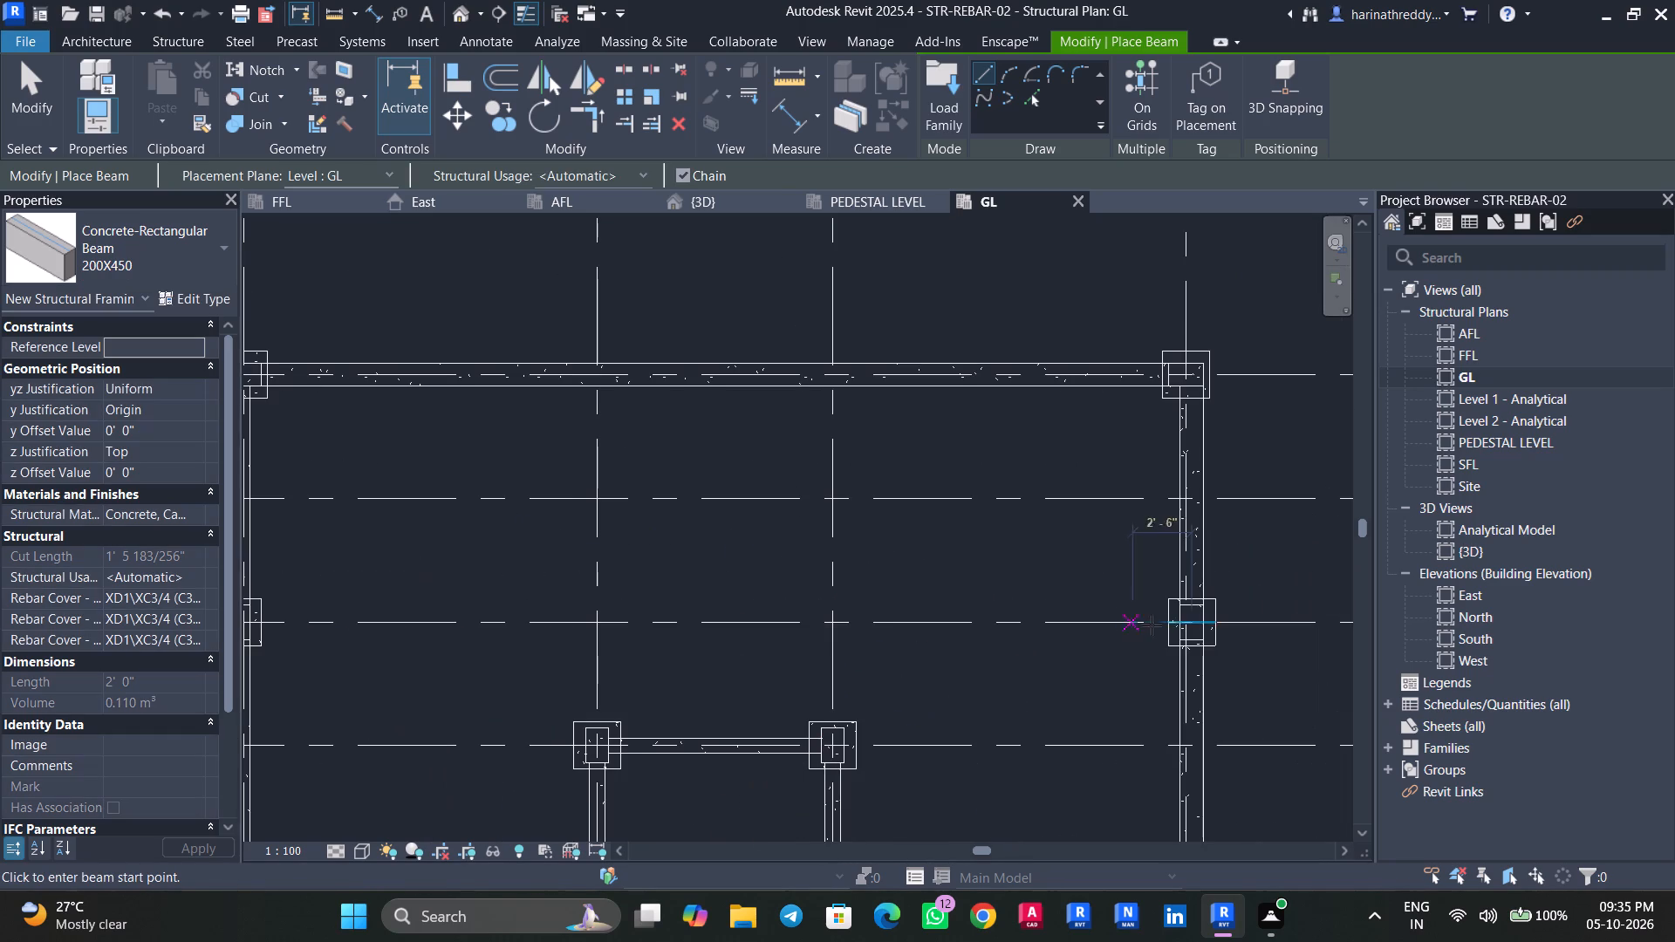
pyautogui.click(1192, 625)
pyautogui.moveTo(882, 629); pyautogui.dragTo(1210, 630, button='middle')
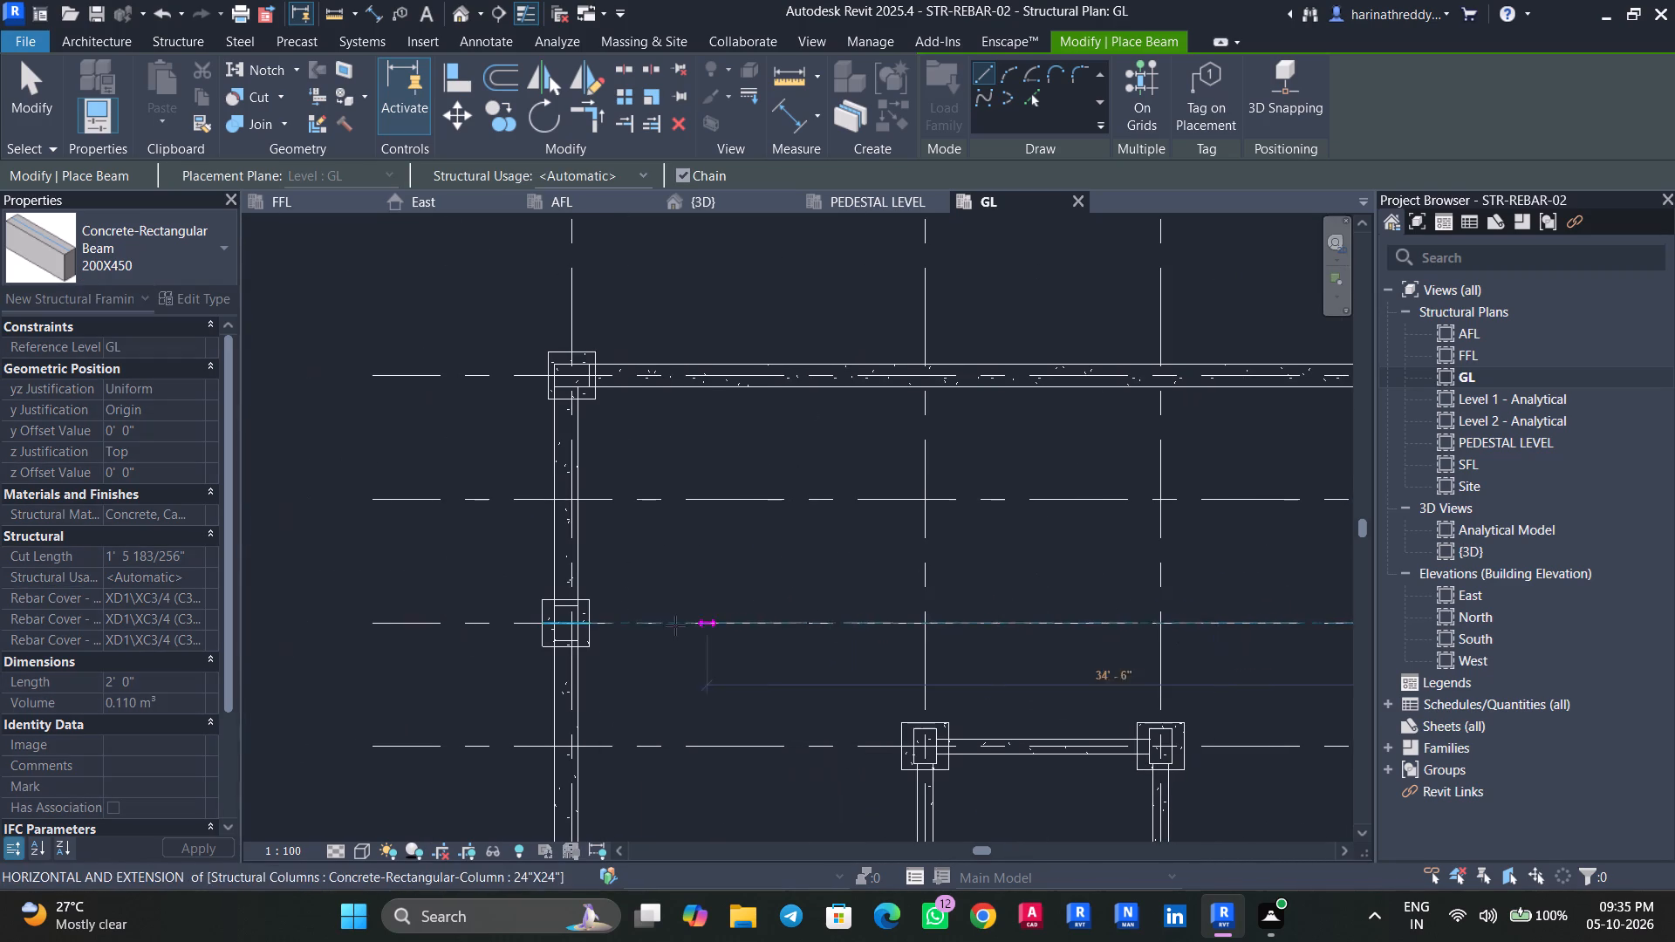
pyautogui.click(566, 621)
pyautogui.press('Escape')
pyautogui.press('Escape')
# Add a matching 200X450 beam from the western inner column on grid H north to the grid G beam.
pyautogui.moveTo(991, 666); pyautogui.dragTo(795, 520, button='middle')
pyautogui.scroll(2, 796, 541)
pyautogui.scroll(-5, 796, 541)
pyautogui.moveTo(796, 541); pyautogui.dragTo(795, 579, button='middle')
pyautogui.click(808, 543)
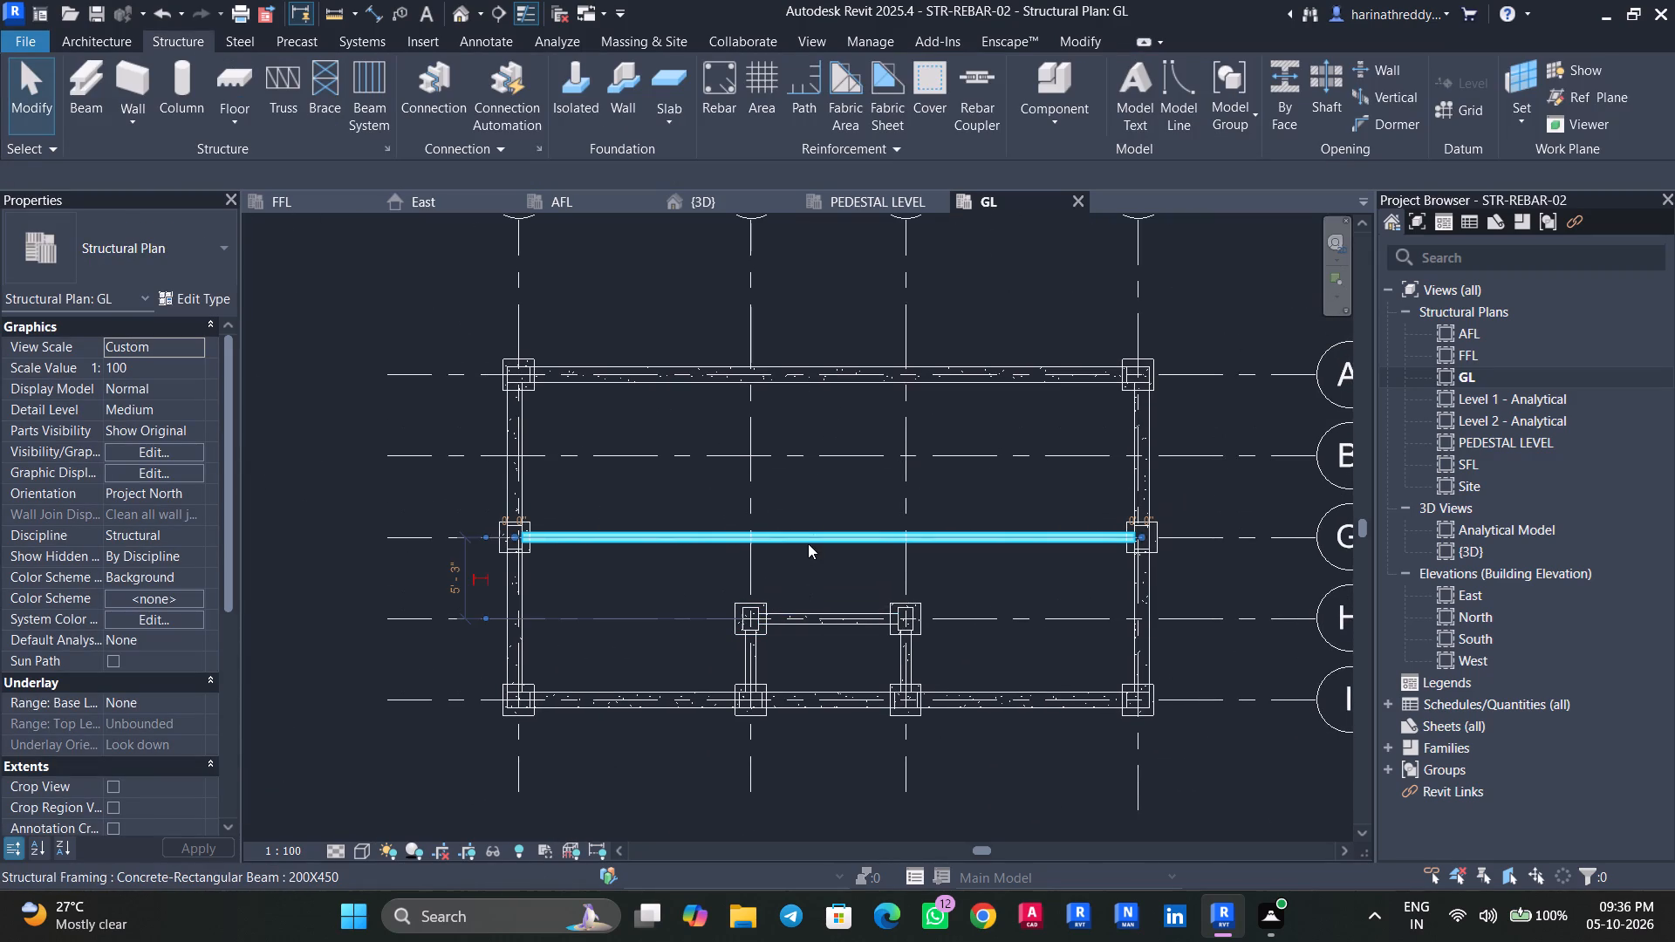
pyautogui.write('CS')
pyautogui.scroll(5, 751, 617)
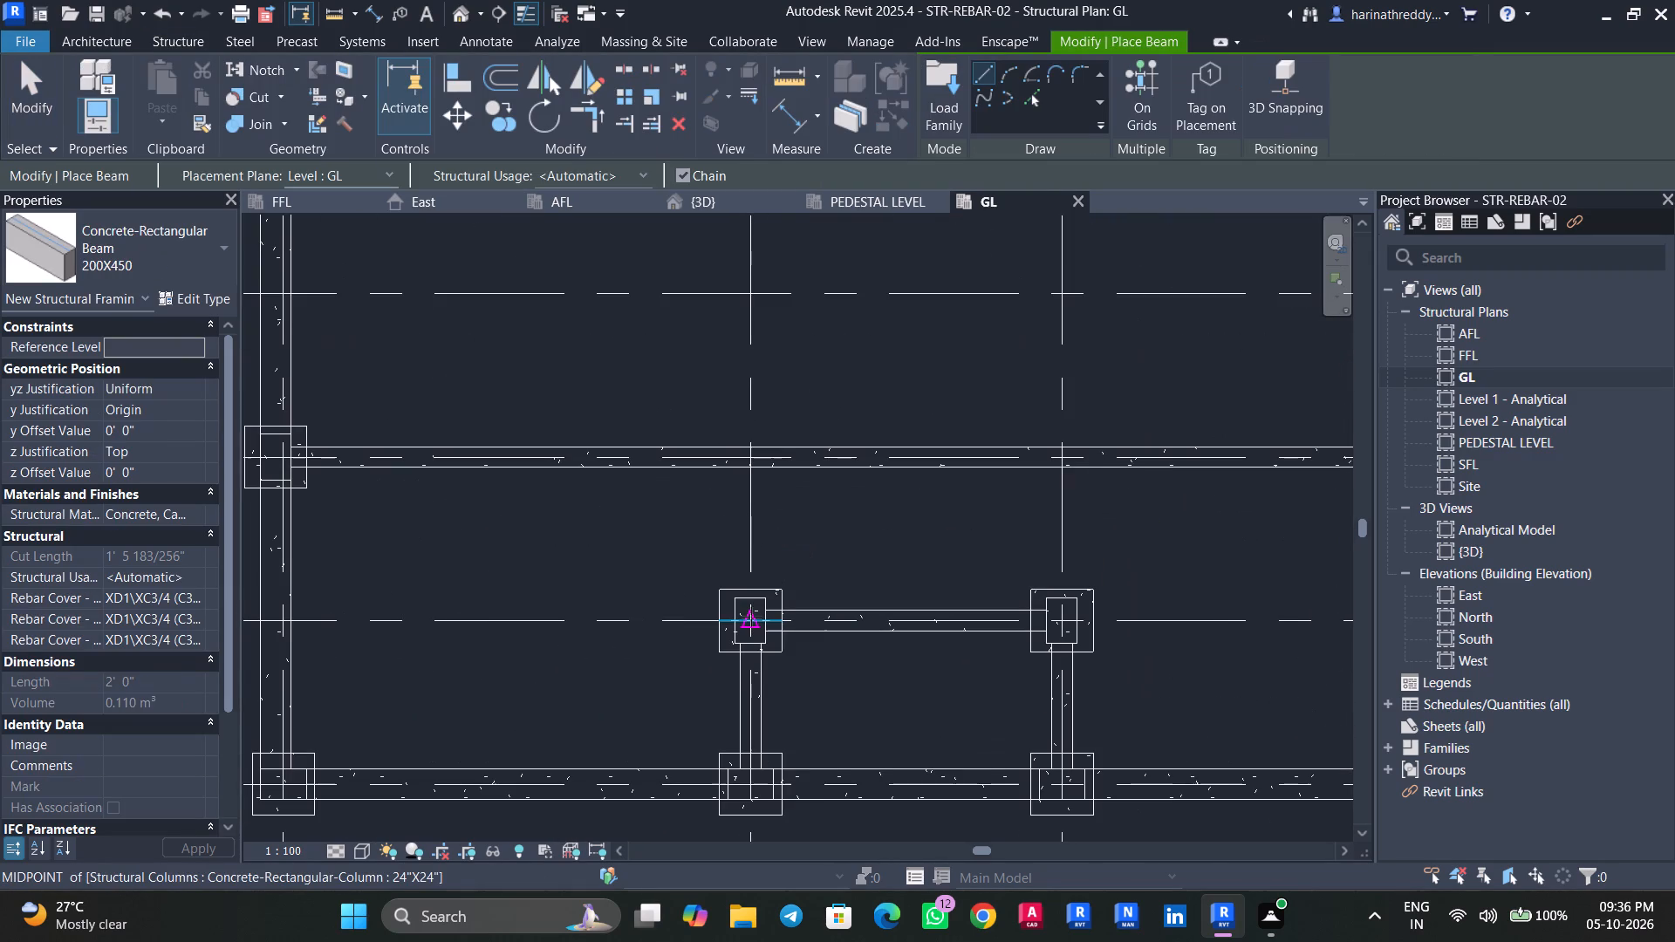
pyautogui.click(751, 618)
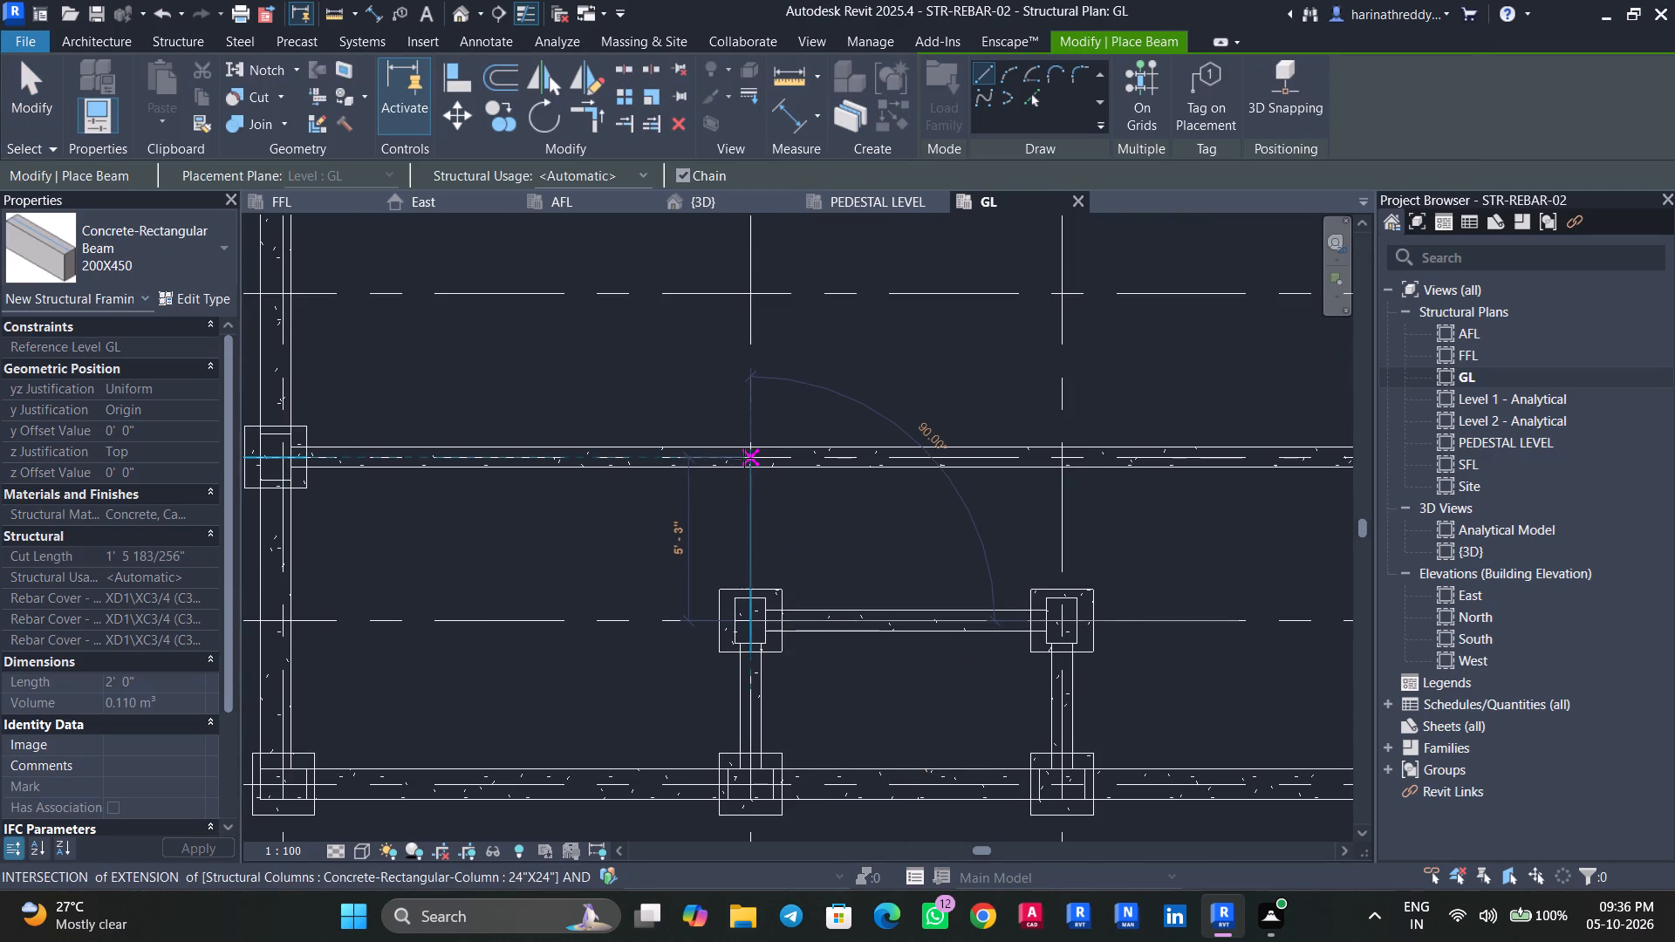
pyautogui.click(744, 458)
pyautogui.press('Escape')
pyautogui.press('Escape')
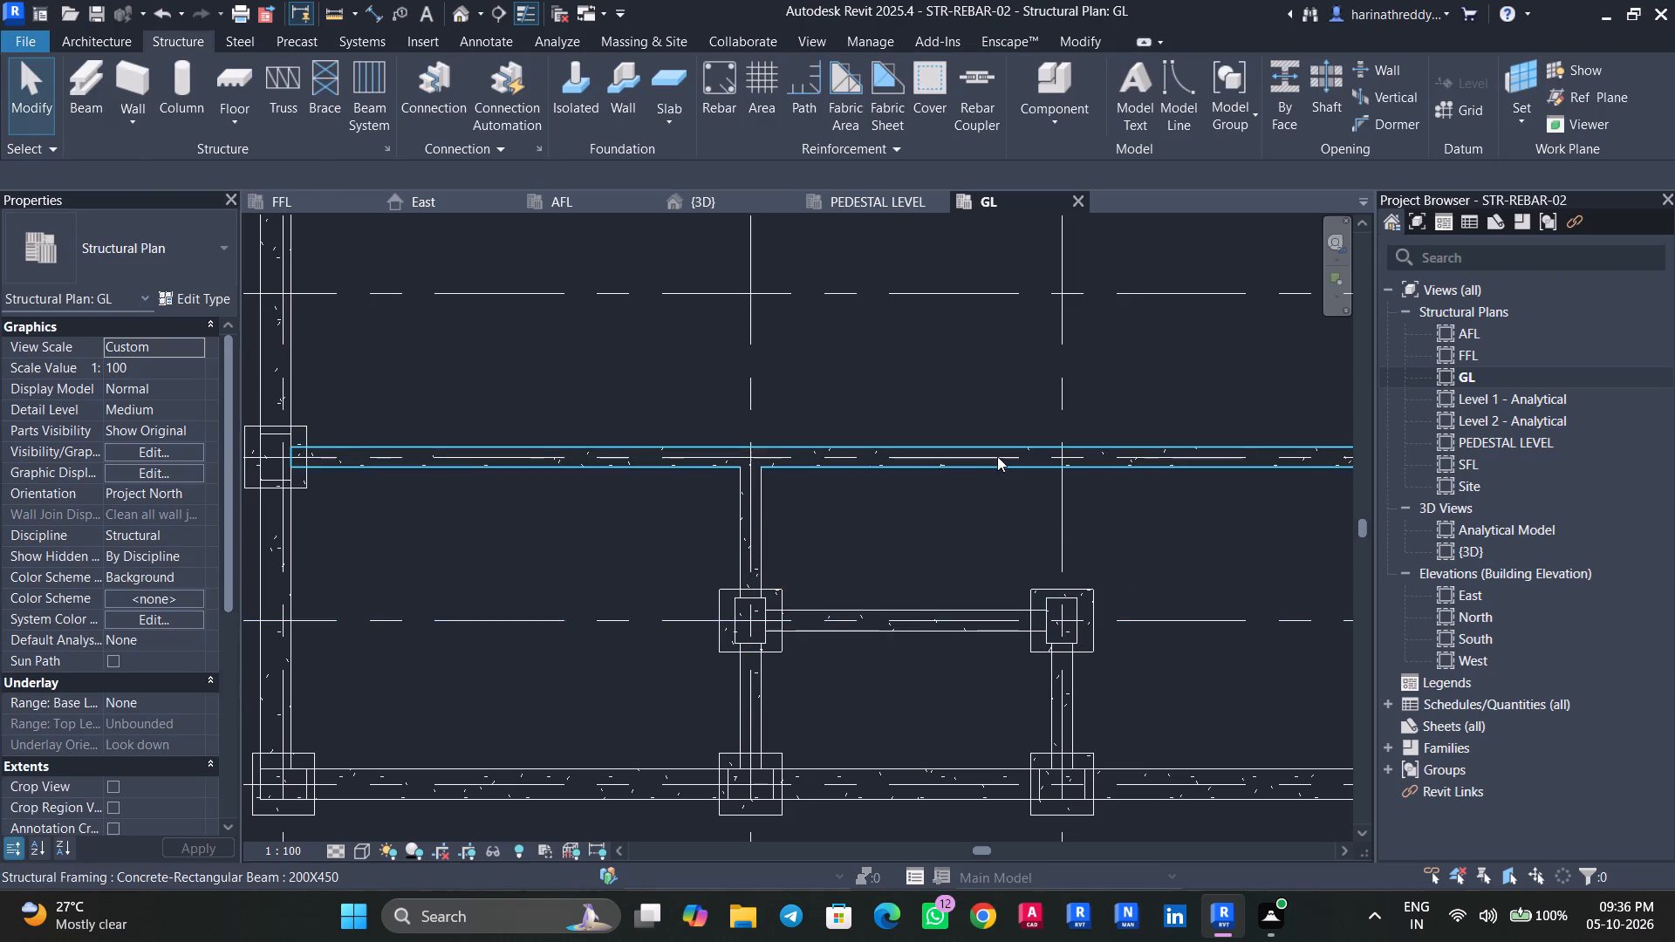
# Add a matching 200X450 beam from the eastern inner column on grid H north to the grid G beam.
pyautogui.click(997, 456)
pyautogui.press('c')
pyautogui.press('s')
pyautogui.click(1058, 623)
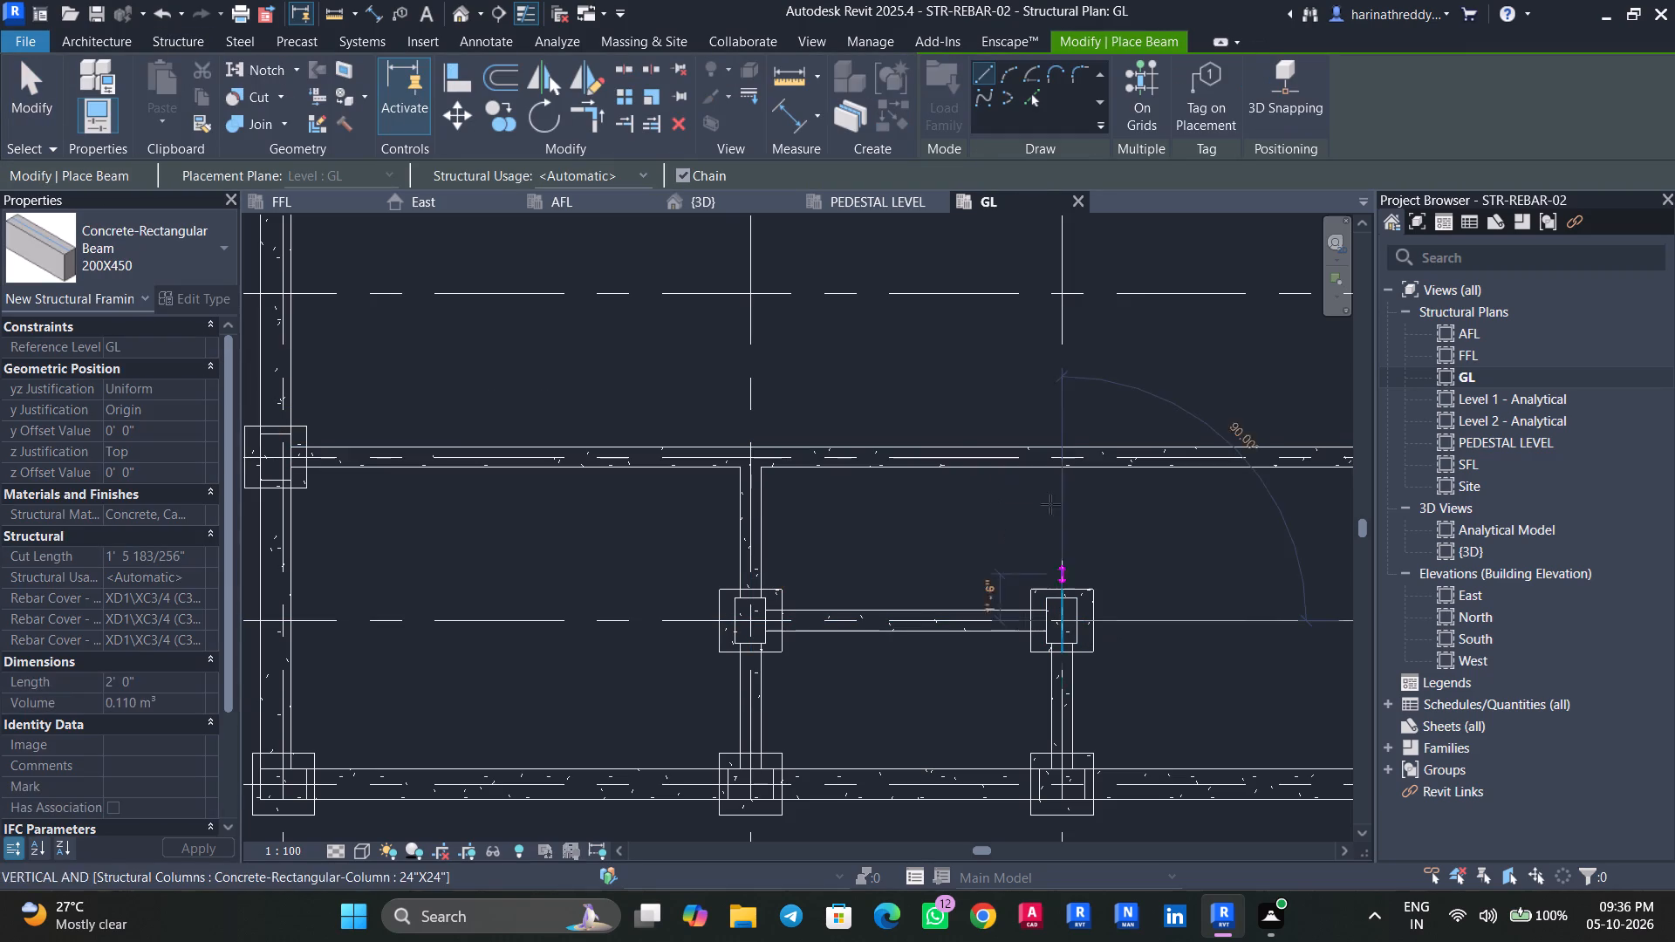
pyautogui.click(1062, 461)
pyautogui.press('Escape')
pyautogui.press('Escape')
pyautogui.press('Escape')
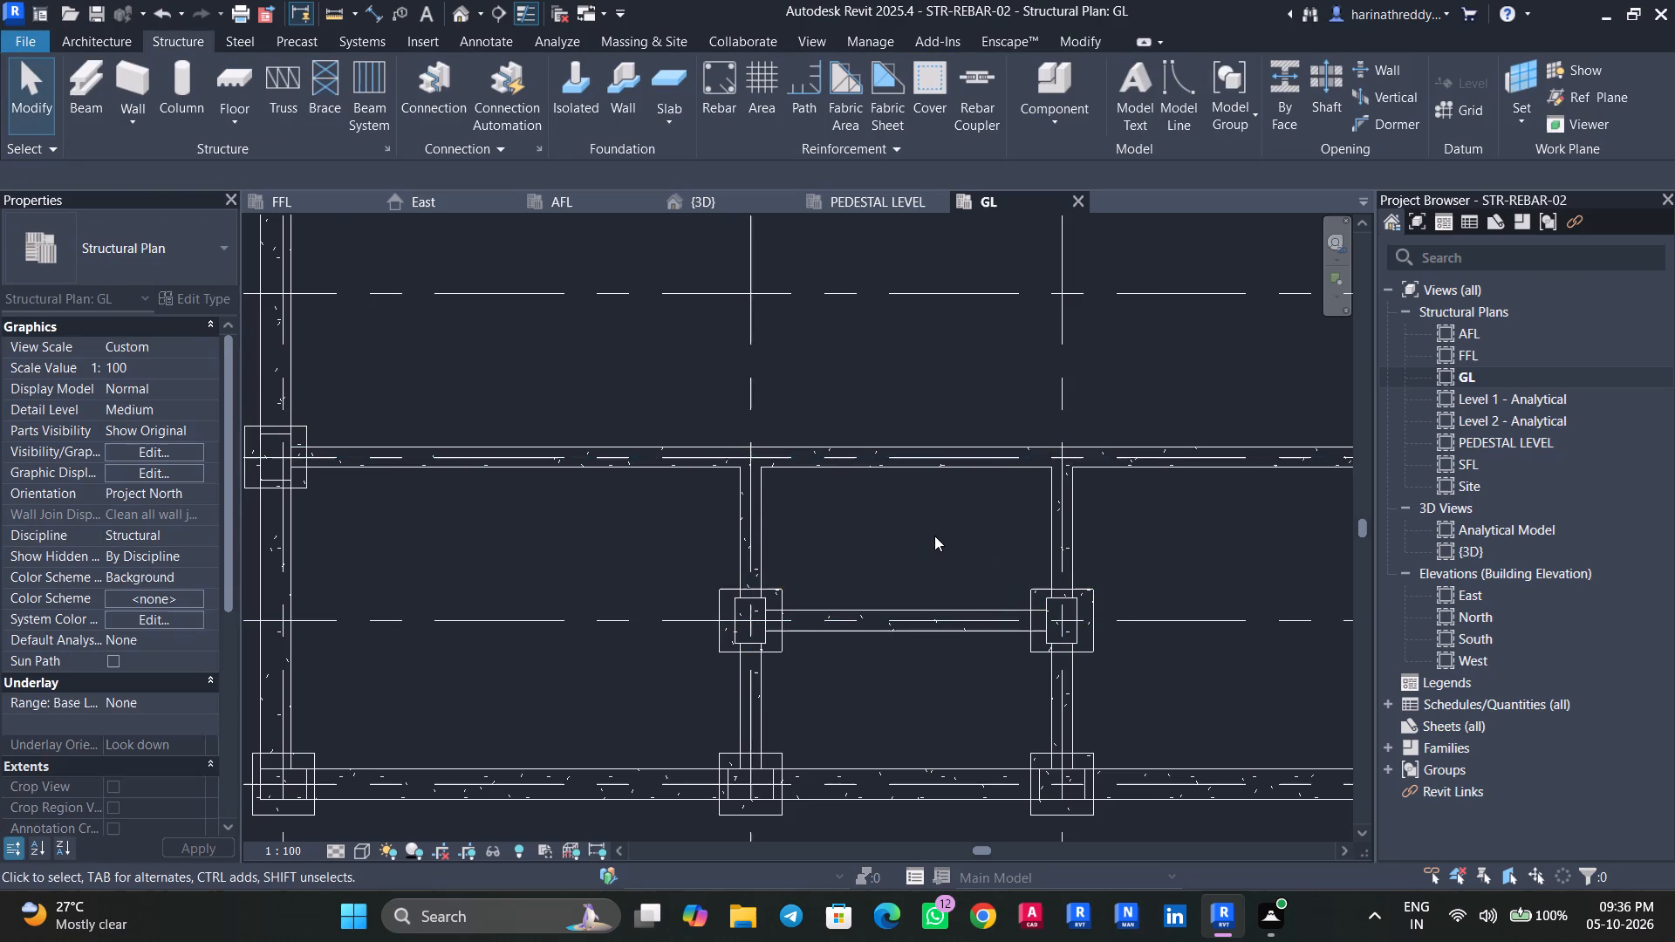
# Examine the grid G beam and the inner beam framing in the 3D view.
pyautogui.scroll(-6, 934, 536)
pyautogui.click(464, 17)
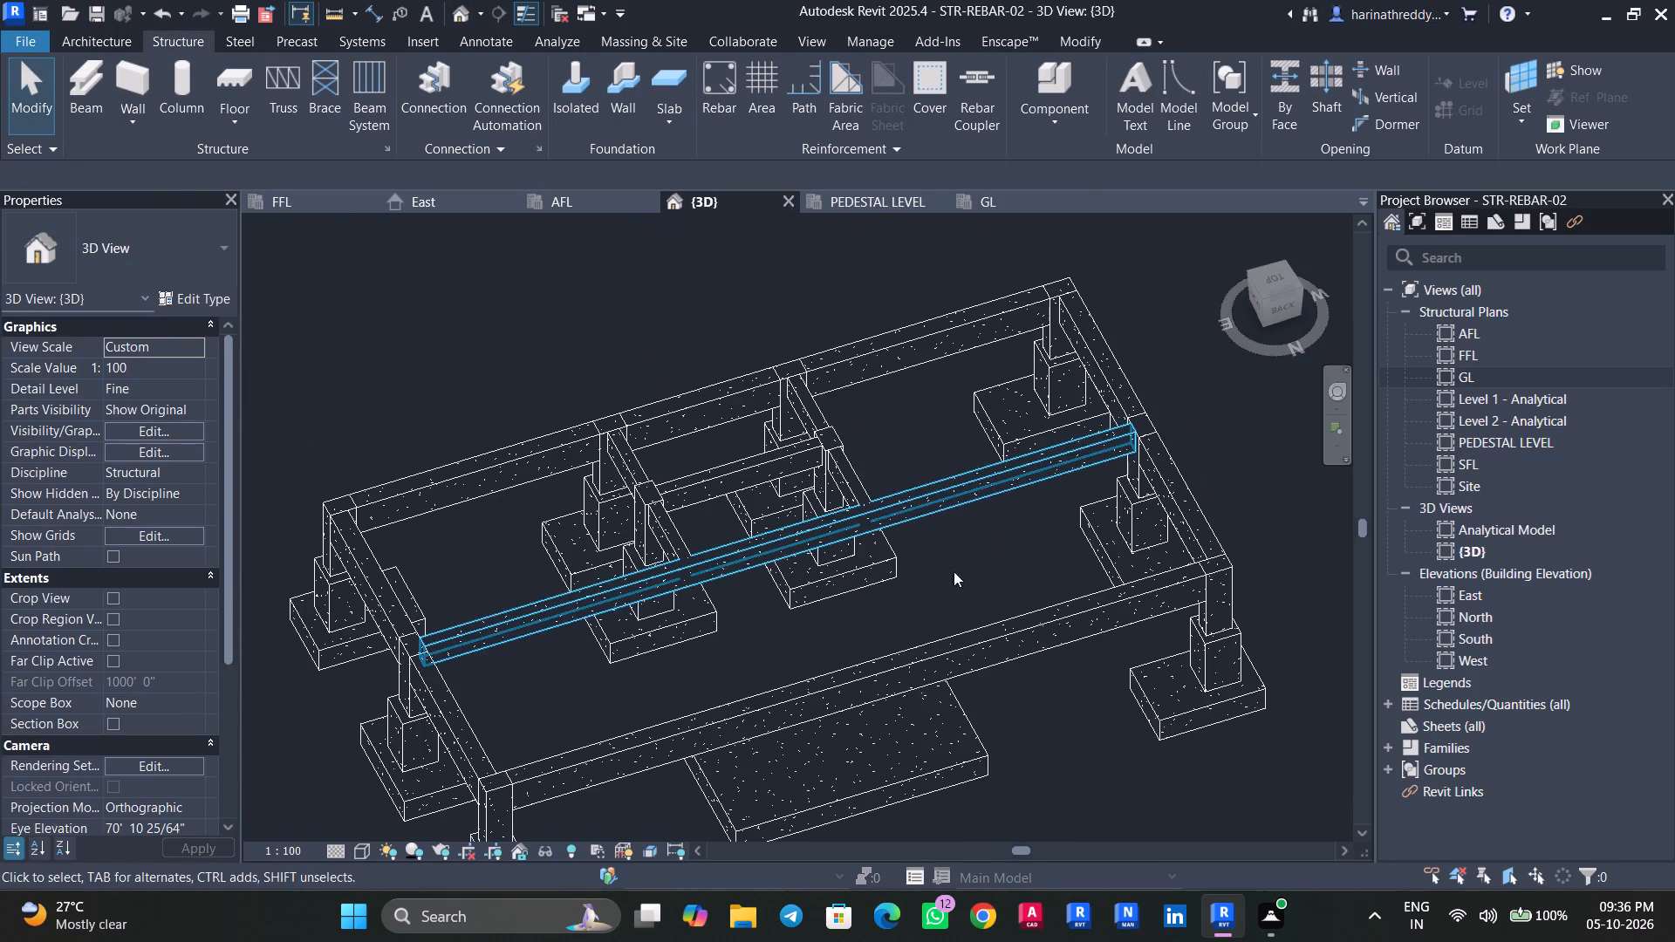
pyautogui.keyDown('shift'); pyautogui.moveTo(915, 580); pyautogui.dragTo(1137, 493, button='middle'); pyautogui.keyUp('shift')
pyautogui.scroll(4, 726, 384)
pyautogui.scroll(-4, 973, 445)
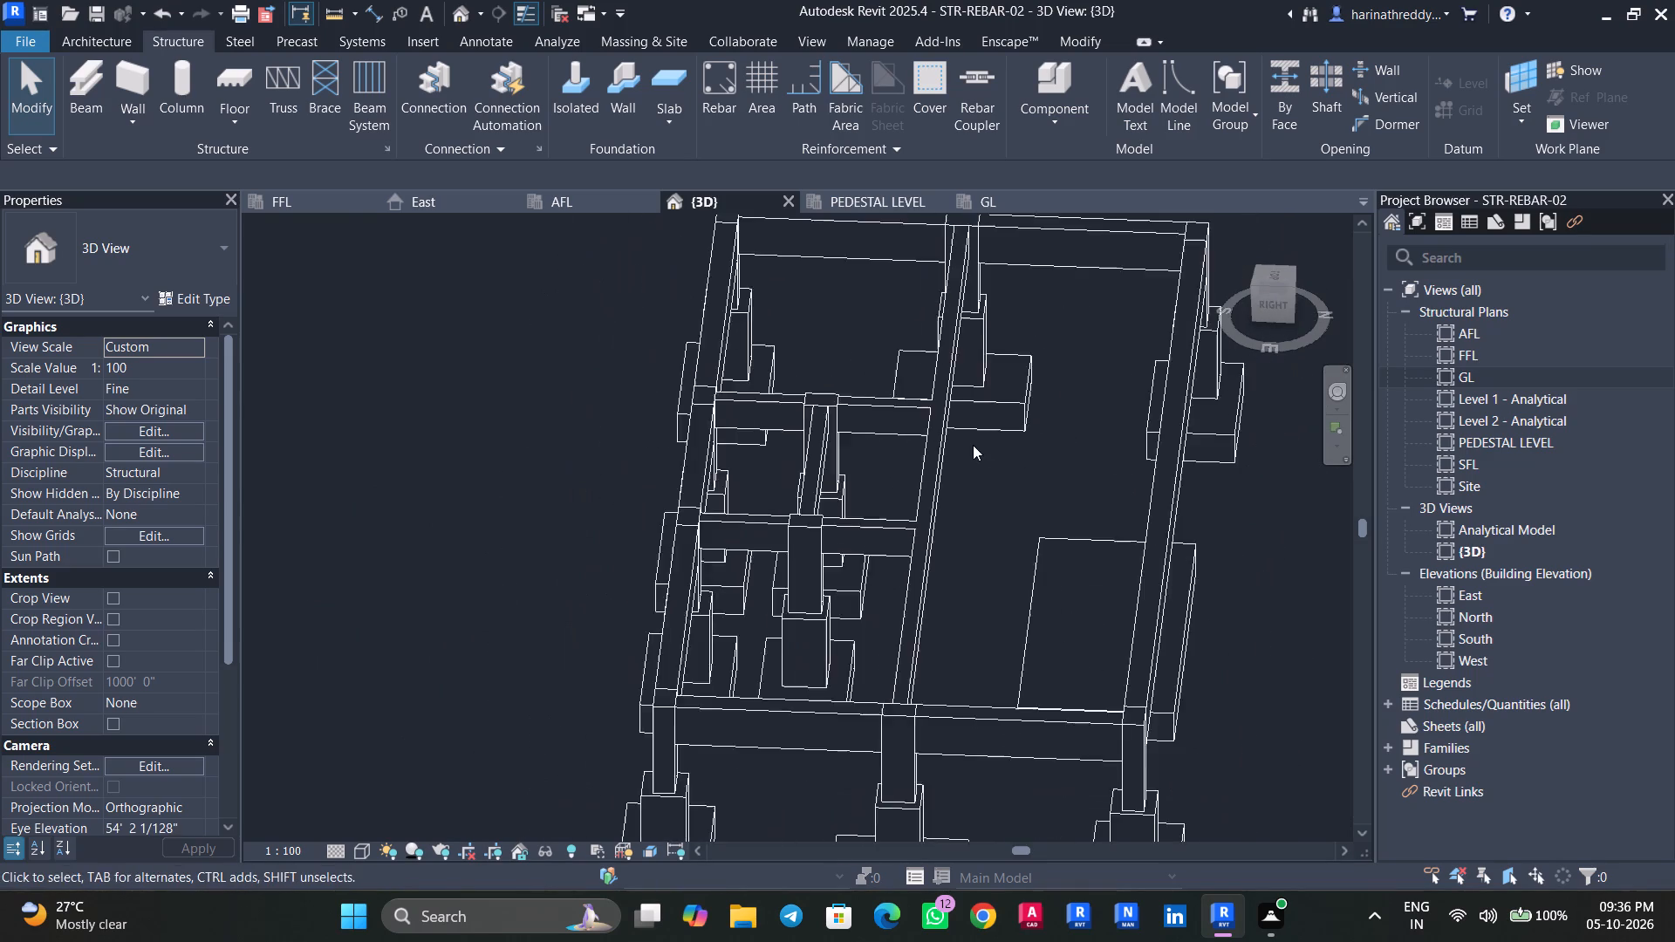
pyautogui.moveTo(975, 445); pyautogui.dragTo(949, 525, button='middle')
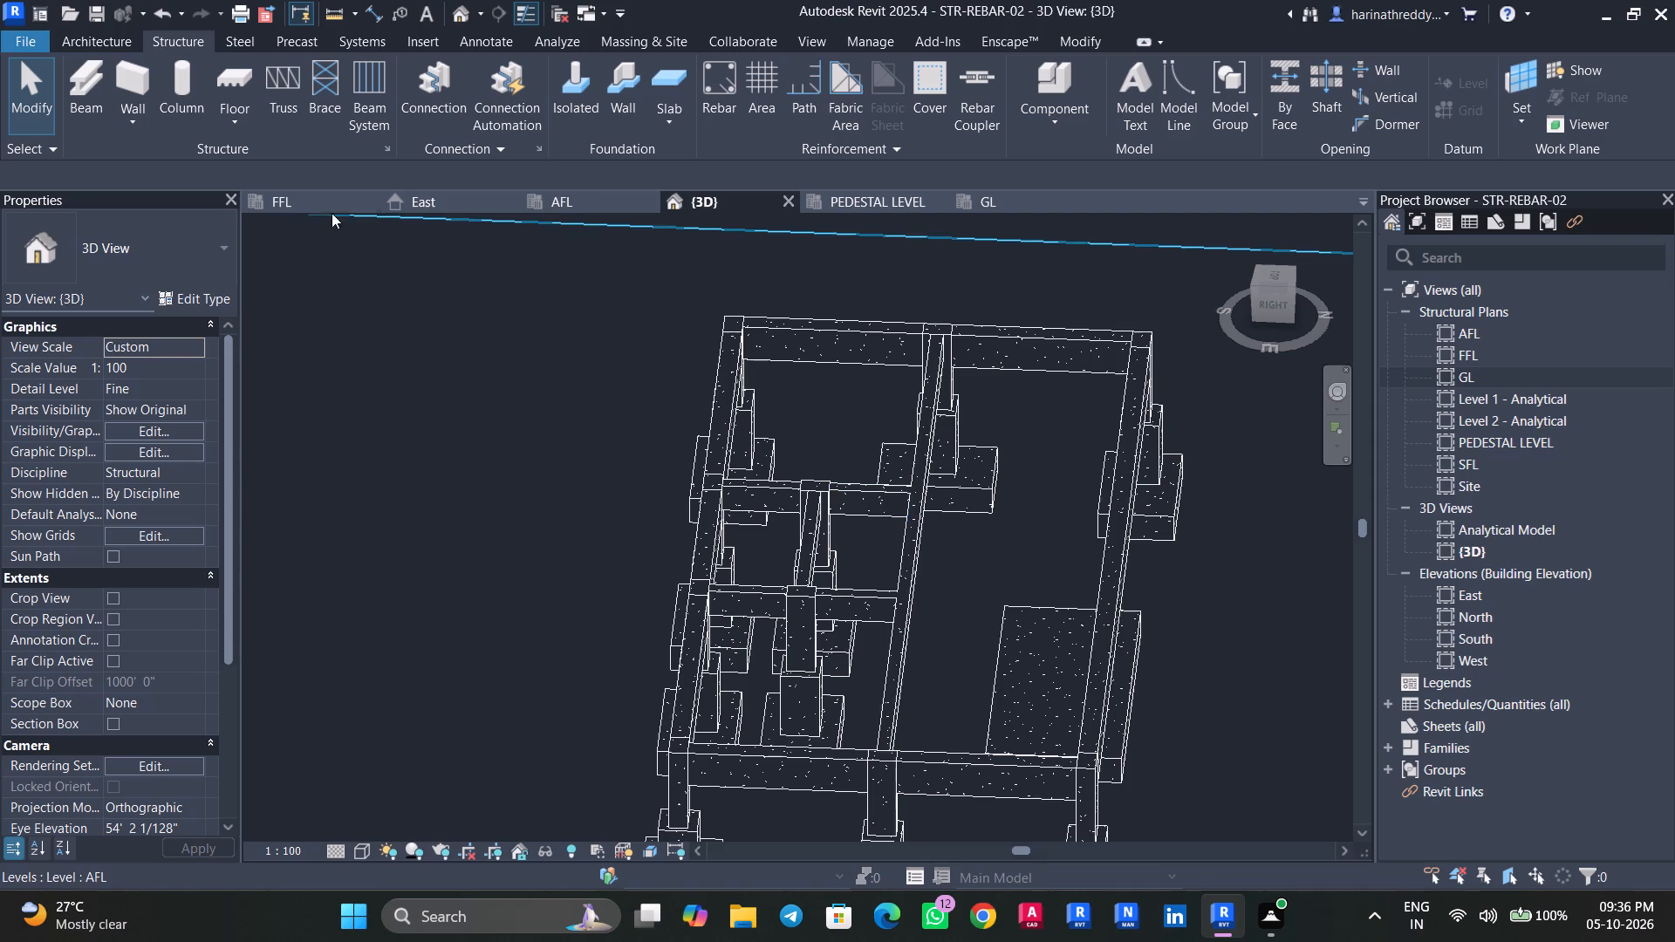
# In the GL plan, split the grid G beam at grids 2 and 3 and delete the segment between them.
pyautogui.click(990, 206)
pyautogui.scroll(4, 912, 510)
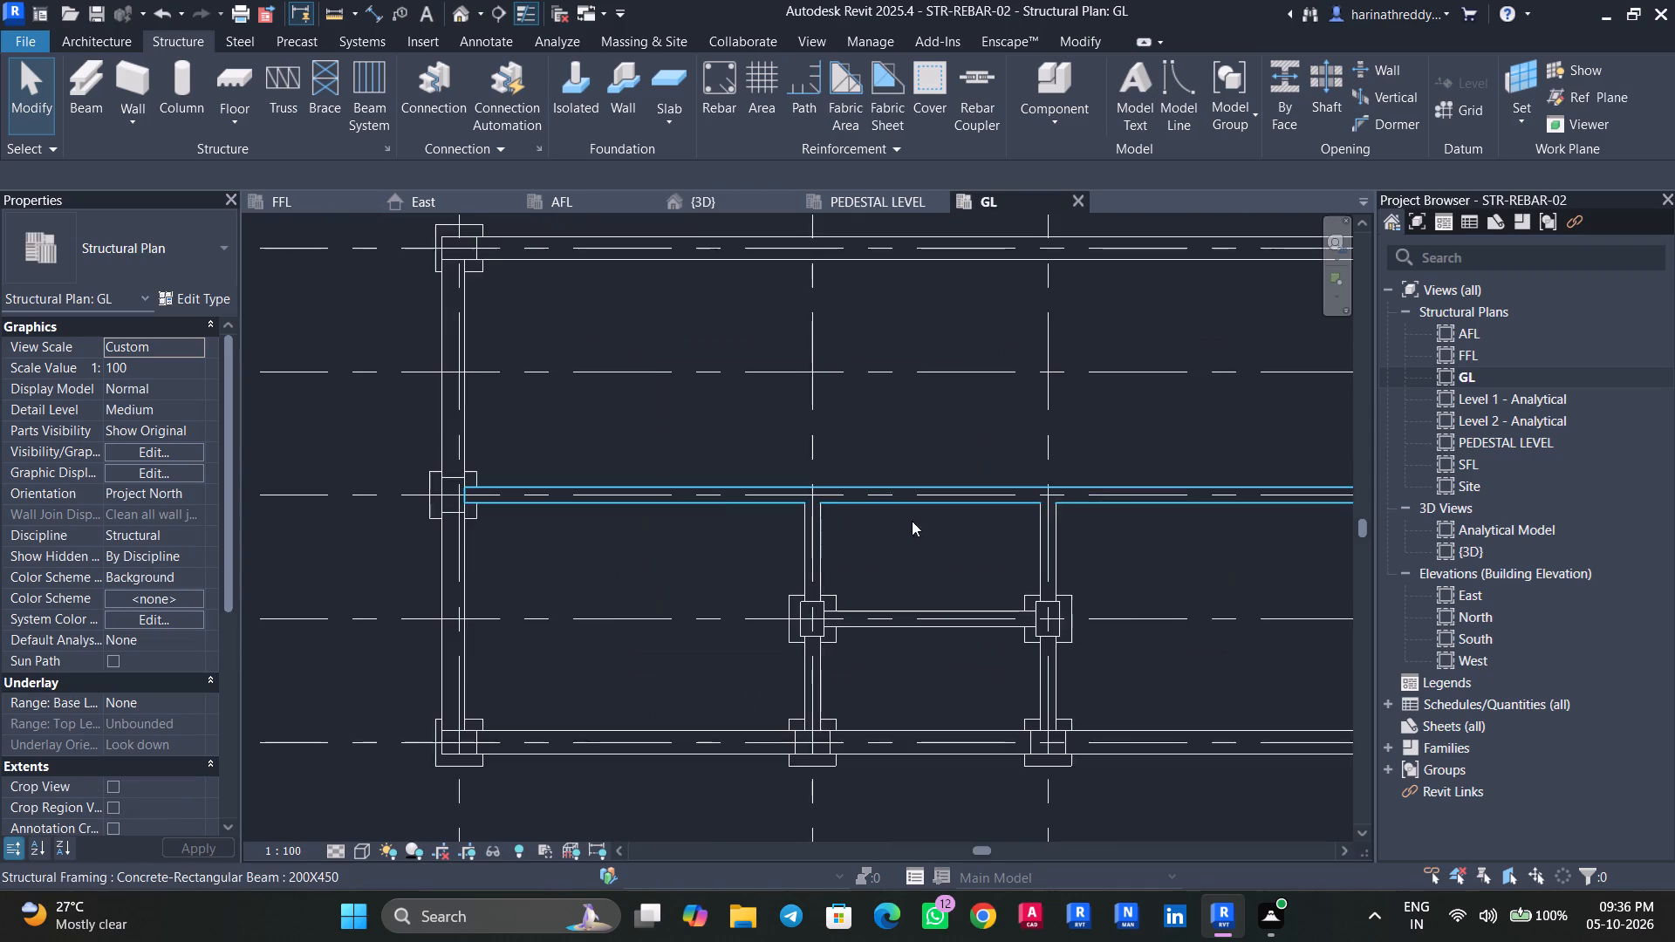
pyautogui.moveTo(910, 543); pyautogui.dragTo(828, 543, button='middle')
pyautogui.scroll(1, 828, 543)
pyautogui.write('SL')
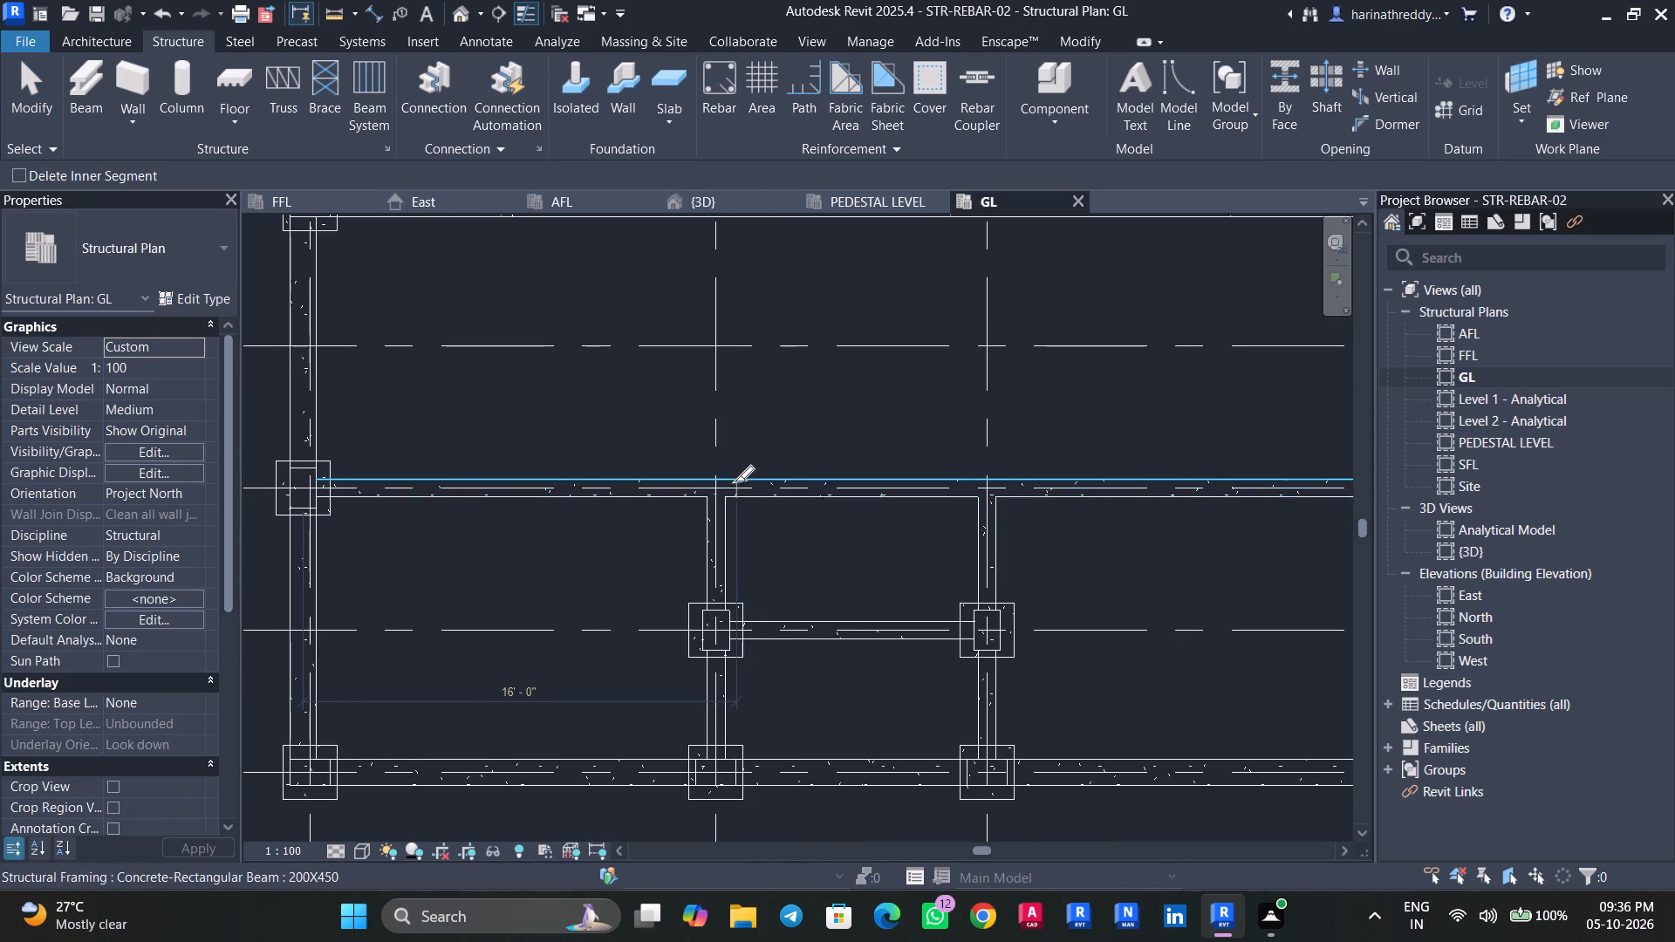
pyautogui.scroll(4, 730, 482)
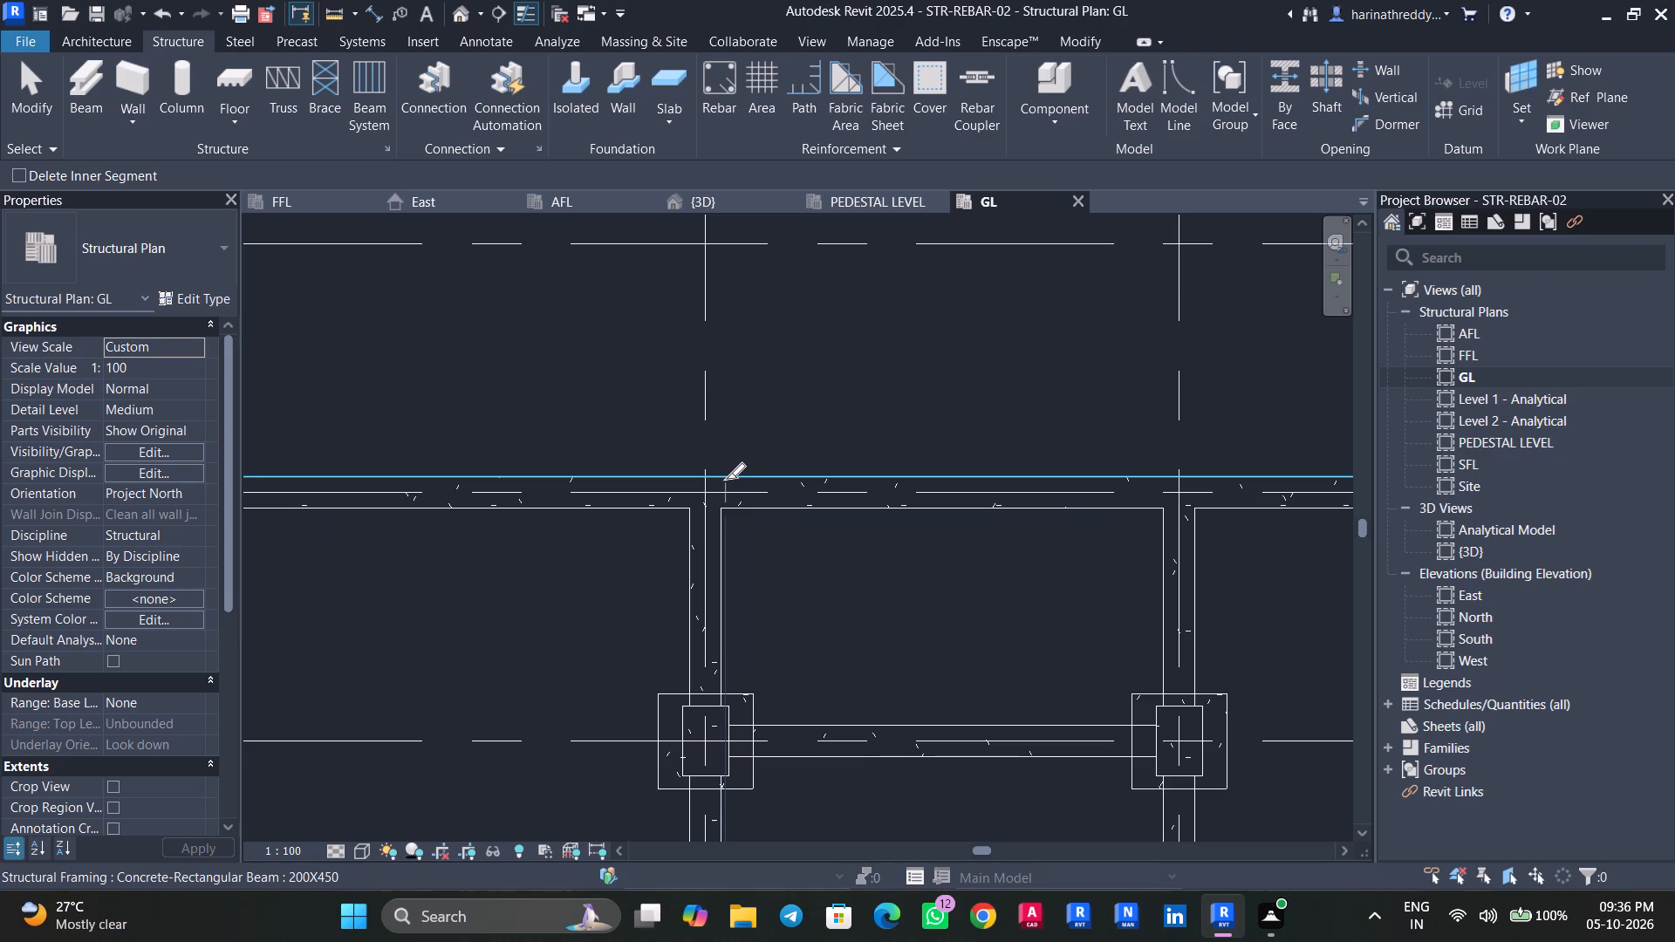
pyautogui.click(726, 478)
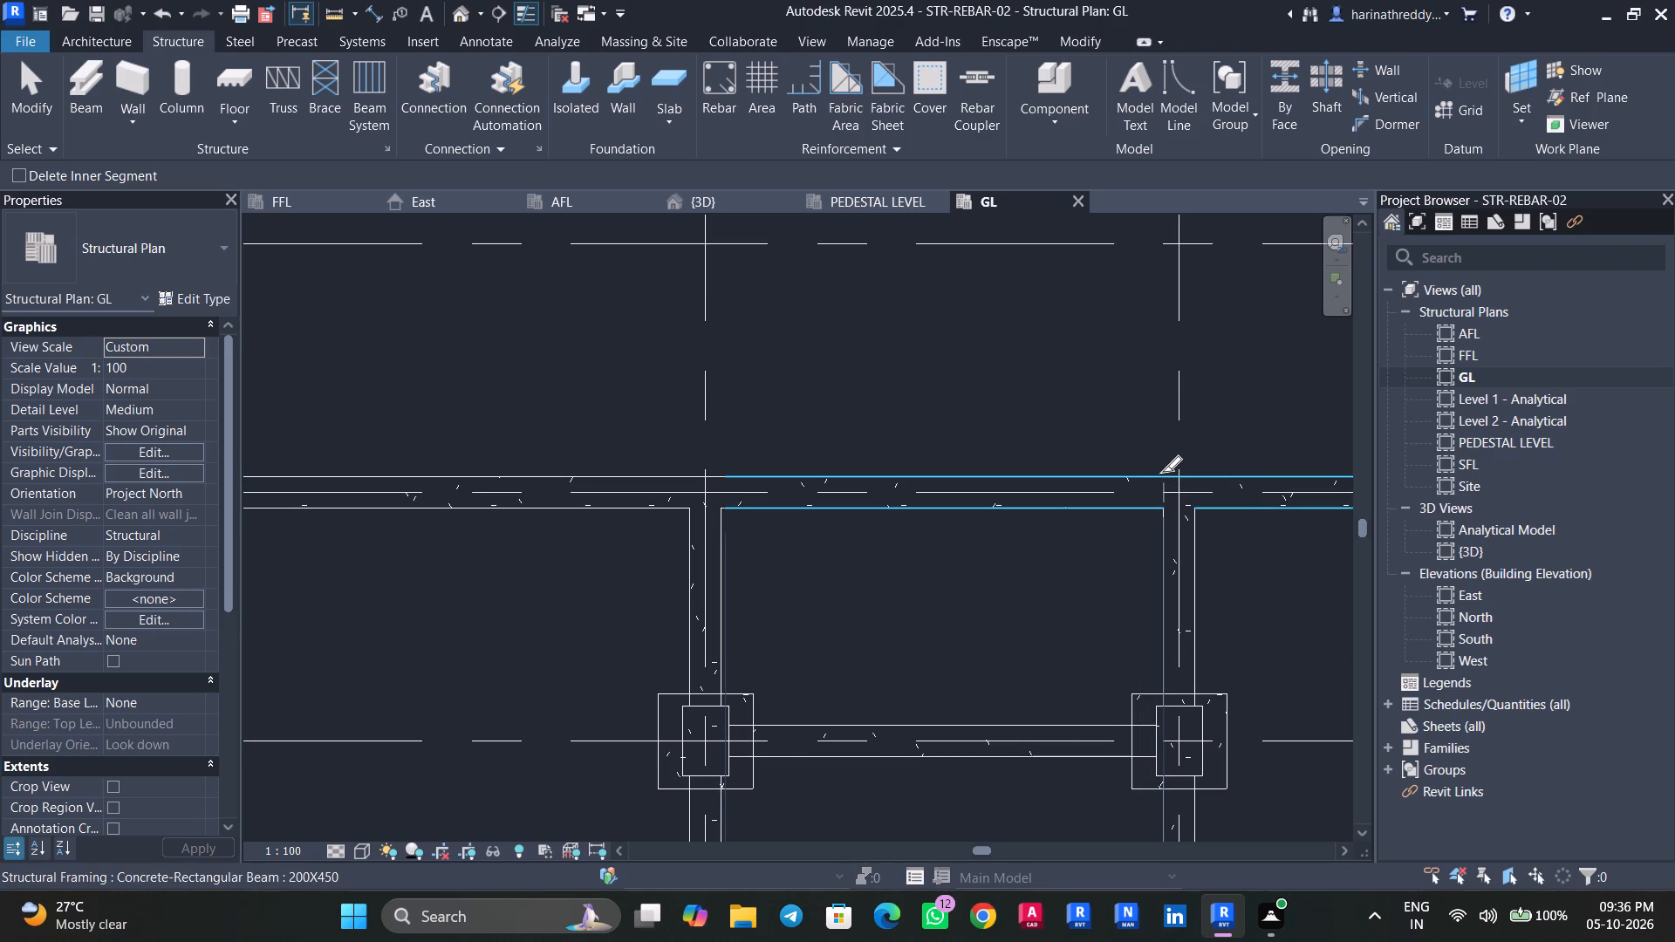
pyautogui.click(1162, 472)
pyautogui.press('Escape')
pyautogui.press('Escape')
pyautogui.click(1077, 484)
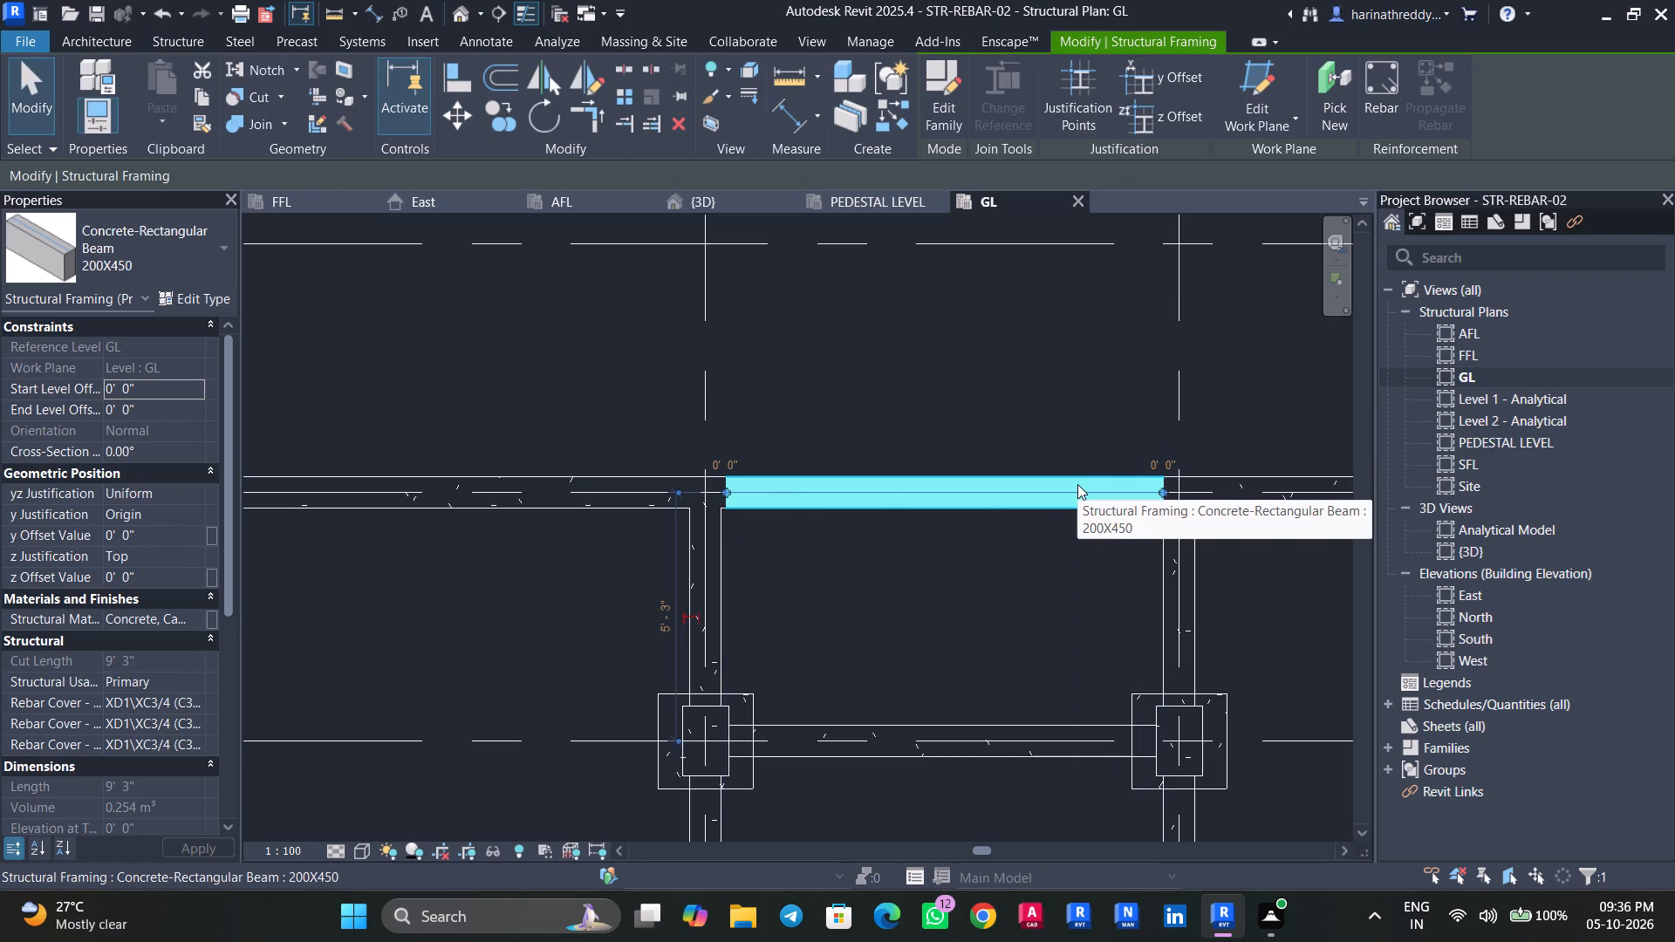
pyautogui.press('Delete')
pyautogui.moveTo(1044, 503); pyautogui.dragTo(892, 509, button='middle')
pyautogui.press('Escape')
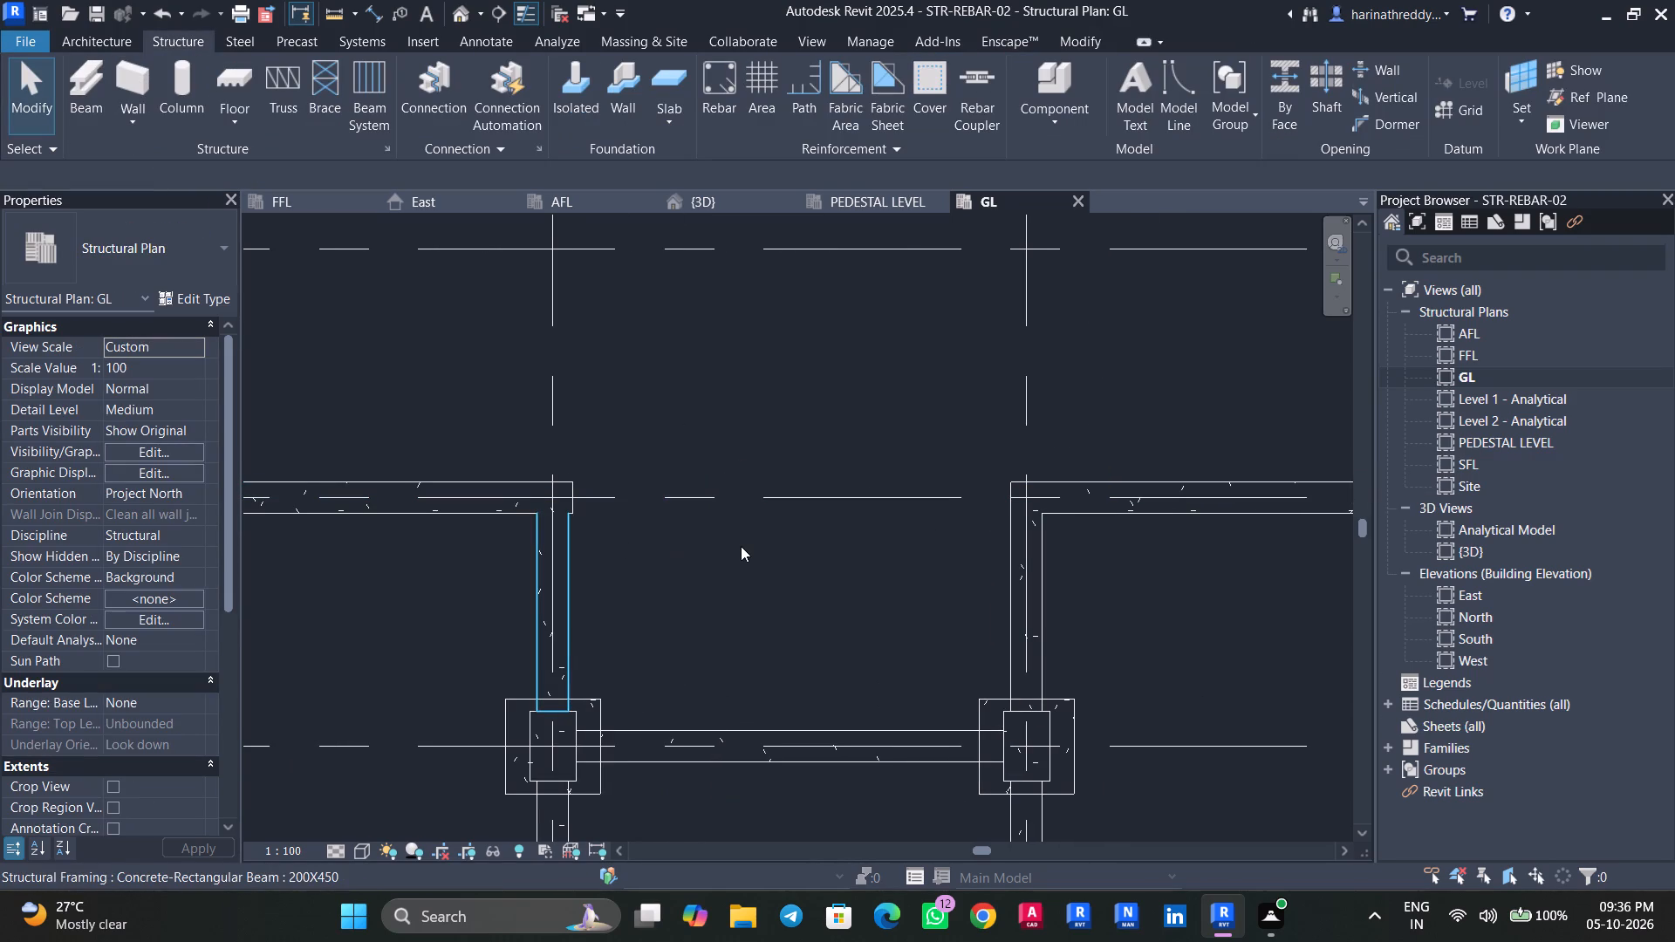
# Align the cut end of the western grid G beam with the east face of the grid 2 beam.
pyautogui.write('AL')
pyautogui.click(577, 577)
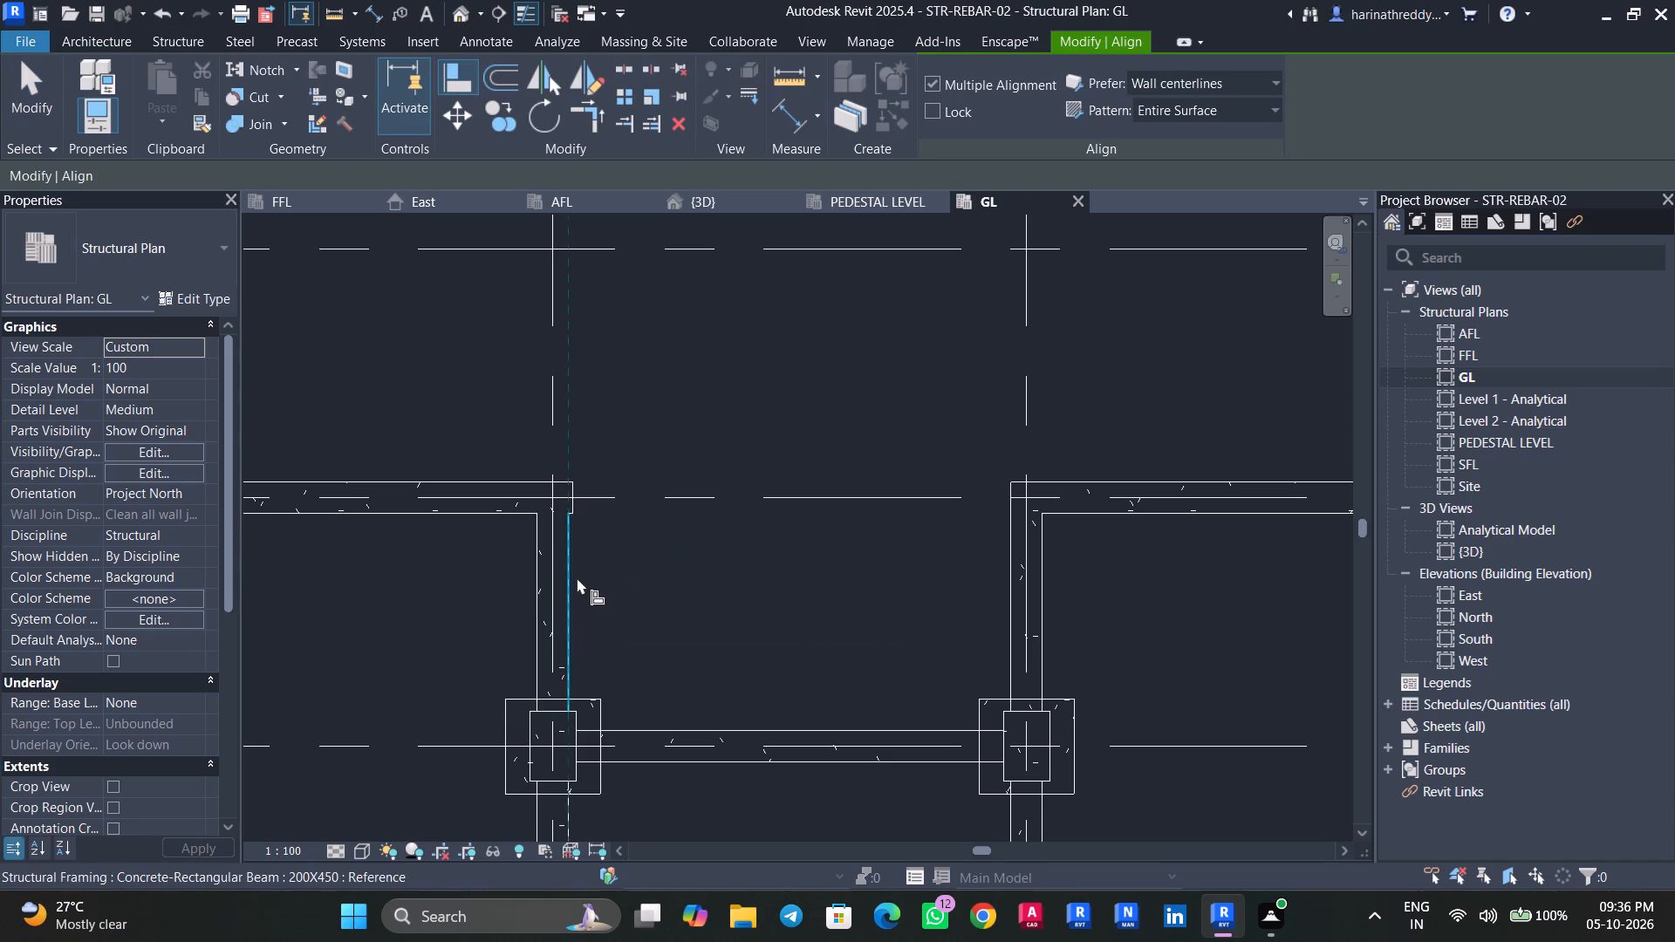
pyautogui.click(578, 505)
pyautogui.press('Escape')
pyautogui.press('Escape')
# Add matching 200X450 beams along grids 2 and 3 from grid G north to the grid A perimeter beam.
pyautogui.scroll(-4, 673, 555)
pyautogui.moveTo(673, 555); pyautogui.dragTo(660, 620, button='middle')
pyautogui.click(585, 641)
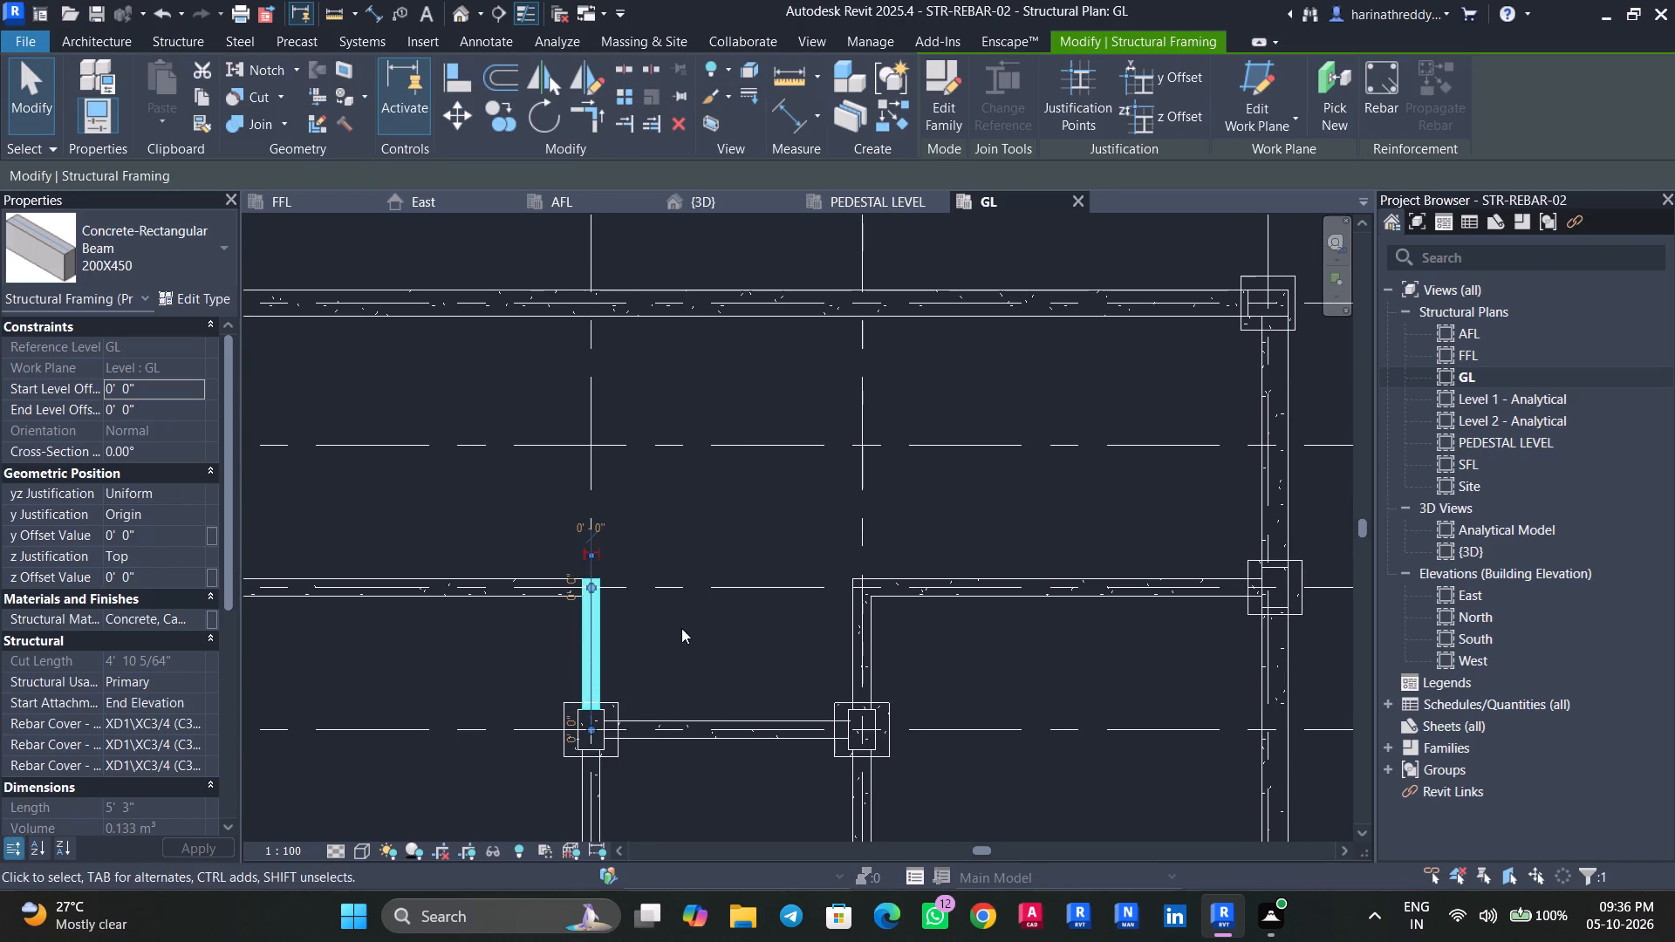
pyautogui.write('CS')
pyautogui.click(591, 583)
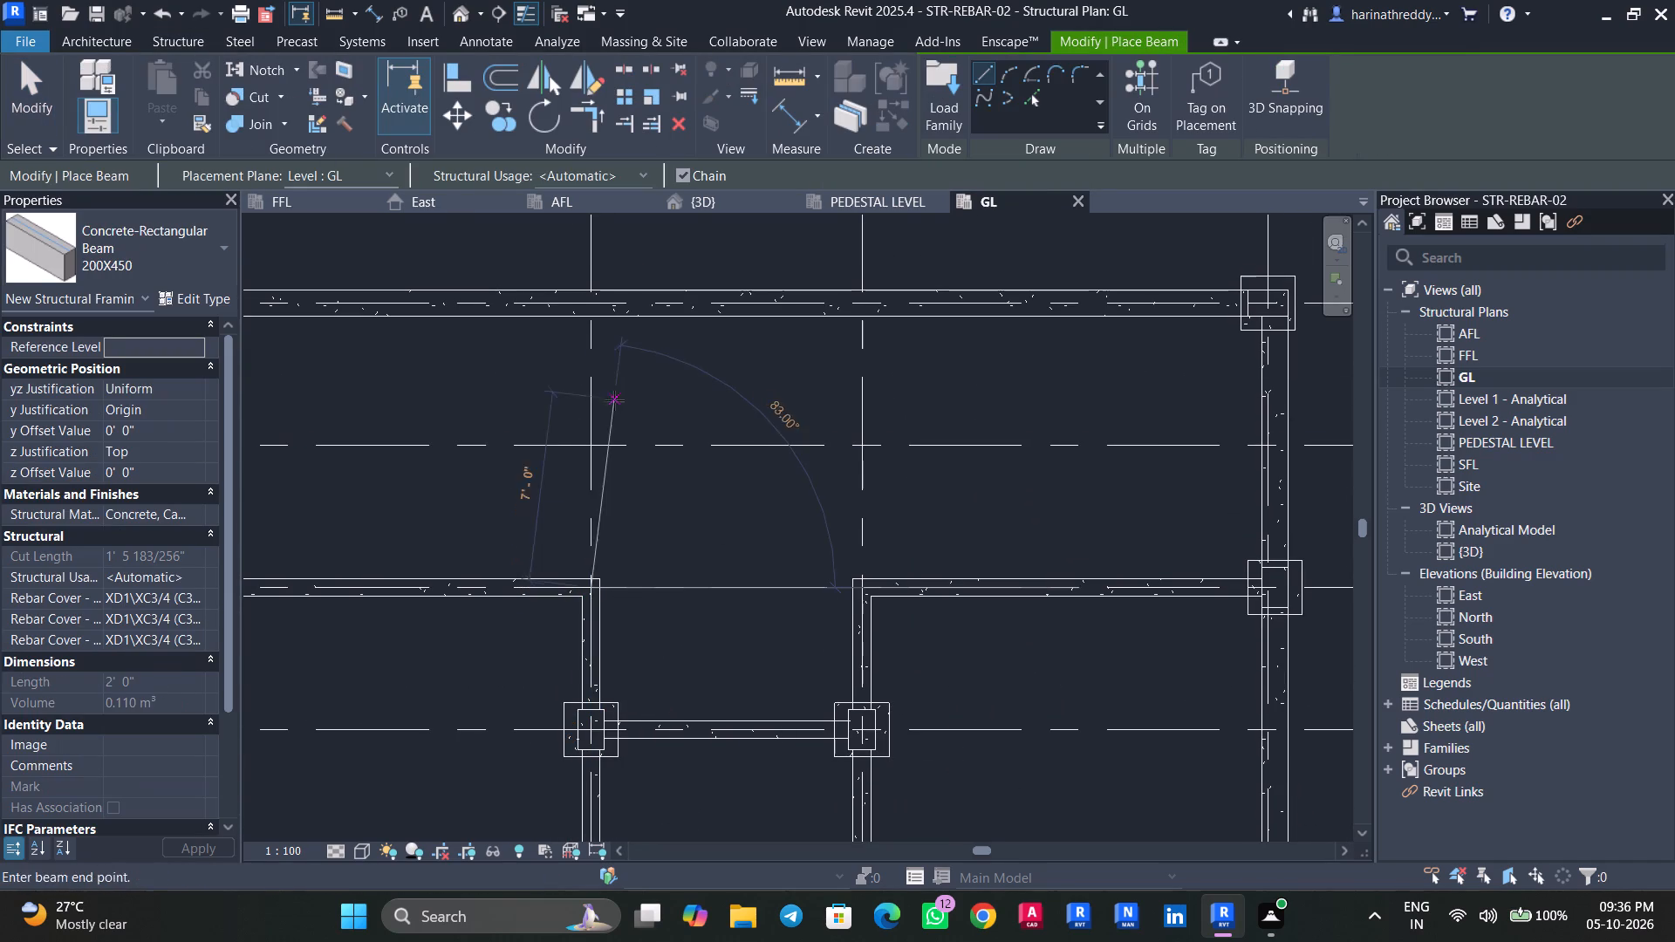
pyautogui.click(588, 303)
pyautogui.press('Escape')
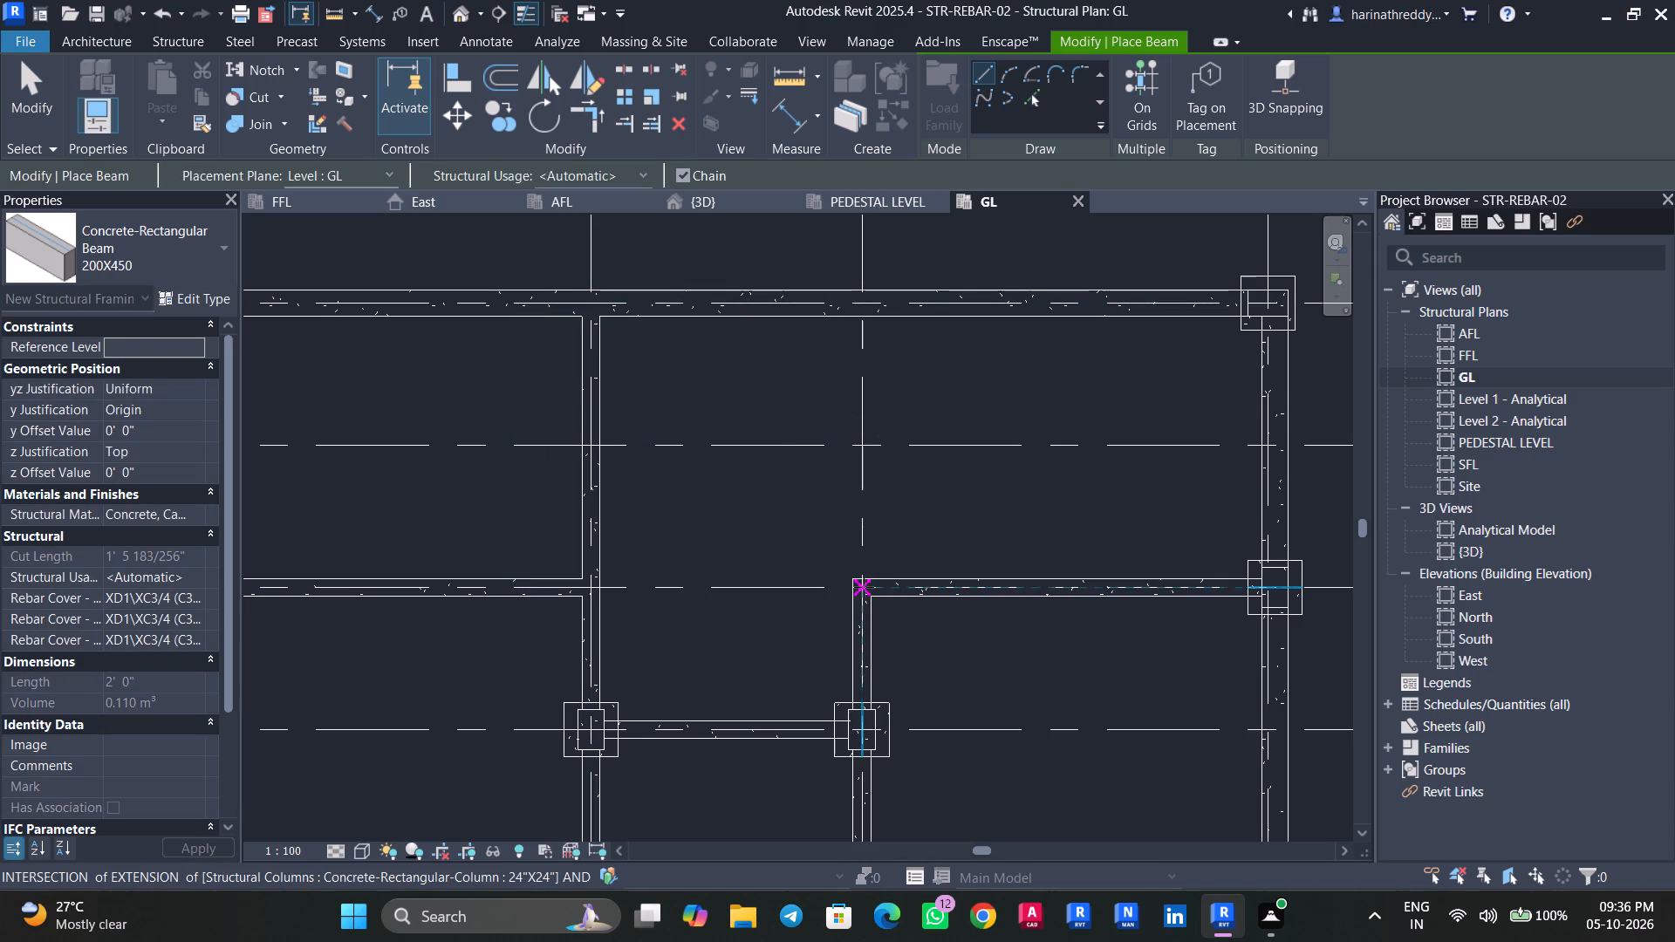
pyautogui.click(865, 589)
pyautogui.click(865, 306)
pyautogui.press('Escape')
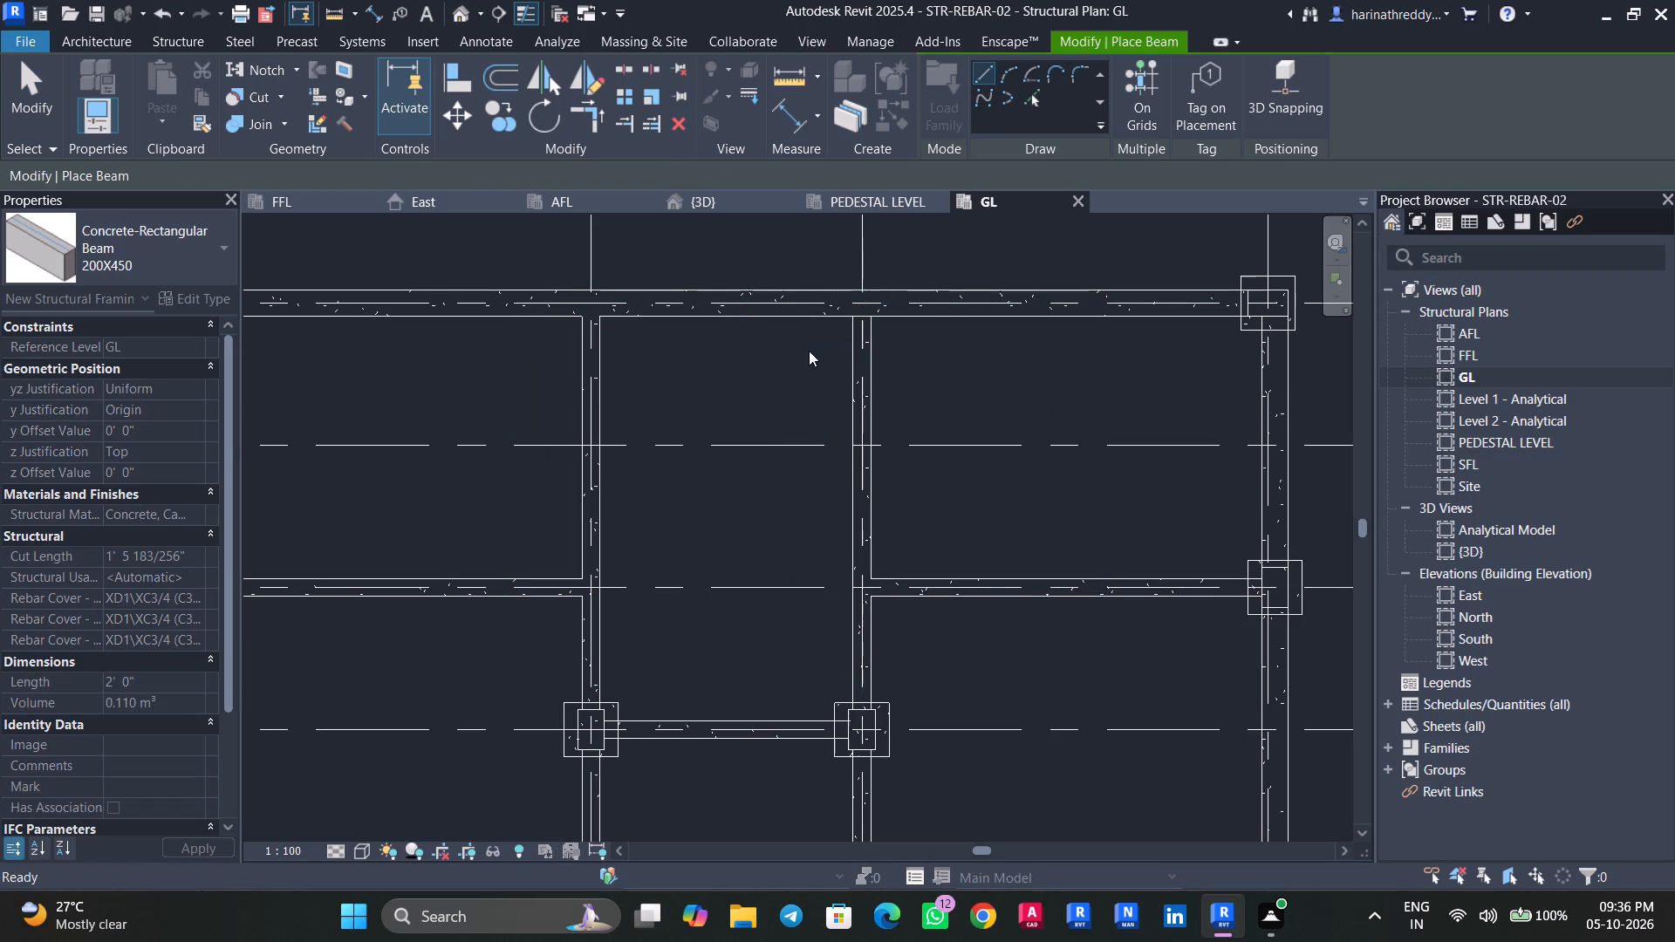
pyautogui.press('Escape')
pyautogui.press('Escape')
# Review the beam layout in 3D and from the top, including the LONG FOOTING beneath the grid A beam.
pyautogui.click(462, 5)
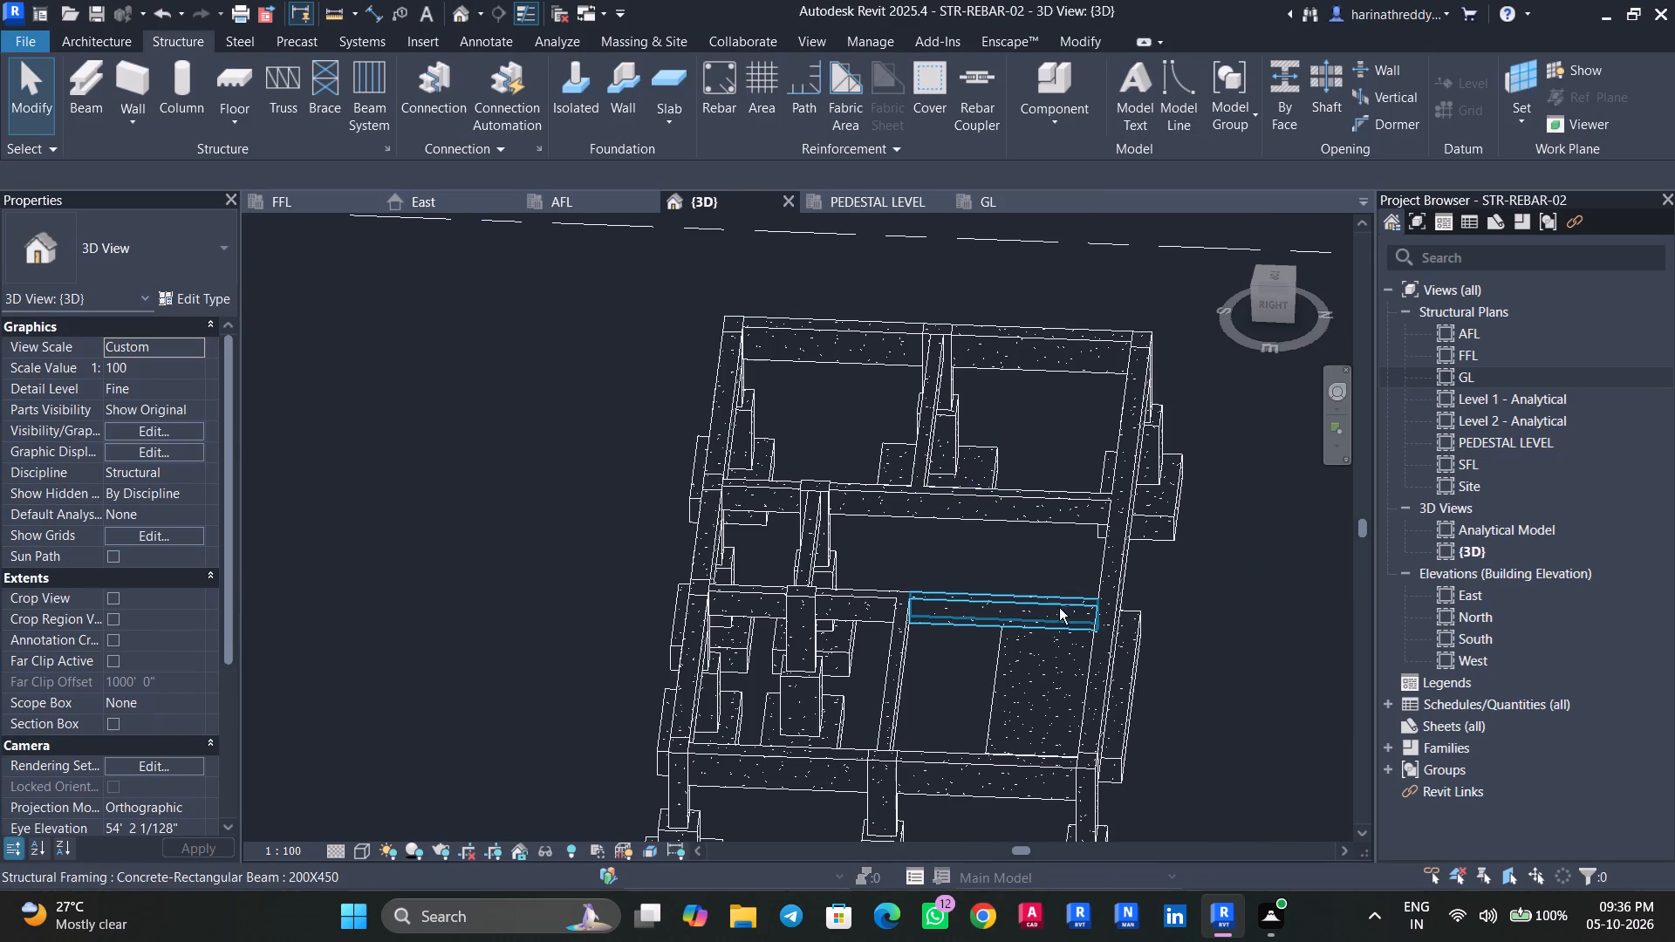
pyautogui.keyDown('shift'); pyautogui.moveTo(1169, 632); pyautogui.dragTo(1408, 686, button='middle'); pyautogui.keyUp('shift')
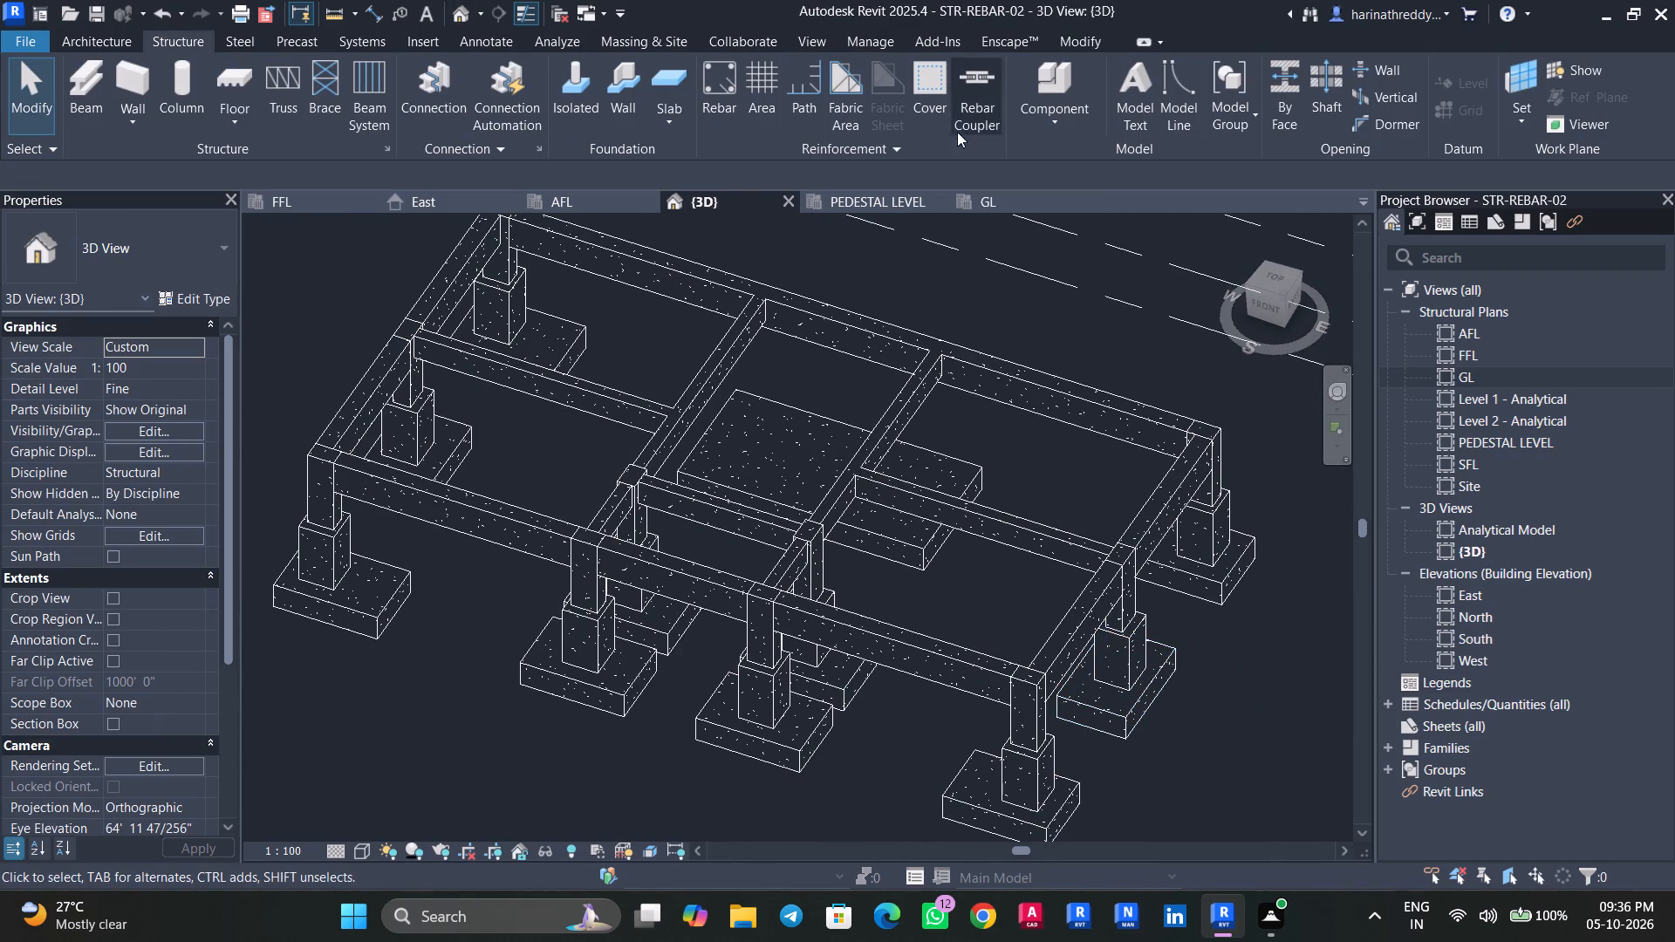
pyautogui.click(1278, 276)
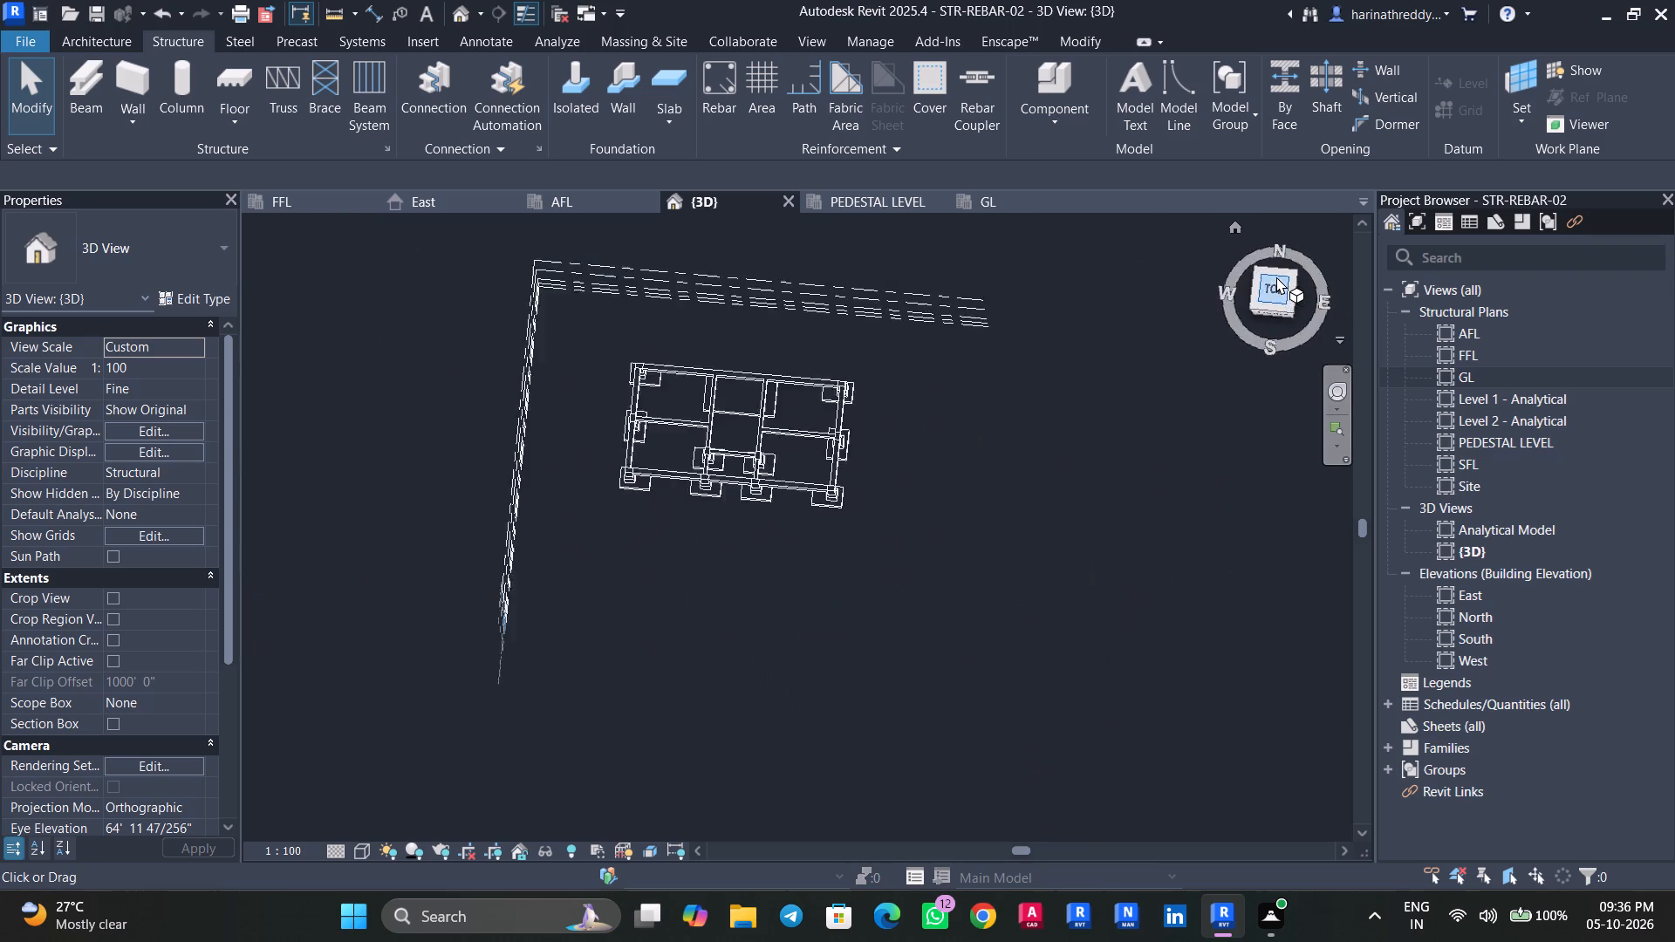
pyautogui.scroll(9, 802, 461)
pyautogui.scroll(-1, 766, 458)
pyautogui.scroll(2, 766, 458)
pyautogui.scroll(-1, 766, 458)
pyautogui.scroll(2, 766, 458)
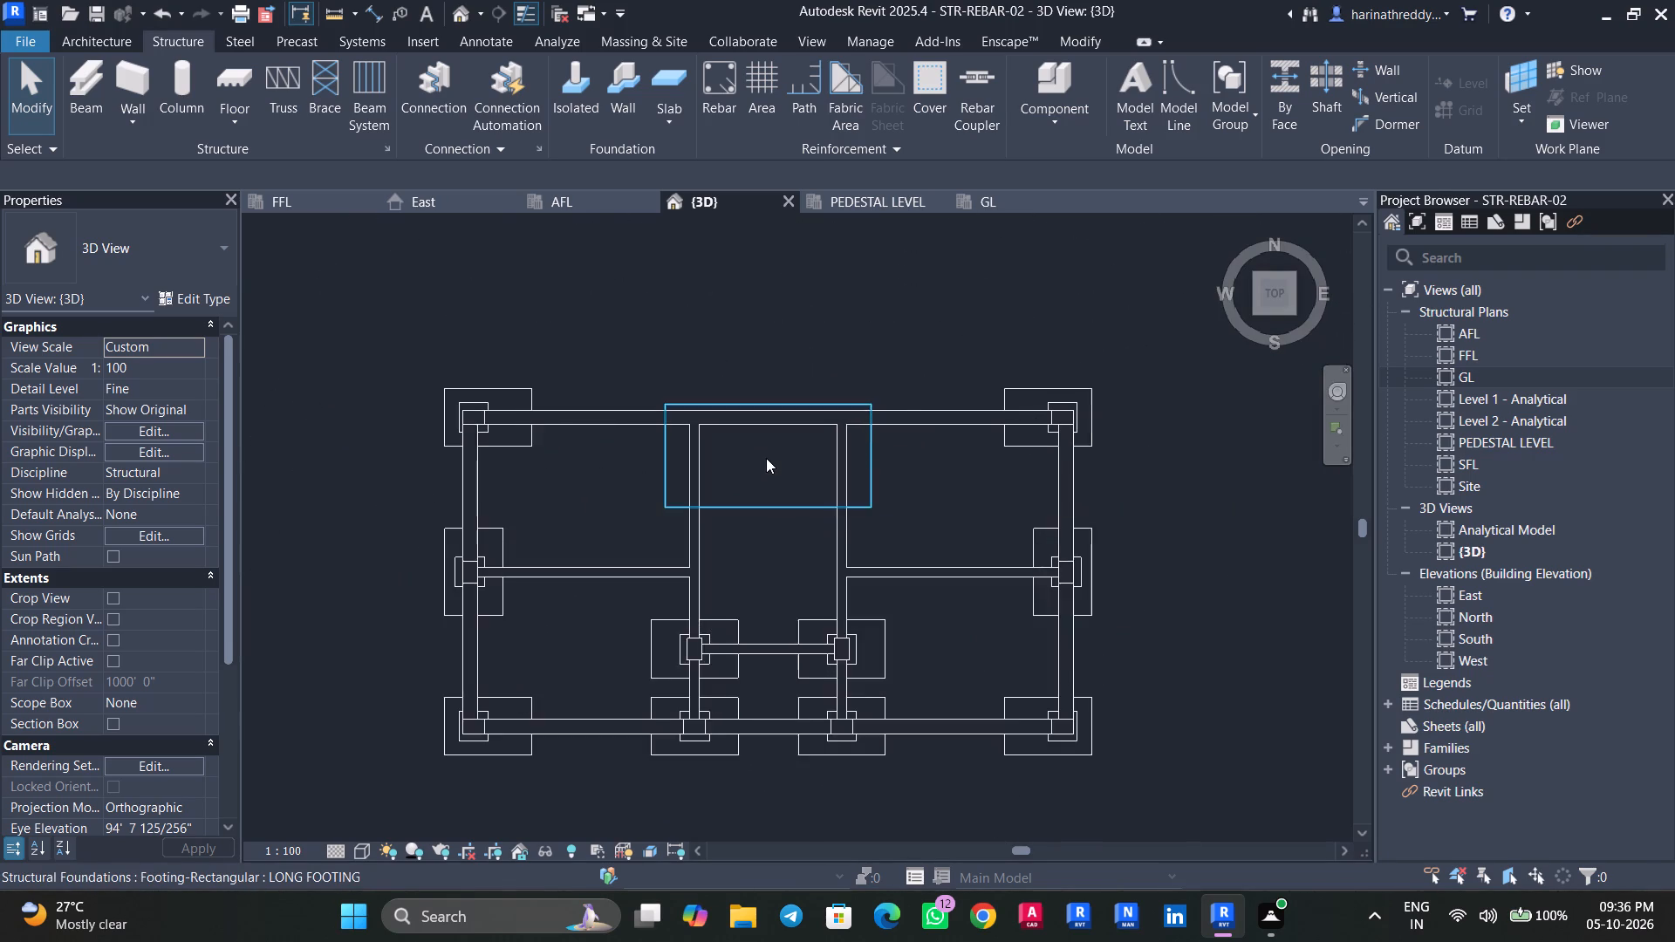
pyautogui.click(766, 458)
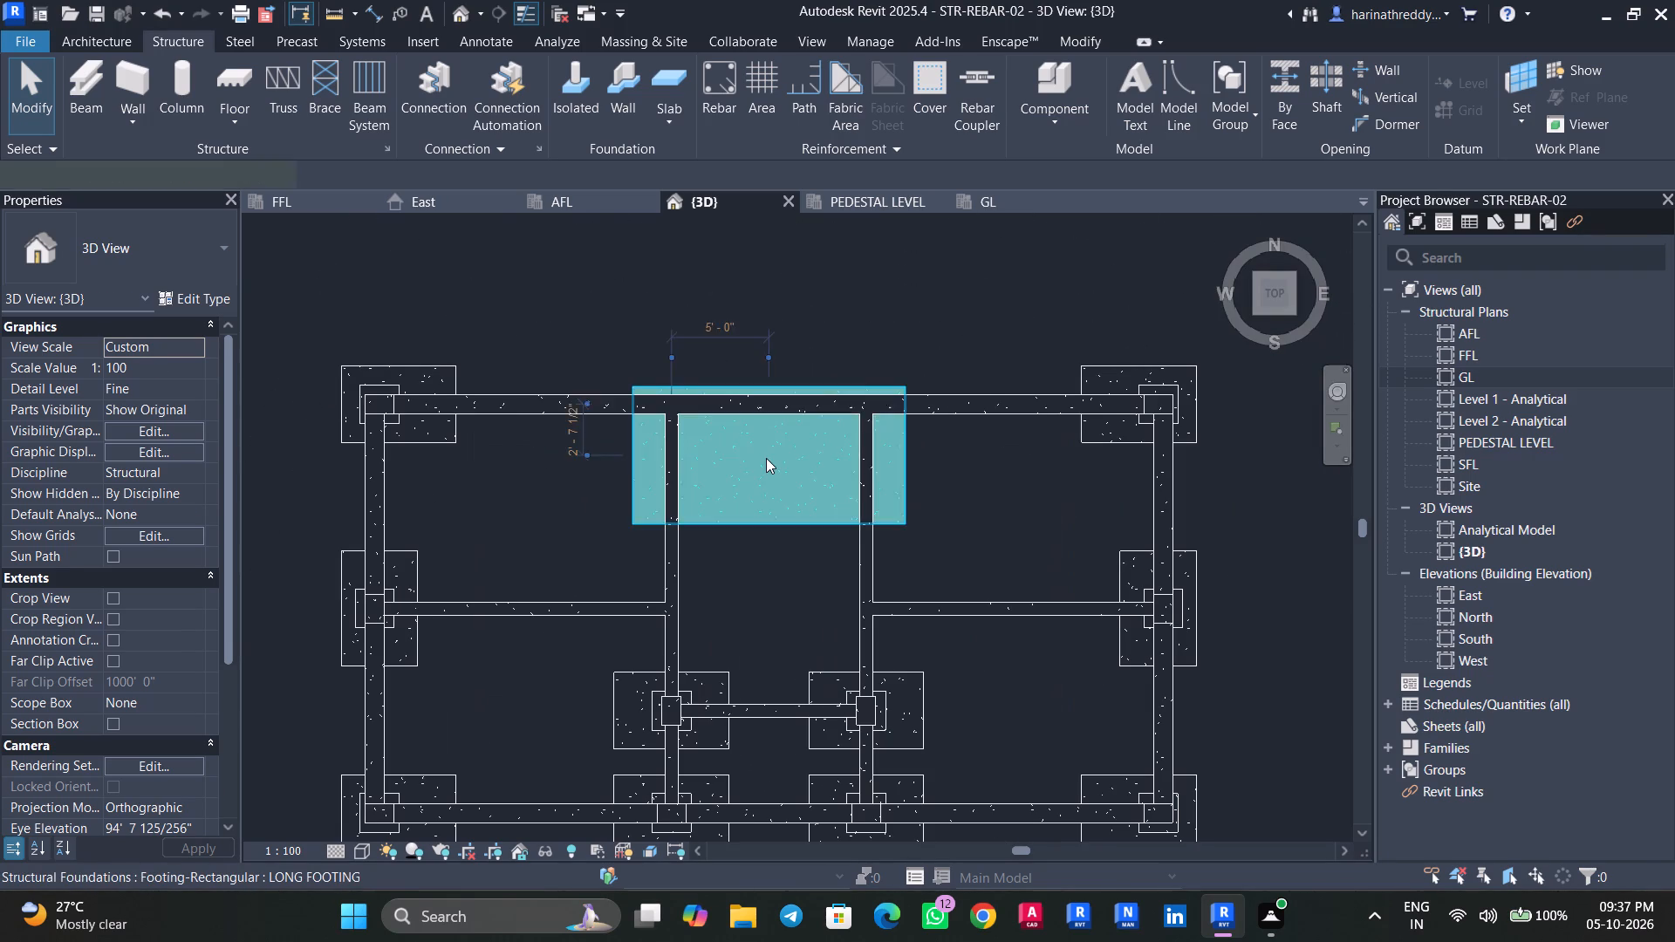
pyautogui.scroll(3, 766, 458)
pyautogui.press('Escape')
pyautogui.press('Escape')
pyautogui.press('Escape')
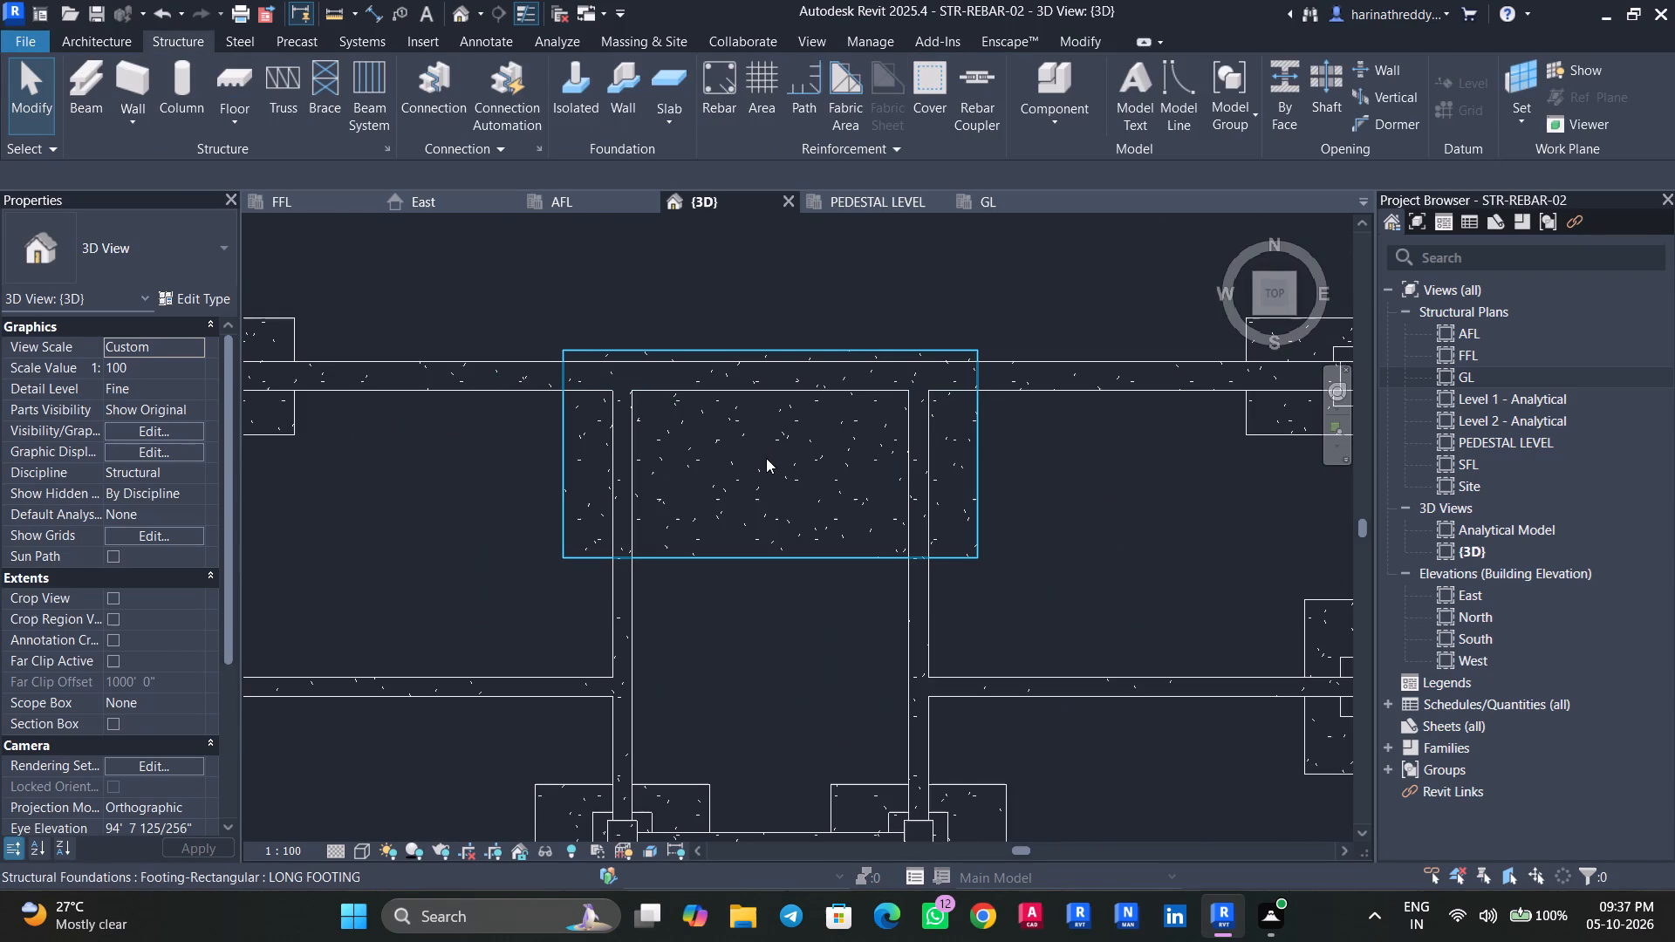
pyautogui.press('Escape')
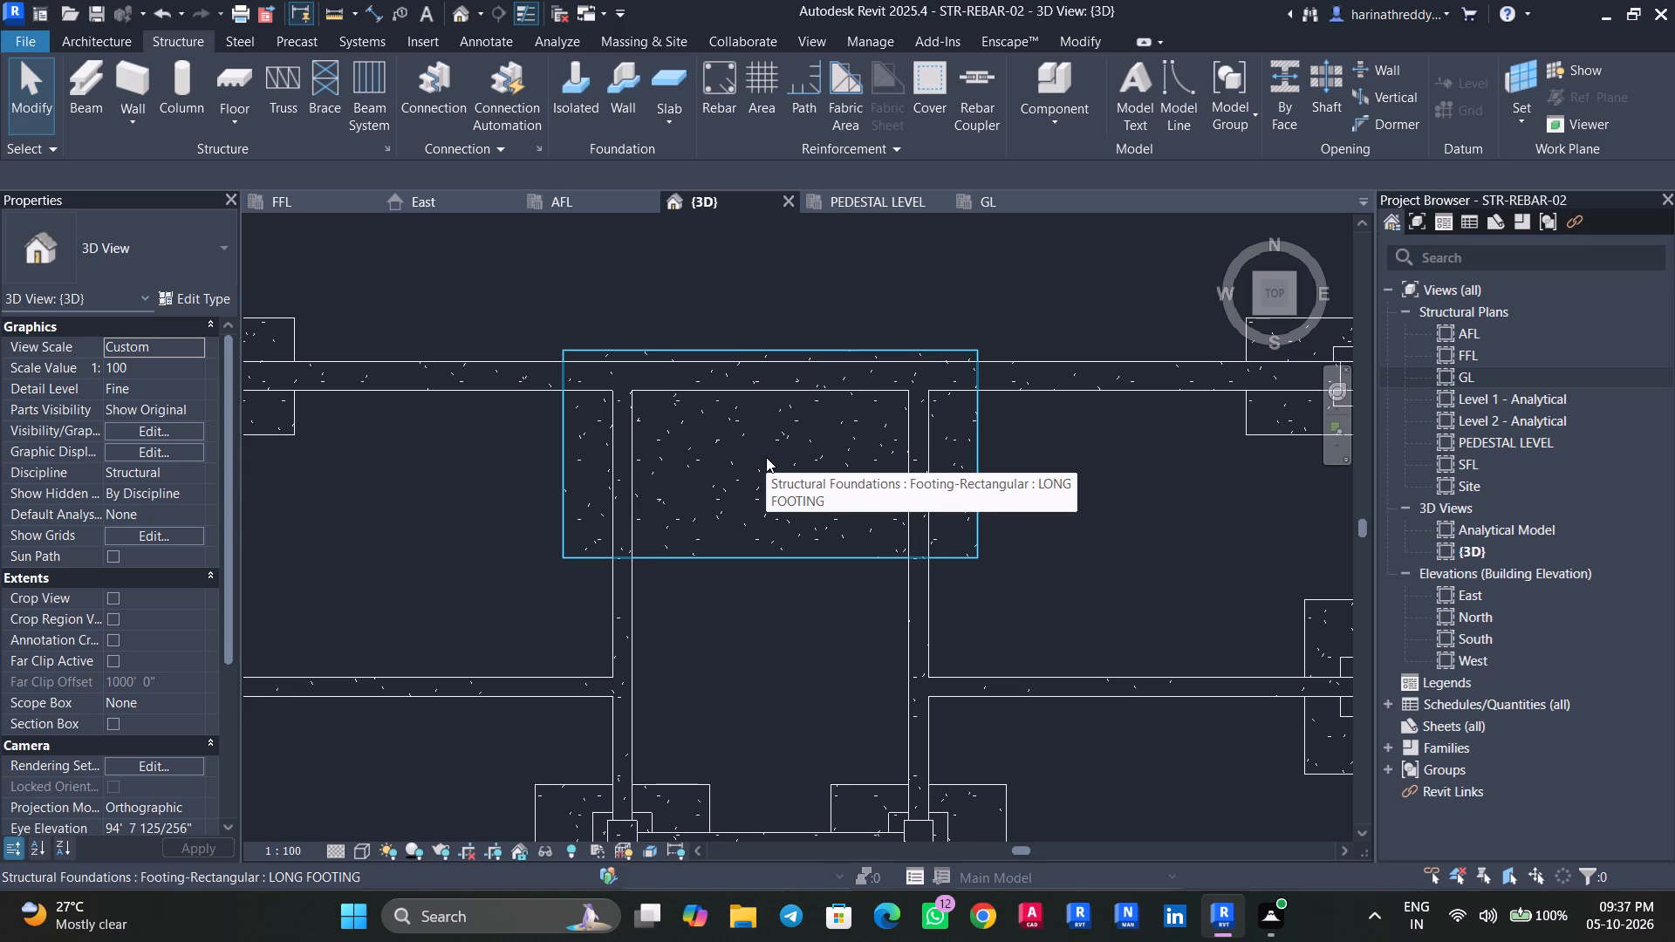
# Save the project.
pyautogui.hotkey('ctrl', 's')
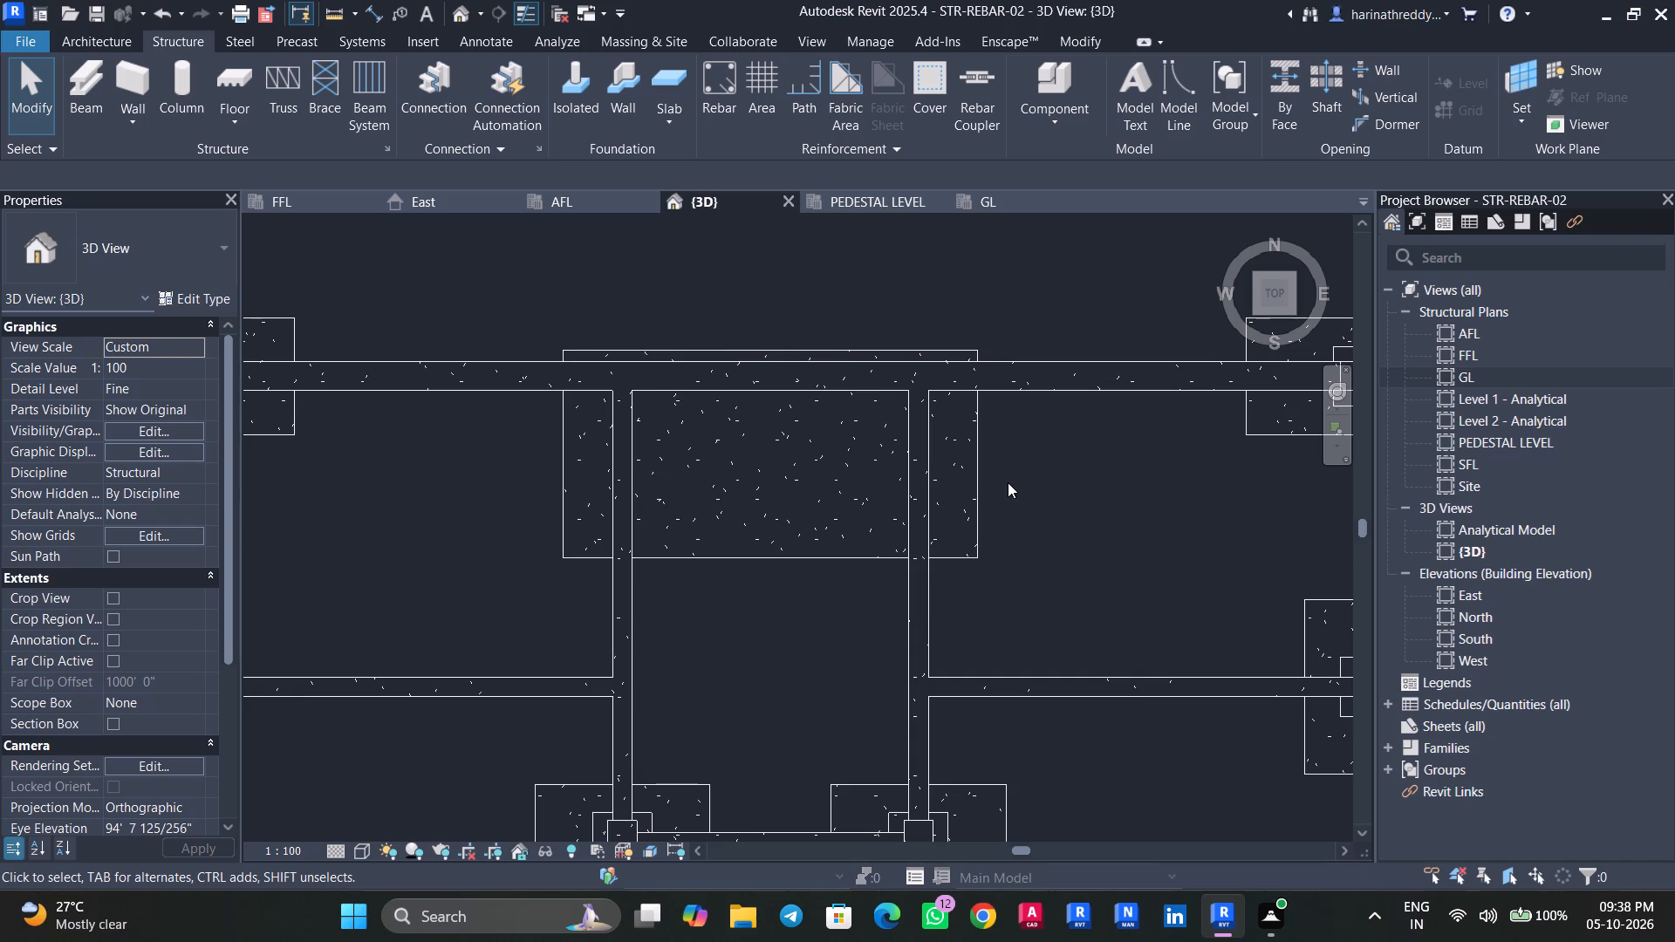
# Examine the LONG FOOTING area from above and the whole beam frame from an angled 3D view.
pyautogui.scroll(3, 706, 481)
pyautogui.middleClick(707, 481)
pyautogui.scroll(1, 707, 481)
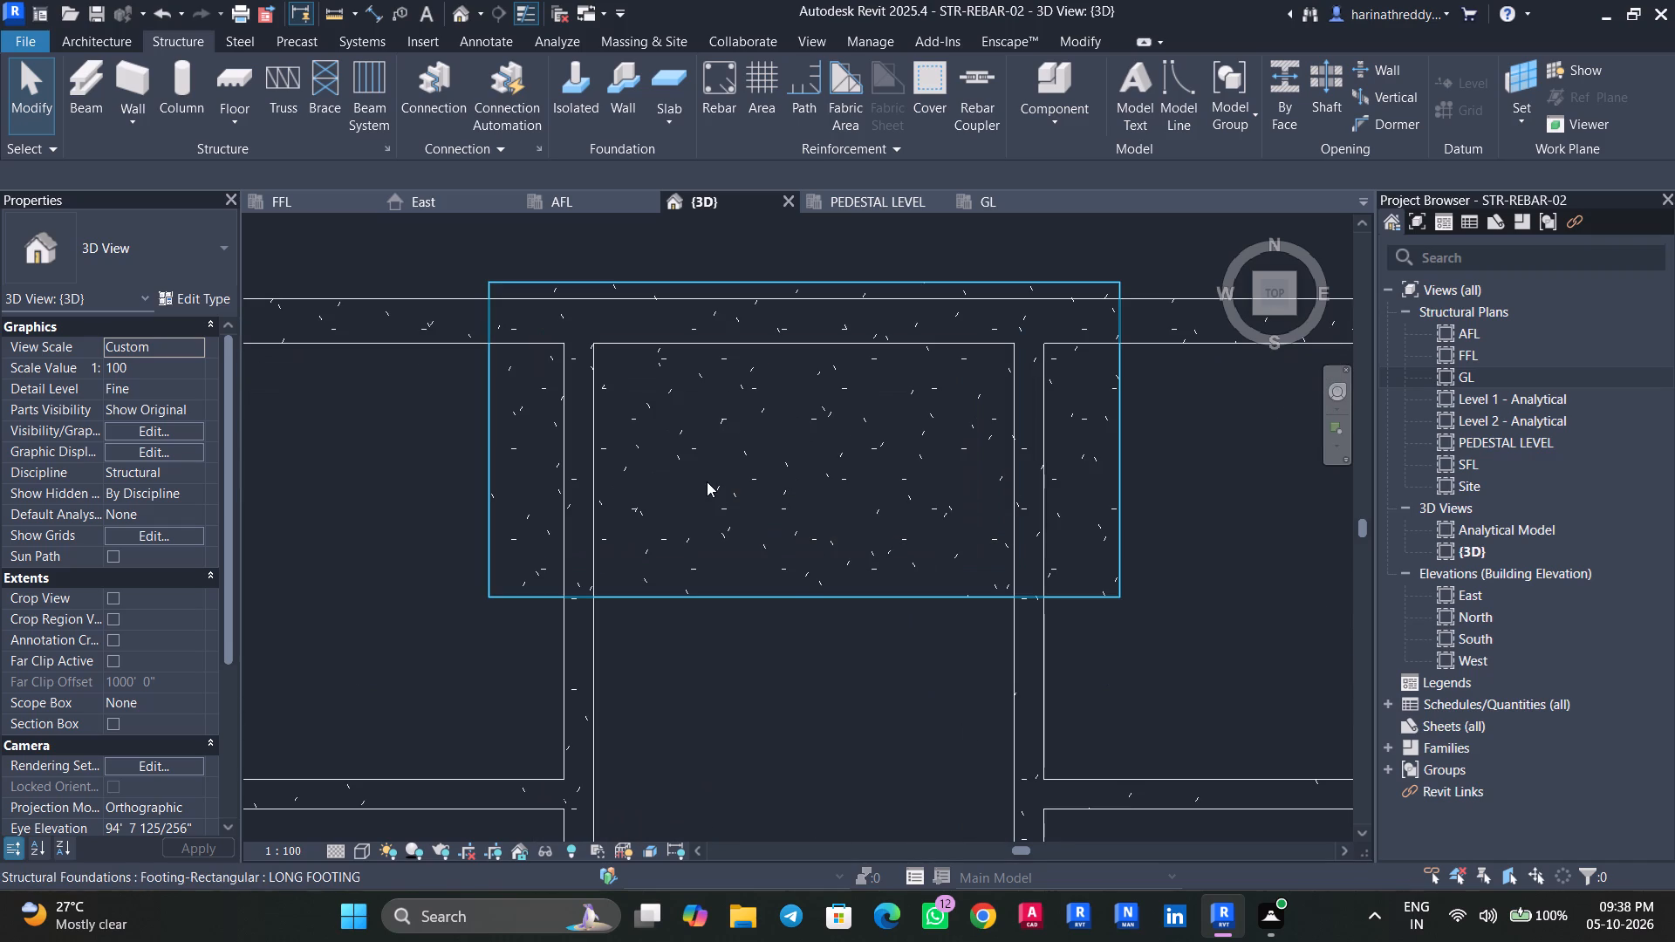
pyautogui.press('Escape')
pyautogui.press('Escape')
pyautogui.scroll(-9, 714, 522)
pyautogui.moveTo(736, 611); pyautogui.dragTo(677, 584, button='middle')
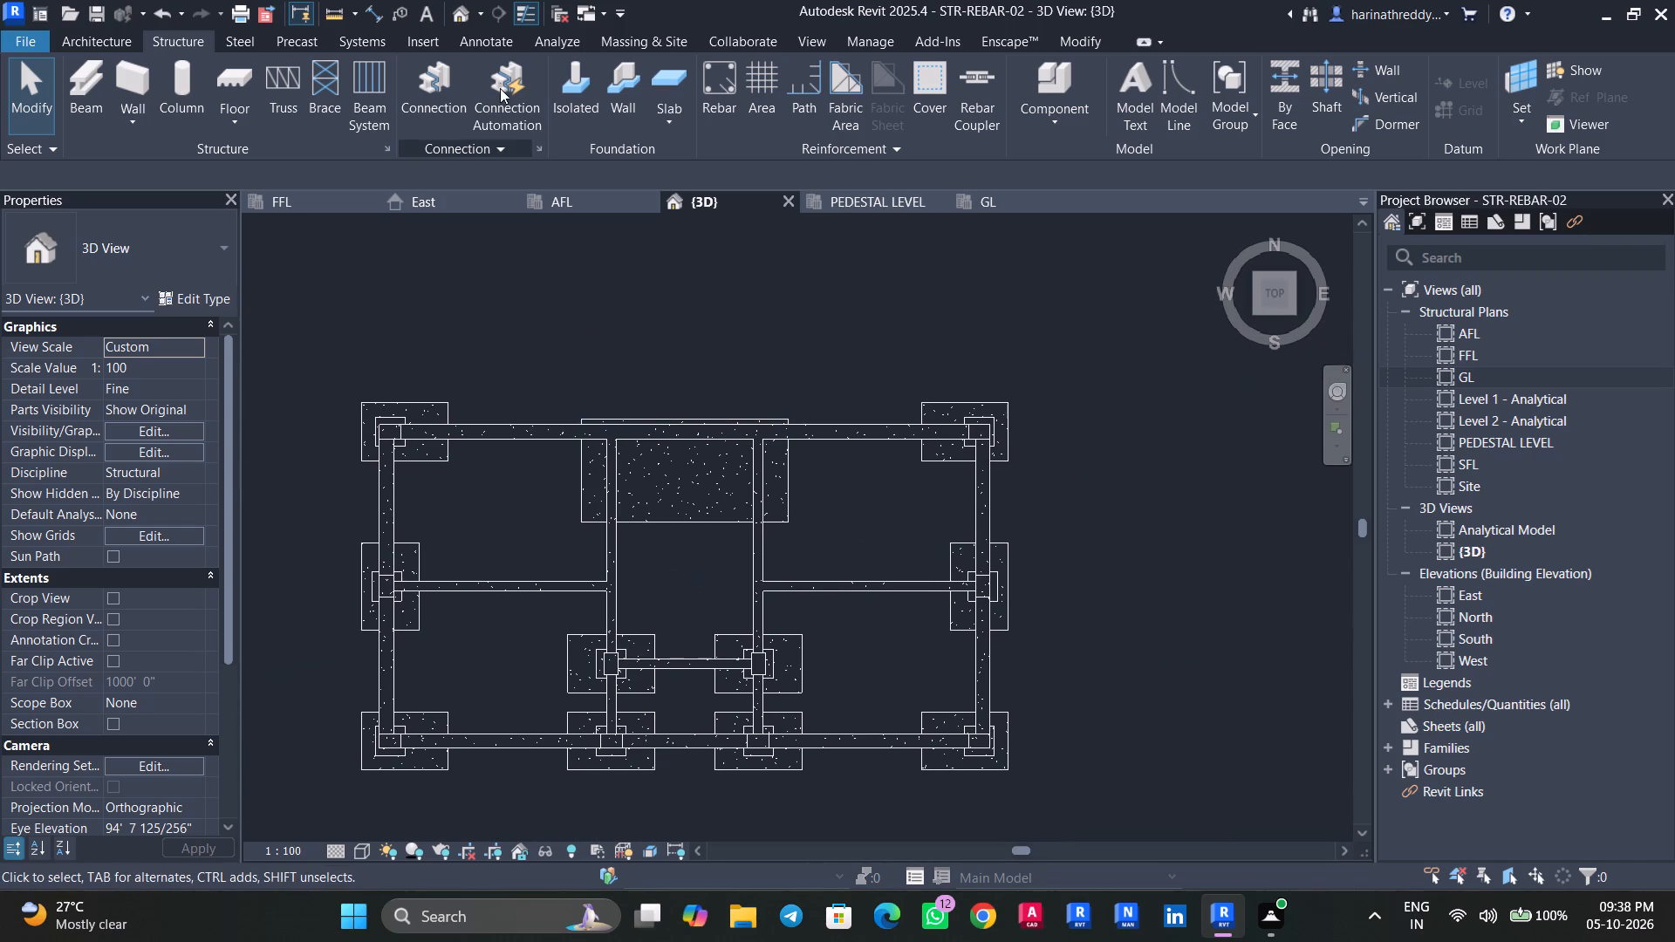
pyautogui.click(466, 20)
pyautogui.scroll(-3, 896, 411)
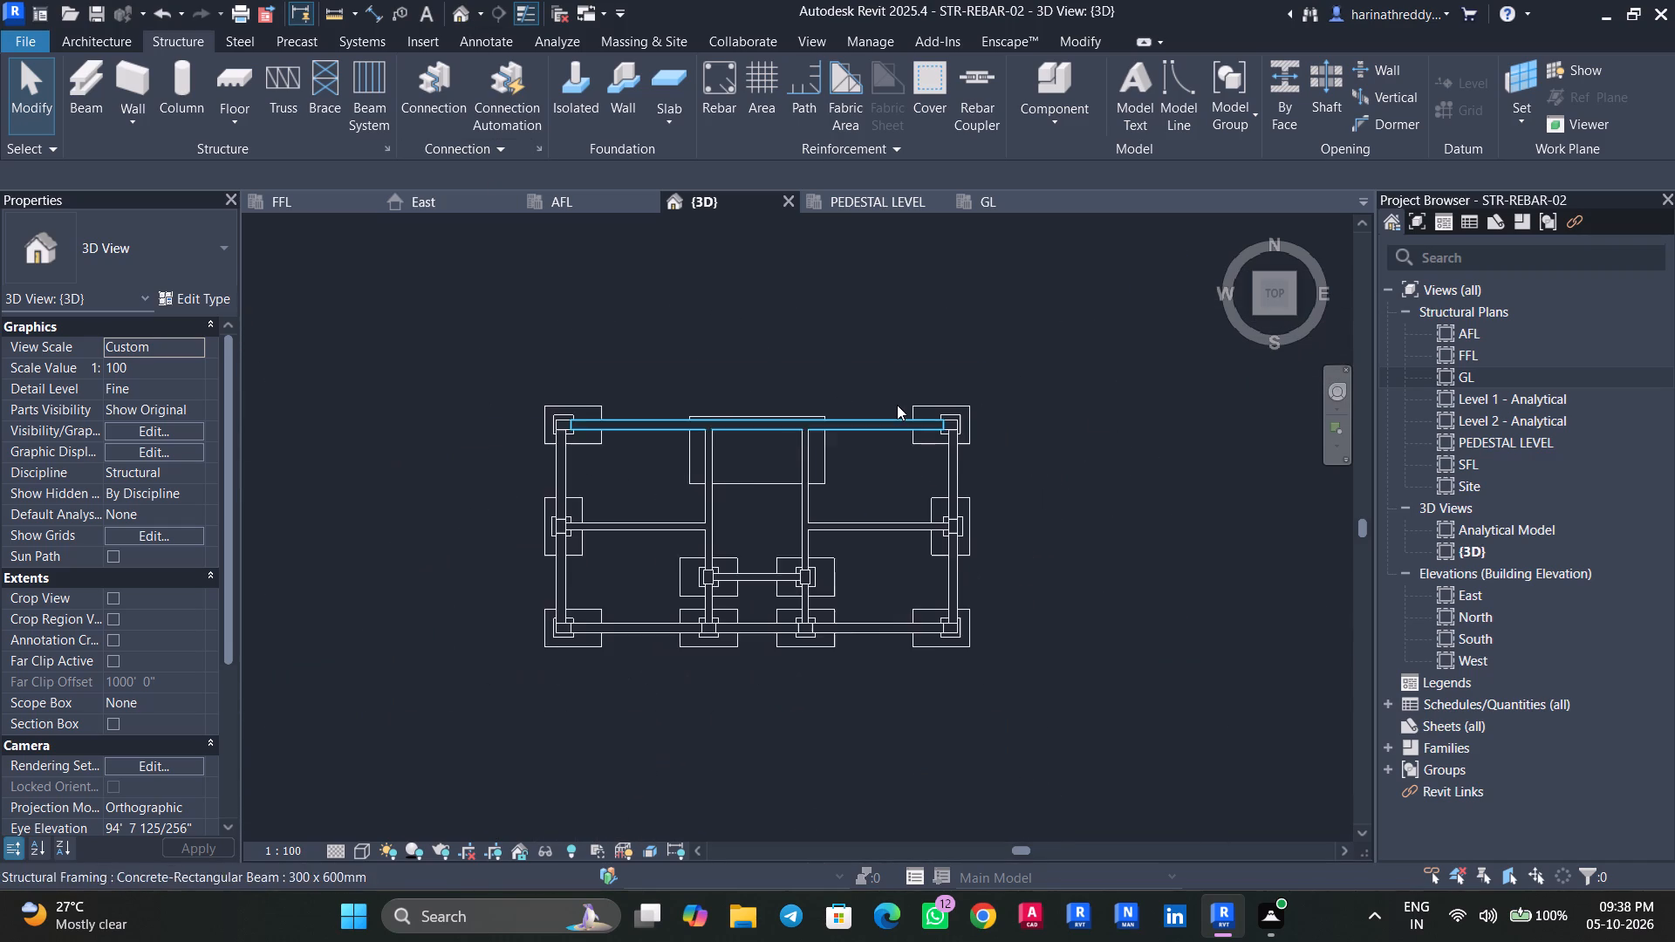
pyautogui.keyDown('shift'); pyautogui.moveTo(726, 685); pyautogui.dragTo(978, 304, button='middle'); pyautogui.keyUp('shift')
pyautogui.scroll(2, 716, 796)
pyautogui.scroll(-1, 716, 796)
pyautogui.scroll(4, 716, 797)
pyautogui.moveTo(428, 781); pyautogui.dragTo(548, 606, button='middle')
# Set the 3D view's visual style to Realistic.
pyautogui.click(327, 850)
pyautogui.click(351, 838)
pyautogui.click(353, 852)
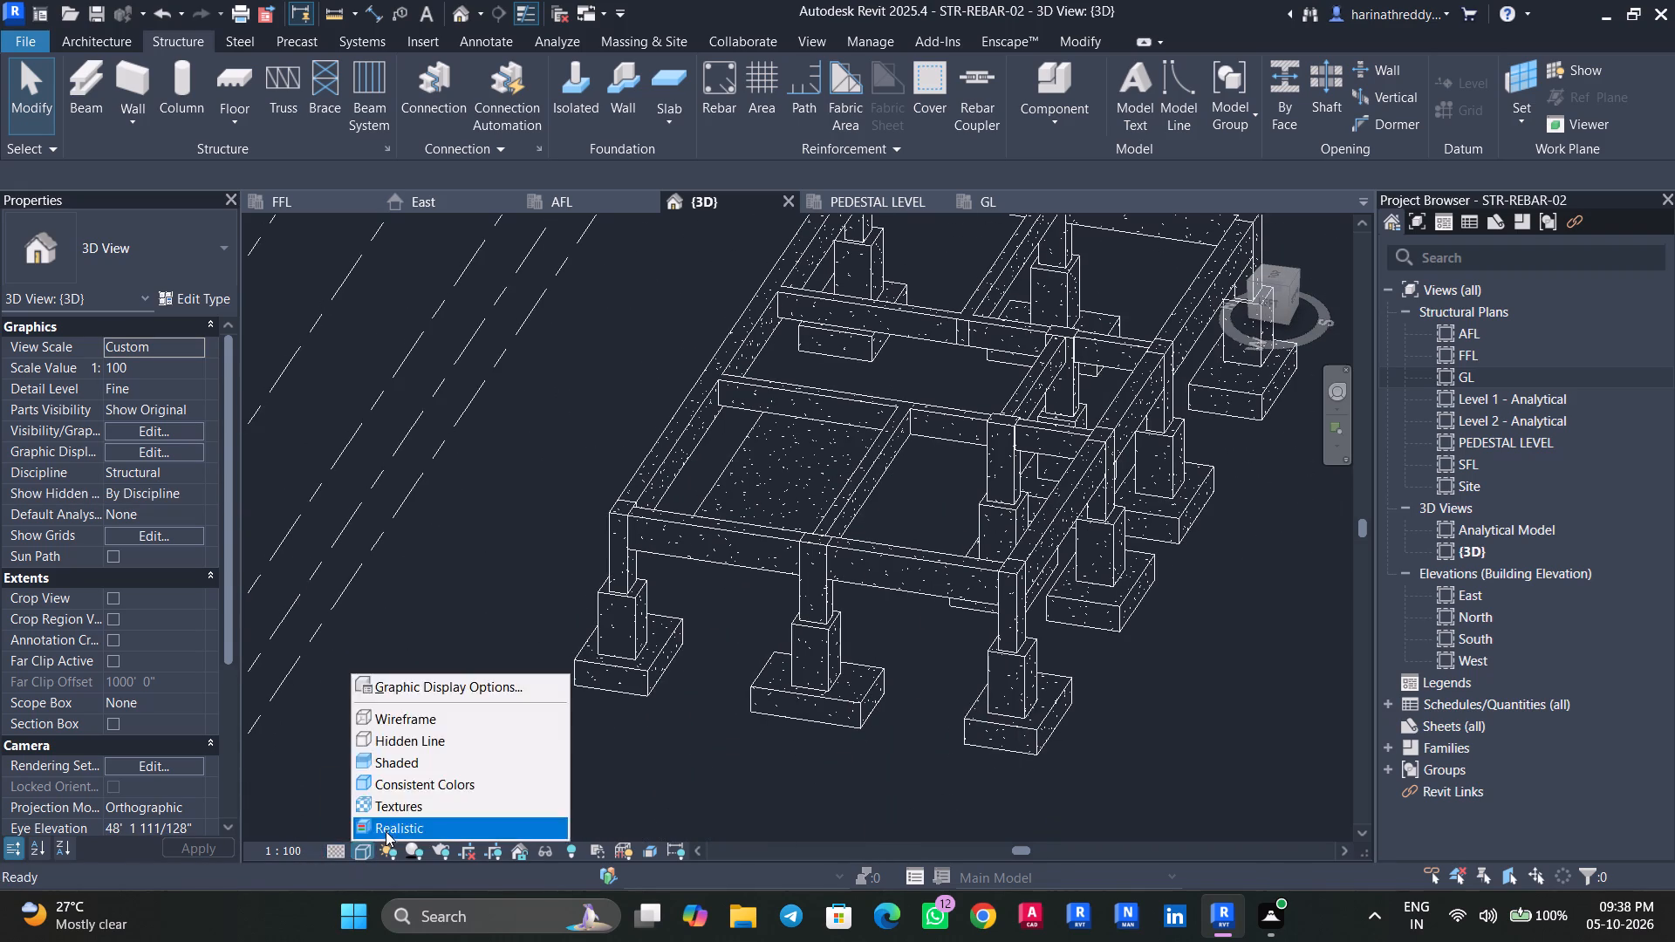
pyautogui.click(386, 830)
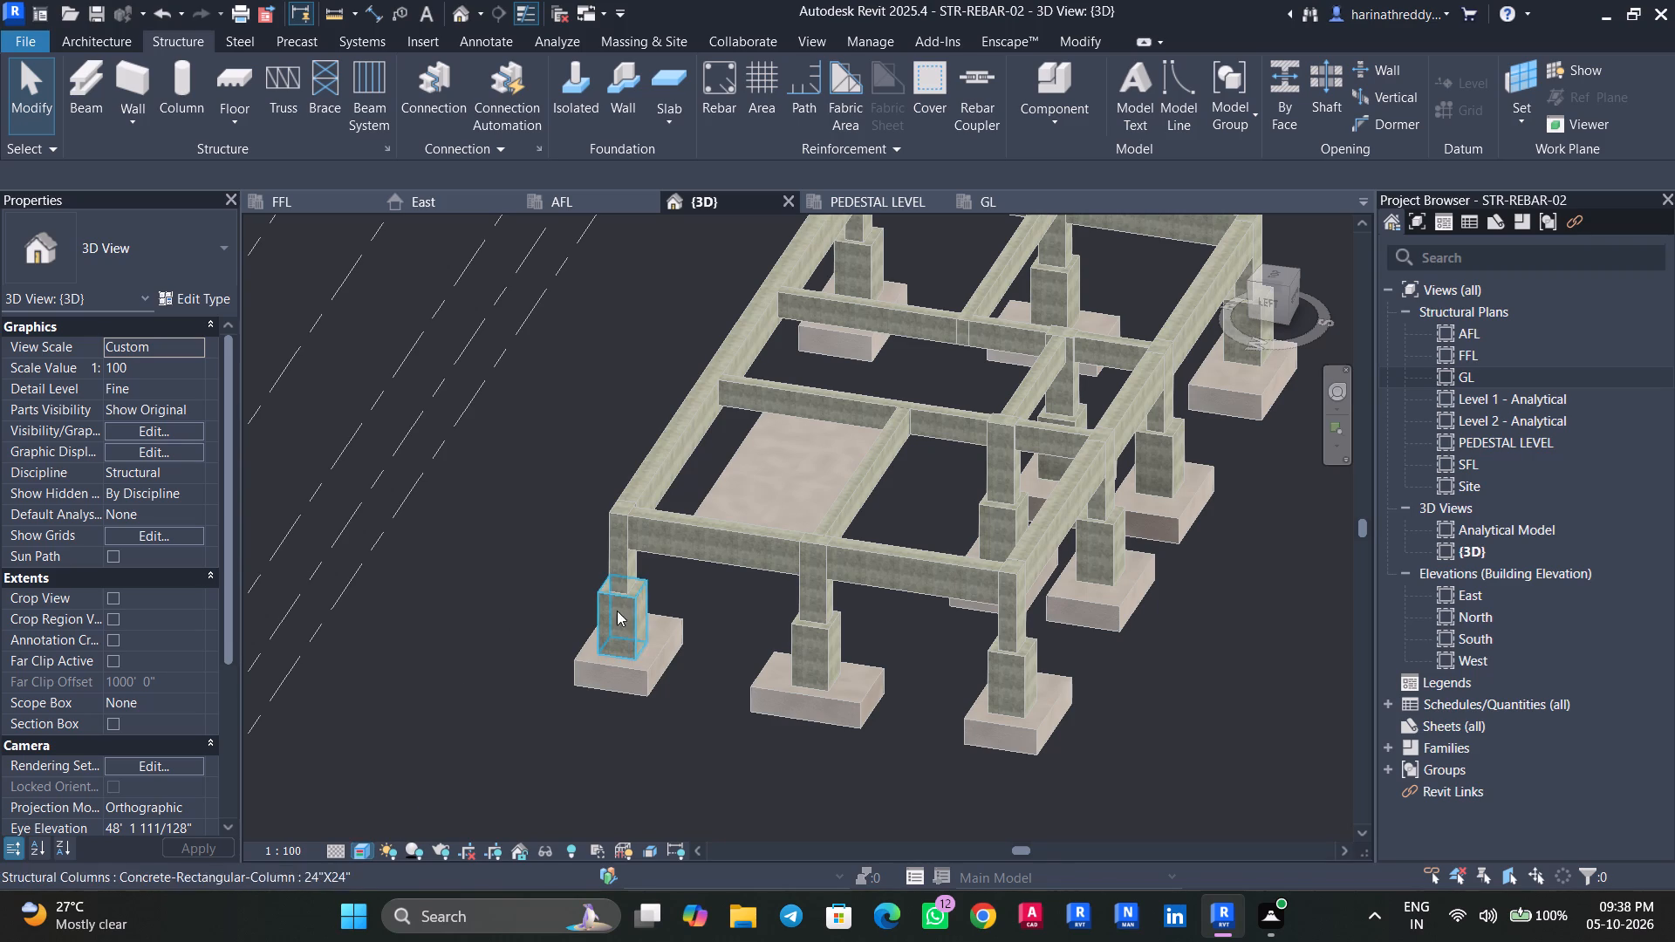
pyautogui.keyDown('shift'); pyautogui.moveTo(493, 611); pyautogui.dragTo(430, 638, button='middle'); pyautogui.keyUp('shift')
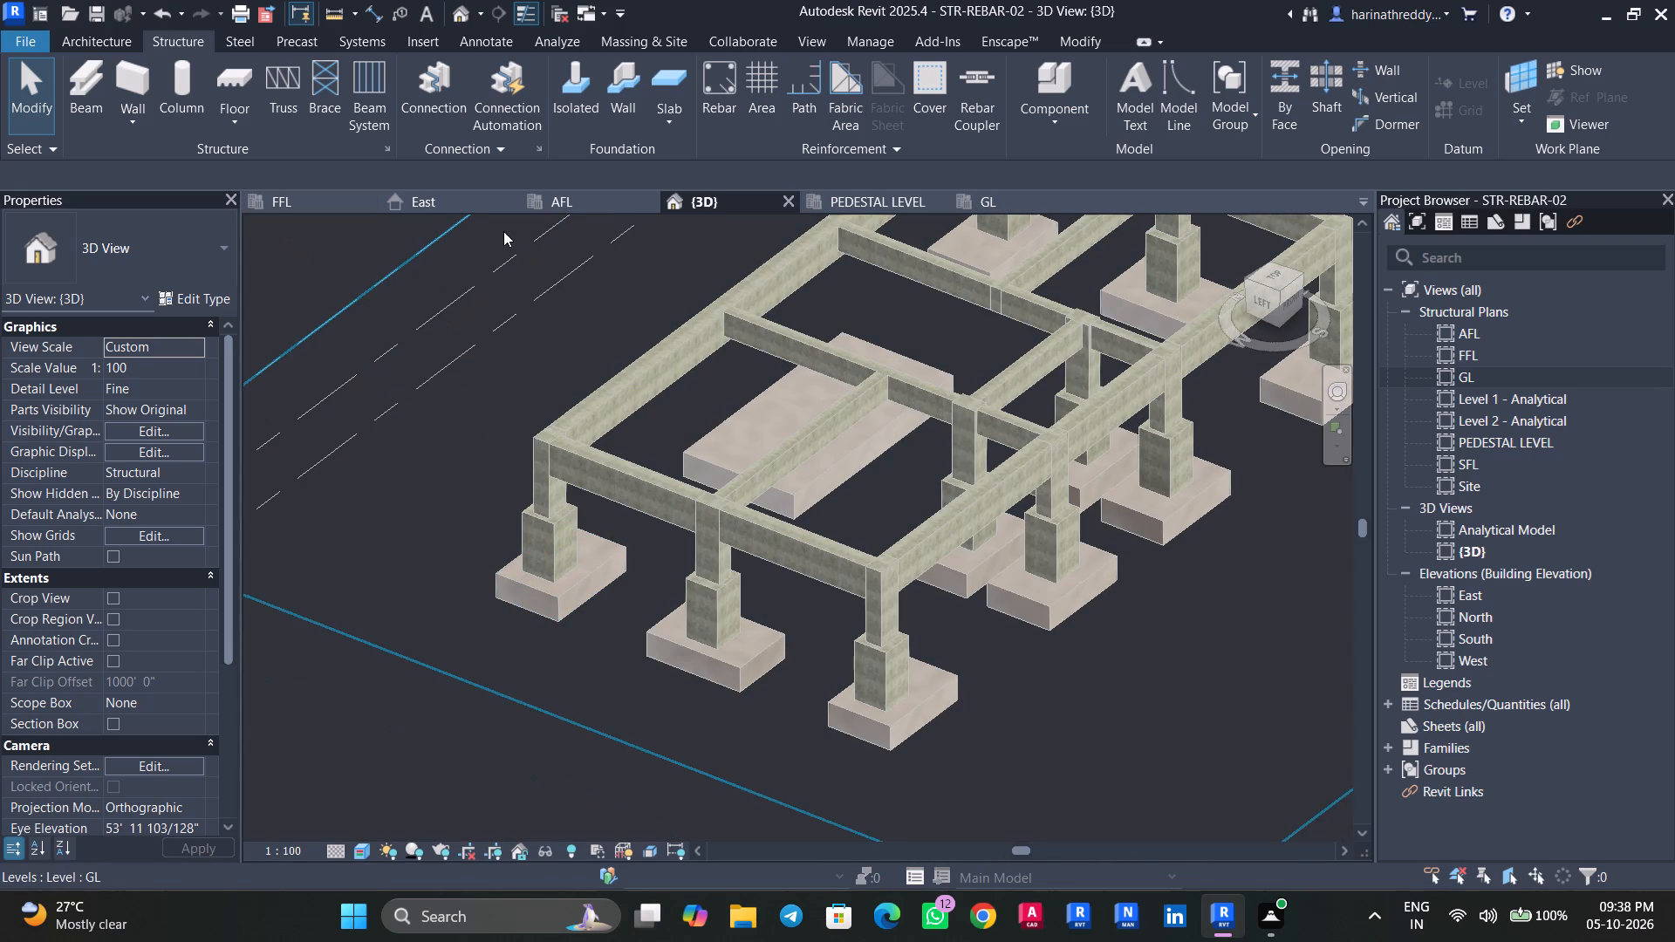
# Open the GL structural plan and bring up the architectural building tools.
pyautogui.doubleClick(1503, 379)
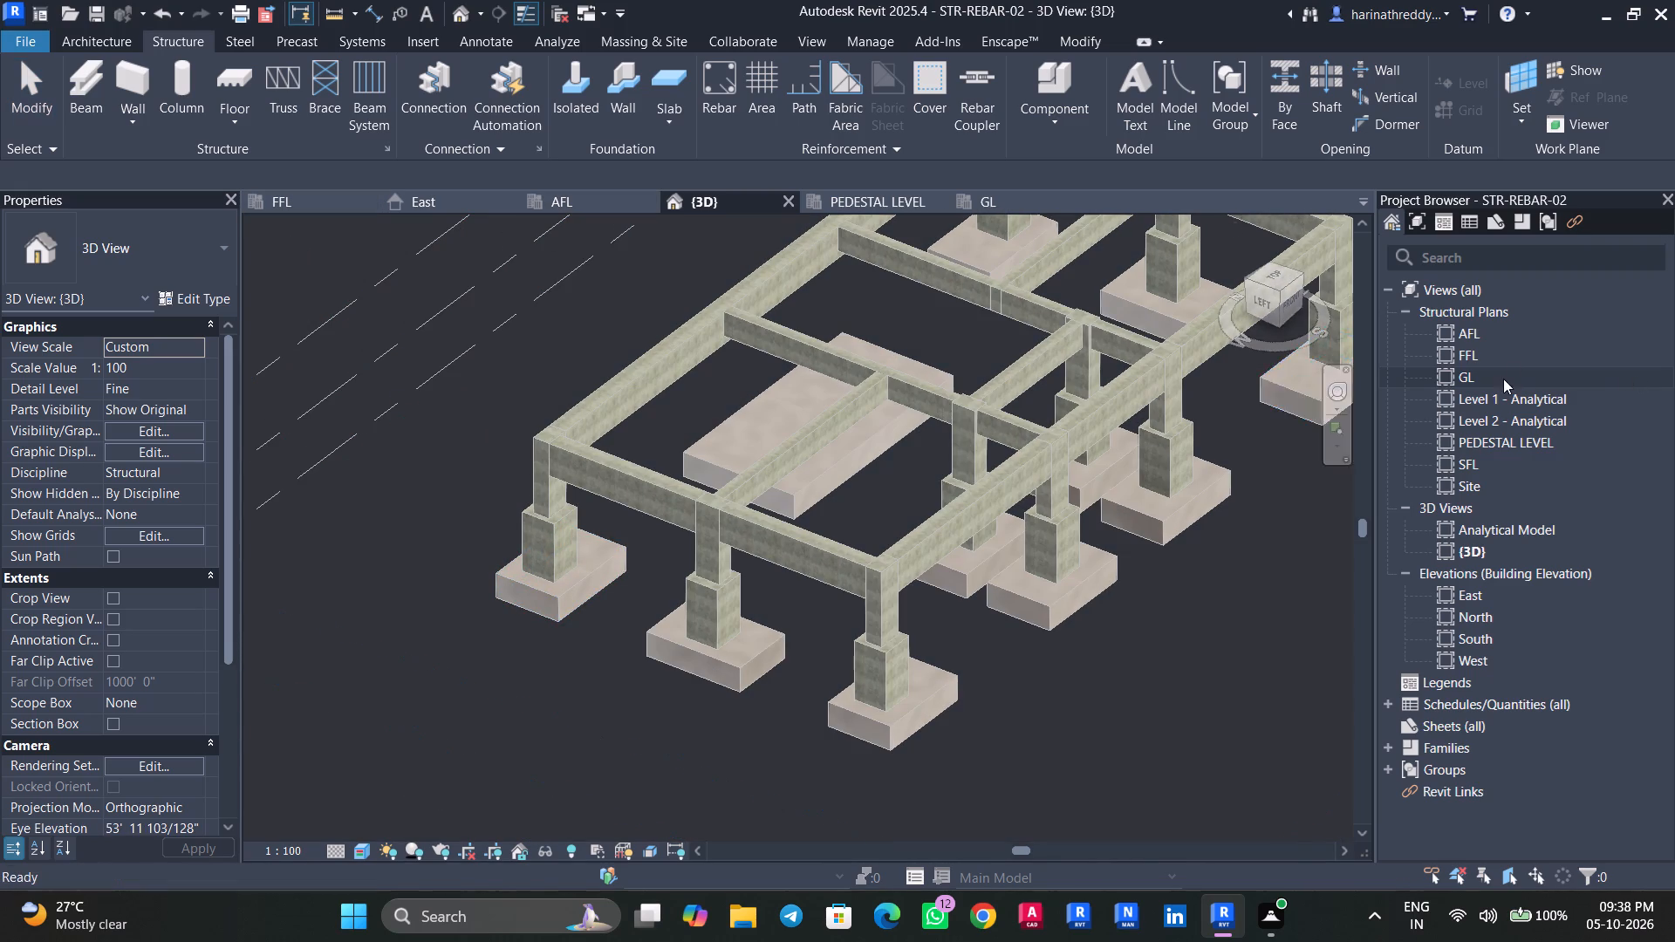
pyautogui.scroll(-5, 956, 496)
pyautogui.scroll(1, 957, 494)
pyautogui.scroll(-1, 957, 494)
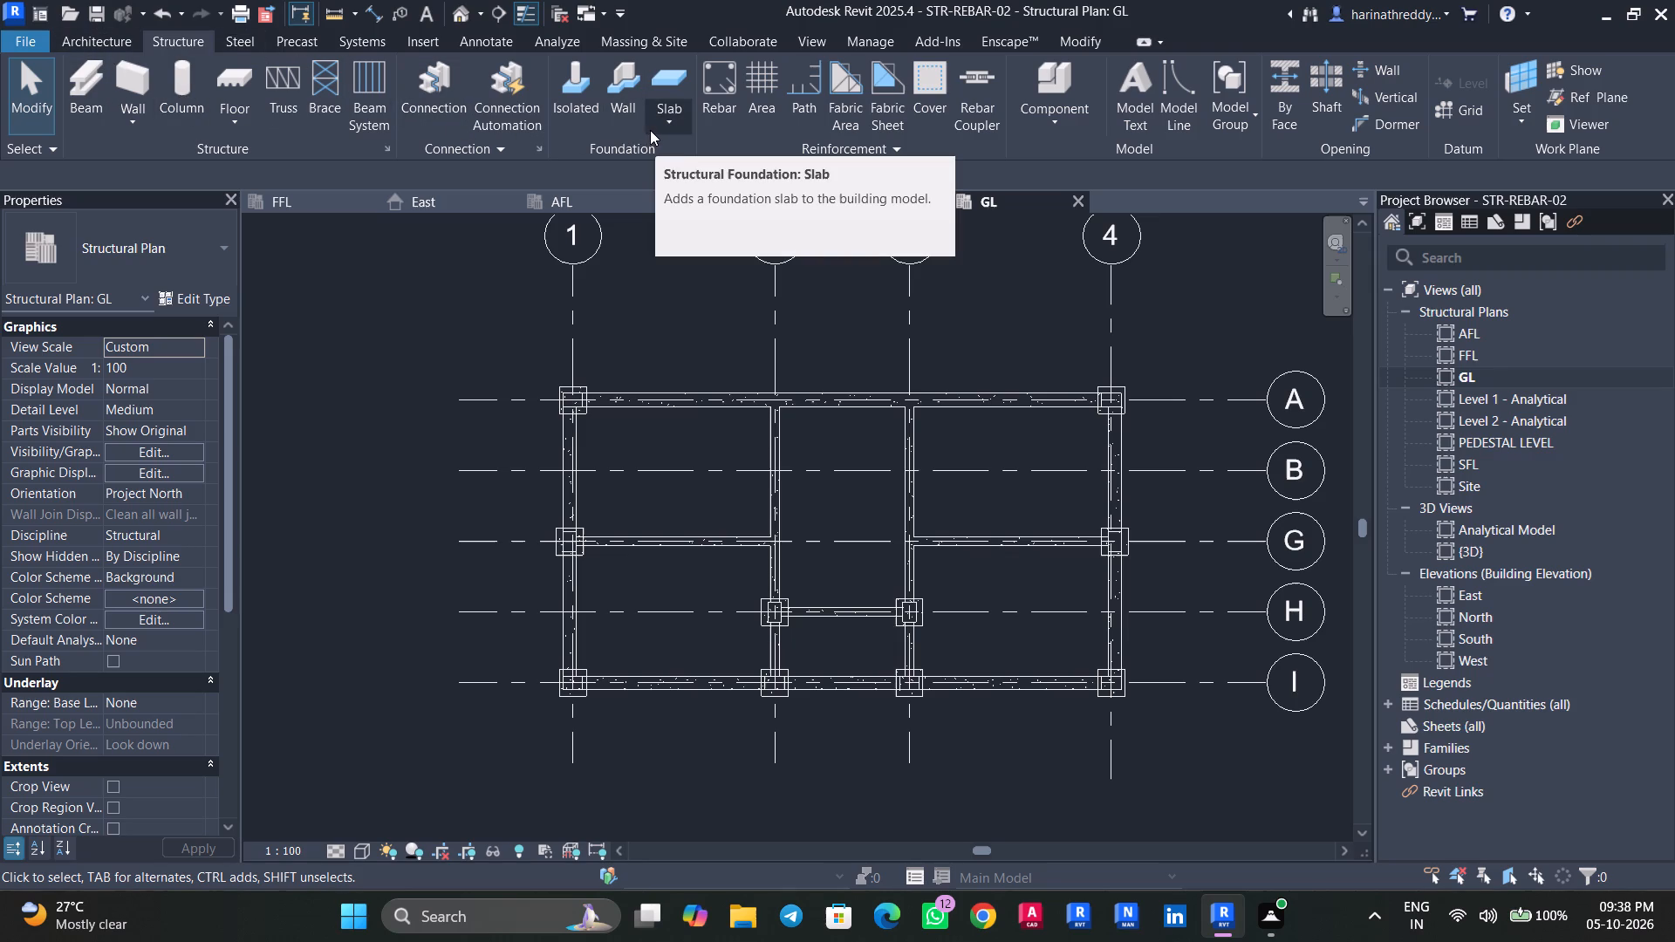
pyautogui.click(78, 52)
pyautogui.click(108, 47)
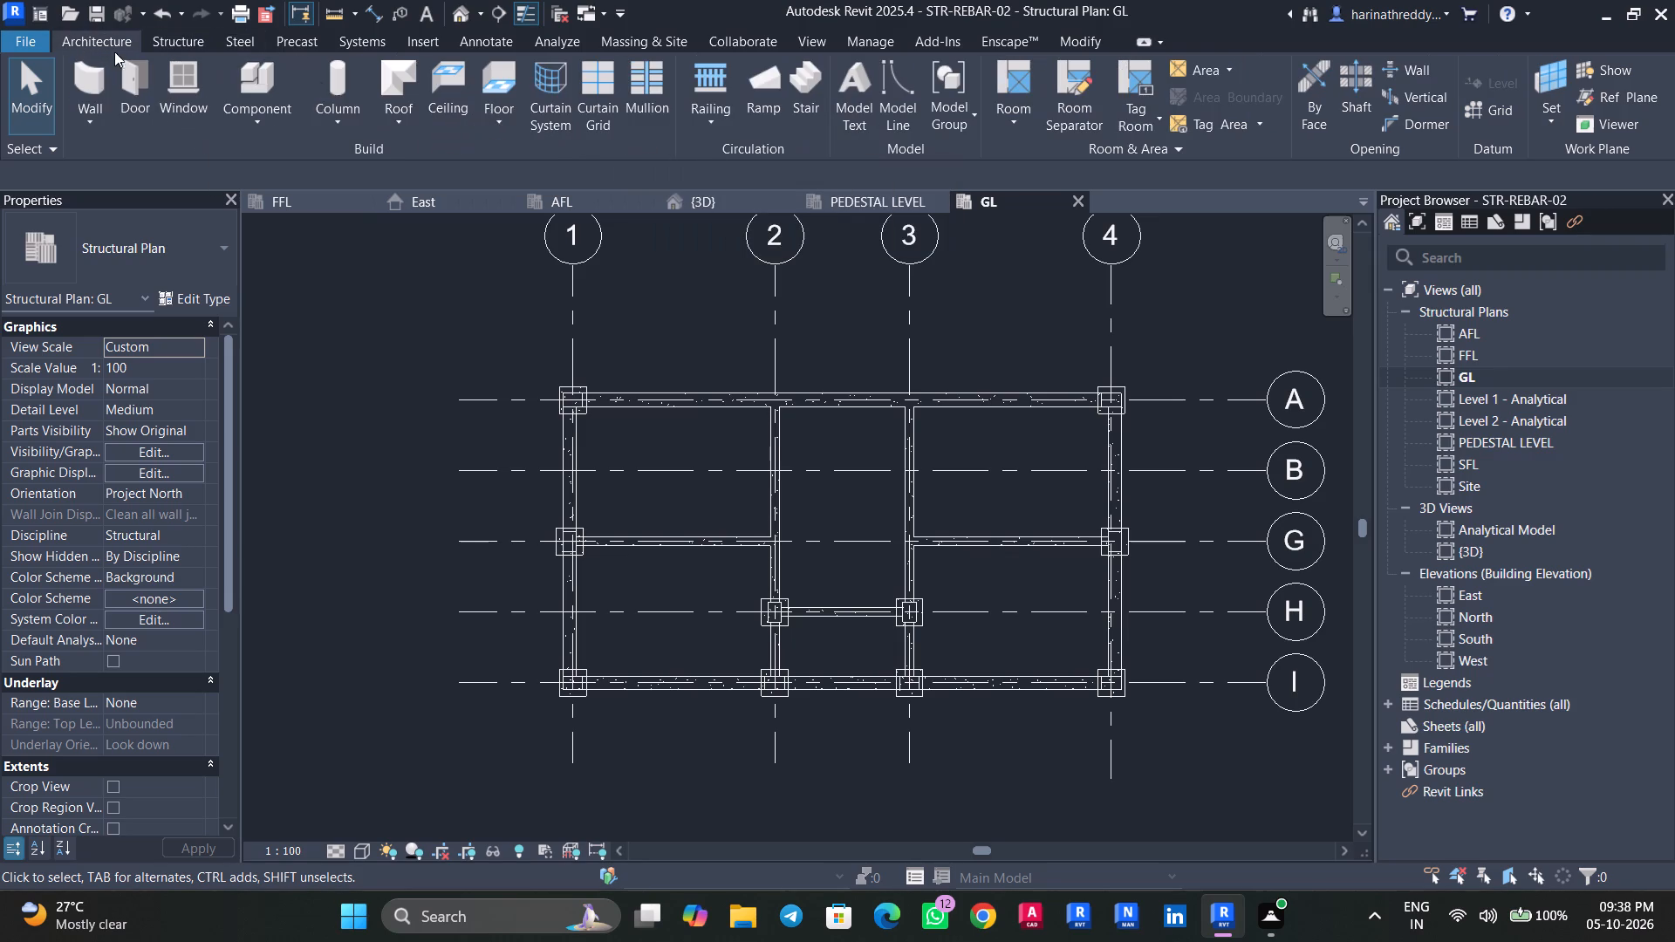
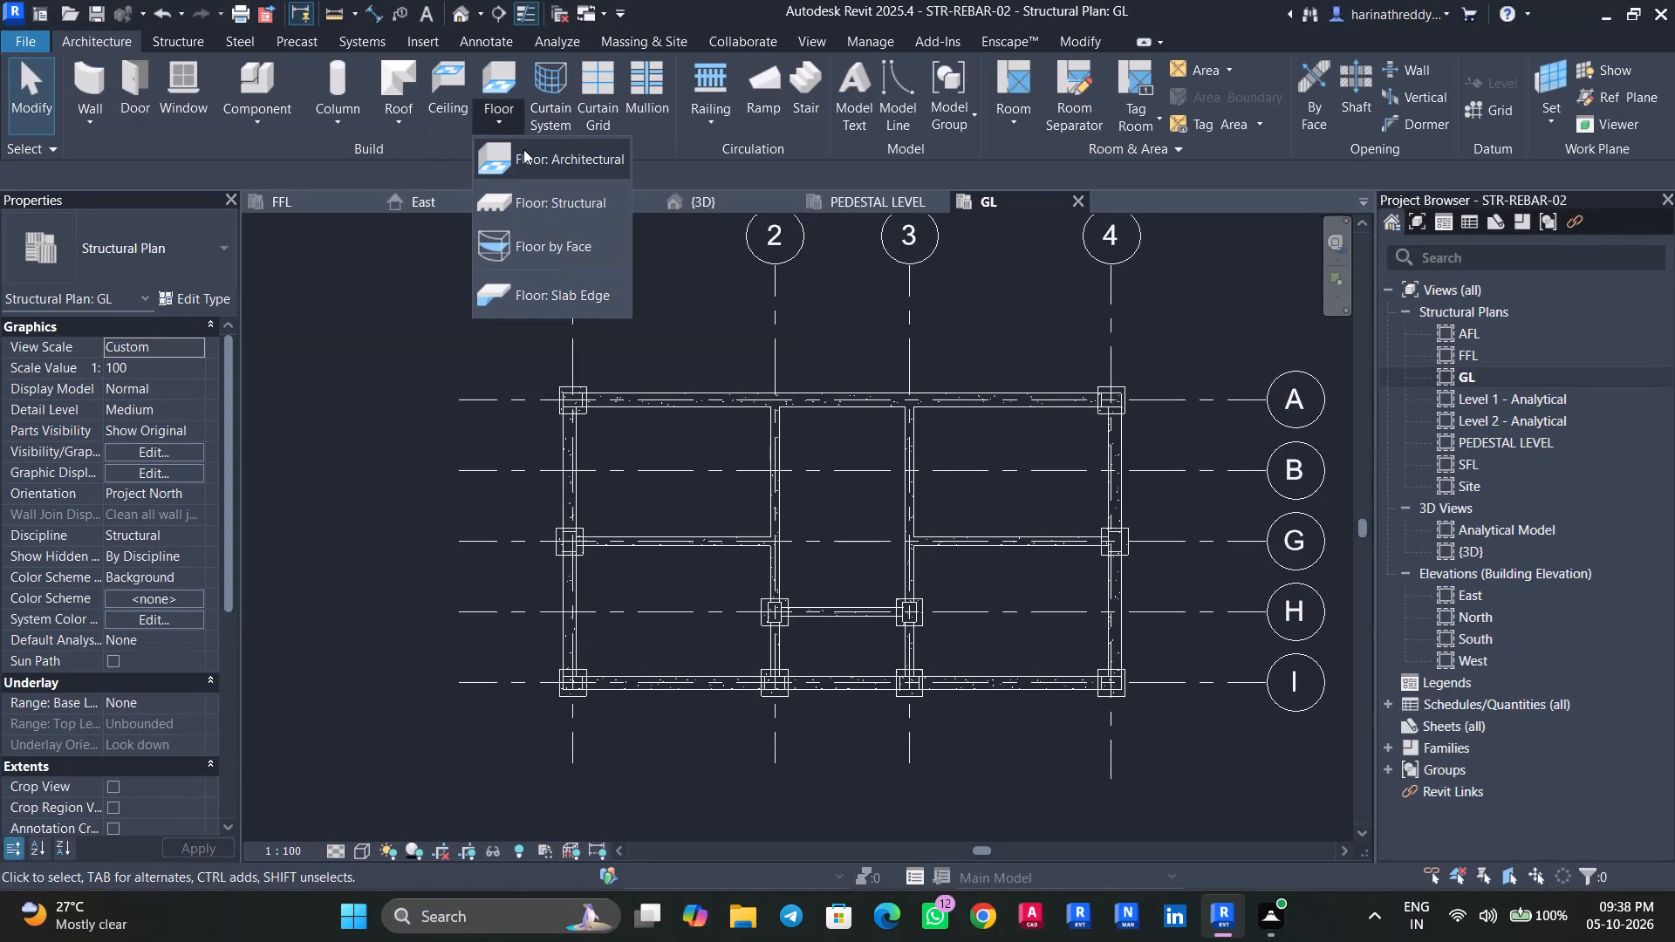
# Start a structural floor on level GL and duplicate the Generic 300mm floor type as 150MM SLAB.
pyautogui.click(533, 211)
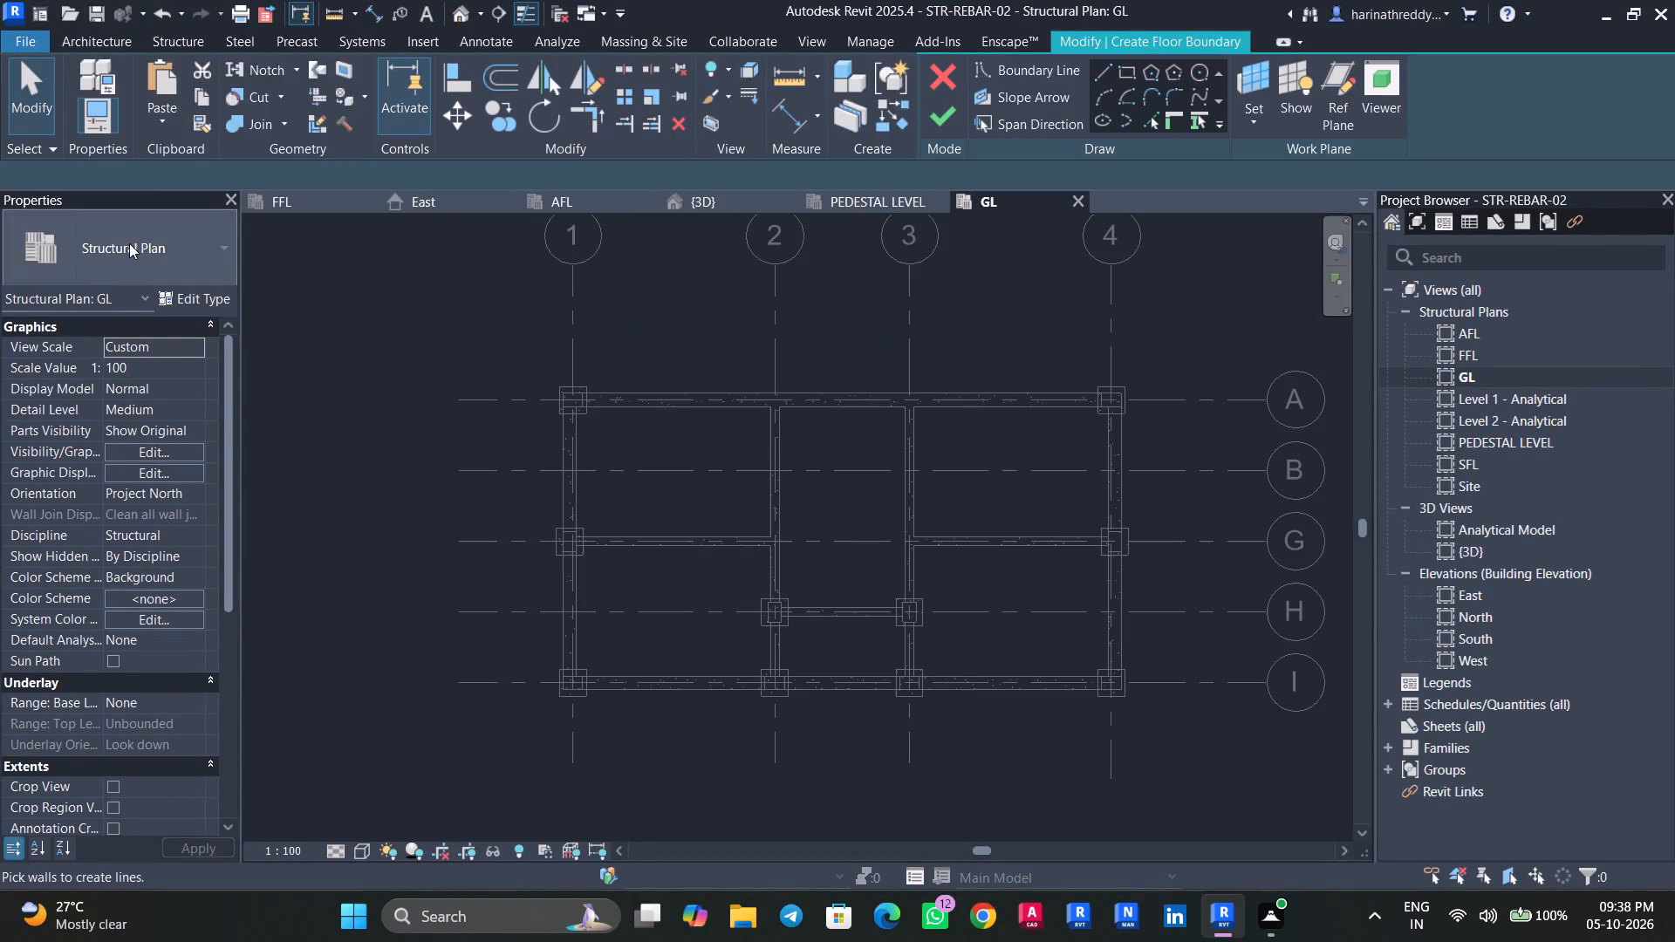
pyautogui.click(188, 305)
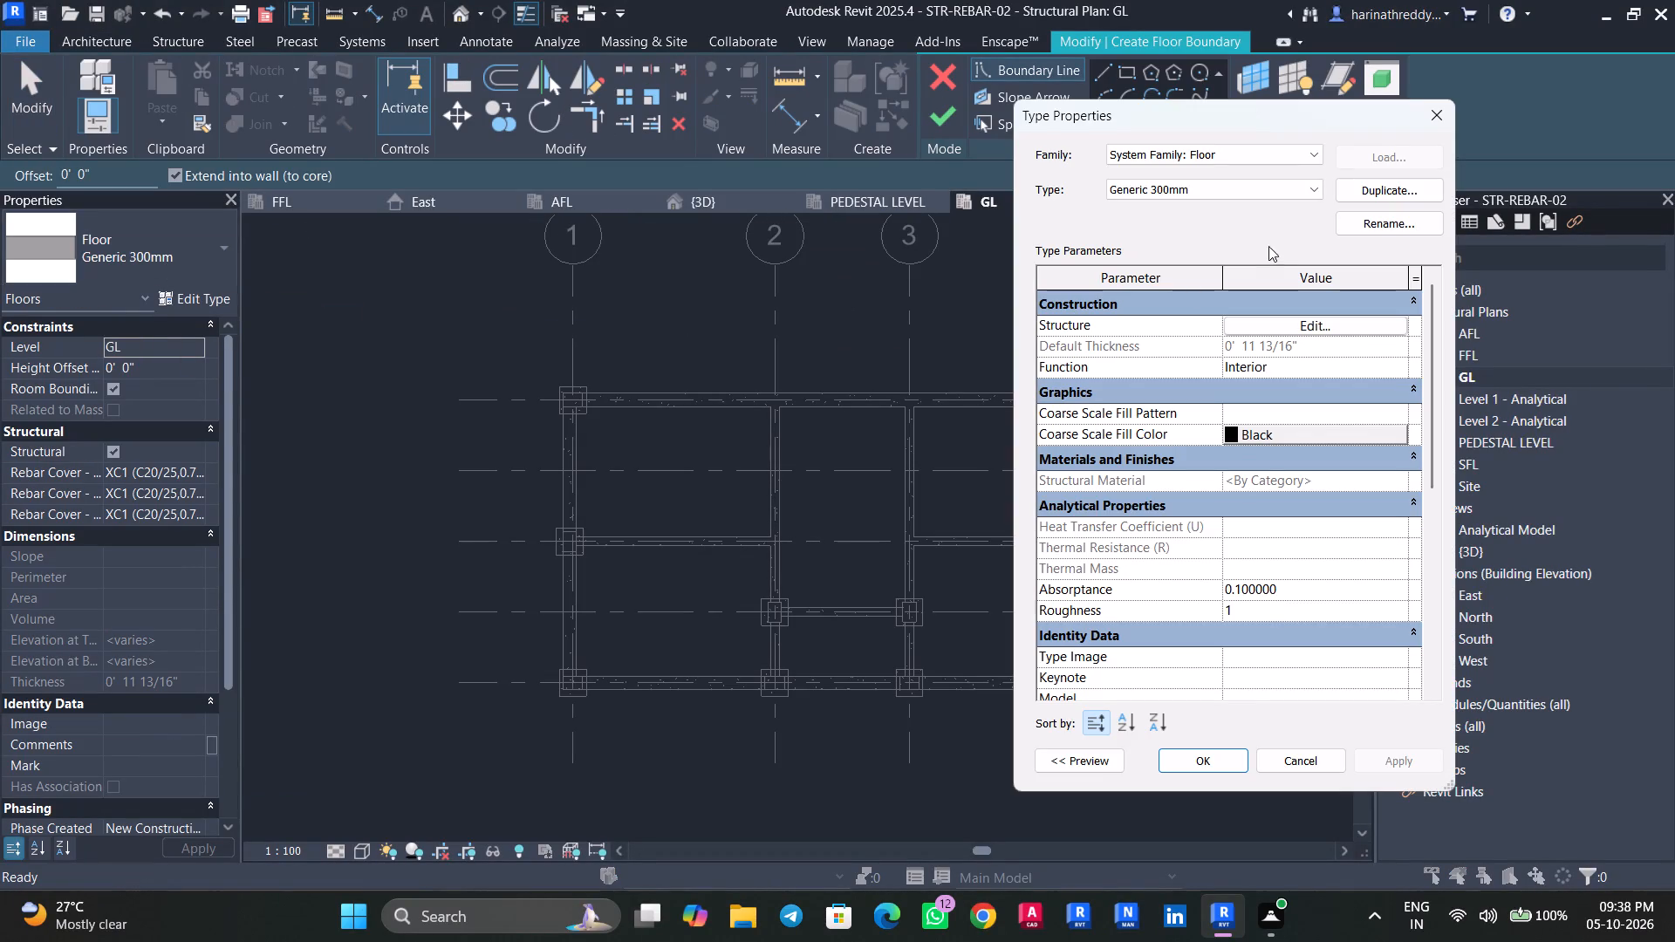
pyautogui.click(1360, 199)
pyautogui.write('150MM SLB')
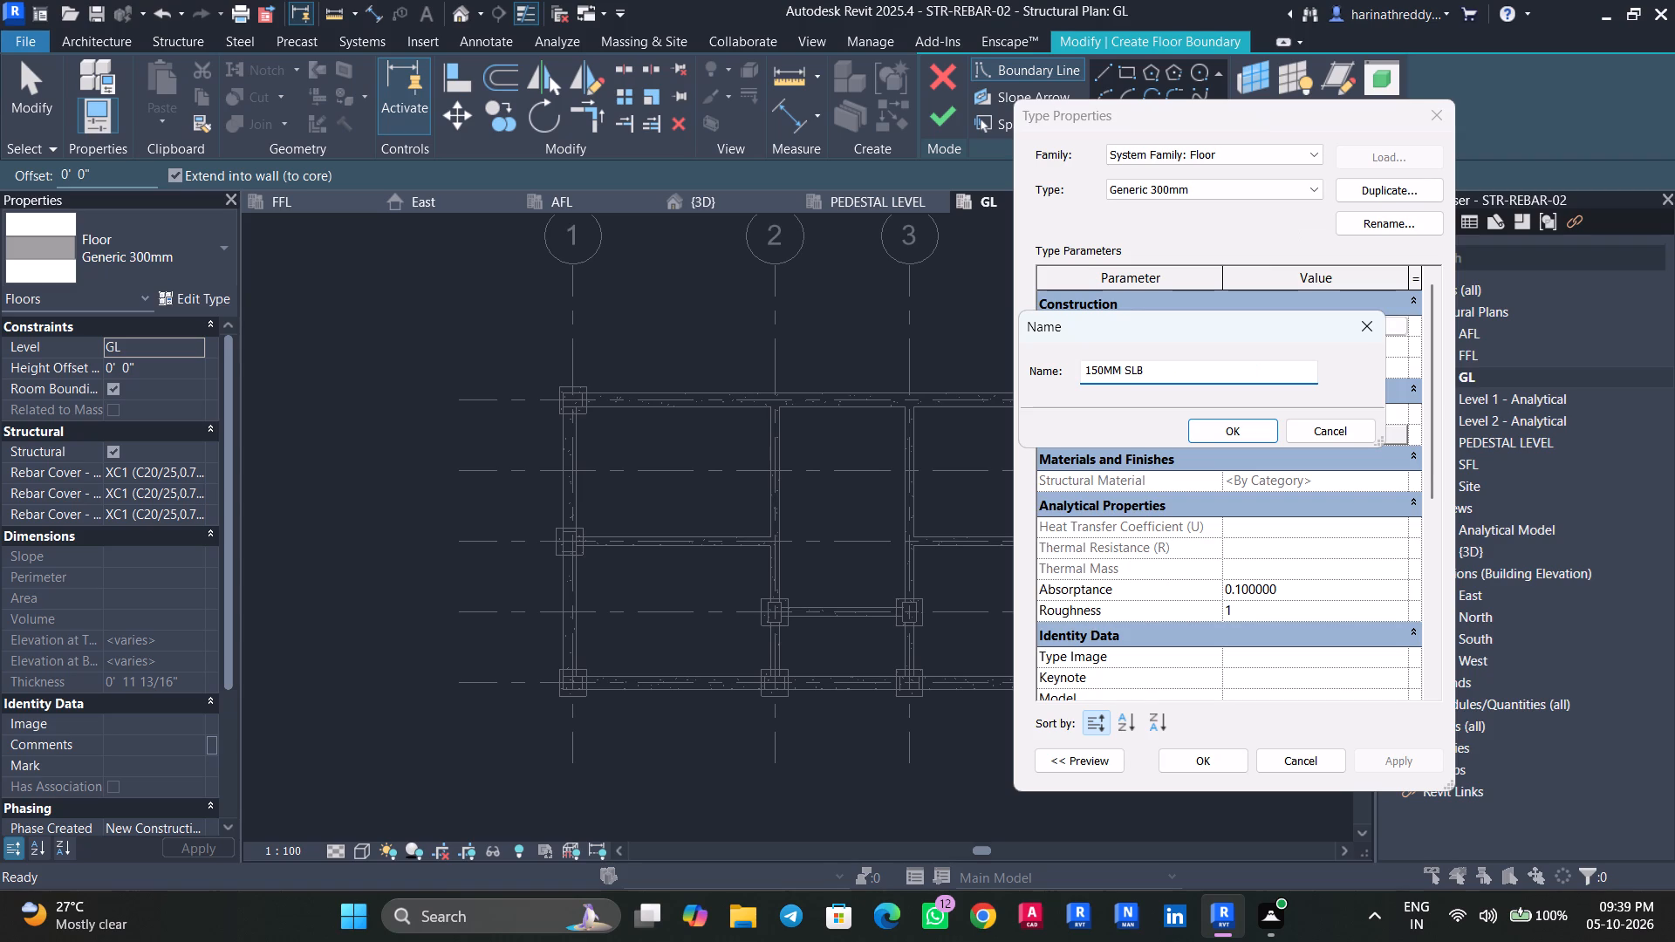
pyautogui.press('BackSpace')
pyautogui.write('AB')
pyautogui.click(1209, 440)
# Set the structure layer thickness of the 150MM SLAB type to 150 mm and apply the type changes.
pyautogui.click(1350, 327)
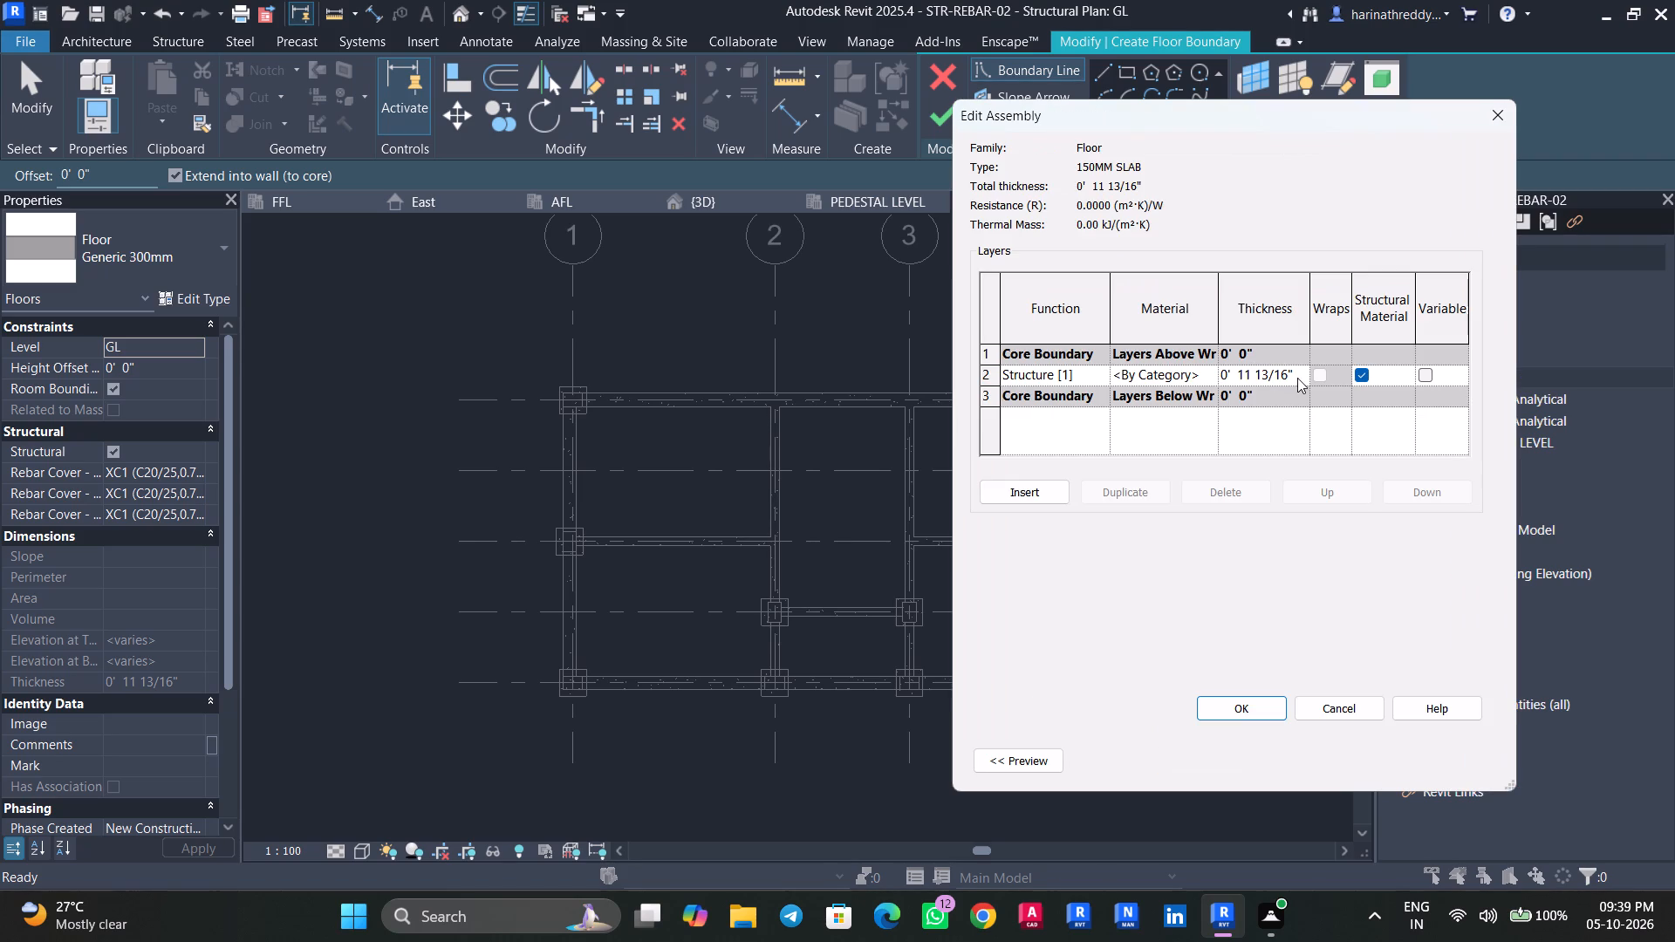
pyautogui.click(1297, 378)
pyautogui.moveTo(1297, 378); pyautogui.dragTo(1174, 387)
pyautogui.write('150MM')
pyautogui.press('Return')
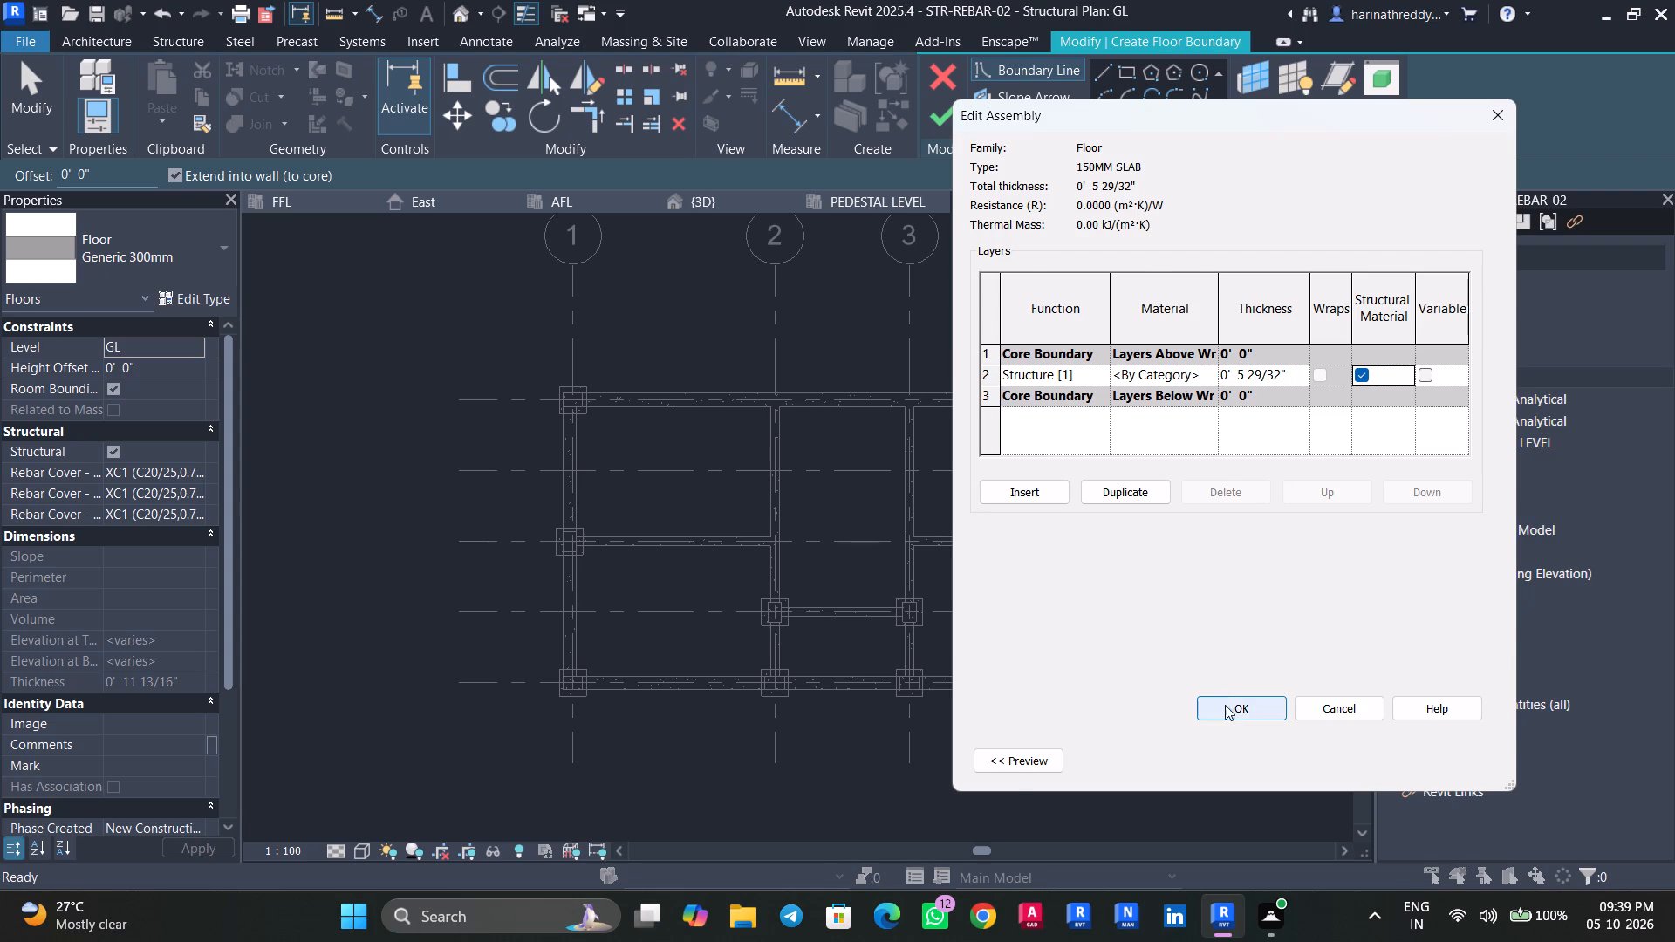
pyautogui.click(1225, 706)
pyautogui.click(1453, 749)
pyautogui.click(1436, 754)
pyautogui.click(1248, 758)
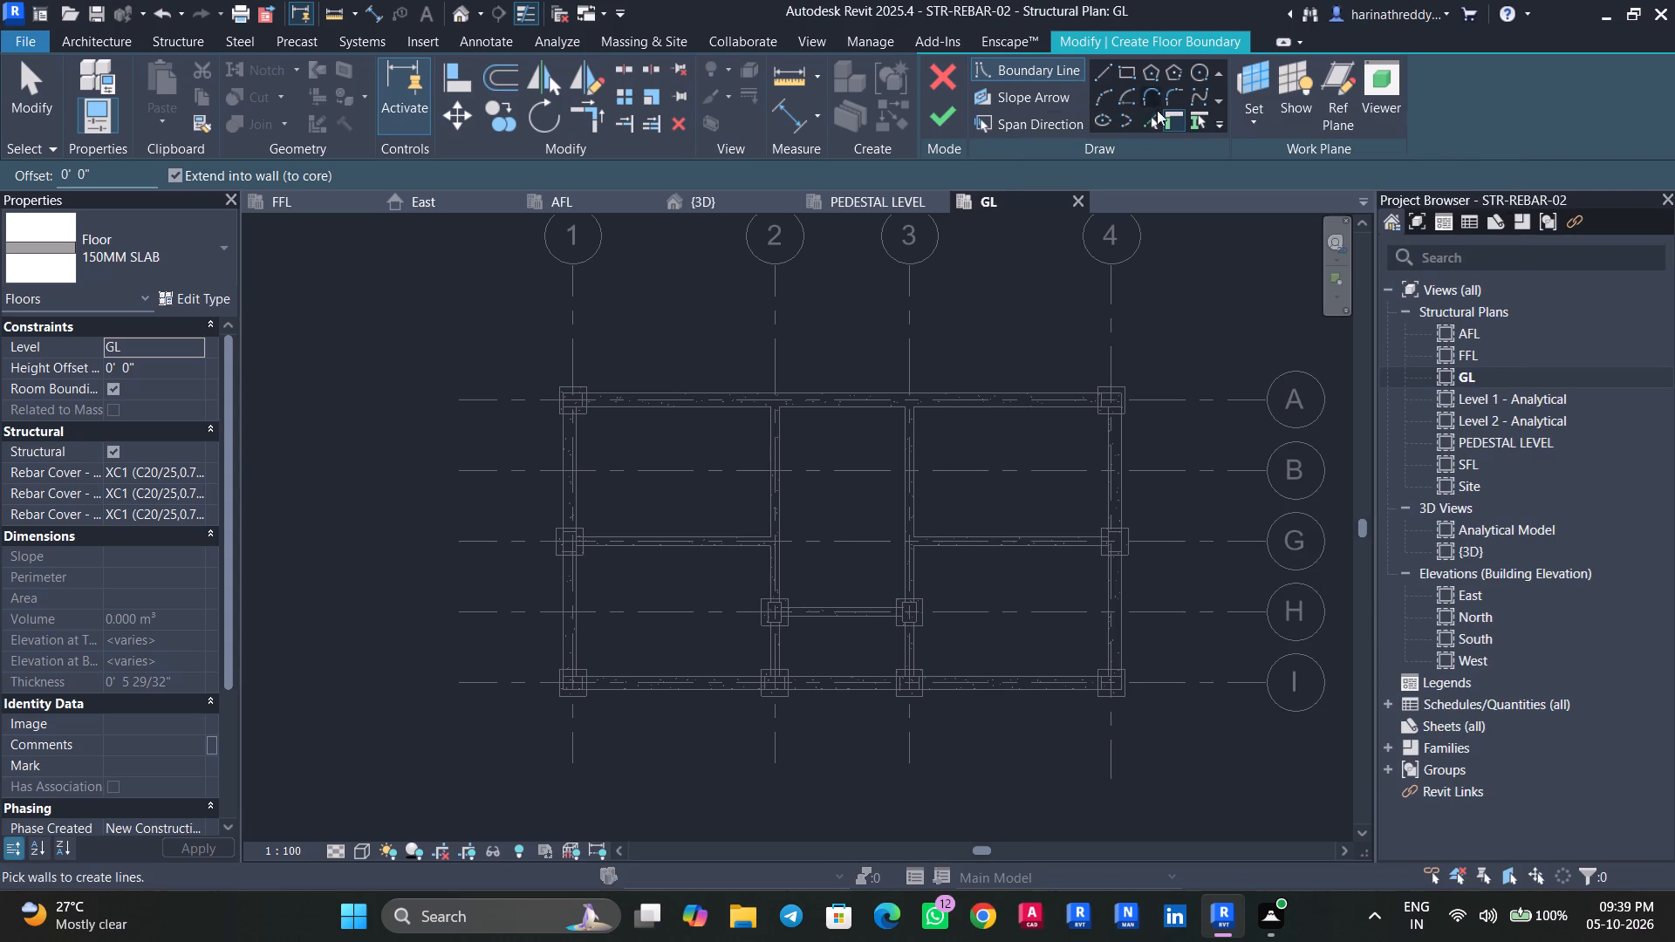
# Sketch a rectangular floor boundary from the outer beam corner at grids 1/A to the outer beam corner at grids 4/I.
pyautogui.click(1133, 71)
pyautogui.scroll(2, 557, 383)
pyautogui.scroll(-1, 557, 383)
pyautogui.scroll(7, 557, 383)
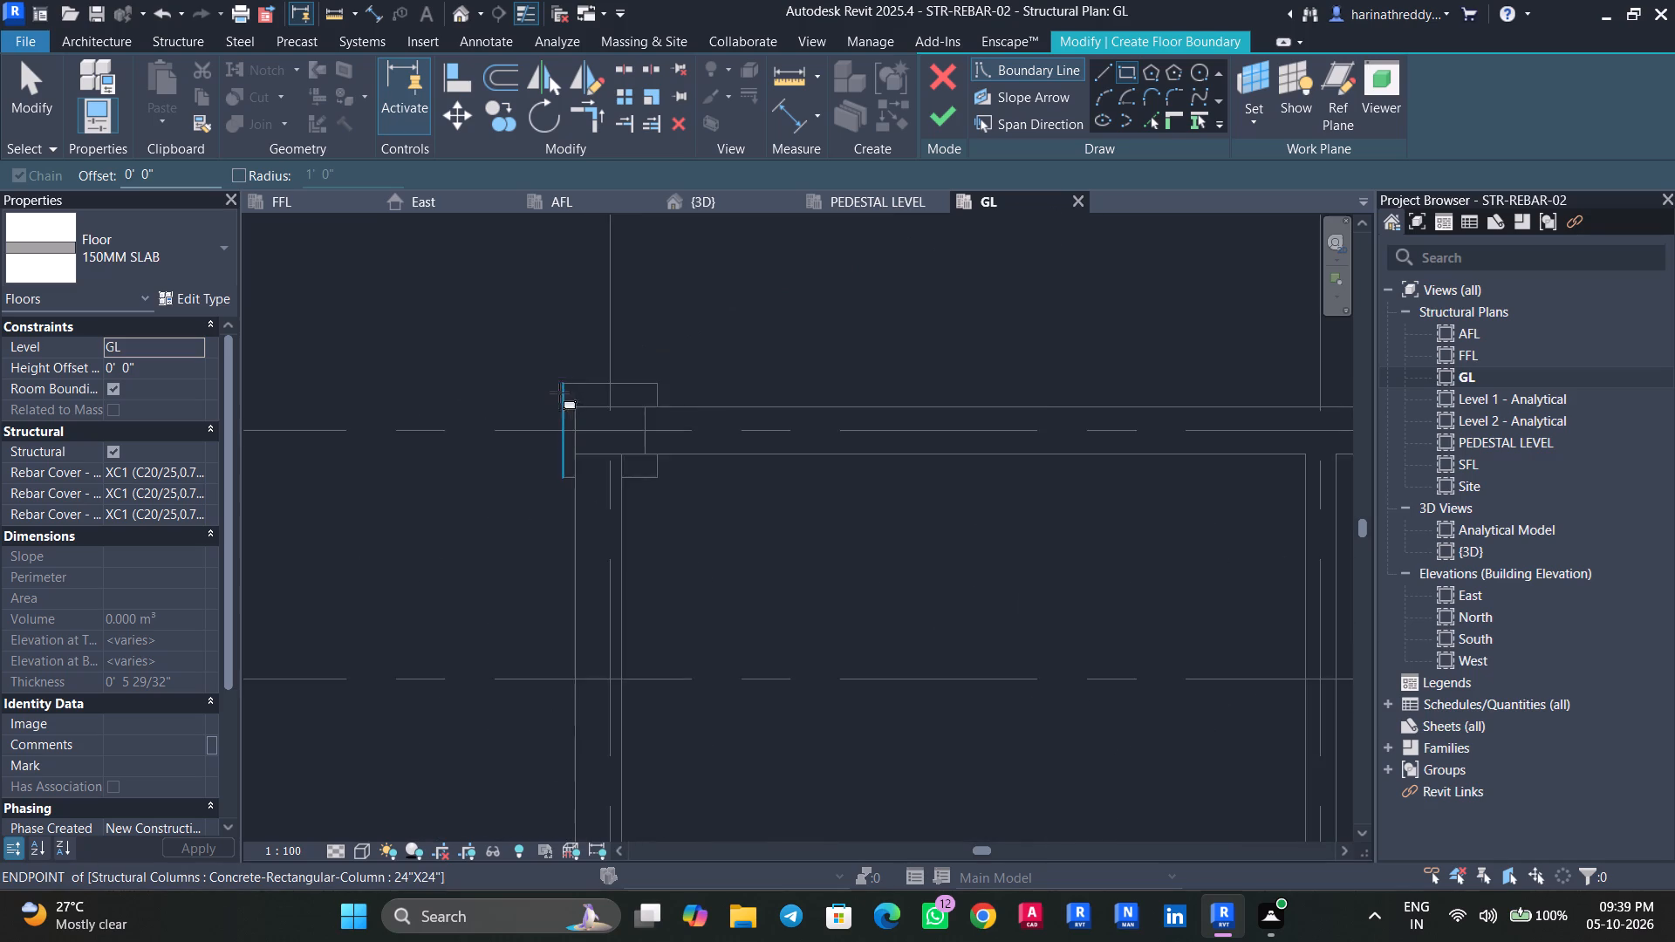
pyautogui.scroll(2, 559, 392)
pyautogui.click(578, 406)
pyautogui.scroll(-6, 605, 448)
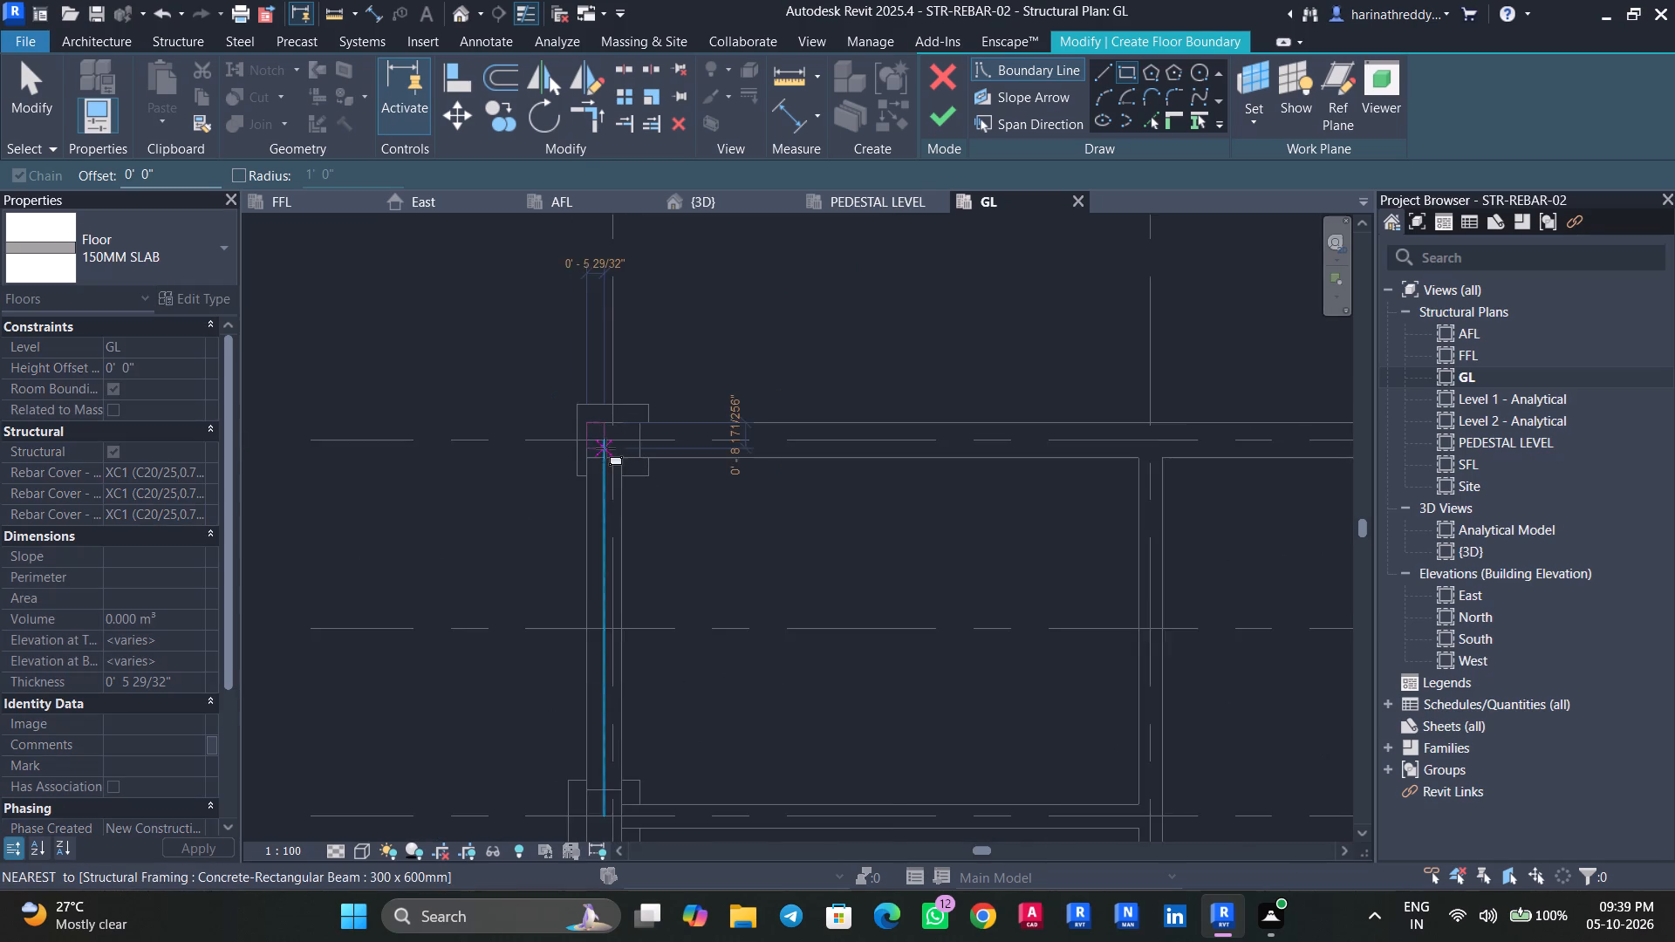
pyautogui.scroll(-2, 605, 448)
pyautogui.moveTo(869, 565); pyautogui.dragTo(706, 309, button='middle')
pyautogui.scroll(5, 1128, 563)
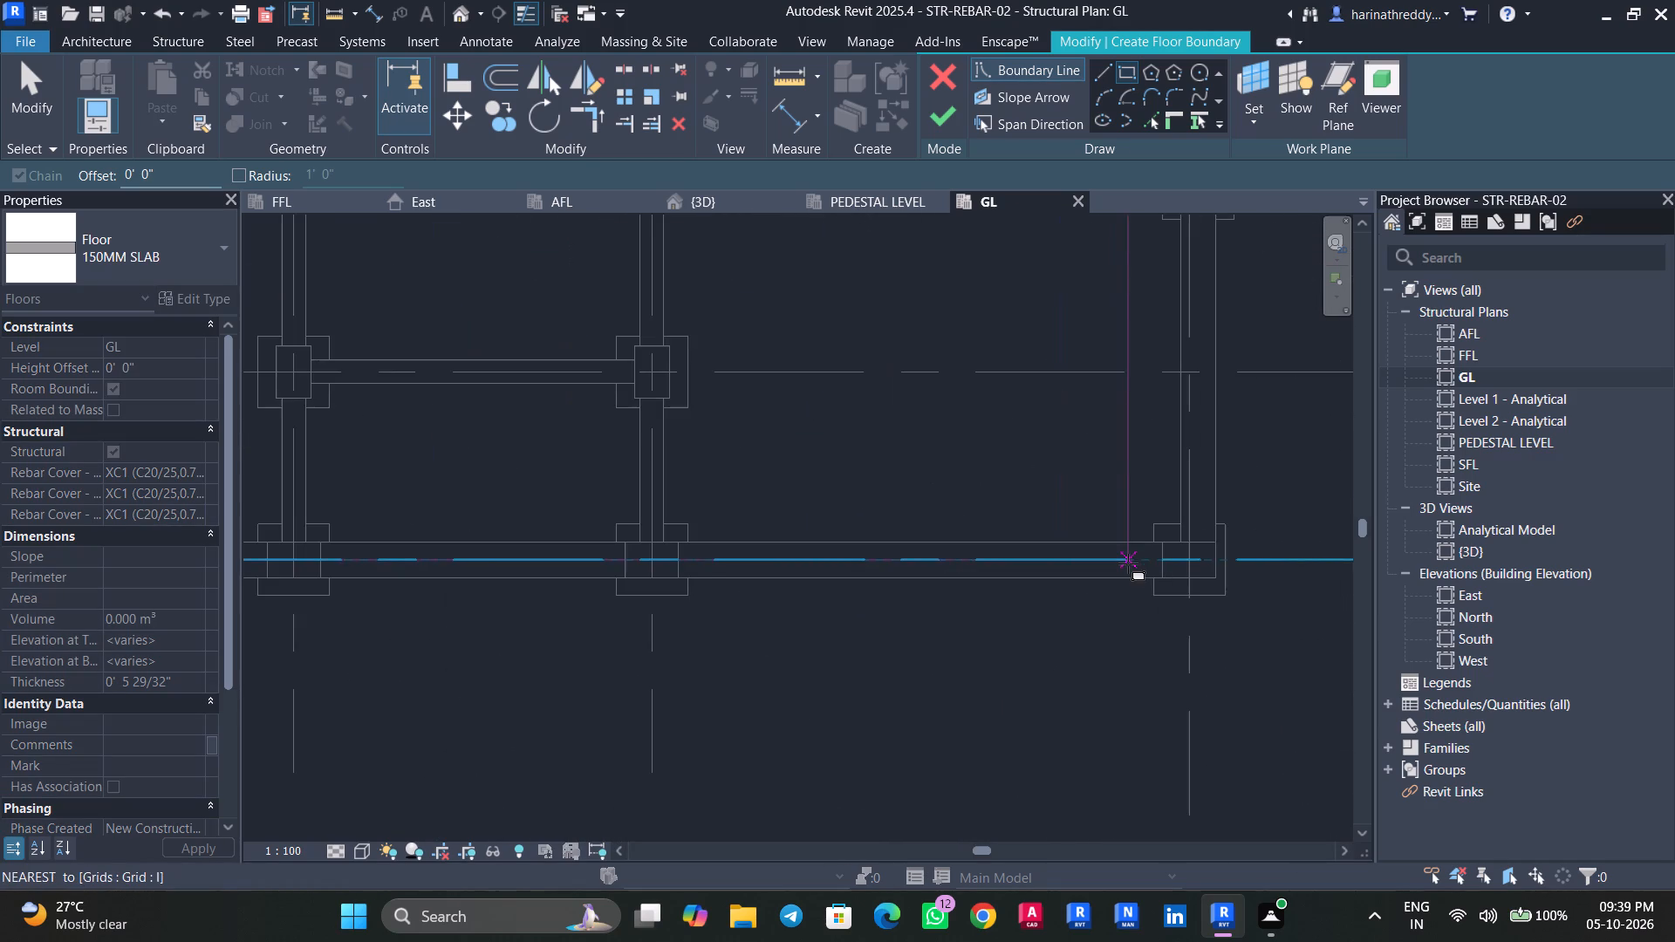
pyautogui.click(1214, 579)
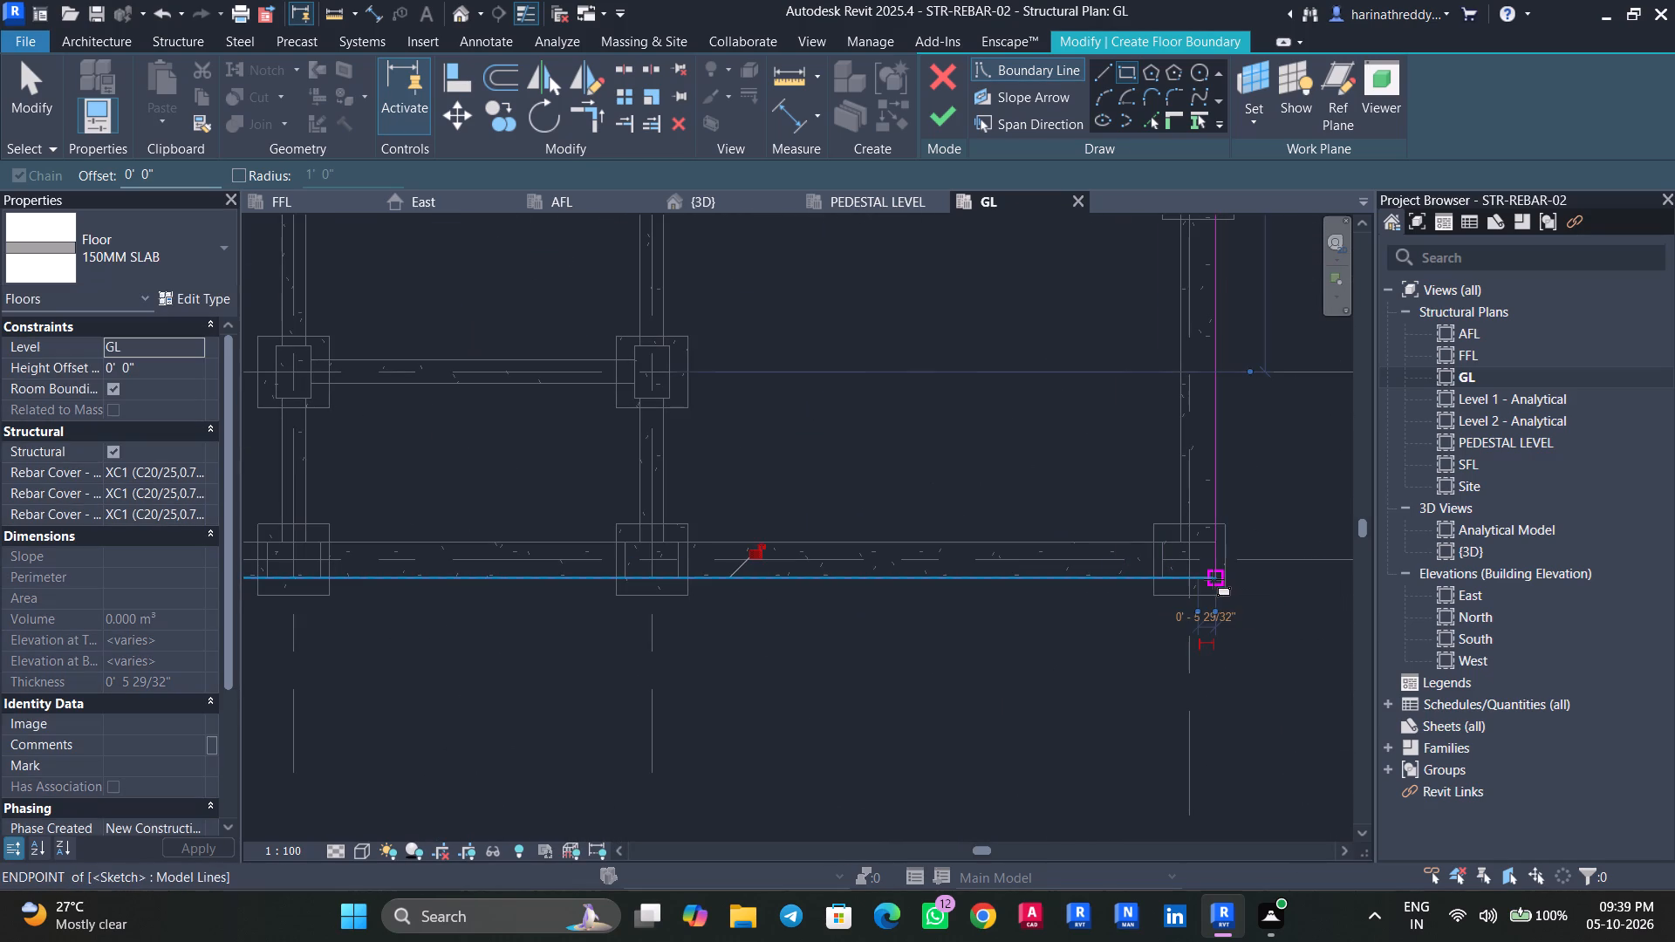
pyautogui.press('Escape')
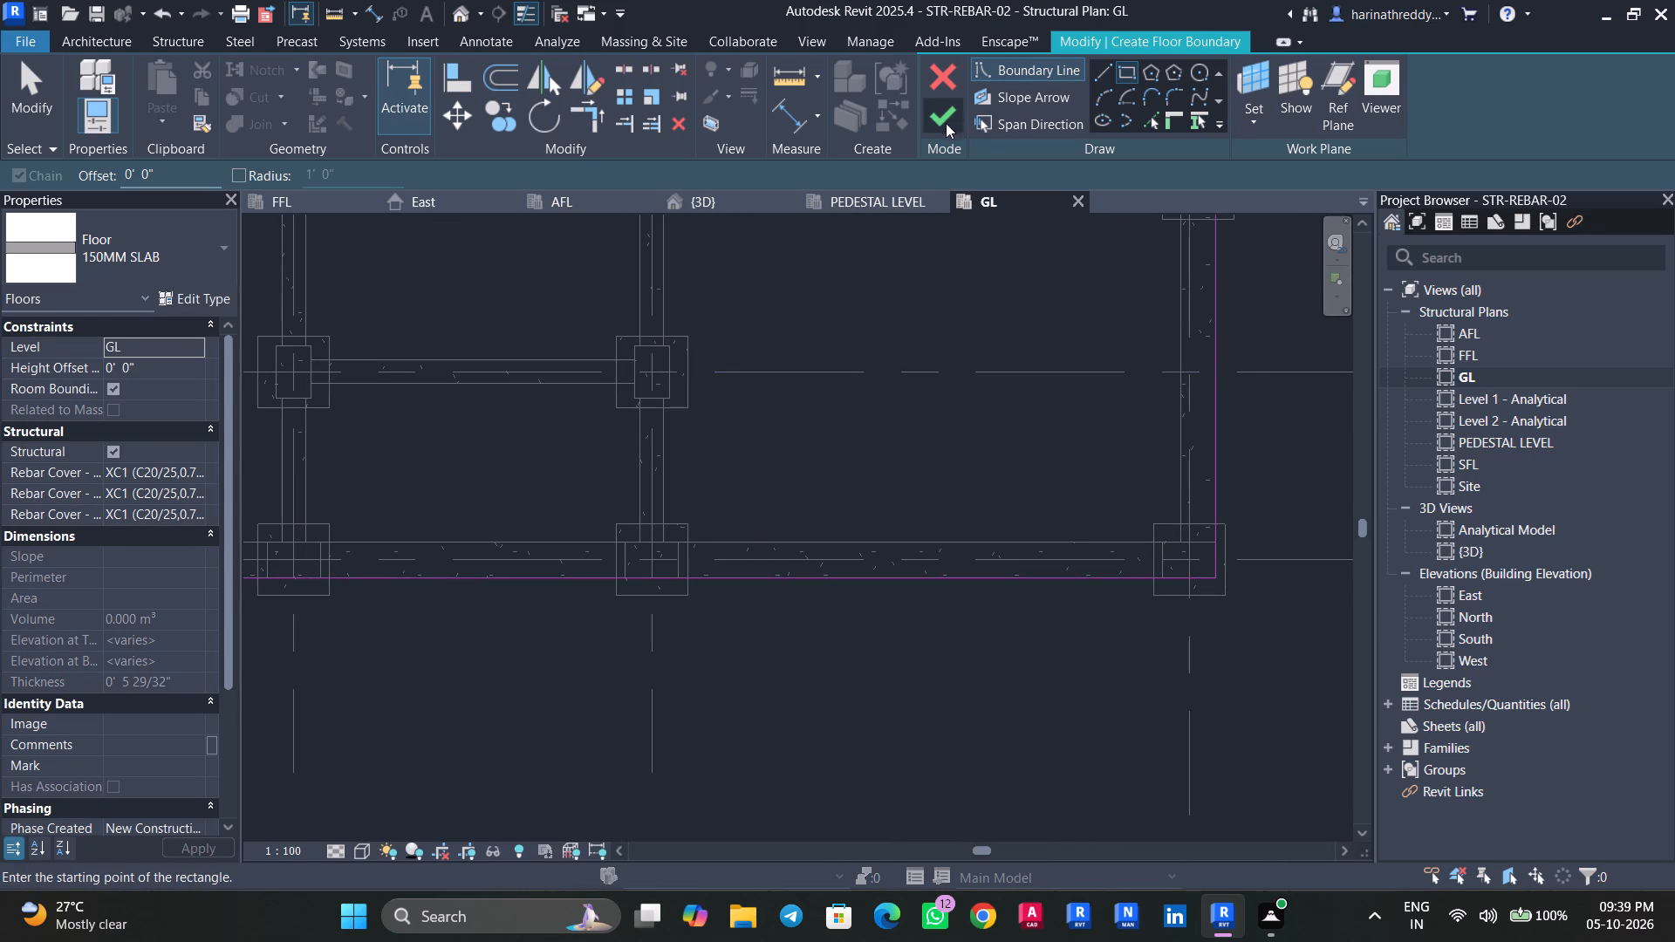
# Set the floor's height offset from level to 150 mm and finish the boundary sketch.
pyautogui.click(147, 370)
pyautogui.write('150MM')
pyautogui.press('Return')
pyautogui.scroll(1, 147, 370)
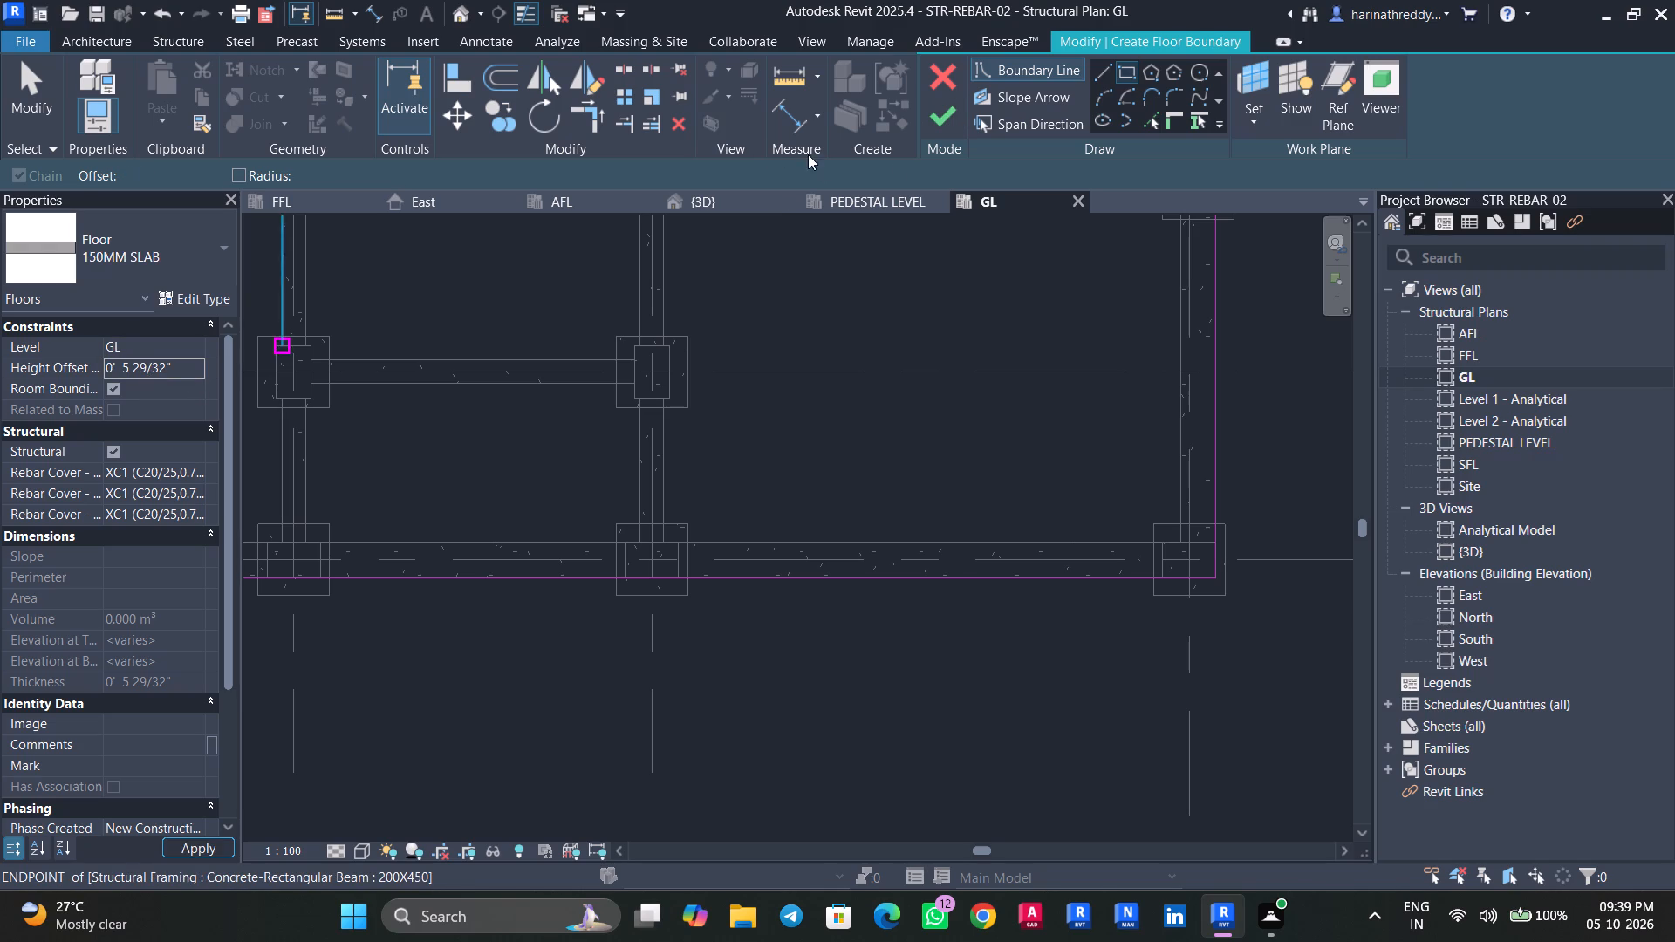
pyautogui.click(933, 132)
# Switch to the 3D view and set the slab's height offset from level GL to 0.
pyautogui.click(461, 10)
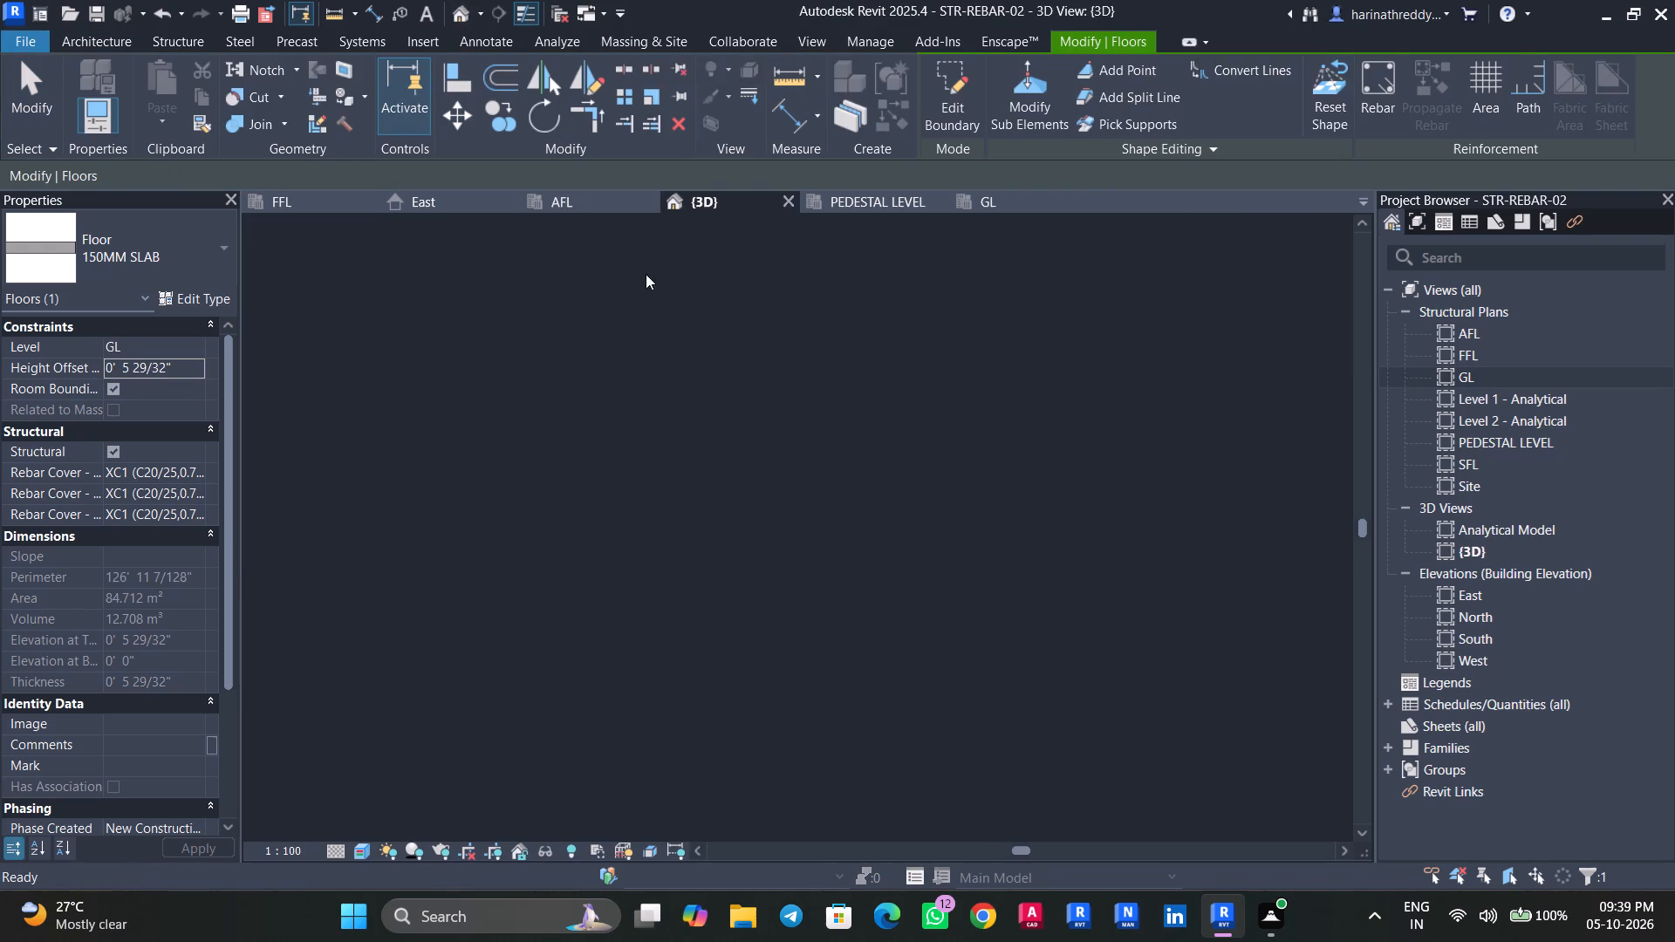
pyautogui.press('Escape')
pyautogui.press('Escape')
pyautogui.keyDown('shift'); pyautogui.scroll(1, 769, 598); pyautogui.keyUp('shift')
pyautogui.keyDown('shift'); pyautogui.moveTo(769, 598); pyautogui.dragTo(761, 447, button='middle'); pyautogui.keyUp('shift')
pyautogui.scroll(4, 895, 433)
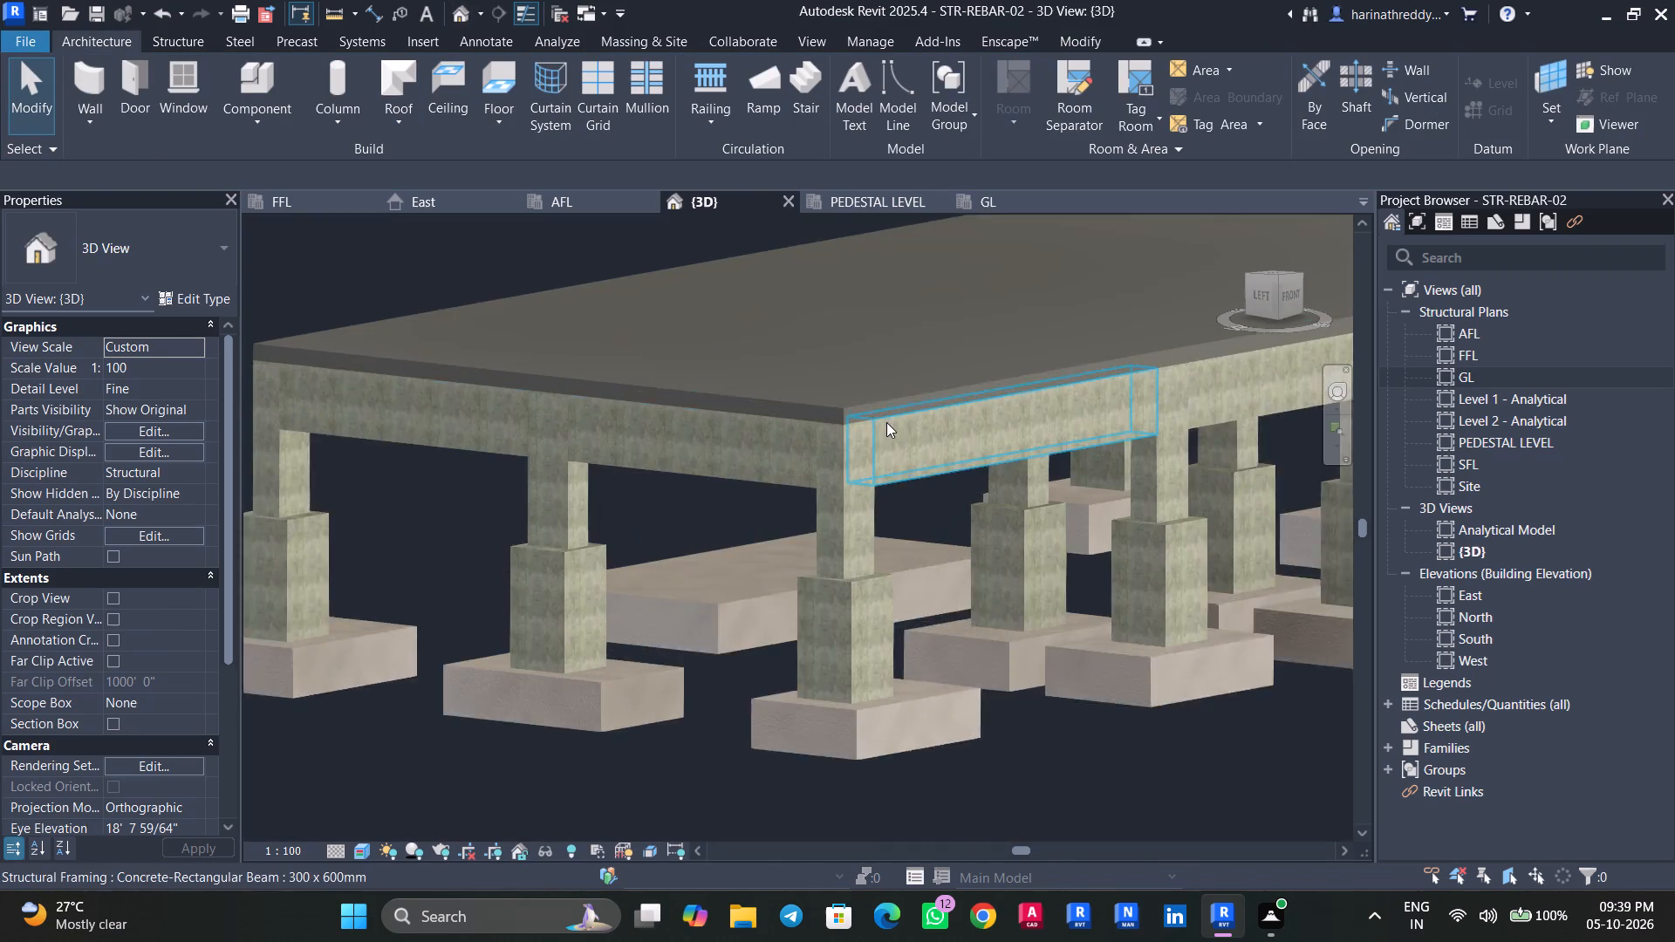
pyautogui.scroll(3, 886, 422)
pyautogui.click(907, 386)
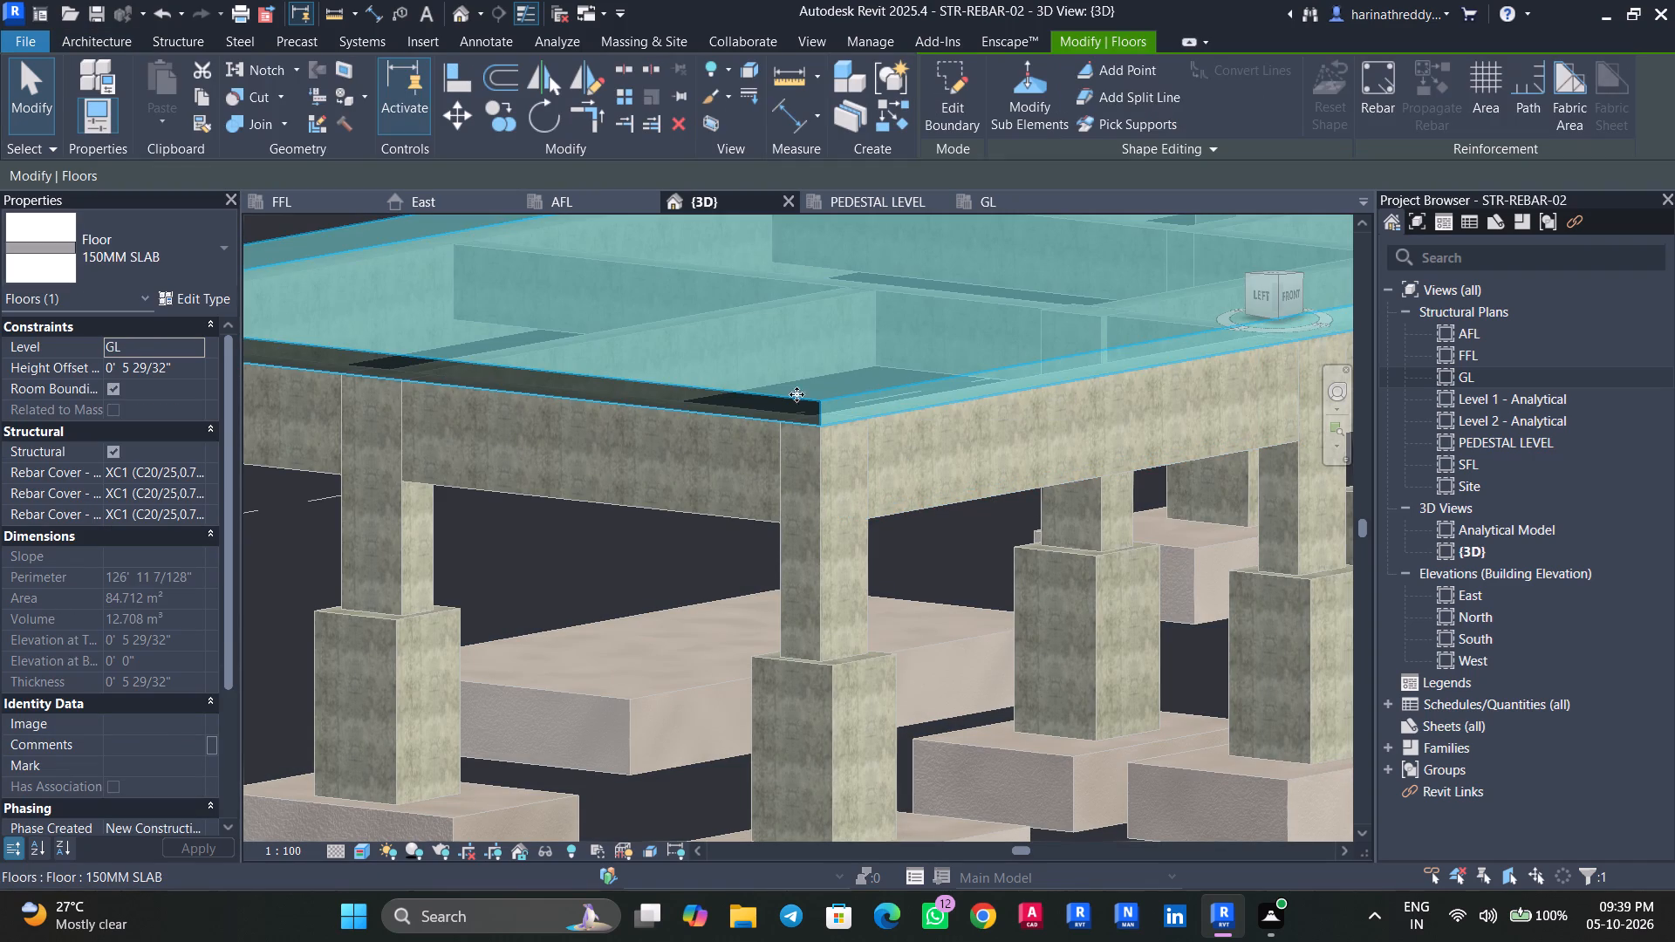
pyautogui.scroll(6, 844, 420)
pyautogui.click(191, 370)
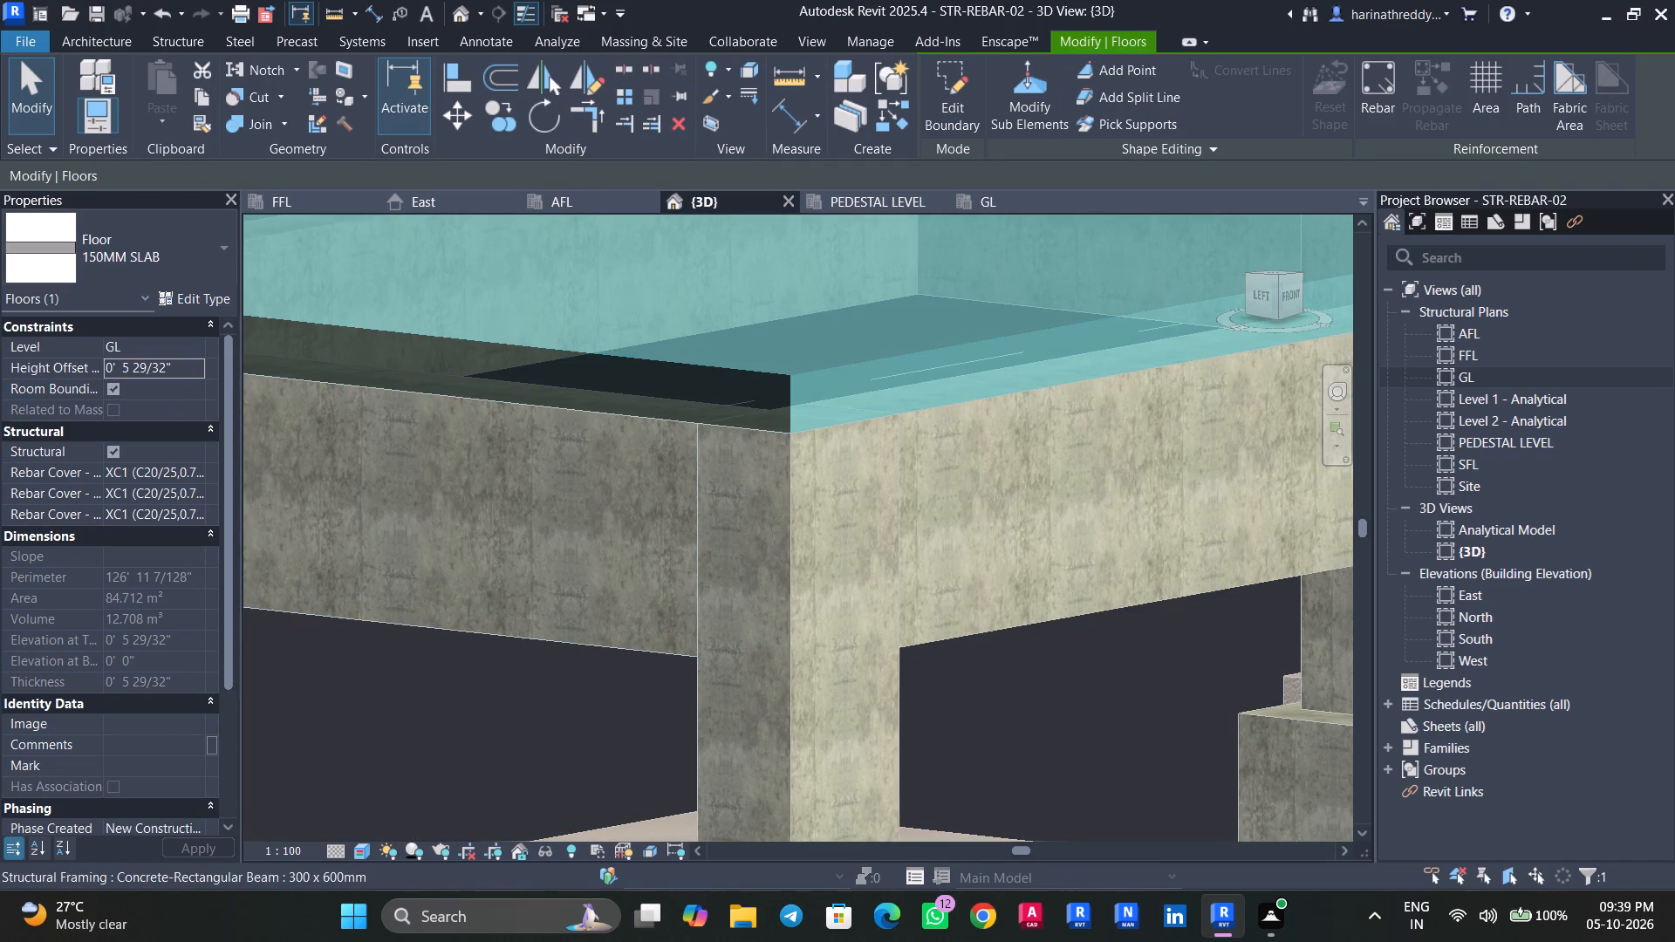
pyautogui.press('0')
pyautogui.press('Escape')
pyautogui.press('Escape')
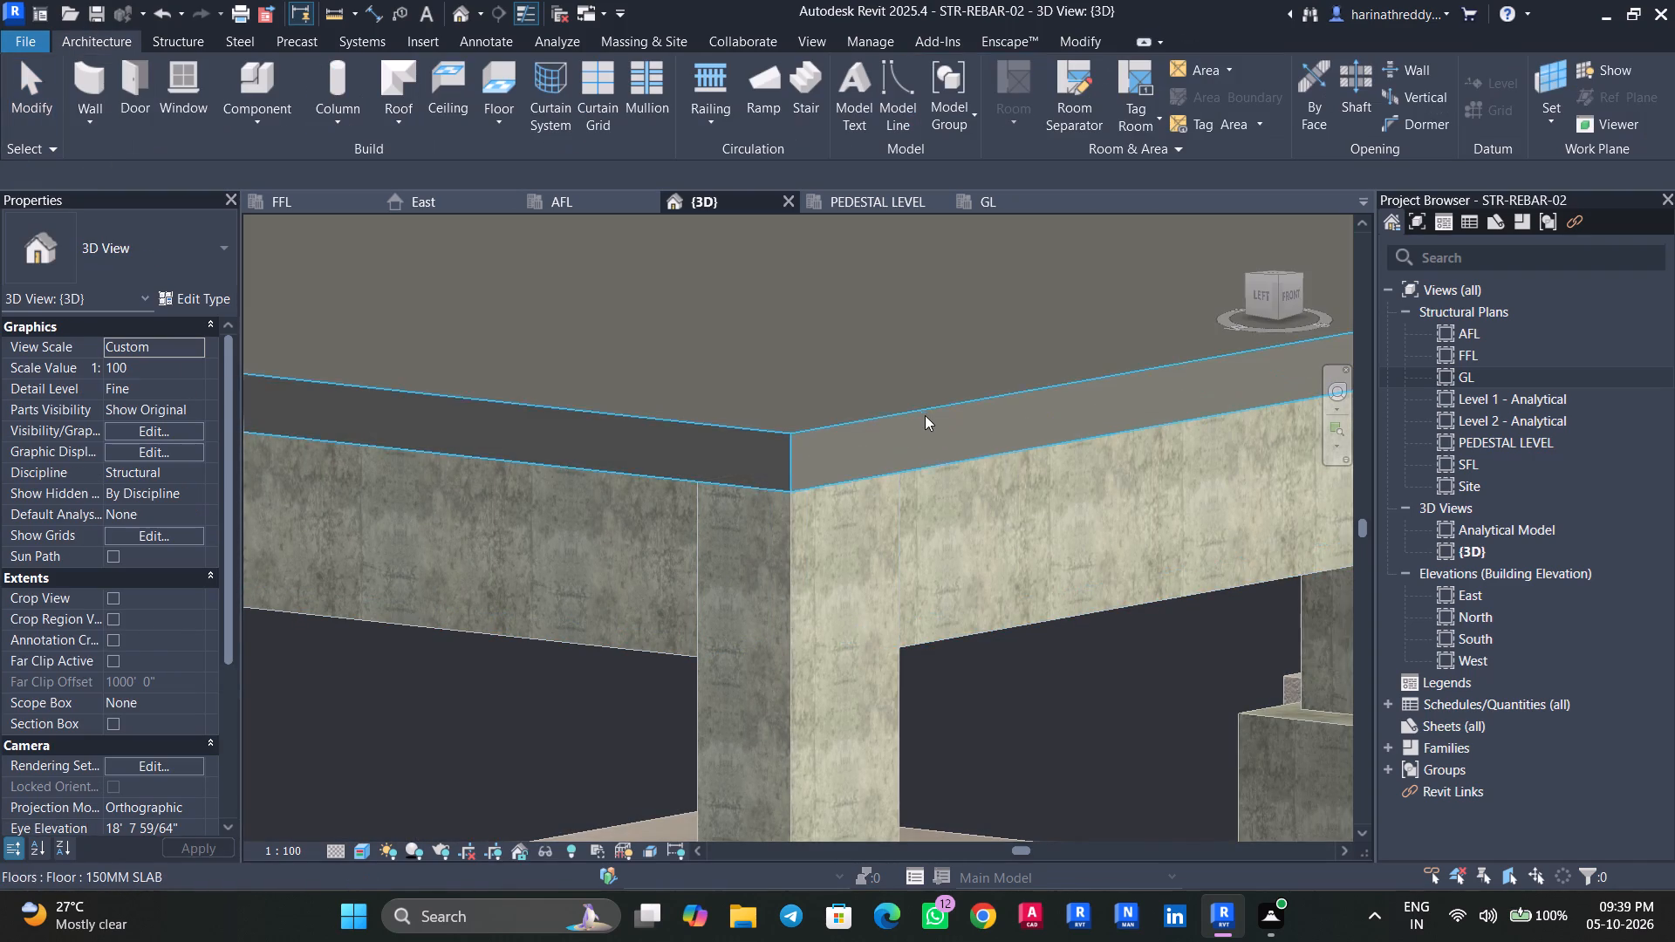
# Assign the material Concrete, Cast-in-Place gray to the structure layer of the slab's 150MM SLAB type.
pyautogui.scroll(-2, 924, 413)
pyautogui.scroll(1, 924, 413)
pyautogui.scroll(-8, 924, 413)
pyautogui.keyDown('shift'); pyautogui.moveTo(924, 413); pyautogui.dragTo(720, 465, button='middle'); pyautogui.keyUp('shift')
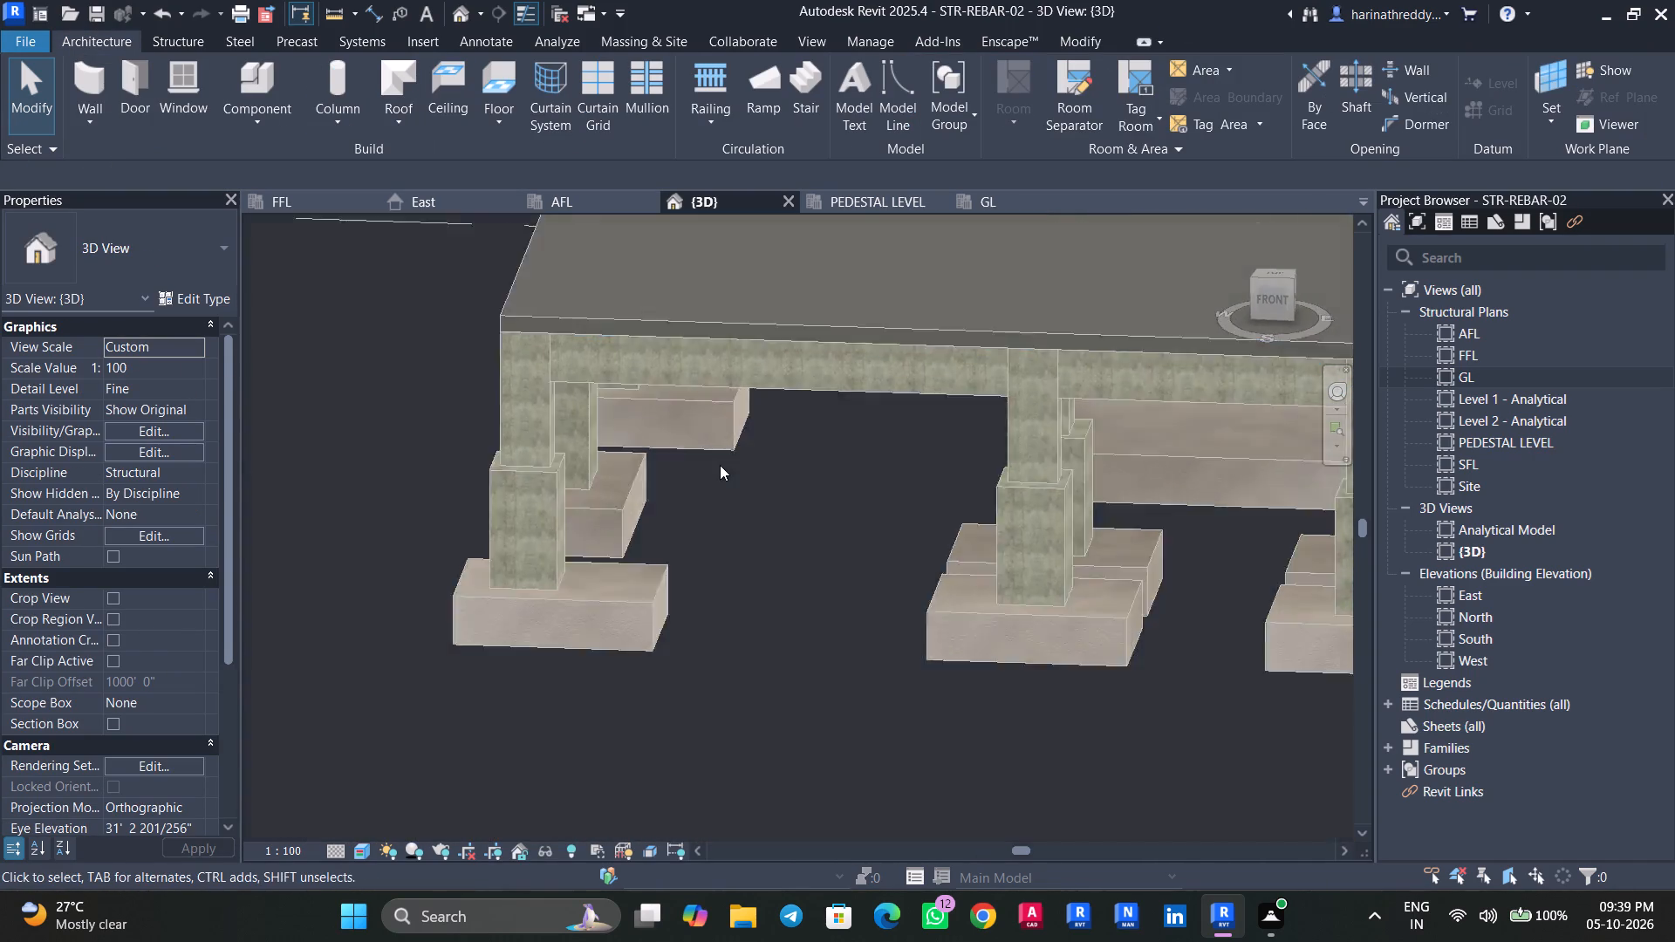
pyautogui.scroll(-5, 720, 465)
pyautogui.moveTo(689, 484); pyautogui.dragTo(489, 572, button='middle')
pyautogui.click(551, 474)
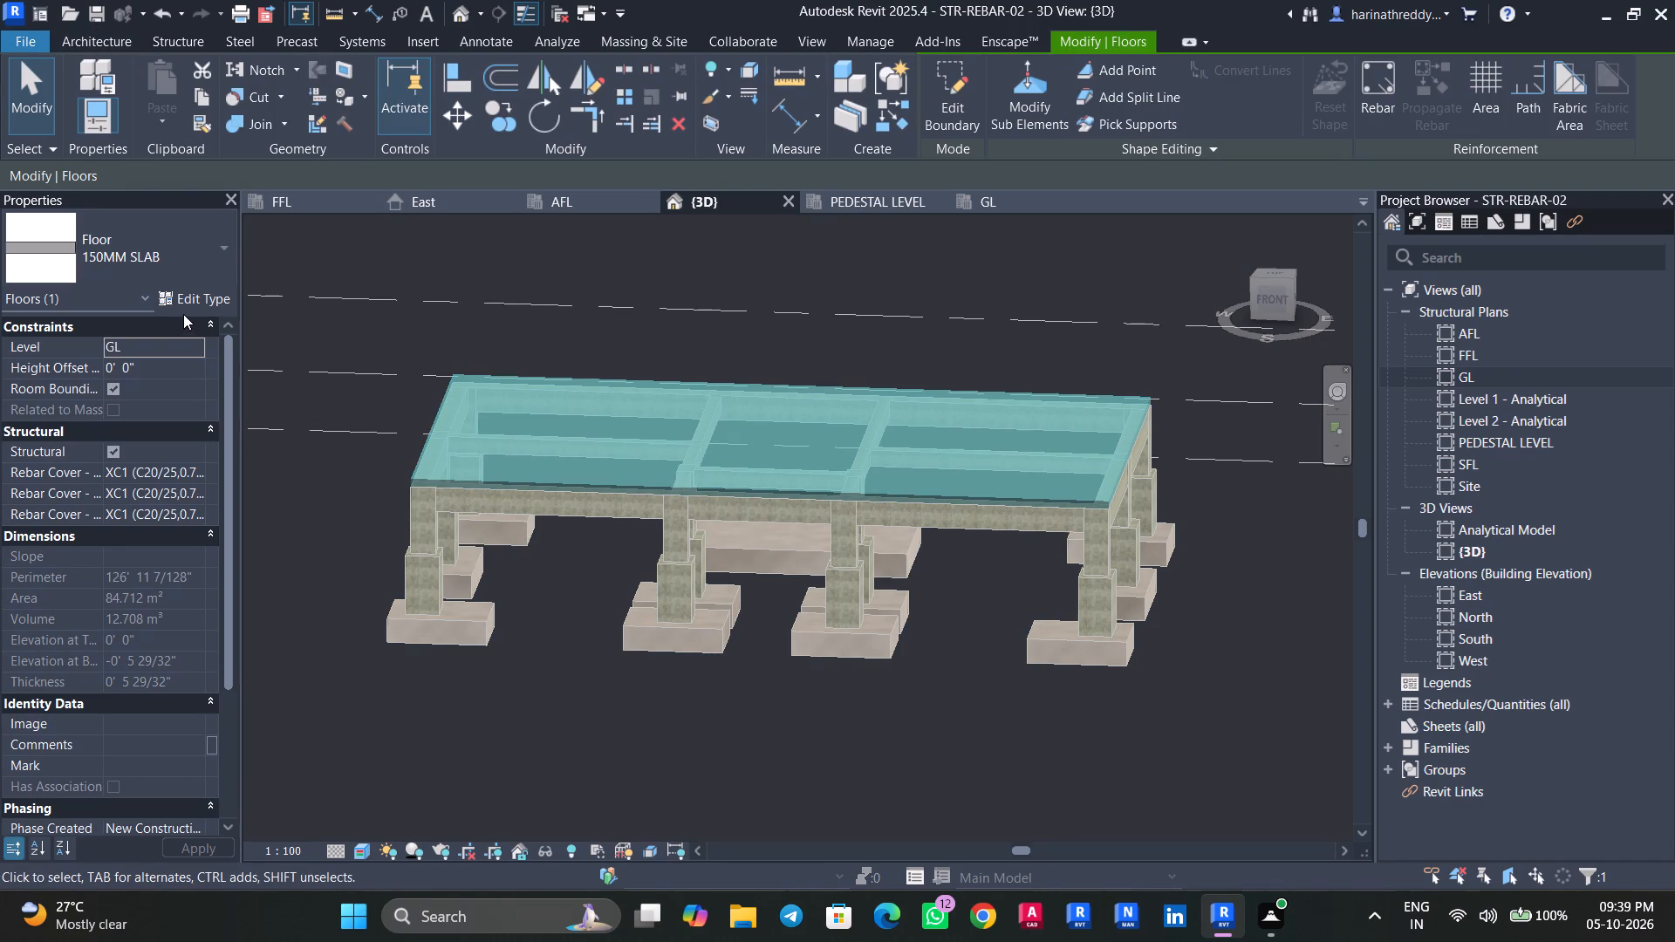
pyautogui.click(195, 305)
pyautogui.click(1277, 330)
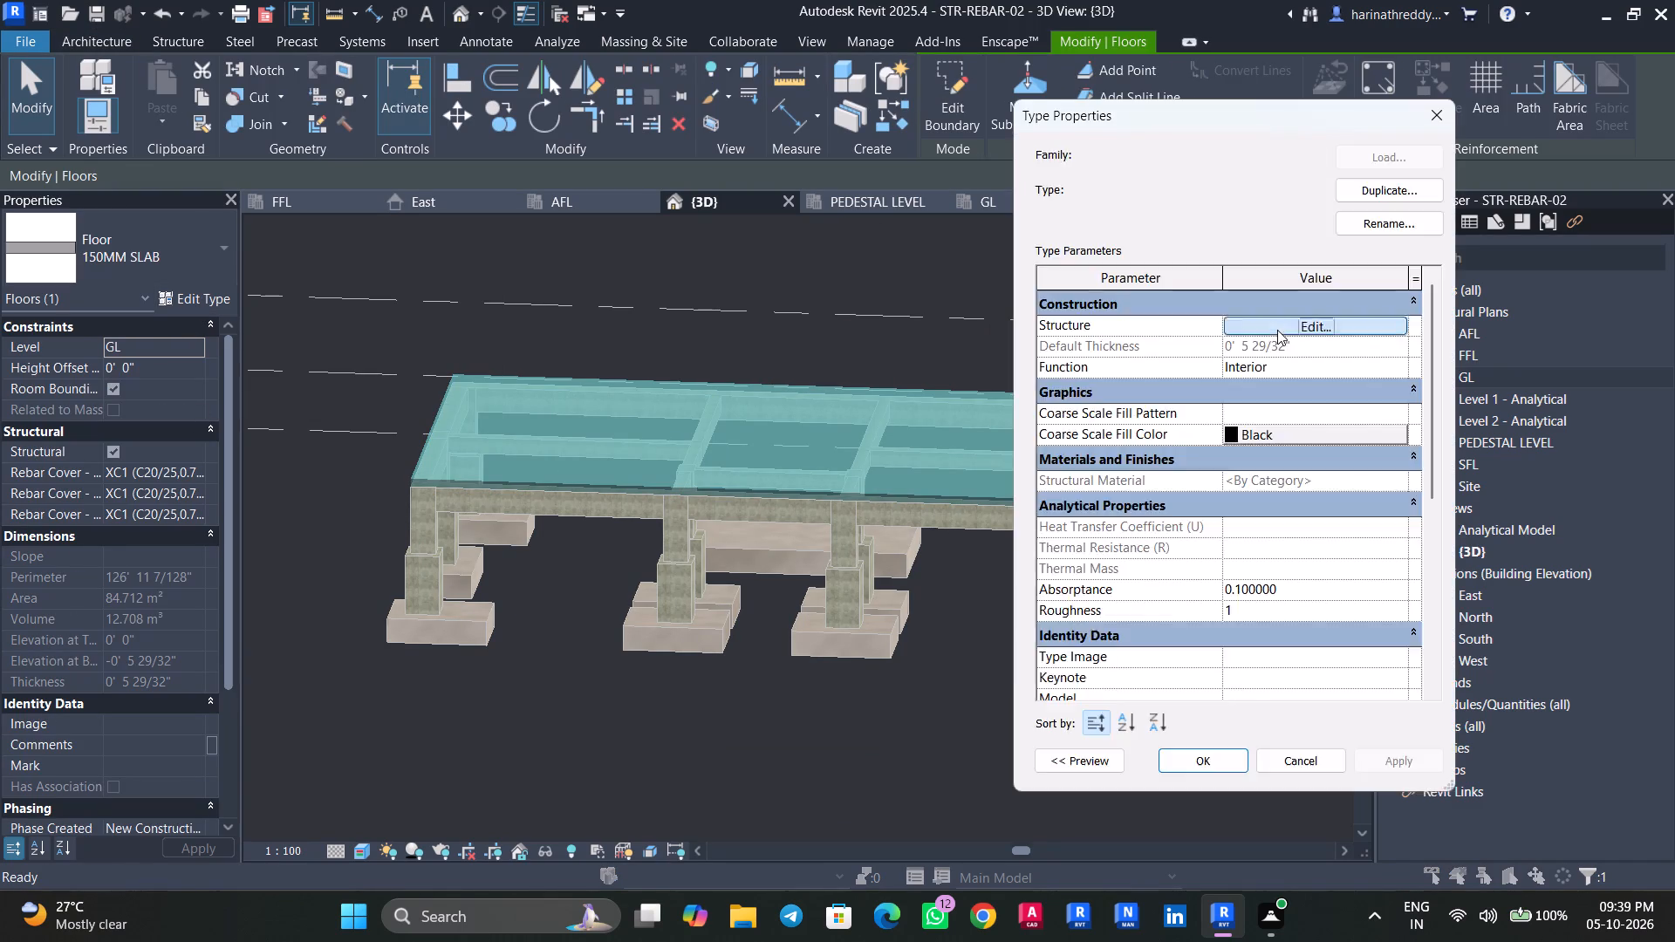
pyautogui.click(1306, 380)
pyautogui.press('Escape')
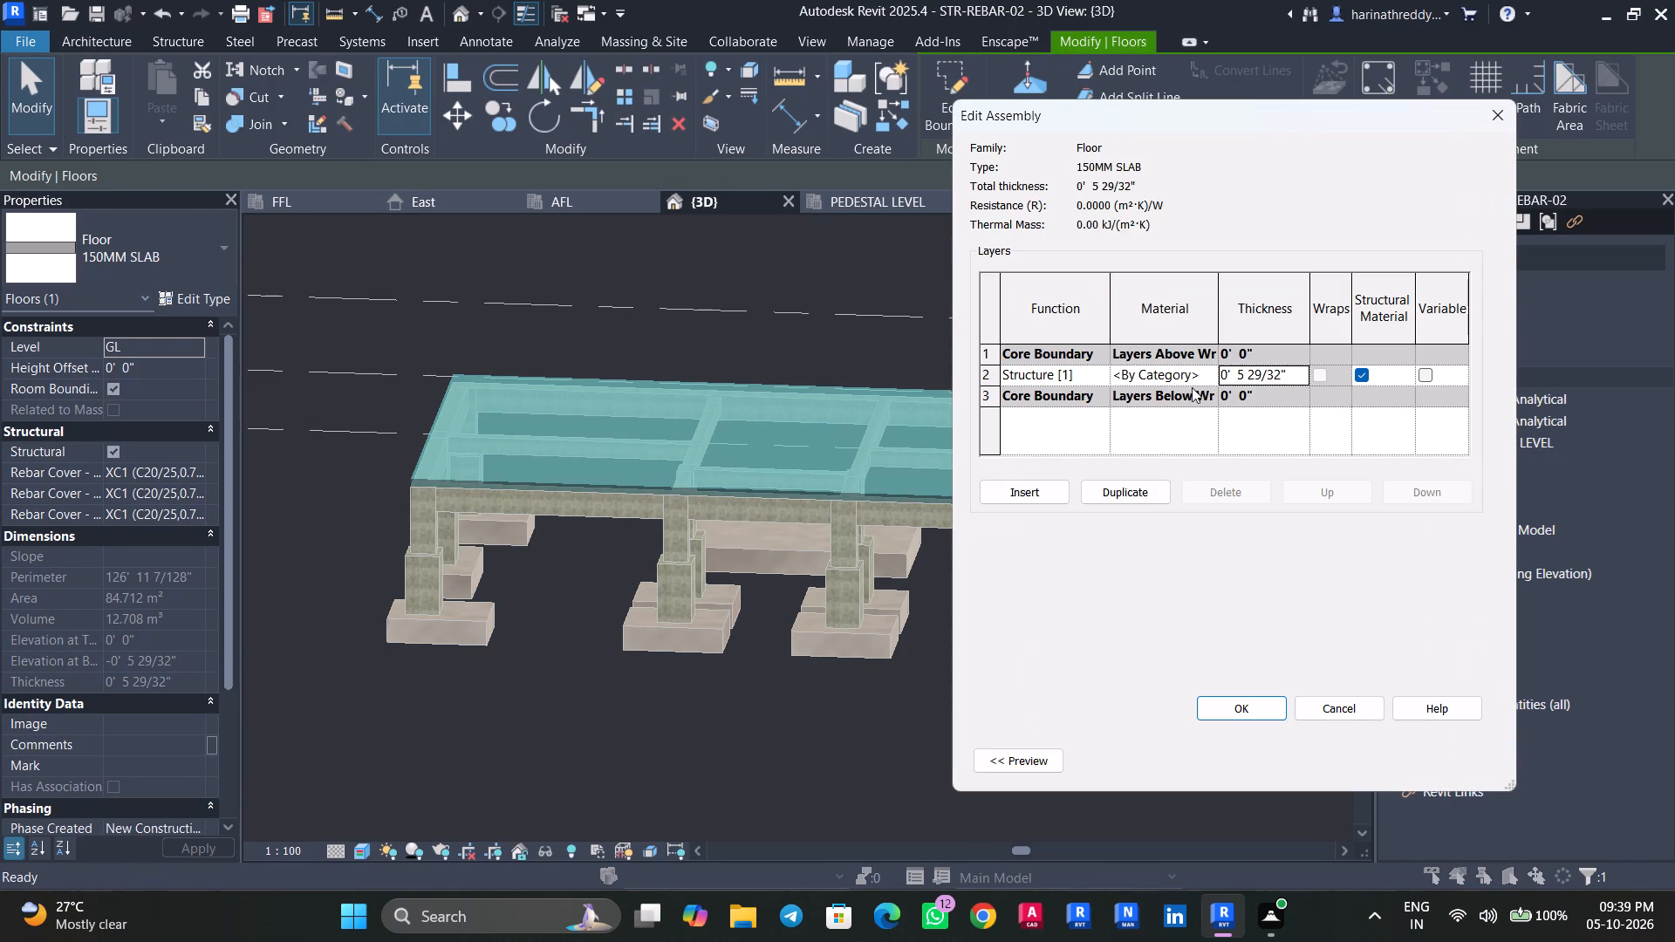
pyautogui.click(1204, 376)
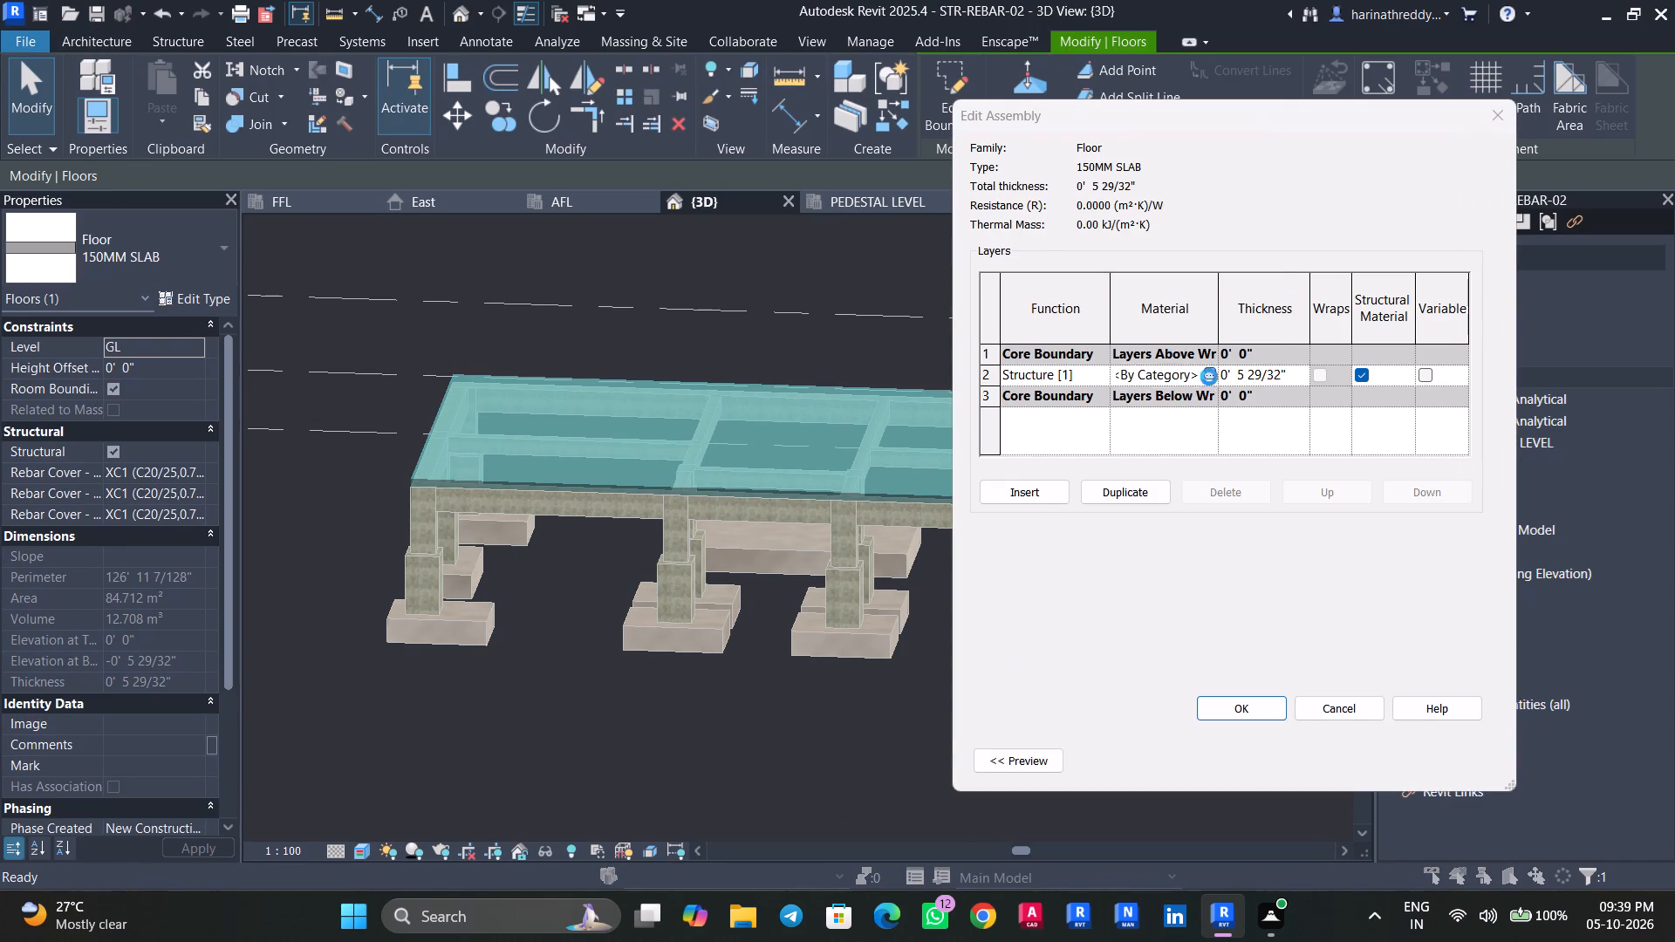
pyautogui.click(515, 208)
pyautogui.write('CONCRETE')
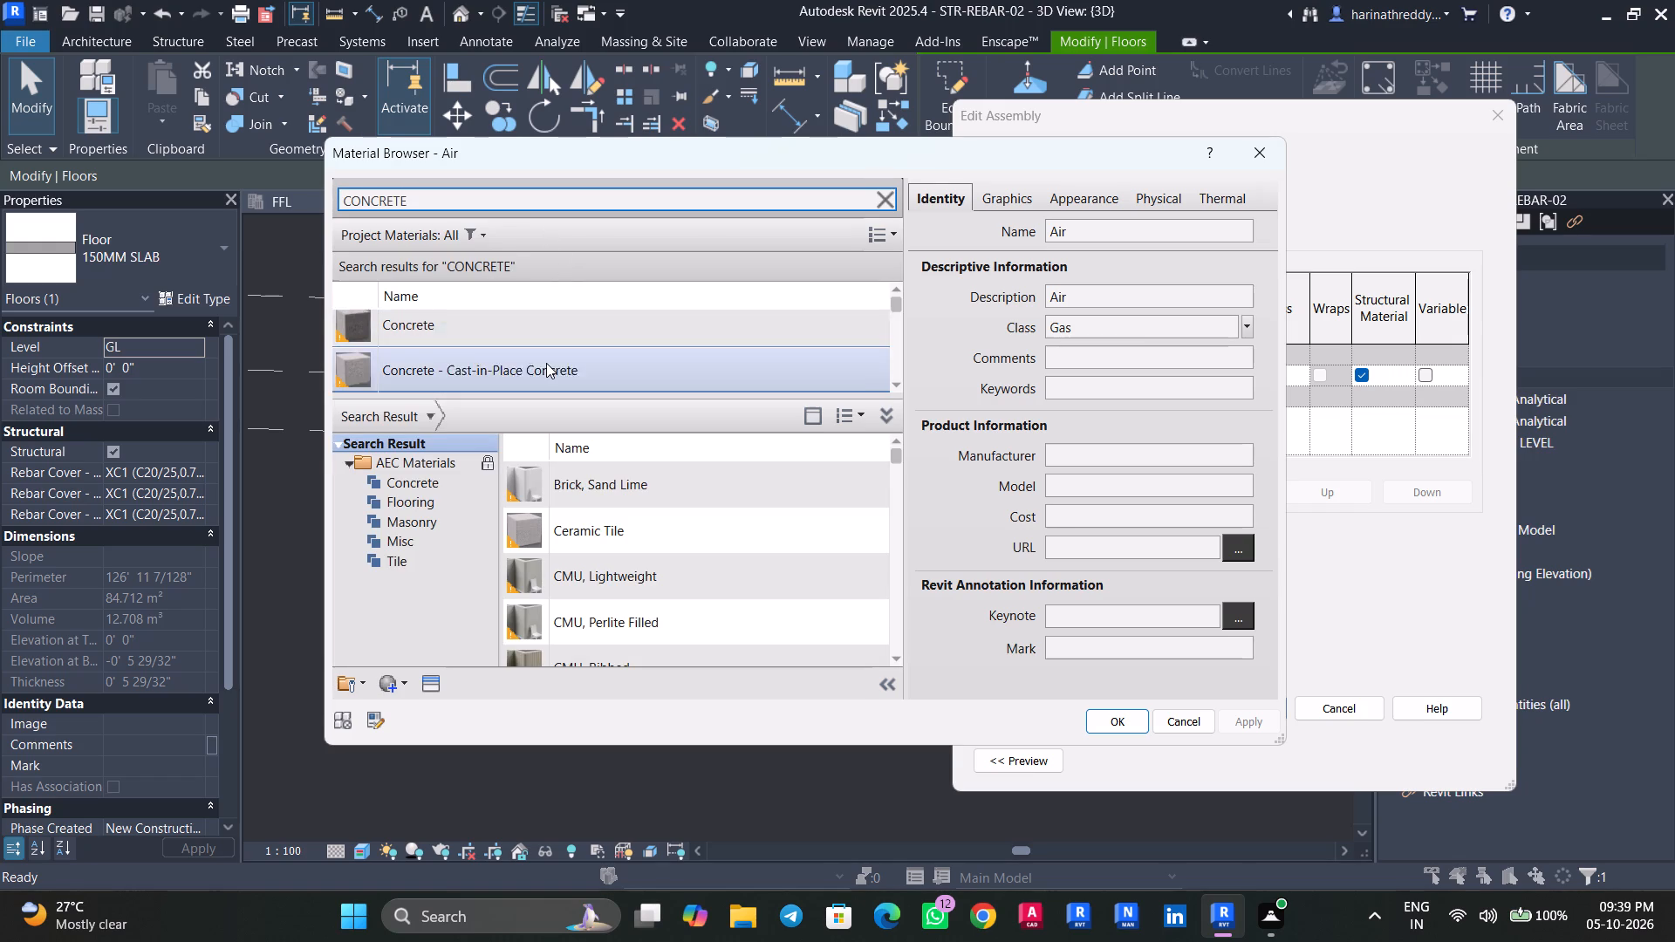
pyautogui.scroll(-5, 546, 363)
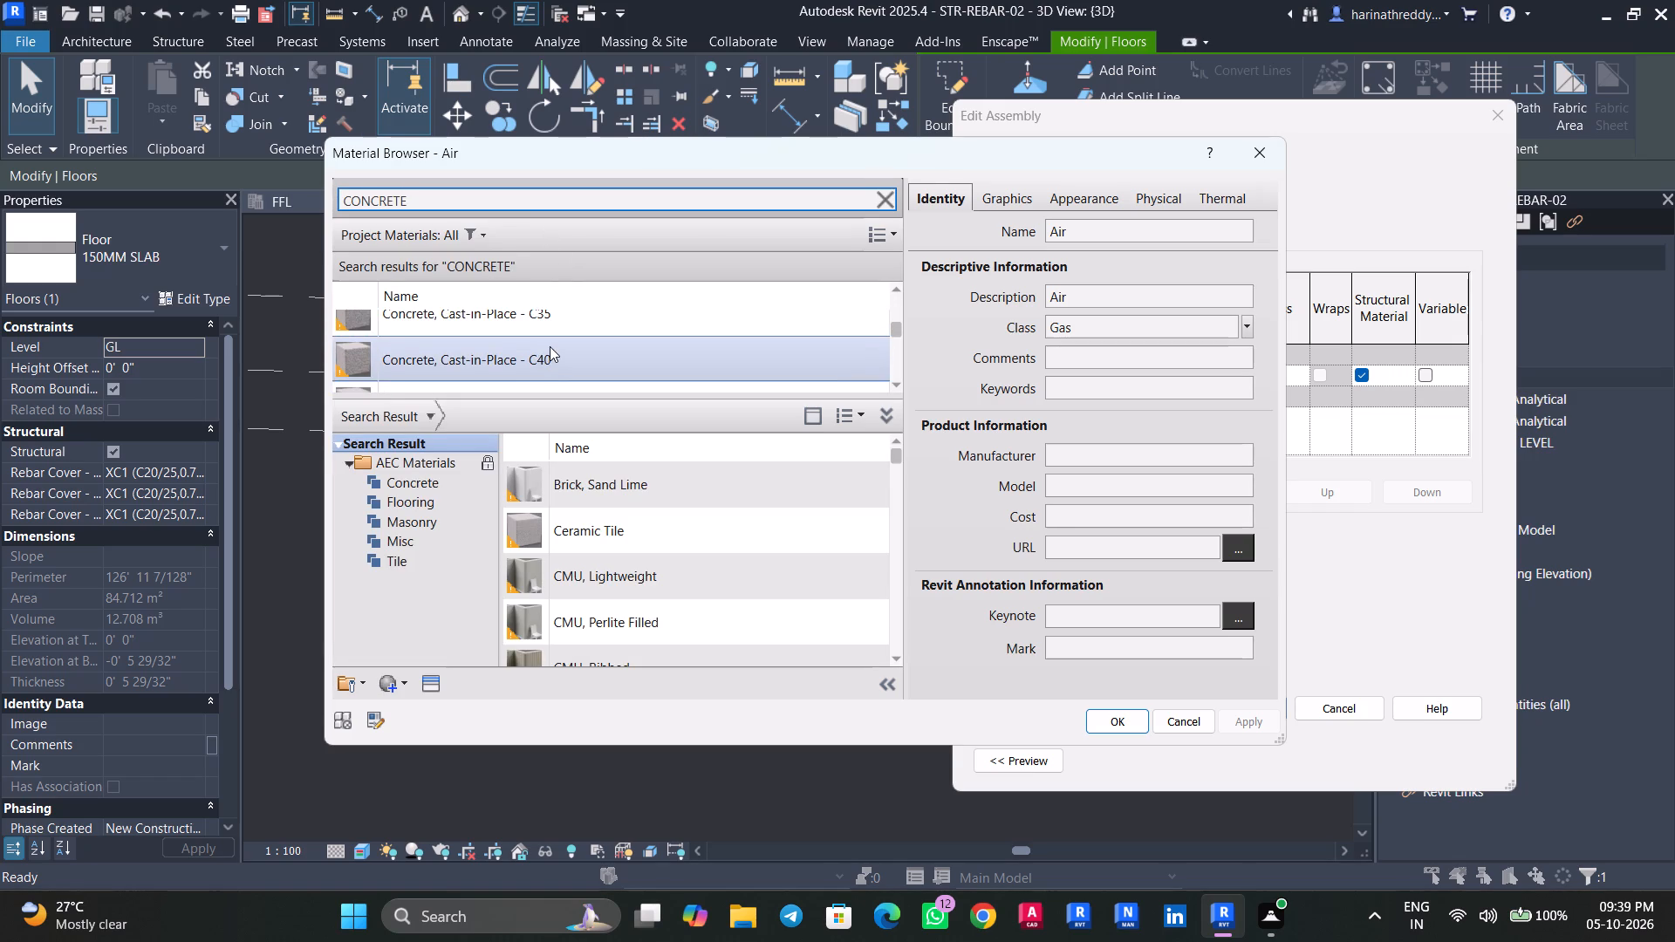
pyautogui.scroll(-3, 550, 346)
pyautogui.click(550, 346)
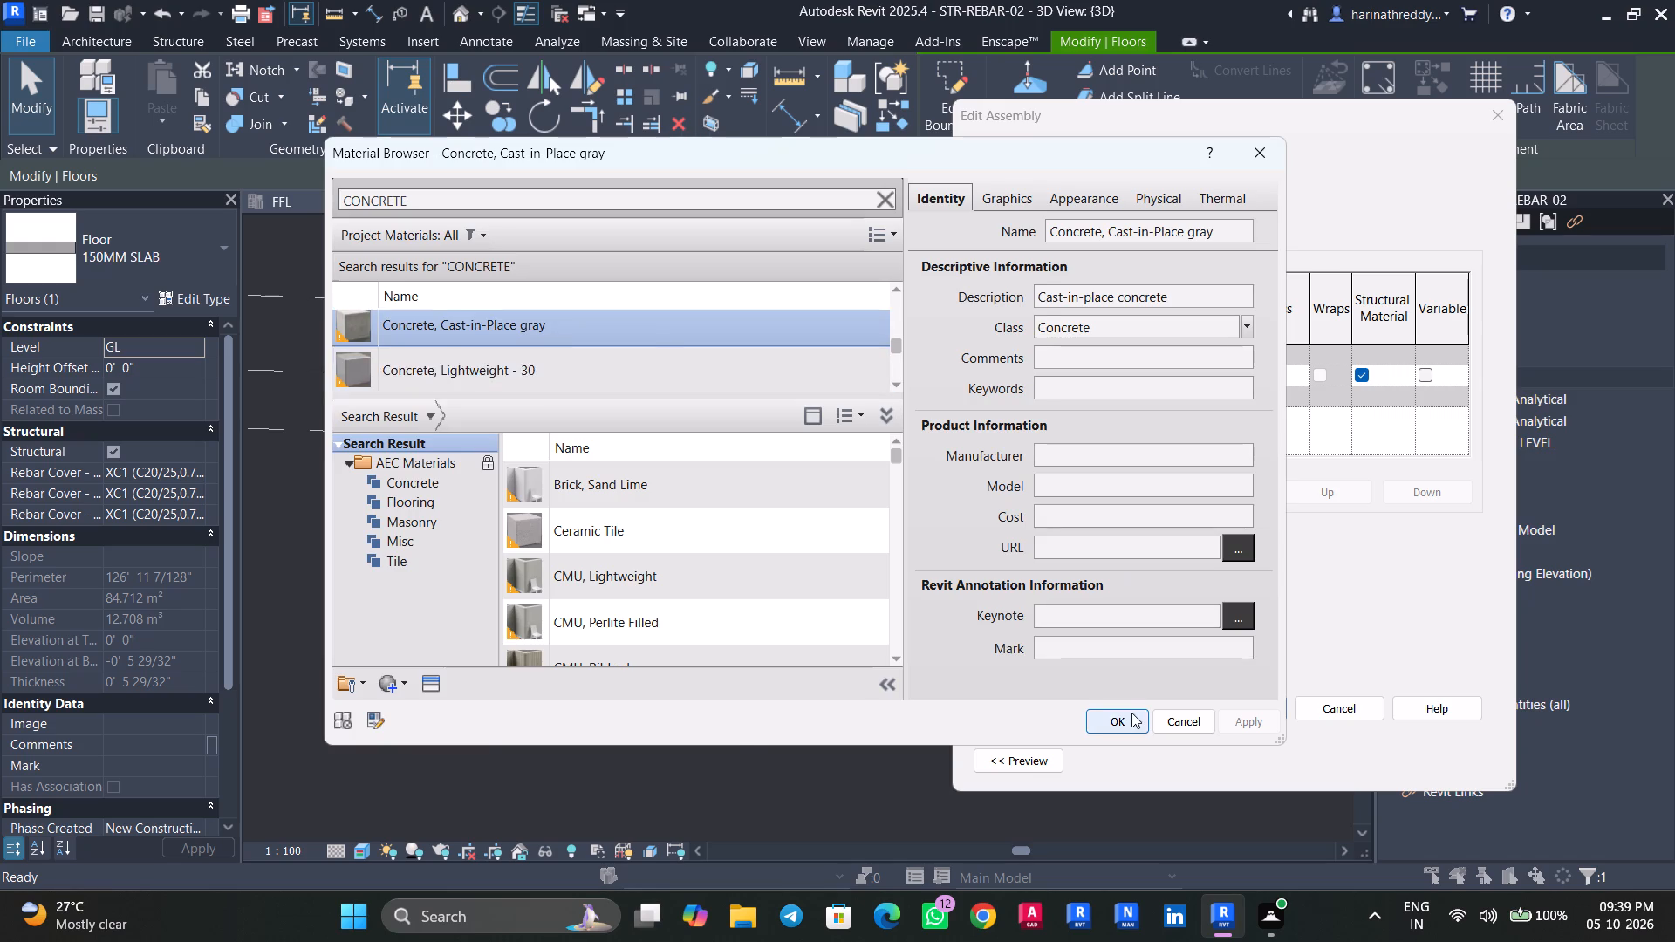
pyautogui.click(1131, 713)
pyautogui.click(1287, 707)
pyautogui.click(1407, 760)
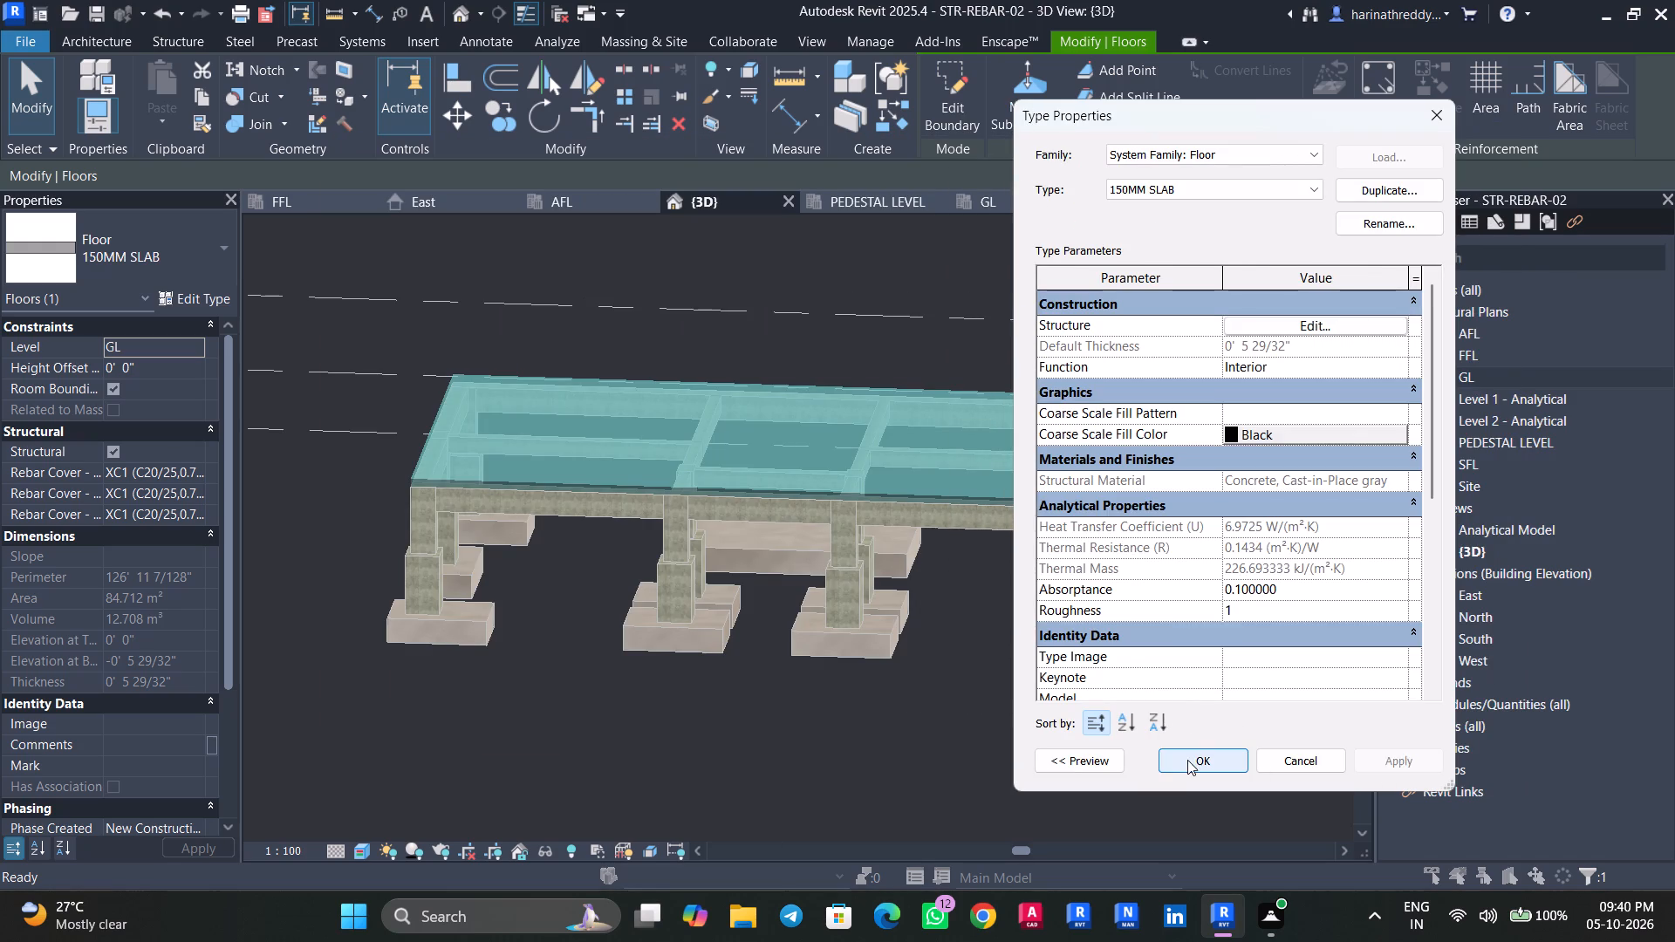
pyautogui.click(1192, 760)
pyautogui.press('Escape')
pyautogui.press('Escape')
# From the front view, copy all columns between PEDESTAL LEVEL and GL and paste them aligned to level FFL.
pyautogui.scroll(-1, 926, 533)
pyautogui.scroll(3, 926, 533)
pyautogui.scroll(-1, 926, 533)
pyautogui.scroll(3, 992, 587)
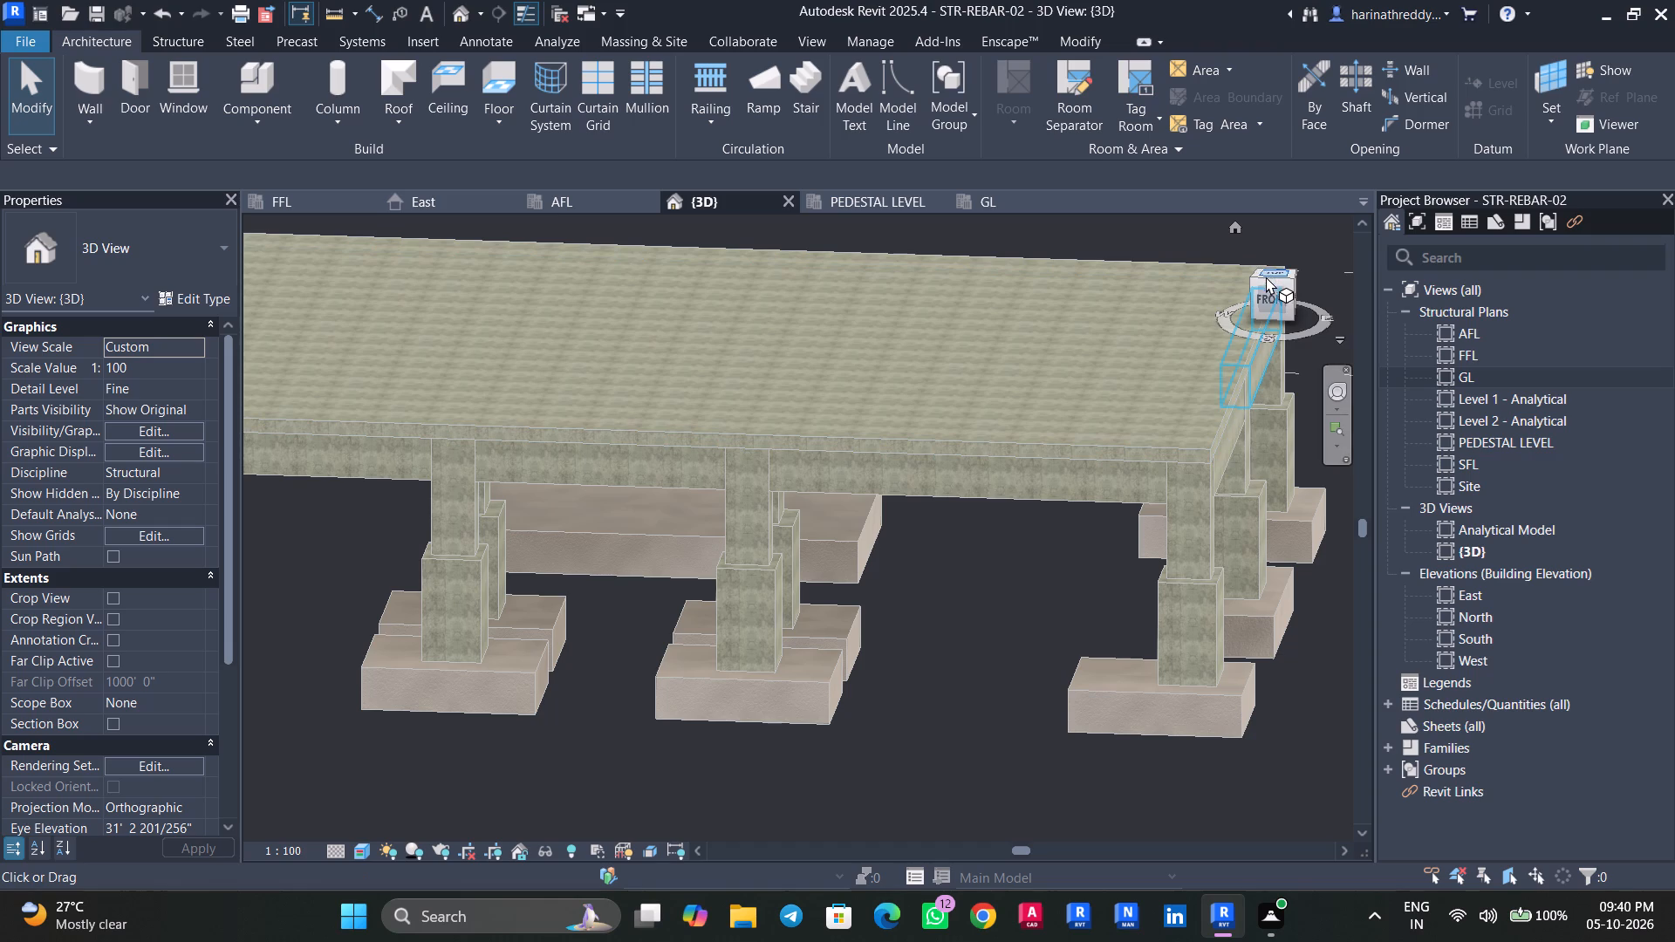
pyautogui.click(1202, 540)
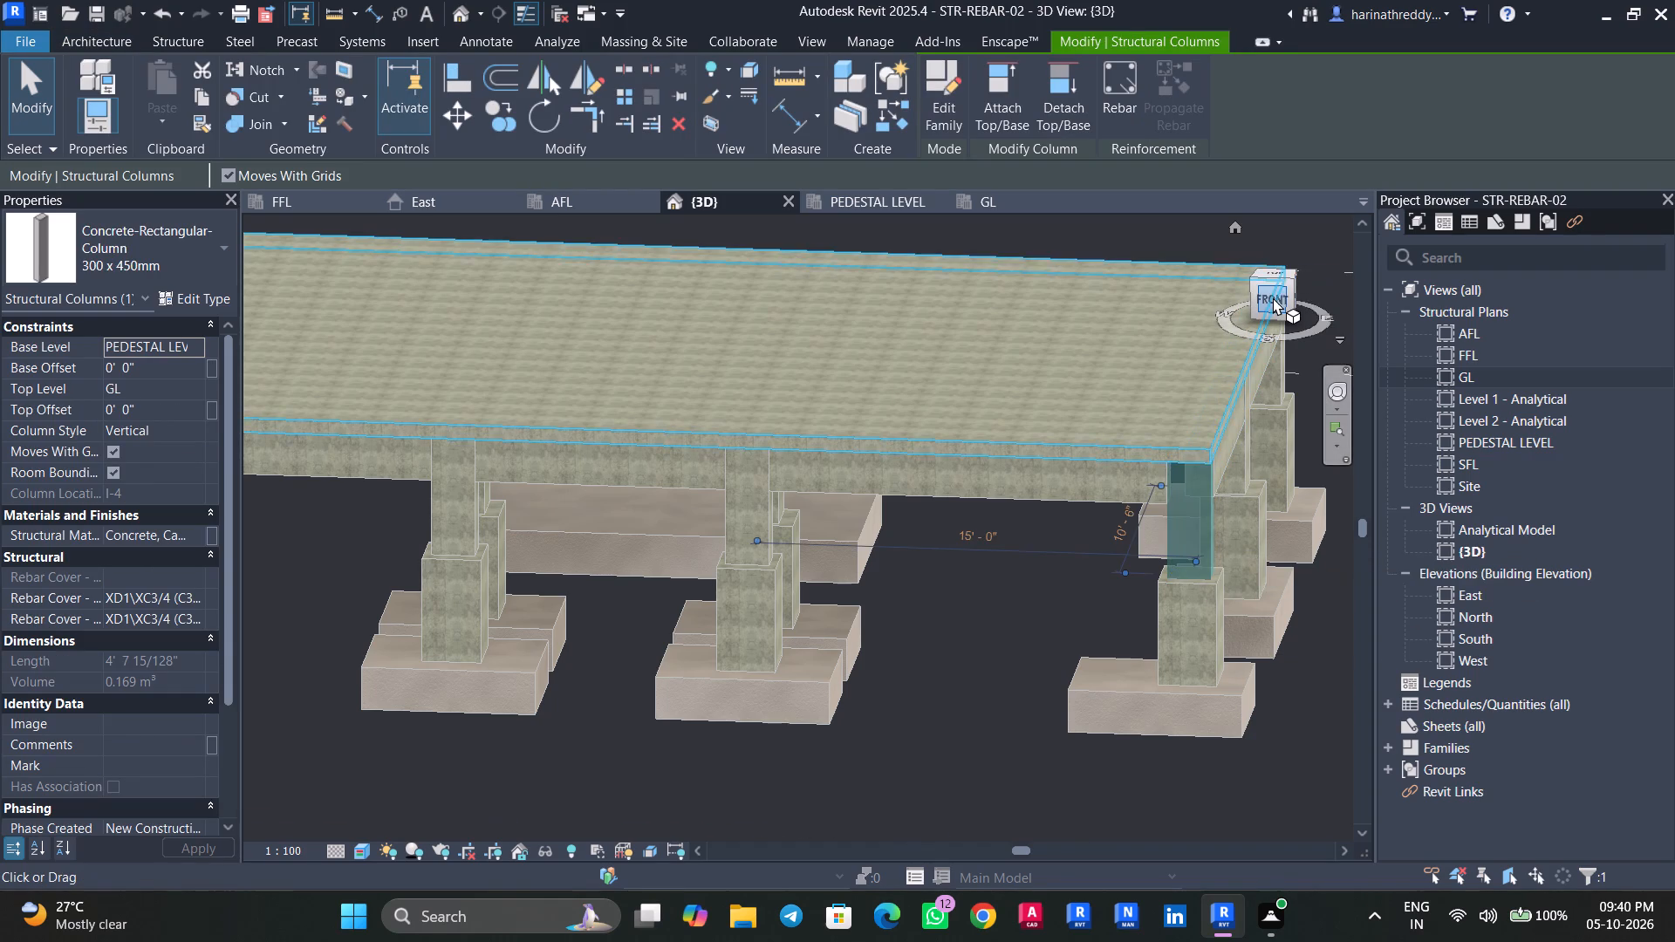
pyautogui.click(1269, 300)
pyautogui.scroll(-4, 1111, 459)
pyautogui.scroll(1, 1111, 459)
pyautogui.scroll(-1, 1111, 459)
pyautogui.scroll(1, 1111, 459)
pyautogui.scroll(-14, 1111, 459)
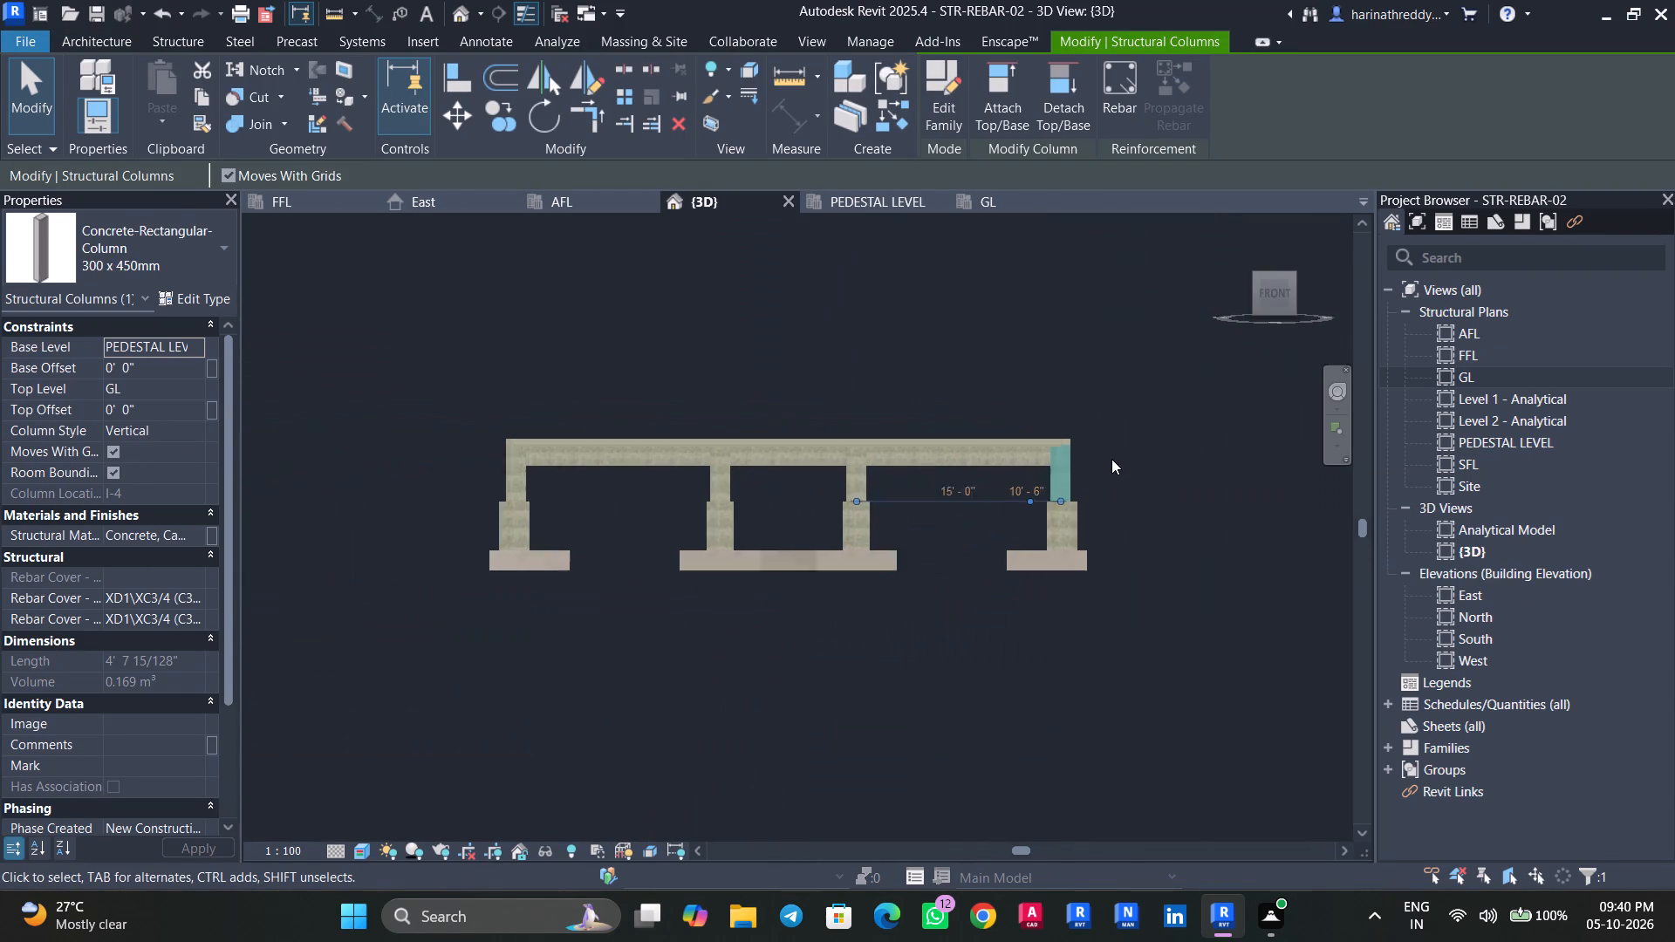
pyautogui.press('Escape')
pyautogui.press('Escape')
pyautogui.moveTo(1108, 474); pyautogui.dragTo(638, 487)
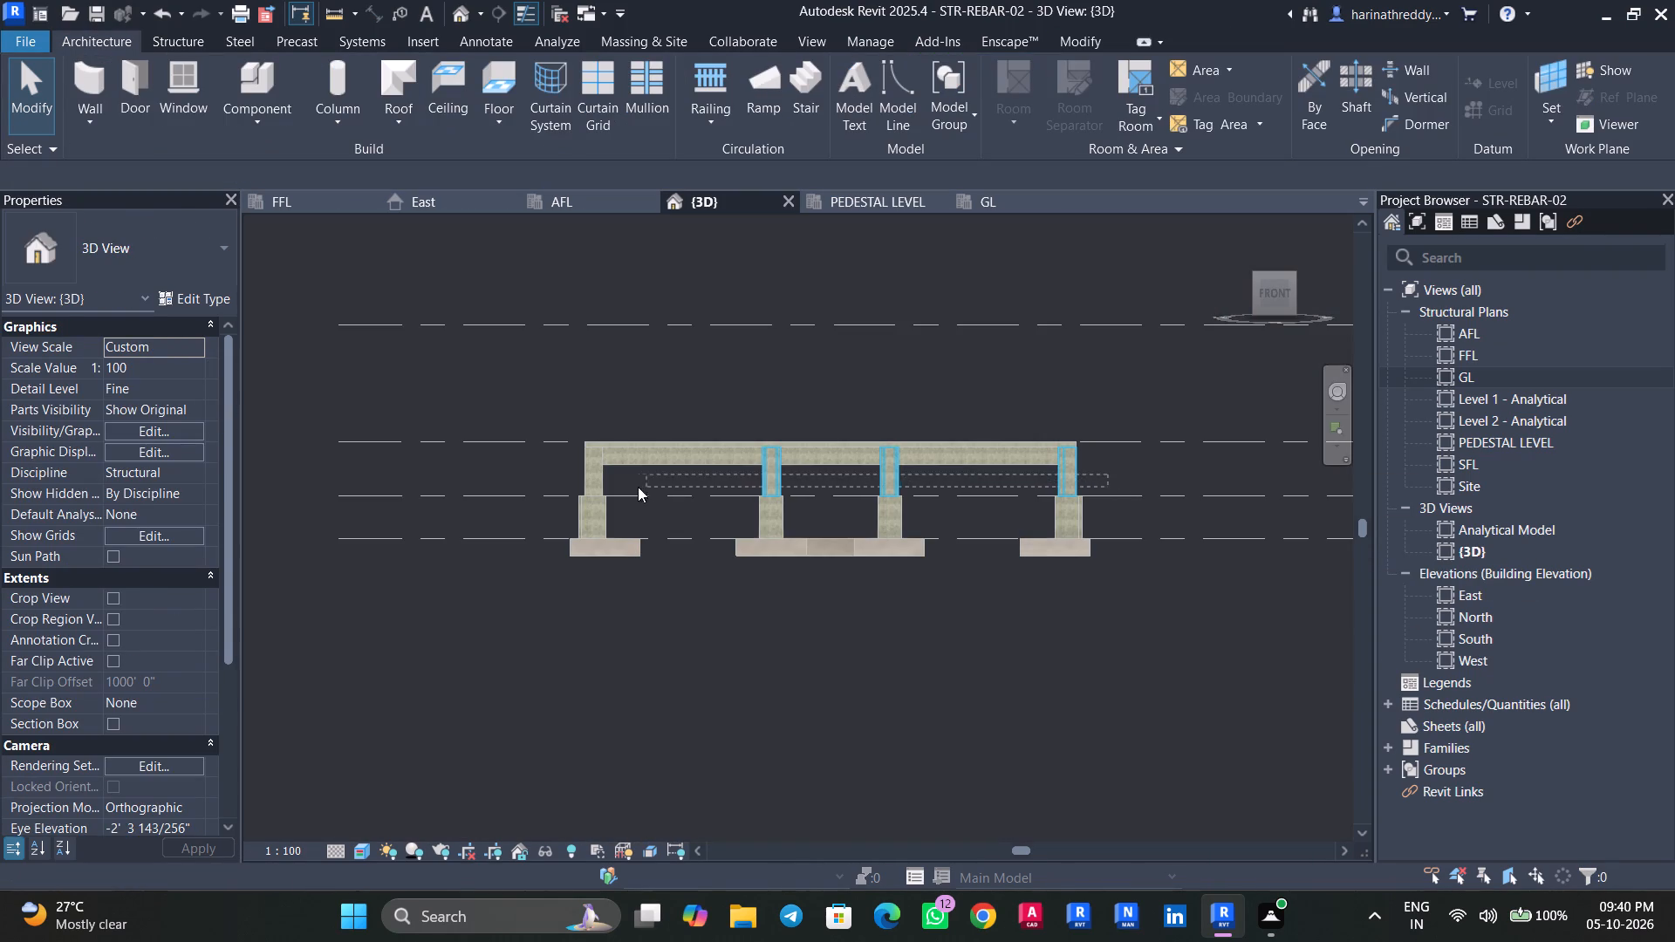
pyautogui.moveTo(638, 487); pyautogui.dragTo(585, 486)
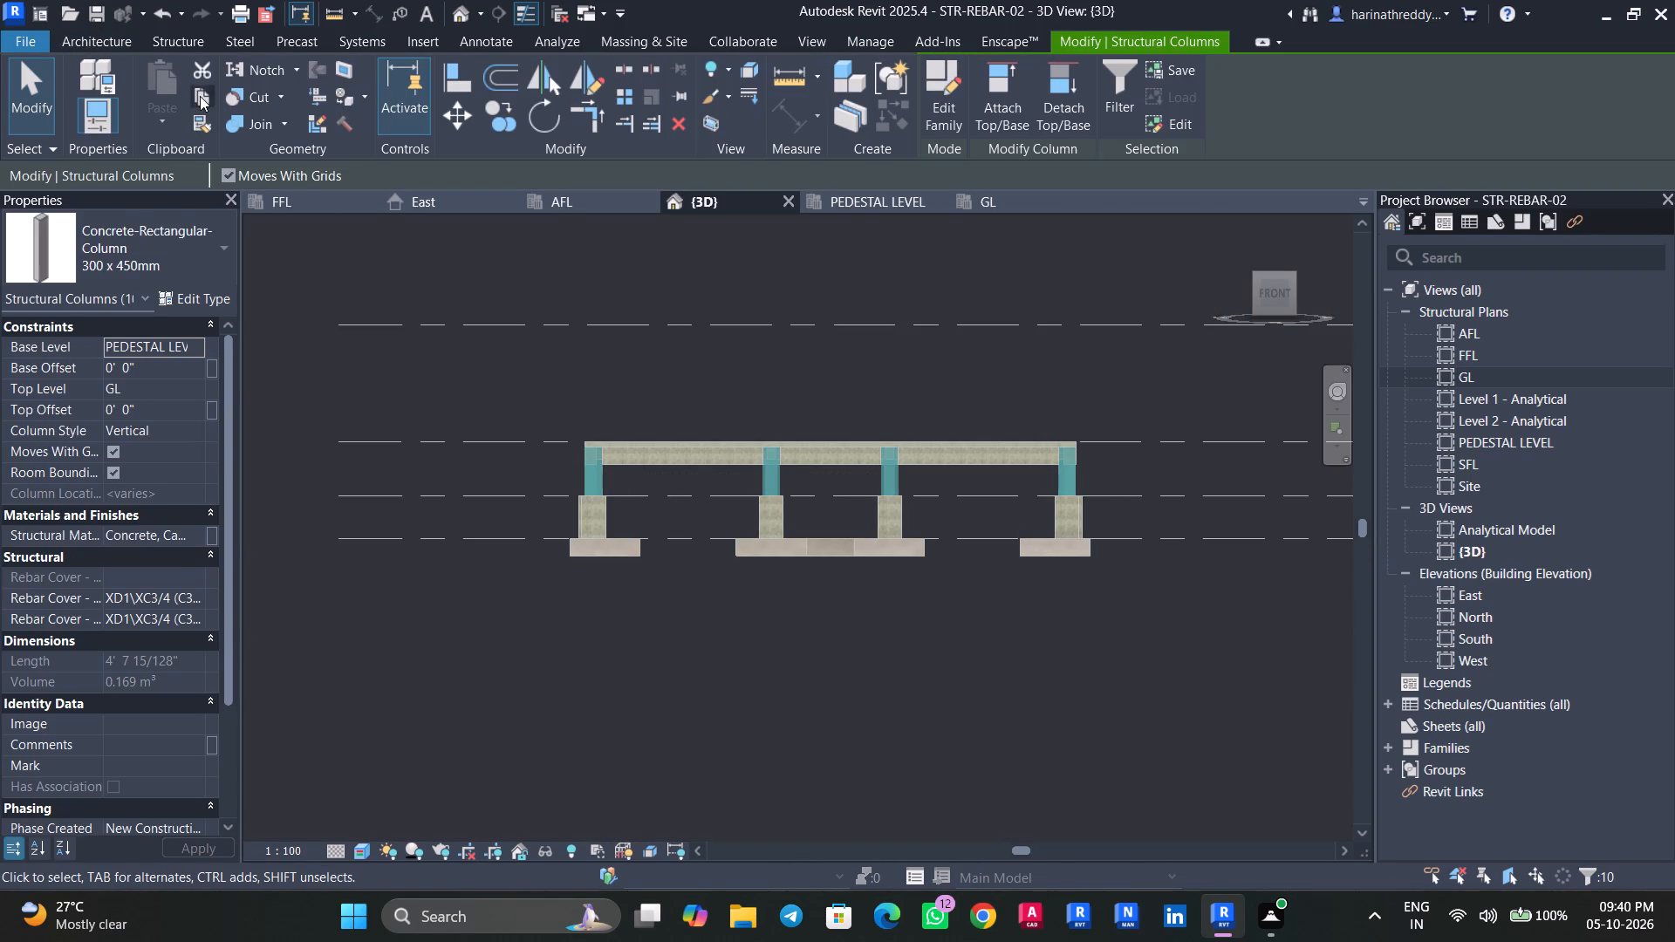
pyautogui.tripleClick(200, 96)
pyautogui.click(200, 96)
pyautogui.click(170, 132)
pyautogui.click(198, 213)
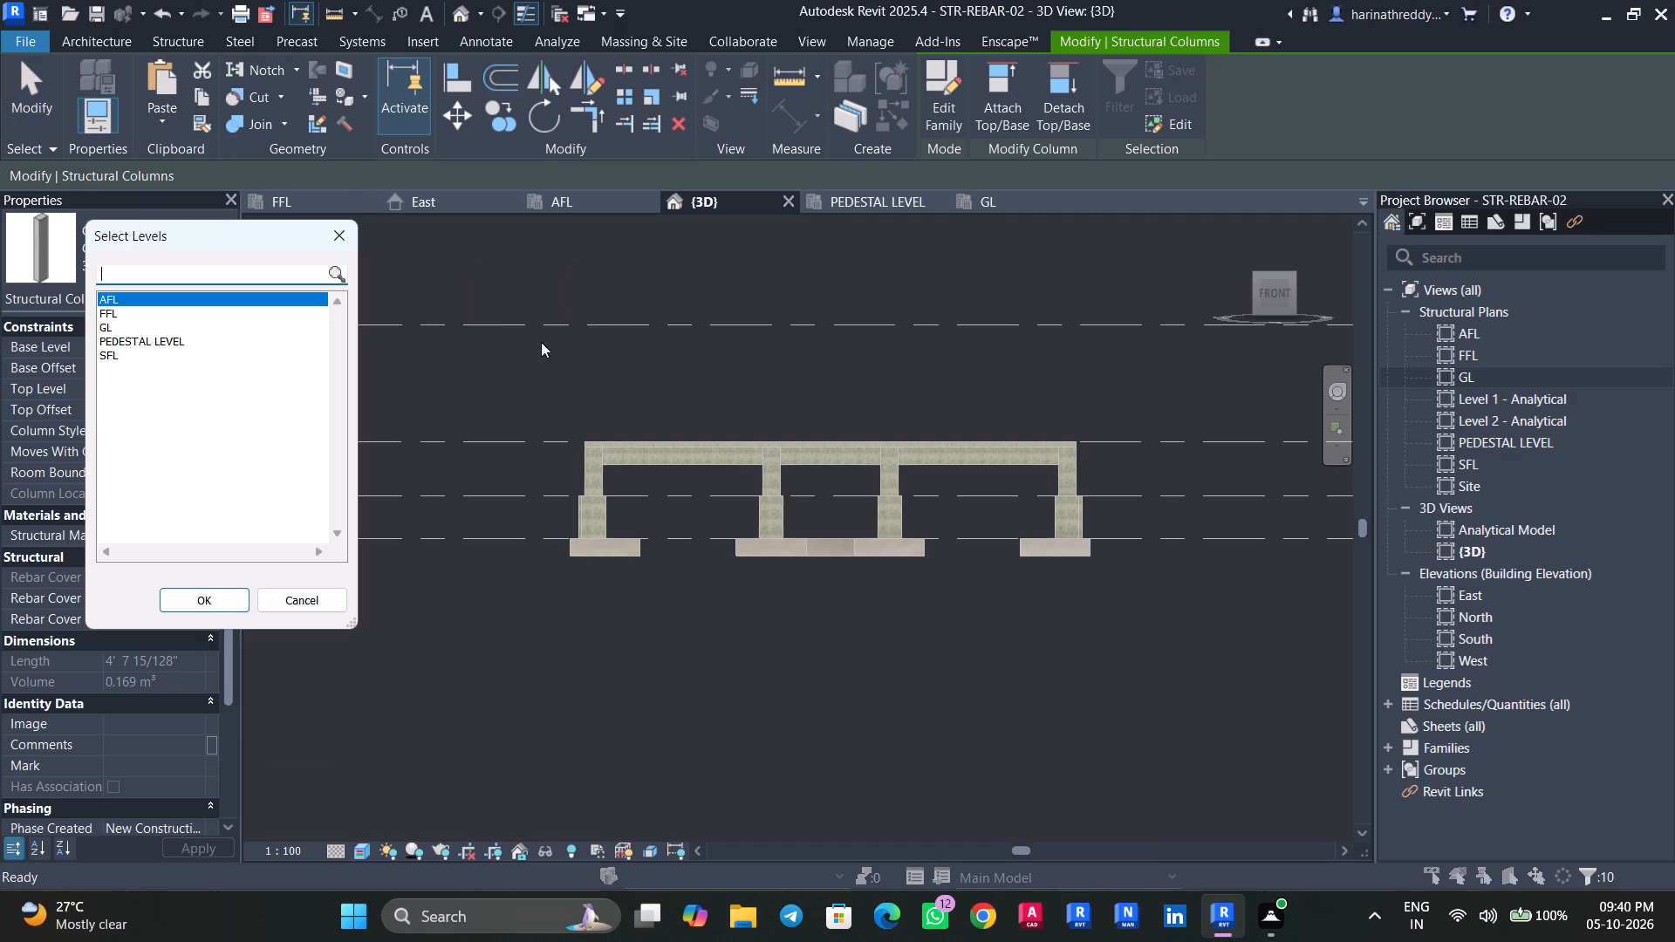
pyautogui.click(120, 314)
pyautogui.click(202, 593)
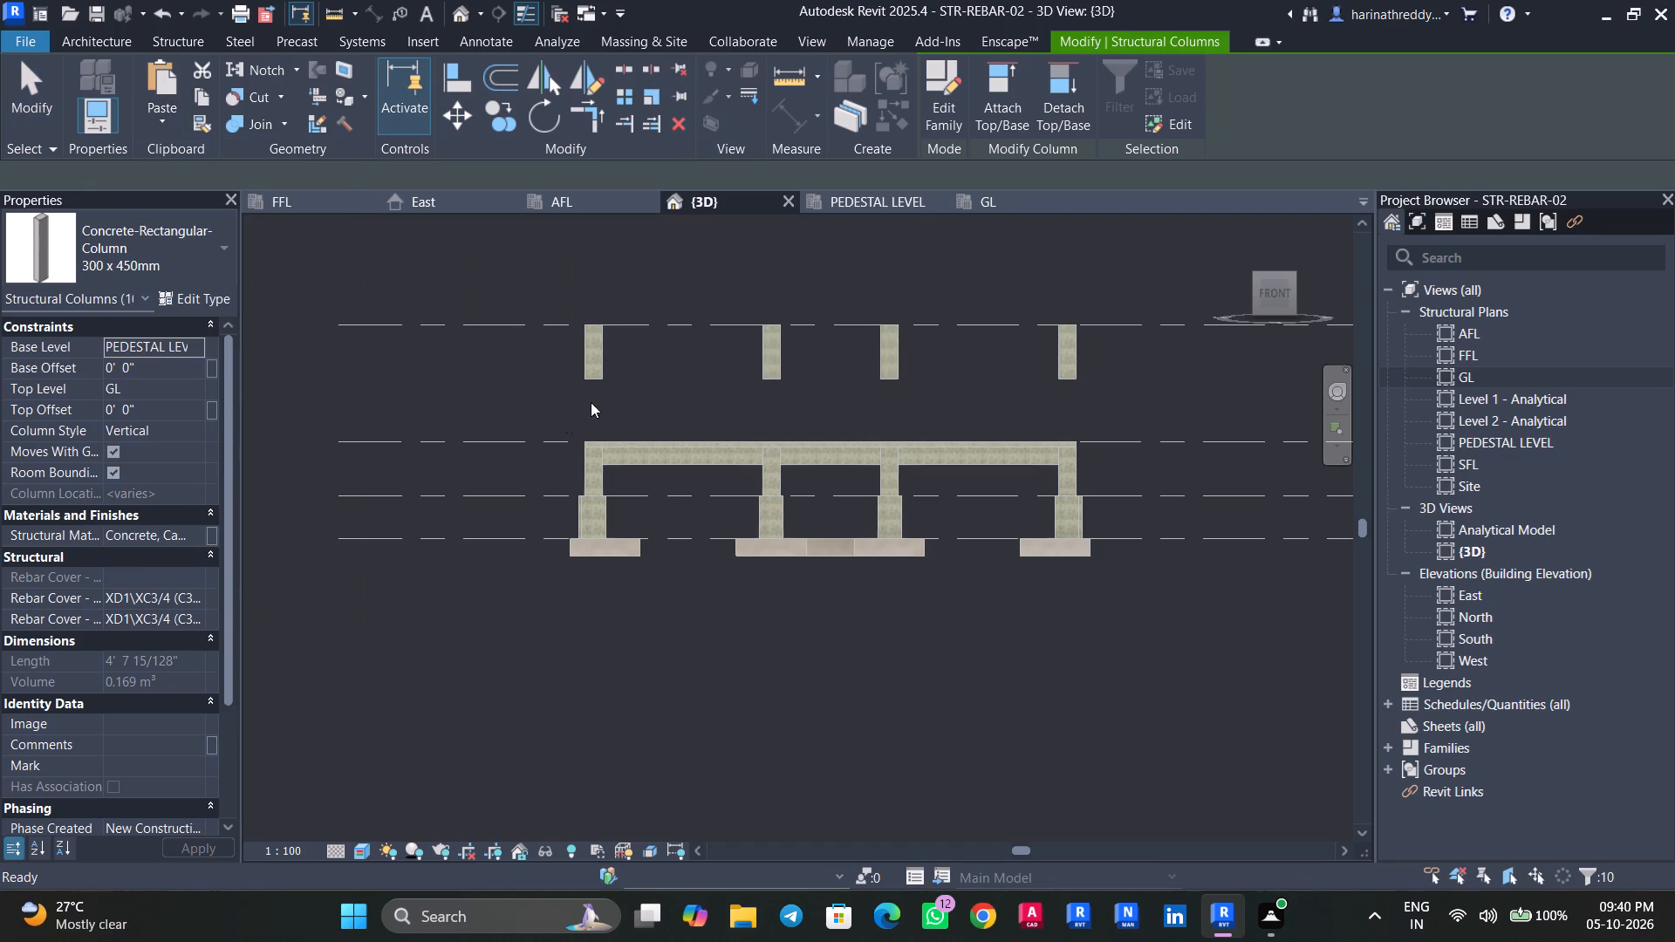
# Select the columns pasted below level FFL and set their base level to GL with a base offset of 0.
pyautogui.press('Escape')
pyautogui.press('Escape')
pyautogui.moveTo(1110, 364); pyautogui.dragTo(530, 372)
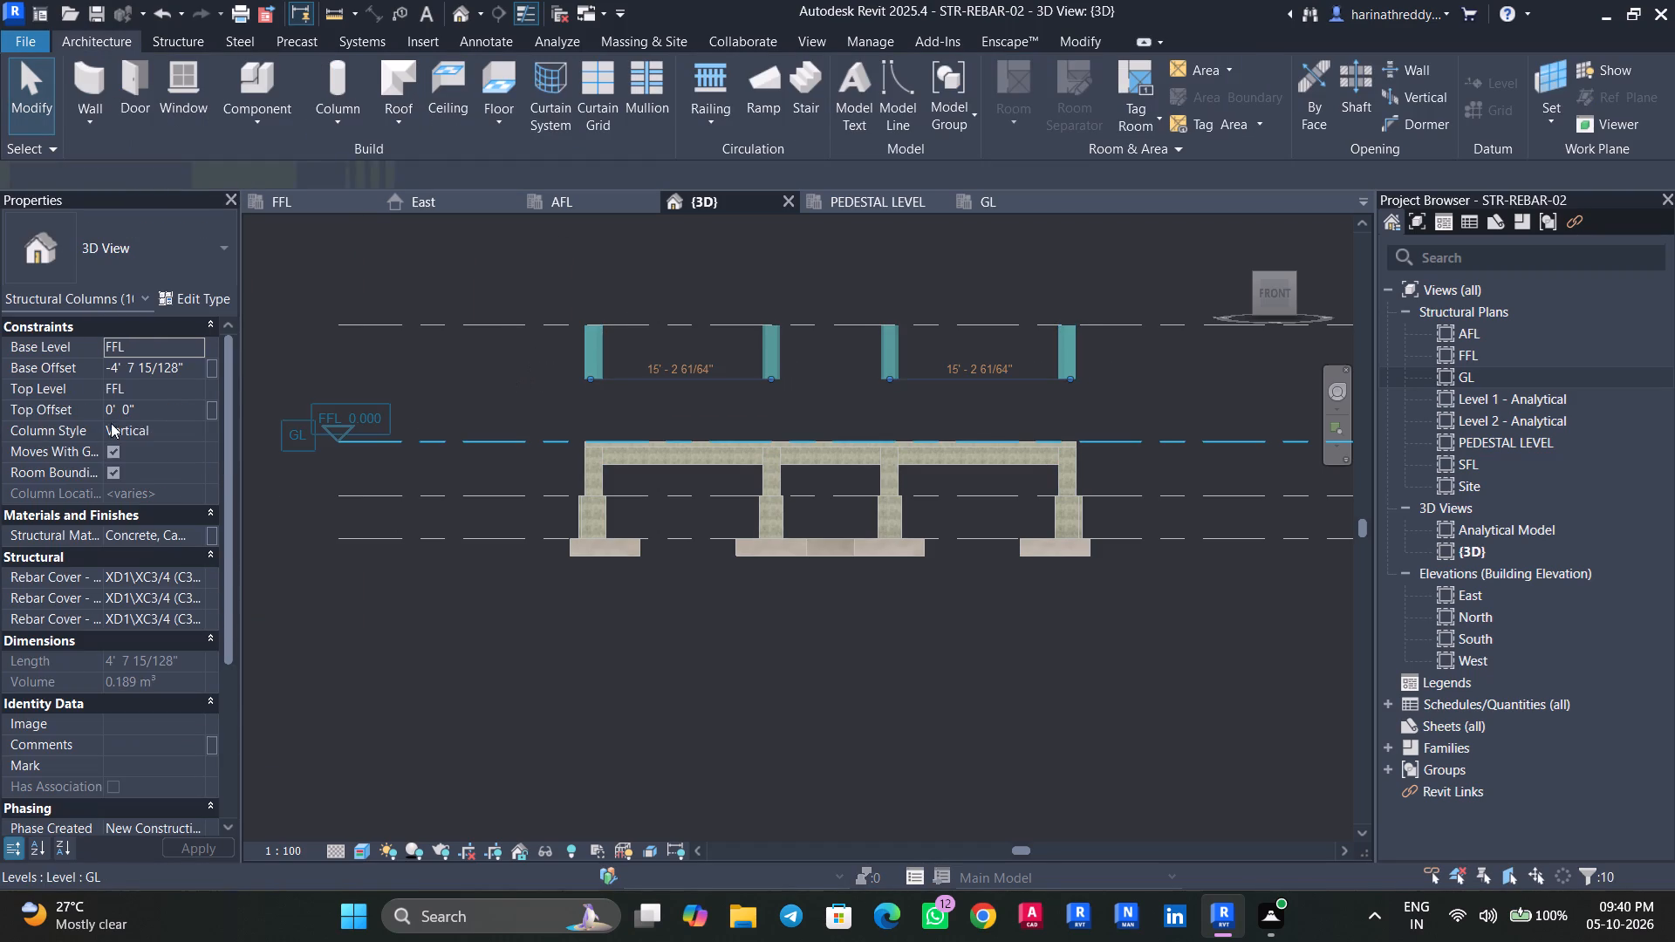
pyautogui.click(189, 365)
pyautogui.moveTo(189, 365); pyautogui.dragTo(9, 365)
pyautogui.press('0')
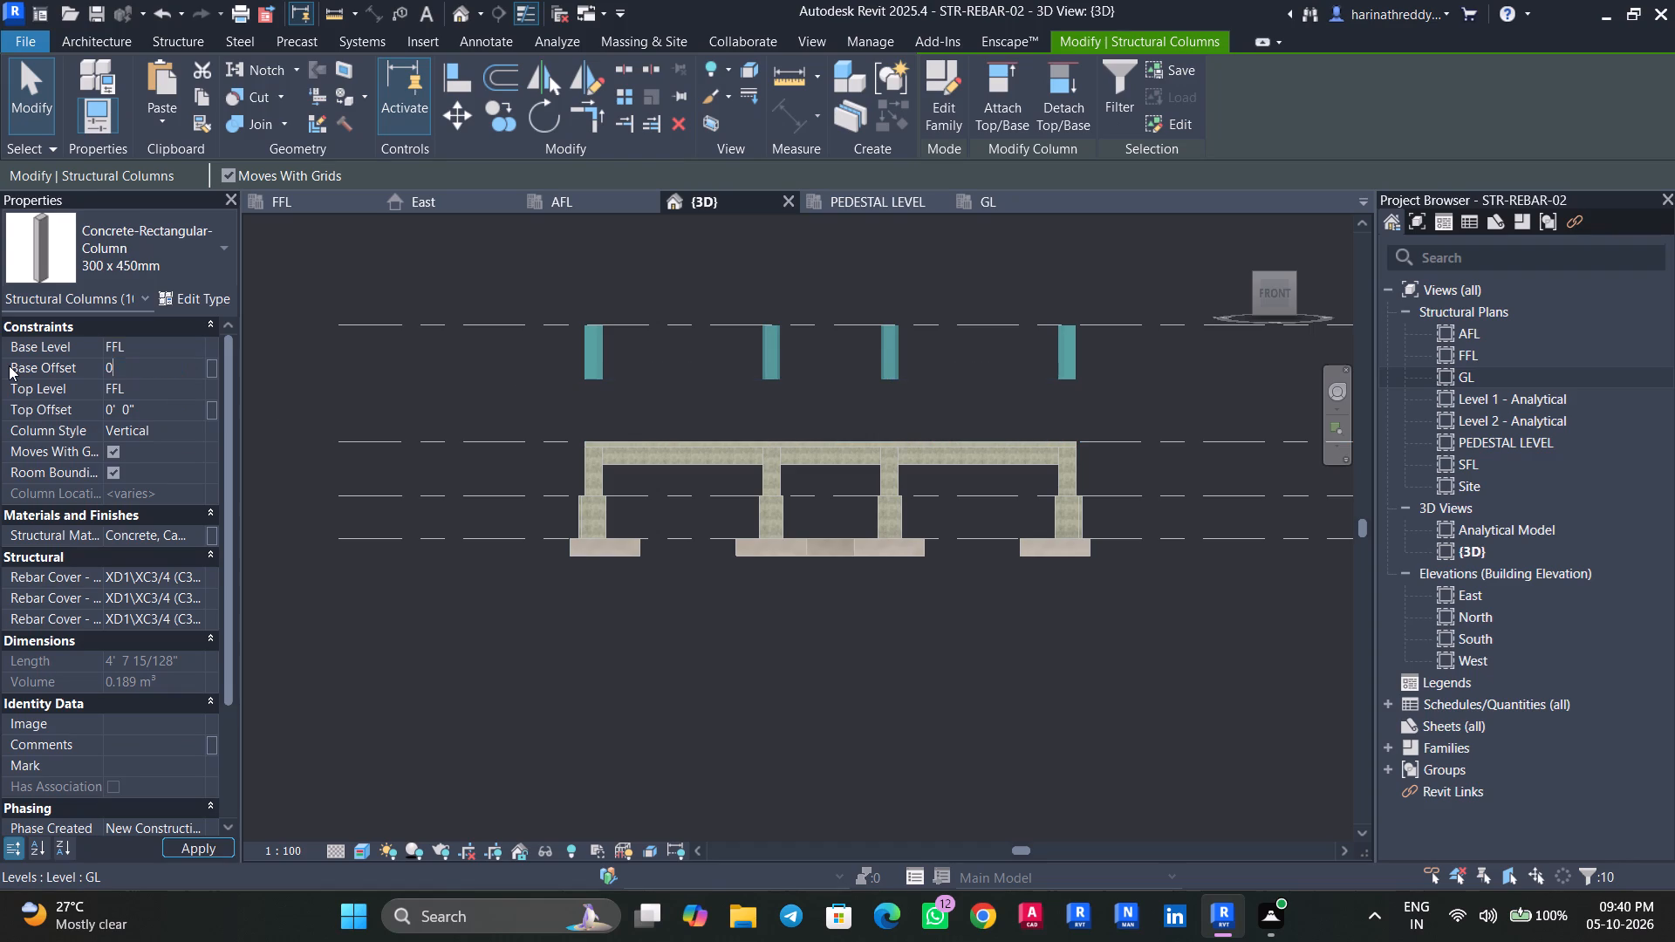
pyautogui.press('Return')
pyautogui.click(991, 520)
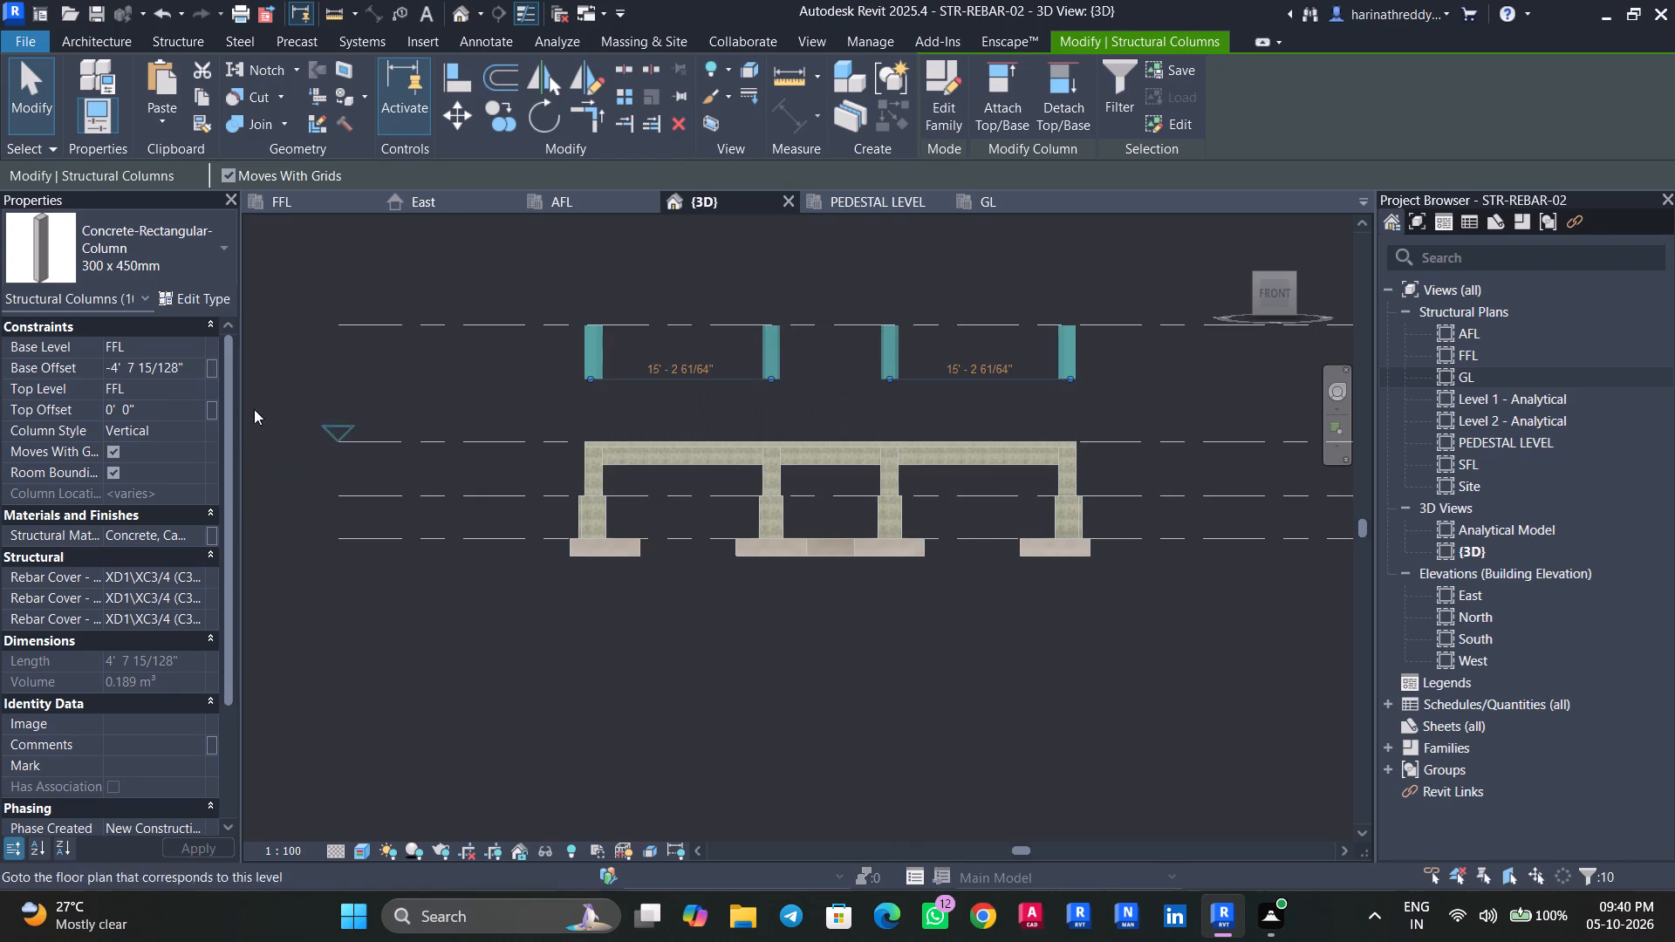
pyautogui.click(190, 345)
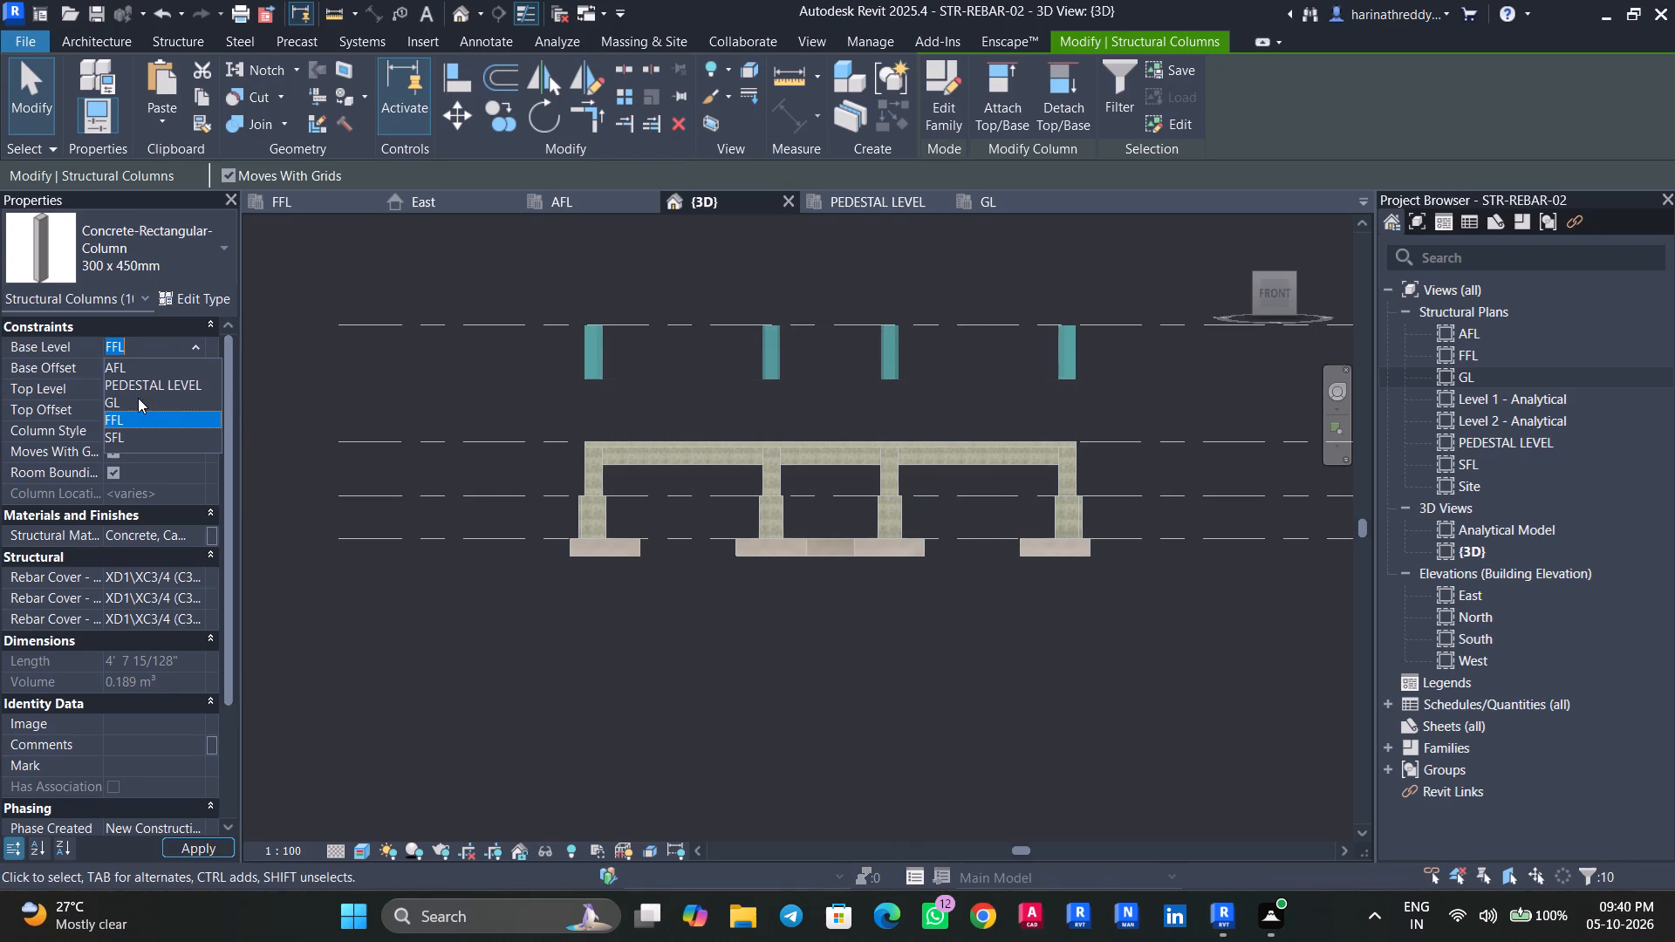
pyautogui.click(138, 398)
pyautogui.moveTo(193, 371); pyautogui.dragTo(115, 366)
pyautogui.moveTo(189, 371); pyautogui.dragTo(28, 374)
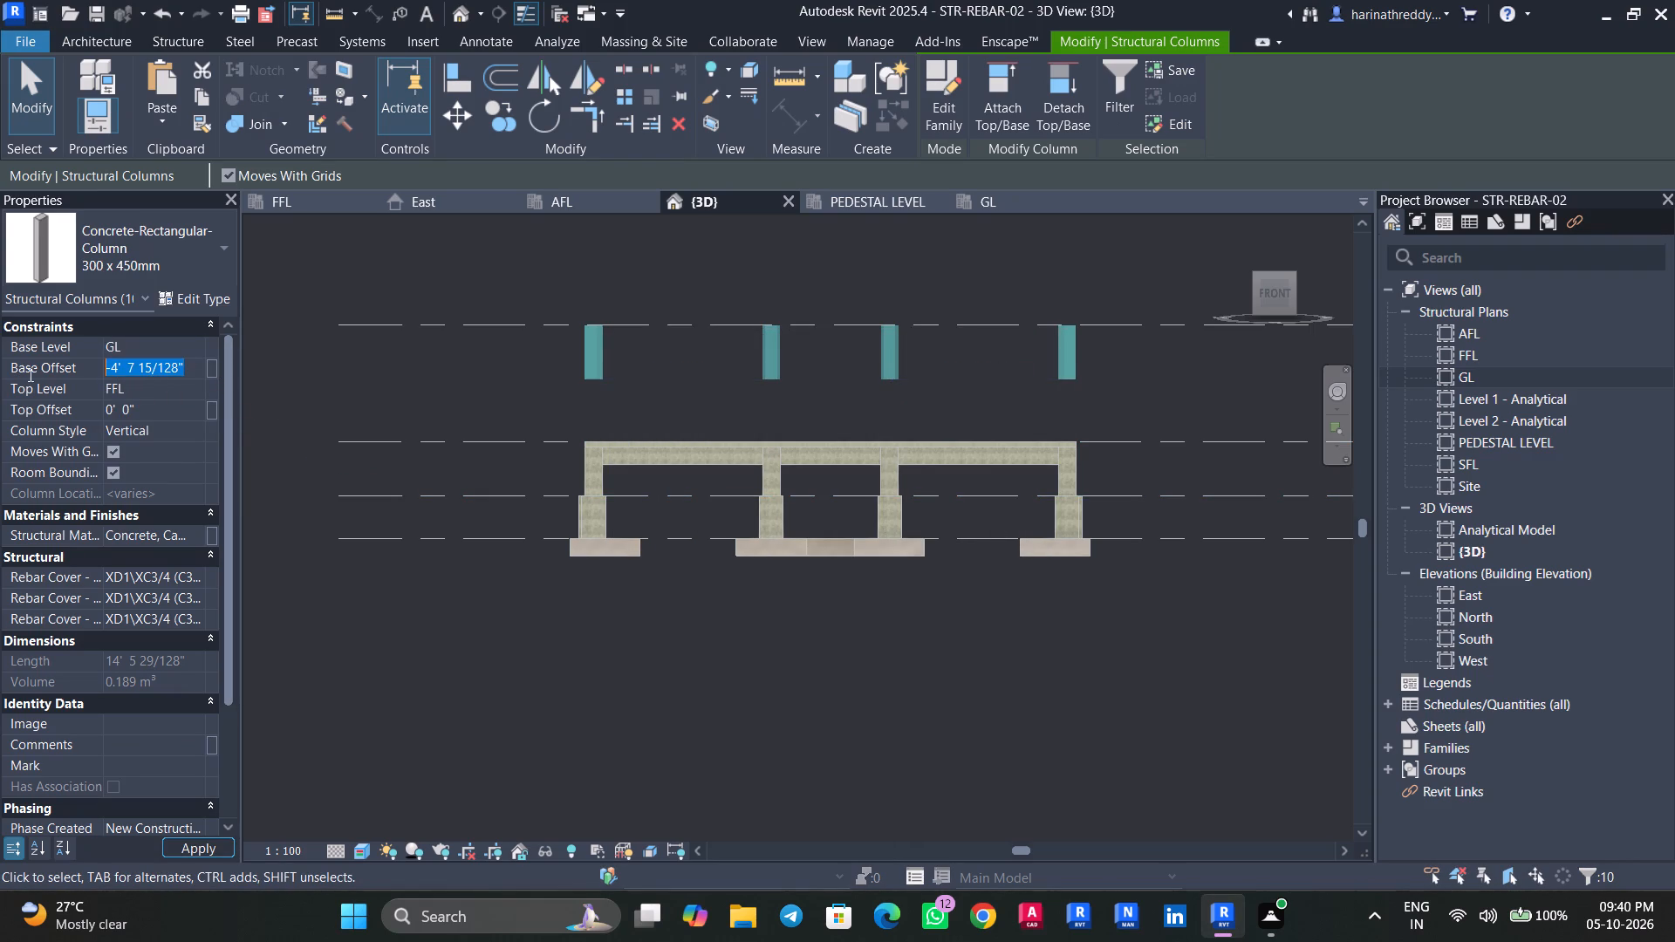
pyautogui.moveTo(28, 374); pyautogui.dragTo(25, 375)
pyautogui.press('0')
pyautogui.press('Escape')
pyautogui.press('Escape')
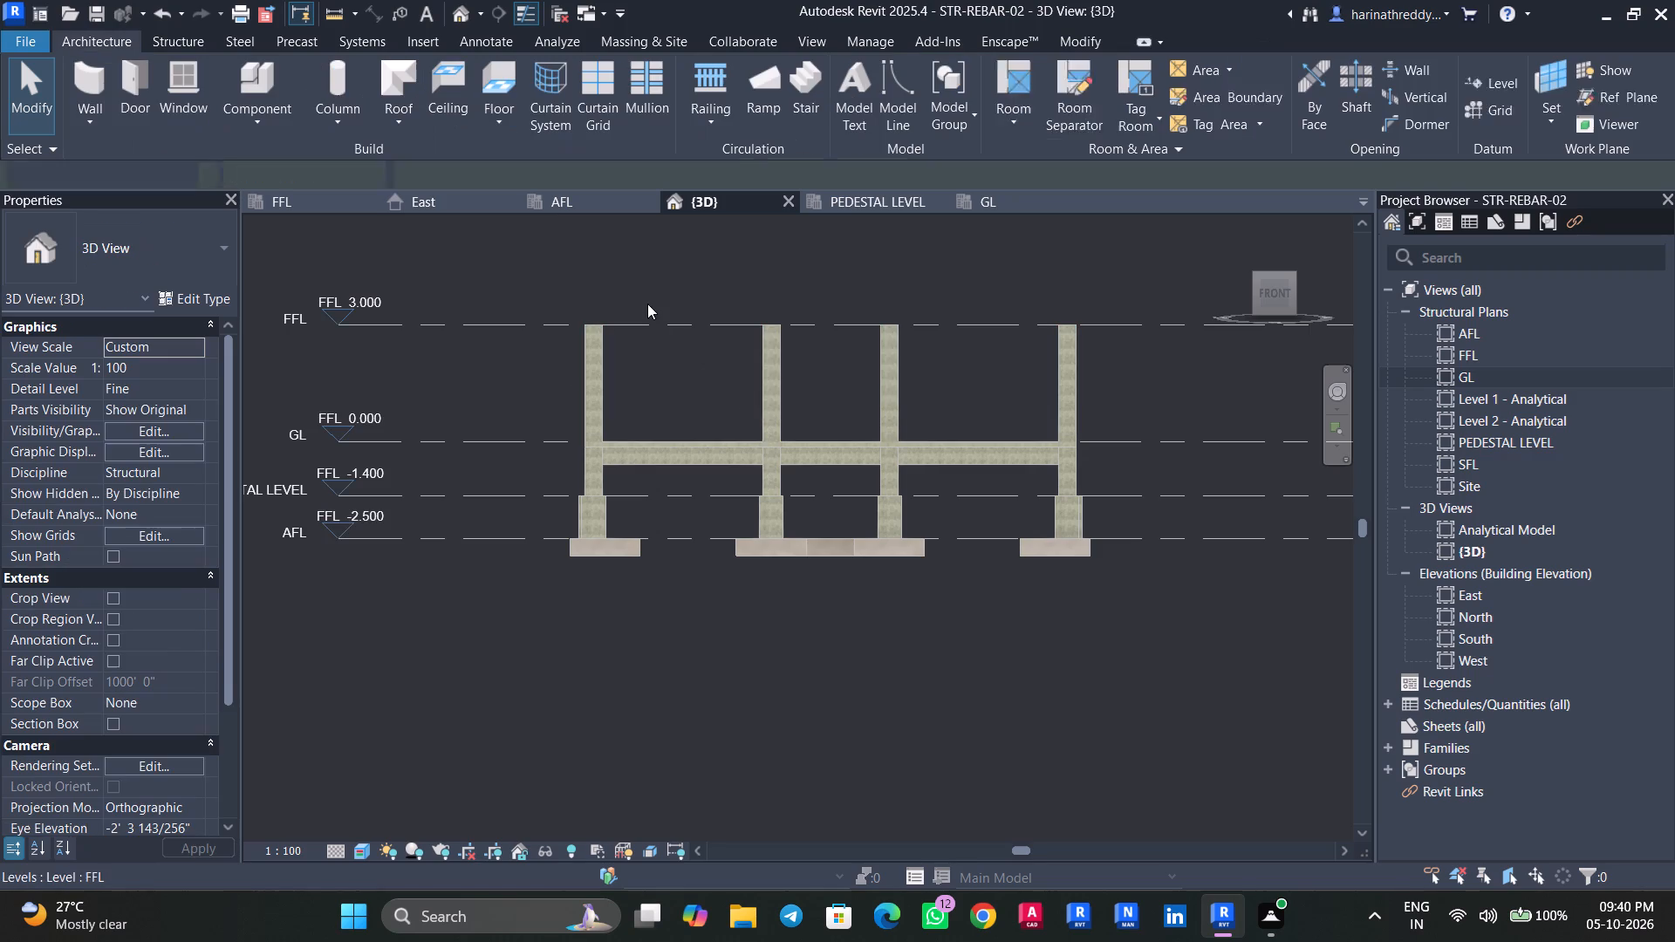
# Examine the extended upper columns and the ground slab in 3D from several sides.
pyautogui.keyDown('shift'); pyautogui.moveTo(662, 289); pyautogui.dragTo(835, 481, button='middle'); pyautogui.keyUp('shift')
pyautogui.scroll(5, 798, 458)
pyautogui.moveTo(765, 446); pyautogui.dragTo(671, 420, button='middle')
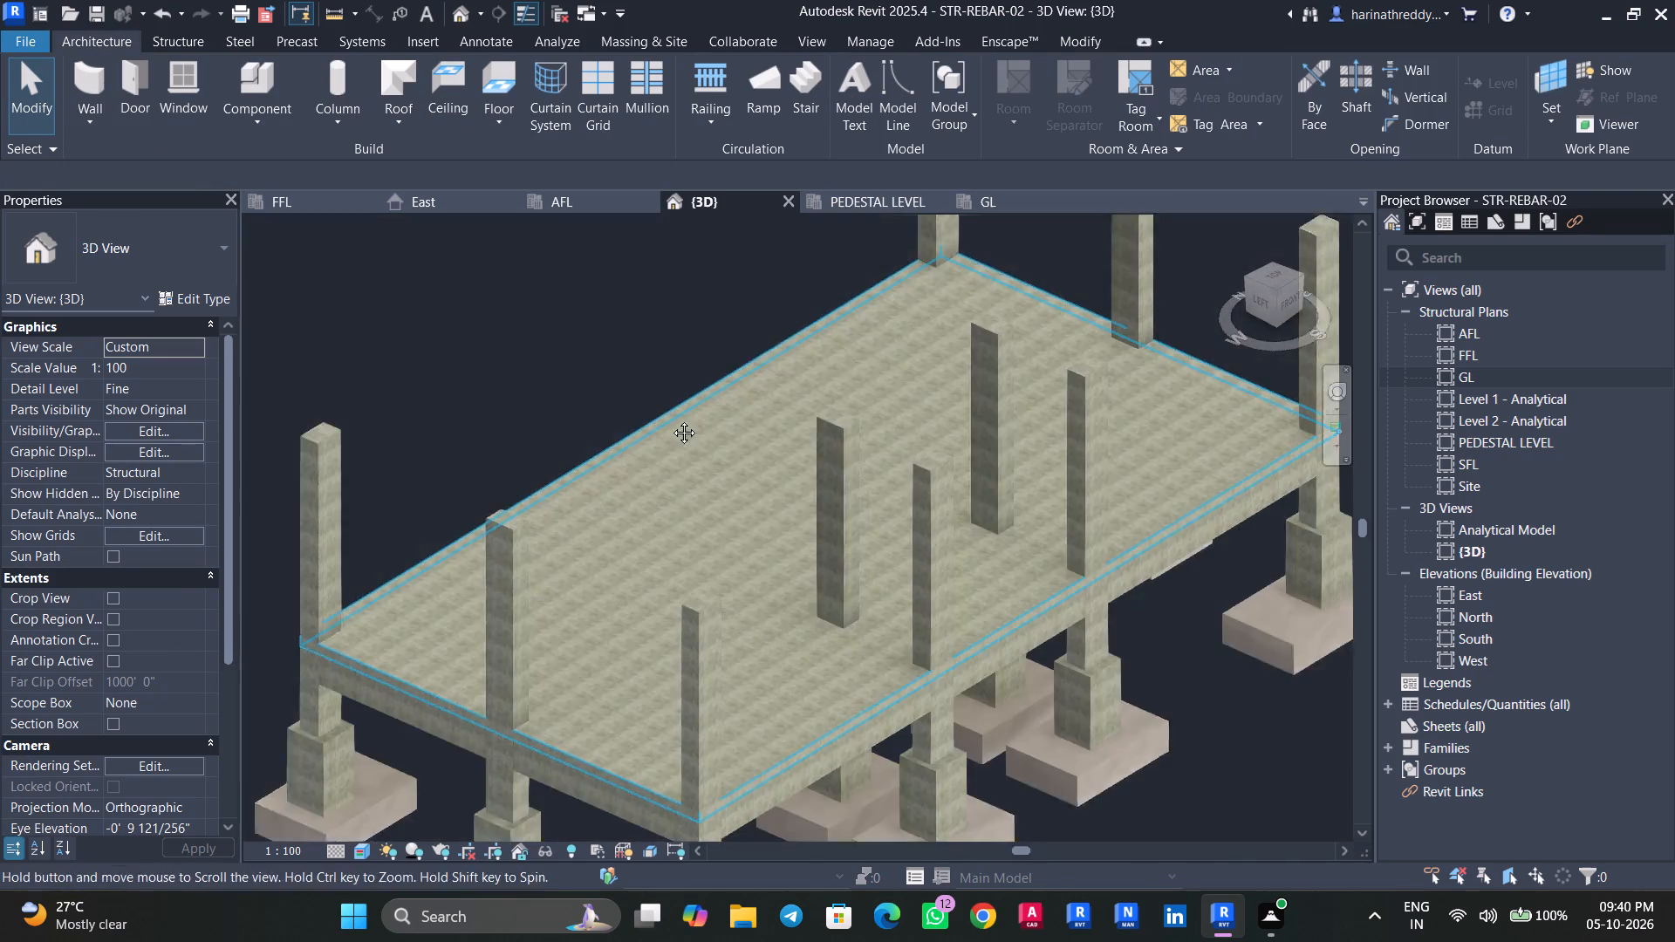
pyautogui.moveTo(671, 420); pyautogui.dragTo(656, 413, button='middle')
pyautogui.scroll(-5, 656, 413)
pyautogui.keyDown('shift'); pyautogui.moveTo(651, 414); pyautogui.dragTo(986, 402, button='middle'); pyautogui.keyUp('shift')
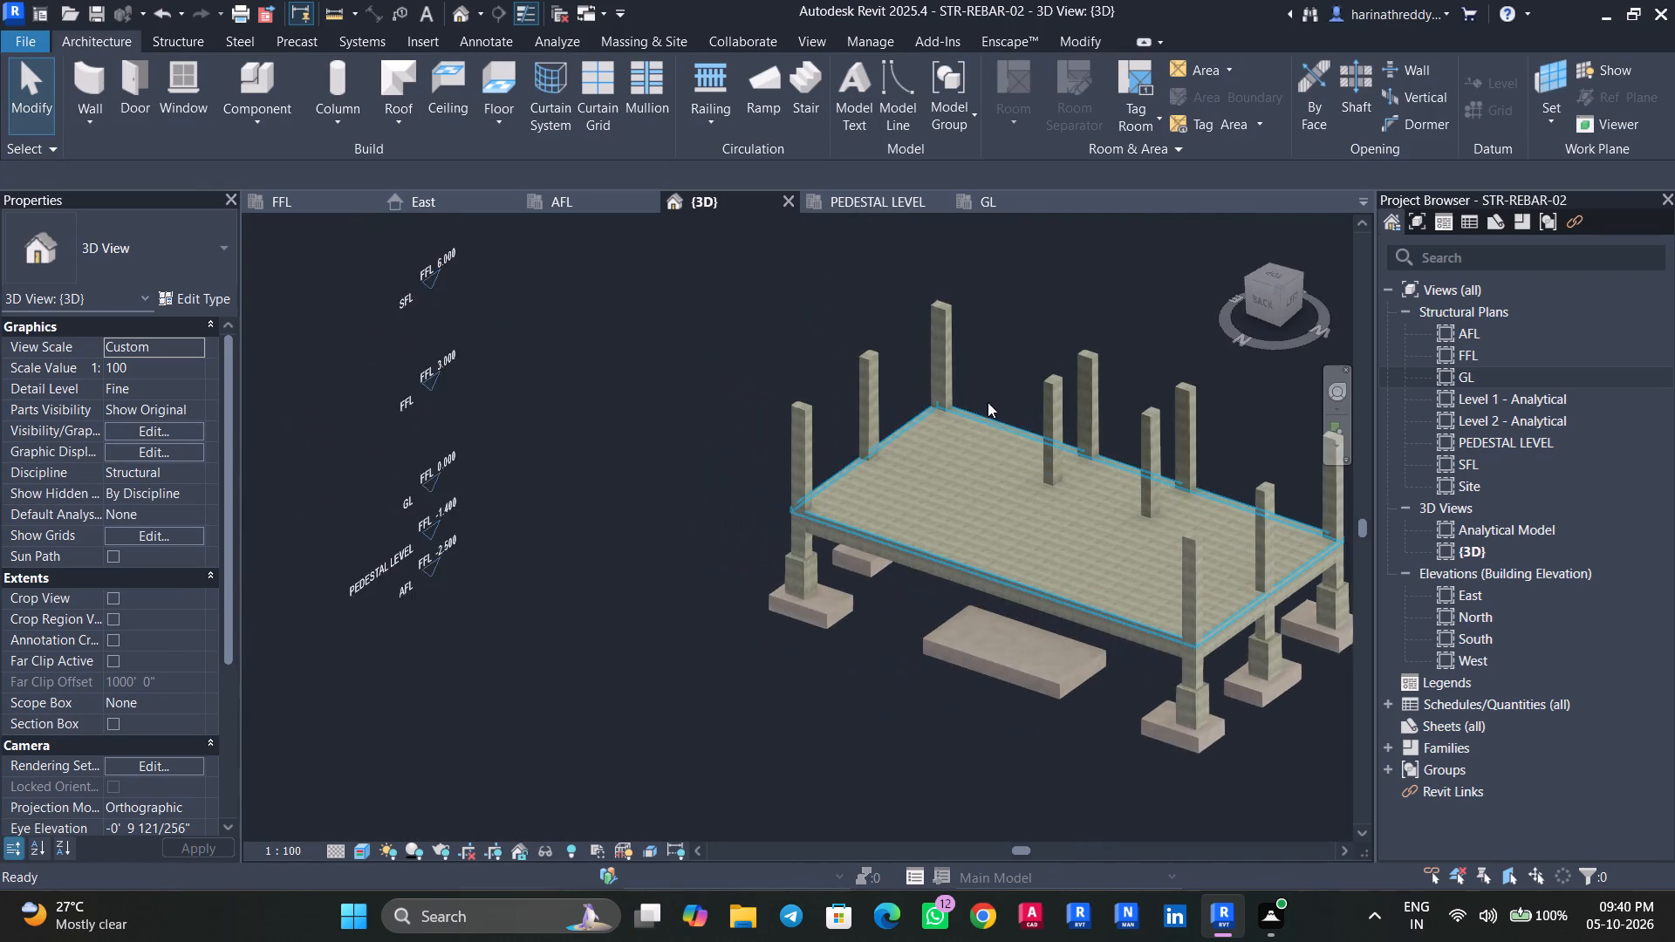
pyautogui.moveTo(973, 440); pyautogui.dragTo(755, 377, button='middle')
pyautogui.keyDown('shift'); pyautogui.moveTo(832, 425); pyautogui.dragTo(724, 430, button='middle'); pyautogui.keyUp('shift')
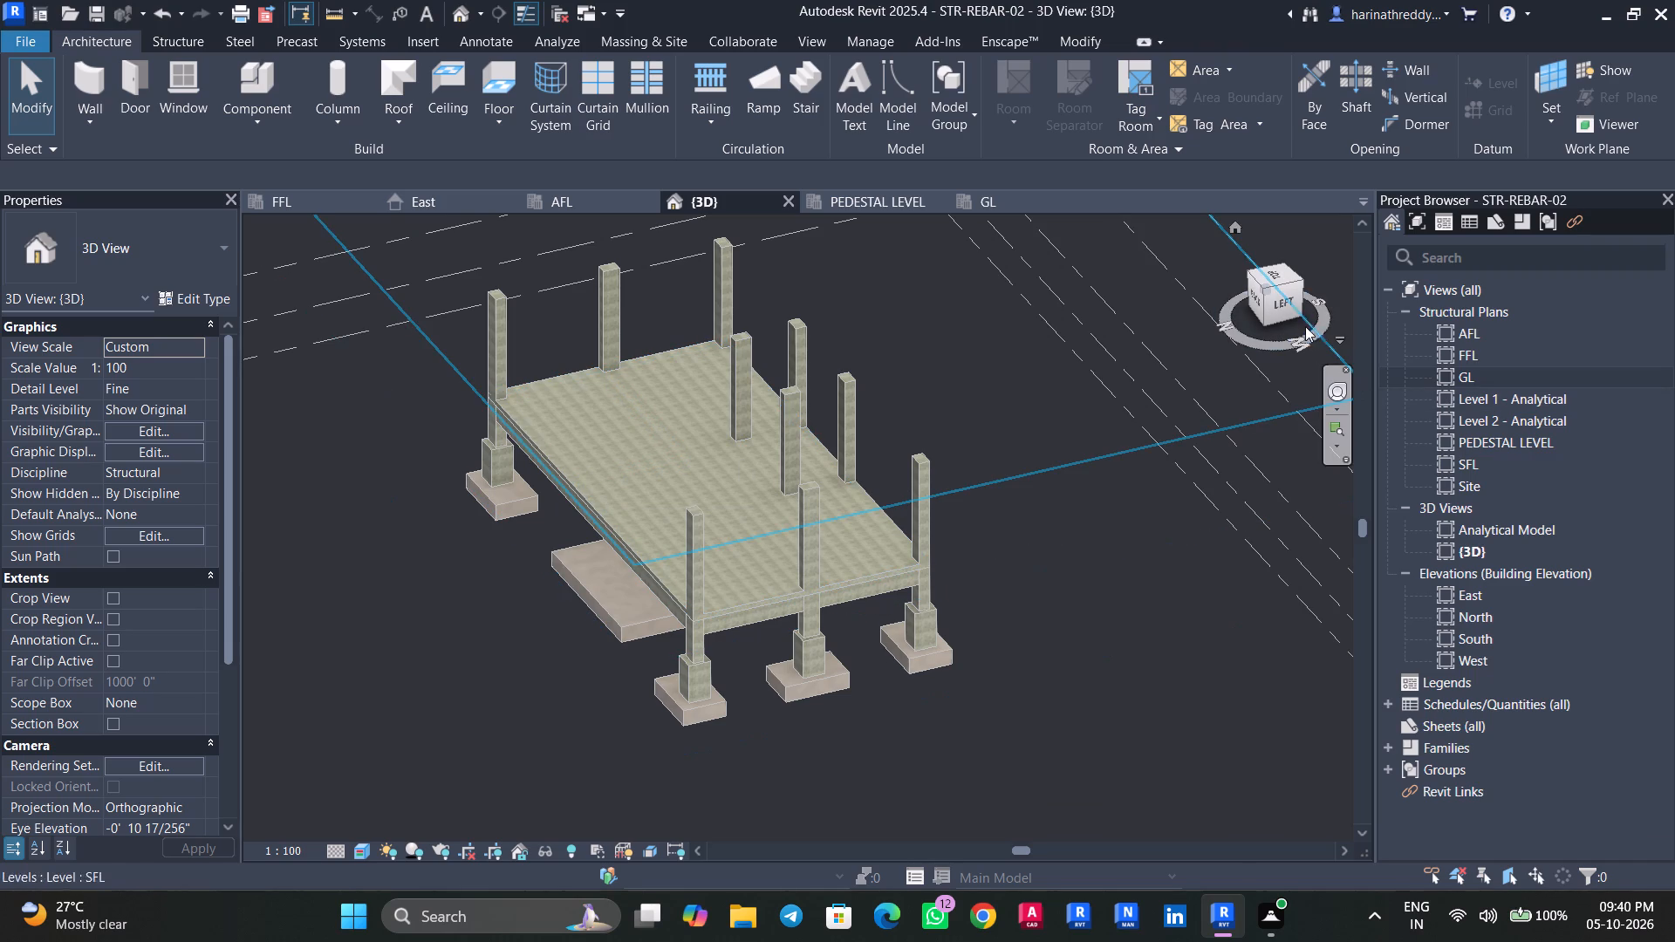
pyautogui.click(1285, 311)
pyautogui.click(1241, 298)
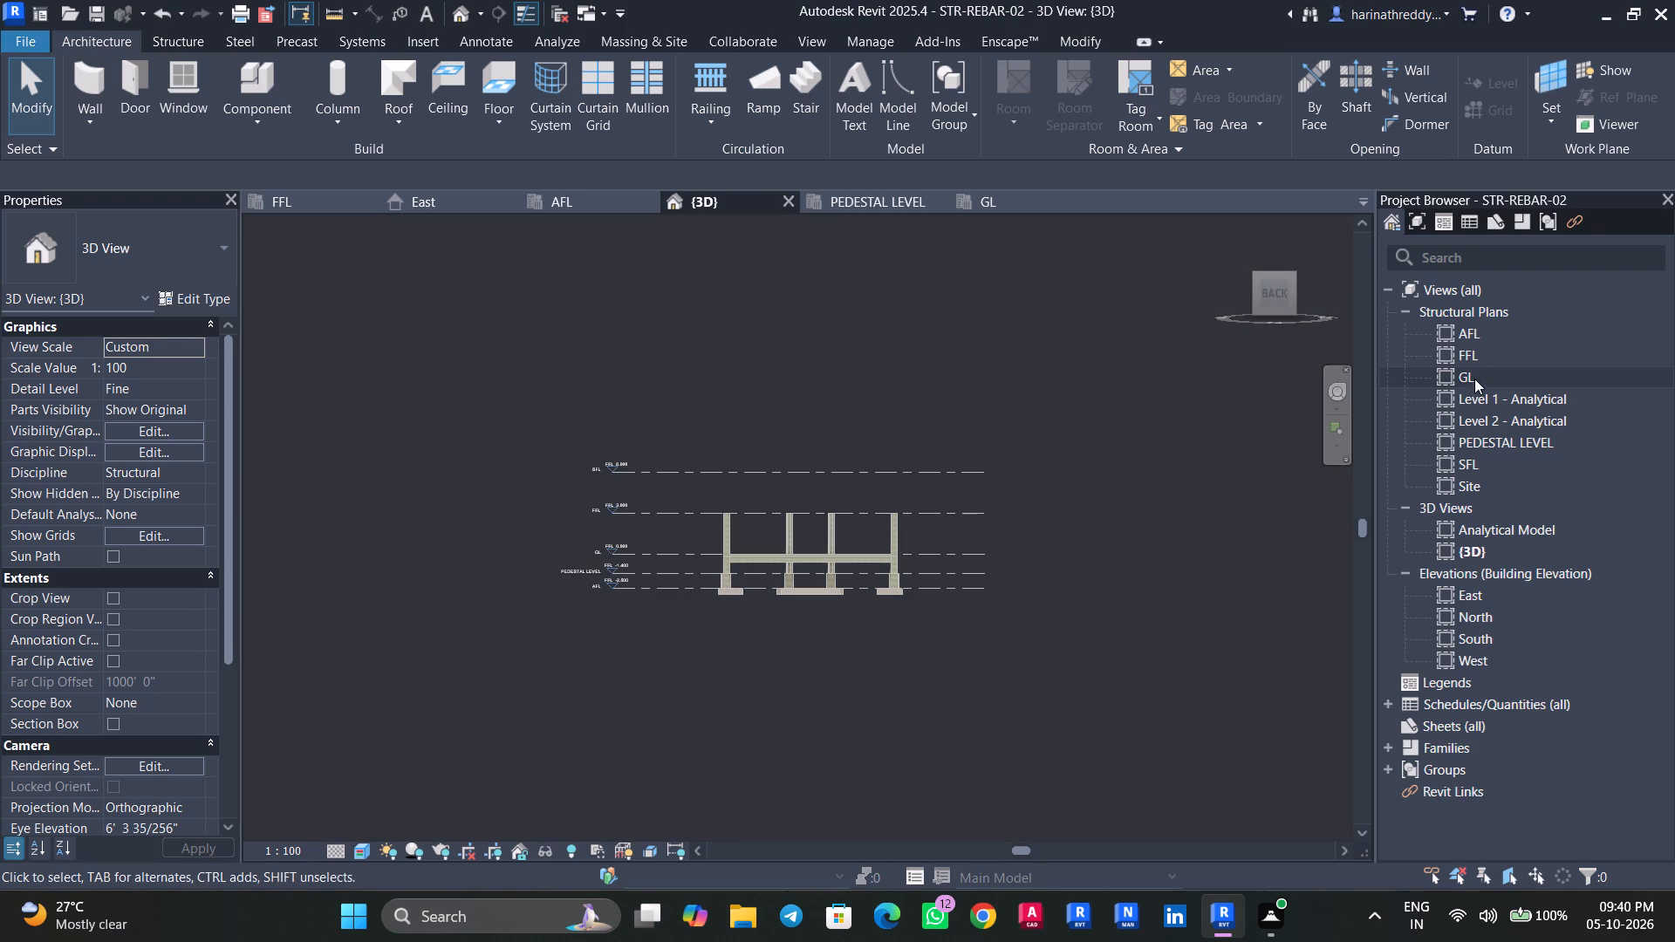
# Review the AFL and FFL structural plans, comparing the grid, footing and column layouts.
pyautogui.doubleClick(1466, 342)
pyautogui.scroll(-9, 680, 541)
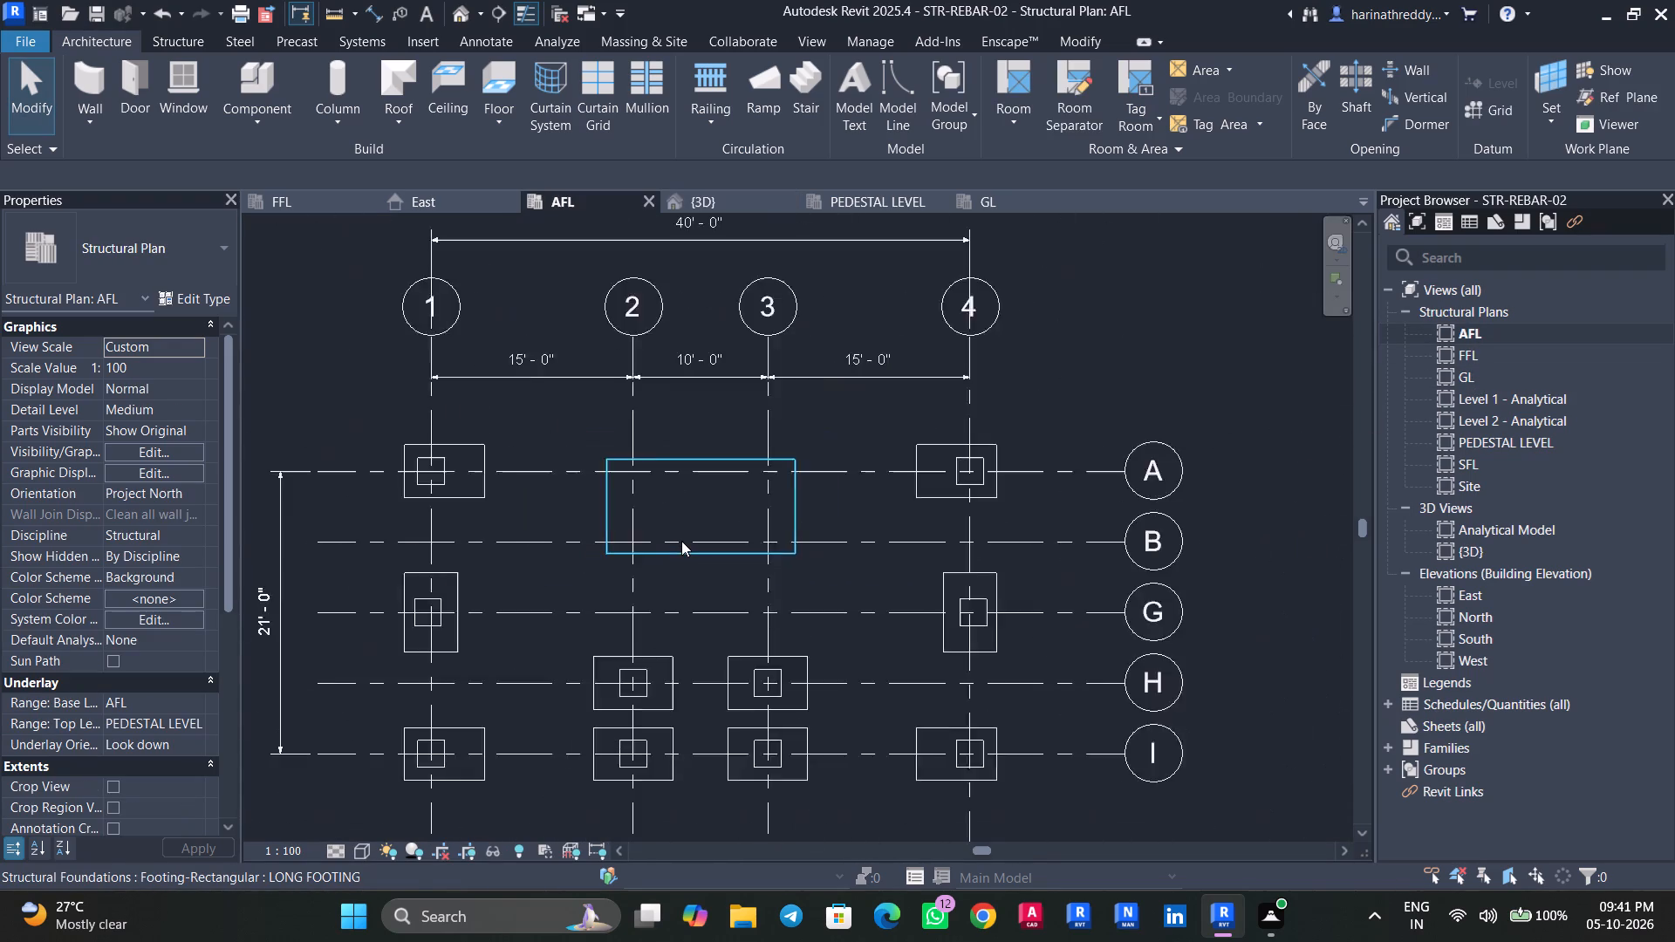
pyautogui.scroll(-4, 681, 541)
pyautogui.scroll(3, 497, 488)
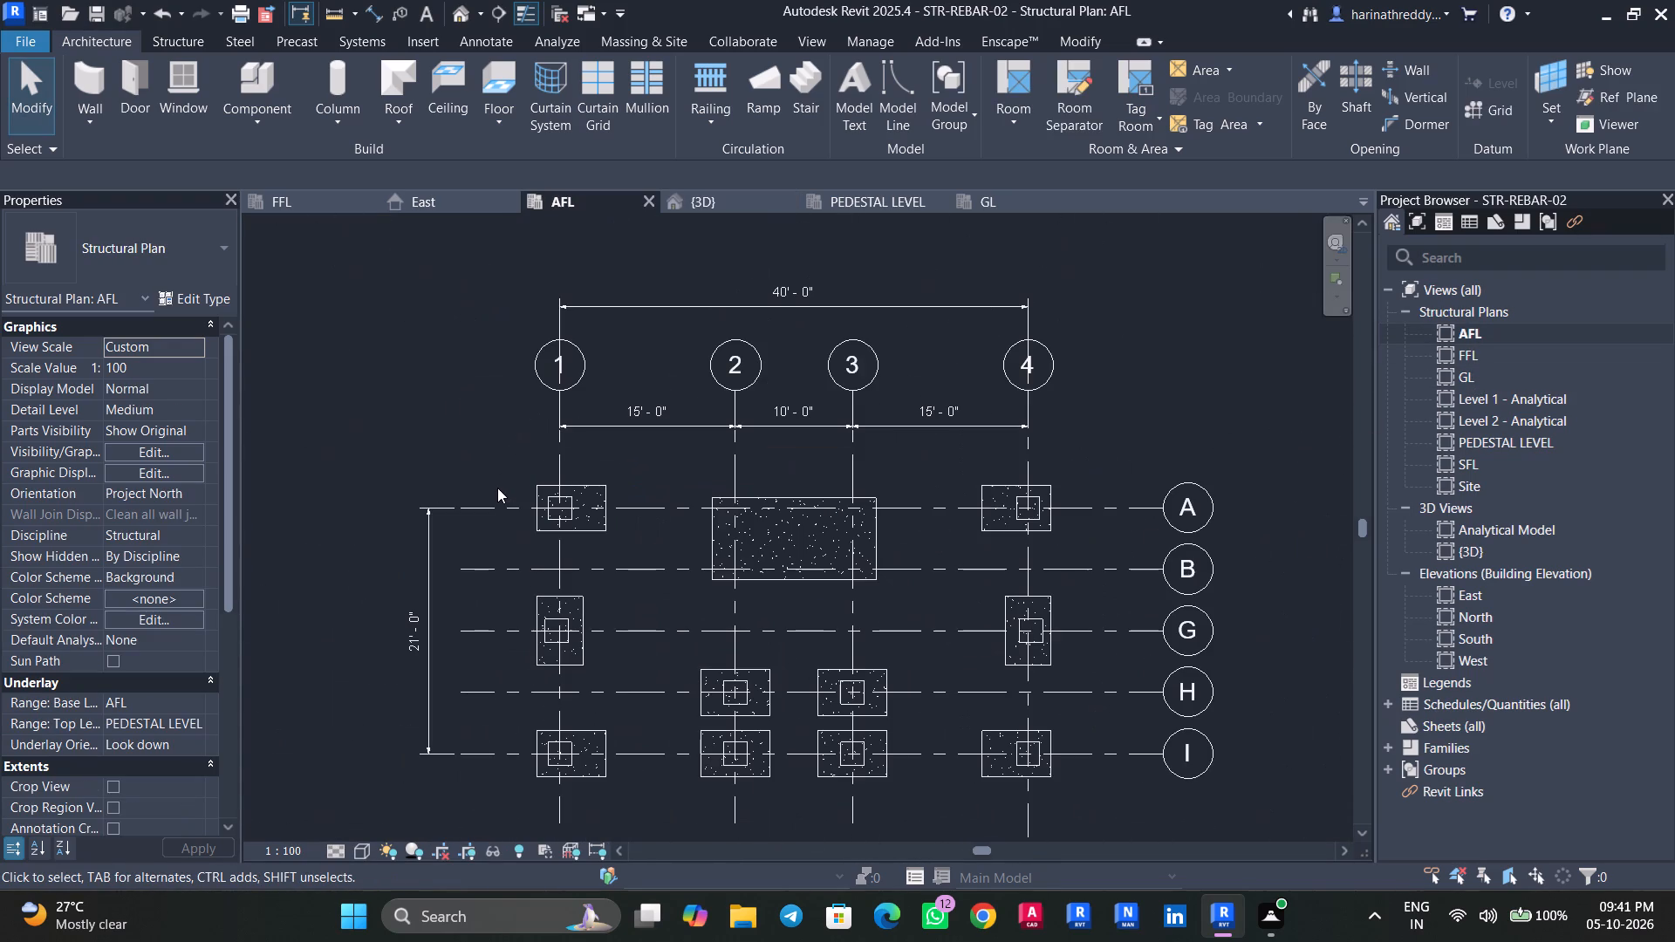
pyautogui.scroll(1, 497, 488)
pyautogui.scroll(-1, 497, 488)
pyautogui.scroll(2, 497, 488)
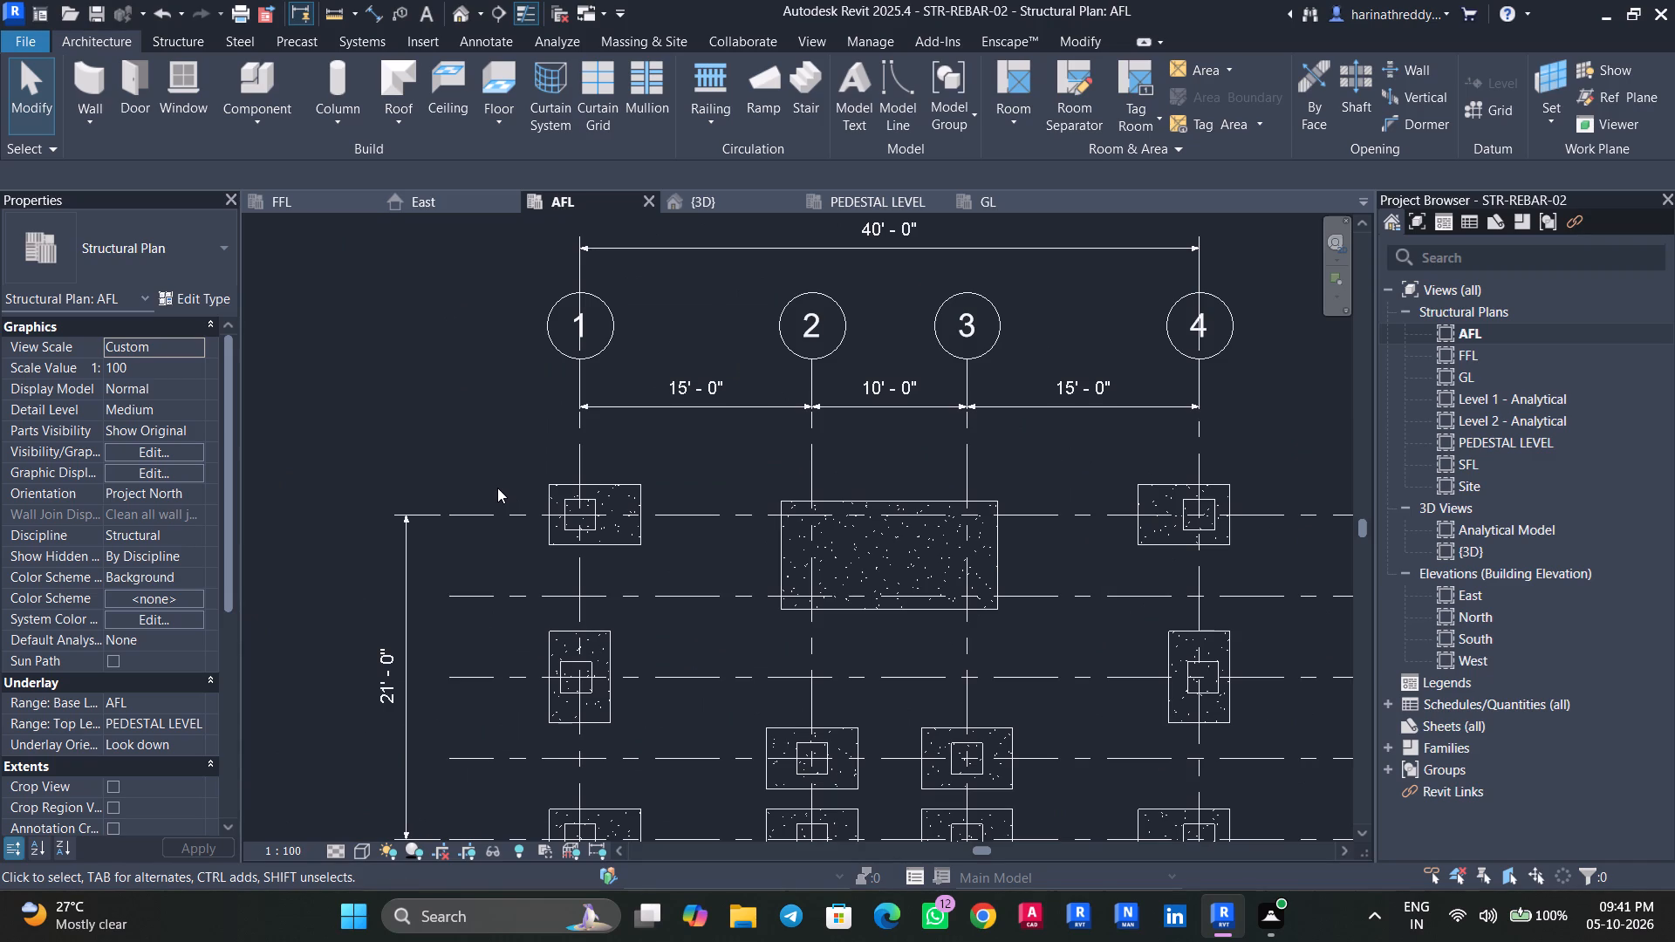
pyautogui.doubleClick(1466, 356)
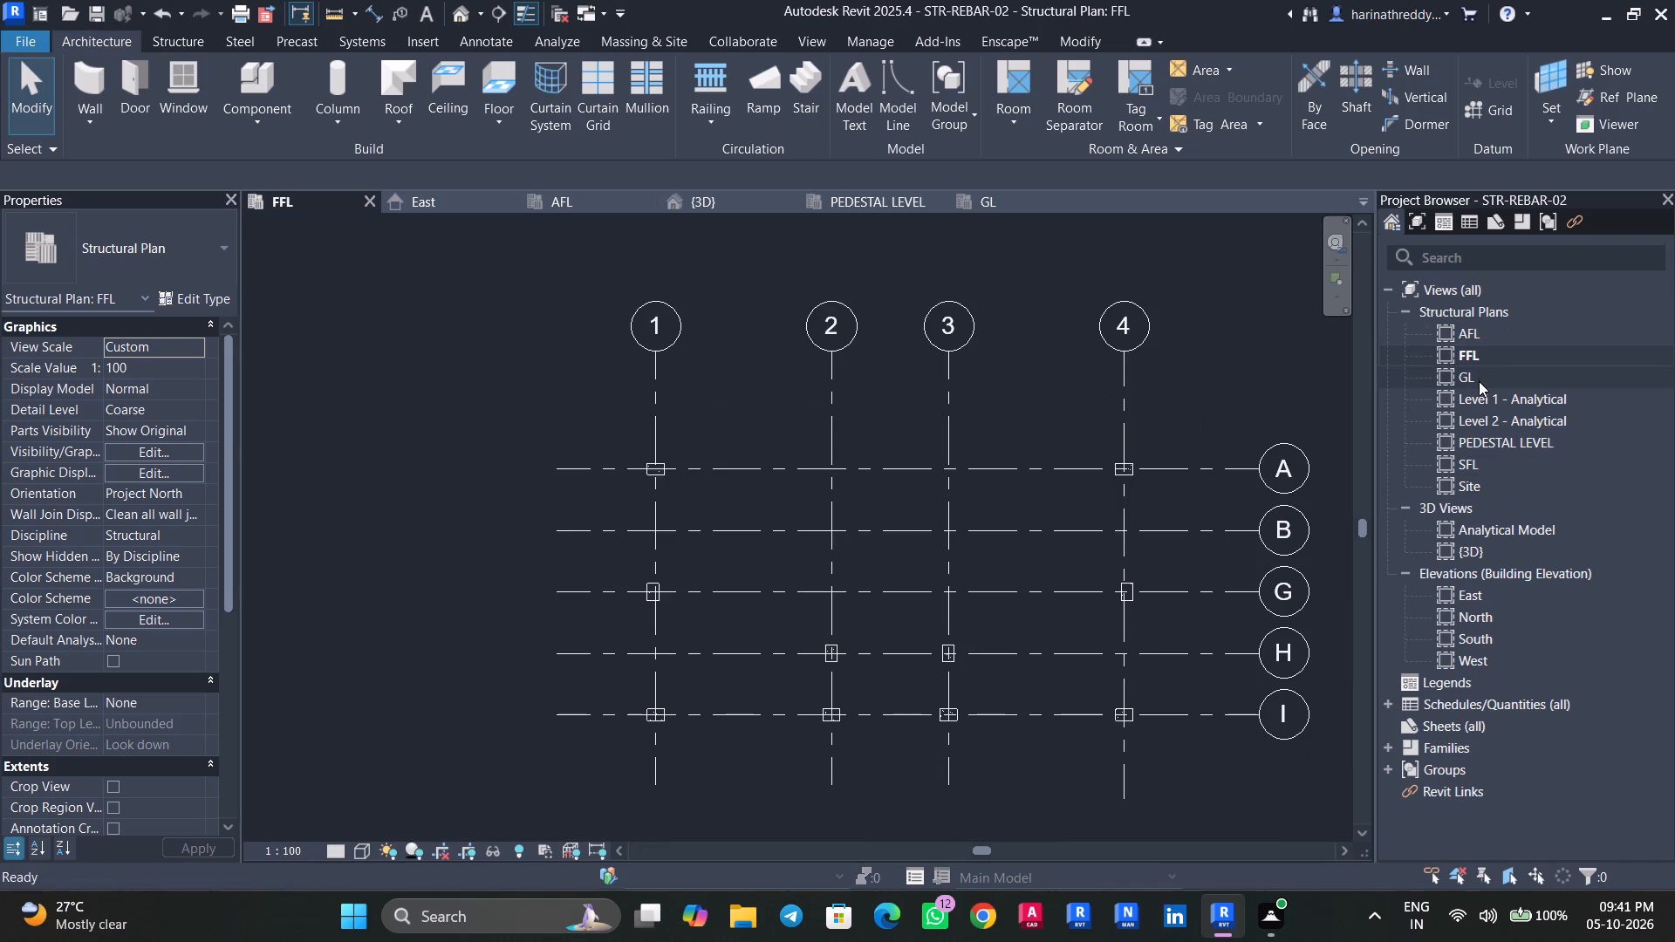
pyautogui.doubleClick(1479, 378)
pyautogui.doubleClick(1474, 360)
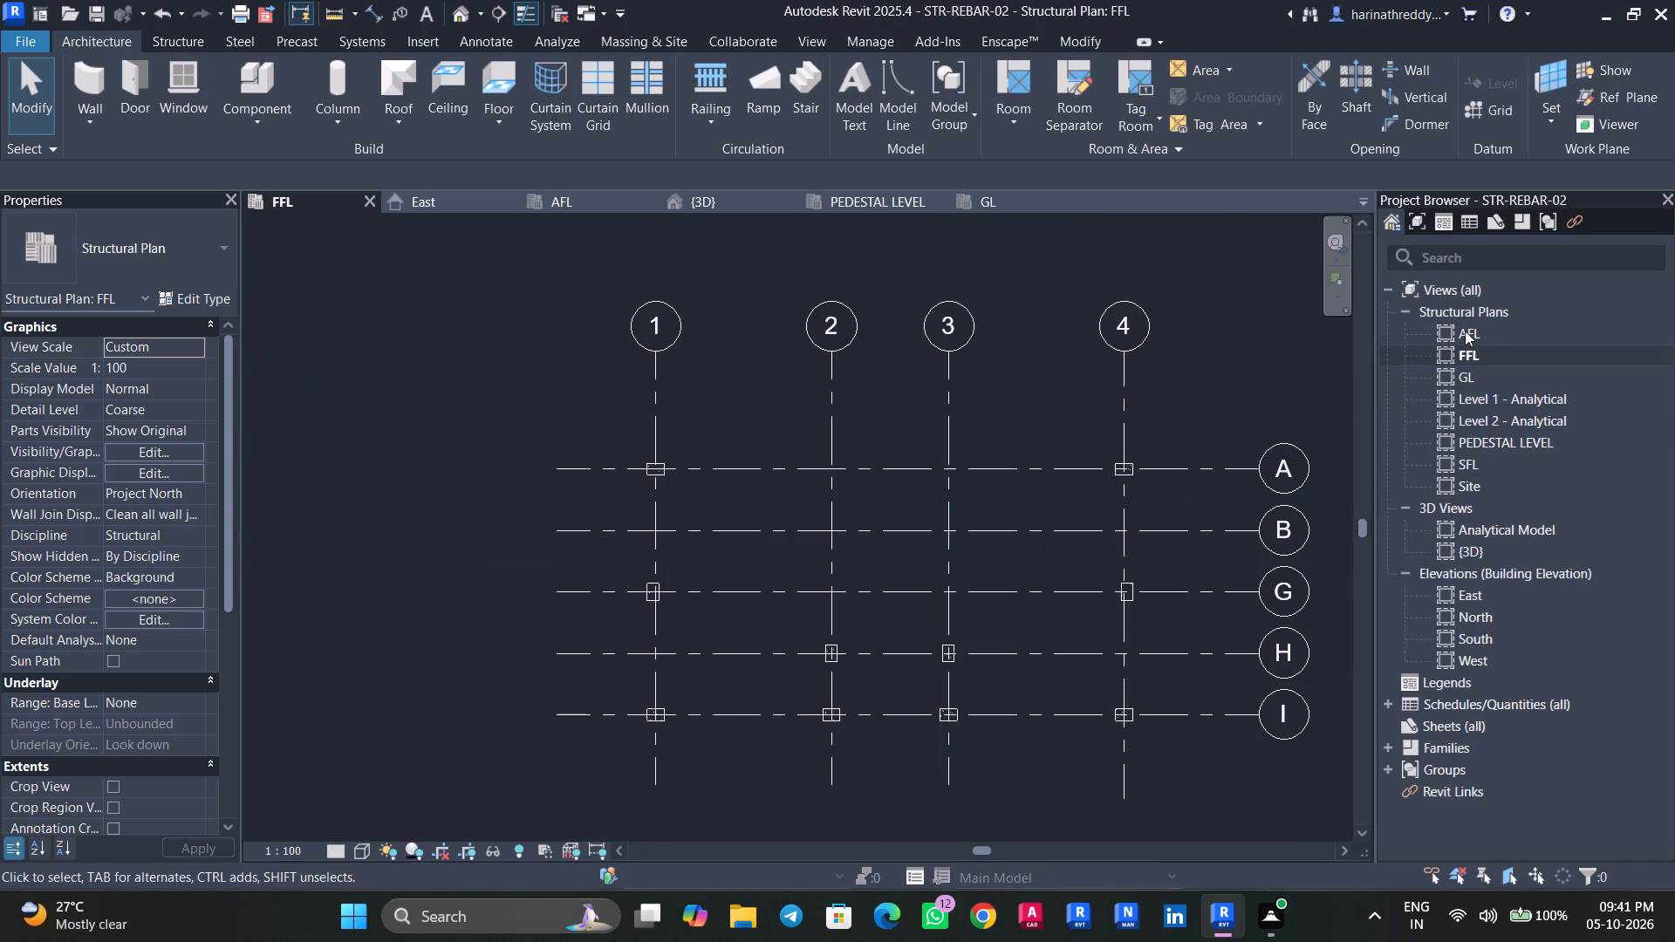
pyautogui.doubleClick(1465, 331)
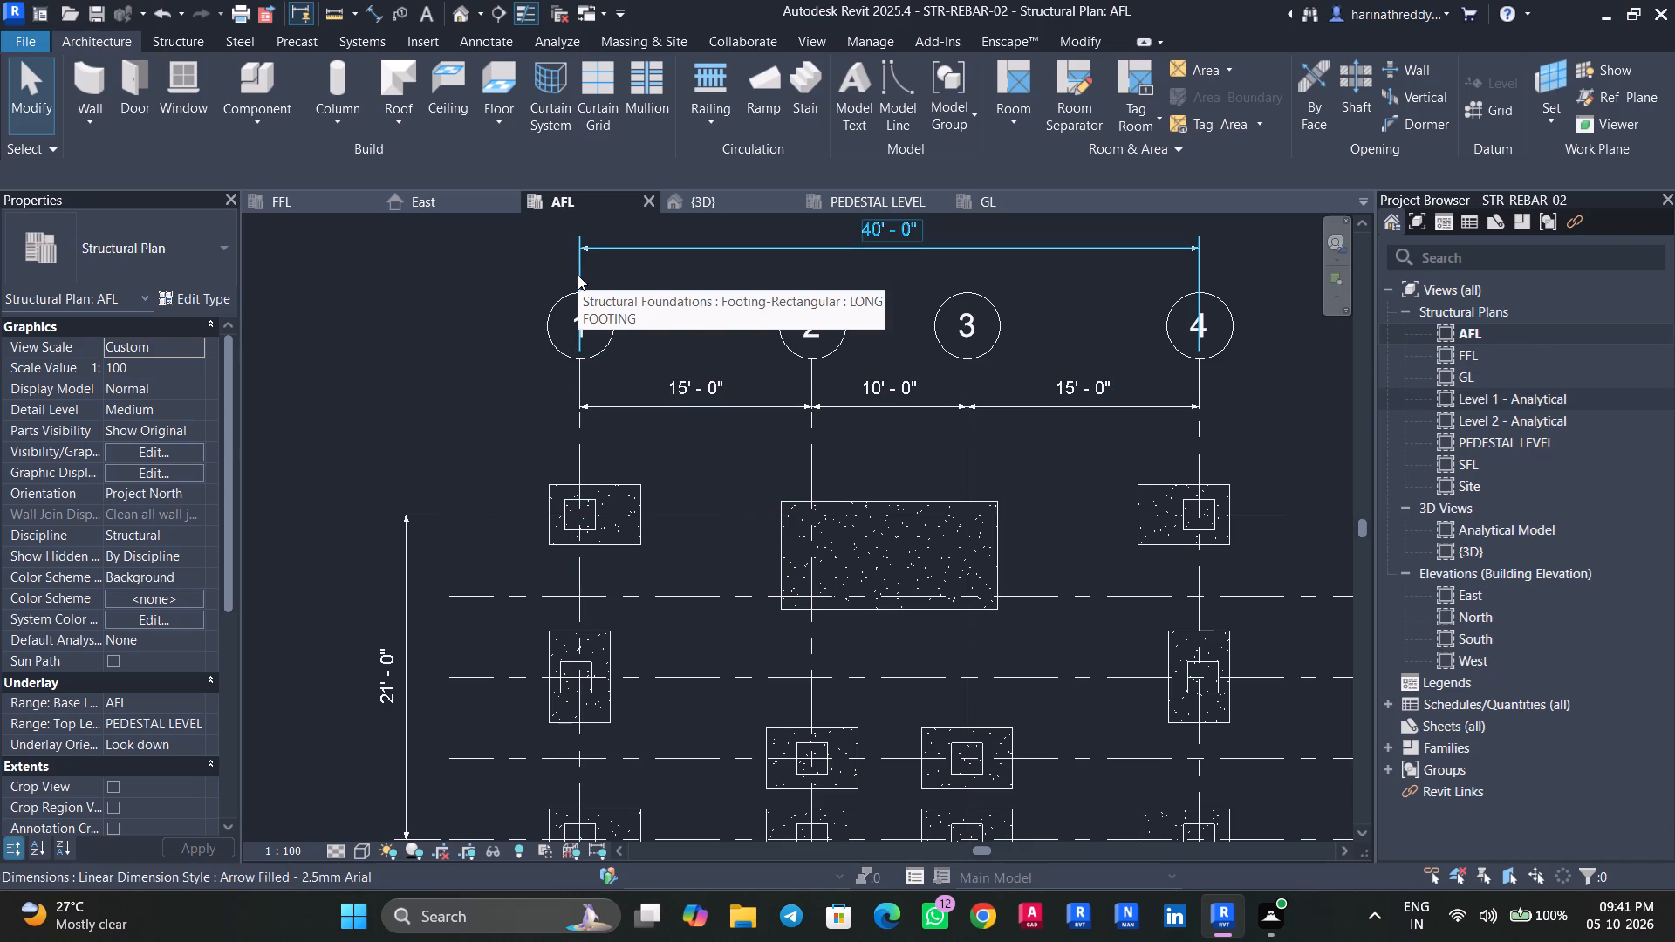
# In the GL structural plan, add a continuous aligned dimension across grids 1, 2, 3 and 4 above the slab.
pyautogui.doubleClick(1482, 376)
pyautogui.scroll(1, 937, 566)
pyautogui.scroll(-2, 937, 566)
pyautogui.scroll(1, 937, 566)
pyautogui.scroll(-12, 937, 566)
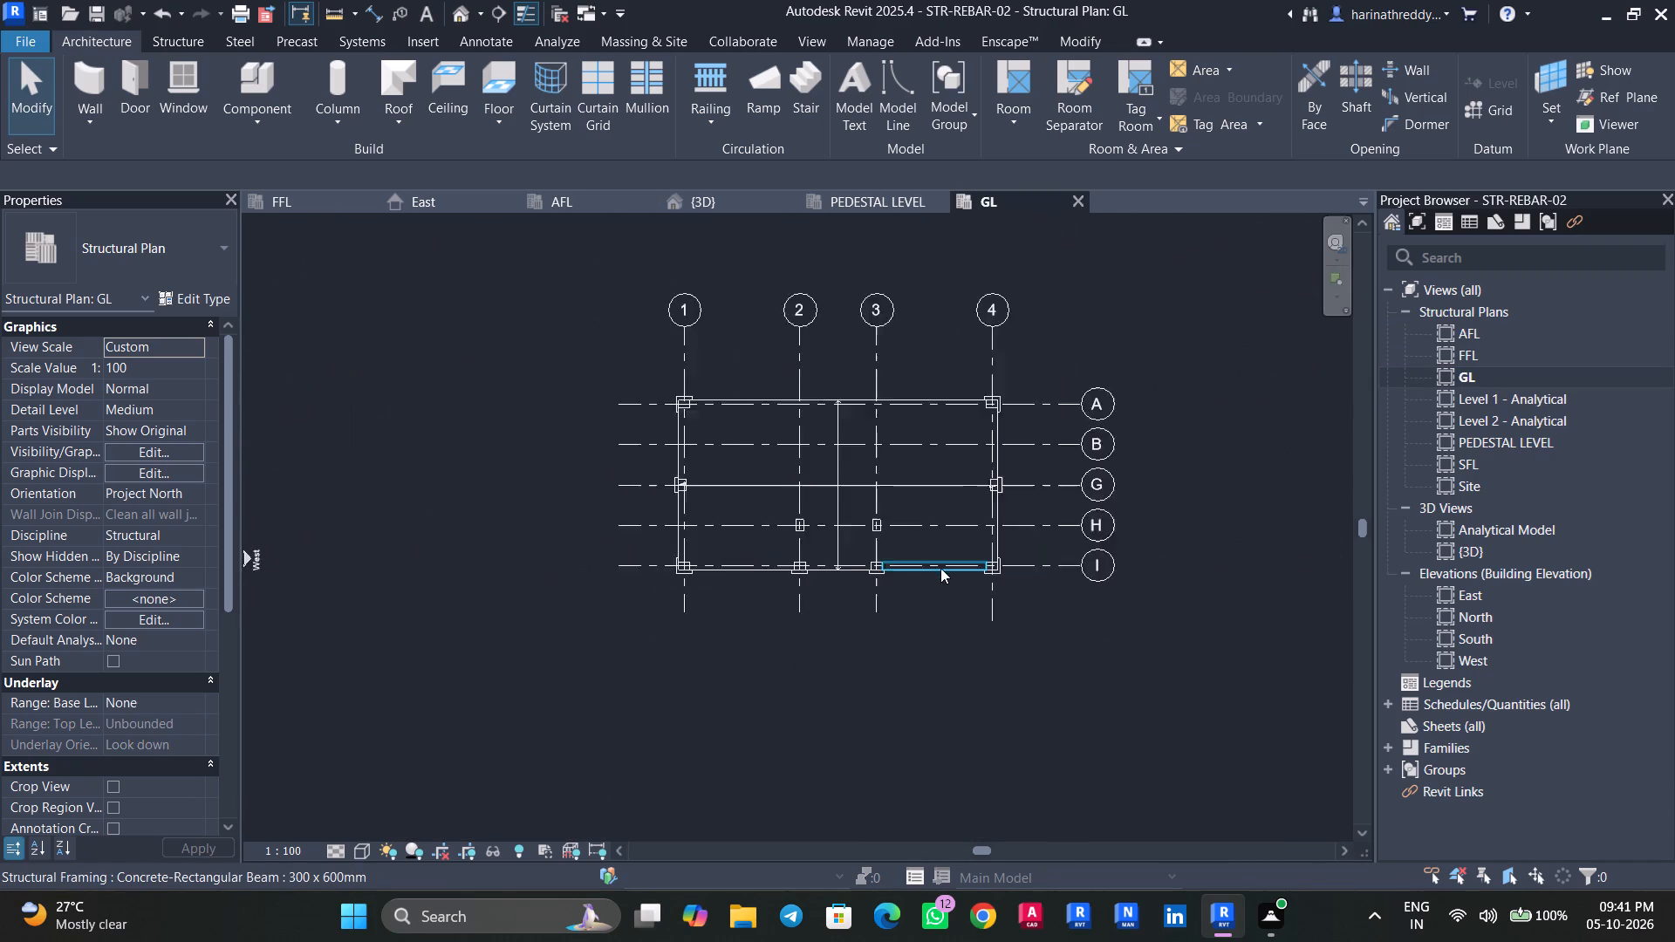
pyautogui.scroll(-3, 940, 568)
pyautogui.moveTo(935, 617); pyautogui.dragTo(923, 697, button='middle')
pyautogui.scroll(6, 844, 539)
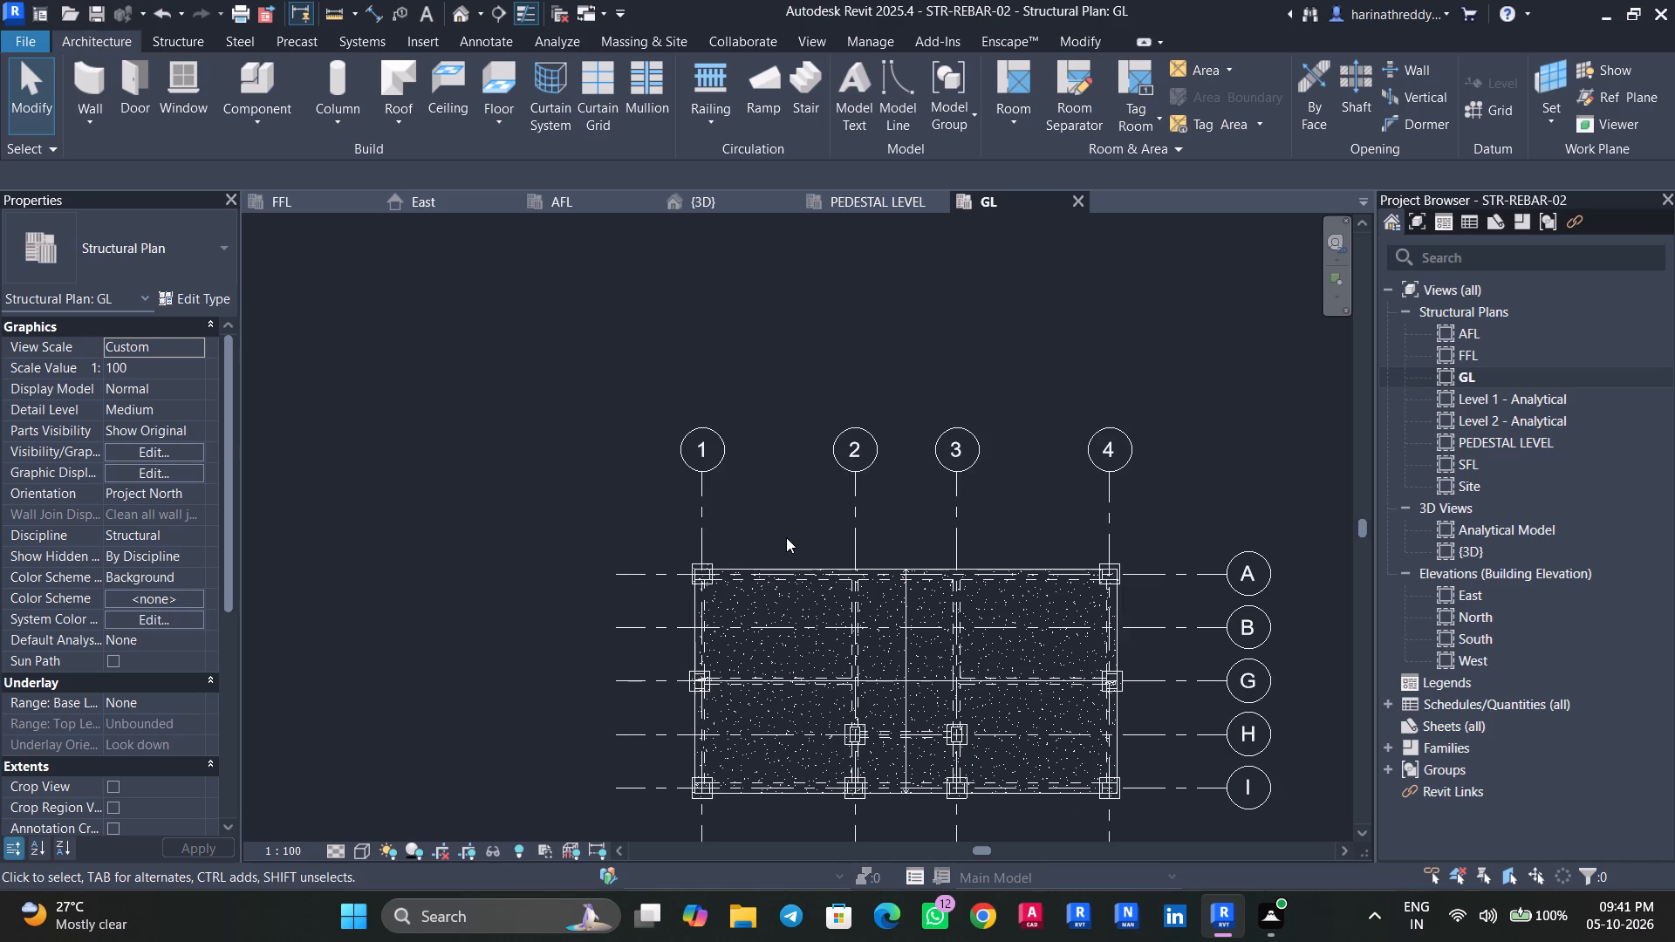
pyautogui.write('DI')
pyautogui.click(704, 522)
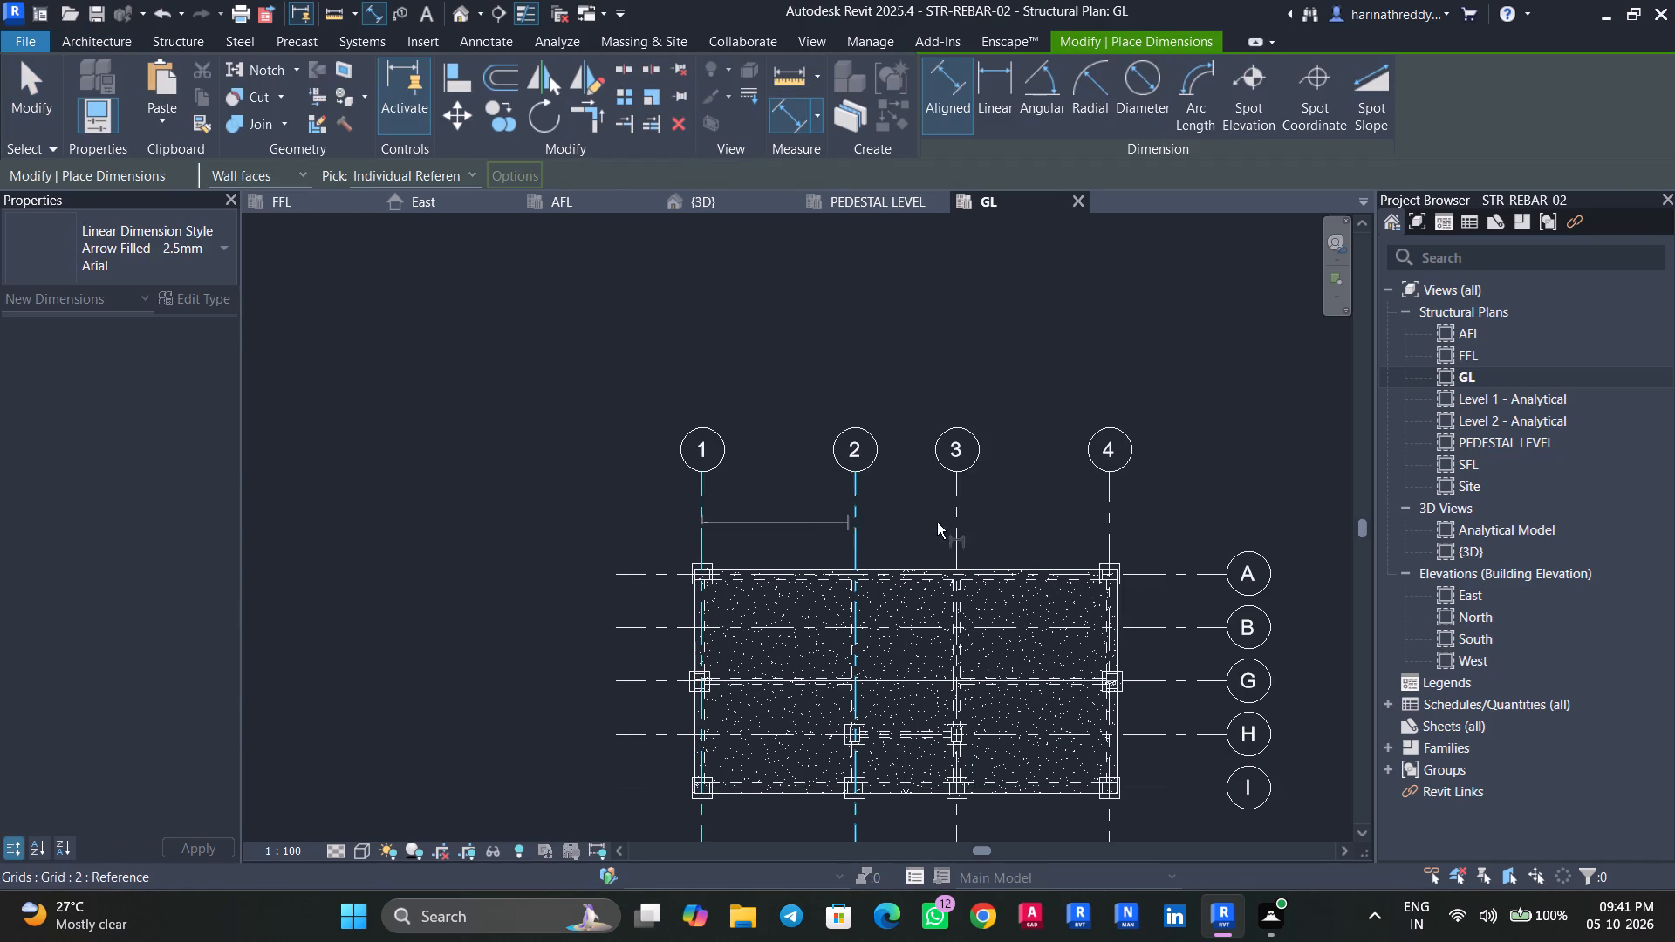
pyautogui.click(855, 521)
pyautogui.click(952, 521)
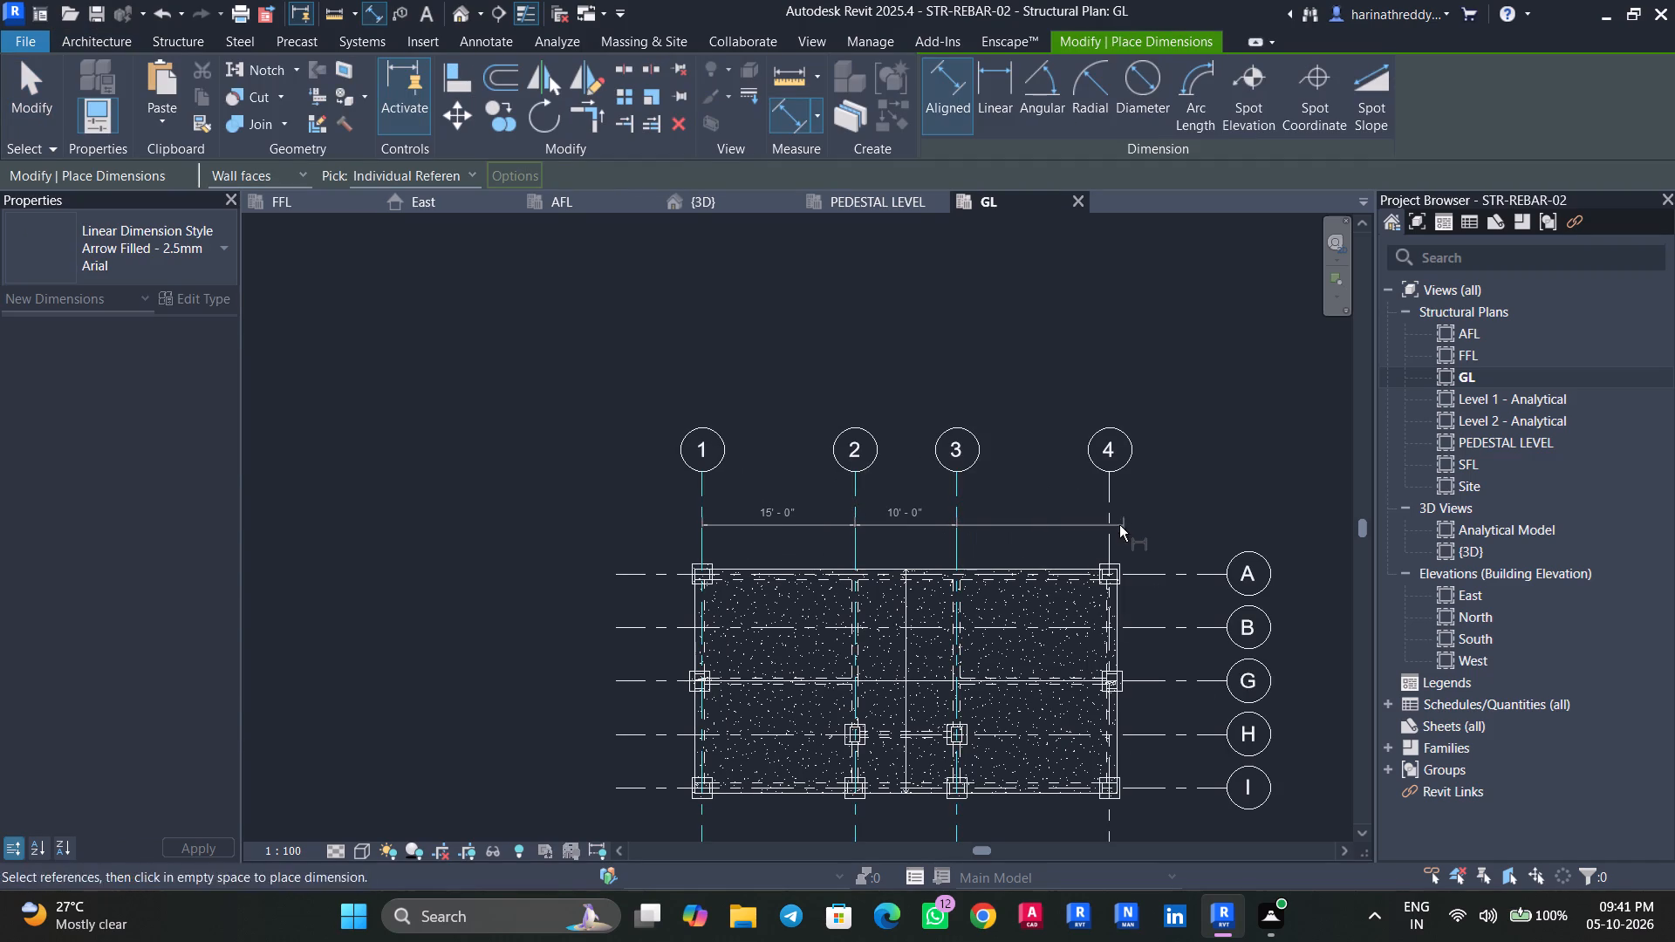
pyautogui.click(1106, 524)
pyautogui.click(1250, 531)
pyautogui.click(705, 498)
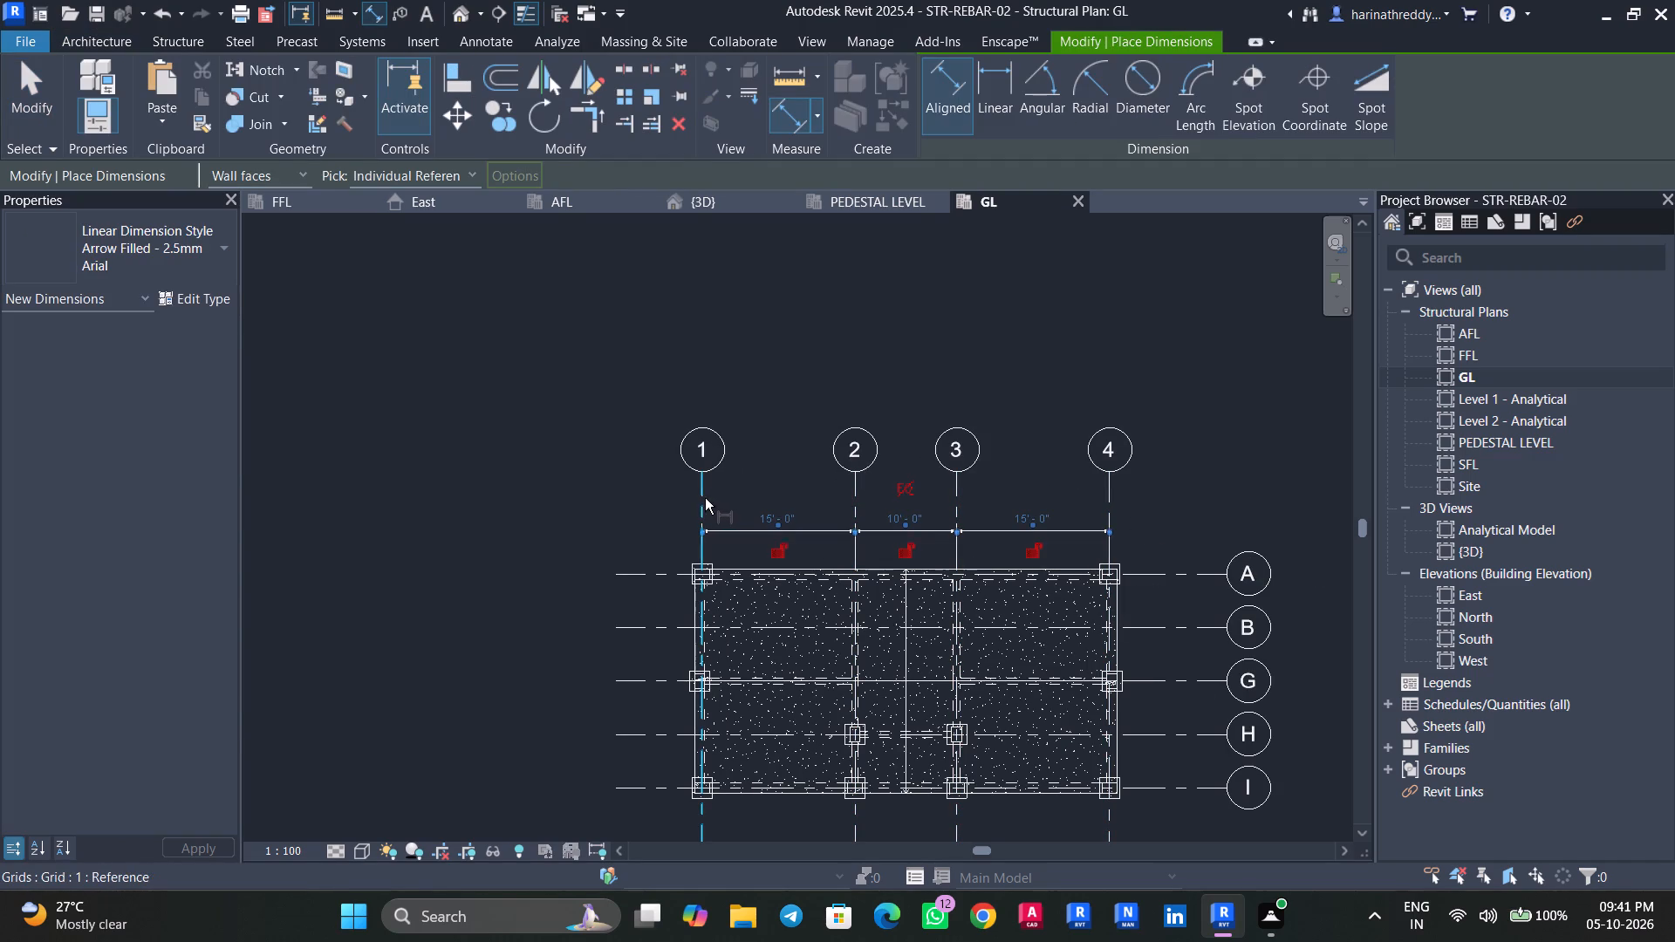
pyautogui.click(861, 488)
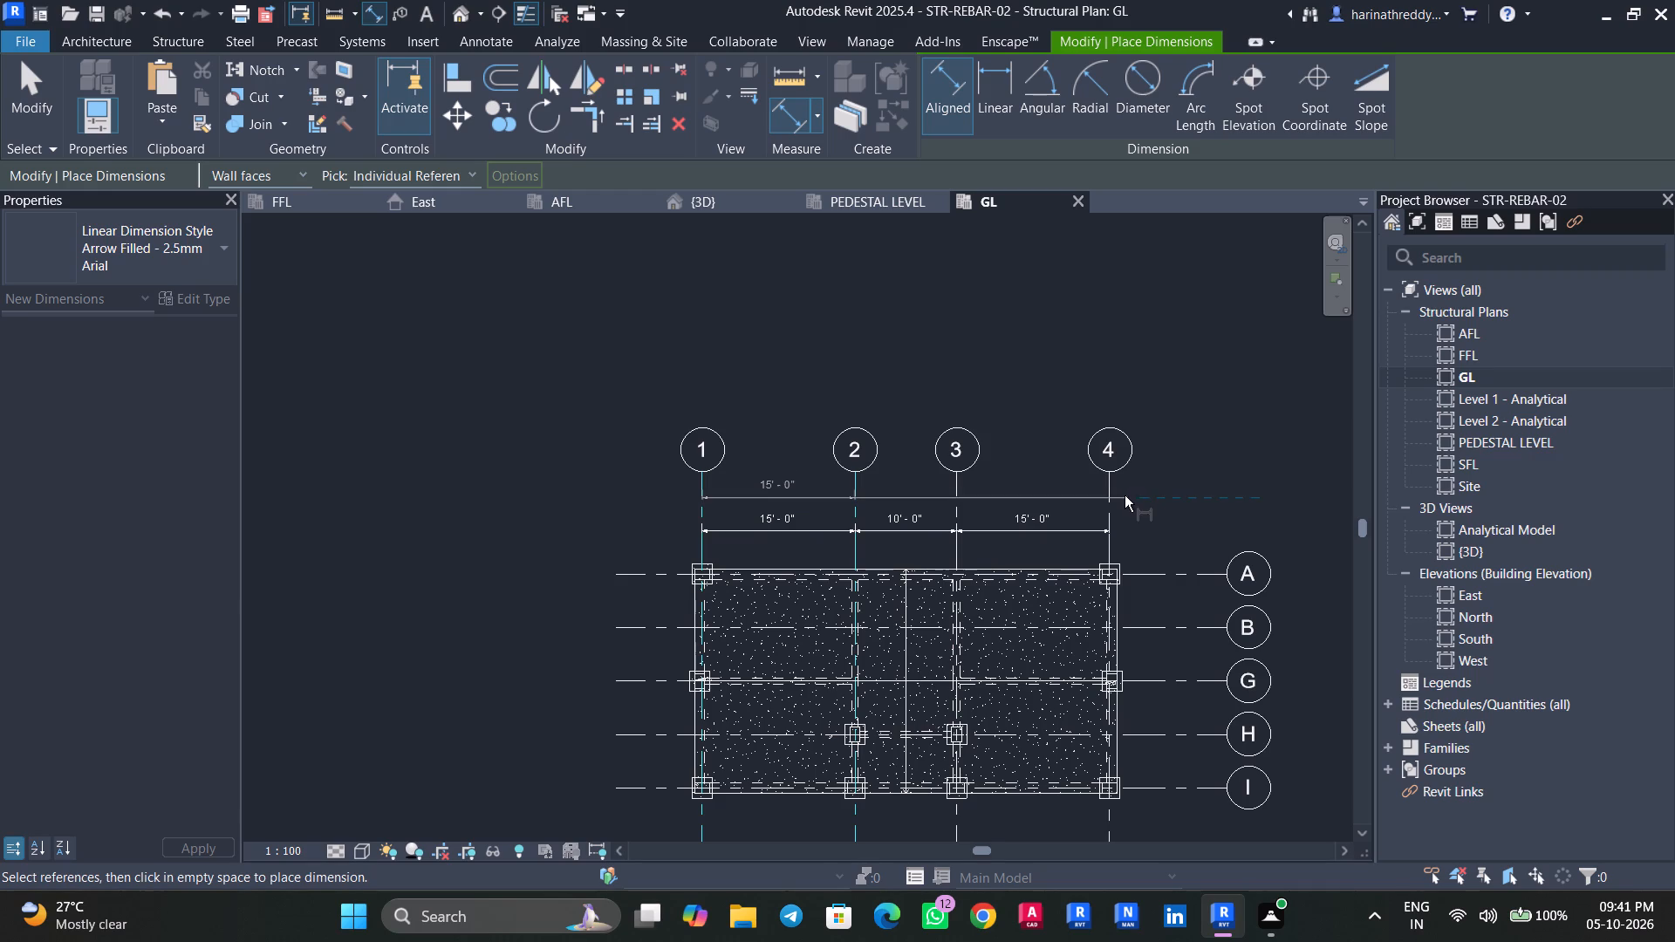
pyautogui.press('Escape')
# Add an overall aligned dimension from grid 1 to grid 4, above the individual bay dimensions.
pyautogui.click(701, 492)
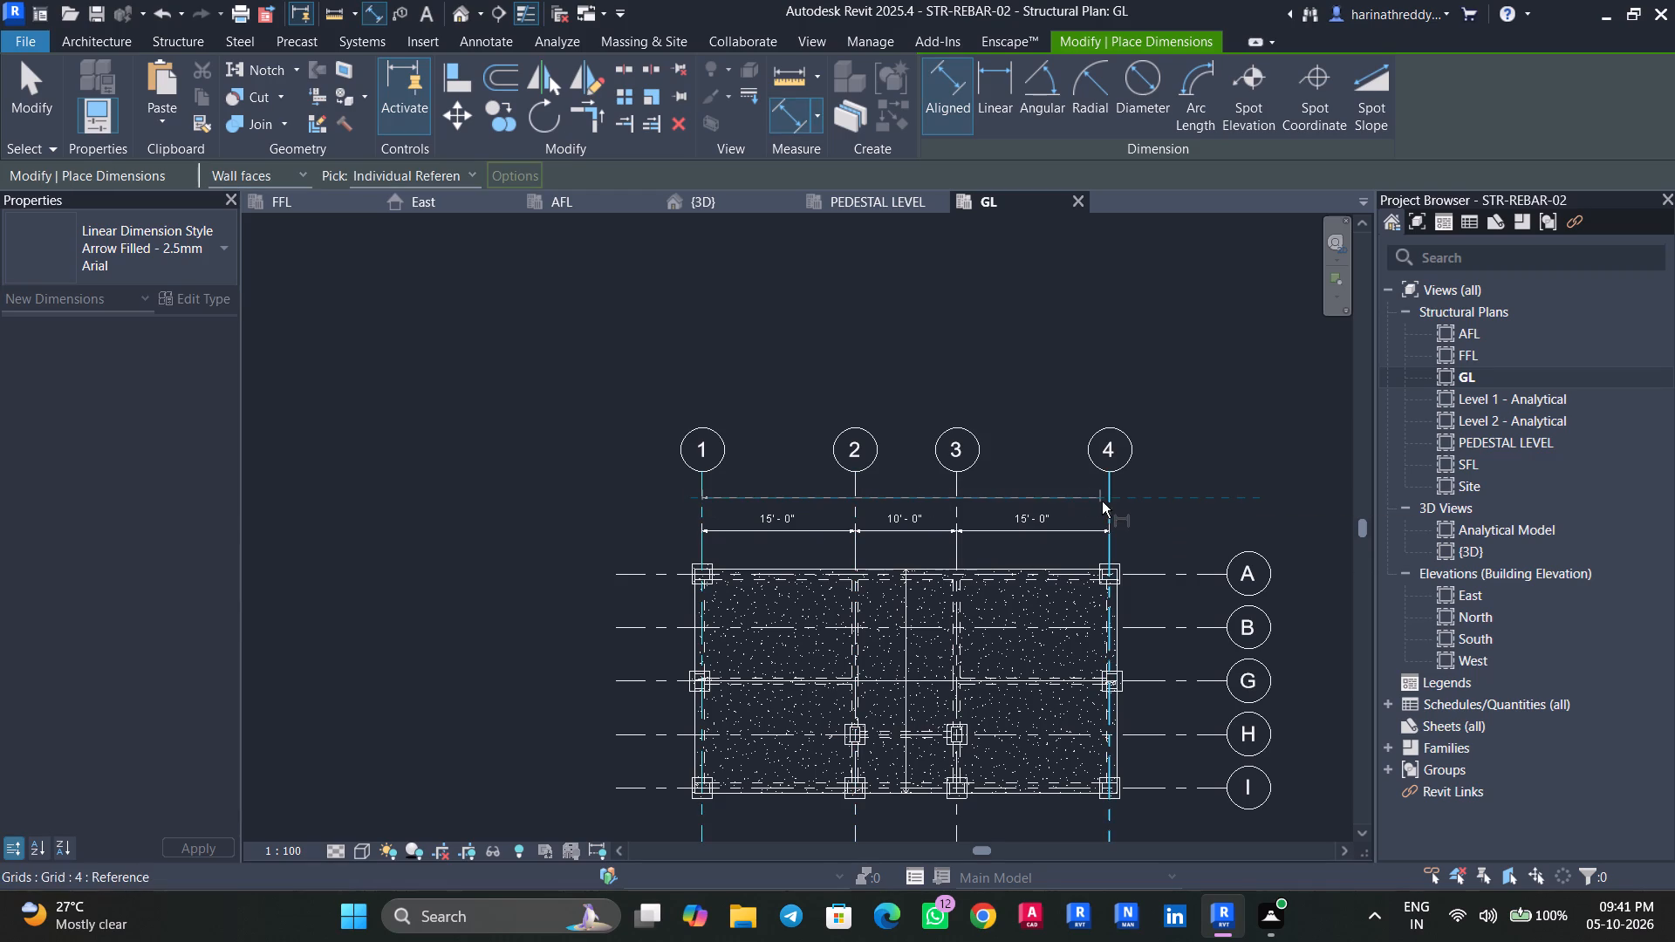
pyautogui.click(1108, 498)
pyautogui.click(1275, 487)
pyautogui.press('Escape')
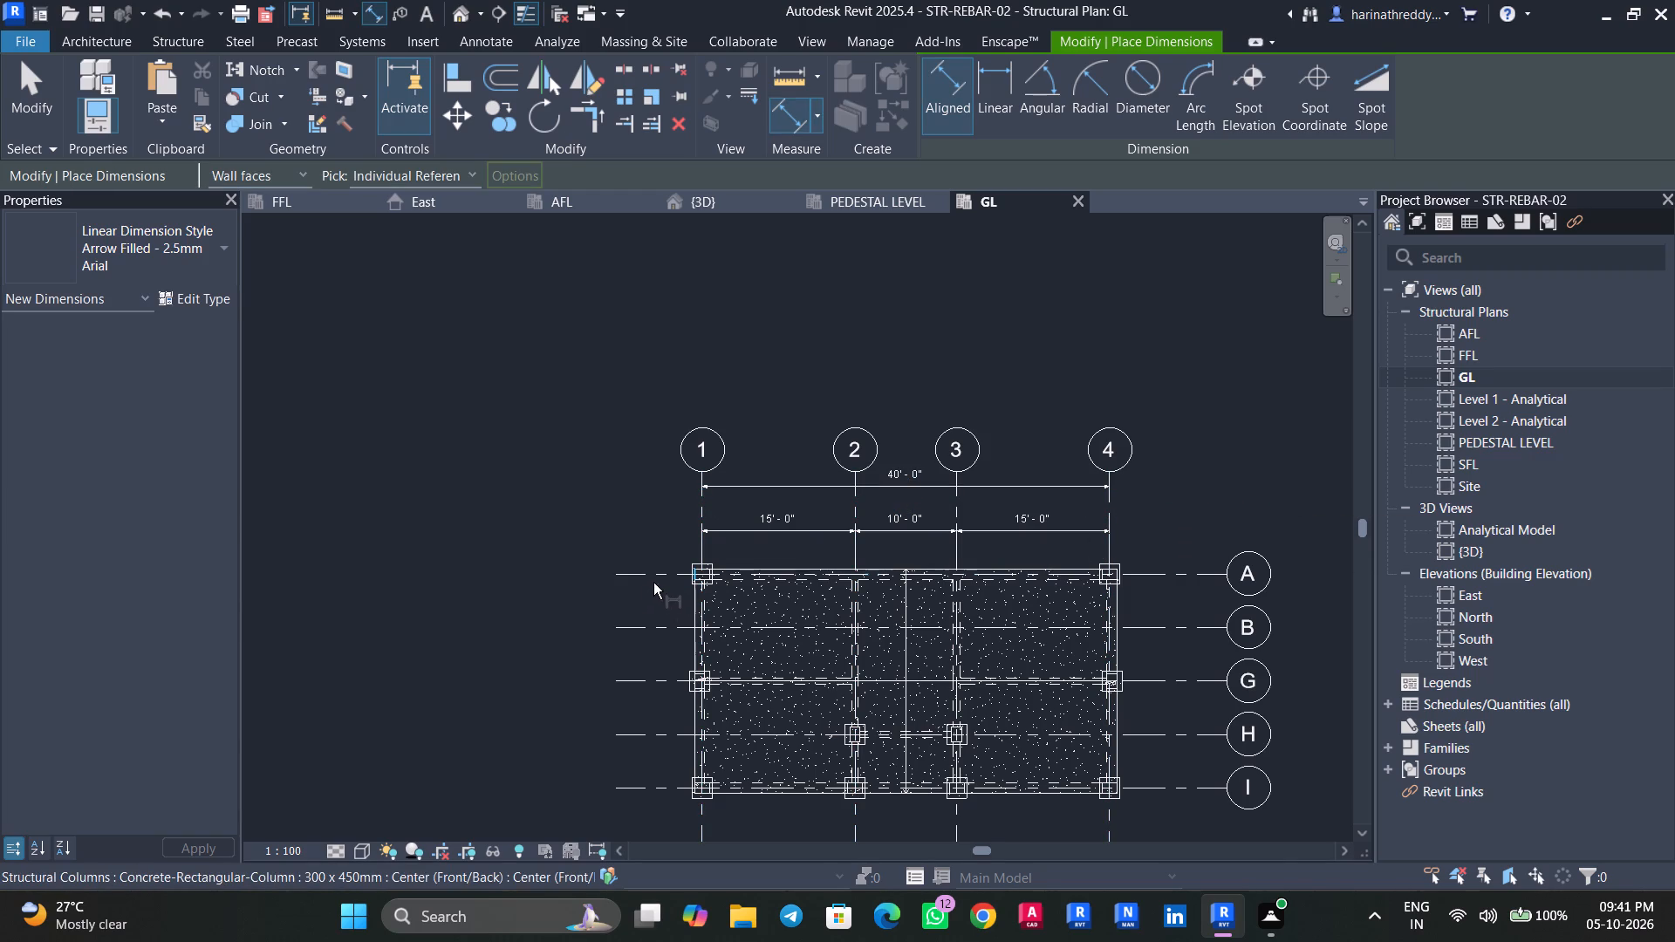
# Add a continuous aligned dimension across grids A, B, G, H and I beside the slab.
pyautogui.click(656, 574)
pyautogui.click(653, 622)
pyautogui.click(648, 680)
pyautogui.click(649, 734)
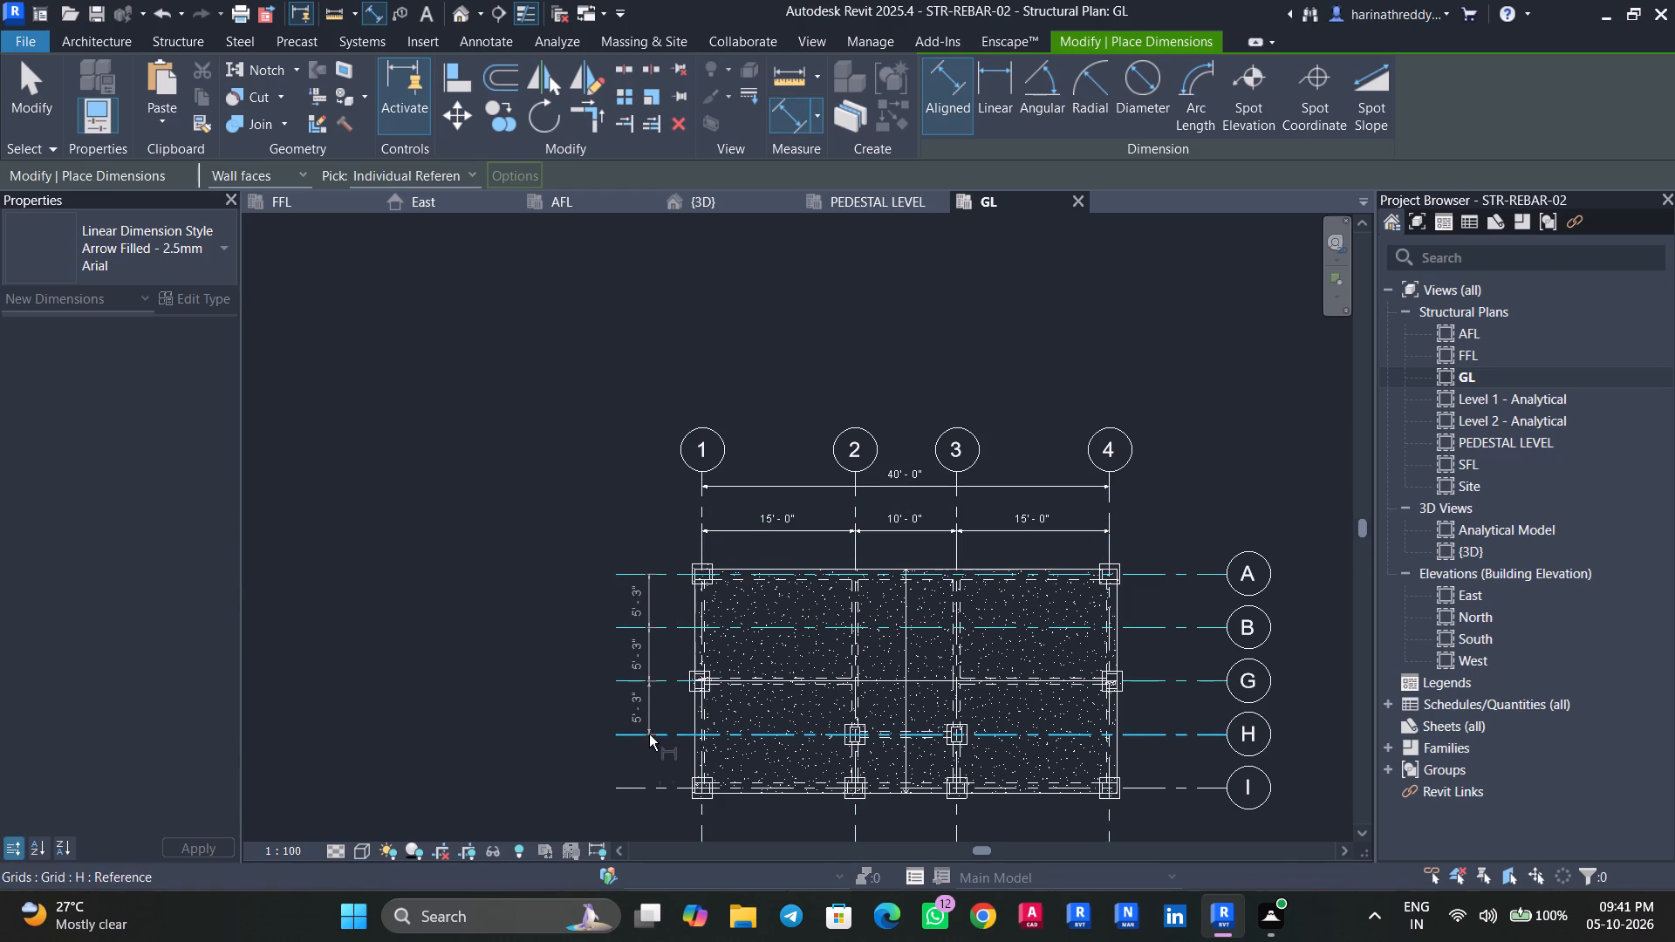
pyautogui.click(647, 782)
pyautogui.moveTo(648, 784); pyautogui.dragTo(646, 643, button='middle')
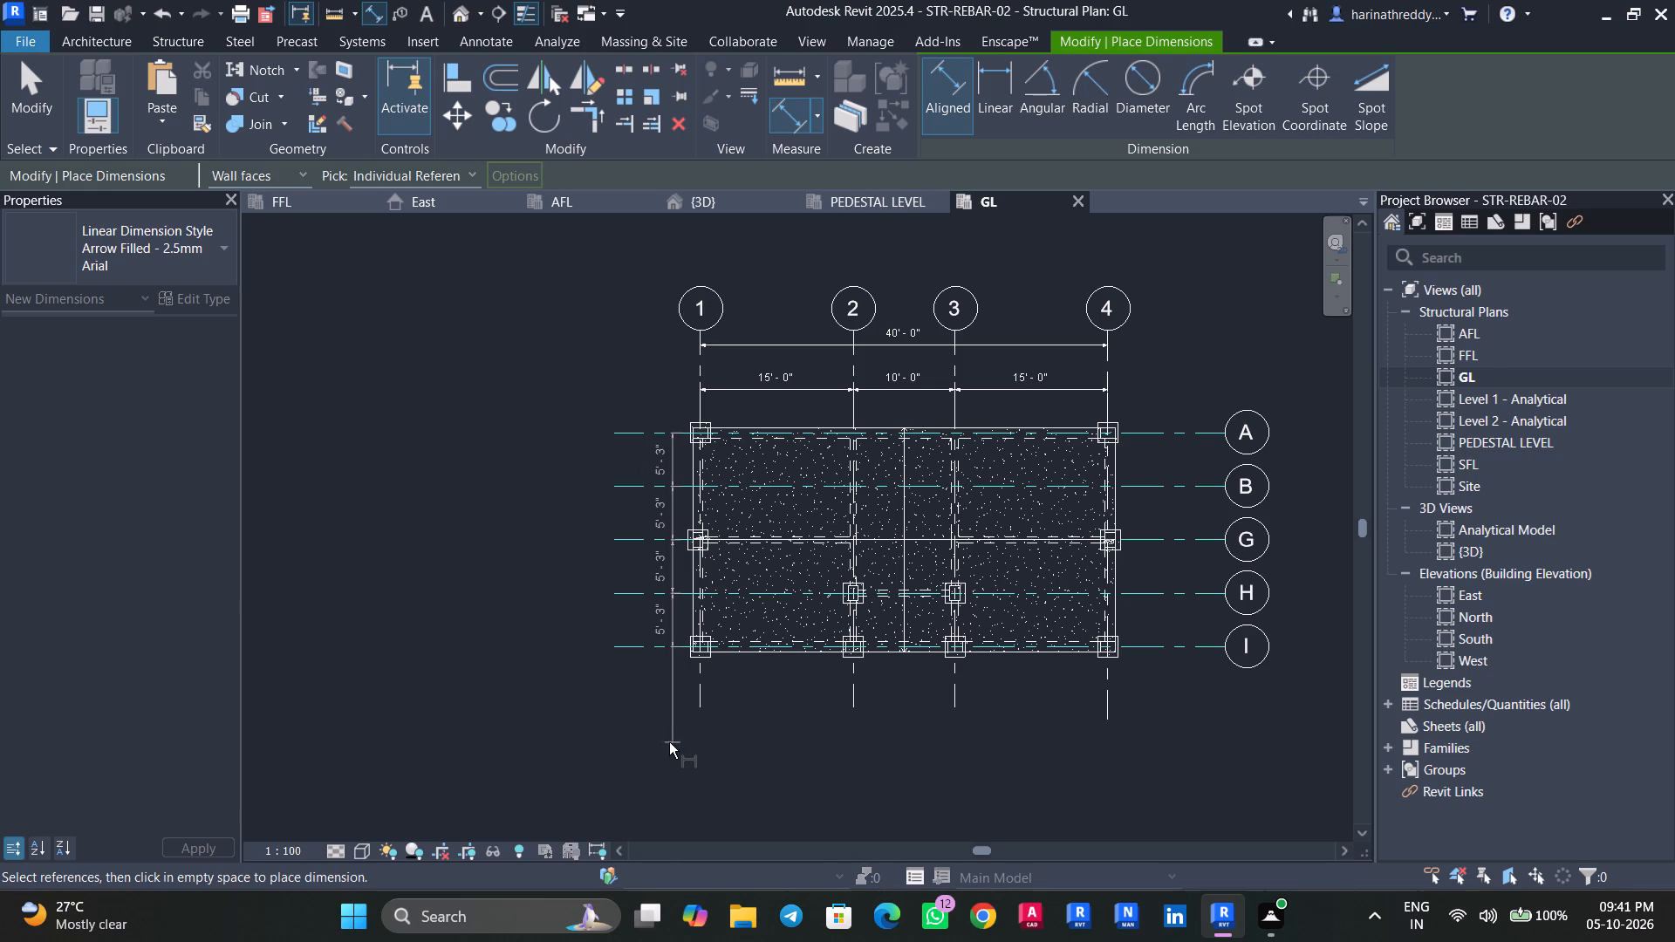
pyautogui.click(669, 742)
pyautogui.press('Escape')
# Add an overall aligned dimension from grid A to grid I outside the individual bay dimensions and end dimensioning.
pyautogui.click(619, 441)
pyautogui.click(615, 653)
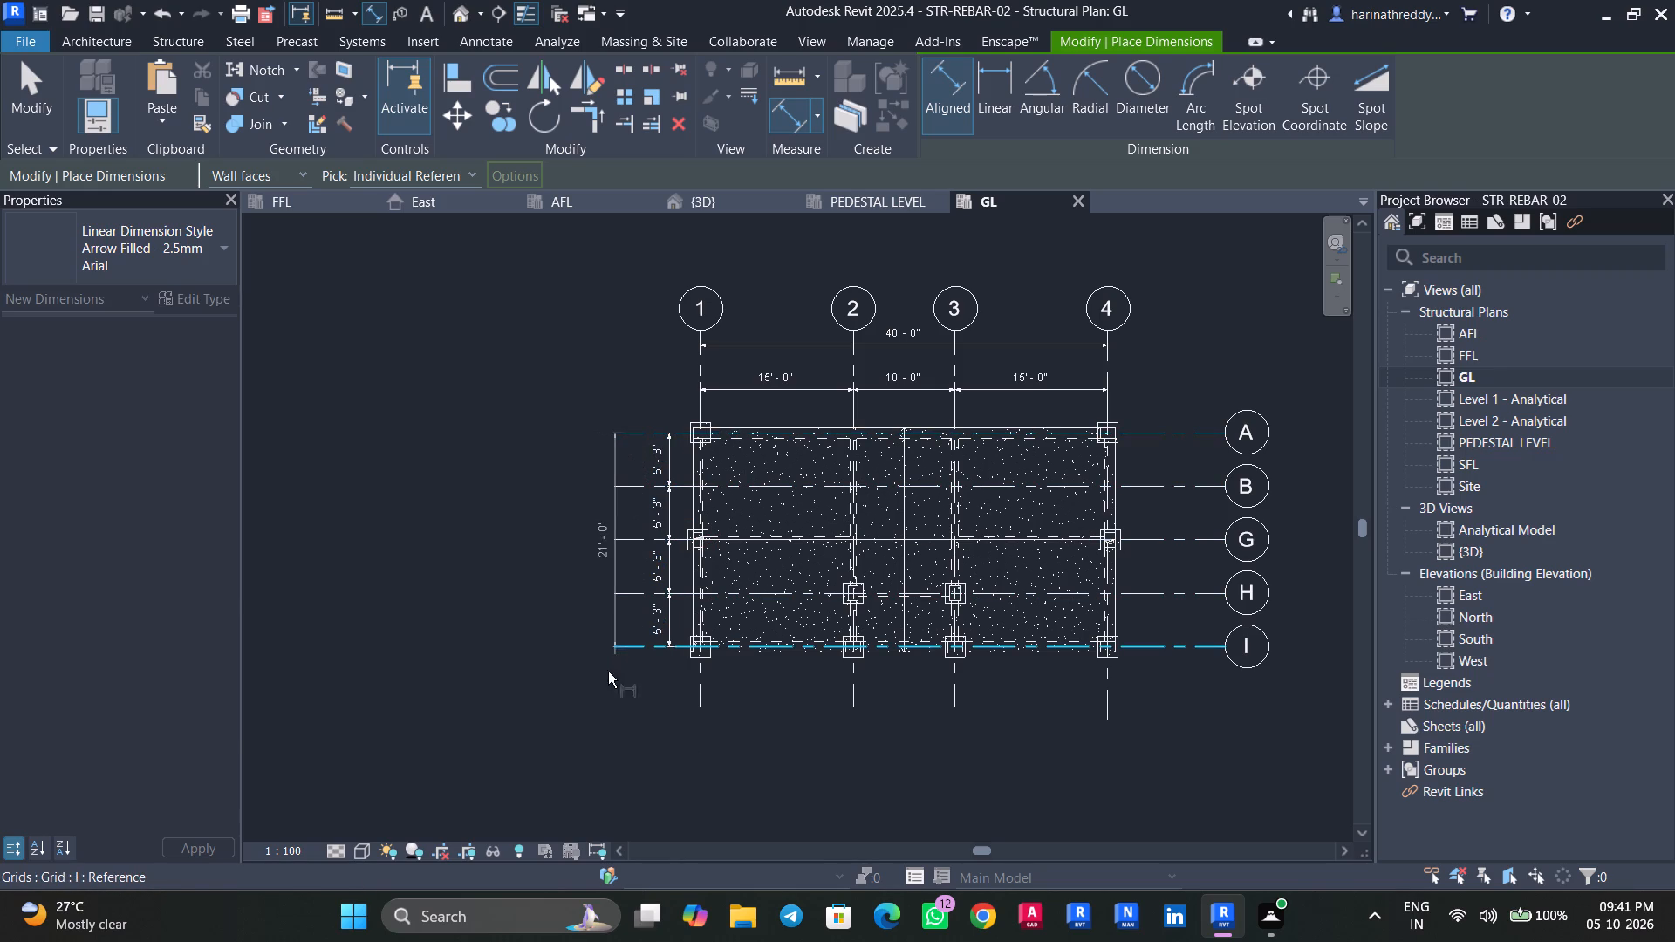
pyautogui.click(600, 742)
pyautogui.press('Escape')
pyautogui.press('Escape')
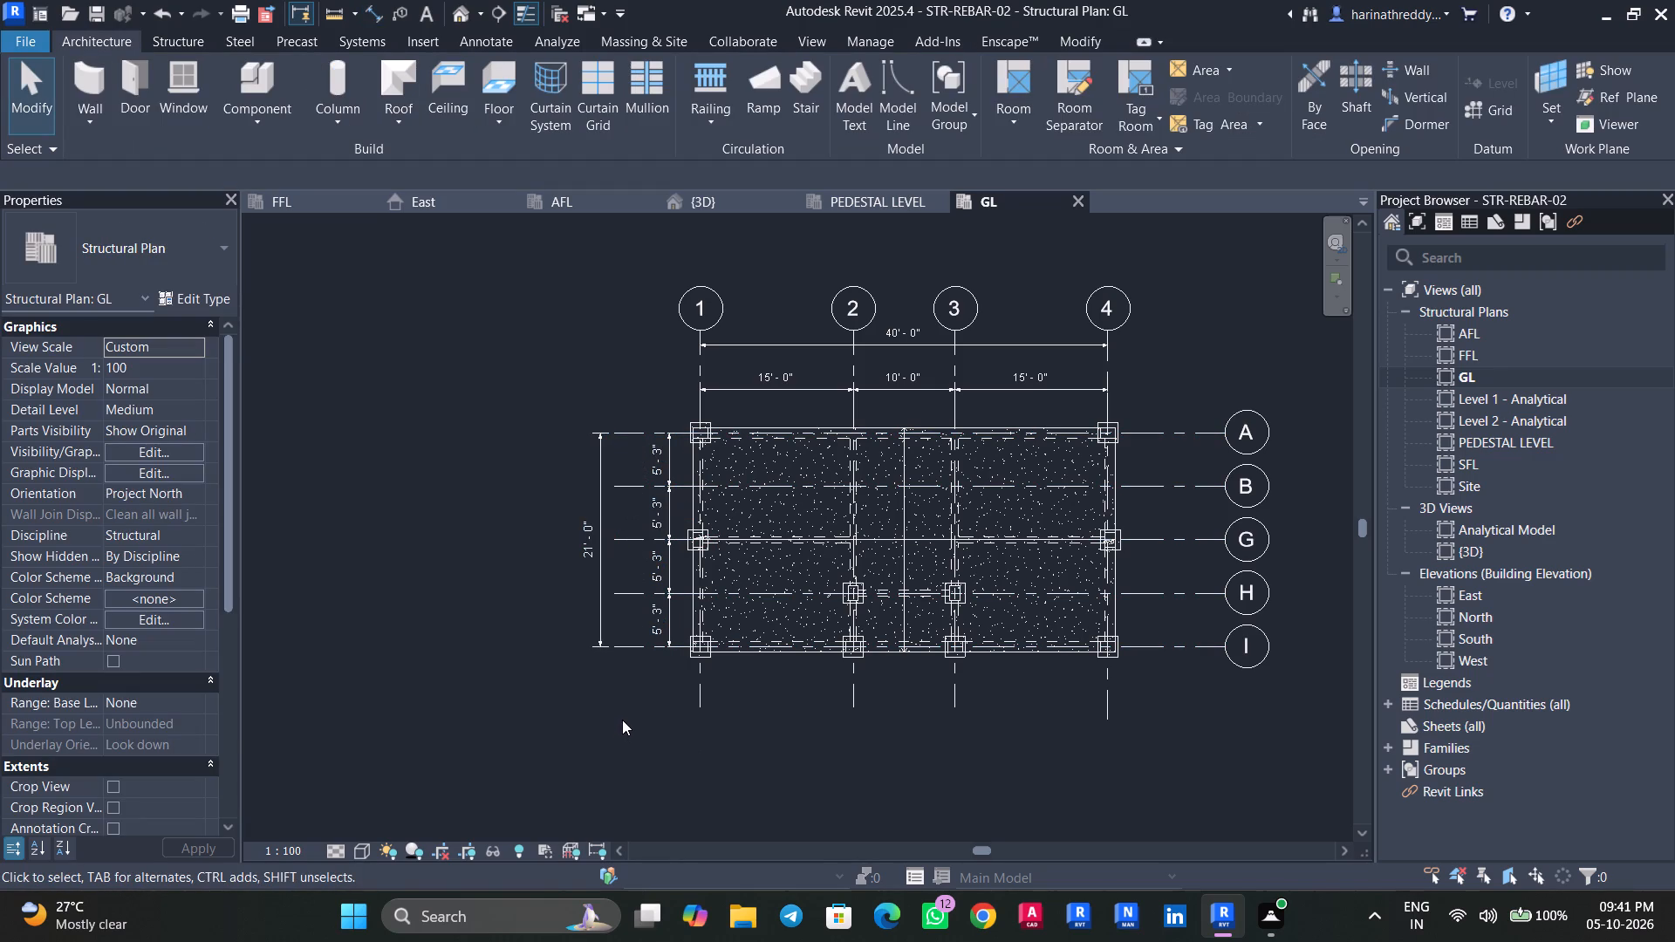
# Move grid 1 by setting its spacing to grid 2 to 12'.
pyautogui.press('2')
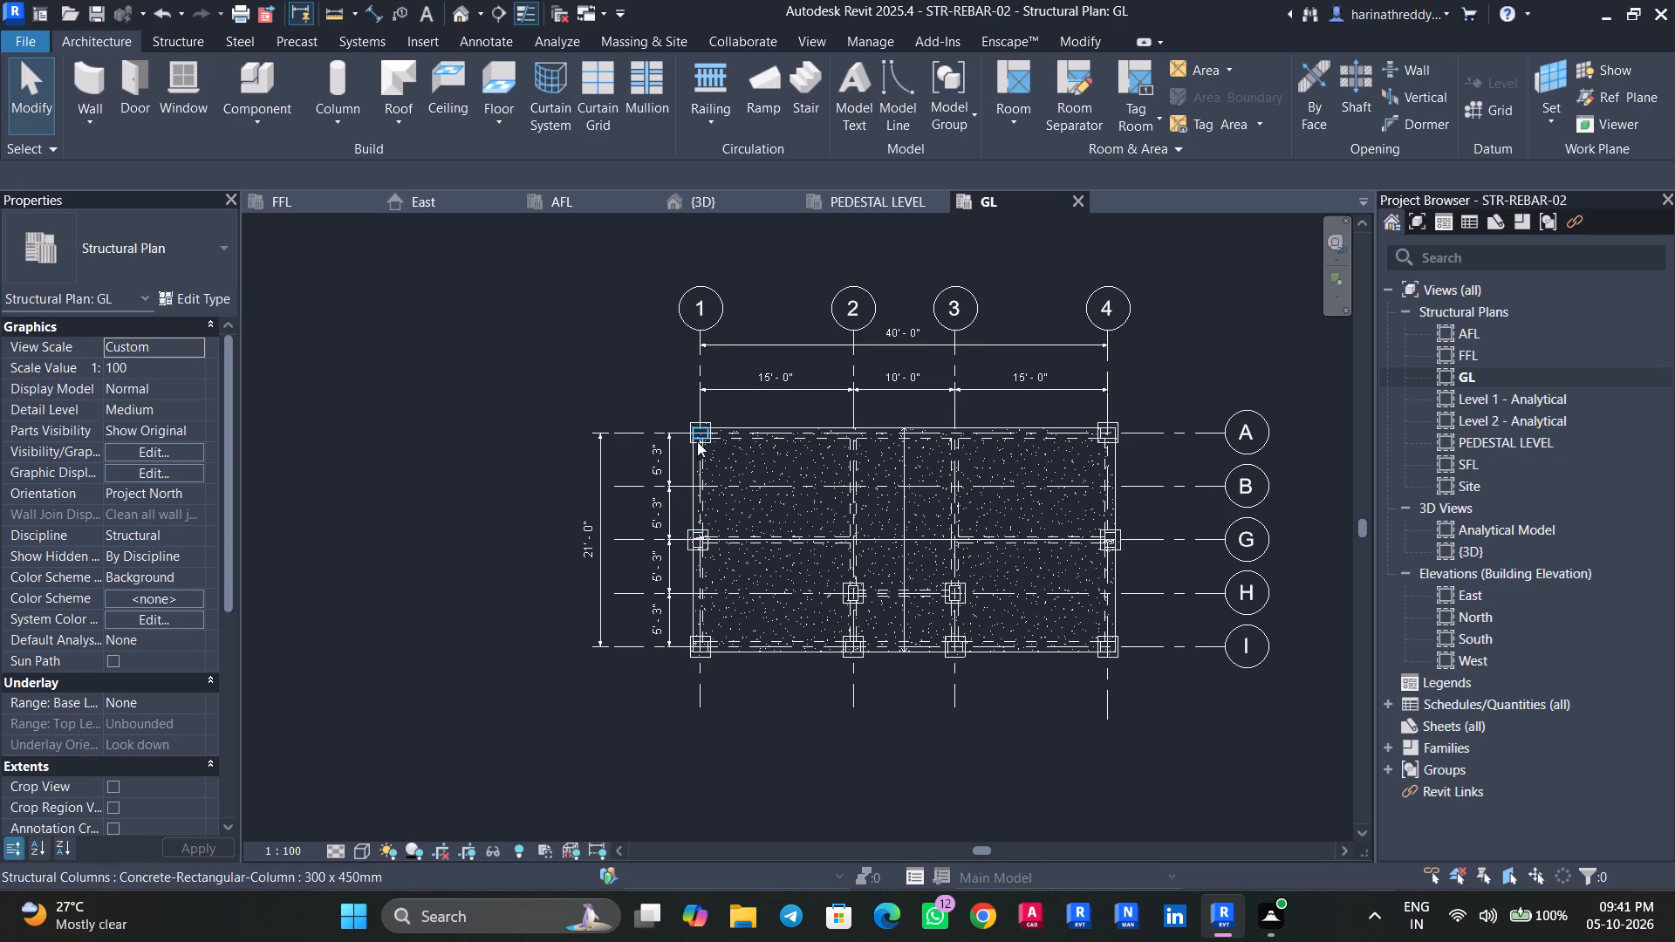
pyautogui.click(699, 406)
pyautogui.scroll(4, 705, 401)
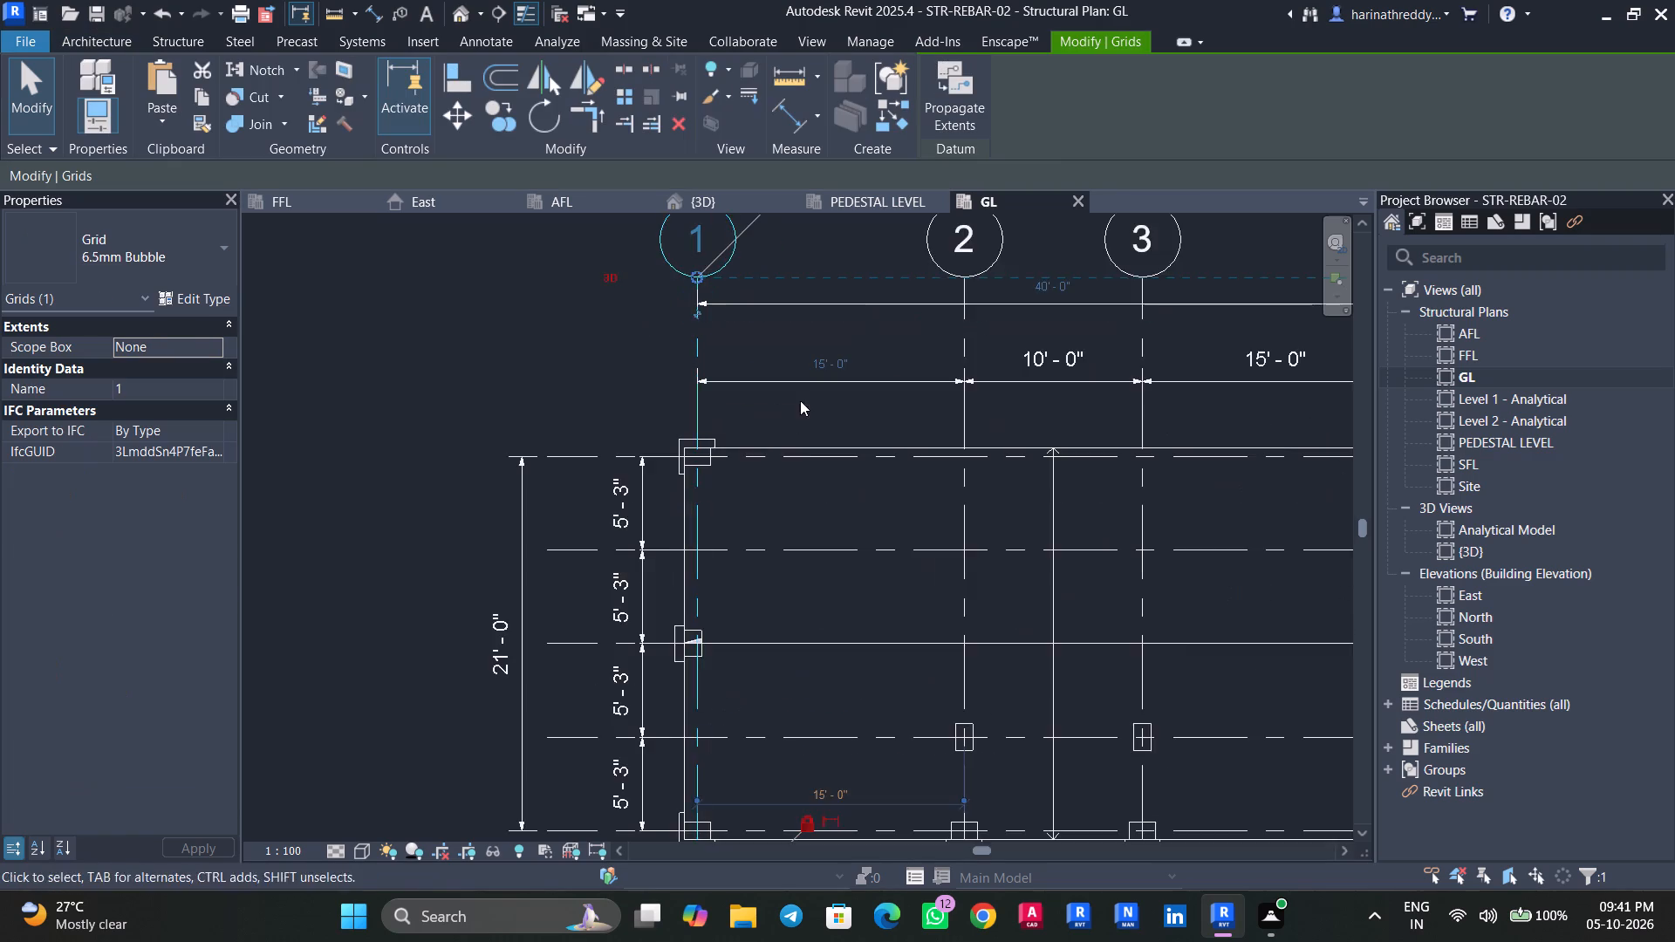
pyautogui.moveTo(803, 400); pyautogui.dragTo(679, 449, button='middle')
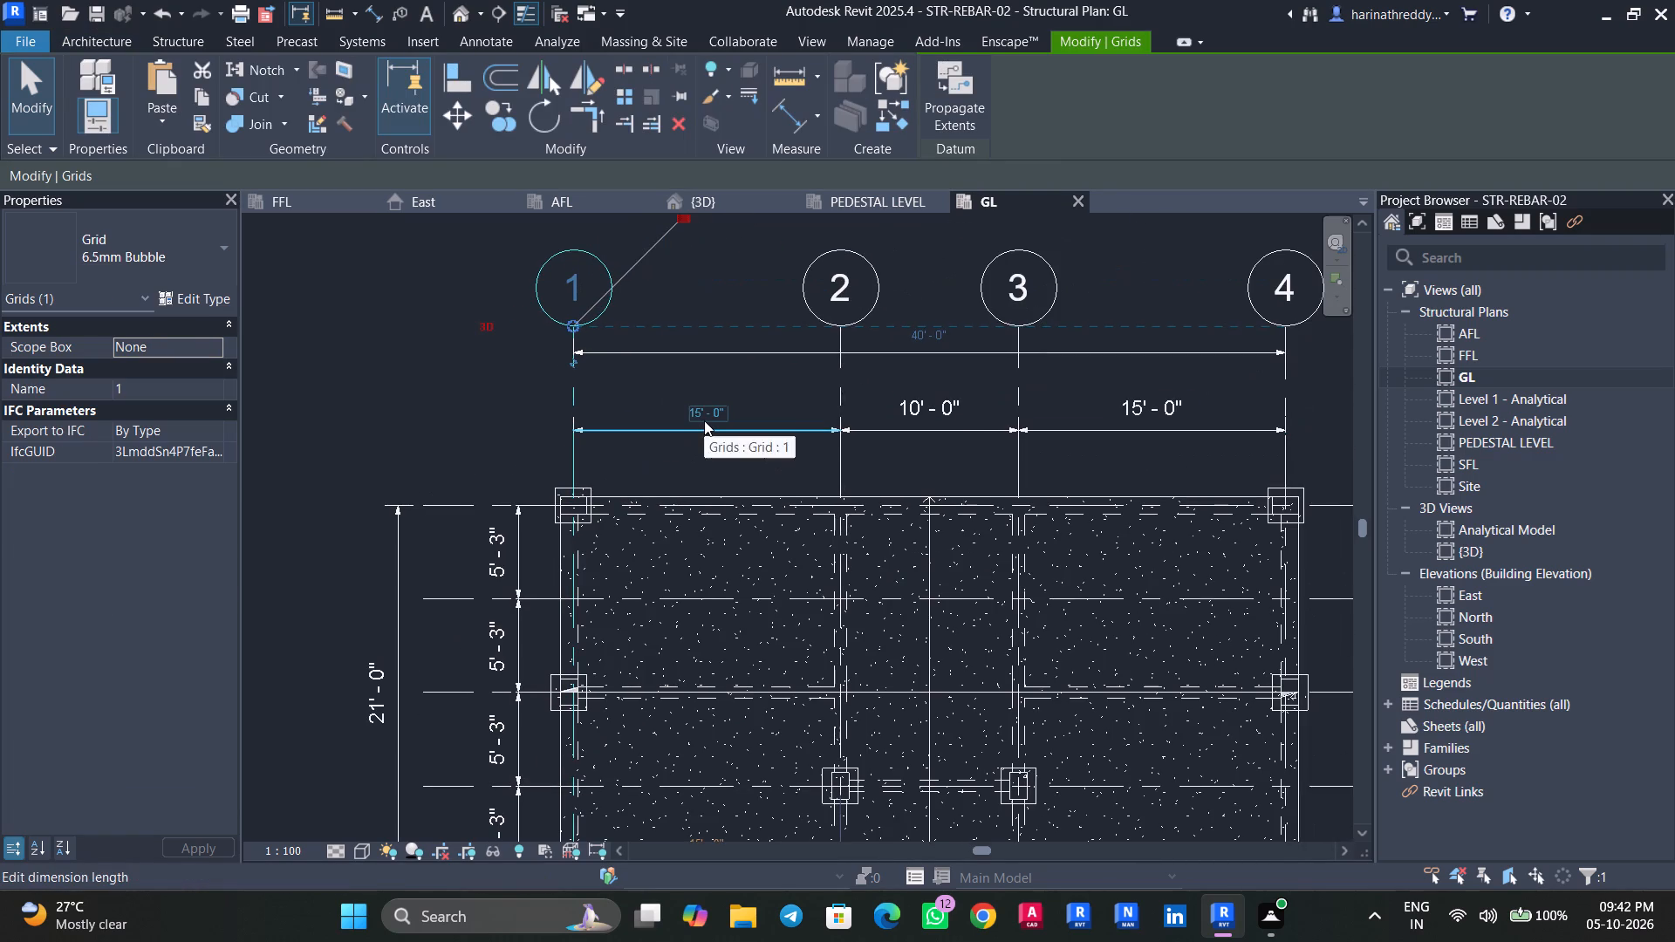
pyautogui.click(711, 413)
pyautogui.write("12'")
pyautogui.press('Return')
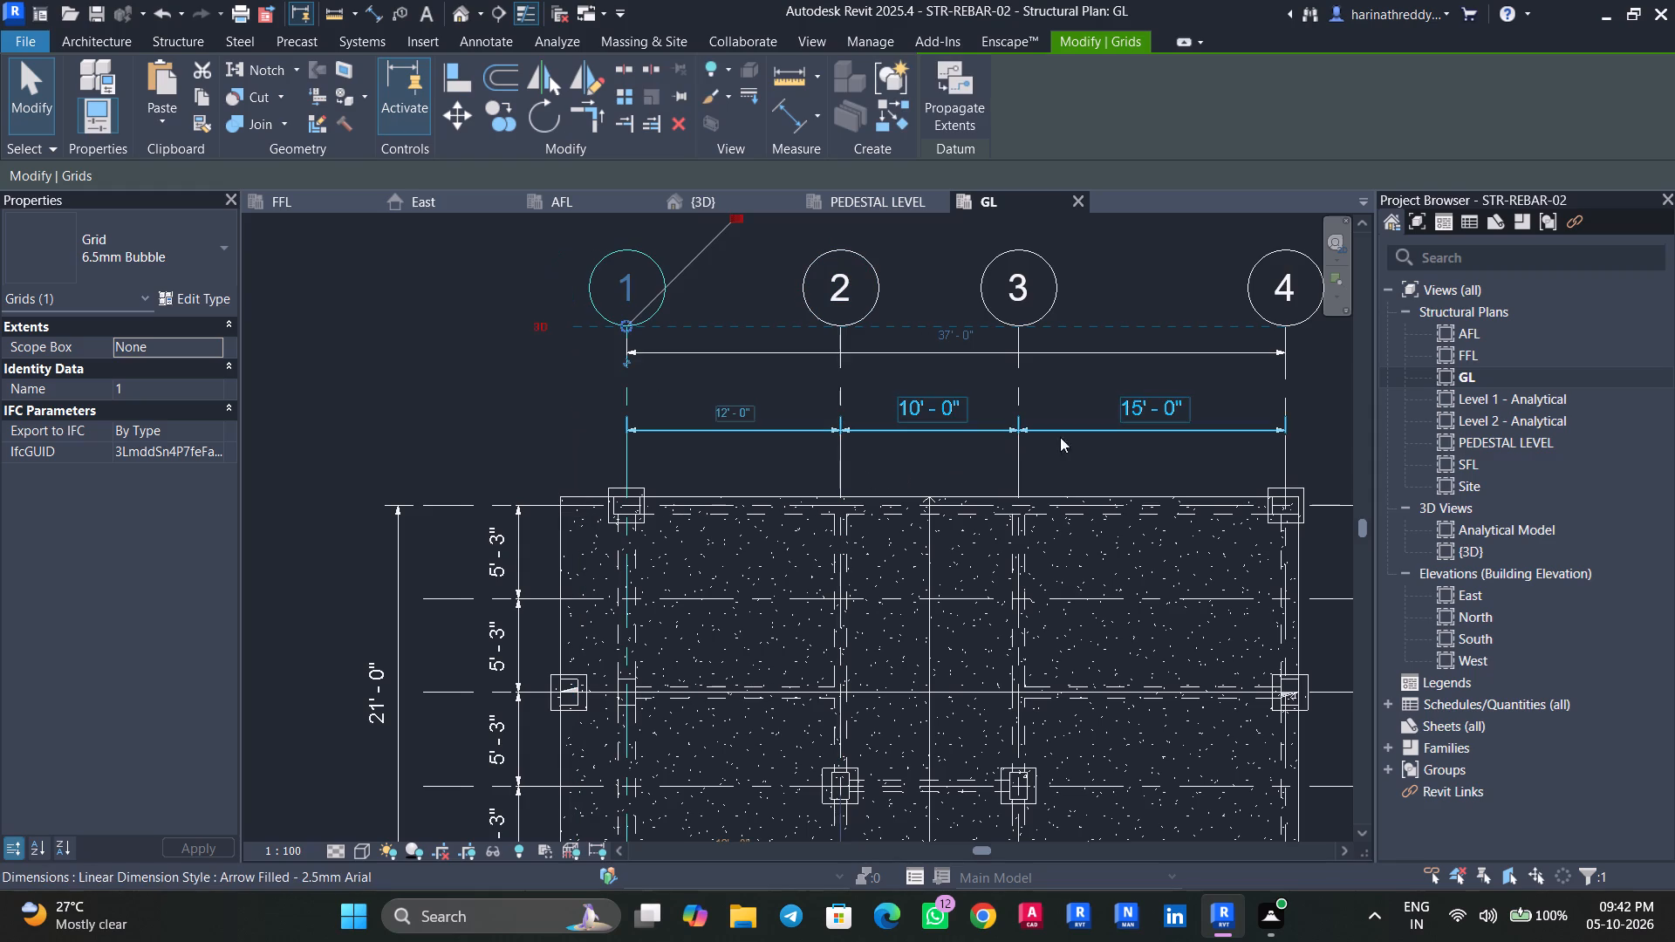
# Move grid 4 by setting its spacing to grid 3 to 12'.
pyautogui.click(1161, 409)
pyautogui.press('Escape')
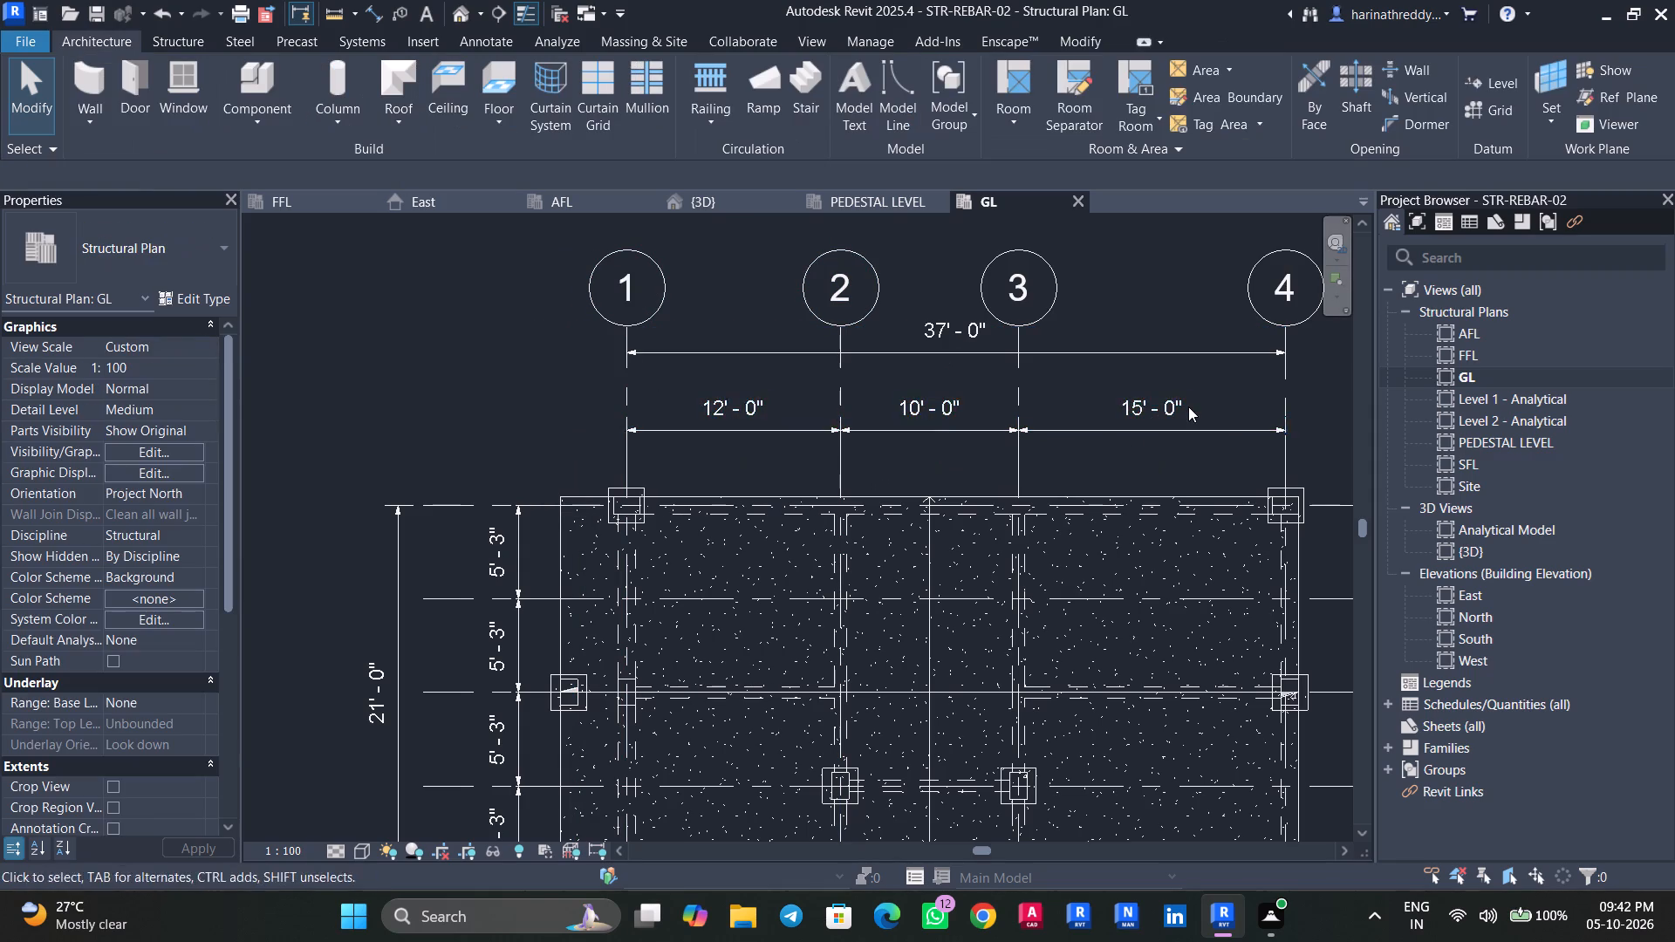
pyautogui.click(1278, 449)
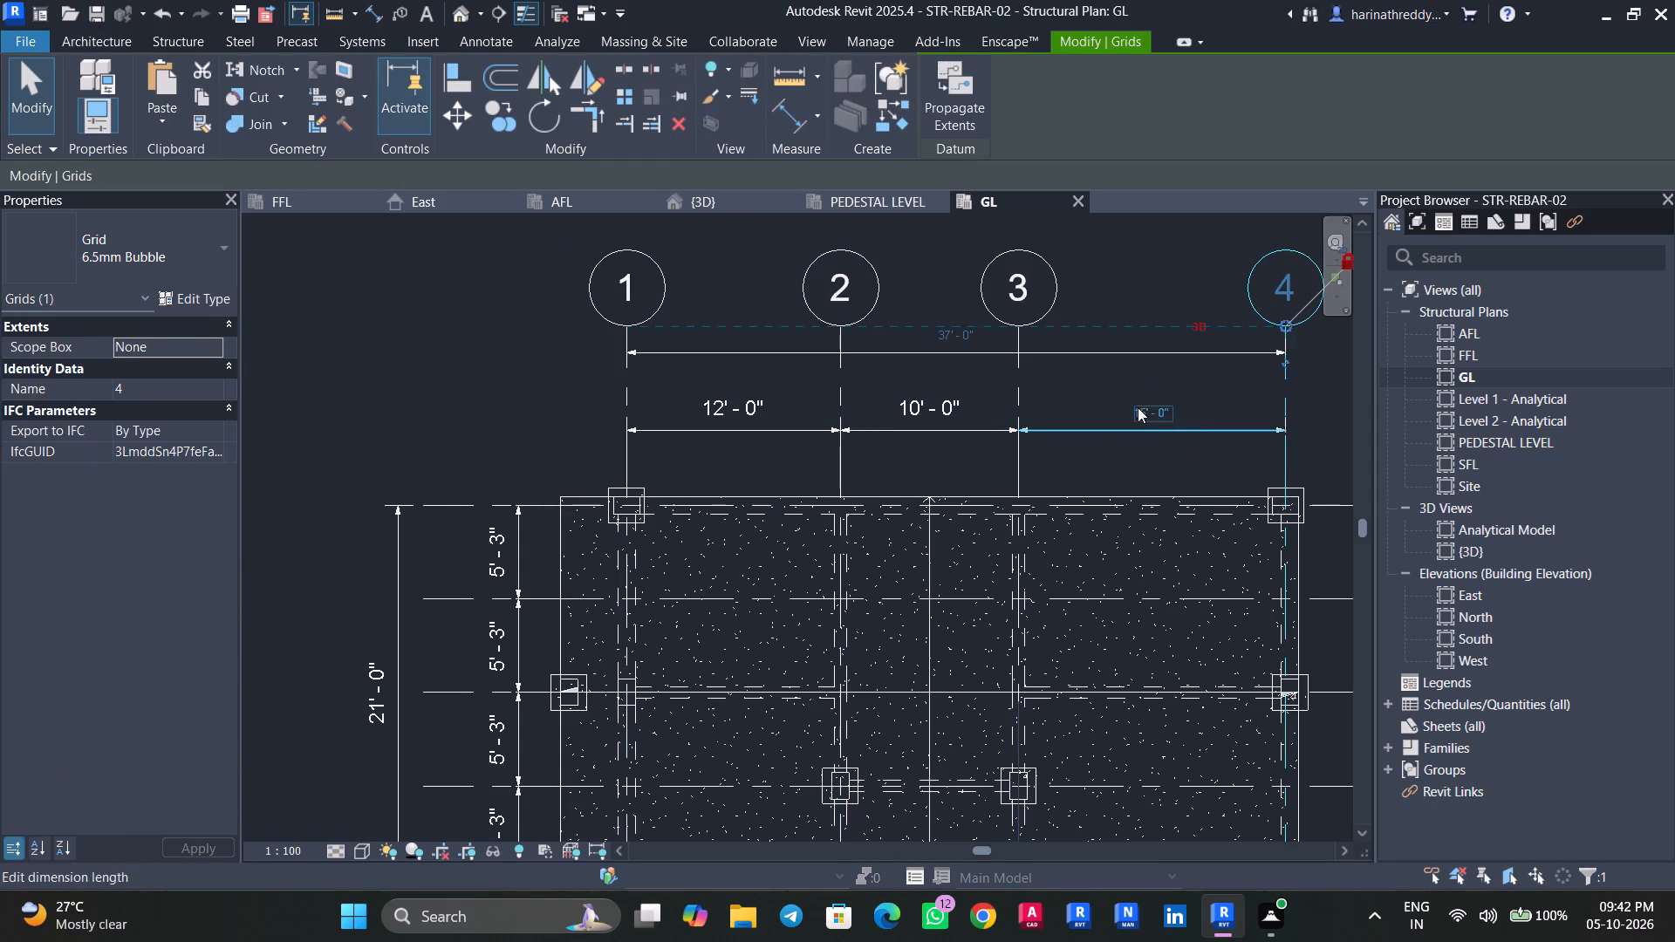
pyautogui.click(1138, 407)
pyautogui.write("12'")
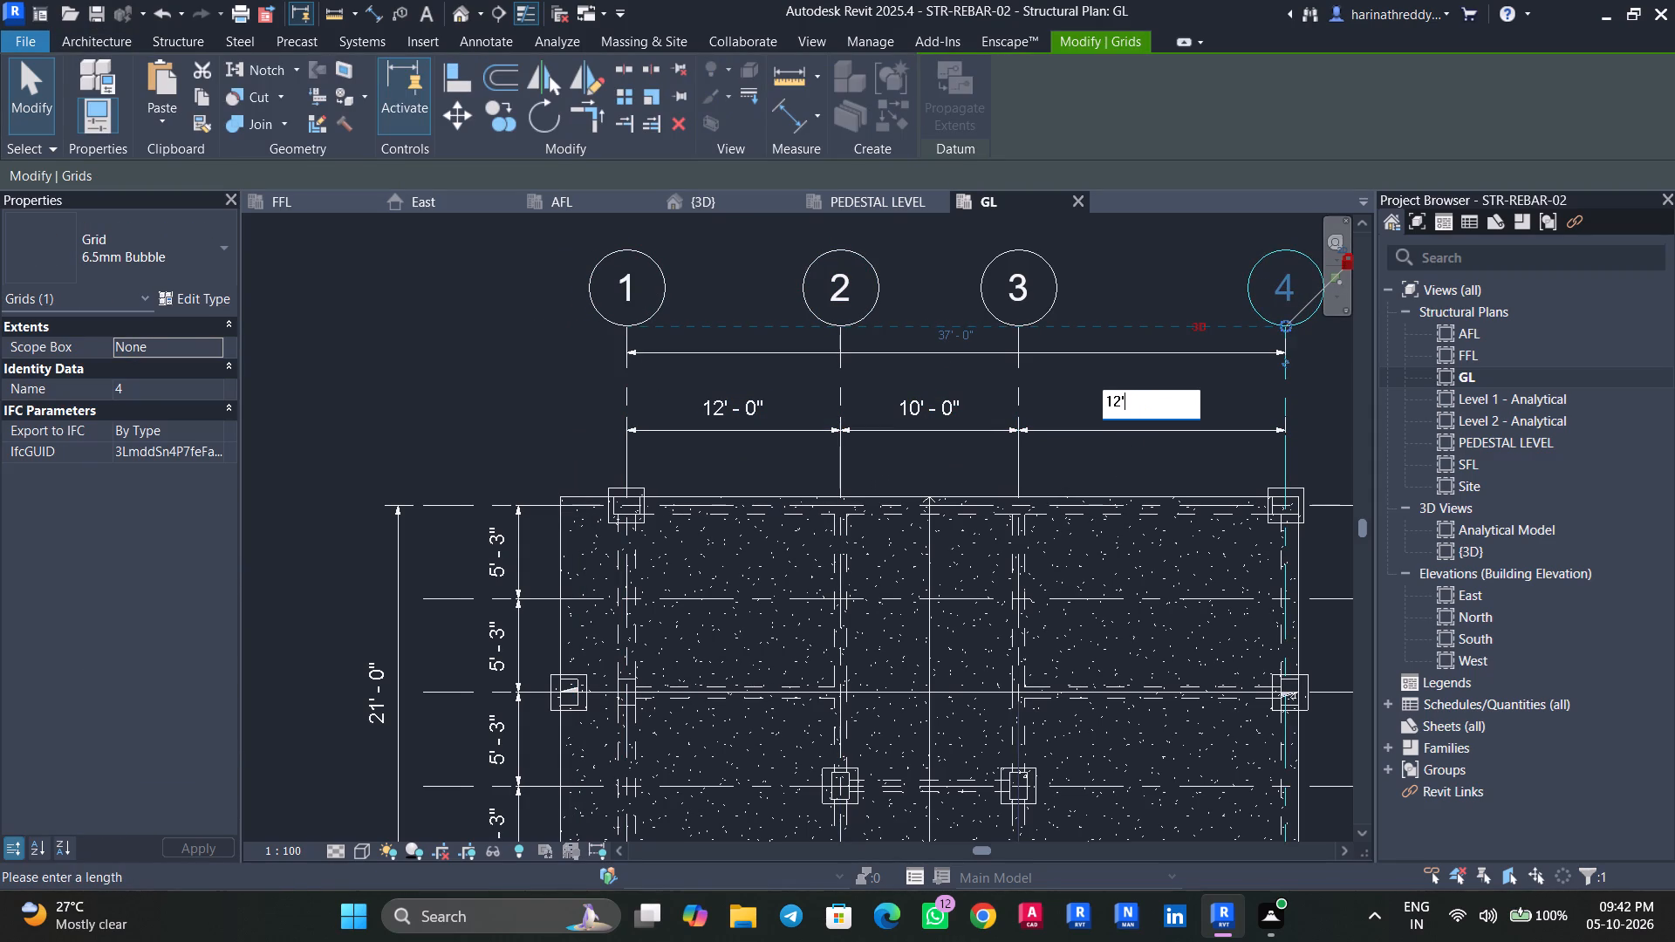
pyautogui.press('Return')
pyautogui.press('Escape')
# Move grid 1 outward by setting its spacing to grid 2 to 13'.
pyautogui.moveTo(1108, 372); pyautogui.dragTo(945, 412, button='middle')
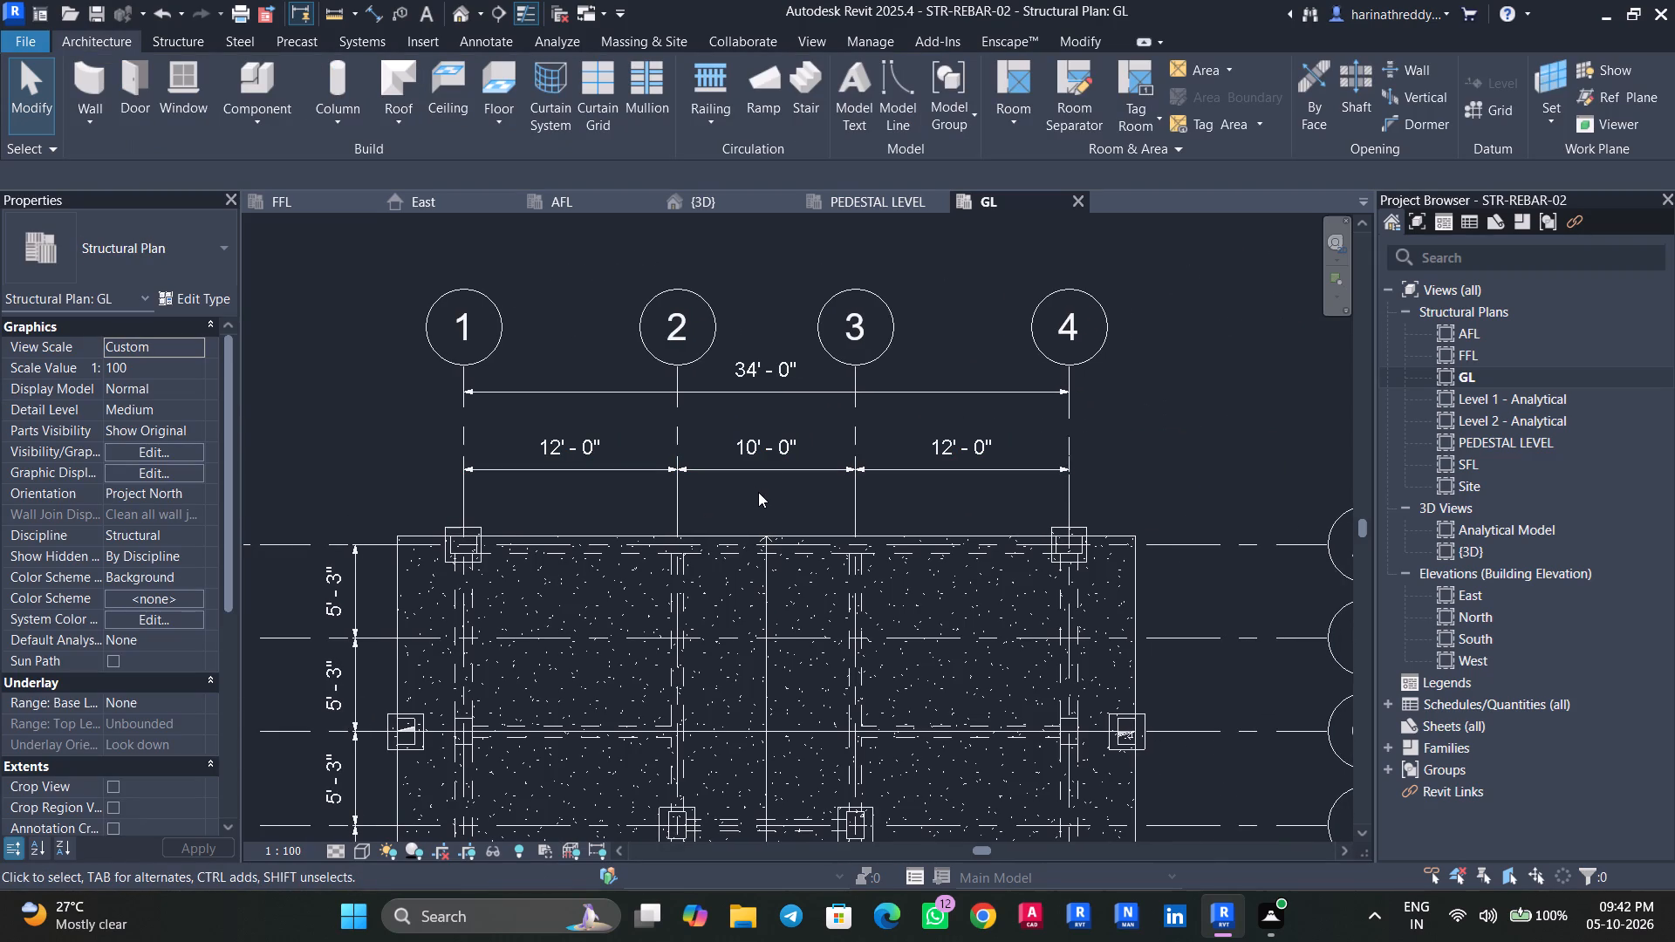
pyautogui.click(588, 447)
pyautogui.click(357, 446)
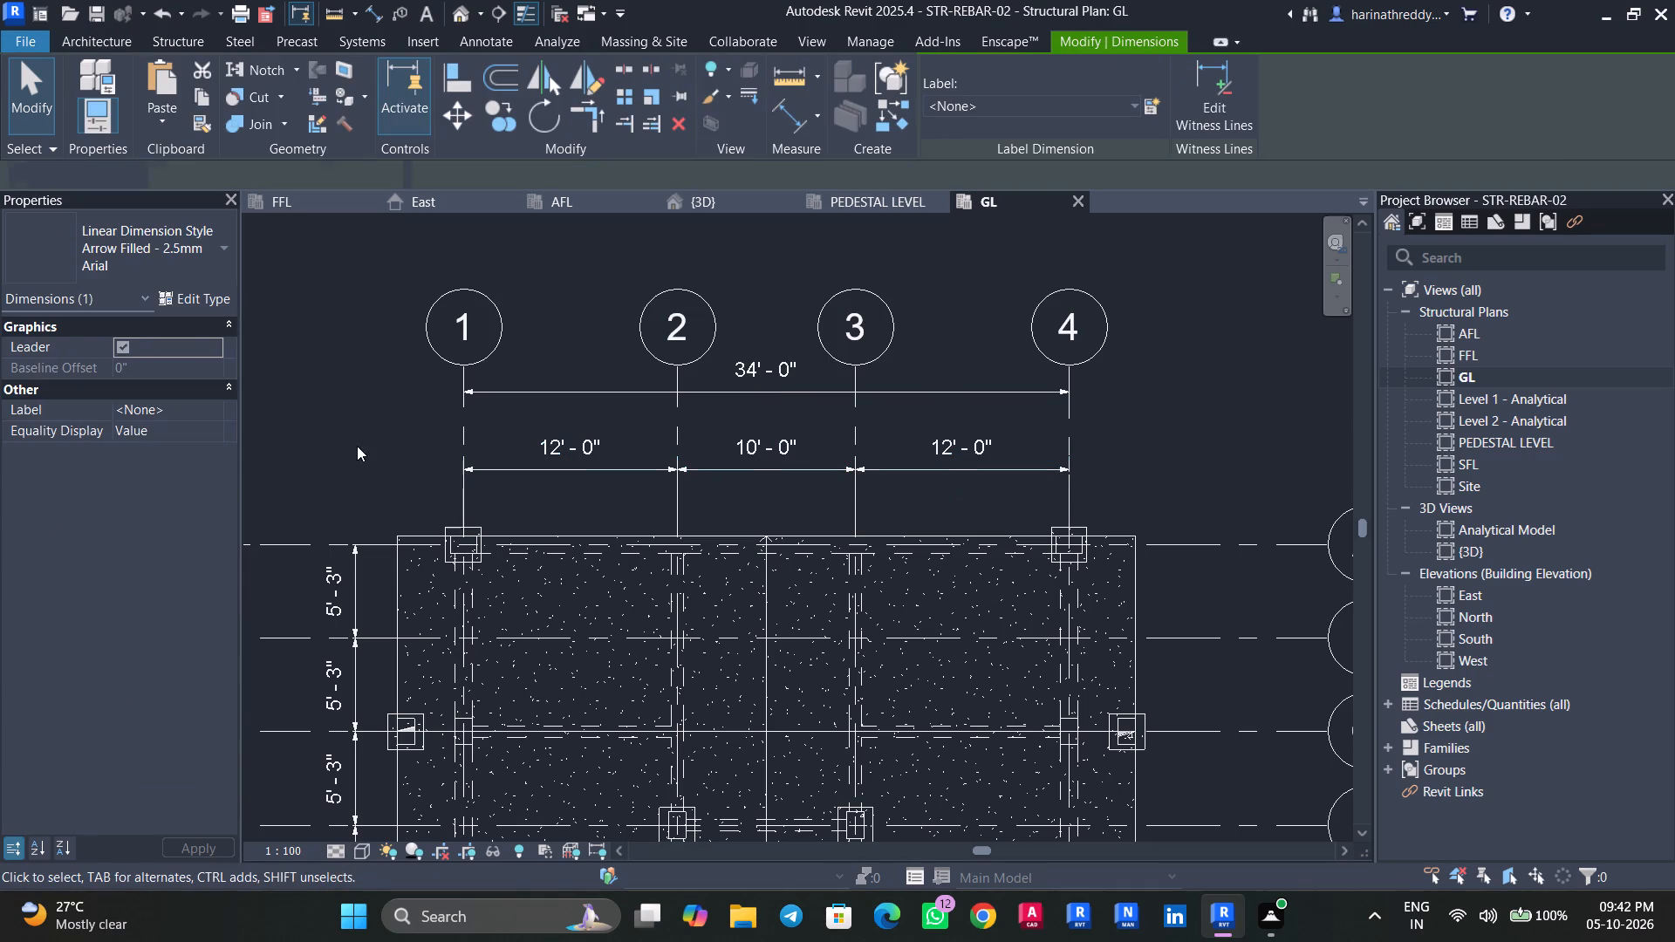
pyautogui.click(457, 433)
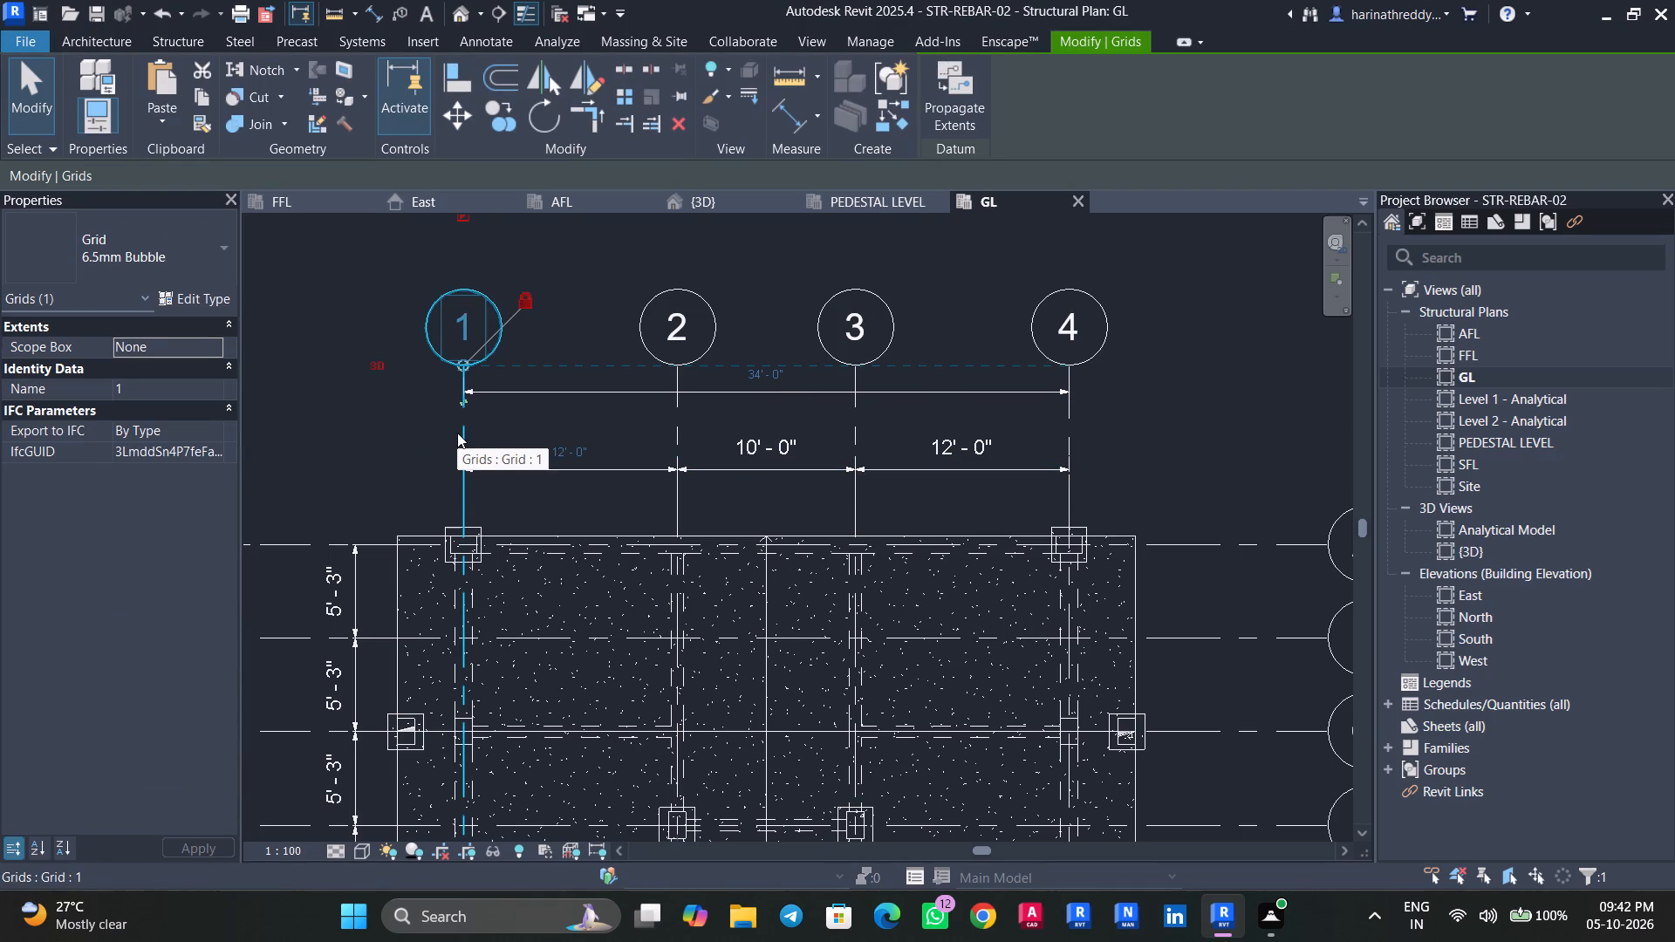
pyautogui.click(585, 448)
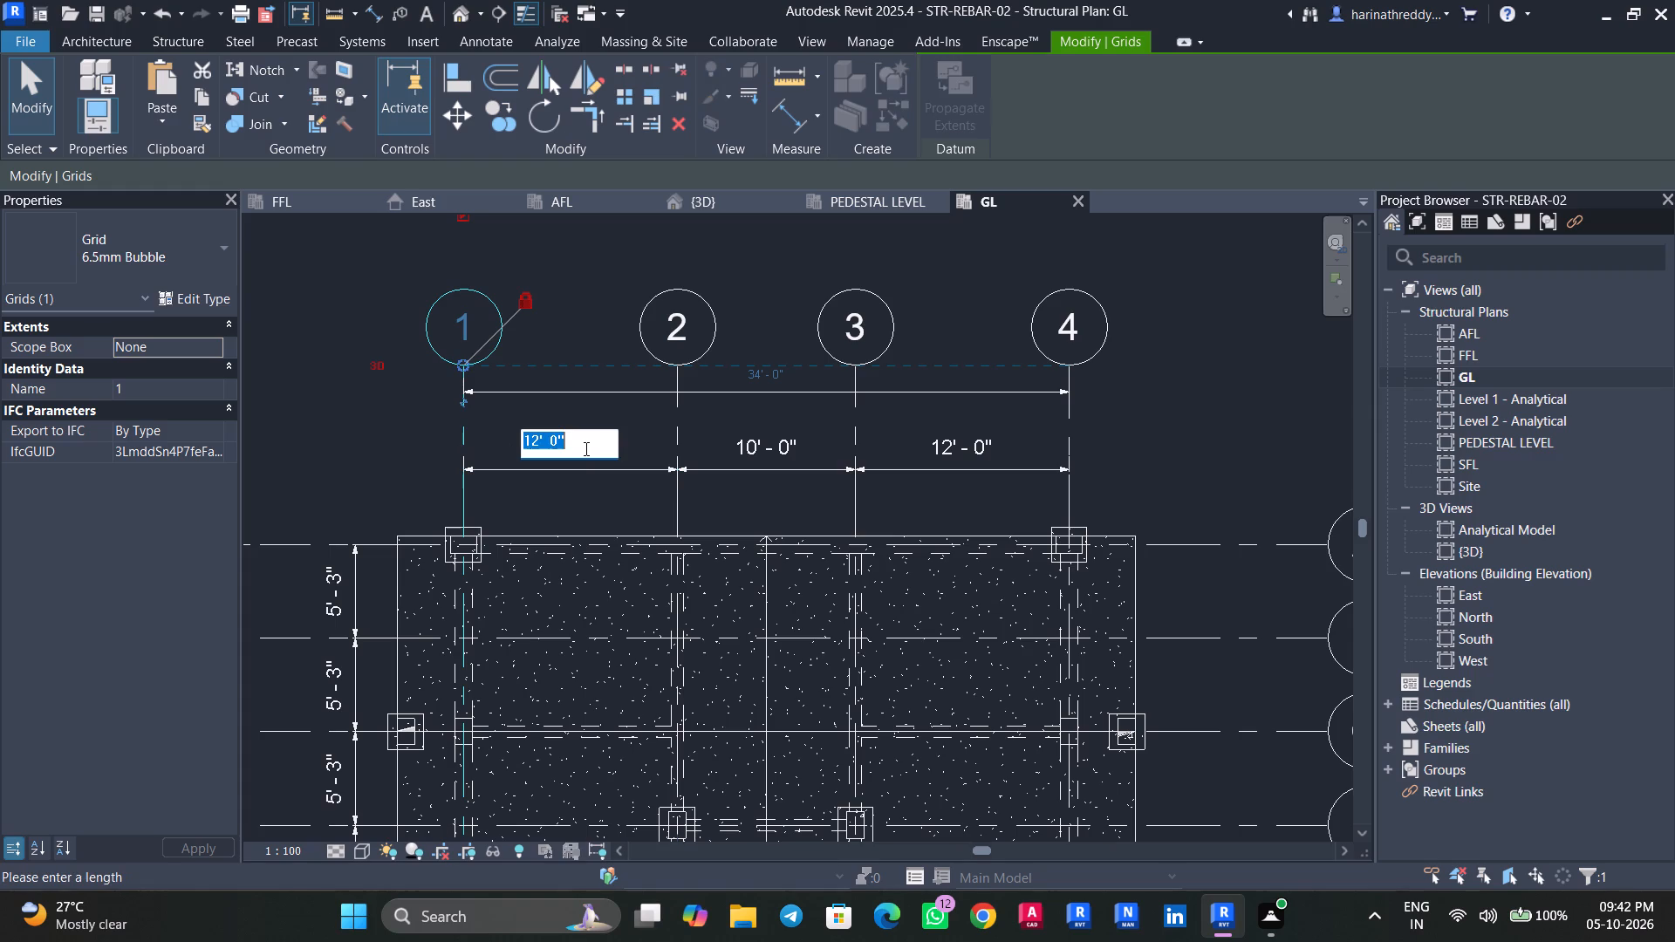
pyautogui.write("13'")
pyautogui.press('Return')
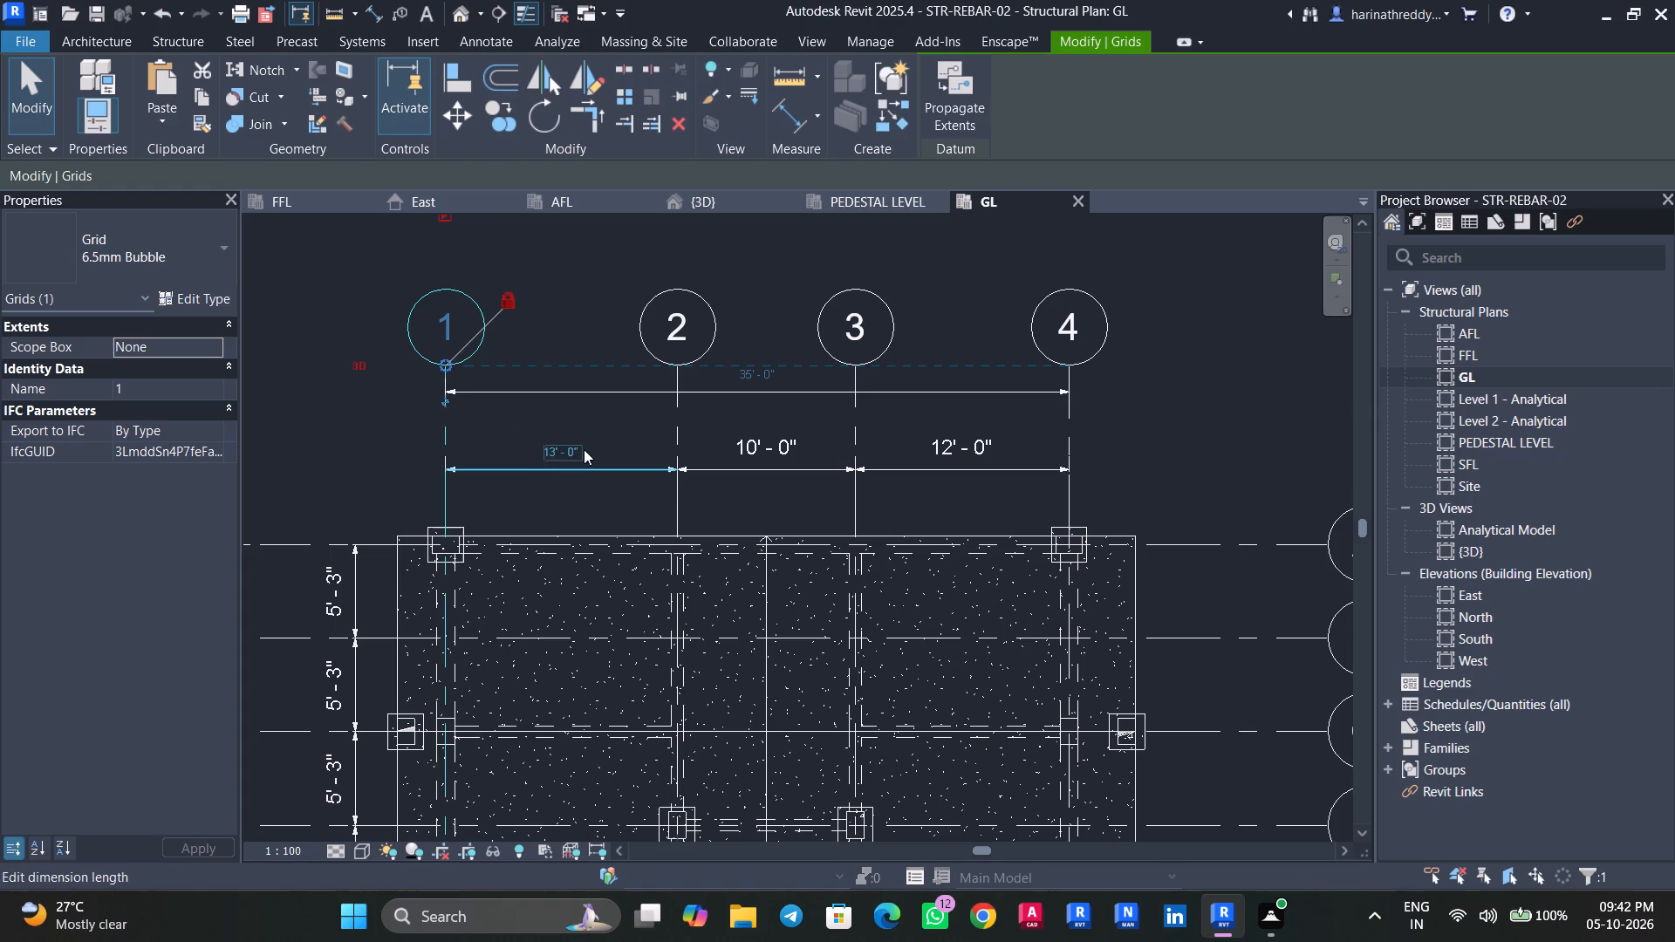
# Move grid 4 outward by setting its spacing to grid 3 to 13'.
pyautogui.click(974, 452)
pyautogui.press('Escape')
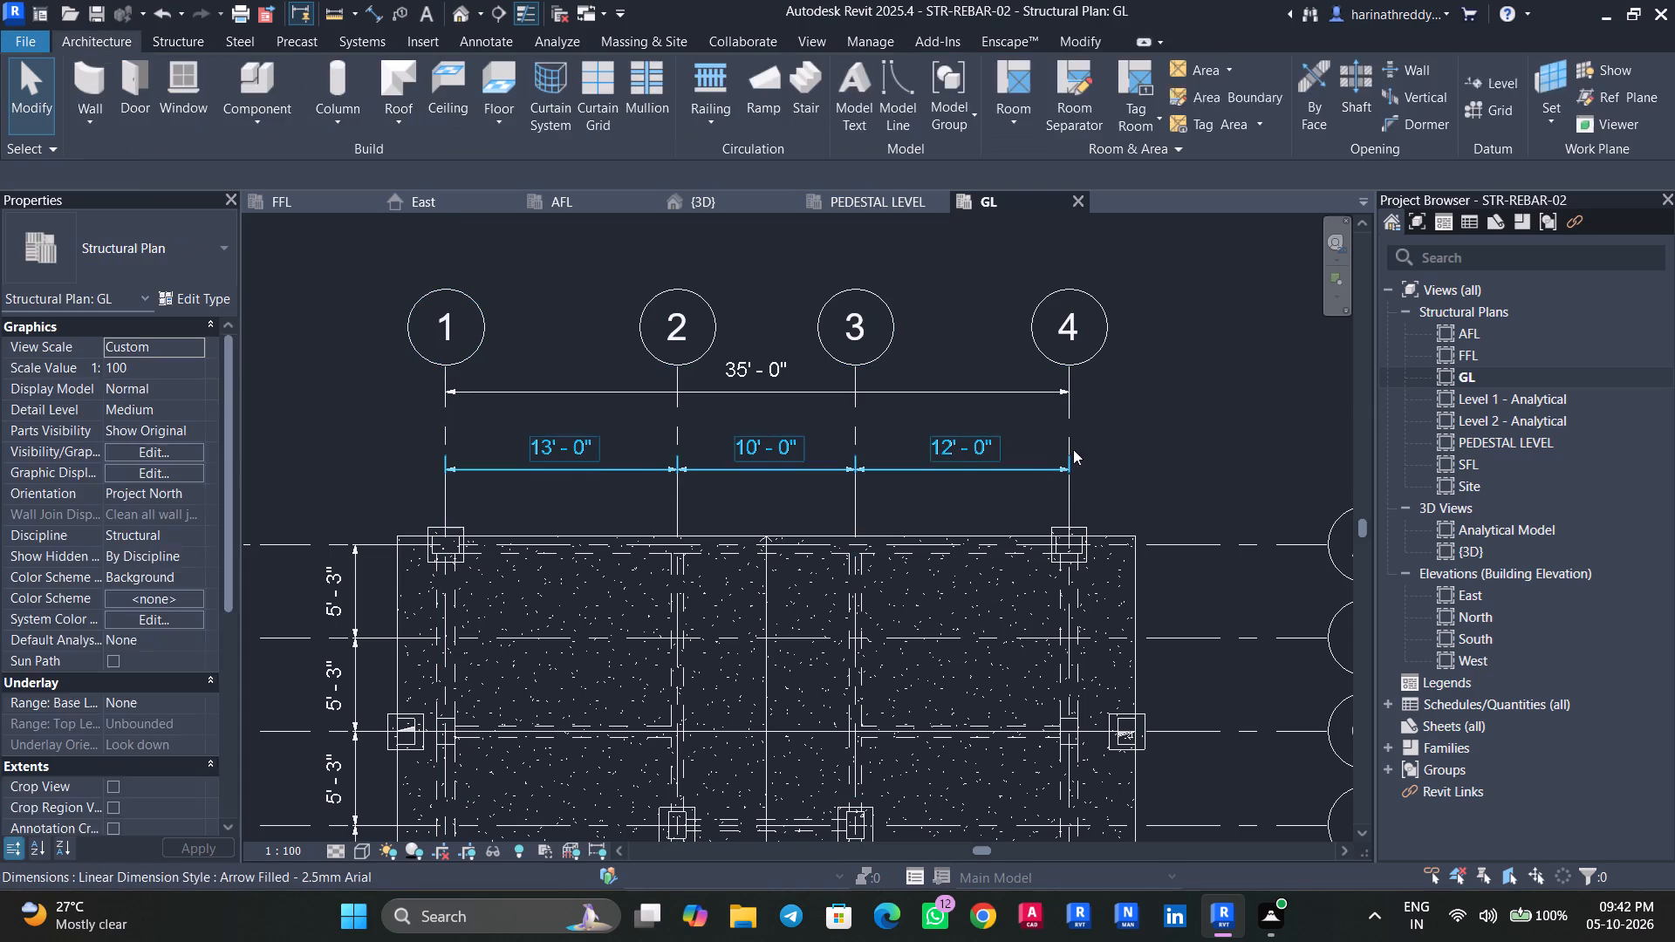
pyautogui.click(1073, 449)
pyautogui.click(964, 444)
pyautogui.press('Escape')
pyautogui.hotkey('ctrl', 'z')
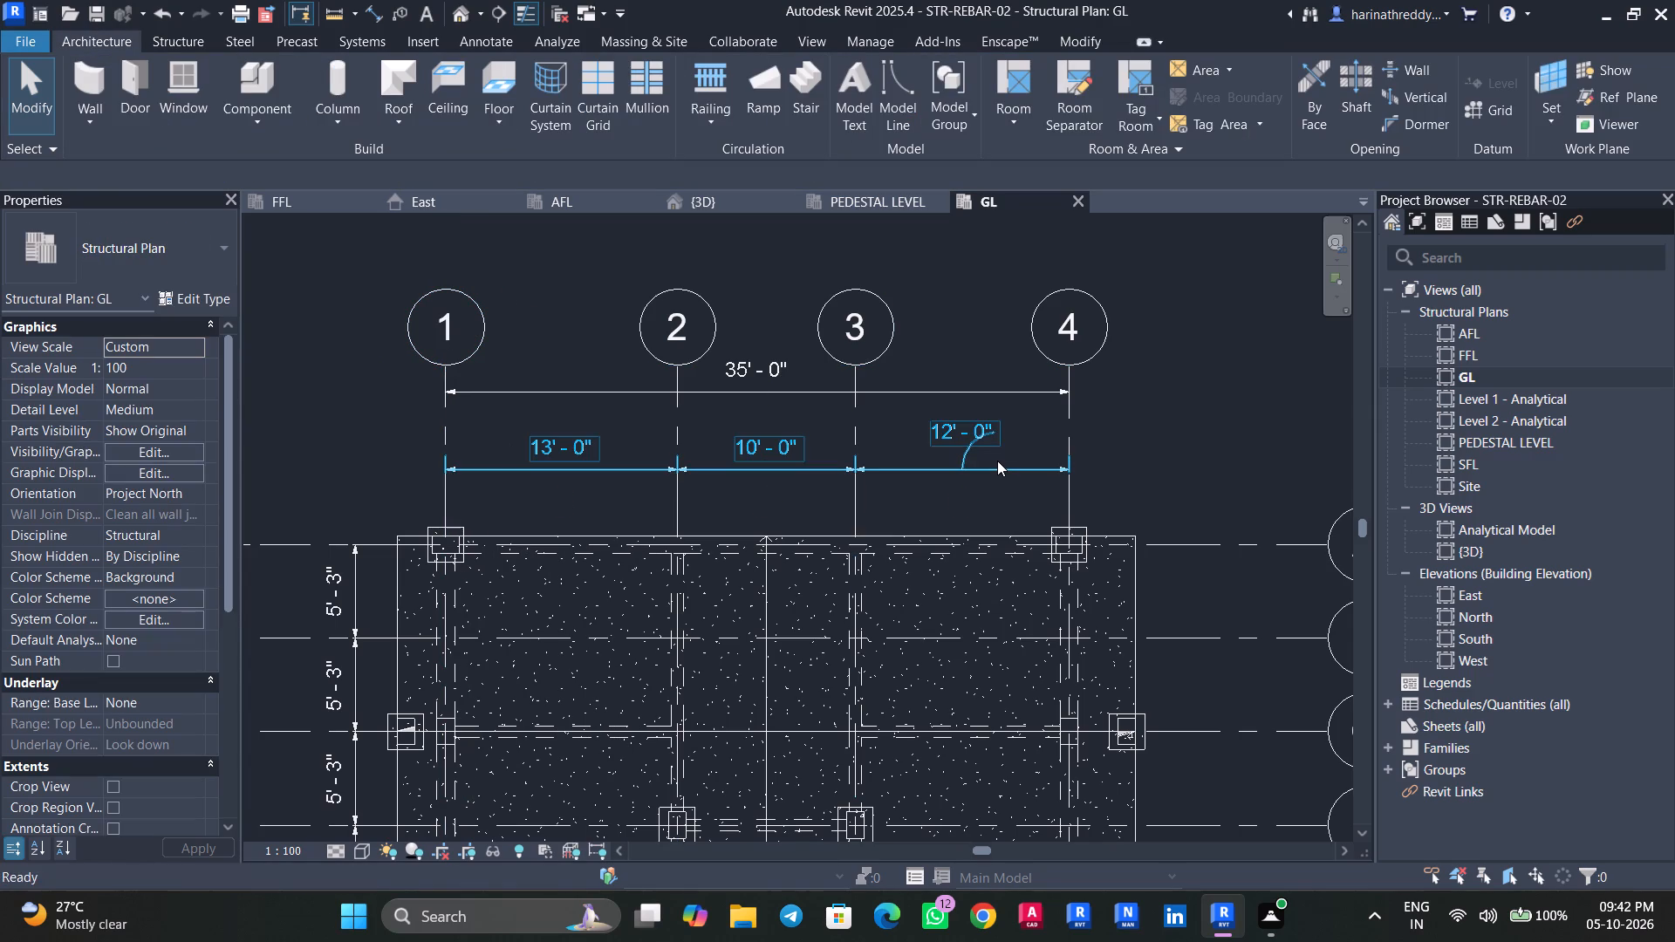
pyautogui.click(1075, 443)
pyautogui.click(947, 442)
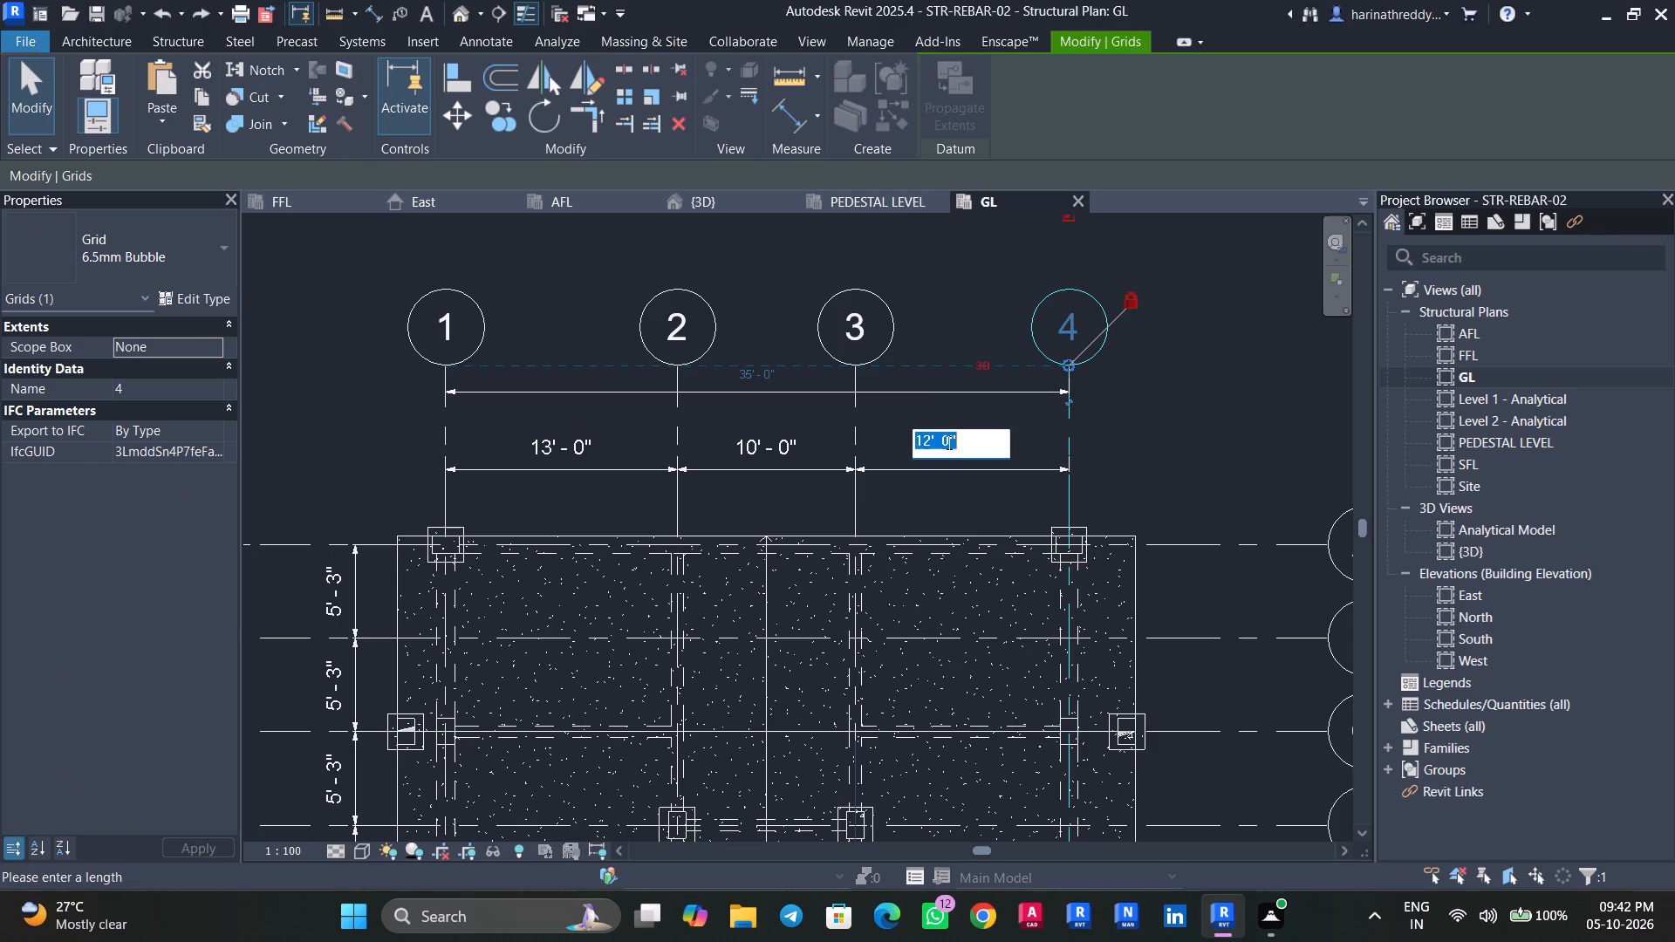
pyautogui.write("13'")
pyautogui.press('Return')
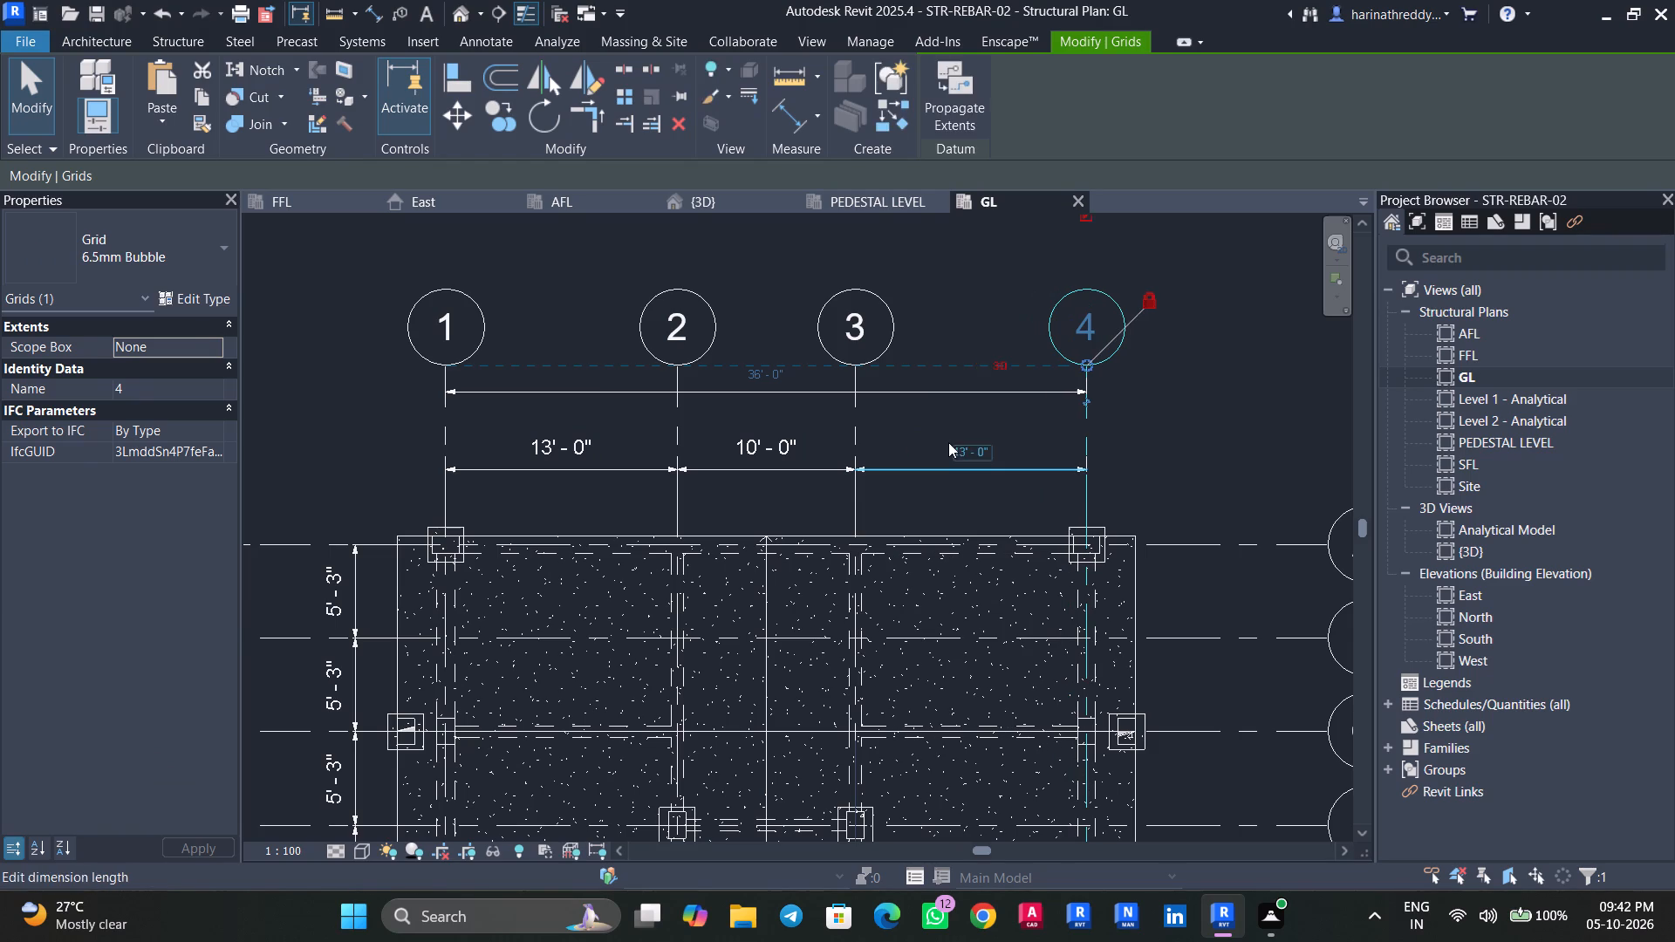
pyautogui.press('Escape')
pyautogui.press('Escape')
# Move grid H by setting its spacing to grid G to 4.5'.
pyautogui.scroll(-4, 886, 419)
pyautogui.scroll(4, 521, 544)
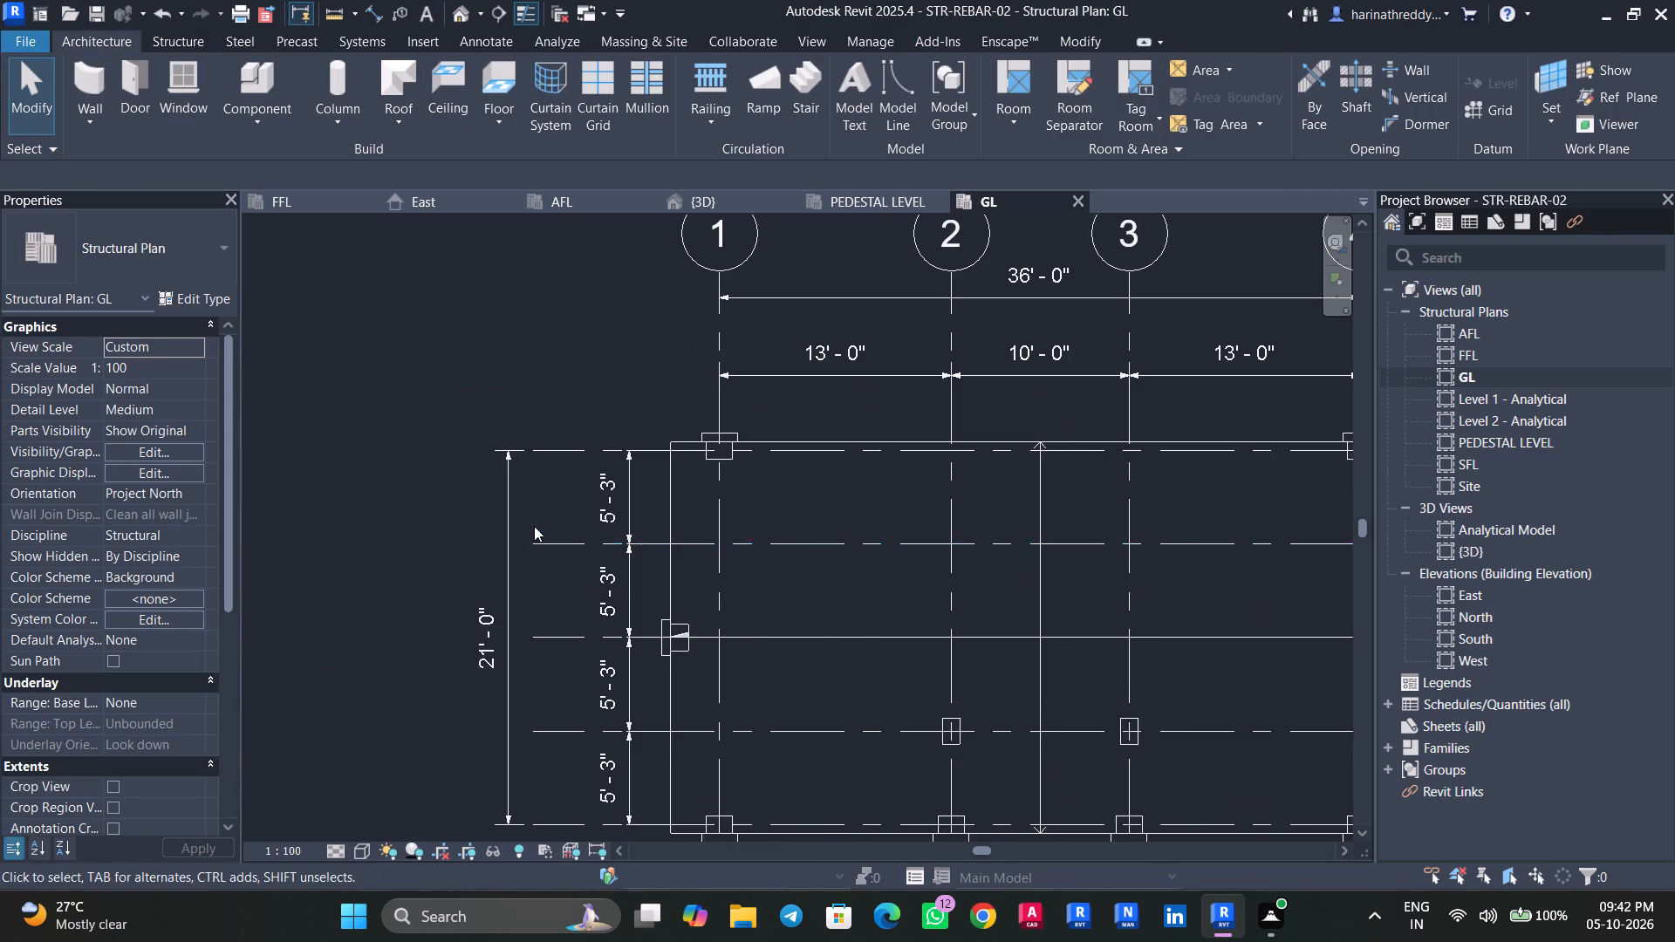
pyautogui.click(563, 447)
pyautogui.moveTo(557, 515); pyautogui.dragTo(567, 426, button='middle')
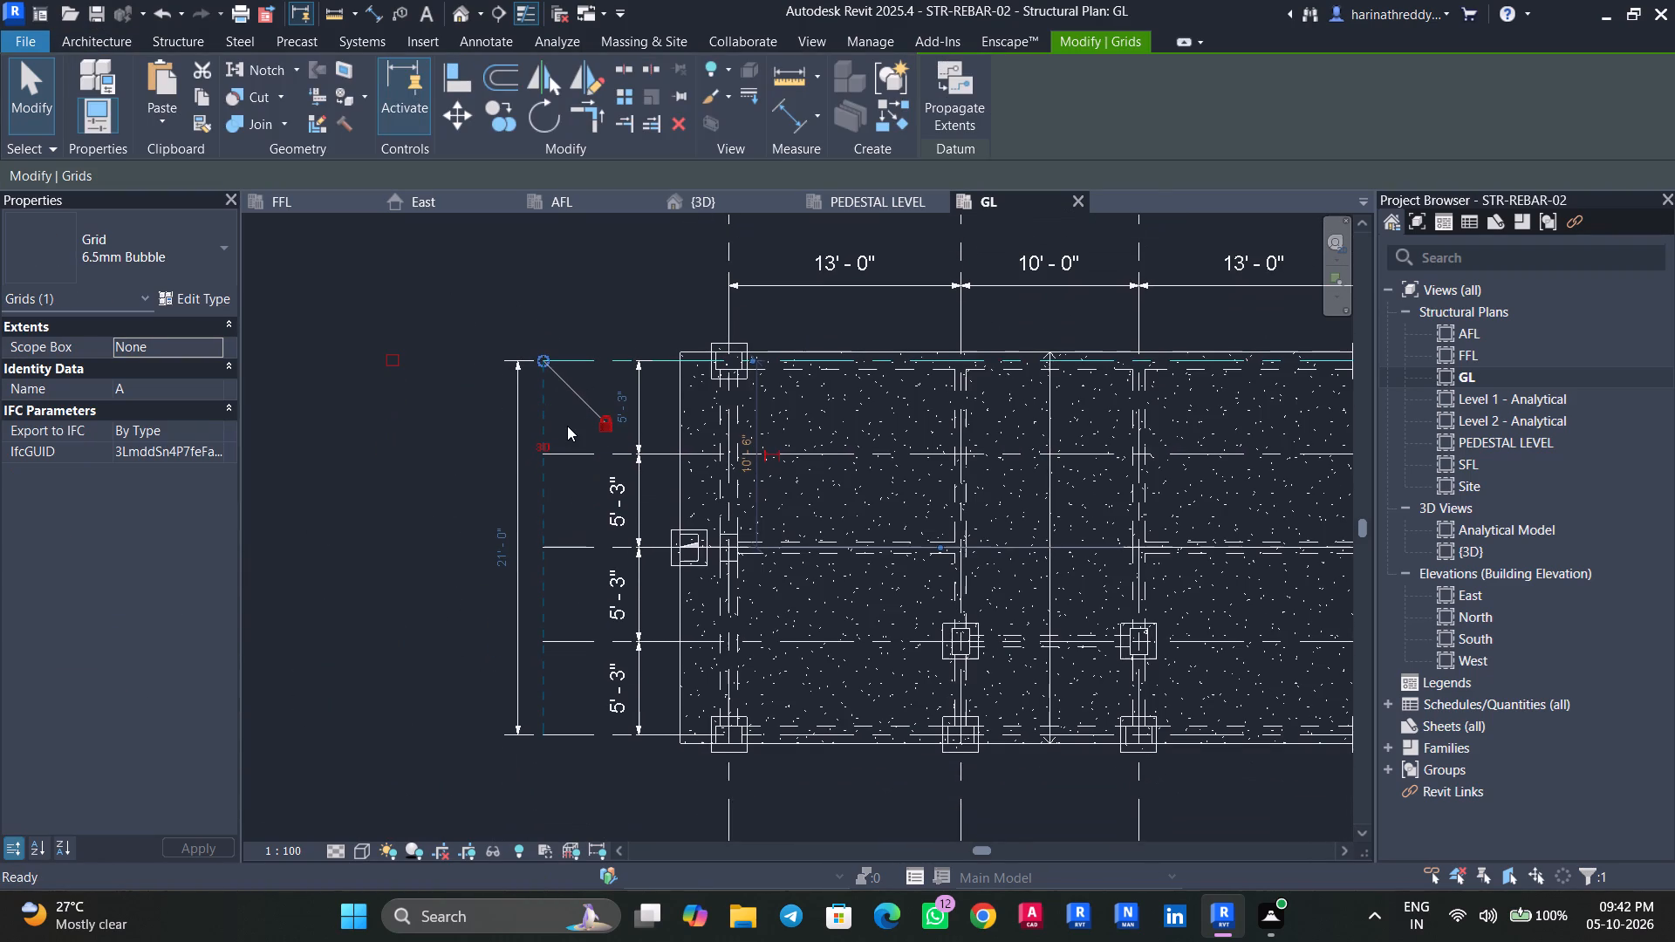
pyautogui.press('Escape')
pyautogui.press('Escape')
pyautogui.click(578, 642)
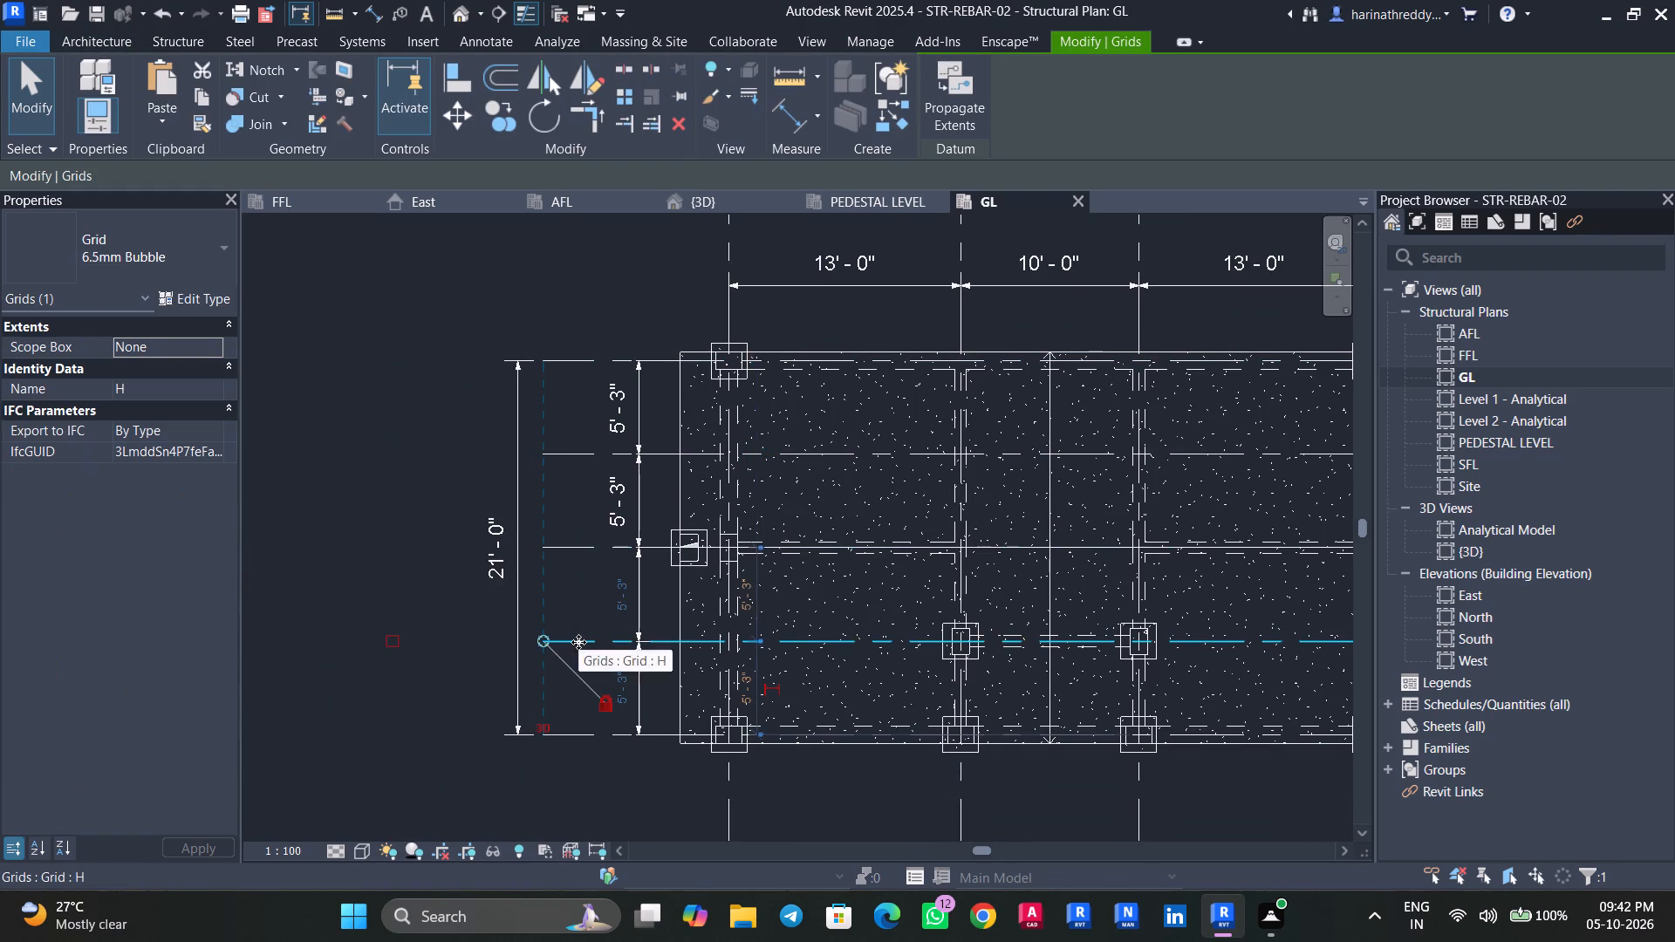
pyautogui.click(617, 597)
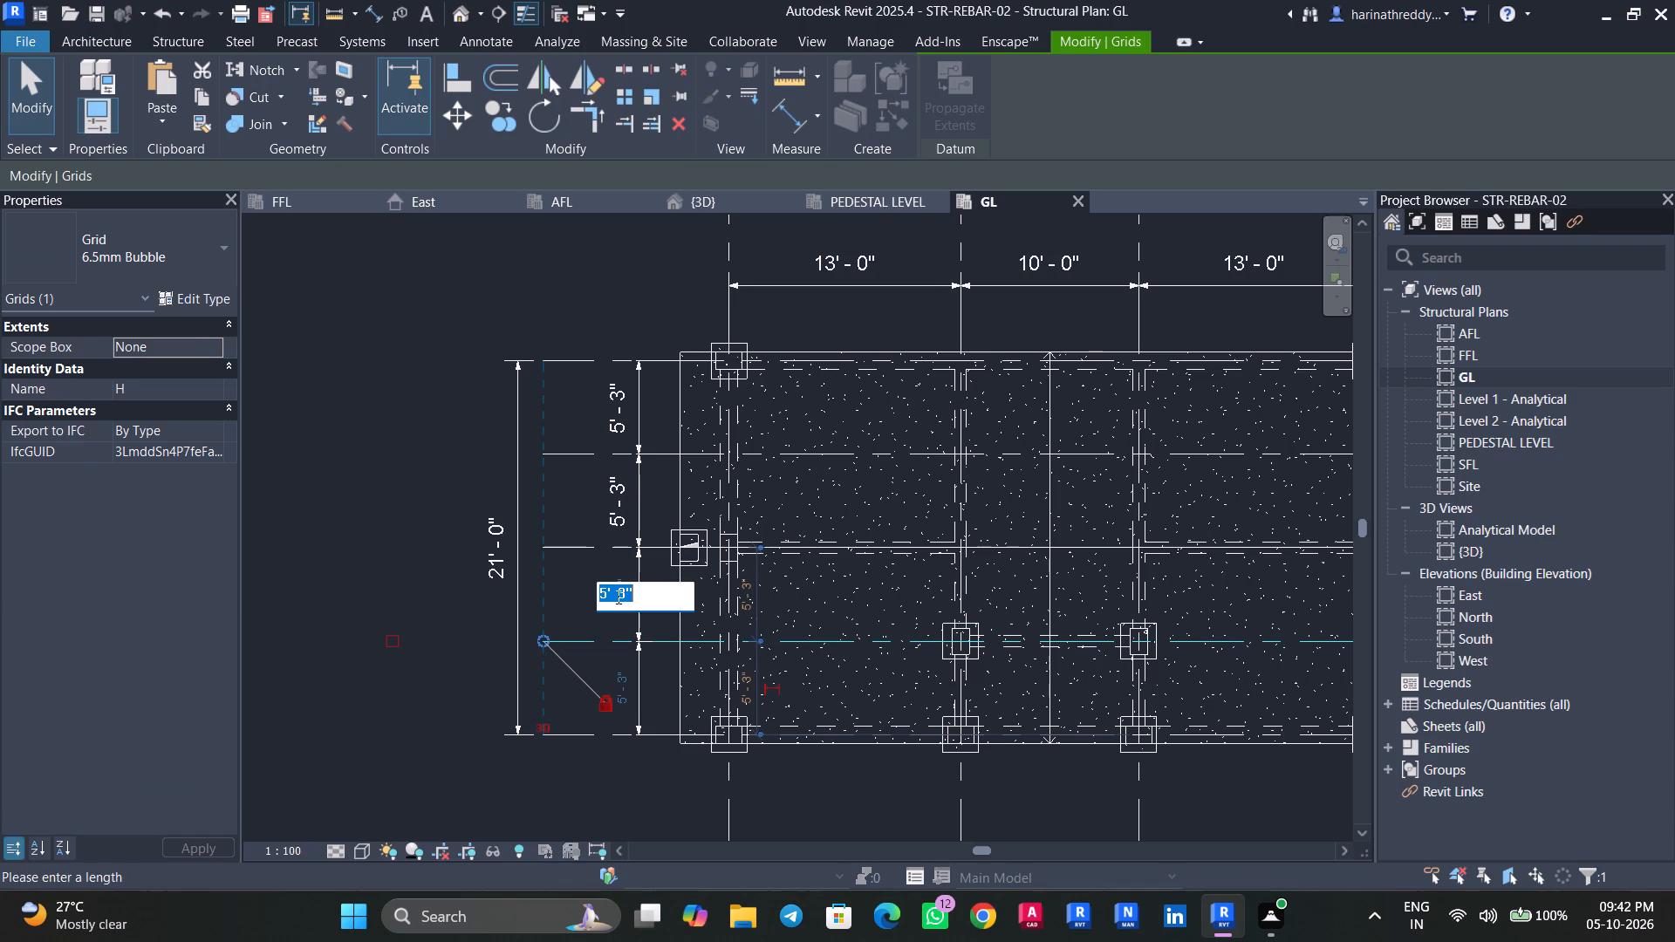
pyautogui.write("4.5'")
pyautogui.press('Return')
pyautogui.press('Escape')
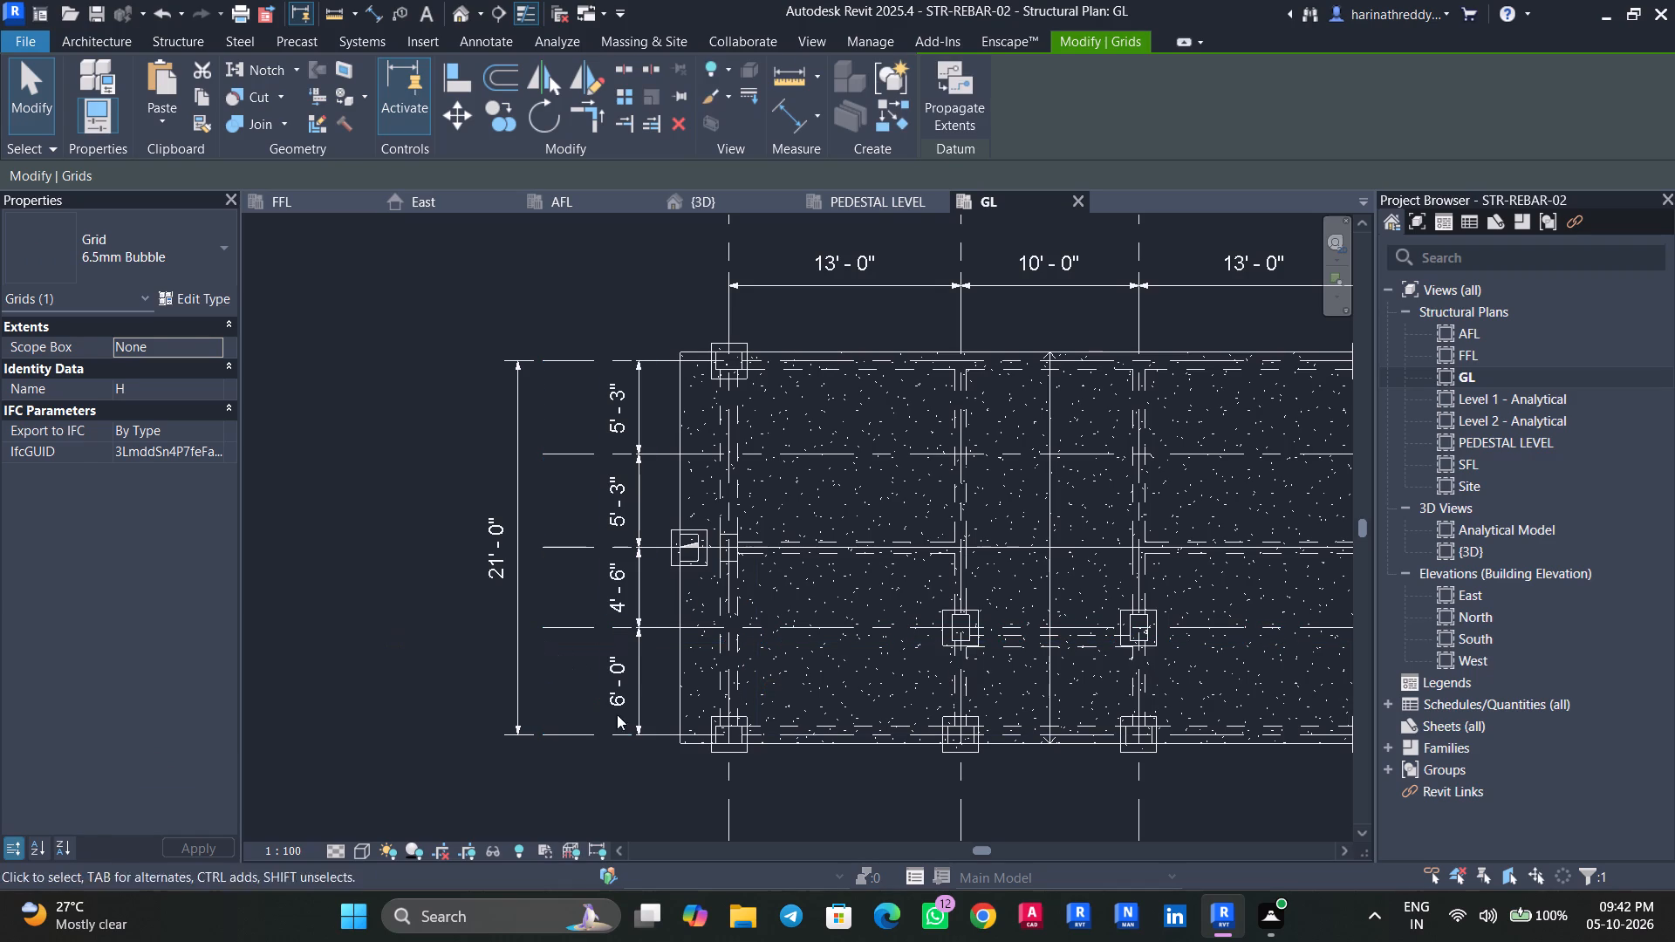
pyautogui.press('Escape')
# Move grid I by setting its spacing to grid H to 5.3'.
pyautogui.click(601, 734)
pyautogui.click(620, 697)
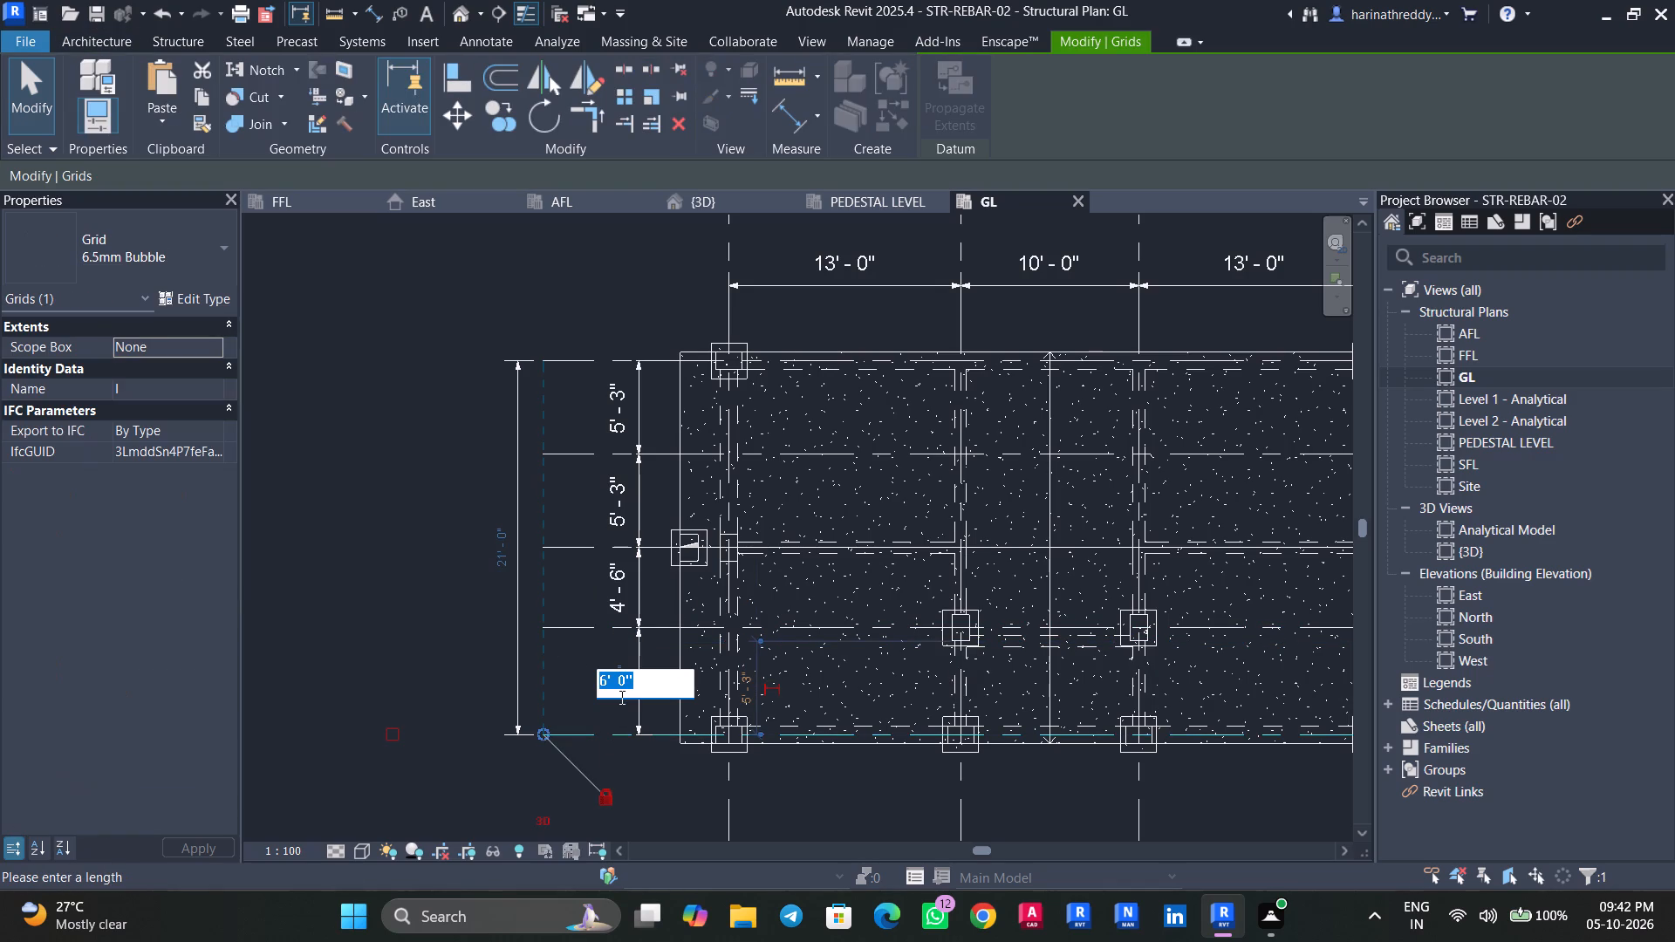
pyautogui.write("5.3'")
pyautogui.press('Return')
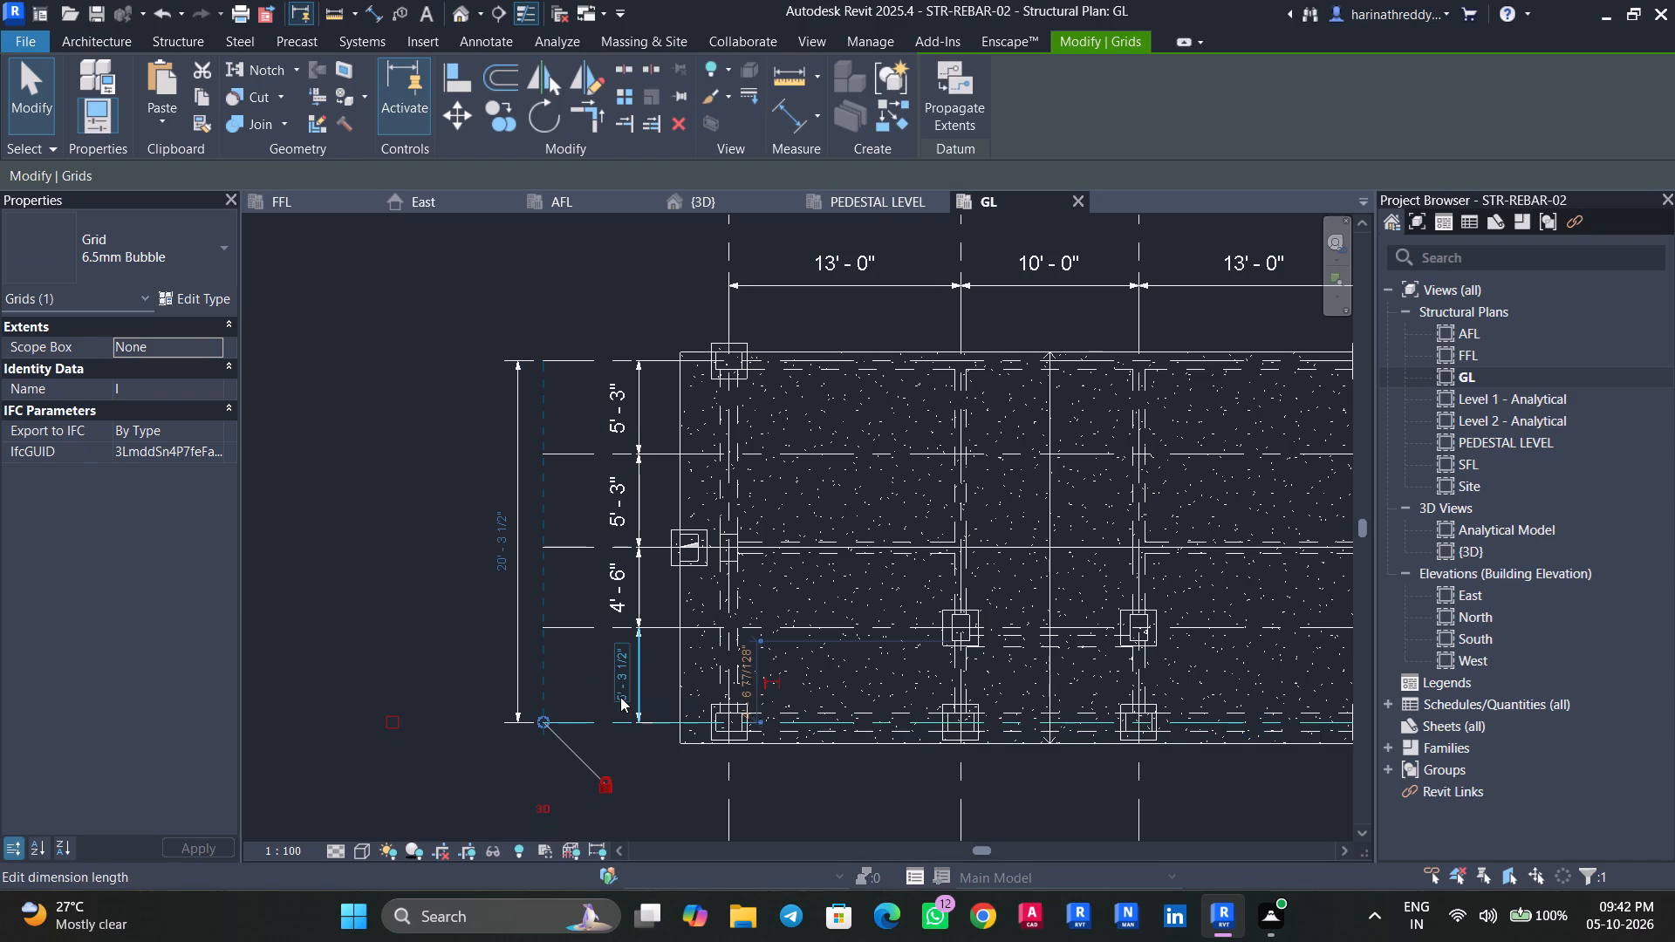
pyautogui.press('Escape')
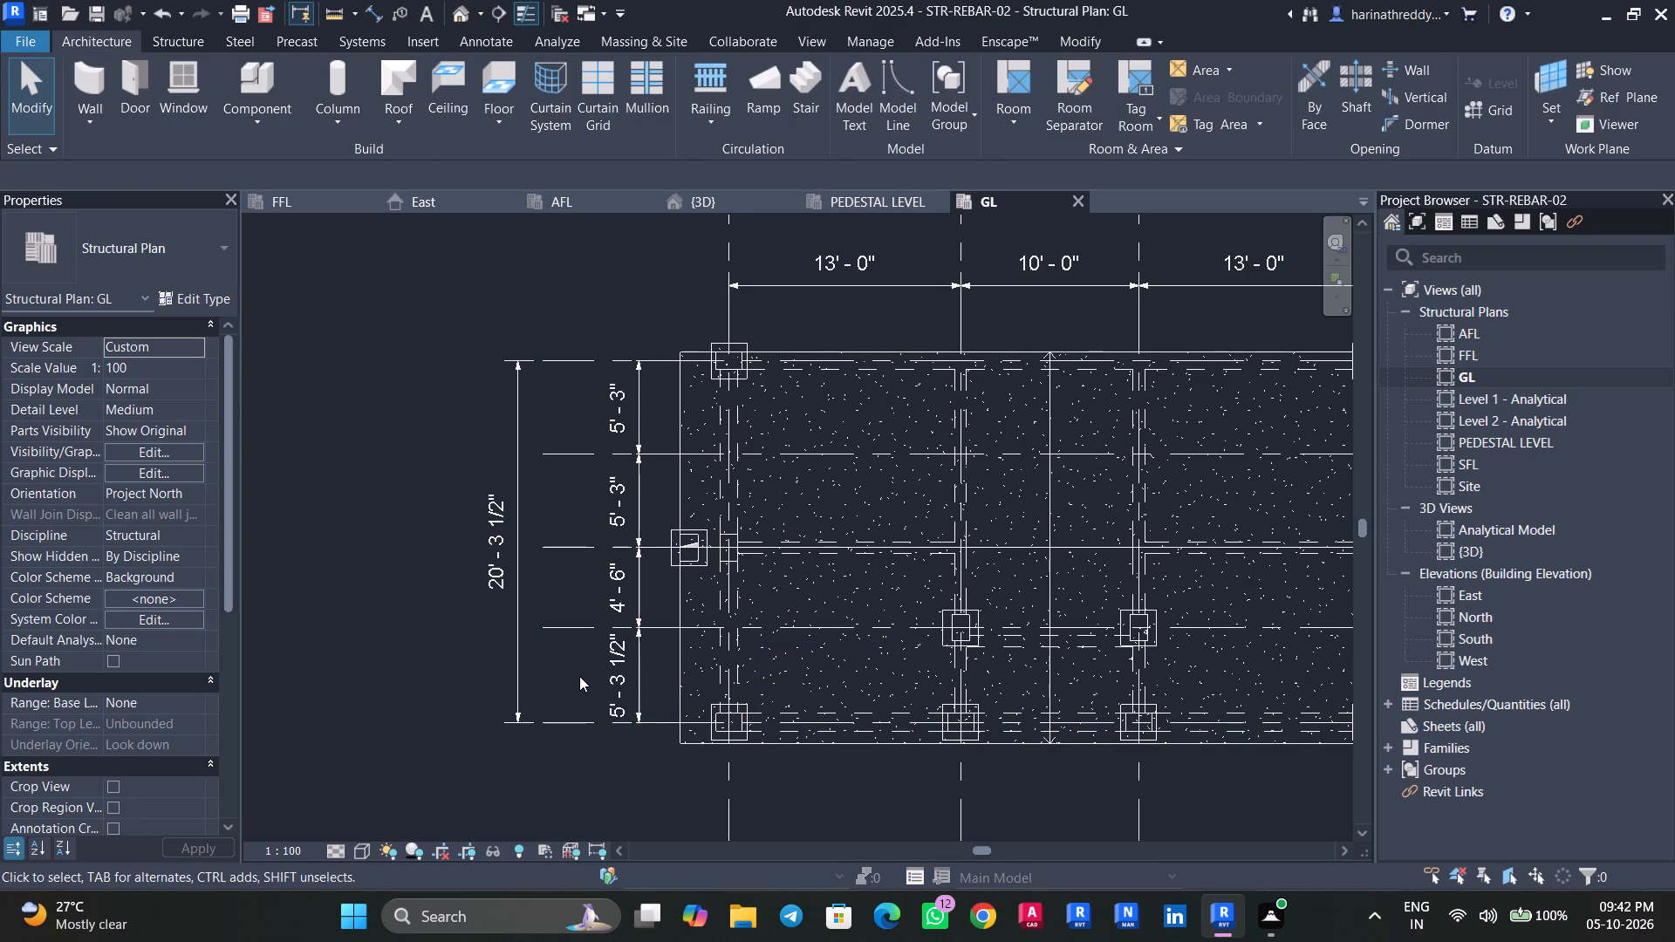
# Set the spacing between grids H and I to 5'3" by moving grid I.
pyautogui.click(618, 676)
pyautogui.press('Escape')
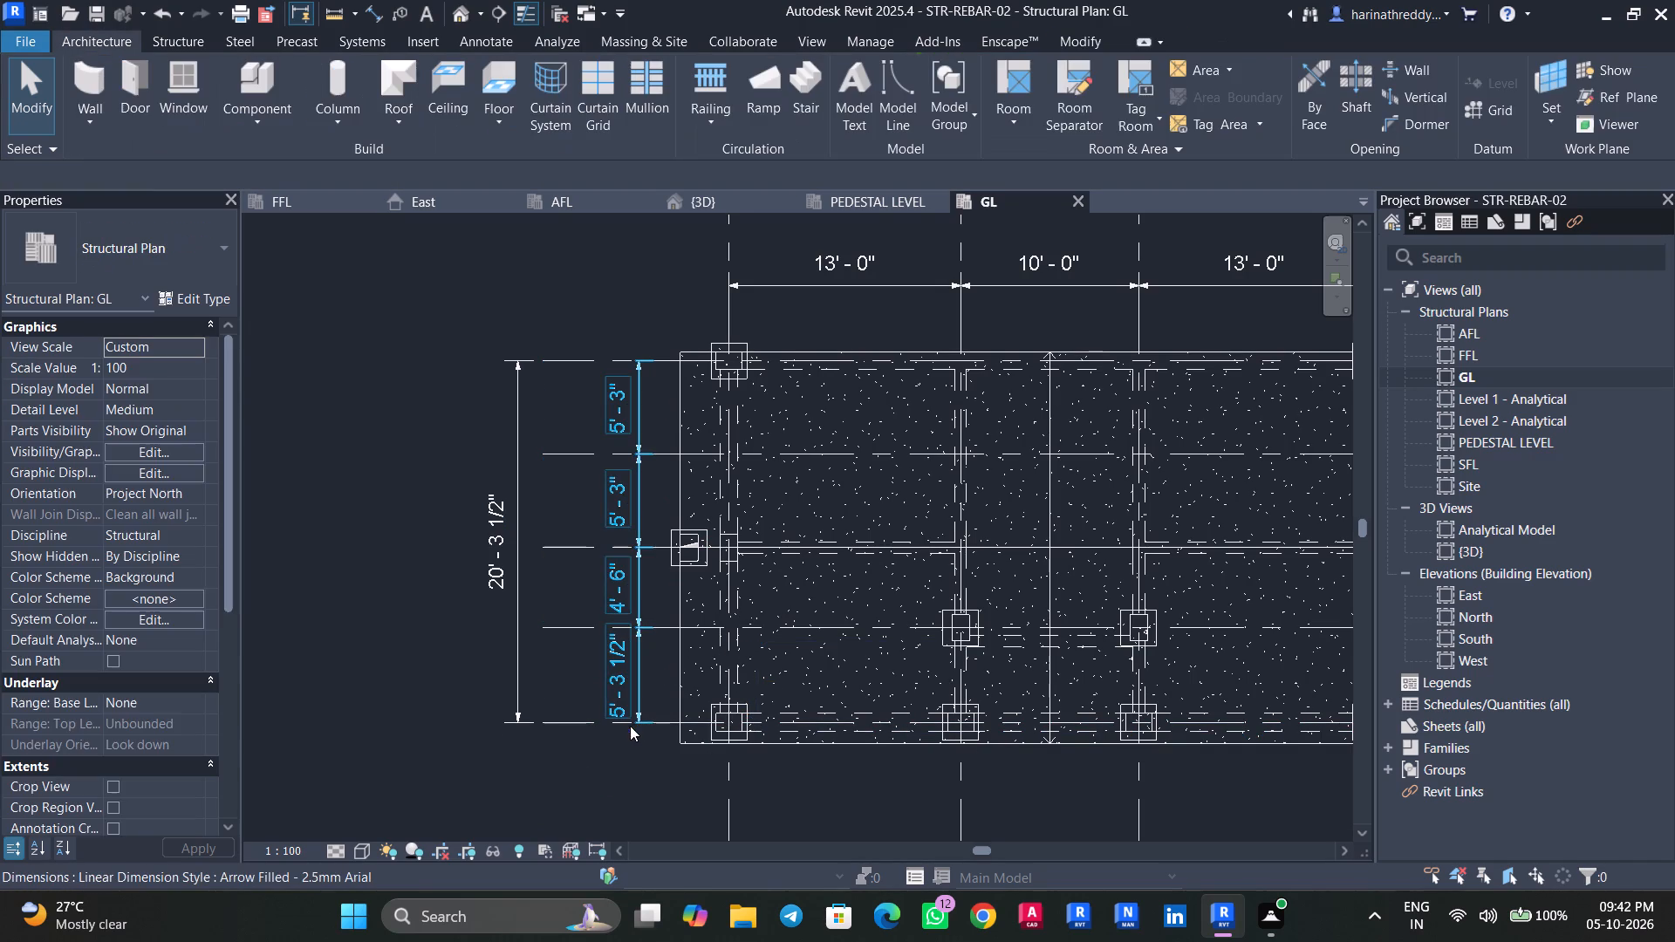
pyautogui.click(576, 720)
pyautogui.click(626, 691)
pyautogui.write('5\'3"')
pyautogui.press('Return')
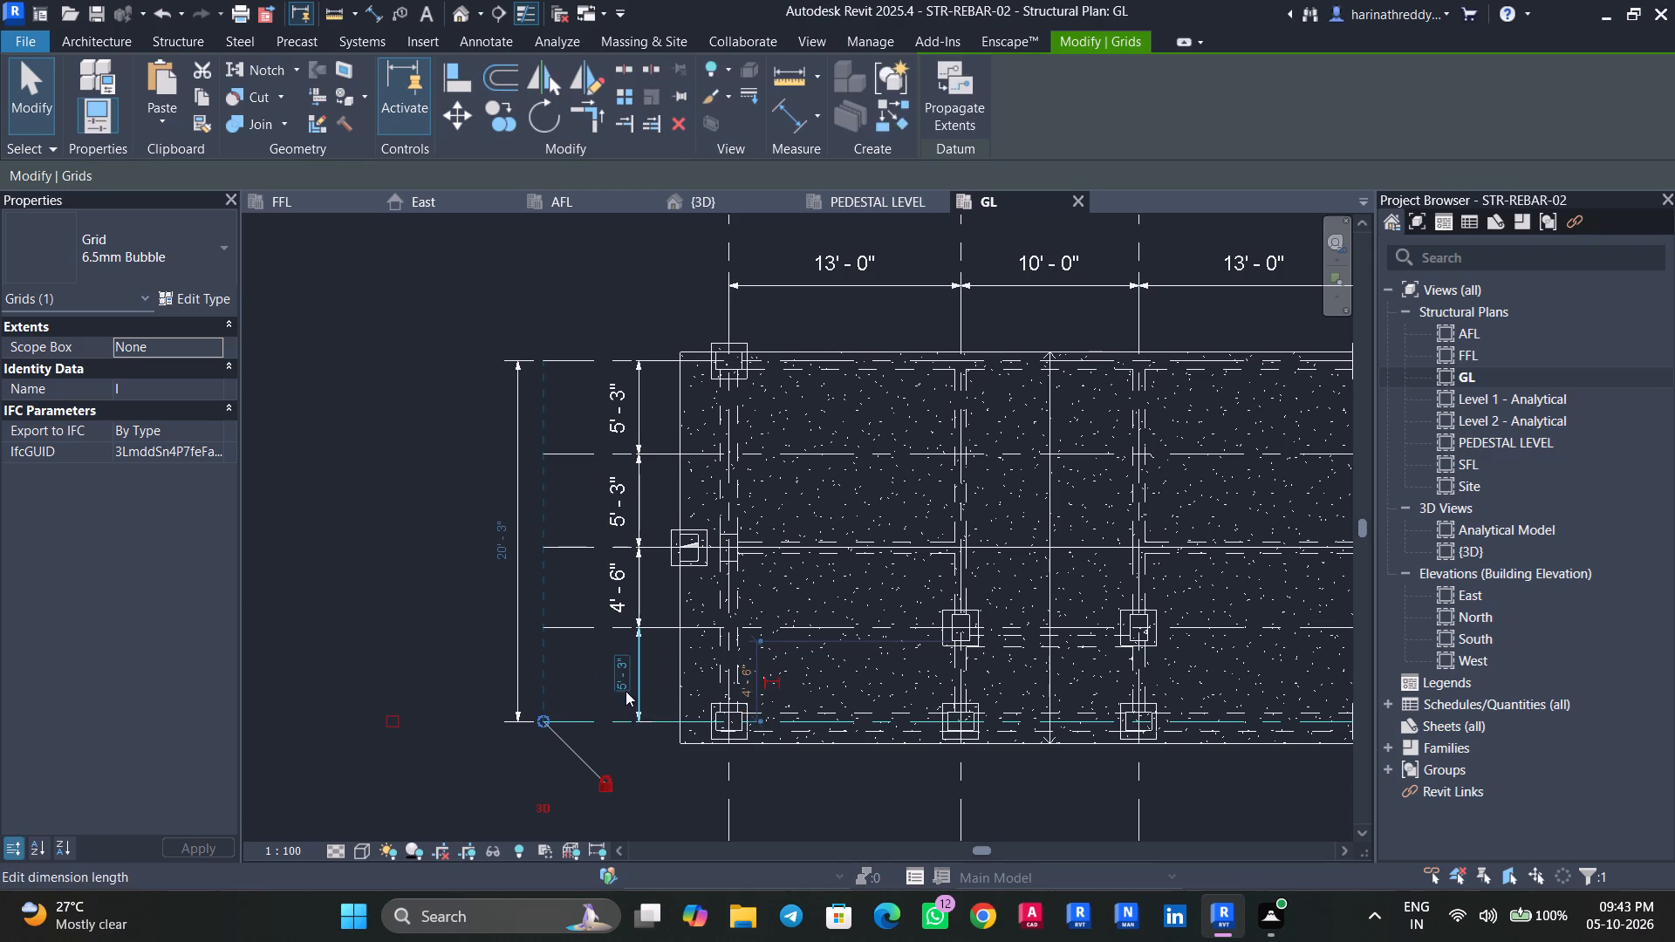
pyautogui.press('Escape')
pyautogui.press('Escape')
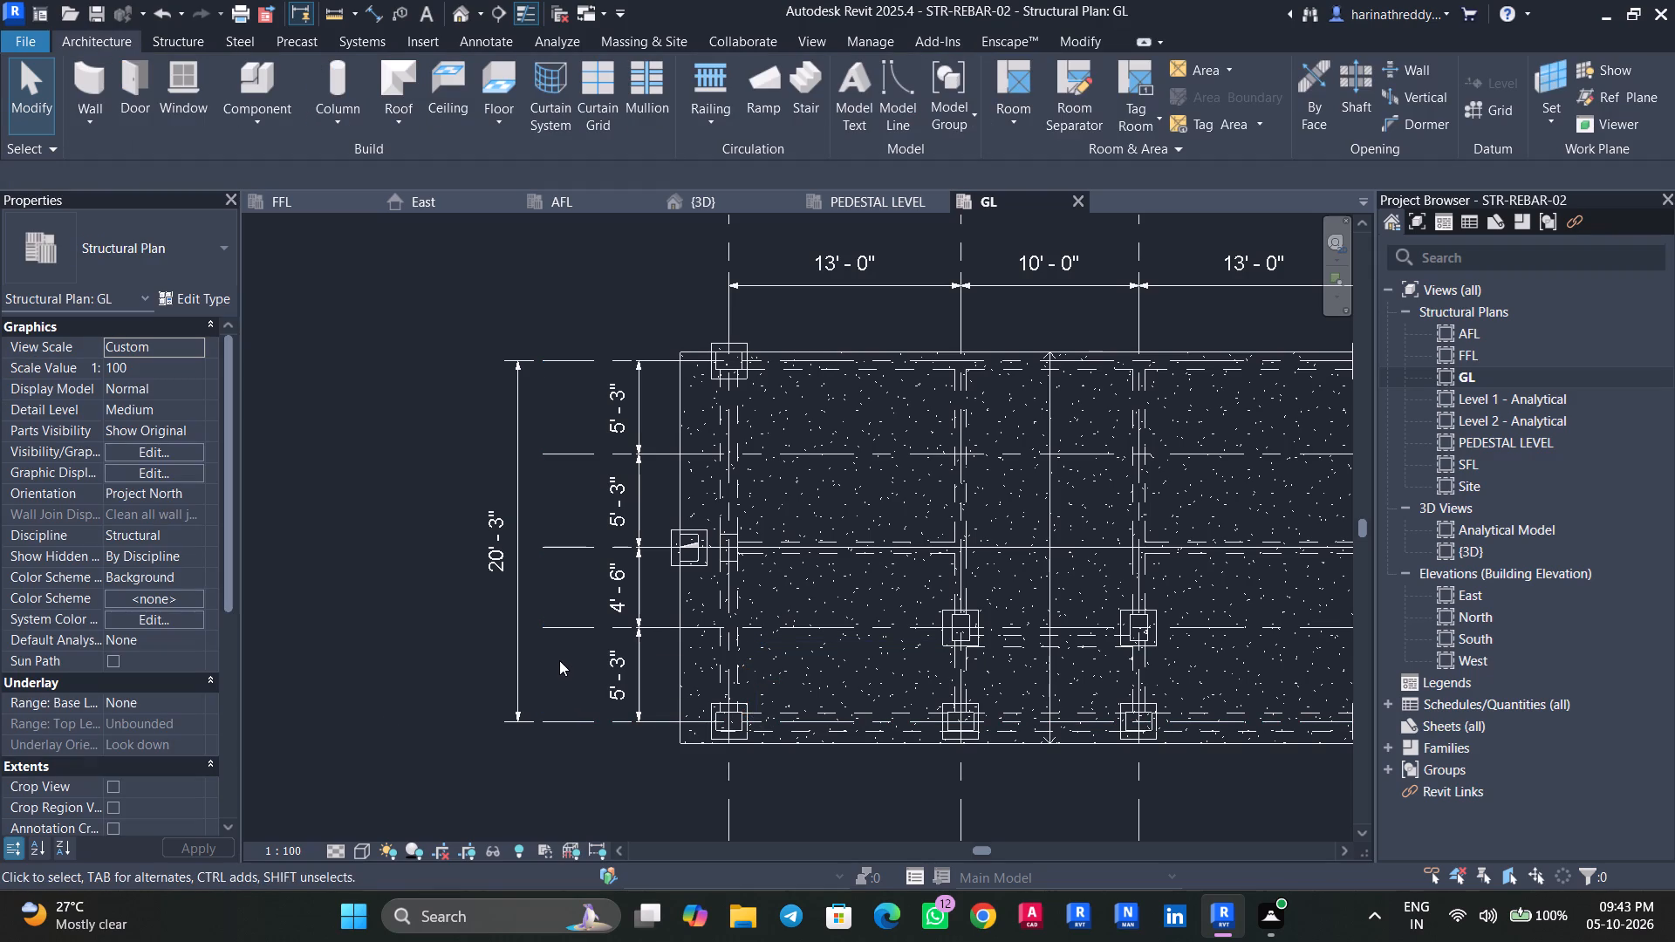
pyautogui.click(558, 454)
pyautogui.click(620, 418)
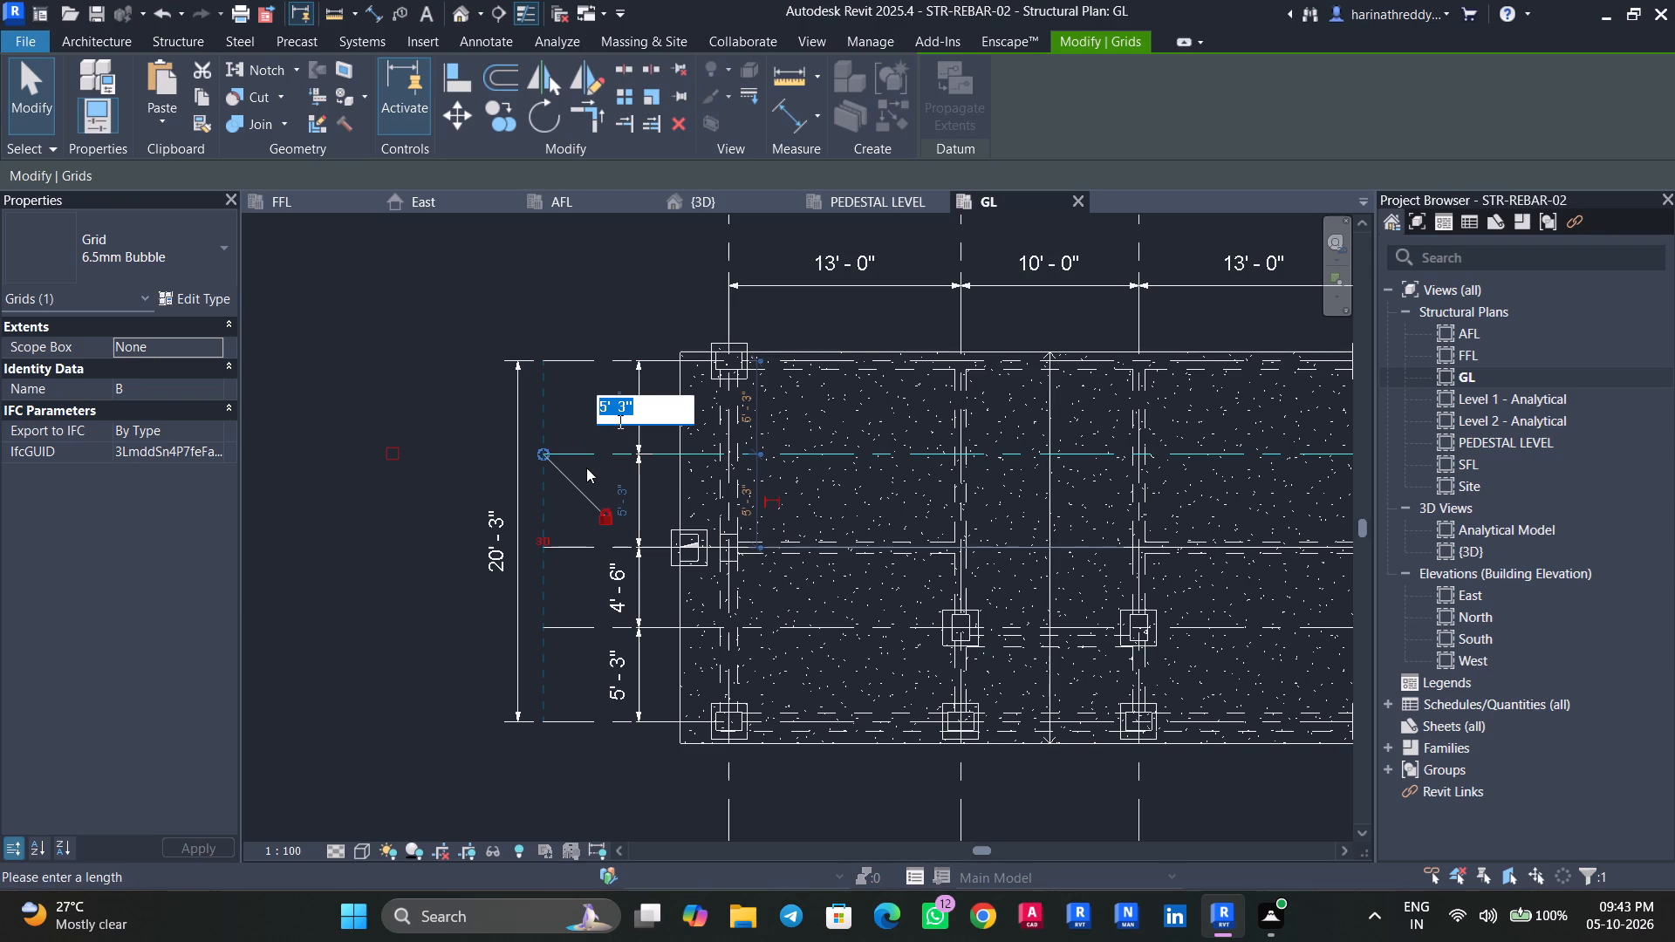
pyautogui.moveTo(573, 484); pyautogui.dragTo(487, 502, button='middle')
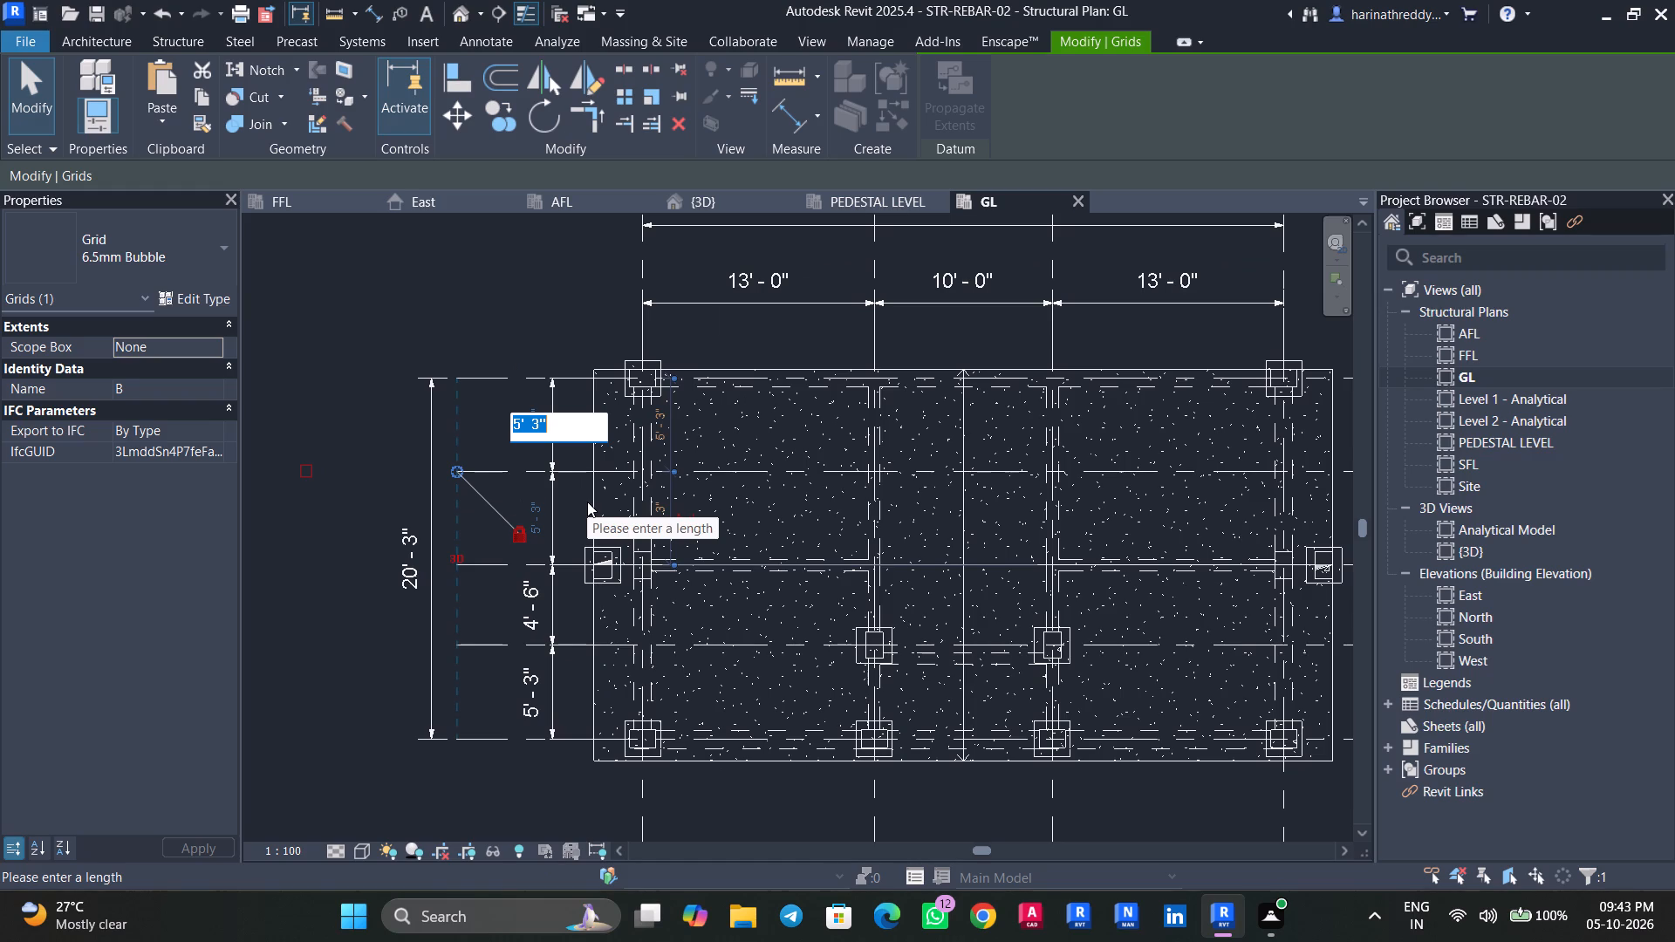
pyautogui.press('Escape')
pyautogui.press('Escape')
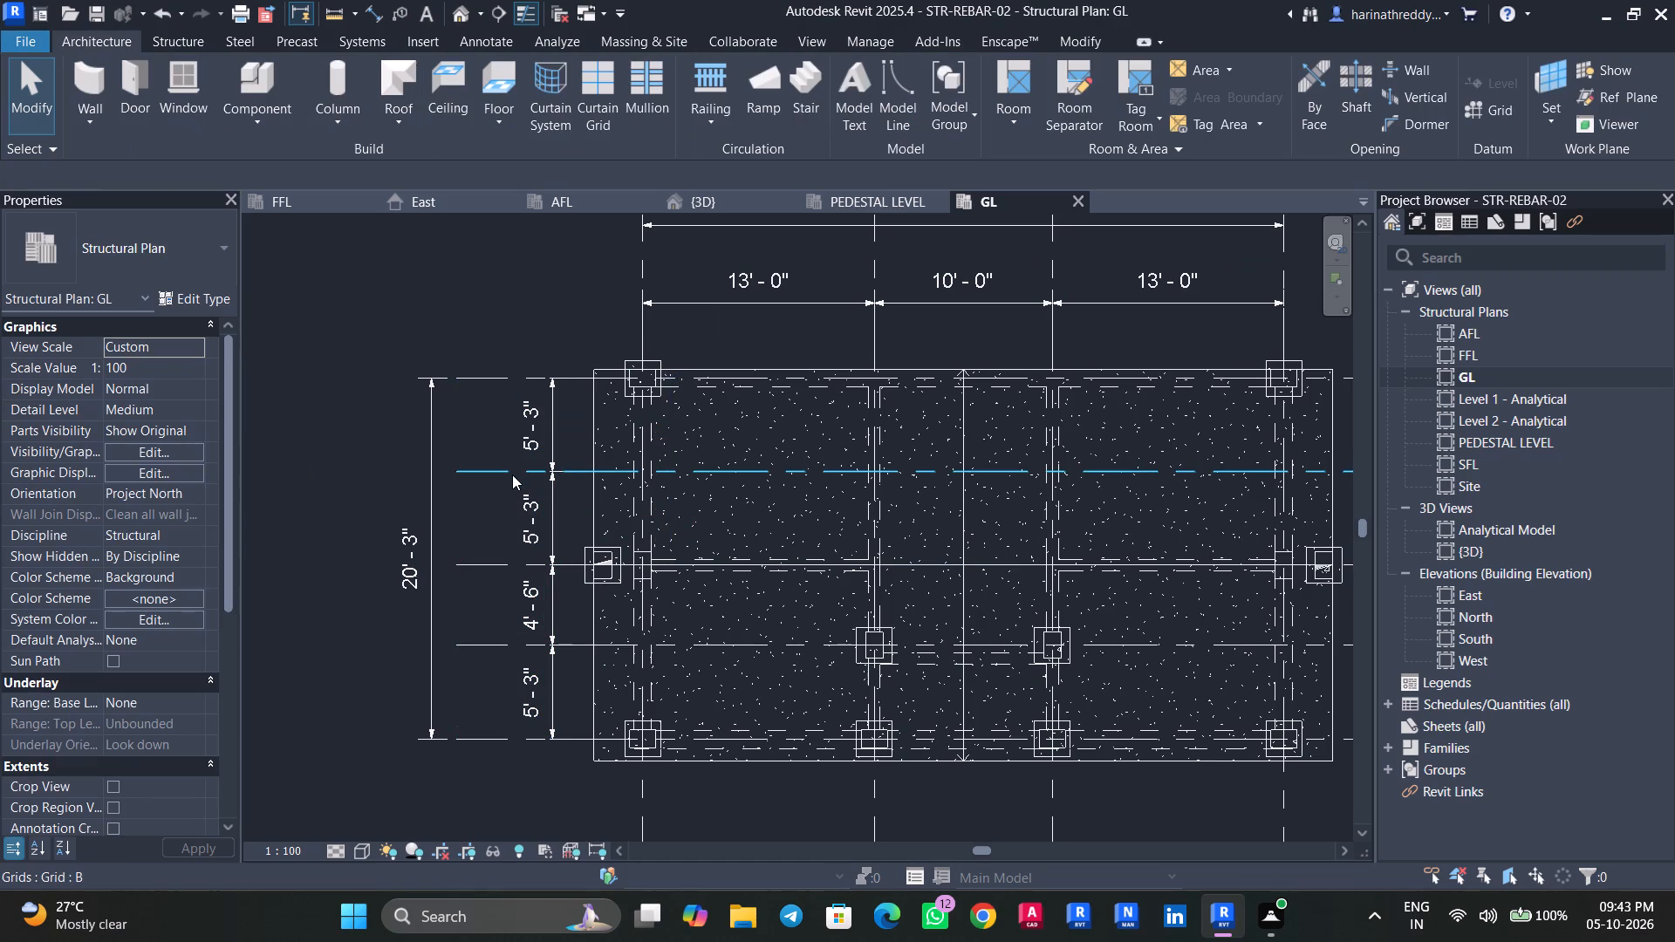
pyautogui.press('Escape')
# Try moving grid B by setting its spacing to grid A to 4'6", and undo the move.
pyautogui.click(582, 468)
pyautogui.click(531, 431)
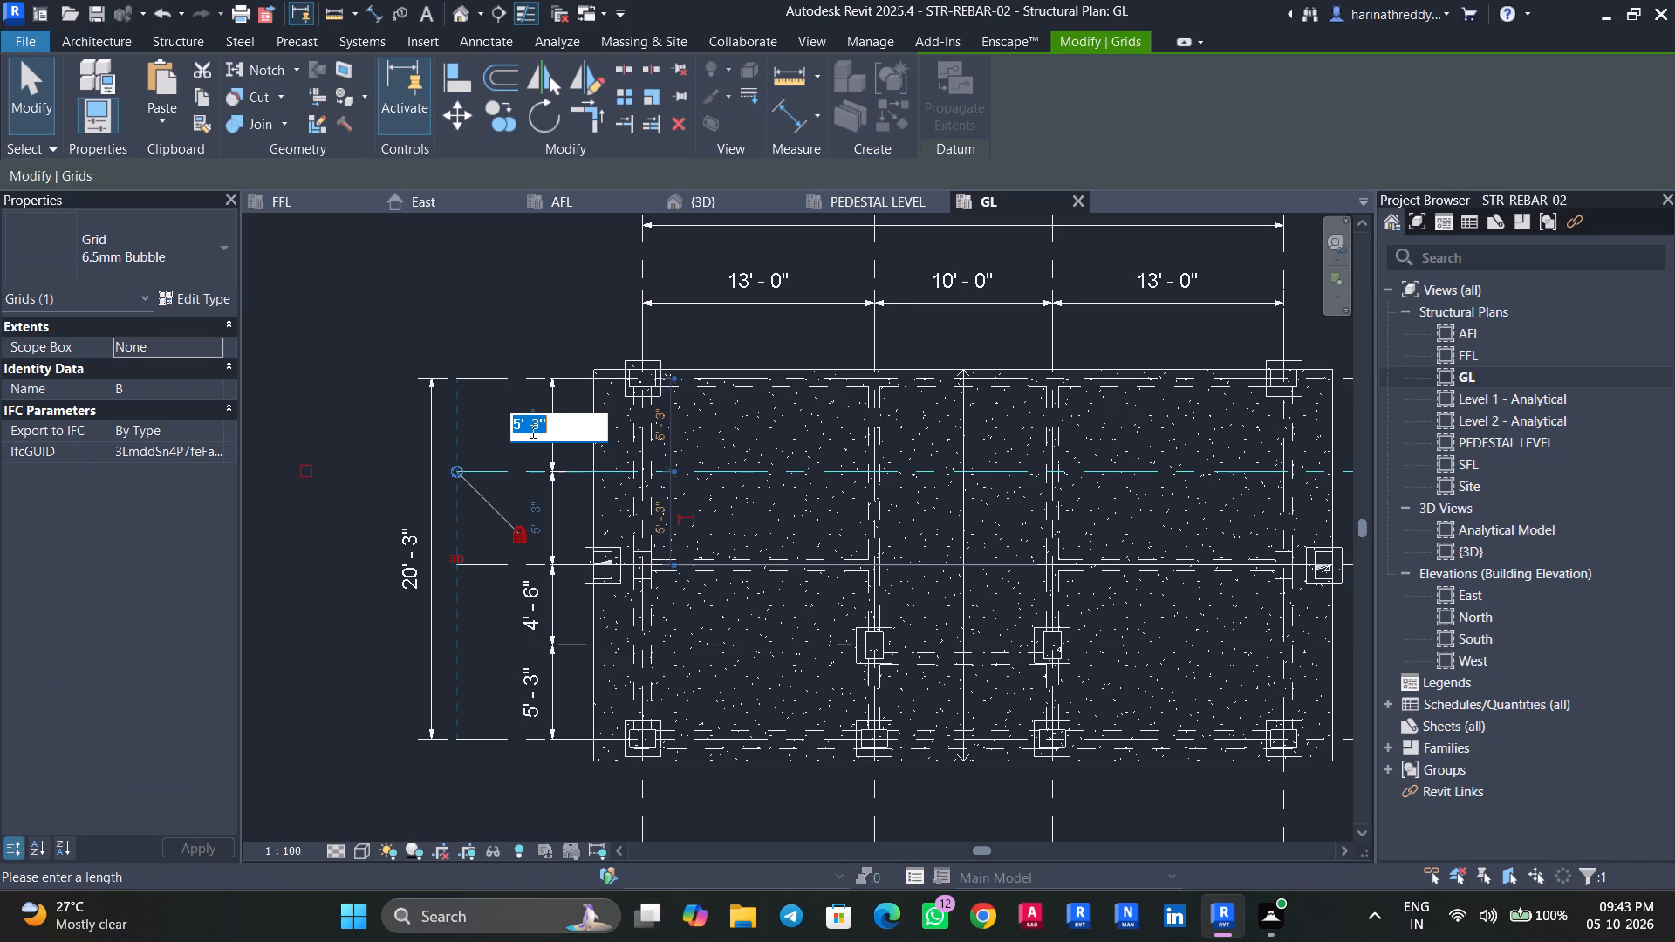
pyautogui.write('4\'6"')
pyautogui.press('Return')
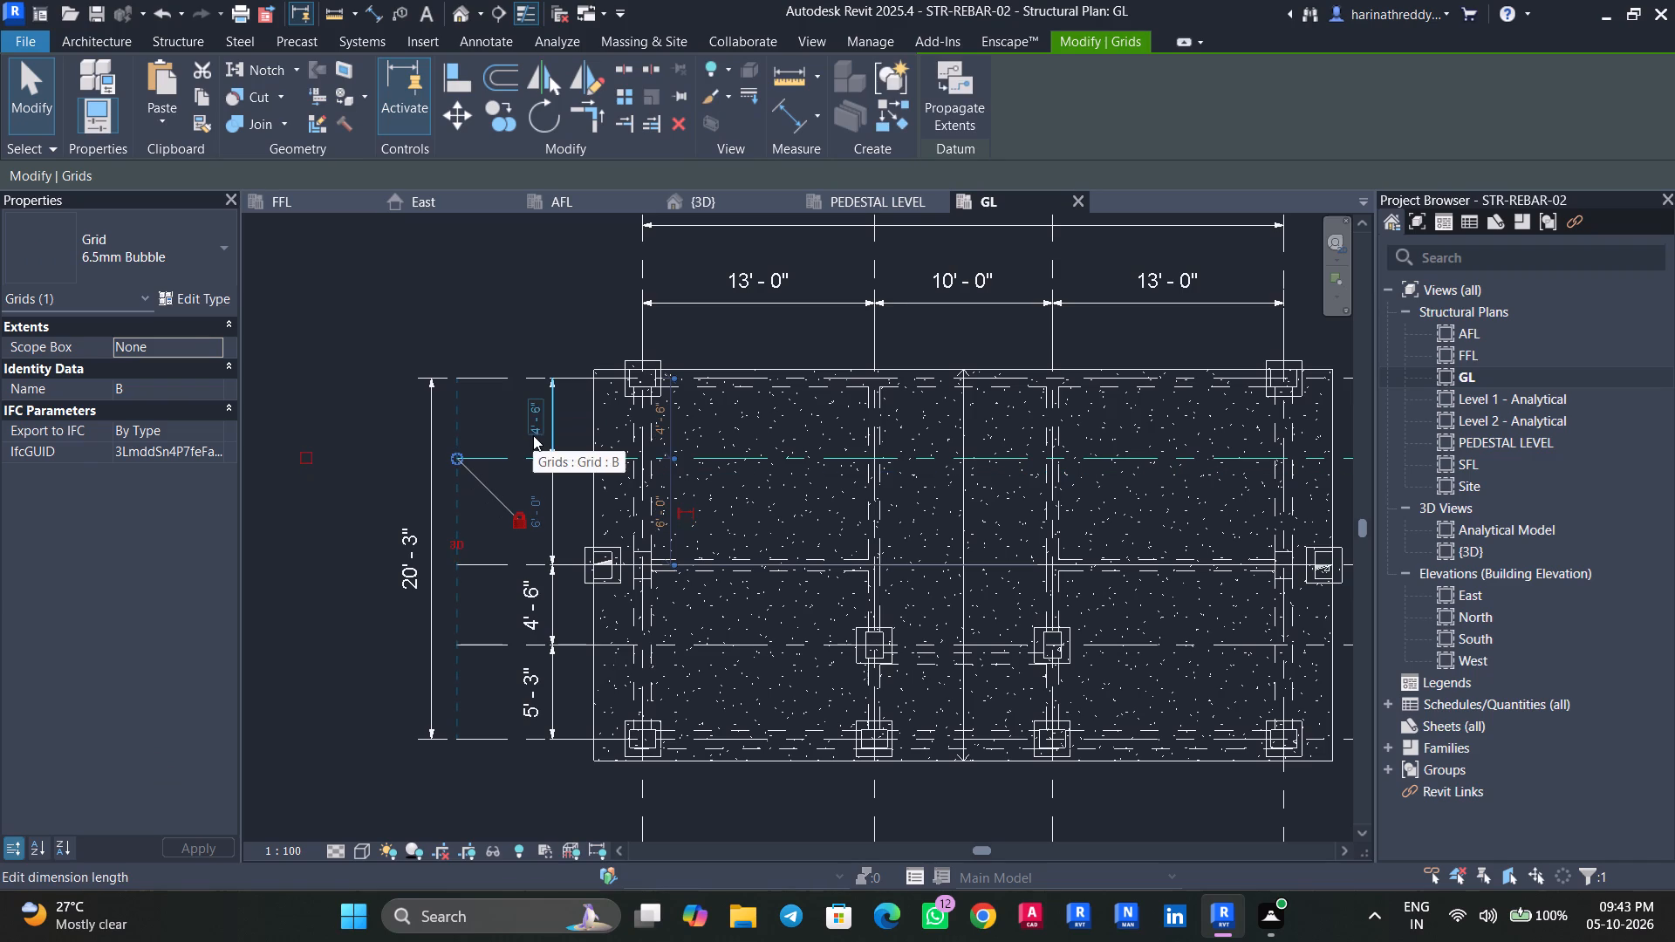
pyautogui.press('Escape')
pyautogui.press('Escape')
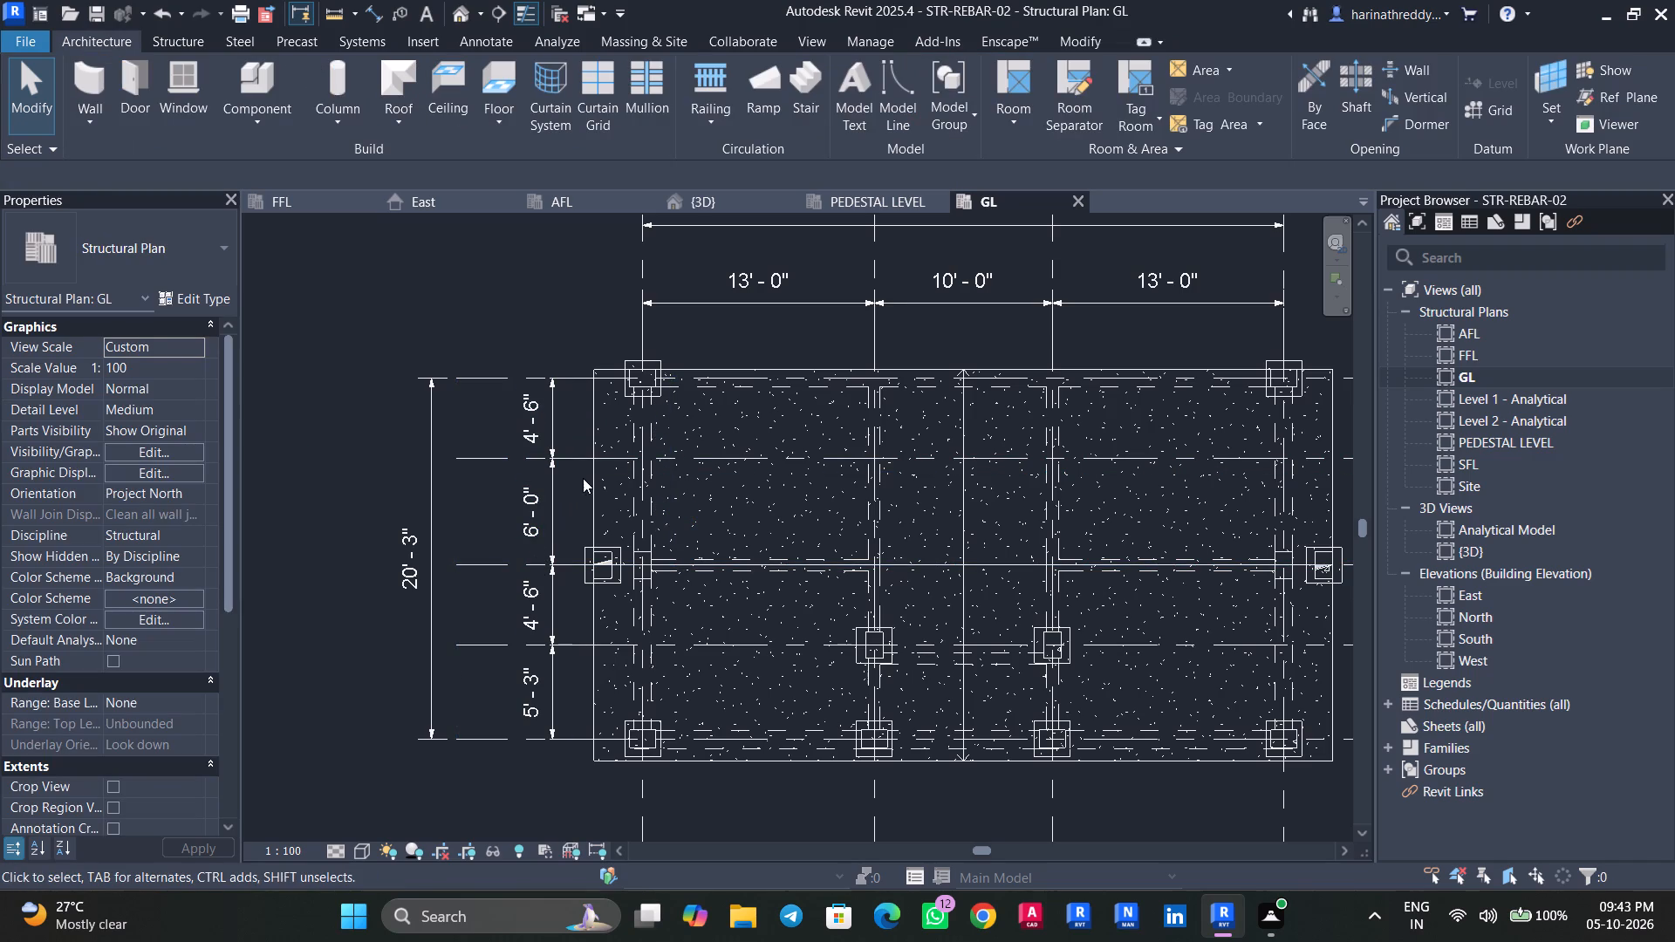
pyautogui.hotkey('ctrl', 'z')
# Move grid A by setting its spacing to grid B to 4'6".
pyautogui.click(475, 373)
pyautogui.click(526, 415)
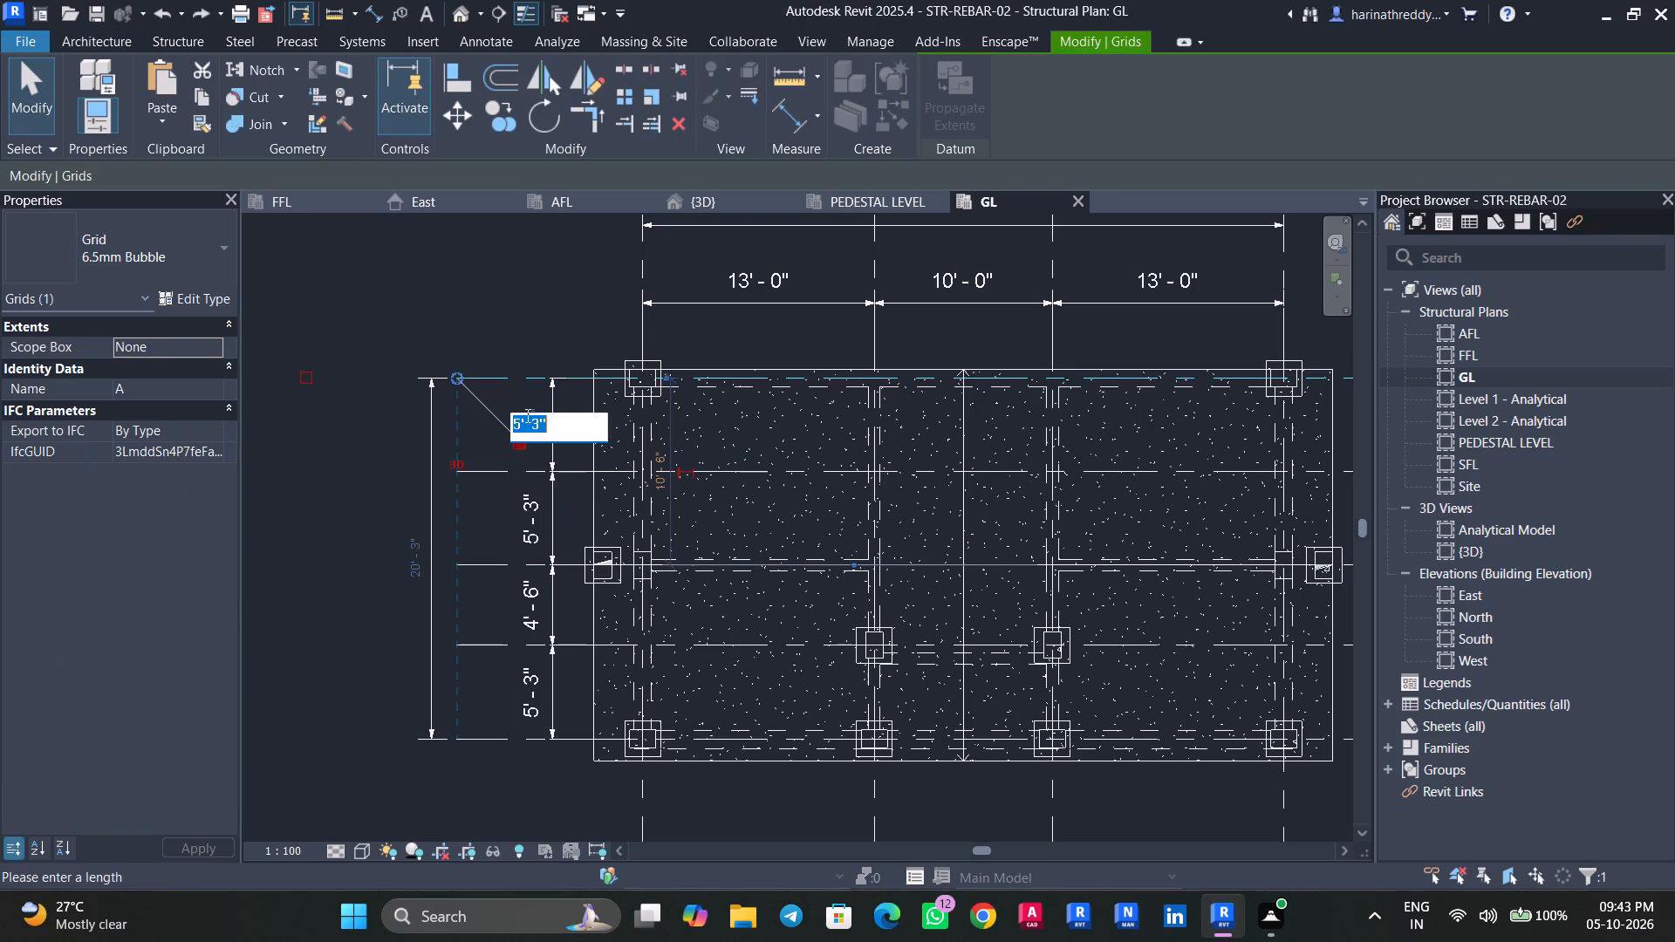
pyautogui.write('4\'6"')
pyautogui.press('Return')
pyautogui.press('Escape')
pyautogui.press('Escape')
pyautogui.press('Escape')
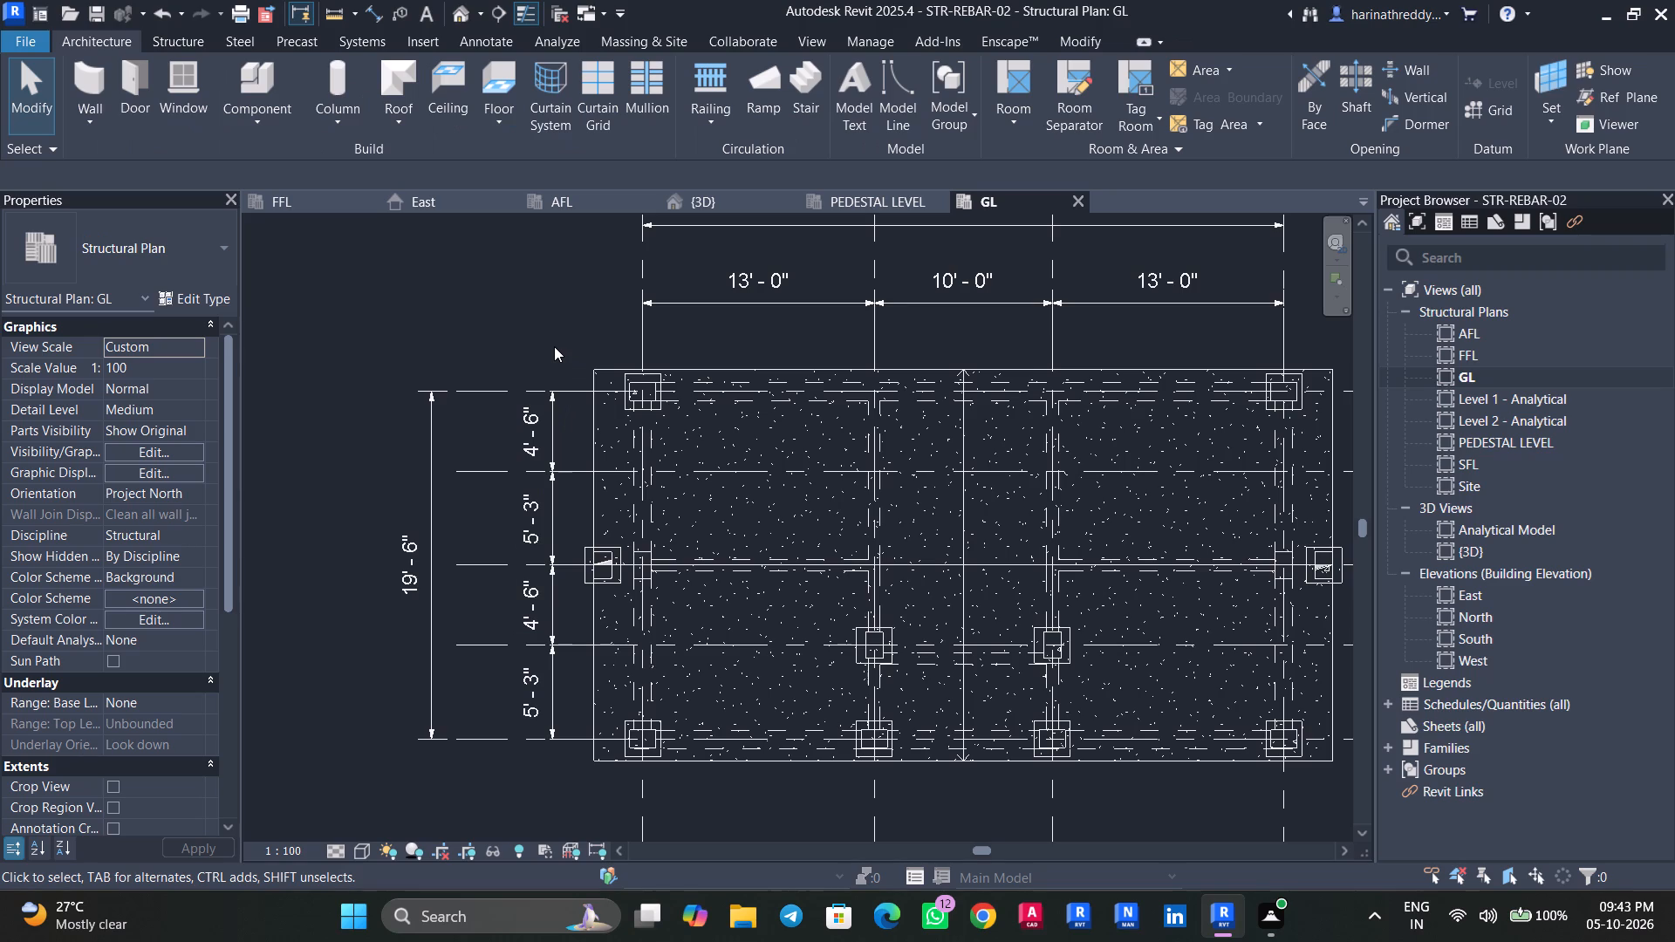
pyautogui.press('Escape')
# Move grid B by setting its spacing to grid G to 4'6".
pyautogui.click(482, 386)
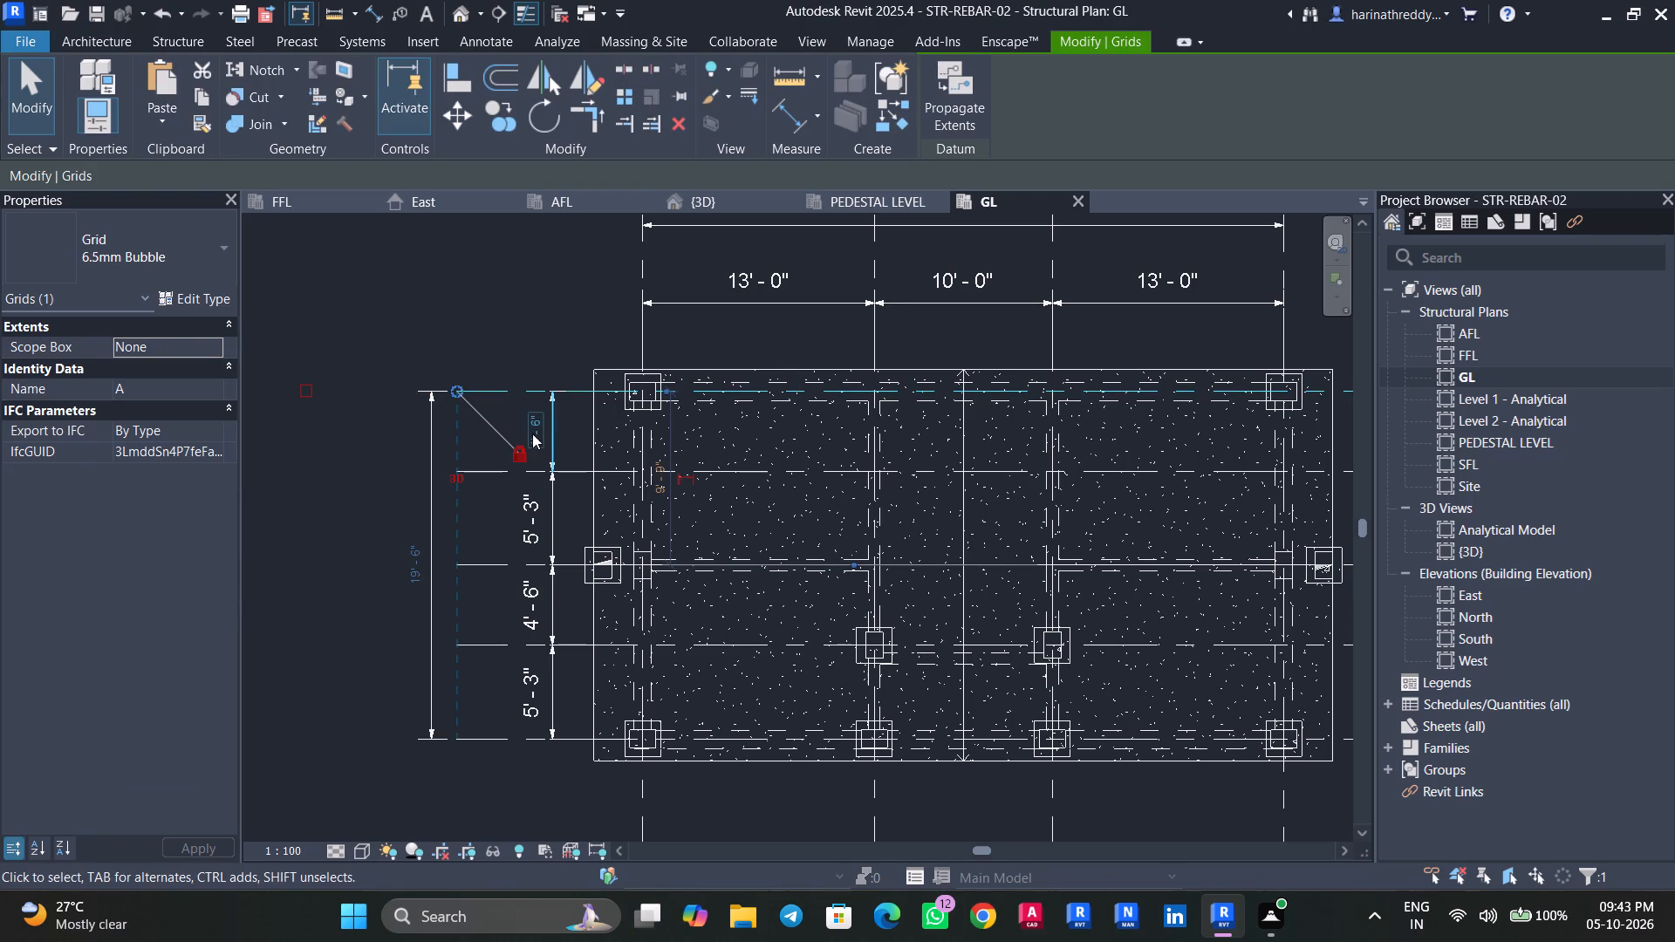
pyautogui.press('Escape')
pyautogui.click(496, 475)
pyautogui.click(529, 509)
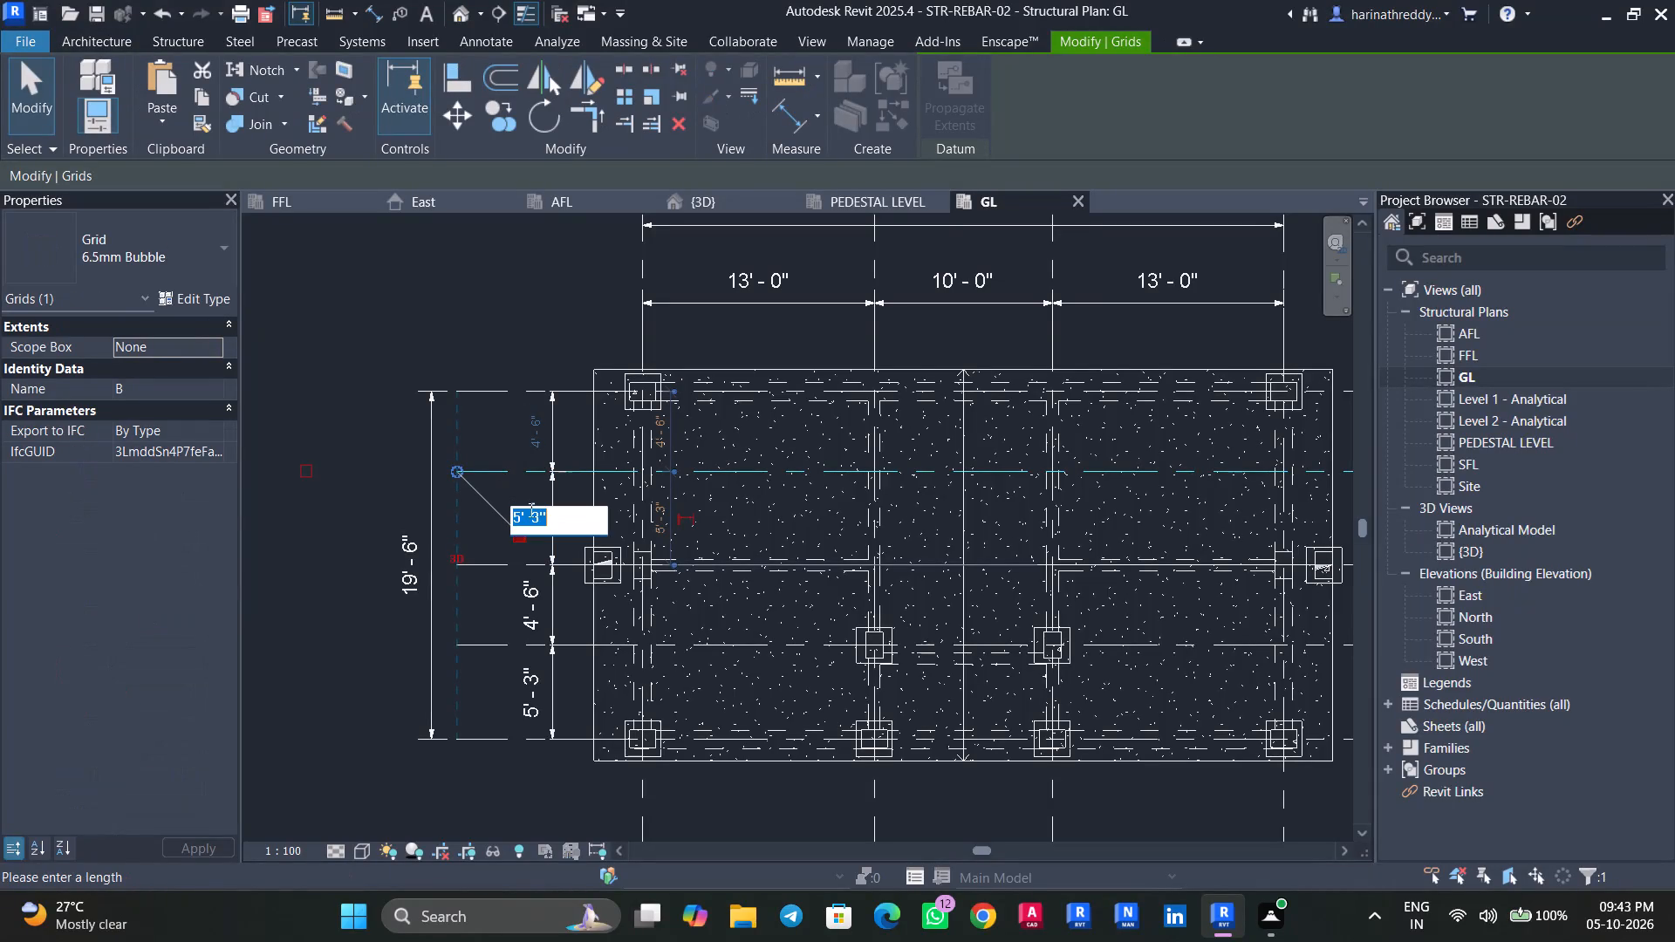
pyautogui.write('4\'6"')
pyautogui.press('Return')
pyautogui.press('Escape')
pyautogui.press('Escape')
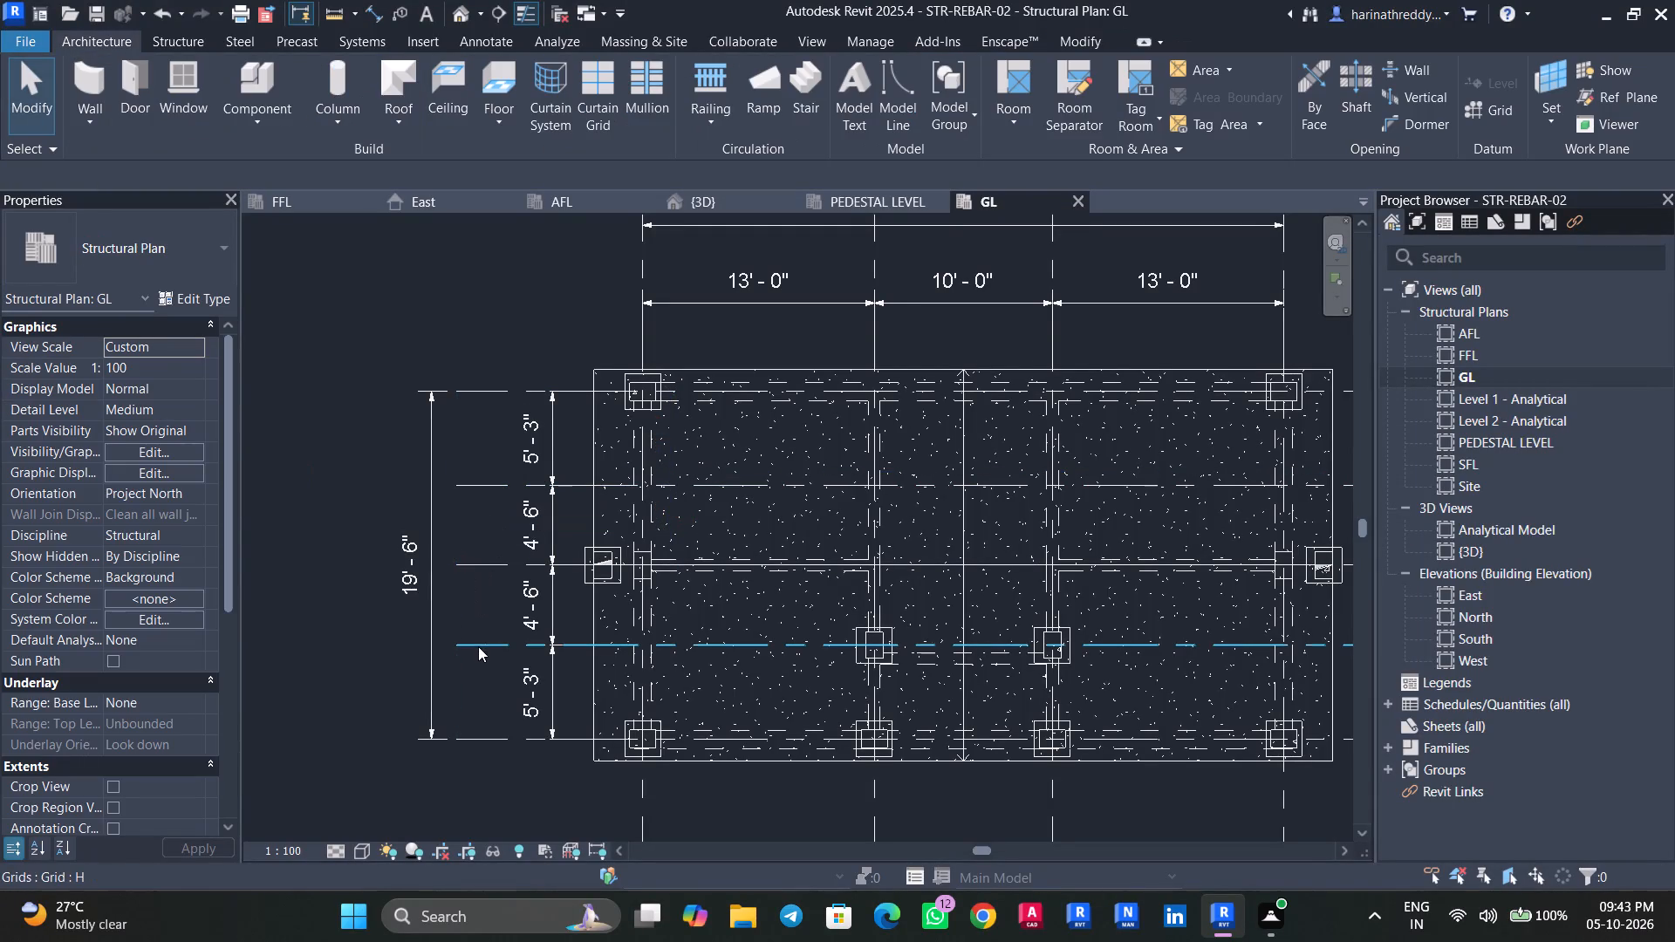
# Move grid I by setting its spacing to grid H to 4'6".
pyautogui.click(495, 735)
pyautogui.click(532, 699)
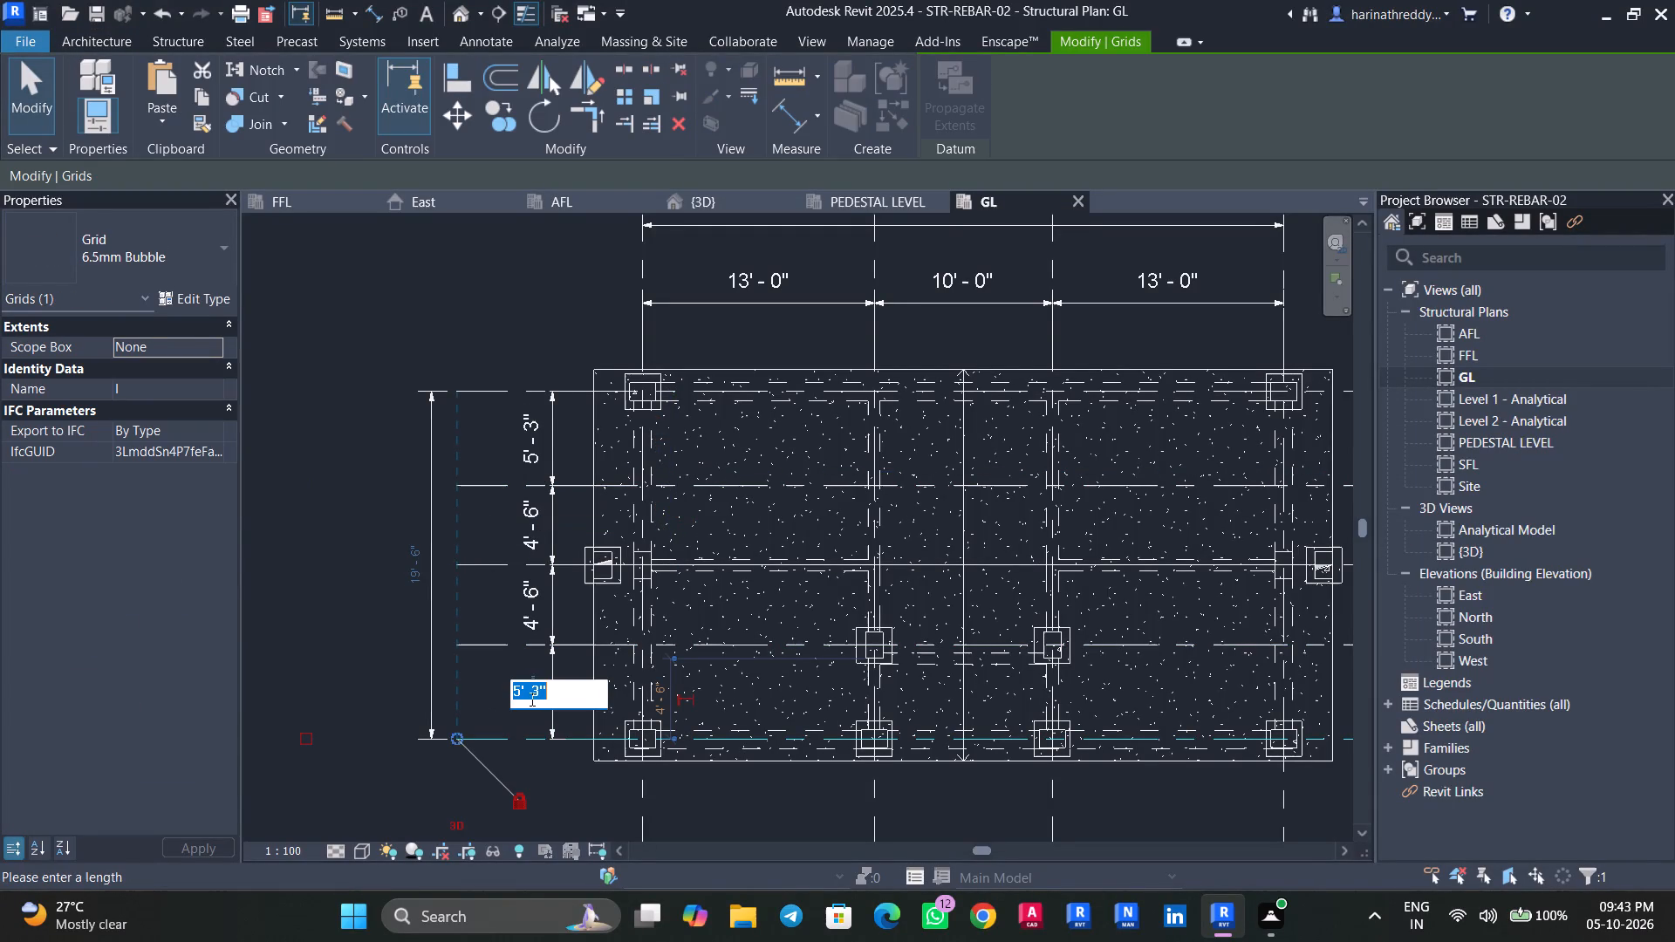
pyautogui.write('4\'6"')
pyautogui.press('Return')
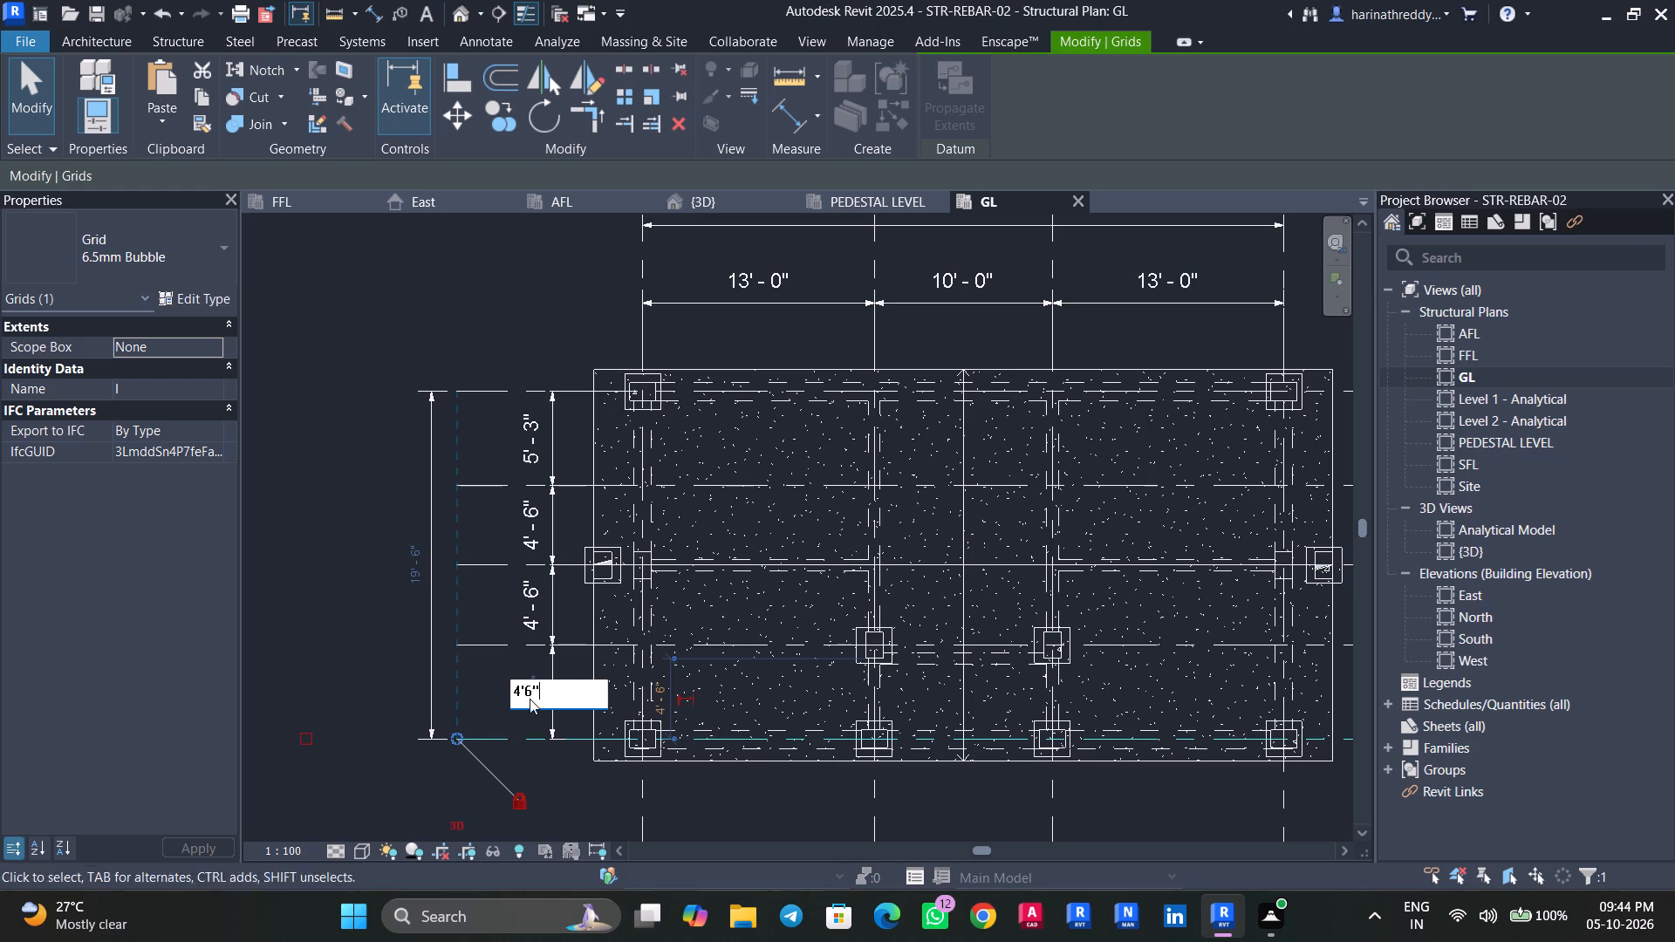
pyautogui.press('Escape')
pyautogui.press('Escape')
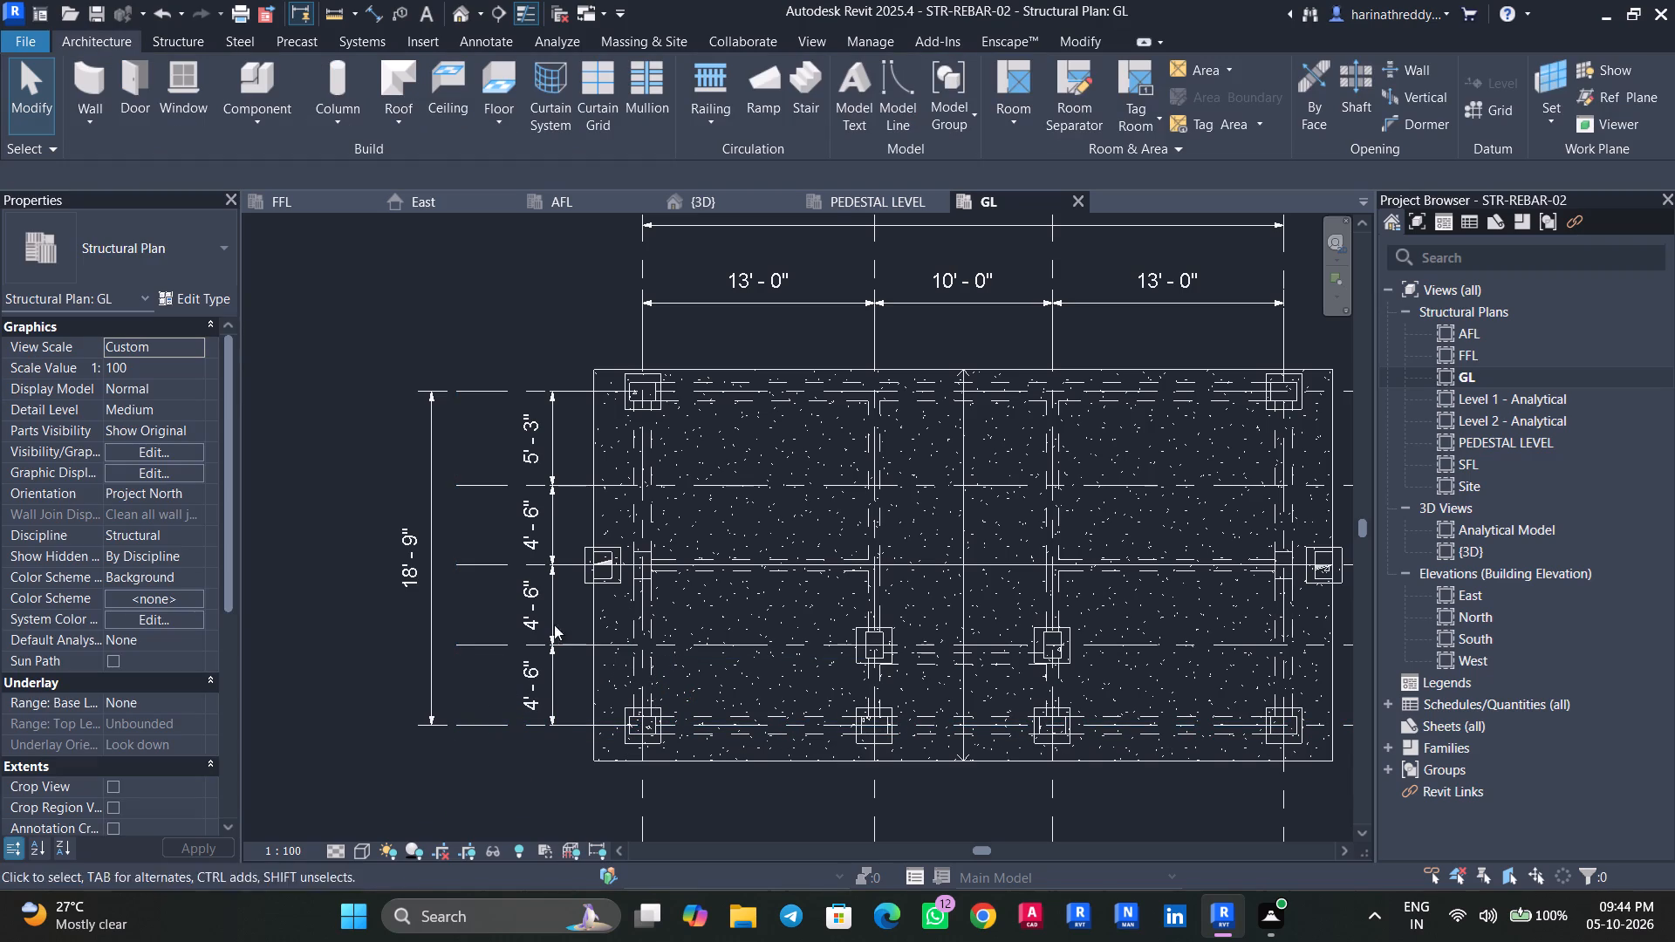
# Edit the 150MM SLAB floor boundary and pull its grid 1 side edge inward to 1'0" outside grid 1.
pyautogui.click(591, 497)
pyautogui.click(958, 97)
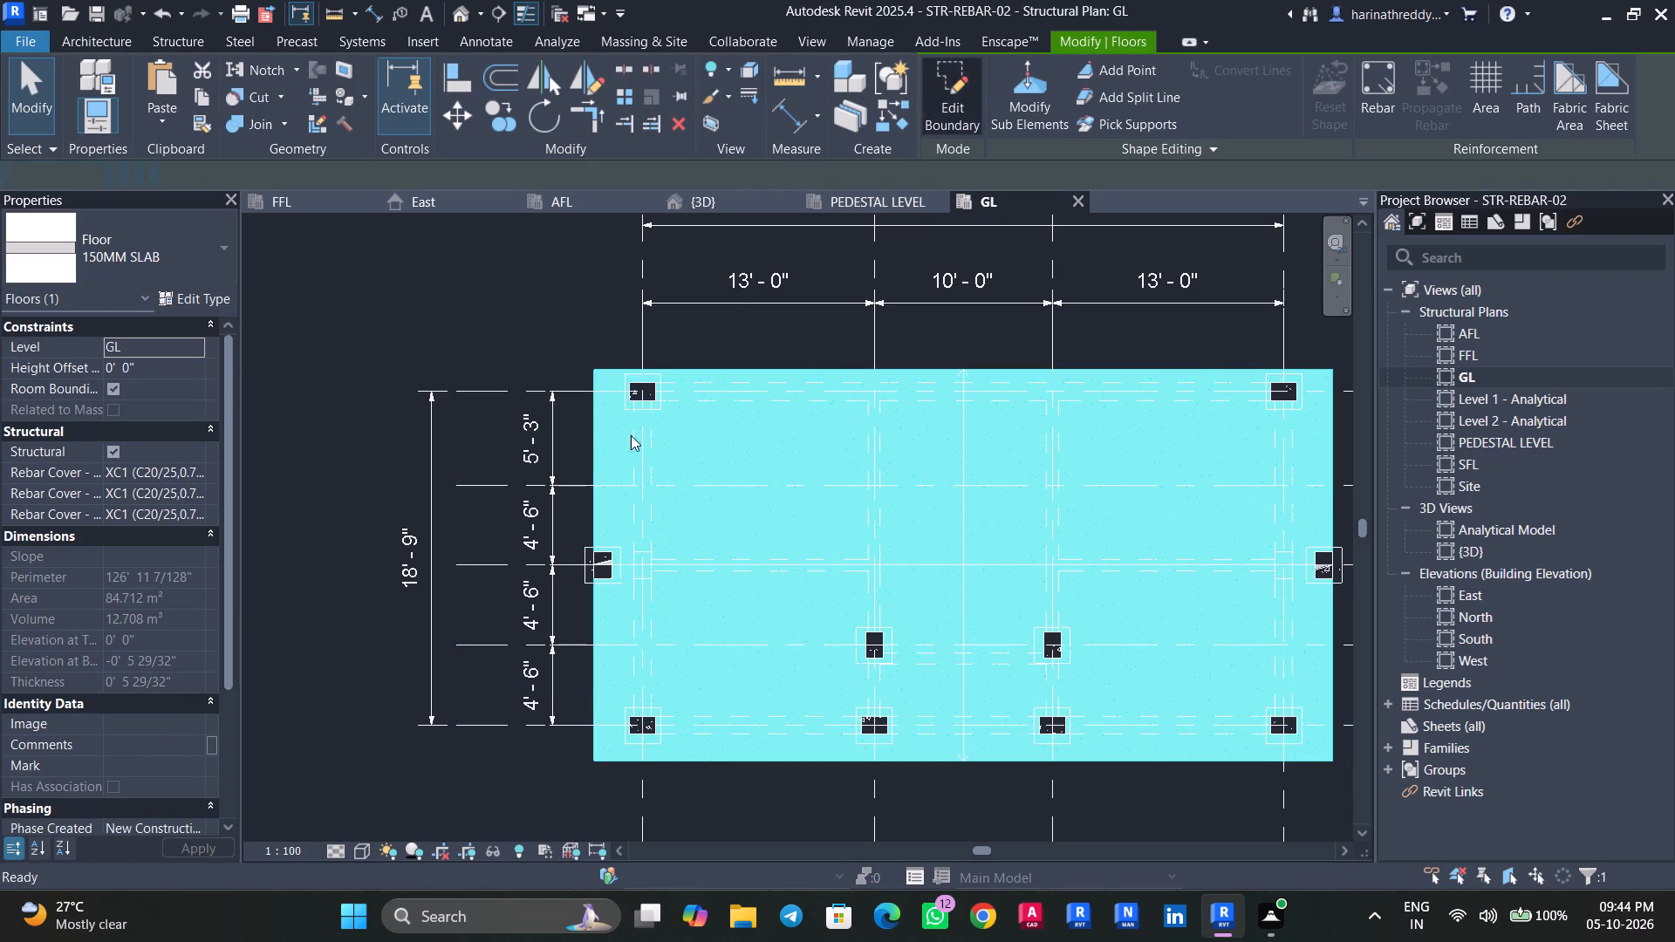
pyautogui.click(593, 459)
pyautogui.moveTo(594, 465); pyautogui.dragTo(623, 464)
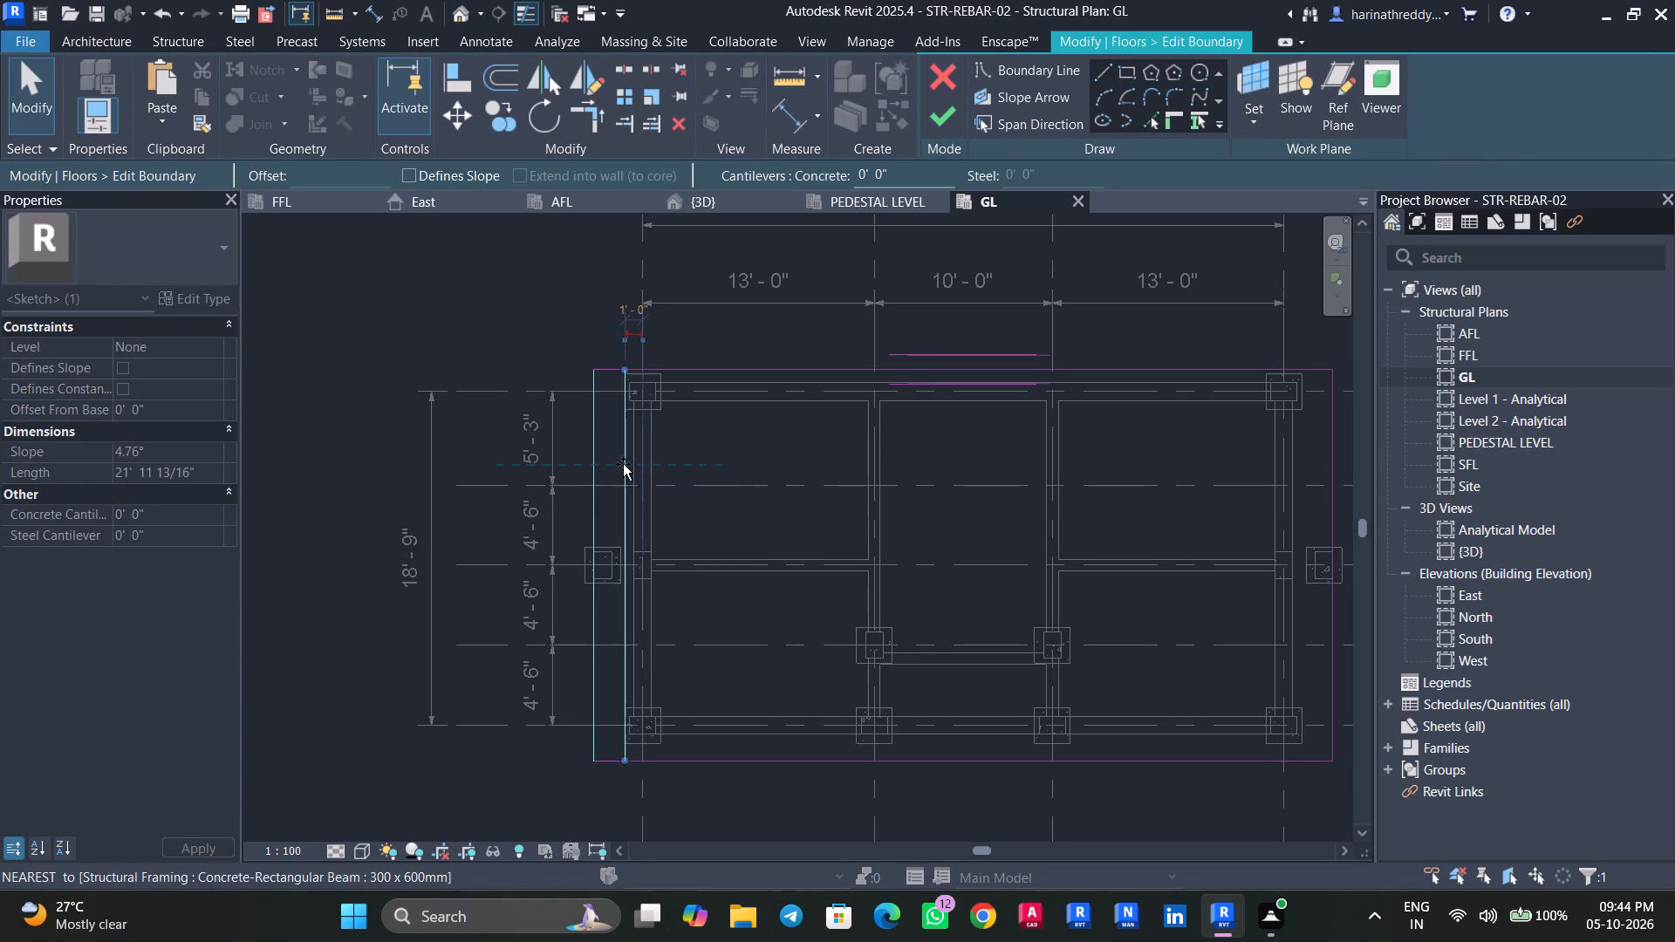
pyautogui.moveTo(623, 464); pyautogui.dragTo(622, 463)
pyautogui.press('Escape')
# Align the slab boundary's grid A side edge with the outer face of the 24"X24" corner column at grid 1.
pyautogui.click(701, 371)
pyautogui.click(709, 370)
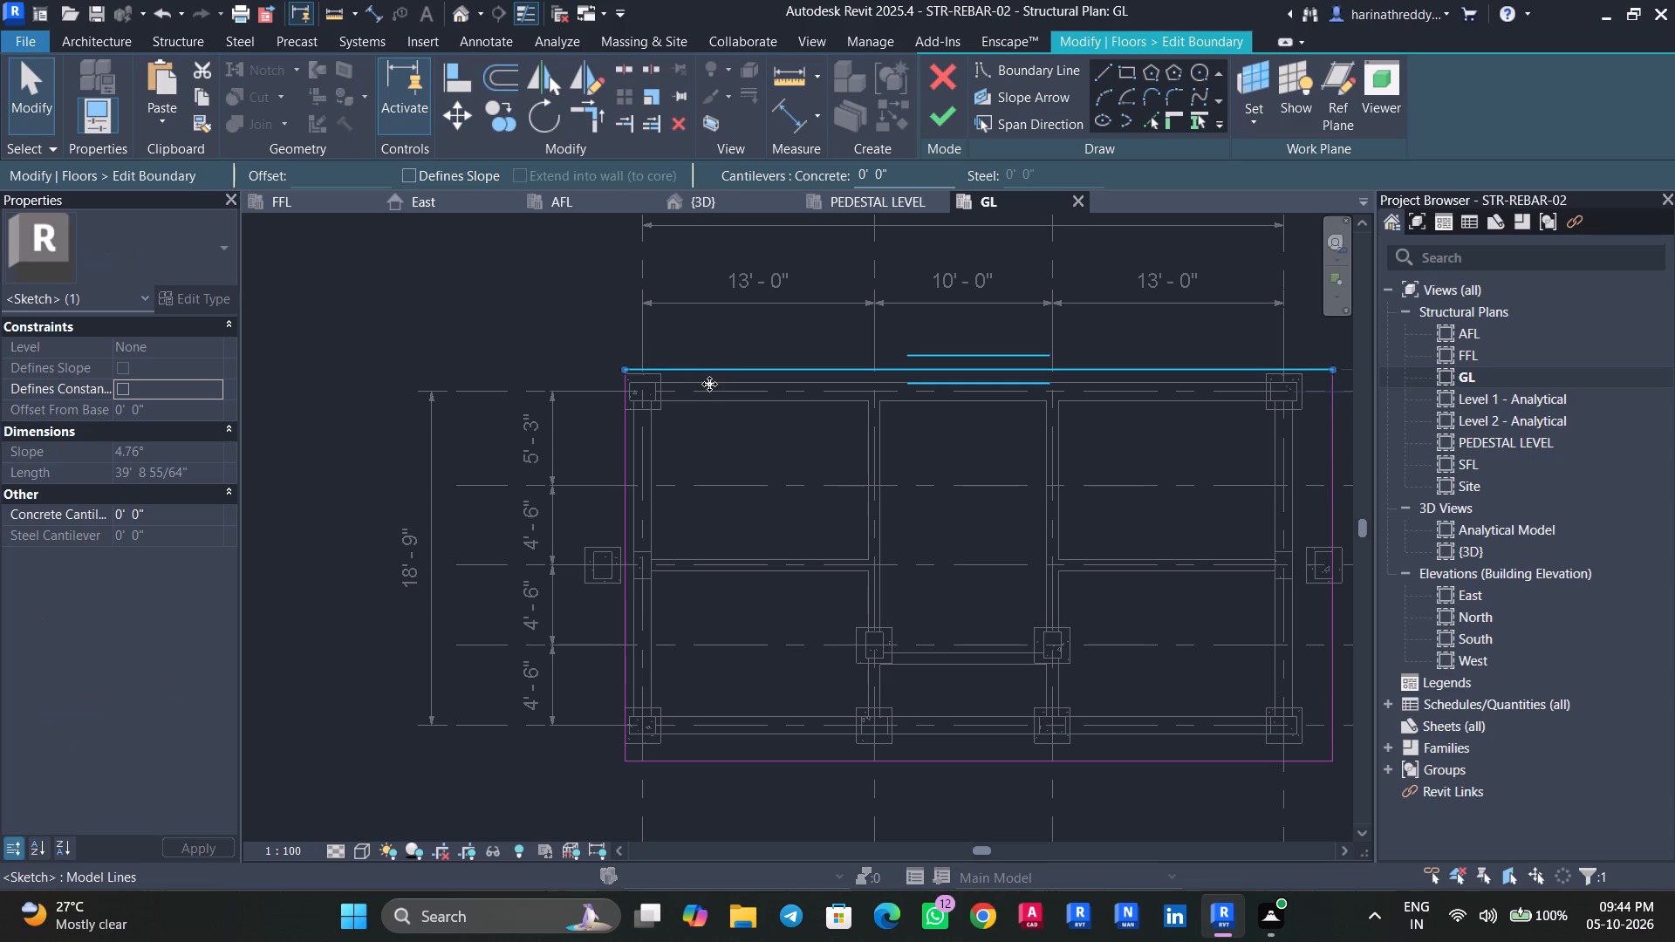
pyautogui.scroll(7, 691, 393)
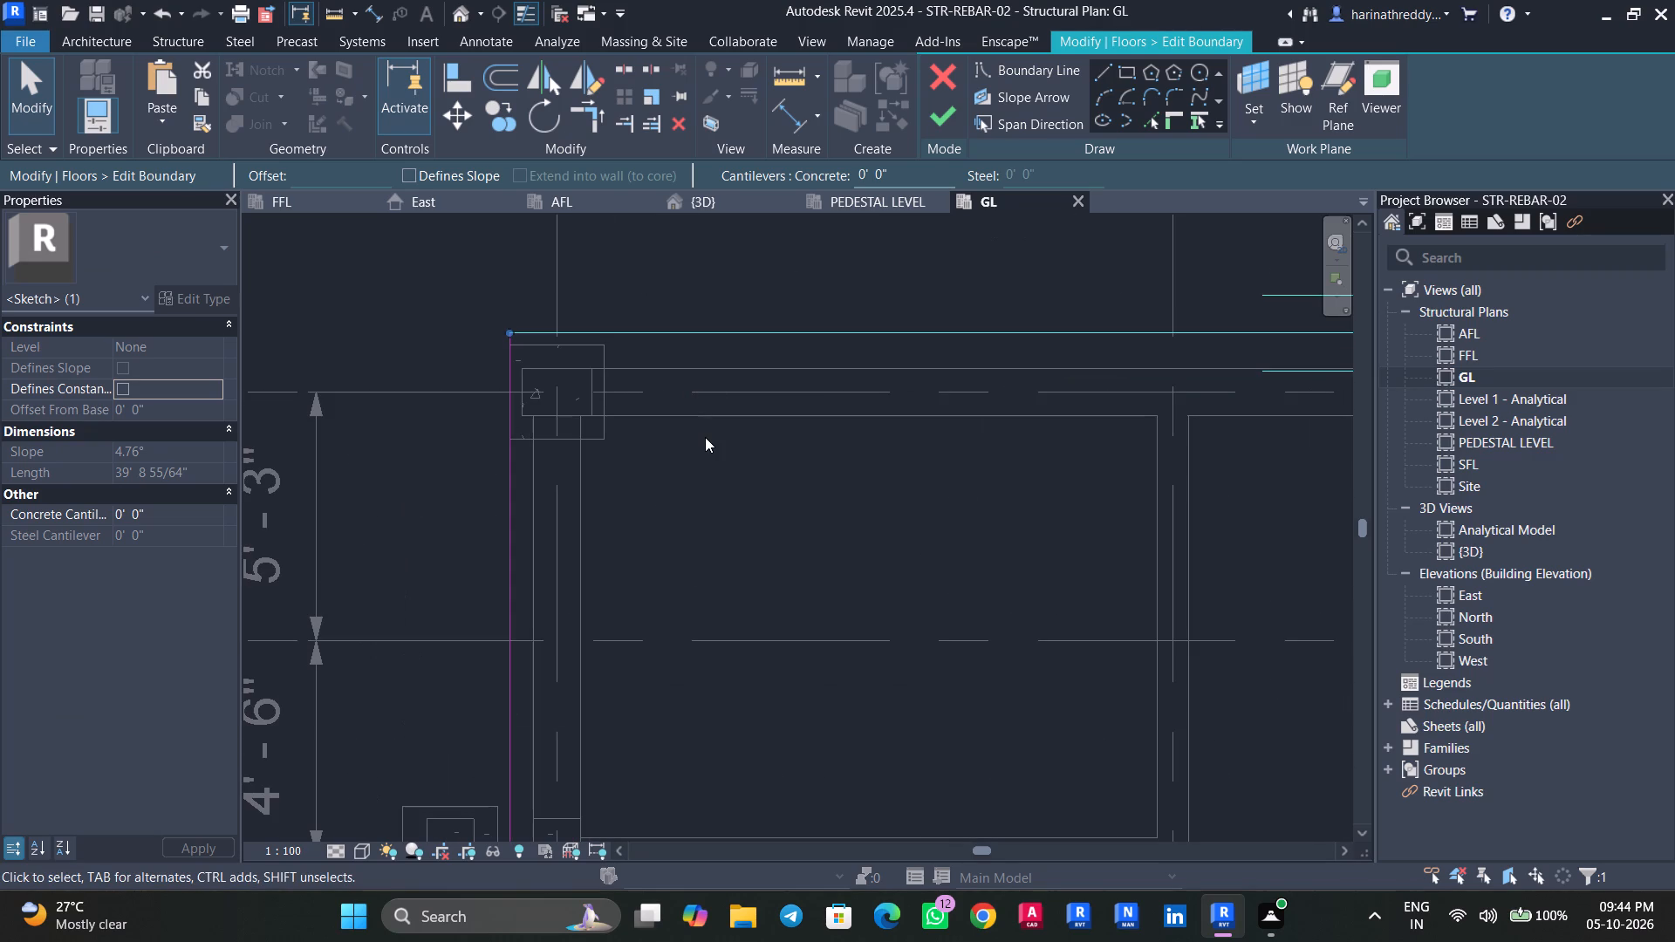
pyautogui.write('AL')
pyautogui.click(537, 342)
pyautogui.click(561, 324)
pyautogui.scroll(-1, 744, 463)
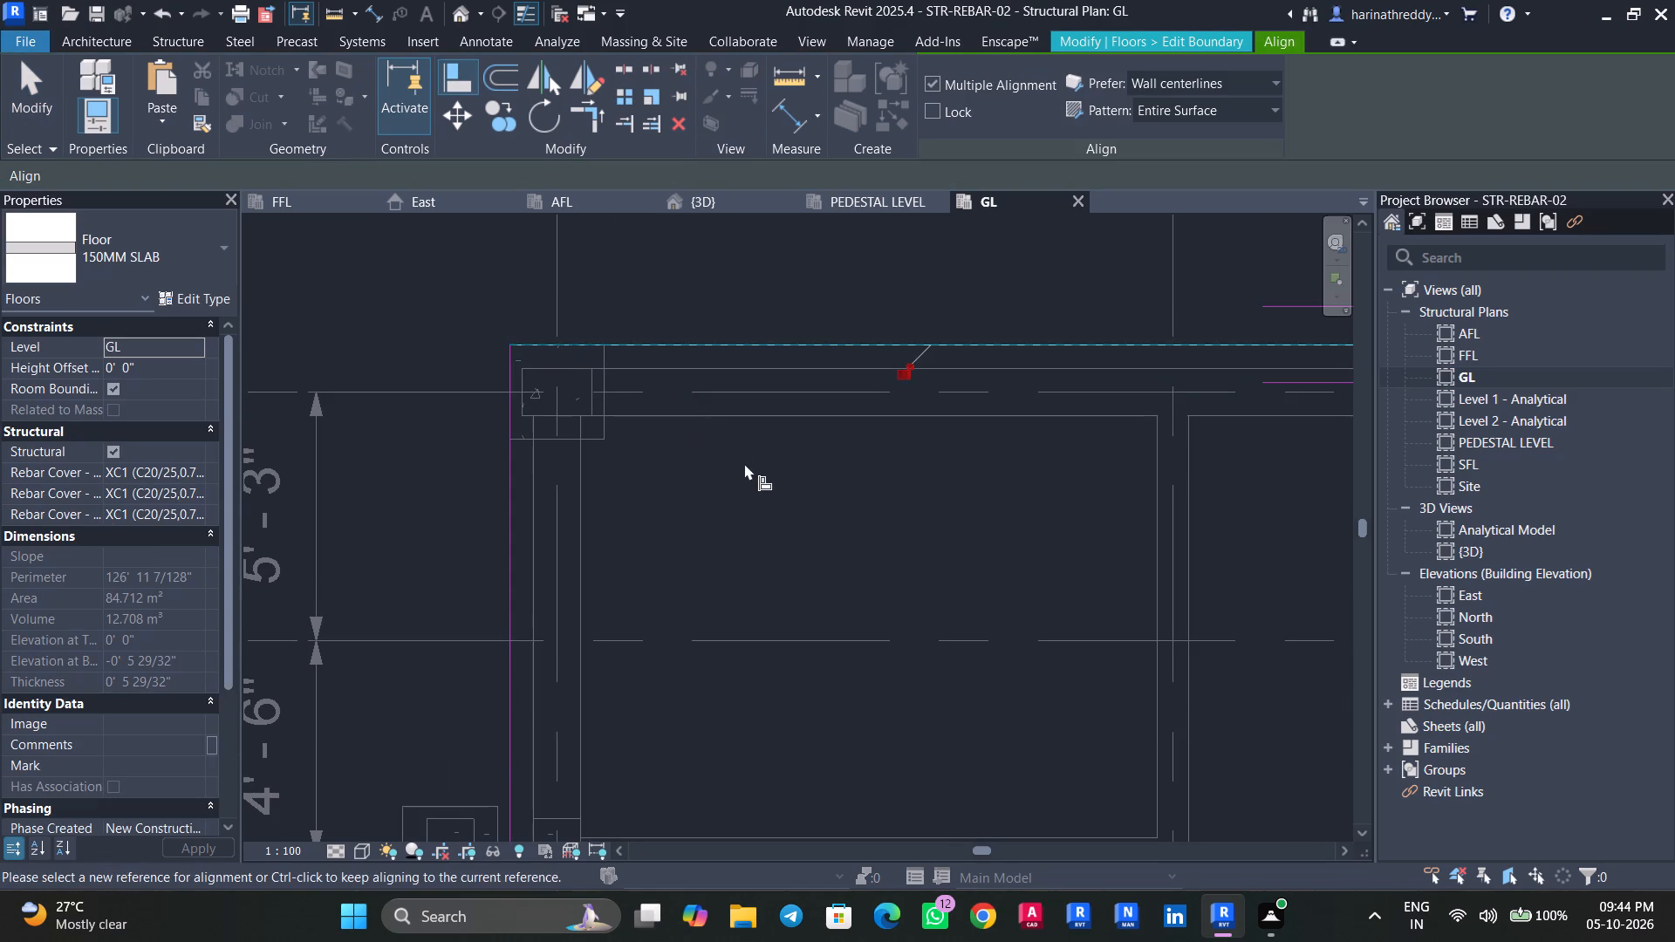
# Turn off multiple alignment and align the slab boundary's grid 4 side edge with the outer face of the 24"X24" corner column.
pyautogui.scroll(-5, 744, 463)
pyautogui.moveTo(988, 513); pyautogui.dragTo(470, 491, button='middle')
pyautogui.scroll(5, 918, 425)
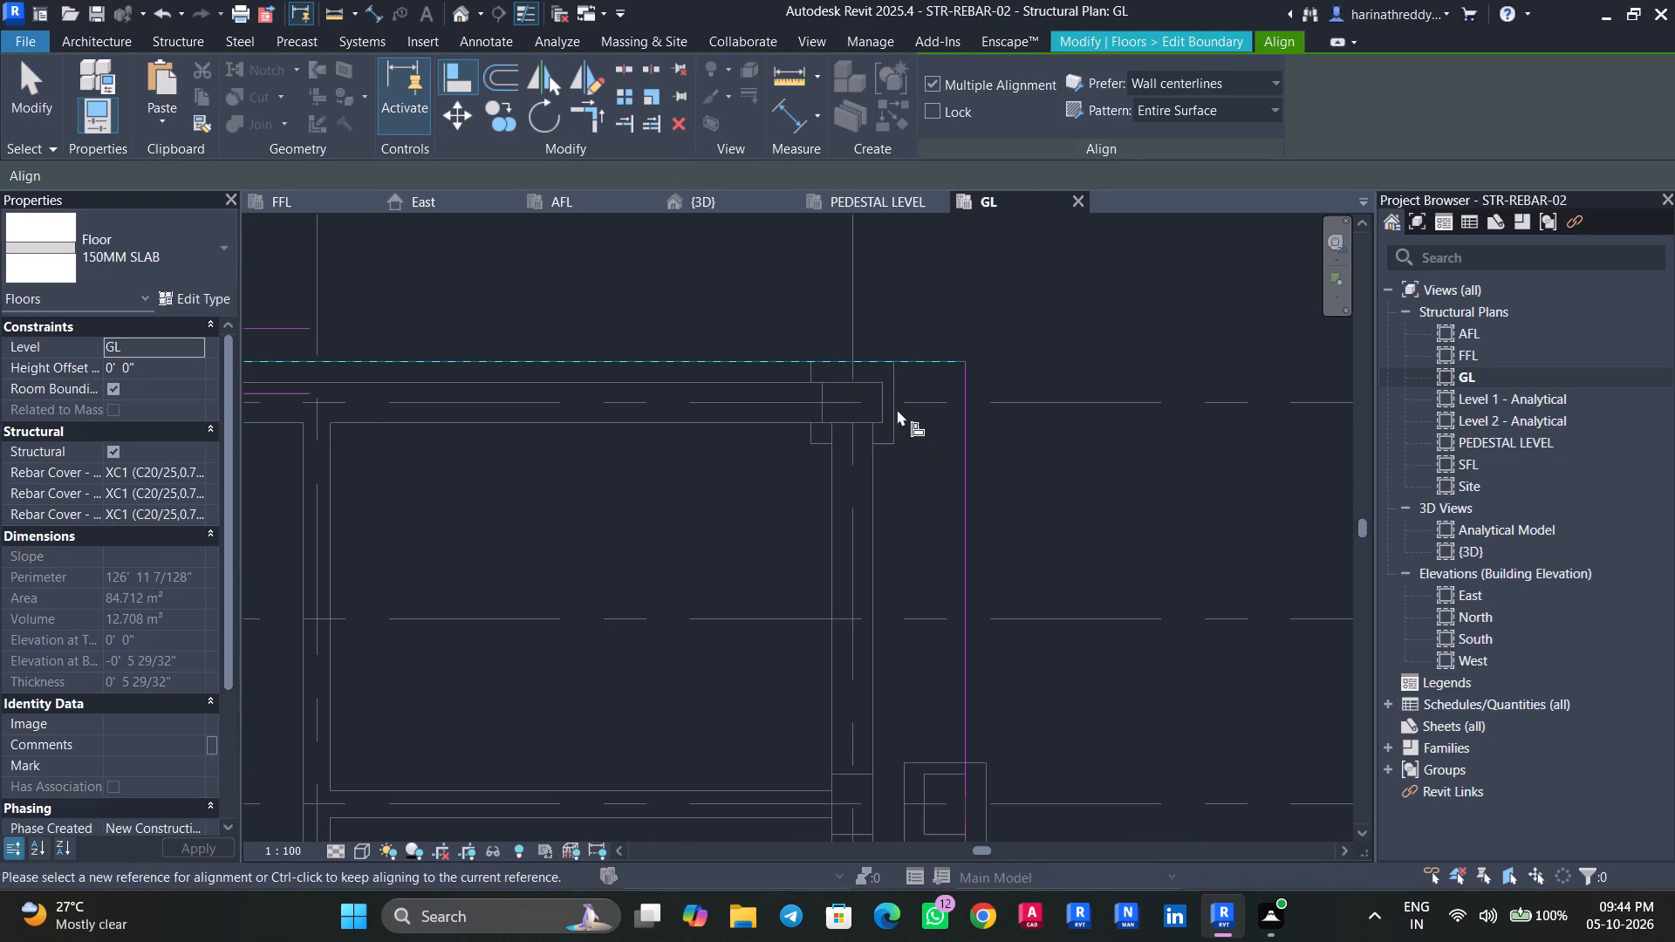
pyautogui.press('Tab')
pyautogui.press('Tab')
pyautogui.press('Tab')
pyautogui.press('Escape')
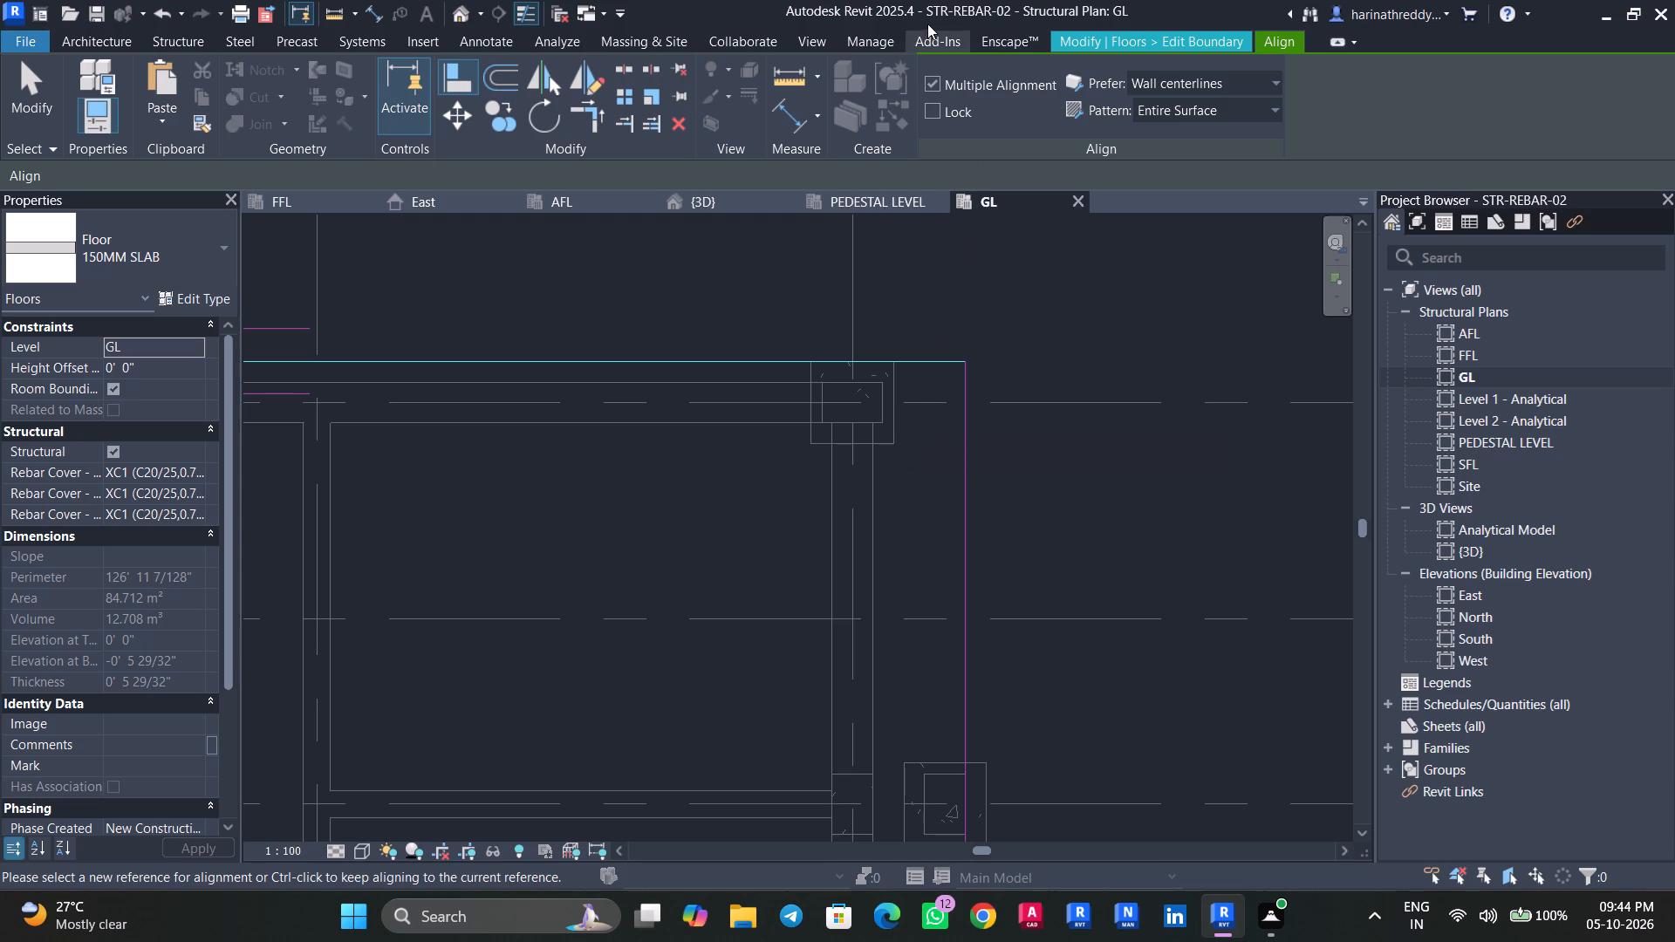
pyautogui.click(937, 81)
pyautogui.click(897, 420)
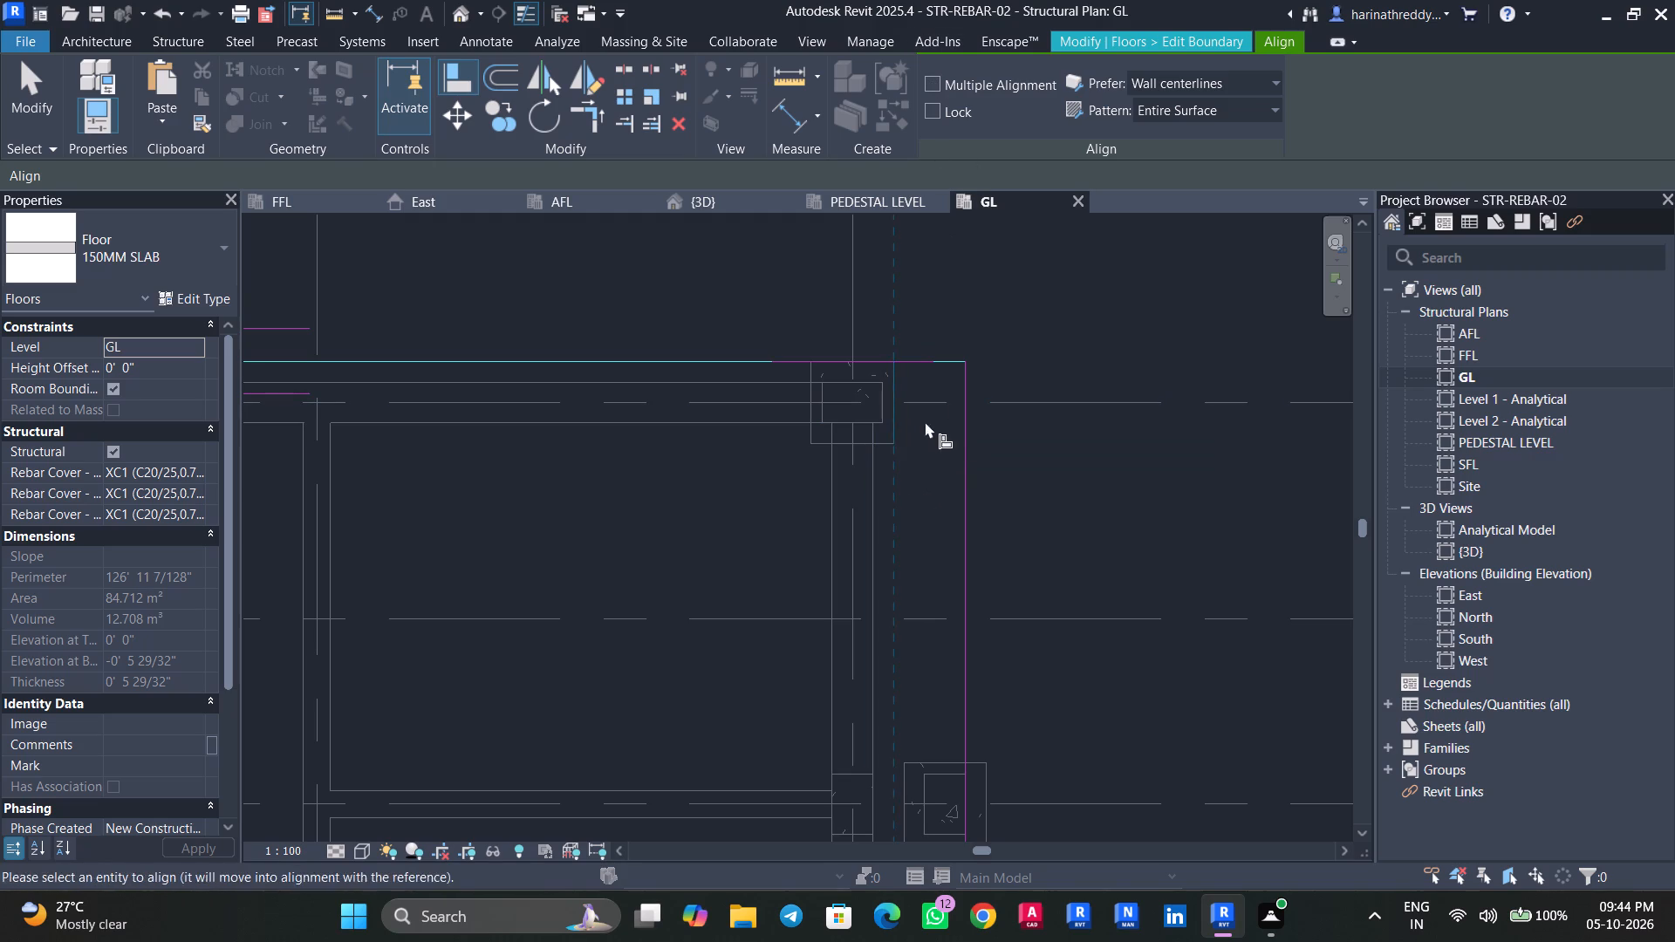
pyautogui.click(972, 434)
# Align the slab boundary's grid I side edge with the 24"X24" corner column's outer face and finish the boundary edit.
pyautogui.scroll(-4, 935, 498)
pyautogui.moveTo(939, 505); pyautogui.dragTo(962, 157, button='middle')
pyautogui.scroll(3, 904, 569)
pyautogui.scroll(-1, 904, 566)
pyautogui.scroll(1, 904, 564)
pyautogui.scroll(-1, 904, 564)
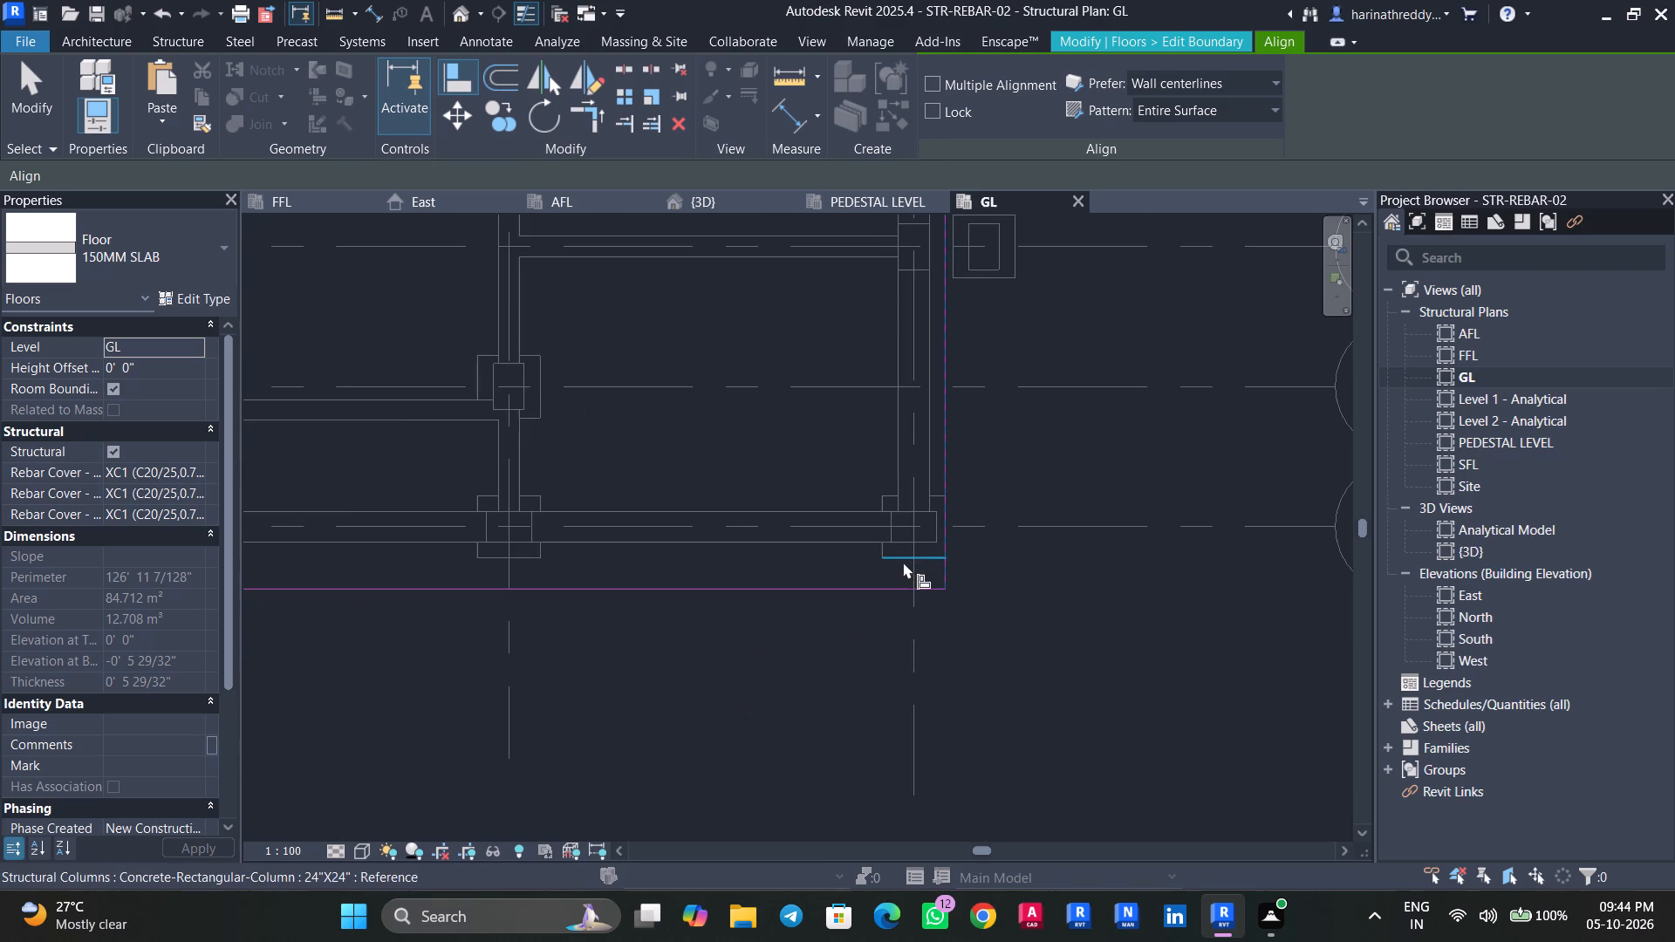
pyautogui.click(903, 559)
pyautogui.click(899, 584)
pyautogui.scroll(-2, 805, 584)
pyautogui.scroll(1, 805, 584)
pyautogui.scroll(-5, 805, 584)
pyautogui.moveTo(768, 583); pyautogui.dragTo(964, 634, button='middle')
pyautogui.press('Escape')
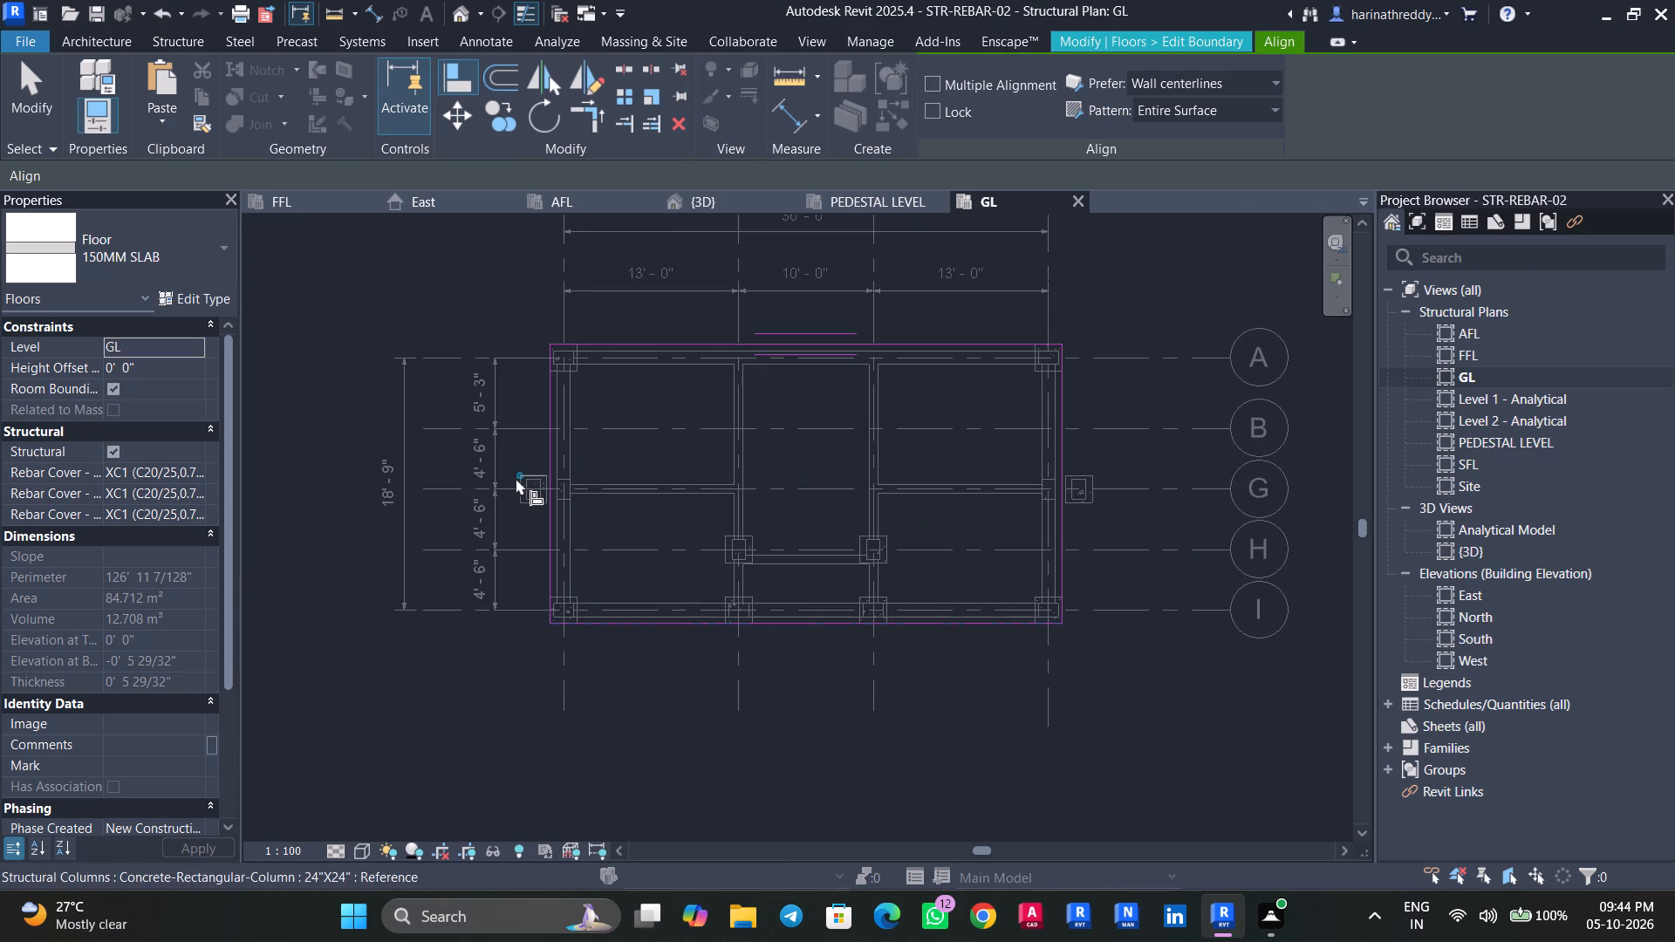
pyautogui.press('Escape')
pyautogui.press('Escape')
pyautogui.press('Escape')
pyautogui.scroll(5, 516, 476)
pyautogui.click(942, 114)
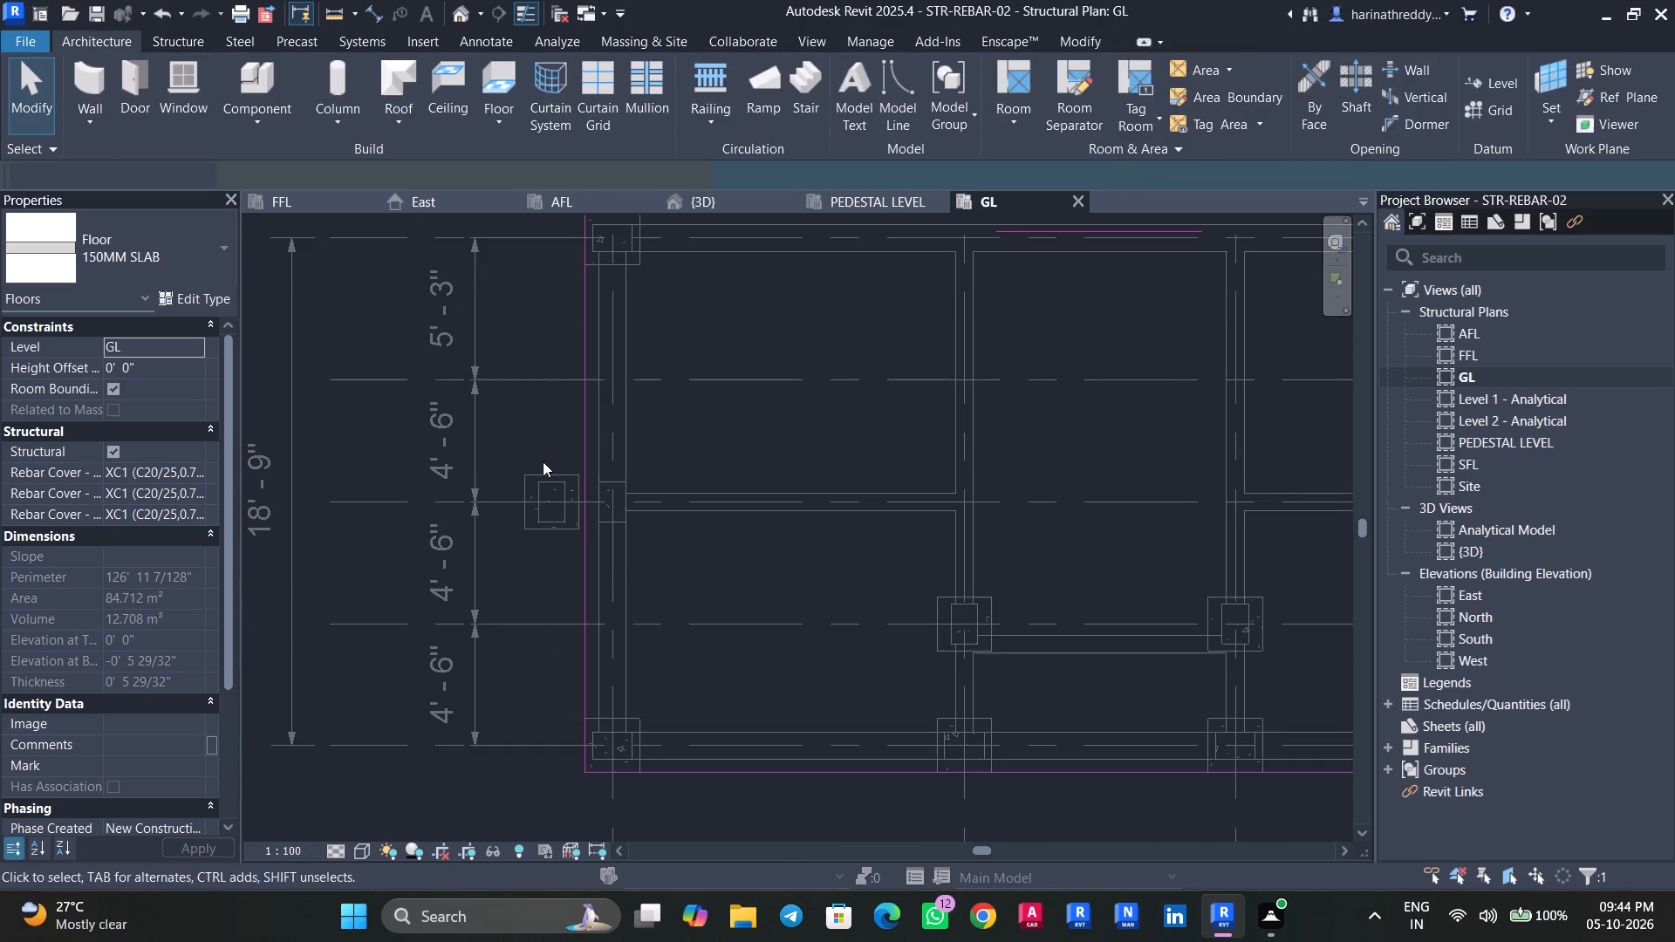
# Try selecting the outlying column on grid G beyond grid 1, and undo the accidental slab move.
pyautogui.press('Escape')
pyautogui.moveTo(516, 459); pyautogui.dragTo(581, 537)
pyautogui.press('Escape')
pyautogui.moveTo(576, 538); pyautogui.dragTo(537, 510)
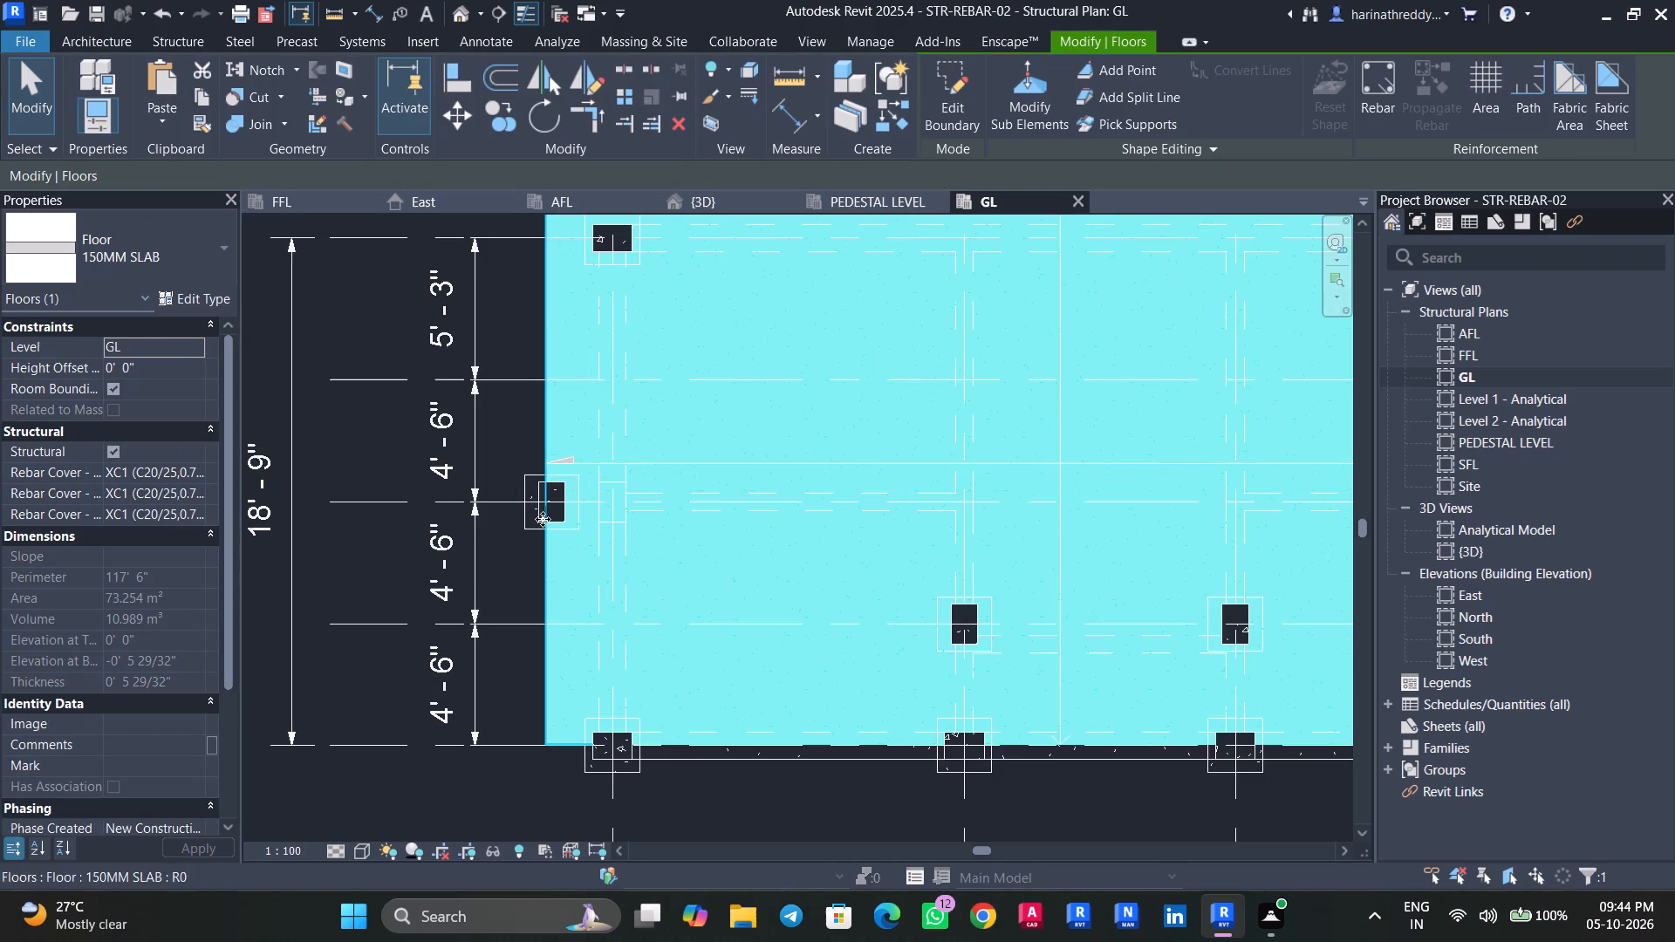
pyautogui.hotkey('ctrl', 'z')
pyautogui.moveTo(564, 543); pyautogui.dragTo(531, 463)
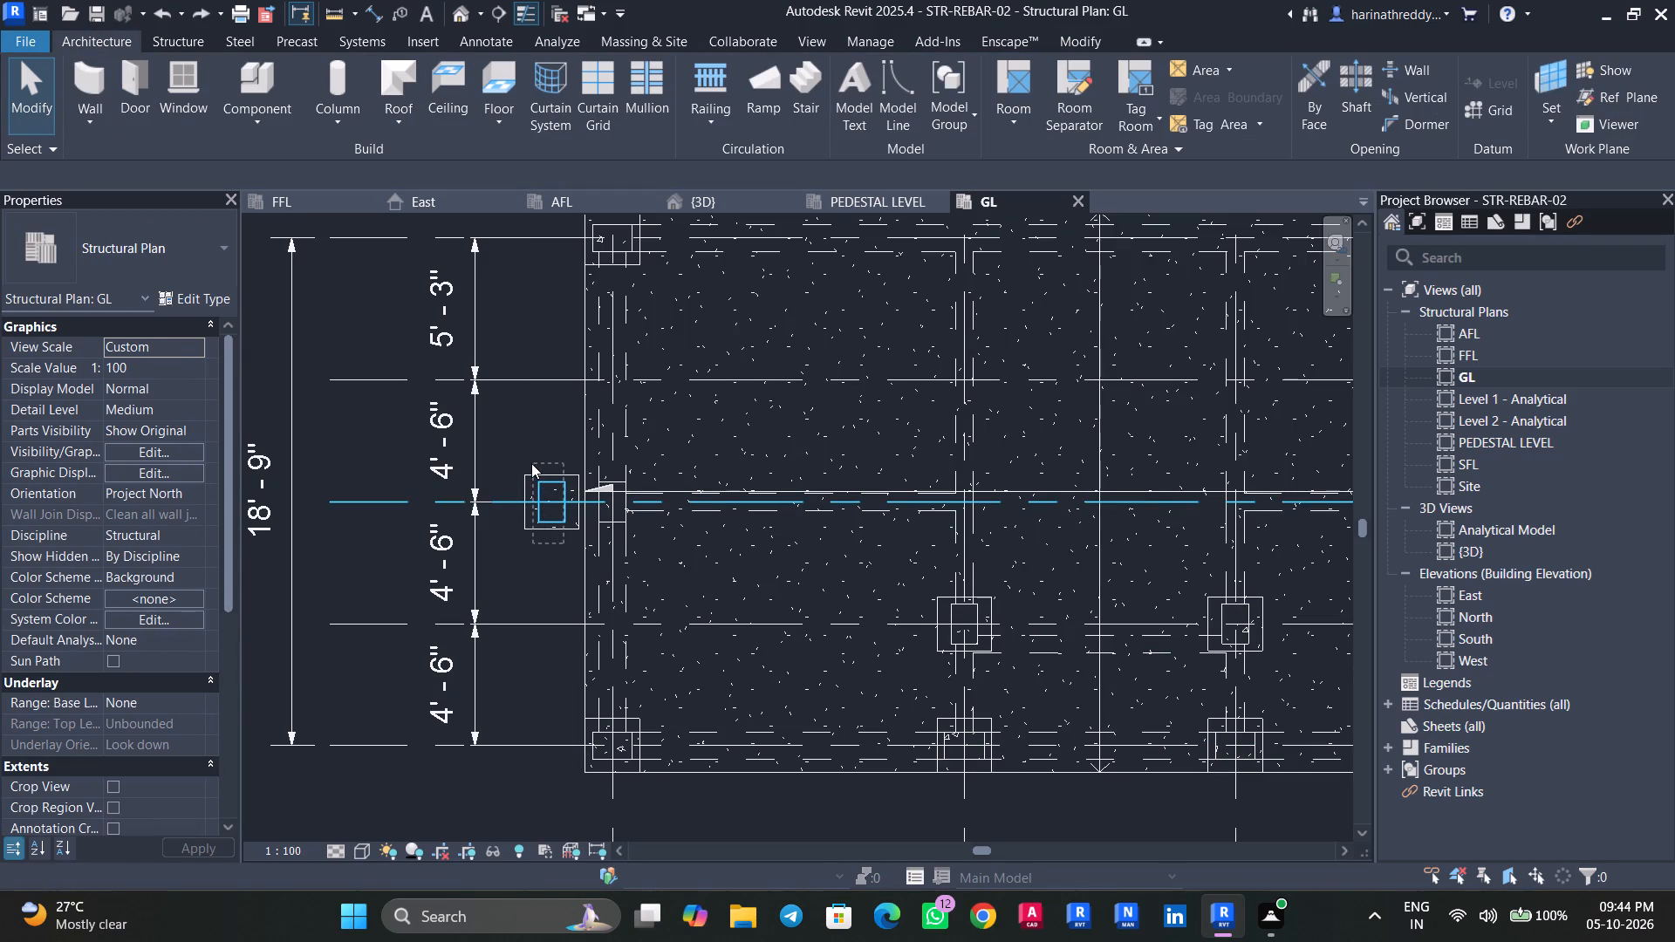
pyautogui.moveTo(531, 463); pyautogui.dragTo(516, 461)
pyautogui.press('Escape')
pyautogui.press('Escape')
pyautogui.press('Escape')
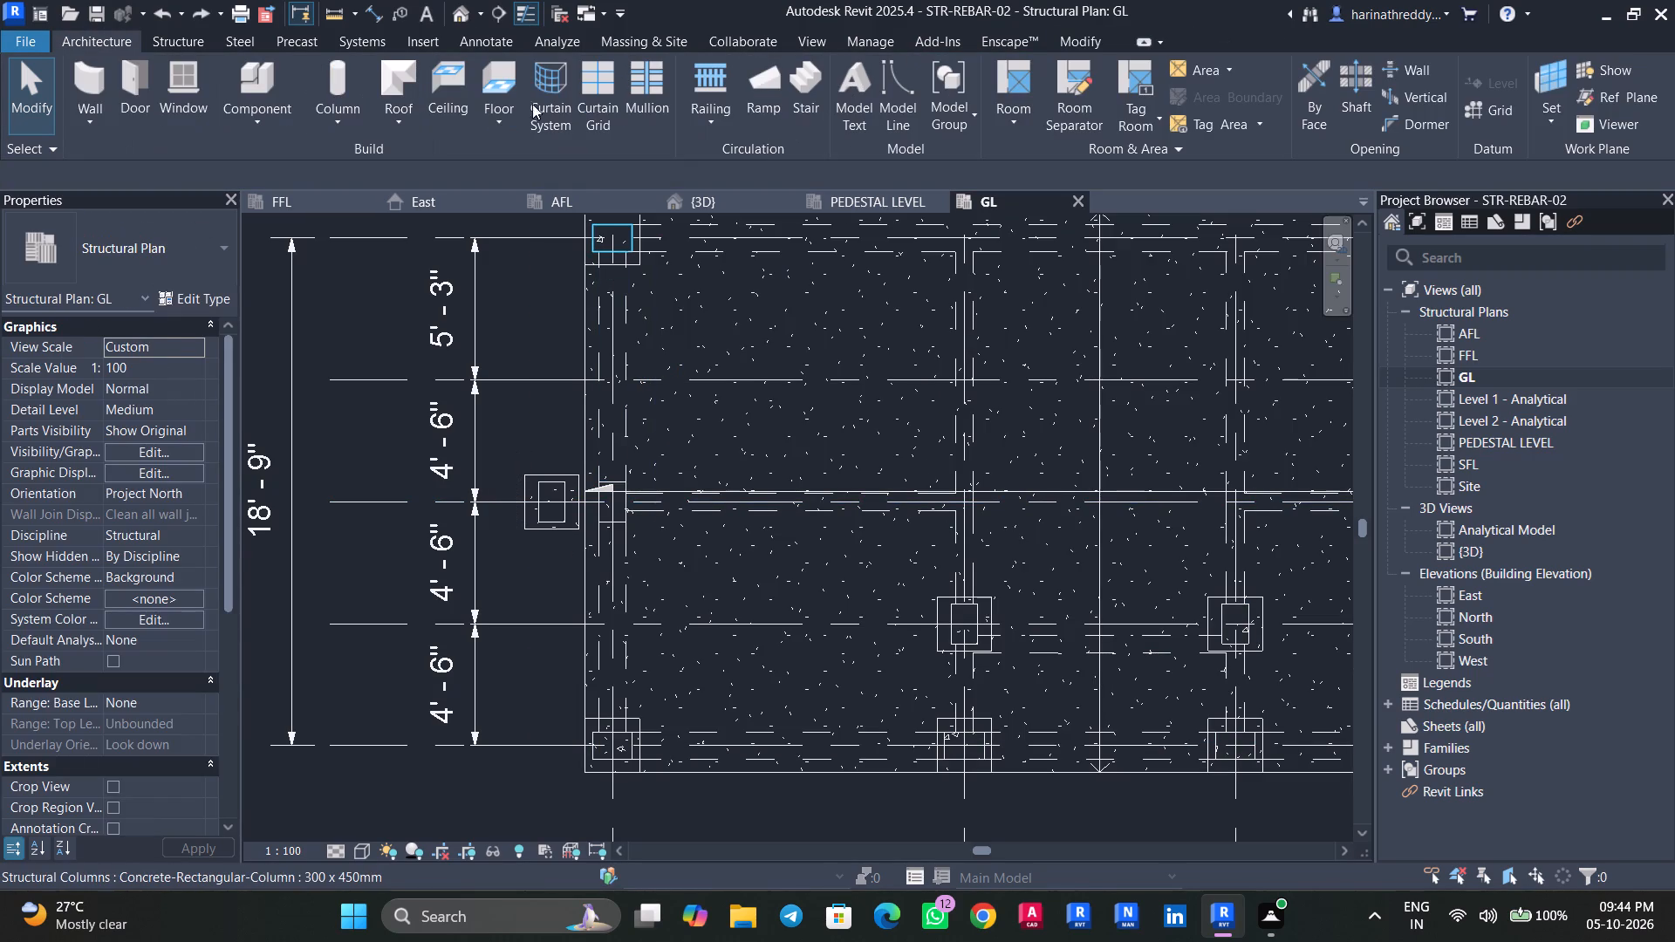
# Inspect the slab edges, columns, pedestals and footings from several angles in the 3D view.
pyautogui.click(457, 25)
pyautogui.keyDown('shift'); pyautogui.moveTo(790, 652); pyautogui.dragTo(831, 700, button='middle'); pyautogui.keyUp('shift')
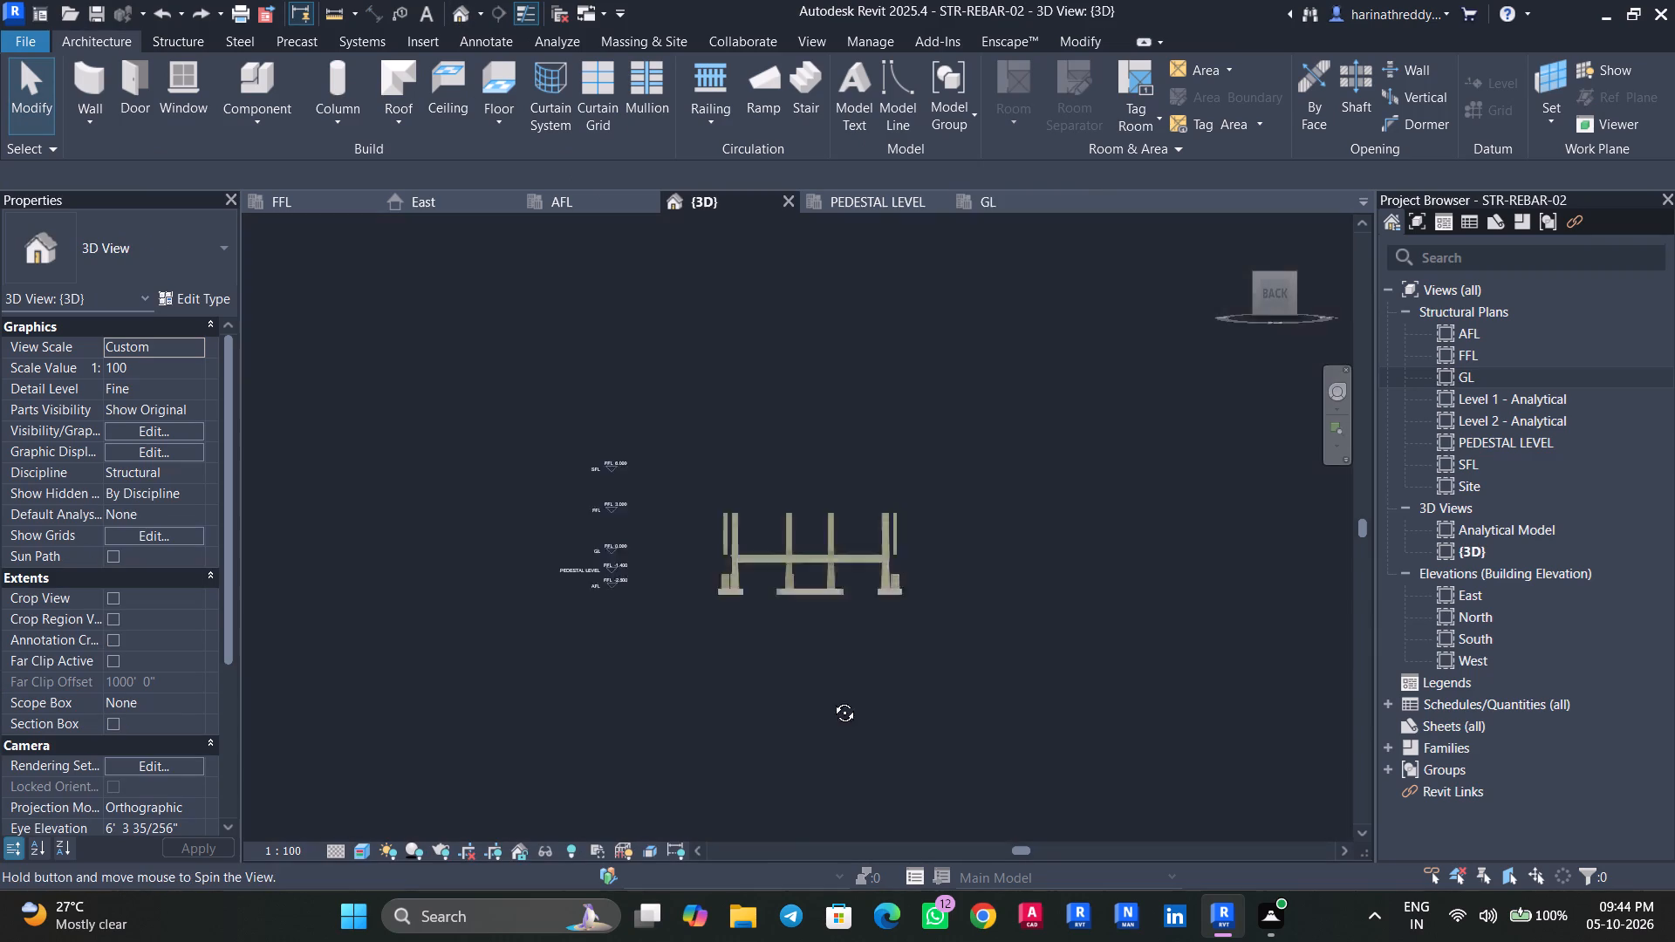
pyautogui.keyDown('shift'); pyautogui.moveTo(831, 700); pyautogui.dragTo(912, 775, button='middle'); pyautogui.keyUp('shift')
pyautogui.scroll(-1, 758, 607)
pyautogui.scroll(14, 759, 606)
pyautogui.keyDown('shift'); pyautogui.moveTo(719, 647); pyautogui.dragTo(671, 674, button='middle'); pyautogui.keyUp('shift')
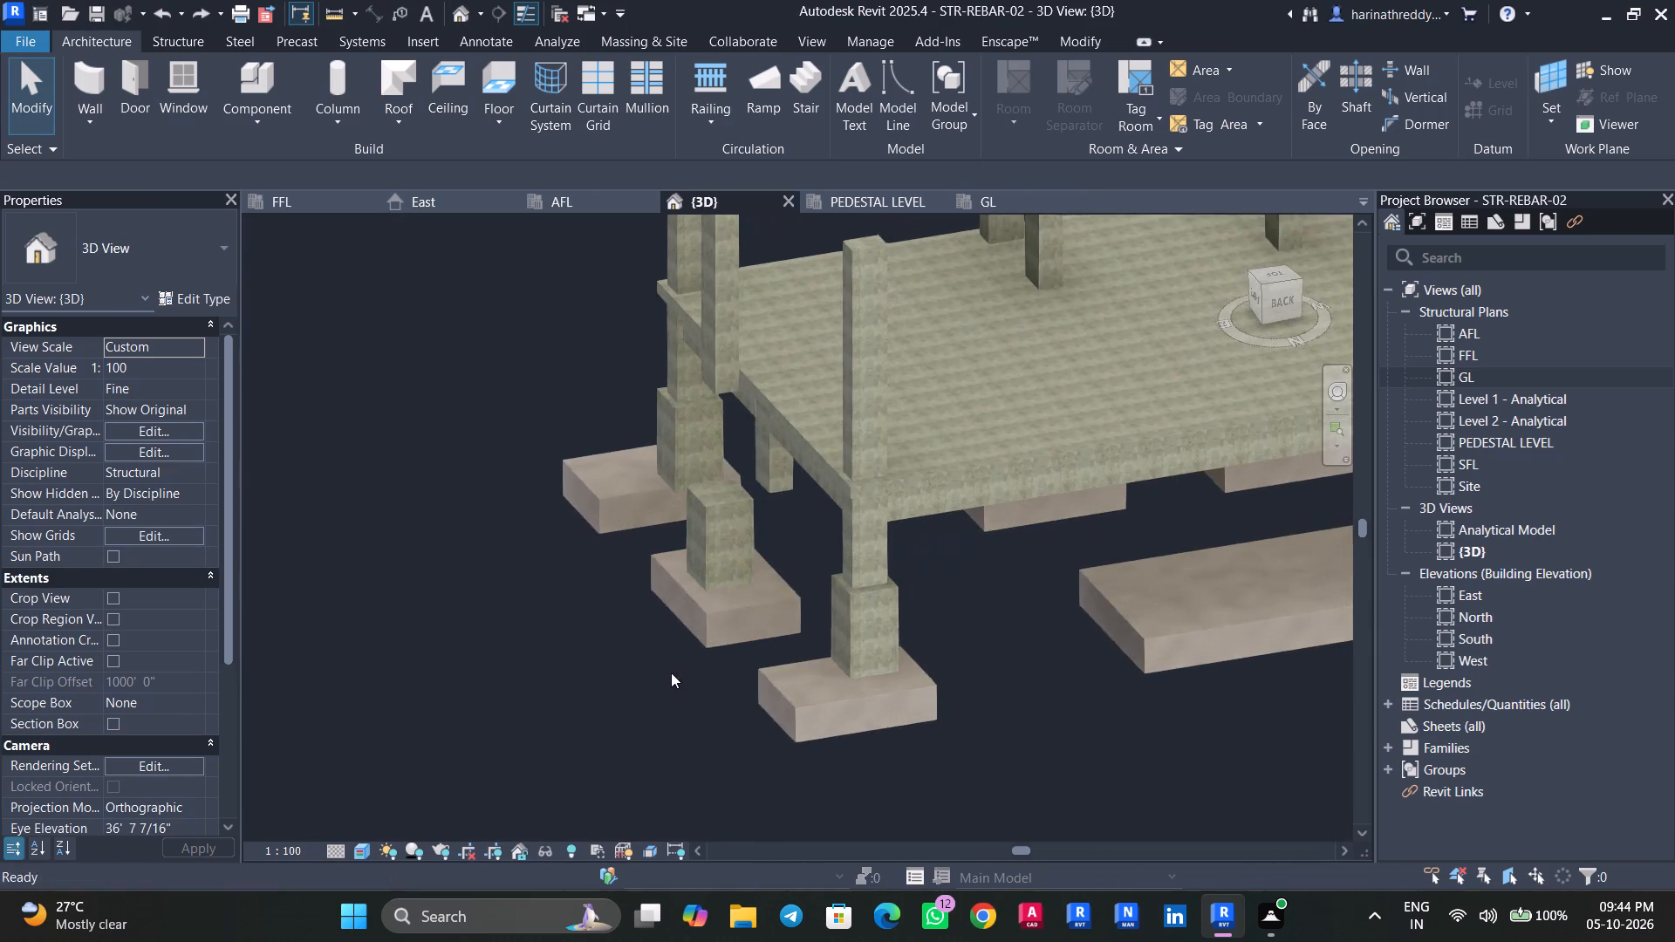
pyautogui.scroll(-5, 1037, 700)
pyautogui.keyDown('shift'); pyautogui.moveTo(1103, 754); pyautogui.dragTo(936, 556, button='middle'); pyautogui.keyUp('shift')
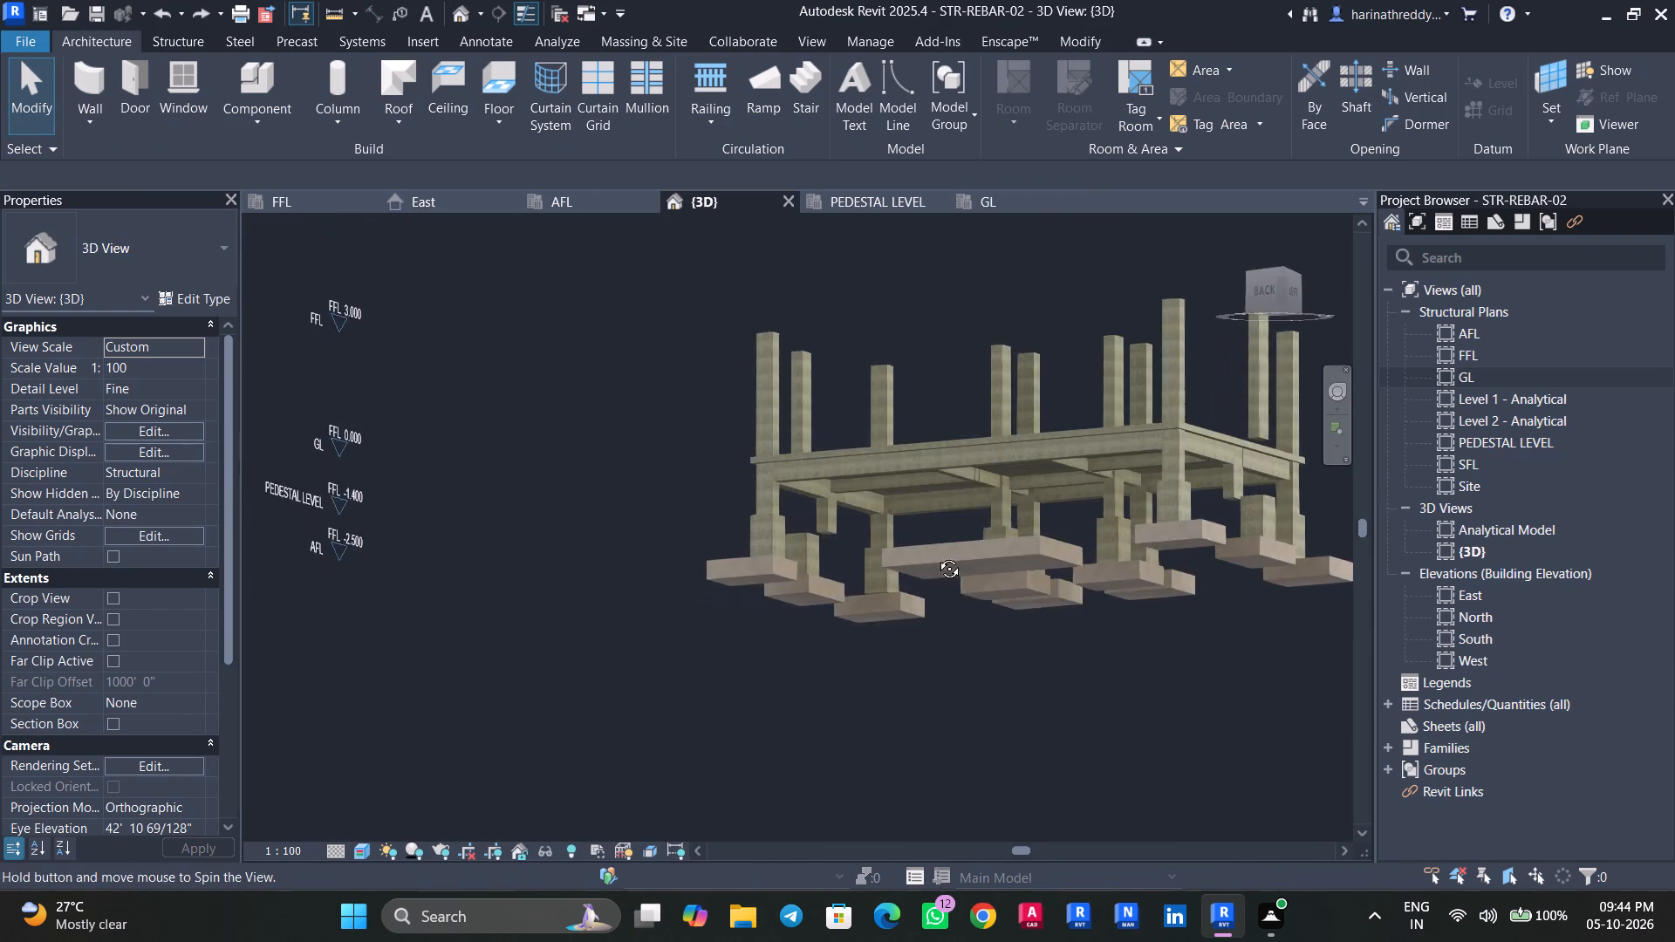
pyautogui.keyDown('shift'); pyautogui.moveTo(936, 556); pyautogui.dragTo(997, 819, button='middle'); pyautogui.keyUp('shift')
# In the Site structural plan, place an aligned dimension chain across grids 1, 2, 3 and 4 above the slab.
pyautogui.doubleClick(1452, 487)
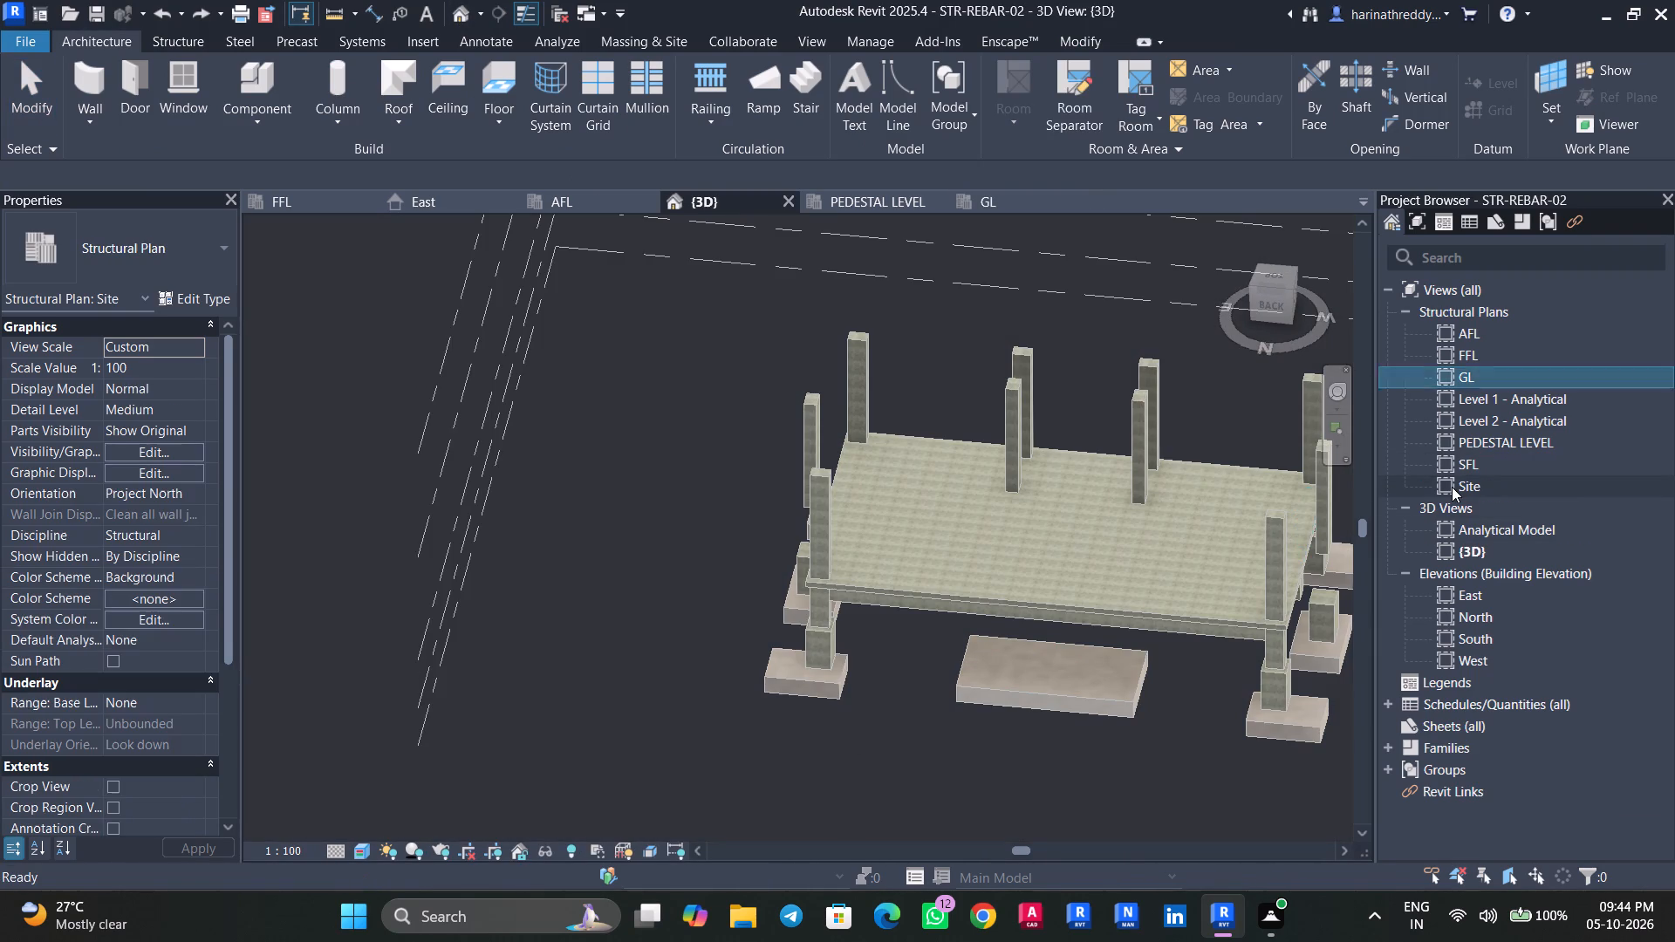
pyautogui.scroll(9, 745, 477)
pyautogui.moveTo(802, 494); pyautogui.dragTo(740, 577, button='middle')
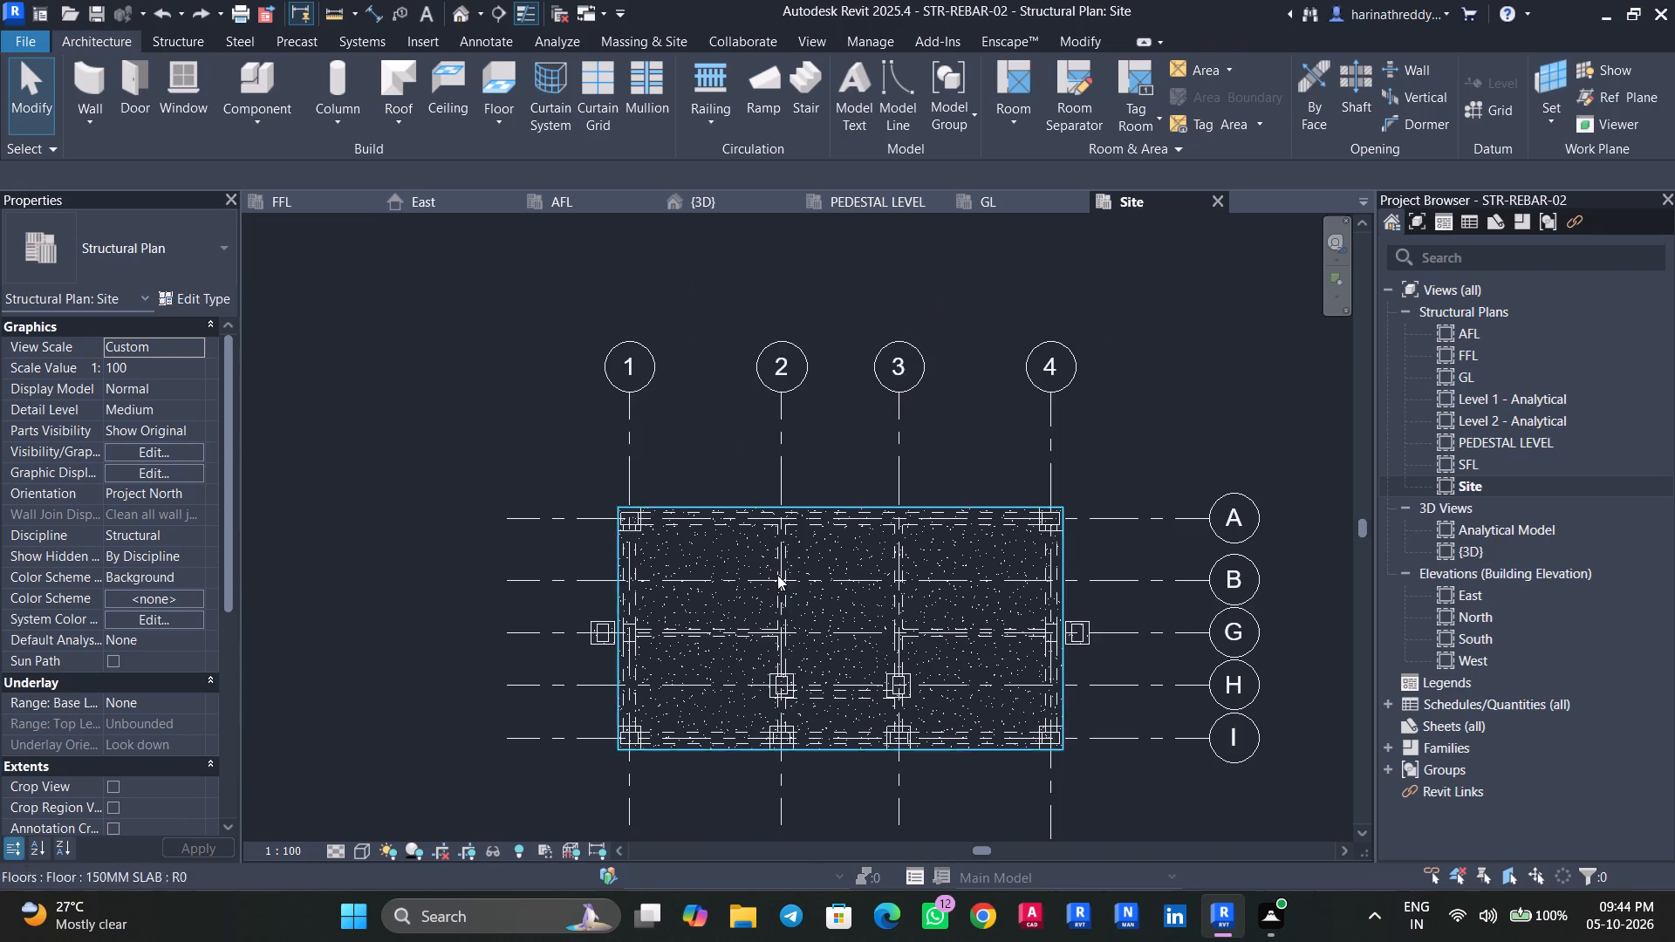
pyautogui.press('Escape')
pyautogui.press('Escape')
pyautogui.press('d')
pyautogui.press('i')
pyautogui.click(633, 461)
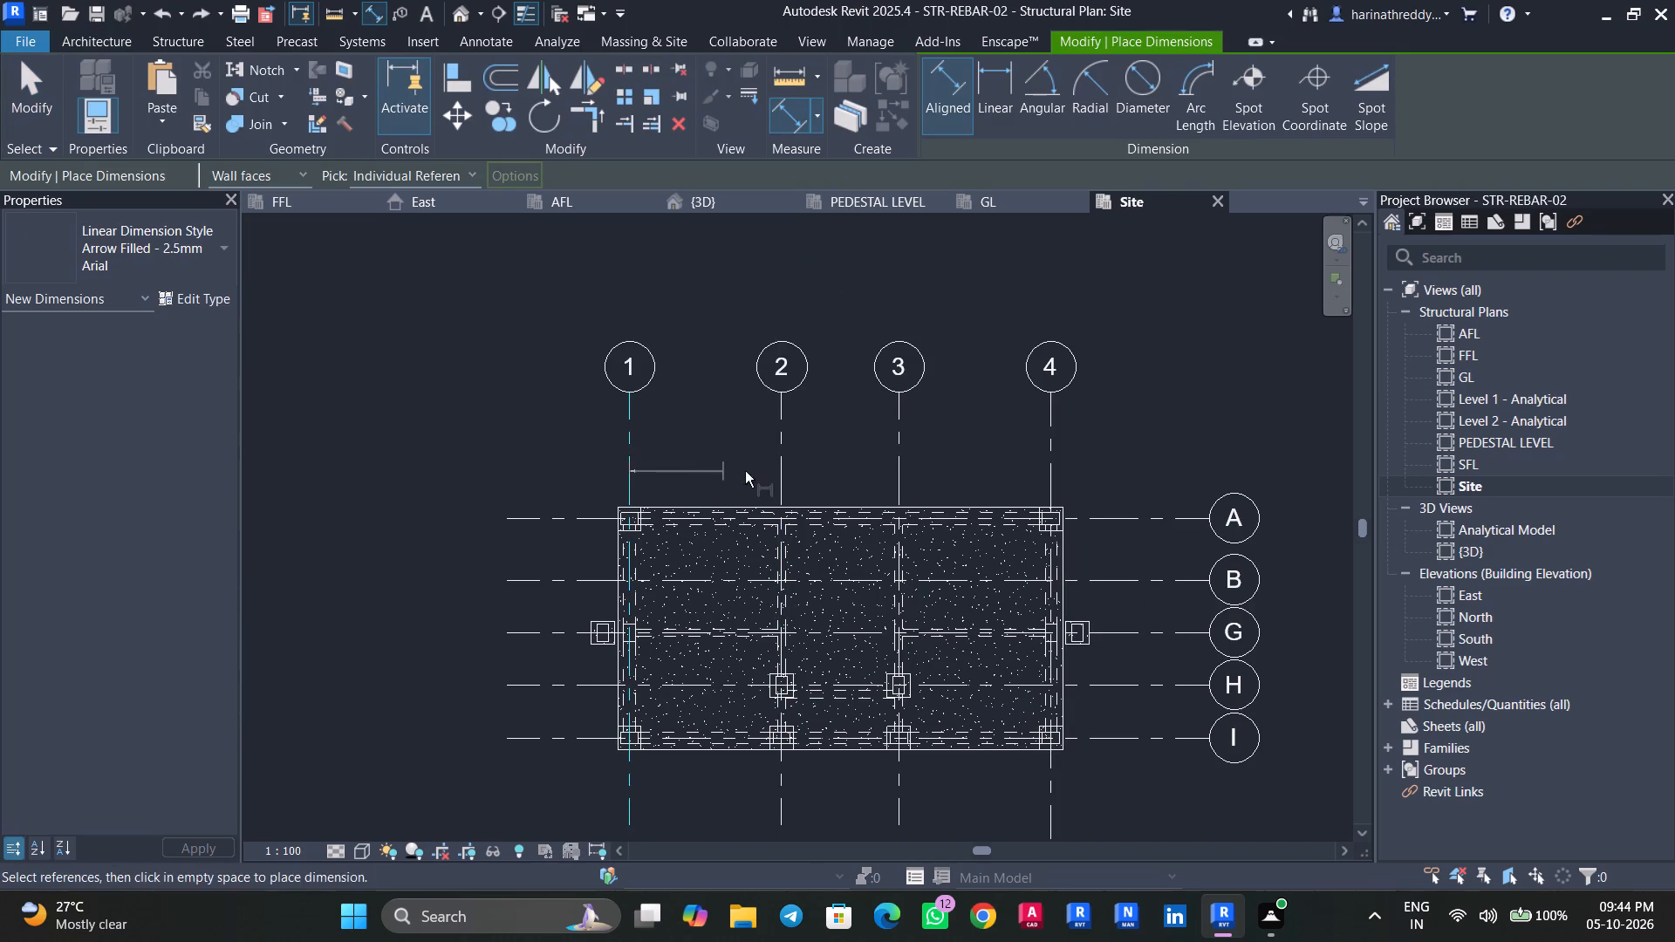
pyautogui.click(773, 474)
pyautogui.click(895, 468)
pyautogui.click(1047, 469)
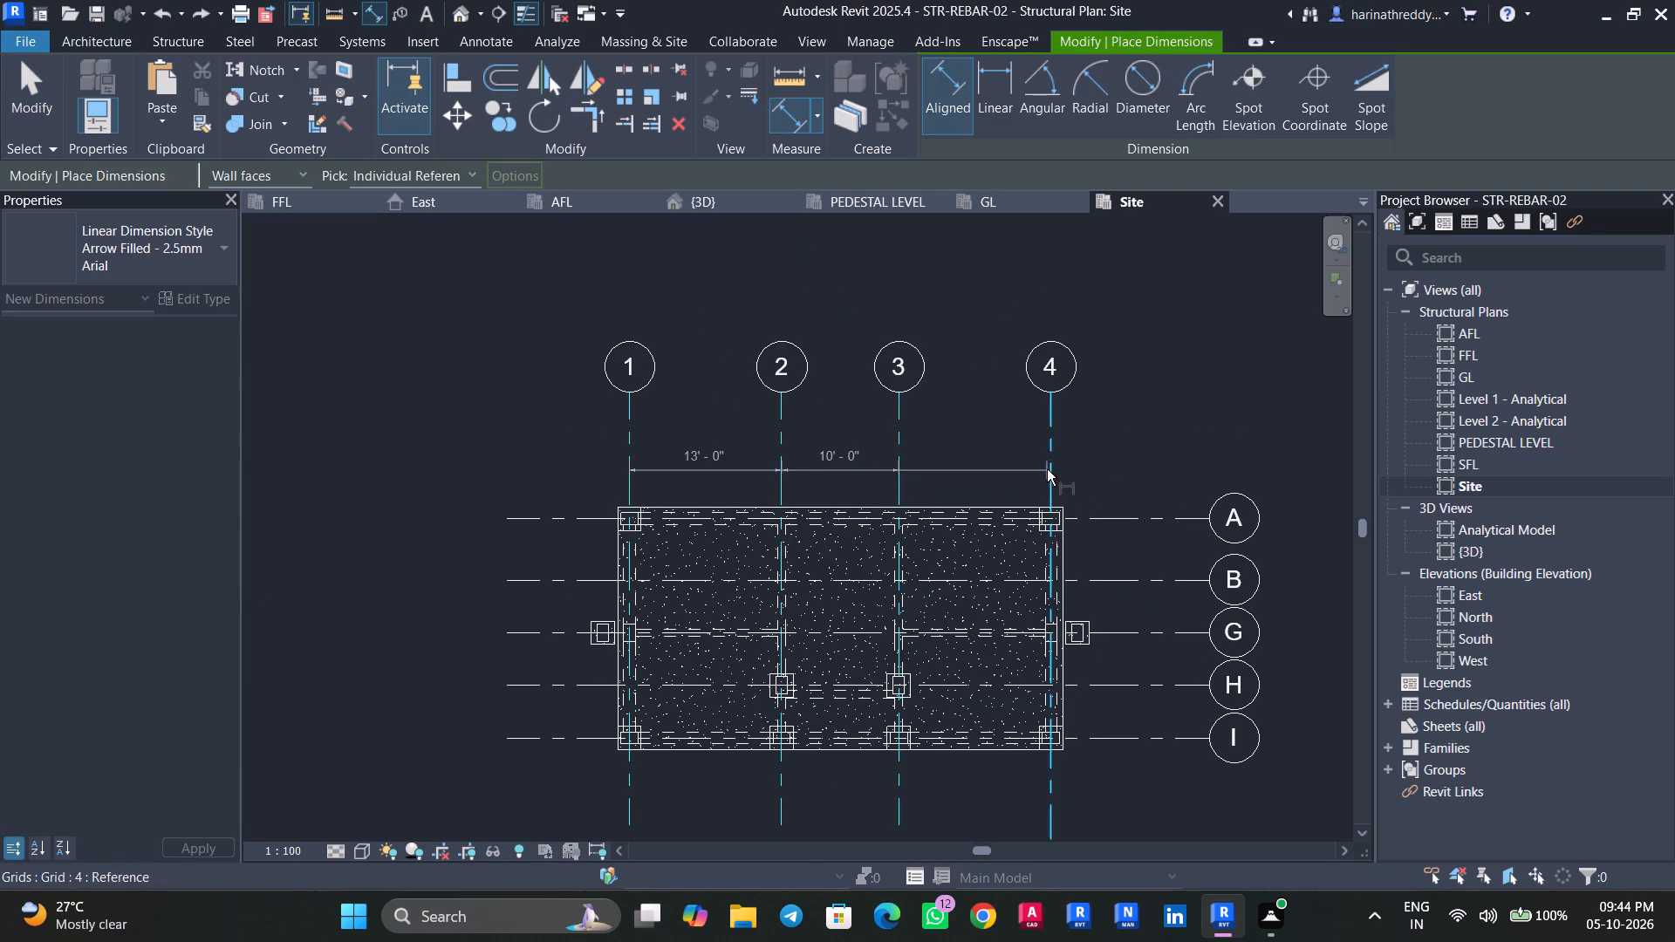
pyautogui.click(1147, 447)
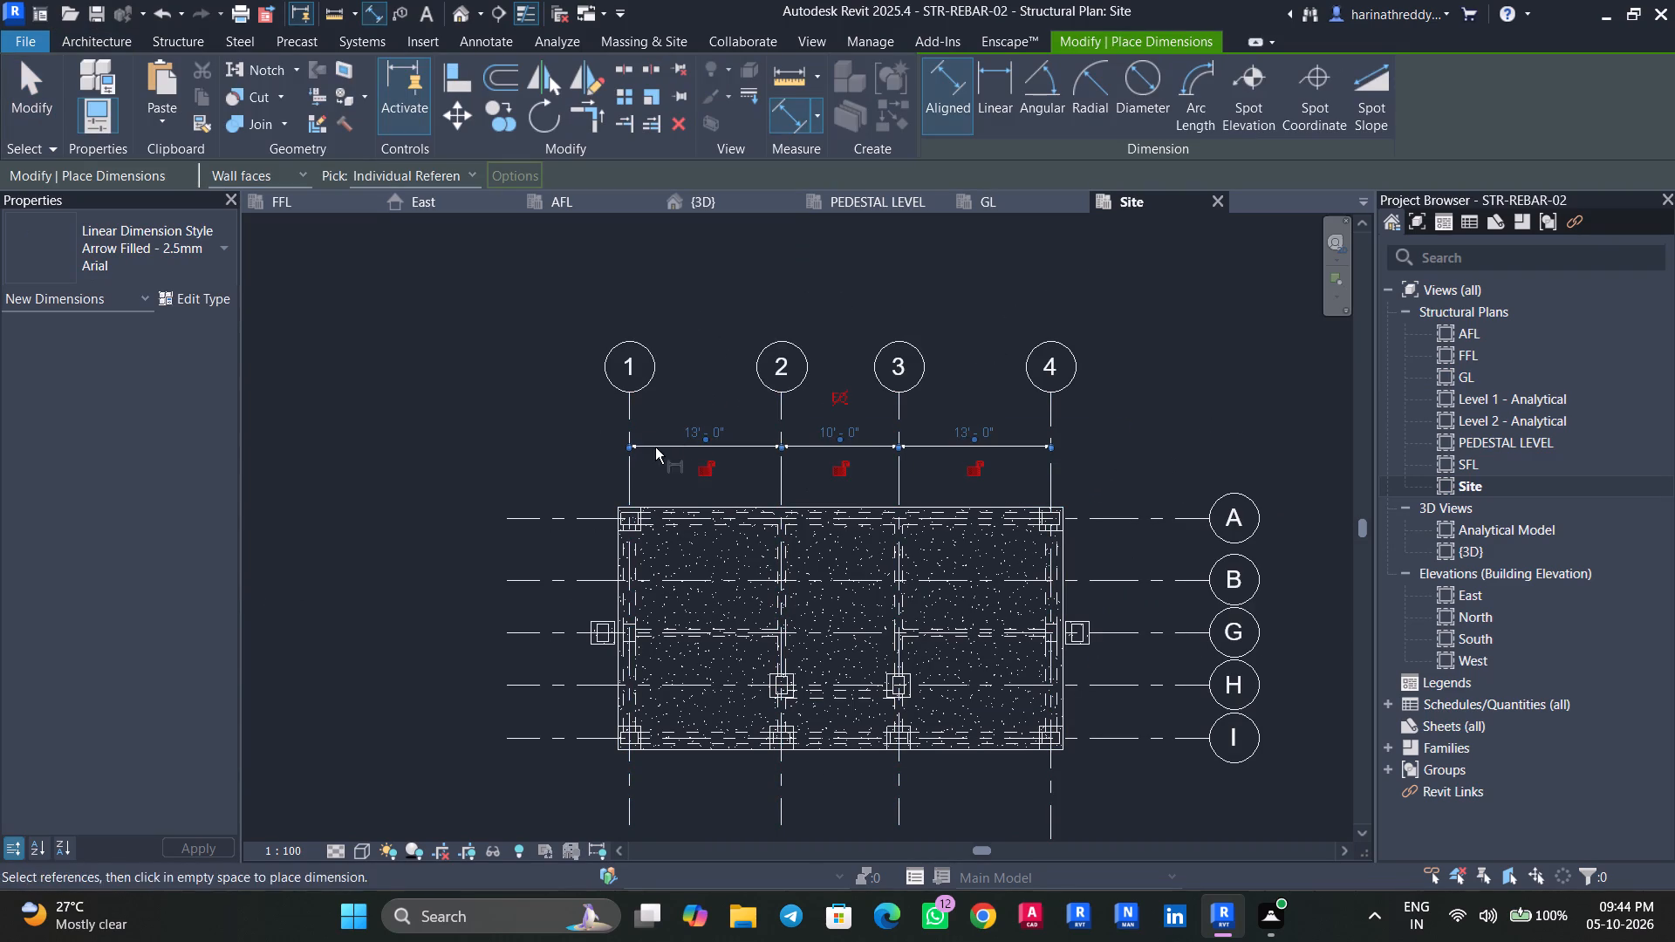
# Place an overall aligned dimension from grid 1 to grid 4 between the bay dimensions and the grid bubbles.
pyautogui.click(625, 416)
pyautogui.click(1054, 413)
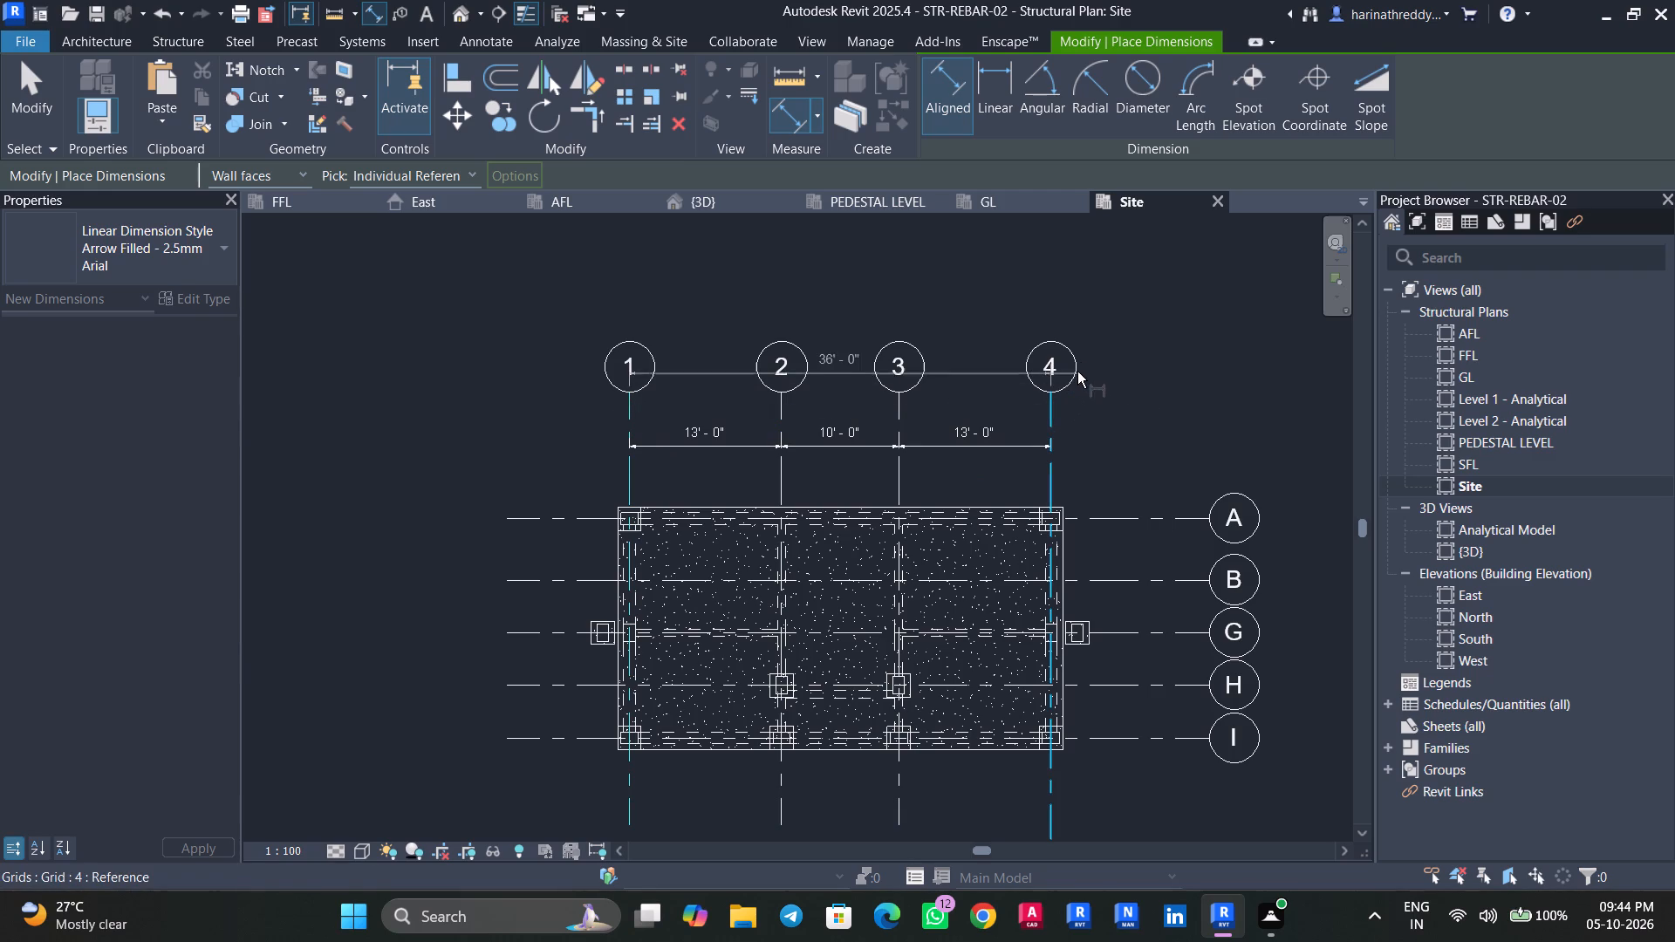
pyautogui.click(1103, 411)
pyautogui.press('Escape')
pyautogui.press('Escape')
# Shift the bay dimension chain and the overall dimension of grids 1 to 4 closer to the slab.
pyautogui.click(904, 441)
pyautogui.moveTo(926, 443); pyautogui.dragTo(926, 465)
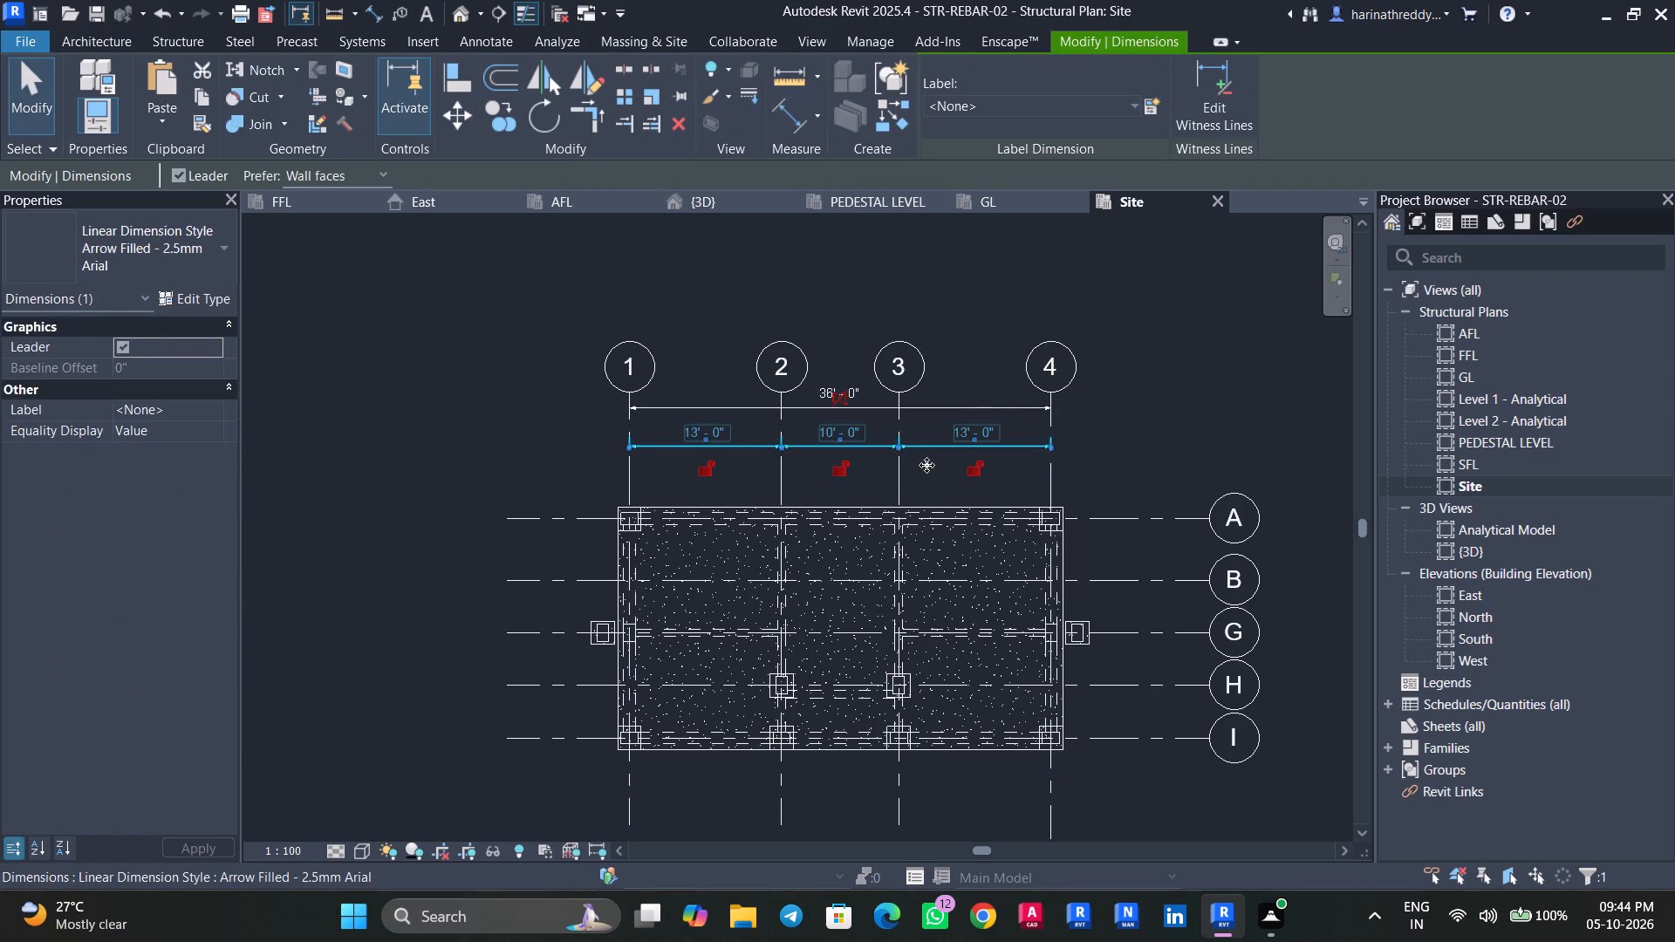
pyautogui.moveTo(926, 465); pyautogui.dragTo(929, 464)
pyautogui.press('Escape')
pyautogui.press('Escape')
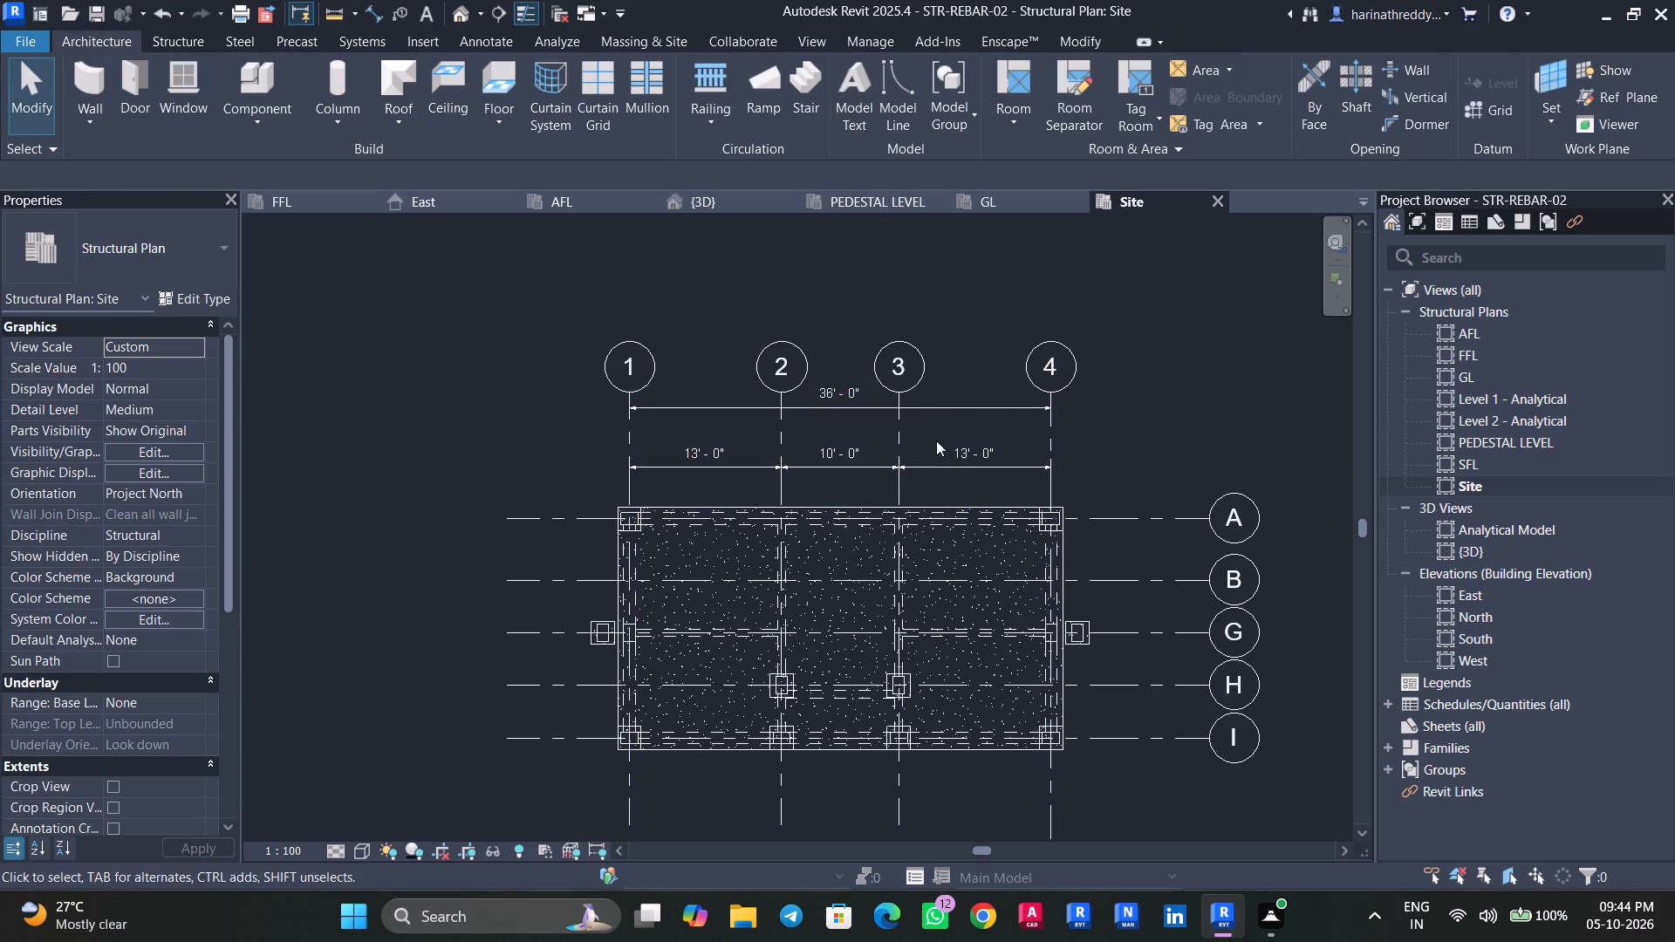
pyautogui.click(946, 408)
pyautogui.scroll(2, 937, 417)
pyautogui.moveTo(938, 406); pyautogui.dragTo(940, 428)
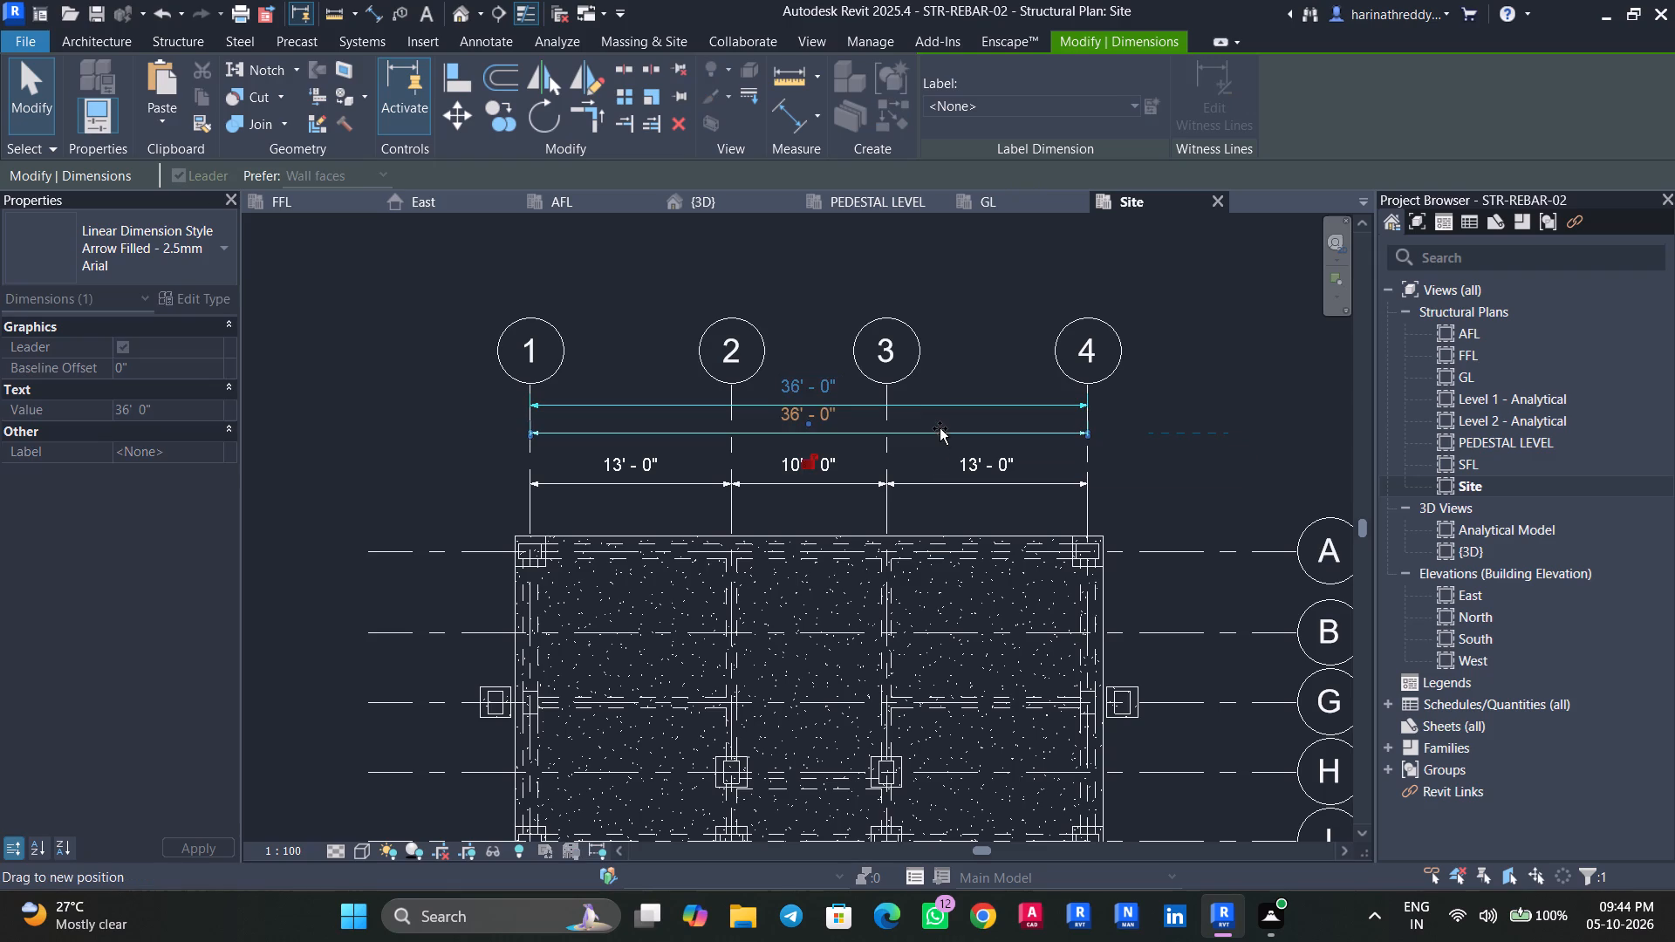
pyautogui.moveTo(940, 428); pyautogui.dragTo(939, 422)
pyautogui.press('Escape')
pyautogui.press('Escape')
# Place an aligned dimension chain across grids A, B, G, H and I between the slab and the grid bubbles.
pyautogui.scroll(-2, 1152, 474)
pyautogui.moveTo(1152, 472); pyautogui.dragTo(1124, 419, button='middle')
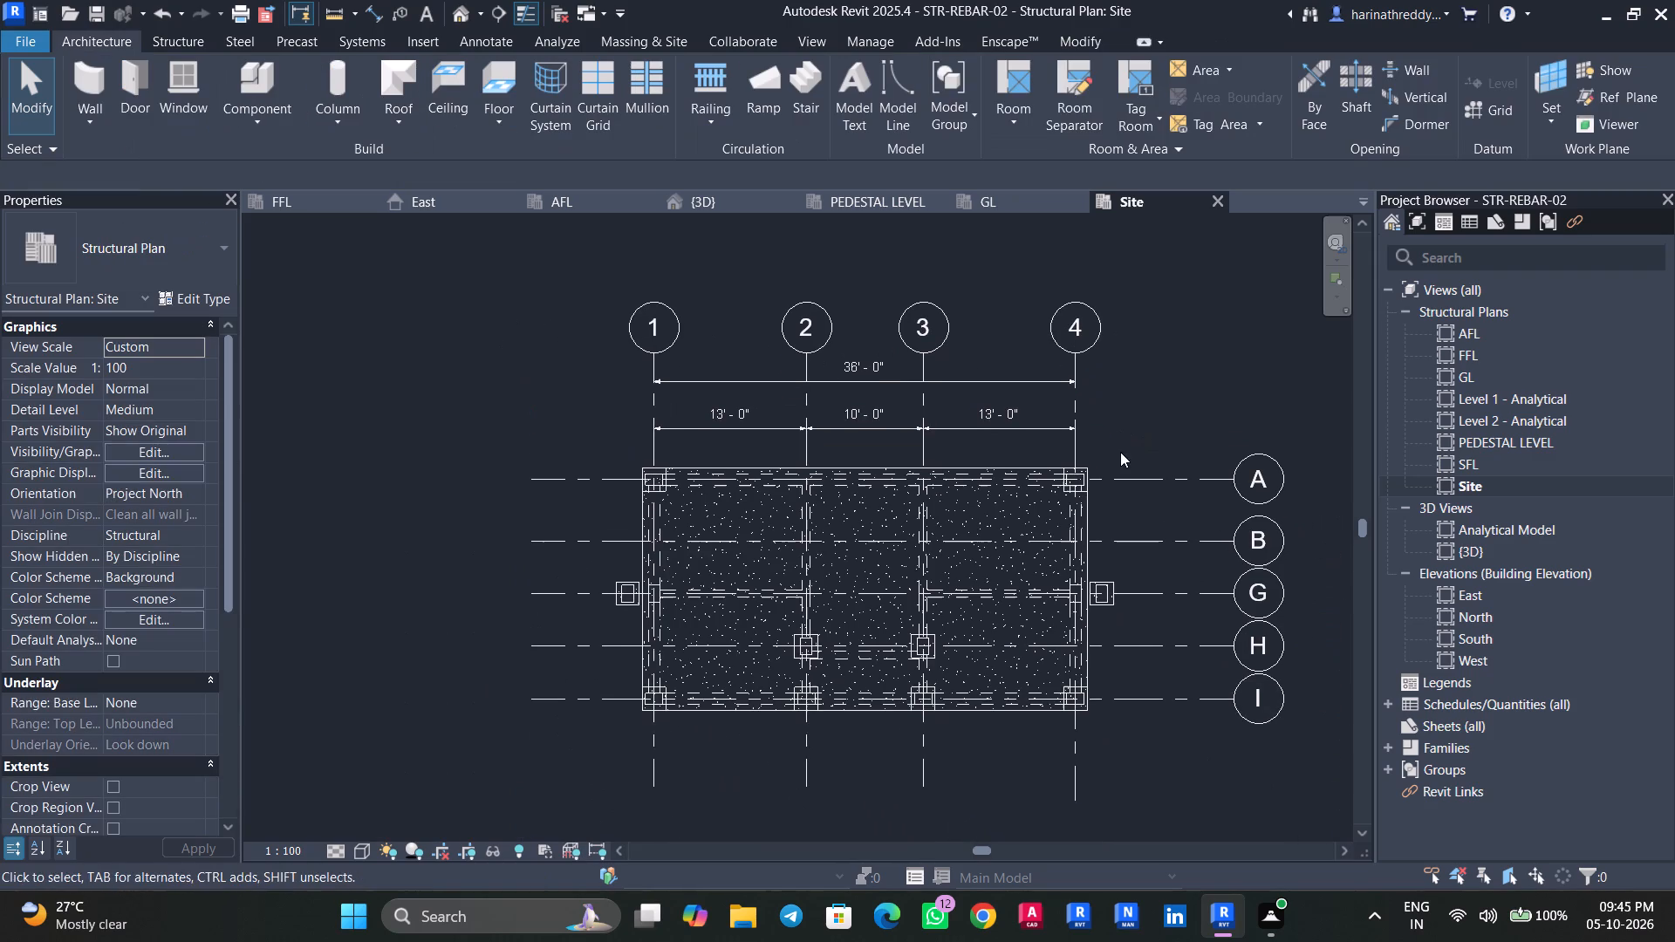
pyautogui.press('d')
pyautogui.press('i')
pyautogui.click(1127, 478)
pyautogui.click(1138, 536)
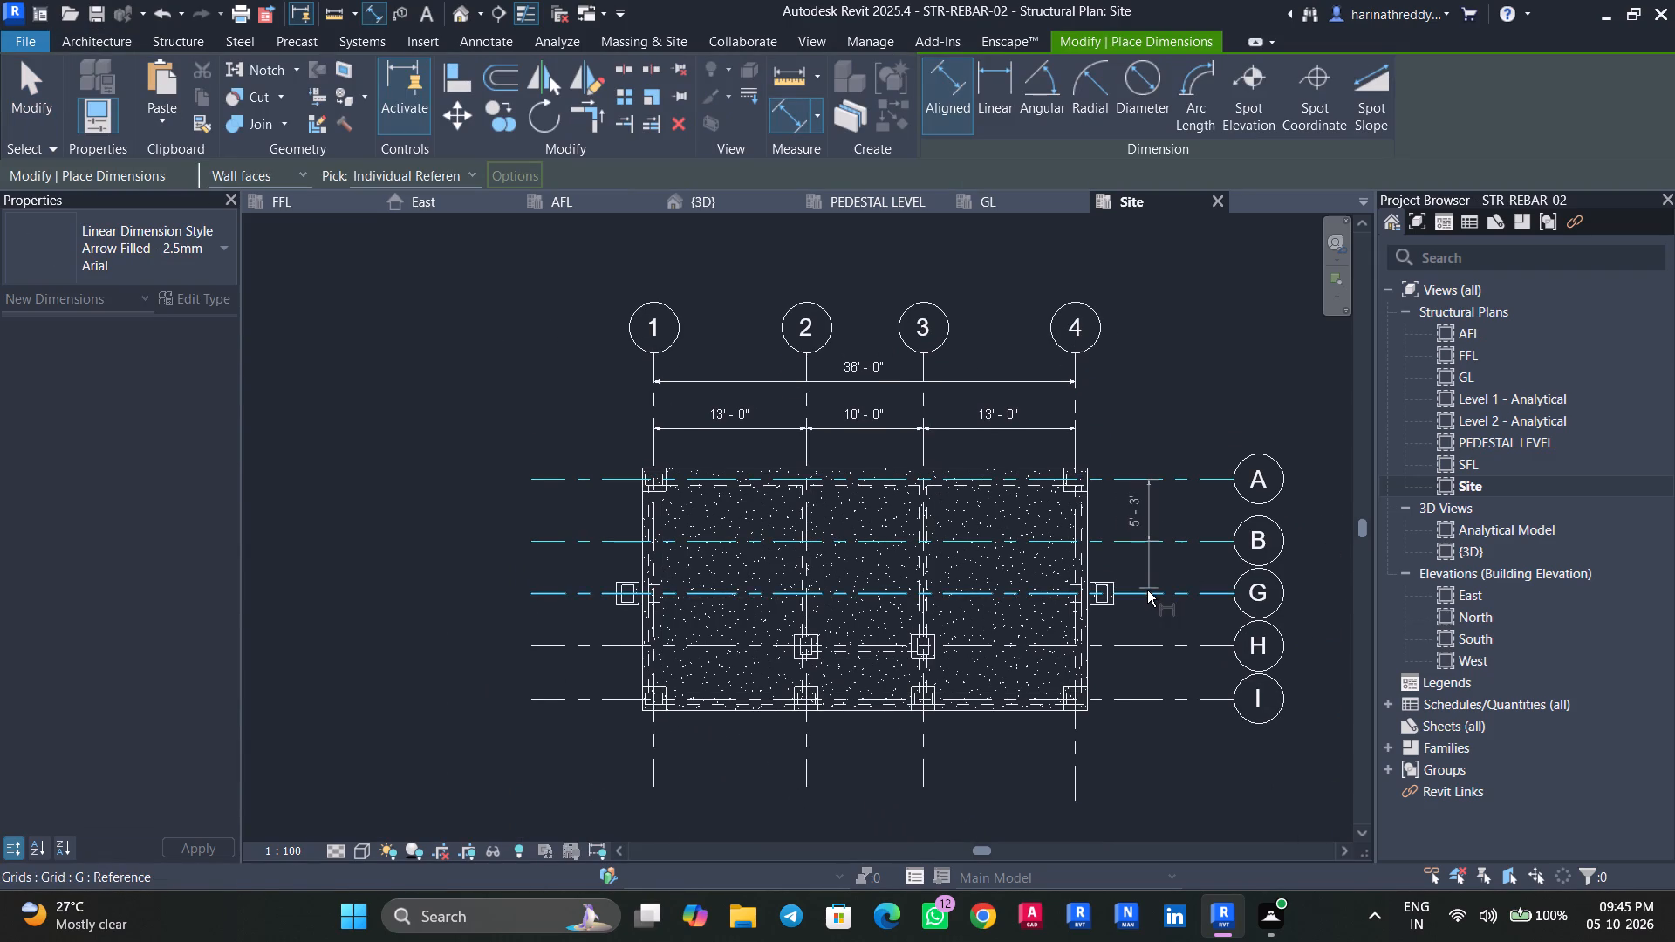
pyautogui.click(1147, 593)
pyautogui.click(1155, 645)
pyautogui.click(1165, 702)
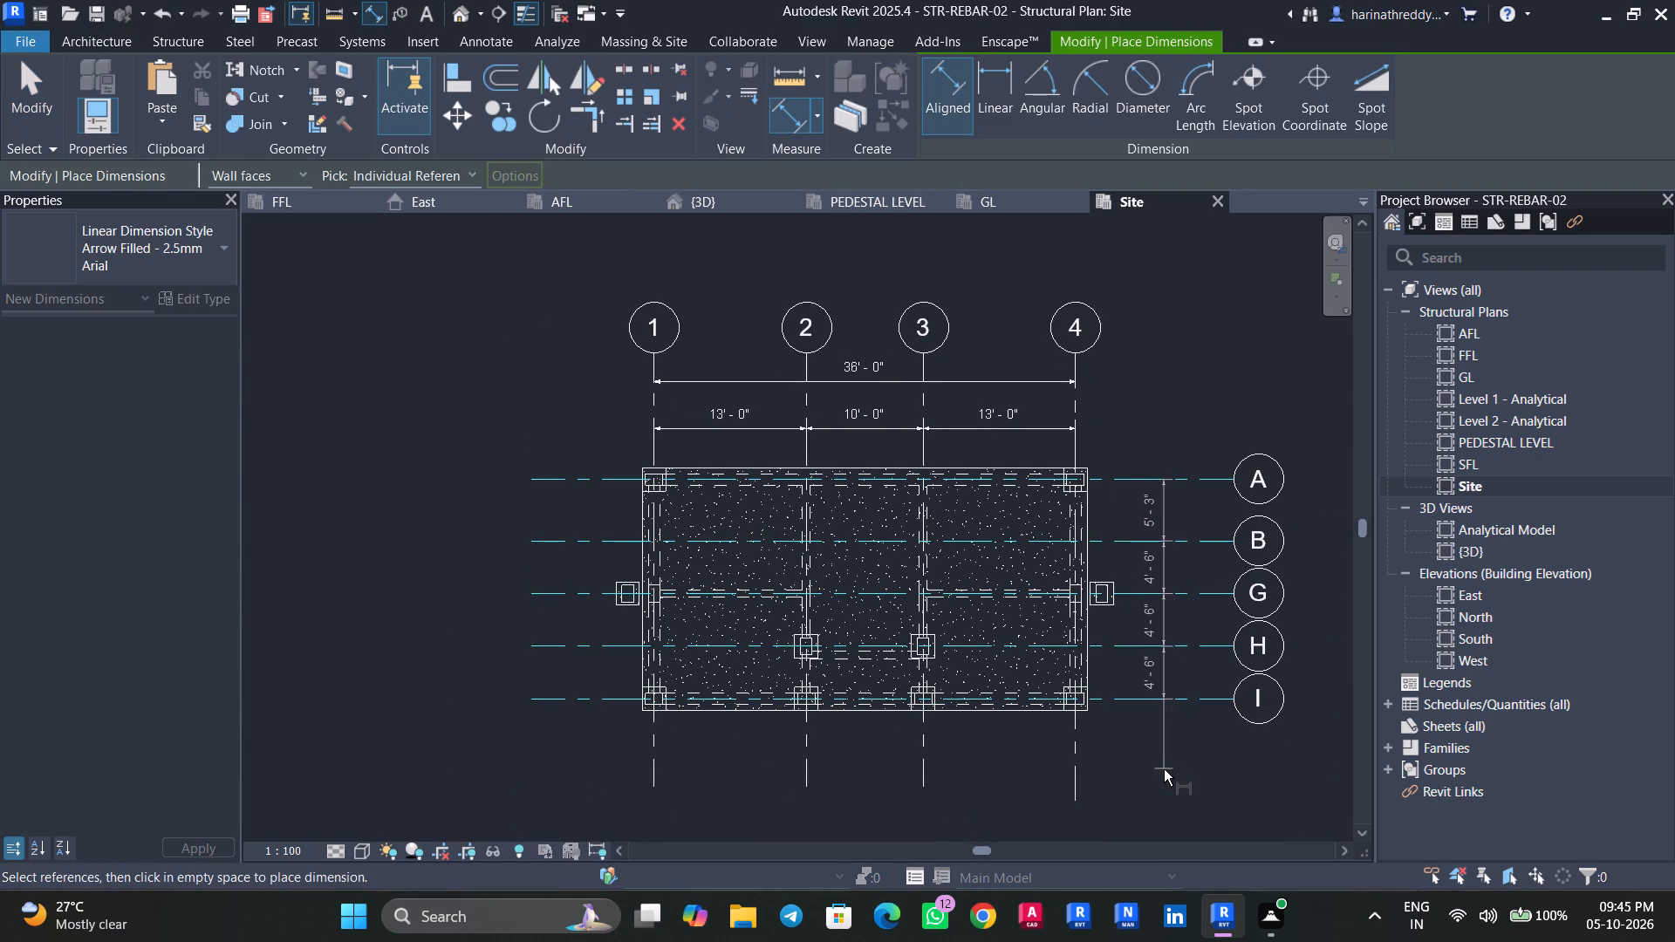
pyautogui.click(1147, 774)
# Place an overall aligned dimension from grid A to grid I between the bay dimension chain and the grid bubbles.
pyautogui.click(1202, 485)
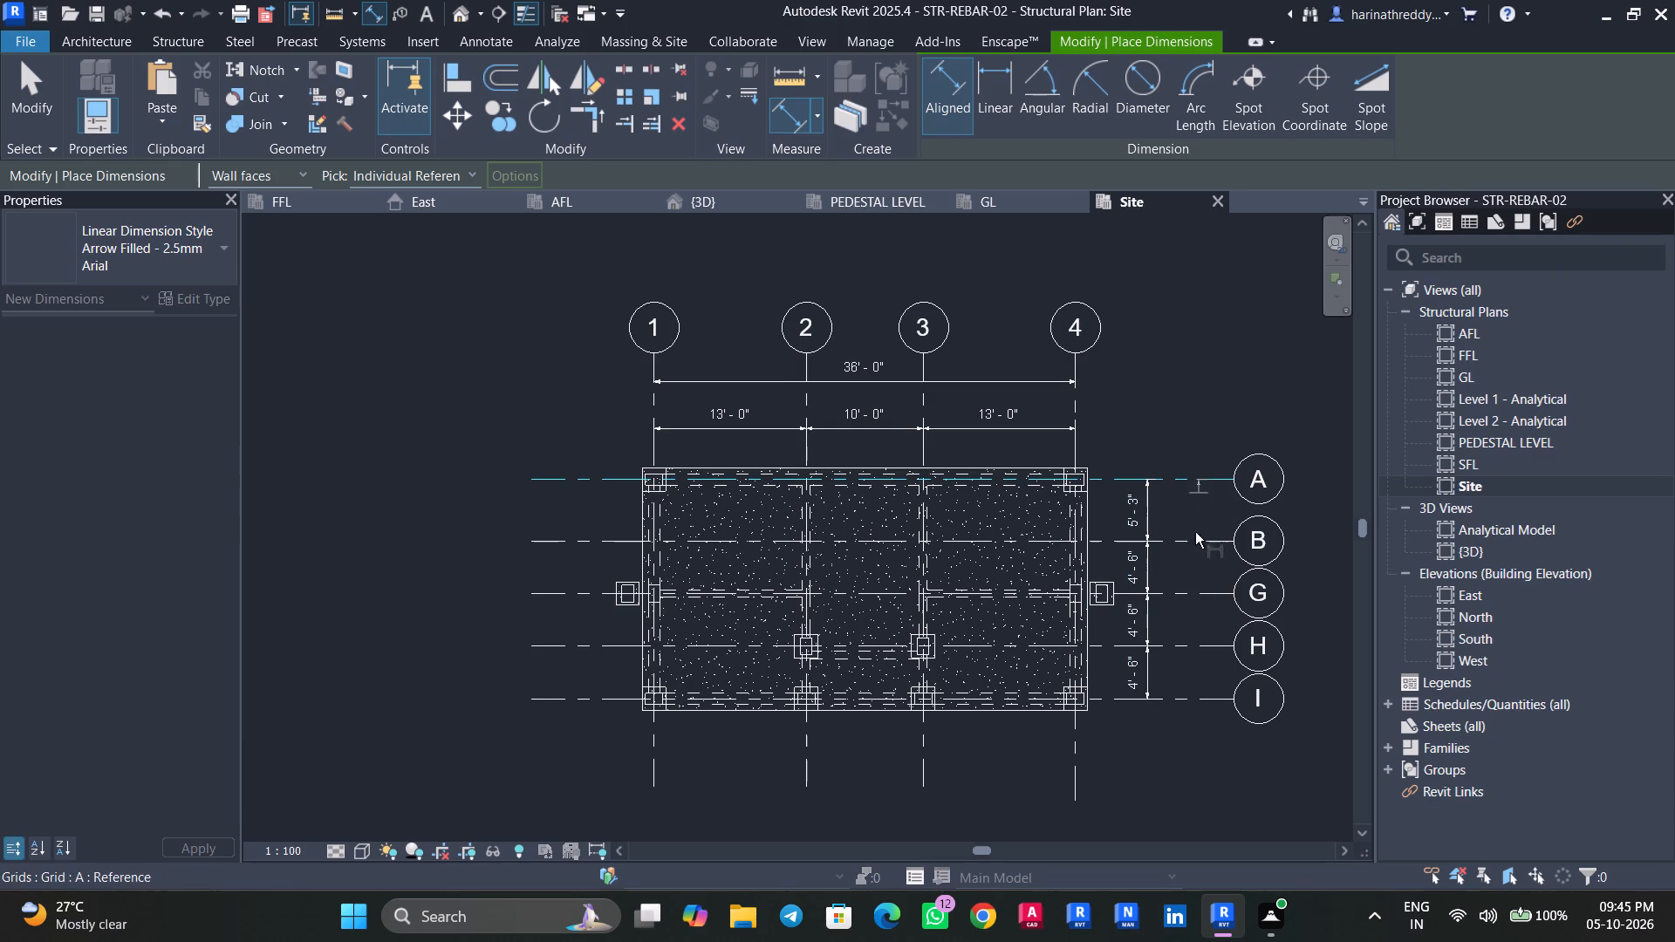
pyautogui.click(1202, 700)
pyautogui.click(1203, 781)
pyautogui.press('Escape')
pyautogui.press('Escape')
pyautogui.press('Escape')
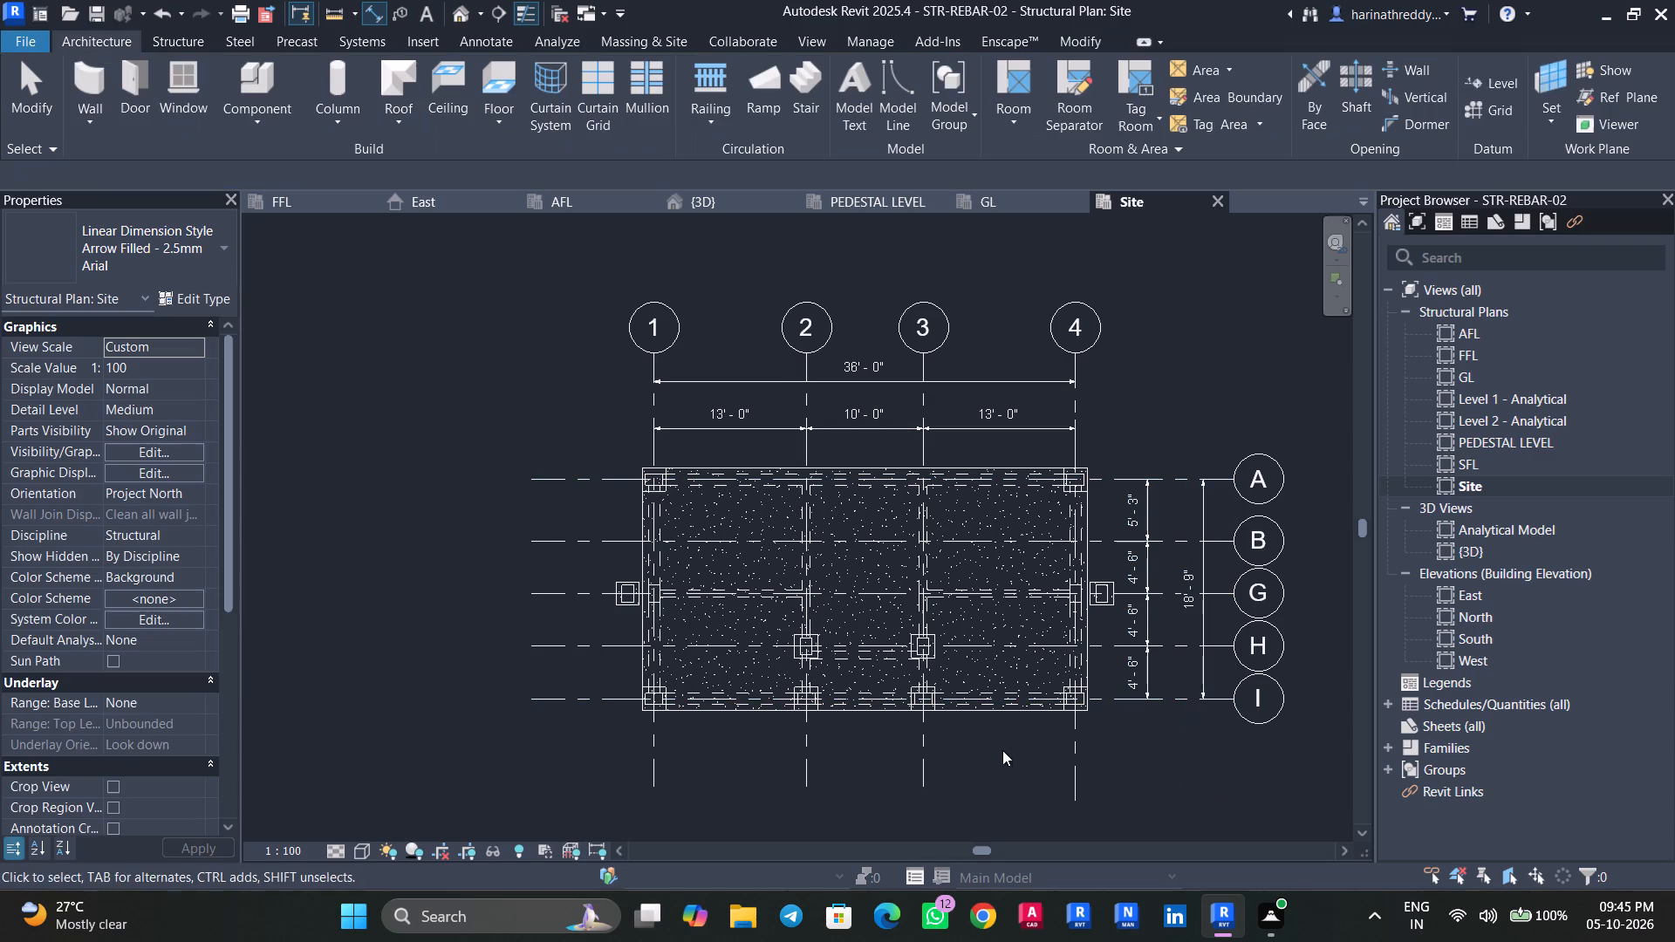
pyautogui.press('Escape')
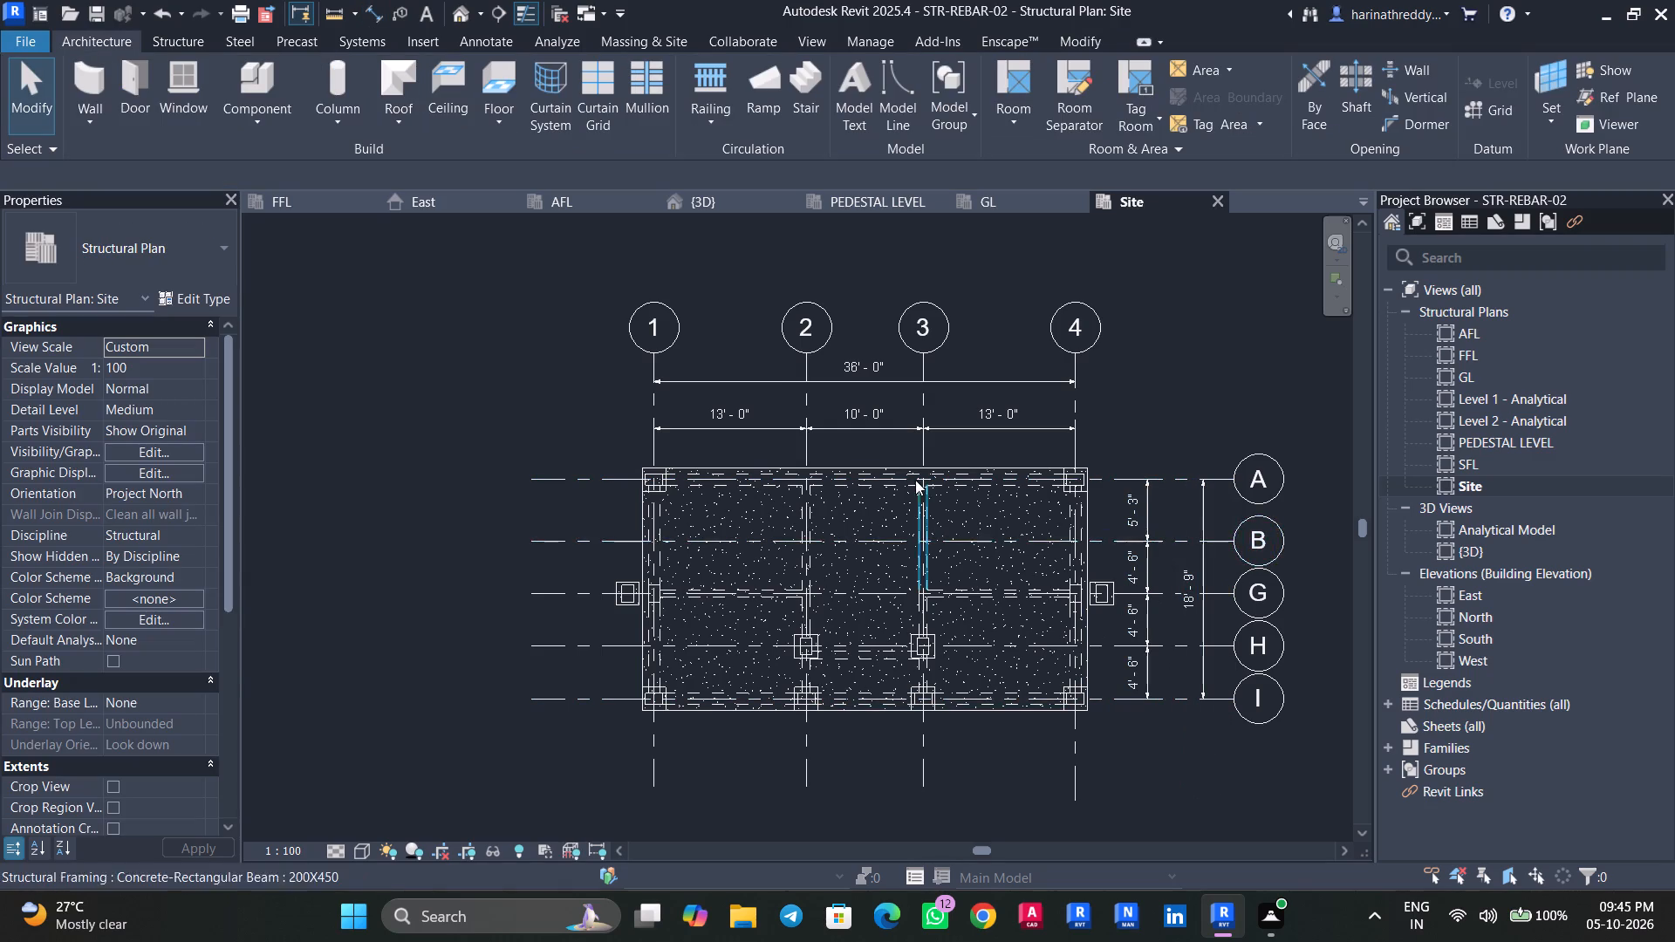
# Draw a thin detail-line rectangle about 73' 6" by 52' 6" around the building plan and its grid bubbles.
pyautogui.scroll(-2, 892, 299)
pyautogui.moveTo(945, 265); pyautogui.dragTo(854, 334, button='middle')
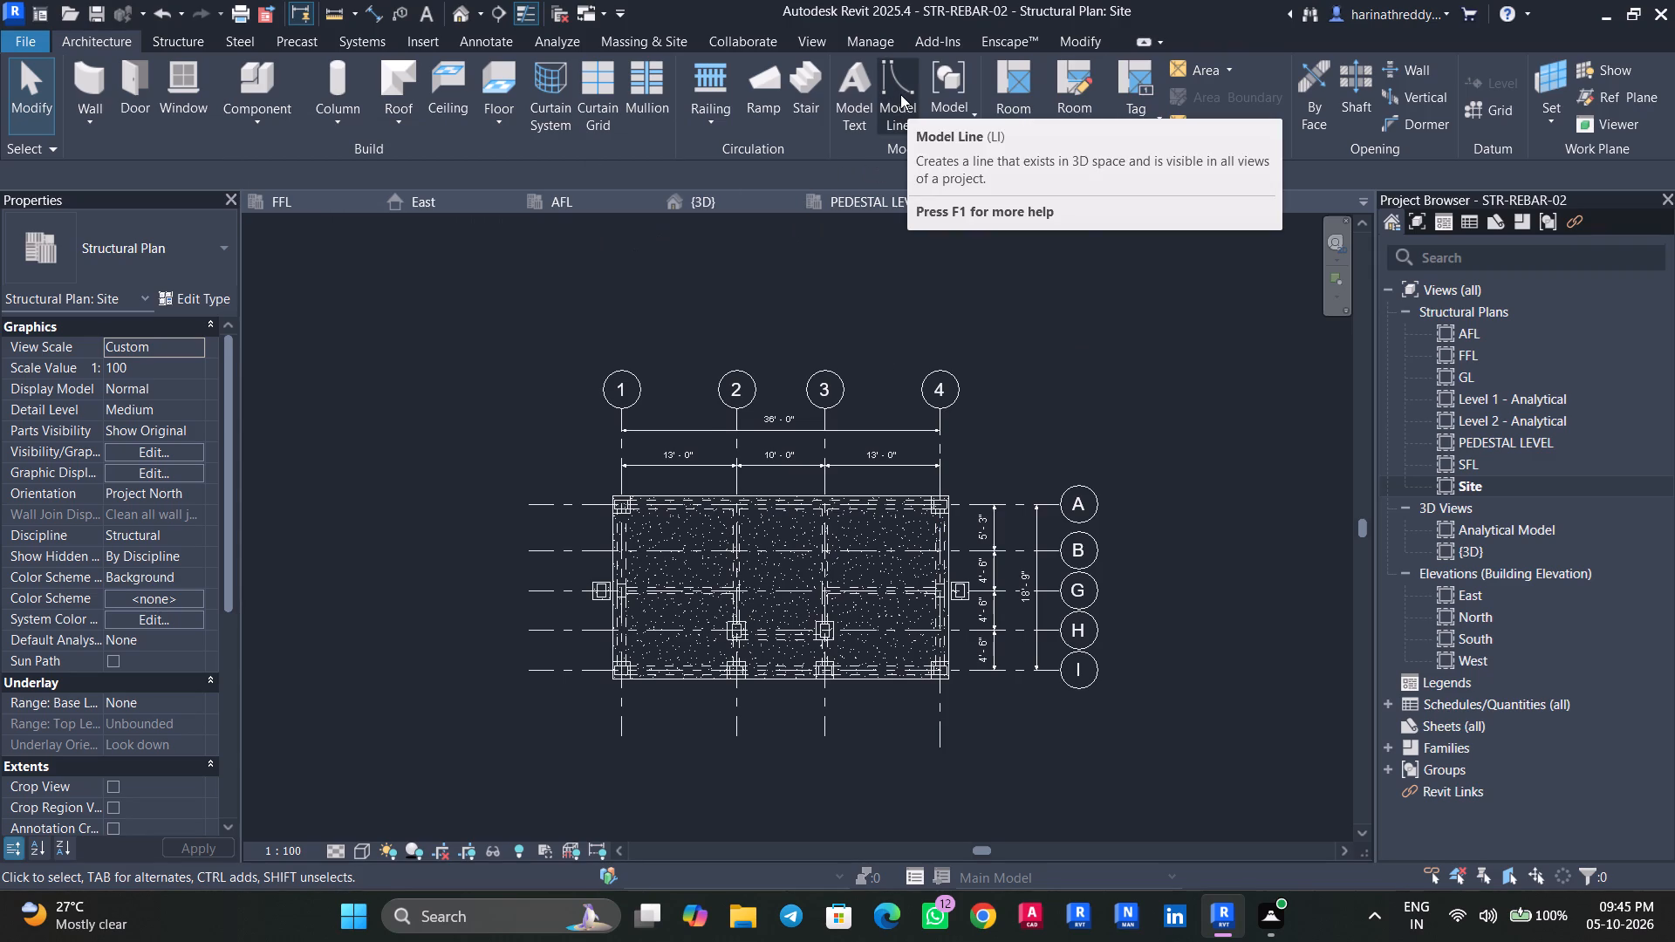
pyautogui.click(502, 48)
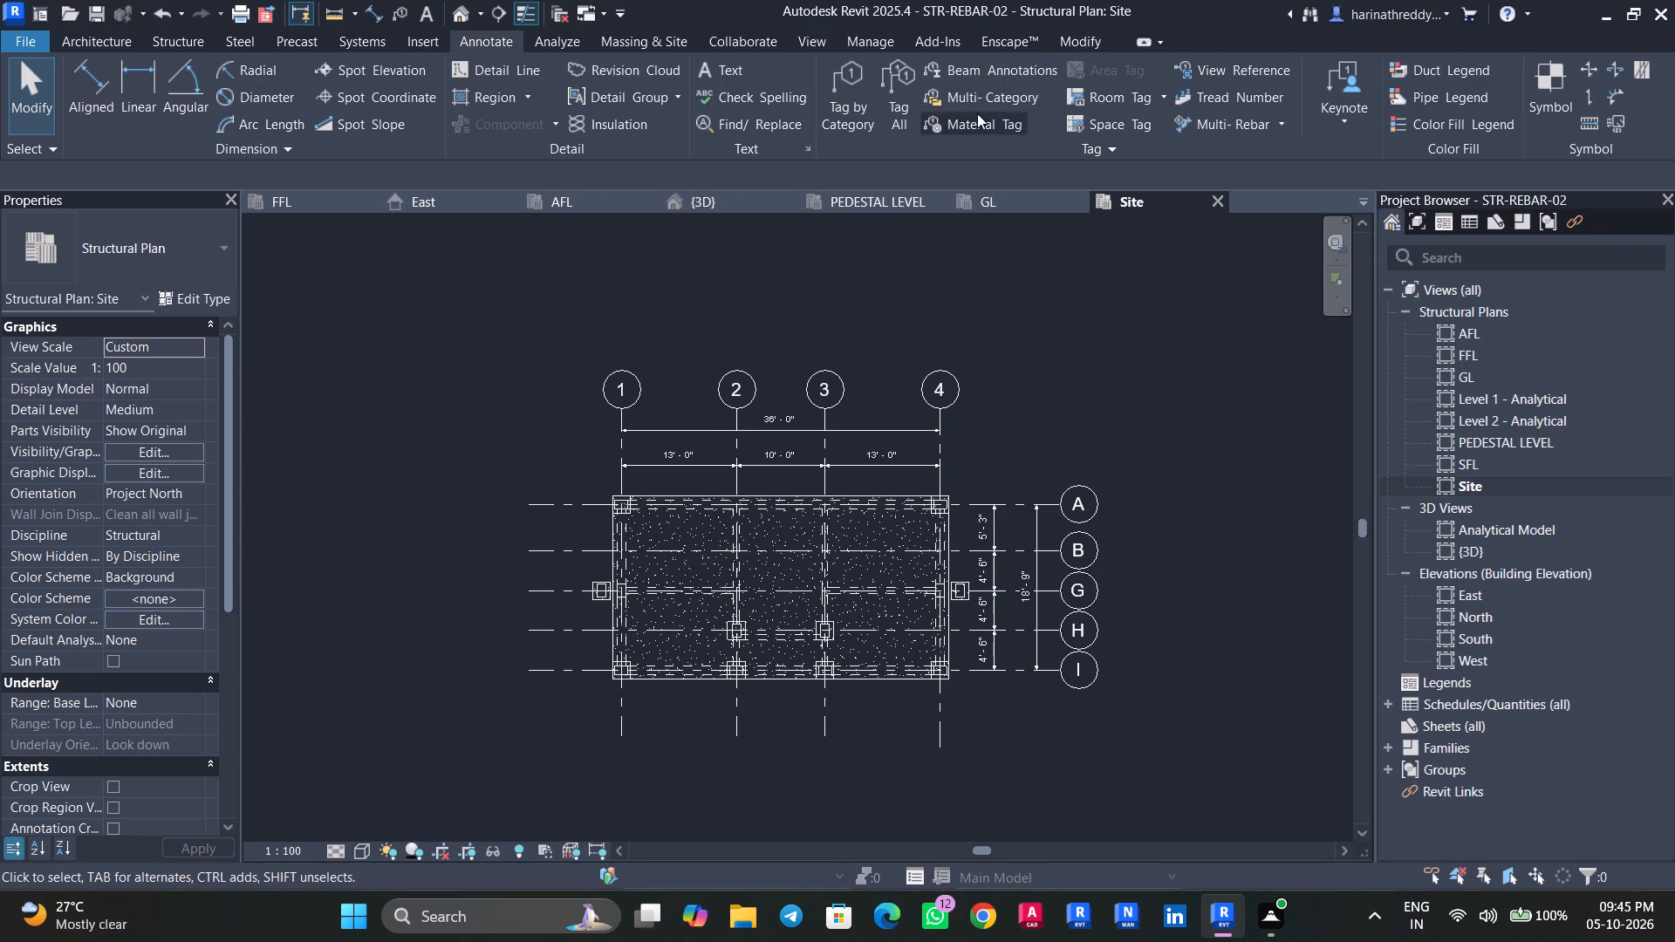
pyautogui.click(488, 70)
pyautogui.scroll(6, 1000, 664)
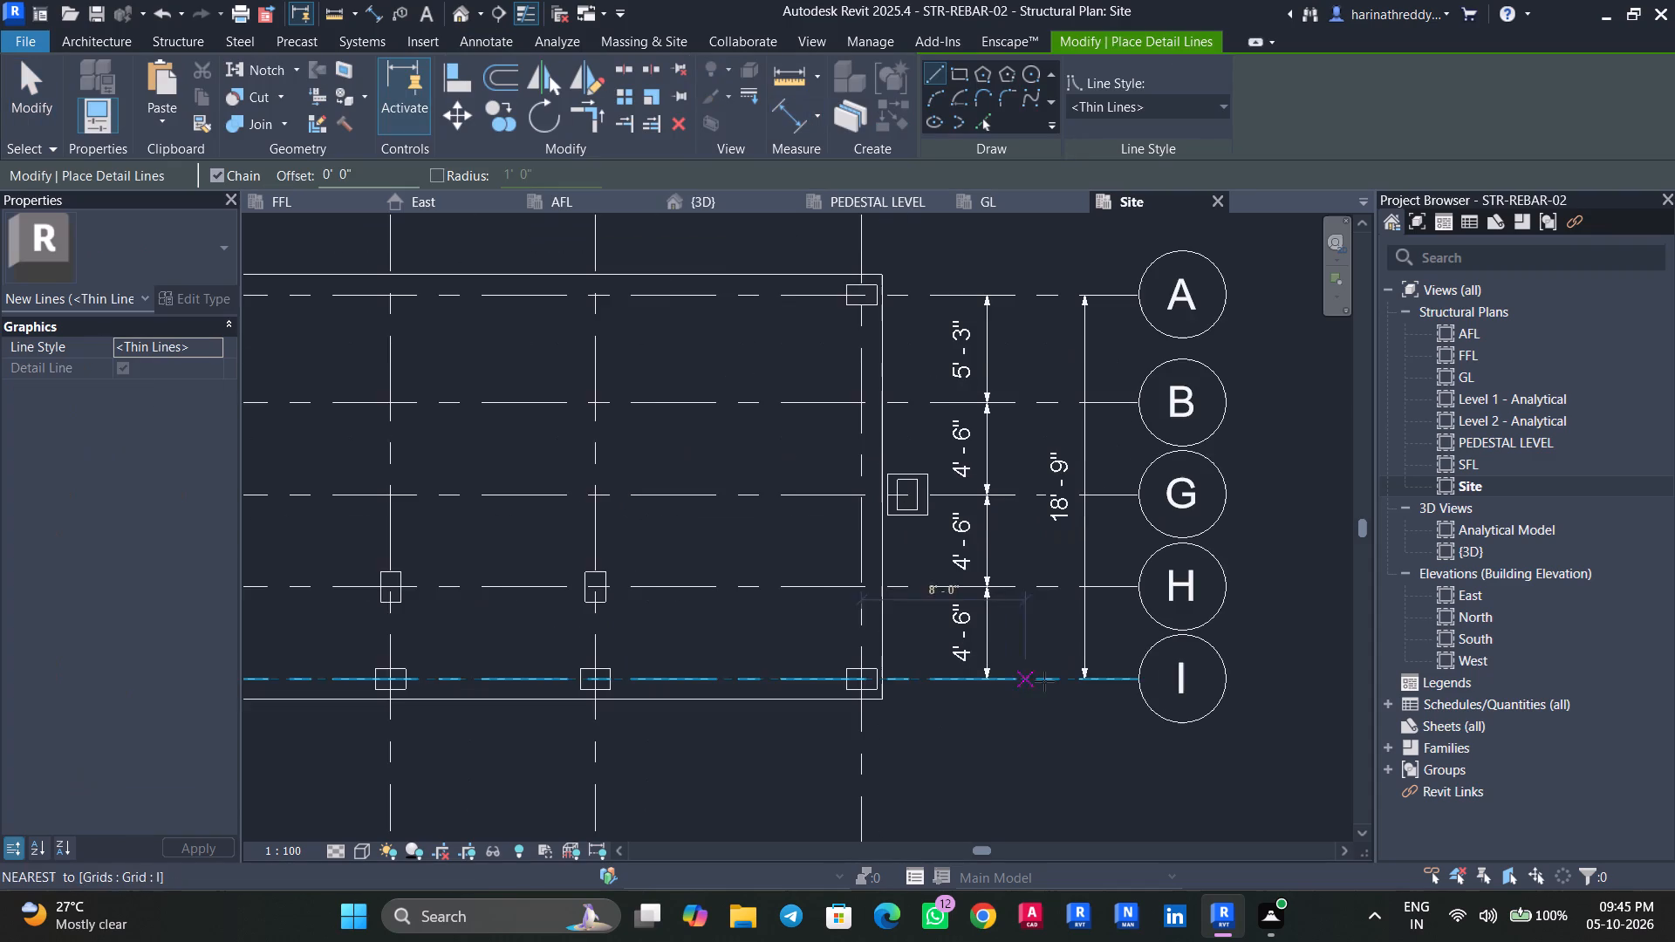
pyautogui.scroll(-8, 940, 704)
pyautogui.click(961, 72)
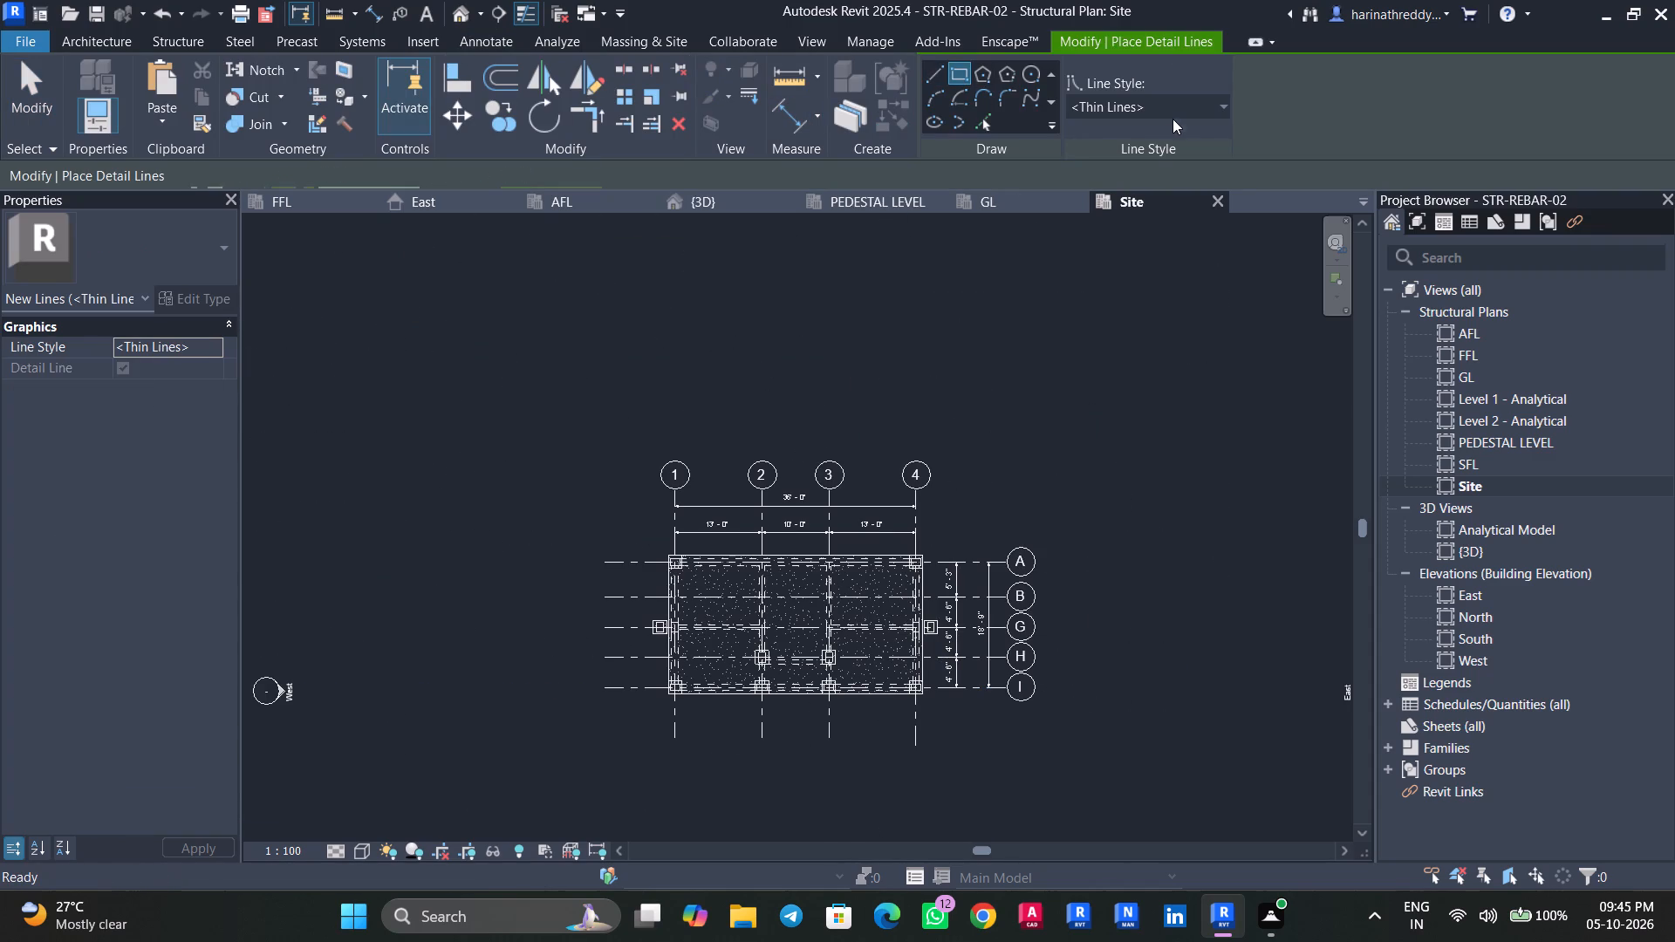
pyautogui.click(1165, 106)
pyautogui.press('Escape')
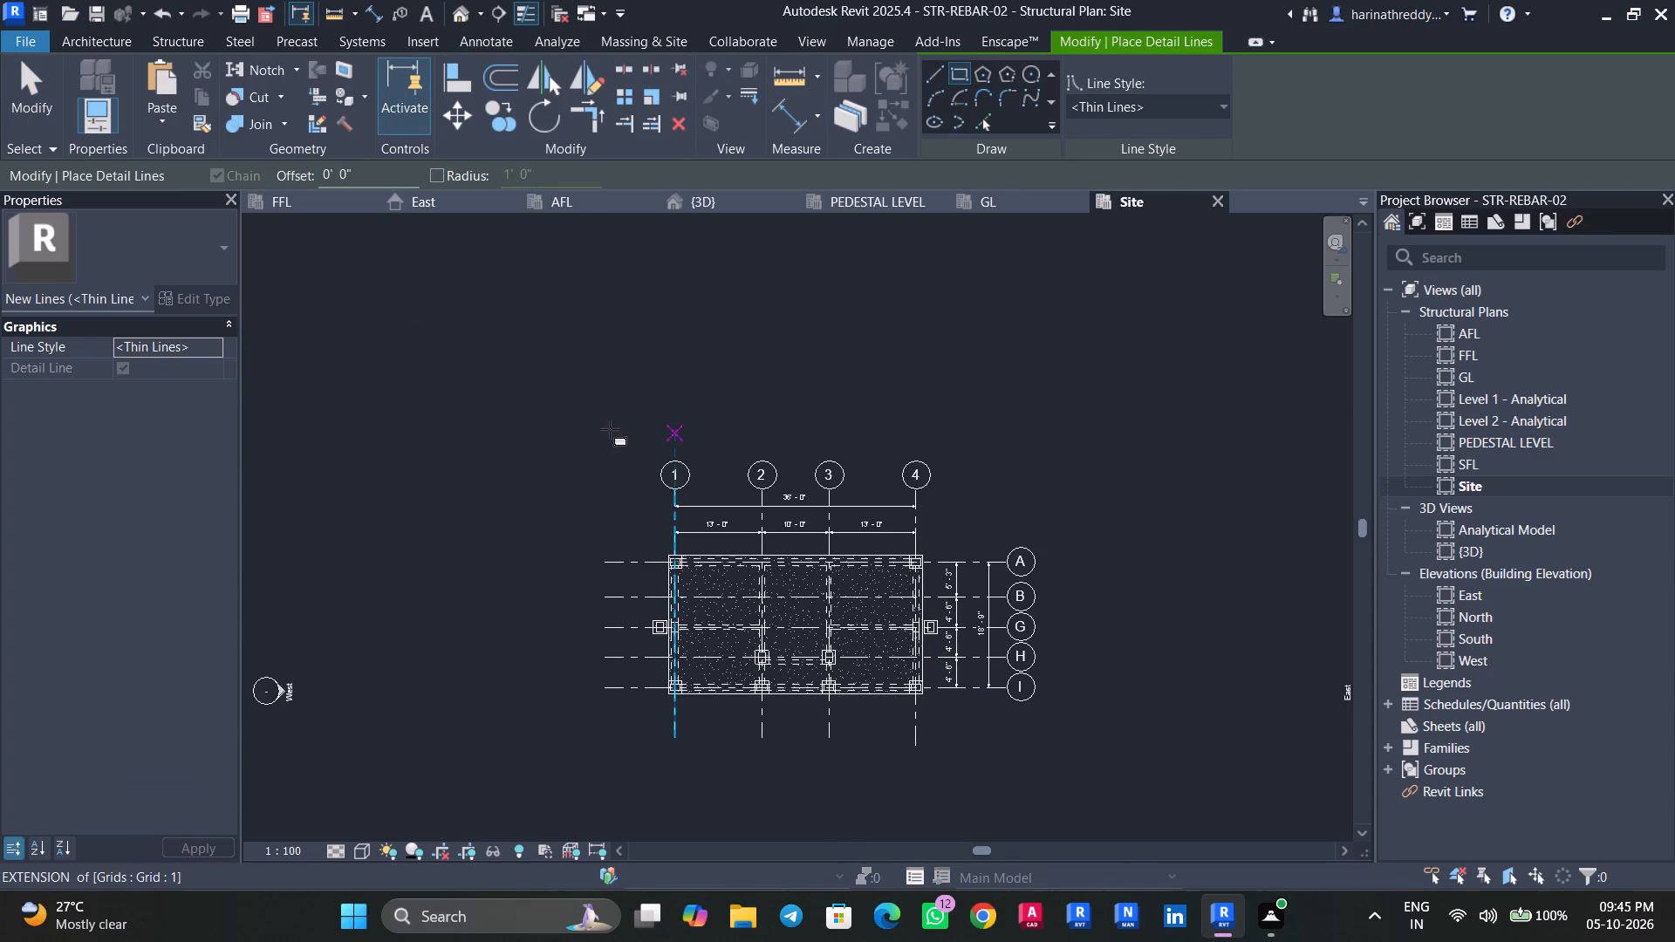
pyautogui.click(562, 413)
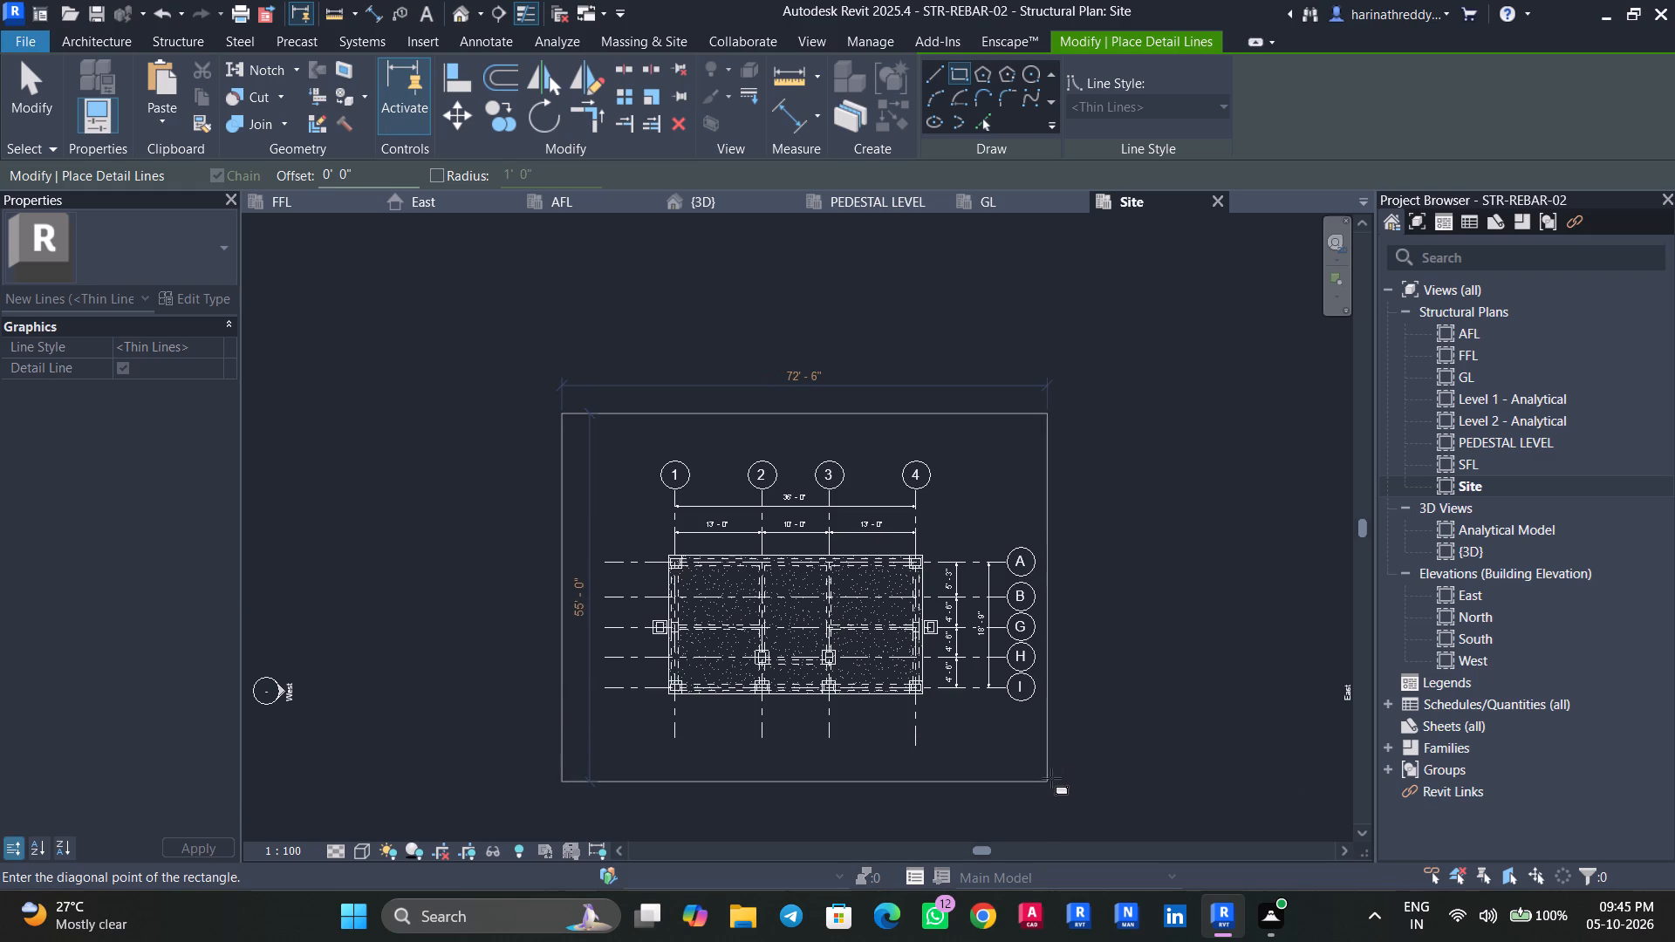
pyautogui.click(1053, 764)
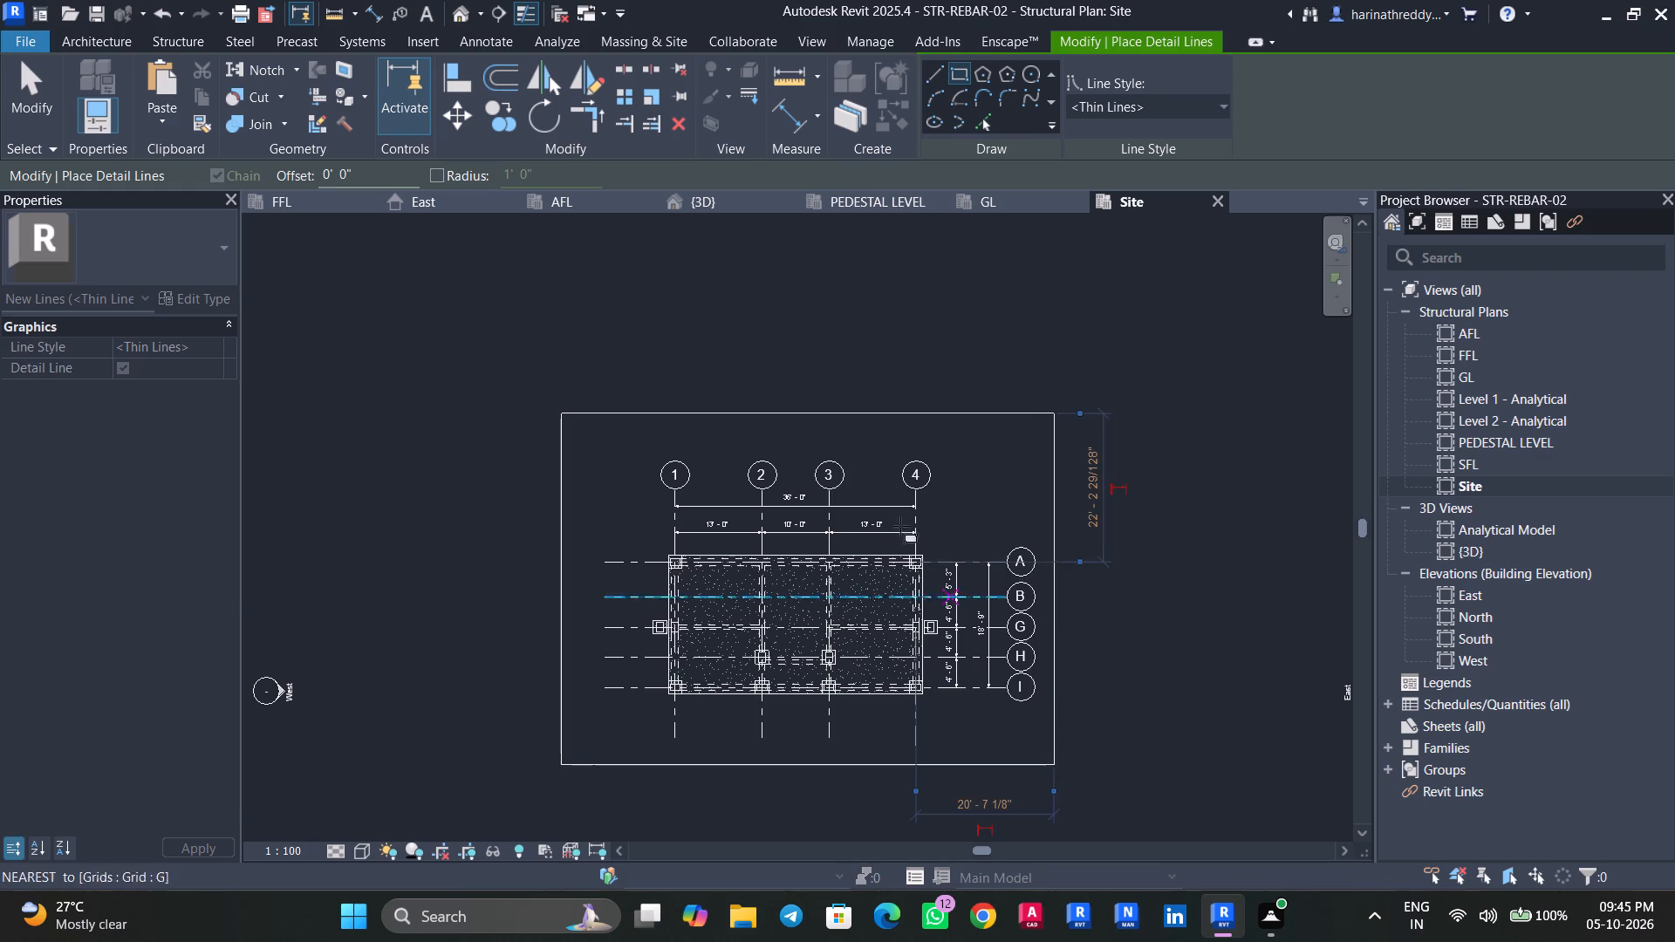
pyautogui.press('Escape')
pyautogui.press('Escape')
# Set the distance between the detail rectangle's two horizontal lines to 21' by moving its upper line.
pyautogui.click(1062, 489)
pyautogui.press('Escape')
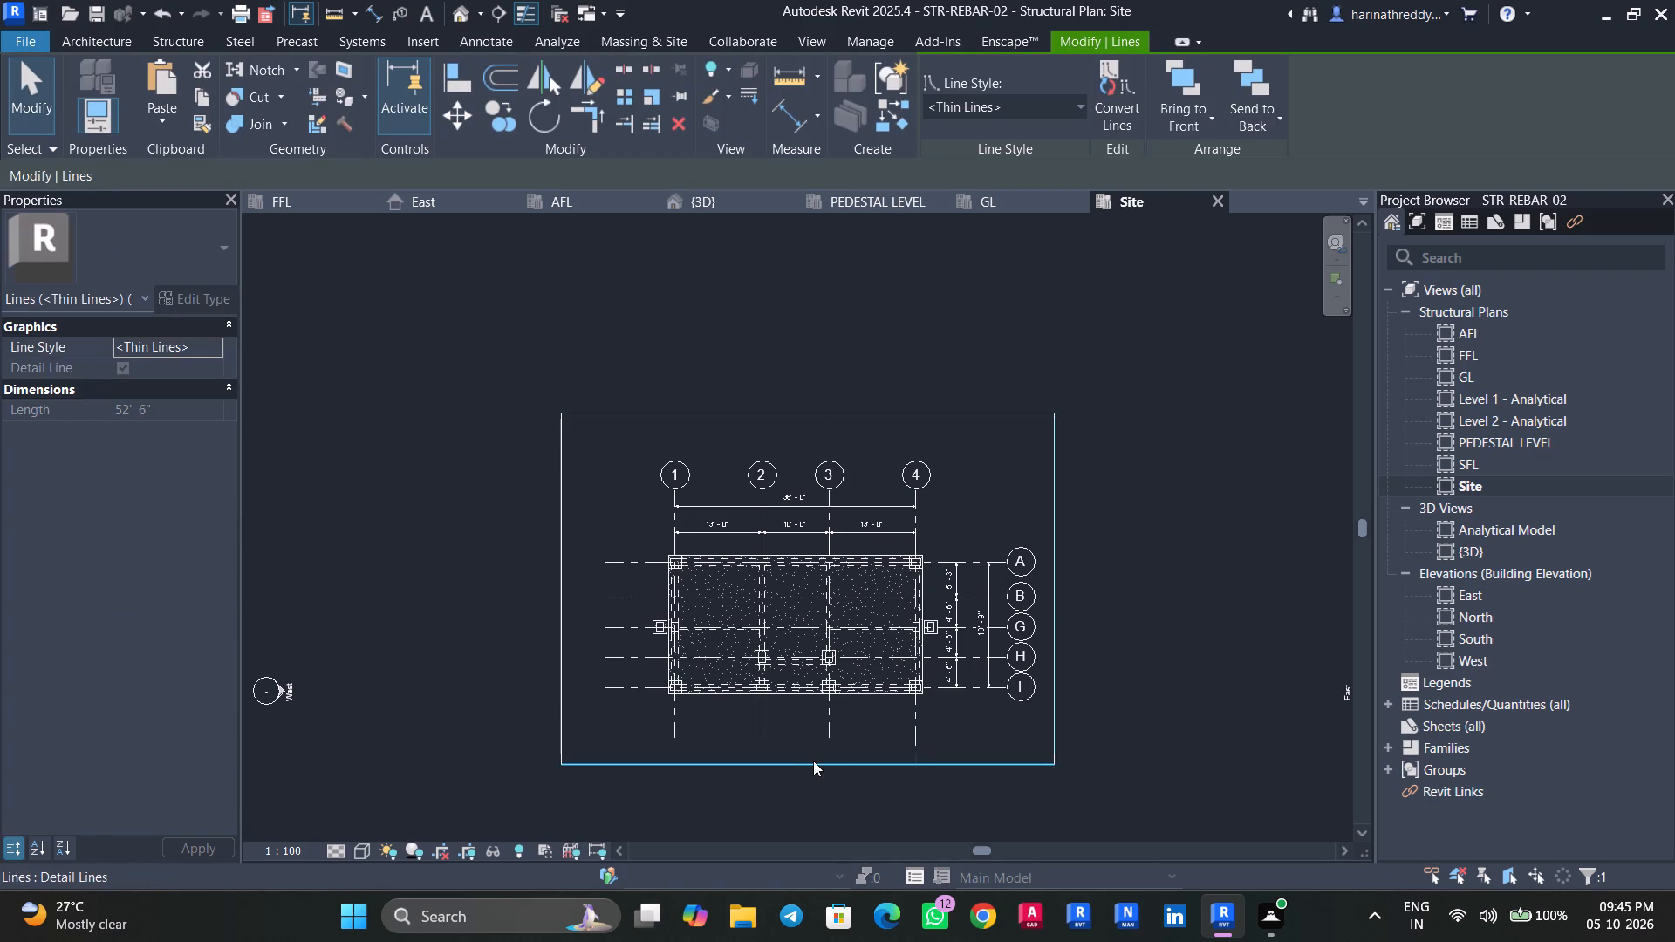
pyautogui.click(806, 762)
pyautogui.press('Escape')
pyautogui.click(555, 594)
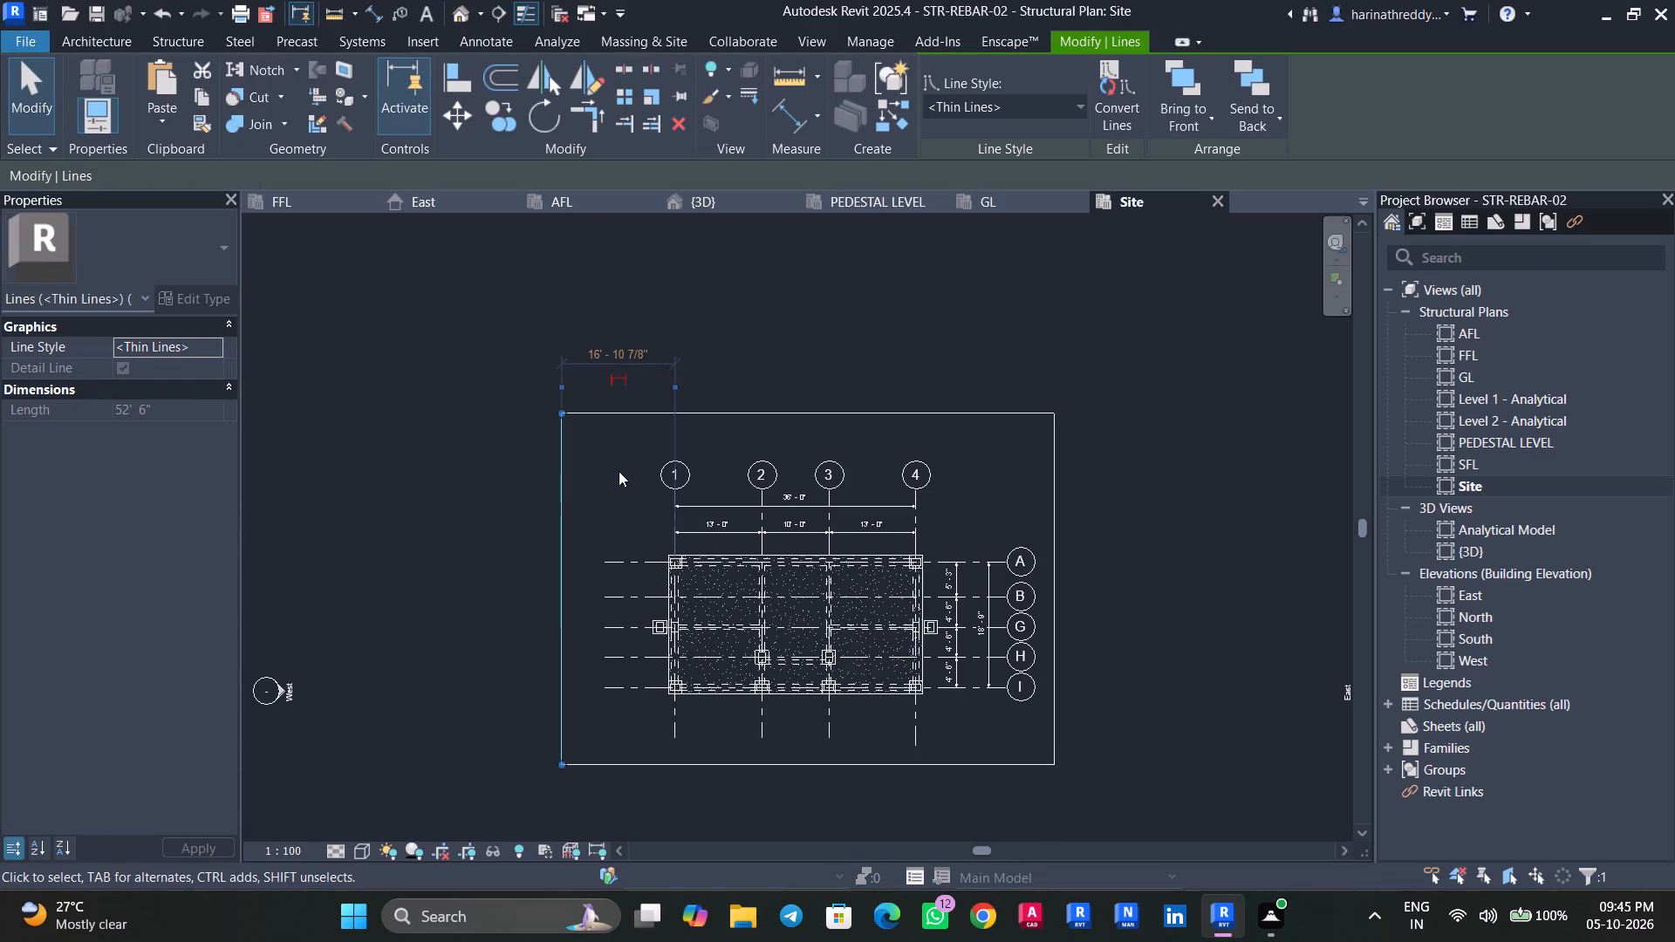
pyautogui.press('Escape')
pyautogui.press('Escape')
pyautogui.click(749, 409)
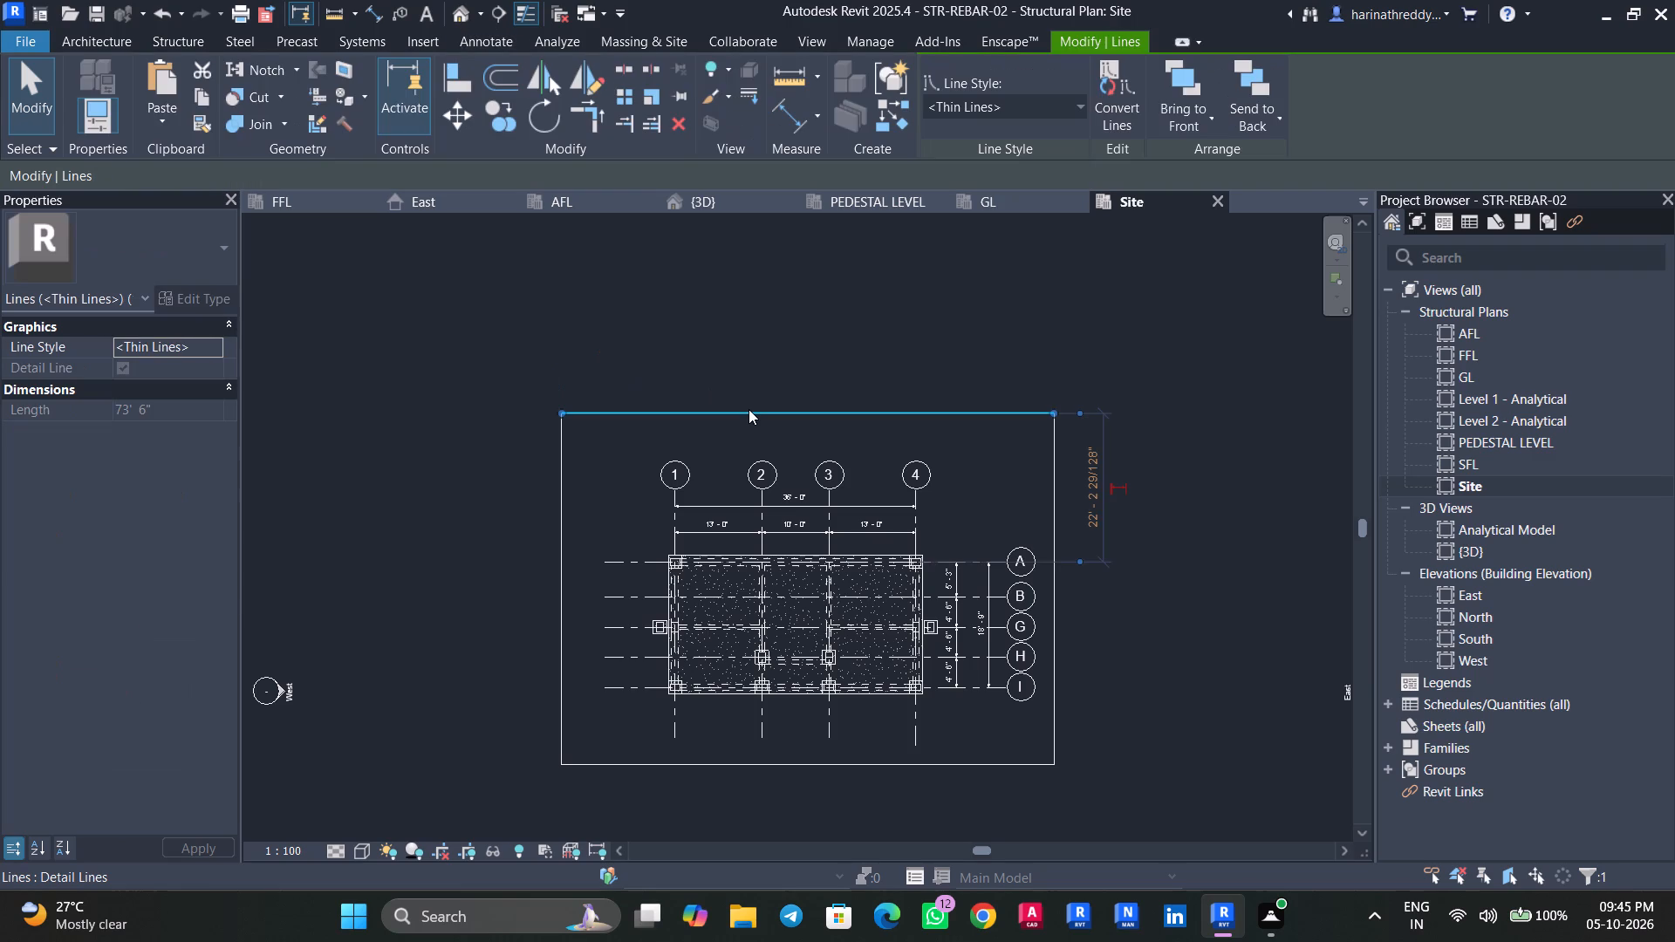
pyautogui.moveTo(1078, 559); pyautogui.dragTo(1072, 695)
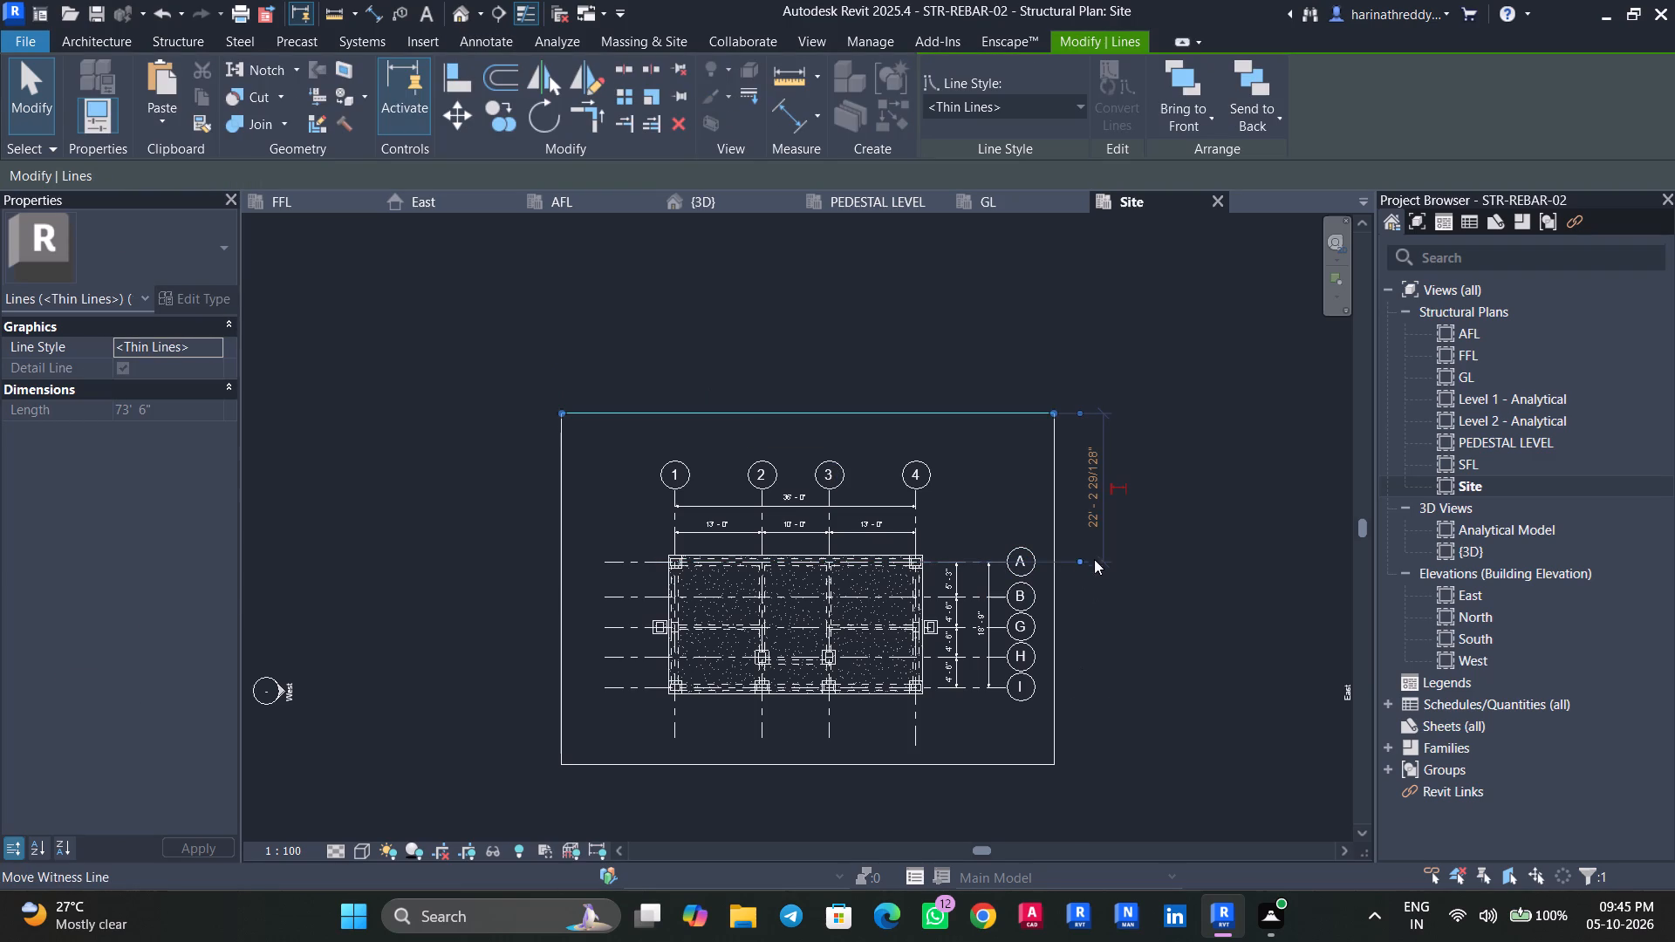
pyautogui.moveTo(1080, 562); pyautogui.dragTo(1057, 652)
pyautogui.moveTo(1072, 560); pyautogui.dragTo(1070, 625)
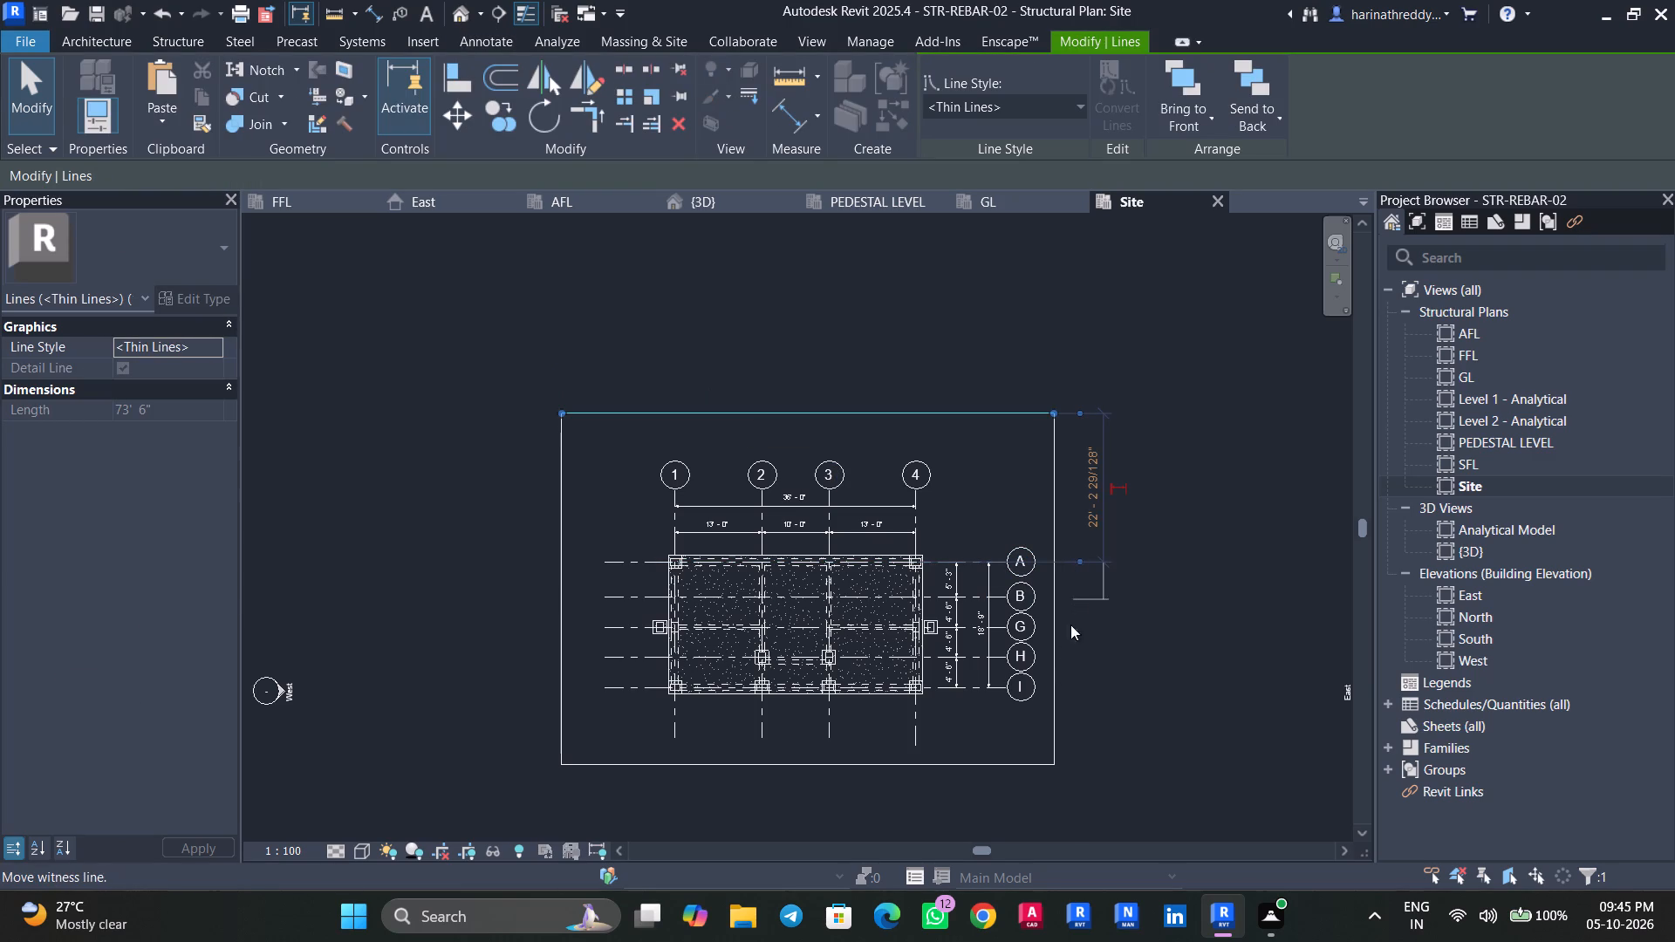
pyautogui.moveTo(1070, 625); pyautogui.dragTo(1027, 763)
pyautogui.press('Escape')
pyautogui.press('Escape')
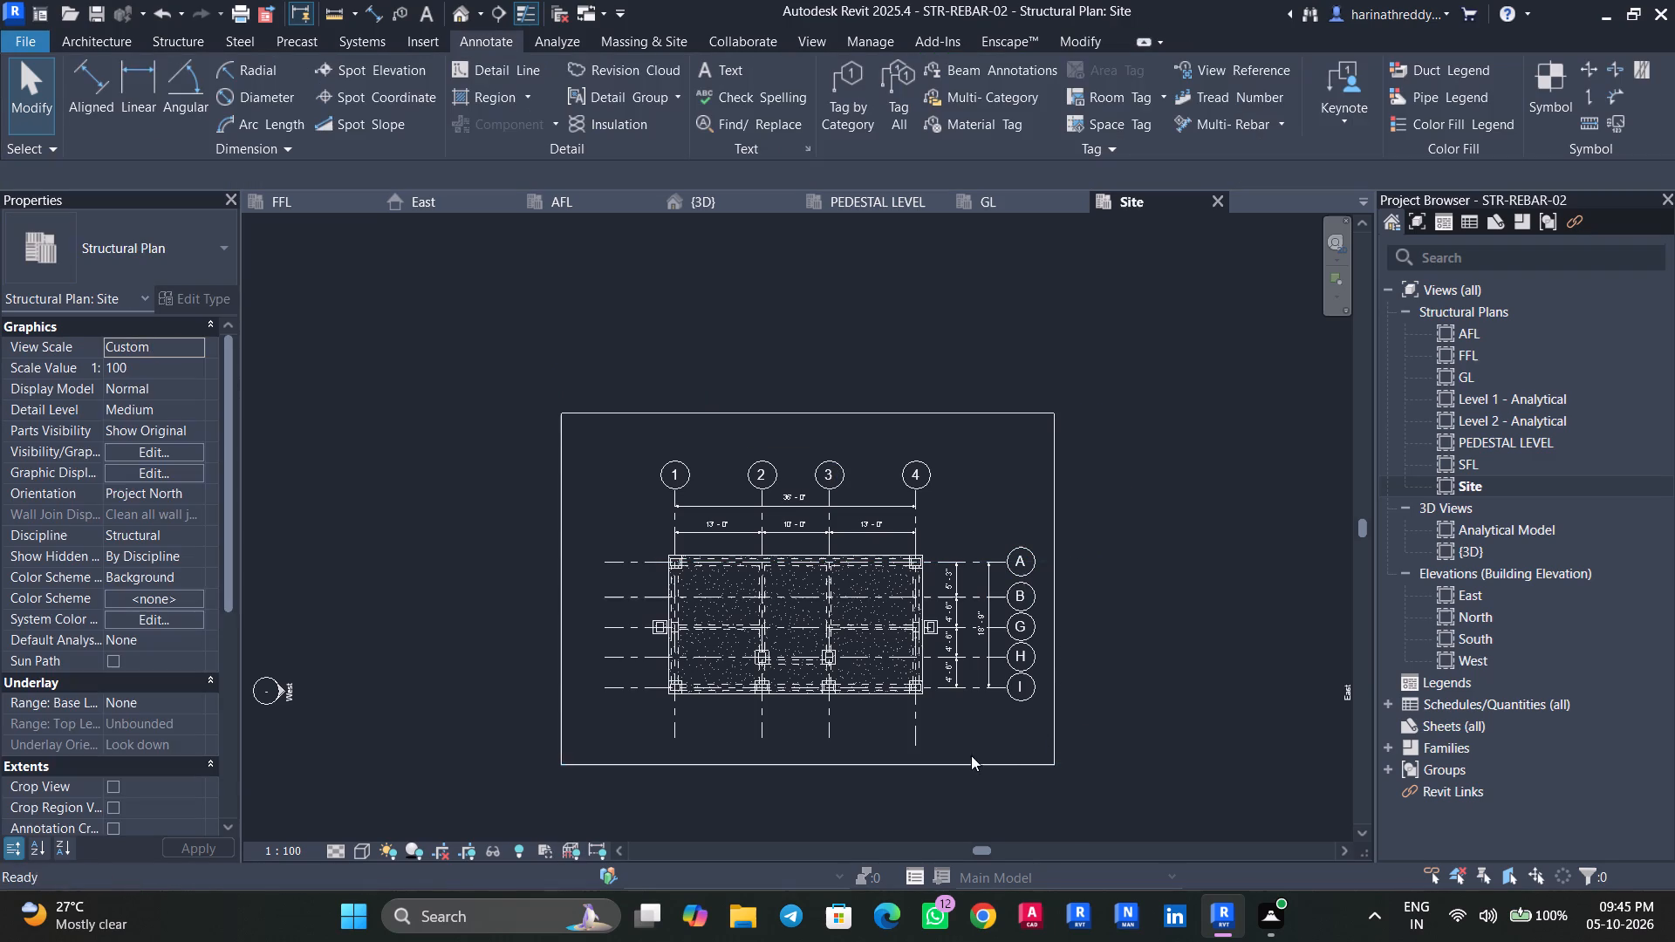
pyautogui.click(961, 768)
pyautogui.press('Escape')
pyautogui.click(734, 407)
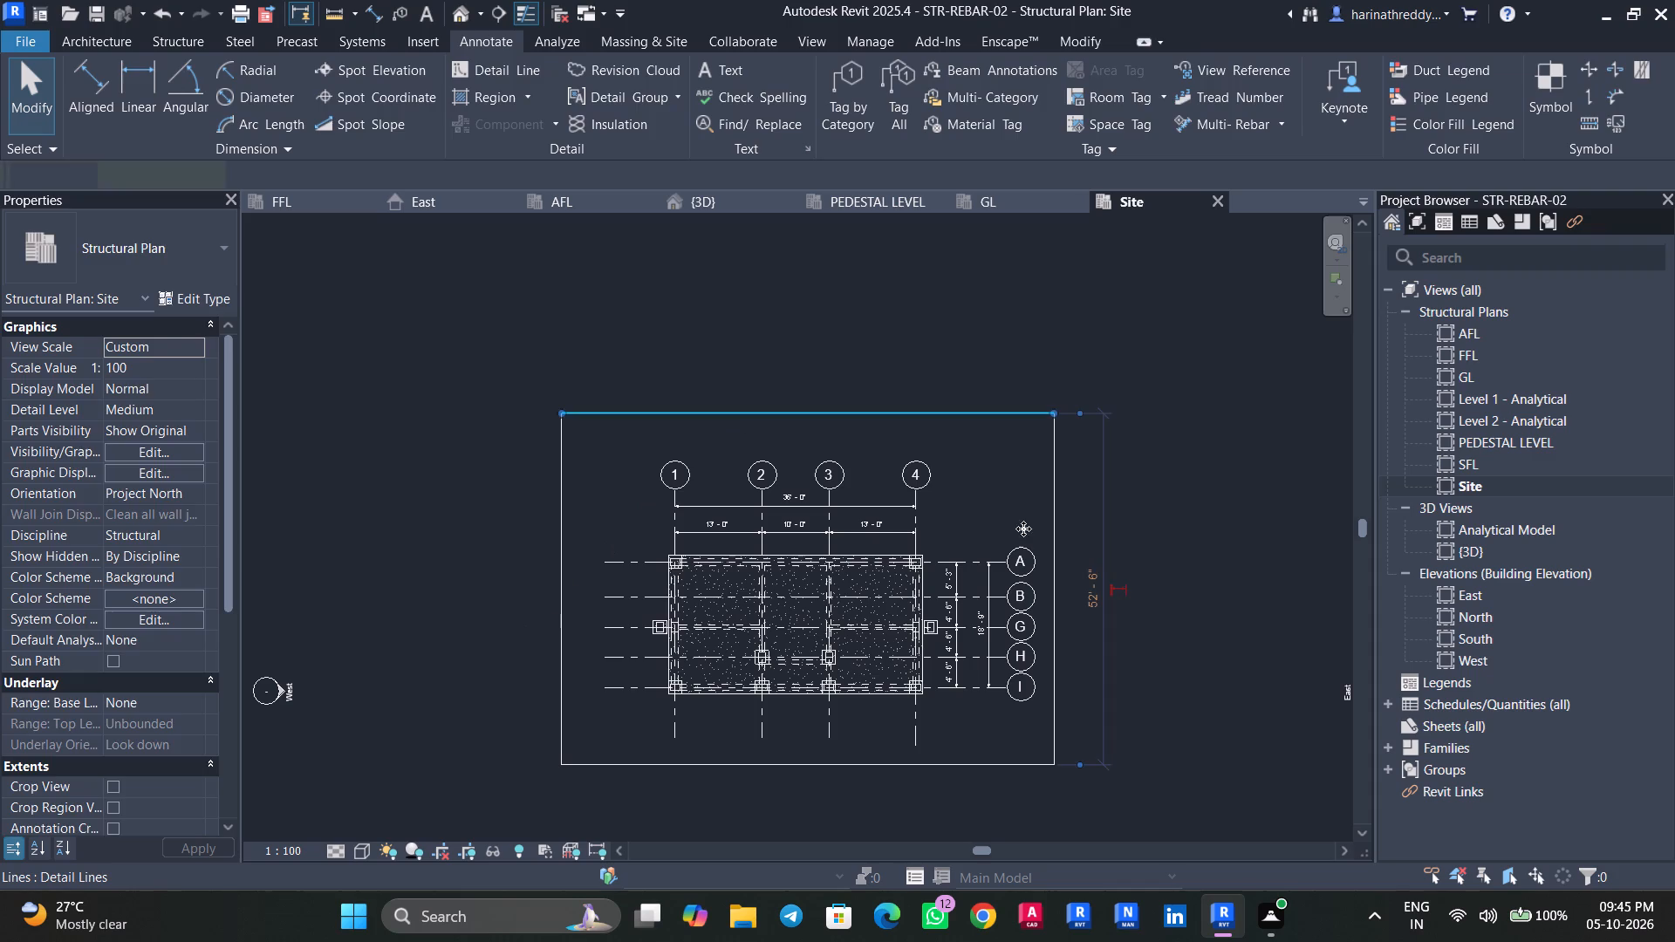
pyautogui.click(1094, 593)
pyautogui.write("21'")
pyautogui.press('Return')
pyautogui.press('Escape')
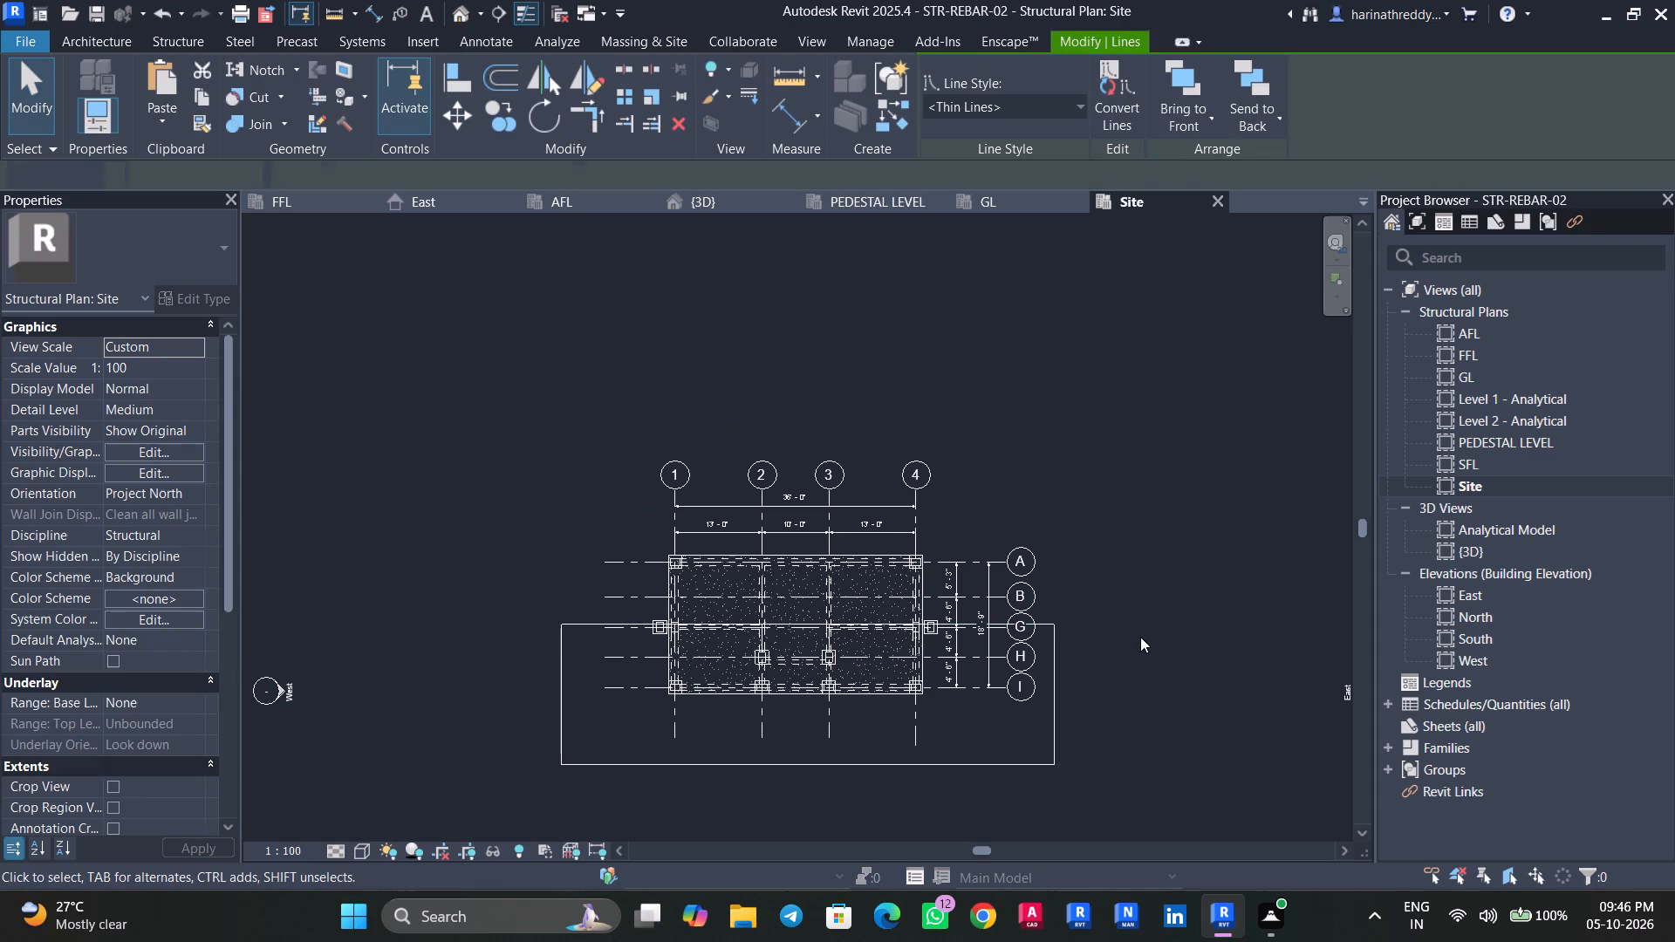
pyautogui.press('Escape')
# Set the distance between the detail rectangle's two vertical lines to 41' by moving the one on the grid 1 side.
pyautogui.click(565, 712)
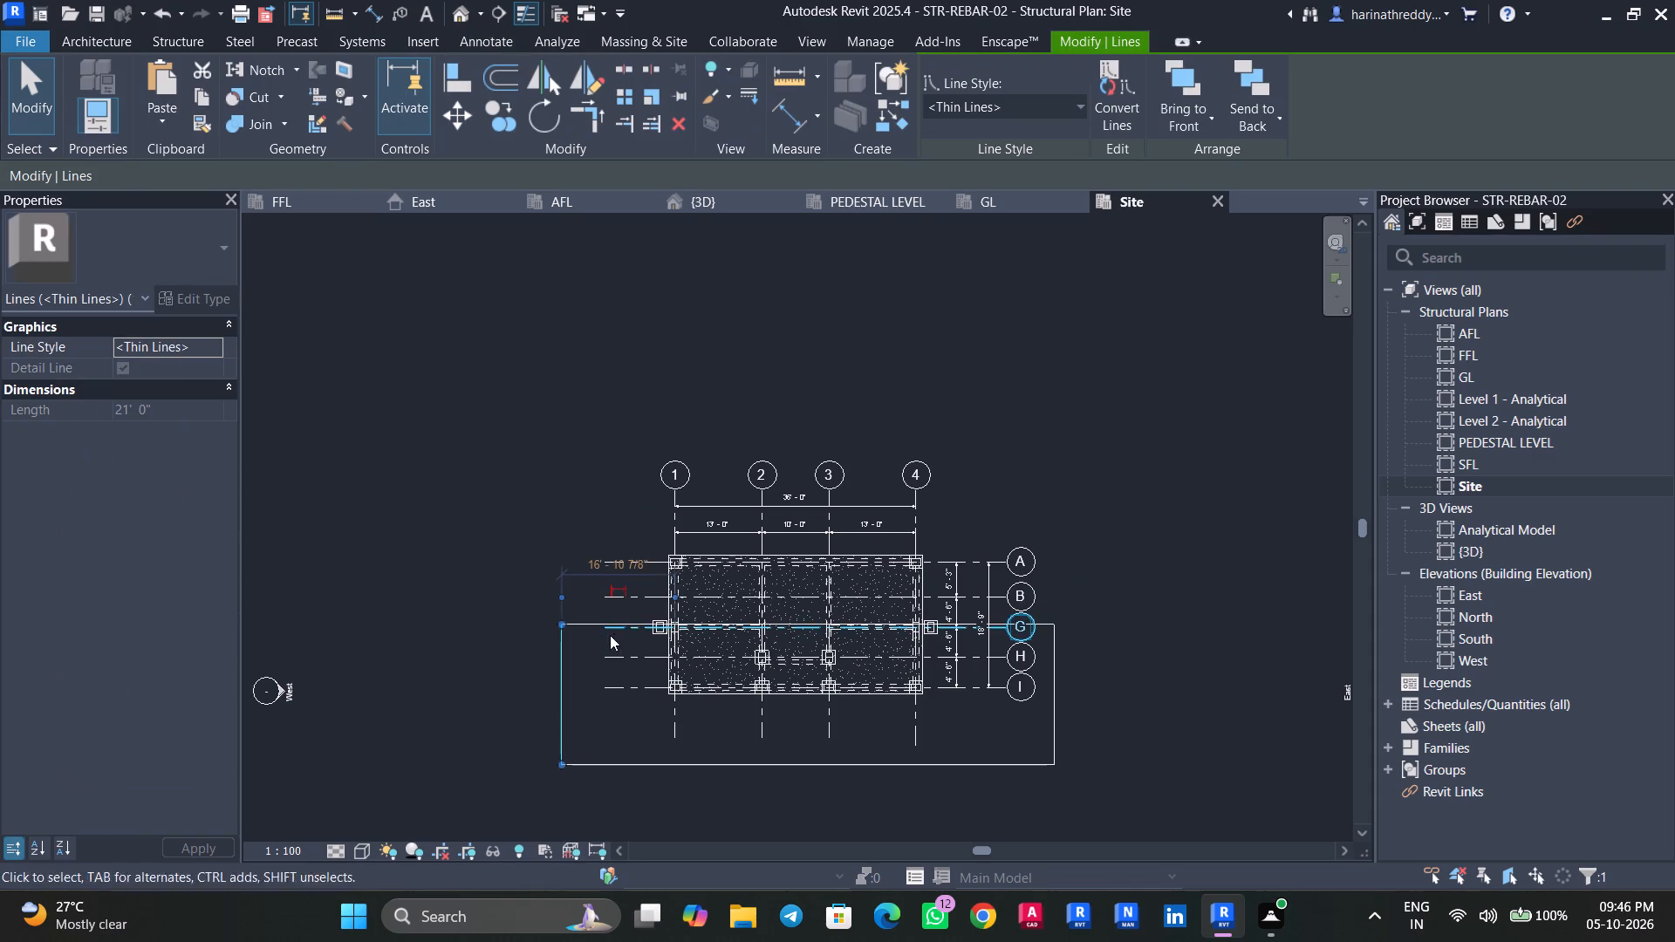
pyautogui.moveTo(673, 597); pyautogui.dragTo(1056, 637)
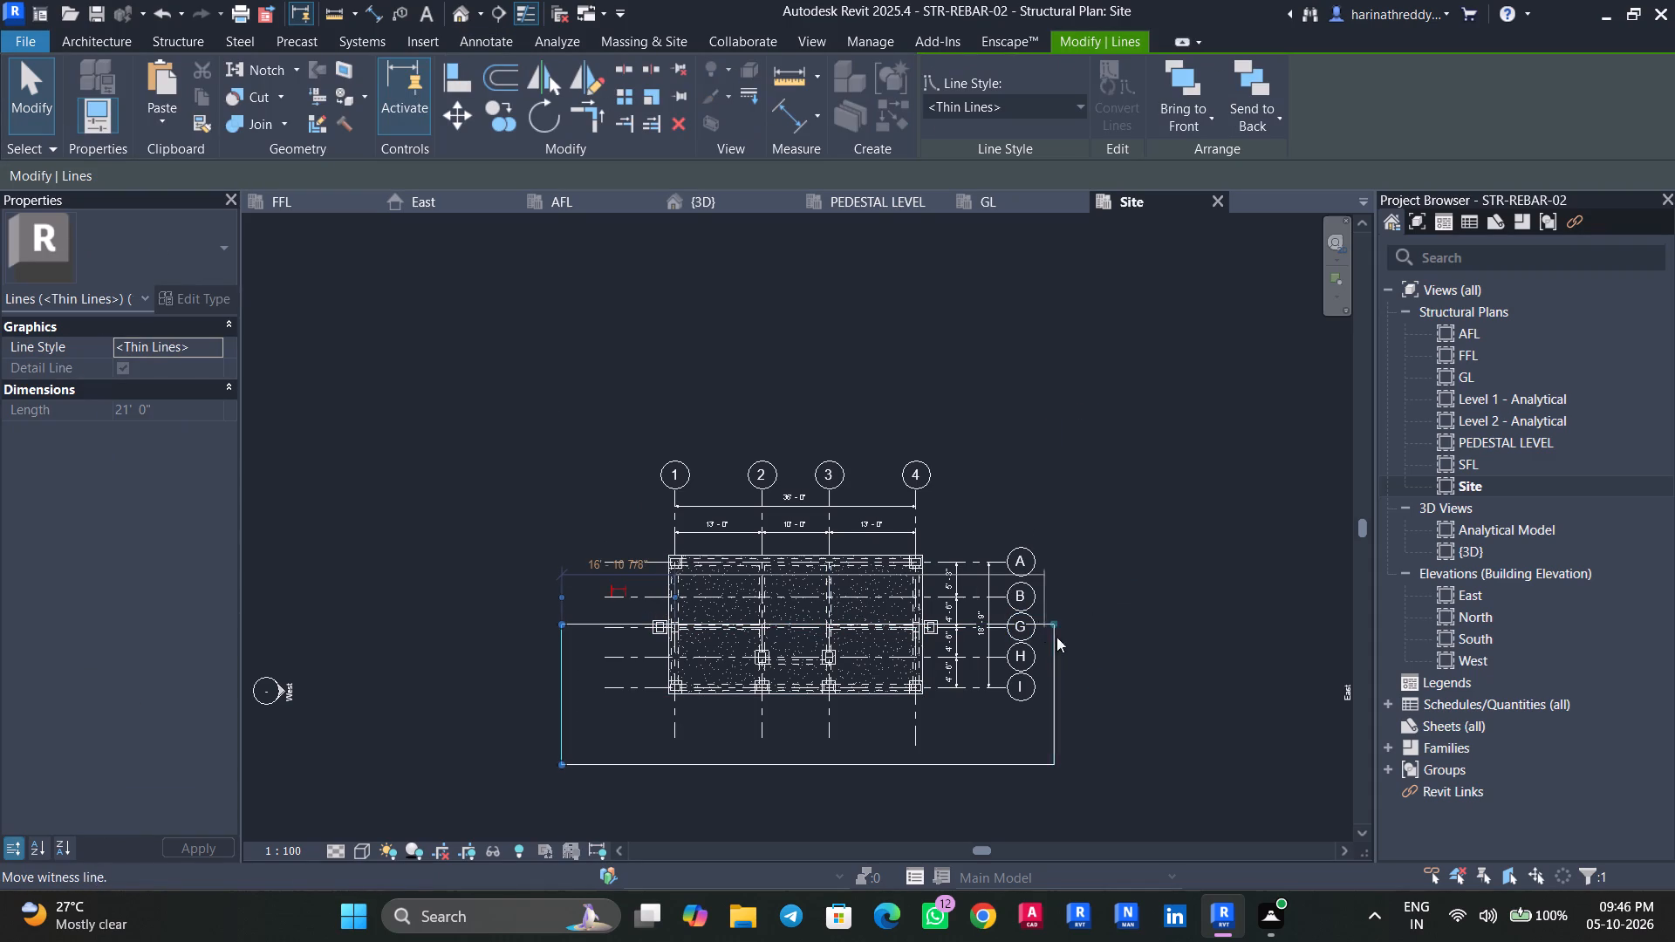
pyautogui.moveTo(1056, 637); pyautogui.dragTo(1052, 653)
pyautogui.scroll(4, 761, 555)
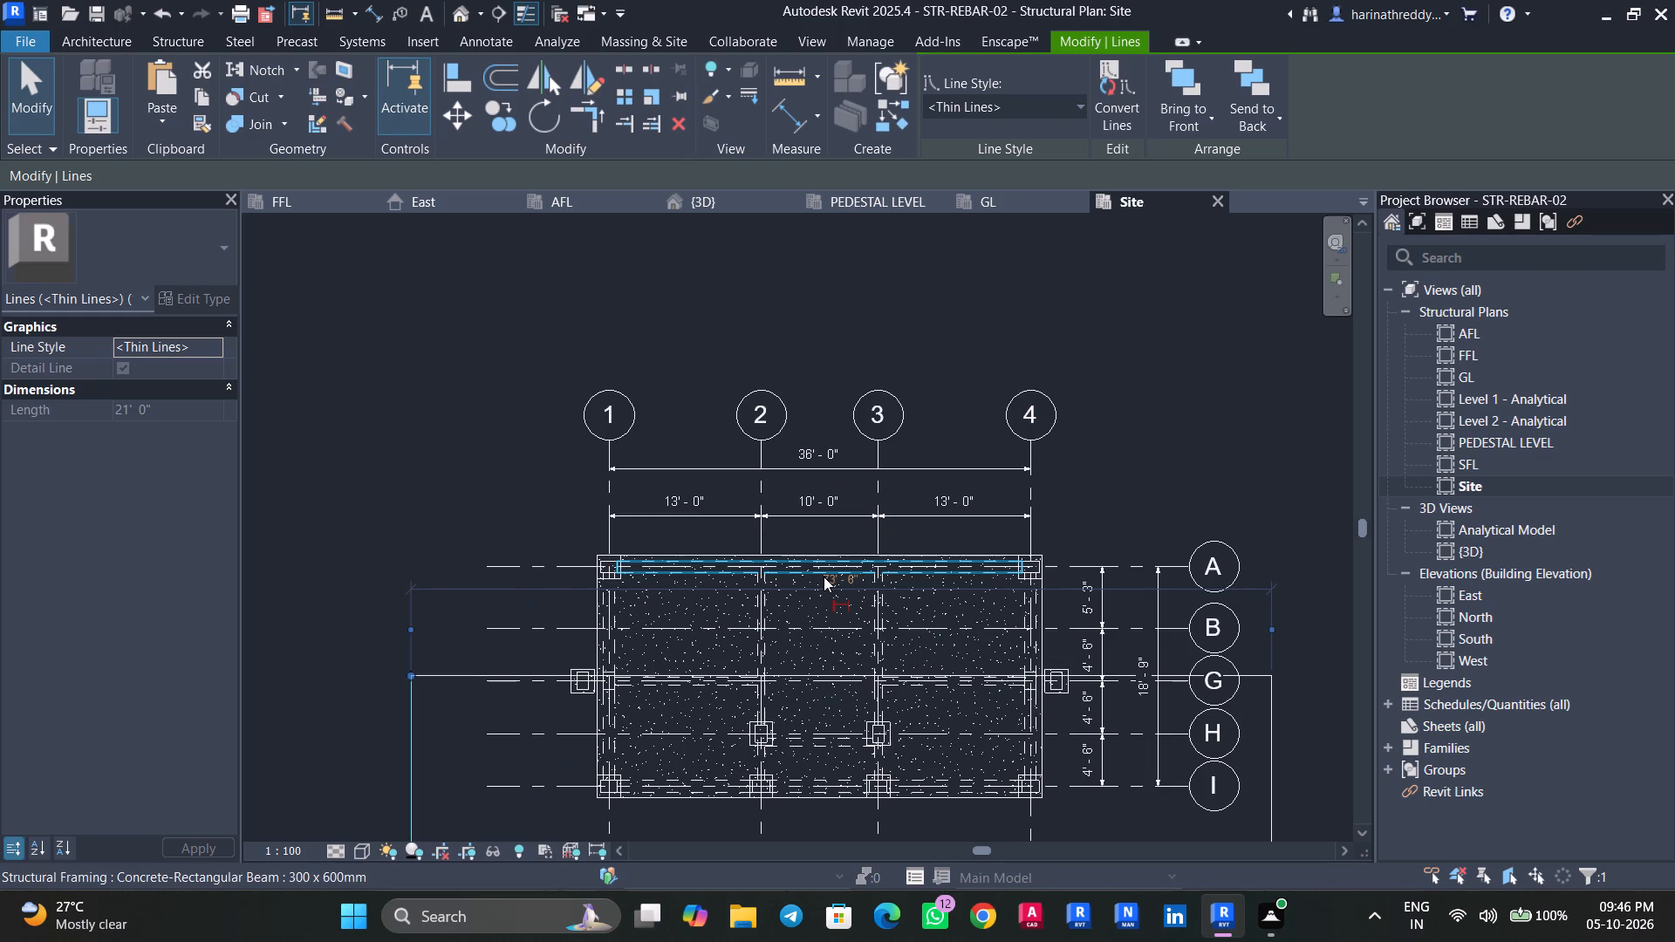
pyautogui.click(825, 577)
pyautogui.write("41'")
pyautogui.press('Return')
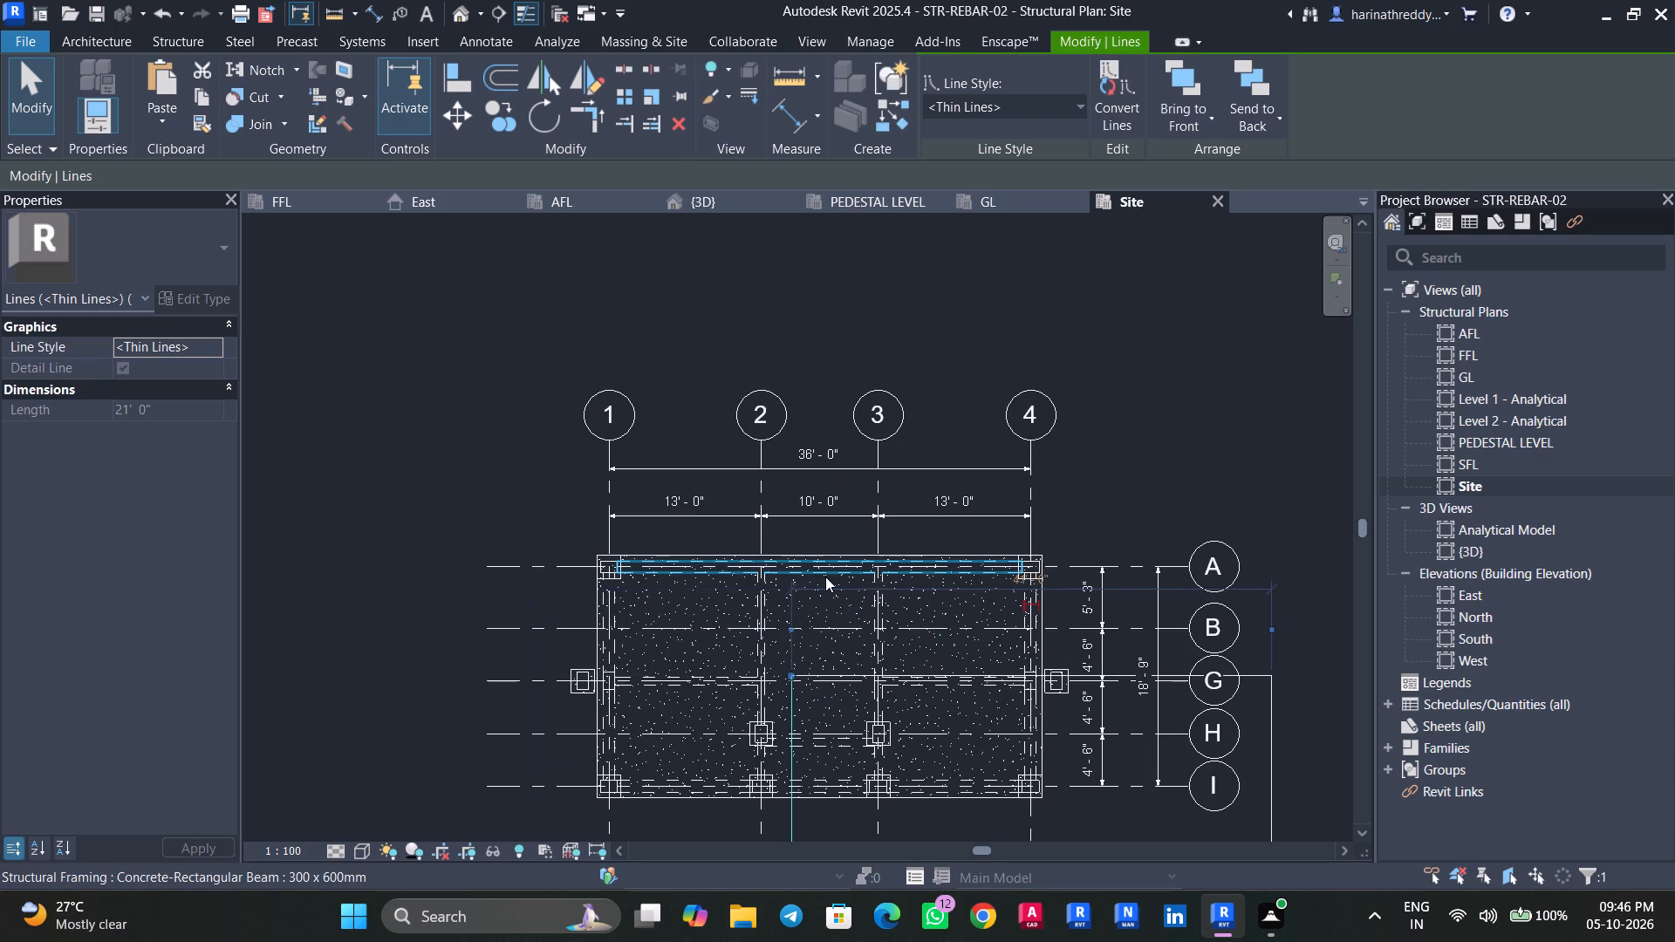
pyautogui.press('Escape')
pyautogui.press('Escape')
pyautogui.scroll(-4, 1058, 428)
pyautogui.click(1182, 688)
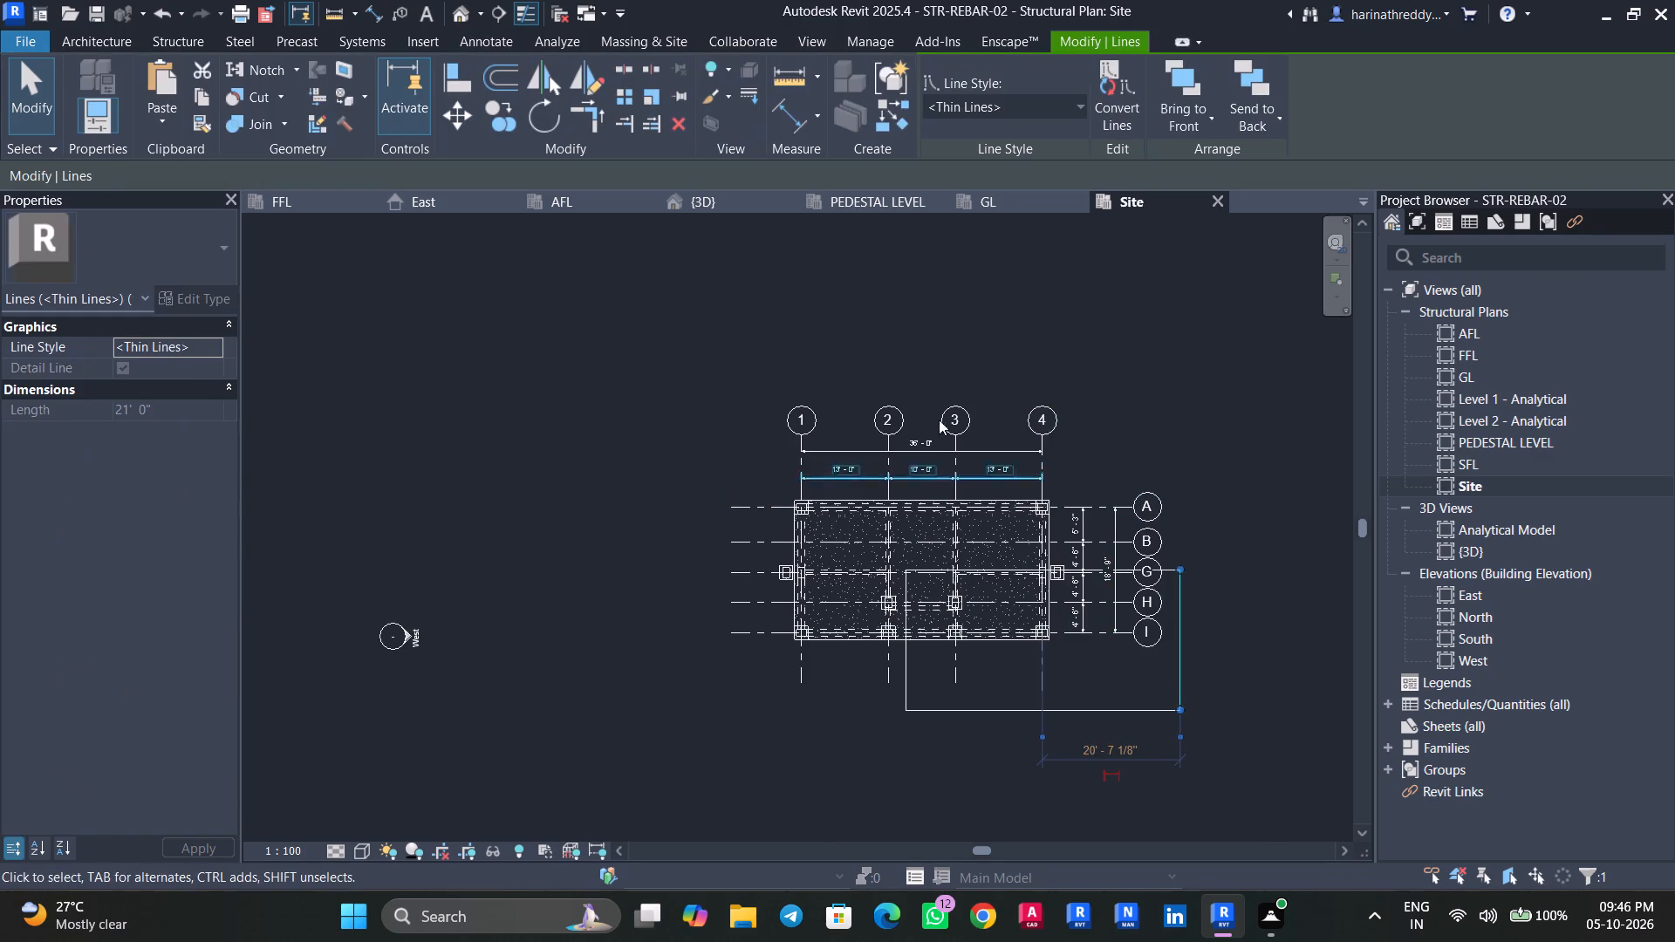
pyautogui.press('Escape')
pyautogui.press('Escape')
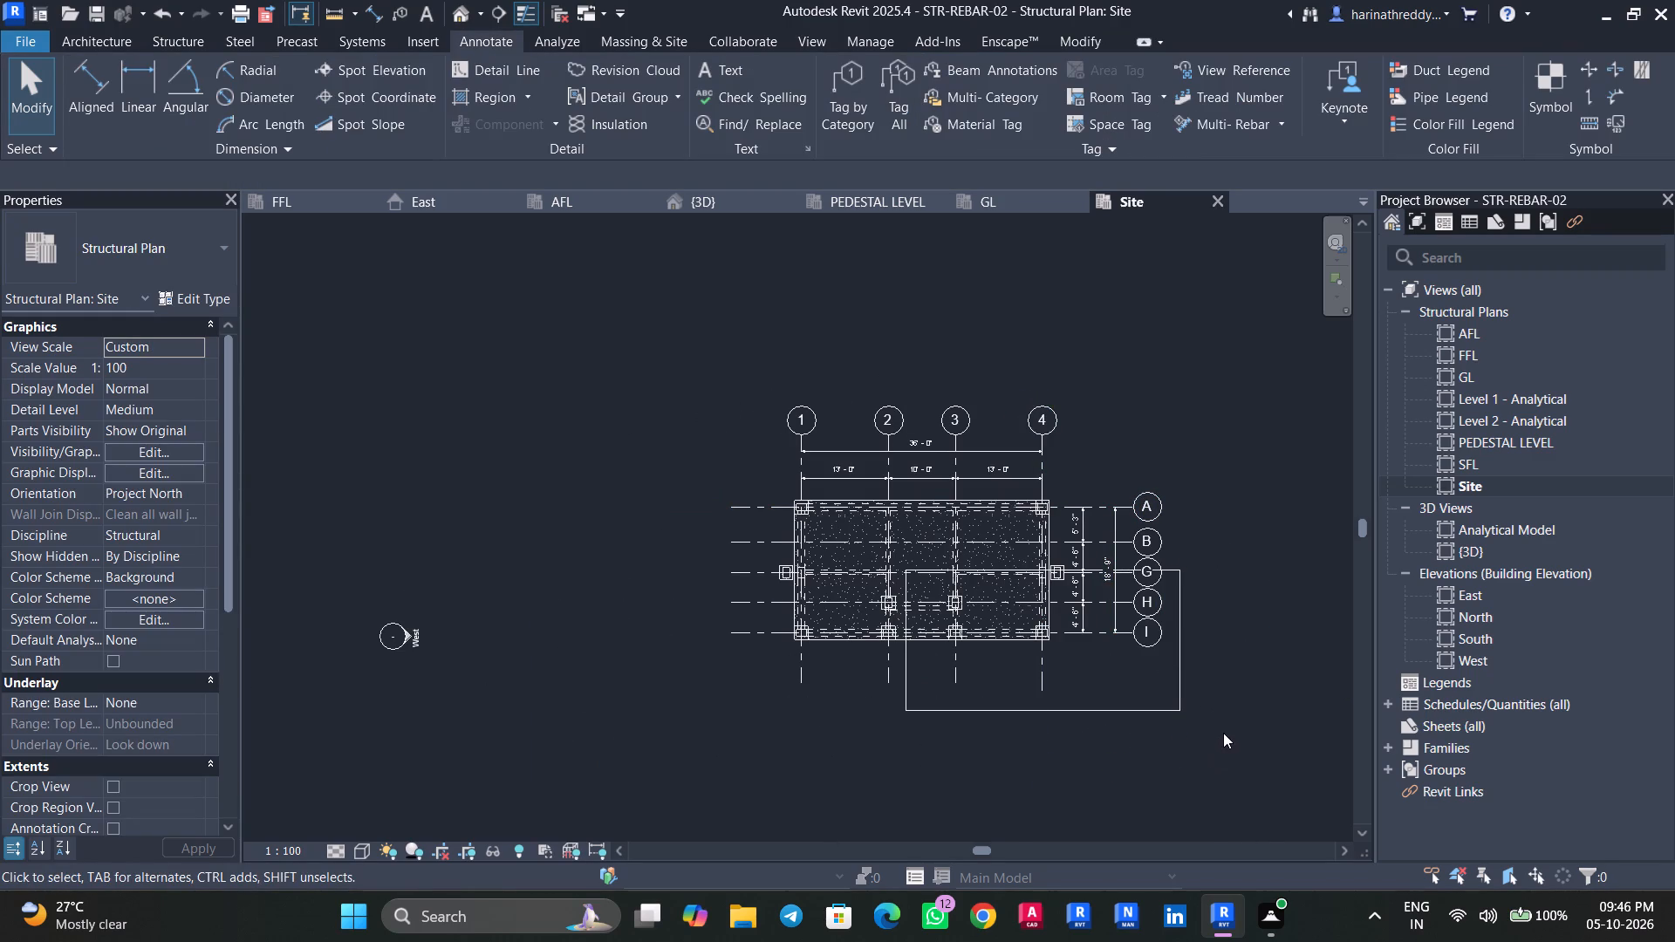
# Filter the selection to the four thin detail lines and move the rectangle by its upper grid 1-side corner so it surrounds the slab.
pyautogui.moveTo(1180, 781); pyautogui.dragTo(883, 559)
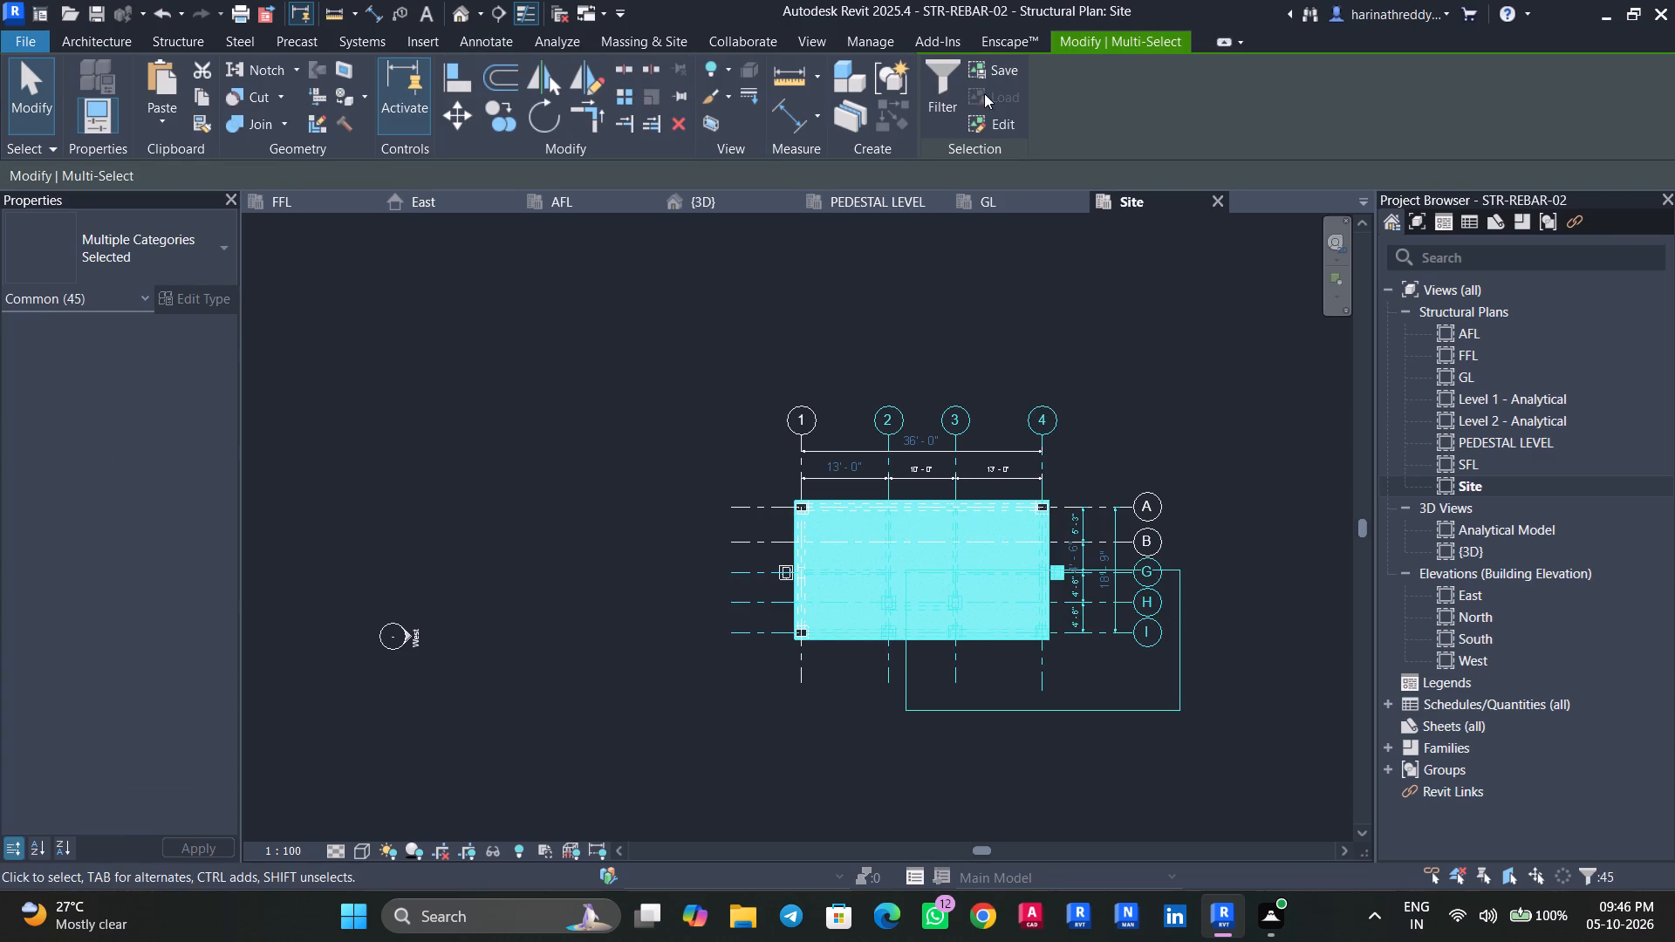
pyautogui.click(947, 80)
pyautogui.click(957, 348)
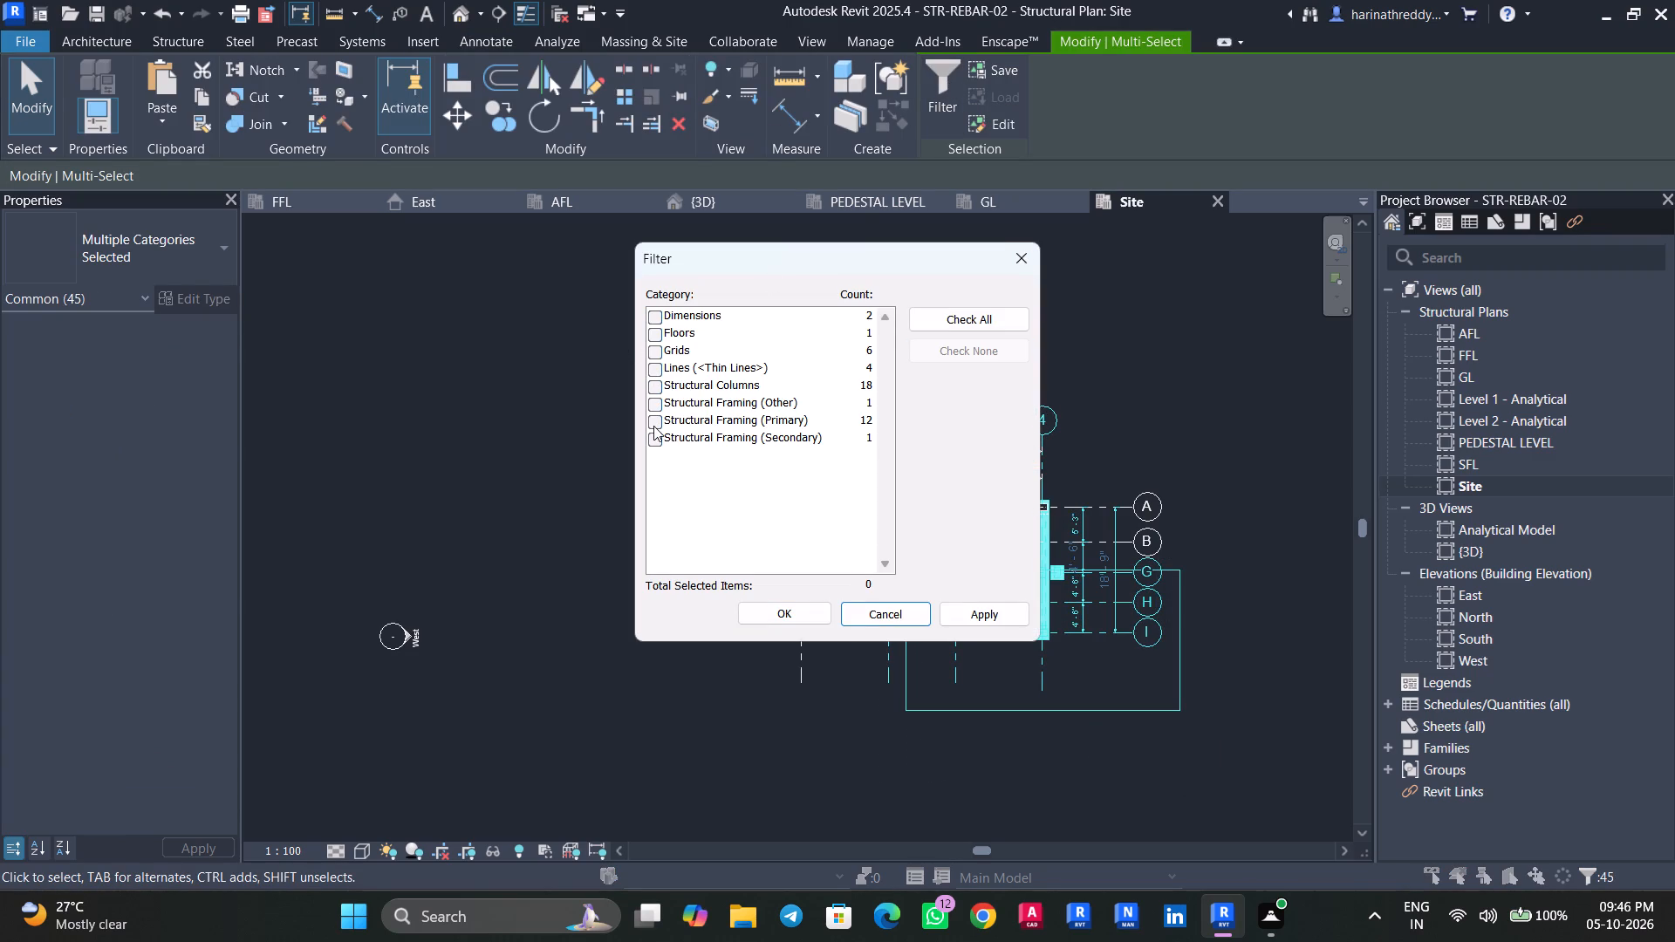
pyautogui.click(655, 372)
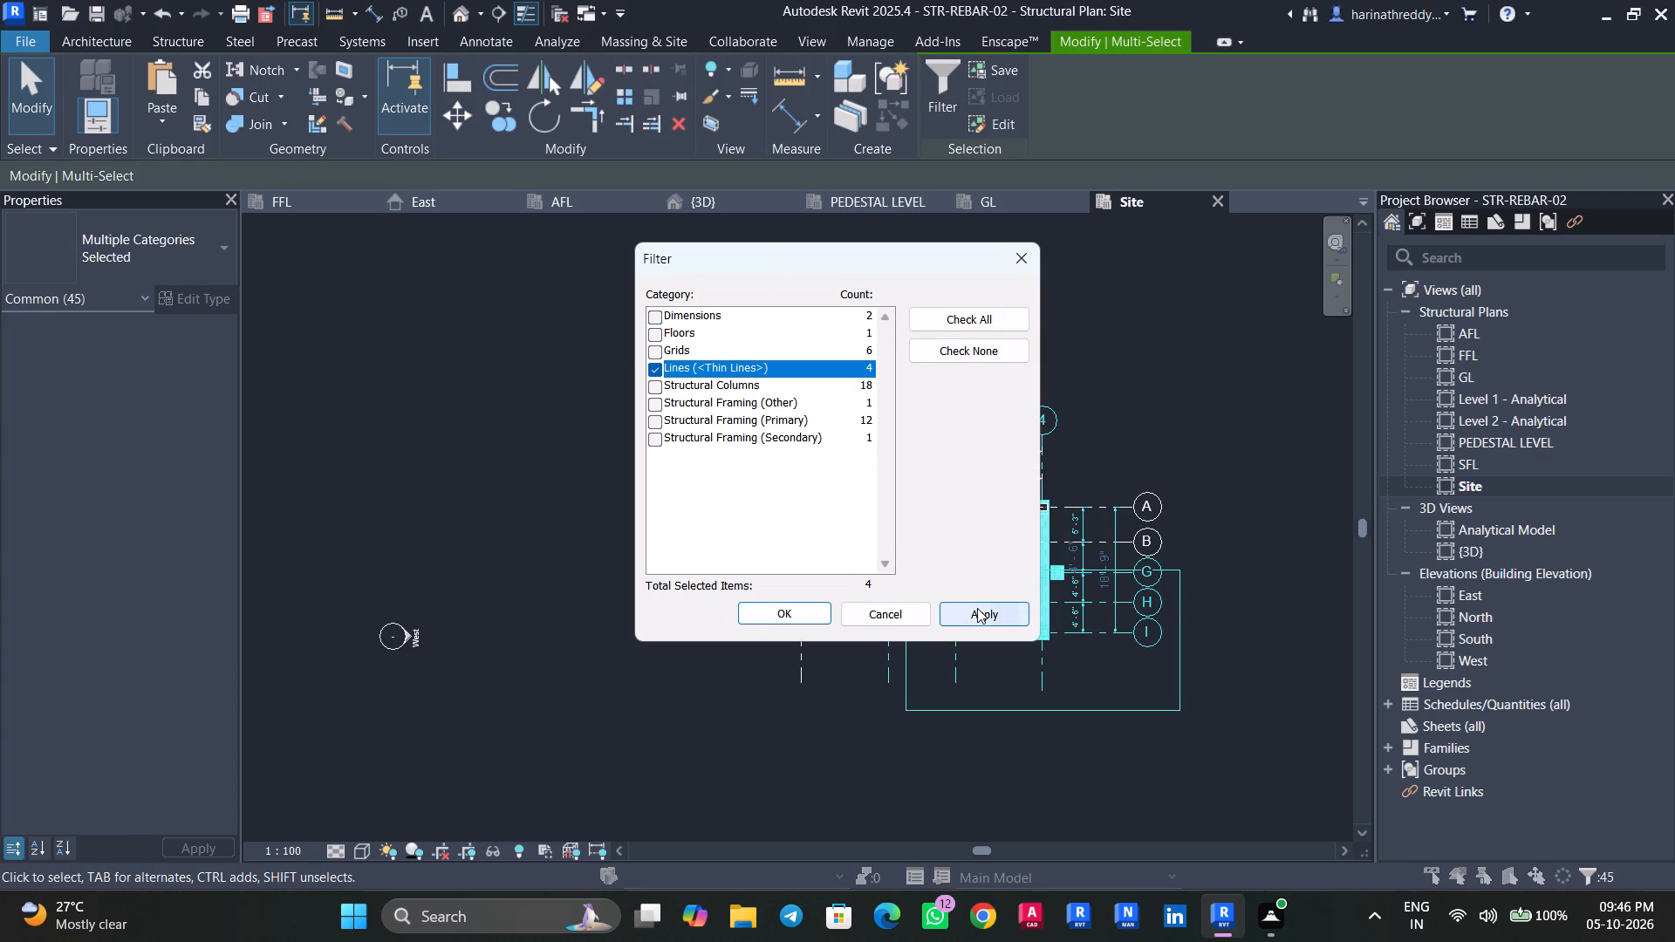
pyautogui.click(977, 608)
pyautogui.click(761, 607)
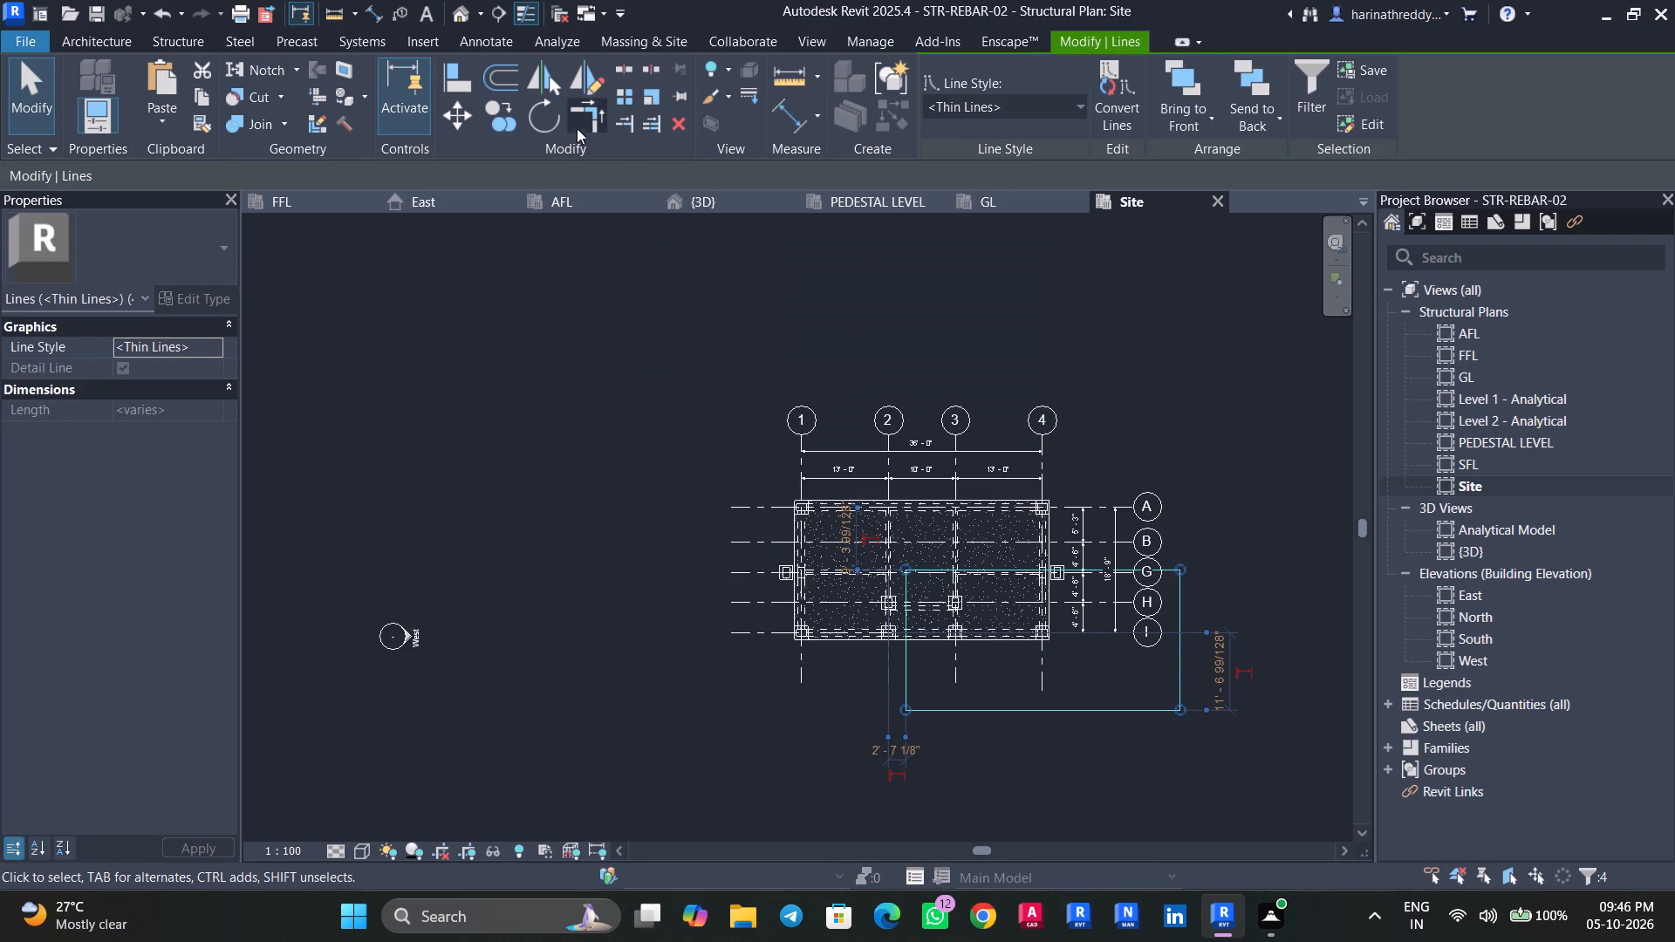
pyautogui.click(467, 107)
pyautogui.click(906, 570)
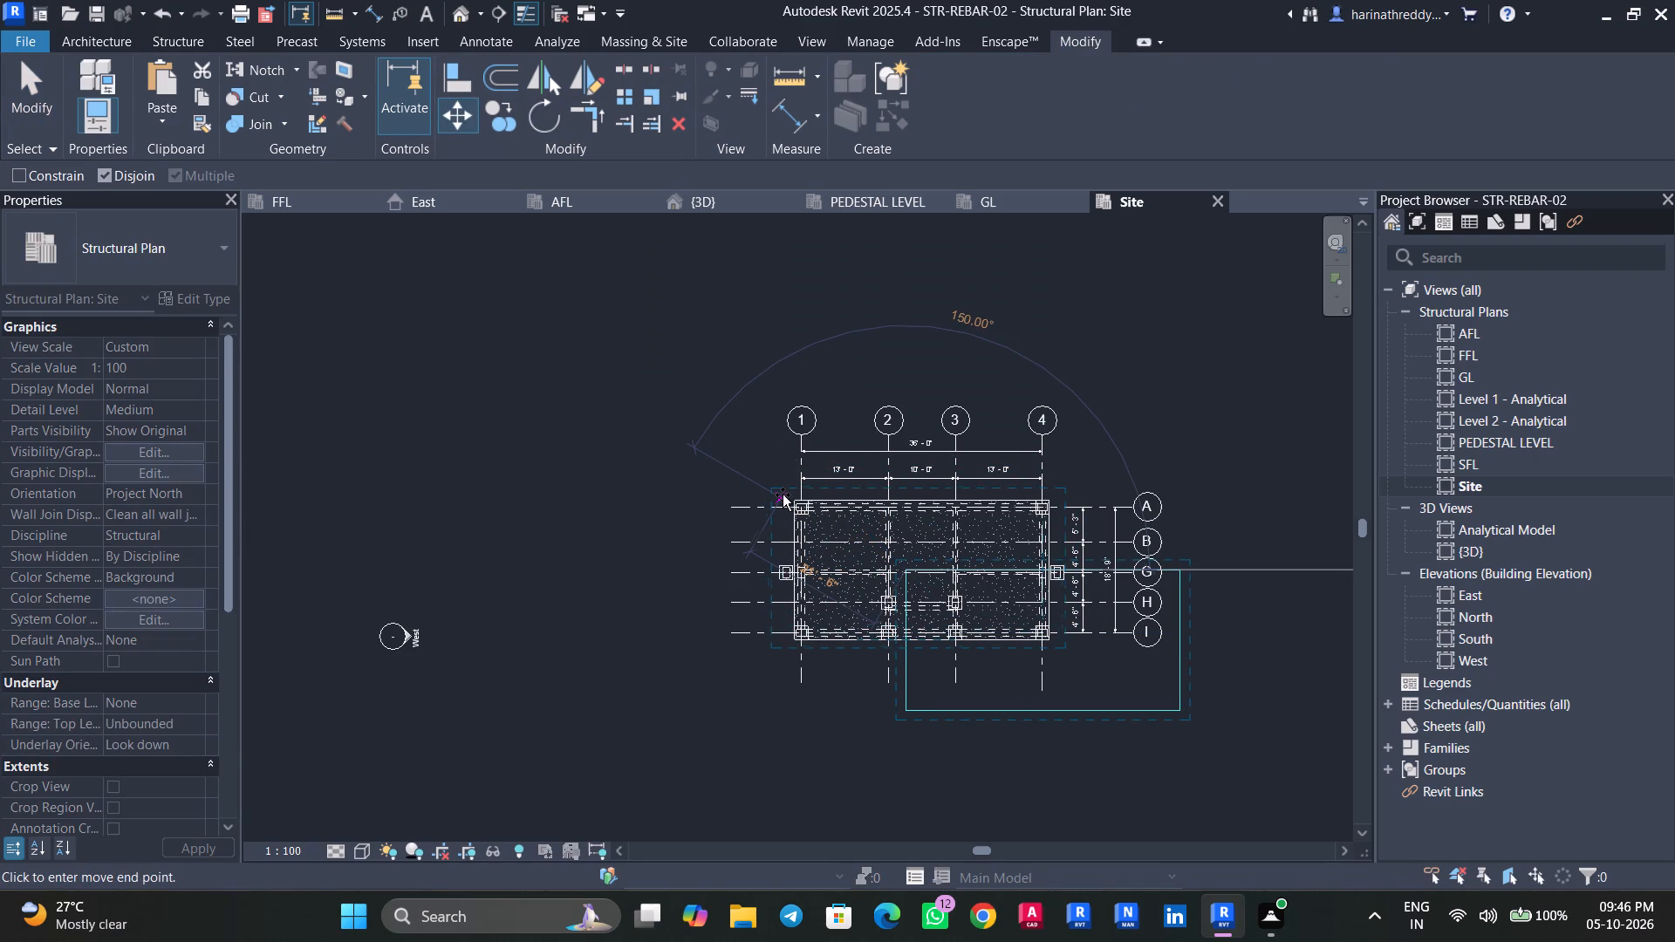
pyautogui.click(783, 495)
pyautogui.press('Escape')
pyautogui.press('Escape')
pyautogui.press('Escape')
# Check the gap between the slab edge along grid A and the rectangle's adjacent line using an aligned dimension preview.
pyautogui.scroll(5, 780, 498)
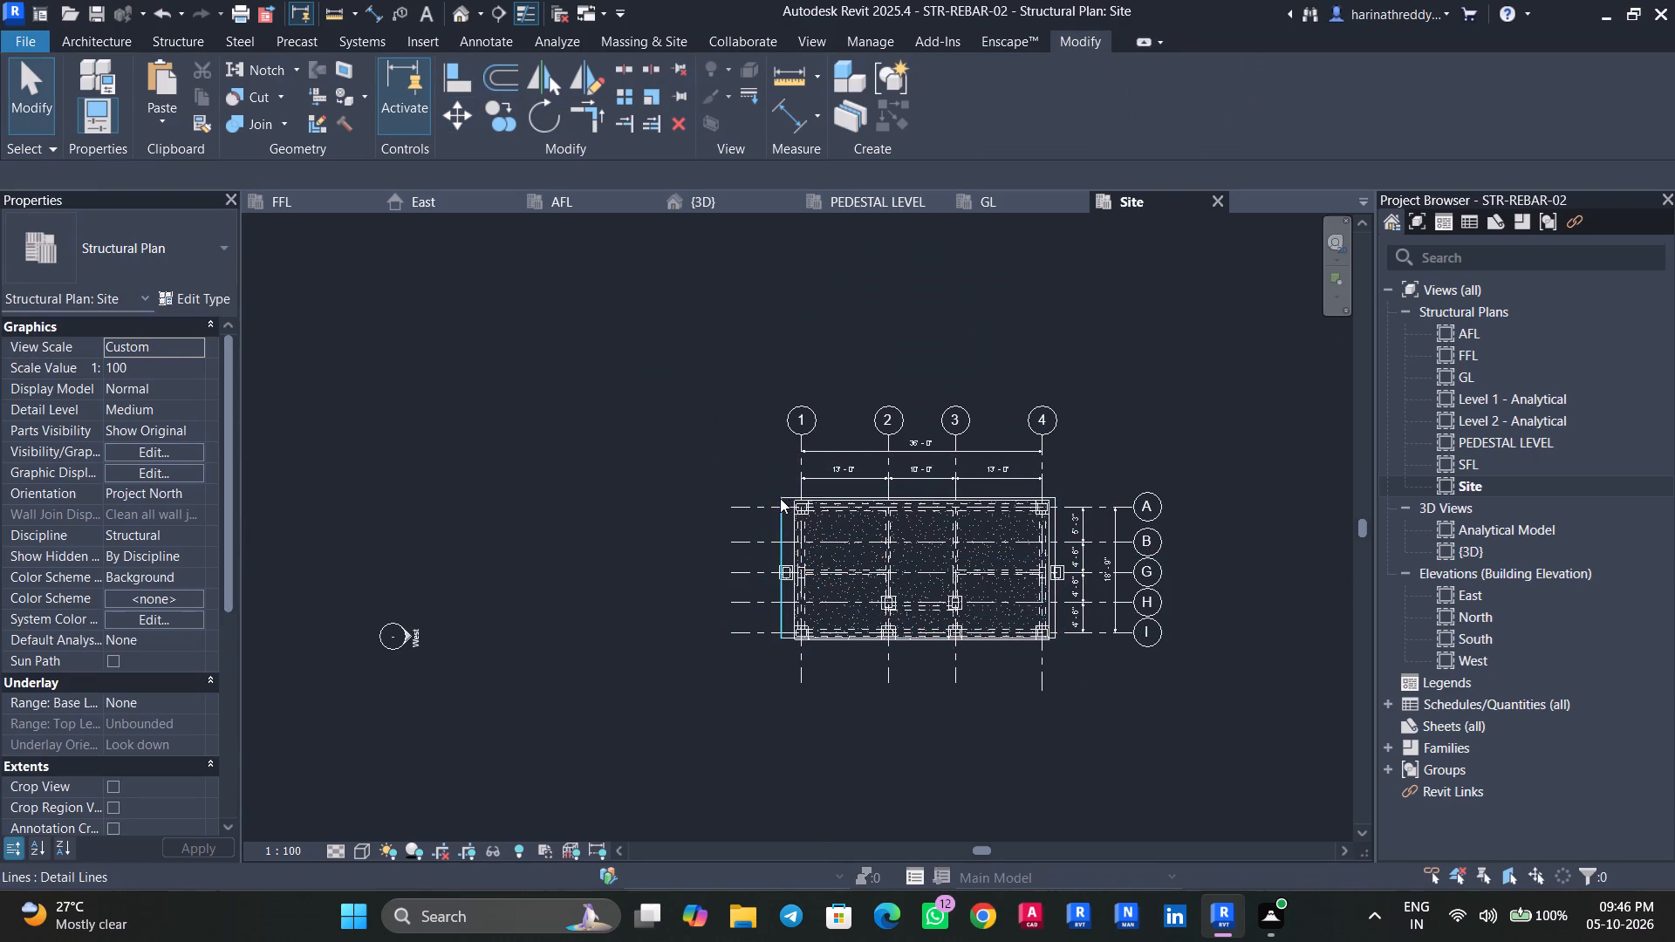
pyautogui.scroll(4, 782, 505)
pyautogui.scroll(3, 961, 450)
pyautogui.write('DI')
pyautogui.click(936, 529)
pyautogui.click(938, 513)
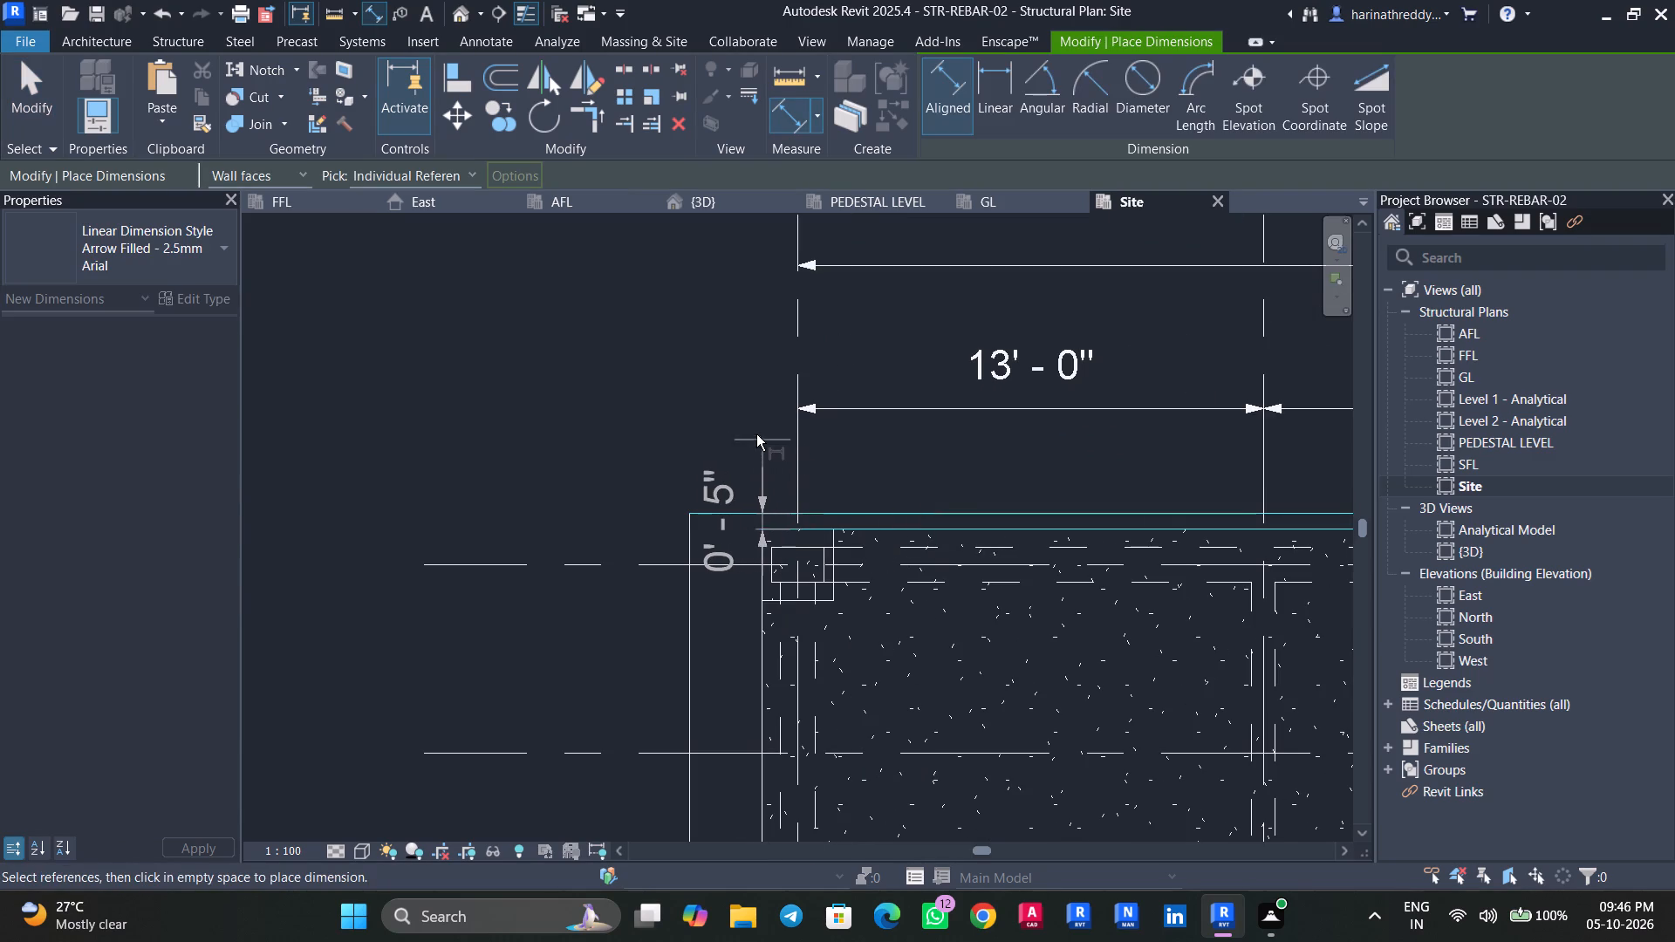
pyautogui.press('Escape')
pyautogui.press('Escape')
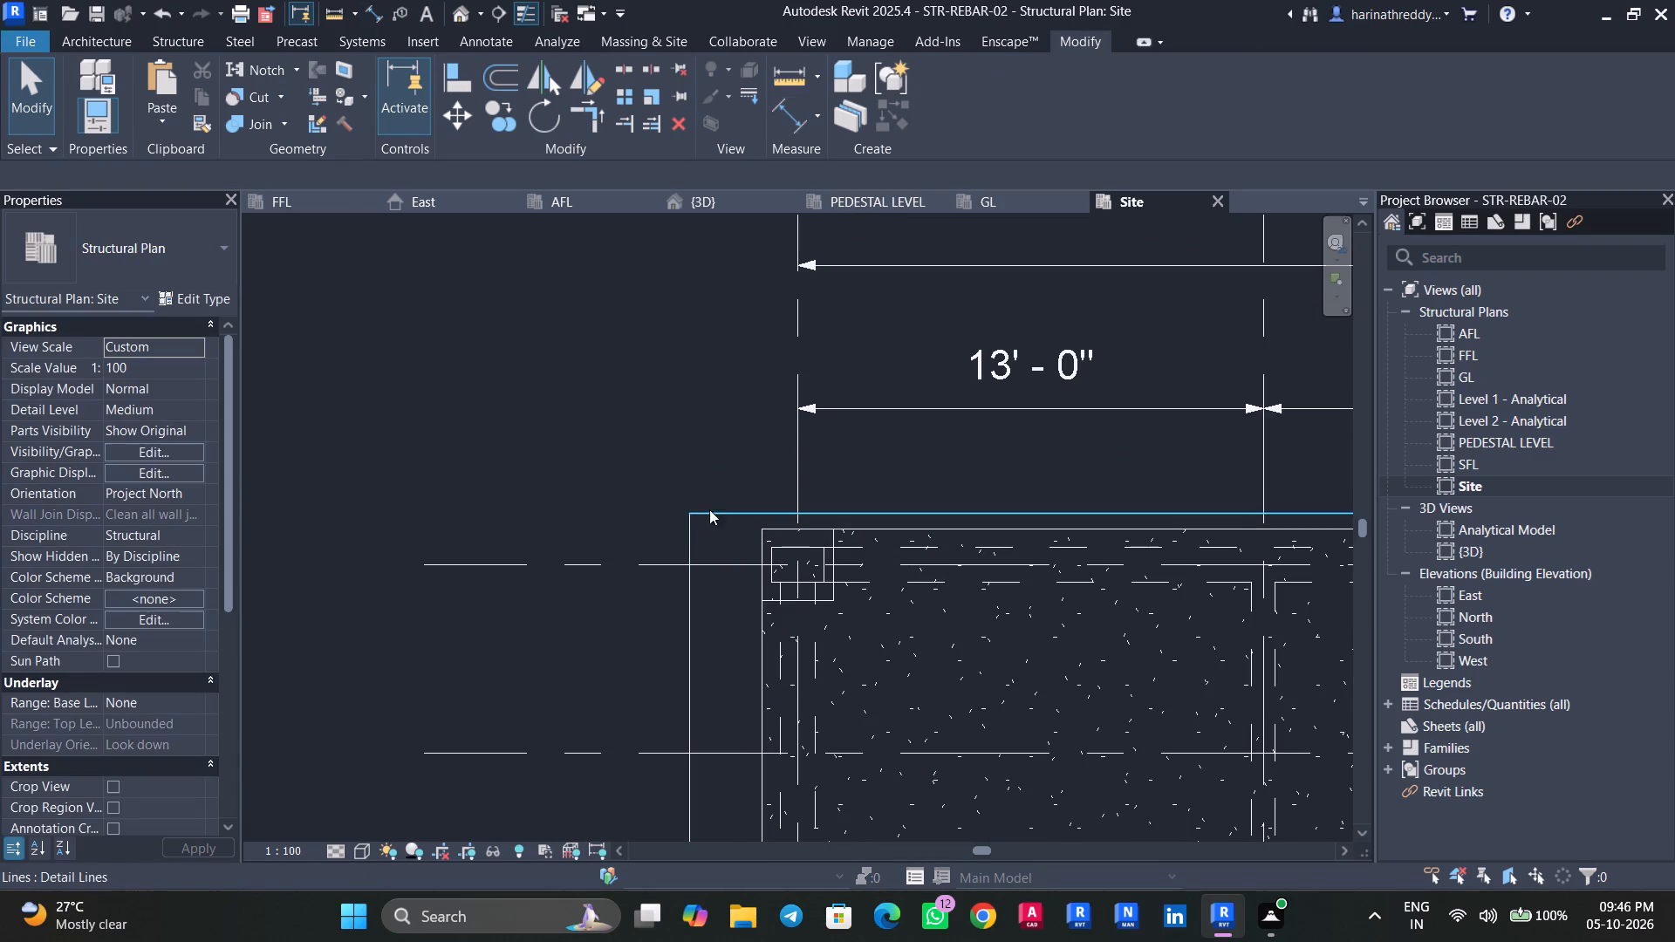
# Inspect how the detail rectangle sits around the slab at its upper grid 1-side and lower grid 4-side corners.
pyautogui.moveTo(719, 489); pyautogui.dragTo(670, 539)
pyautogui.scroll(1, 670, 536)
pyautogui.scroll(-11, 670, 536)
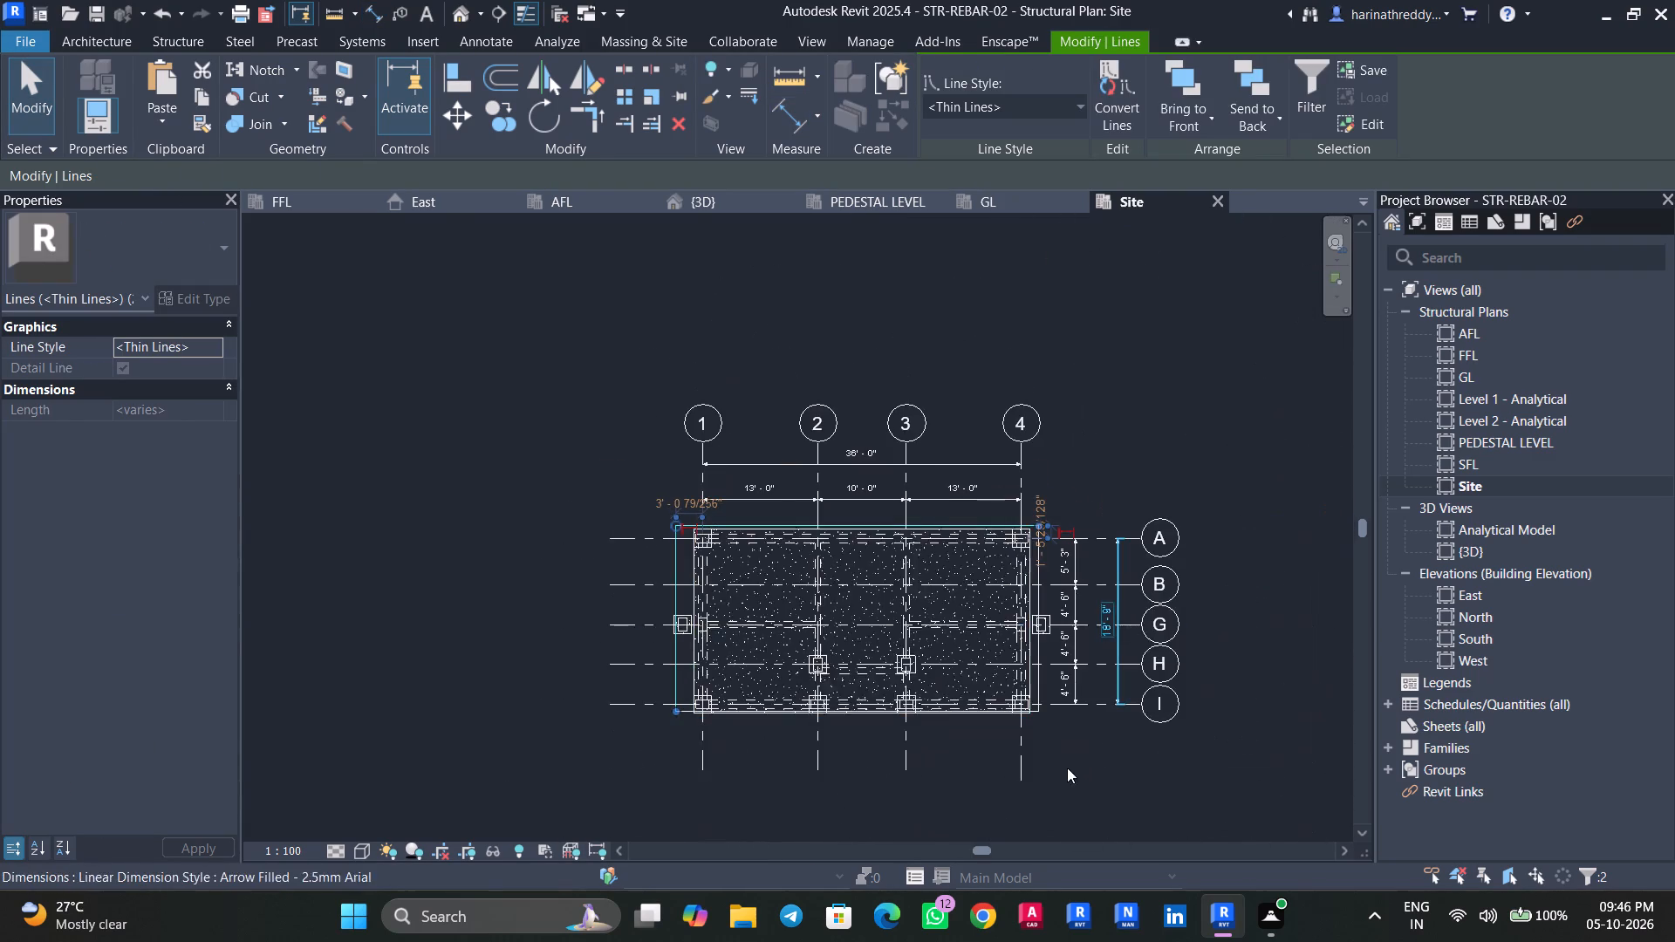
pyautogui.scroll(16, 1064, 763)
pyautogui.keyDown('ctrl'); pyautogui.moveTo(1001, 595); pyautogui.dragTo(947, 592); pyautogui.keyUp('ctrl')
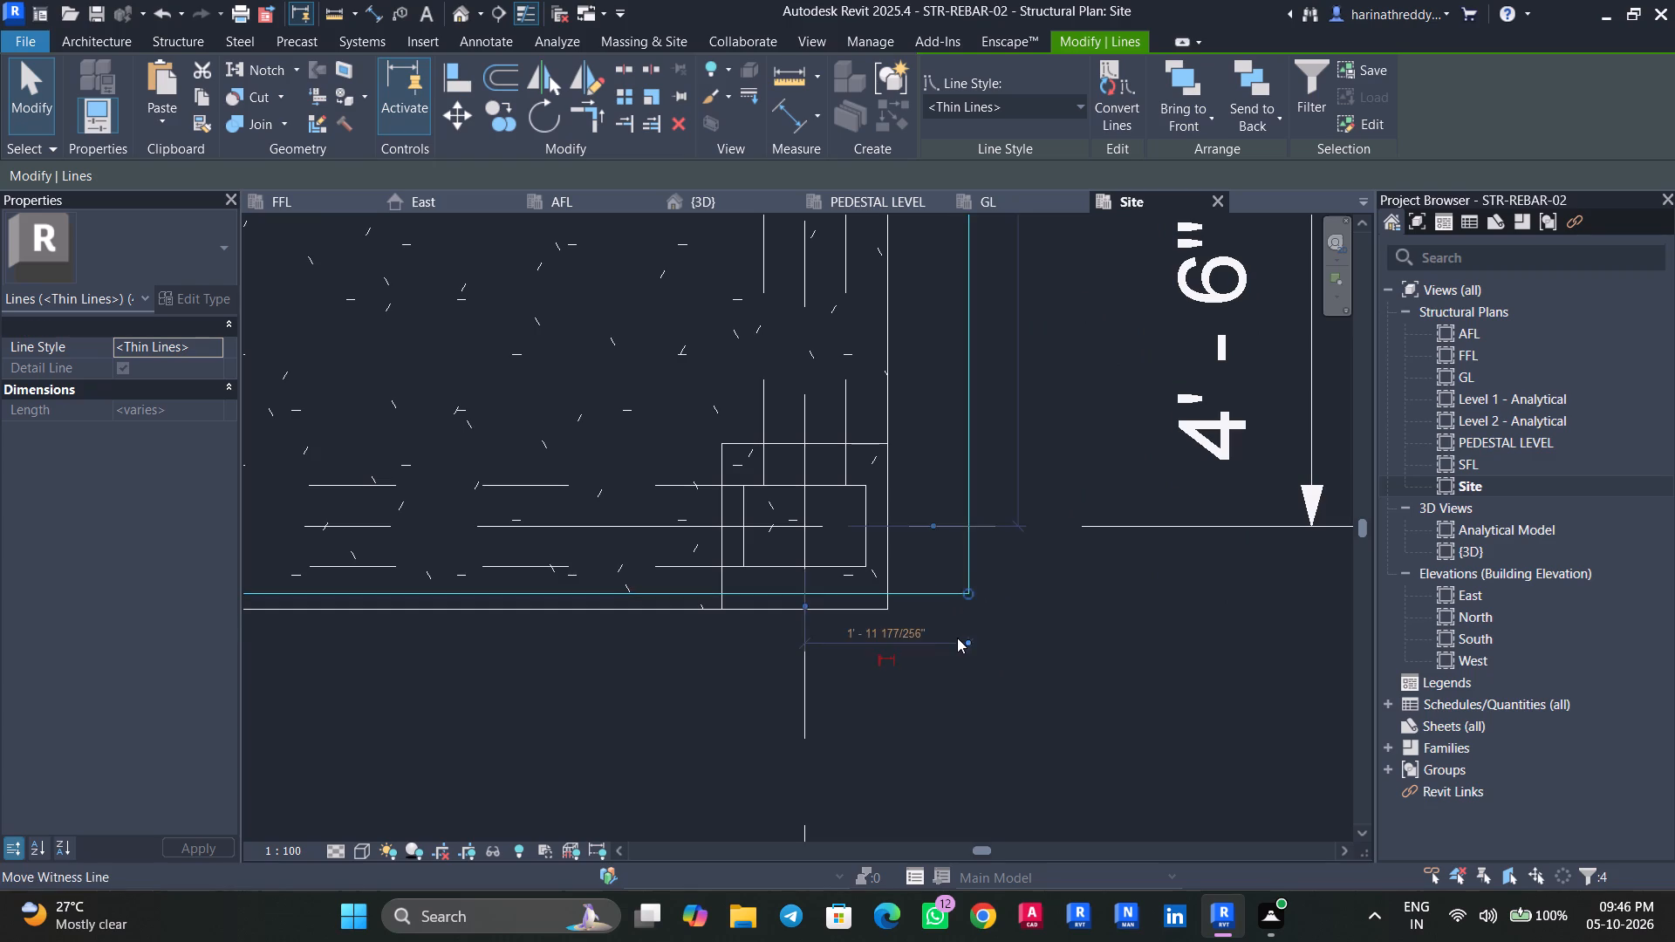
pyautogui.scroll(-11, 959, 638)
pyautogui.scroll(1, 966, 628)
pyautogui.scroll(-2, 966, 628)
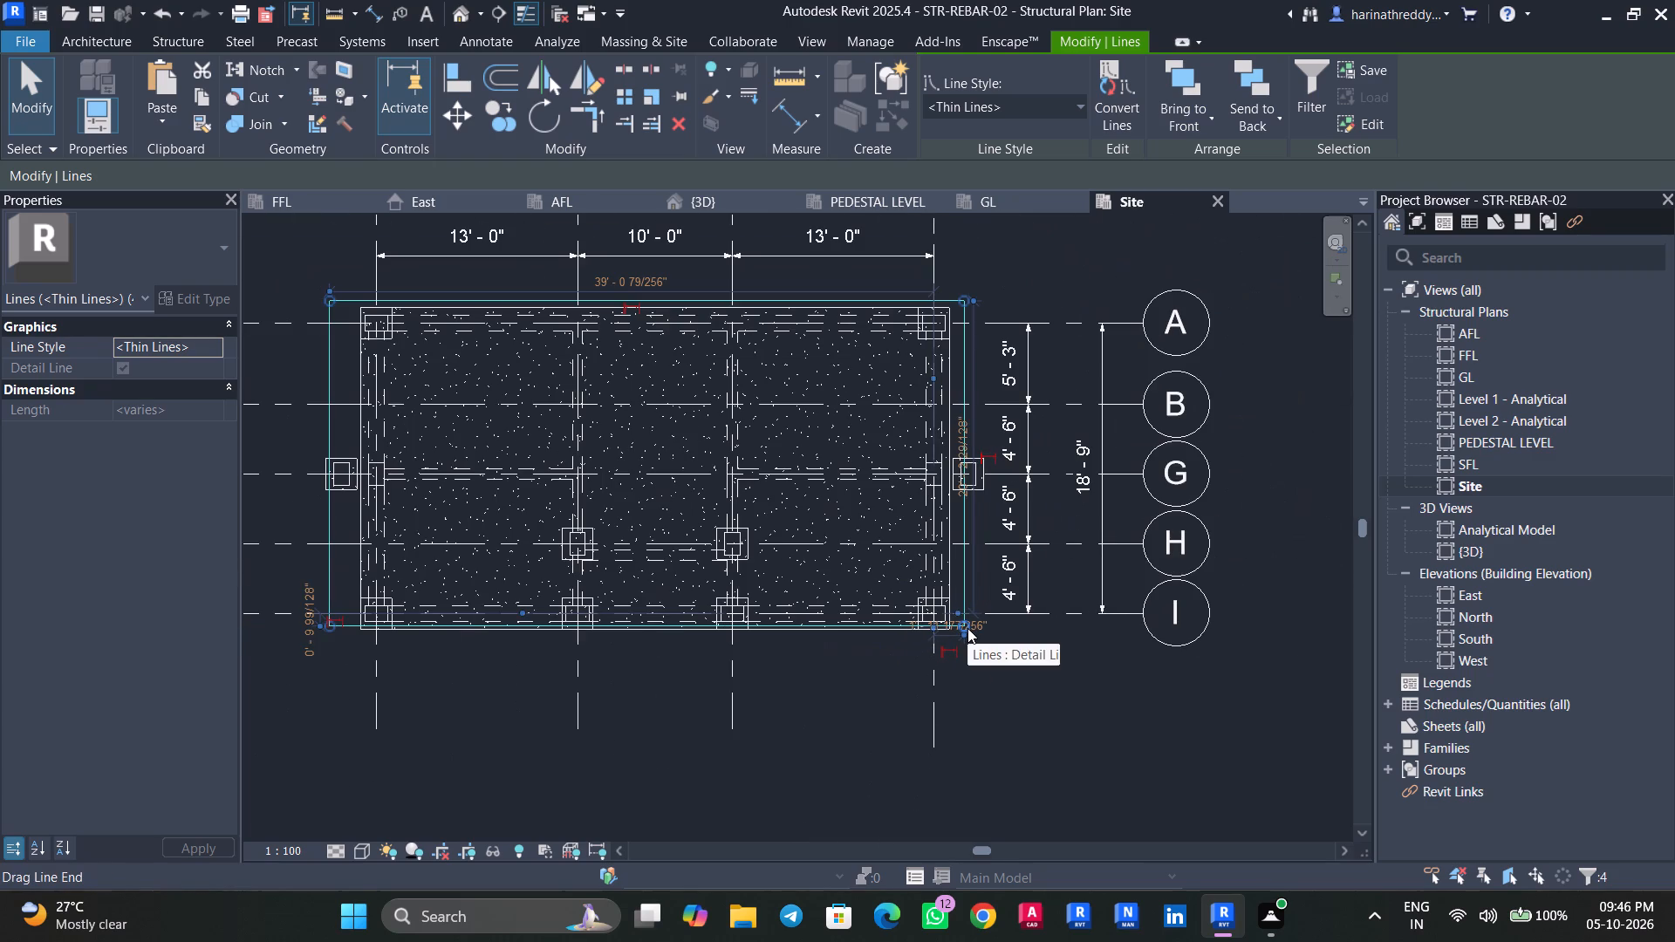
pyautogui.press('Escape')
pyautogui.press('Escape')
pyautogui.scroll(-4, 987, 655)
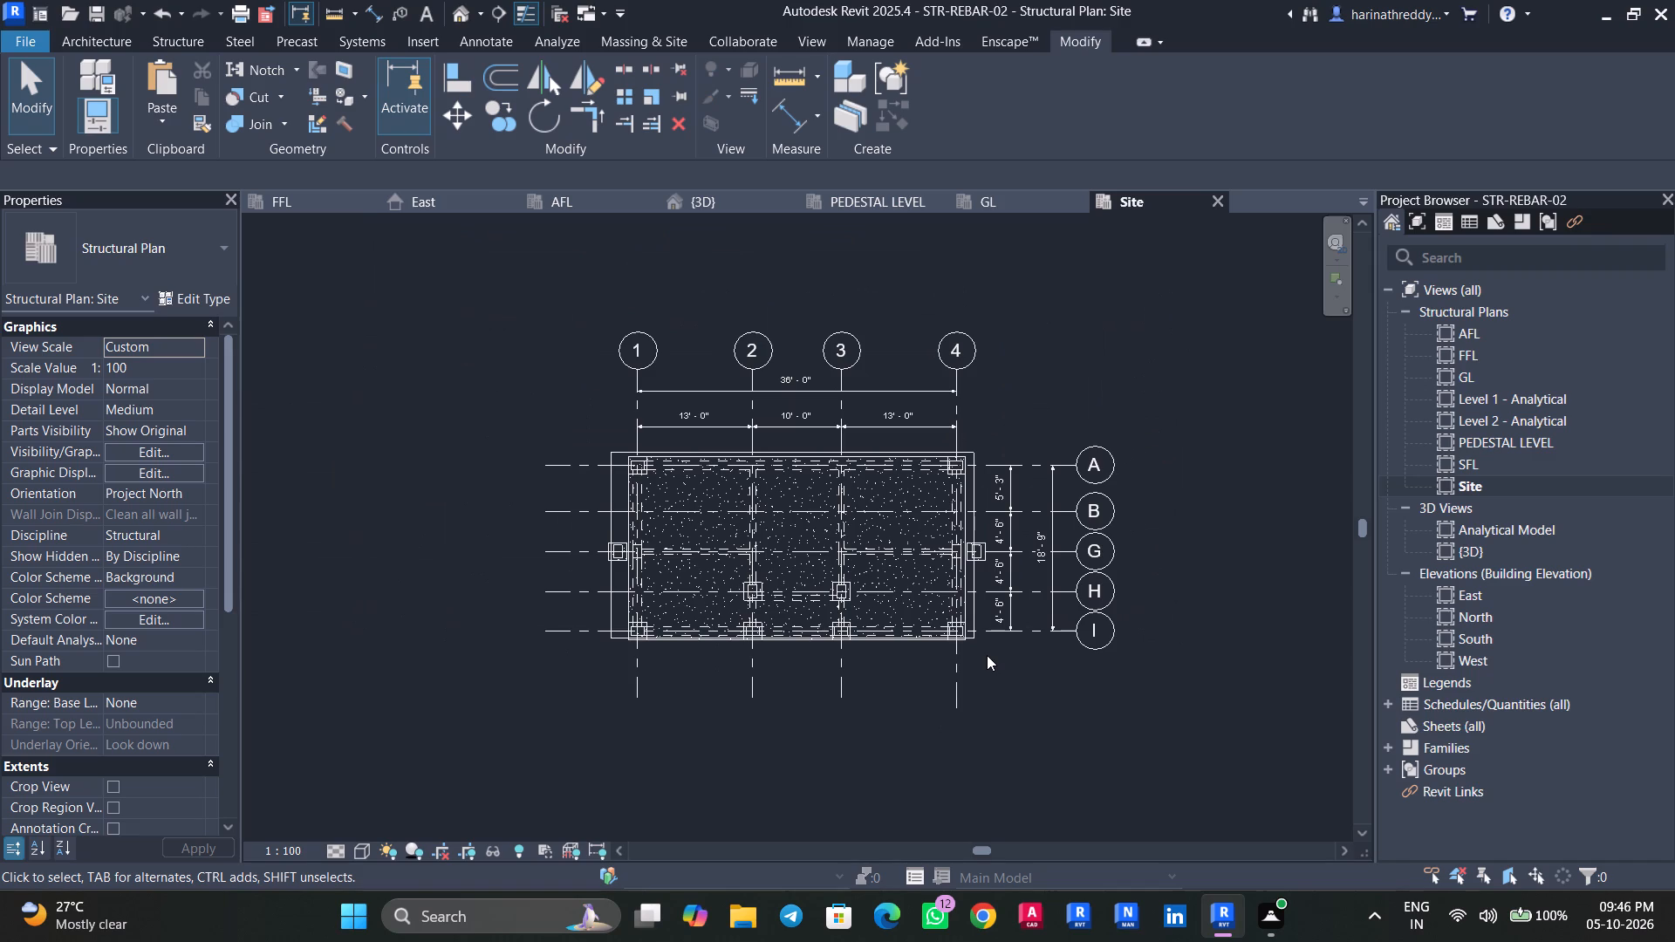
# Save the model.
pyautogui.hotkey('ctrl', 's')
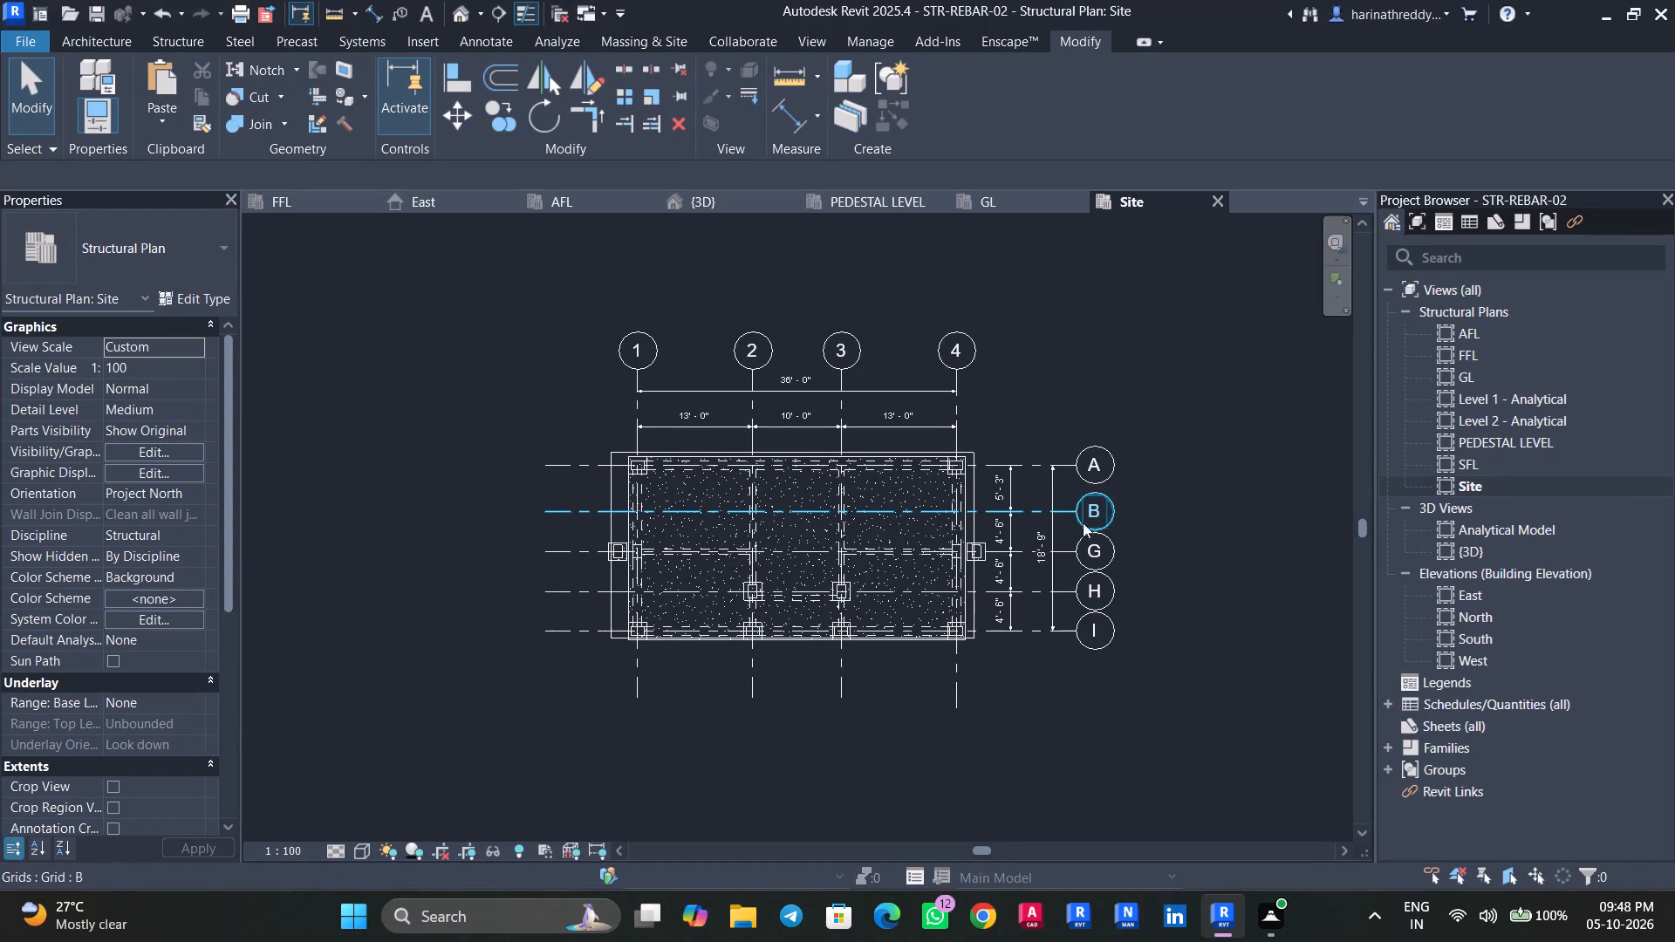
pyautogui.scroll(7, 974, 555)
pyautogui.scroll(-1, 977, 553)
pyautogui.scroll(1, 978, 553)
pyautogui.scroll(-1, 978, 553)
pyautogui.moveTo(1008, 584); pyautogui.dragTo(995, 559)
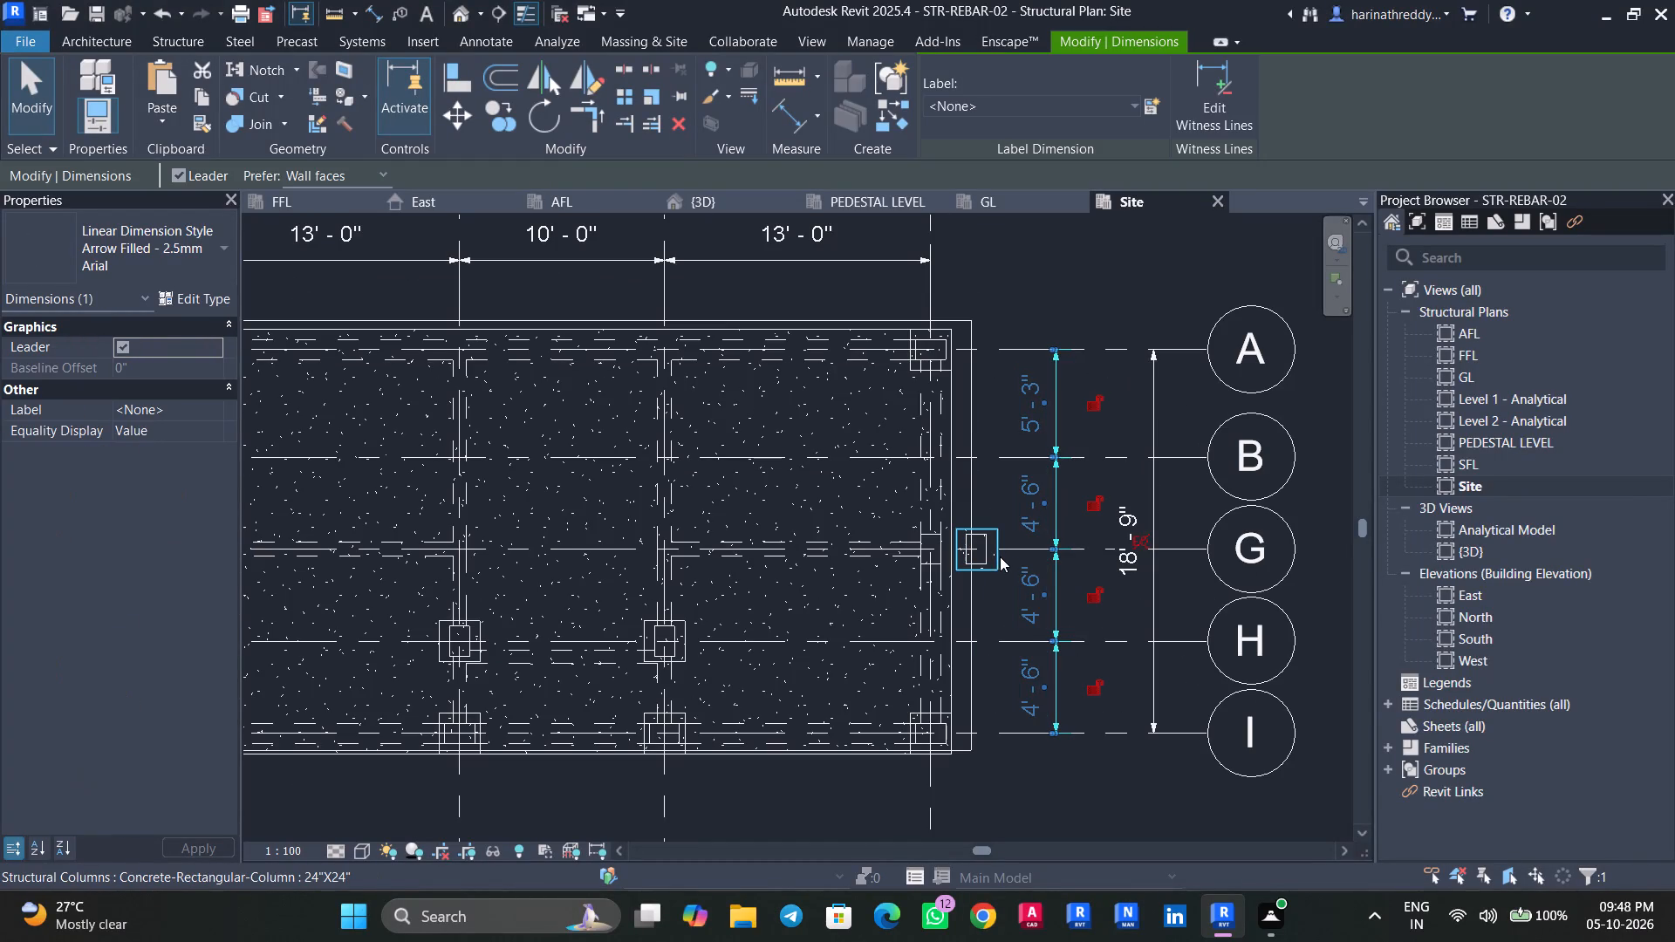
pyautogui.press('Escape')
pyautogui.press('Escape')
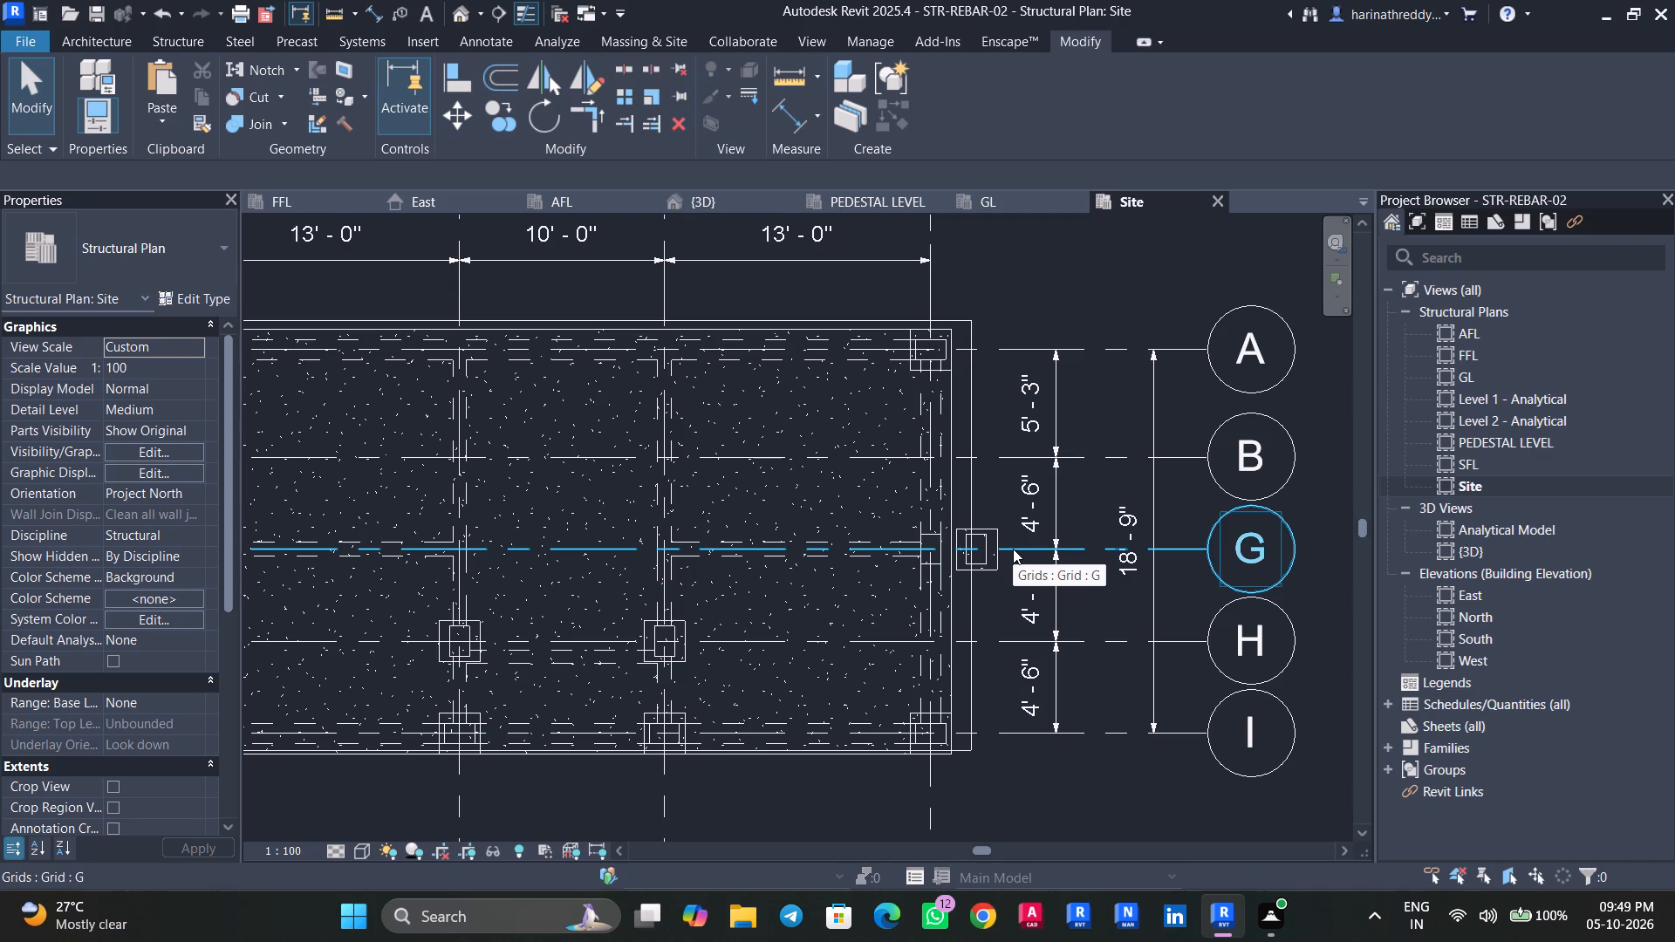
# Switch from the Site plan to the FFL plan and undo the last change.
pyautogui.scroll(5, 979, 571)
pyautogui.click(1015, 567)
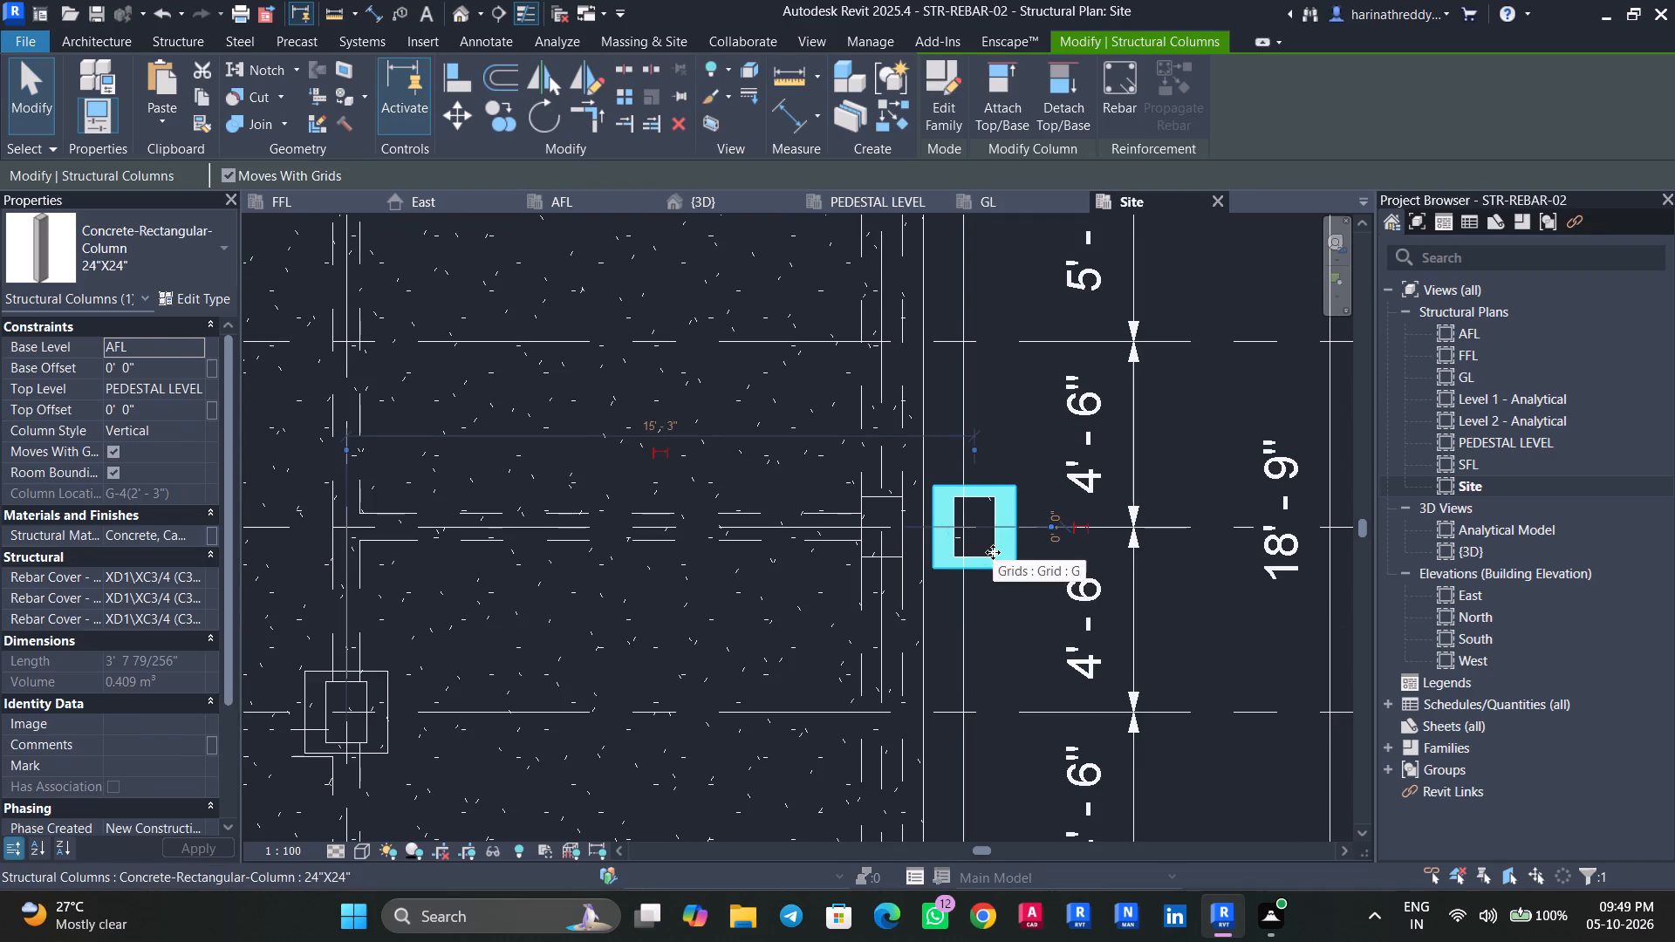
pyautogui.hotkey('ctrl', 'Tab')
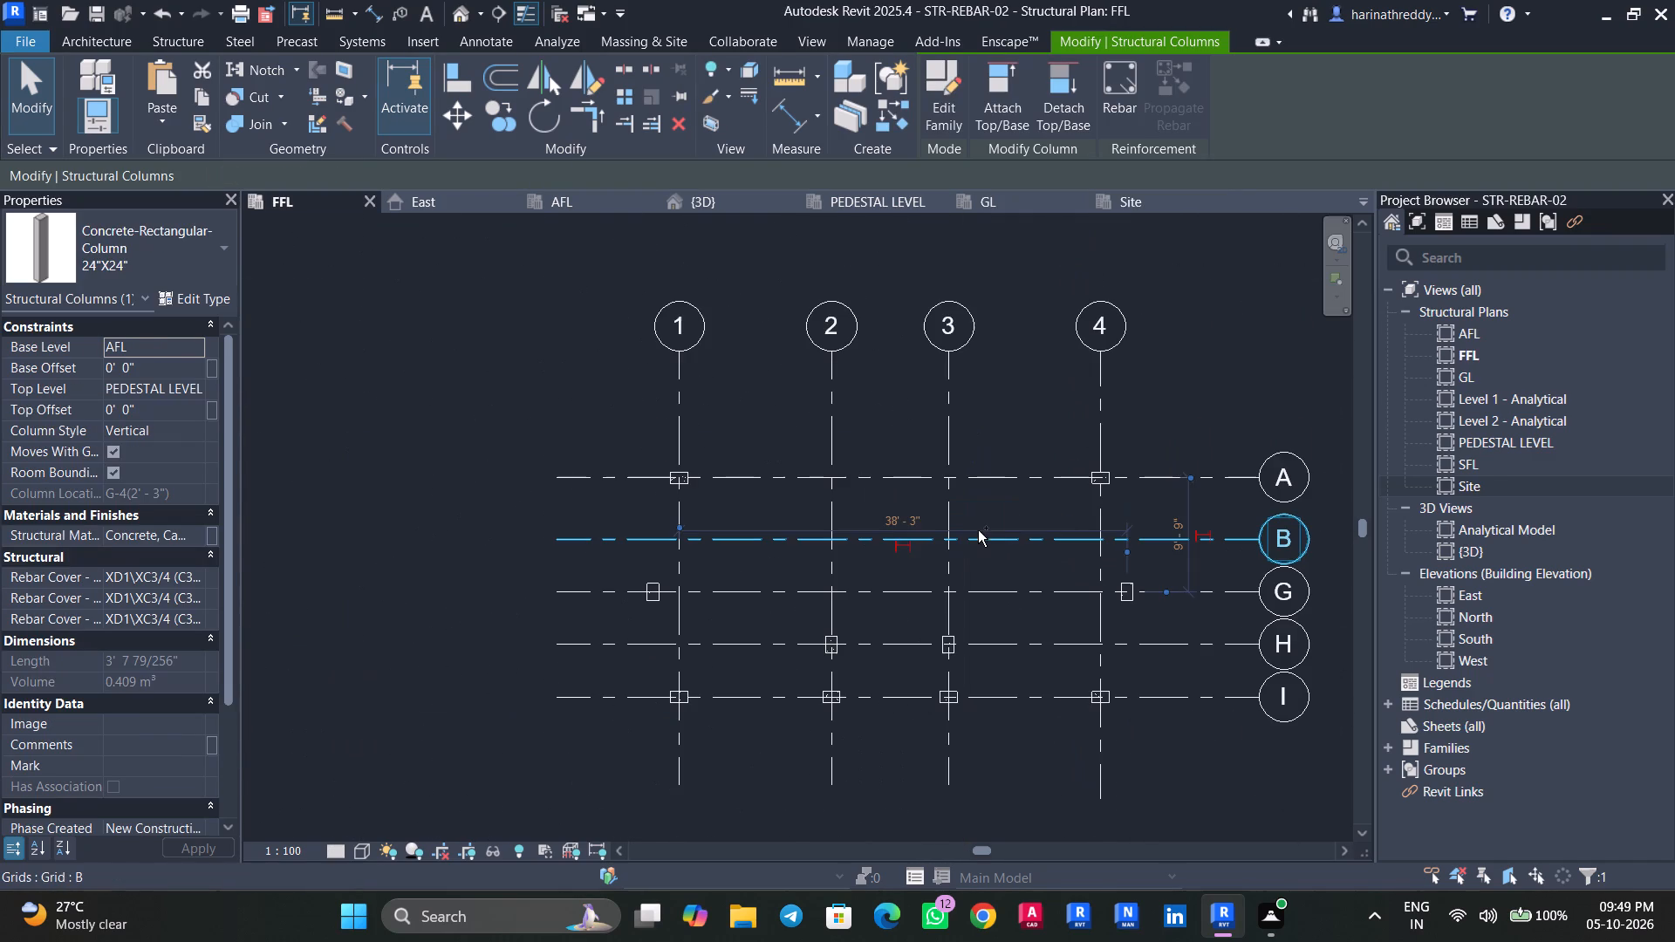
pyautogui.hotkey('ctrl', 'z')
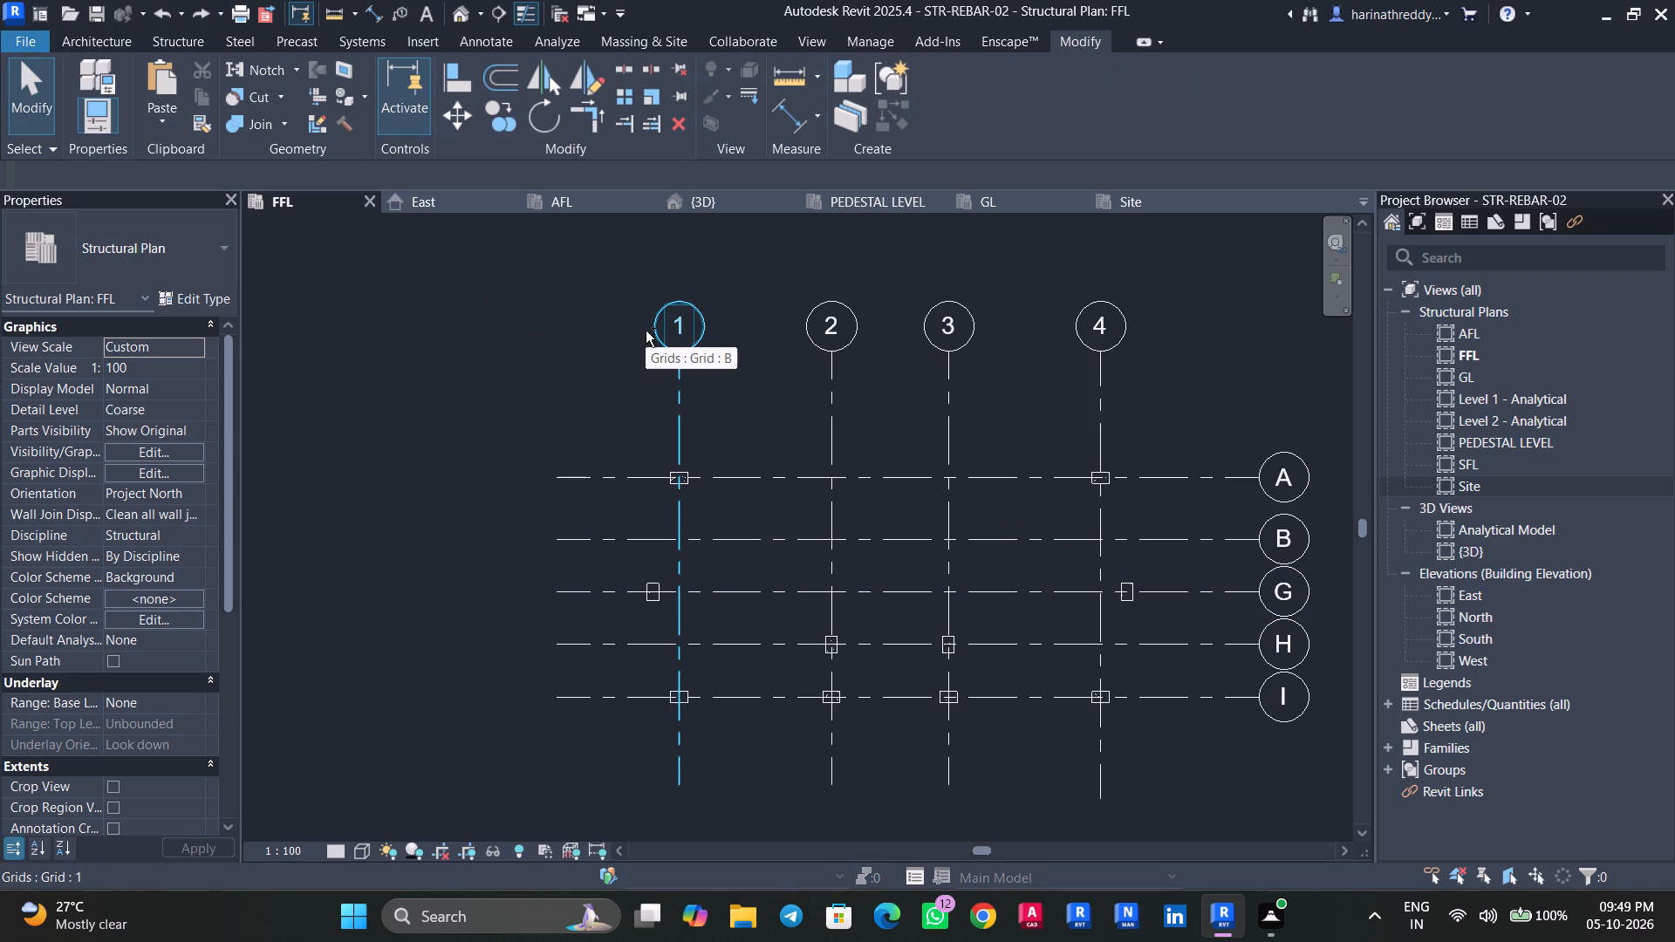
pyautogui.press('Escape')
pyautogui.press('Escape')
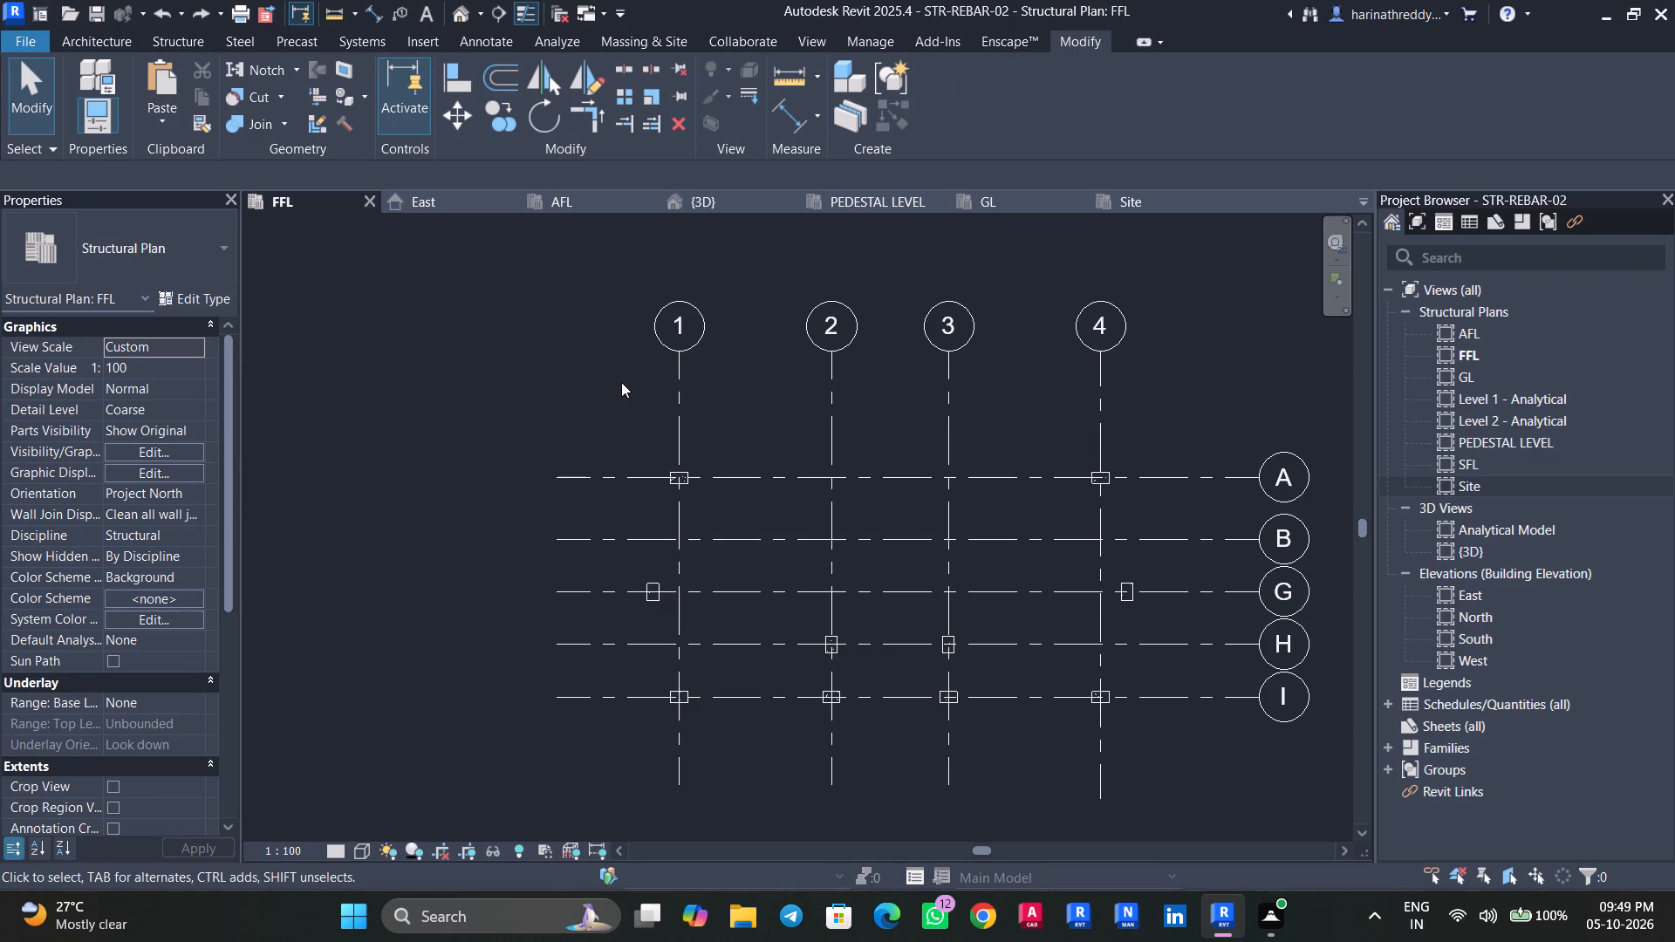
# Move the 300 x 450mm column on grid G outside grid 4 onto the intersection of grids G and 4.
pyautogui.scroll(5, 1160, 607)
pyautogui.click(1106, 590)
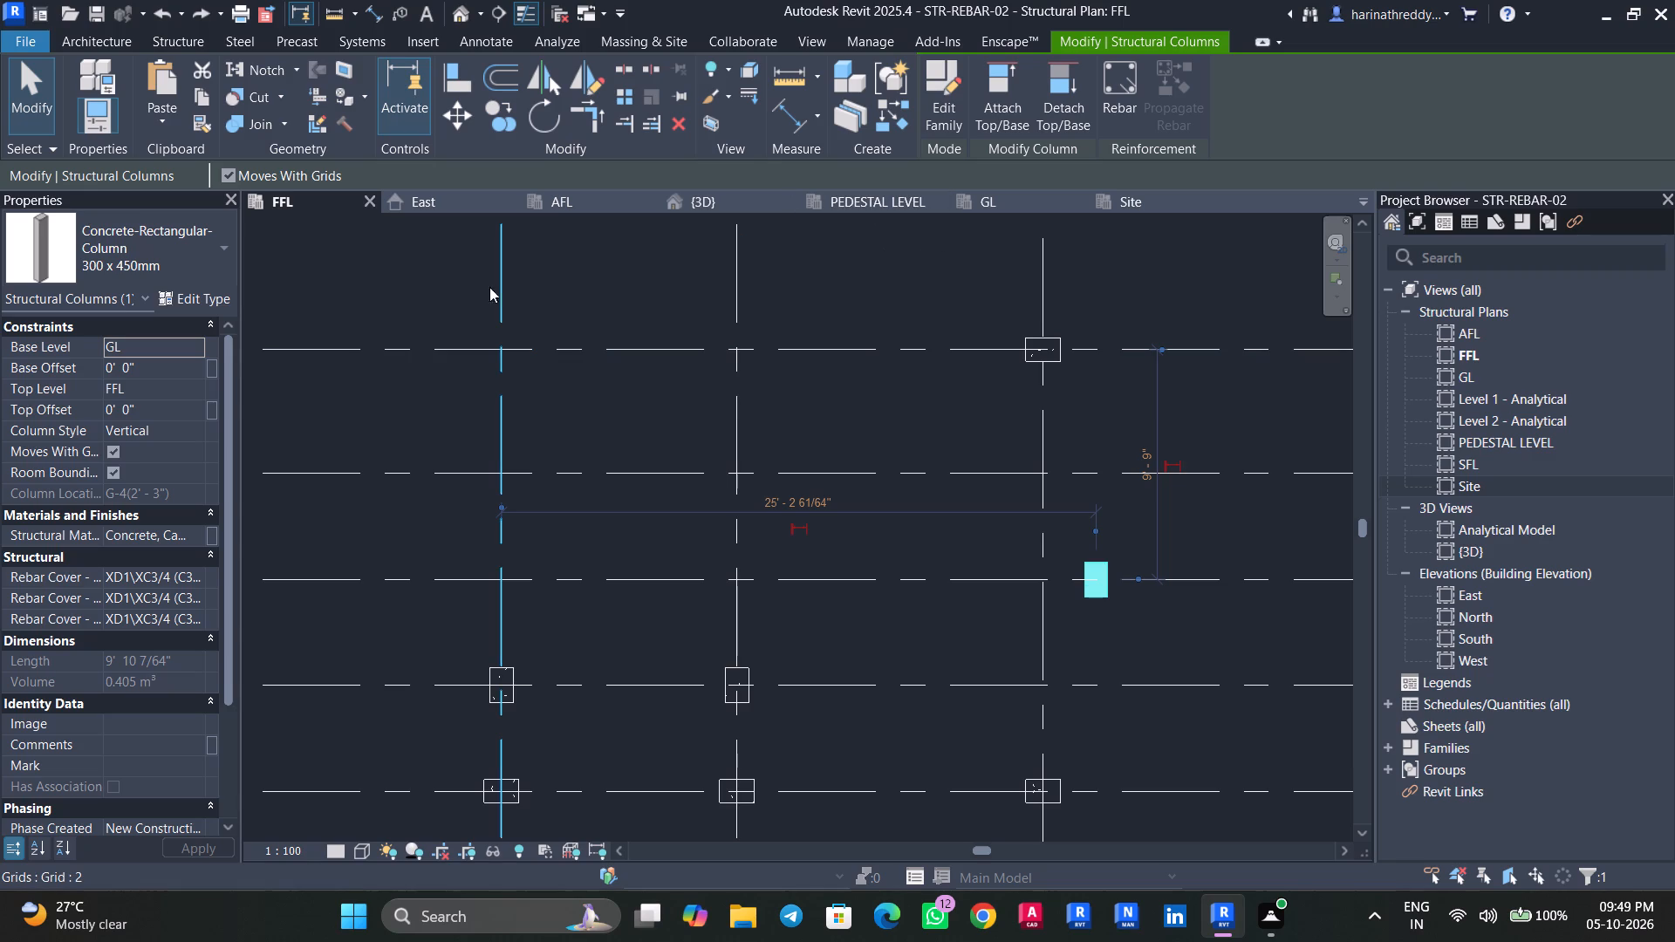
pyautogui.scroll(3, 1086, 568)
pyautogui.moveTo(1104, 589); pyautogui.dragTo(1024, 588)
pyautogui.press('Escape')
pyautogui.press('Escape')
pyautogui.press('Escape')
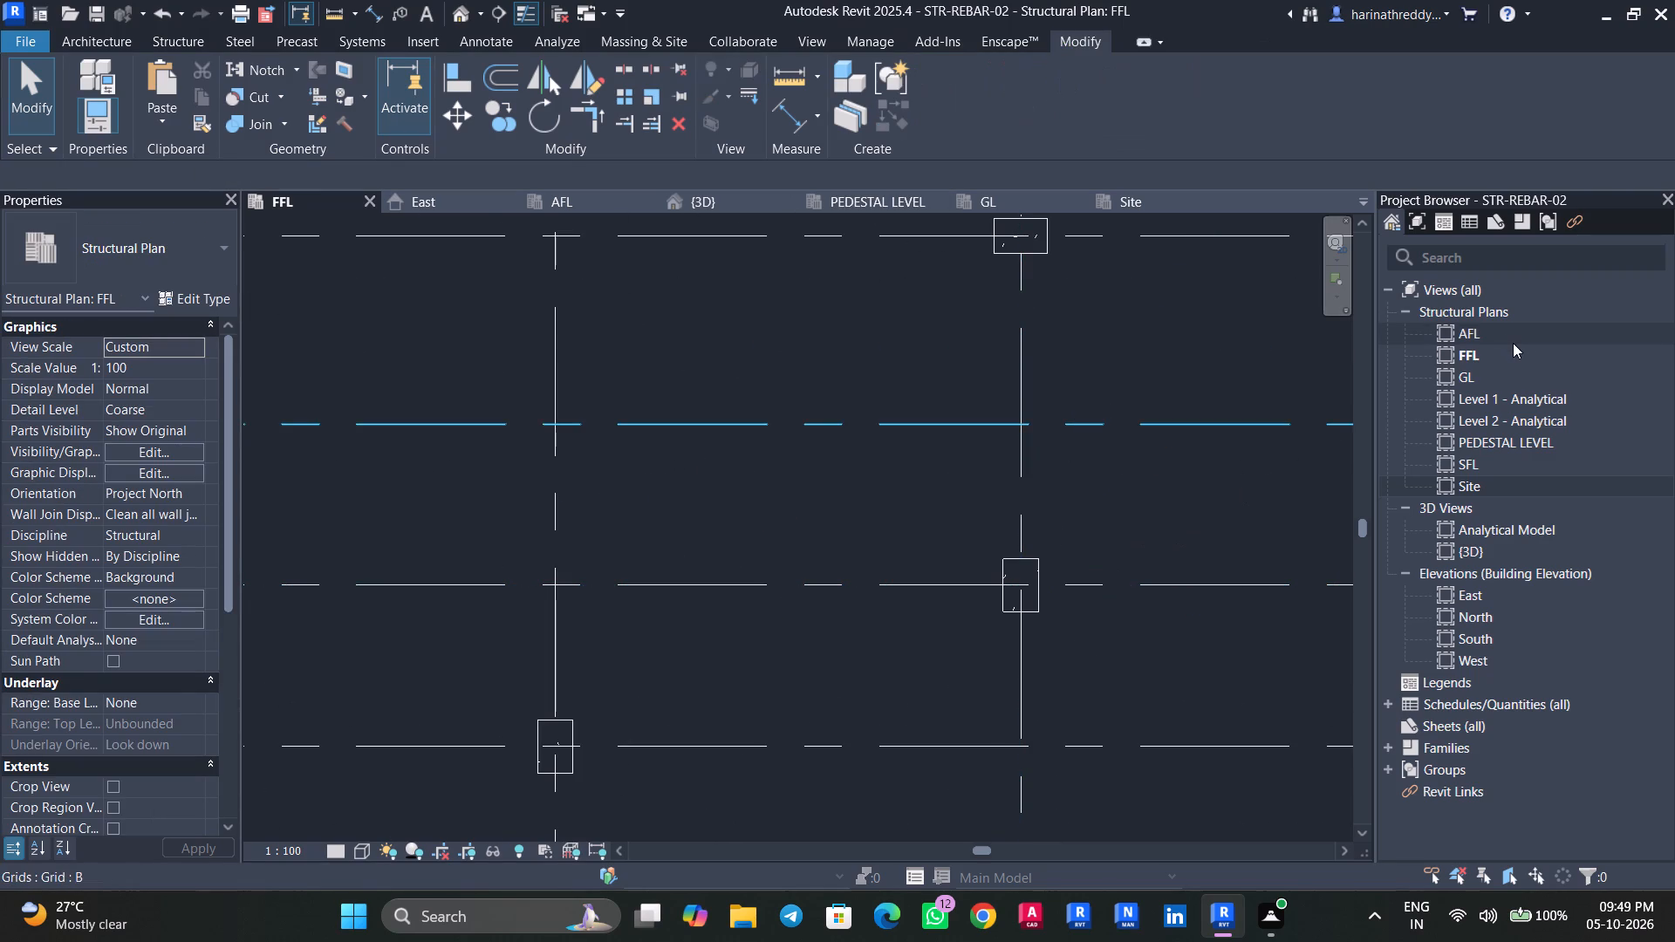
# In the AFL plan, move the 1800 x 1200 x 450mm footing on grid G beside grid 4 so it is centred on grid 4.
pyautogui.doubleClick(1503, 336)
pyautogui.click(1228, 644)
pyautogui.scroll(4, 1207, 680)
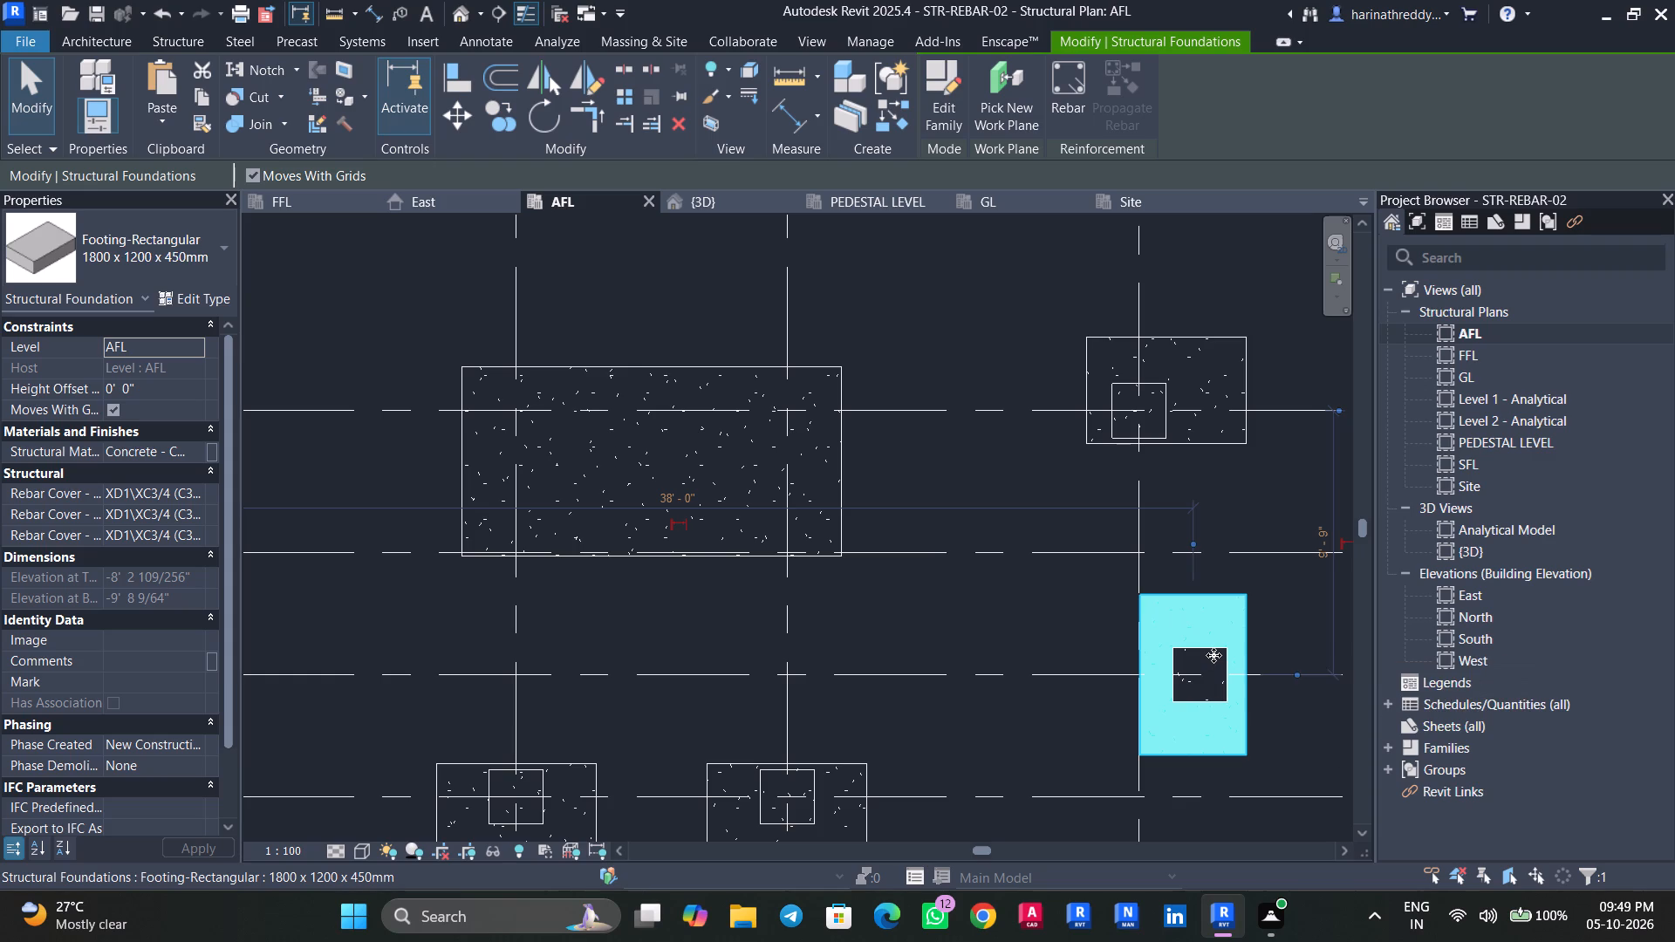
pyautogui.moveTo(1217, 627); pyautogui.dragTo(1216, 465, button='middle')
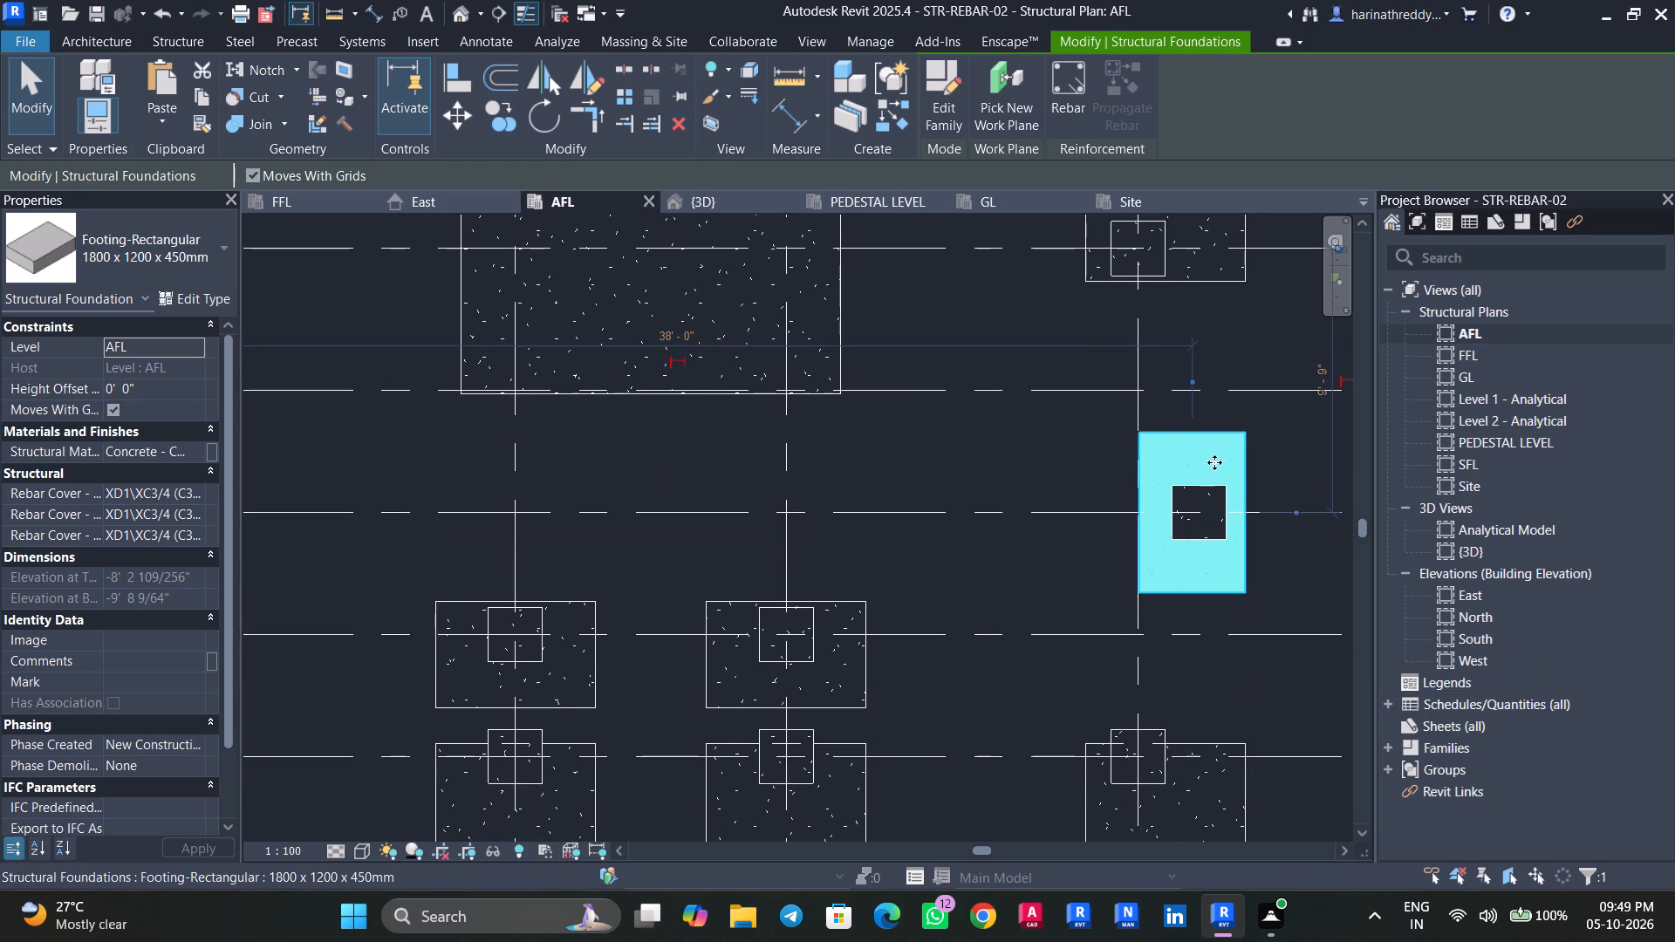
pyautogui.moveTo(1211, 459); pyautogui.dragTo(1148, 469)
pyautogui.press('Escape')
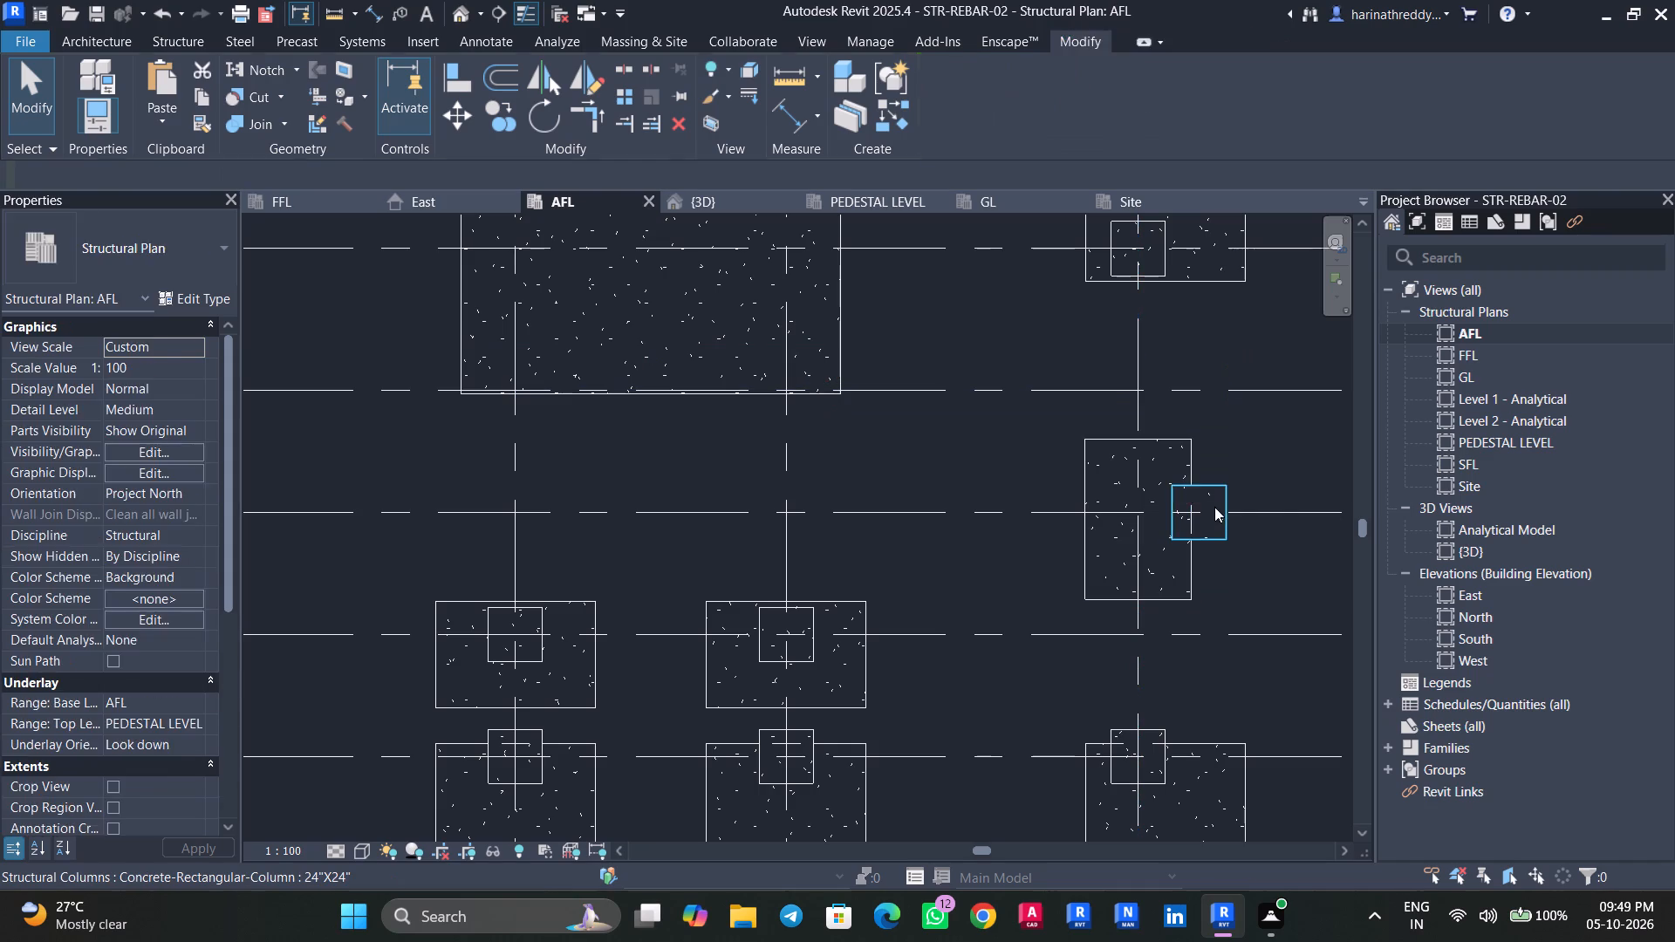
# Move the 24"X24" pedestal column on grid G onto its intersection with grid 4, over the footing.
pyautogui.click(1214, 507)
pyautogui.moveTo(1207, 502); pyautogui.dragTo(1138, 502)
pyautogui.press('Escape')
pyautogui.press('Escape')
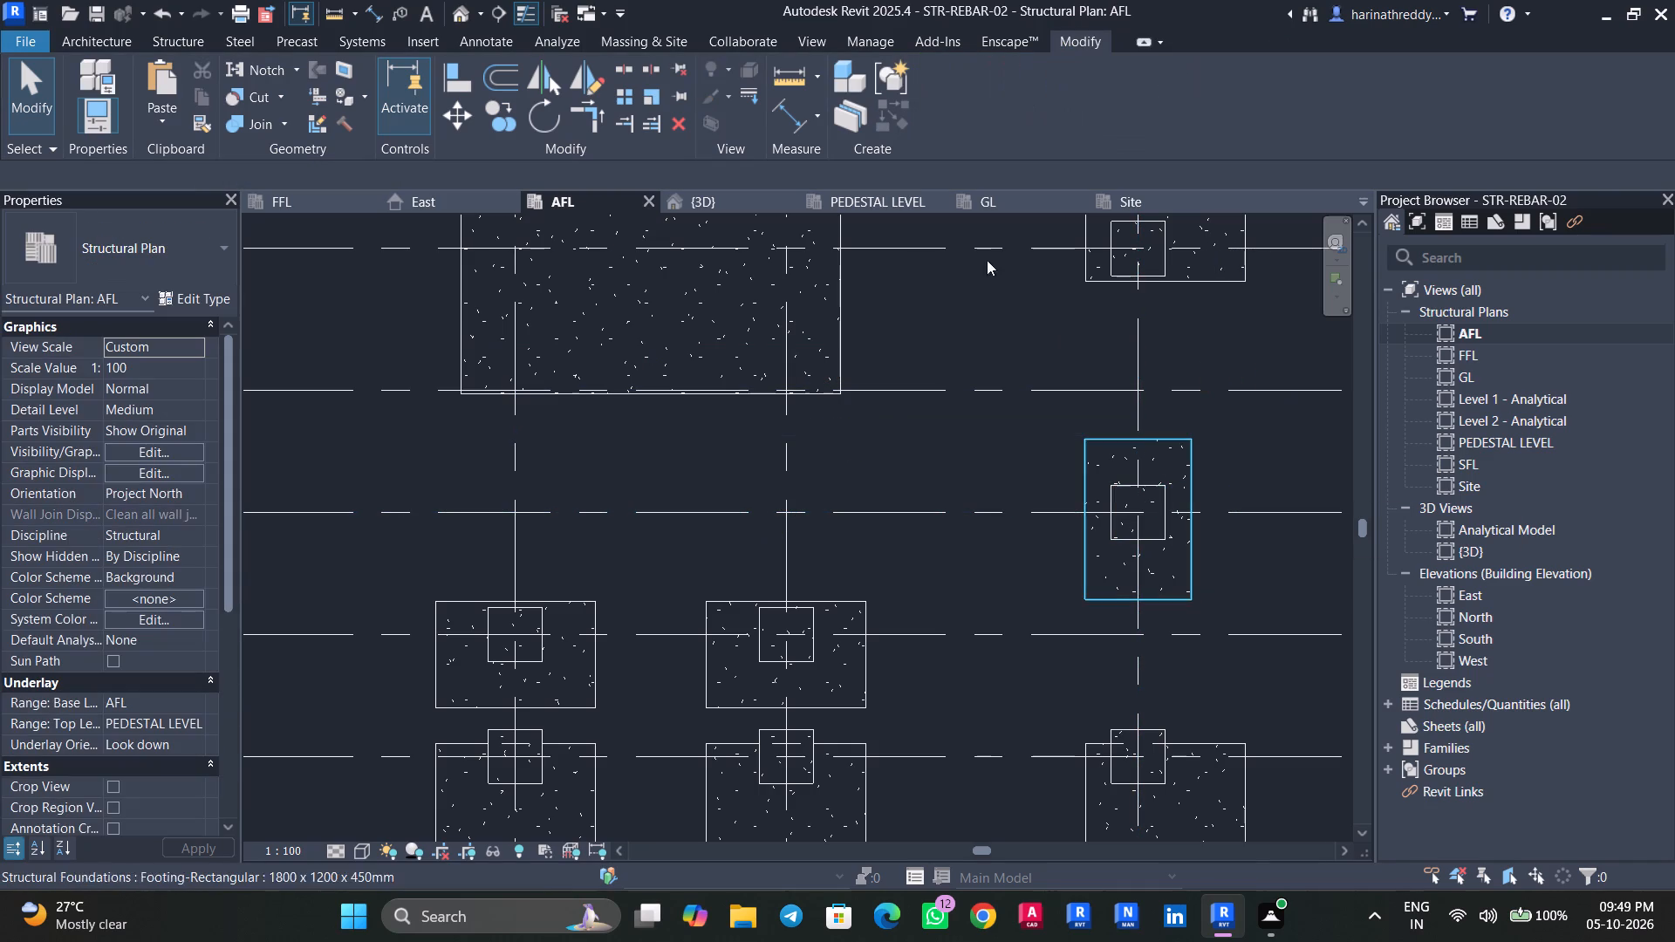
# Examine the relocated grid G column, pedestal and footing in the 3D view and return to the AFL plan.
pyautogui.click(466, 17)
pyautogui.keyDown('shift'); pyautogui.moveTo(1138, 672); pyautogui.dragTo(898, 563, button='middle'); pyautogui.keyUp('shift')
pyautogui.keyDown('shift'); pyautogui.scroll(-1, 1021, 674); pyautogui.keyUp('shift')
pyautogui.keyDown('shift'); pyautogui.moveTo(1022, 674); pyautogui.dragTo(1128, 614, button='middle'); pyautogui.keyUp('shift')
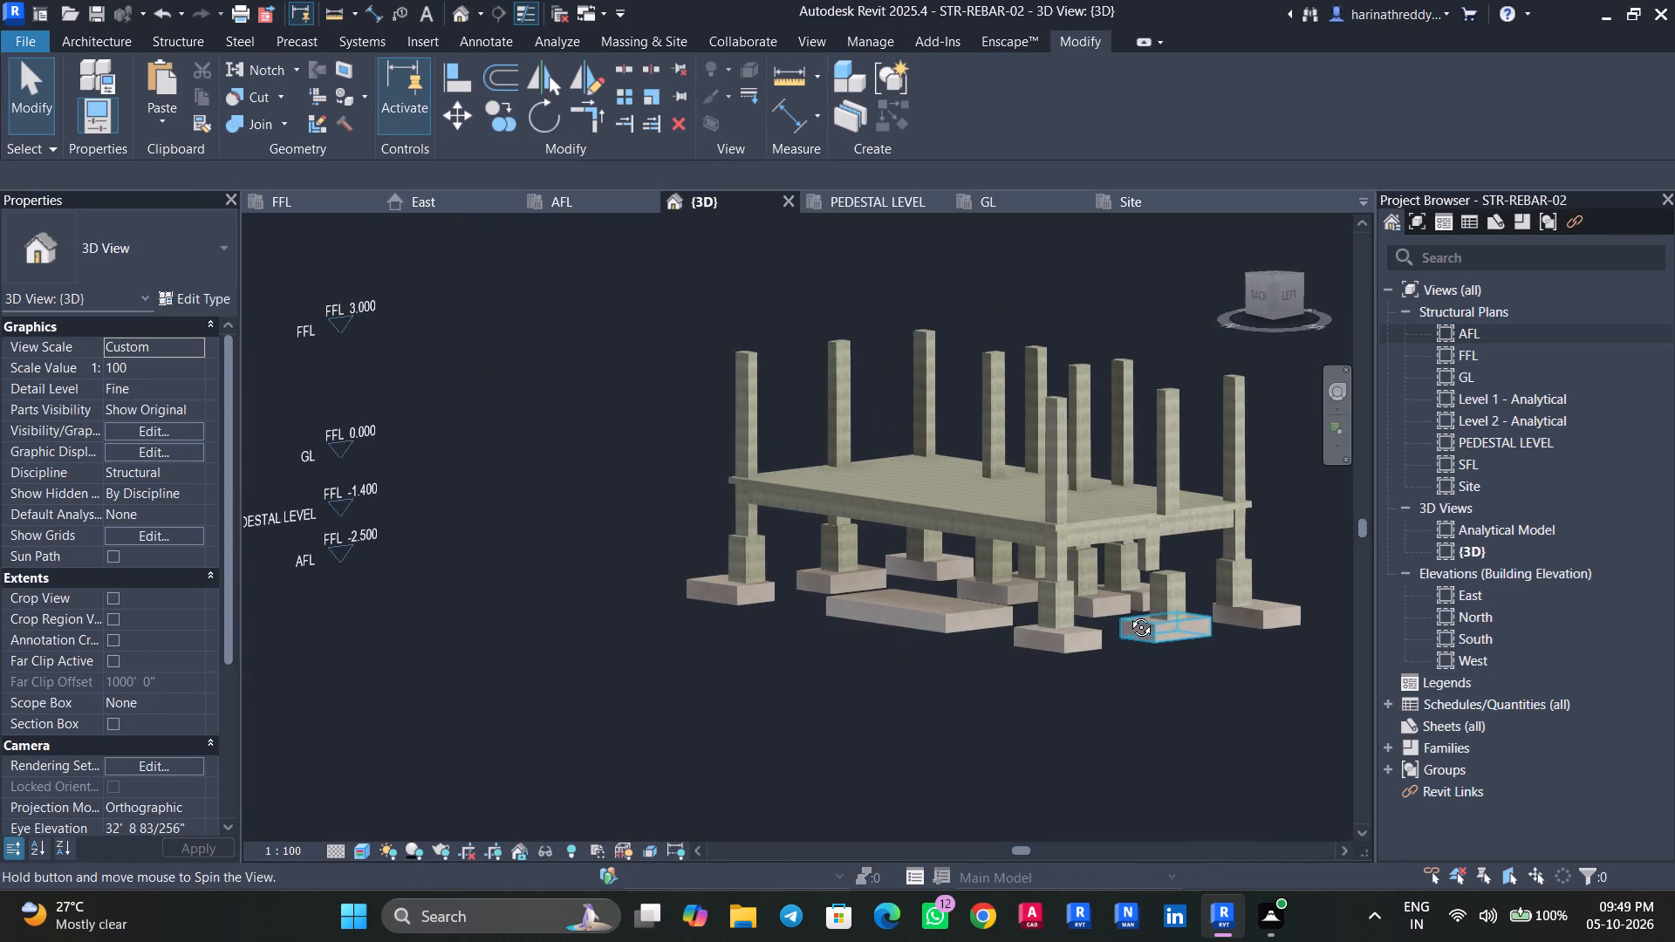
pyautogui.keyDown('shift'); pyautogui.moveTo(1128, 614); pyautogui.dragTo(1198, 693, button='middle'); pyautogui.keyUp('shift')
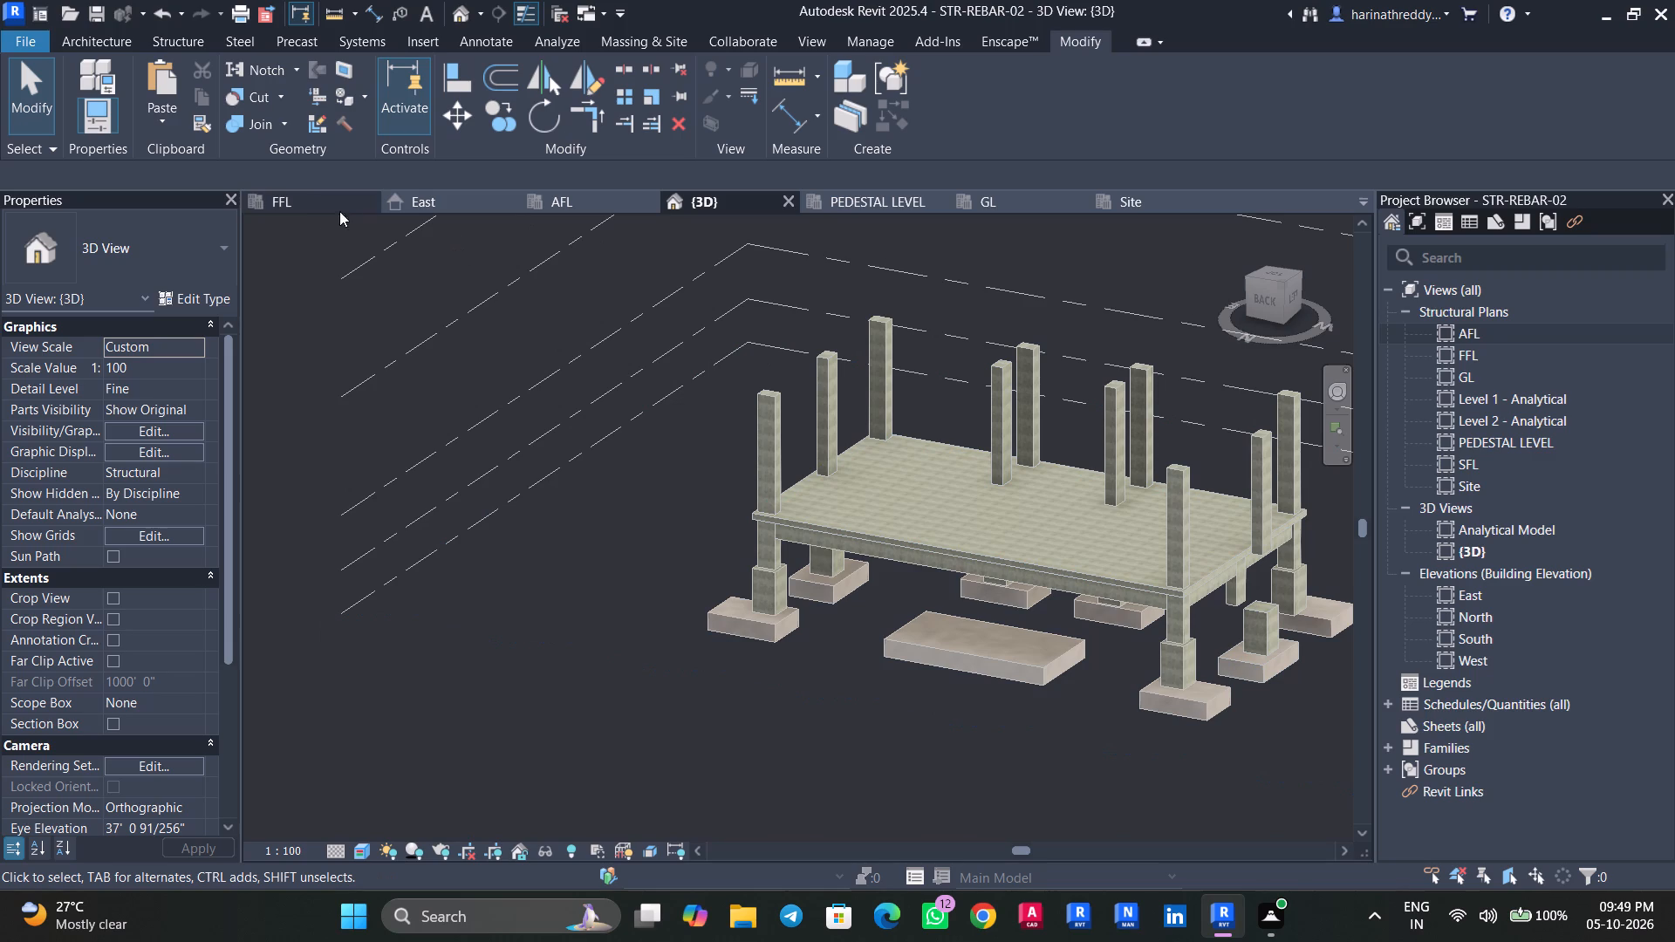
pyautogui.doubleClick(1470, 329)
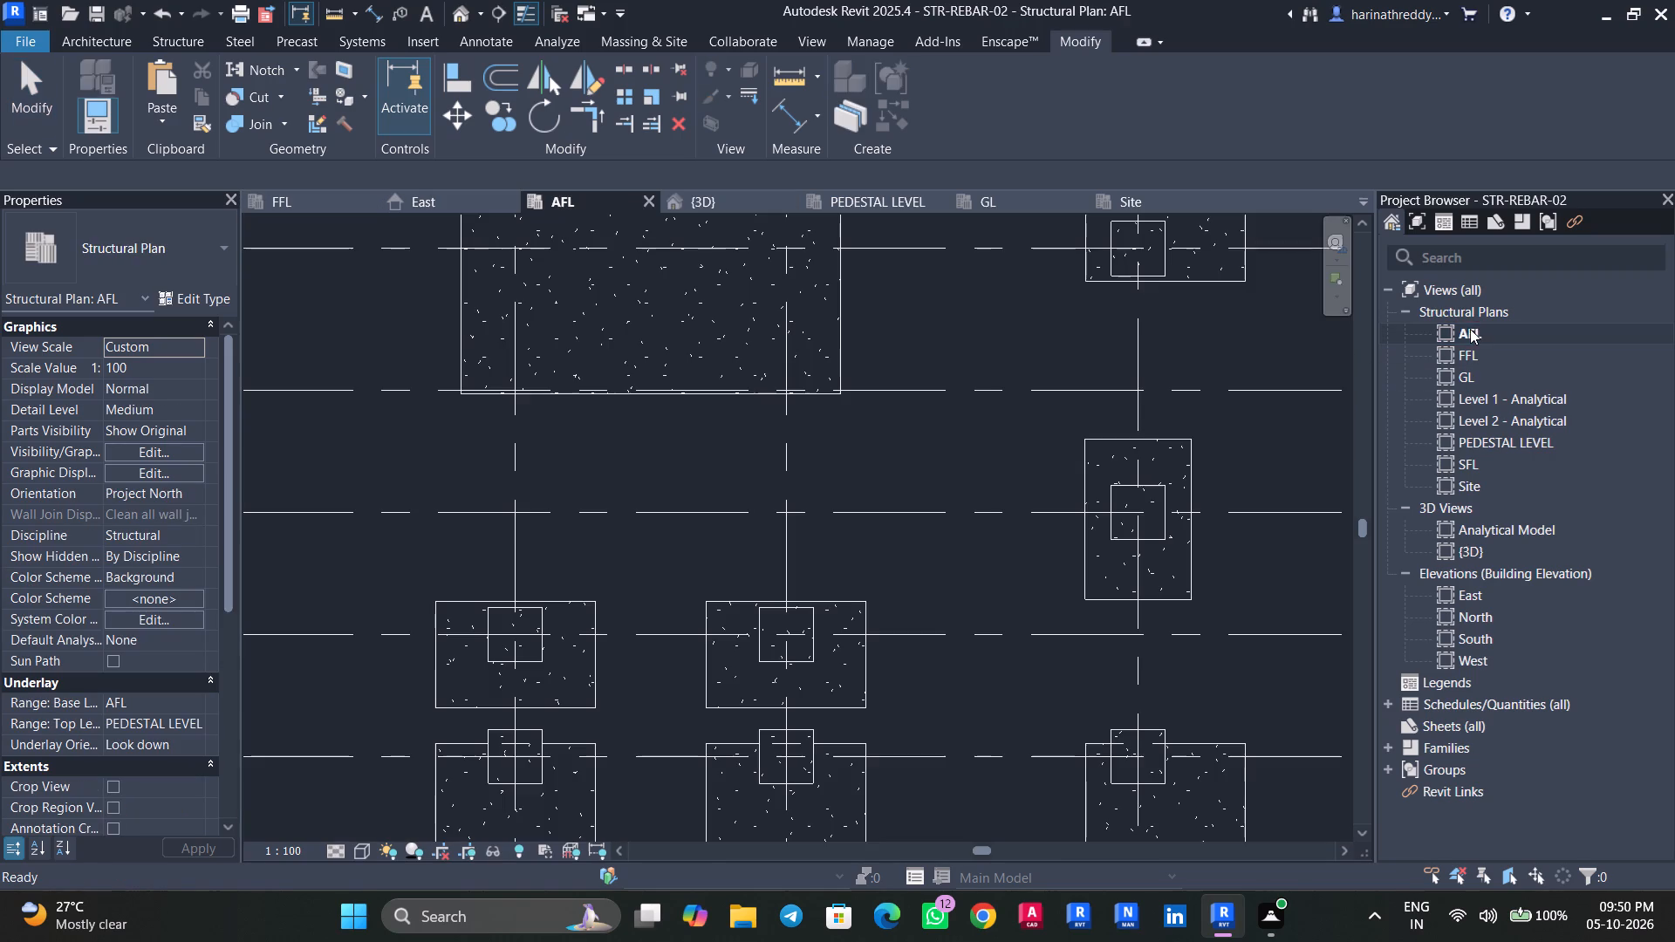
# In the GL plan, move the 24"X24" pedestal column outside grid 1 on grid G onto the intersection of grids G and 1.
pyautogui.doubleClick(1478, 372)
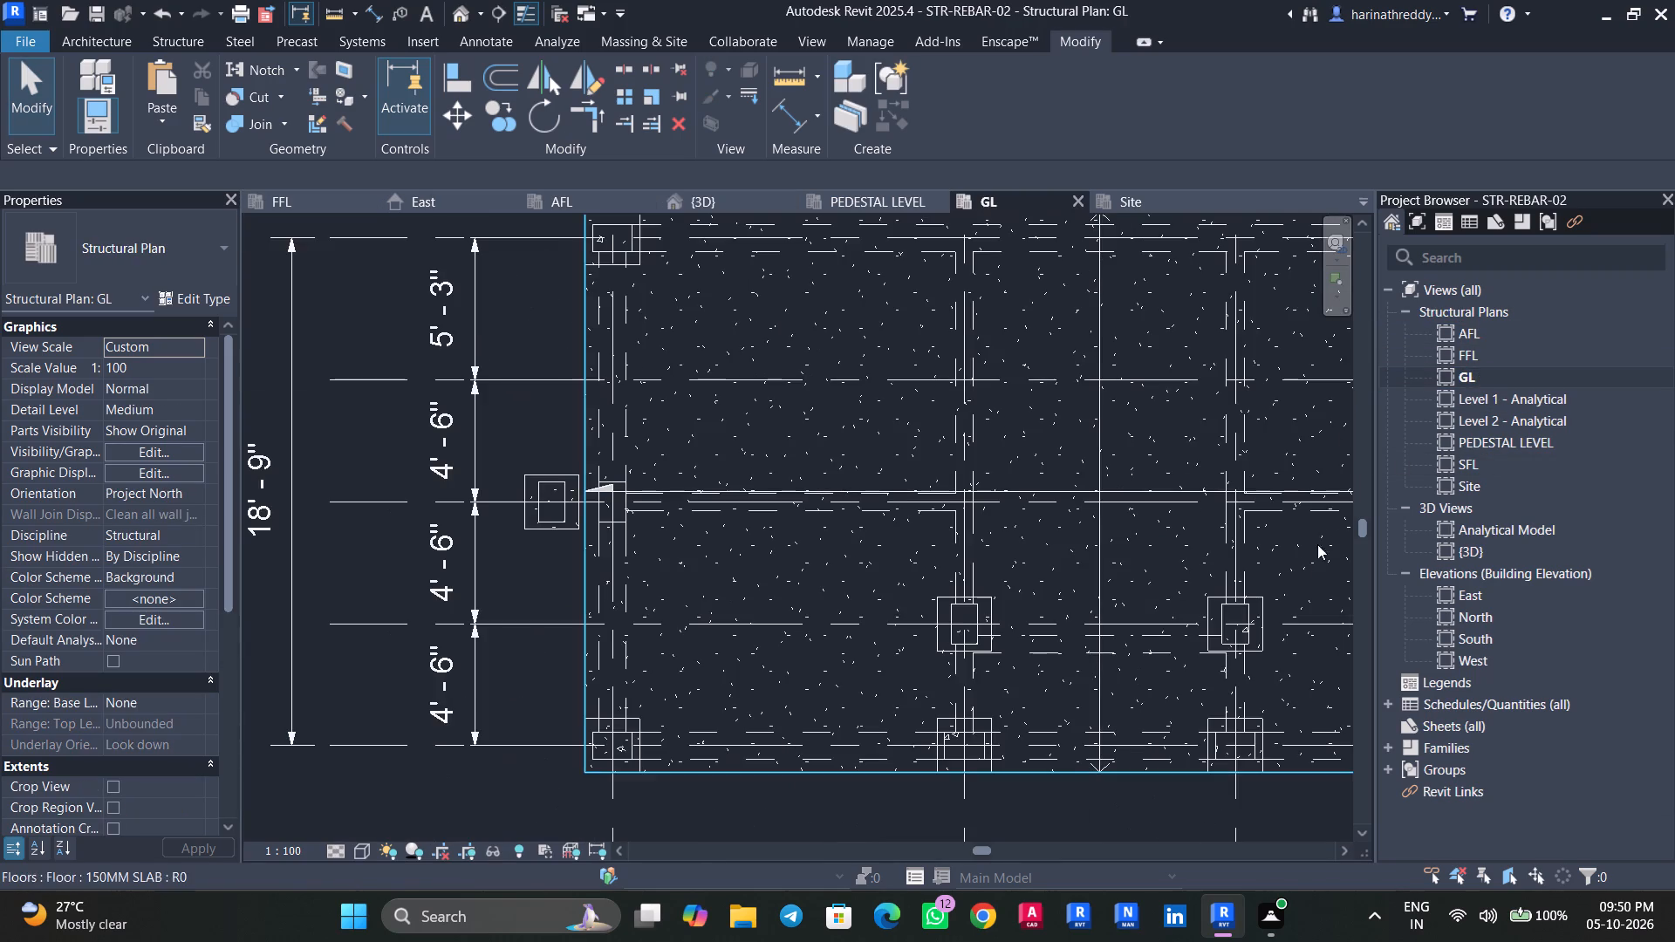
pyautogui.moveTo(1295, 553); pyautogui.dragTo(728, 553, button='middle')
pyautogui.press('Escape')
pyautogui.press('Escape')
pyautogui.scroll(-2, 1025, 523)
pyautogui.moveTo(878, 569); pyautogui.dragTo(1227, 568, button='middle')
pyautogui.scroll(4, 619, 524)
pyautogui.click(523, 517)
pyautogui.scroll(2, 526, 516)
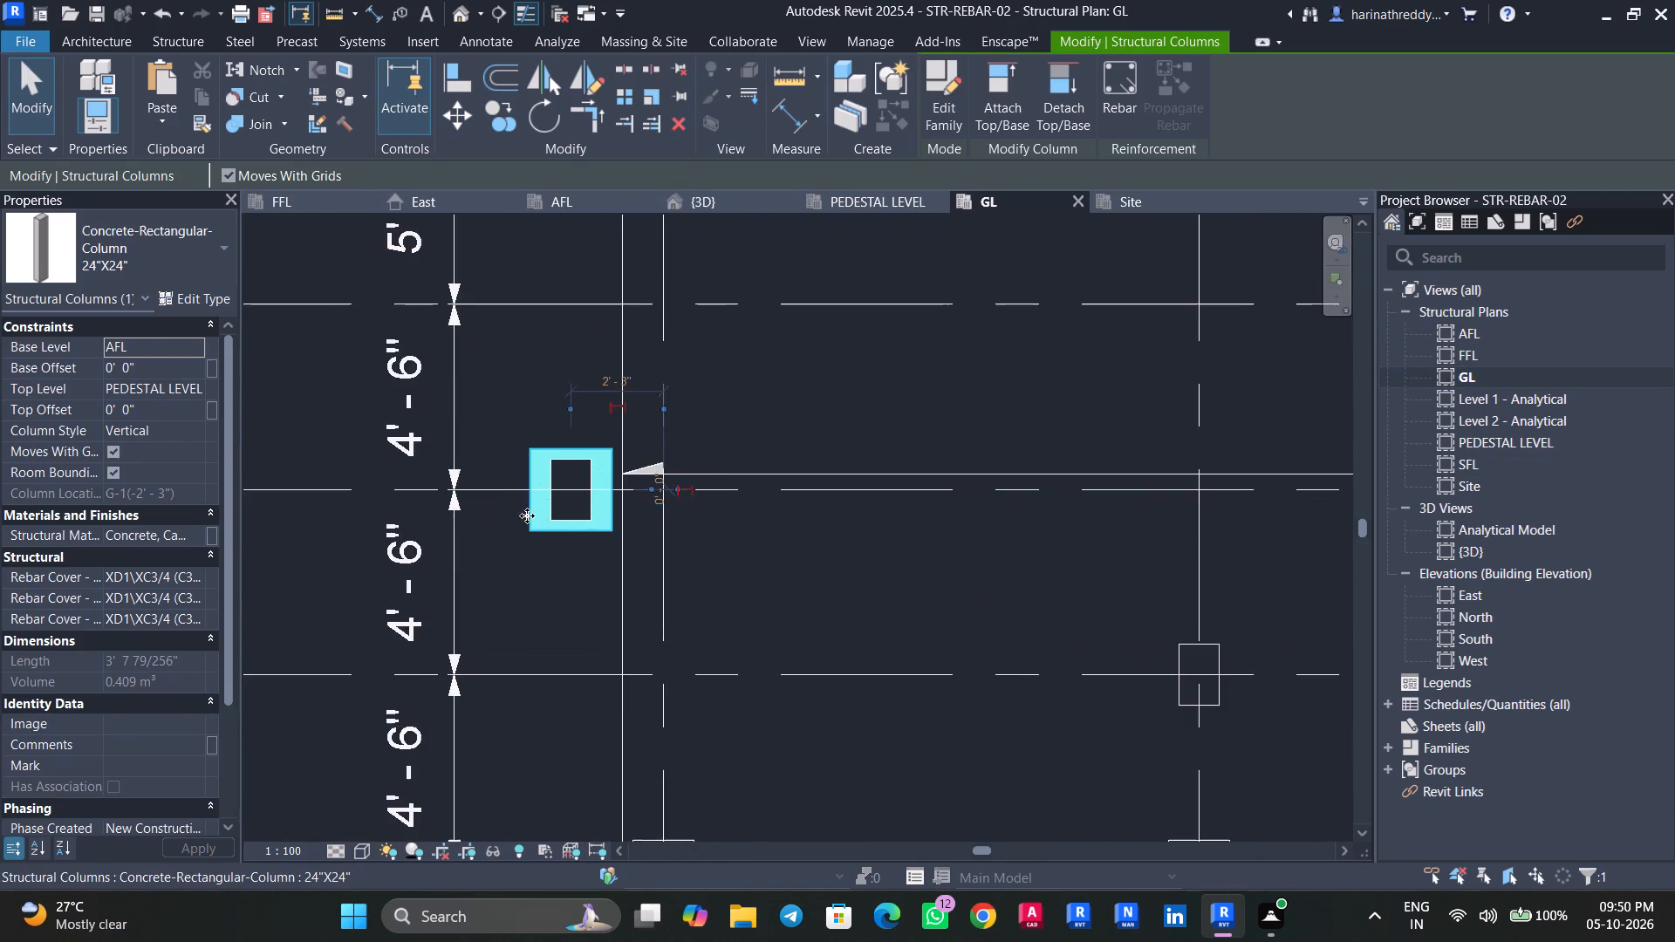
pyautogui.scroll(1, 527, 515)
pyautogui.moveTo(537, 483); pyautogui.dragTo(653, 481)
pyautogui.press('Escape')
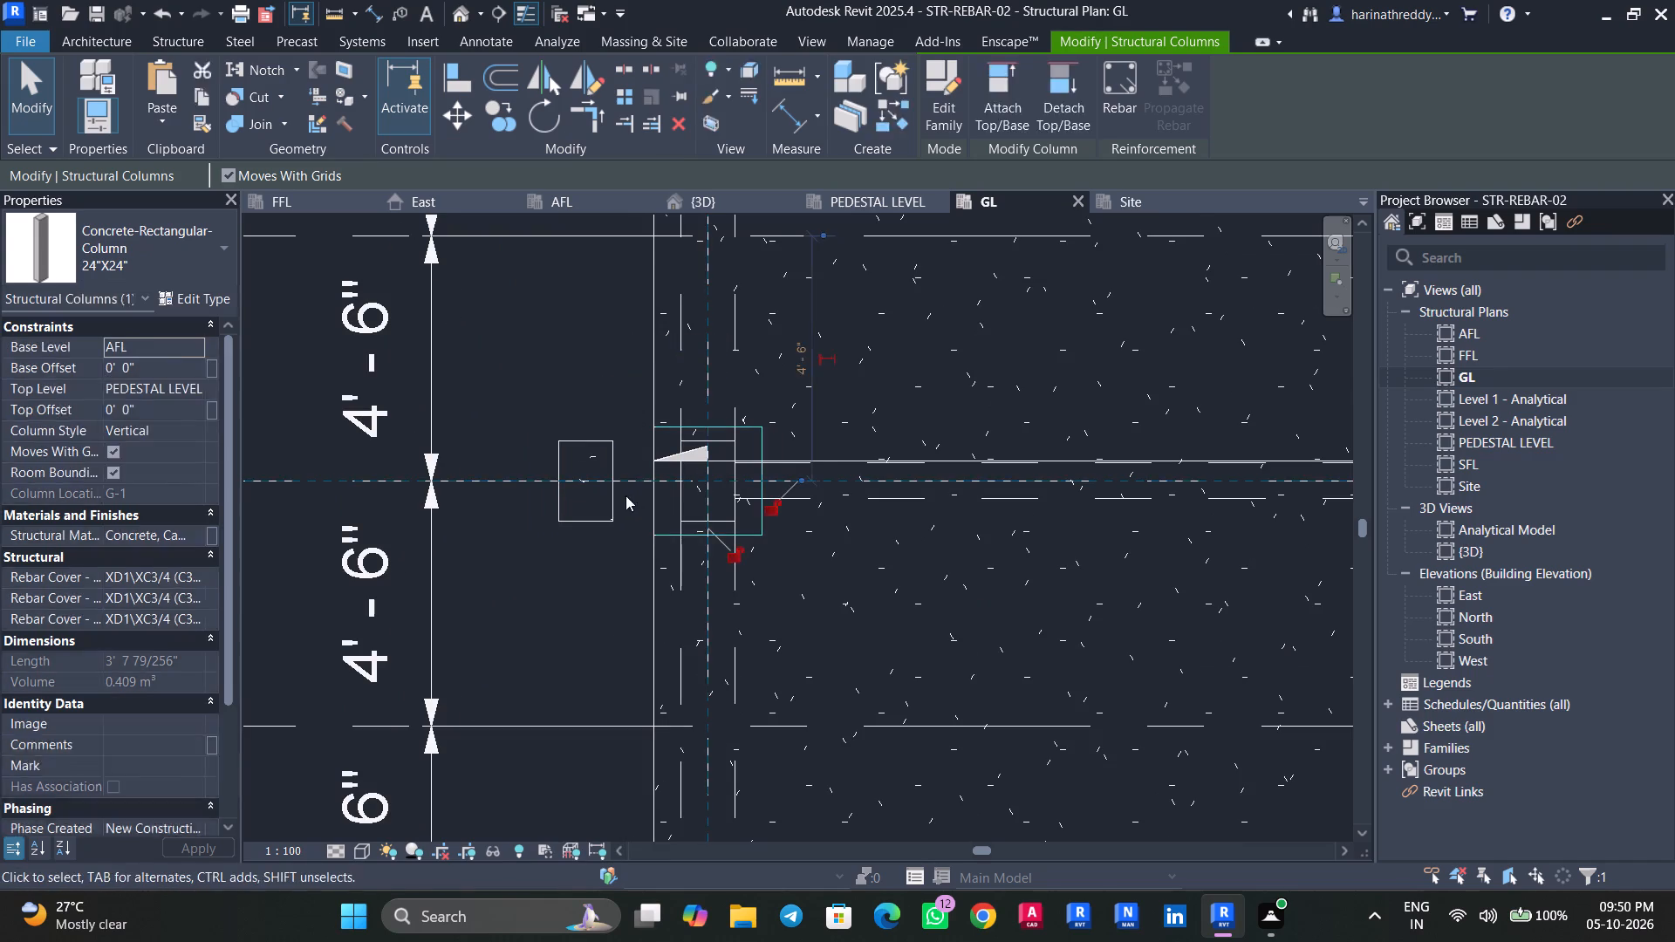
# Move the 300 x 450mm column outside grid 1 on grid G onto the grid 1 intersection, inside its pedestal.
pyautogui.click(603, 495)
pyautogui.moveTo(589, 500); pyautogui.dragTo(703, 501)
pyautogui.press('Escape')
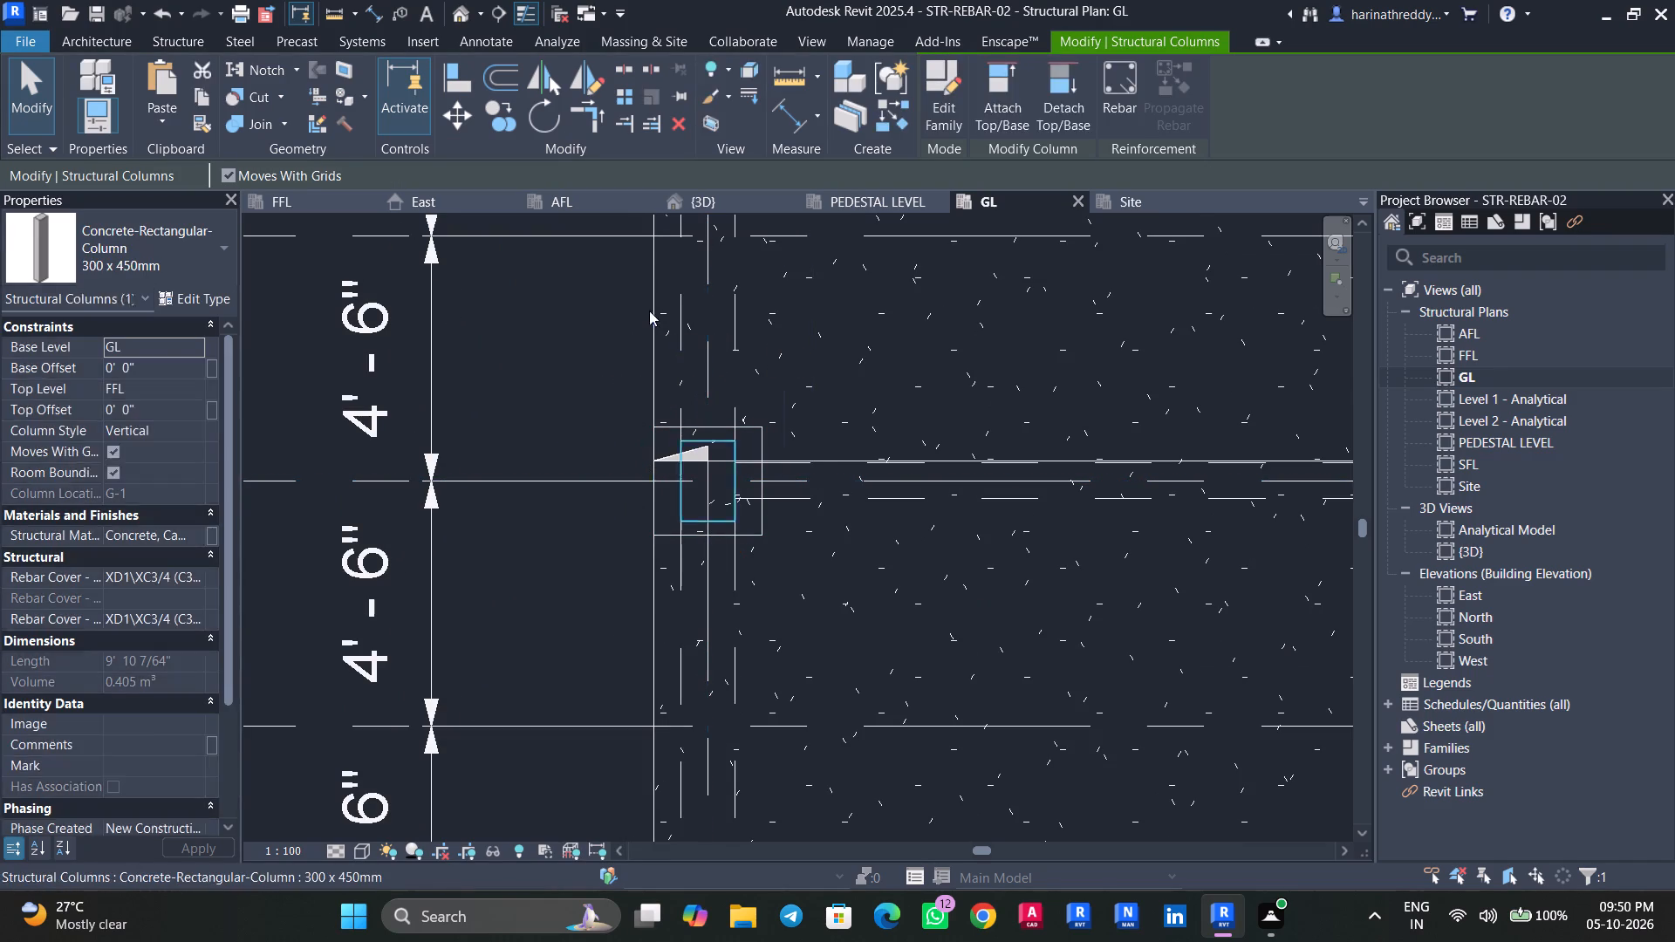
# Examine the alignment of the columns, pedestals and footings around the building in the 3D view.
pyautogui.click(470, 12)
pyautogui.keyDown('shift'); pyautogui.moveTo(933, 704); pyautogui.dragTo(926, 683, button='middle'); pyautogui.keyUp('shift')
pyautogui.keyDown('shift'); pyautogui.scroll(1, 929, 695); pyautogui.keyUp('shift')
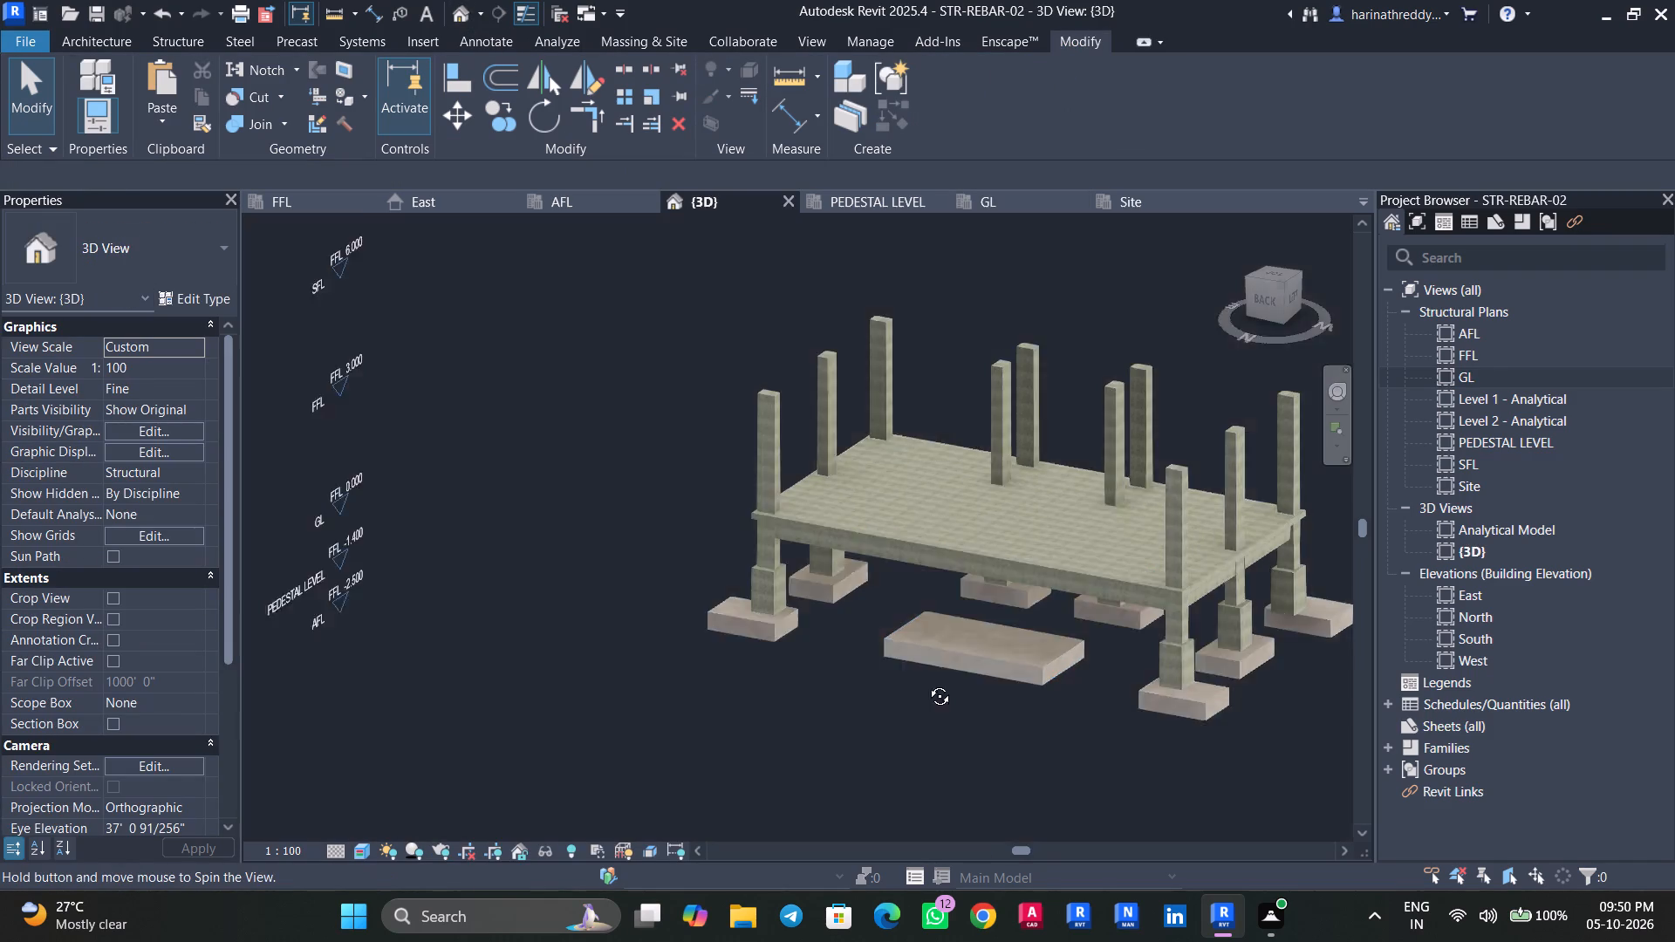
pyautogui.keyDown('shift'); pyautogui.moveTo(926, 683); pyautogui.dragTo(770, 678, button='middle'); pyautogui.keyUp('shift')
pyautogui.scroll(2, 1124, 688)
pyautogui.scroll(-1, 1124, 687)
pyautogui.scroll(1, 1124, 686)
pyautogui.keyDown('shift'); pyautogui.moveTo(1029, 689); pyautogui.dragTo(1097, 798, button='middle'); pyautogui.keyUp('shift')
pyautogui.keyDown('shift'); pyautogui.moveTo(782, 706); pyautogui.dragTo(1132, 664, button='middle'); pyautogui.keyUp('shift')
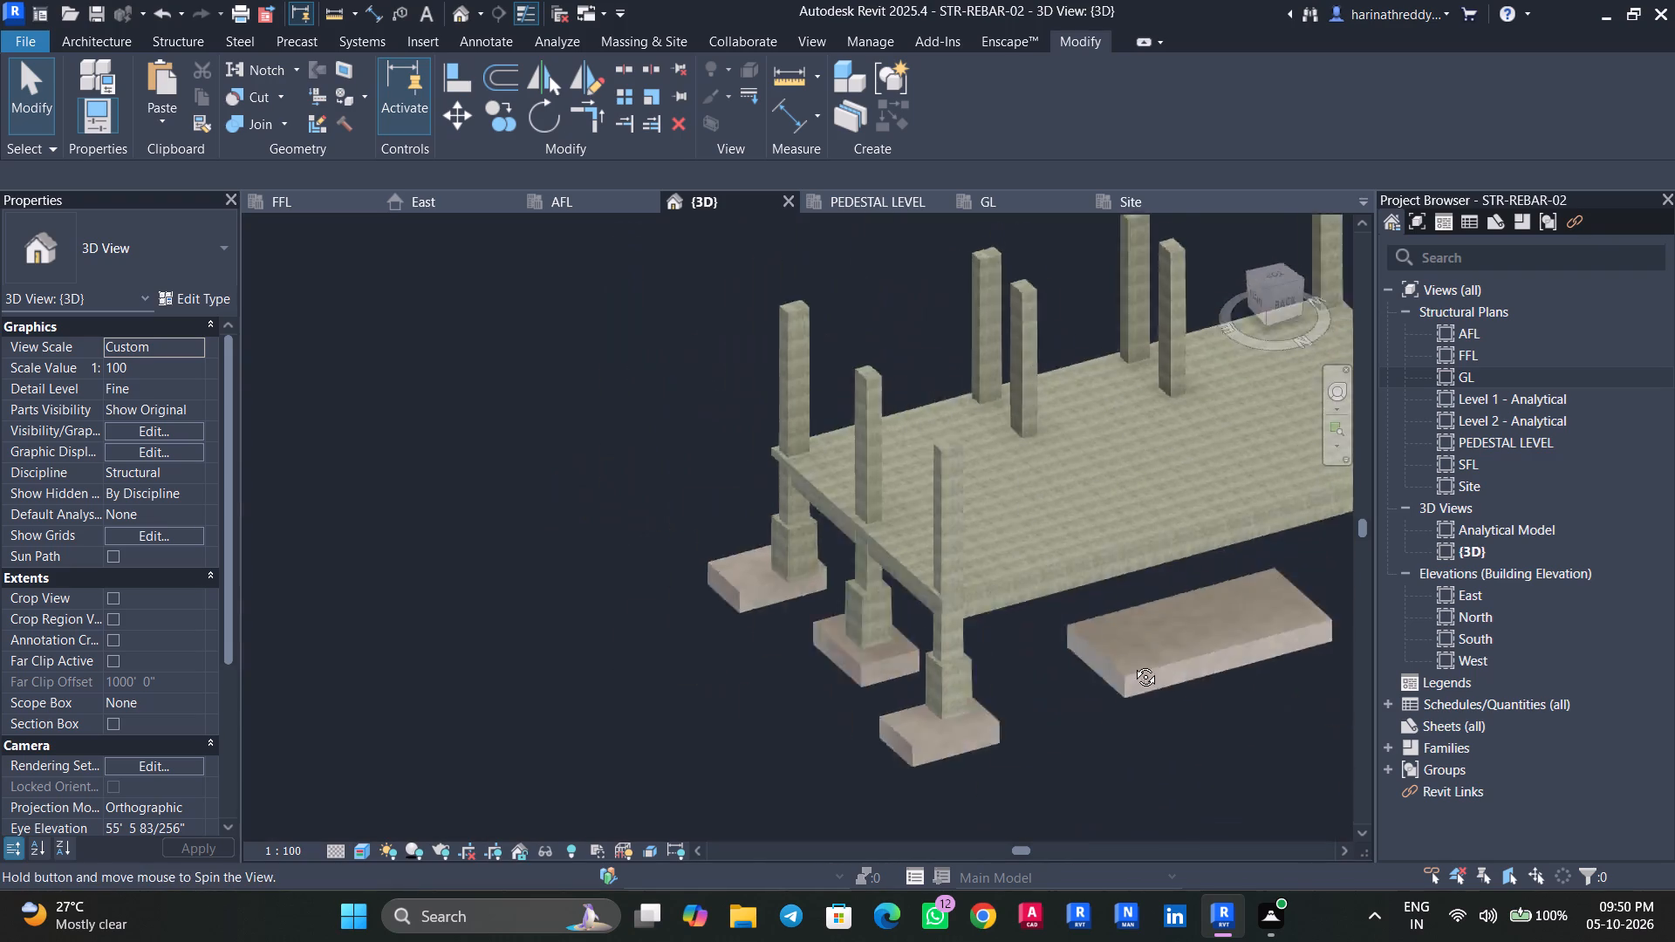
pyautogui.keyDown('shift'); pyautogui.moveTo(1132, 664); pyautogui.dragTo(1239, 632, button='middle'); pyautogui.keyUp('shift')
pyautogui.scroll(5, 1043, 597)
# Select the off-centre corner footing at grids I and 4 and move it roughly under its pedestal in the AFL plan.
pyautogui.click(792, 693)
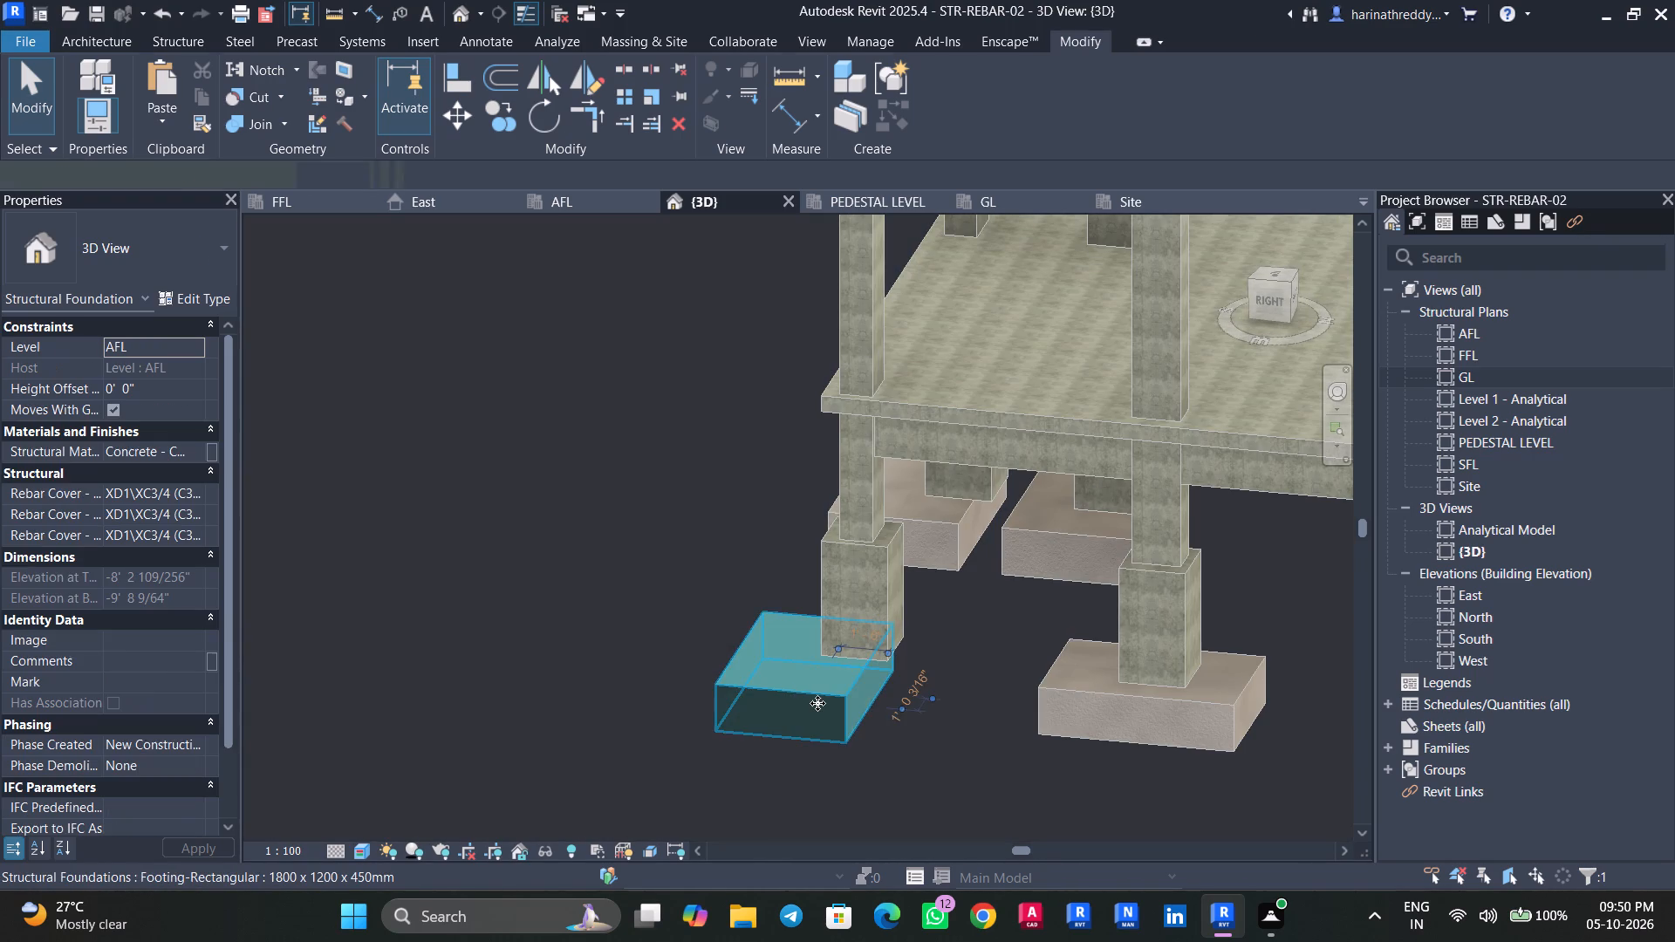
pyautogui.scroll(-5, 817, 704)
pyautogui.keyDown('shift'); pyautogui.moveTo(814, 746); pyautogui.dragTo(961, 756, button='middle'); pyautogui.keyUp('shift')
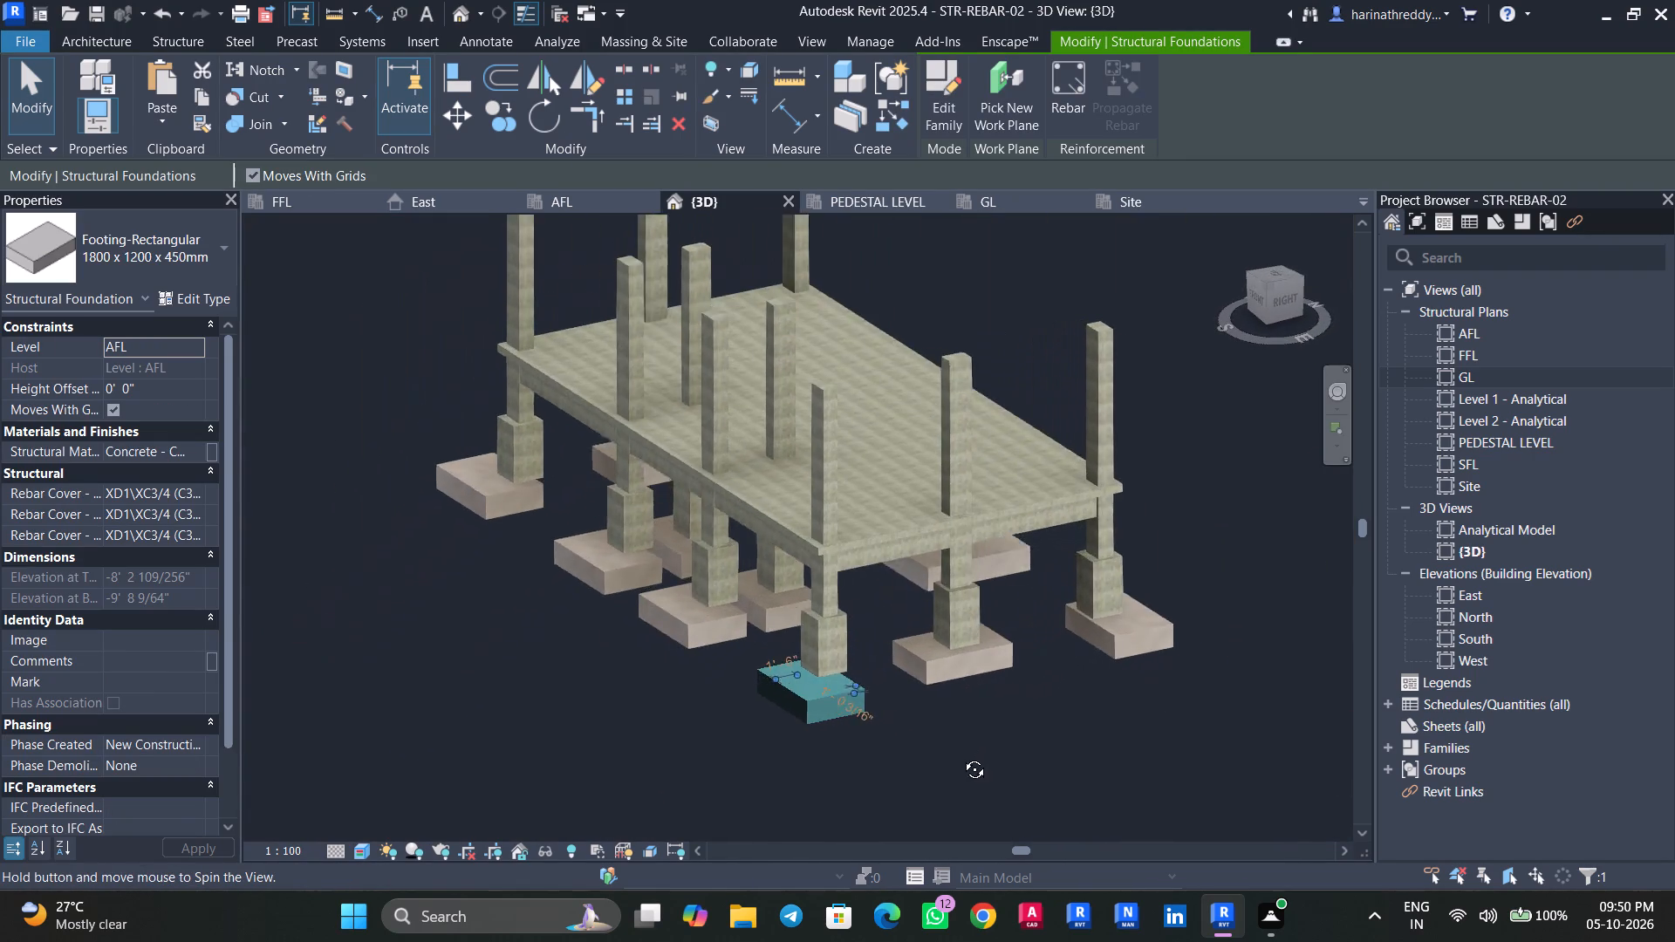
pyautogui.keyDown('shift'); pyautogui.moveTo(961, 756); pyautogui.dragTo(959, 763, button='middle'); pyautogui.keyUp('shift')
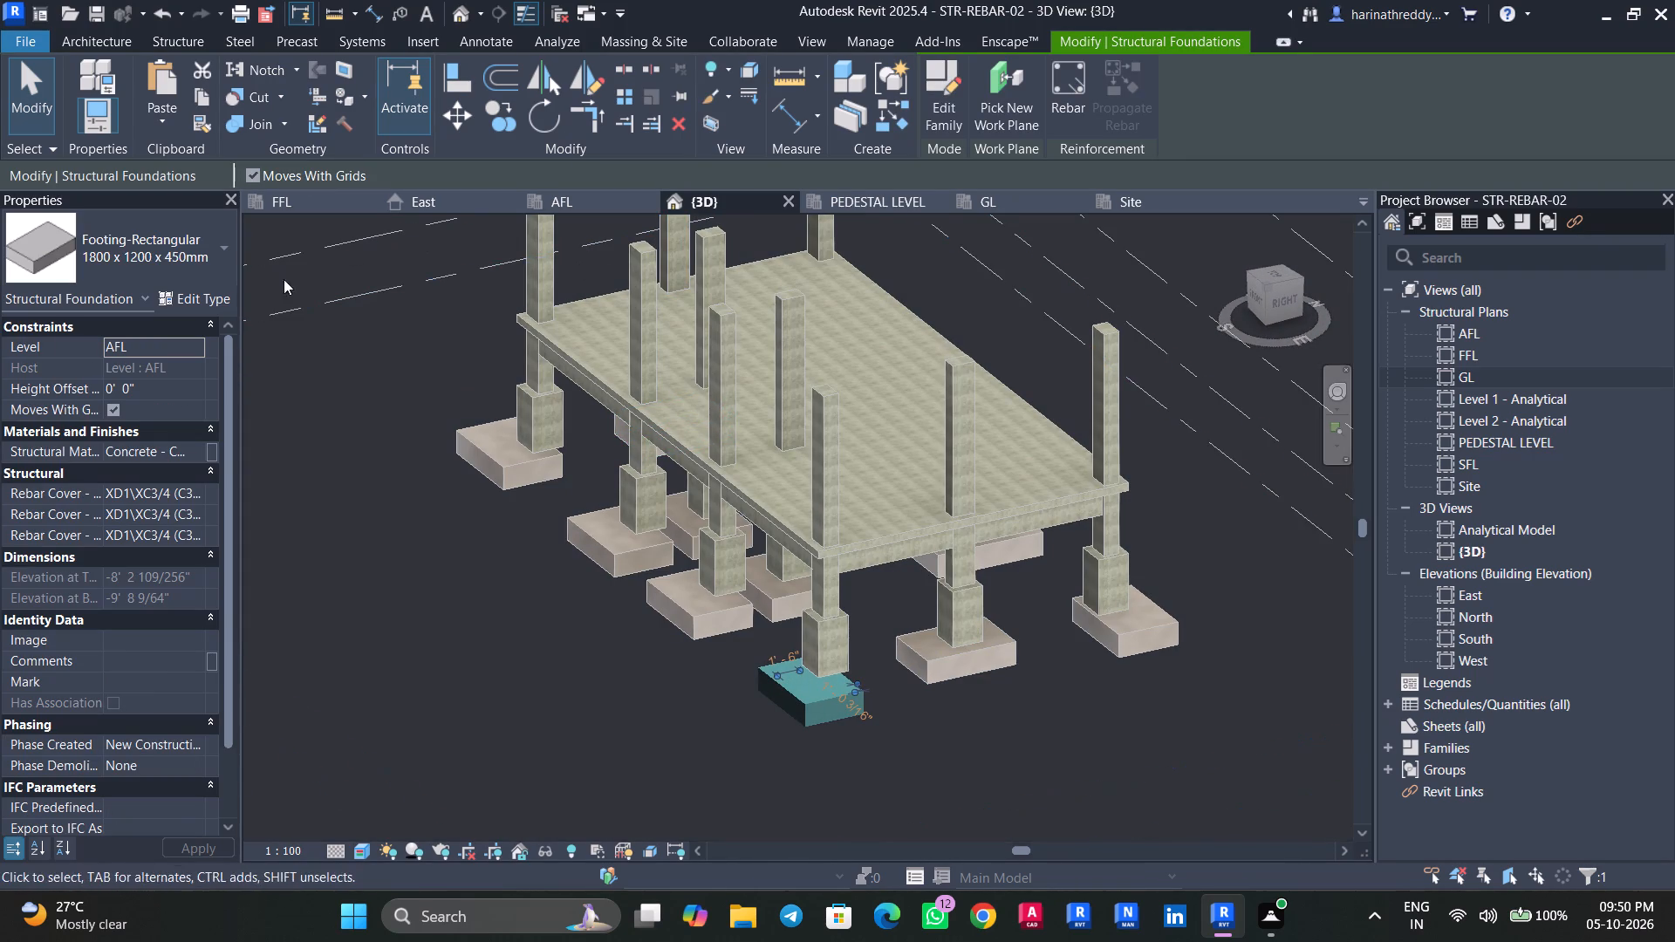
pyautogui.doubleClick(1486, 333)
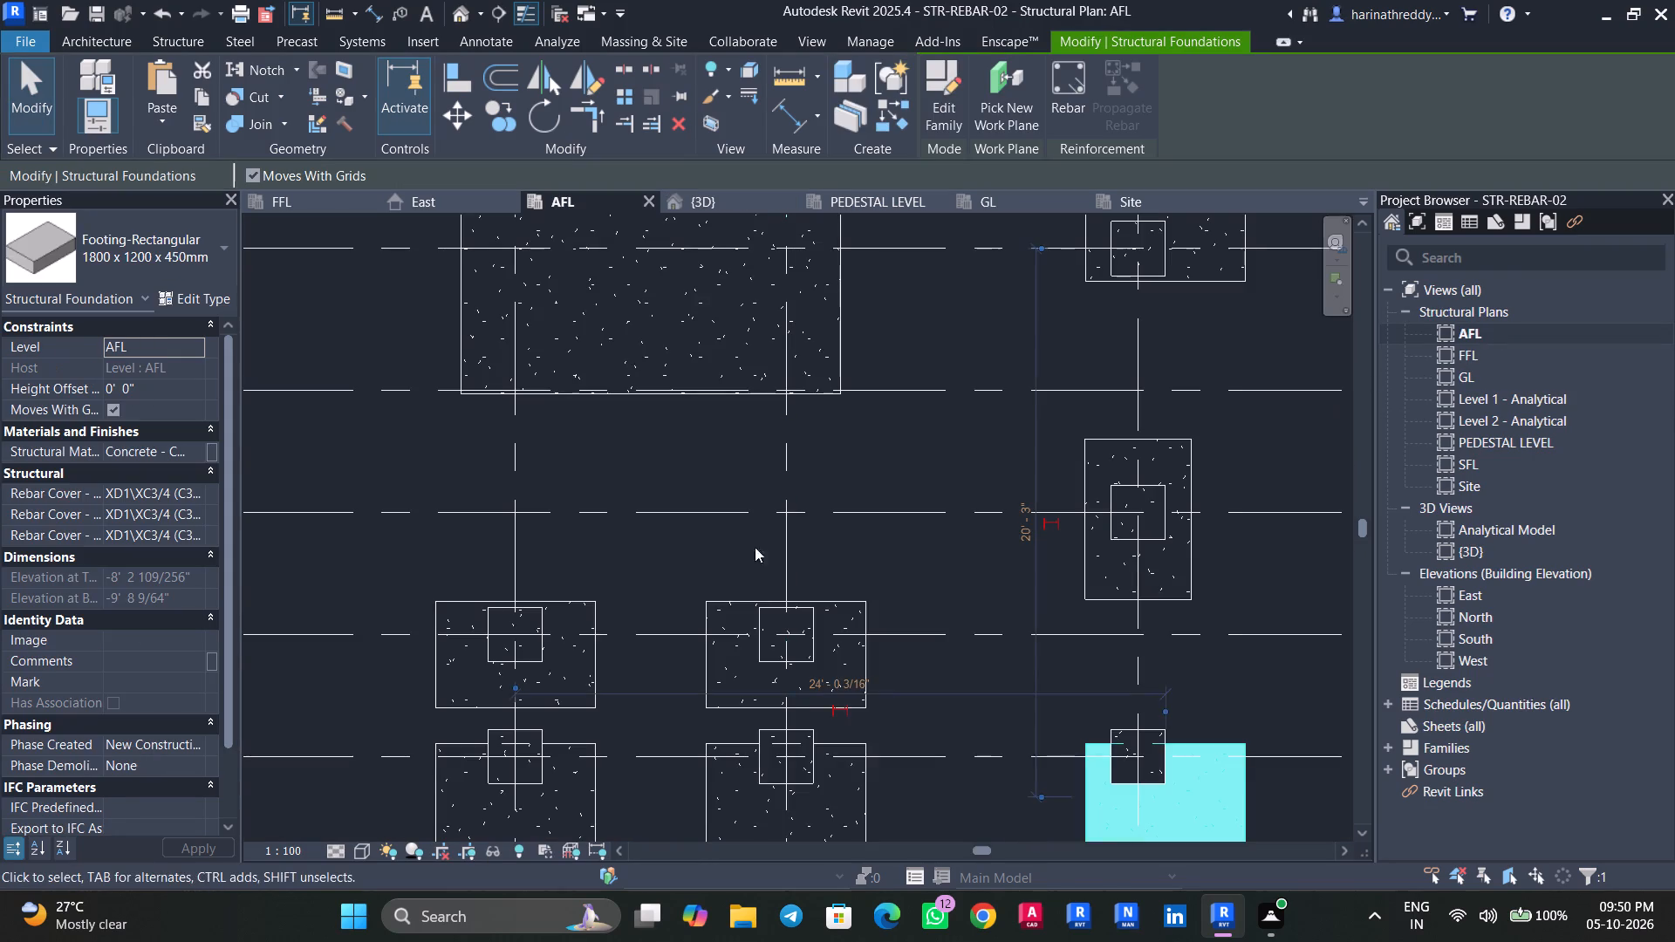
pyautogui.scroll(-3, 740, 531)
pyautogui.scroll(5, 1031, 703)
pyautogui.moveTo(1035, 713); pyautogui.dragTo(988, 658)
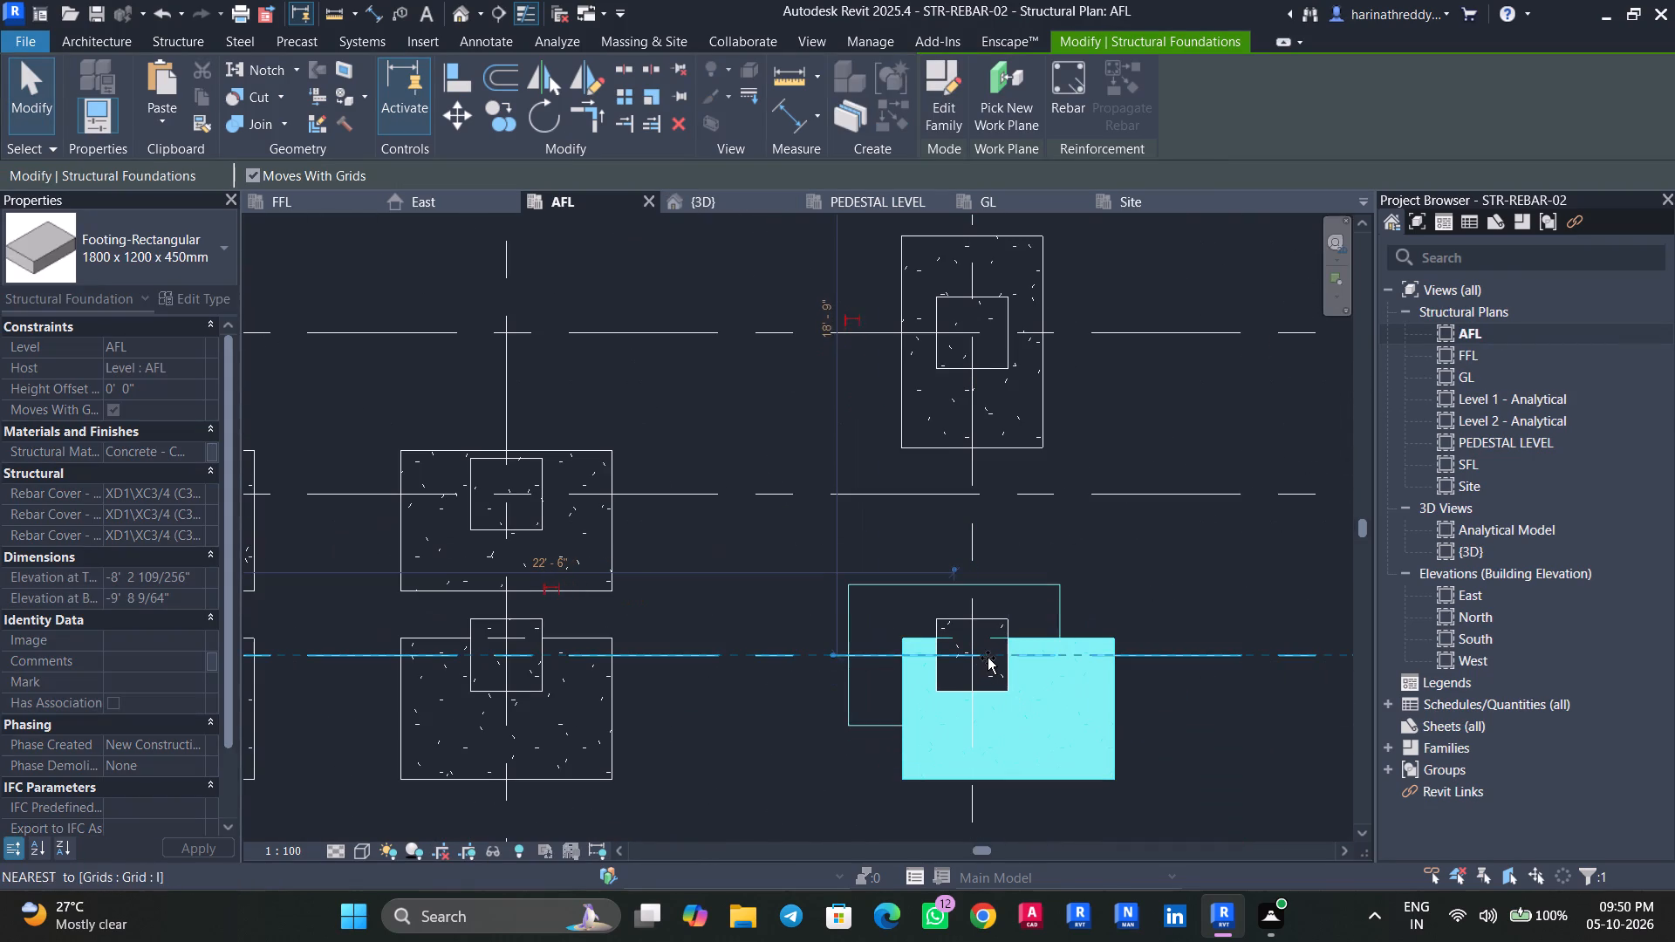
pyautogui.moveTo(988, 658); pyautogui.dragTo(988, 657)
pyautogui.moveTo(929, 632); pyautogui.dragTo(974, 641)
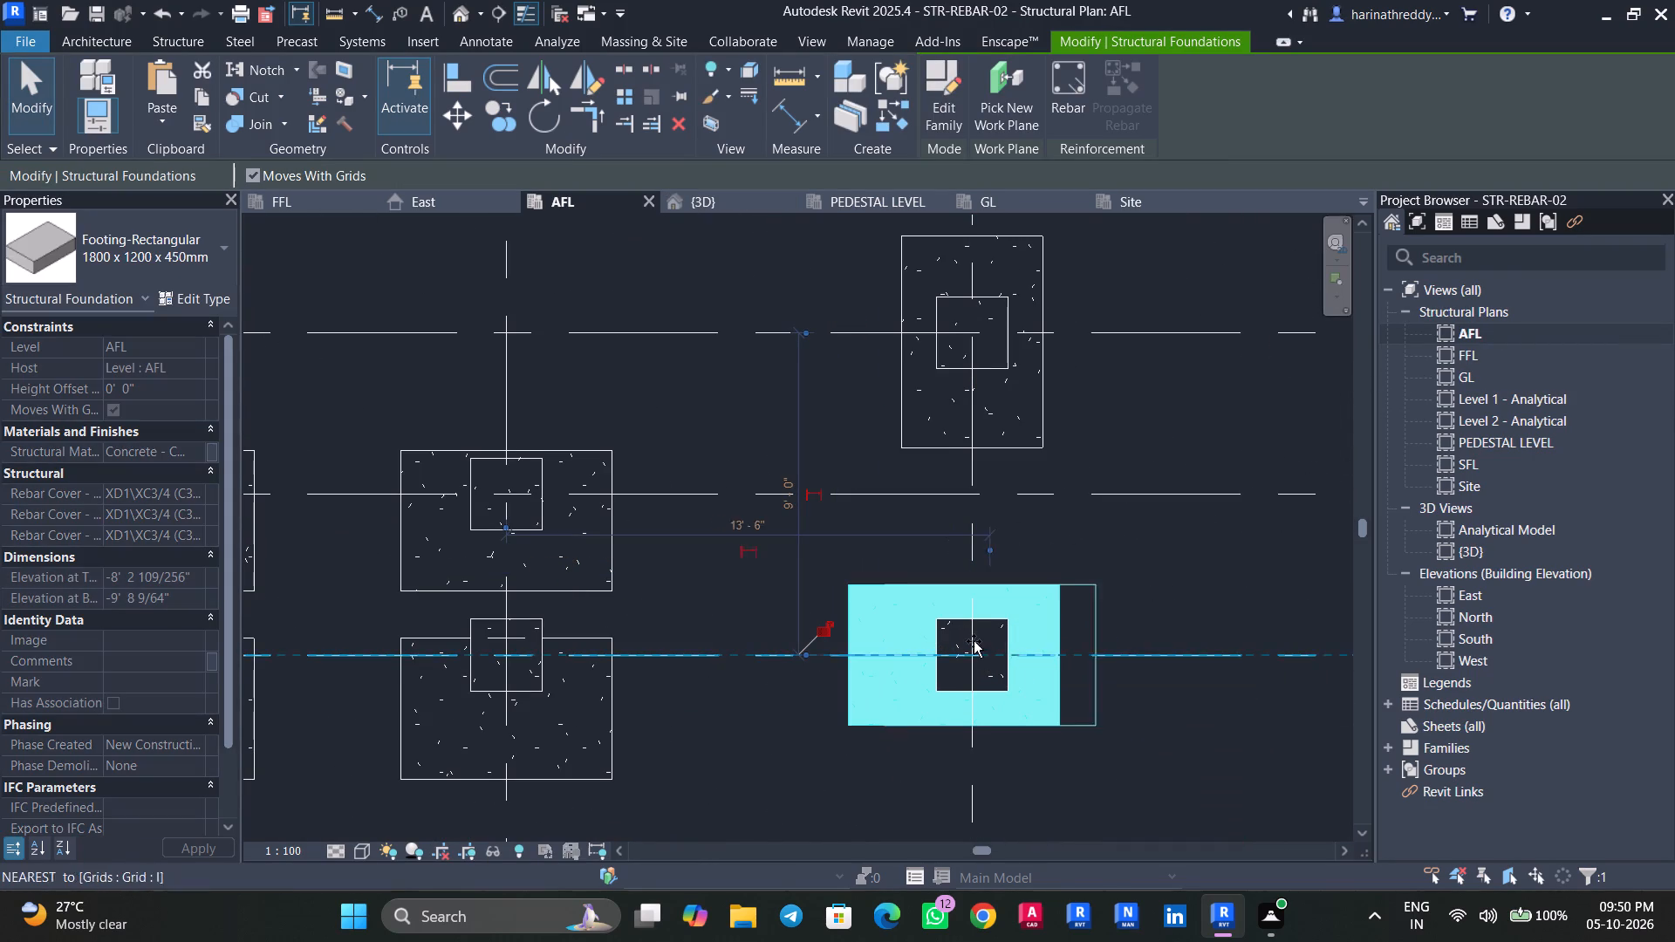
pyautogui.moveTo(974, 641); pyautogui.dragTo(967, 643)
# Nudge the corner footing until its centre lies on grid I, 4'-6" from grid H, and about 1 1/2" from grid 4.
pyautogui.scroll(5, 962, 658)
pyautogui.press('Up')
pyautogui.press('Up')
pyautogui.press('Up')
pyautogui.press('Up')
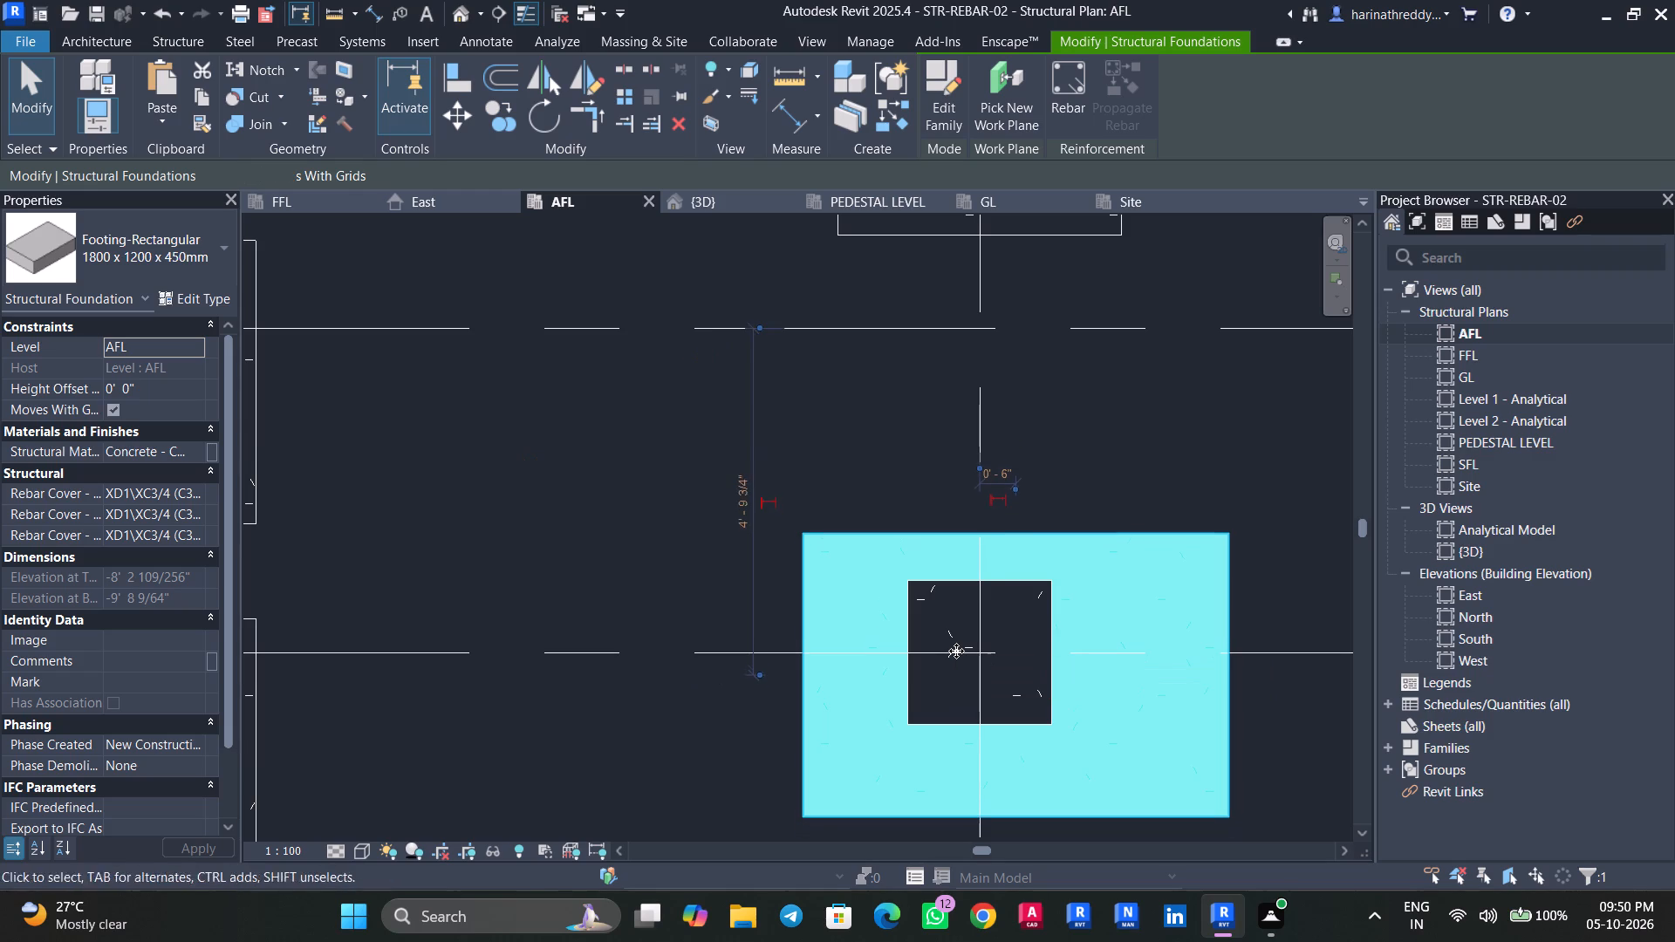
pyautogui.press('Up')
pyautogui.press('Up')
pyautogui.press('Up')
pyautogui.press('Up')
pyautogui.press('Left')
pyautogui.press('Left')
pyautogui.press('Left')
pyautogui.press('Left')
pyautogui.press('Left')
pyautogui.press('Left')
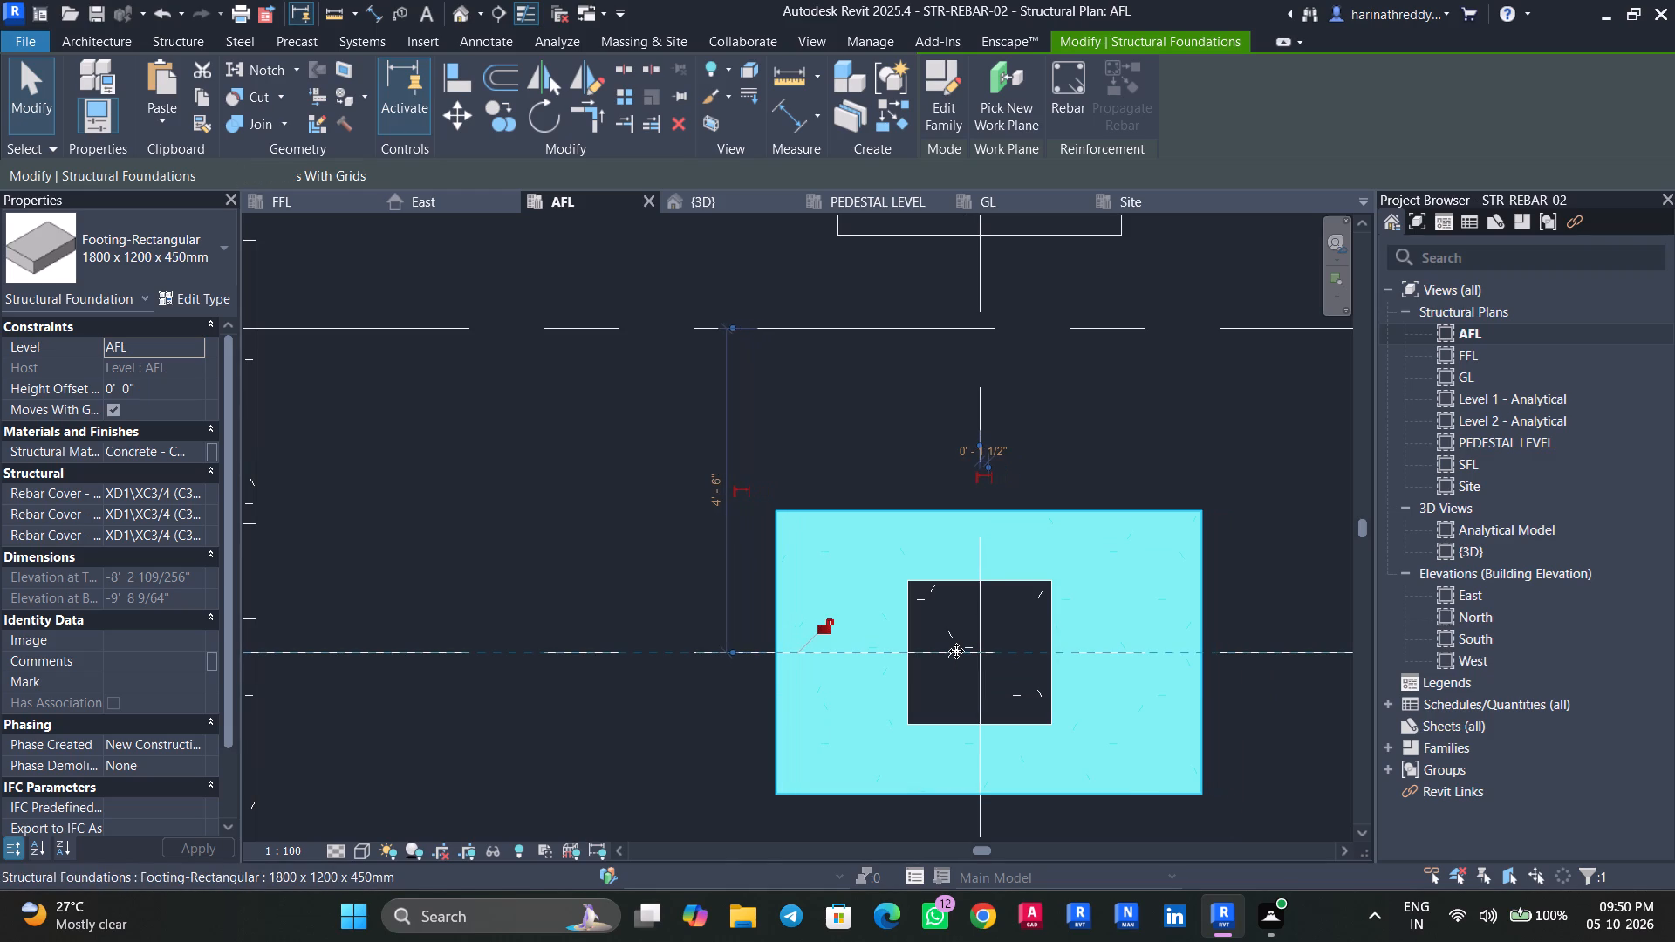
pyautogui.press('Escape')
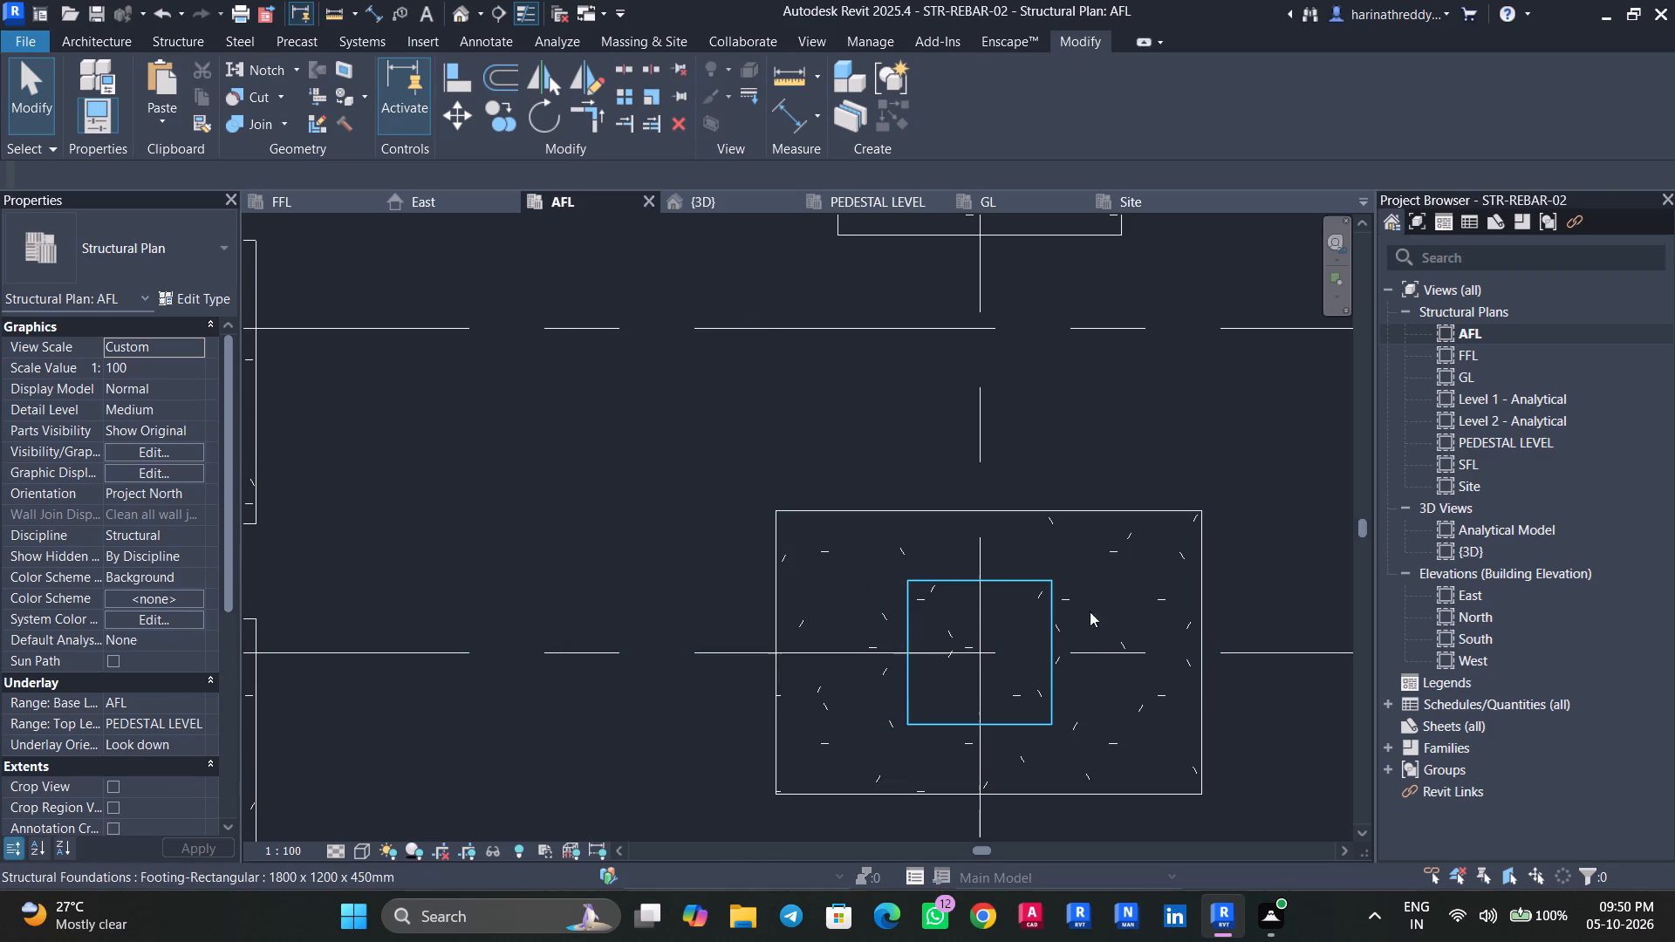
# Check the corner footing at grids I and 4 by dimensioning its centreline to its long edges, and delete the placed dimension.
pyautogui.press('d')
pyautogui.press('i')
pyautogui.click(858, 646)
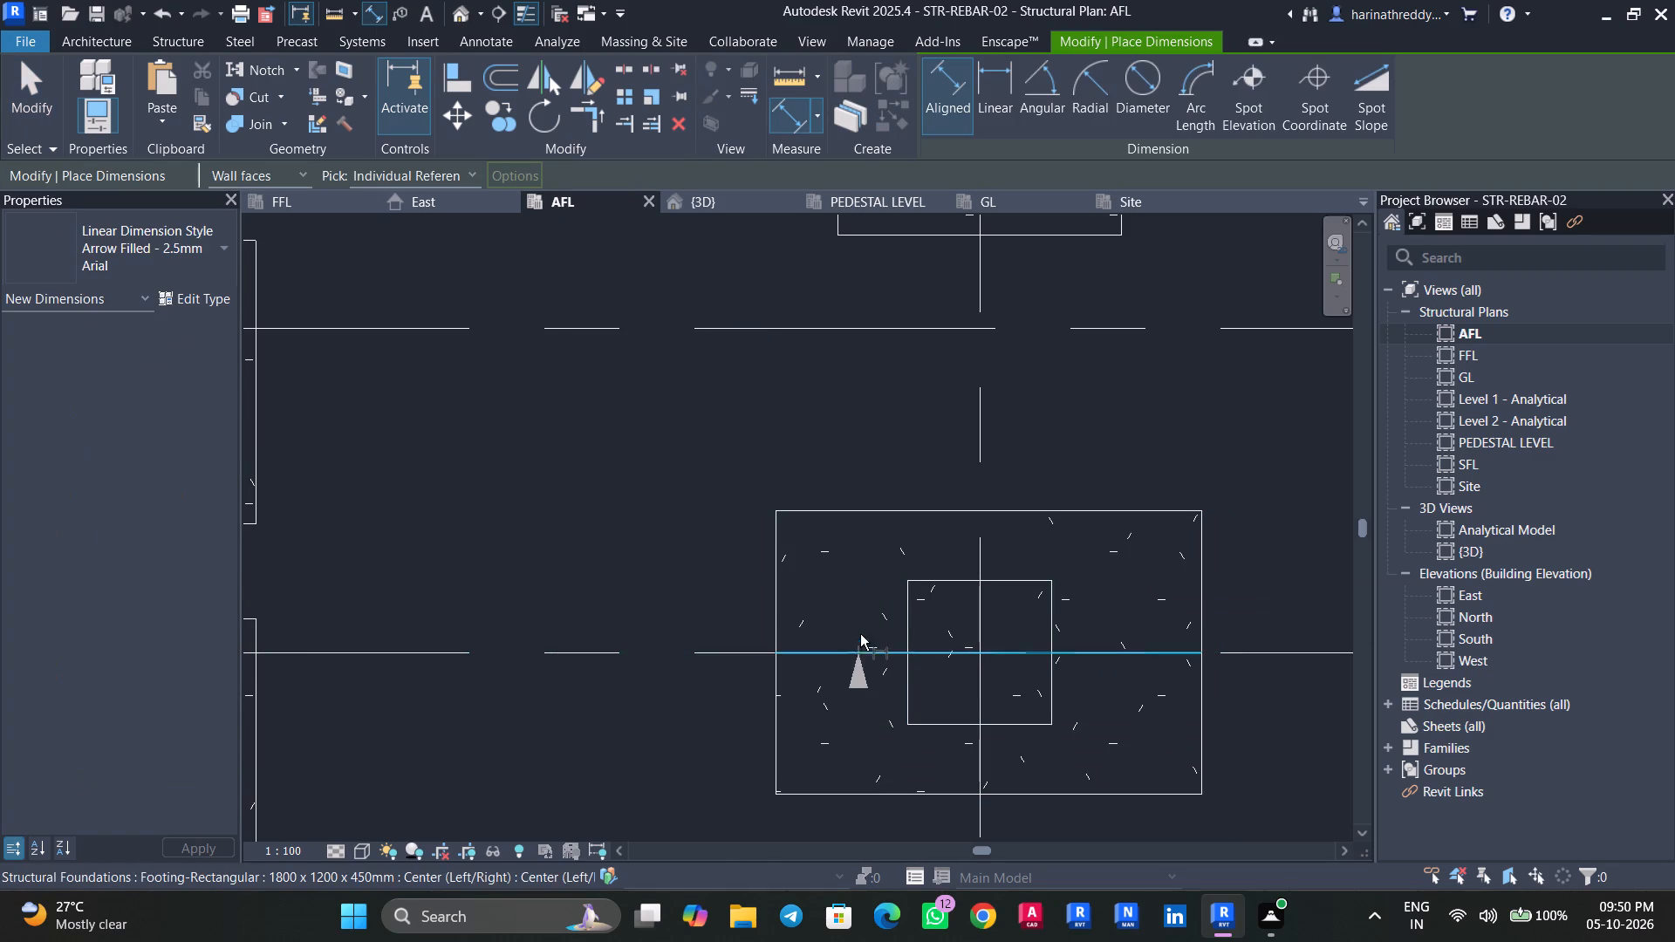
pyautogui.click(859, 514)
pyautogui.click(729, 448)
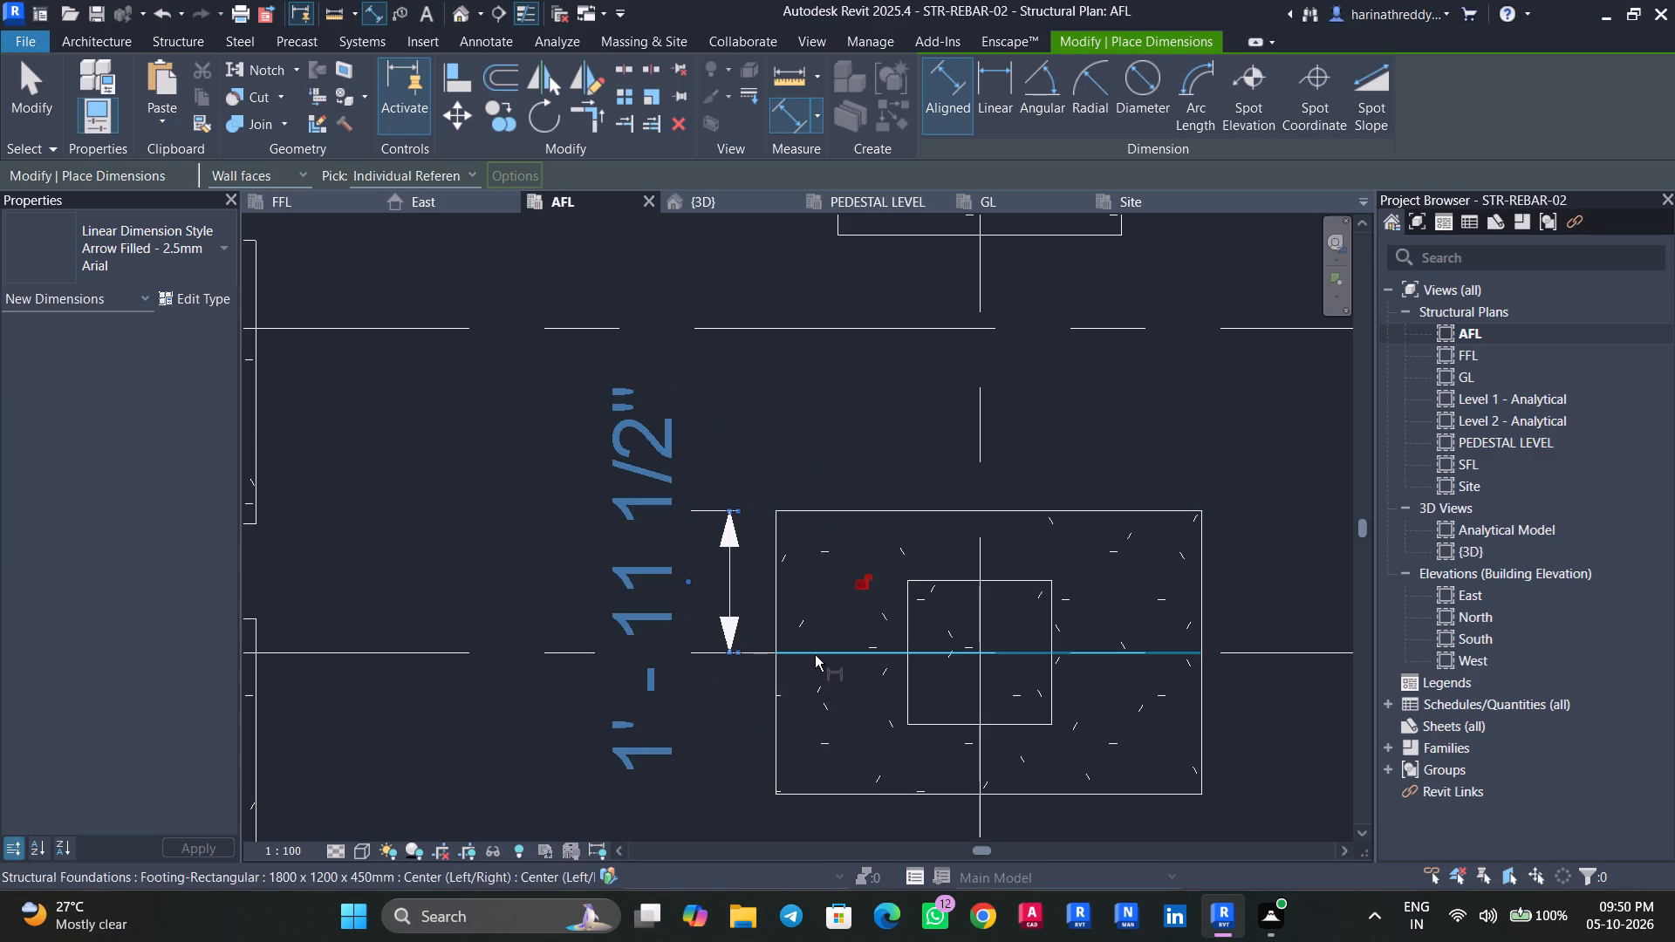
pyautogui.click(815, 655)
pyautogui.click(856, 801)
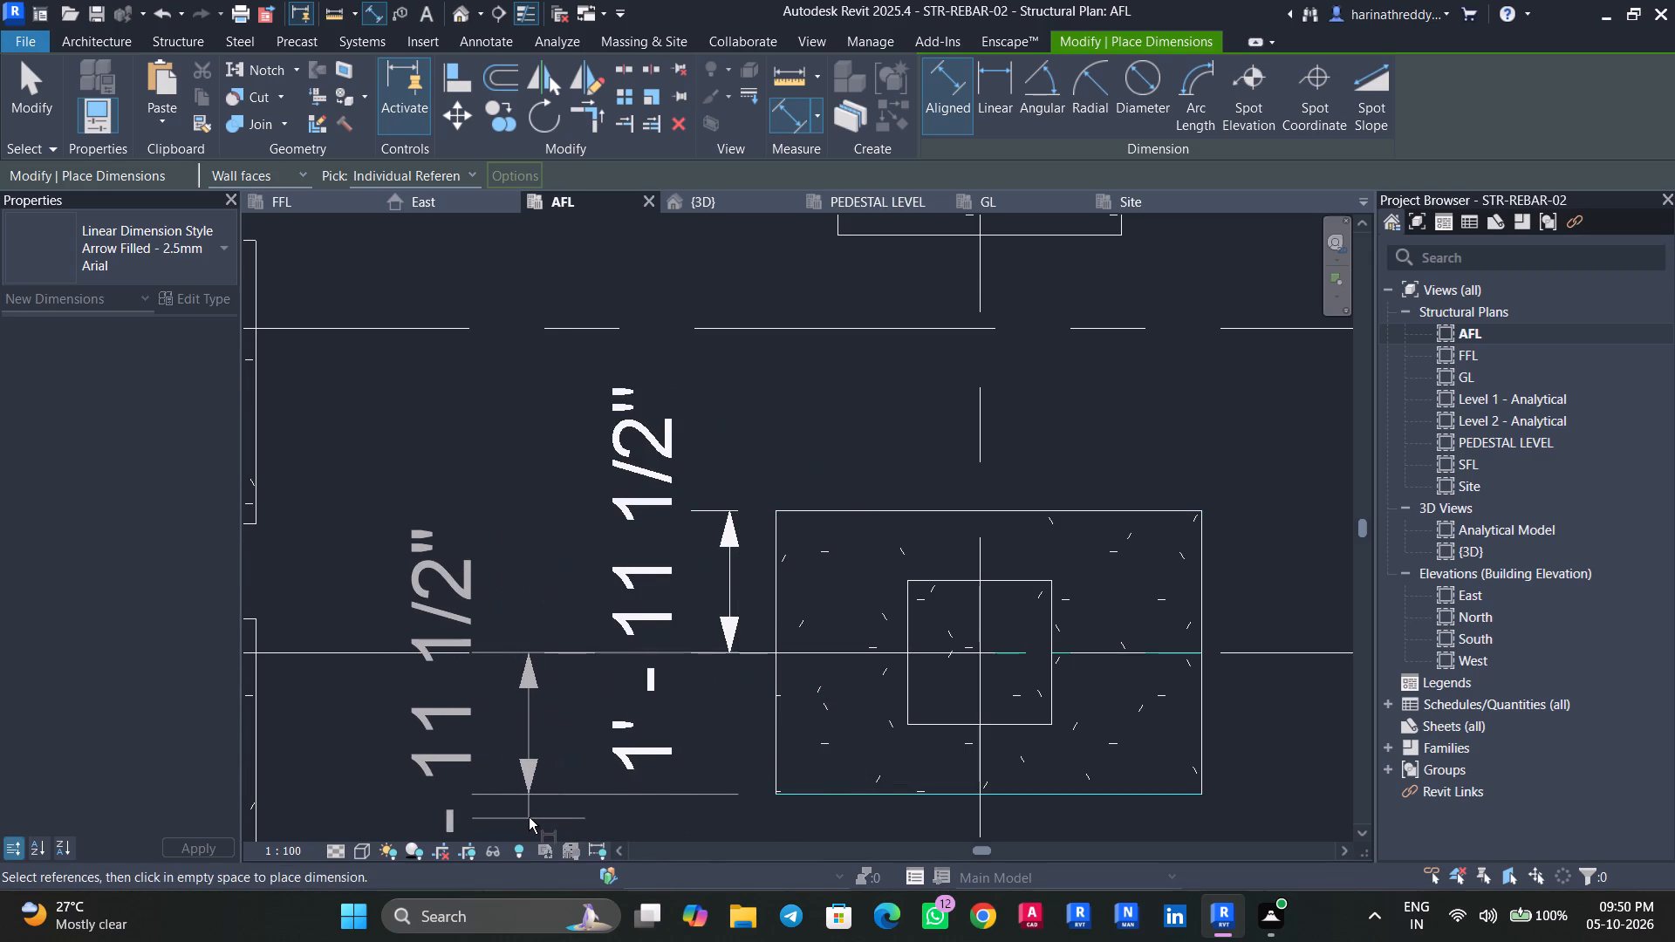
pyautogui.press('Escape')
pyautogui.press('Escape')
pyautogui.press('Escape')
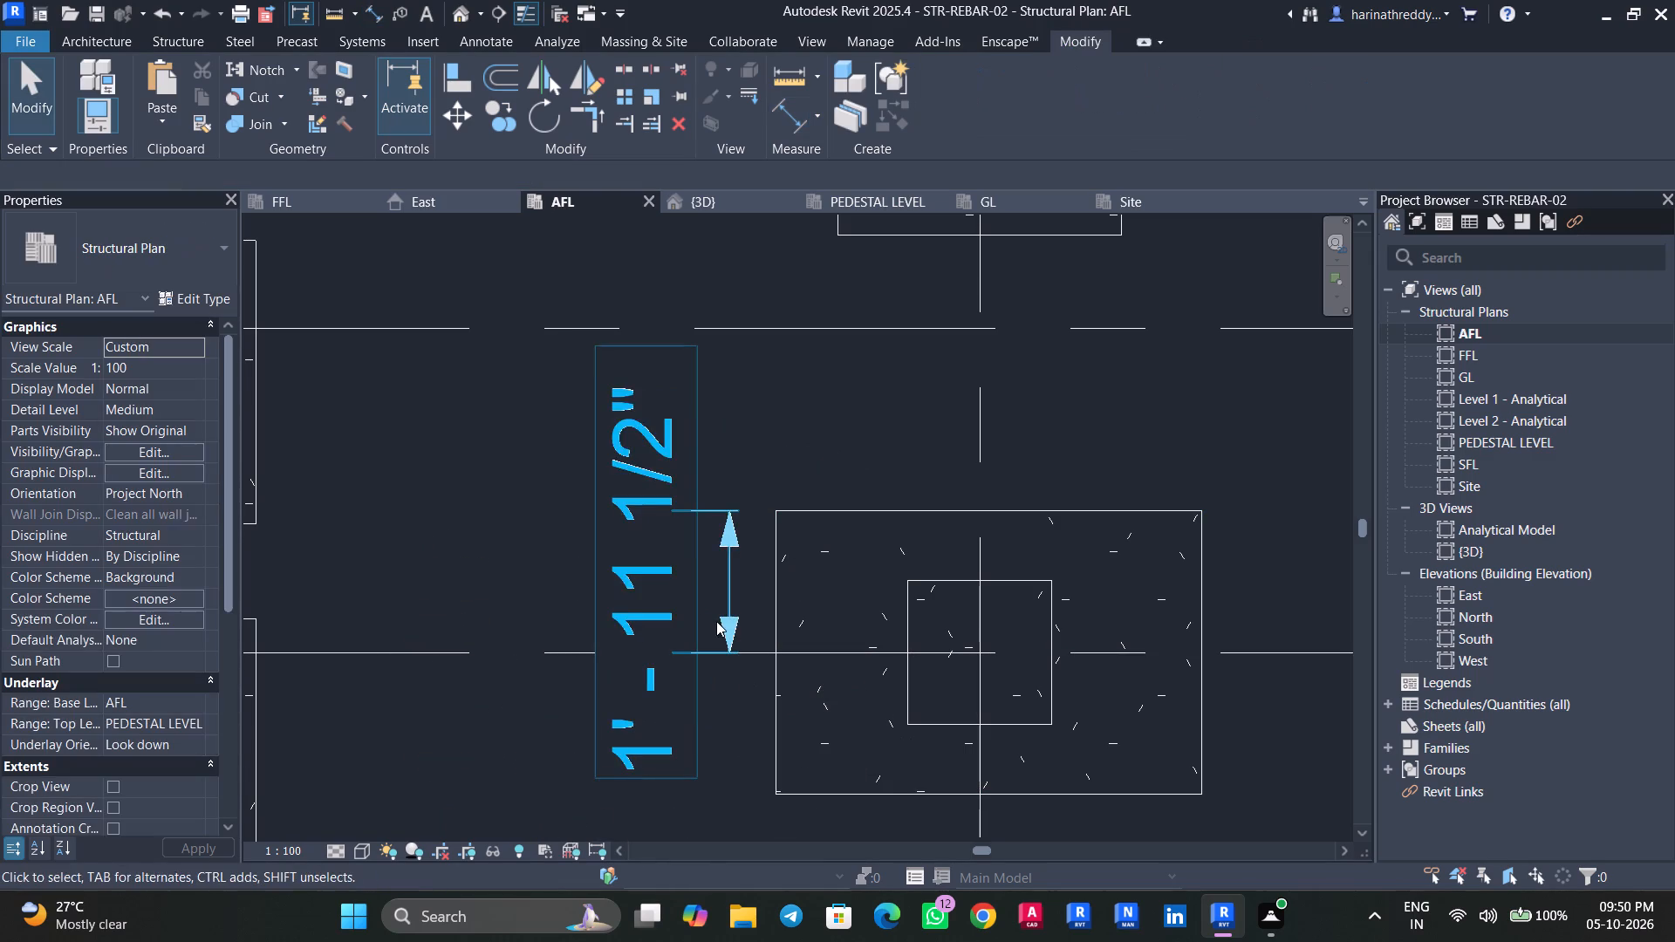
pyautogui.click(717, 620)
pyautogui.press('Delete')
# Shift the corner footing at grids I and 4 sideways so that it is centred on grid 4.
pyautogui.click(804, 562)
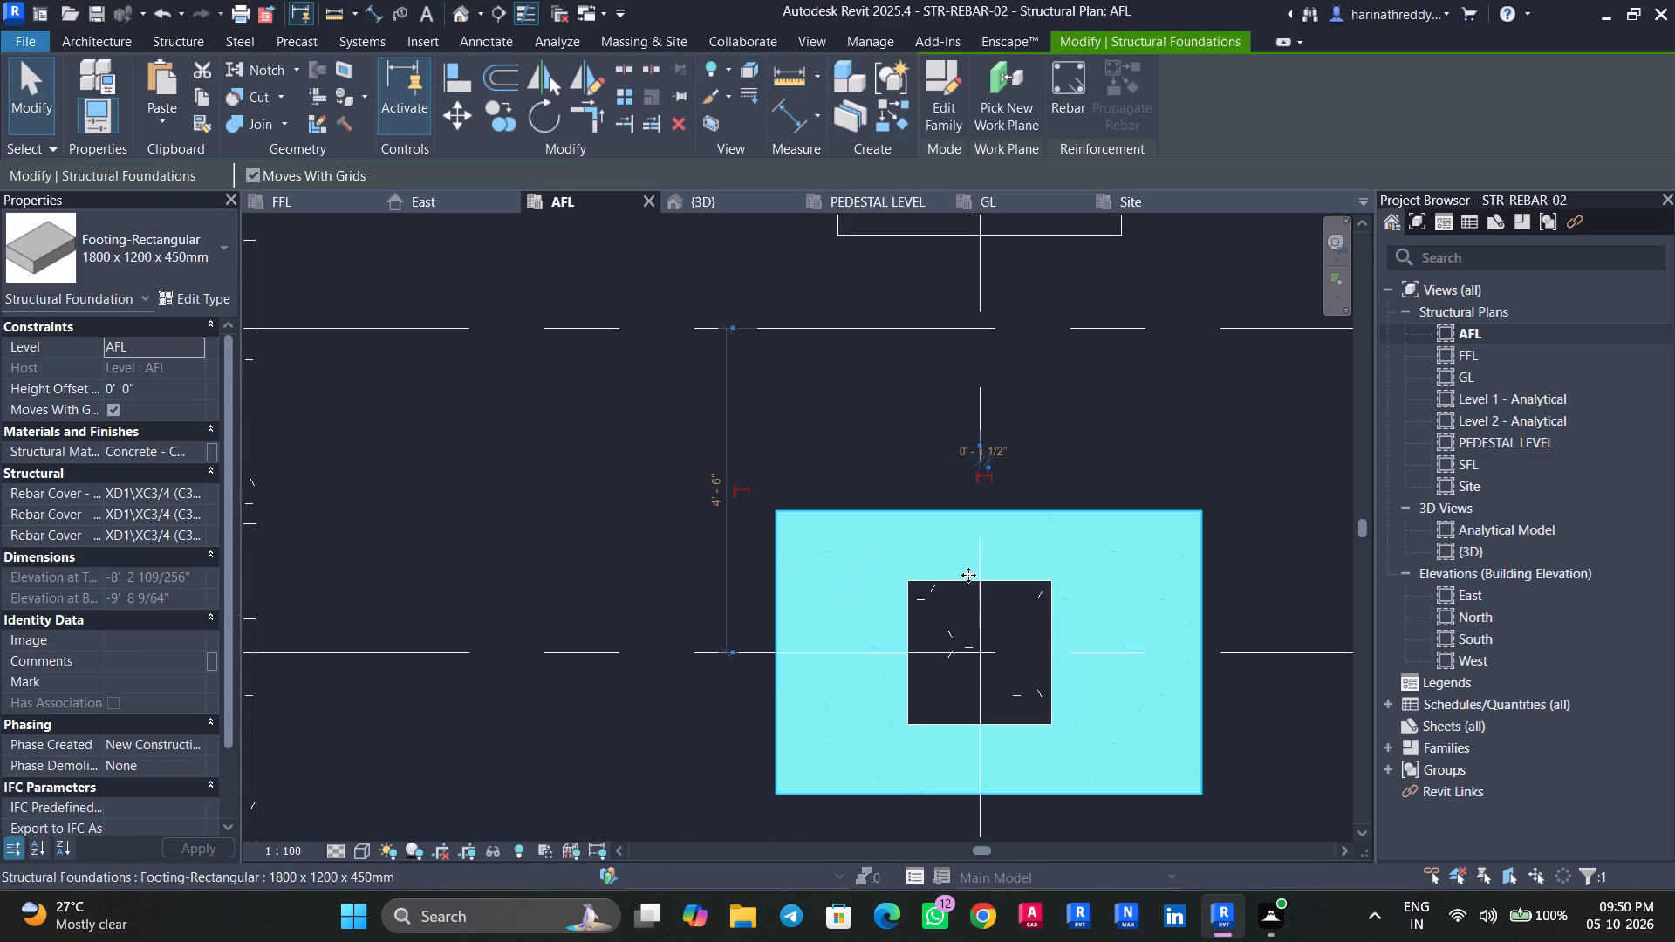
pyautogui.click(1087, 562)
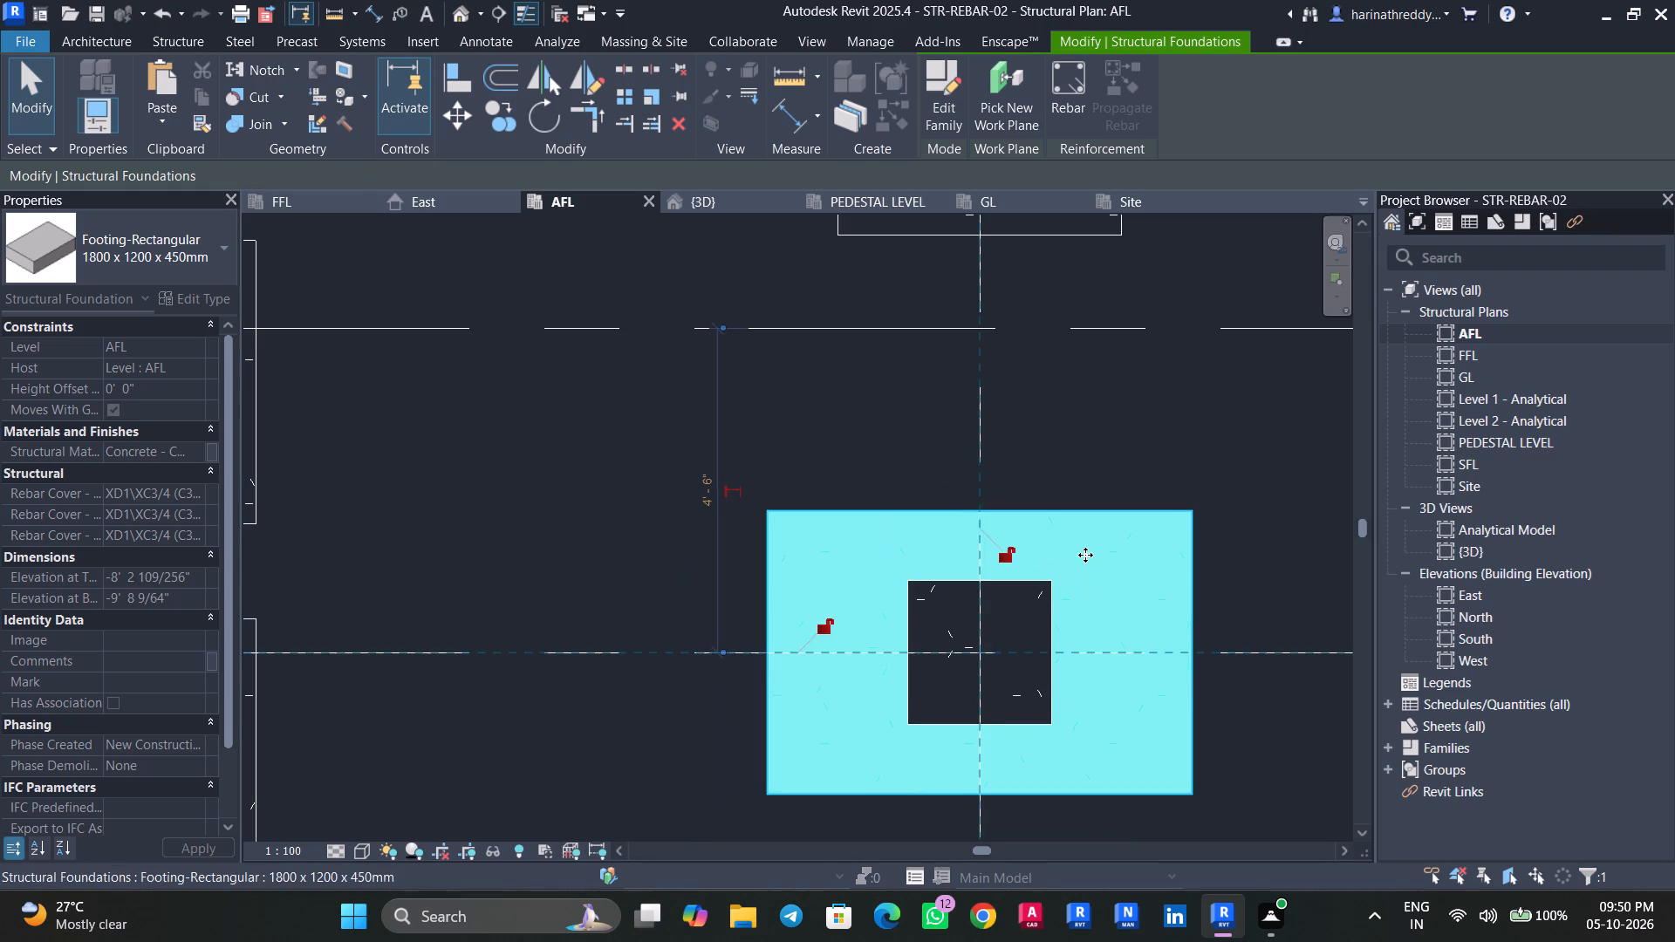
pyautogui.press('Escape')
pyautogui.press('Escape')
# Nudge the footing at grids H and 3 towards grid G until its pedestal sits centrally on it.
pyautogui.scroll(-9, 1059, 389)
pyautogui.moveTo(899, 563); pyautogui.dragTo(1038, 661, button='middle')
pyautogui.click(951, 612)
pyautogui.press('Escape')
pyautogui.press('Escape')
pyautogui.click(965, 513)
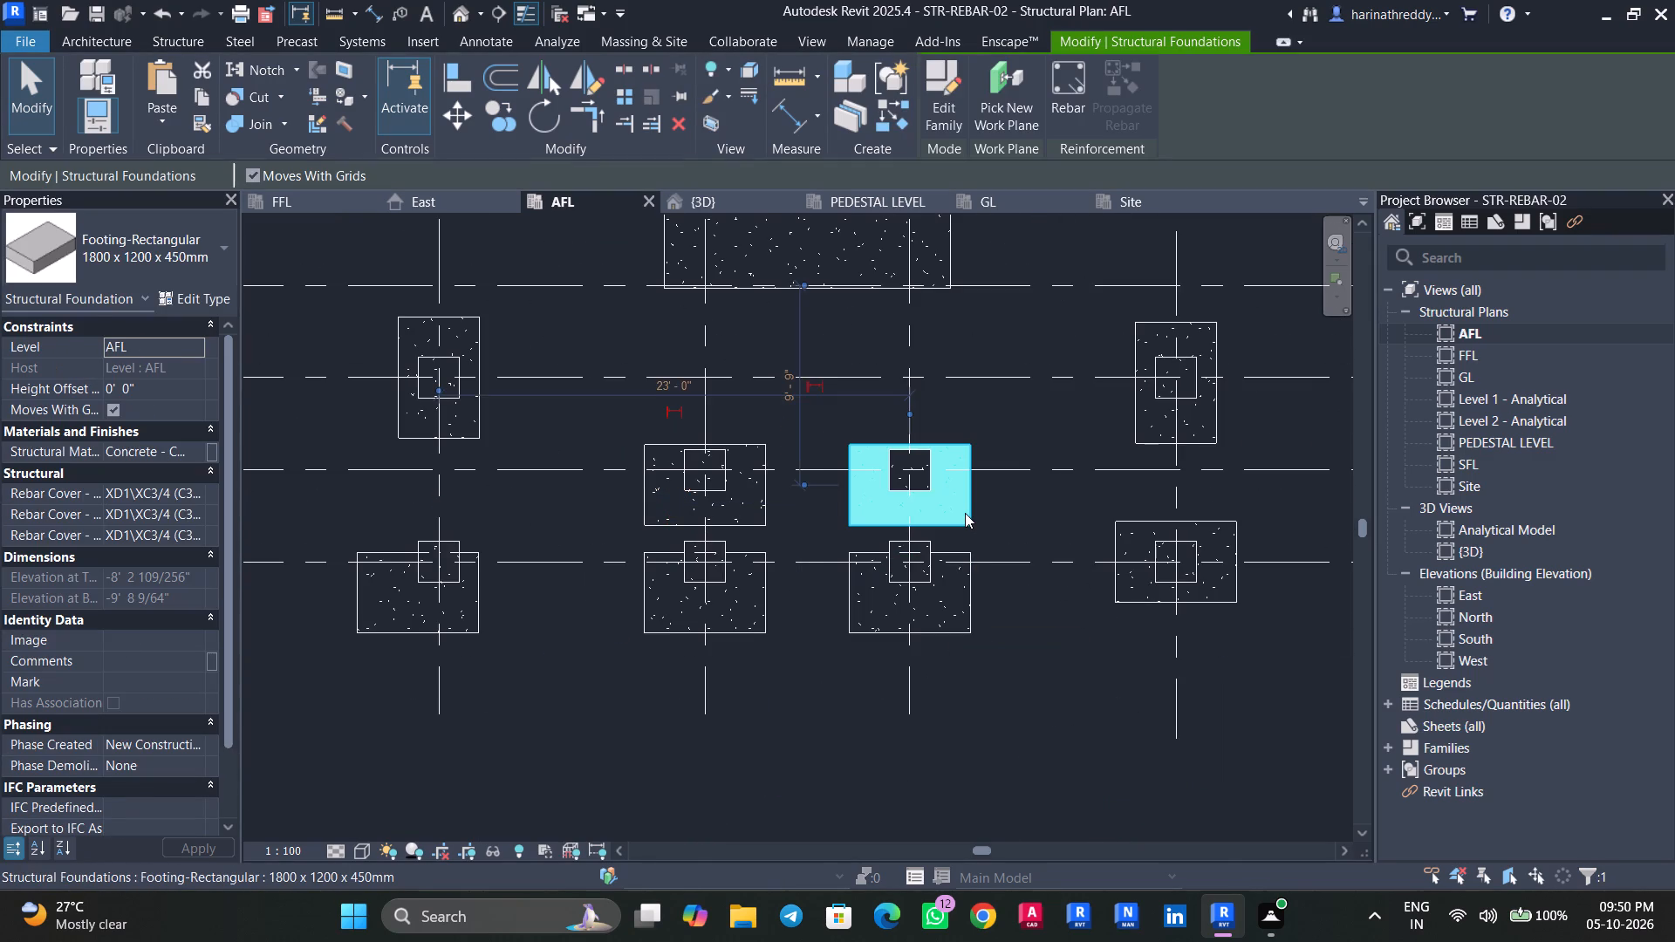
pyautogui.press('Up')
pyautogui.press('Up')
pyautogui.press('Up')
pyautogui.press('Up')
pyautogui.press('Down')
pyautogui.press('Escape')
pyautogui.press('Escape')
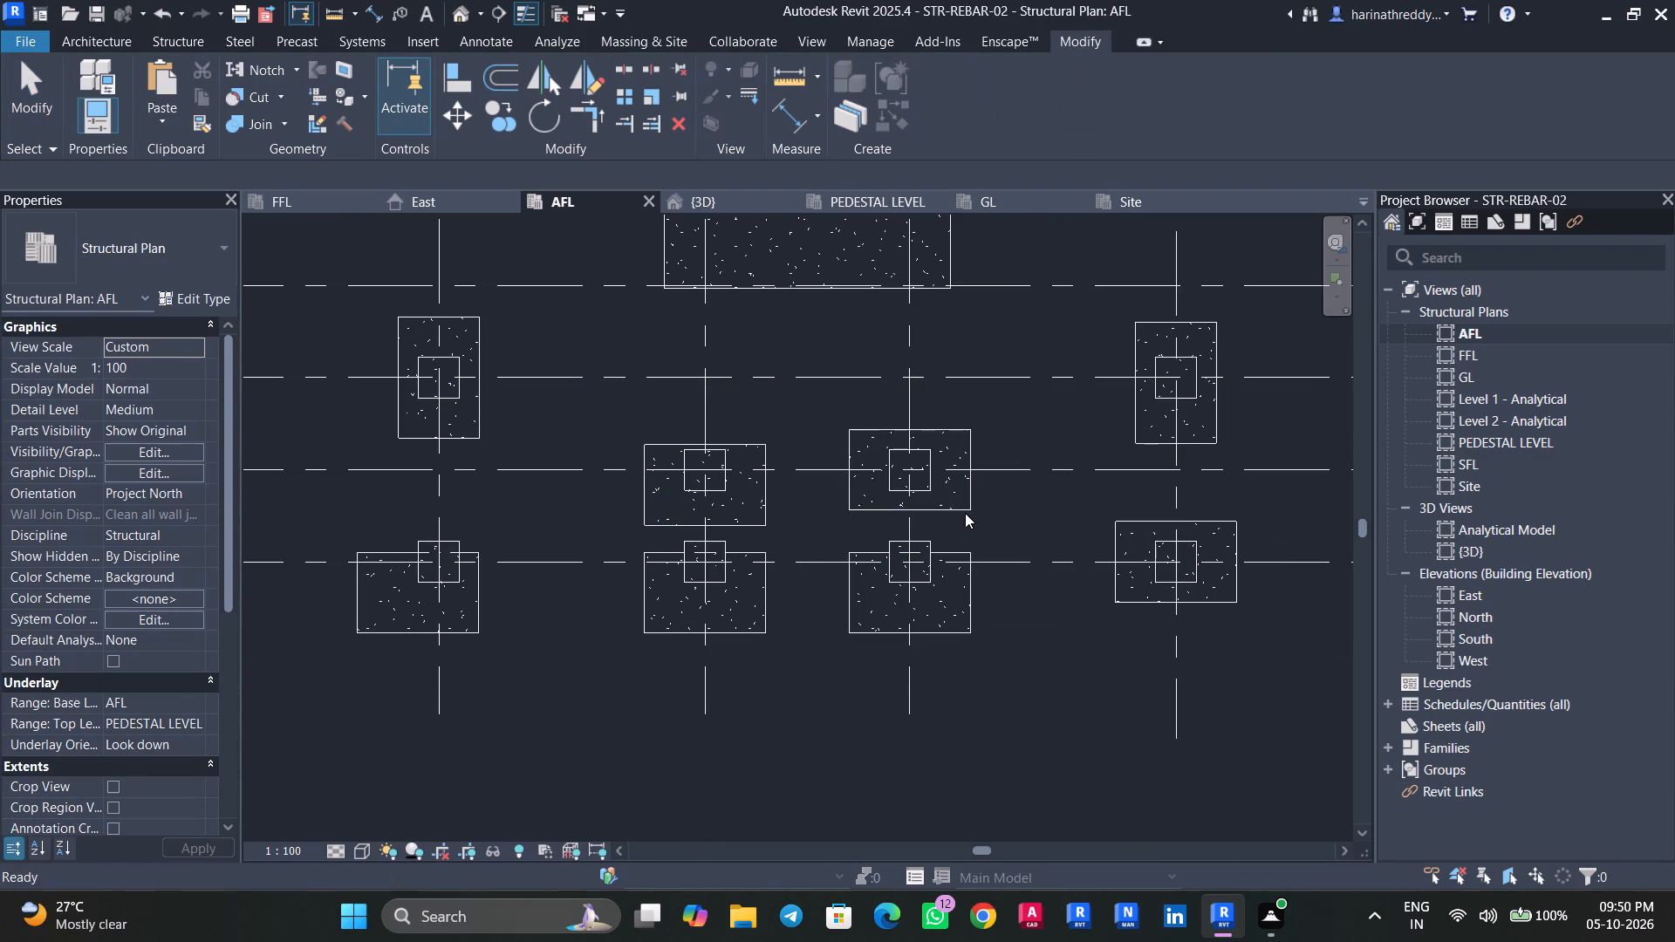
# Nudge the footing at grids I and 3 towards grid H until it is centred under its pedestal.
pyautogui.click(949, 600)
pyautogui.press('Up')
pyautogui.press('Up')
pyautogui.press('Up')
pyautogui.press('Up')
pyautogui.press('Up')
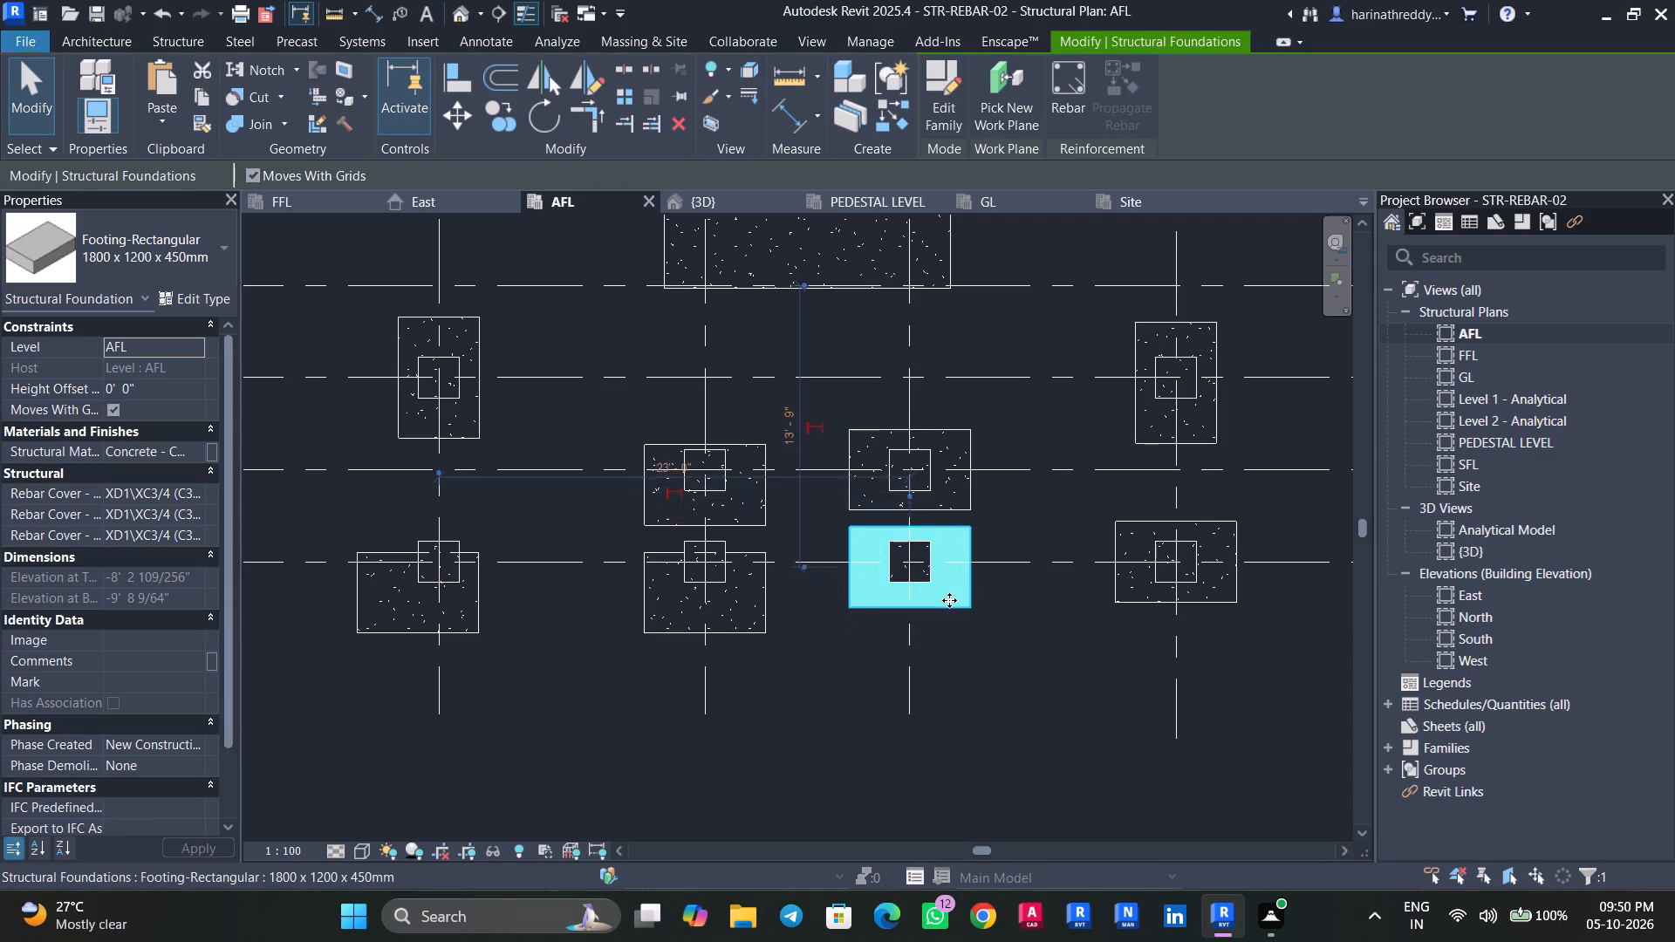
pyautogui.press('Up')
pyautogui.press('Down')
pyautogui.press('Escape')
pyautogui.press('Escape')
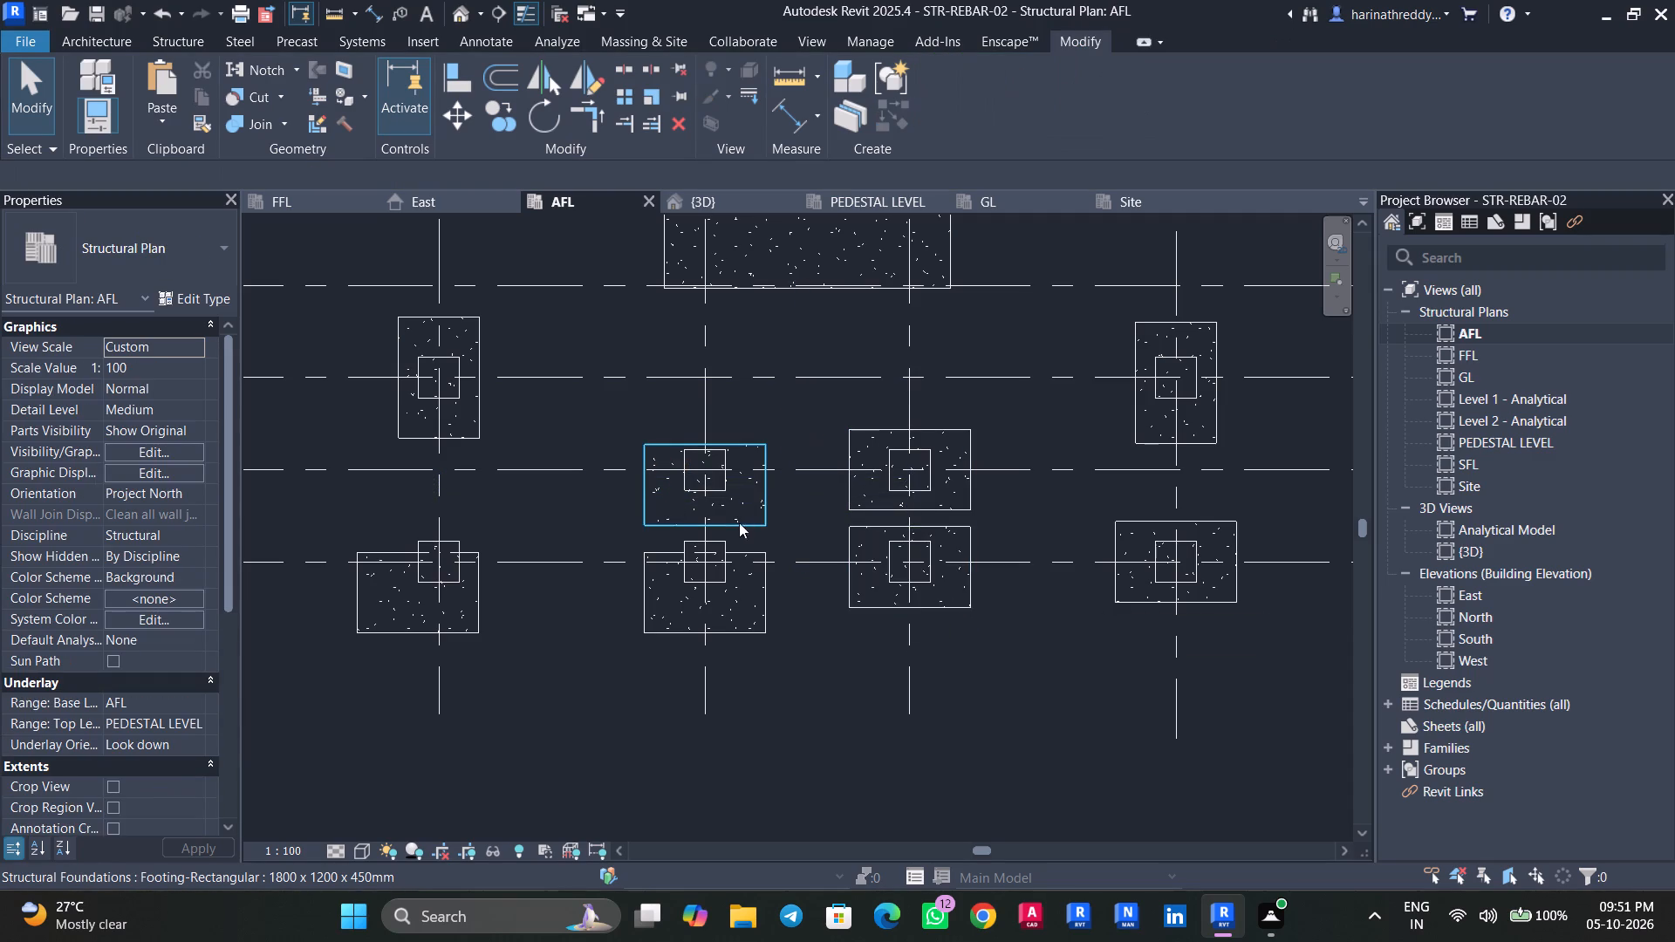
# Nudge the footing at grids H and 2 towards grid G until it is centred under its pedestal.
pyautogui.scroll(2, 772, 512)
pyautogui.moveTo(834, 529); pyautogui.dragTo(917, 577, button='middle')
pyautogui.scroll(1, 919, 577)
pyautogui.click(788, 543)
pyautogui.press('Up')
pyautogui.press('Up')
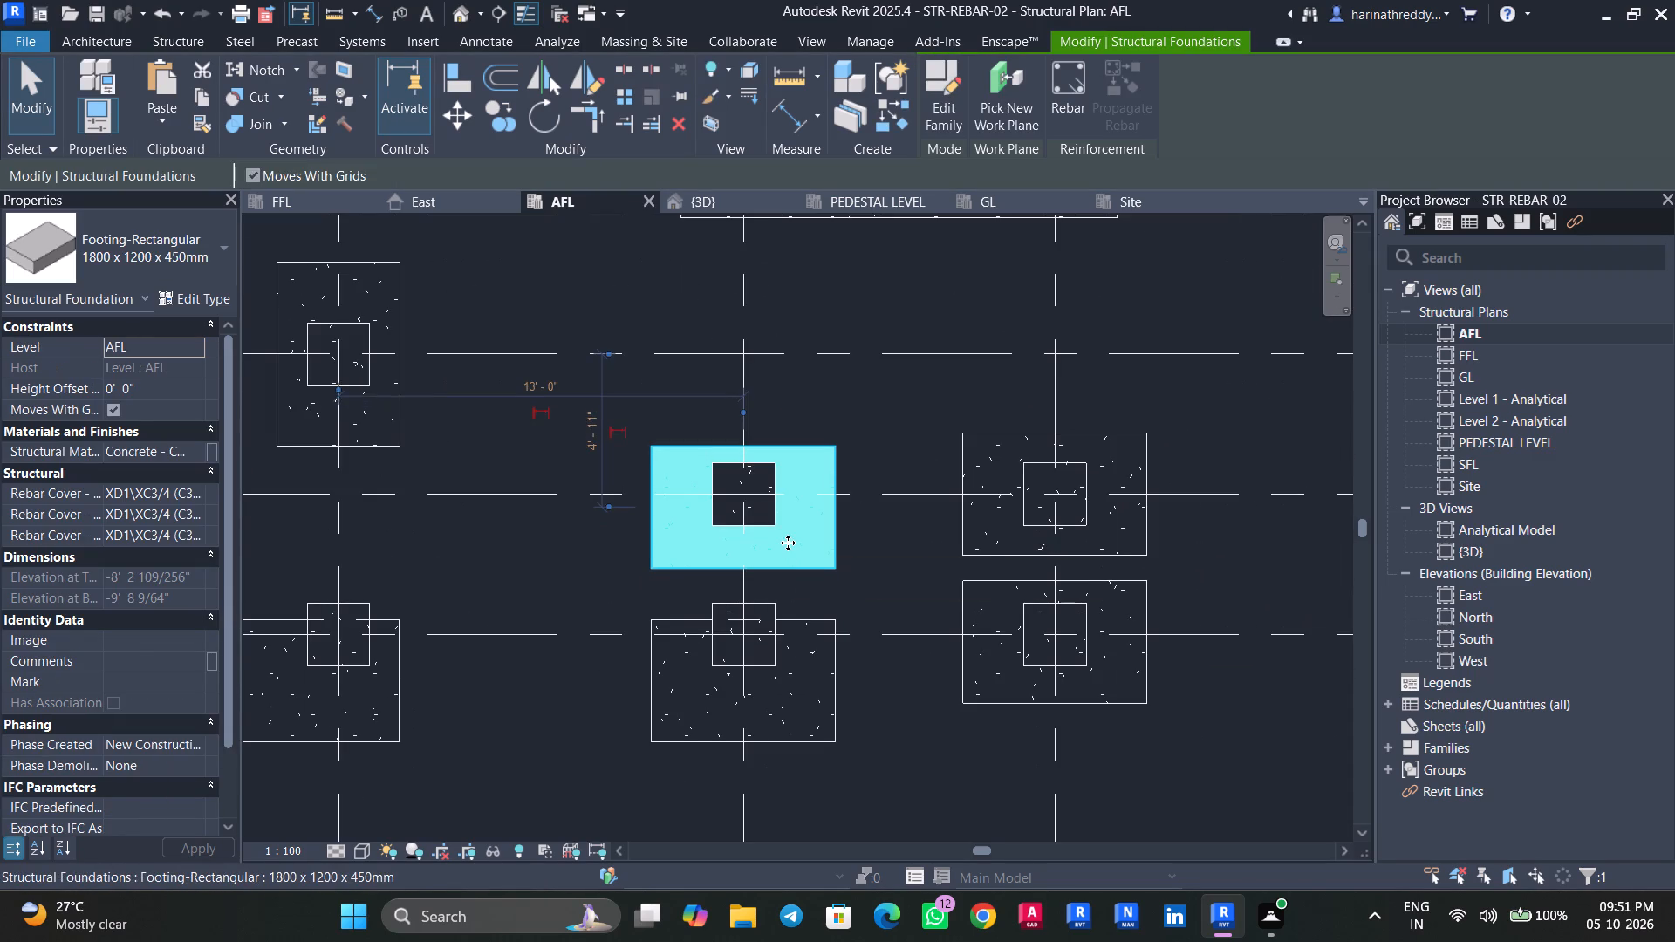
pyautogui.press('Up')
pyautogui.press('Up')
pyautogui.press('Escape')
pyautogui.press('Escape')
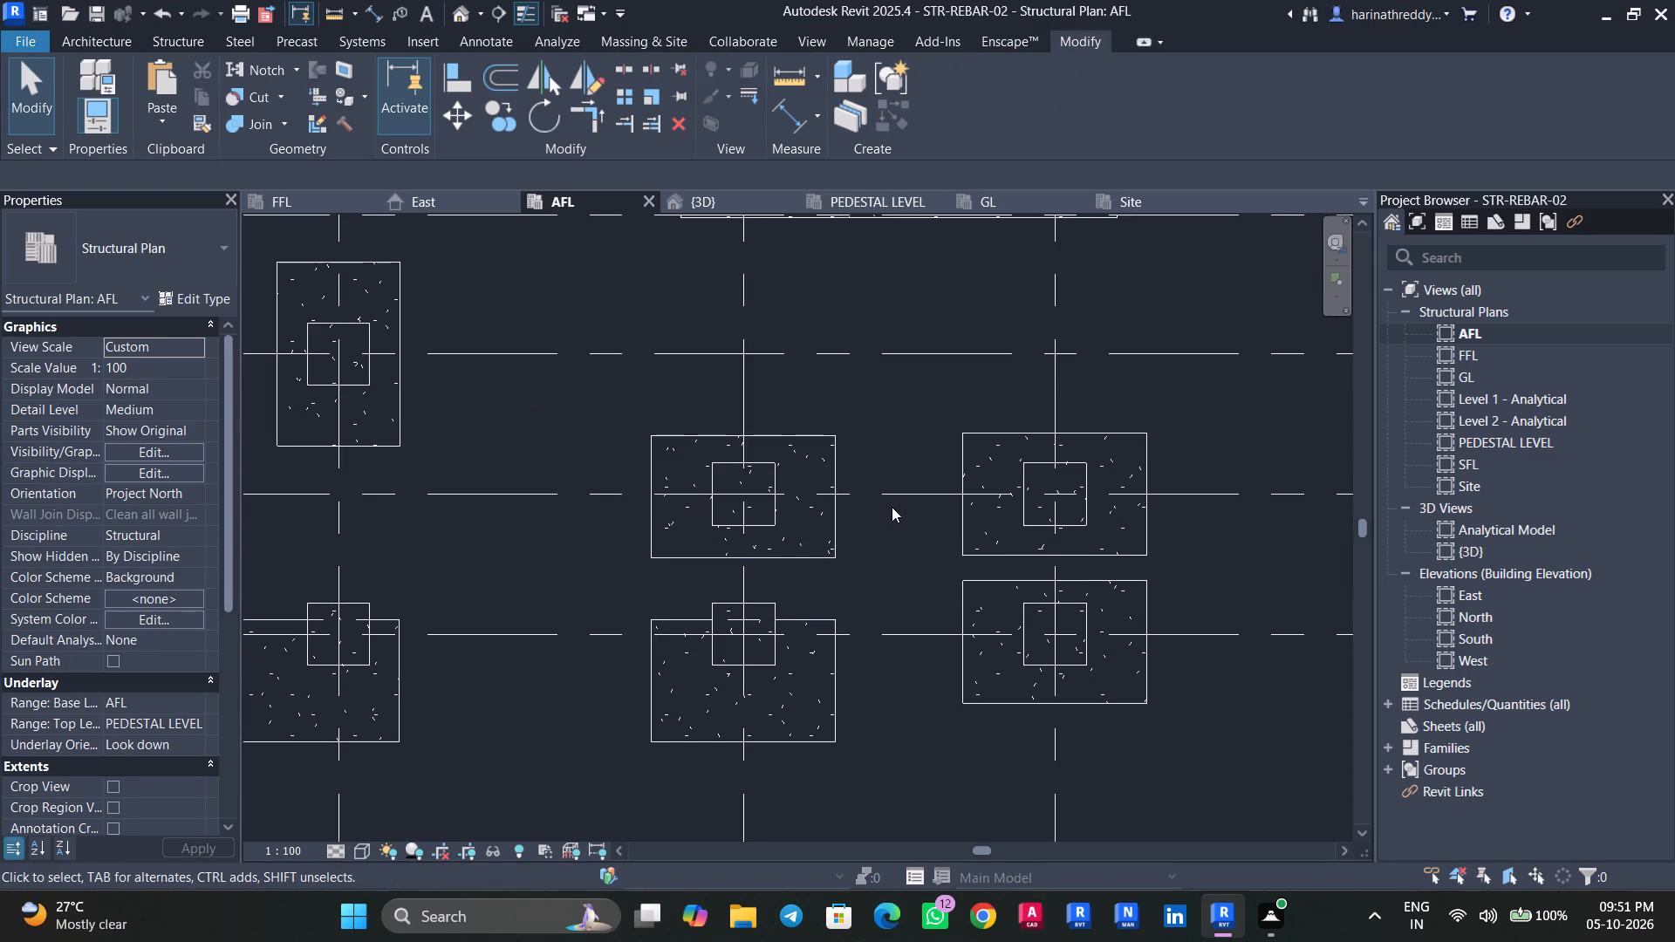
# Align the upper edge of footing H-3 to that of footing H-2, and footing I-2's upper edge to footing I-3's.
pyautogui.write('AL')
pyautogui.click(811, 437)
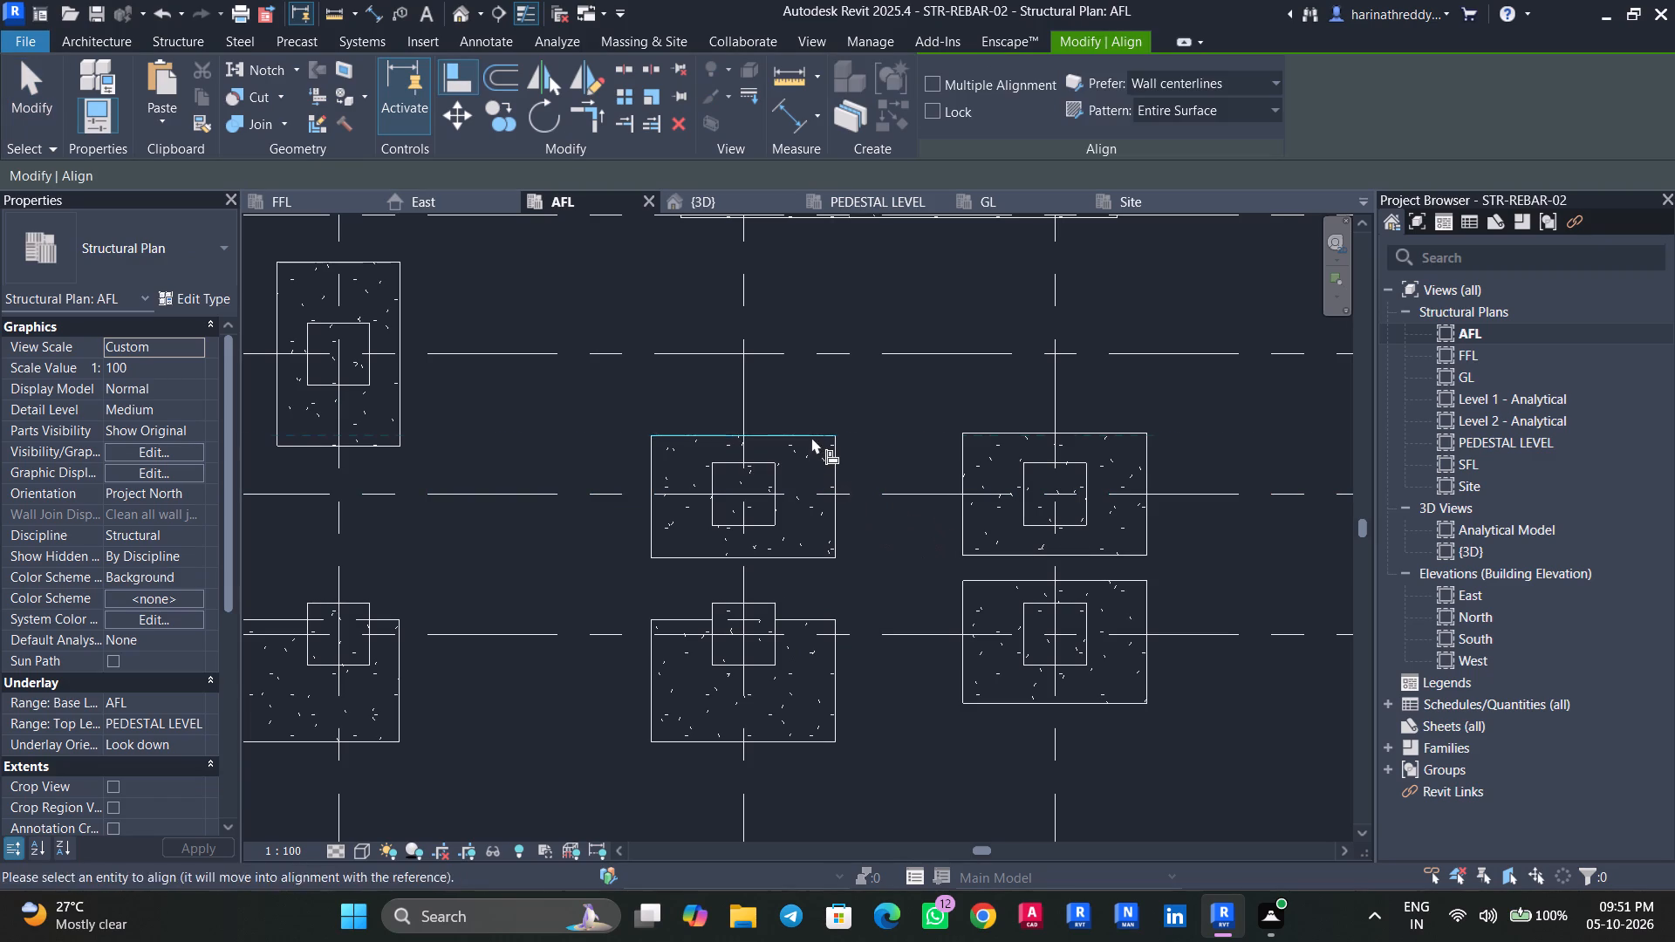
pyautogui.click(988, 433)
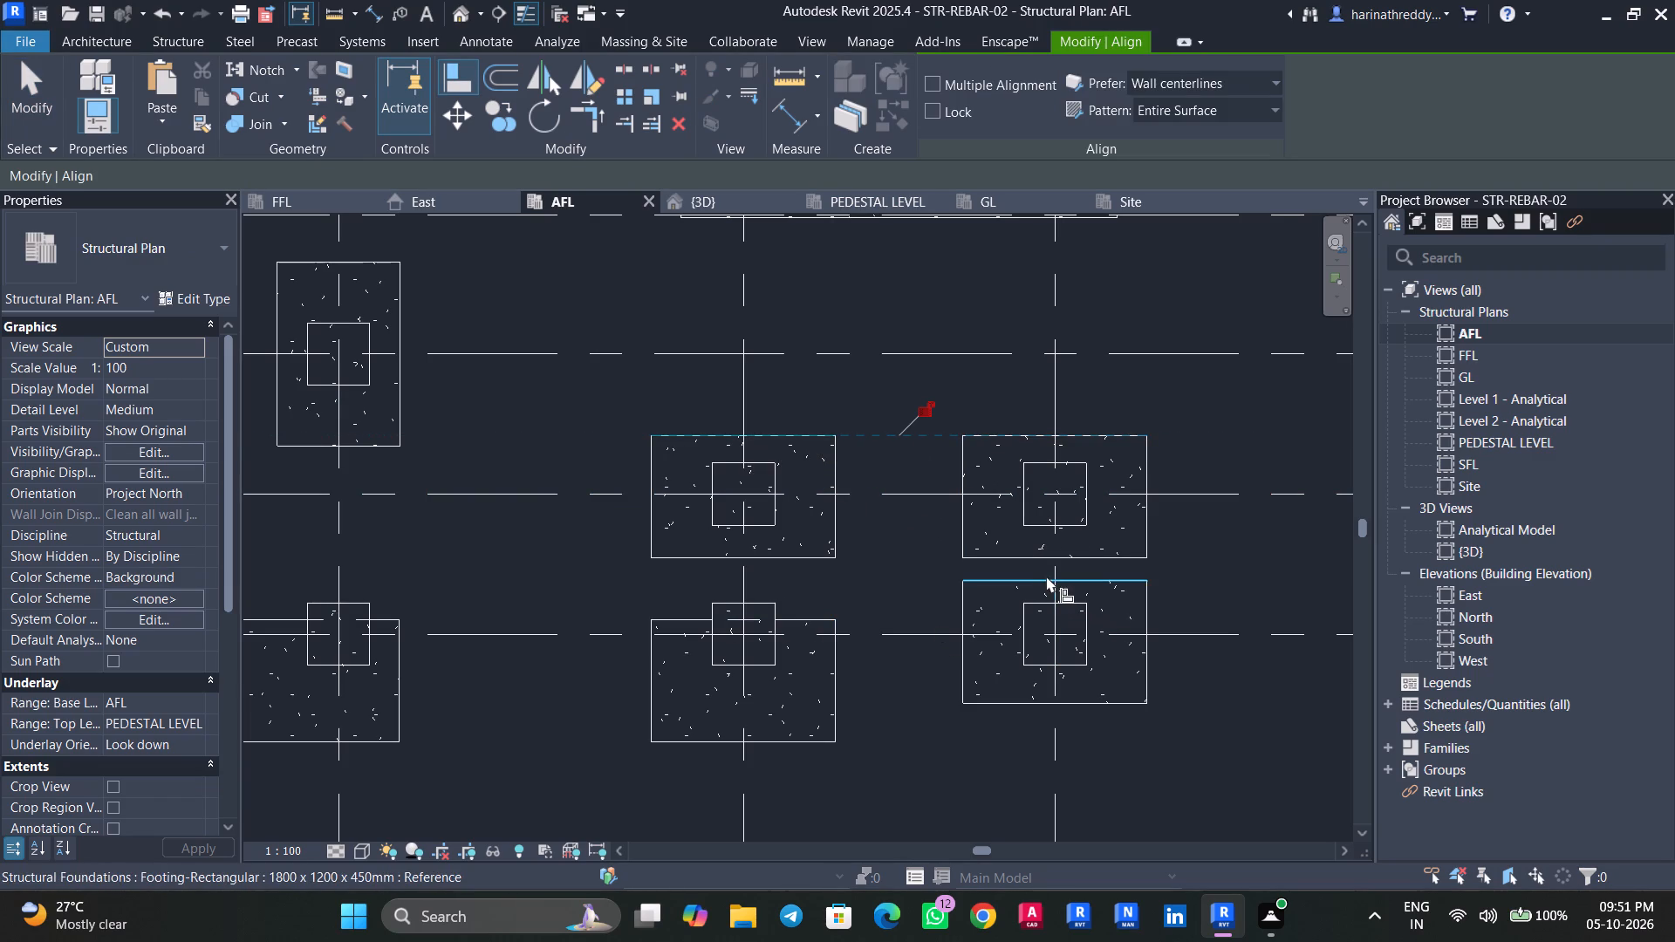
pyautogui.click(1035, 582)
pyautogui.click(824, 620)
pyautogui.press('Escape')
pyautogui.press('Escape')
# Align the upper edge of the footing at grids I and 1 with the upper edge of the footing at I and 2.
pyautogui.scroll(-1, 901, 604)
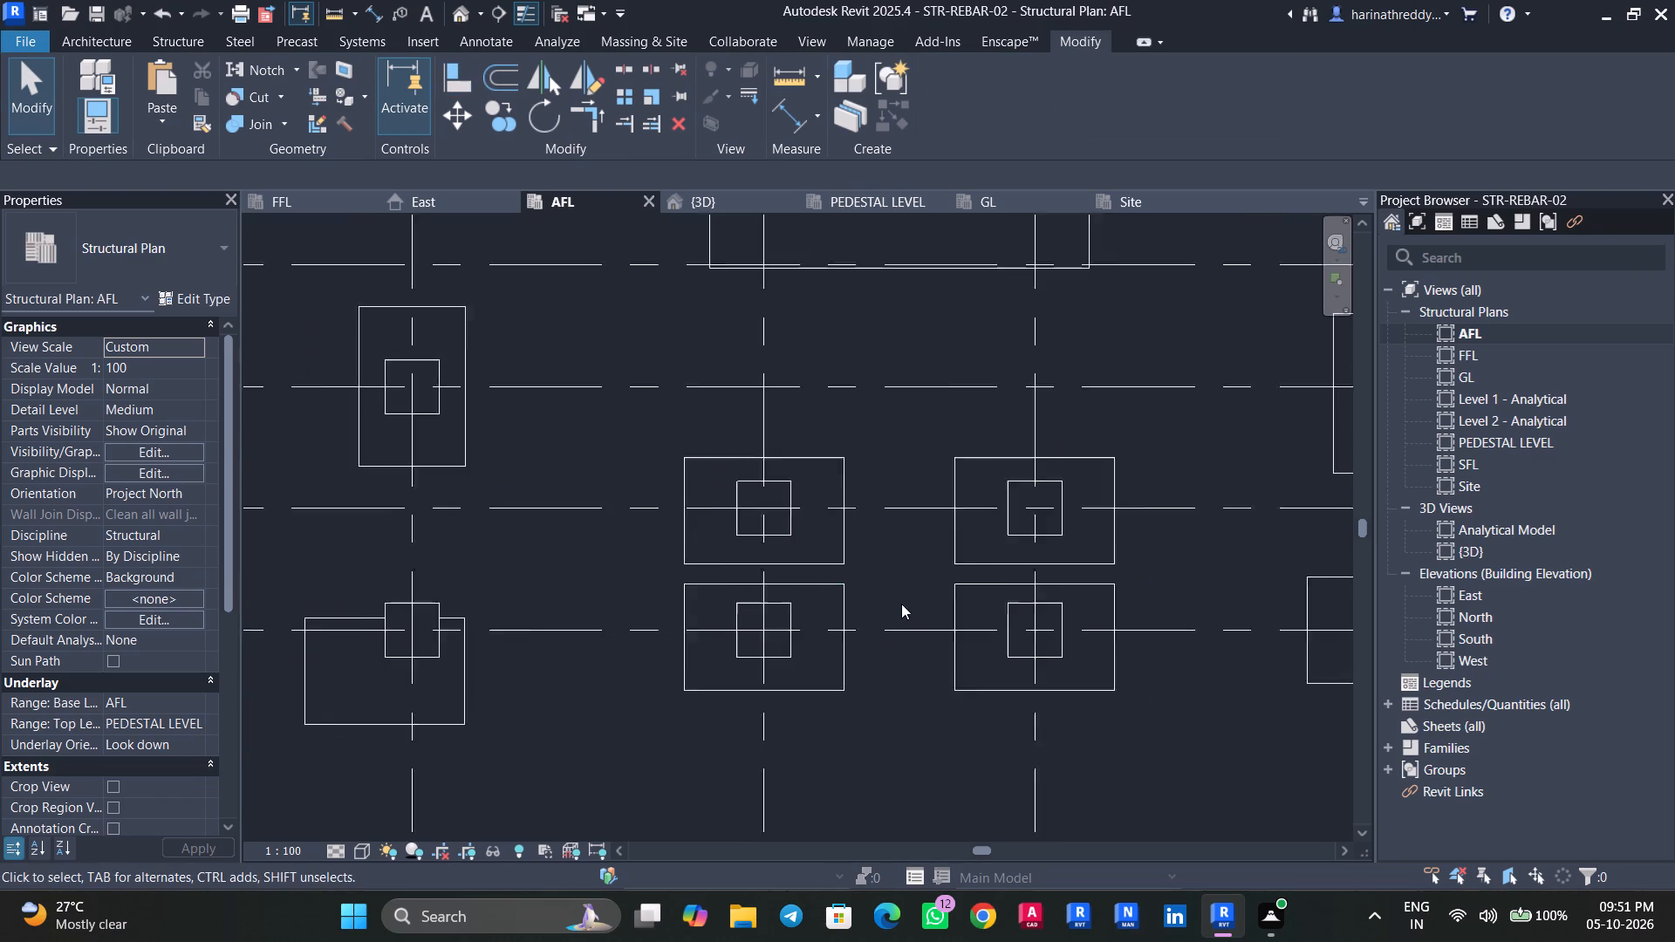
pyautogui.scroll(1, 901, 604)
pyautogui.scroll(-3, 901, 604)
pyautogui.scroll(1, 901, 604)
pyautogui.scroll(-1, 901, 604)
pyautogui.moveTo(903, 604); pyautogui.dragTo(992, 633, button='middle')
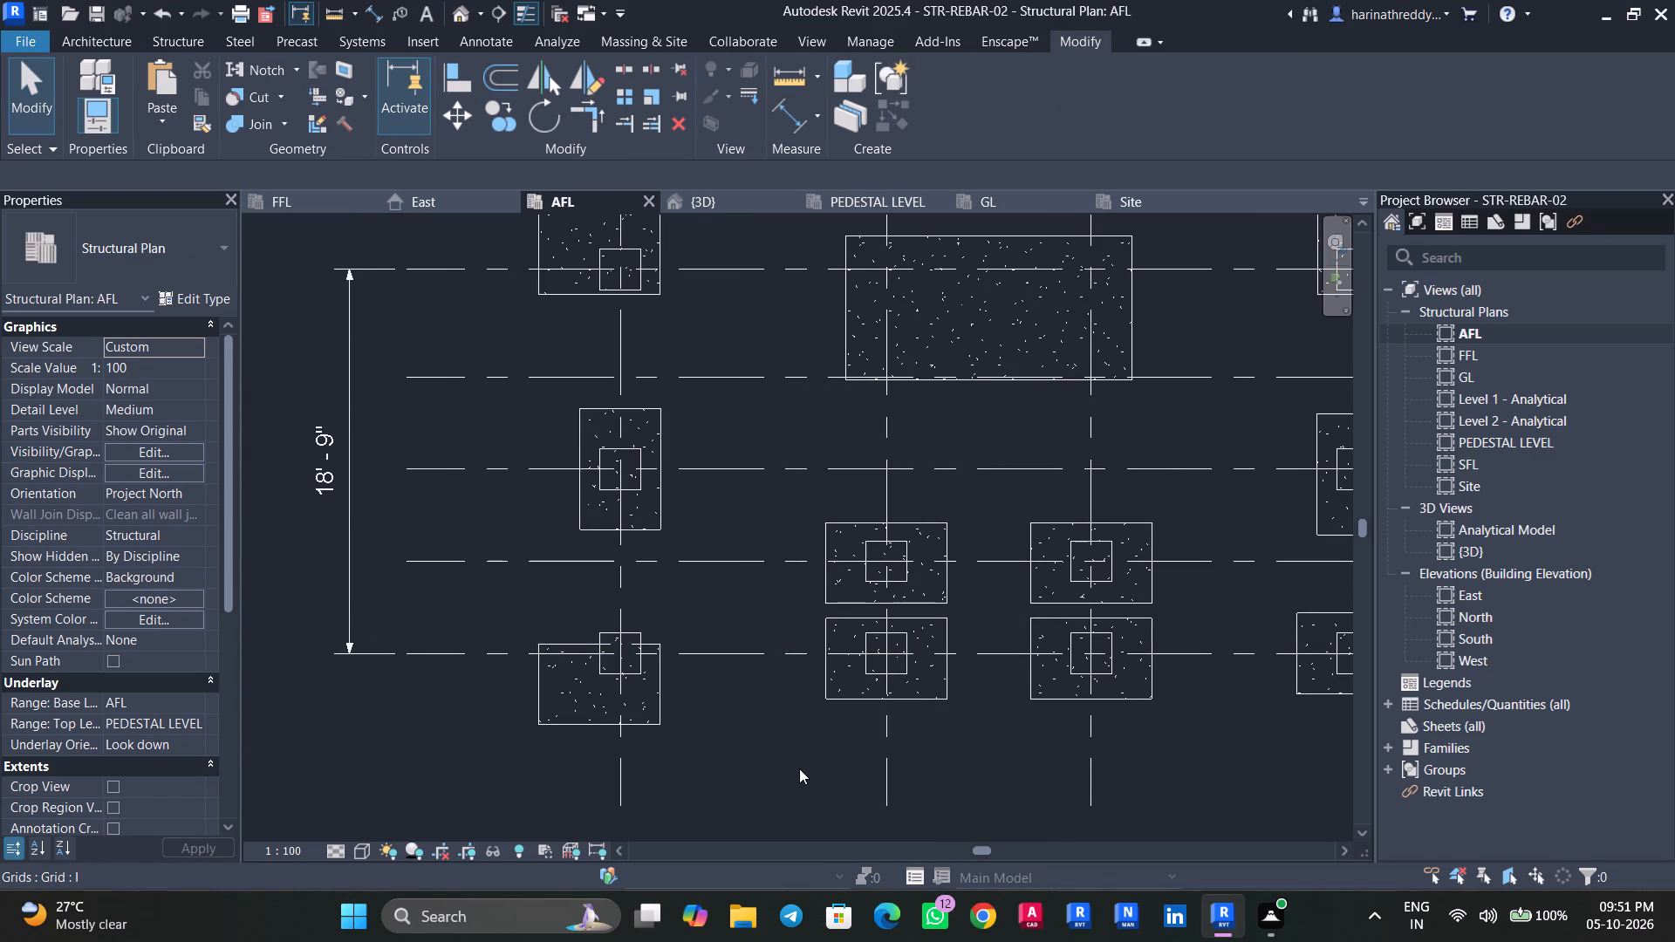
pyautogui.write('AL')
pyautogui.click(875, 615)
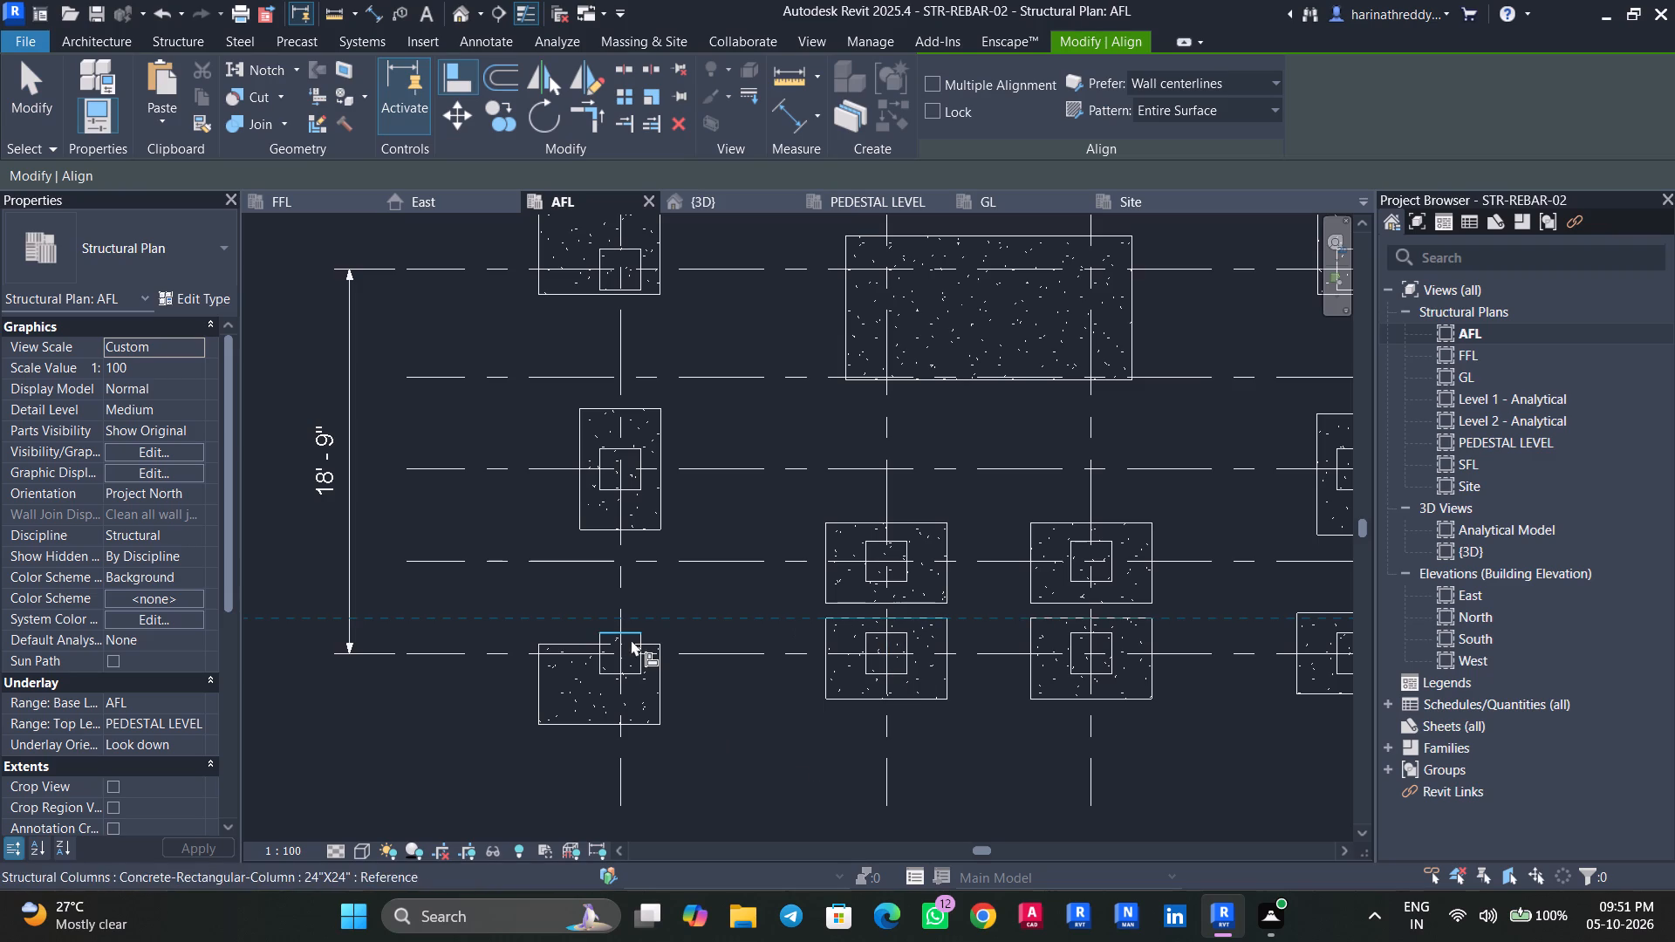
pyautogui.click(653, 640)
# Align footing I-1's edge facing grid 2 with the matching edge of the footing at grids G and 1.
pyautogui.click(667, 501)
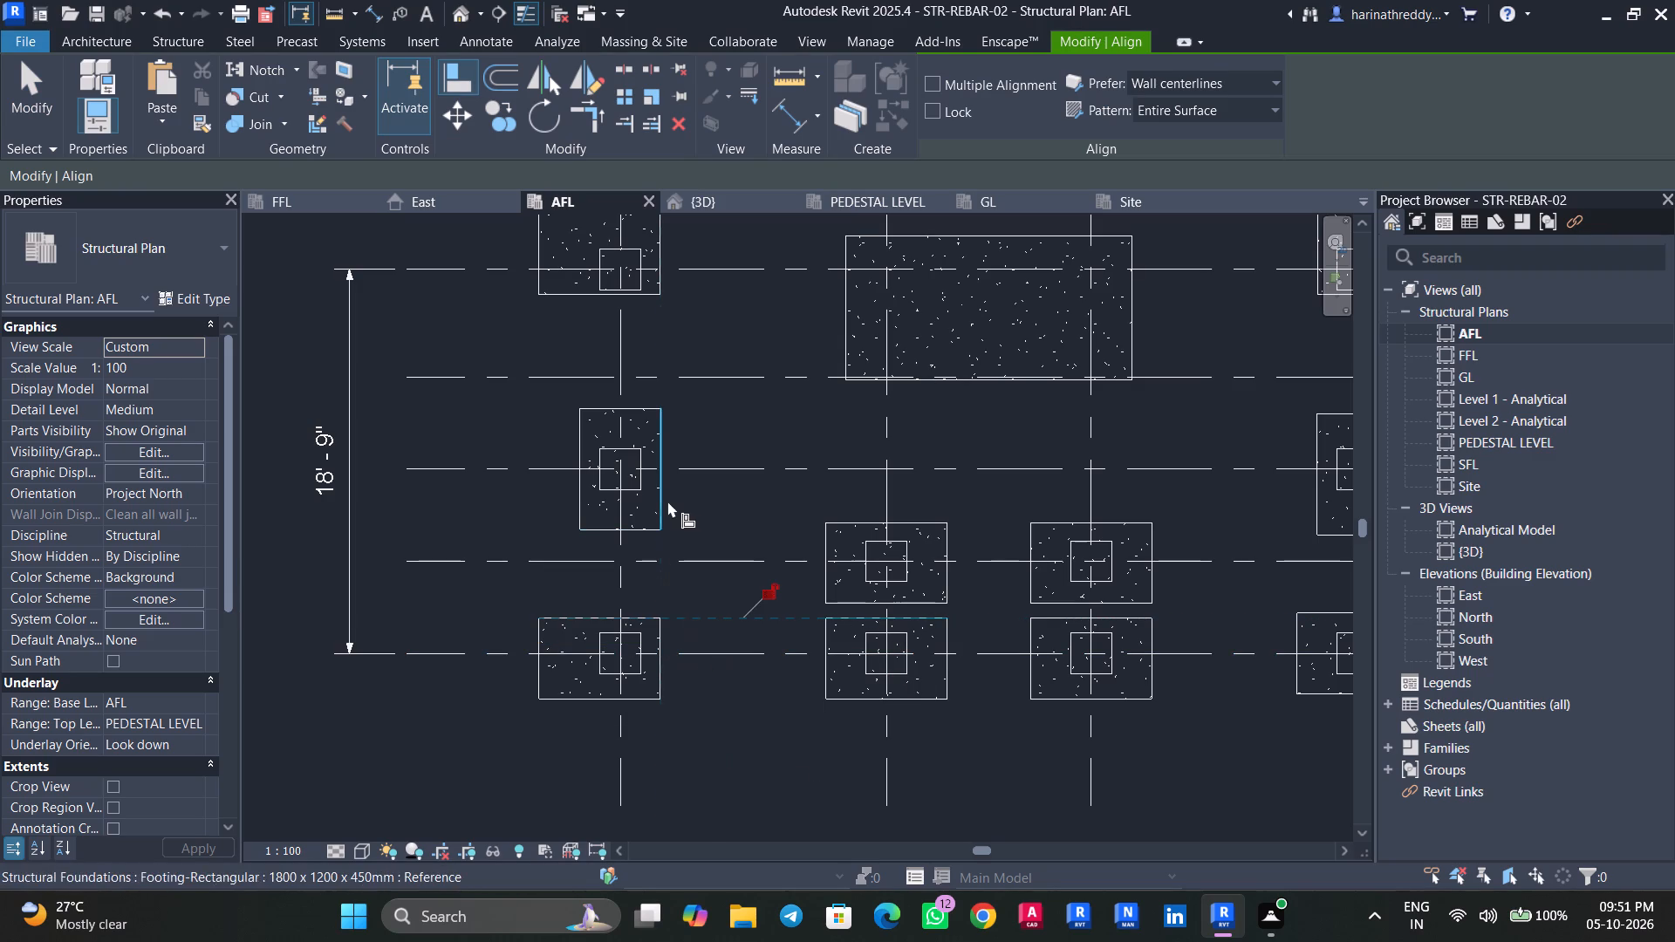
pyautogui.click(661, 673)
pyautogui.press('Escape')
pyautogui.press('Escape')
pyautogui.press('Escape')
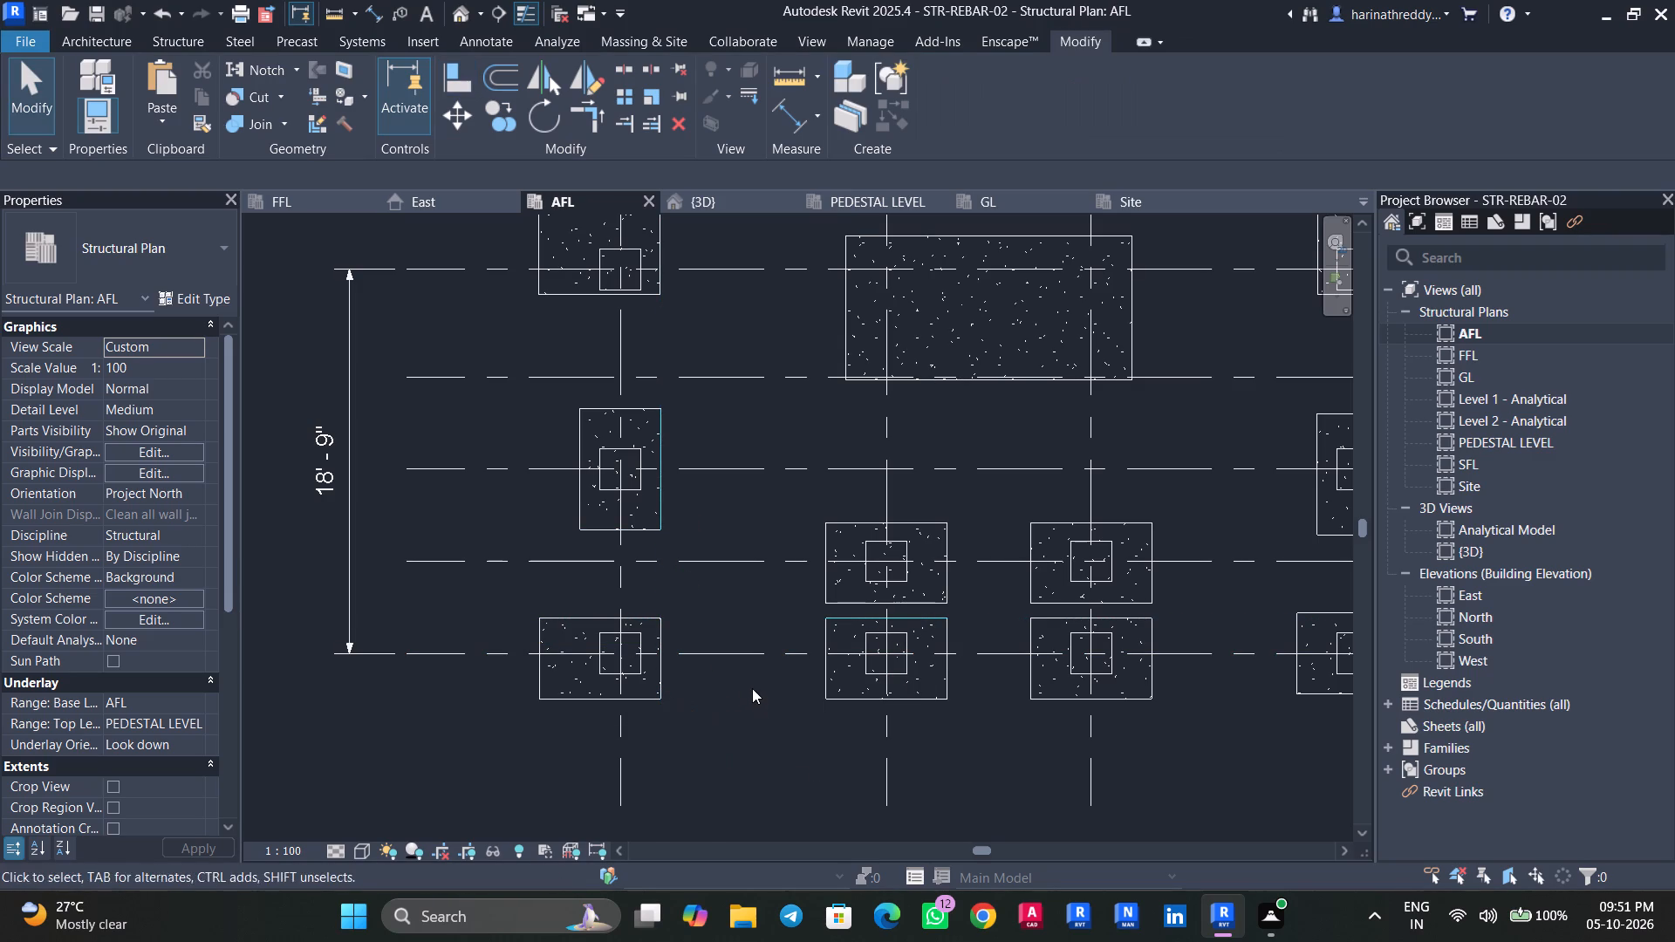
pyautogui.press('Escape')
# Nudge the footing at grids A and 1 towards grids B and 2 until it is roughly centred under its pedestal.
pyautogui.scroll(-2, 752, 691)
pyautogui.scroll(3, 763, 381)
pyautogui.moveTo(763, 391); pyautogui.dragTo(743, 514, button='middle')
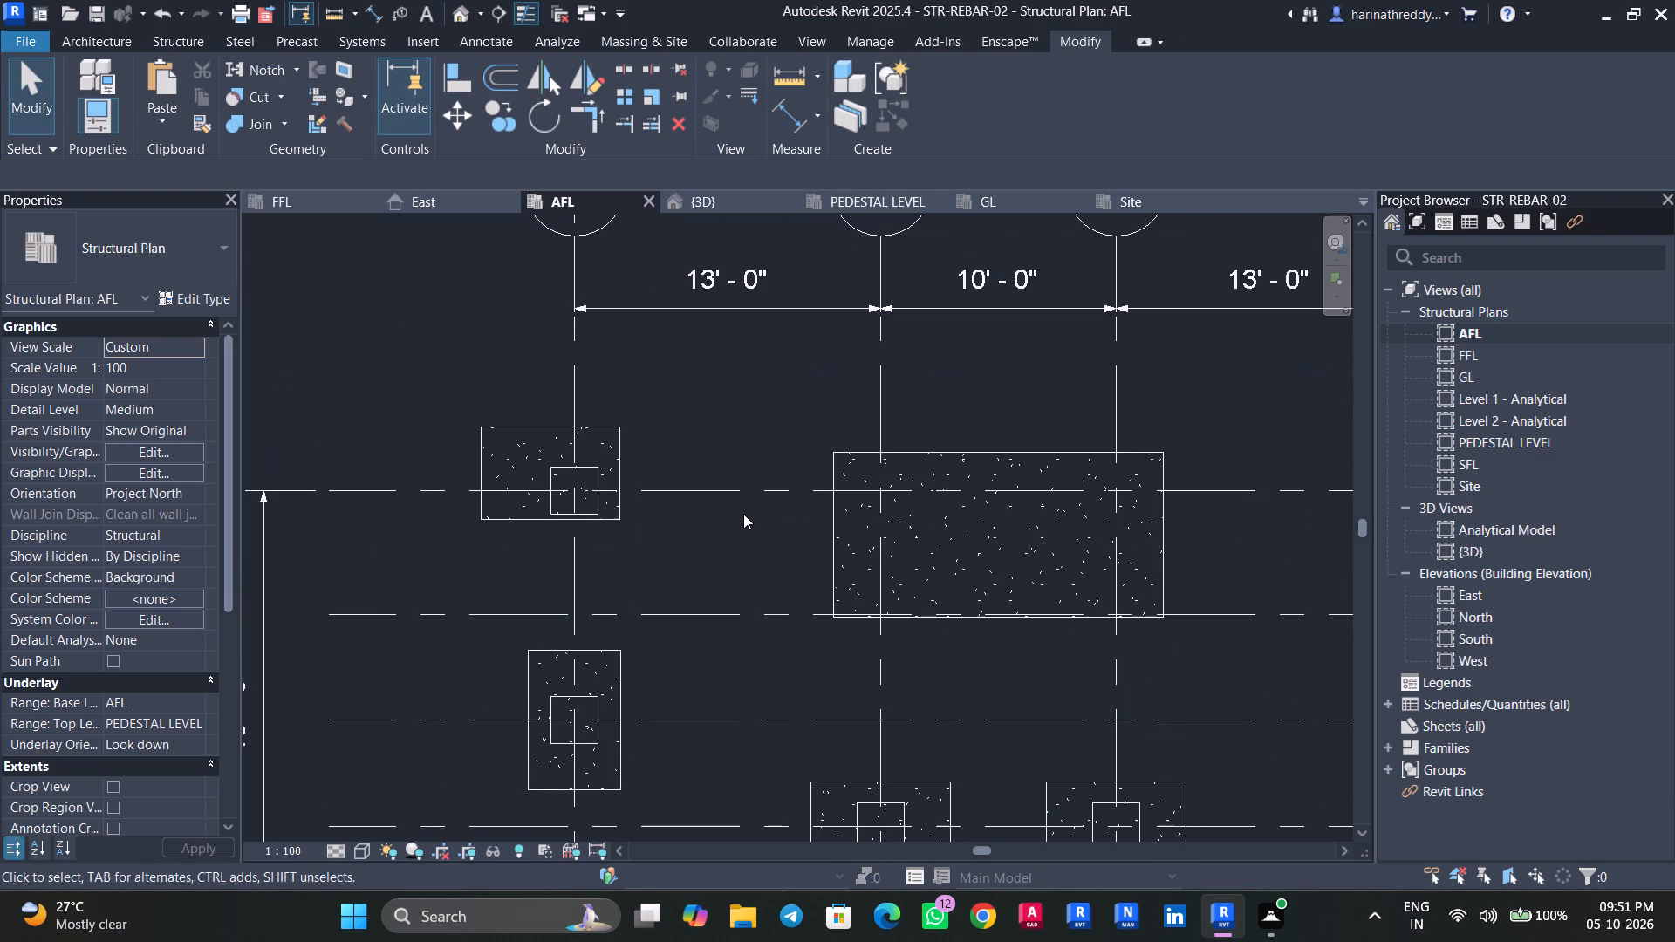
pyautogui.click(588, 426)
pyautogui.press('Down')
pyautogui.press('Down')
pyautogui.press('Down')
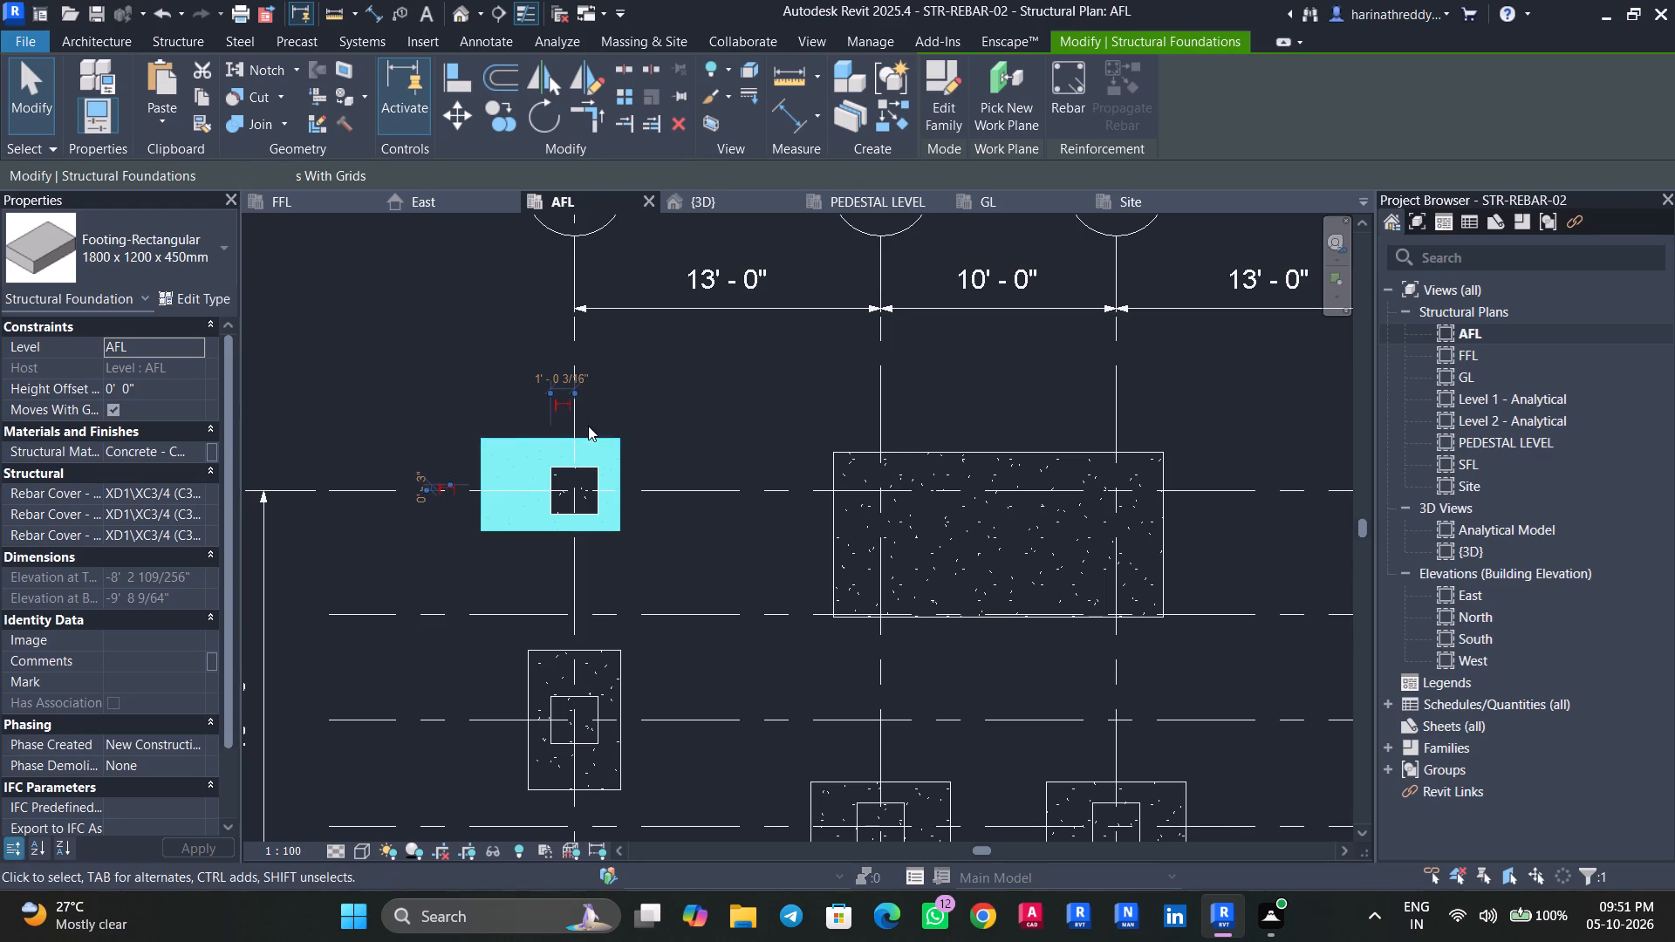
pyautogui.press('Down')
pyautogui.press('Down')
pyautogui.press('Right')
pyautogui.press('Right')
pyautogui.press('Right')
pyautogui.press('Right')
pyautogui.press('Escape')
pyautogui.press('Escape')
# Align footing A-1's edge facing grid 2 with the matching edge of the footing at grids G and 1.
pyautogui.write('AK')
pyautogui.press('Escape')
pyautogui.write('AL')
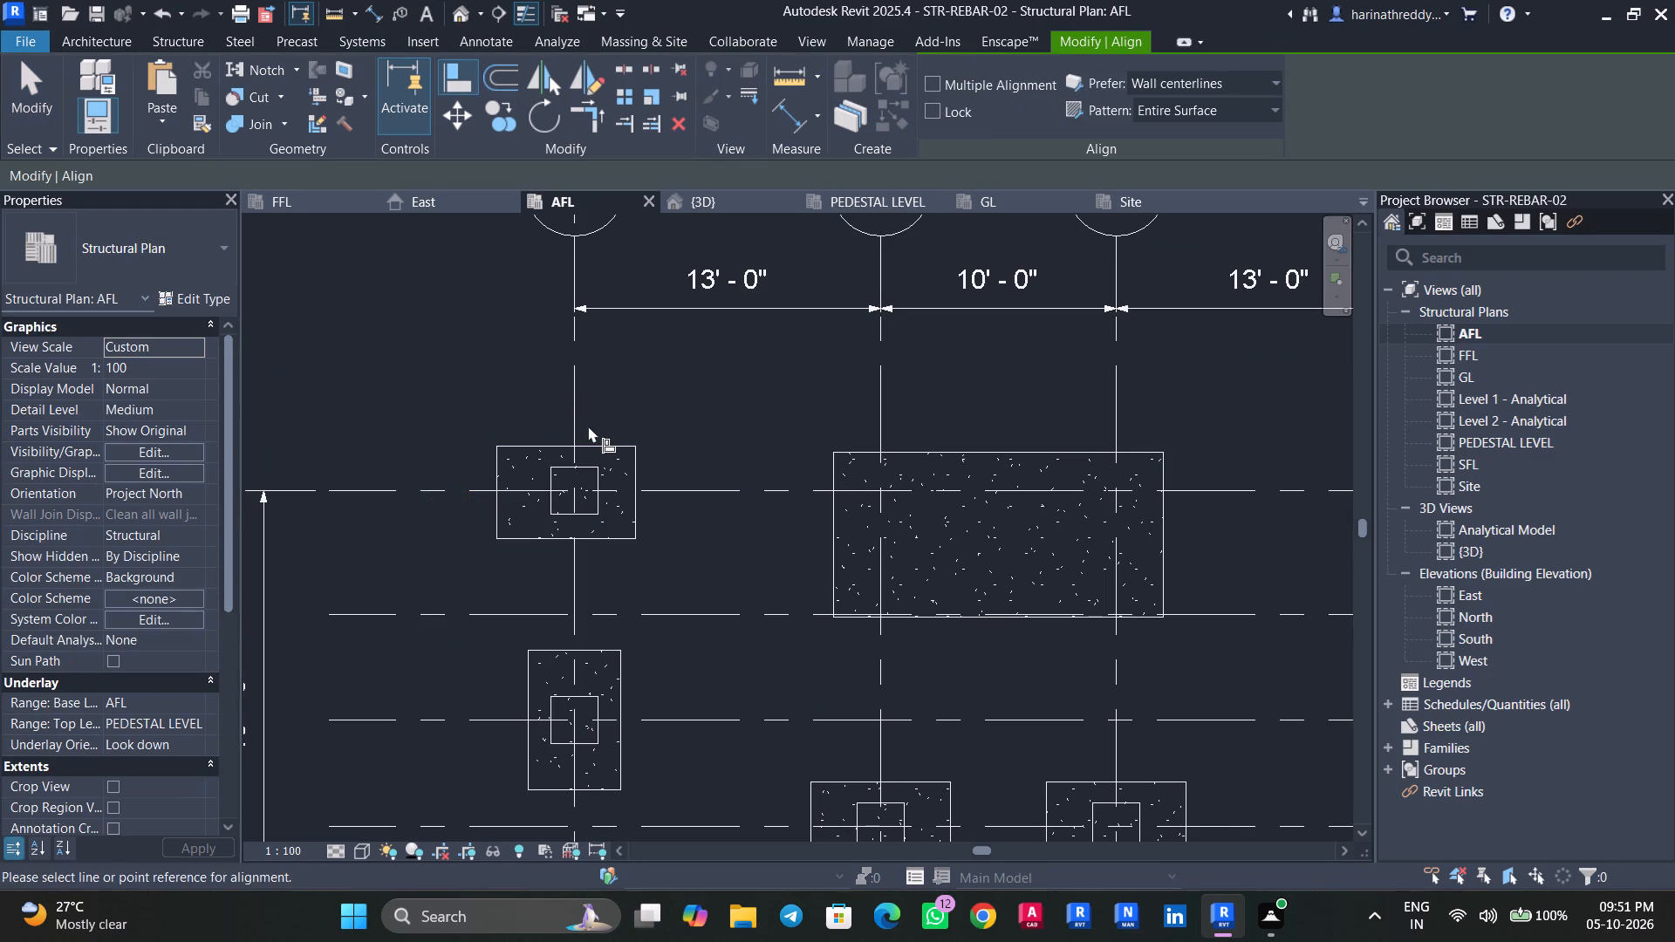
pyautogui.click(624, 692)
pyautogui.click(639, 518)
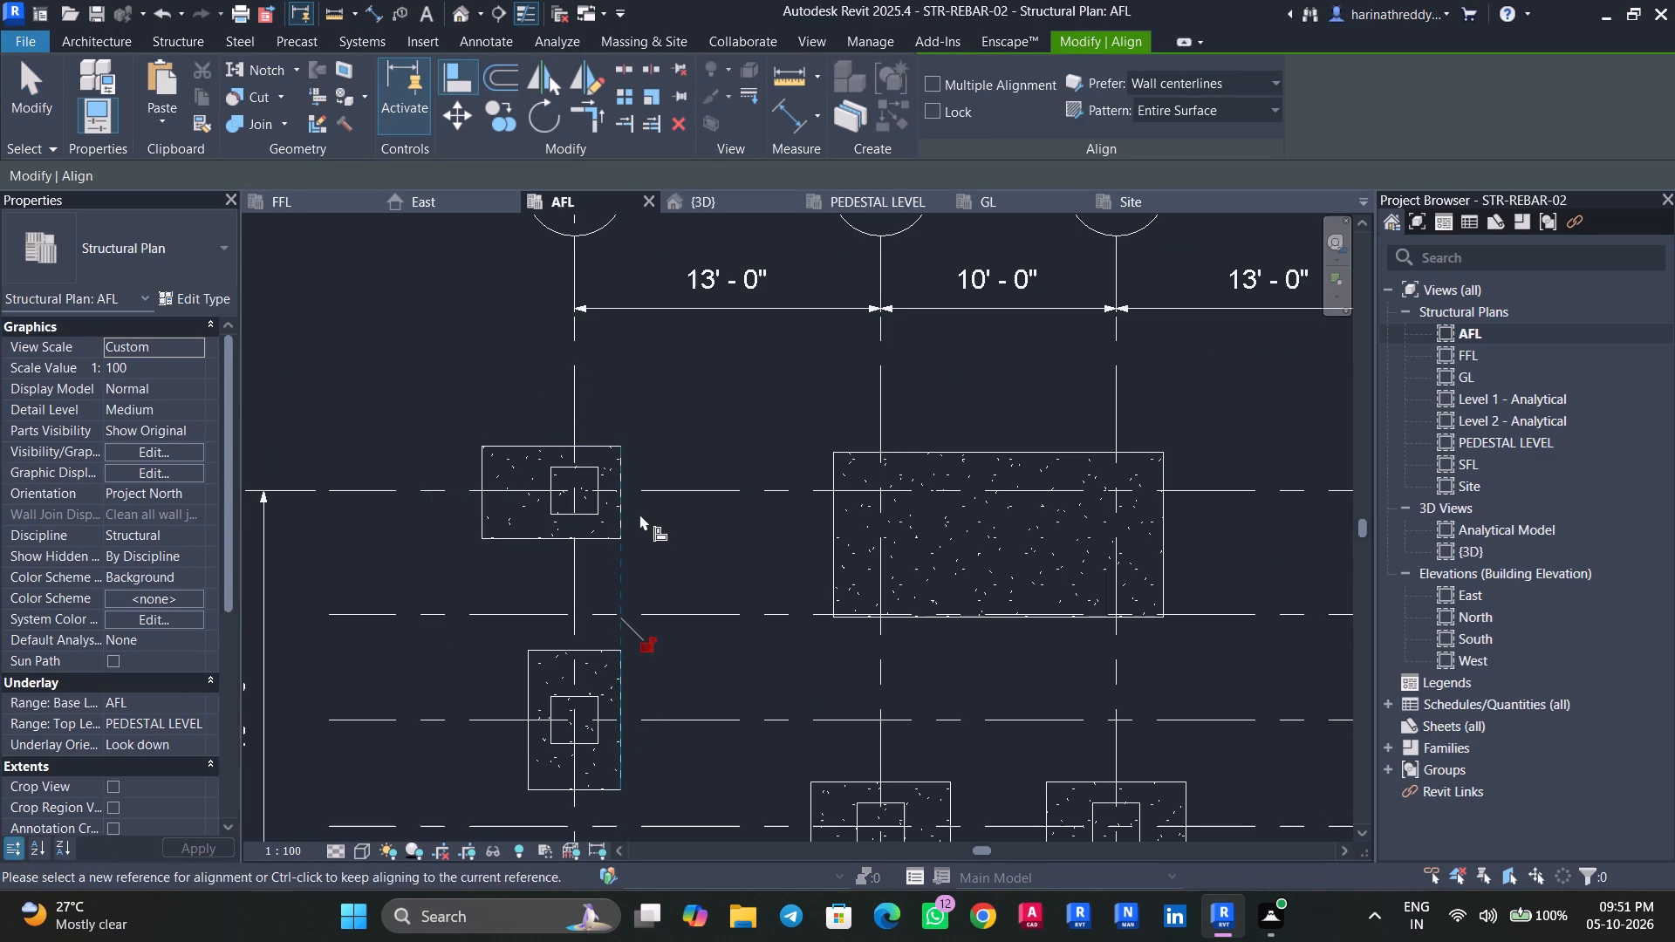
pyautogui.press('Escape')
pyautogui.press('Escape')
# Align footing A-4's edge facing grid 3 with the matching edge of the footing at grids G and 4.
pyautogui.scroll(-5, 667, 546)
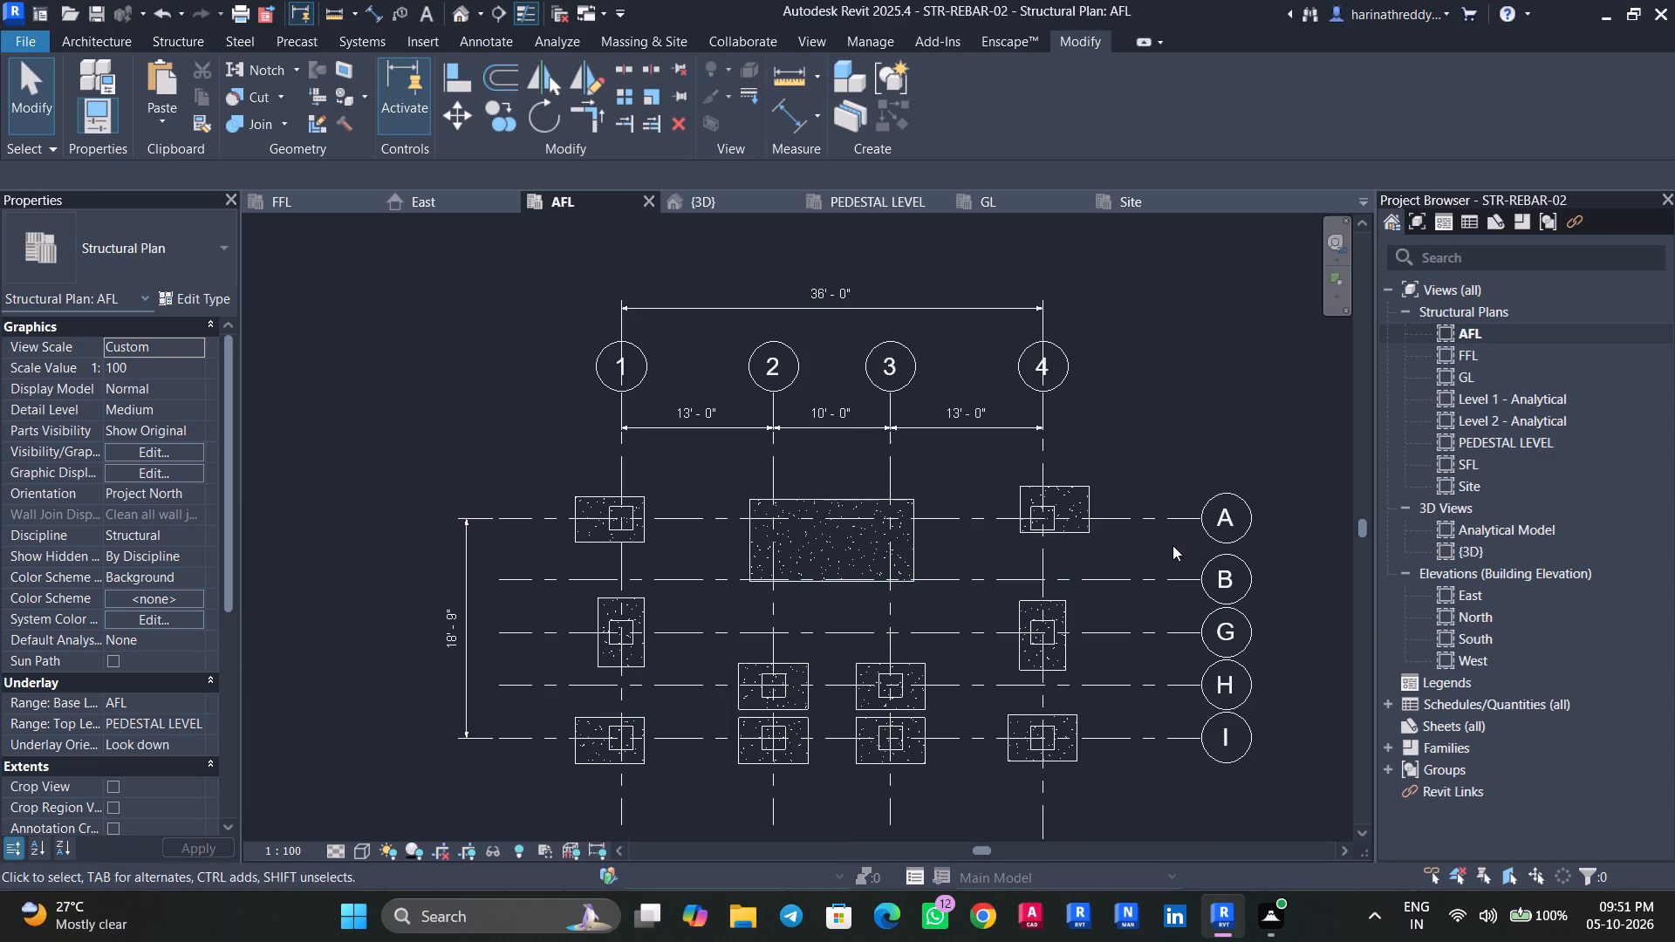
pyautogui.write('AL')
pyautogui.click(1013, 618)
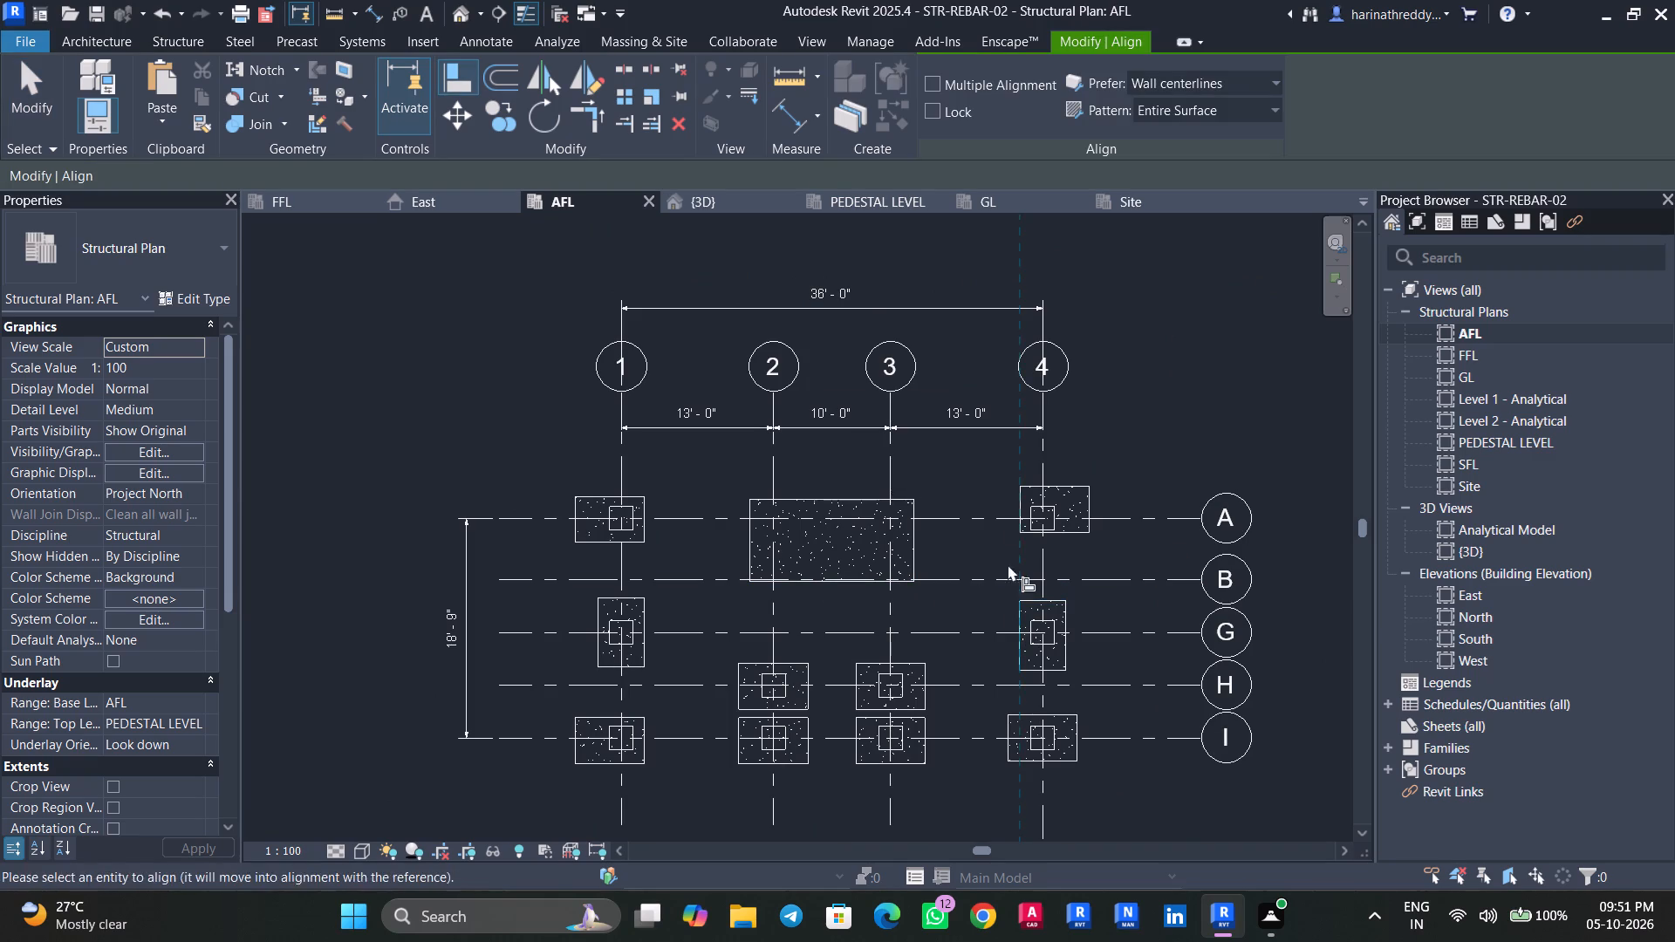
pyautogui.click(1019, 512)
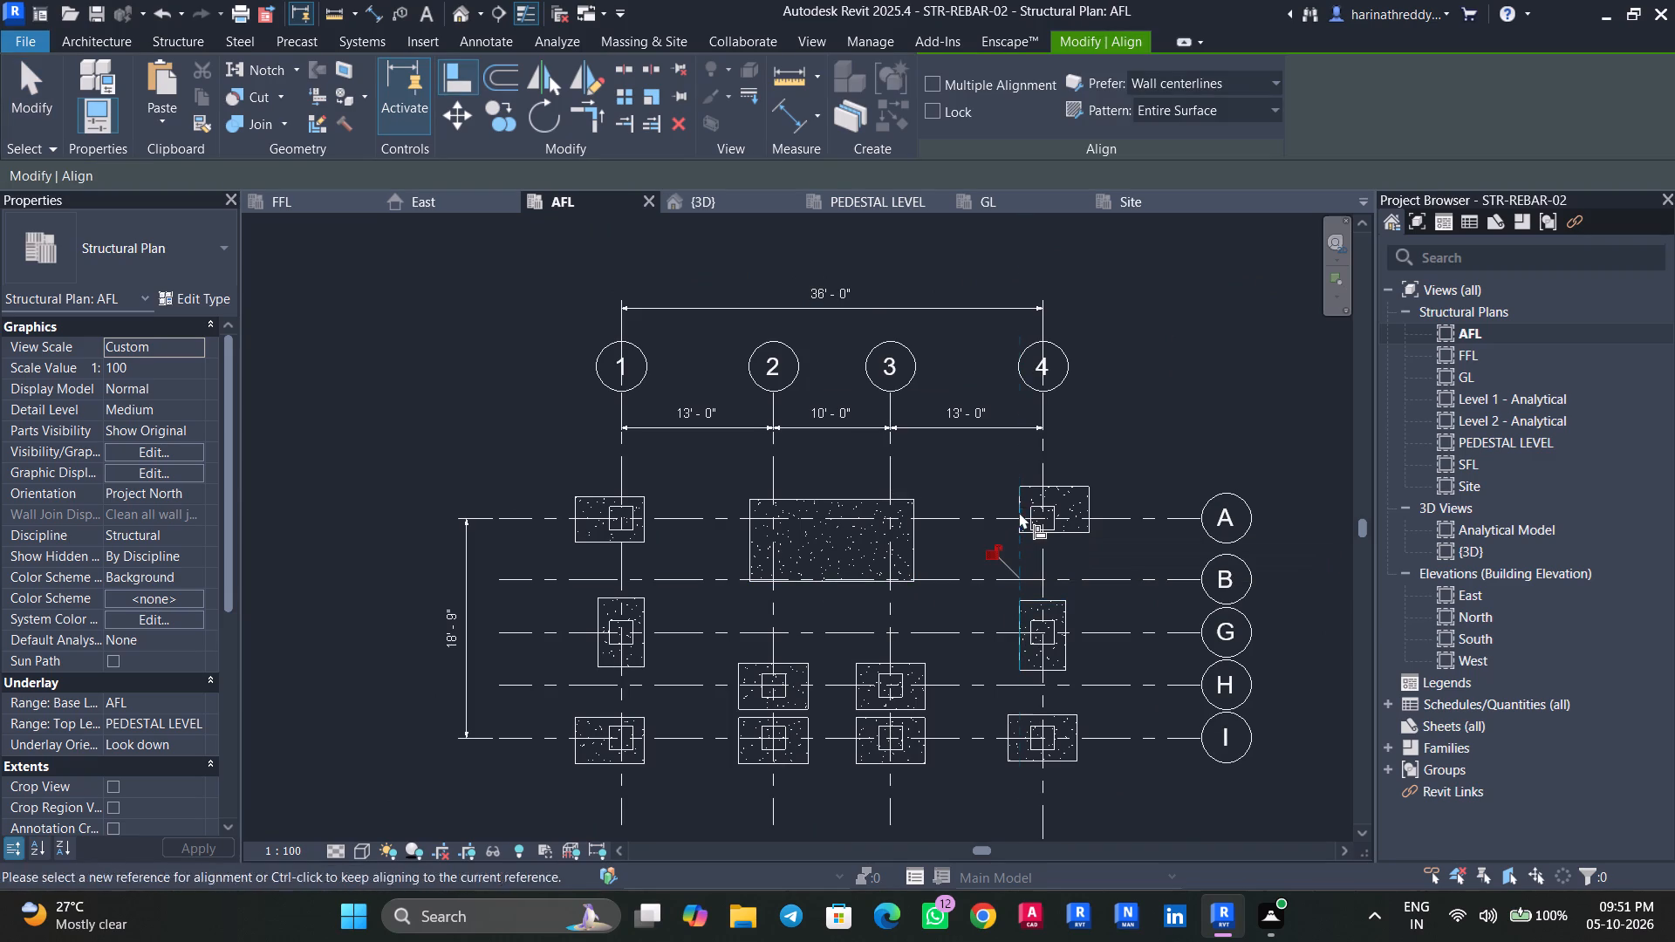
# Align the lower edge of the footing at grids A and 4 with the lower edge of the footing at A and 1.
pyautogui.click(629, 543)
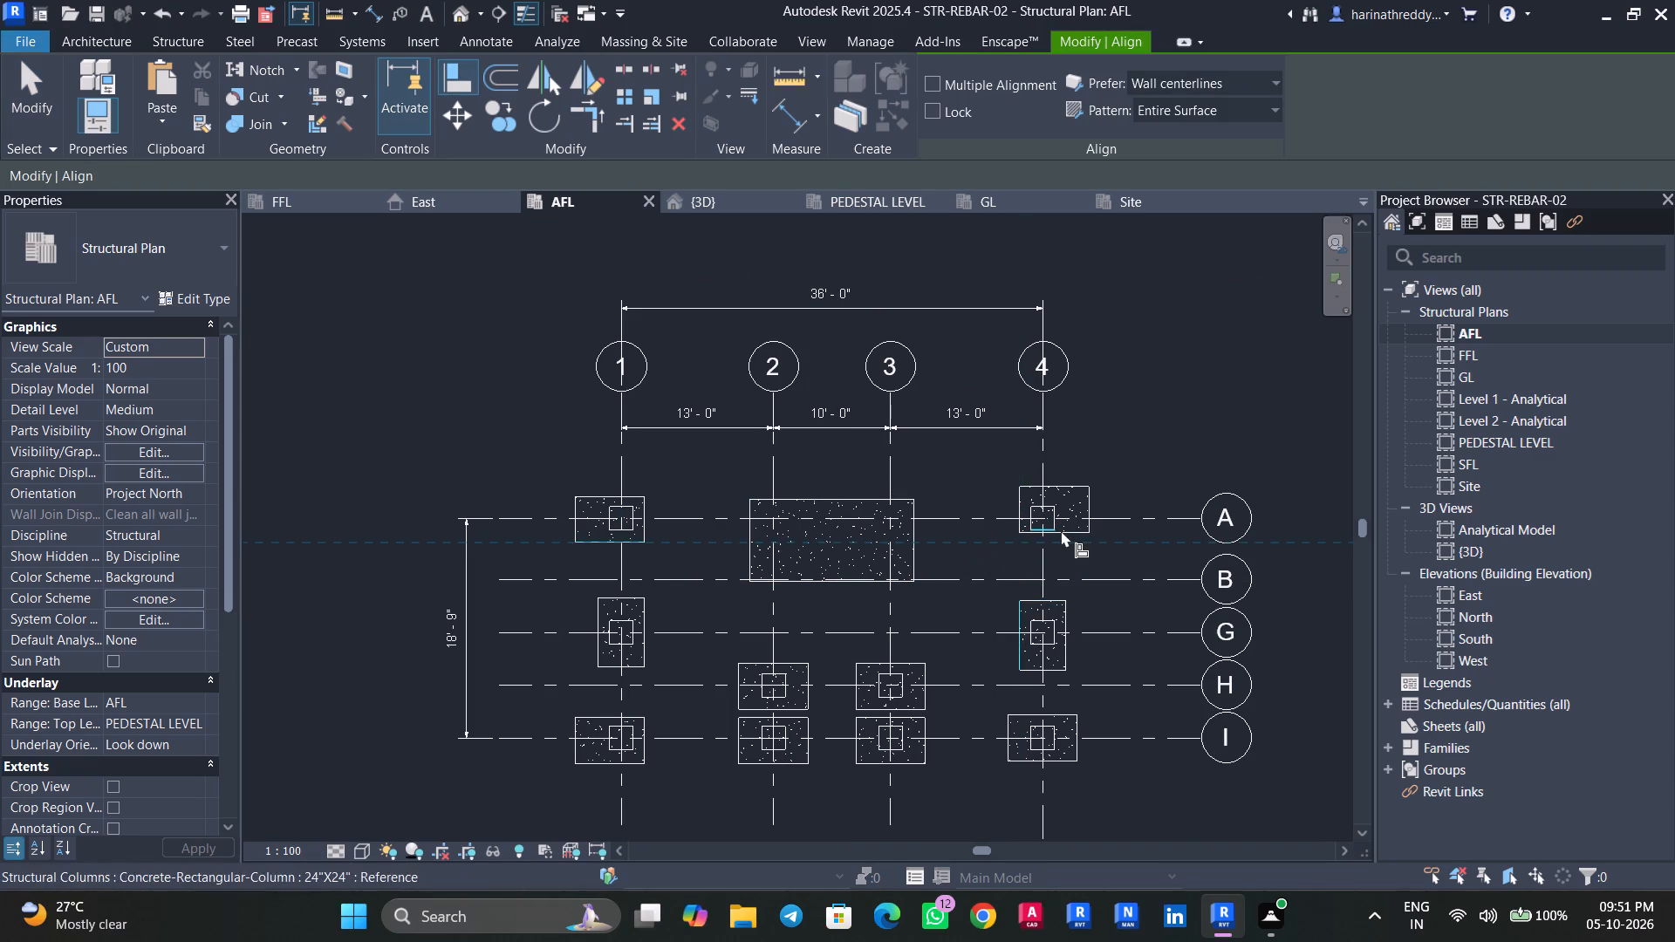
pyautogui.click(1072, 531)
pyautogui.press('Escape')
pyautogui.press('Escape')
pyautogui.press('Escape')
pyautogui.press('Escape')
pyautogui.press('Escape')
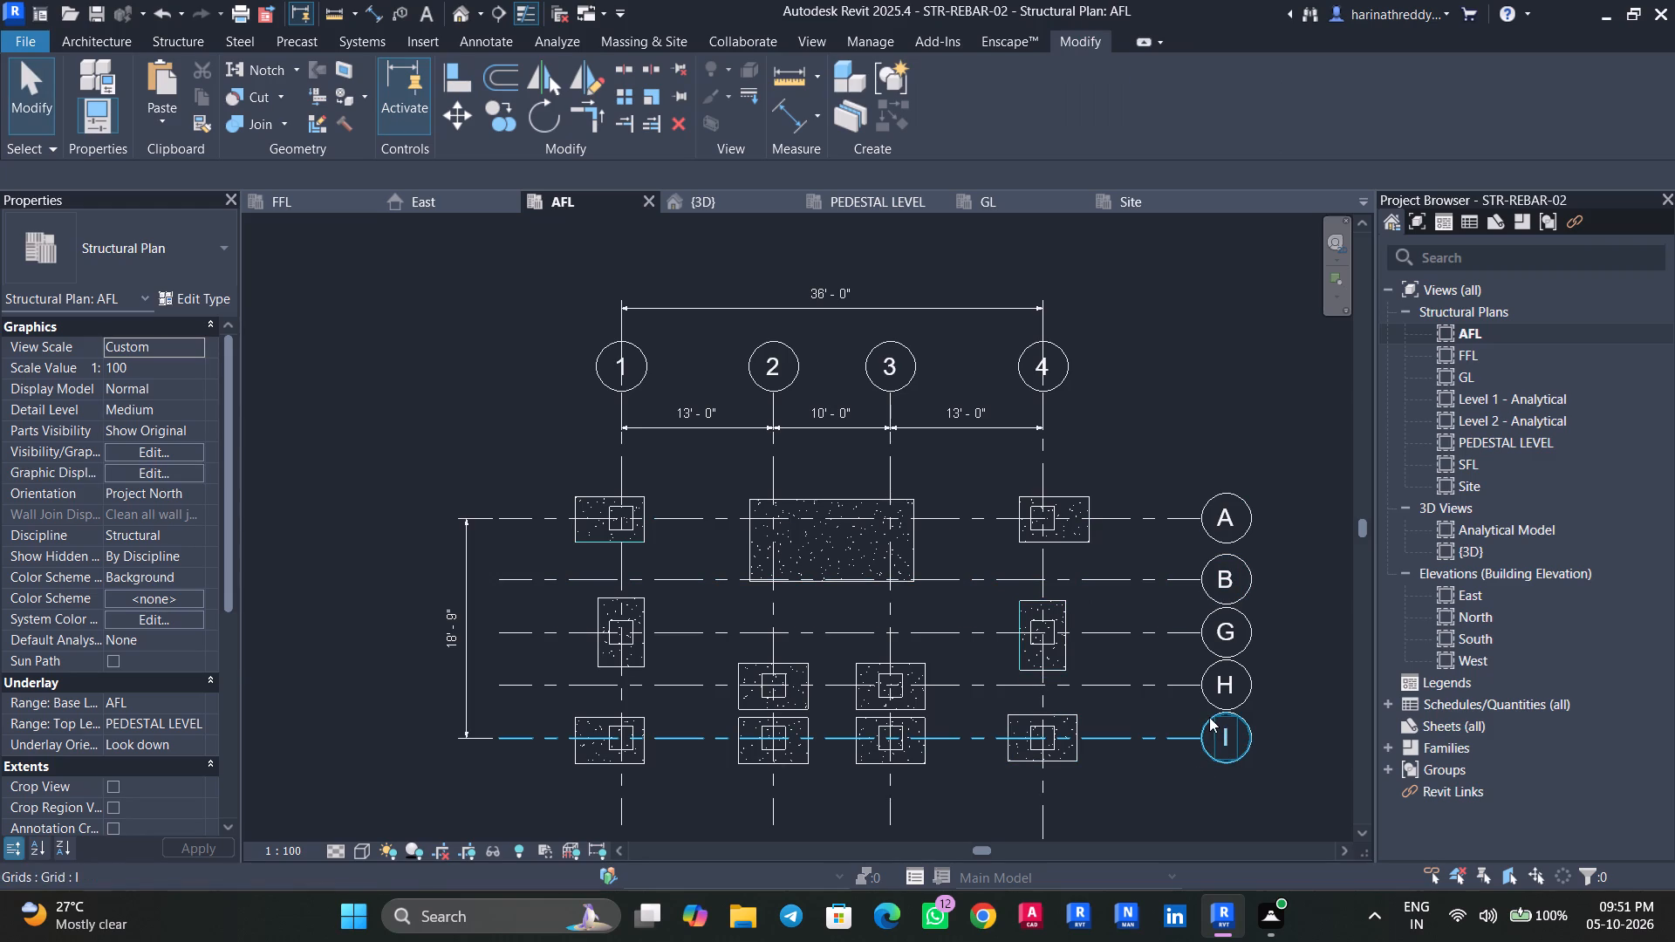
# Align footing A-4's edge facing grid 3 with the matching edge of the corner footing at grids I and 4.
pyautogui.write('A;')
pyautogui.press('Escape')
pyautogui.press('Escape')
pyautogui.write('AL')
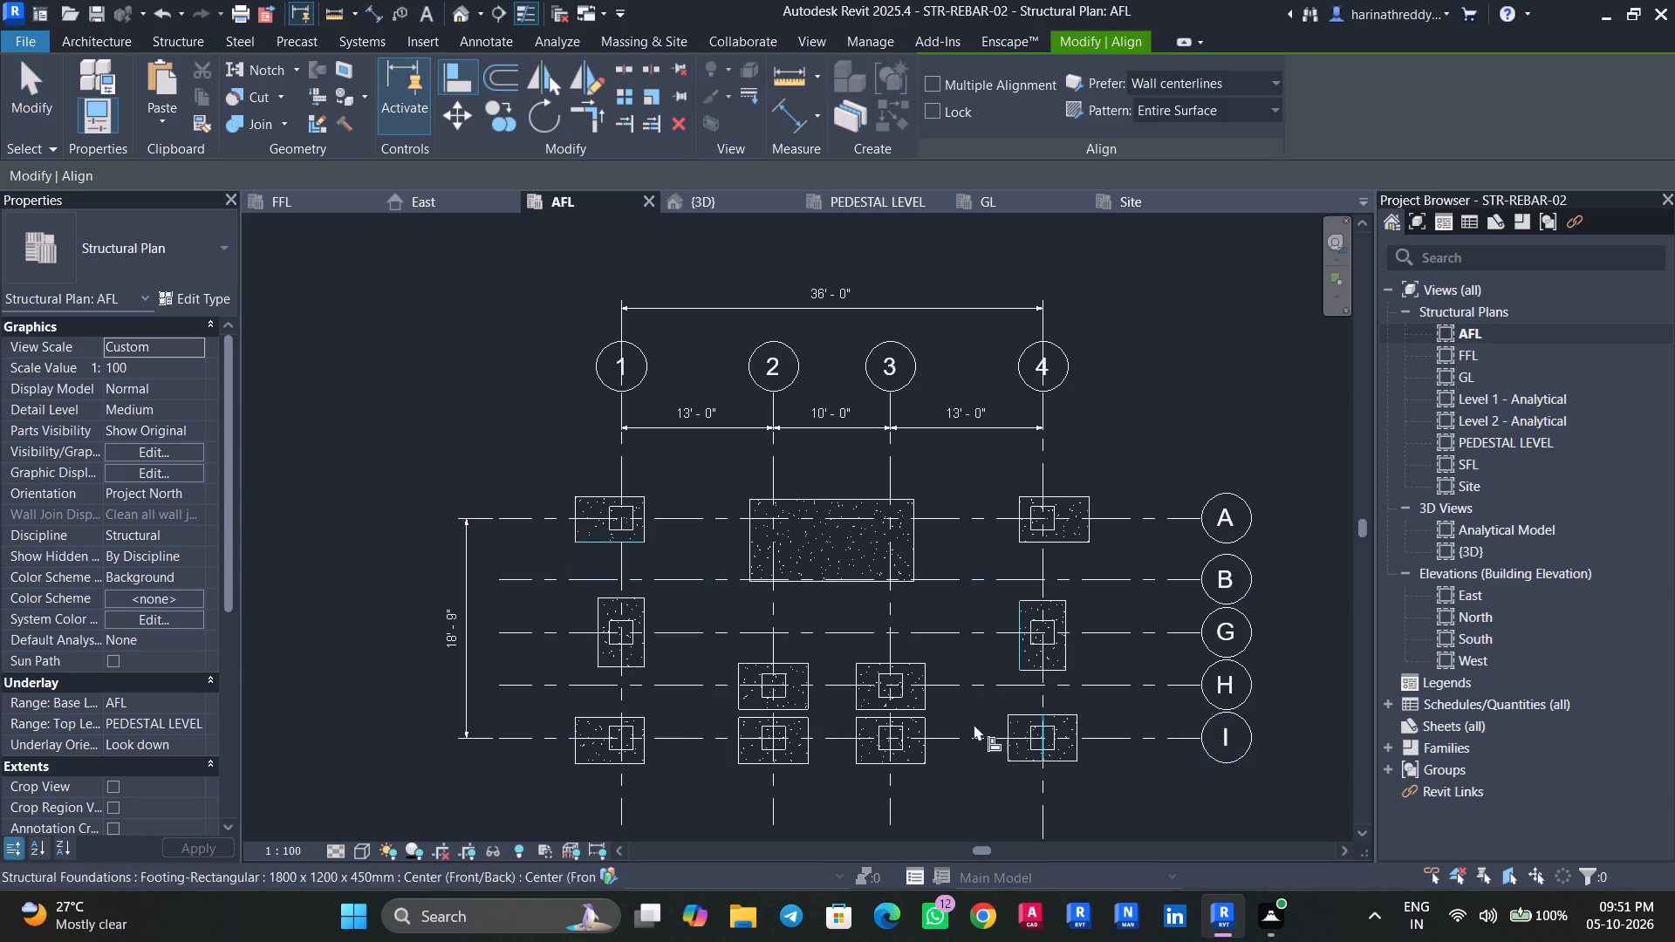
pyautogui.click(1010, 725)
pyautogui.click(1023, 537)
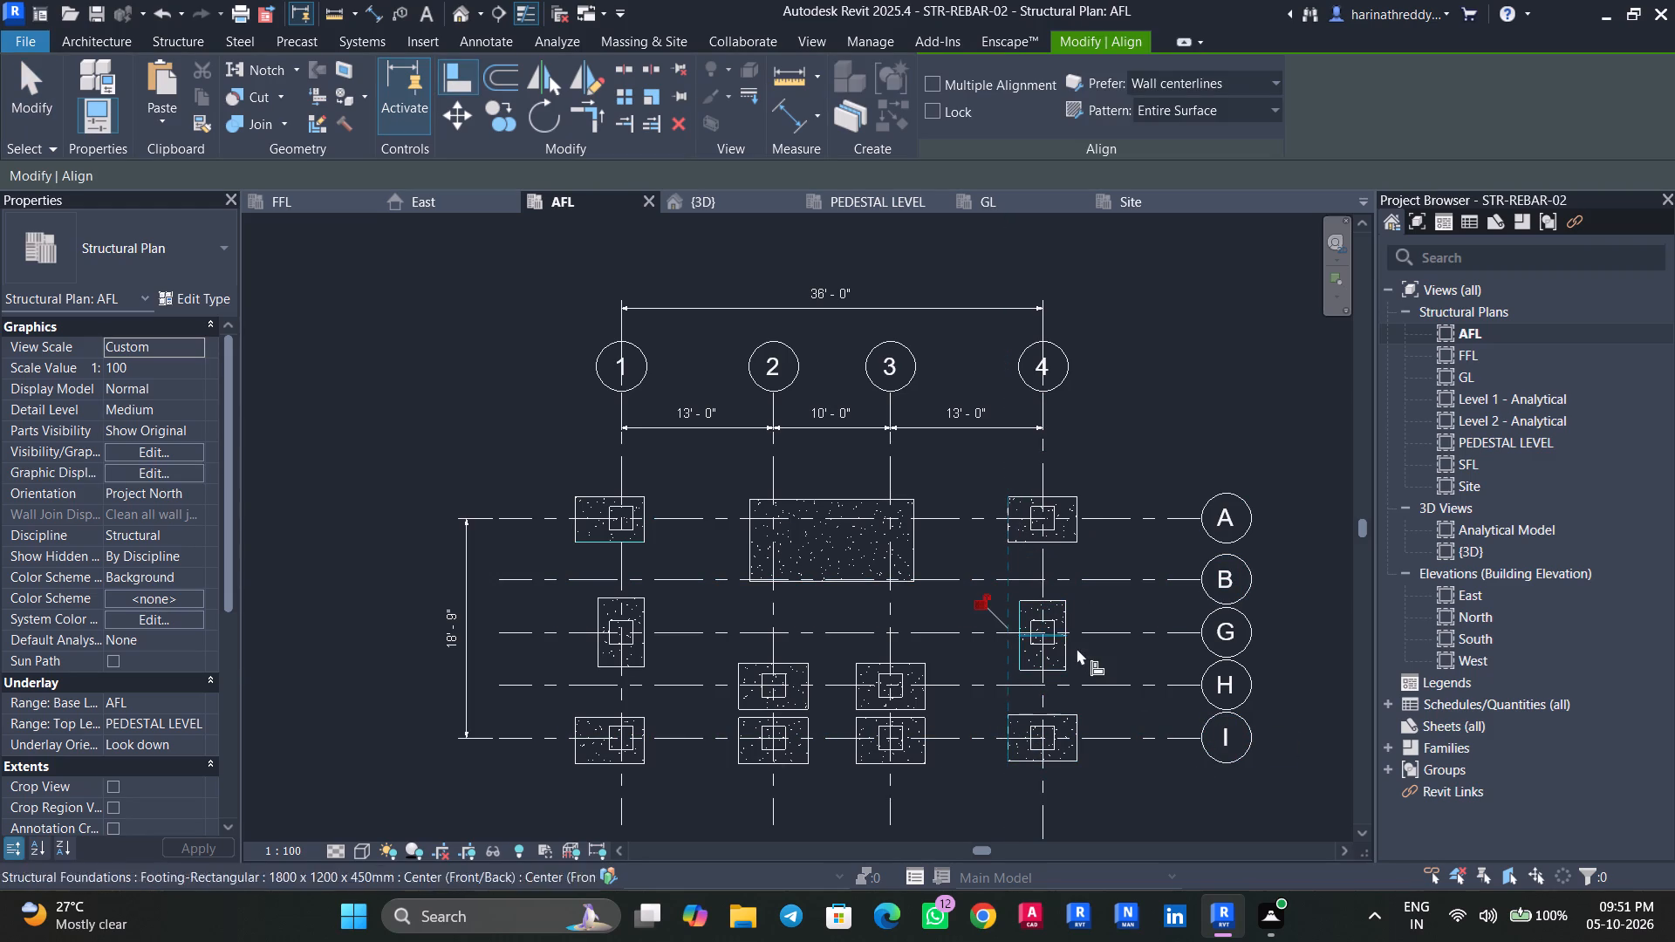
pyautogui.press('Escape')
pyautogui.press('Escape')
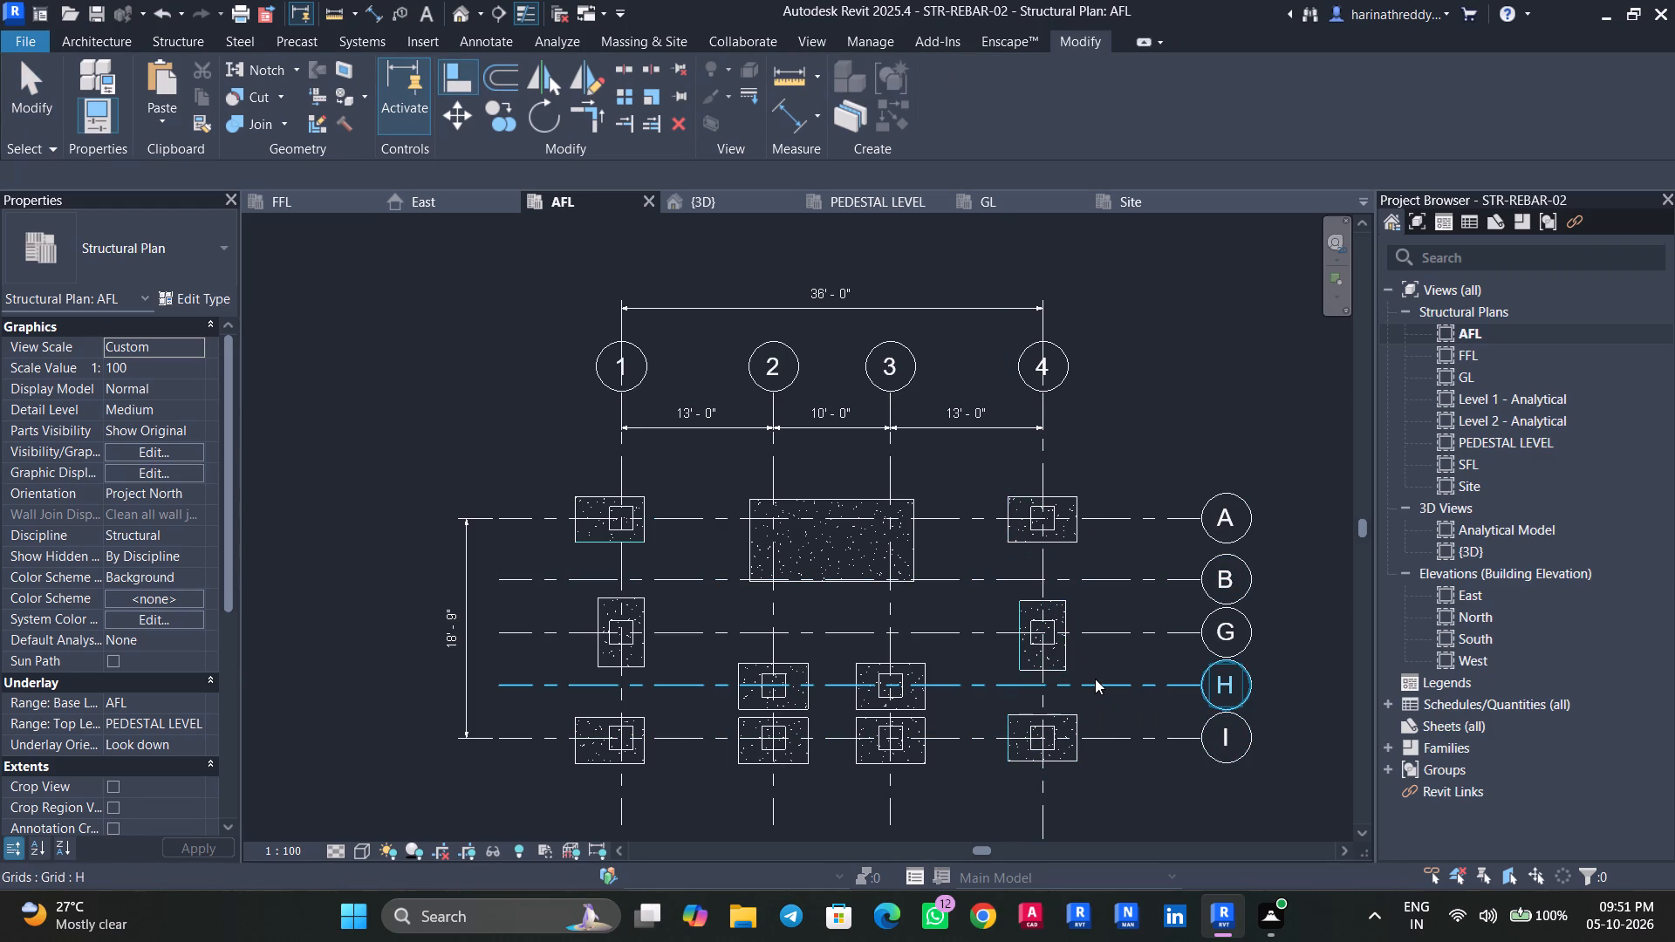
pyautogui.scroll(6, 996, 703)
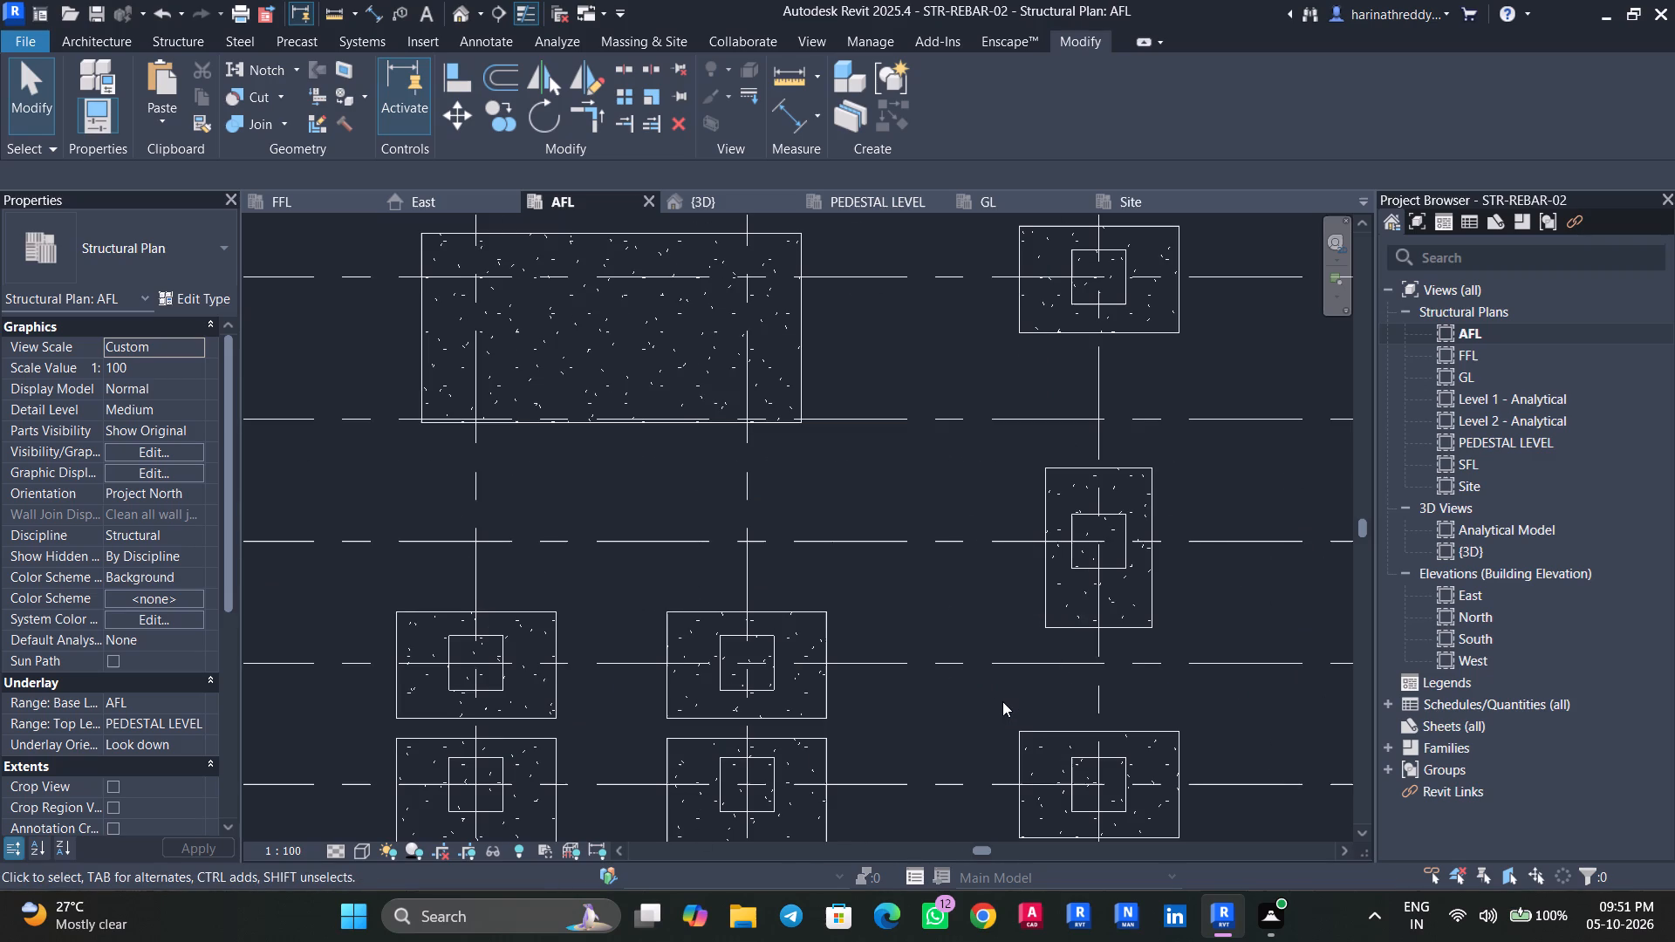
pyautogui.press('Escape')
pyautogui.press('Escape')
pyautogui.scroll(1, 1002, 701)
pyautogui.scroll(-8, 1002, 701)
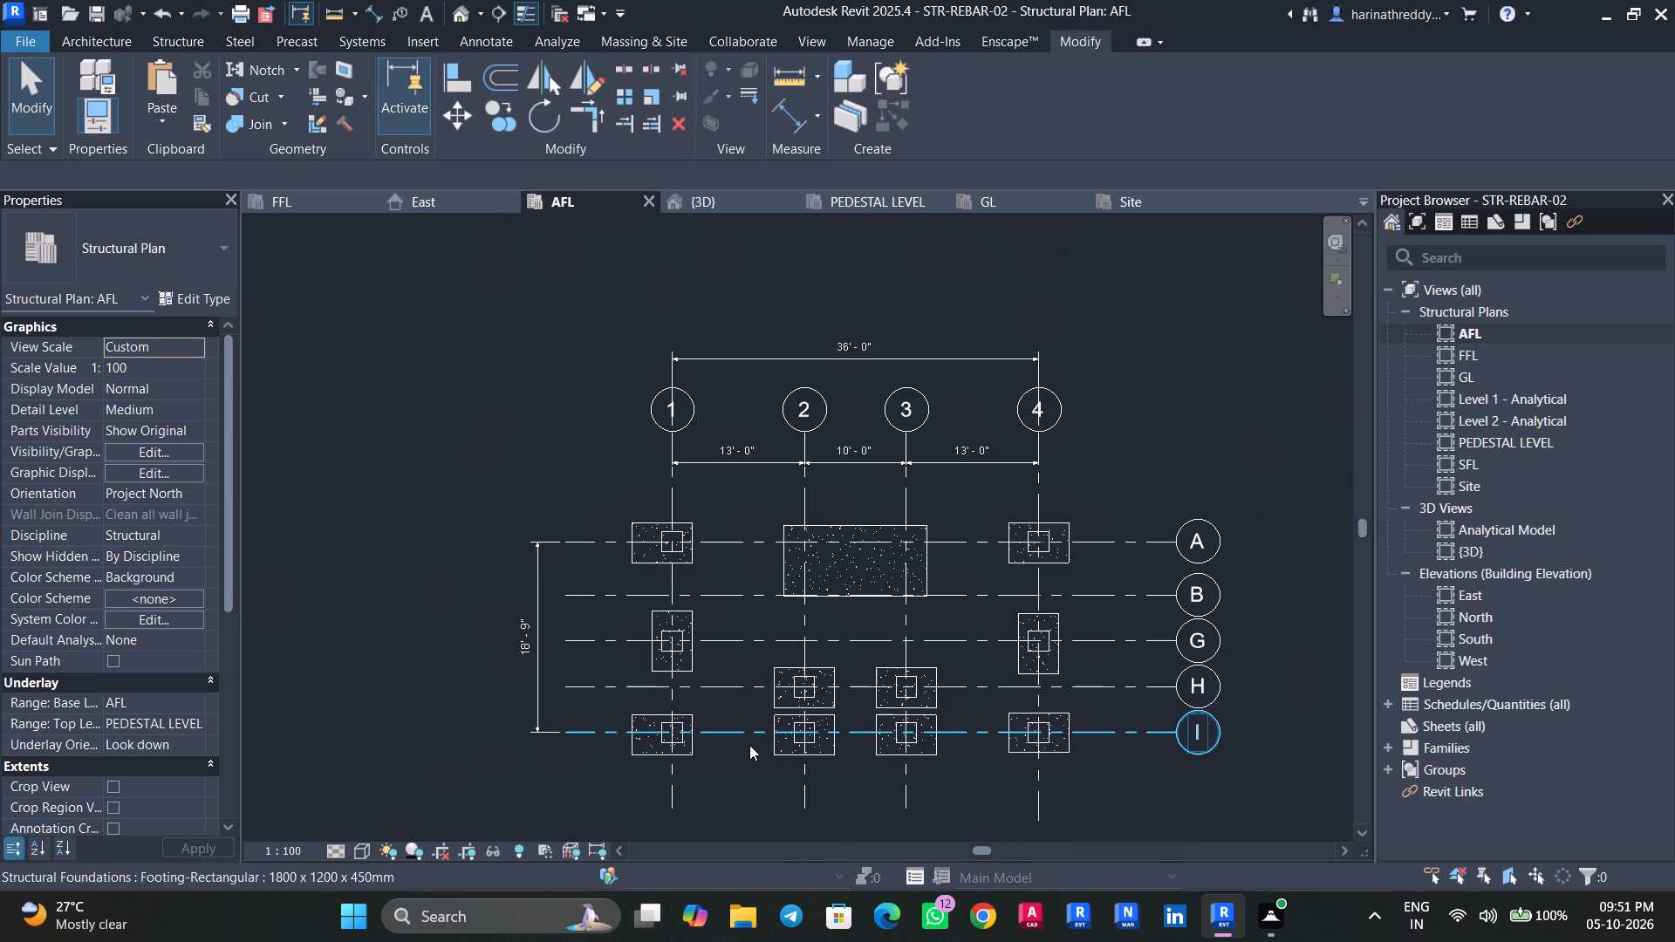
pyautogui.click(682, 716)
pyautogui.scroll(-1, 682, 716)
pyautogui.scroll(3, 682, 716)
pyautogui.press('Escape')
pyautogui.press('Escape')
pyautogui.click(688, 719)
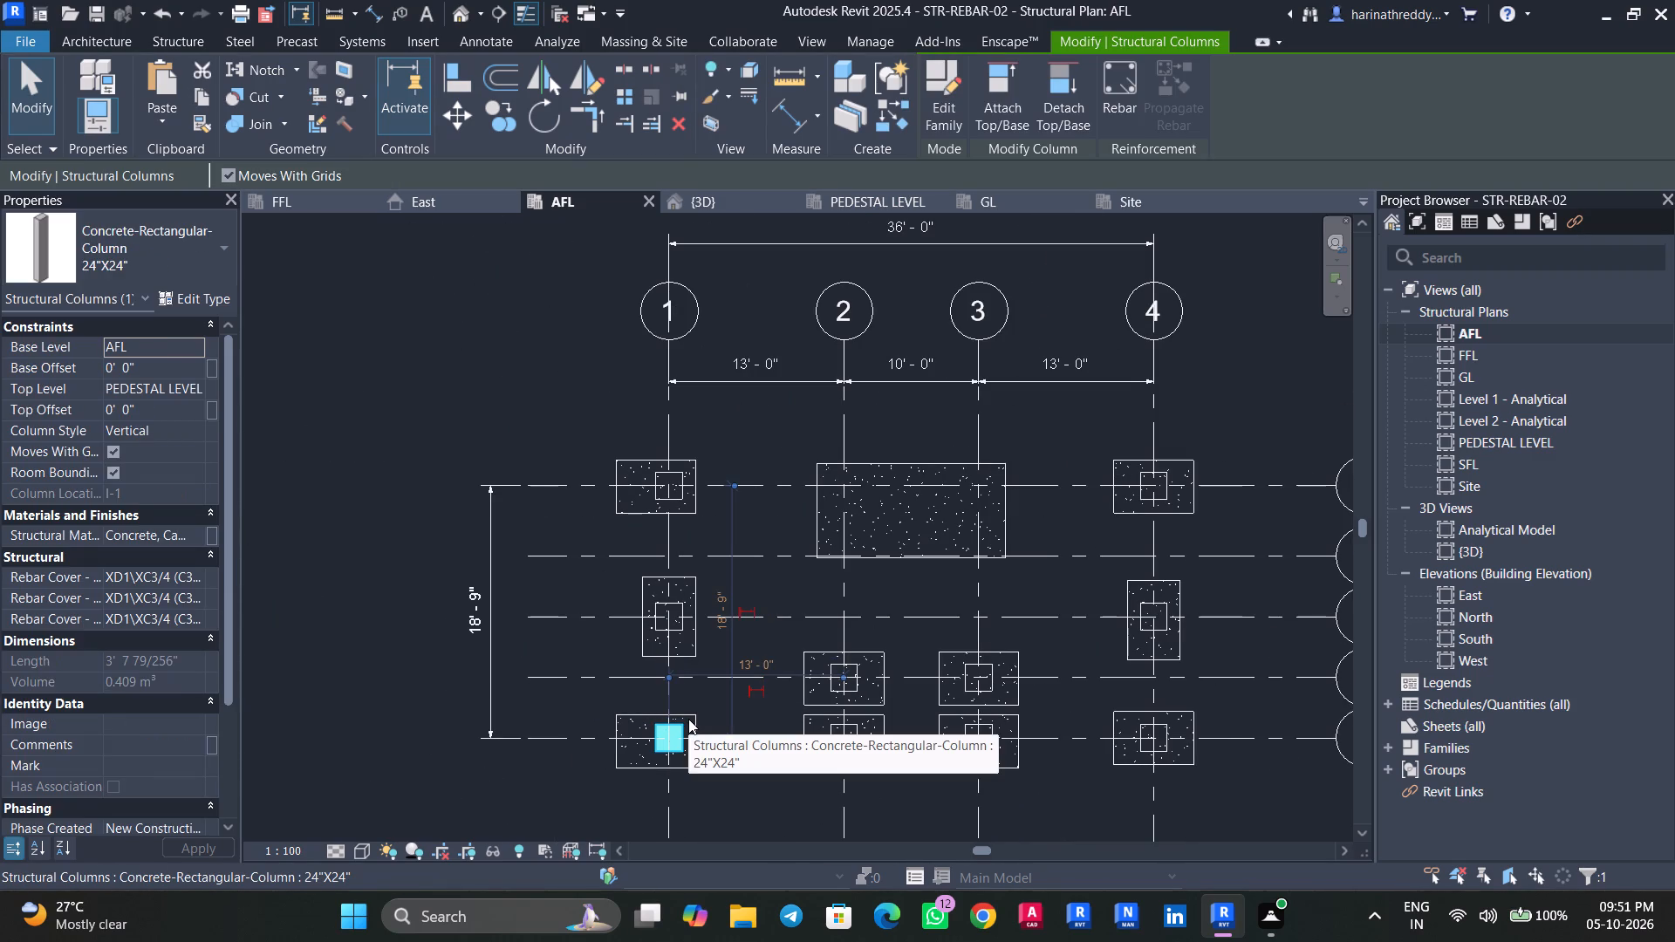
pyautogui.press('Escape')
# Align the outer edges of the footings at I-1 and A-1 with the outer edge of the footing at grids G and 1.
pyautogui.write('AL')
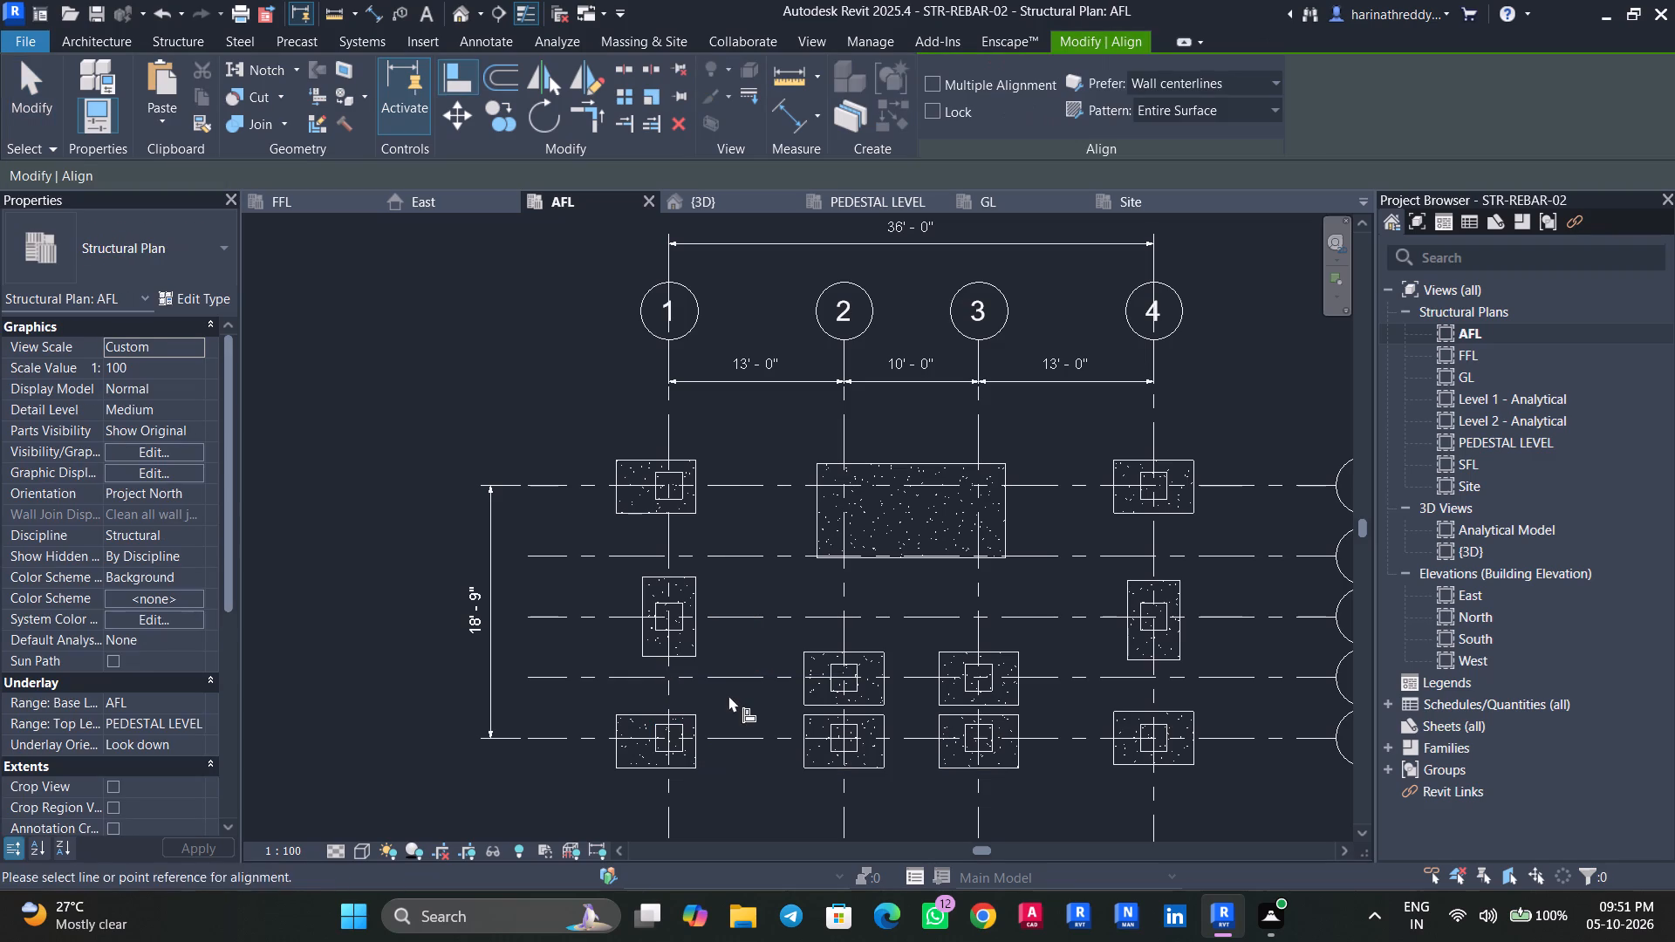
pyautogui.click(617, 728)
pyautogui.press('Escape')
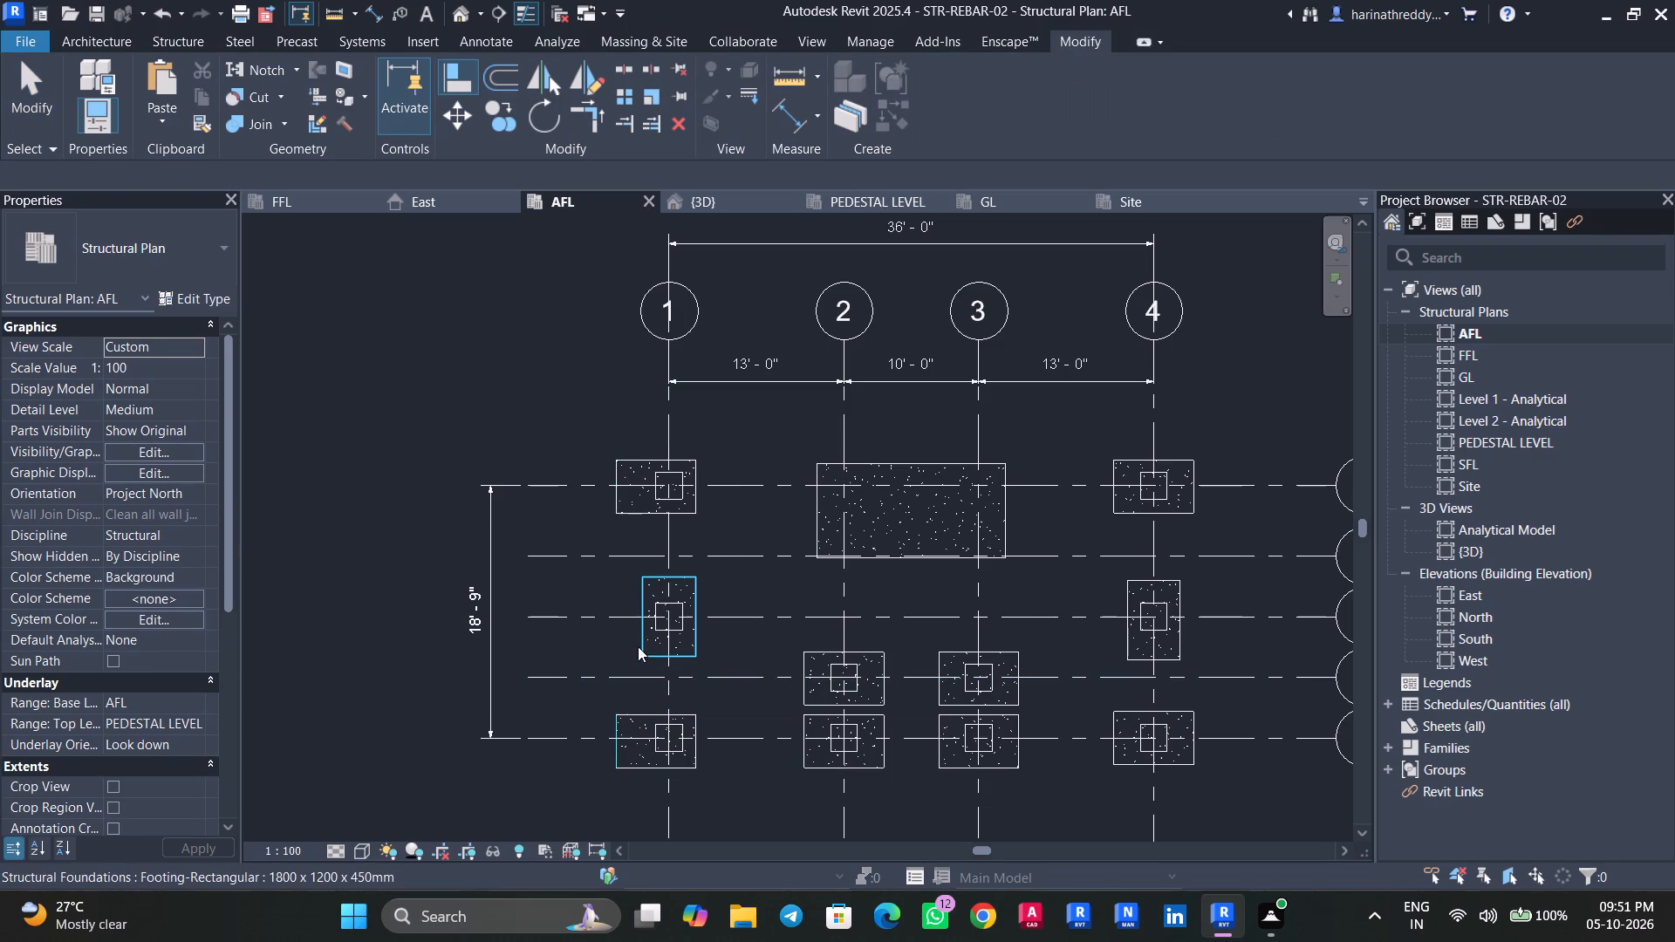
pyautogui.write('AL')
pyautogui.click(641, 648)
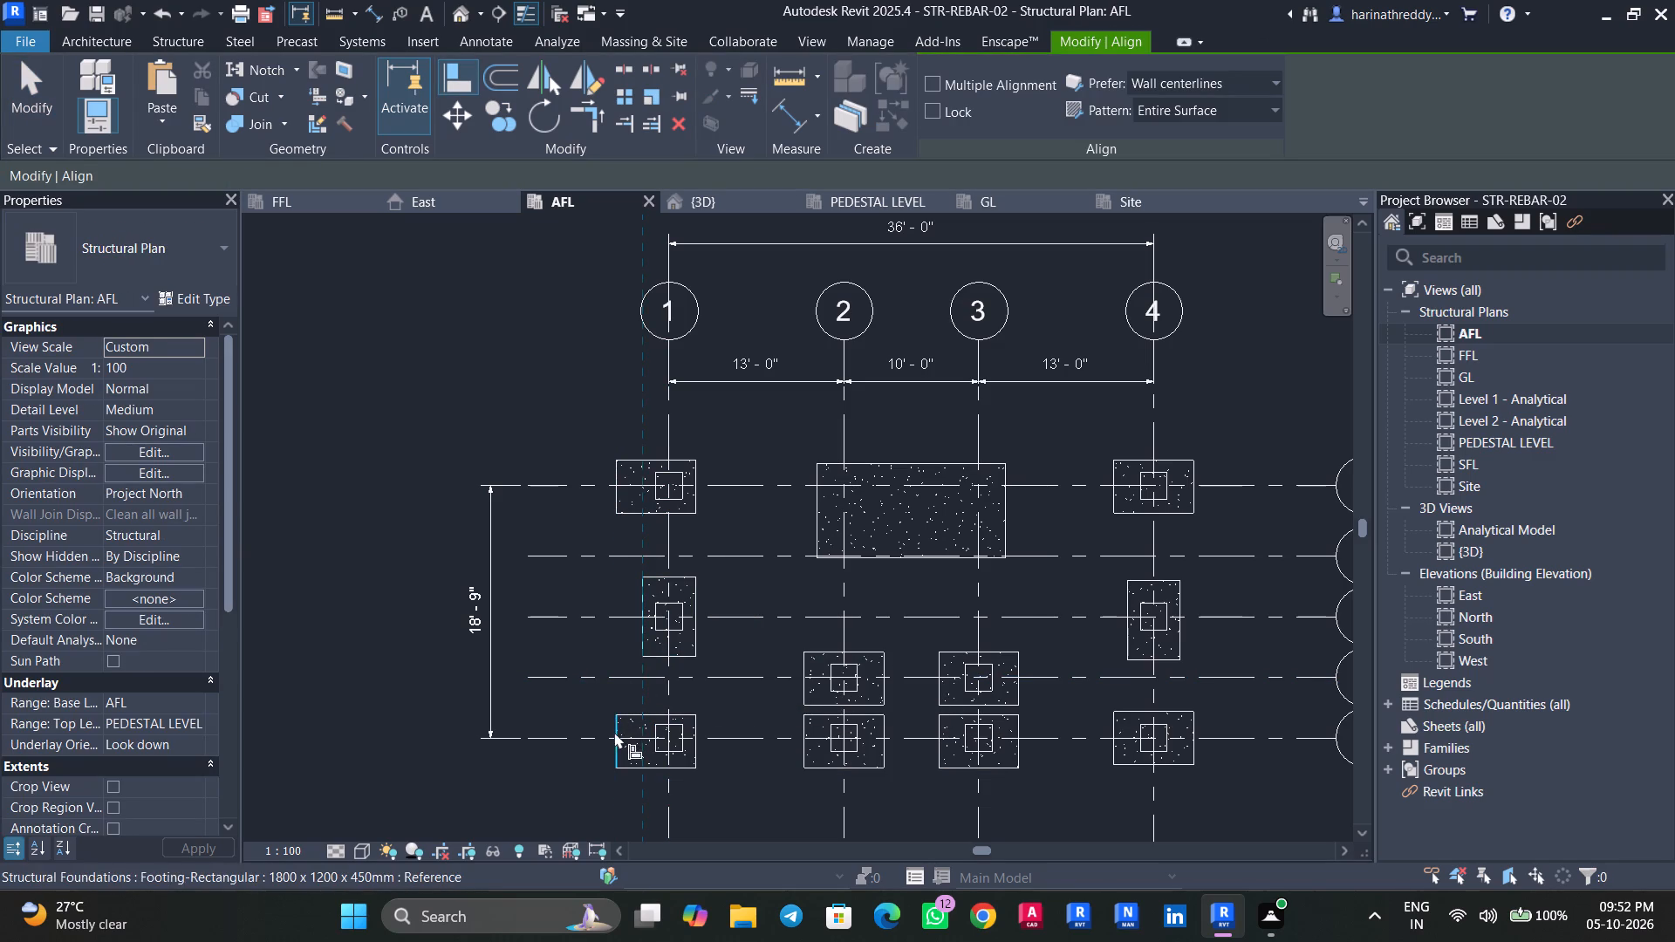
pyautogui.click(612, 734)
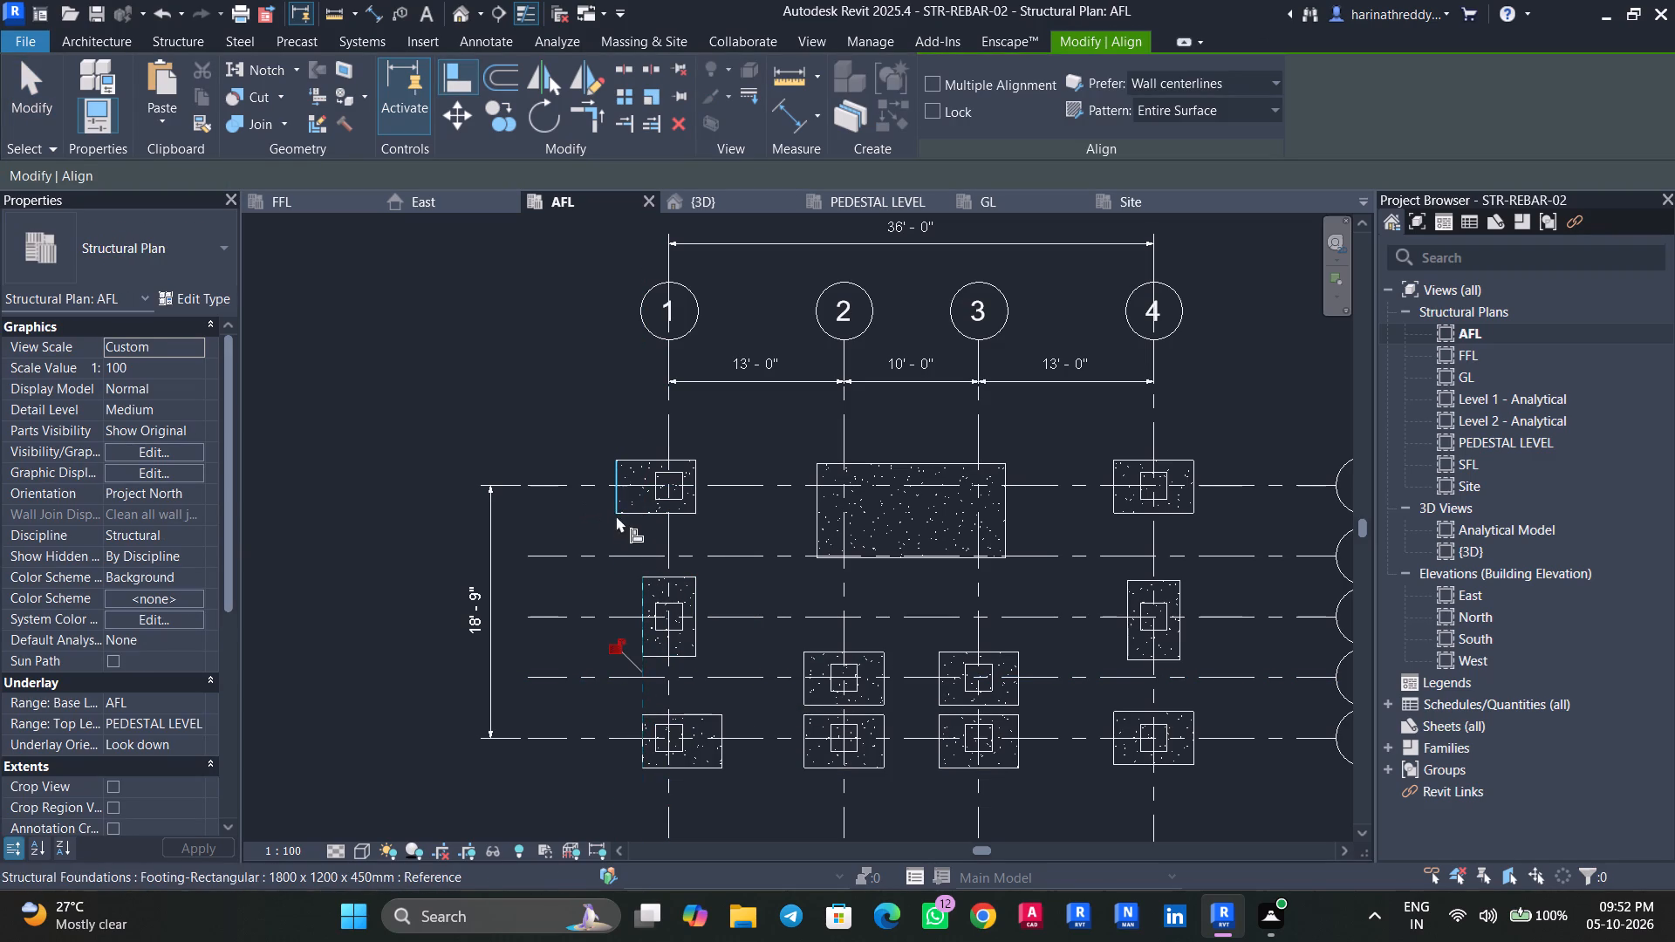
pyautogui.click(615, 508)
pyautogui.press('Escape')
pyautogui.write('AL')
pyautogui.click(641, 598)
pyautogui.click(613, 498)
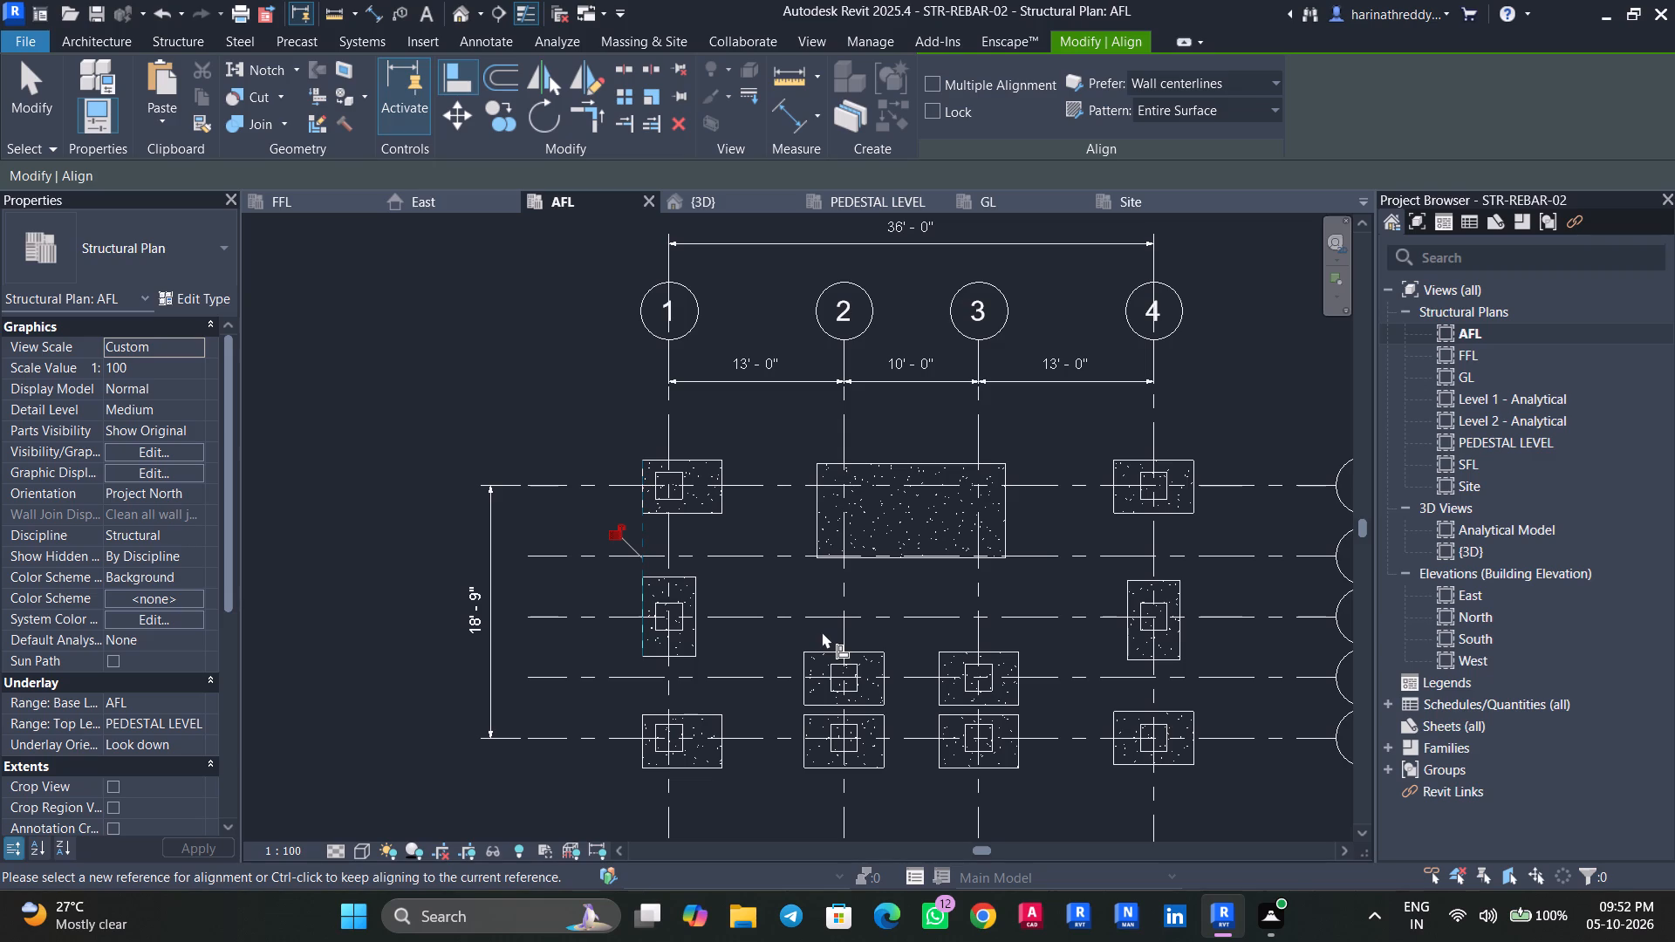
# Align the outer edges of the footings at A-4 and I-4 with the outer edge of the footing at grids G and 4.
pyautogui.moveTo(976, 625); pyautogui.dragTo(858, 629, button='middle')
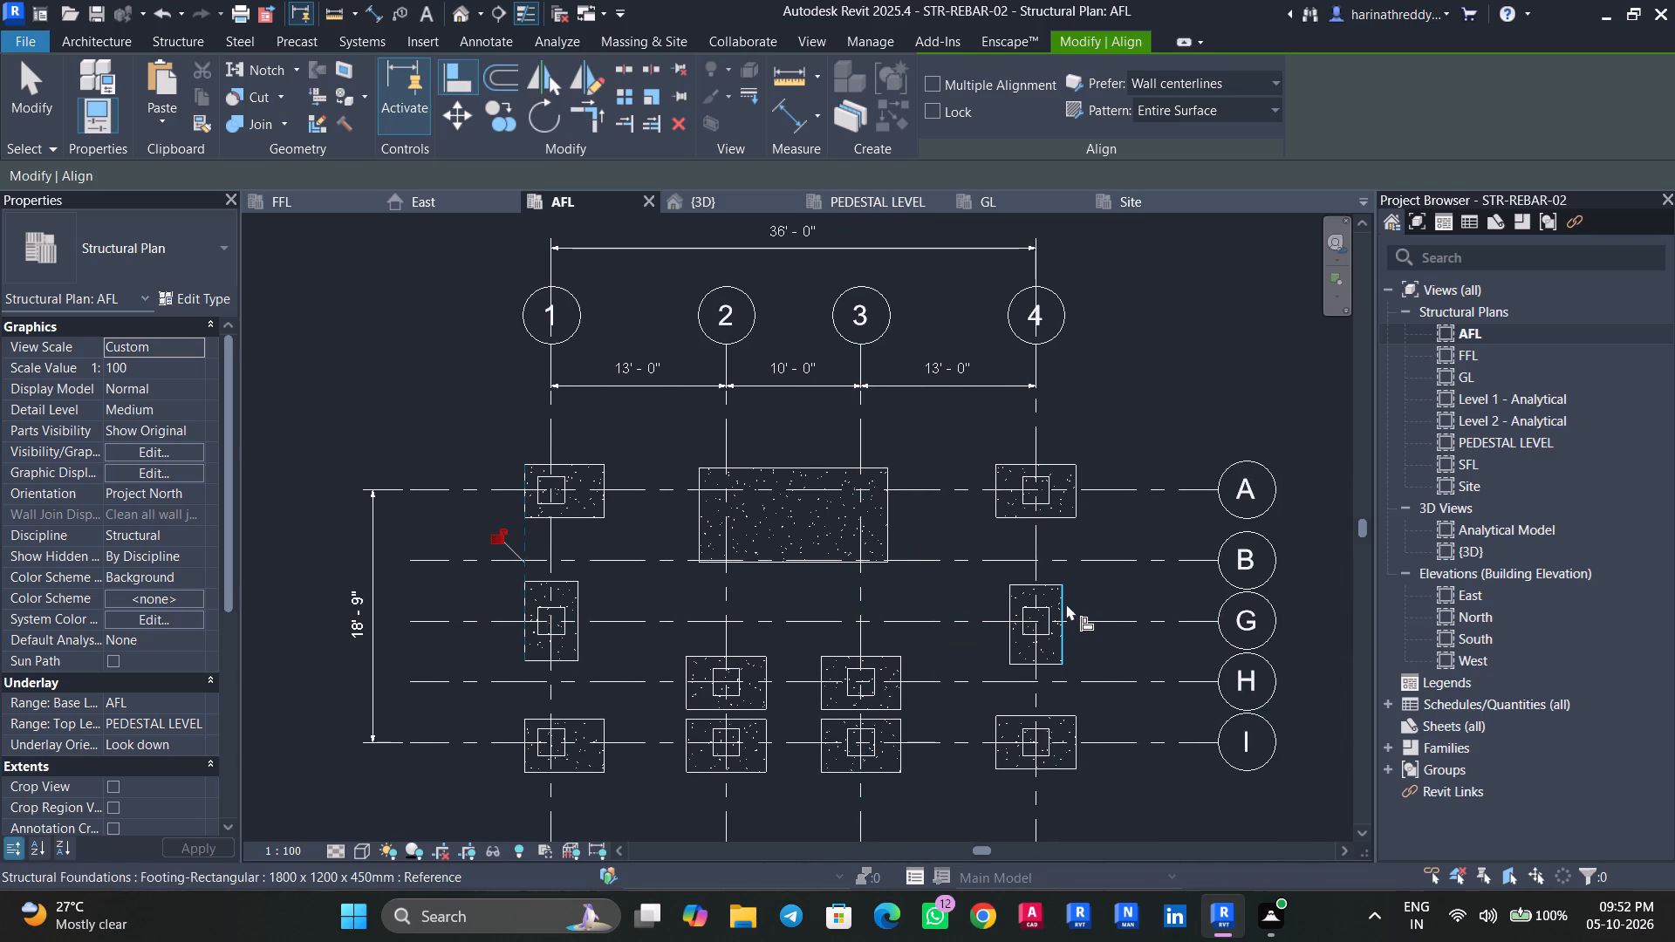
pyautogui.click(1066, 603)
pyautogui.click(1080, 502)
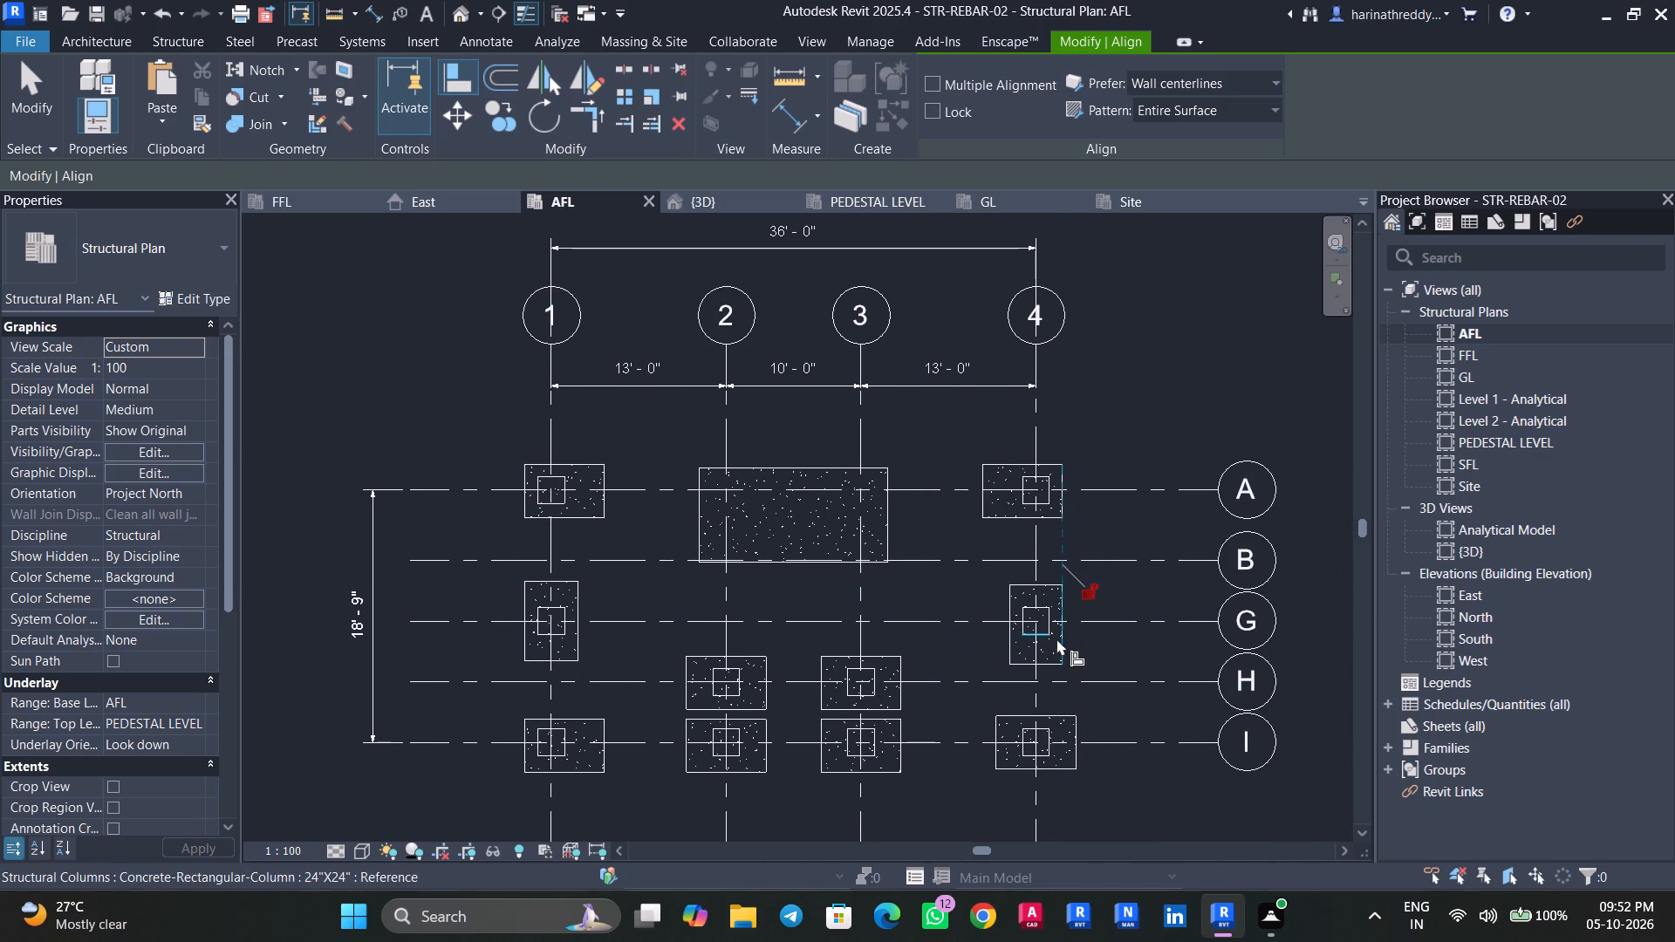
pyautogui.click(1064, 639)
pyautogui.click(1077, 738)
pyautogui.press('Escape')
pyautogui.press('Escape')
pyautogui.press('Escape')
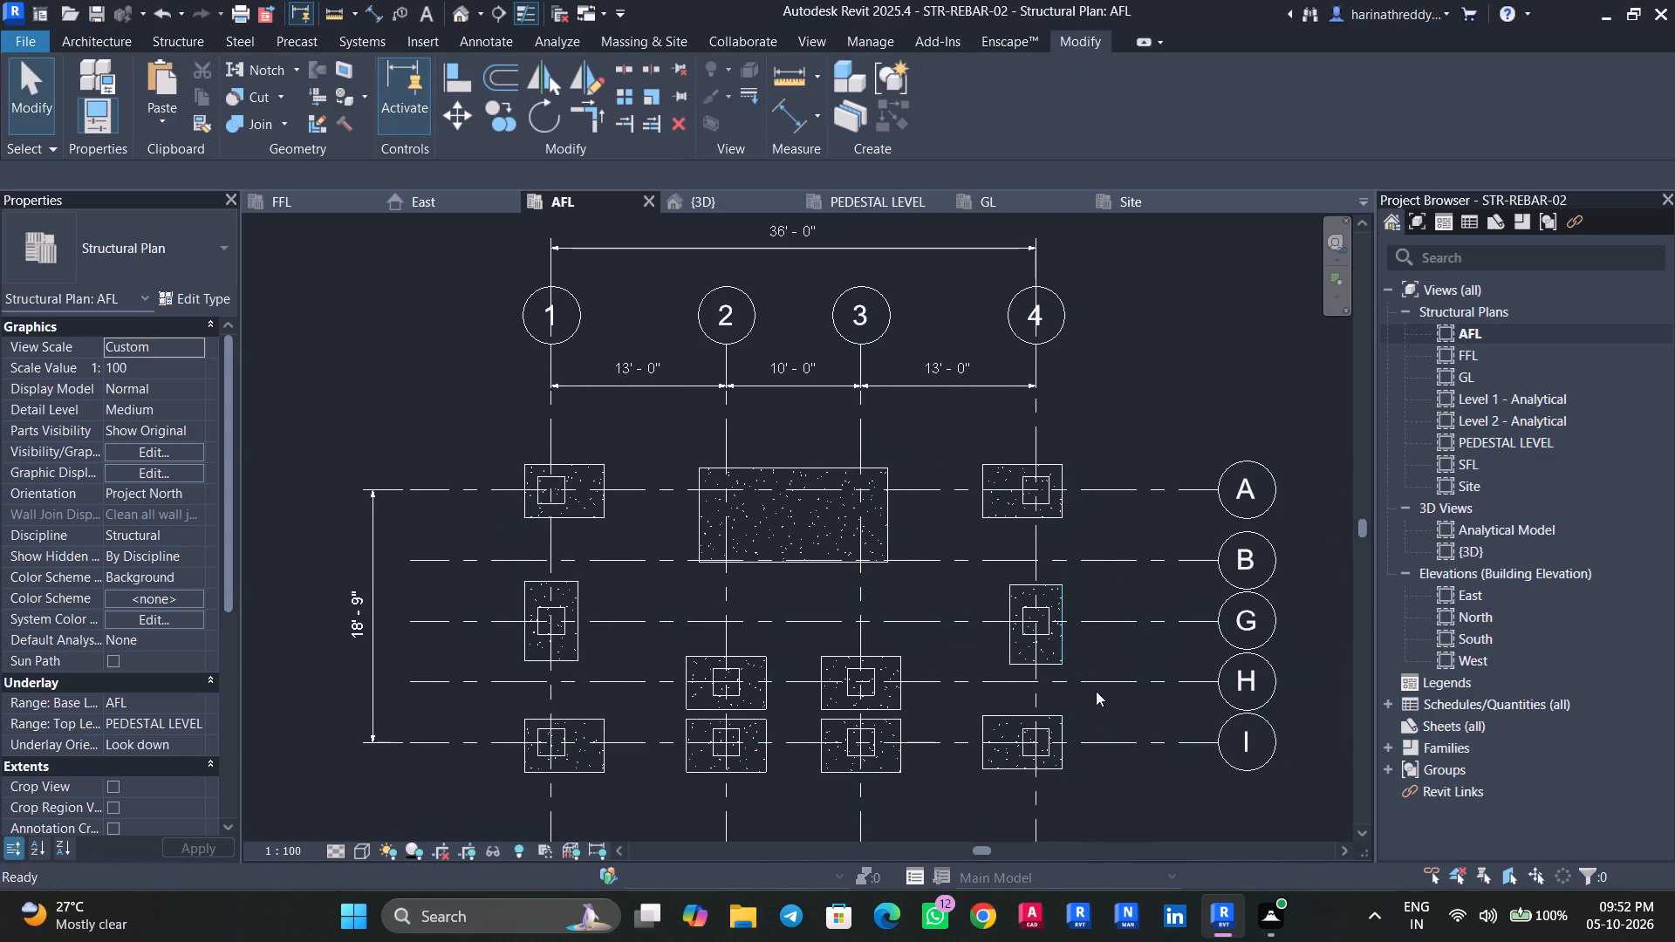
pyautogui.press('Escape')
pyautogui.press('Escape')
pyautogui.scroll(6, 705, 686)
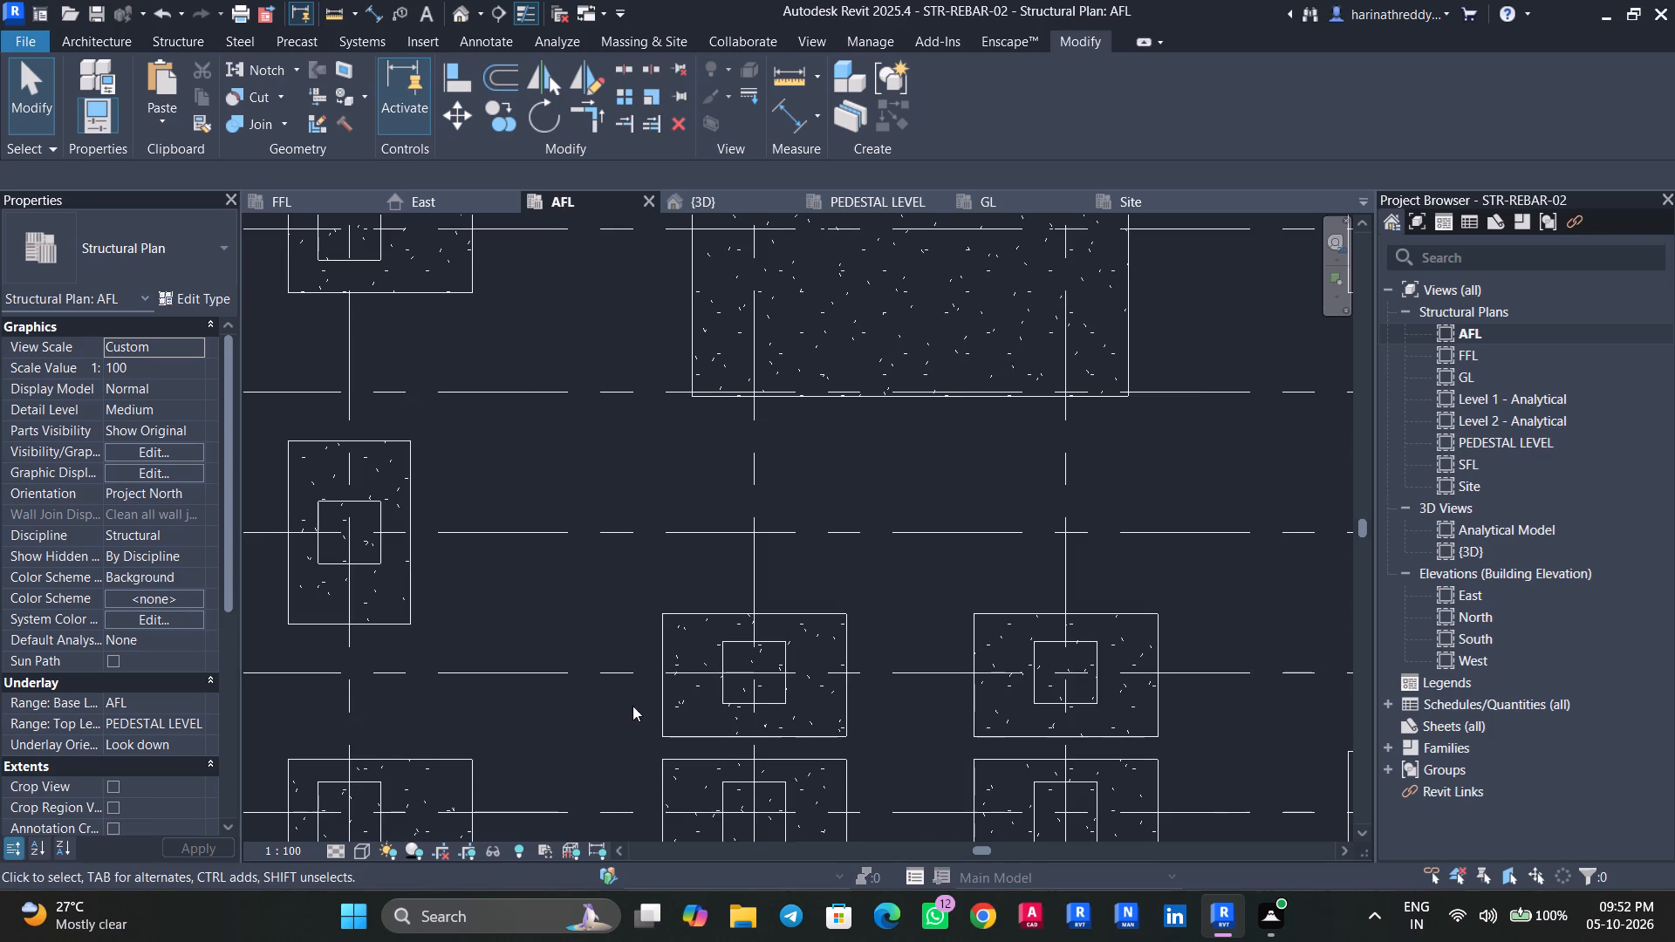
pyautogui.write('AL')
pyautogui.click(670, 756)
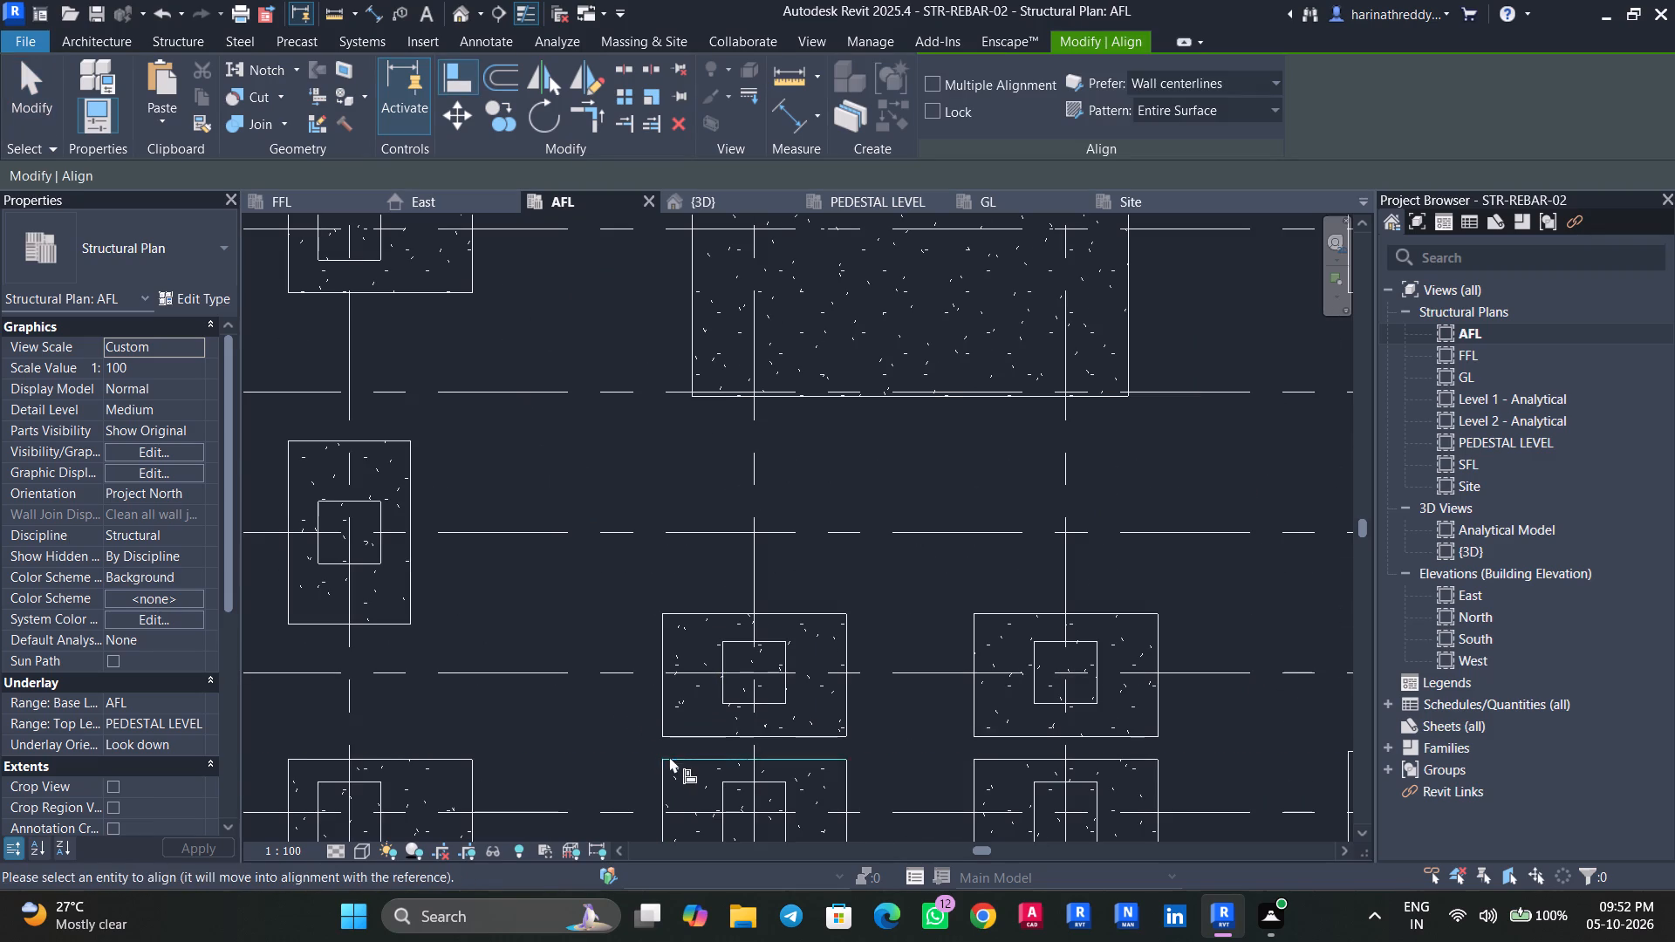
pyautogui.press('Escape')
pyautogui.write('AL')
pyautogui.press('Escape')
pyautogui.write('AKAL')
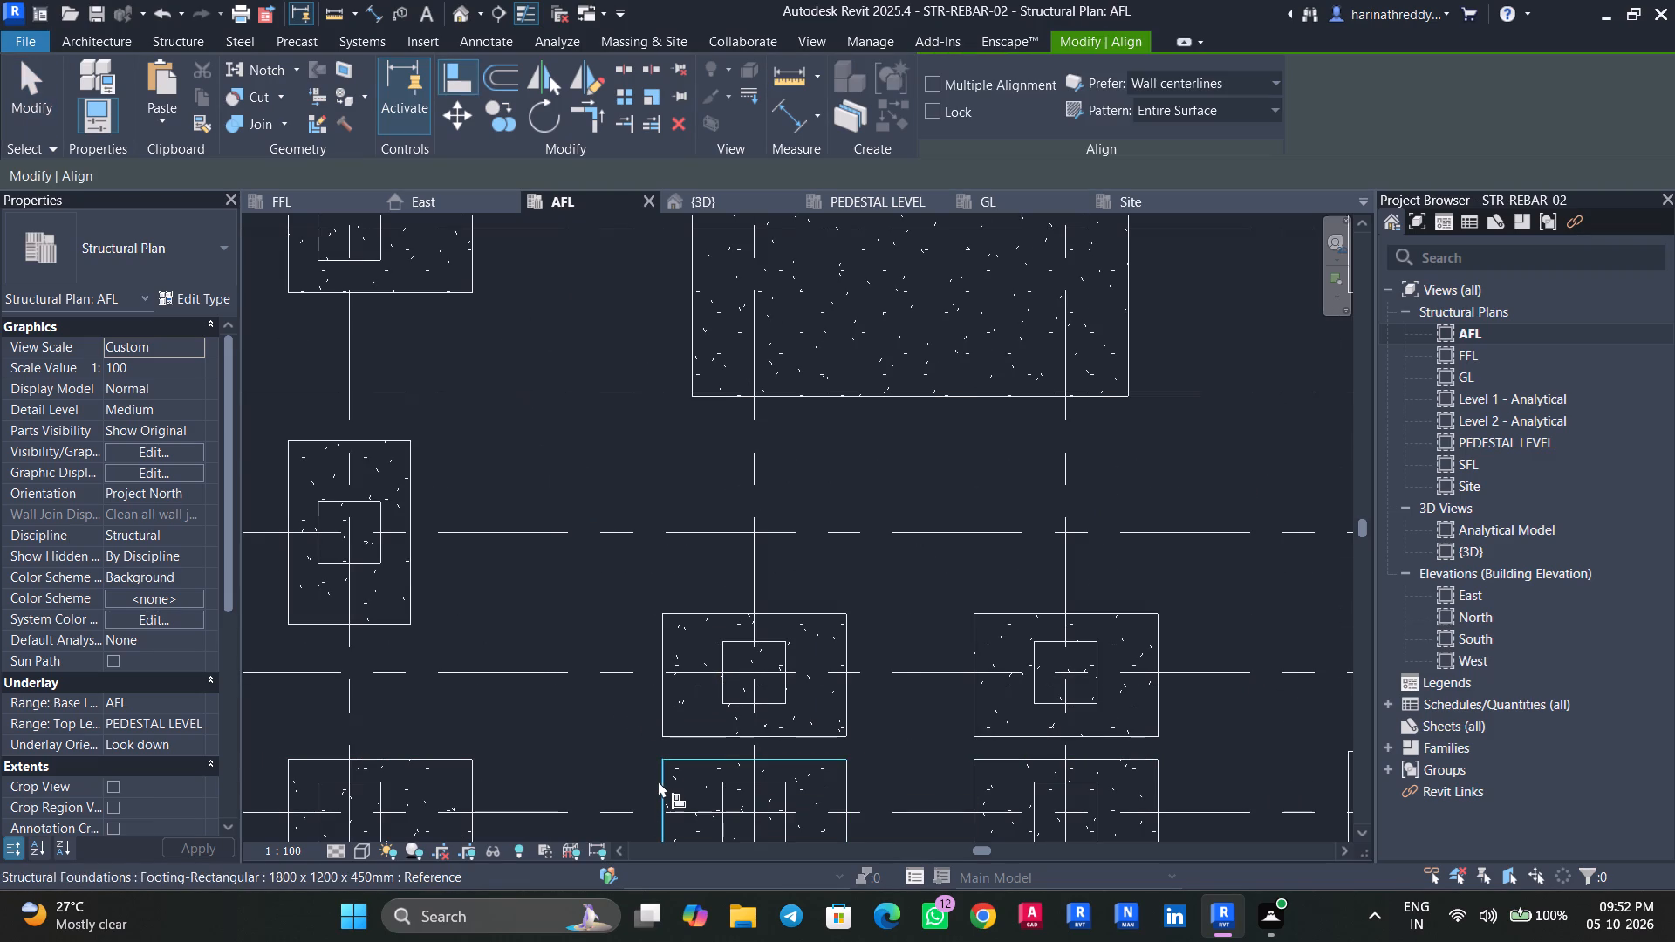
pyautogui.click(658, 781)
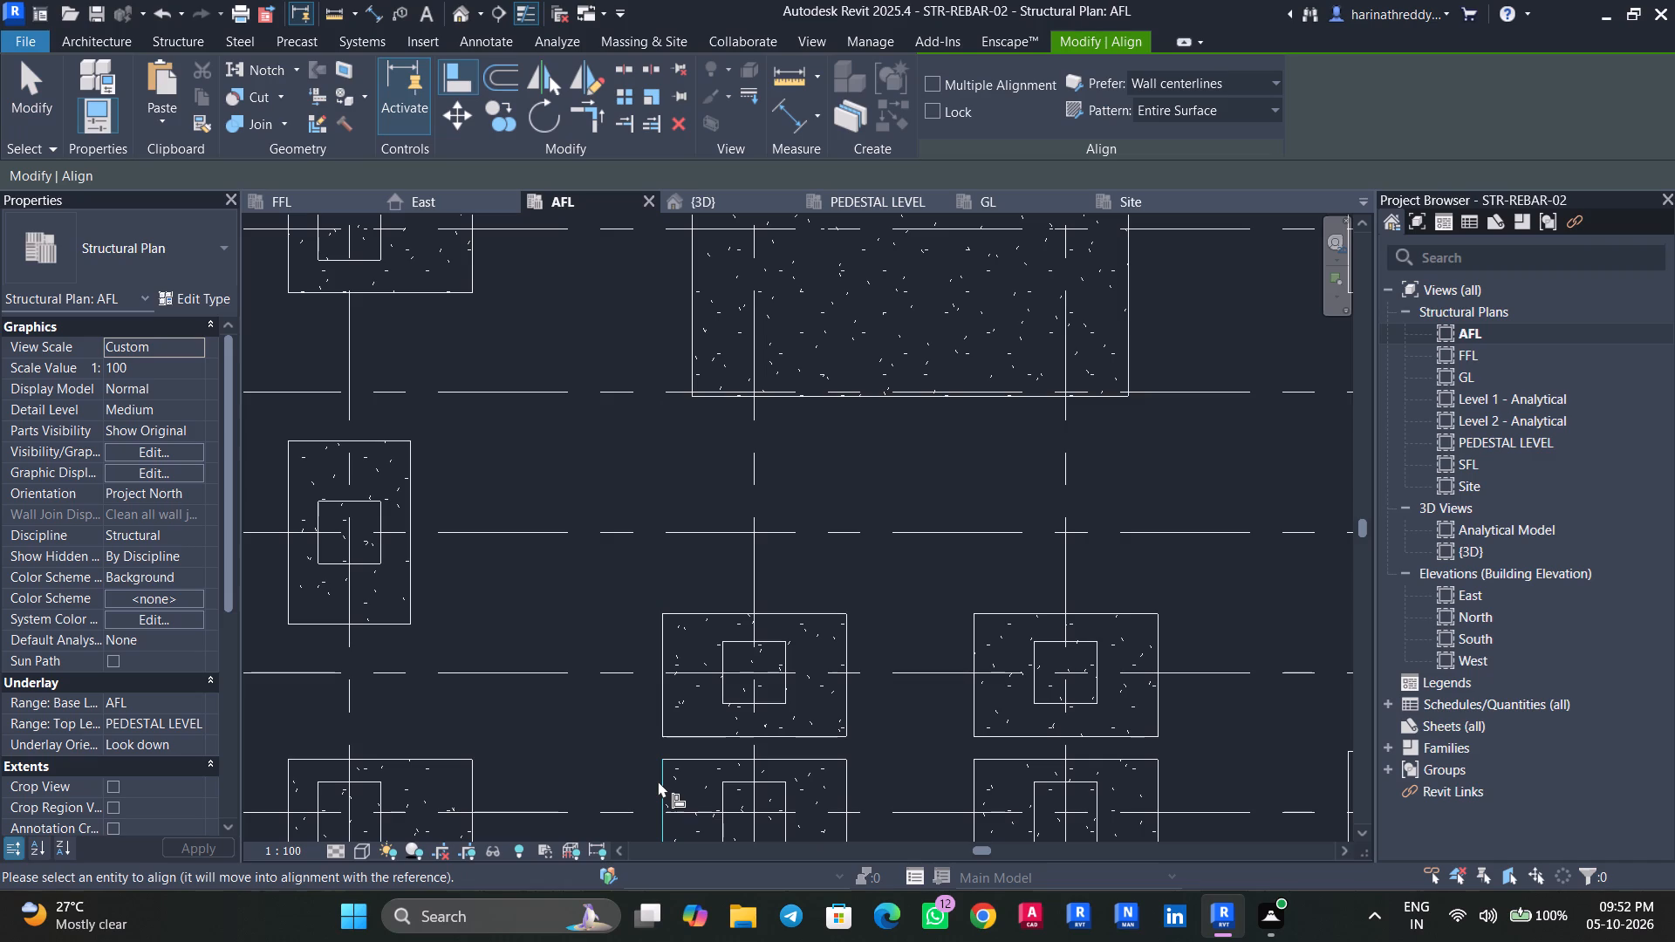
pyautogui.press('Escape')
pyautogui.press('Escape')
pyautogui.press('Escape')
# Examine the realigned footings in the 3D view and the AFL plan.
pyautogui.scroll(-6, 817, 722)
pyautogui.click(455, 25)
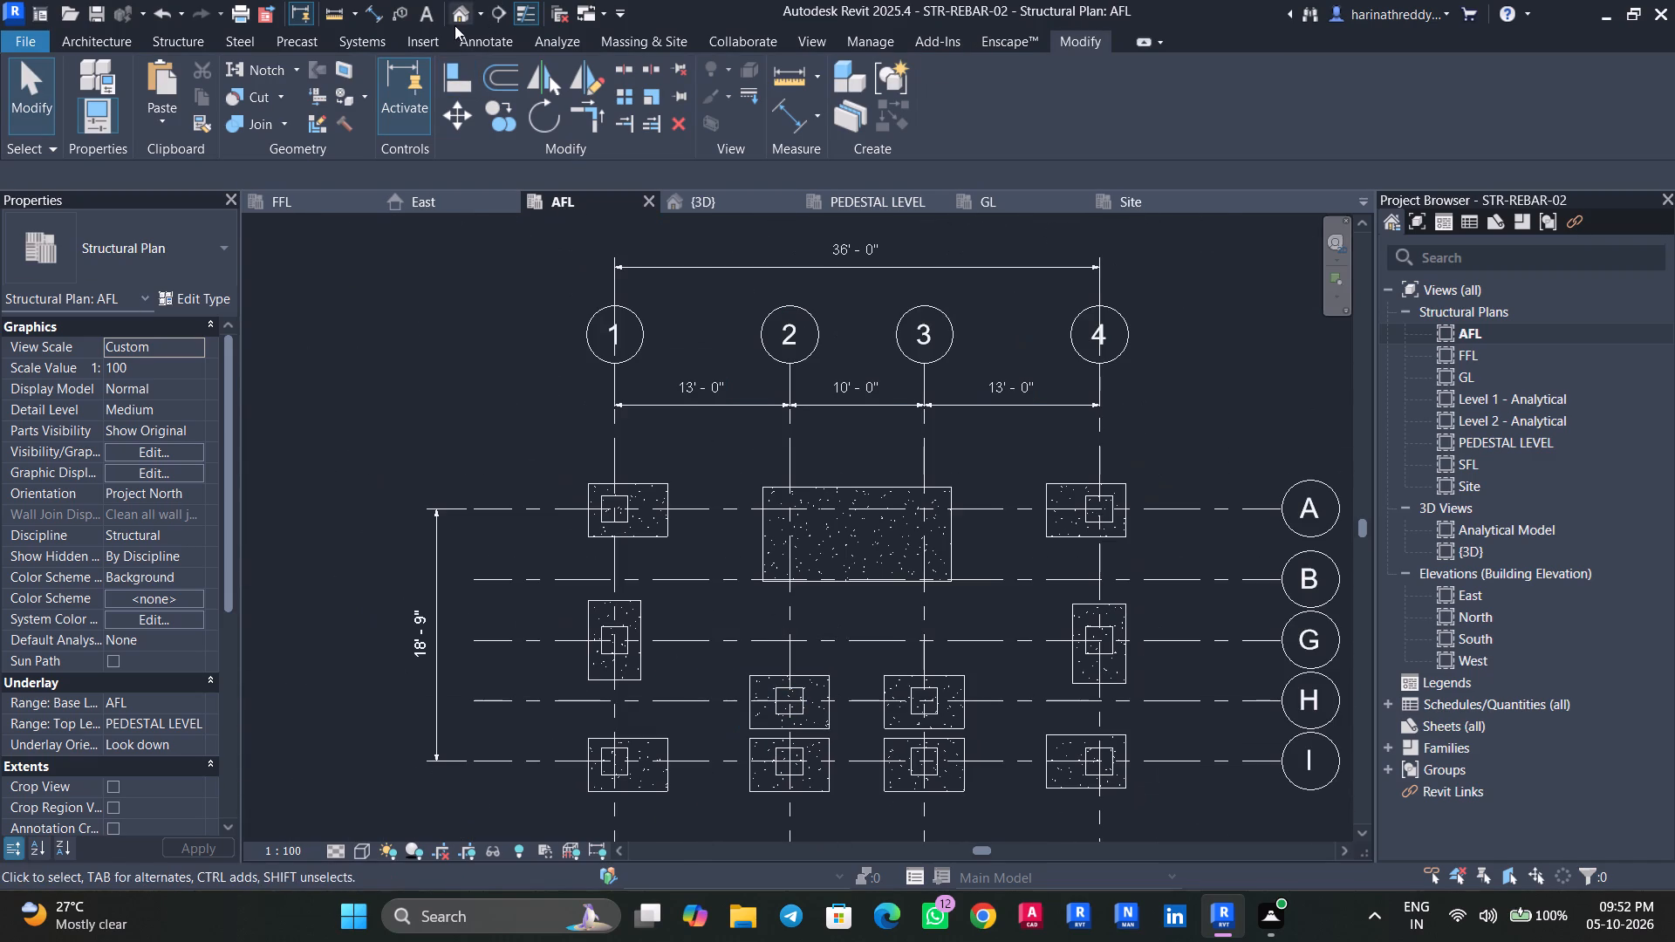
pyautogui.keyDown('shift'); pyautogui.moveTo(816, 747); pyautogui.dragTo(843, 713, button='middle'); pyautogui.keyUp('shift')
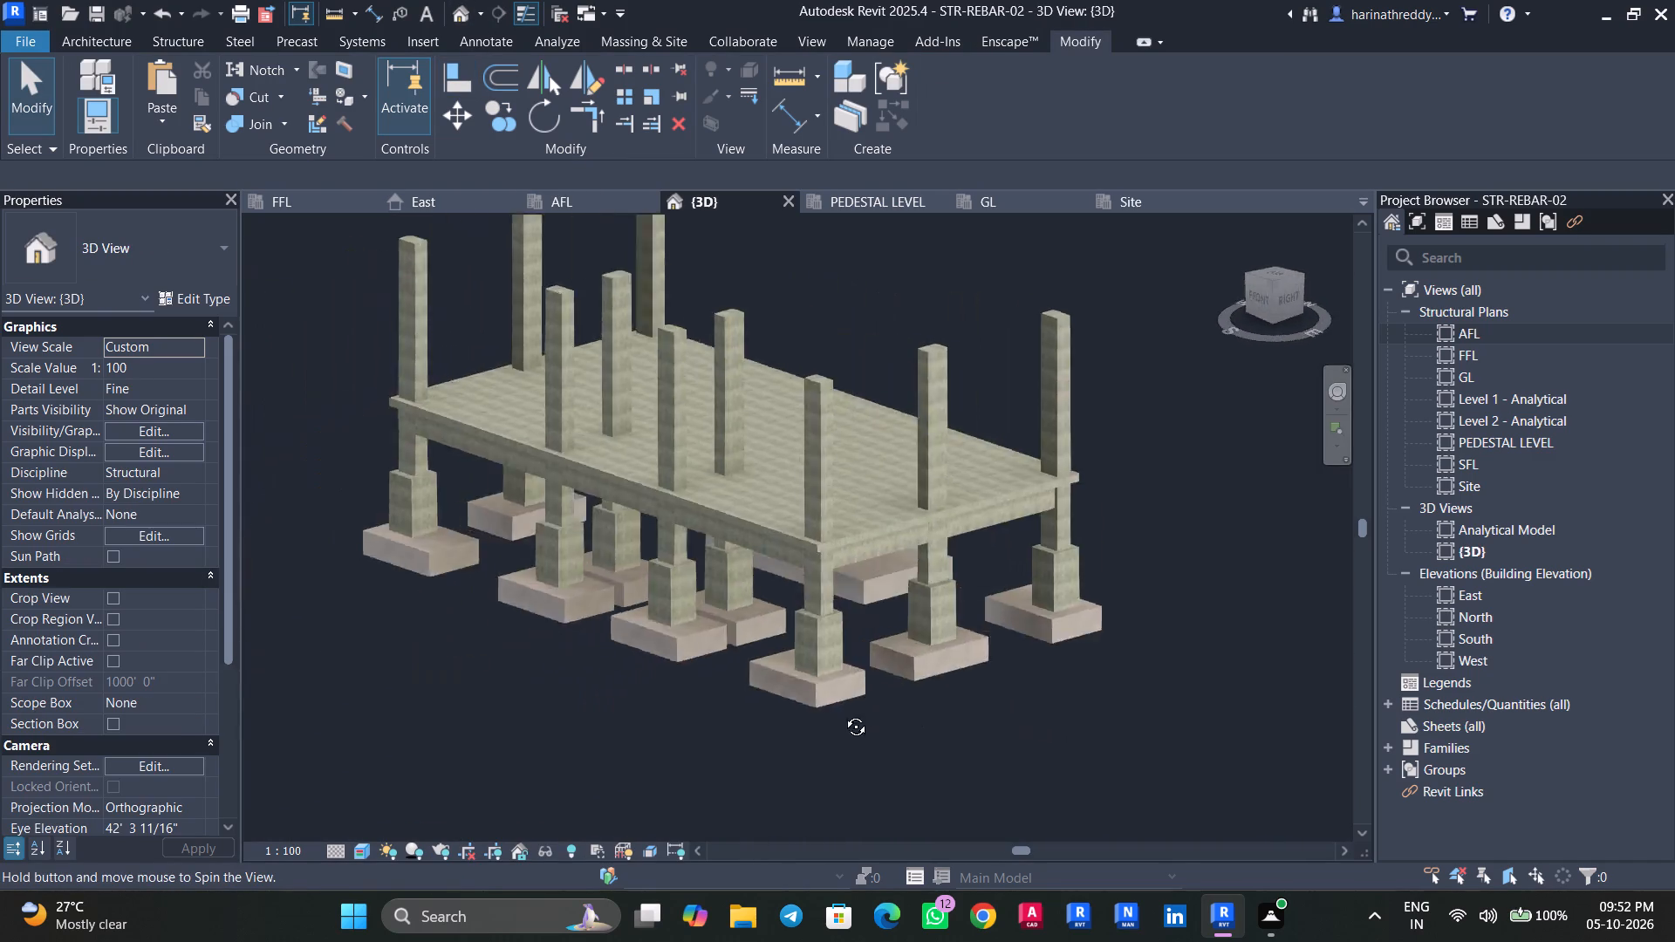
pyautogui.keyDown('shift'); pyautogui.moveTo(843, 713); pyautogui.dragTo(940, 778, button='middle'); pyautogui.keyUp('shift')
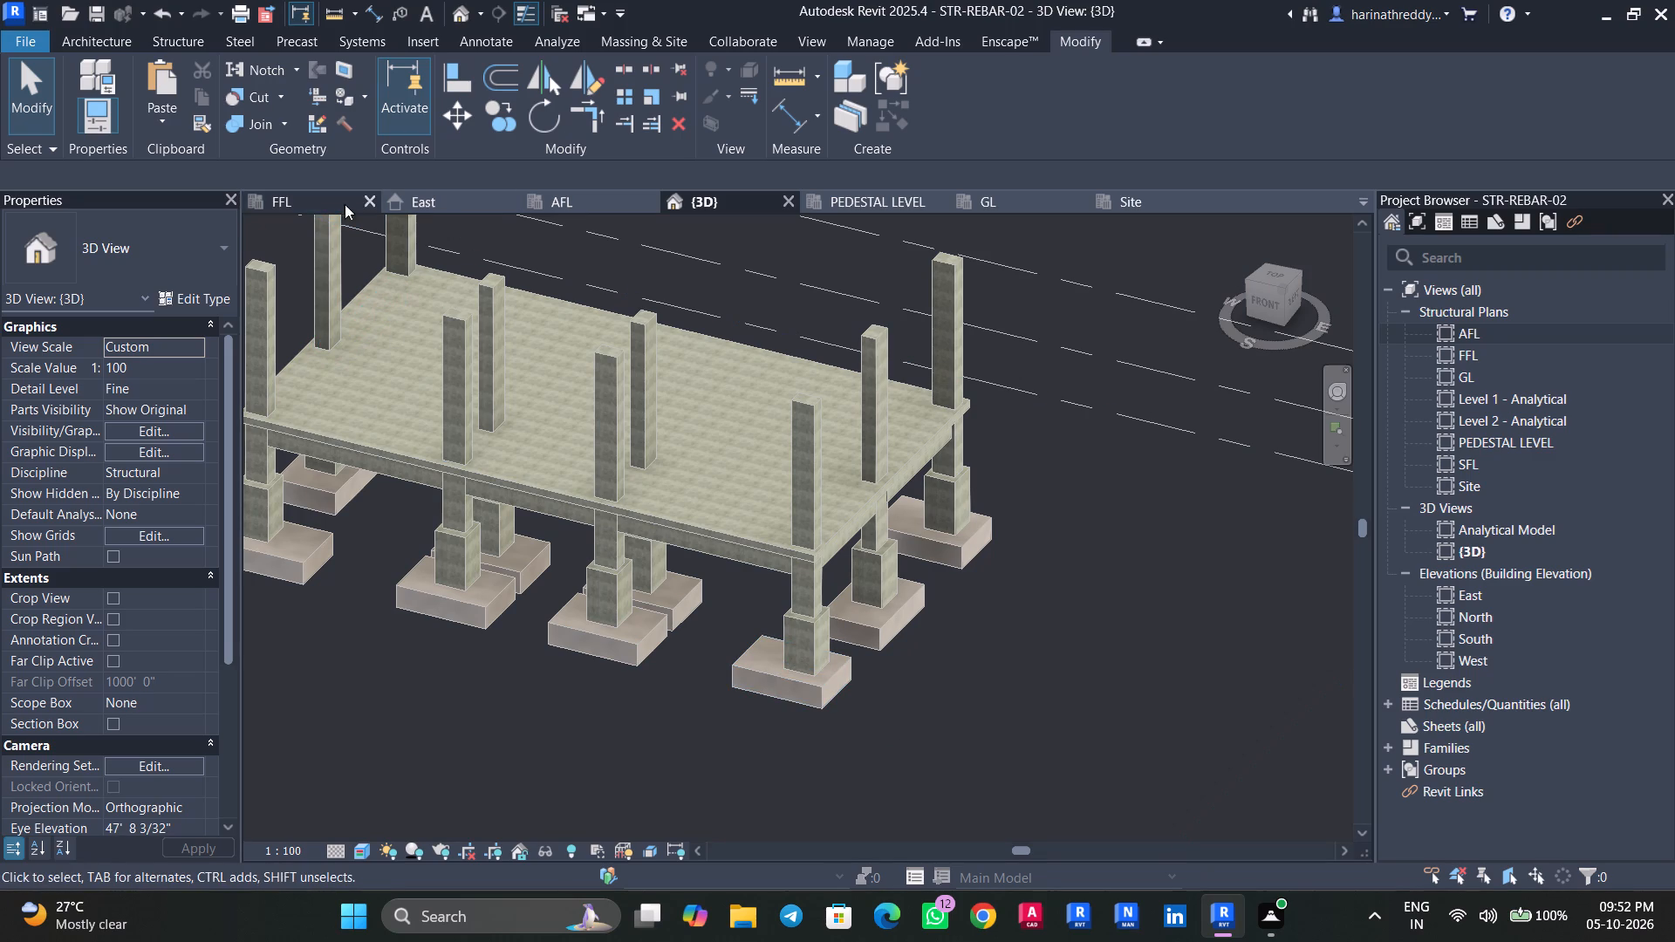
pyautogui.click(551, 202)
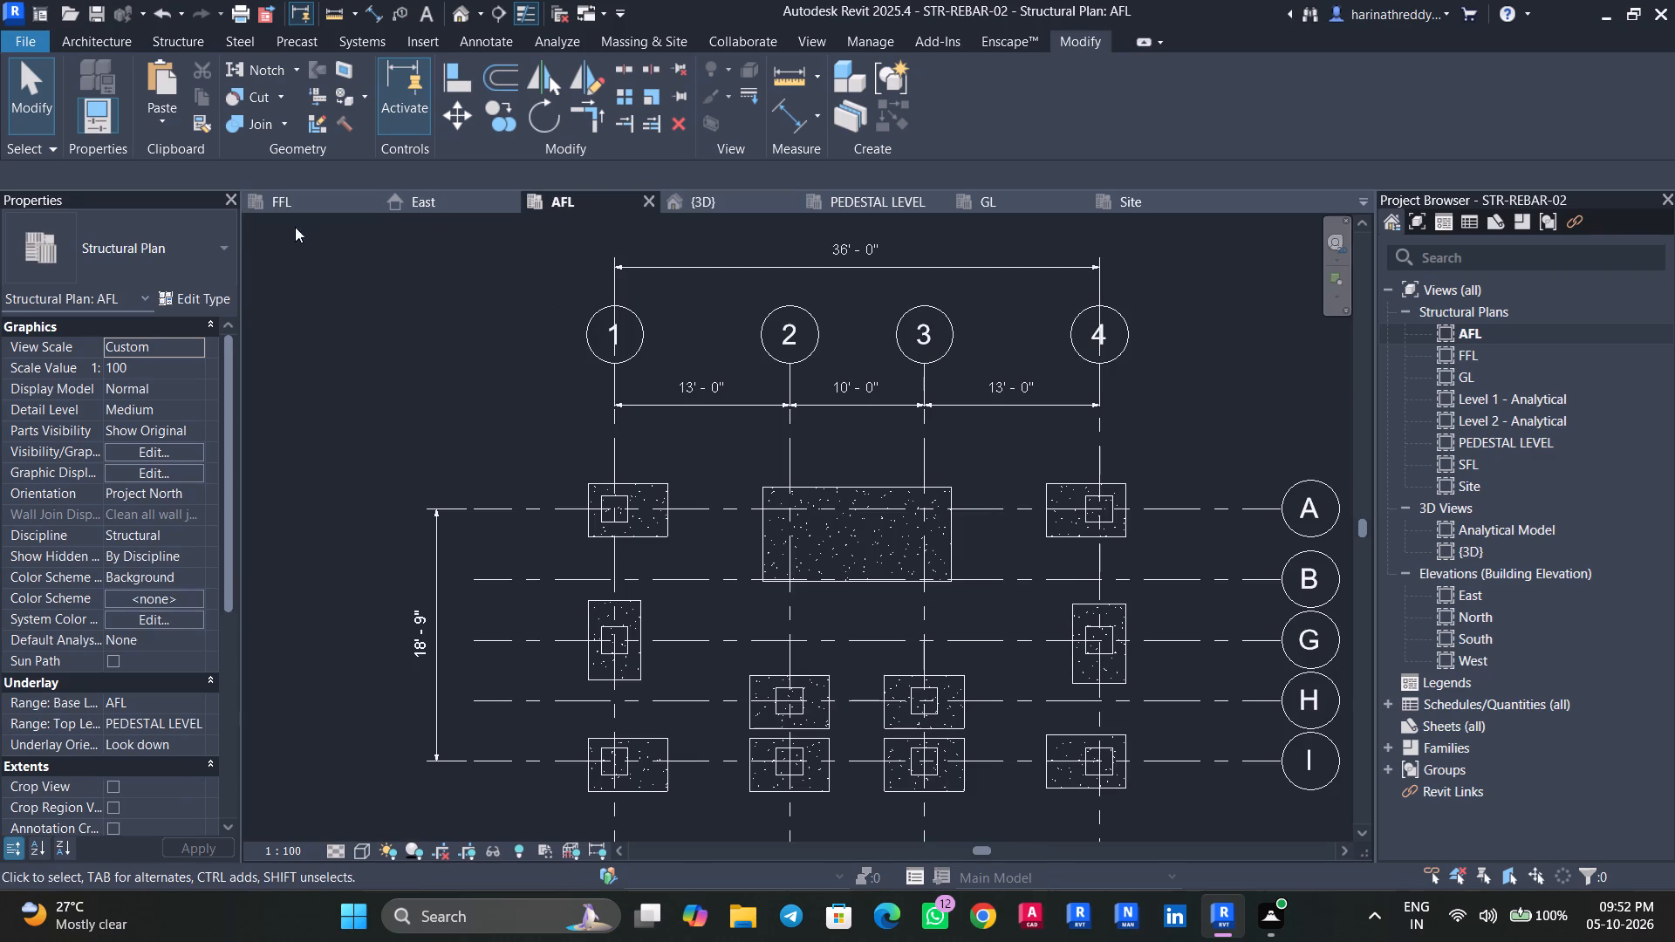
pyautogui.scroll(-4, 441, 437)
pyautogui.scroll(1, 441, 437)
pyautogui.doubleClick(1491, 384)
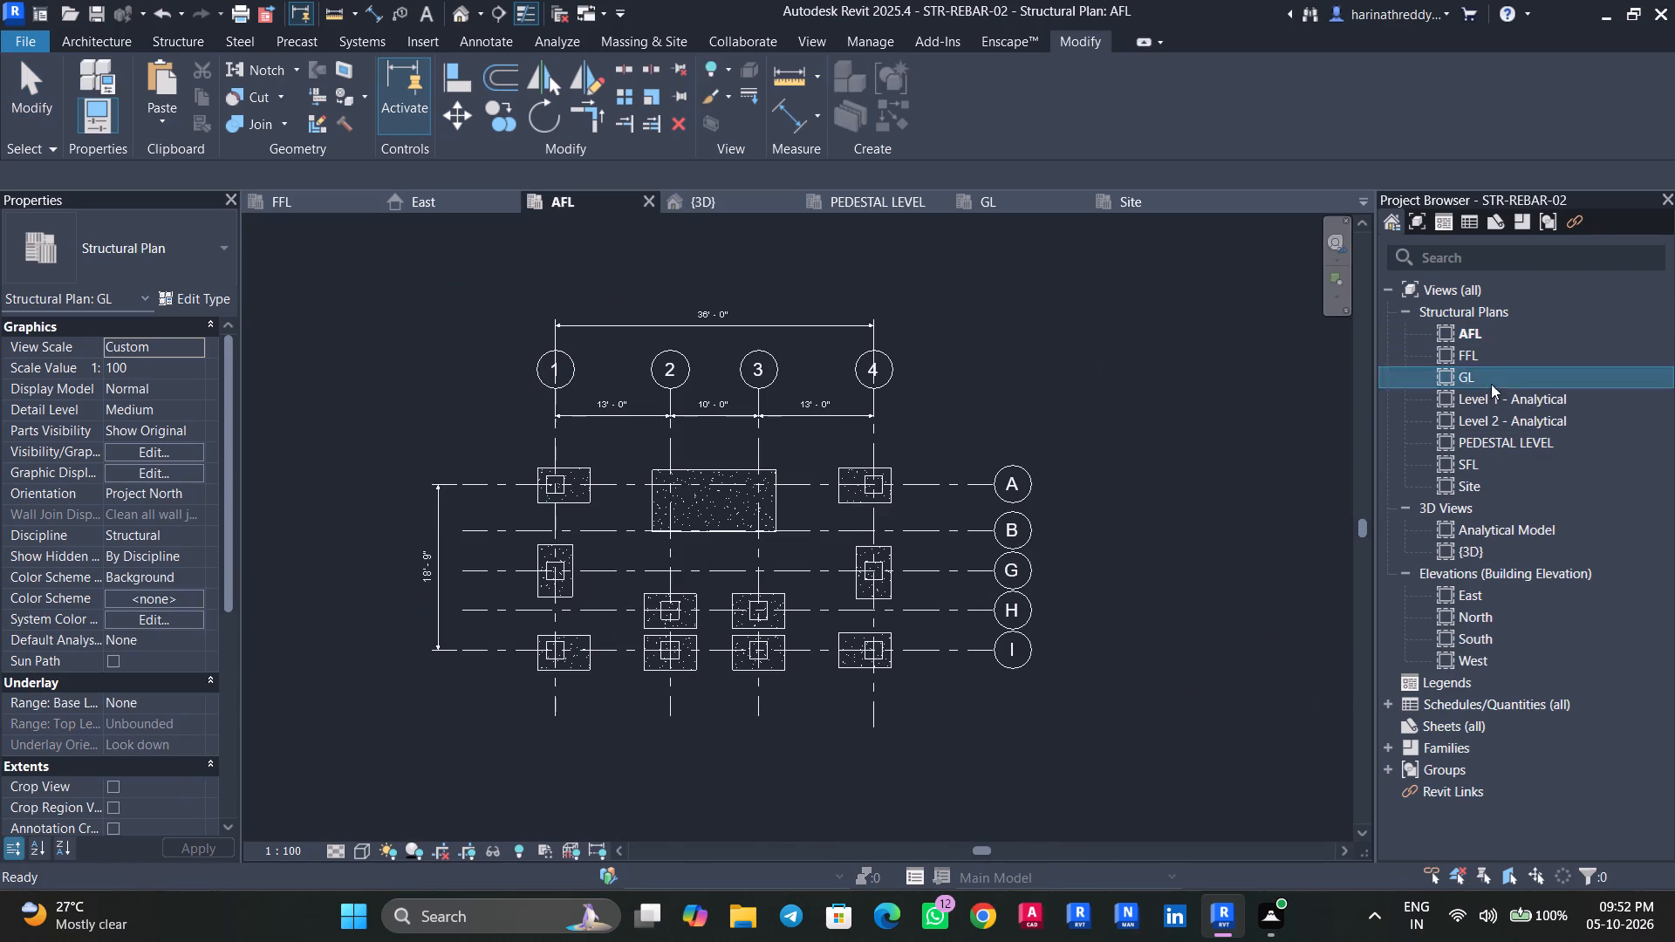
pyautogui.scroll(-13, 942, 527)
pyautogui.moveTo(1102, 665); pyautogui.dragTo(846, 688, button='middle')
# Copy all the structural framing beams at level GL, excluding the floor, and paste them aligned to level FFL.
pyautogui.click(722, 200)
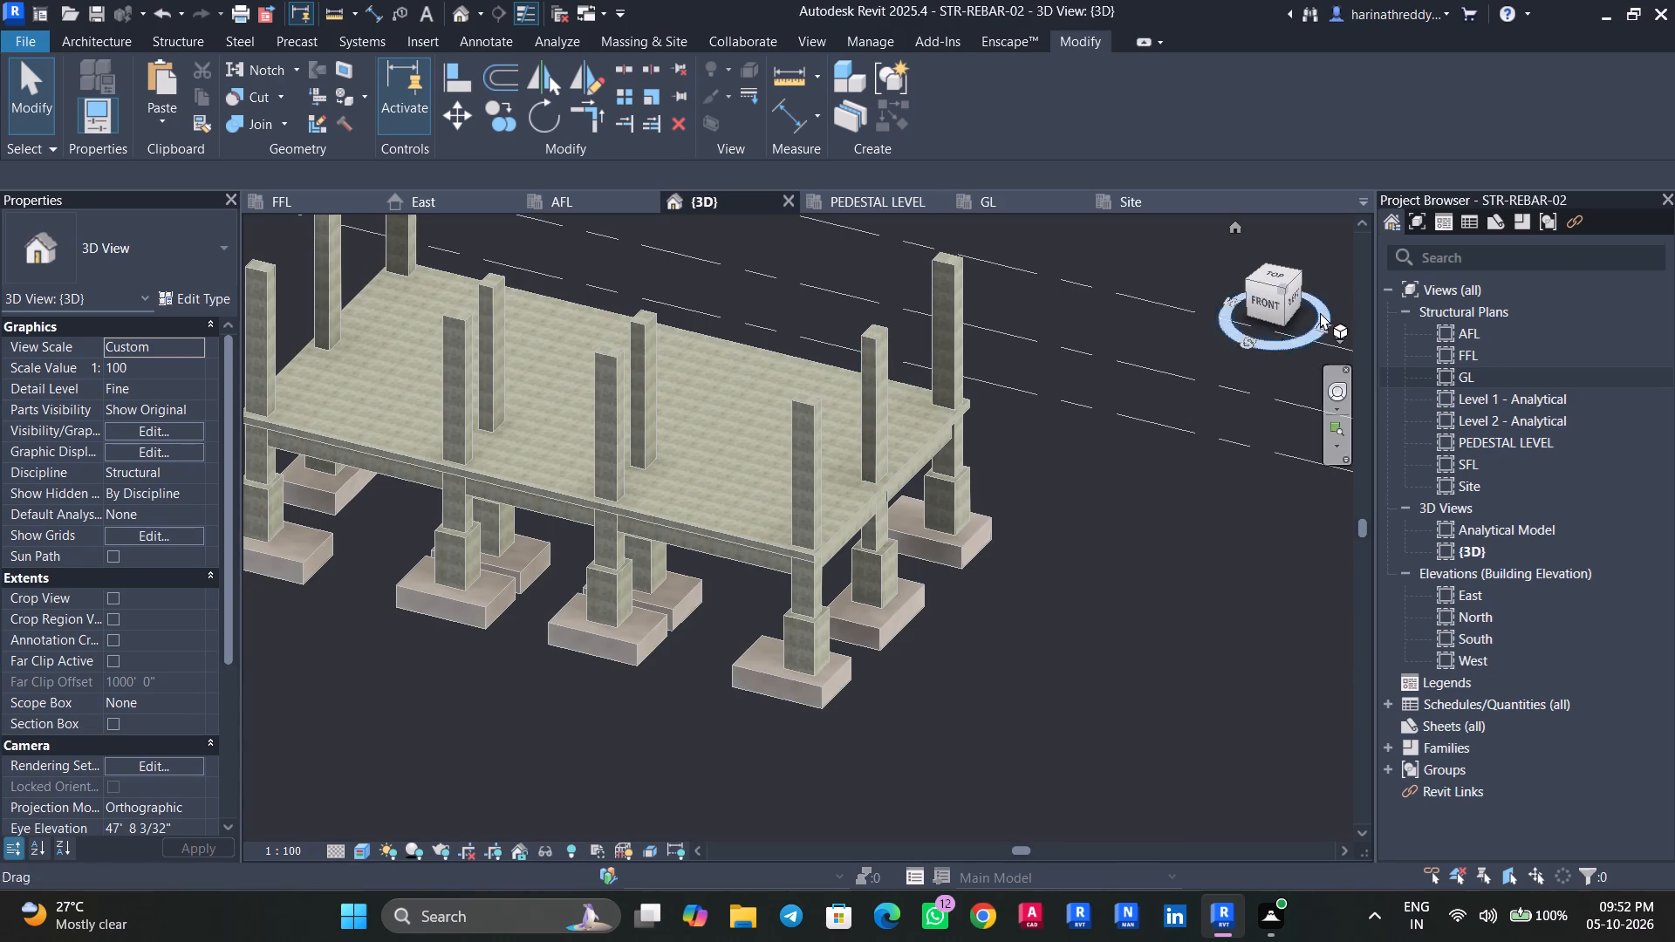
pyautogui.click(1272, 308)
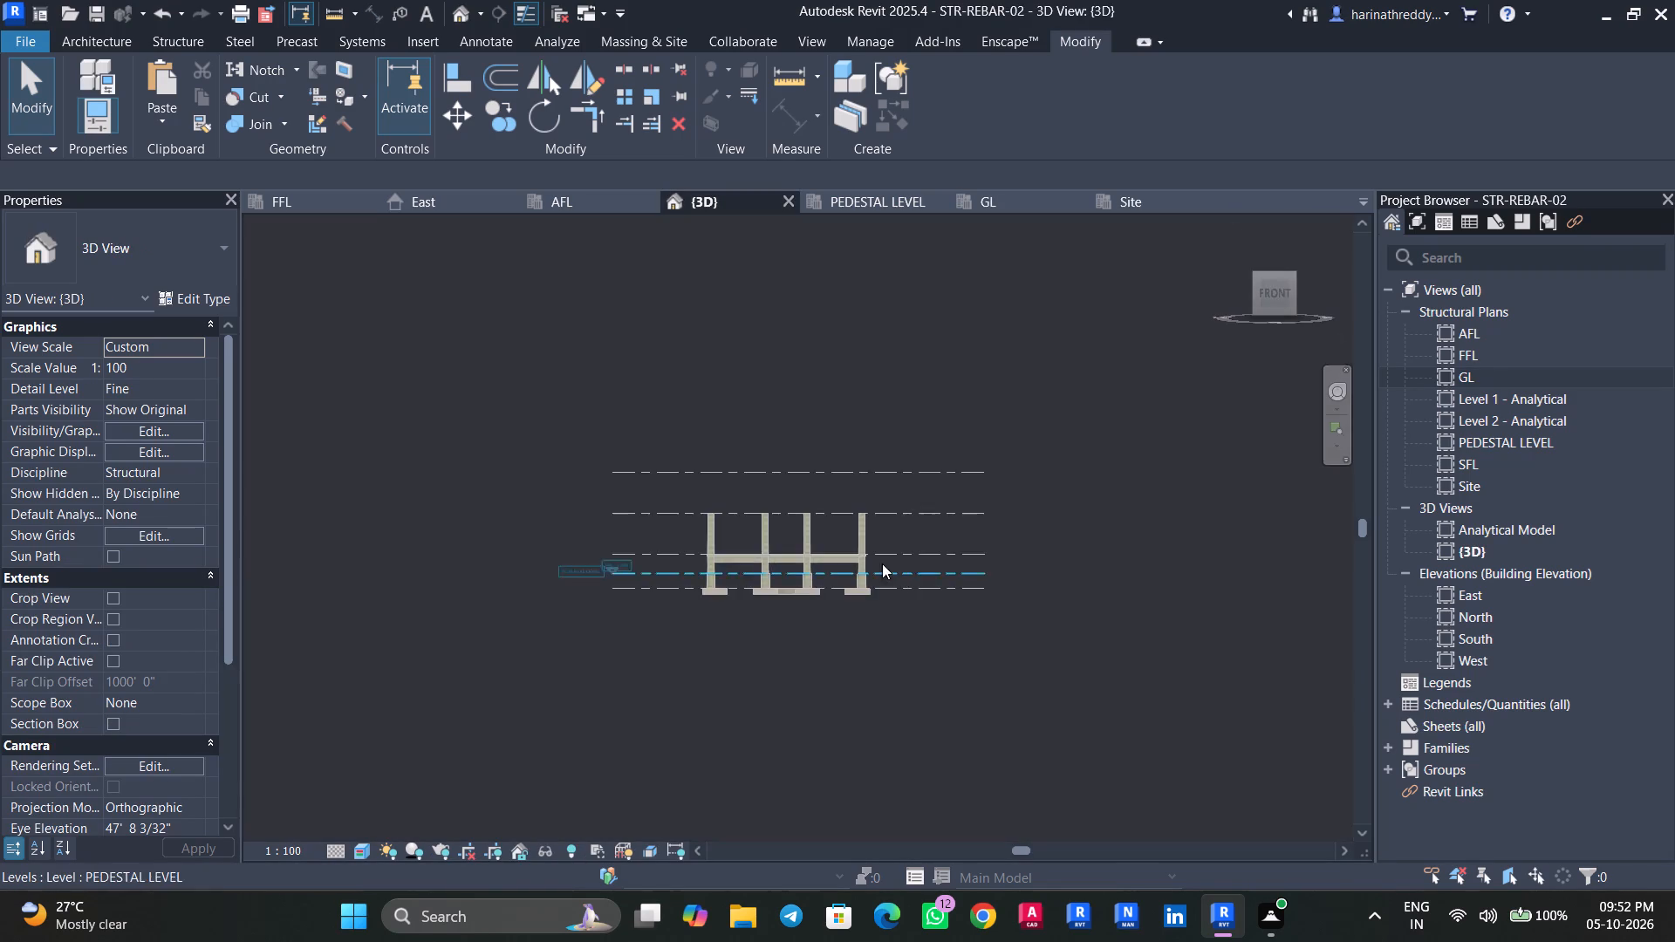
pyautogui.scroll(5, 879, 556)
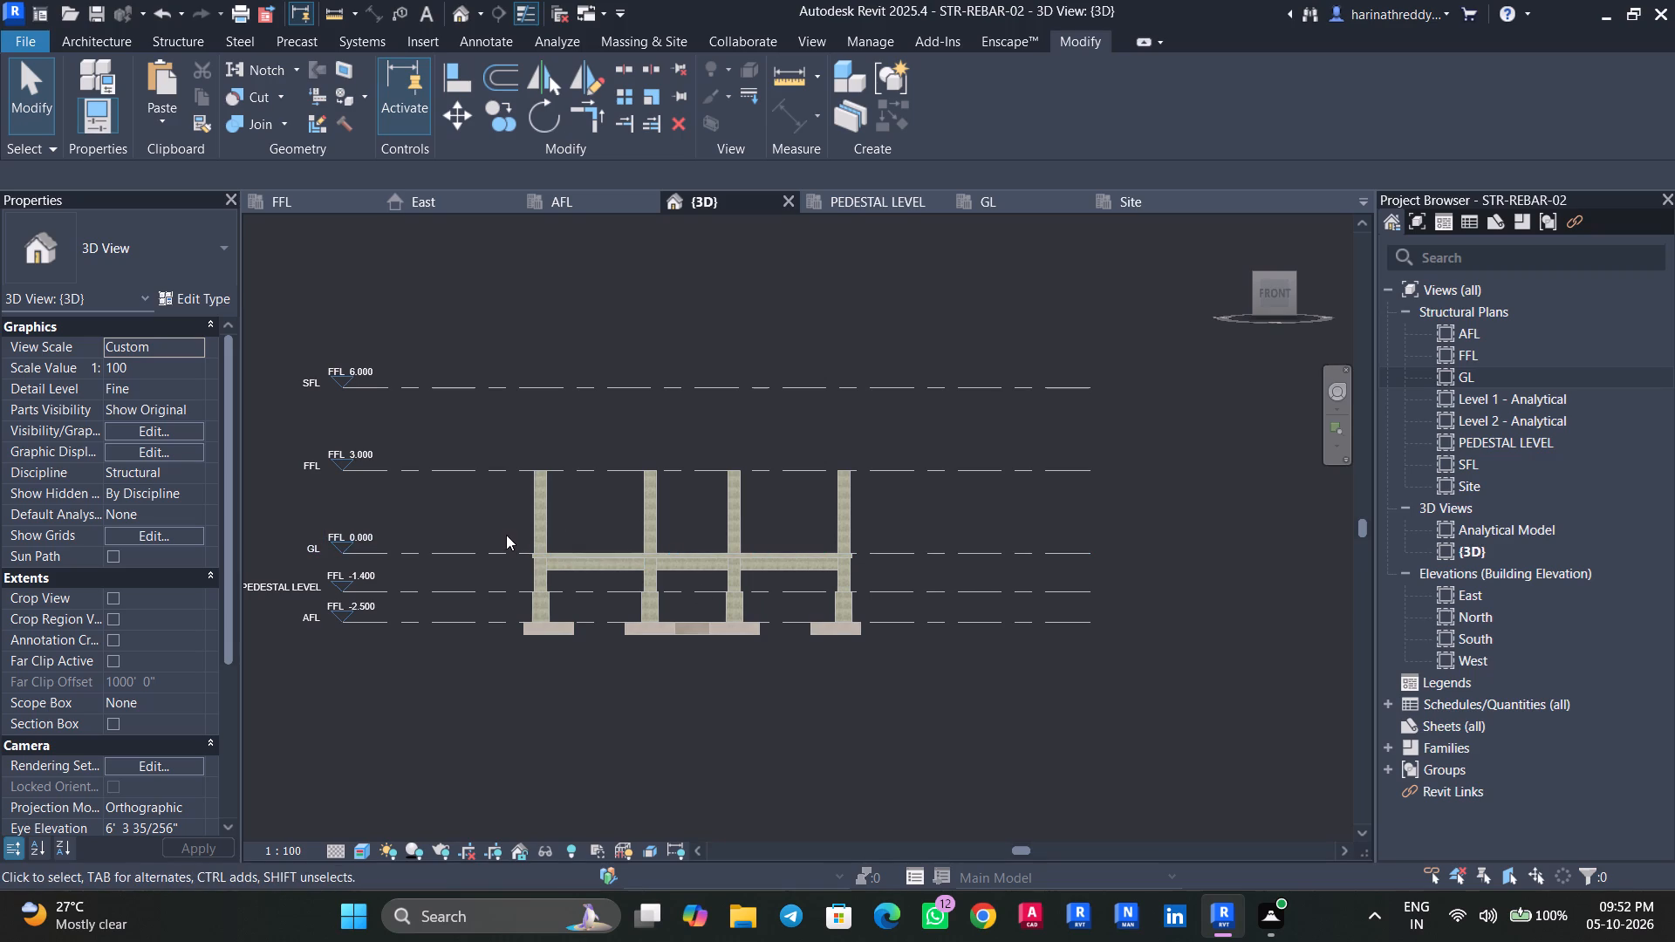
pyautogui.moveTo(506, 528); pyautogui.dragTo(878, 584)
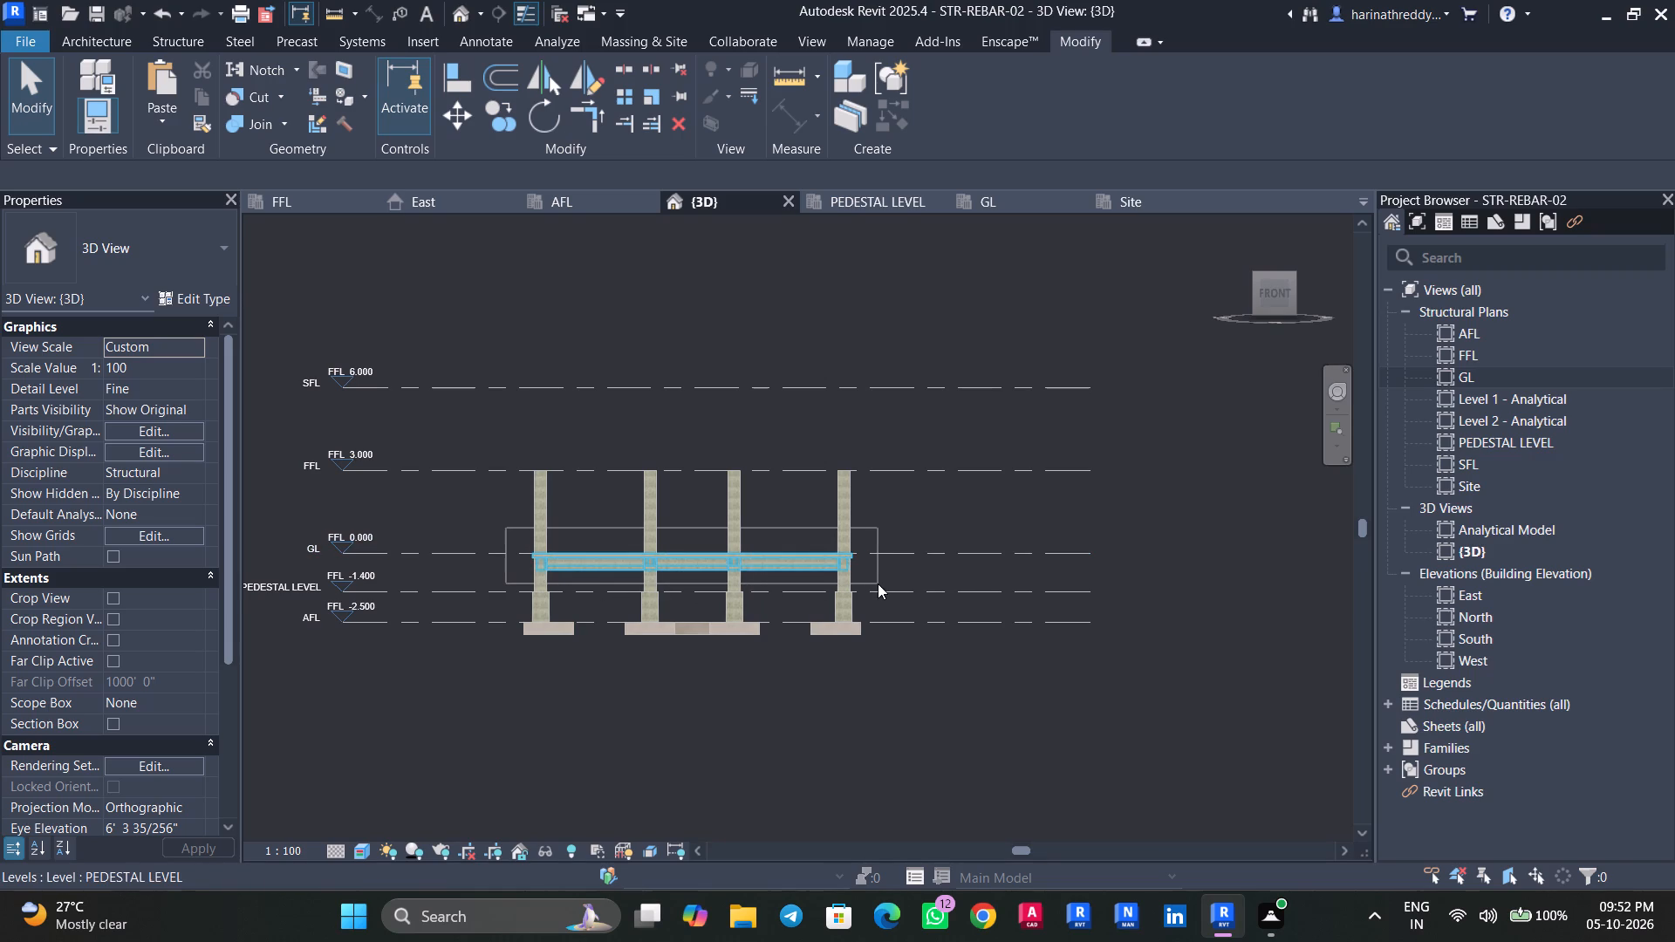
pyautogui.click(108, 304)
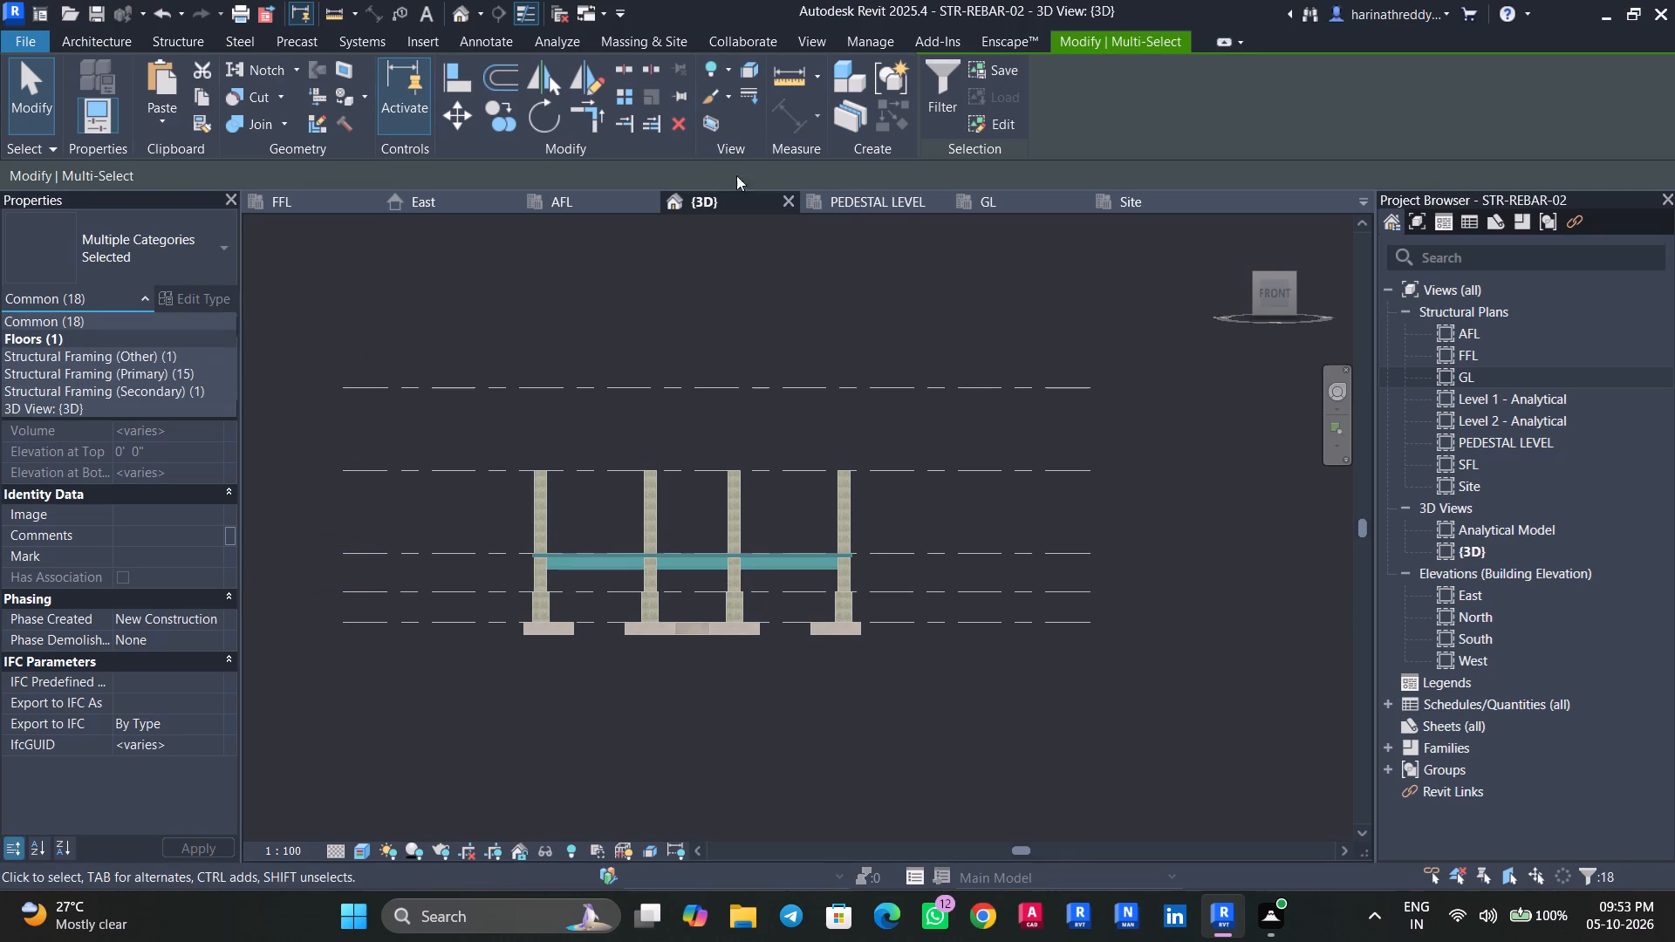
pyautogui.click(946, 103)
pyautogui.click(950, 114)
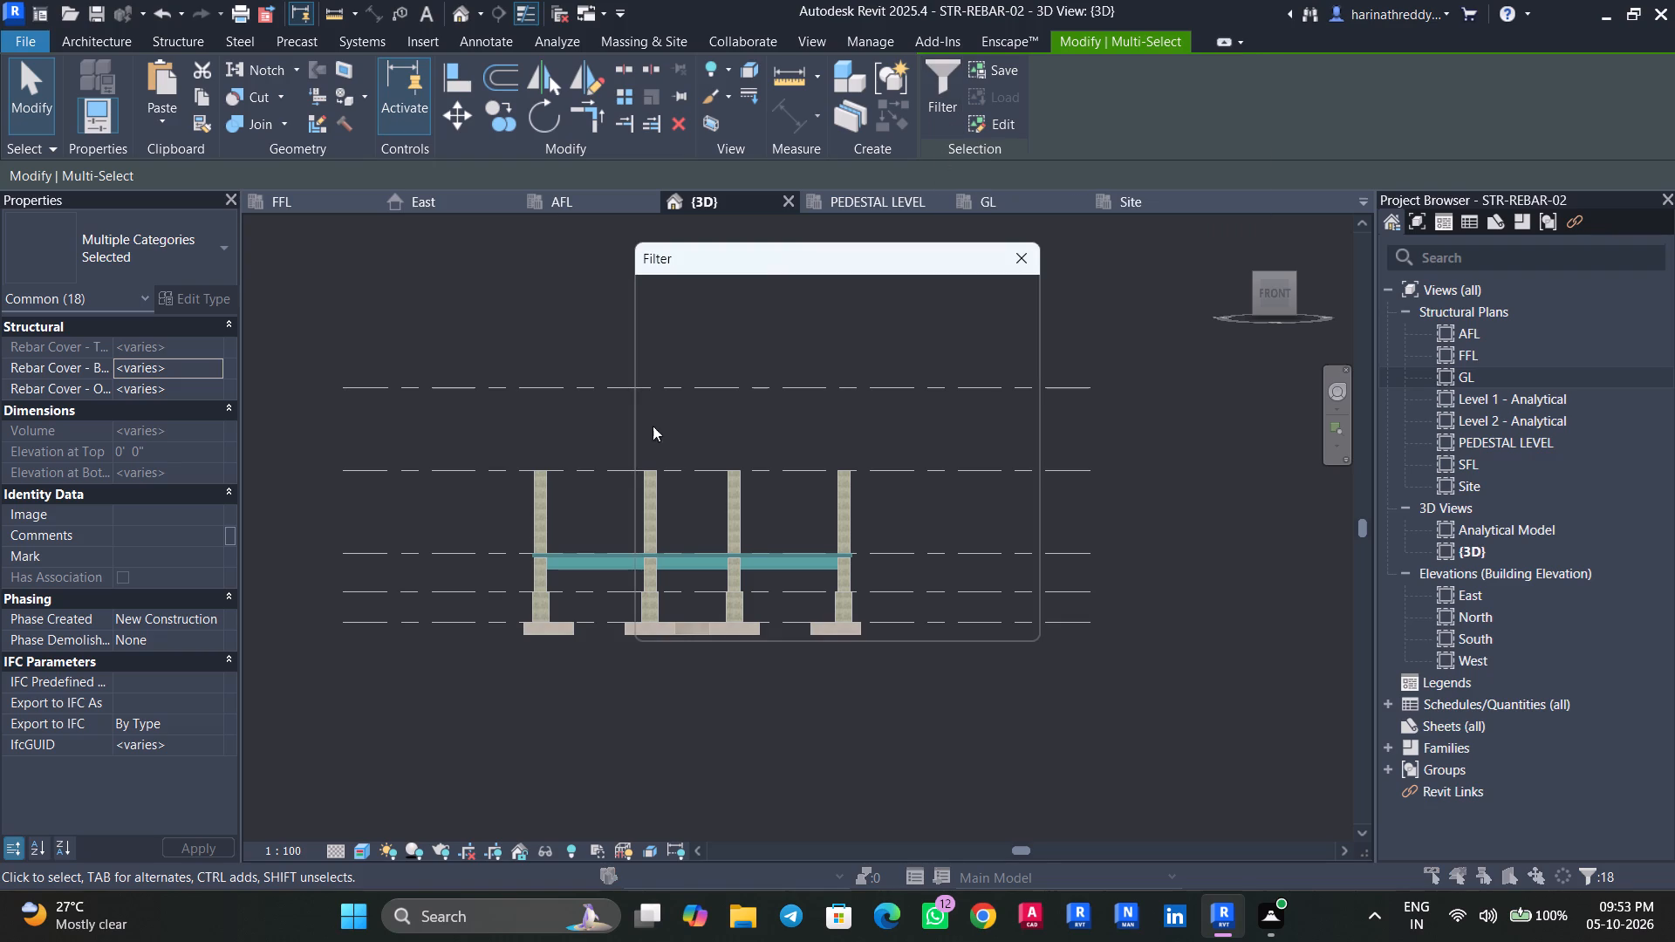
pyautogui.click(654, 308)
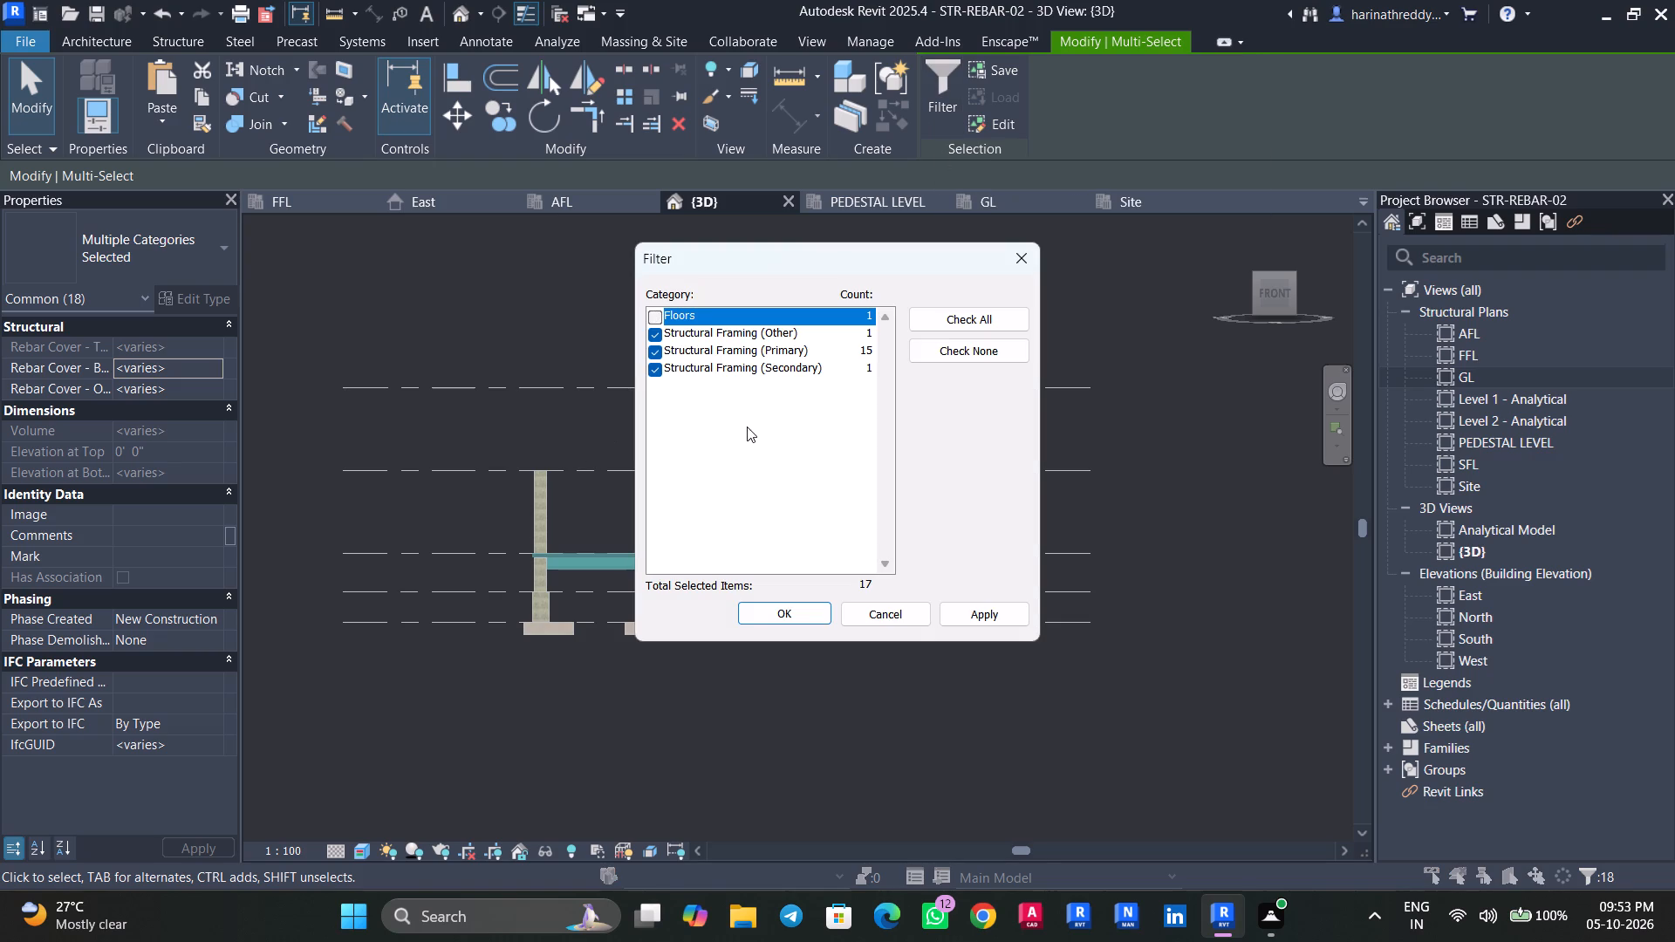
pyautogui.click(963, 617)
pyautogui.click(807, 612)
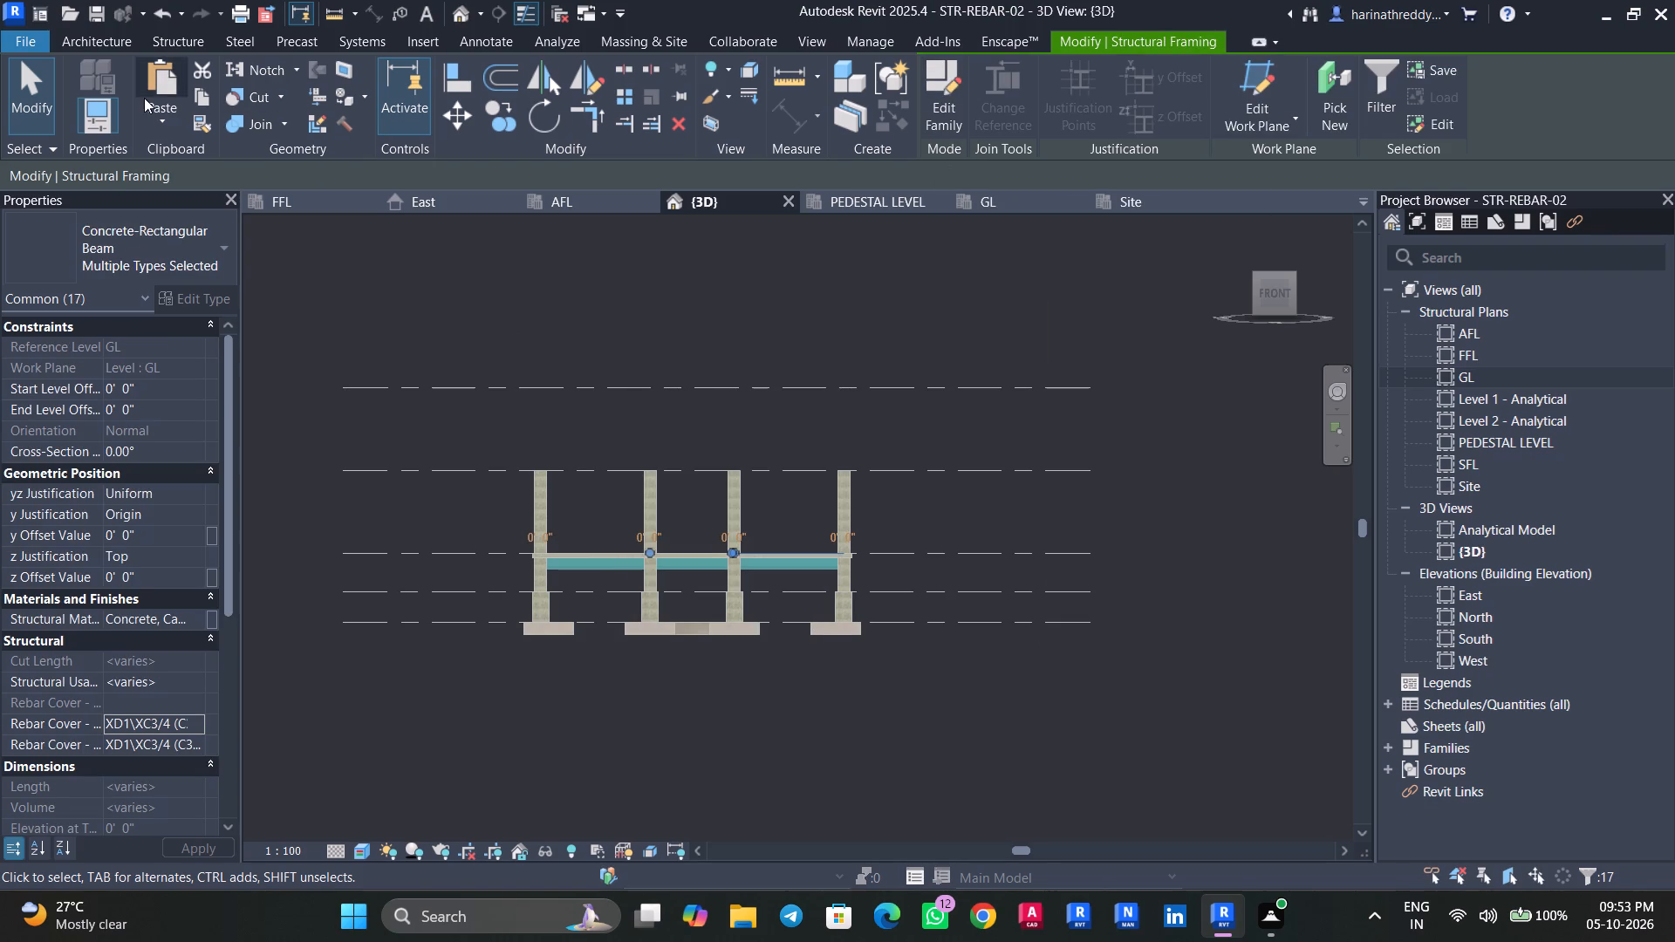
pyautogui.doubleClick(204, 102)
pyautogui.click(169, 123)
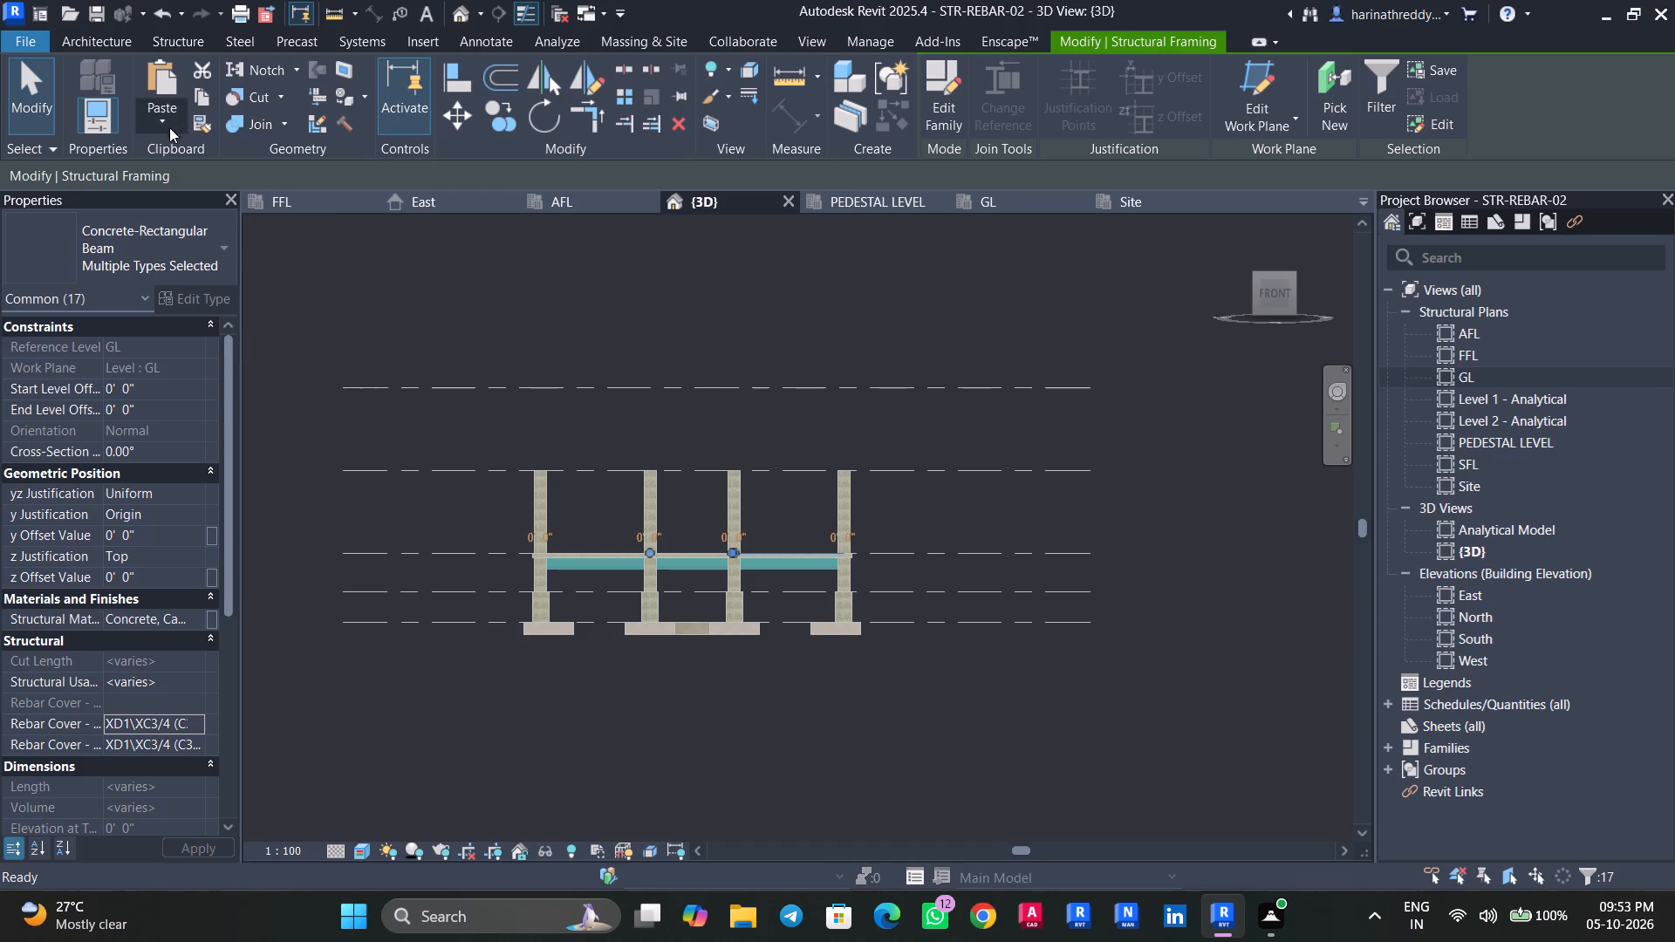
pyautogui.click(192, 197)
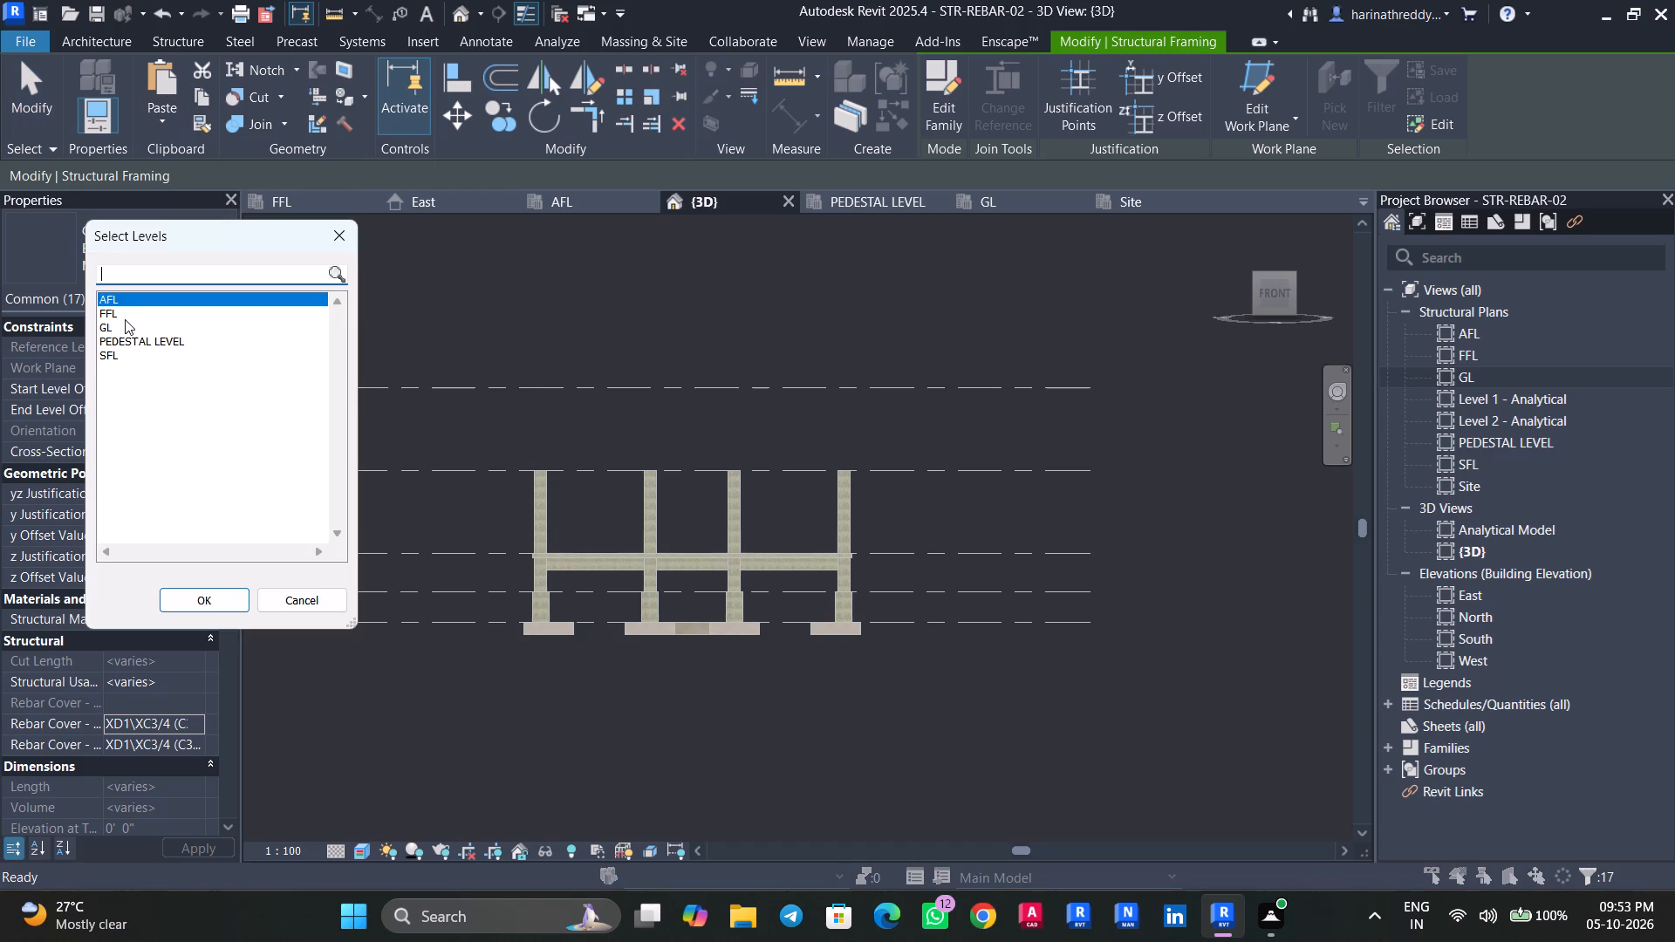
pyautogui.click(125, 319)
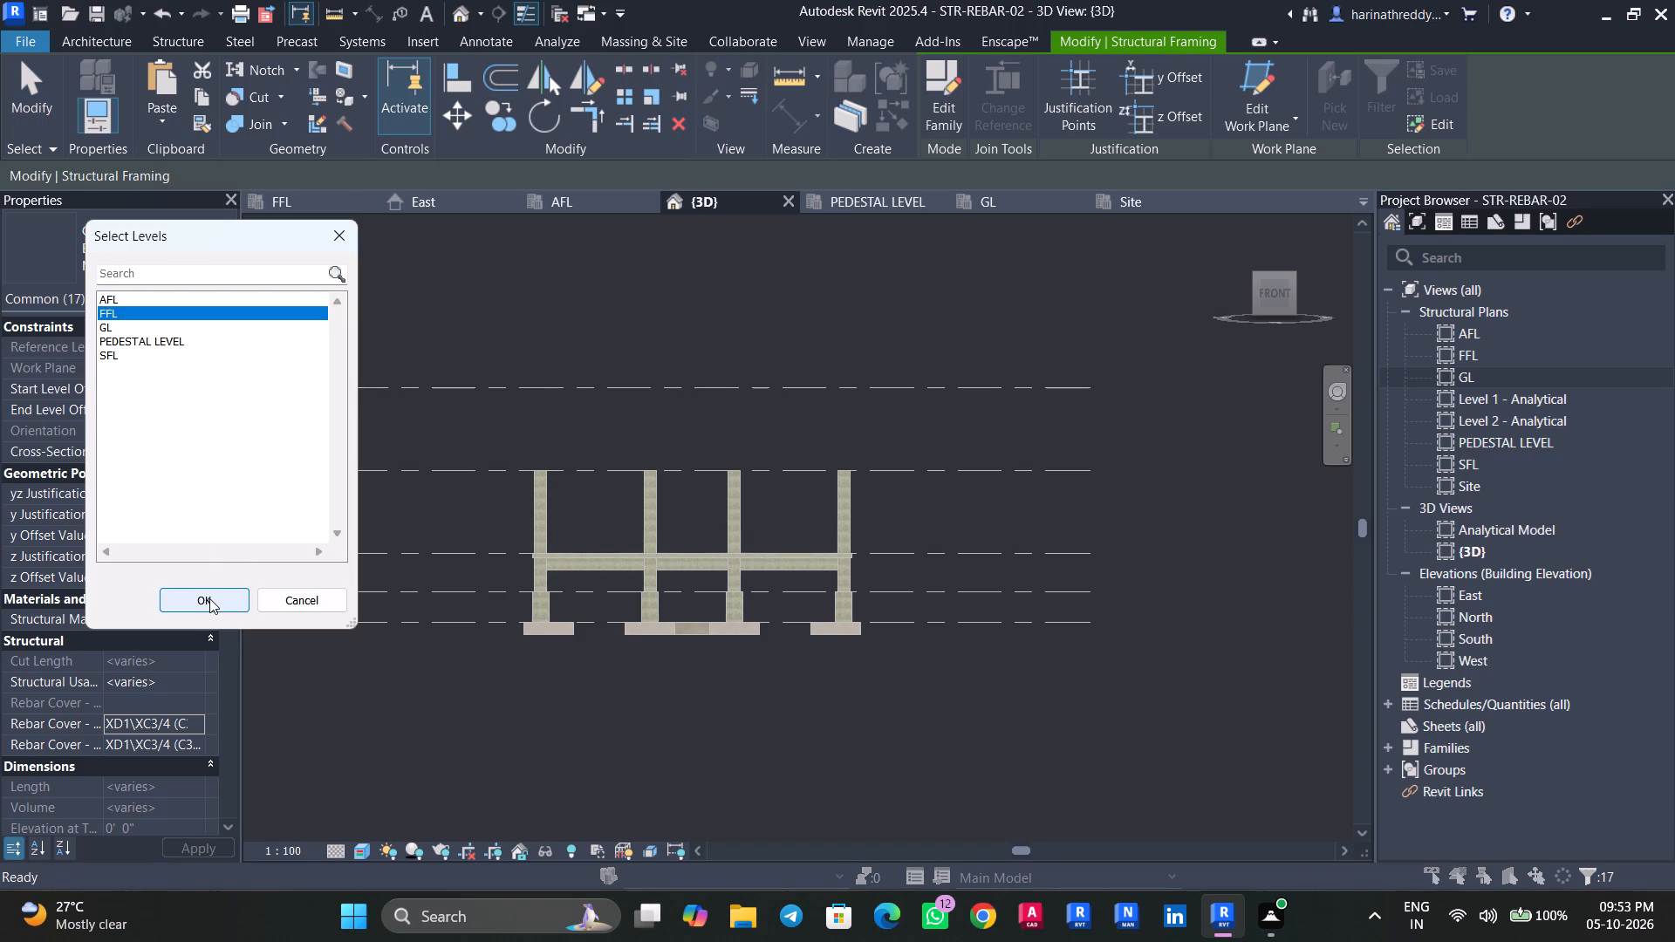
pyautogui.click(209, 598)
pyautogui.press('Escape')
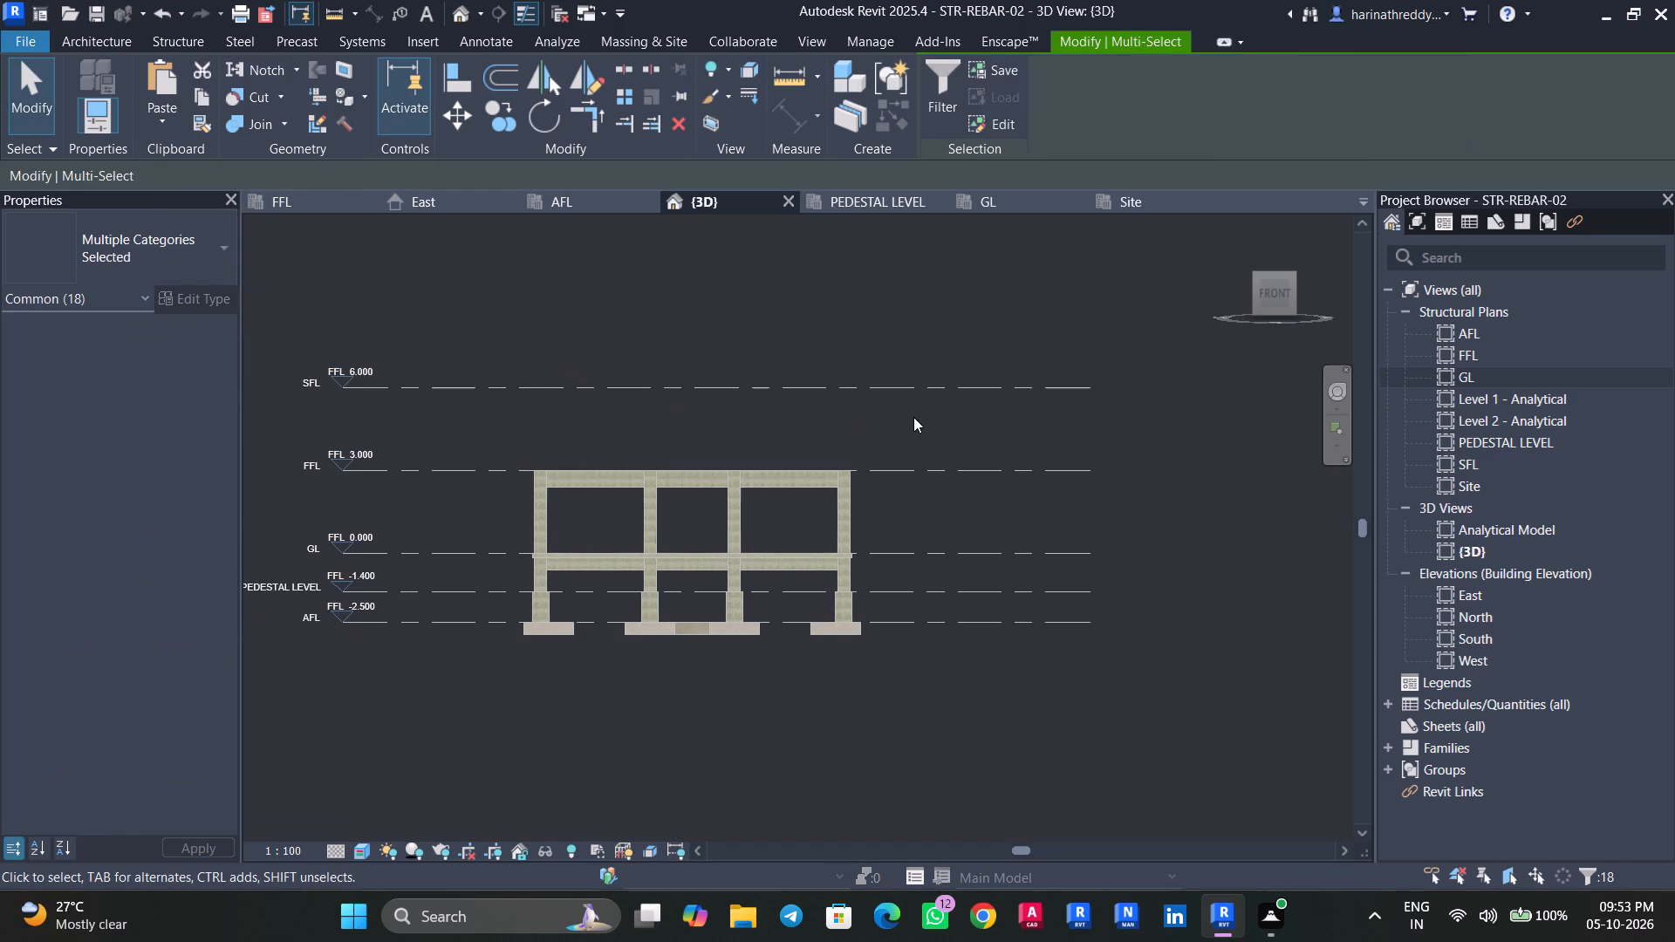
pyautogui.press('Escape')
# Examine the beam frame at level FFL from several angles in the 3D view.
pyautogui.keyDown('shift'); pyautogui.moveTo(897, 465); pyautogui.dragTo(1017, 664, button='middle'); pyautogui.keyUp('shift')
pyautogui.scroll(1, 550, 428)
pyautogui.scroll(-1, 550, 428)
pyautogui.scroll(2, 550, 428)
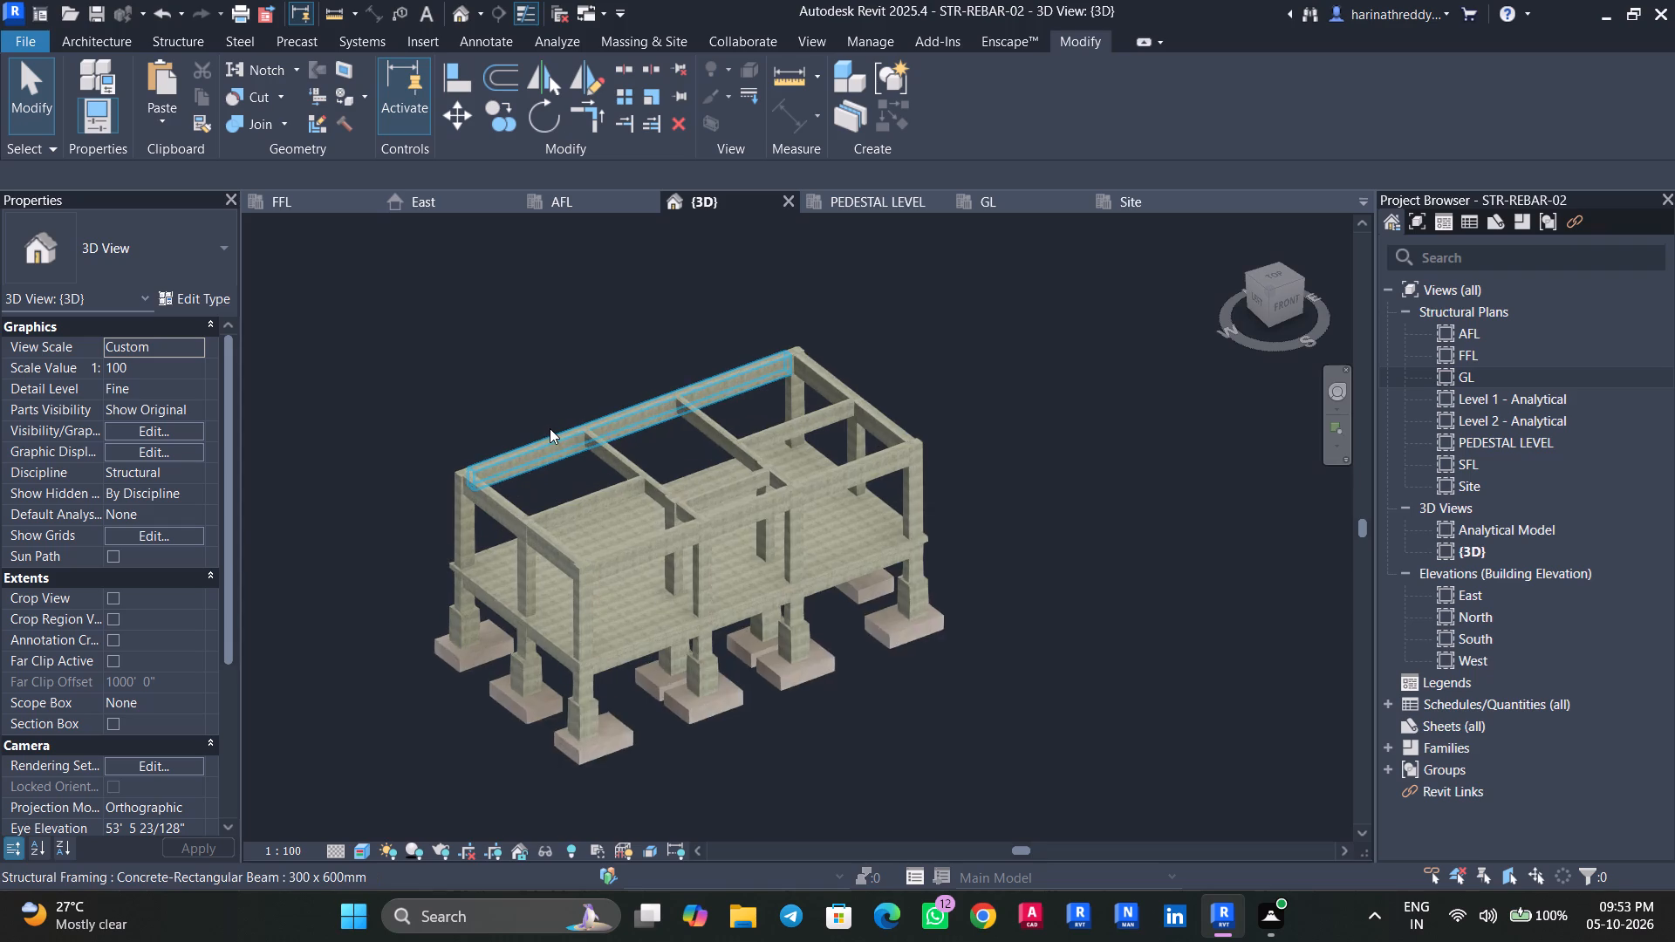
pyautogui.scroll(1, 550, 428)
pyautogui.scroll(-1, 546, 429)
pyautogui.scroll(3, 546, 429)
pyautogui.keyDown('shift'); pyautogui.moveTo(484, 406); pyautogui.dragTo(735, 491, button='middle'); pyautogui.keyUp('shift')
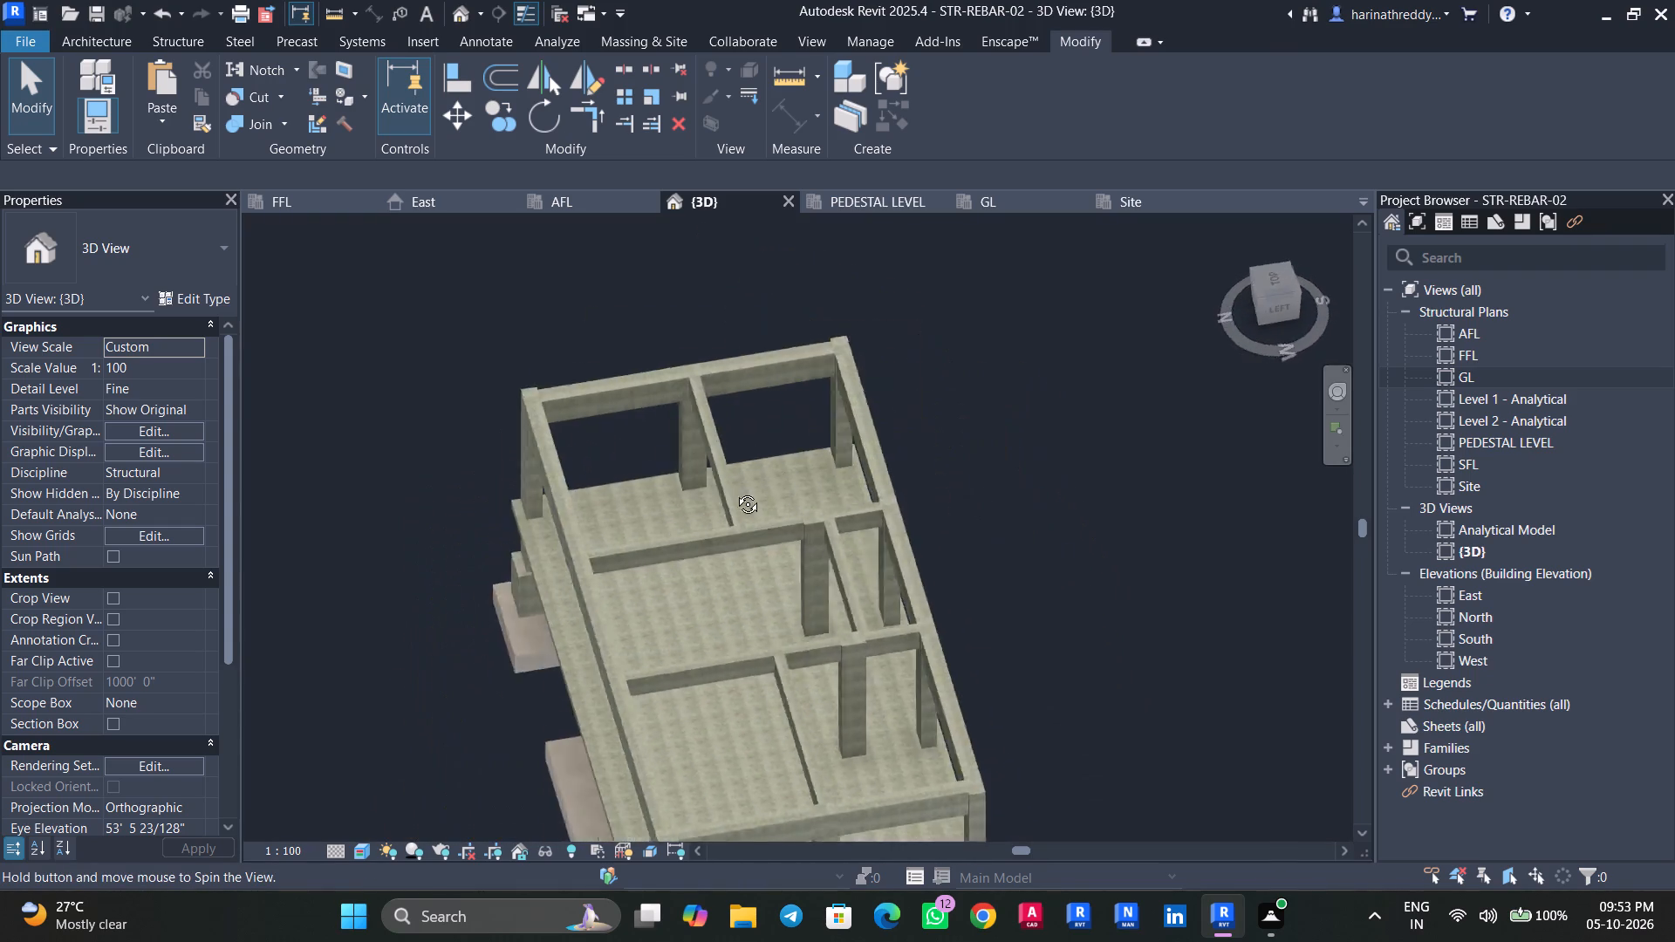
pyautogui.keyDown('shift'); pyautogui.moveTo(735, 491); pyautogui.dragTo(914, 444, button='middle'); pyautogui.keyUp('shift')
pyautogui.scroll(1, 914, 444)
pyautogui.keyDown('shift'); pyautogui.moveTo(914, 444); pyautogui.dragTo(897, 456, button='middle'); pyautogui.keyUp('shift')
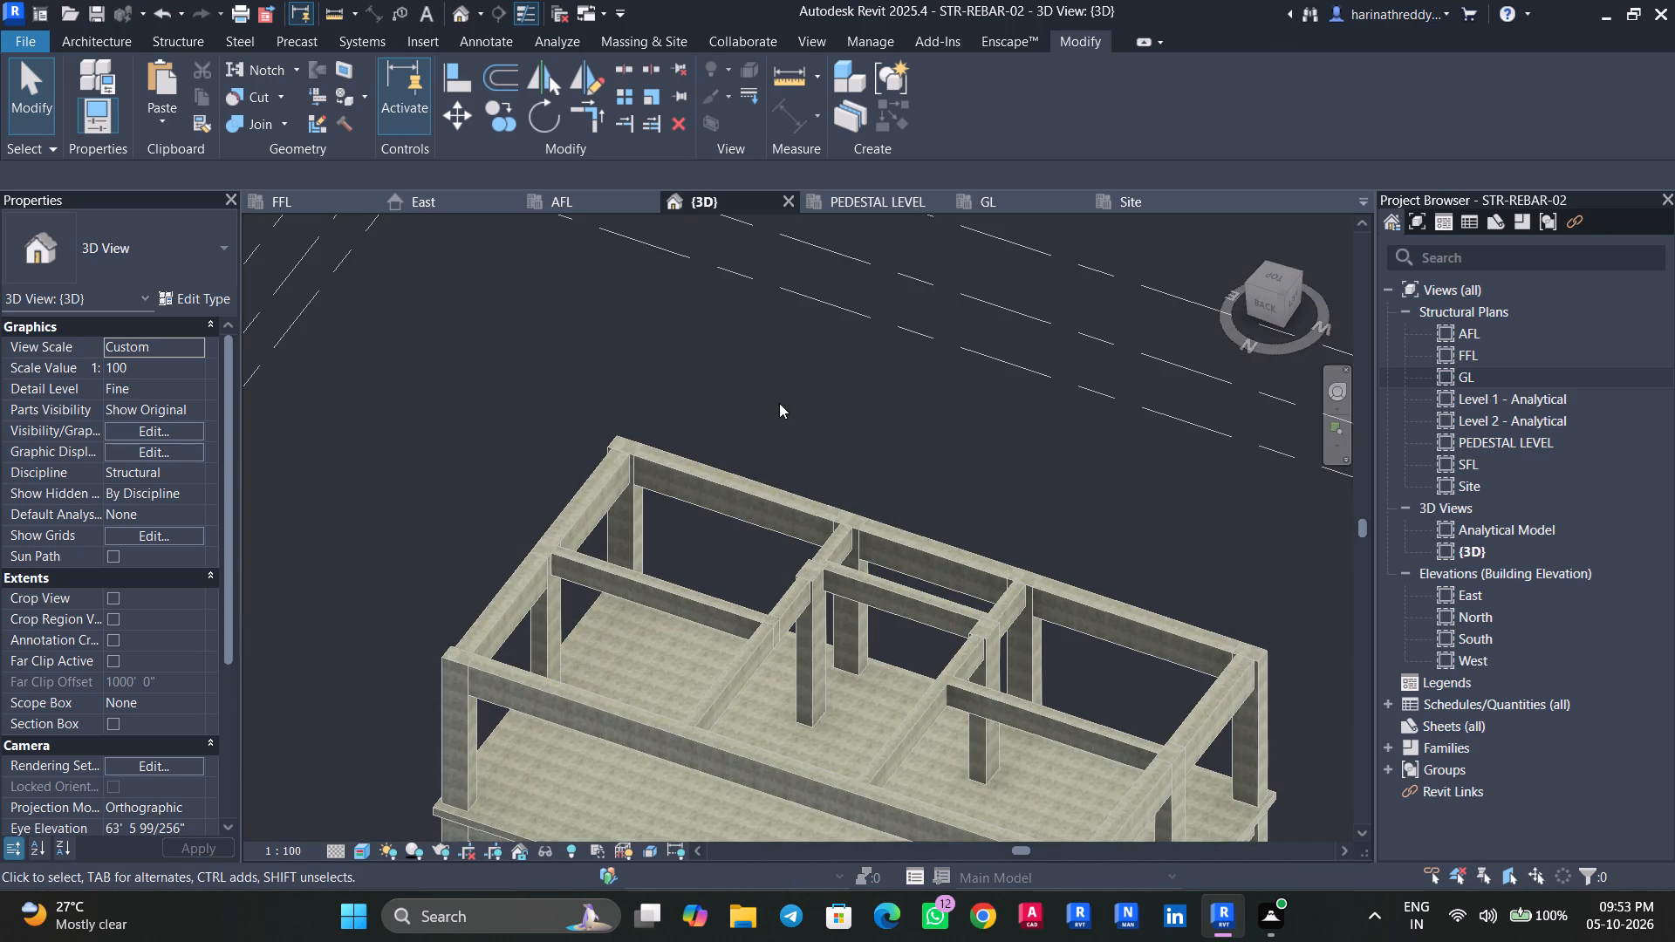
pyautogui.keyDown('shift'); pyautogui.moveTo(756, 420); pyautogui.dragTo(945, 523, button='middle'); pyautogui.keyUp('shift')
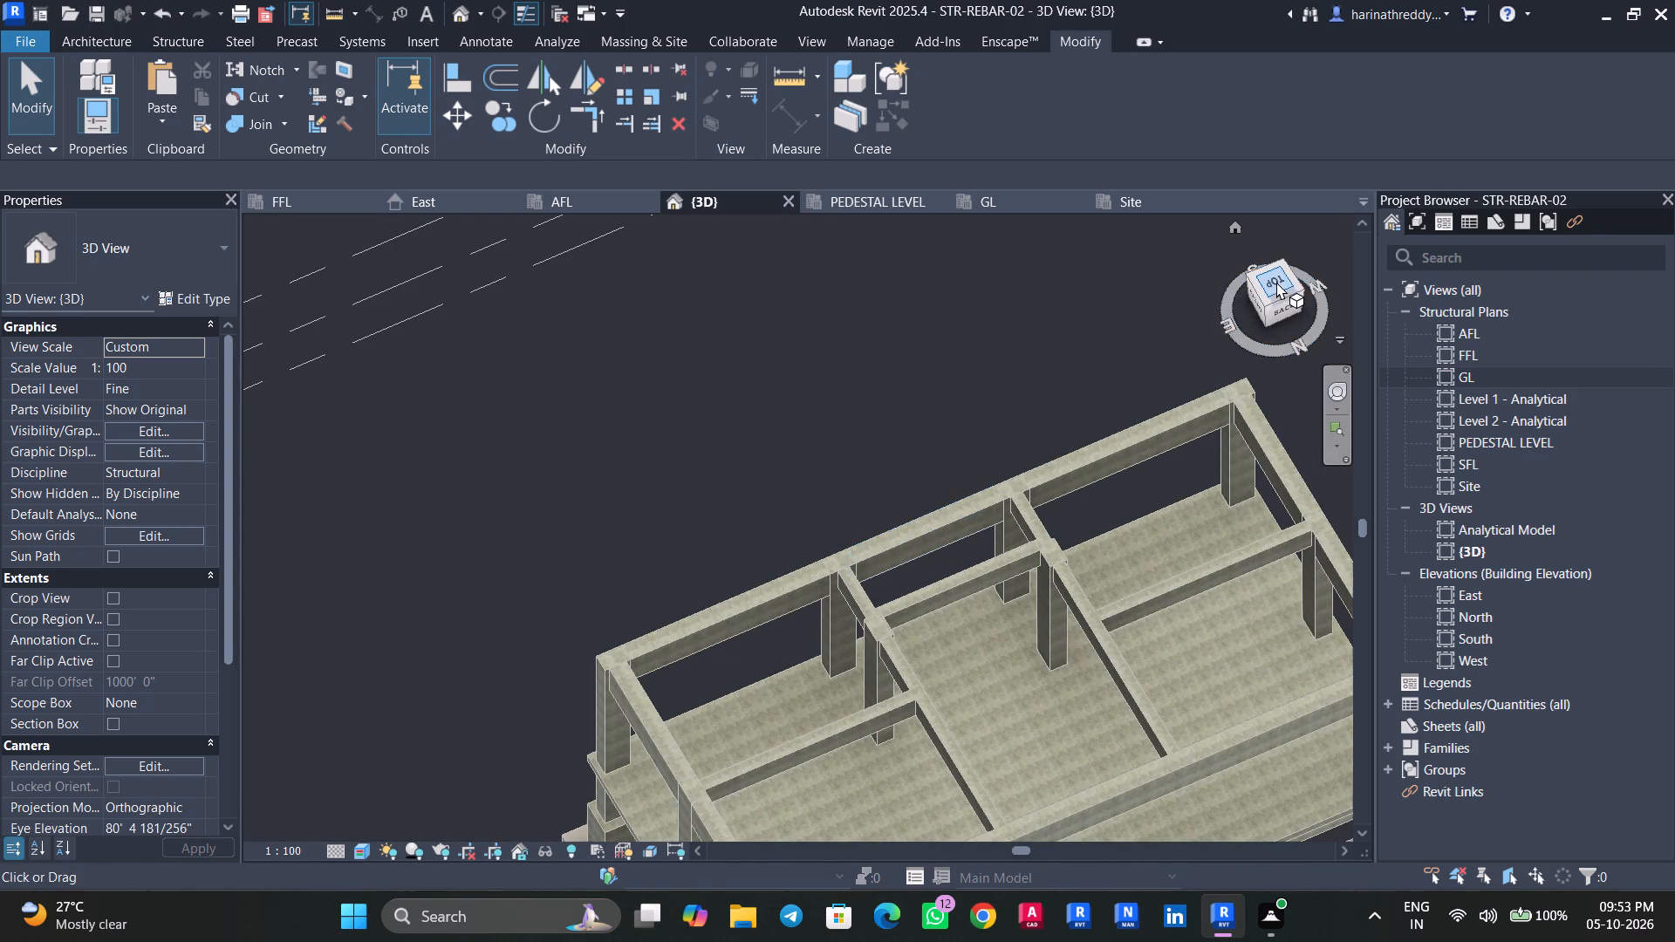
pyautogui.click(1277, 279)
# Open the GL structural plan.
pyautogui.doubleClick(1480, 373)
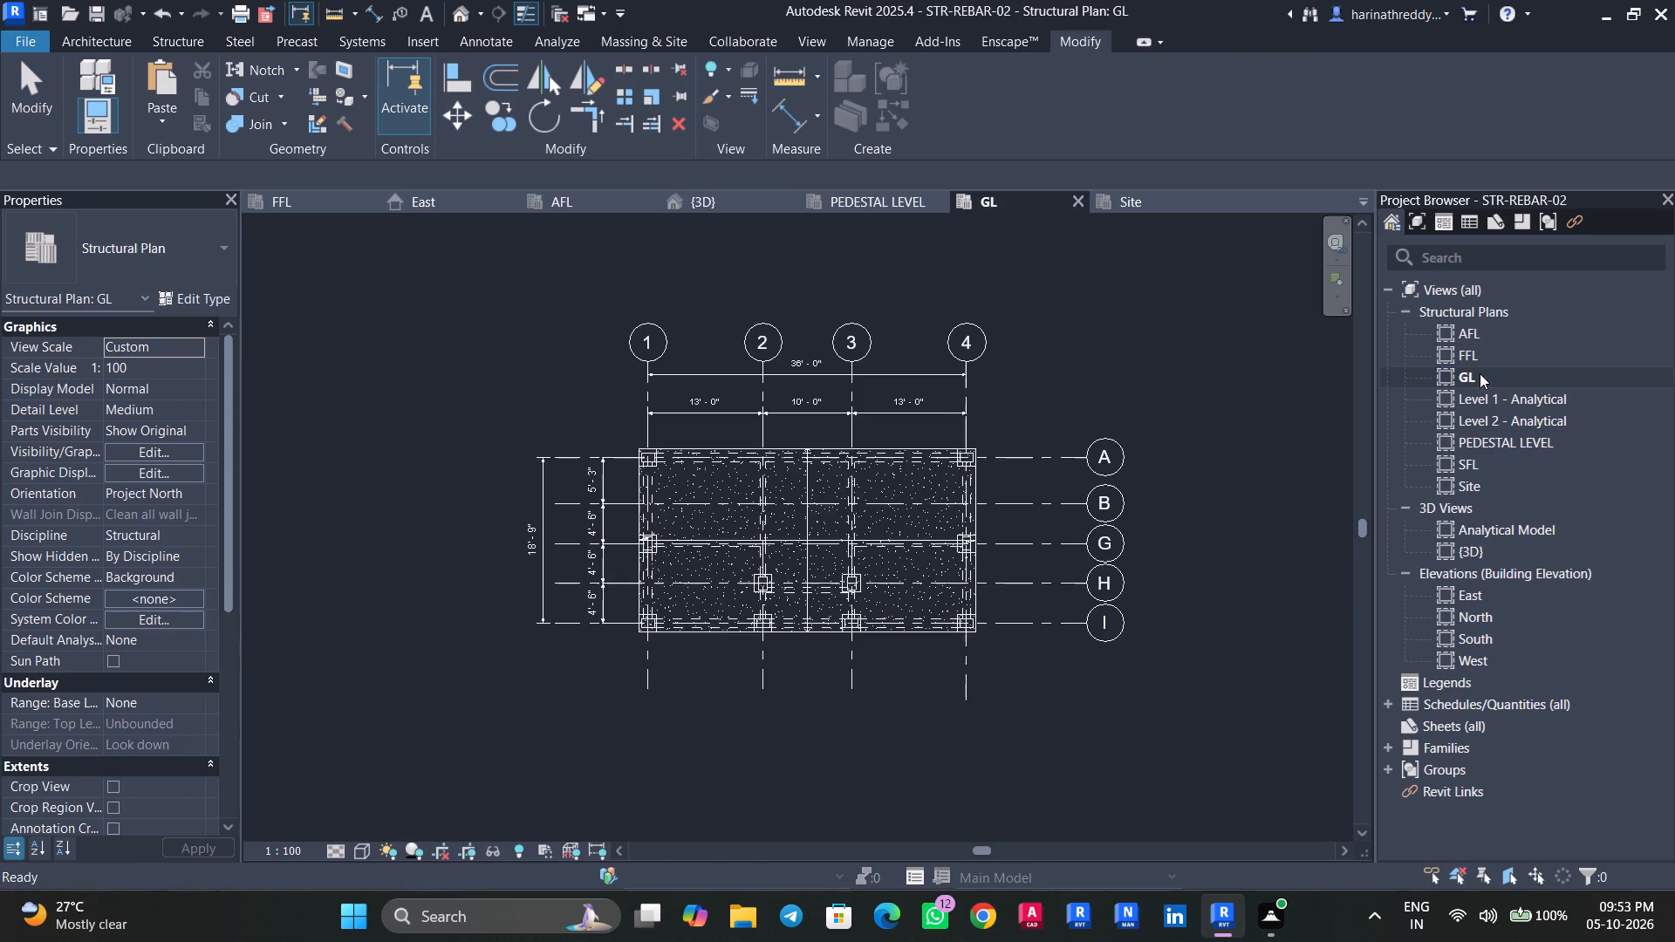
# In the FFL plan, align the outer faces of the corner columns at A-4 and I-4 with the grid 4 beam's outer face.
pyautogui.doubleClick(1472, 358)
pyautogui.moveTo(1094, 290); pyautogui.dragTo(1072, 448, button='middle')
pyautogui.scroll(1, 1072, 448)
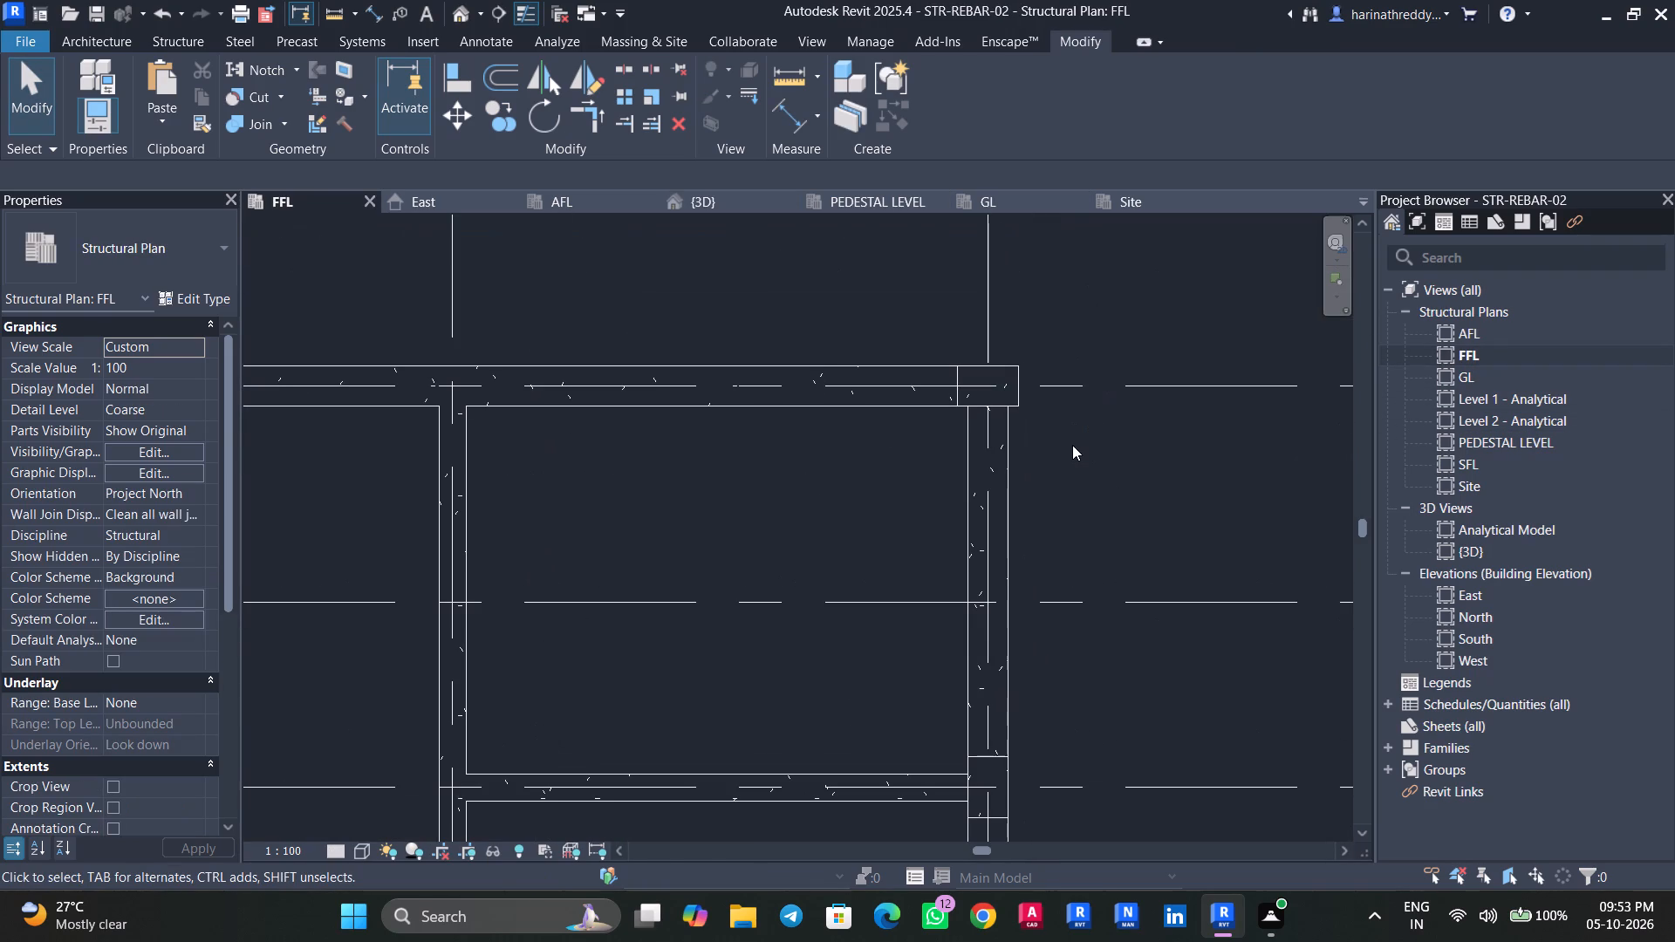
pyautogui.write('AL')
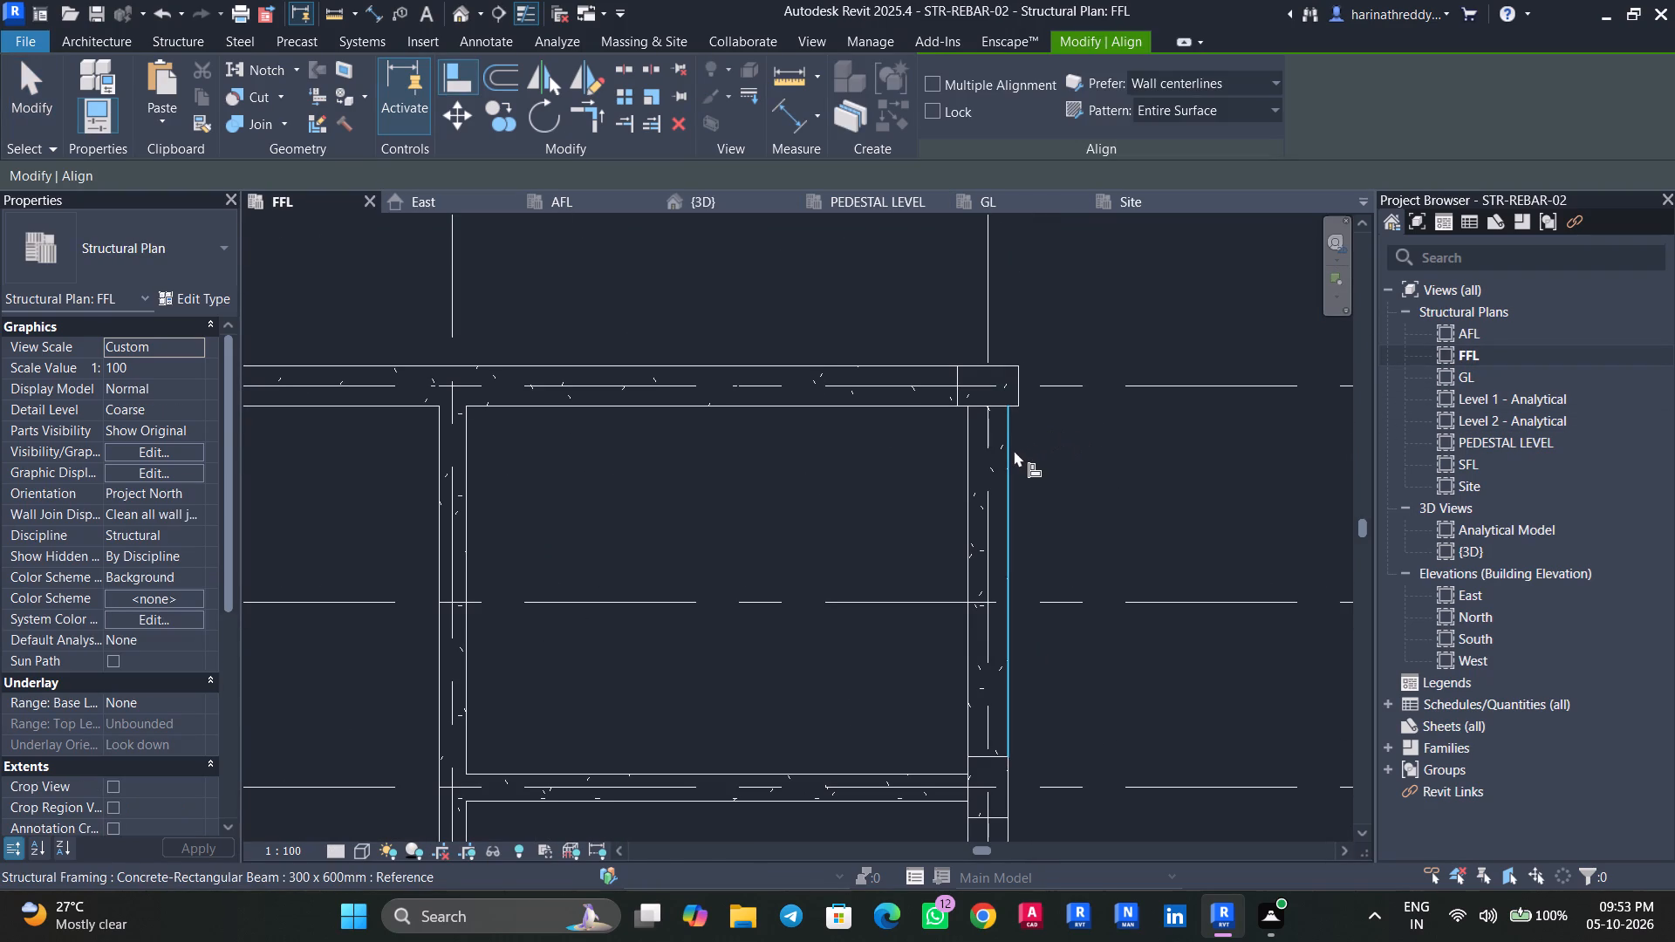
pyautogui.click(1014, 450)
pyautogui.click(1022, 390)
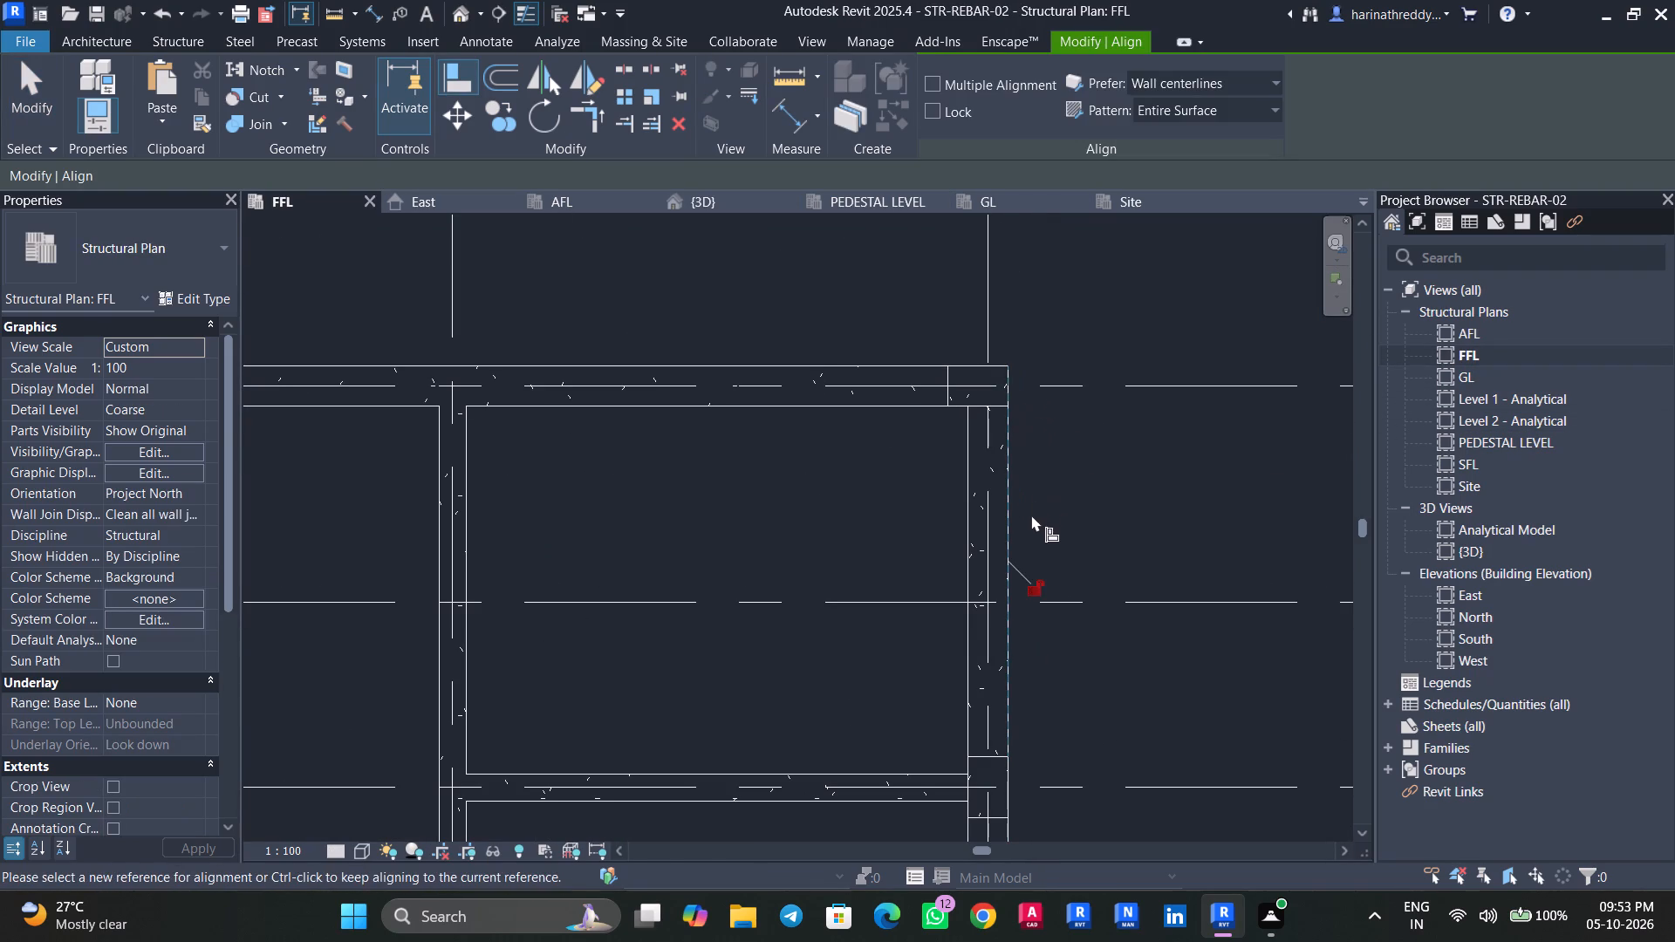
pyautogui.moveTo(1031, 515); pyautogui.dragTo(1016, 230, button='middle')
pyautogui.moveTo(1043, 535); pyautogui.dragTo(1071, 111, button='middle')
pyautogui.click(1029, 384)
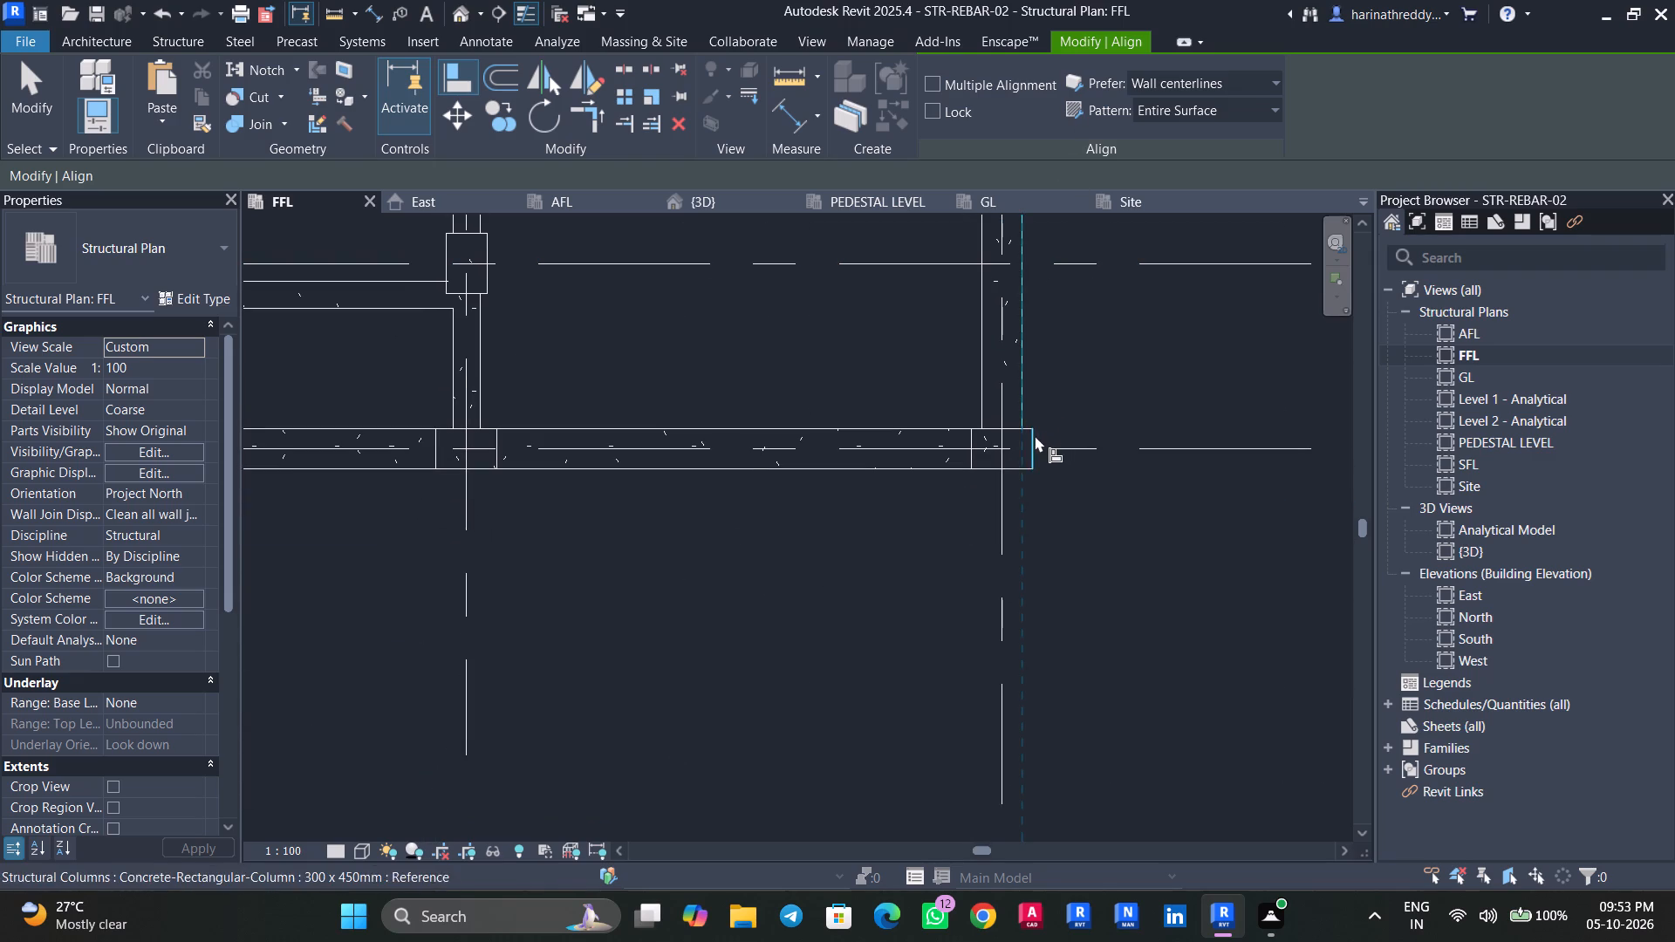
pyautogui.click(1035, 435)
# Align the outer faces of the corner columns at I-1 and A-1 with the outer face of the grid 1 beams at FFL.
pyautogui.scroll(-3, 1050, 412)
pyautogui.moveTo(1048, 395); pyautogui.dragTo(1304, 604, button='middle')
pyautogui.moveTo(482, 563); pyautogui.dragTo(762, 590, button='middle')
pyautogui.scroll(-1, 588, 590)
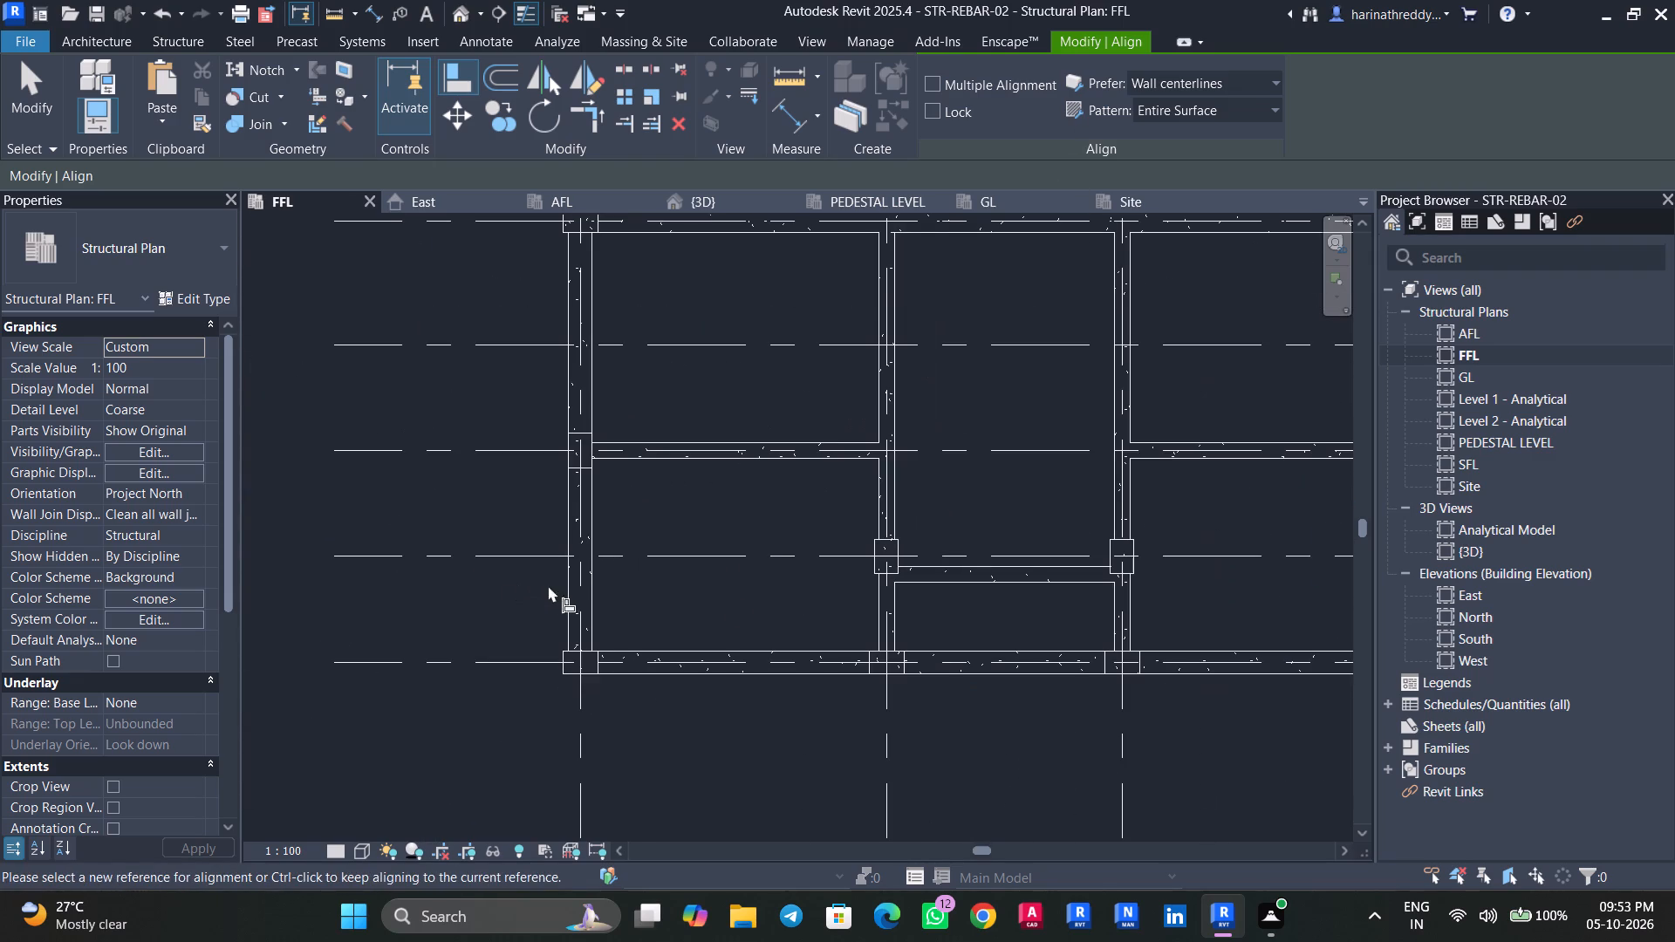
pyautogui.click(564, 595)
pyautogui.click(564, 659)
pyautogui.scroll(1, 619, 531)
pyautogui.moveTo(621, 536); pyautogui.dragTo(659, 665, button='middle')
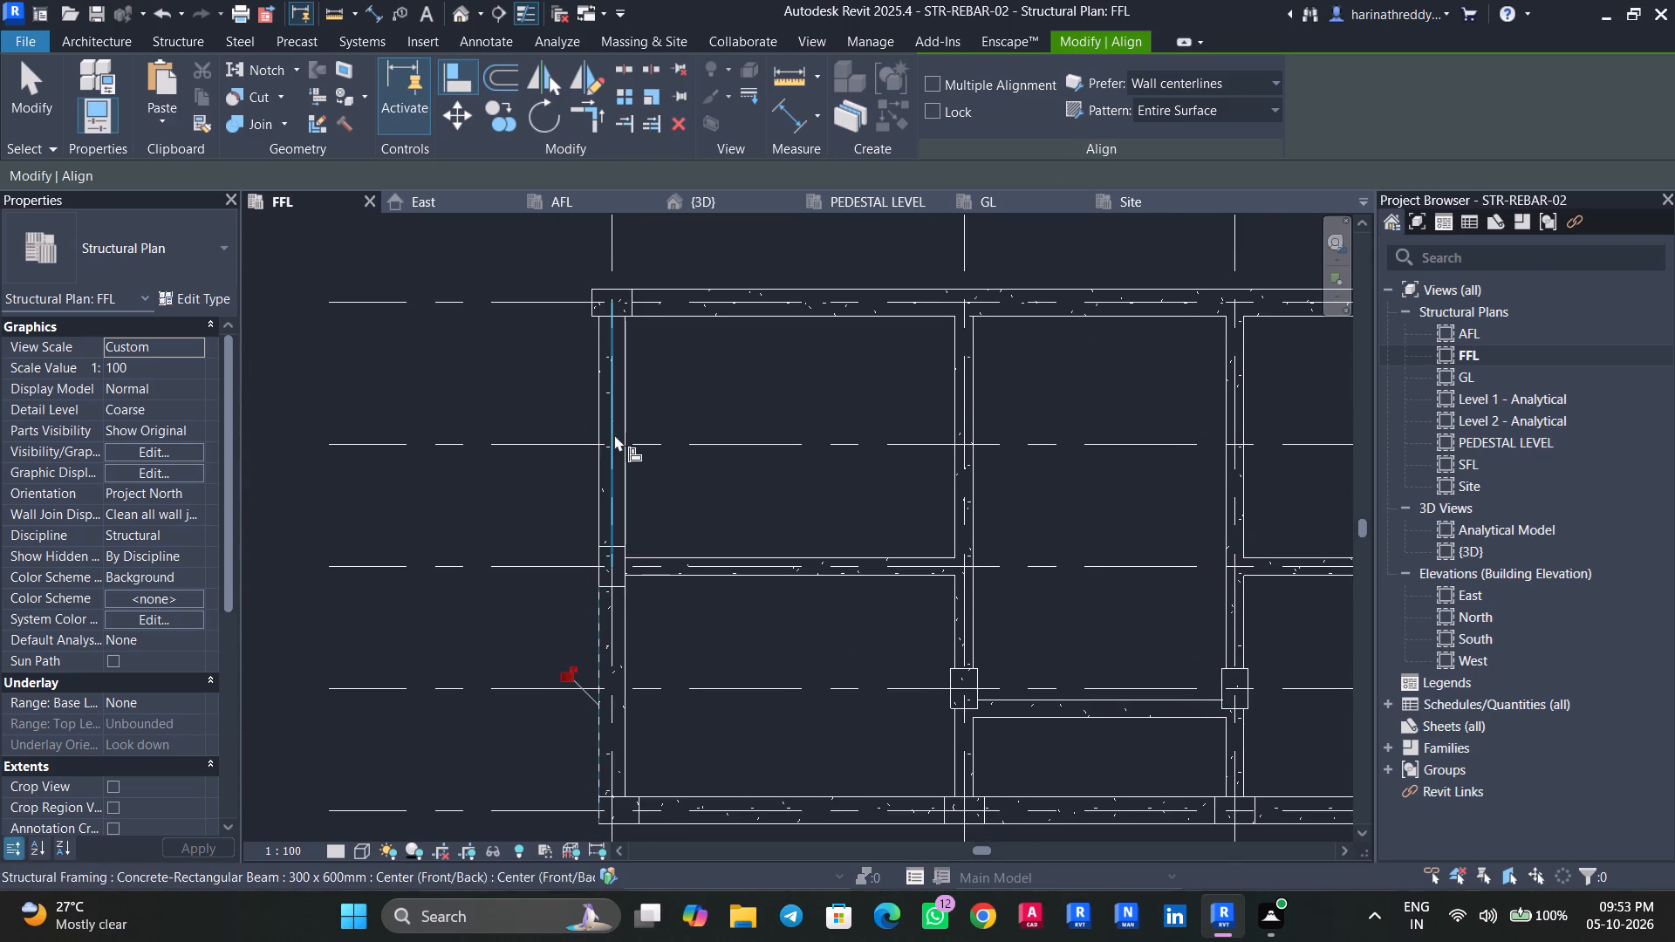
pyautogui.click(599, 426)
pyautogui.click(588, 312)
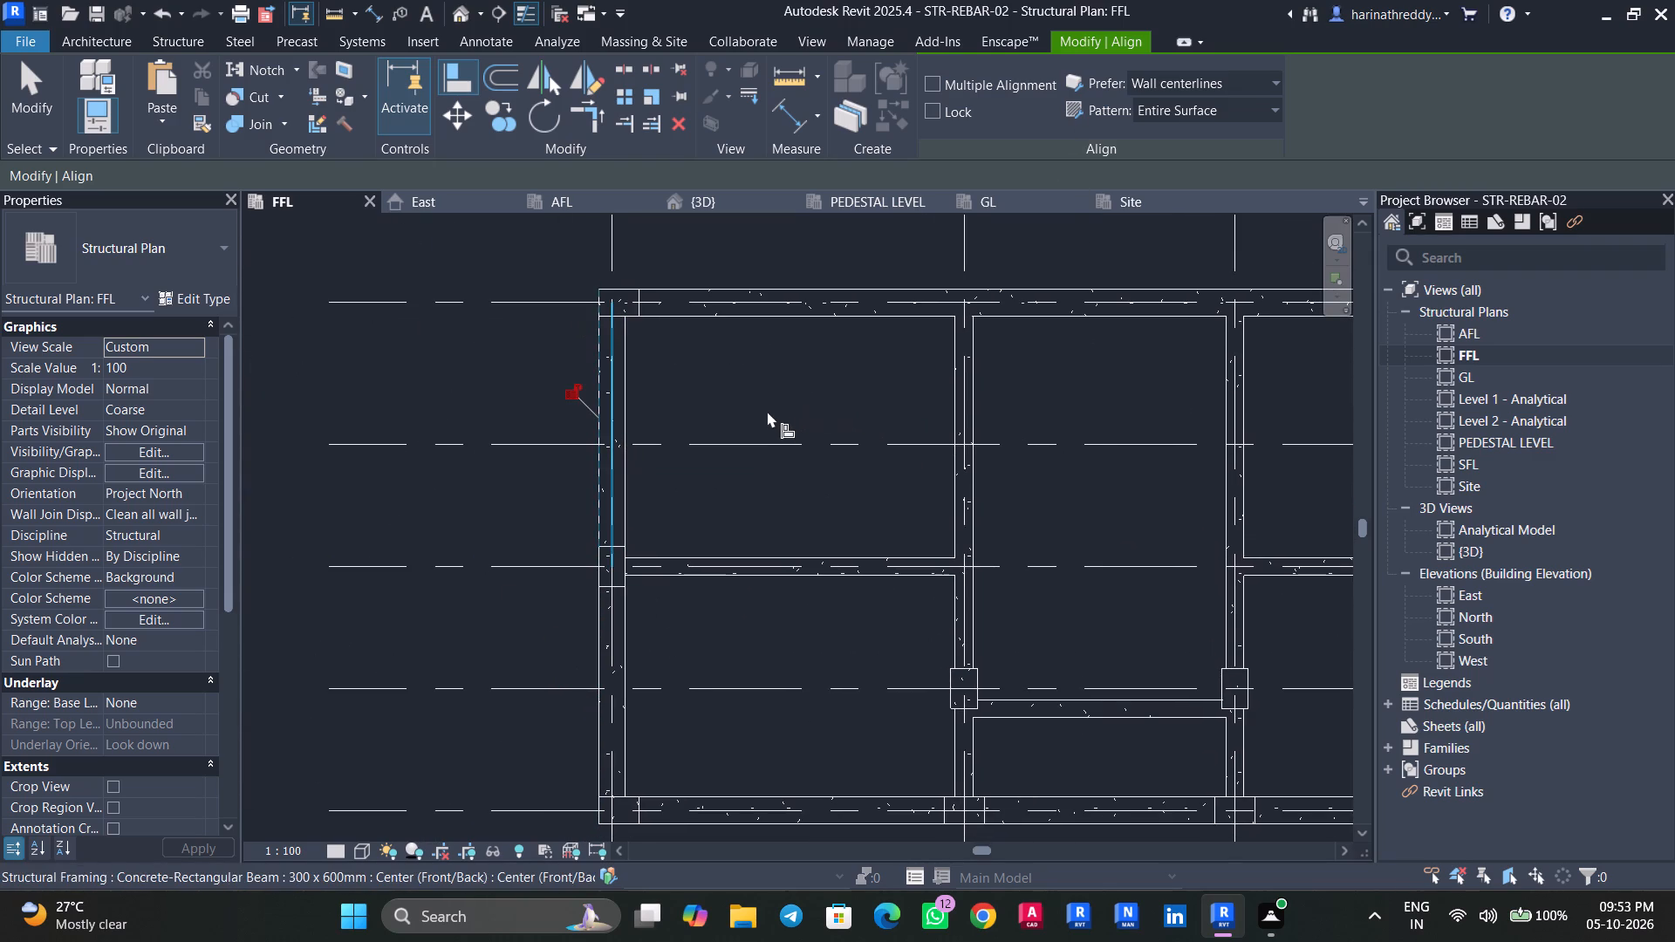
pyautogui.scroll(-3, 767, 411)
pyautogui.moveTo(767, 408); pyautogui.dragTo(541, 421, button='middle')
pyautogui.press('Escape')
pyautogui.press('Escape')
pyautogui.press('Escape')
pyautogui.press('Escape')
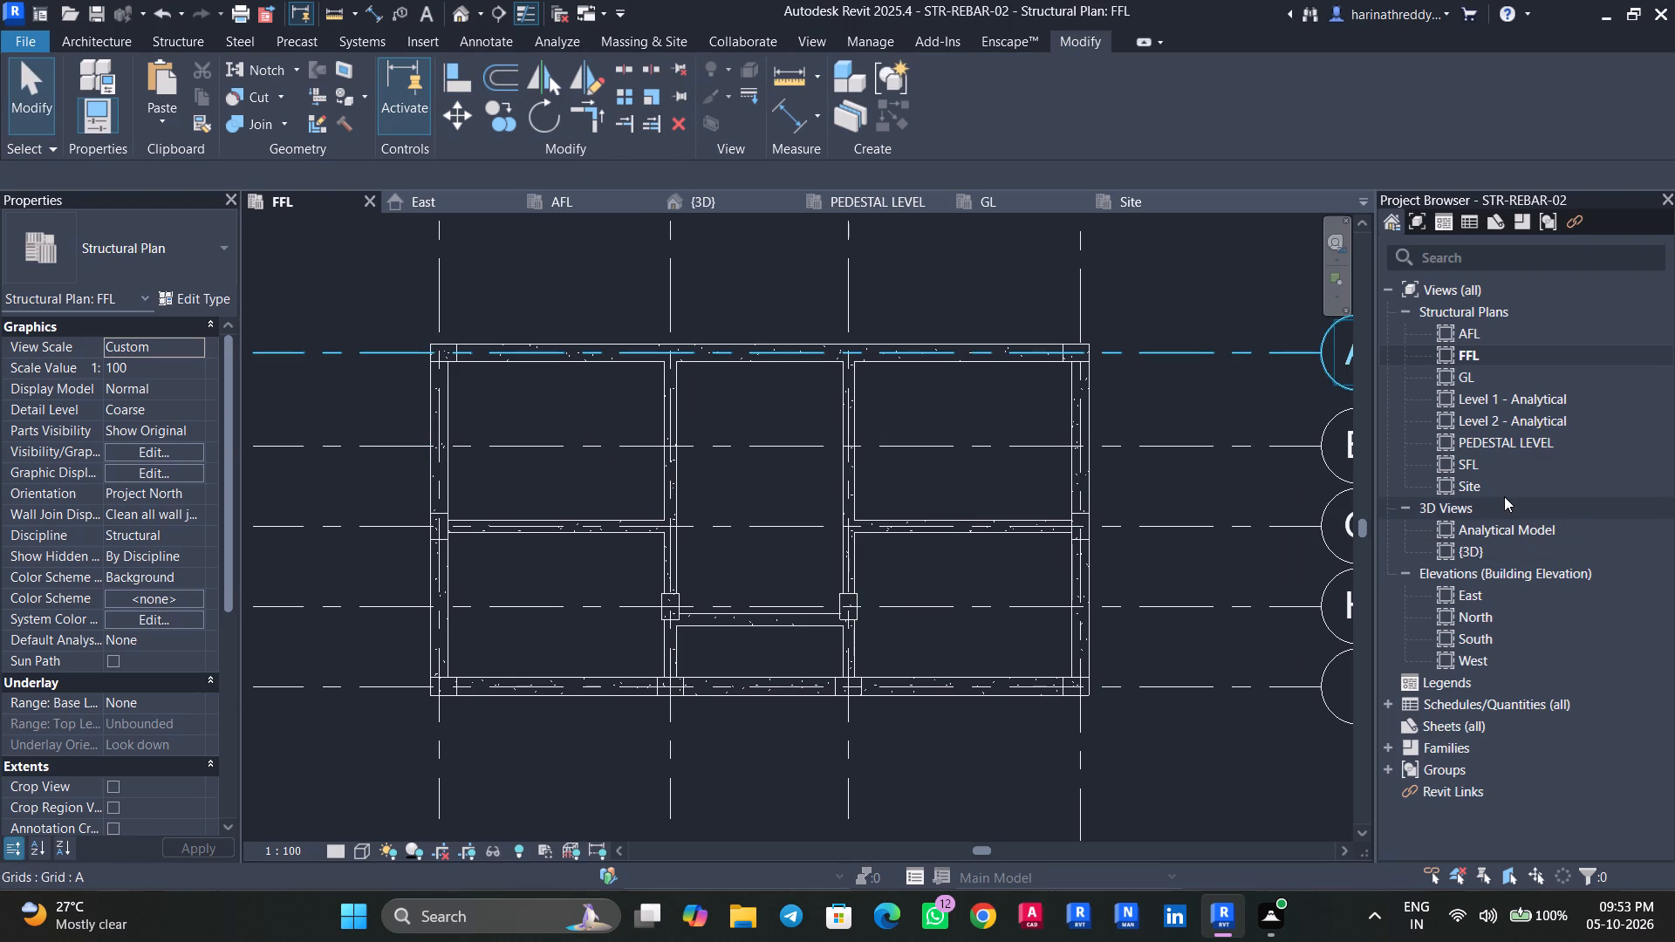
# In the GL plan, align the outer faces of the corner columns at A-4 and I-4 with the grid 4 beam's outer face.
pyautogui.click(1470, 344)
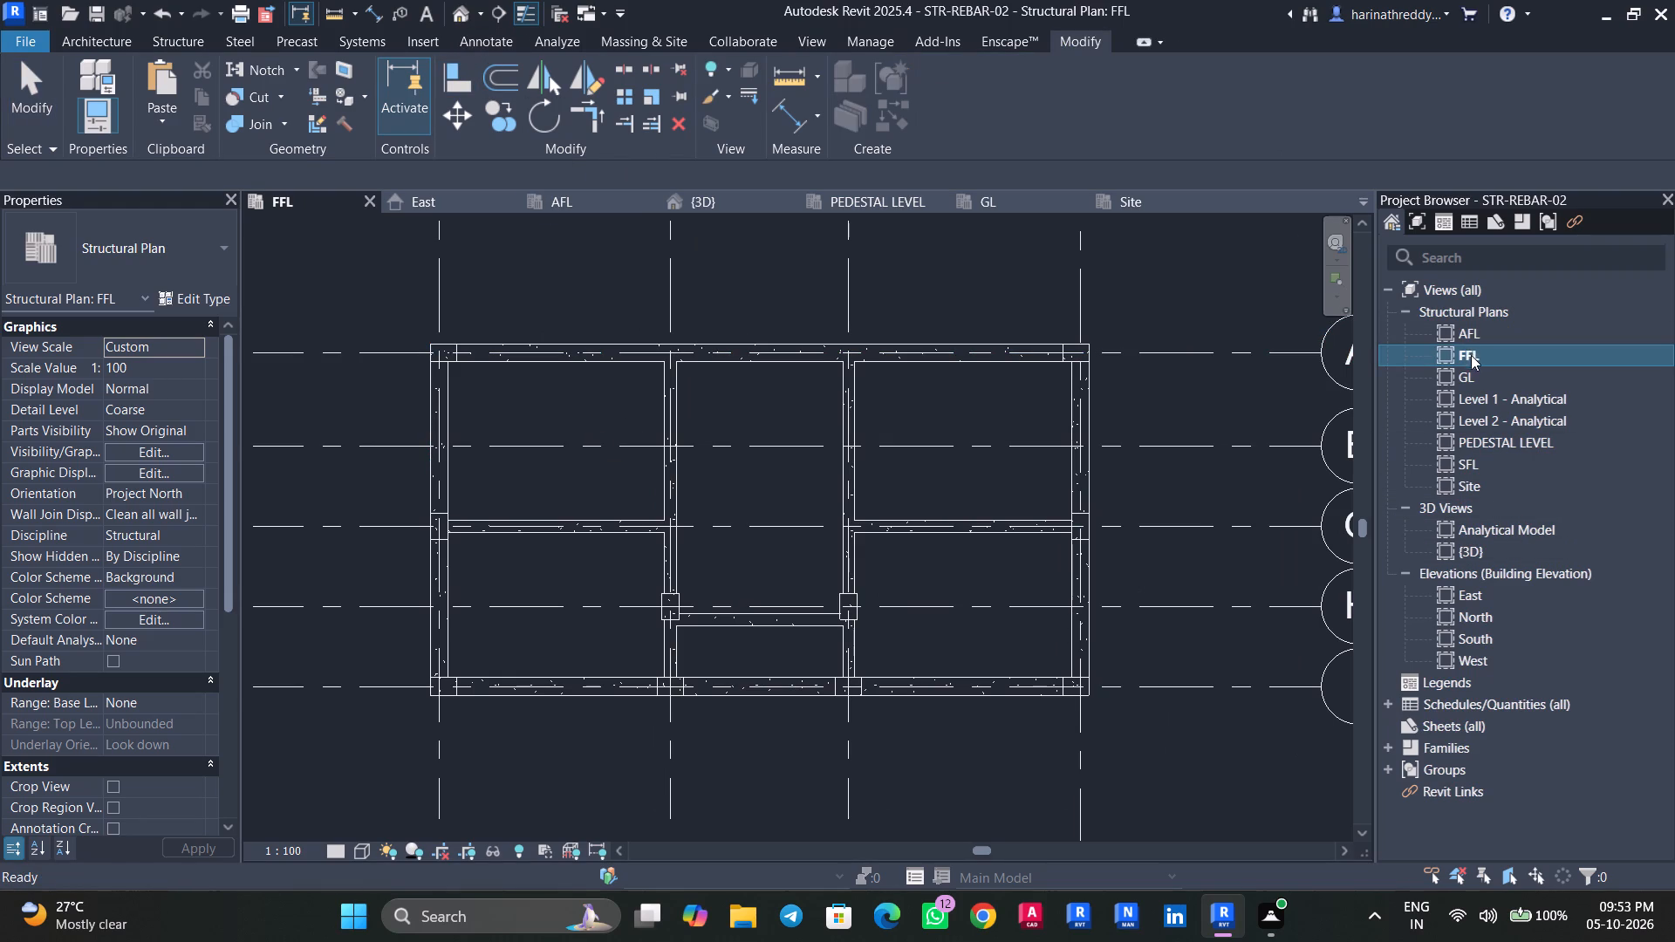
pyautogui.doubleClick(1466, 371)
pyautogui.scroll(11, 935, 488)
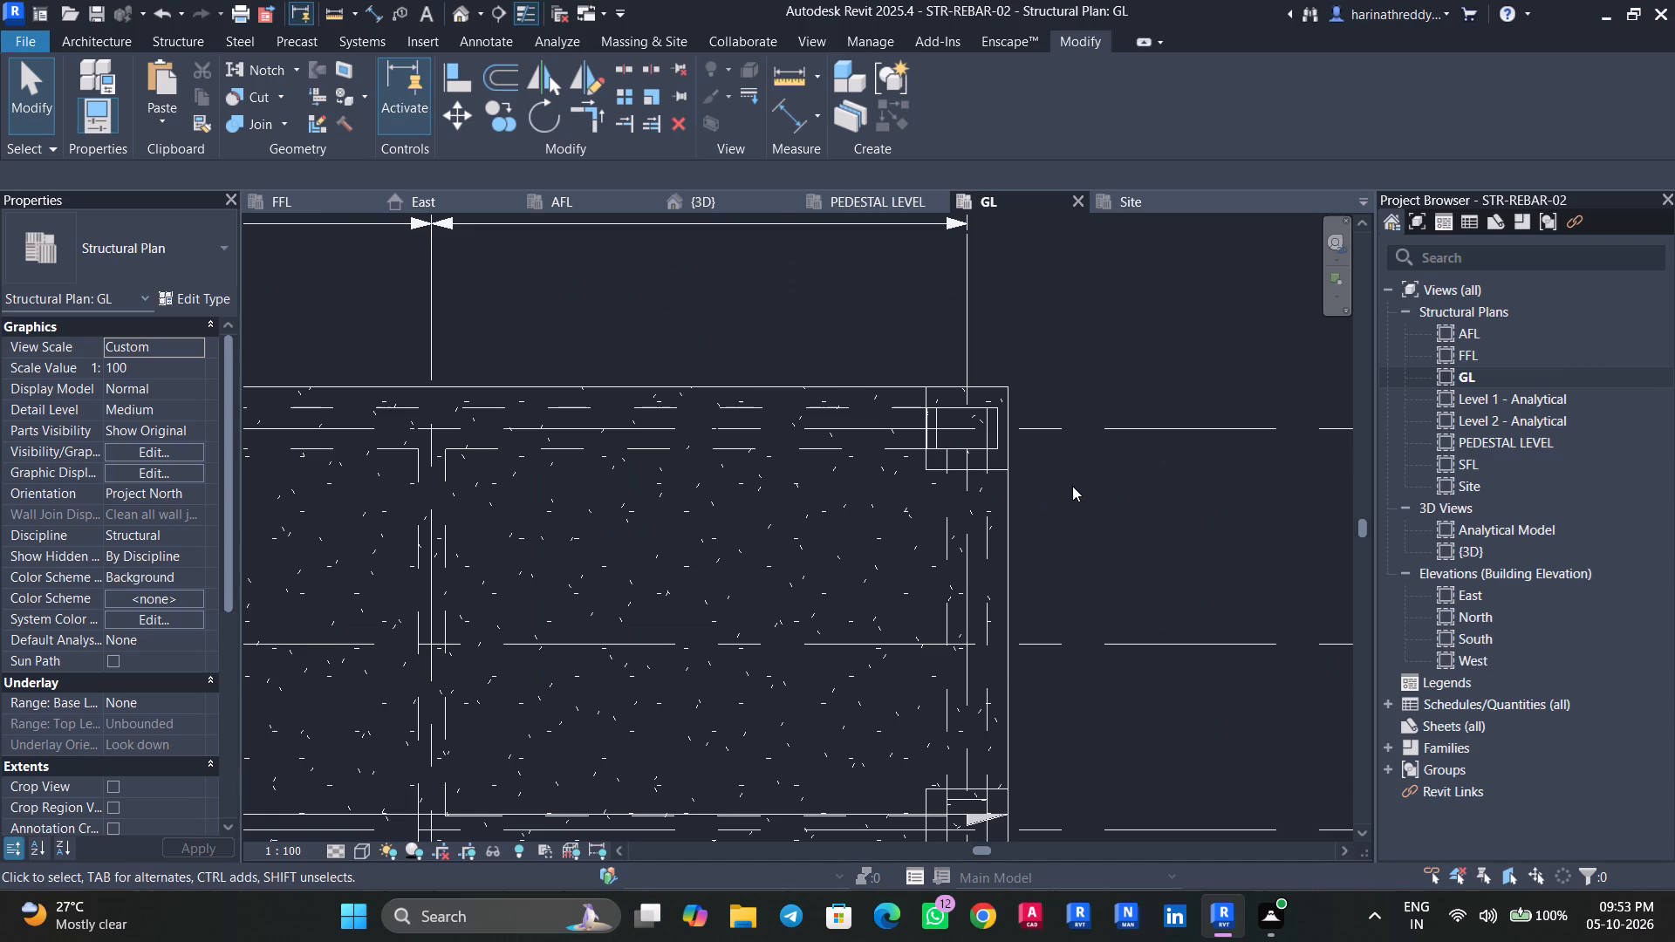
pyautogui.write('AL')
pyautogui.click(988, 509)
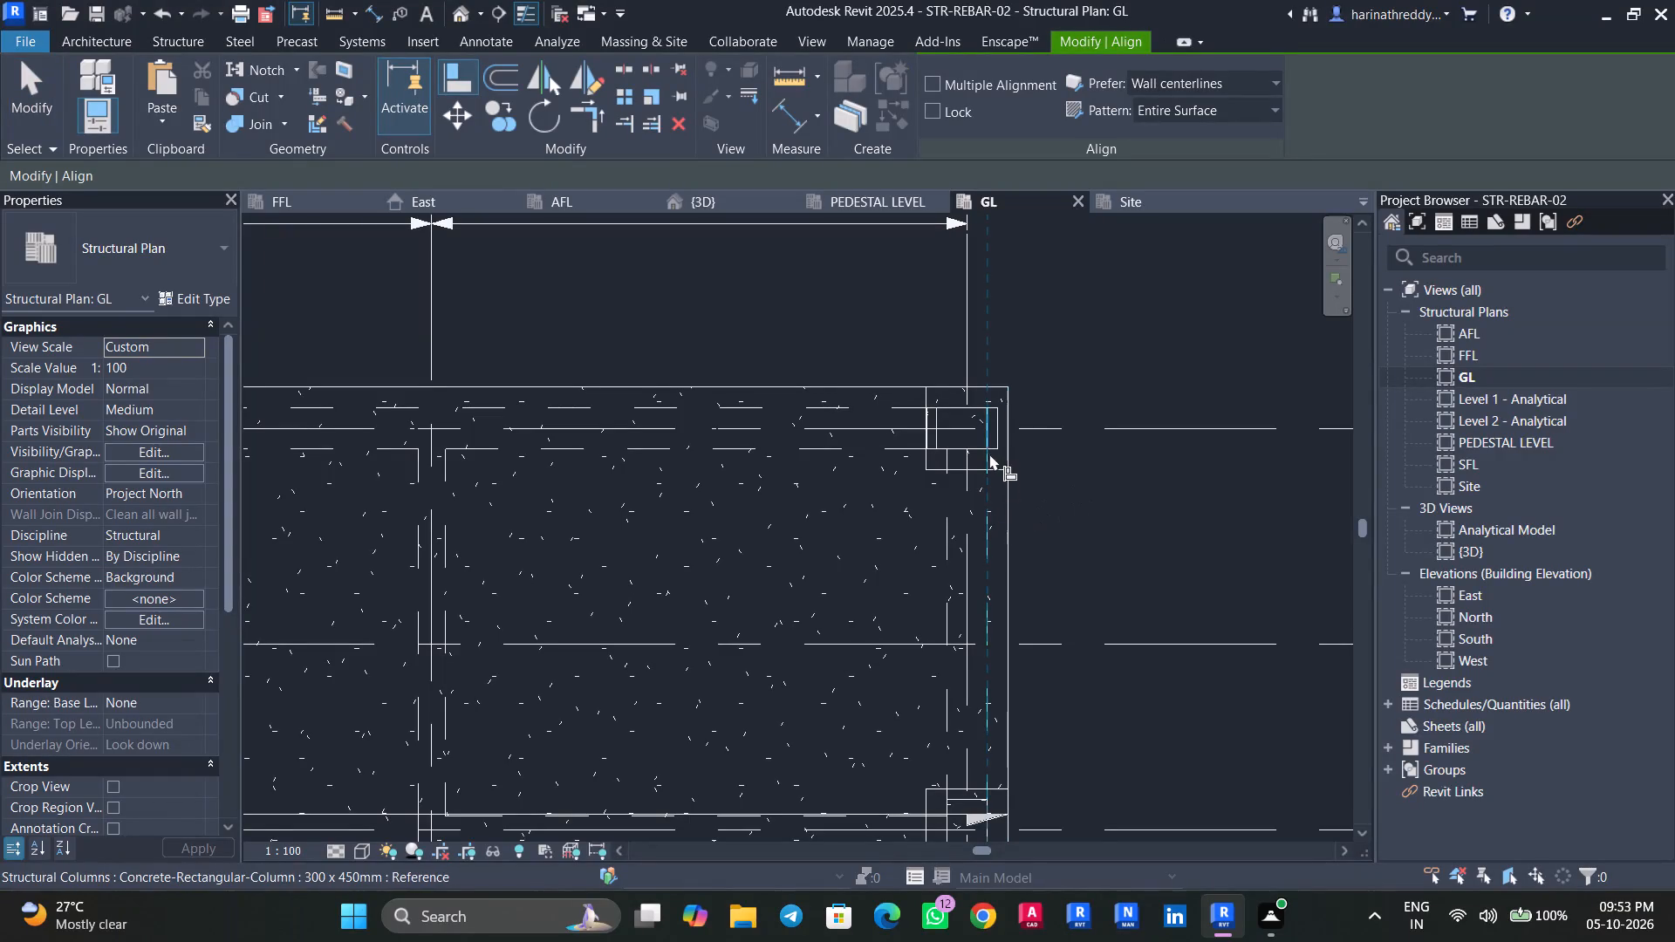
pyautogui.click(997, 440)
pyautogui.moveTo(1077, 570); pyautogui.dragTo(1140, 145, button='middle')
pyautogui.moveTo(1119, 515); pyautogui.dragTo(1123, 274, button='middle')
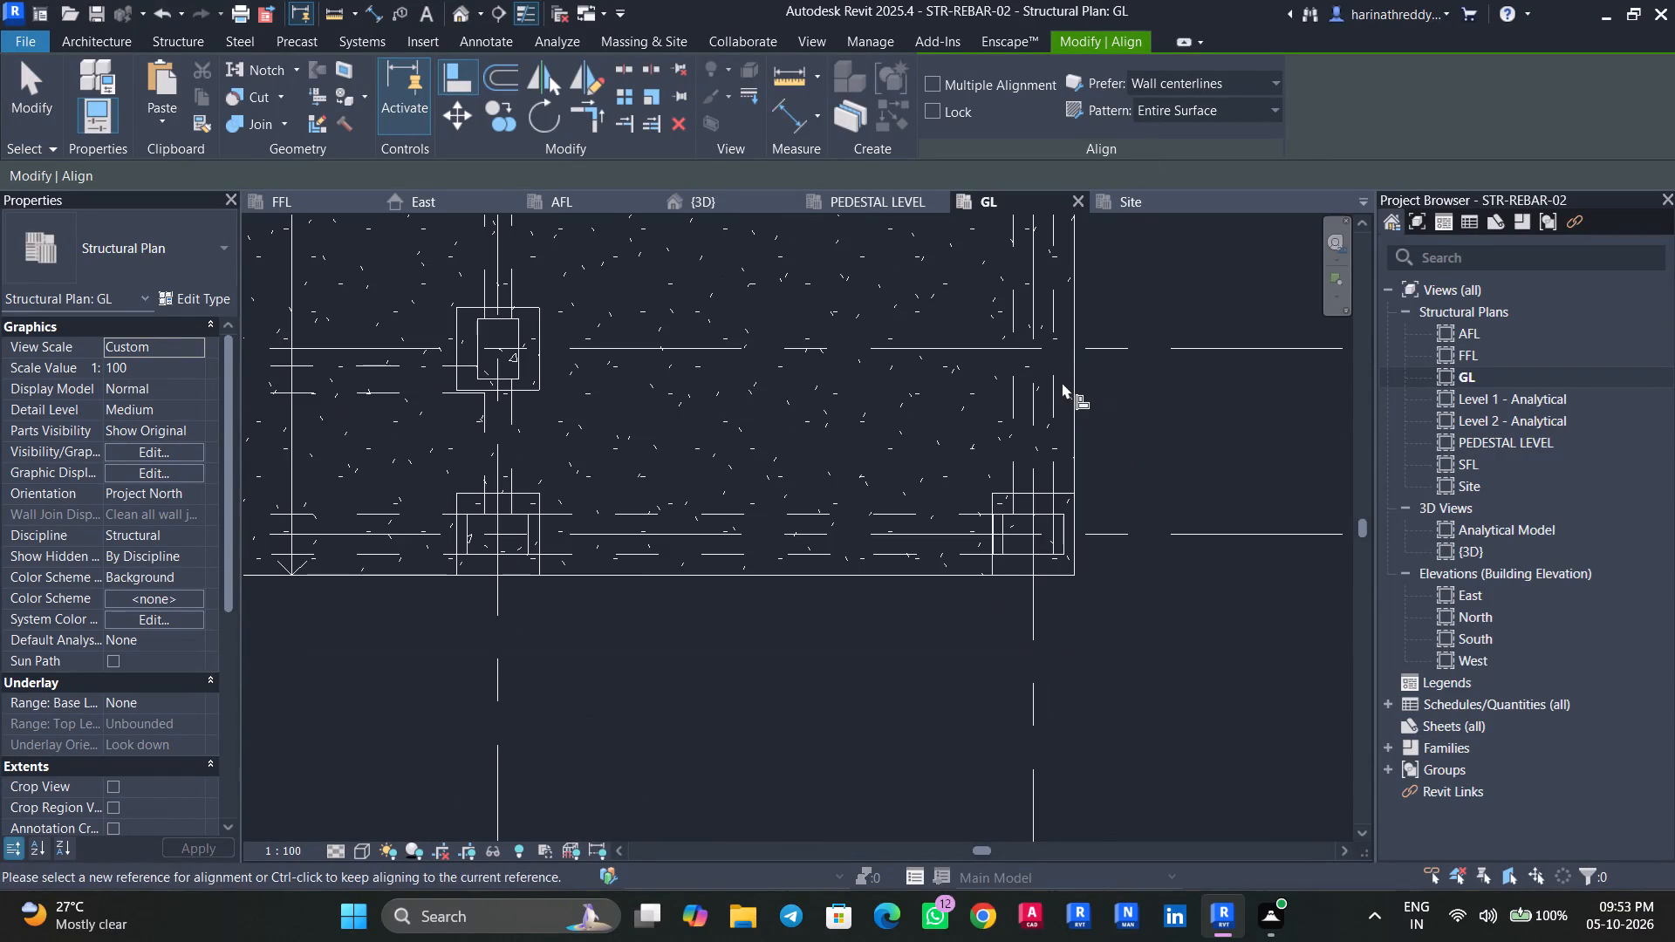
pyautogui.click(1062, 382)
pyautogui.click(1071, 519)
# Align the outer faces of the corner columns at I-1 and A-1 with the outer face of the grid 1 beams at GL.
pyautogui.scroll(-6, 1127, 514)
pyautogui.moveTo(1134, 519); pyautogui.dragTo(1415, 636, button='middle')
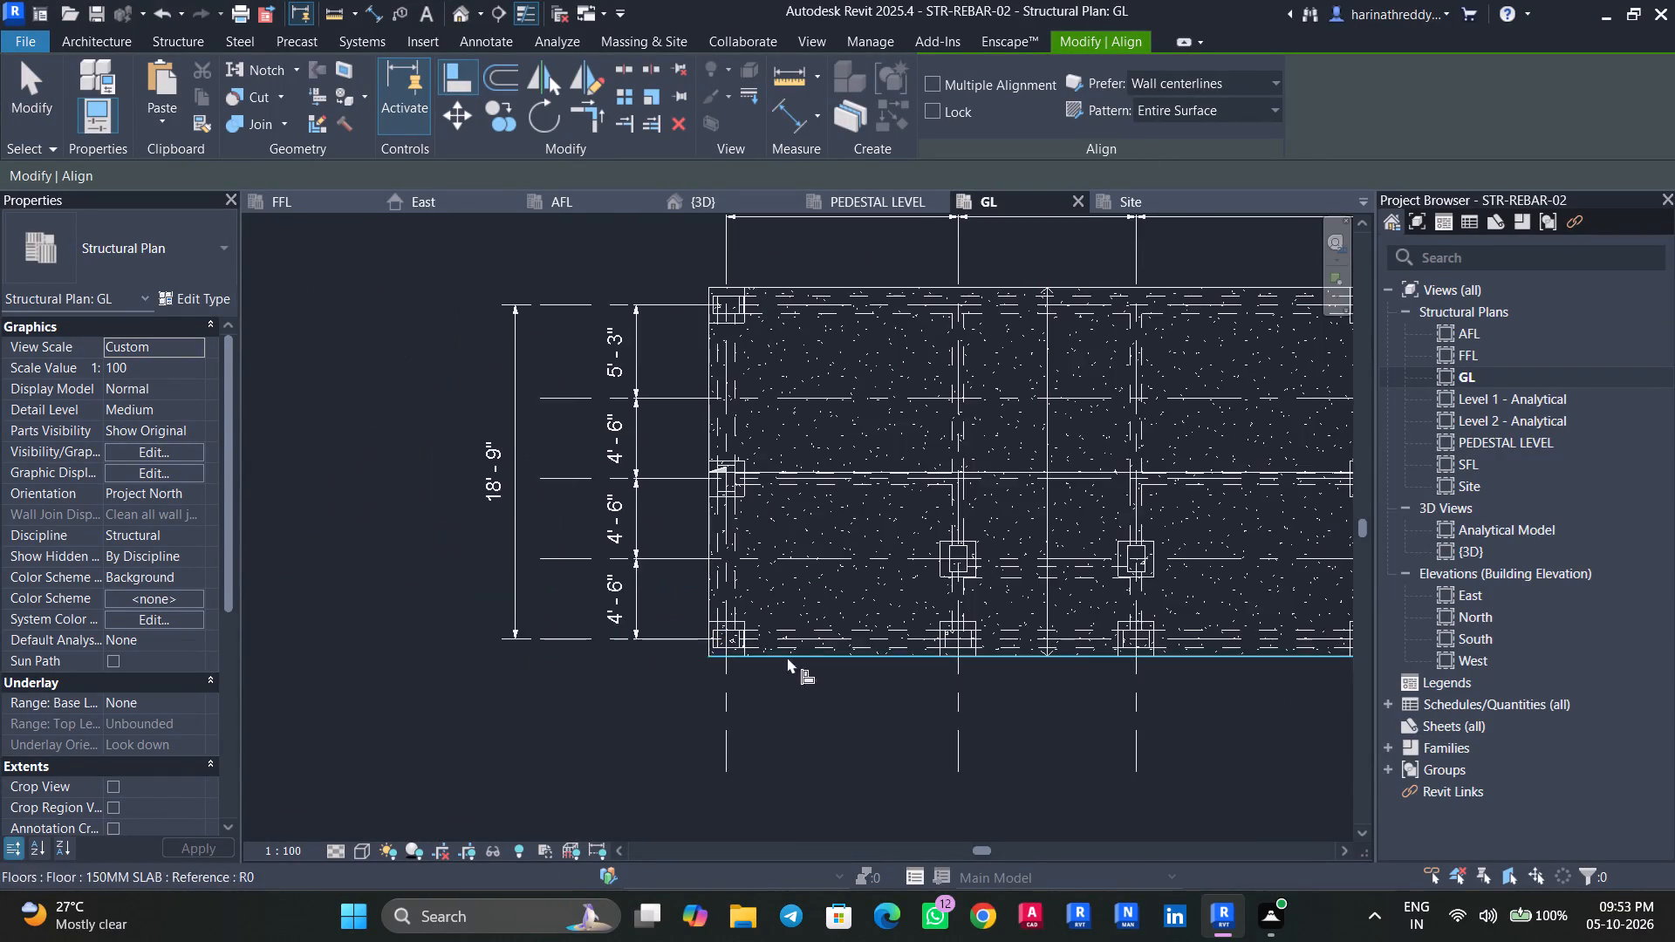
pyautogui.scroll(5, 728, 639)
pyautogui.click(714, 597)
pyautogui.click(707, 651)
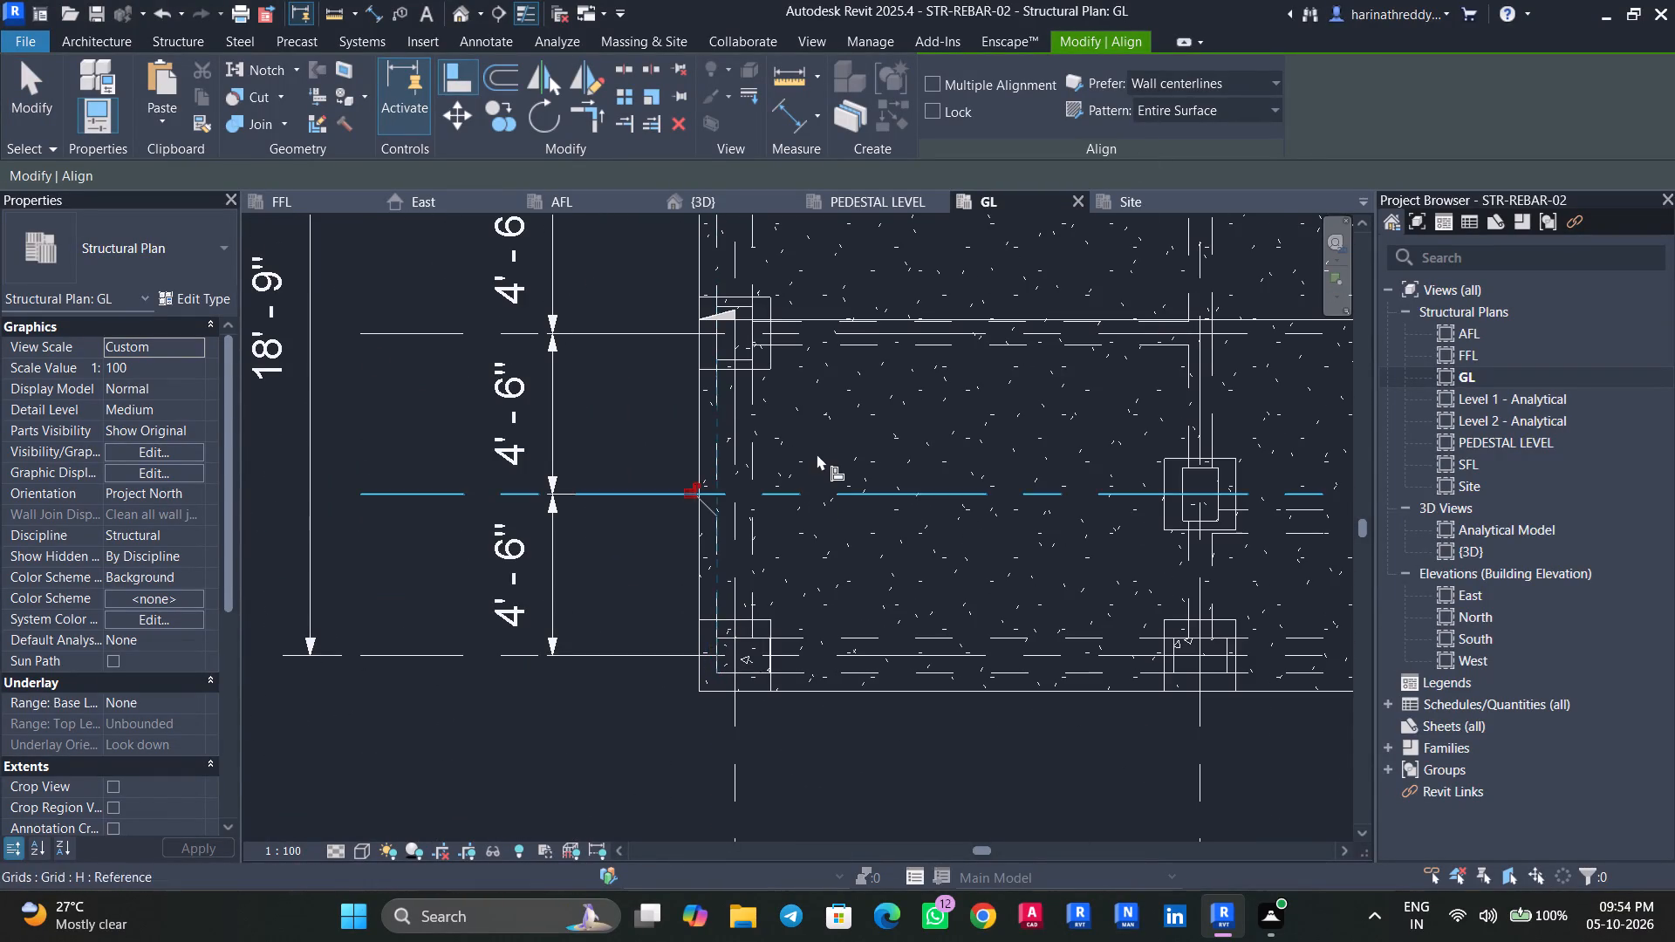
pyautogui.moveTo(817, 461); pyautogui.dragTo(879, 713, button='middle')
pyautogui.moveTo(808, 438); pyautogui.dragTo(824, 557, button='middle')
pyautogui.click(797, 513)
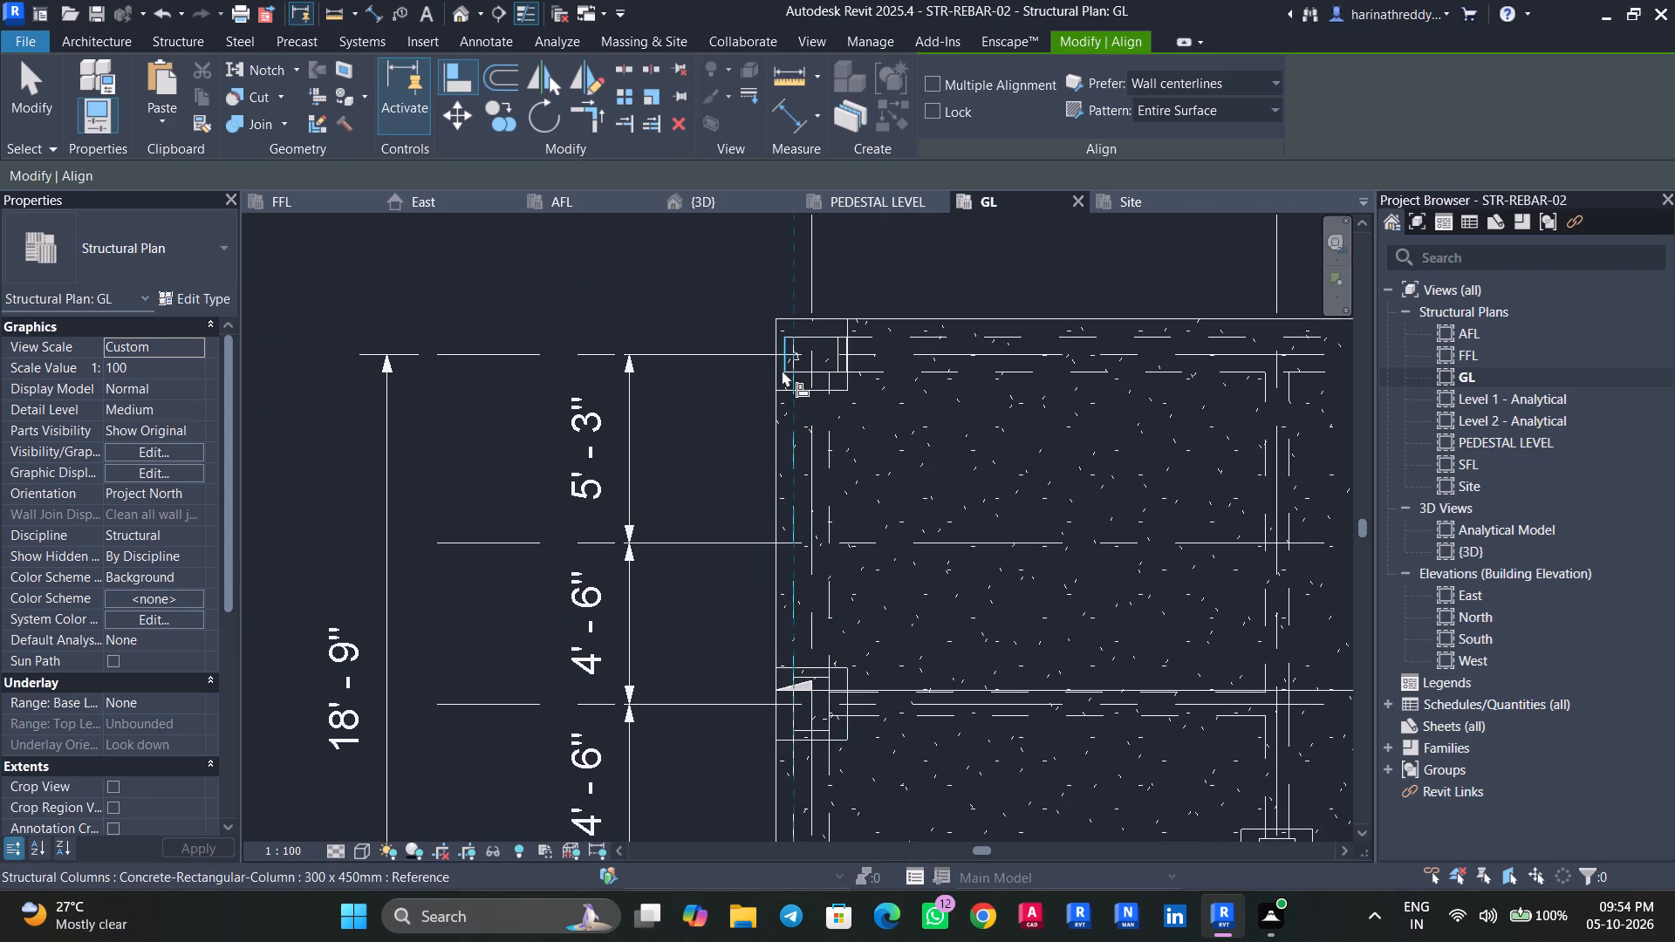
pyautogui.click(783, 365)
pyautogui.press('Escape')
pyautogui.press('Escape')
pyautogui.press('Escape')
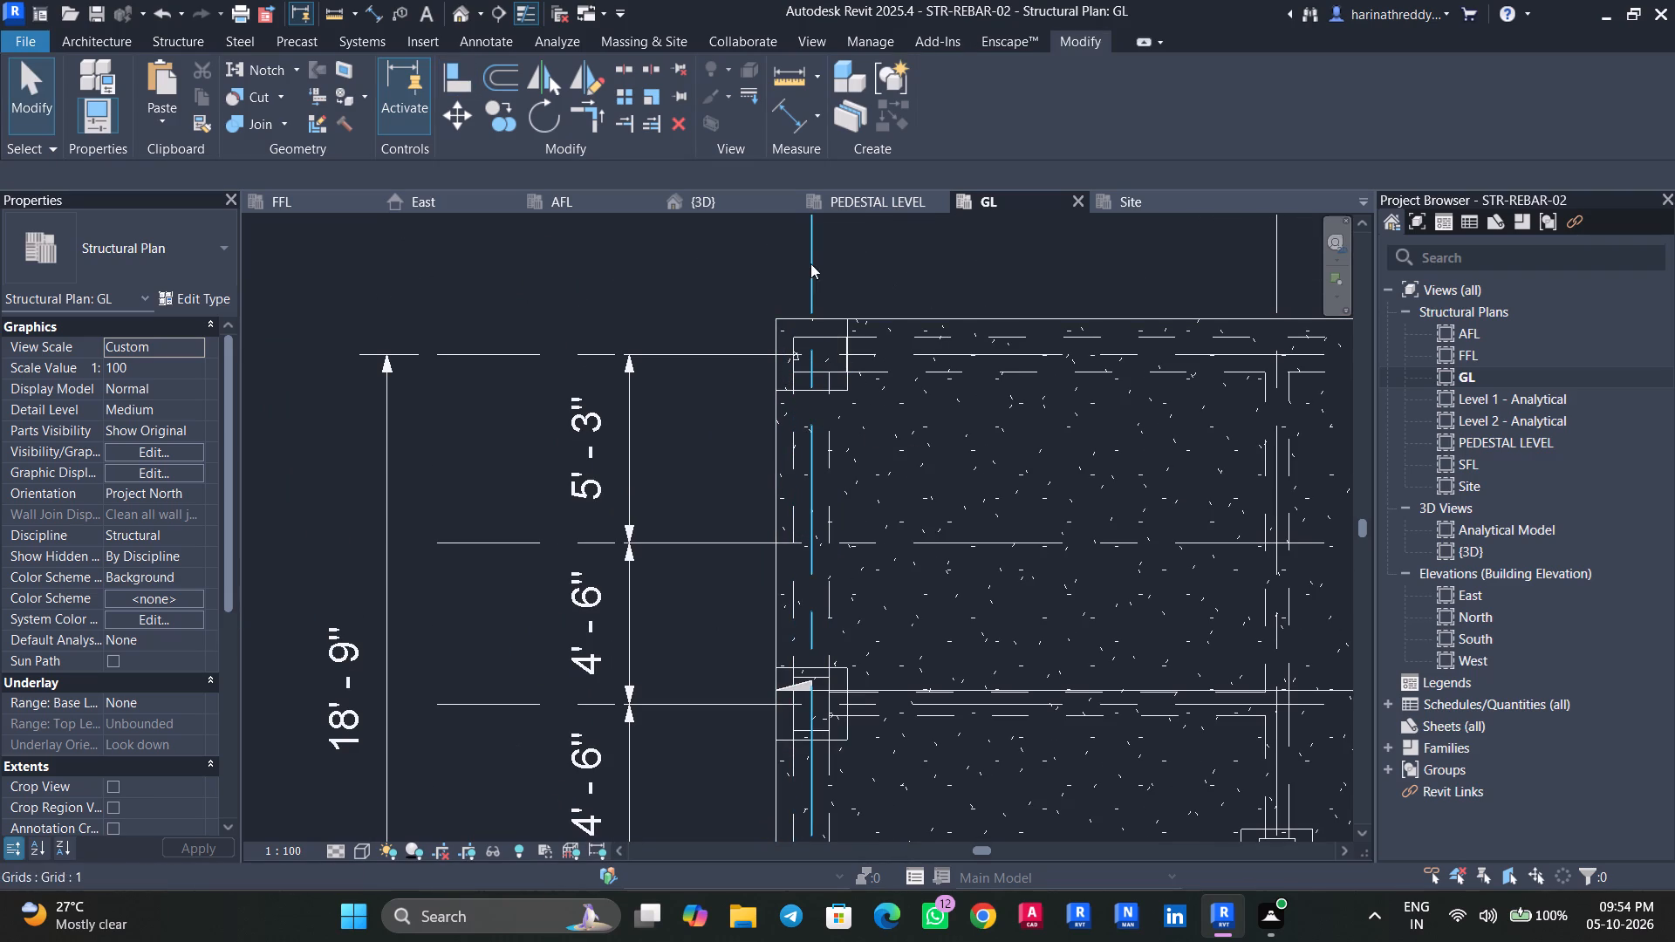
# Examine the realigned corner columns and the beam frame in the 3D view.
pyautogui.click(461, 15)
pyautogui.keyDown('shift'); pyautogui.moveTo(916, 667); pyautogui.dragTo(999, 504, button='middle'); pyautogui.keyUp('shift')
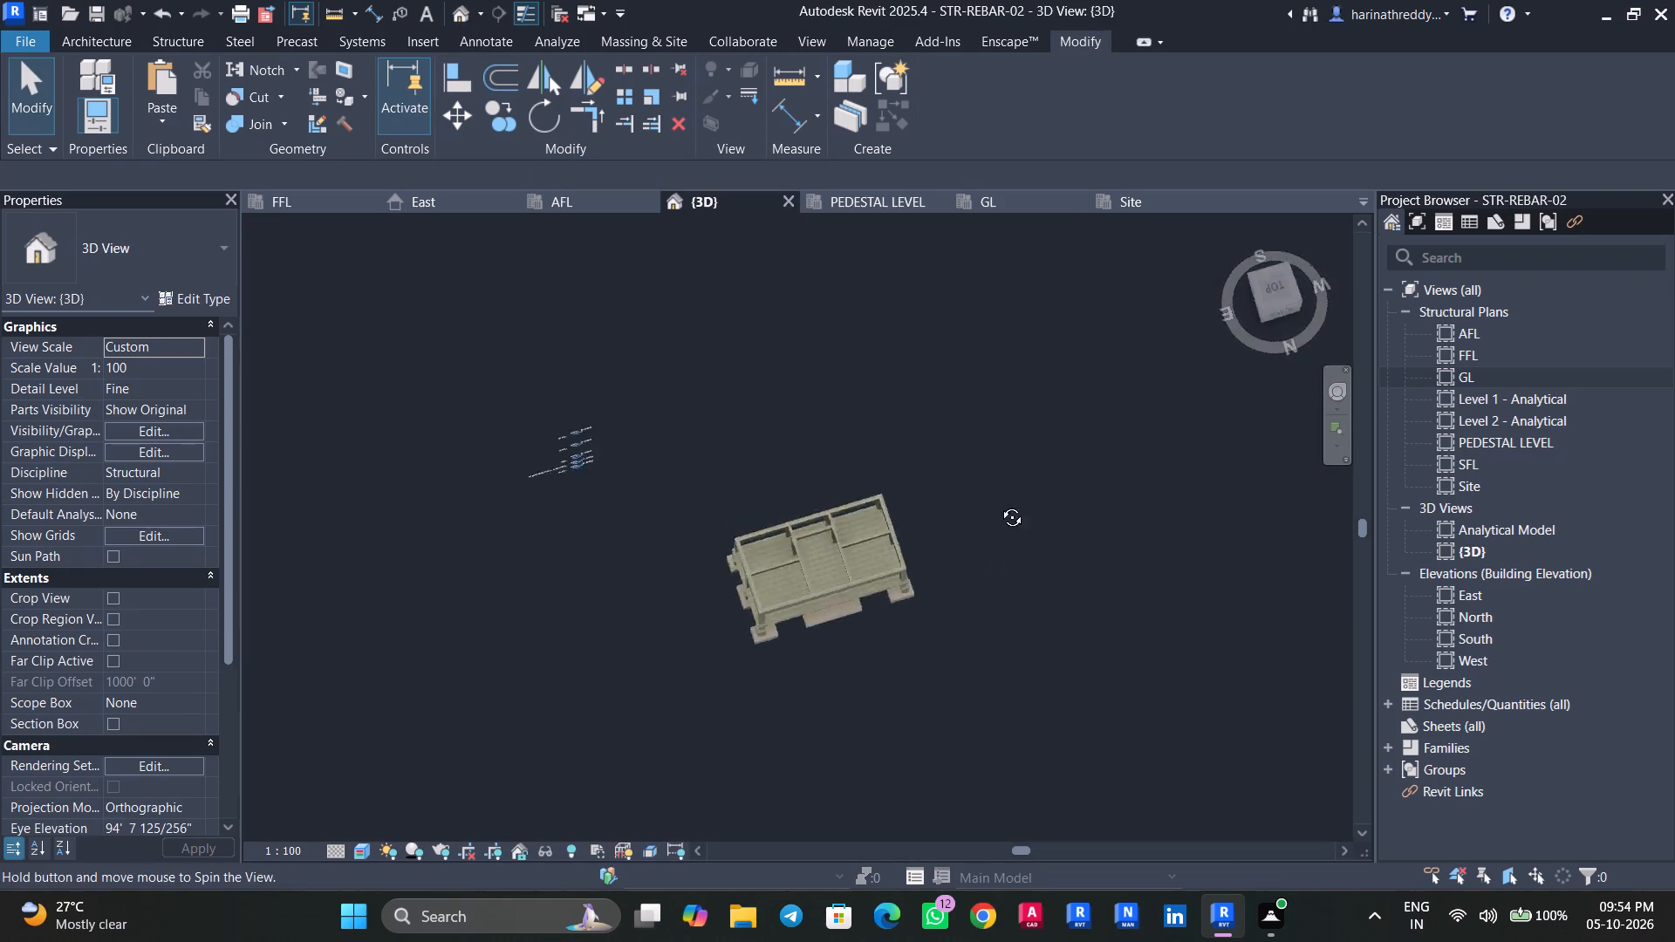
pyautogui.keyDown('shift'); pyautogui.moveTo(999, 504); pyautogui.dragTo(1073, 192, button='middle'); pyautogui.keyUp('shift')
pyautogui.scroll(3, 809, 620)
pyautogui.scroll(-1, 809, 620)
pyautogui.scroll(4, 905, 595)
pyautogui.keyDown('shift'); pyautogui.moveTo(944, 615); pyautogui.dragTo(912, 638, button='middle'); pyautogui.keyUp('shift')
pyautogui.scroll(2, 861, 650)
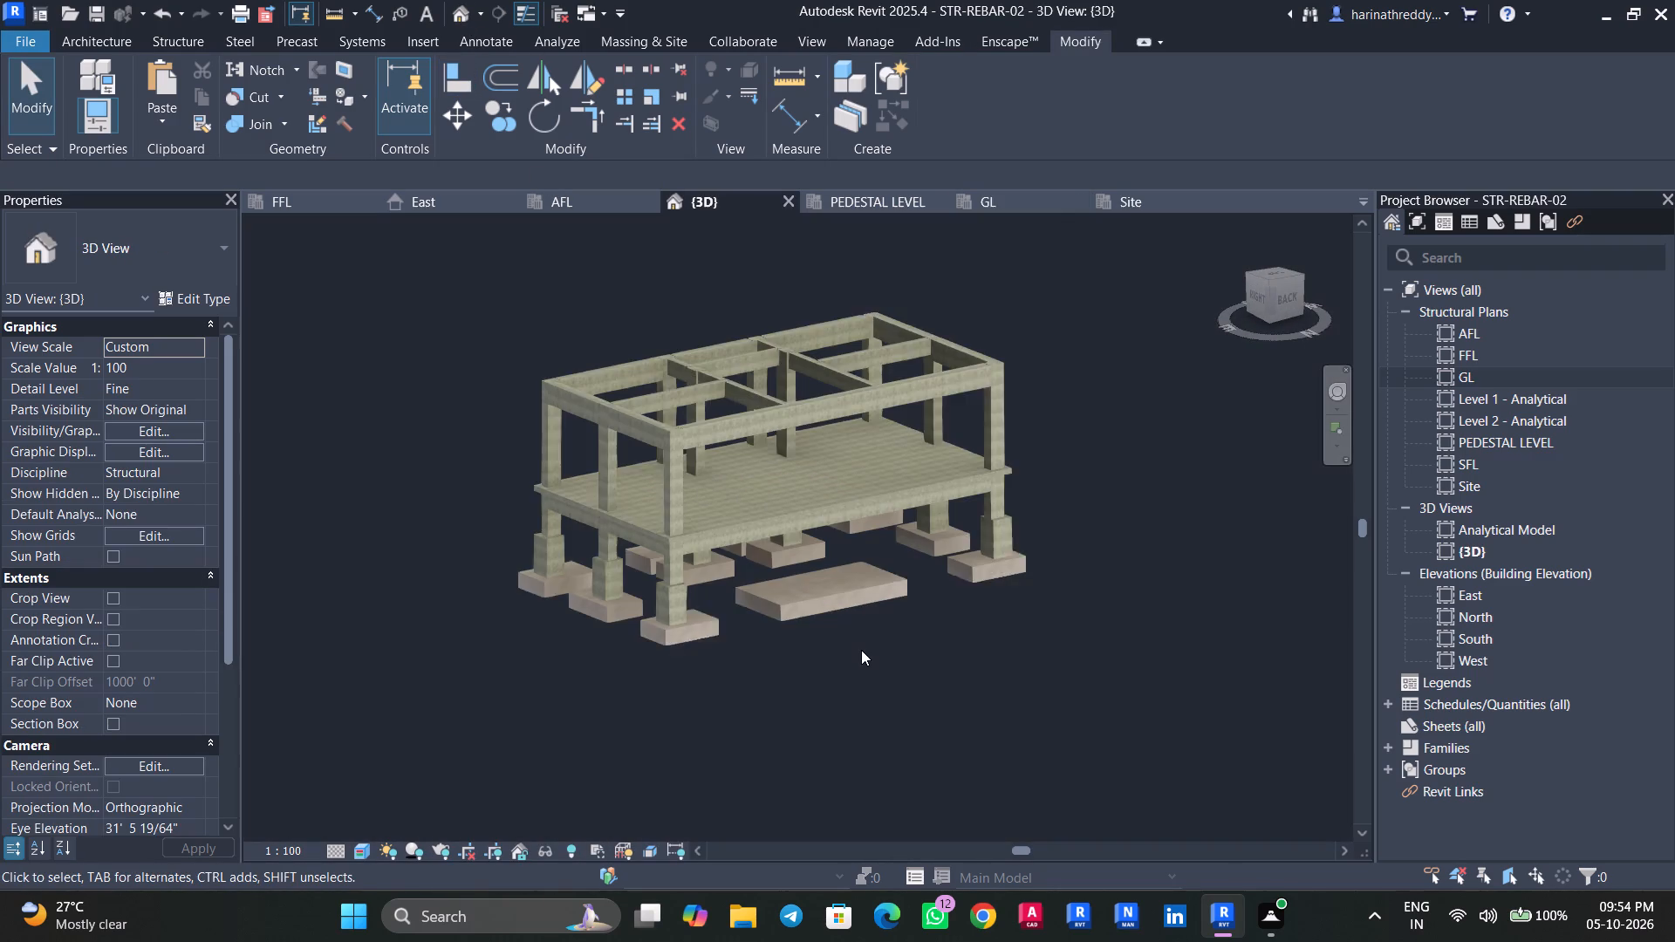
pyautogui.scroll(1, 861, 650)
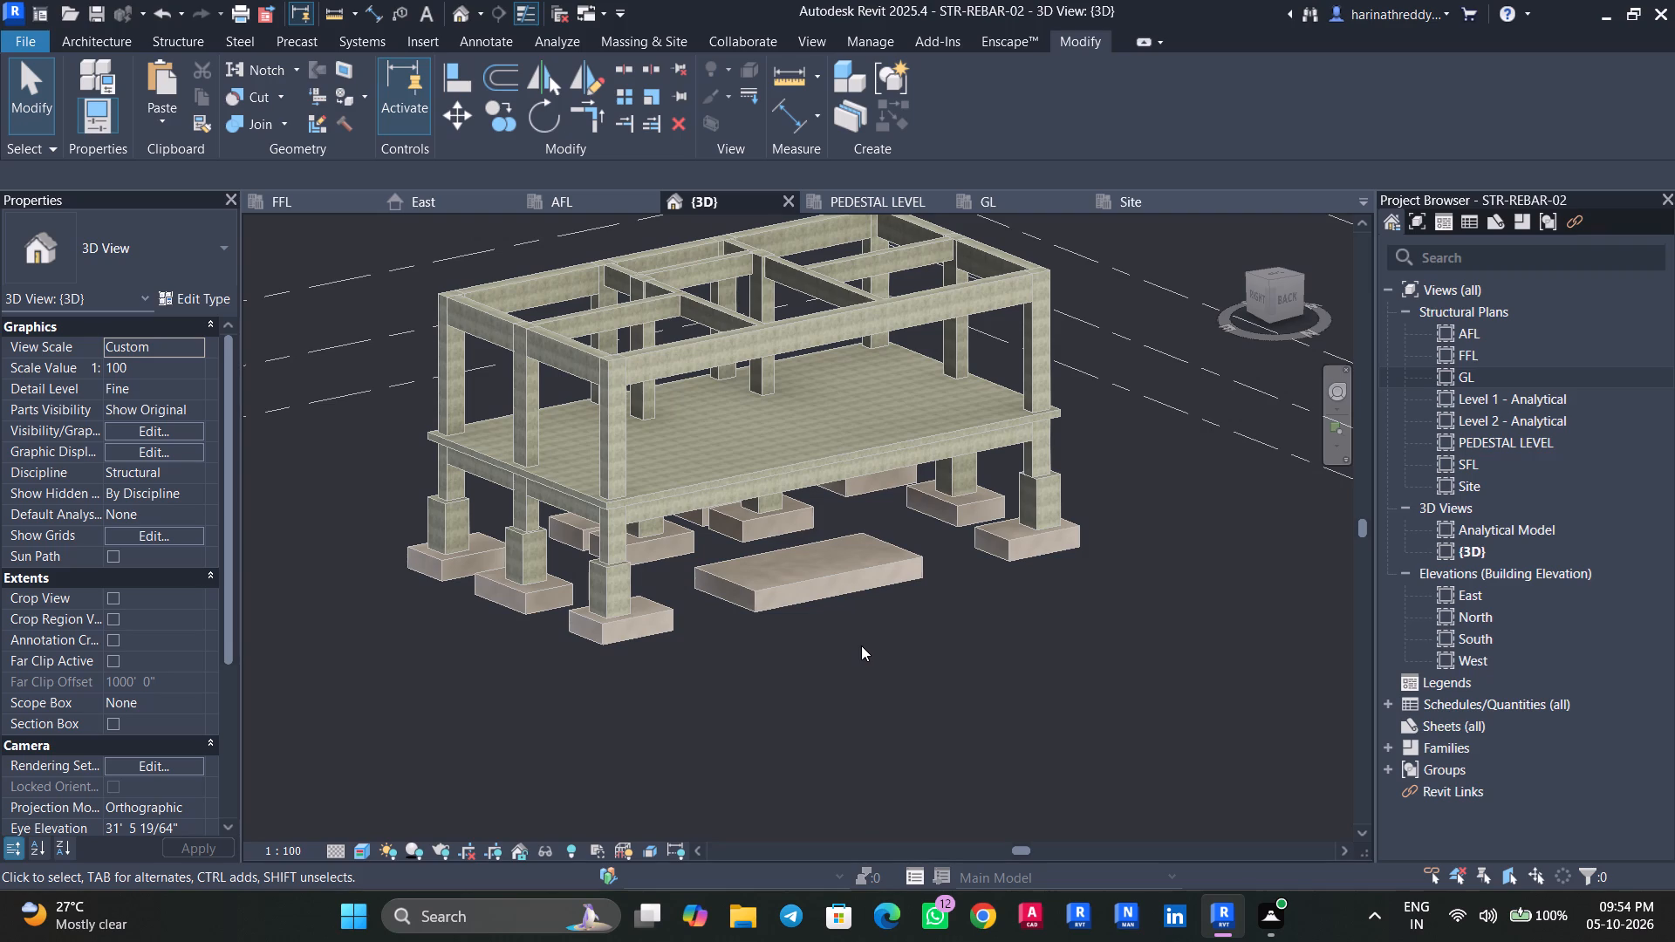
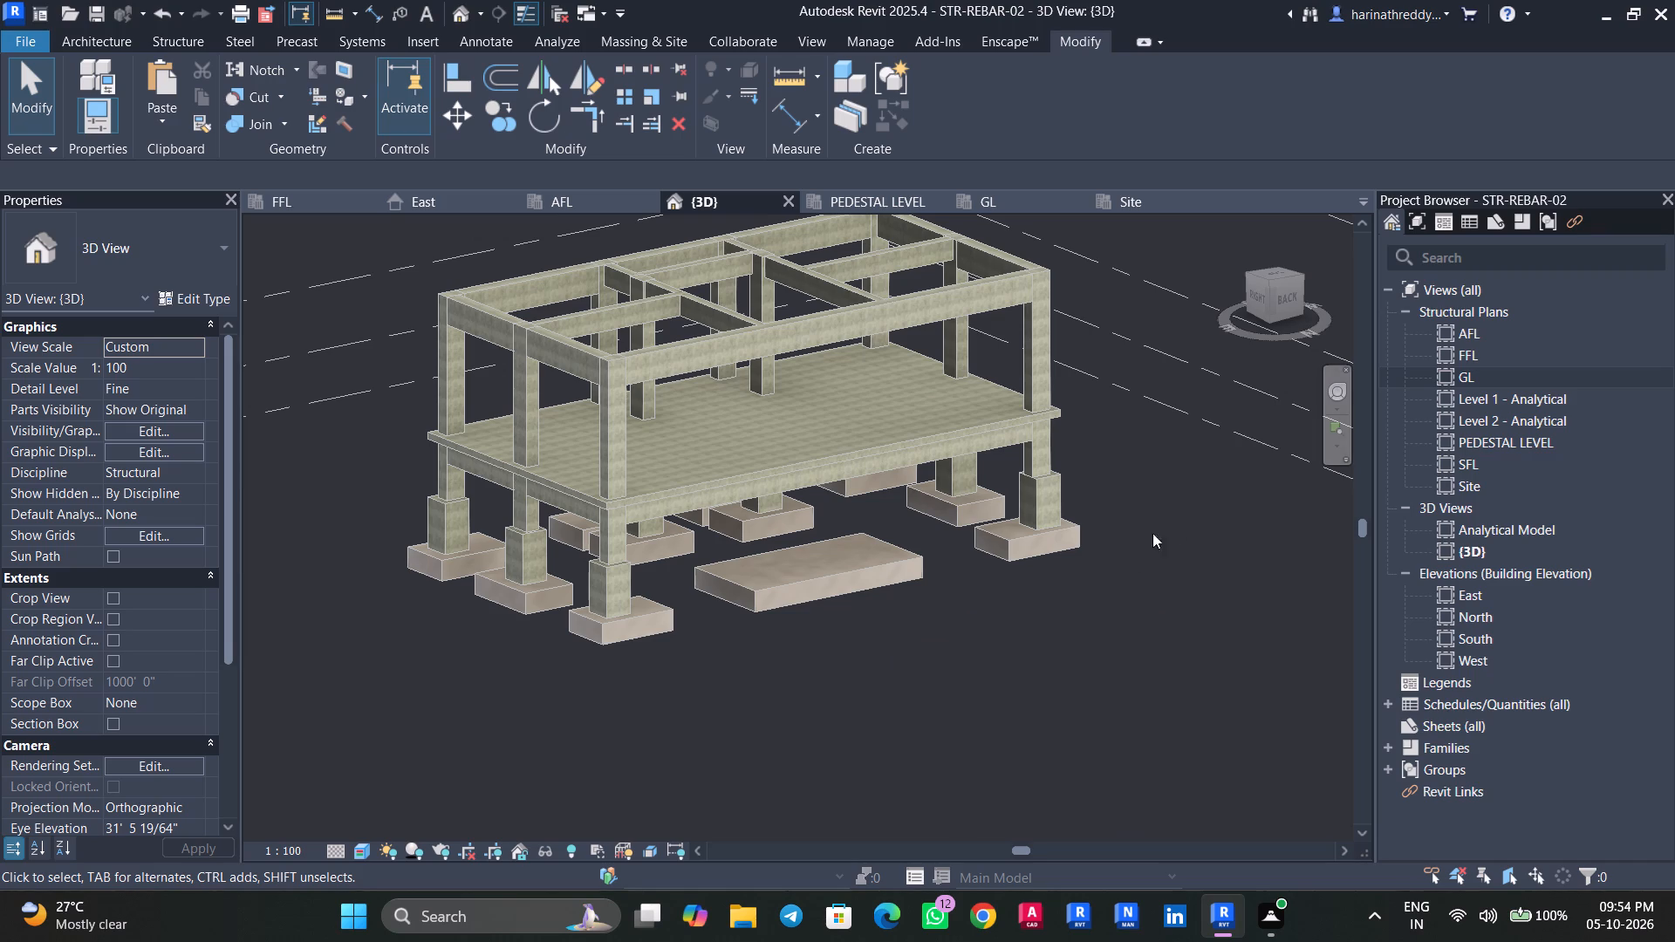
# Examine the beam and column layout in the East elevation.
pyautogui.doubleClick(1475, 595)
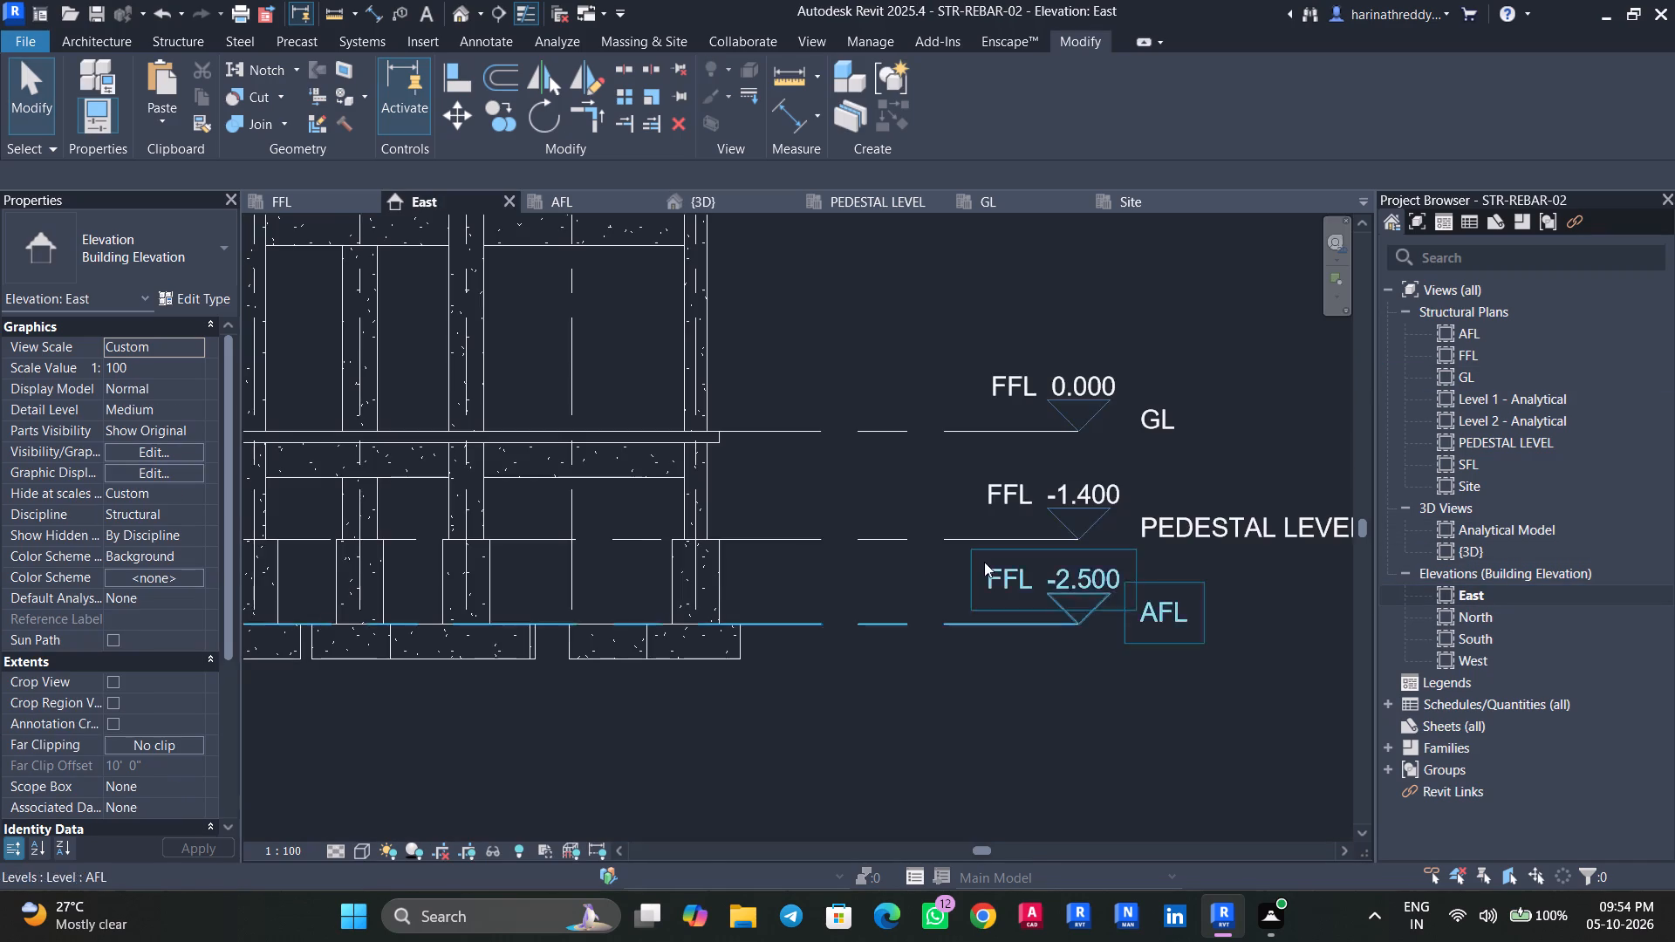
pyautogui.scroll(-4, 824, 492)
pyautogui.moveTo(825, 490); pyautogui.dragTo(1040, 547, button='middle')
pyautogui.scroll(3, 810, 436)
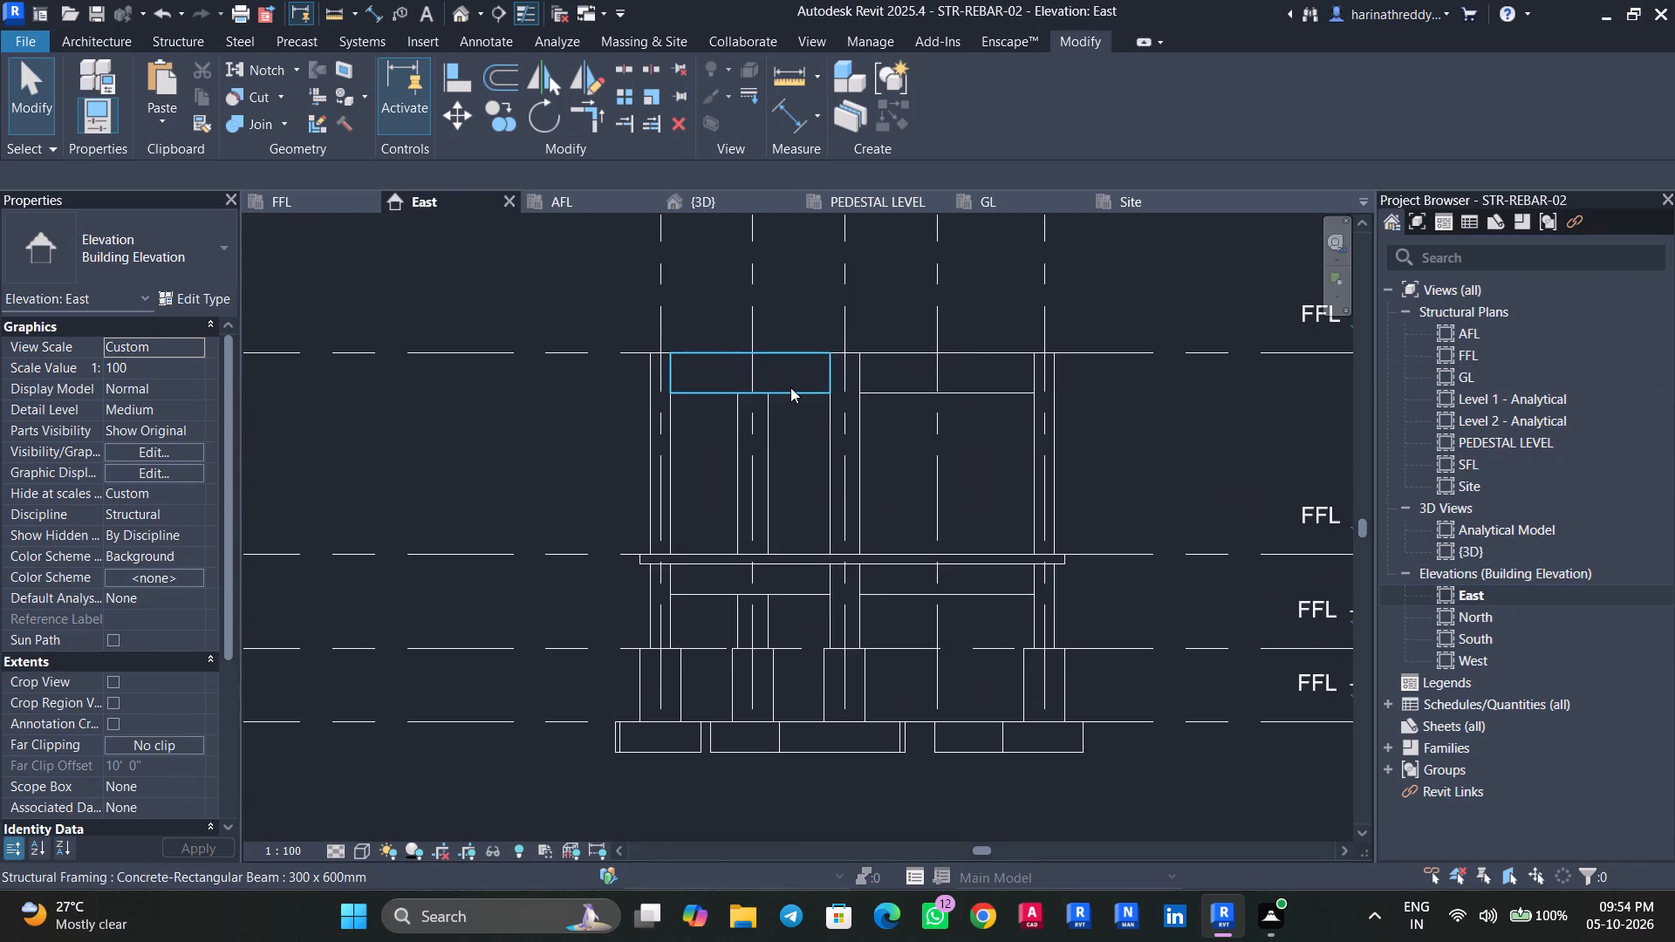
pyautogui.click(790, 387)
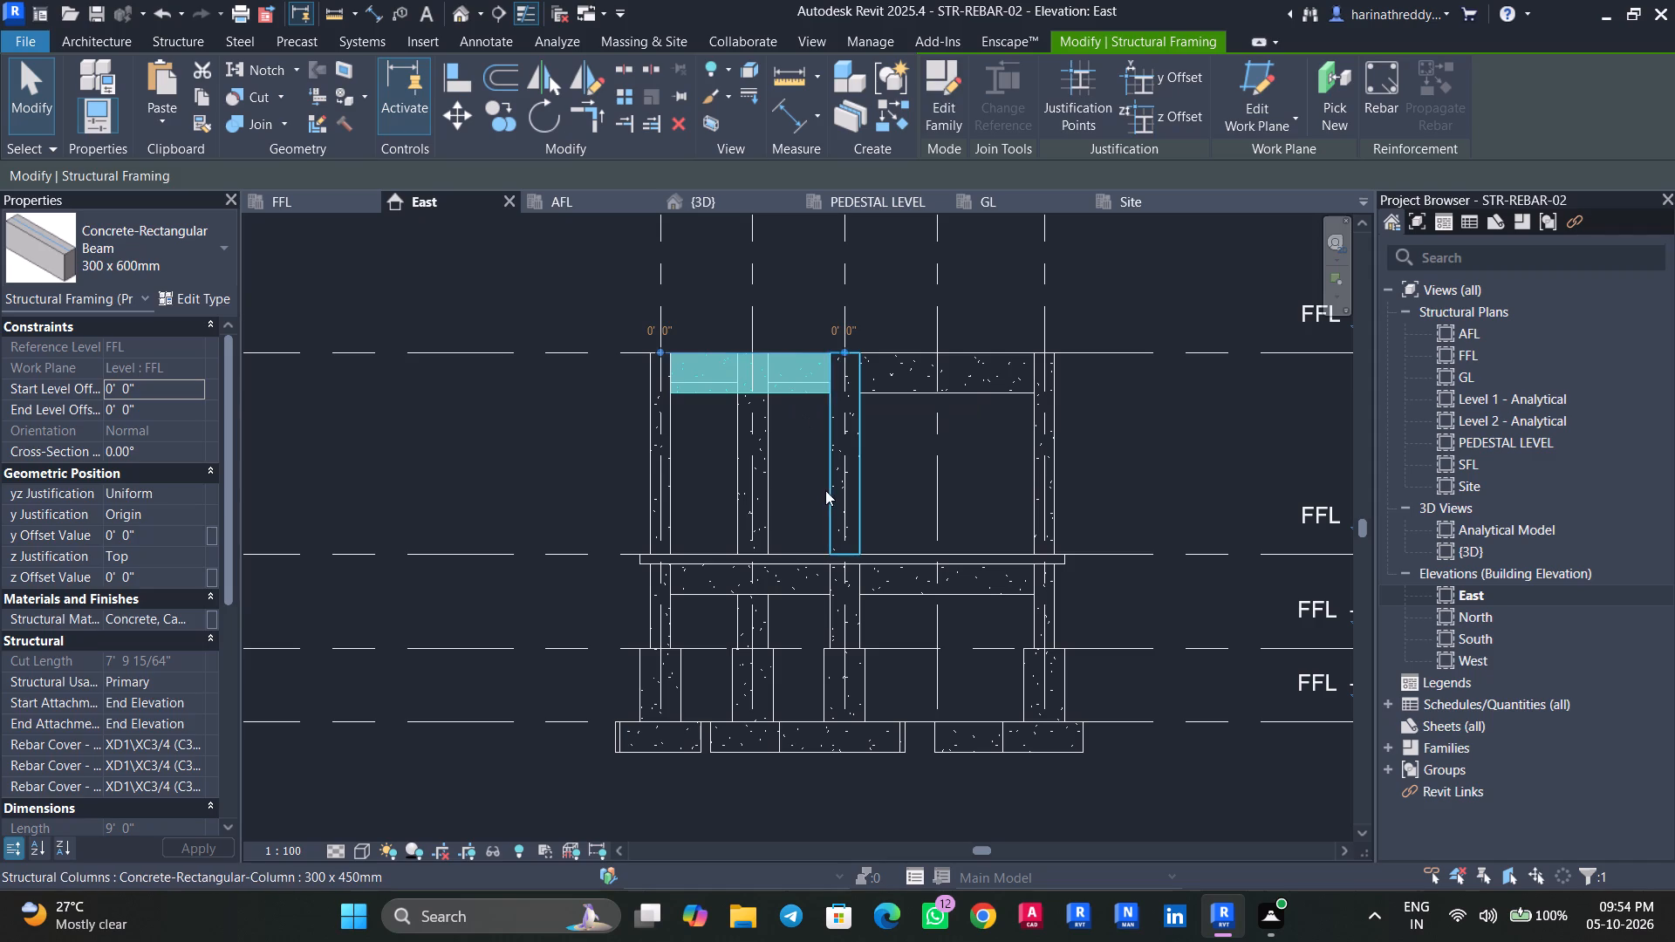
pyautogui.press('Escape')
pyautogui.press('Escape')
pyautogui.keyDown('shift'); pyautogui.middleClick(1124, 457); pyautogui.keyUp('shift')
# Examine the frame in 3D, including the interior column and beam junctions from above.
pyautogui.click(680, 186)
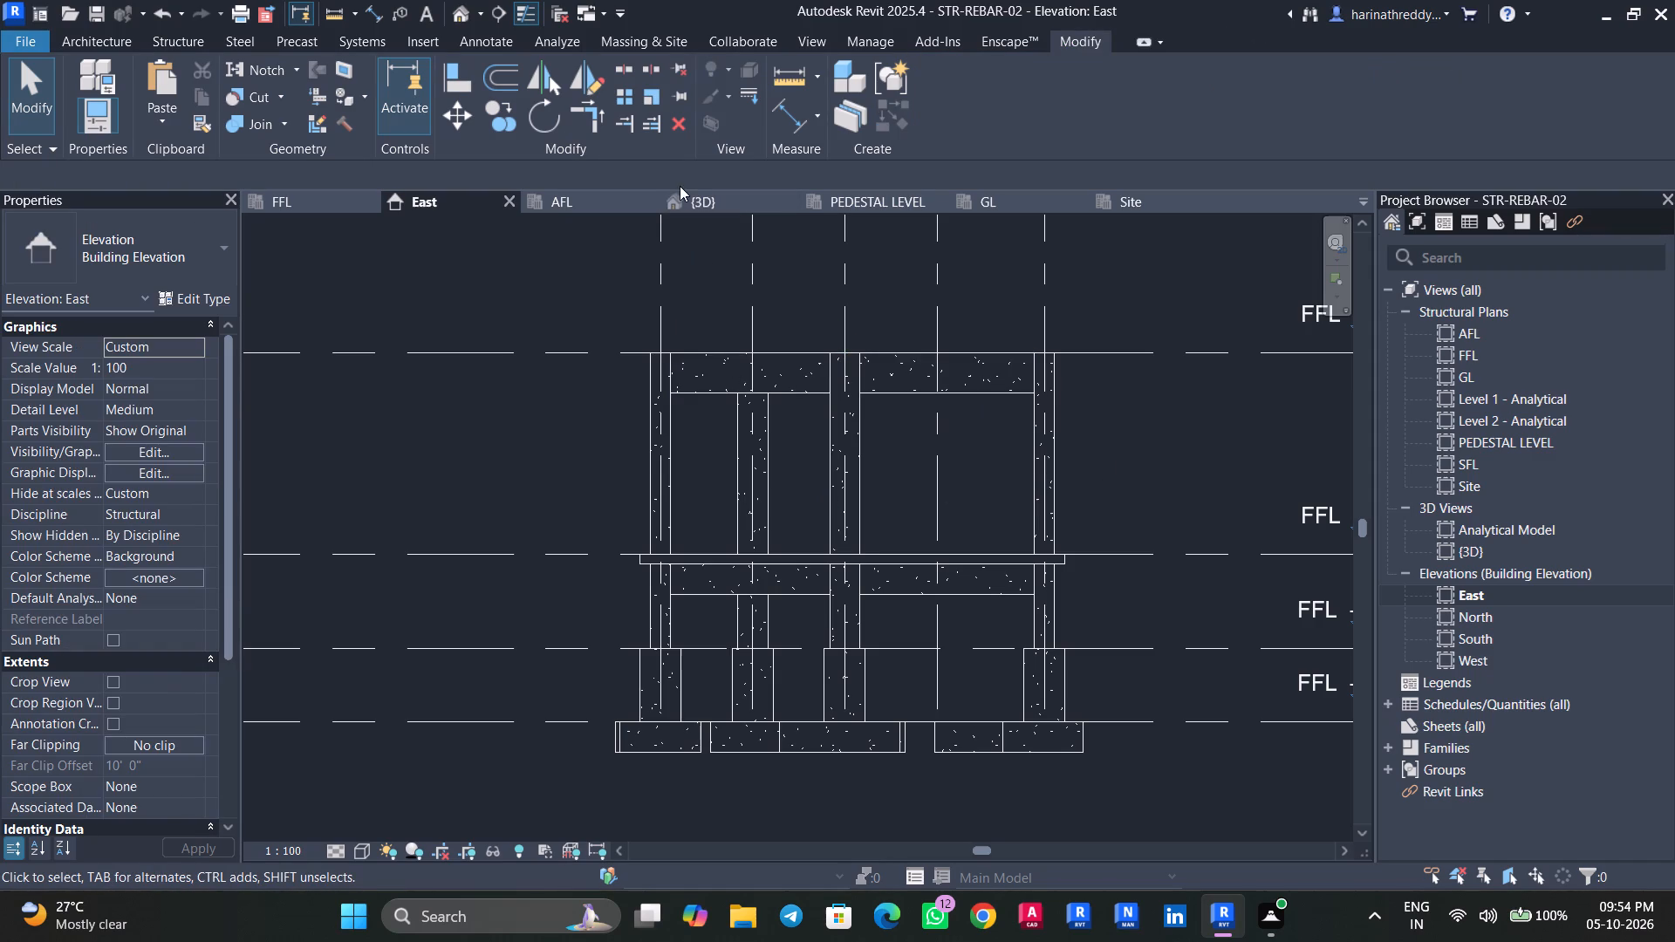
pyautogui.click(681, 191)
pyautogui.click(697, 217)
pyautogui.click(701, 197)
pyautogui.keyDown('shift'); pyautogui.moveTo(1029, 654); pyautogui.dragTo(1113, 752, button='middle'); pyautogui.keyUp('shift')
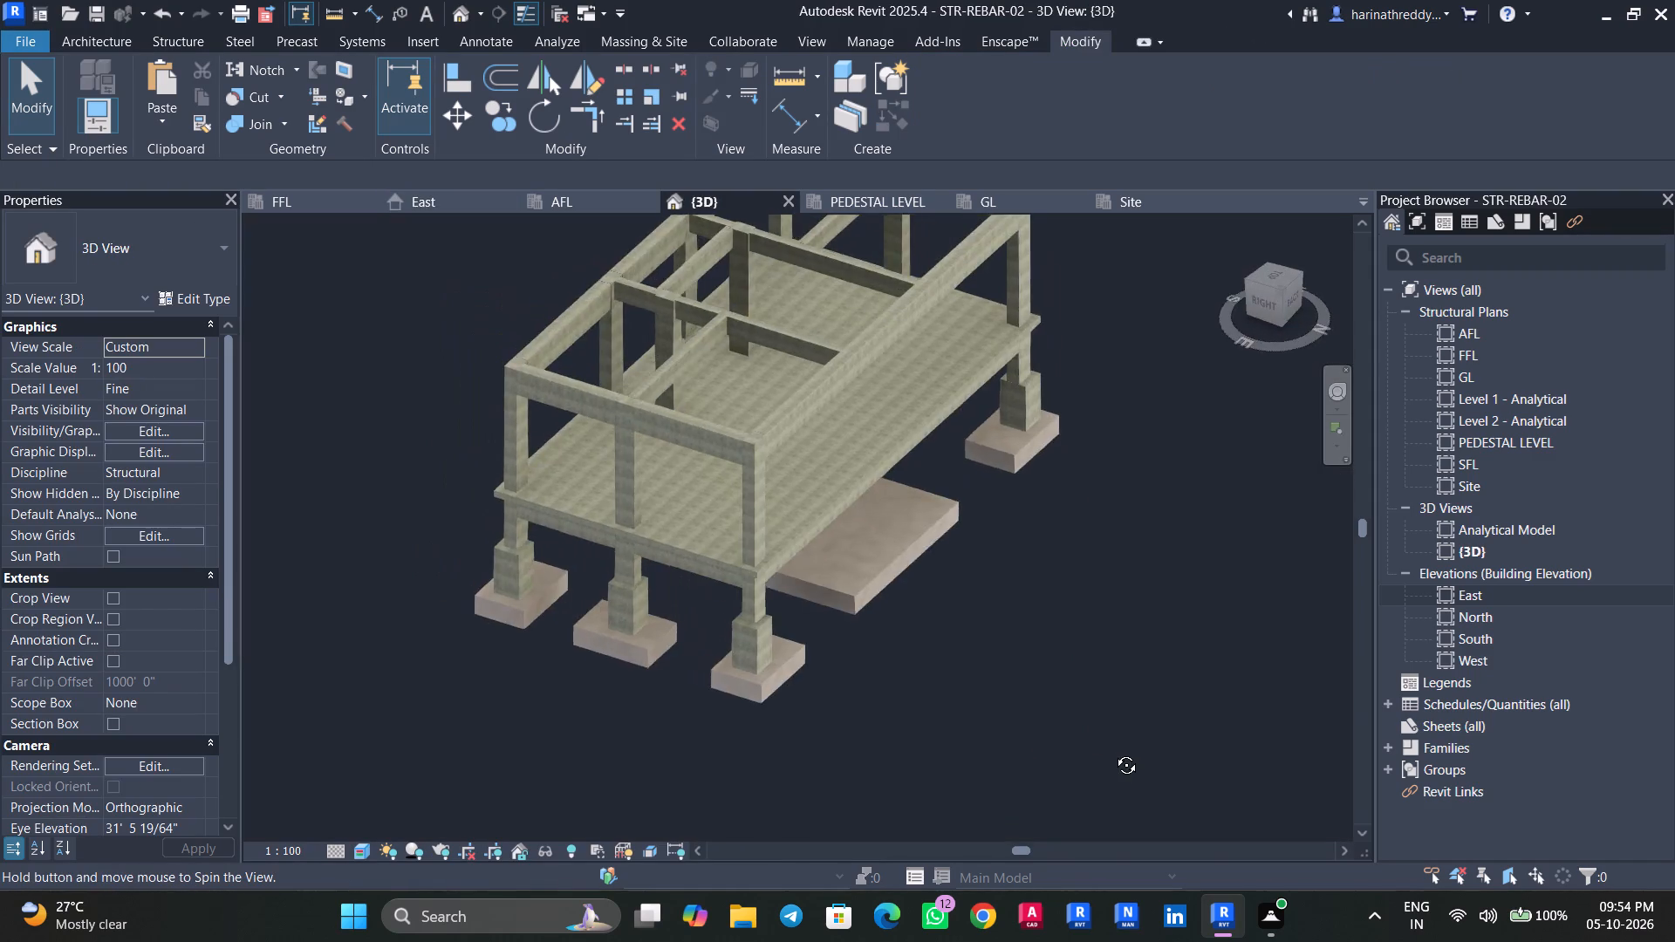
pyautogui.keyDown('shift'); pyautogui.moveTo(1113, 752); pyautogui.dragTo(872, 790, button='middle'); pyautogui.keyUp('shift')
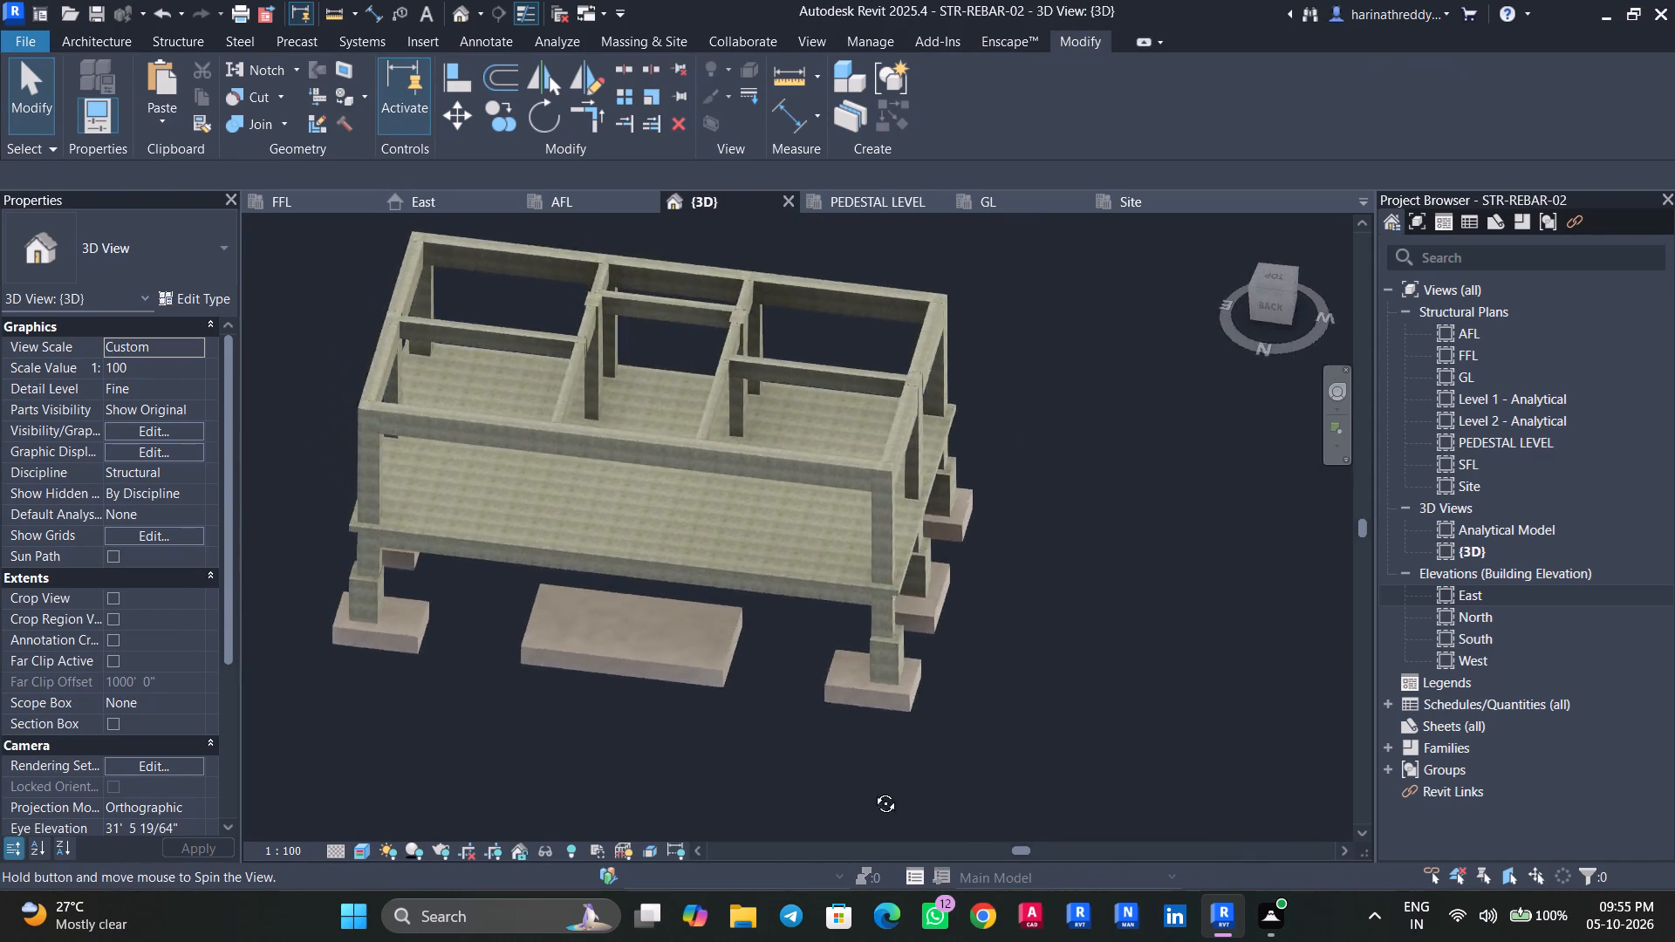
pyautogui.keyDown('shift'); pyautogui.moveTo(872, 790); pyautogui.dragTo(949, 810, button='middle'); pyautogui.keyUp('shift')
pyautogui.scroll(1, 607, 290)
pyautogui.scroll(-1, 607, 290)
pyautogui.scroll(9, 608, 290)
pyautogui.keyDown('shift'); pyautogui.moveTo(711, 420); pyautogui.dragTo(687, 625, button='middle'); pyautogui.keyUp('shift')
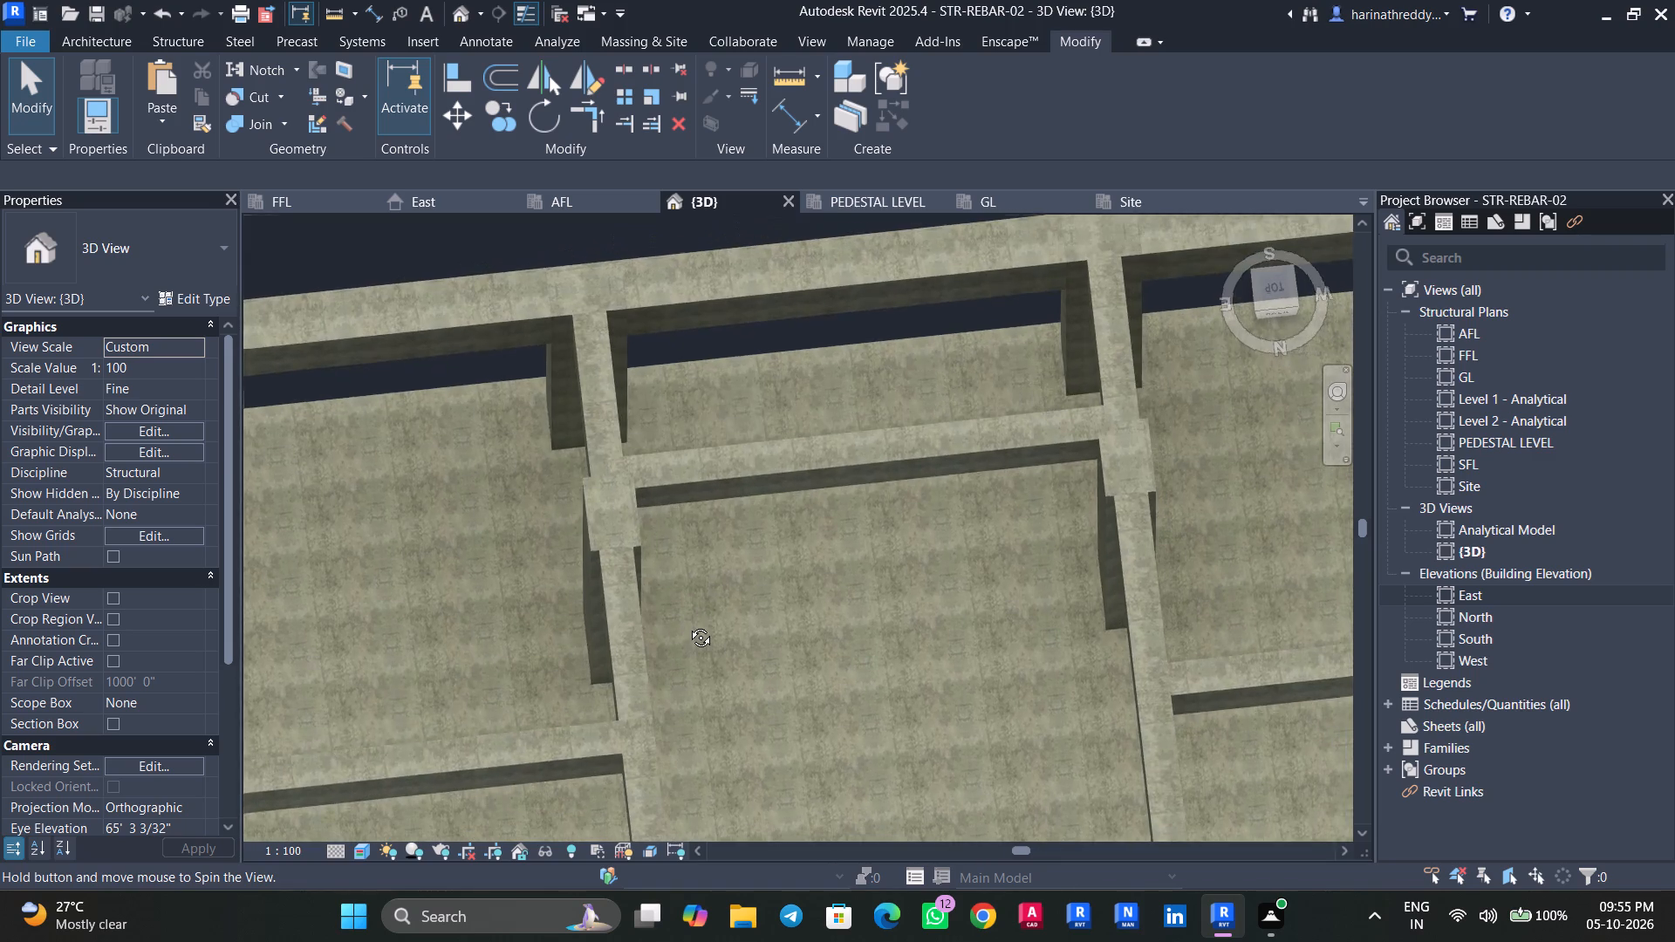
pyautogui.keyDown('shift'); pyautogui.moveTo(687, 625); pyautogui.dragTo(689, 628, button='middle'); pyautogui.keyUp('shift')
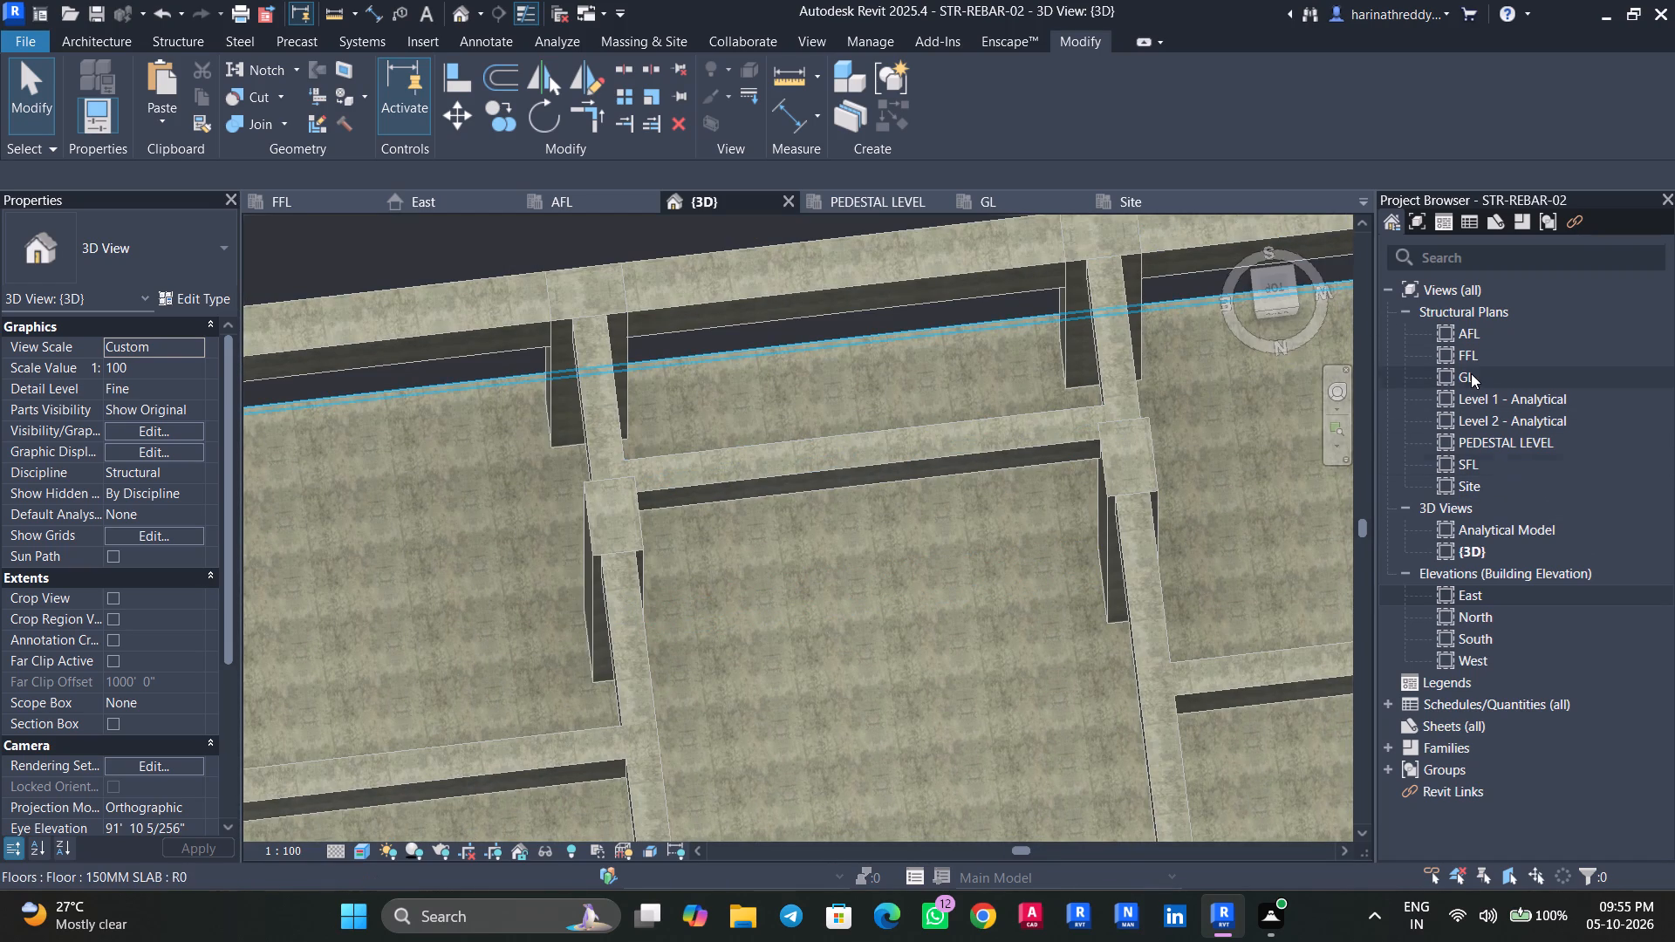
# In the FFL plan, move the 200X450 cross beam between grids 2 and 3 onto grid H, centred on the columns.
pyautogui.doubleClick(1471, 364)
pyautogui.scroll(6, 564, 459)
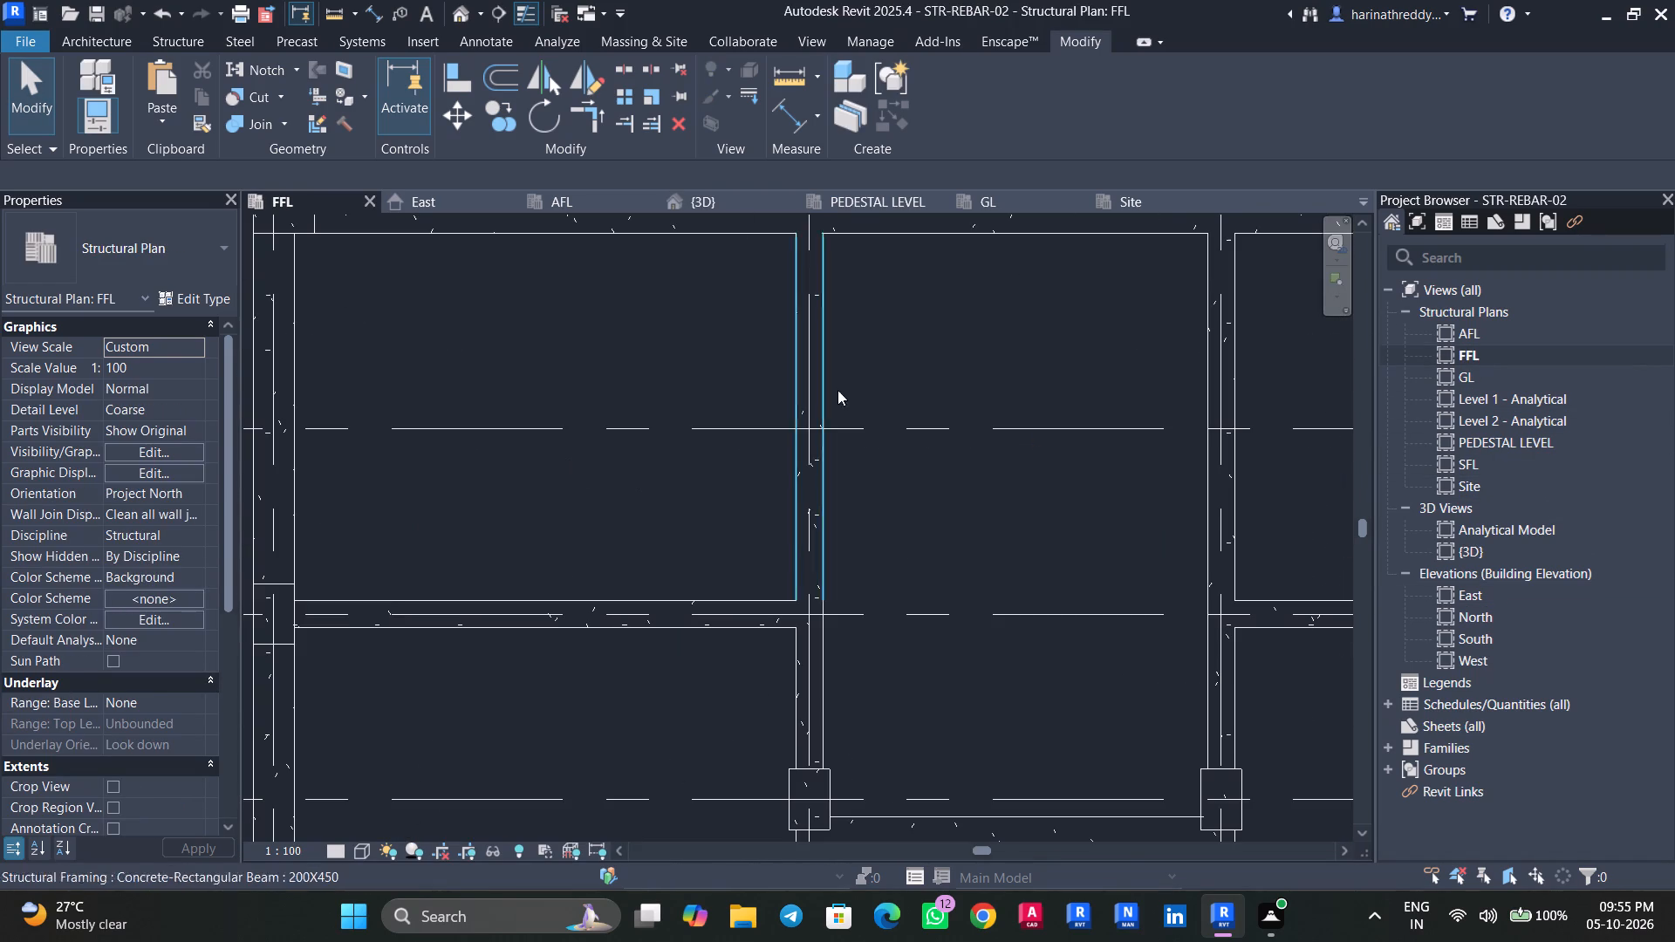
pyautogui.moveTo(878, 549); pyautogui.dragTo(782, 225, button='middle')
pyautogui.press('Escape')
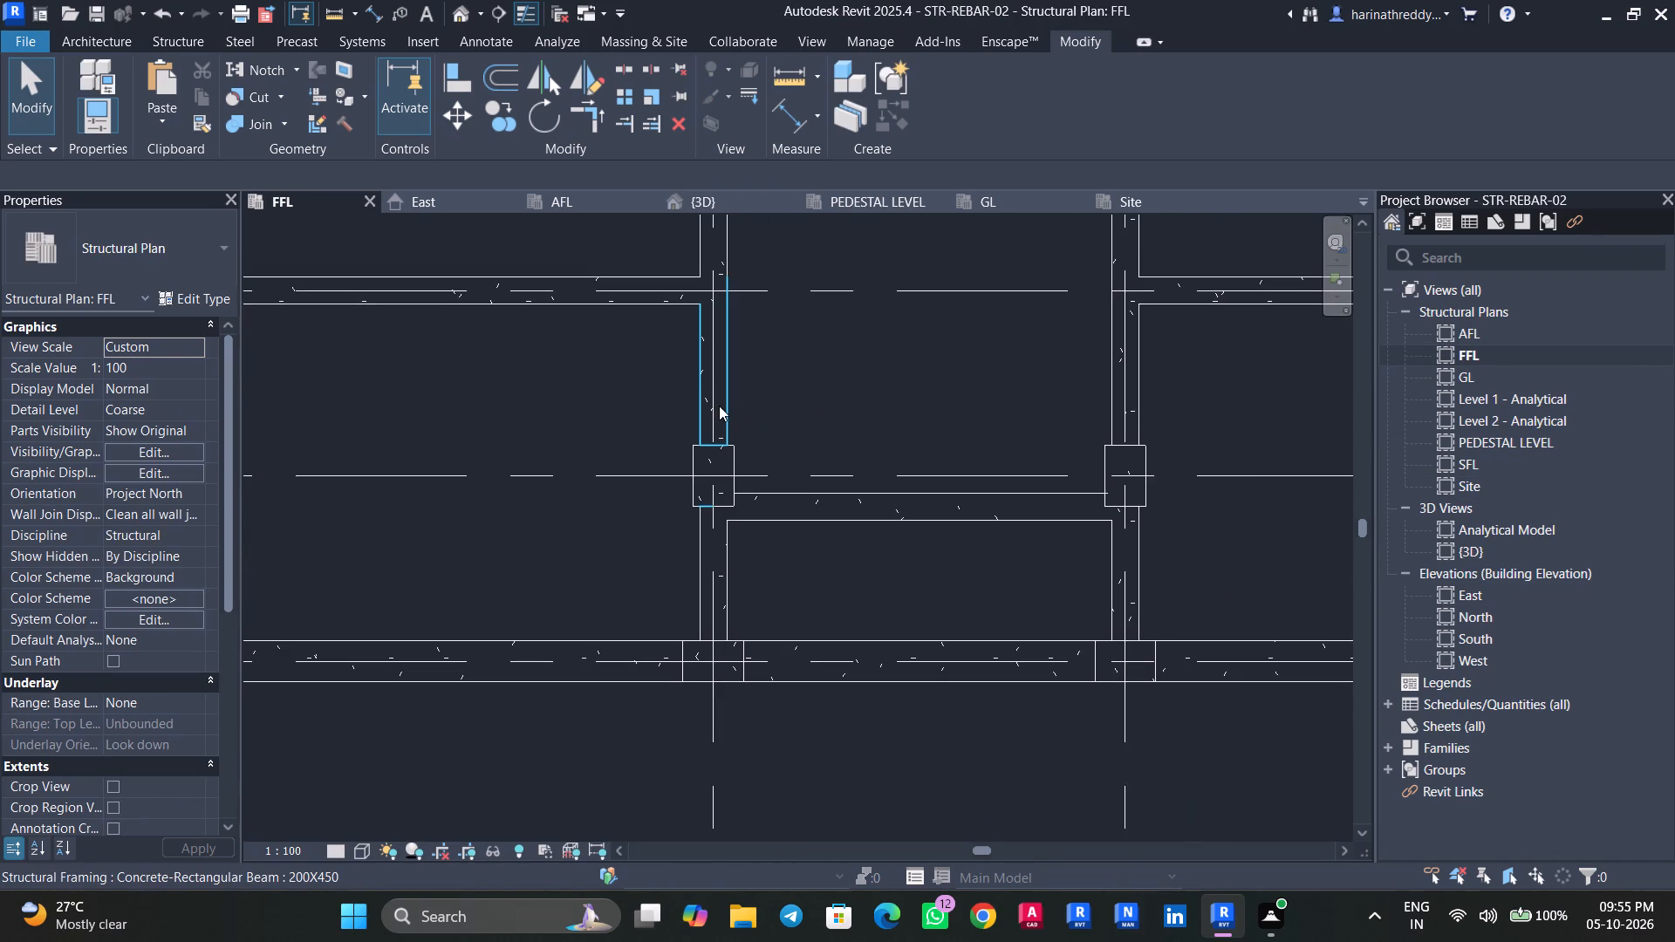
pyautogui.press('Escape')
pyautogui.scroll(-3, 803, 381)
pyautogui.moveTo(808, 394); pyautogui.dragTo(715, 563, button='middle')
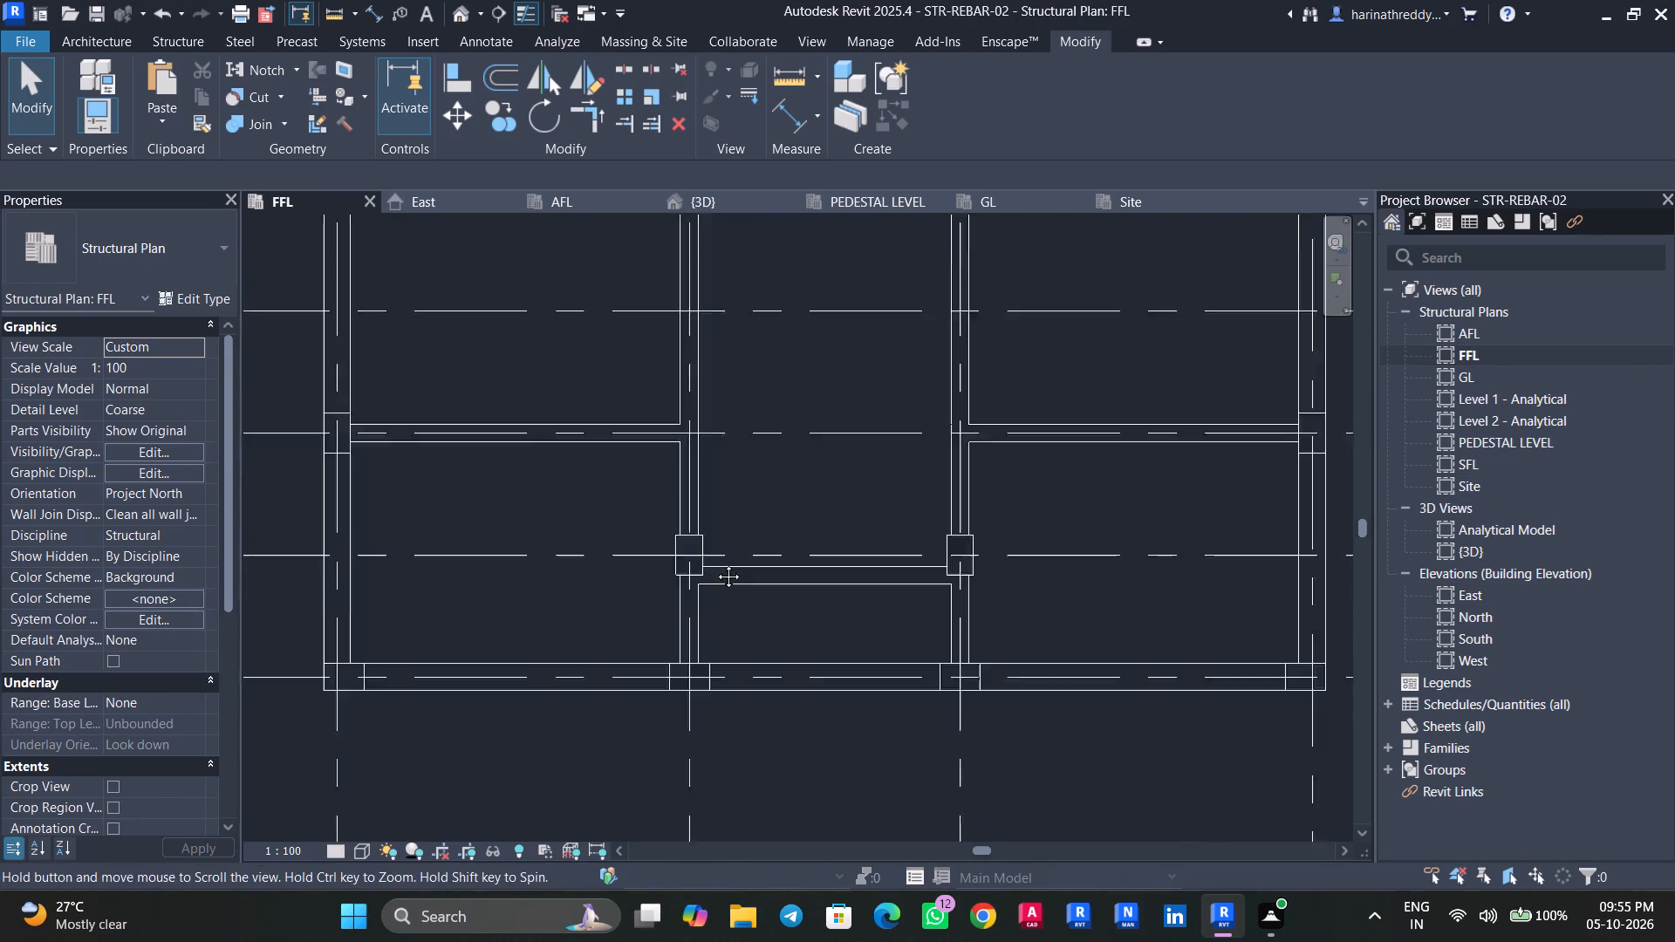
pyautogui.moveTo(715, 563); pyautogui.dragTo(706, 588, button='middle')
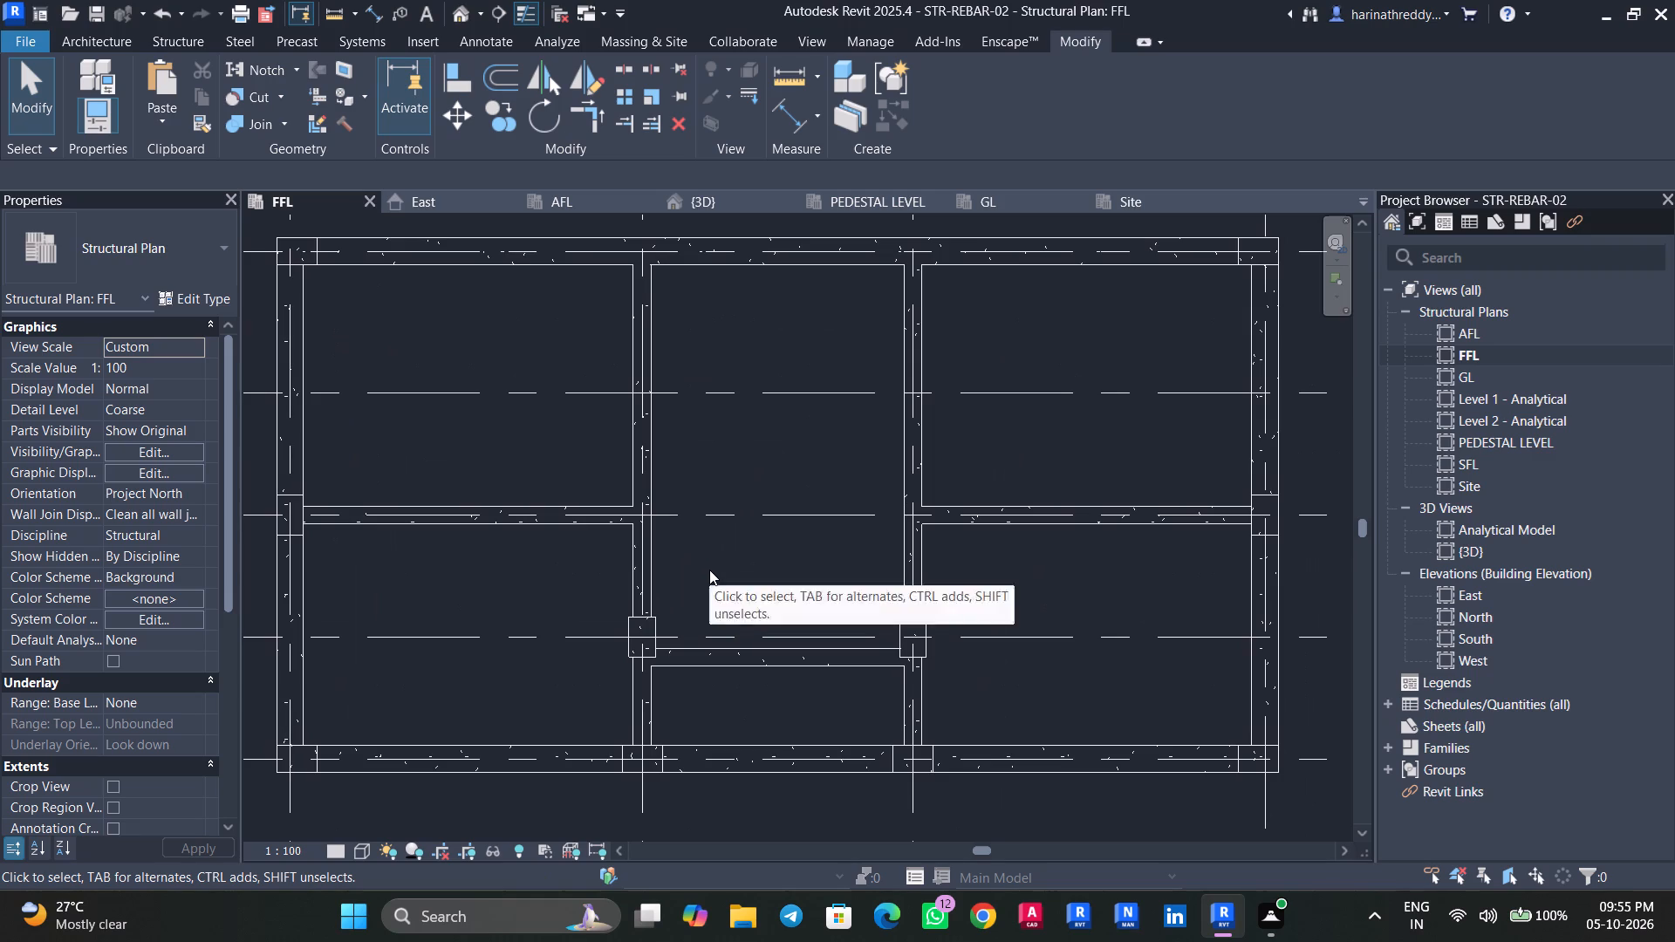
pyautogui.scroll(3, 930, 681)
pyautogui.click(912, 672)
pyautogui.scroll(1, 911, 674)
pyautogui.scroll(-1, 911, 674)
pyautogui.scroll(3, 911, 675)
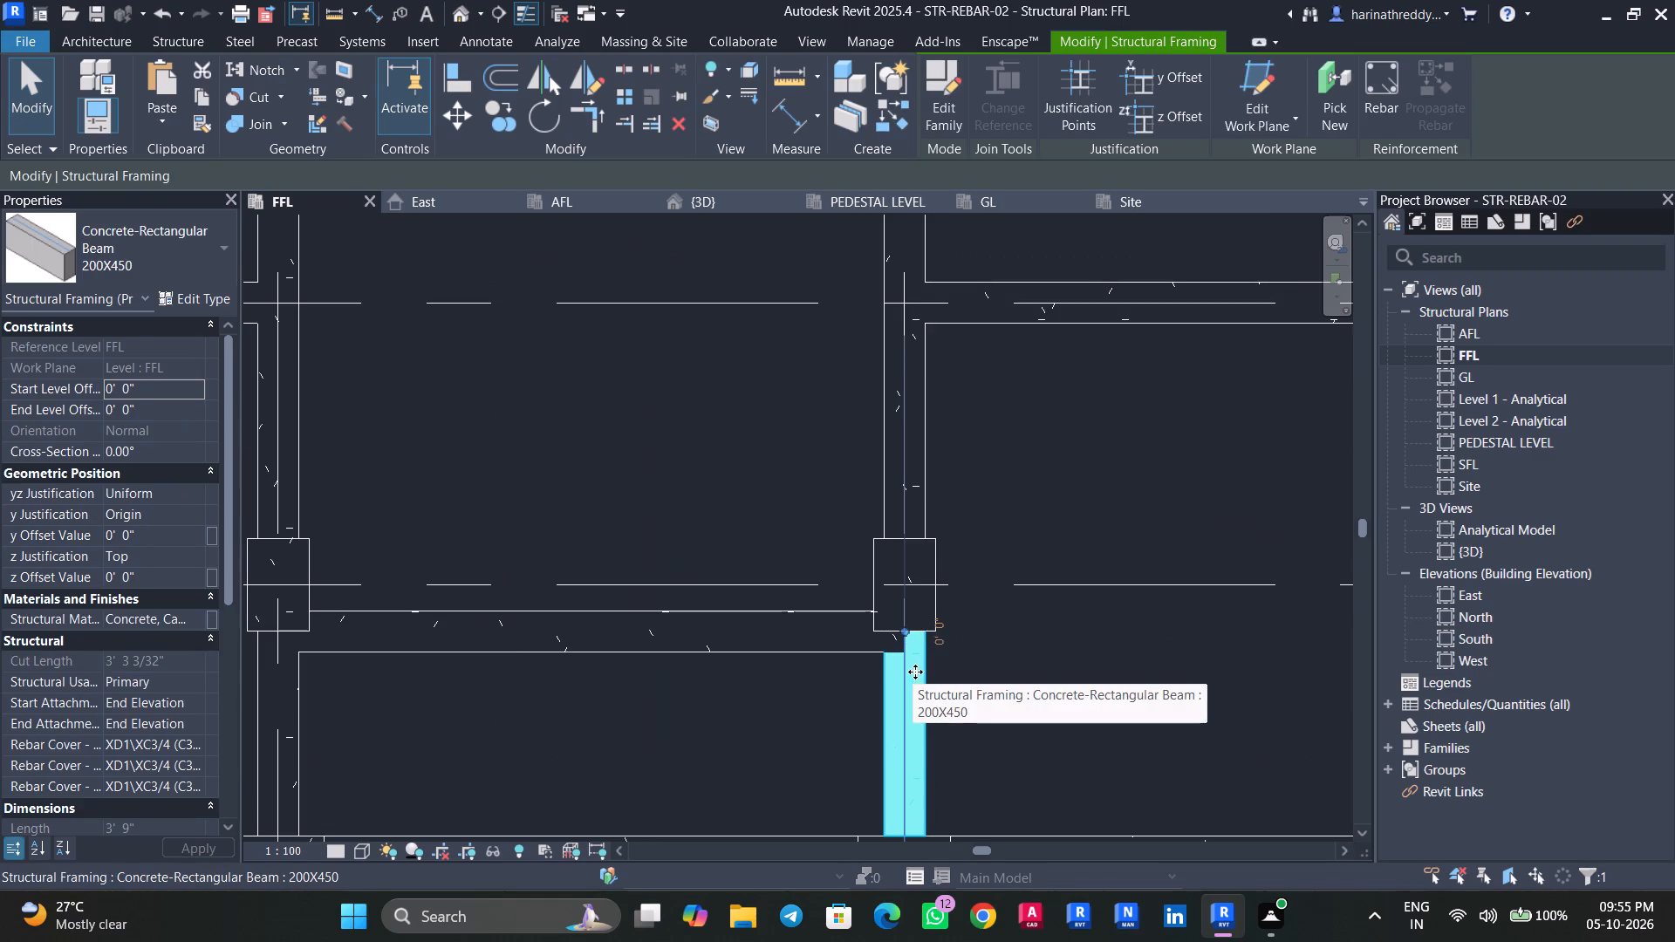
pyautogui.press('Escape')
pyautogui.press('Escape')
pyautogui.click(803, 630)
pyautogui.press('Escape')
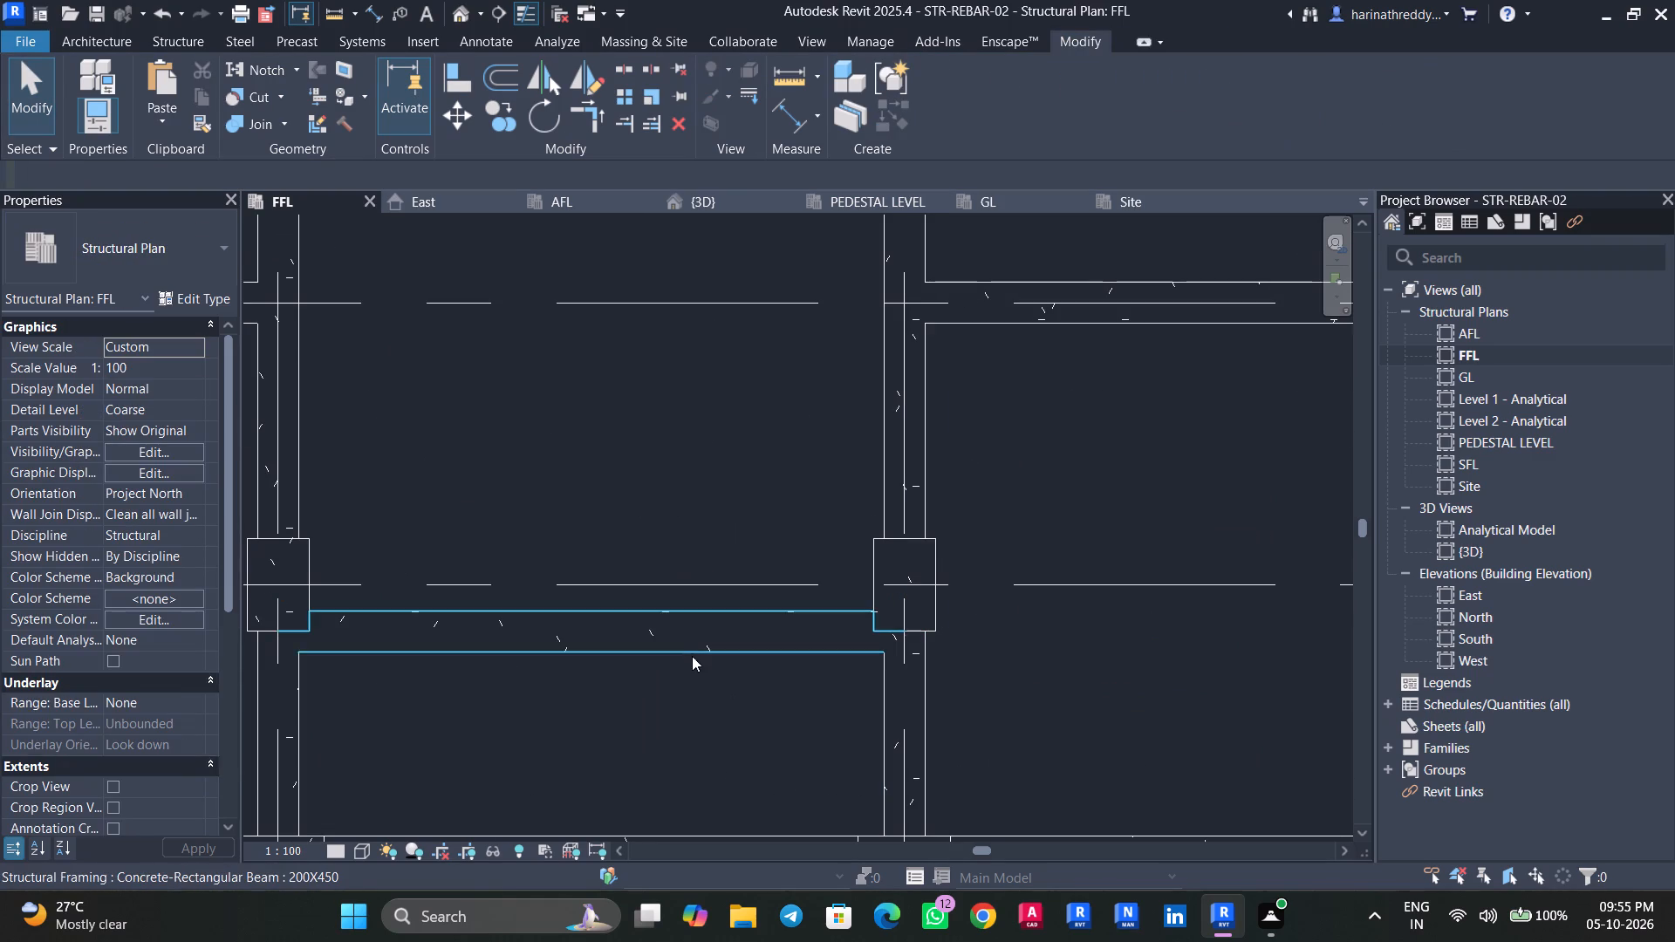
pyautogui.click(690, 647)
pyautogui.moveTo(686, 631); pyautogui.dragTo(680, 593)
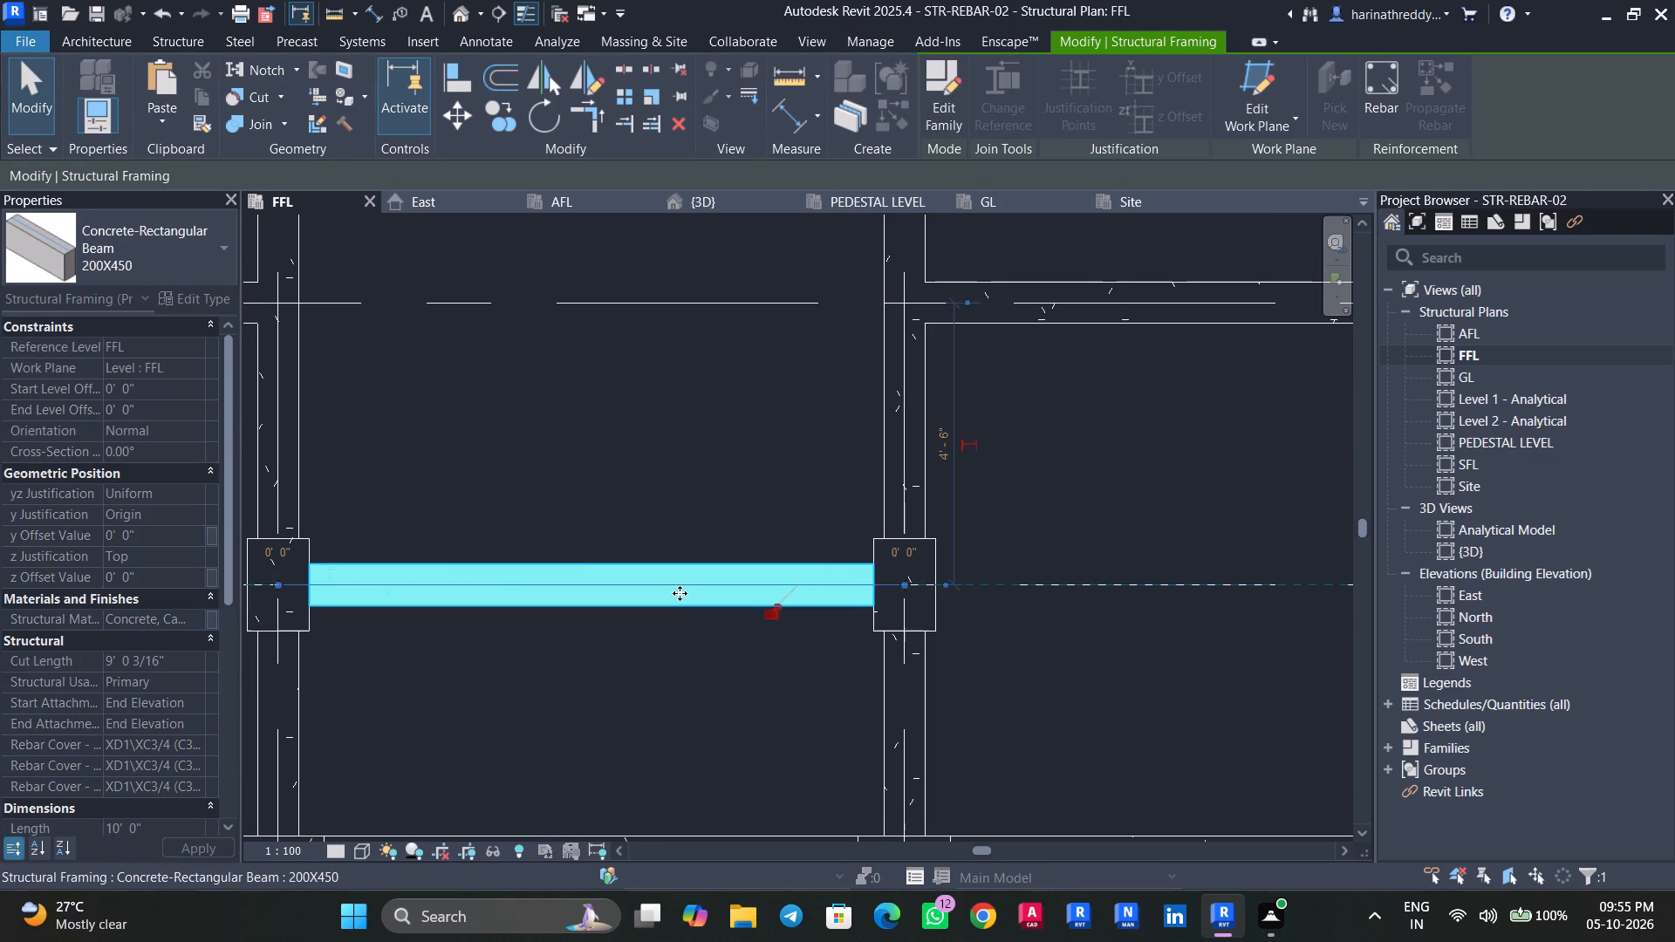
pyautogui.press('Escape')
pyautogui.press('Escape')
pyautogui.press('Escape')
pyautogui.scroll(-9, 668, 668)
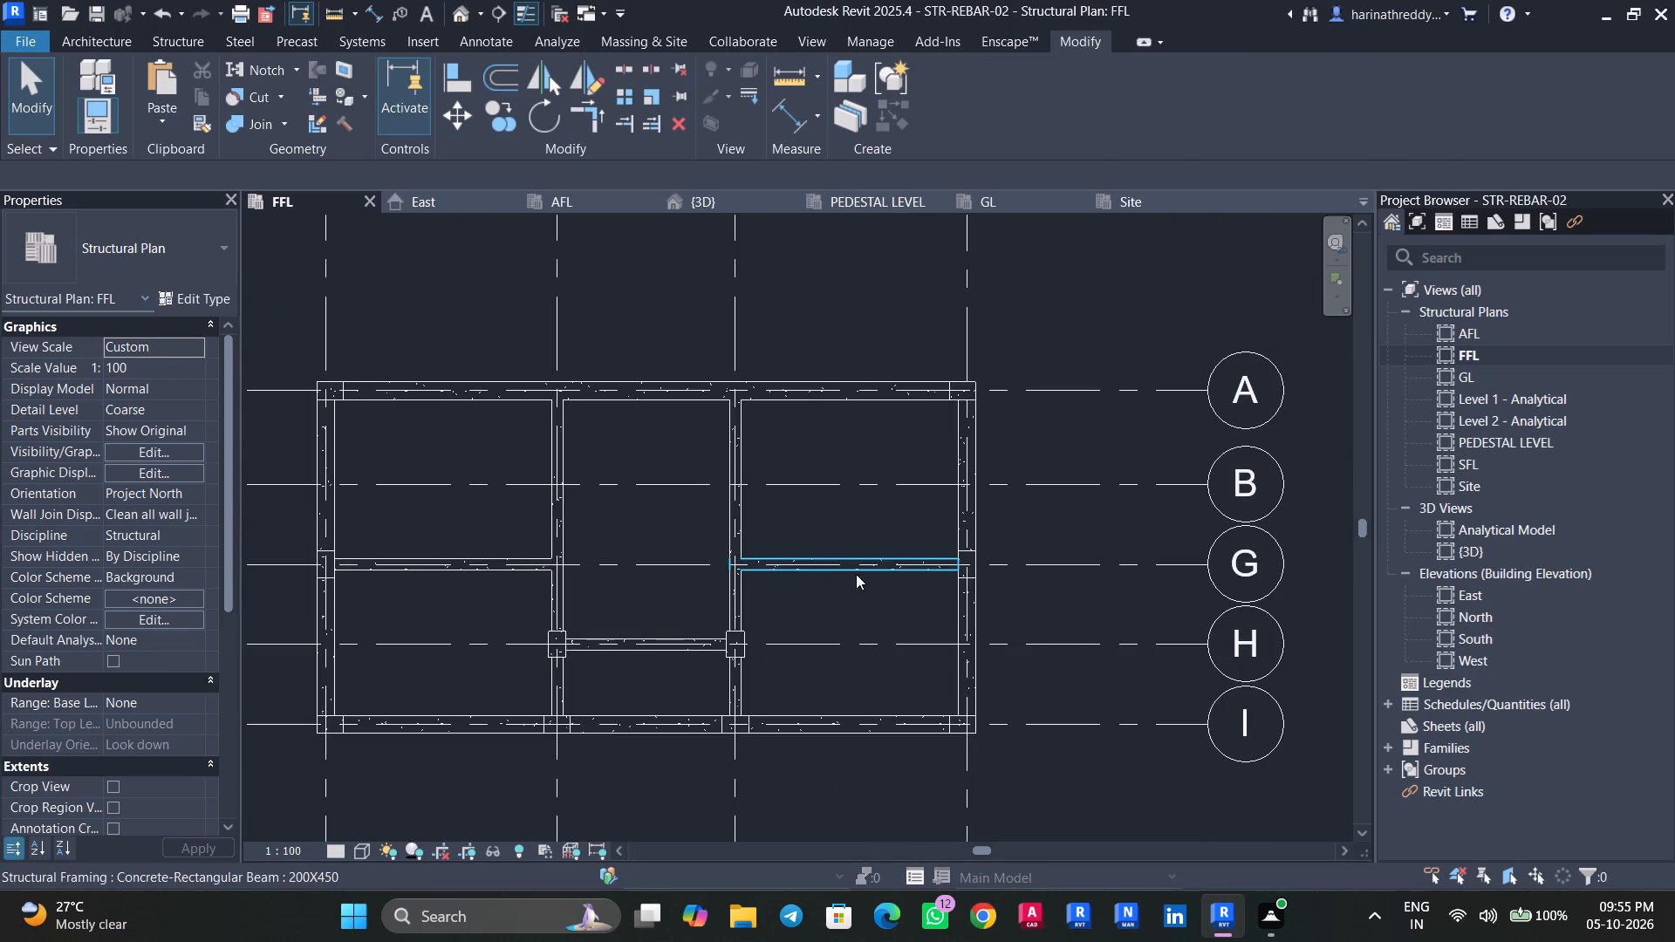
# In the GL plan, move the 200X450 cross beam between grids 2 and 3 onto grid H, centred on the columns.
pyautogui.doubleClick(1448, 375)
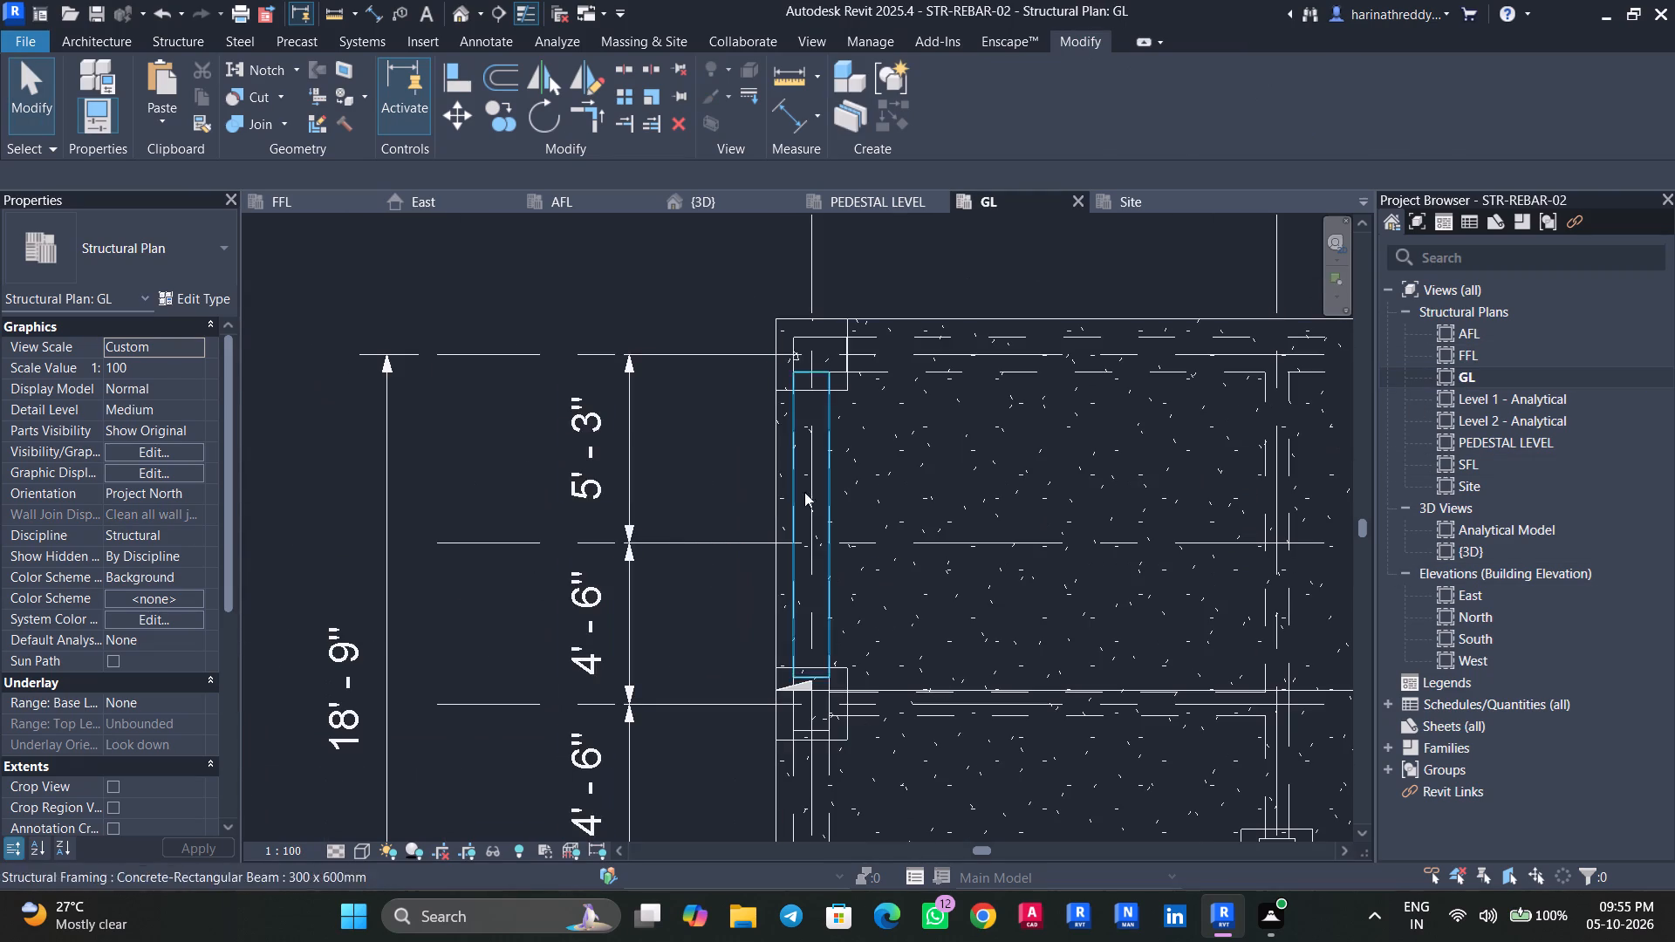
pyautogui.moveTo(654, 350); pyautogui.dragTo(369, 79, button='middle')
pyautogui.moveTo(1108, 603); pyautogui.dragTo(830, 592, button='middle')
pyautogui.click(841, 601)
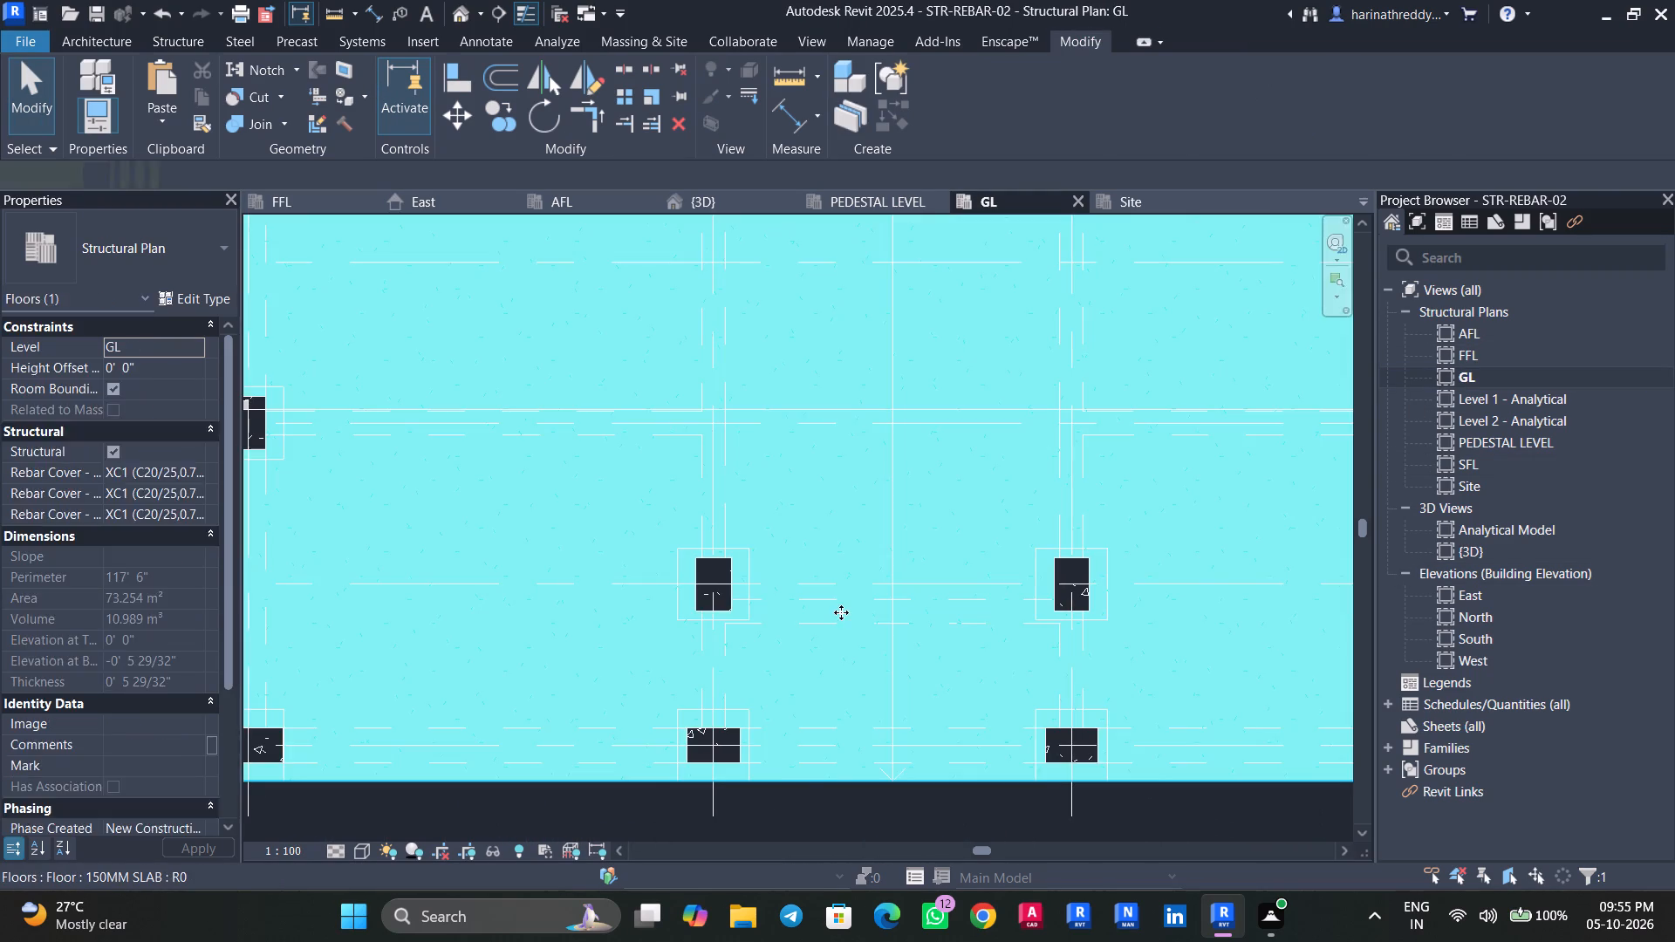
pyautogui.press('Escape')
pyautogui.click(838, 613)
pyautogui.moveTo(840, 609); pyautogui.dragTo(840, 580)
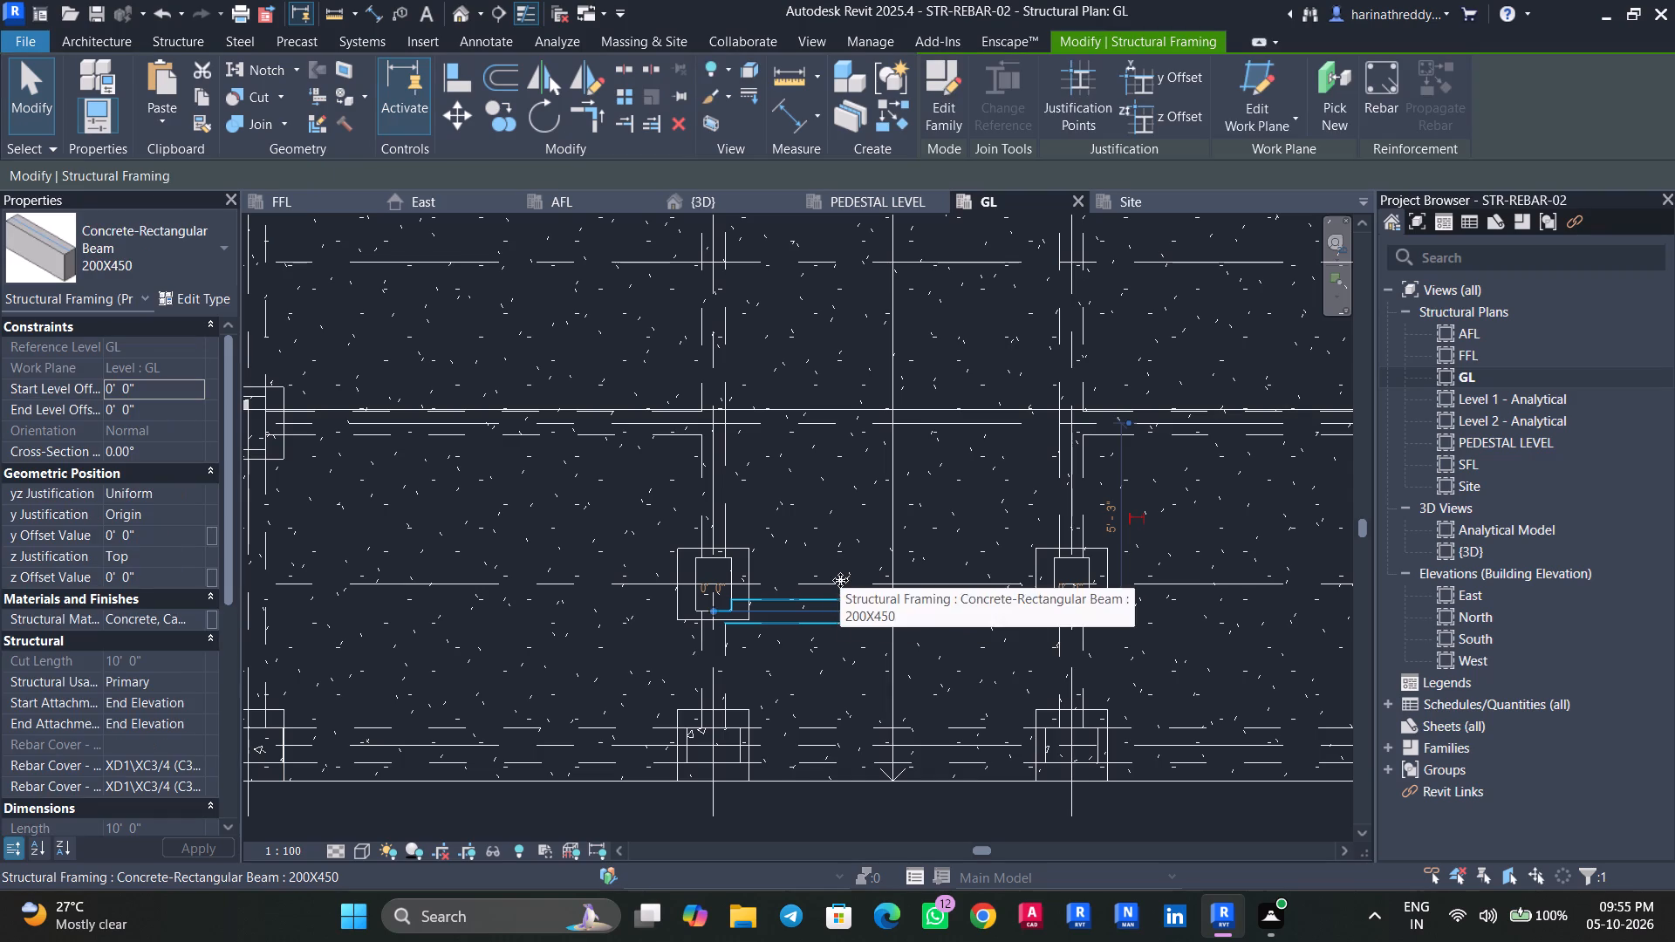
pyautogui.moveTo(840, 580); pyautogui.dragTo(840, 574)
pyautogui.scroll(4, 835, 582)
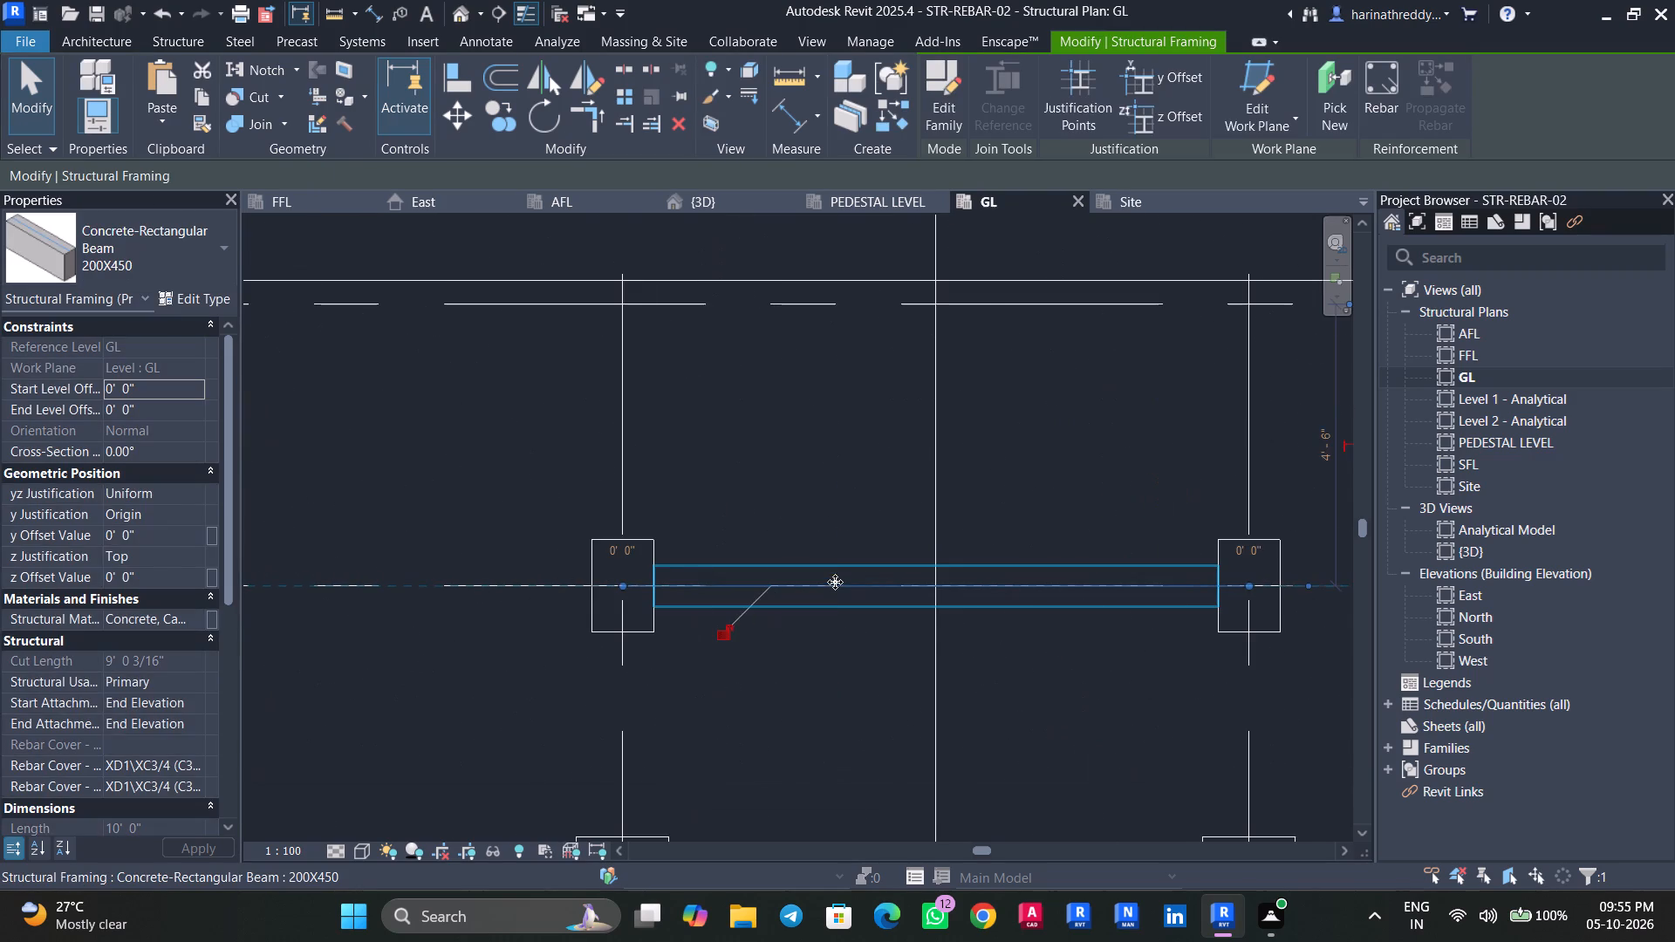
pyautogui.press('Escape')
pyautogui.press('Escape')
pyautogui.scroll(-9, 759, 676)
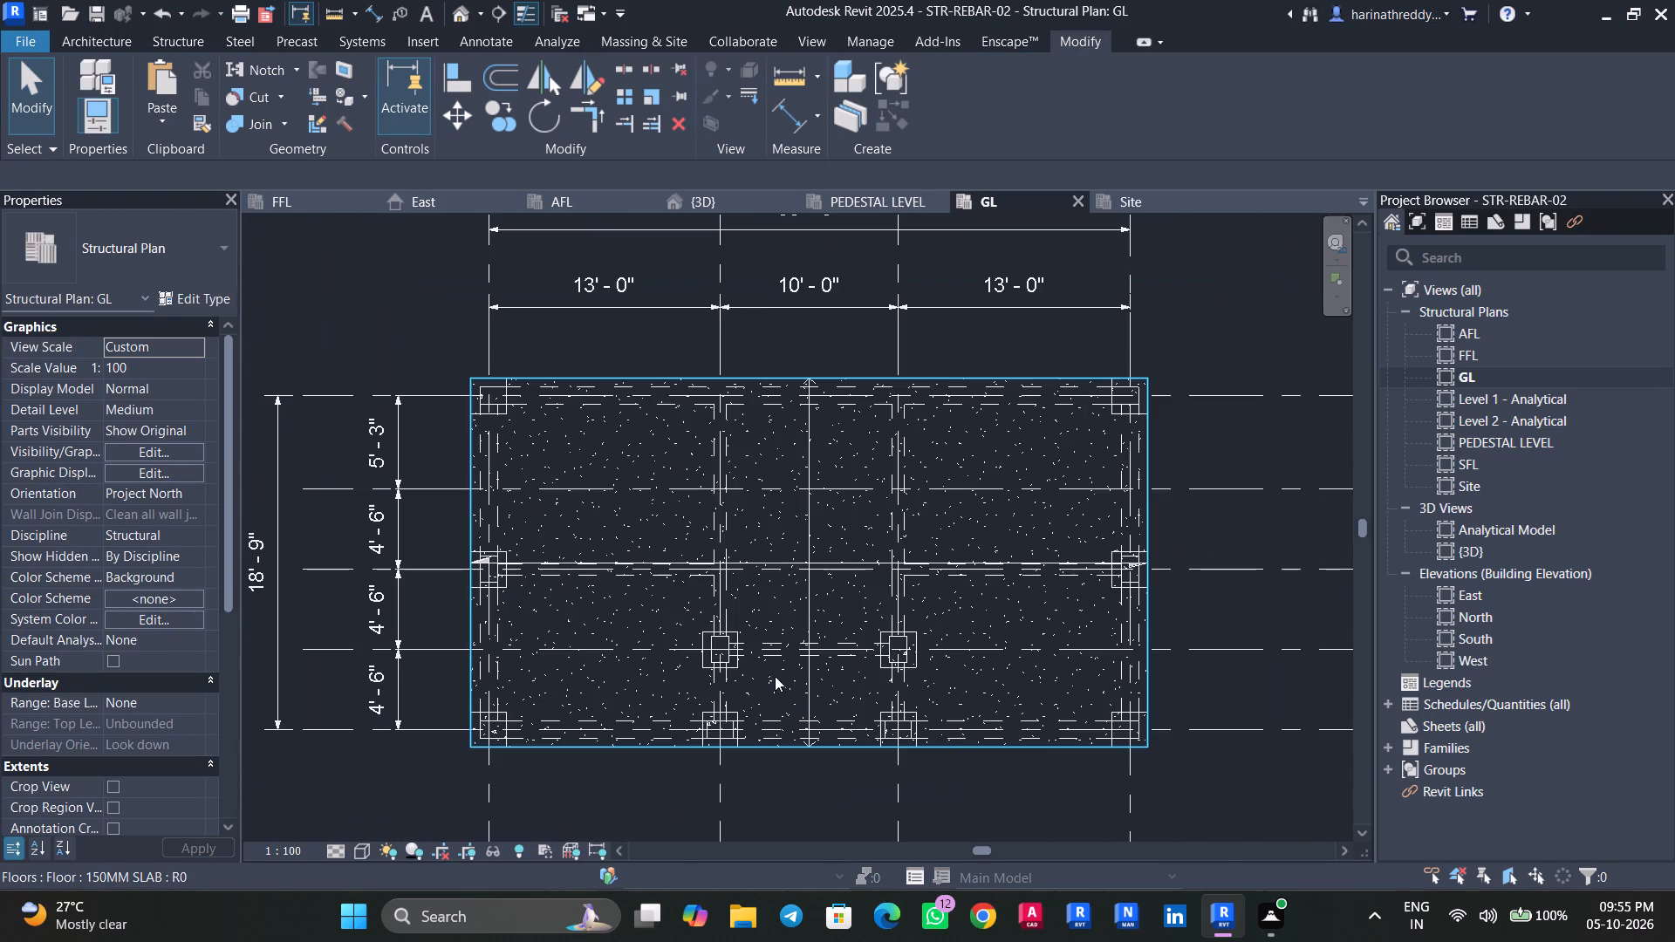
# Examine the repositioned cross beams in the 3D view and open the AFL plan.
pyautogui.click(466, 22)
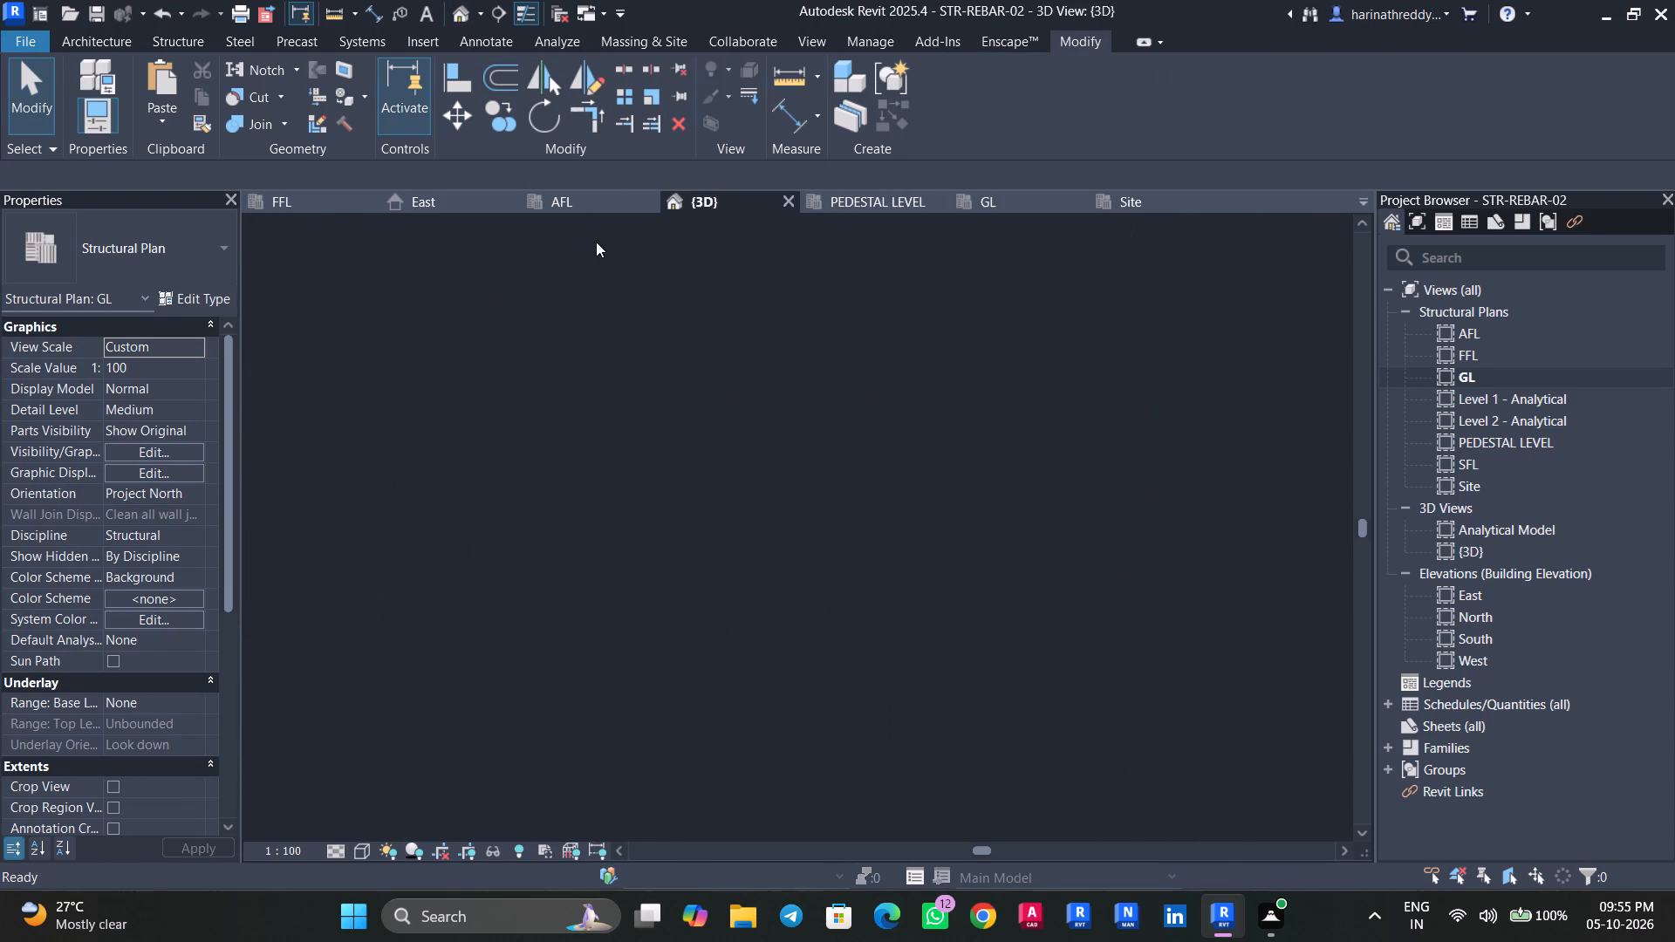
pyautogui.scroll(1, 898, 656)
pyautogui.scroll(-11, 898, 656)
pyautogui.keyDown('shift'); pyautogui.moveTo(889, 696); pyautogui.dragTo(1056, 523, button='middle'); pyautogui.keyUp('shift')
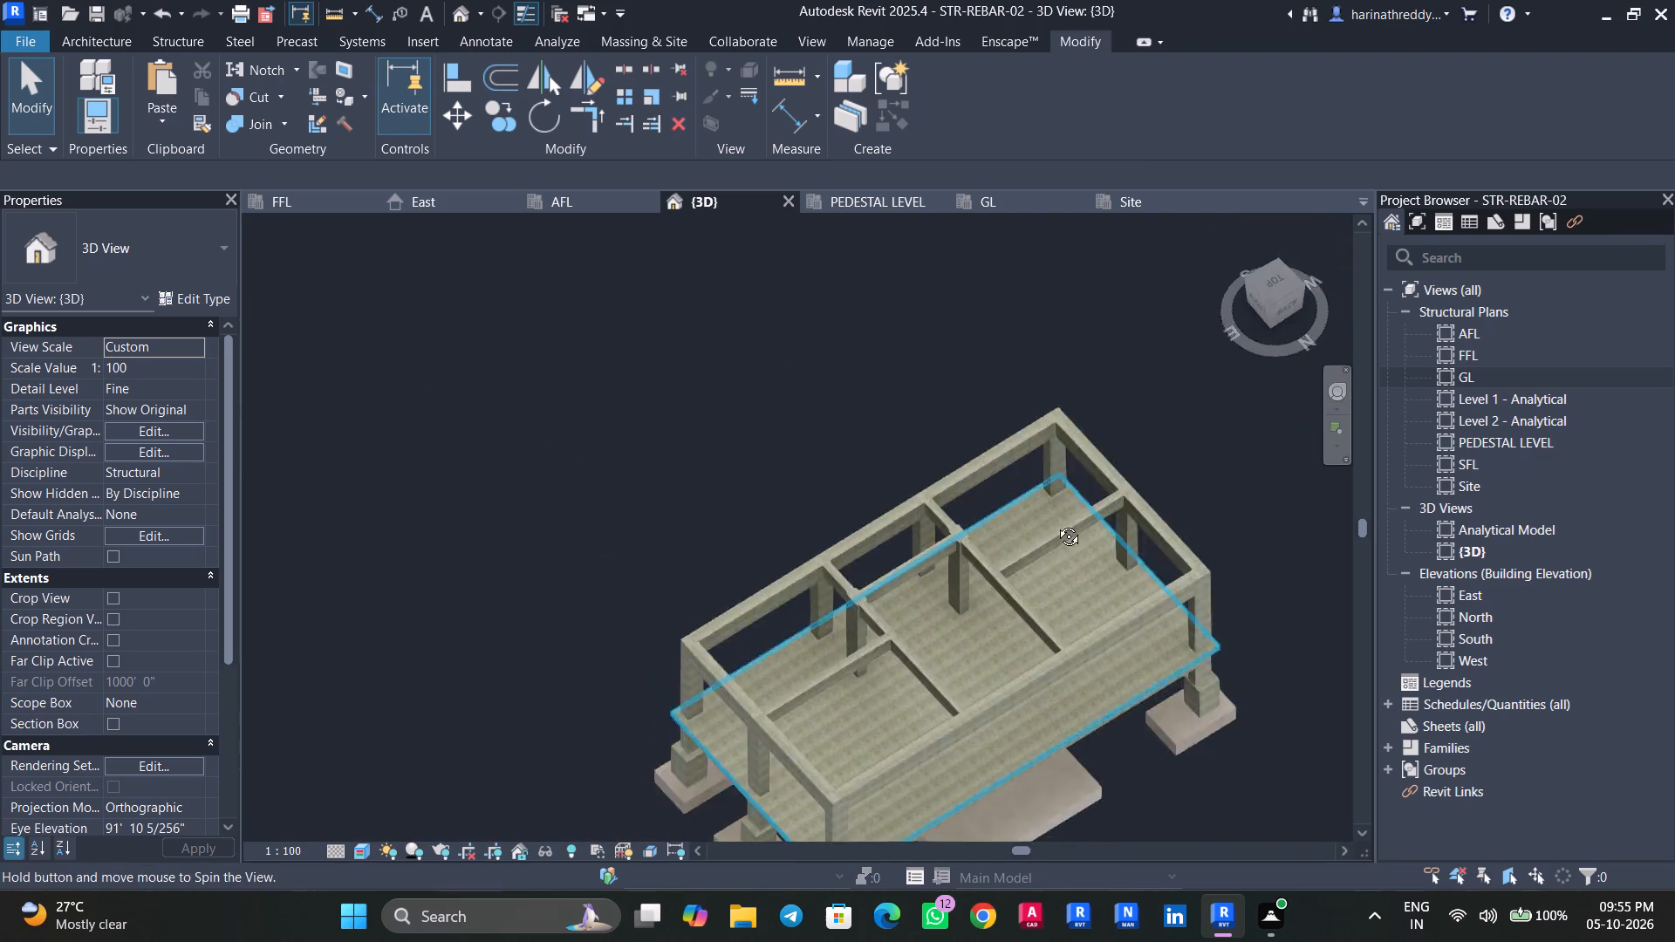
pyautogui.keyDown('shift'); pyautogui.moveTo(1056, 523); pyautogui.dragTo(902, 432, button='middle'); pyautogui.keyUp('shift')
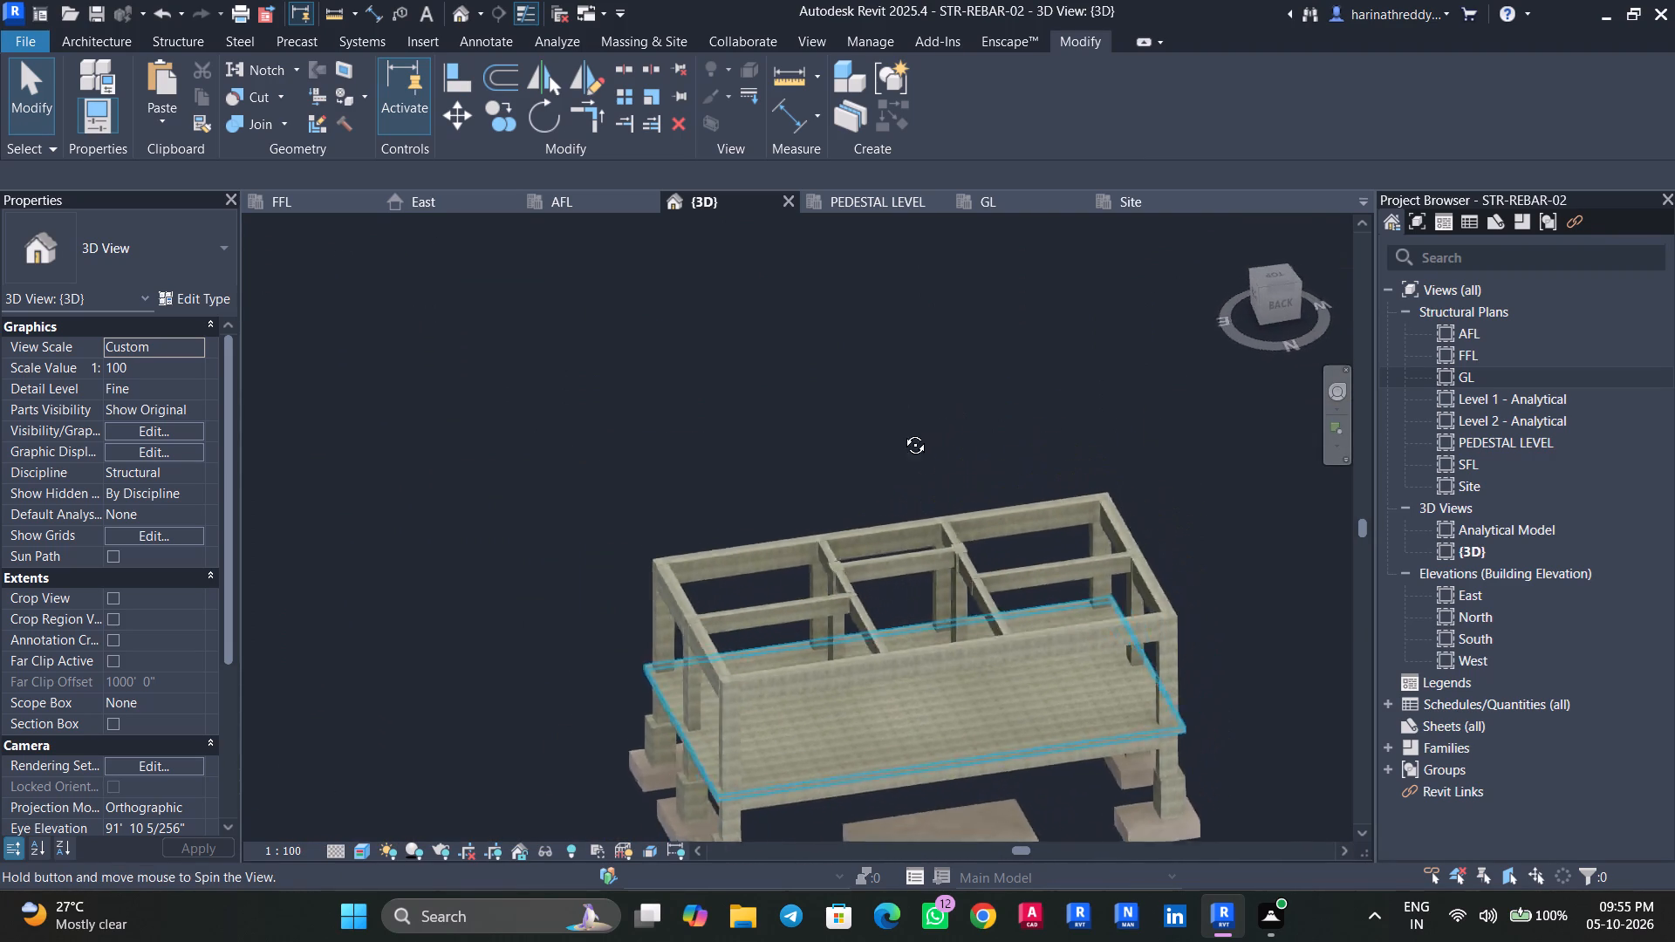
pyautogui.keyDown('shift'); pyautogui.moveTo(902, 432); pyautogui.dragTo(1138, 549, button='middle'); pyautogui.keyUp('shift')
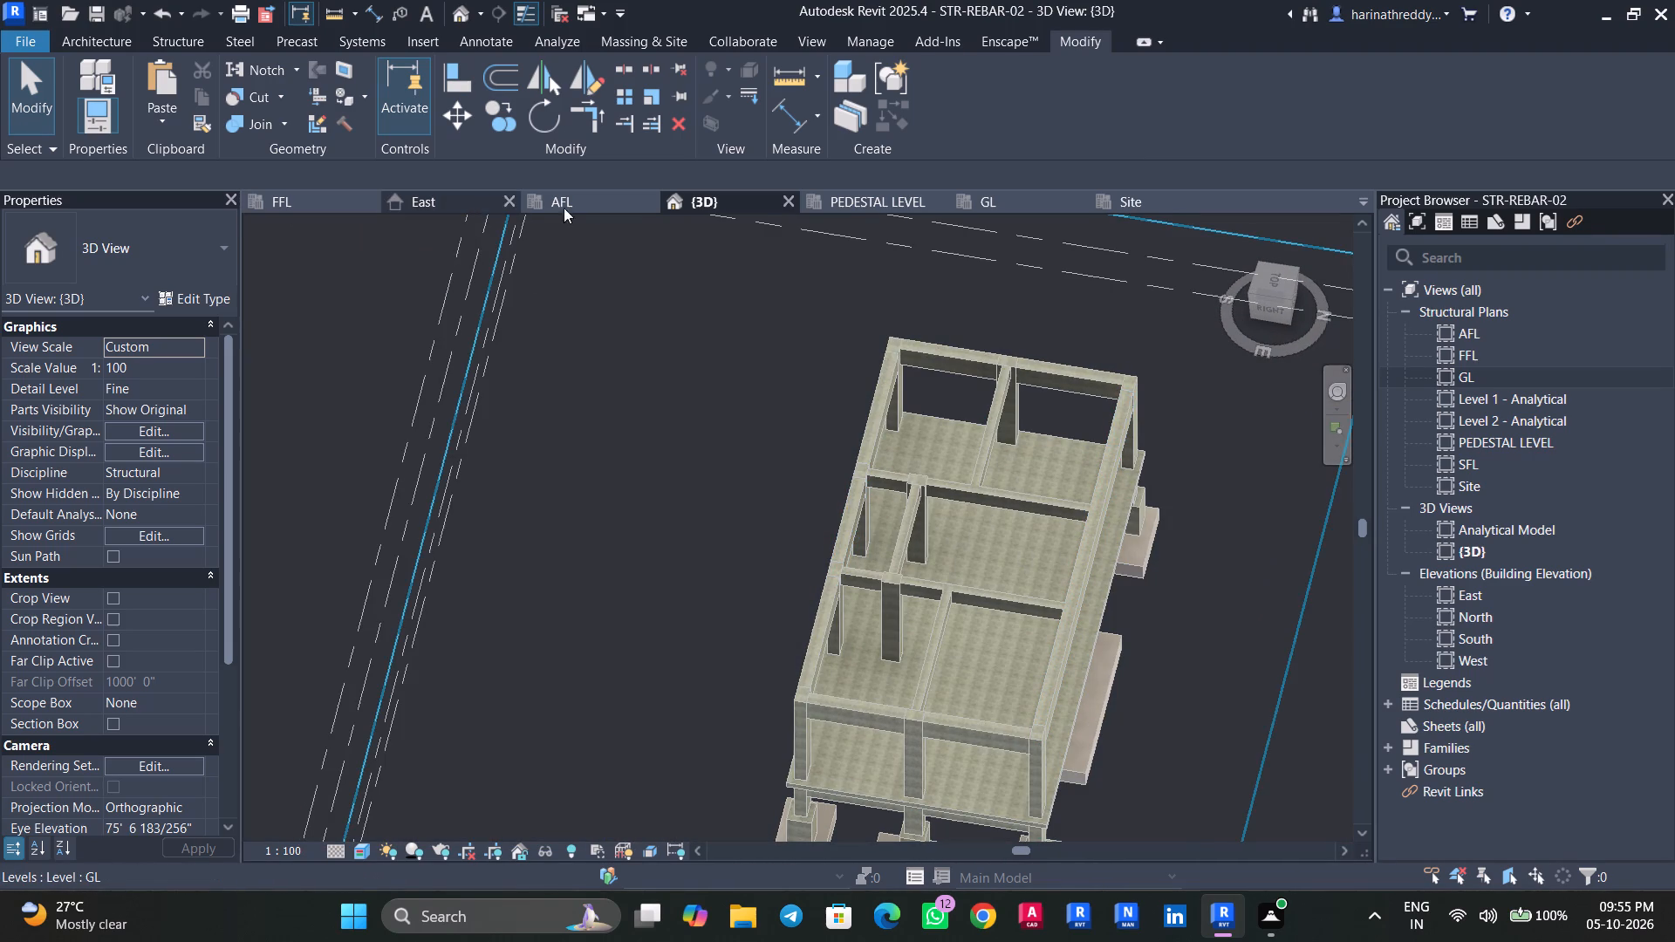
pyautogui.doubleClick(1485, 333)
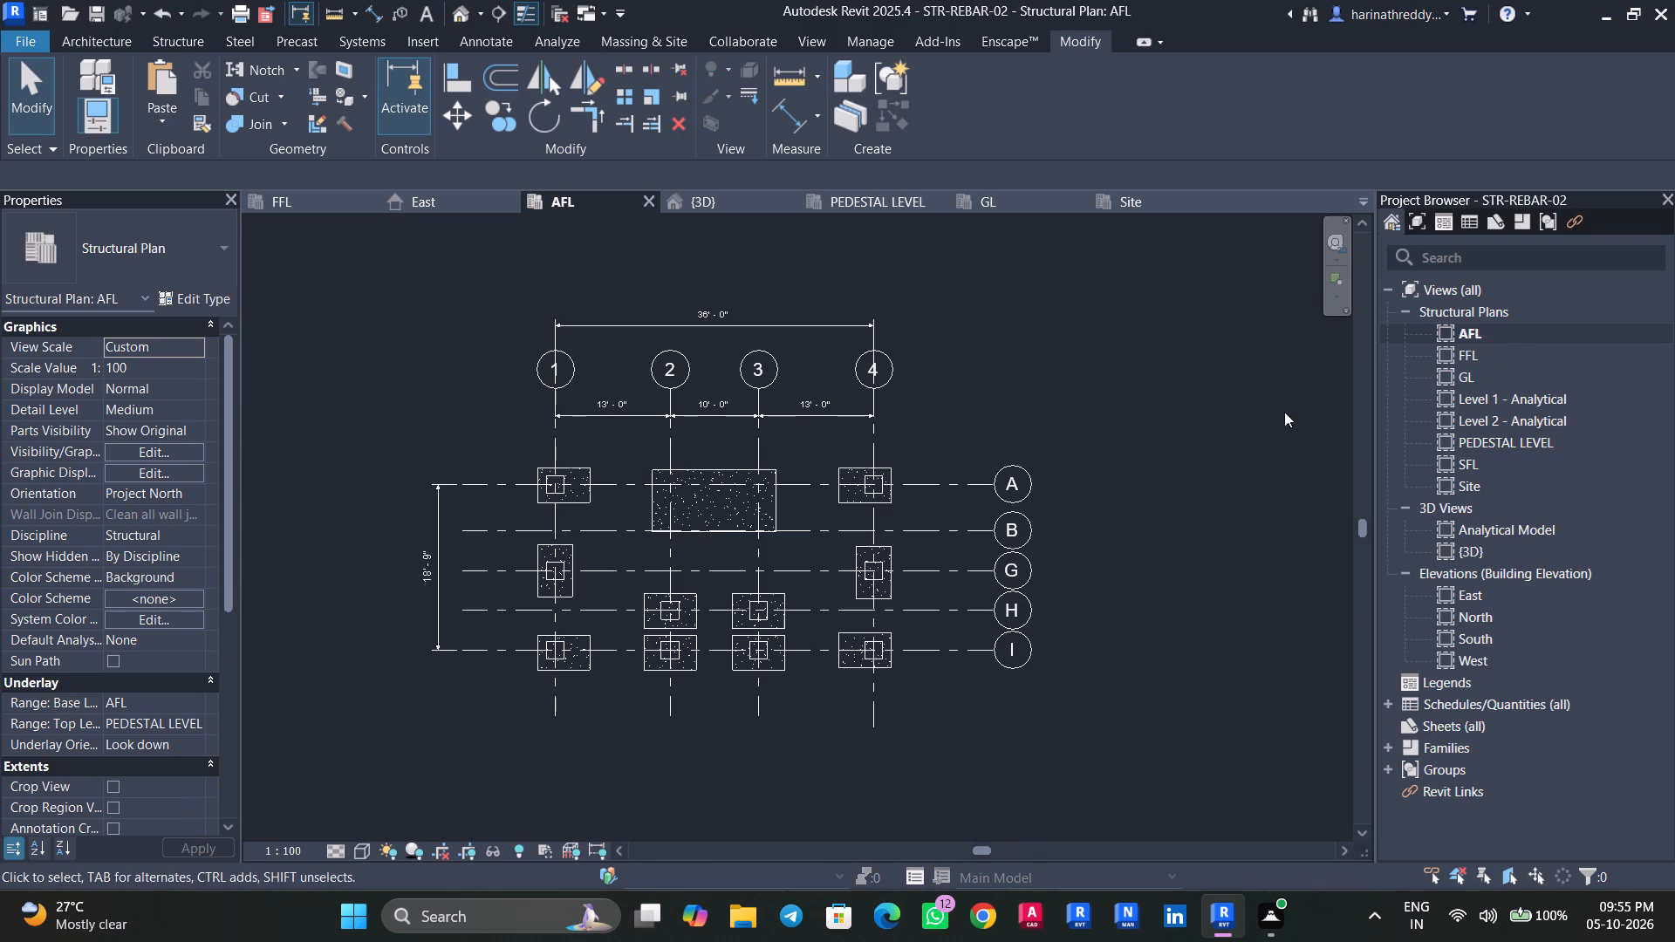
# In the FFL plan, dimension the clear distance between the grid I beam and the grid H cross beam, inner face to inner face.
pyautogui.doubleClick(1476, 349)
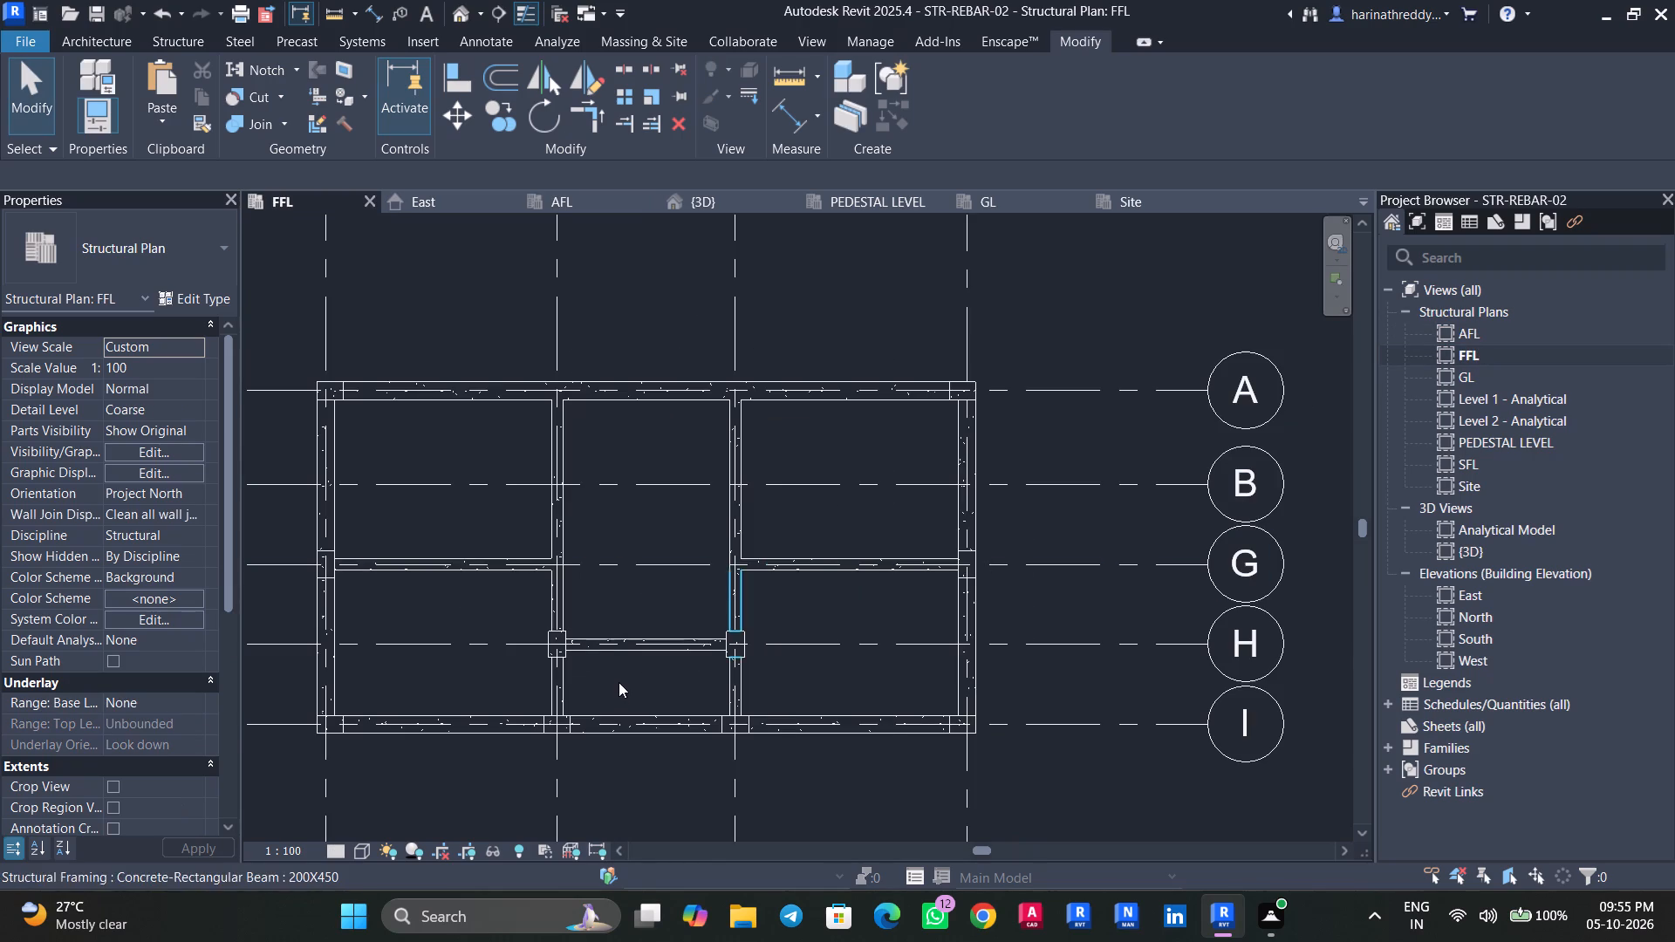
pyautogui.scroll(2, 619, 682)
pyautogui.moveTo(619, 679); pyautogui.dragTo(925, 678, button='middle')
pyautogui.scroll(1, 897, 669)
pyautogui.scroll(-1, 897, 669)
pyautogui.moveTo(895, 669); pyautogui.dragTo(685, 659, button='middle')
pyautogui.press('Escape')
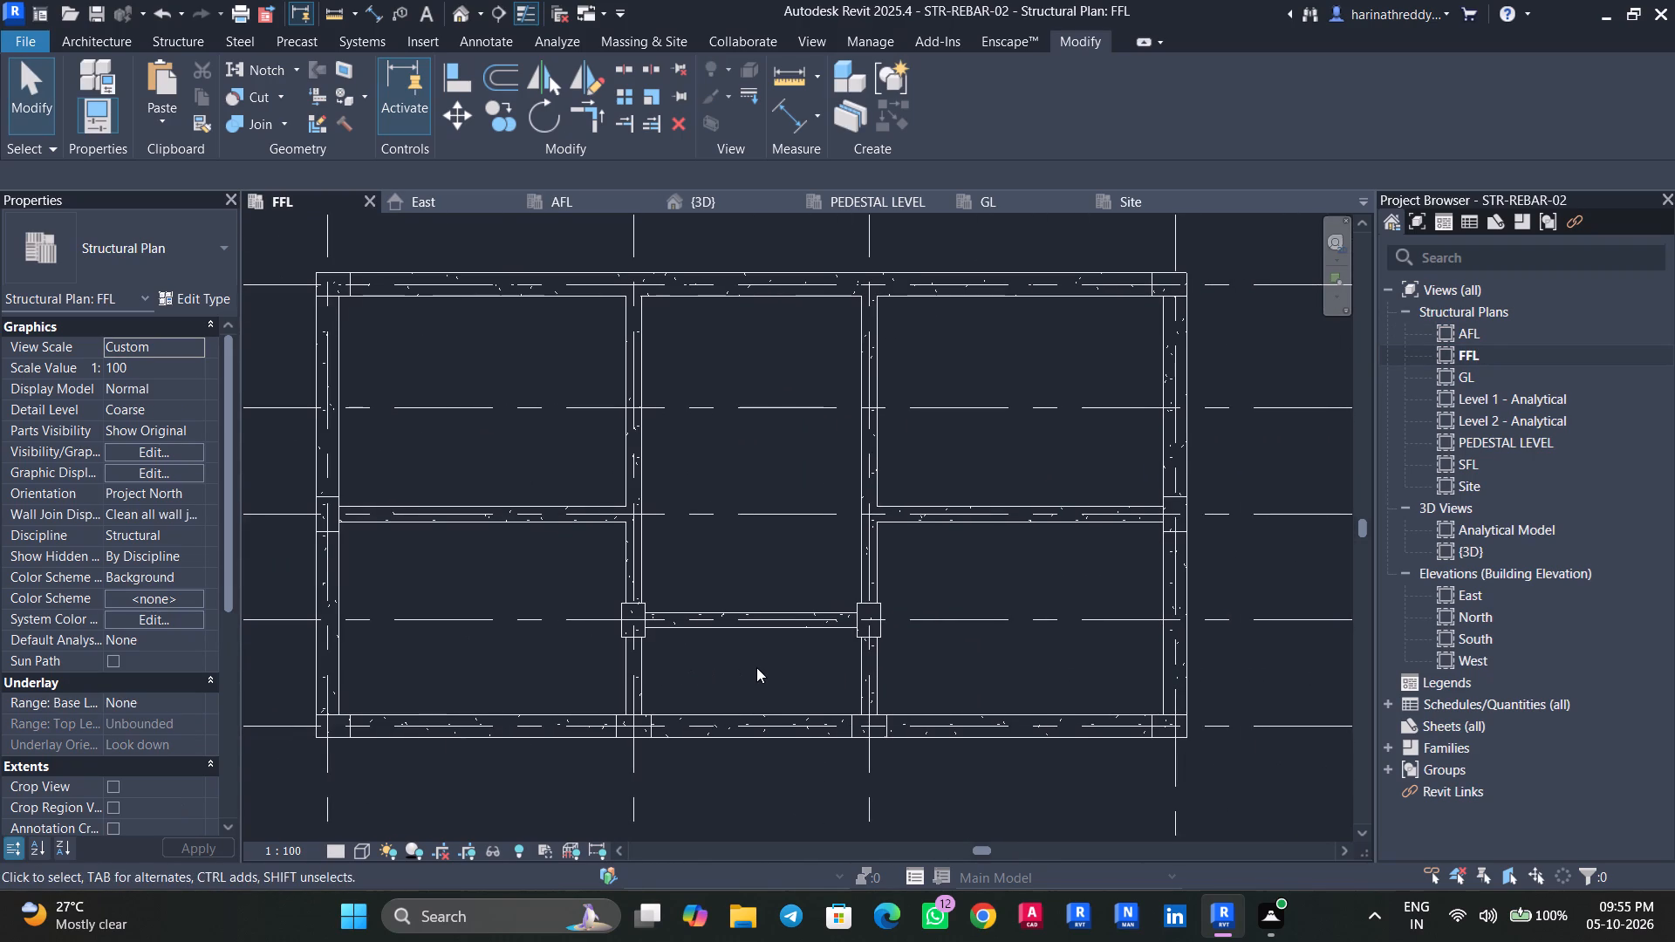
pyautogui.write('DI')
pyautogui.click(751, 709)
pyautogui.click(762, 633)
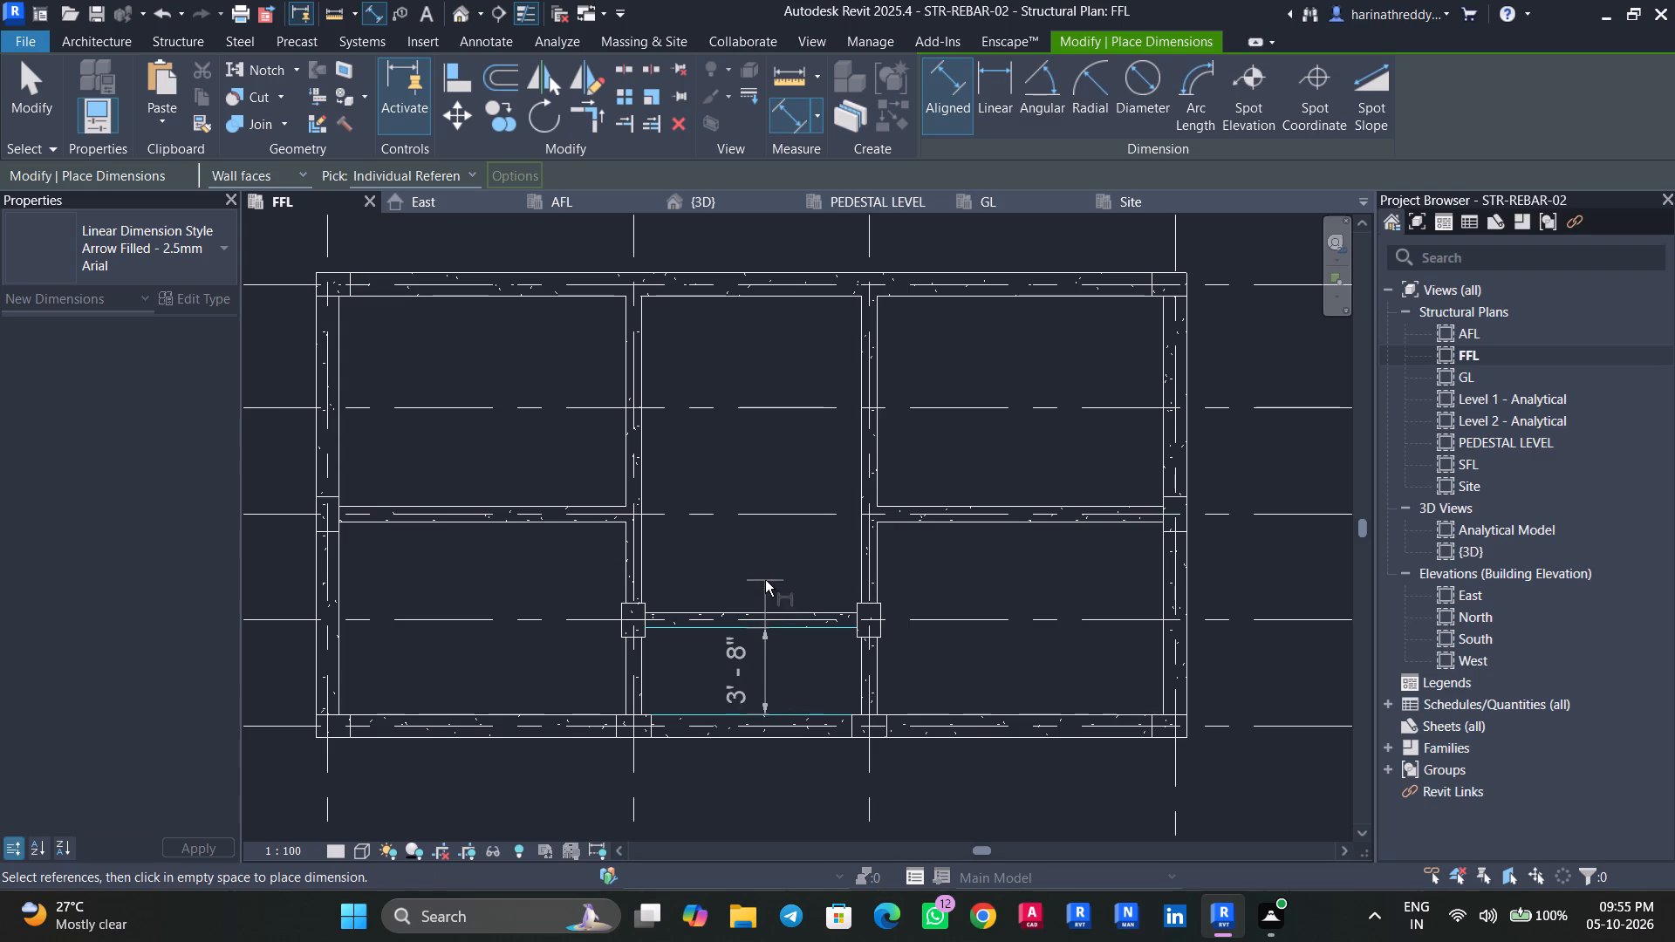
pyautogui.click(929, 449)
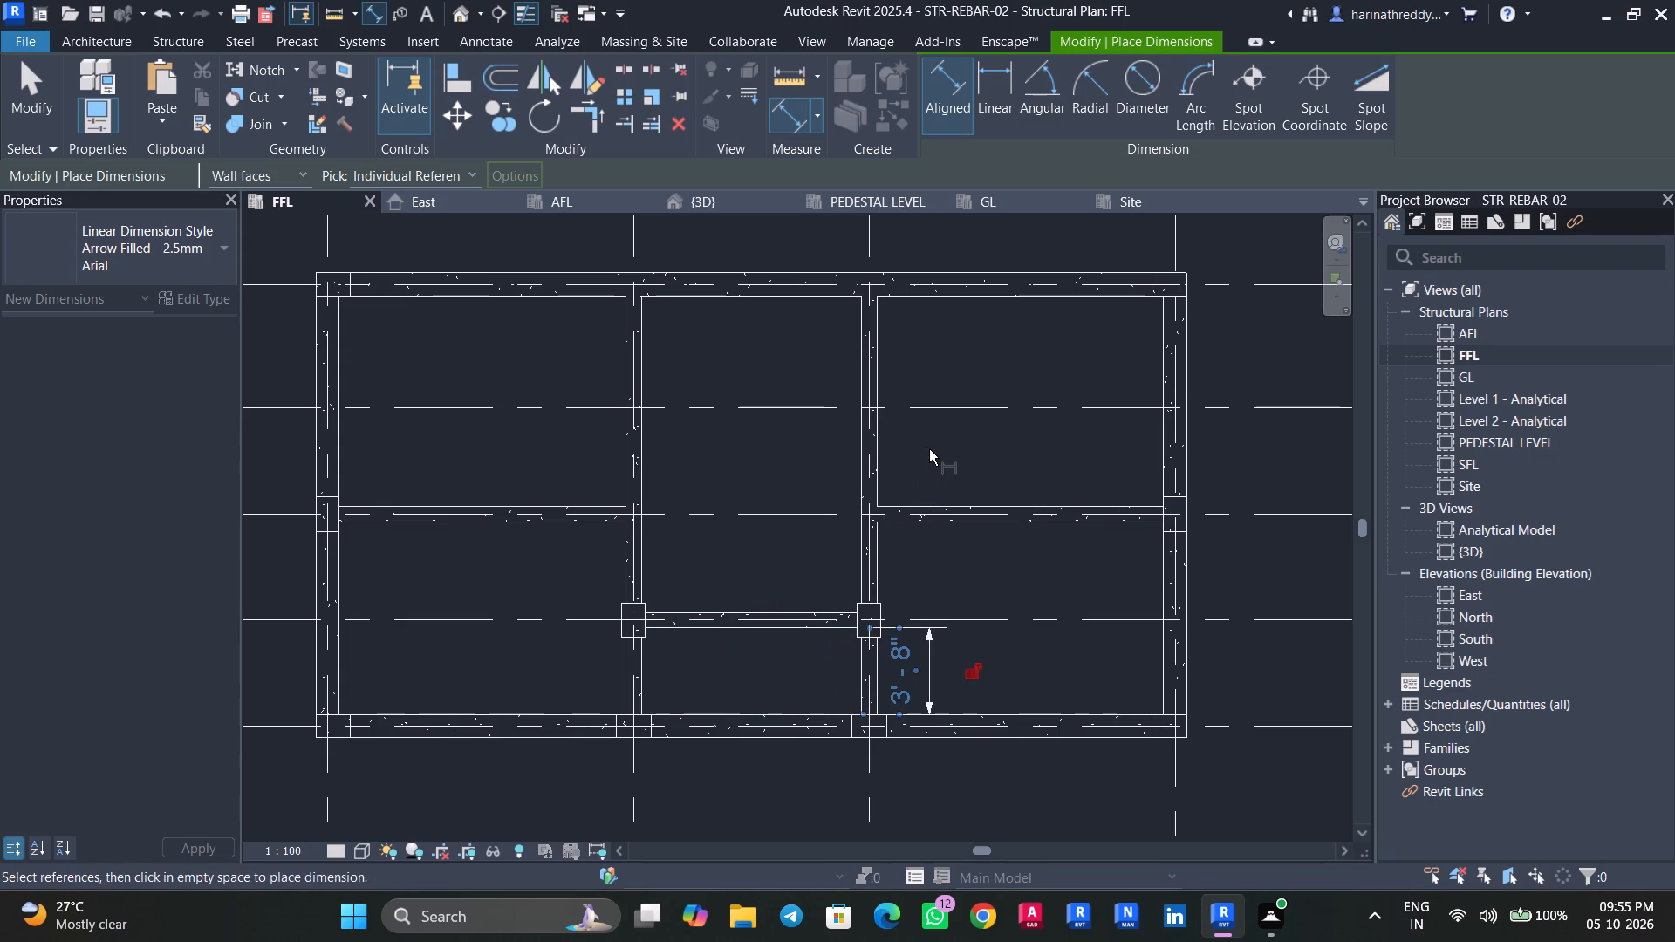
pyautogui.press('Escape')
pyautogui.press('Escape')
# Move the FFL cross beam between grids 2 and 3 from grid H towards grid G, about 6'-6" clear of the grid I beam.
pyautogui.click(733, 613)
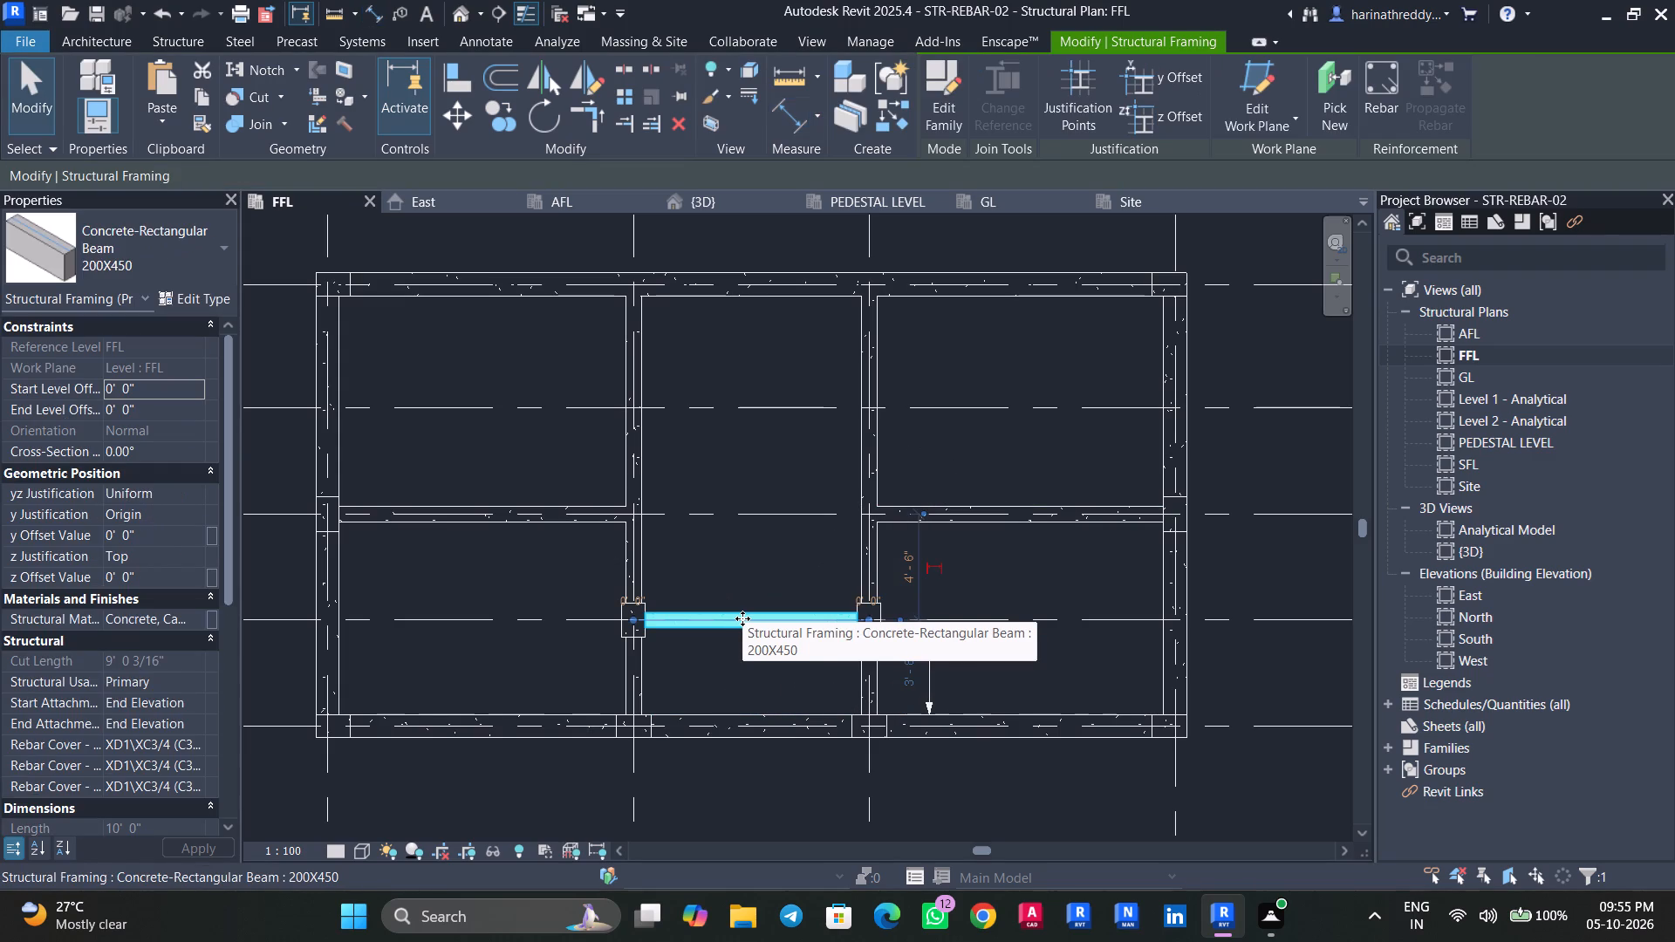
pyautogui.moveTo(742, 618); pyautogui.dragTo(743, 571)
pyautogui.click(1252, 861)
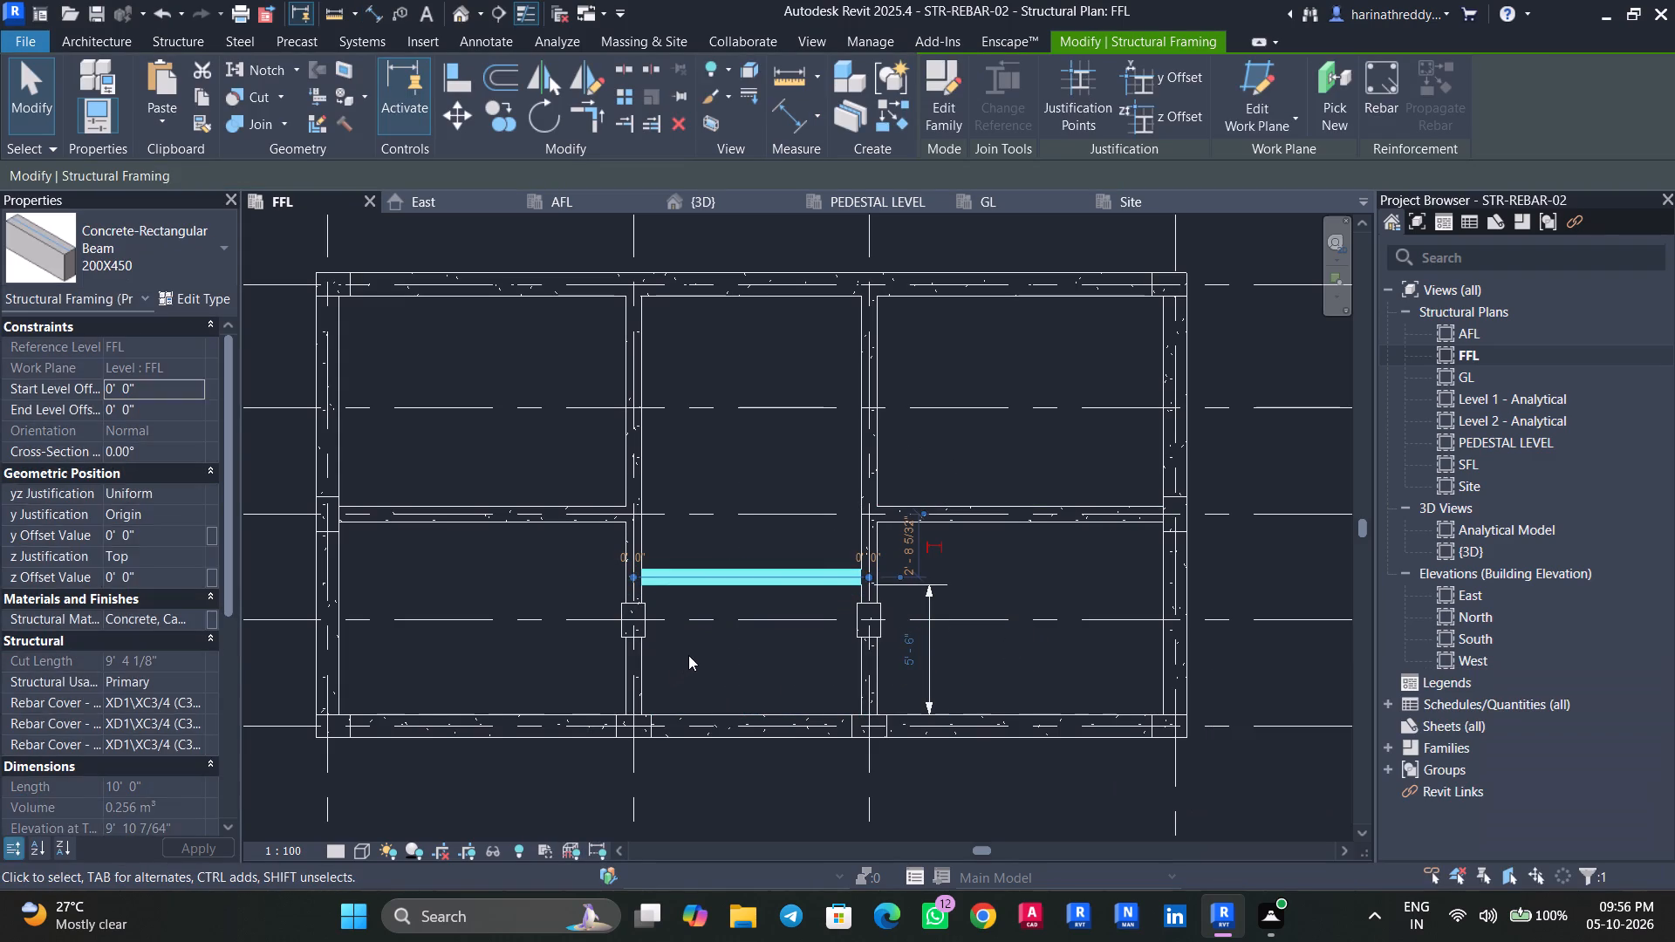
pyautogui.press('Escape')
pyautogui.press('Escape')
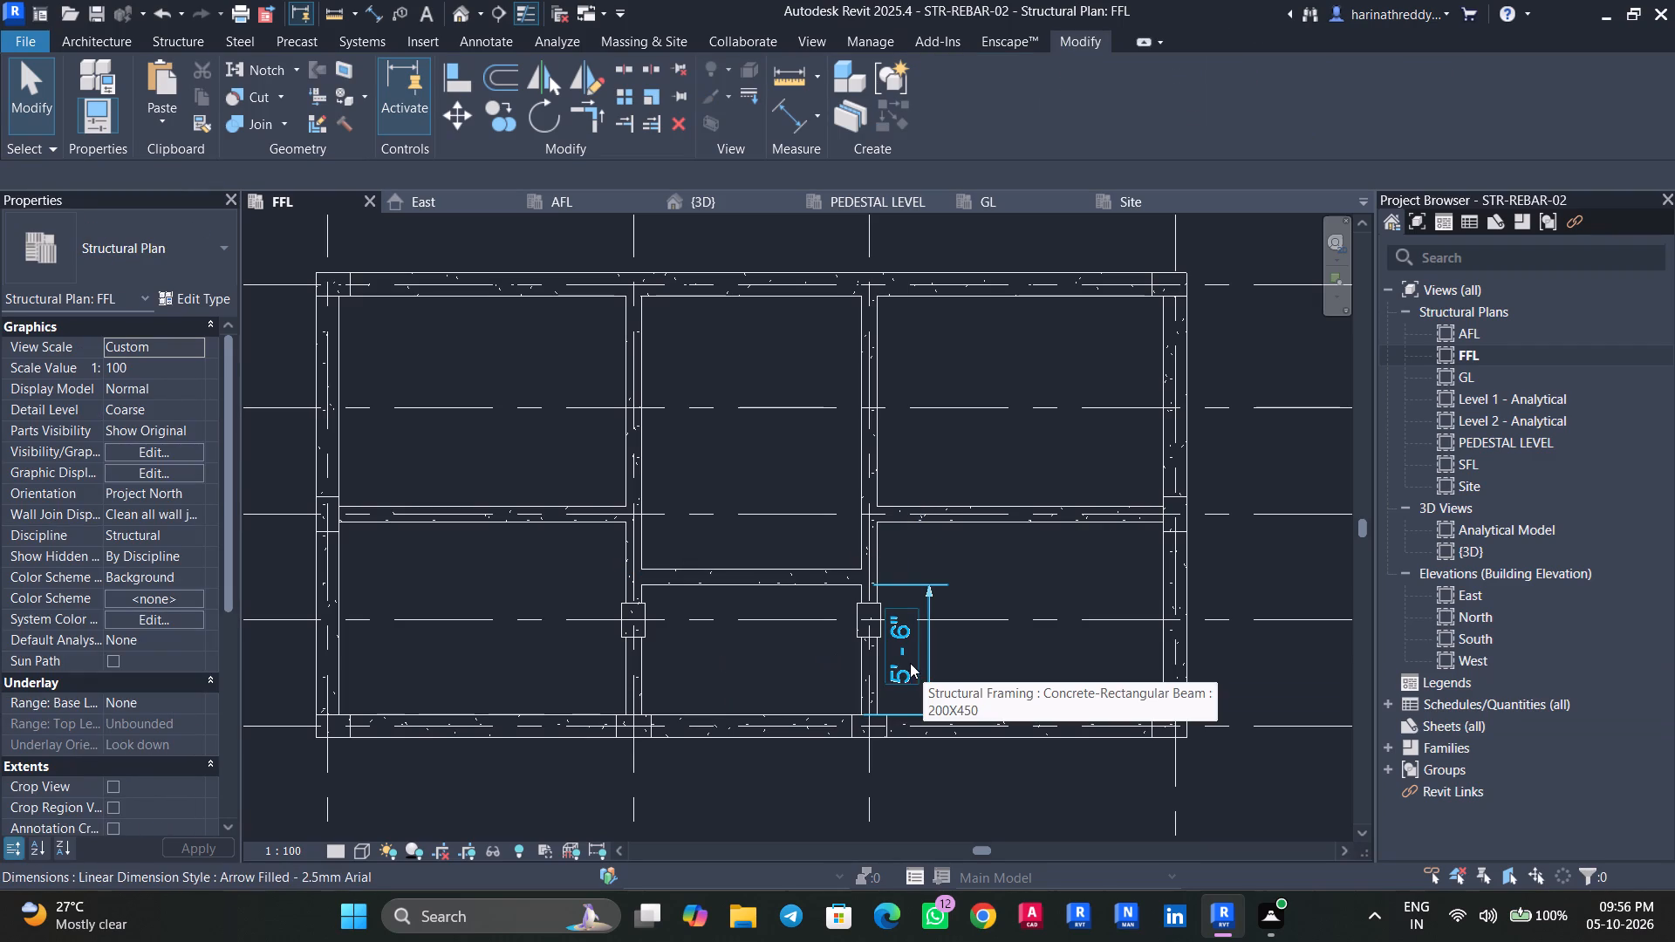
pyautogui.click(820, 572)
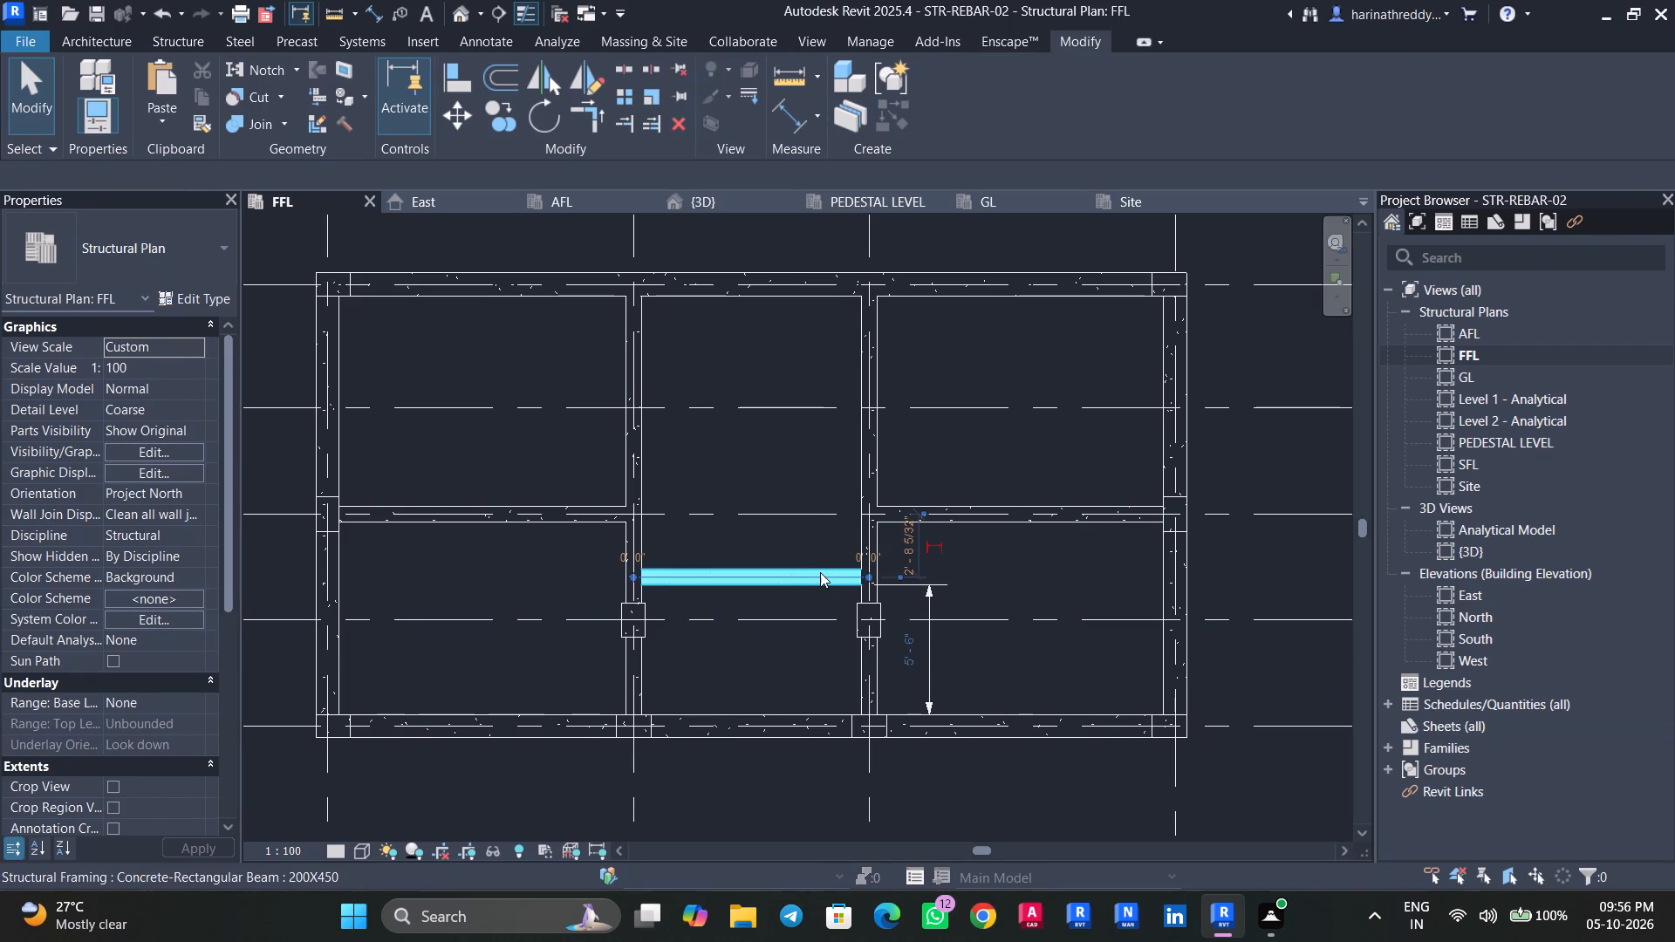
pyautogui.moveTo(795, 578); pyautogui.dragTo(794, 555)
pyautogui.press('Escape')
pyautogui.press('Escape')
pyautogui.press('Escape')
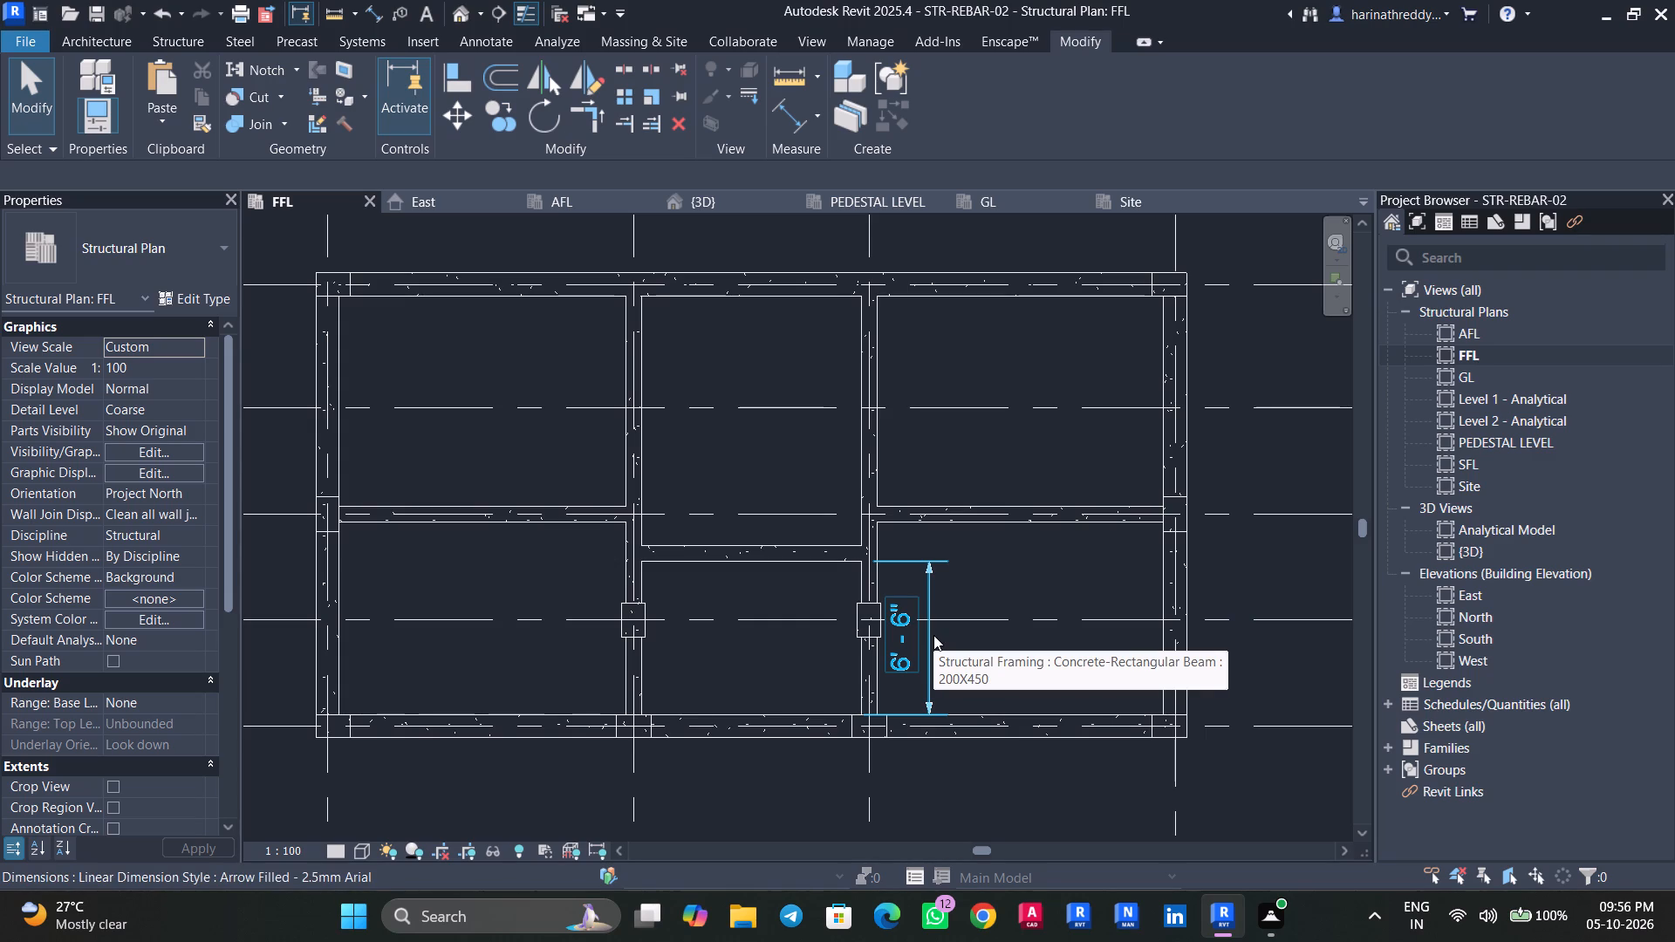
# Nudge the FFL cross beam between grids 2 and 3 towards grid G, to 6'-8" clear of the grid I beam.
pyautogui.click(777, 561)
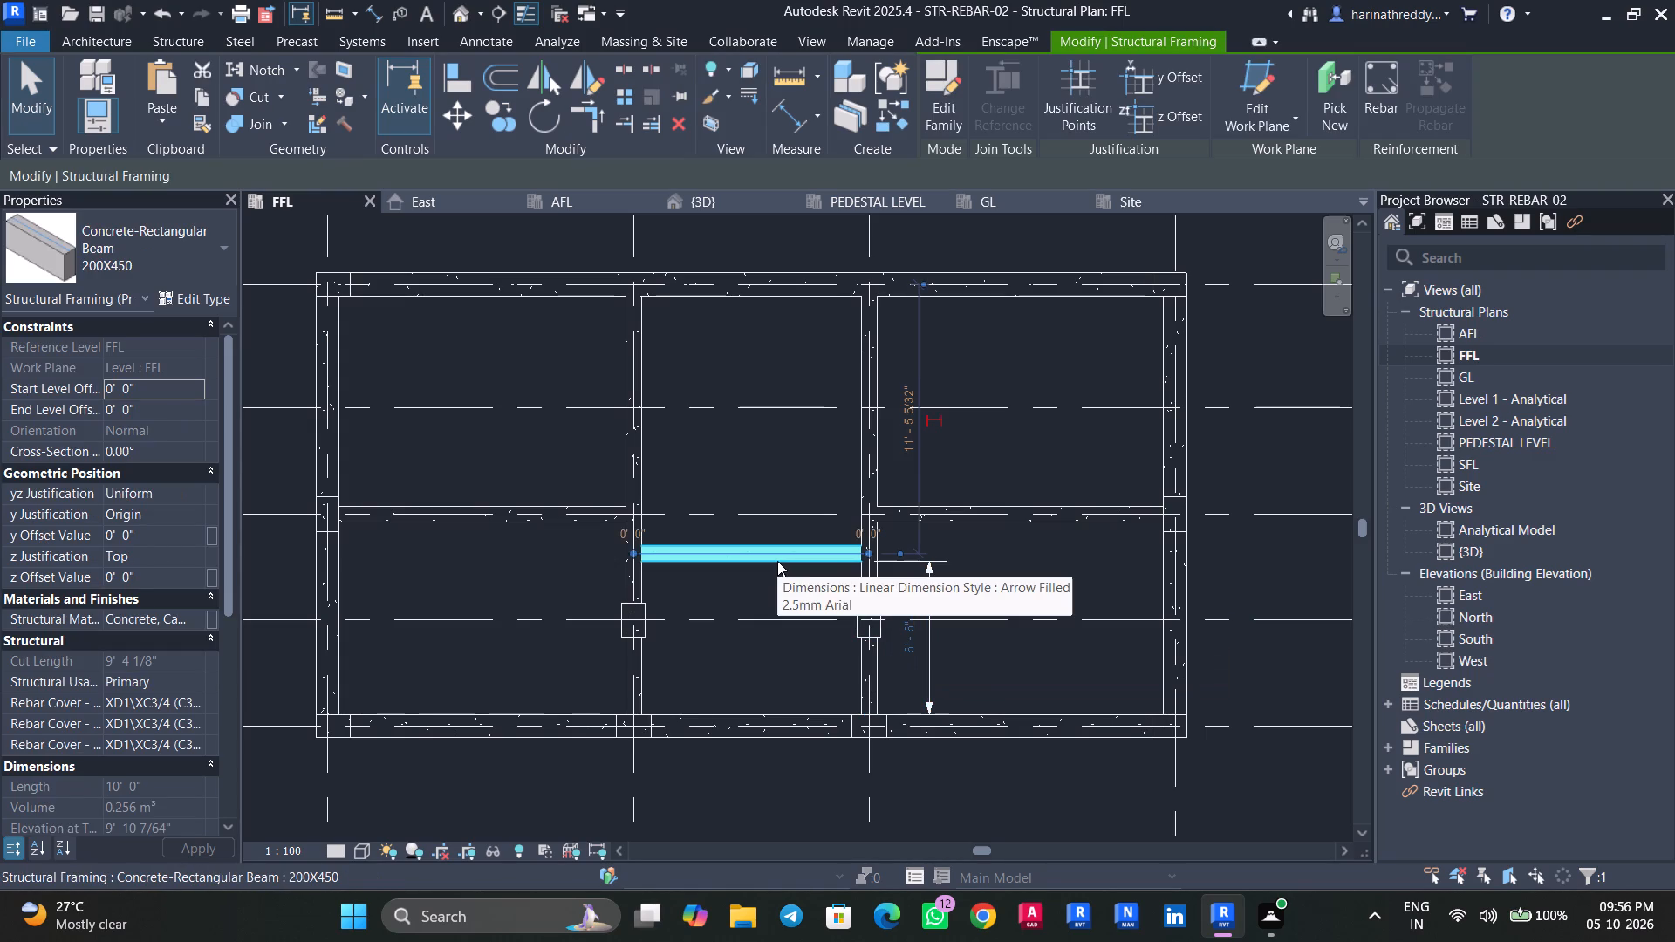
pyautogui.press('Up')
pyautogui.press('Up')
pyautogui.press('Down')
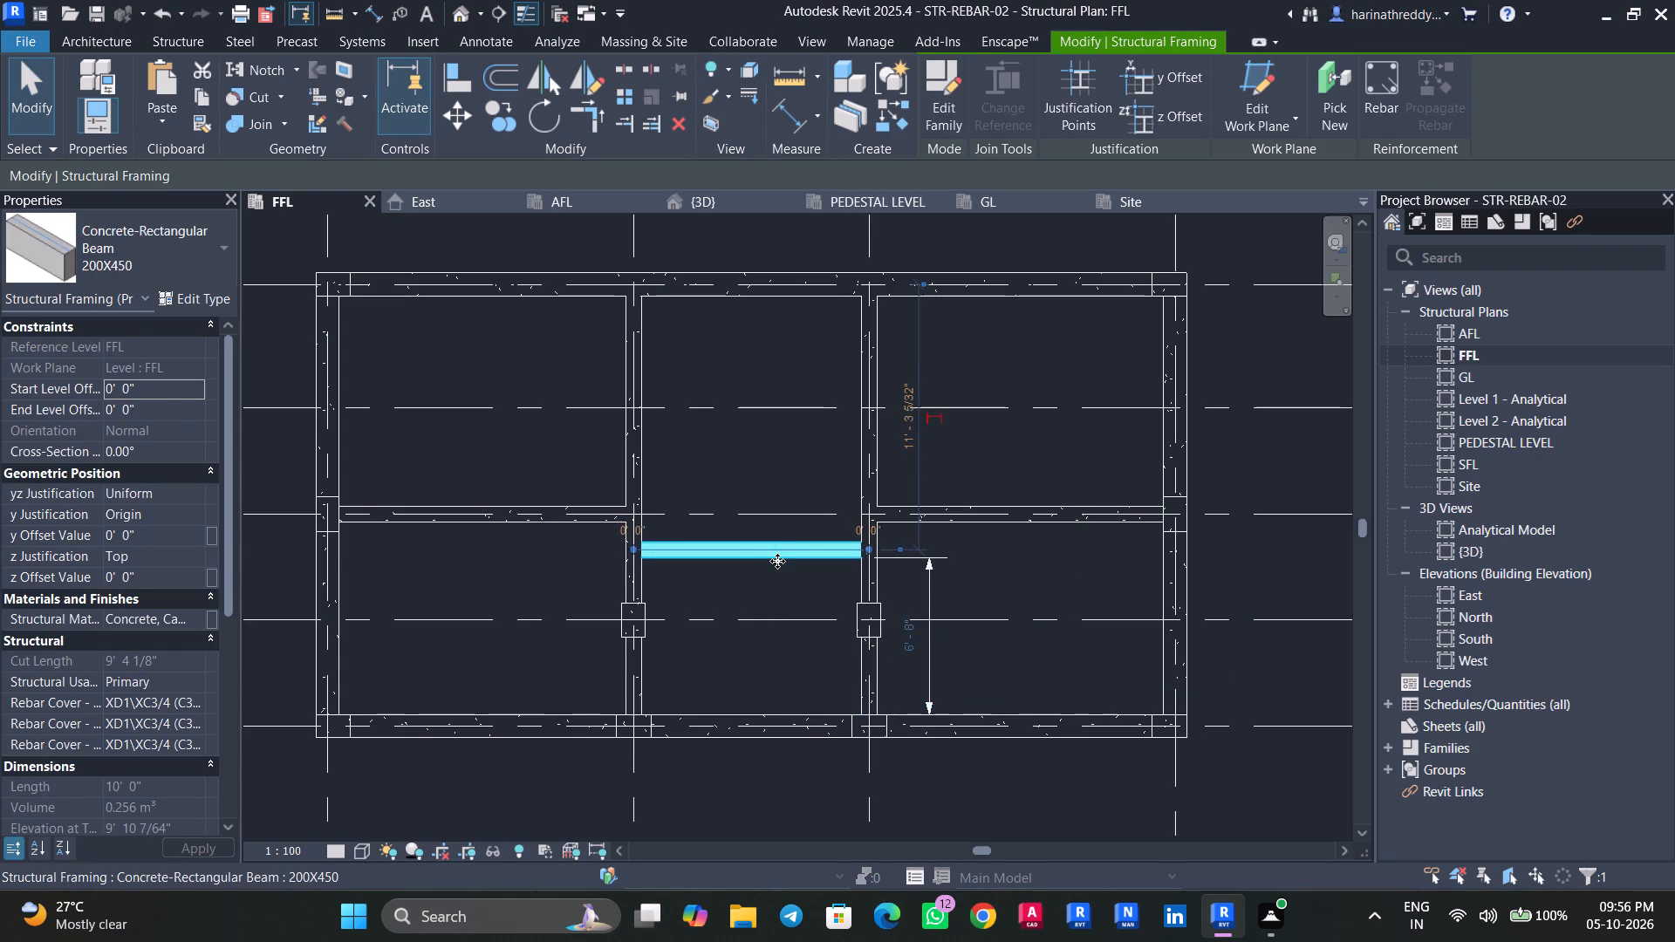
pyautogui.press('Escape')
pyautogui.press('Escape')
pyautogui.press('Escape')
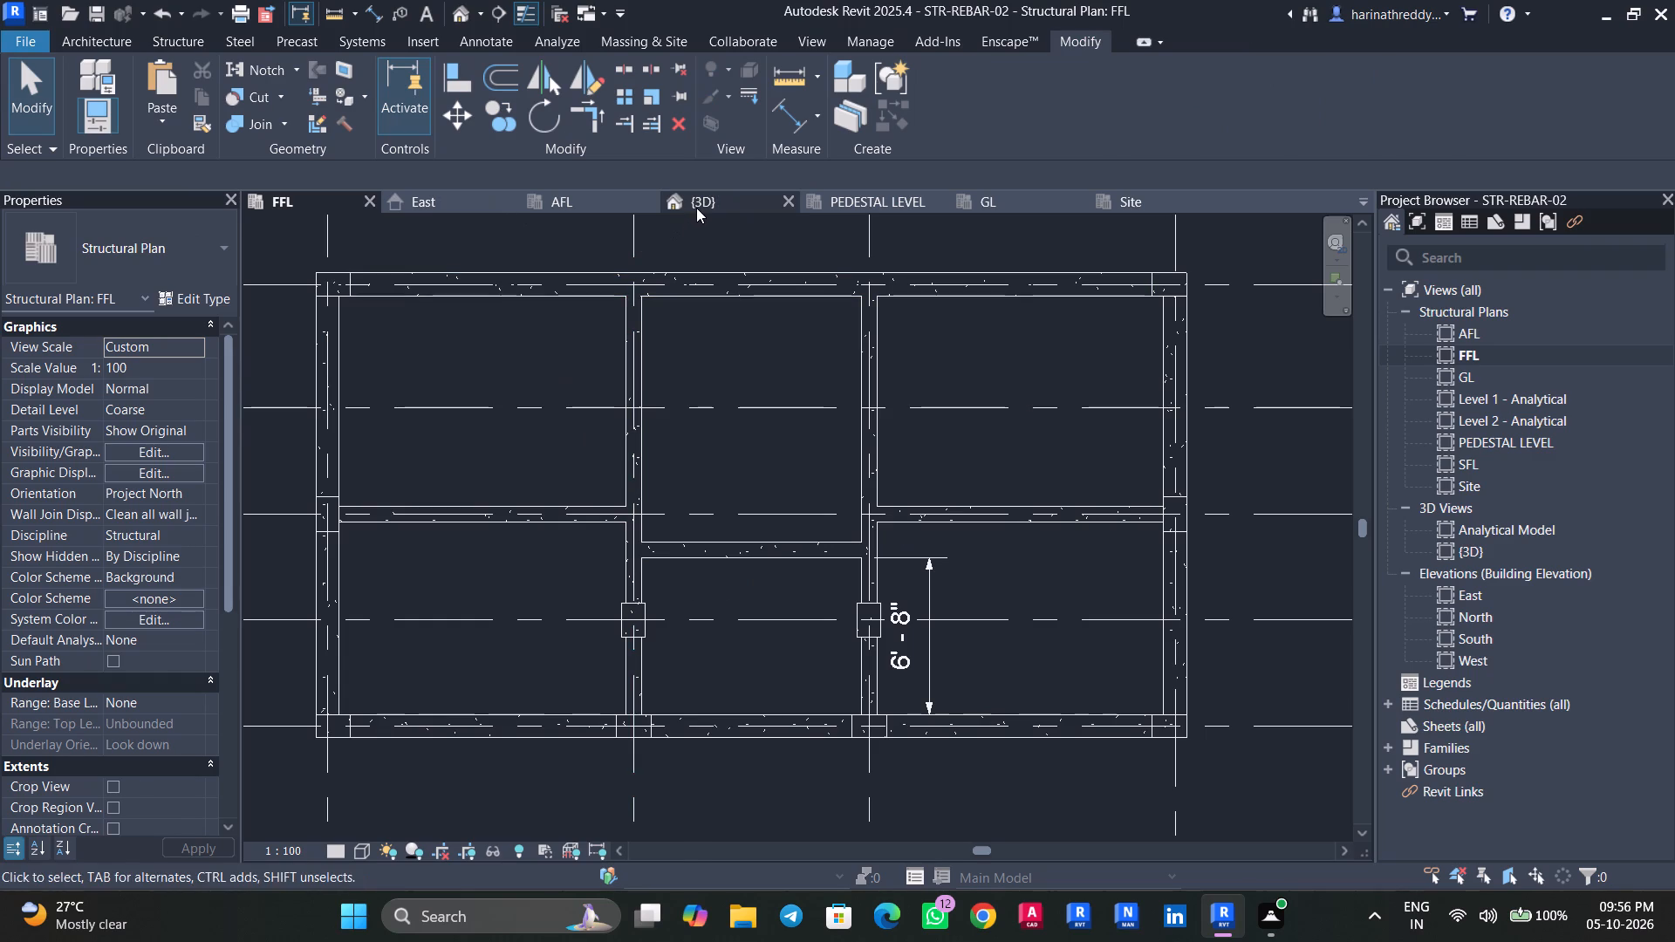
# Examine the frame in the 3D view from several sides, checking the cross beam against the columns and footings.
pyautogui.click(696, 208)
pyautogui.scroll(-3, 1111, 611)
pyautogui.keyDown('shift'); pyautogui.moveTo(1161, 661); pyautogui.dragTo(1055, 544, button='middle'); pyautogui.keyUp('shift')
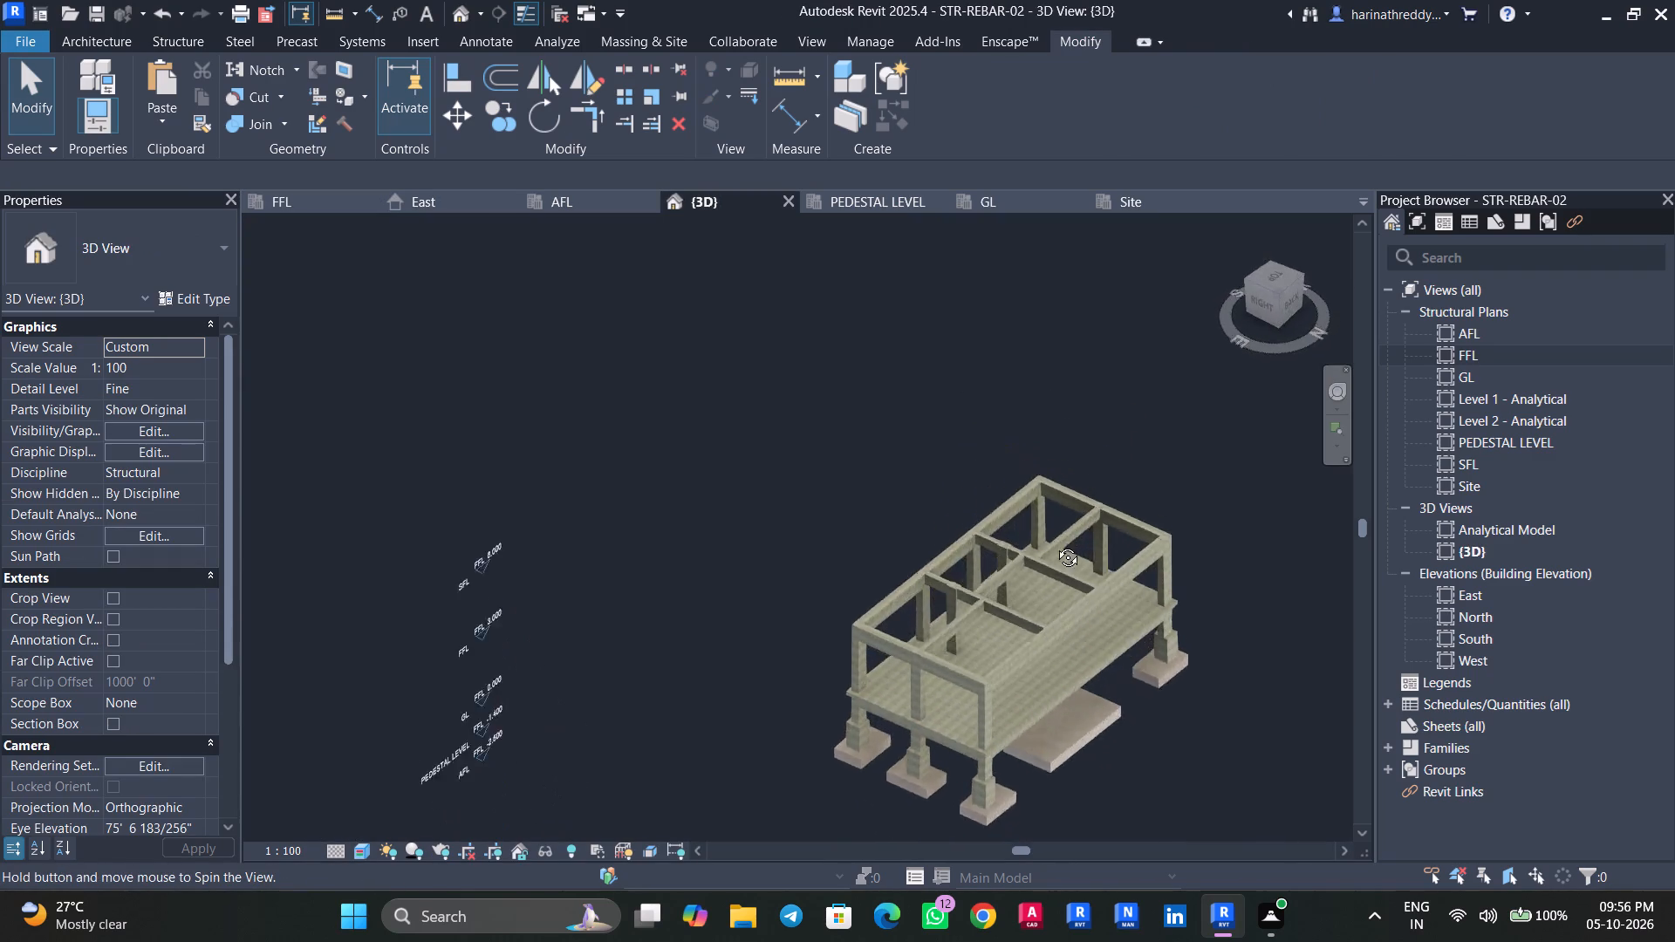
pyautogui.keyDown('shift'); pyautogui.moveTo(1055, 544); pyautogui.dragTo(999, 405, button='middle'); pyautogui.keyUp('shift')
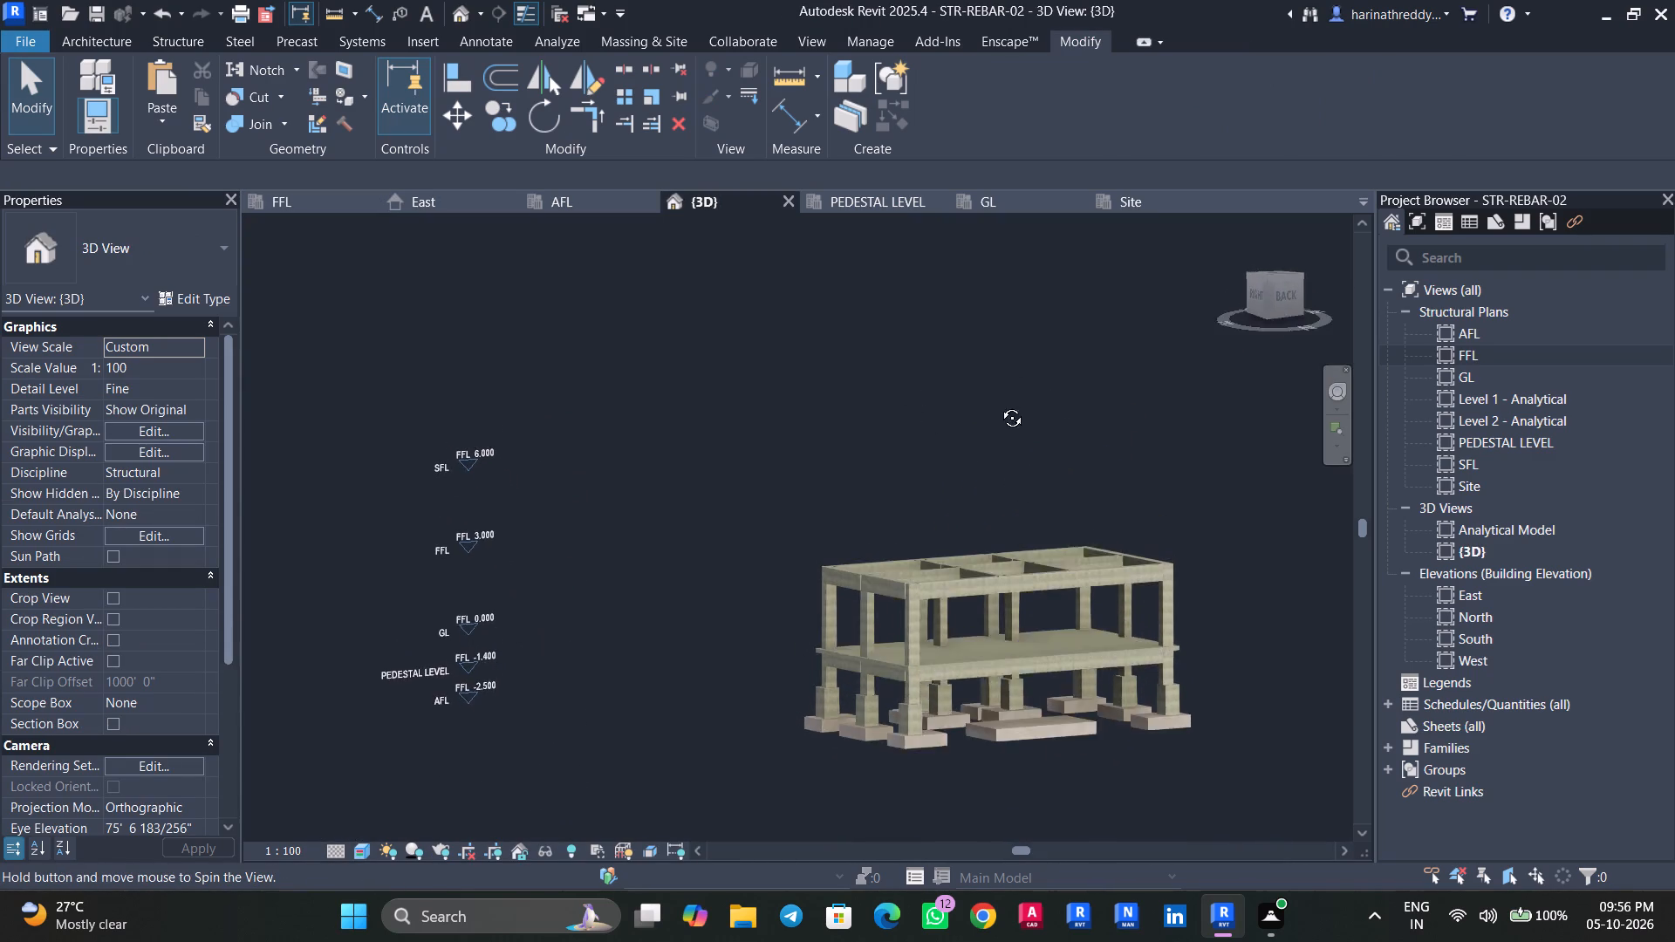
pyautogui.keyDown('shift'); pyautogui.moveTo(999, 405); pyautogui.dragTo(1256, 608, button='middle'); pyautogui.keyUp('shift')
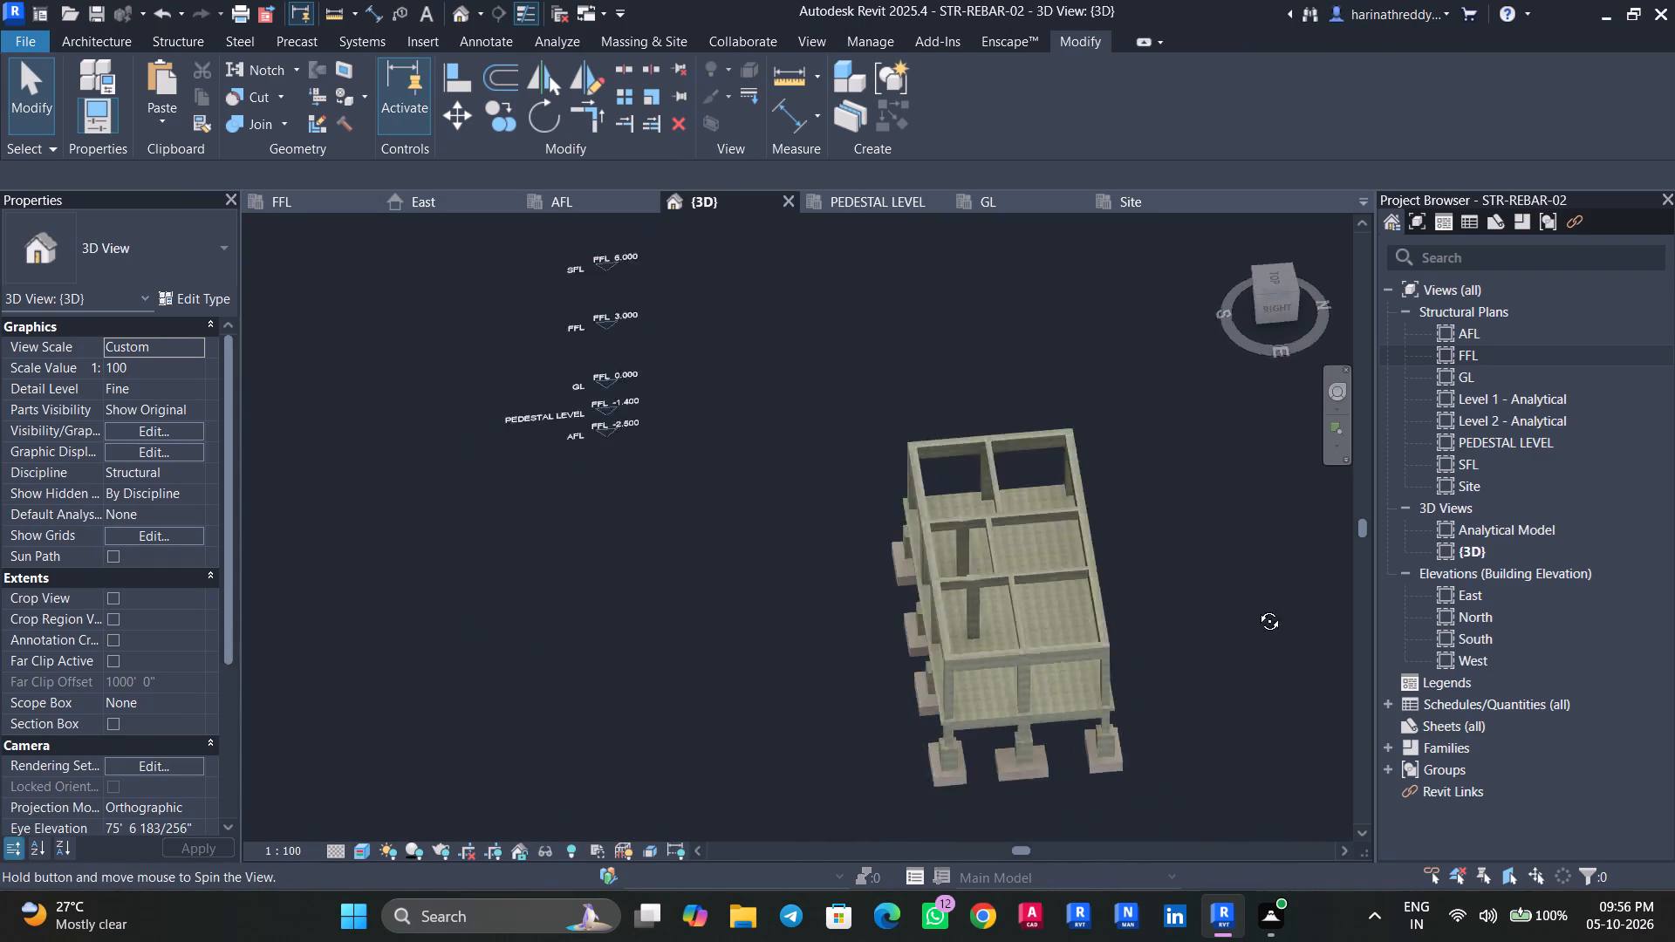
pyautogui.keyDown('shift'); pyautogui.moveTo(1256, 608); pyautogui.dragTo(1071, 625, button='middle'); pyautogui.keyUp('shift')
pyautogui.keyDown('shift'); pyautogui.moveTo(1066, 685); pyautogui.dragTo(1180, 578, button='middle'); pyautogui.keyUp('shift')
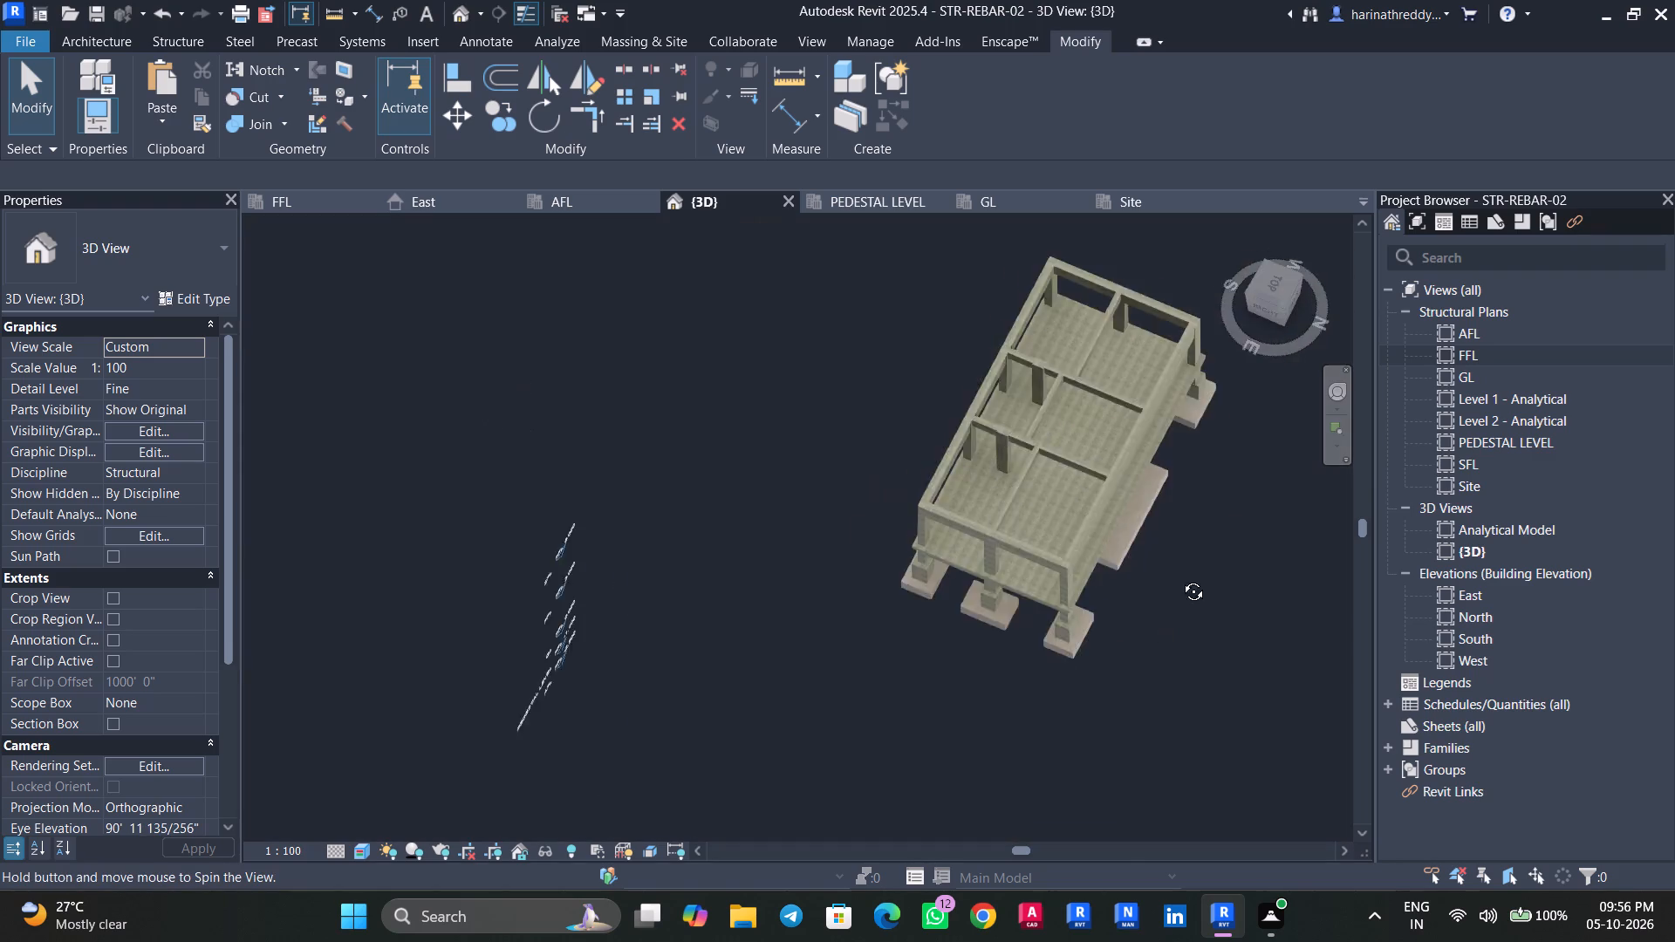
pyautogui.keyDown('shift'); pyautogui.moveTo(1180, 578); pyautogui.dragTo(1207, 335, button='middle'); pyautogui.keyUp('shift')
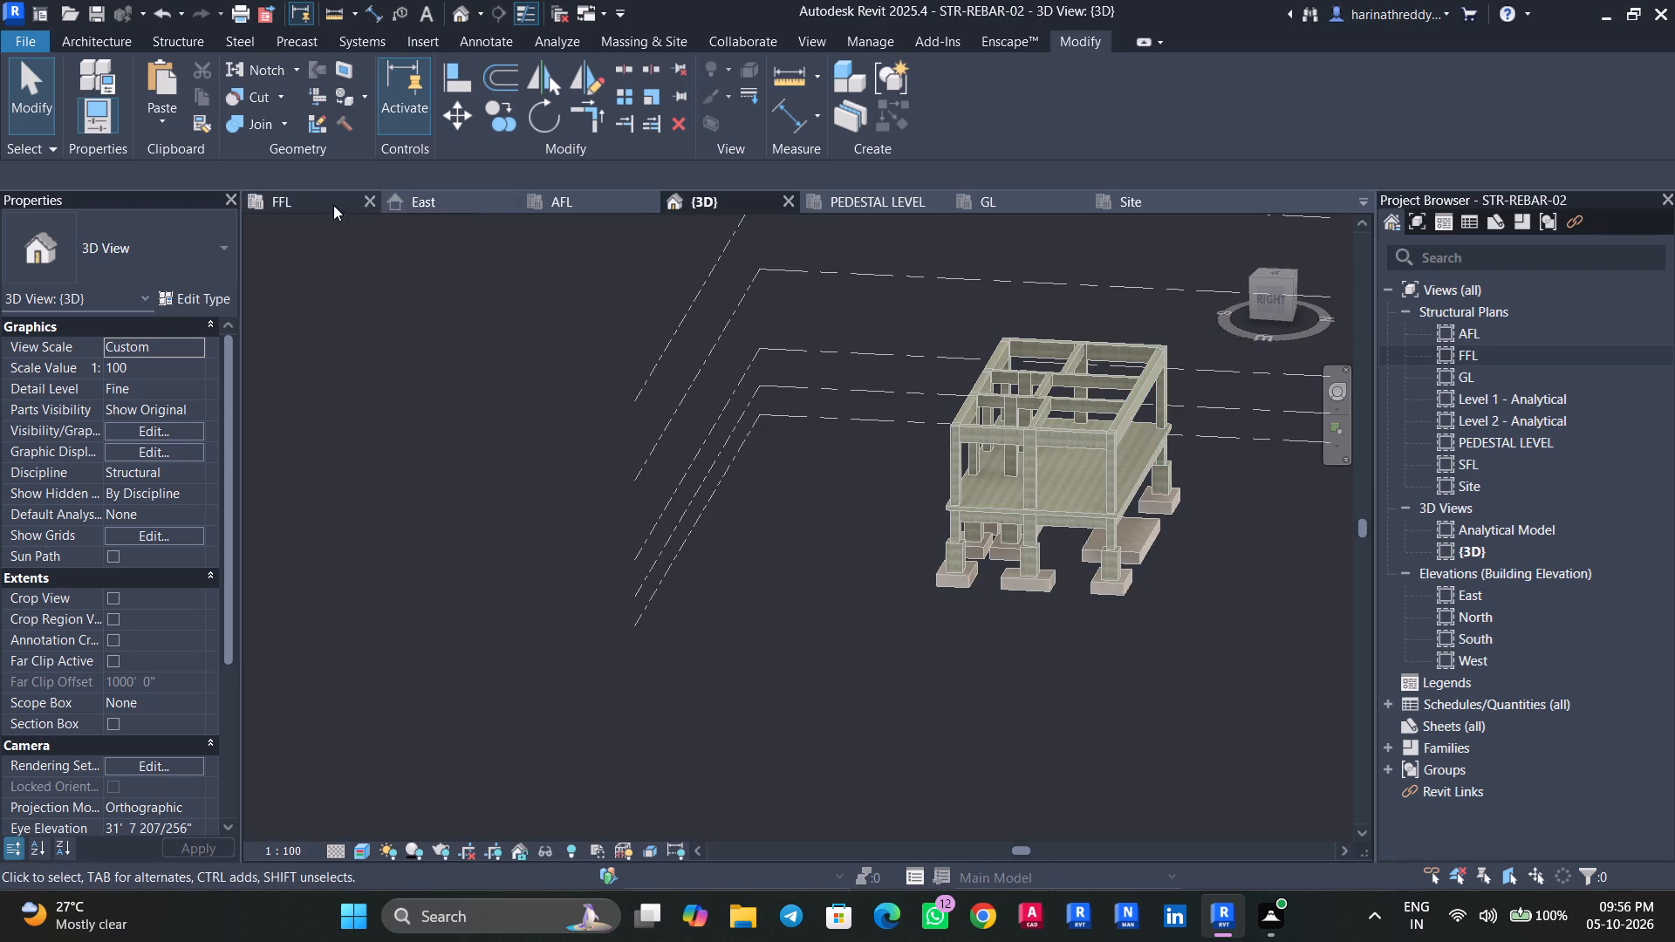
# In the AFL plan, move the 1800 x 1200 x 450mm footing at grids H and 2 towards G, its edge nearly meeting grid G.
pyautogui.doubleClick(531, 198)
pyautogui.scroll(5, 708, 612)
pyautogui.click(680, 584)
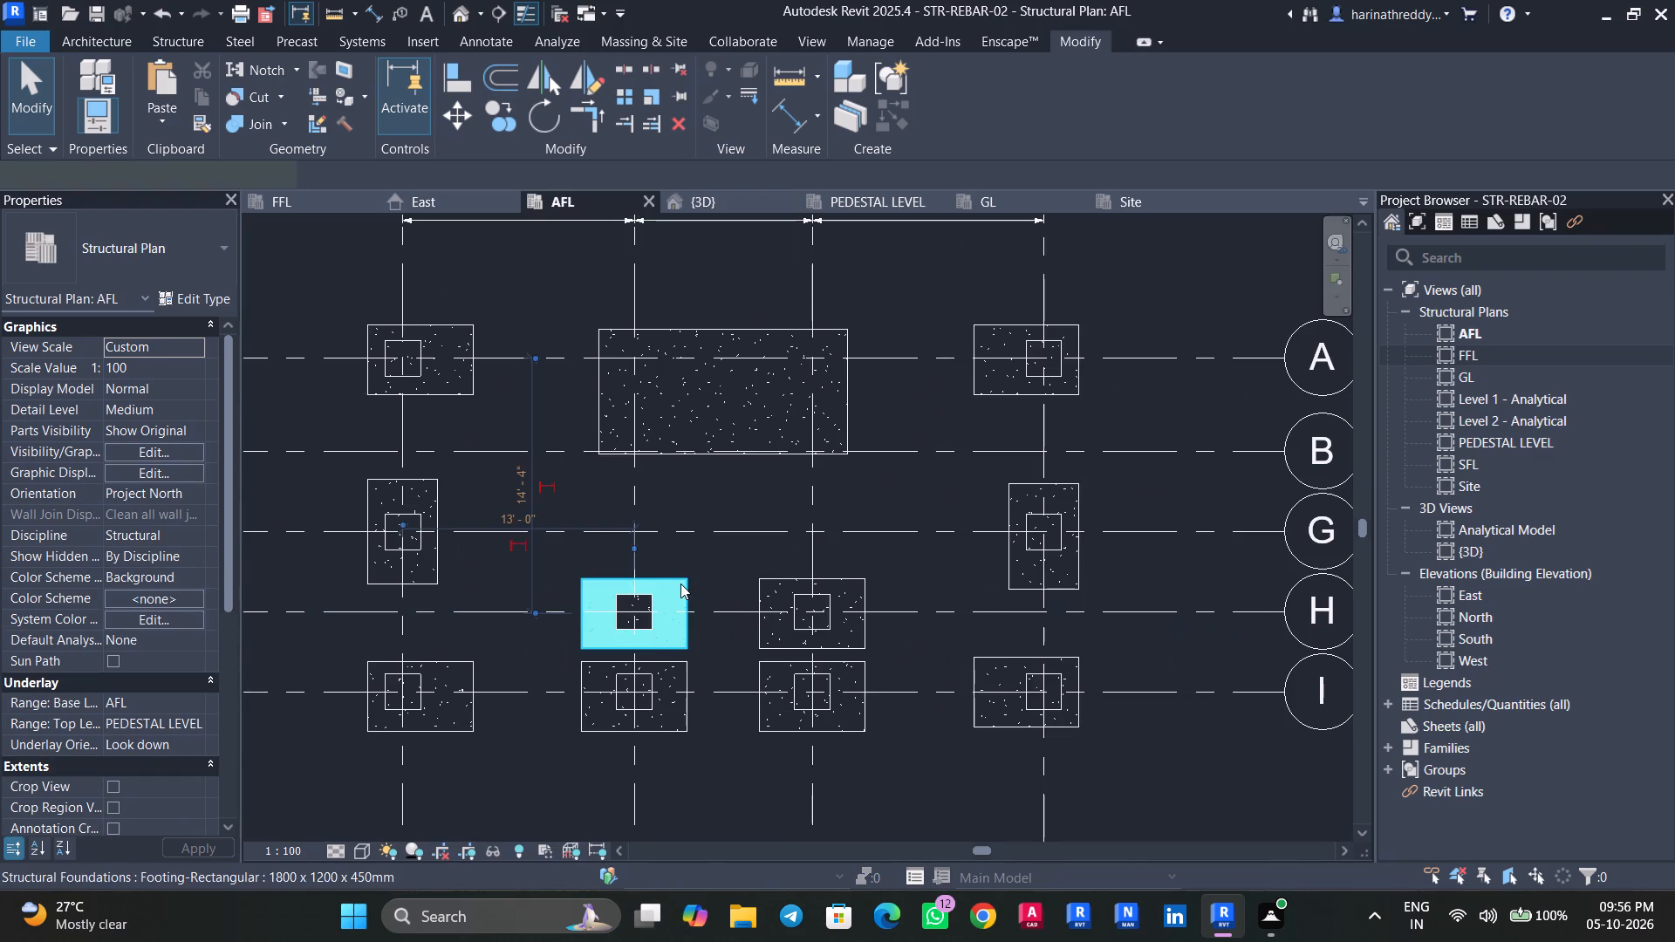
pyautogui.press('Escape')
pyautogui.press('Escape')
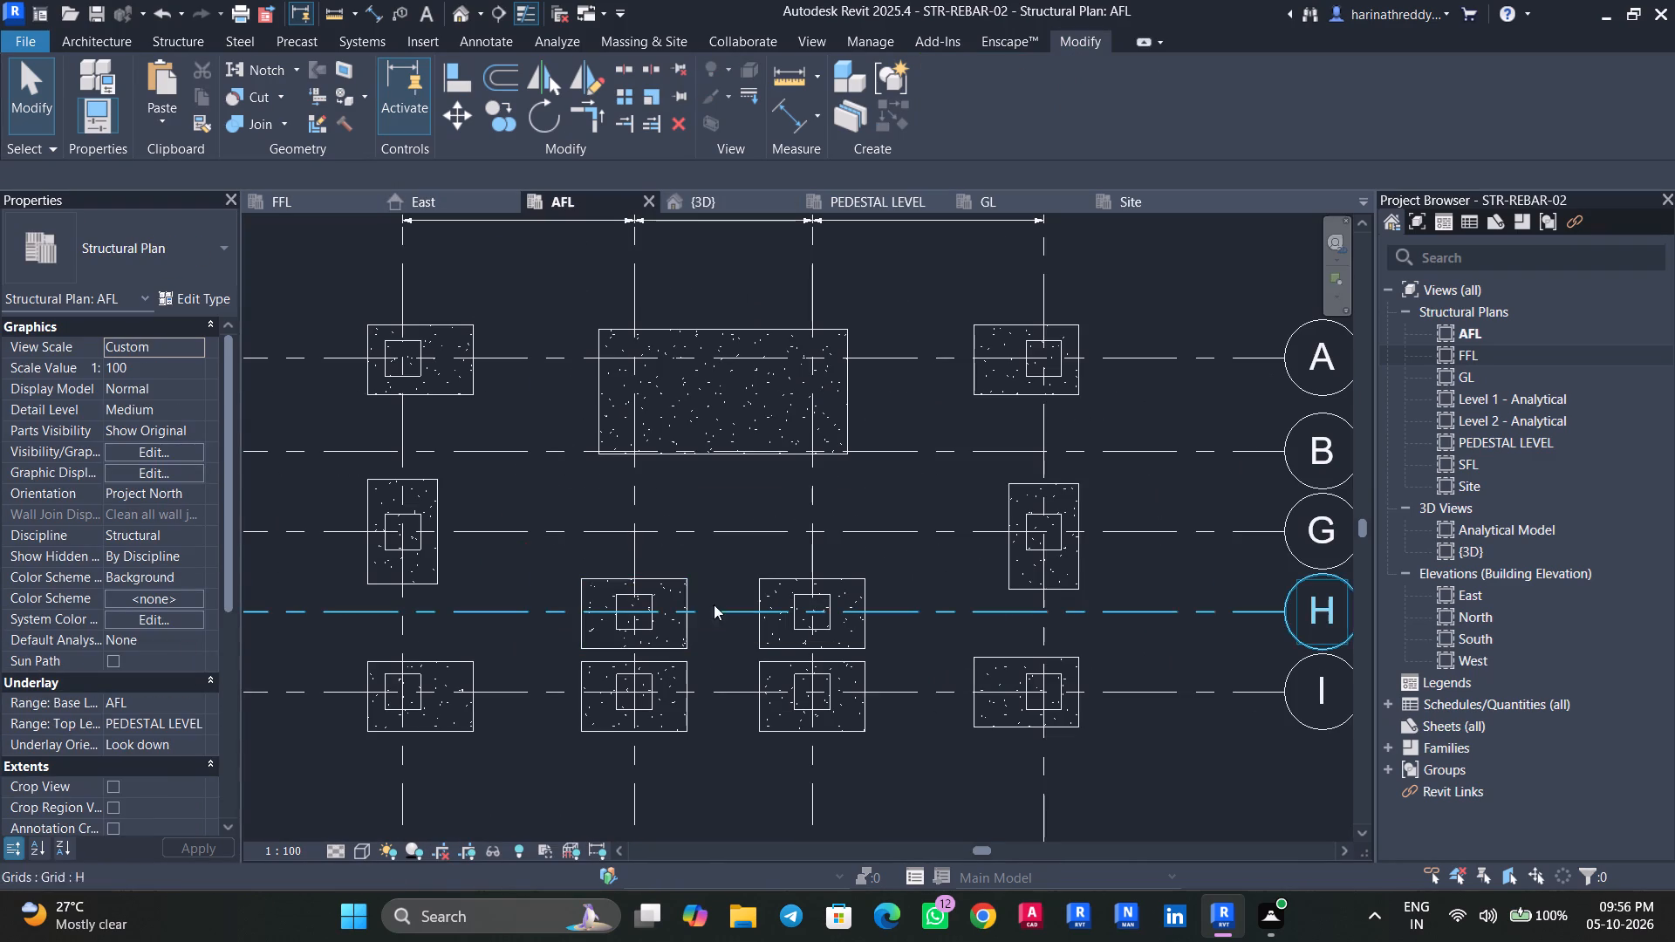
pyautogui.click(685, 592)
pyautogui.press('Up')
pyautogui.press('Up')
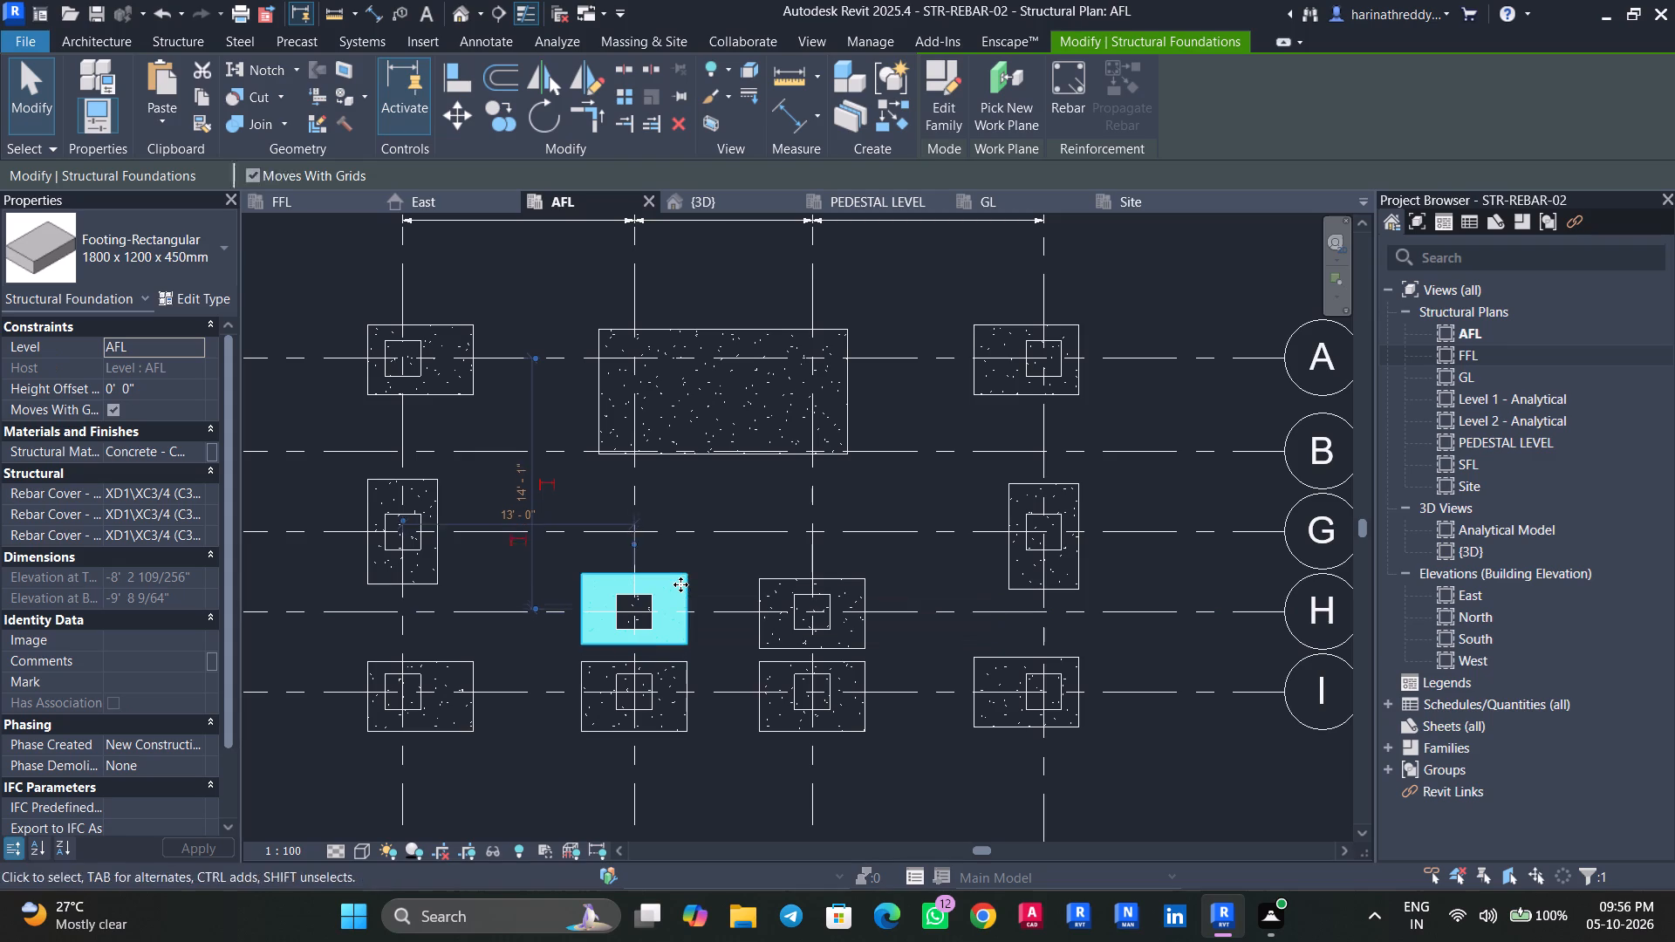
pyautogui.press('Up')
pyautogui.press('Up')
pyautogui.press('Up')
pyautogui.press('Up')
pyautogui.press('Up')
pyautogui.press('Up')
pyautogui.press('Up')
pyautogui.press('Up')
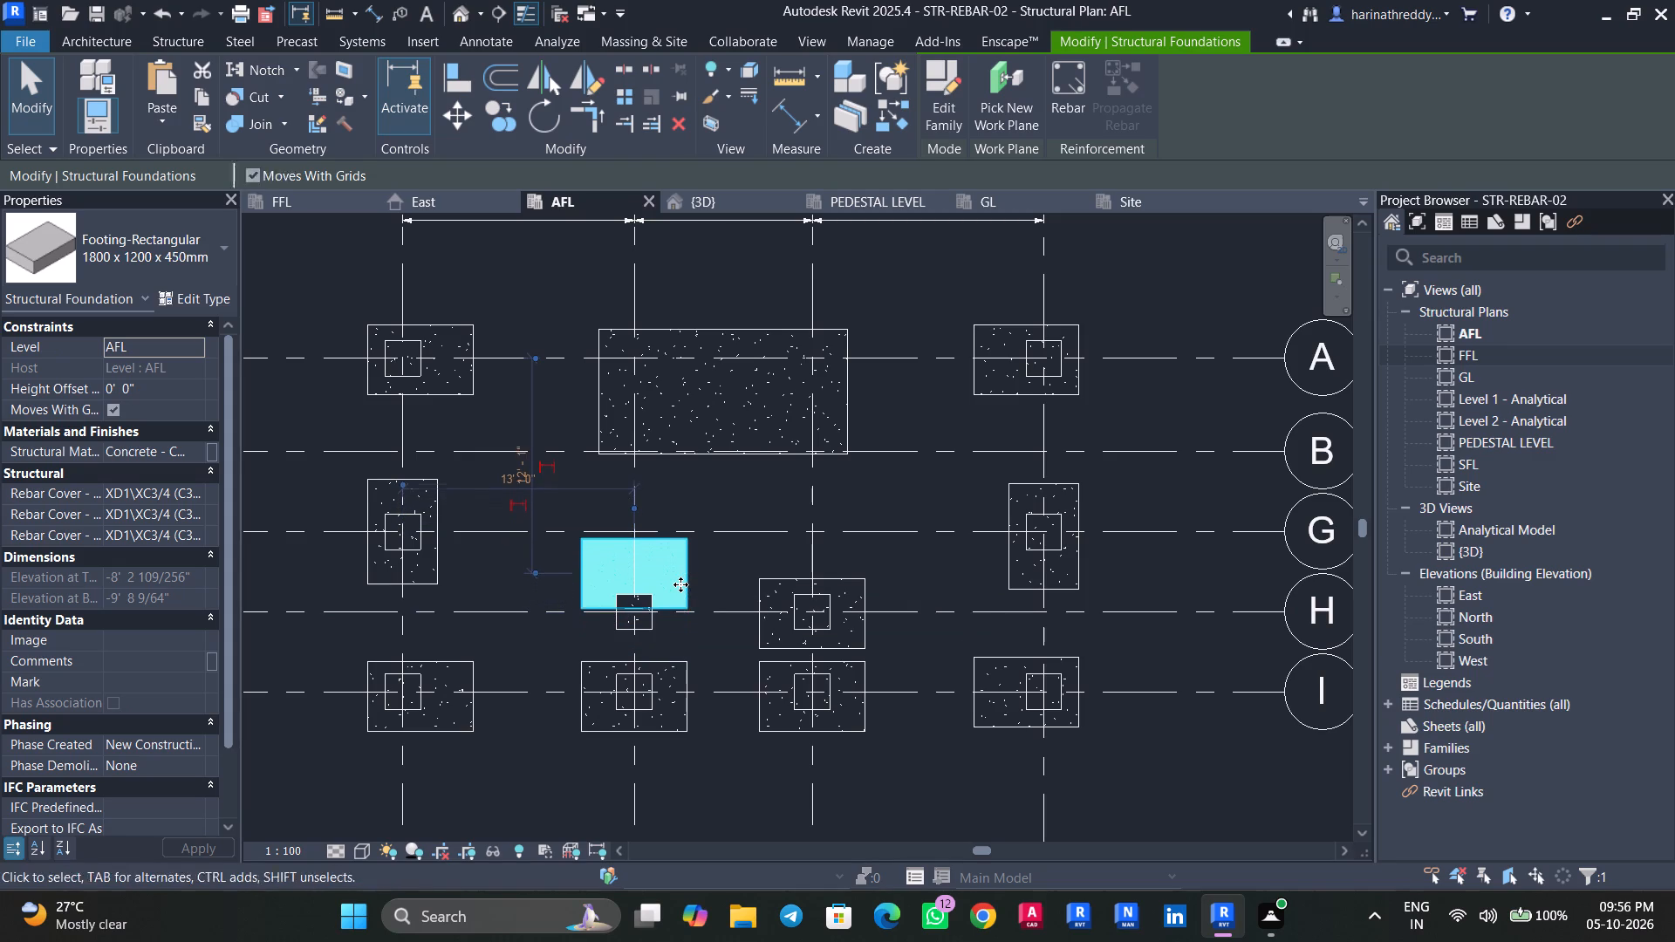
pyautogui.press('Escape')
pyautogui.press('Escape')
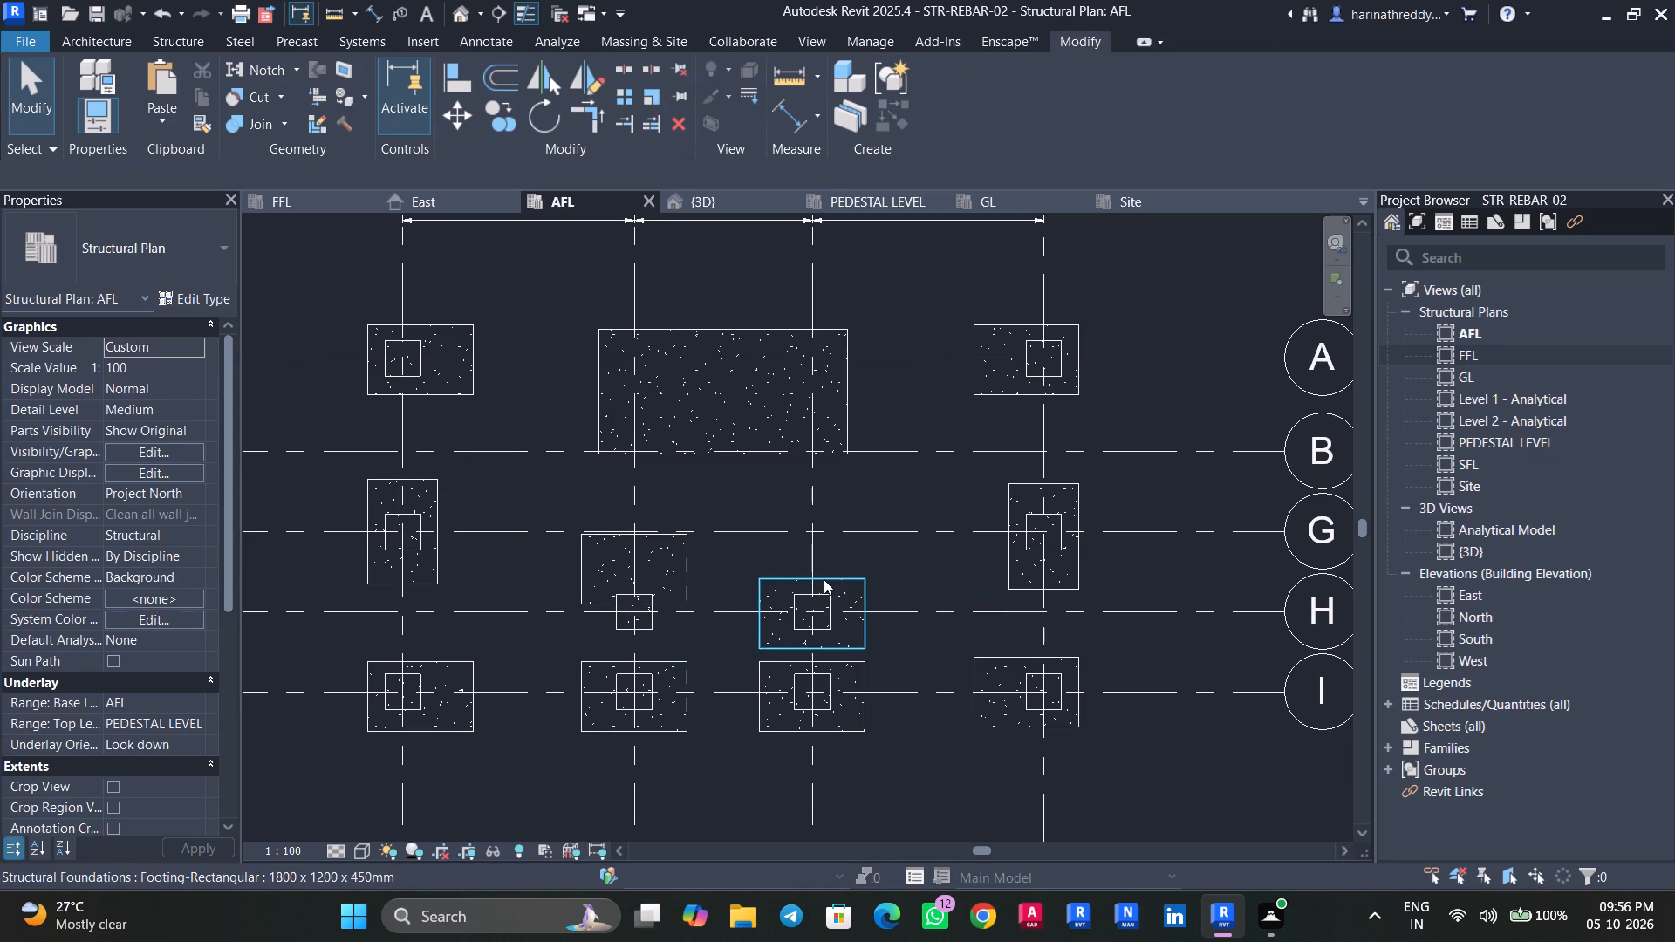
# Move the footing at grids H and 3 towards grid G, in line with the moved footing on grid 2.
pyautogui.click(825, 579)
pyautogui.moveTo(846, 591); pyautogui.dragTo(846, 549)
pyautogui.press('Escape')
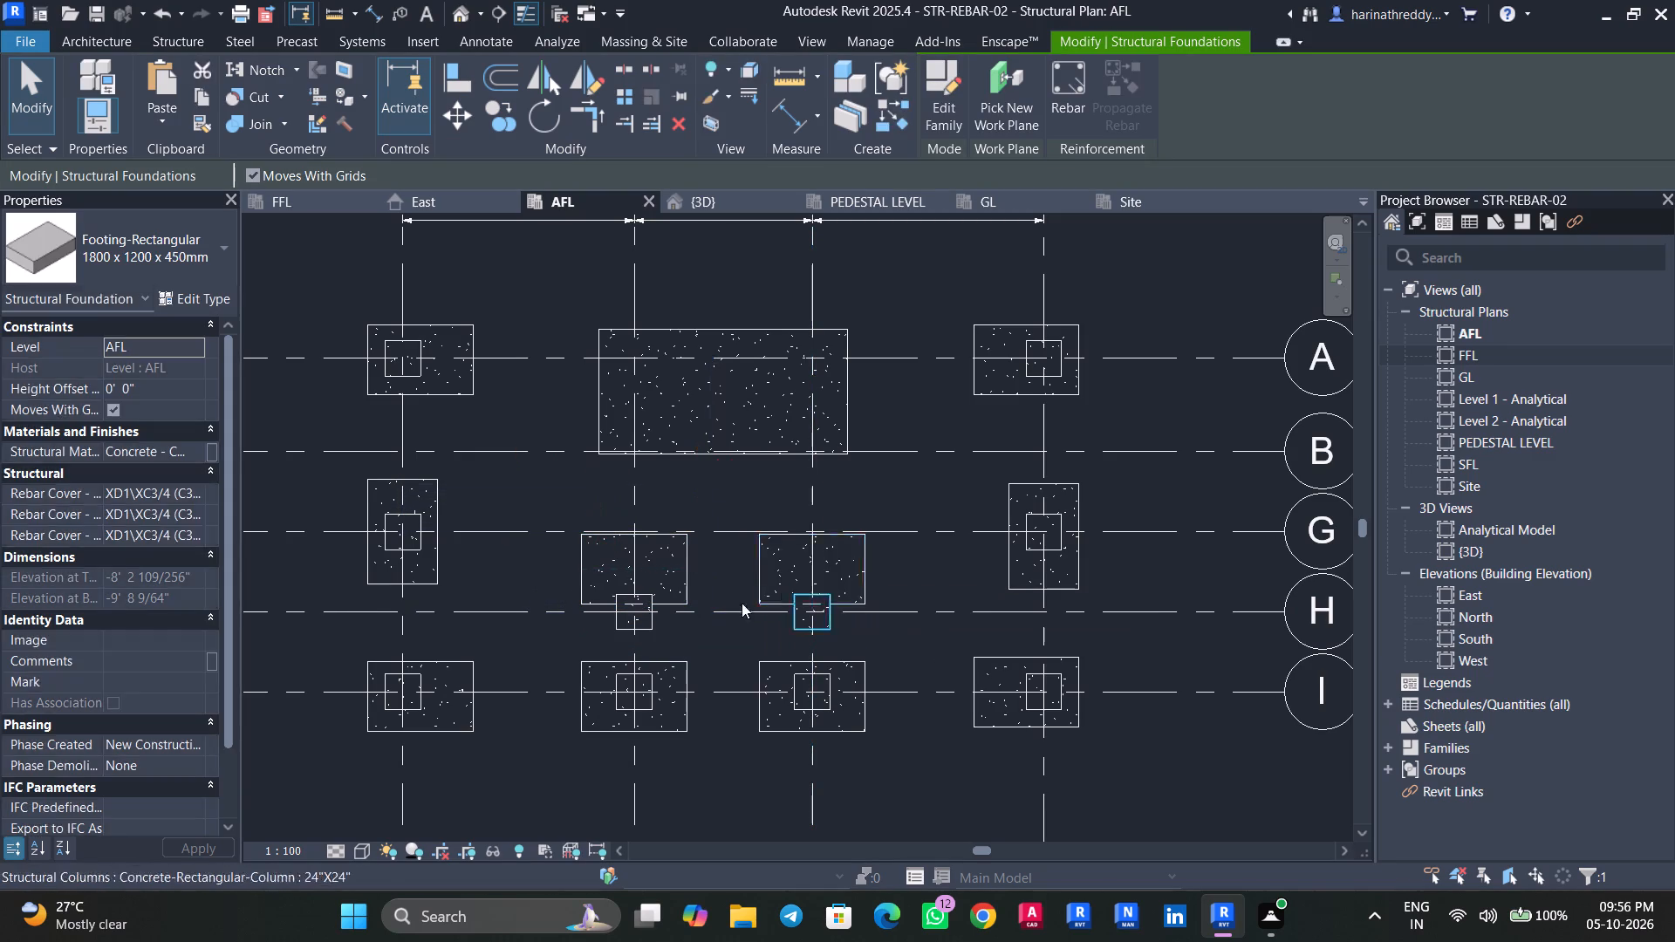
# Move the two 24"X24" pedestals on grid H at grids 2 and 3 along their grids to the middle of the moved footings.
pyautogui.click(652, 614)
pyautogui.scroll(4, 643, 623)
pyautogui.moveTo(635, 610); pyautogui.dragTo(635, 547)
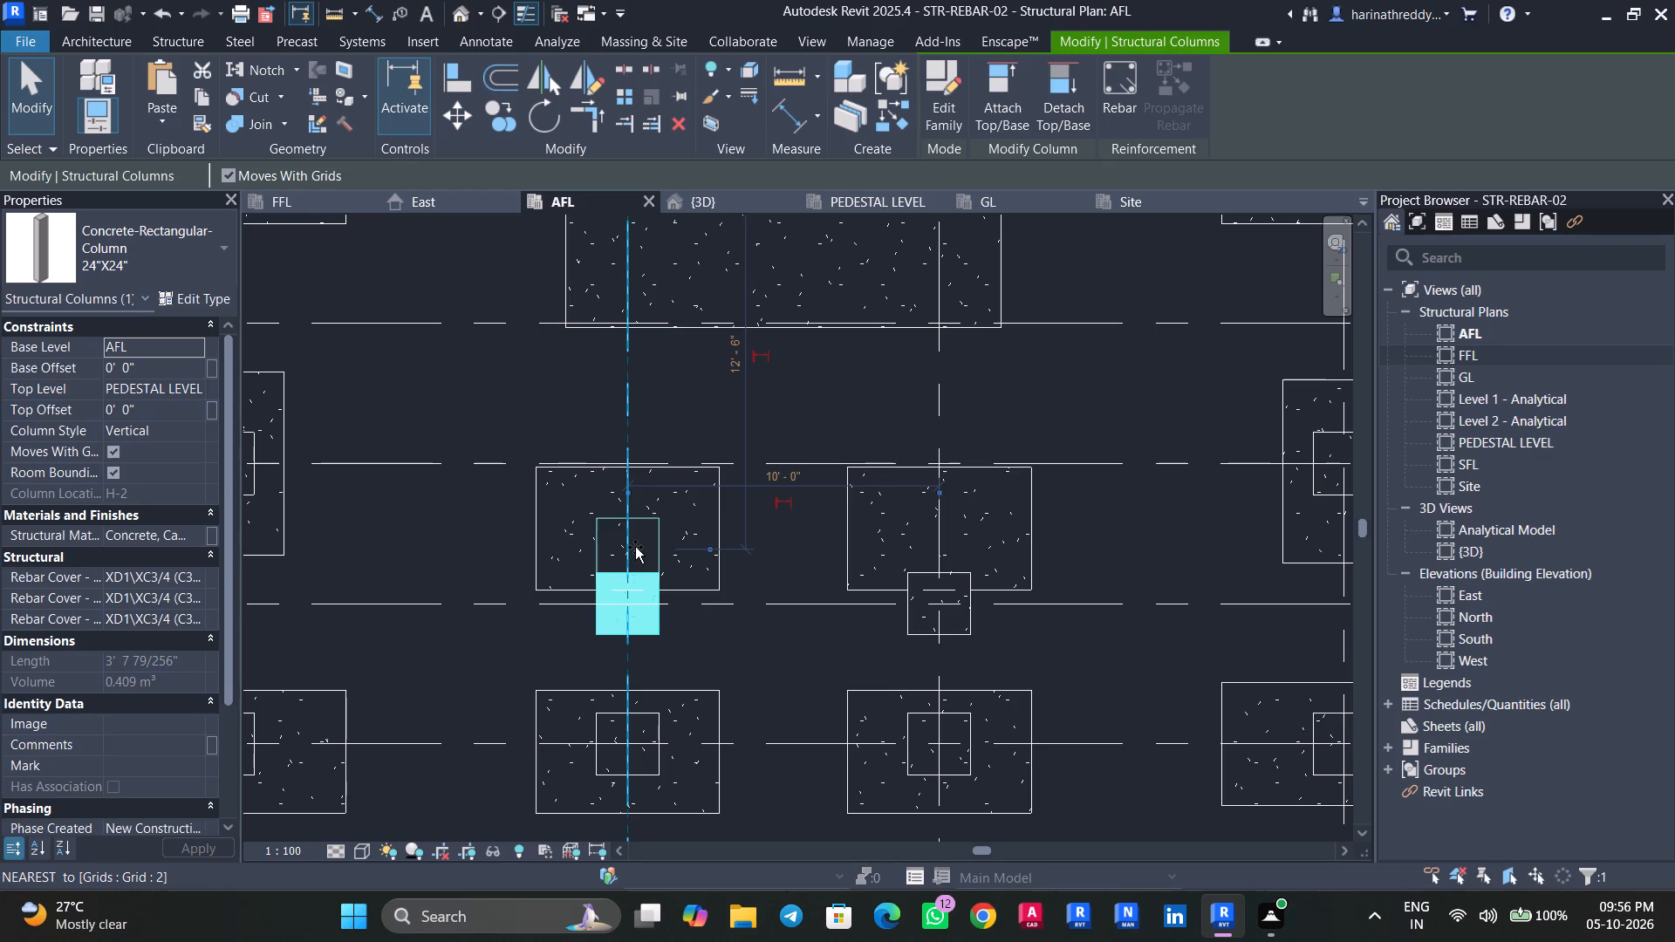
pyautogui.moveTo(635, 547); pyautogui.dragTo(635, 541)
pyautogui.press('Escape')
pyautogui.click(963, 599)
pyautogui.press('Escape')
pyautogui.click(955, 620)
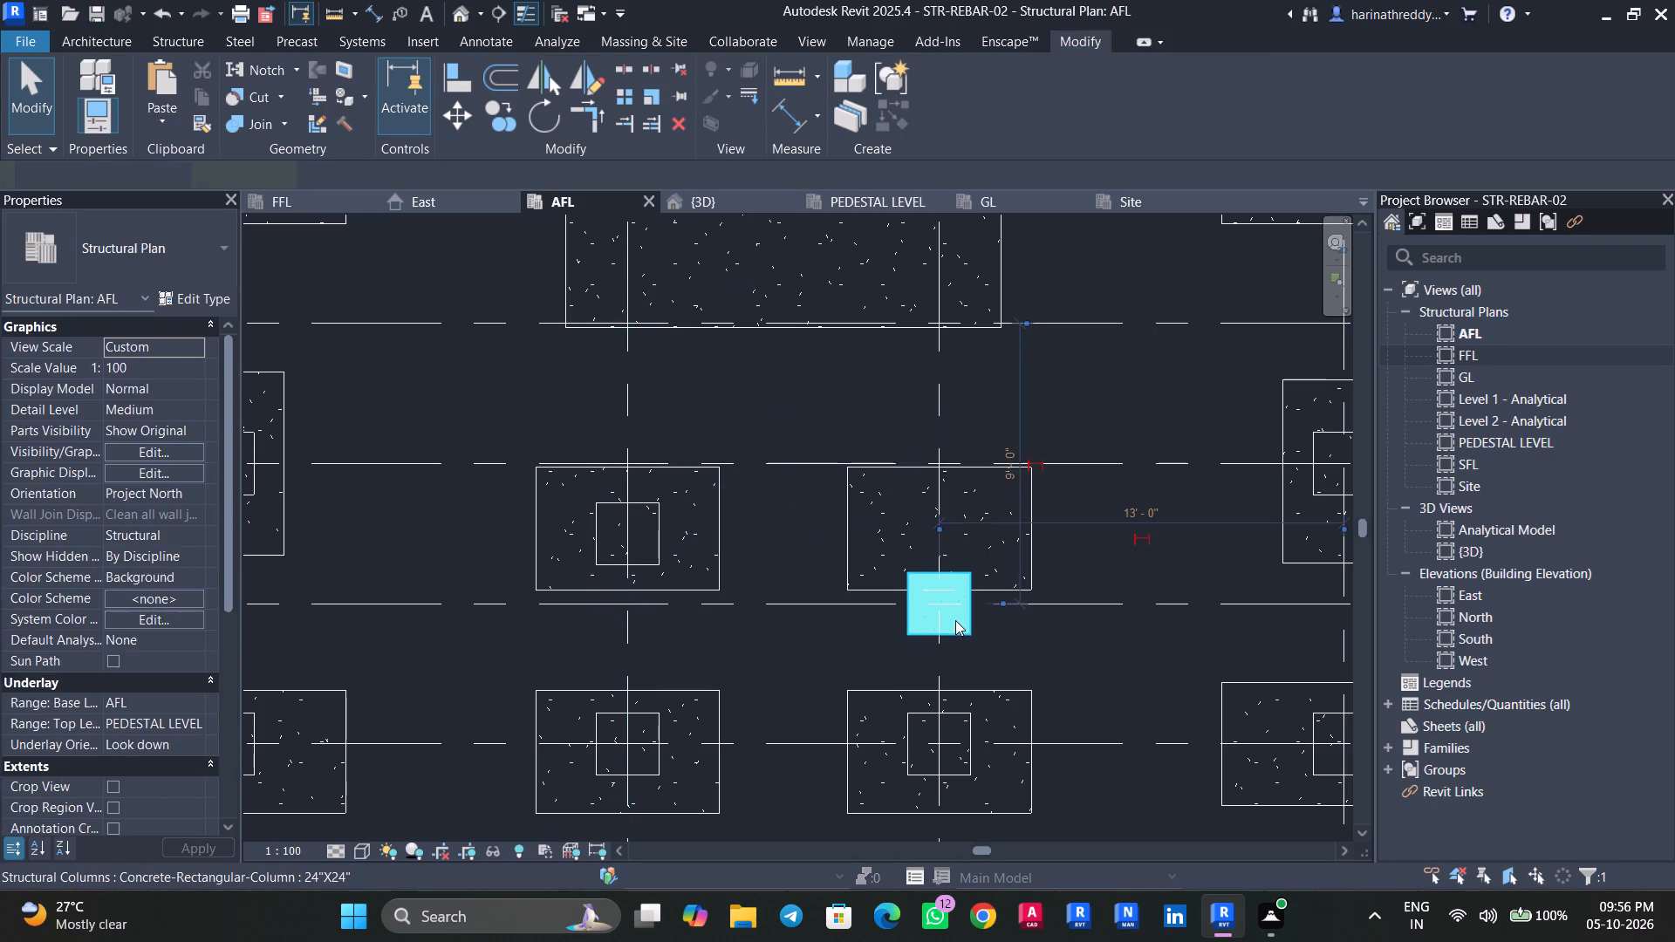
pyautogui.moveTo(953, 622); pyautogui.dragTo(953, 547)
pyautogui.press('Escape')
# Examine the moved footings and pedestals against the columns in the 3D view and open the GL plan.
pyautogui.scroll(-3, 755, 652)
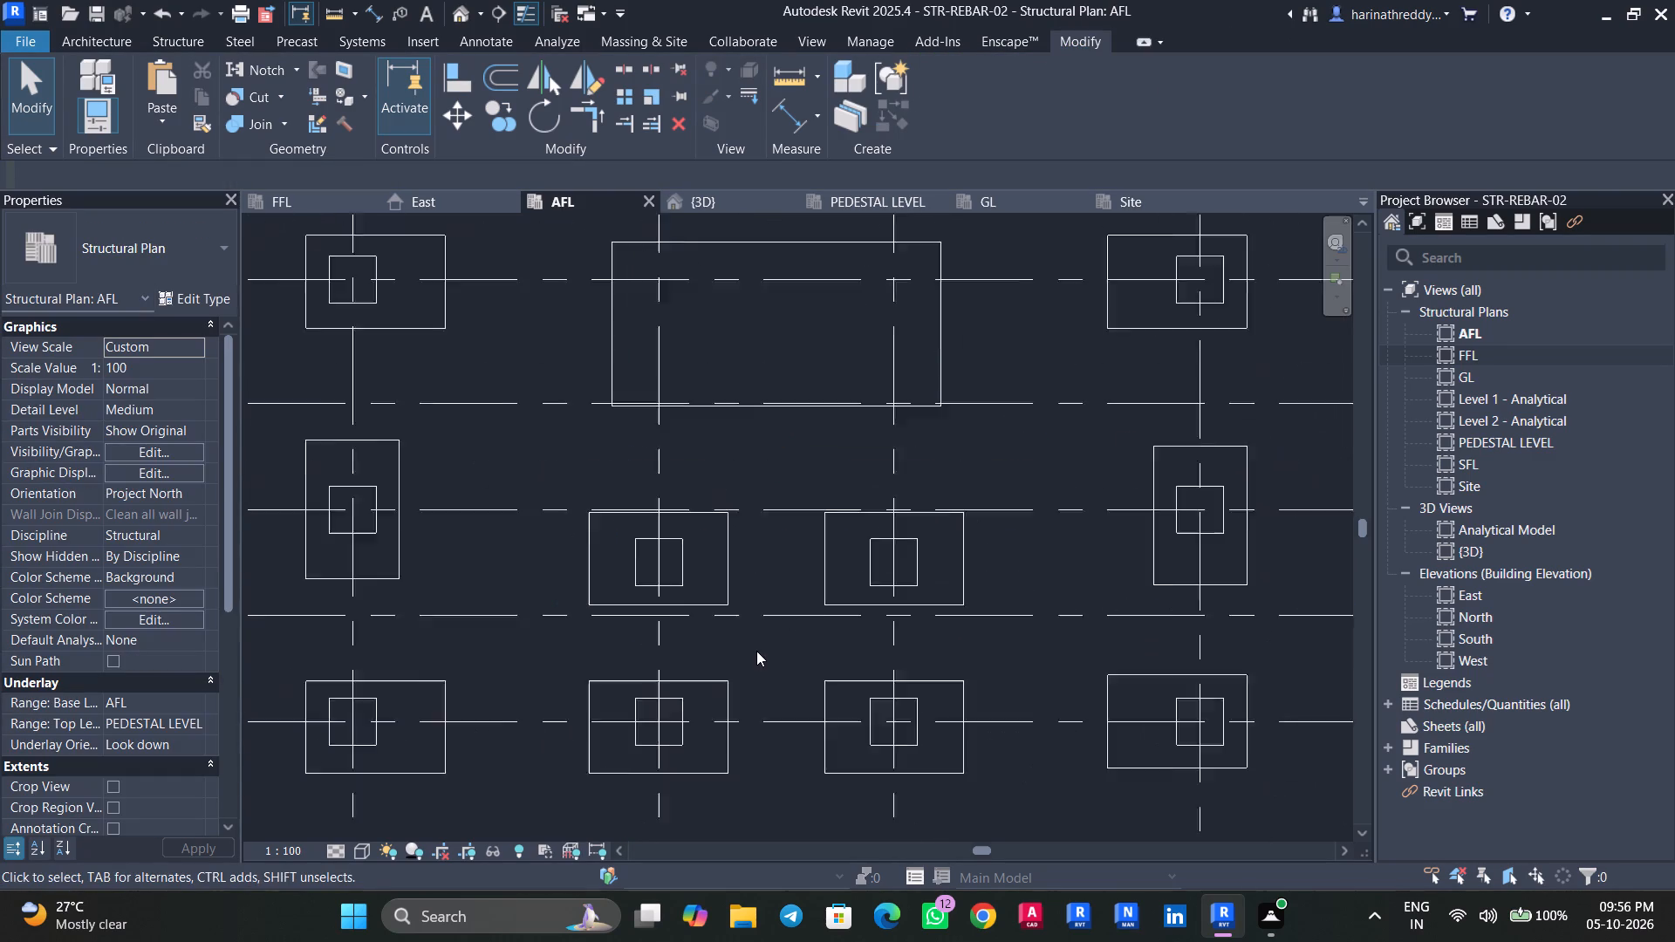
pyautogui.scroll(-1, 756, 651)
pyautogui.click(710, 191)
pyautogui.click(704, 204)
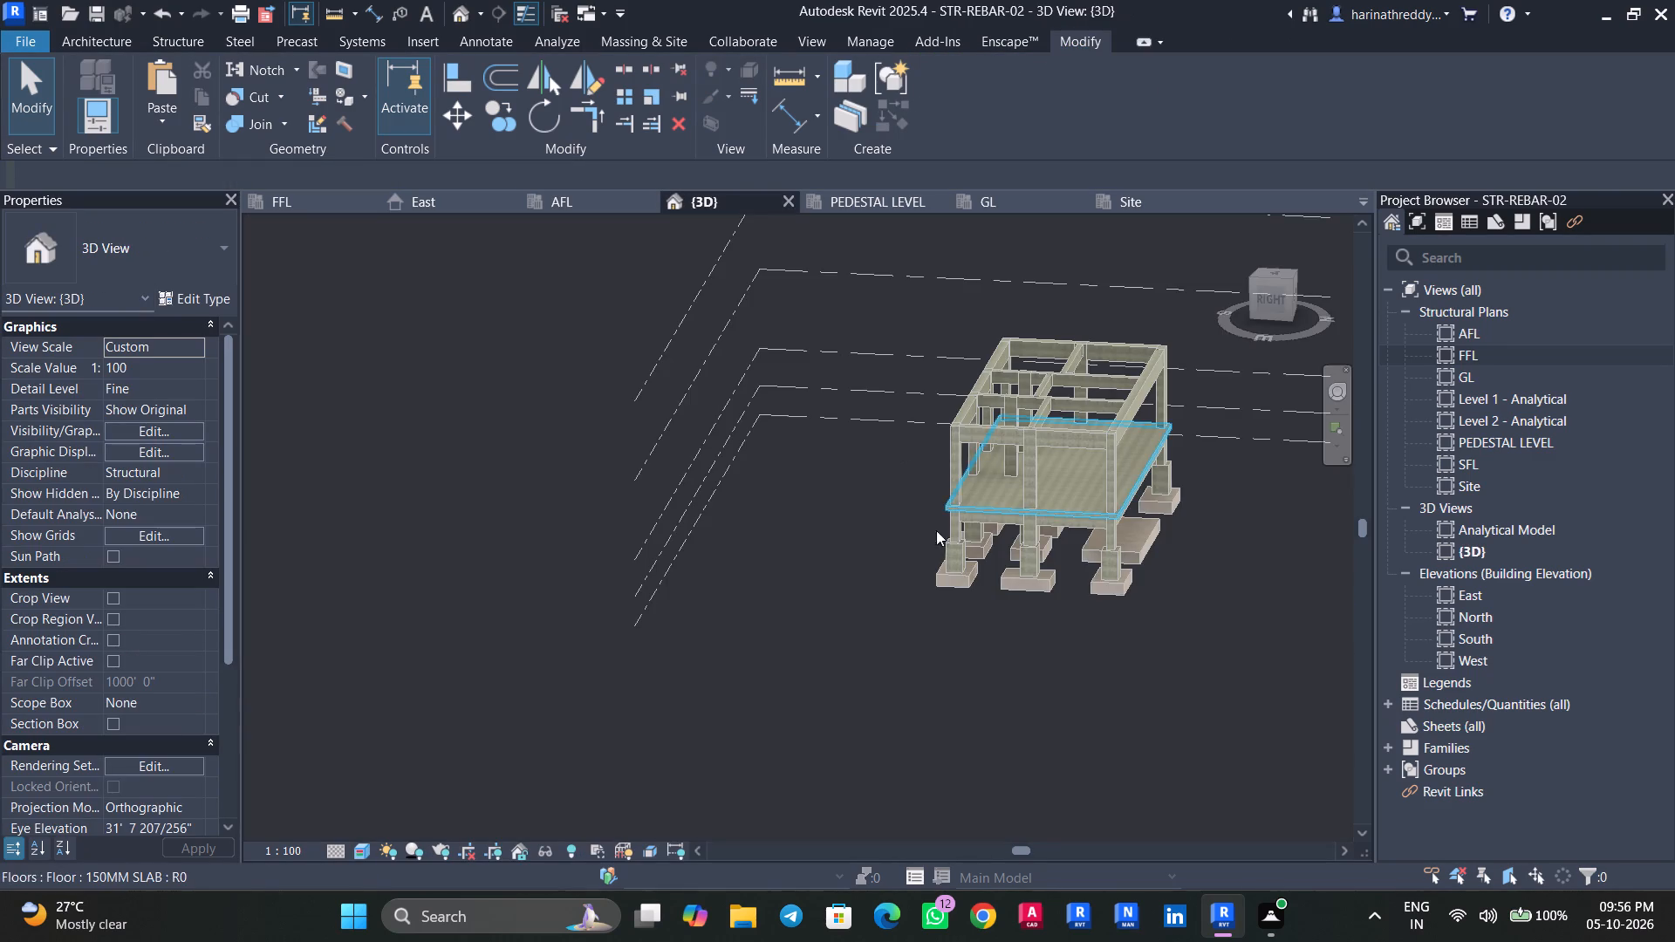
pyautogui.scroll(5, 1030, 618)
pyautogui.keyDown('shift'); pyautogui.moveTo(1018, 617); pyautogui.dragTo(944, 547, button='middle'); pyautogui.keyUp('shift')
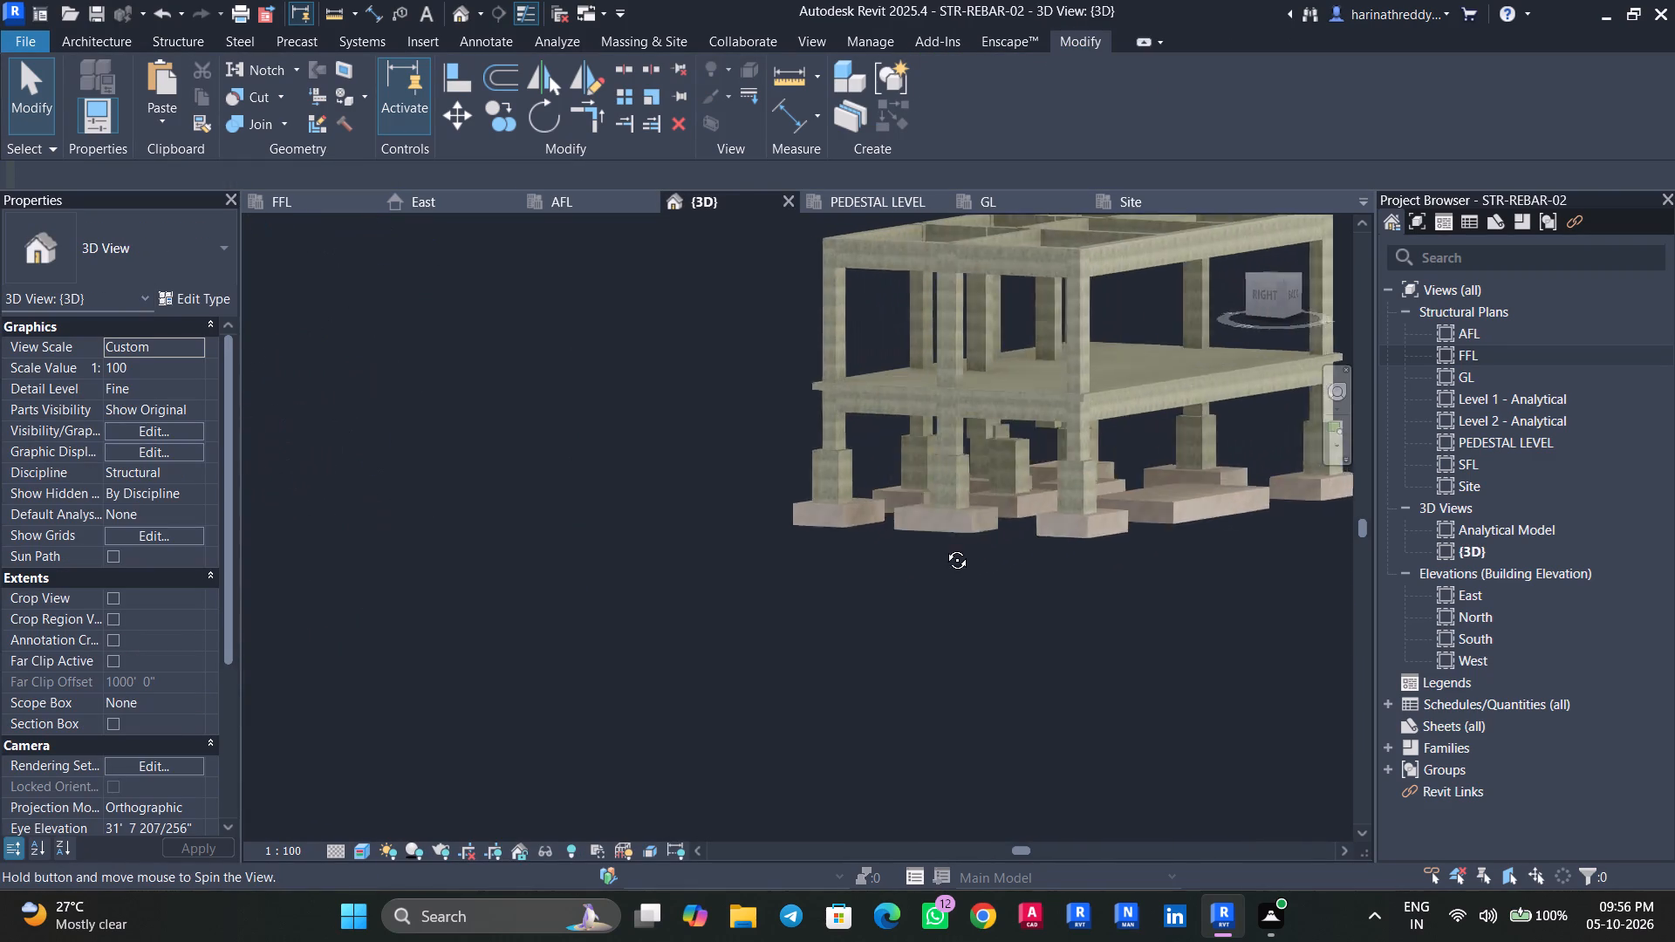
pyautogui.keyDown('shift'); pyautogui.moveTo(944, 547); pyautogui.dragTo(754, 788, button='middle'); pyautogui.keyUp('shift')
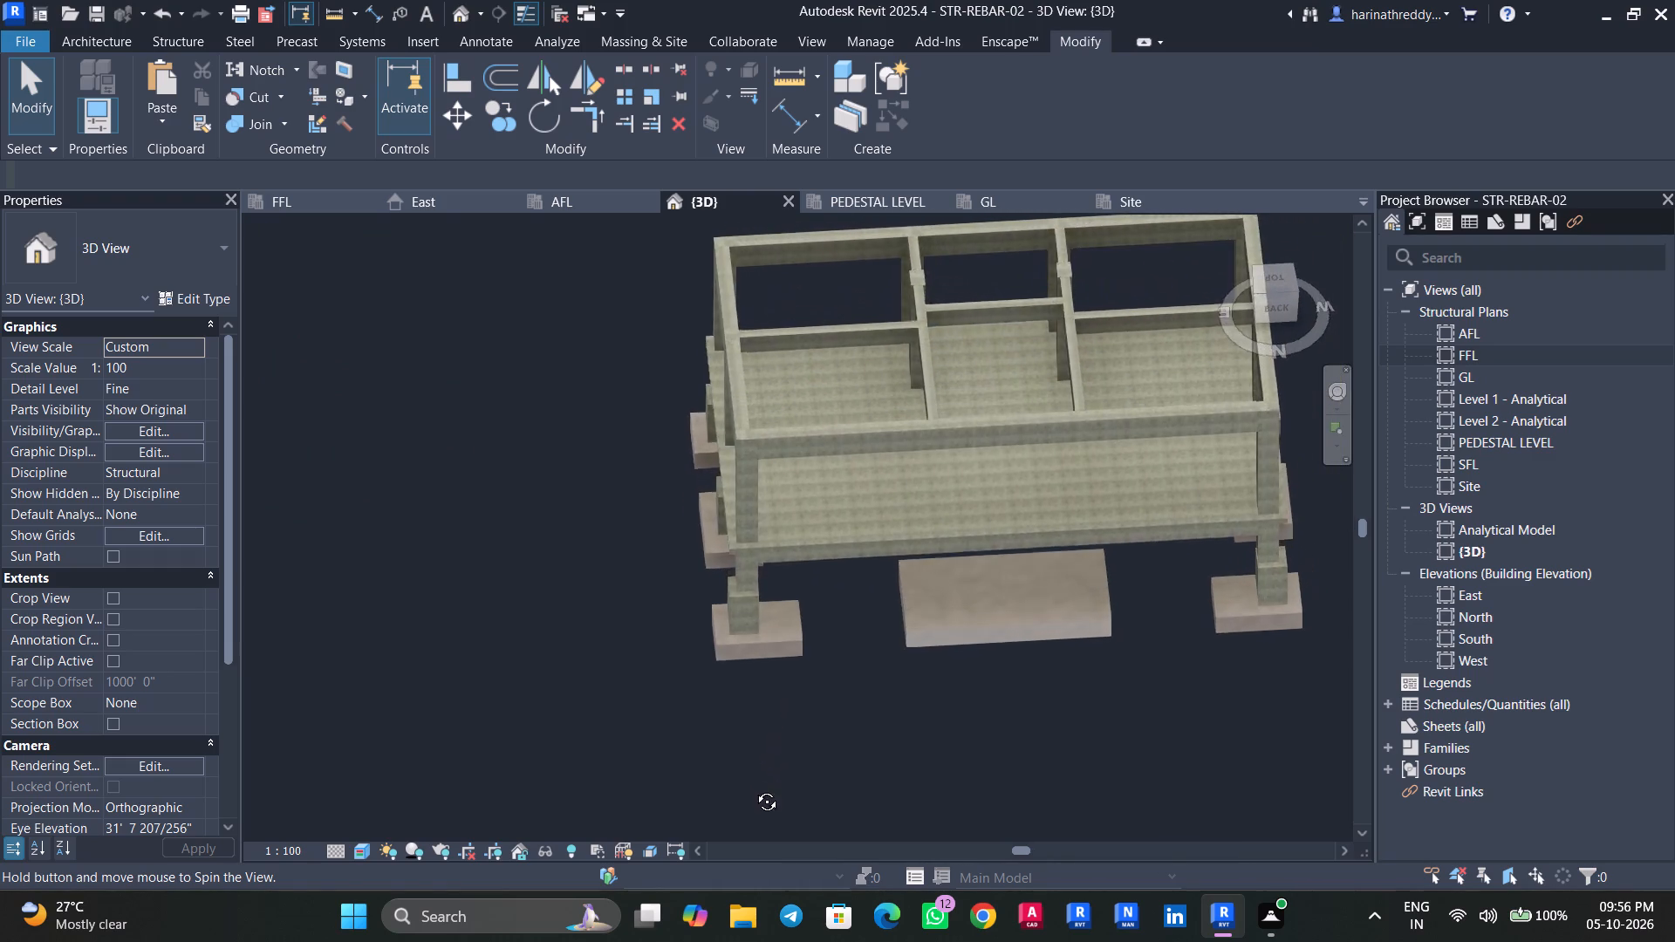
pyautogui.keyDown('shift'); pyautogui.moveTo(754, 788); pyautogui.dragTo(927, 795, button='middle'); pyautogui.keyUp('shift')
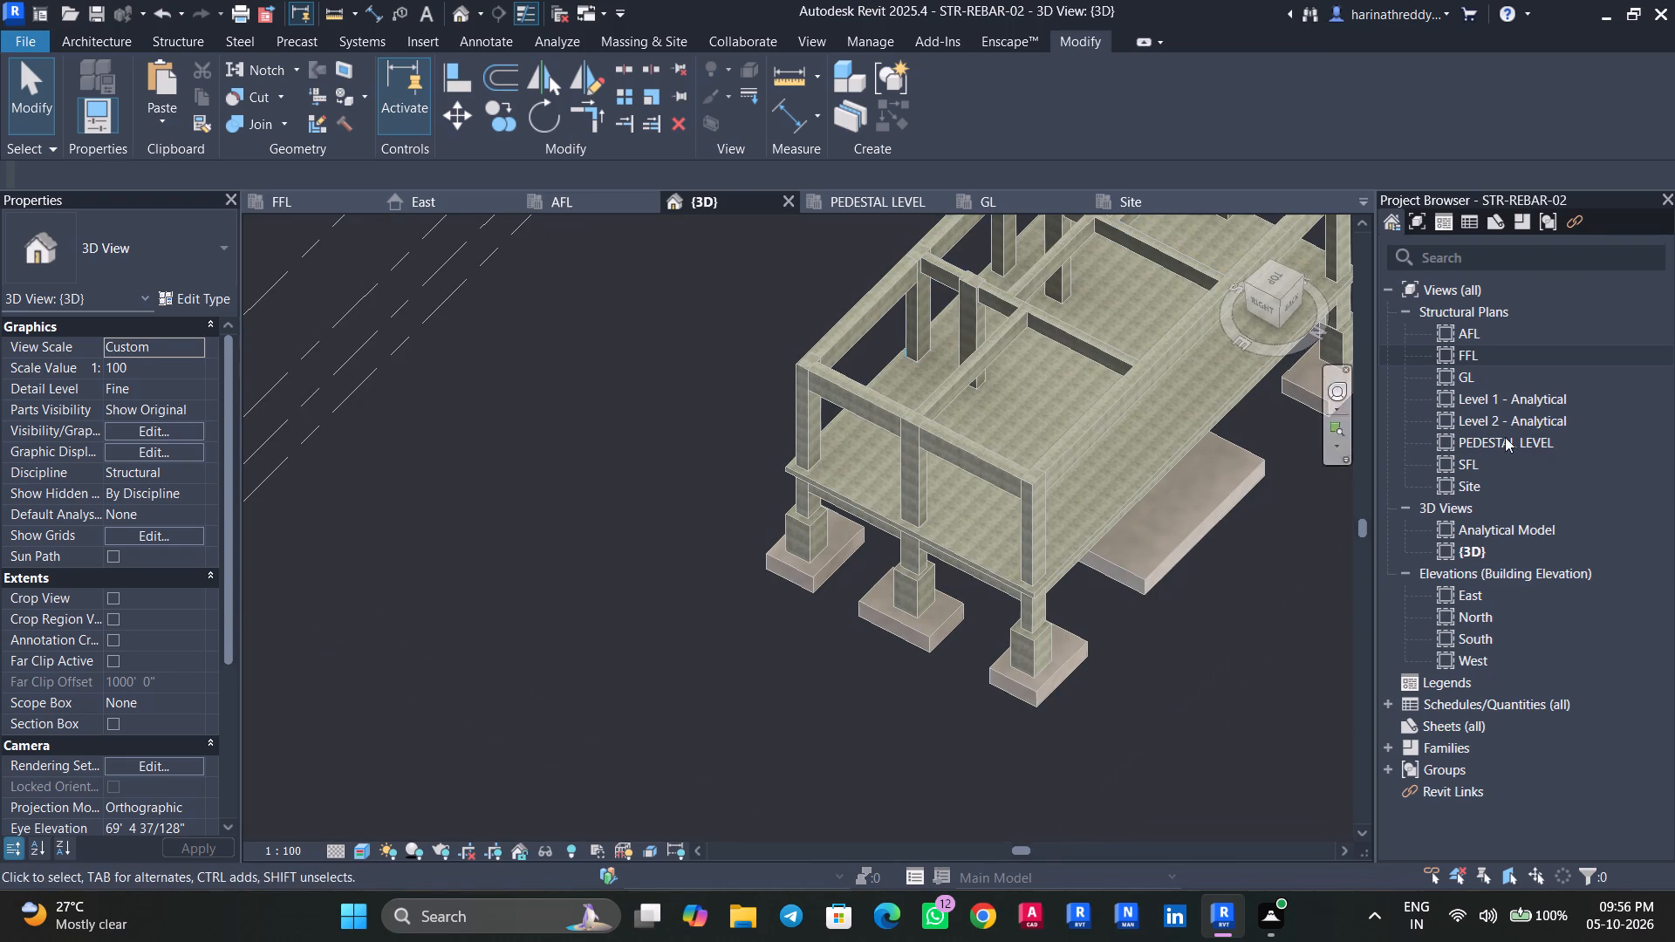
pyautogui.doubleClick(1462, 378)
pyautogui.scroll(3, 719, 630)
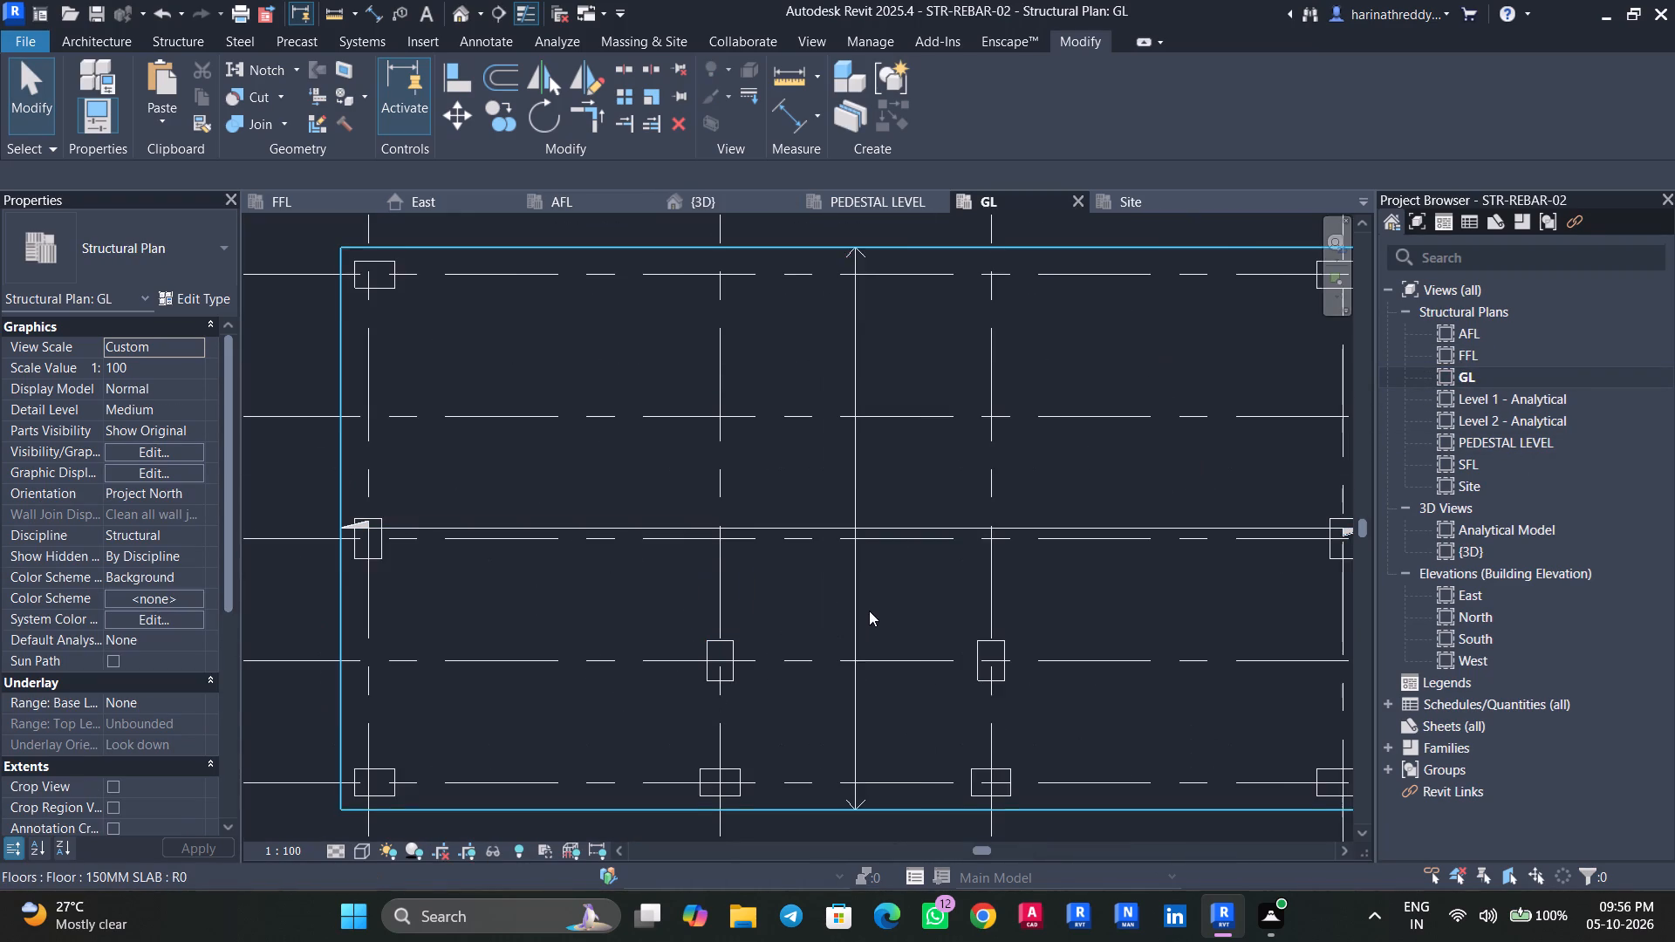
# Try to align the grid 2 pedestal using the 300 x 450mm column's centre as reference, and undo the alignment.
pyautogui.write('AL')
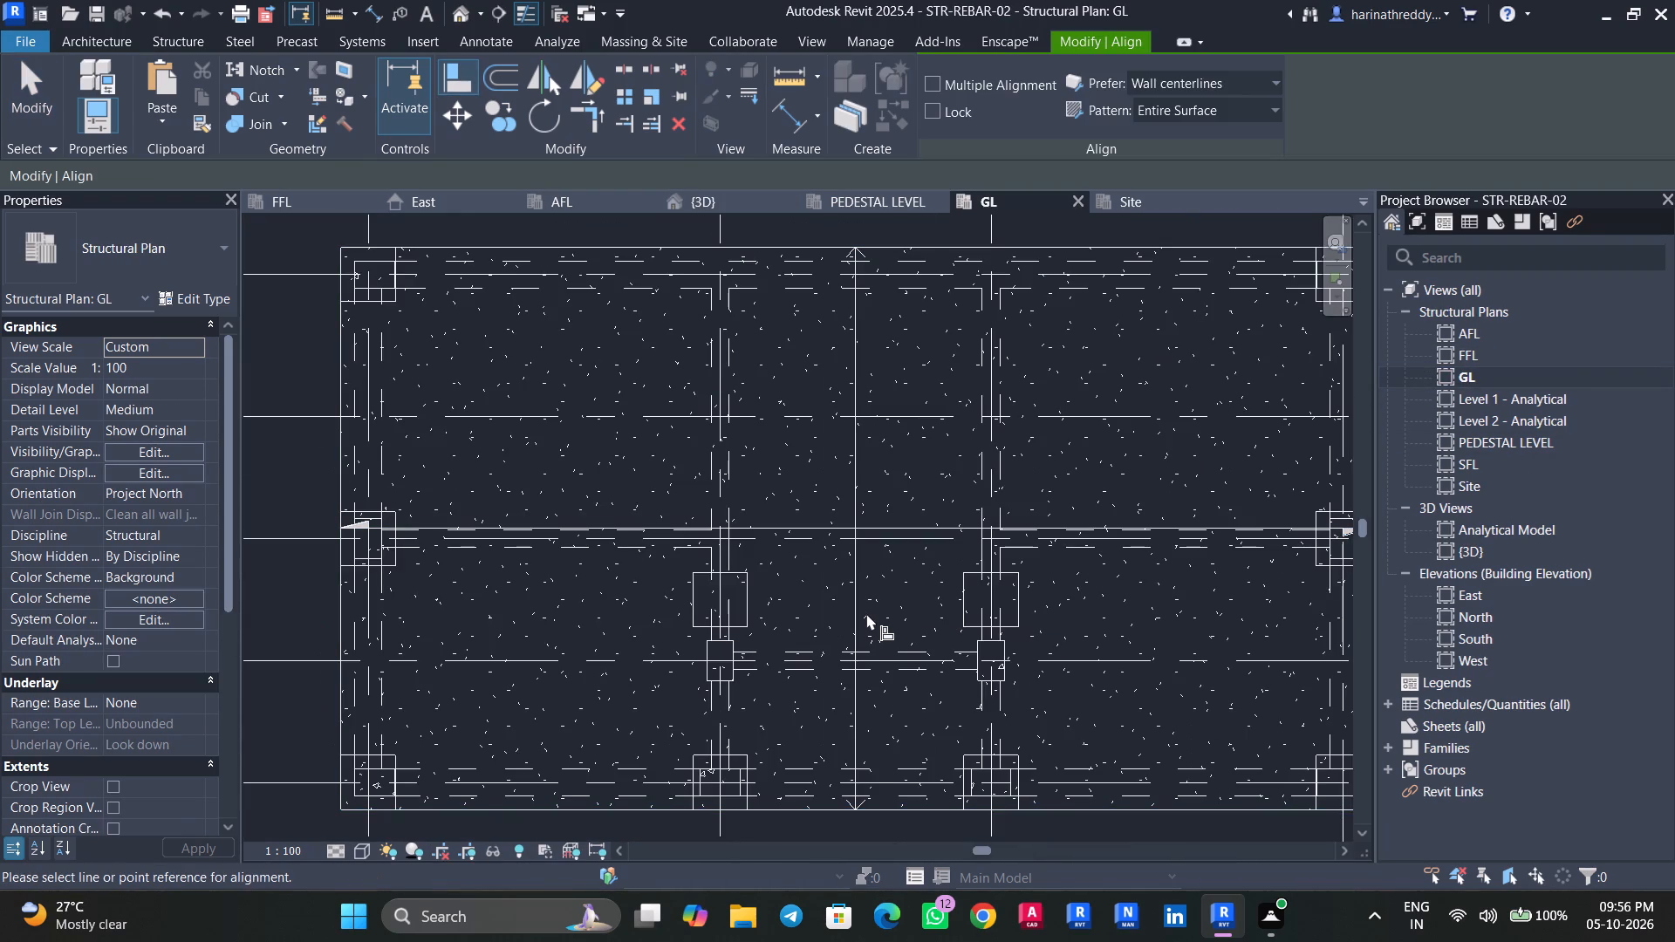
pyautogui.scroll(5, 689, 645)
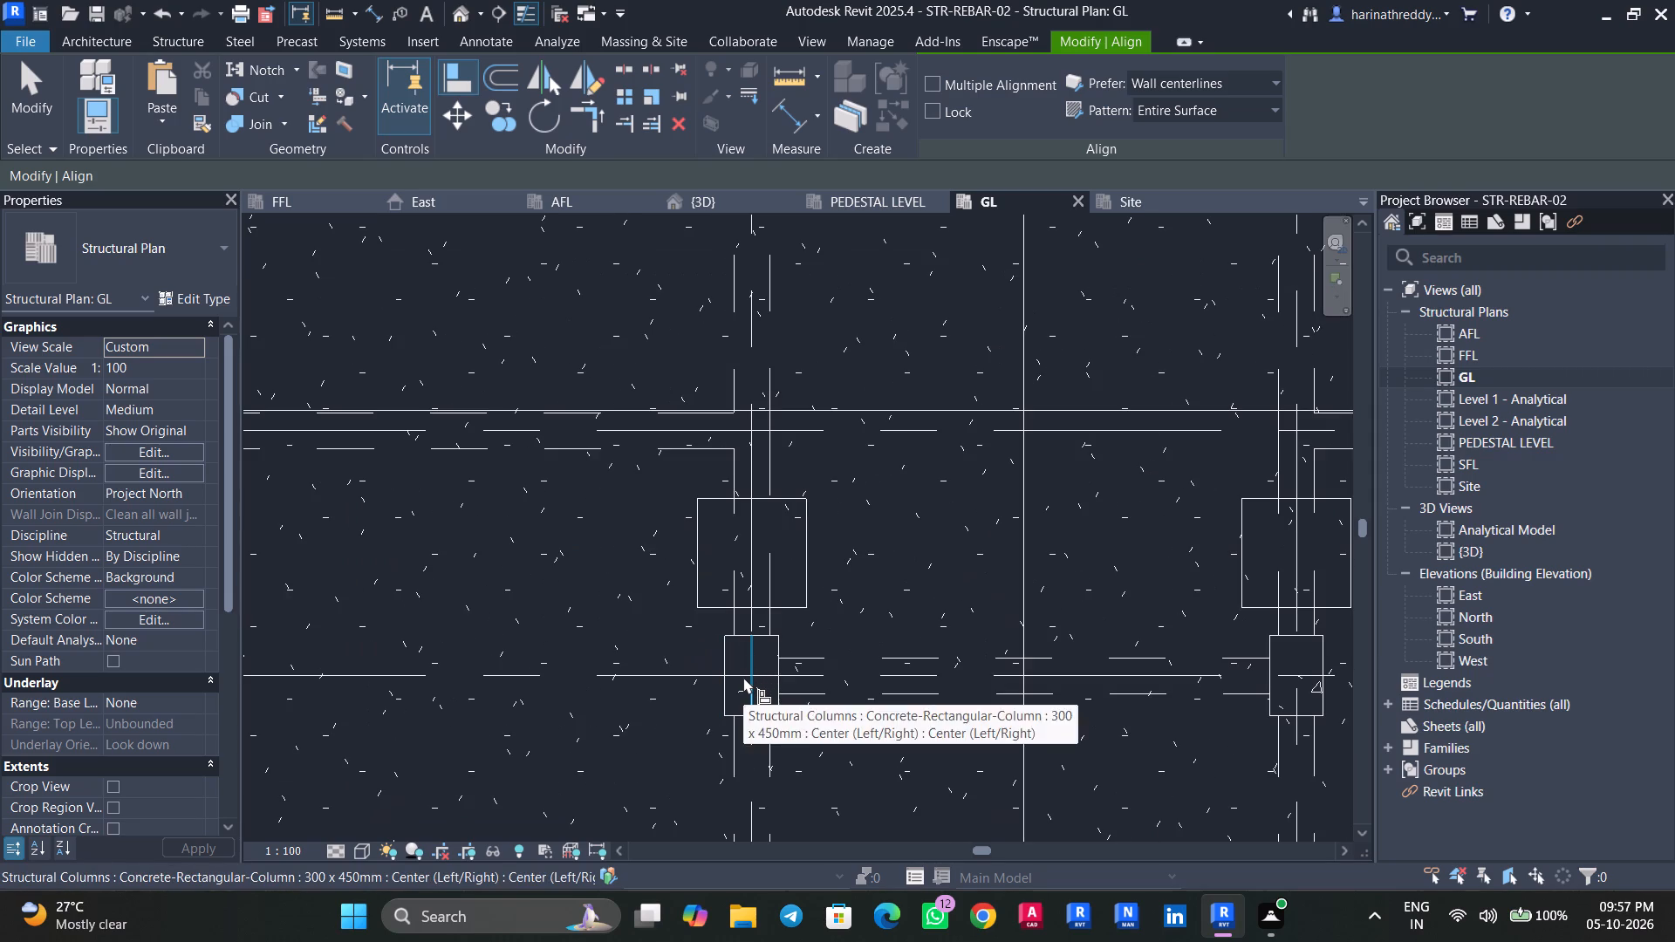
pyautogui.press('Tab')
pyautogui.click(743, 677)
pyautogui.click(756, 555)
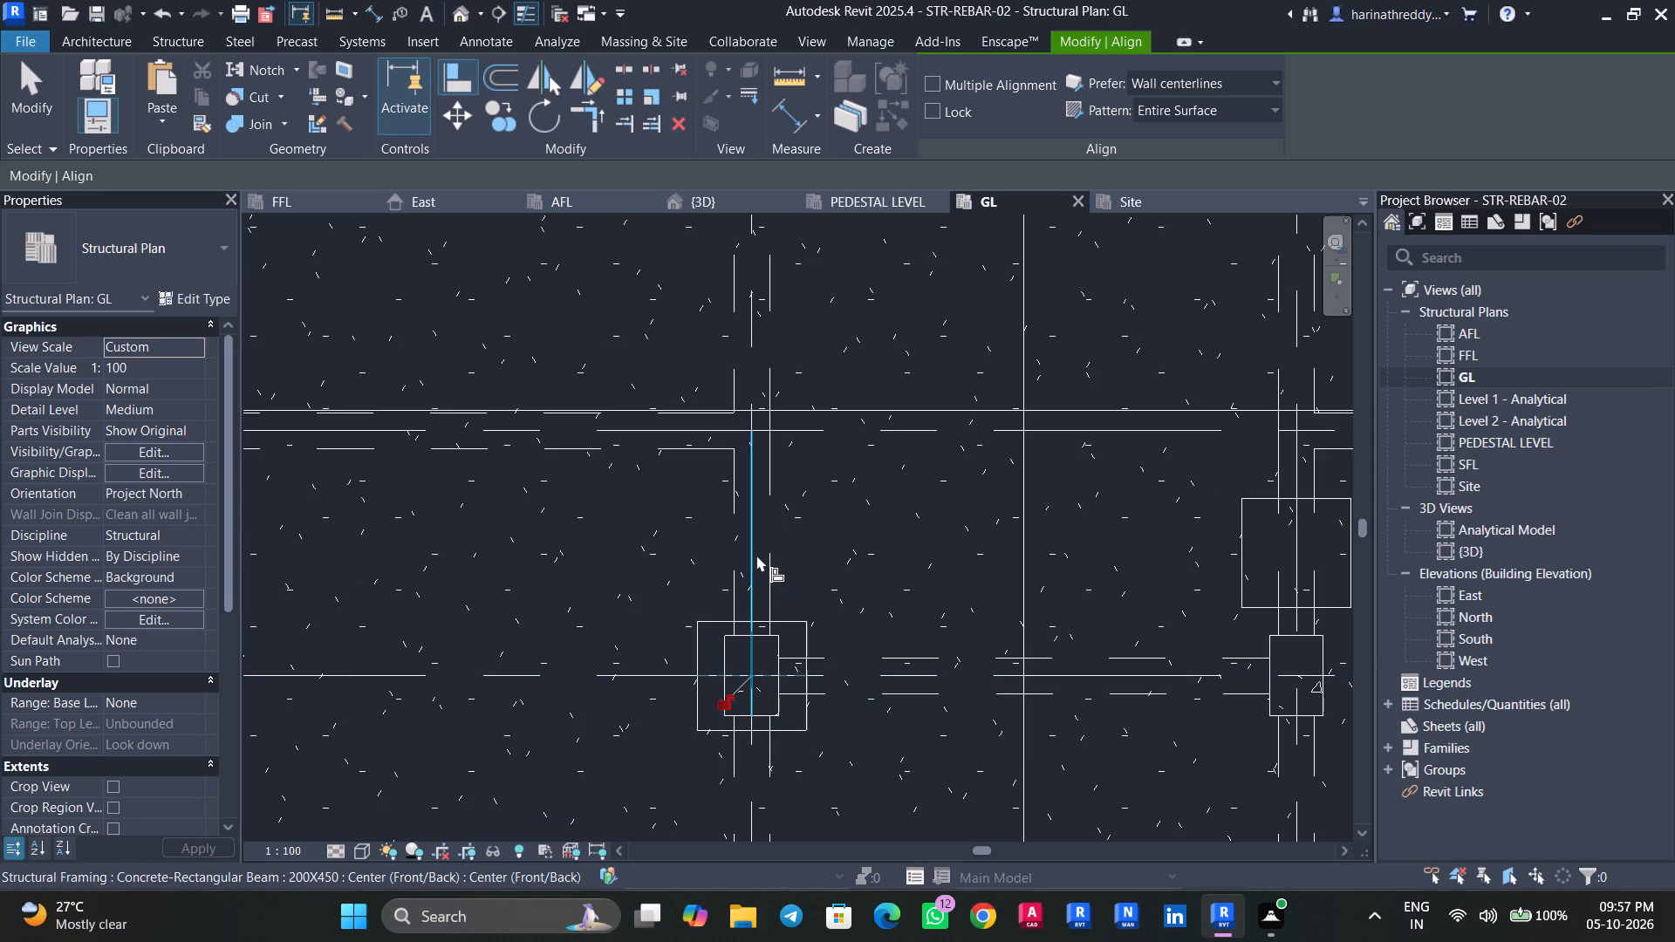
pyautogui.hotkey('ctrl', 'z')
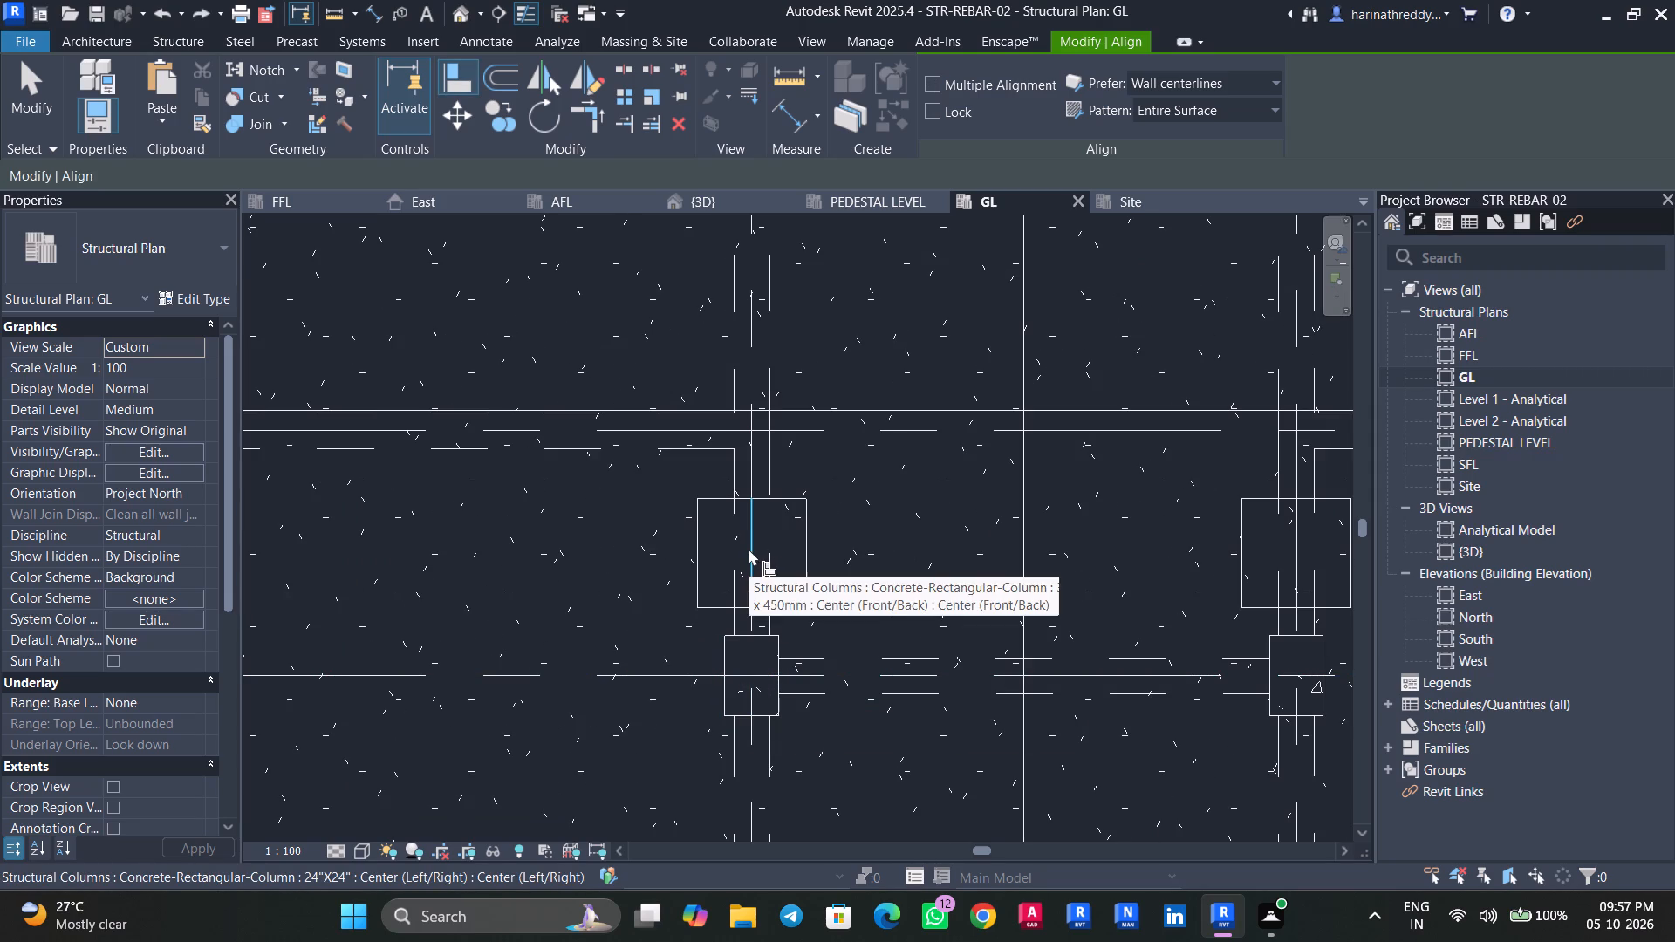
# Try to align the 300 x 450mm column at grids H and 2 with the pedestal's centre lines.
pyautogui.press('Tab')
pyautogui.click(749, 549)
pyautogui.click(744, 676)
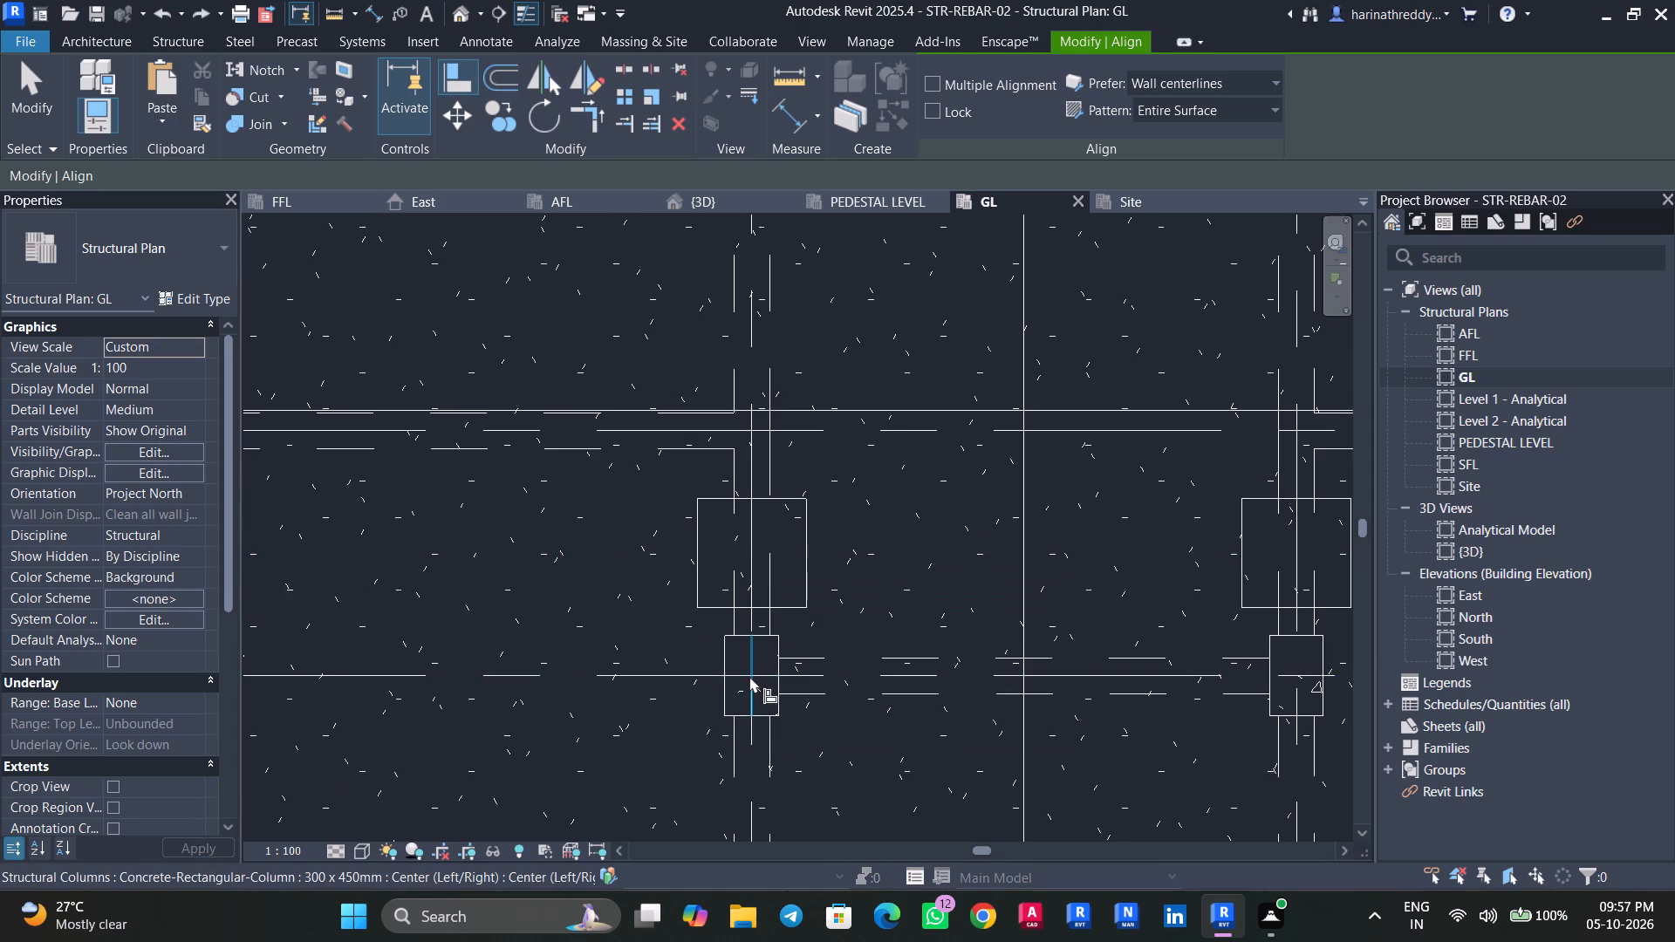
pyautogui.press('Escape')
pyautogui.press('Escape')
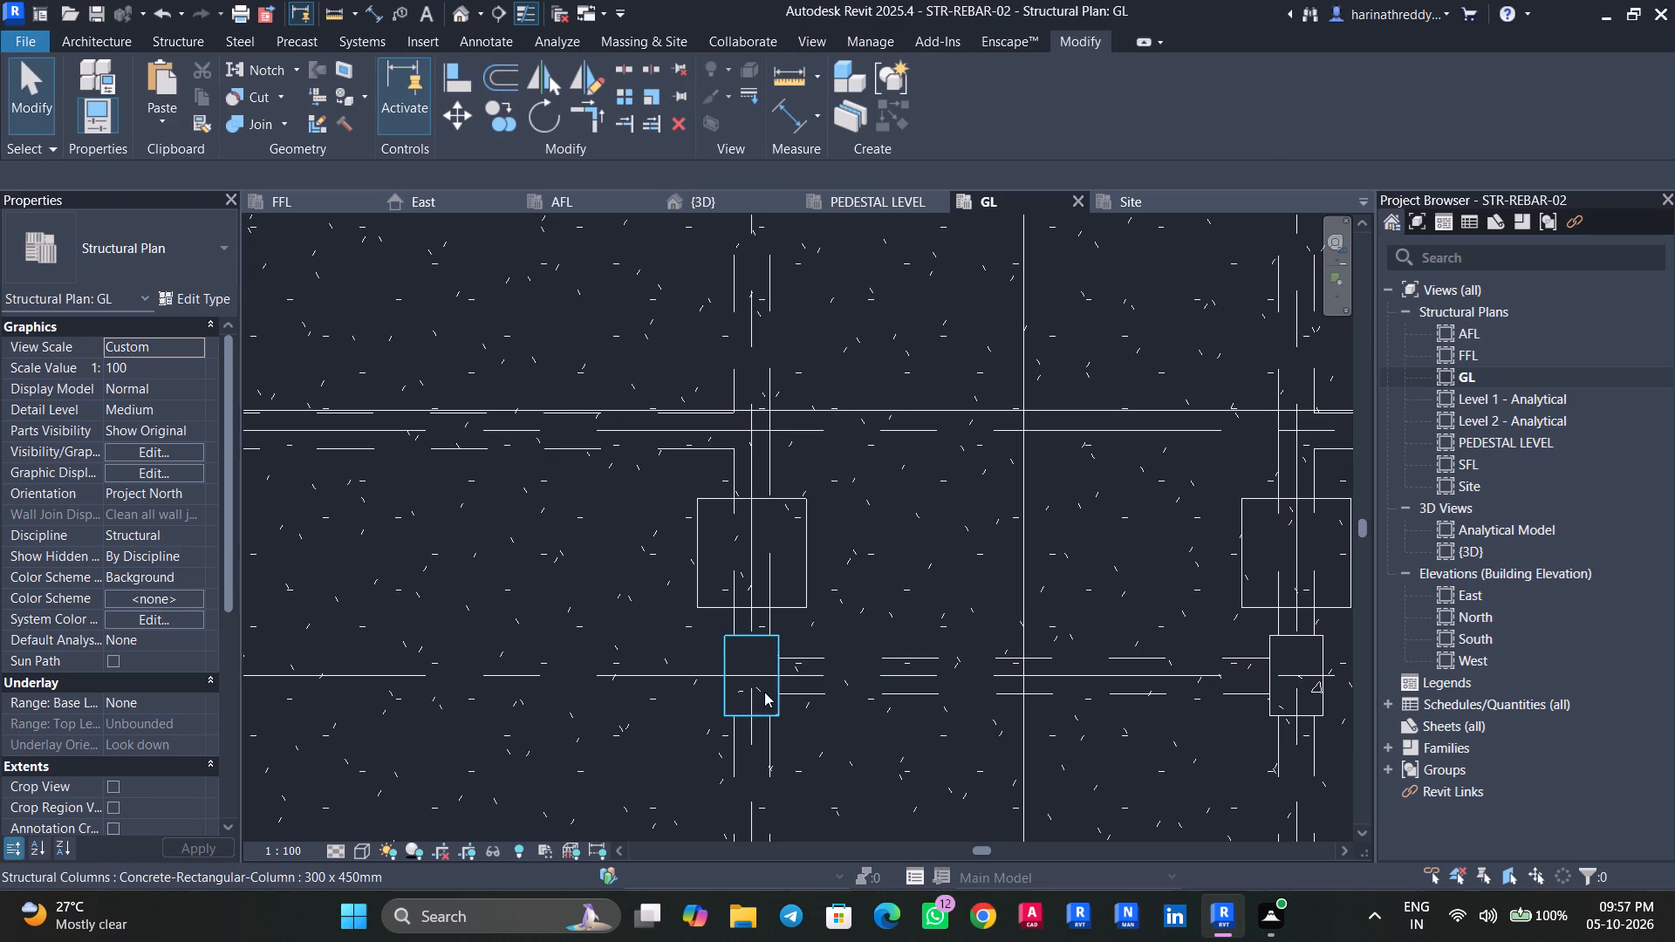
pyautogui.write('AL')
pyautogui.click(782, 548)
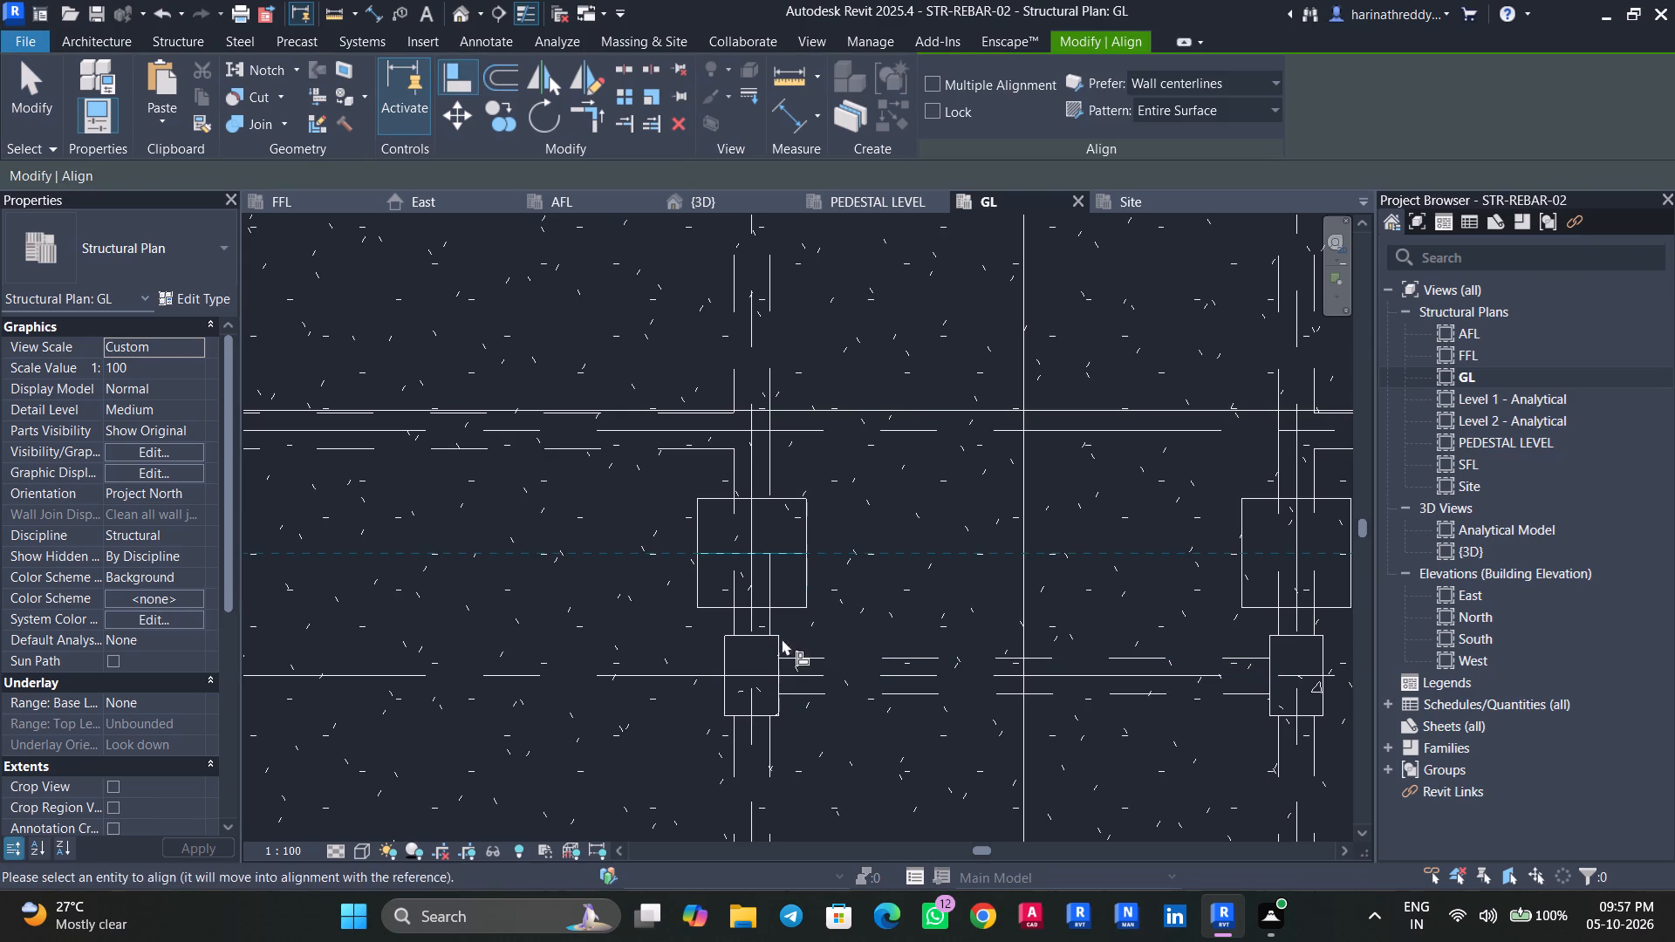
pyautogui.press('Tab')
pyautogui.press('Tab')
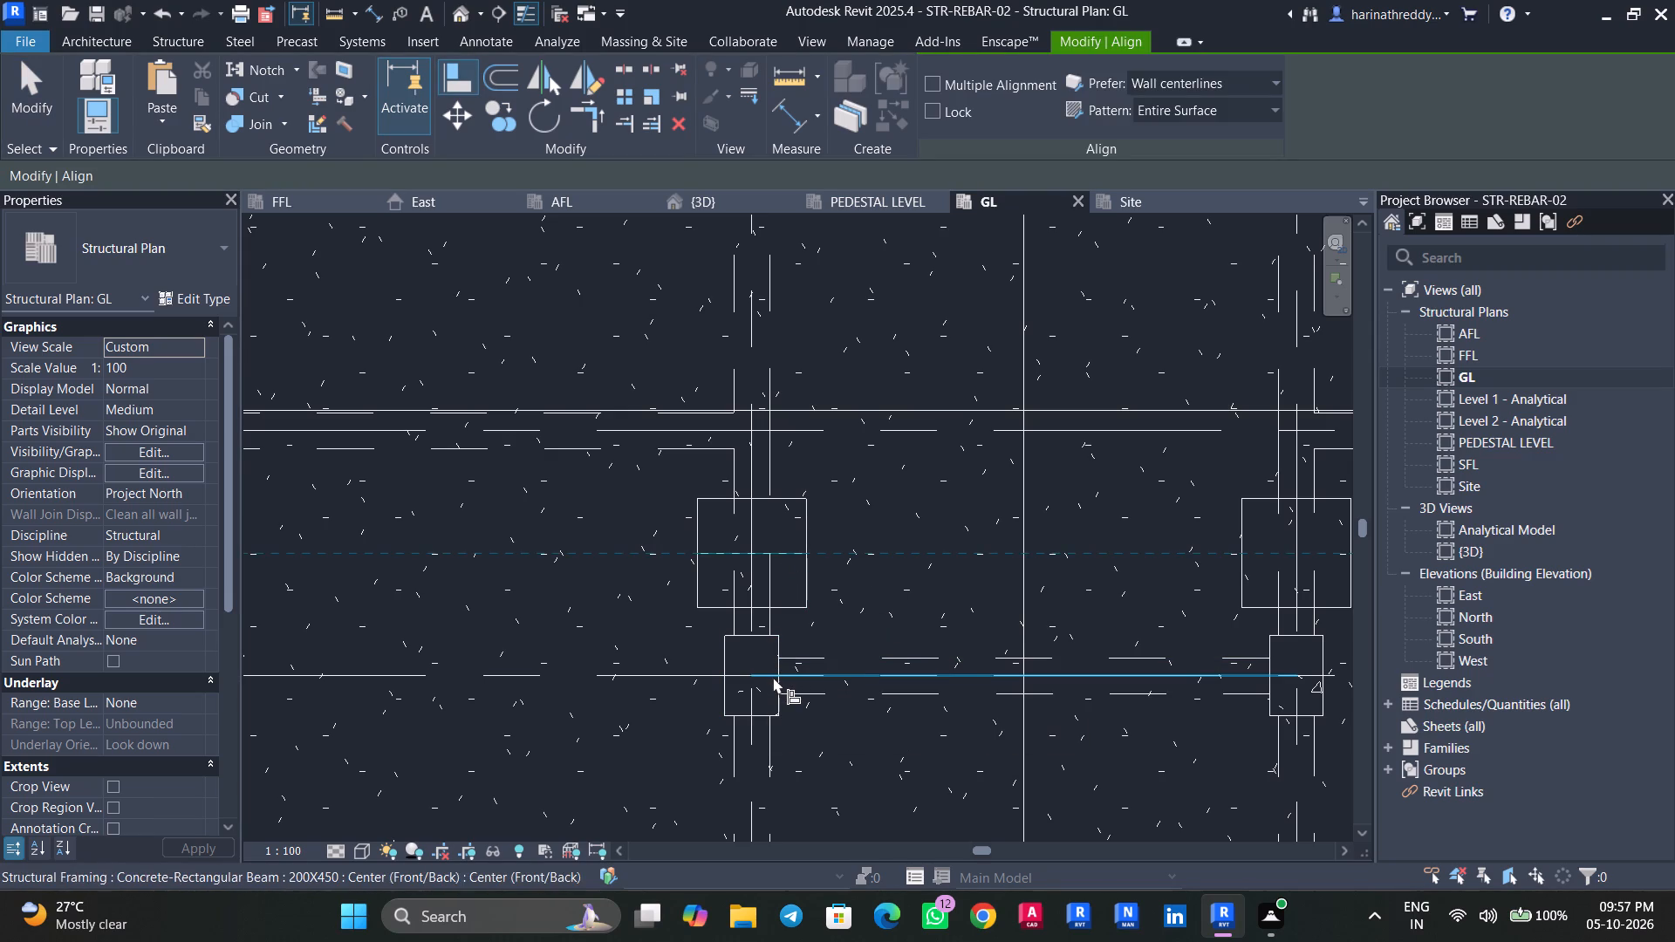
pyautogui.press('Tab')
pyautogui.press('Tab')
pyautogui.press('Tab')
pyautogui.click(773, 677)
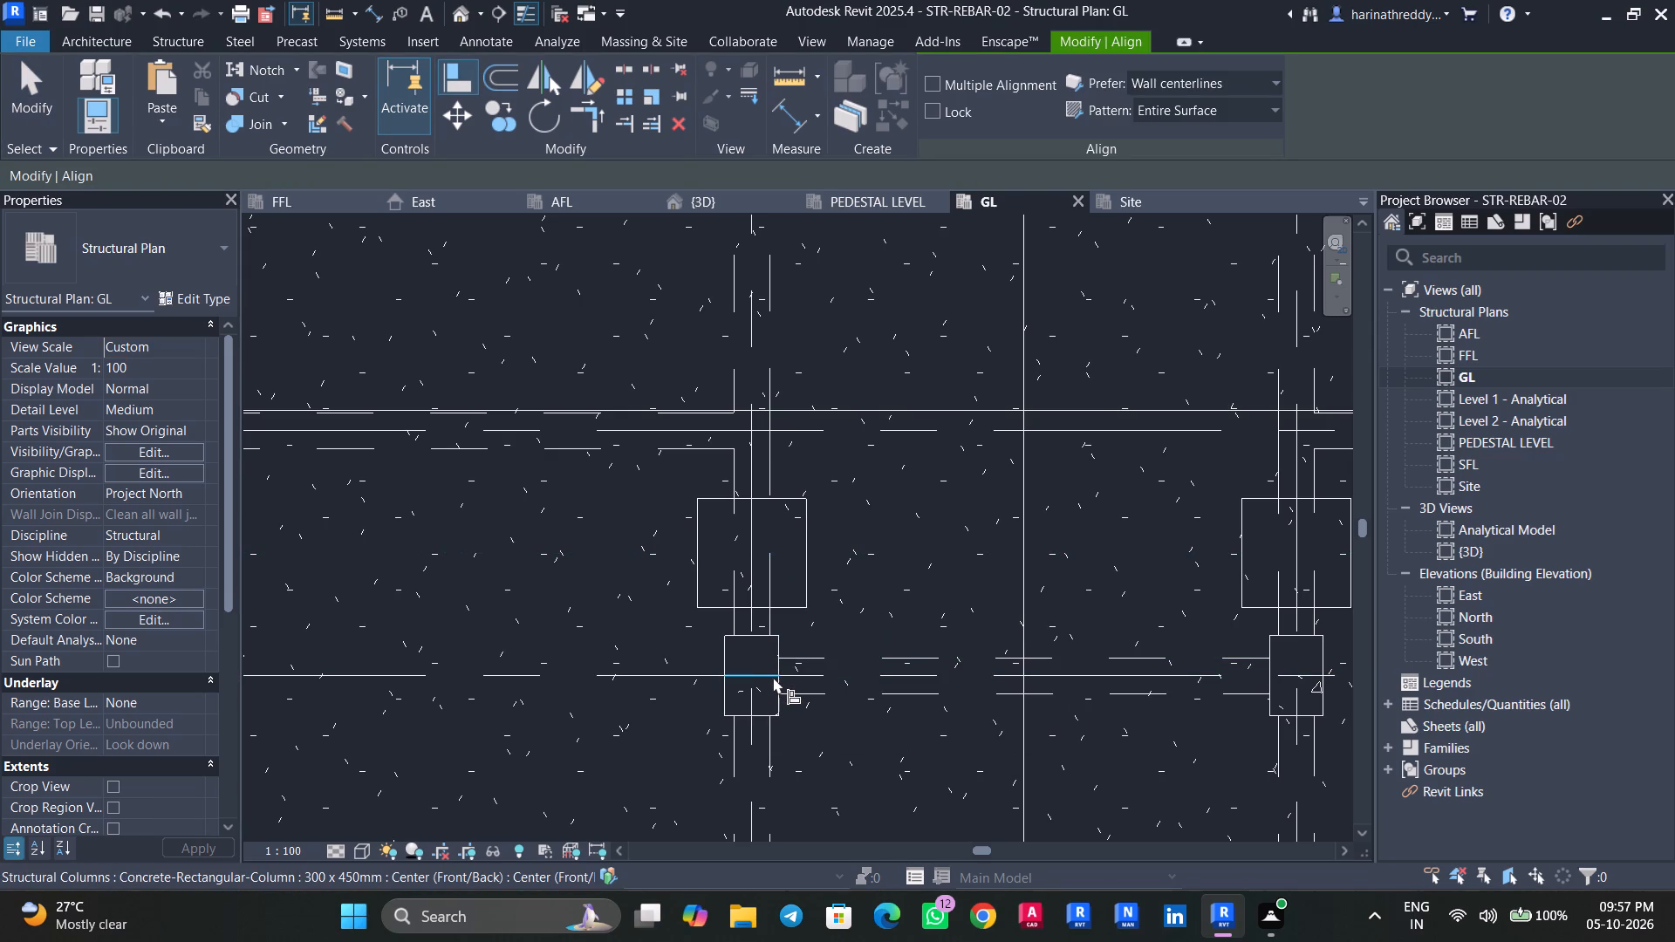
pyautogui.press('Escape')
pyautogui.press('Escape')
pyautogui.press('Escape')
# Move the two GL-to-FFL 300 x 450mm columns from grid H at grids 2 and 3 onto the middle of their pedestals.
pyautogui.click(765, 700)
pyautogui.moveTo(754, 667); pyautogui.dragTo(742, 612)
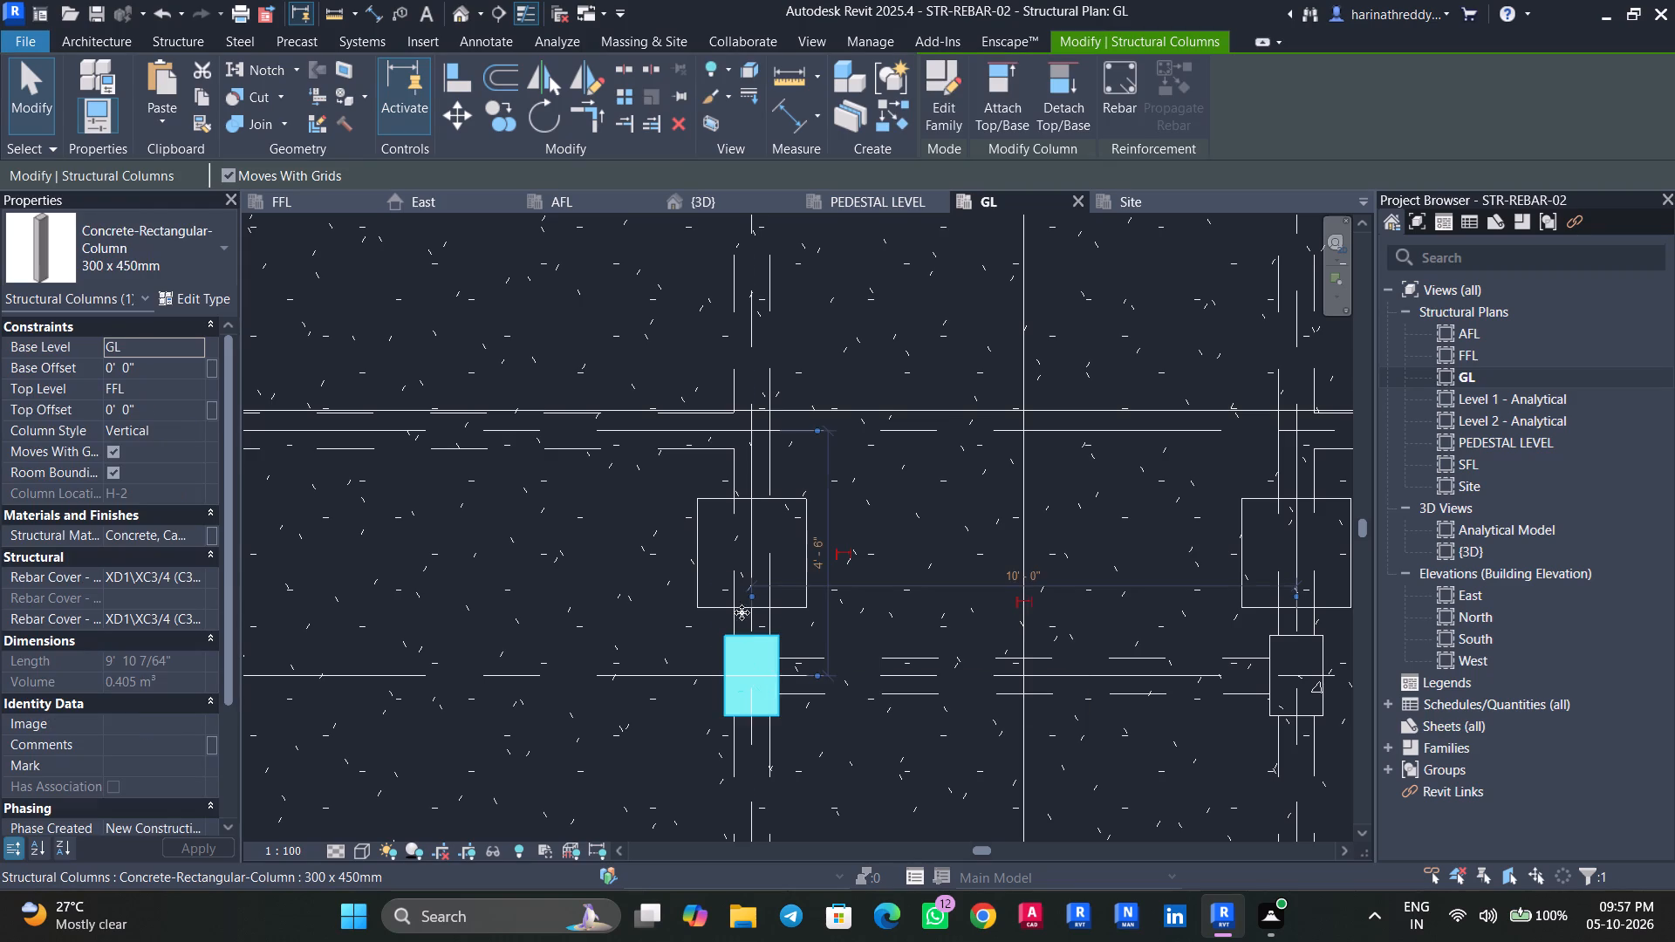
pyautogui.moveTo(742, 612); pyautogui.dragTo(757, 545)
pyautogui.press('Escape')
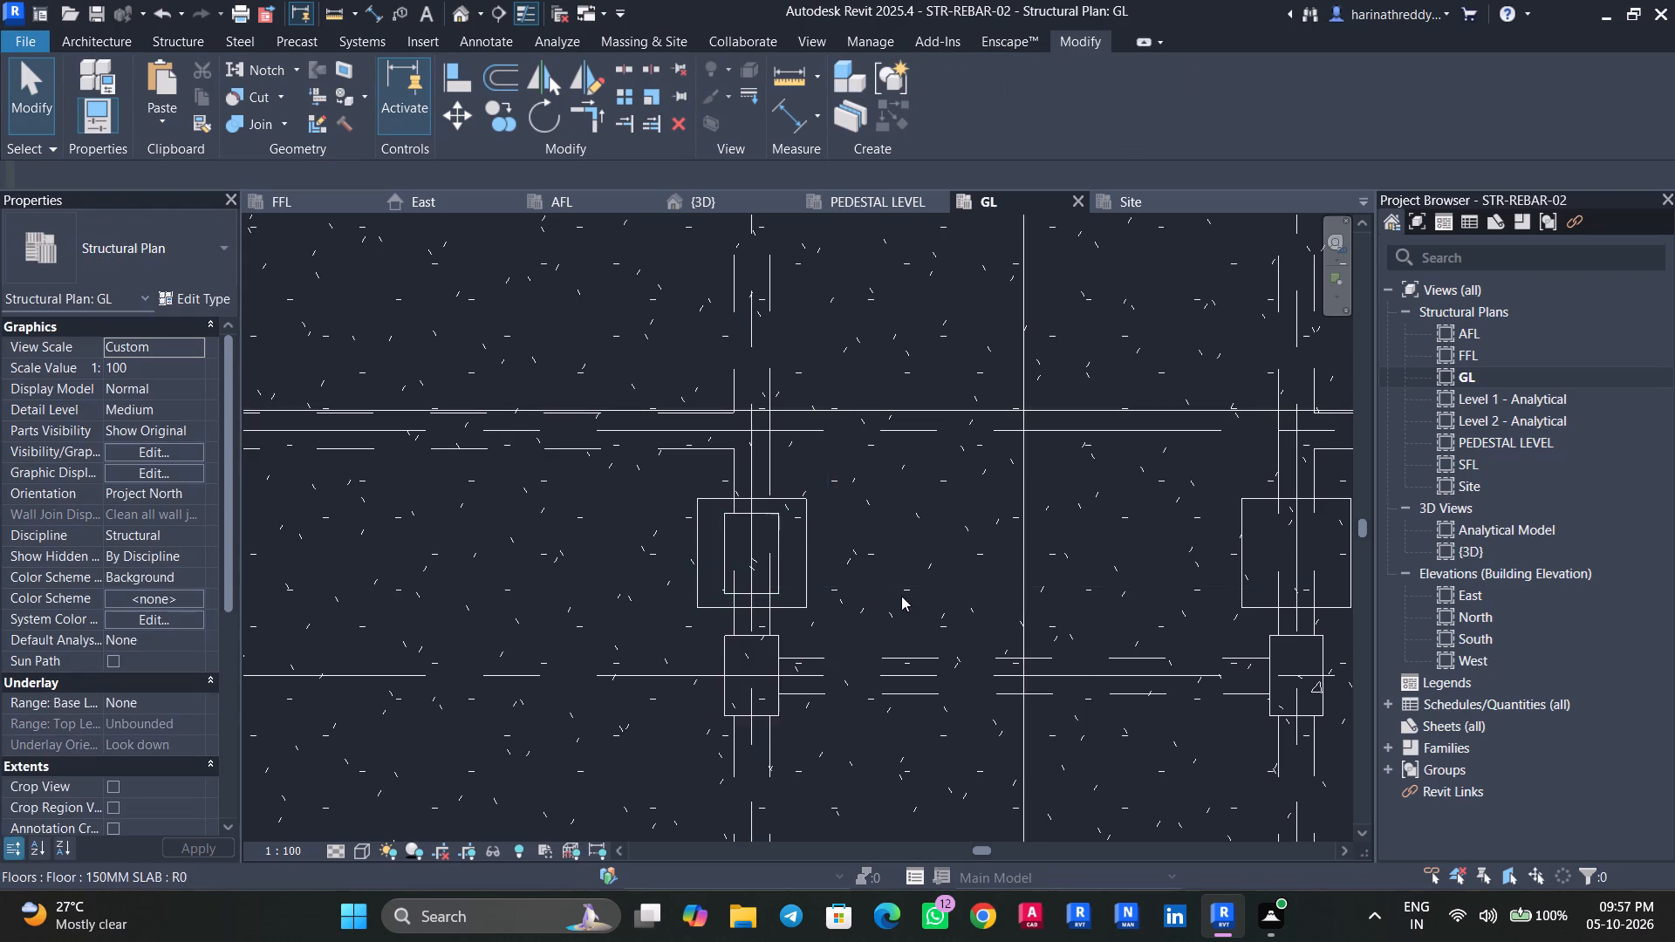
pyautogui.moveTo(901, 596); pyautogui.dragTo(723, 613, button='middle')
pyautogui.press('Escape')
pyautogui.click(1135, 679)
pyautogui.moveTo(1125, 679); pyautogui.dragTo(1125, 653)
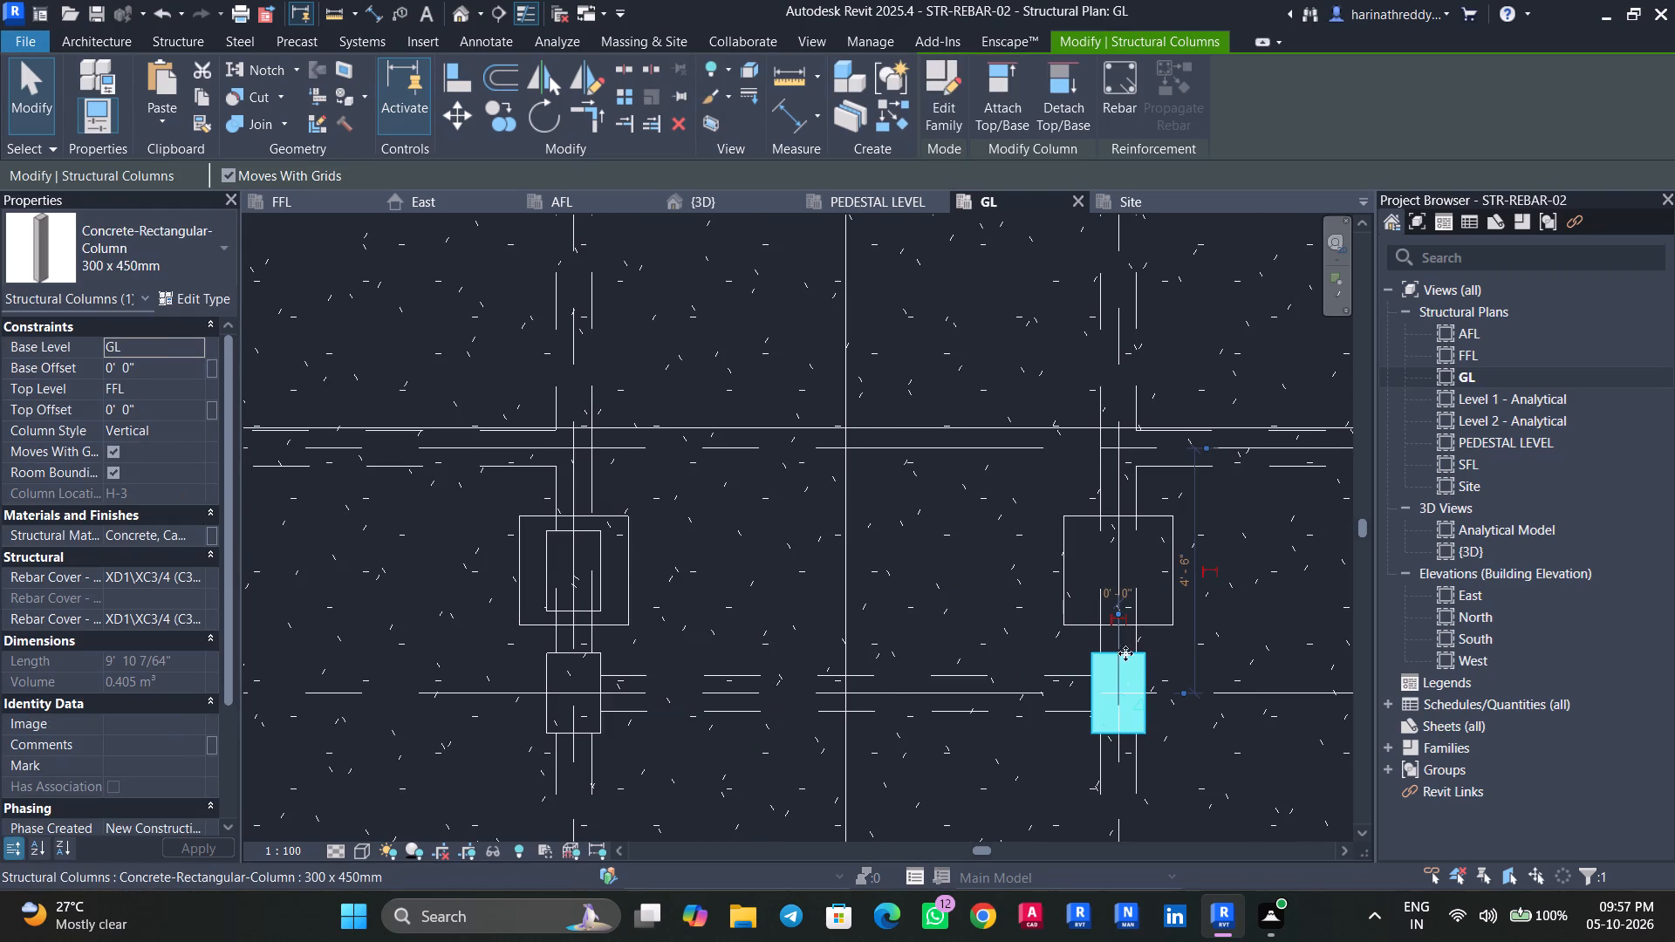
pyautogui.moveTo(1125, 653); pyautogui.dragTo(1125, 564)
pyautogui.press('Escape')
pyautogui.press('Escape')
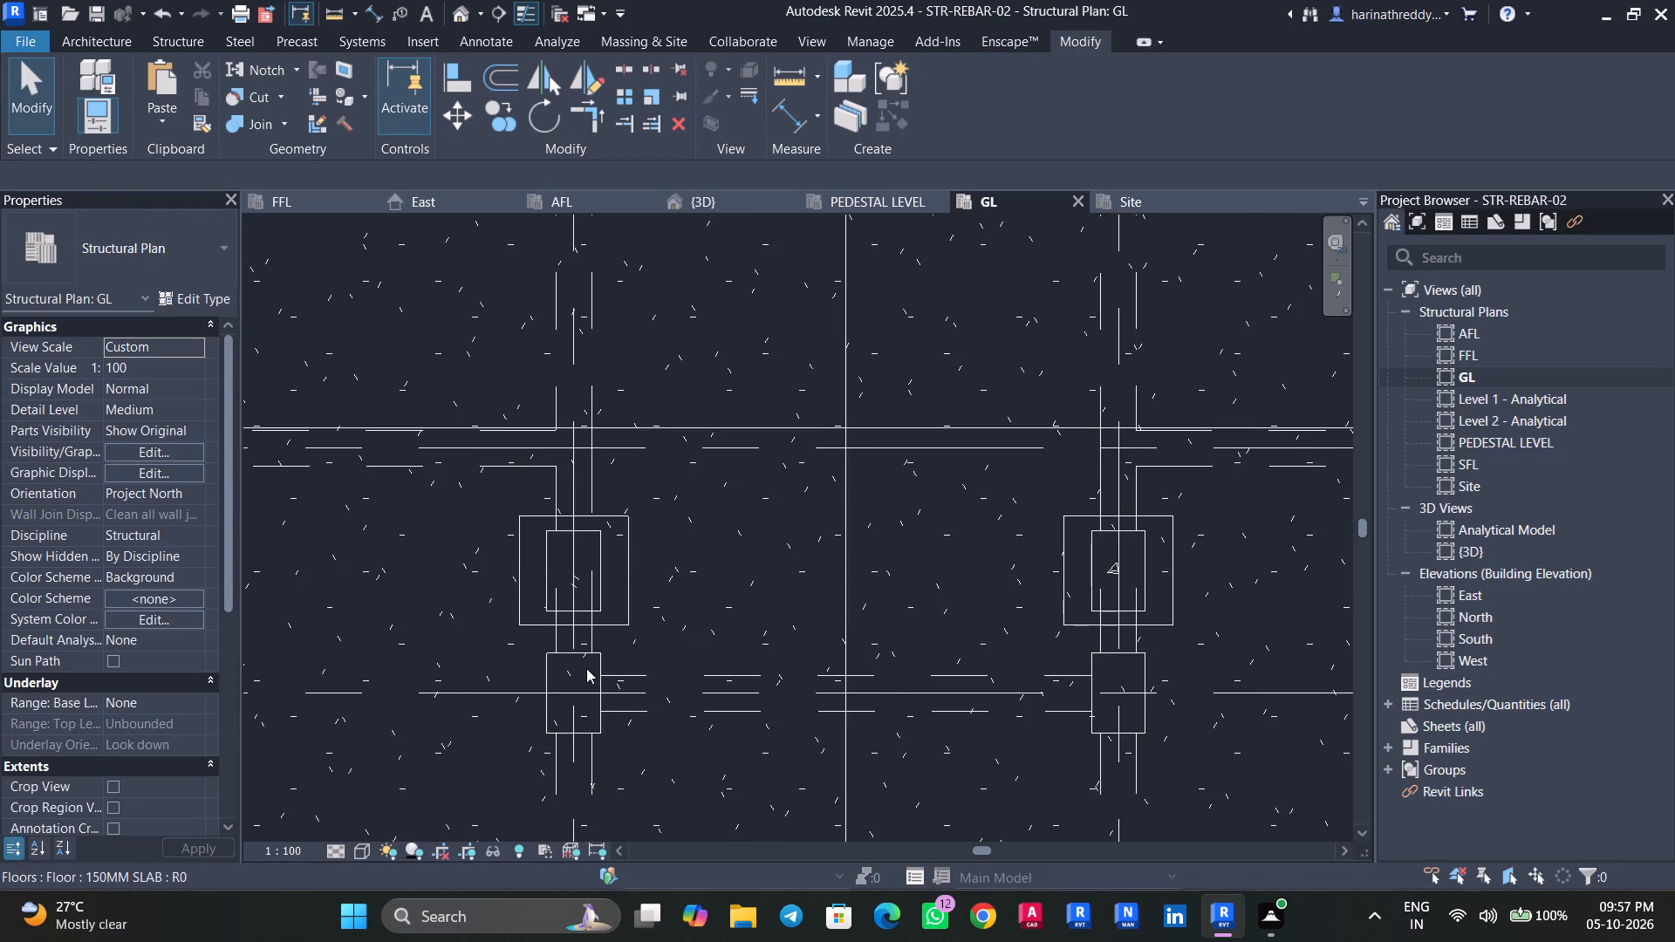
# Examine the interior columns, pedestals and footings against the frame in the 3D view.
pyautogui.click(585, 667)
pyautogui.press('Escape')
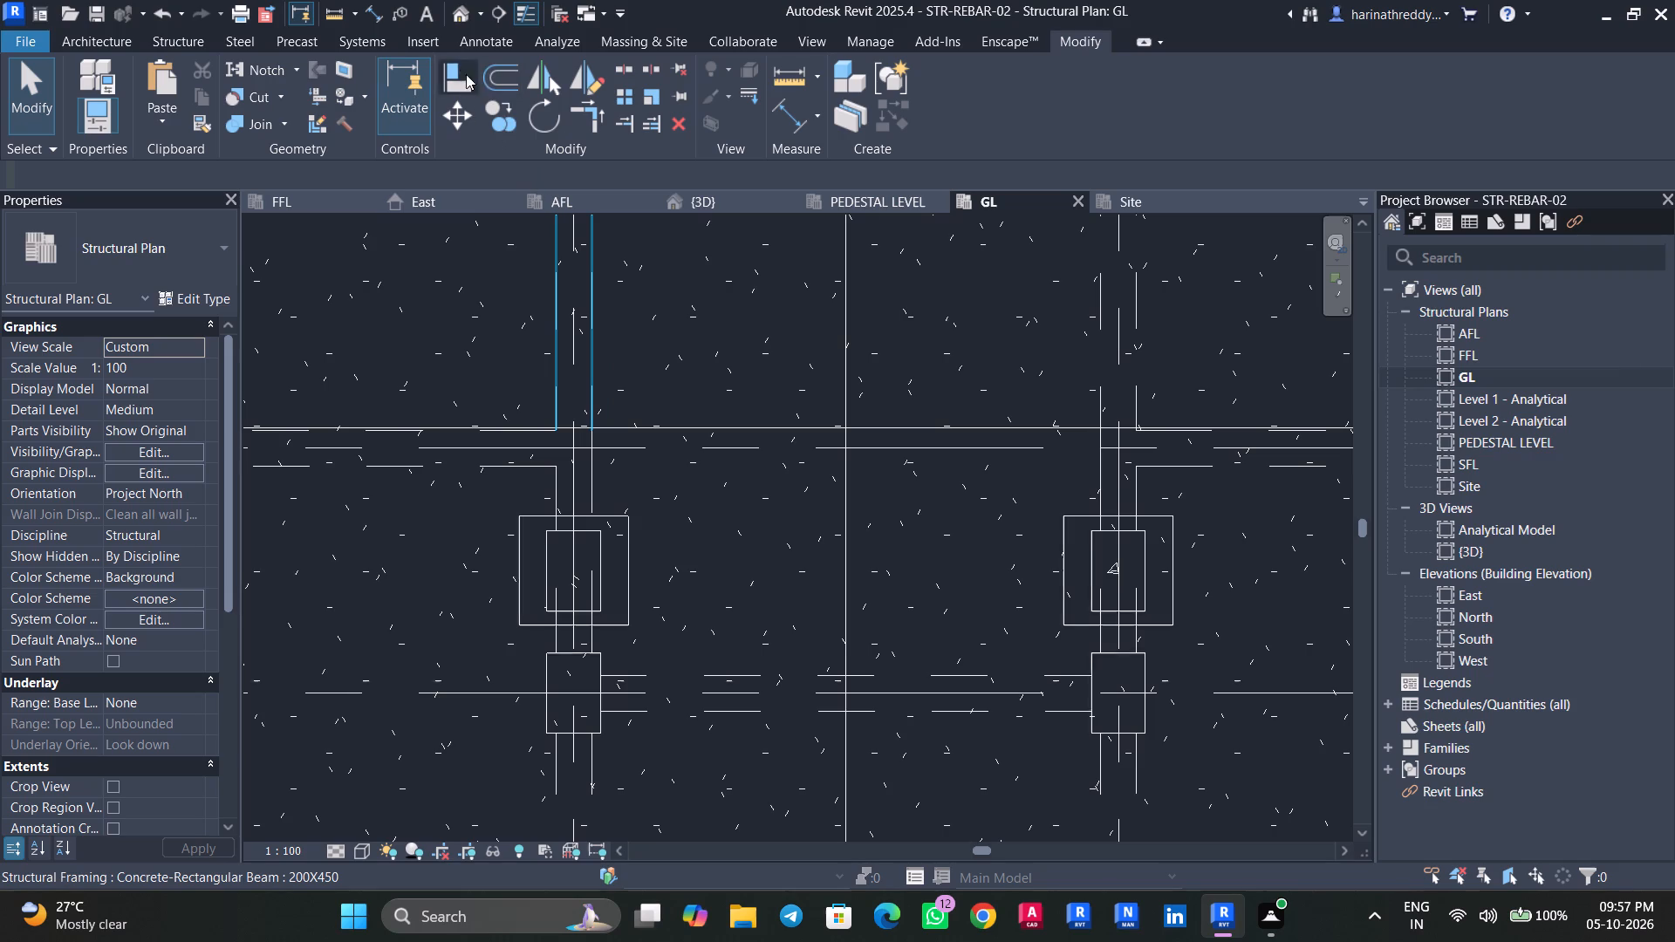
pyautogui.click(466, 17)
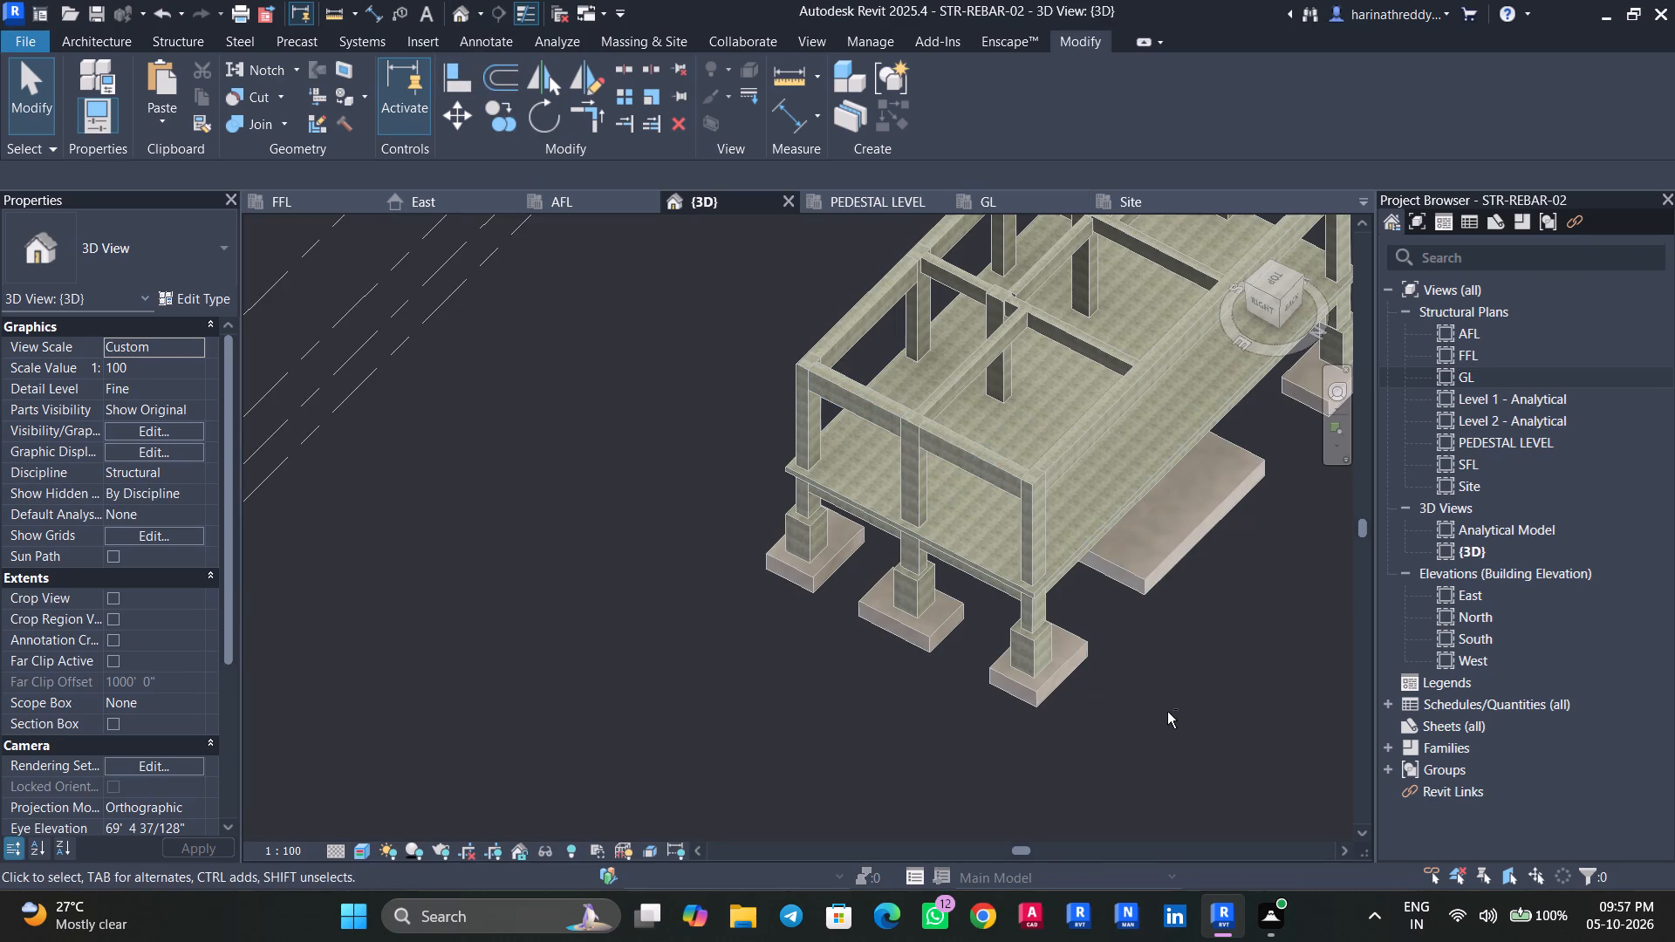
pyautogui.keyDown('shift'); pyautogui.moveTo(1166, 712); pyautogui.dragTo(1207, 443, button='middle'); pyautogui.keyUp('shift')
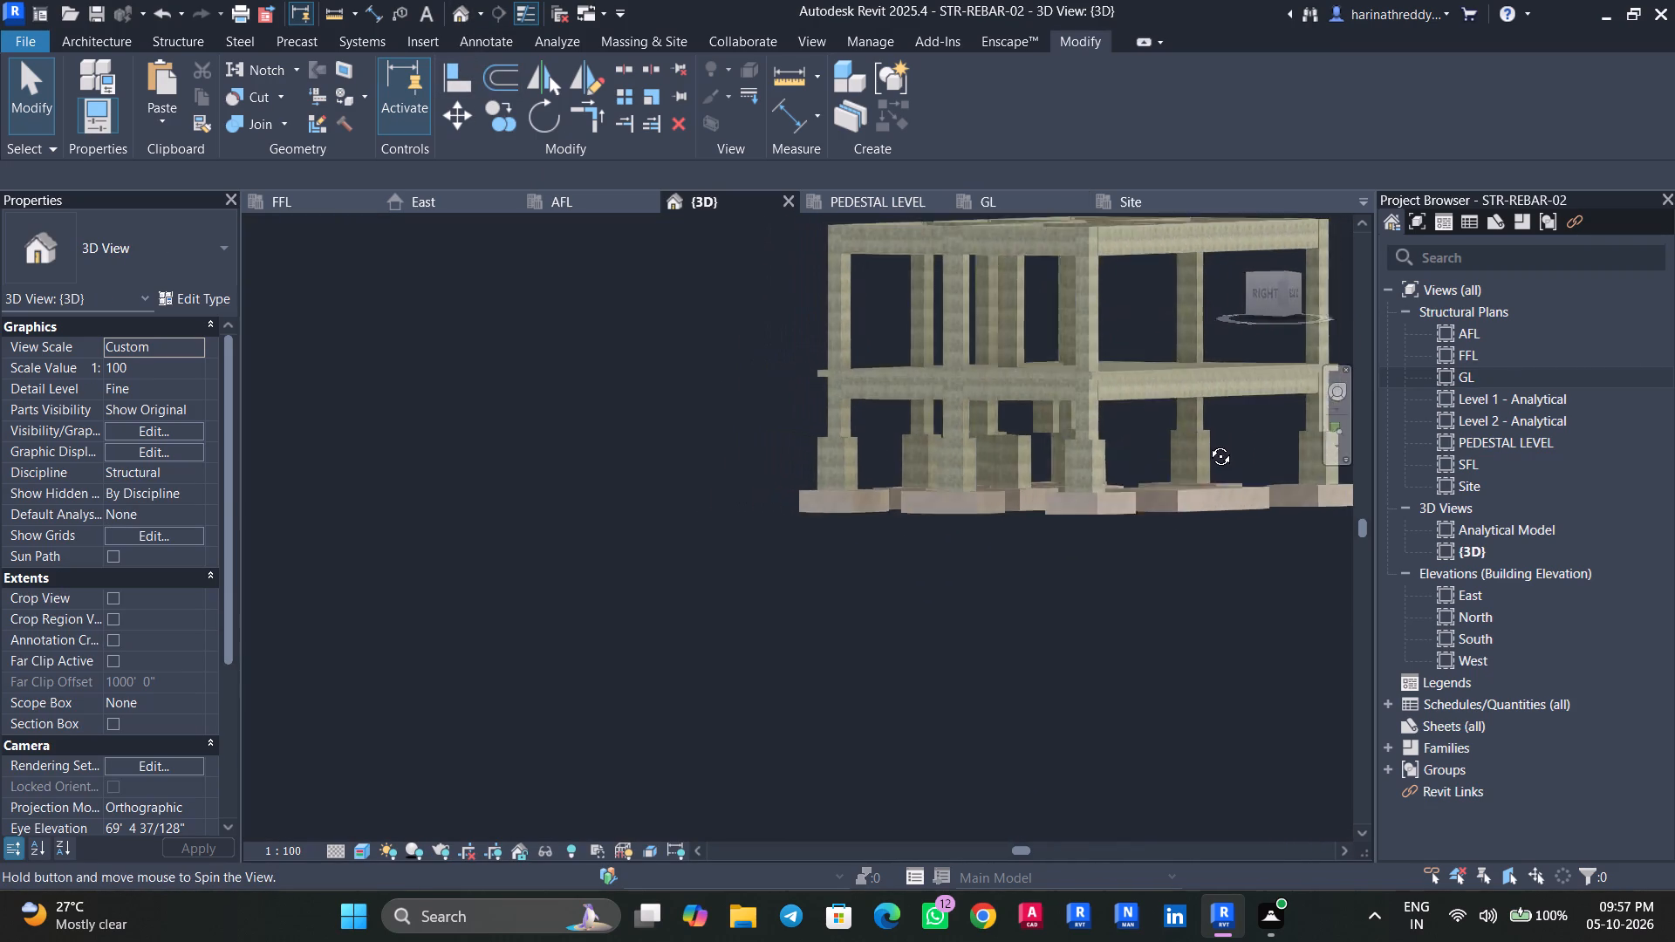
pyautogui.keyDown('shift'); pyautogui.moveTo(1207, 443); pyautogui.dragTo(1322, 413, button='middle'); pyautogui.keyUp('shift')
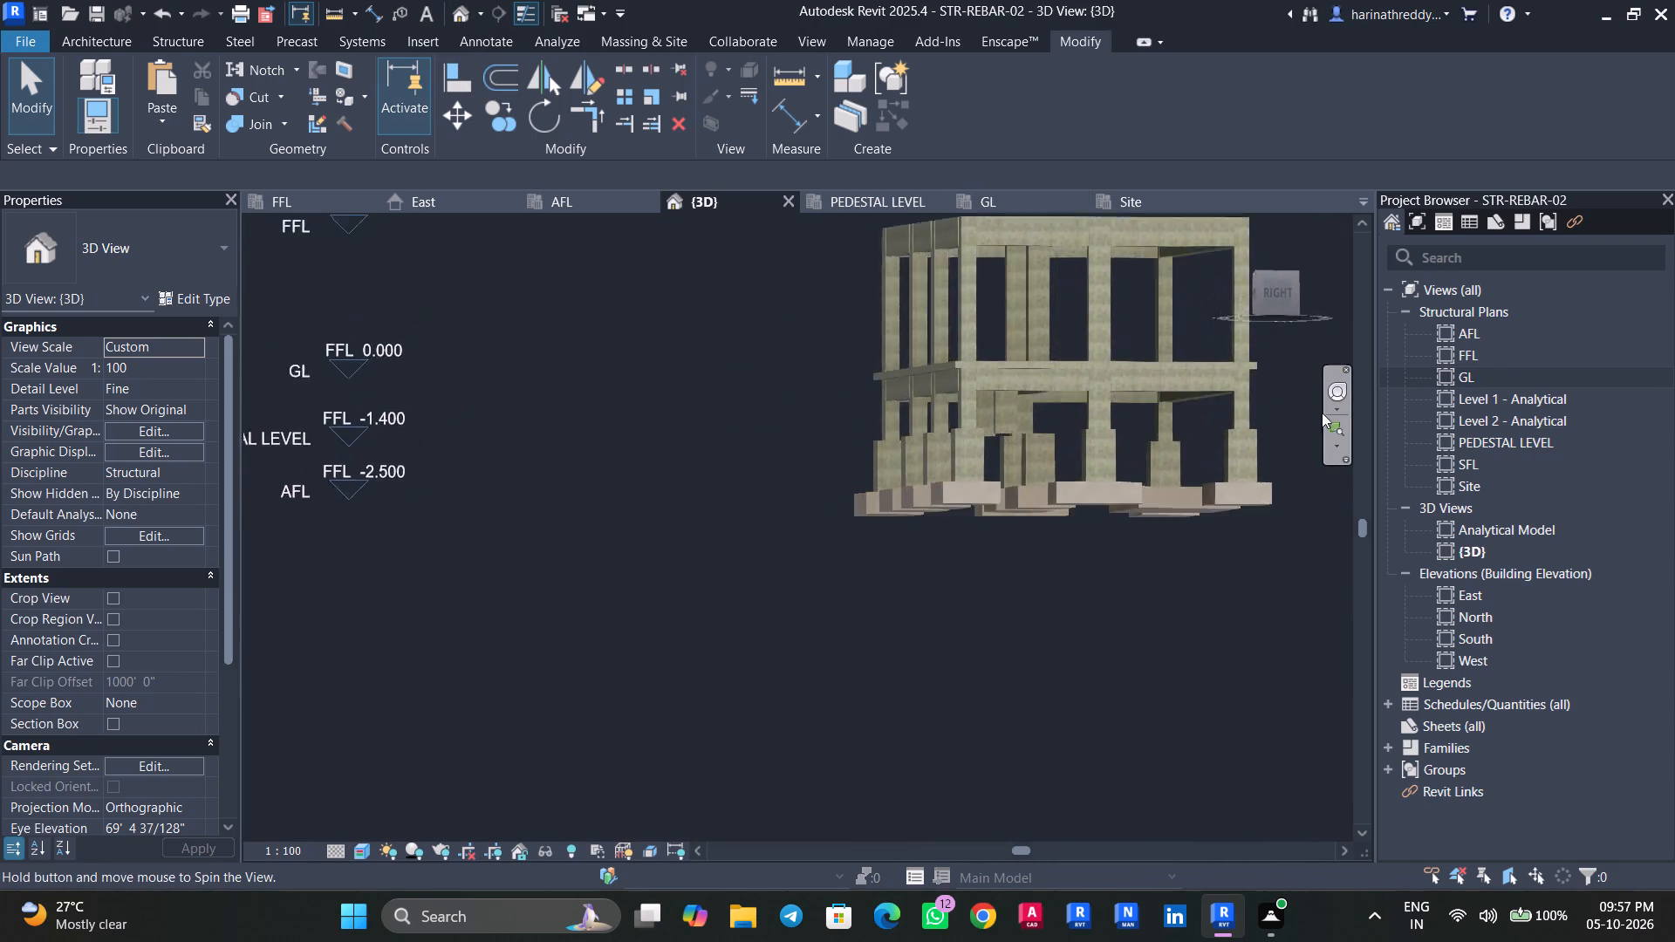
pyautogui.keyDown('shift'); pyautogui.moveTo(1322, 413); pyautogui.dragTo(1203, 672, button='middle'); pyautogui.keyUp('shift')
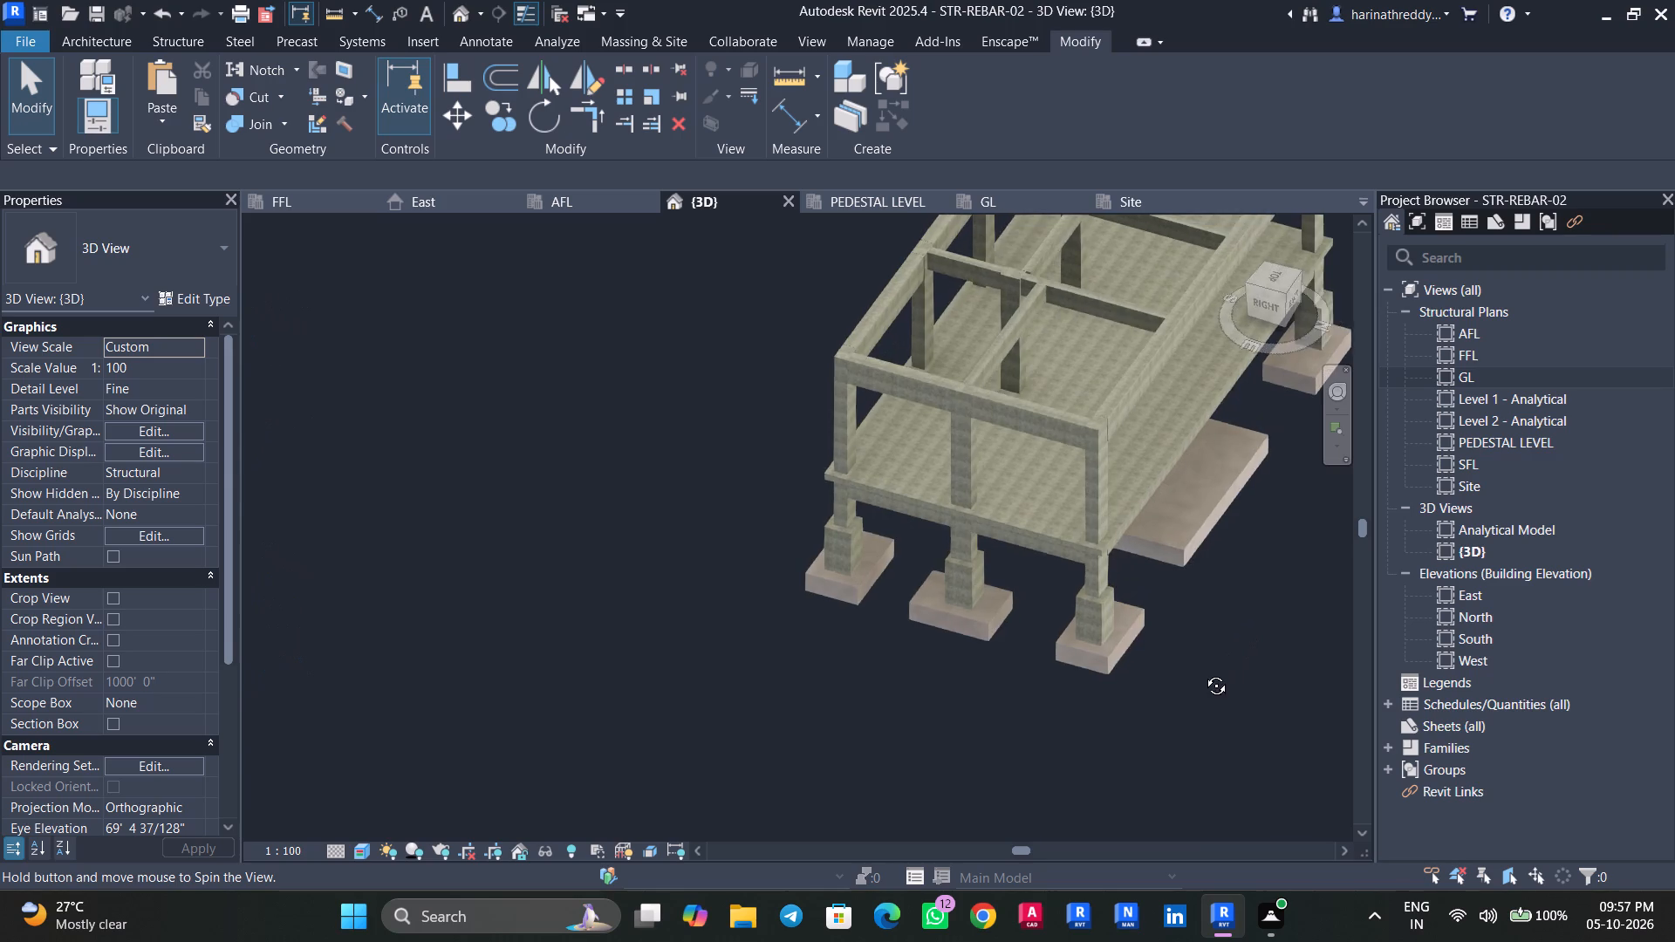
pyautogui.keyDown('shift'); pyautogui.moveTo(1203, 672); pyautogui.dragTo(1303, 855, button='middle'); pyautogui.keyUp('shift')
# Move the two GL-to-FFL 300 x 450mm interior columns at grids 2 and 3 onto the line of the beam between them.
pyautogui.click(1269, 292)
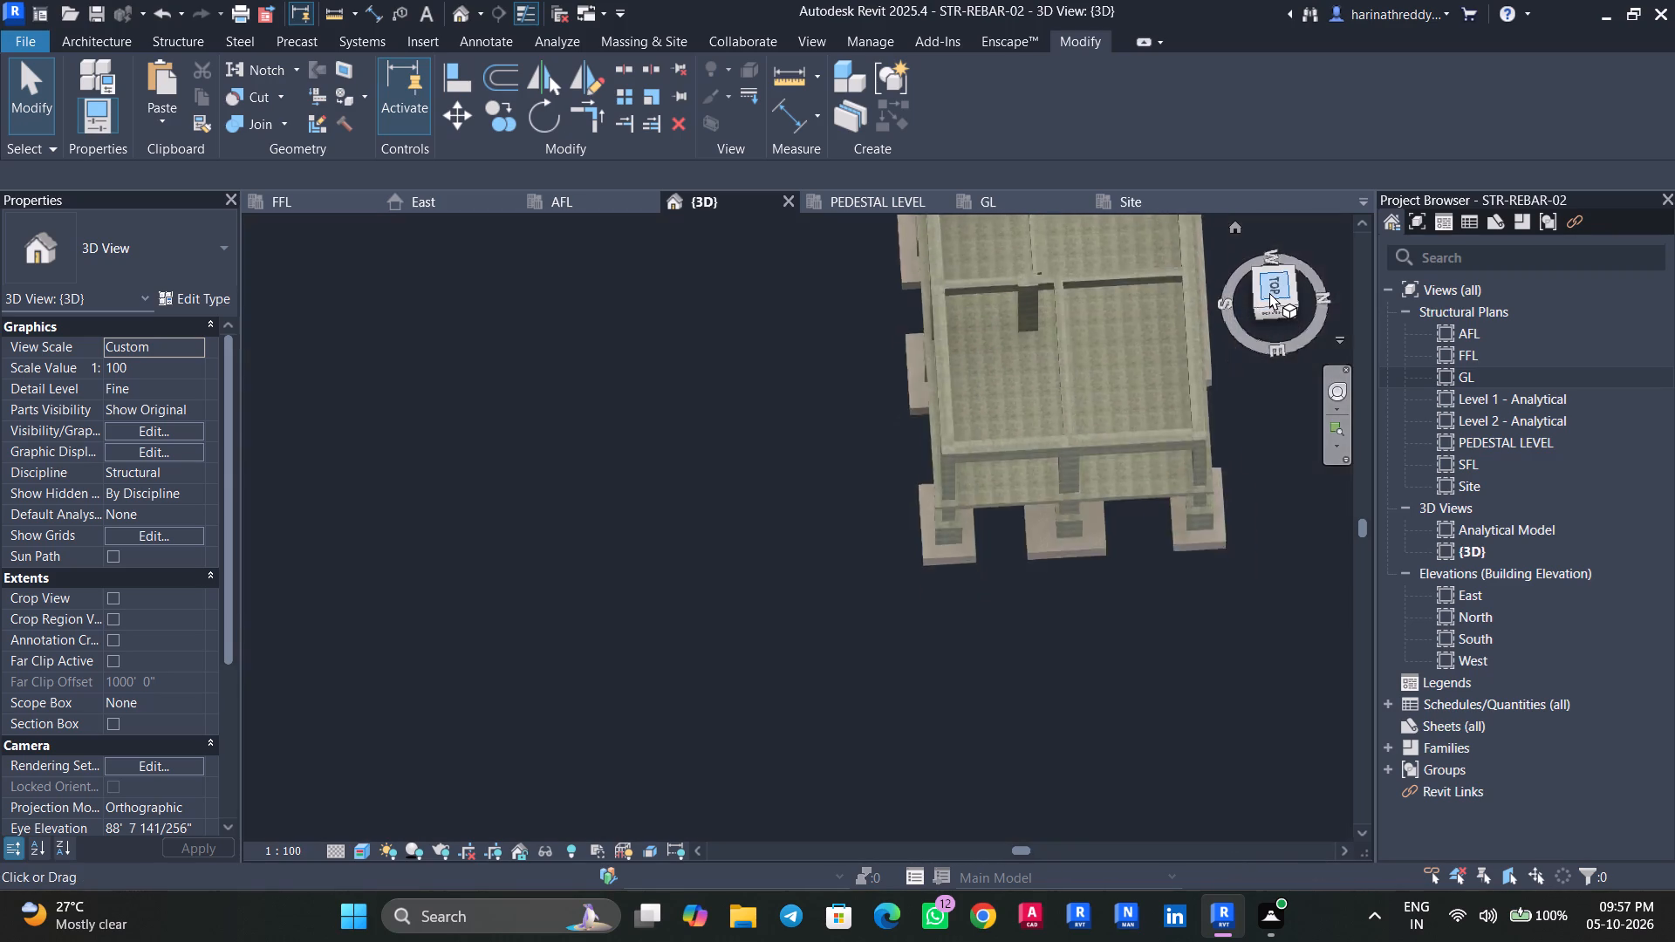
pyautogui.scroll(4, 803, 514)
pyautogui.scroll(-1, 829, 489)
pyautogui.scroll(12, 829, 489)
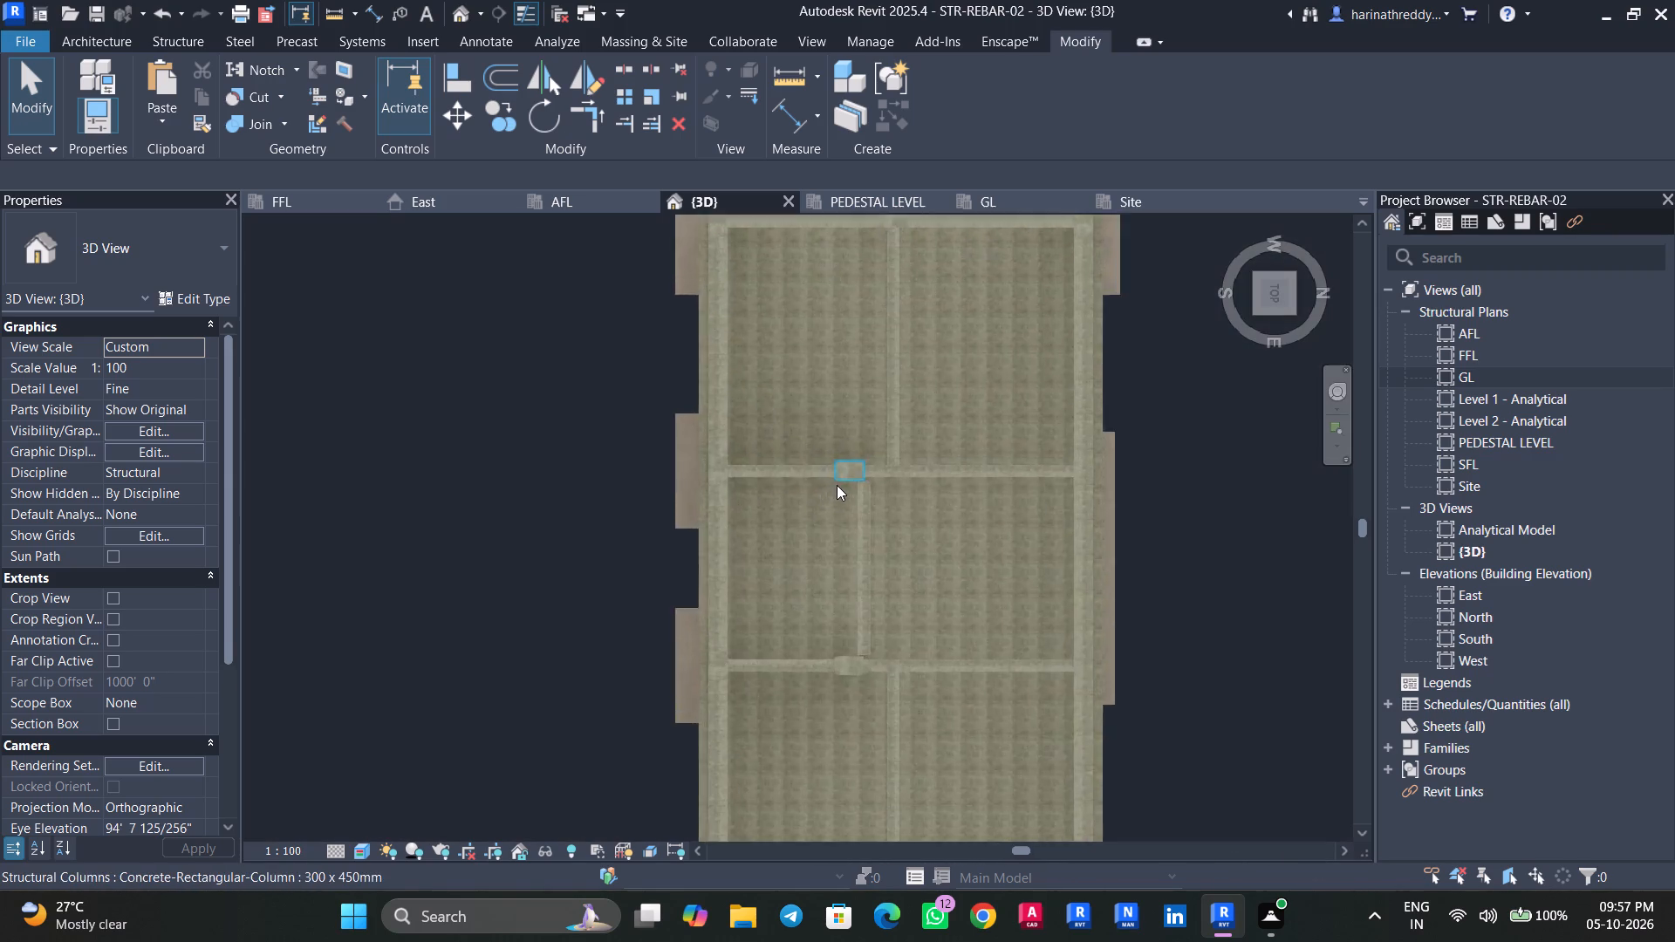
pyautogui.scroll(1, 837, 485)
pyautogui.click(865, 455)
pyautogui.press('Escape')
pyautogui.press('Escape')
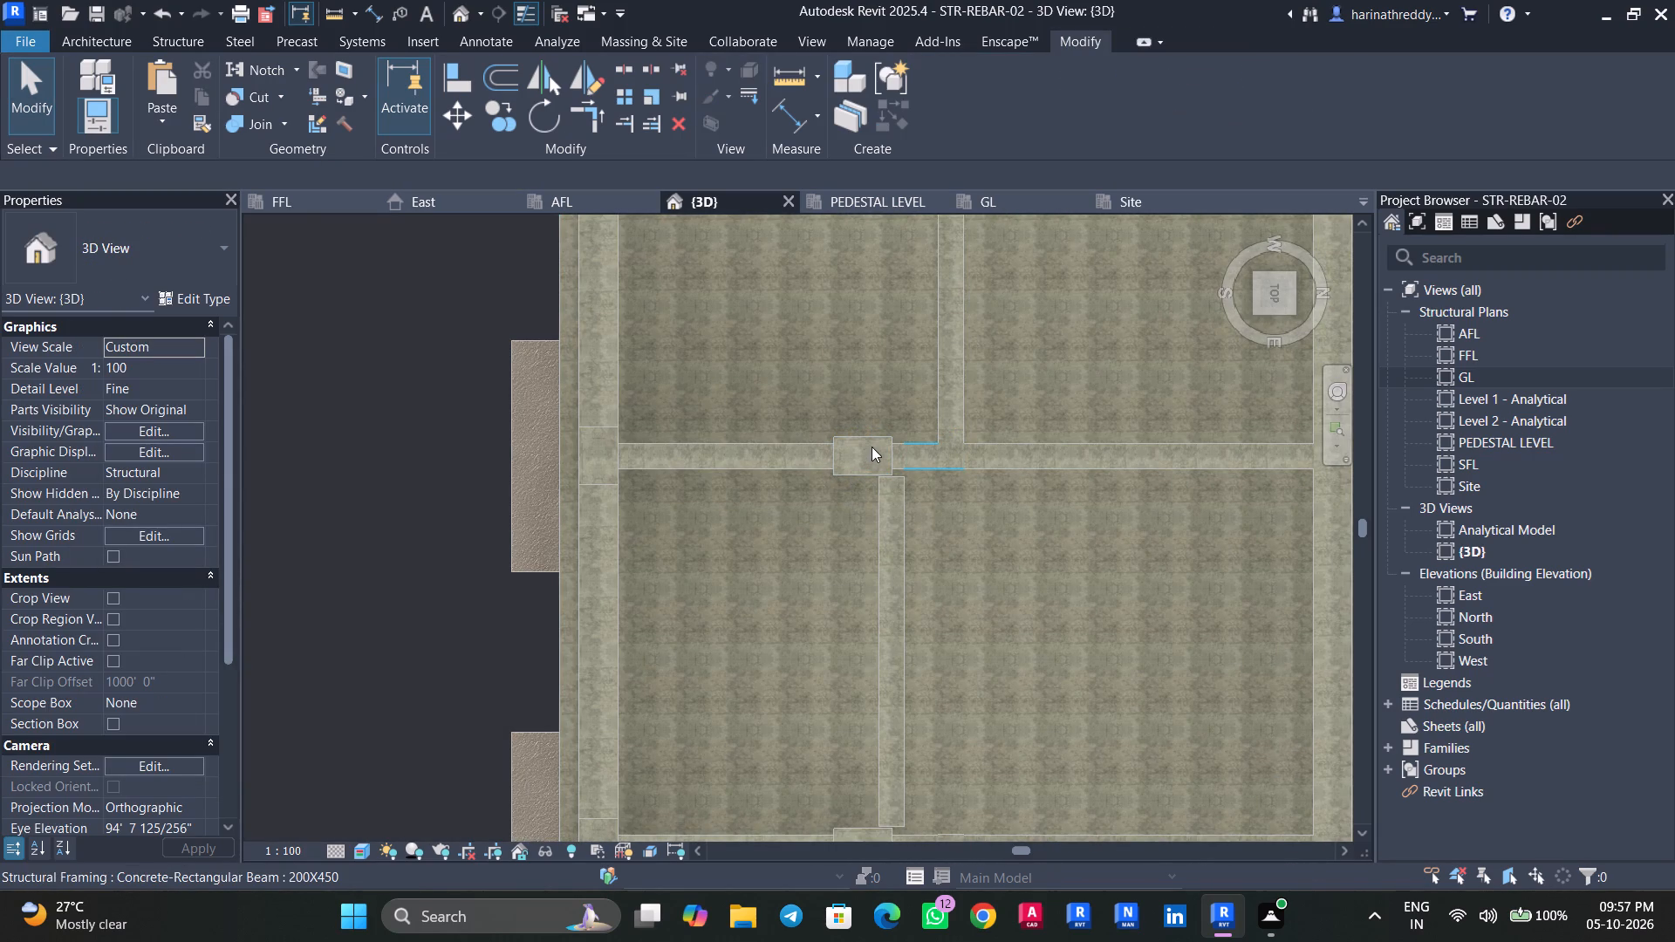
pyautogui.press('Escape')
pyautogui.click(865, 468)
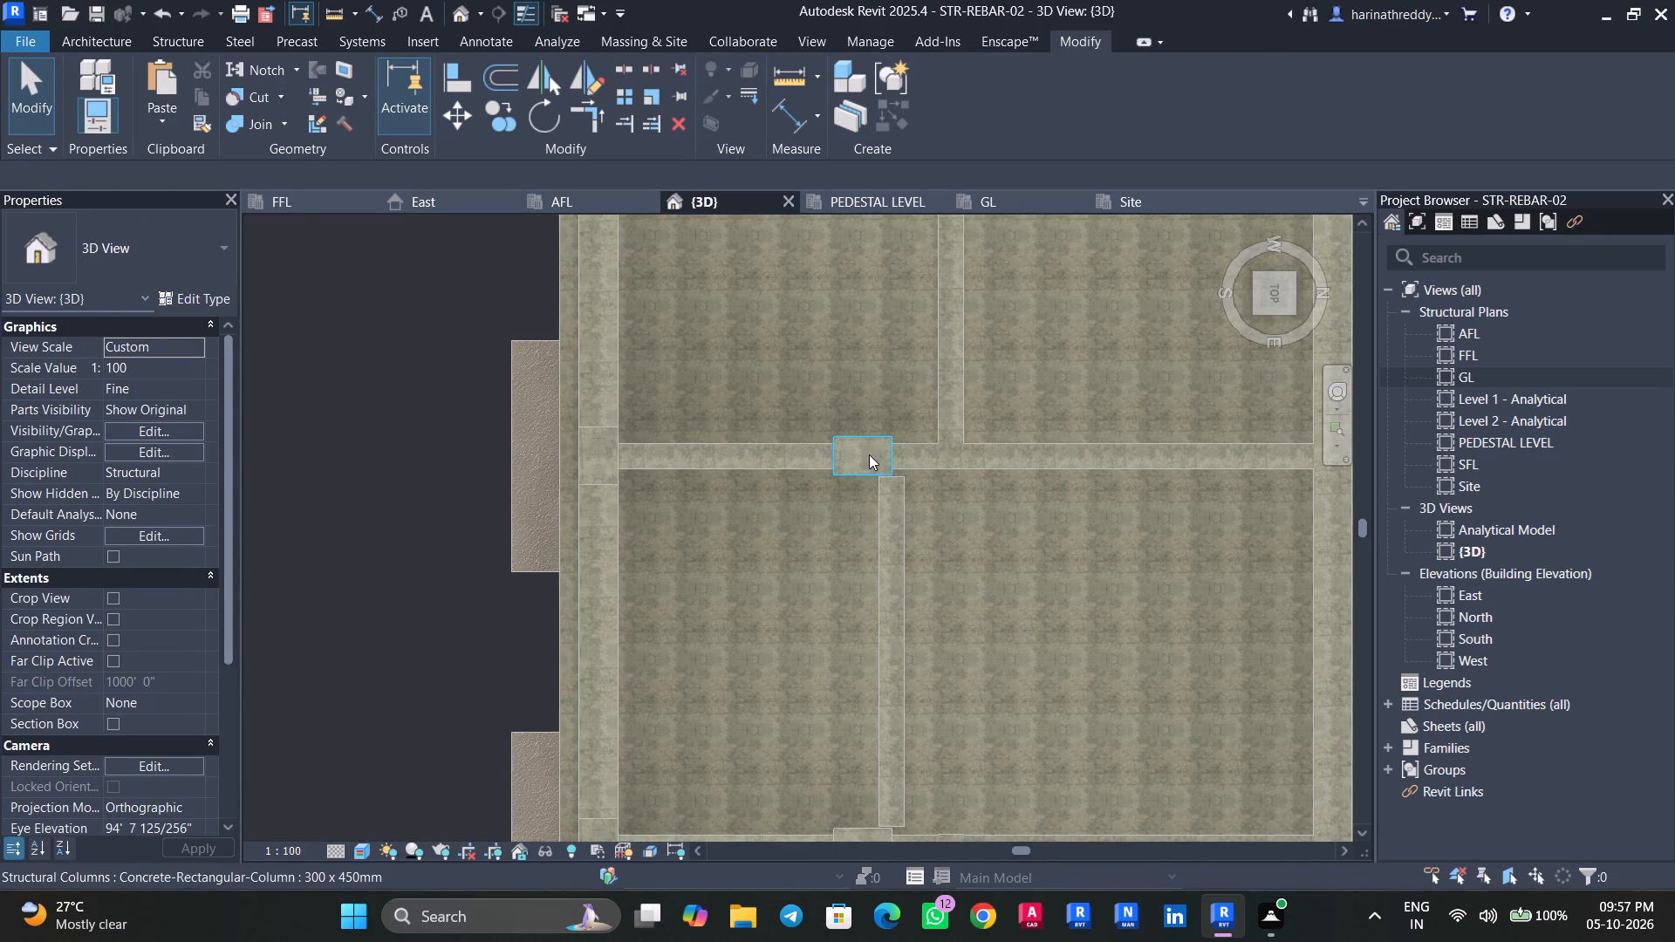
pyautogui.moveTo(869, 450); pyautogui.dragTo(897, 452)
pyautogui.press('Escape')
pyautogui.press('Escape')
pyautogui.moveTo(946, 619); pyautogui.dragTo(906, 311, button='middle')
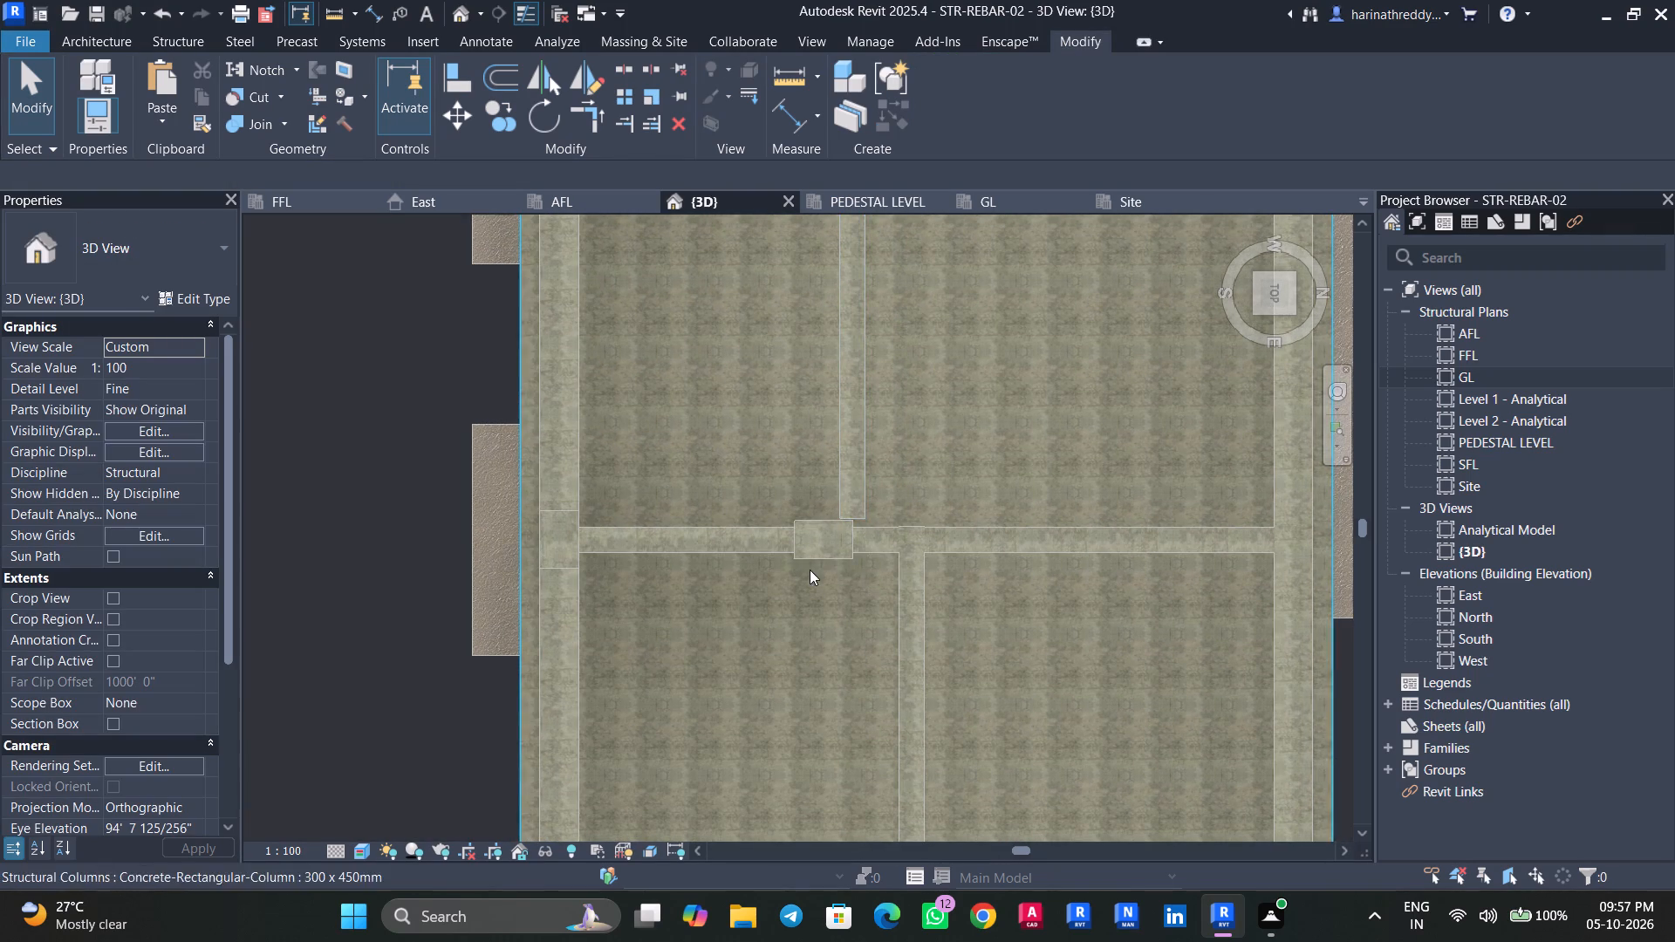
pyautogui.click(821, 555)
pyautogui.moveTo(824, 540); pyautogui.dragTo(856, 534)
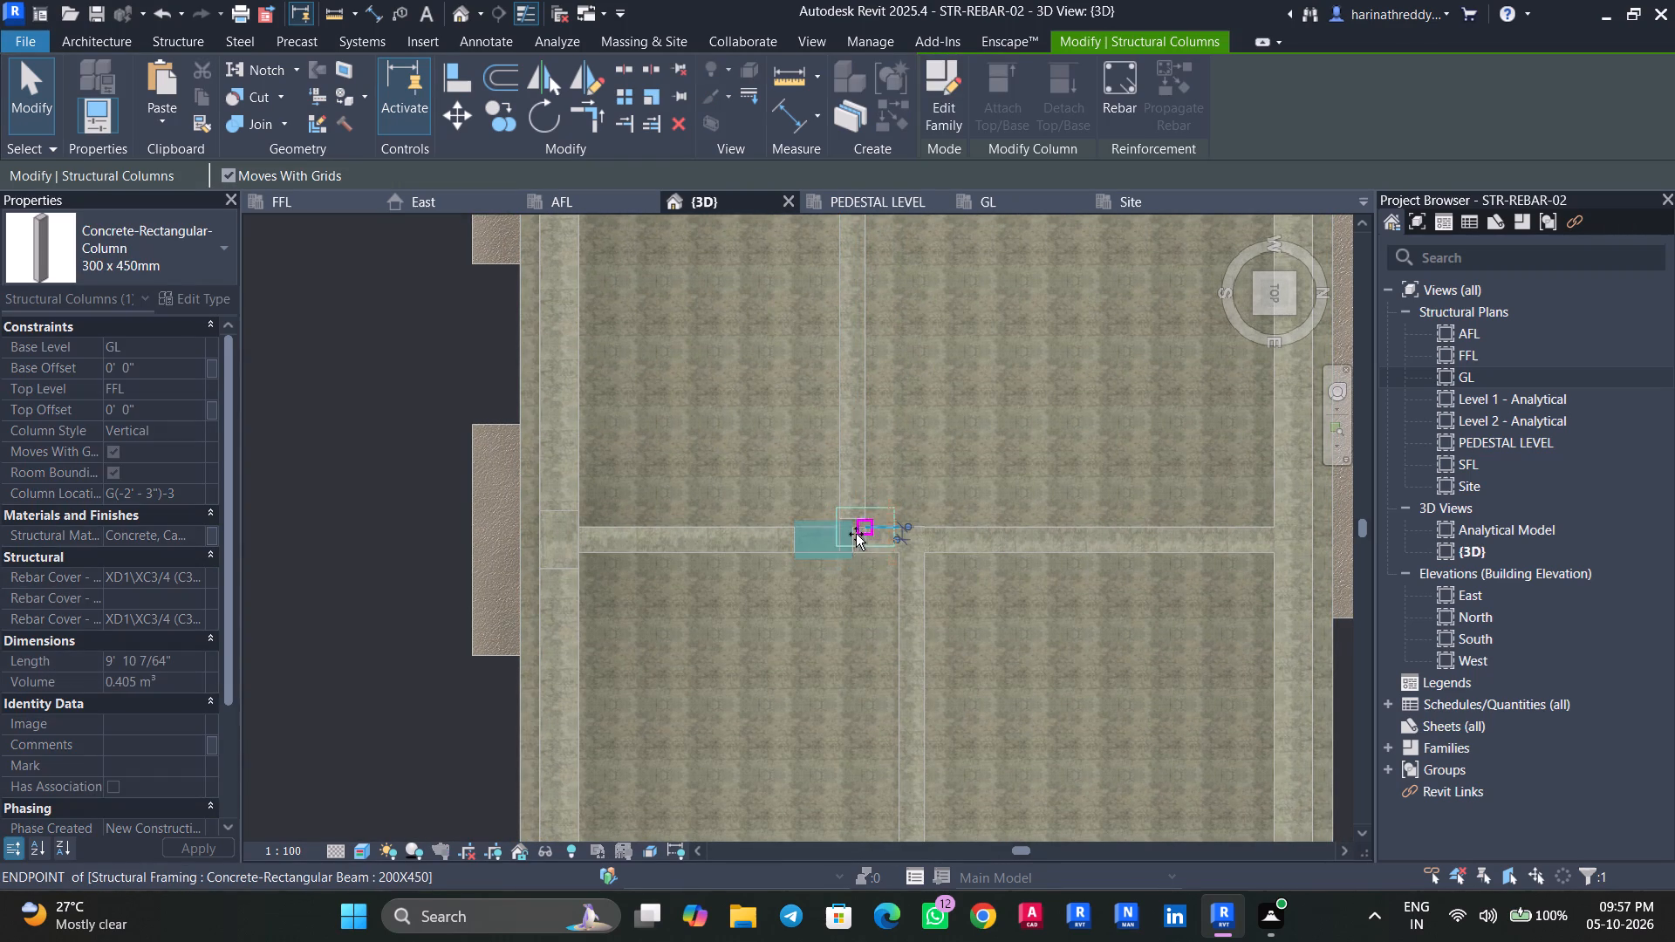
pyautogui.moveTo(856, 534); pyautogui.dragTo(854, 534)
pyautogui.press('Escape')
pyautogui.press('Escape')
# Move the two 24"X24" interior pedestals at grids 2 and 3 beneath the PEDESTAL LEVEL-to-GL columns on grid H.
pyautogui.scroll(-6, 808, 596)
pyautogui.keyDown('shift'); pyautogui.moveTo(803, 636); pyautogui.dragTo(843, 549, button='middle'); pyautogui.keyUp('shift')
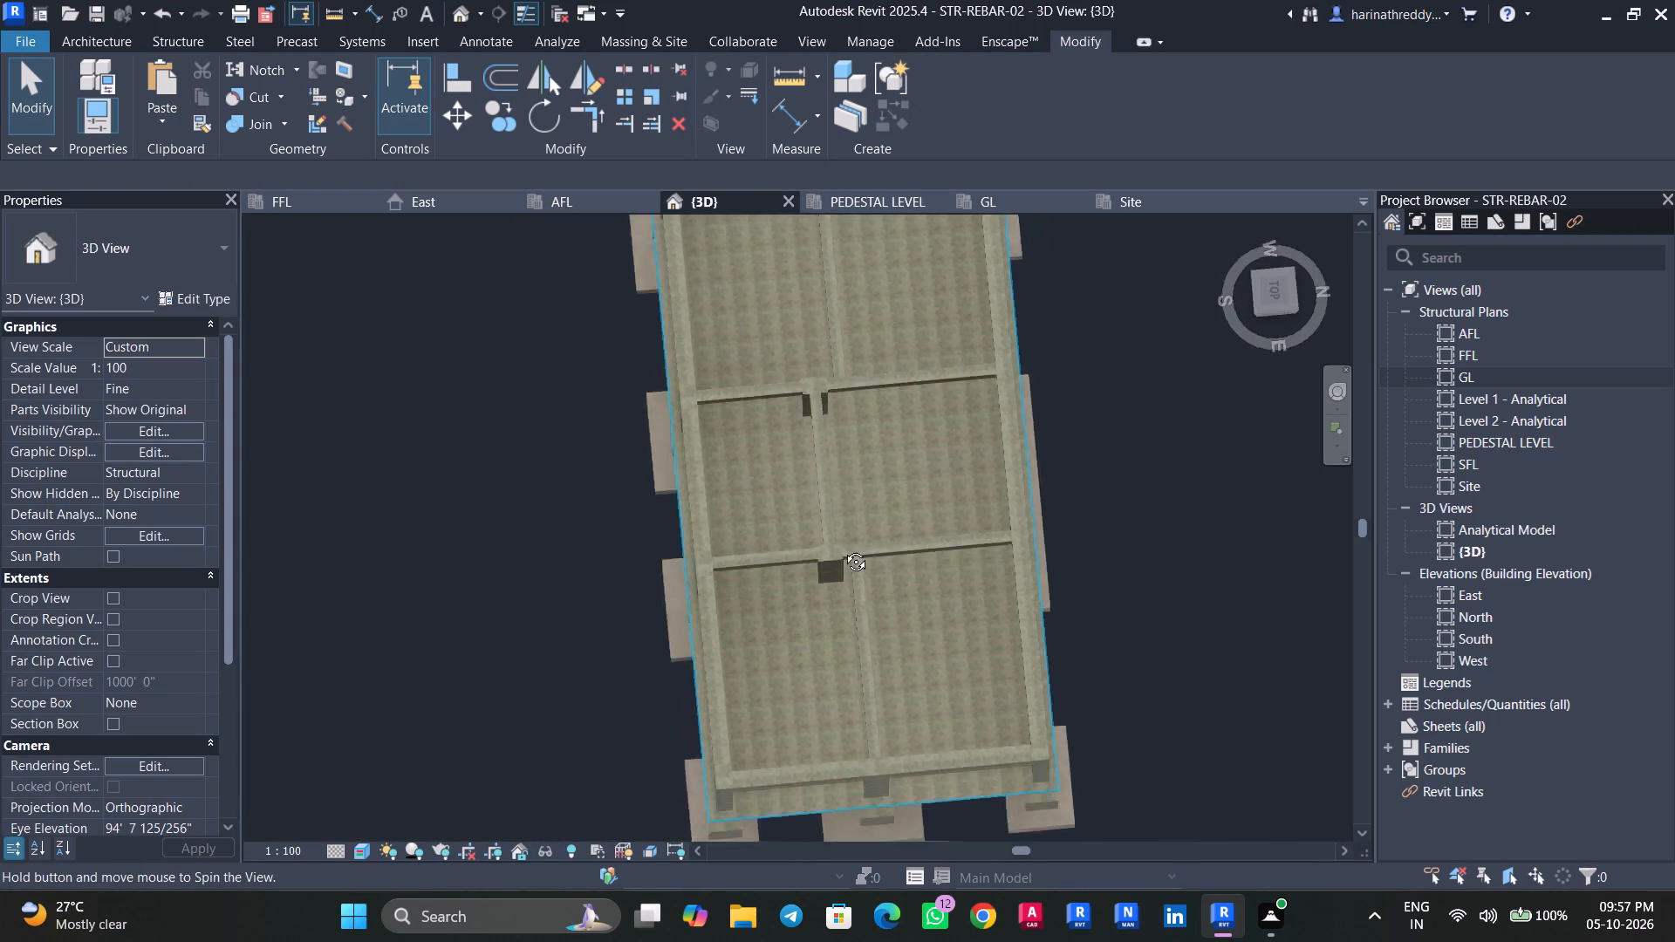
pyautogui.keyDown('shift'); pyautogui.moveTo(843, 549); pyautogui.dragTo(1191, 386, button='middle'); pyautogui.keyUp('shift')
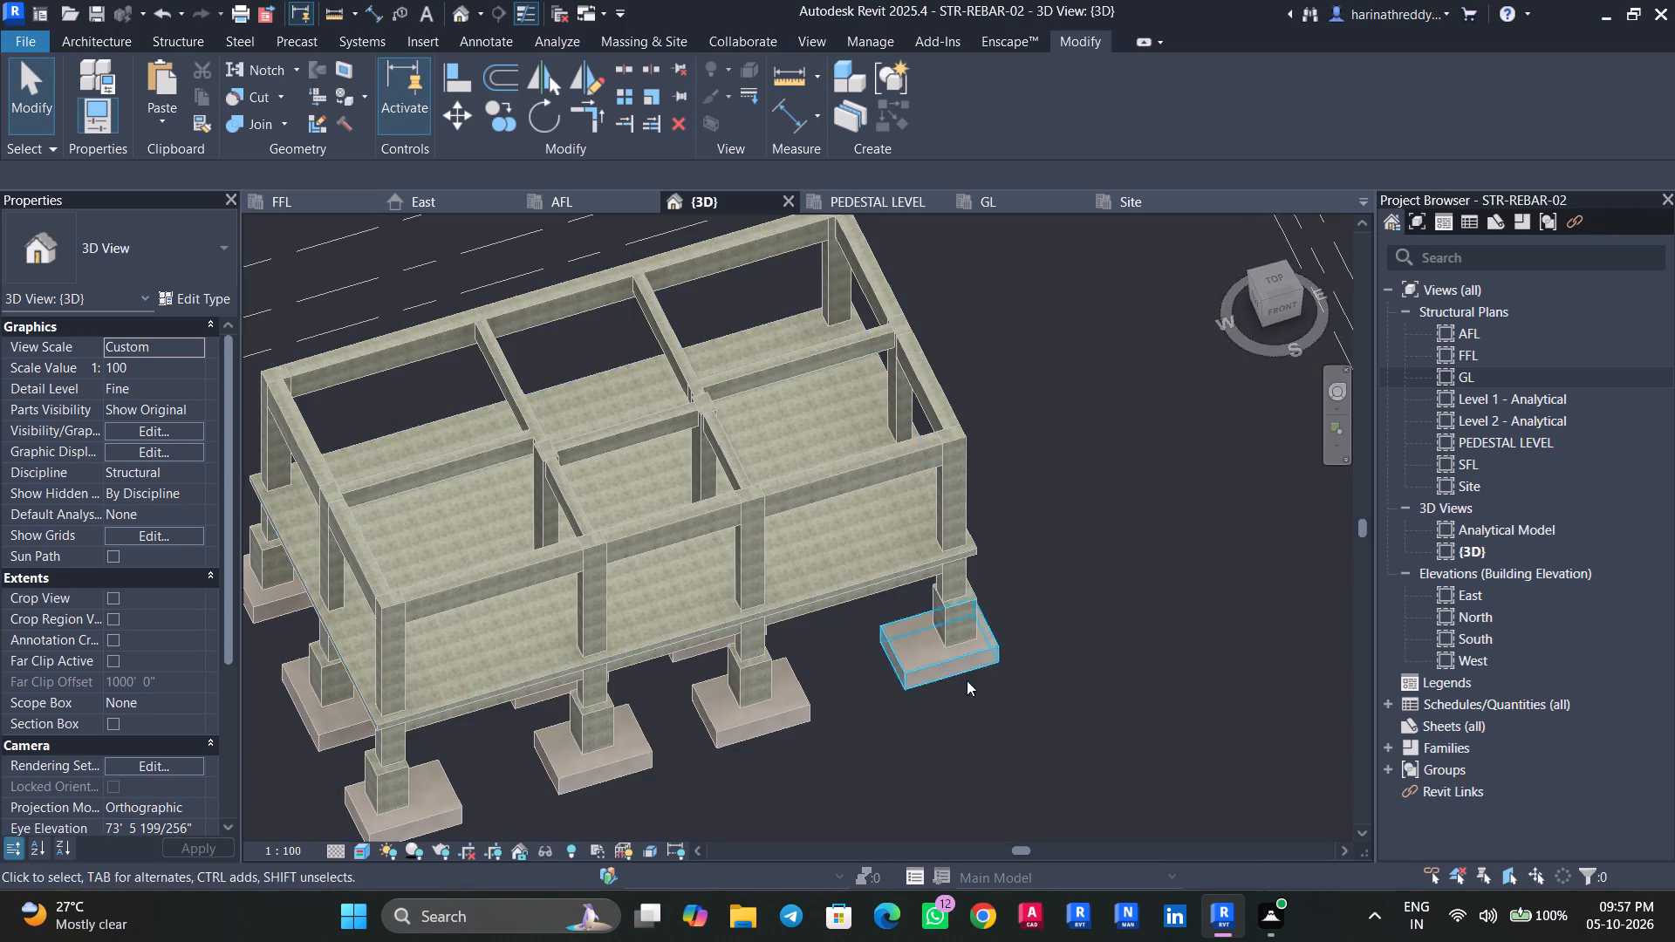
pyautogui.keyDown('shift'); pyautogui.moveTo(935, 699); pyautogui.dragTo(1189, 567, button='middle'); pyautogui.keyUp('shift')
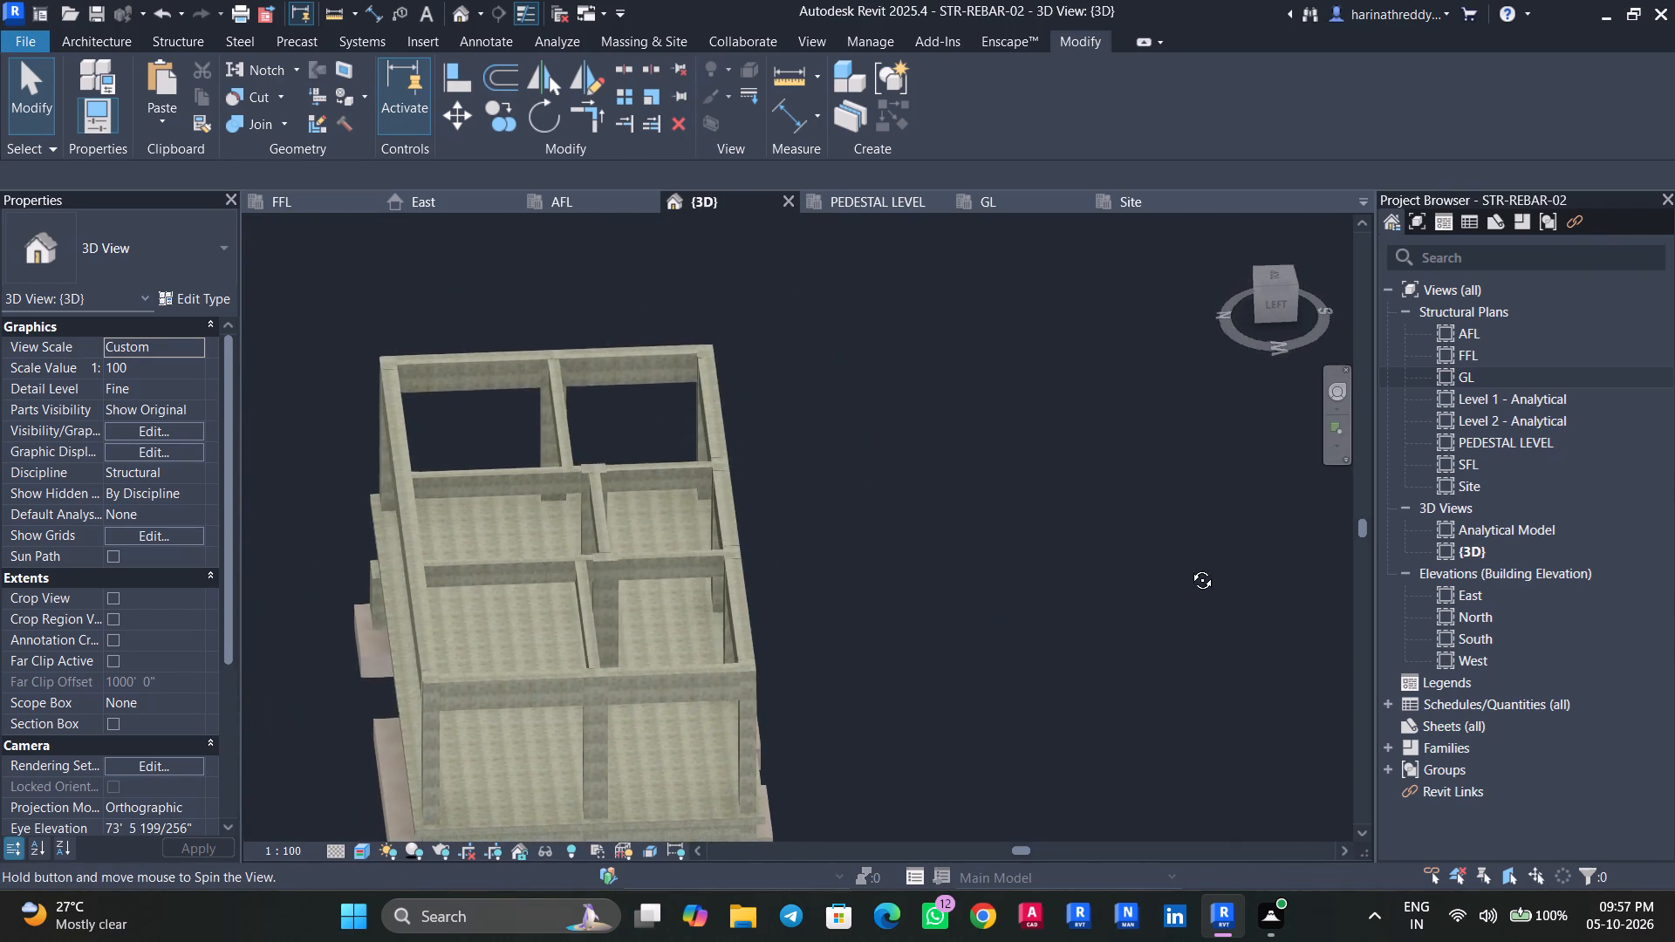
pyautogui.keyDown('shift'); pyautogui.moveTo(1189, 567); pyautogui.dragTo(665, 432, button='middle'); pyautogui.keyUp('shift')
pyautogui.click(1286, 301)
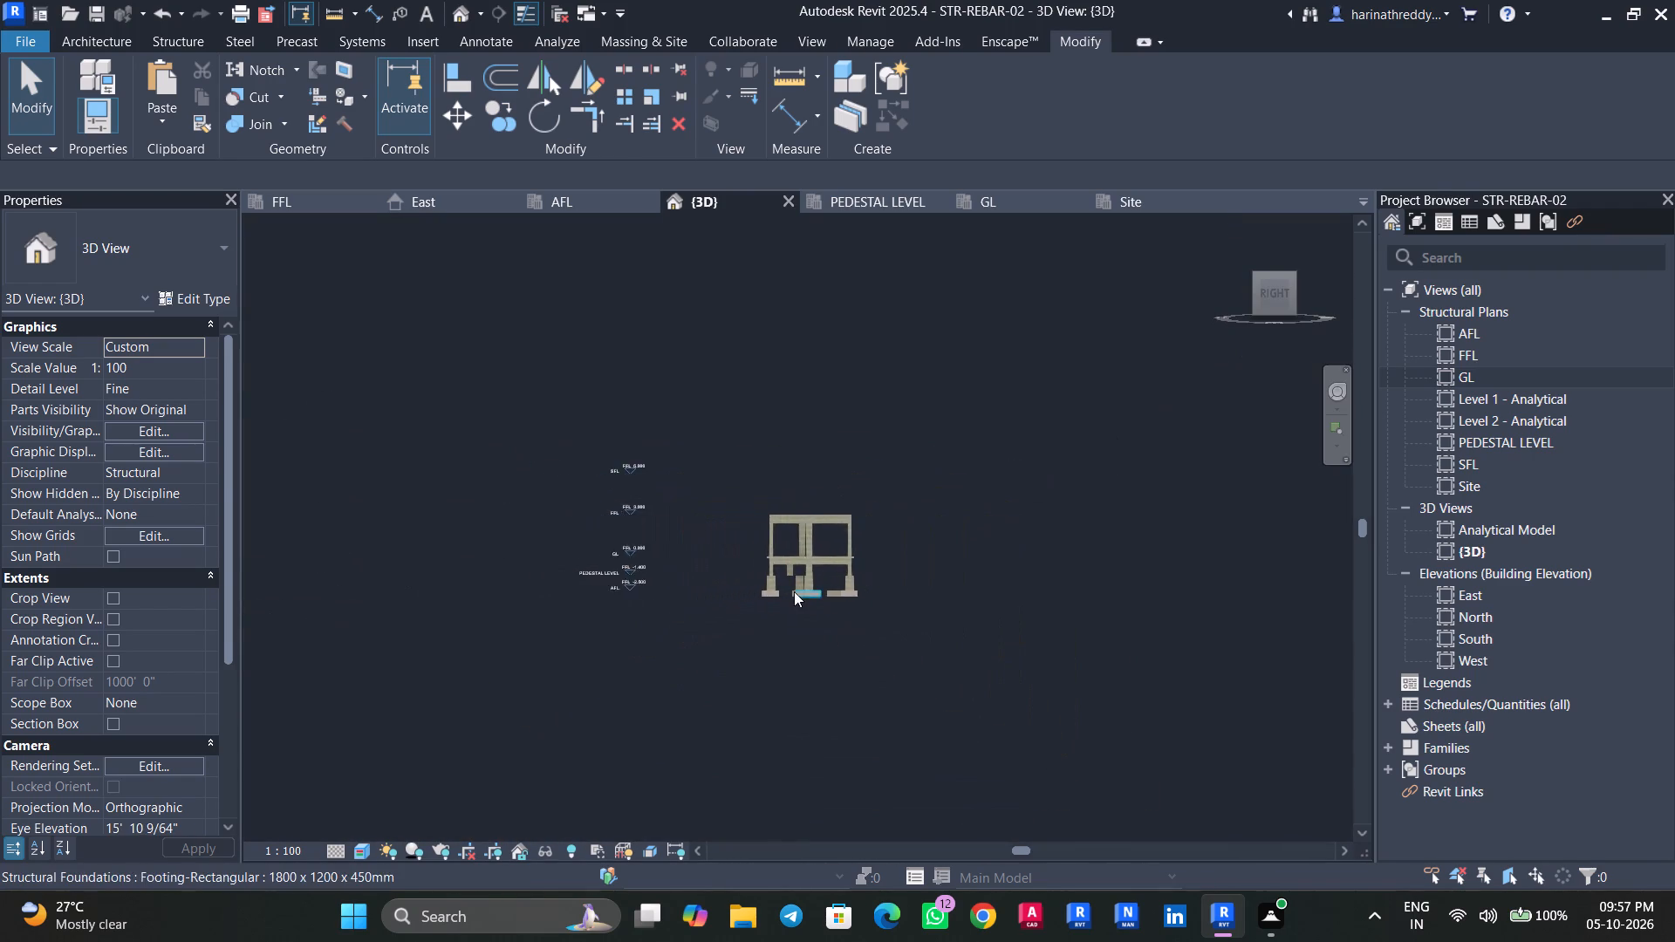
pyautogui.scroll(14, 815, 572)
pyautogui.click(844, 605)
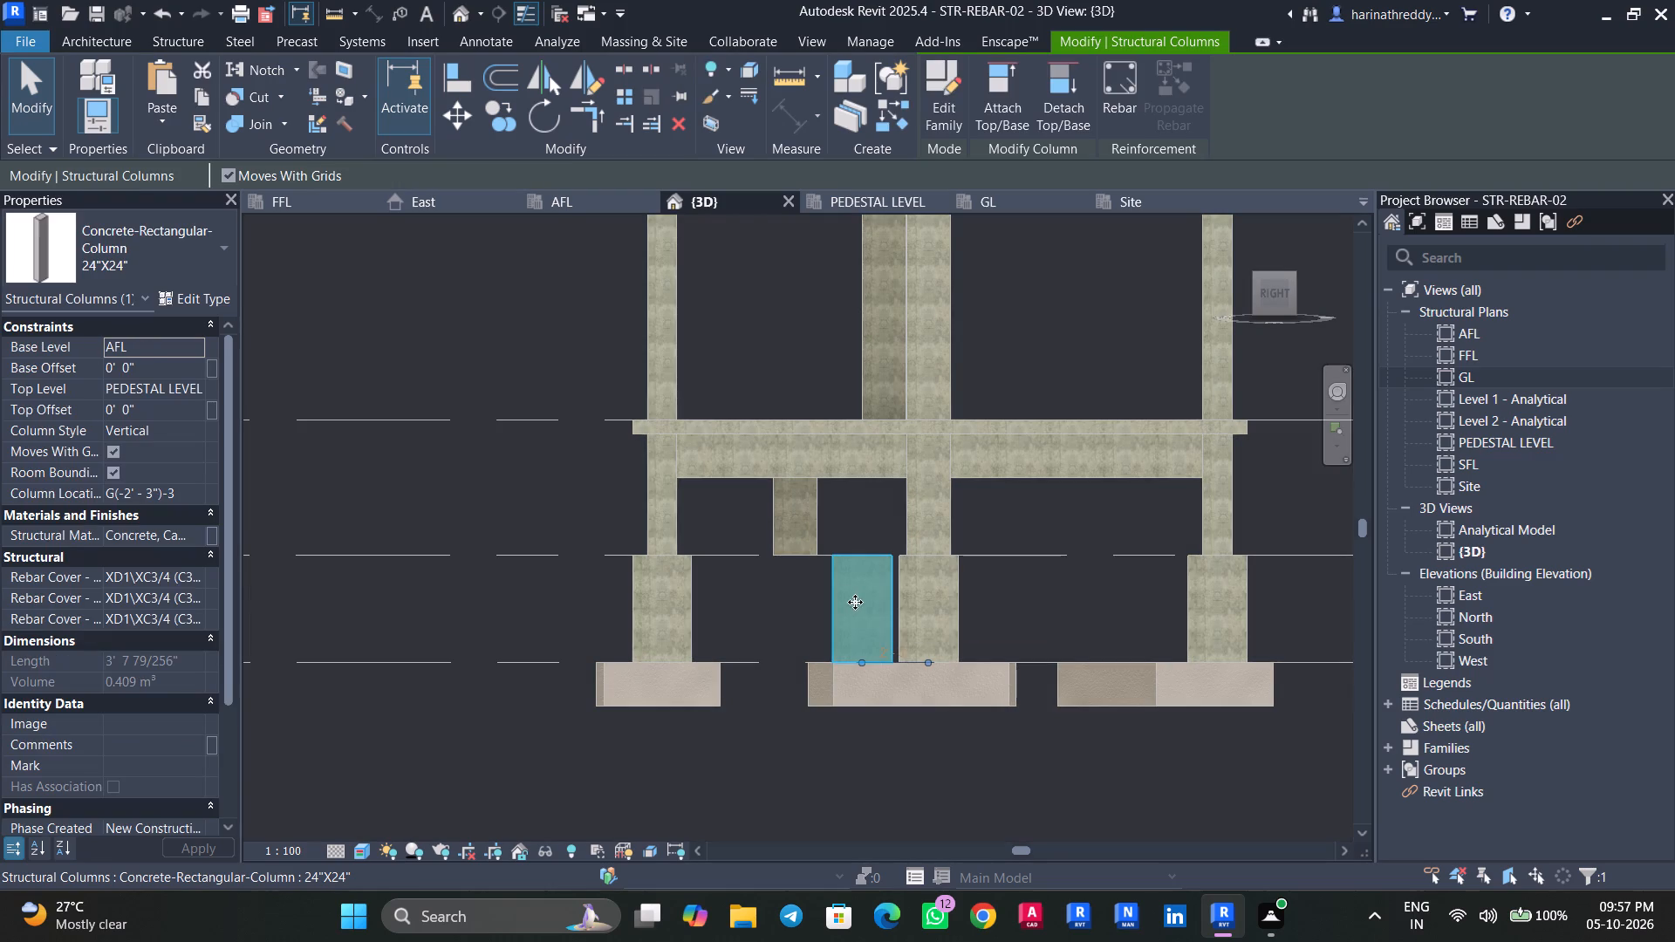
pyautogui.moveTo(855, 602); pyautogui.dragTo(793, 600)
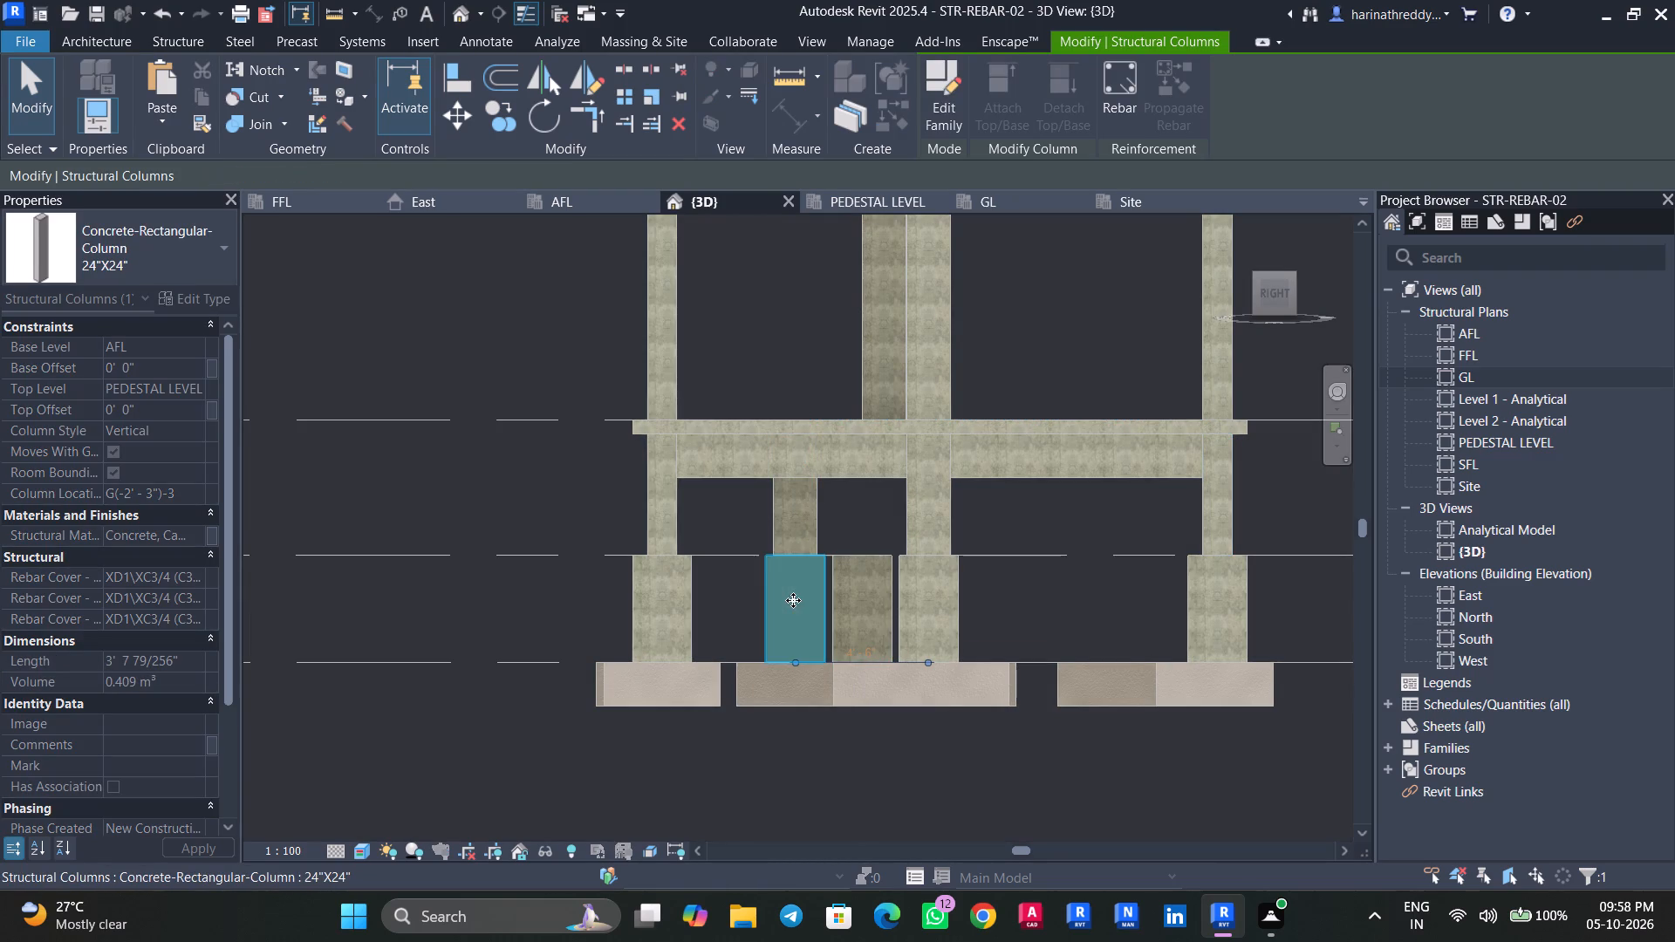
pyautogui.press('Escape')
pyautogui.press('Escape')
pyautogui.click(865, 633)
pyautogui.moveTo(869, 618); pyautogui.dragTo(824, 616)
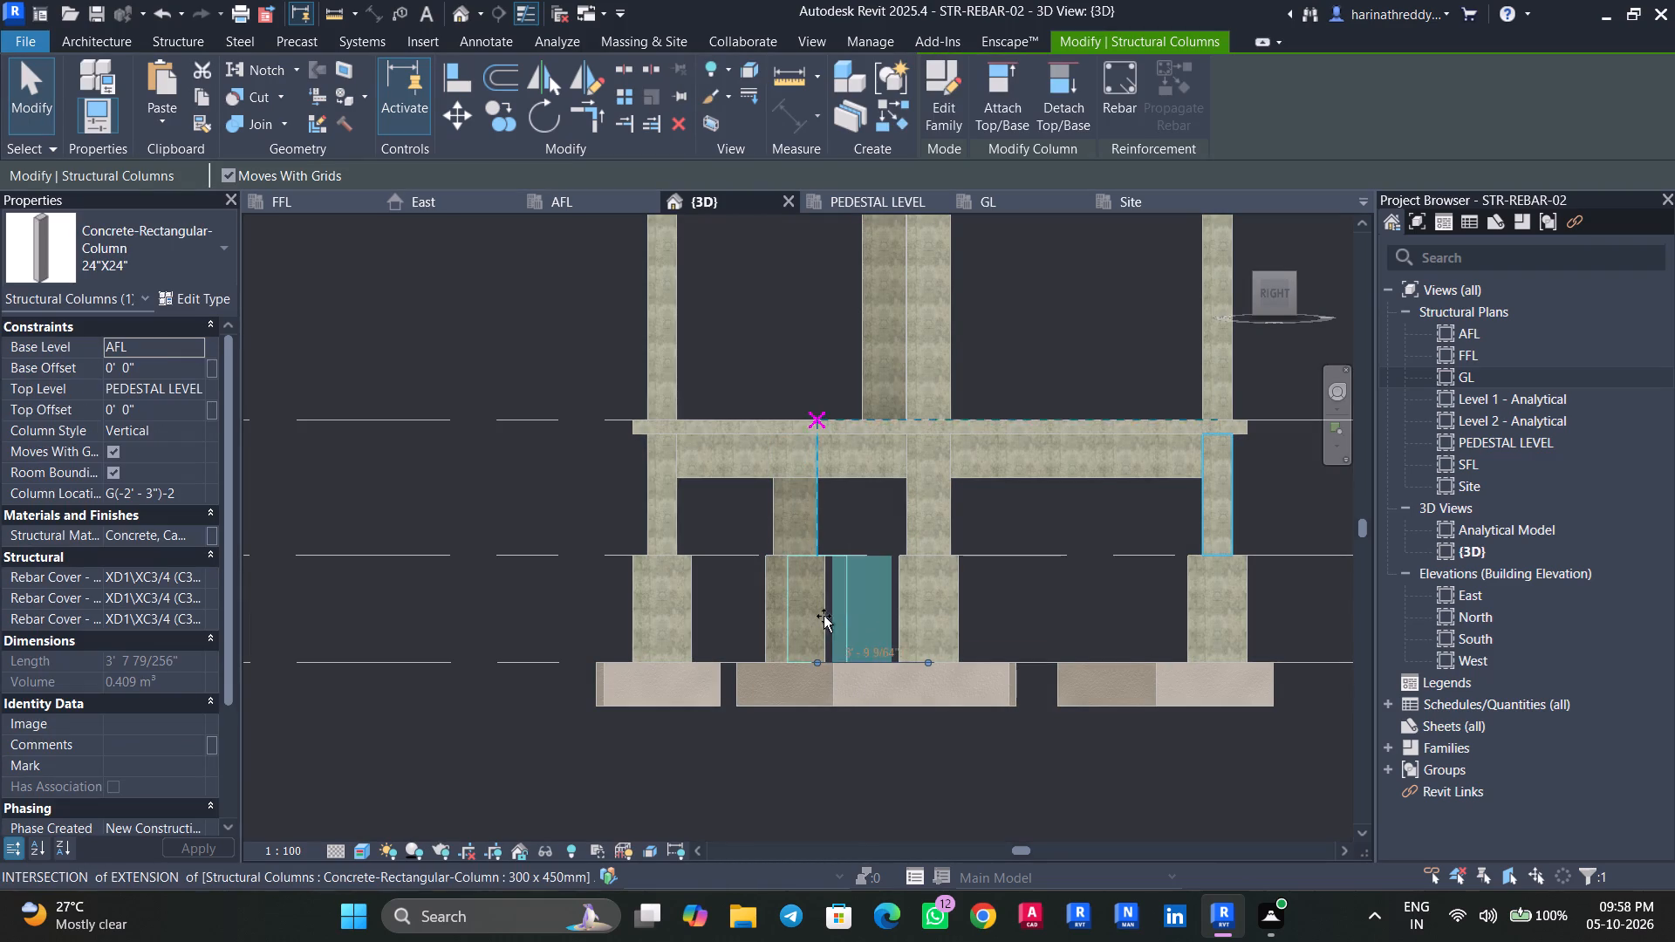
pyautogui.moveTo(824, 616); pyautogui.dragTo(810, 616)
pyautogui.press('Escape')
# Inspect the interior pedestals and footings from above and below in the 3D view.
pyautogui.click(865, 678)
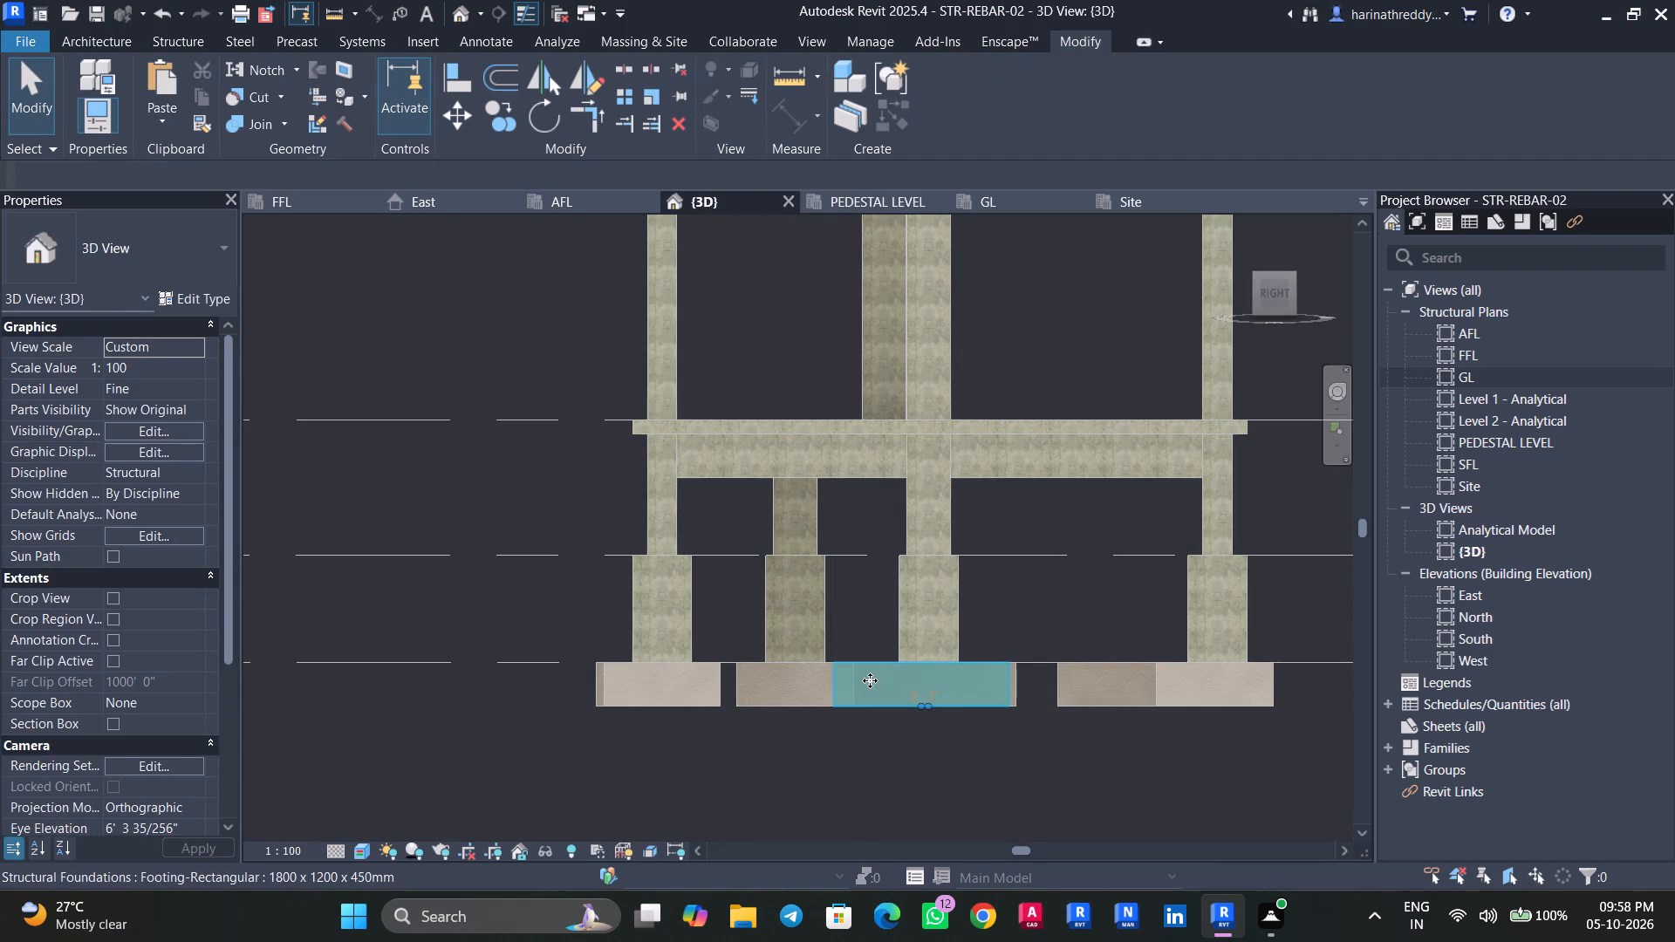
pyautogui.keyDown('shift'); pyautogui.moveTo(872, 705); pyautogui.dragTo(878, 809, button='middle'); pyautogui.keyUp('shift')
pyautogui.press('Escape')
pyautogui.press('Escape')
pyautogui.keyDown('shift'); pyautogui.moveTo(814, 763); pyautogui.dragTo(772, 715, button='middle'); pyautogui.keyUp('shift')
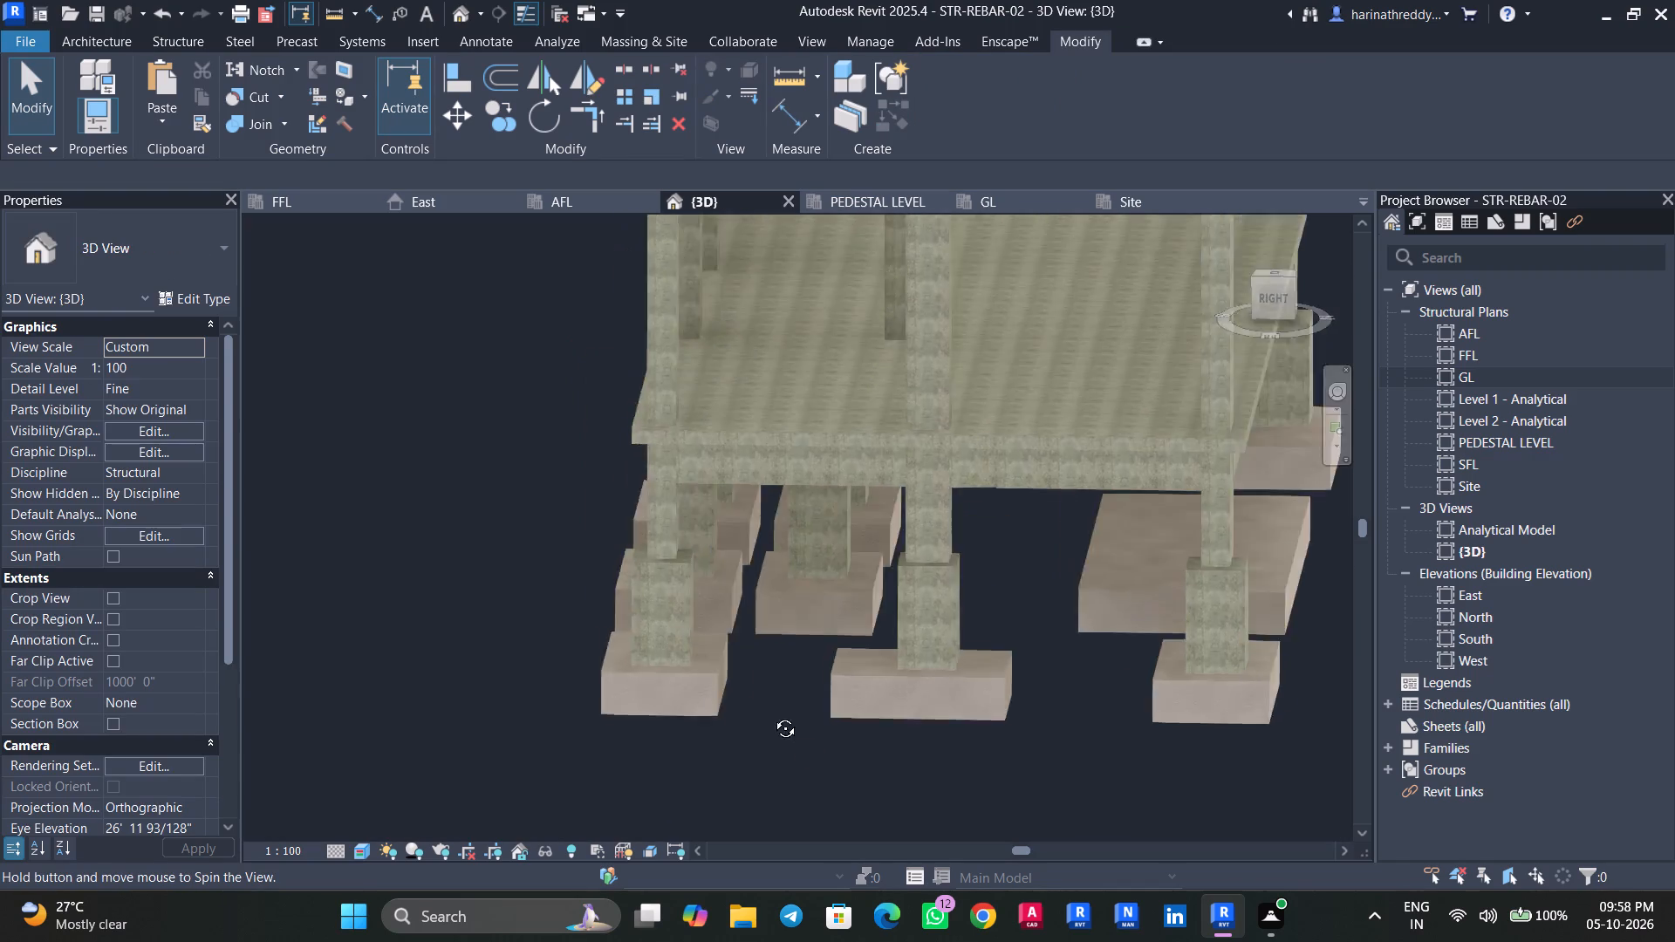
pyautogui.keyDown('shift'); pyautogui.moveTo(772, 715); pyautogui.dragTo(824, 612, button='middle'); pyautogui.keyUp('shift')
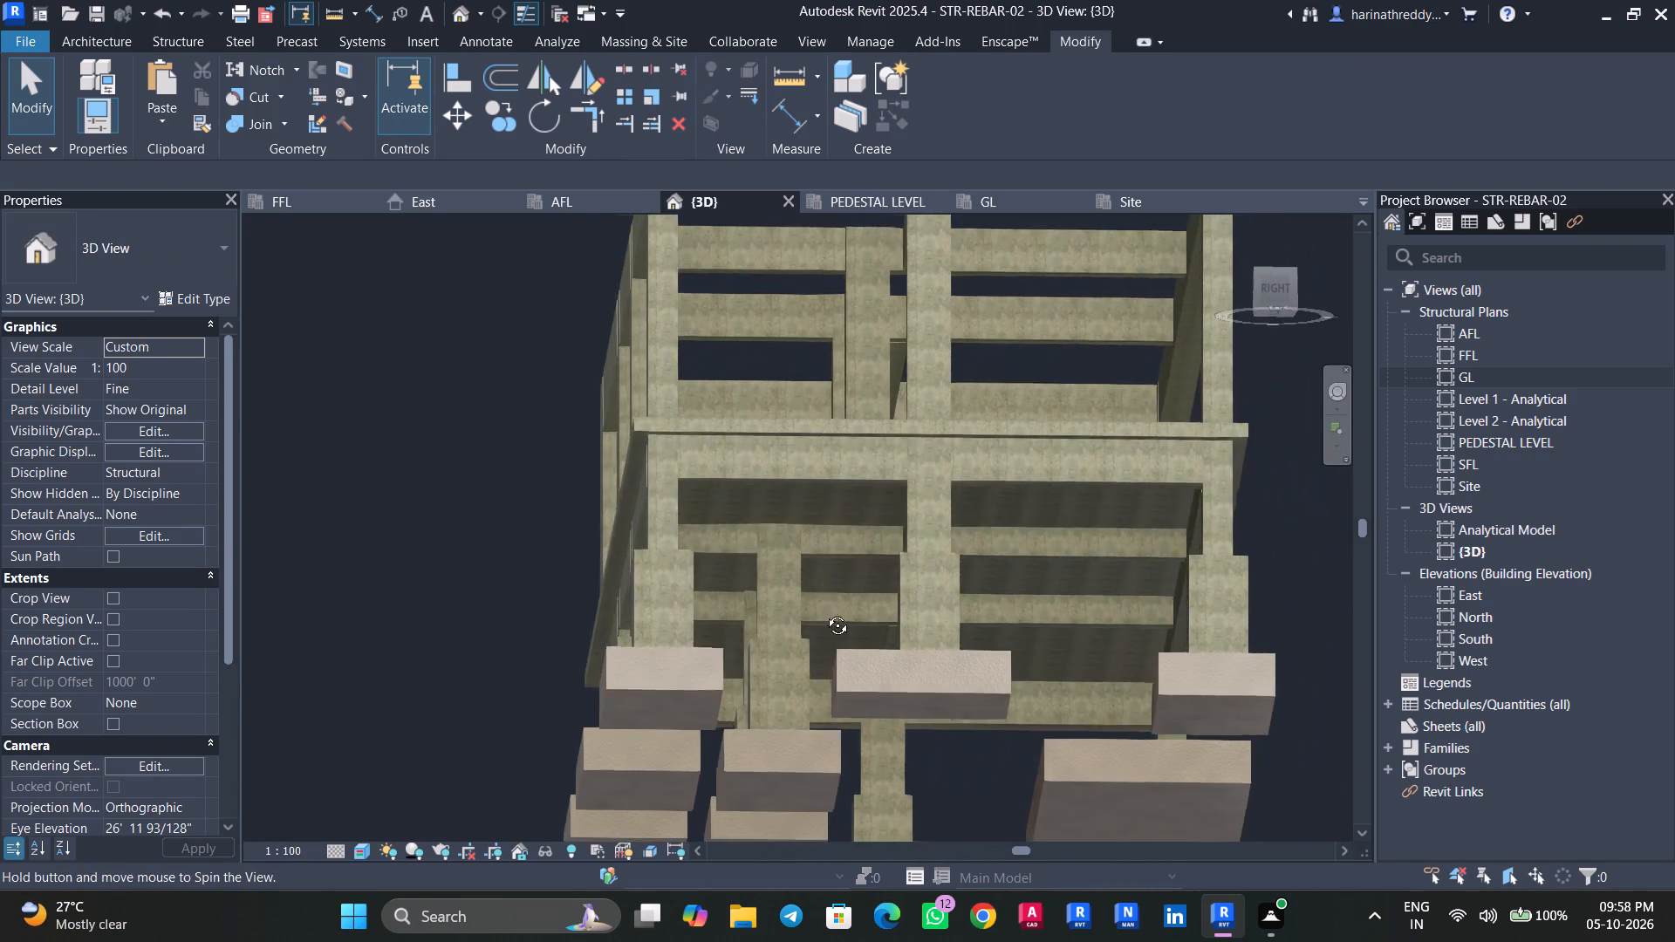
pyautogui.keyDown('shift'); pyautogui.moveTo(824, 612); pyautogui.dragTo(804, 690, button='middle'); pyautogui.keyUp('shift')
# Move the two PEDESTAL LEVEL-to-GL 300 x 450mm columns from grid H at grids 3 and 2 in line with the columns above.
pyautogui.click(1270, 300)
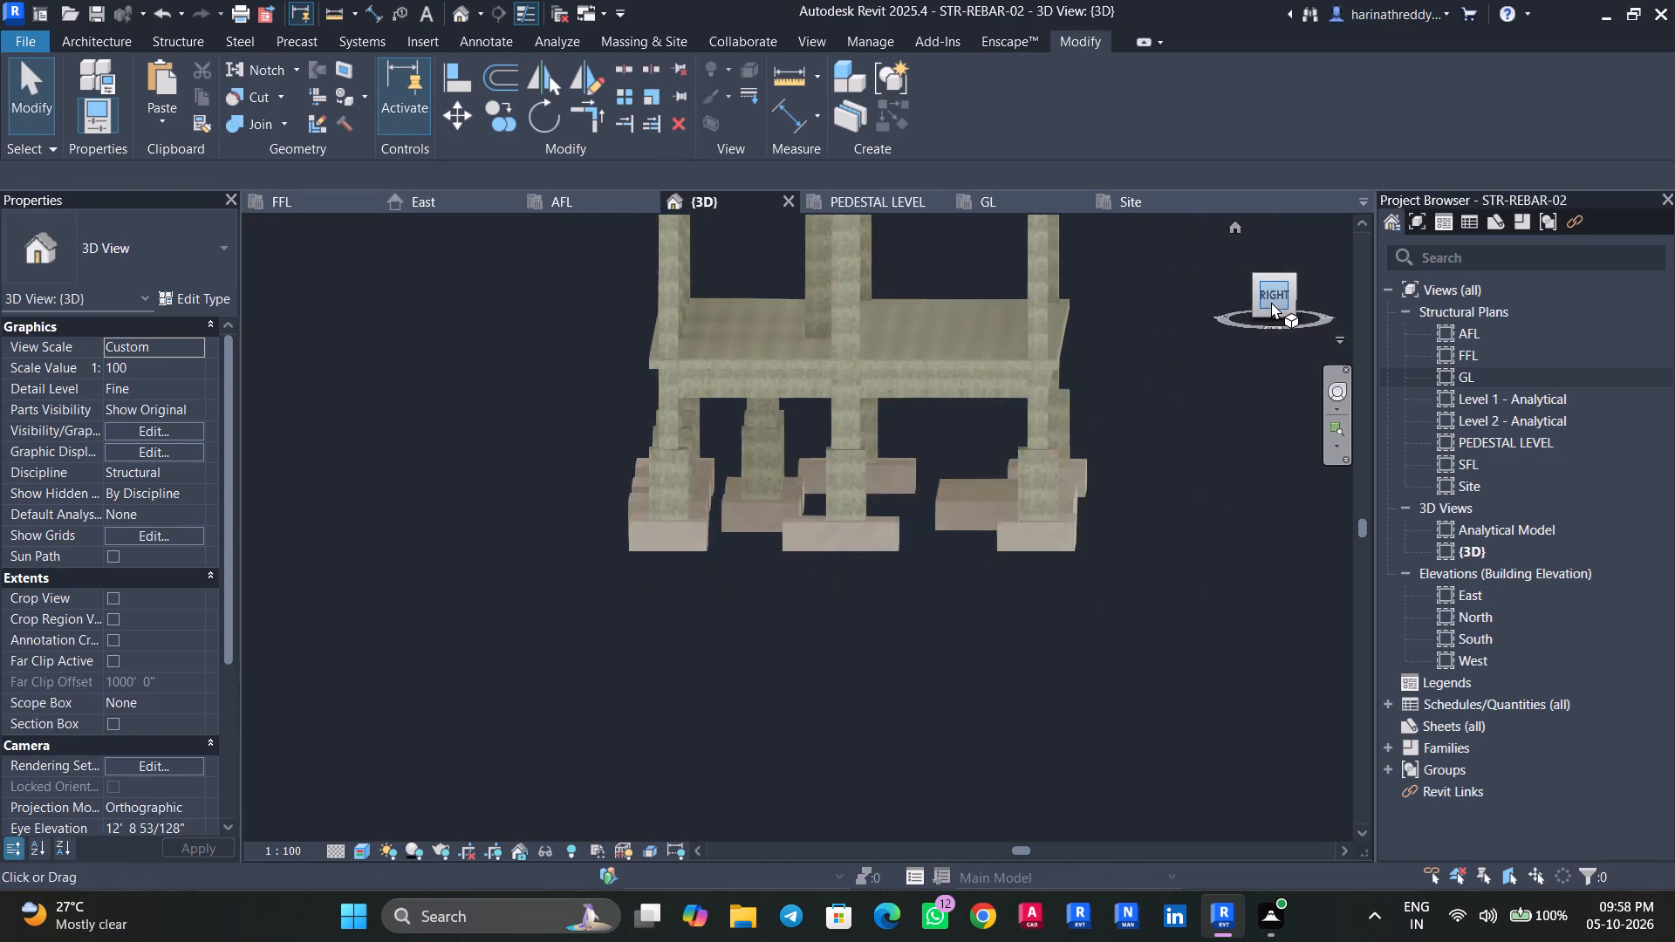
pyautogui.scroll(10, 821, 556)
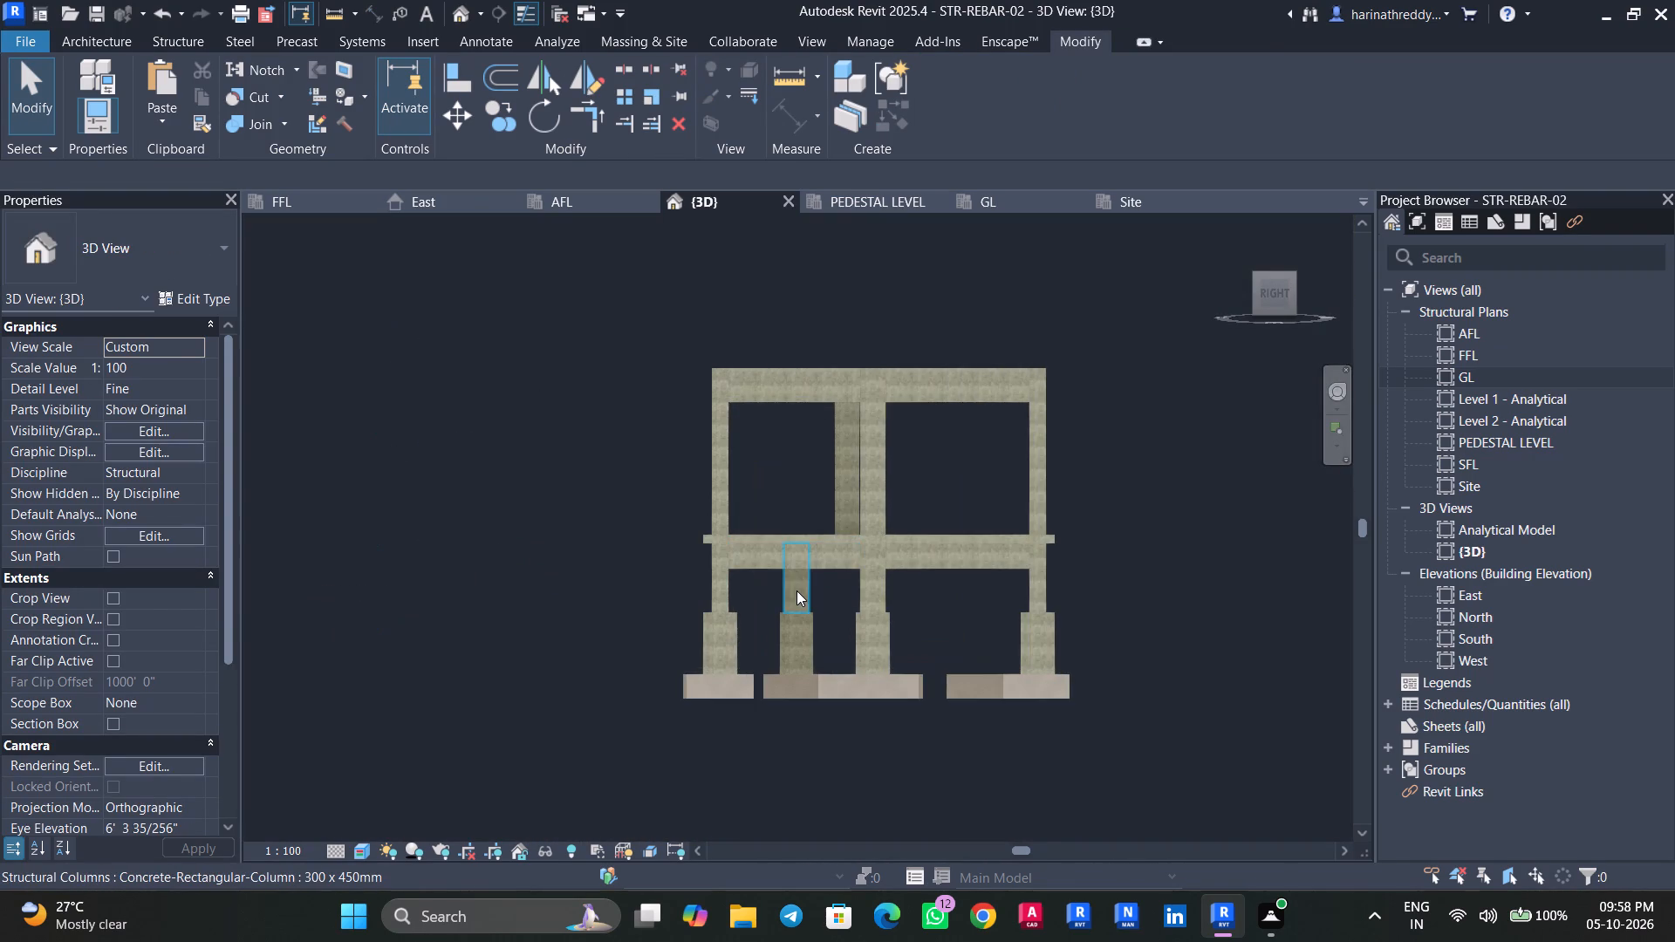
pyautogui.click(796, 590)
pyautogui.moveTo(796, 590); pyautogui.dragTo(841, 582)
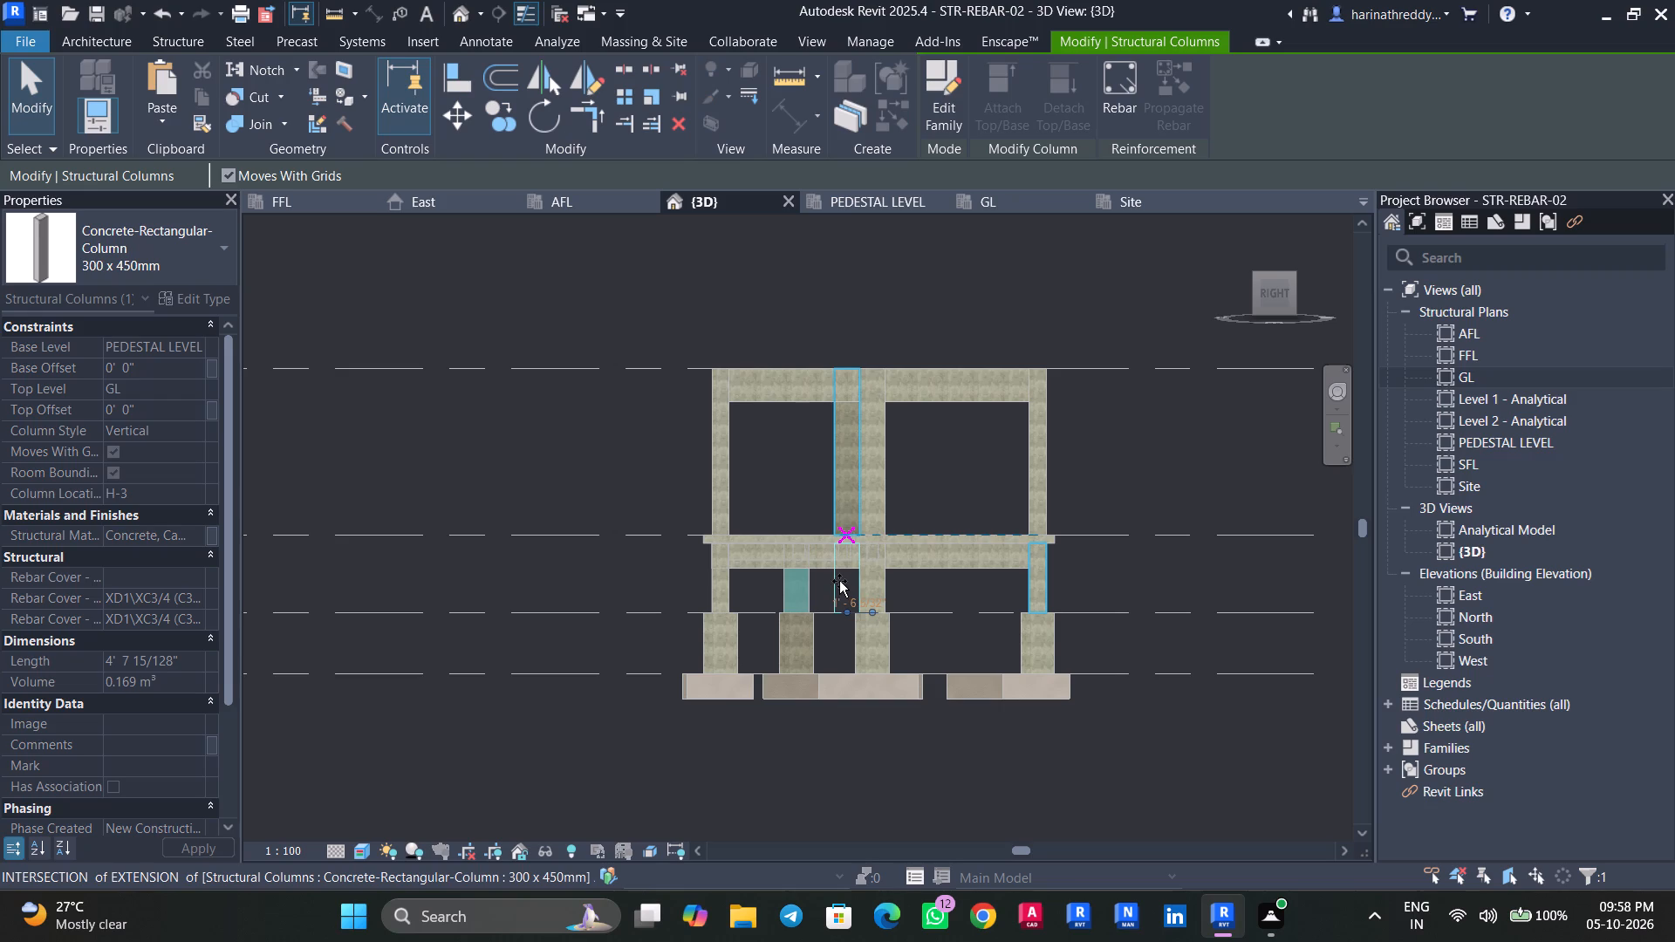
pyautogui.press('Escape')
pyautogui.click(799, 593)
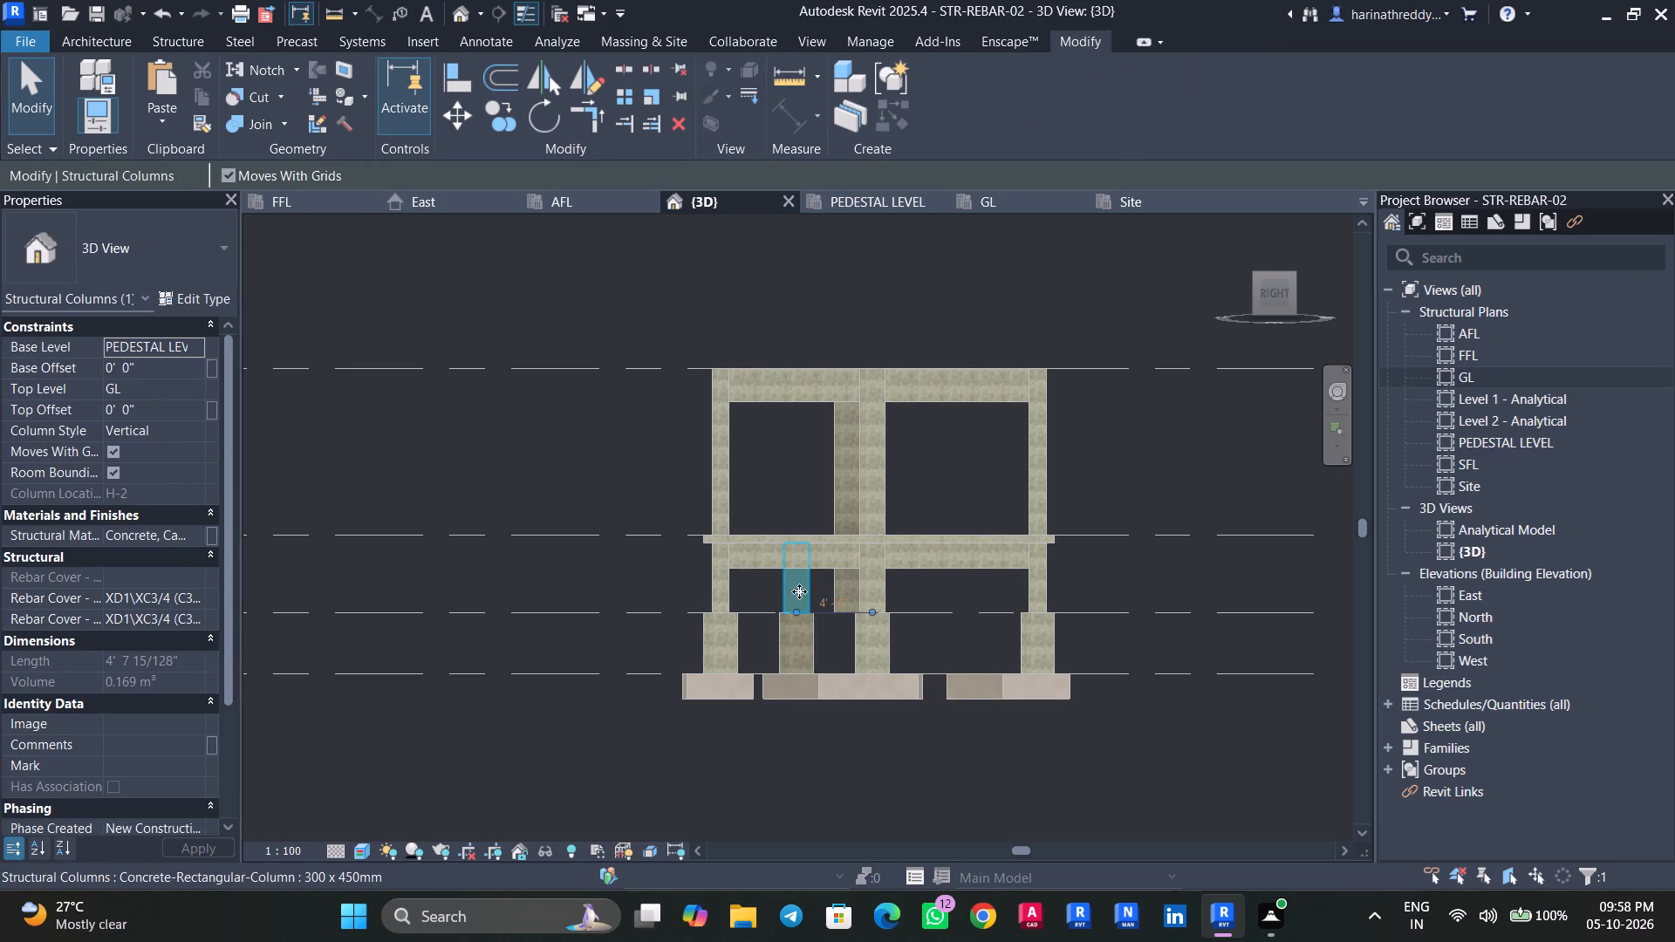
pyautogui.moveTo(798, 591); pyautogui.dragTo(841, 589)
pyautogui.press('Escape')
pyautogui.press('Escape')
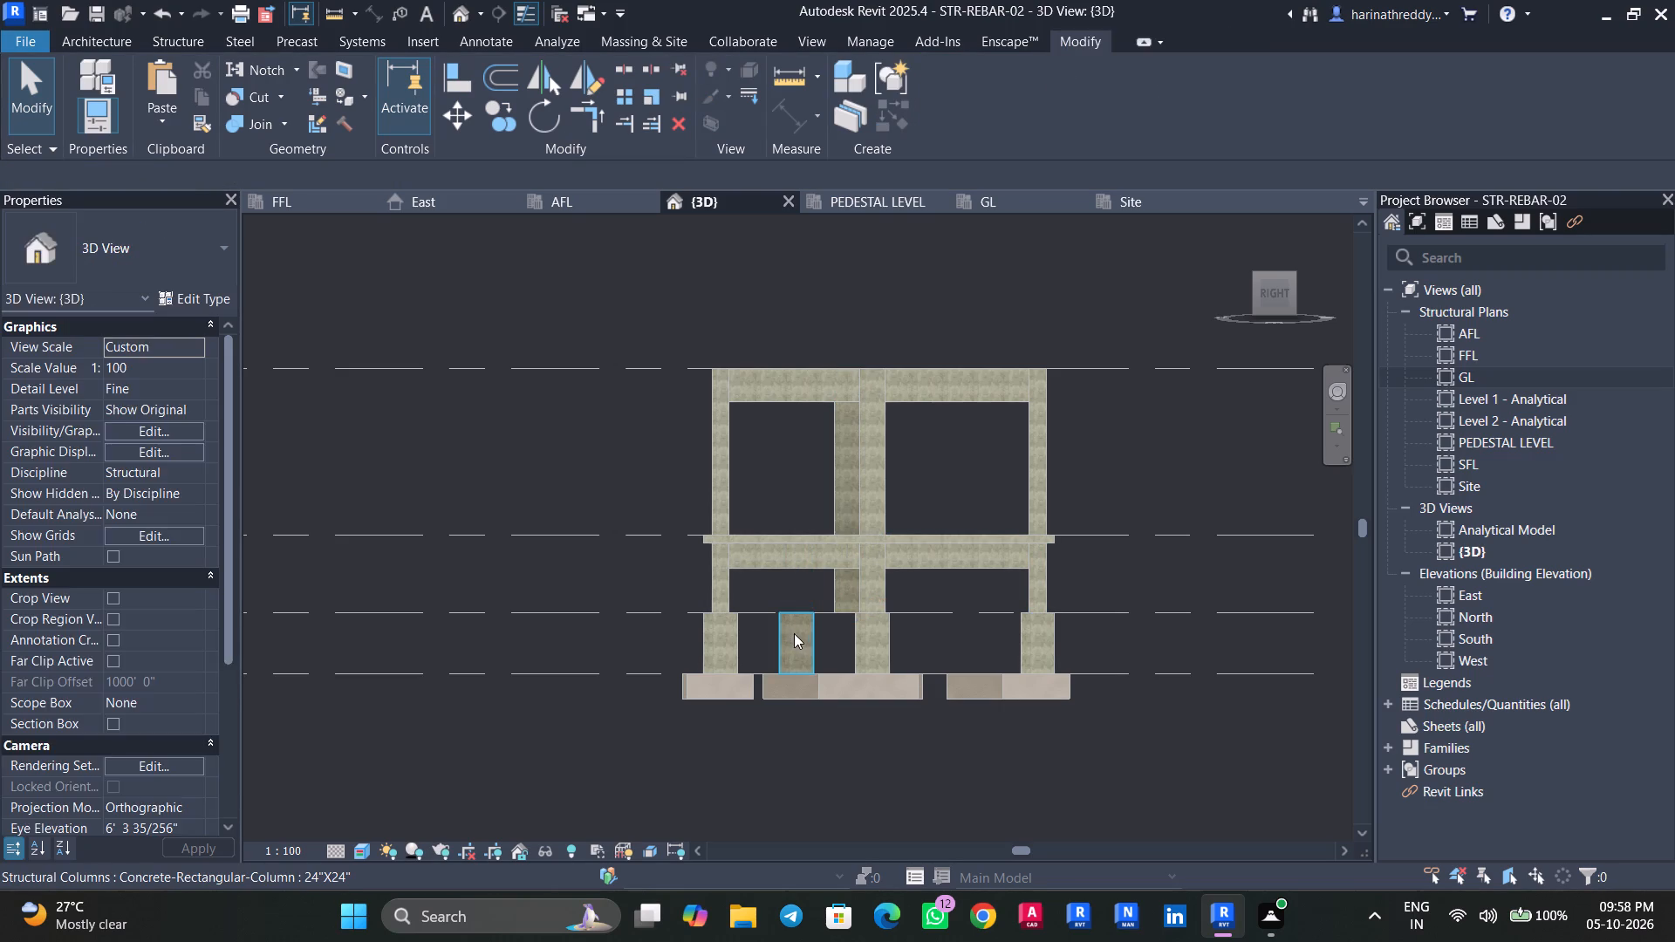
# Move the two 24"X24" interior pedestals with their footings in line with the 300 x 450mm columns above.
pyautogui.click(794, 633)
pyautogui.moveTo(797, 638); pyautogui.dragTo(843, 638)
pyautogui.press('Escape')
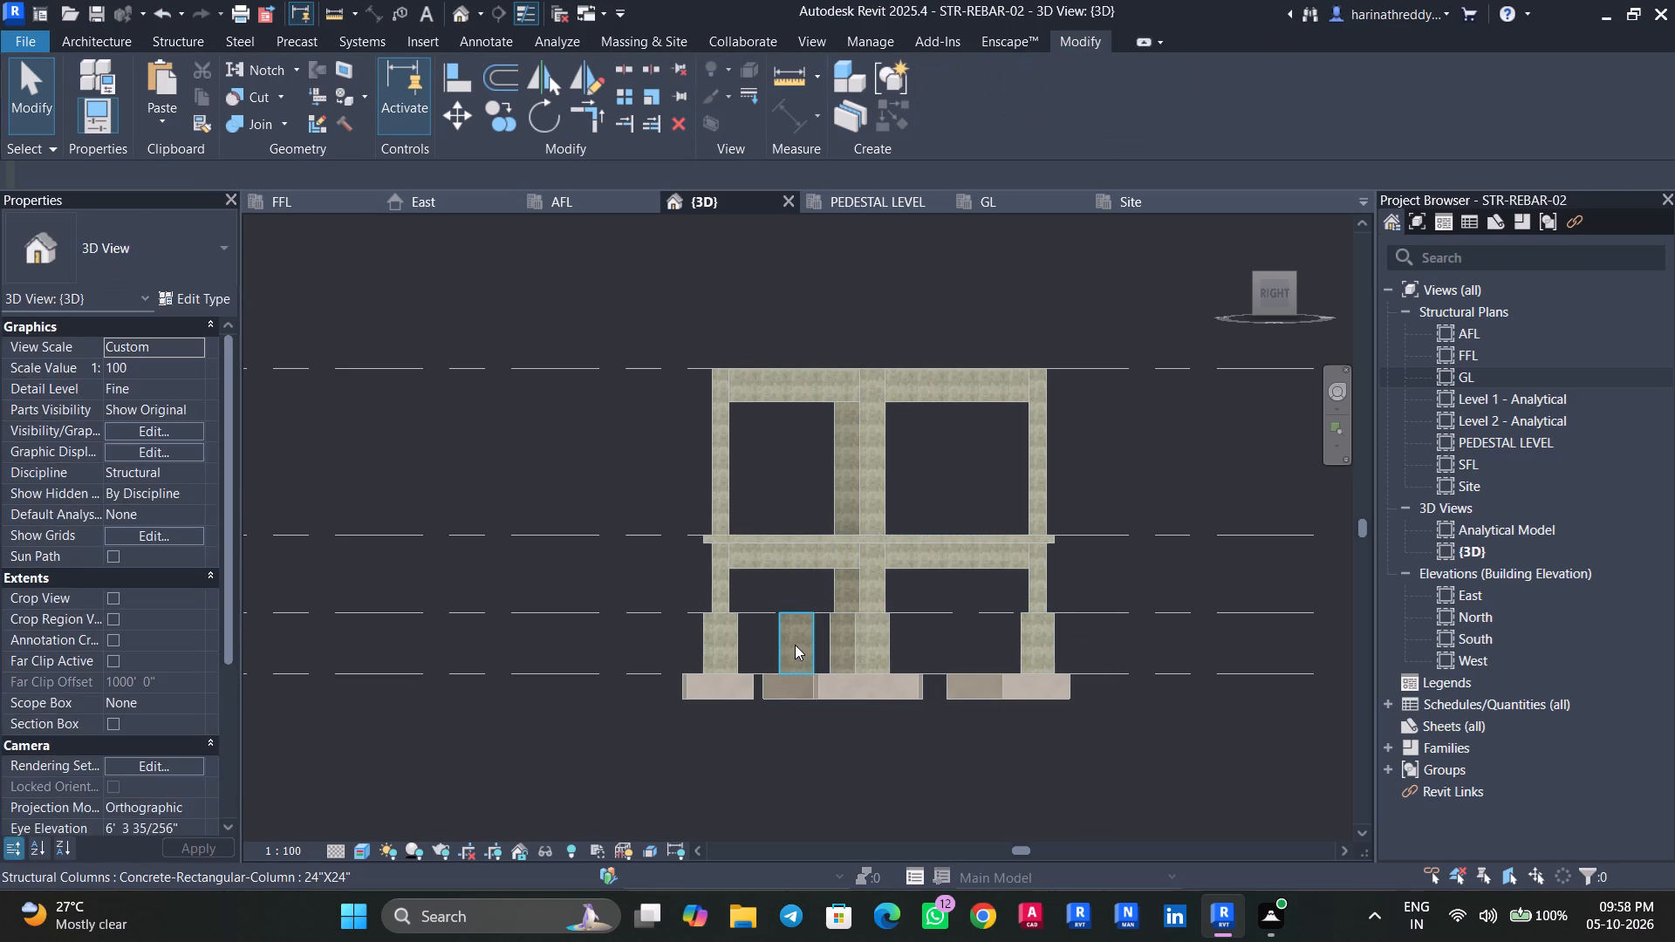
pyautogui.click(795, 645)
pyautogui.moveTo(796, 639); pyautogui.dragTo(842, 639)
pyautogui.press('Escape')
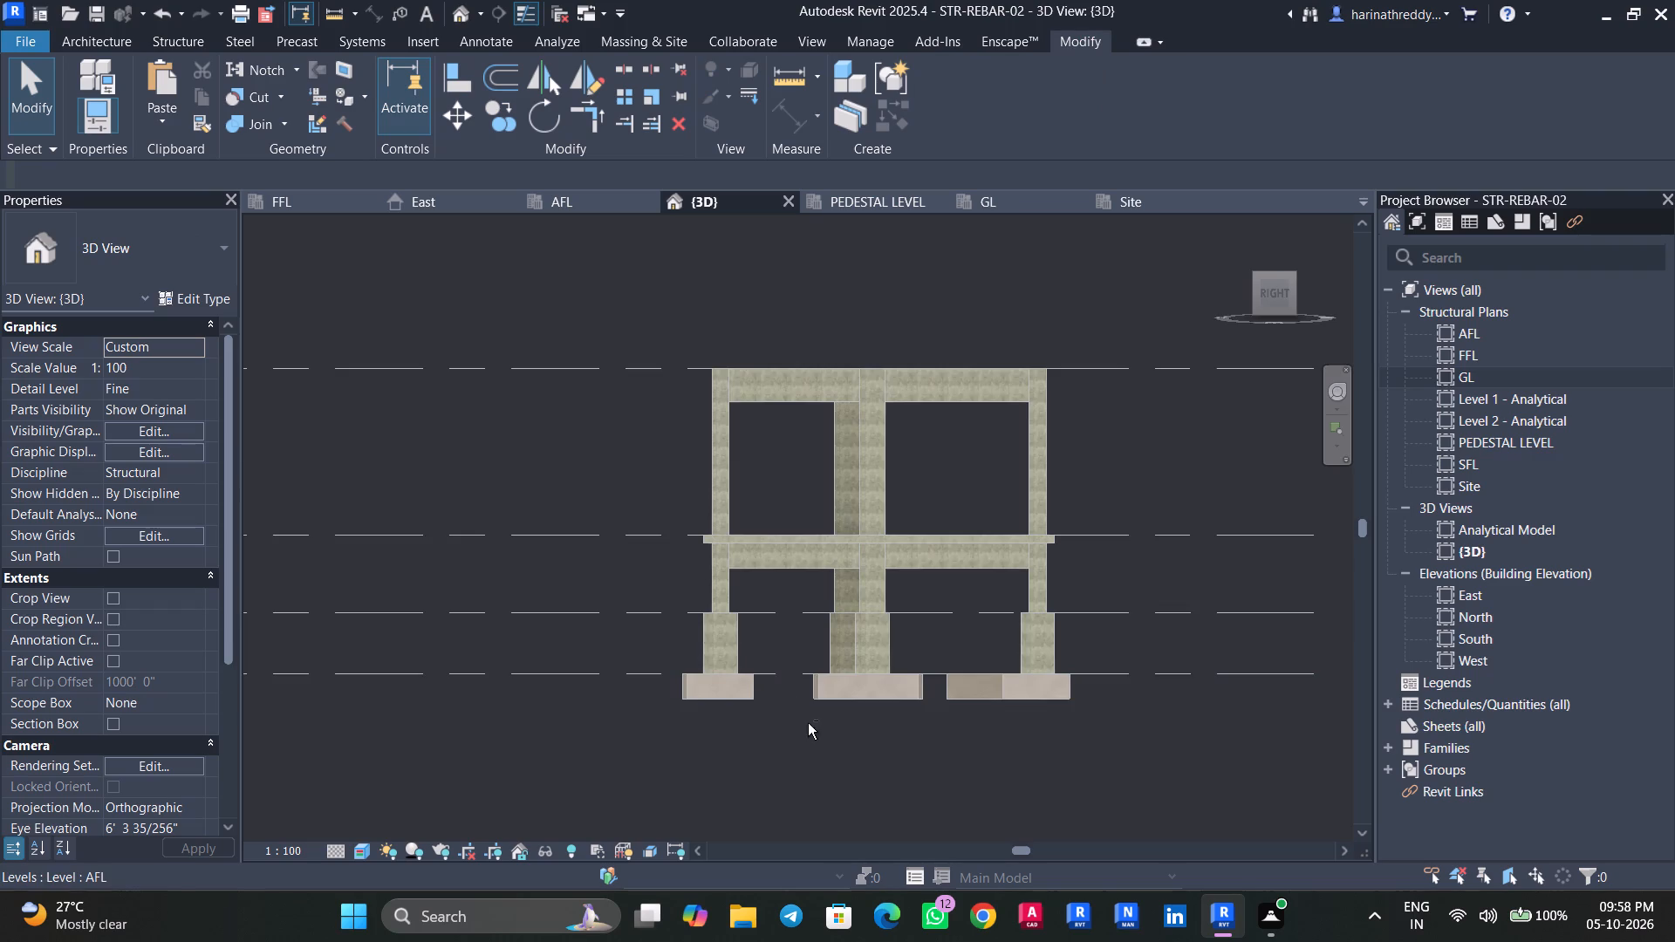
# Examine the realigned interior columns, pedestals and footings from all sides in the 3D view.
pyautogui.keyDown('shift'); pyautogui.moveTo(813, 731); pyautogui.dragTo(1101, 664, button='middle'); pyautogui.keyUp('shift')
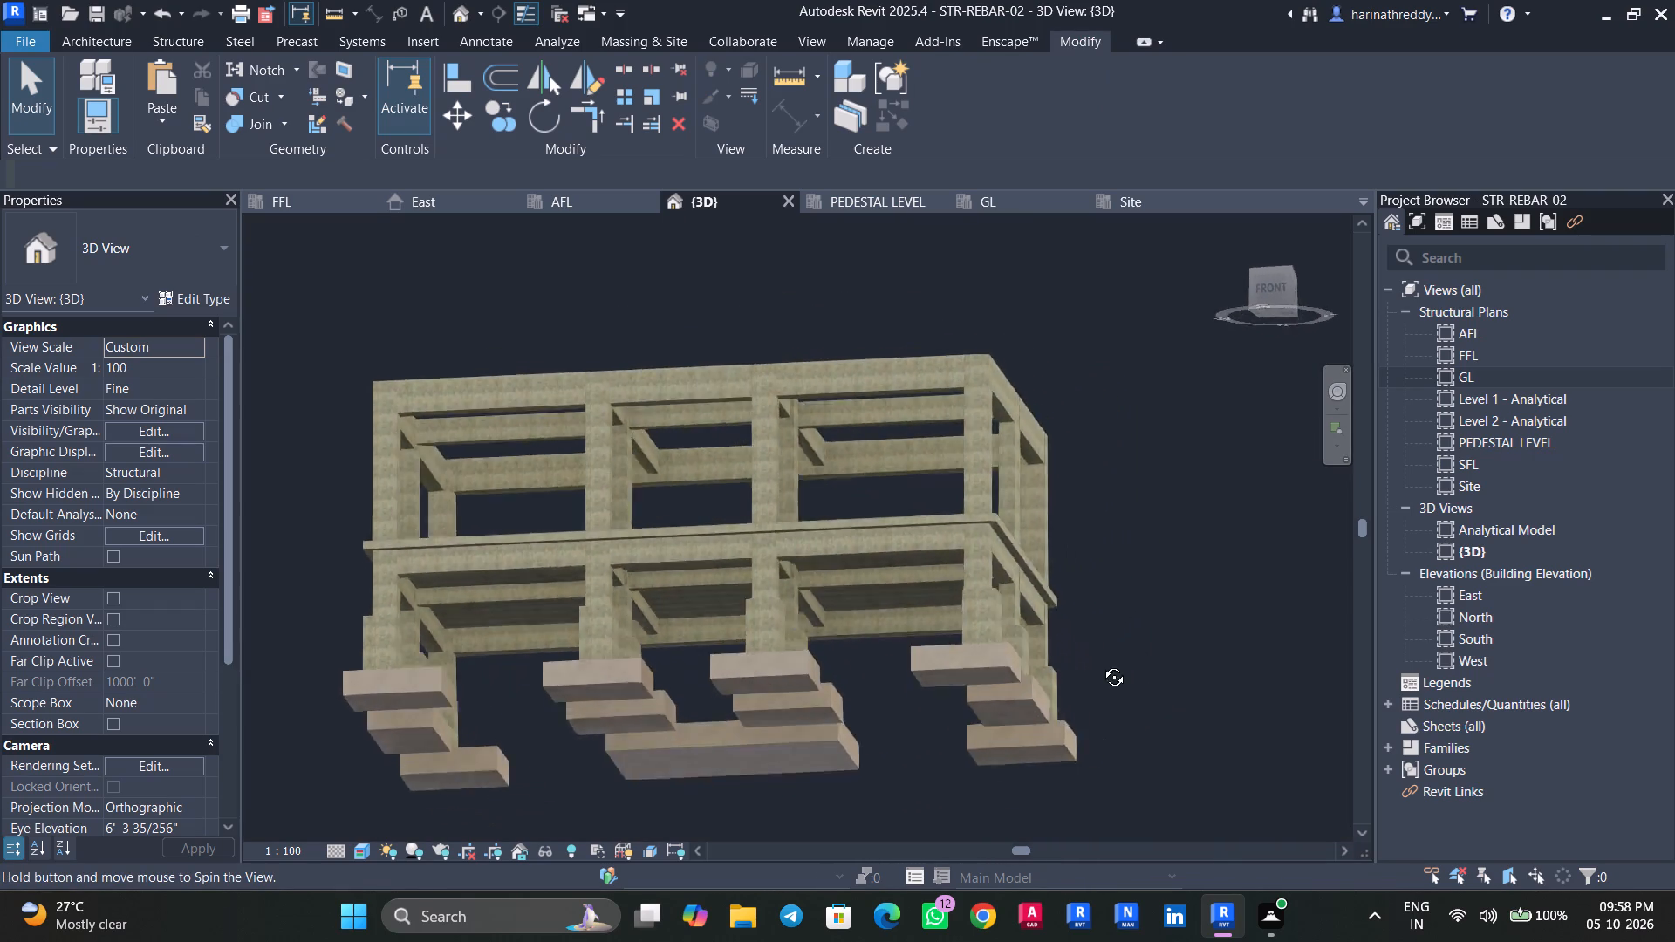
pyautogui.keyDown('shift'); pyautogui.moveTo(1101, 664); pyautogui.dragTo(961, 838, button='middle'); pyautogui.keyUp('shift')
pyautogui.keyDown('shift'); pyautogui.moveTo(985, 799); pyautogui.dragTo(1038, 857, button='middle'); pyautogui.keyUp('shift')
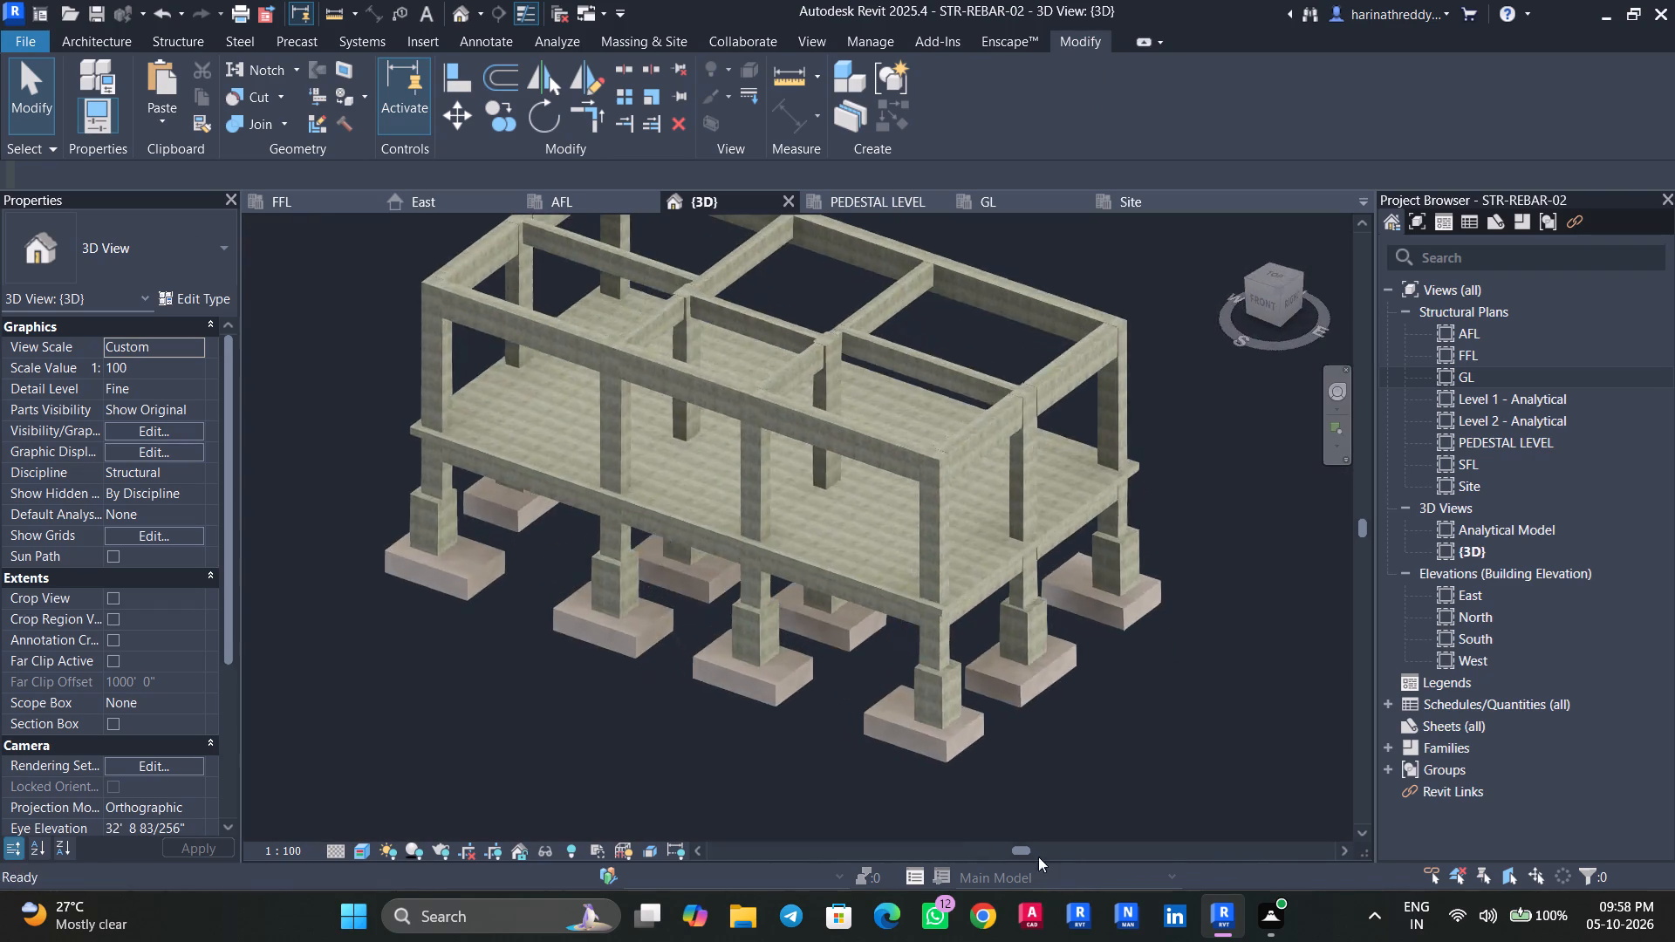
pyautogui.keyDown('shift'); pyautogui.moveTo(1038, 857); pyautogui.dragTo(1032, 879, button='middle'); pyautogui.keyUp('shift')
pyautogui.scroll(4, 842, 371)
pyautogui.keyDown('shift'); pyautogui.moveTo(847, 381); pyautogui.dragTo(884, 525, button='middle'); pyautogui.keyUp('shift')
pyautogui.scroll(-4, 884, 522)
pyautogui.keyDown('shift'); pyautogui.moveTo(814, 599); pyautogui.dragTo(828, 619, button='middle'); pyautogui.keyUp('shift')
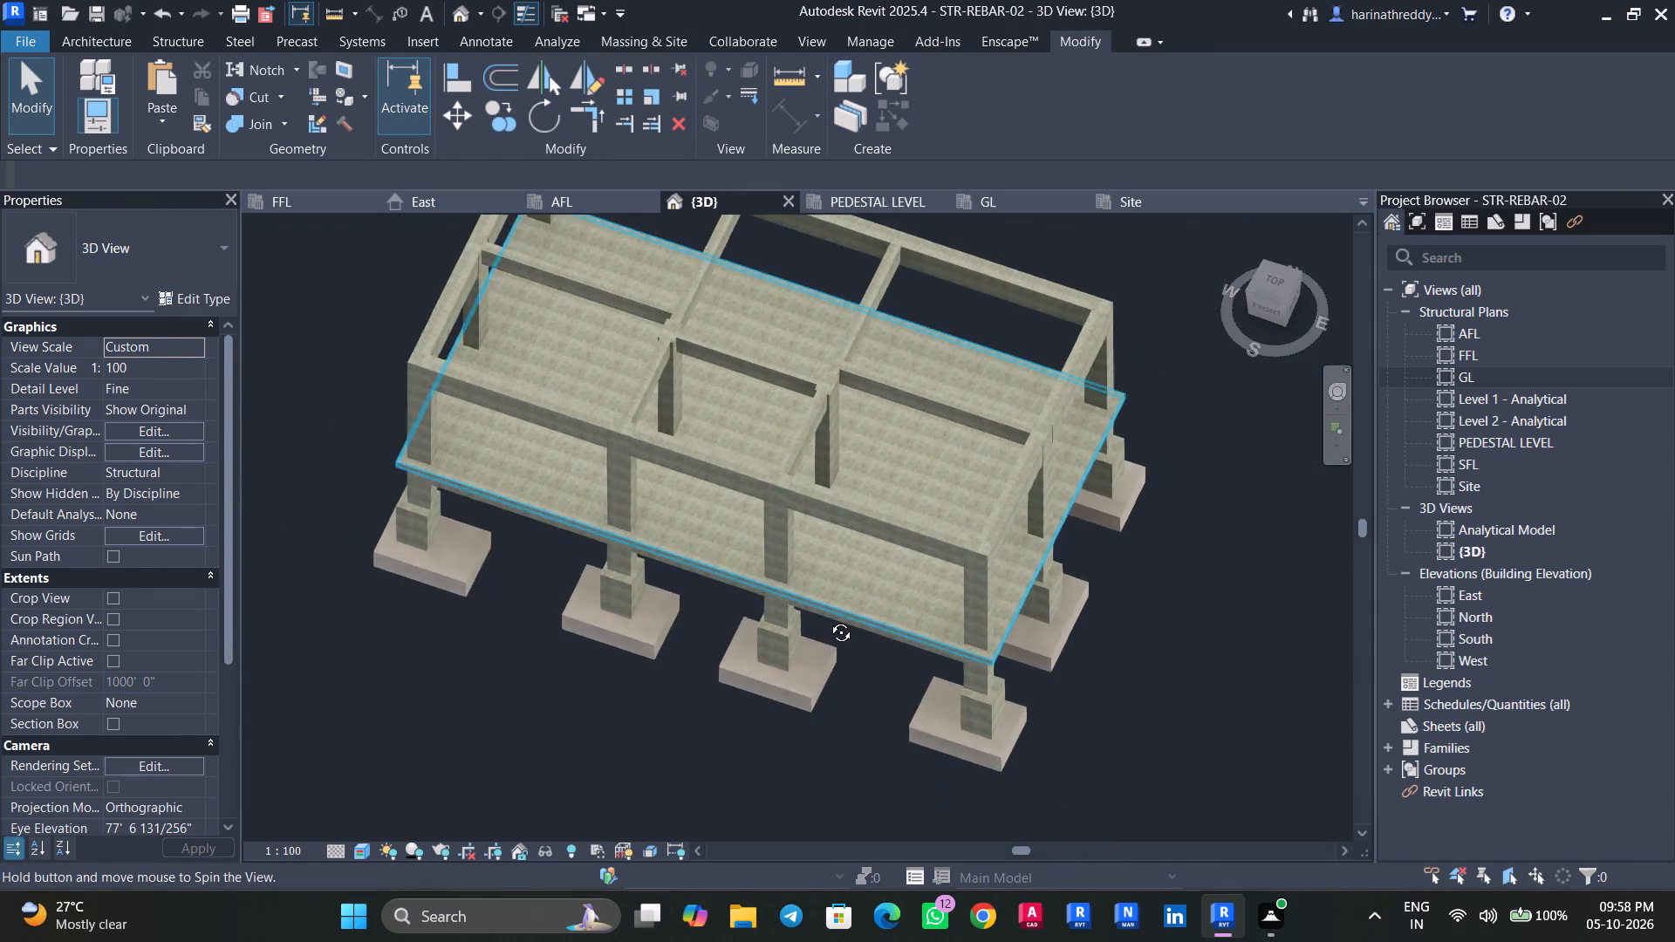
pyautogui.keyDown('shift'); pyautogui.moveTo(828, 619); pyautogui.dragTo(928, 634, button='middle'); pyautogui.keyUp('shift')
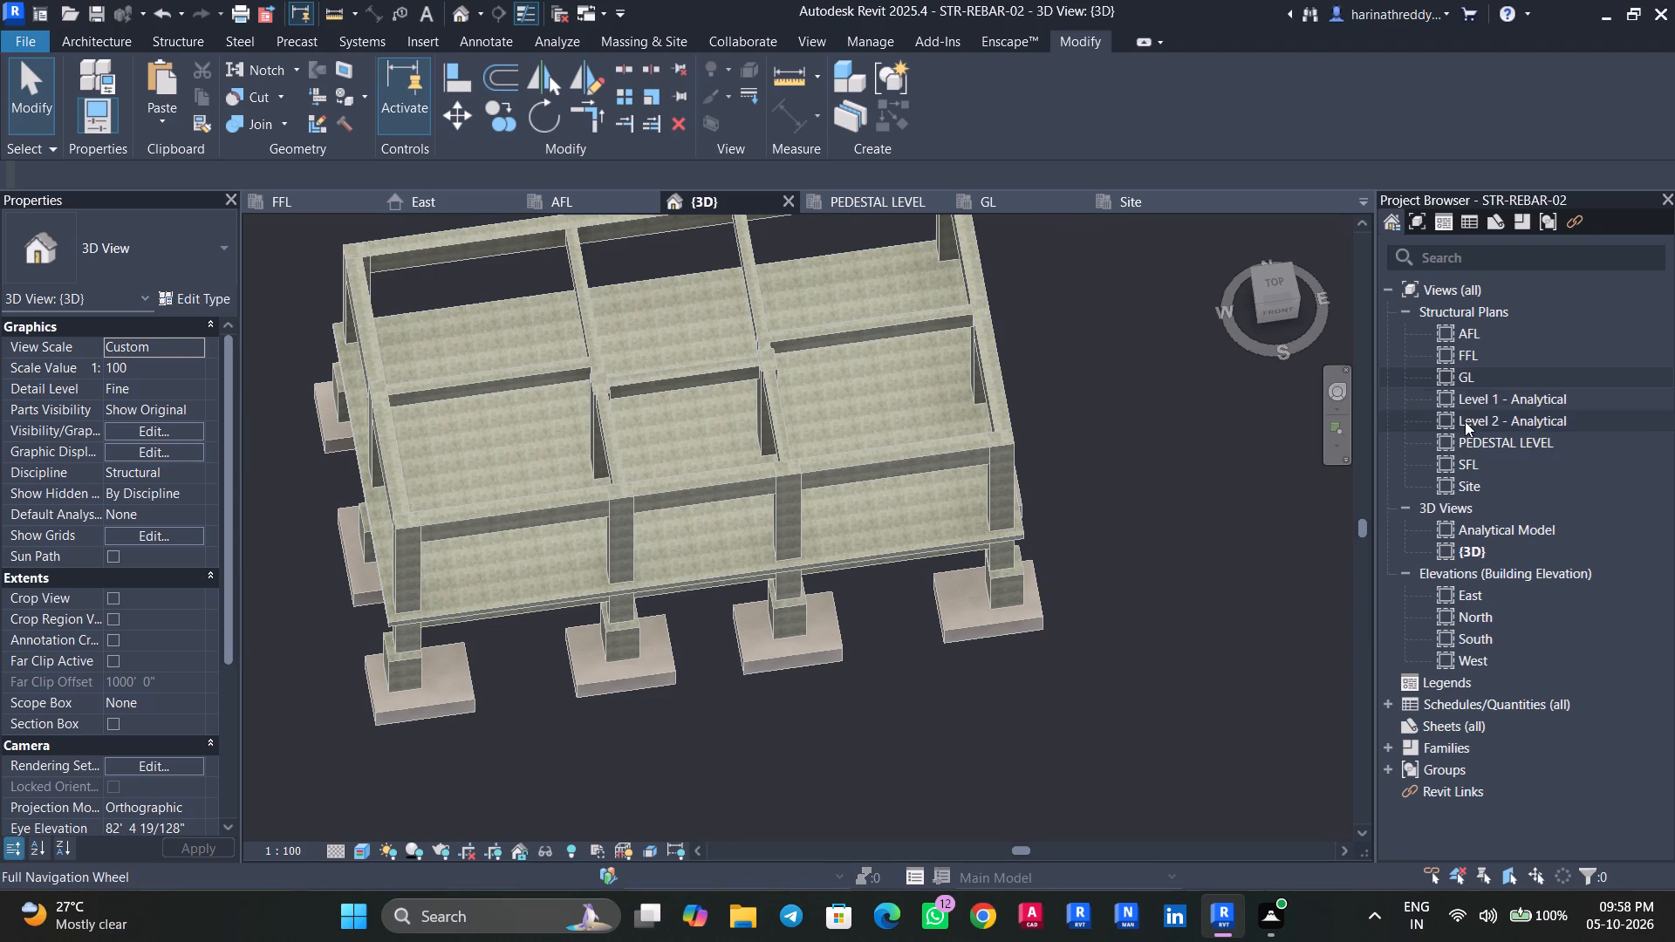
# In the AFL plan, move grid G toward grid H onto the centre line of the interior pedestals at grids 2 and 3.
pyautogui.doubleClick(1480, 328)
pyautogui.scroll(-5, 755, 480)
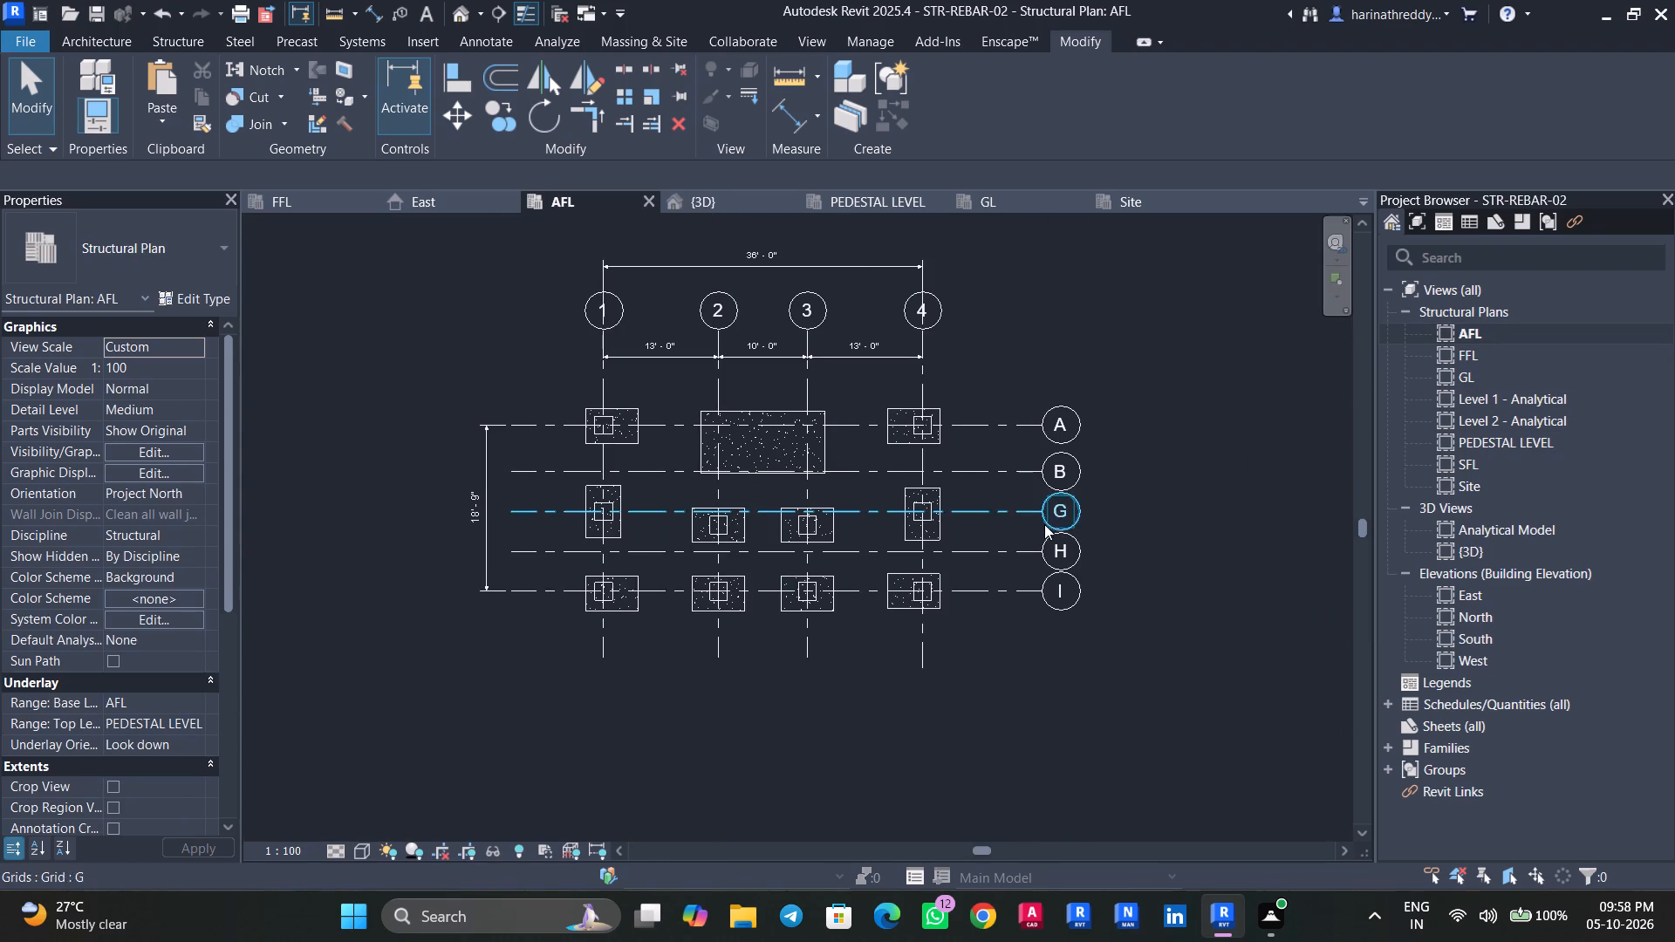
pyautogui.scroll(3, 714, 515)
pyautogui.click(614, 511)
pyautogui.scroll(3, 616, 511)
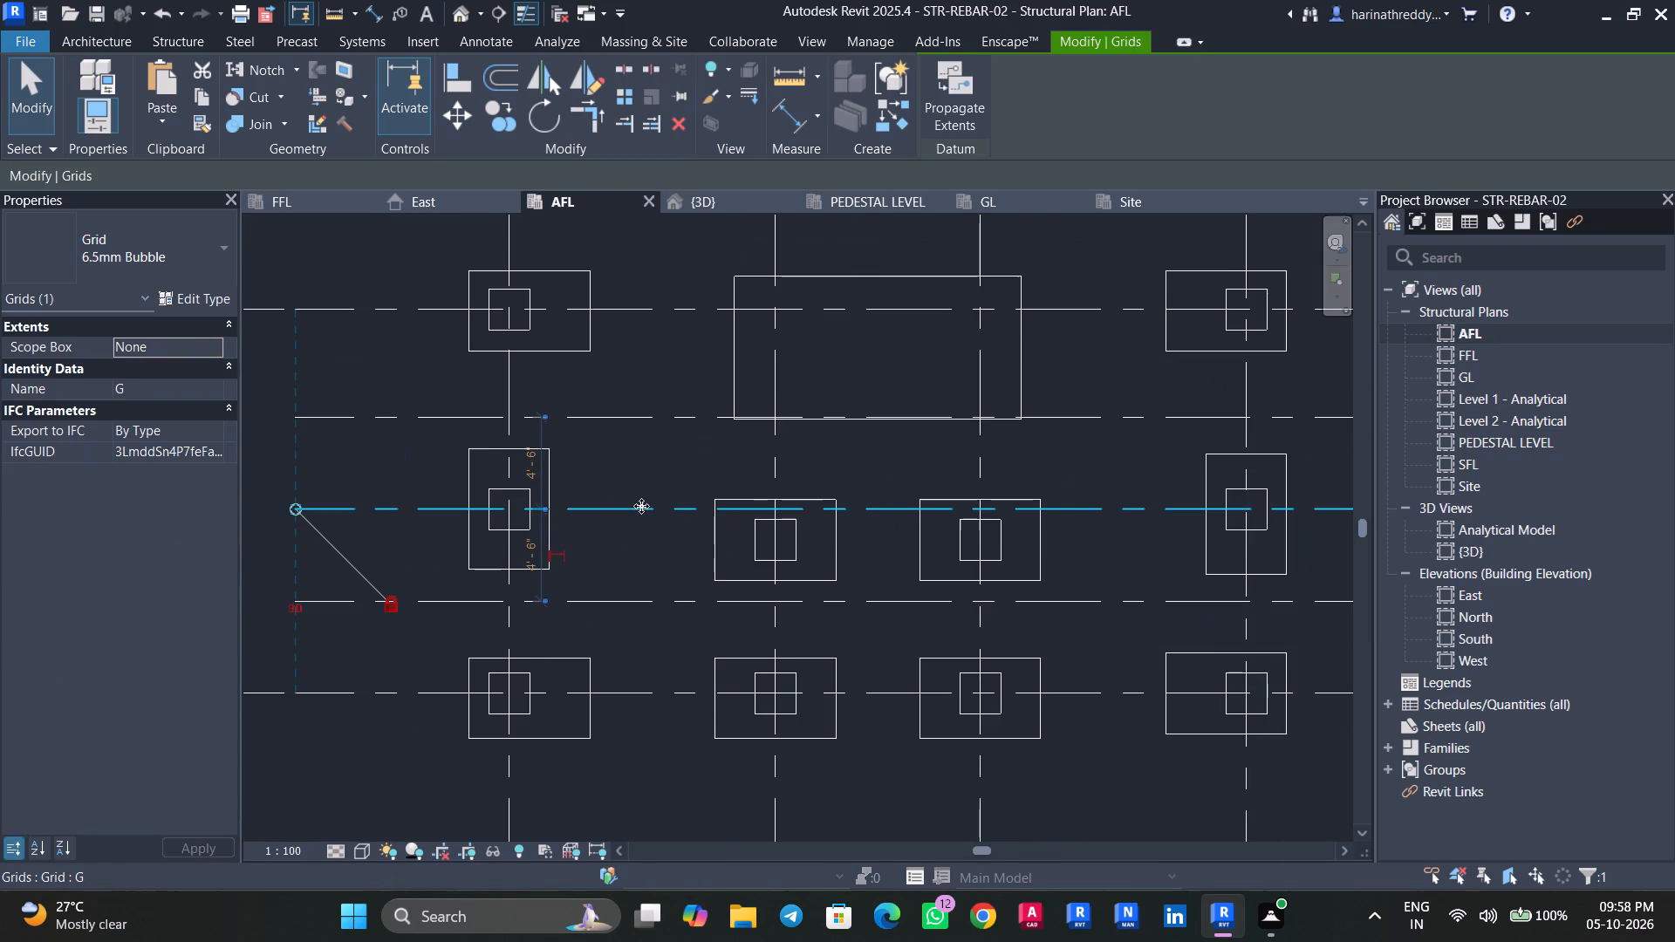
pyautogui.moveTo(641, 506); pyautogui.dragTo(646, 540)
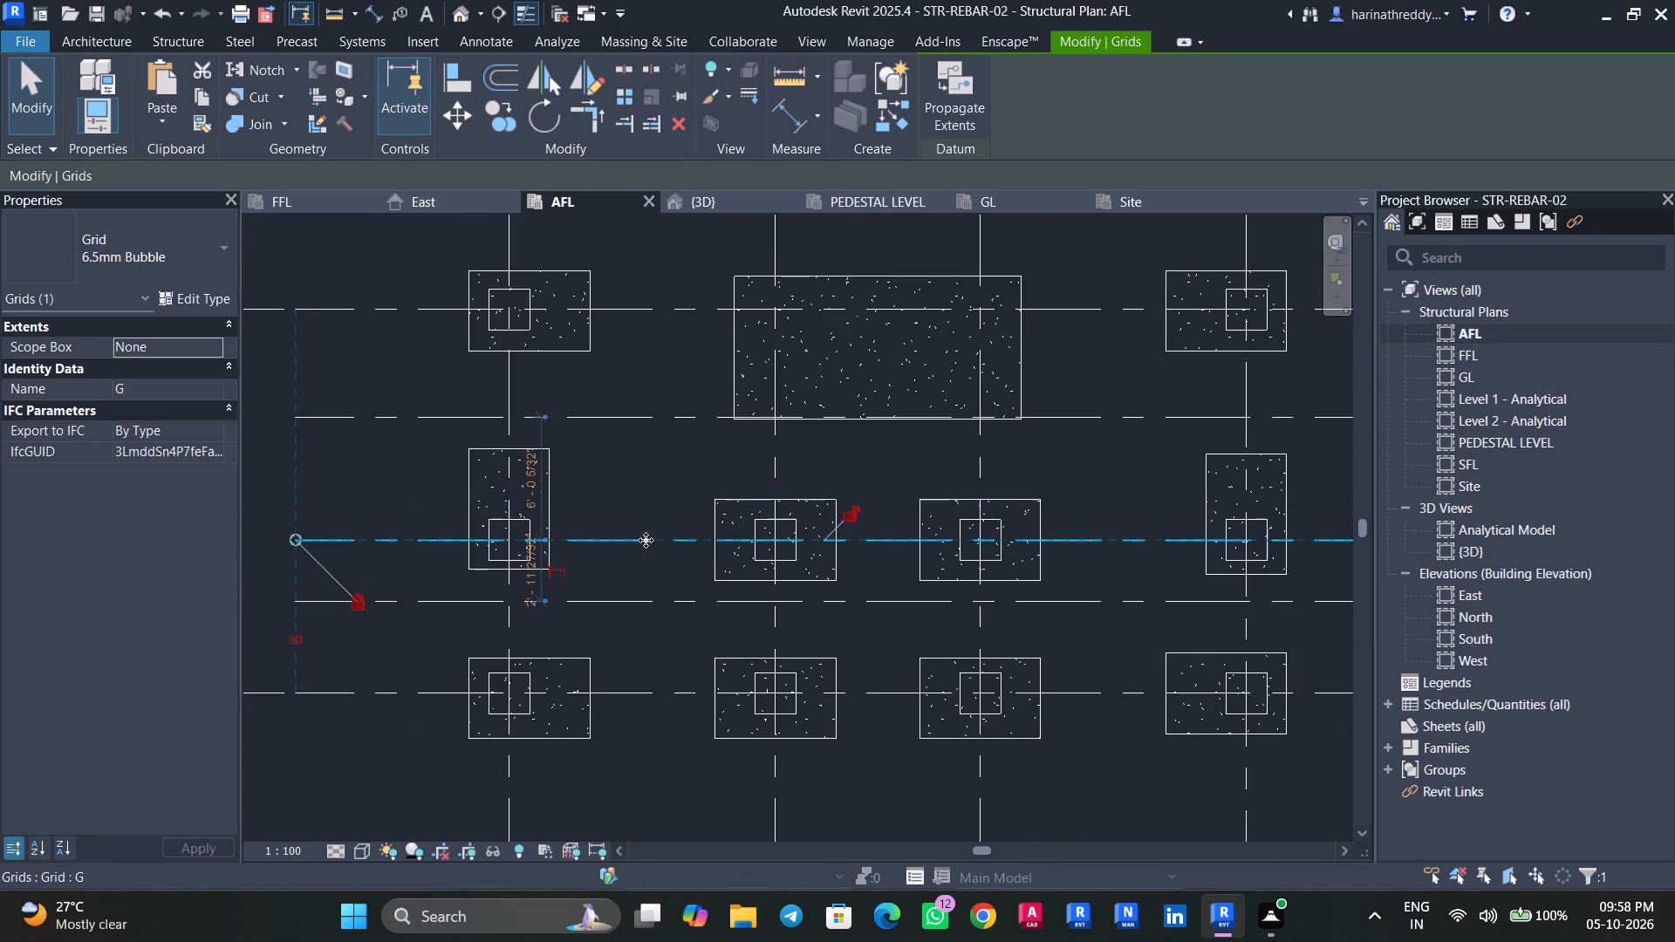
# Extend the bubble-free end of grid G slightly outward, together with the aligned parallel grids.
pyautogui.click(646, 485)
pyautogui.scroll(-3, 646, 485)
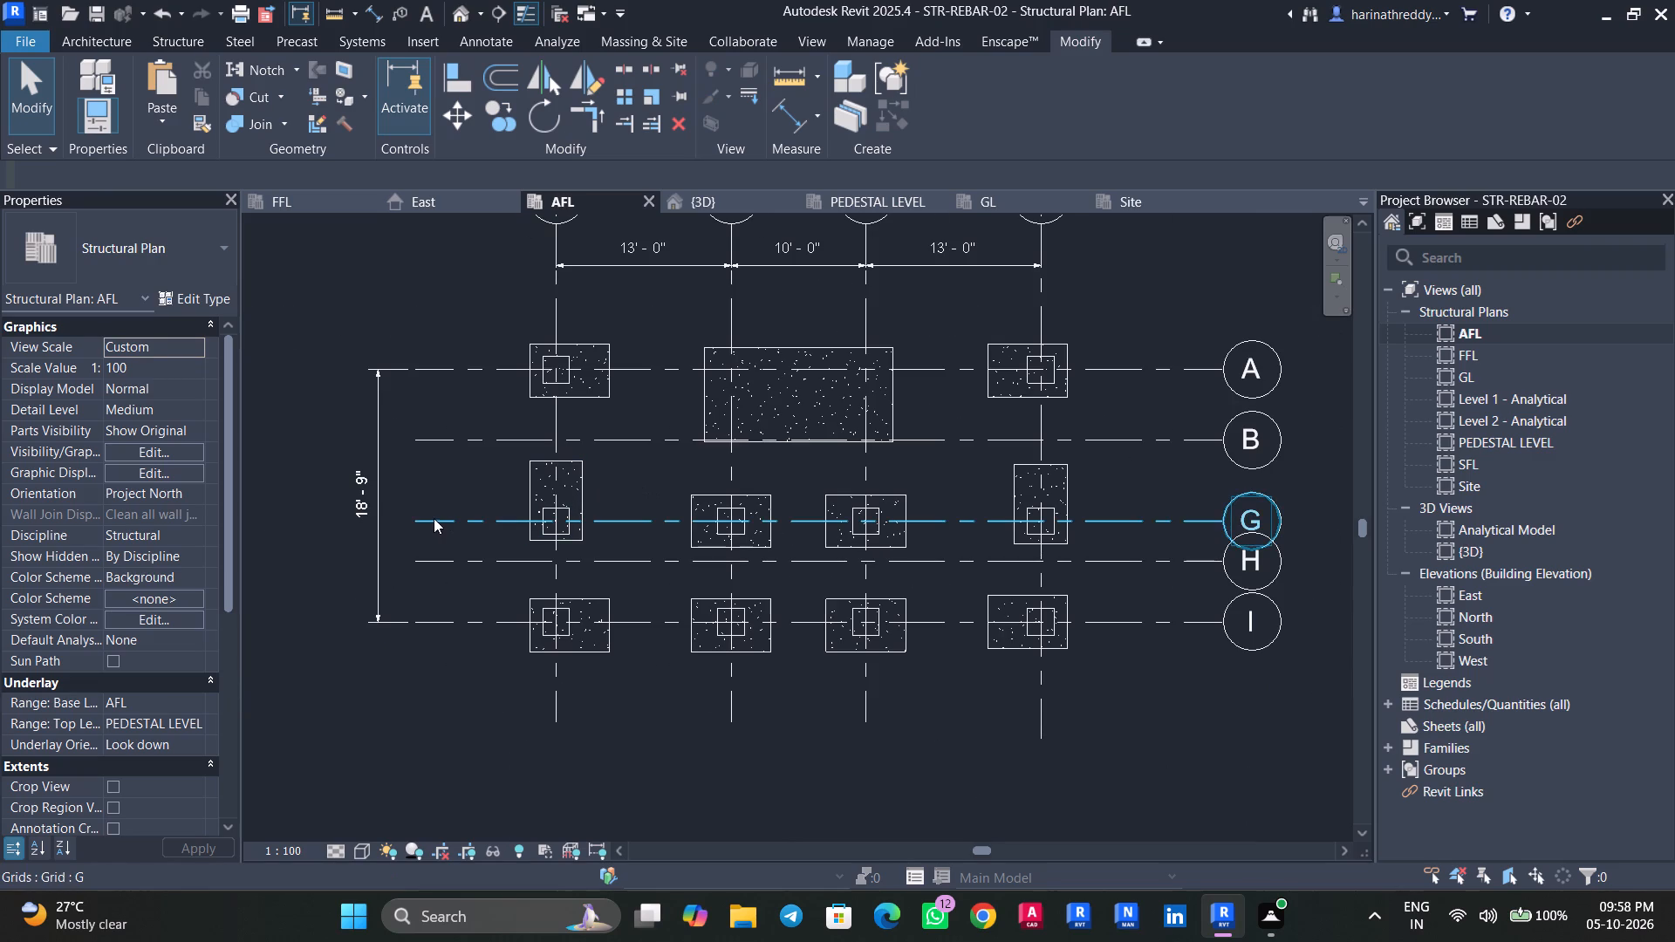
pyautogui.click(434, 518)
pyautogui.moveTo(414, 521); pyautogui.dragTo(405, 521)
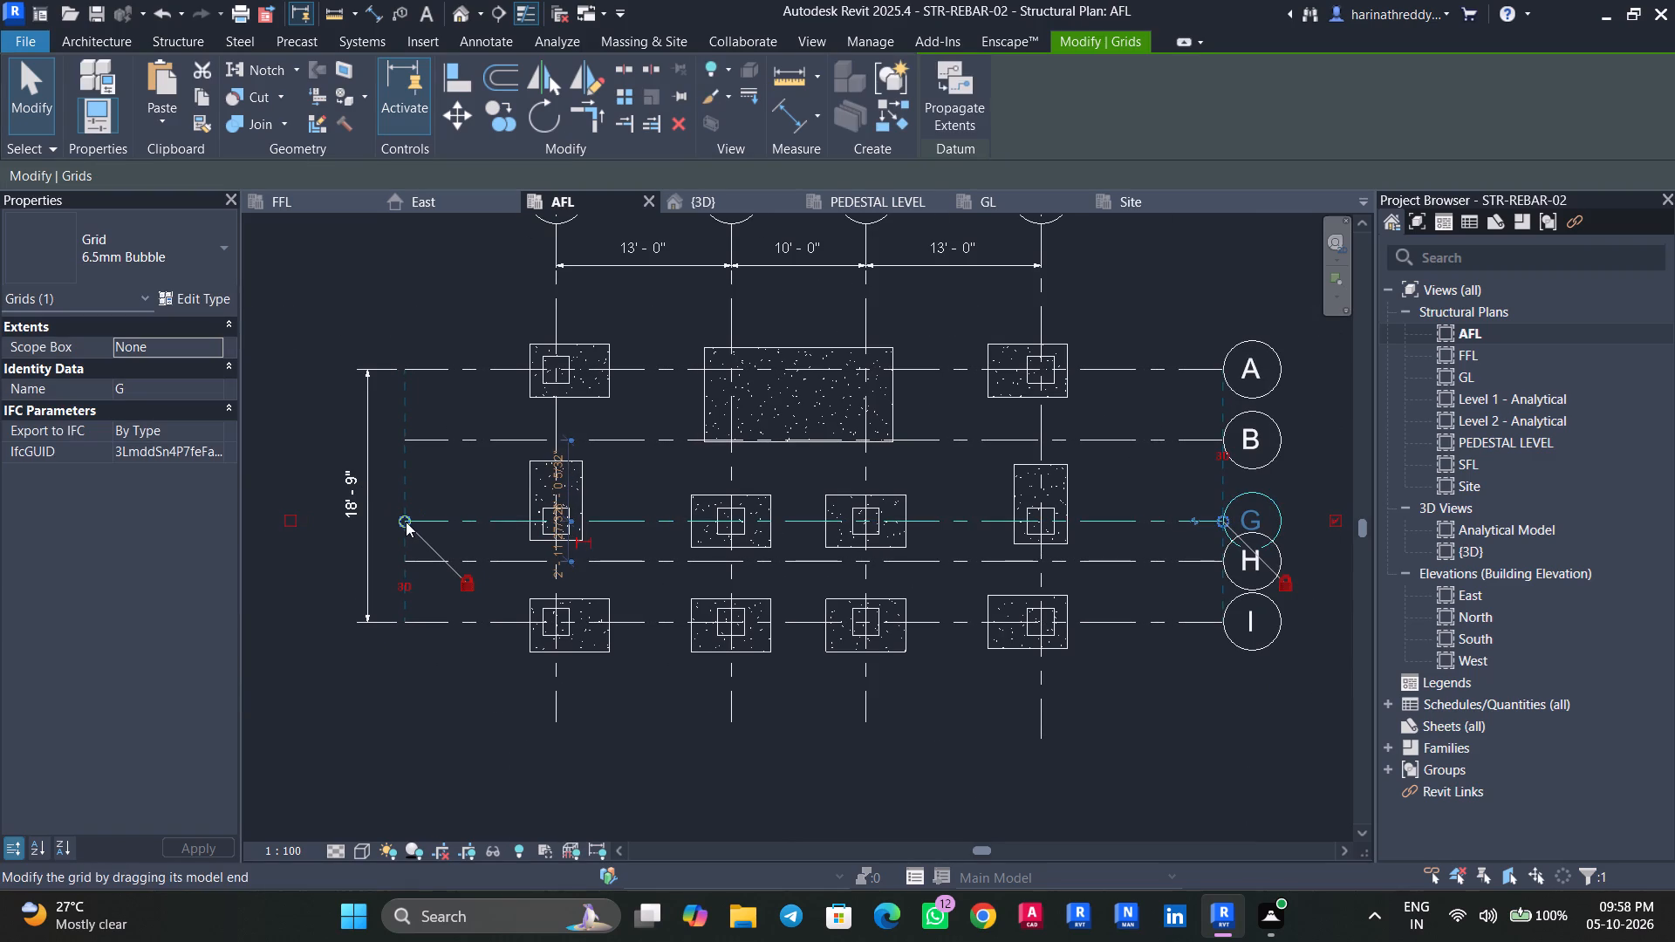
pyautogui.press('Escape')
pyautogui.press('Escape')
pyautogui.press('Escape')
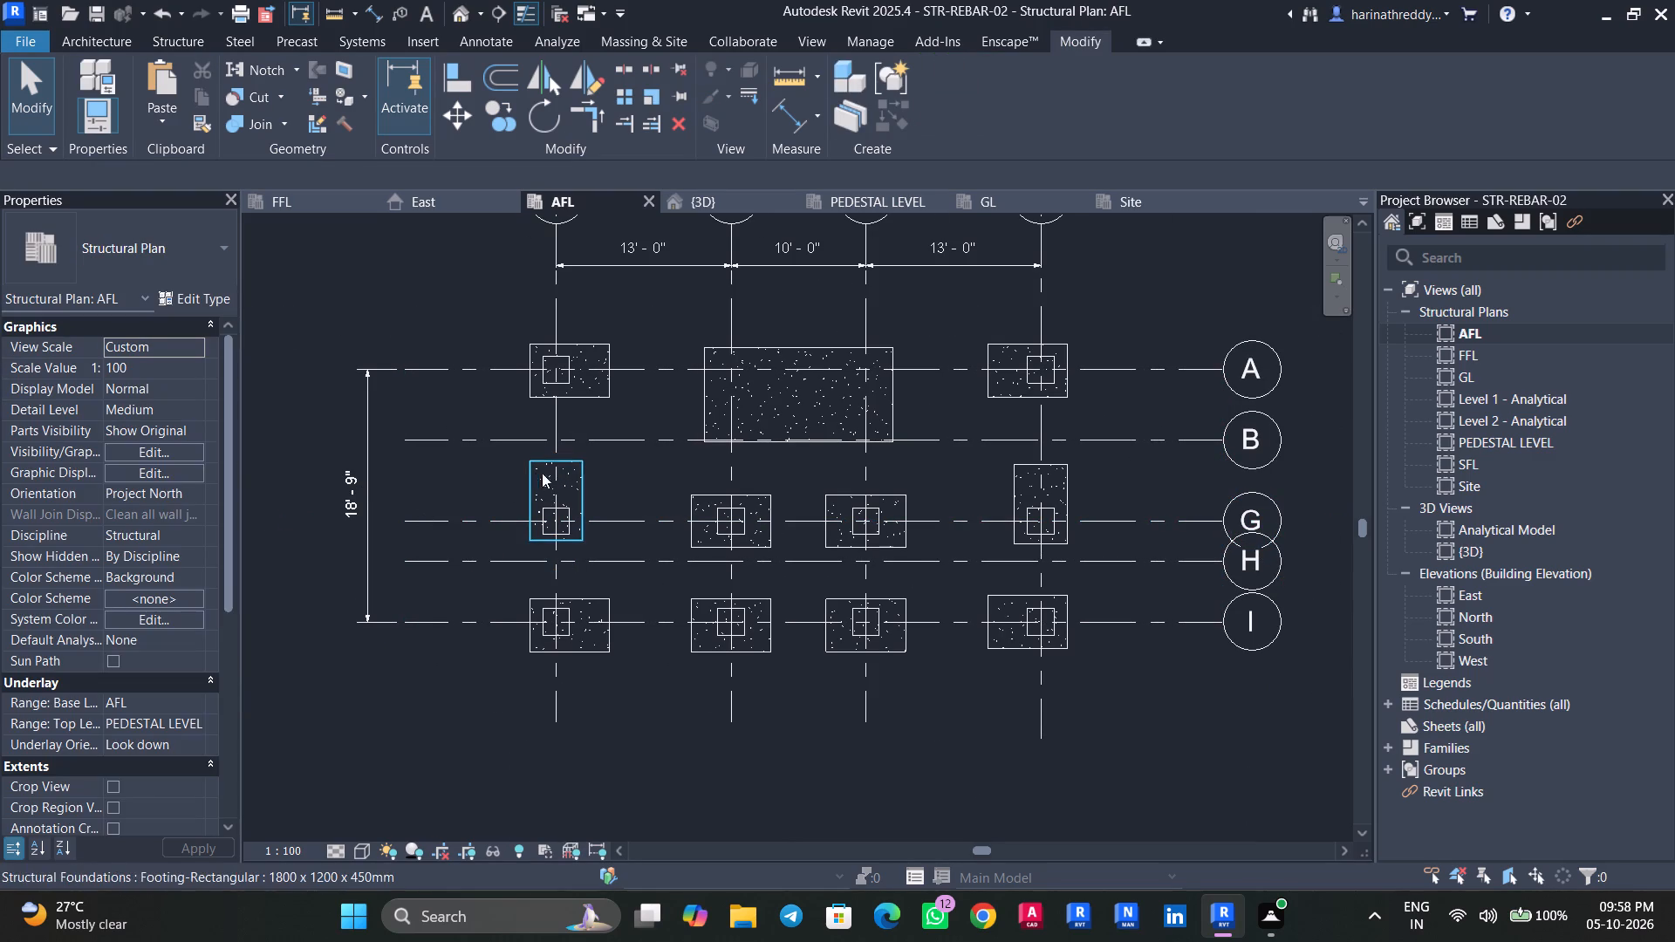
# Nudge the west-end 1800 x 1200 x 450mm footing on grid G south until it is roughly centred under its pedestal.
pyautogui.click(593, 468)
pyautogui.click(576, 474)
pyautogui.press('Down')
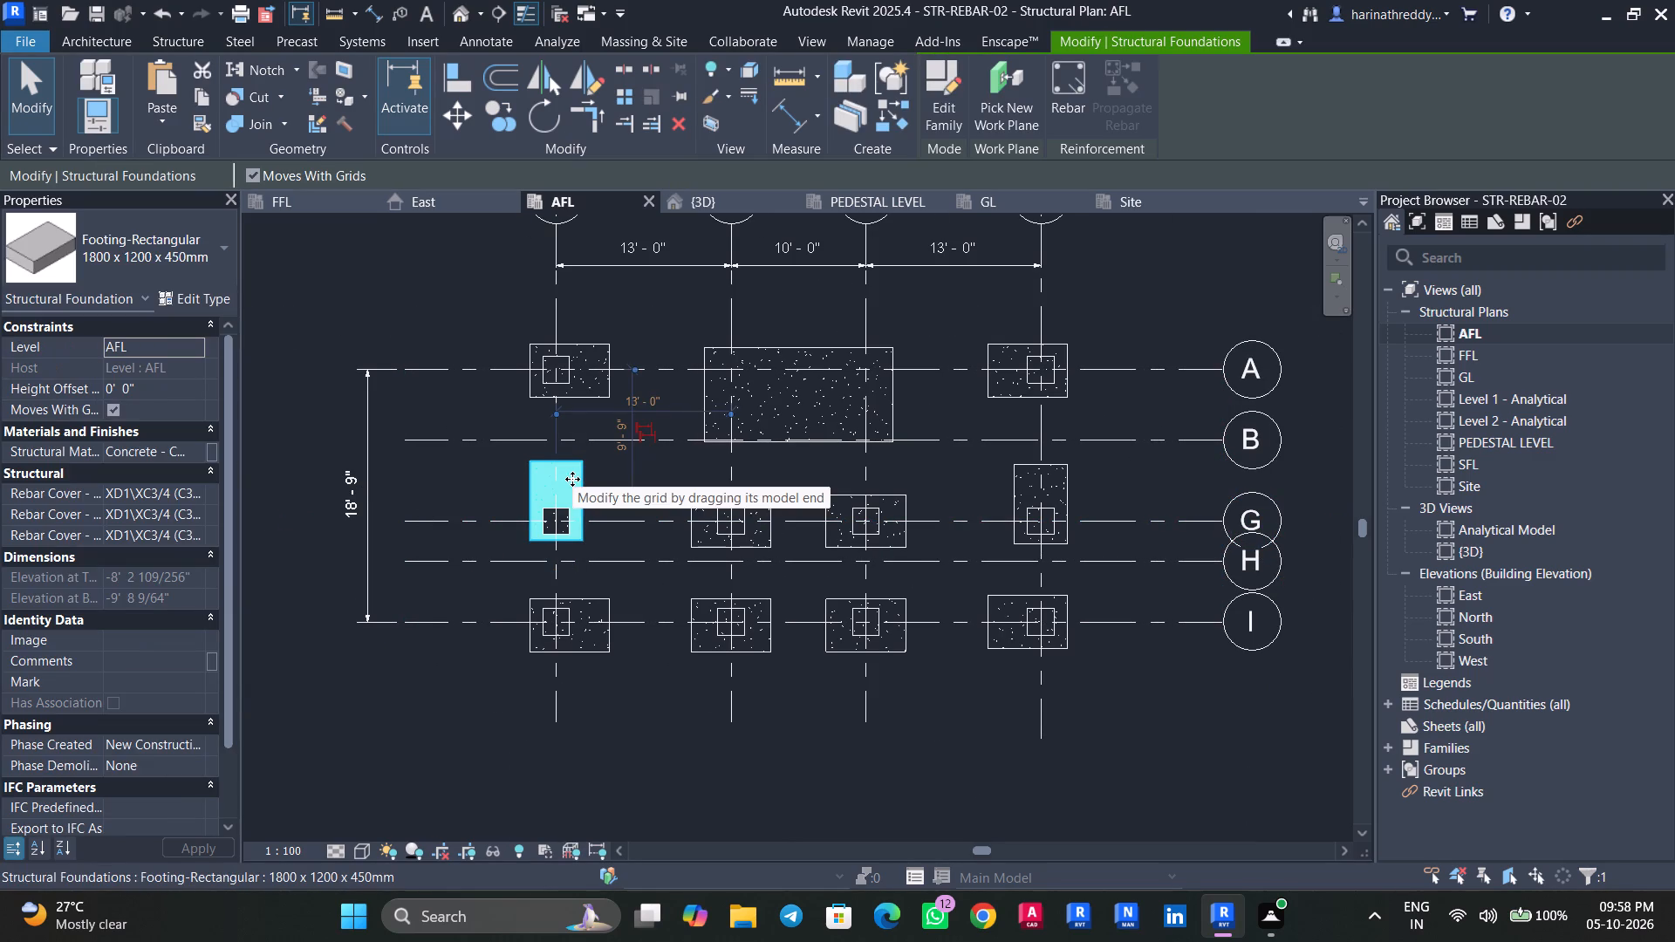
pyautogui.press('Down')
pyautogui.press('Down')
pyautogui.press('Down')
pyautogui.press('Escape')
pyautogui.press('Escape')
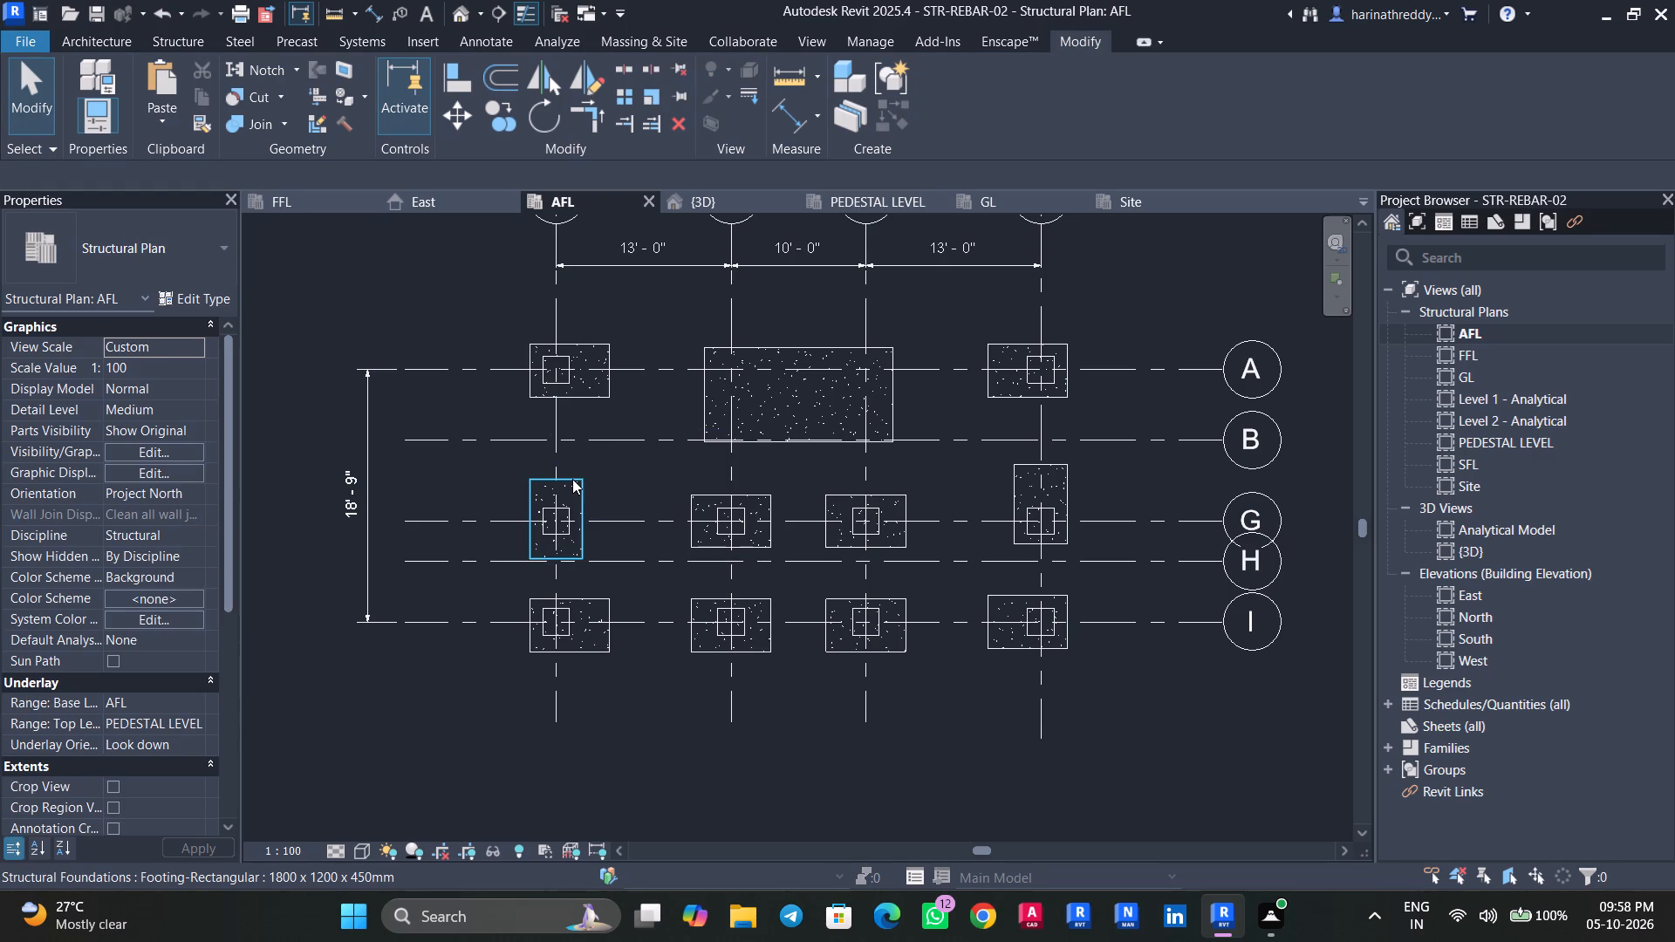
pyautogui.click(572, 479)
pyautogui.press('Up')
pyautogui.press('Escape')
pyautogui.press('Escape')
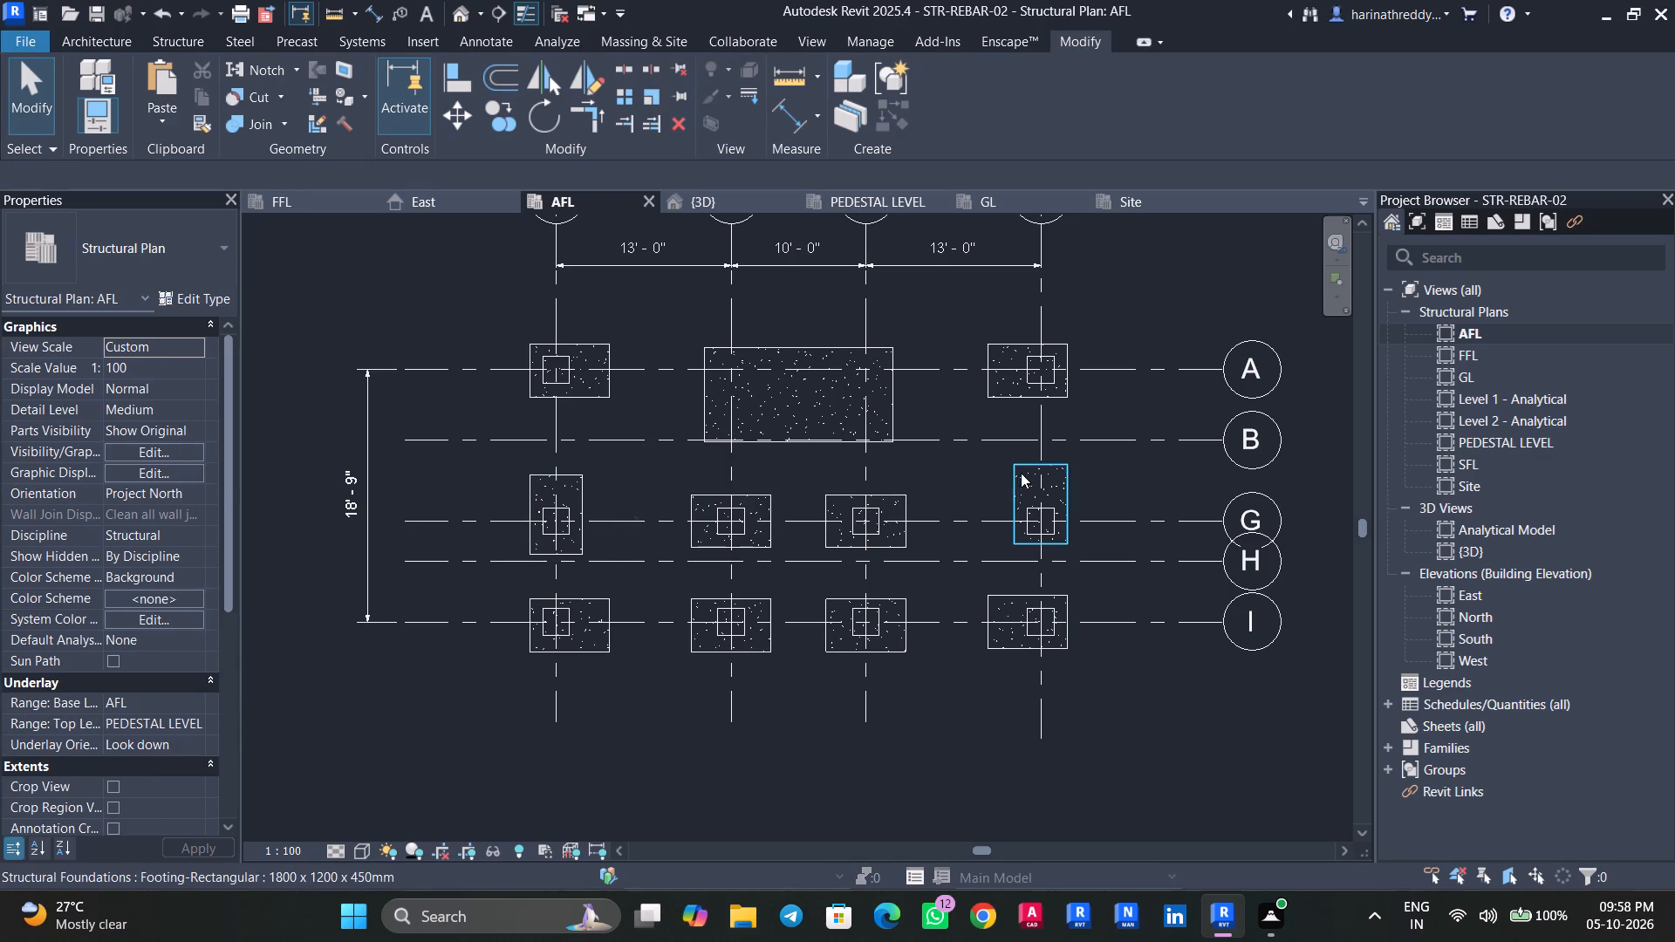
# Align the south edge of the east-end footing on grid G with the south edge of the west-end footing.
pyautogui.click(1021, 473)
pyautogui.press('Escape')
pyautogui.write('AL')
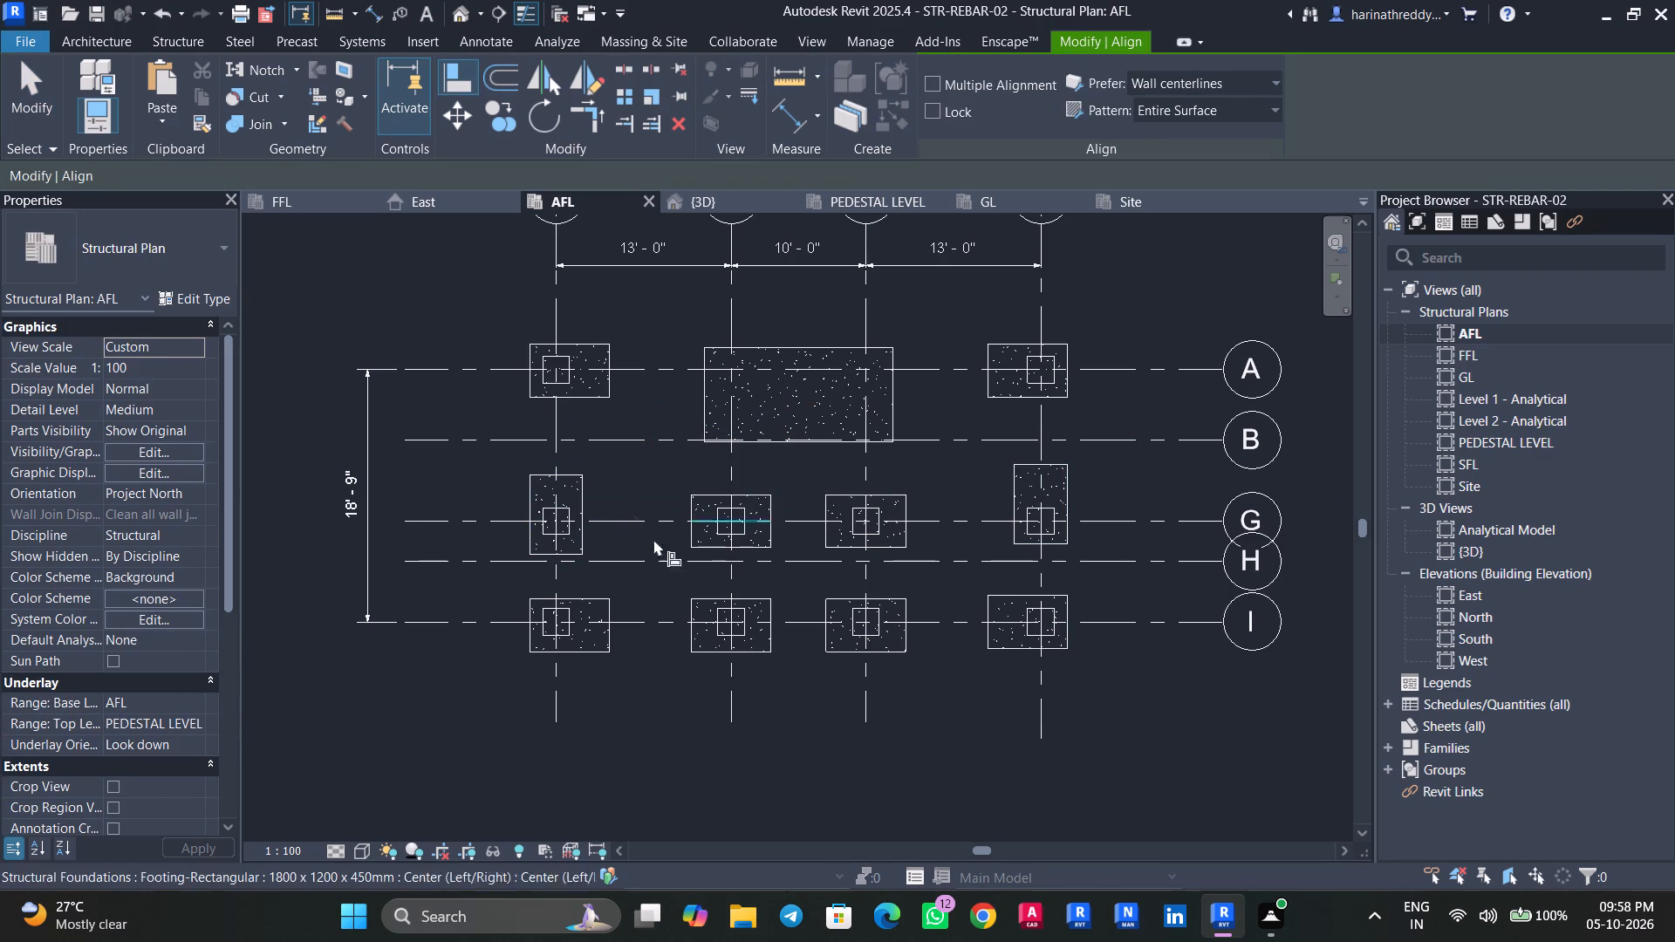
pyautogui.click(571, 549)
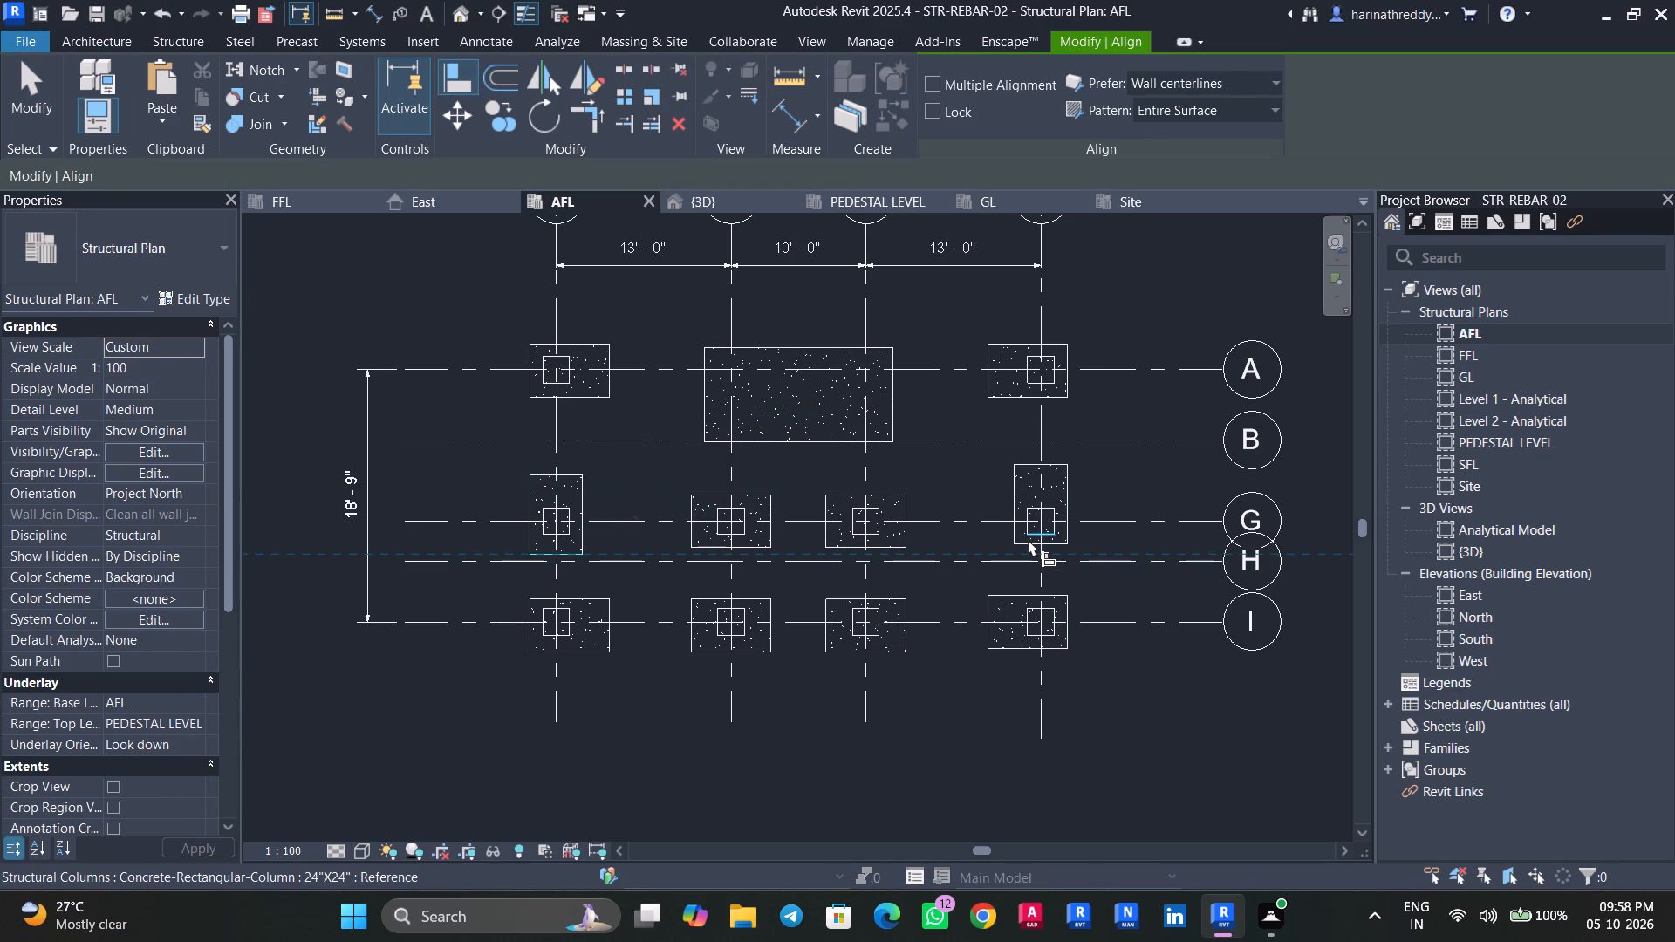
pyautogui.scroll(3, 1028, 545)
pyautogui.click(1028, 545)
pyautogui.press('Escape')
pyautogui.press('Escape')
pyautogui.press('Escape')
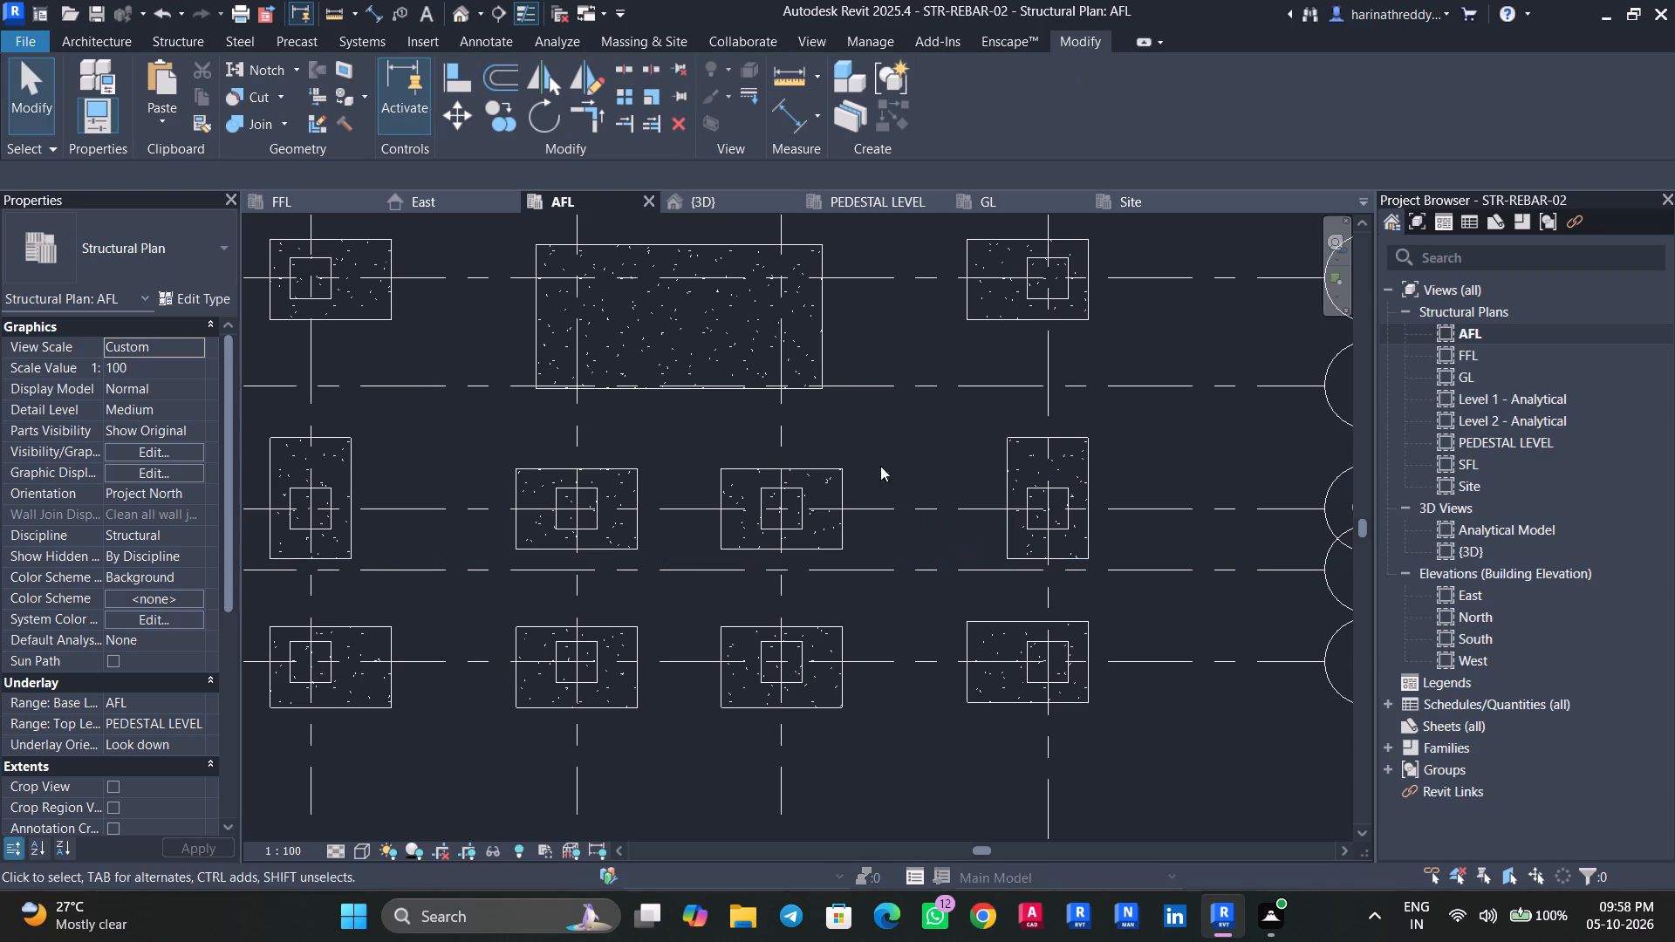
# In the GL plan, move the interior end of the skewed west-bay 200X450 beam onto the centre of the interior column on grid G.
pyautogui.click(465, 17)
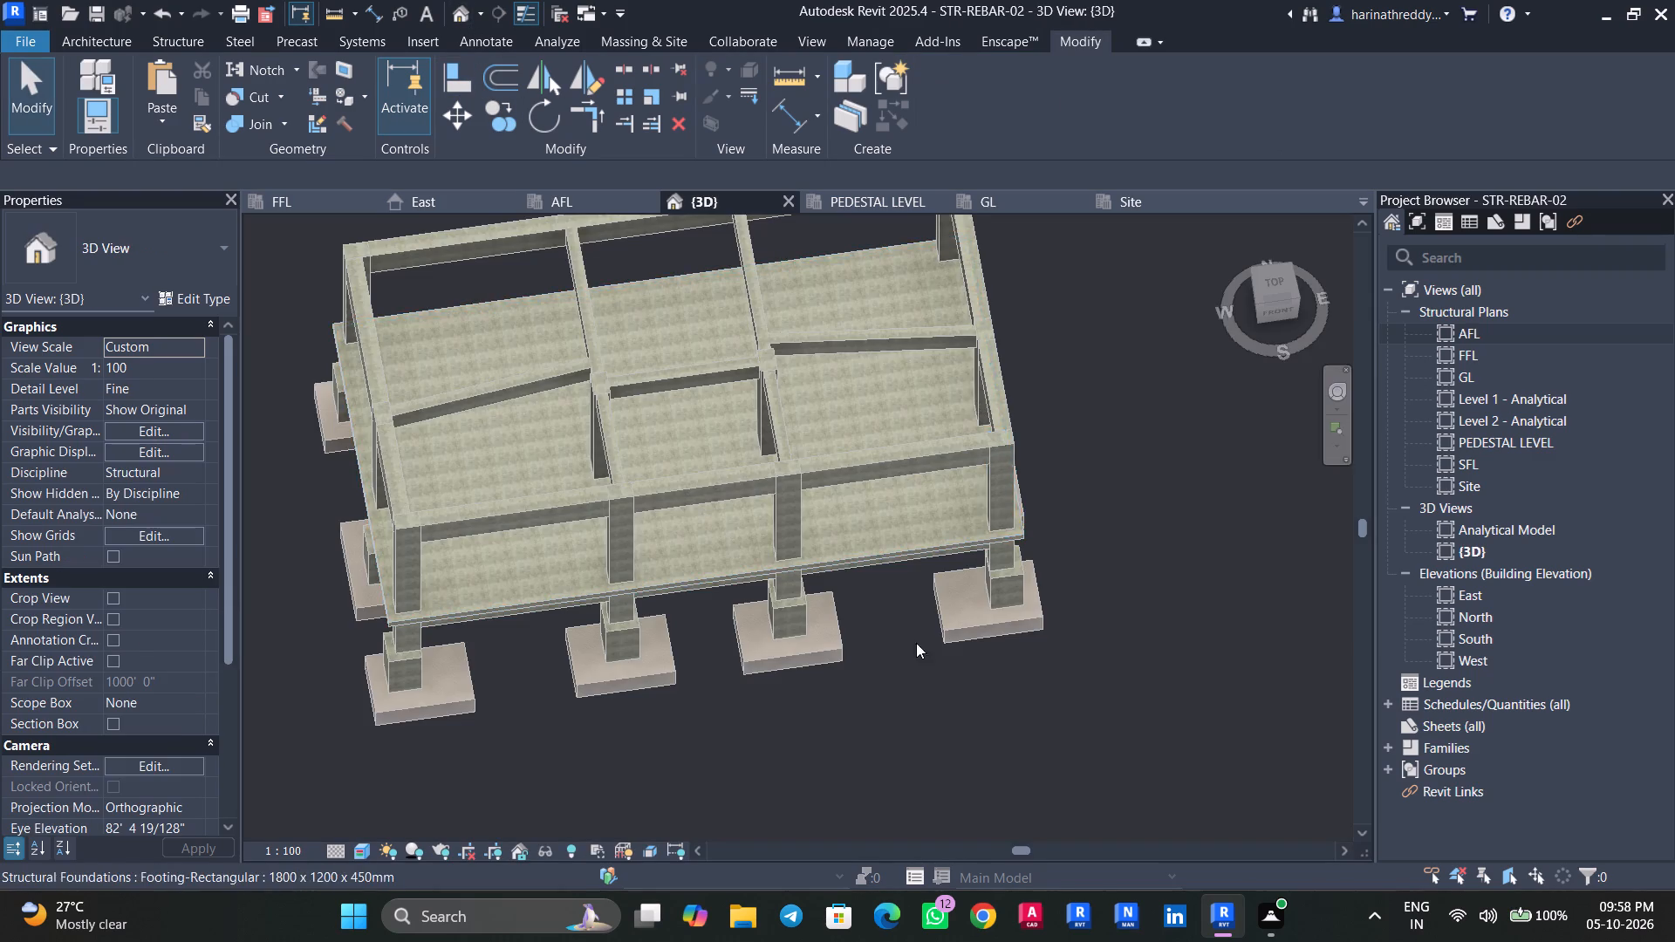
pyautogui.keyDown('shift'); pyautogui.moveTo(869, 738); pyautogui.dragTo(971, 645, button='middle'); pyautogui.keyUp('shift')
pyautogui.keyDown('shift'); pyautogui.moveTo(924, 698); pyautogui.dragTo(907, 587, button='middle'); pyautogui.keyUp('shift')
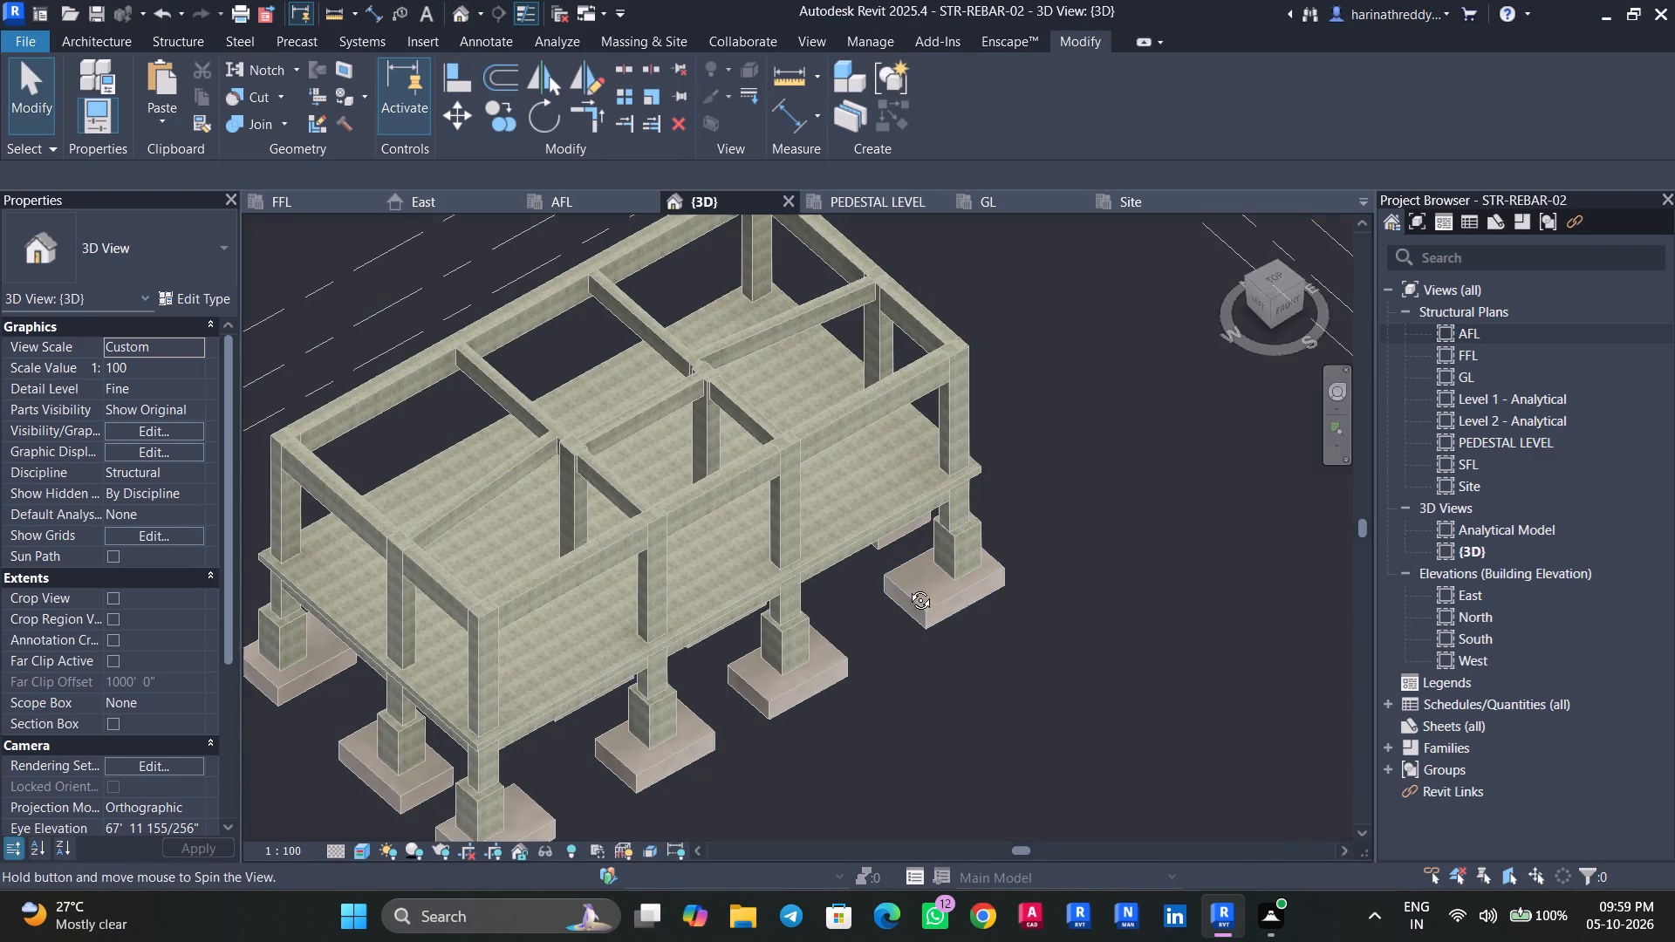
pyautogui.keyDown('shift'); pyautogui.moveTo(907, 587); pyautogui.dragTo(750, 643, button='middle'); pyautogui.keyUp('shift')
pyautogui.click(1265, 275)
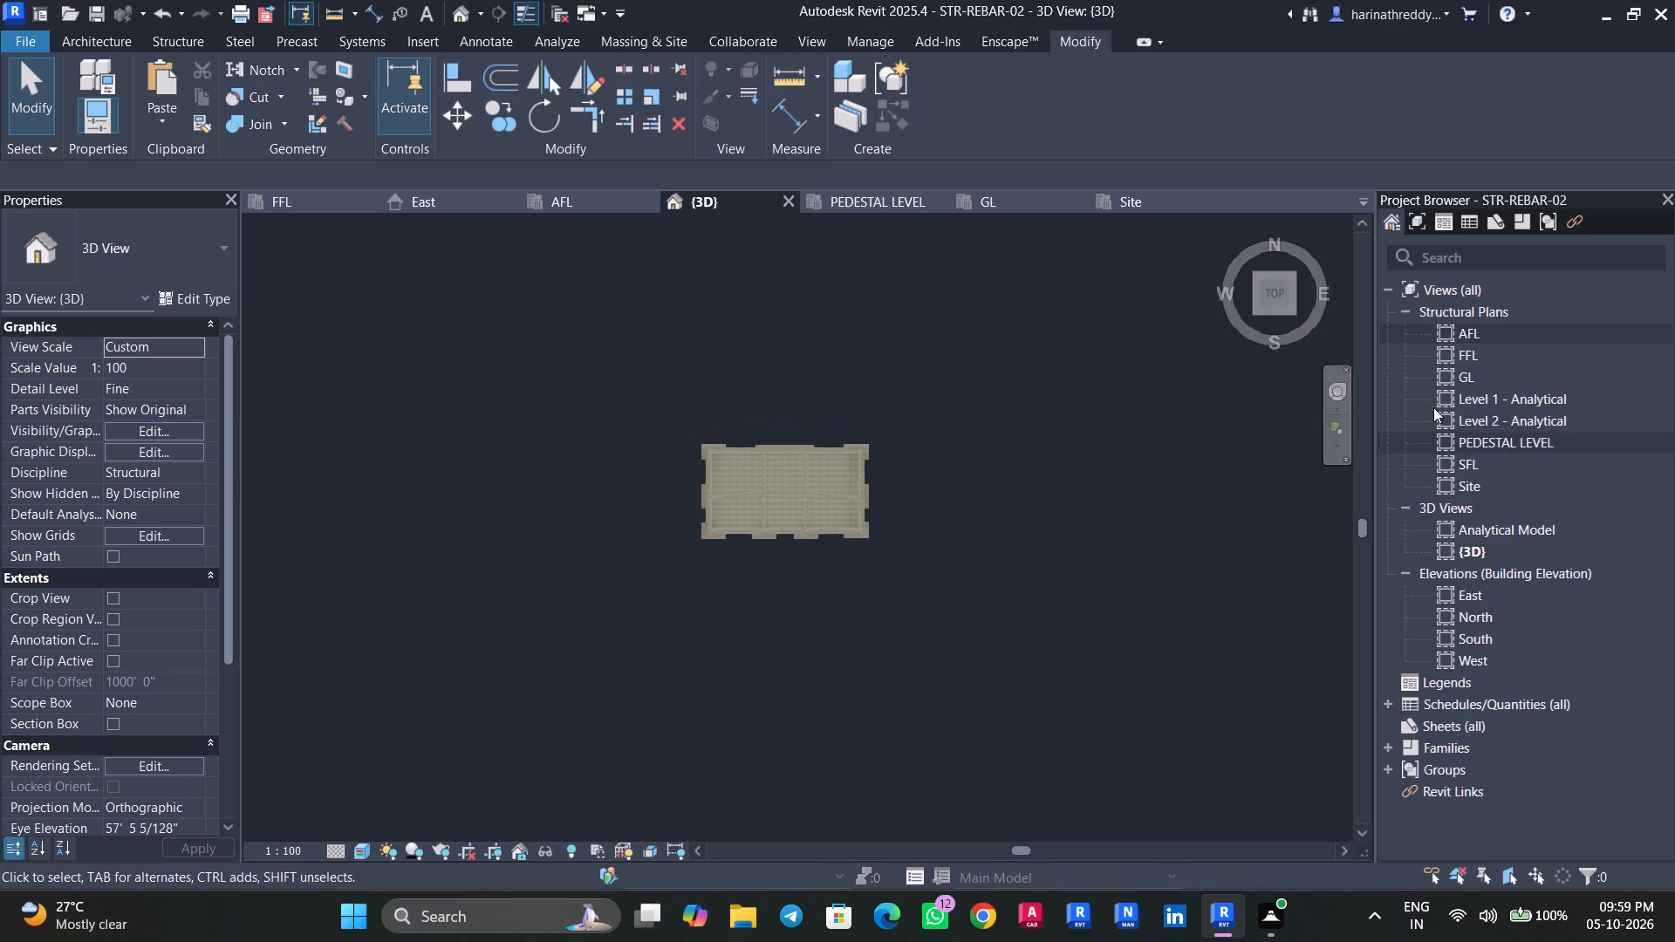
pyautogui.doubleClick(1455, 377)
pyautogui.scroll(-5, 591, 543)
pyautogui.click(506, 512)
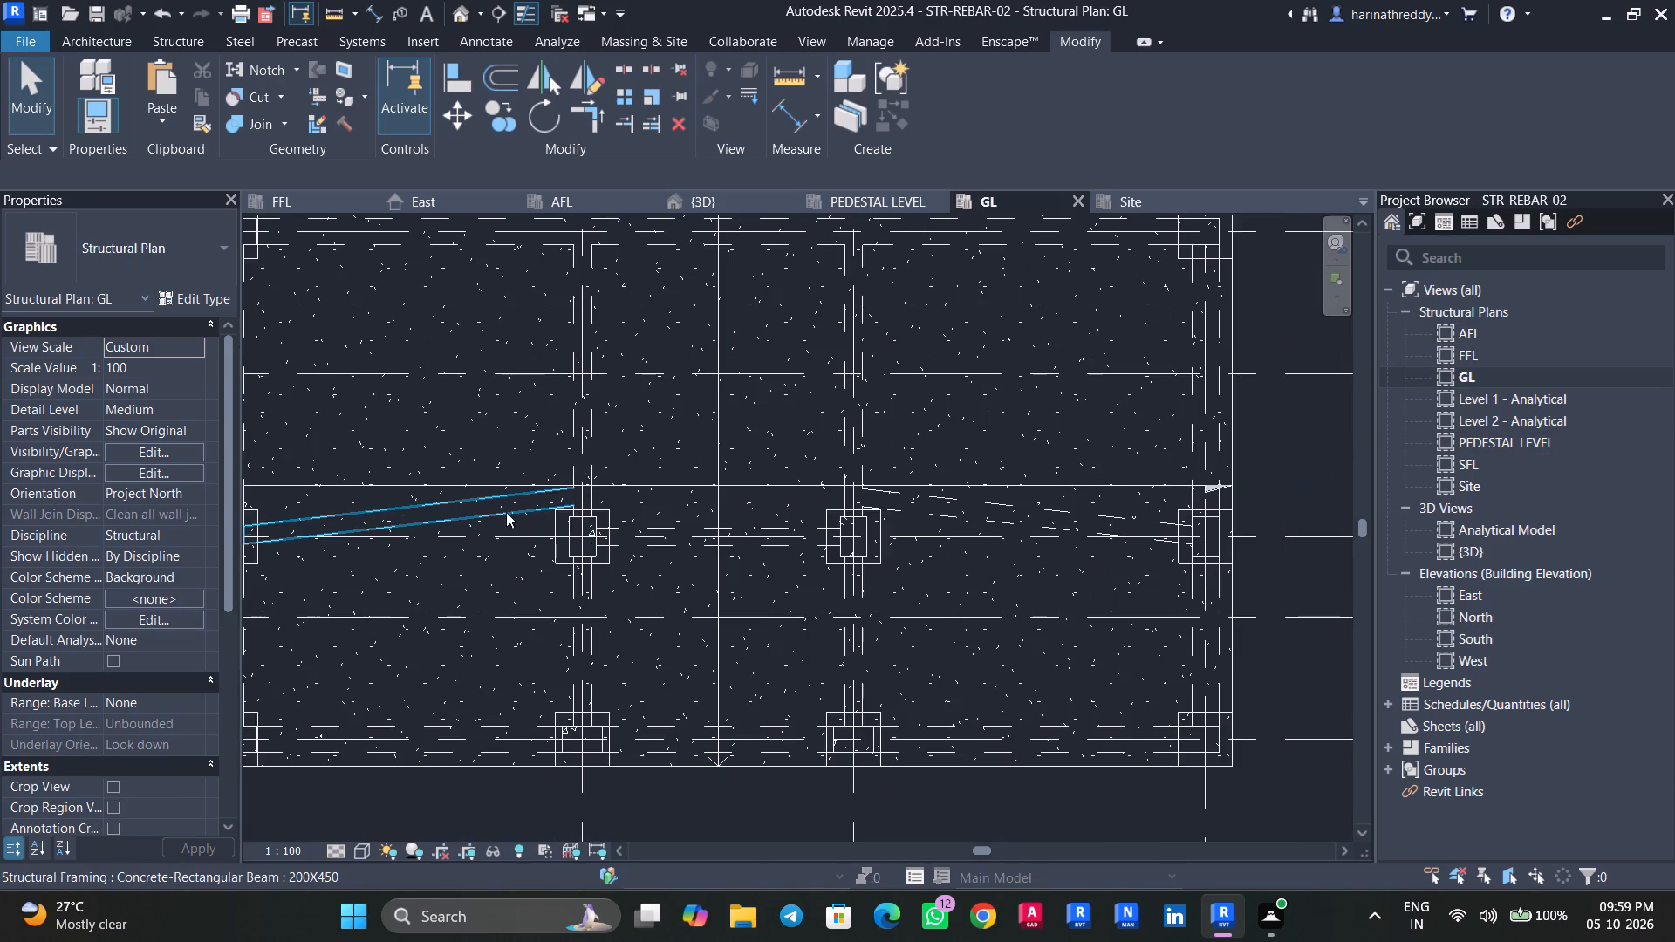
pyautogui.scroll(2, 504, 522)
pyautogui.moveTo(504, 522); pyautogui.dragTo(714, 461, button='middle')
pyautogui.moveTo(819, 425); pyautogui.dragTo(817, 452)
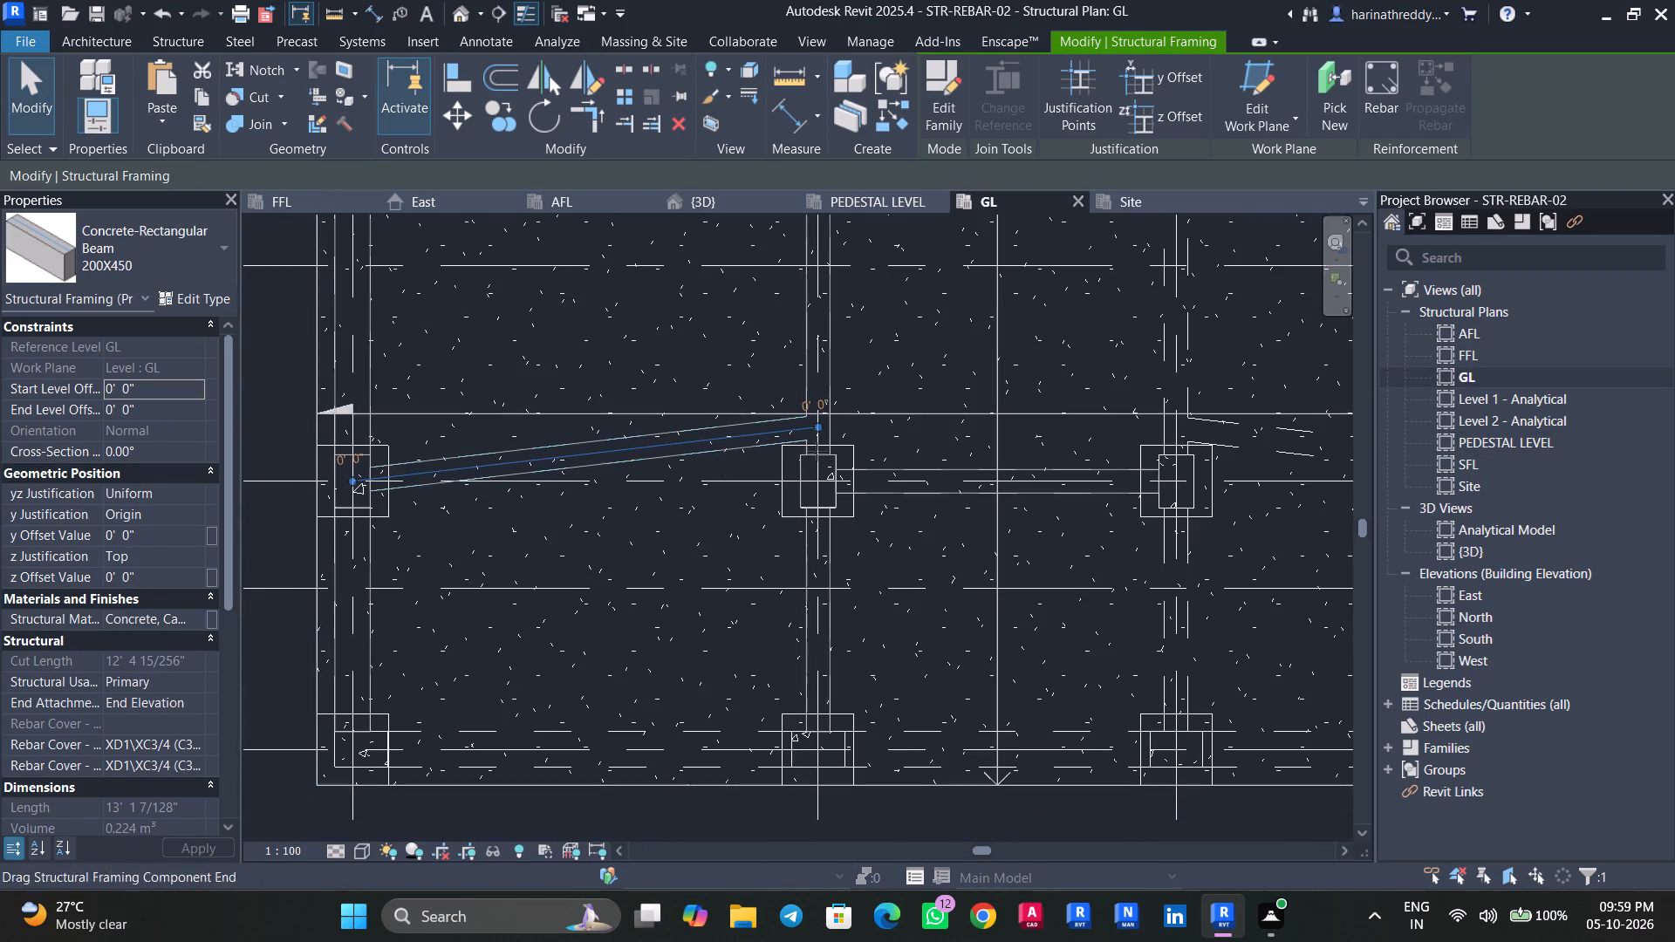
pyautogui.moveTo(817, 452); pyautogui.dragTo(817, 483)
pyautogui.press('Escape')
pyautogui.press('Escape')
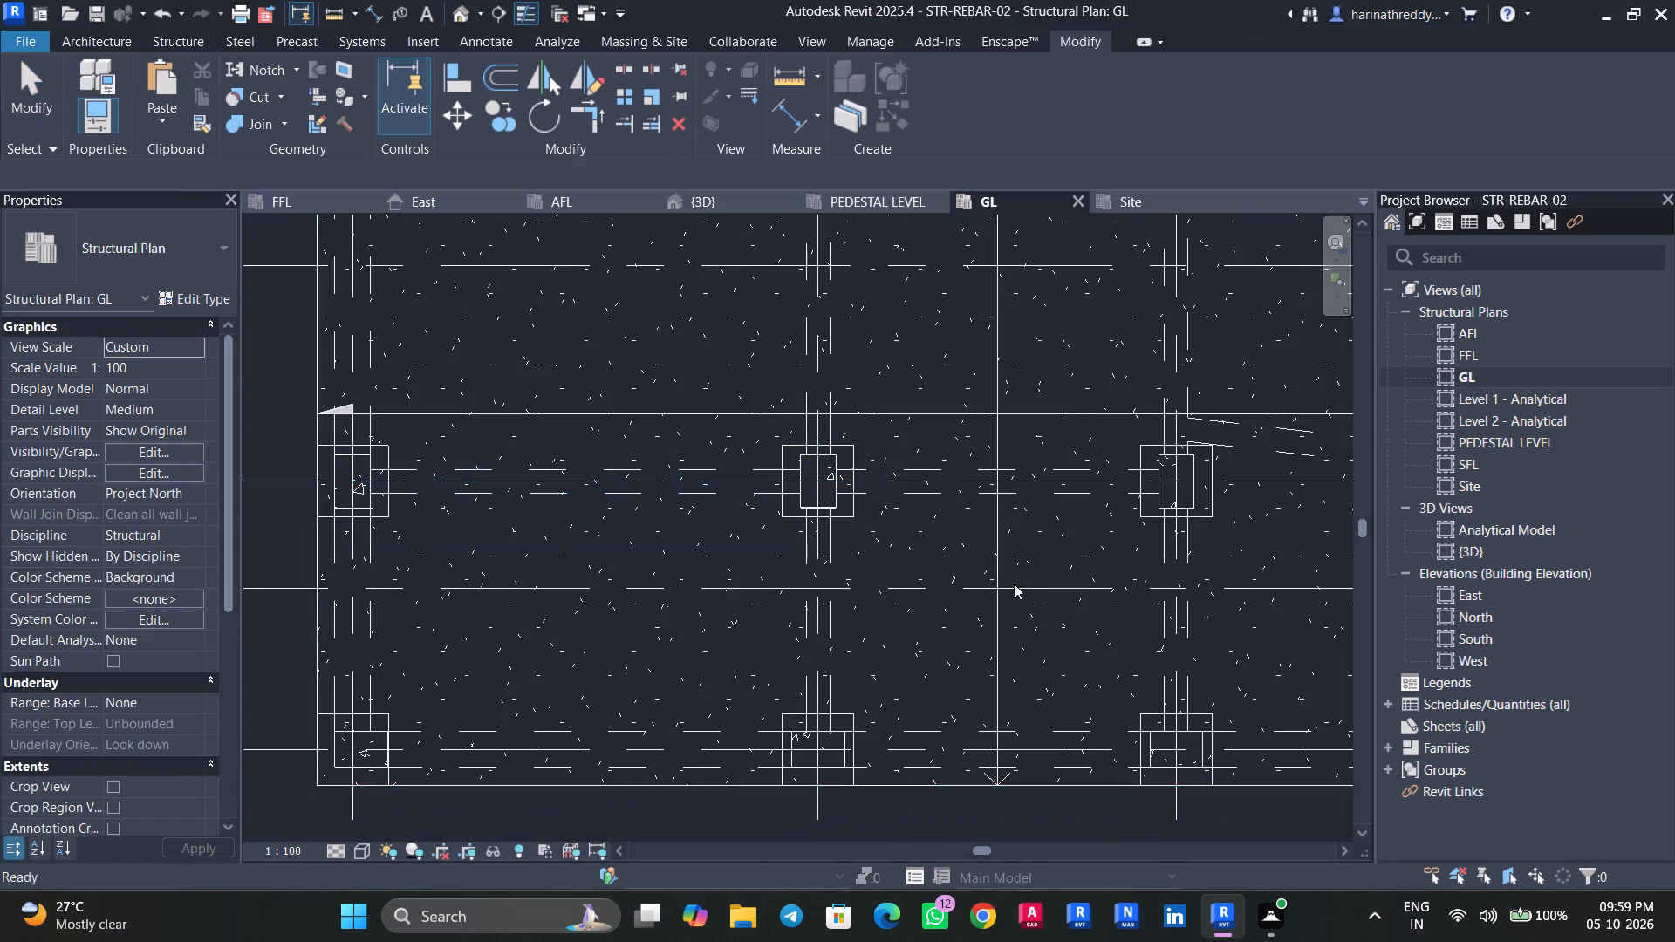
# Straighten the east-bay 200X450 beam at GL by moving its interior end onto the centre of the interior column on grid G.
pyautogui.moveTo(1012, 583); pyautogui.dragTo(650, 580, button='middle')
pyautogui.click(968, 453)
pyautogui.moveTo(814, 421); pyautogui.dragTo(812, 472)
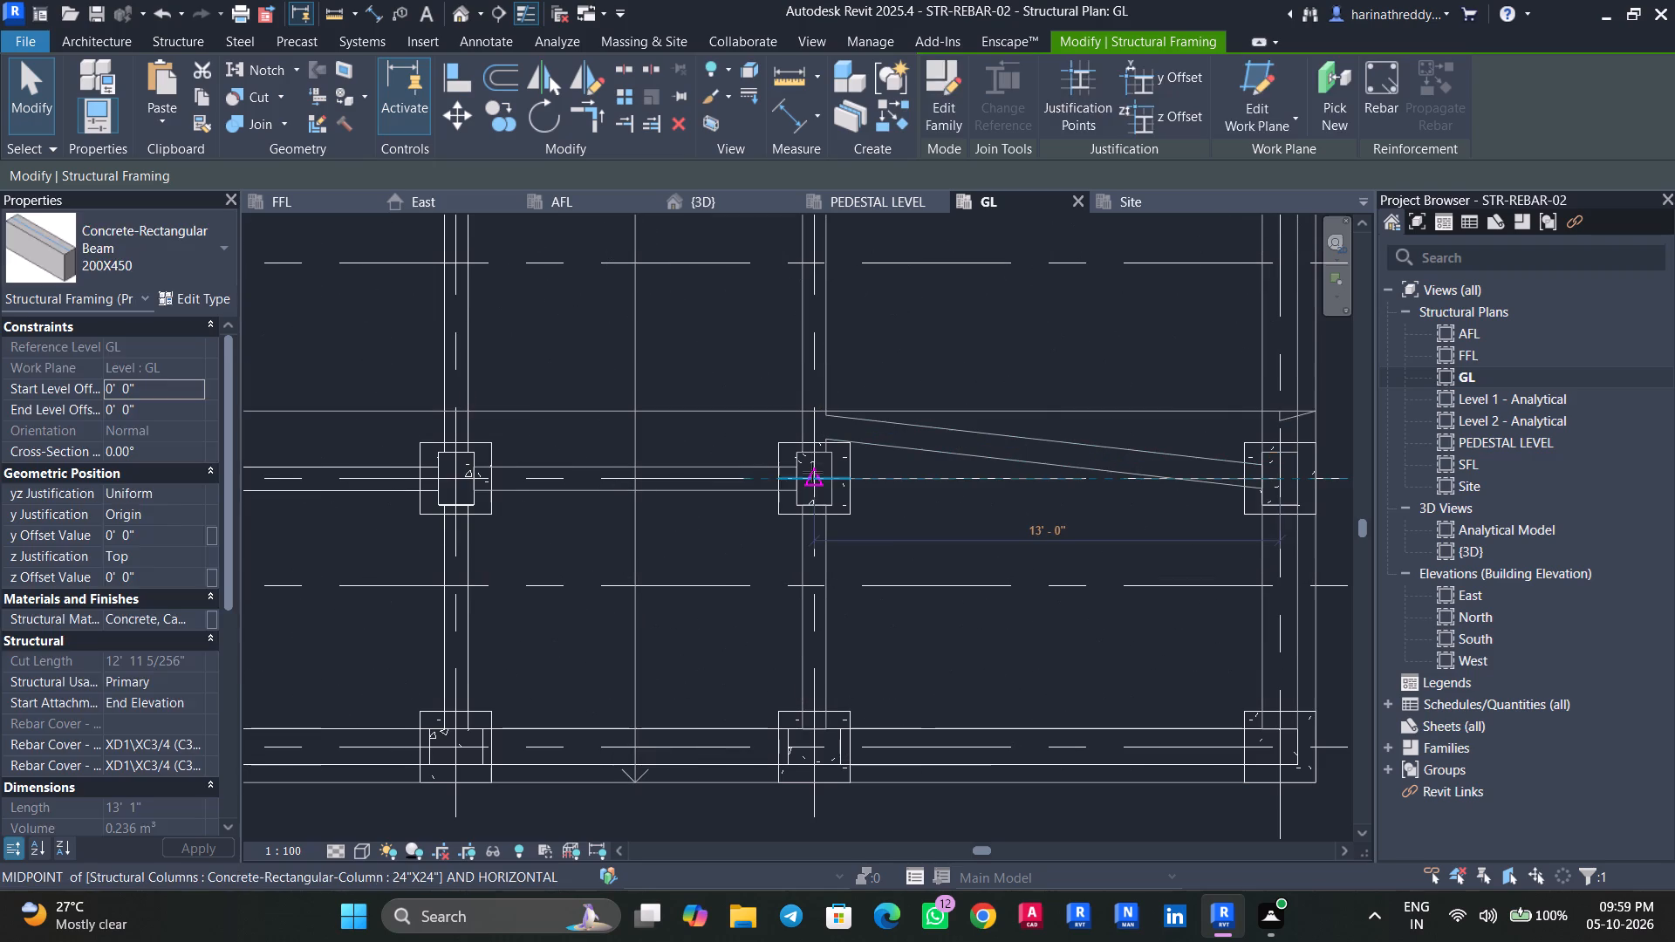
pyautogui.moveTo(812, 472); pyautogui.dragTo(812, 481)
pyautogui.press('Escape')
pyautogui.press('Escape')
pyautogui.press('Escape')
pyautogui.press('Escape')
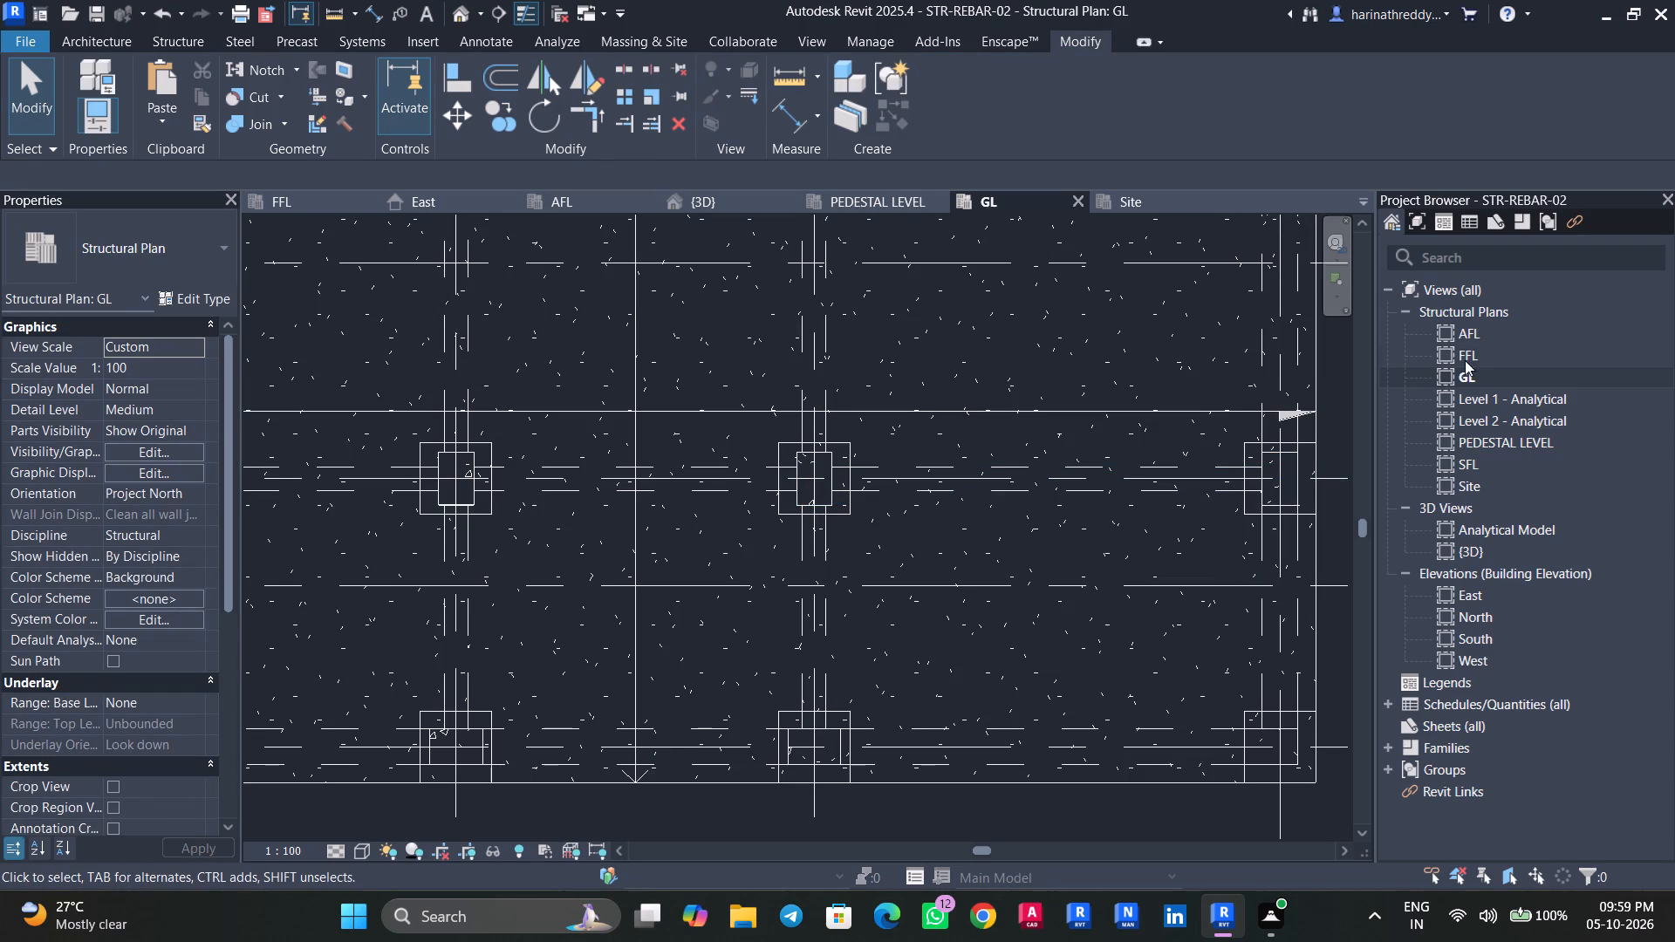
# In the FFL plan, move the interior ends of both skewed 200X450 beams onto the centres of the interior columns on grid G.
pyautogui.doubleClick(1483, 349)
pyautogui.click(985, 529)
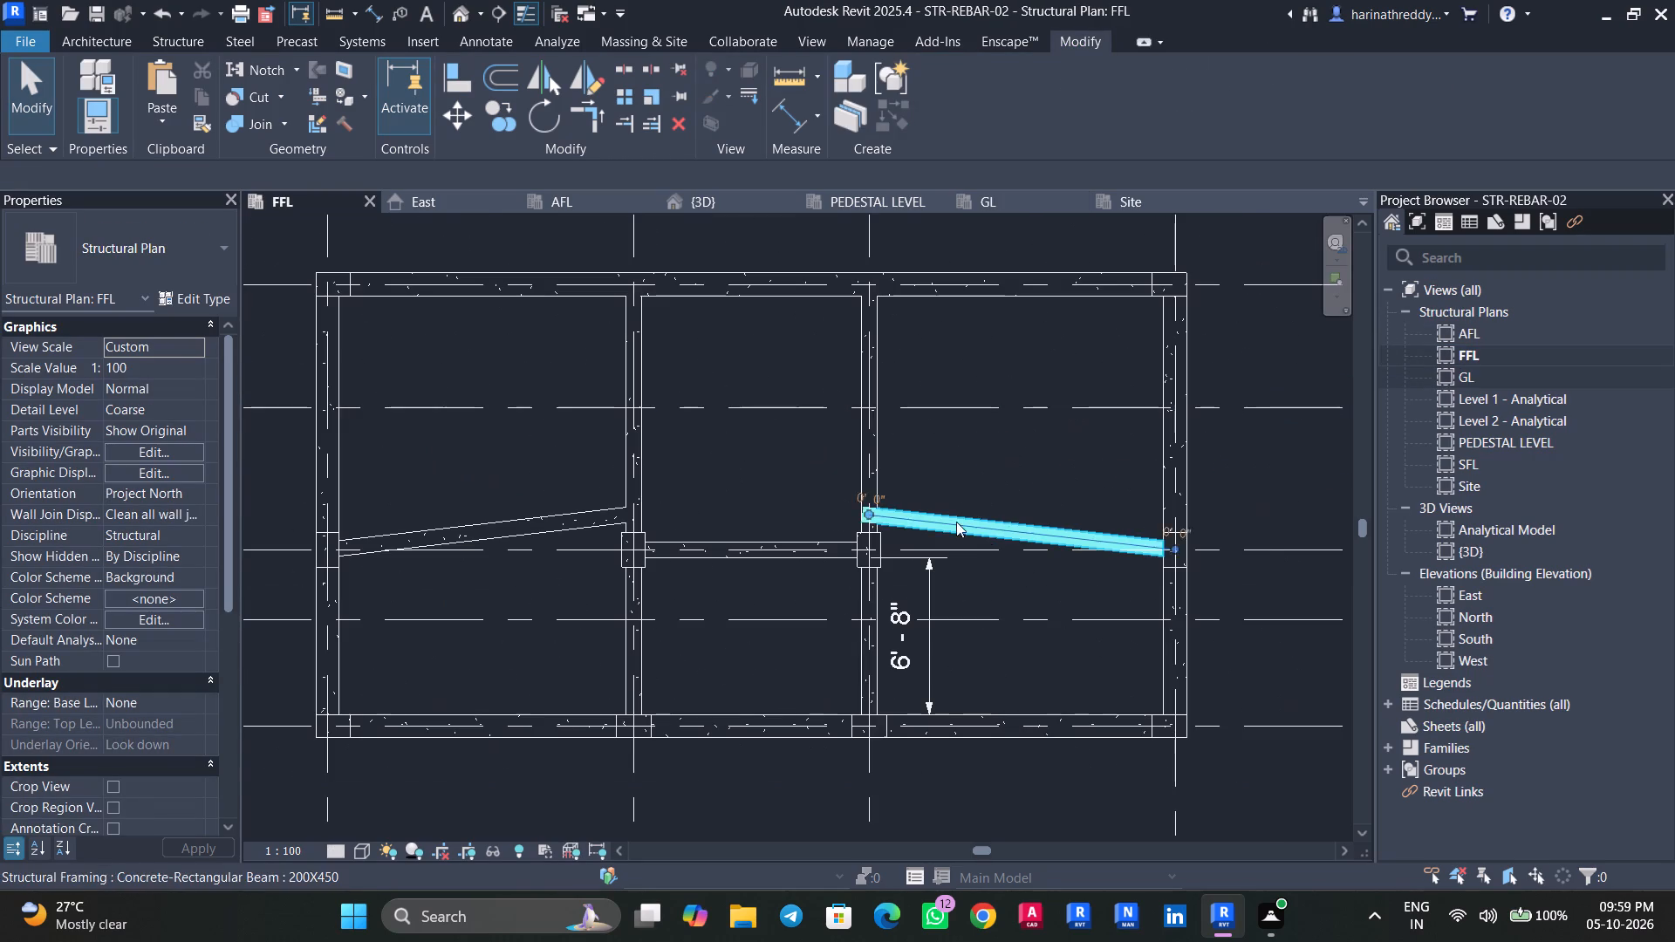
pyautogui.scroll(2, 833, 512)
pyautogui.moveTo(879, 514); pyautogui.dragTo(882, 557)
pyautogui.press('Escape')
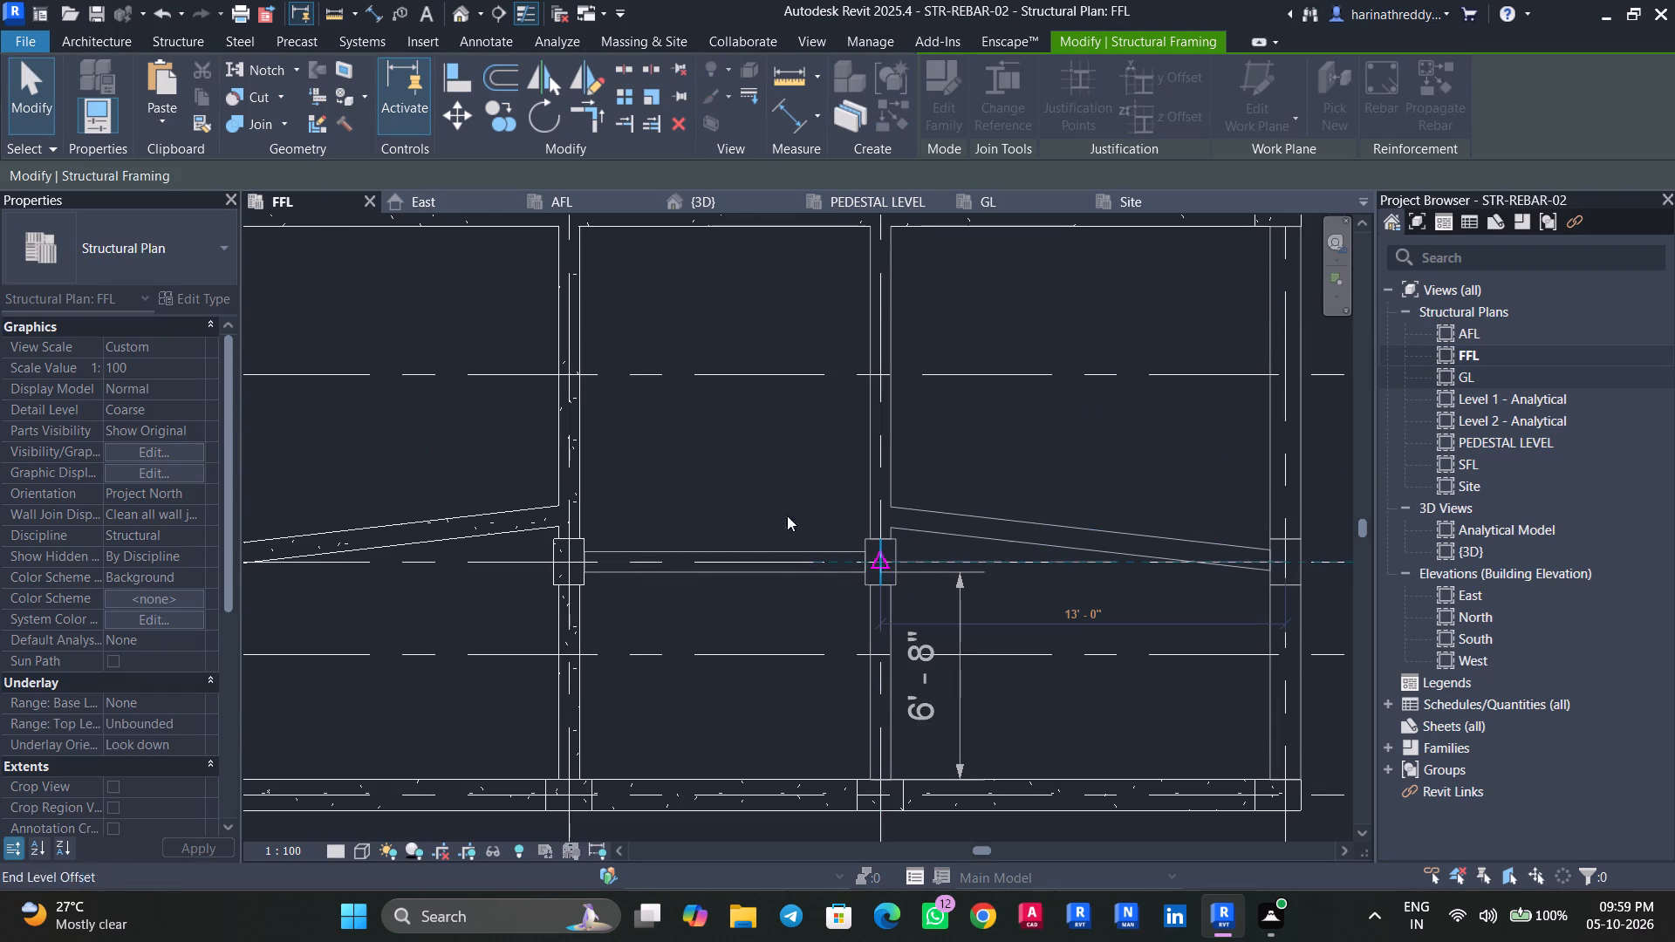
pyautogui.moveTo(777, 510); pyautogui.dragTo(923, 475, button='middle')
pyautogui.click(653, 477)
pyautogui.moveTo(709, 477); pyautogui.dragTo(714, 522)
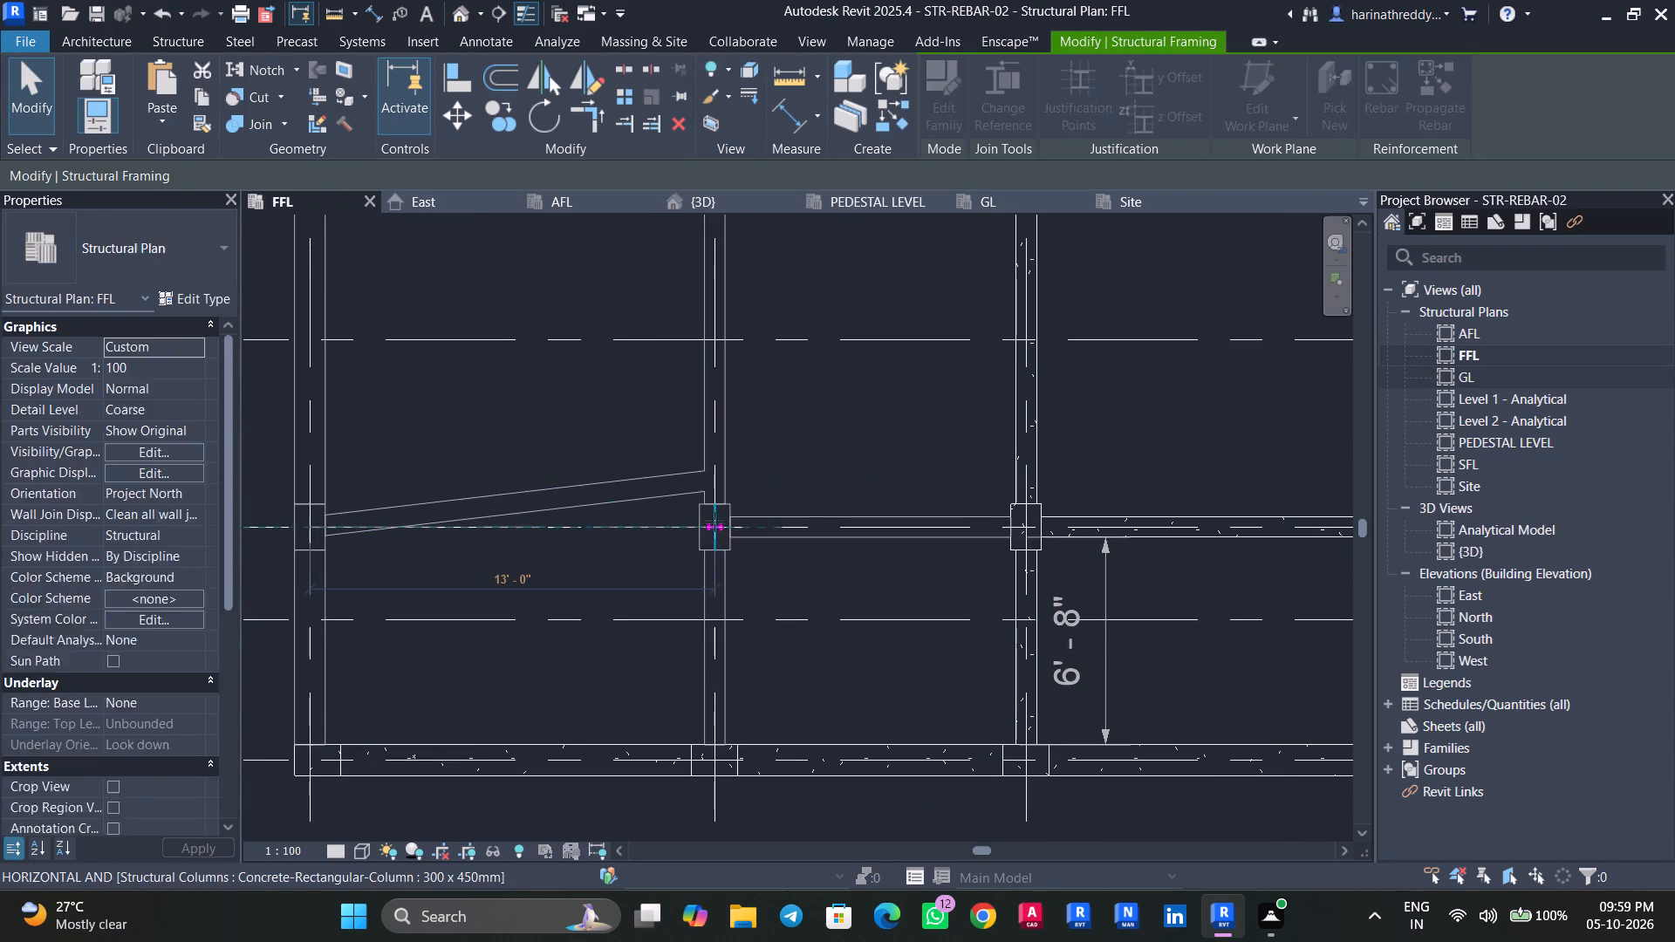
pyautogui.moveTo(714, 522); pyautogui.dragTo(714, 529)
pyautogui.press('Escape')
pyautogui.press('Escape')
pyautogui.press('Escape')
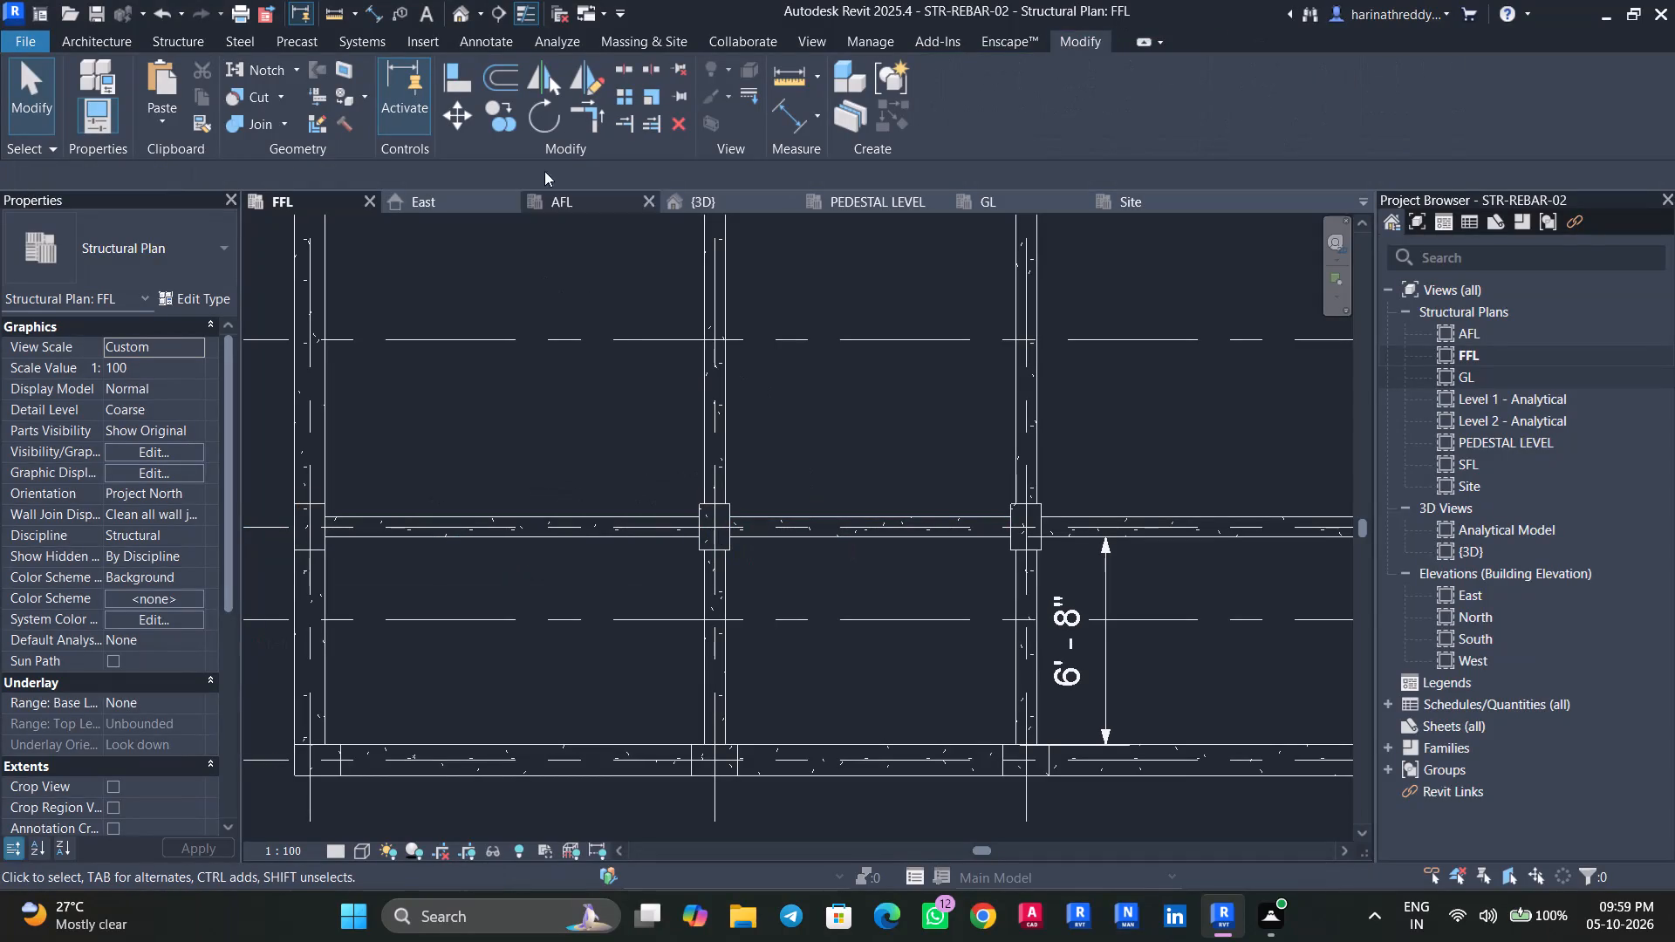
# Examine the straightened cross beams, columns and footings from above, below and the sides in the 3D view.
pyautogui.click(458, 12)
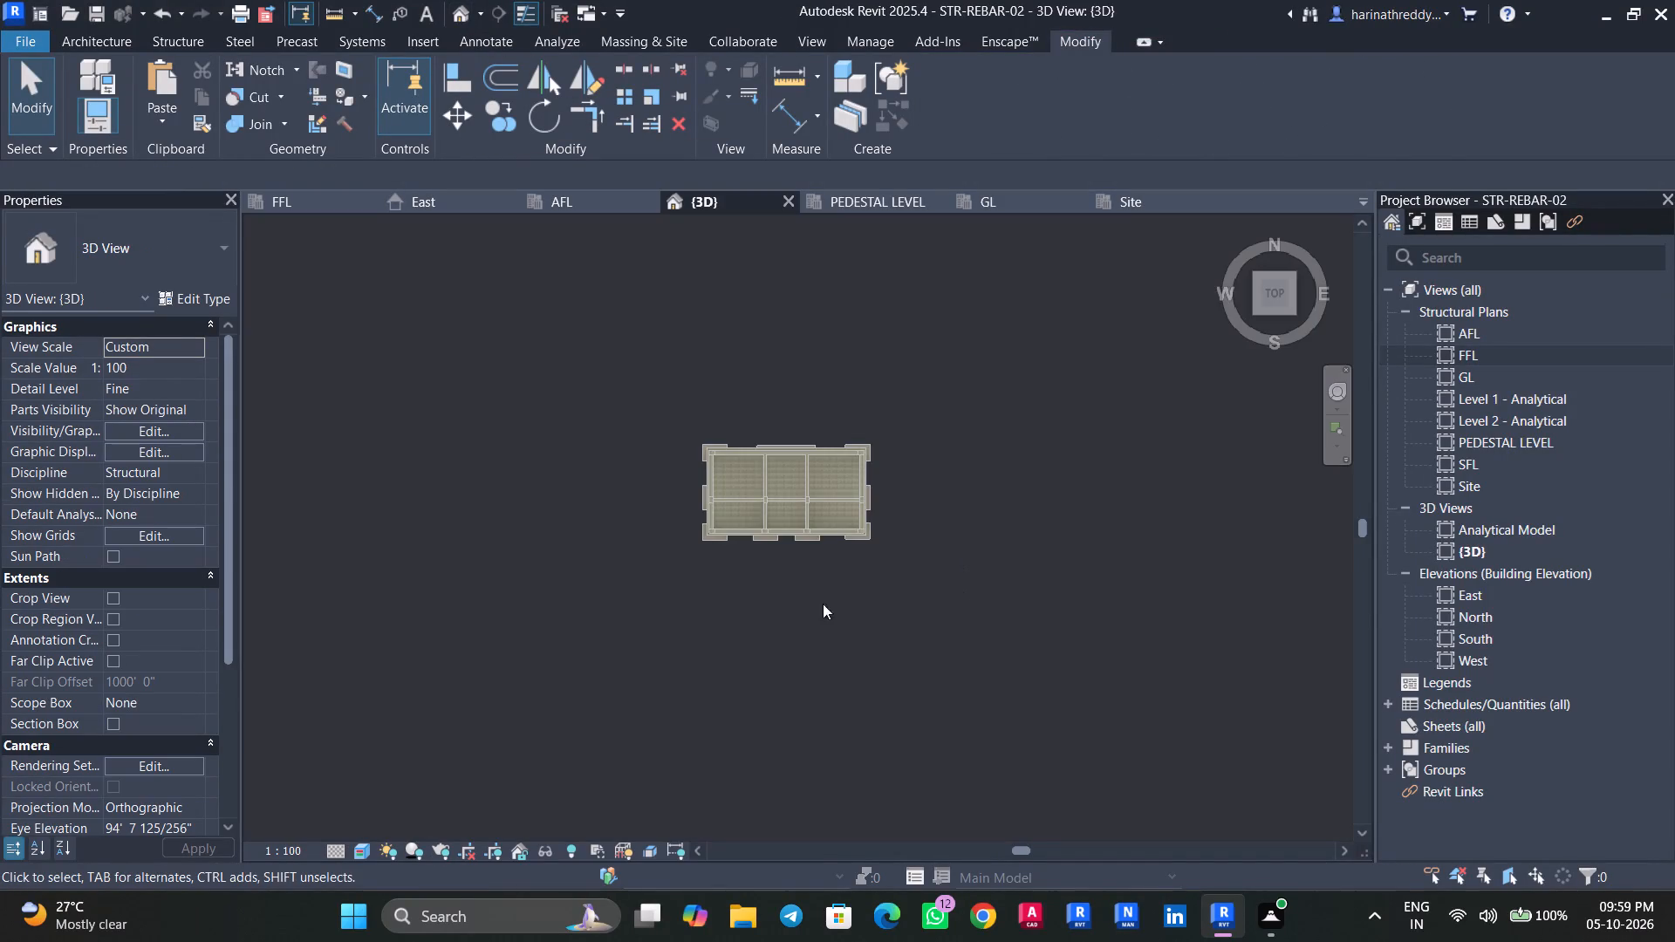
pyautogui.keyDown('shift'); pyautogui.moveTo(740, 641); pyautogui.dragTo(938, 229, button='middle'); pyautogui.keyUp('shift')
pyautogui.scroll(11, 748, 564)
pyautogui.keyDown('shift'); pyautogui.moveTo(946, 680); pyautogui.dragTo(1039, 379, button='middle'); pyautogui.keyUp('shift')
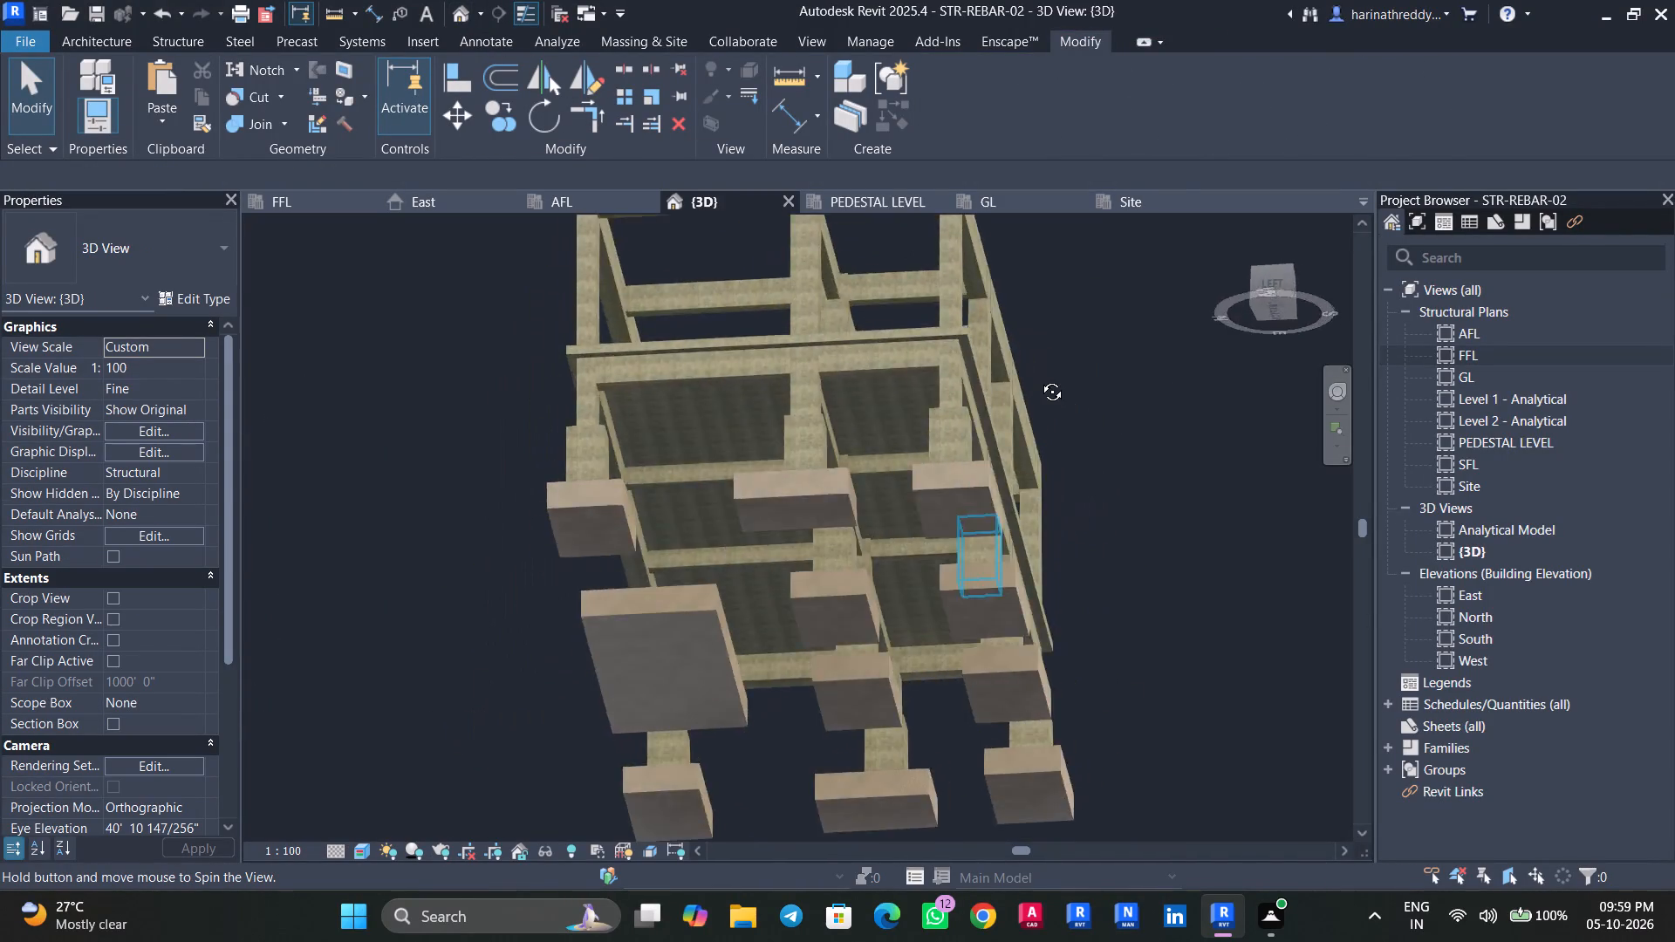
pyautogui.keyDown('shift'); pyautogui.moveTo(1039, 379); pyautogui.dragTo(902, 491, button='middle'); pyautogui.keyUp('shift')
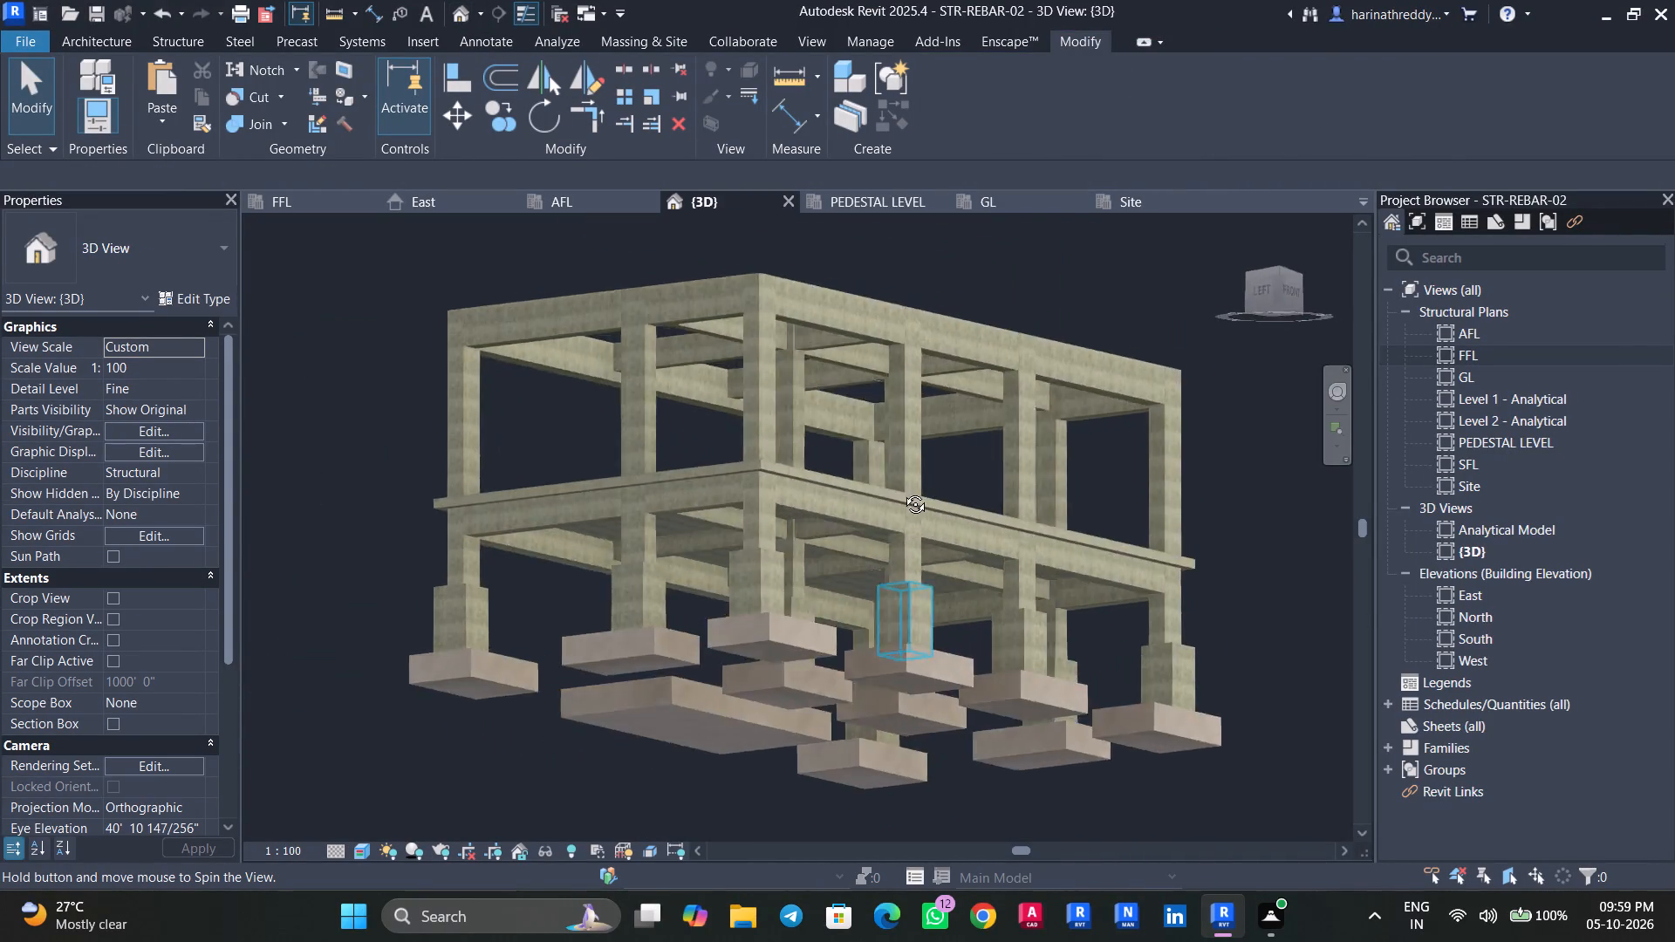
pyautogui.keyDown('shift'); pyautogui.moveTo(902, 491); pyautogui.dragTo(713, 769, button='middle'); pyautogui.keyUp('shift')
pyautogui.scroll(5, 912, 284)
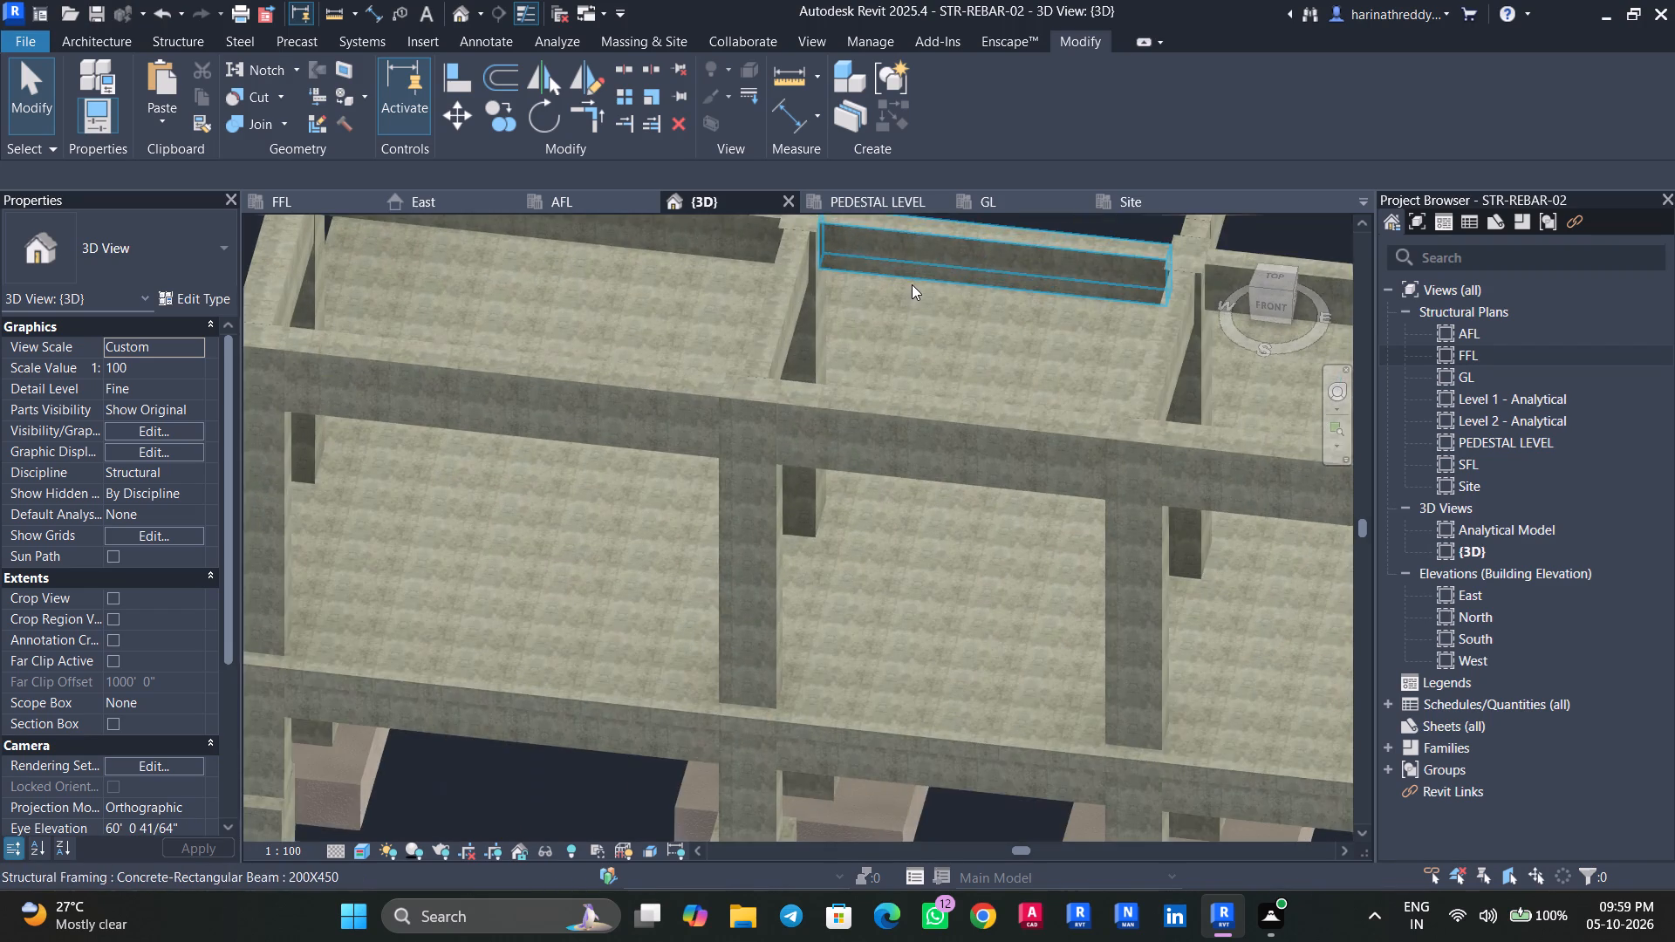
pyautogui.scroll(-5, 756, 543)
pyautogui.scroll(9, 827, 510)
pyautogui.scroll(-1, 828, 510)
pyautogui.scroll(7, 828, 510)
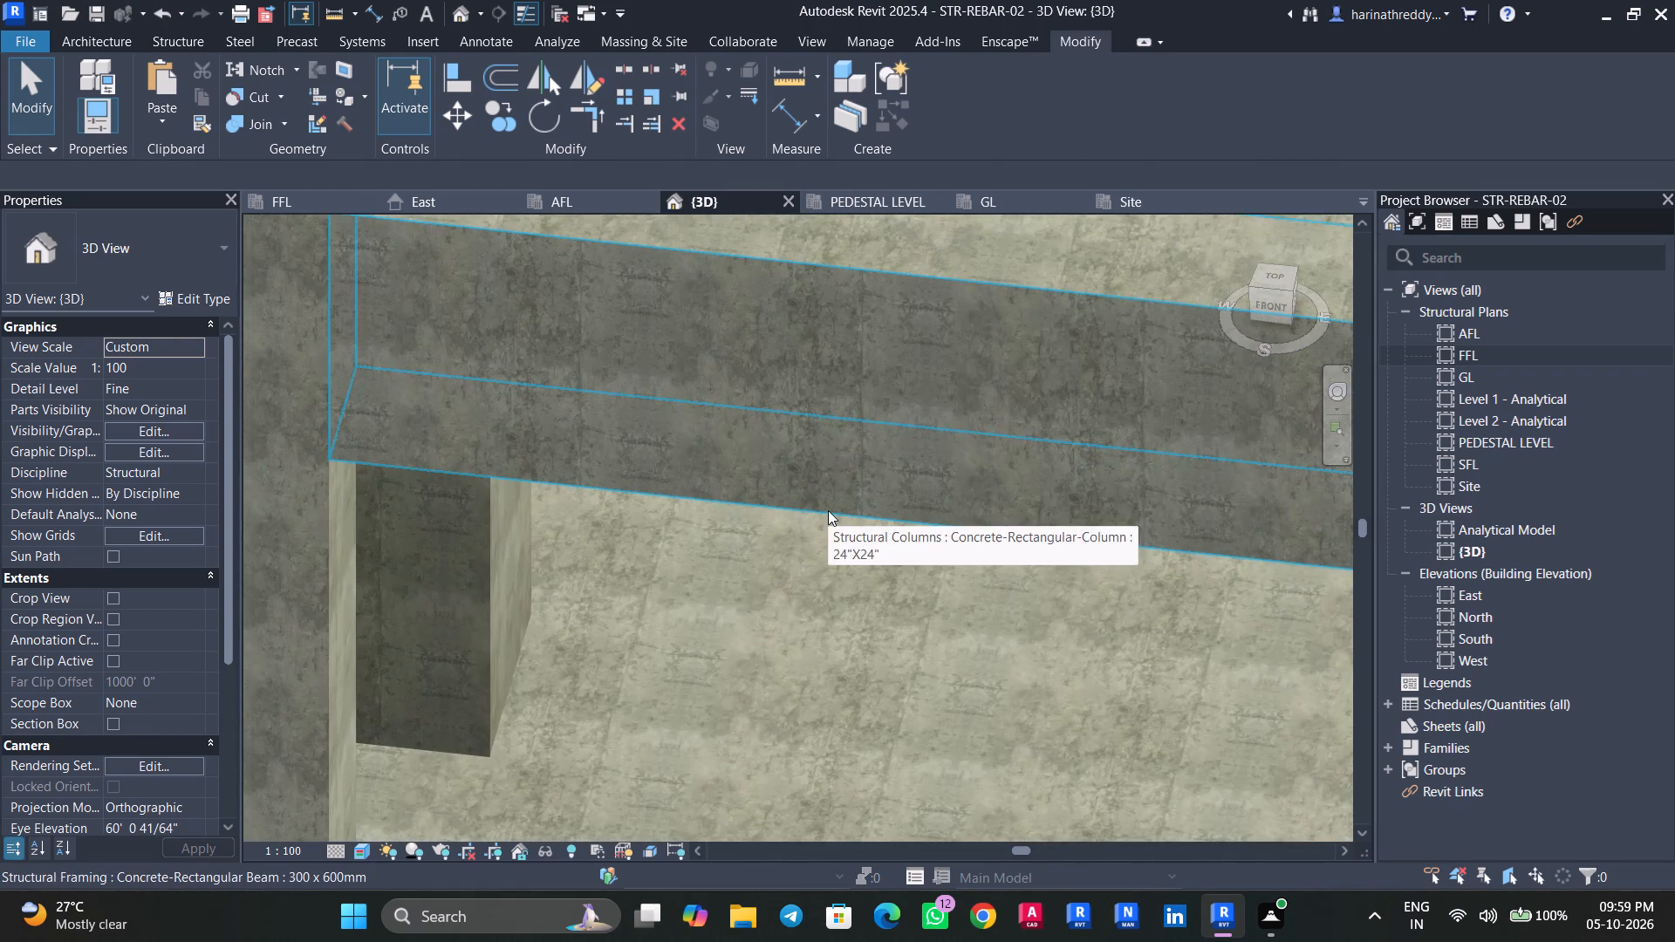
pyautogui.scroll(-5, 828, 510)
pyautogui.scroll(1, 828, 510)
pyautogui.scroll(-5, 828, 510)
pyautogui.moveTo(851, 604); pyautogui.dragTo(539, 460, button='middle')
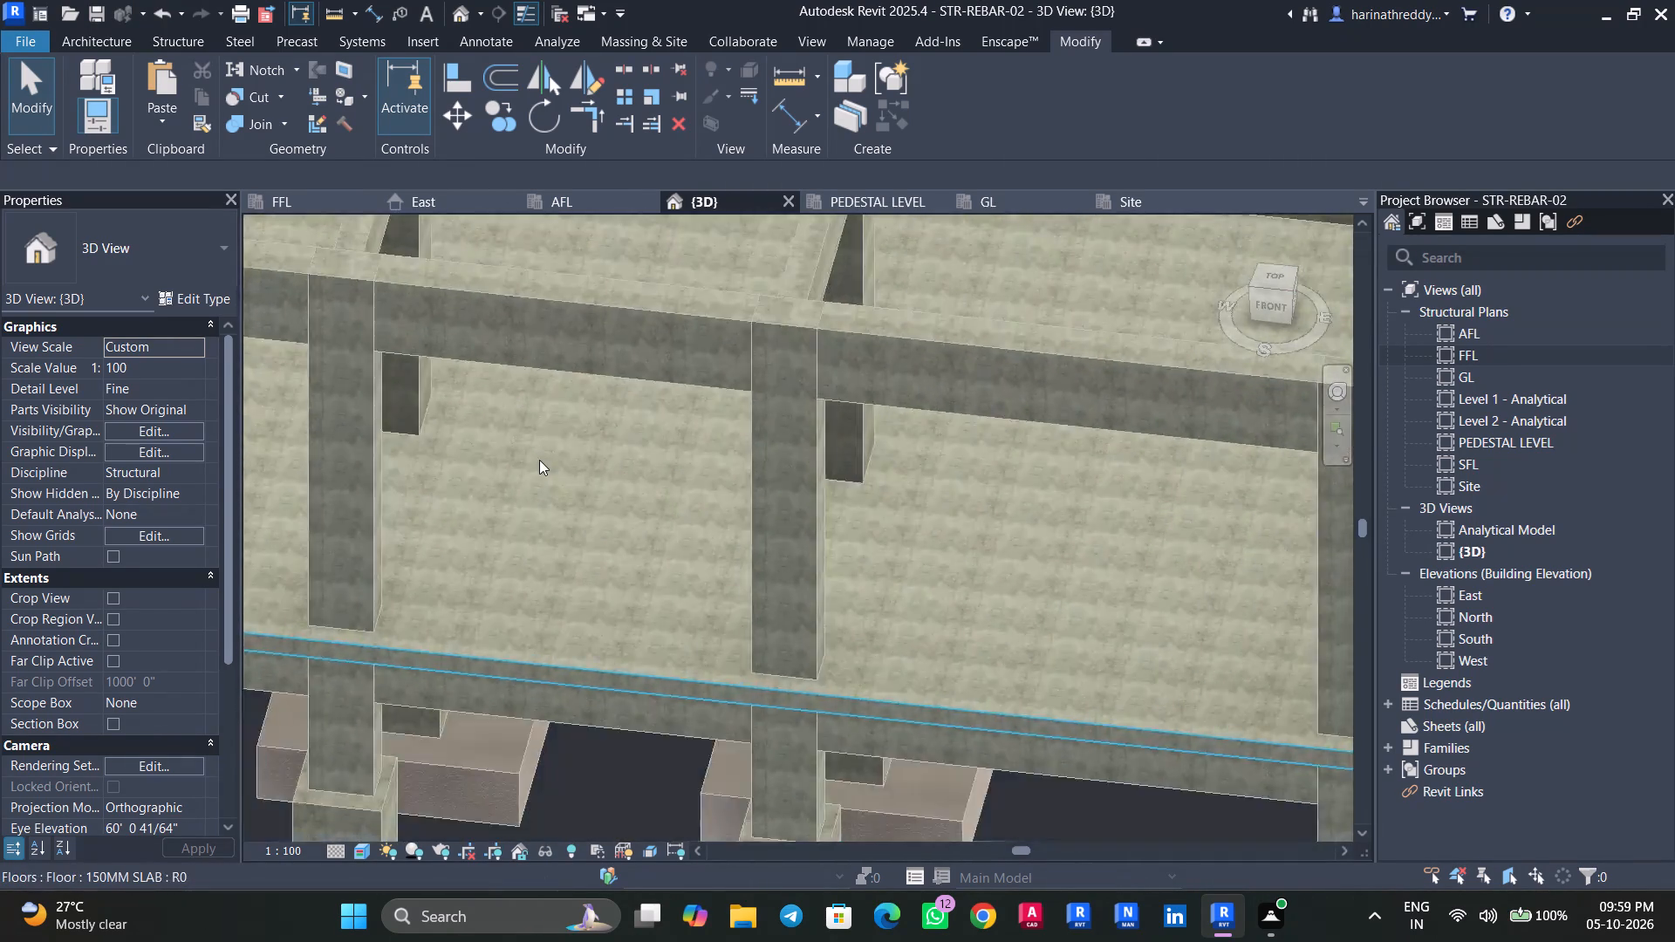
pyautogui.scroll(-5, 539, 460)
pyautogui.keyDown('shift'); pyautogui.moveTo(1075, 596); pyautogui.dragTo(1003, 297, button='middle'); pyautogui.keyUp('shift')
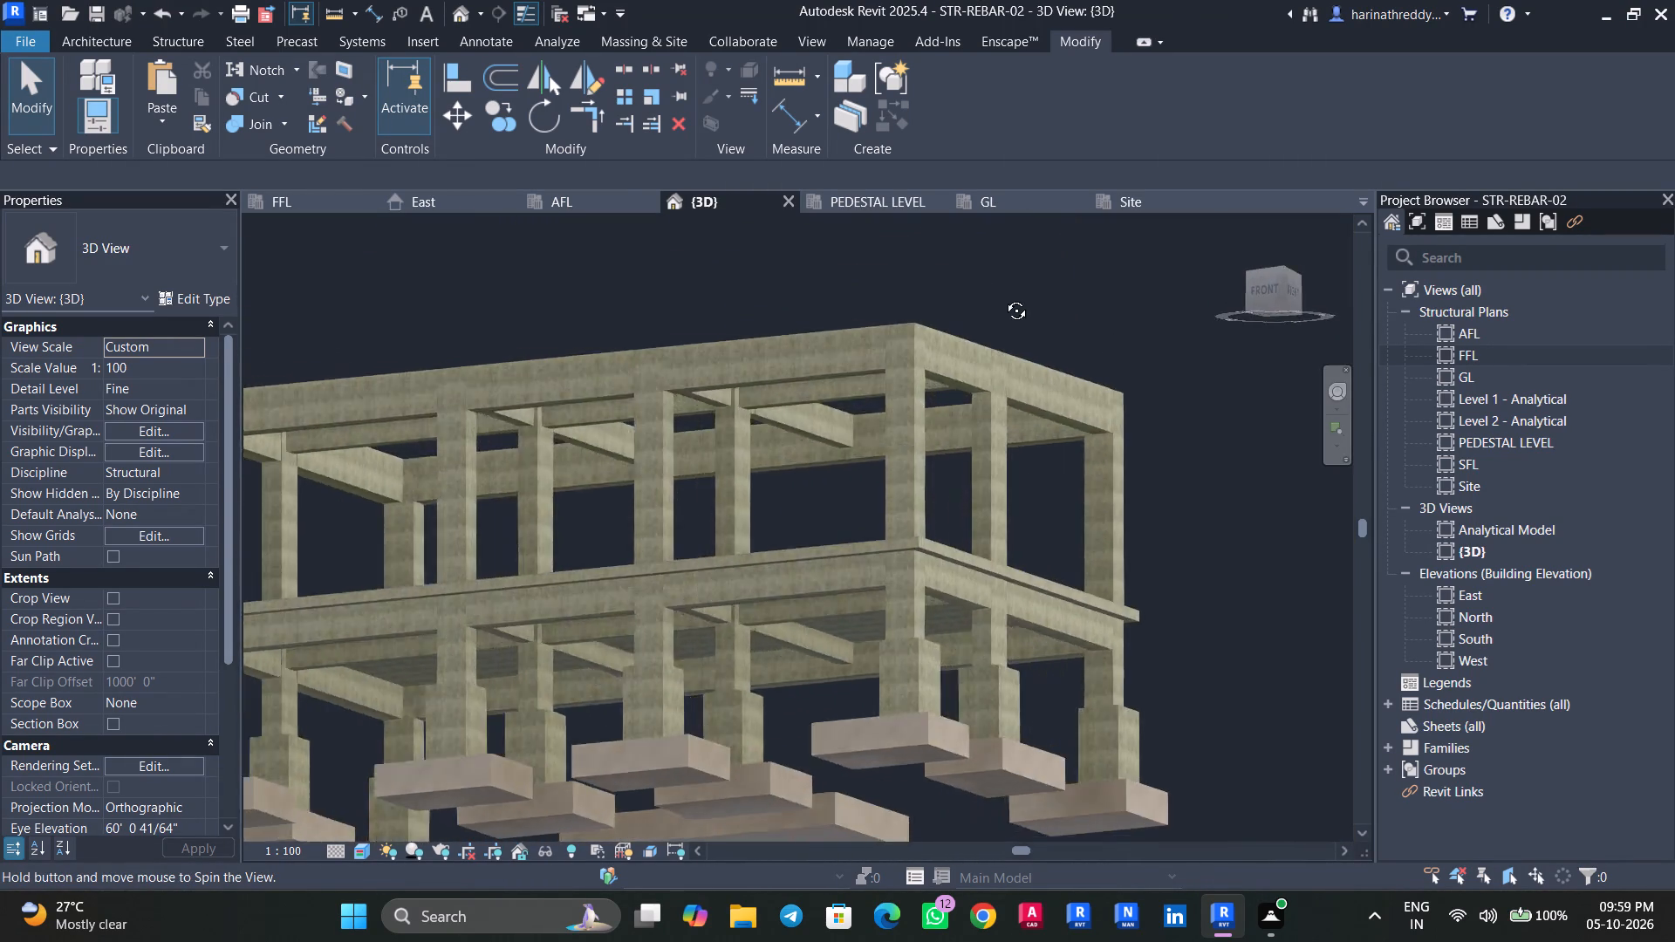
pyautogui.keyDown('shift'); pyautogui.moveTo(1003, 297); pyautogui.dragTo(1122, 555, button='middle'); pyautogui.keyUp('shift')
# Edit the boundary of the 150MM SLAB in the GL plan, moving its east edge inward to the outer face of the edge beam.
pyautogui.click(812, 561)
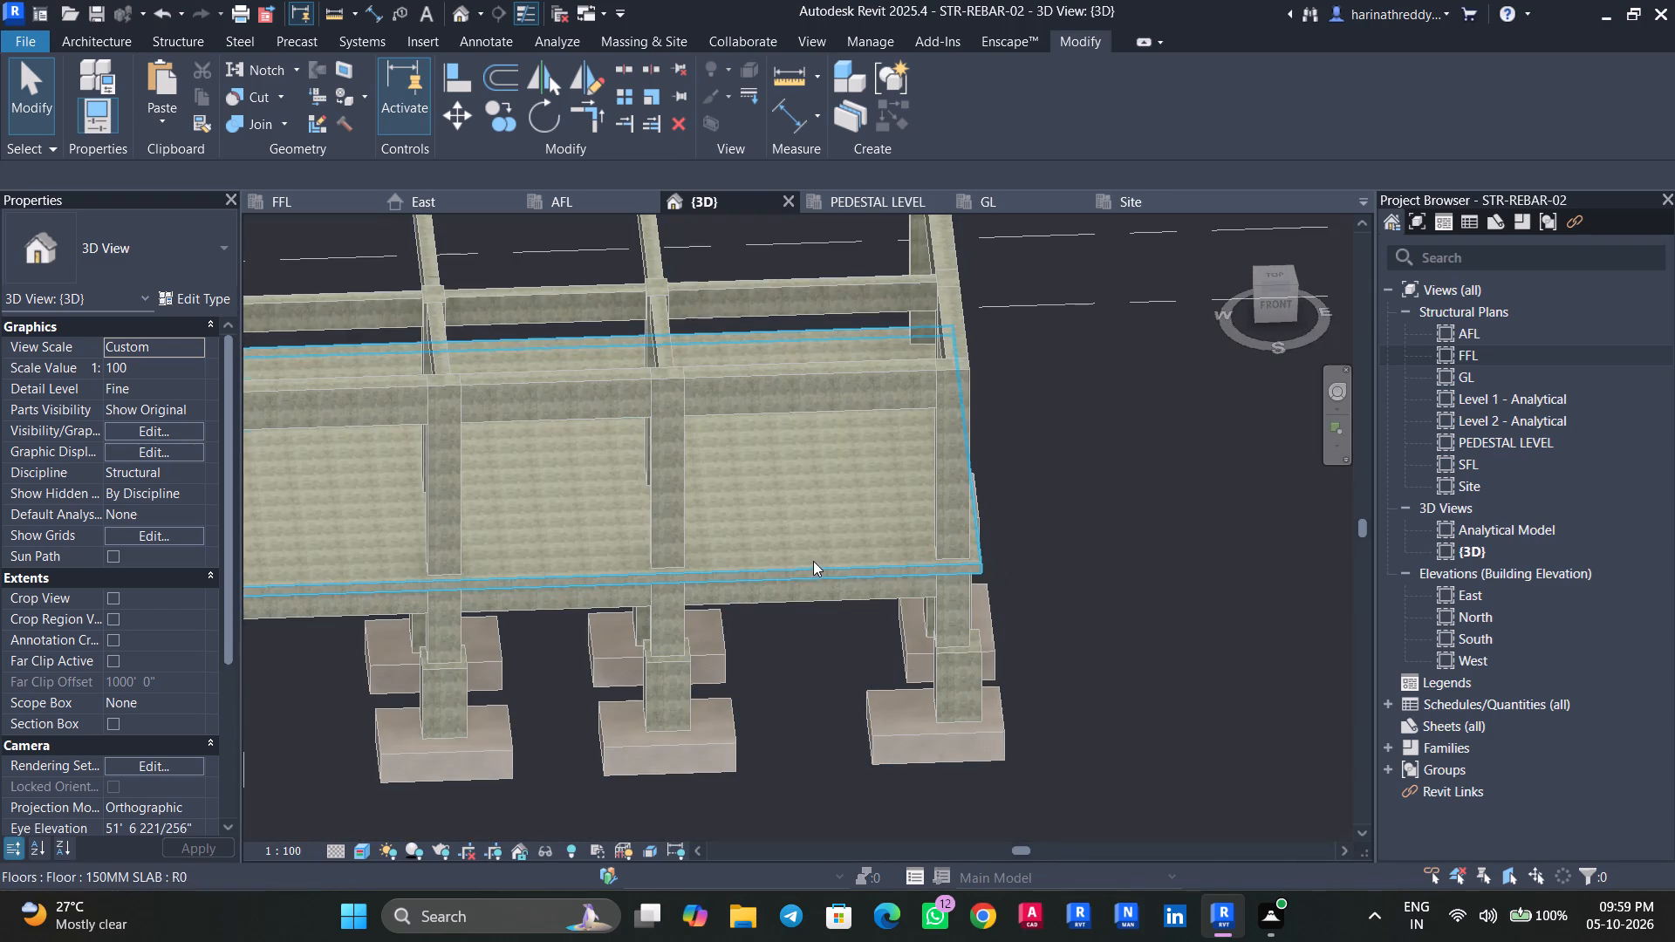
pyautogui.click(1281, 280)
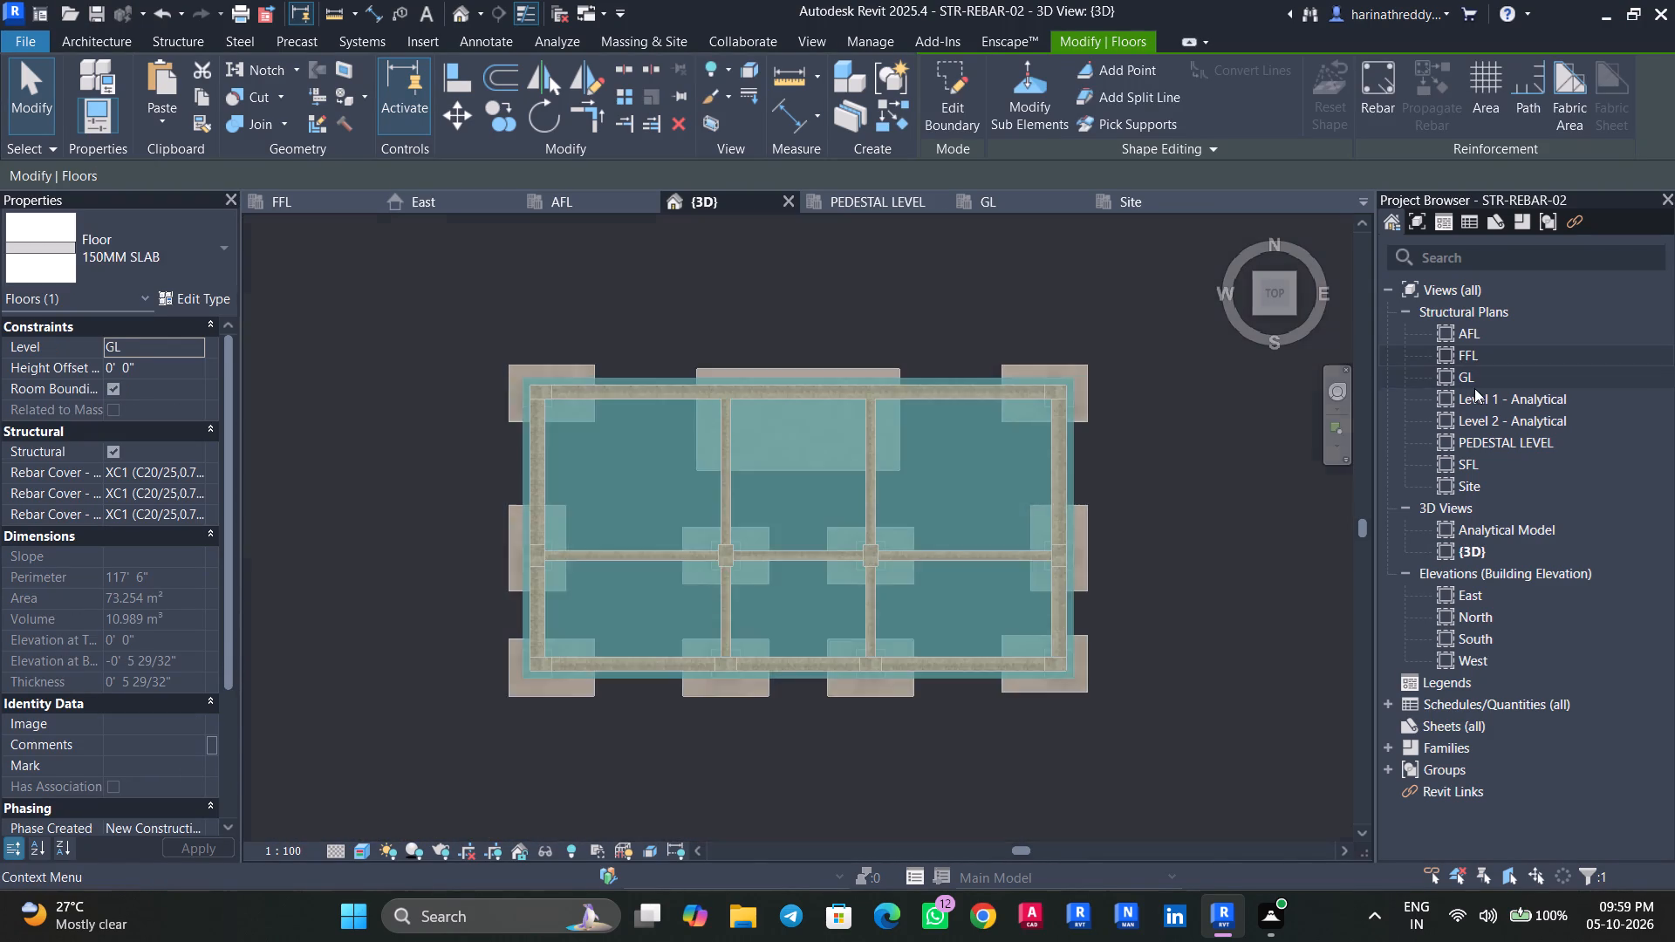
pyautogui.doubleClick(1474, 388)
pyautogui.doubleClick(1473, 381)
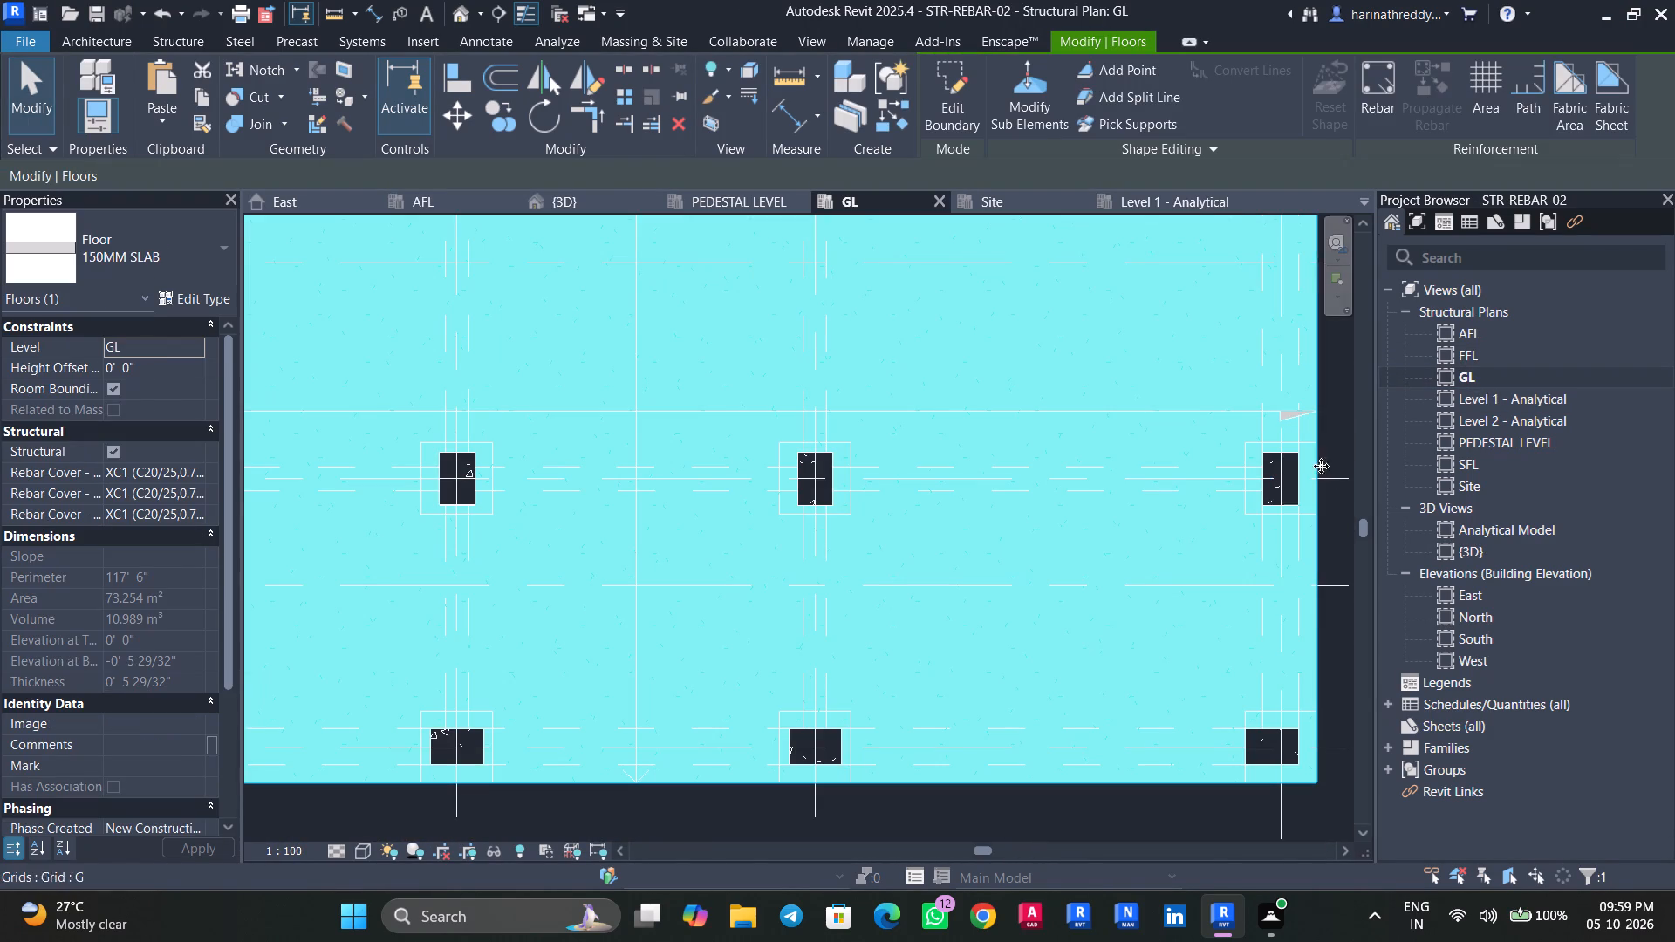
pyautogui.click(940, 90)
pyautogui.scroll(4, 1321, 445)
pyautogui.moveTo(1312, 429); pyautogui.dragTo(1265, 440, button='middle')
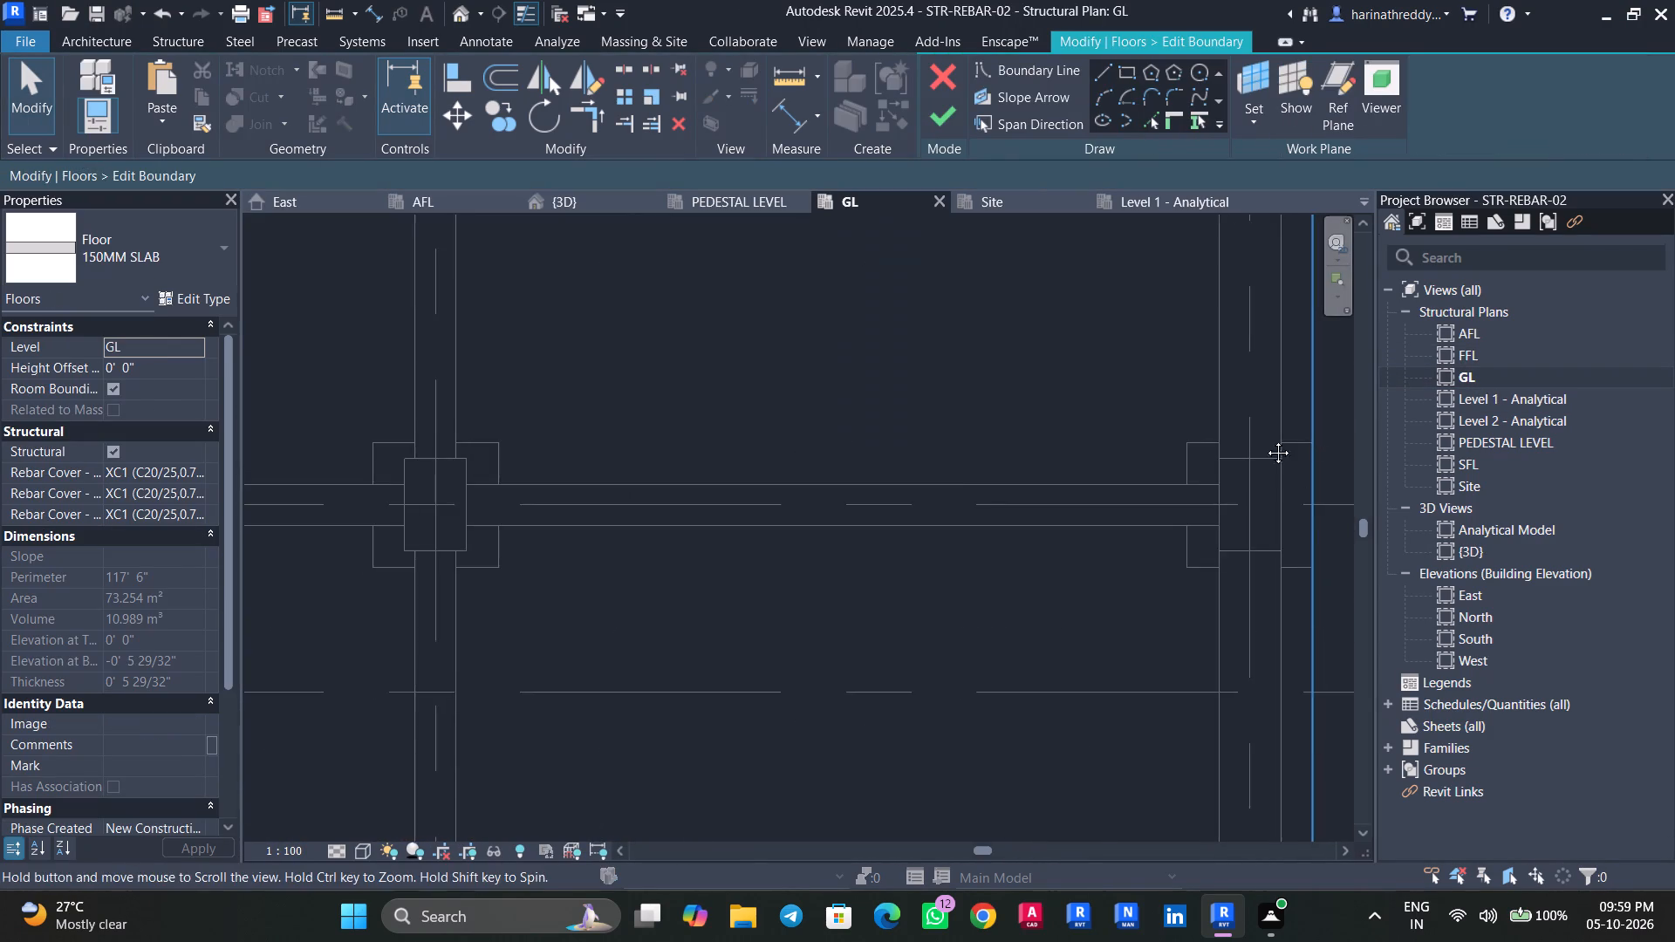
pyautogui.moveTo(1265, 440); pyautogui.dragTo(1046, 501, button='middle')
pyautogui.scroll(1, 1046, 501)
pyautogui.click(1049, 482)
pyautogui.moveTo(1044, 479); pyautogui.dragTo(1014, 486)
pyautogui.scroll(-5, 1070, 442)
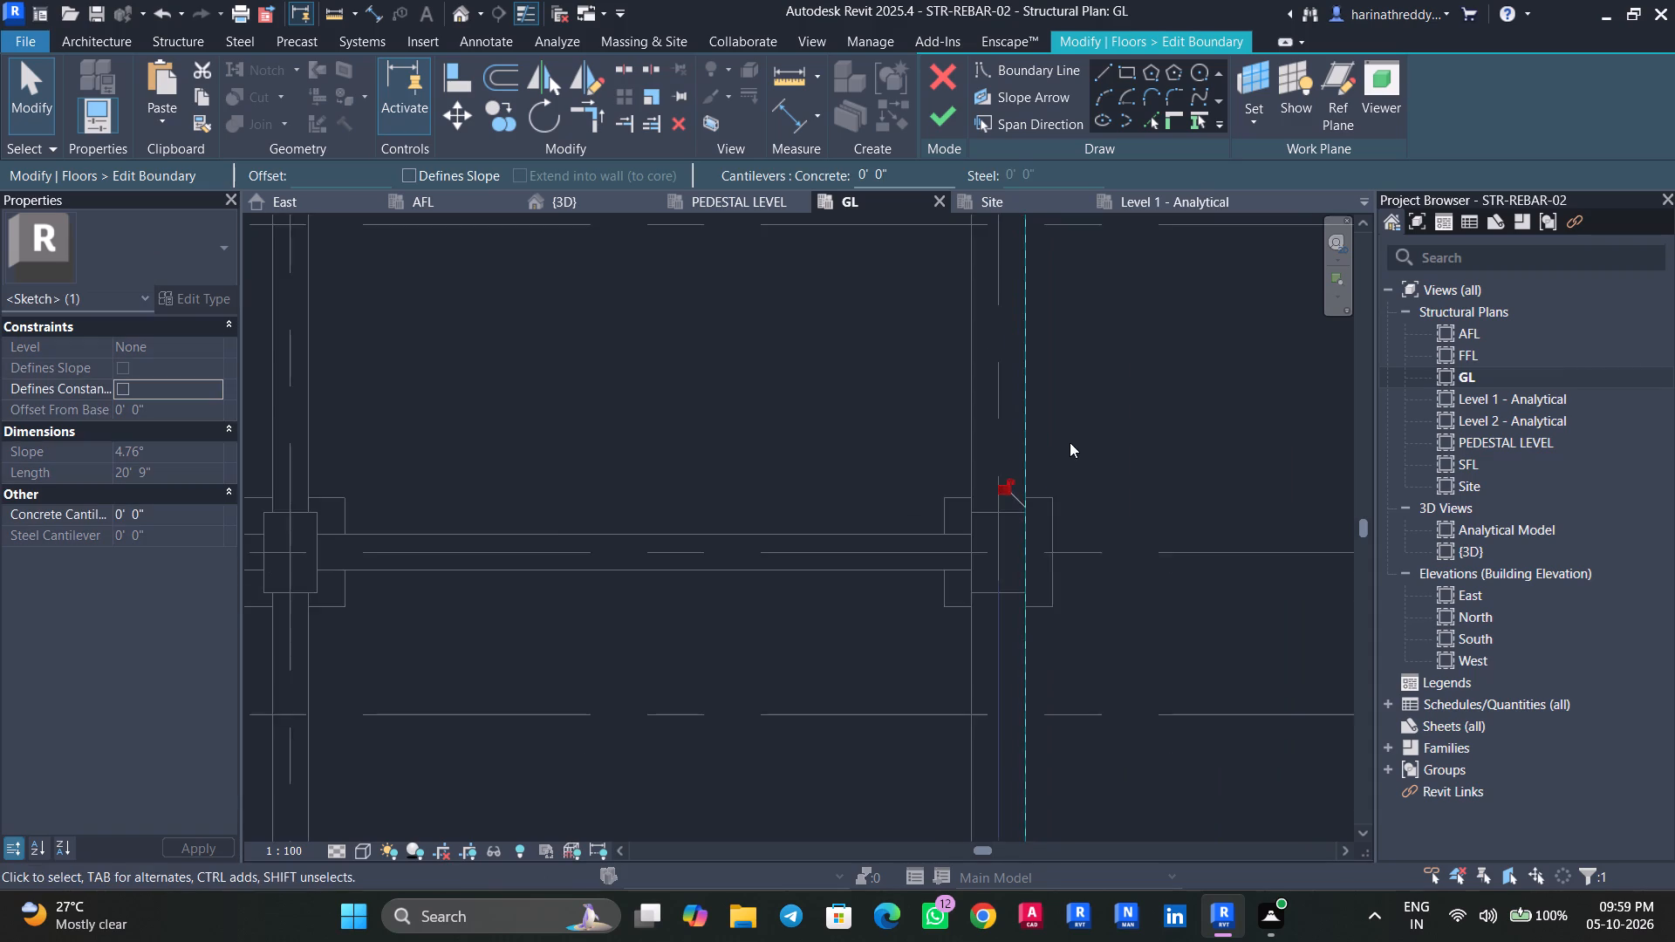
# Move the north edge of the slab boundary inward to the outer face of the north edge beam.
pyautogui.moveTo(1084, 406); pyautogui.dragTo(1177, 755, button='middle')
pyautogui.click(994, 432)
pyautogui.scroll(3, 994, 428)
pyautogui.moveTo(995, 420); pyautogui.dragTo(1002, 455)
pyautogui.scroll(-3, 998, 477)
pyautogui.scroll(1, 998, 477)
pyautogui.scroll(-5, 998, 477)
pyautogui.moveTo(849, 563); pyautogui.dragTo(1357, 523, button='middle')
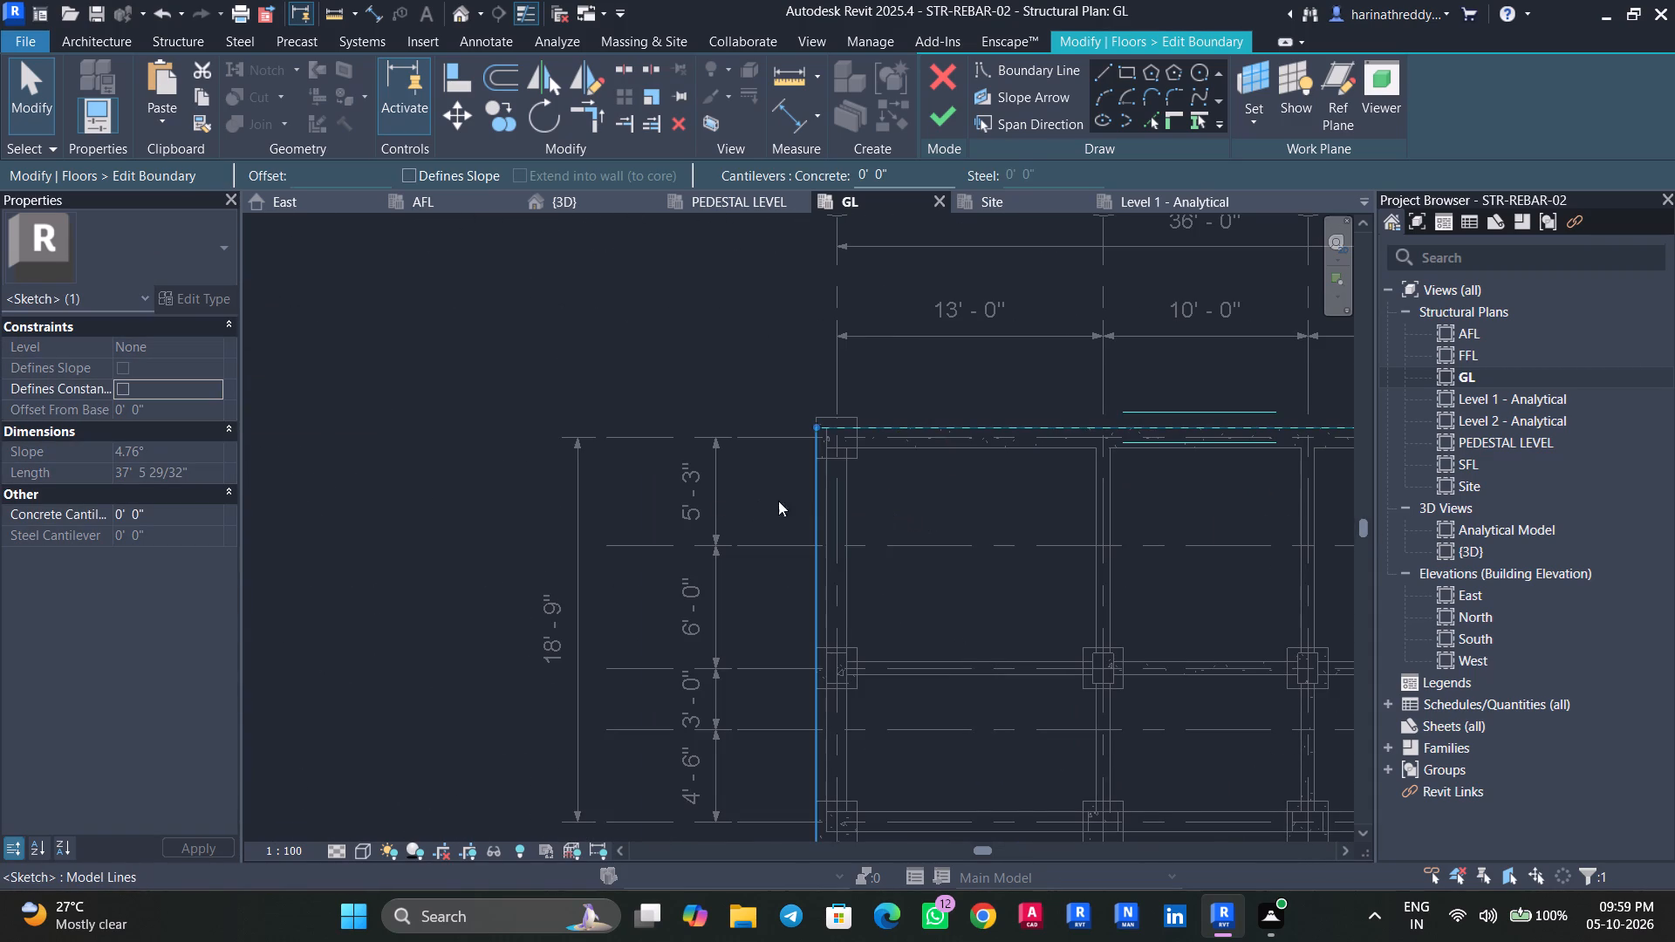
# Move the west edge of the slab boundary inward to the outer face of the west edge beam.
pyautogui.click(819, 522)
pyautogui.scroll(4, 819, 522)
pyautogui.moveTo(814, 511); pyautogui.dragTo(838, 515)
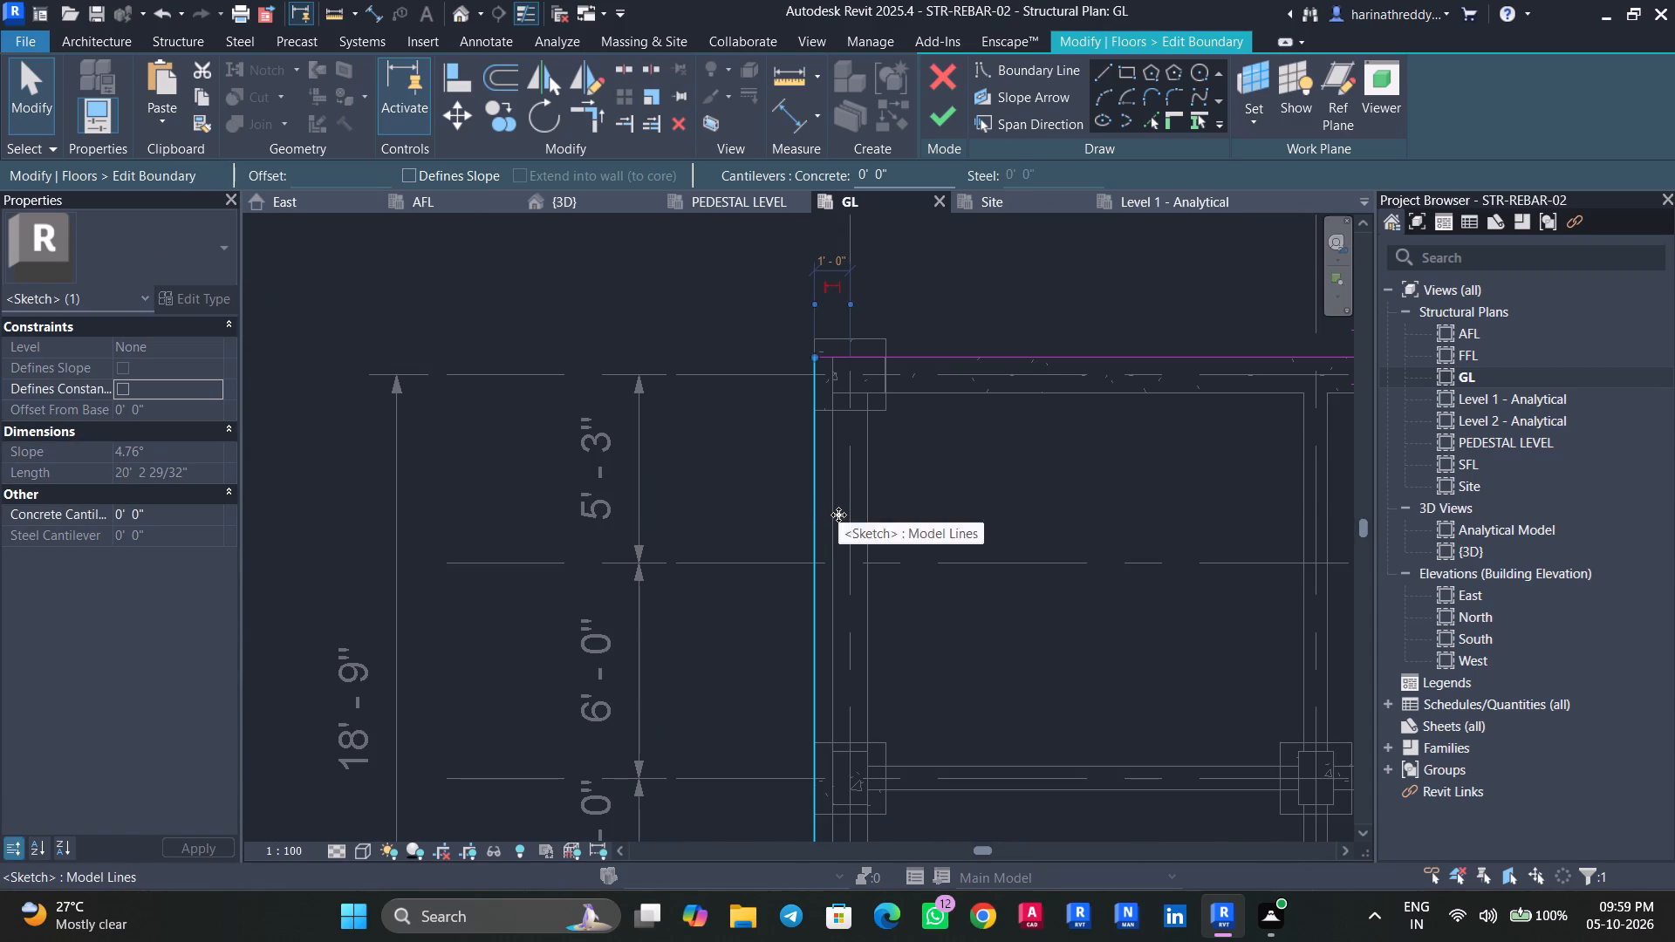
pyautogui.moveTo(838, 515); pyautogui.dragTo(834, 515)
# Move the south edge of the slab boundary inward to the south edge beam's outer face and finish the boundary edit.
pyautogui.scroll(-4, 1081, 566)
pyautogui.moveTo(1153, 645); pyautogui.dragTo(961, 345, button='middle')
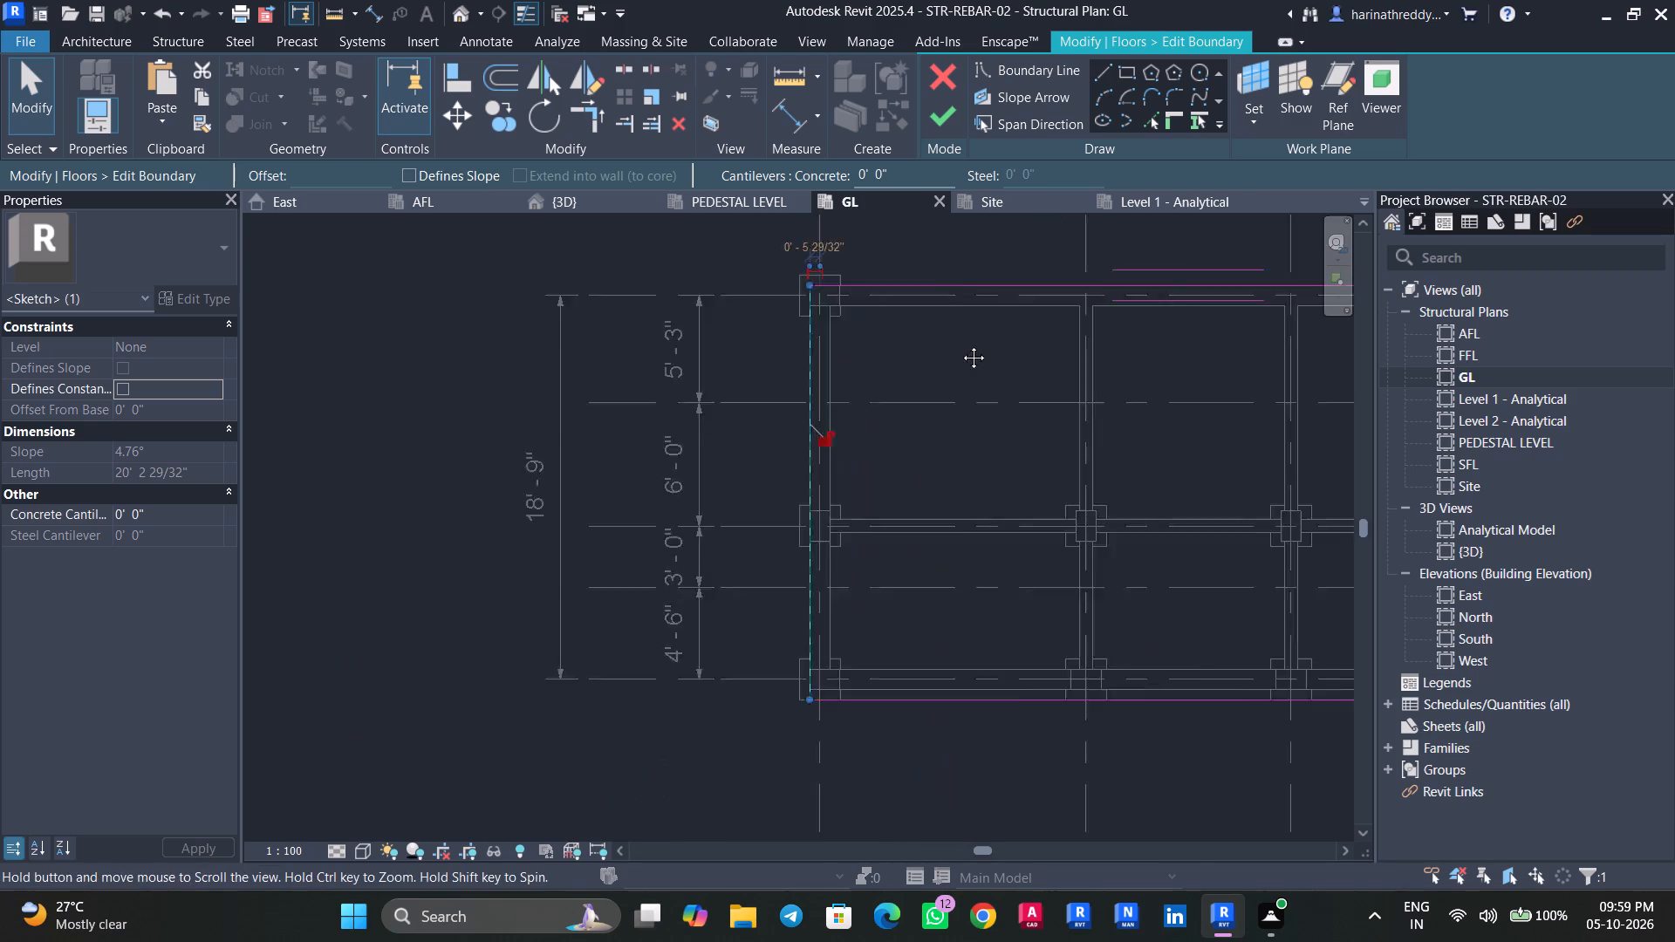
pyautogui.moveTo(961, 345); pyautogui.dragTo(930, 229, button='middle')
pyautogui.click(824, 447)
pyautogui.scroll(5, 824, 447)
pyautogui.moveTo(829, 446); pyautogui.dragTo(837, 416)
pyautogui.press('Escape')
pyautogui.scroll(1, 824, 461)
pyautogui.scroll(-9, 824, 461)
pyautogui.moveTo(1064, 349); pyautogui.dragTo(829, 420, button='middle')
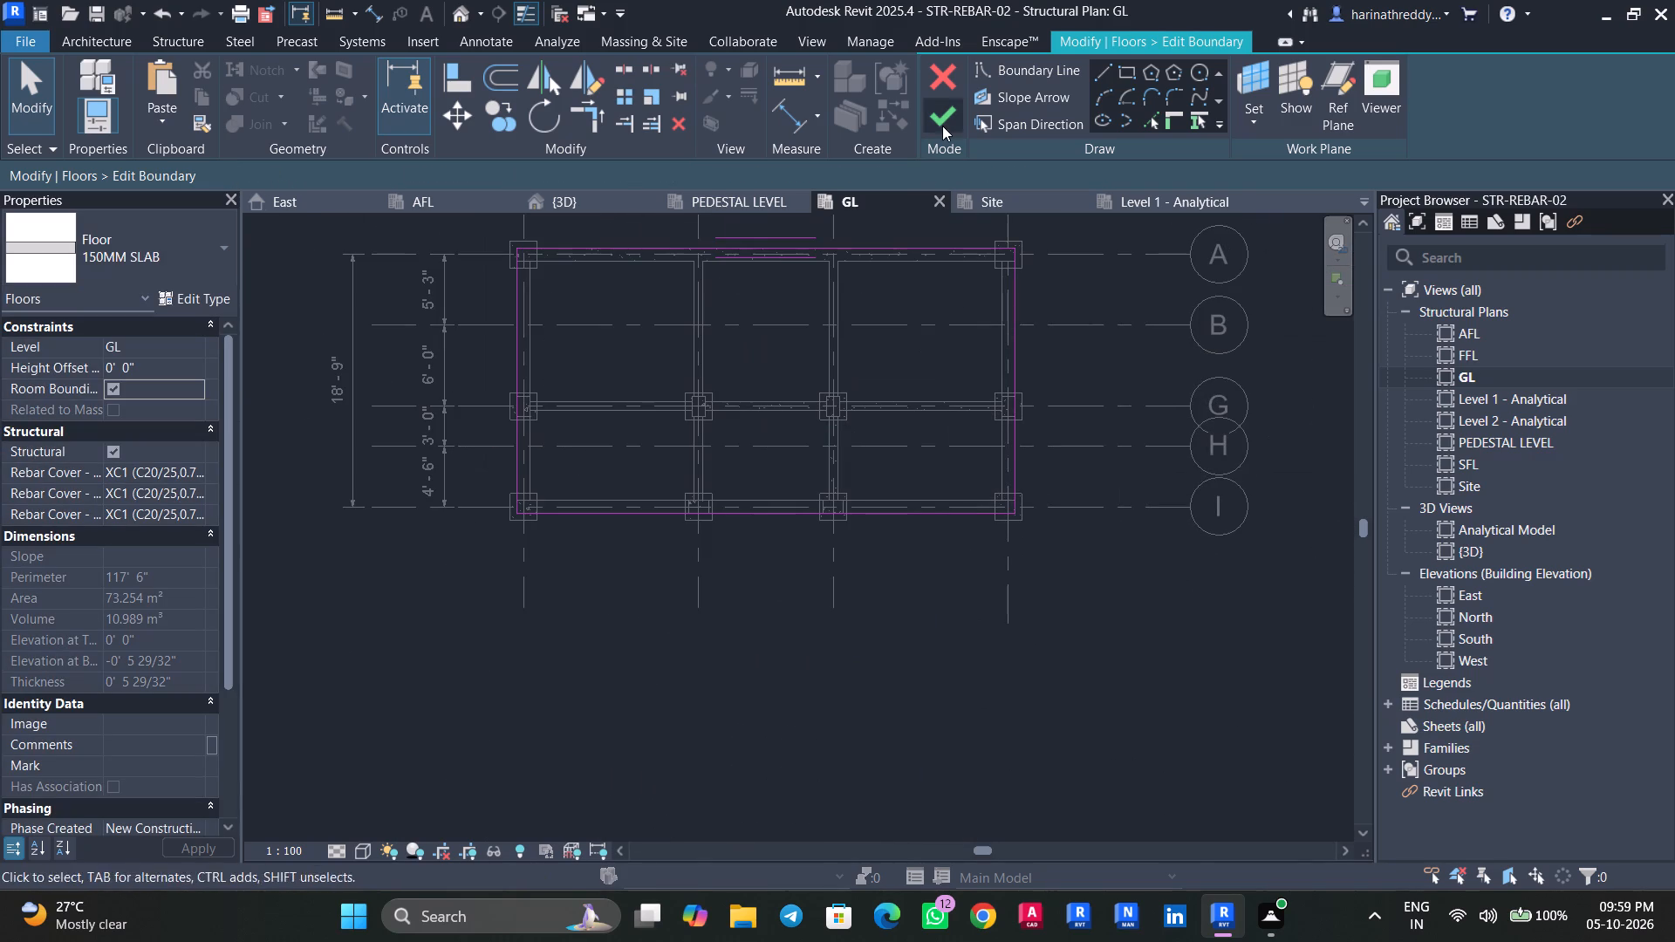
pyautogui.click(942, 126)
# Examine the trimmed GL slab against the edge beams and columns from several sides in the 3D view.
pyautogui.click(469, 12)
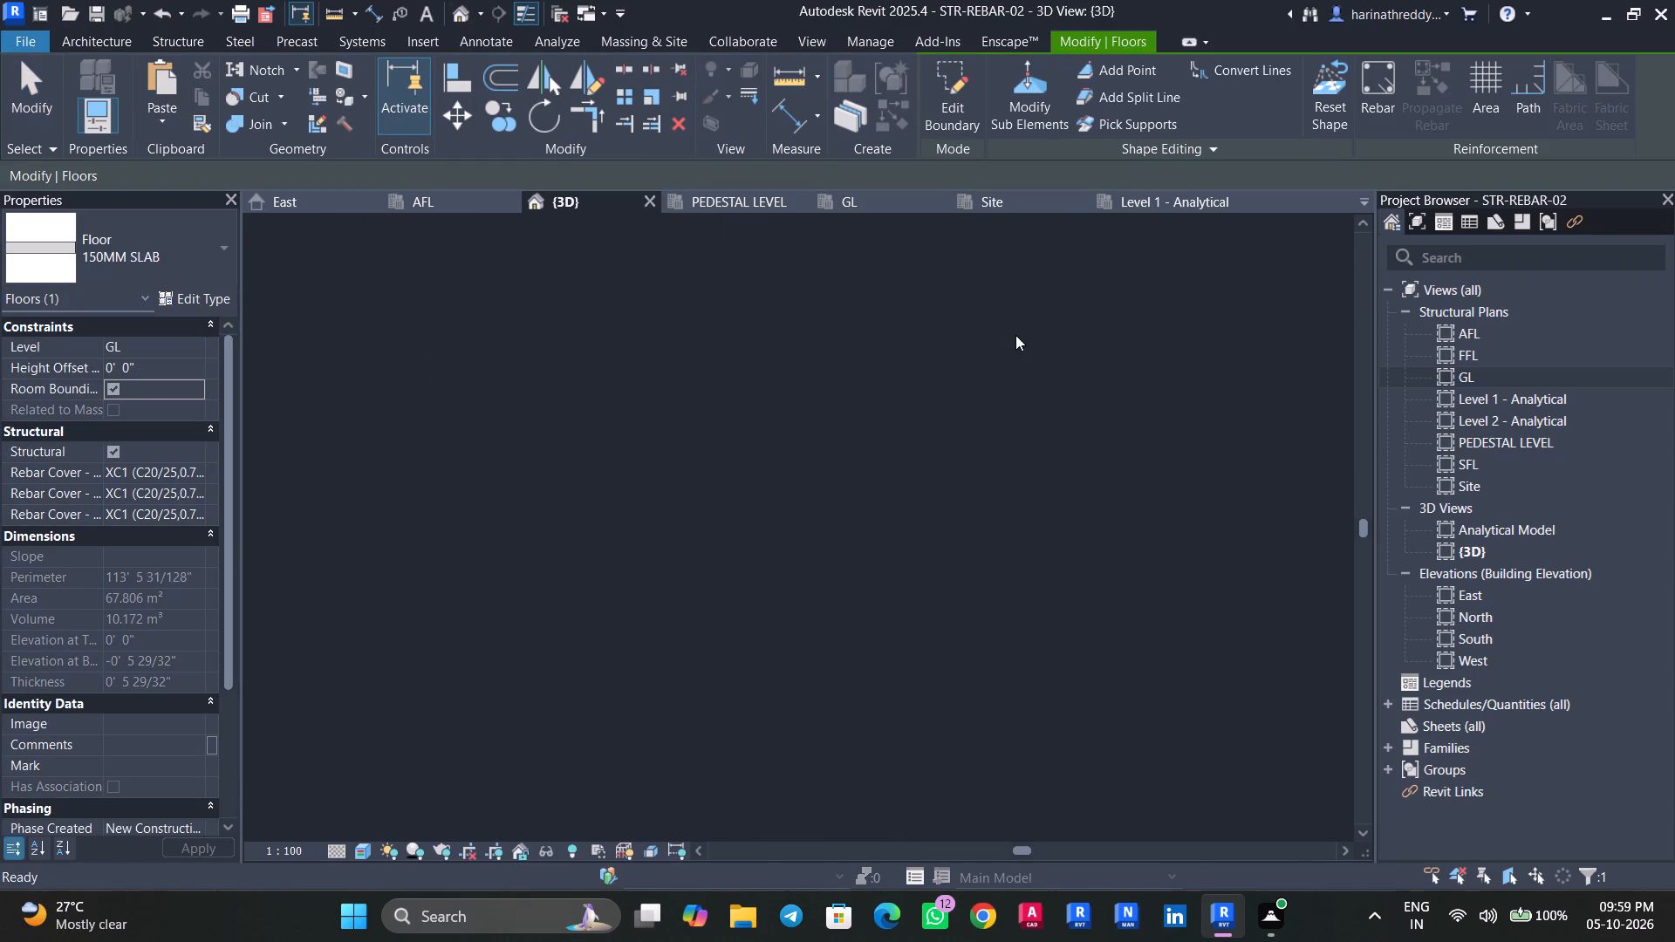
pyautogui.press('Escape')
pyautogui.keyDown('shift'); pyautogui.moveTo(1077, 757); pyautogui.dragTo(1232, 332, button='middle'); pyautogui.keyUp('shift')
pyautogui.scroll(3, 1005, 510)
pyautogui.scroll(-1, 1007, 510)
pyautogui.scroll(1, 1007, 510)
pyautogui.click(1007, 510)
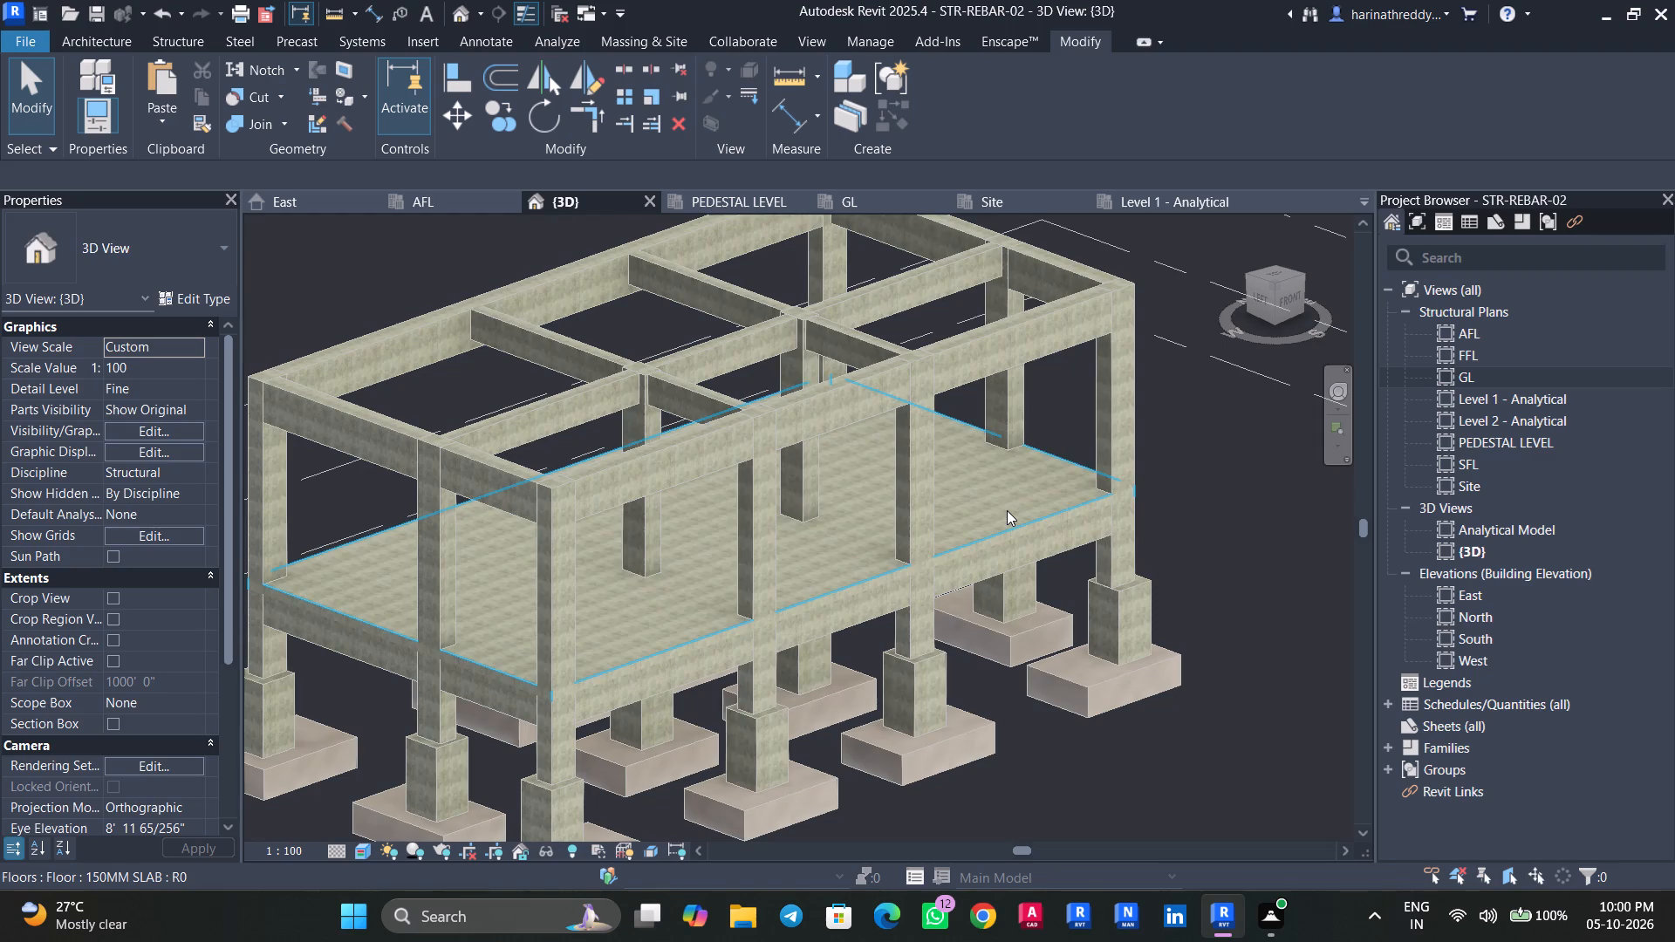
pyautogui.press('Escape')
pyautogui.keyDown('shift'); pyautogui.moveTo(1007, 510); pyautogui.dragTo(1192, 506, button='middle'); pyautogui.keyUp('shift')
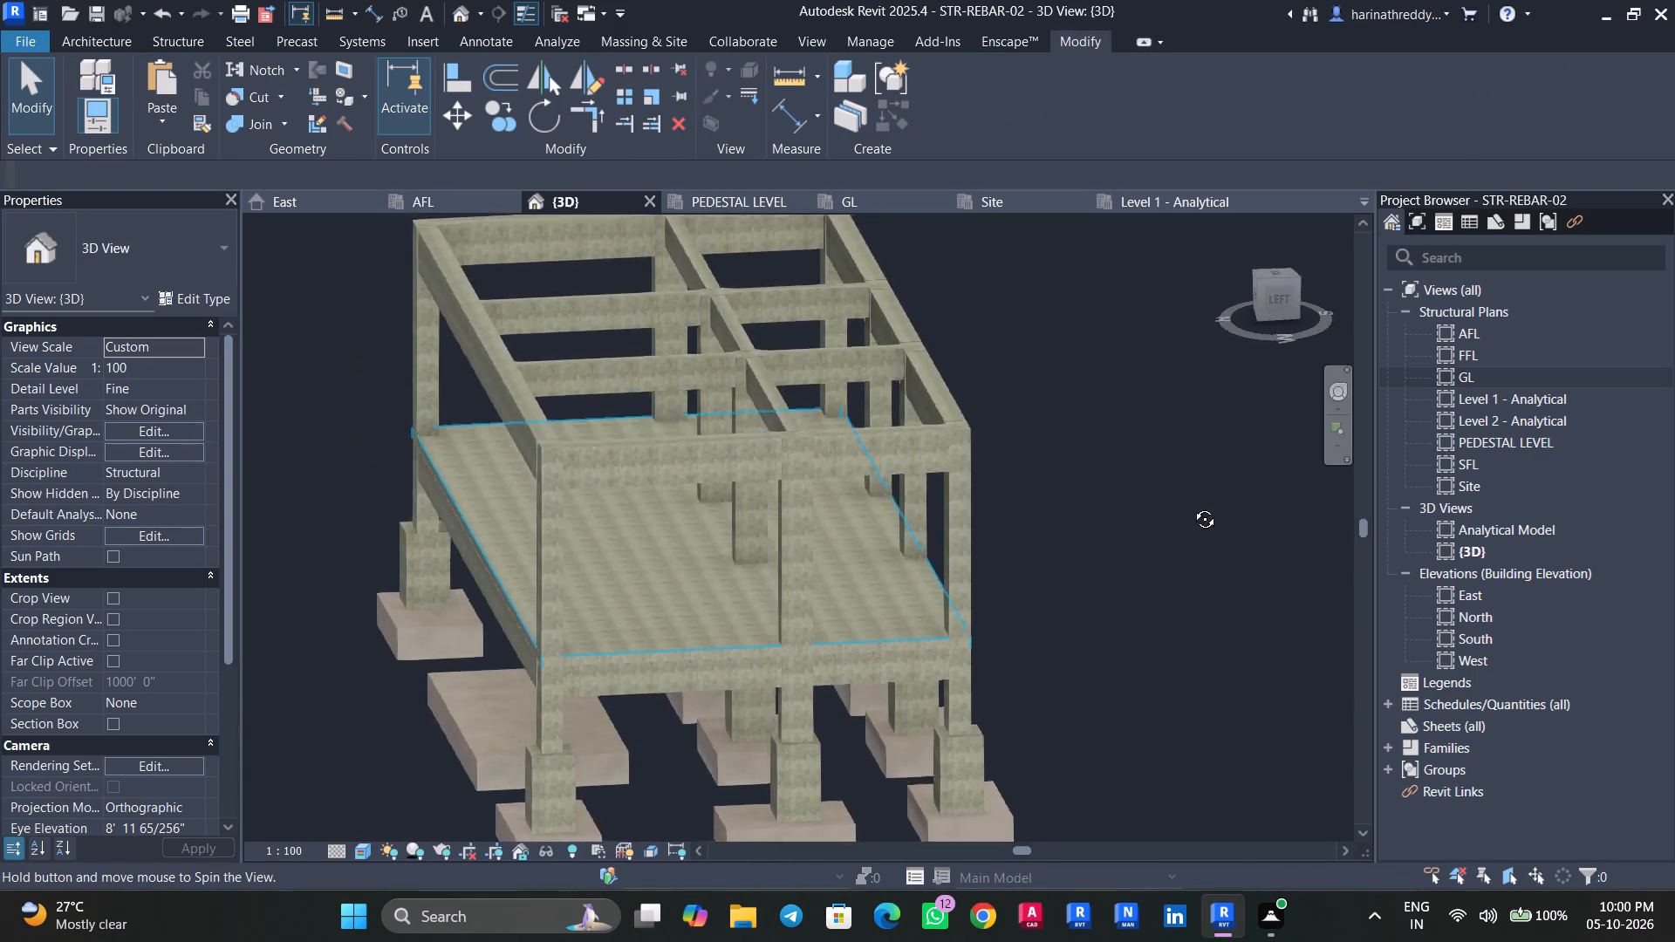
pyautogui.keyDown('shift'); pyautogui.moveTo(1192, 506); pyautogui.dragTo(980, 668, button='middle'); pyautogui.keyUp('shift')
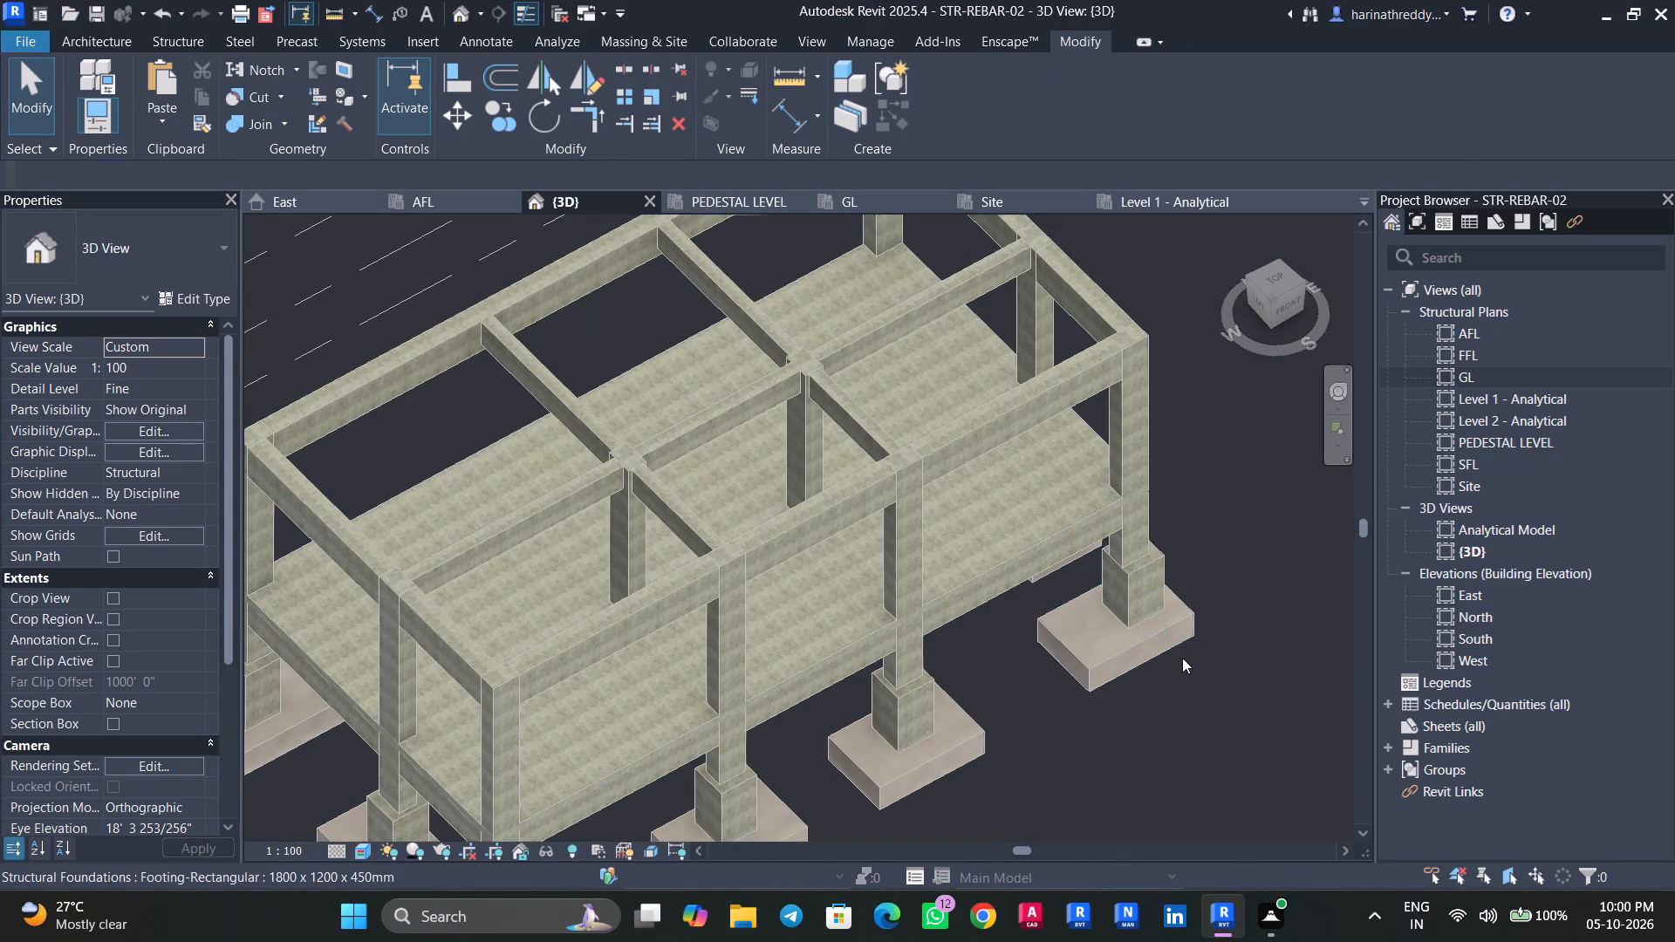
pyautogui.keyDown('shift'); pyautogui.moveTo(1140, 729); pyautogui.dragTo(1325, 646, button='middle'); pyautogui.keyUp('shift')
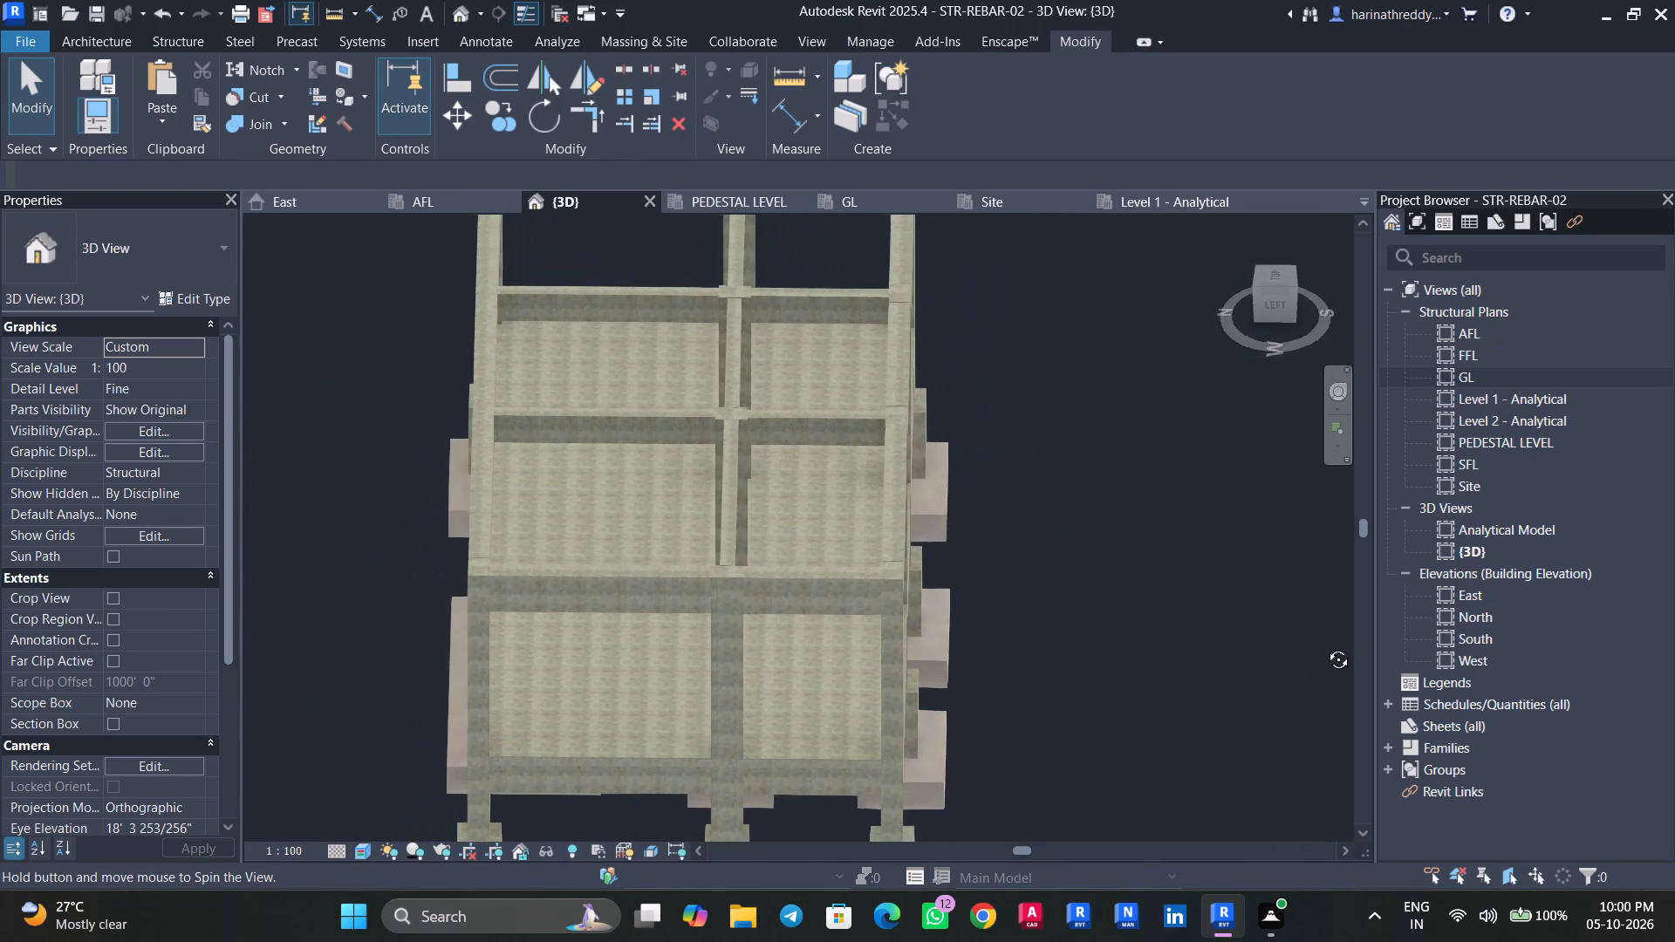
pyautogui.keyDown('shift'); pyautogui.moveTo(1325, 646); pyautogui.dragTo(1241, 579, button='middle'); pyautogui.keyUp('shift')
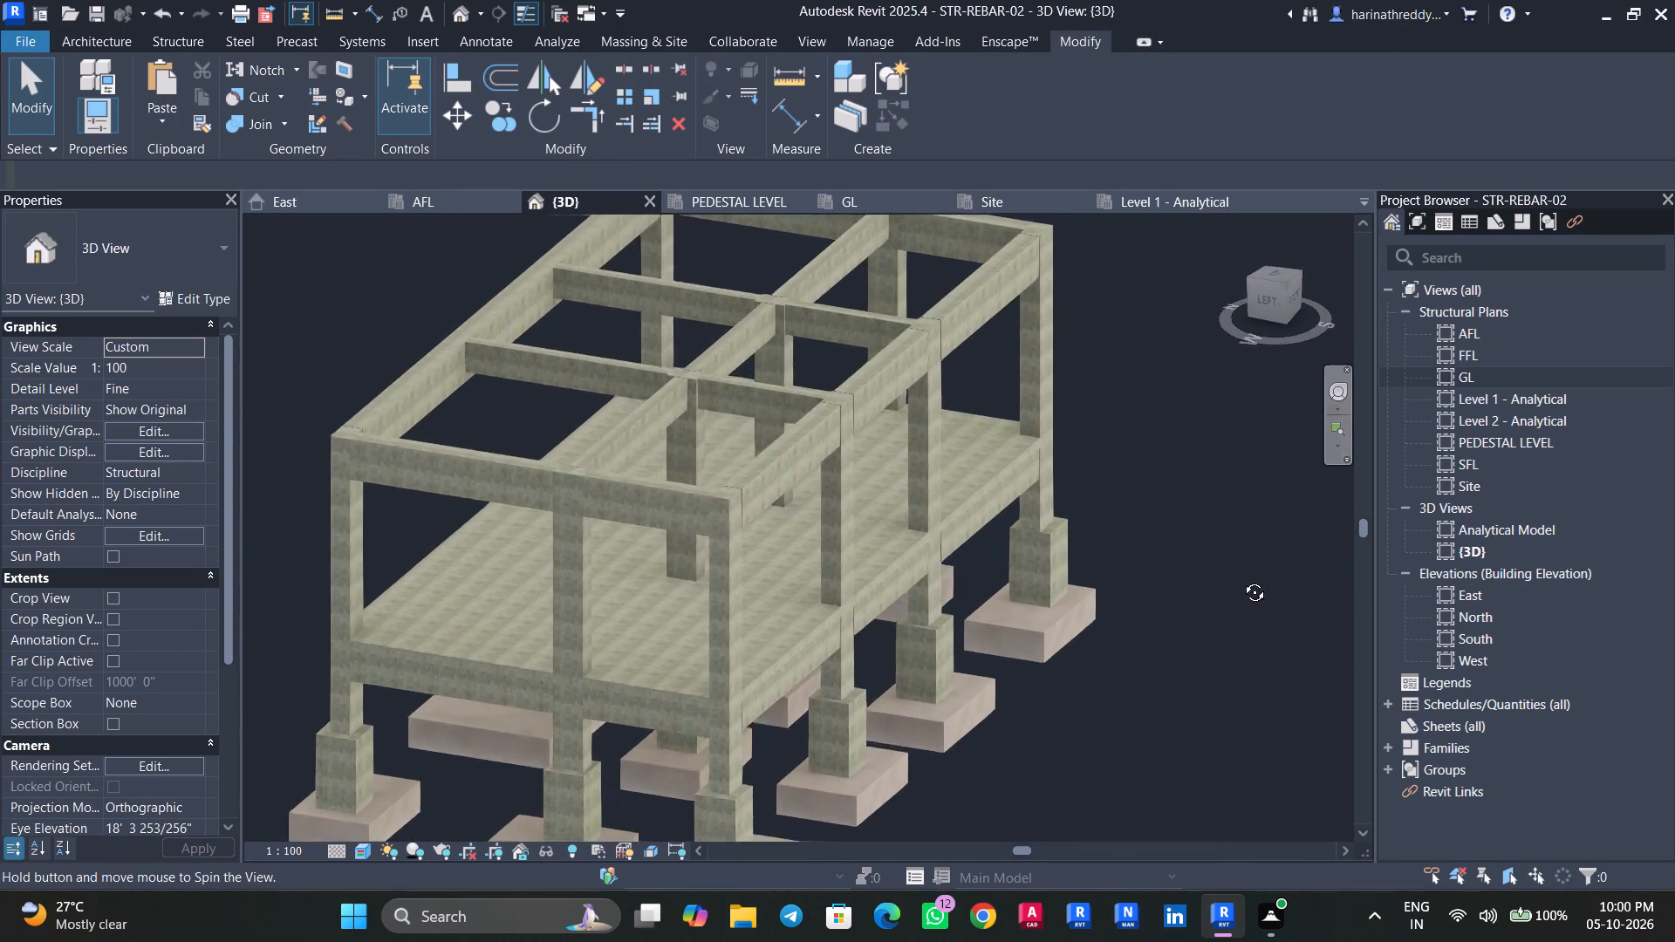
pyautogui.keyDown('shift'); pyautogui.moveTo(1241, 579); pyautogui.dragTo(995, 652, button='middle'); pyautogui.keyUp('shift')
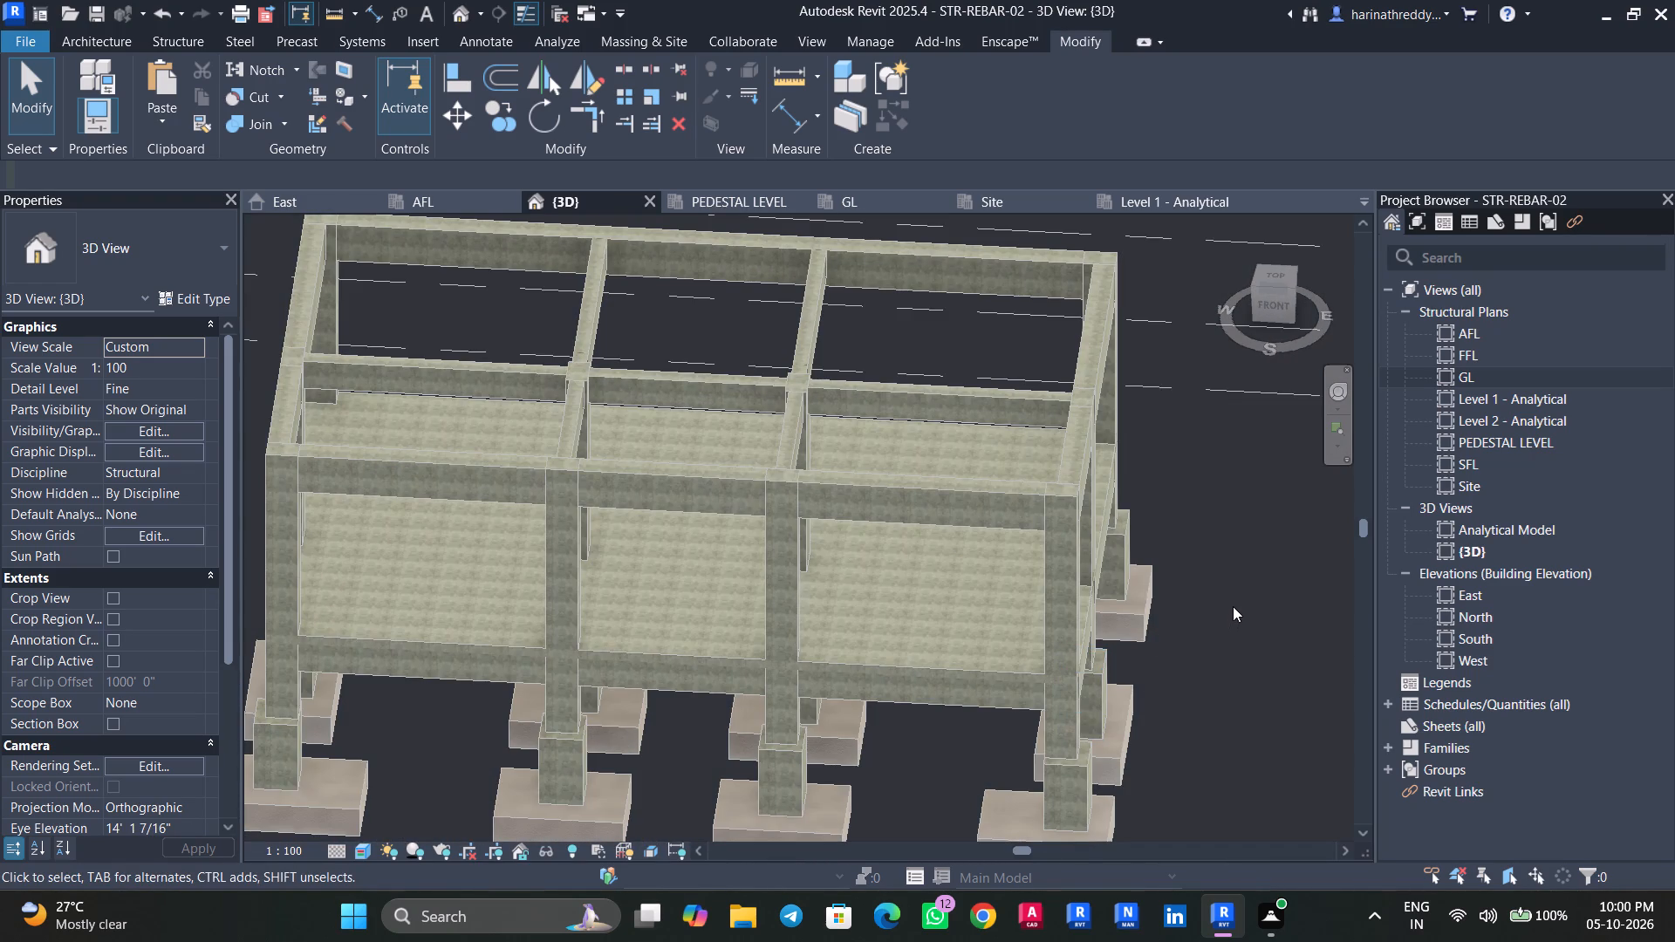
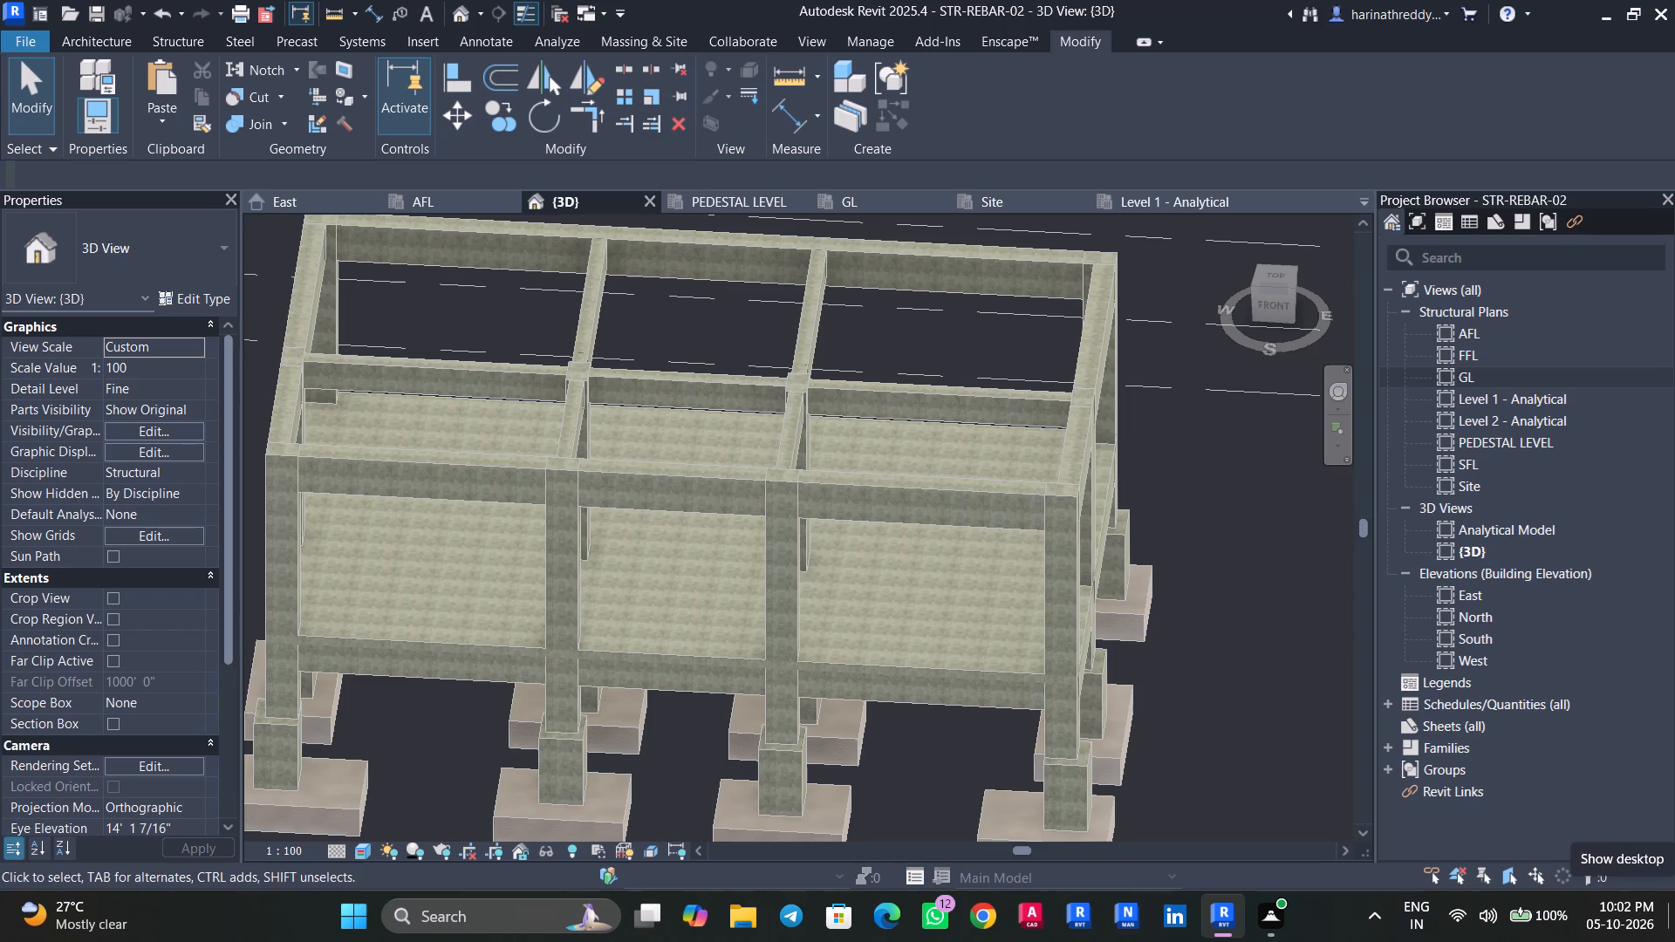
# Examine the frame's beams, columns and GL slab from the front and from above in the 3D view.
pyautogui.scroll(2, 790, 355)
pyautogui.scroll(-1, 791, 356)
pyautogui.scroll(2, 791, 356)
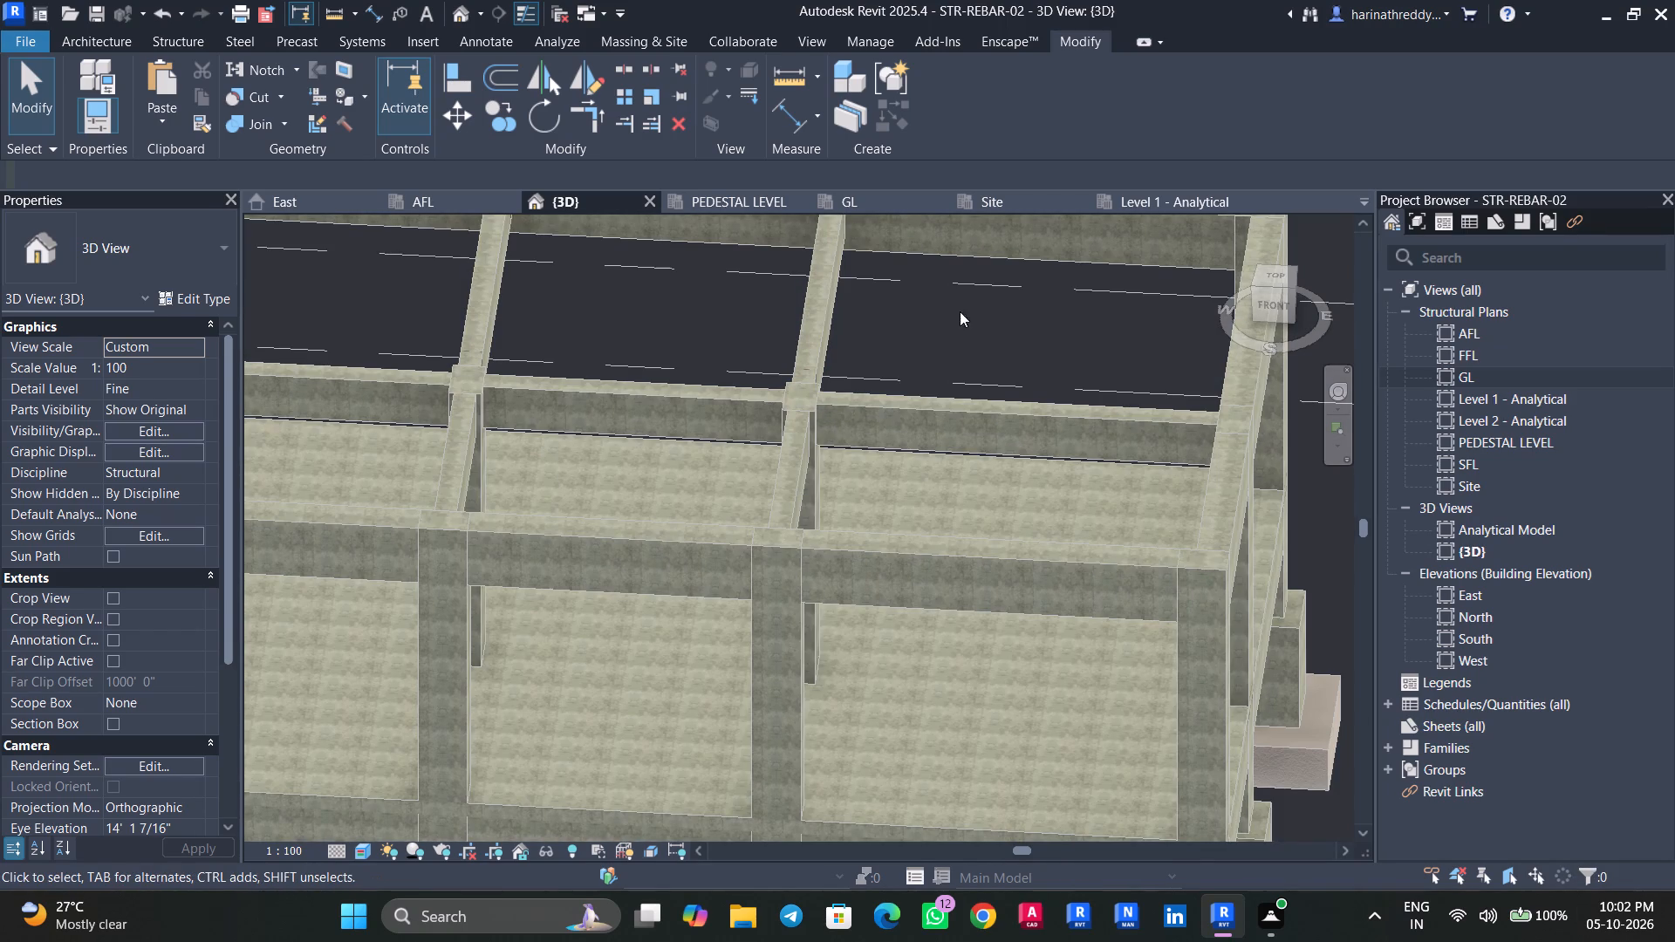
pyautogui.keyDown('ctrl'); pyautogui.moveTo(1000, 313); pyautogui.dragTo(1066, 456, button='middle'); pyautogui.keyUp('ctrl')
pyautogui.scroll(2, 1009, 385)
pyautogui.scroll(-1, 1009, 385)
pyautogui.scroll(2, 1009, 385)
pyautogui.scroll(-7, 1009, 385)
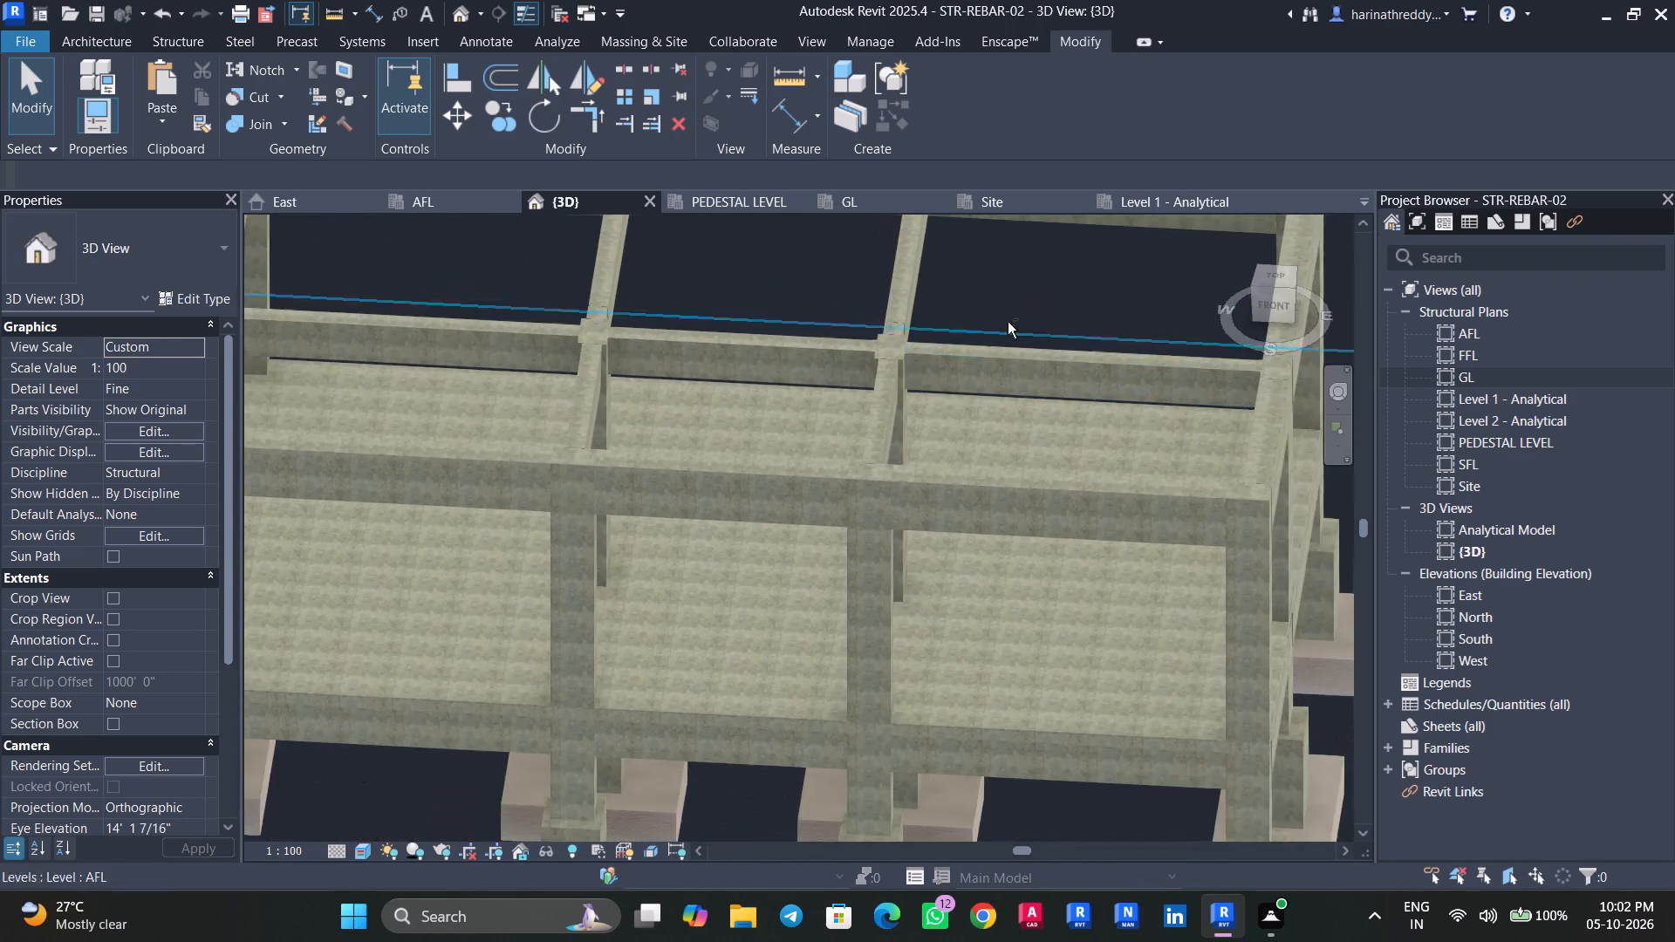
pyautogui.keyDown('shift'); pyautogui.moveTo(1015, 300); pyautogui.dragTo(1093, 572, button='middle'); pyautogui.keyUp('shift')
pyautogui.click(1275, 283)
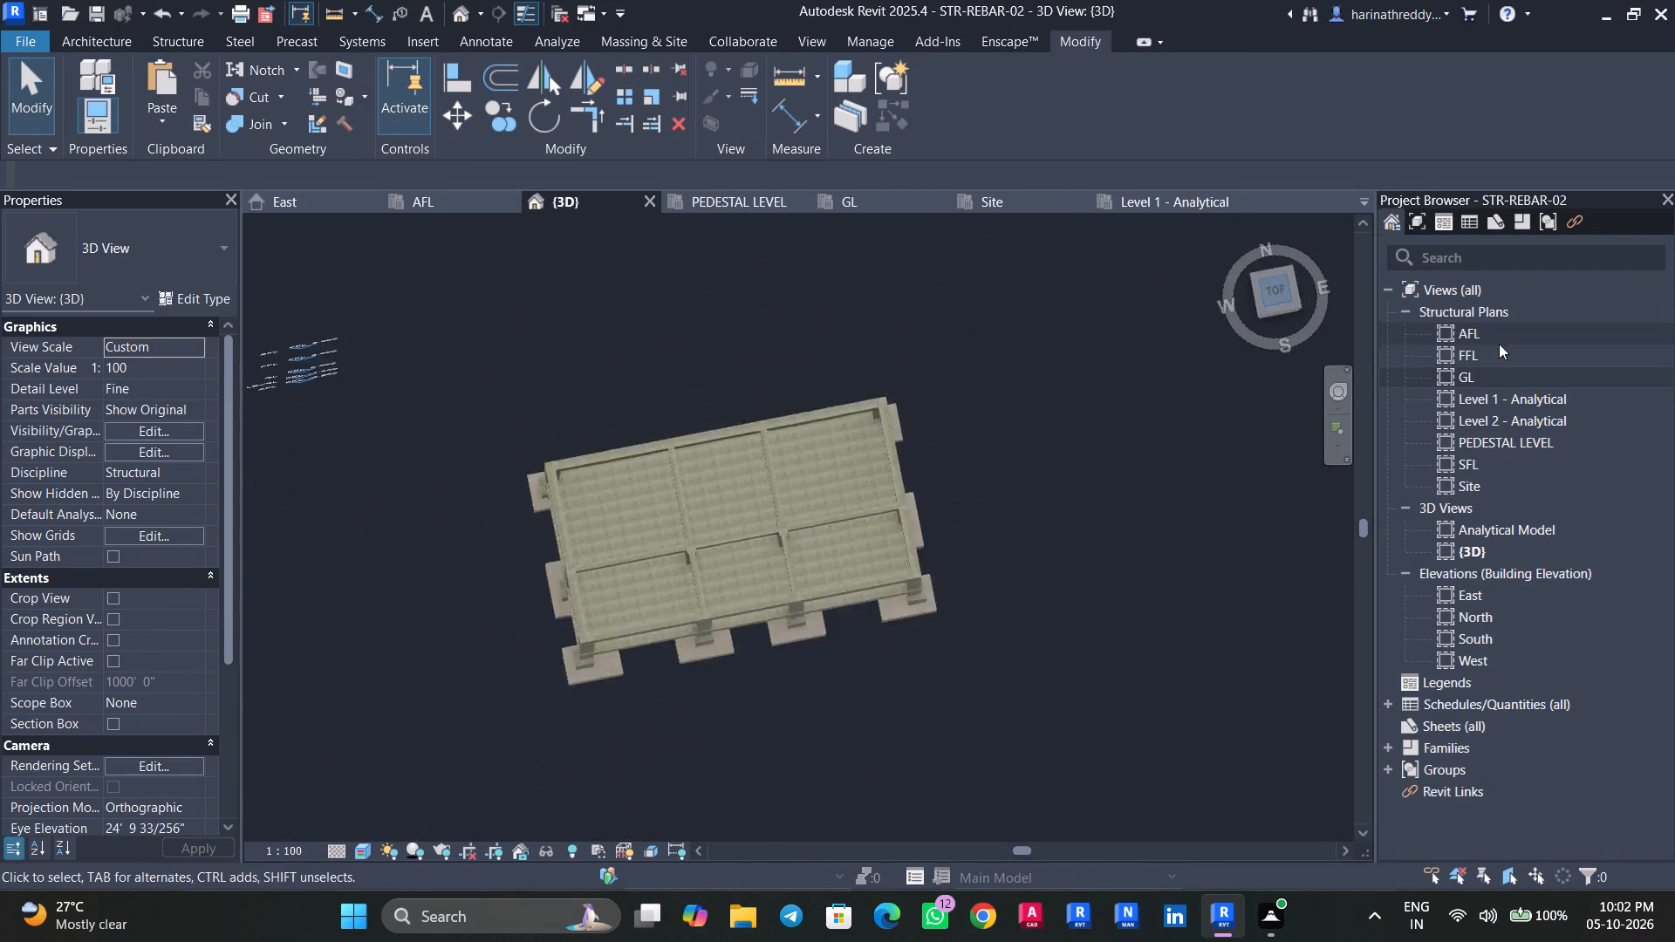
# Examine the GL slab's outline against the grids, beams and columns in the GL structural plan.
pyautogui.doubleClick(1467, 372)
pyautogui.scroll(4, 736, 415)
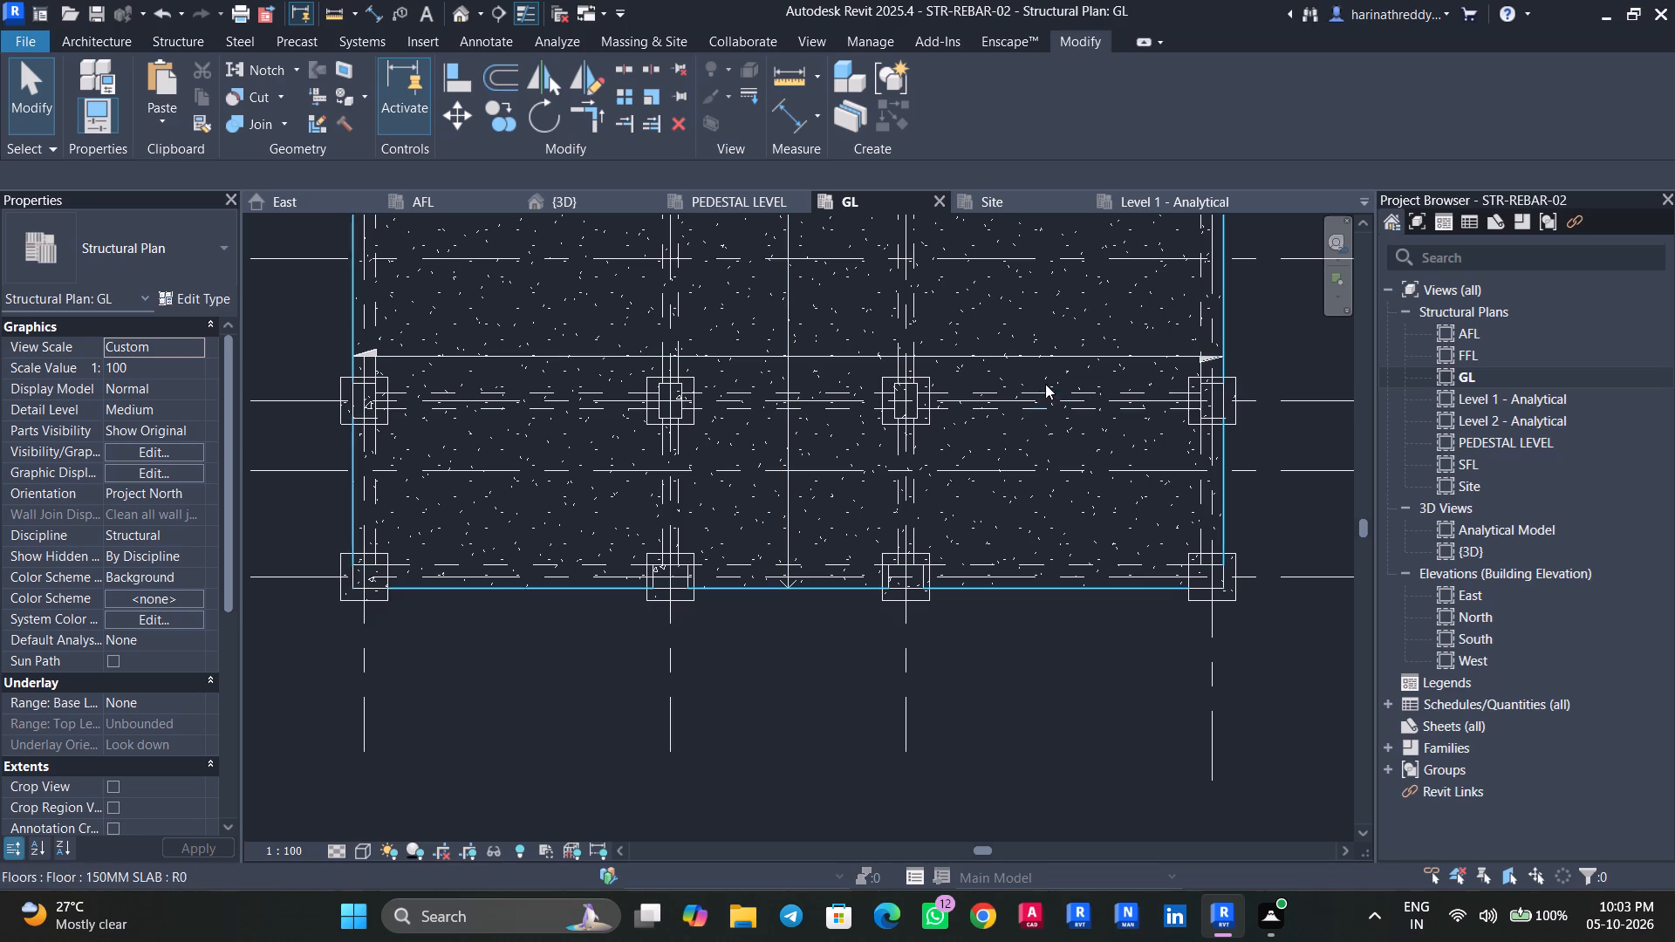
pyautogui.click(1118, 587)
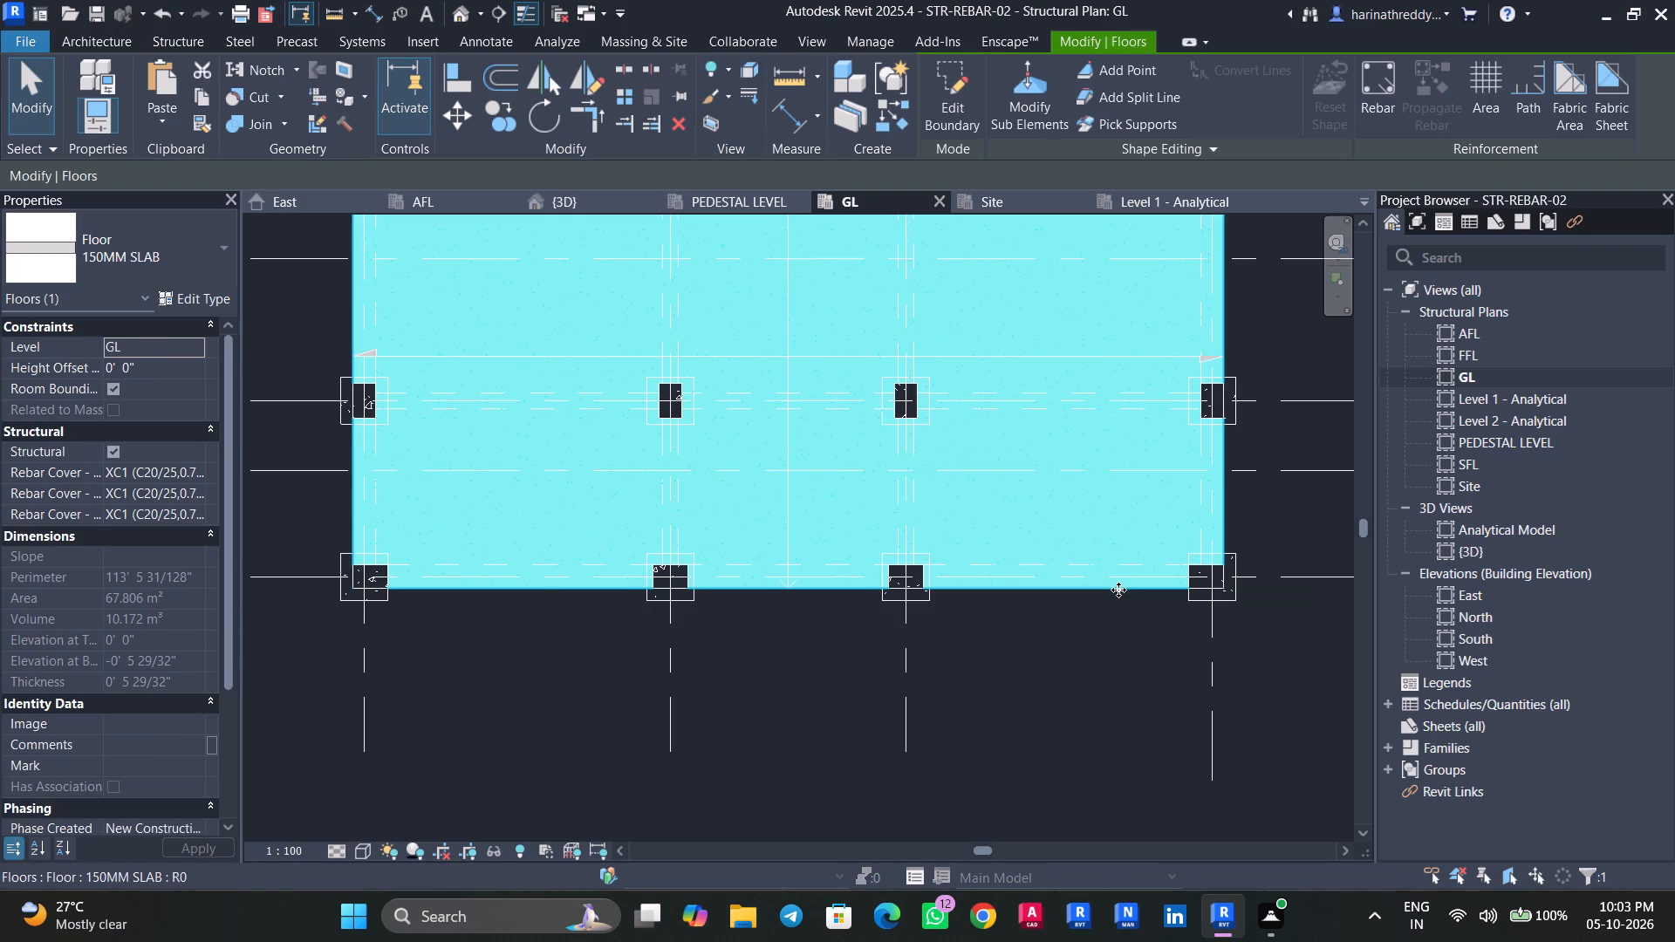
pyautogui.press('Escape')
pyautogui.press('Escape')
pyautogui.moveTo(1127, 617); pyautogui.dragTo(859, 693, button='middle')
pyautogui.scroll(-5, 865, 694)
pyautogui.scroll(3, 983, 697)
pyautogui.moveTo(975, 687); pyautogui.dragTo(861, 726, button='middle')
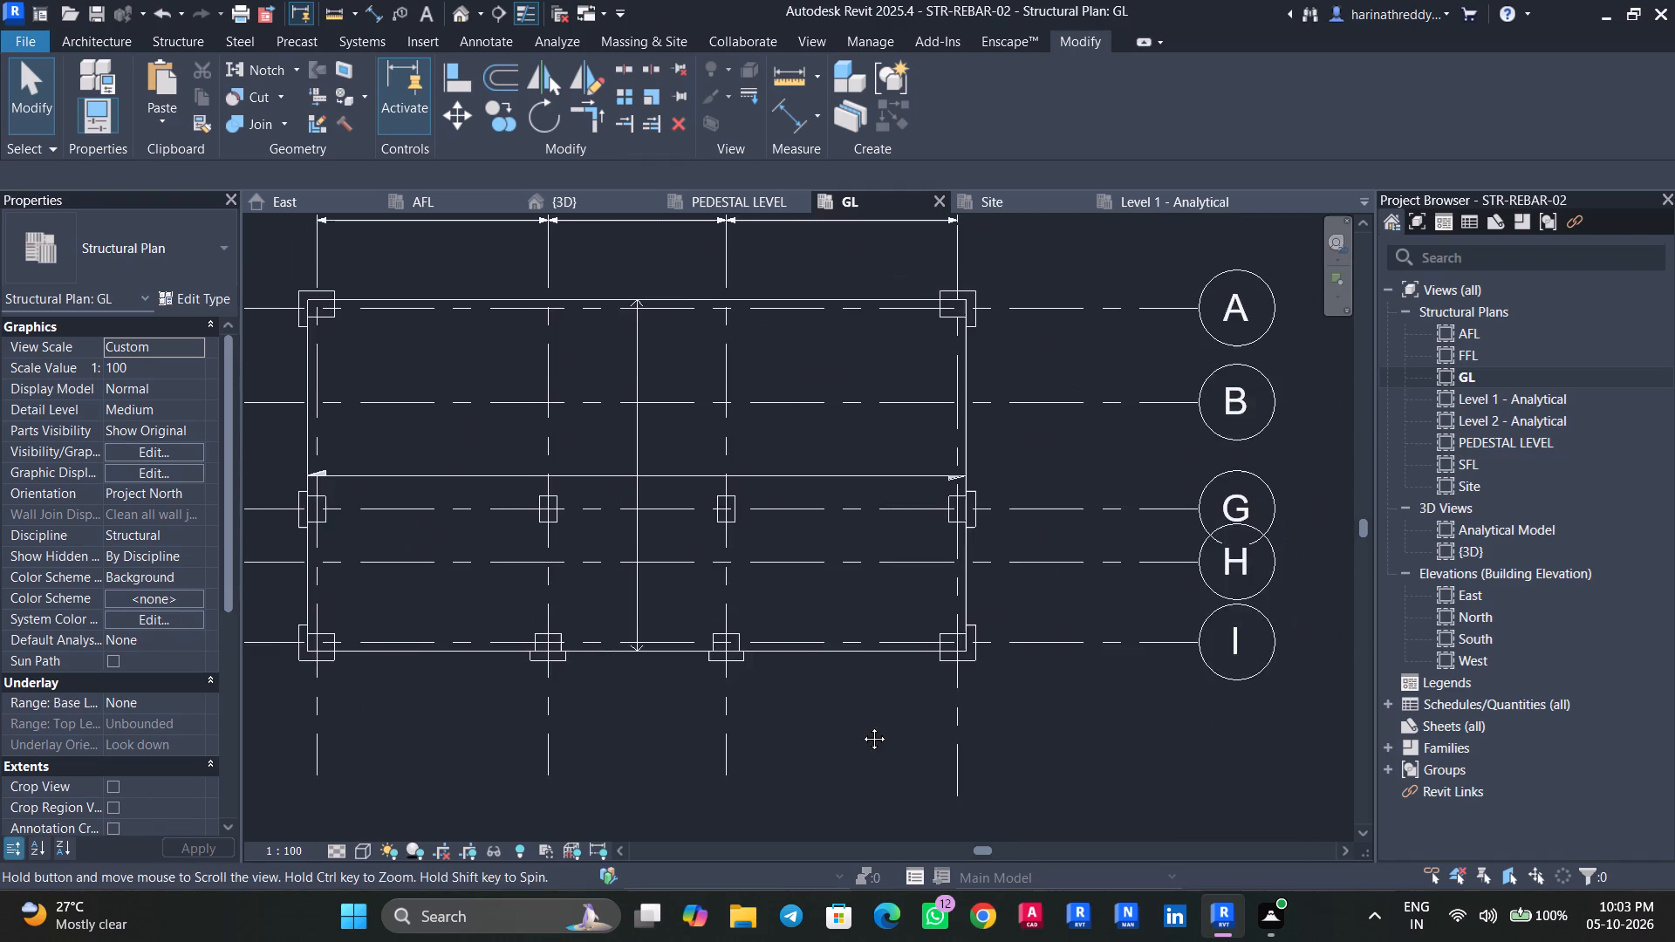
pyautogui.moveTo(861, 726); pyautogui.dragTo(925, 741, button='middle')
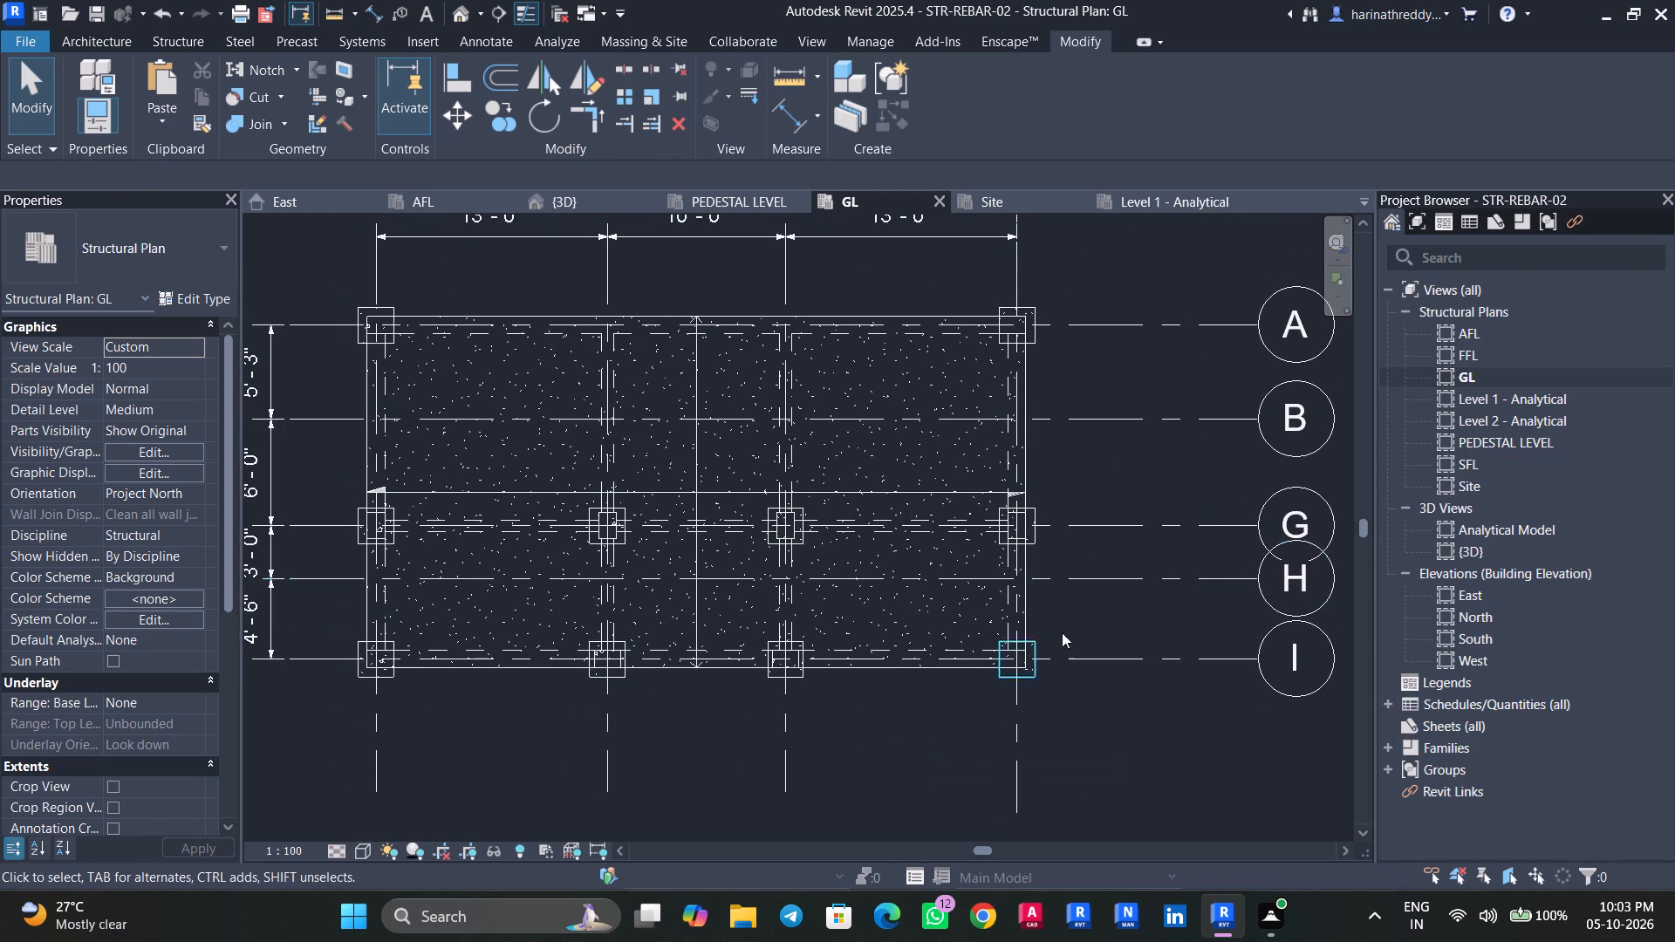
# Delete the 6'-8" dimension between the two beams south of grid G in the FFL structural plan.
pyautogui.doubleClick(1478, 361)
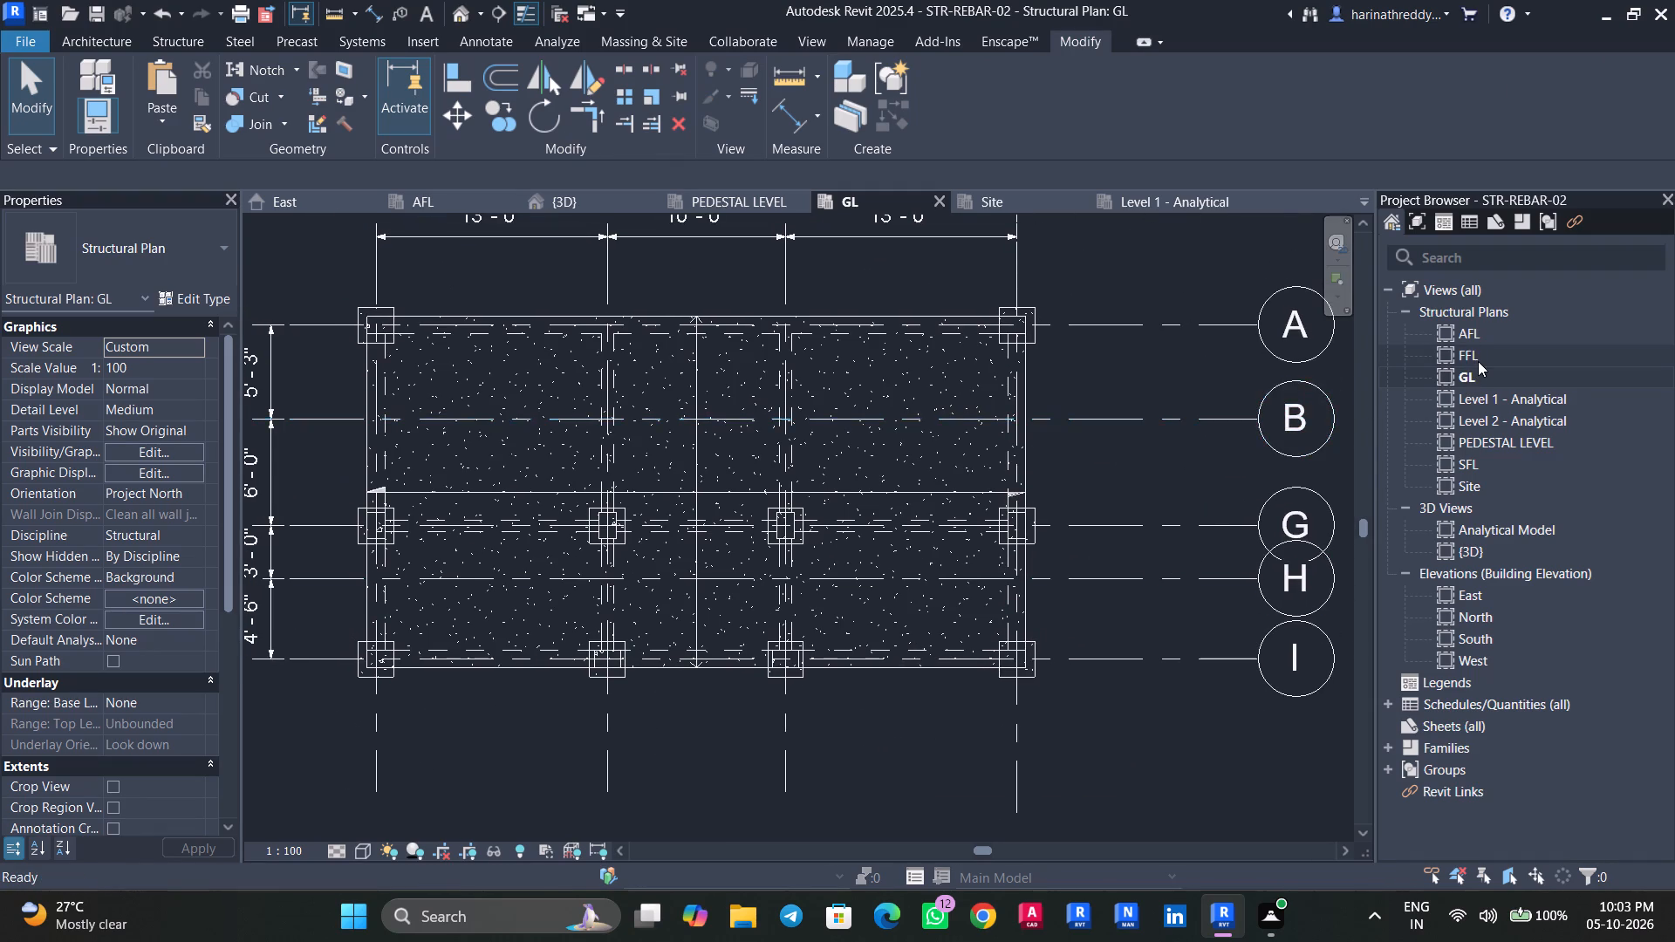
pyautogui.scroll(-5, 1150, 488)
pyautogui.click(1129, 569)
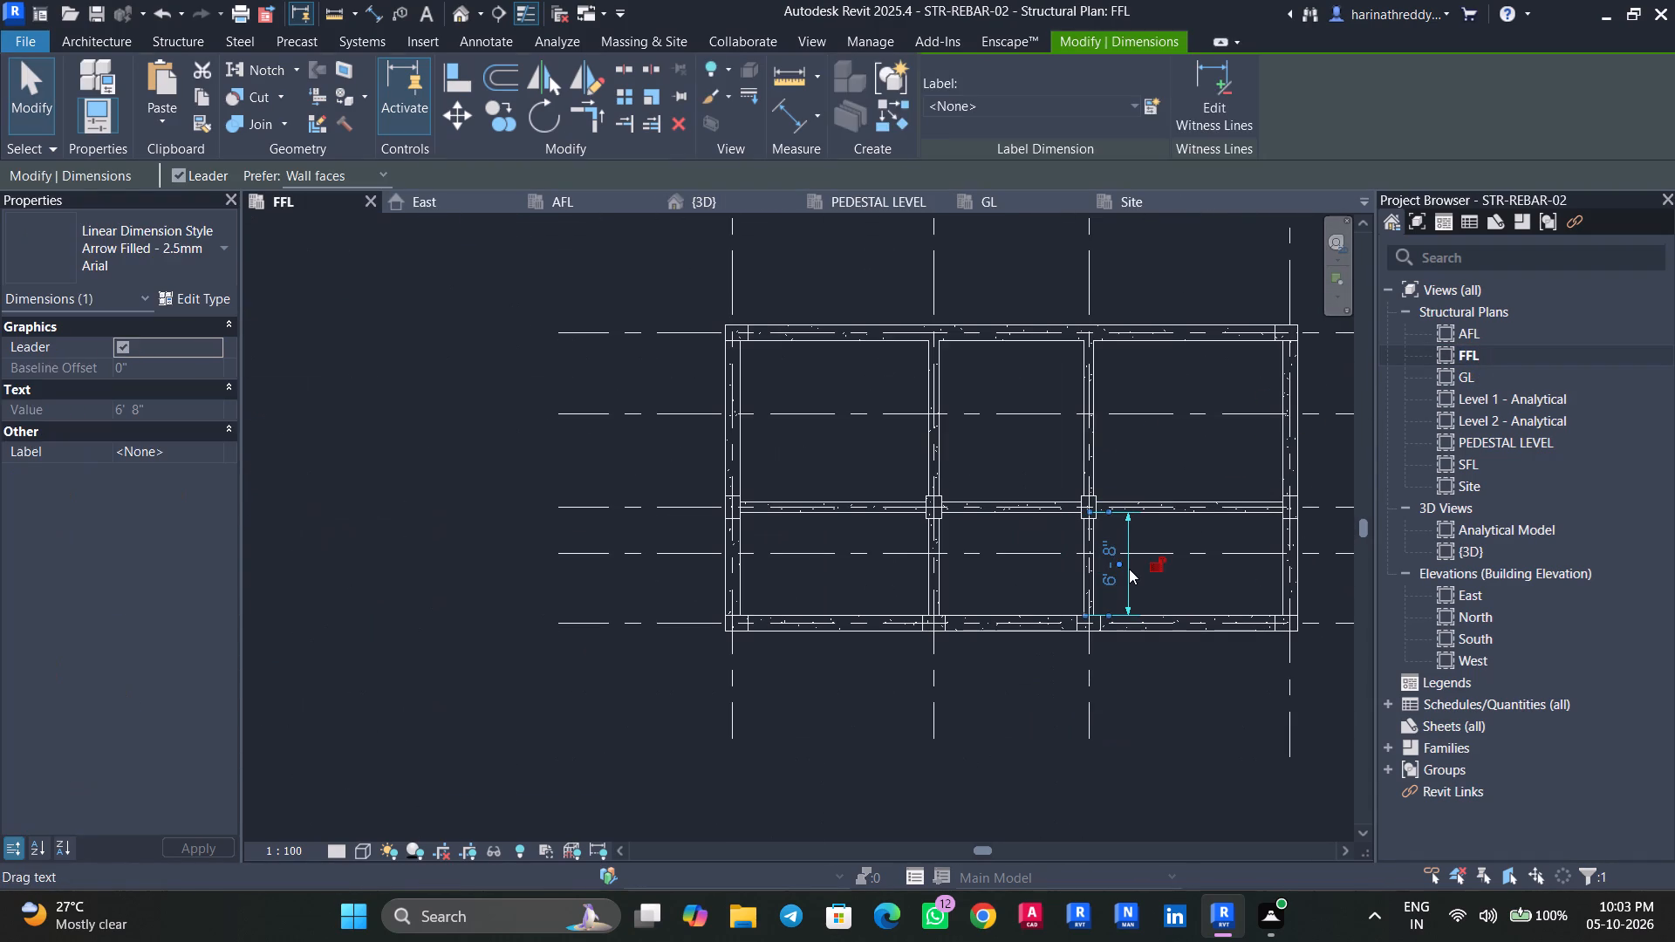
pyautogui.press('Delete')
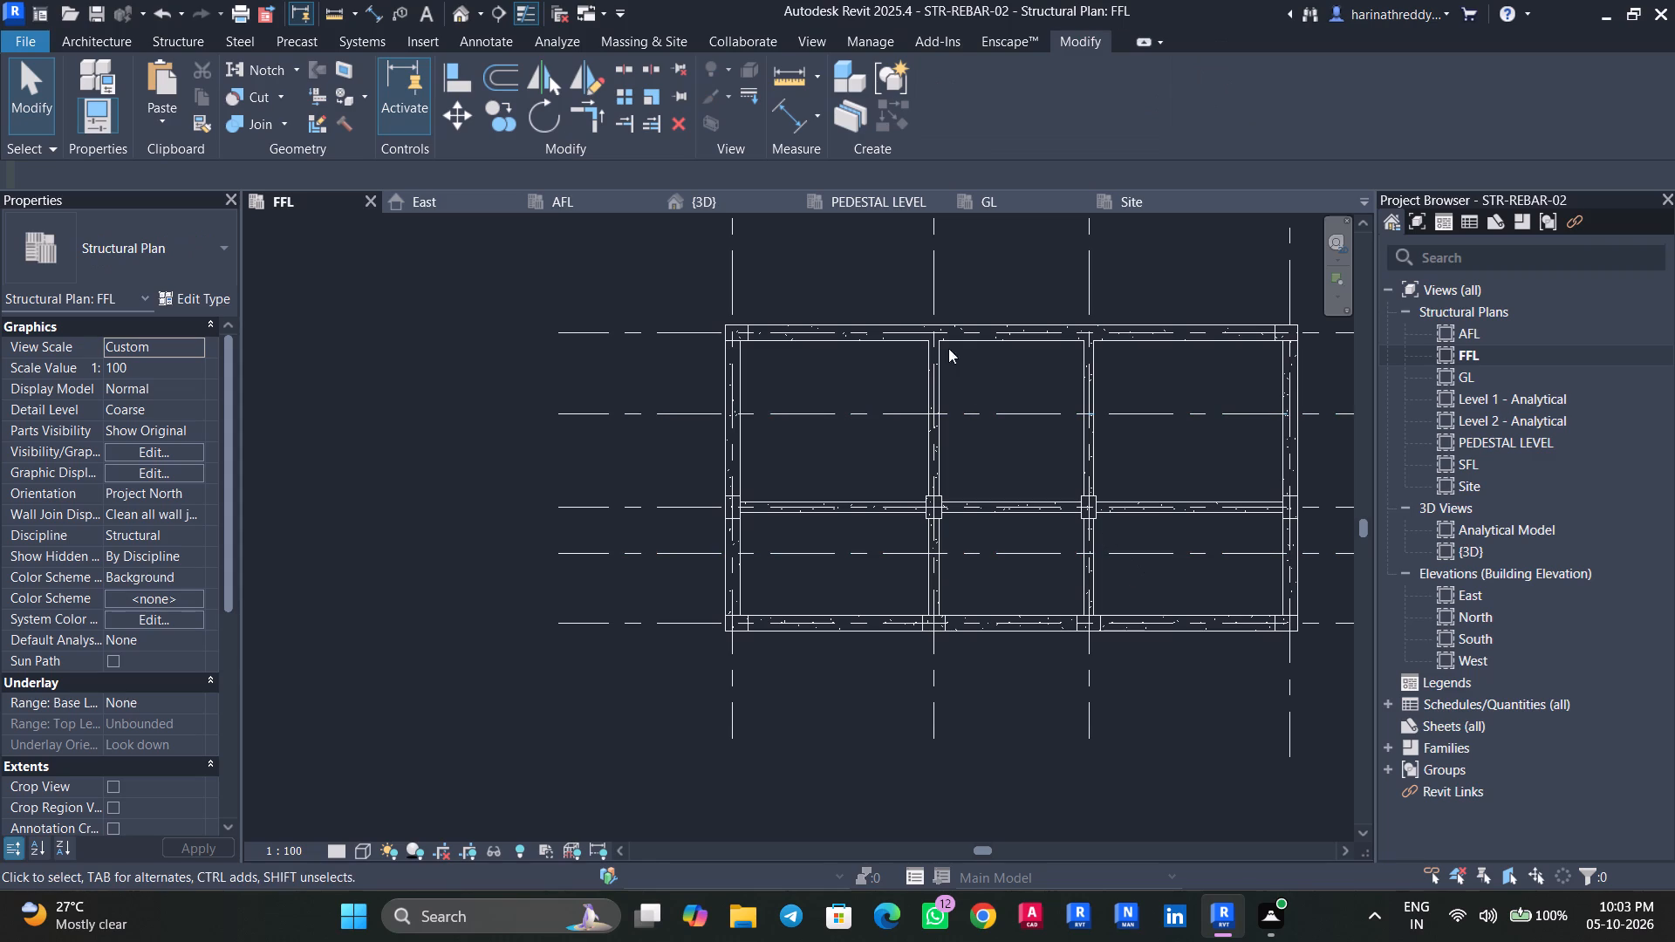
# Start a 150MM SLAB floor at FFL and sketch a rectangular boundary over the northwest bay, from the outer frame corner to the grid G column centre.
pyautogui.click(106, 42)
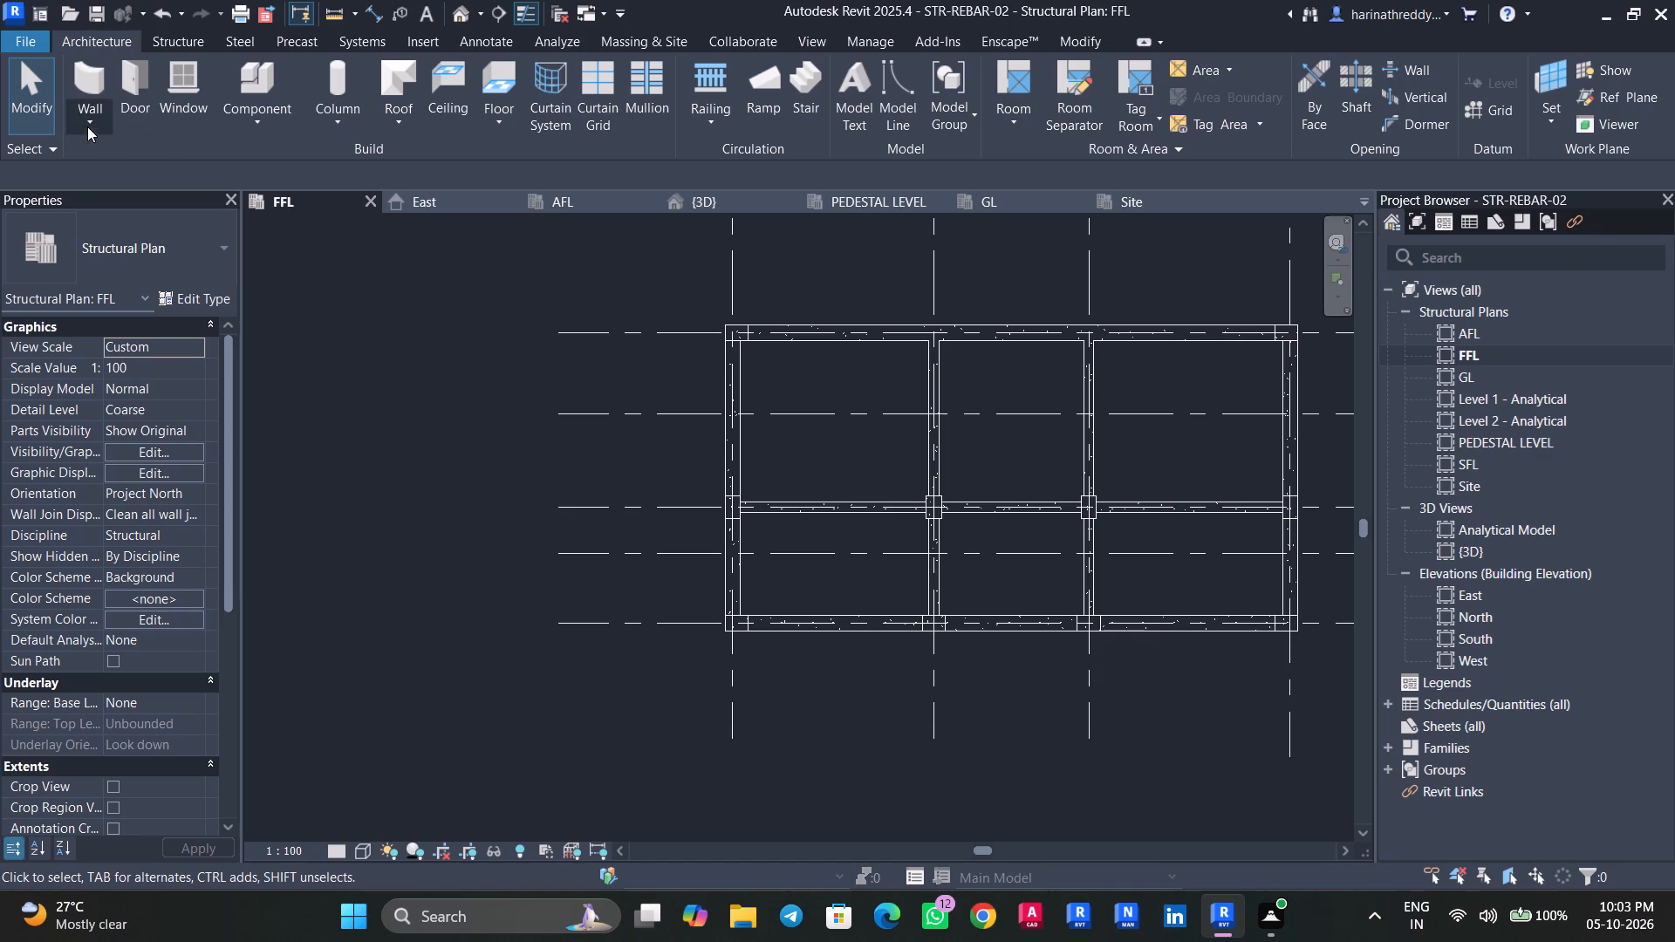
pyautogui.click(485, 139)
pyautogui.click(490, 128)
pyautogui.click(533, 204)
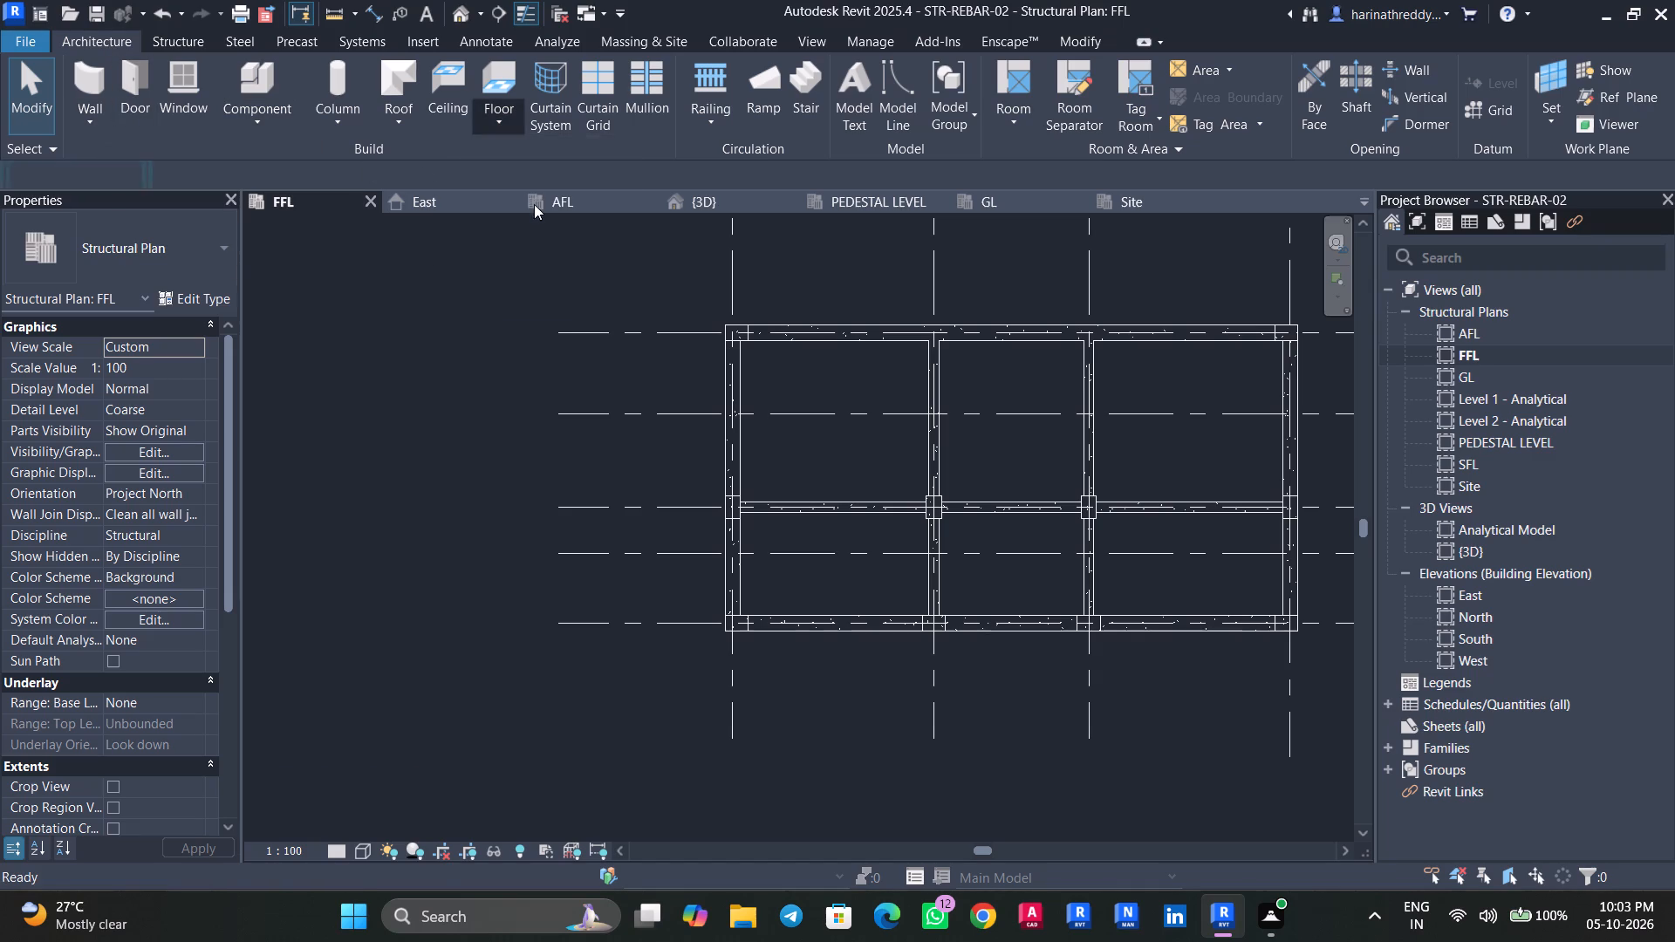
pyautogui.scroll(3, 875, 358)
pyautogui.moveTo(840, 367); pyautogui.dragTo(633, 405, button='middle')
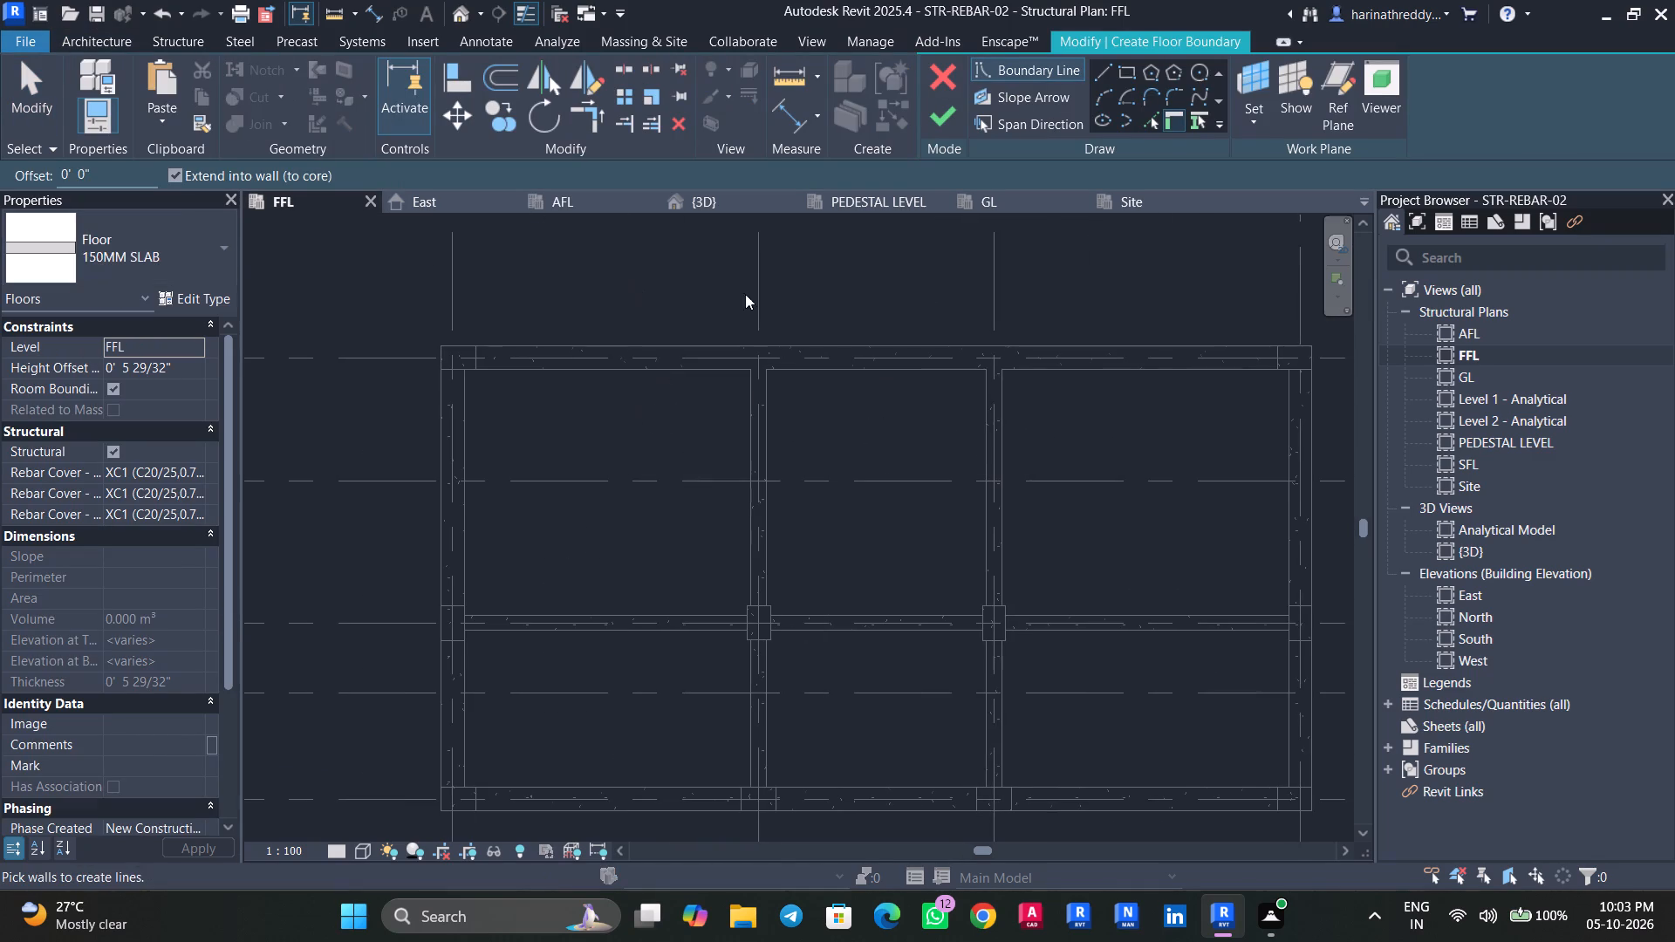
pyautogui.click(1125, 76)
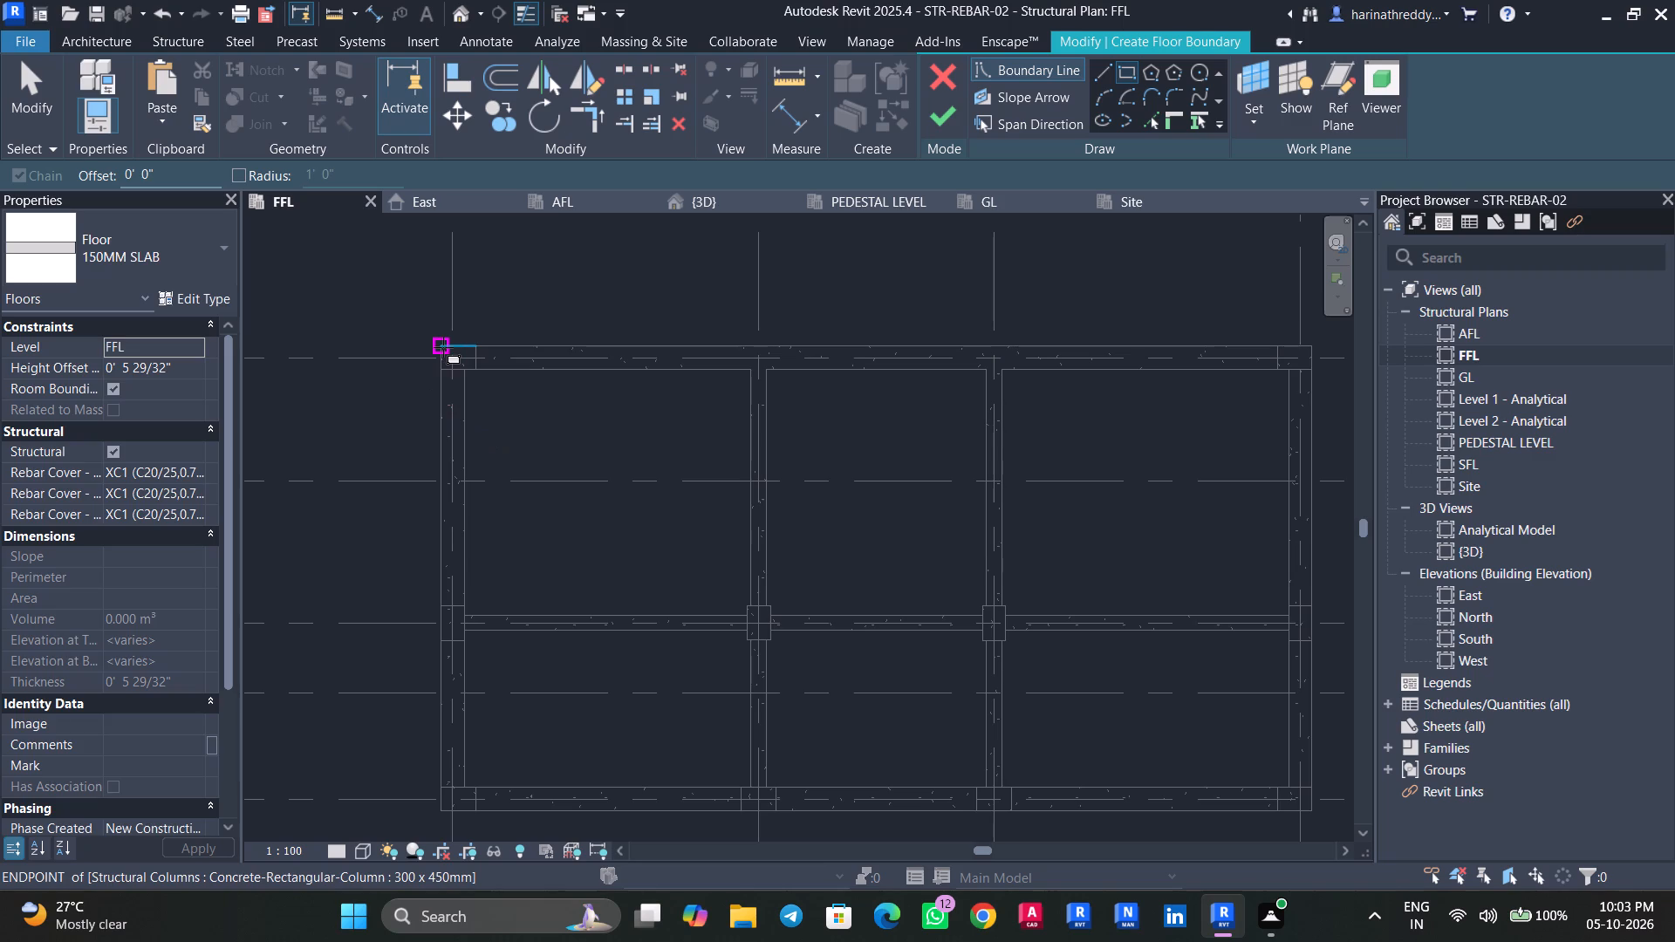
pyautogui.click(443, 347)
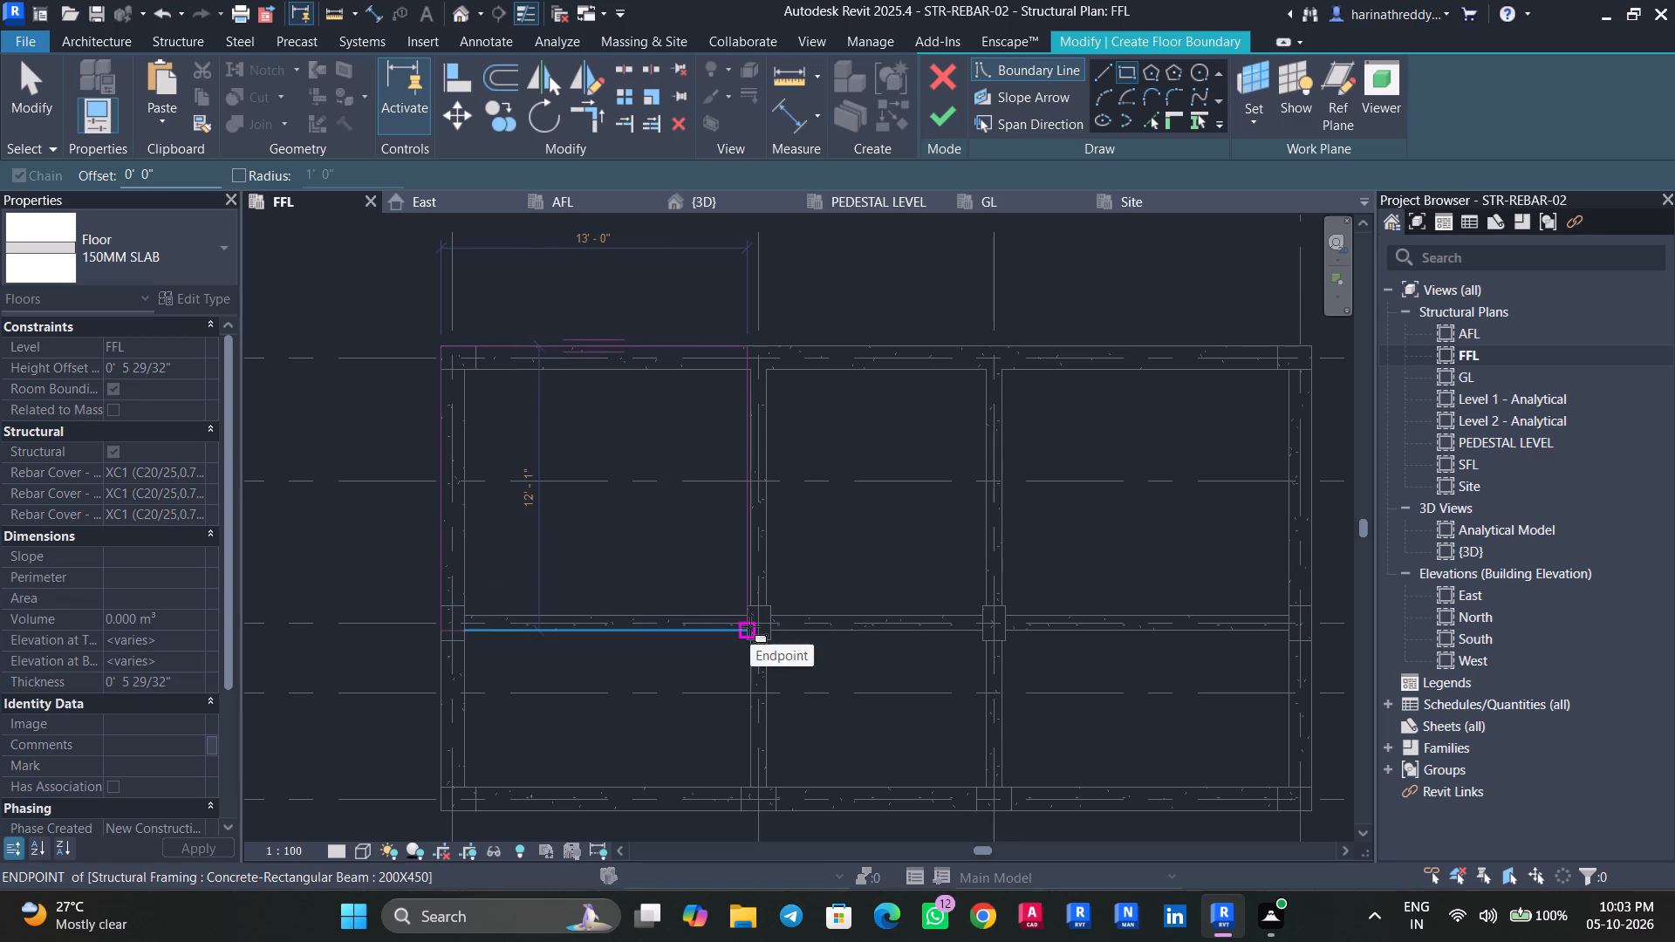
pyautogui.scroll(9, 750, 626)
pyautogui.scroll(-3, 787, 624)
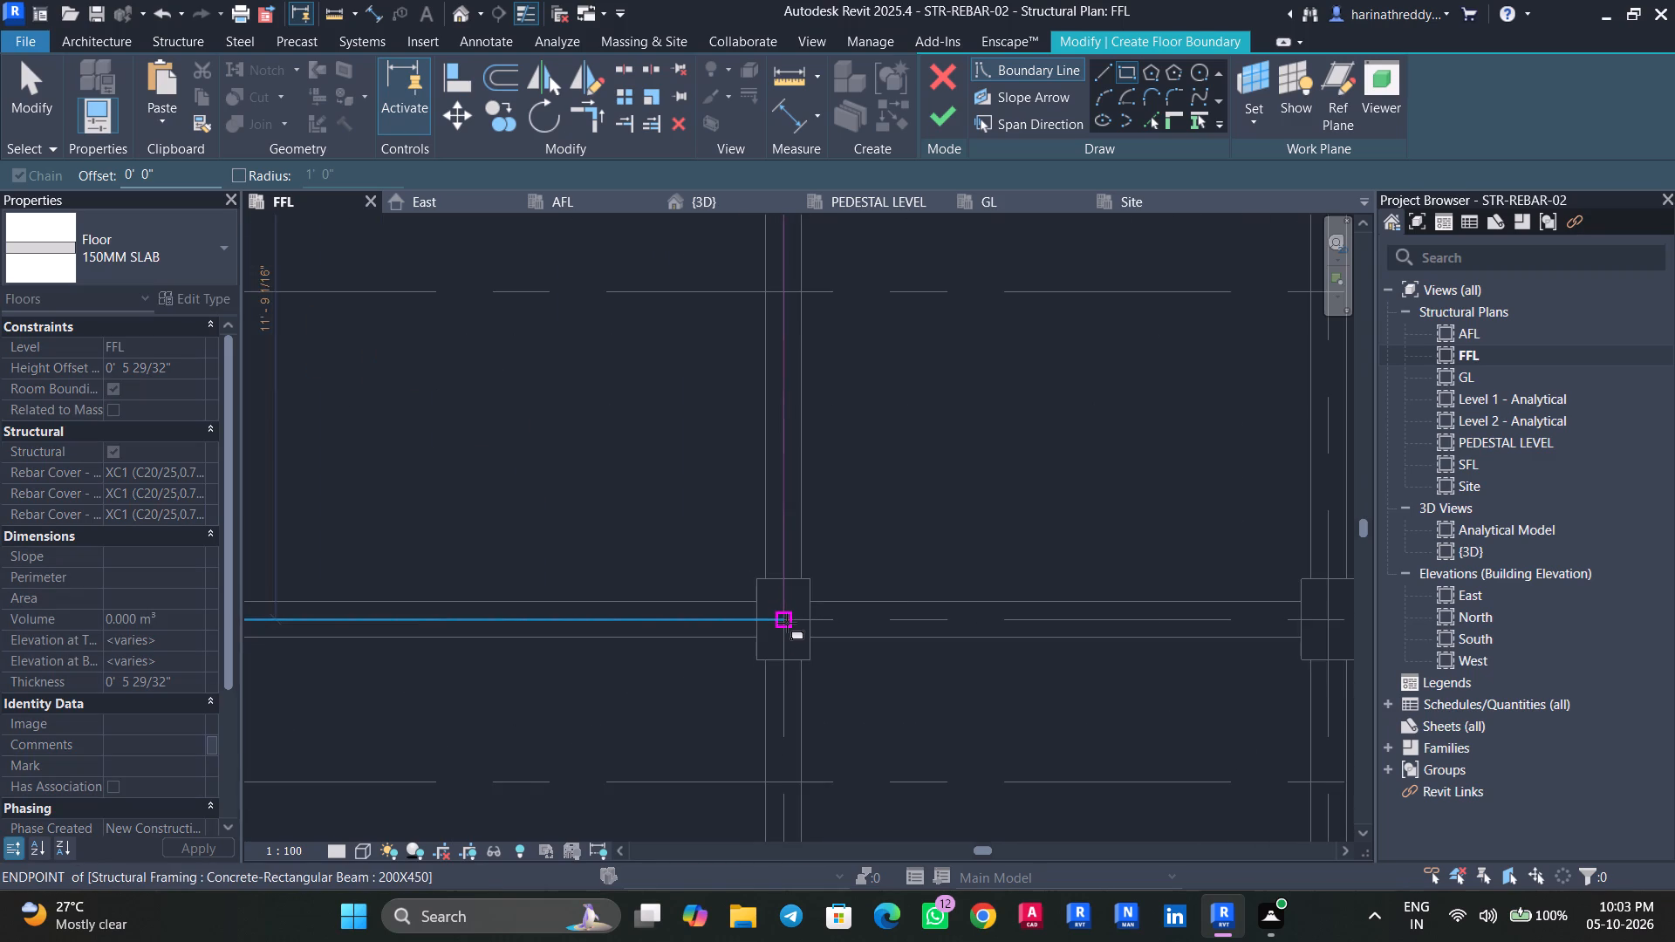
pyautogui.click(787, 623)
pyautogui.scroll(-6, 666, 564)
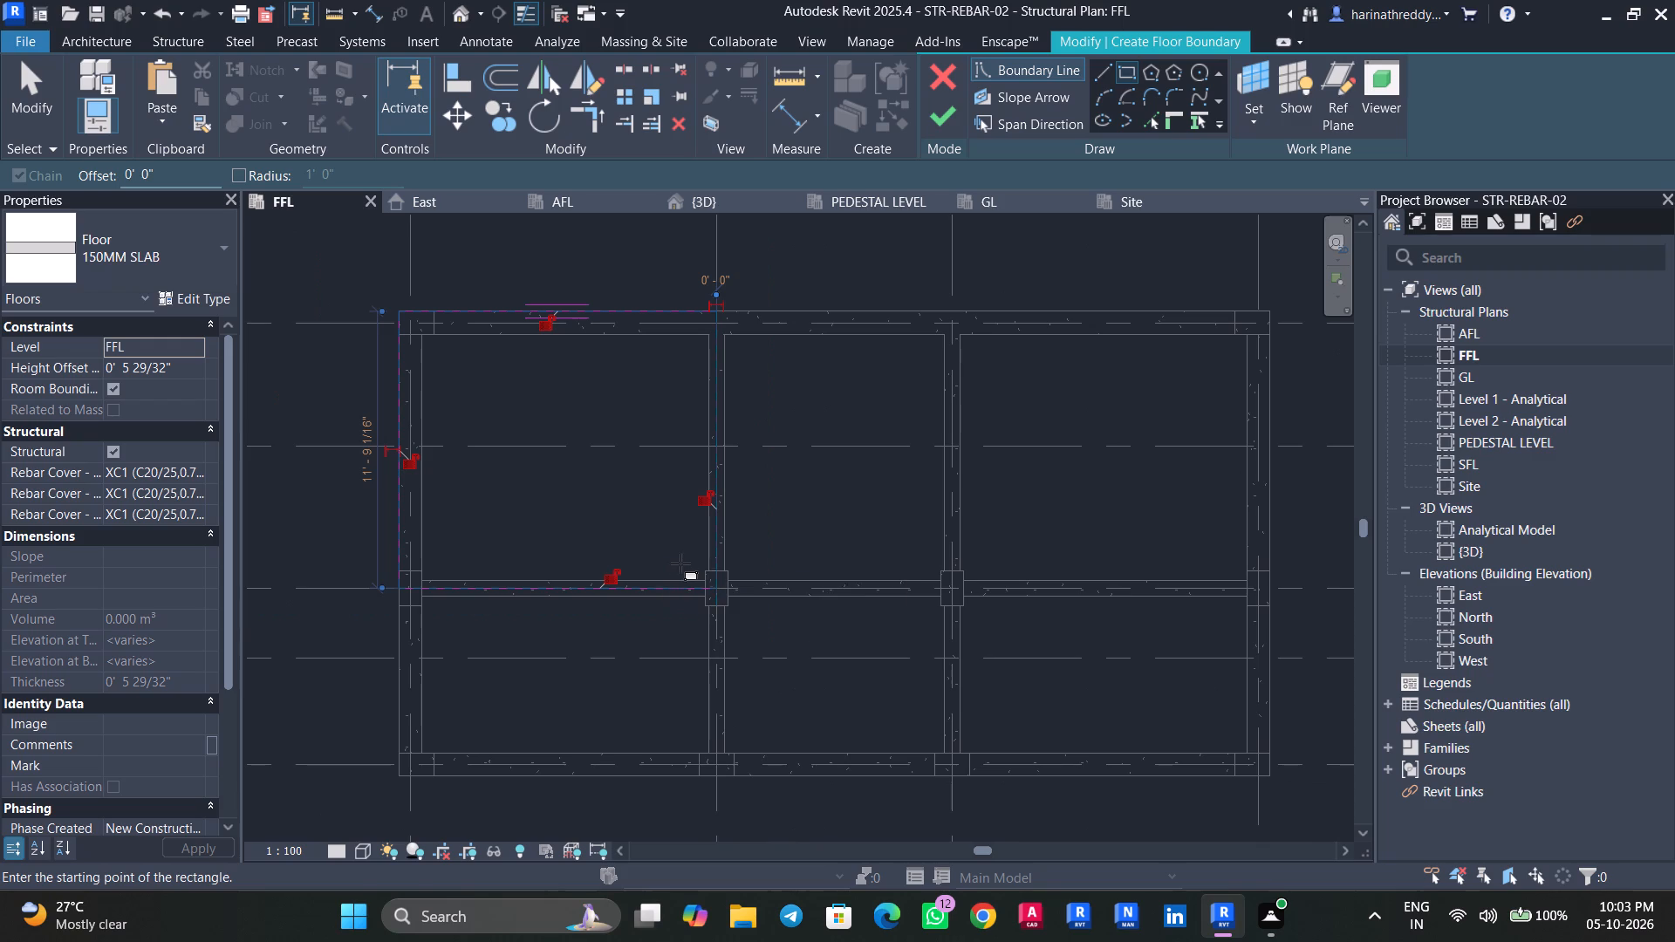
# Sketch a second rectangular boundary over the northeast bay, from the outer frame corner to the grid G column centre, about 11'-9" deep.
pyautogui.moveTo(858, 556); pyautogui.dragTo(810, 529, button='middle')
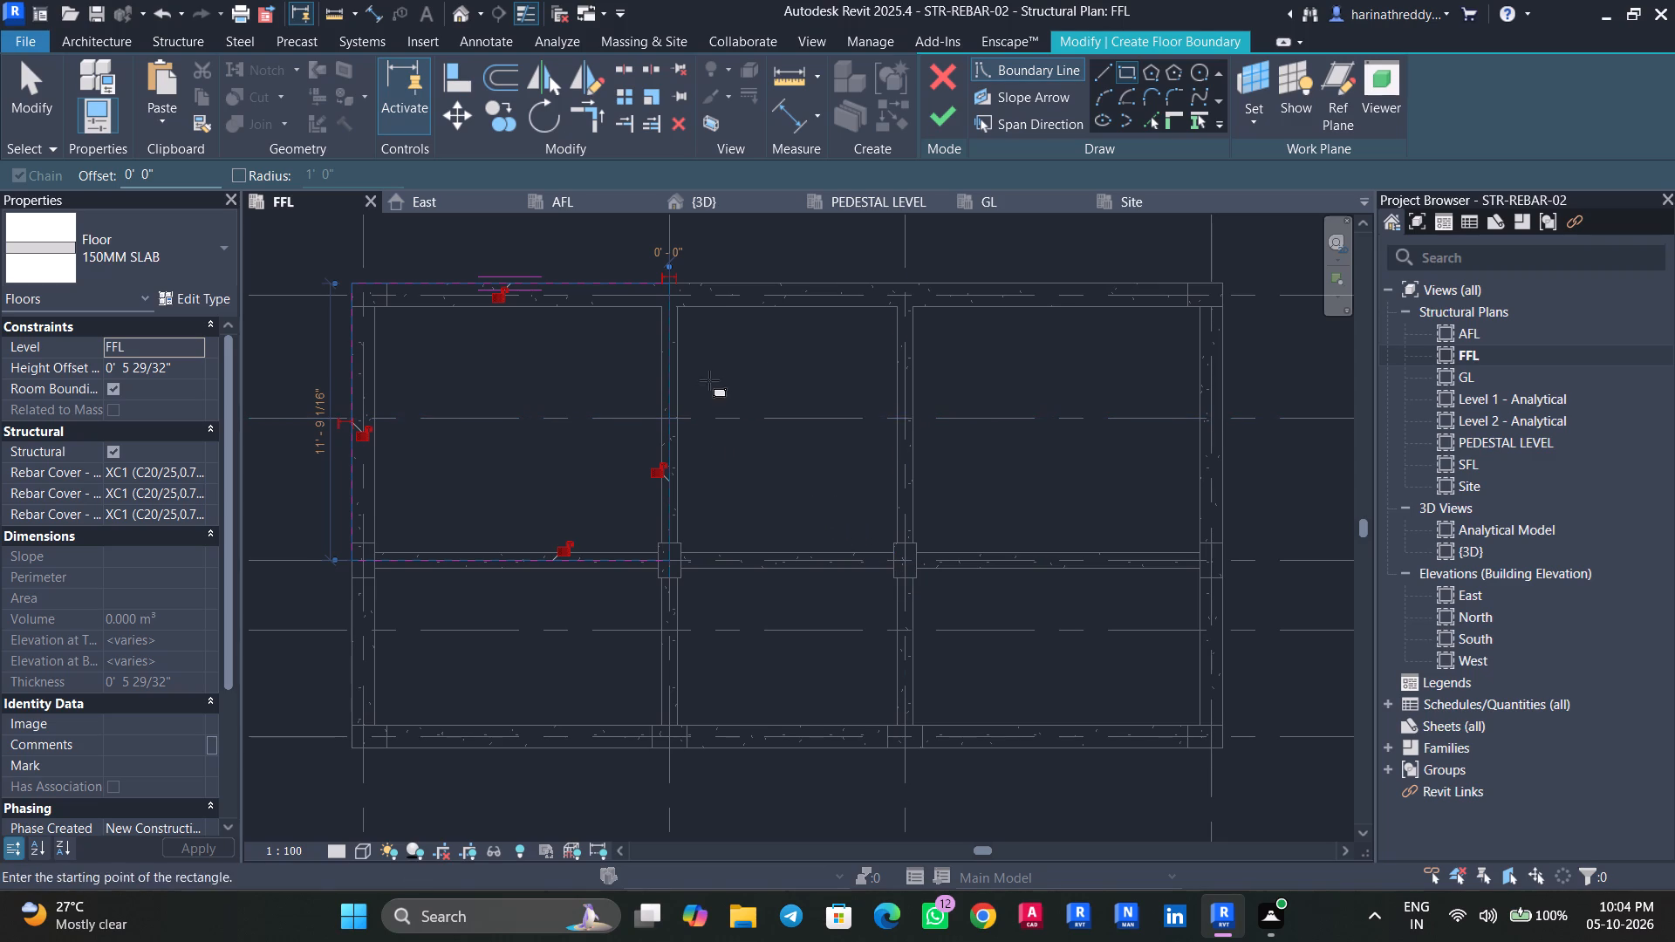
pyautogui.click(1225, 284)
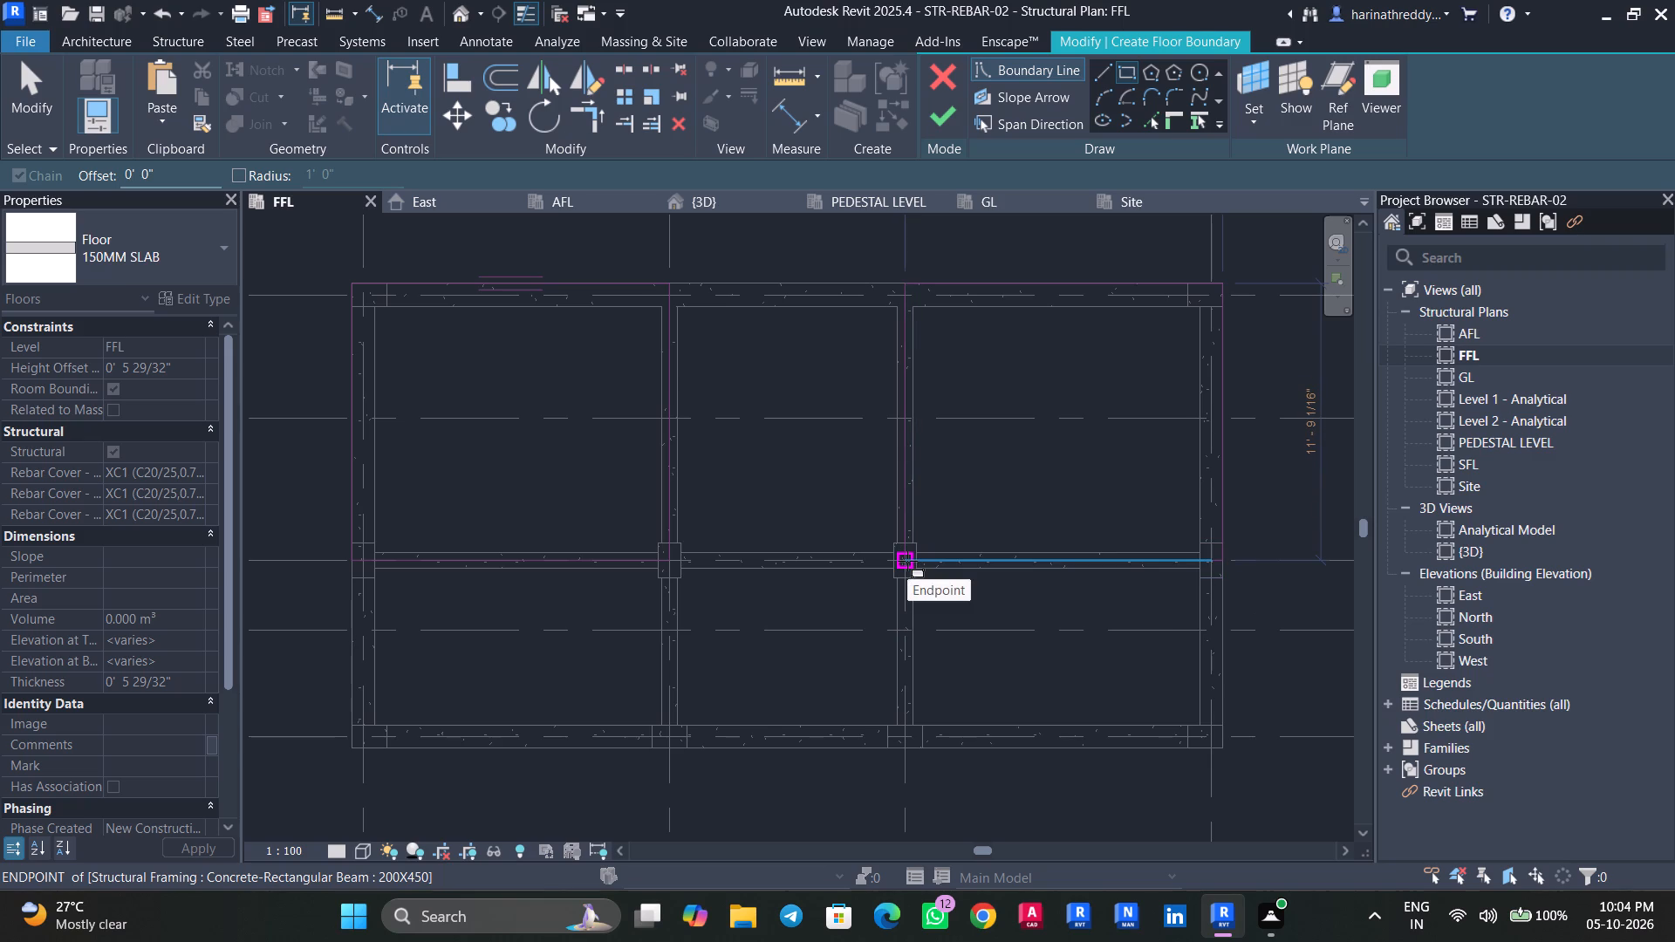
pyautogui.click(907, 561)
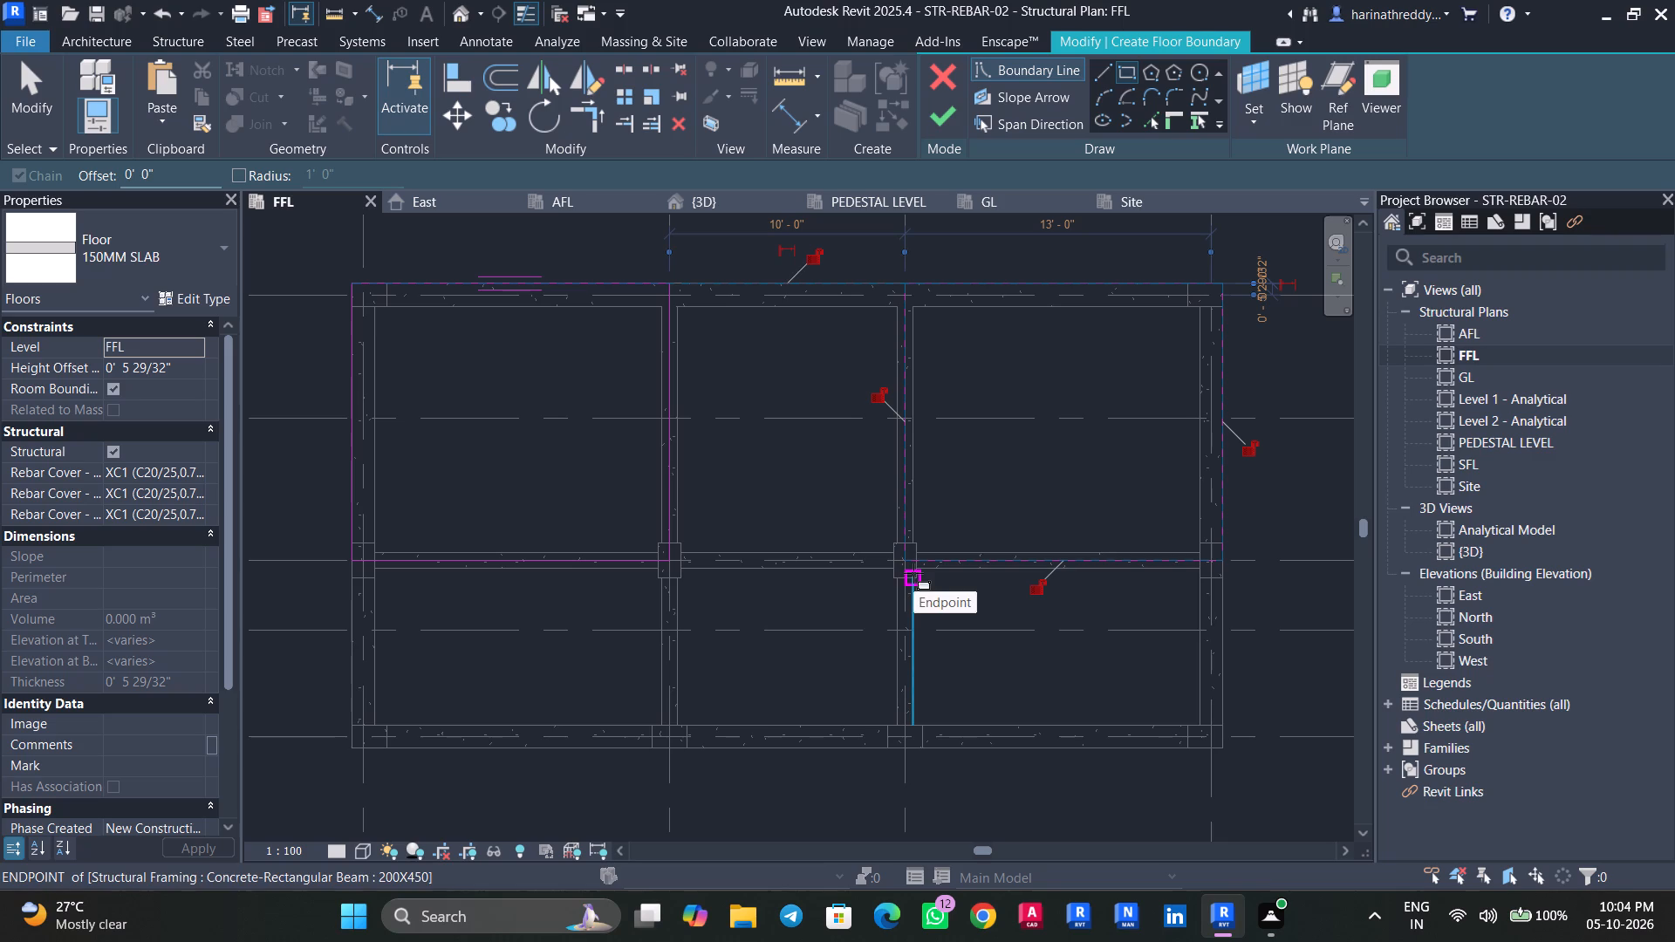
# Set the floor's height offset from level to 0 and finish the two-bay FFL slab.
pyautogui.click(921, 119)
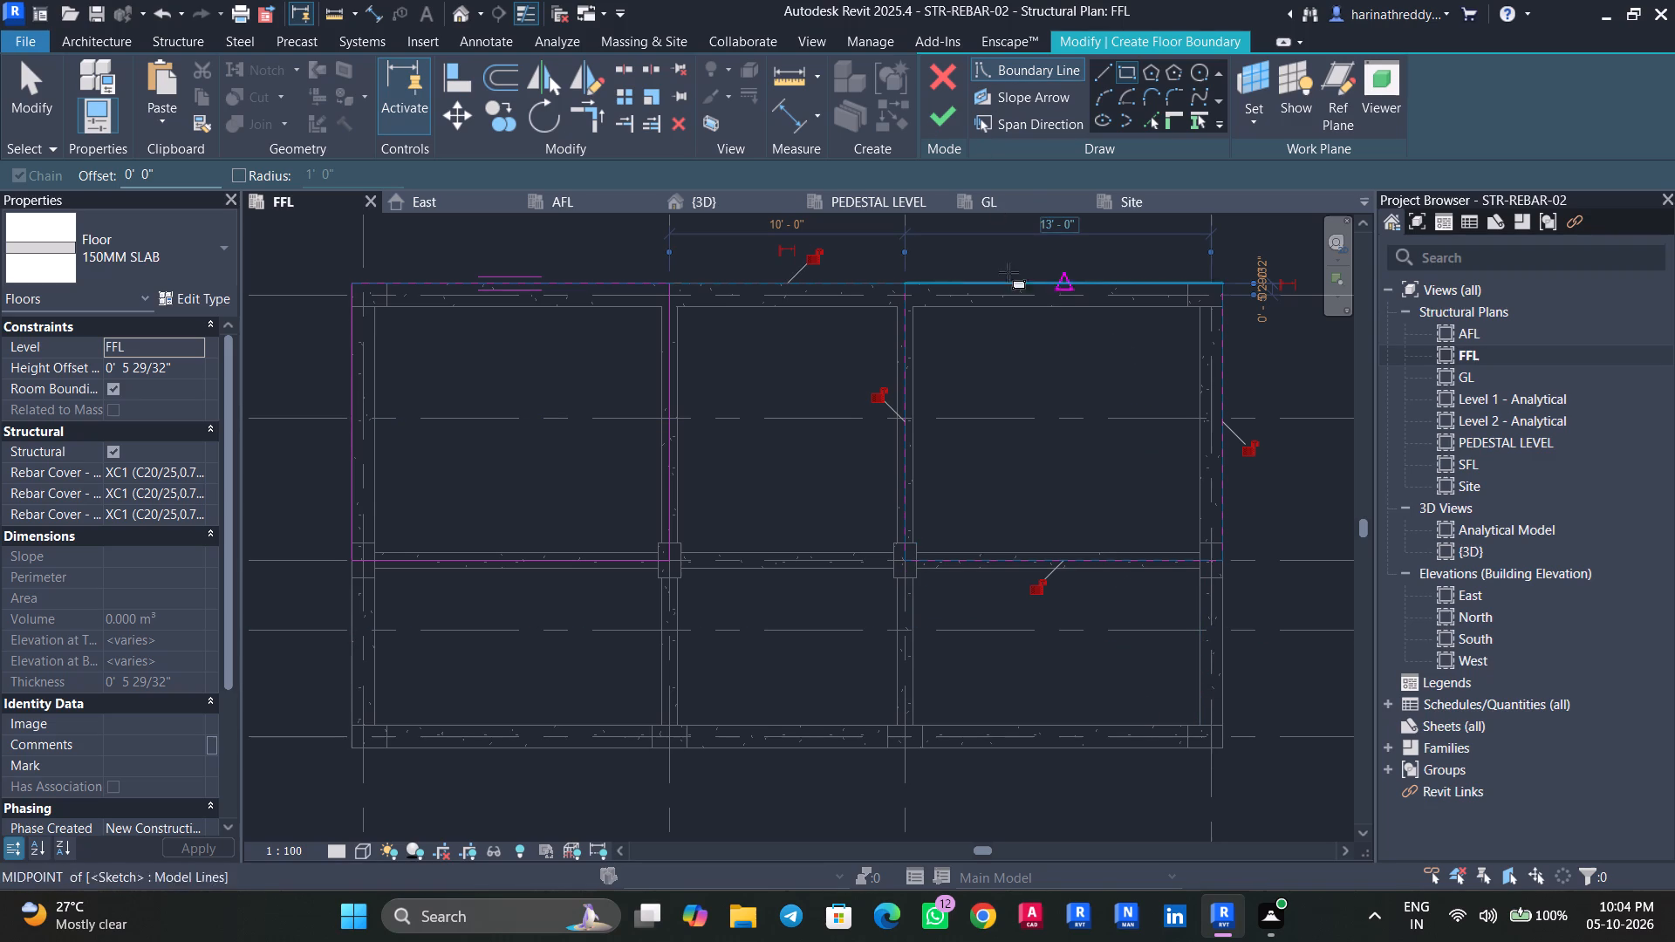
pyautogui.click(205, 359)
pyautogui.click(195, 367)
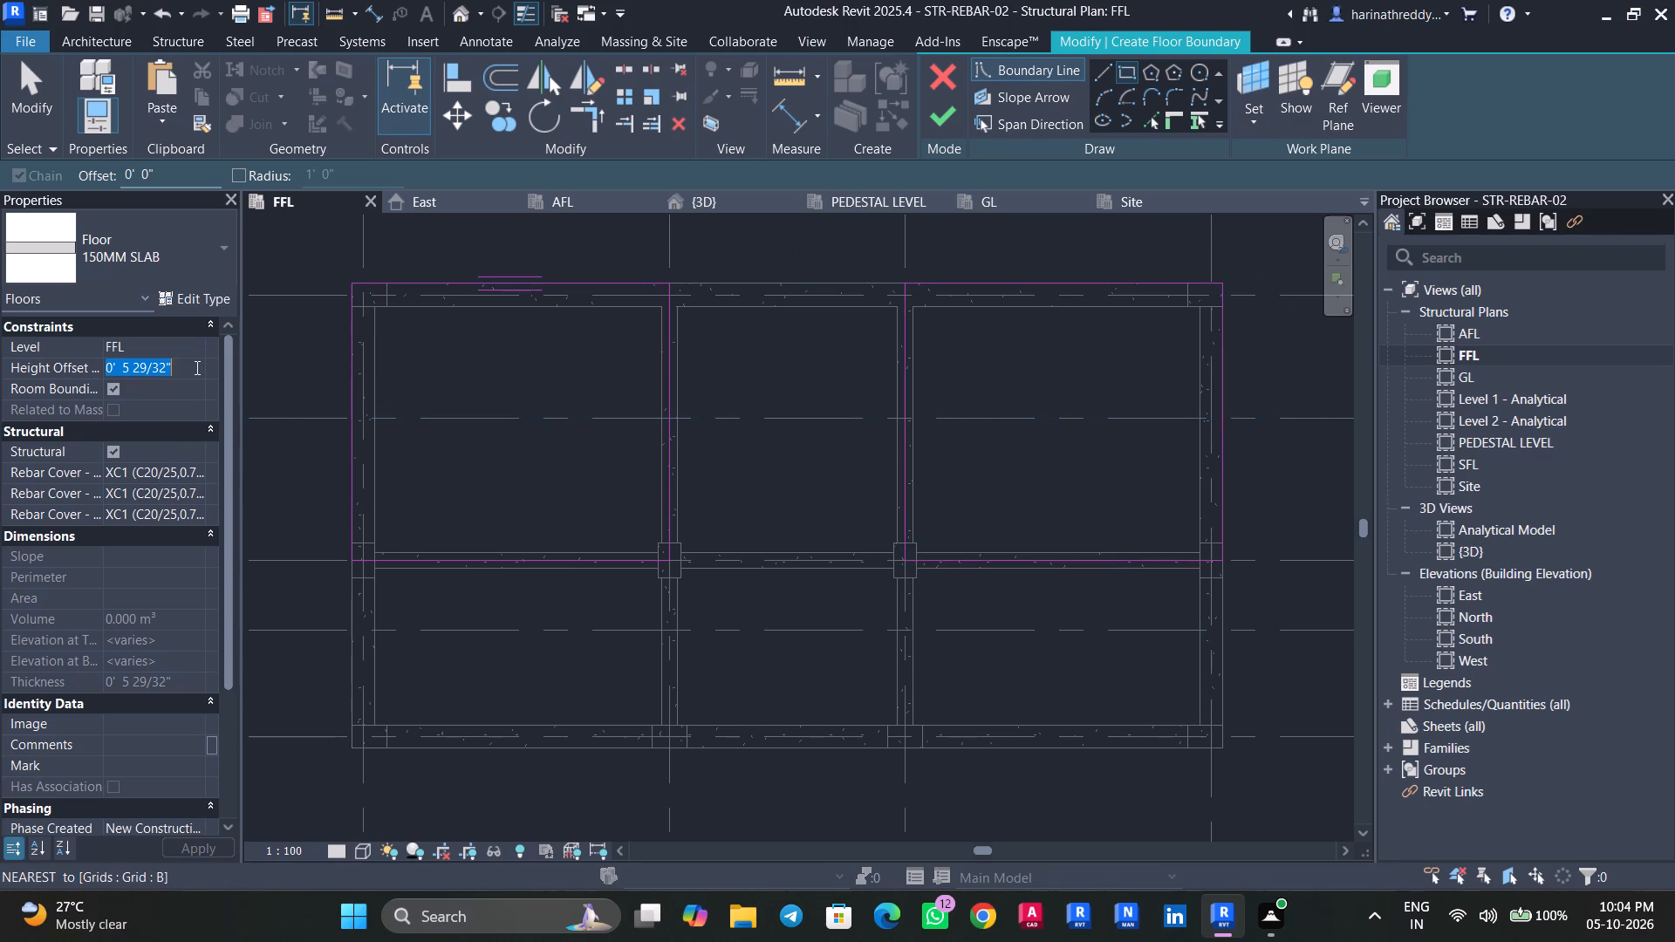
pyautogui.press('0')
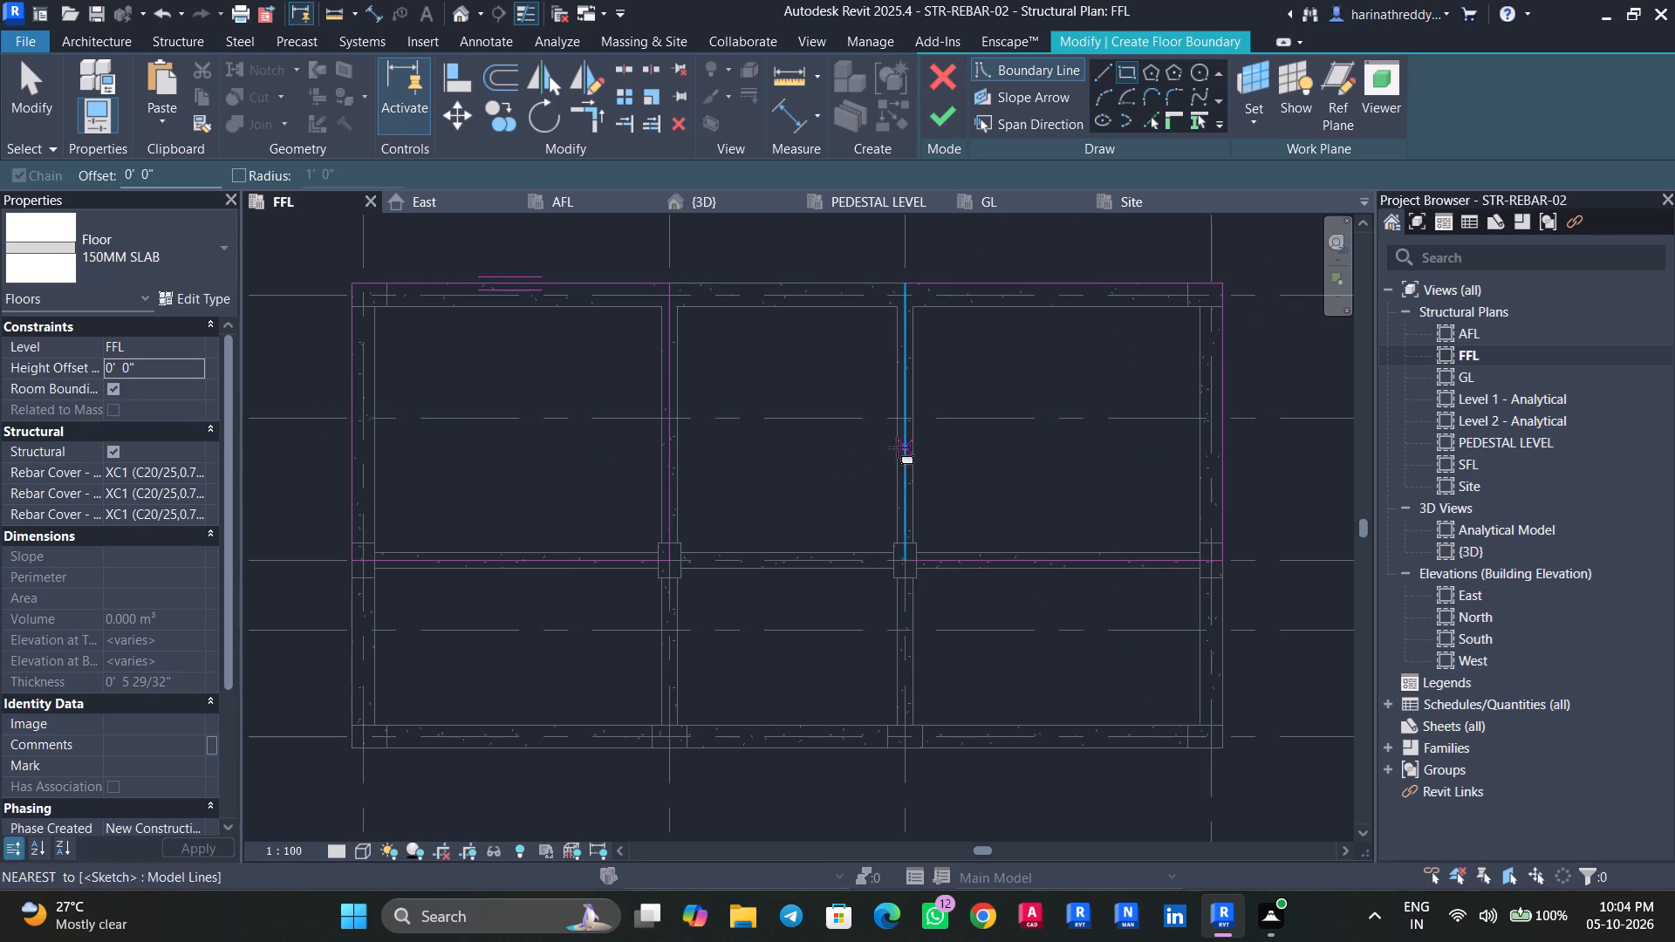
pyautogui.moveTo(857, 447); pyautogui.dragTo(873, 350, button='middle')
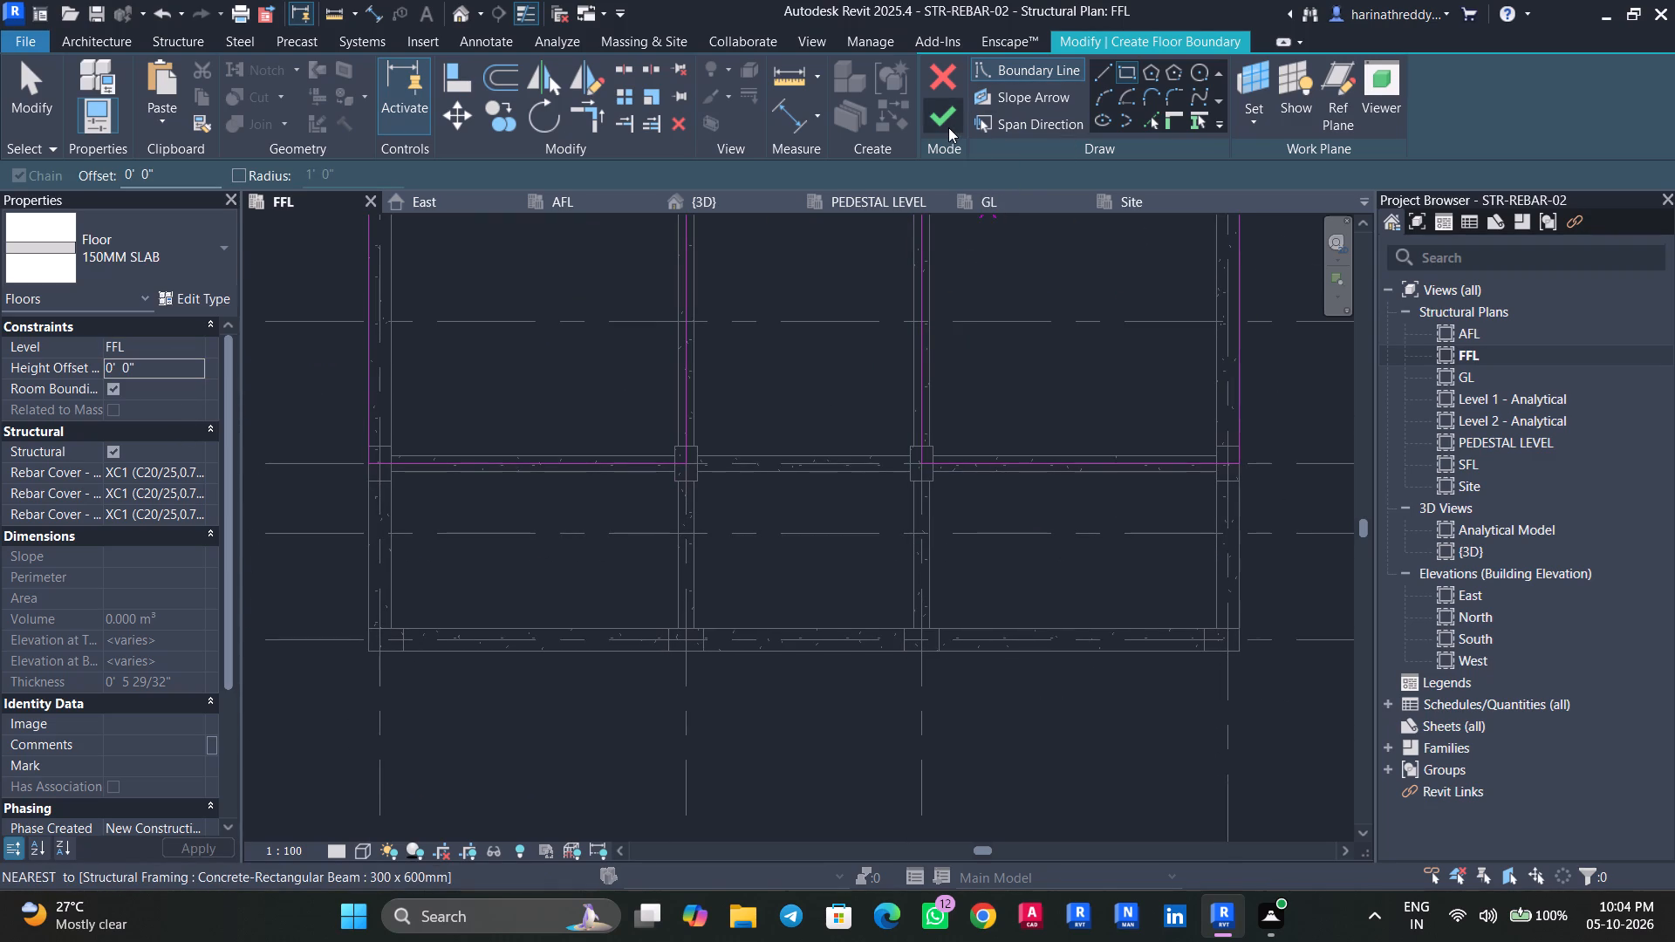
pyautogui.click(948, 127)
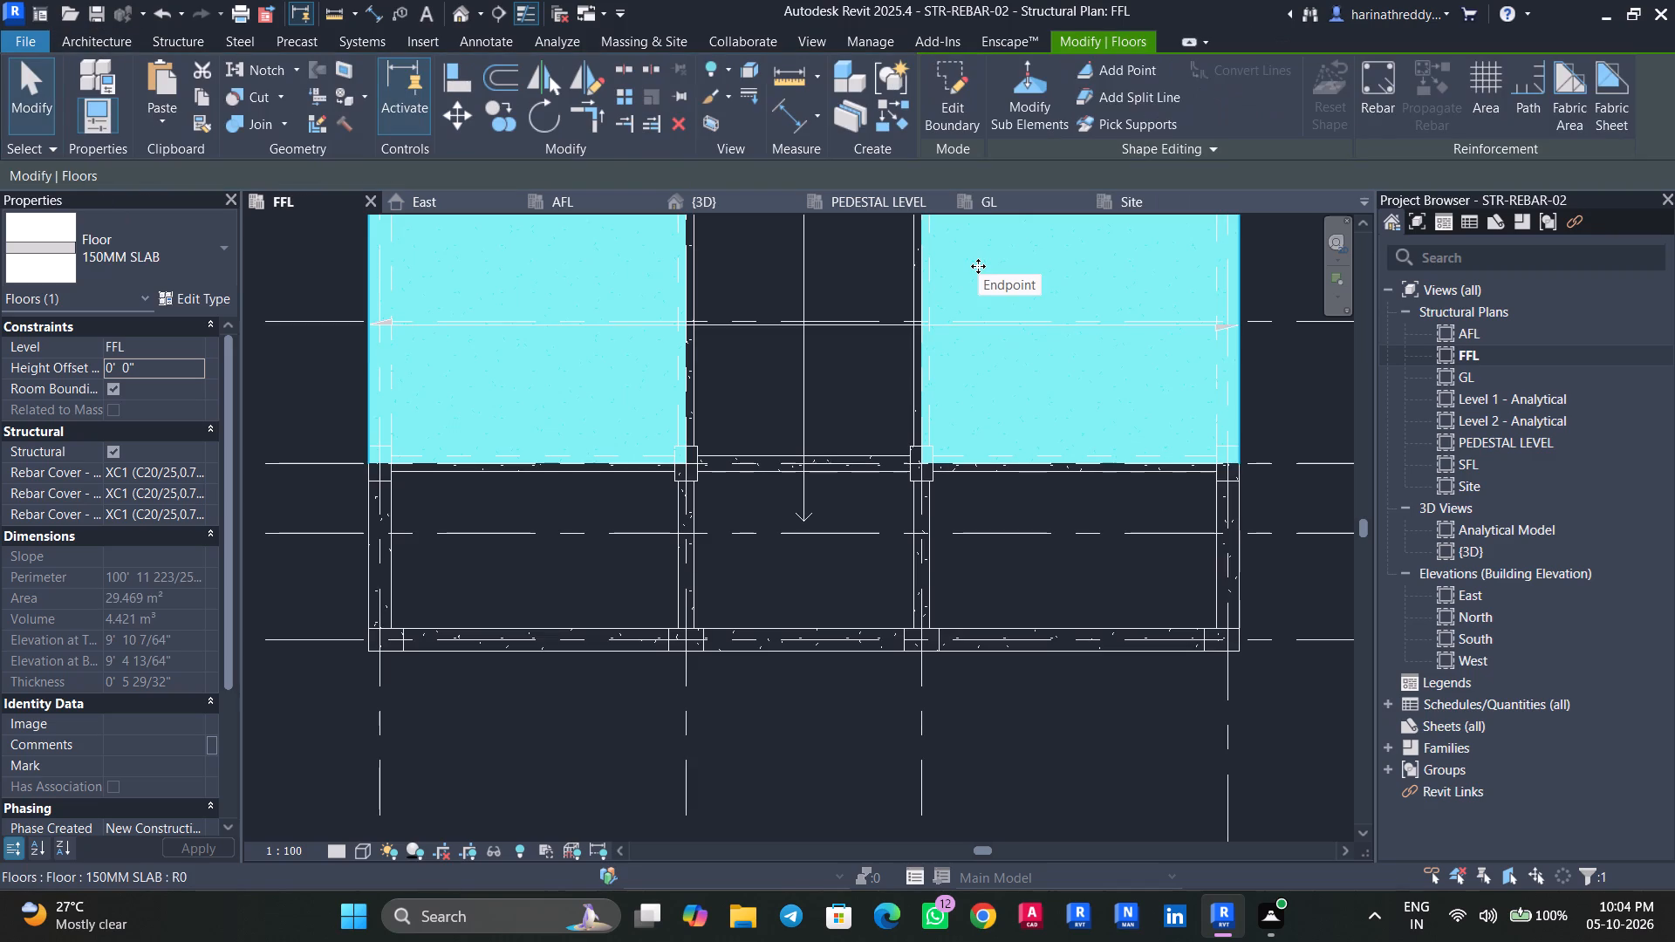
pyautogui.press('Escape')
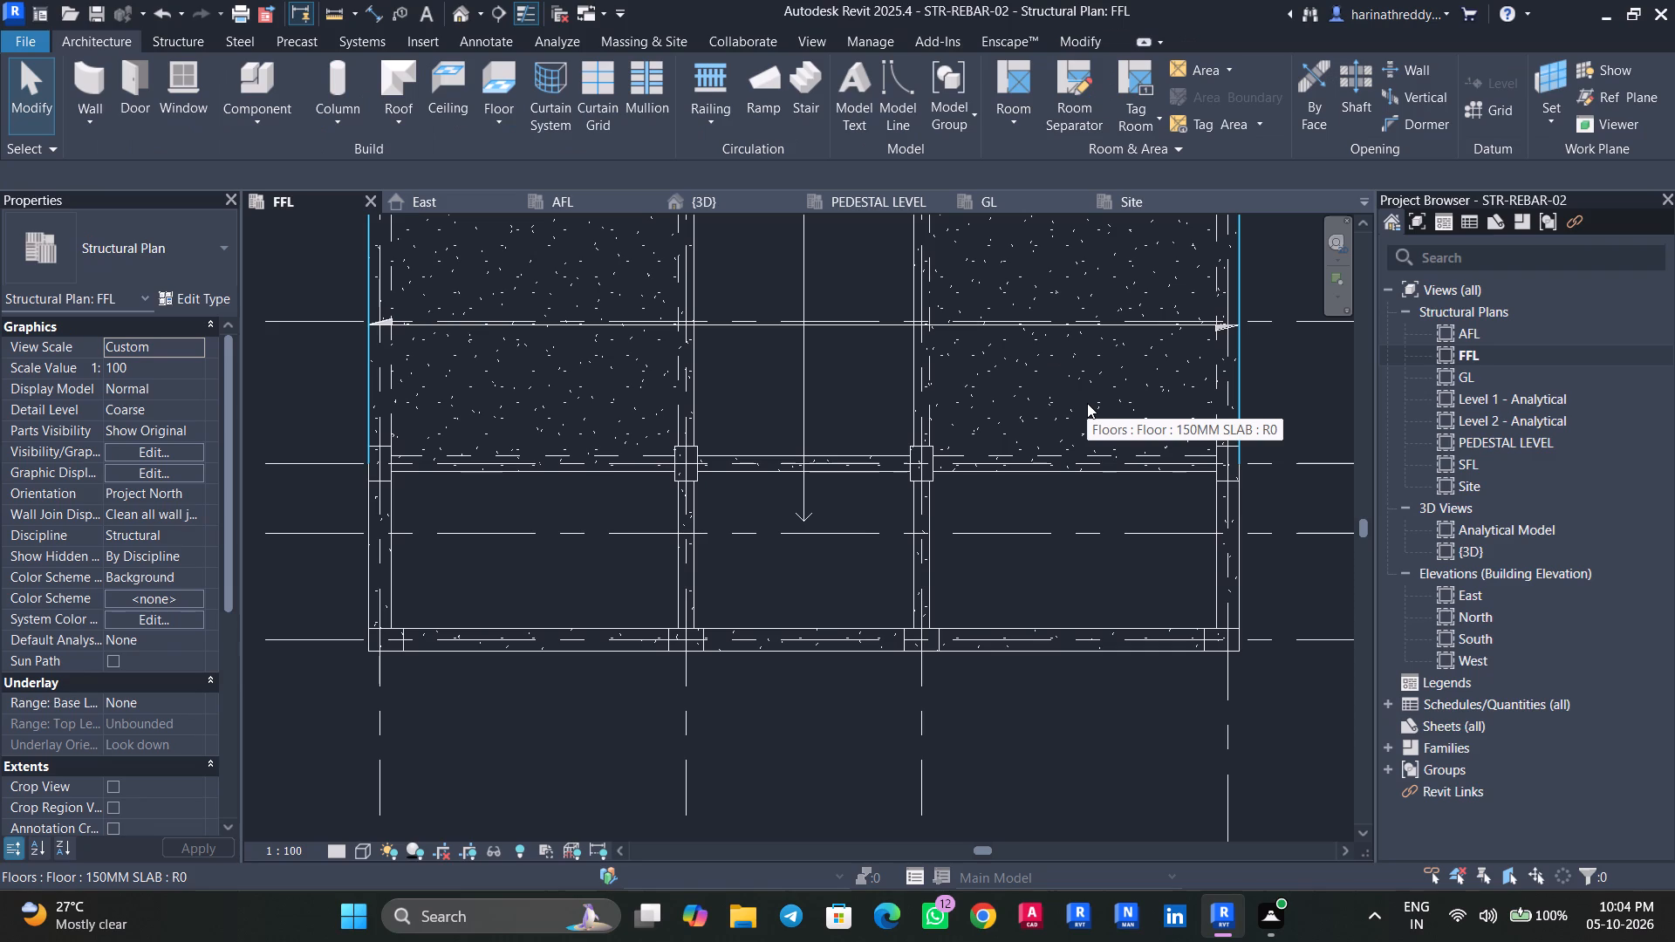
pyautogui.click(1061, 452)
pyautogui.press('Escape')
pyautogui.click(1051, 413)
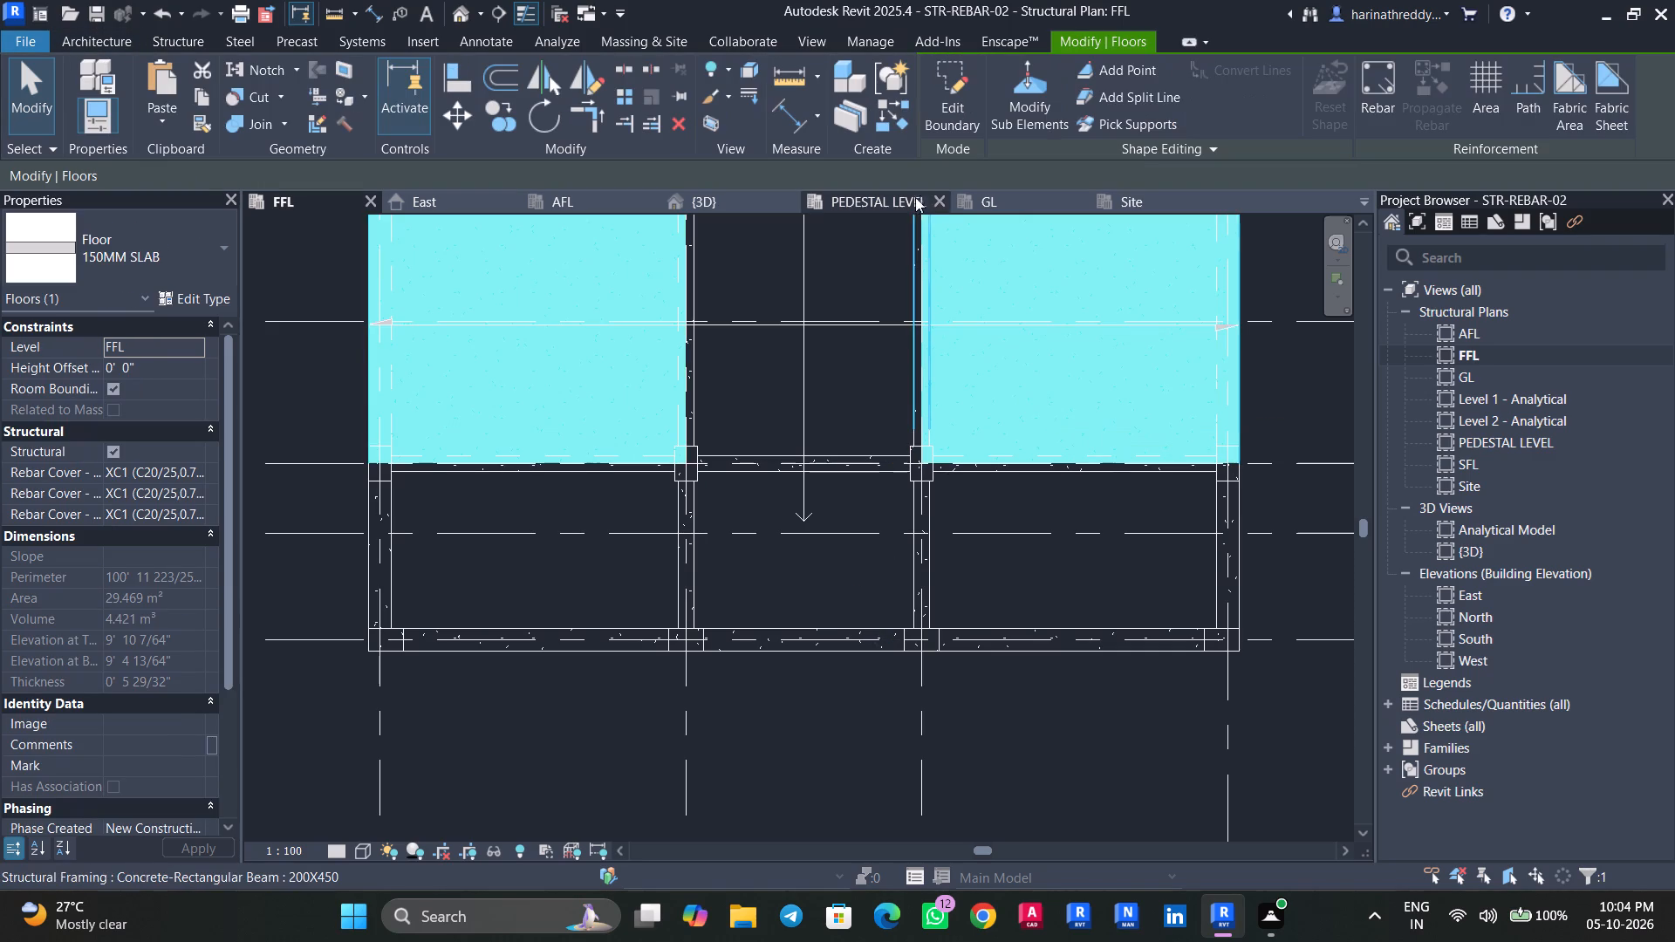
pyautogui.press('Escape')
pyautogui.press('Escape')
# Start another 150MM SLAB floor and sketch a rectangle over the southeast bay, about 13'-6" wide, from the outer corner to the grid G column centre.
pyautogui.press('Return')
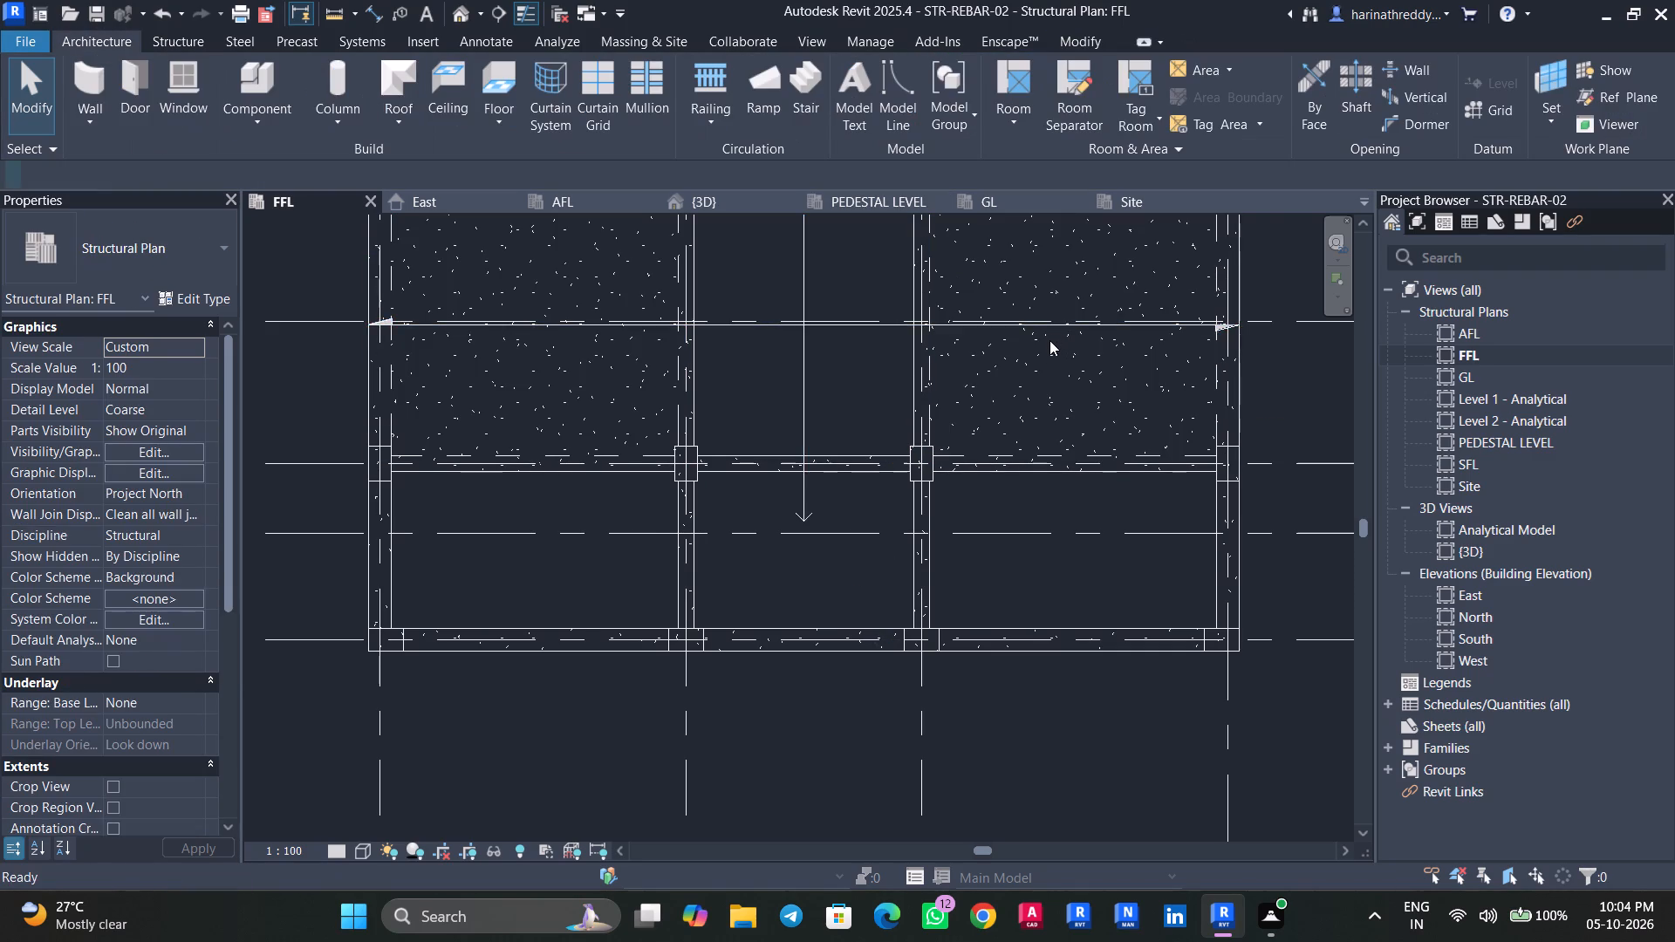
pyautogui.click(1124, 76)
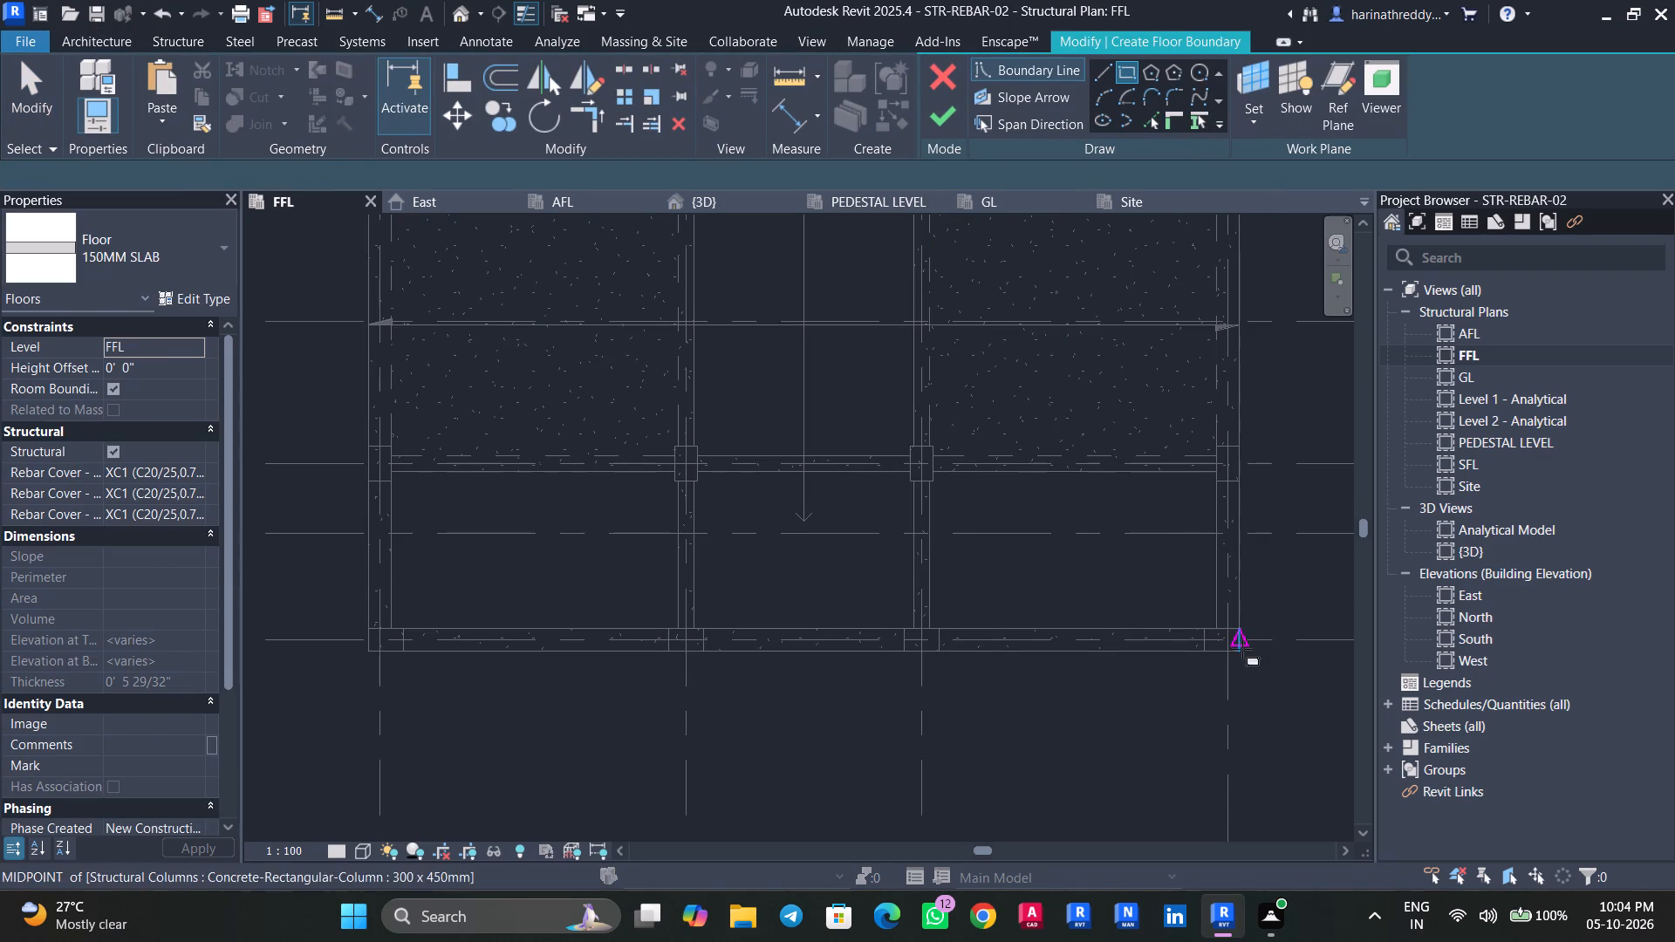
pyautogui.click(1244, 654)
pyautogui.scroll(2, 1235, 655)
pyautogui.scroll(-1, 1235, 655)
pyautogui.scroll(3, 1235, 655)
pyautogui.press('Escape')
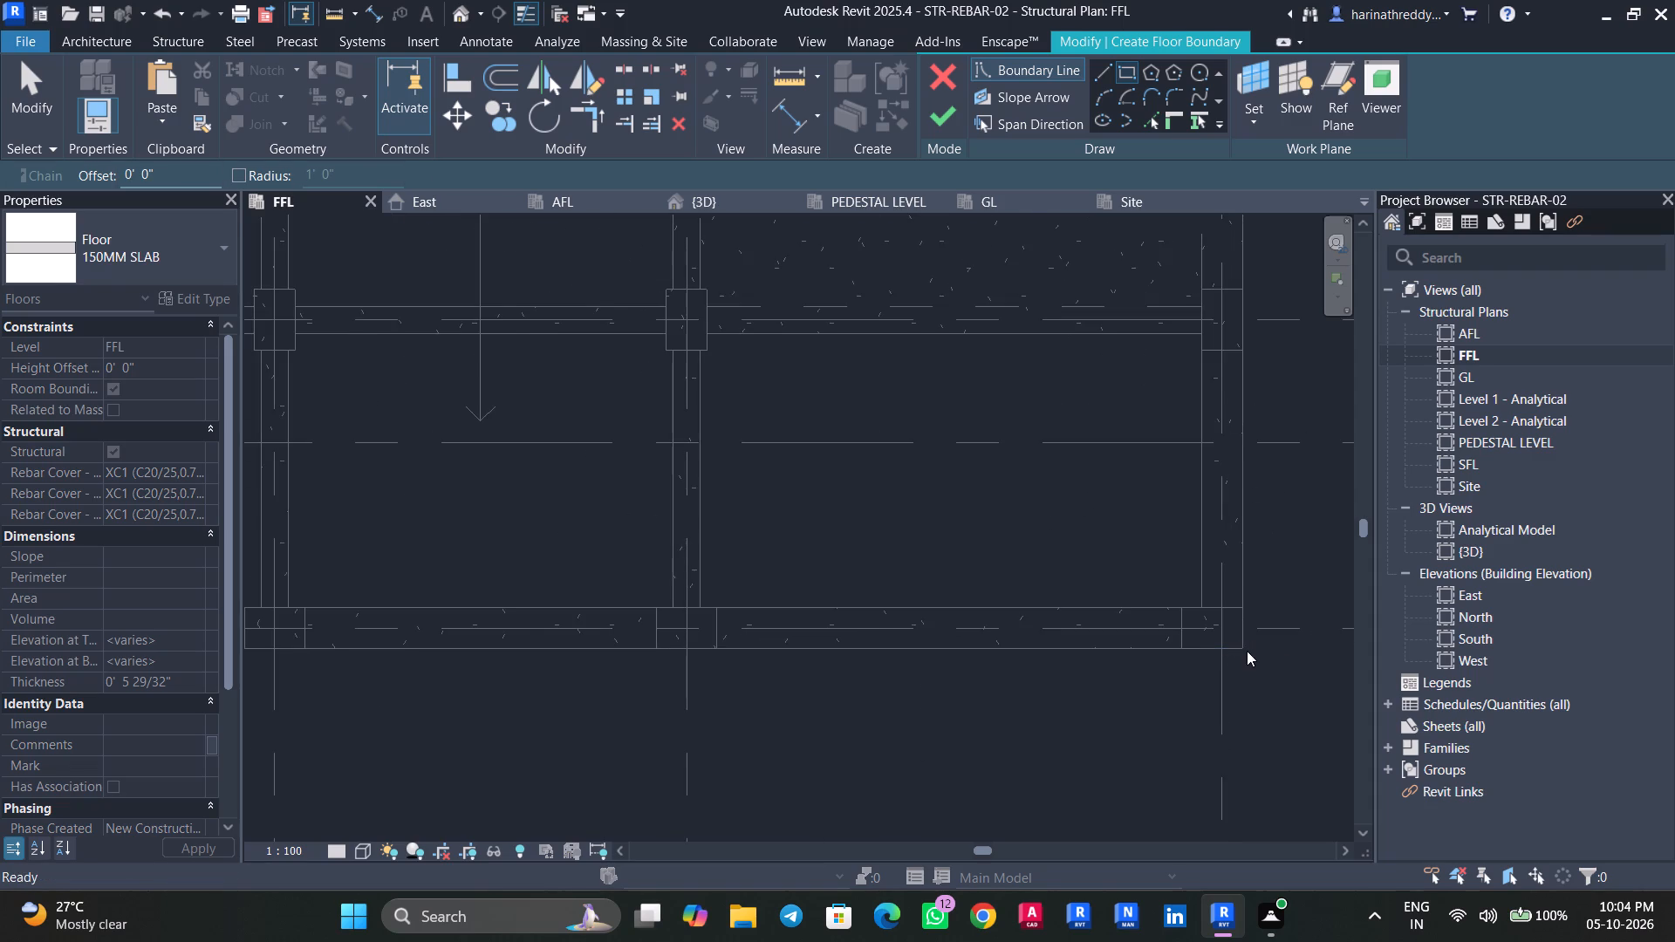
pyautogui.click(1239, 651)
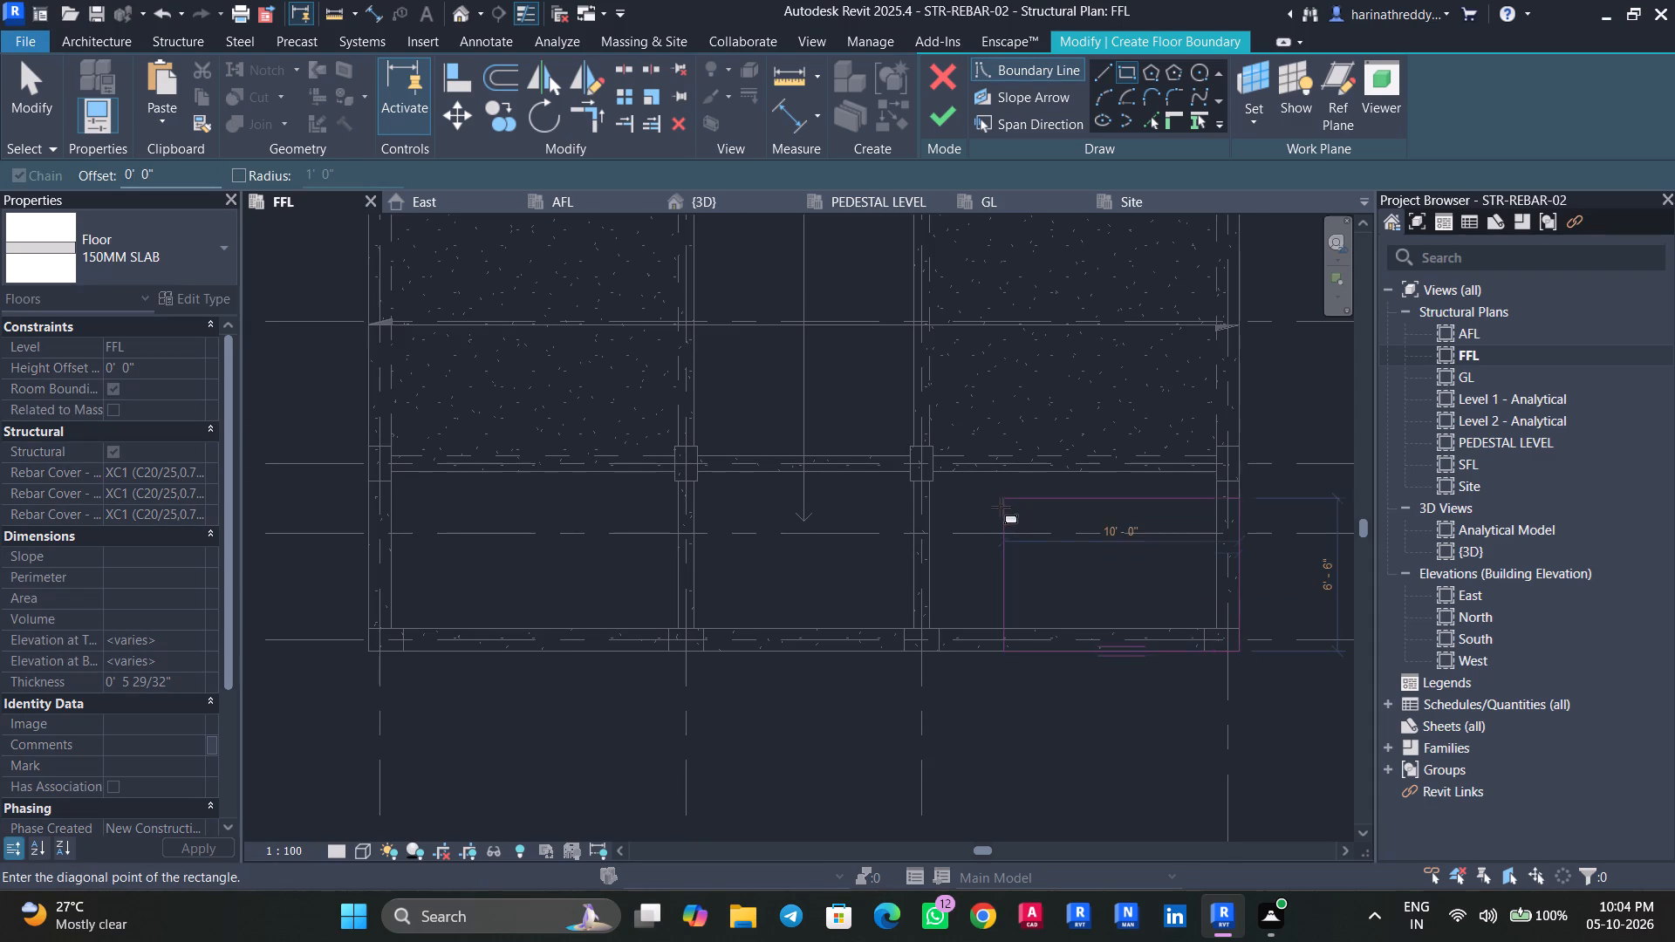
pyautogui.scroll(2, 951, 493)
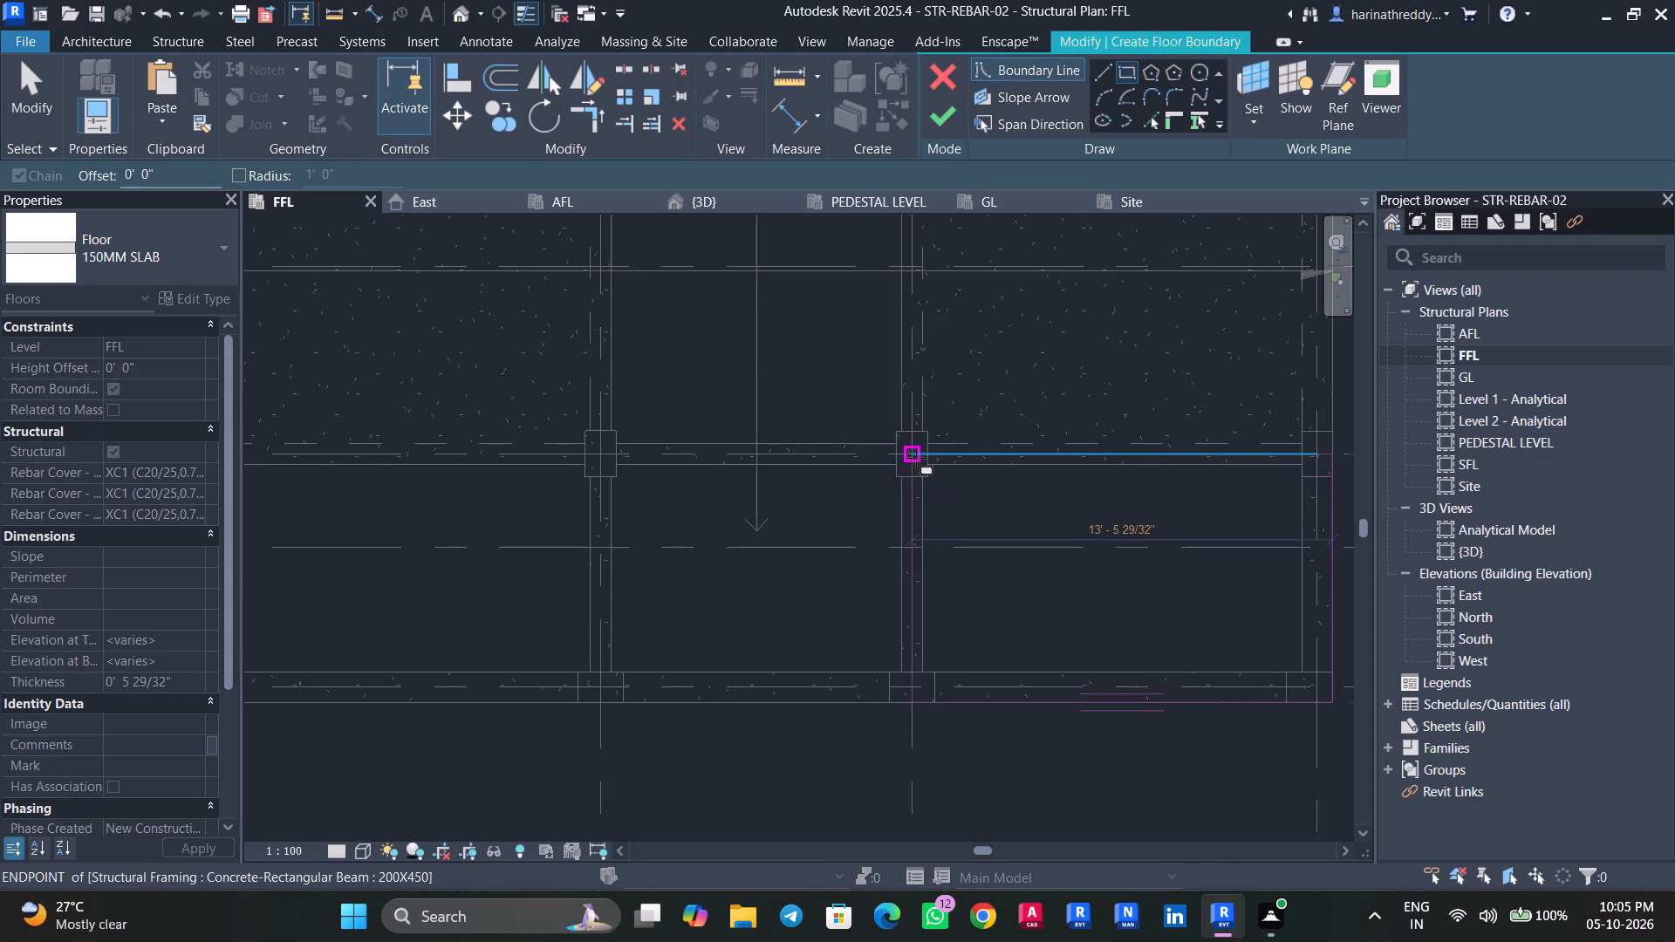
pyautogui.click(916, 458)
# Sketch a rectangular boundary over the middle north bay, about 11'-9" deep, from the north beam's outer face to the grid G column centre.
pyautogui.moveTo(858, 484); pyautogui.dragTo(992, 662, button='middle')
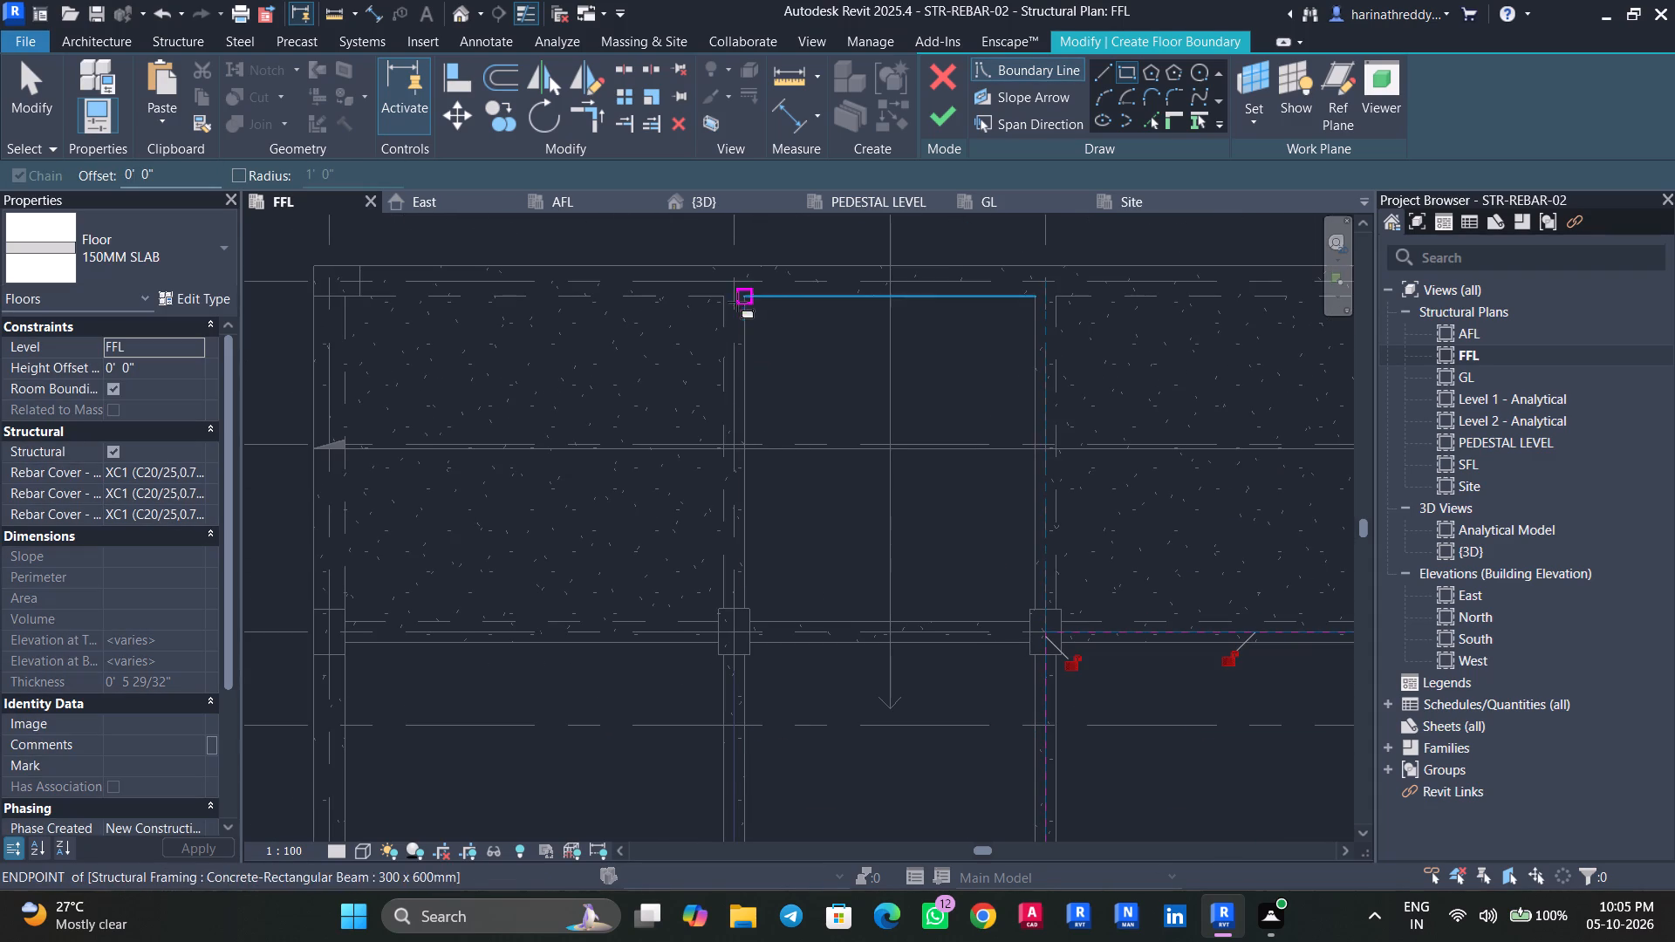
pyautogui.click(735, 263)
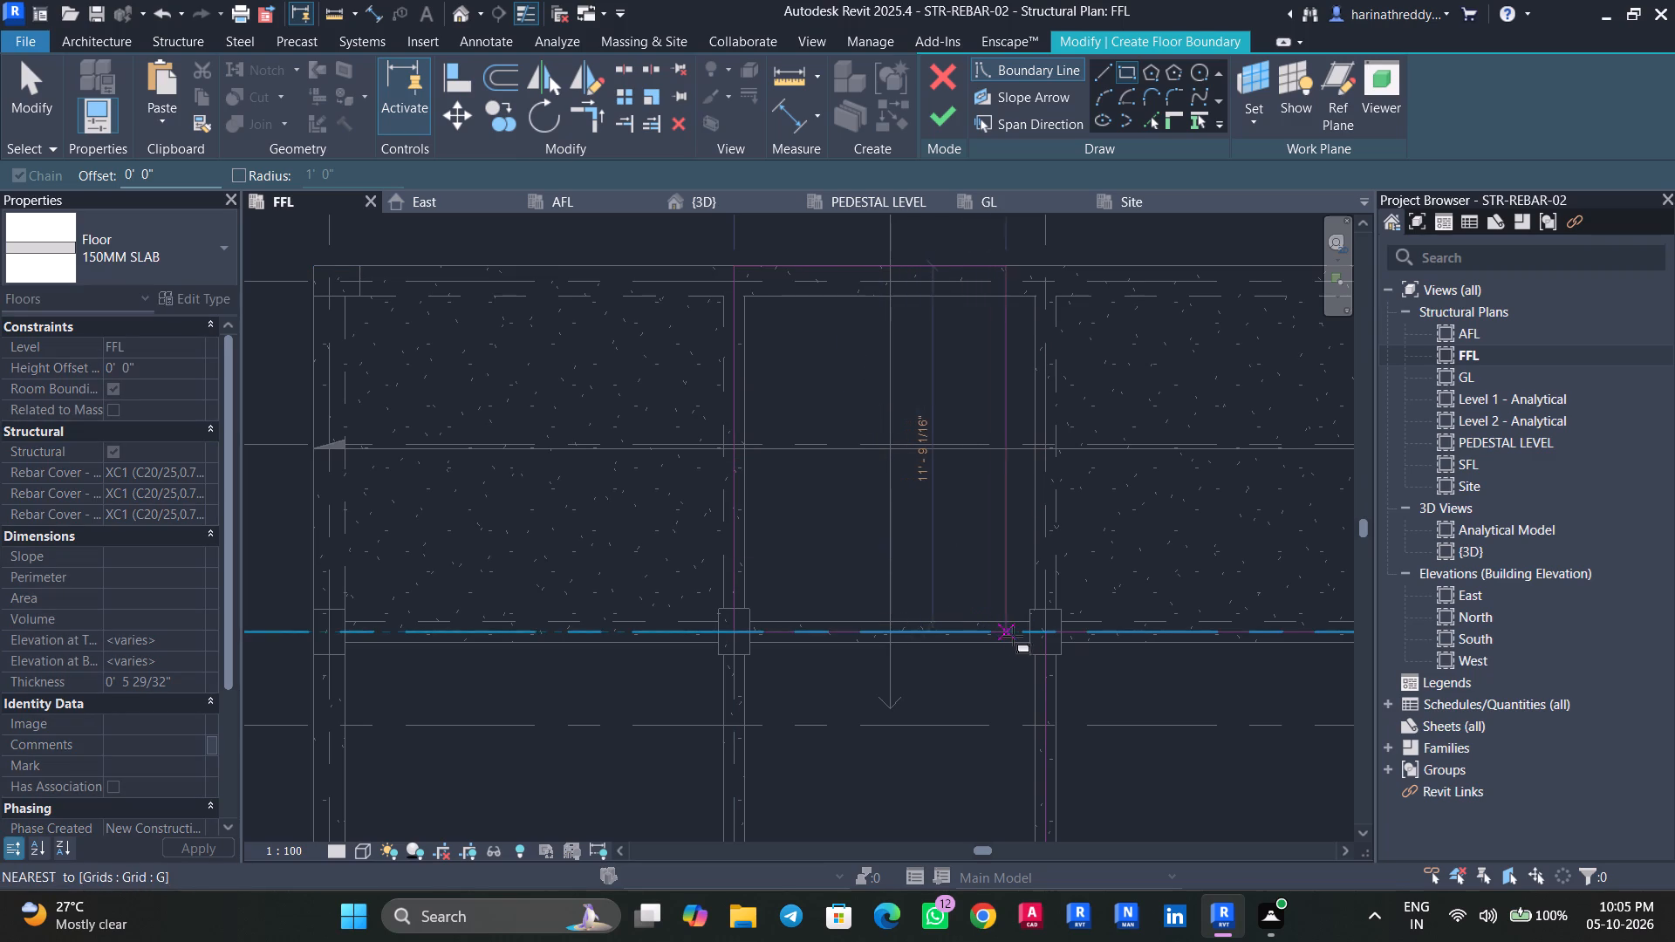
pyautogui.click(1046, 629)
pyautogui.press('Escape')
pyautogui.moveTo(767, 722); pyautogui.dragTo(974, 552, button='middle')
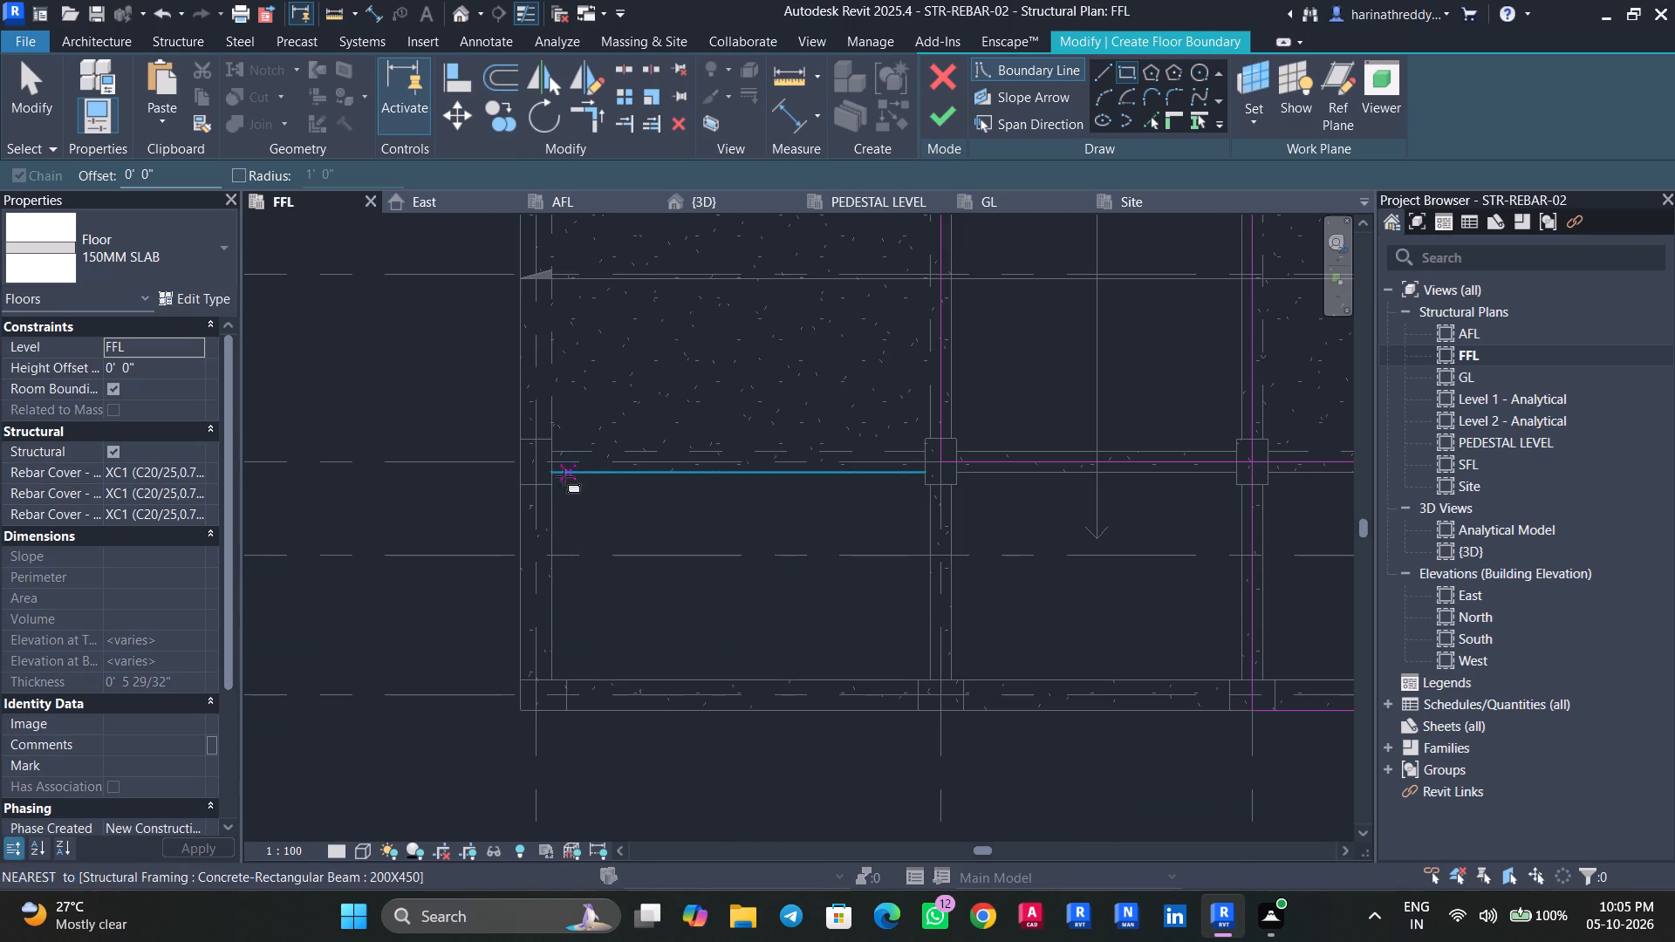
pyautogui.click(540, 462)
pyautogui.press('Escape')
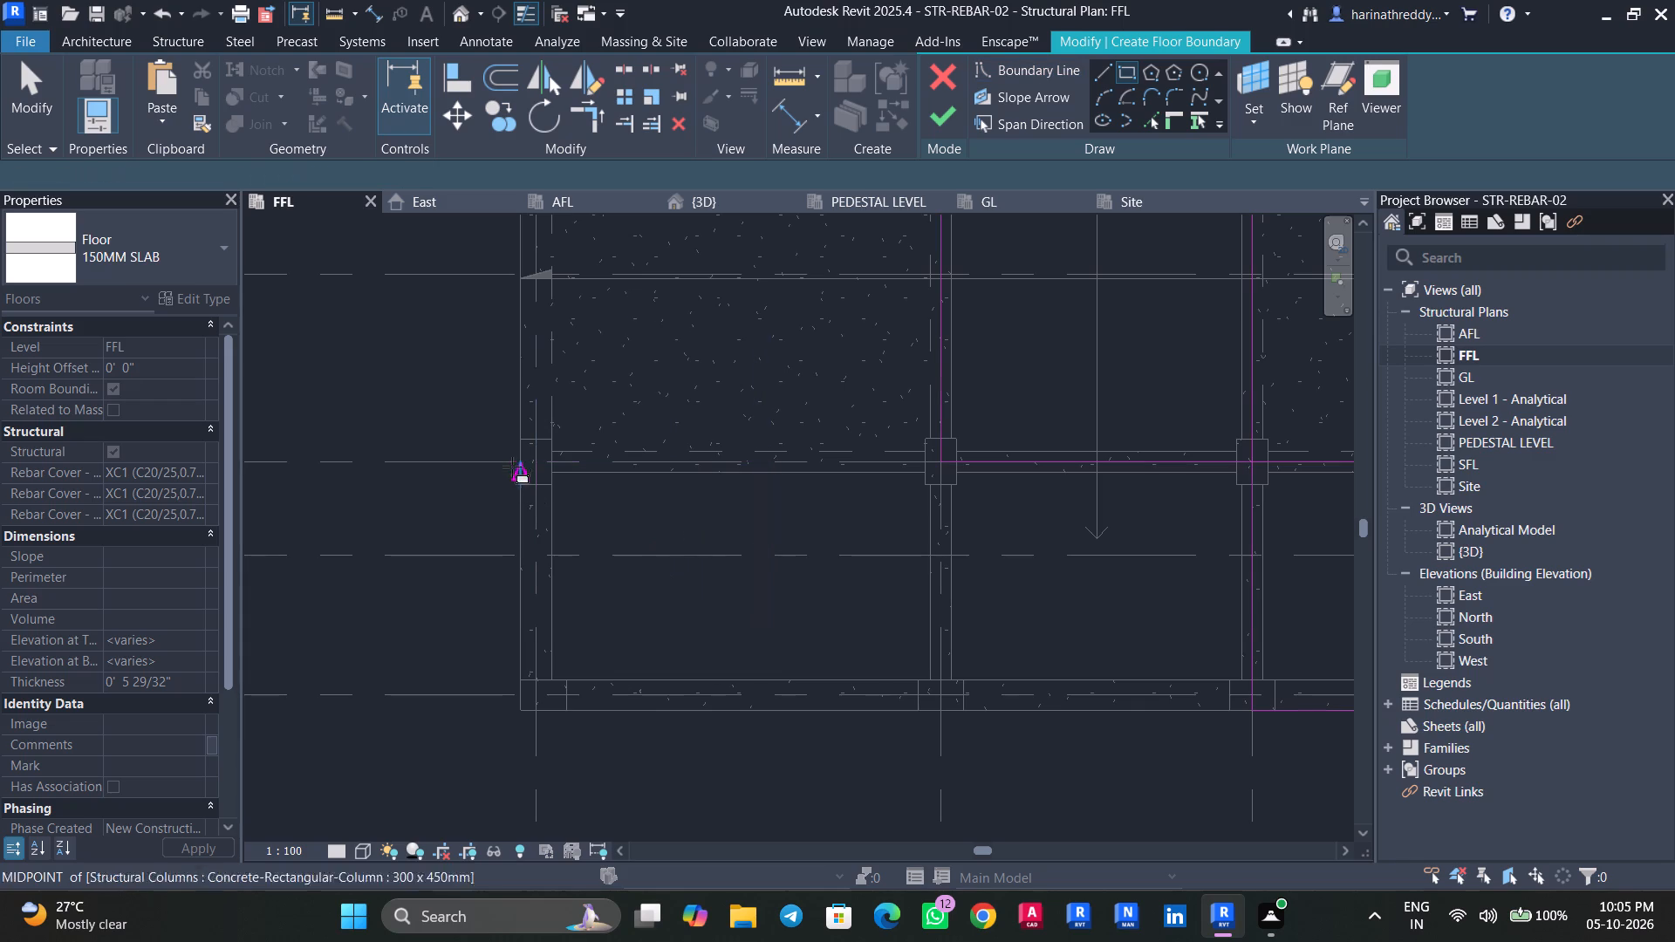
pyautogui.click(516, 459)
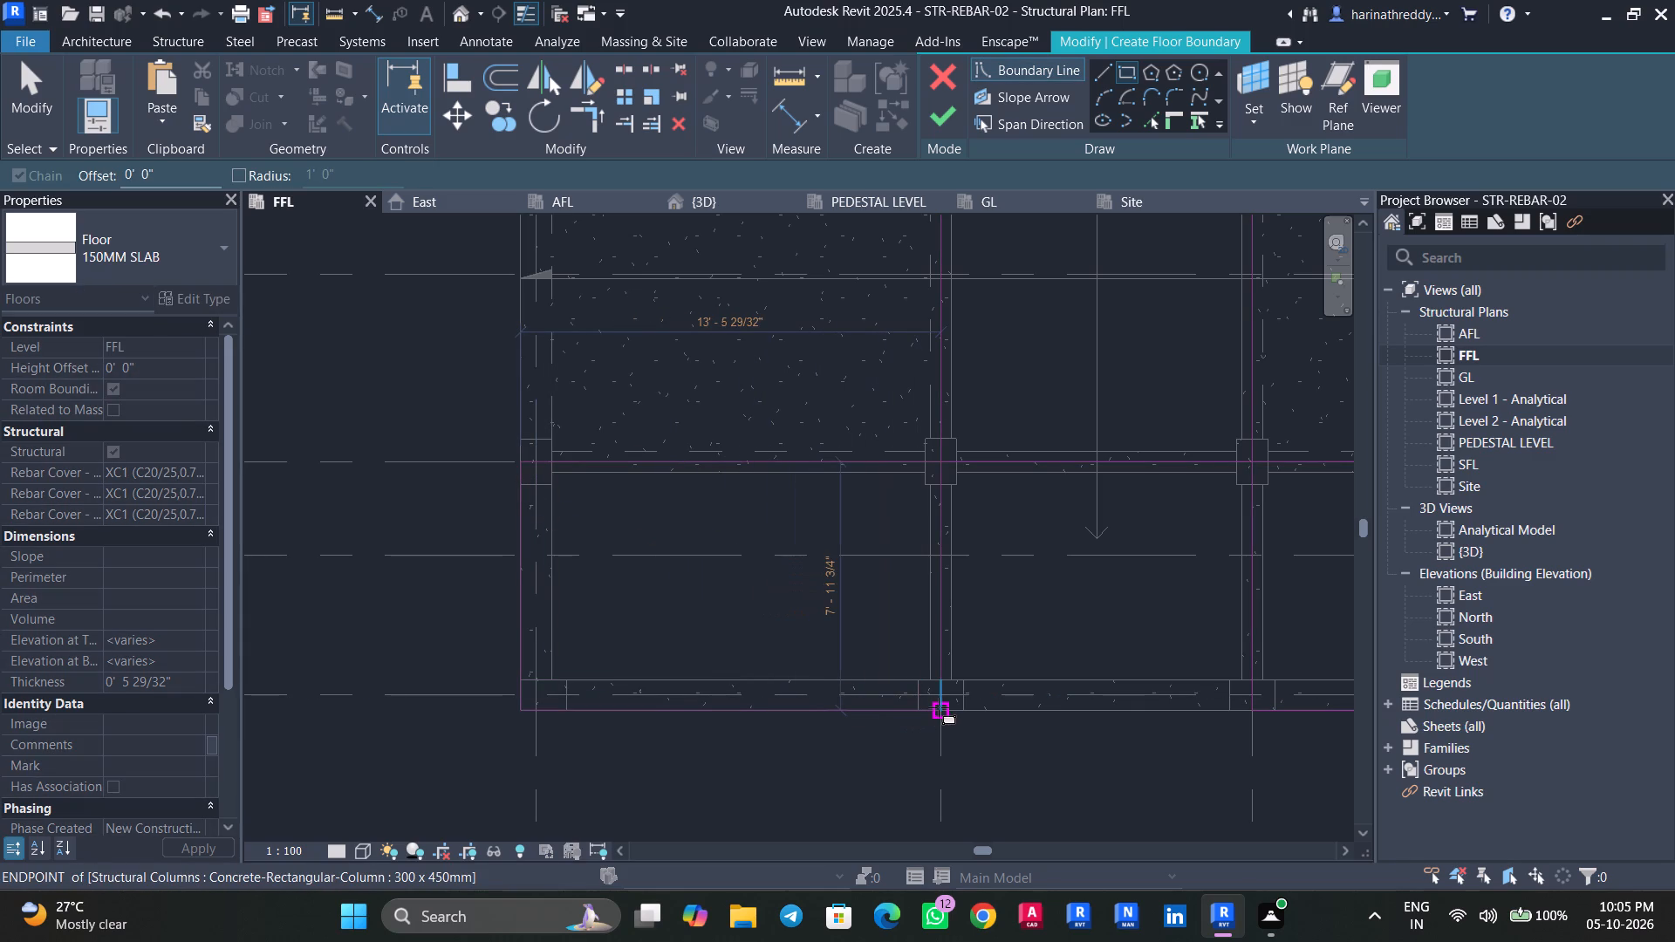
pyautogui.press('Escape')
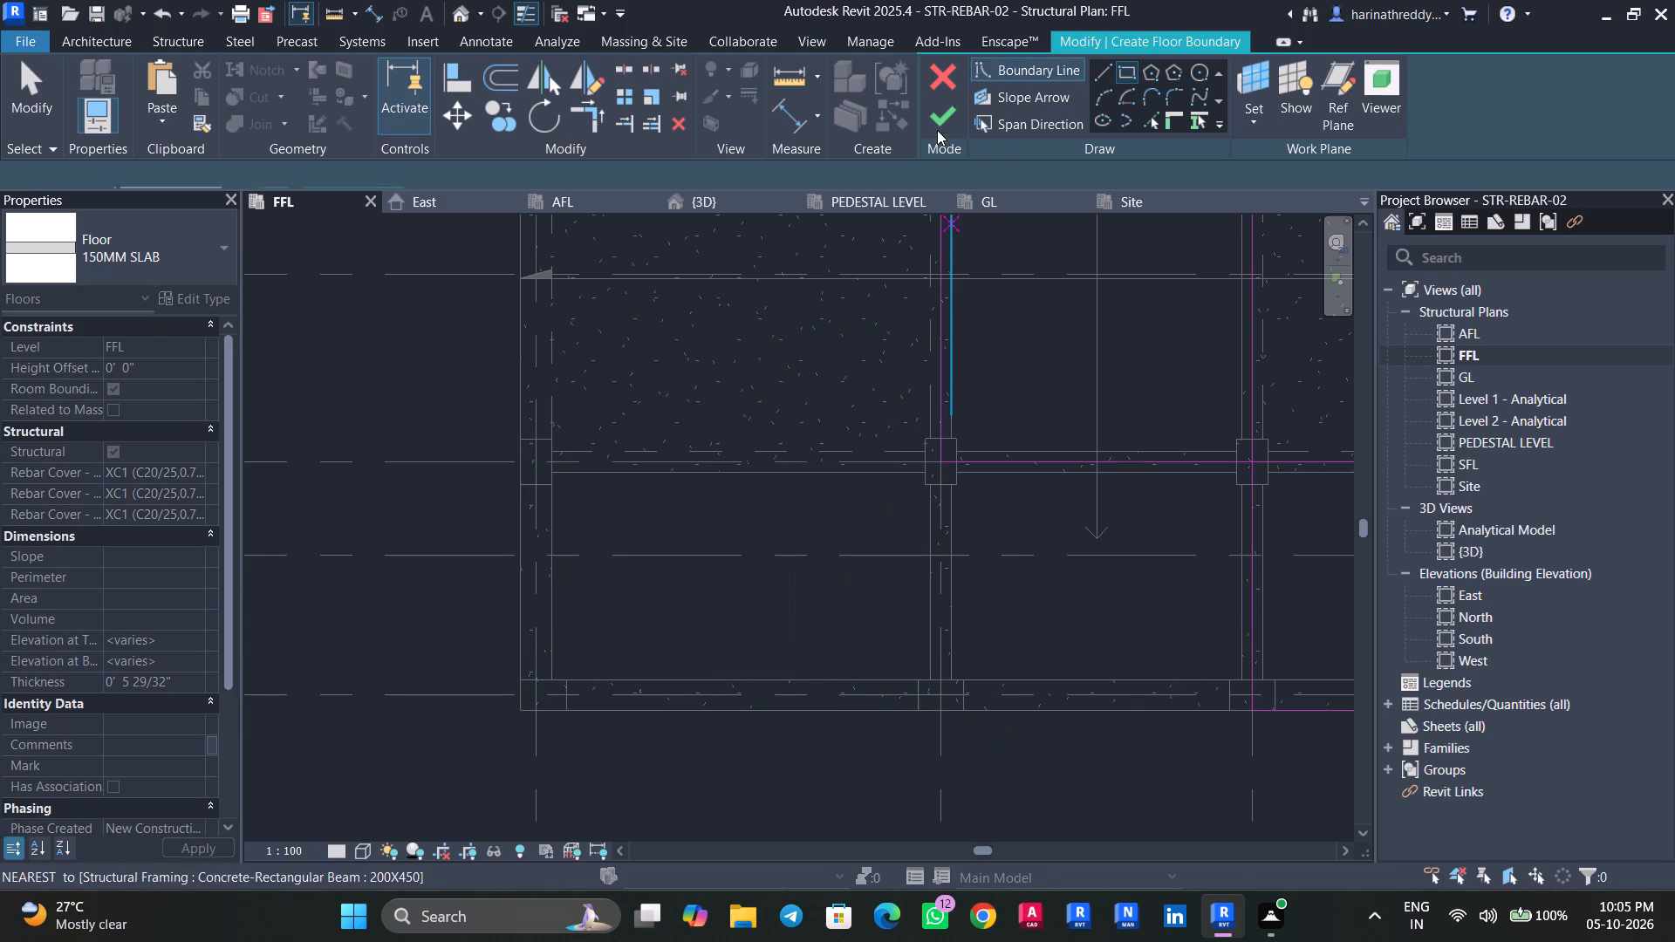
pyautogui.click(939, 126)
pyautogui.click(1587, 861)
# Delete the middle north bay's rectangle from the boundary sketch and finish the floor with only the southeast bay outline.
pyautogui.moveTo(1166, 702); pyautogui.dragTo(894, 772, button='middle')
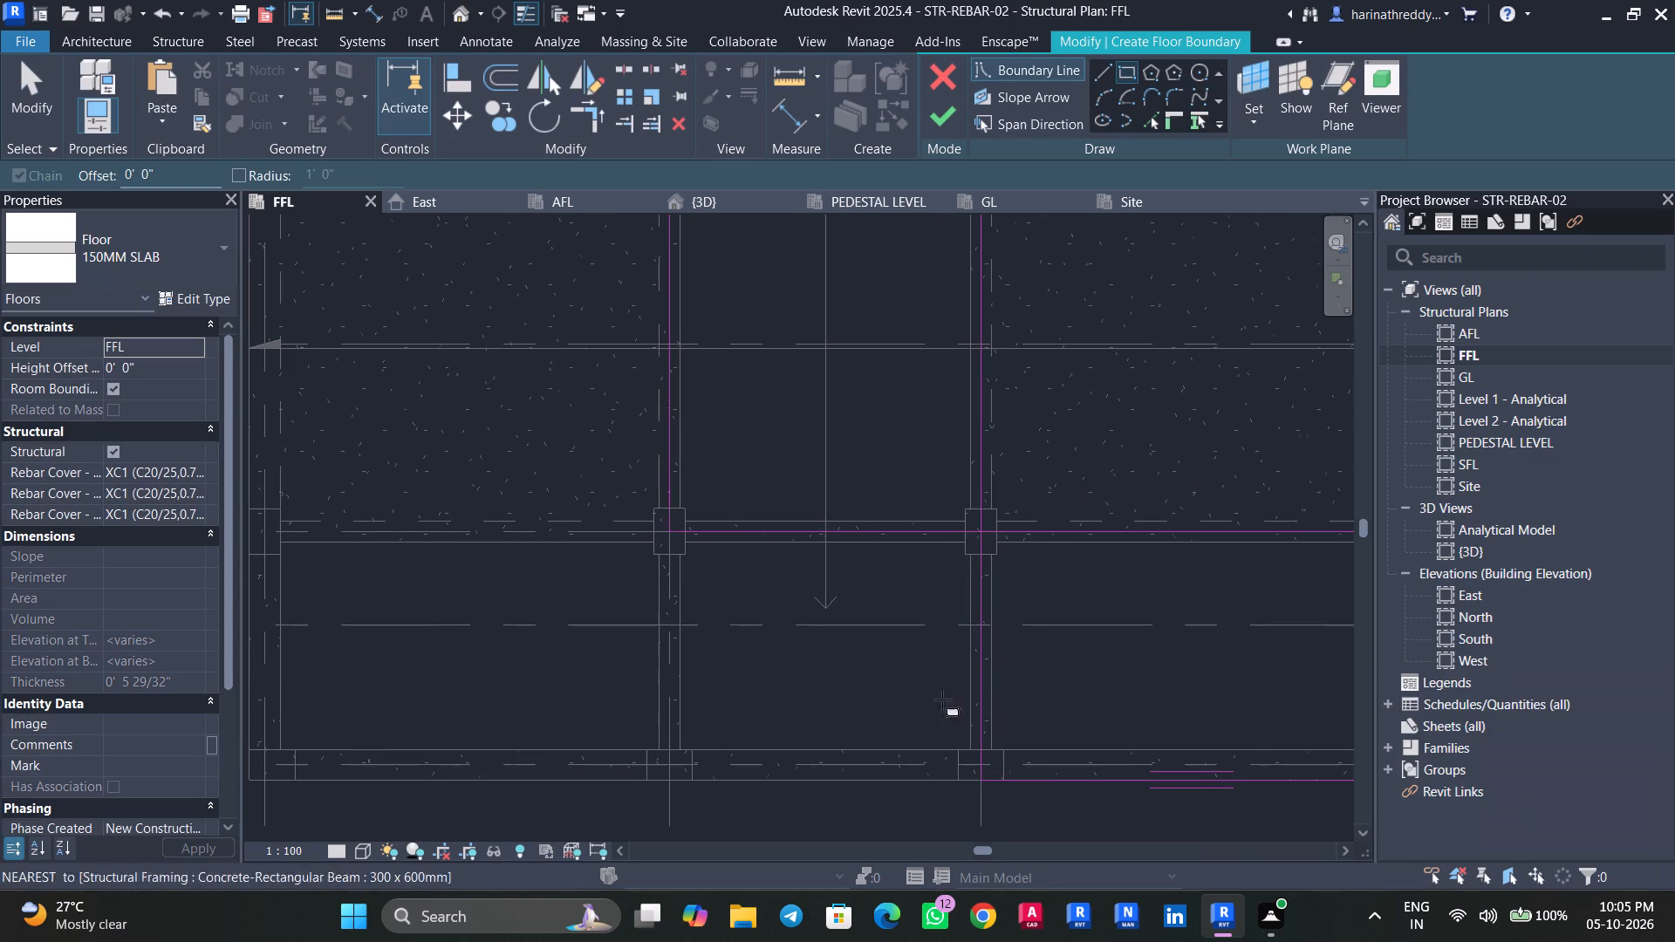
pyautogui.press('Escape')
pyautogui.click(885, 530)
pyautogui.press('Delete')
pyautogui.click(980, 436)
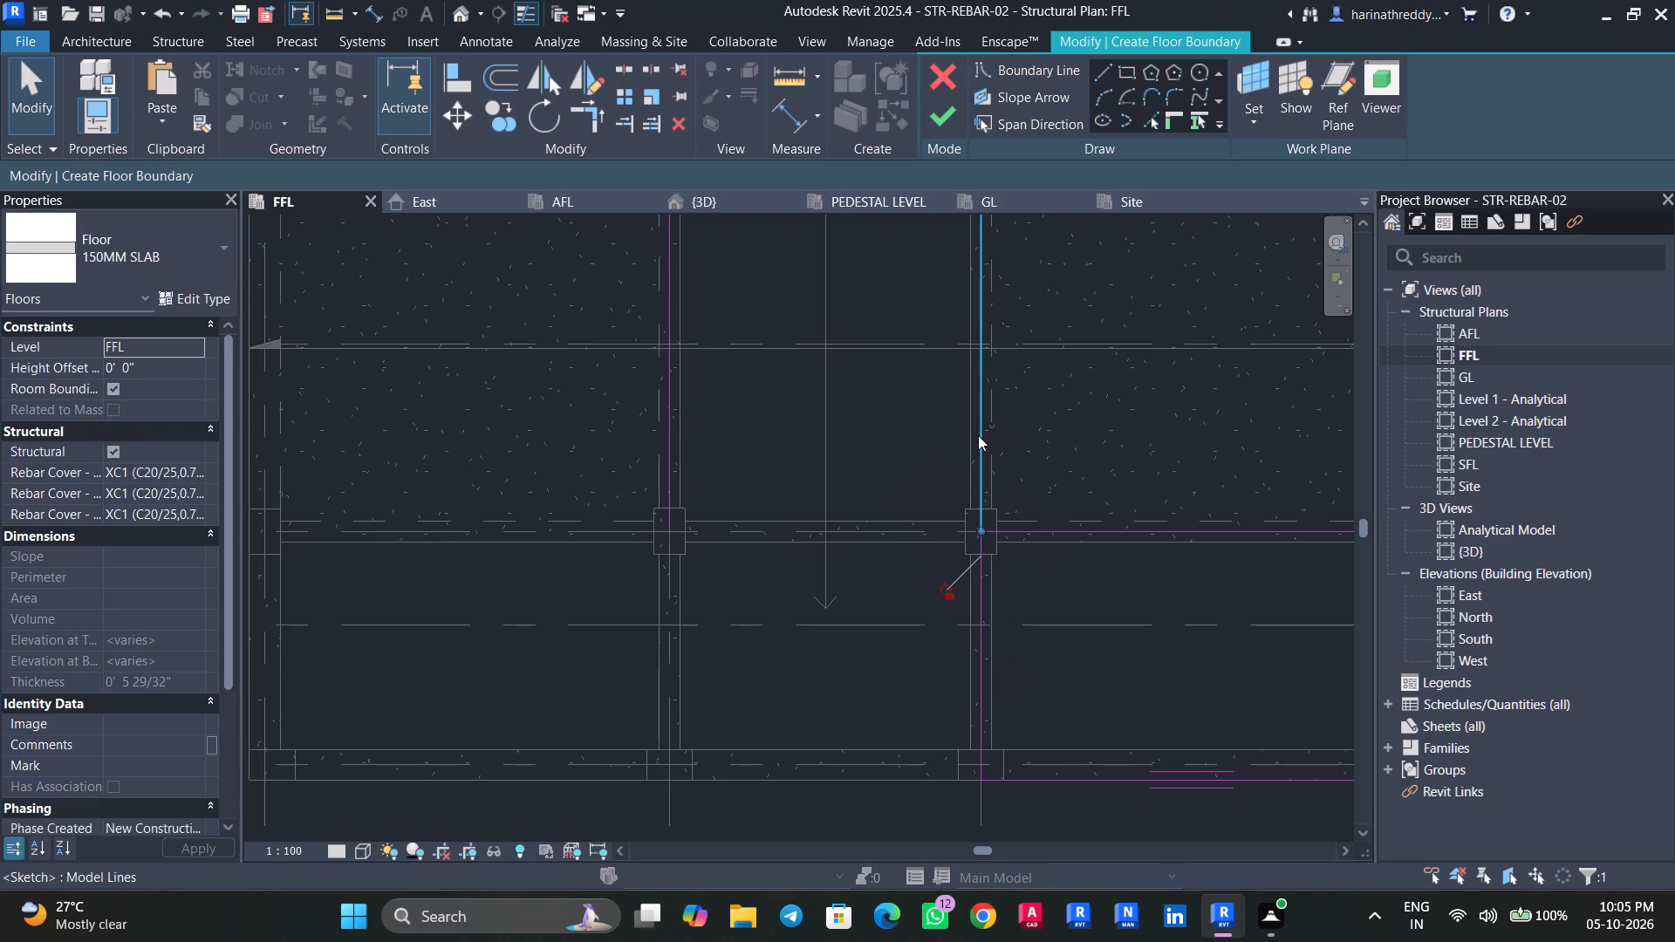
pyautogui.press('Delete')
pyautogui.click(681, 411)
pyautogui.click(659, 410)
pyautogui.press('Delete')
pyautogui.click(669, 398)
pyautogui.press('Delete')
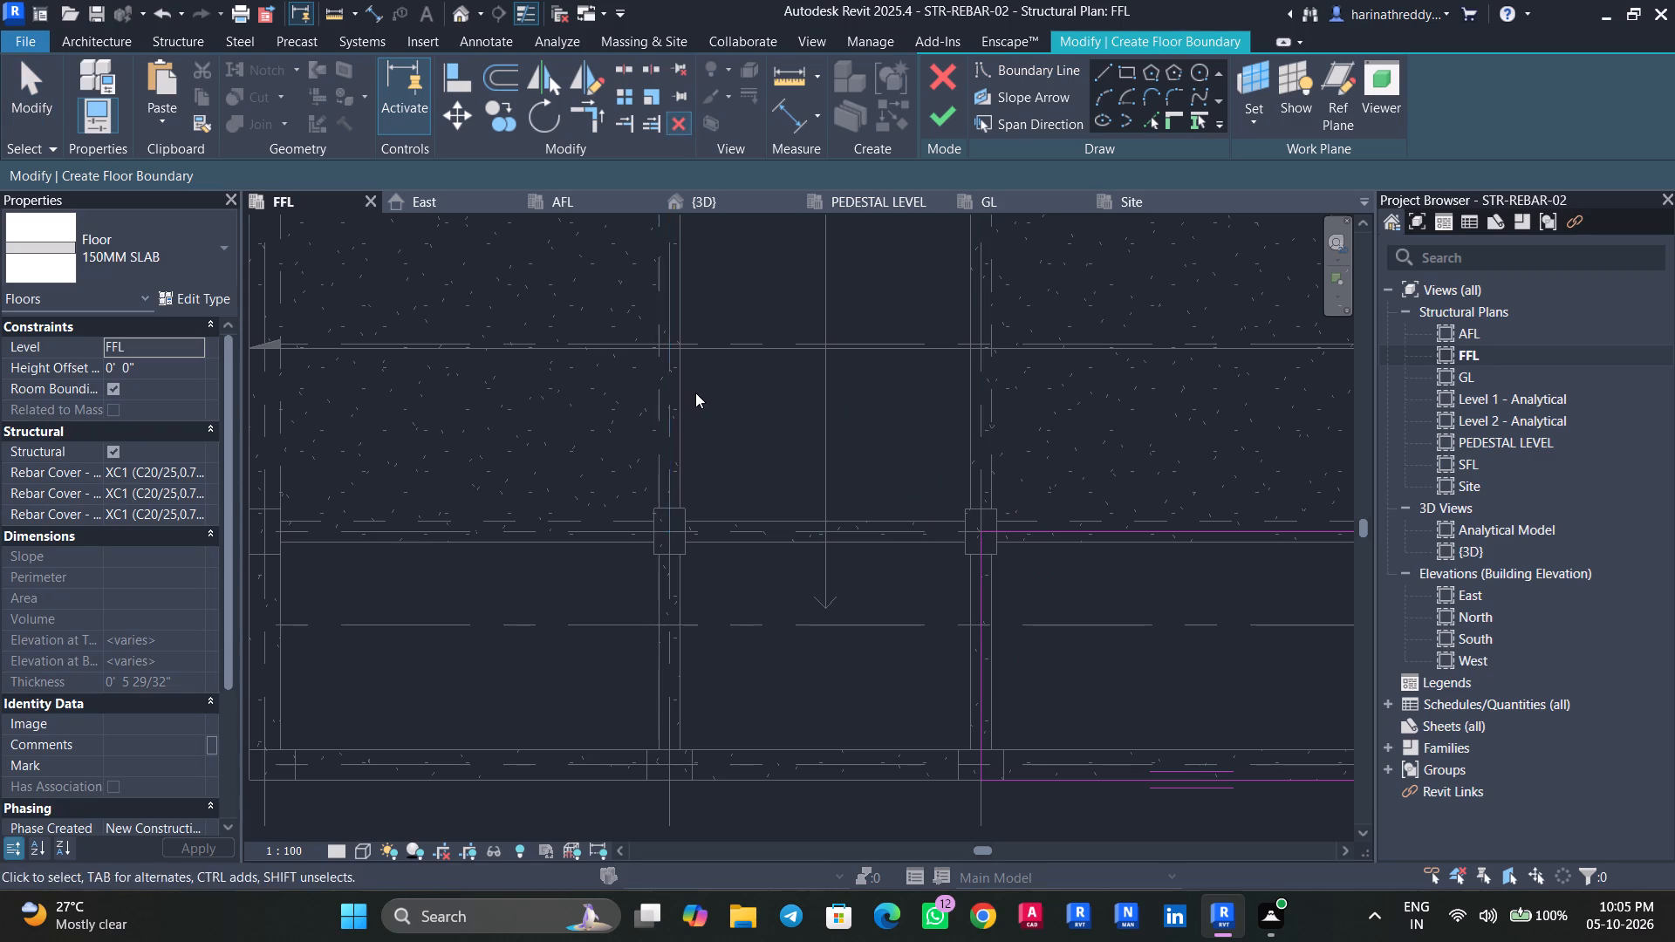
pyautogui.scroll(1, 695, 392)
pyautogui.scroll(-1, 696, 392)
pyautogui.moveTo(700, 395); pyautogui.dragTo(759, 592, button='middle')
pyautogui.press('Escape')
pyautogui.click(839, 377)
pyautogui.click(839, 361)
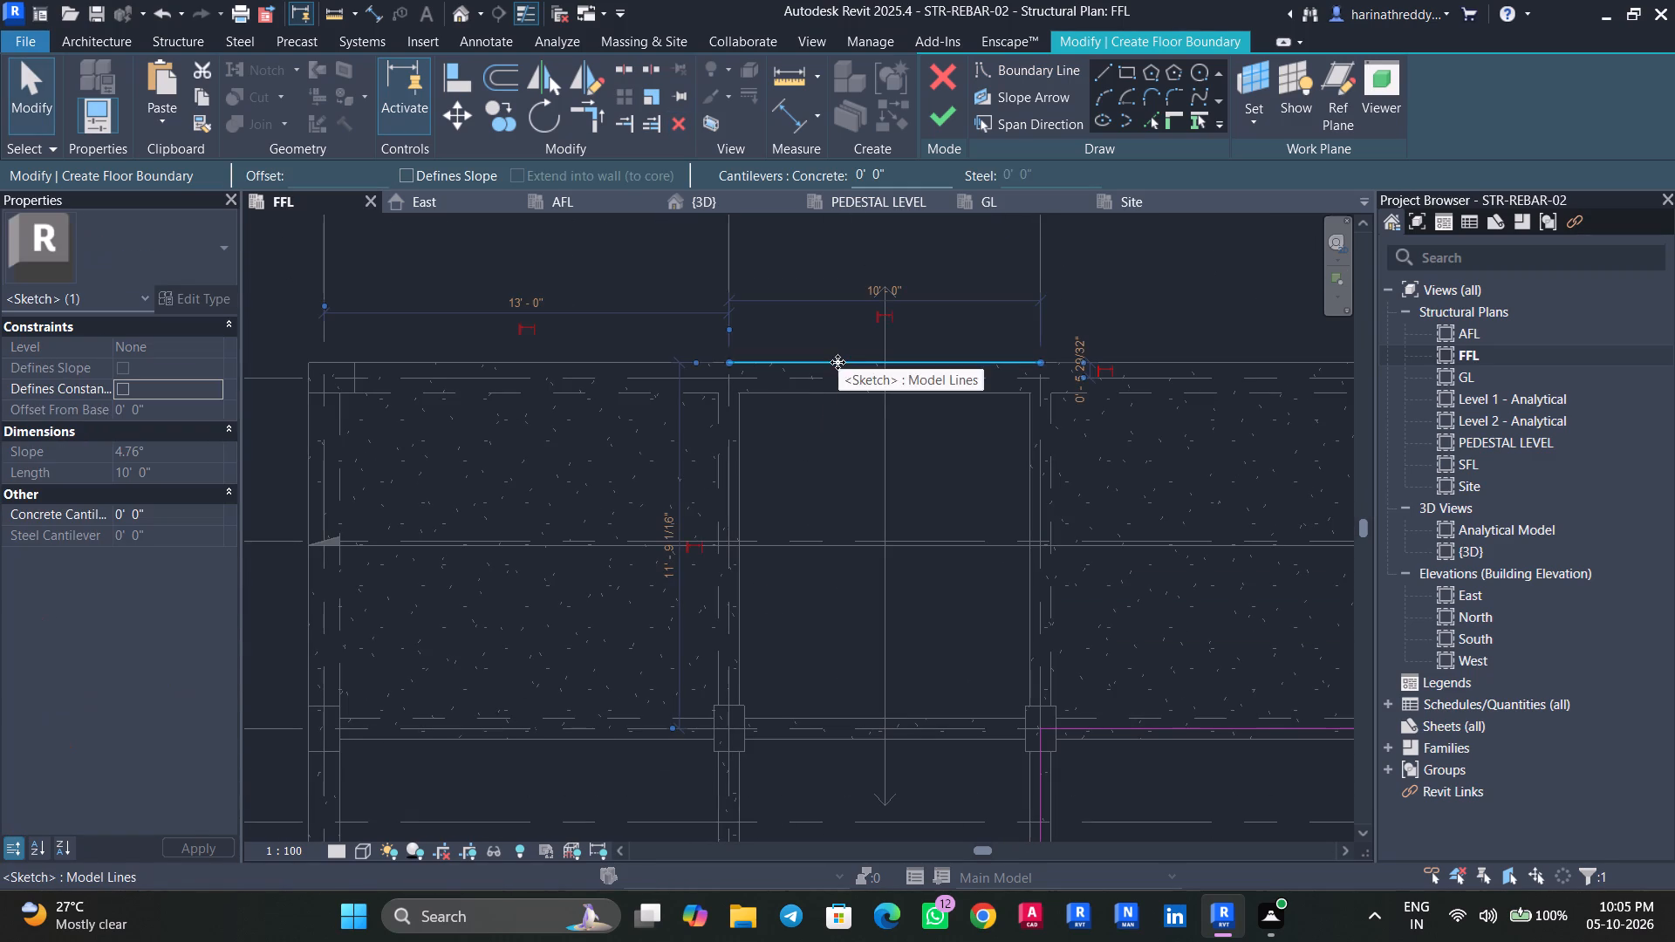
pyautogui.press('Delete')
pyautogui.click(944, 124)
# Create a separate 150MM SLAB floor over the middle north bay, about 10'-0" wide, from the north beam's outer face to the grid G column centre.
pyautogui.moveTo(885, 434); pyautogui.dragTo(875, 320, button='middle')
pyautogui.press('Escape')
pyautogui.press('Return')
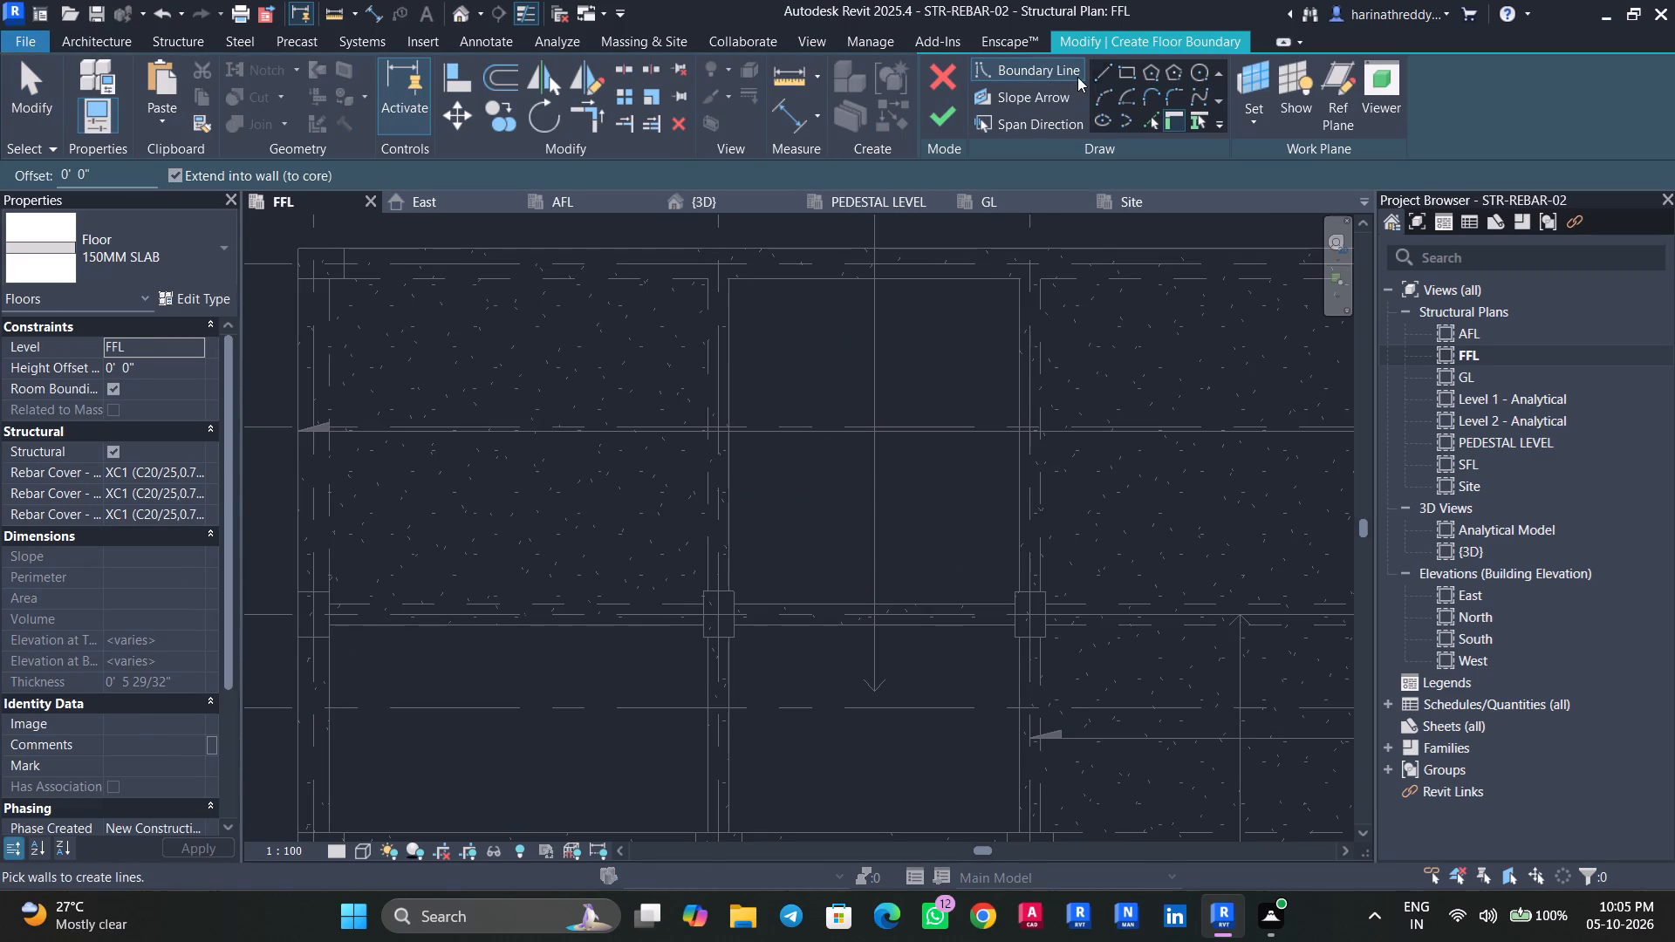
pyautogui.click(1128, 69)
pyautogui.click(722, 251)
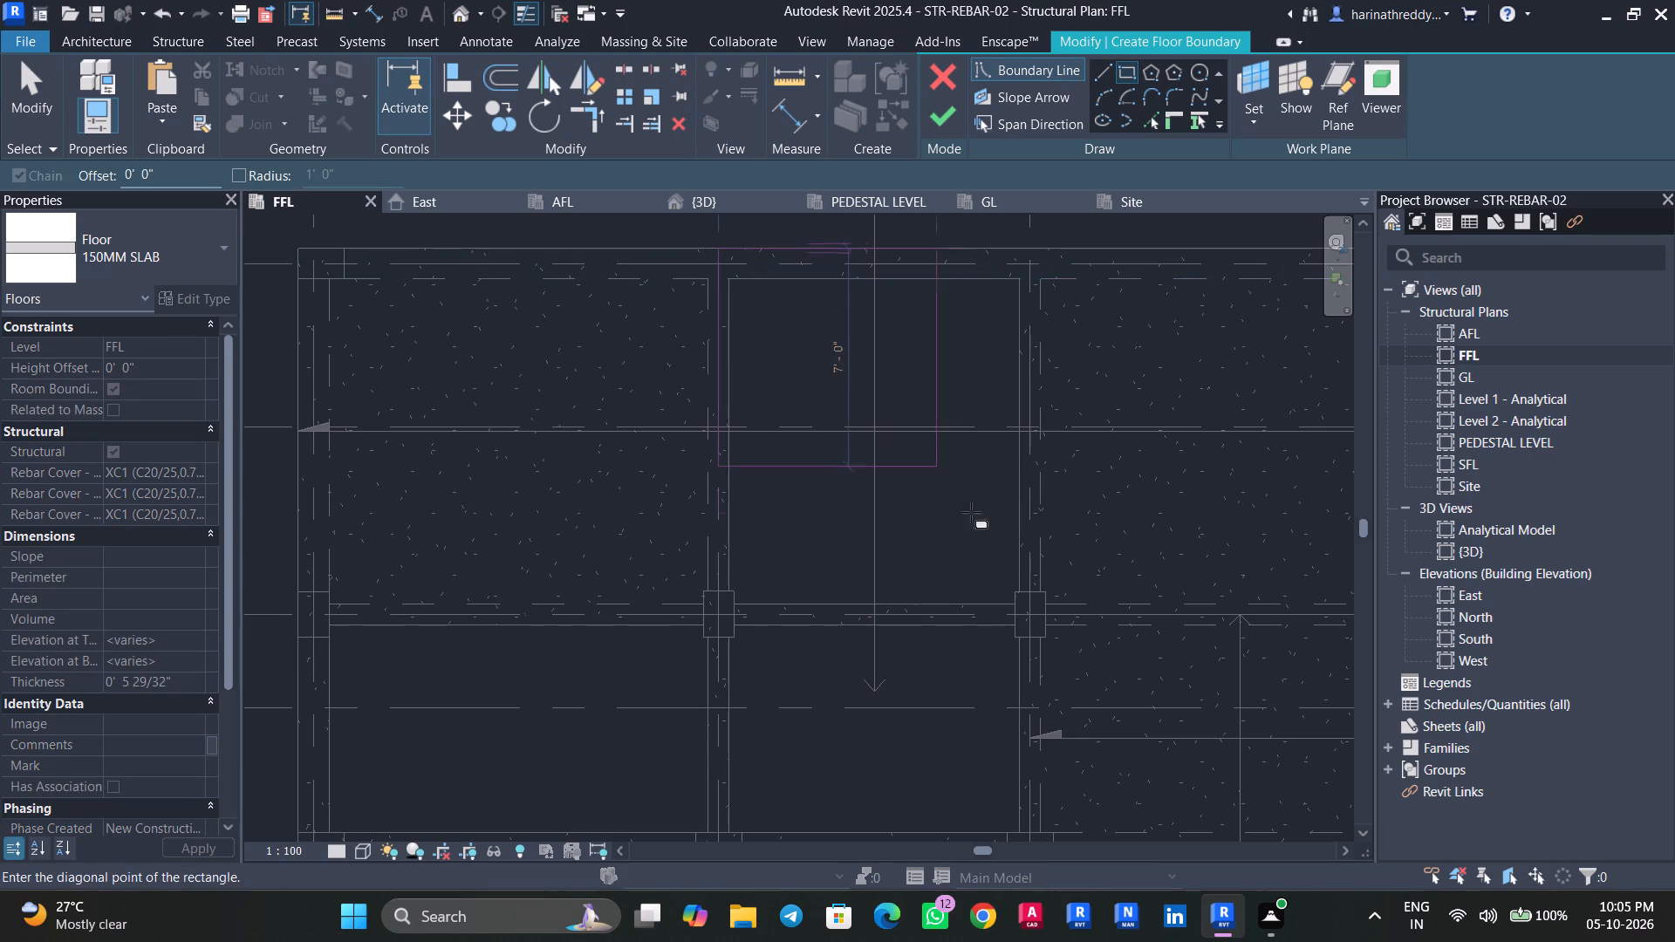
pyautogui.click(1028, 617)
pyautogui.press('Escape')
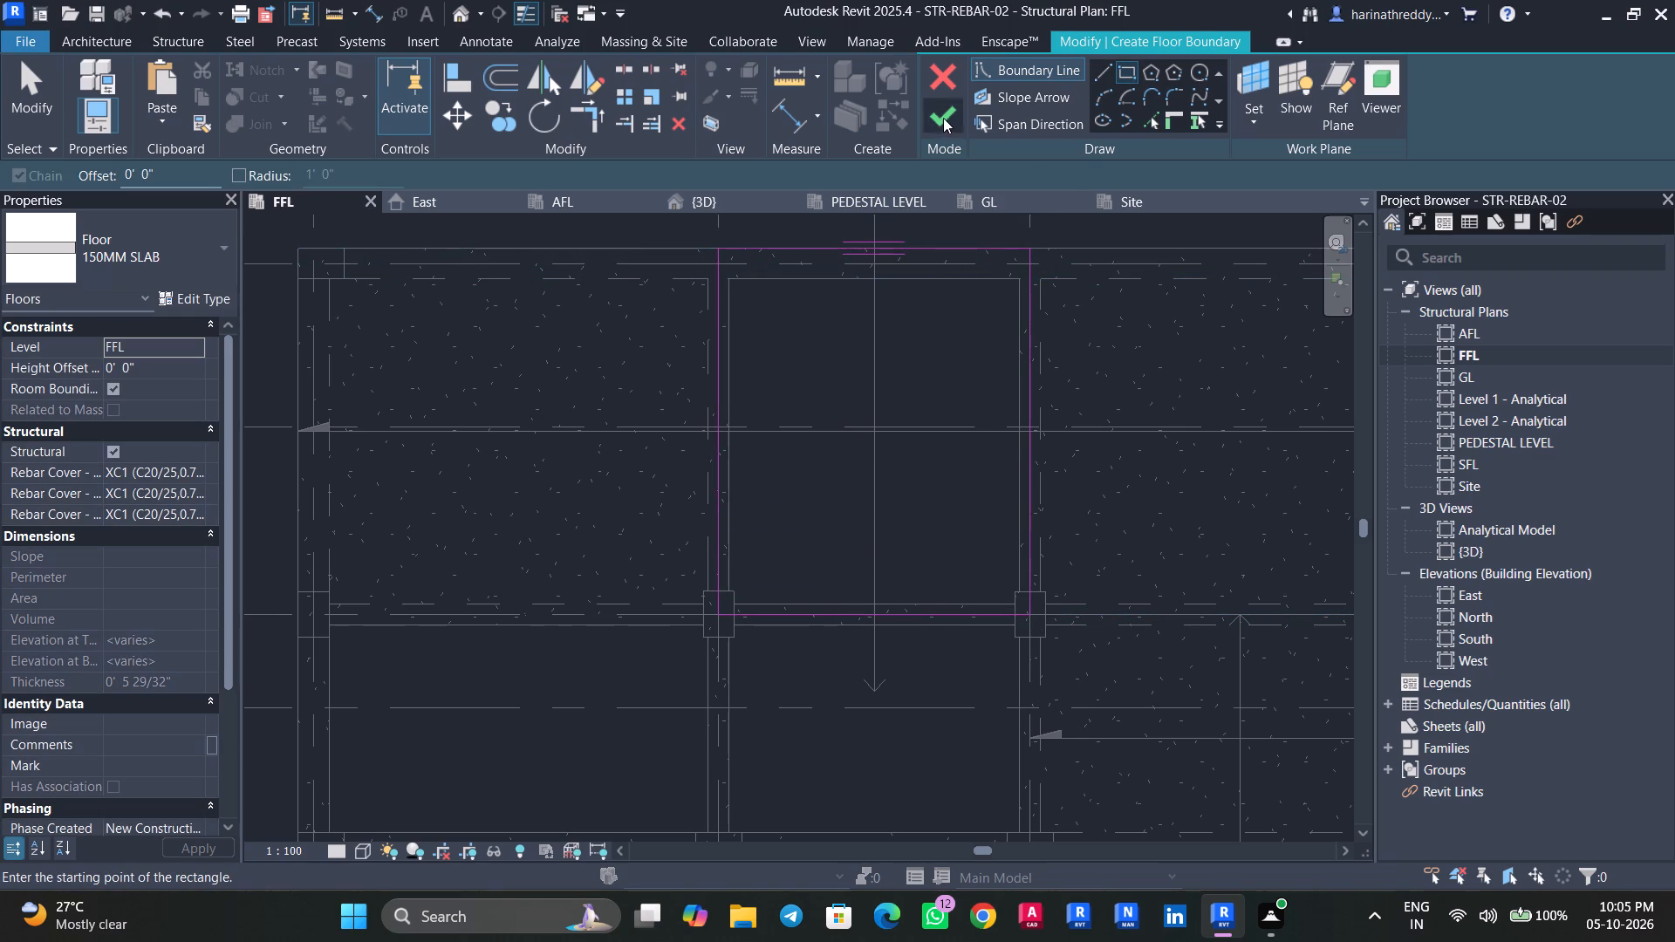
pyautogui.click(939, 118)
# Create a 150MM SLAB floor over the middle south bay, 10'-0" wide, from the grid G column centre to the south beam's outer face.
pyautogui.moveTo(839, 465); pyautogui.dragTo(950, 319, button='middle')
pyautogui.press('Escape')
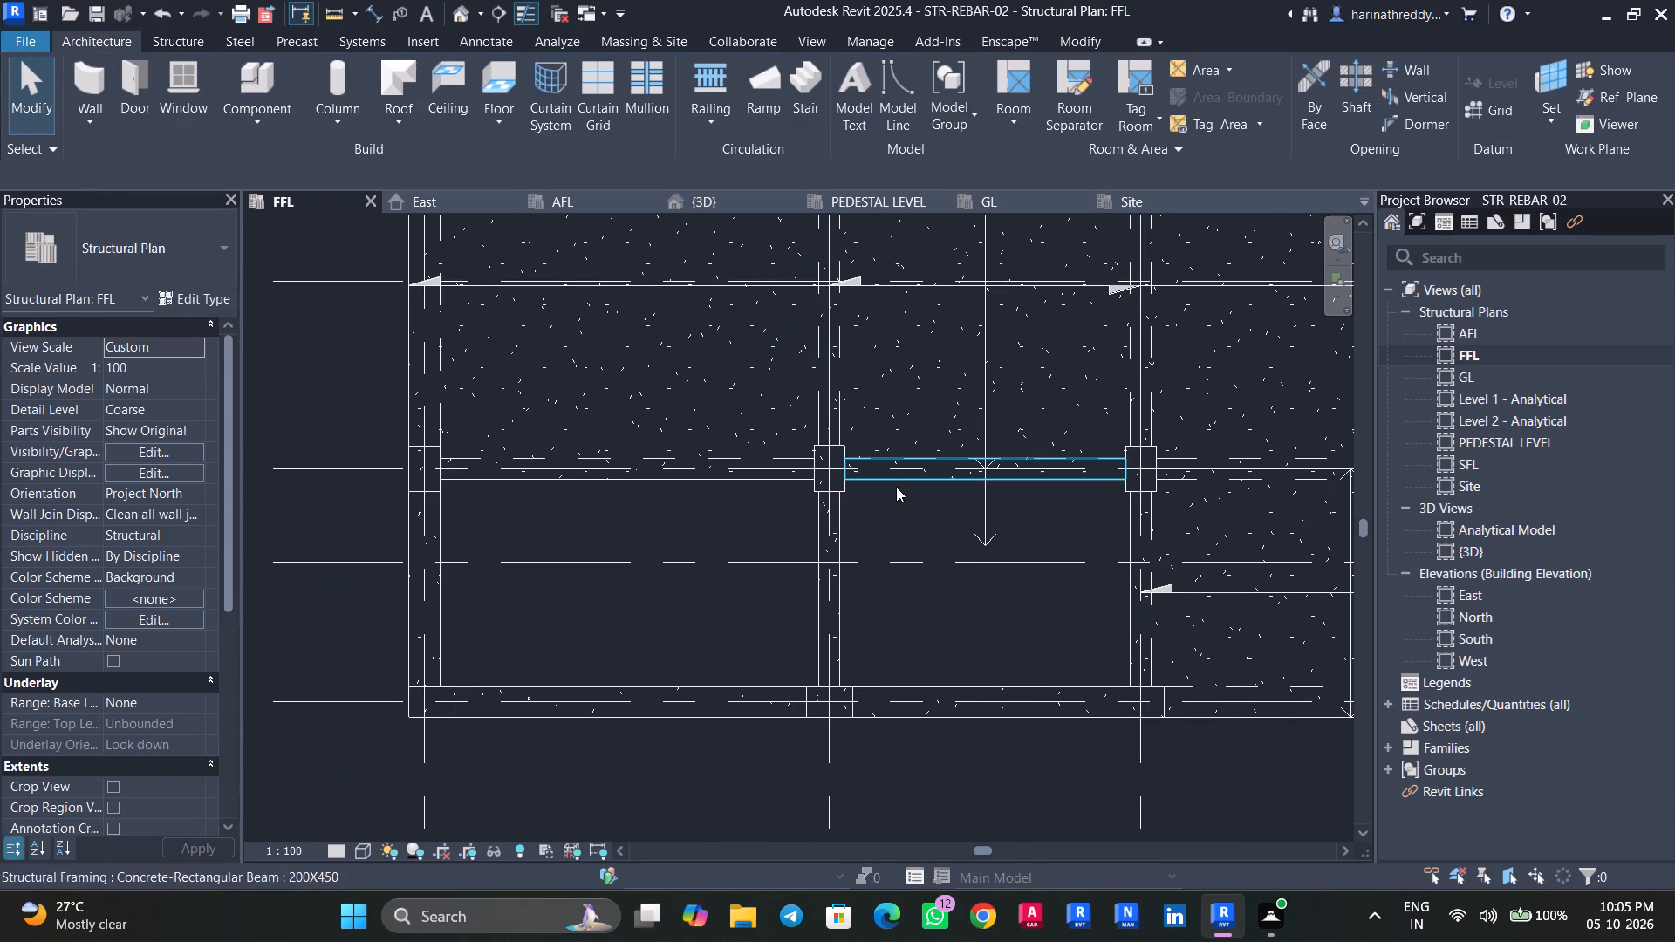
pyautogui.press('Return')
pyautogui.click(1123, 75)
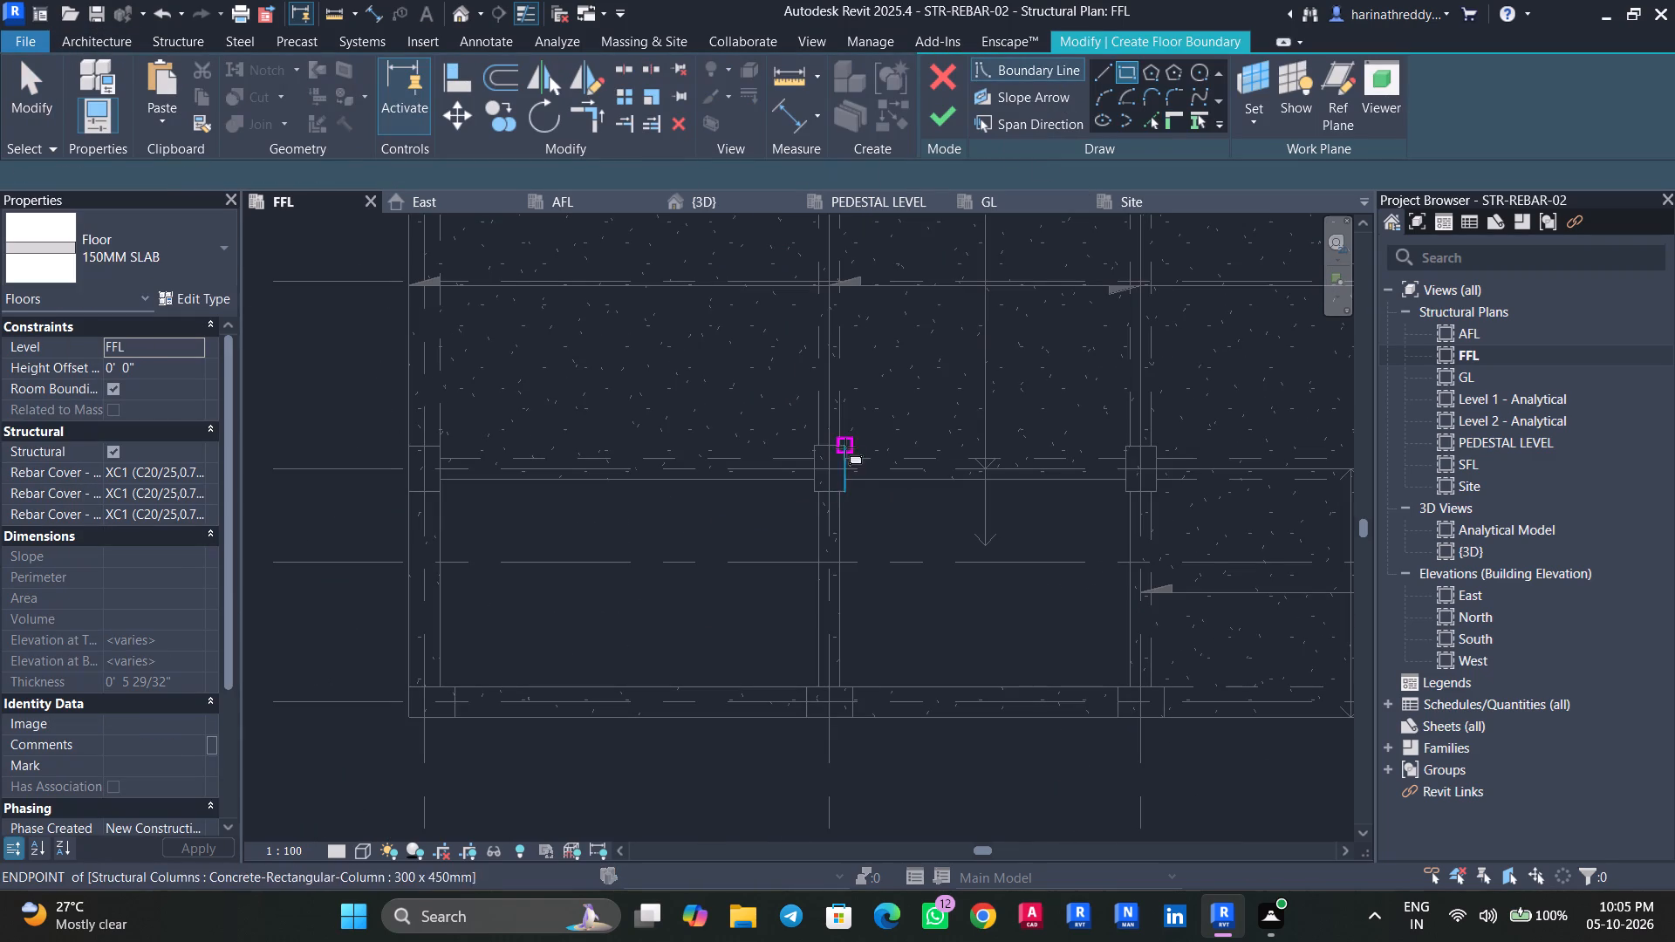
pyautogui.click(832, 468)
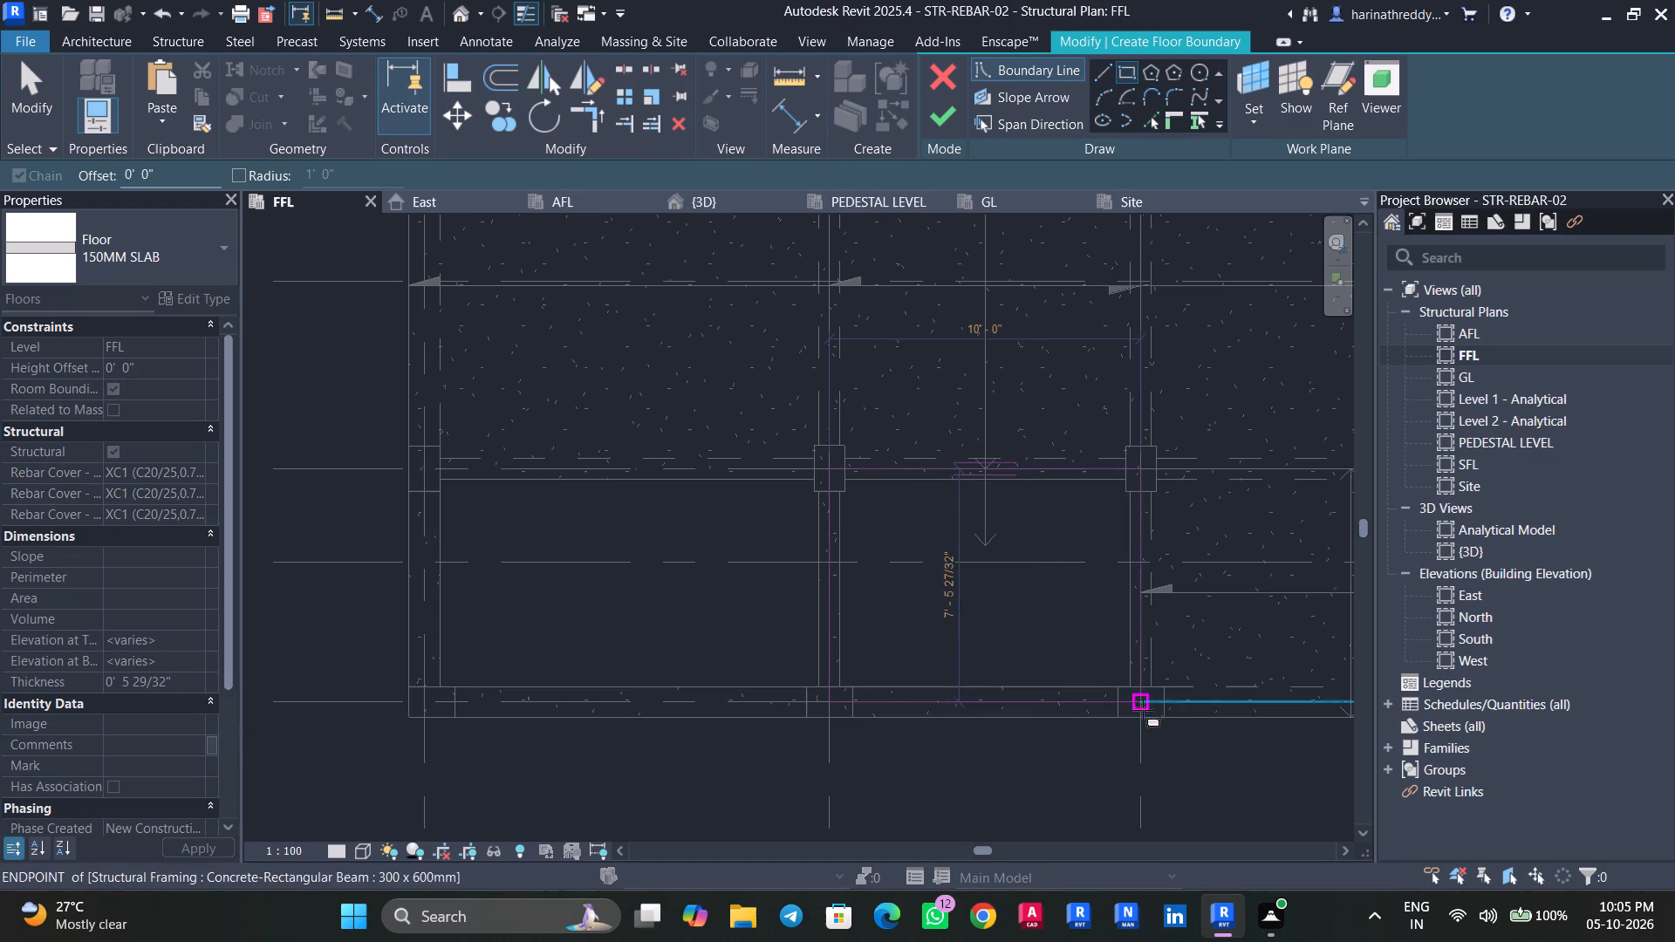
pyautogui.click(1143, 720)
pyautogui.press('Escape')
pyautogui.click(948, 123)
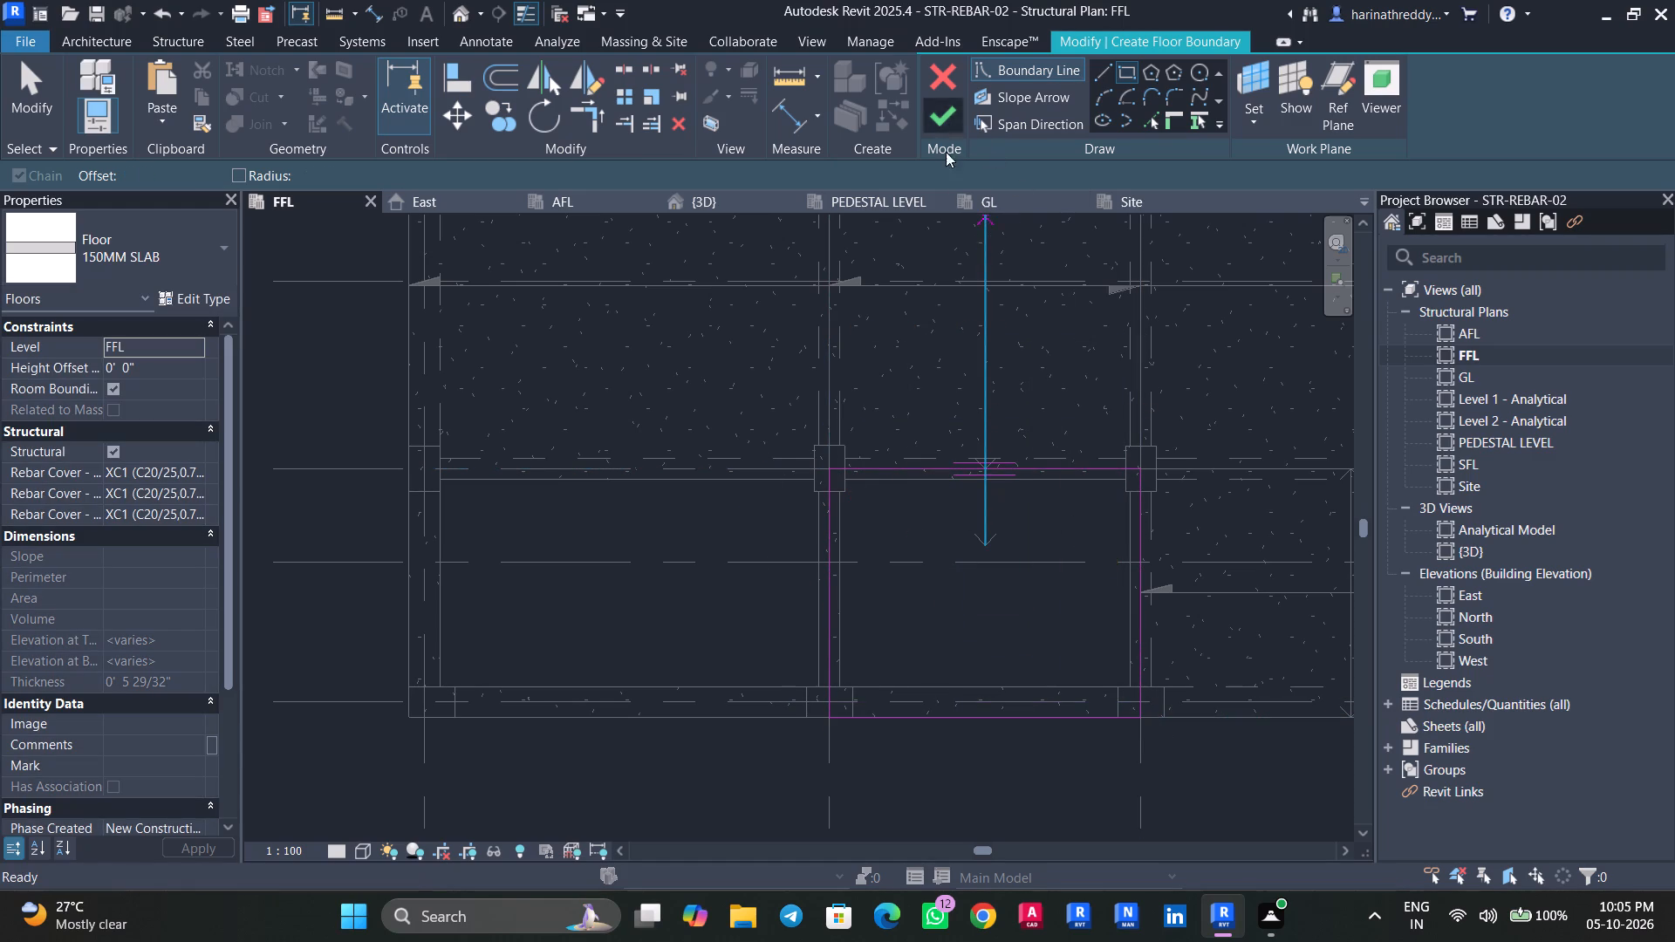
# Create a 150MM SLAB floor over the southwest bay, about 13'-6" wide, from the grid G column centre to the outer frame corner.
pyautogui.press('Return')
pyautogui.moveTo(629, 549); pyautogui.dragTo(744, 481, button='middle')
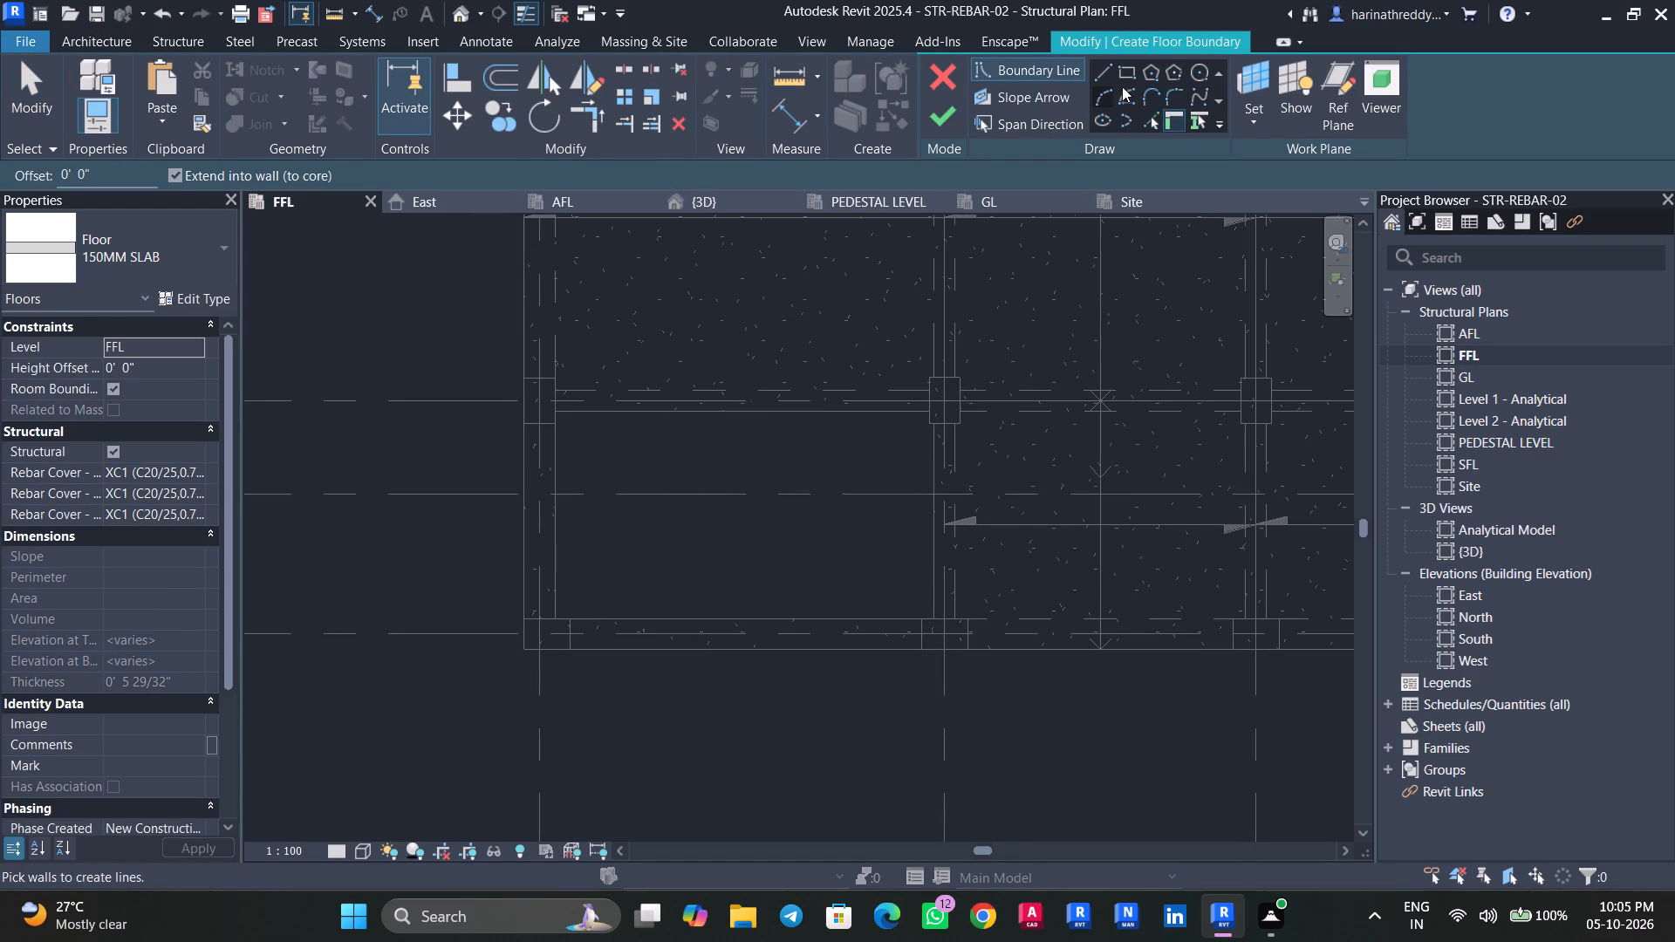
pyautogui.click(1128, 74)
pyautogui.click(946, 404)
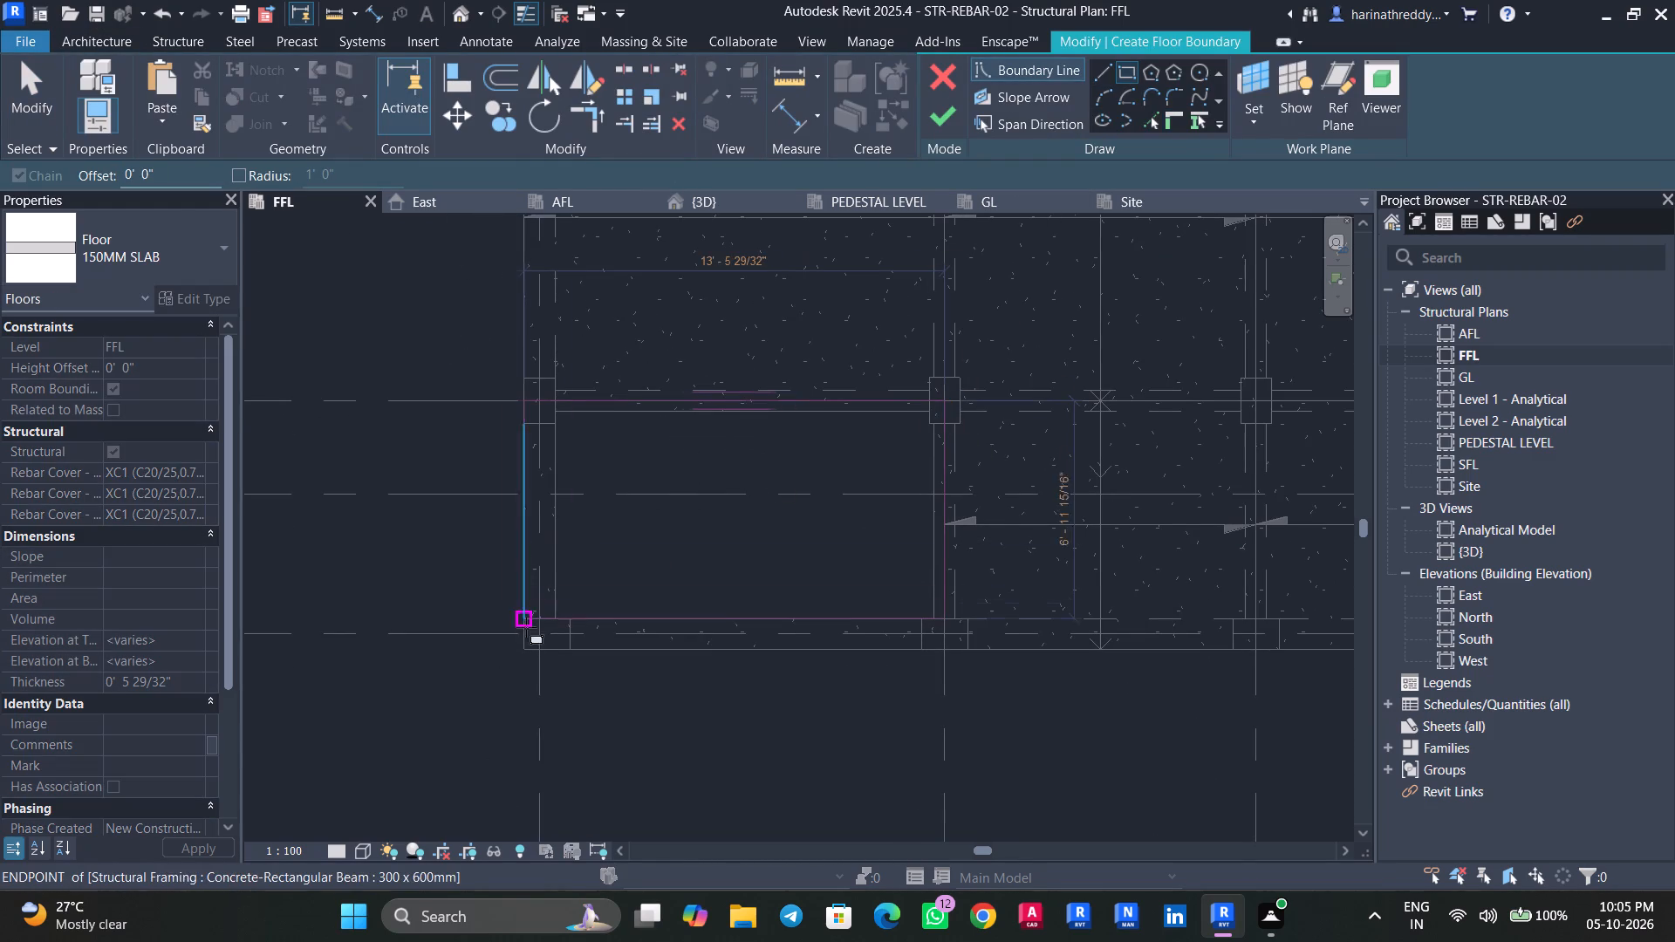
pyautogui.click(524, 651)
pyautogui.press('Escape')
pyautogui.click(954, 126)
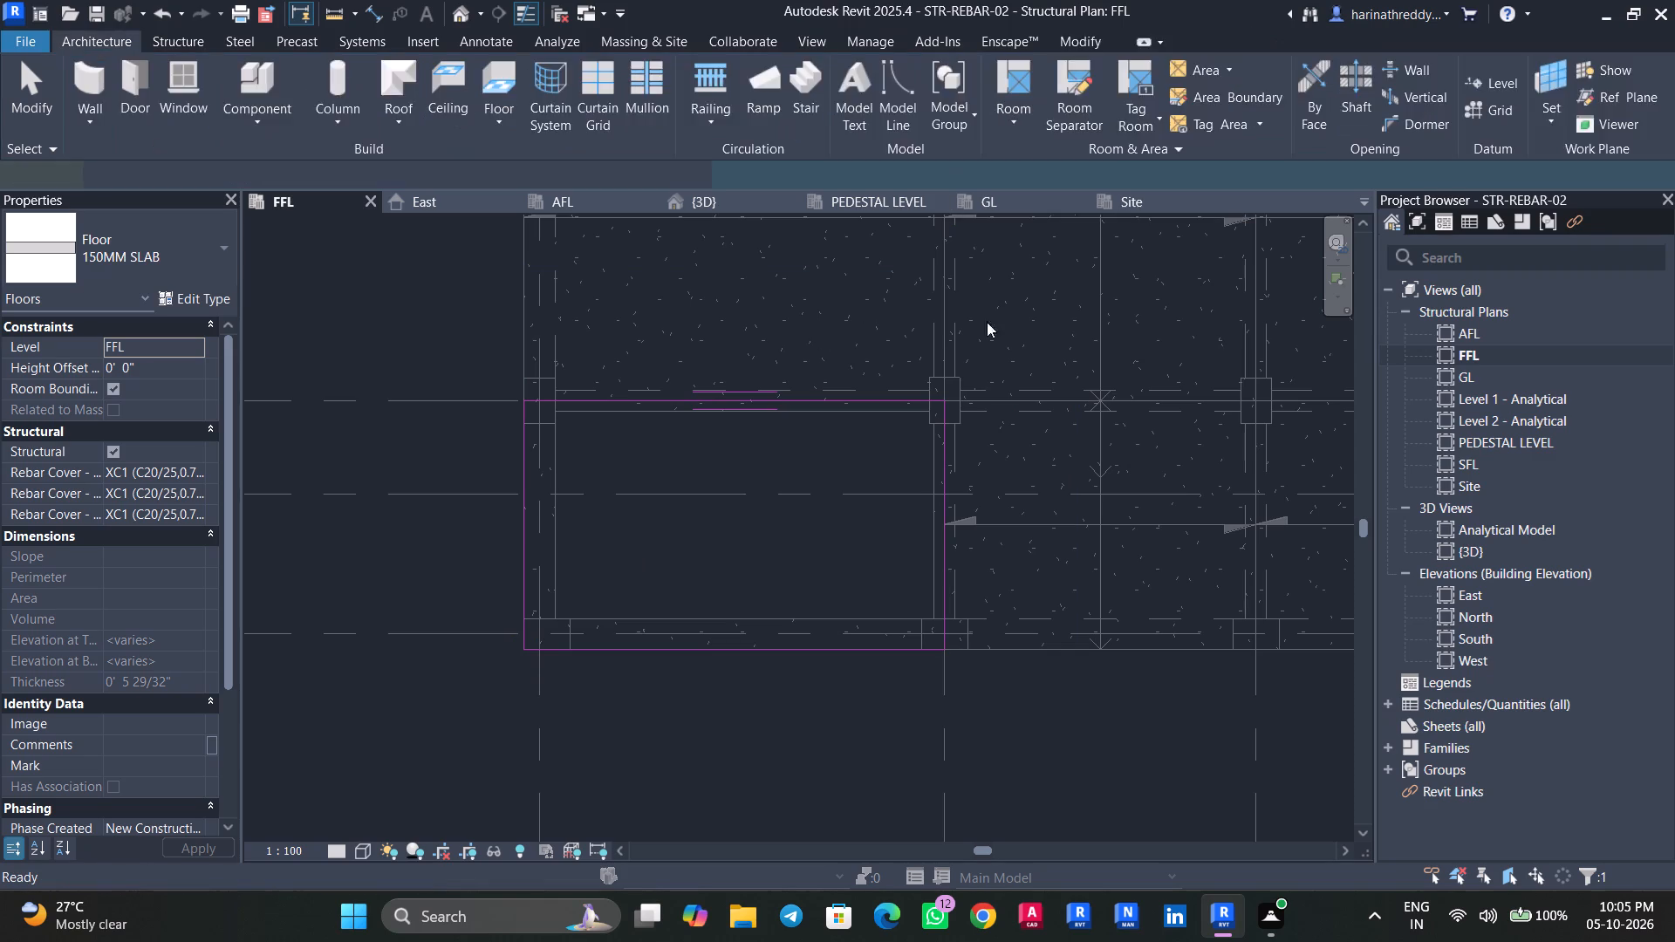
# Inspect the FFL slabs in the 3D view, selecting the southwest bay slab to check its extent.
pyautogui.click(457, 16)
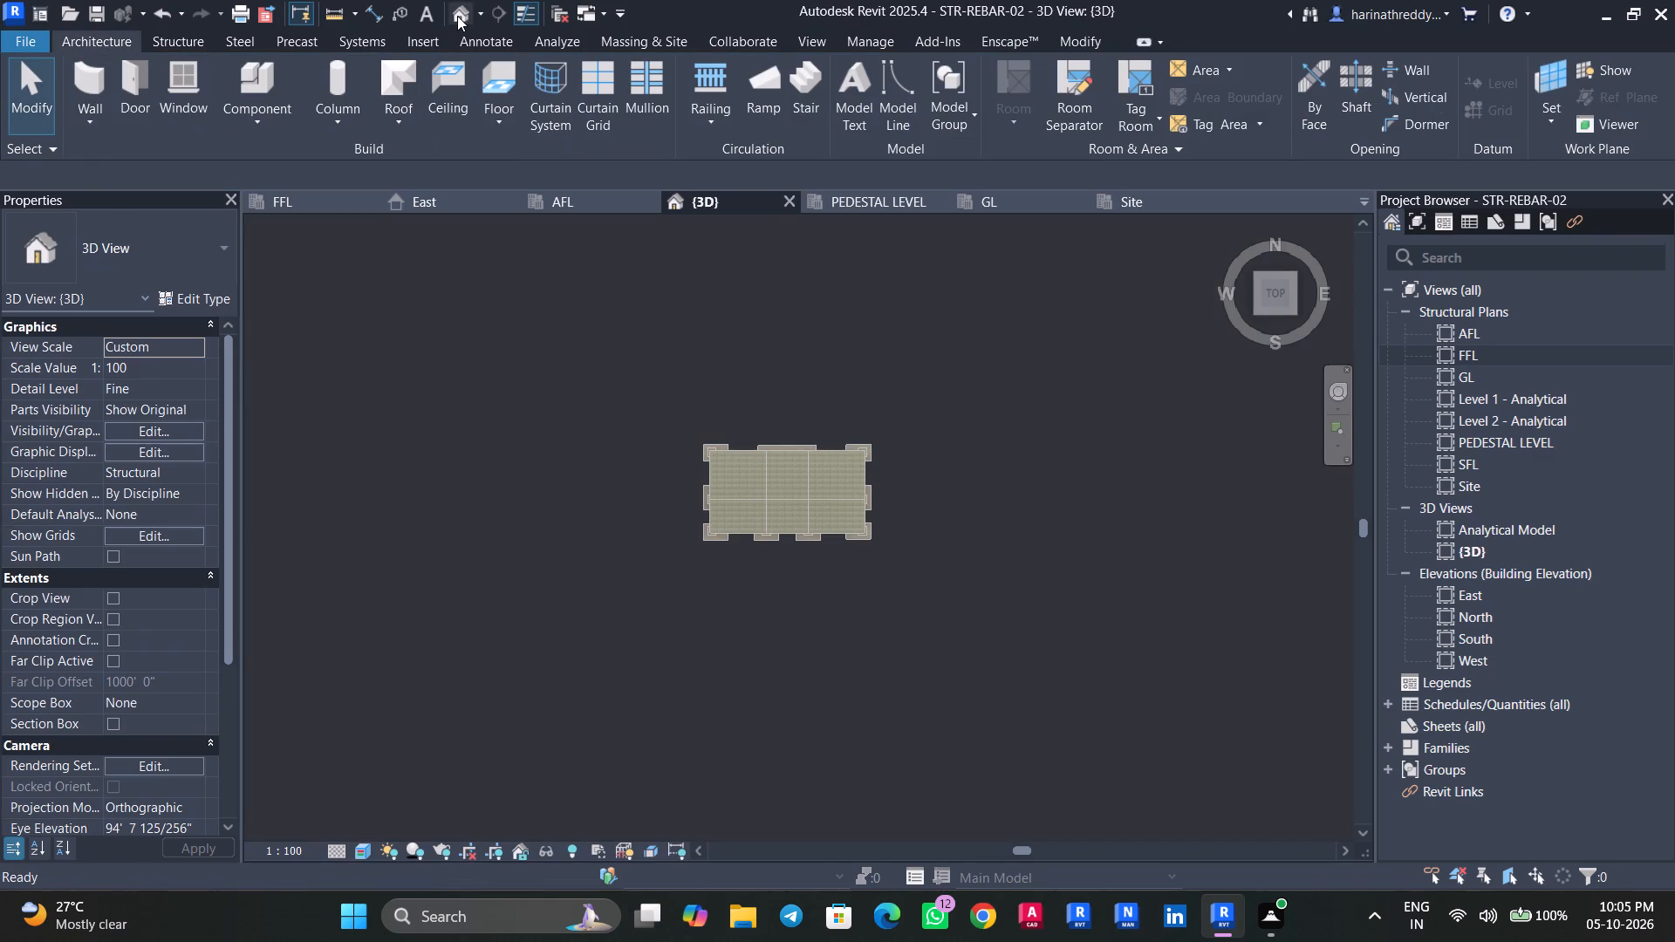
pyautogui.keyDown('shift'); pyautogui.moveTo(670, 590); pyautogui.dragTo(754, 364, button='middle'); pyautogui.keyUp('shift')
pyautogui.scroll(2, 746, 482)
pyautogui.scroll(-1, 746, 483)
pyautogui.scroll(6, 746, 483)
pyautogui.press('Escape')
pyautogui.press('Escape')
pyautogui.keyDown('shift'); pyautogui.moveTo(788, 752); pyautogui.dragTo(850, 586, button='middle'); pyautogui.keyUp('shift')
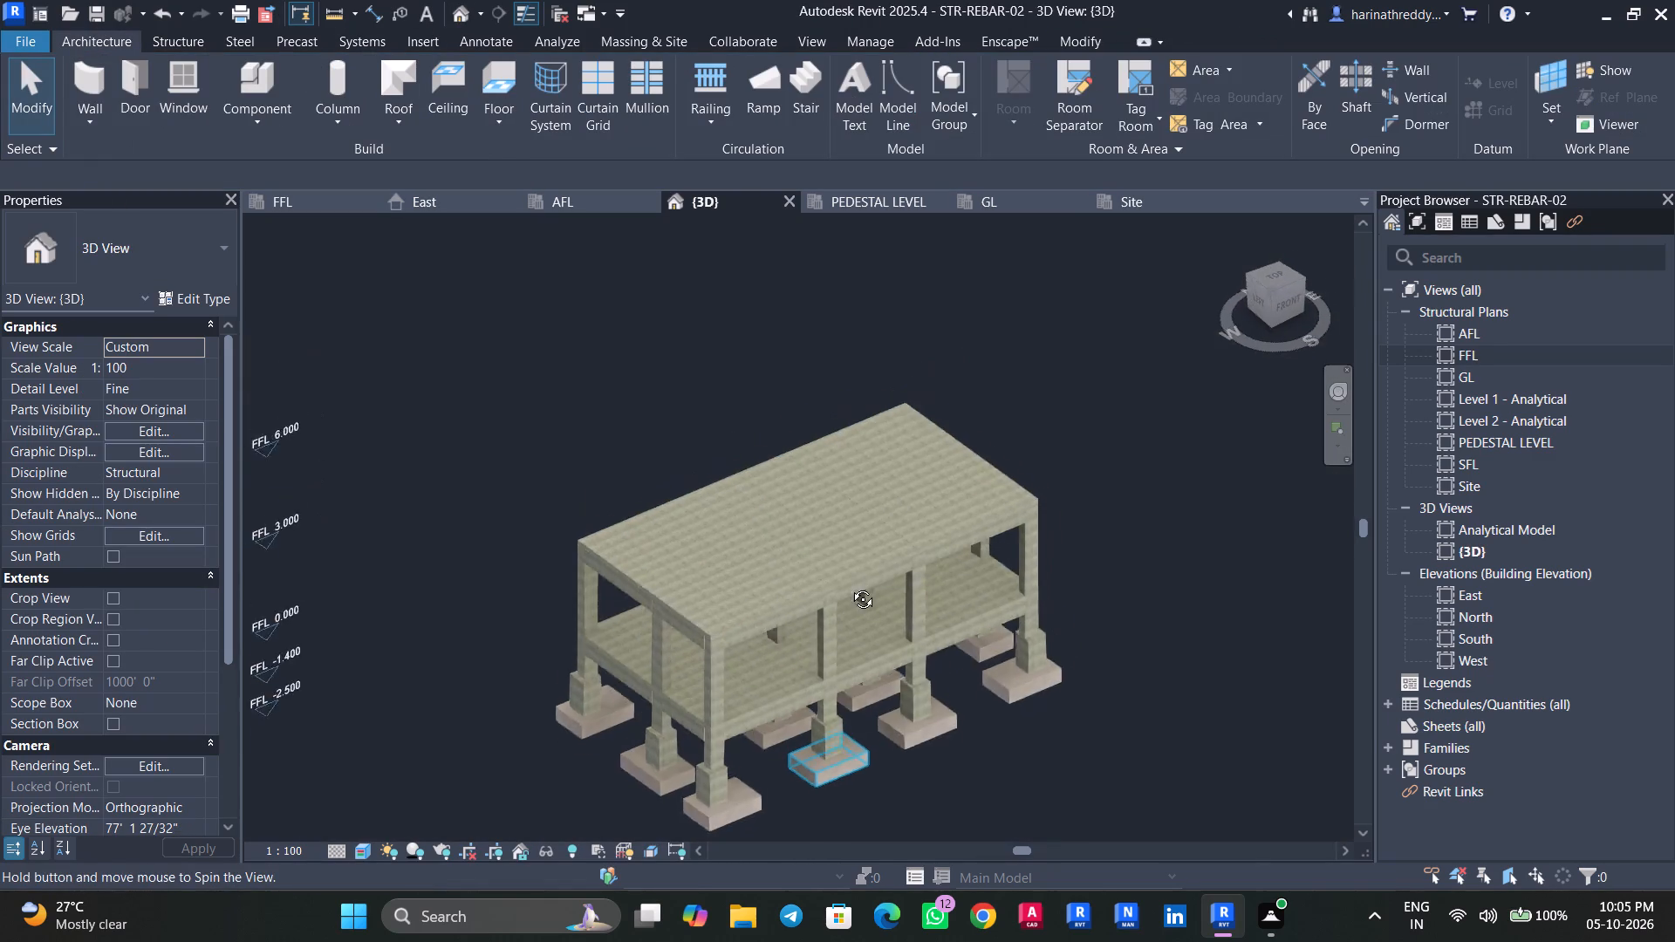
pyautogui.keyDown('shift'); pyautogui.moveTo(850, 586); pyautogui.dragTo(853, 579, button='middle'); pyautogui.keyUp('shift')
pyautogui.click(758, 594)
pyautogui.scroll(4, 758, 594)
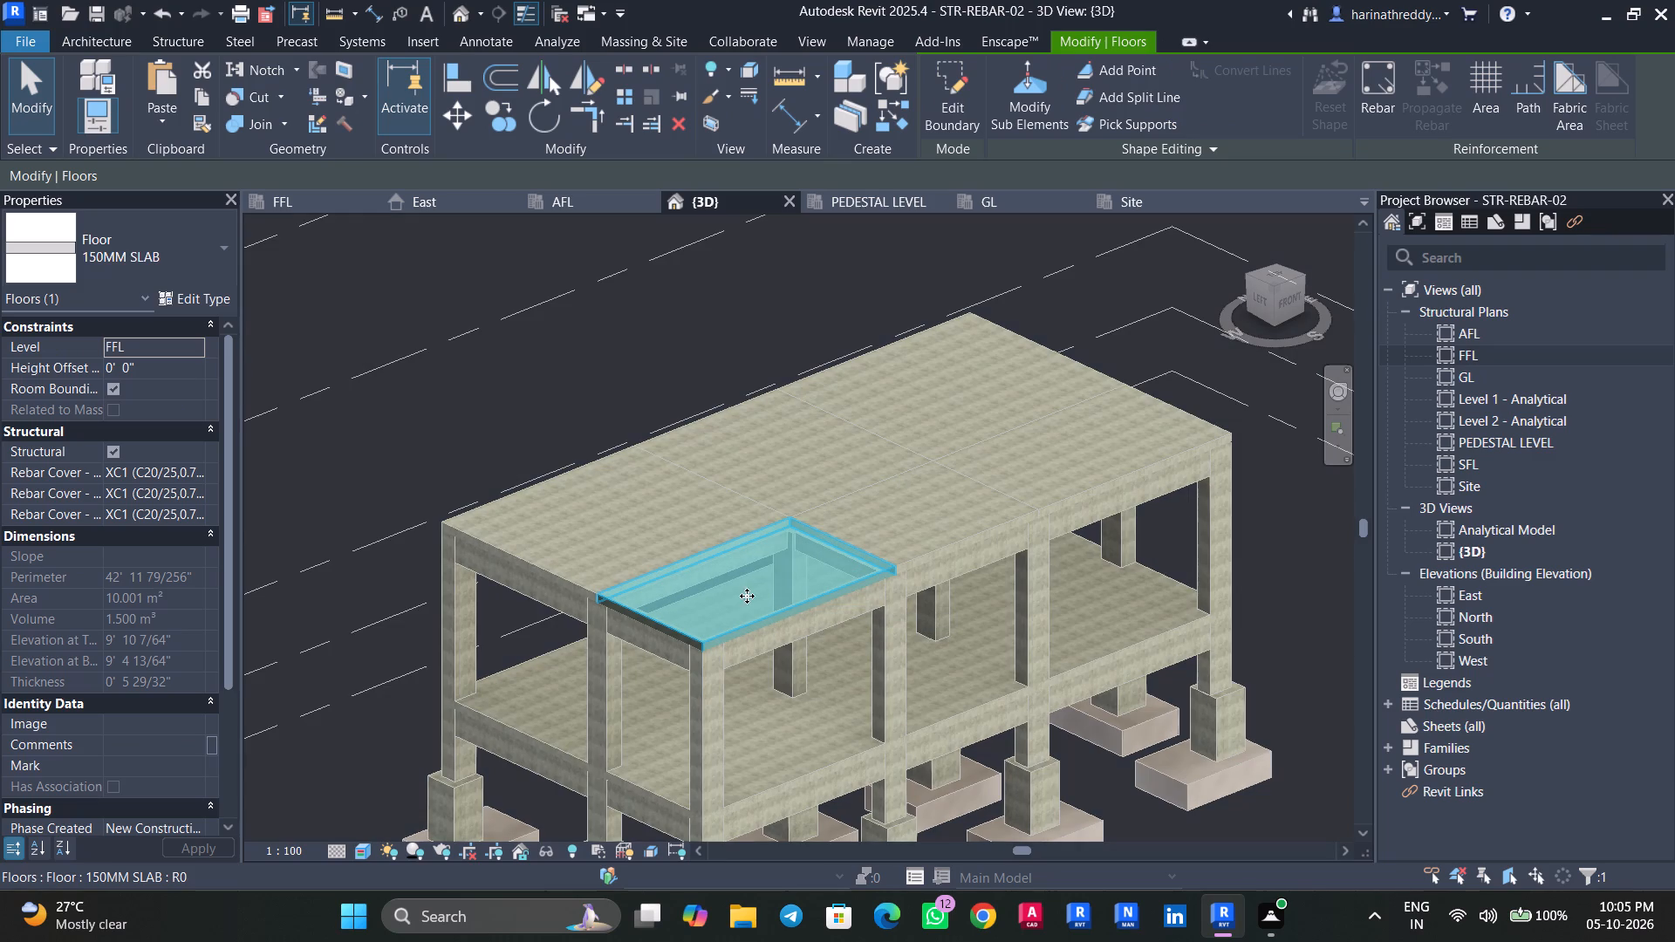
pyautogui.press('Escape')
pyautogui.press('Escape')
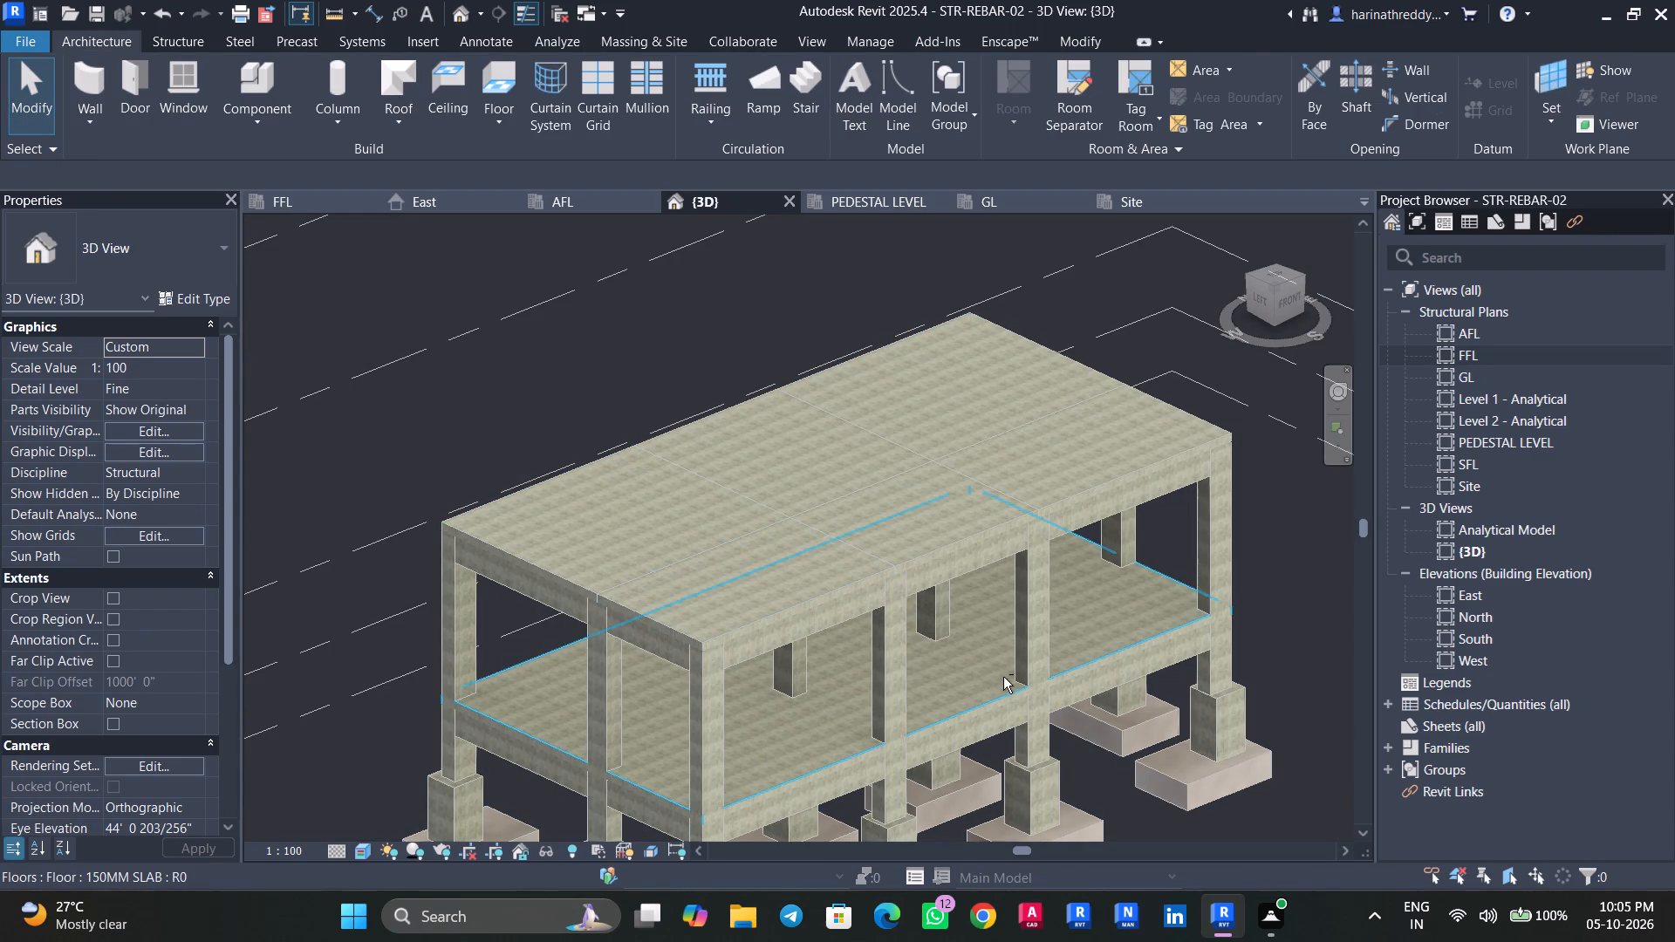
# Examine the whole frame in 3D from the front and from the other sides.
pyautogui.click(1290, 297)
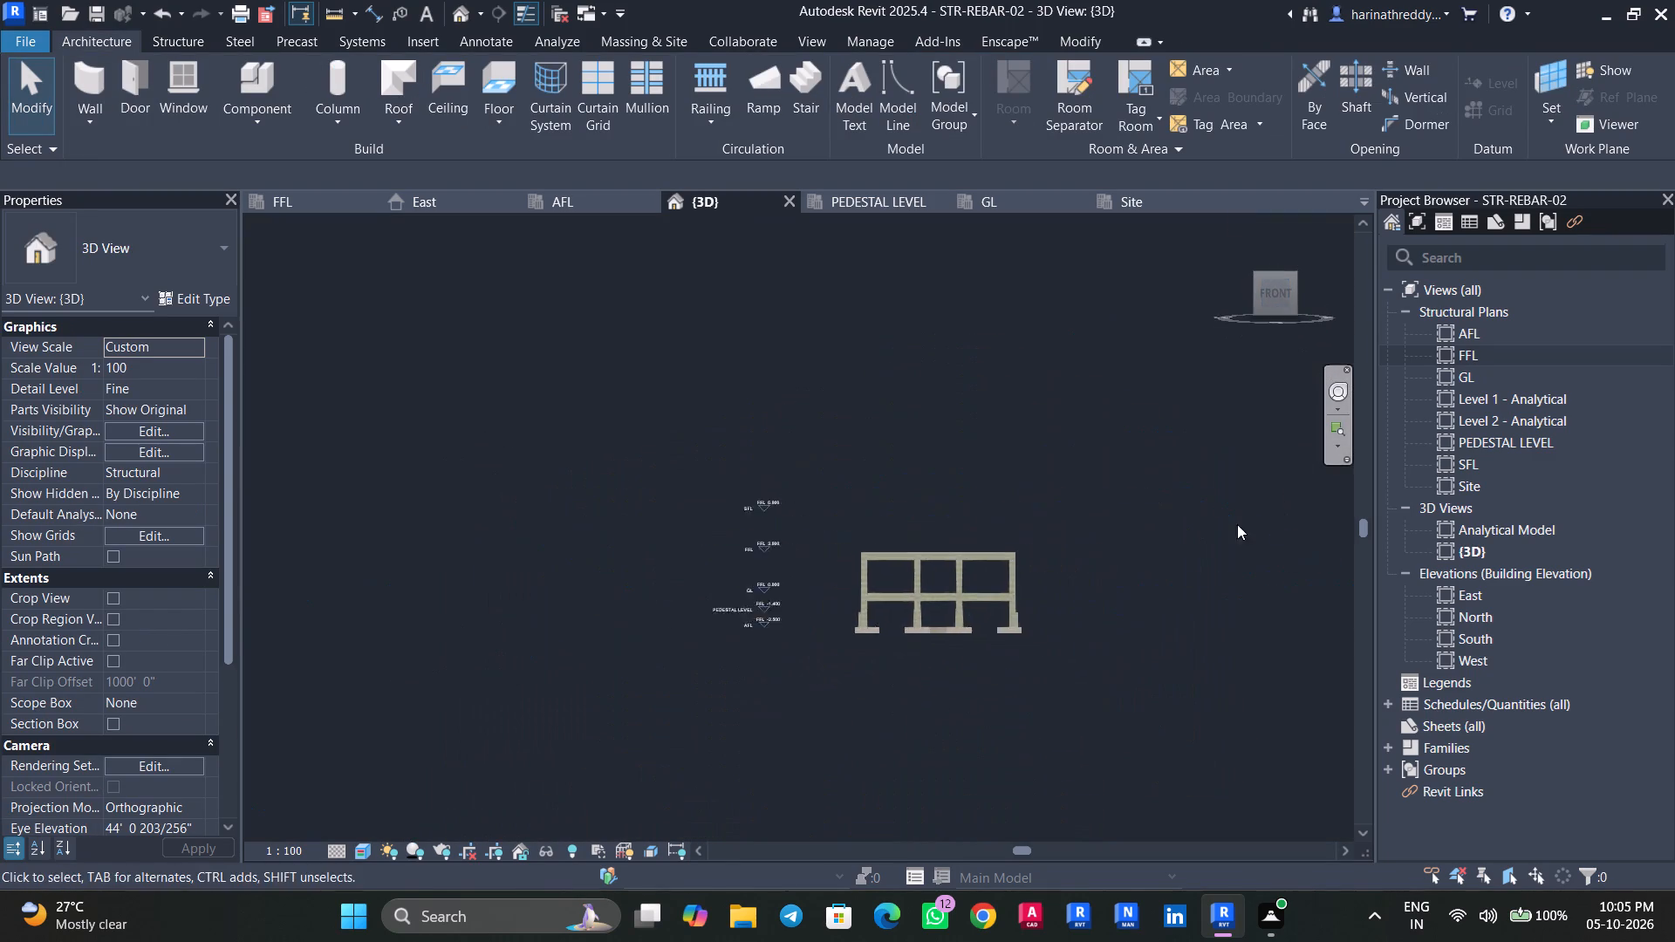
pyautogui.scroll(7, 869, 548)
pyautogui.moveTo(763, 551); pyautogui.dragTo(850, 568, button='middle')
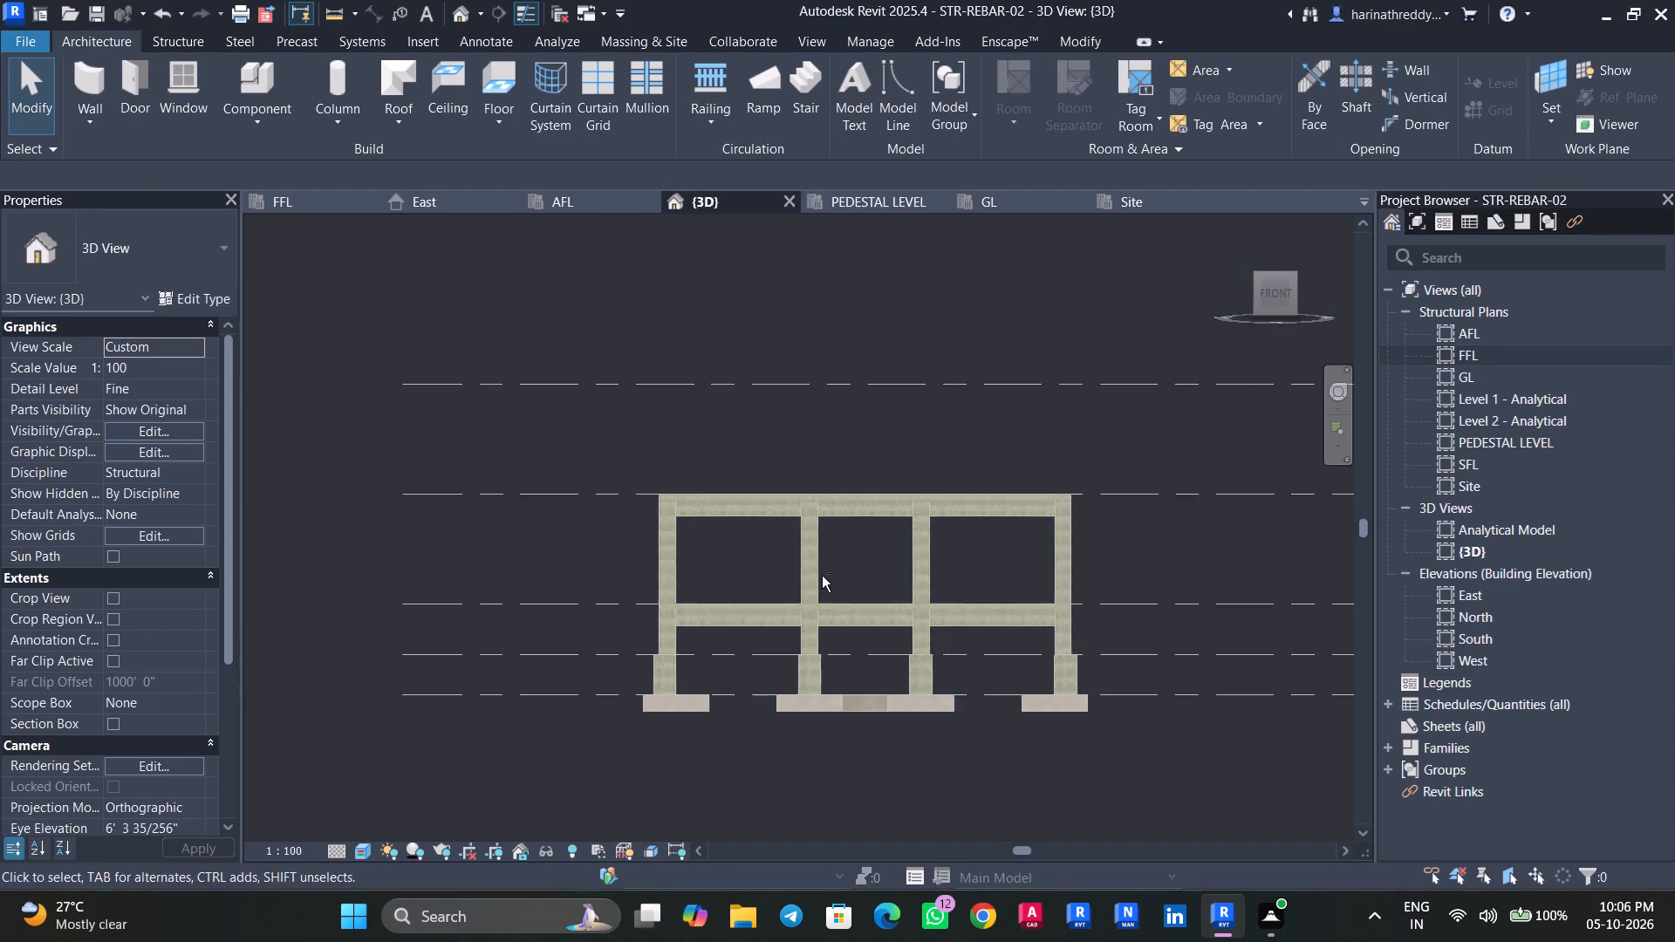
pyautogui.keyDown('shift'); pyautogui.moveTo(822, 576); pyautogui.dragTo(944, 734, button='middle'); pyautogui.keyUp('shift')
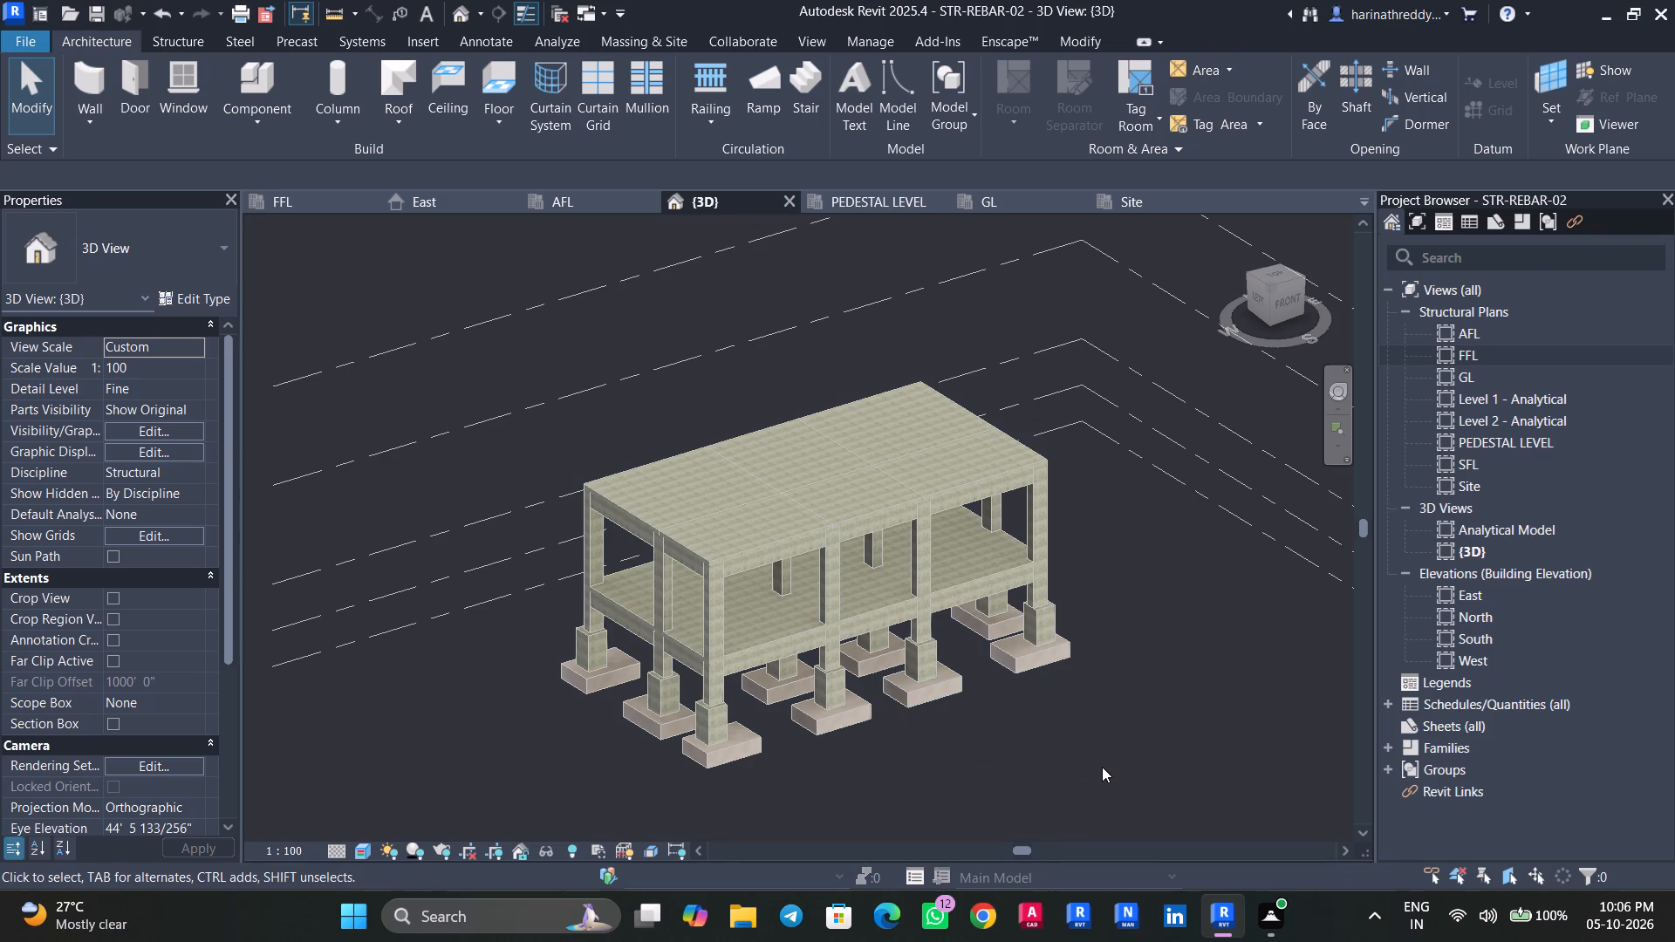
pyautogui.scroll(1, 1100, 765)
pyautogui.keyDown('shift'); pyautogui.moveTo(1098, 763); pyautogui.dragTo(769, 686, button='middle'); pyautogui.keyUp('shift')
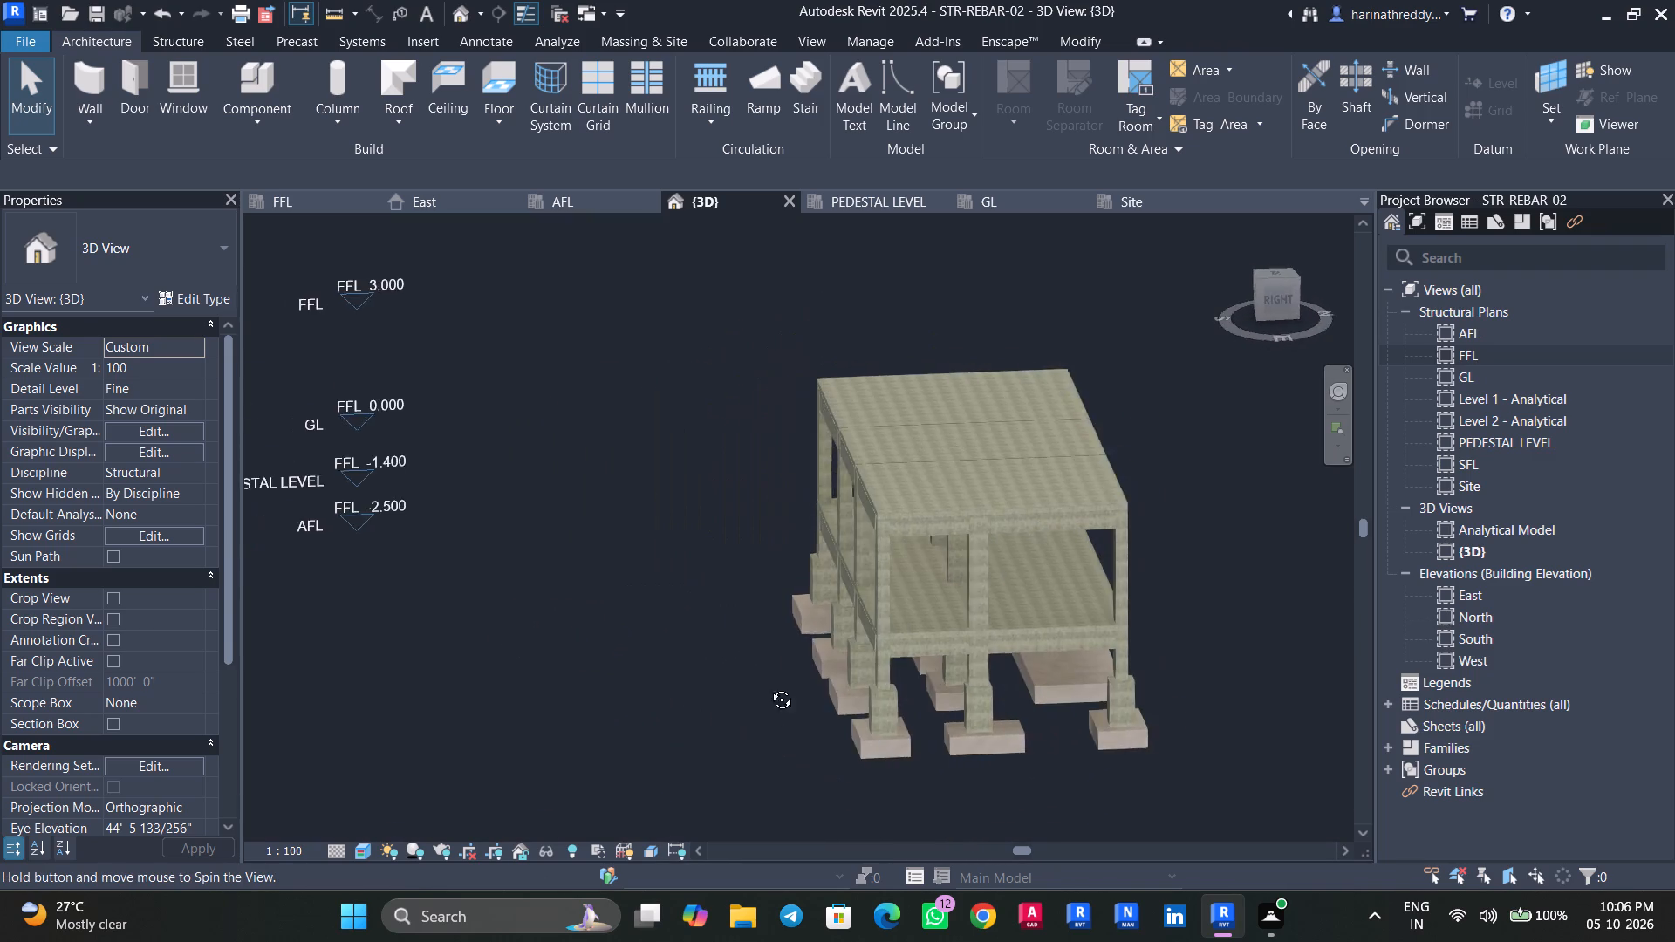
pyautogui.keyDown('shift'); pyautogui.moveTo(769, 686); pyautogui.dragTo(996, 773, button='middle'); pyautogui.keyUp('shift')
pyautogui.press('Escape')
pyautogui.press('Escape')
pyautogui.press('Escape')
pyautogui.press('Escape')
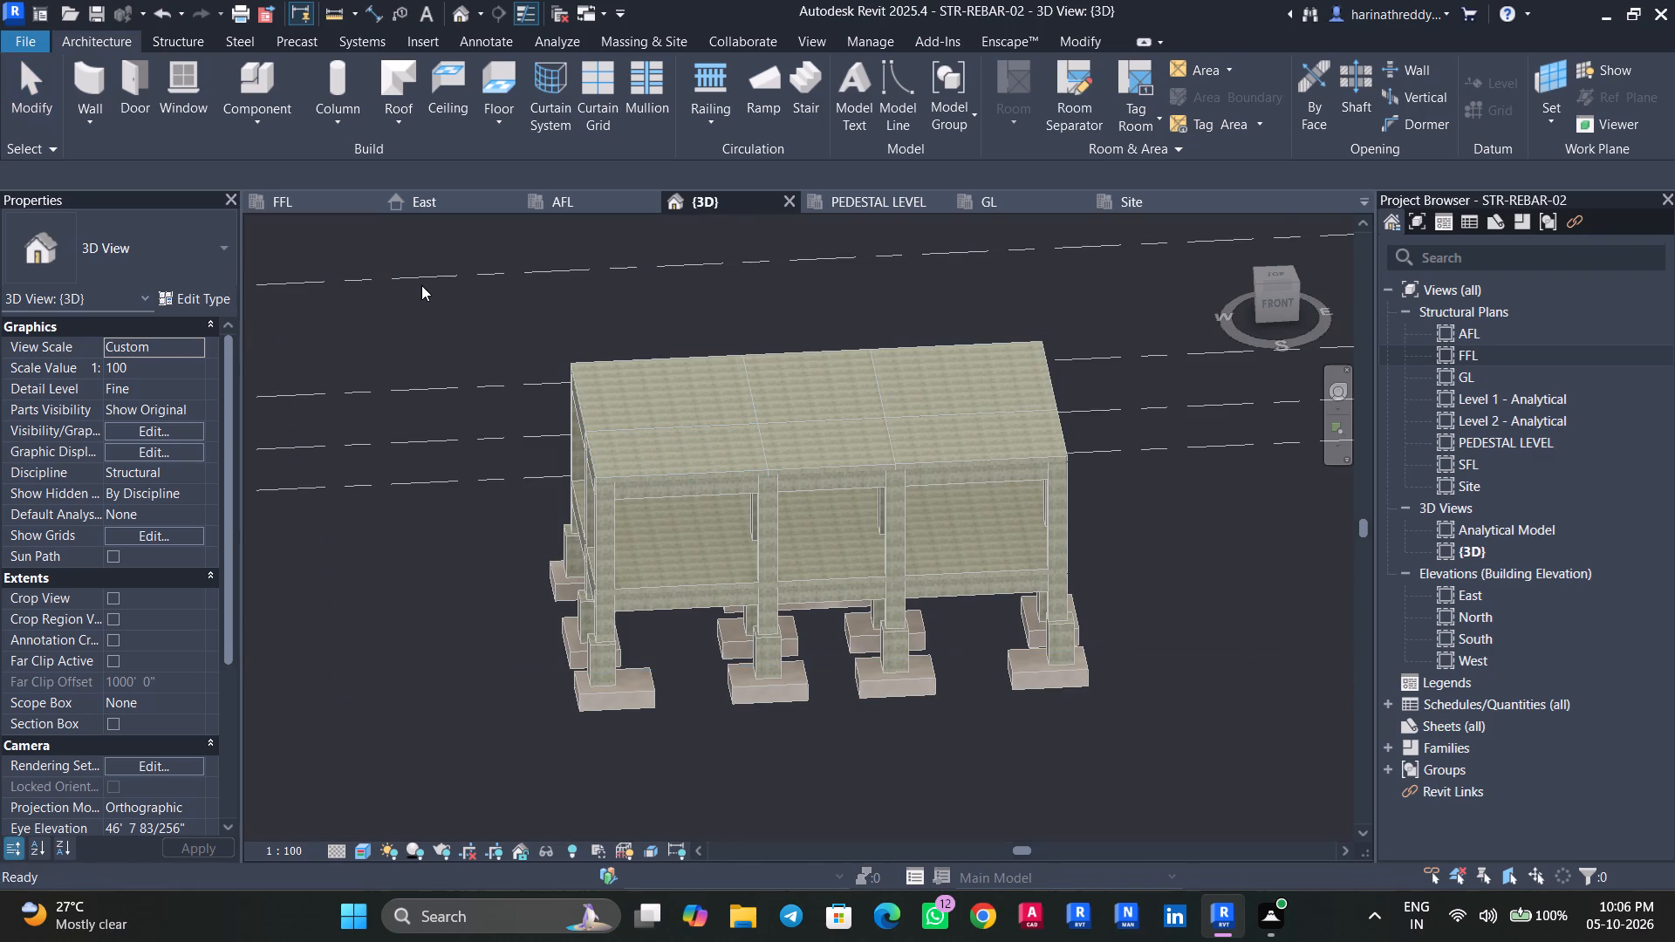
pyautogui.press('Escape')
pyautogui.press('Escape')
pyautogui.press('Escape')
pyautogui.press('Escape')
# In the GL structural plan, start a stair from GL to FFL using the cast-in-place Monolithic Stair type.
pyautogui.doubleClick(995, 208)
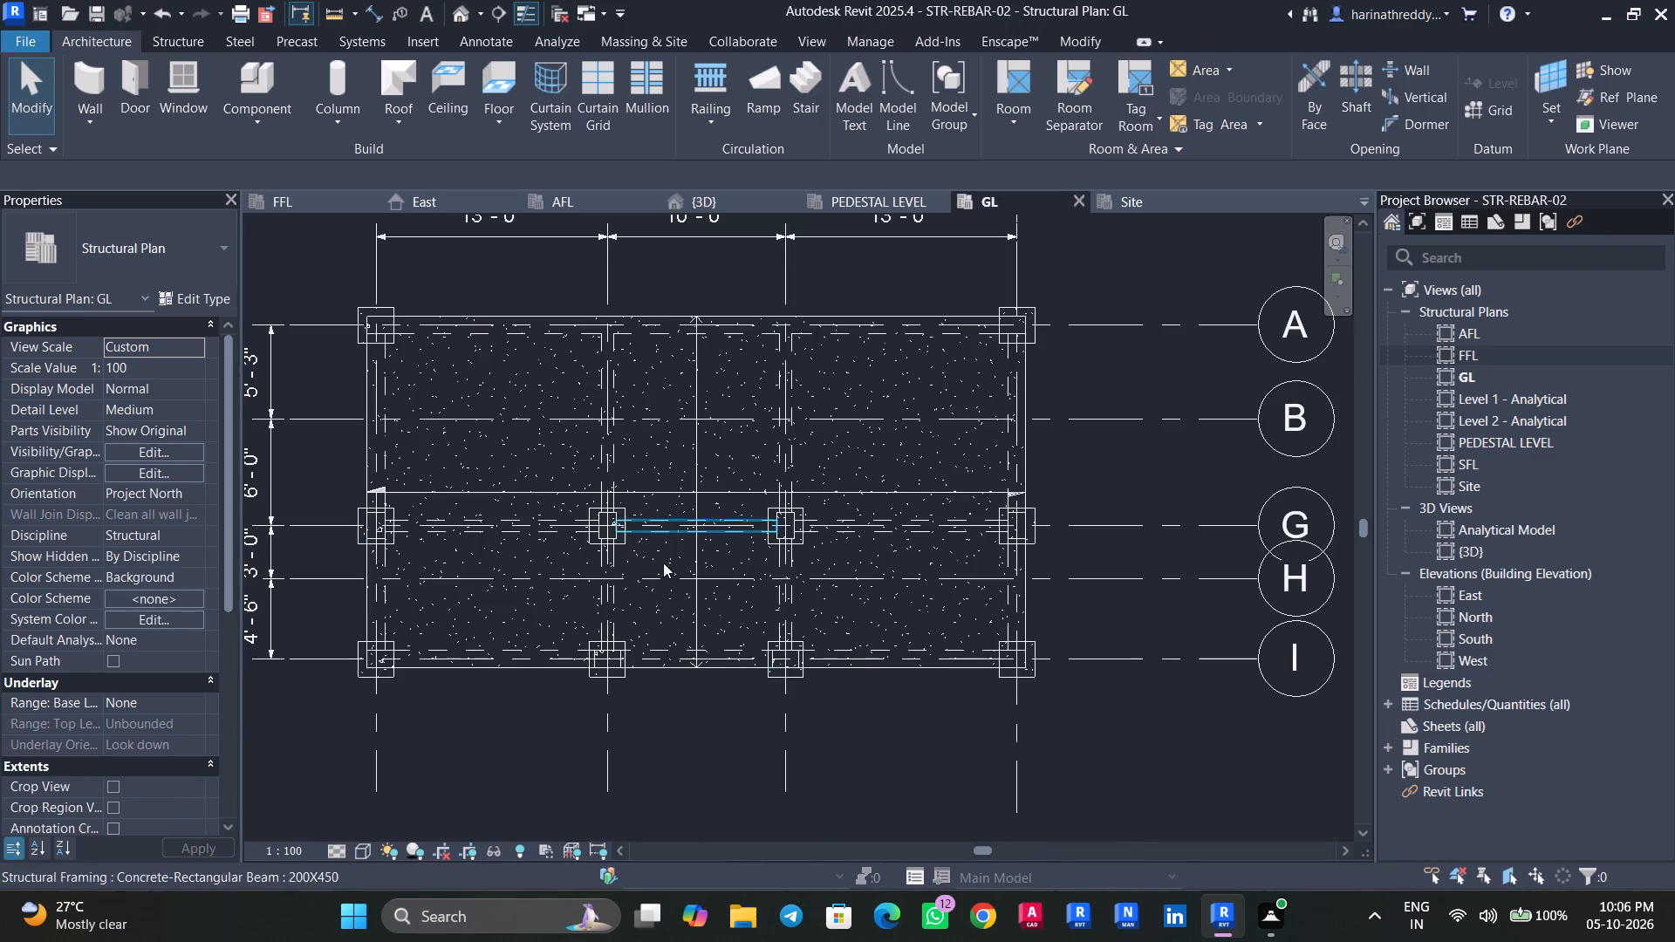
pyautogui.scroll(4, 668, 592)
pyautogui.moveTo(667, 590); pyautogui.dragTo(765, 547, button='middle')
pyautogui.scroll(2, 732, 576)
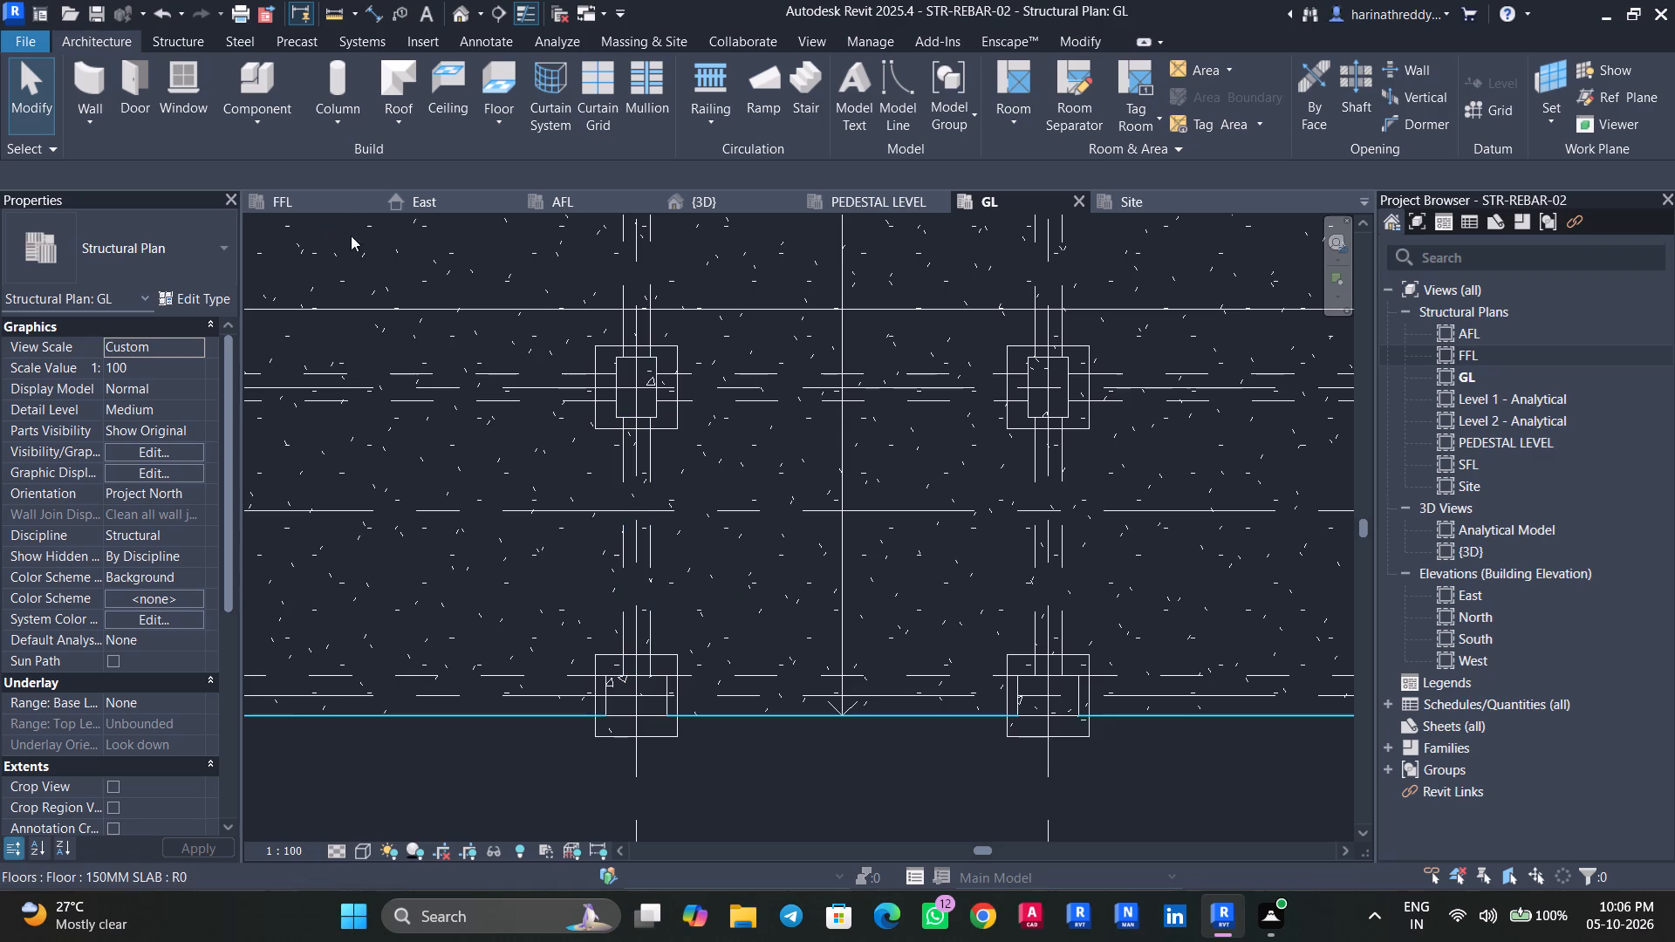
pyautogui.click(164, 45)
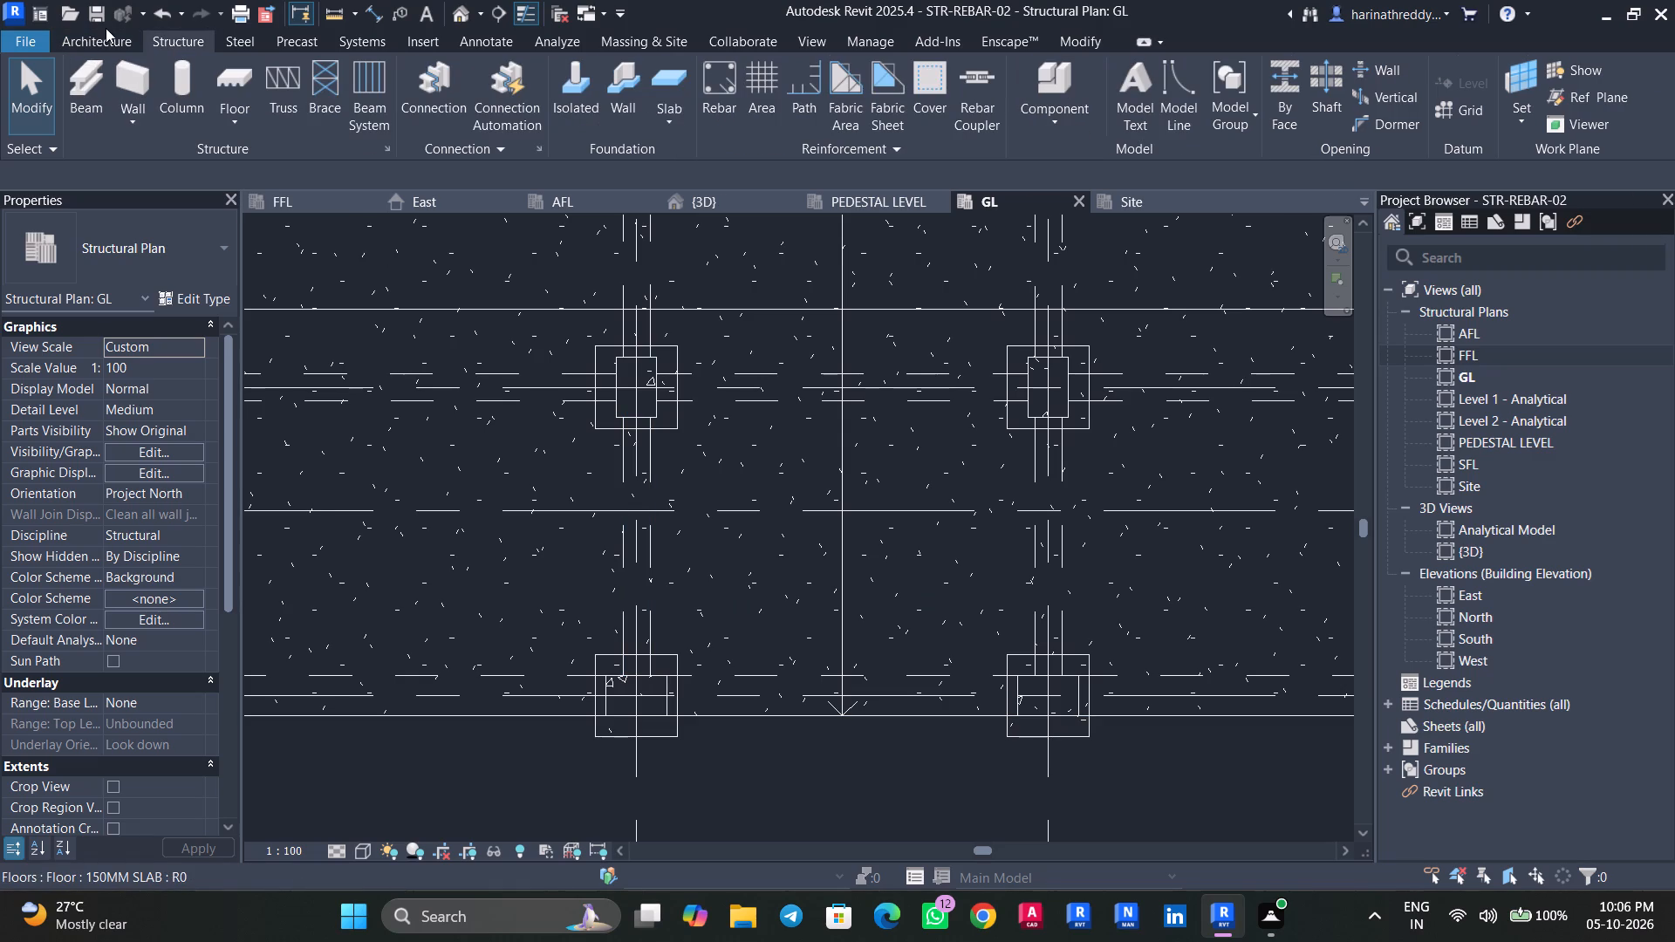
pyautogui.click(104, 28)
pyautogui.click(104, 40)
pyautogui.click(803, 110)
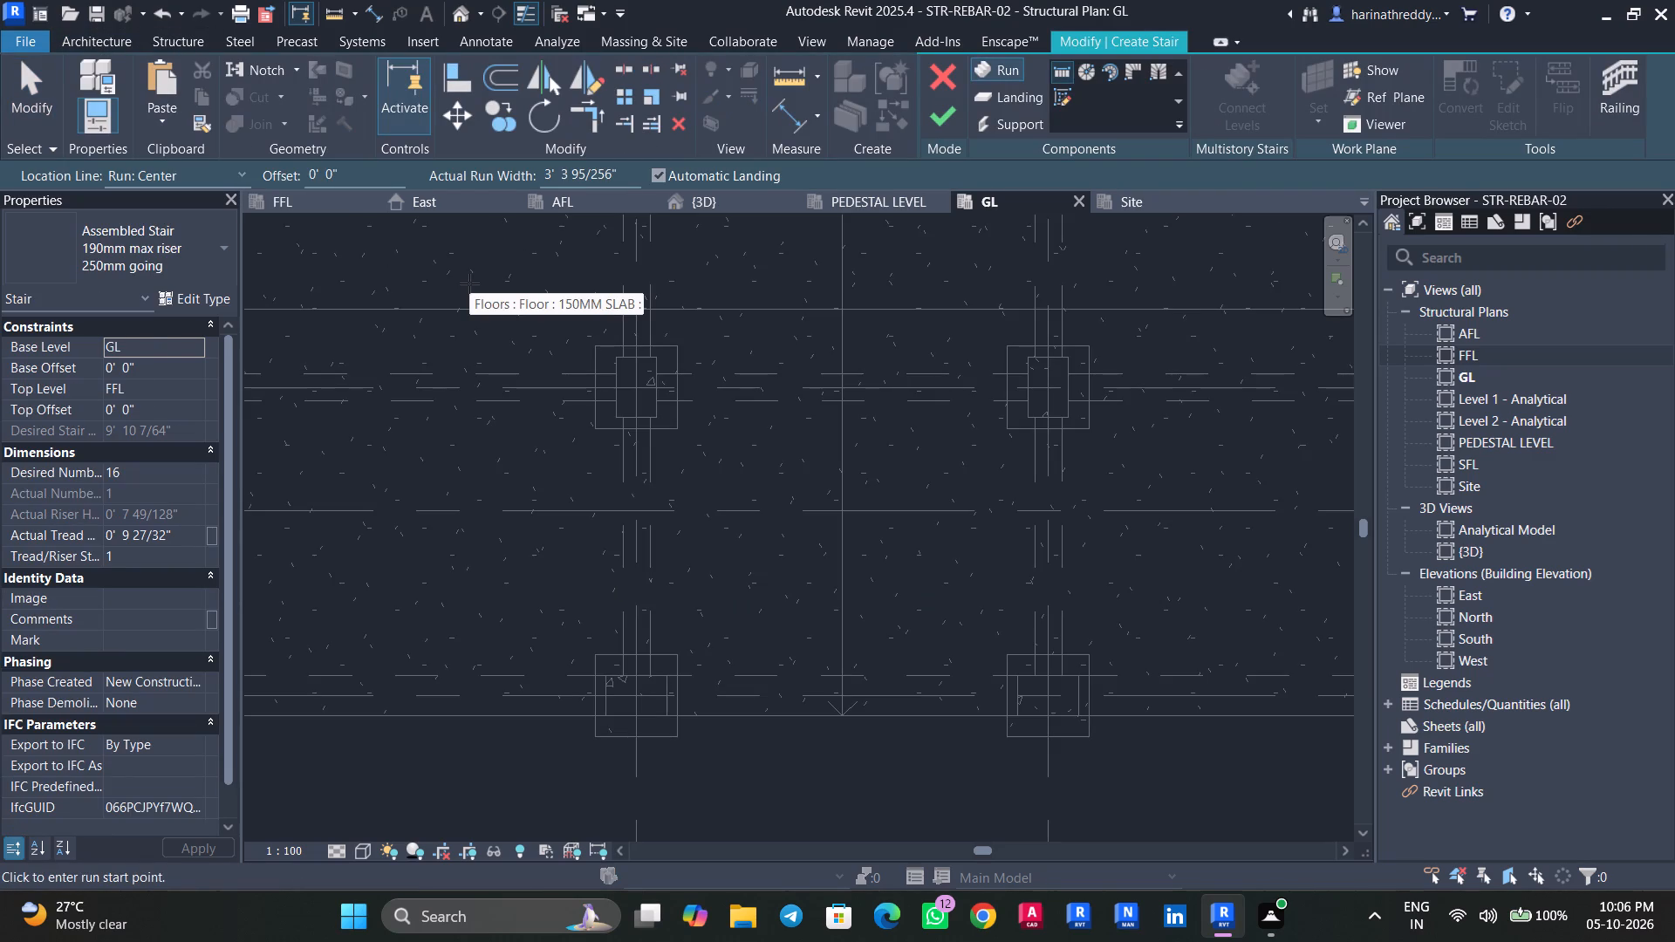
pyautogui.click(181, 259)
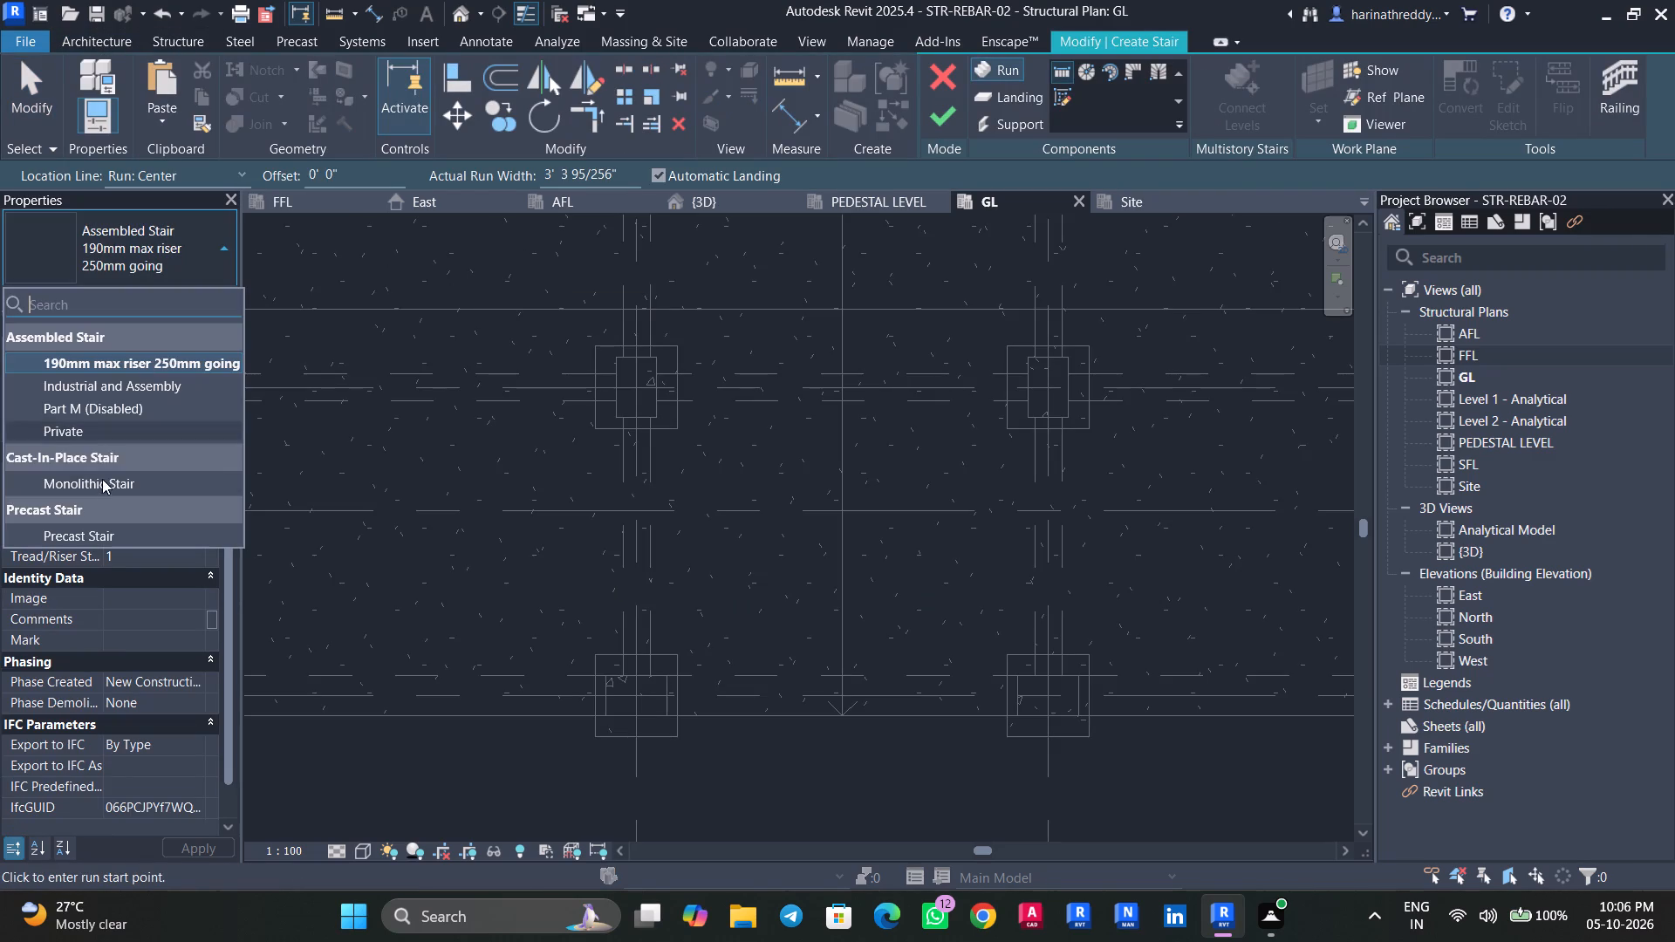
pyautogui.click(101, 481)
# Start a sketched run for the stair and pick boundary lines along the west, south and east beam edges of the stair bay.
pyautogui.click(1070, 97)
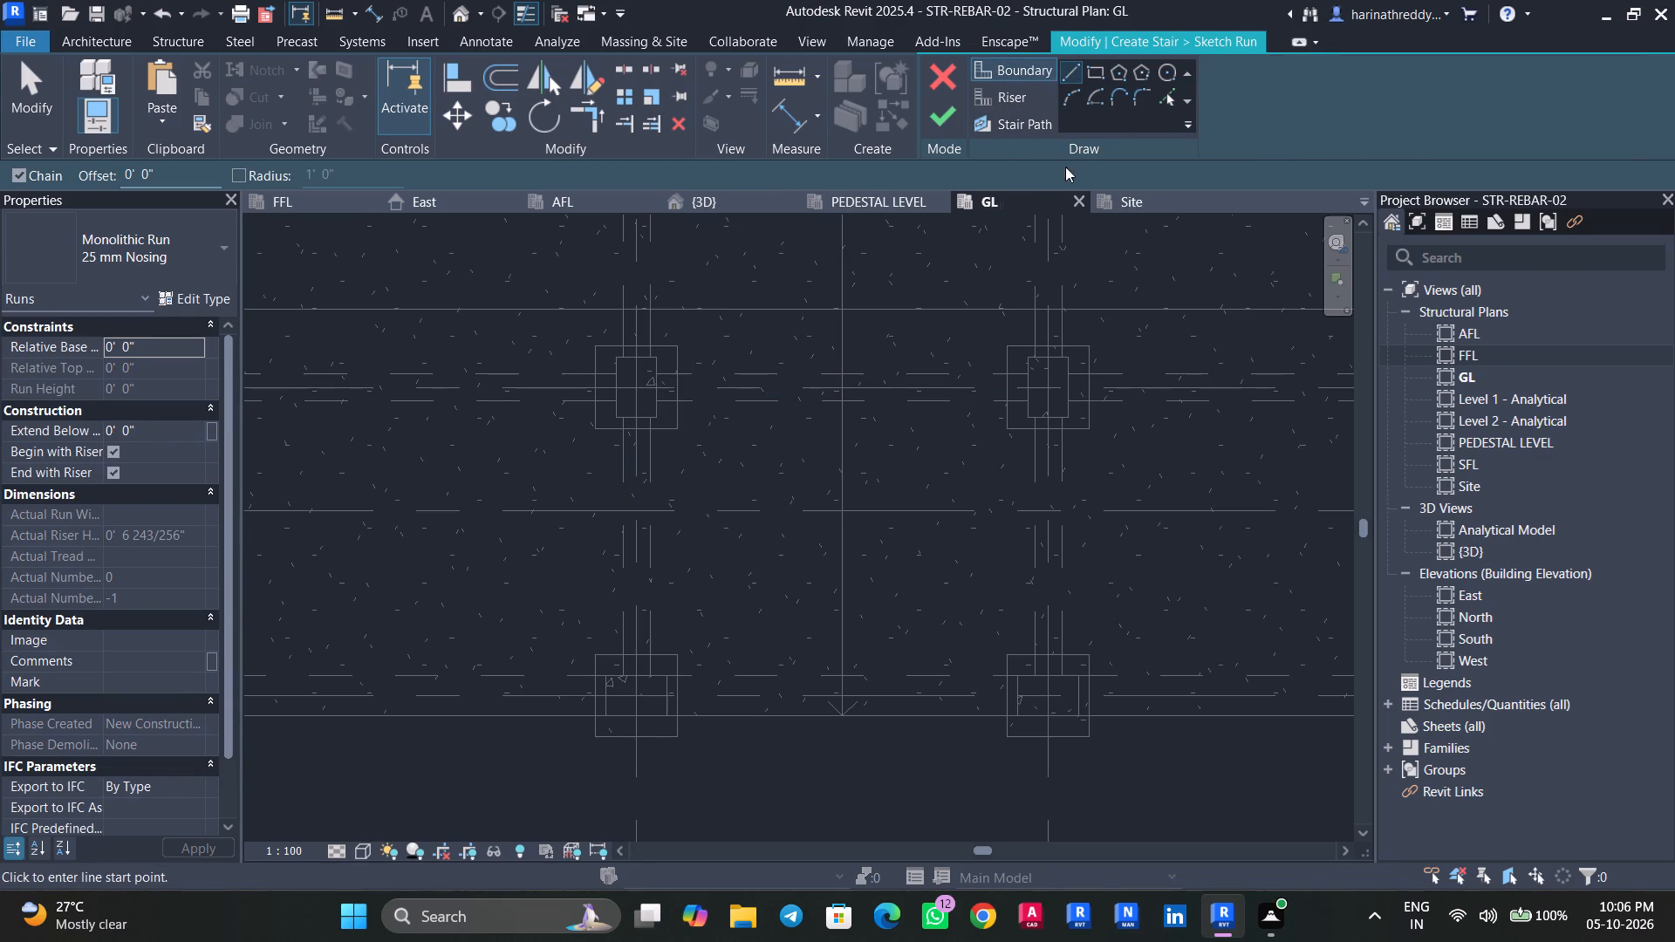
pyautogui.click(1166, 97)
pyautogui.click(647, 464)
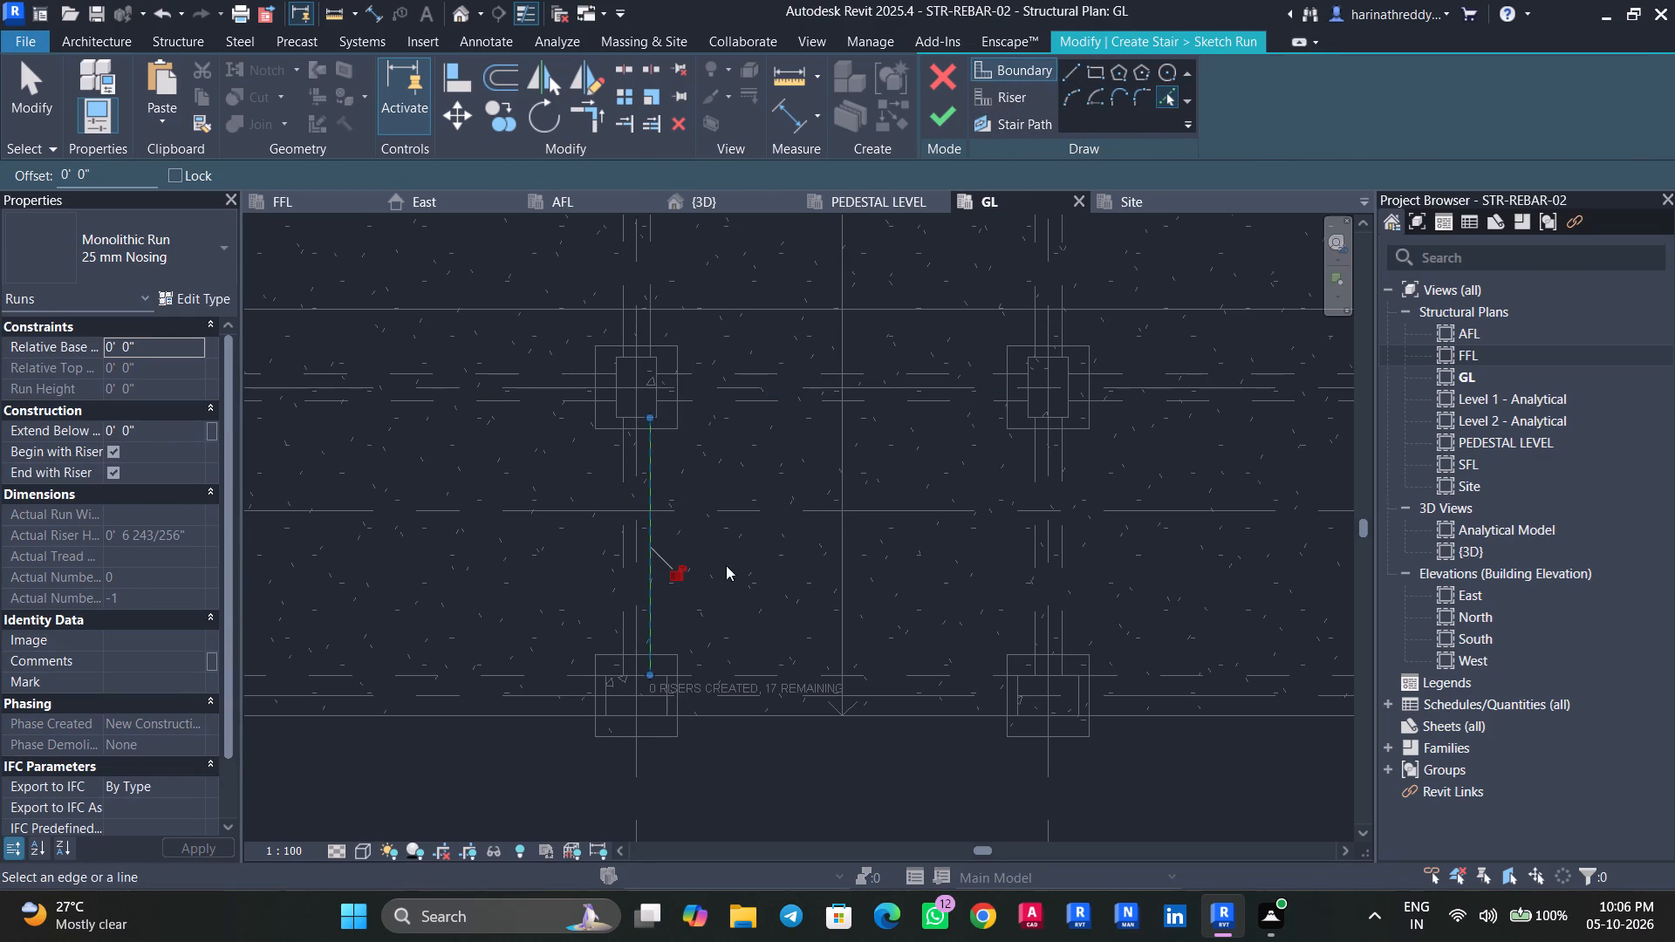
pyautogui.click(796, 672)
pyautogui.click(1042, 577)
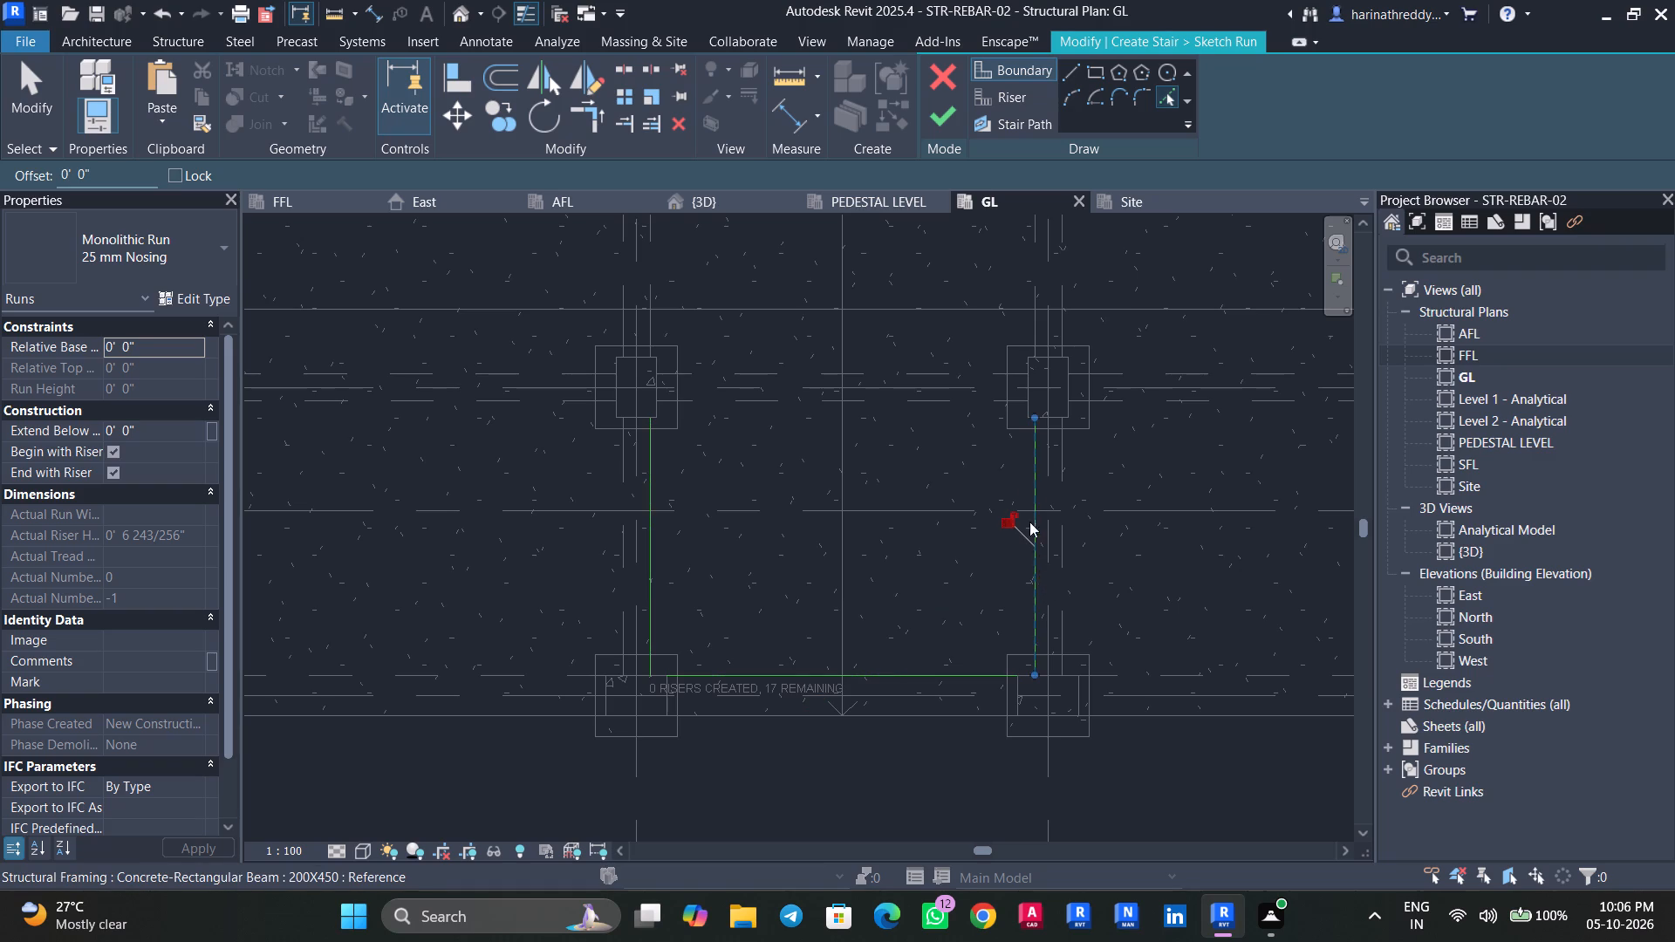
pyautogui.press('Escape')
pyautogui.press('Escape')
pyautogui.click(1033, 449)
pyautogui.press('Escape')
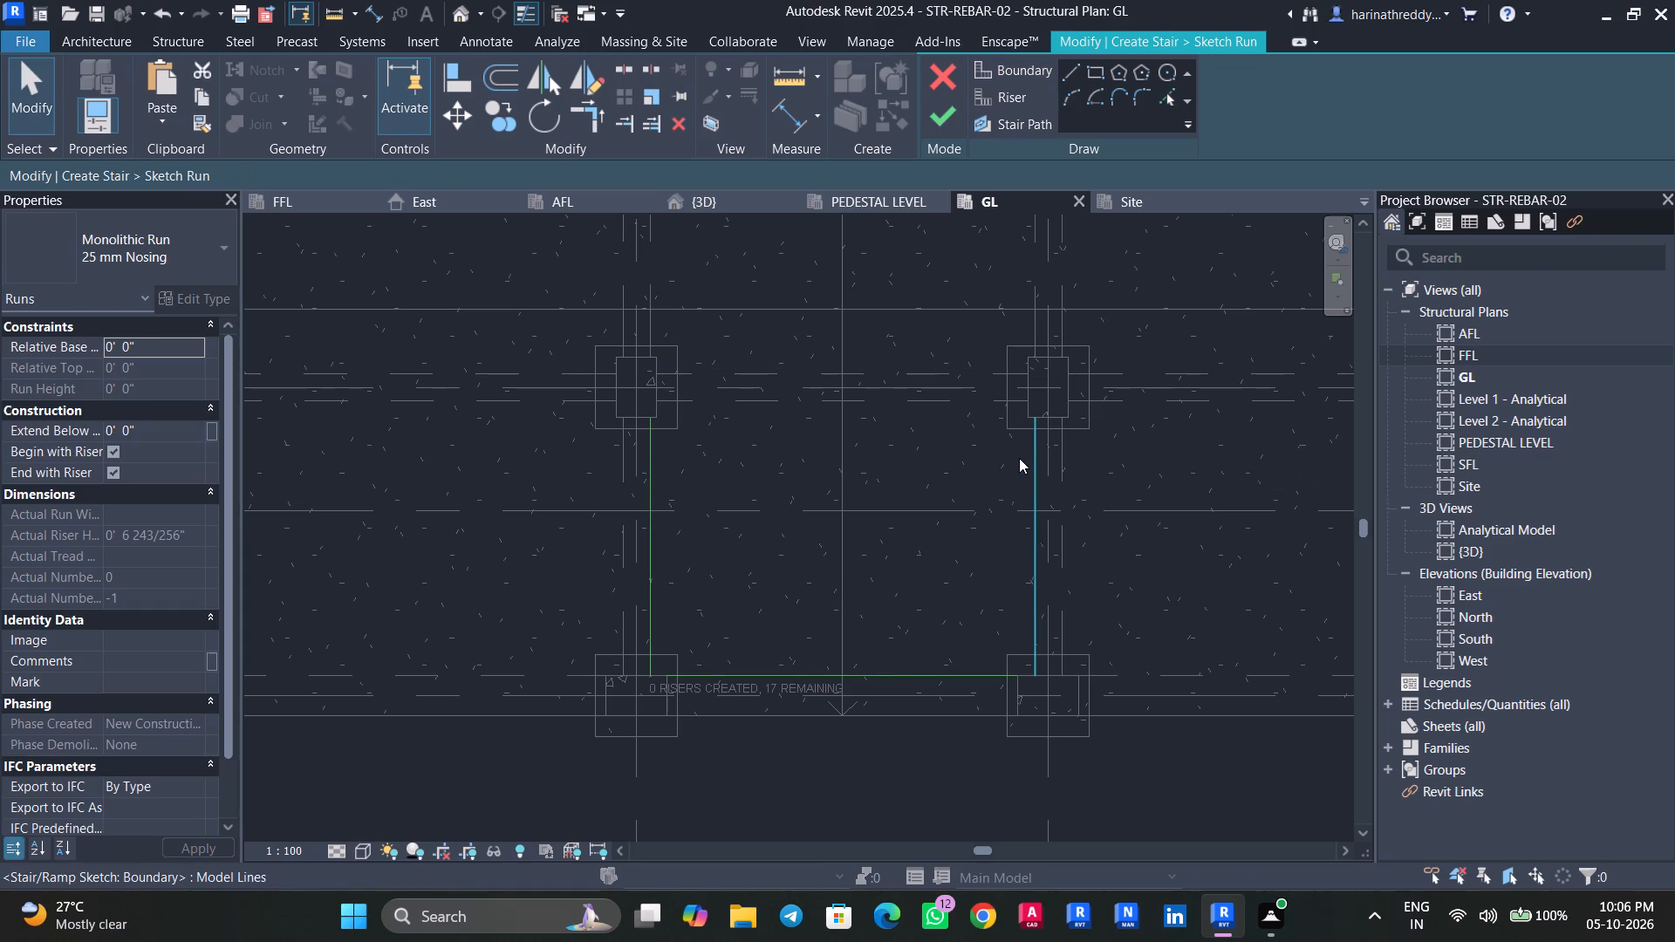
pyautogui.click(1016, 77)
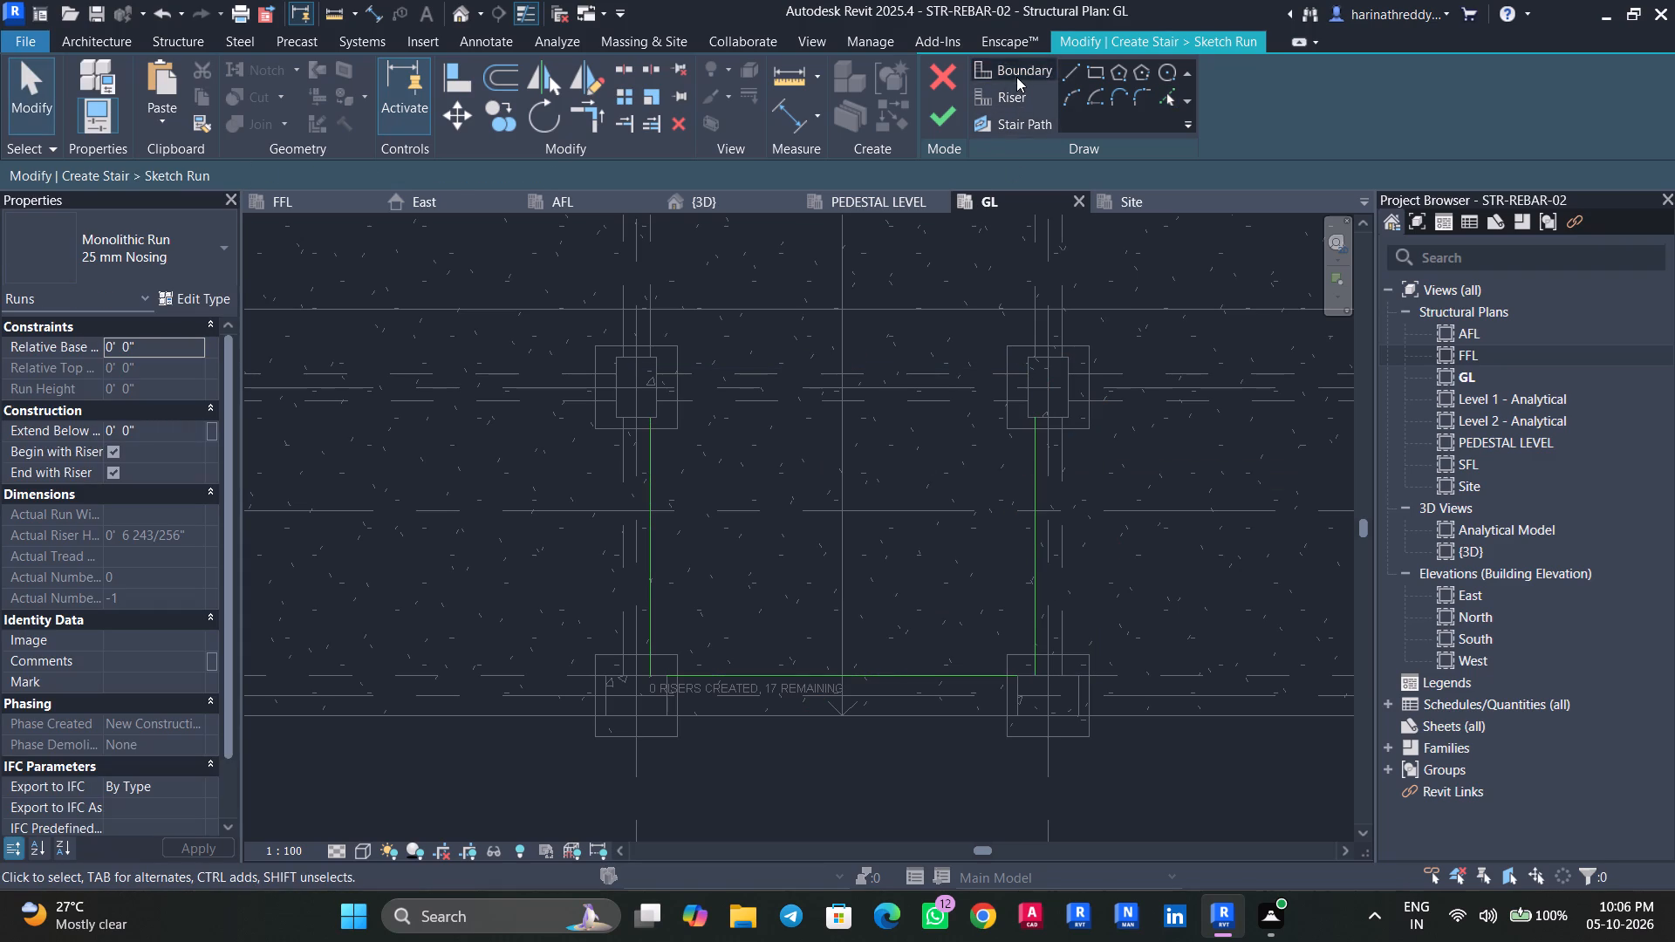
# Offset copies of the west and east run boundary lines 3'-6" inward into the stair bay.
pyautogui.click(502, 83)
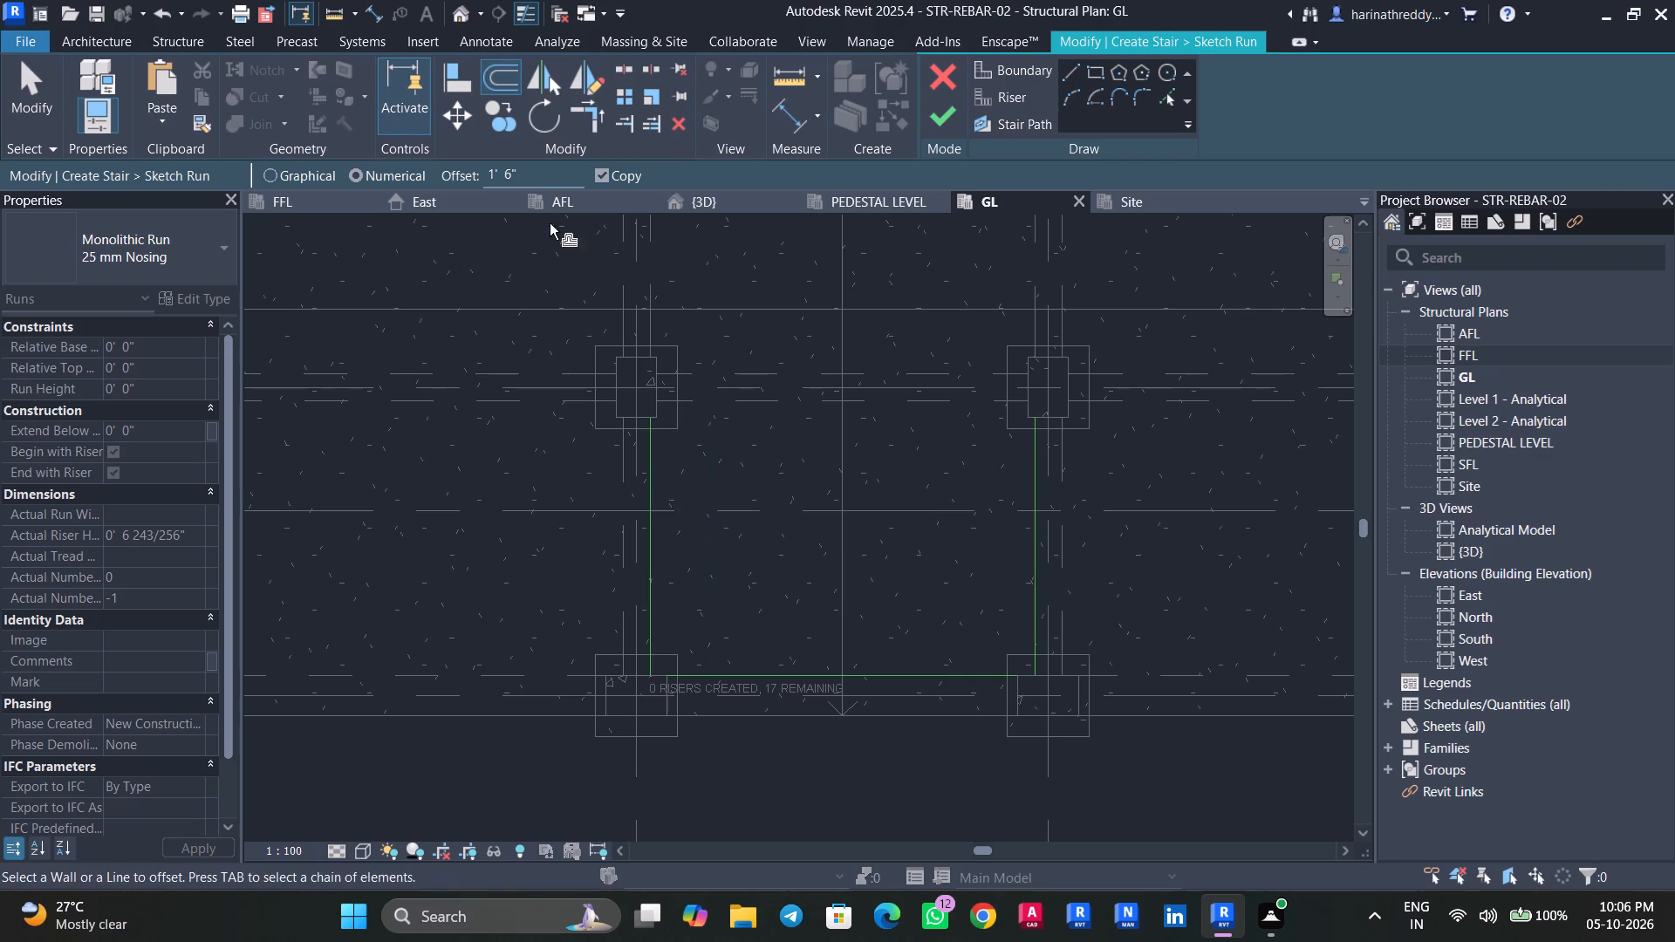
pyautogui.moveTo(546, 179); pyautogui.dragTo(476, 178)
pyautogui.write("3'")
pyautogui.press('Return')
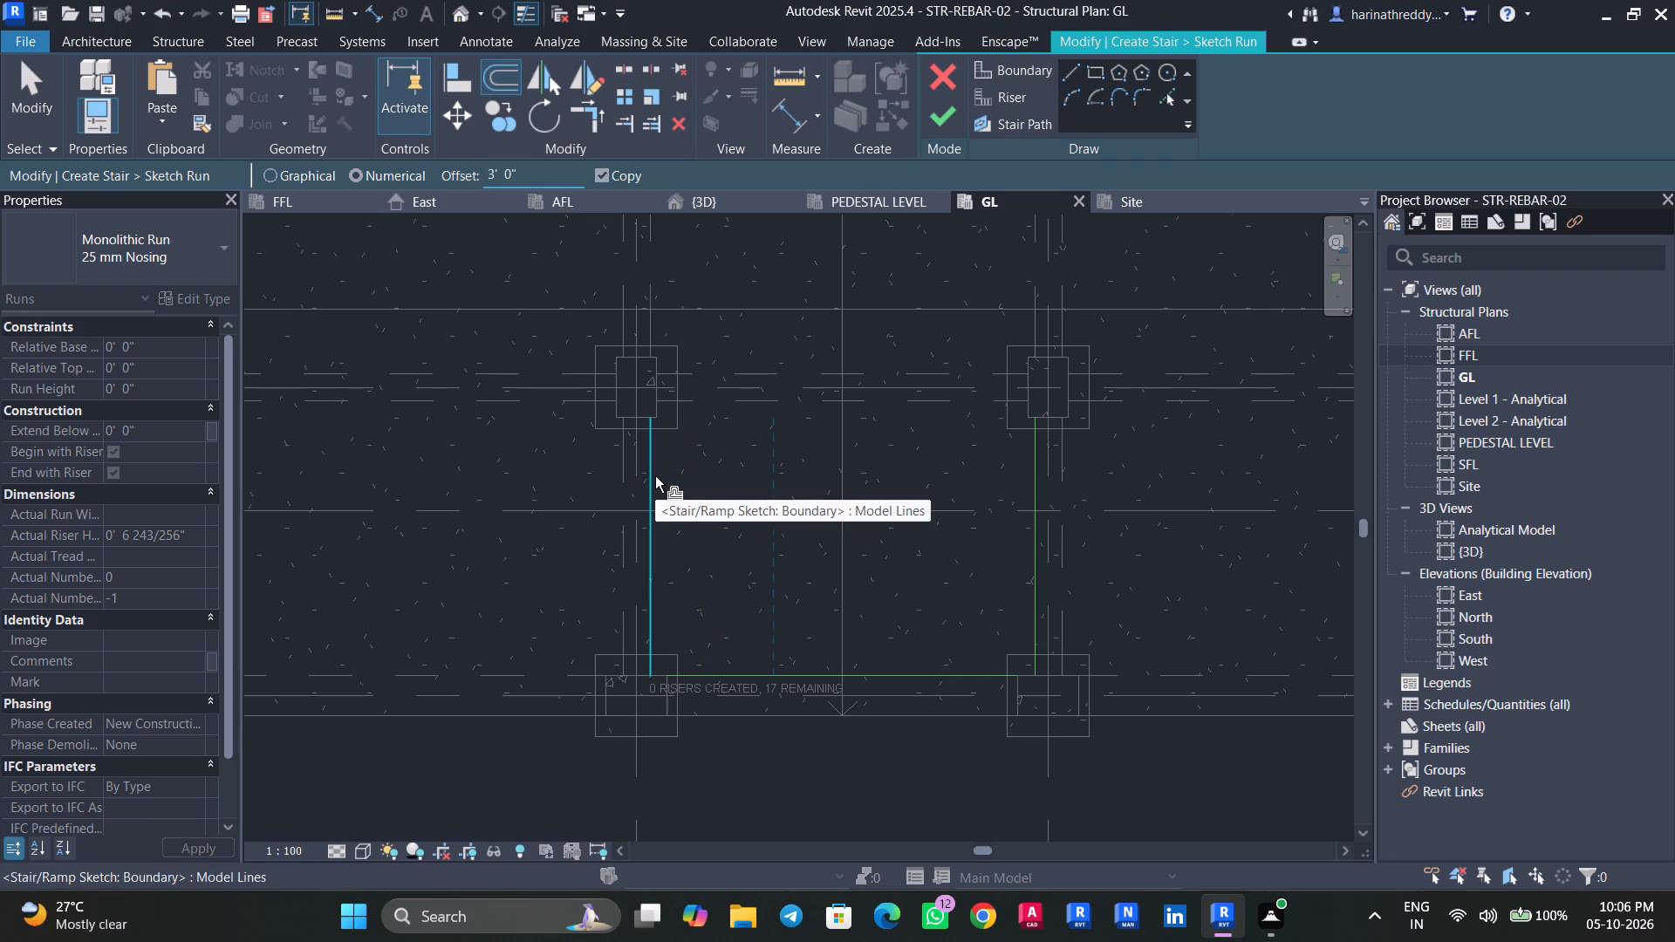
pyautogui.moveTo(544, 180); pyautogui.dragTo(462, 180)
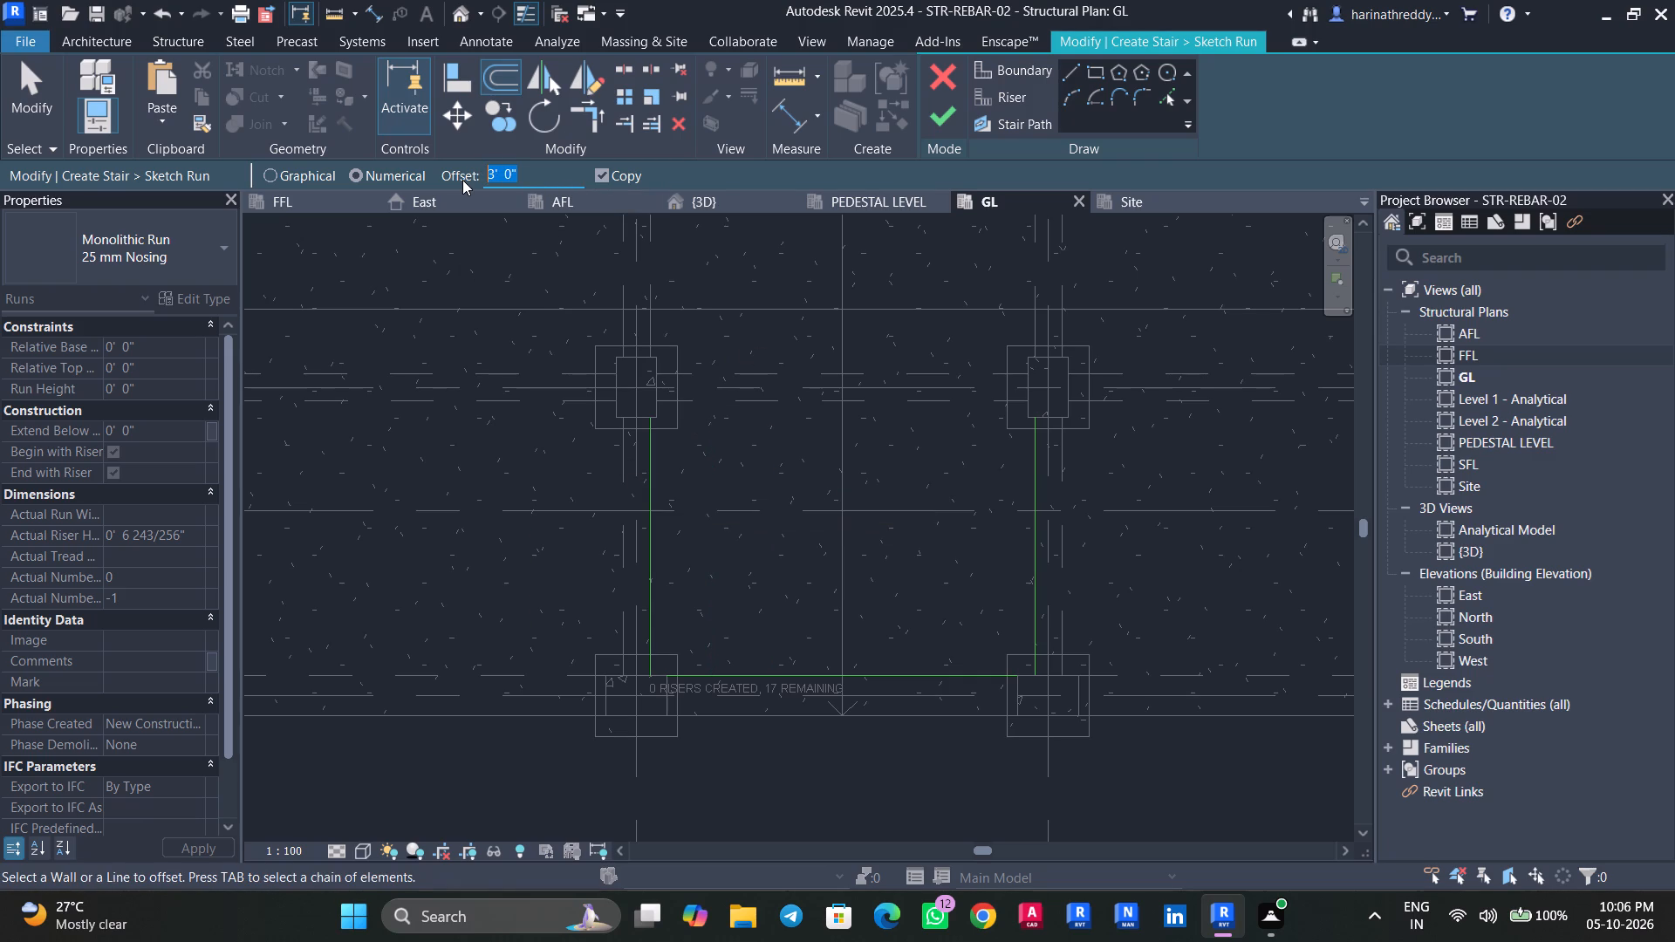
pyautogui.write('3\'6"')
pyautogui.press('Return')
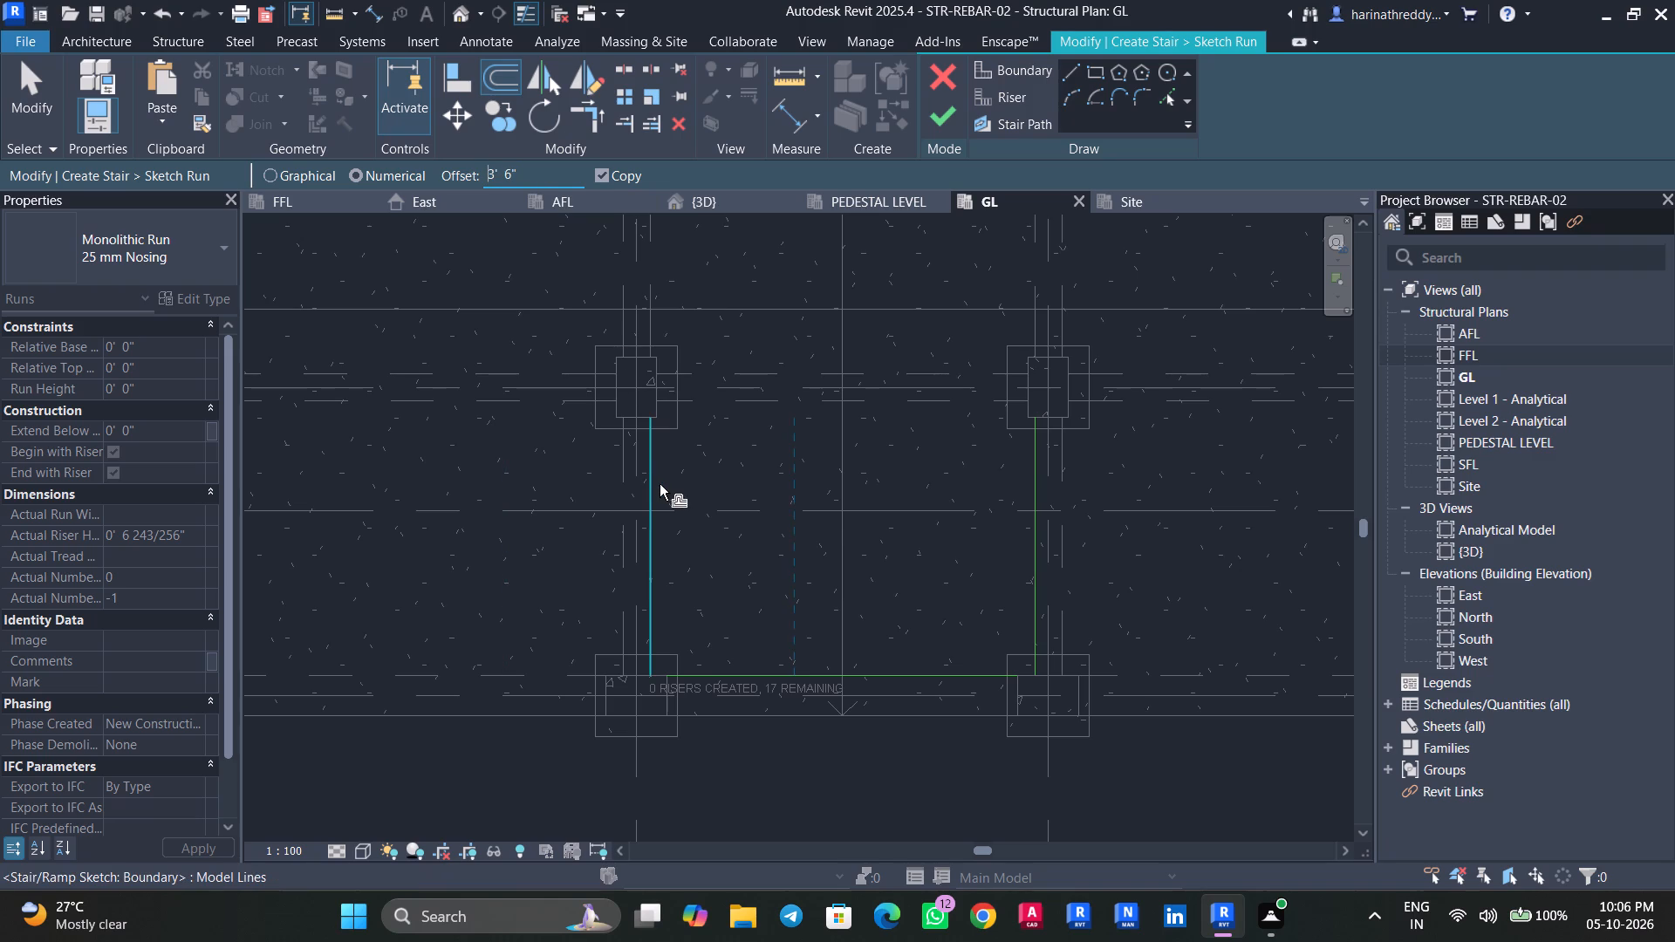
pyautogui.click(660, 484)
pyautogui.click(1034, 519)
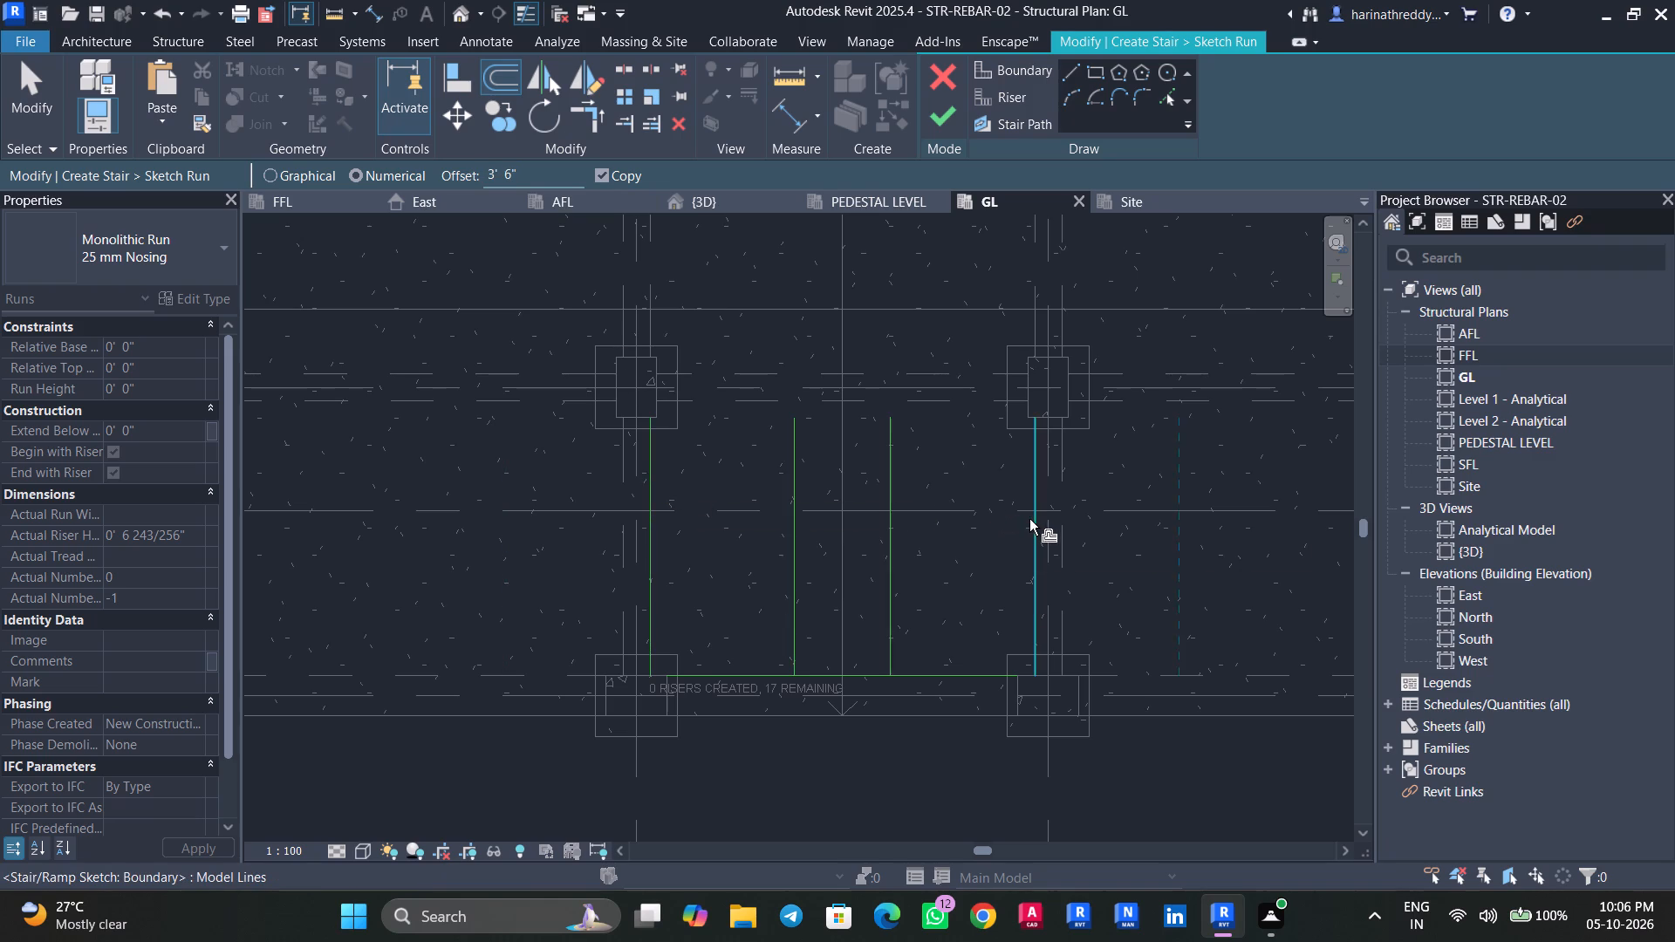
pyautogui.press('Escape')
pyautogui.press('Escape')
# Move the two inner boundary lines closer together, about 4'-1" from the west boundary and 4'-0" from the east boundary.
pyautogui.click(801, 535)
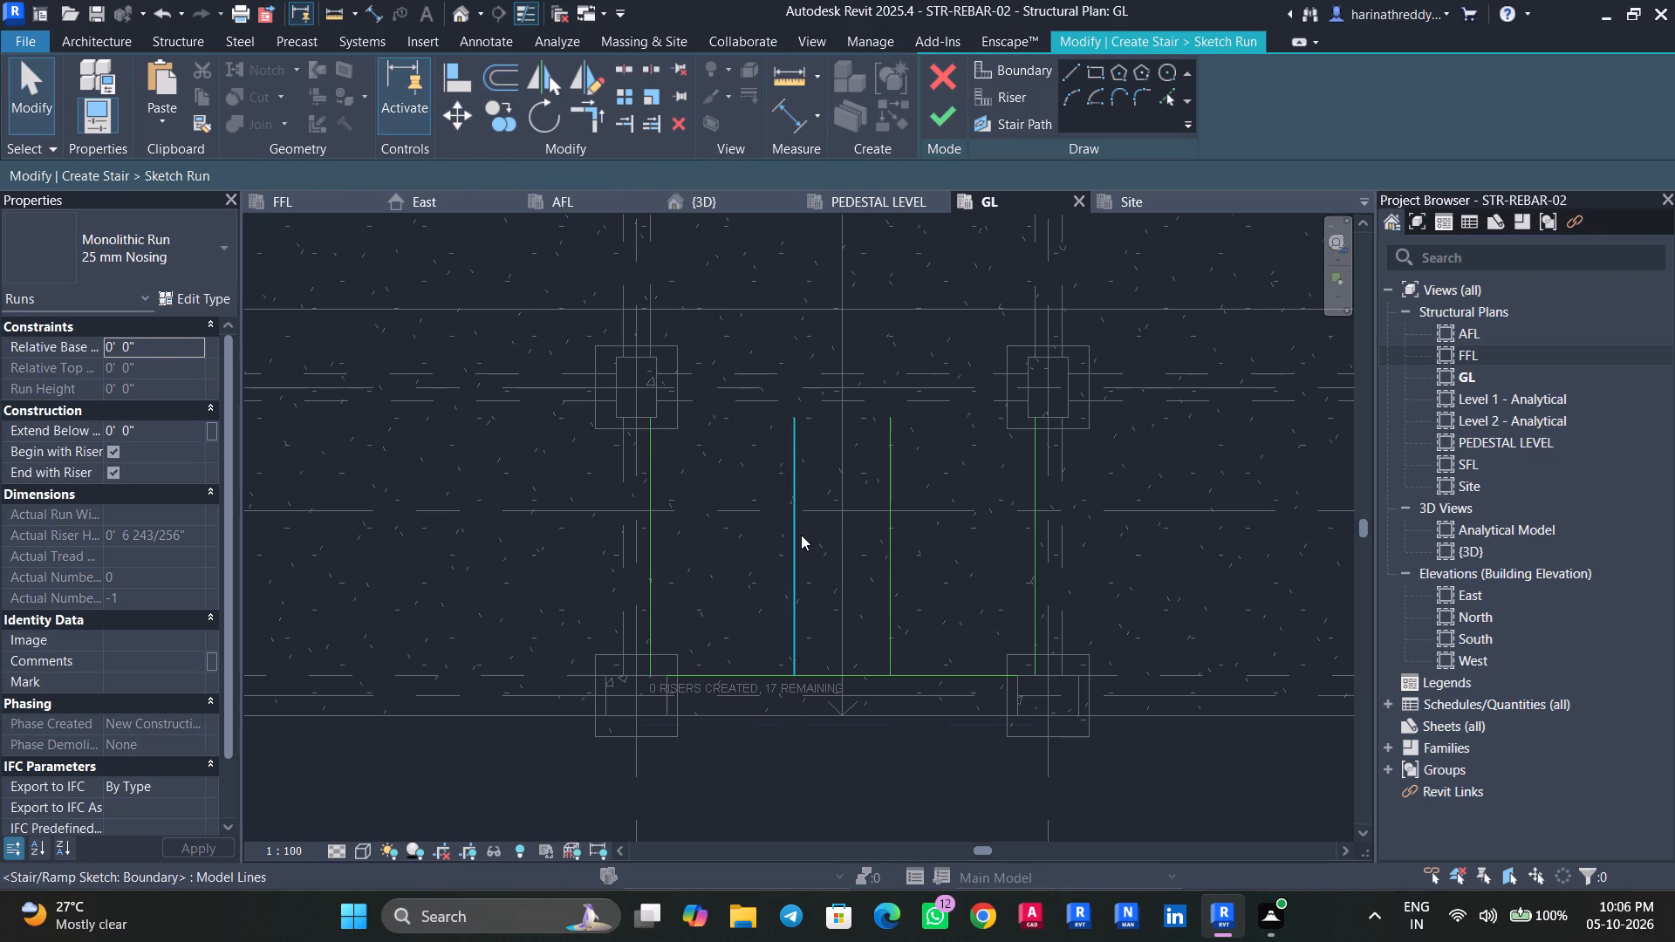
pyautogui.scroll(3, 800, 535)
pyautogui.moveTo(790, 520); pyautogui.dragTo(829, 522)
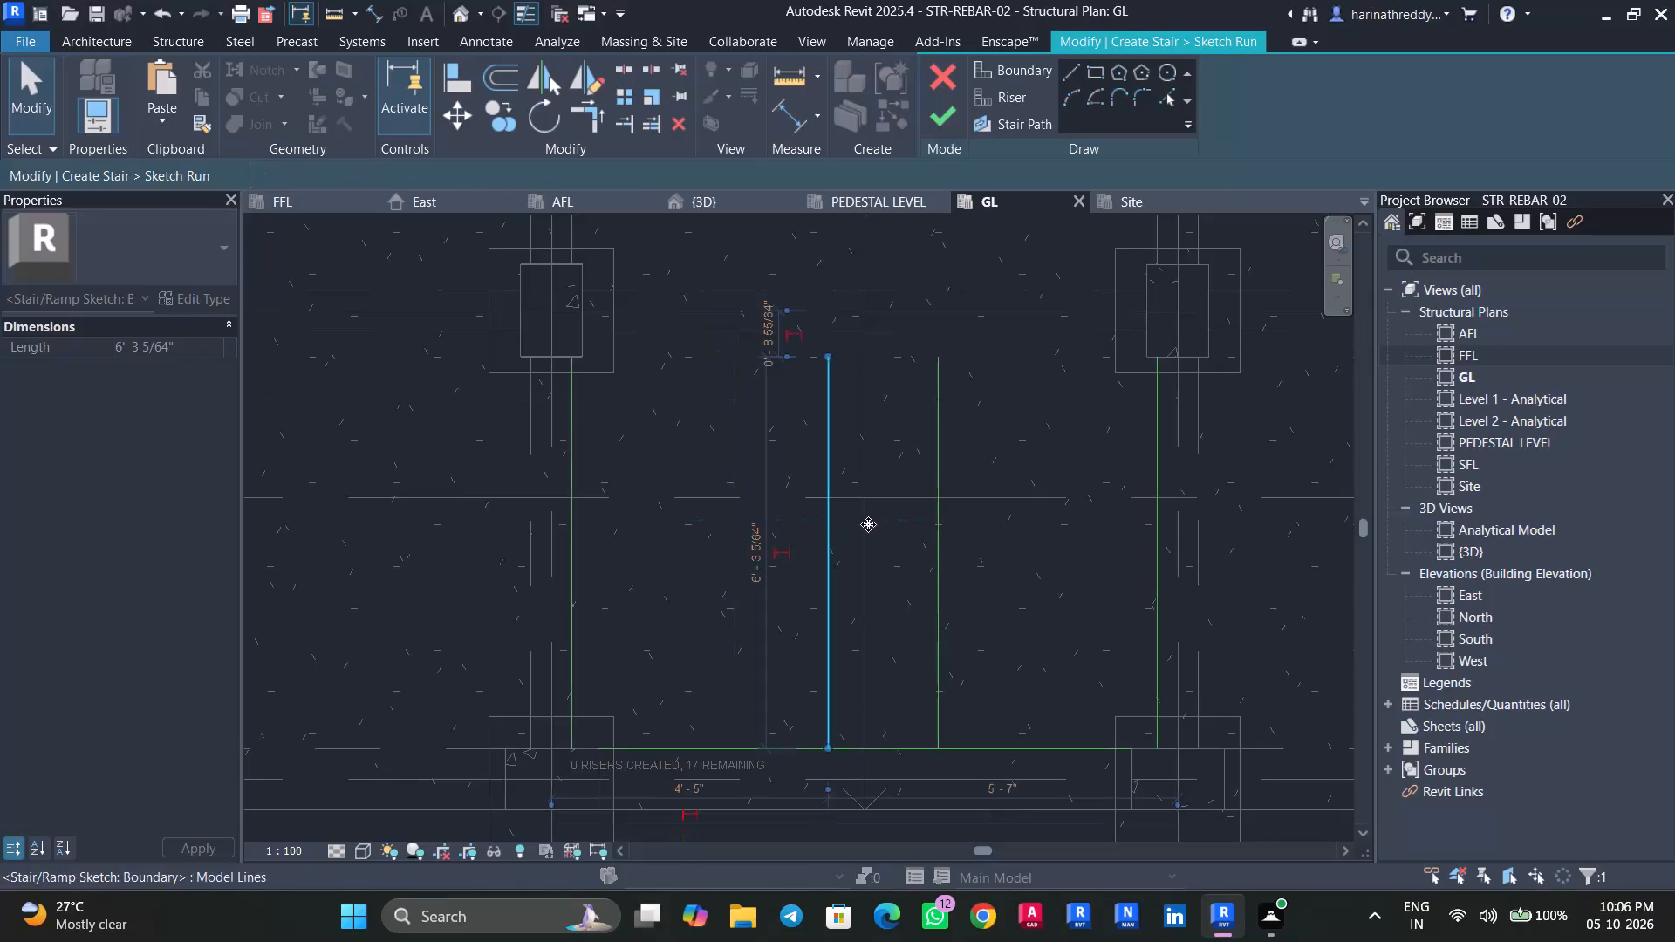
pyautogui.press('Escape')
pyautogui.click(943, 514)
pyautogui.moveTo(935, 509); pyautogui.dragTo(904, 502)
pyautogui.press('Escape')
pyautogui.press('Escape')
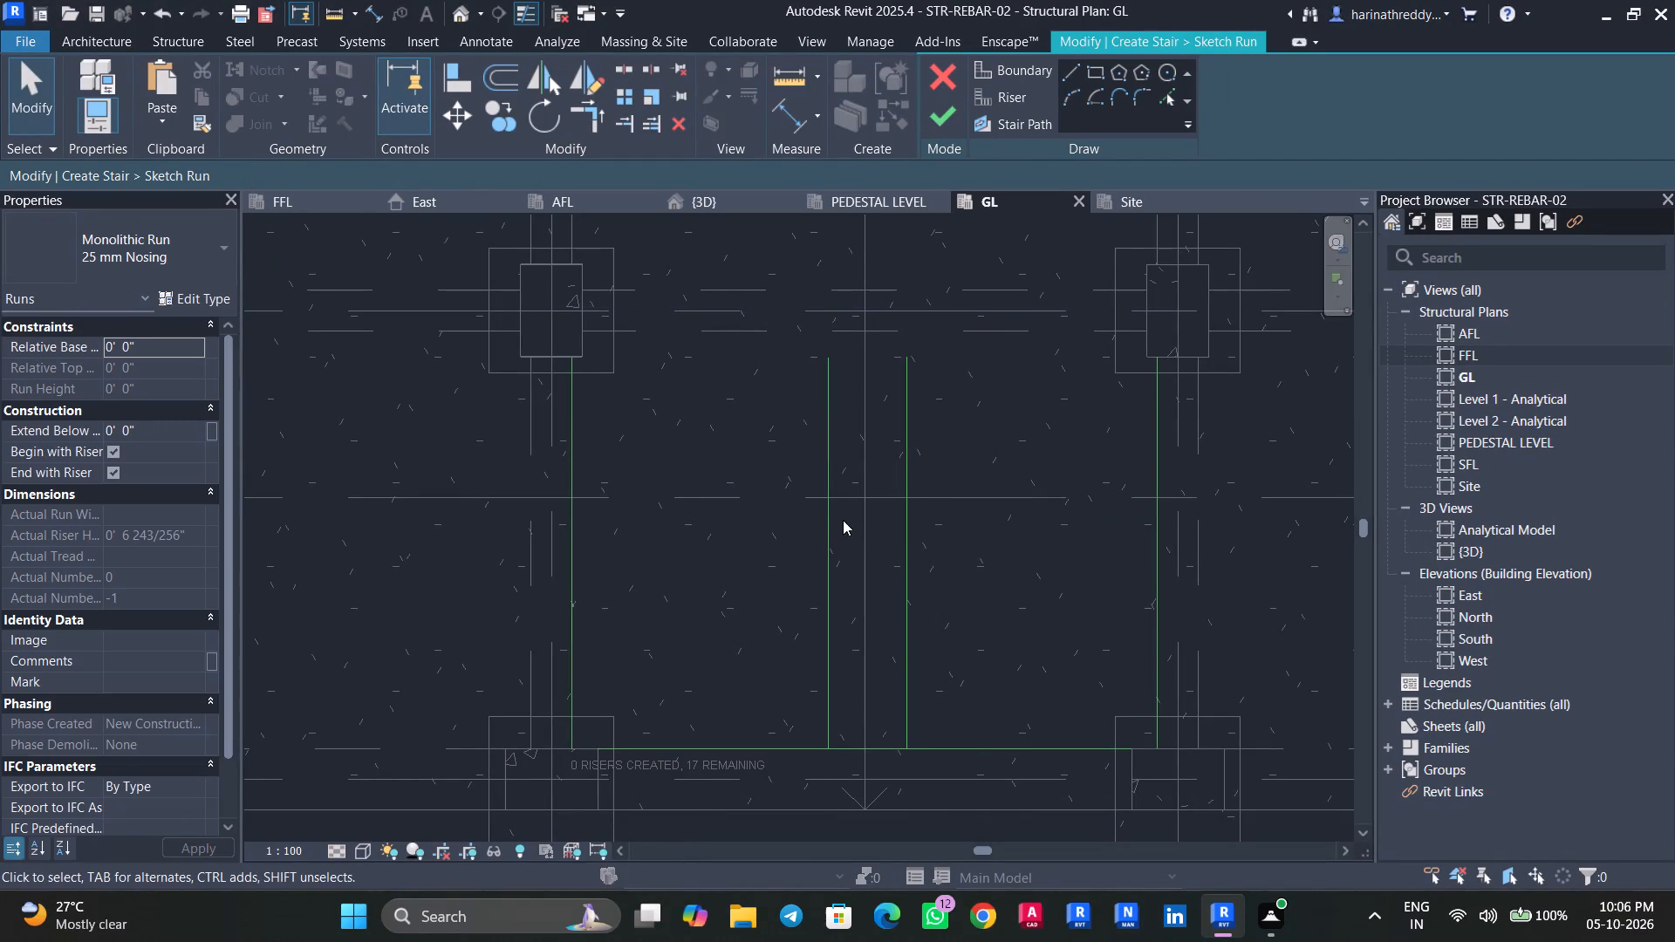
# Add aligned dimensions from the west and east boundary lines to their nearest inner lines.
pyautogui.write('DI')
pyautogui.click(572, 476)
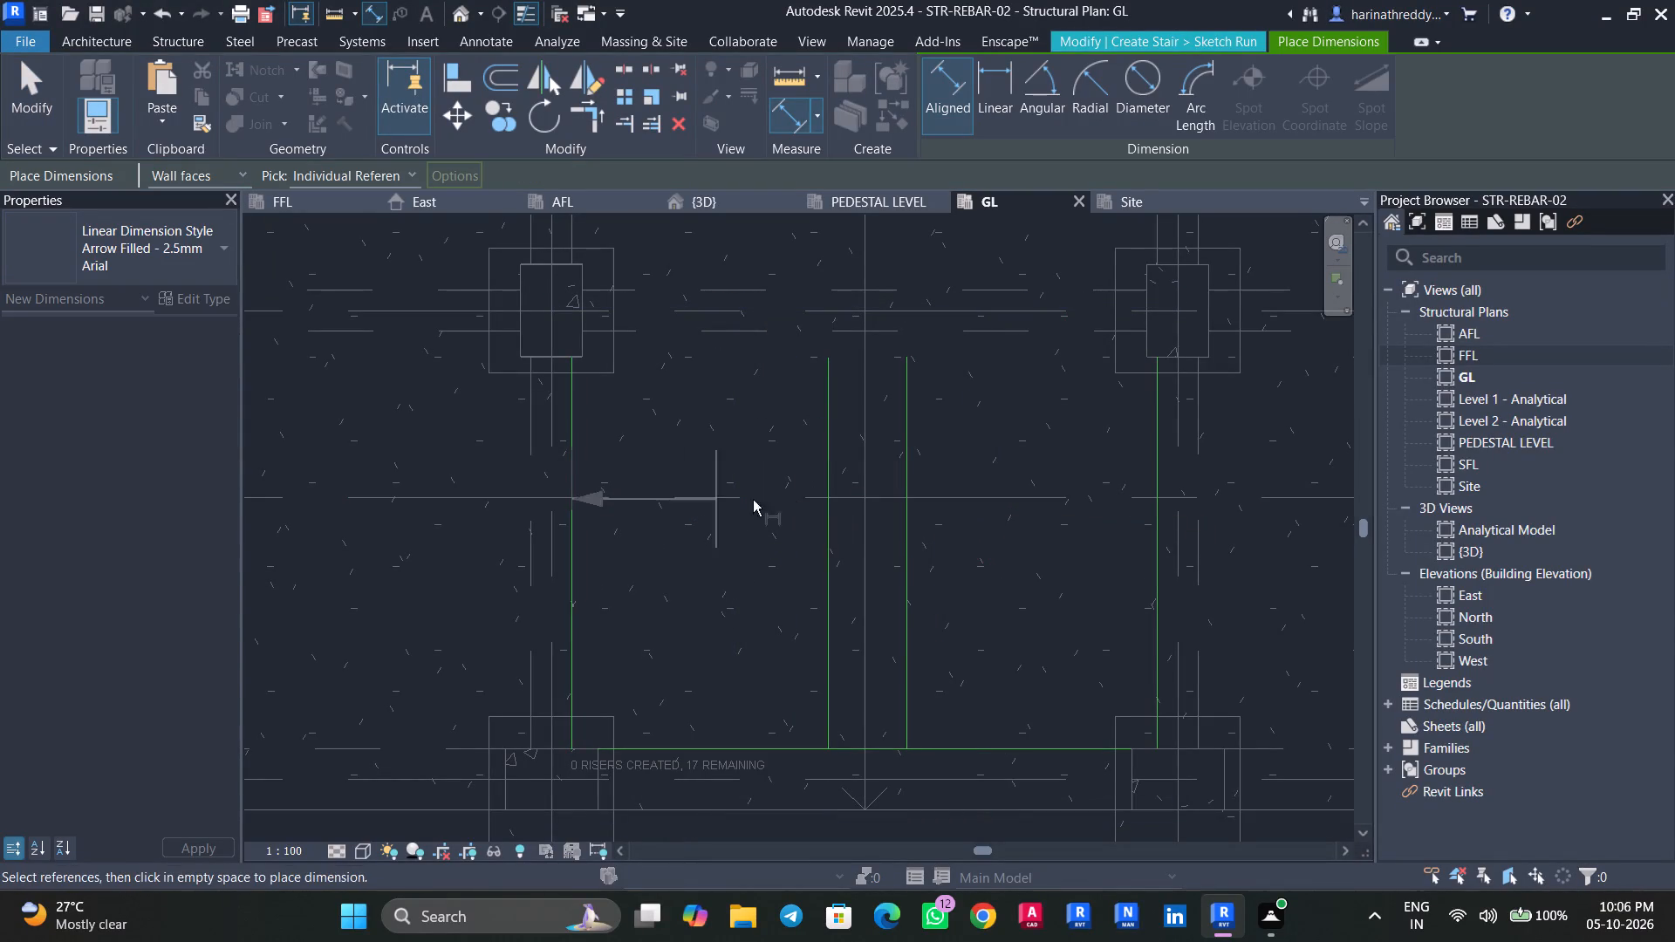
pyautogui.click(831, 480)
pyautogui.press('Escape')
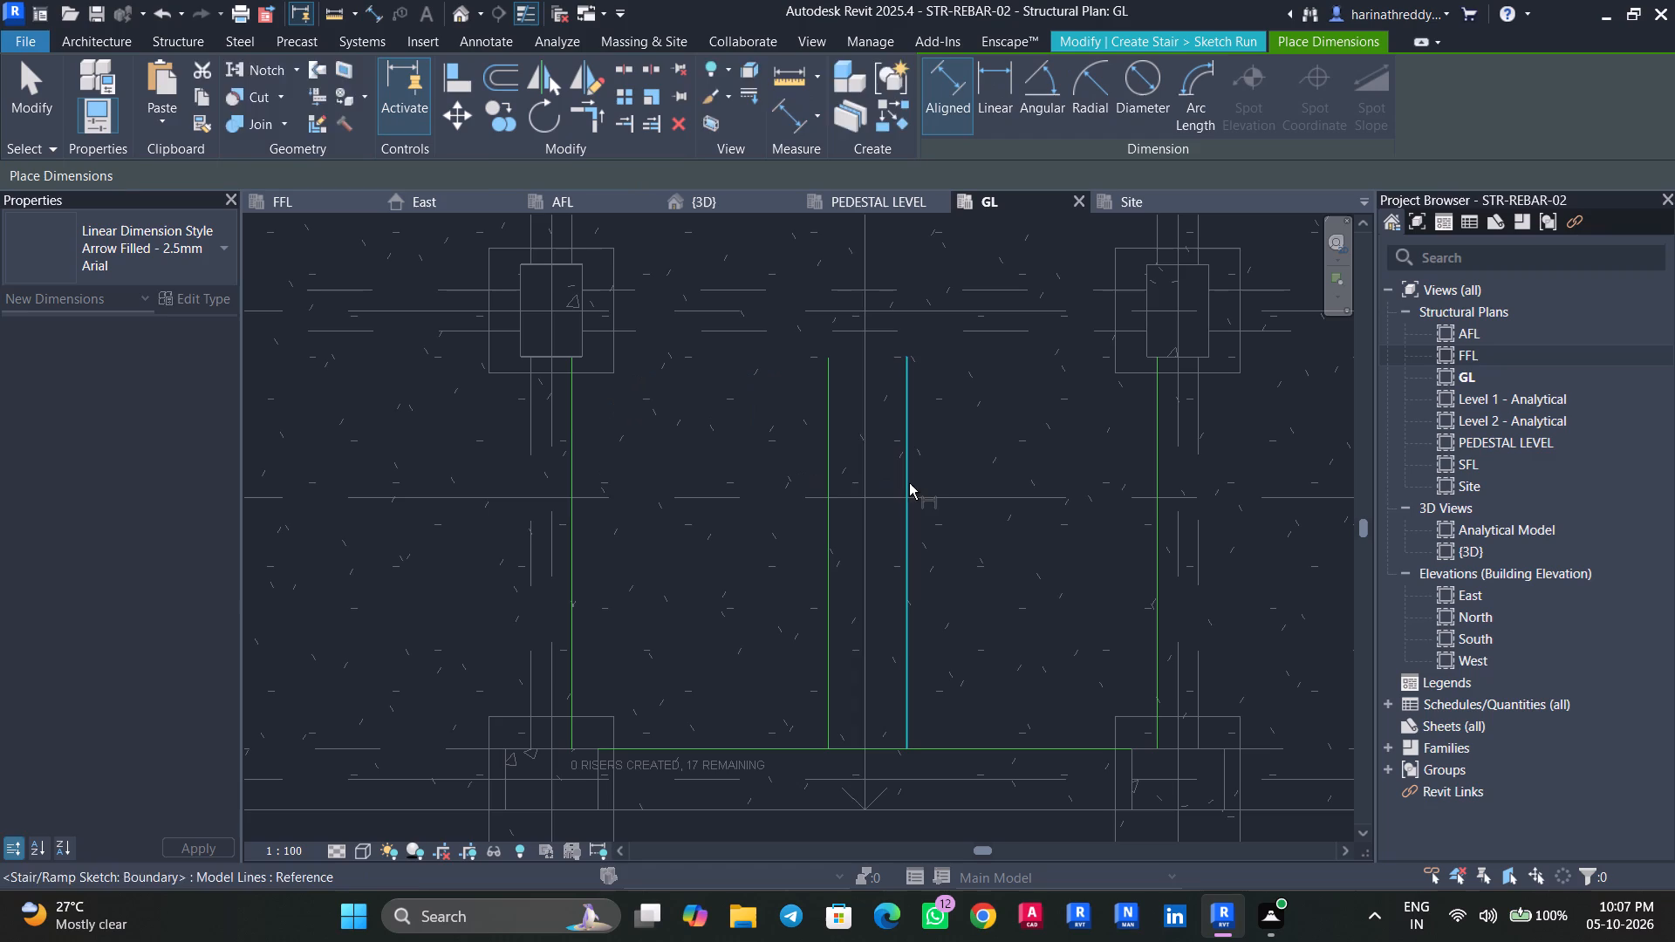
pyautogui.click(579, 440)
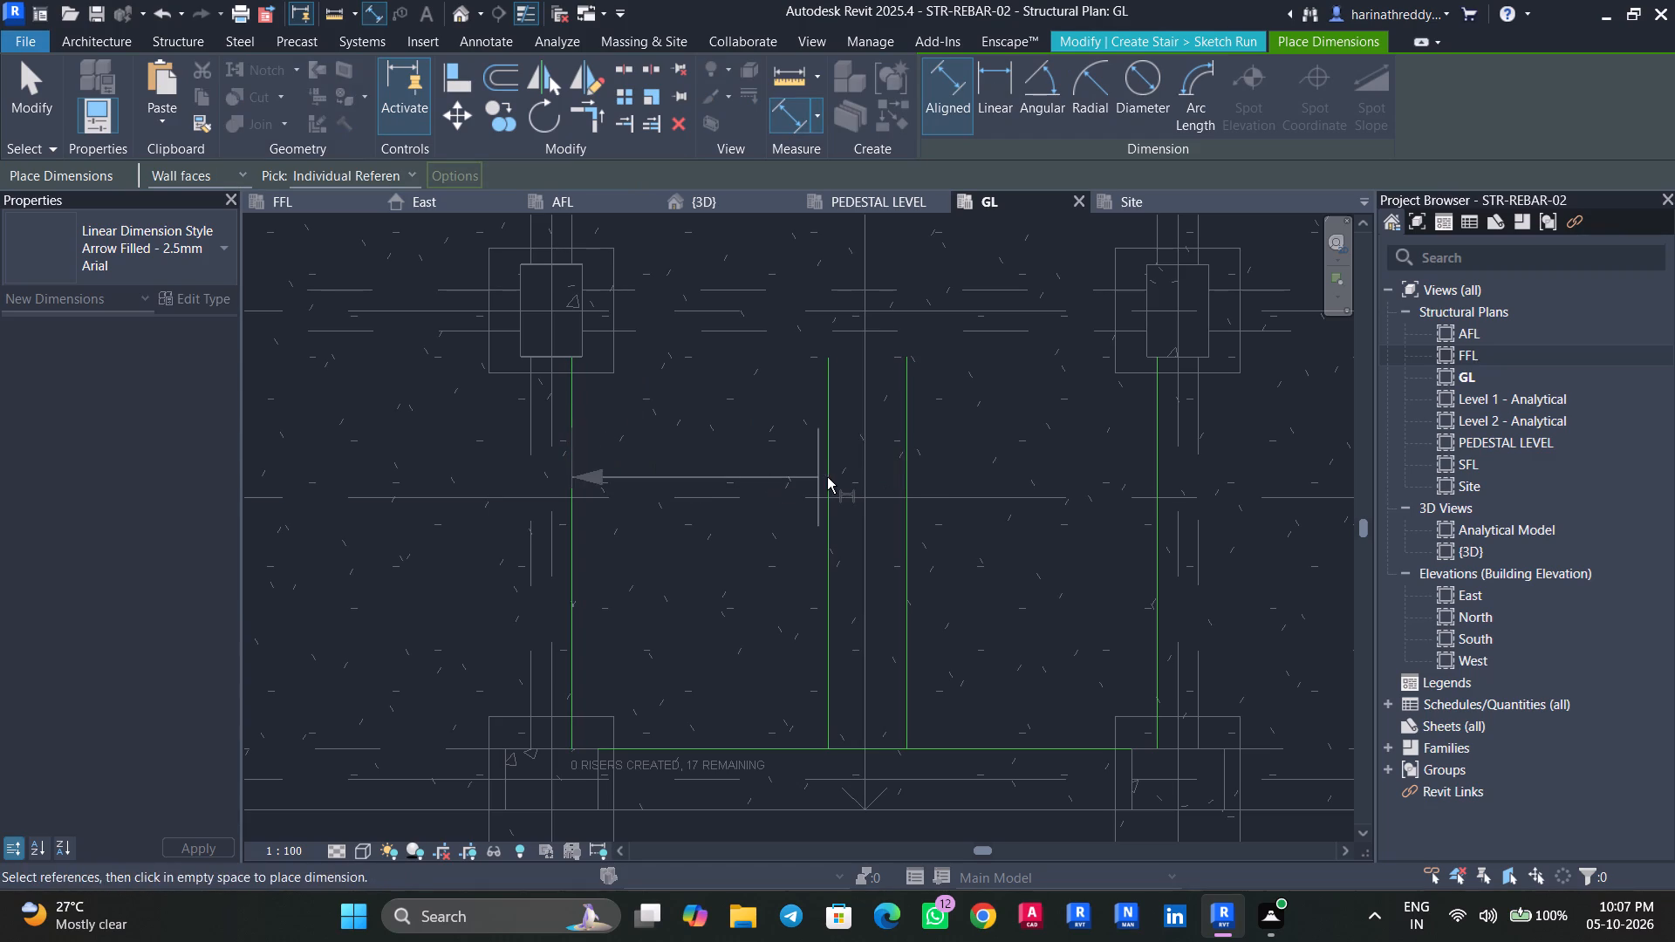
pyautogui.click(830, 477)
pyautogui.click(963, 448)
pyautogui.press('Escape')
pyautogui.click(913, 468)
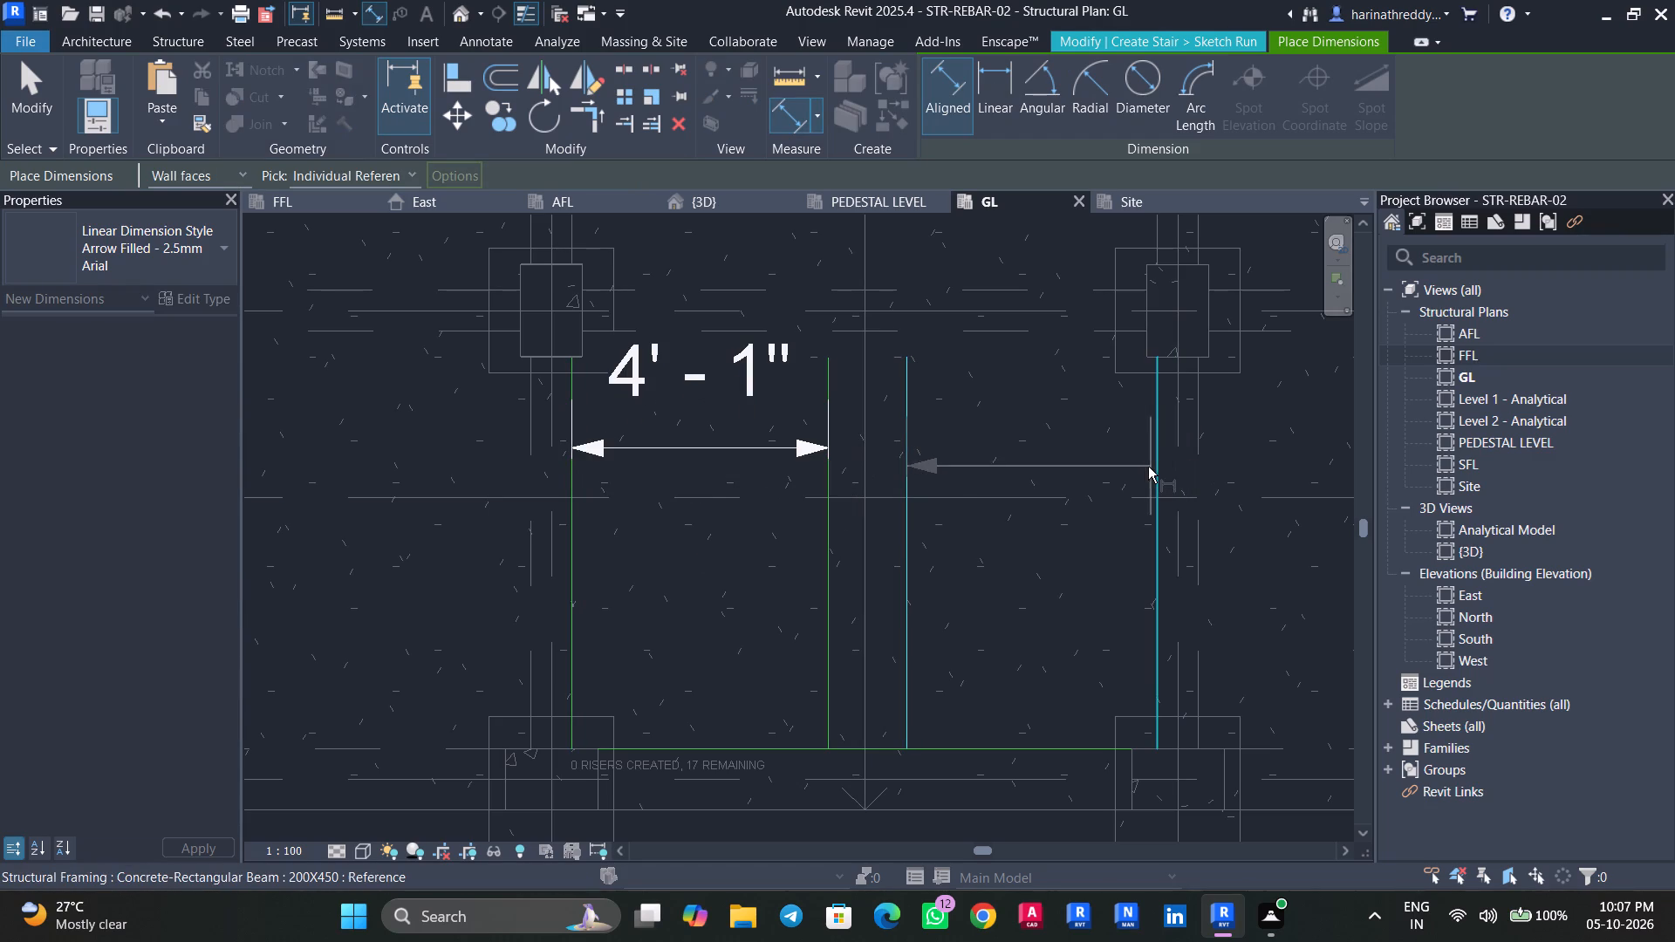
pyautogui.click(1155, 470)
pyautogui.click(1278, 456)
pyautogui.press('Escape')
pyautogui.press('Escape')
# Set the dimension between the east boundary and its nearest inner line to 3'-6" by moving the inner line.
pyautogui.doubleClick(918, 553)
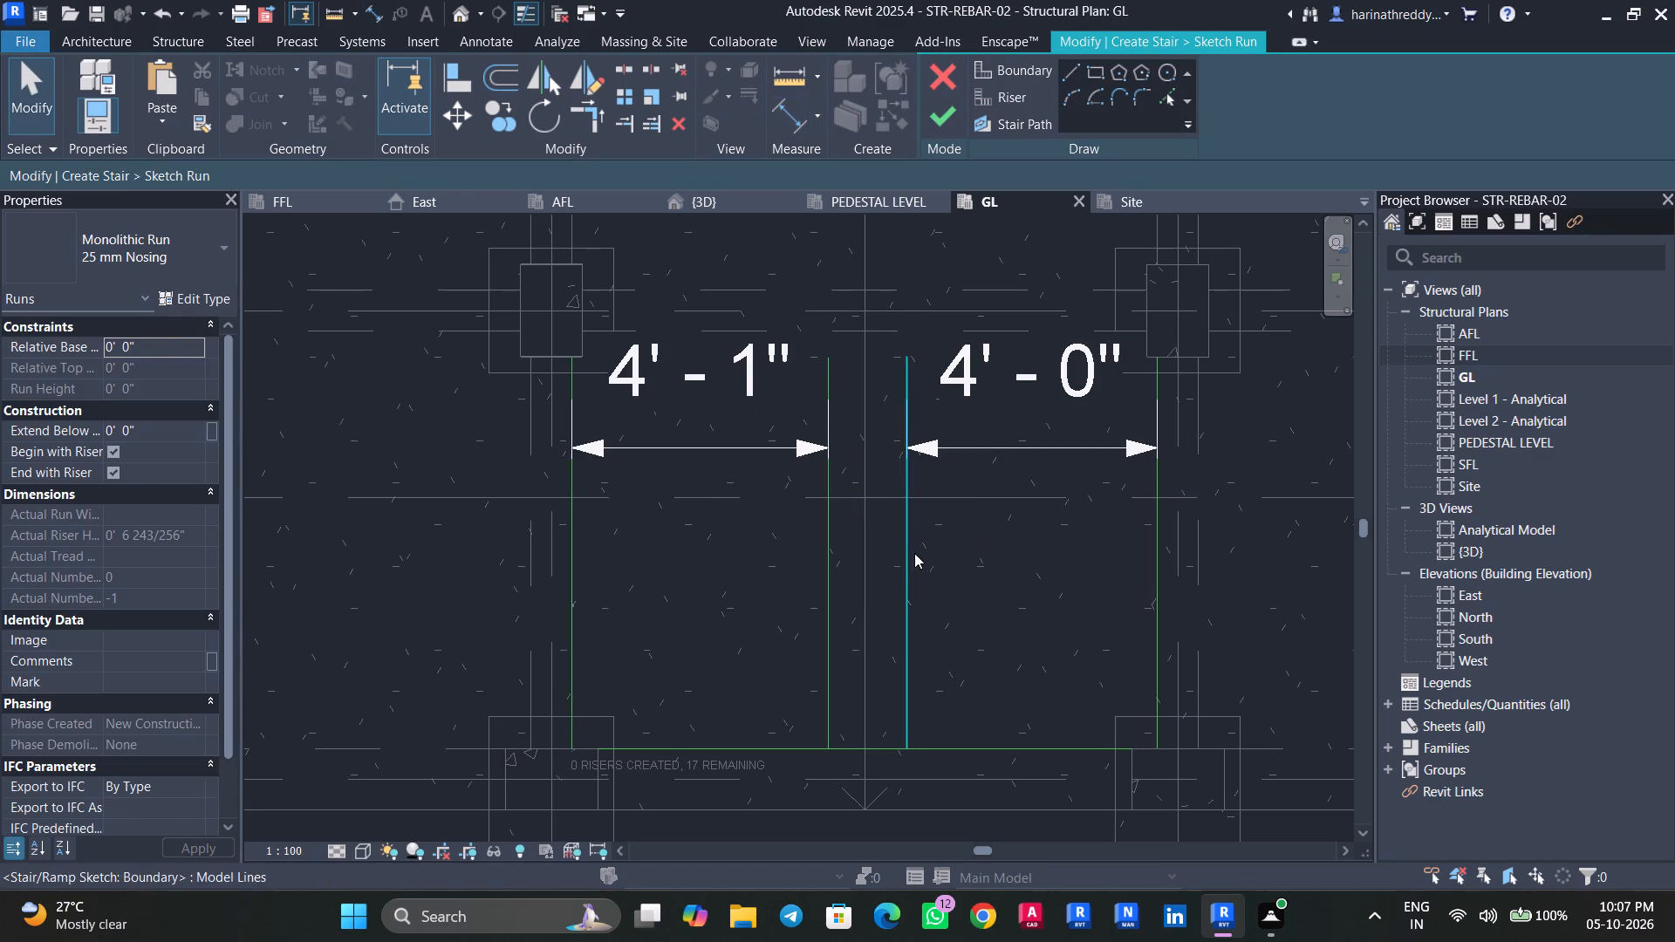
pyautogui.click(1042, 402)
pyautogui.write("4'")
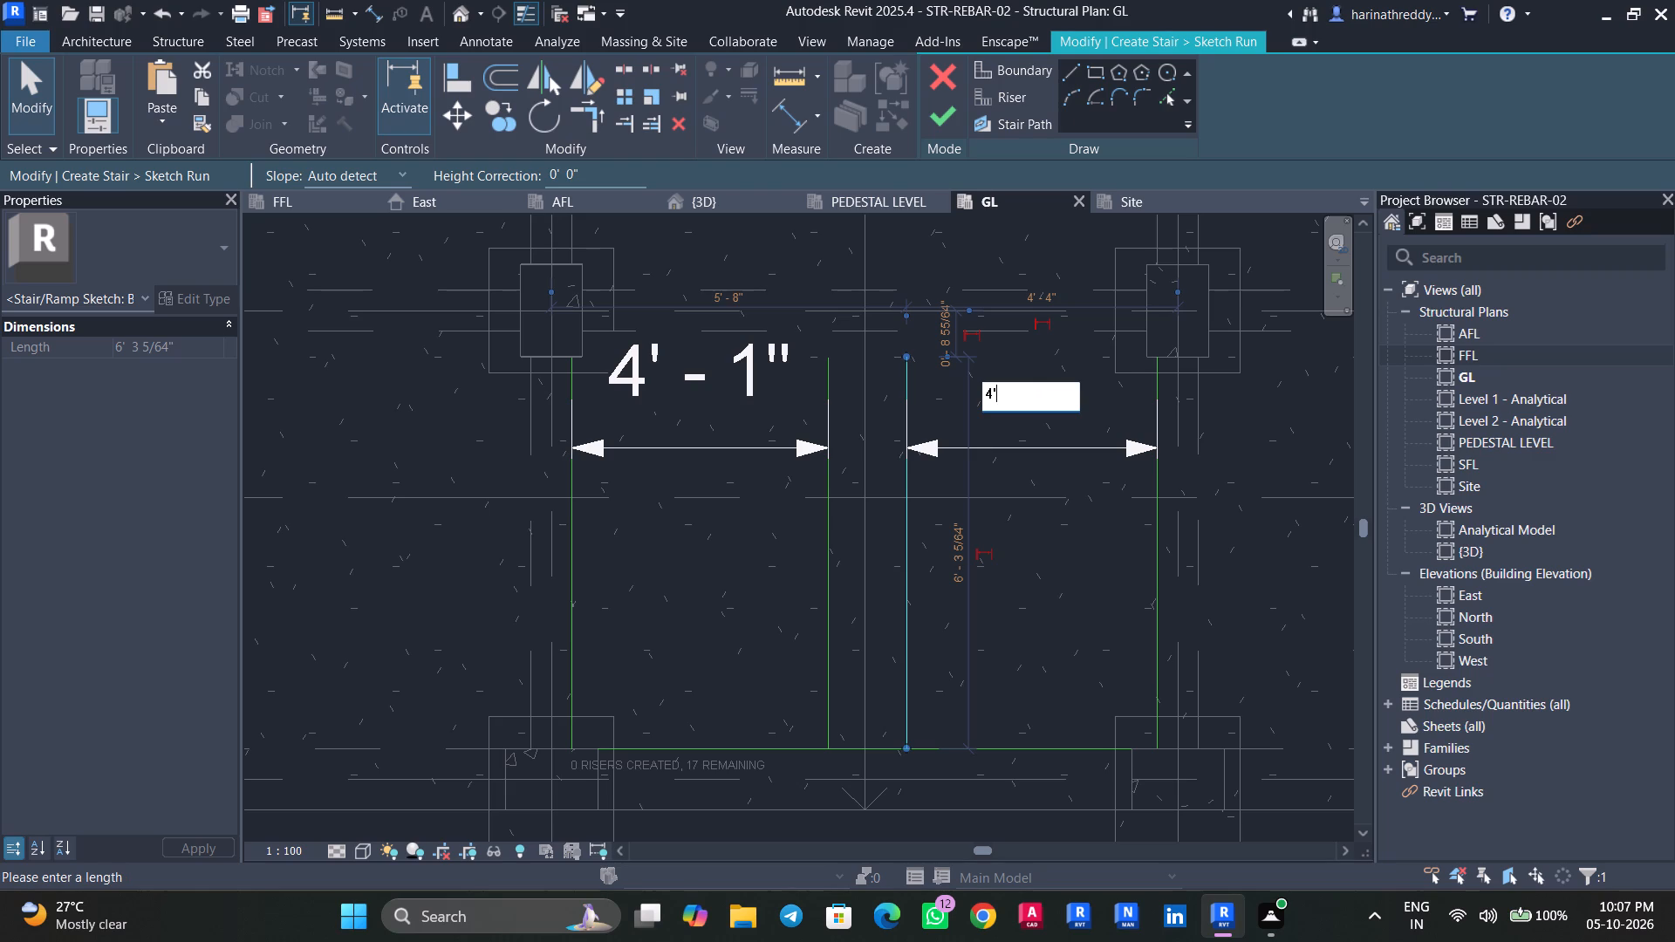
pyautogui.press('BackSpace')
pyautogui.press('BackSpace')
pyautogui.press('BackSpace')
pyautogui.write('3\'6"')
pyautogui.press('Return')
pyautogui.press('Escape')
pyautogui.press('Escape')
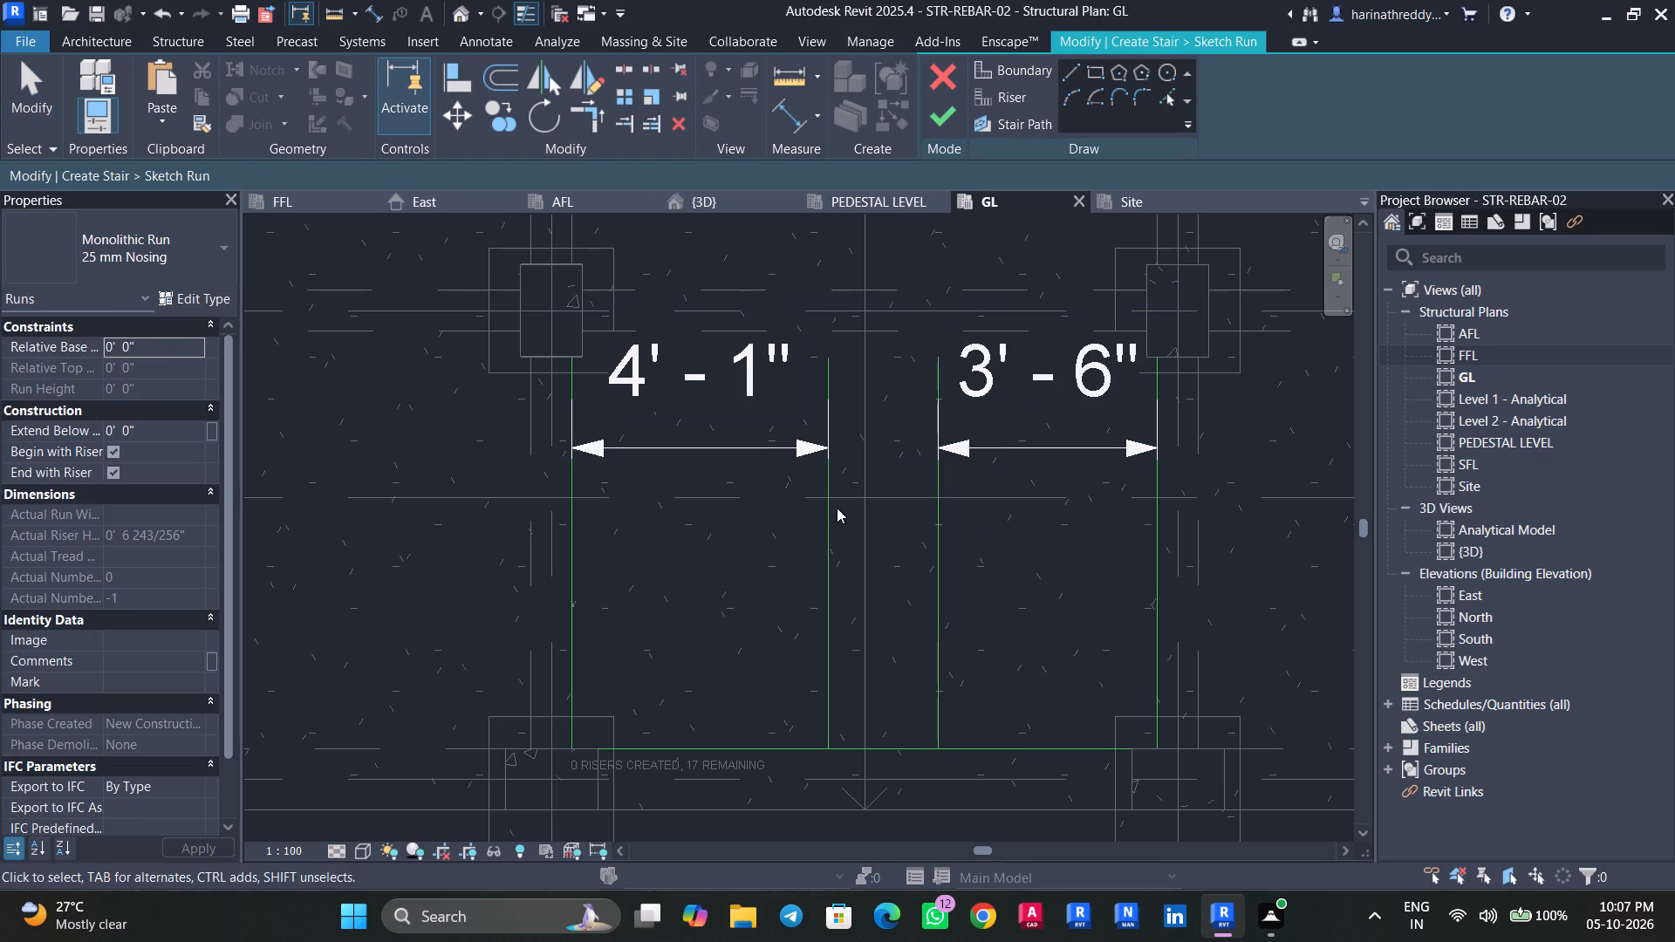
# Set the dimension between the west boundary and its nearest inner line to 3'-6" by moving the inner line.
pyautogui.click(832, 508)
pyautogui.click(687, 404)
pyautogui.press('3')
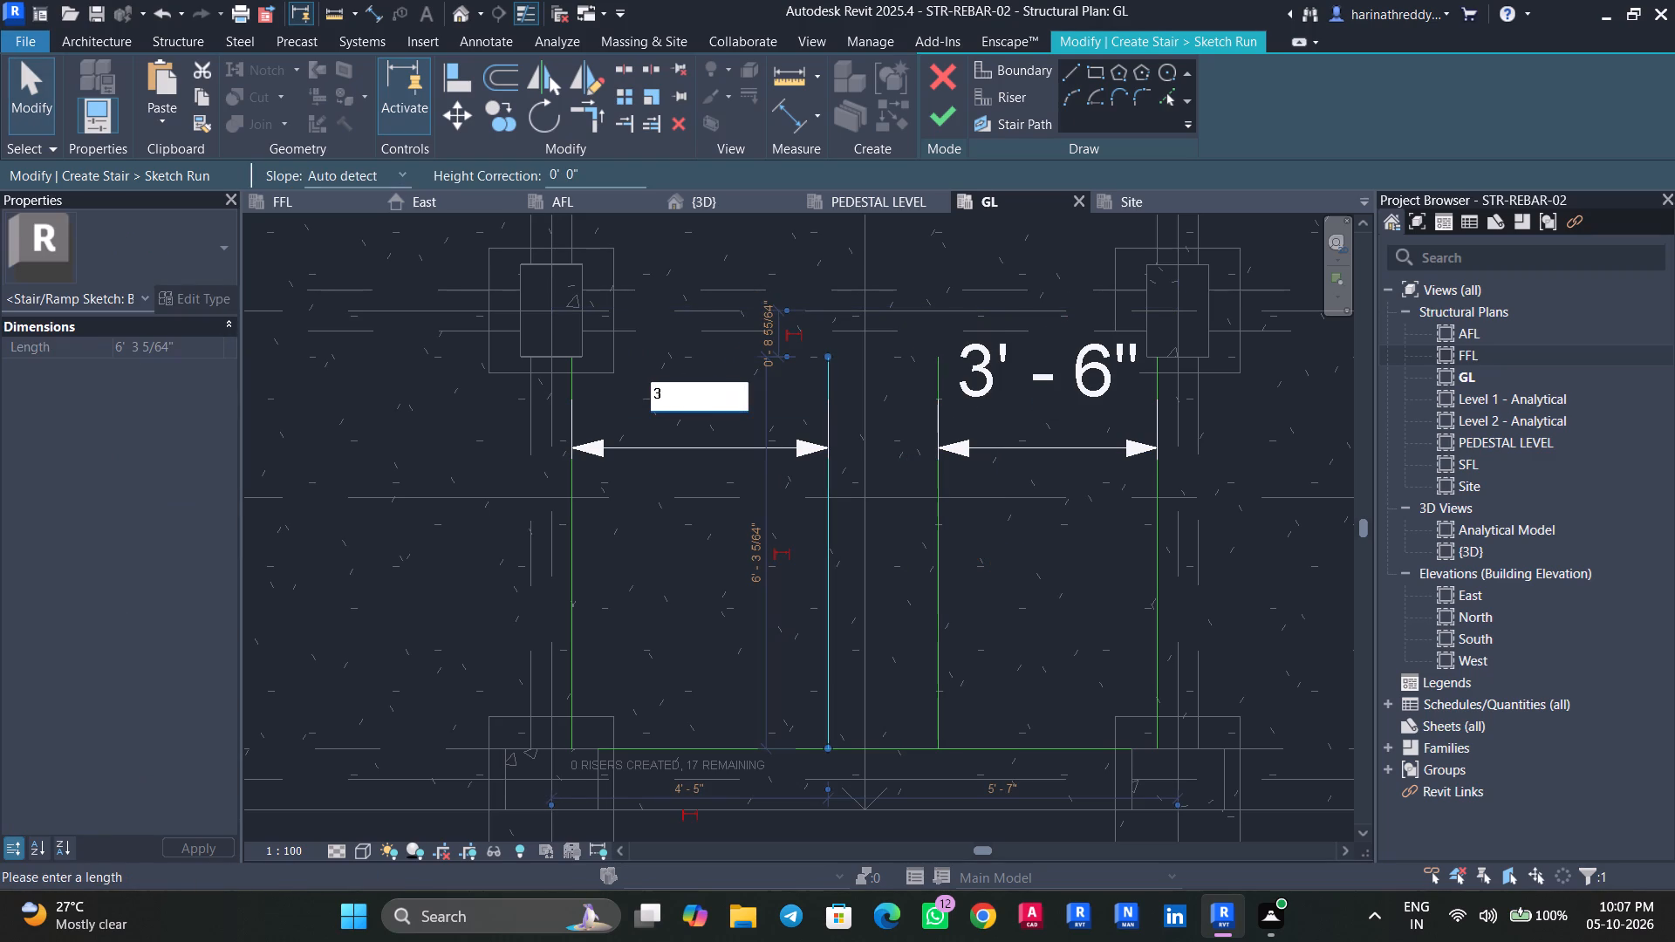
pyautogui.write('\'6"')
pyautogui.press('Return')
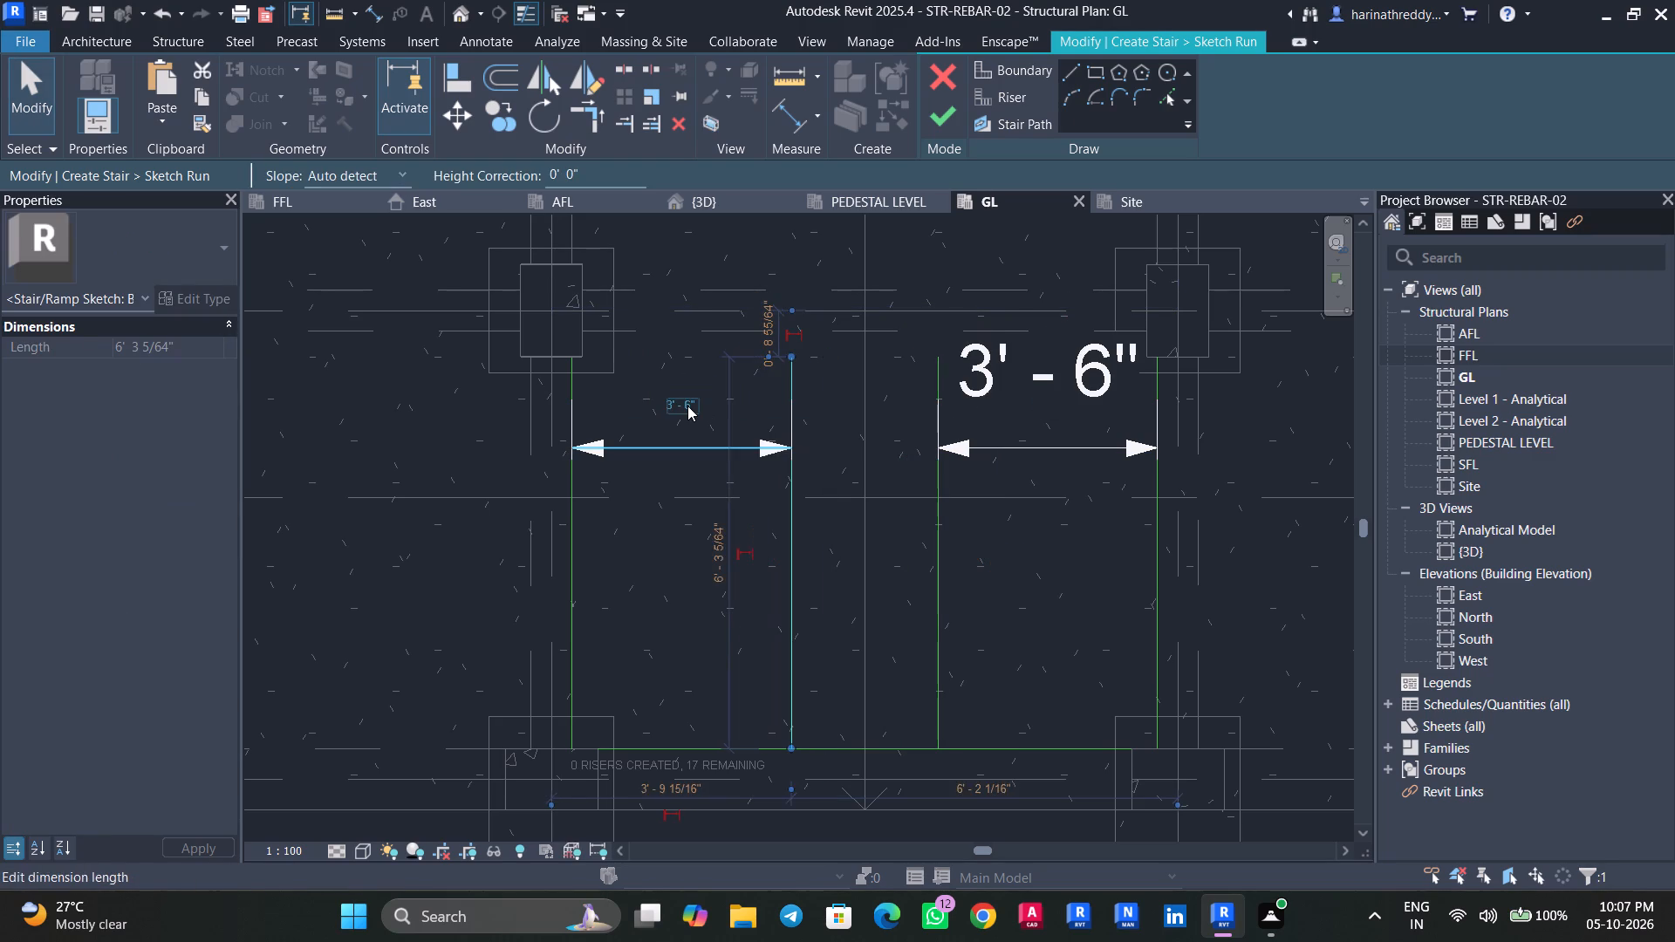
pyautogui.press('Escape')
pyautogui.press('Escape')
# Delete the two 3'-6" dimensions from the run sketch.
pyautogui.click(1018, 438)
pyautogui.click(1020, 446)
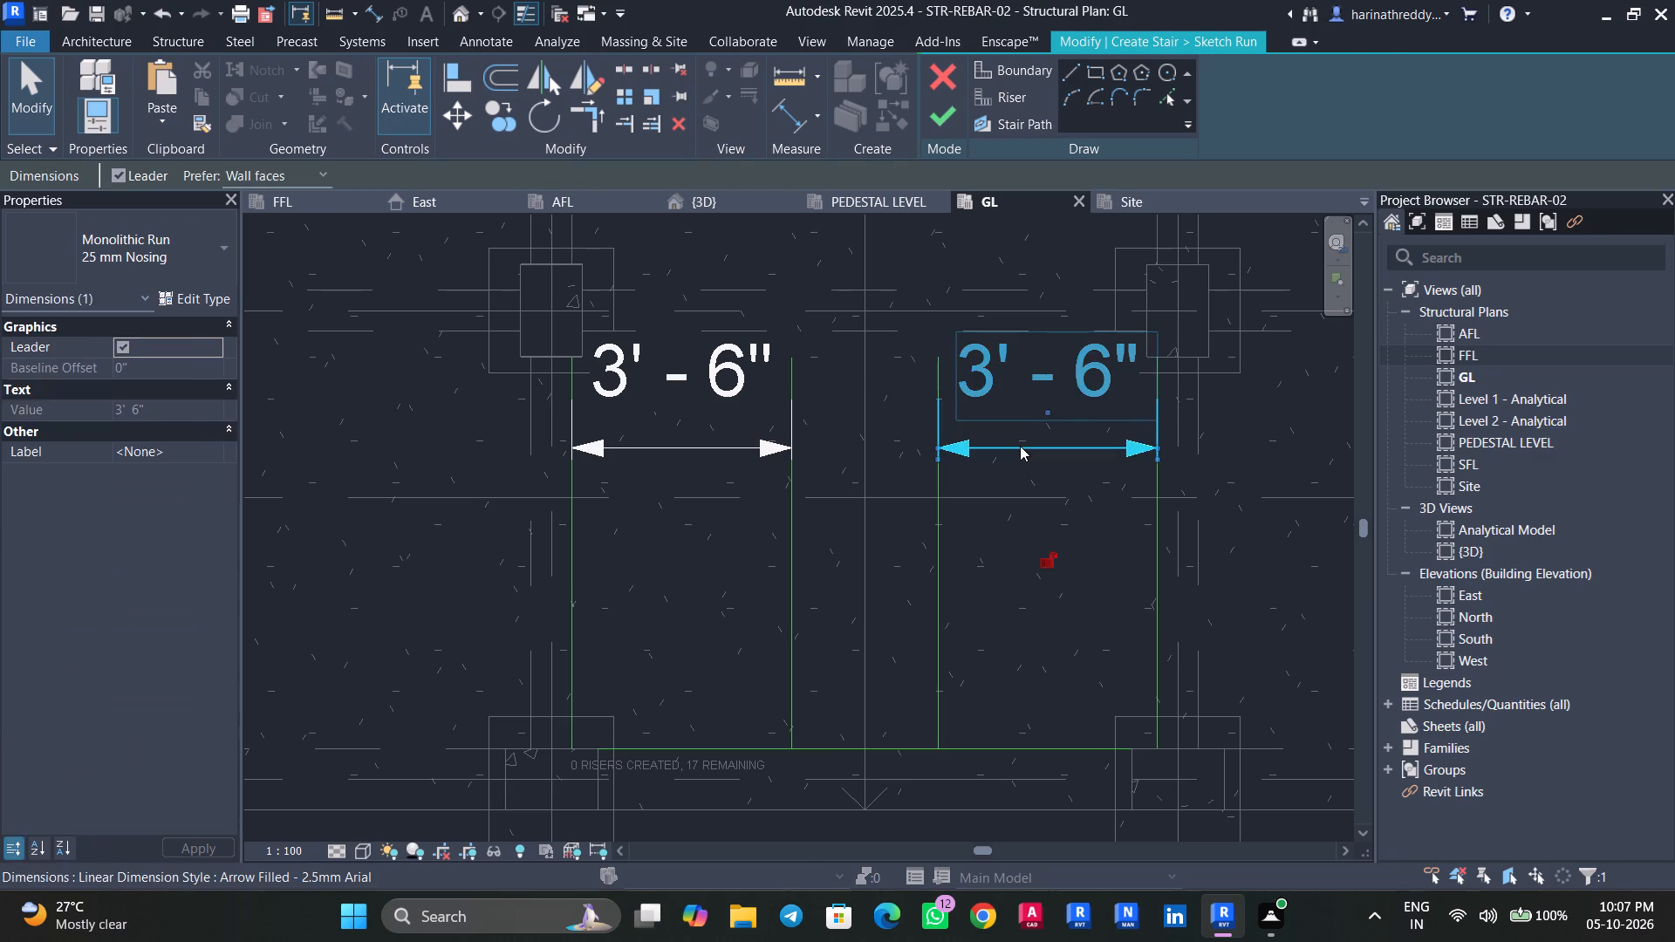
pyautogui.press('Delete')
pyautogui.click(713, 449)
pyautogui.press('Delete')
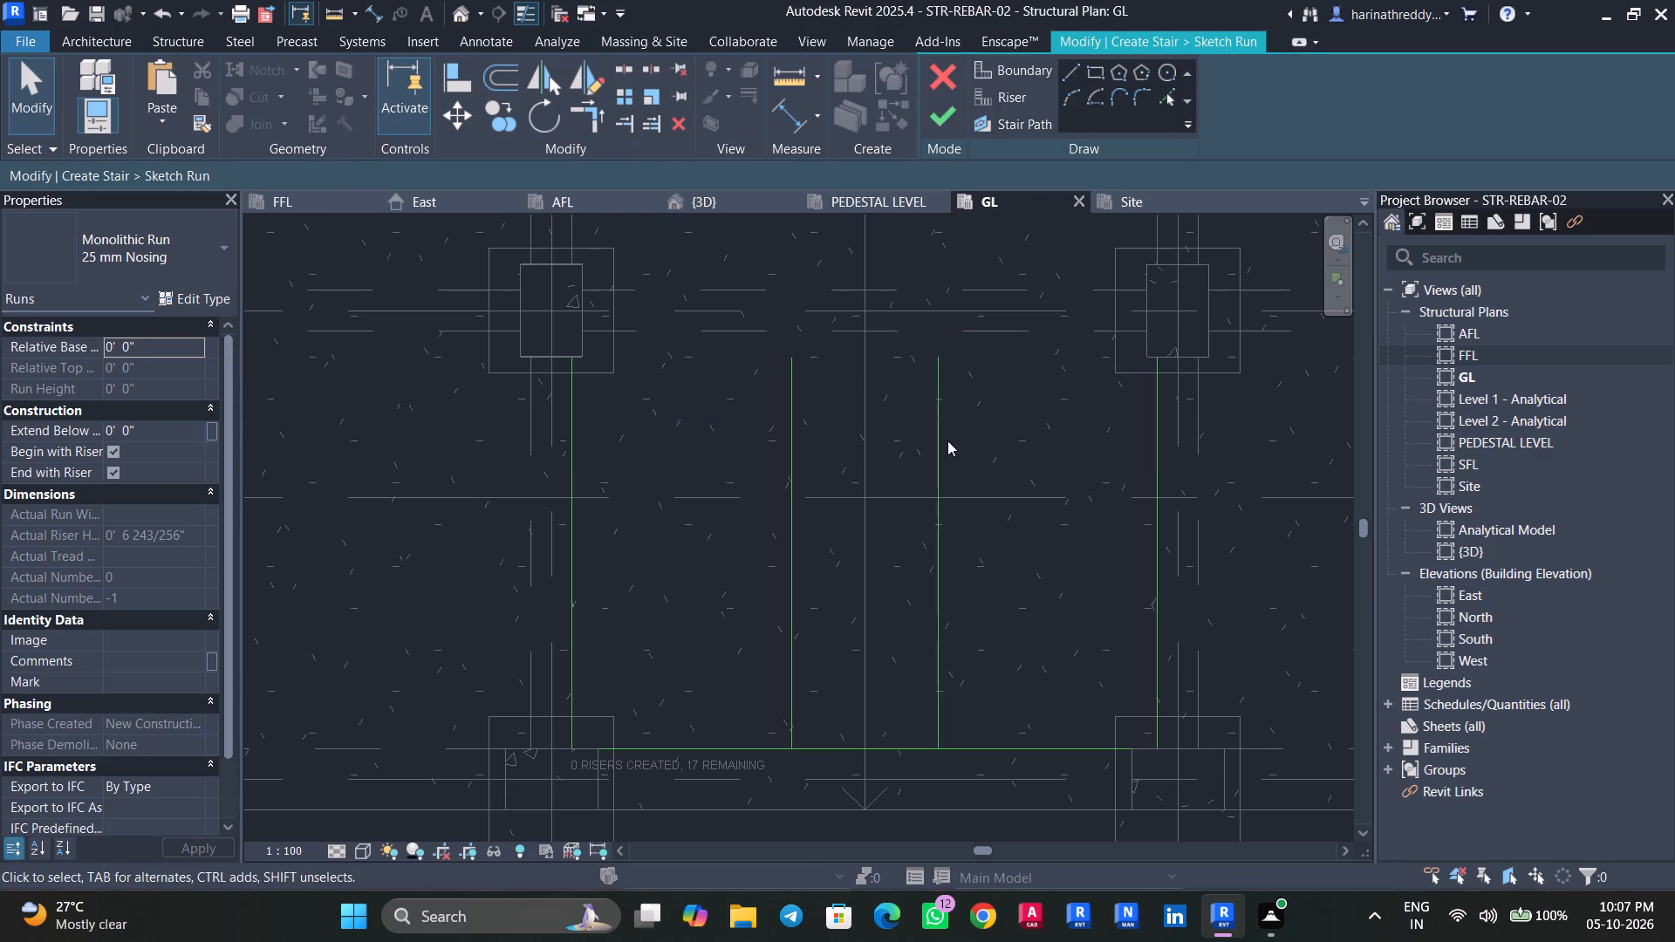
# Offset a copy of the south boundary line 3'-6" inward, across the stair bay.
pyautogui.click(495, 81)
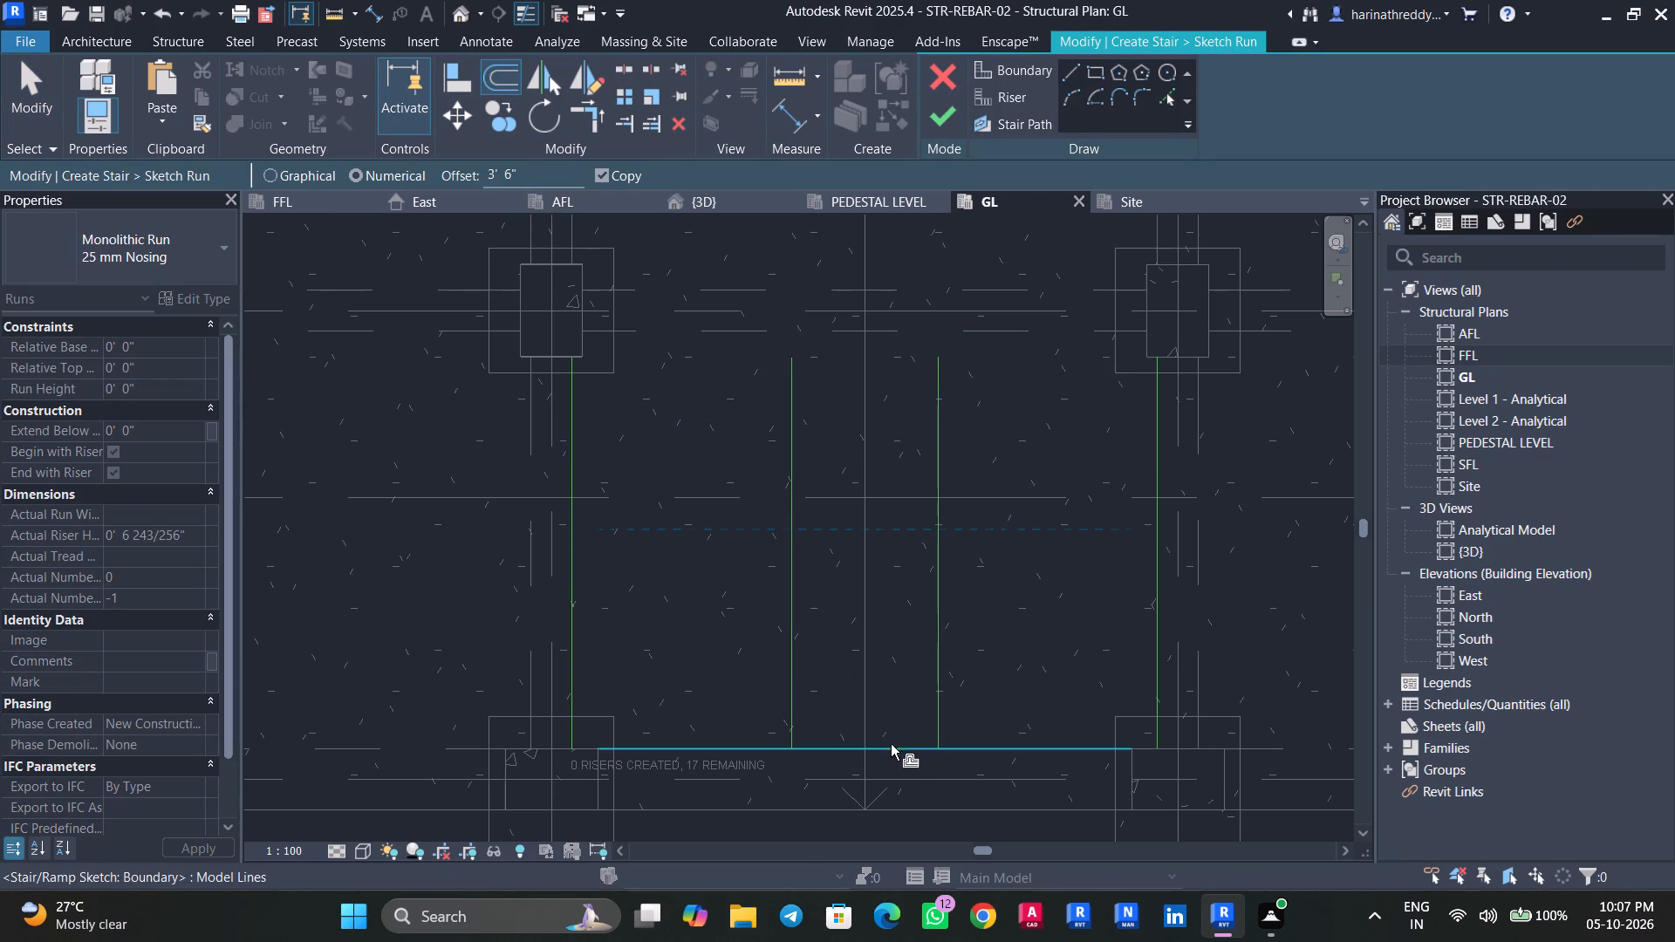
pyautogui.click(892, 745)
pyautogui.press('Escape')
pyautogui.press('Escape')
# Extend both ends of the offset cross line to meet the west and east boundary lines.
pyautogui.click(653, 525)
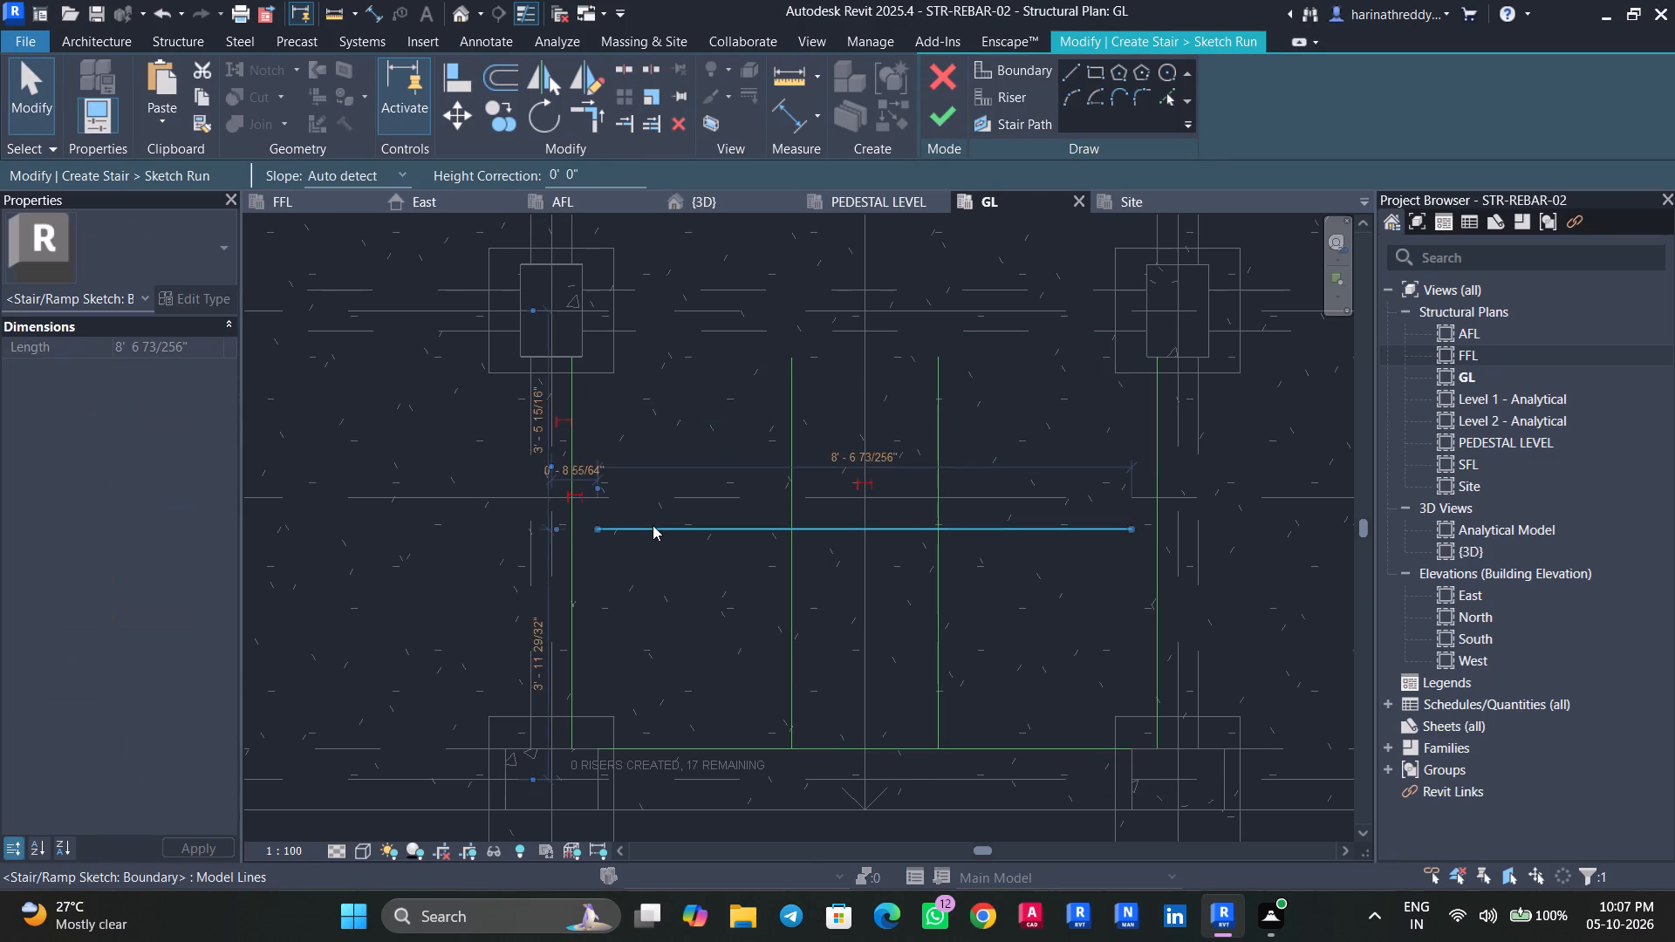
pyautogui.scroll(4, 653, 525)
pyautogui.moveTo(544, 537); pyautogui.dragTo(505, 532)
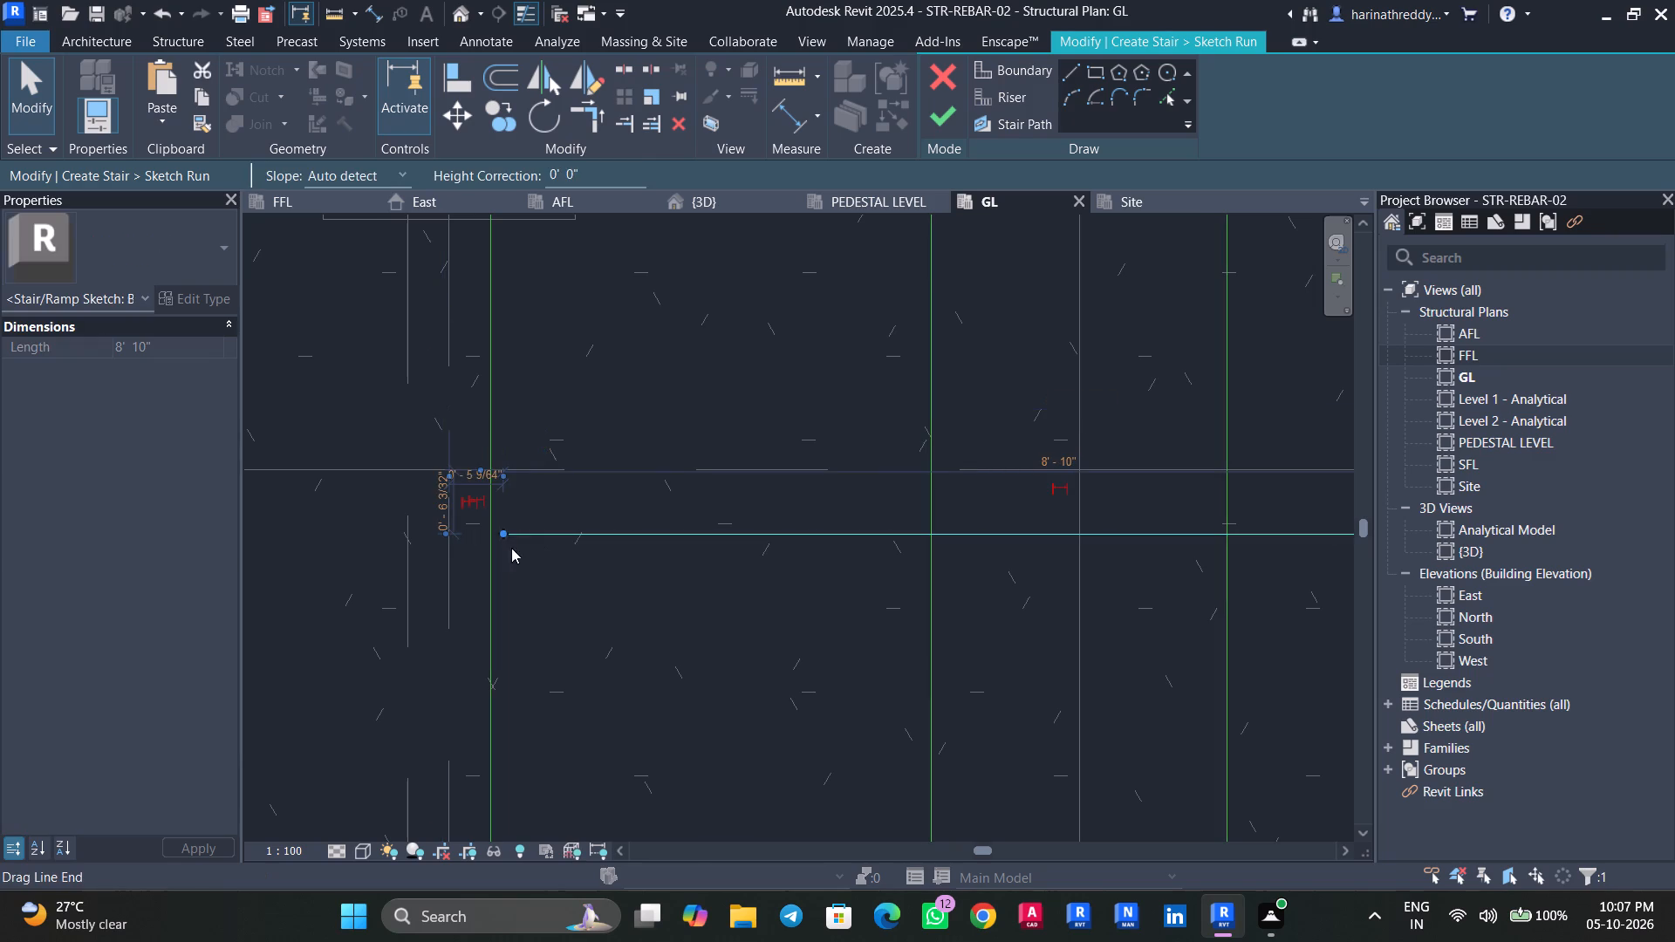
pyautogui.moveTo(502, 531); pyautogui.dragTo(489, 529)
pyautogui.press('Escape')
pyautogui.scroll(-10, 571, 597)
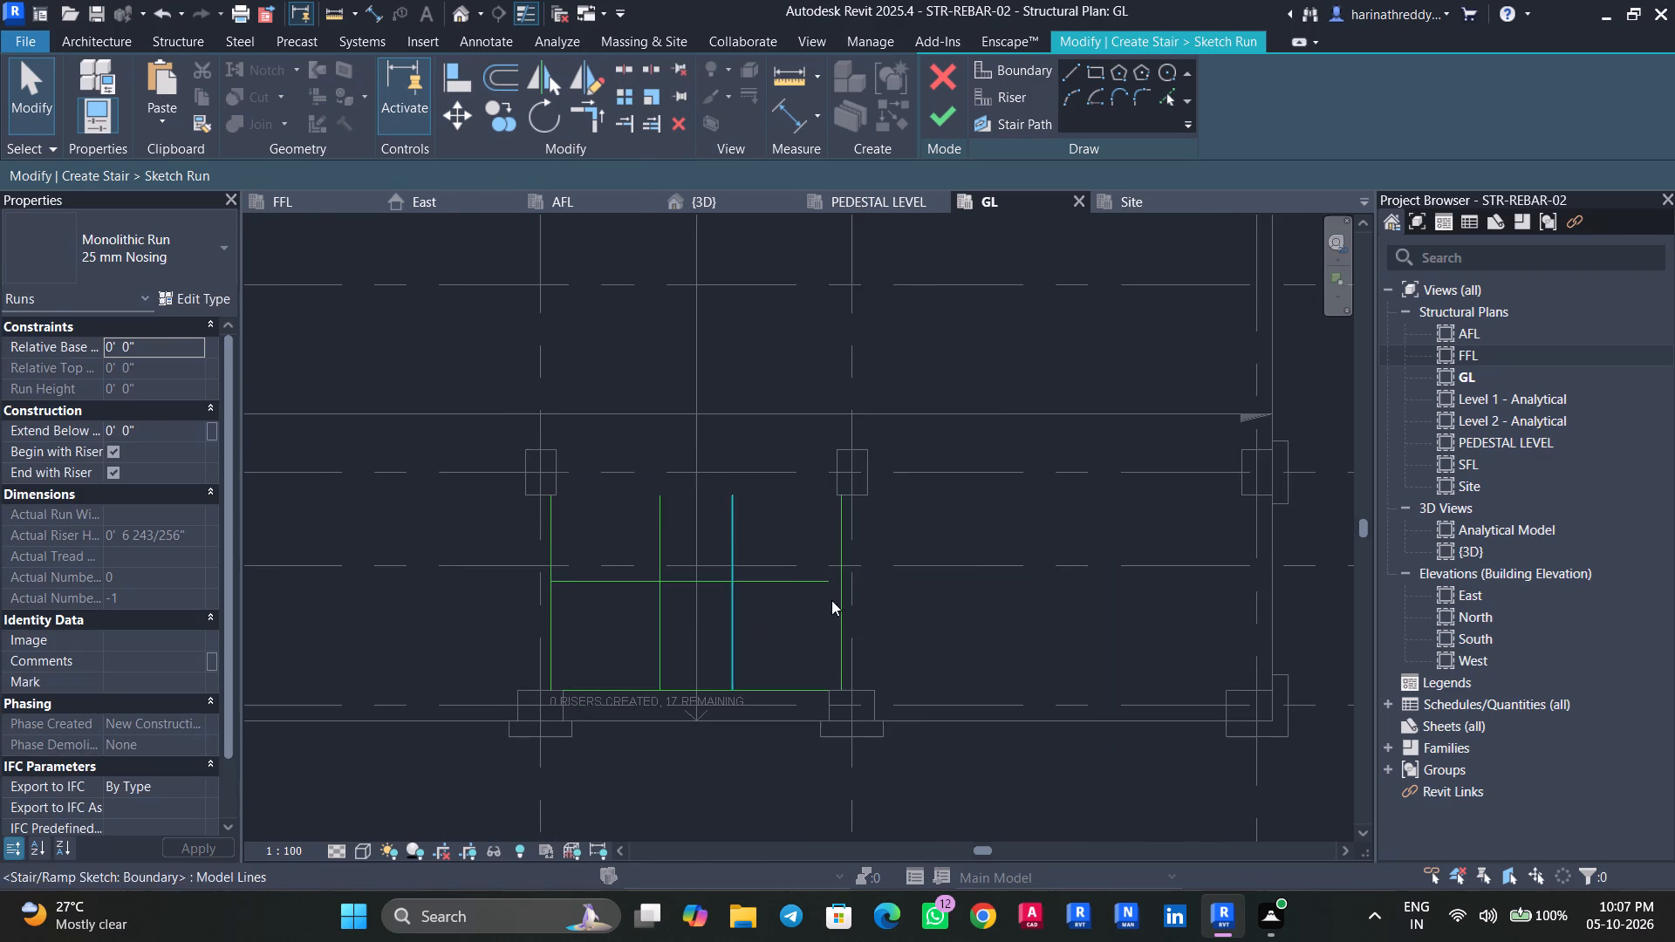
pyautogui.click(821, 581)
pyautogui.scroll(-1, 821, 581)
pyautogui.scroll(5, 821, 581)
pyautogui.moveTo(833, 577); pyautogui.dragTo(851, 580)
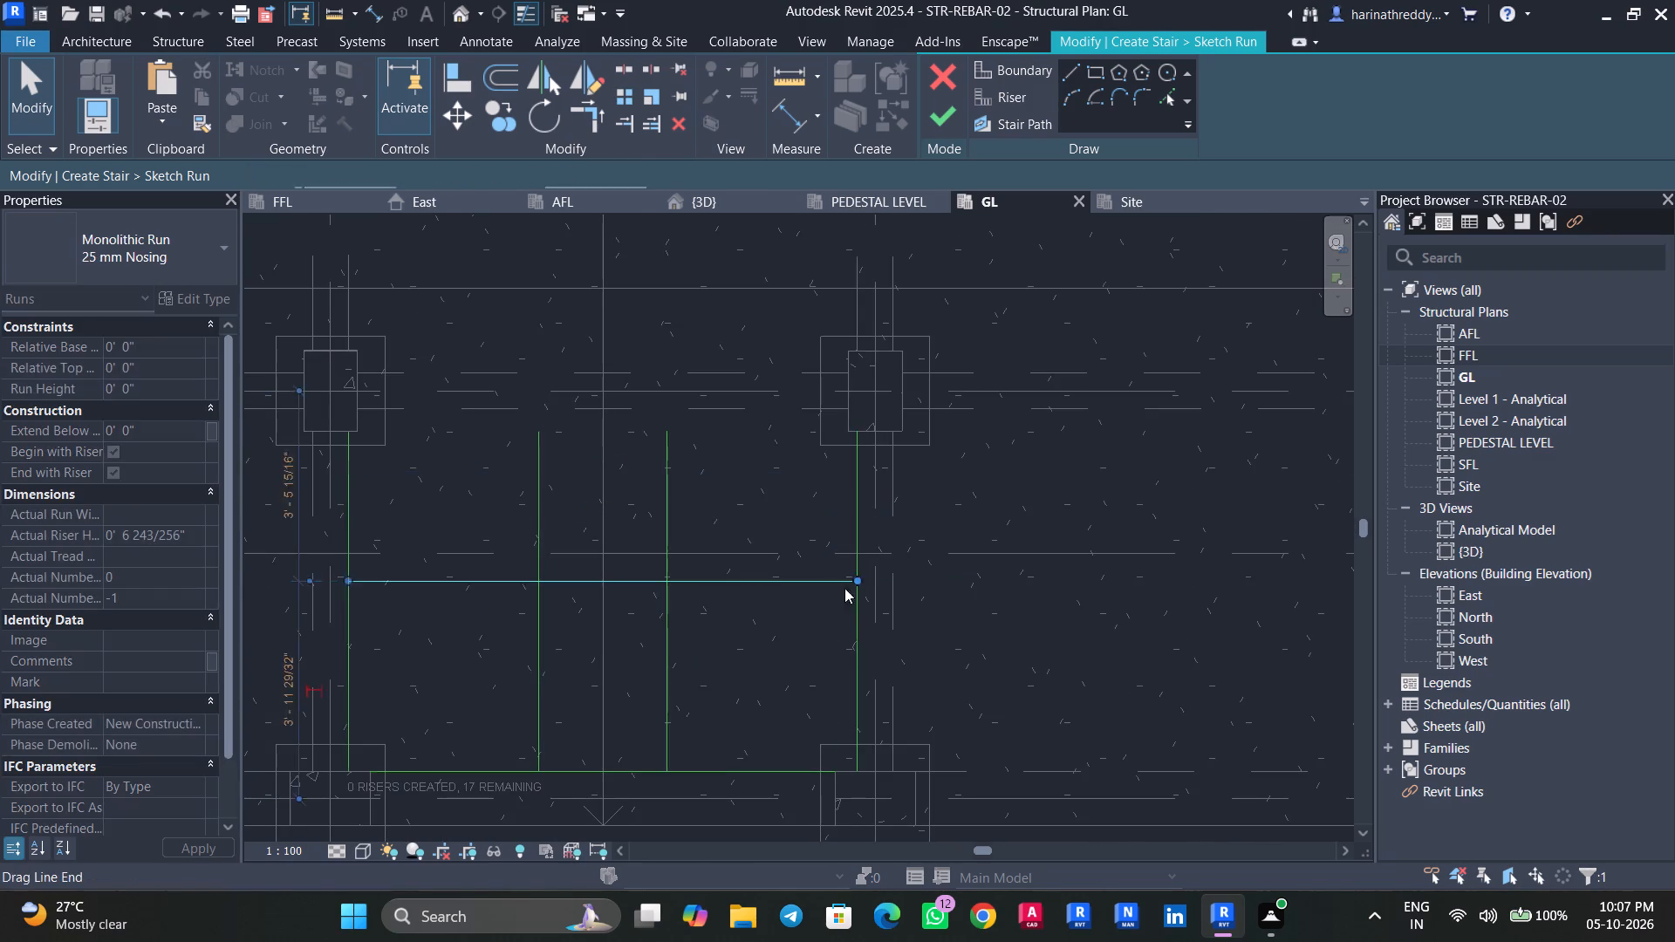
pyautogui.press('Escape')
# Move the cross line south, about 2'-8" from the south boundary line.
pyautogui.moveTo(749, 641); pyautogui.dragTo(935, 583, button='middle')
pyautogui.click(926, 523)
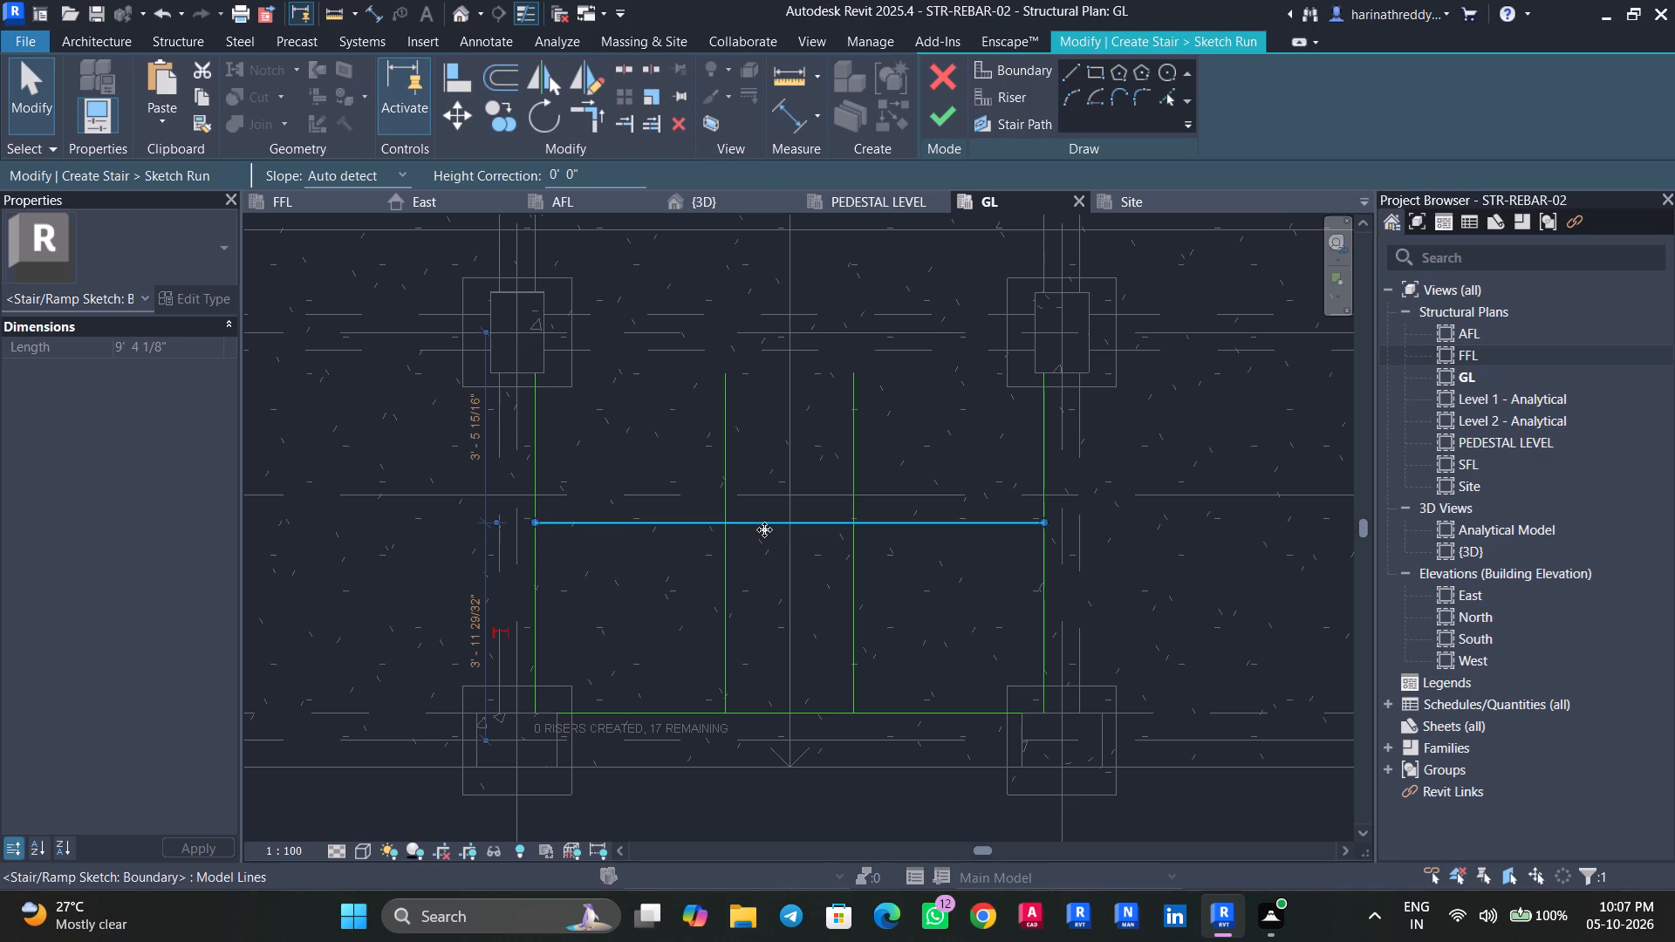
pyautogui.moveTo(767, 524); pyautogui.dragTo(765, 571)
pyautogui.press('Escape')
pyautogui.press('Escape')
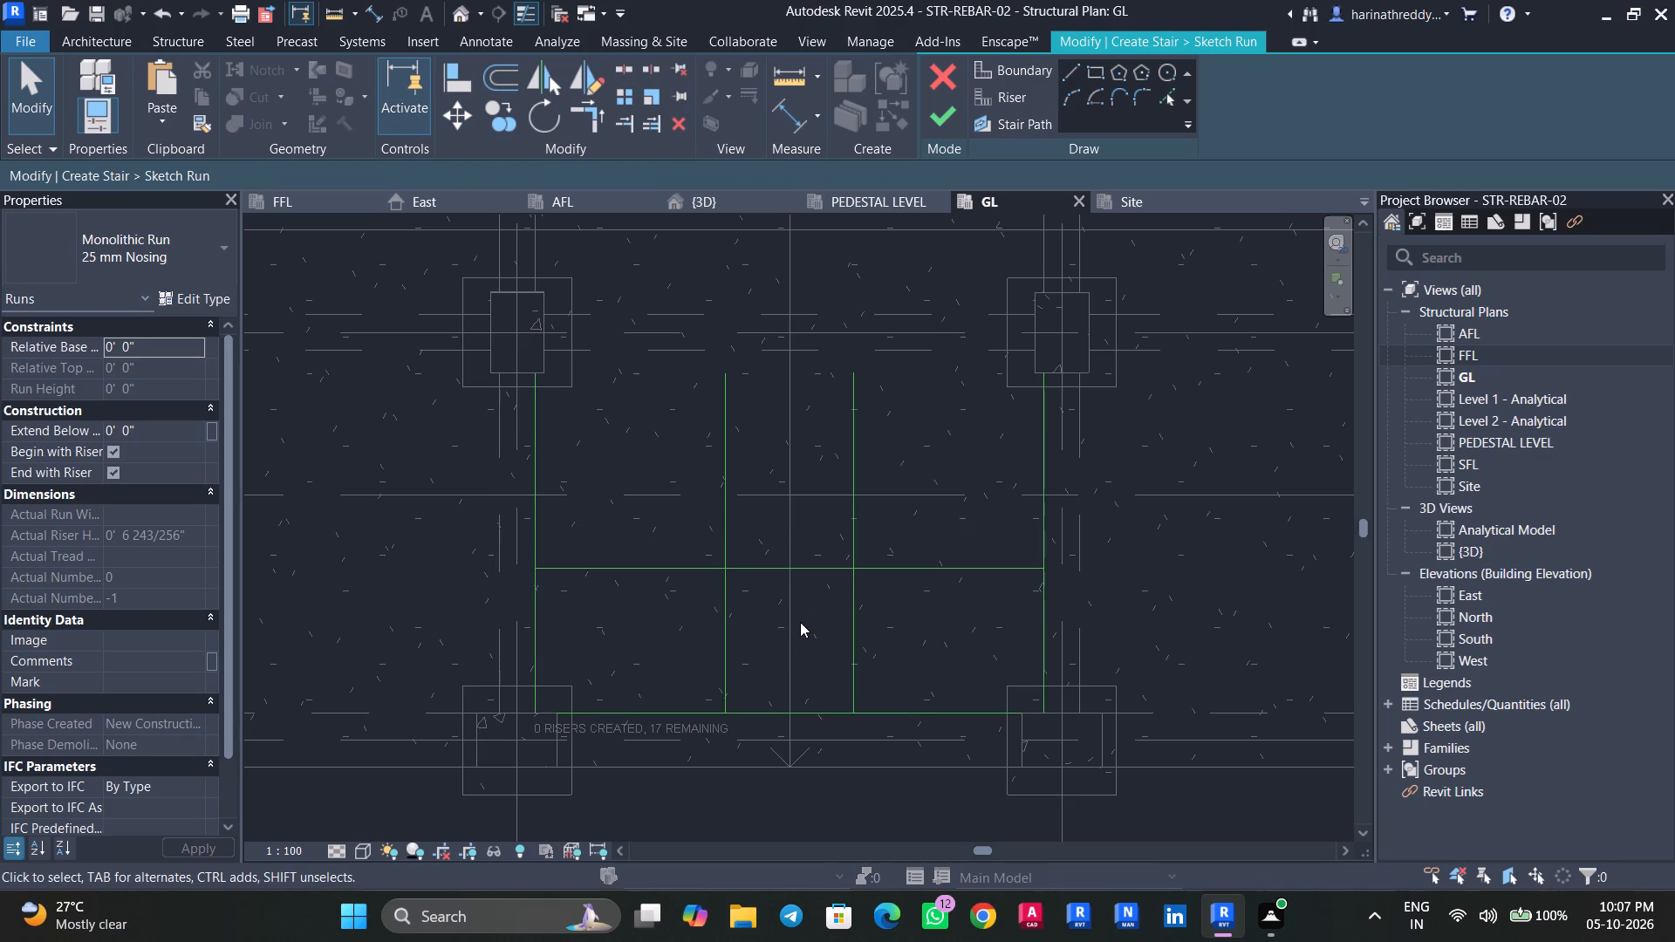
# Dimension the distance between the south boundary line and the cross line, placing the dimension east of the bay.
pyautogui.write('DI')
pyautogui.click(759, 706)
pyautogui.click(735, 574)
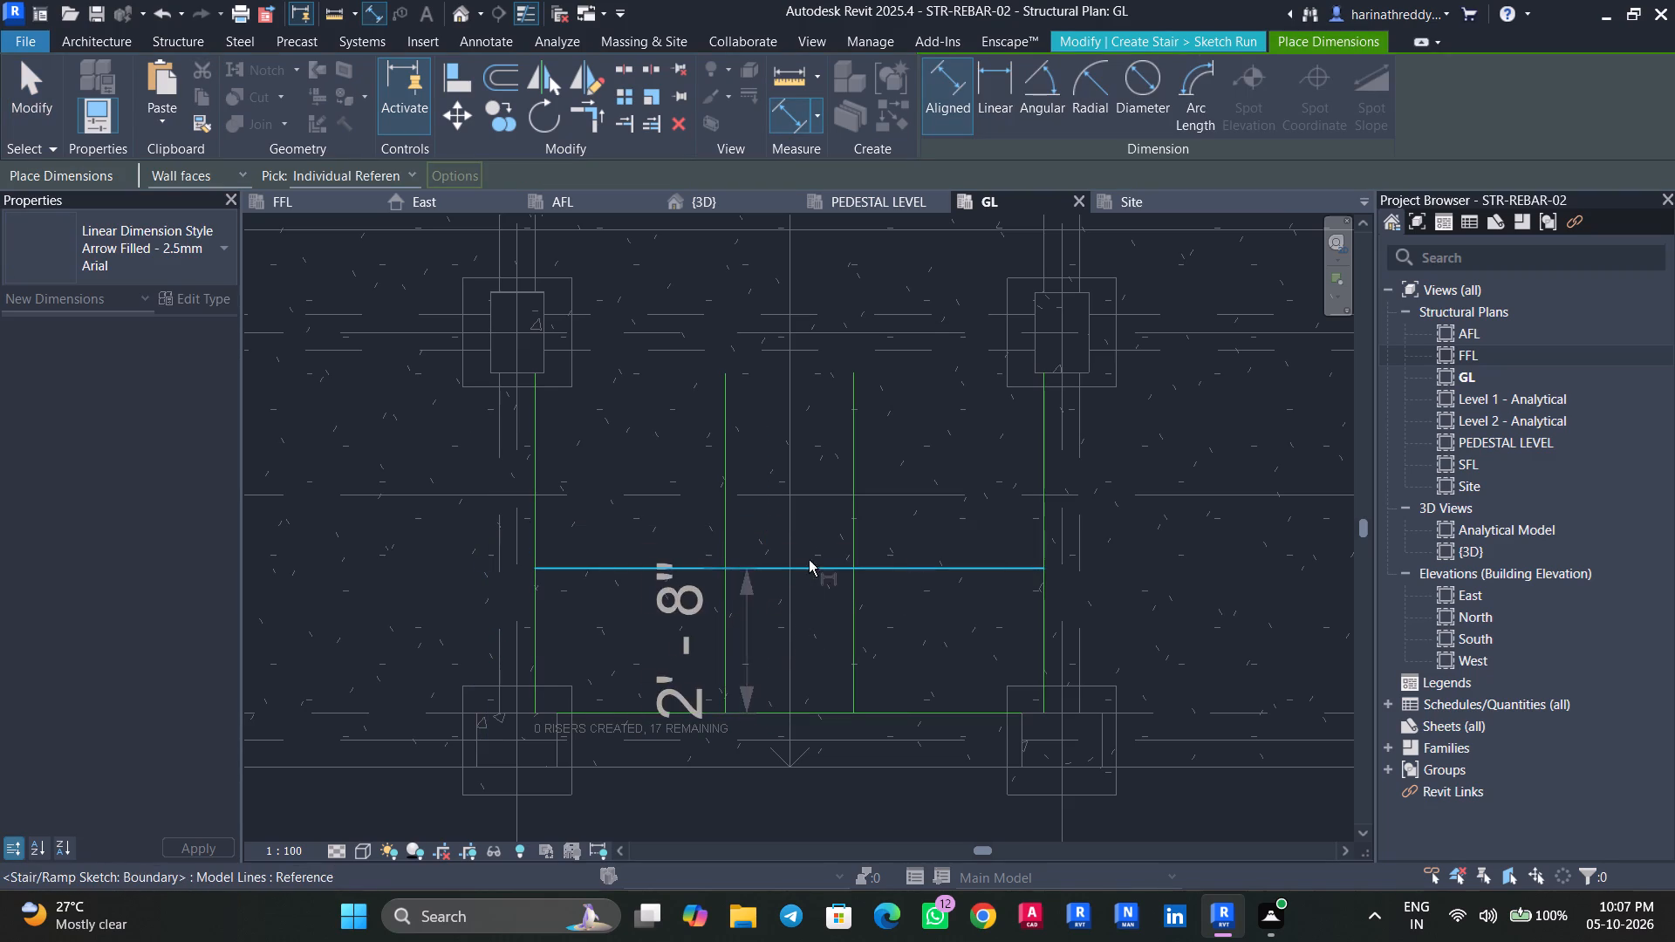
pyautogui.click(1184, 518)
pyautogui.press('Escape')
pyautogui.press('Escape')
pyautogui.click(938, 563)
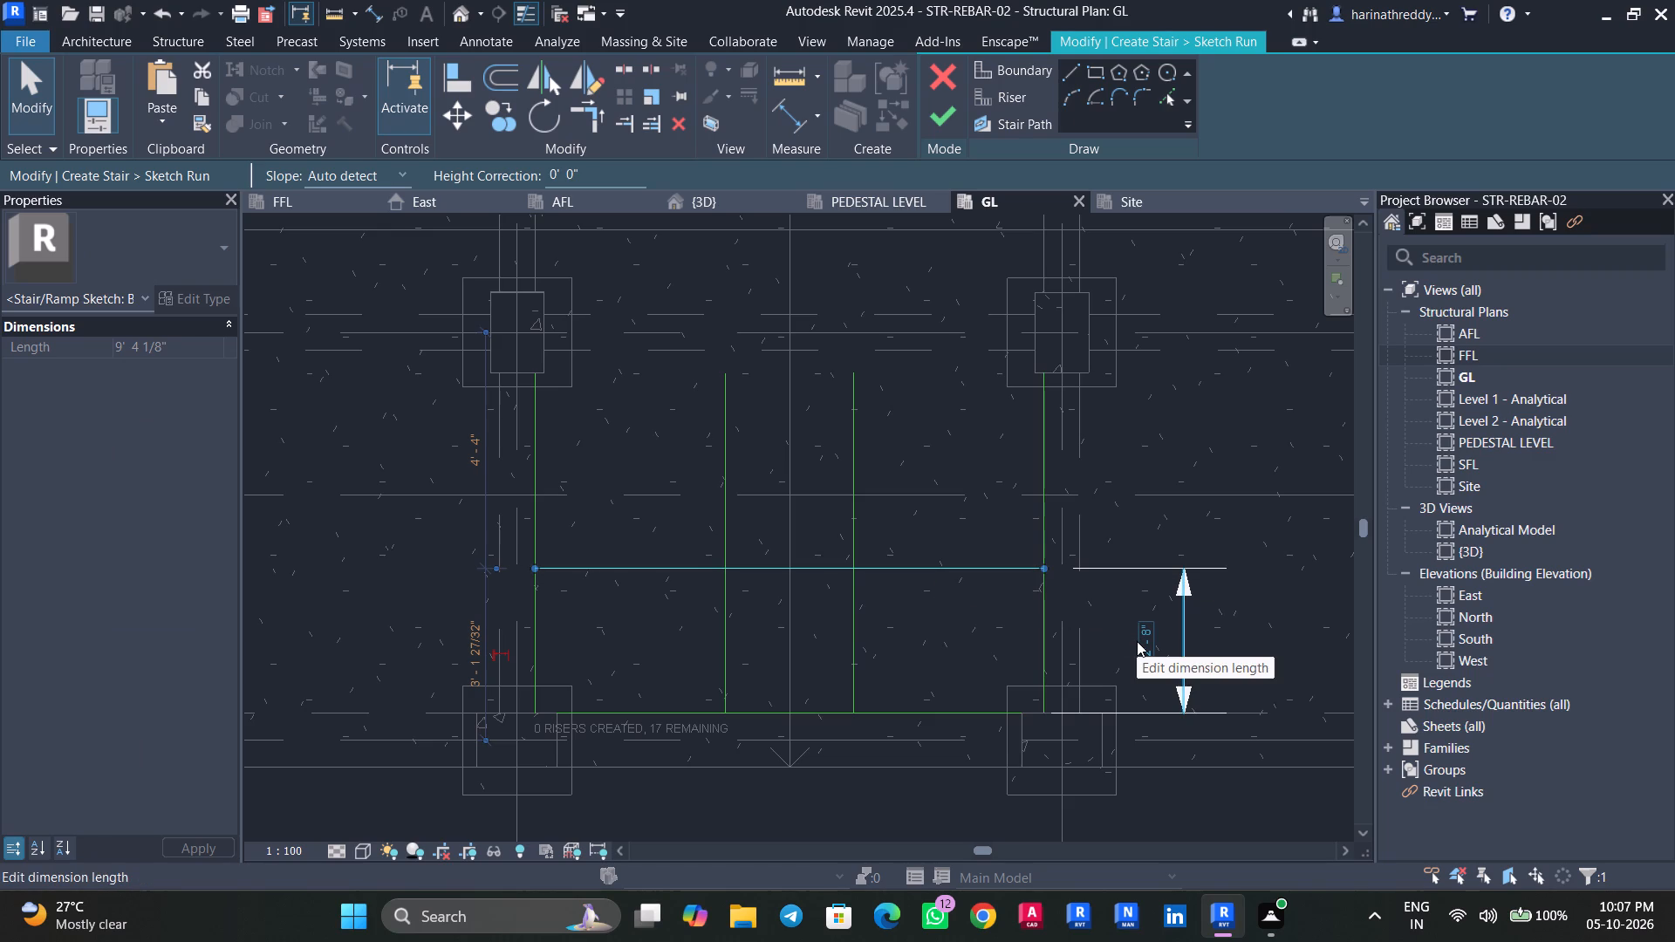
pyautogui.press('Escape')
pyautogui.press('Escape')
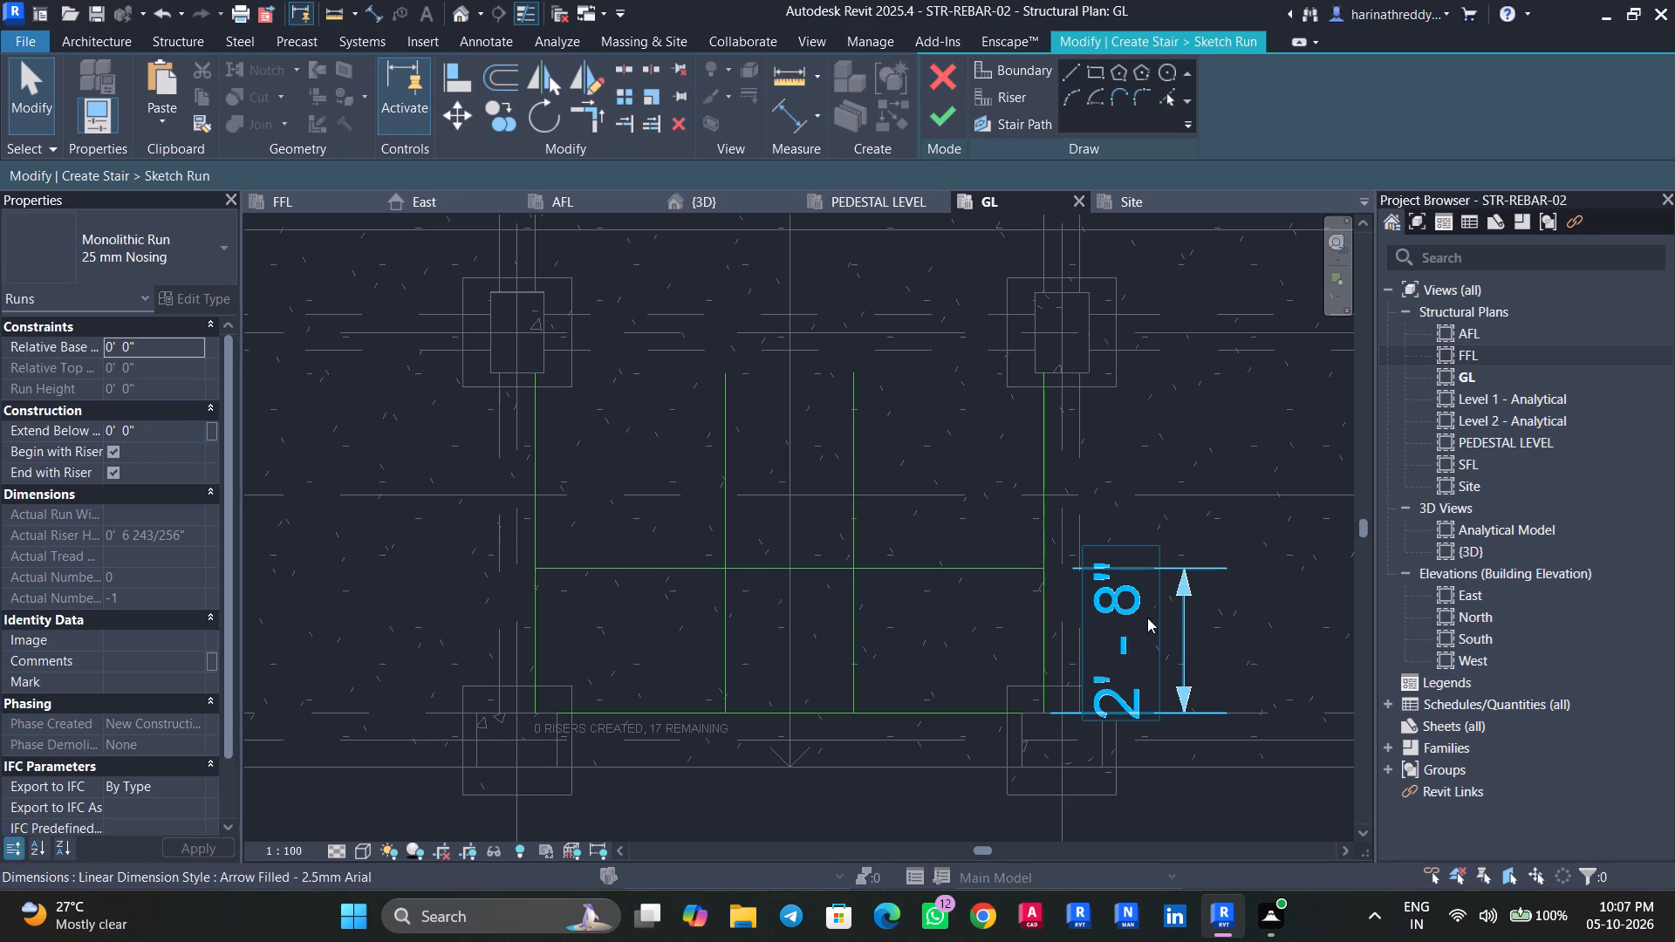
# Delete the dimension between the south boundary line and the cross line, east of the bay.
pyautogui.click(1181, 637)
pyautogui.press('Delete')
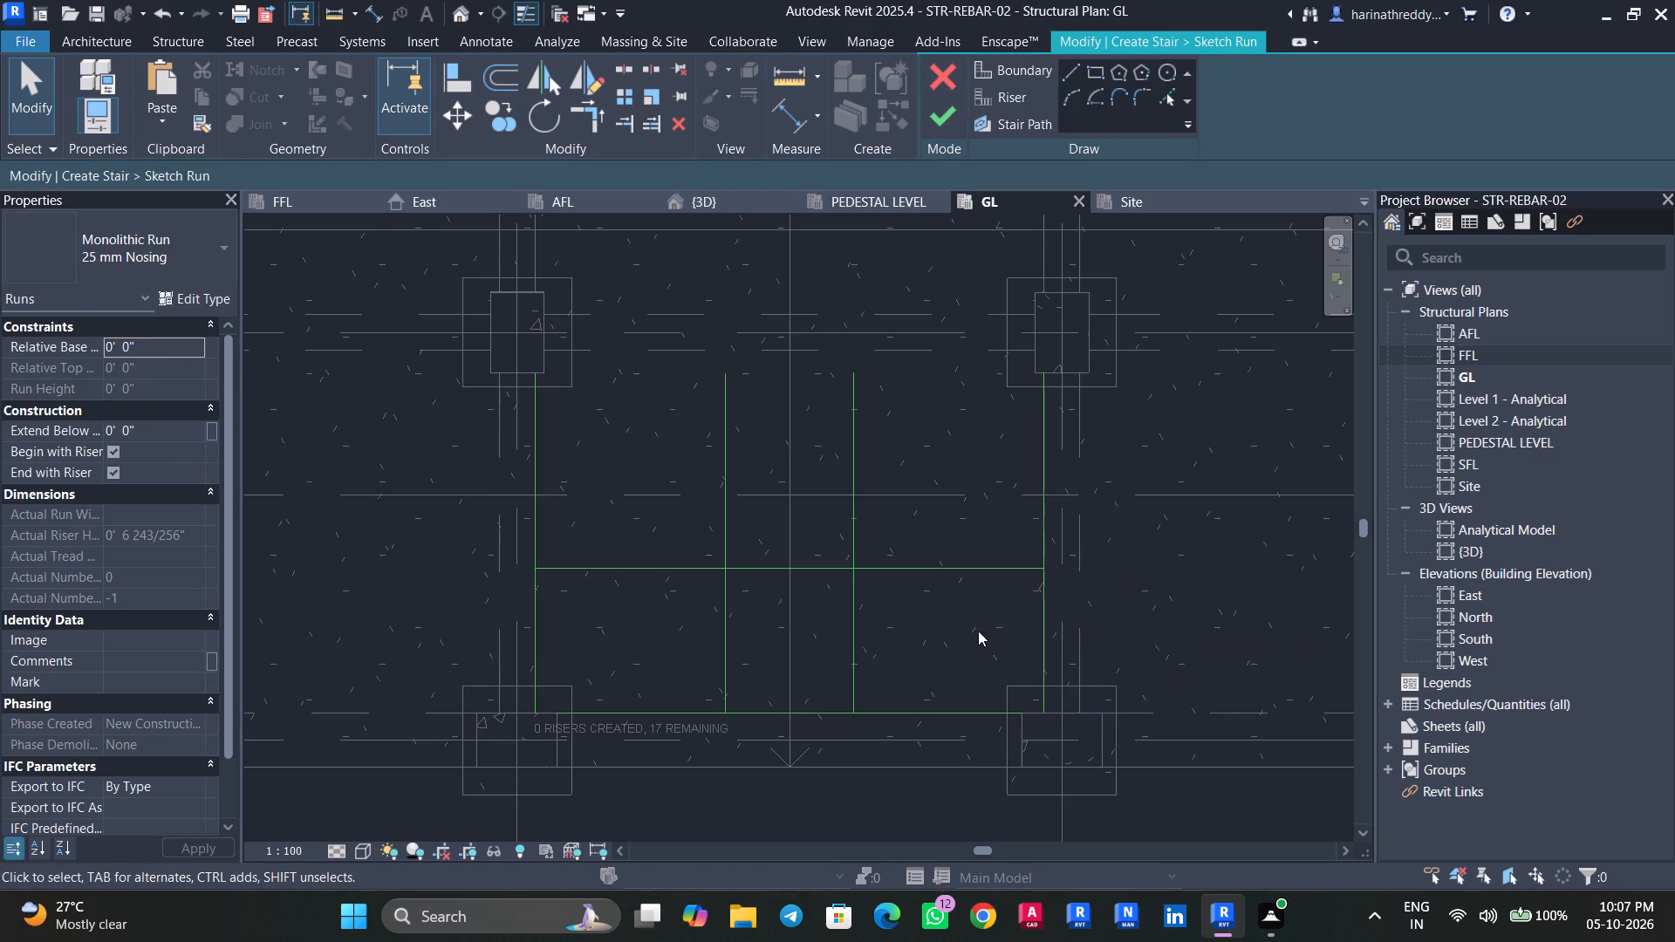
# Trim the boundary lines into corners, joining the outer lines at the south and forming a U-shaped inner edge between the two flights.
pyautogui.write('TR')
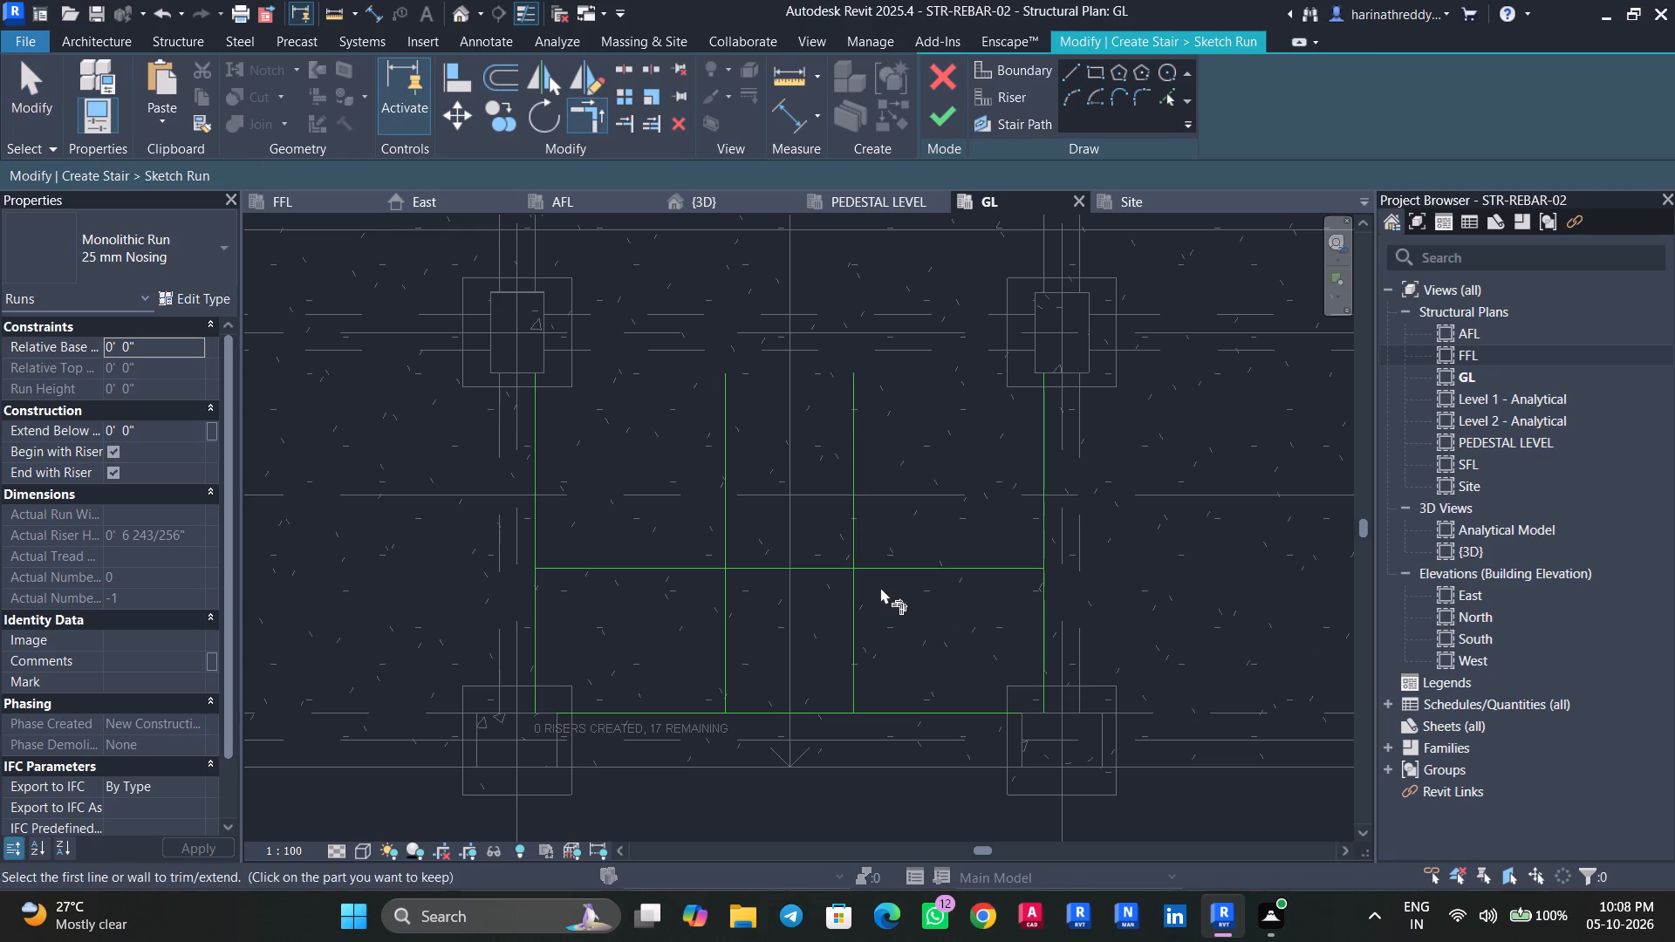
pyautogui.click(1038, 659)
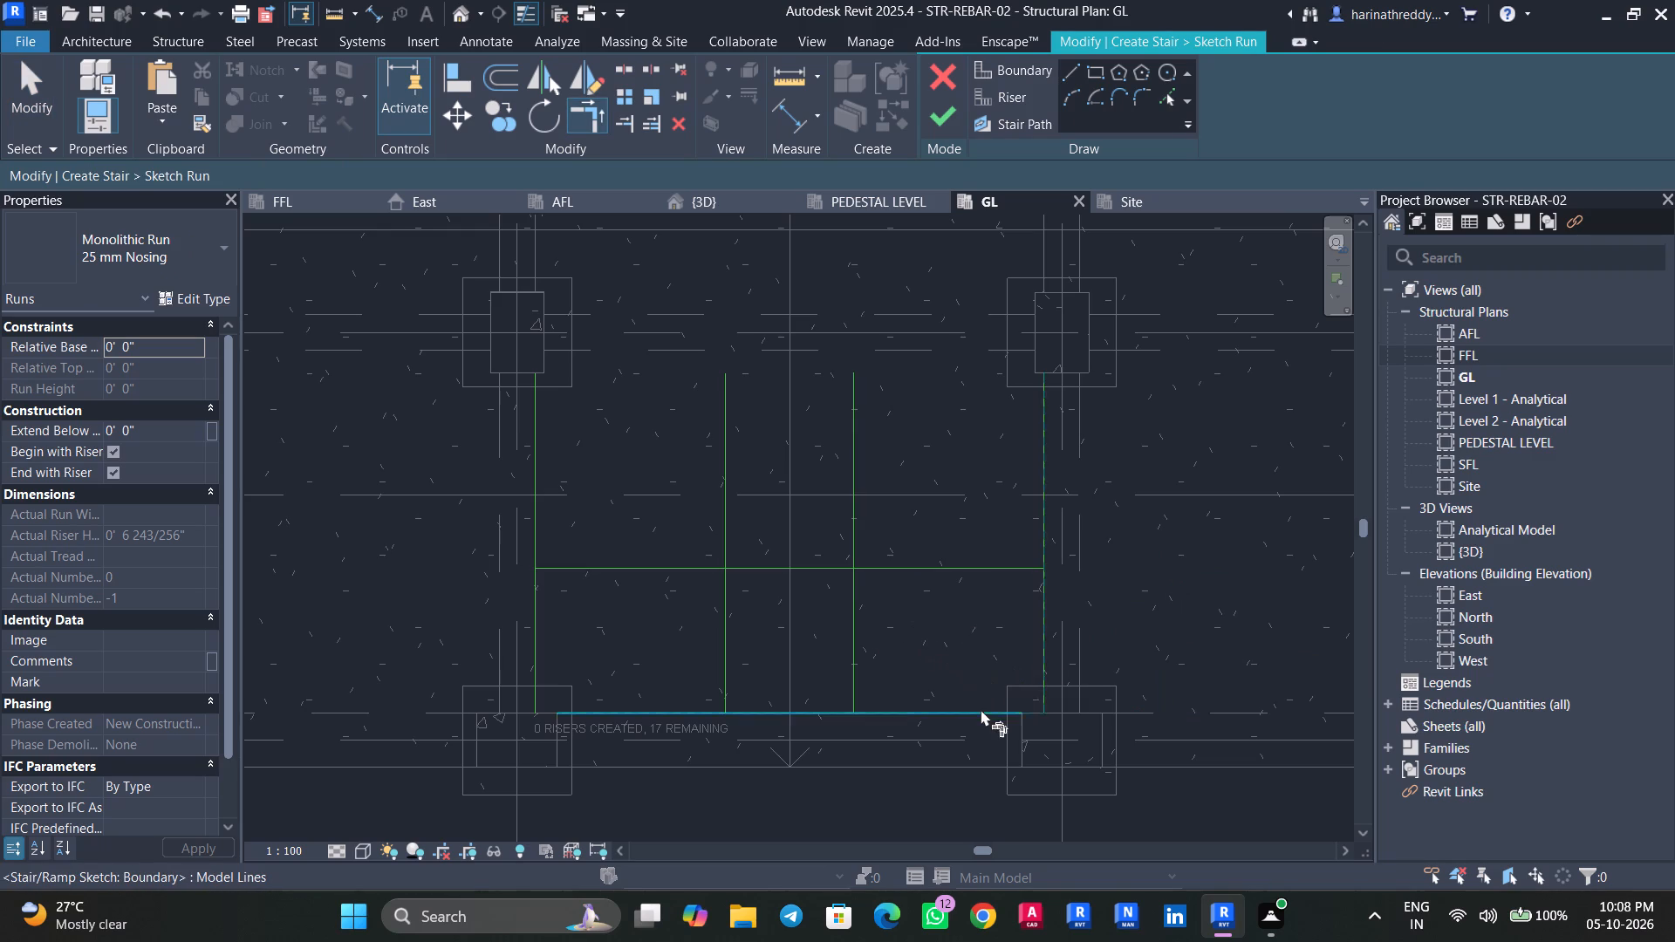
pyautogui.click(981, 709)
pyautogui.click(656, 710)
pyautogui.click(530, 672)
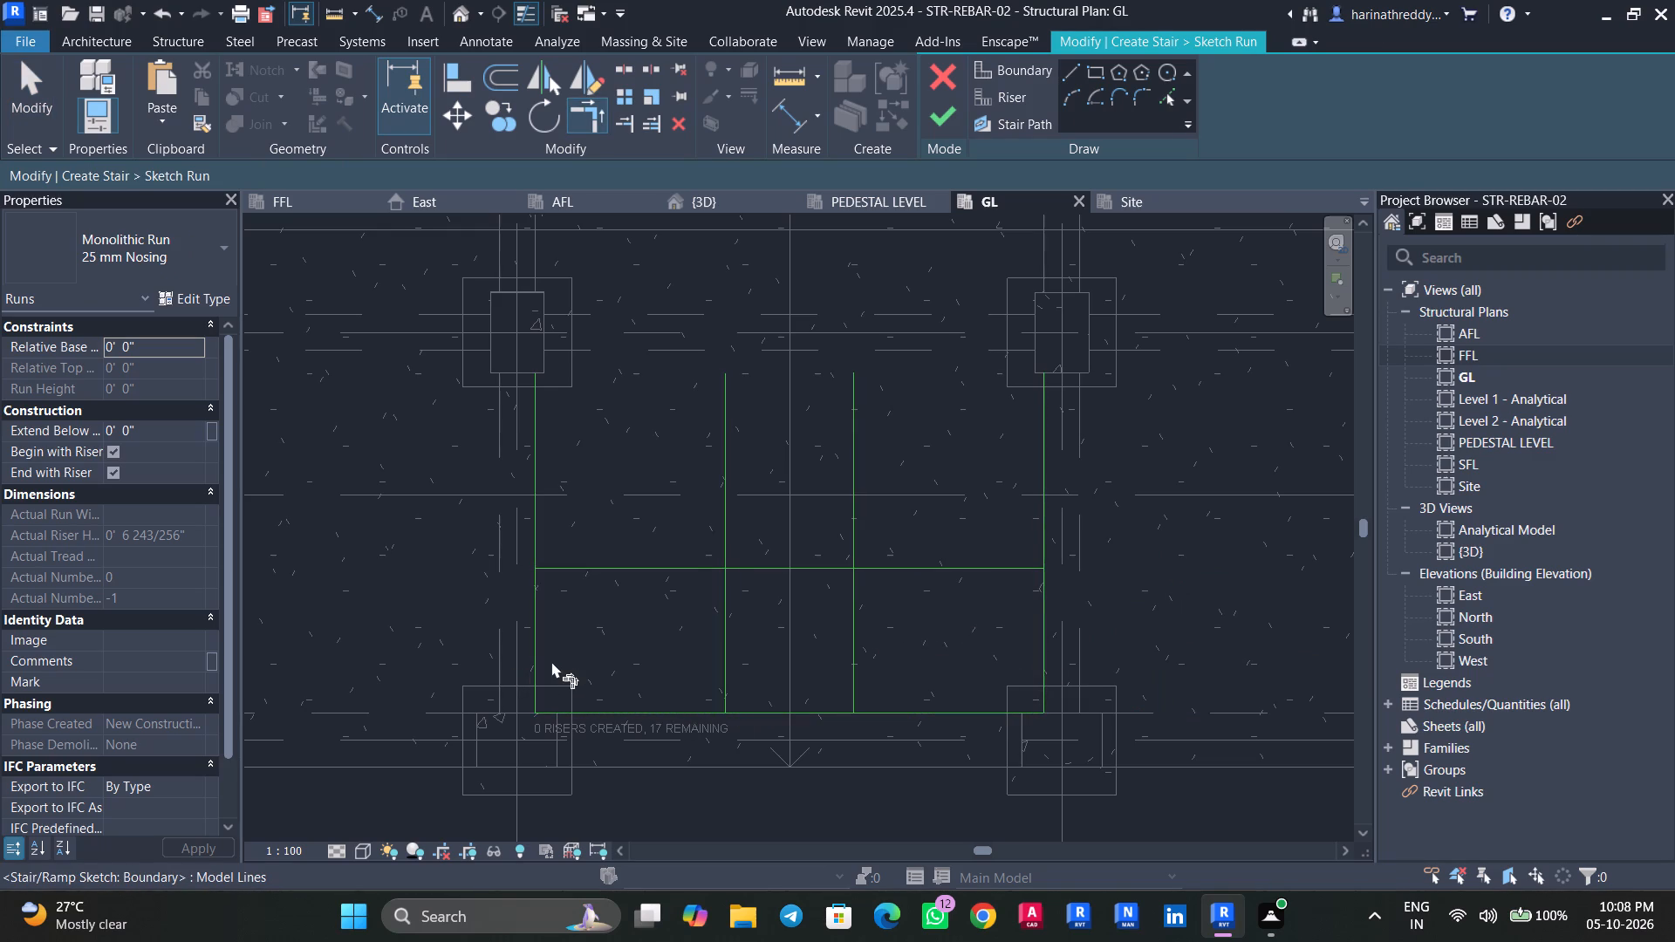
pyautogui.click(728, 521)
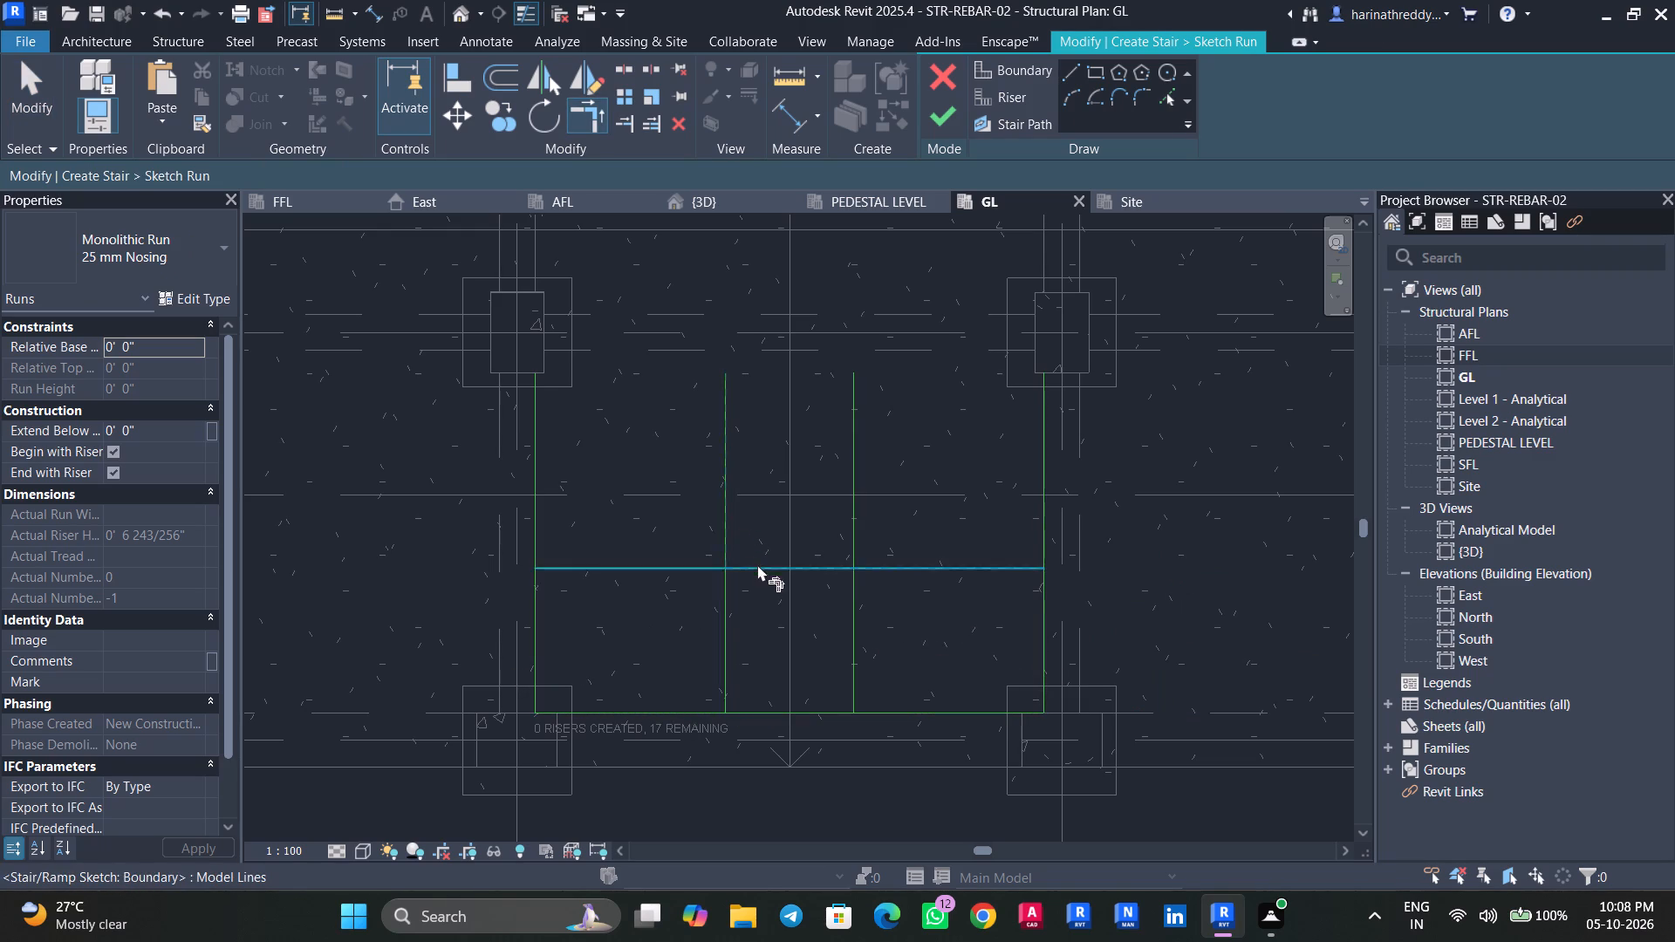
pyautogui.click(757, 564)
pyautogui.click(855, 522)
pyautogui.click(807, 560)
pyautogui.press('Escape')
pyautogui.press('Escape')
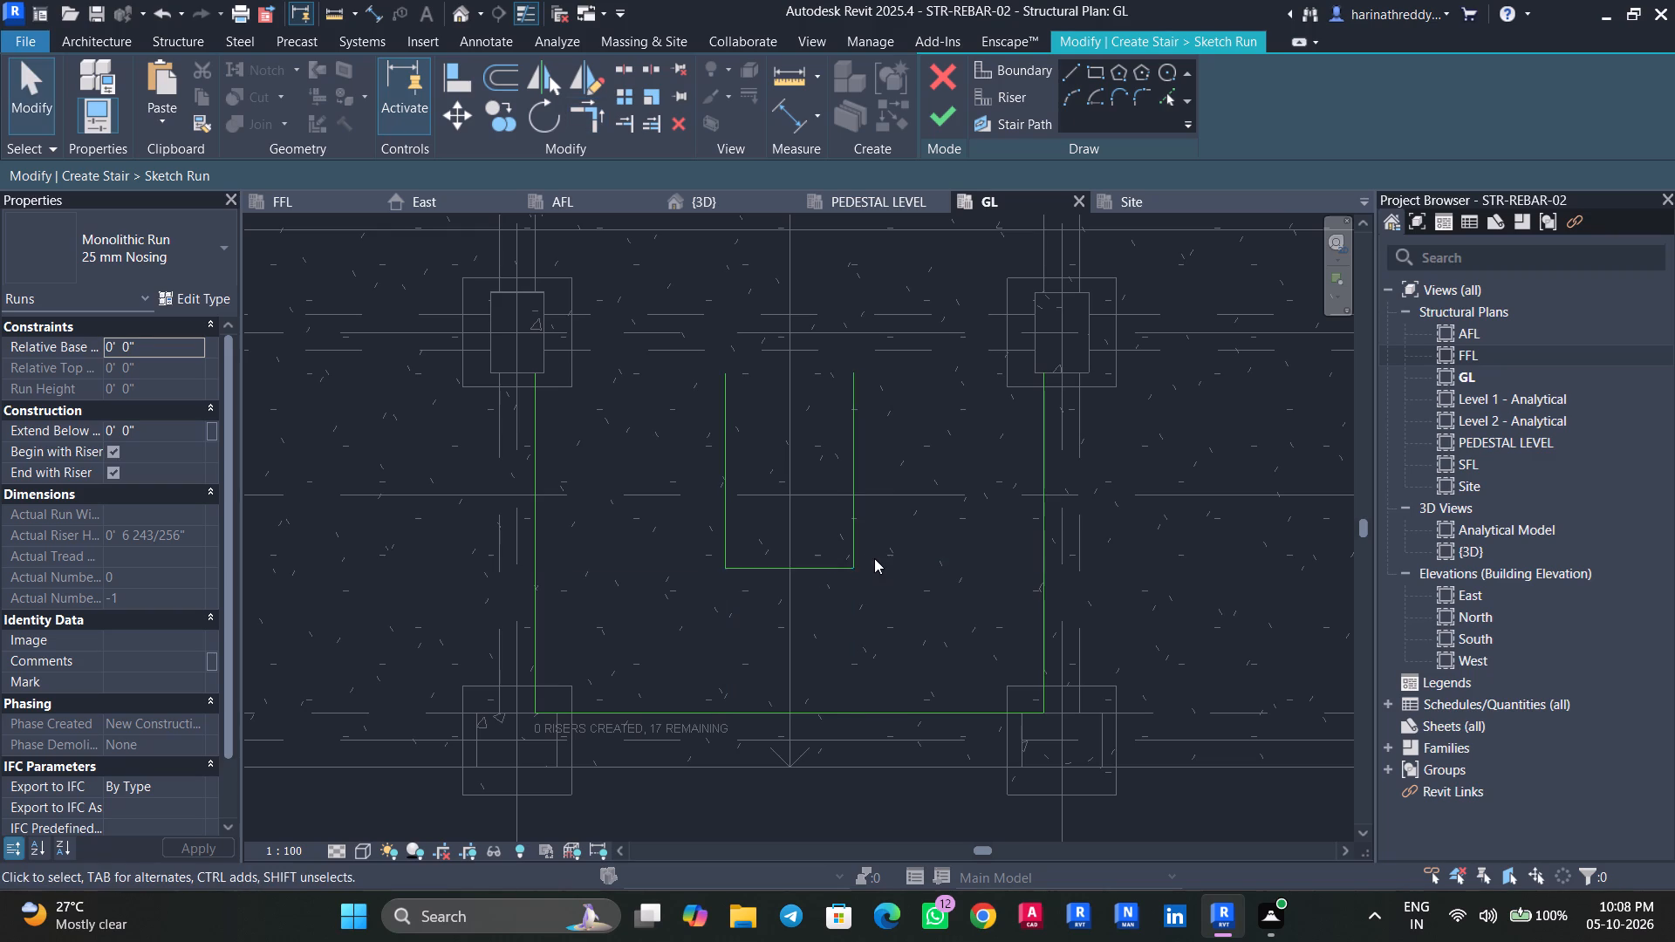
# Sketch a 3'-6" riser line across the north end of the east flight.
pyautogui.scroll(3, 870, 558)
pyautogui.click(1018, 100)
pyautogui.click(844, 280)
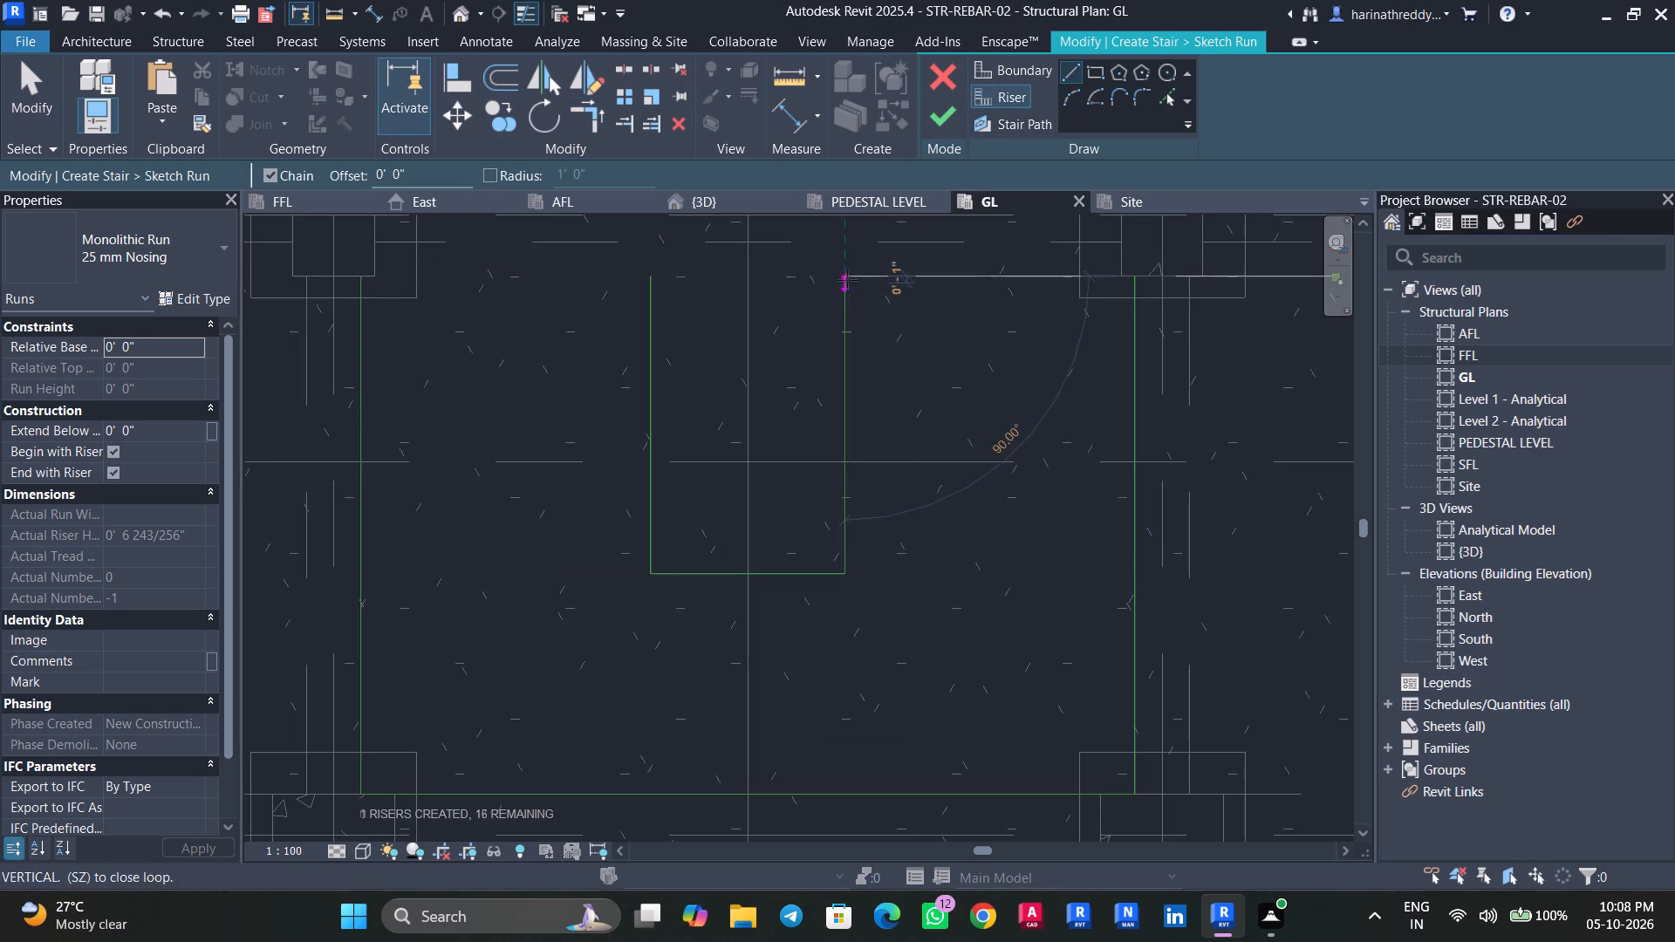
pyautogui.click(1138, 277)
pyautogui.press('Escape')
pyautogui.press('Escape')
pyautogui.scroll(-4, 991, 365)
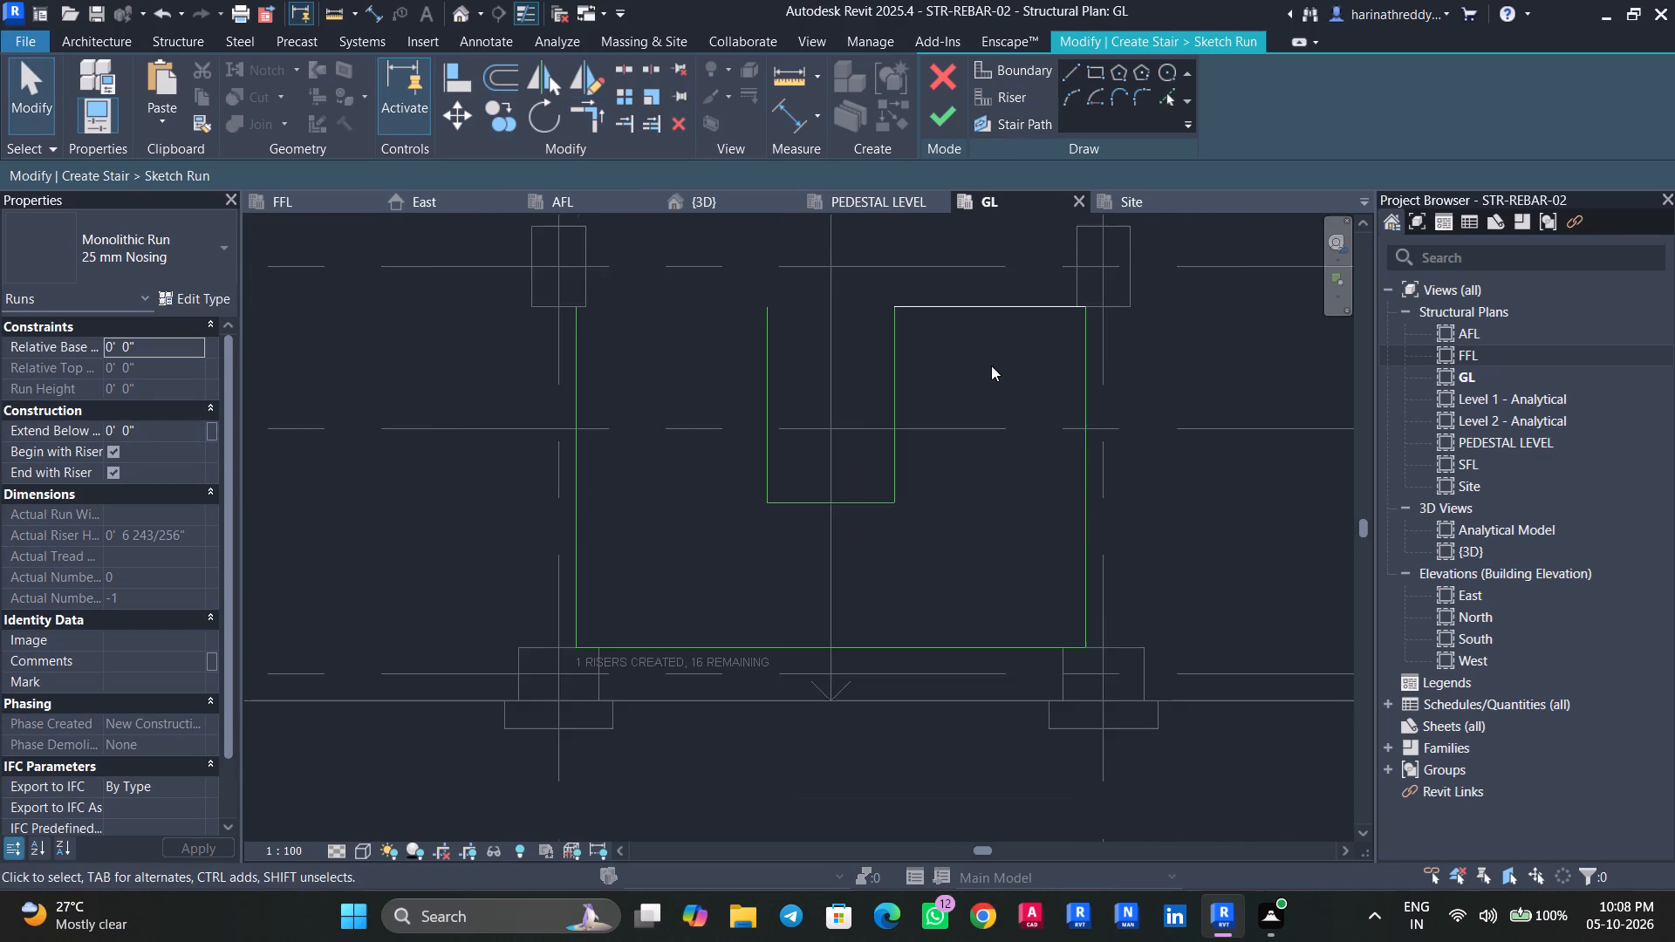
pyautogui.press('Escape')
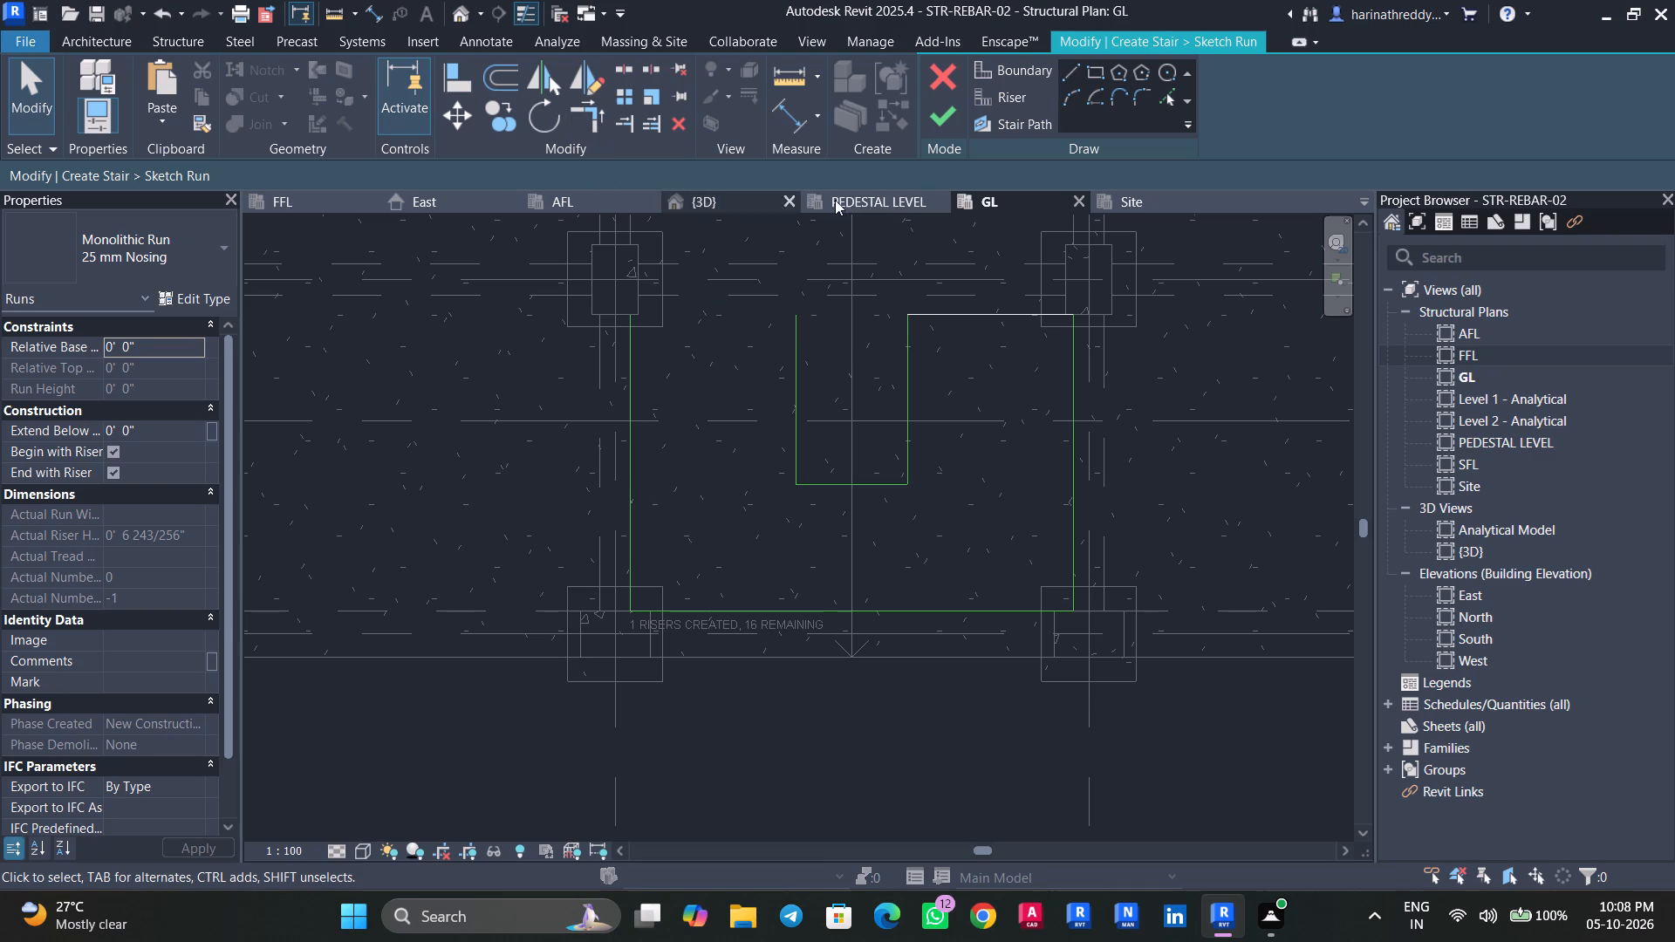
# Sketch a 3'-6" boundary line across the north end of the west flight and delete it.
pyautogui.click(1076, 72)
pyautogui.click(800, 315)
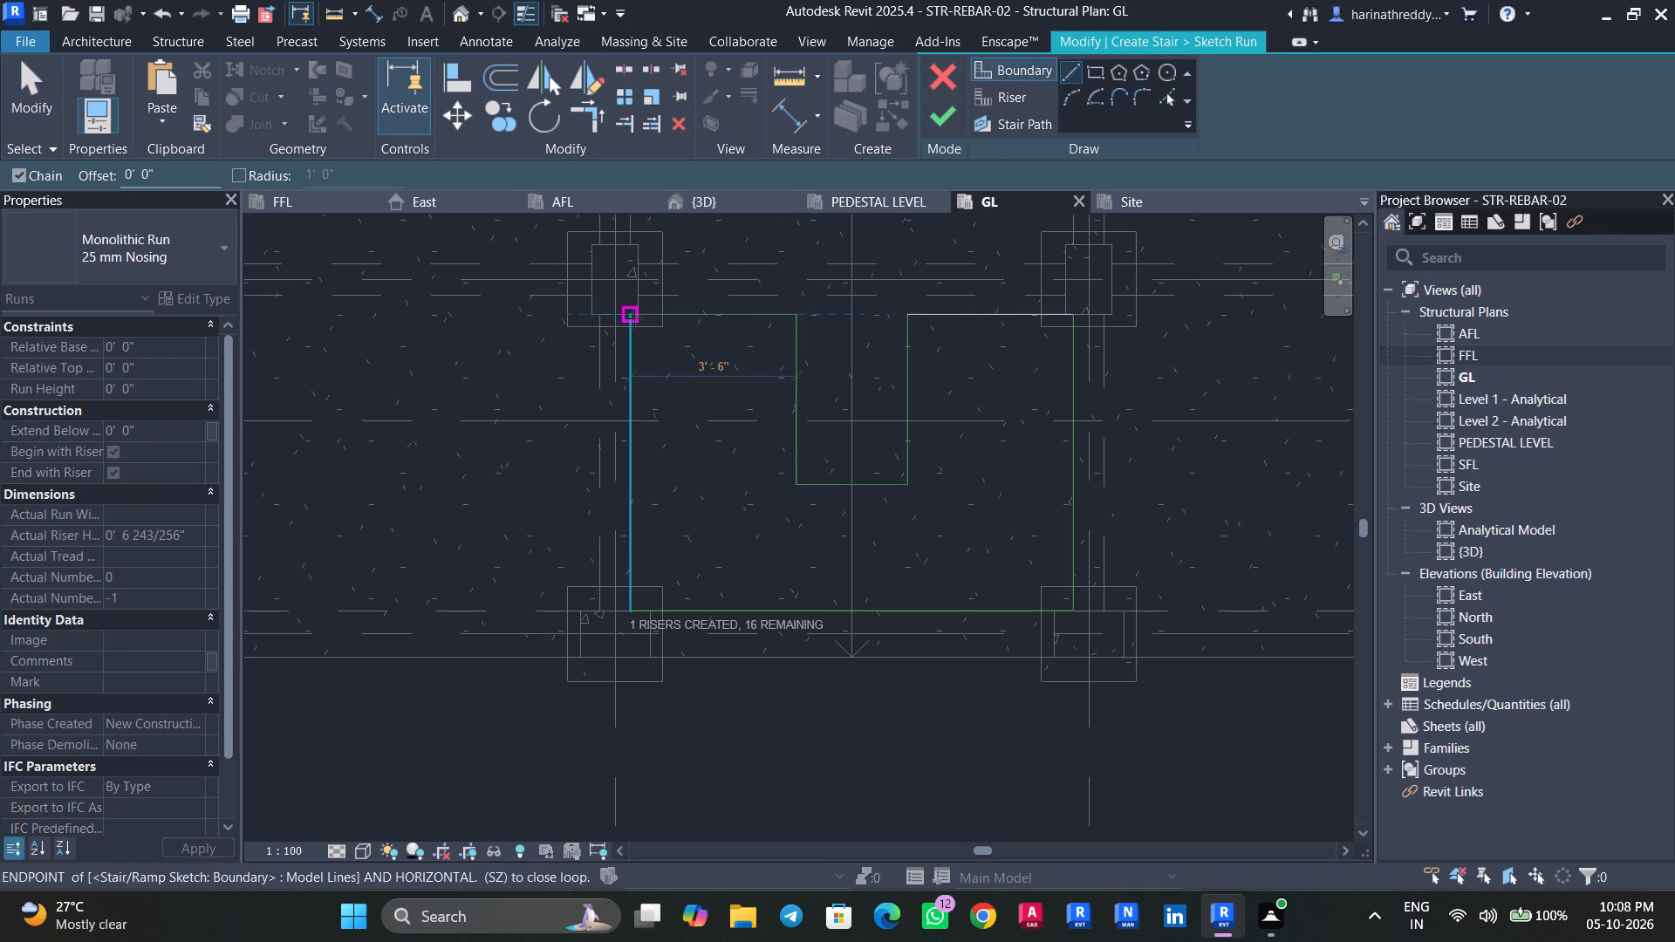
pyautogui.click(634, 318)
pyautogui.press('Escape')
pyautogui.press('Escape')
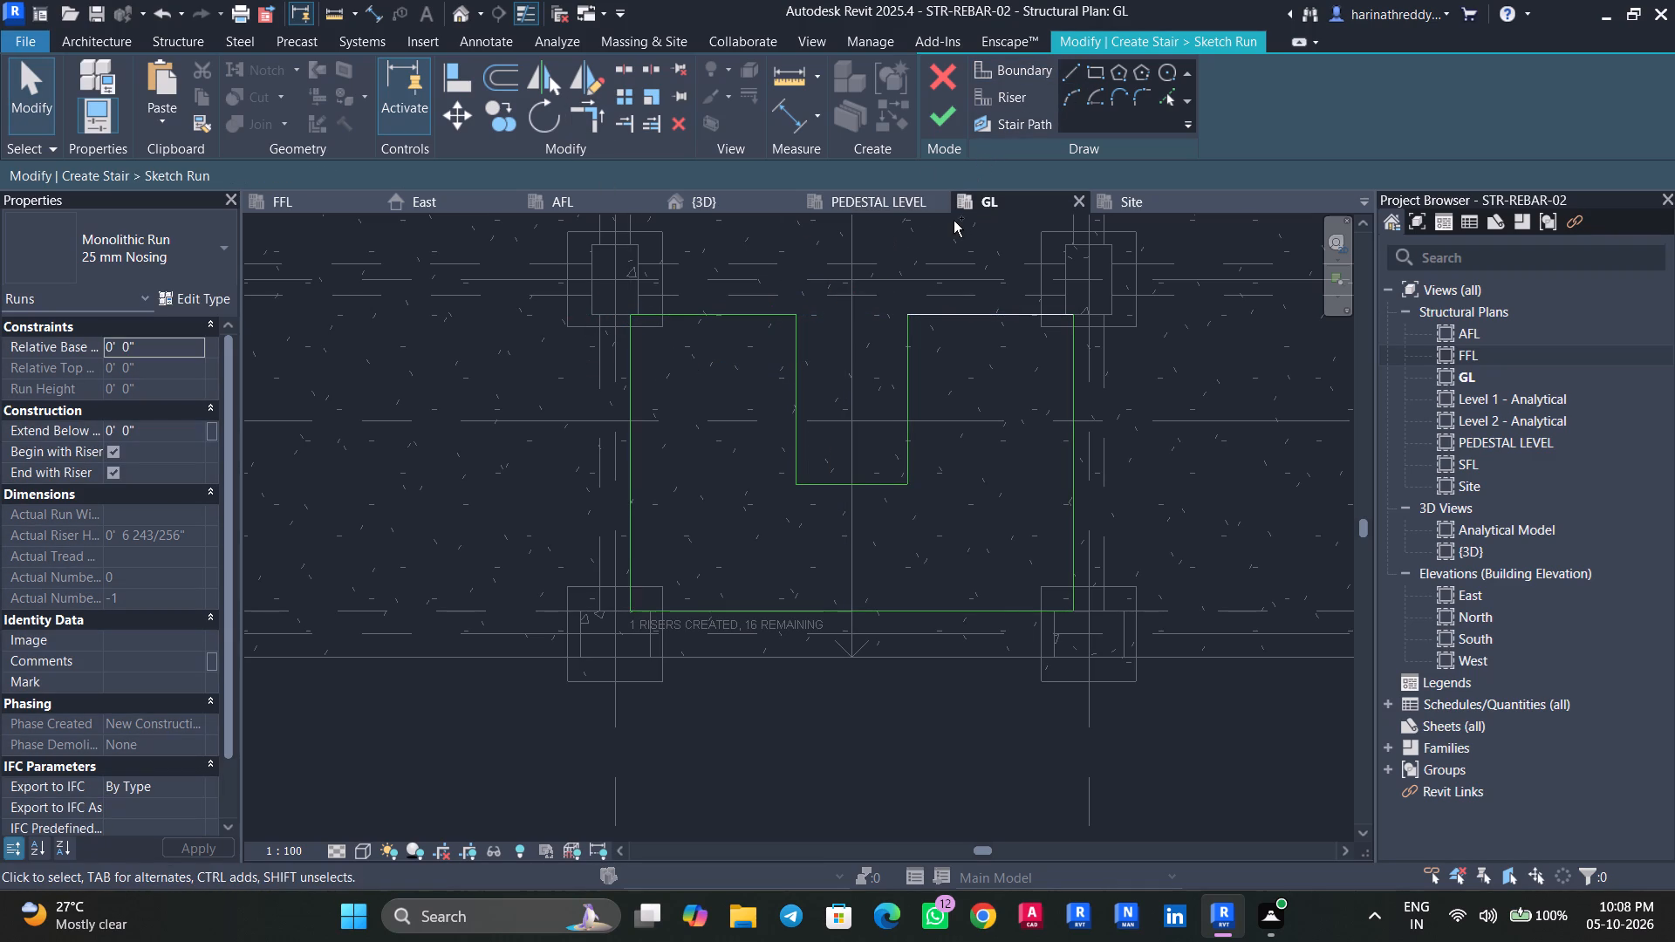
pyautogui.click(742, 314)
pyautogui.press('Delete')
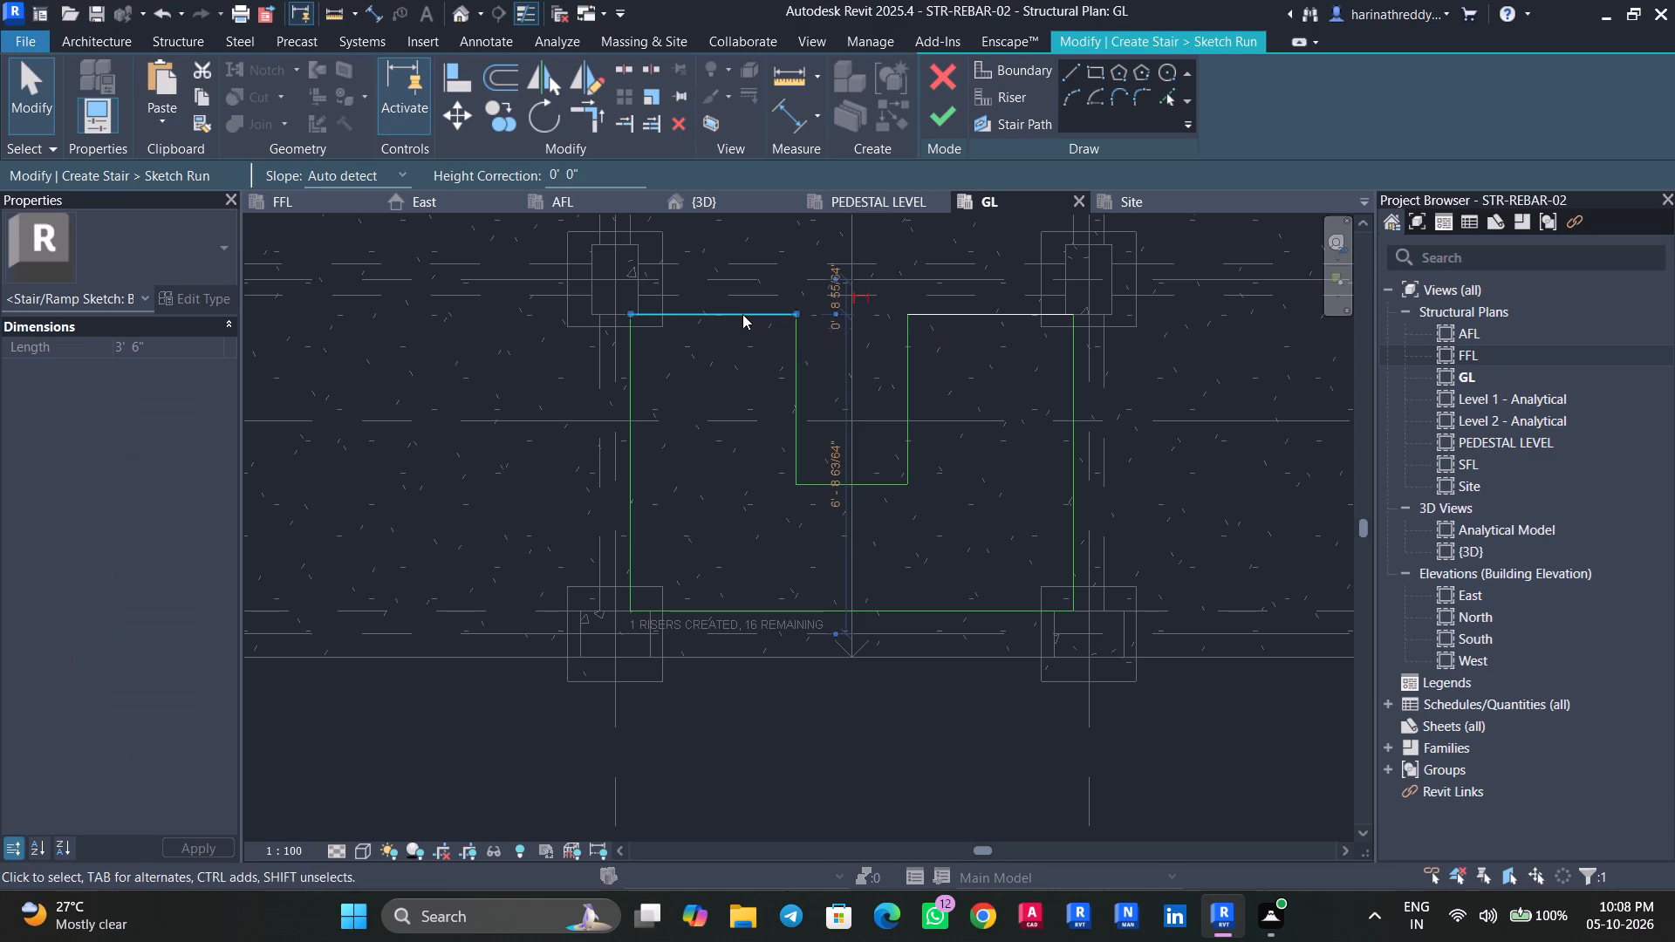
# Sketch a riser line across the north end of the west flight, from the inner edge to the west boundary.
pyautogui.click(954, 311)
pyautogui.write('CS')
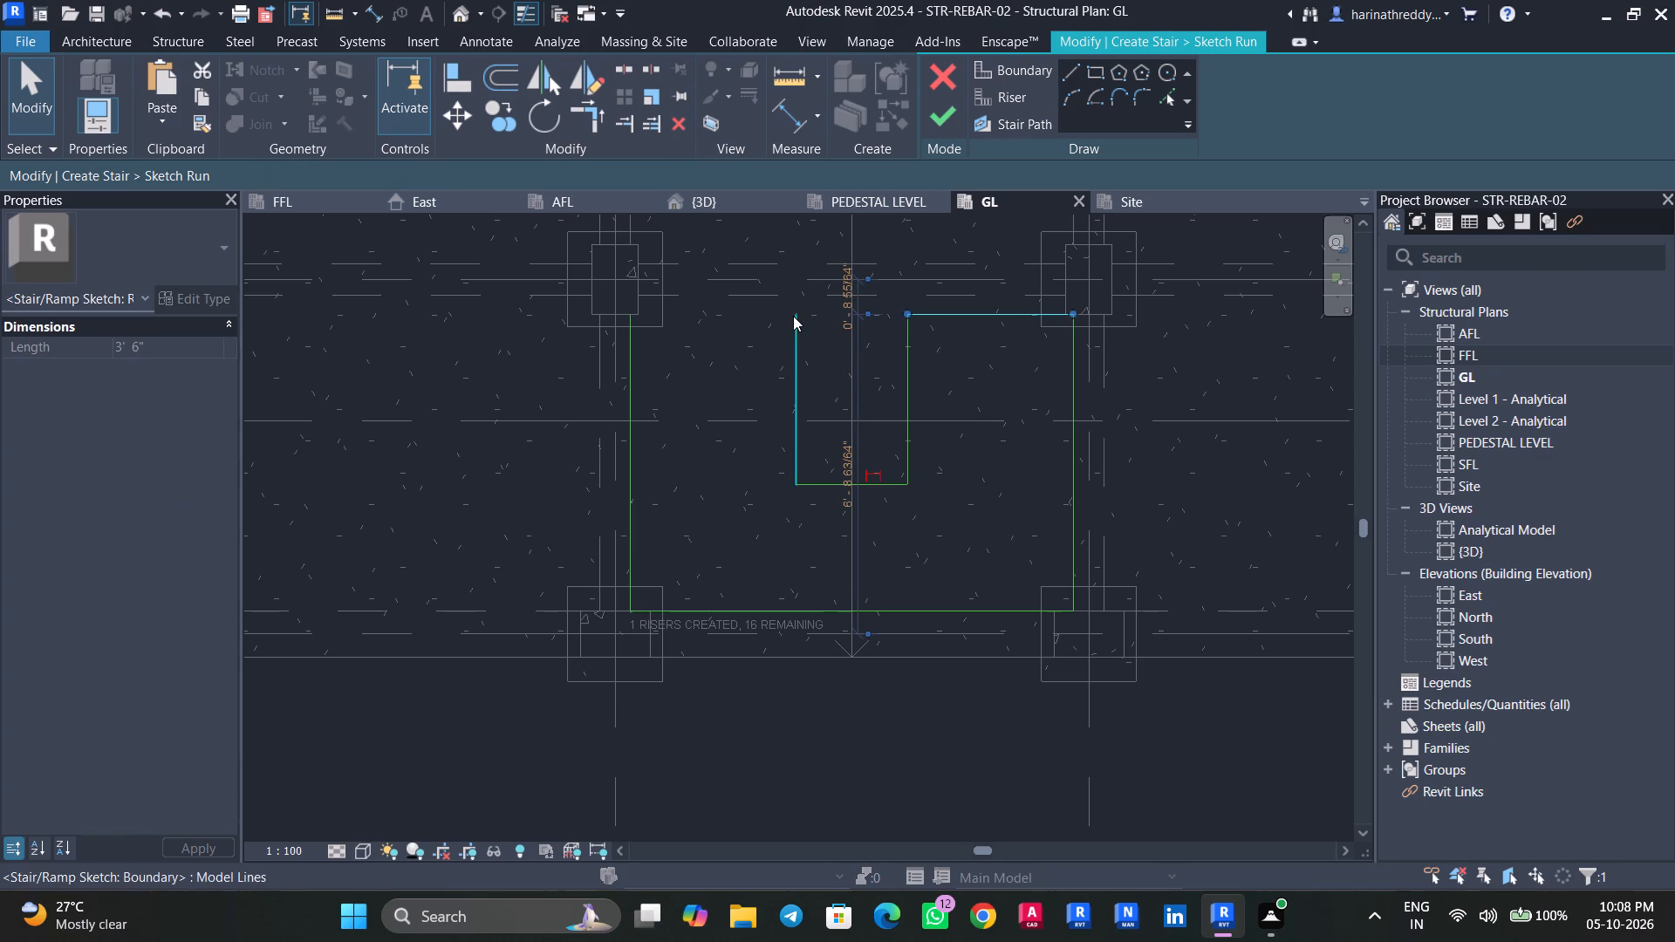
pyautogui.click(999, 102)
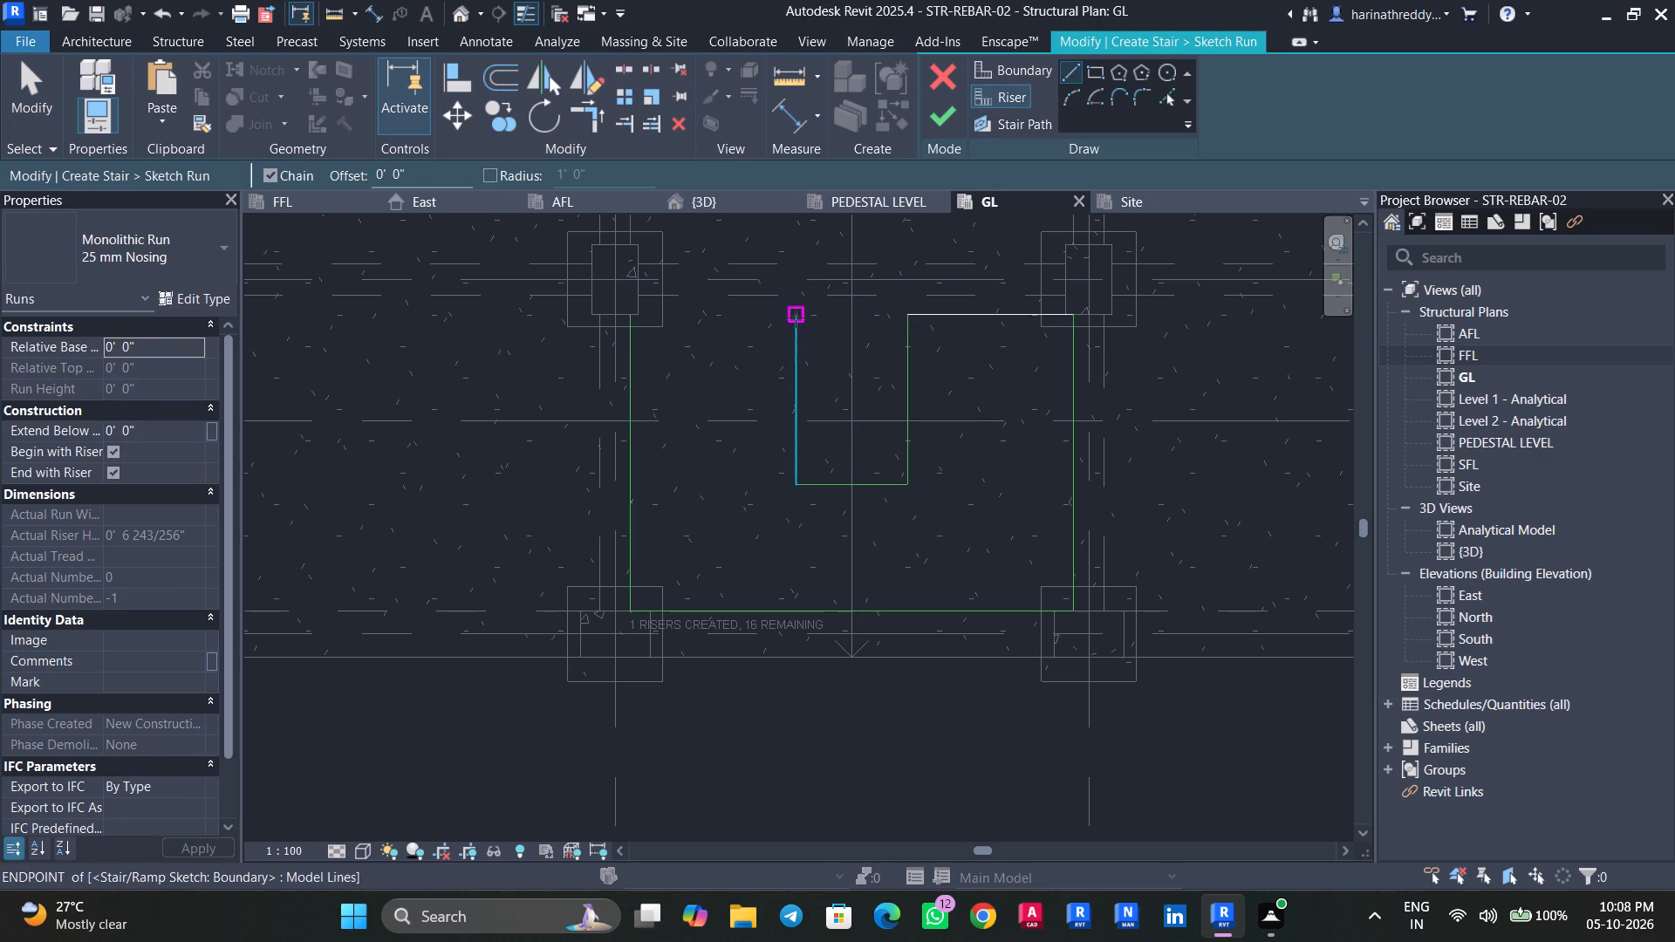
pyautogui.click(796, 317)
pyautogui.click(635, 317)
pyautogui.press('Escape')
pyautogui.press('Escape')
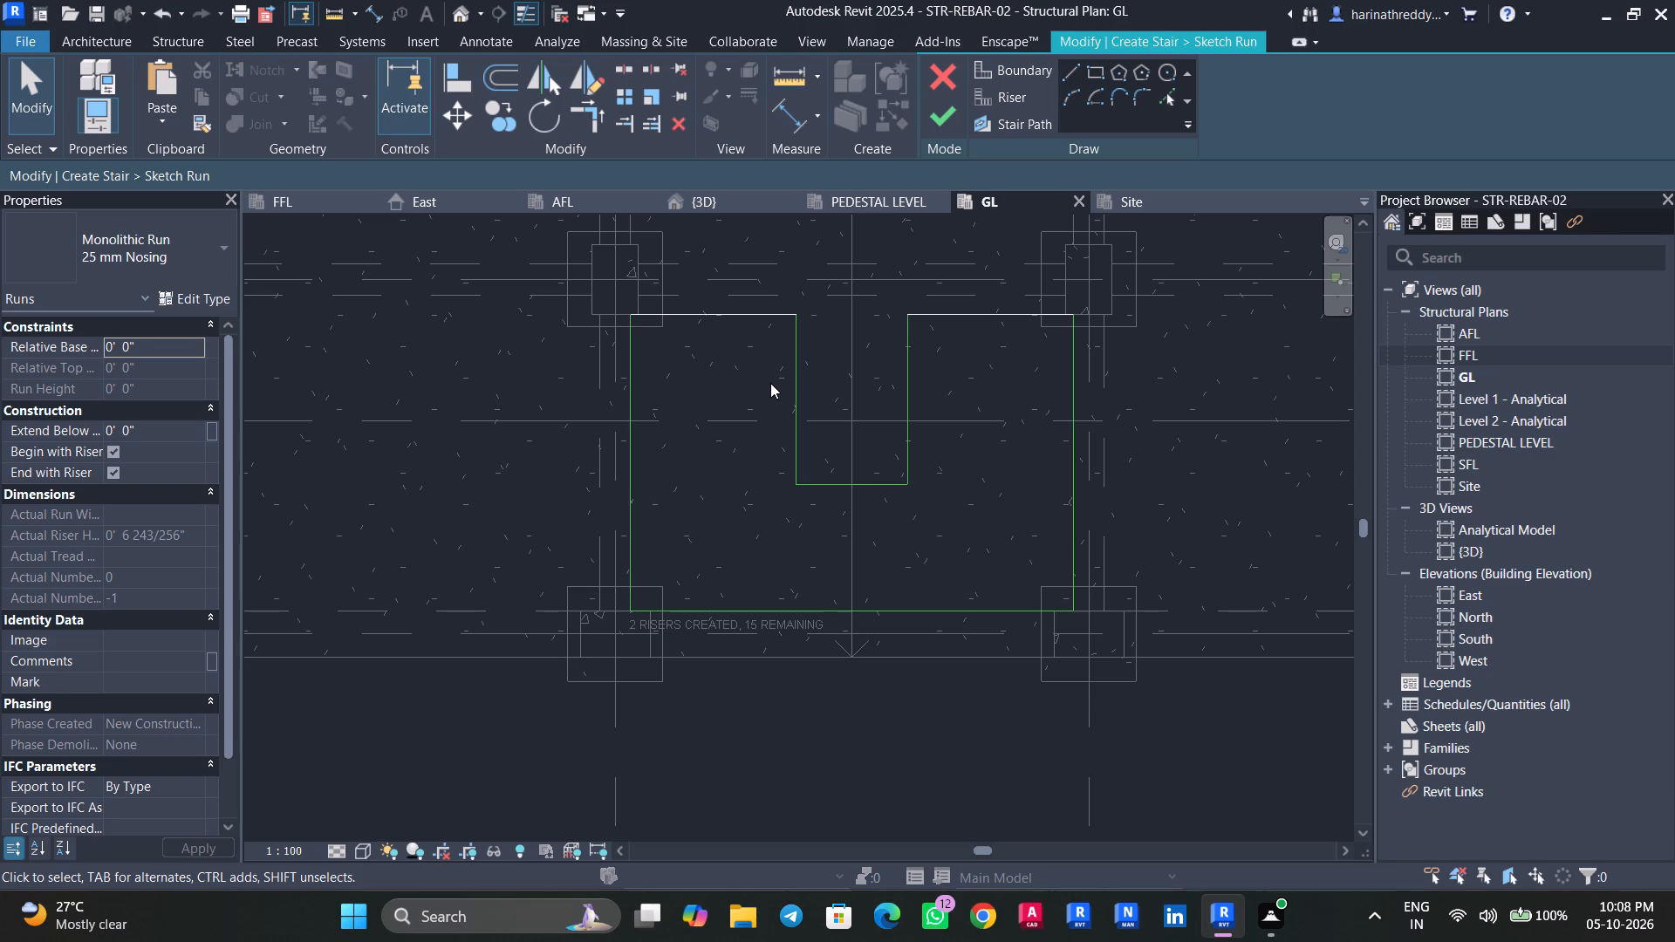
# Offset the west flight's north riser southward as three successive copies spaced 300 mm apart.
pyautogui.moveTo(735, 416); pyautogui.dragTo(706, 373, button='middle')
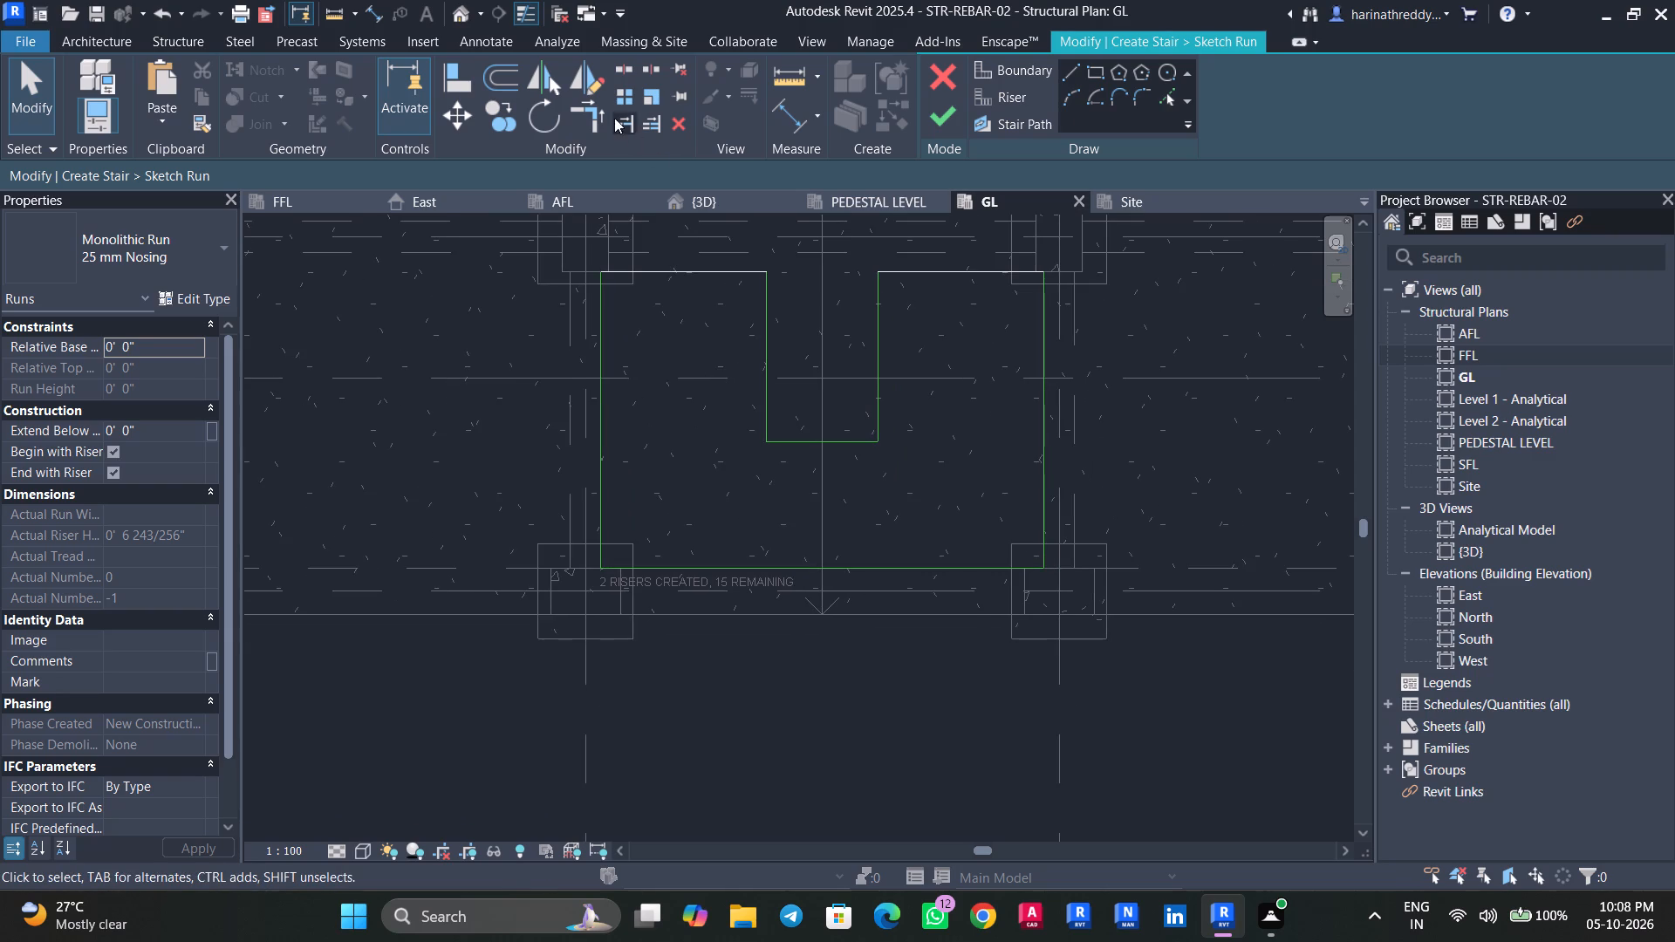
pyautogui.click(507, 91)
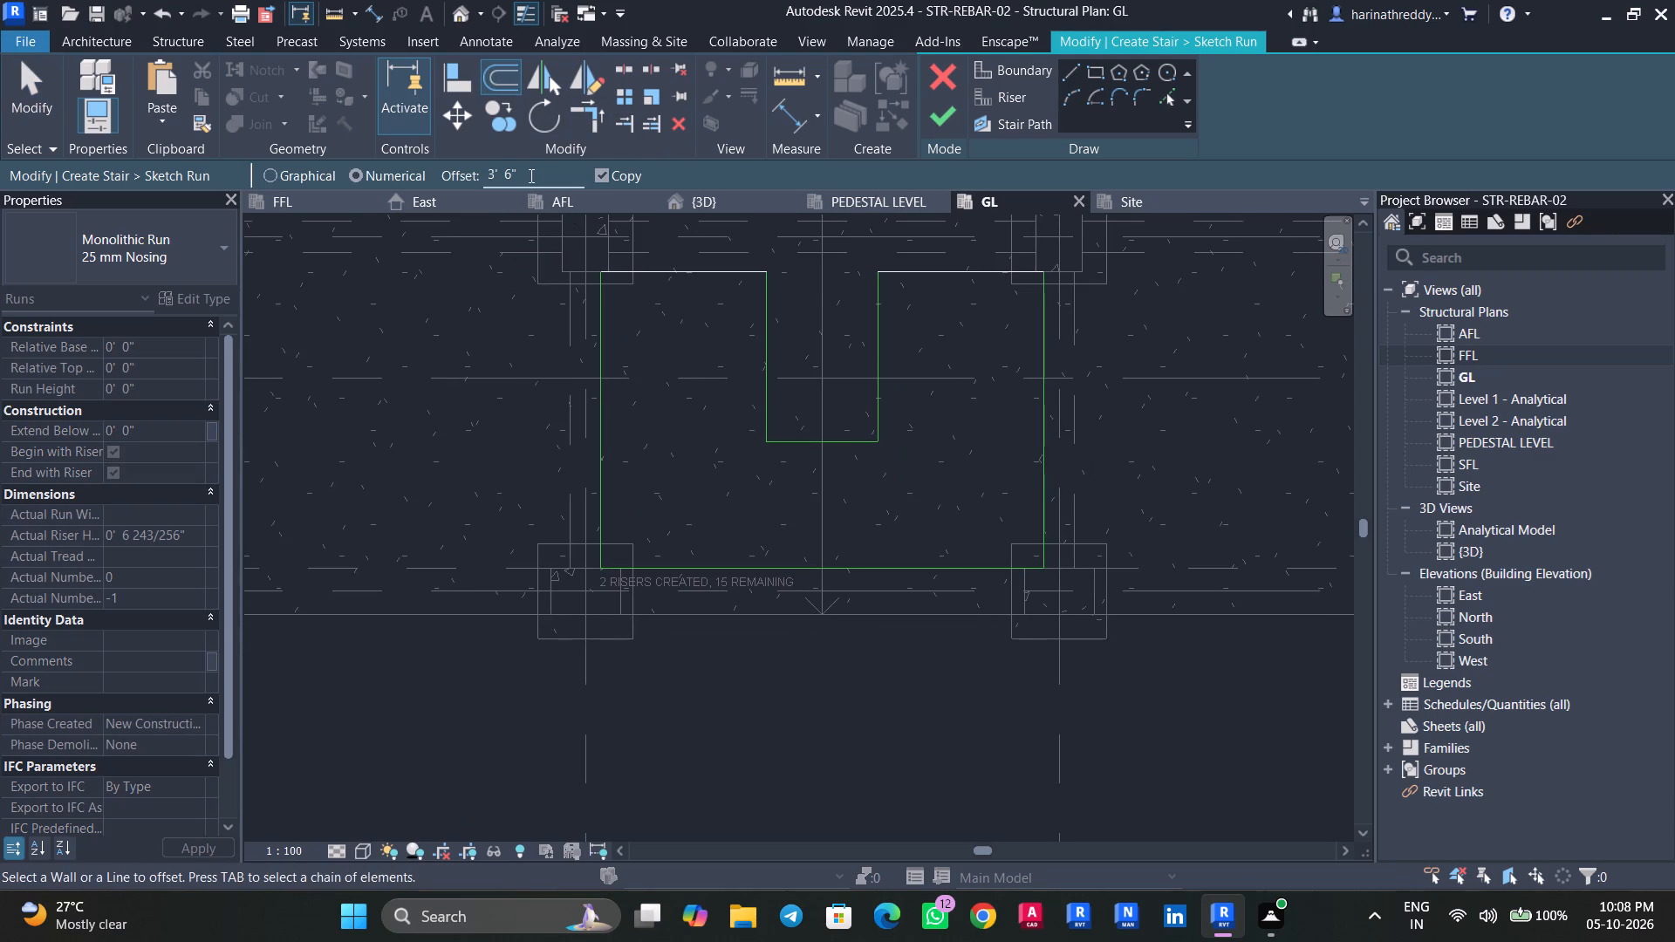
pyautogui.moveTo(530, 174); pyautogui.dragTo(451, 175)
pyautogui.write('300')
pyautogui.write('MM')
pyautogui.press('Return')
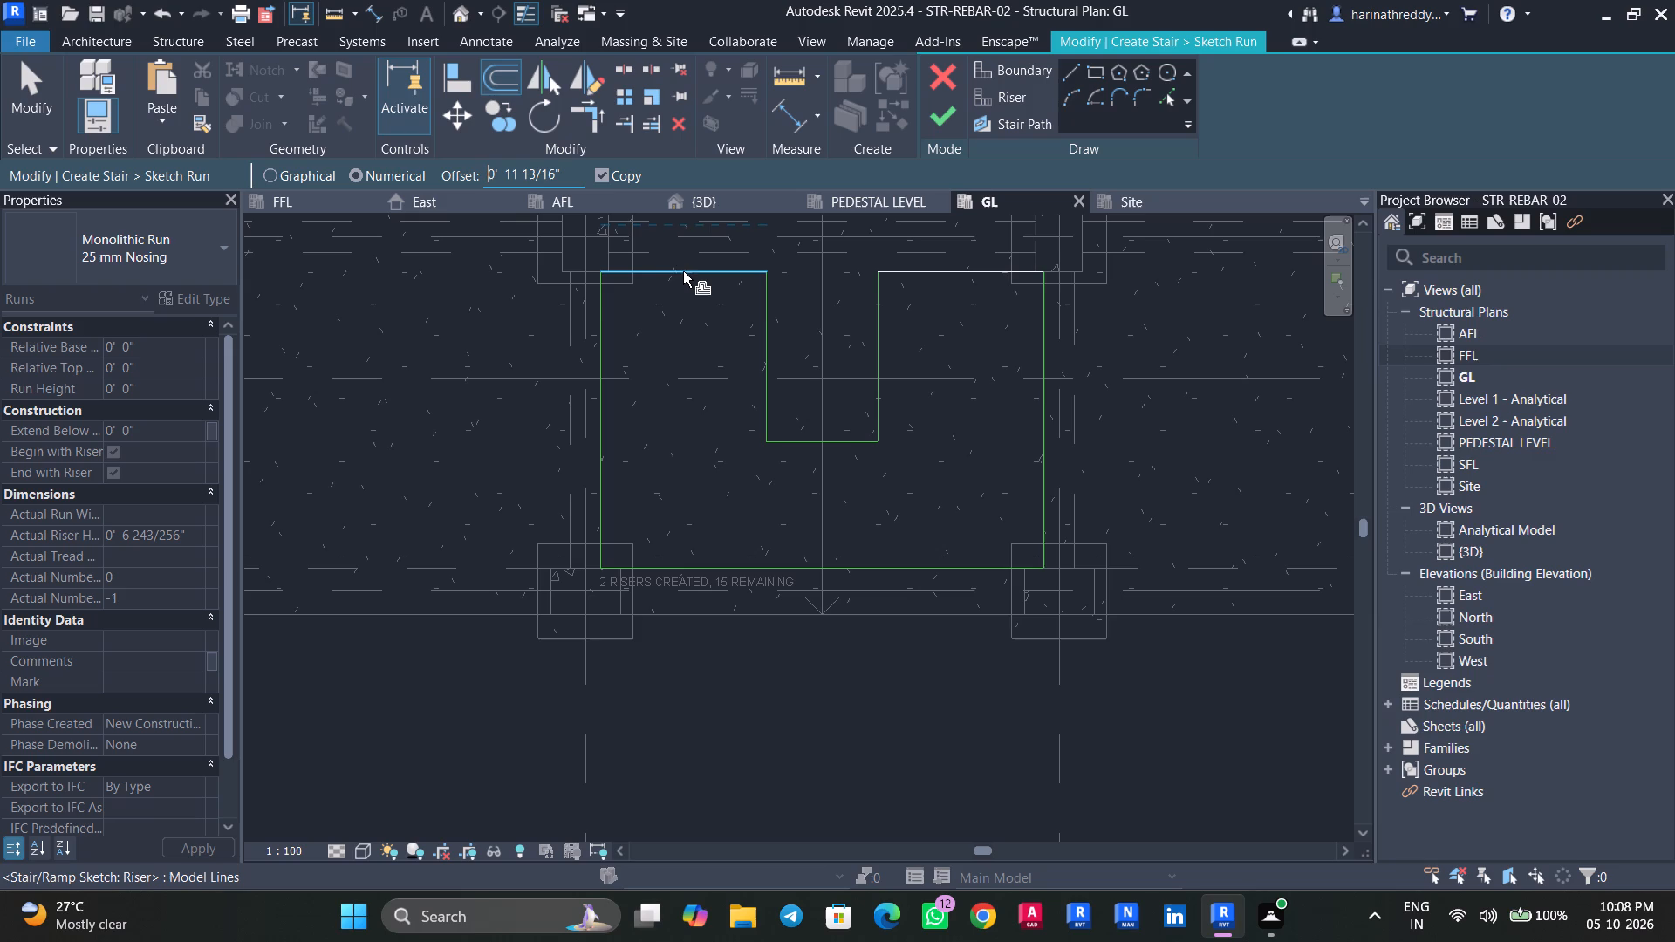
pyautogui.click(685, 274)
pyautogui.click(696, 318)
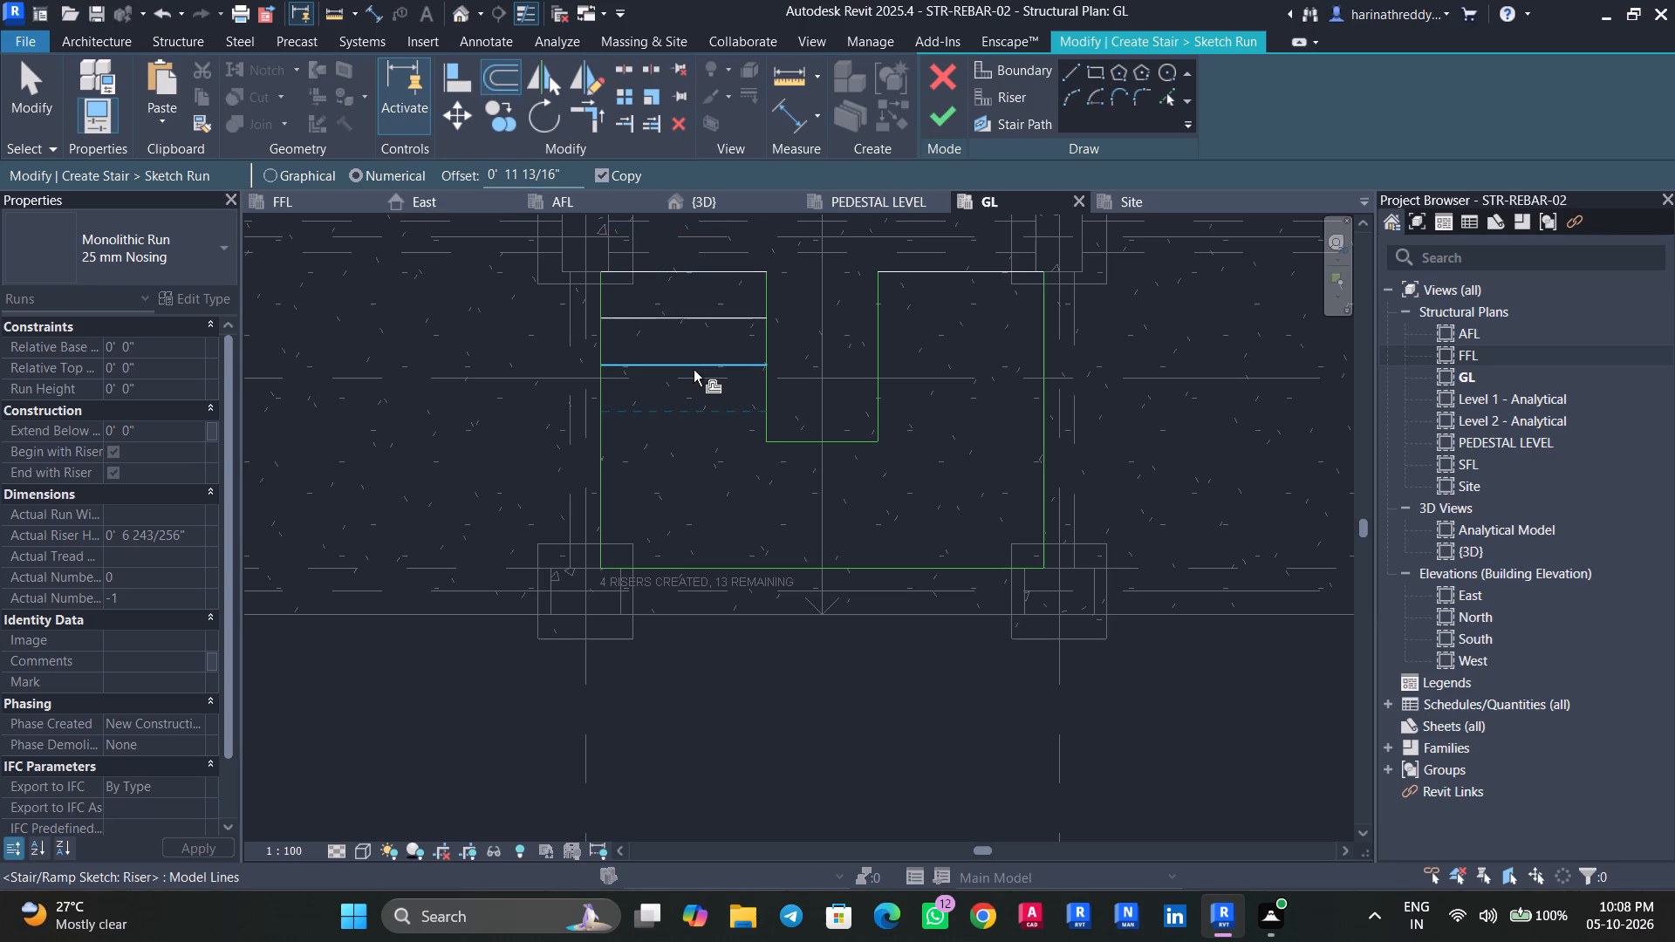
pyautogui.click(694, 367)
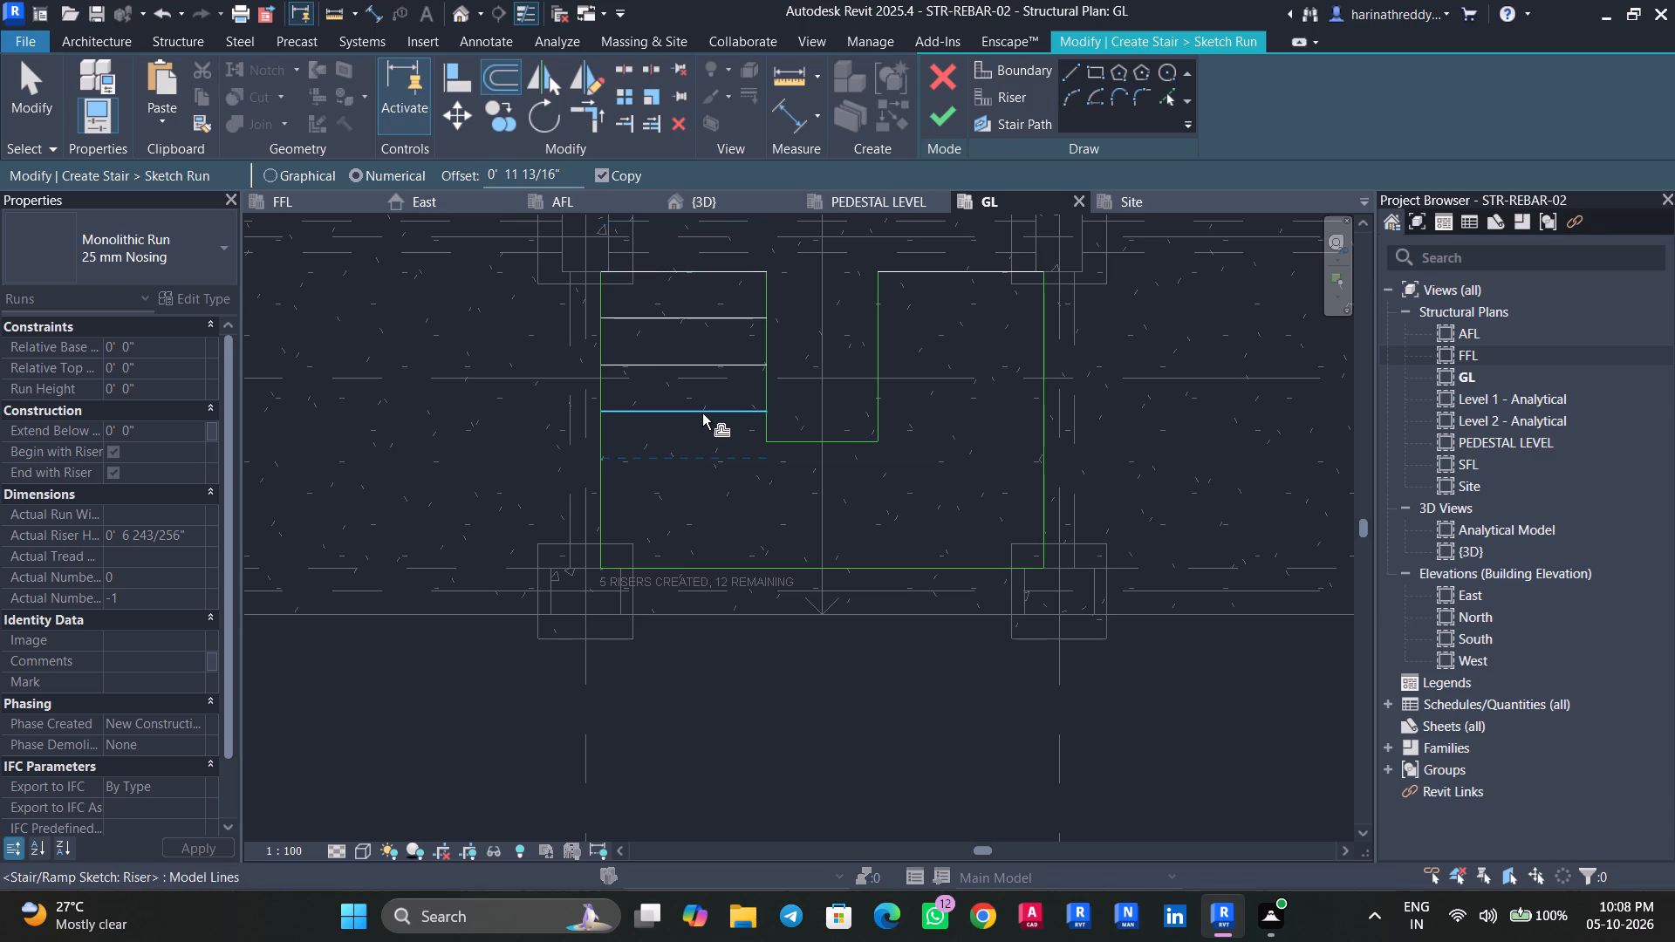
# Offset the east flight's north riser southward as three successive copies at the same 300 mm spacing.
pyautogui.click(940, 276)
pyautogui.click(940, 318)
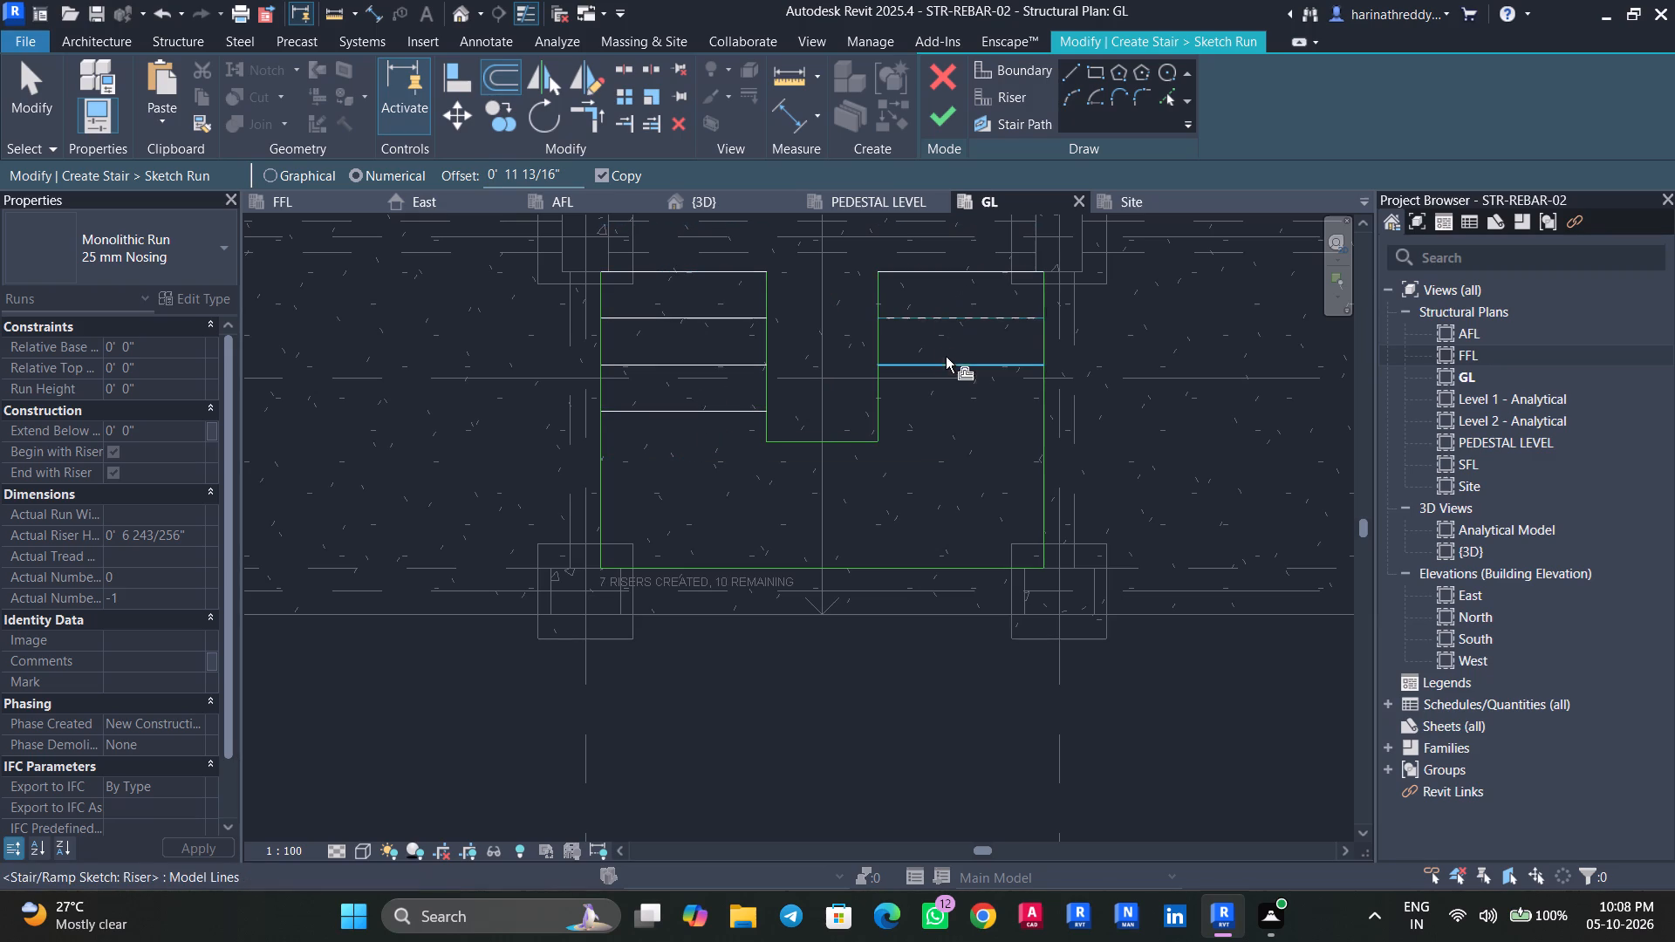
pyautogui.click(947, 369)
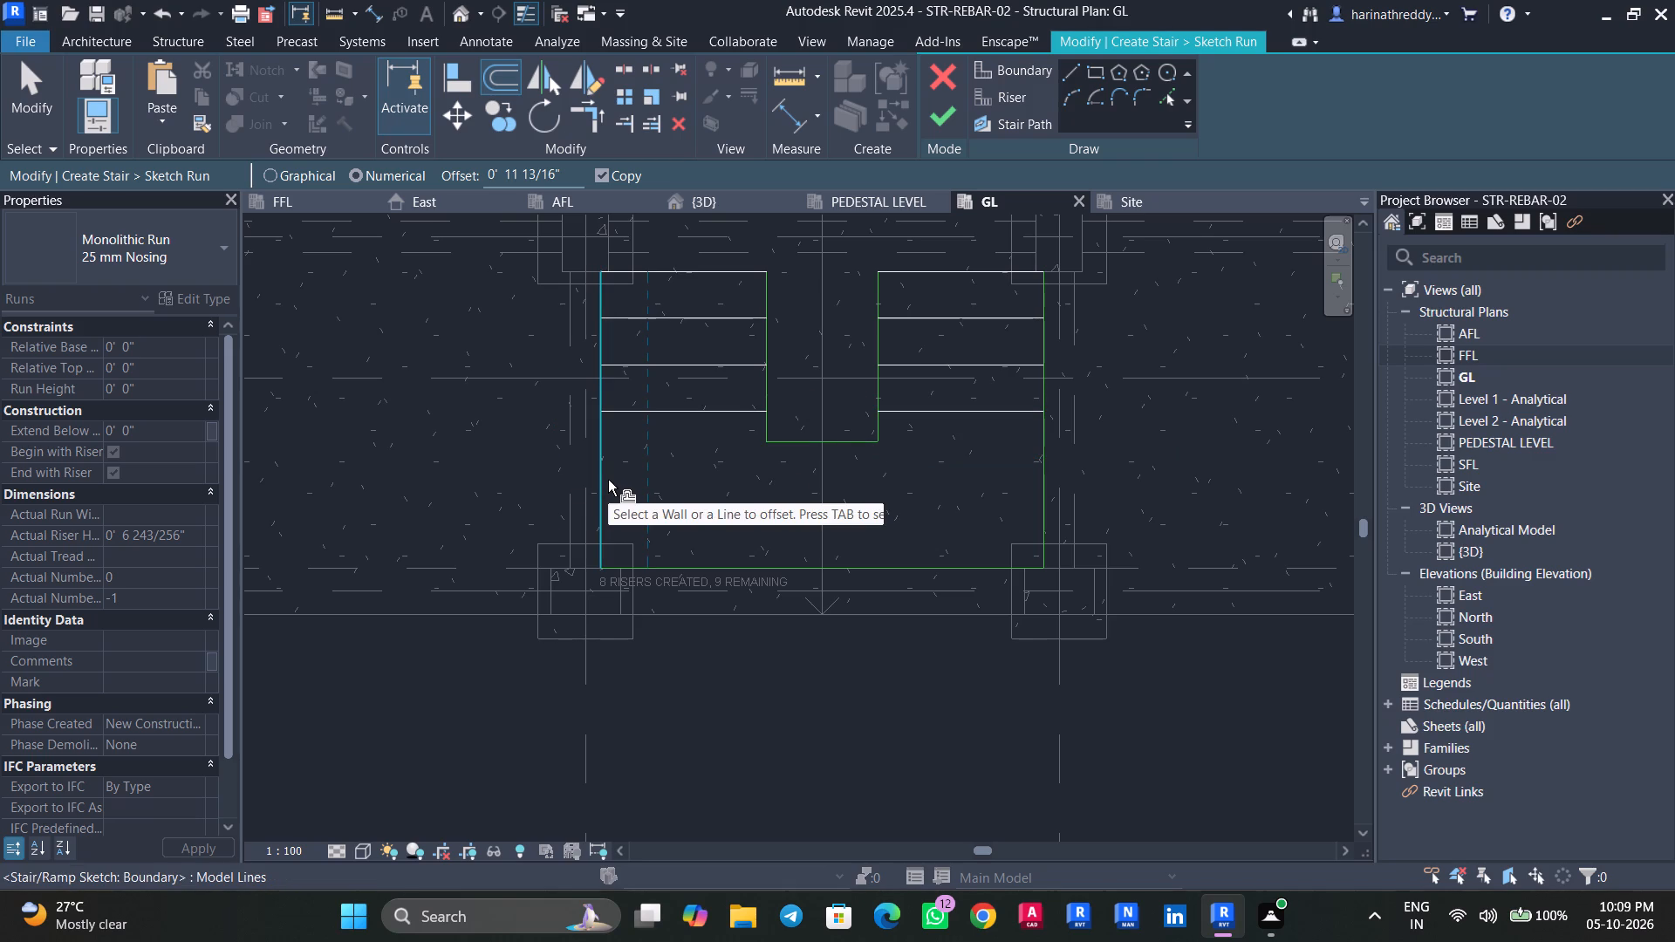
pyautogui.press('Escape')
pyautogui.press('Escape')
# Set the distance from the west flight's southernmost riser to the inner cross boundary line to 300 mm.
pyautogui.scroll(3, 801, 393)
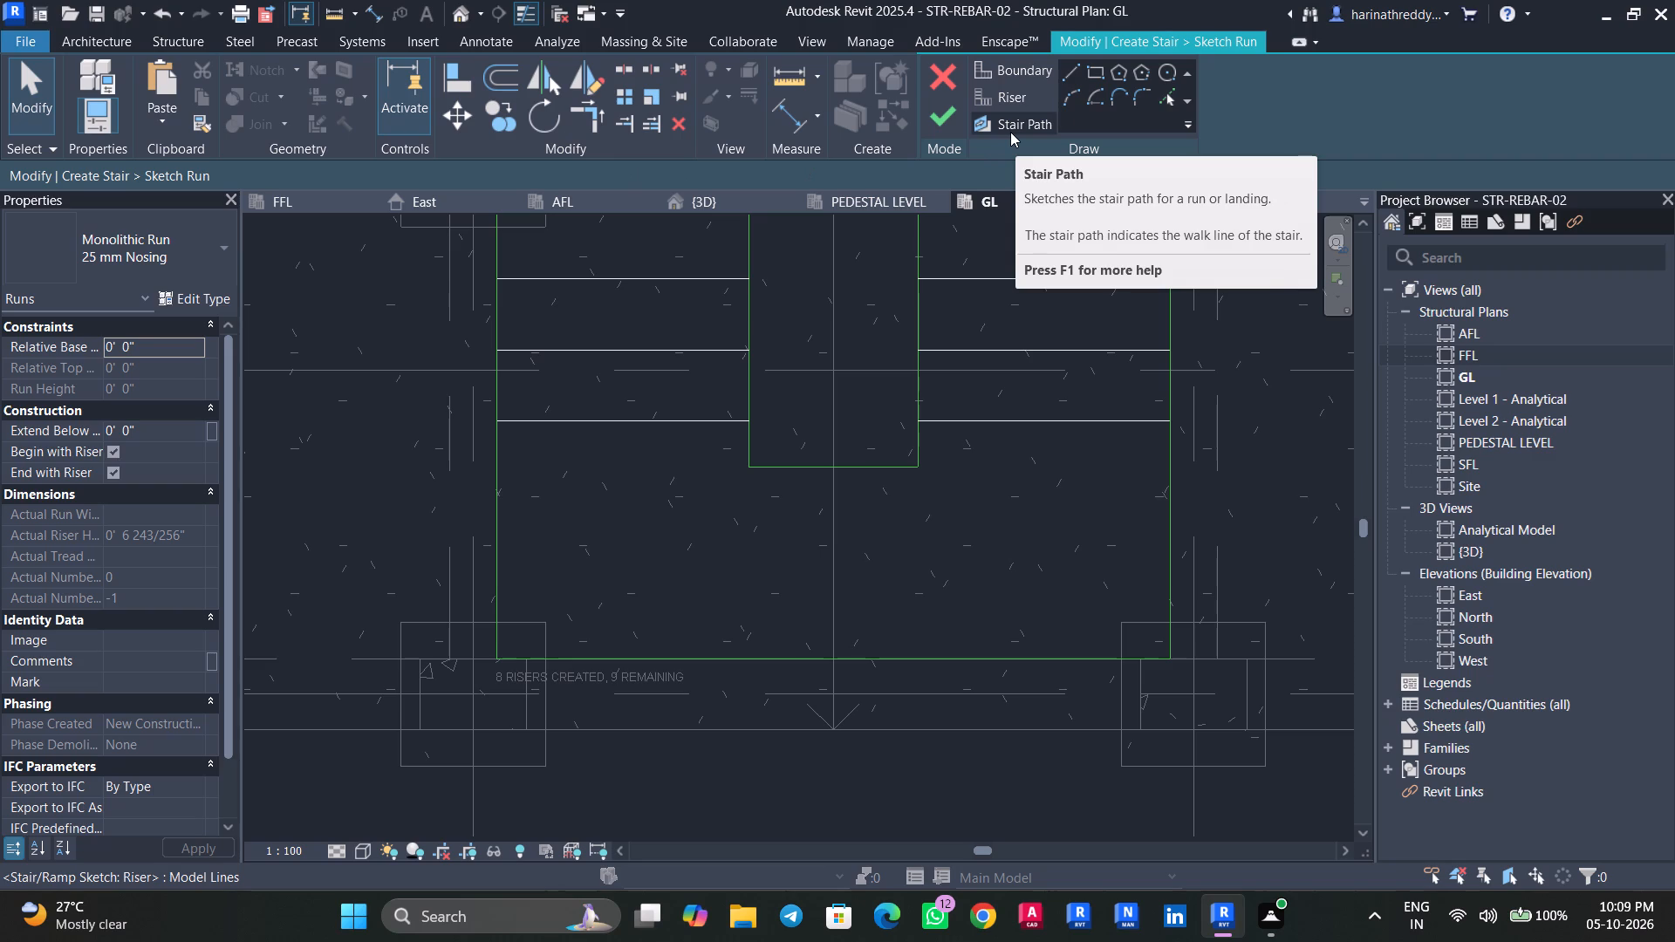
pyautogui.click(769, 463)
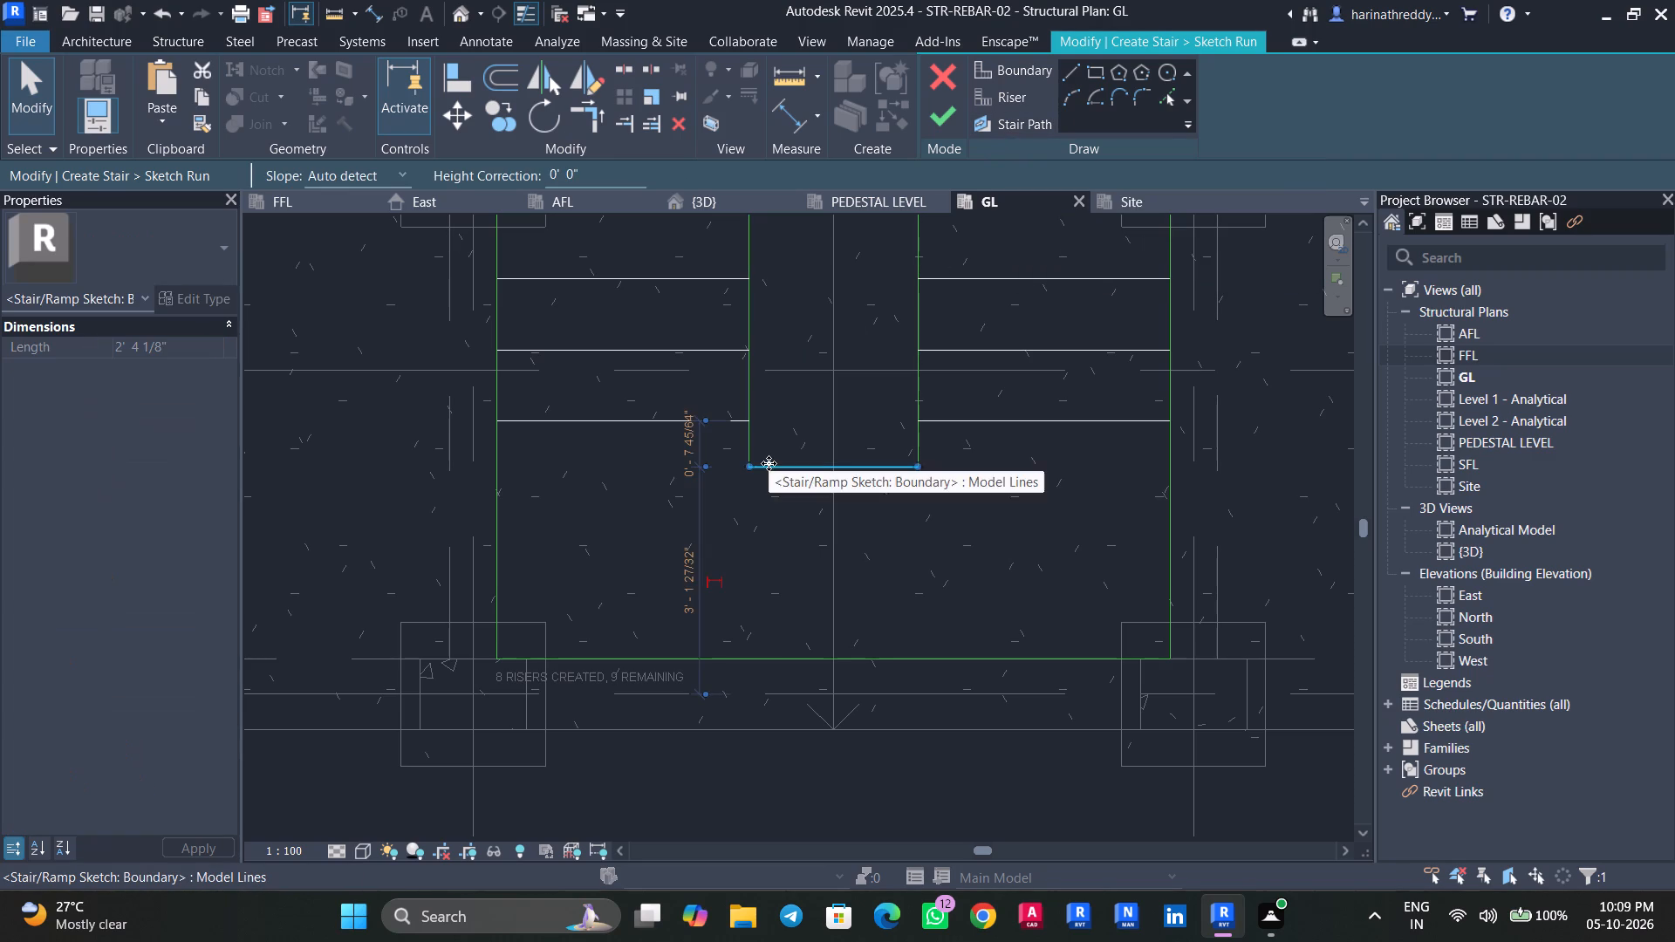
pyautogui.click(688, 451)
pyautogui.write('300')
pyautogui.write('MM')
pyautogui.press('Return')
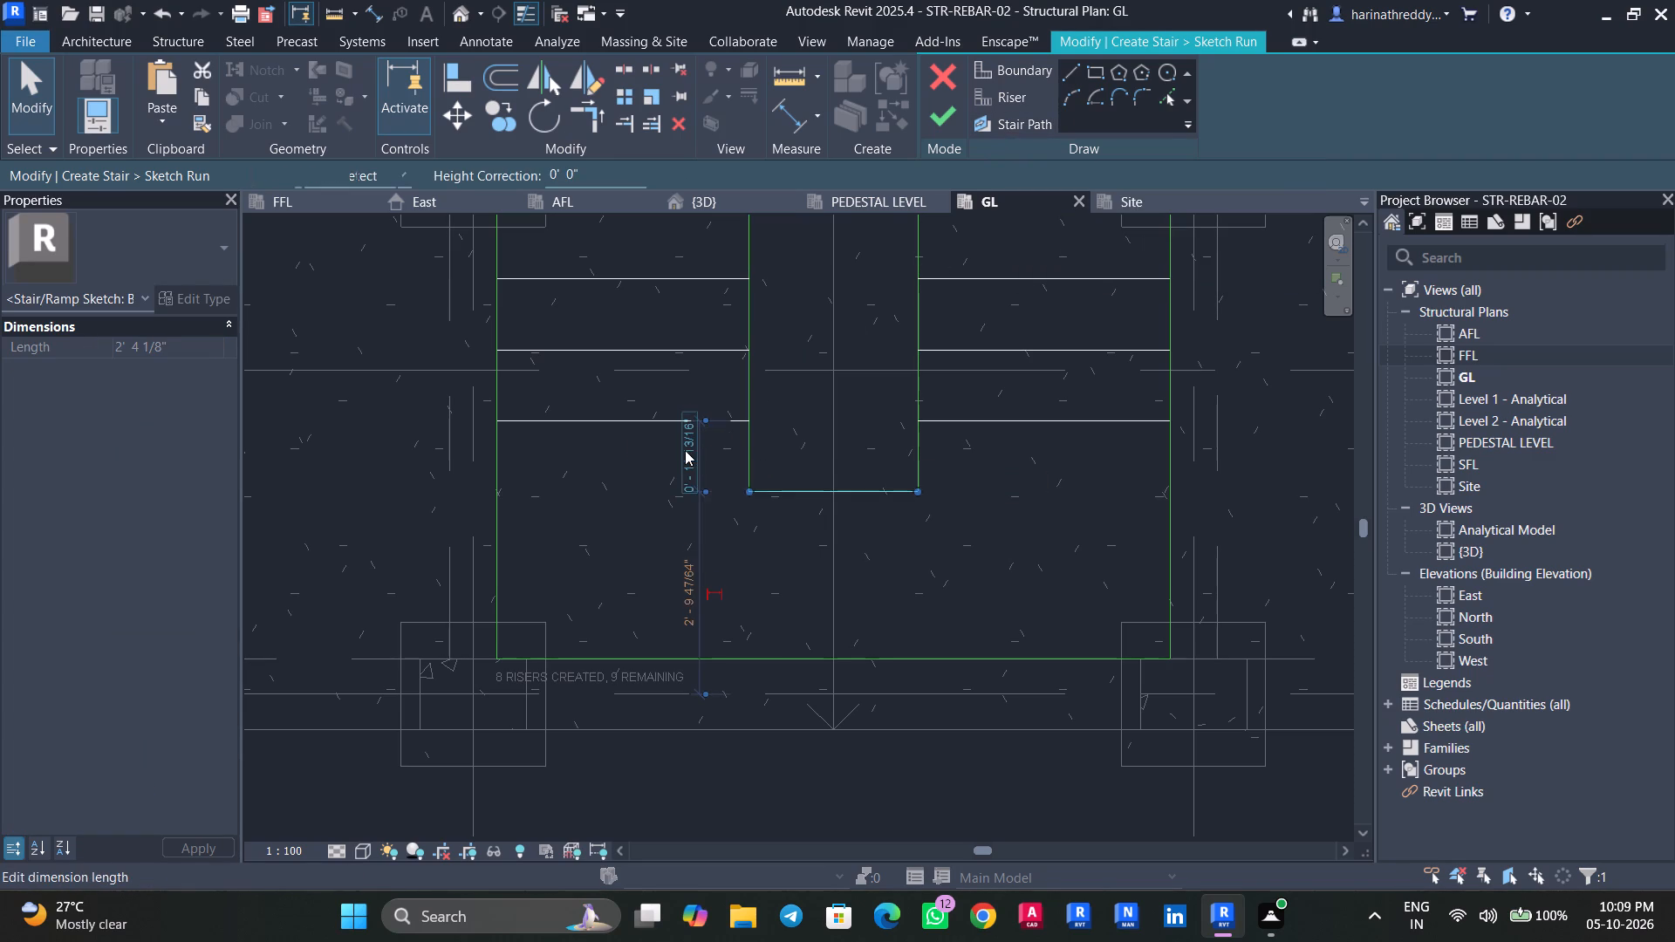
pyautogui.press('Escape')
pyautogui.press('Escape')
# Offset the southernmost riser of each flight 300 mm south, onto the line of the inner cross boundary.
pyautogui.click(1019, 102)
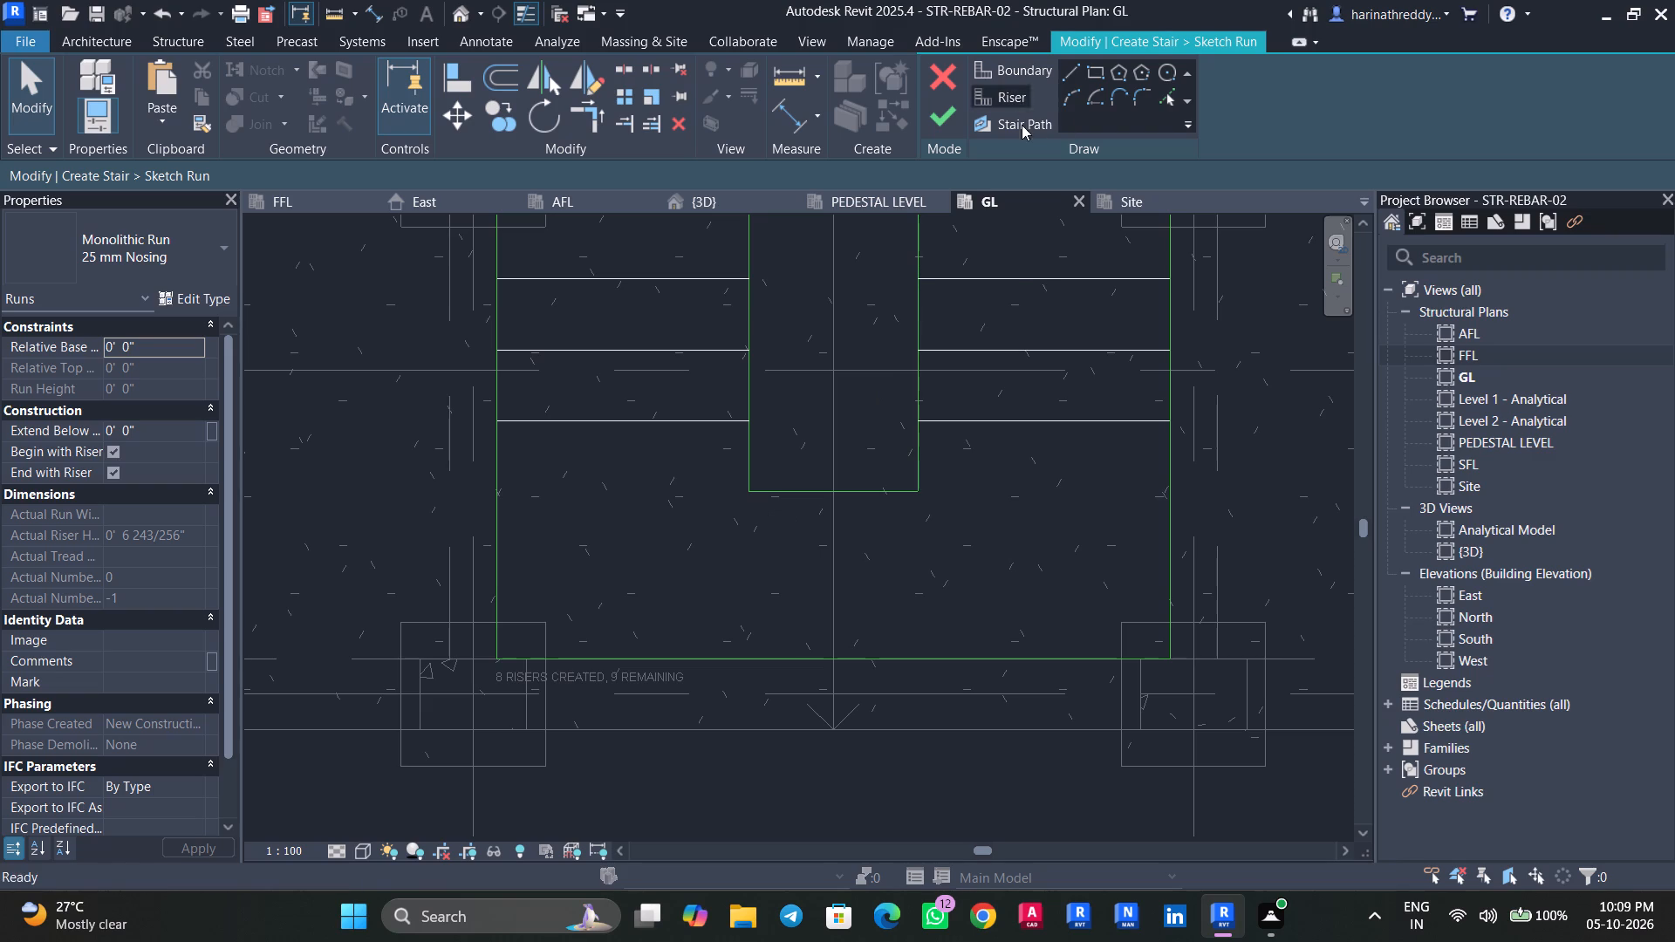
pyautogui.click(488, 85)
pyautogui.click(1067, 421)
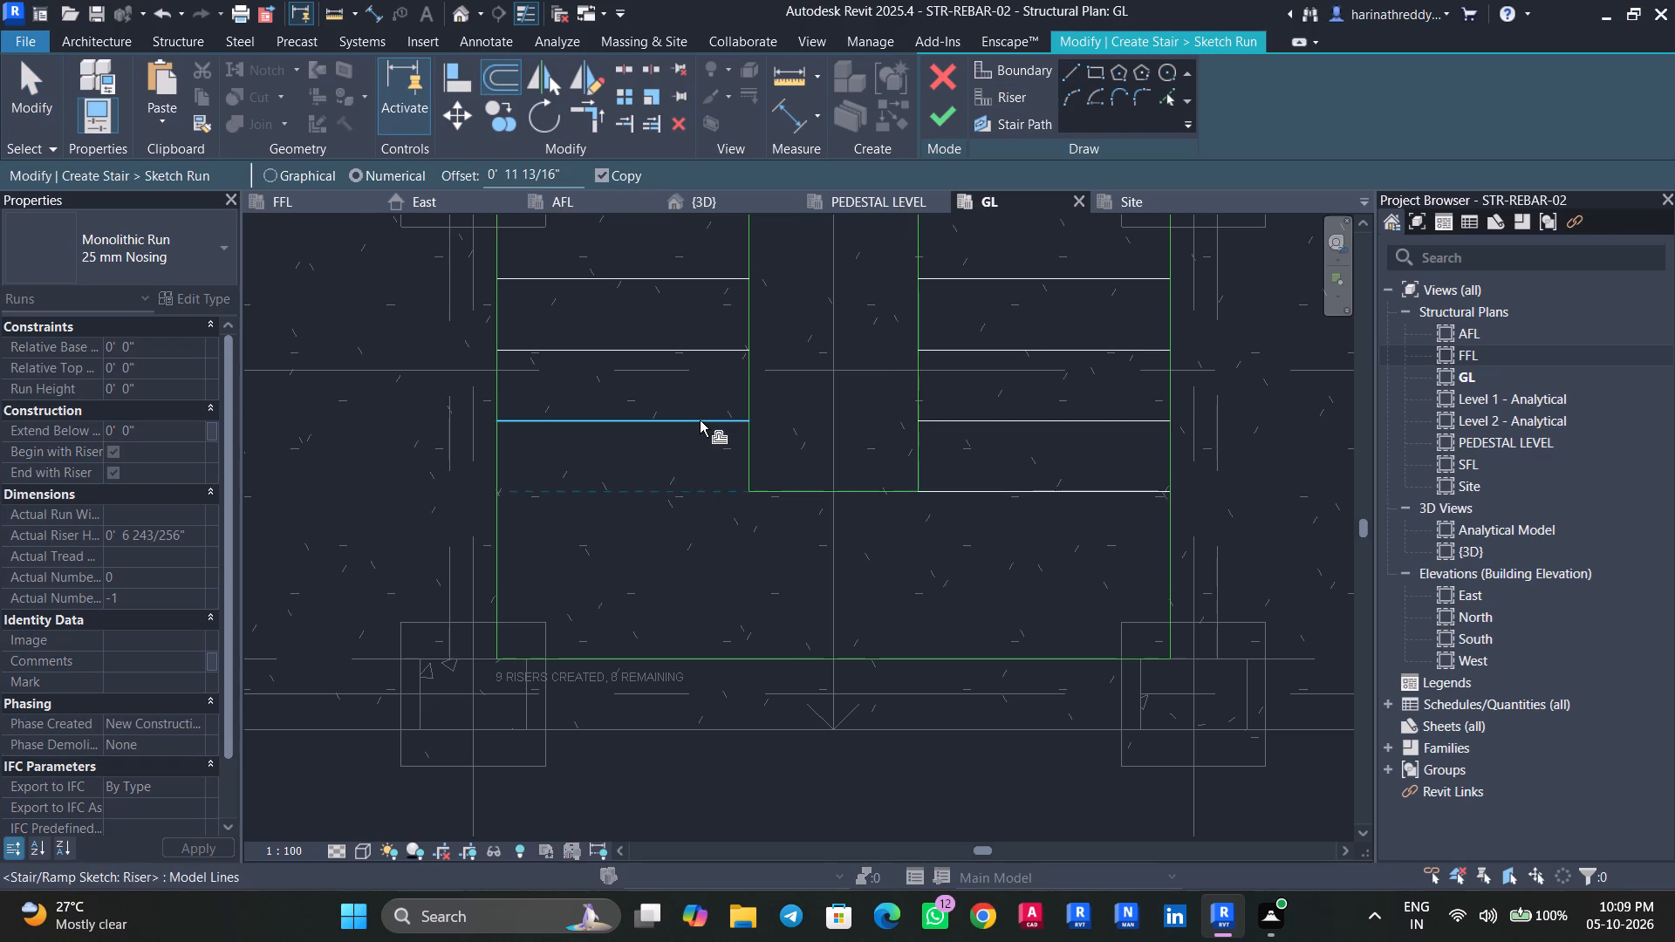
pyautogui.click(700, 420)
pyautogui.hotkey('ctrl', 'z')
pyautogui.click(702, 423)
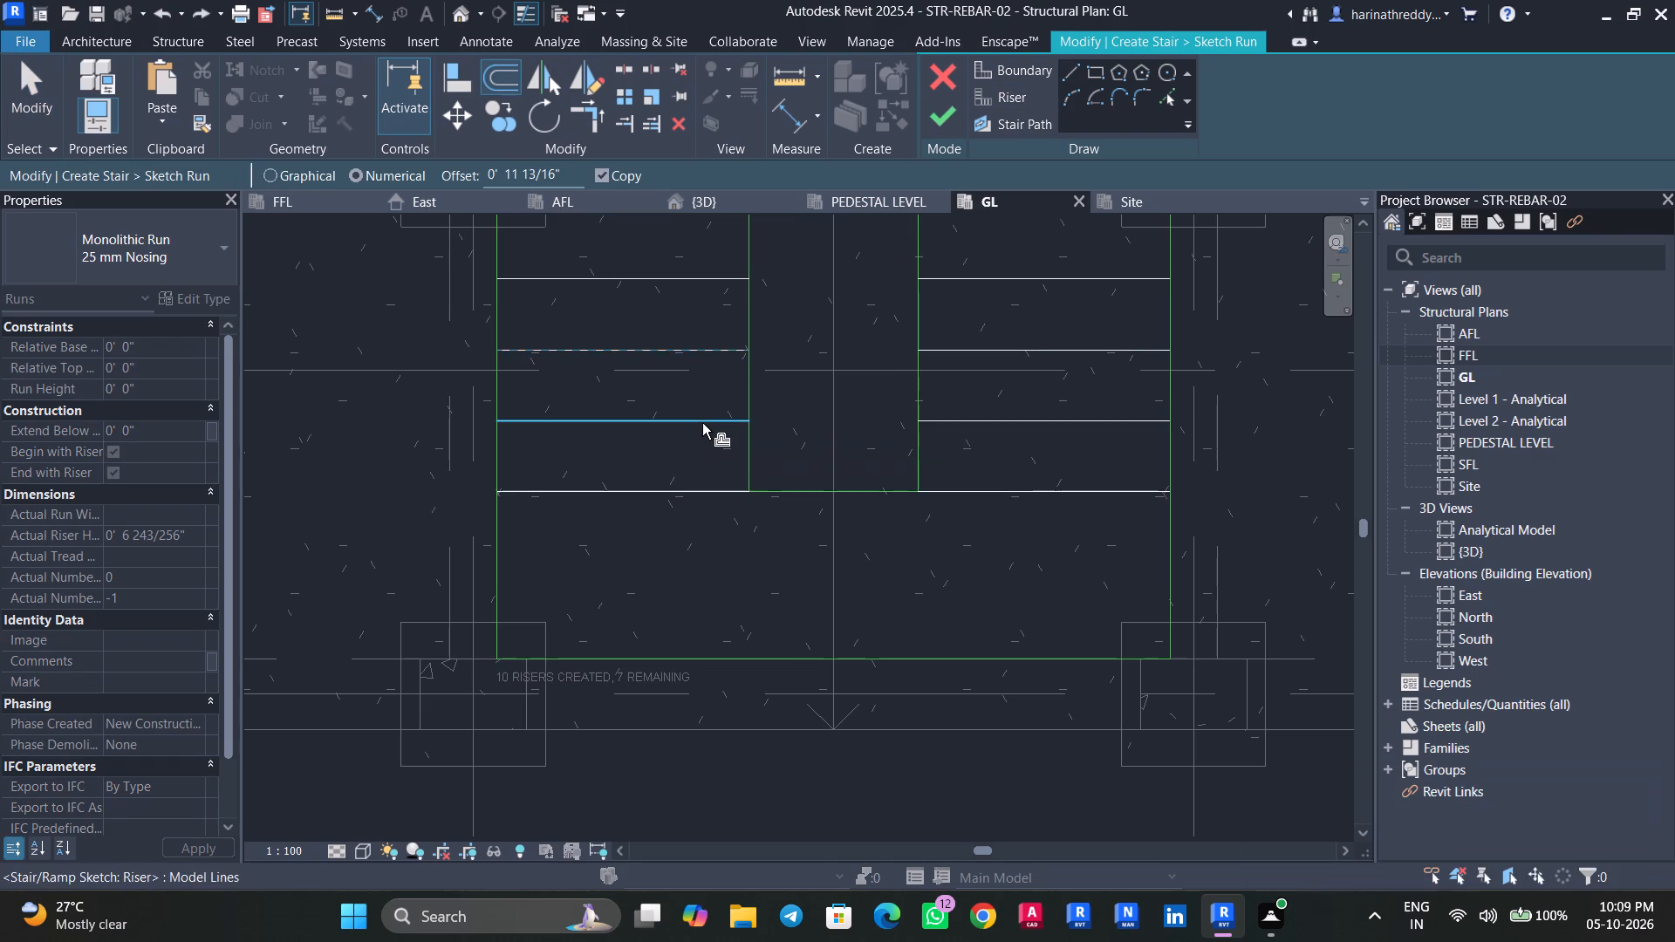
pyautogui.press('Escape')
pyautogui.press('Escape')
pyautogui.press('Escape')
# Sketch a north-south riser across the landing, from the west flight's inner corner to the south boundary line.
pyautogui.scroll(-5, 769, 513)
pyautogui.moveTo(782, 523); pyautogui.dragTo(834, 507, button='middle')
pyautogui.scroll(3, 768, 499)
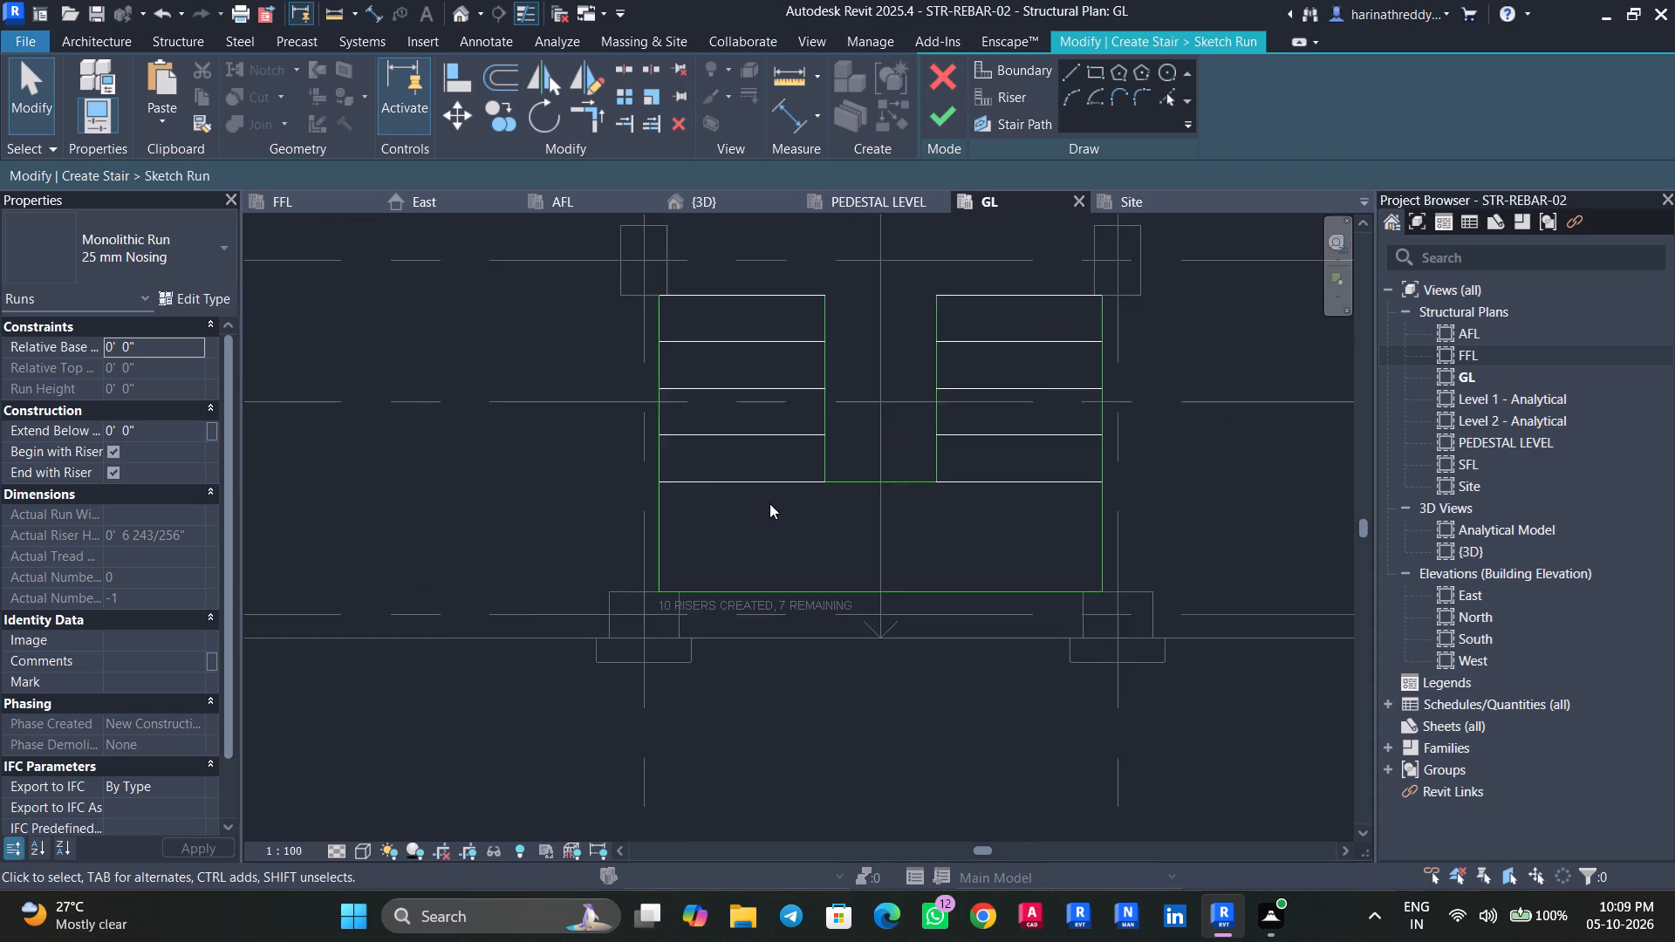
pyautogui.scroll(-2, 822, 511)
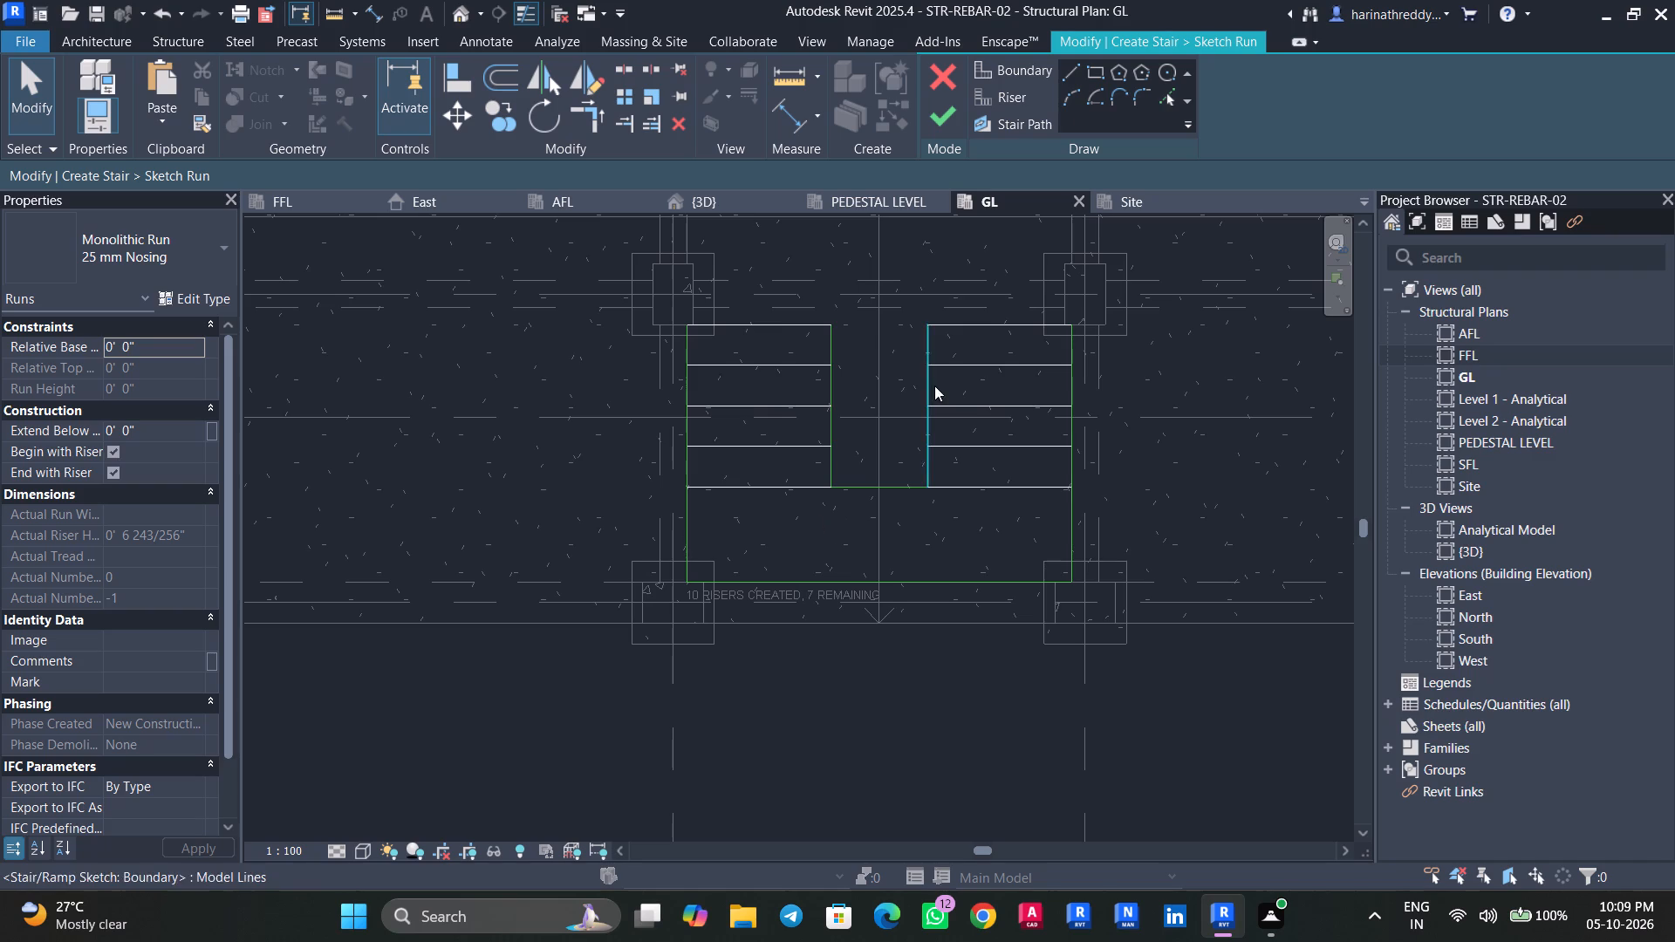
pyautogui.click(1015, 92)
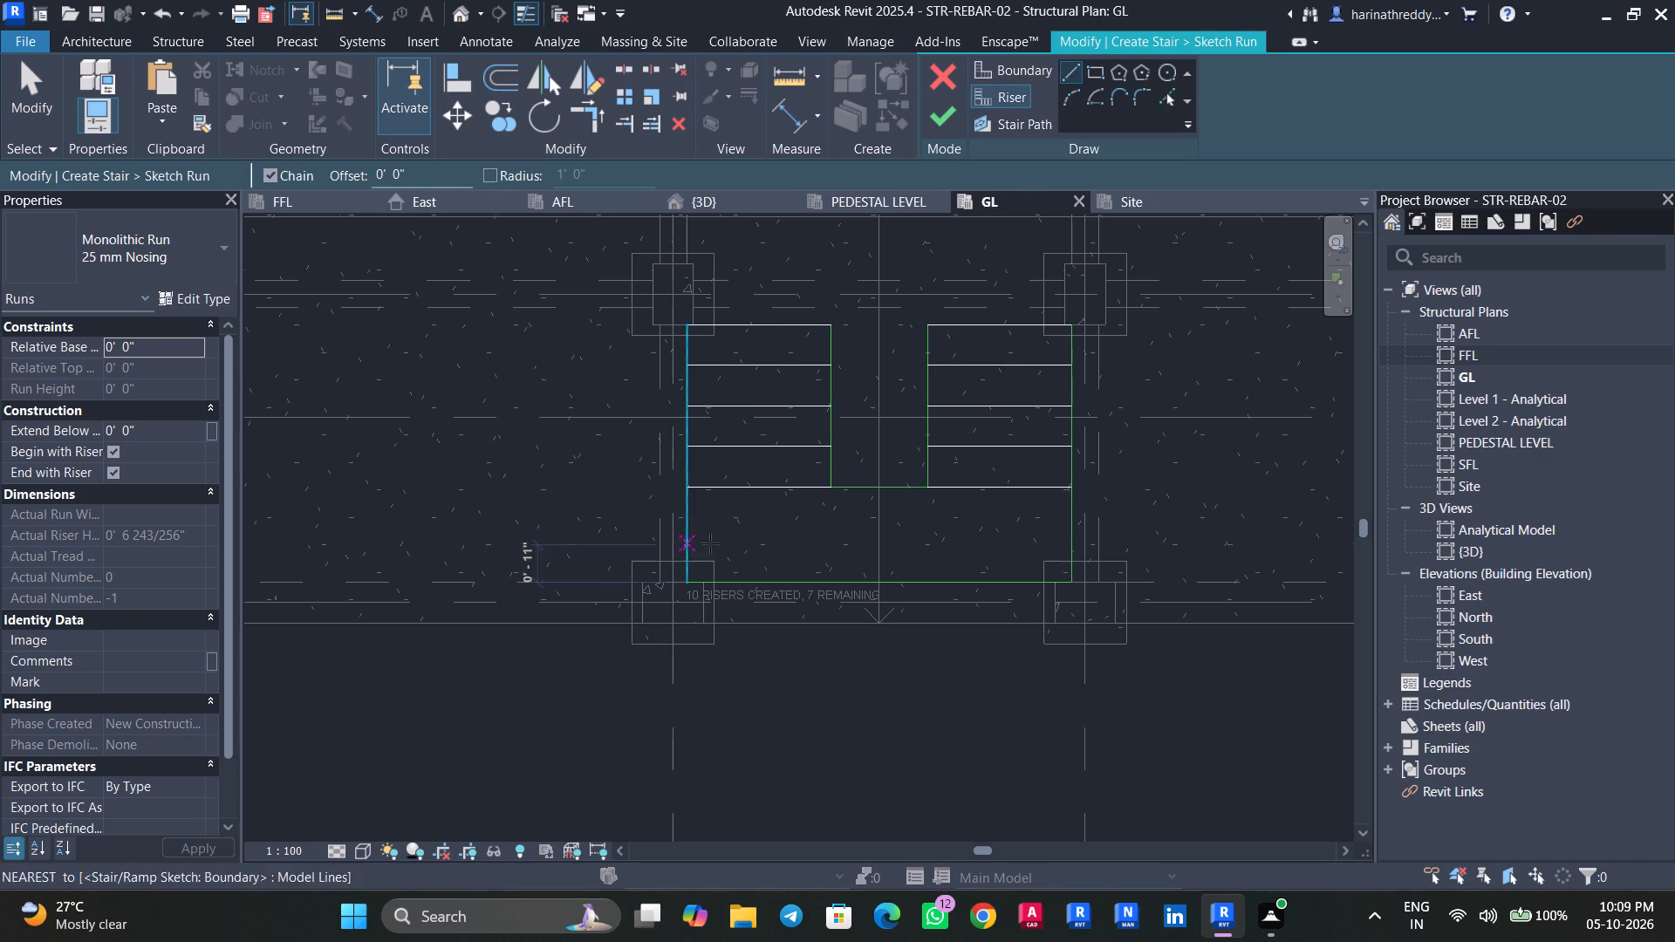
pyautogui.click(835, 490)
pyautogui.click(841, 581)
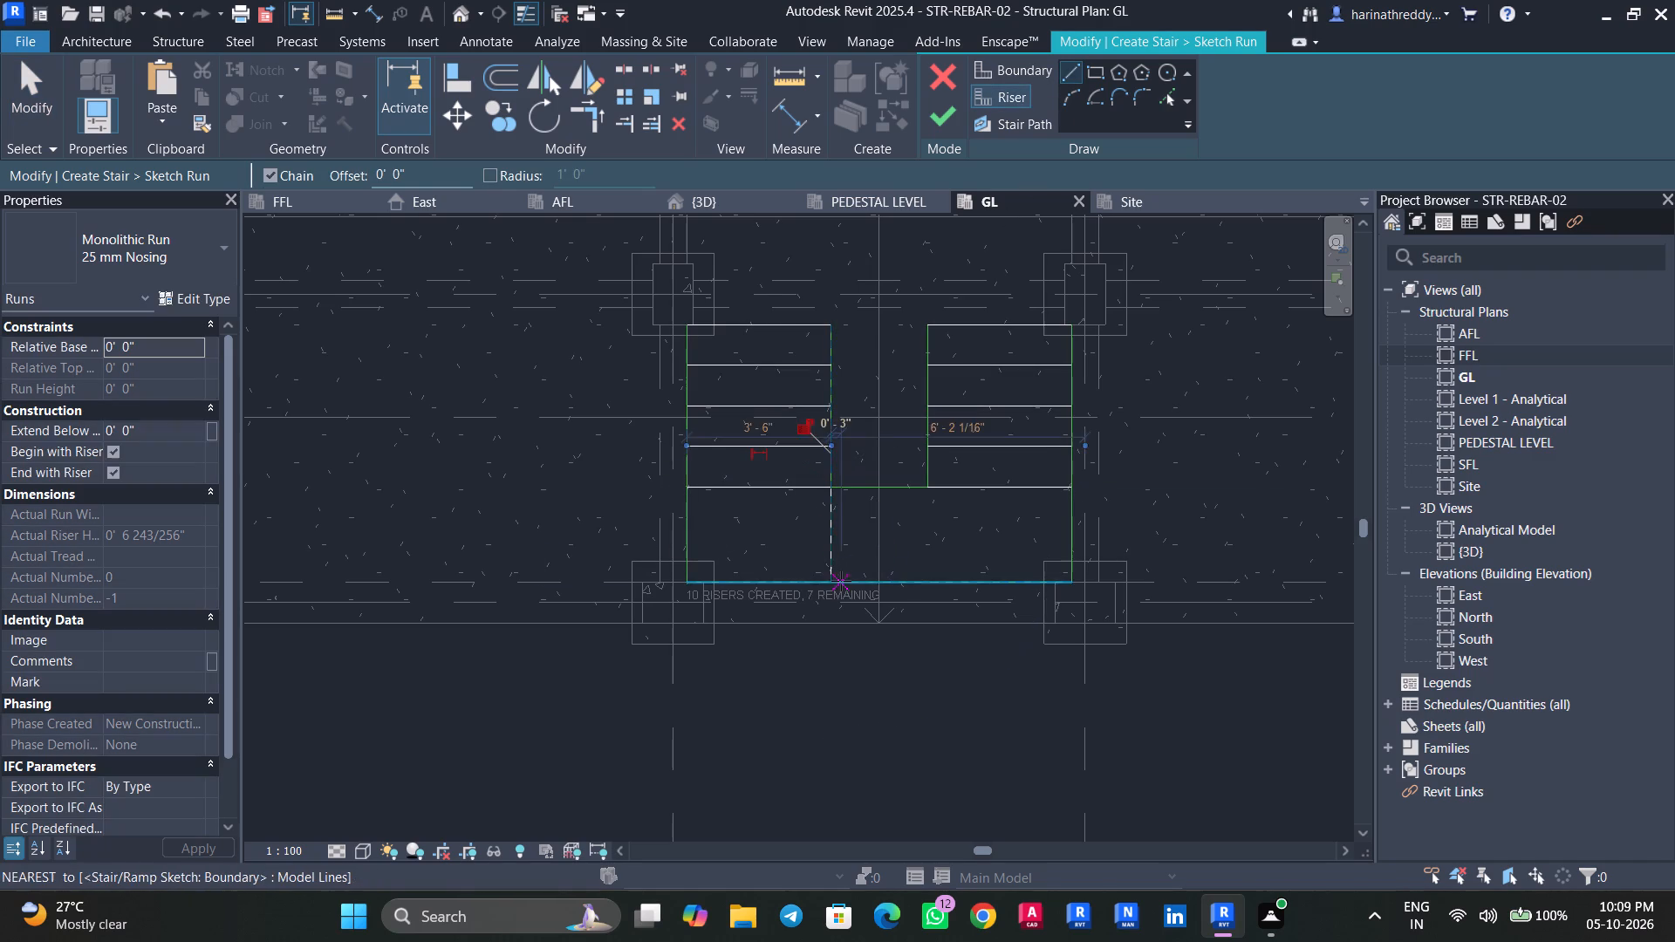
pyautogui.press('Escape')
pyautogui.press('Escape')
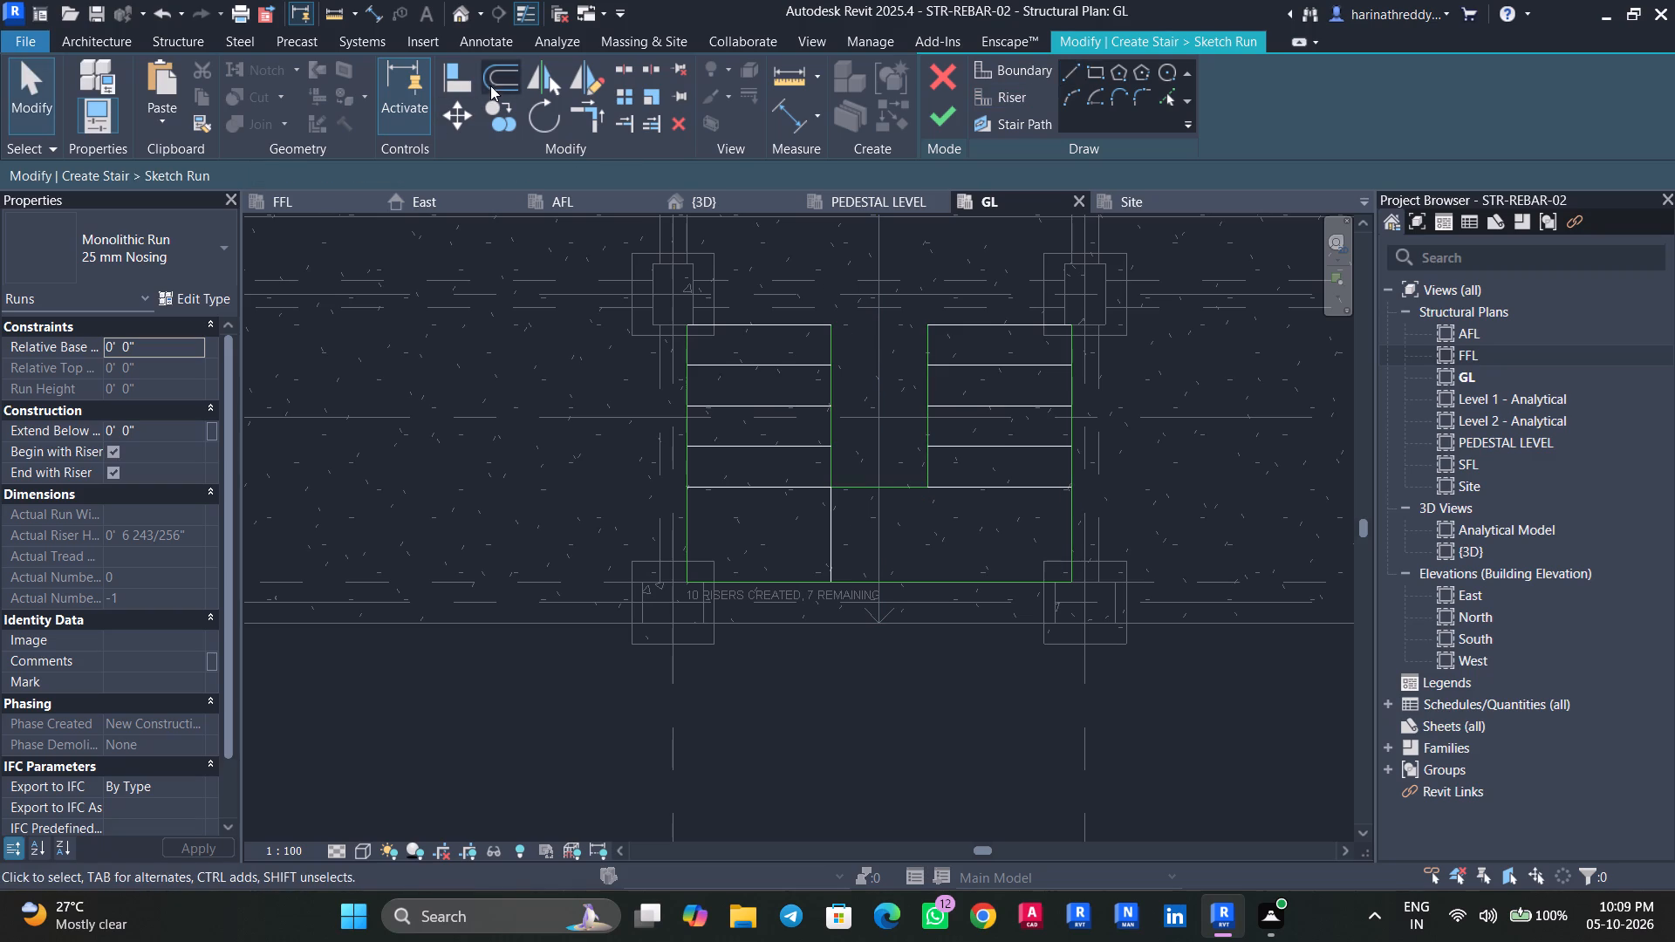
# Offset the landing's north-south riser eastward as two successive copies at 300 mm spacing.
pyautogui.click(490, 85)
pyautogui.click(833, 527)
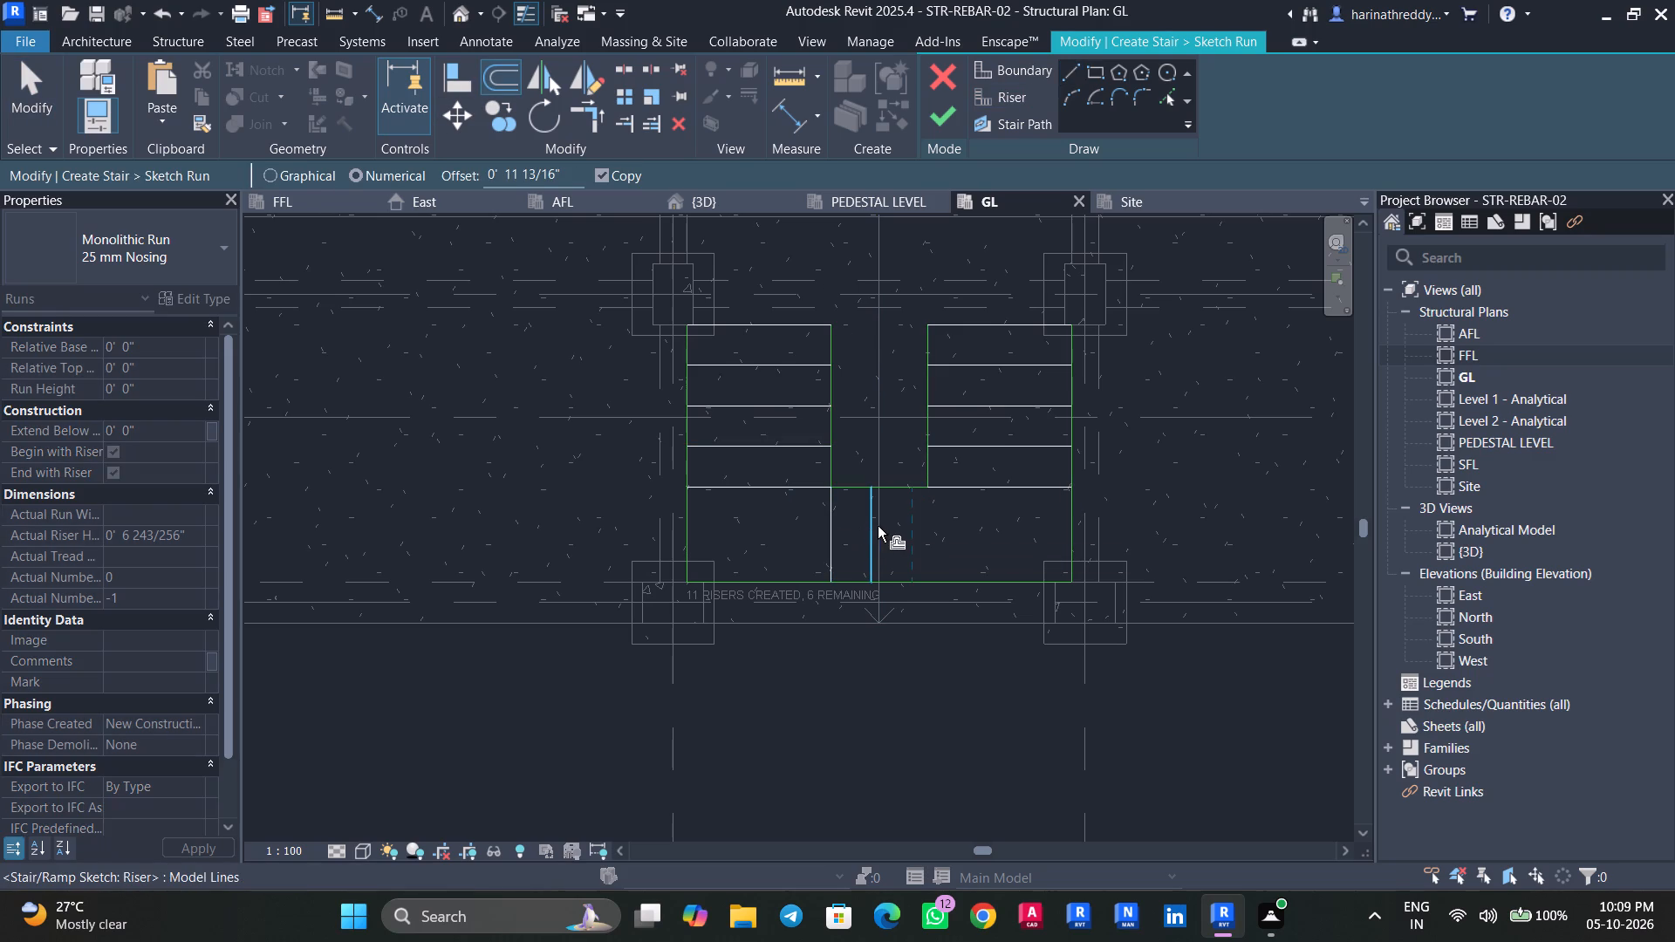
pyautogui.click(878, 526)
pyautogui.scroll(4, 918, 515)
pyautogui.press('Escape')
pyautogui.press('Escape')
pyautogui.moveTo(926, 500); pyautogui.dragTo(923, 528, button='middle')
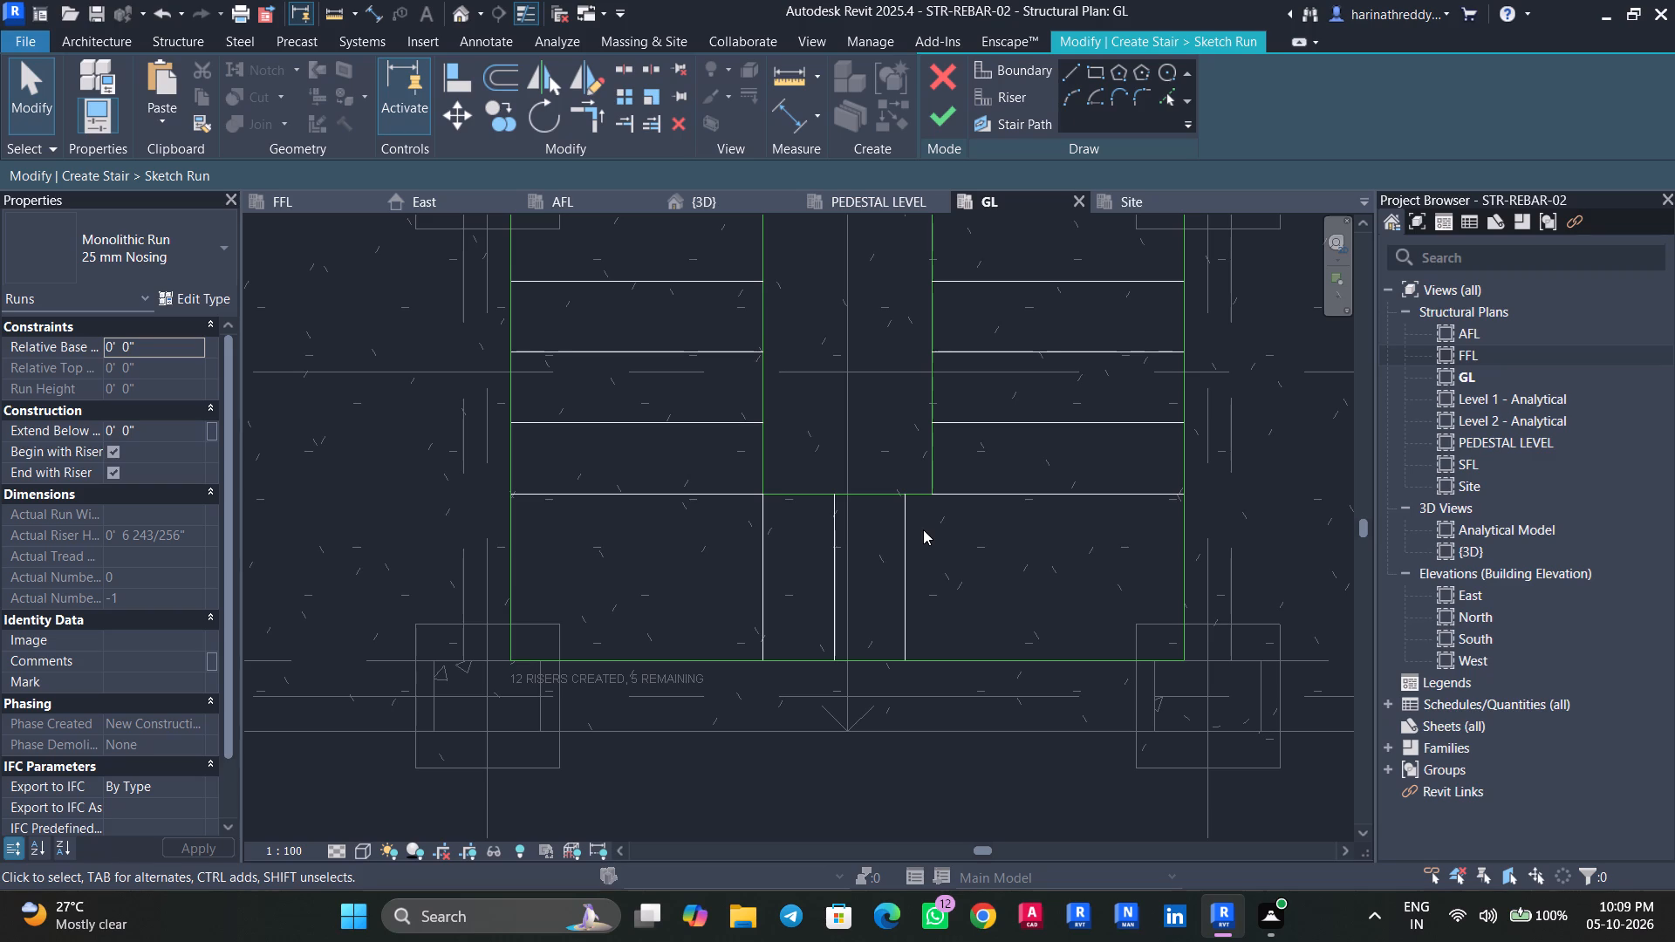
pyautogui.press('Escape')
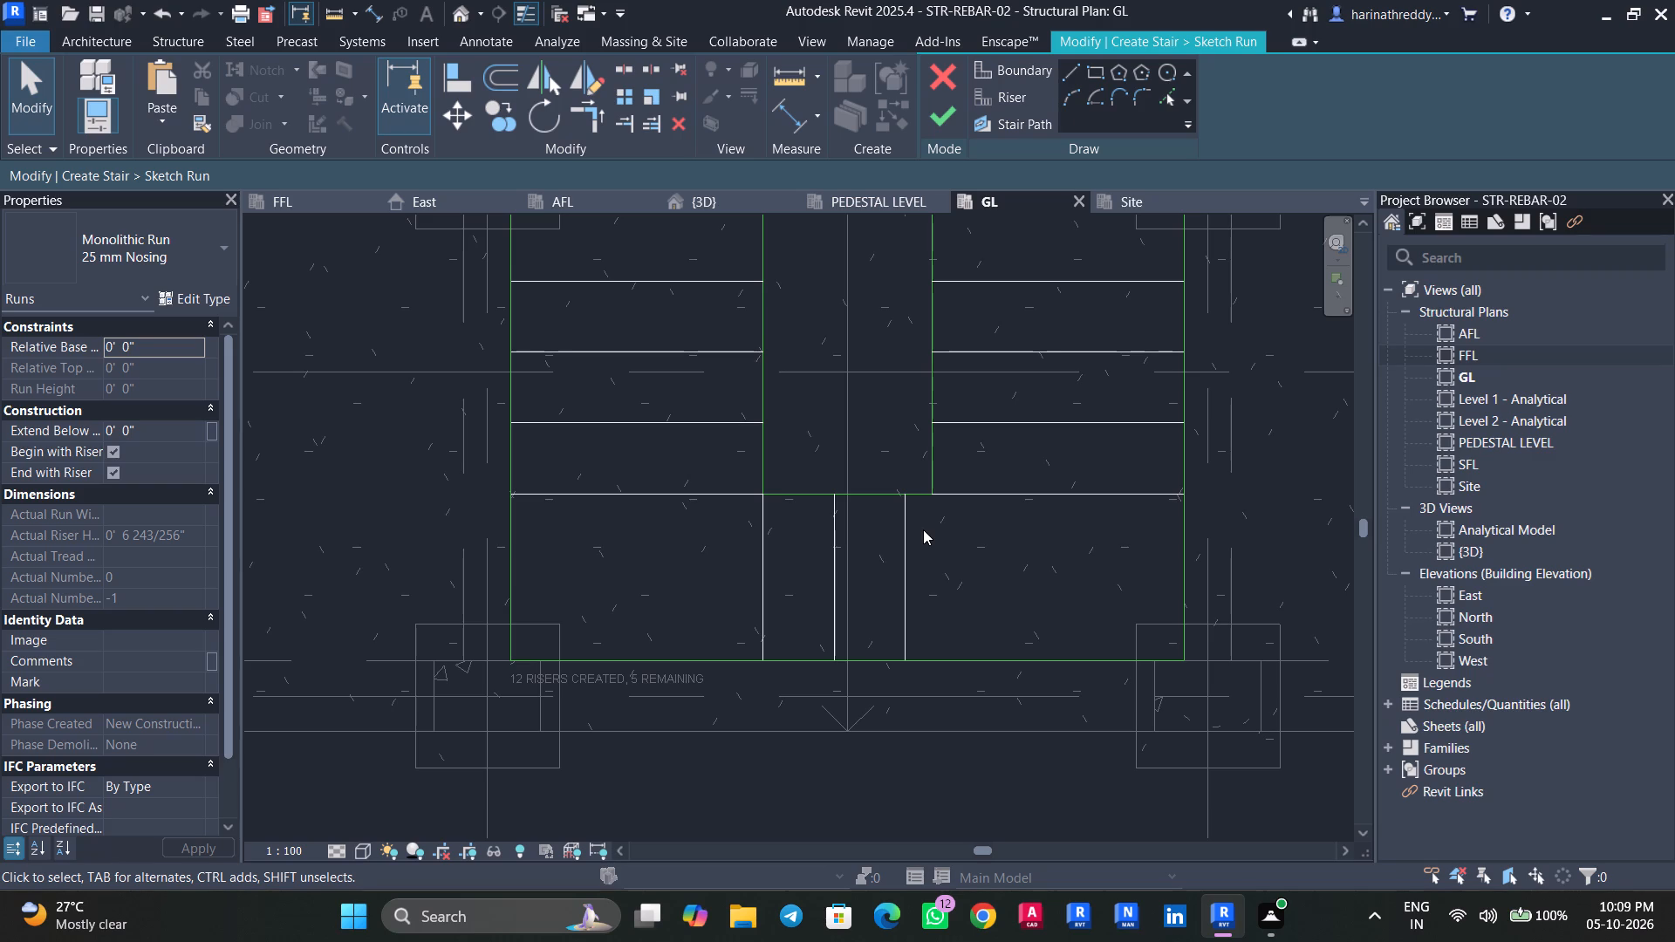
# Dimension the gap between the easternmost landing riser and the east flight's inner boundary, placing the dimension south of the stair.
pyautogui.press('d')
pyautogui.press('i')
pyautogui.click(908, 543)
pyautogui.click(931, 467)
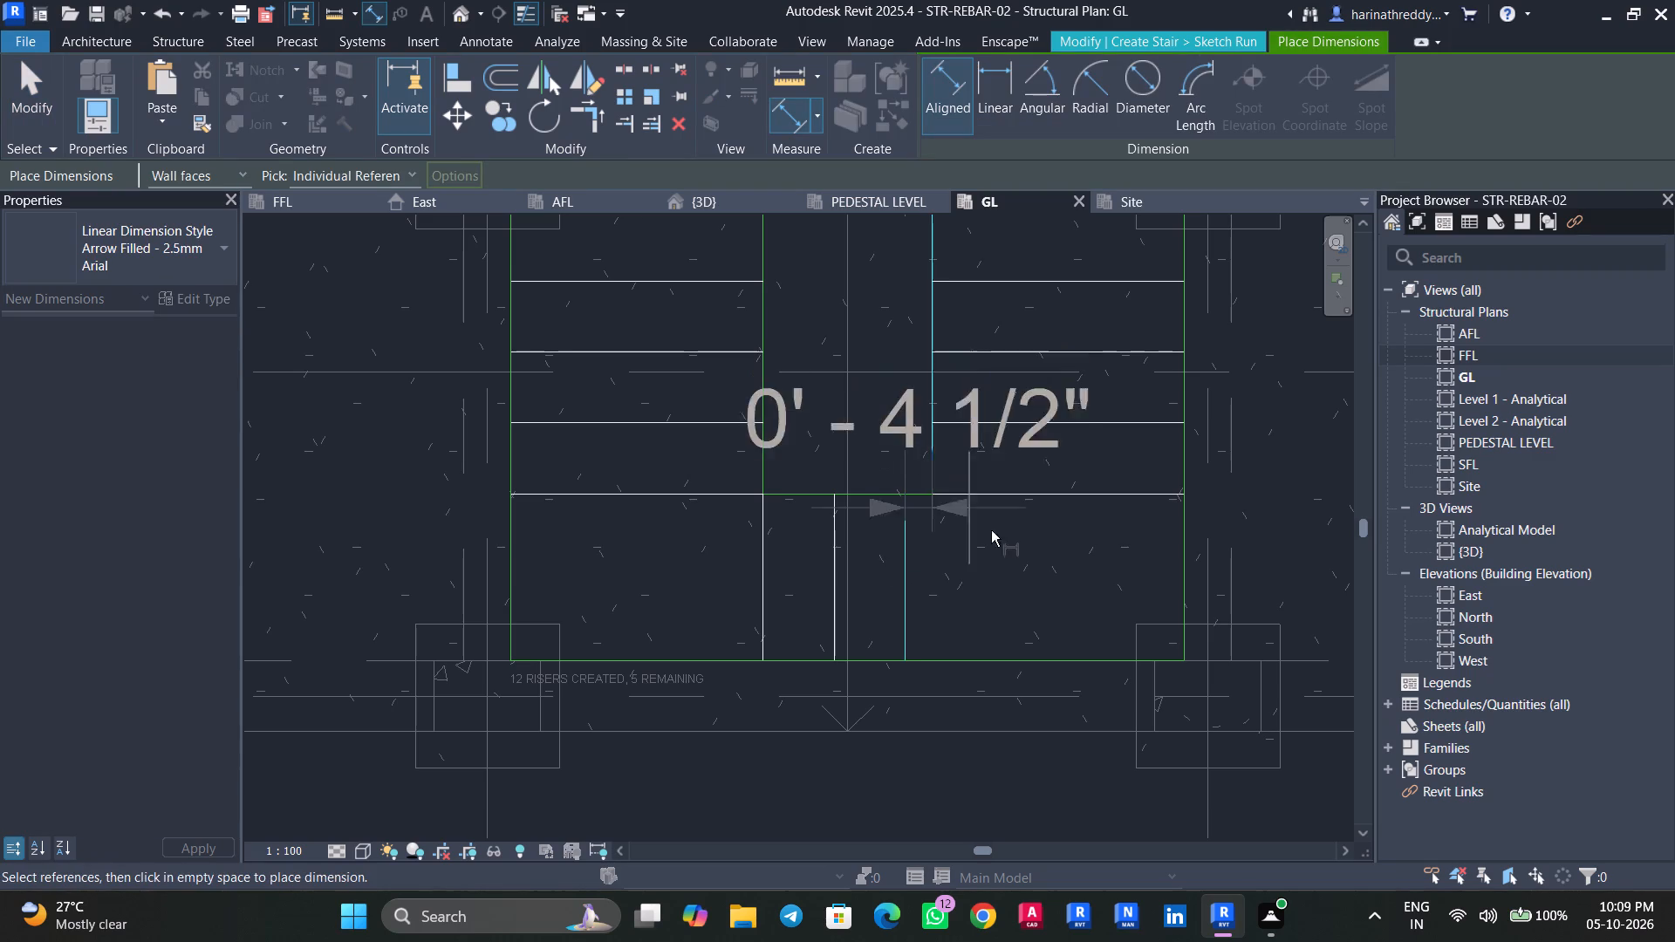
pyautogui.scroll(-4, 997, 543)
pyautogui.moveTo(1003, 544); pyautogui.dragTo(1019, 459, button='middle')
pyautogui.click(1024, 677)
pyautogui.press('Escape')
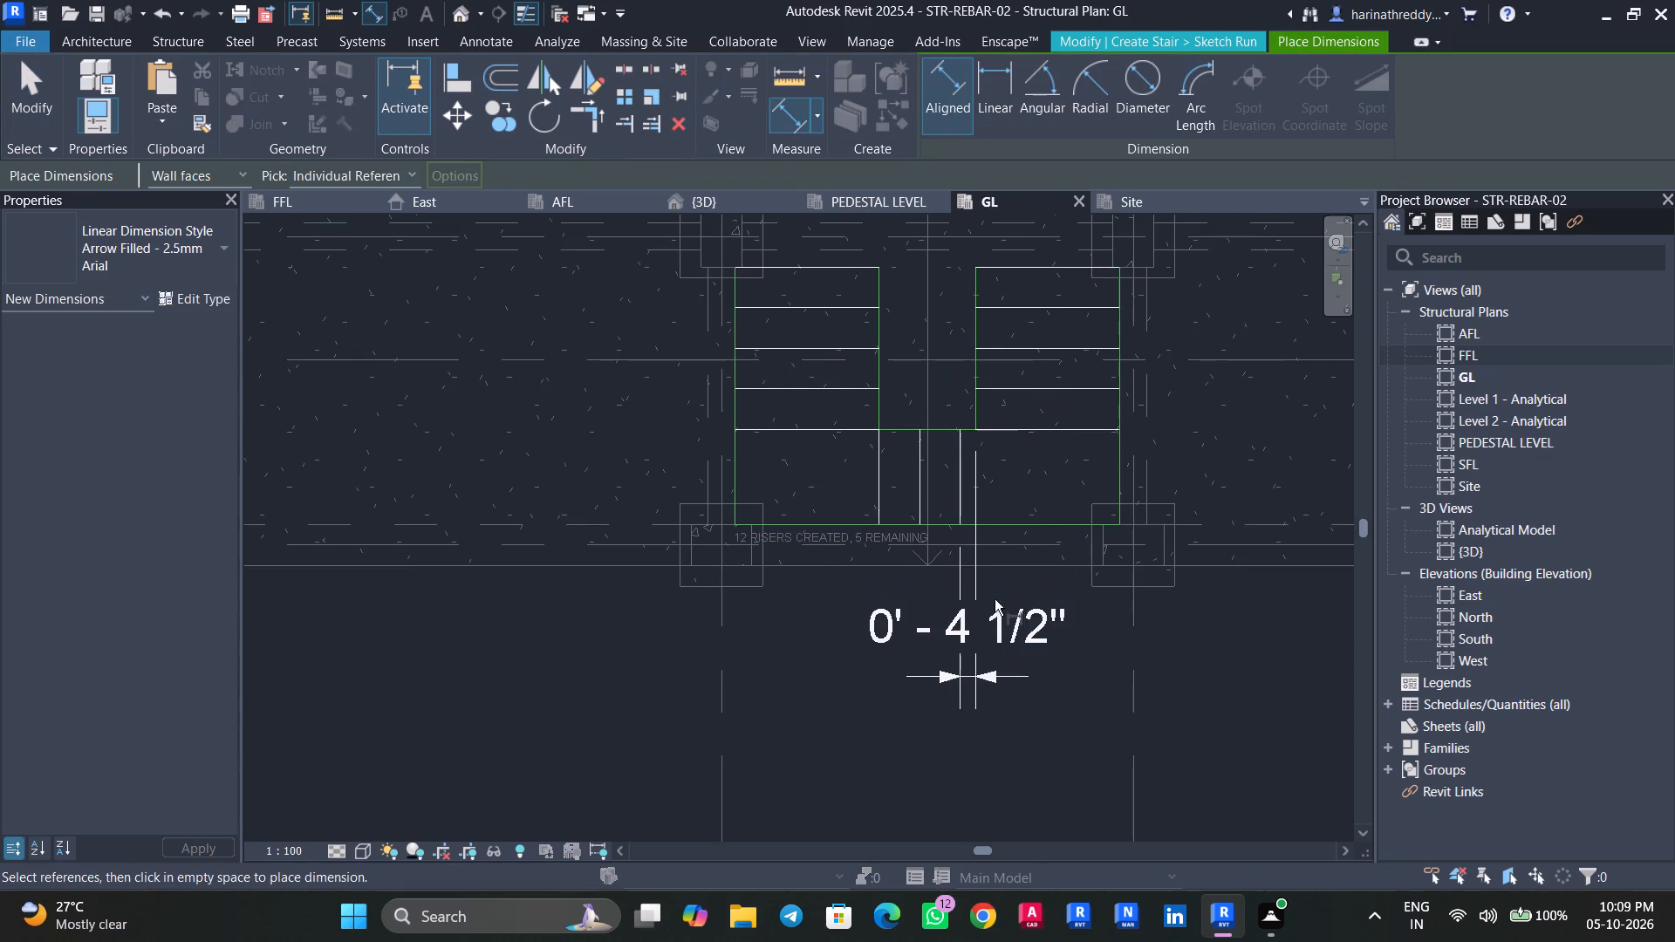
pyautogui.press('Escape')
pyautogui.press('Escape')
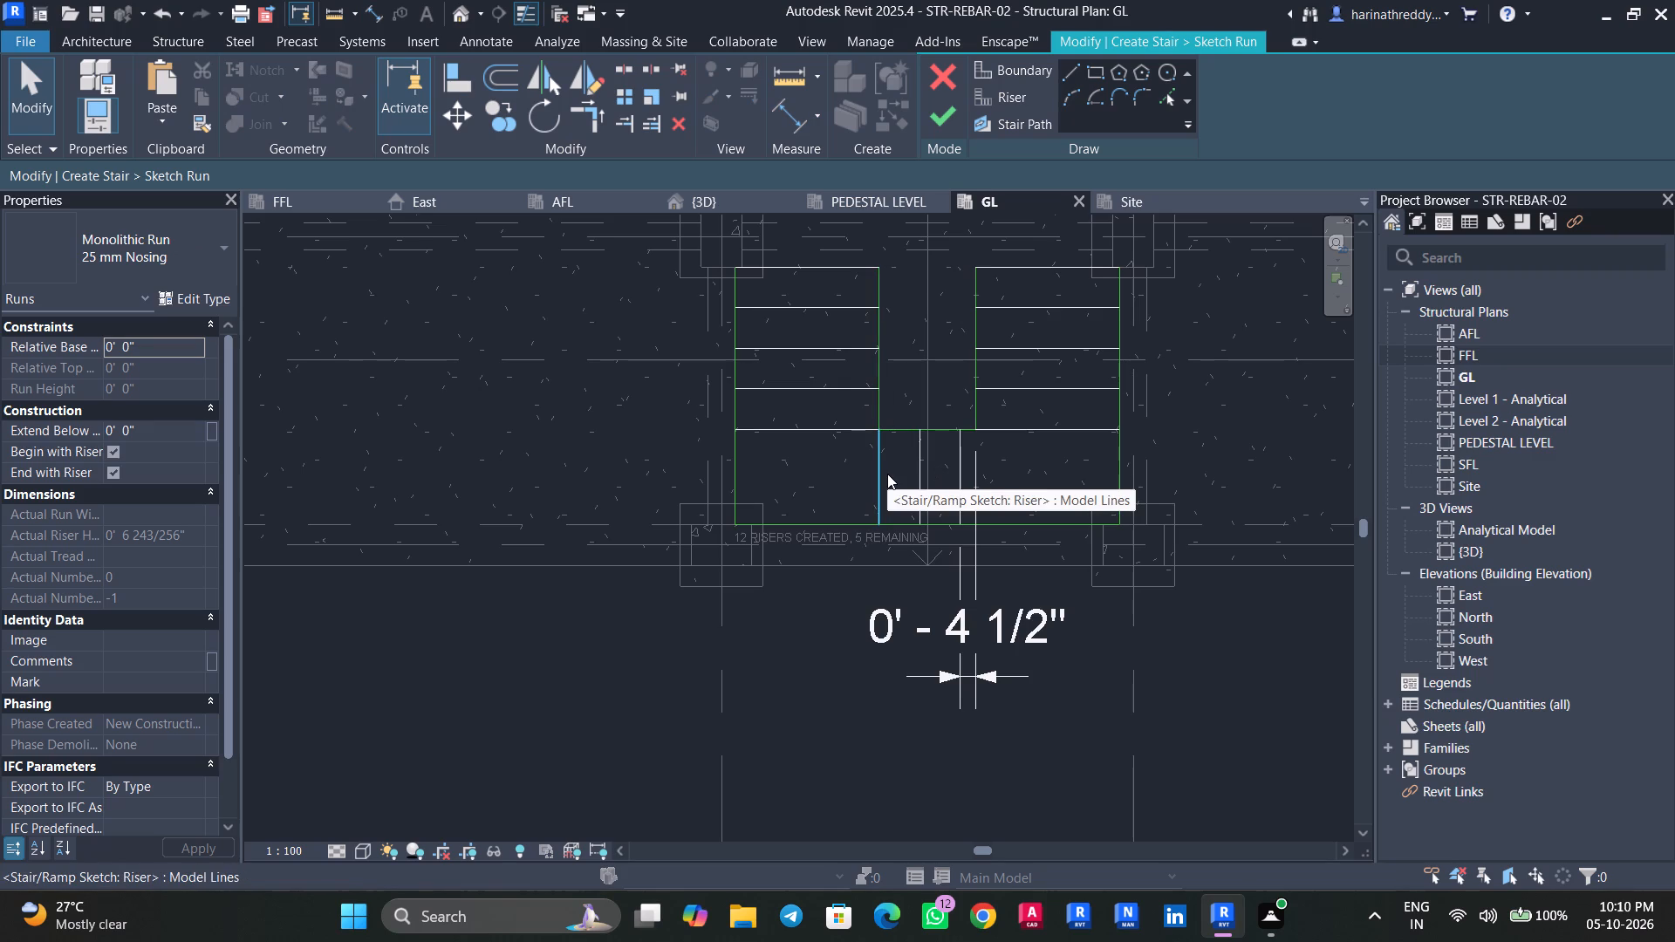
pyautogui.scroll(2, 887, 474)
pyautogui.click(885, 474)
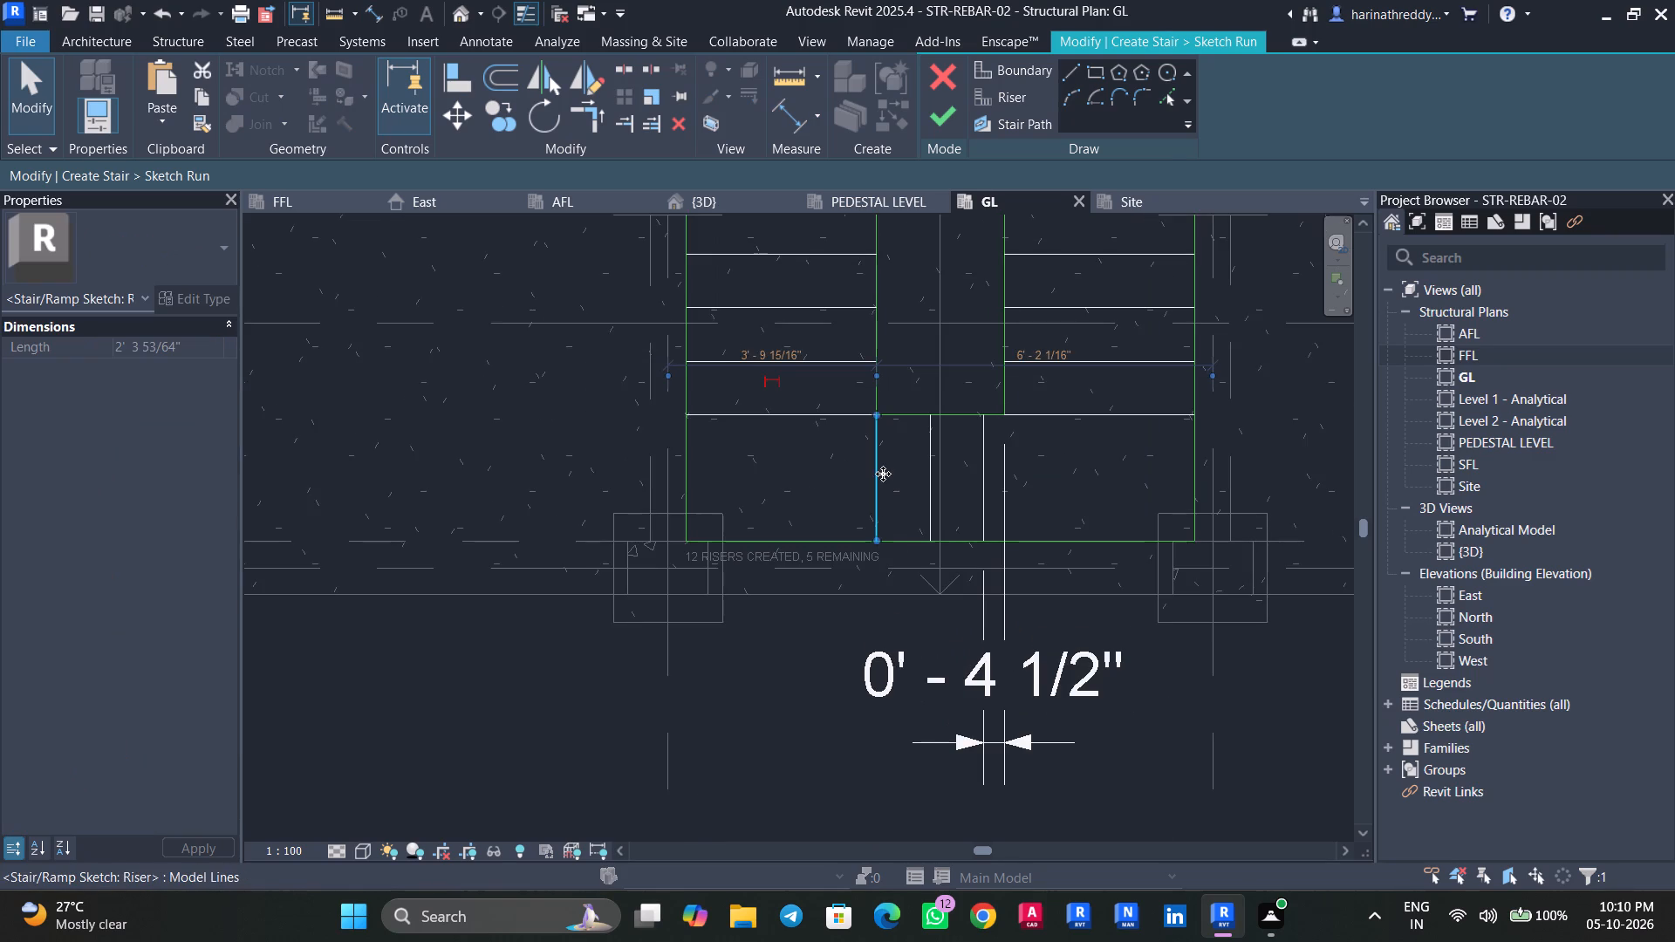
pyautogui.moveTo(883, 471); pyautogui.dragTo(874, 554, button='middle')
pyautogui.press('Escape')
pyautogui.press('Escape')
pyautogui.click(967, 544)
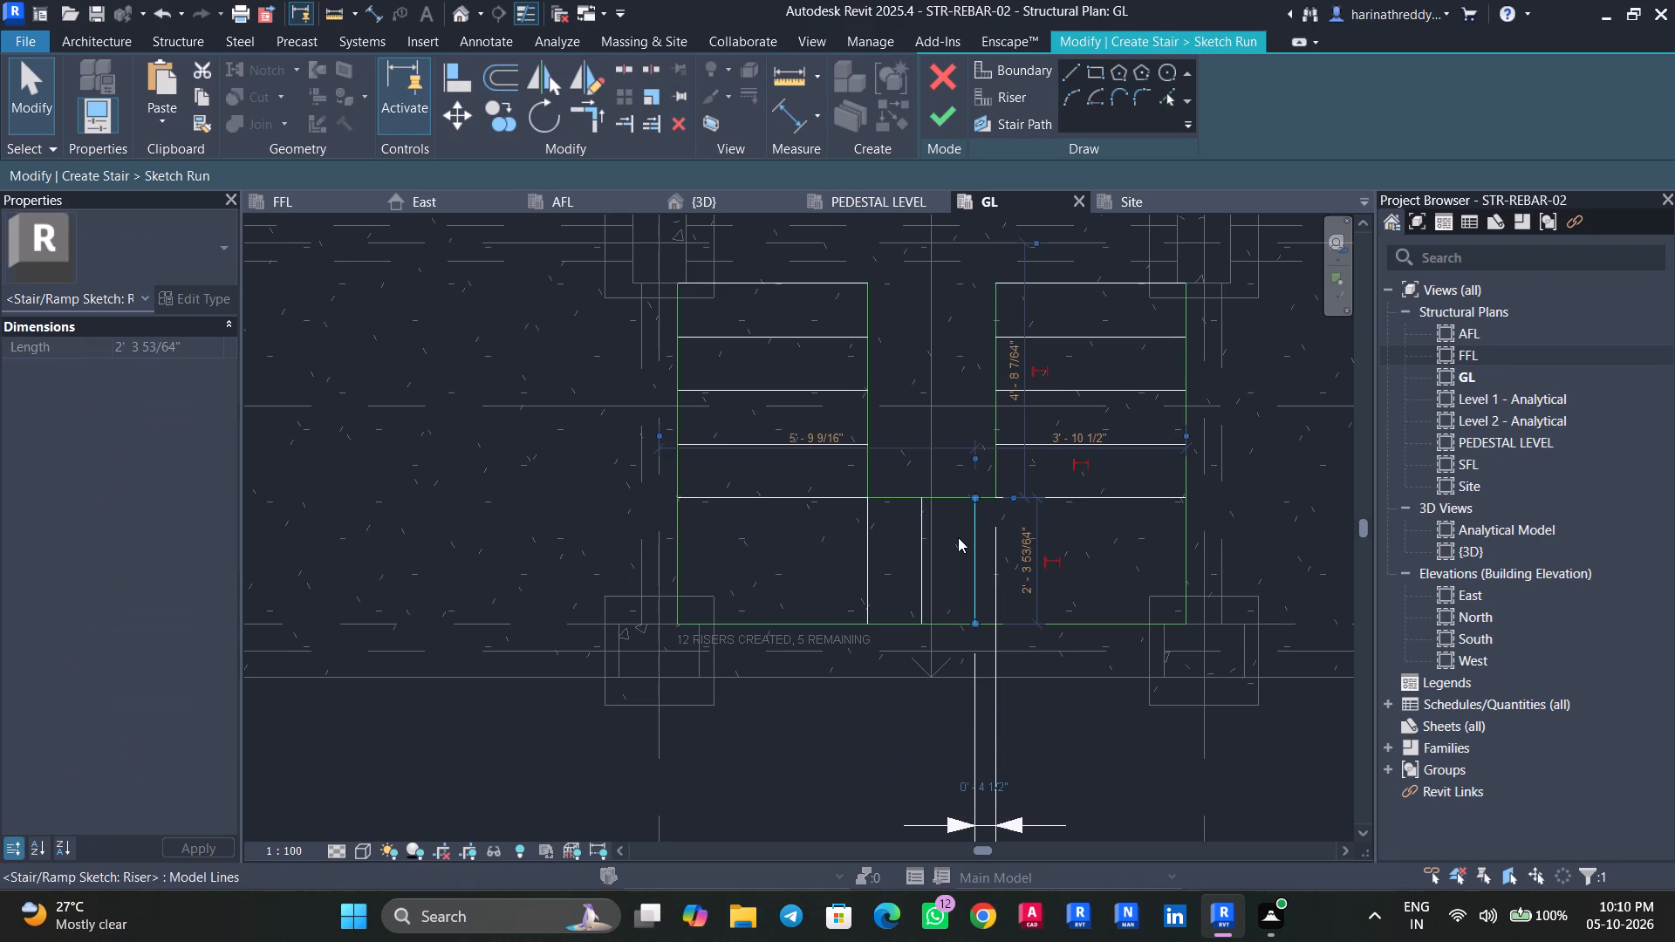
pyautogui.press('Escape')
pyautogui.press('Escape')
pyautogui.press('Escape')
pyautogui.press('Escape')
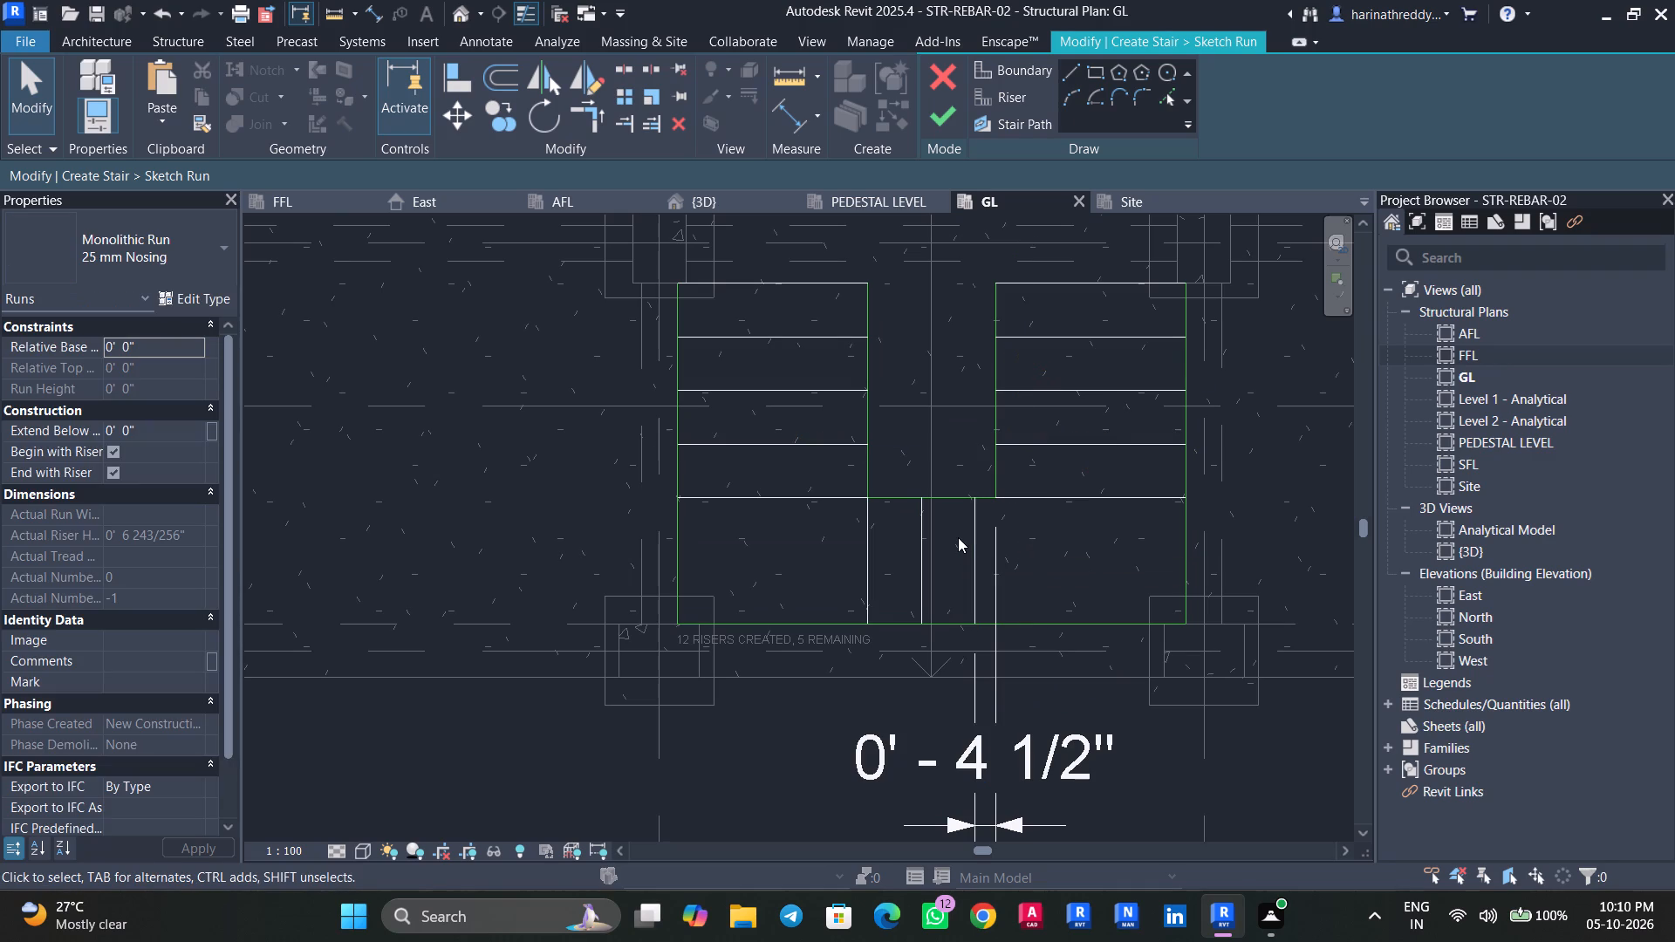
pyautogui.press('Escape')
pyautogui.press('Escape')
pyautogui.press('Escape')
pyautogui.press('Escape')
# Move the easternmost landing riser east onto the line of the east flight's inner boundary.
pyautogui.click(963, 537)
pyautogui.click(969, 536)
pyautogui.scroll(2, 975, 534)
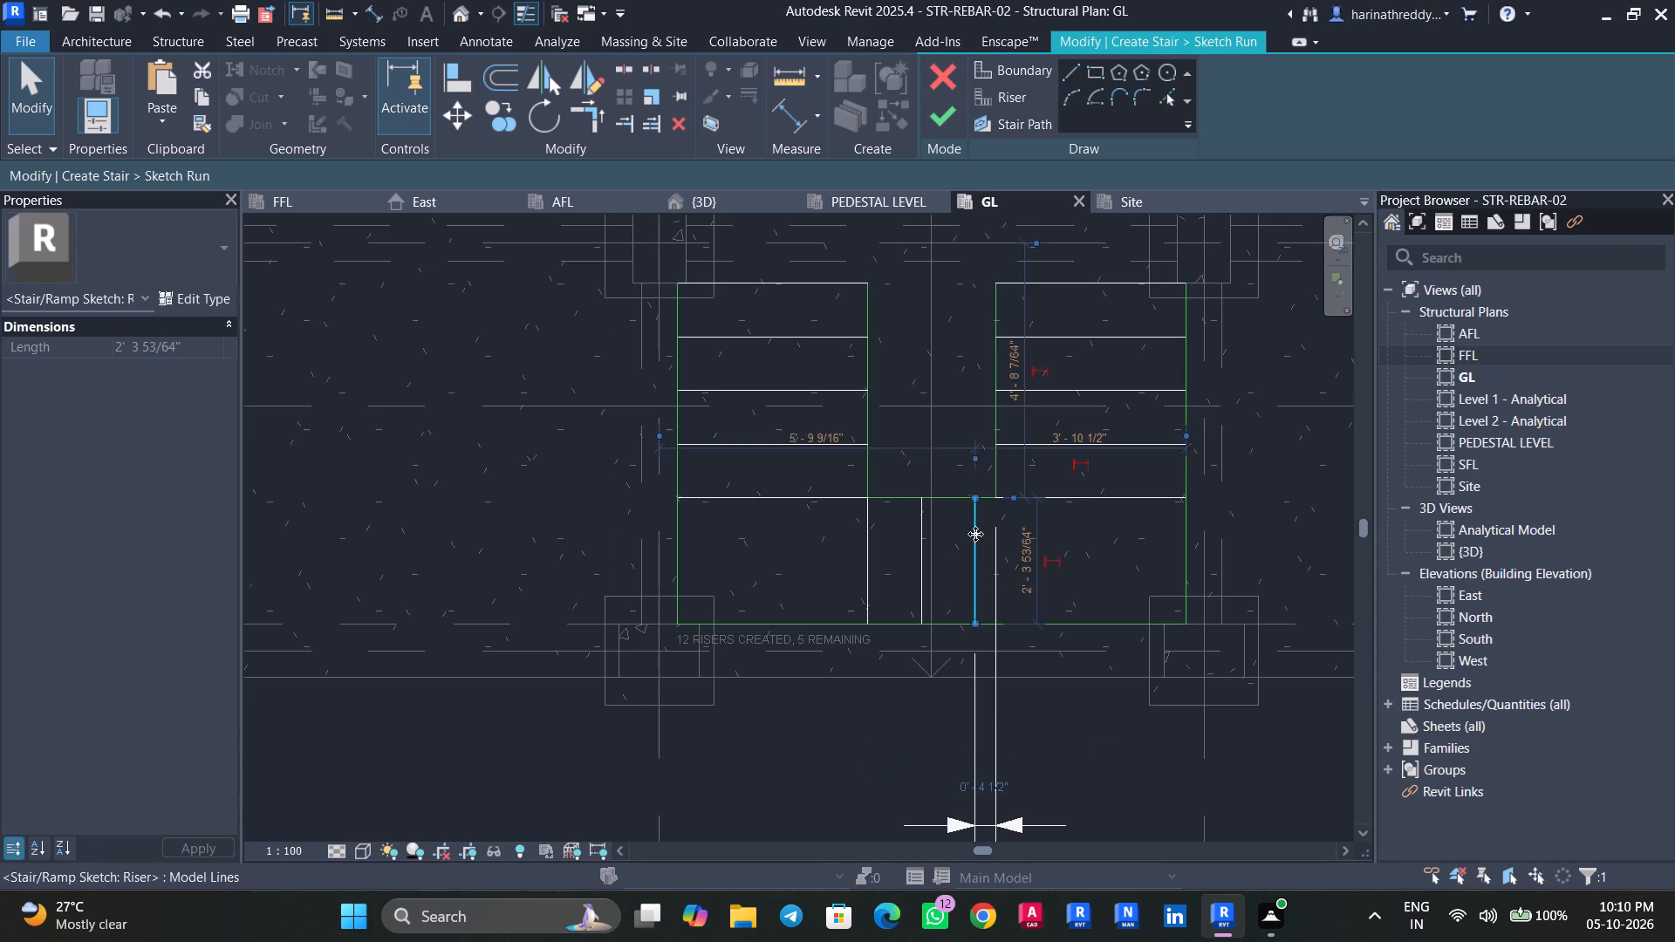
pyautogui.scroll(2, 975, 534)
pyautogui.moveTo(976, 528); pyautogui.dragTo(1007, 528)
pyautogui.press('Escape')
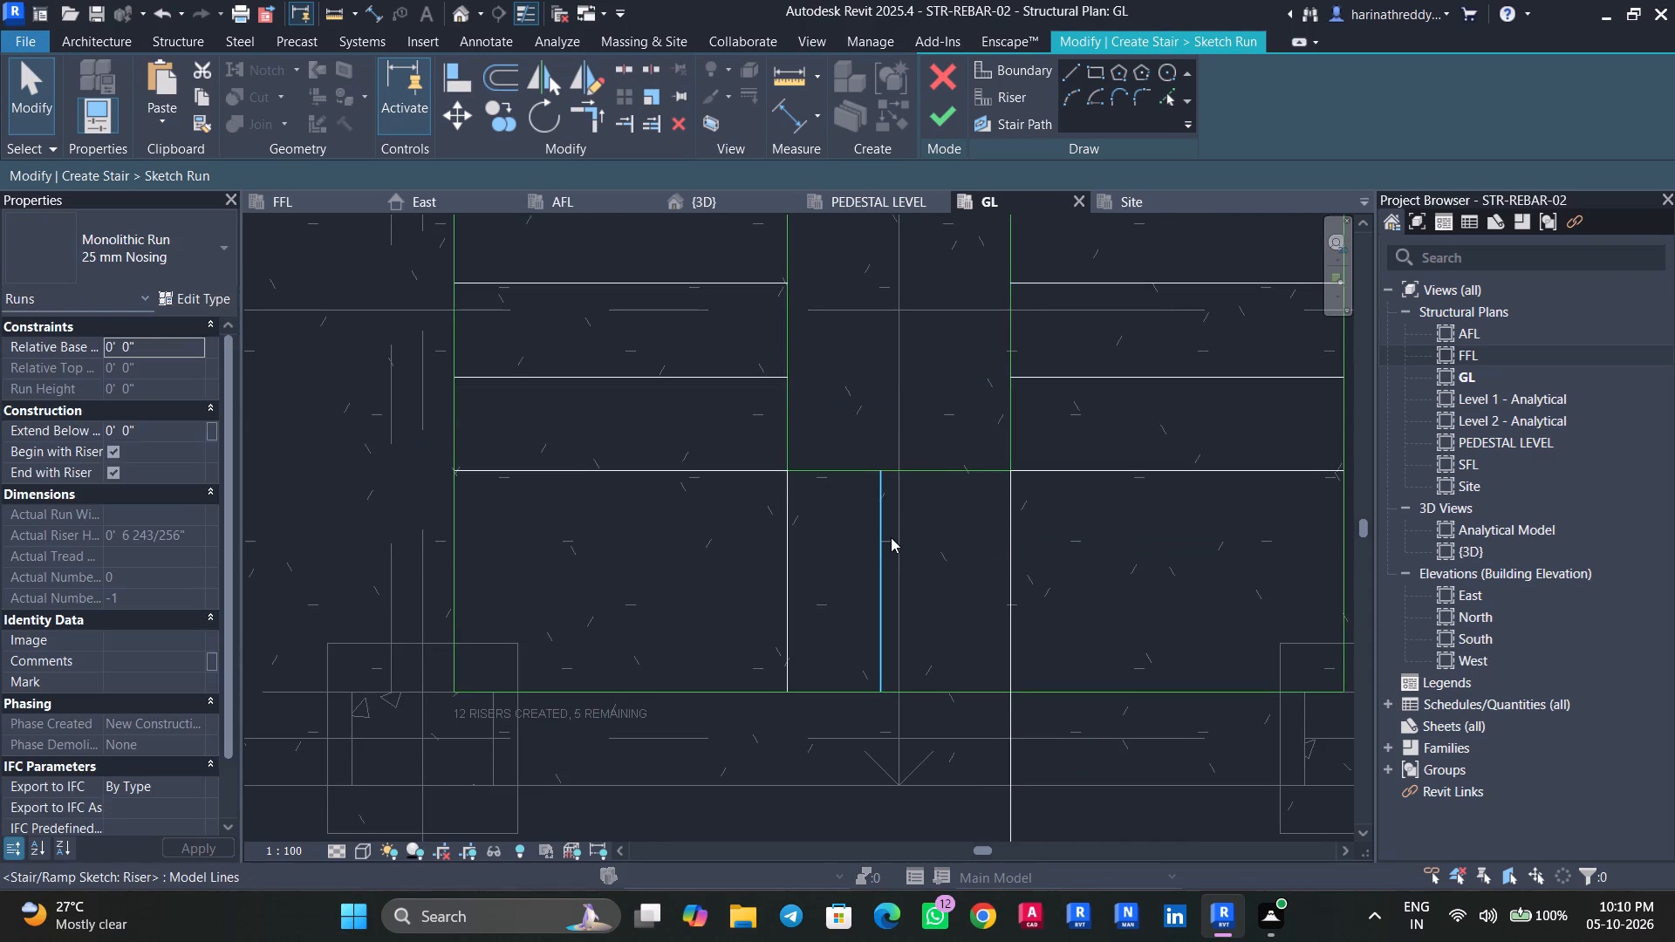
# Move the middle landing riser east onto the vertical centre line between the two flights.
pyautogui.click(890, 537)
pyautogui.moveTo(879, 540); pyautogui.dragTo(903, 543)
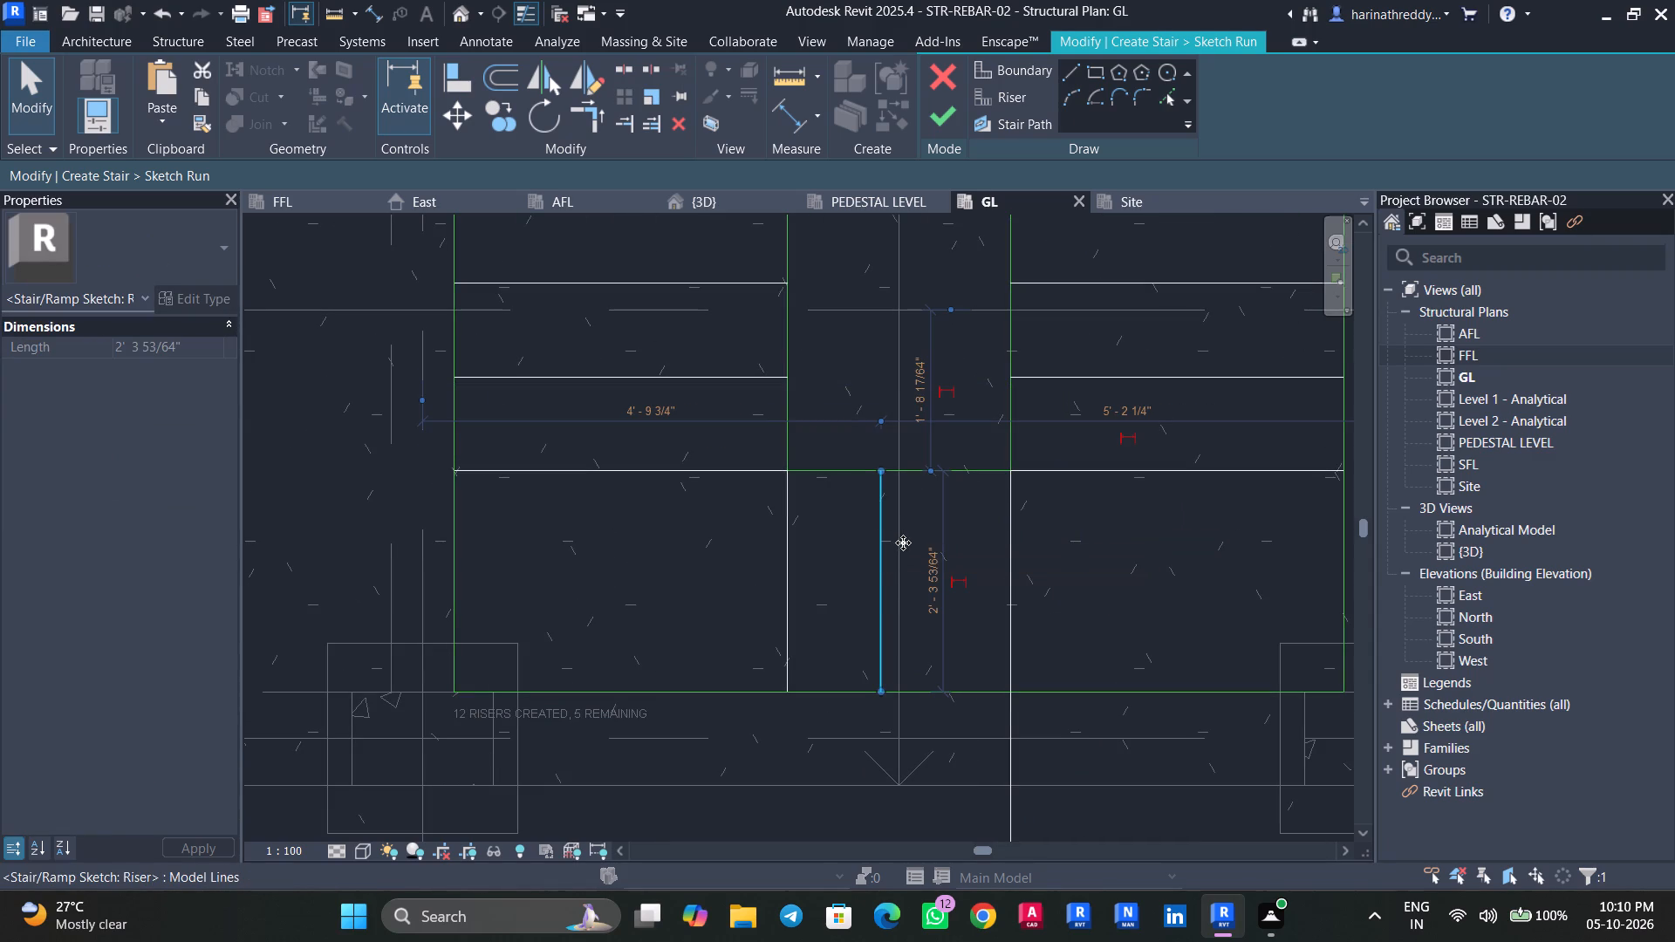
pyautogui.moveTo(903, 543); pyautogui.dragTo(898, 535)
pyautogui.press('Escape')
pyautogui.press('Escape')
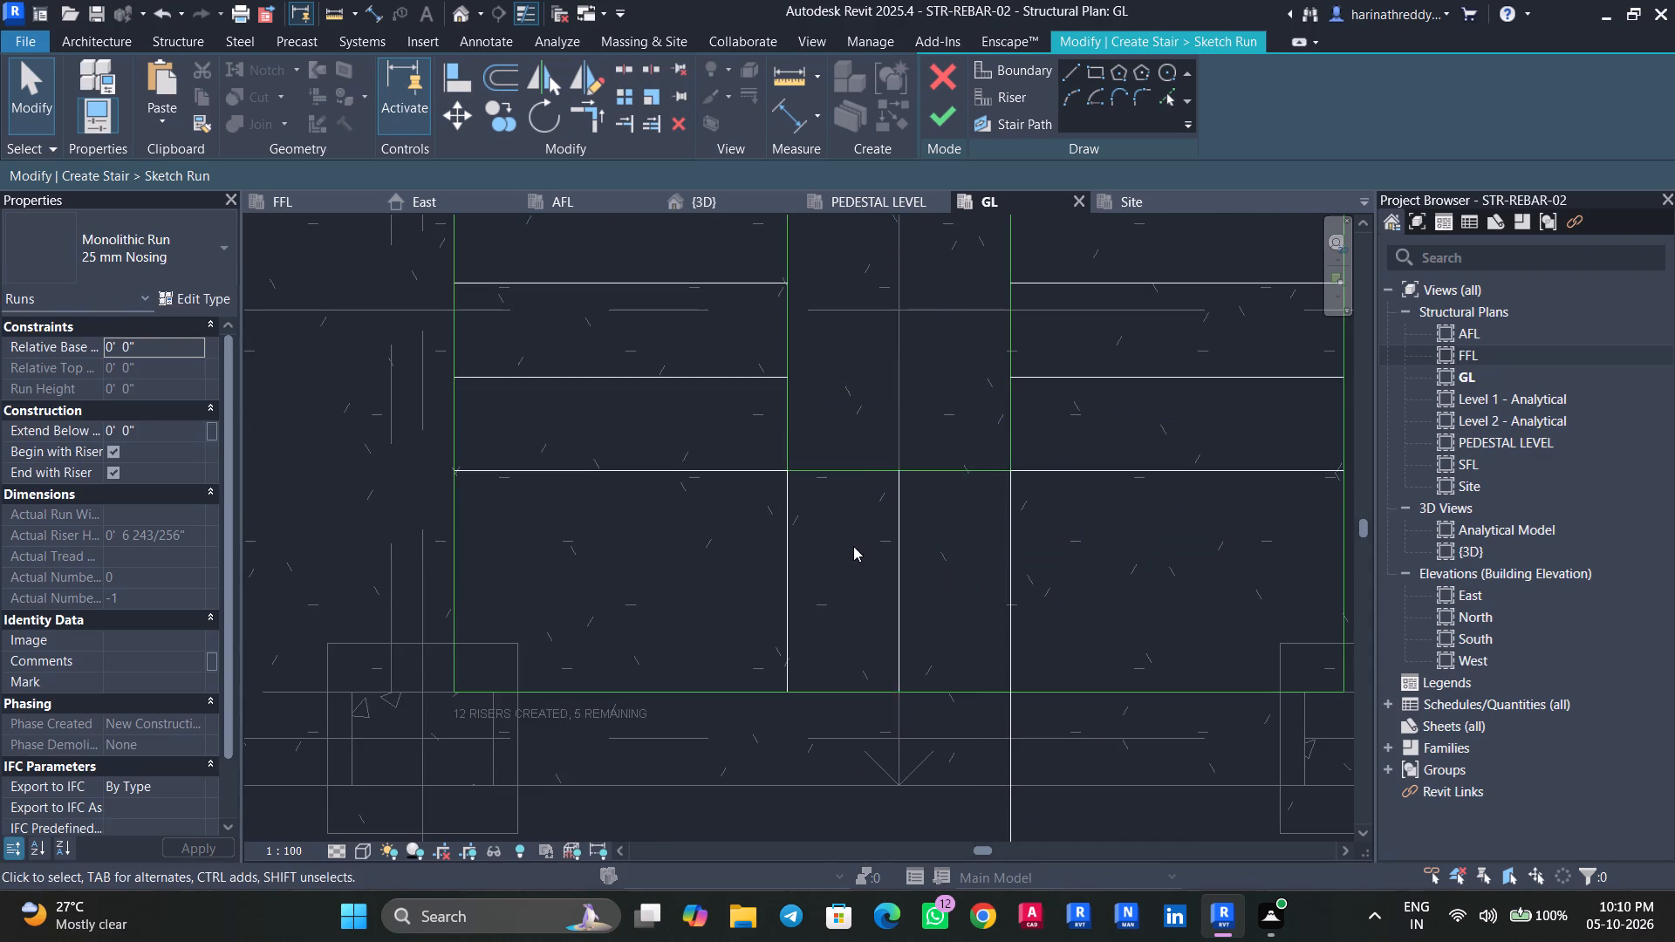
# Delete all three north-south risers across the landing together with the dimension attached to them.
pyautogui.scroll(-4, 854, 546)
pyautogui.moveTo(856, 553); pyautogui.dragTo(853, 590, button='middle')
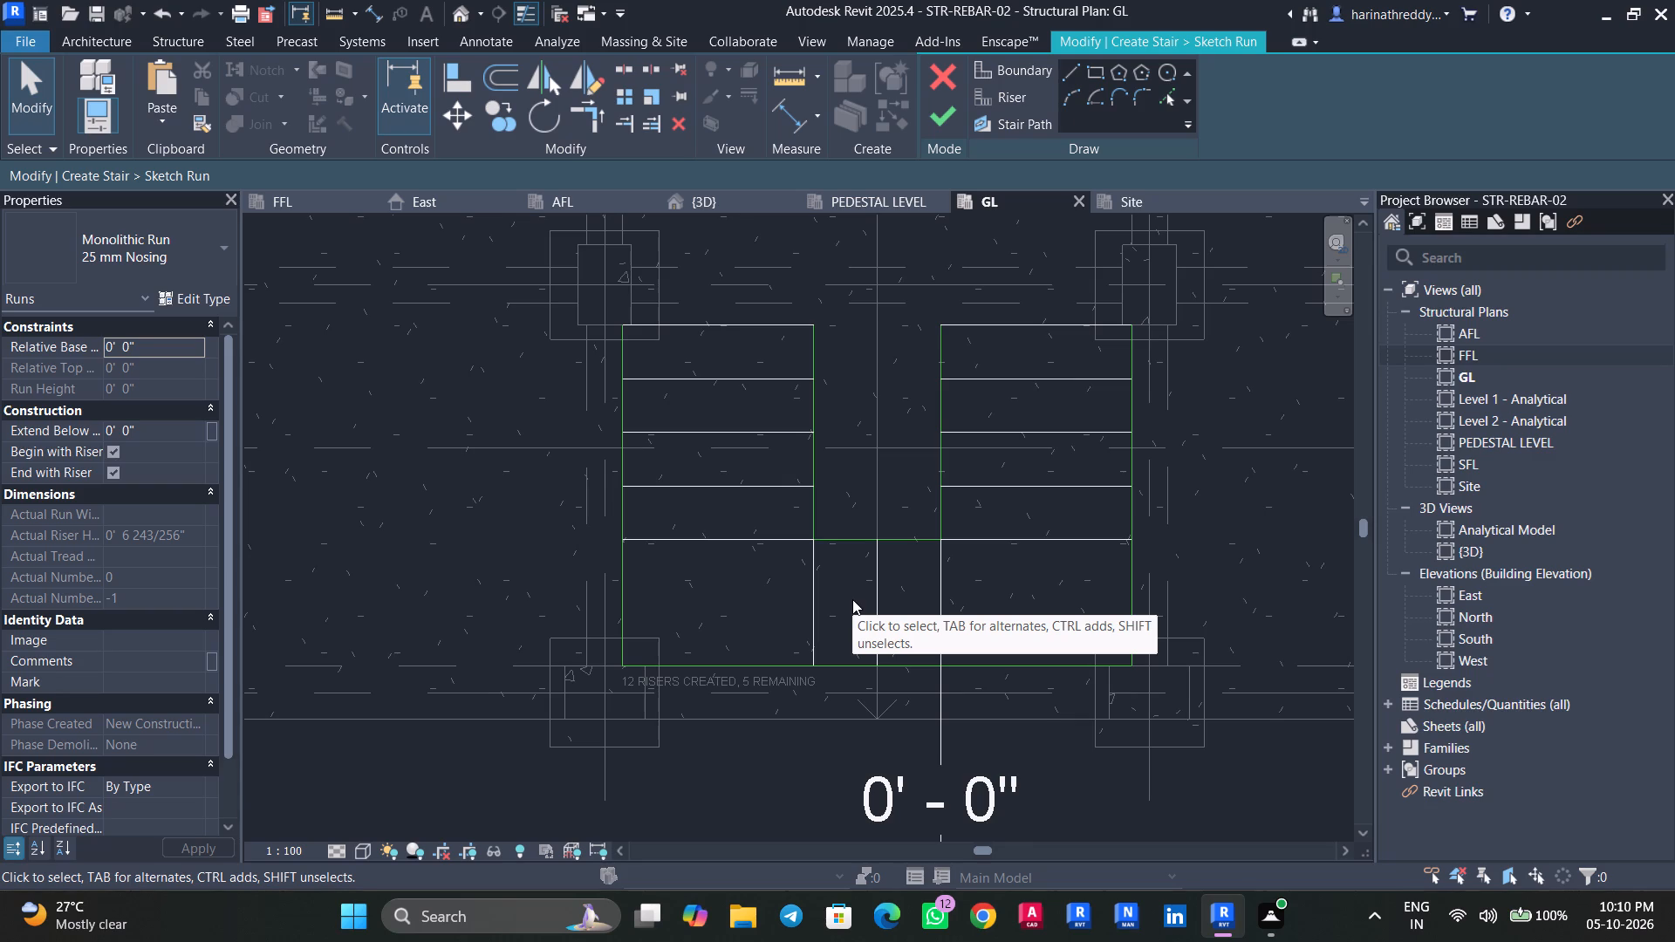
pyautogui.moveTo(978, 597); pyautogui.dragTo(824, 604)
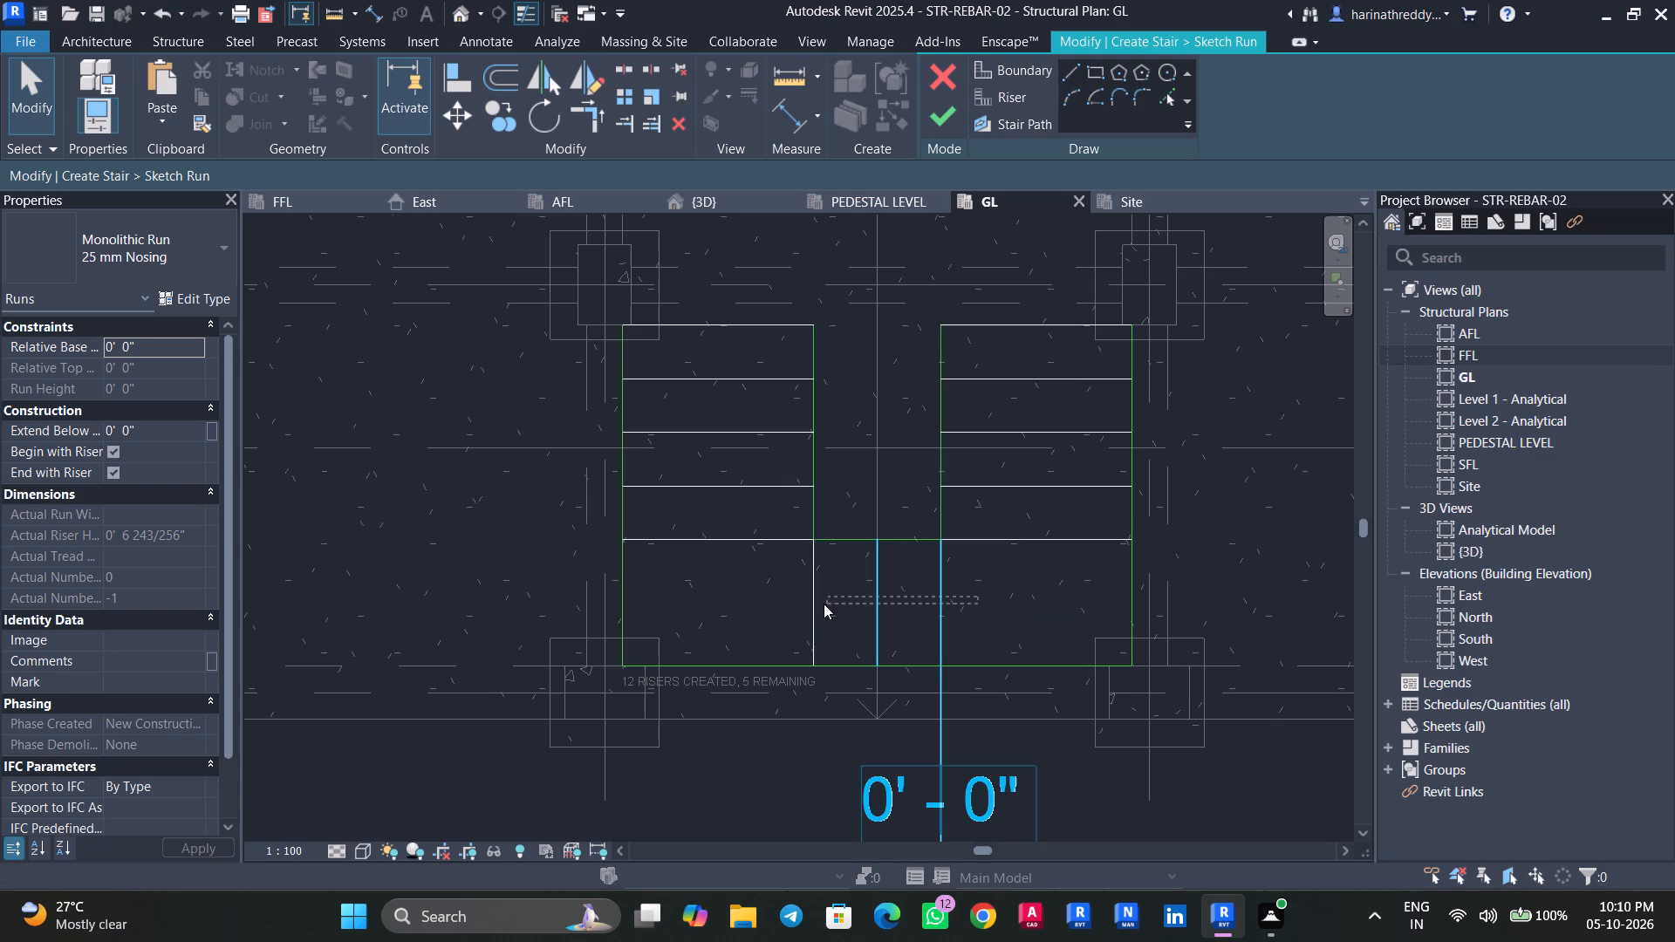
pyautogui.moveTo(824, 604); pyautogui.dragTo(800, 601)
pyautogui.press('Delete')
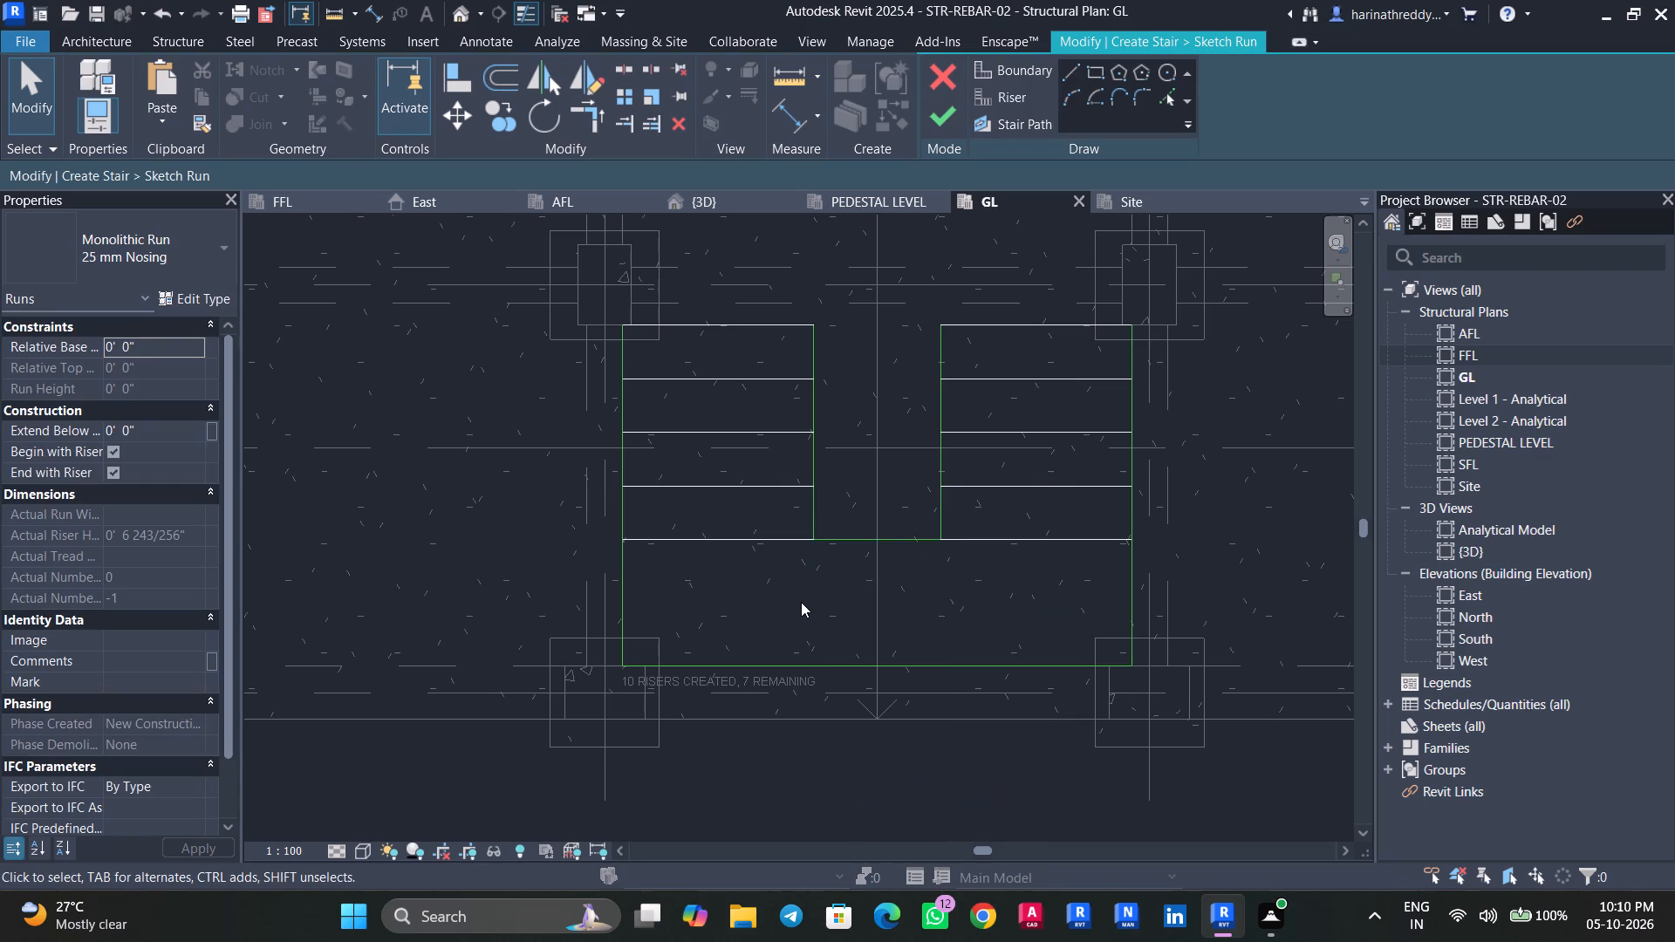
# Sketch a U-shaped stair path from the midpoint of the east flight's north riser, across the landing, to the west flight's north riser.
pyautogui.click(990, 126)
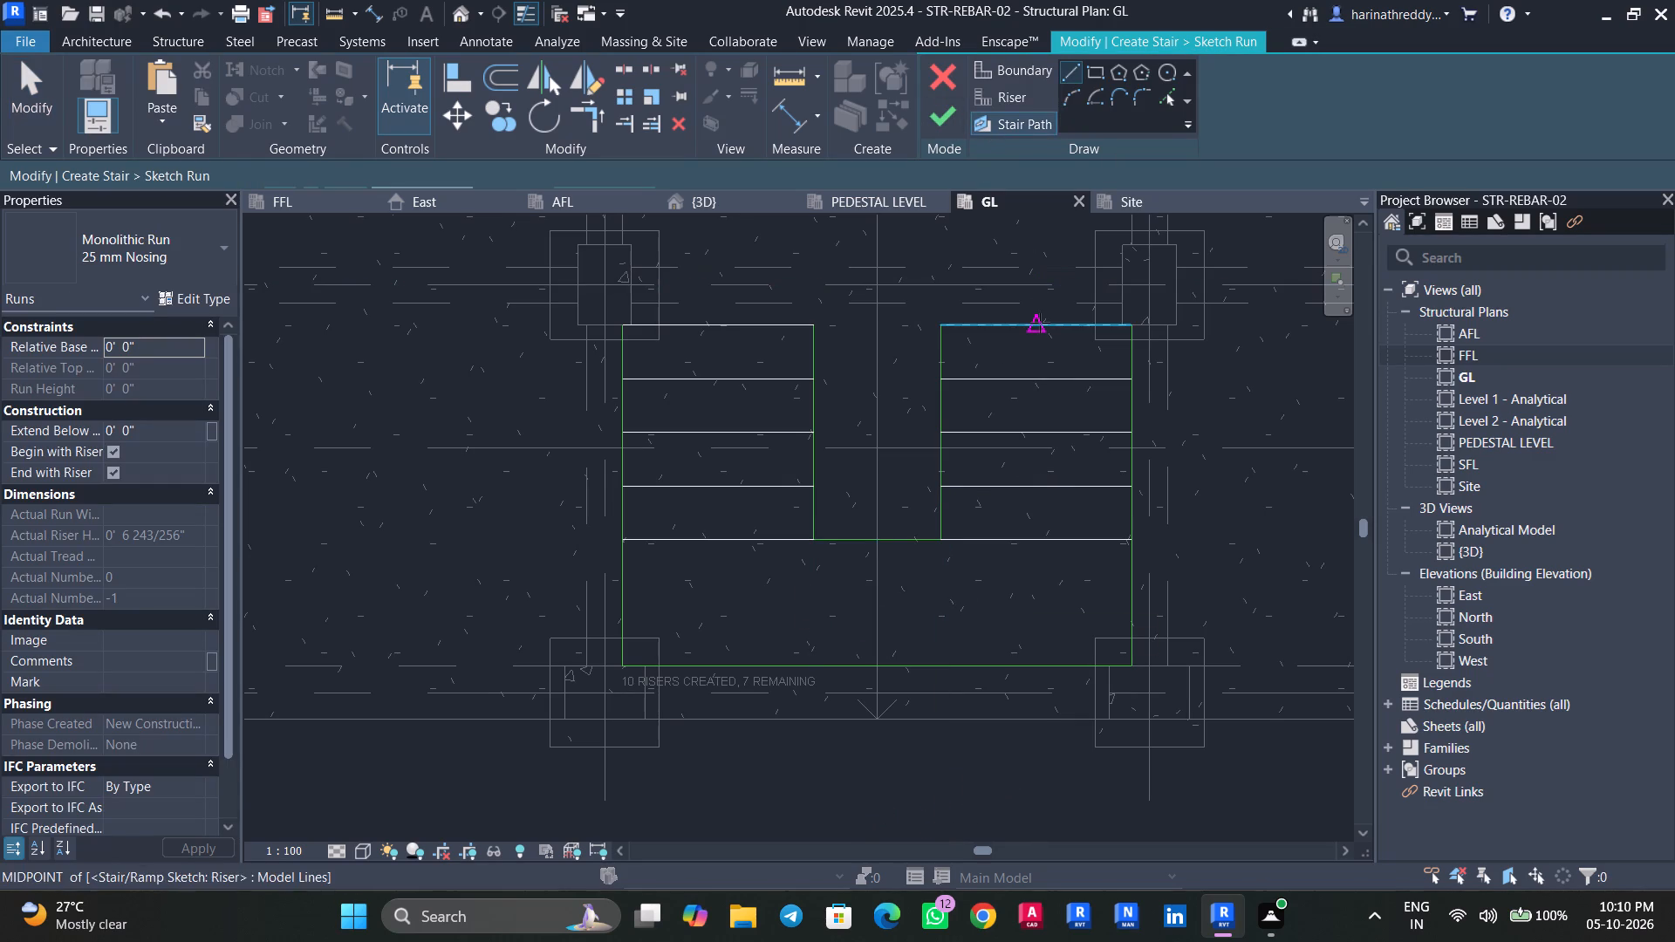
pyautogui.click(1040, 323)
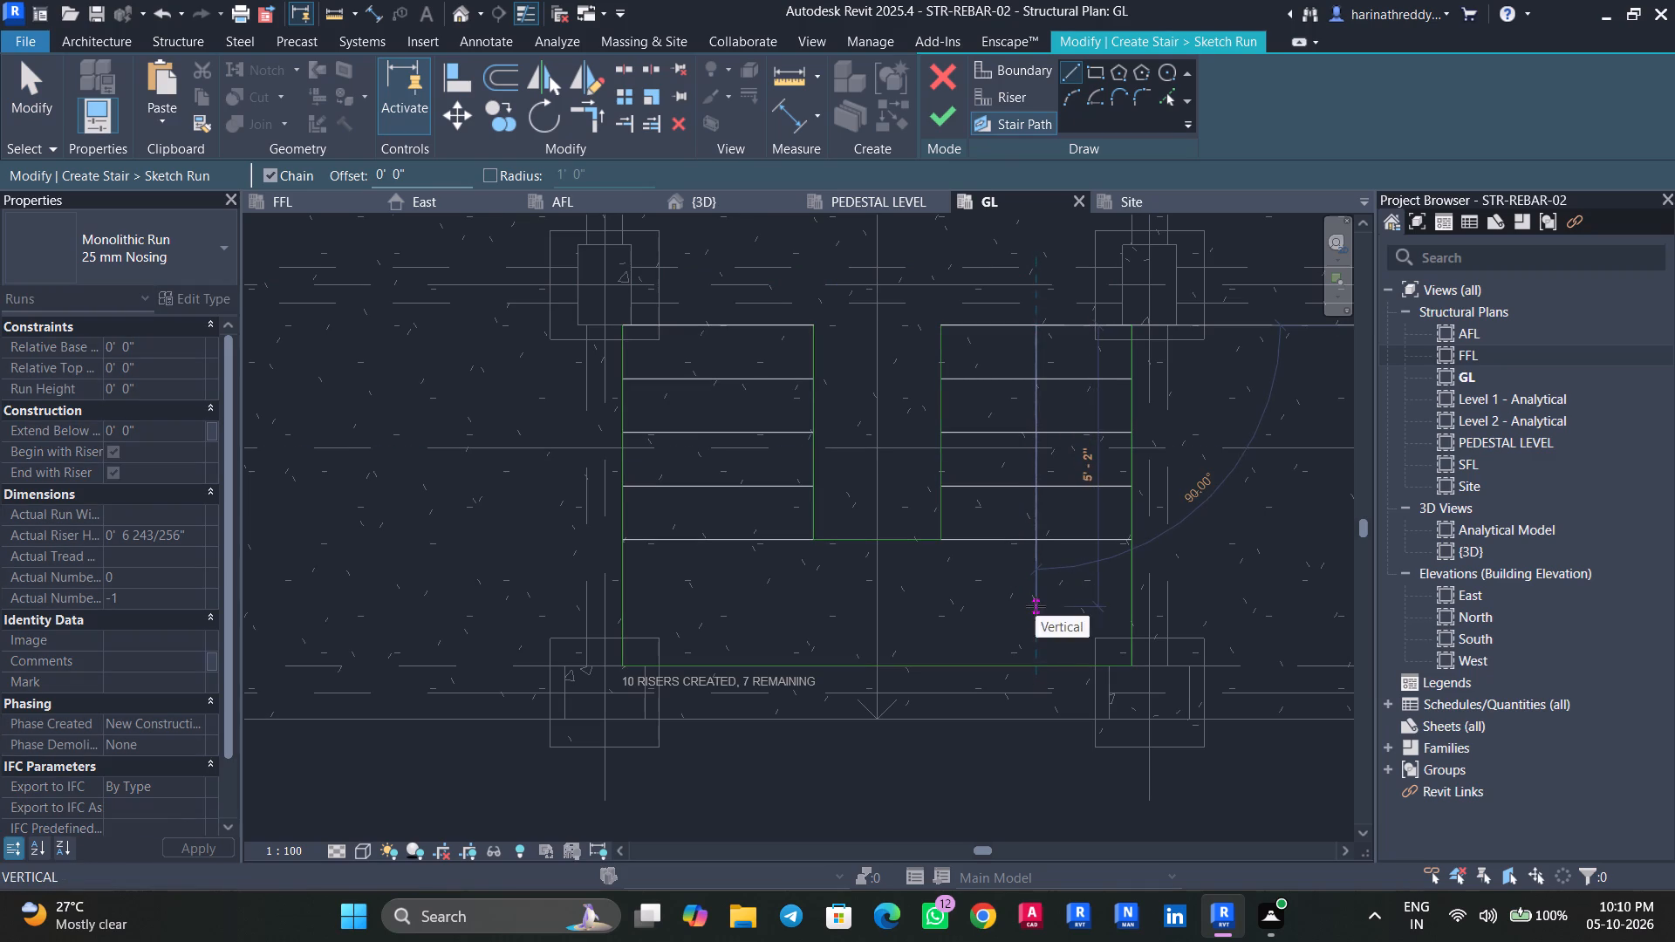
pyautogui.click(1036, 606)
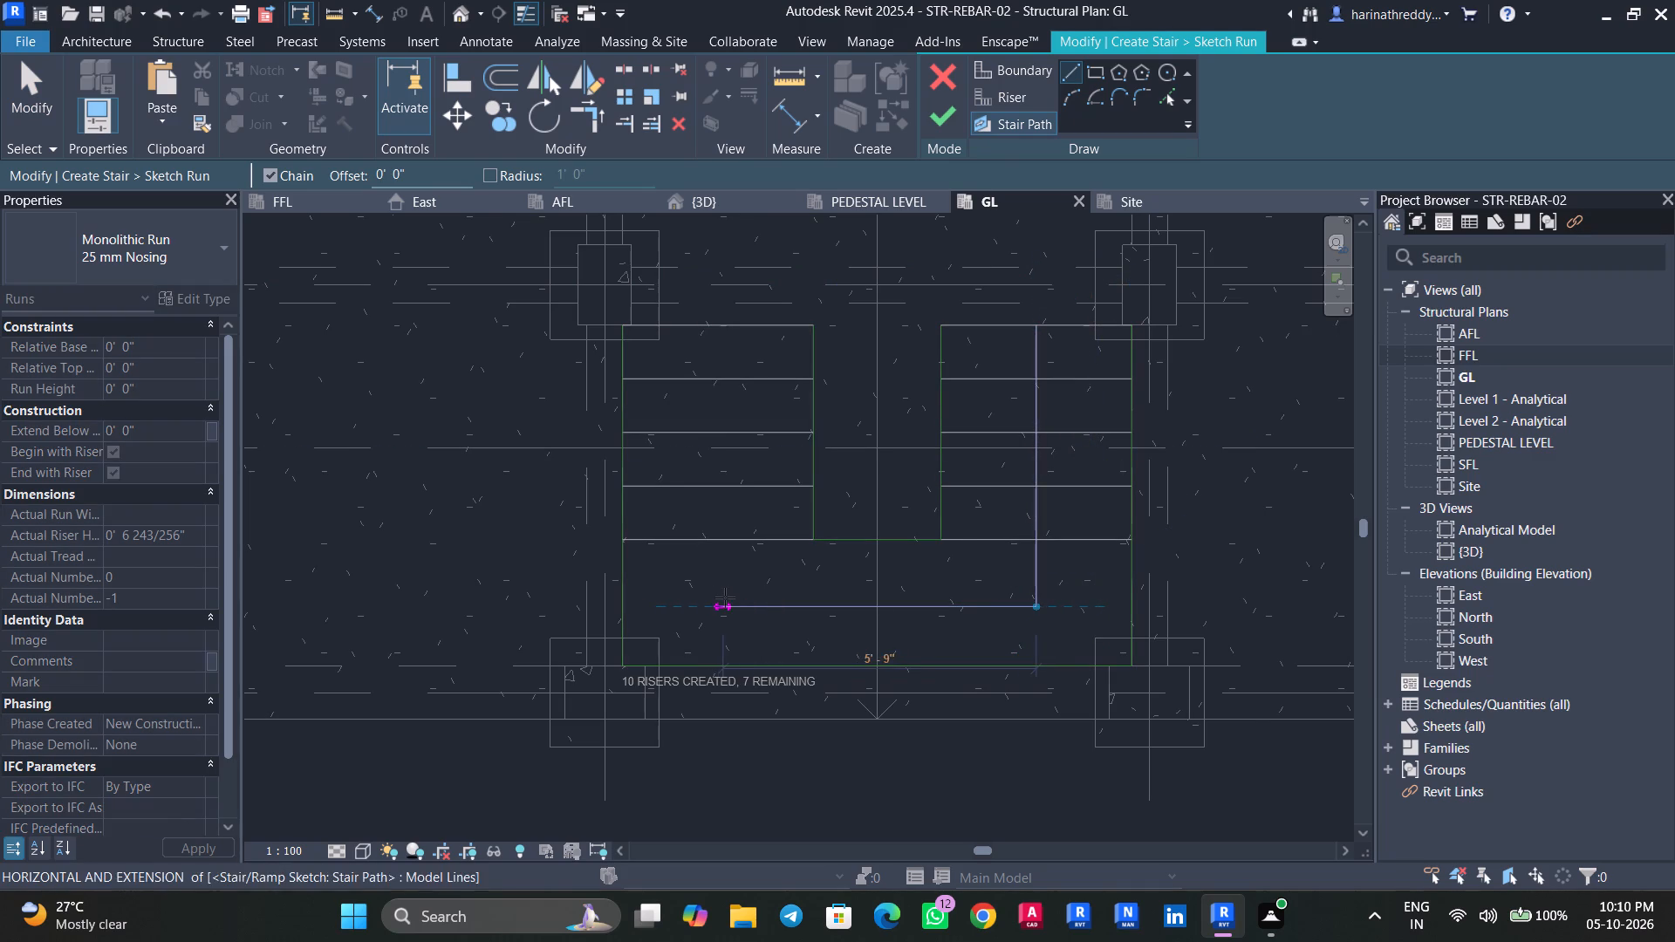
pyautogui.click(726, 597)
pyautogui.click(723, 329)
pyautogui.press('Escape')
pyautogui.press('Escape')
pyautogui.press('Escape')
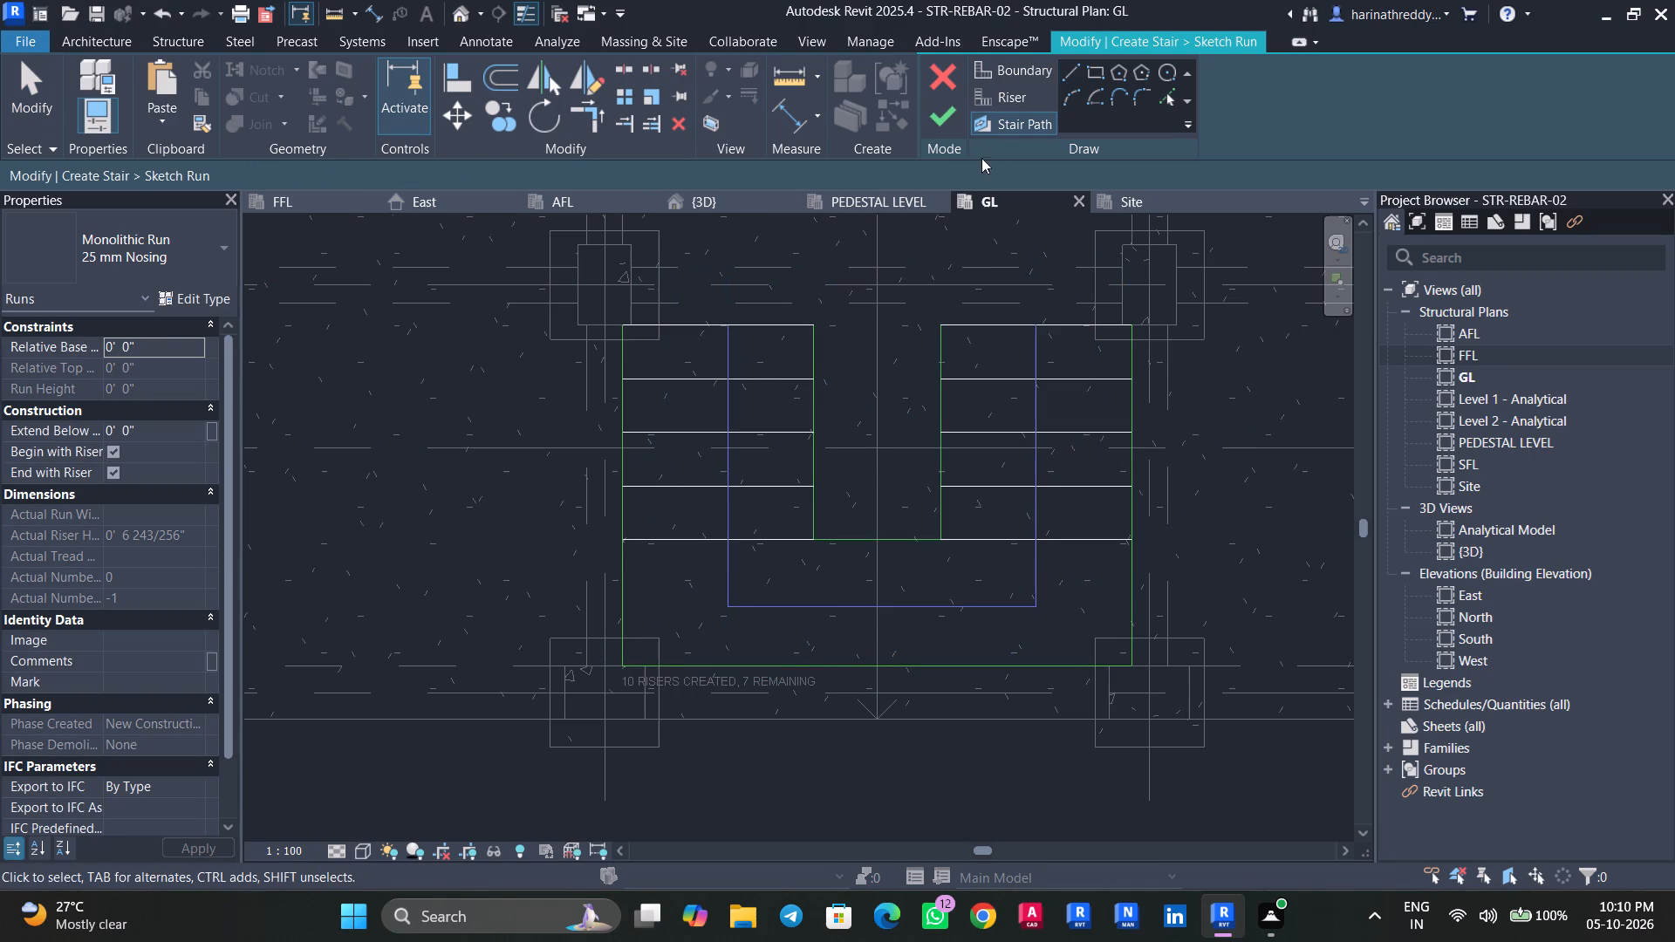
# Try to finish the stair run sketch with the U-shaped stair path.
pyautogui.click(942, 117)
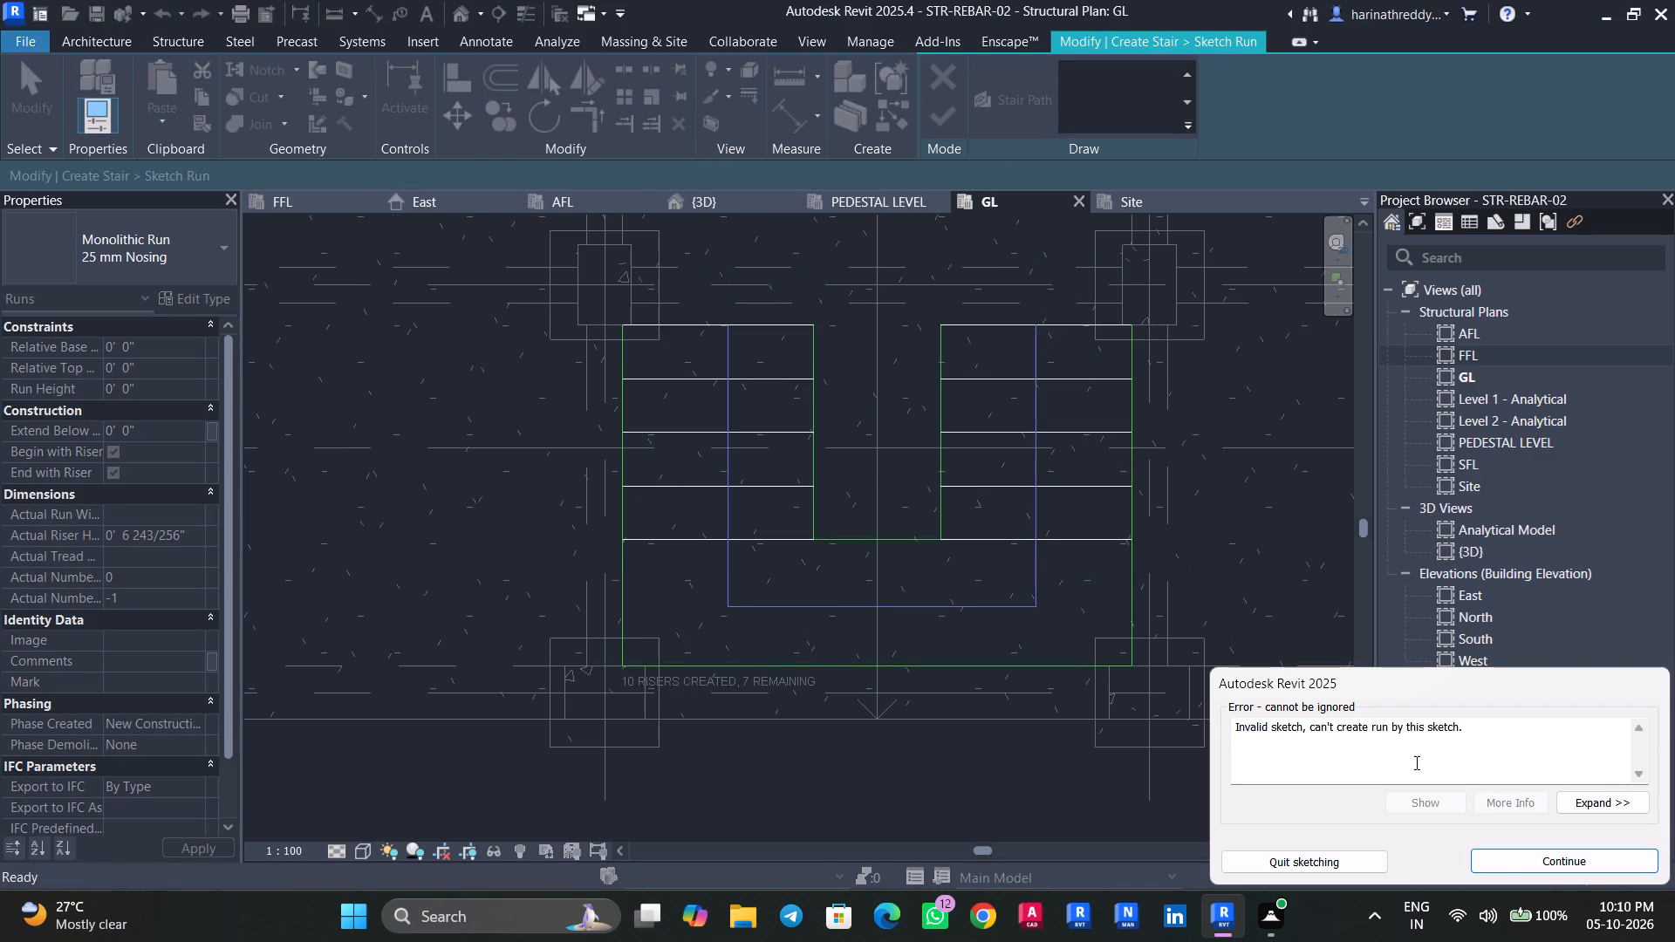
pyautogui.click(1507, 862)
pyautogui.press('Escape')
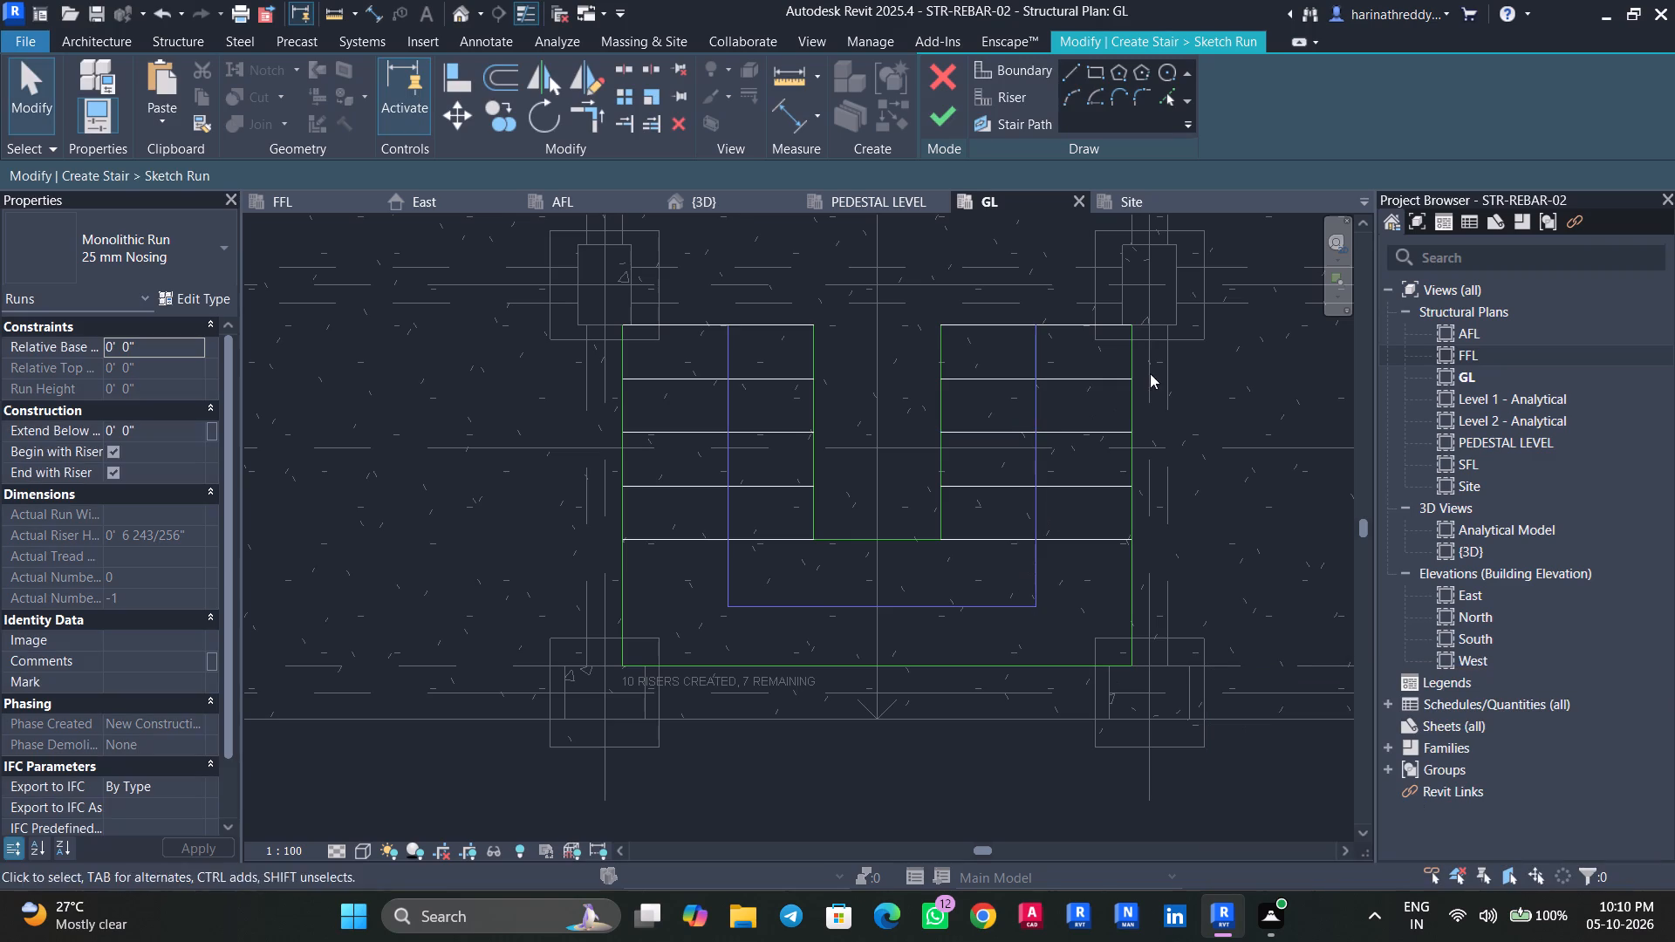
# Trim the side boundary lines and the northernmost riser of each flight to meet at their corners.
pyautogui.press('Escape')
pyautogui.press('t')
pyautogui.press('r')
pyautogui.click(1130, 354)
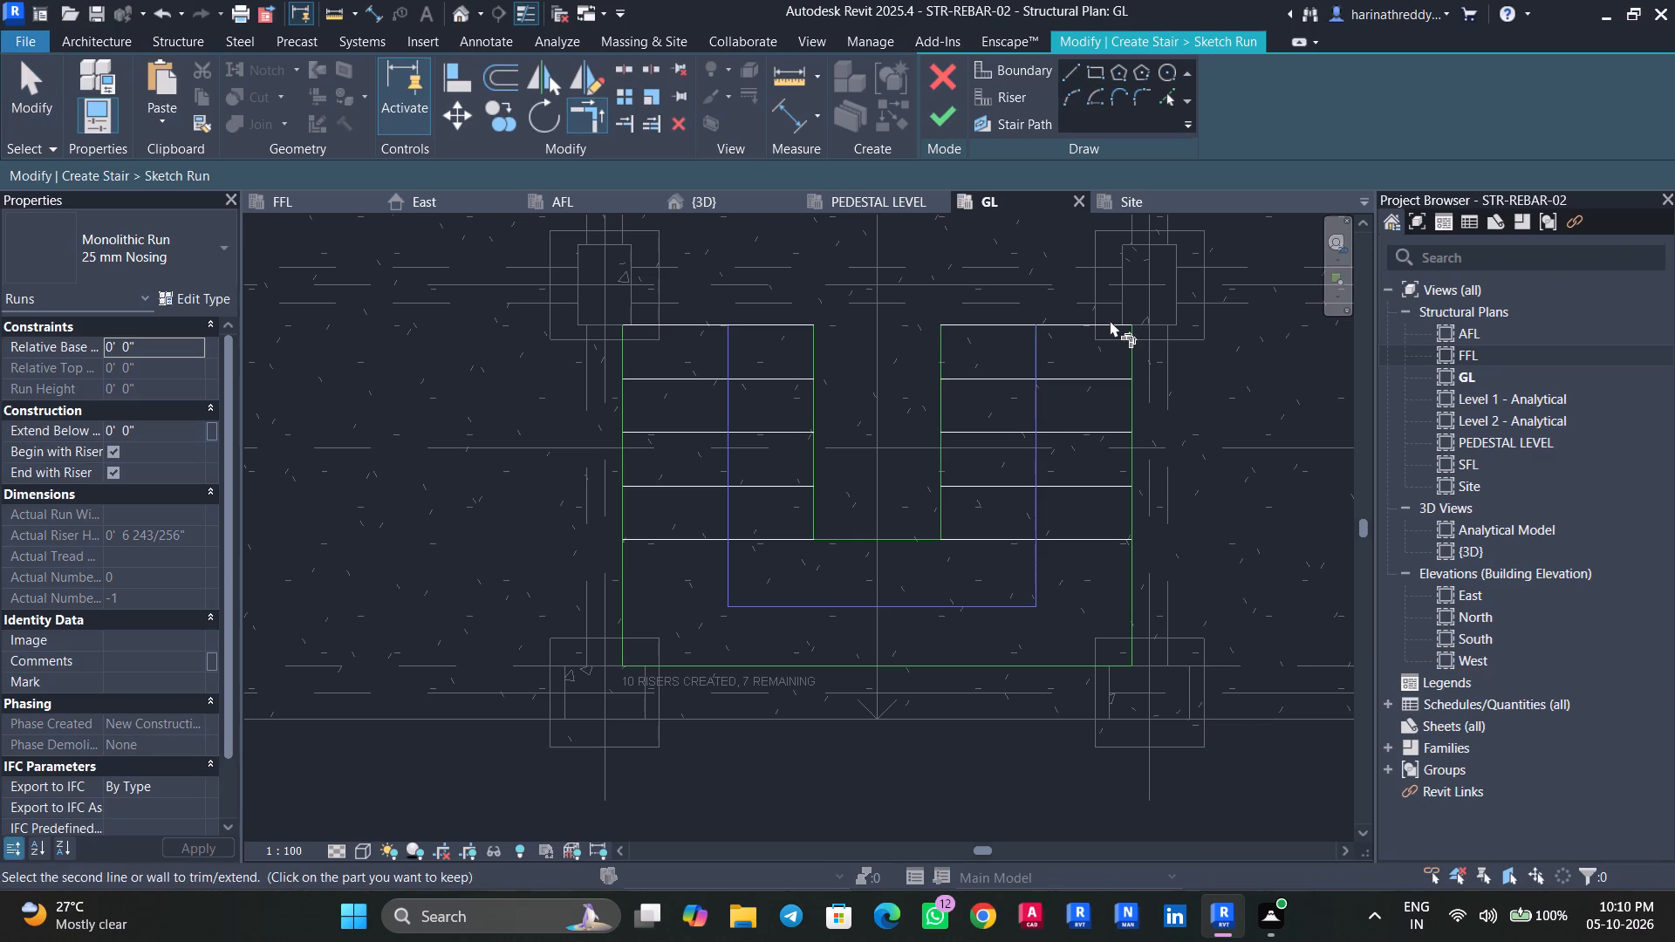
pyautogui.click(1108, 322)
pyautogui.click(944, 348)
pyautogui.click(951, 322)
pyautogui.click(820, 345)
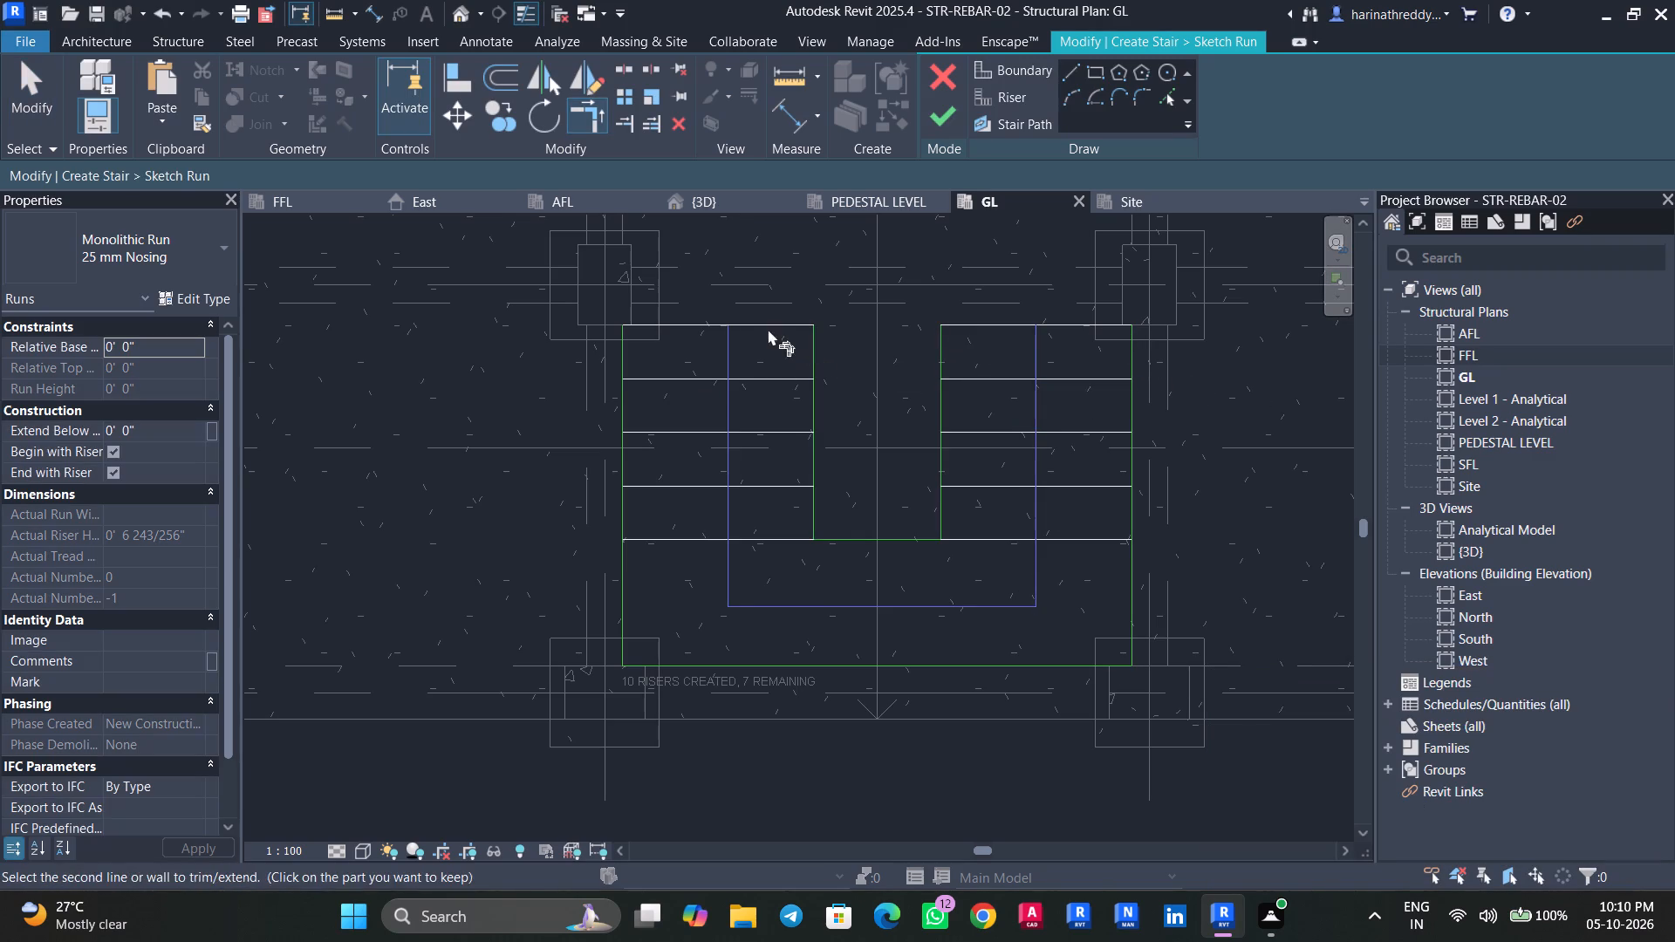
pyautogui.click(760, 324)
pyautogui.click(624, 354)
pyautogui.click(657, 329)
pyautogui.press('Escape')
pyautogui.press('Escape')
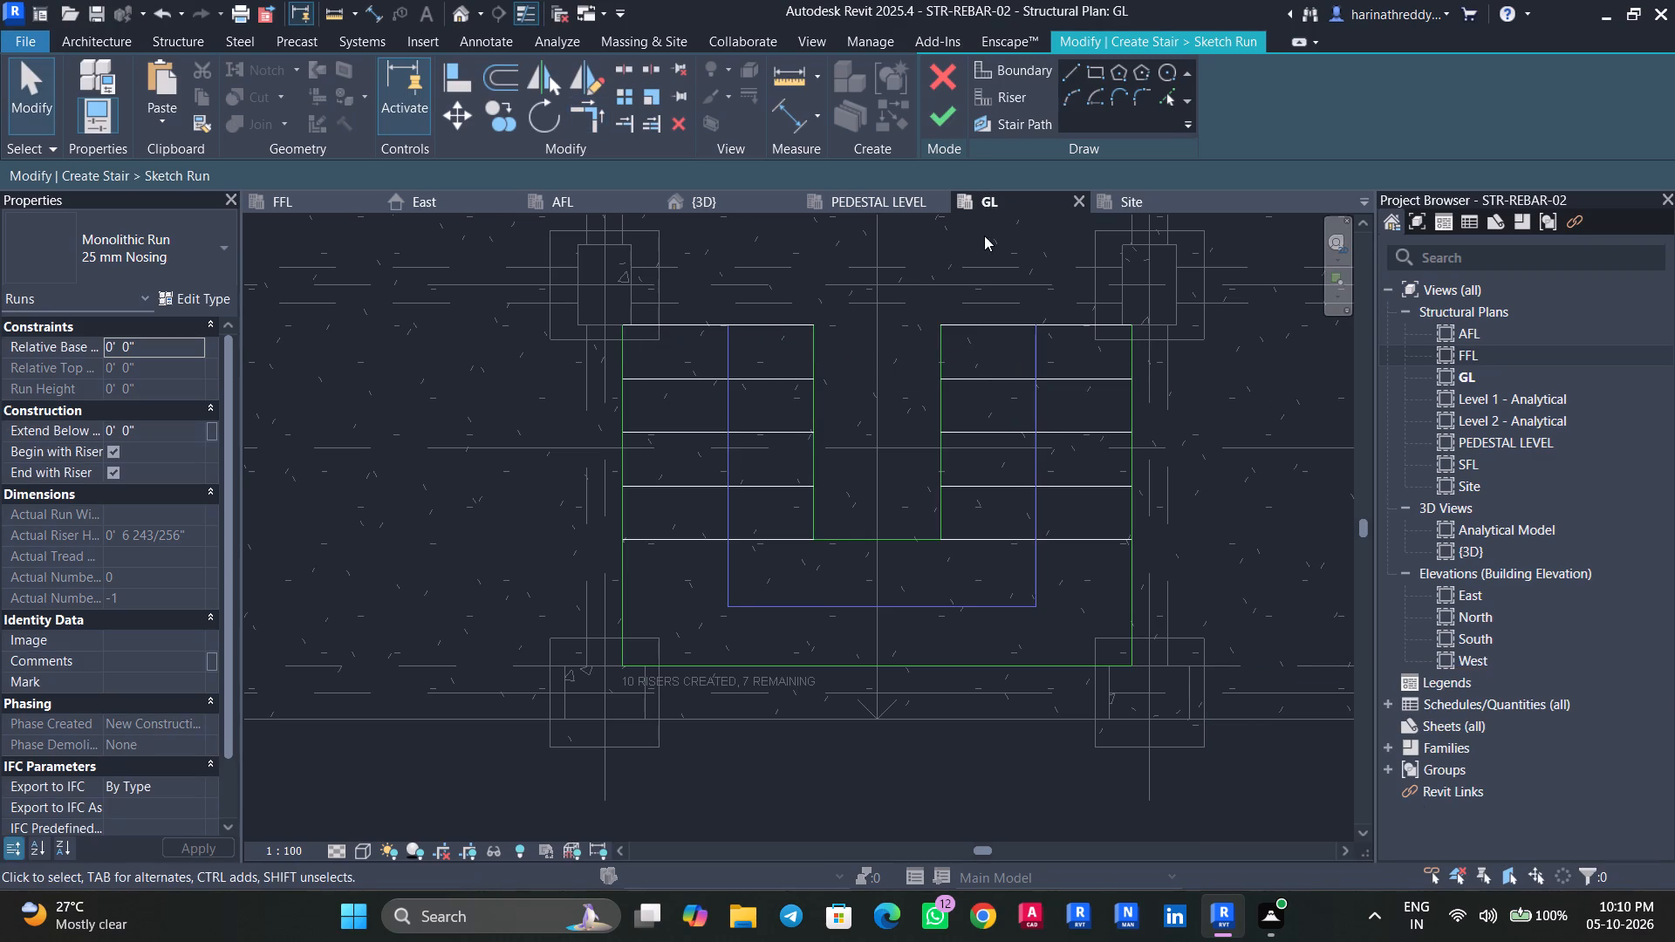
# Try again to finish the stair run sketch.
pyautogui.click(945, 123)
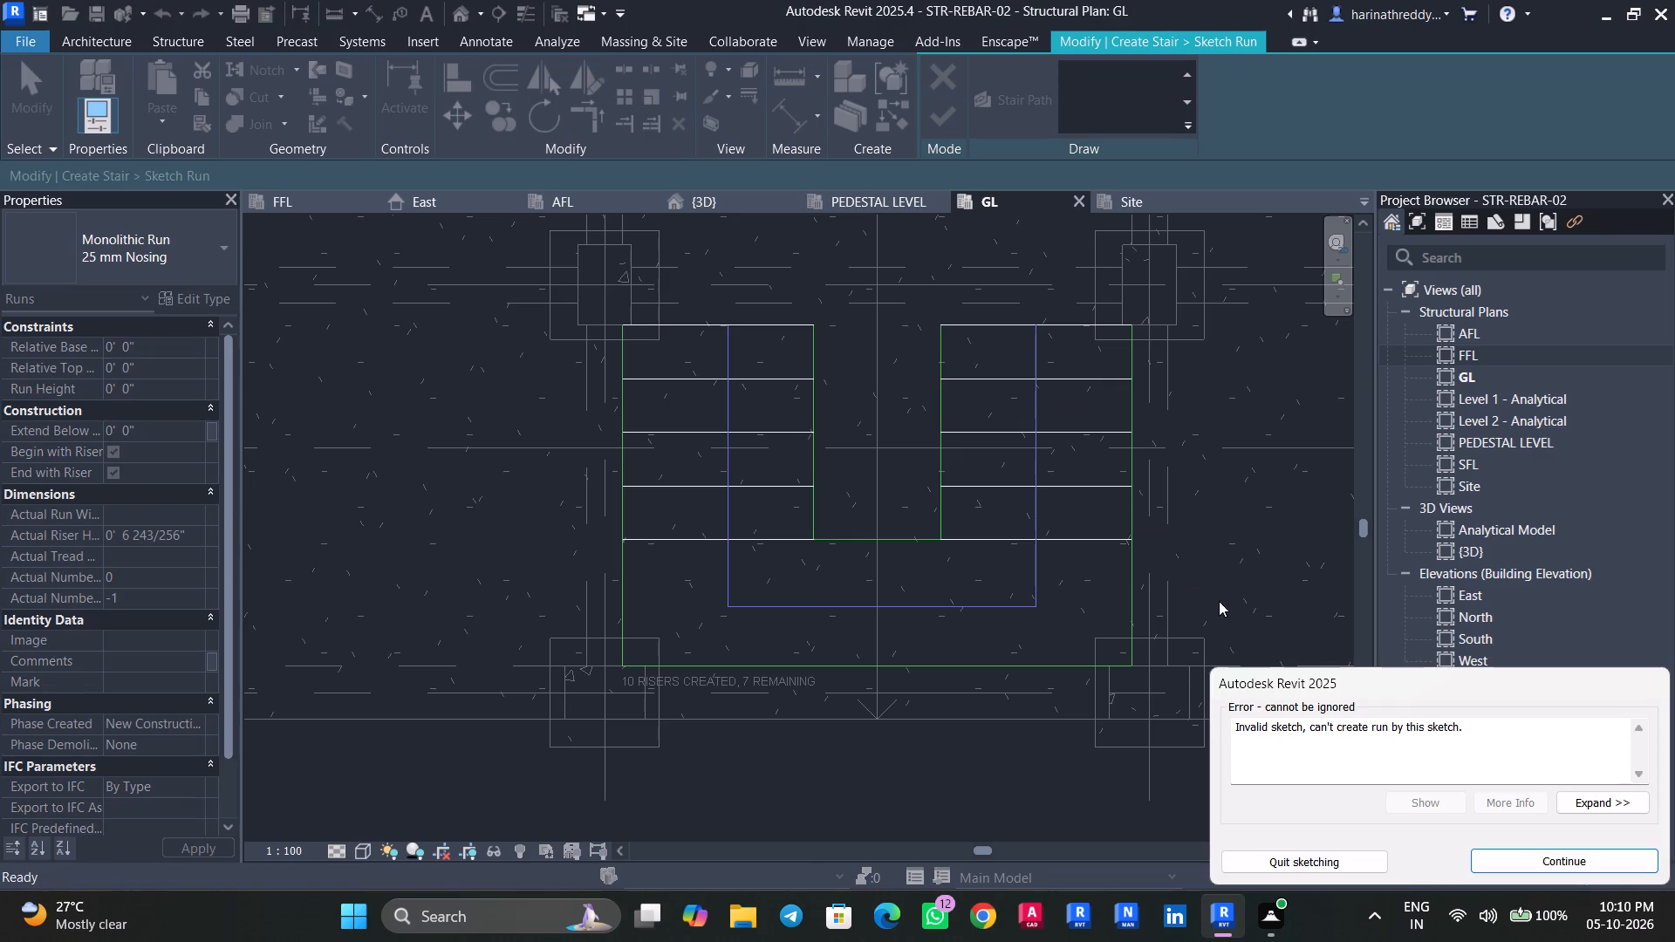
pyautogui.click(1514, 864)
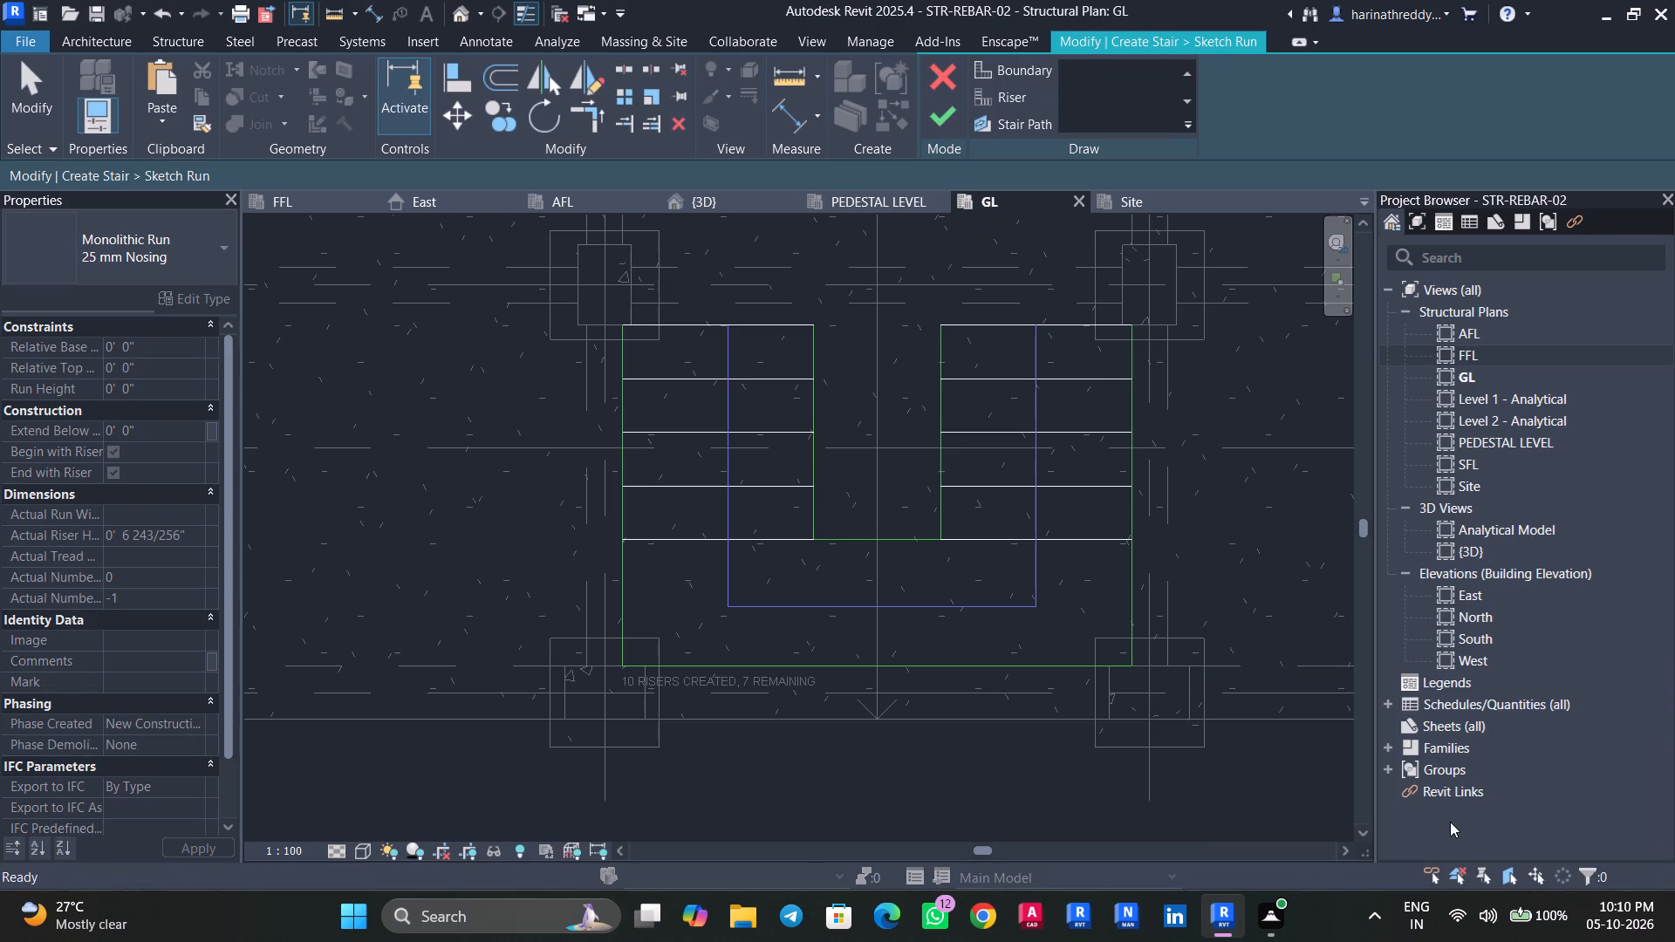
# Trim the west flight's inner boundary line and northernmost riser to meet at their corner again.
pyautogui.scroll(7, 999, 326)
pyautogui.scroll(1, 865, 334)
pyautogui.moveTo(867, 336); pyautogui.dragTo(1037, 492, button='middle')
pyautogui.scroll(1, 736, 477)
pyautogui.scroll(-1, 736, 477)
pyautogui.scroll(1, 738, 478)
pyautogui.moveTo(767, 494); pyautogui.dragTo(822, 500, button='middle')
pyautogui.press('t')
pyautogui.press('r')
pyautogui.click(764, 529)
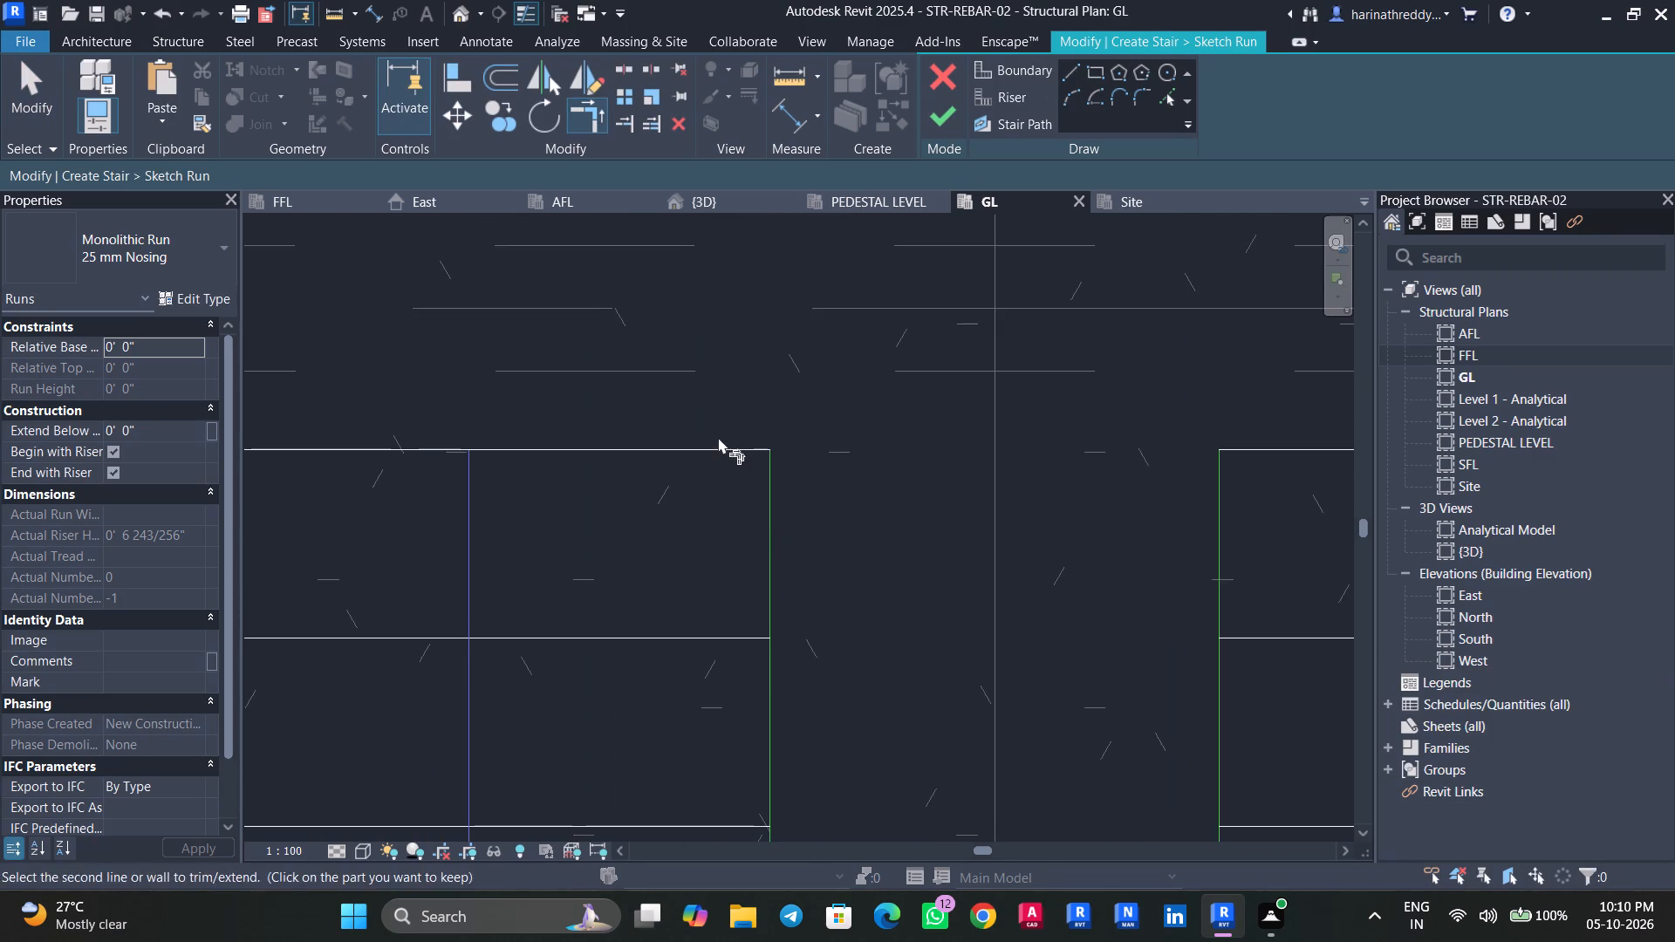
pyautogui.click(718, 437)
pyautogui.click(722, 448)
pyautogui.scroll(1, 872, 507)
pyautogui.scroll(-1, 872, 507)
pyautogui.scroll(1, 872, 507)
pyautogui.scroll(-5, 872, 507)
pyautogui.moveTo(907, 636); pyautogui.dragTo(1026, 390, button='middle')
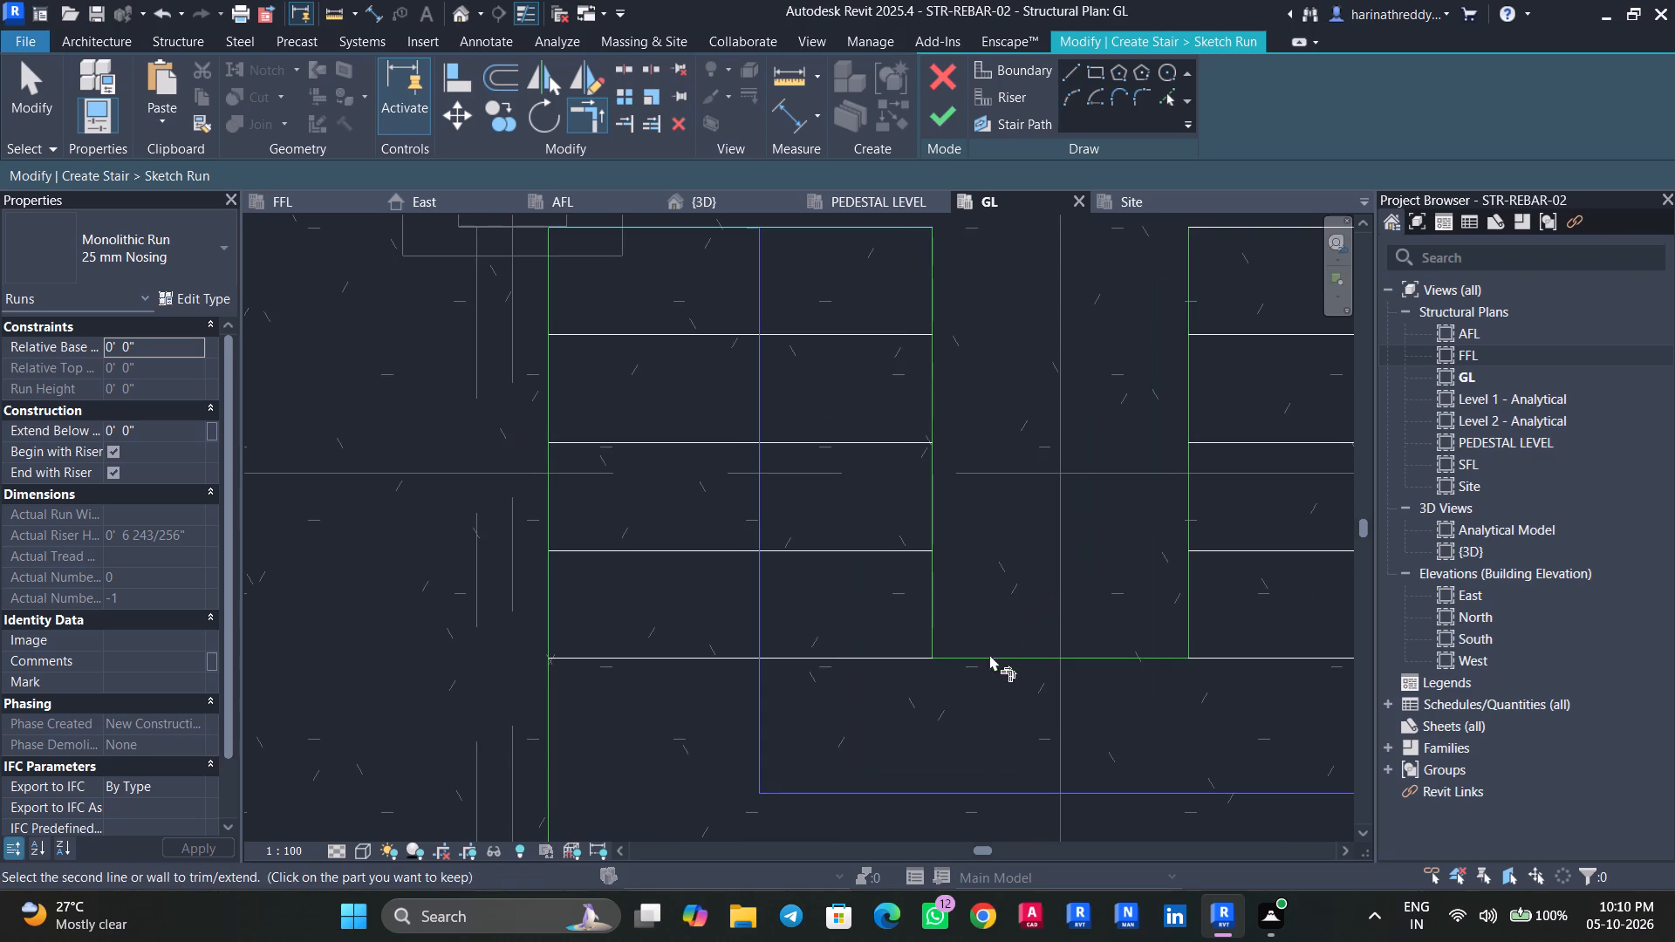
pyautogui.press('Escape')
pyautogui.press('Escape')
# Examine the inner cross boundary line, its junction with the west flight, and the overall run sketch for errors.
pyautogui.click(985, 661)
pyautogui.scroll(8, 948, 660)
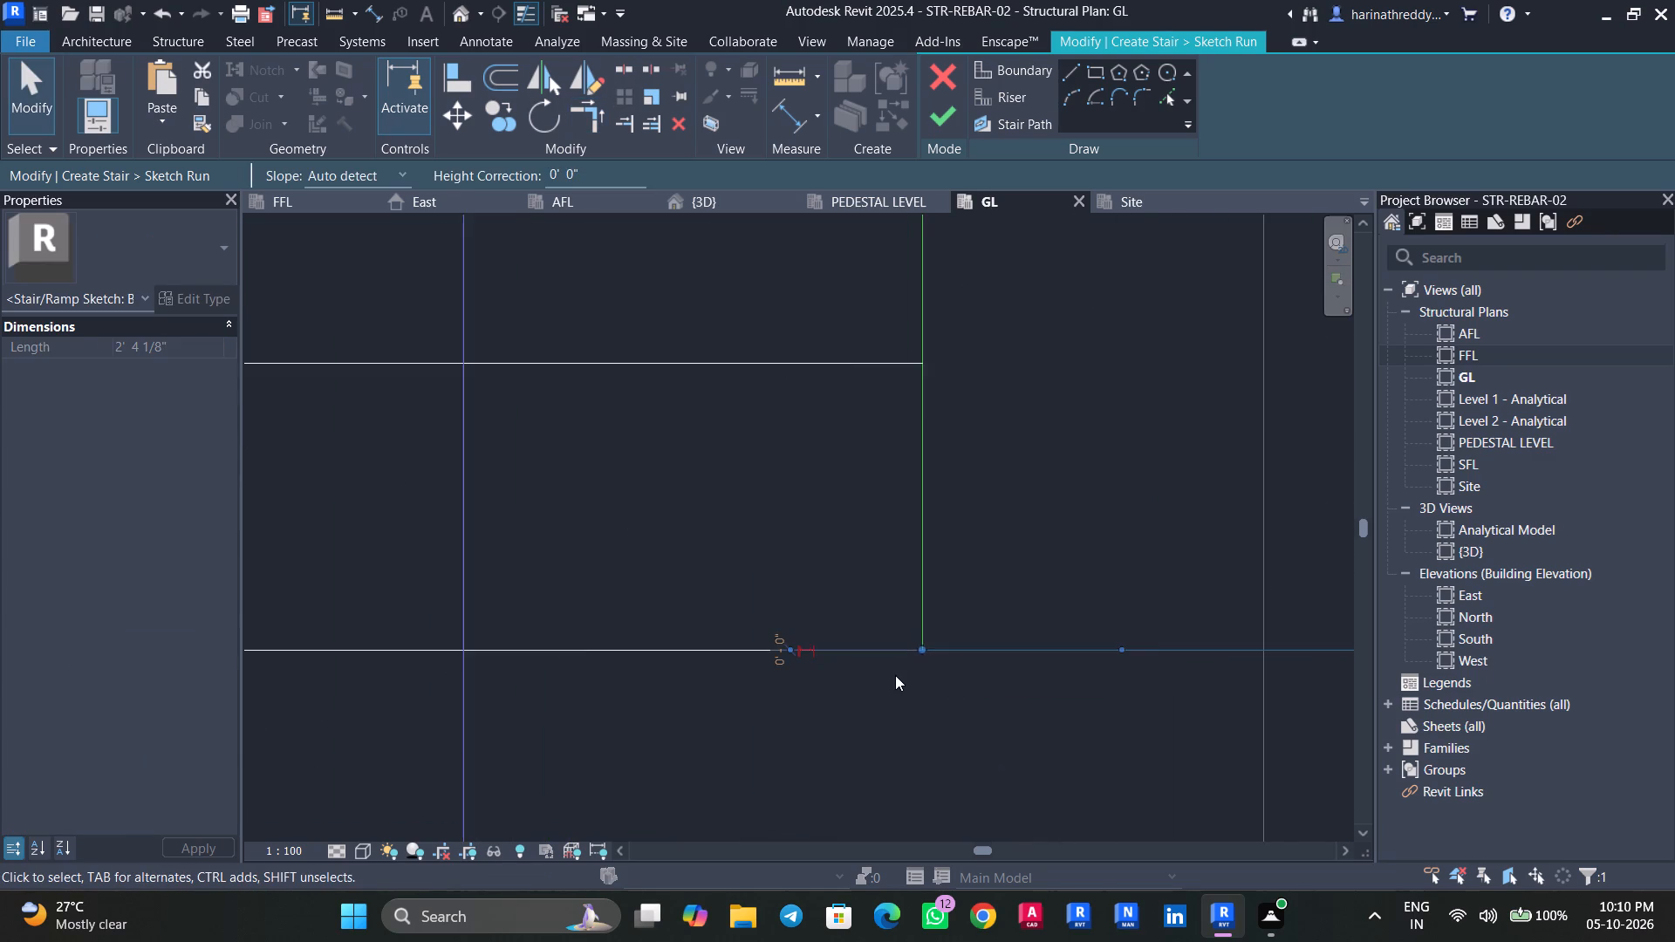
pyautogui.press('Escape')
pyautogui.press('Escape')
pyautogui.scroll(-9, 895, 675)
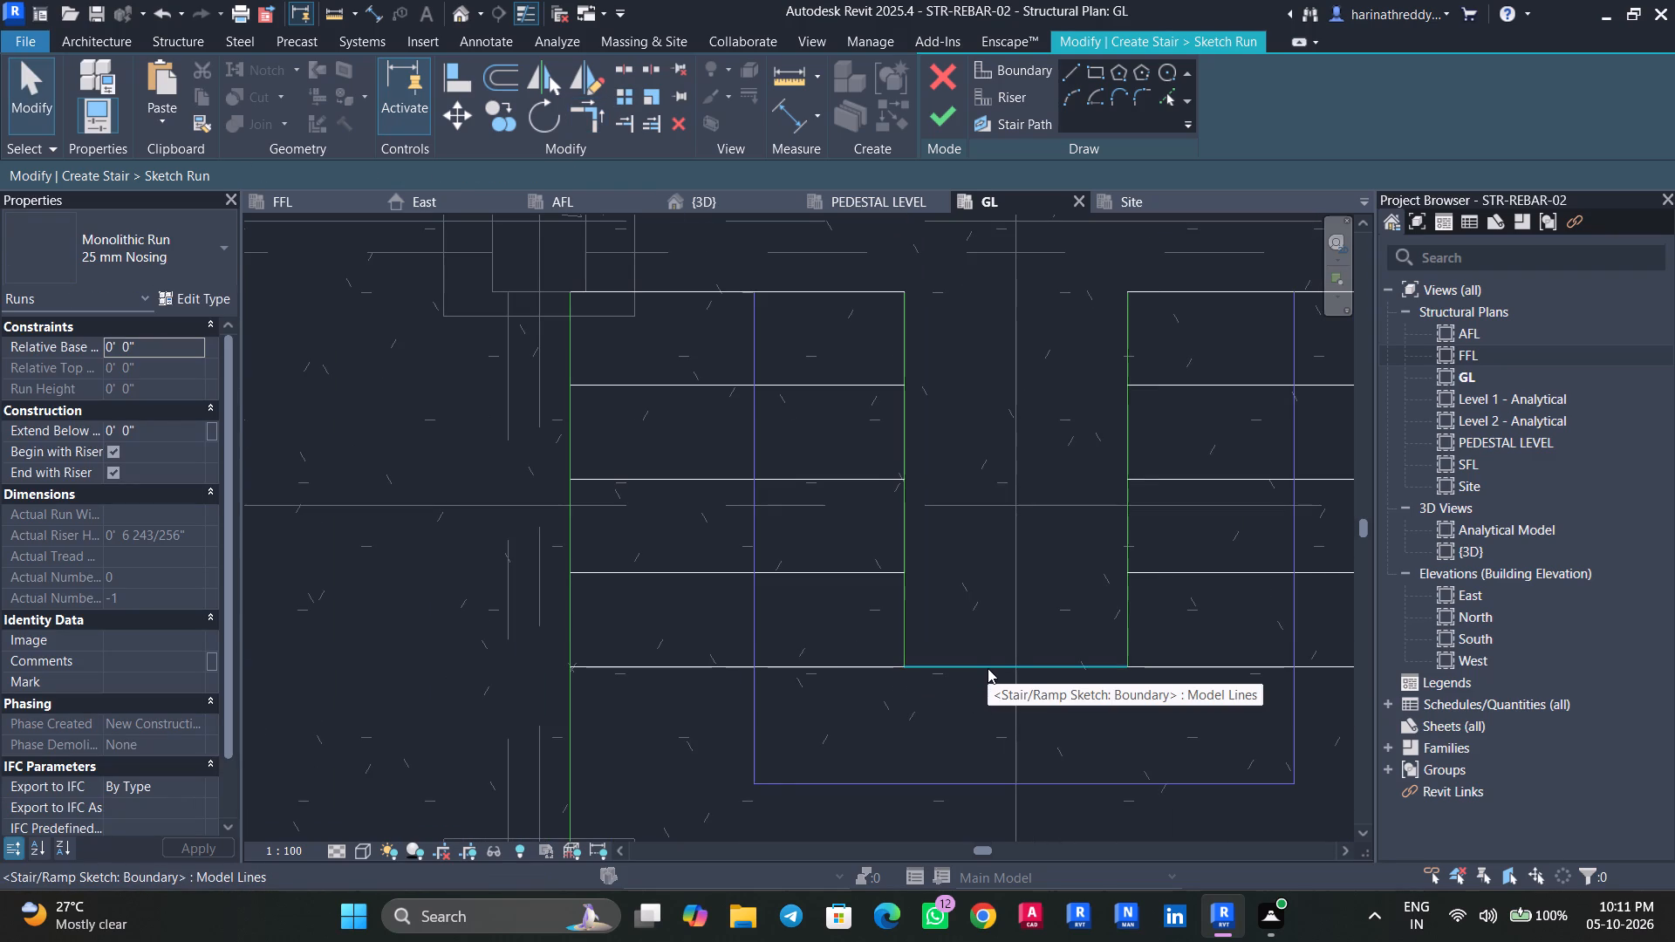
pyautogui.scroll(-2, 988, 668)
pyautogui.moveTo(963, 713); pyautogui.dragTo(966, 538, button='middle')
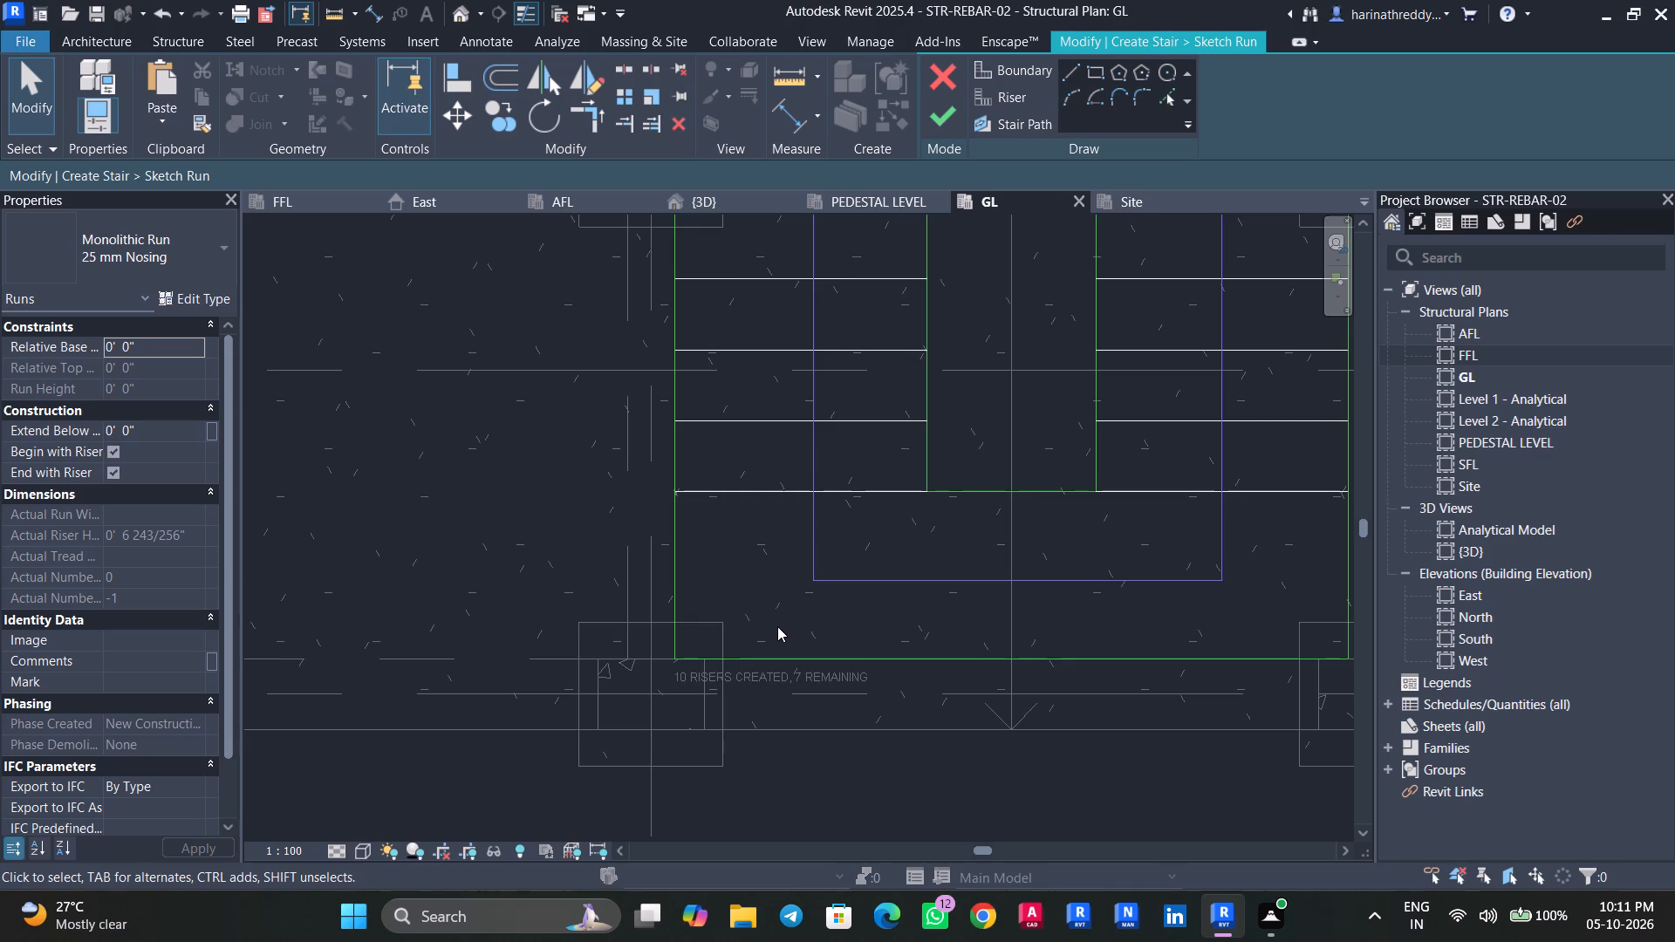
pyautogui.scroll(-4, 777, 626)
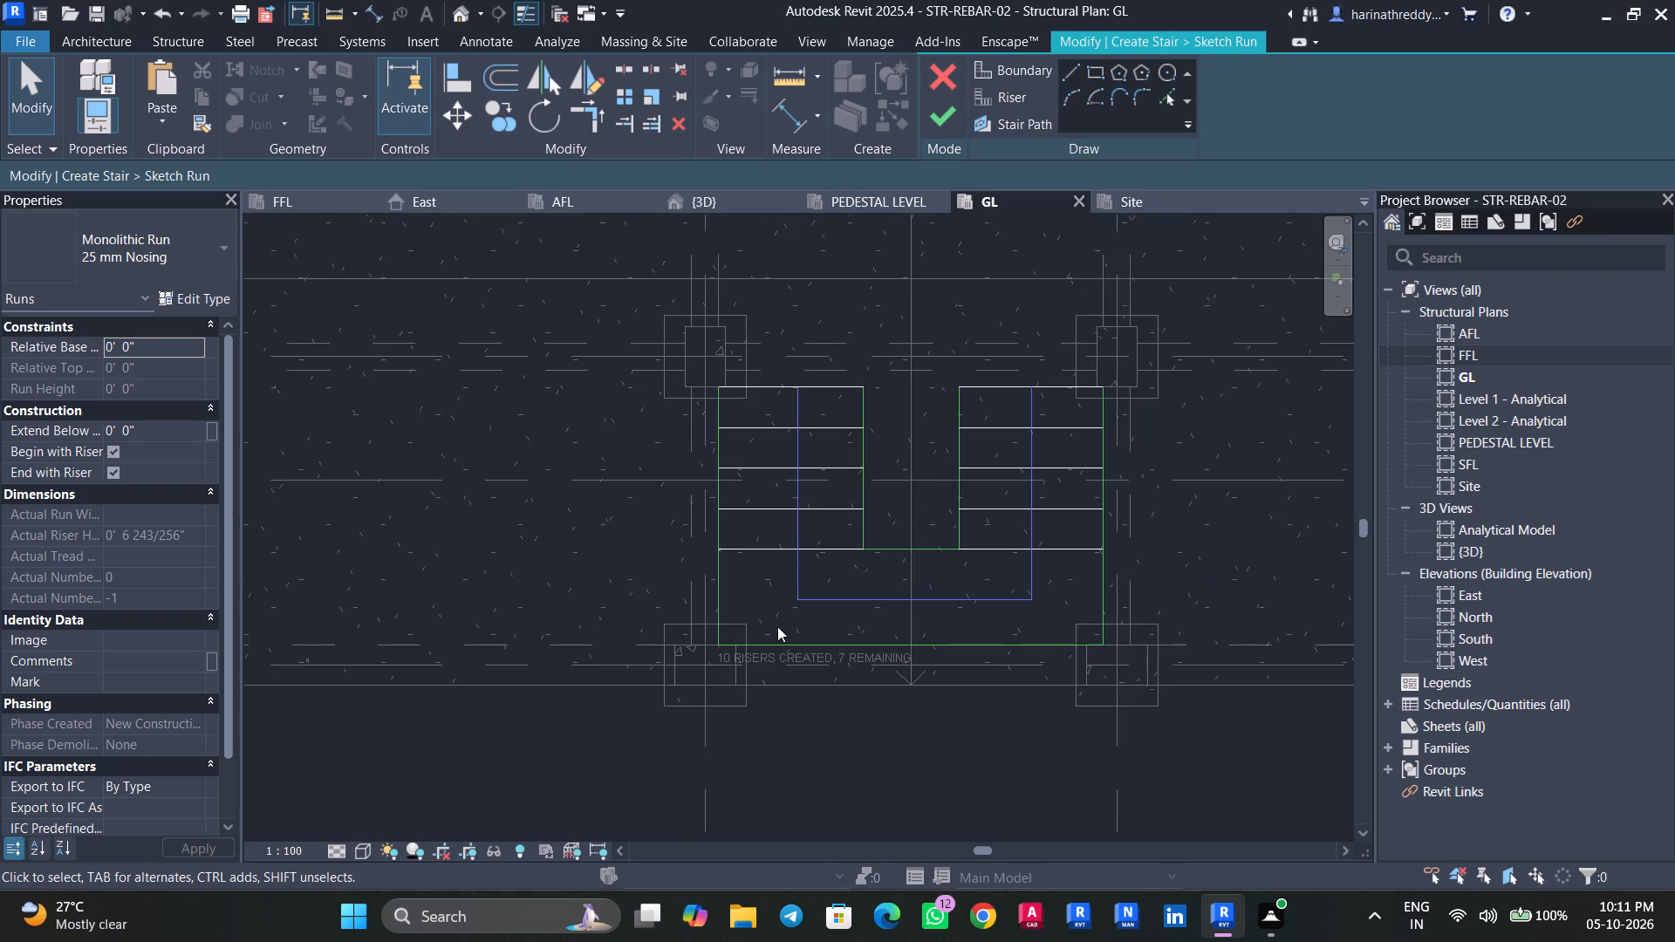
# Delete the stair path's east-west segment across the landing and the west flight's southernmost riser.
pyautogui.click(885, 603)
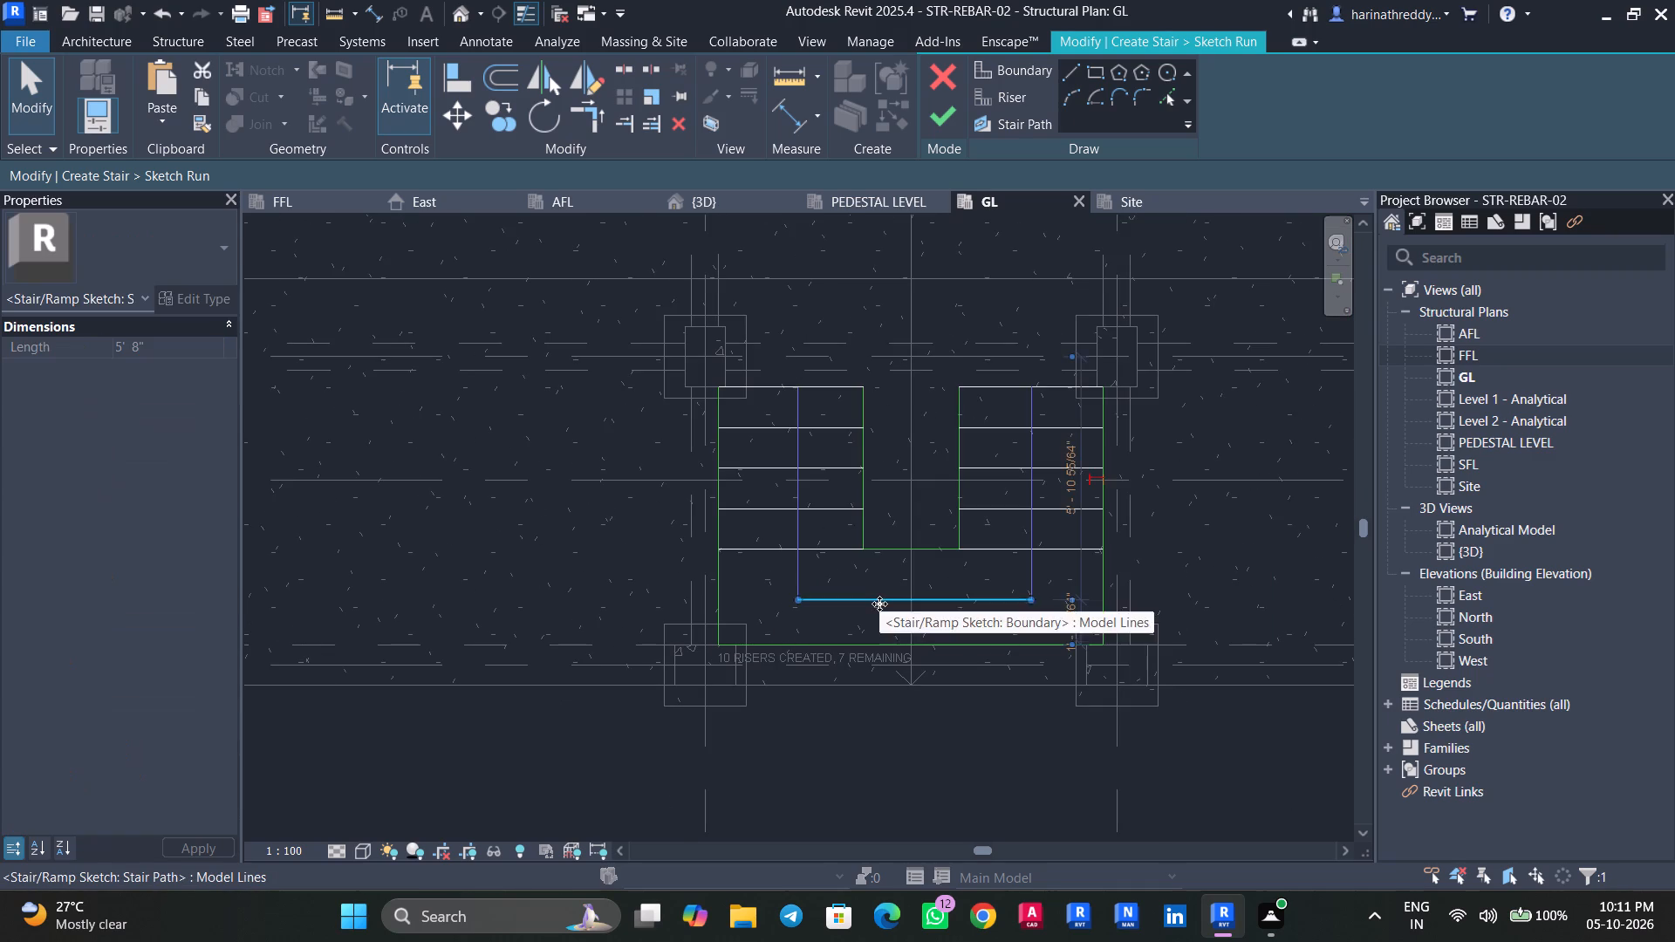
pyautogui.press('Delete')
pyautogui.click(821, 554)
pyautogui.press('Delete')
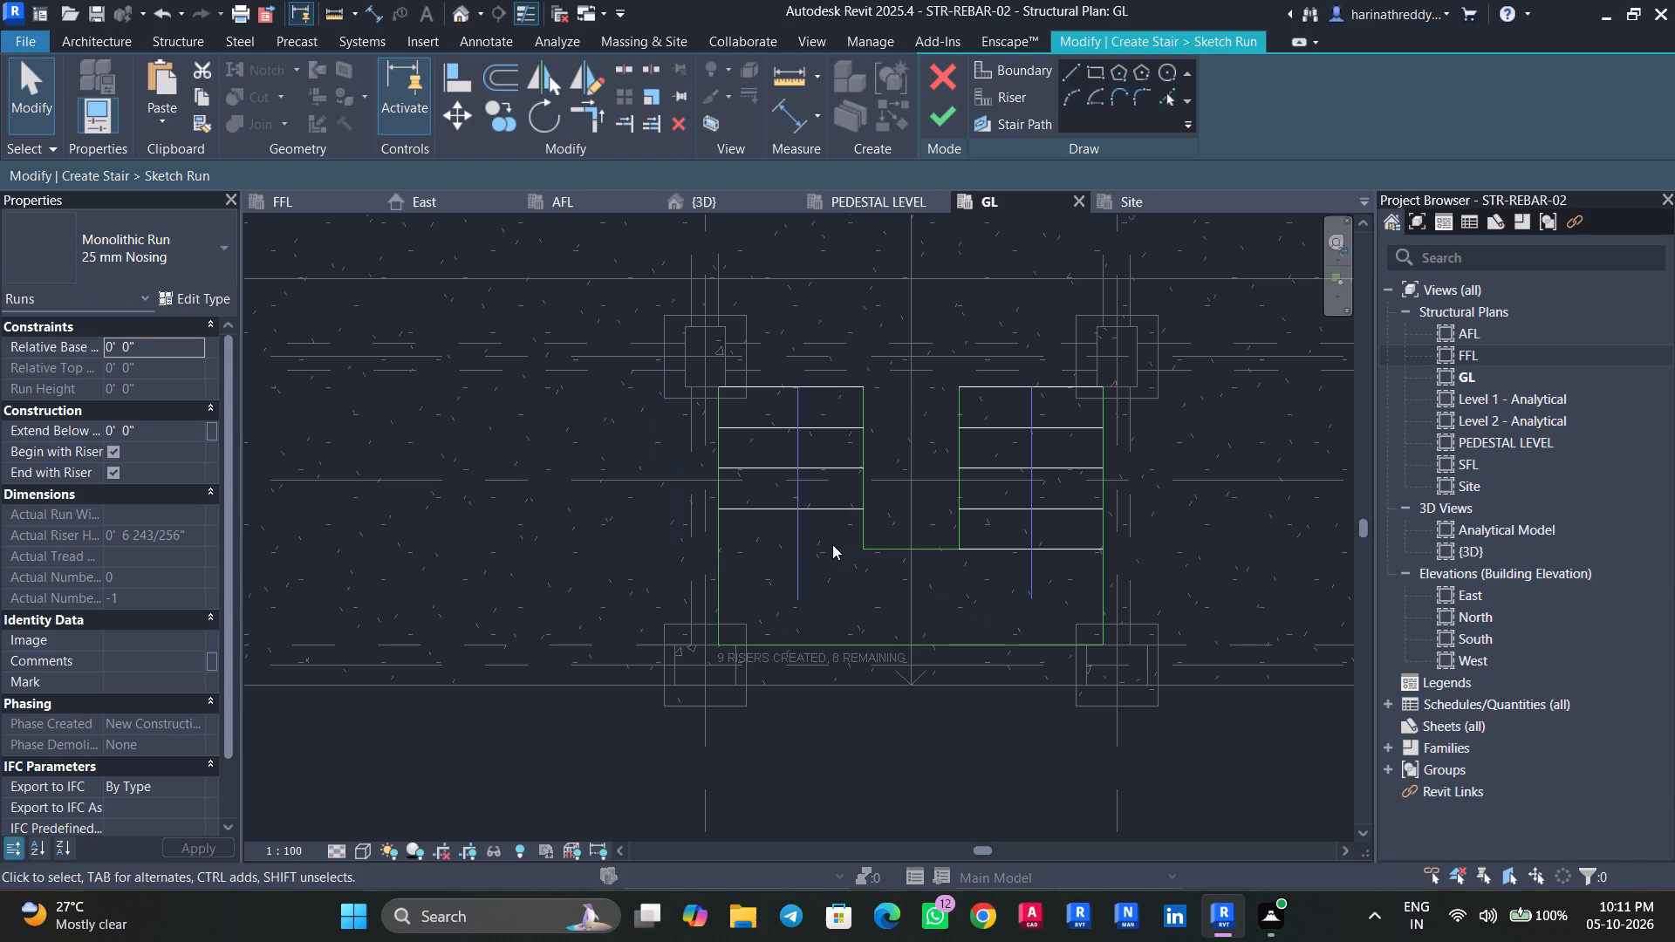
# Undo the deletion of the west flight's southernmost riser.
pyautogui.hotkey('ctrl', 'z')
# Examine the risers of both flights and the inner cross boundary line one by one for sketch errors.
pyautogui.click(832, 513)
pyautogui.press('Escape')
pyautogui.press('Escape')
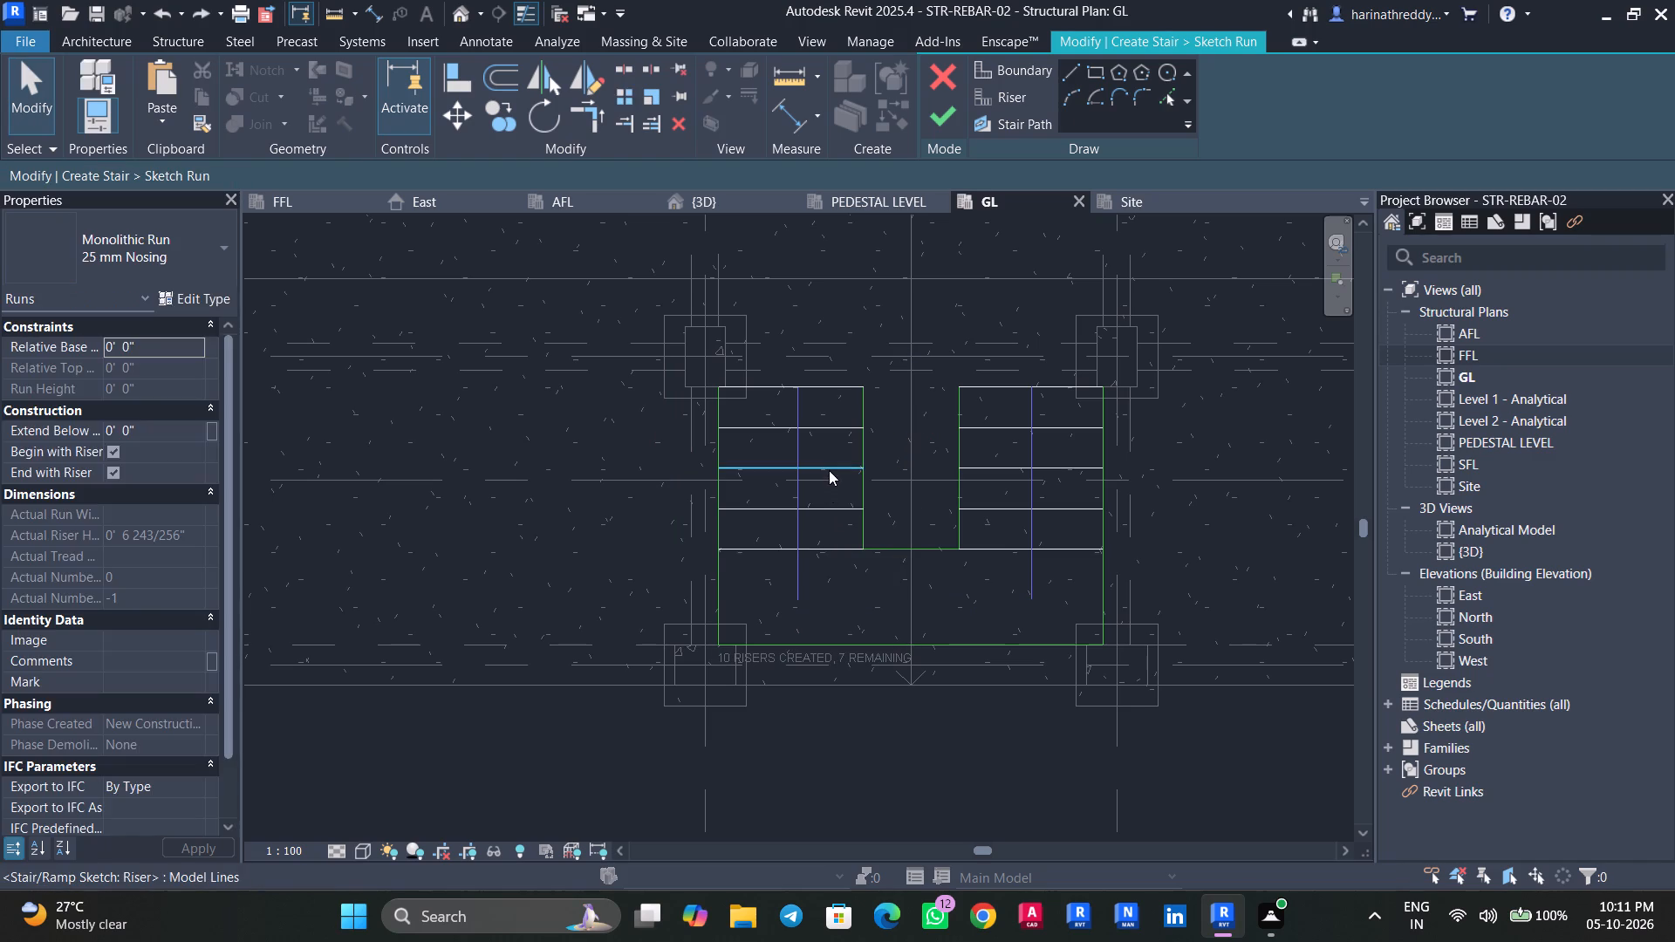
pyautogui.click(829, 470)
pyautogui.press('Escape')
pyautogui.click(831, 419)
pyautogui.press('Escape')
pyautogui.click(839, 386)
pyautogui.press('Escape')
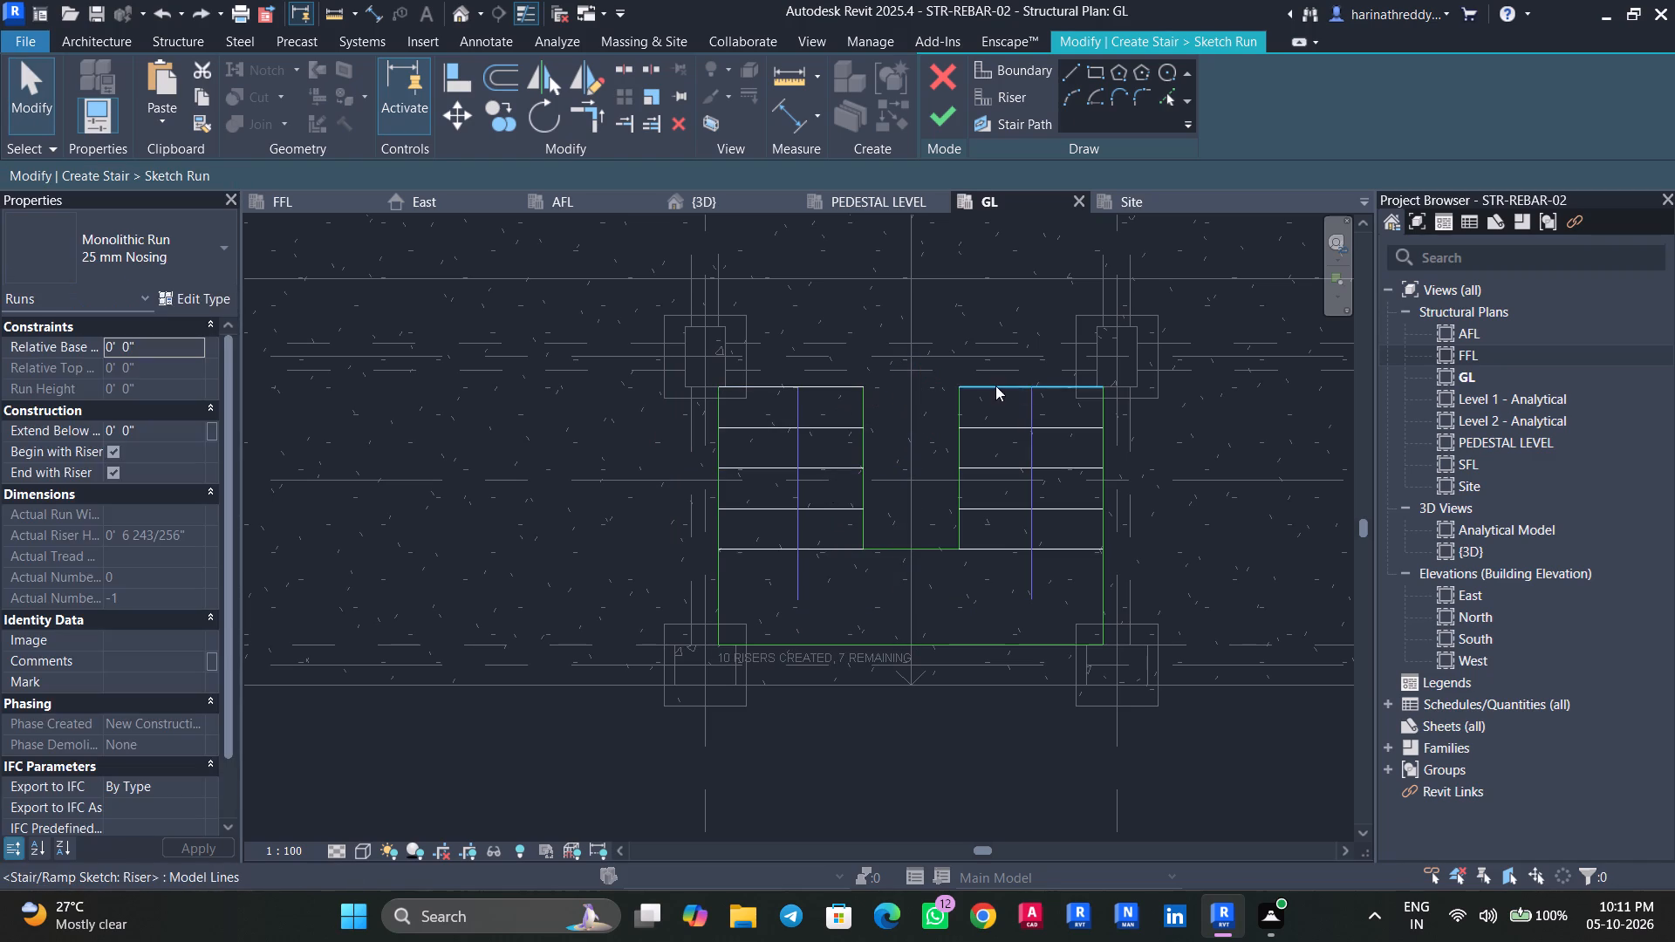
pyautogui.click(995, 386)
pyautogui.press('Escape')
pyautogui.click(997, 422)
pyautogui.press('Escape')
pyautogui.click(994, 467)
pyautogui.press('Escape')
pyautogui.click(993, 509)
pyautogui.press('Escape')
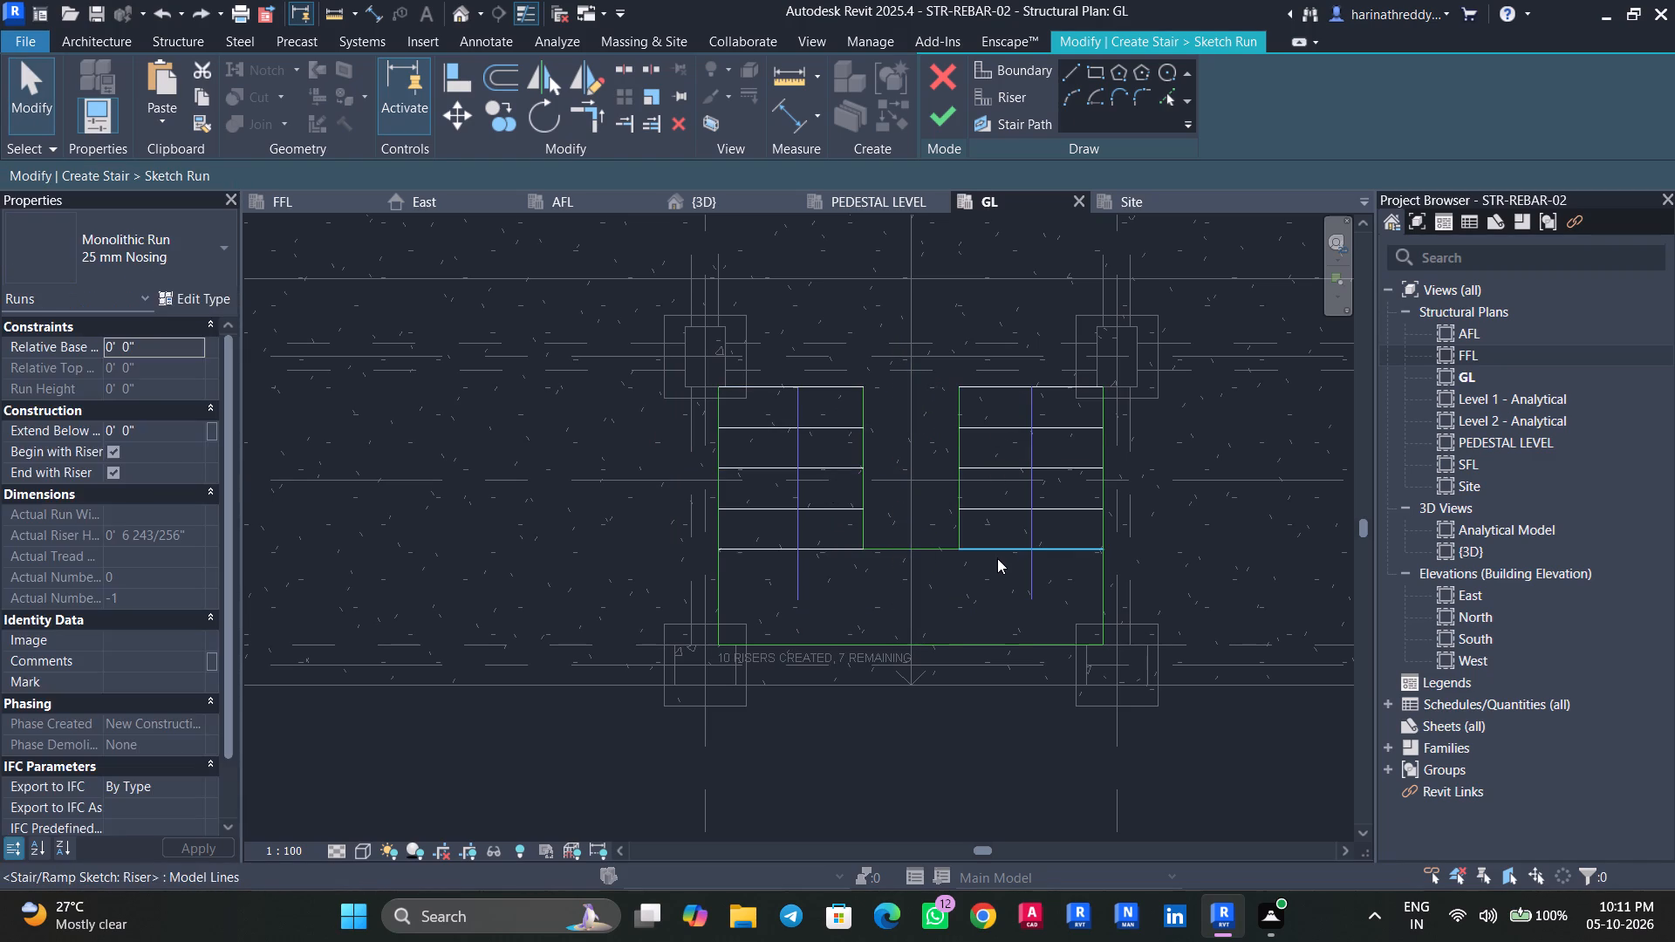
pyautogui.click(995, 552)
pyautogui.press('Escape')
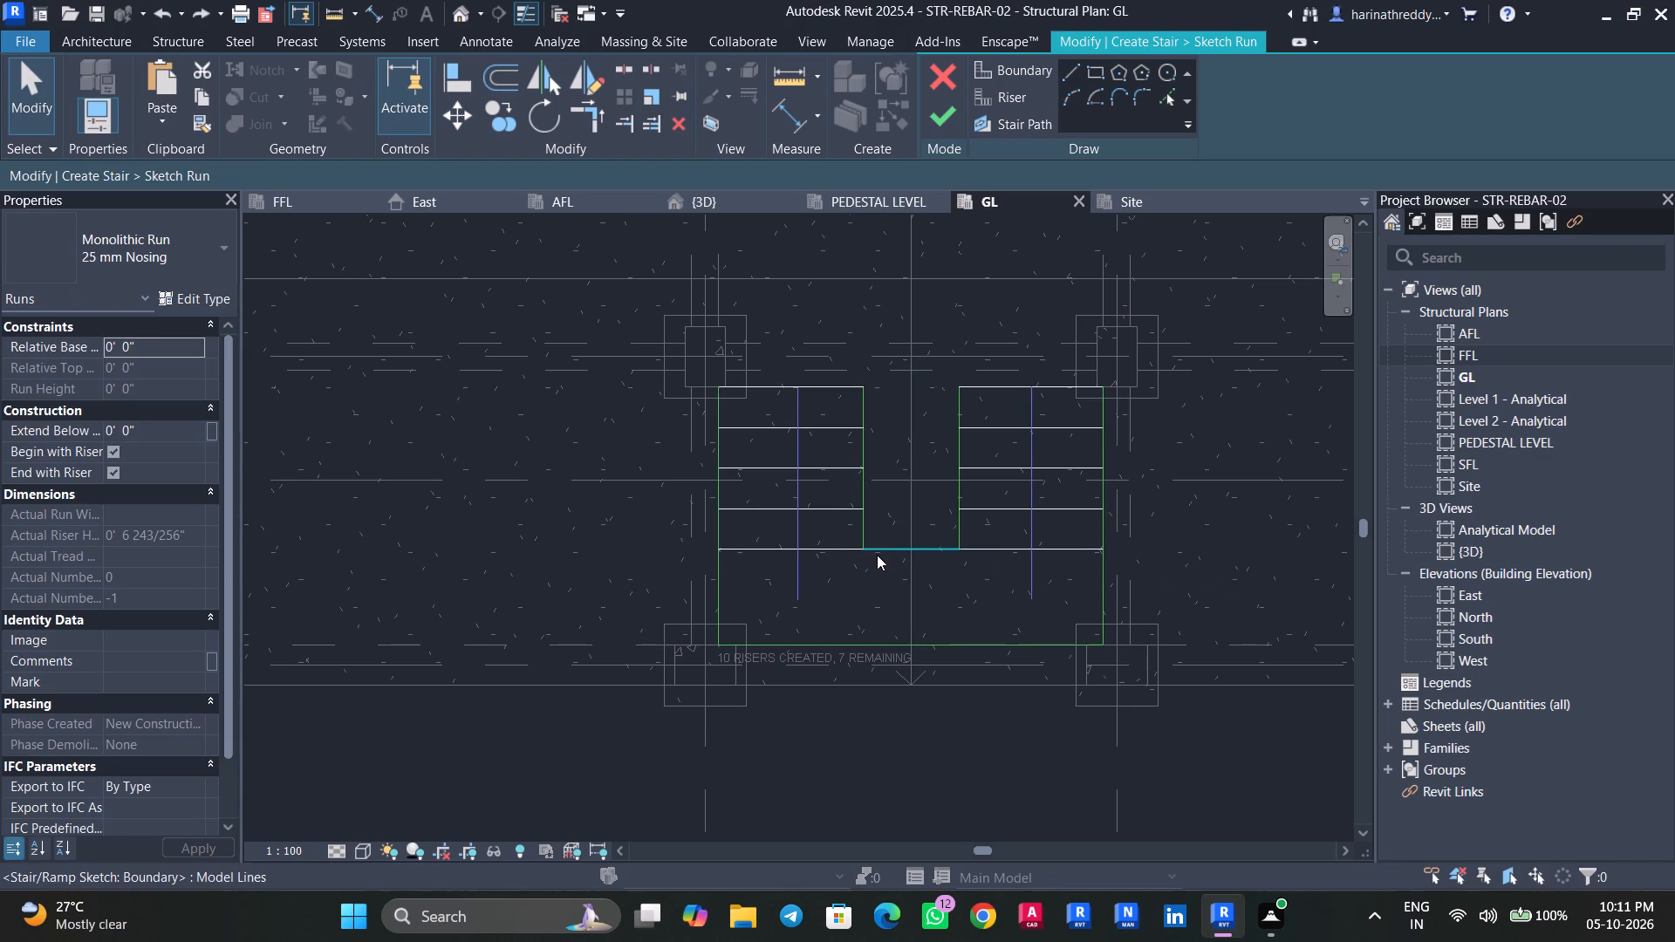
pyautogui.scroll(2, 877, 555)
pyautogui.click(883, 547)
pyautogui.press('Escape')
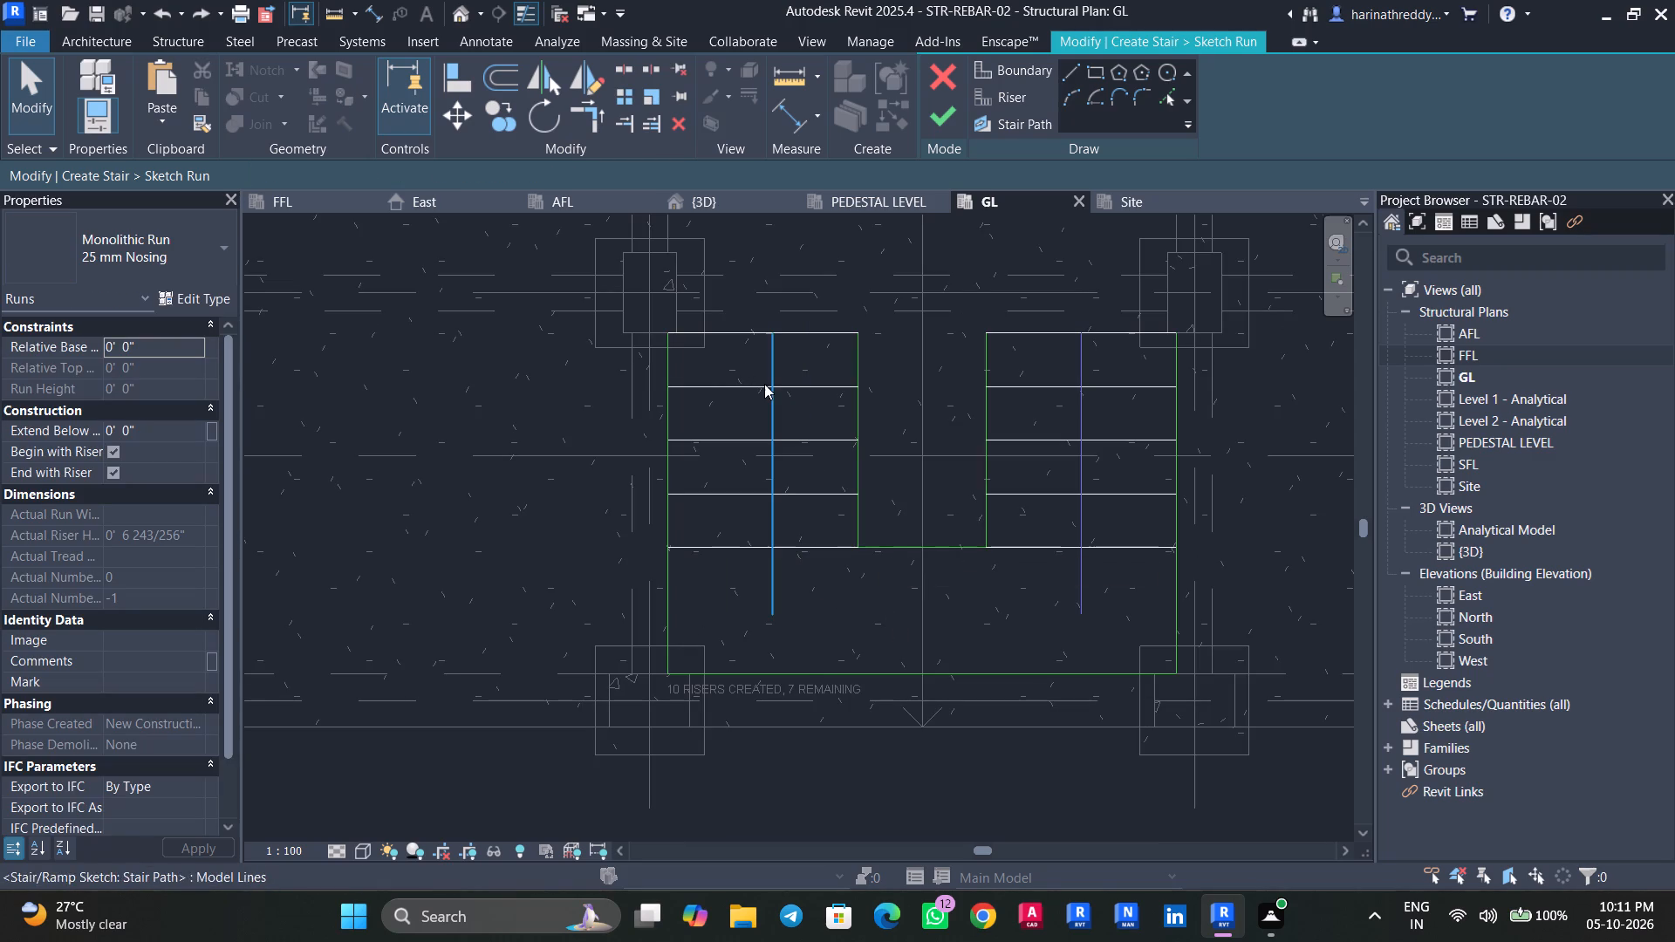
# Trim the west flight's outer boundary line and northernmost riser to meet at their corner.
pyautogui.press('t')
pyautogui.press('r')
pyautogui.click(670, 358)
pyautogui.click(696, 333)
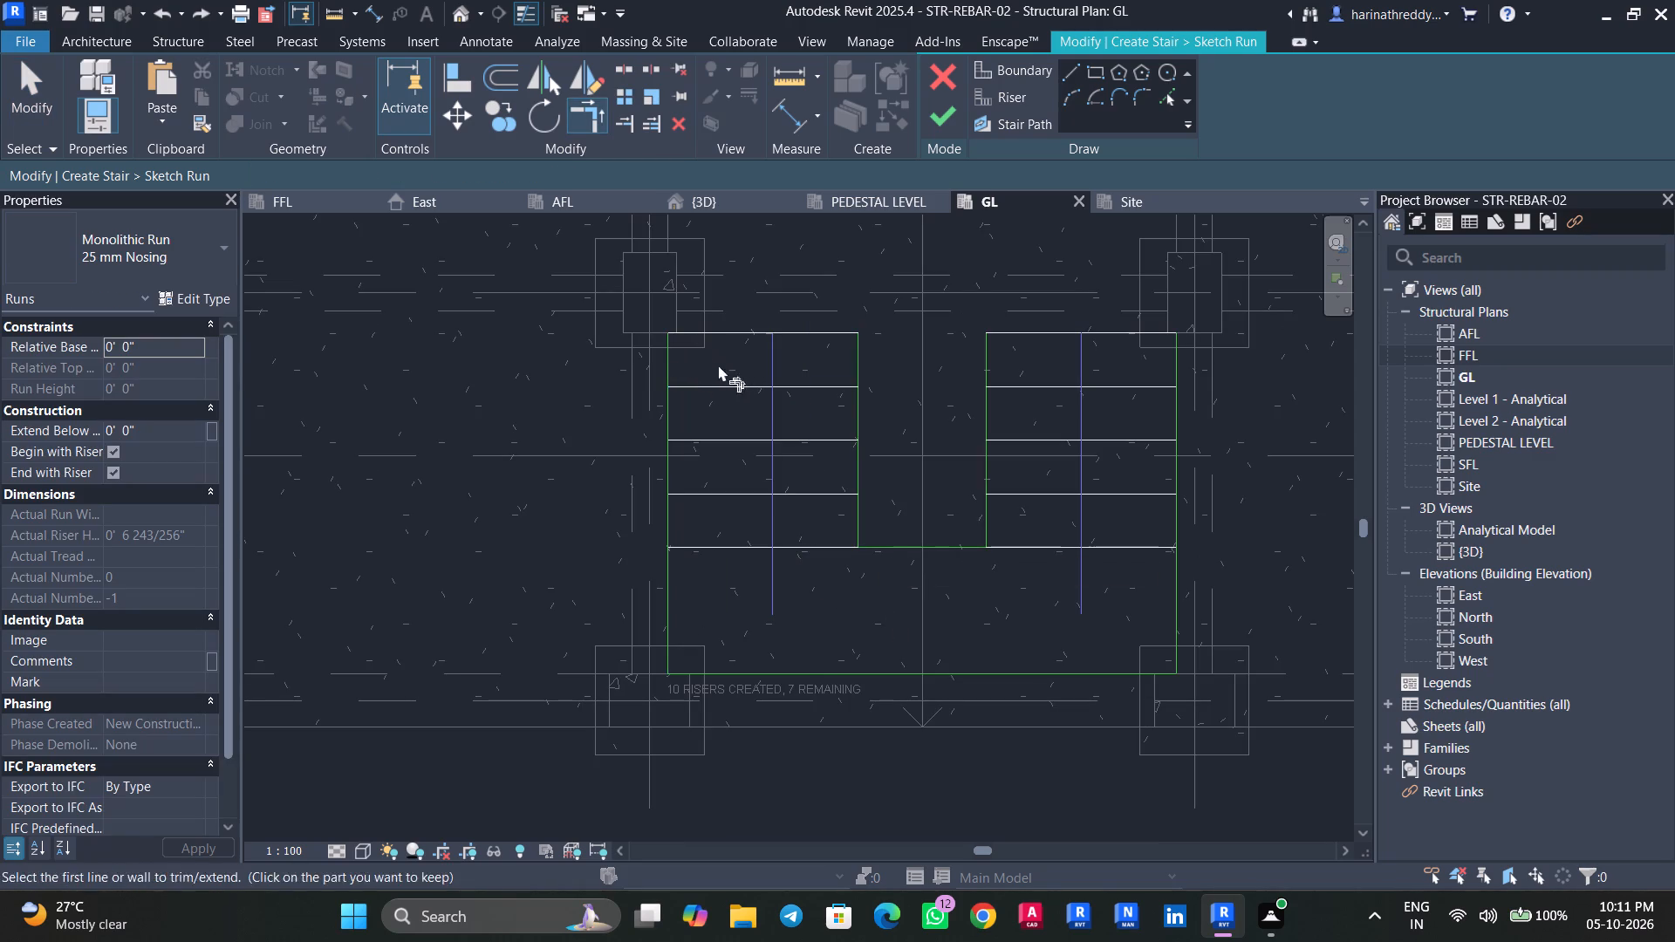
pyautogui.press('Escape')
pyautogui.press('Escape')
pyautogui.press('Escape')
pyautogui.press('Escape')
pyautogui.press('Escape')
pyautogui.press('Escape')
# Replace the two separate stair path lines with one continuous U-shaped path, legs about 5' 2" and landing segment about 5' 10" long.
pyautogui.click(1085, 472)
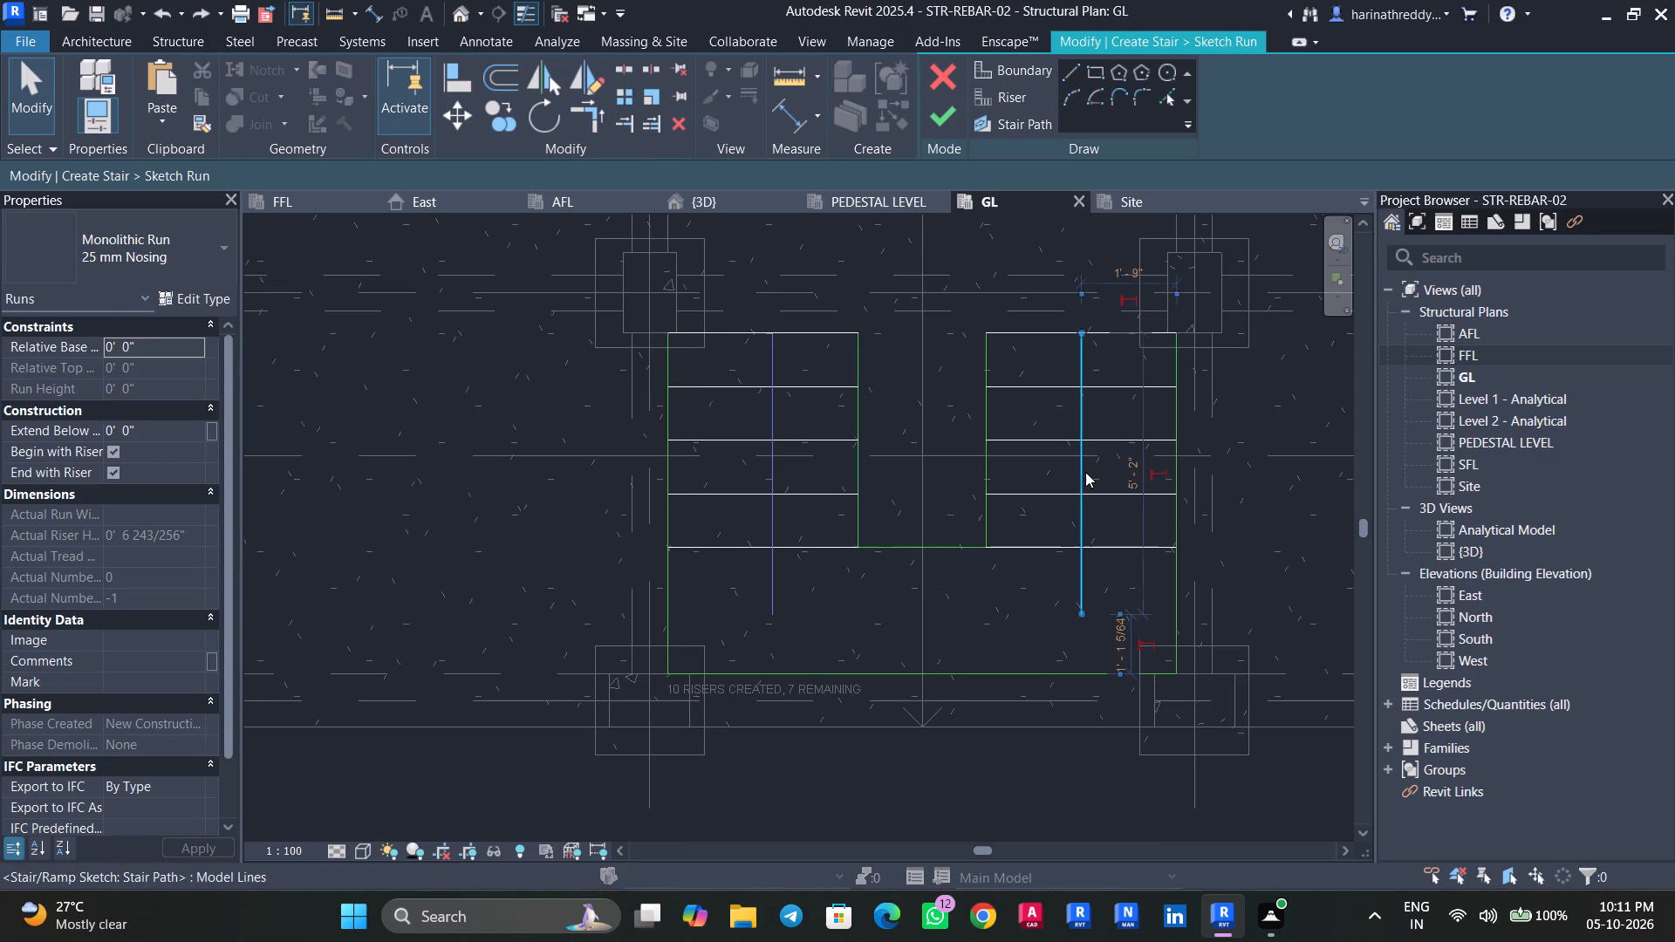
pyautogui.press('Delete')
pyautogui.click(772, 474)
pyautogui.press('Delete')
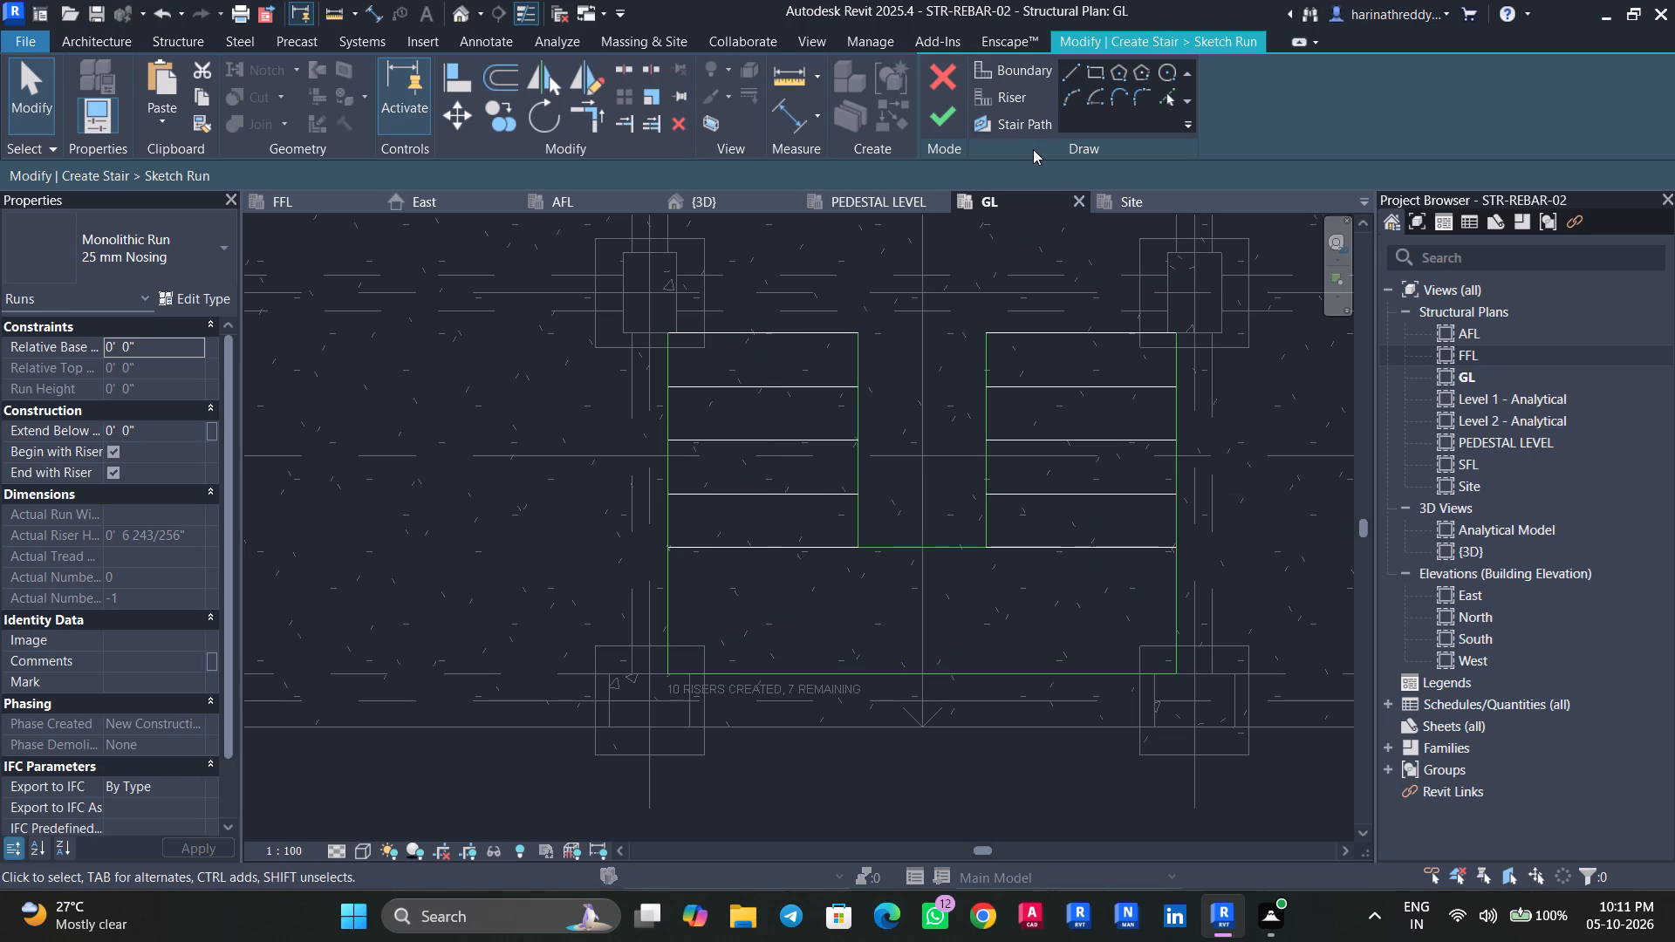
pyautogui.click(1027, 128)
pyautogui.click(1084, 333)
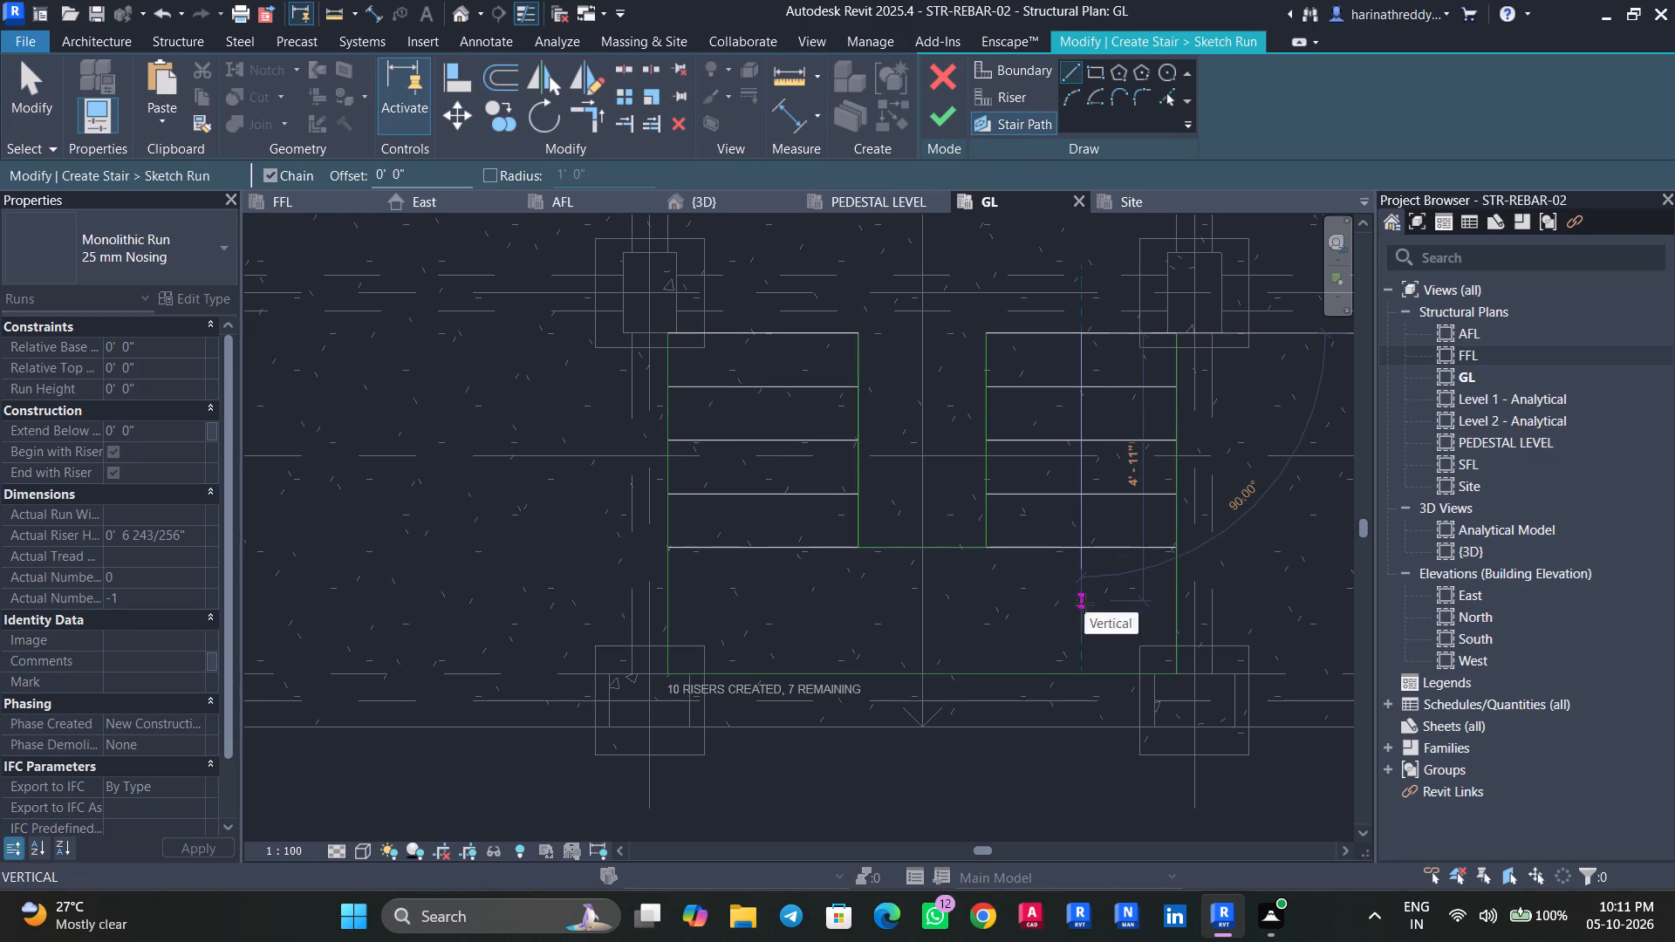
pyautogui.click(1083, 614)
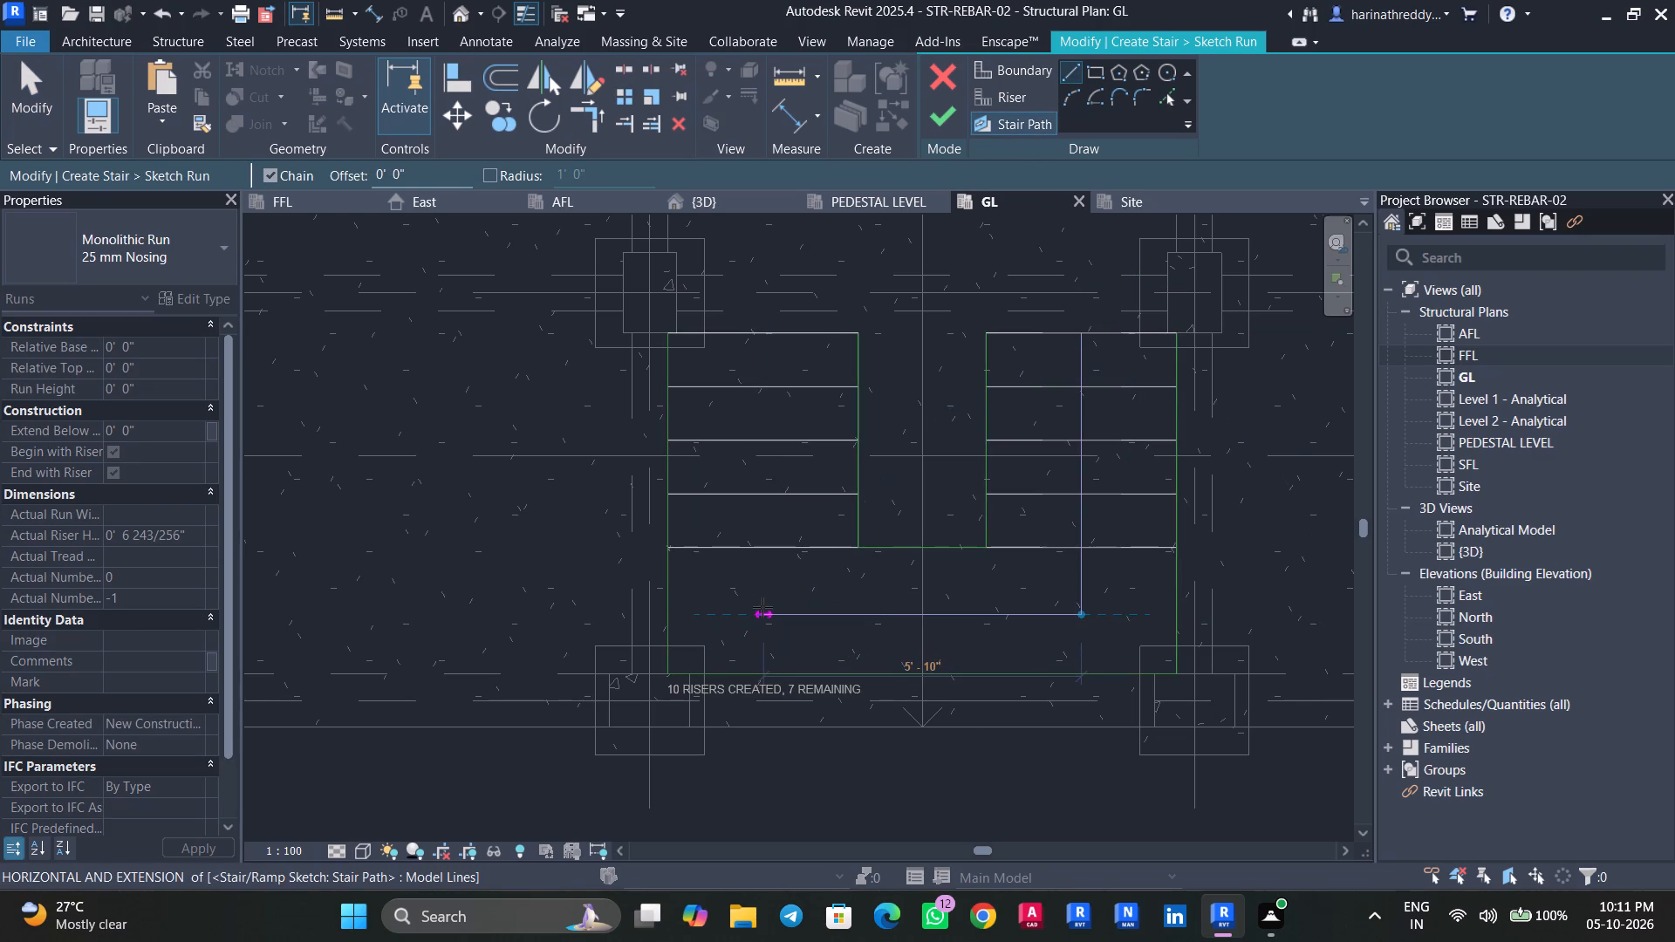
pyautogui.click(758, 609)
pyautogui.click(760, 332)
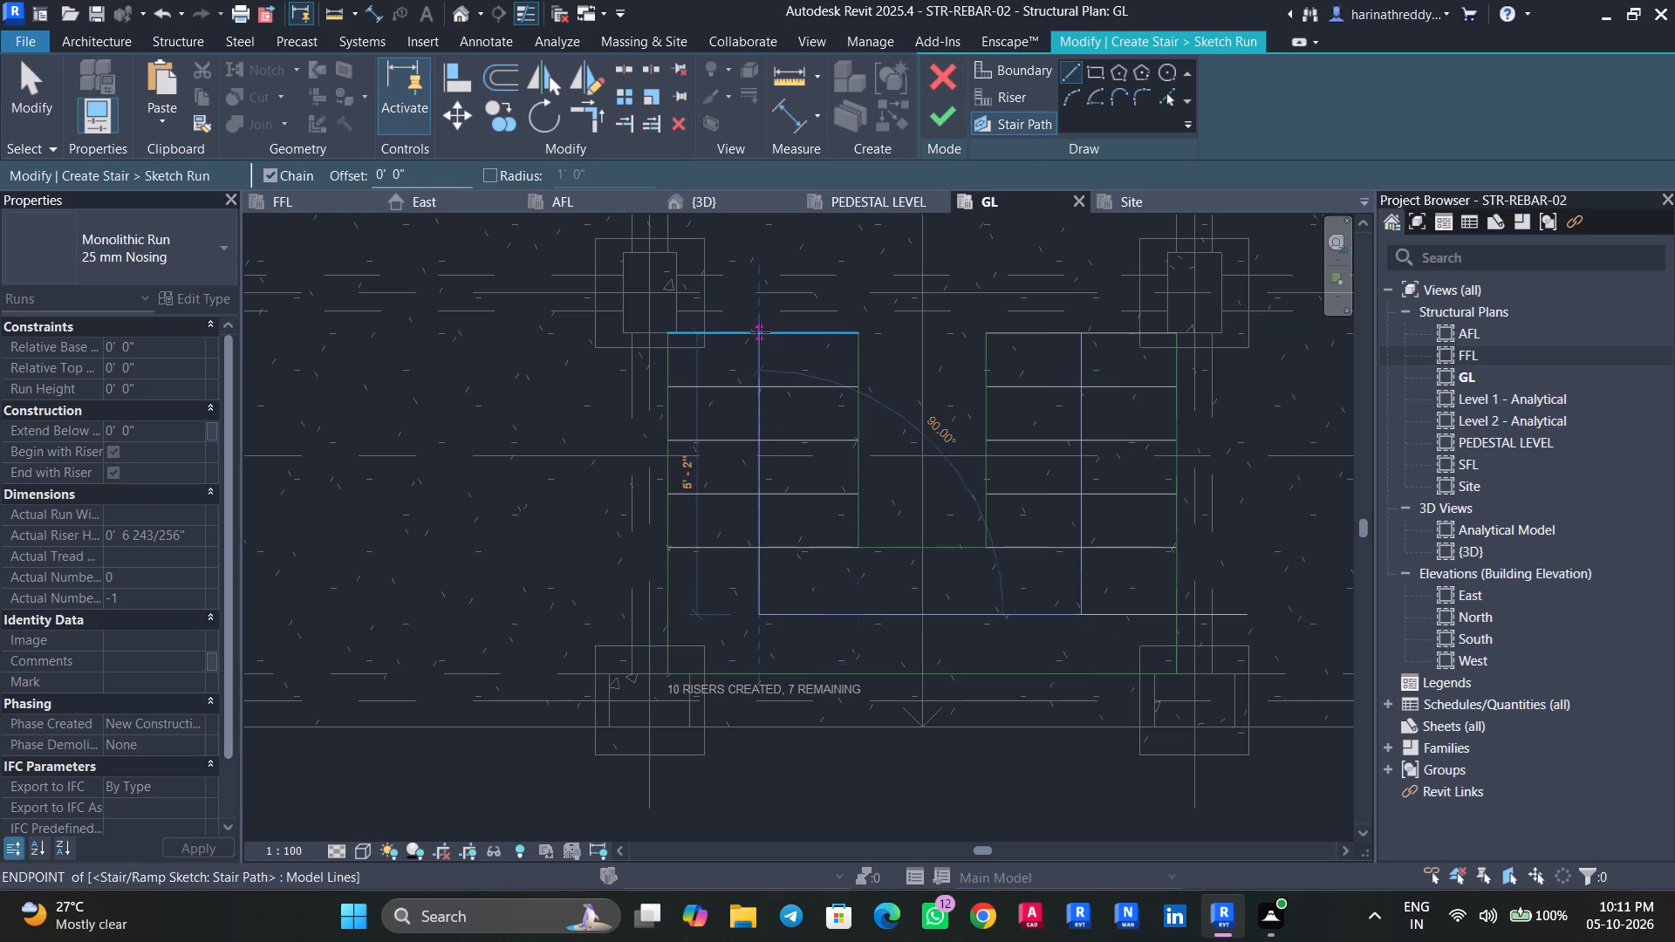
pyautogui.press('Escape')
pyautogui.press('Escape')
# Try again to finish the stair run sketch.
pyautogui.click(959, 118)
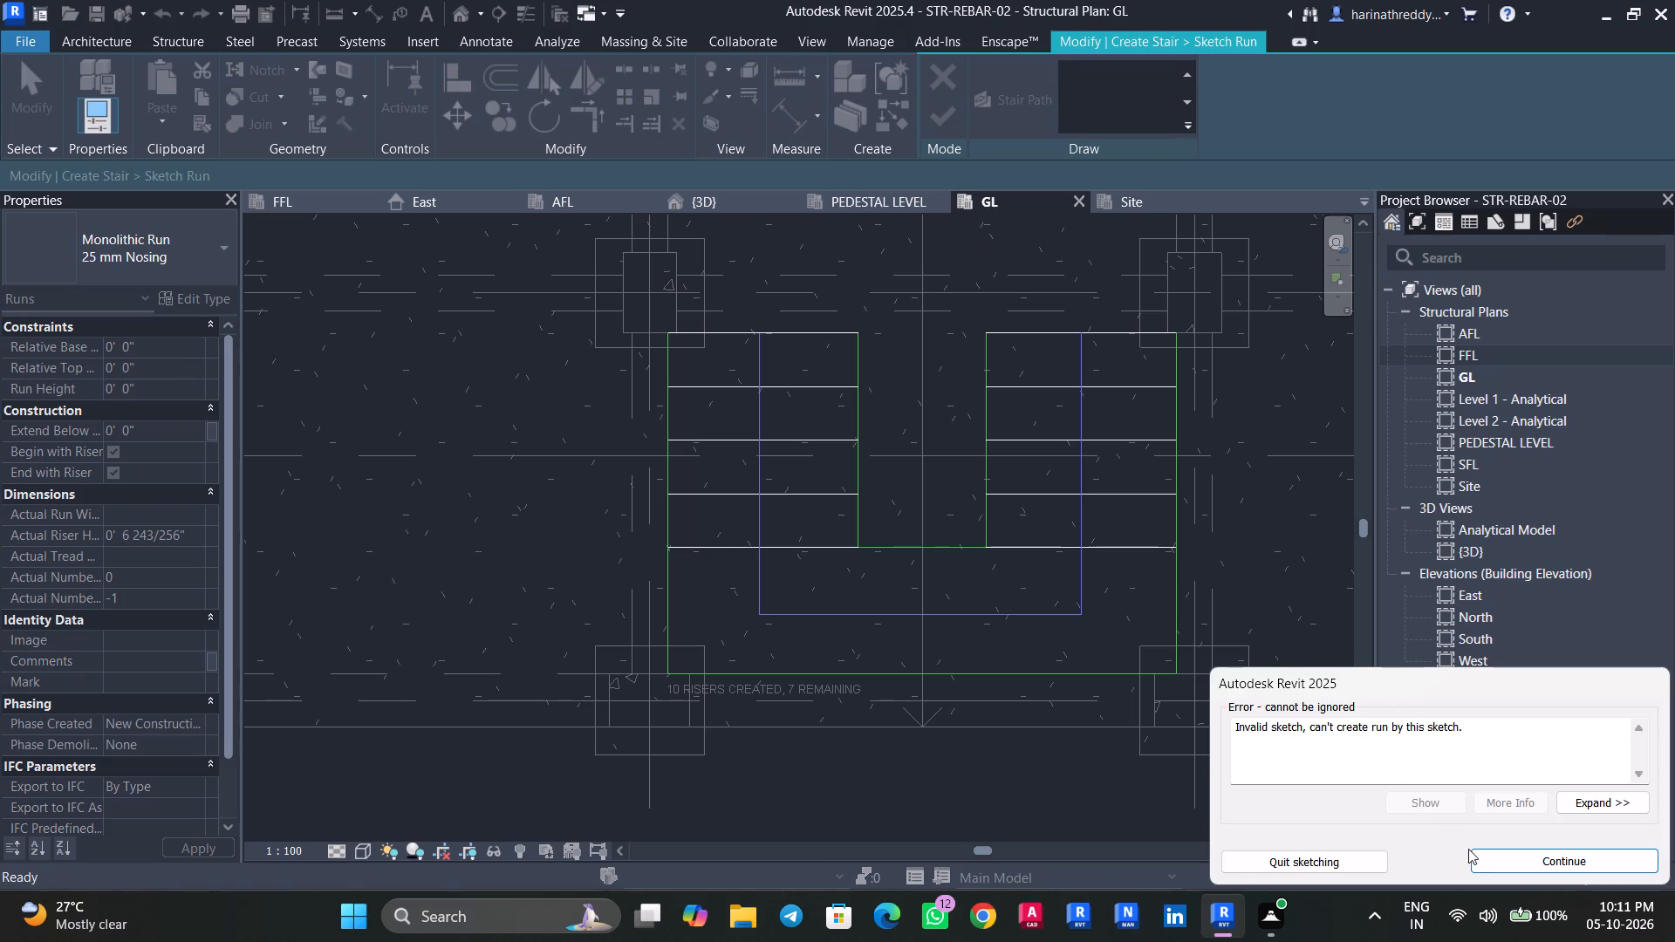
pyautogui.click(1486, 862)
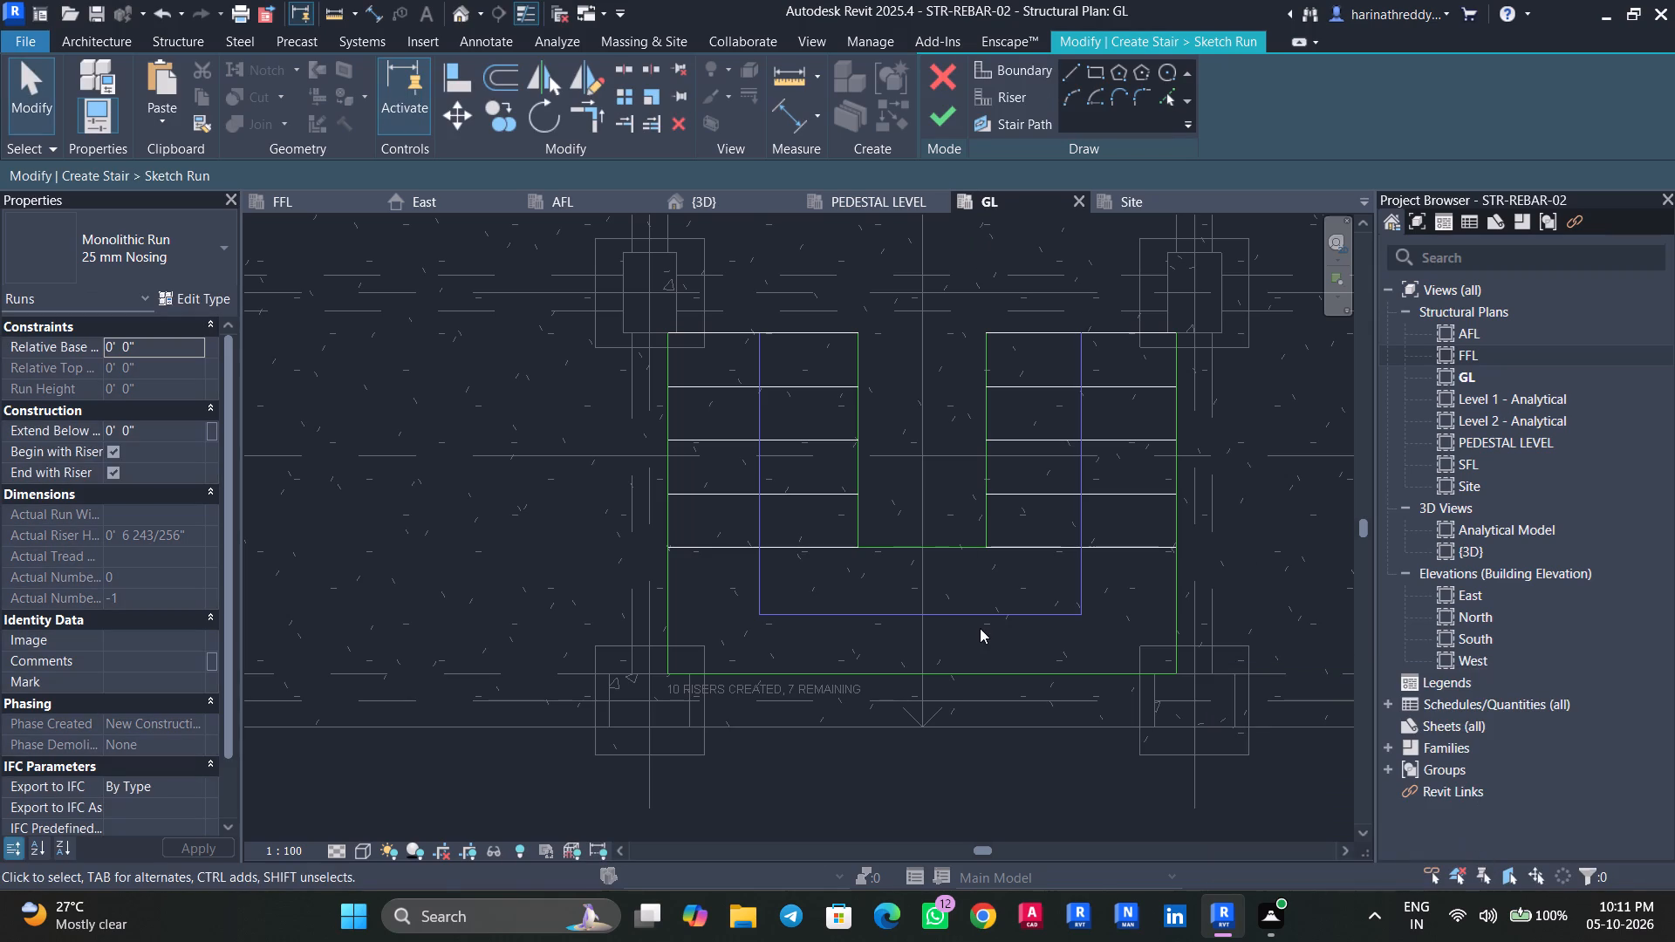
# Delete the inner cross boundary line between the two flights.
pyautogui.click(922, 541)
pyautogui.press('Delete')
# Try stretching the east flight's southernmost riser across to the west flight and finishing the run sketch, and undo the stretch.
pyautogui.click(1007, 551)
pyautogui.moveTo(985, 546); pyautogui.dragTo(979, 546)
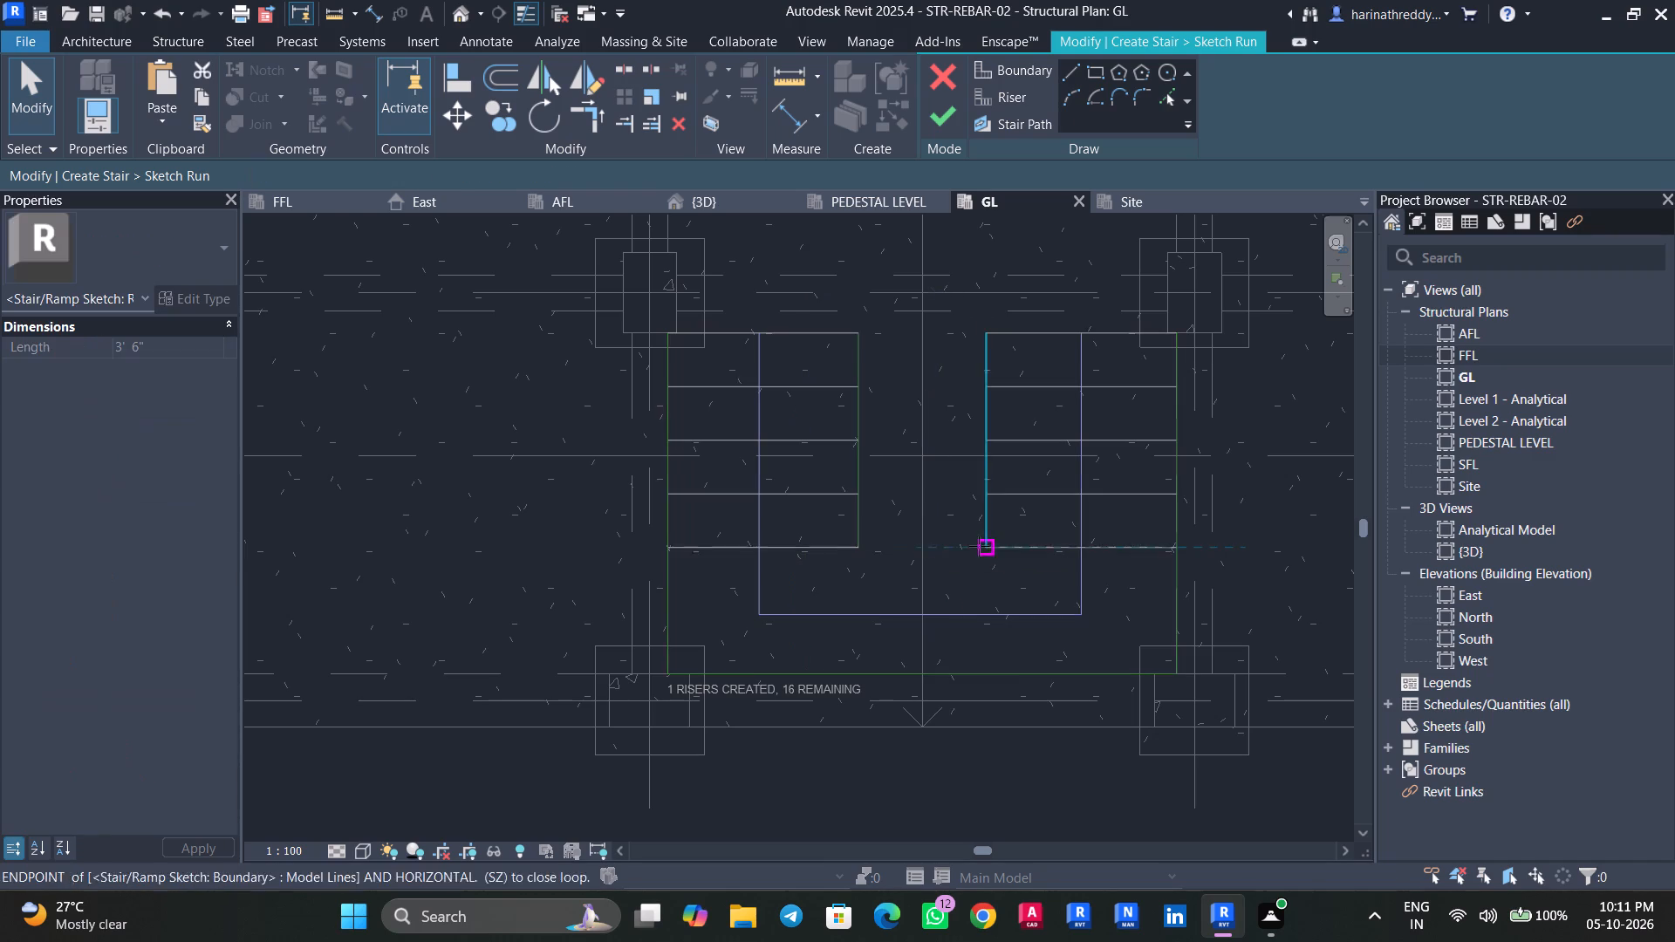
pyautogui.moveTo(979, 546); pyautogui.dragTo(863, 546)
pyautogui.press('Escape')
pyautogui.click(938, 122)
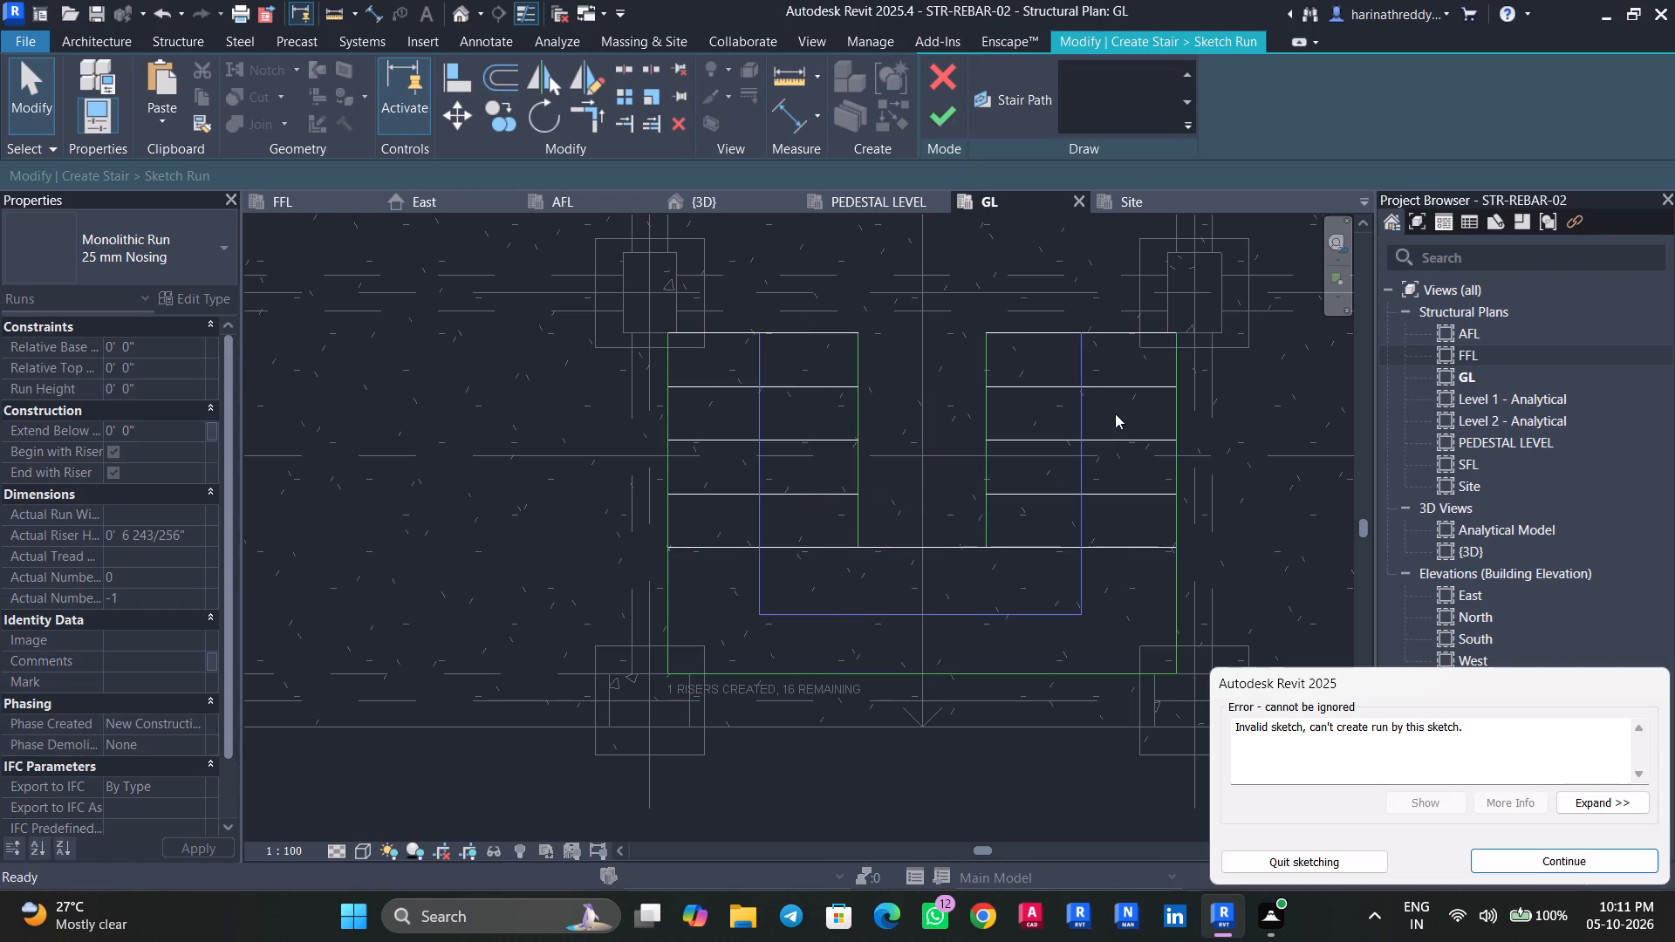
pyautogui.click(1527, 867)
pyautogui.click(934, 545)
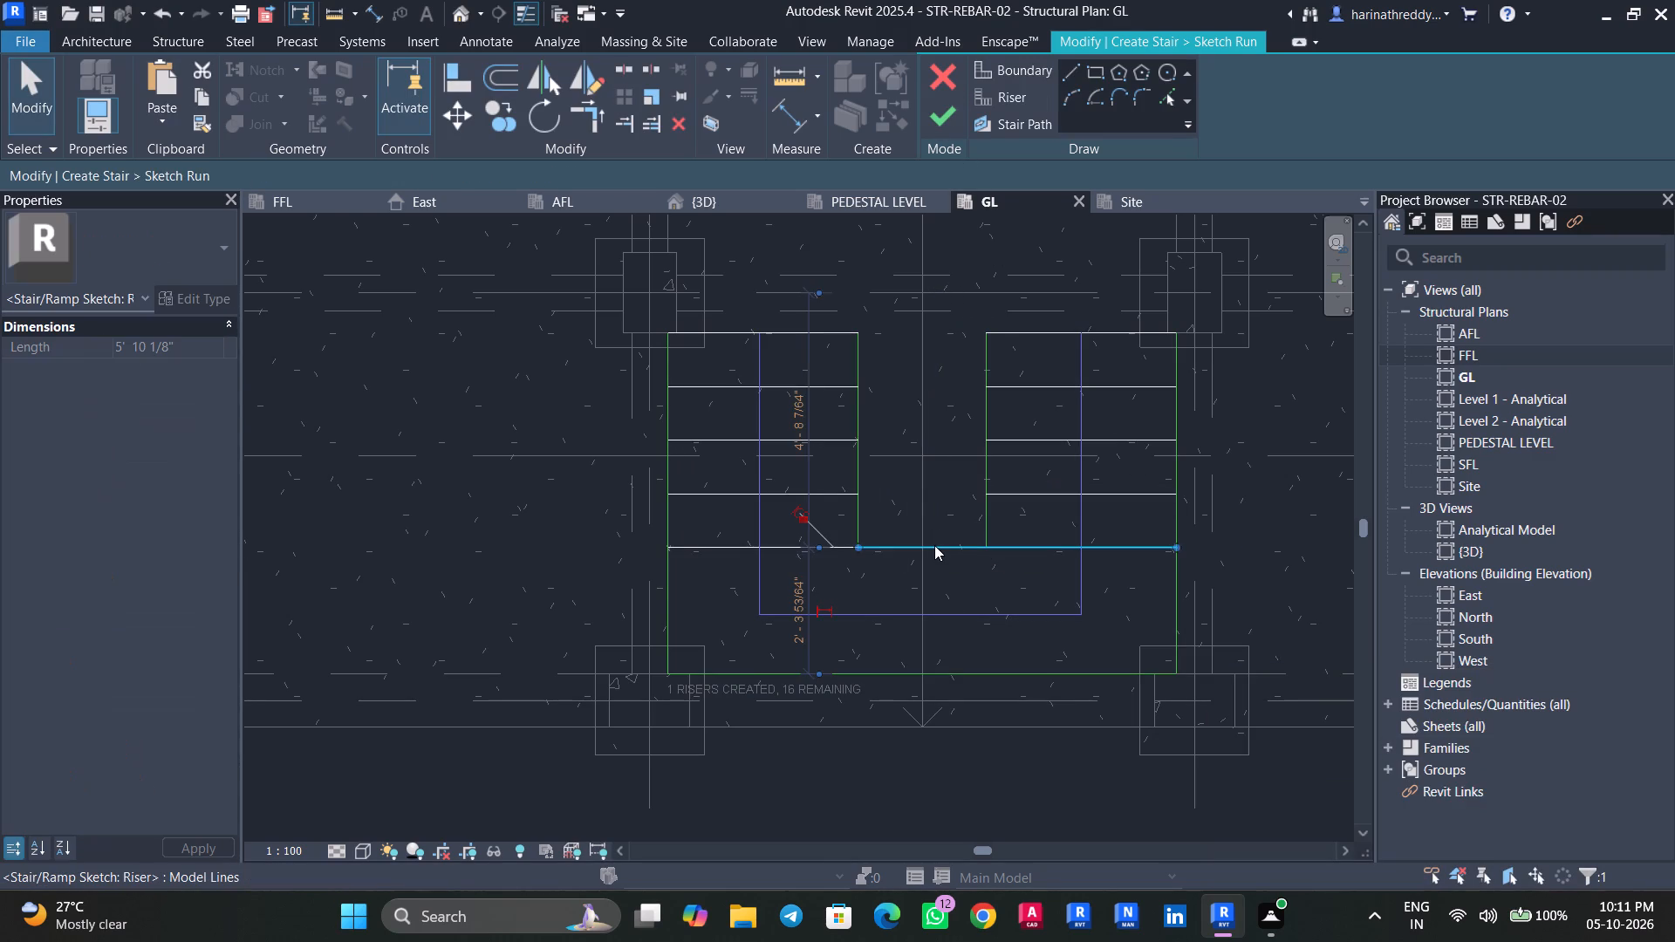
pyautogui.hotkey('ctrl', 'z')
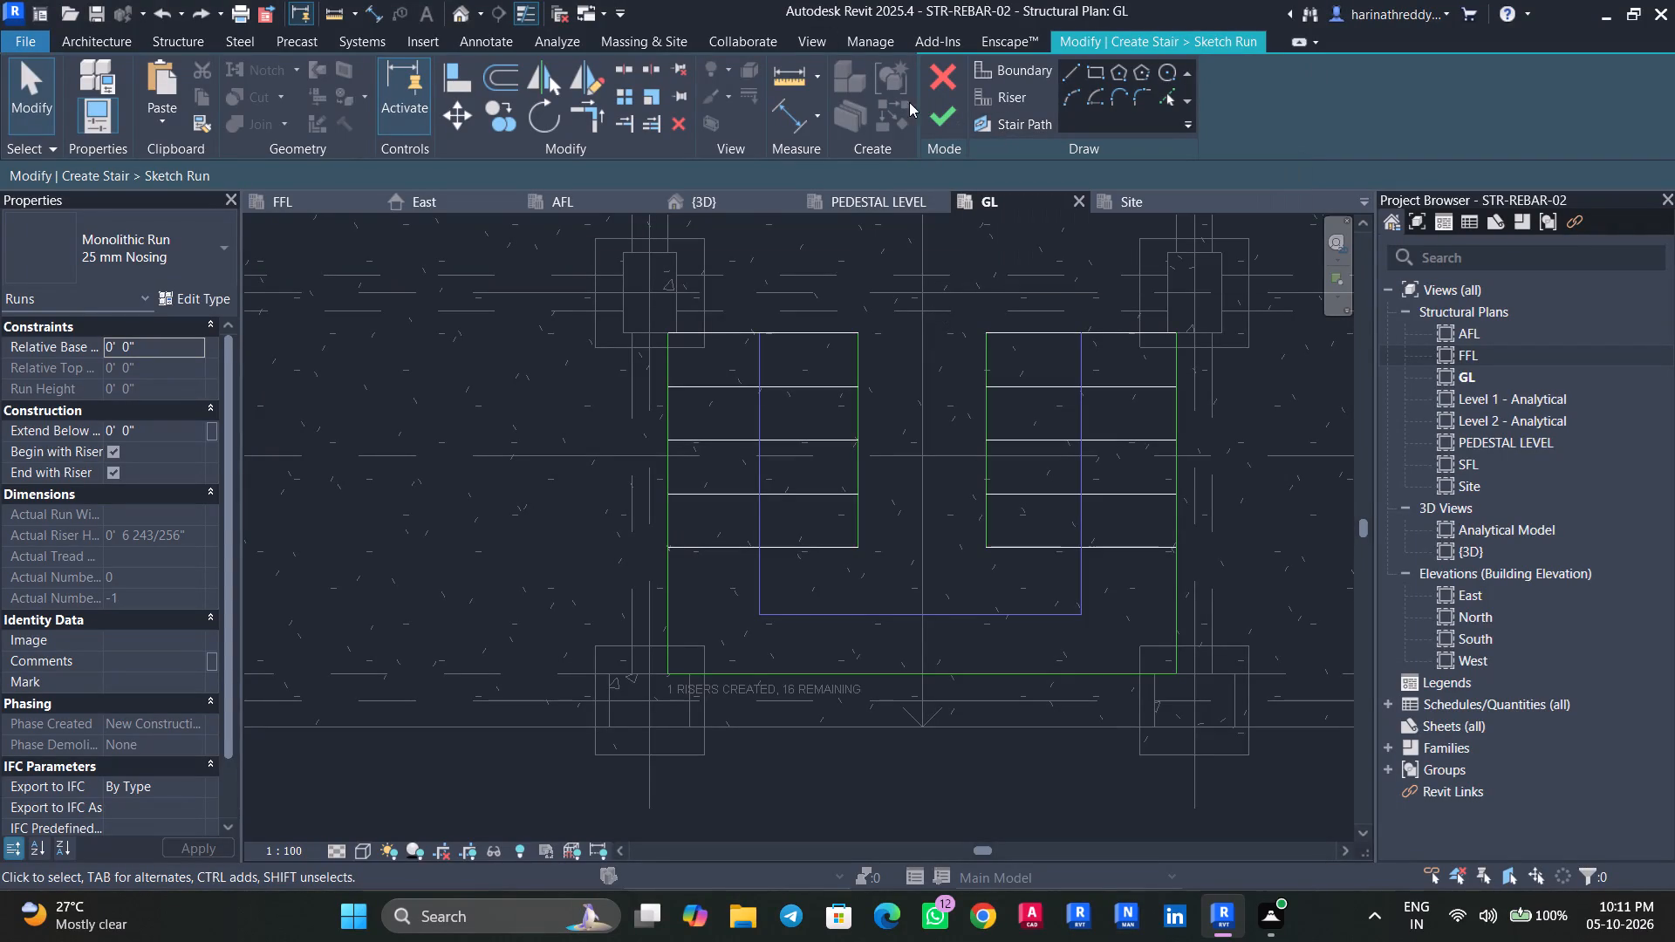
# Draw a boundary line joining the inner southern corners of the west and east flights.
pyautogui.click(1011, 72)
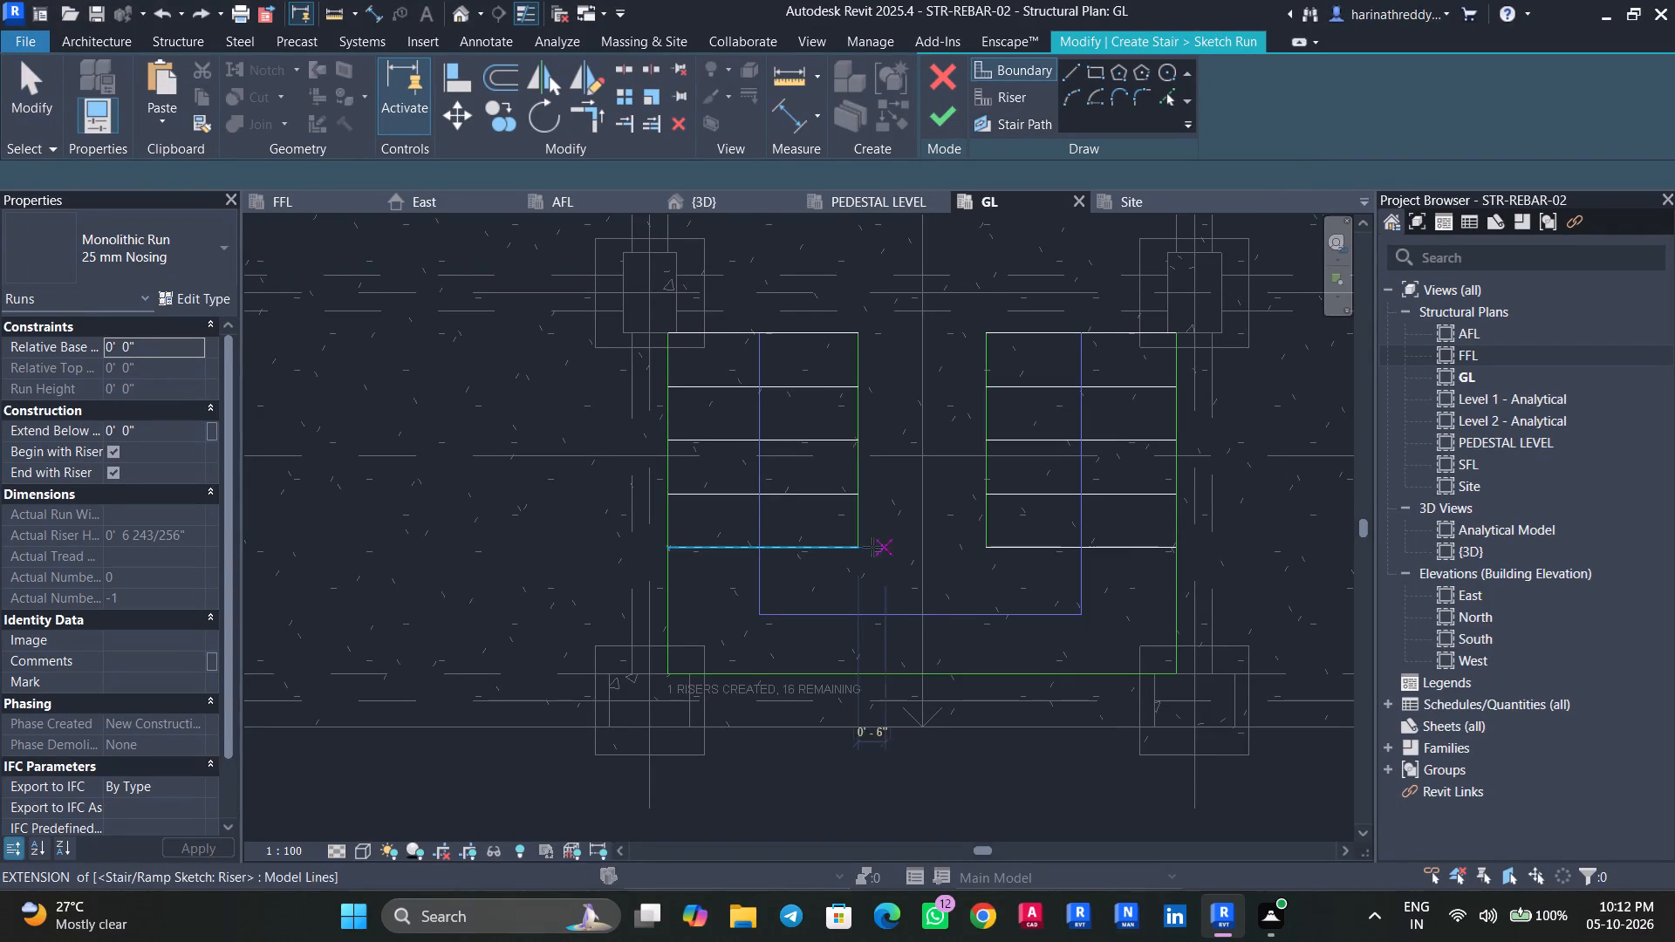
pyautogui.click(861, 545)
pyautogui.click(991, 550)
pyautogui.press('Escape')
pyautogui.press('Escape')
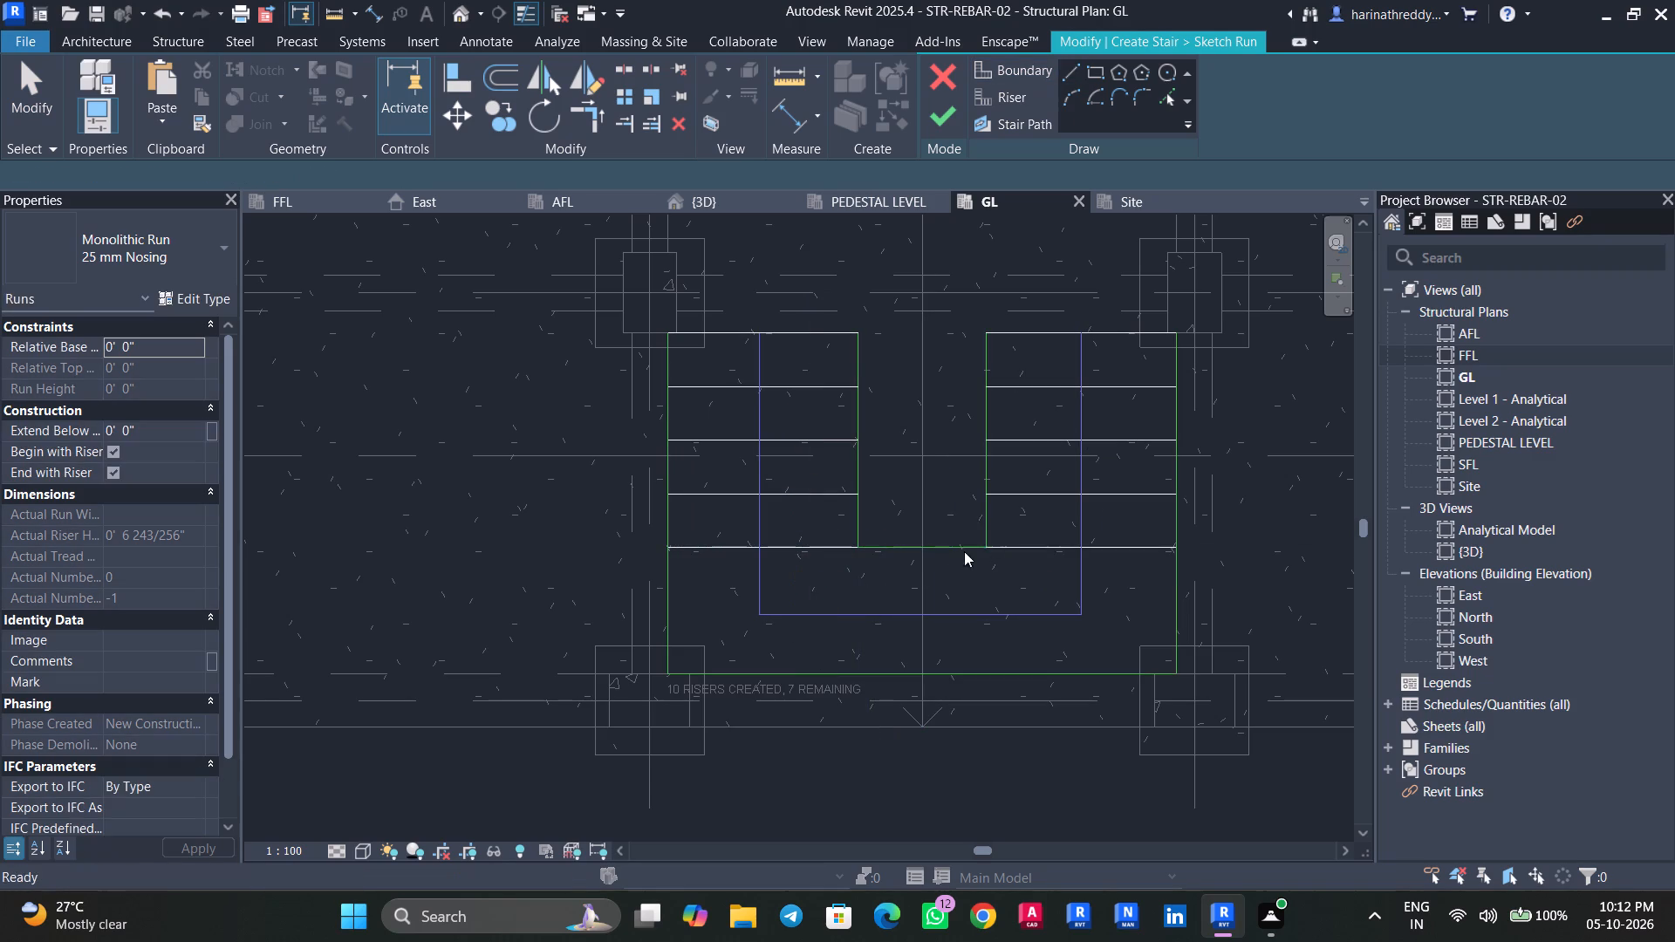
pyautogui.press('Escape')
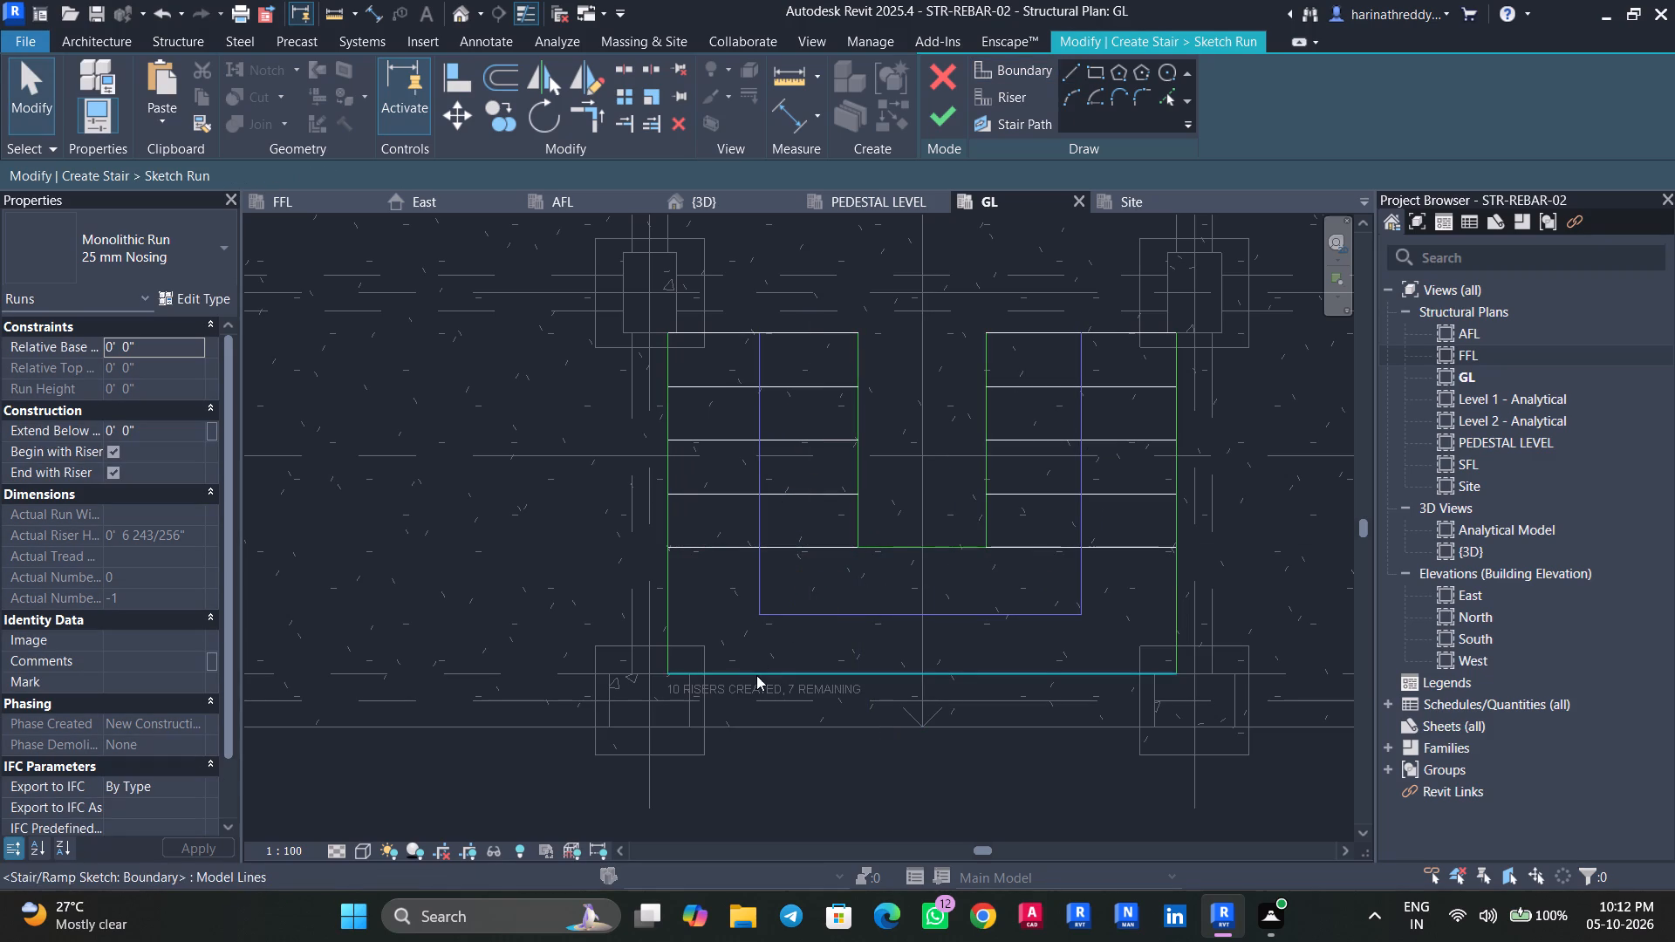
# Draw three north-south risers across the landing, at both flights' inner corners and midway between them, and finish the run sketch.
pyautogui.click(991, 101)
pyautogui.click(859, 541)
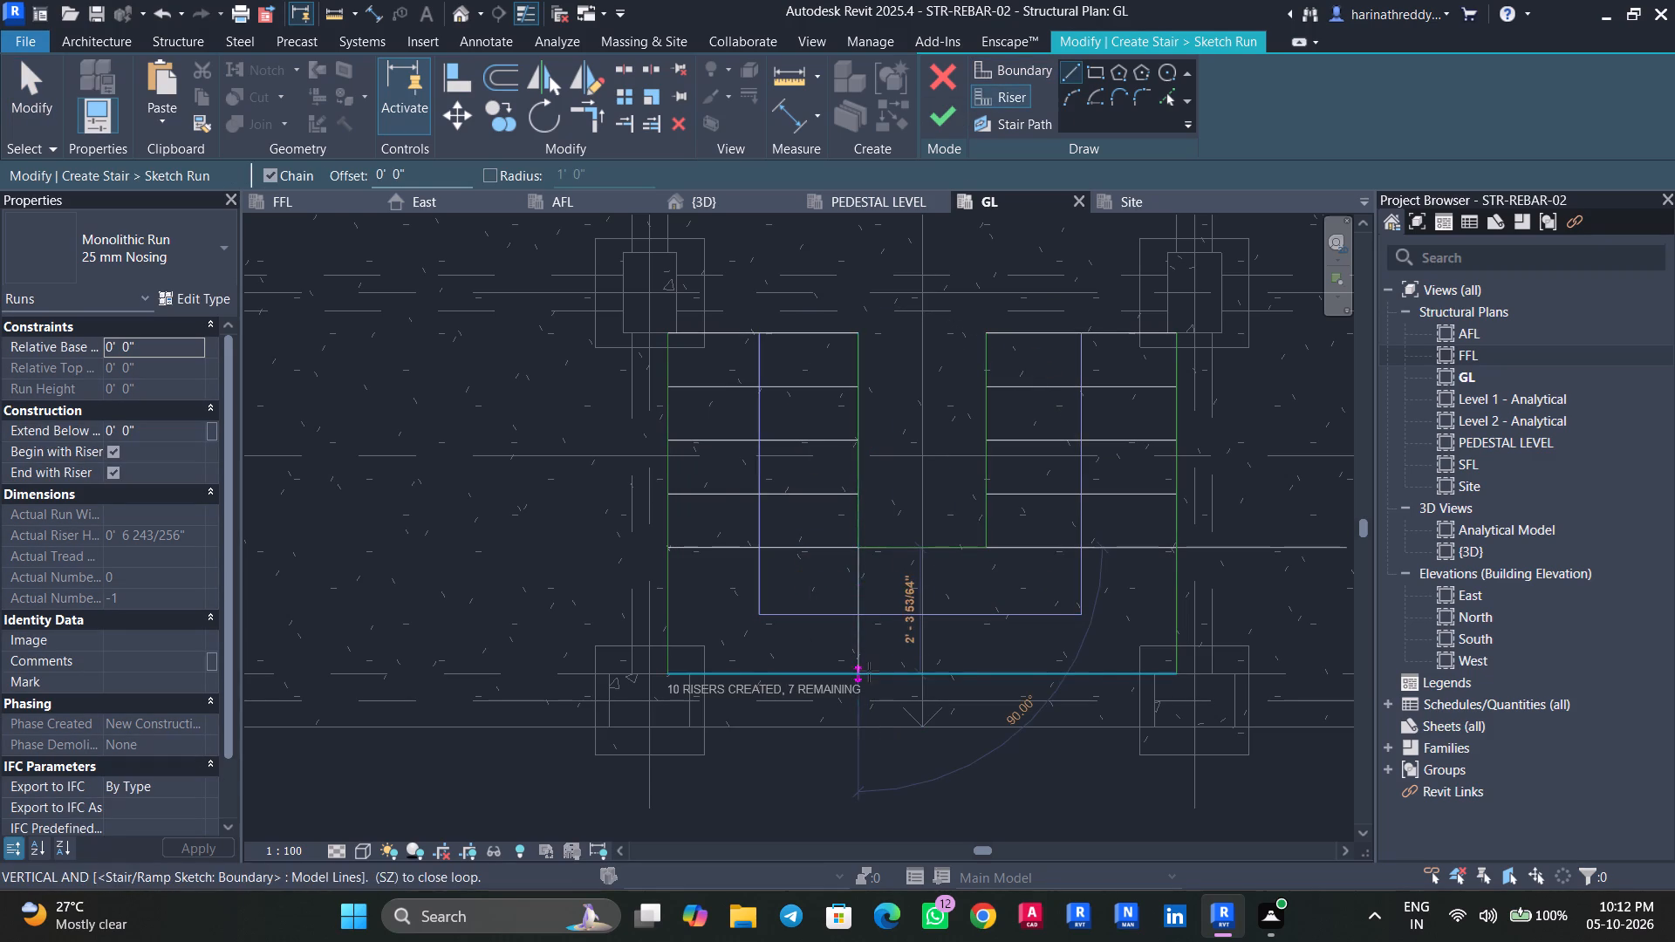
pyautogui.click(869, 672)
pyautogui.press('Escape')
pyautogui.click(920, 549)
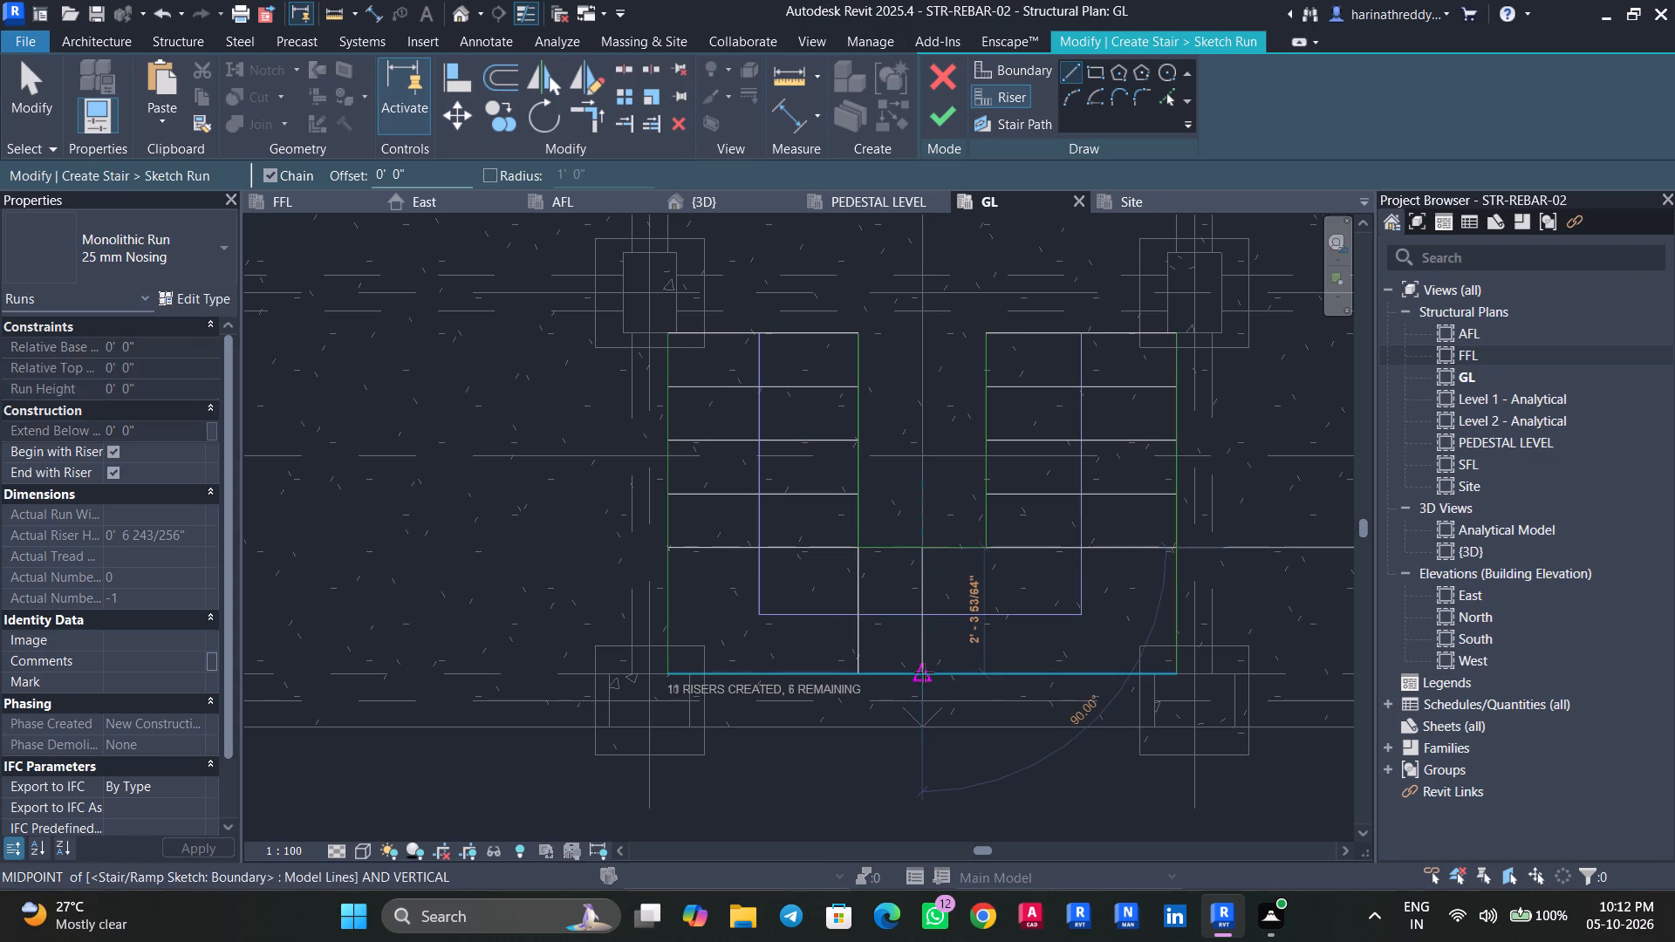
pyautogui.click(924, 672)
pyautogui.press('Escape')
pyautogui.click(987, 551)
pyautogui.click(985, 674)
pyautogui.press('Escape')
pyautogui.press('Escape')
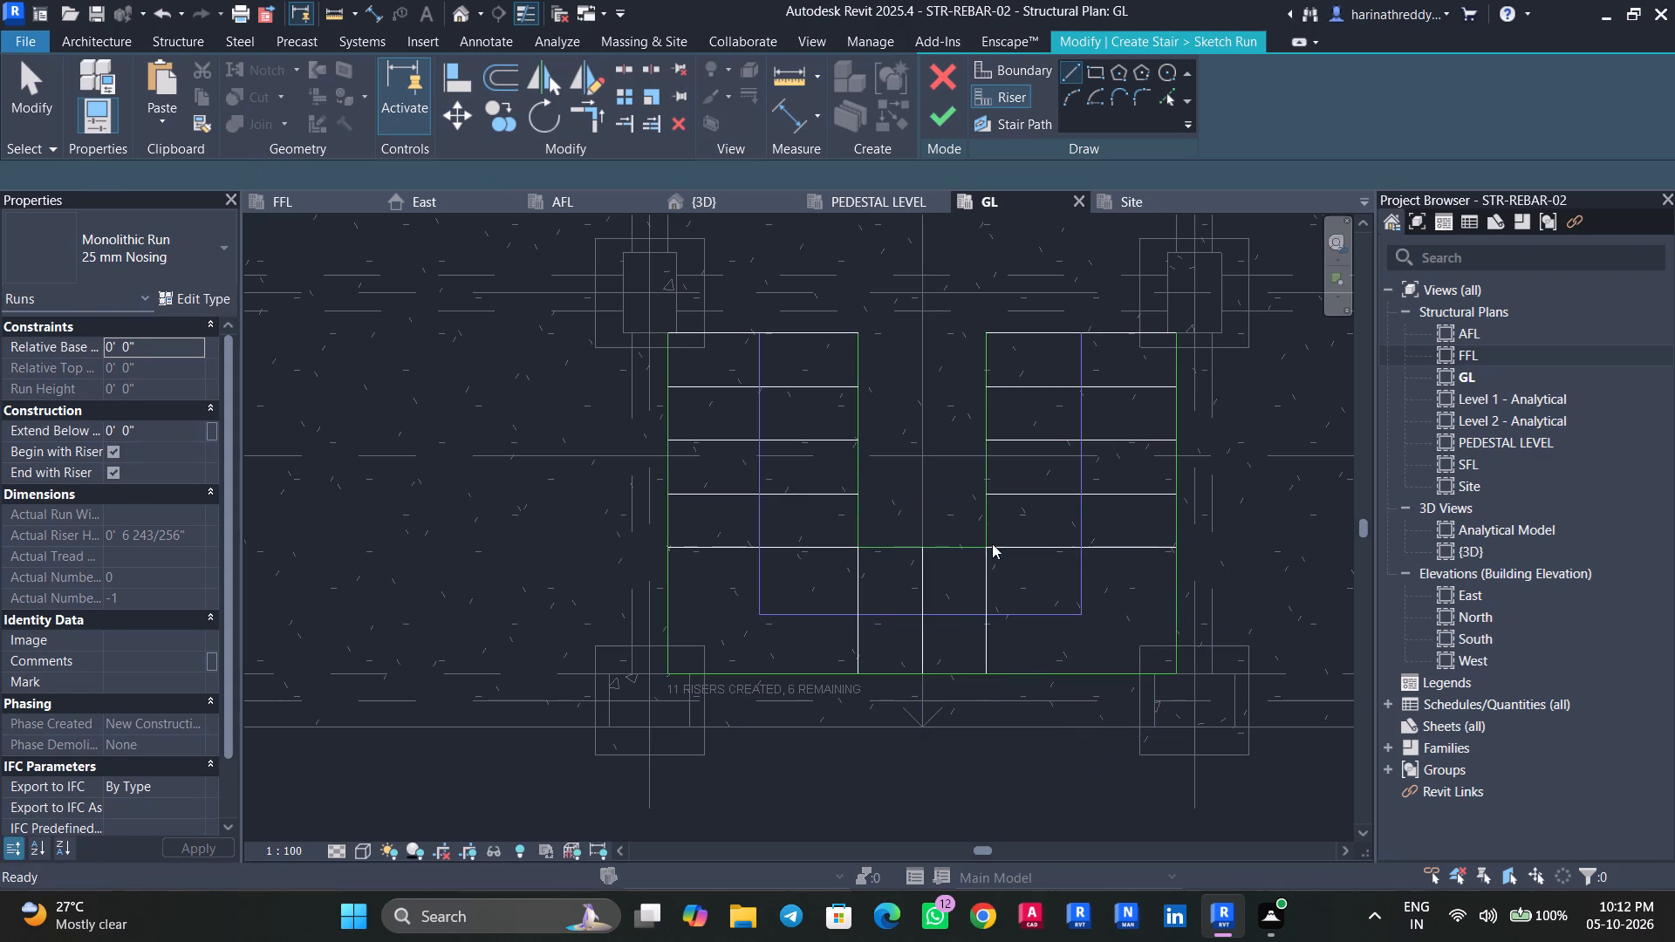
pyautogui.click(940, 122)
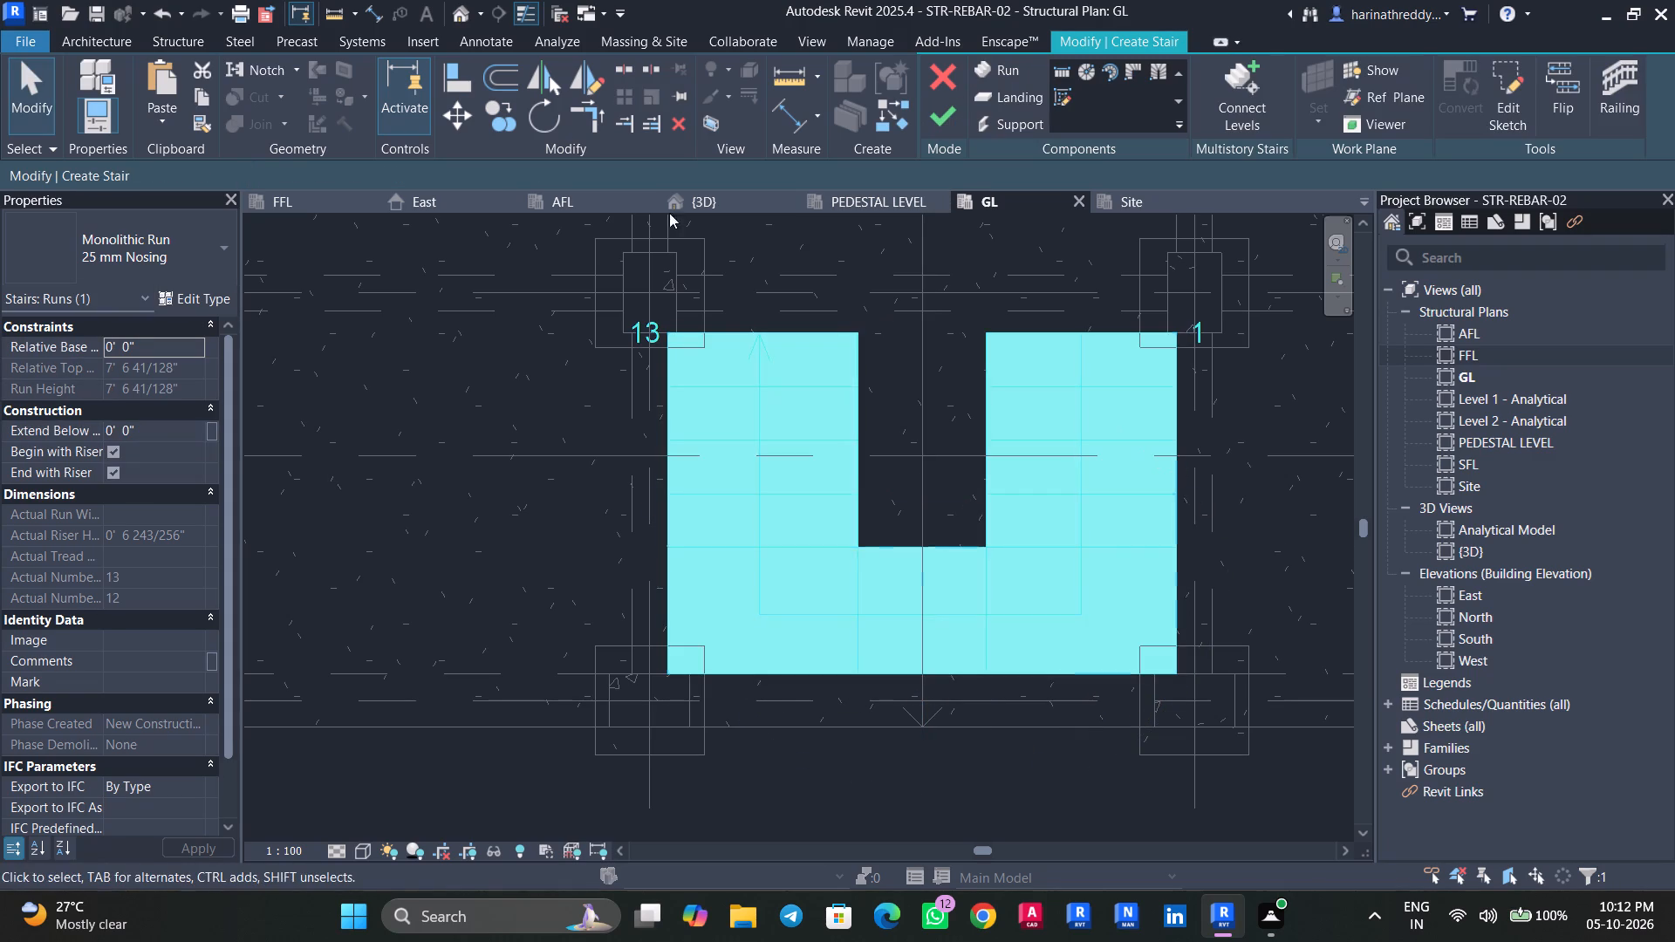
# Open the 3D view and make the Stairs category visible in its visibility overrides.
pyautogui.click(460, 19)
pyautogui.keyDown('shift'); pyautogui.moveTo(1021, 706); pyautogui.dragTo(972, 643, button='middle'); pyautogui.keyUp('shift')
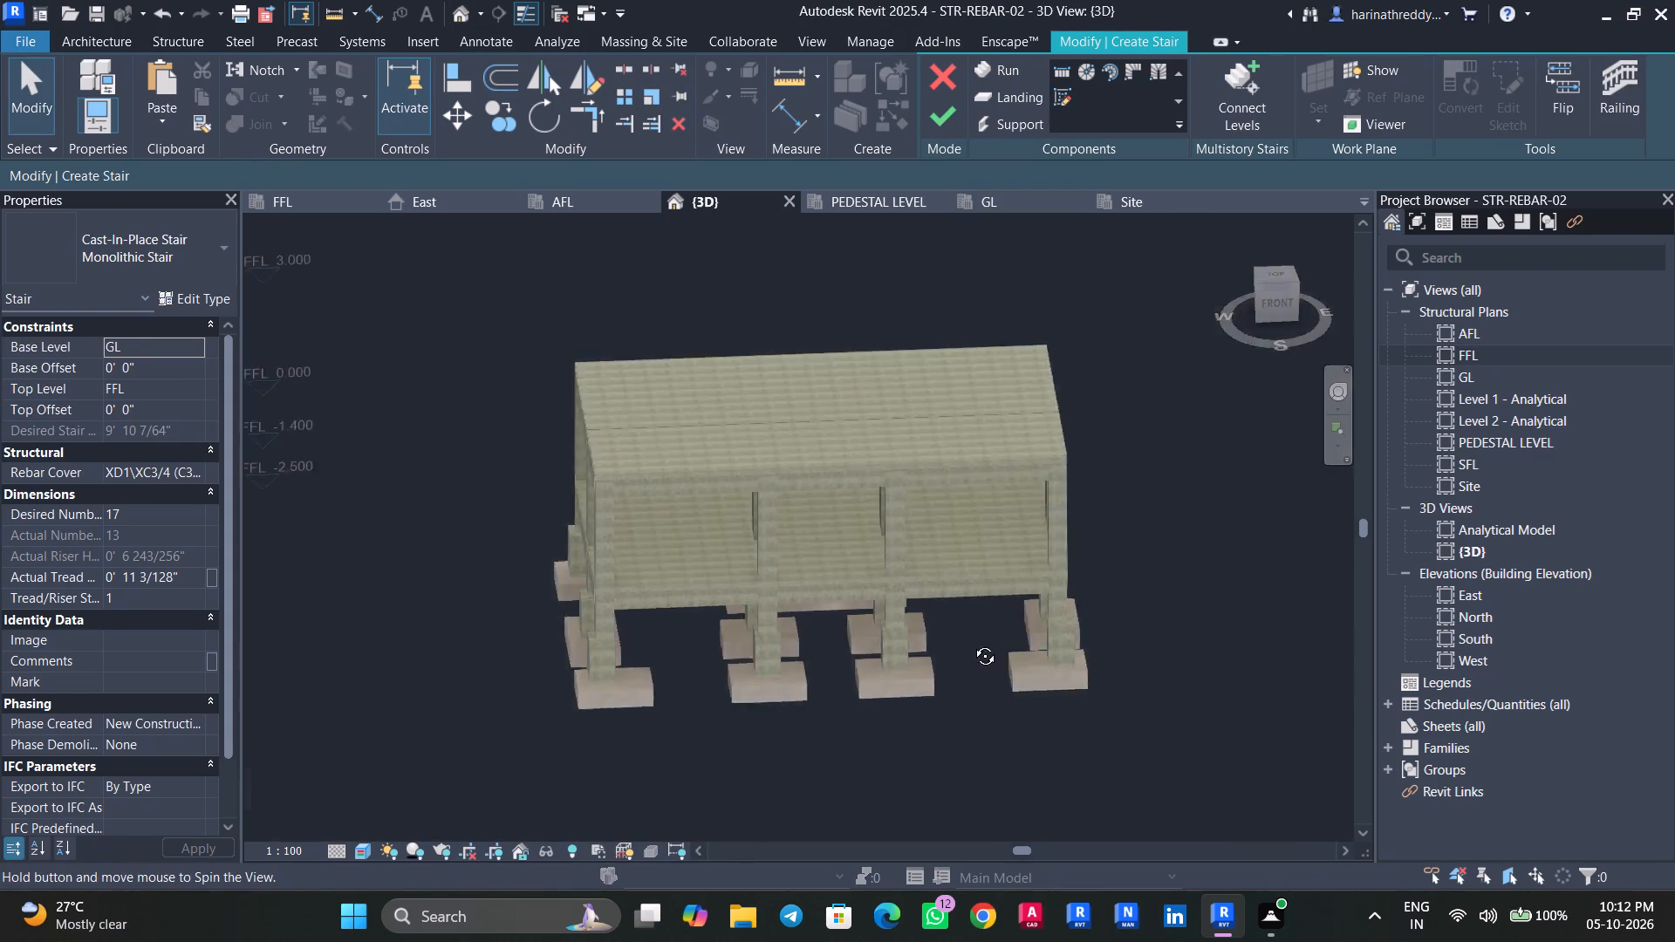
pyautogui.keyDown('shift'); pyautogui.moveTo(972, 643); pyautogui.dragTo(714, 597, button='middle'); pyautogui.keyUp('shift')
pyautogui.write('VV')
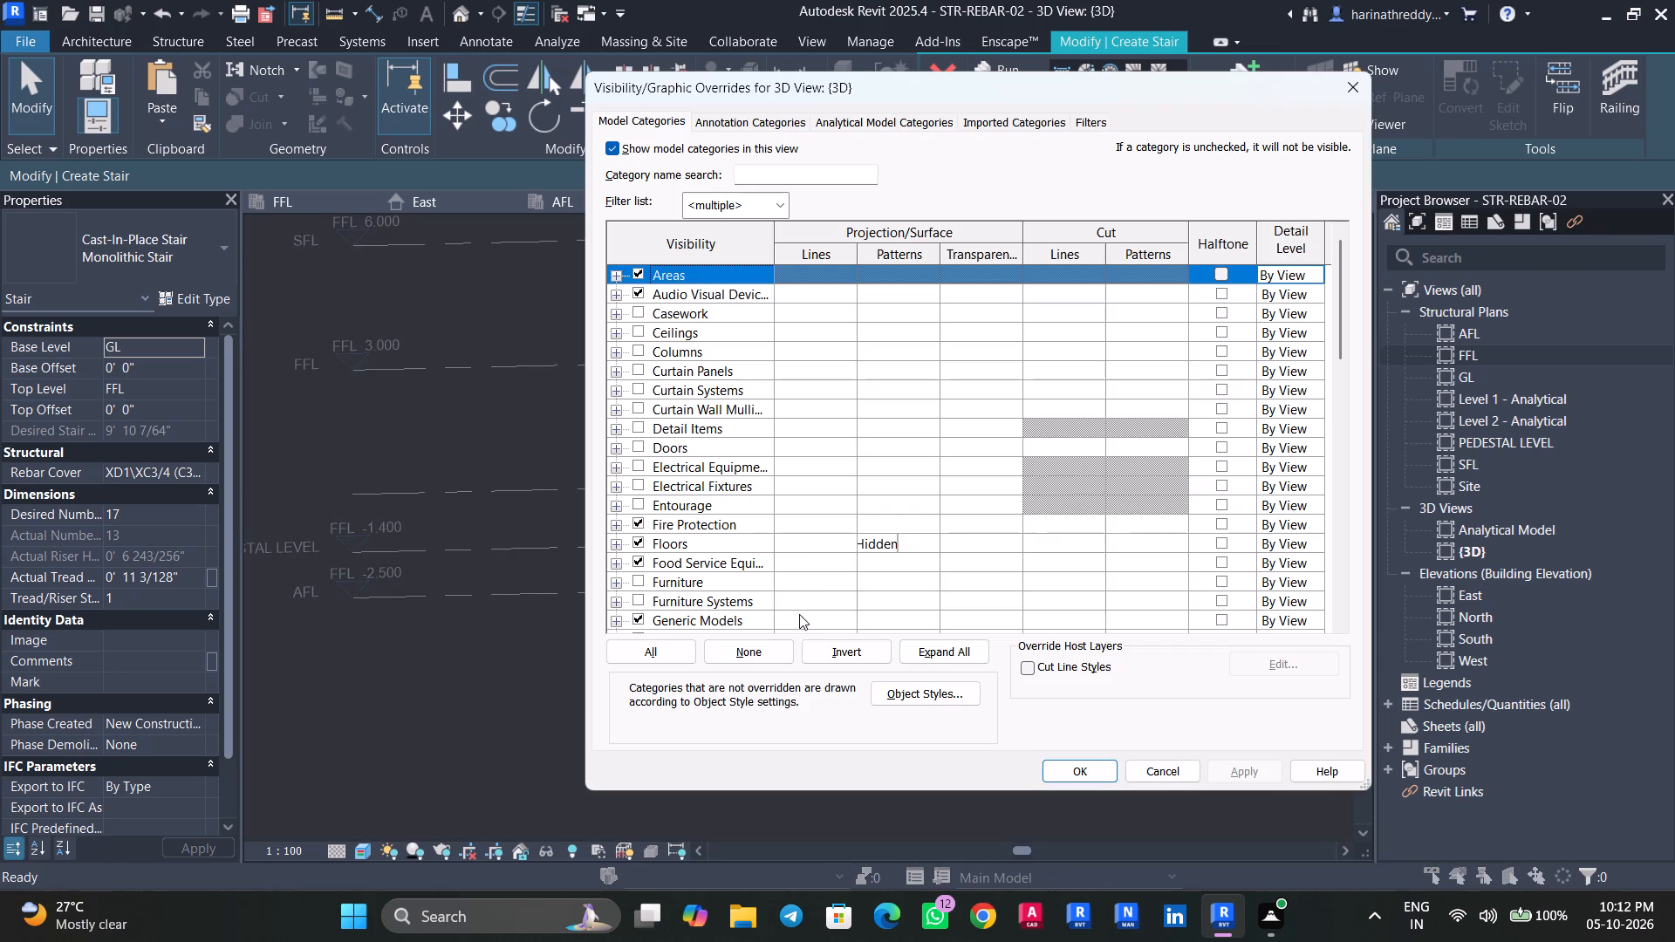
pyautogui.click(685, 411)
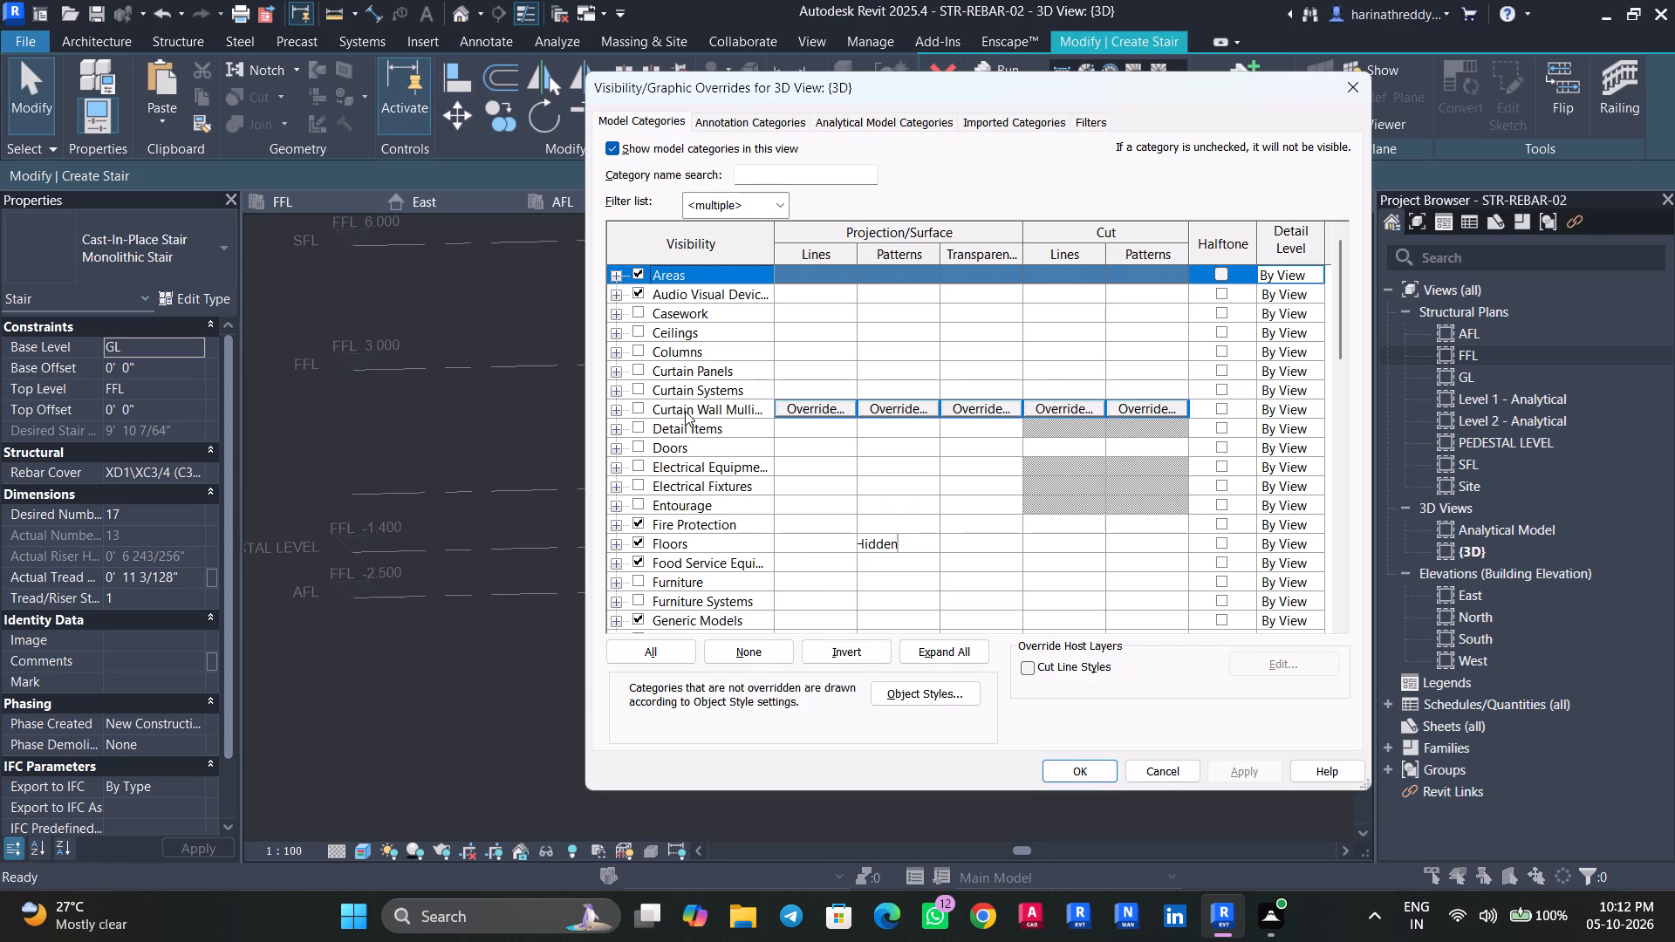
pyautogui.press('s')
pyautogui.scroll(-7, 690, 488)
pyautogui.scroll(1, 687, 491)
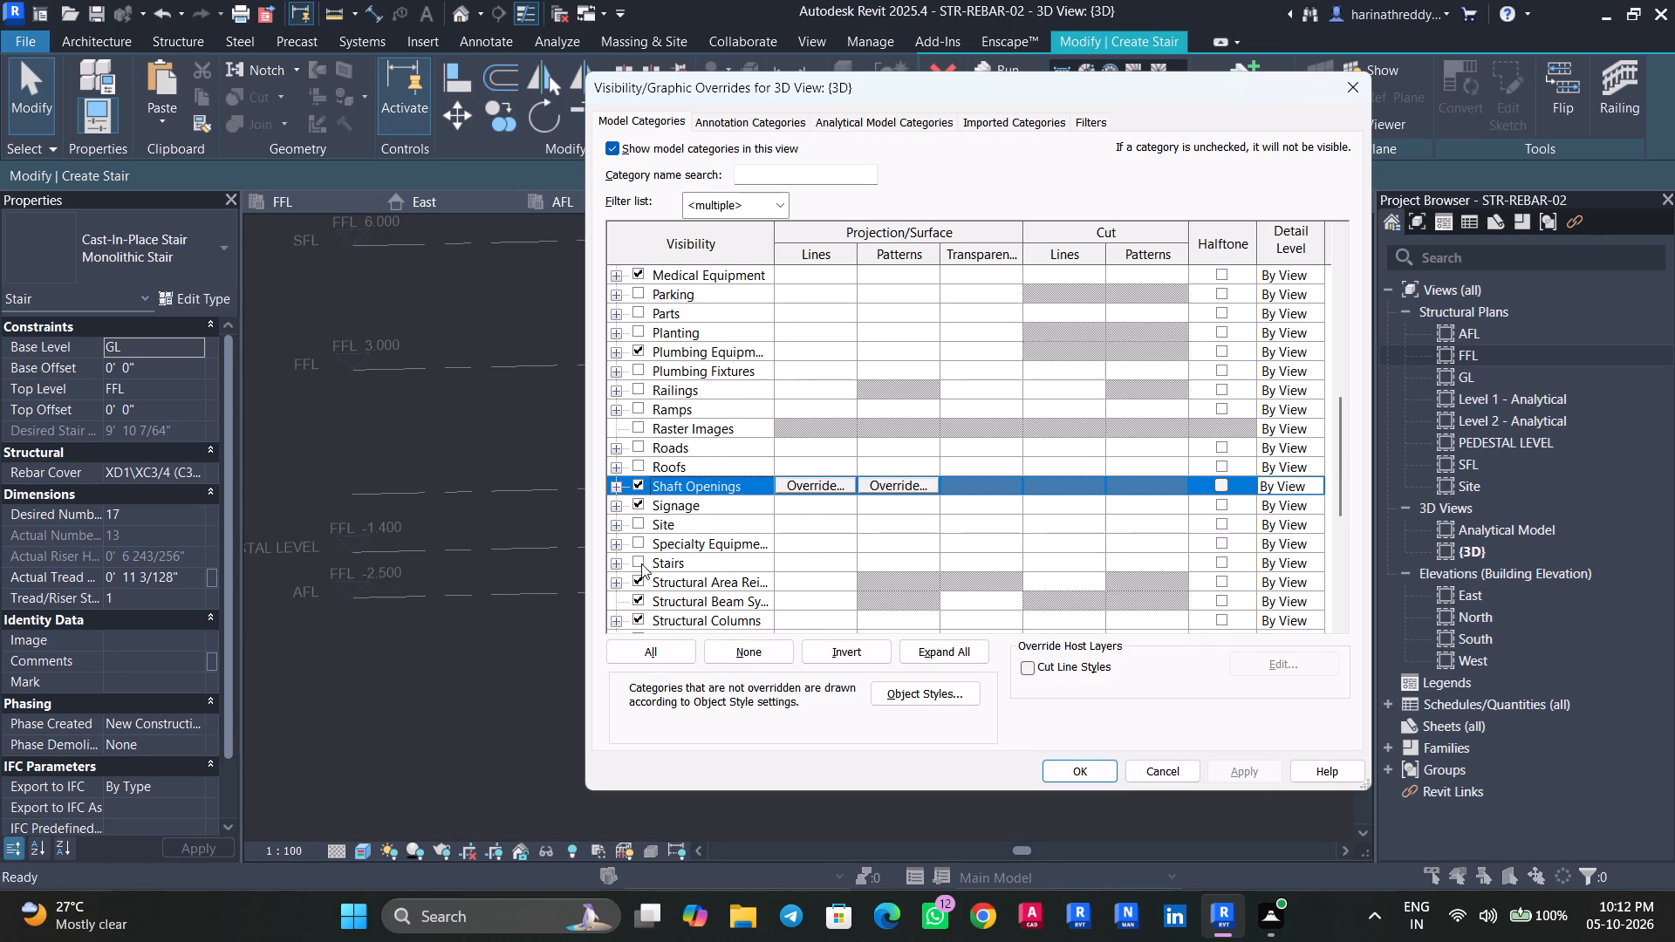
pyautogui.click(637, 562)
pyautogui.click(1239, 775)
pyautogui.click(1052, 768)
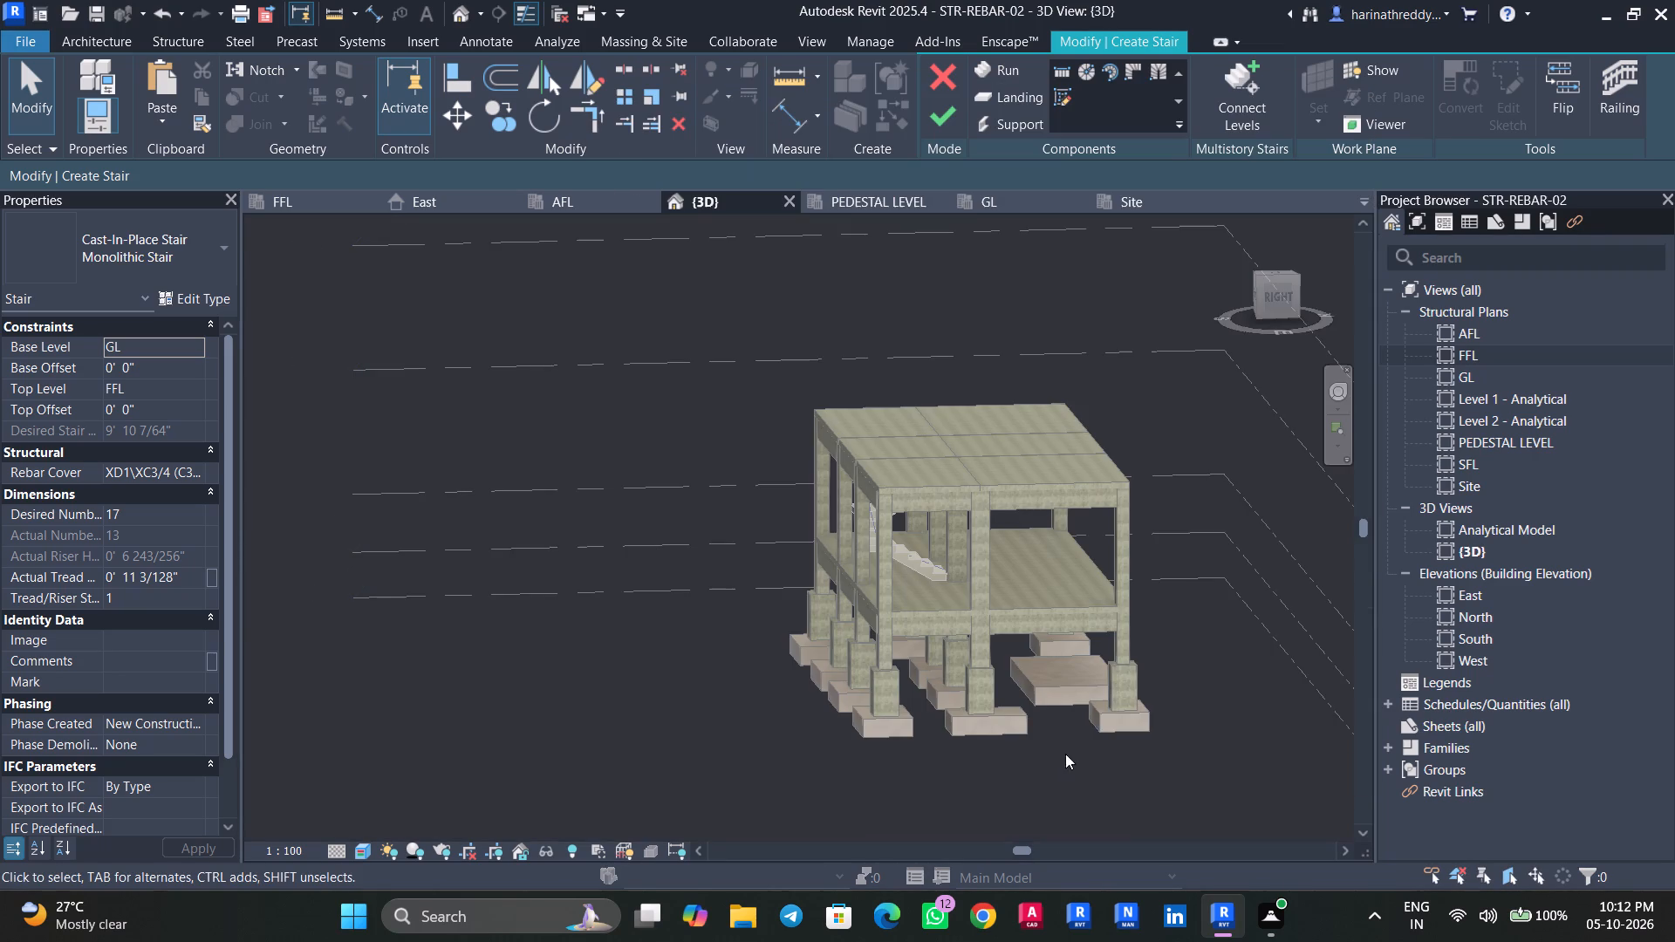
# Examine the U-shaped stair run within the building frame from several sides in 3D.
pyautogui.keyDown('shift'); pyautogui.moveTo(1227, 686); pyautogui.dragTo(964, 678, button='middle'); pyautogui.keyUp('shift')
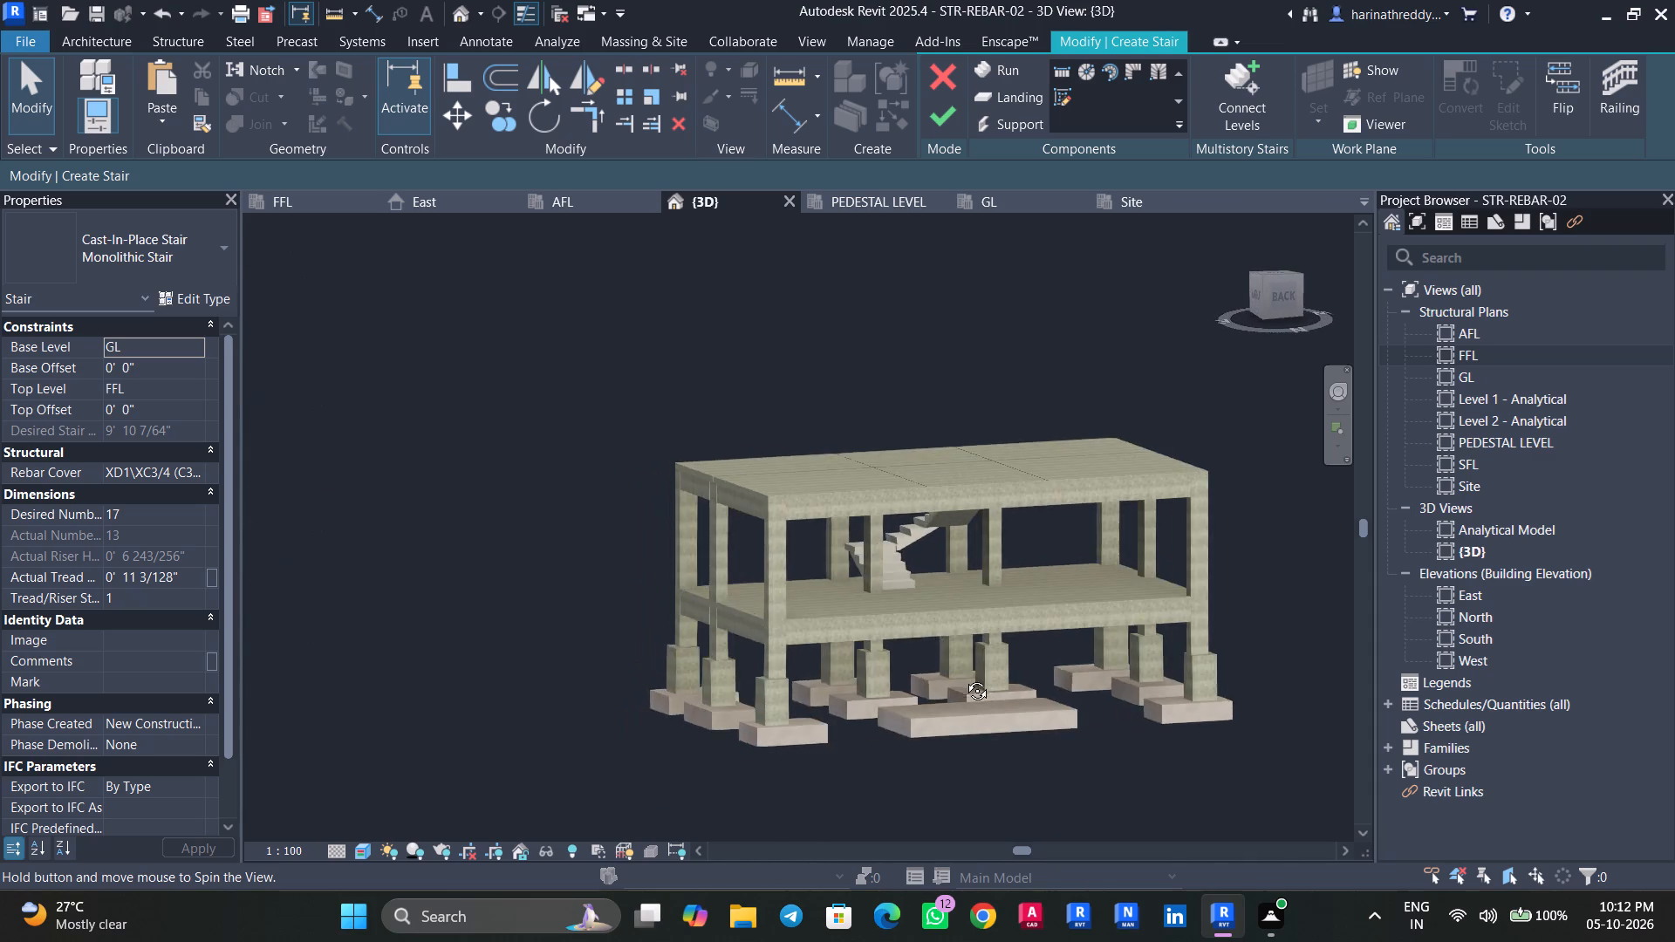
pyautogui.keyDown('shift'); pyautogui.moveTo(964, 678); pyautogui.dragTo(970, 663, button='middle'); pyautogui.keyUp('shift')
pyautogui.scroll(6, 922, 534)
pyautogui.scroll(-1, 909, 558)
pyautogui.scroll(1, 918, 589)
pyautogui.keyDown('shift'); pyautogui.moveTo(918, 589); pyautogui.dragTo(1323, 659, button='middle'); pyautogui.keyUp('shift')
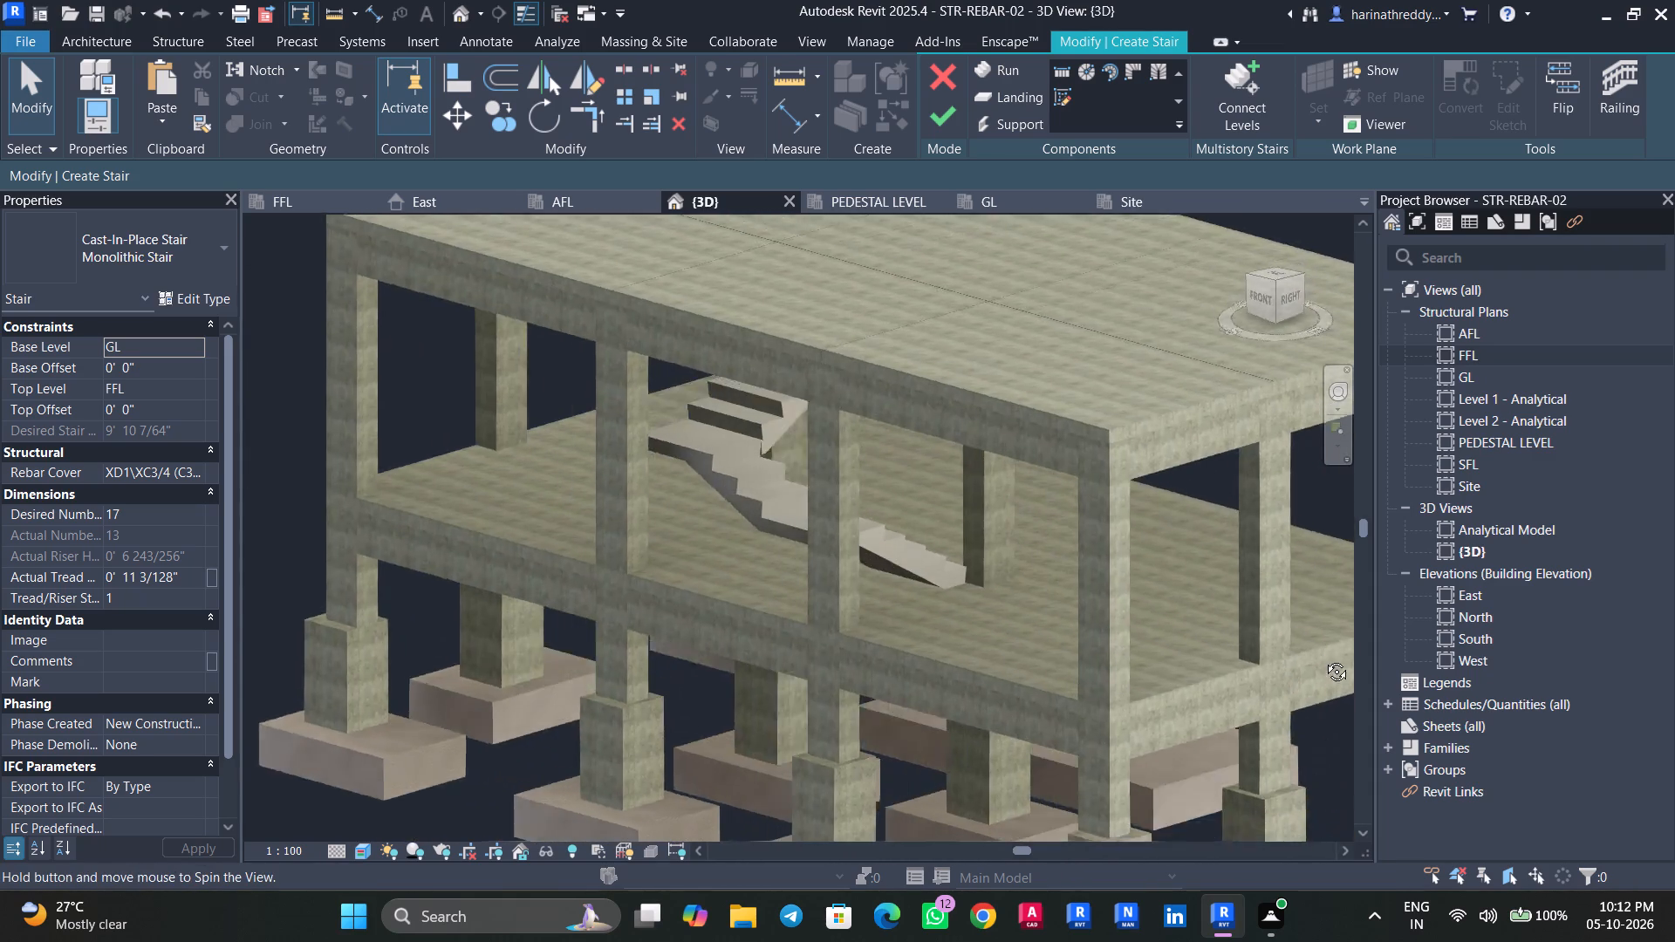
pyautogui.keyDown('shift'); pyautogui.moveTo(1323, 659); pyautogui.dragTo(1190, 534, button='middle'); pyautogui.keyUp('shift')
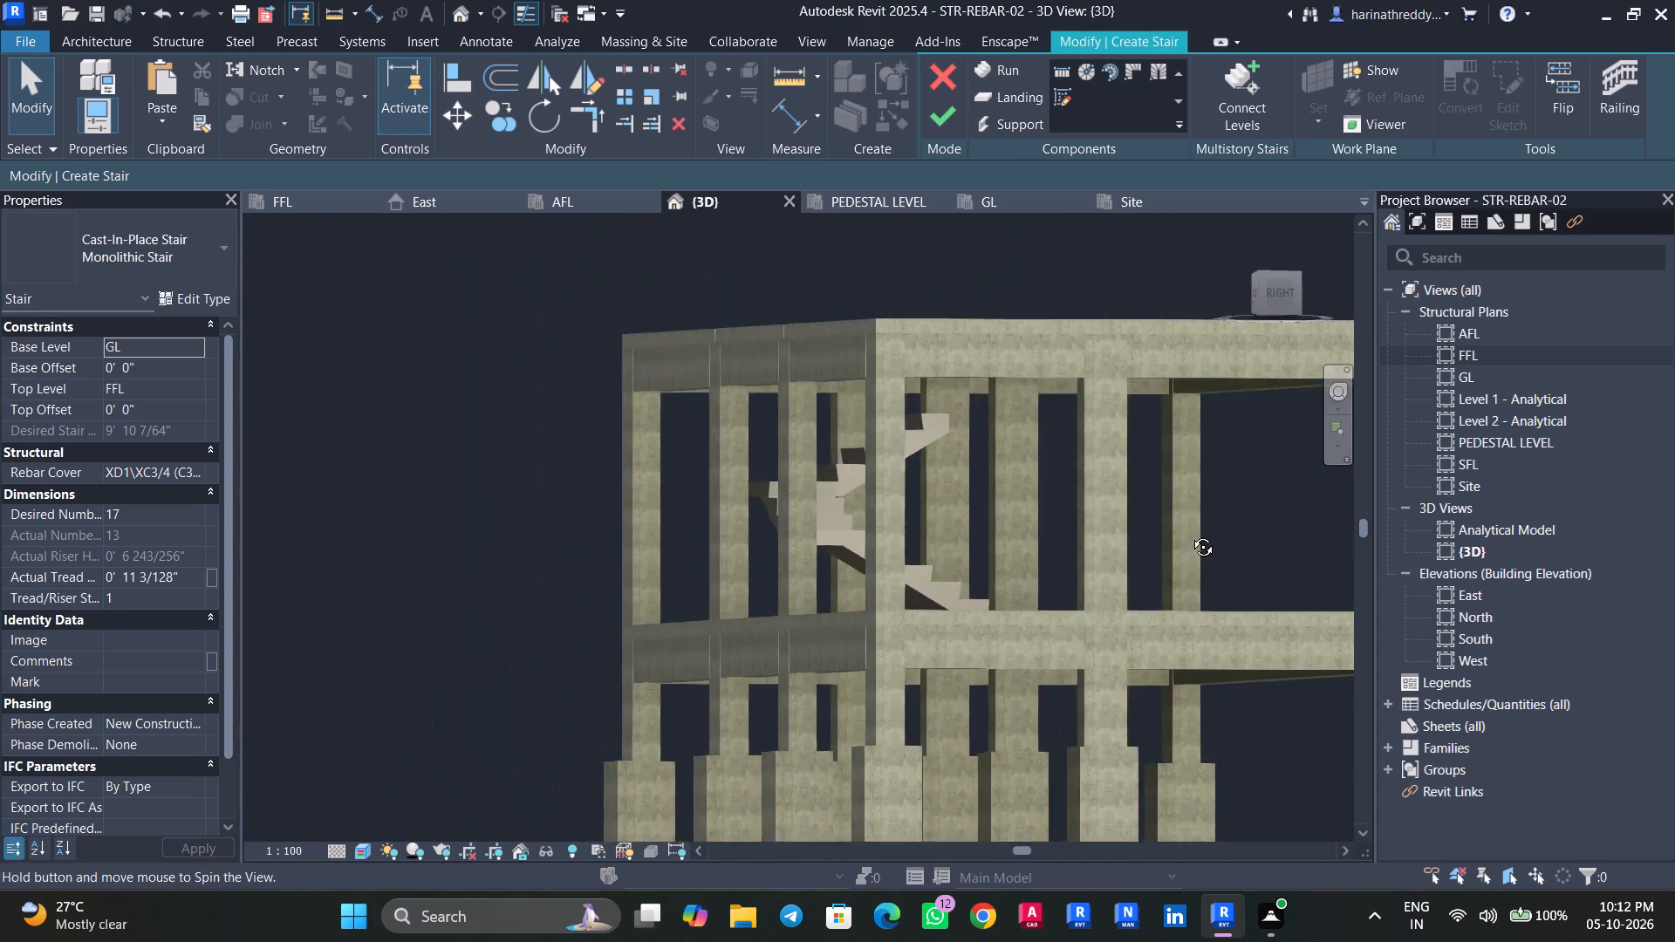
pyautogui.keyDown('shift'); pyautogui.moveTo(1190, 534); pyautogui.dragTo(1071, 606, button='middle'); pyautogui.keyUp('shift')
pyautogui.click(901, 563)
pyautogui.press('Escape')
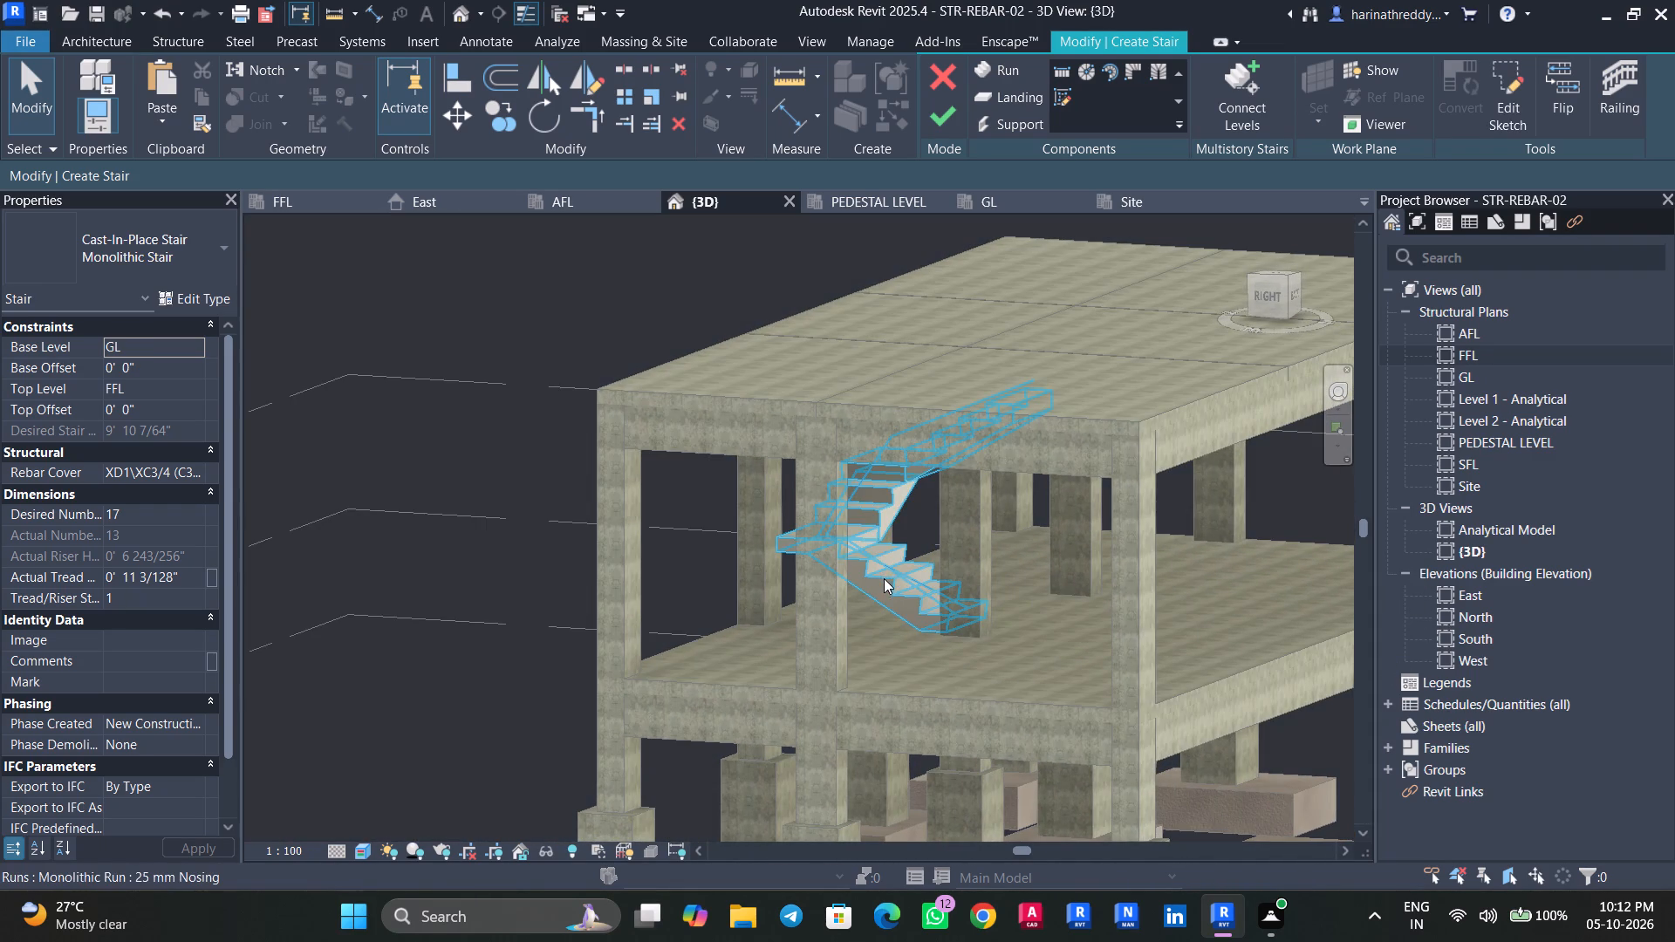
pyautogui.click(884, 578)
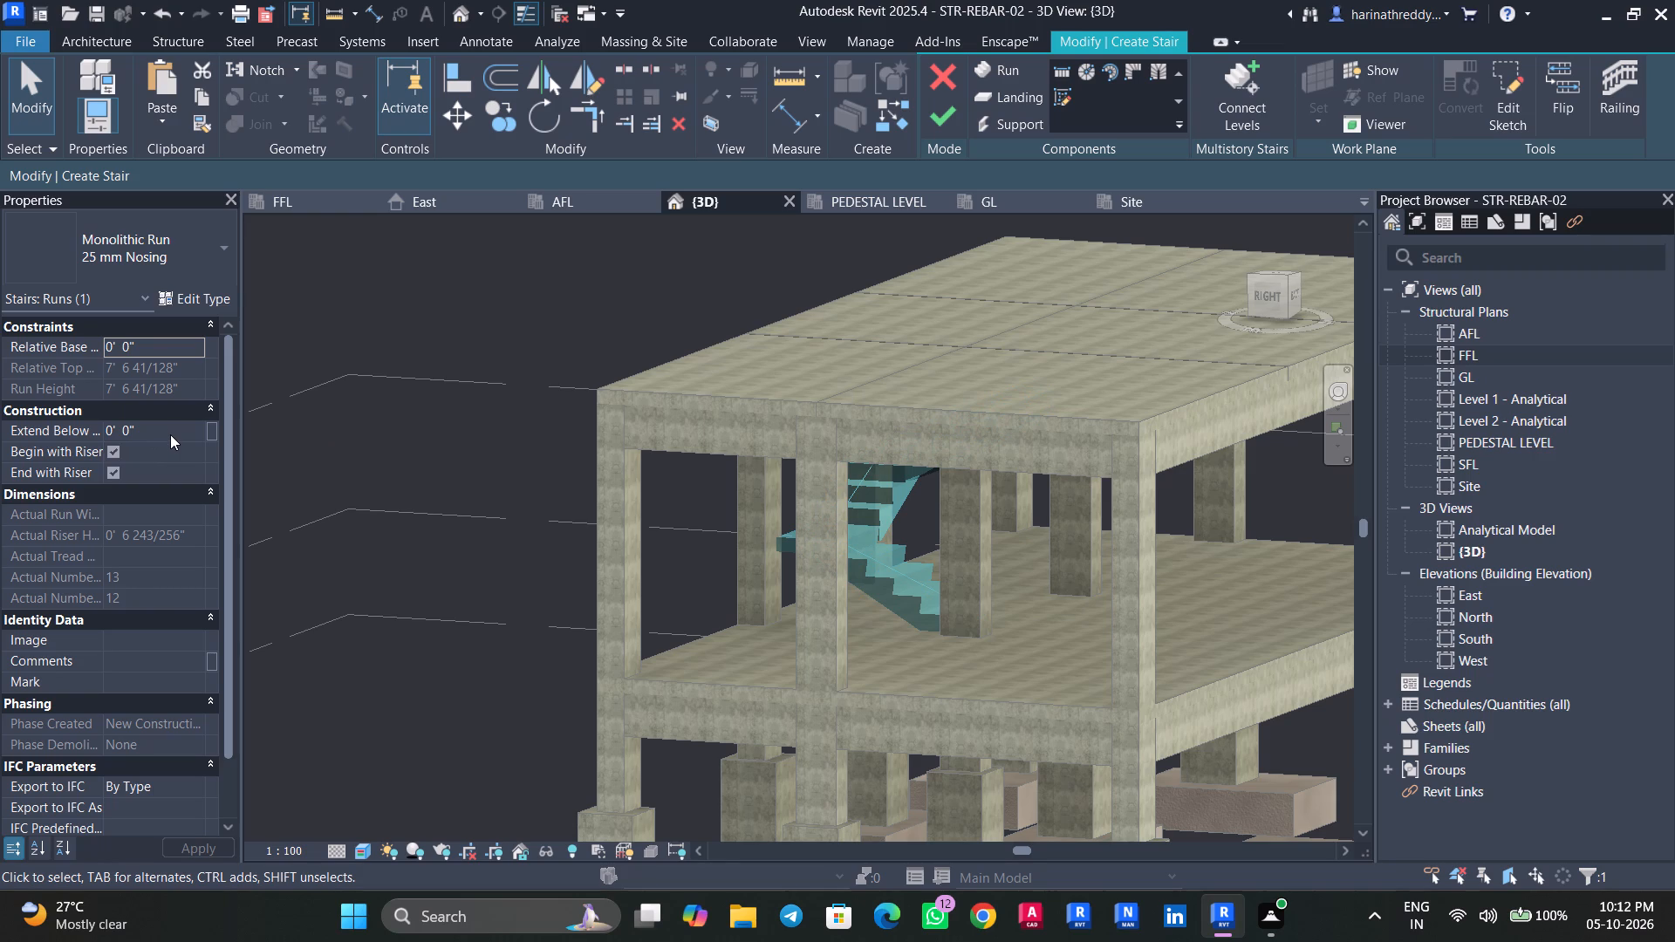
# Finish creating the monolithic stair.
pyautogui.click(944, 123)
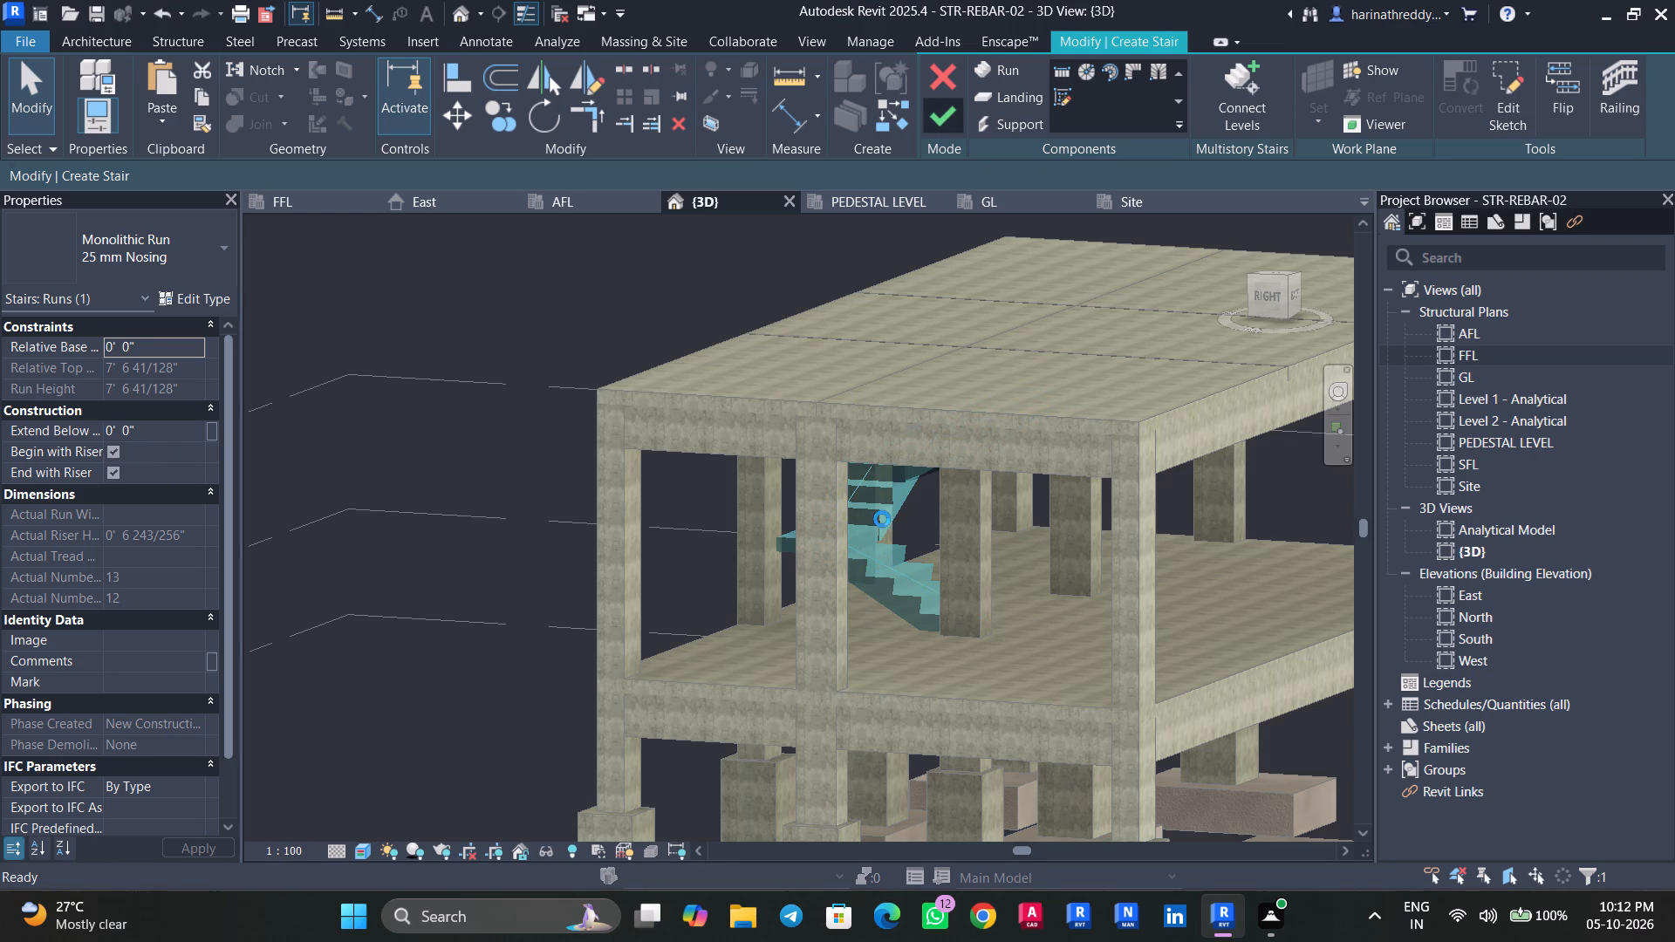
# Set the monolithic stair's desired number of risers to 13.
pyautogui.keyDown('shift'); pyautogui.moveTo(939, 491); pyautogui.dragTo(1103, 448, button='middle'); pyautogui.keyUp('shift')
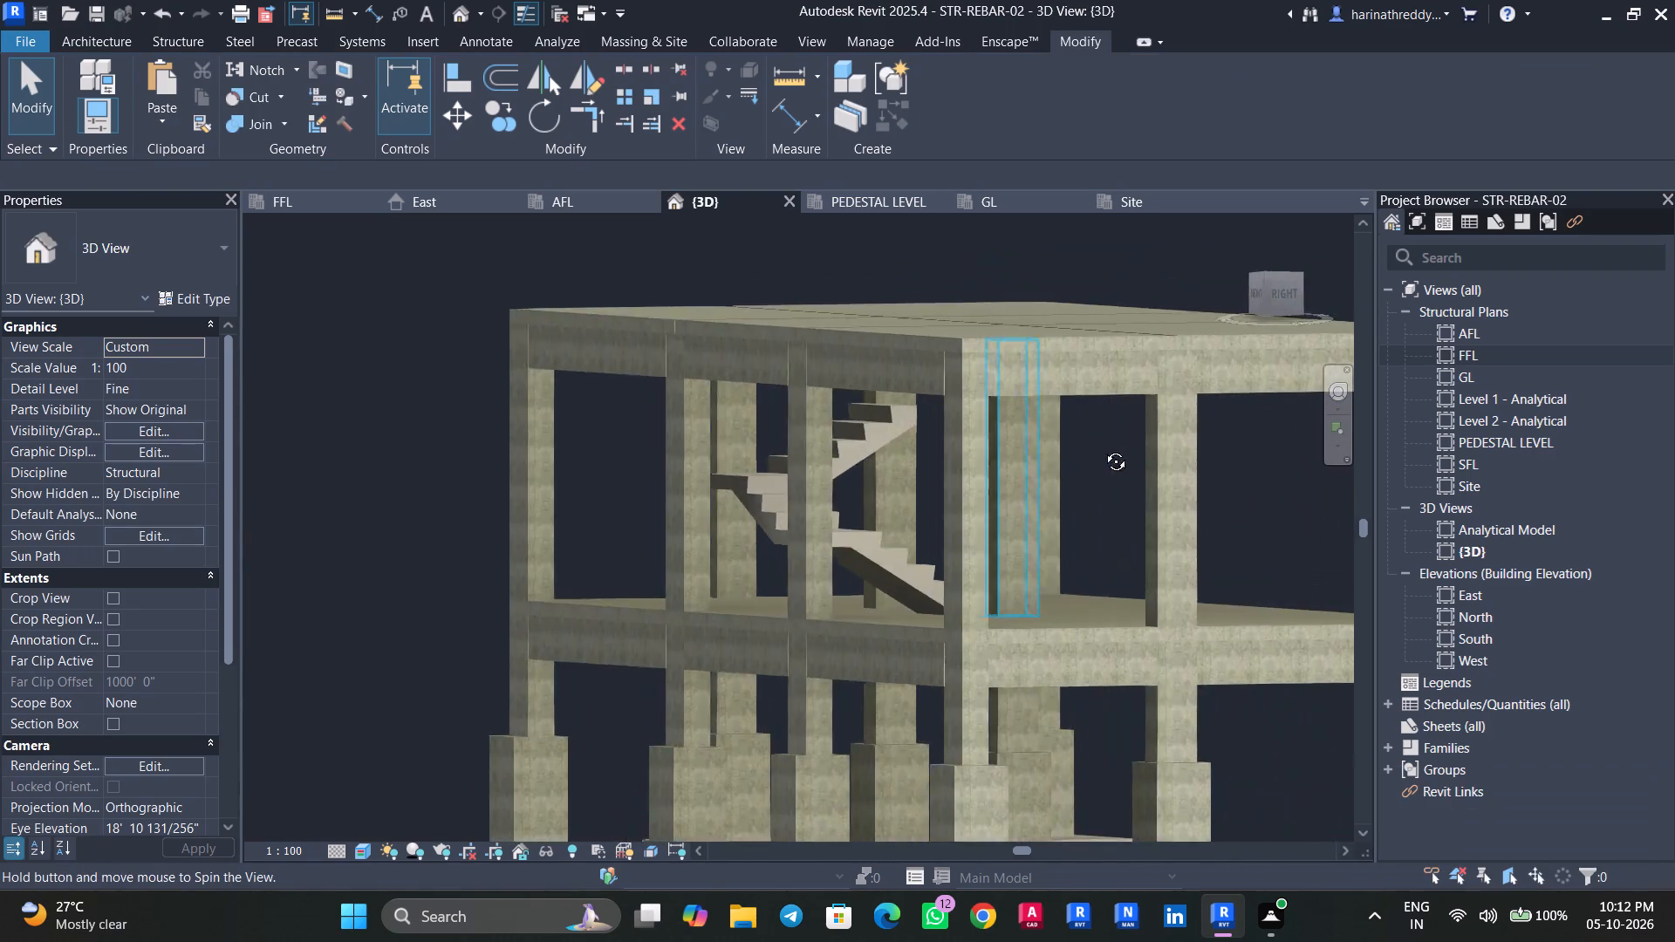
pyautogui.keyDown('shift'); pyautogui.moveTo(1103, 448); pyautogui.dragTo(1184, 440, button='middle'); pyautogui.keyUp('shift')
pyautogui.press('Escape')
pyautogui.click(750, 474)
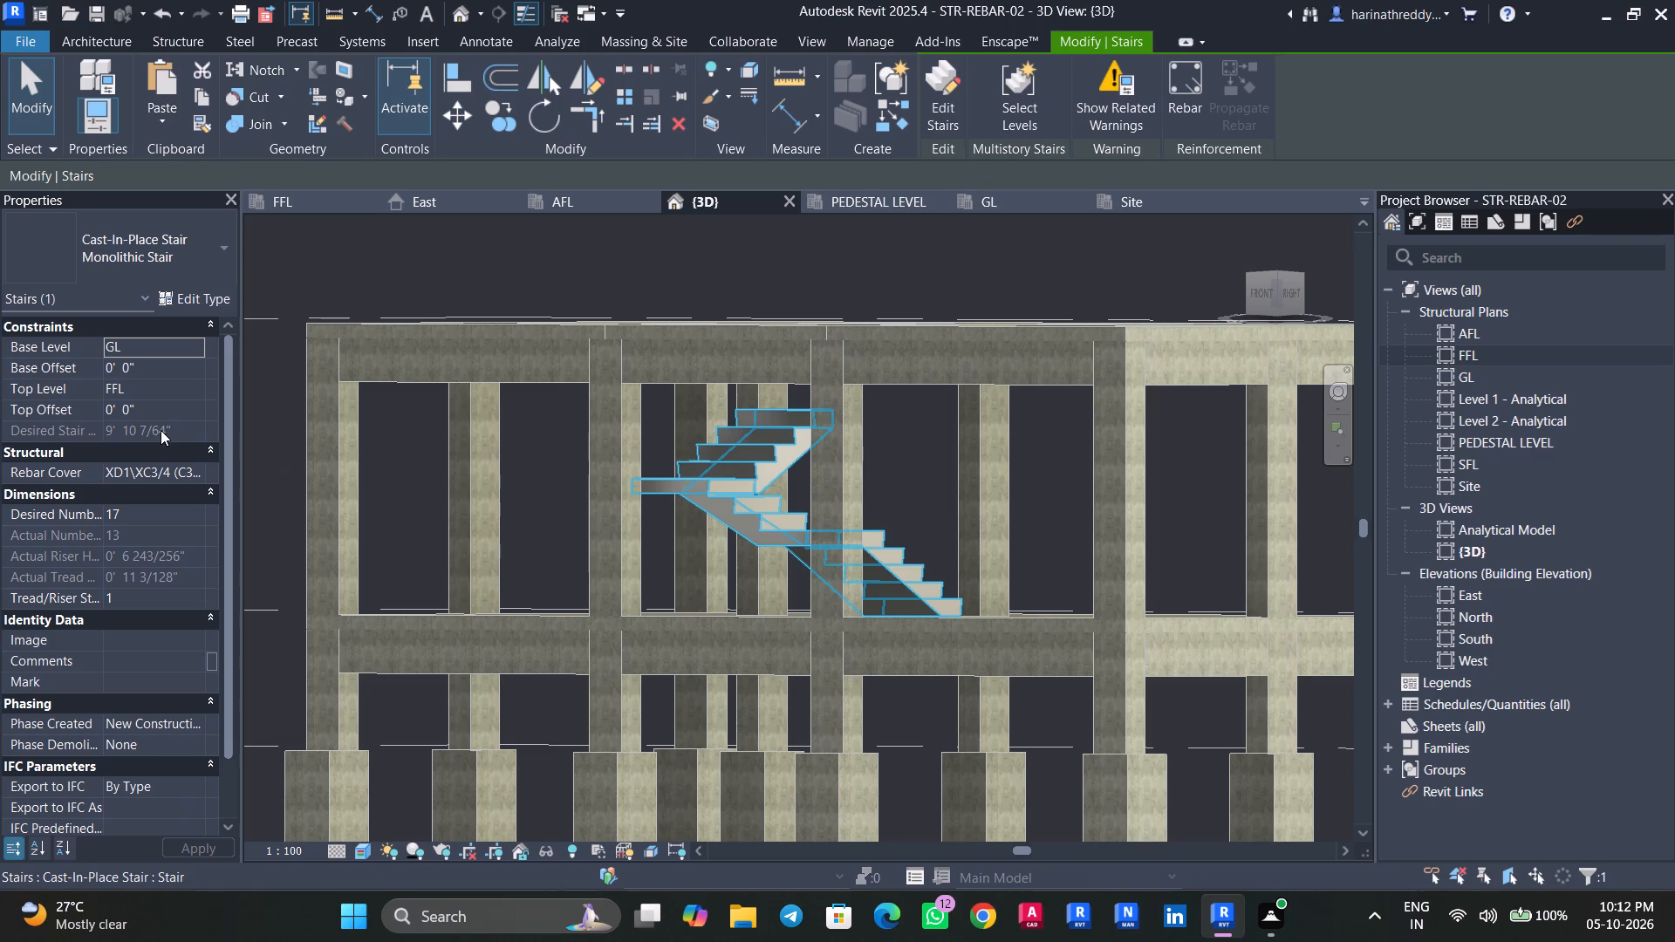
pyautogui.click(158, 515)
pyautogui.write('13')
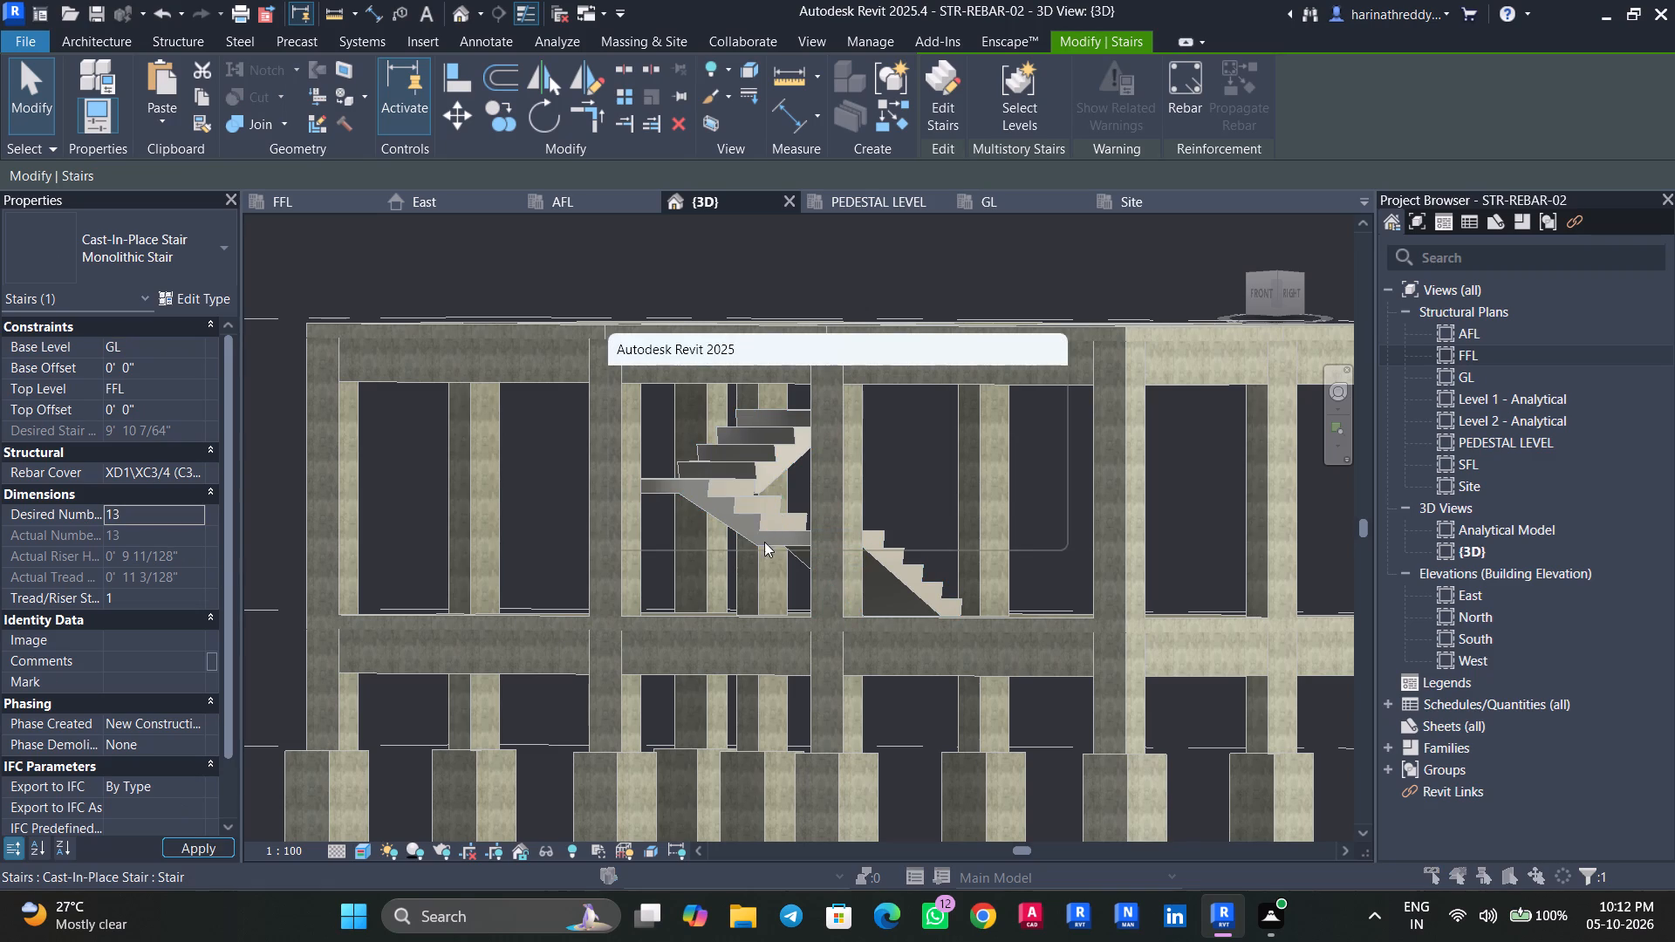
pyautogui.click(880, 536)
# Examine the U-shaped stair within the building frame from the back, below and above in 3D.
pyautogui.keyDown('shift'); pyautogui.moveTo(735, 548); pyautogui.dragTo(614, 565, button='middle'); pyautogui.keyUp('shift')
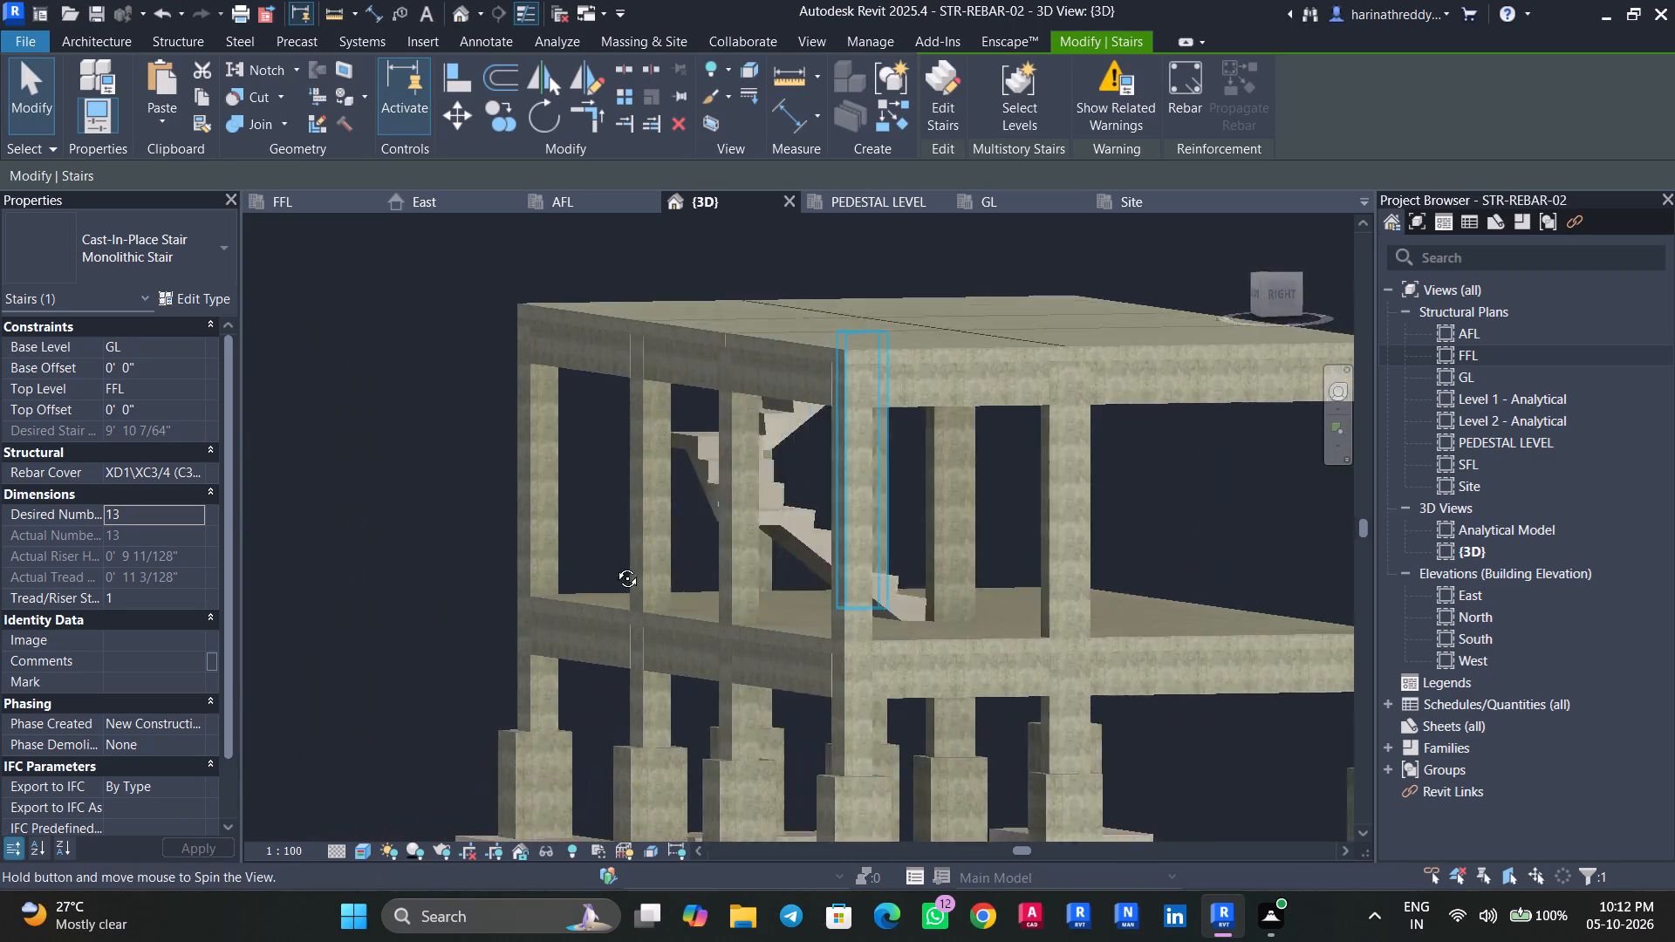
pyautogui.keyDown('shift'); pyautogui.moveTo(614, 565); pyautogui.dragTo(234, 574, button='middle'); pyautogui.keyUp('shift')
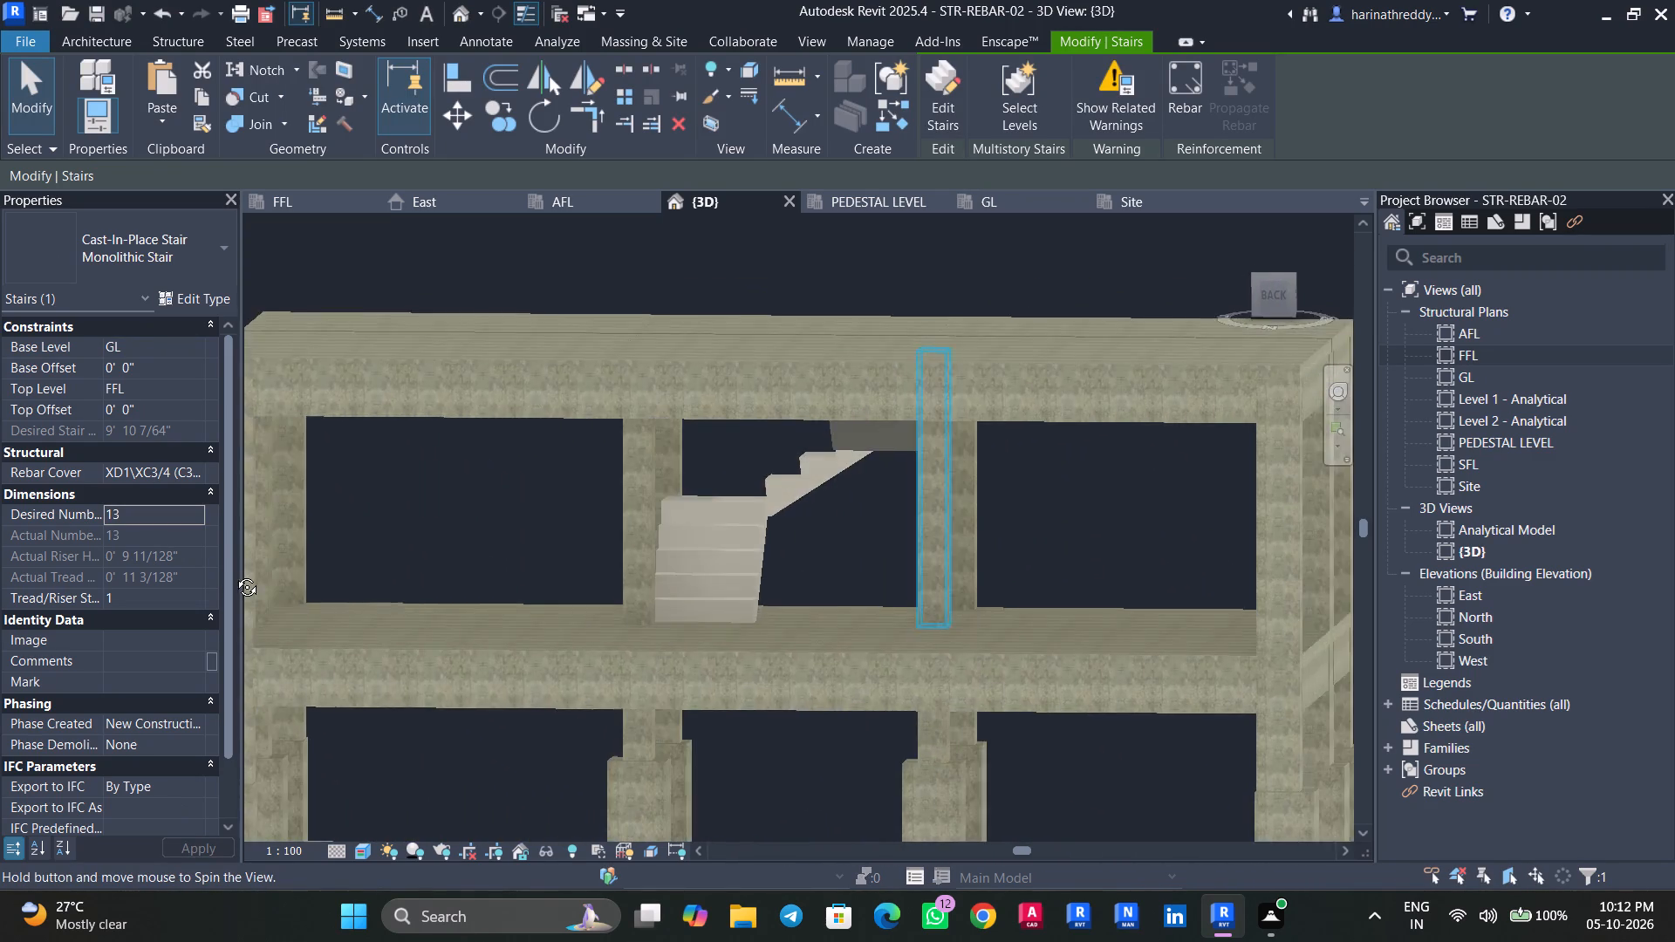
pyautogui.keyDown('shift'); pyautogui.moveTo(234, 574); pyautogui.dragTo(517, 497, button='middle'); pyautogui.keyUp('shift')
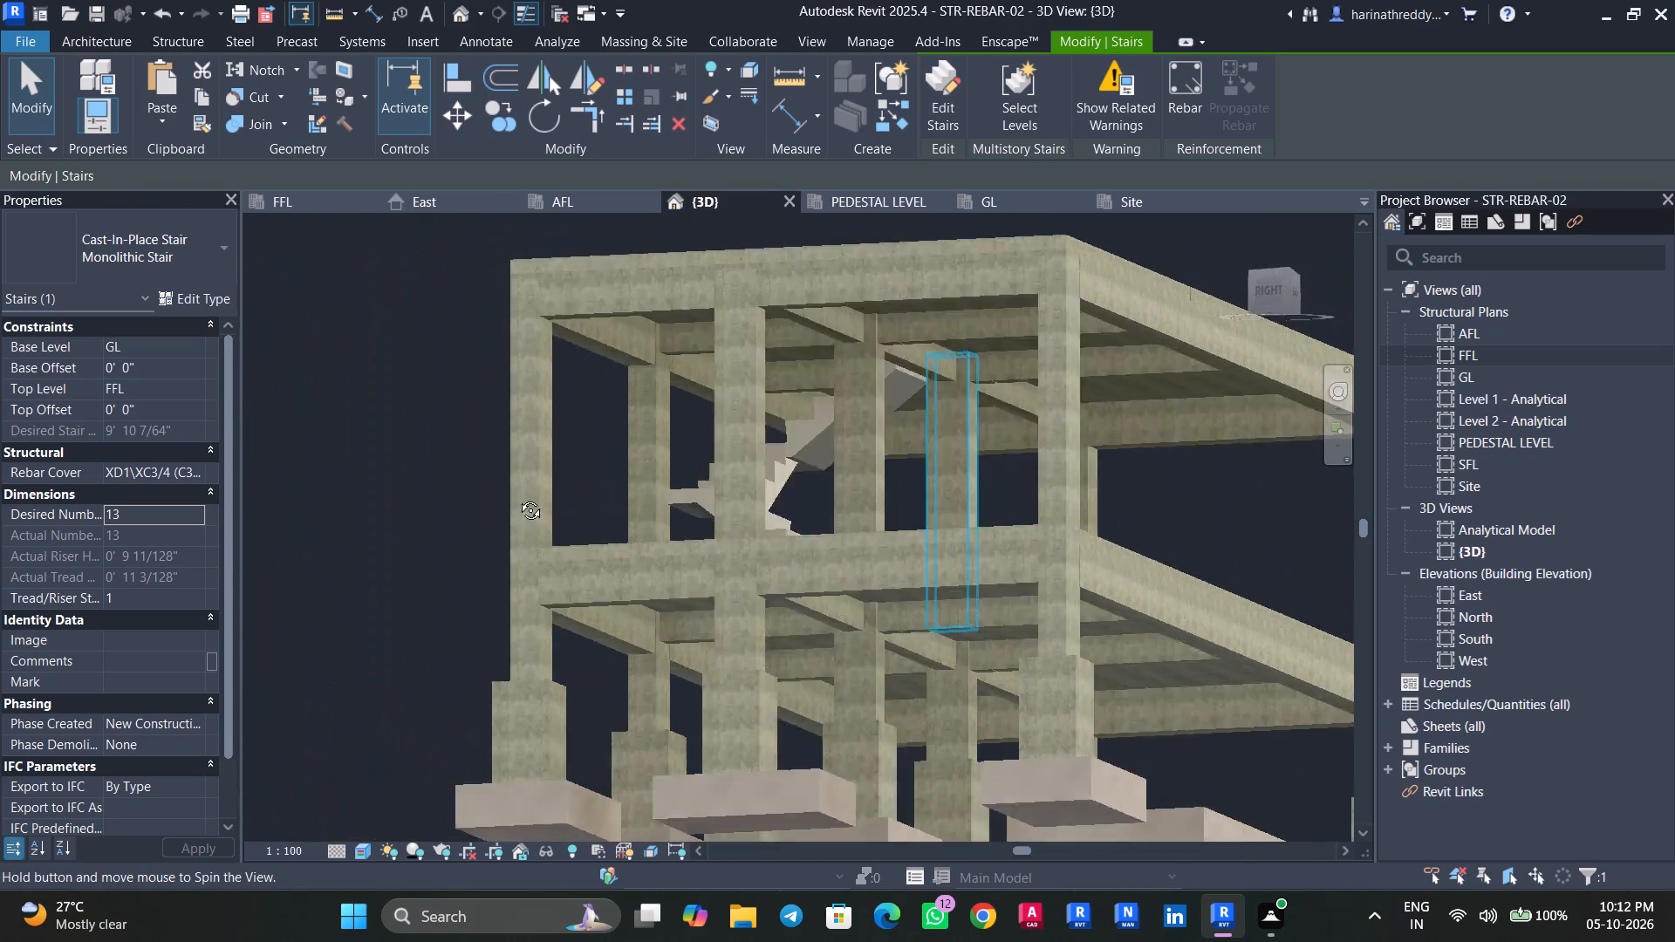
pyautogui.keyDown('shift'); pyautogui.moveTo(517, 497); pyautogui.dragTo(649, 515, button='middle'); pyautogui.keyUp('shift')
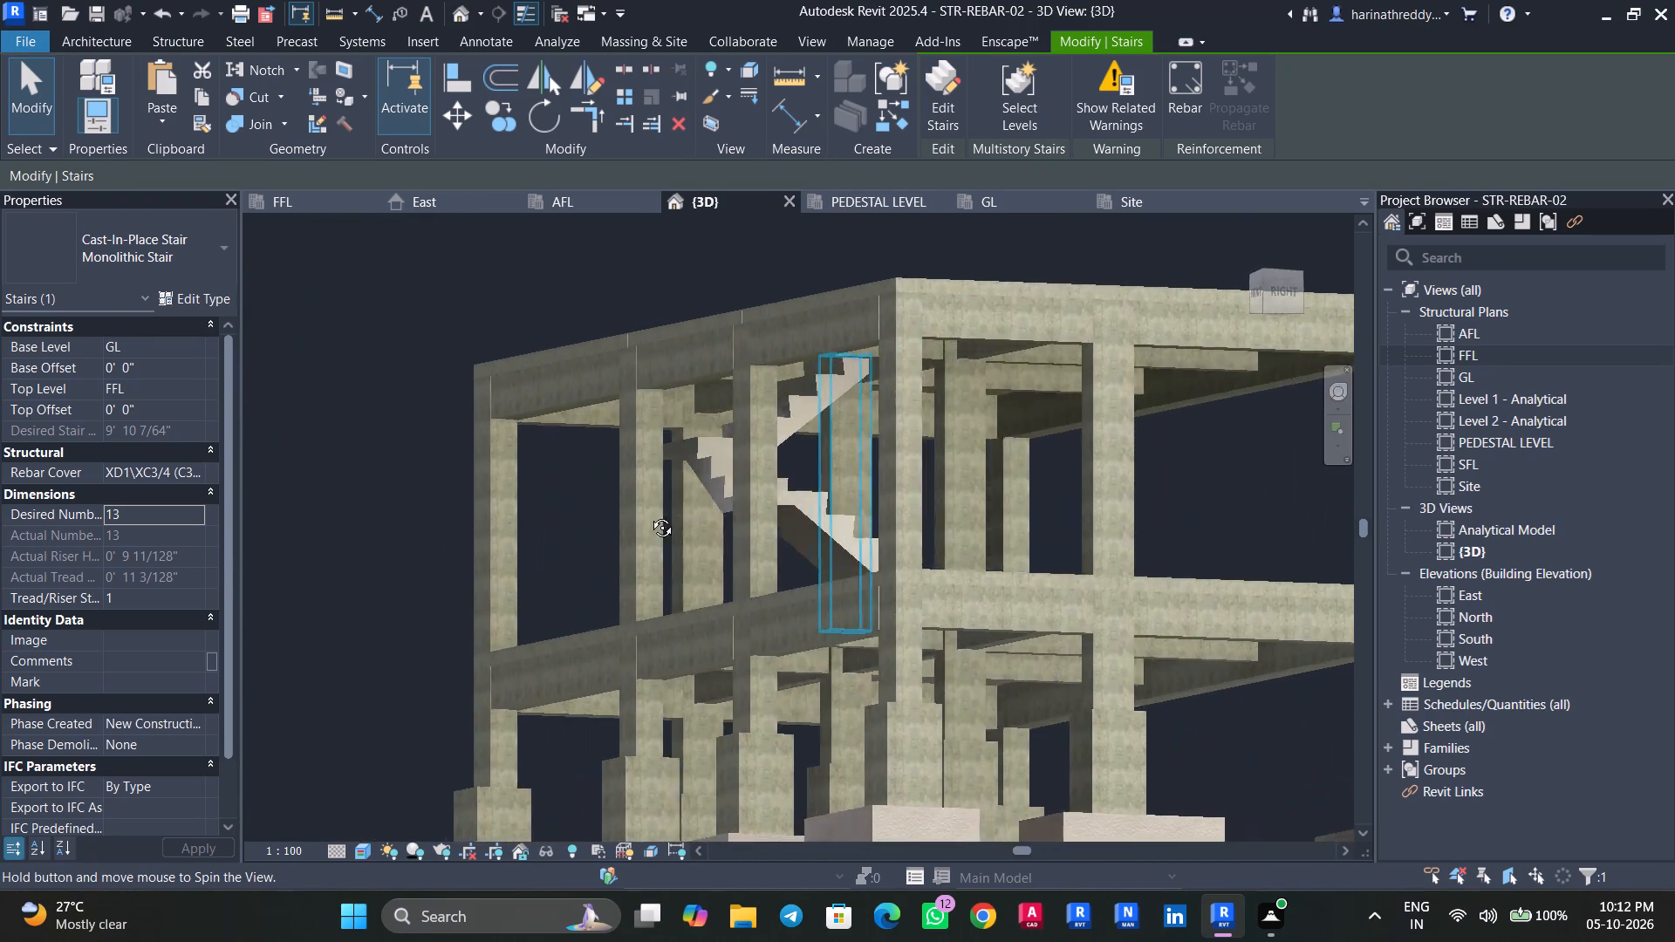
pyautogui.keyDown('shift'); pyautogui.moveTo(649, 515); pyautogui.dragTo(713, 679, button='middle'); pyautogui.keyUp('shift')
pyautogui.scroll(1, 713, 679)
pyautogui.press('Escape')
pyautogui.press('Escape')
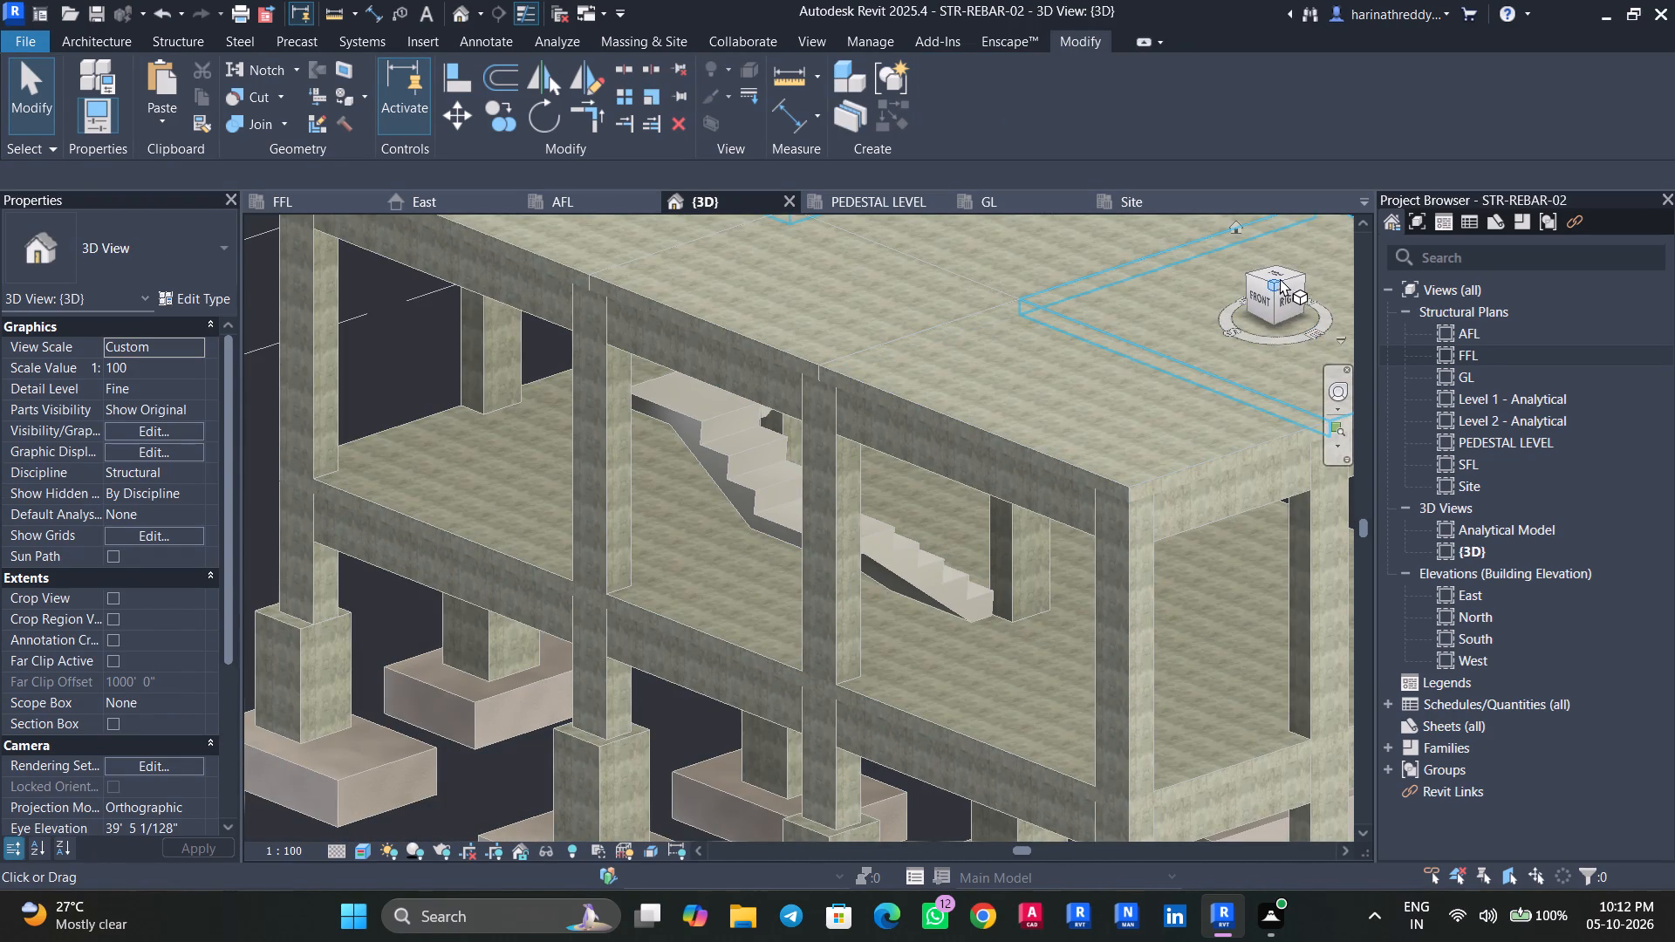
# Create a rectangular shaft opening over the stair bay, from the column-line corner at the south slab edge to the opposite beam intersection.
pyautogui.click(1280, 274)
pyautogui.scroll(4, 825, 495)
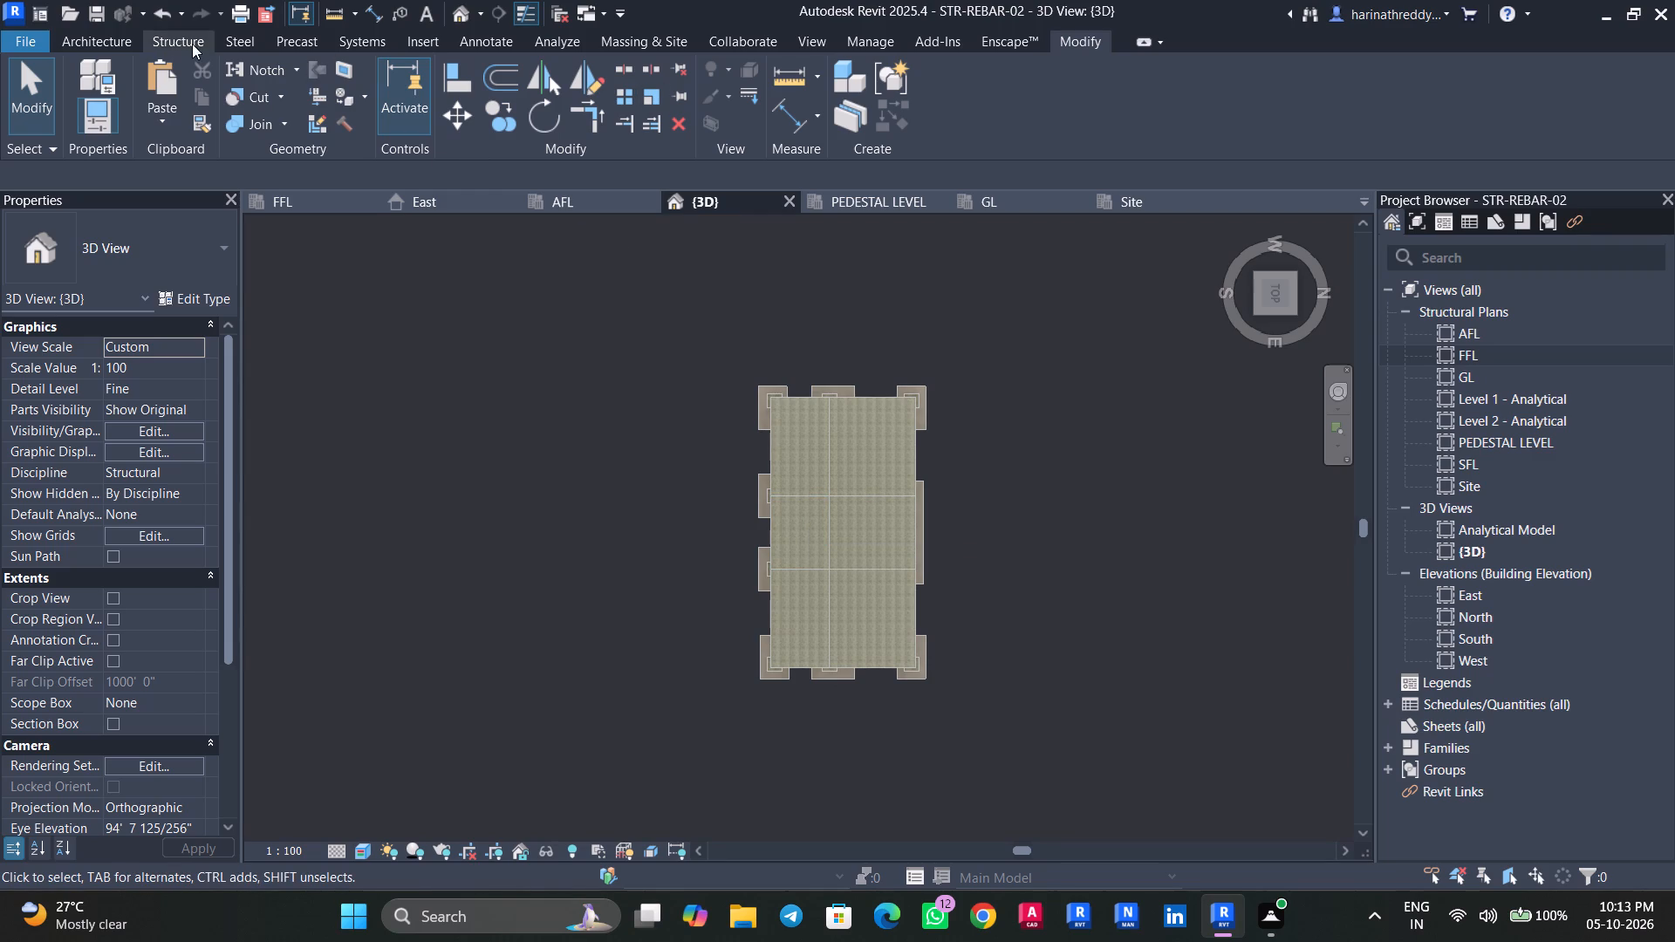
pyautogui.click(65, 37)
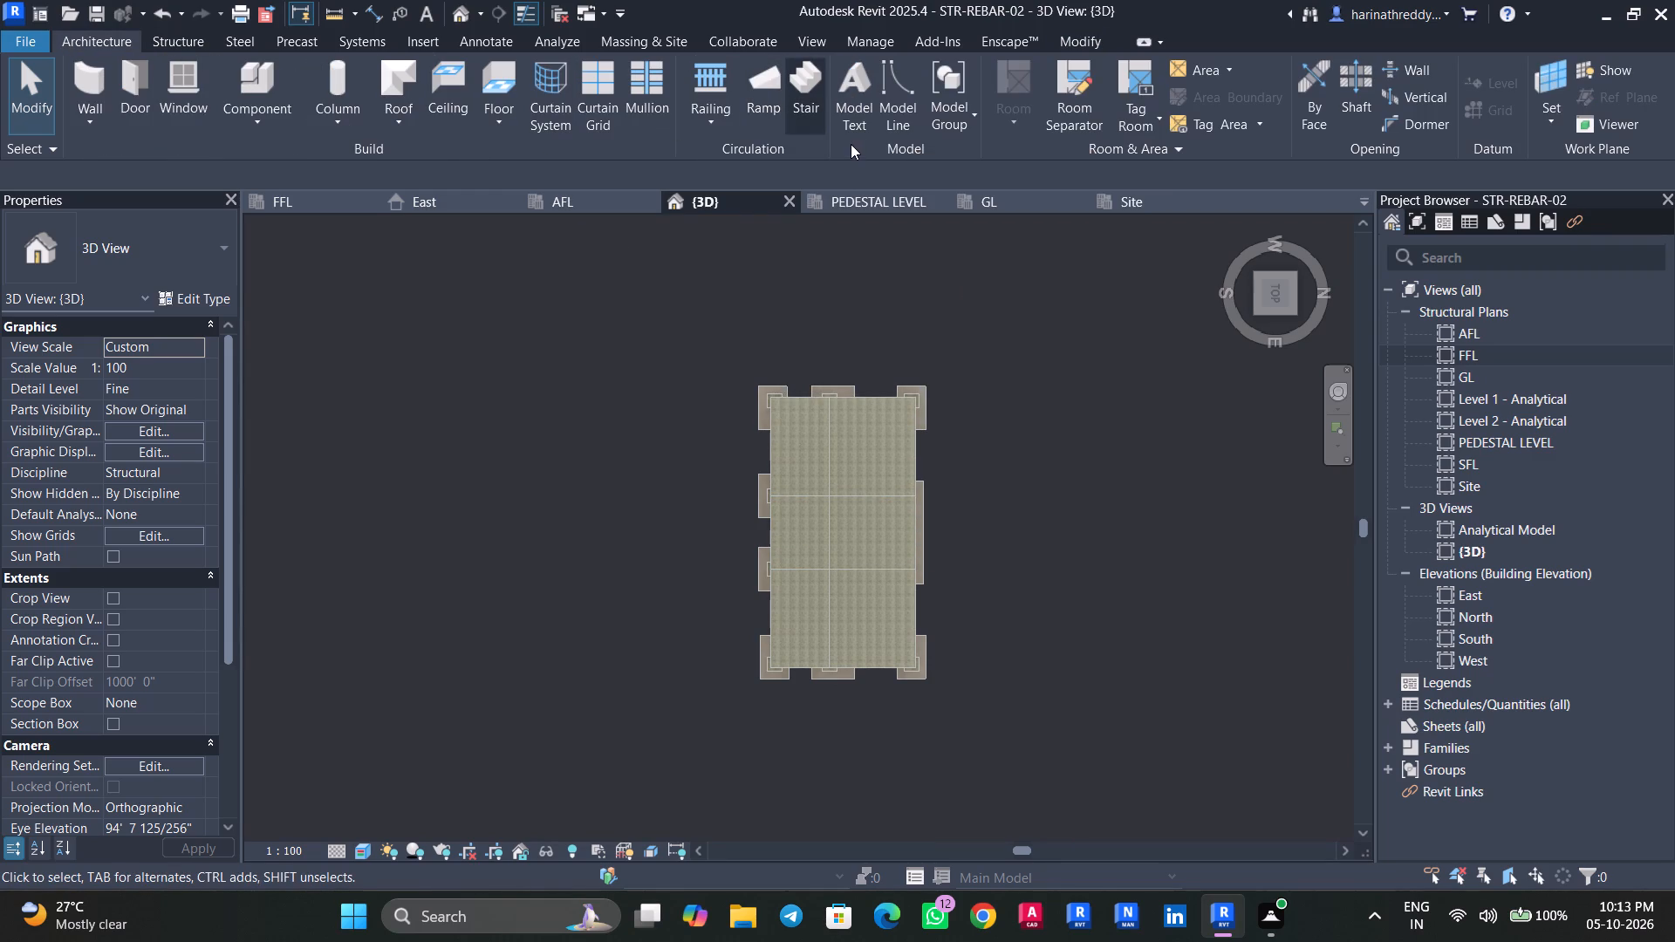
pyautogui.click(1367, 99)
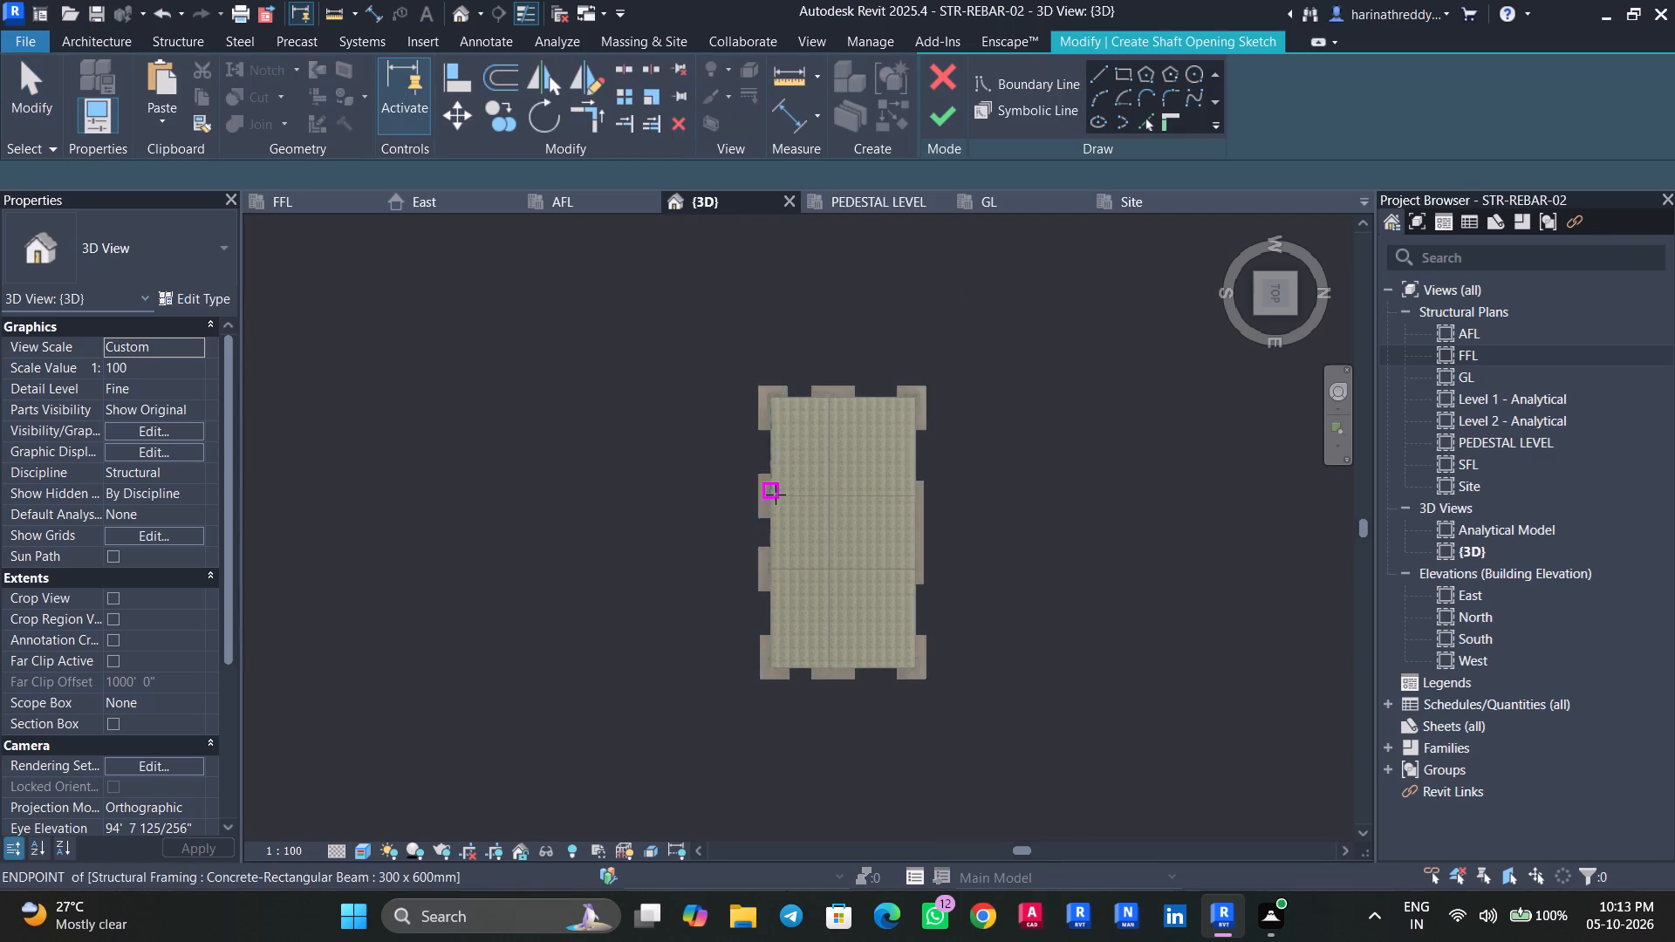
pyautogui.scroll(4, 776, 495)
pyautogui.scroll(-1, 776, 495)
pyautogui.scroll(2, 776, 499)
pyautogui.click(1122, 71)
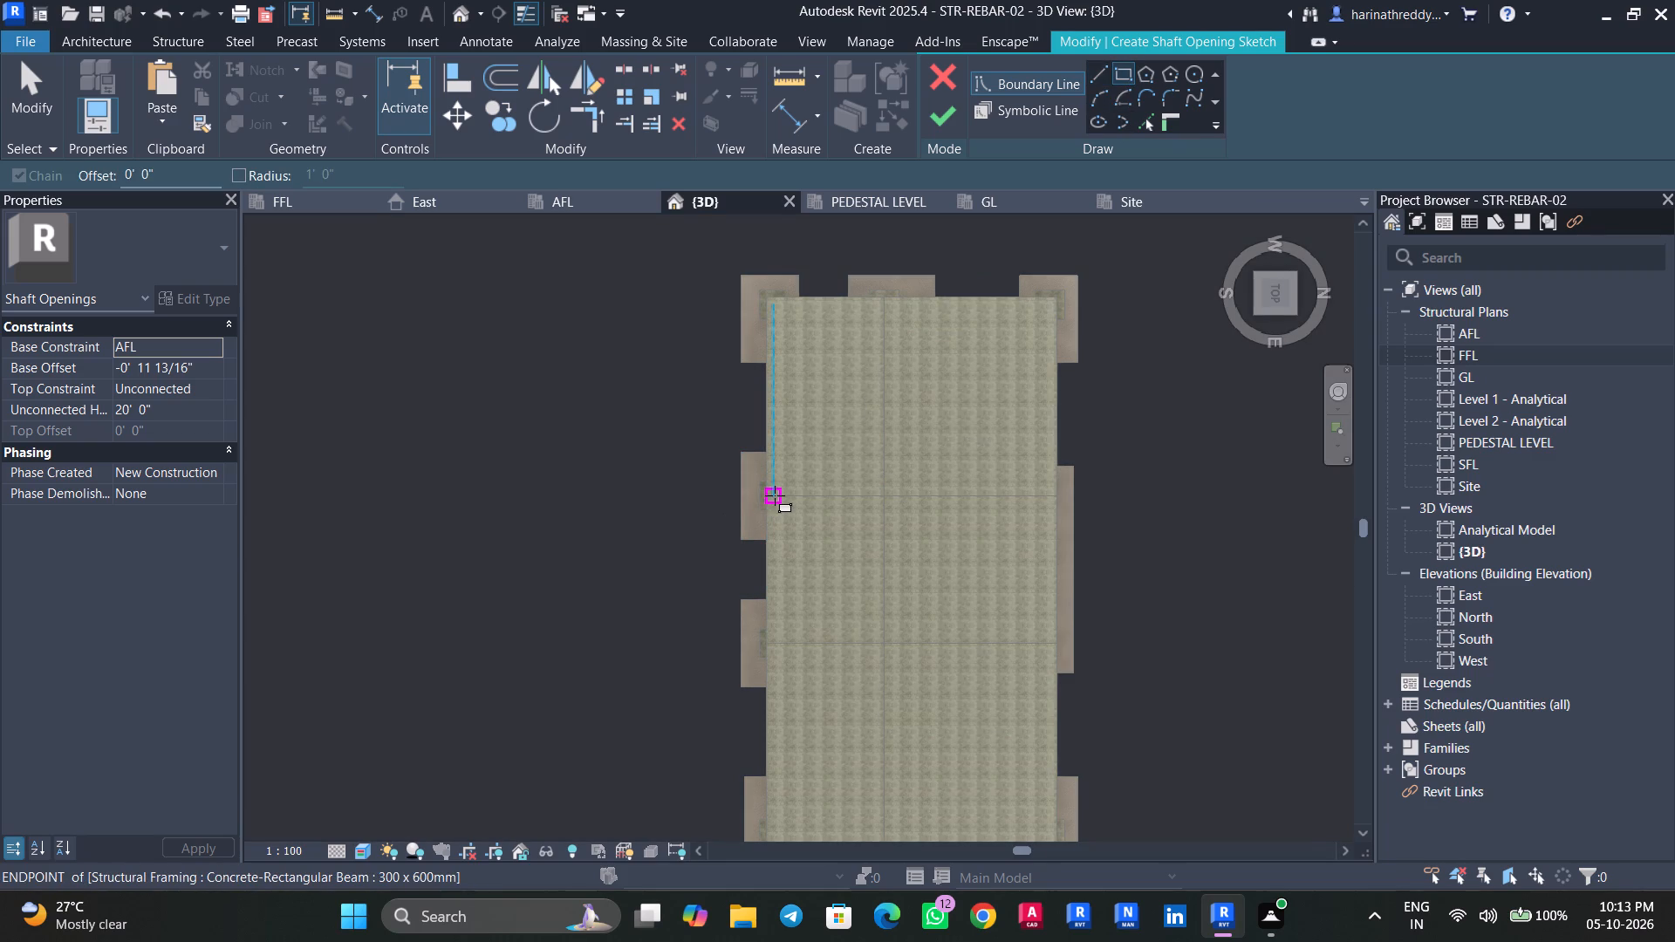
pyautogui.scroll(3, 768, 495)
pyautogui.click(767, 495)
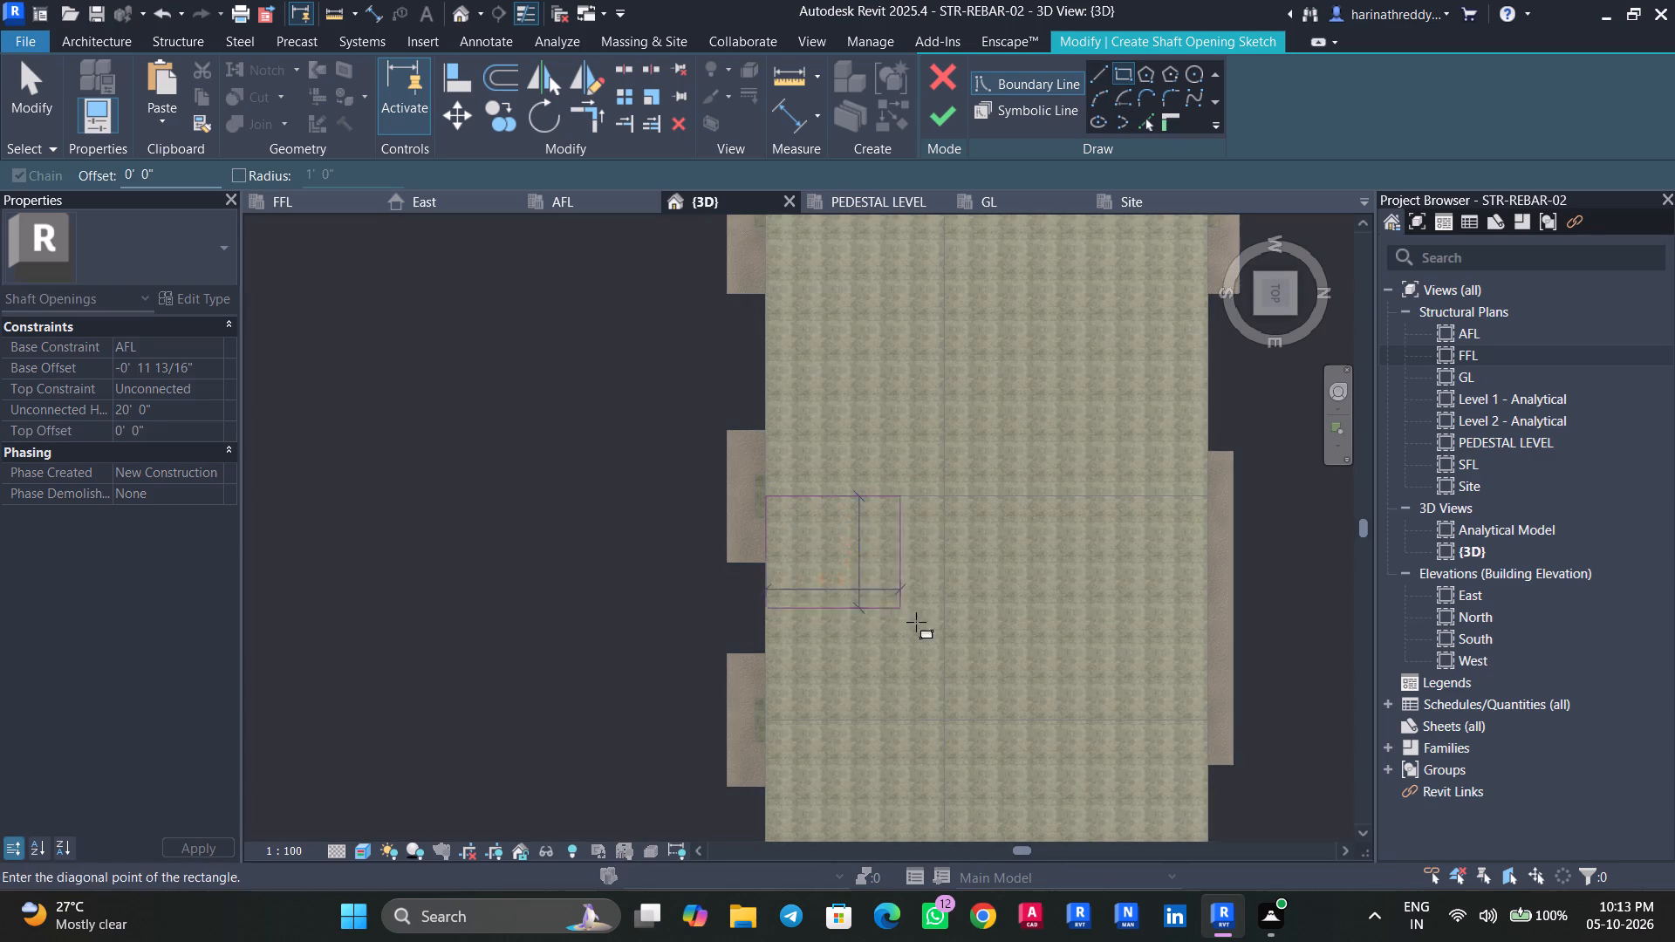
pyautogui.moveTo(925, 630); pyautogui.dragTo(933, 506, button='middle')
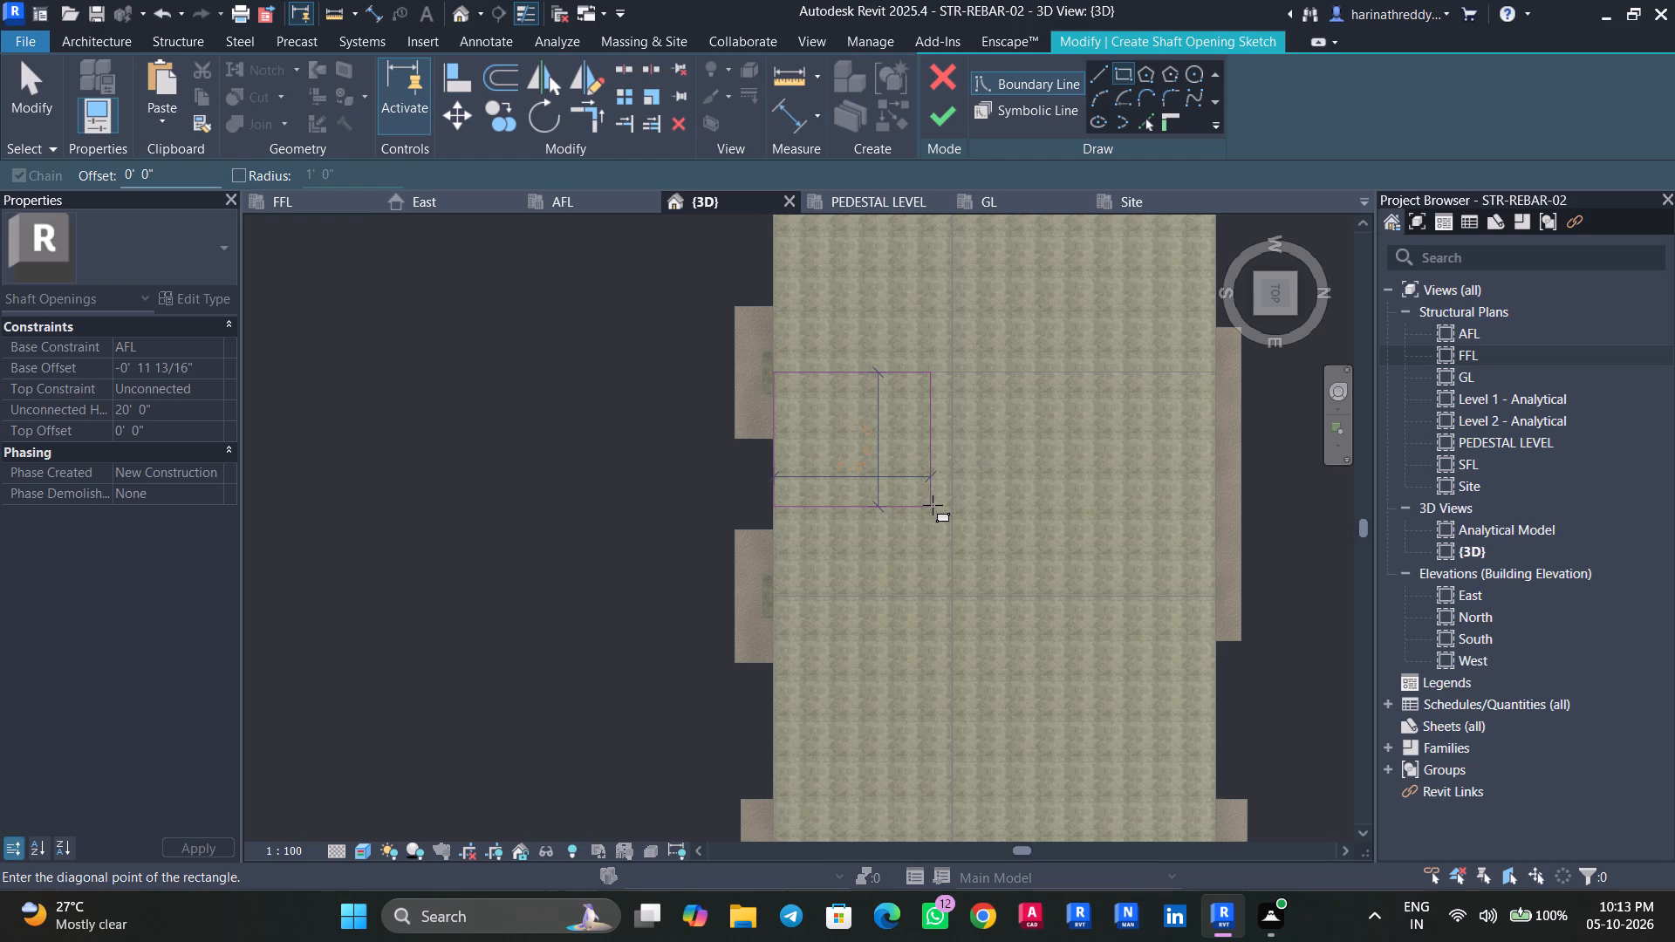
pyautogui.click(953, 590)
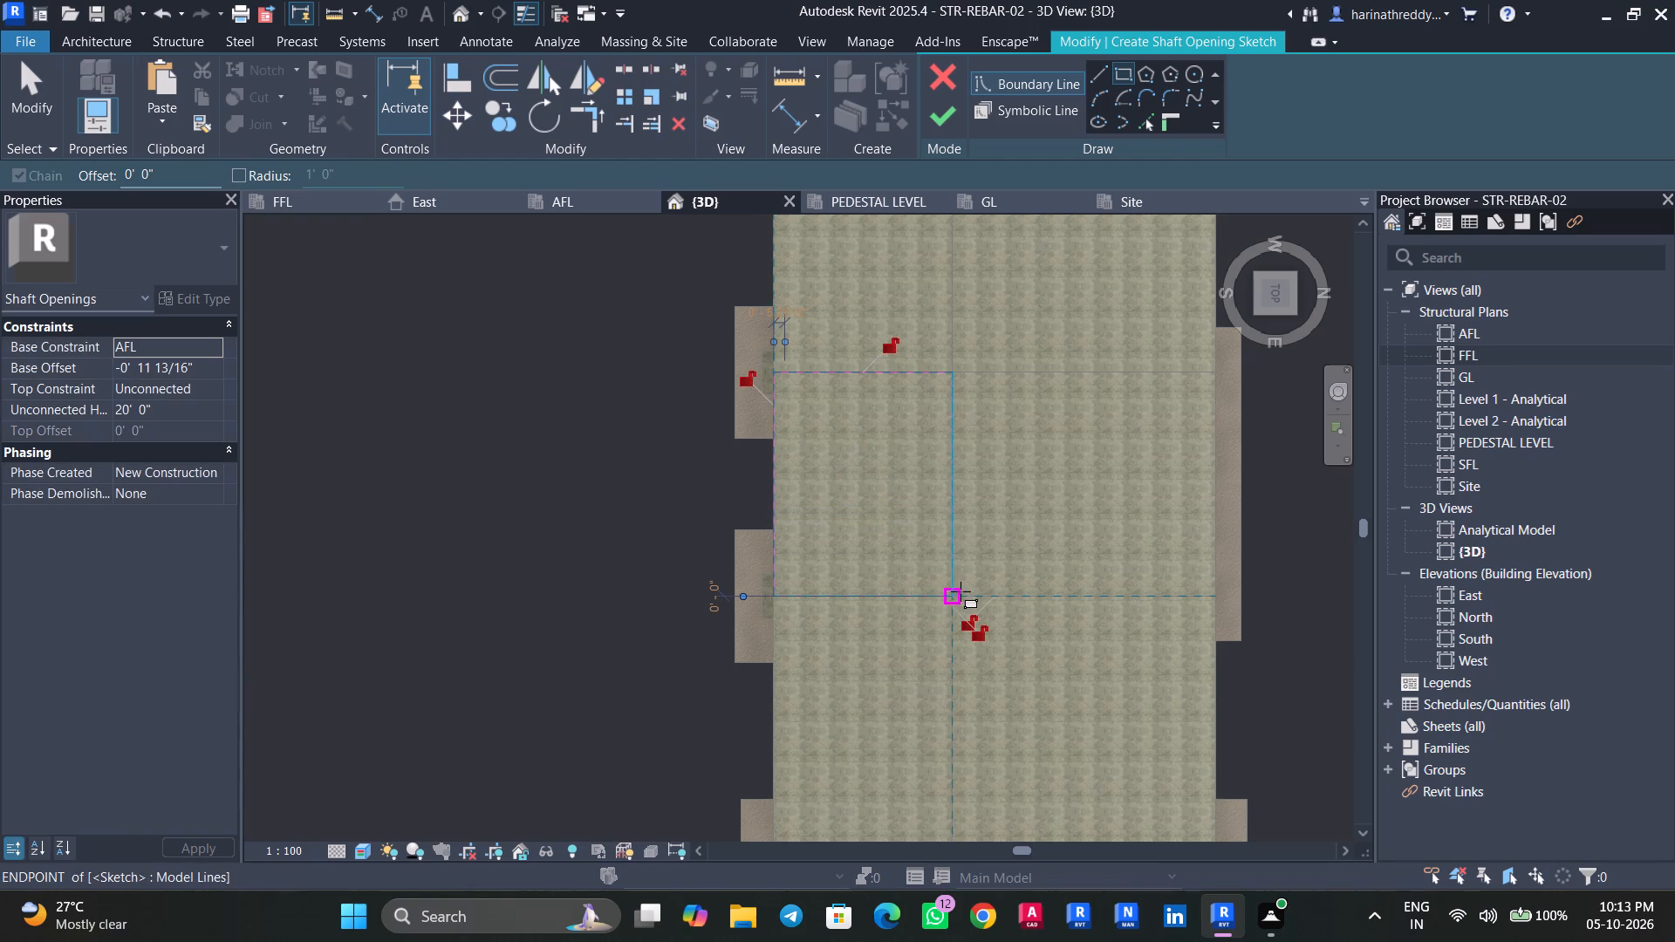
pyautogui.click(949, 119)
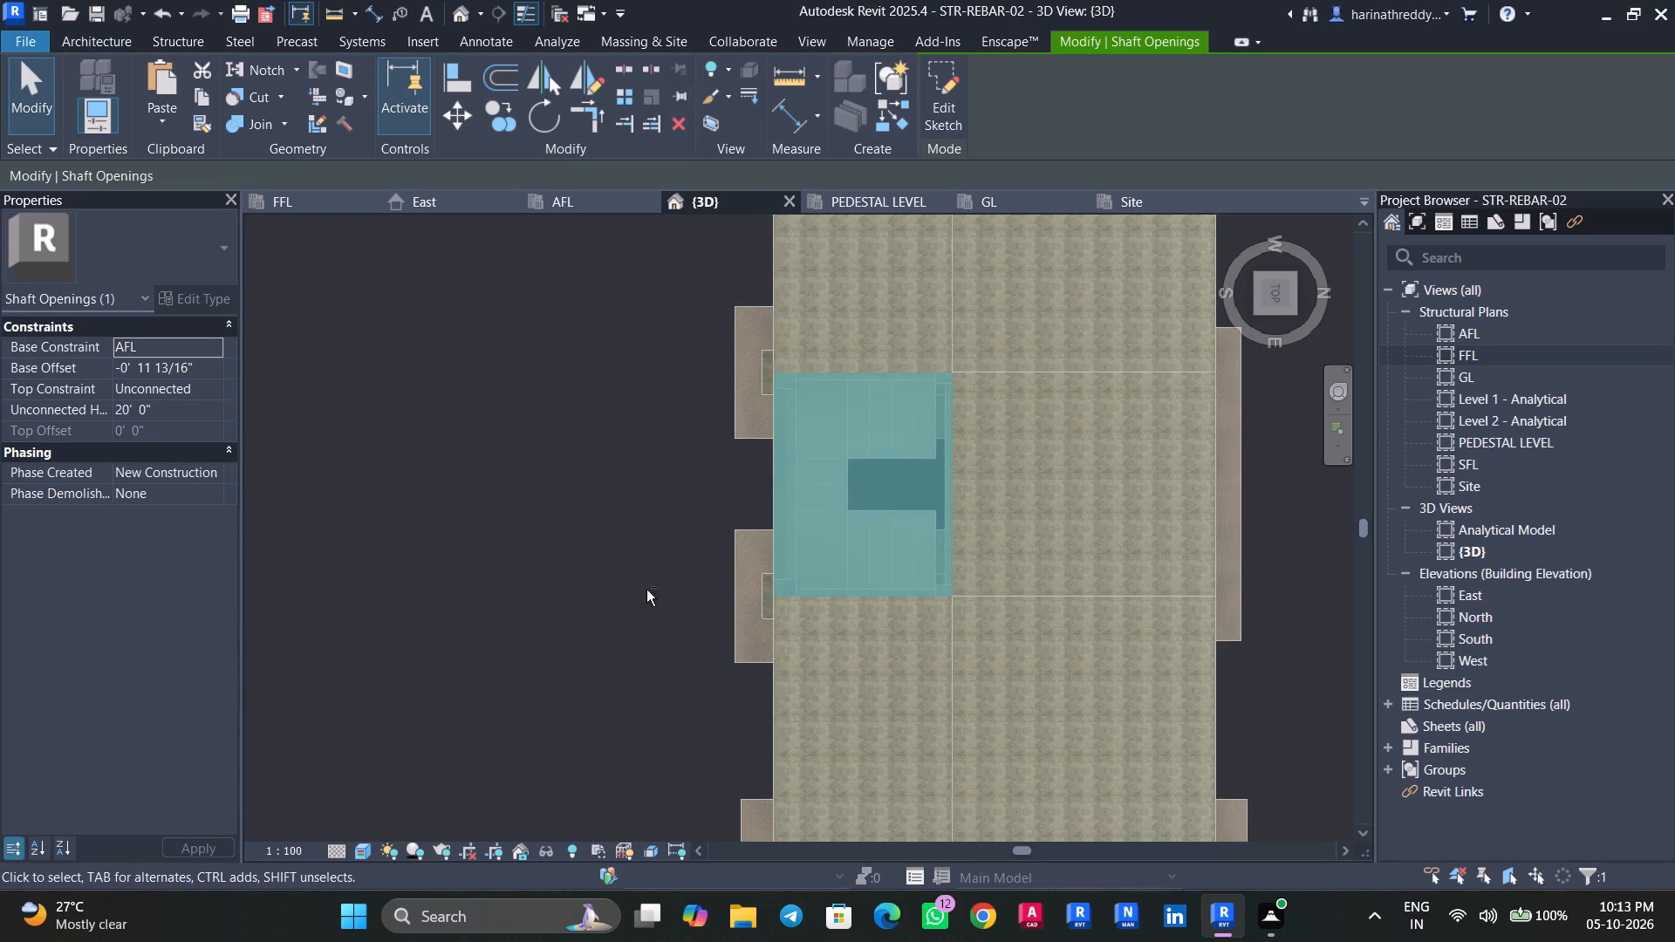
# Stretch the top of the stair shaft opening upward to an unconnected height of about 40' 3".
pyautogui.keyDown('shift'); pyautogui.moveTo(646, 590); pyautogui.dragTo(977, 169, button='middle'); pyautogui.keyUp('shift')
pyautogui.keyDown('shift'); pyautogui.scroll(1, 977, 169); pyautogui.keyUp('shift')
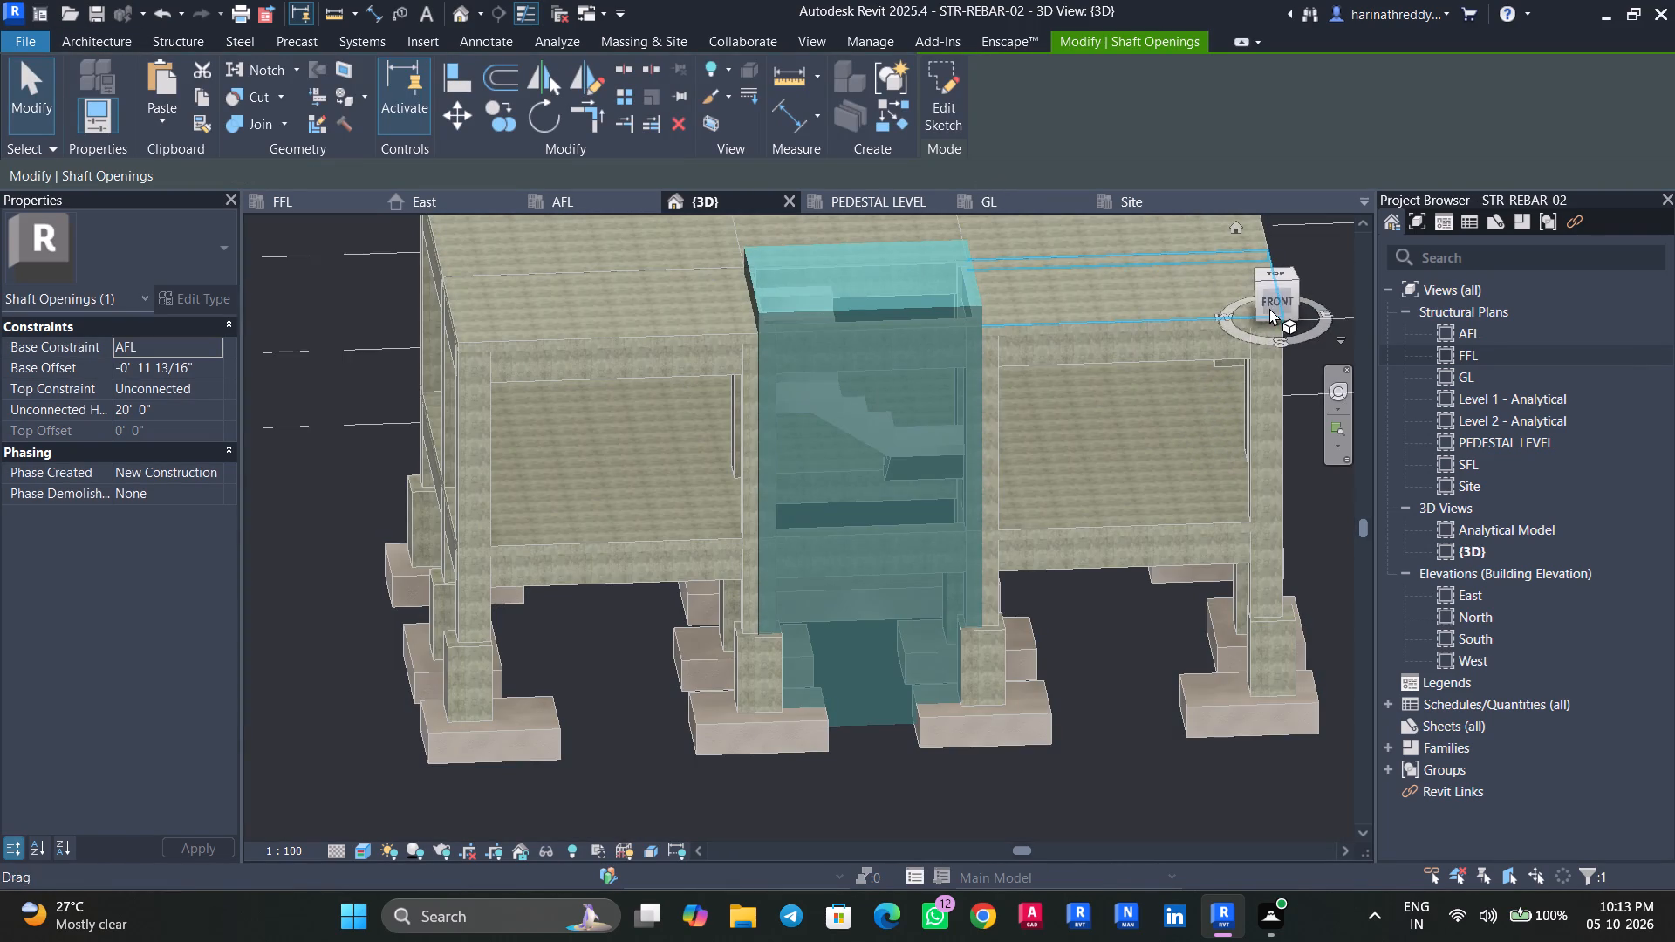
pyautogui.click(1277, 304)
pyautogui.scroll(-4, 858, 290)
pyautogui.scroll(1, 858, 290)
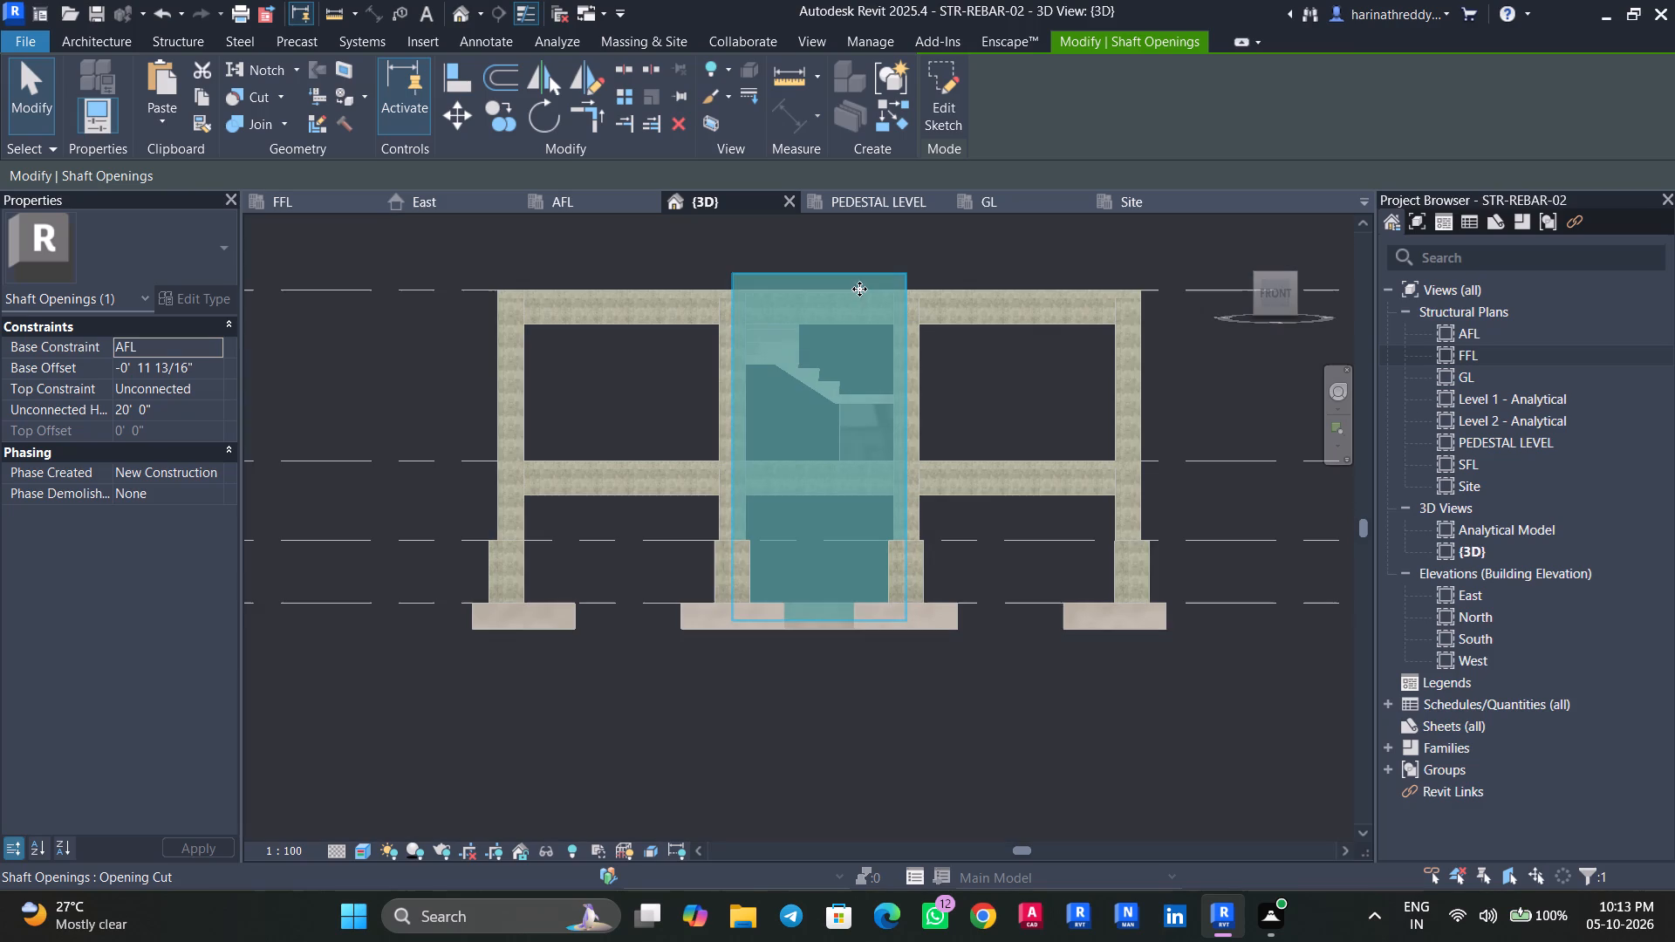
pyautogui.press('Escape')
pyautogui.click(824, 558)
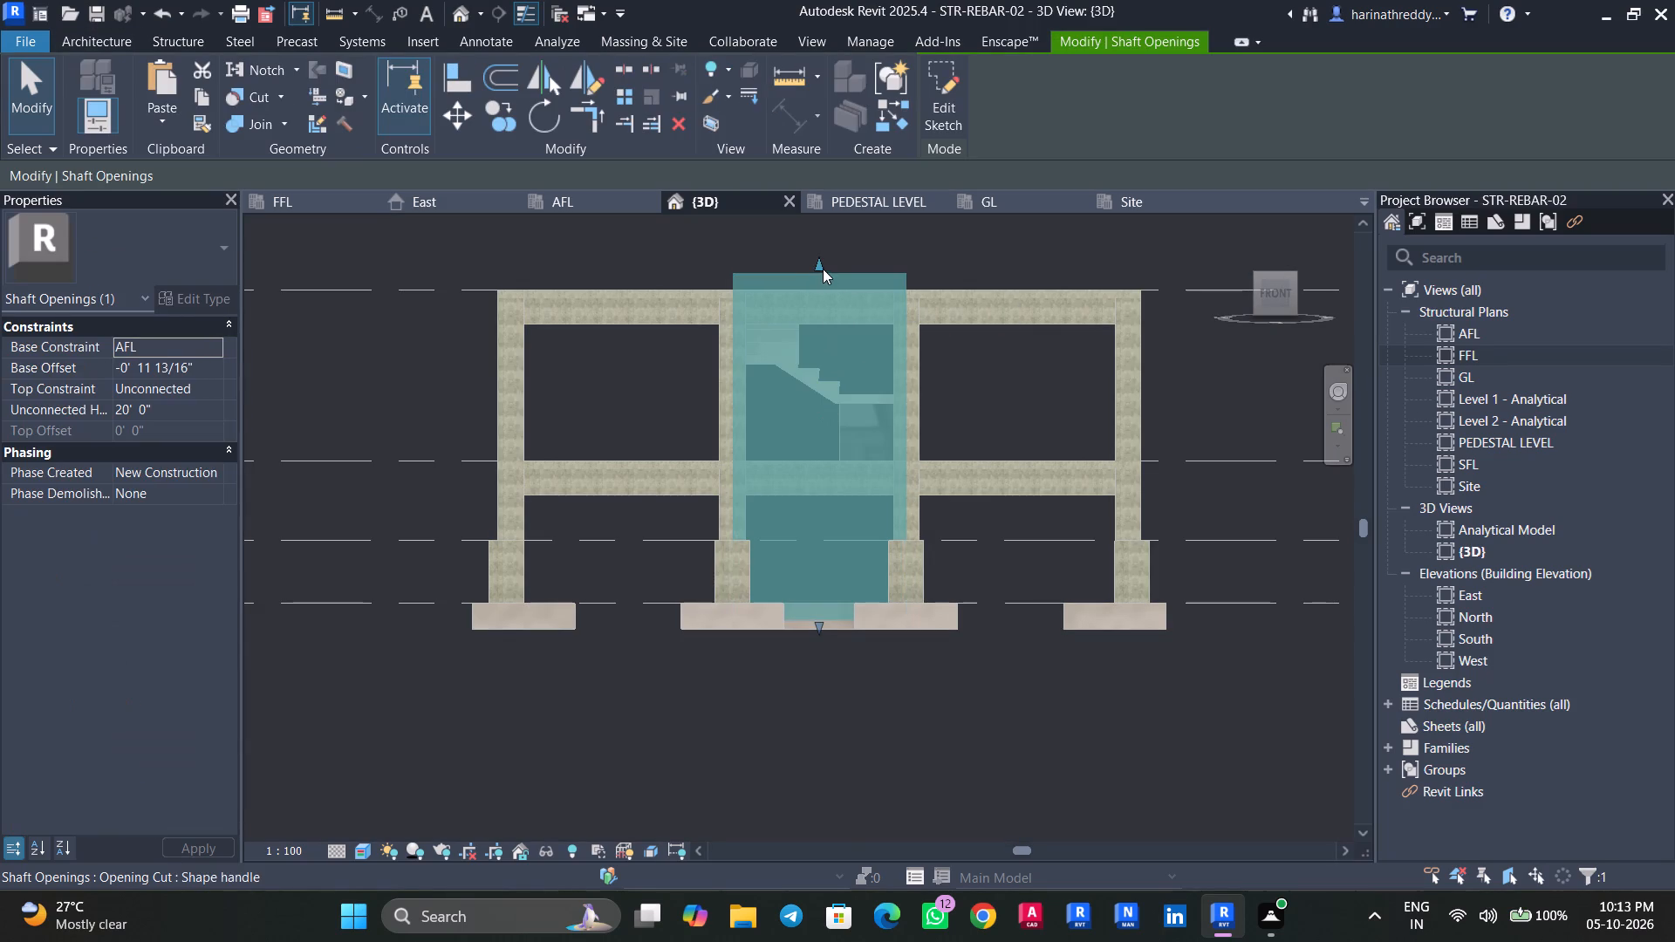
pyautogui.moveTo(823, 269); pyautogui.dragTo(837, 524, button='middle')
pyautogui.moveTo(830, 514); pyautogui.dragTo(869, 264)
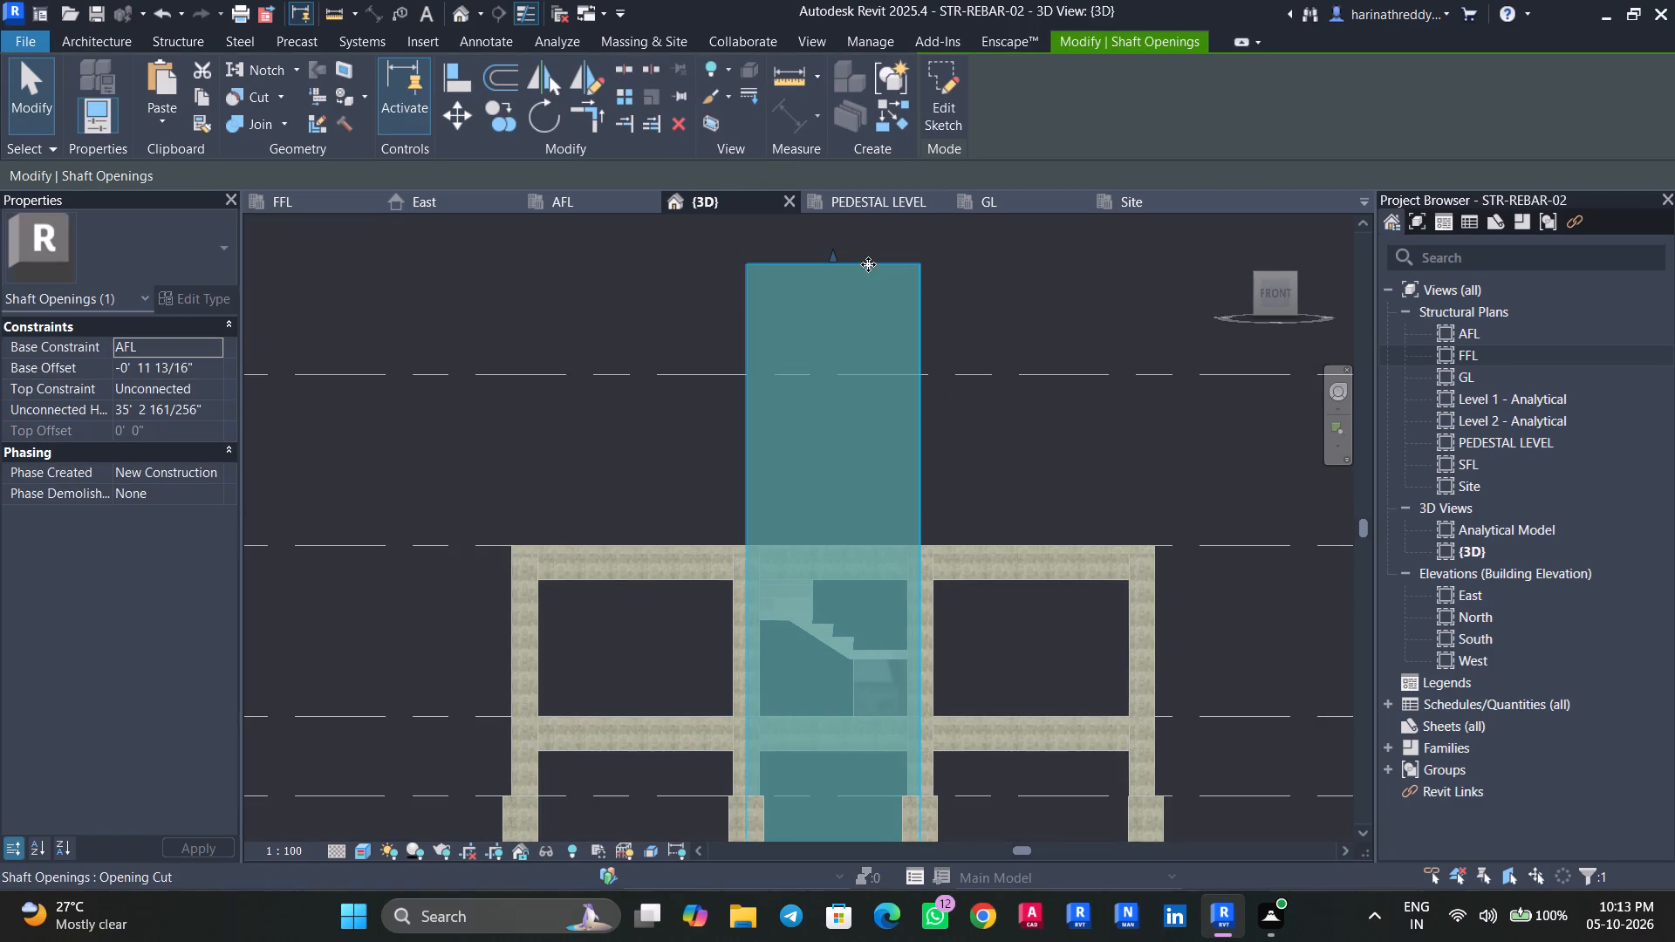
pyautogui.moveTo(853, 290); pyautogui.dragTo(848, 505, button='middle')
pyautogui.moveTo(830, 468); pyautogui.dragTo(837, 392)
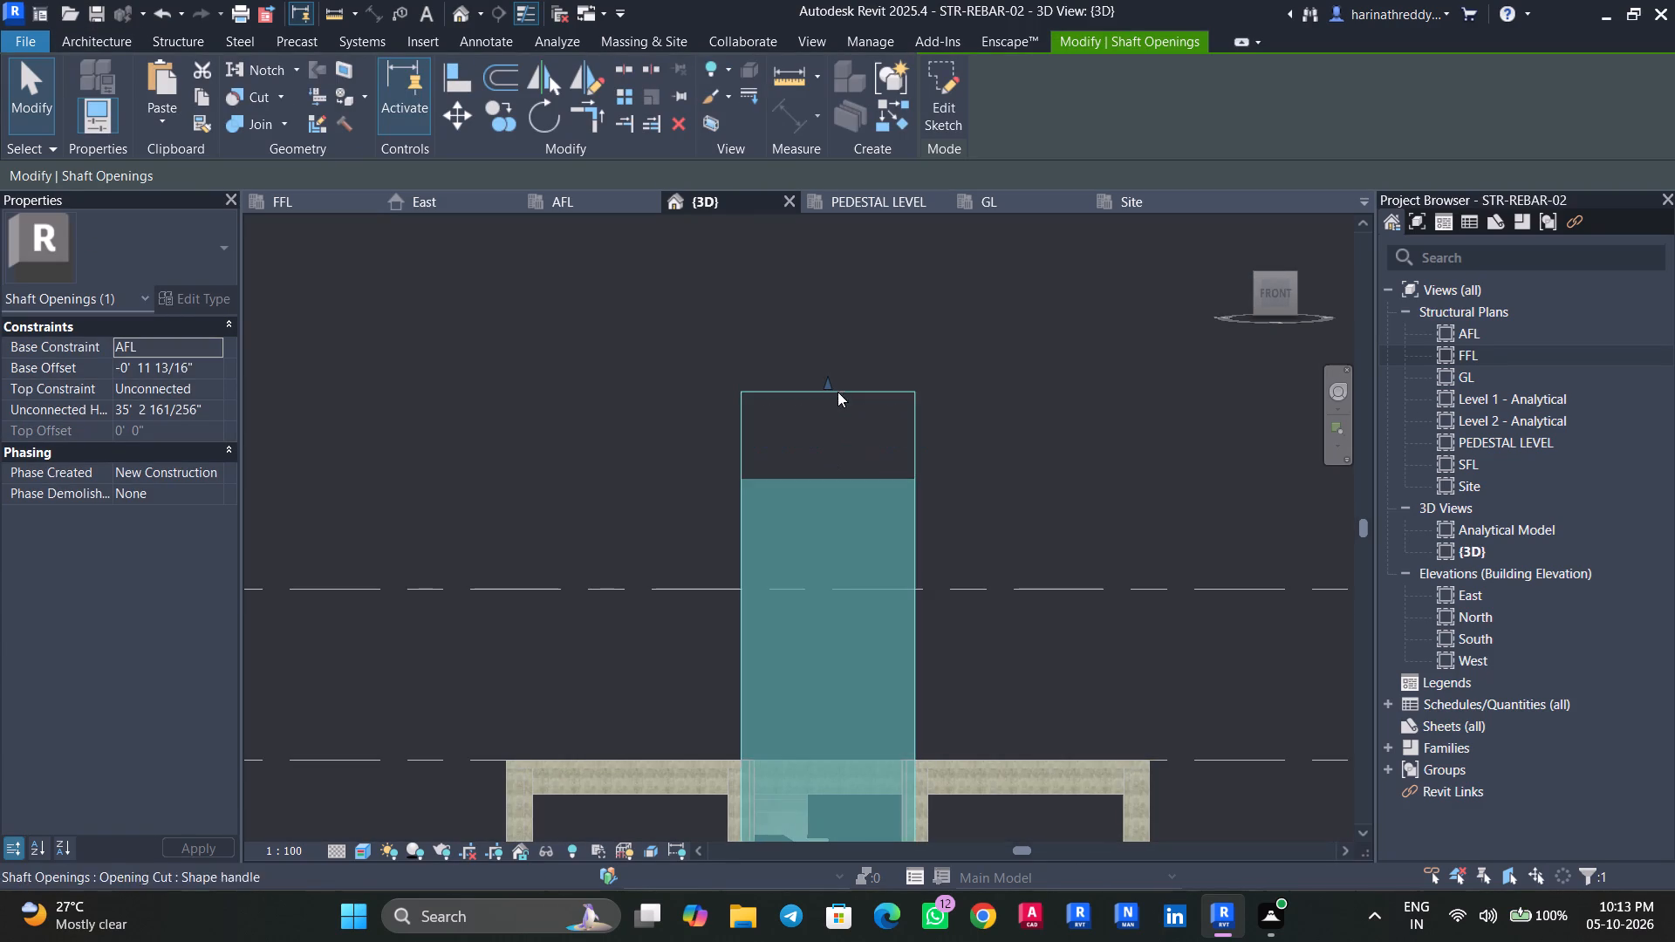
pyautogui.press('Escape')
pyautogui.press('Escape')
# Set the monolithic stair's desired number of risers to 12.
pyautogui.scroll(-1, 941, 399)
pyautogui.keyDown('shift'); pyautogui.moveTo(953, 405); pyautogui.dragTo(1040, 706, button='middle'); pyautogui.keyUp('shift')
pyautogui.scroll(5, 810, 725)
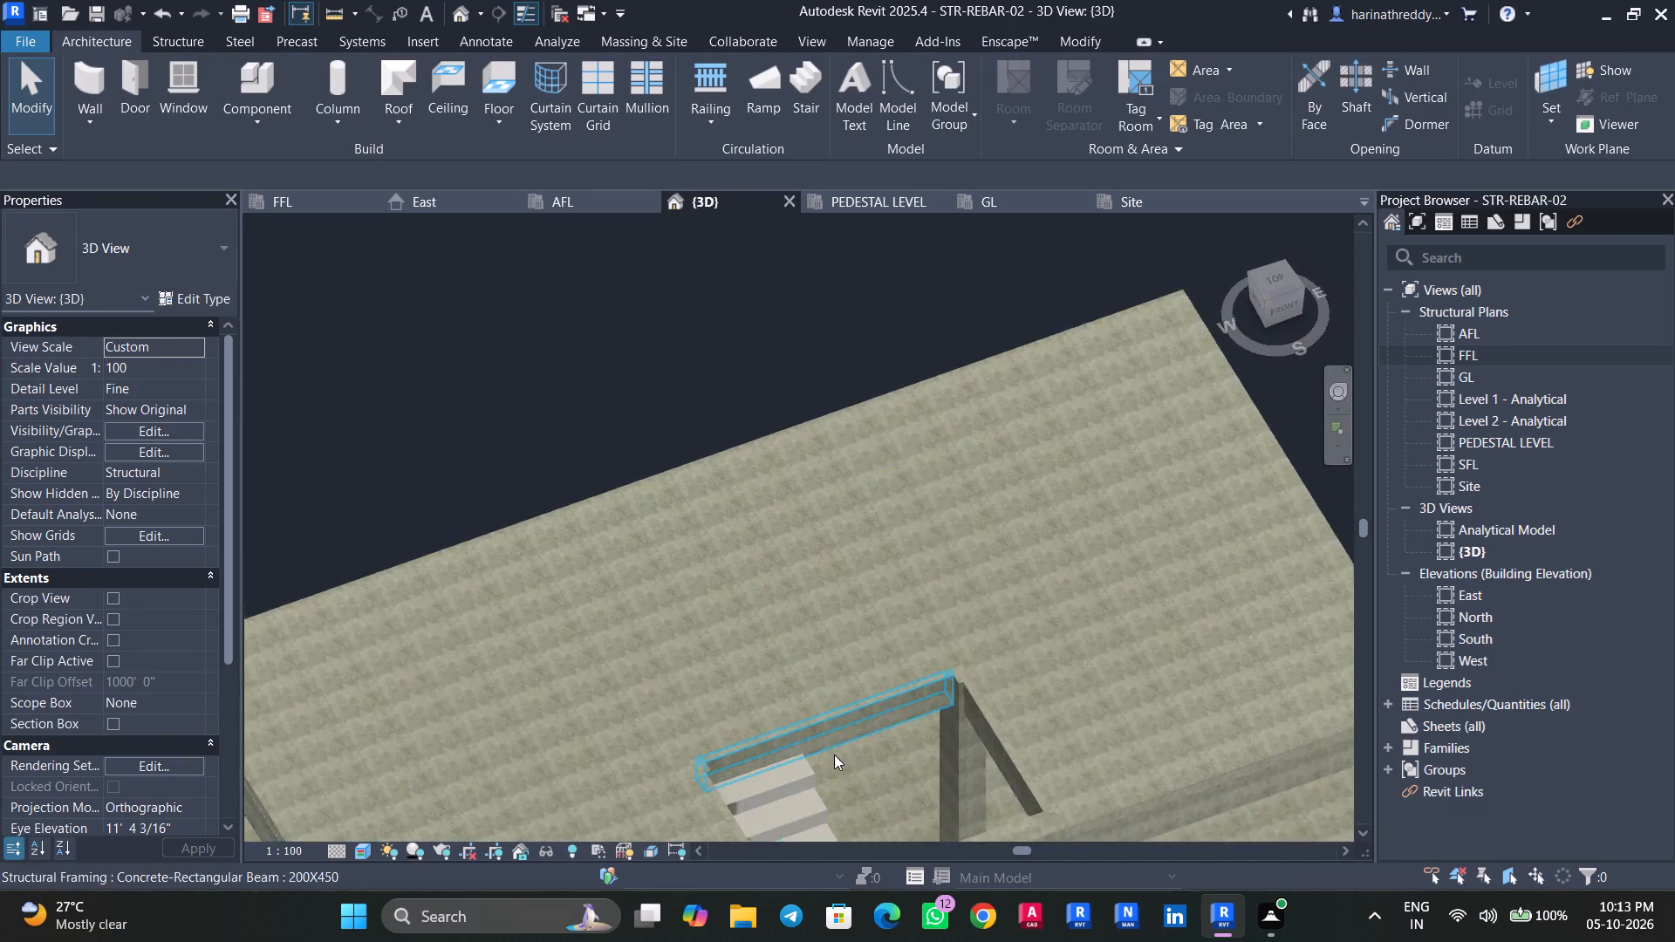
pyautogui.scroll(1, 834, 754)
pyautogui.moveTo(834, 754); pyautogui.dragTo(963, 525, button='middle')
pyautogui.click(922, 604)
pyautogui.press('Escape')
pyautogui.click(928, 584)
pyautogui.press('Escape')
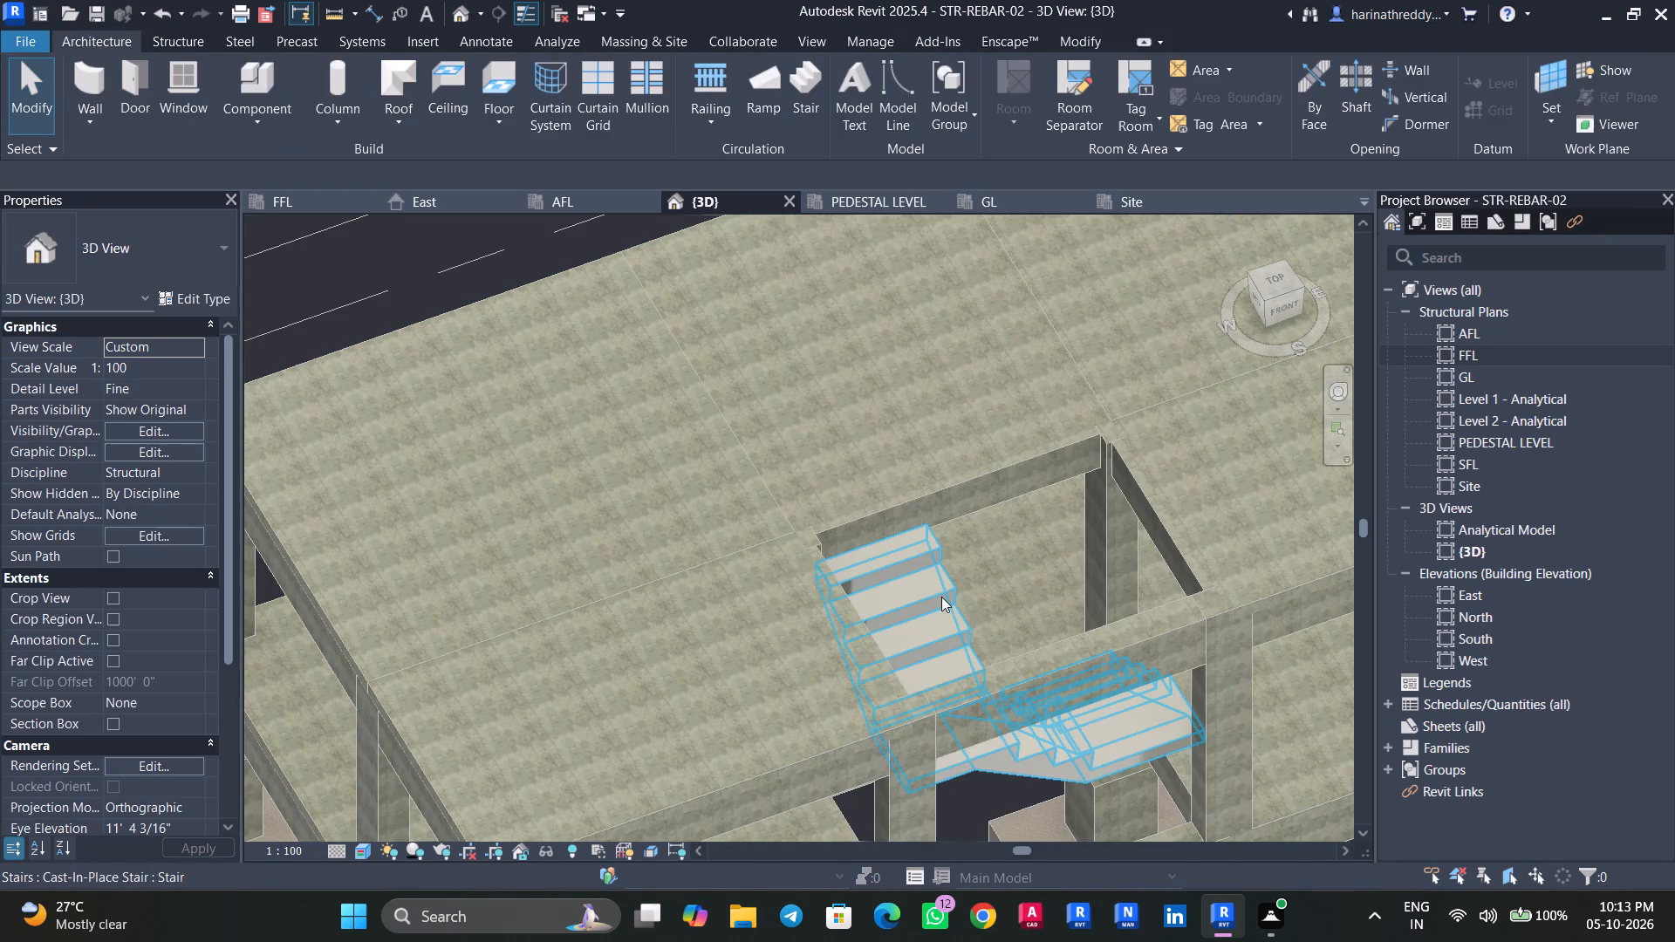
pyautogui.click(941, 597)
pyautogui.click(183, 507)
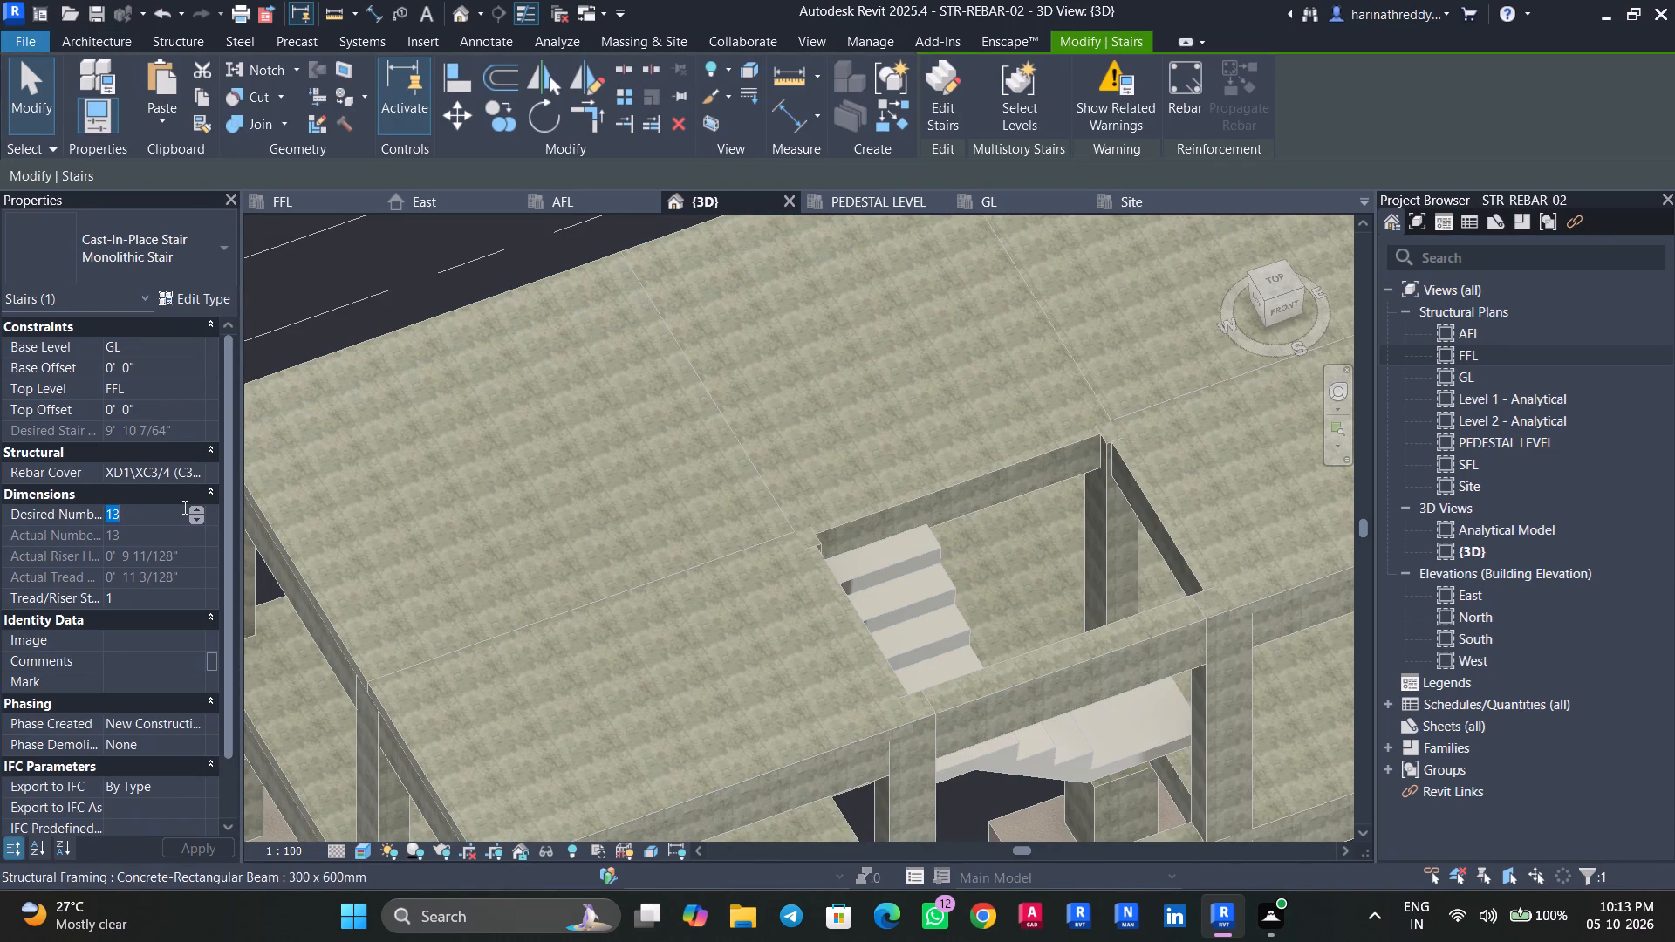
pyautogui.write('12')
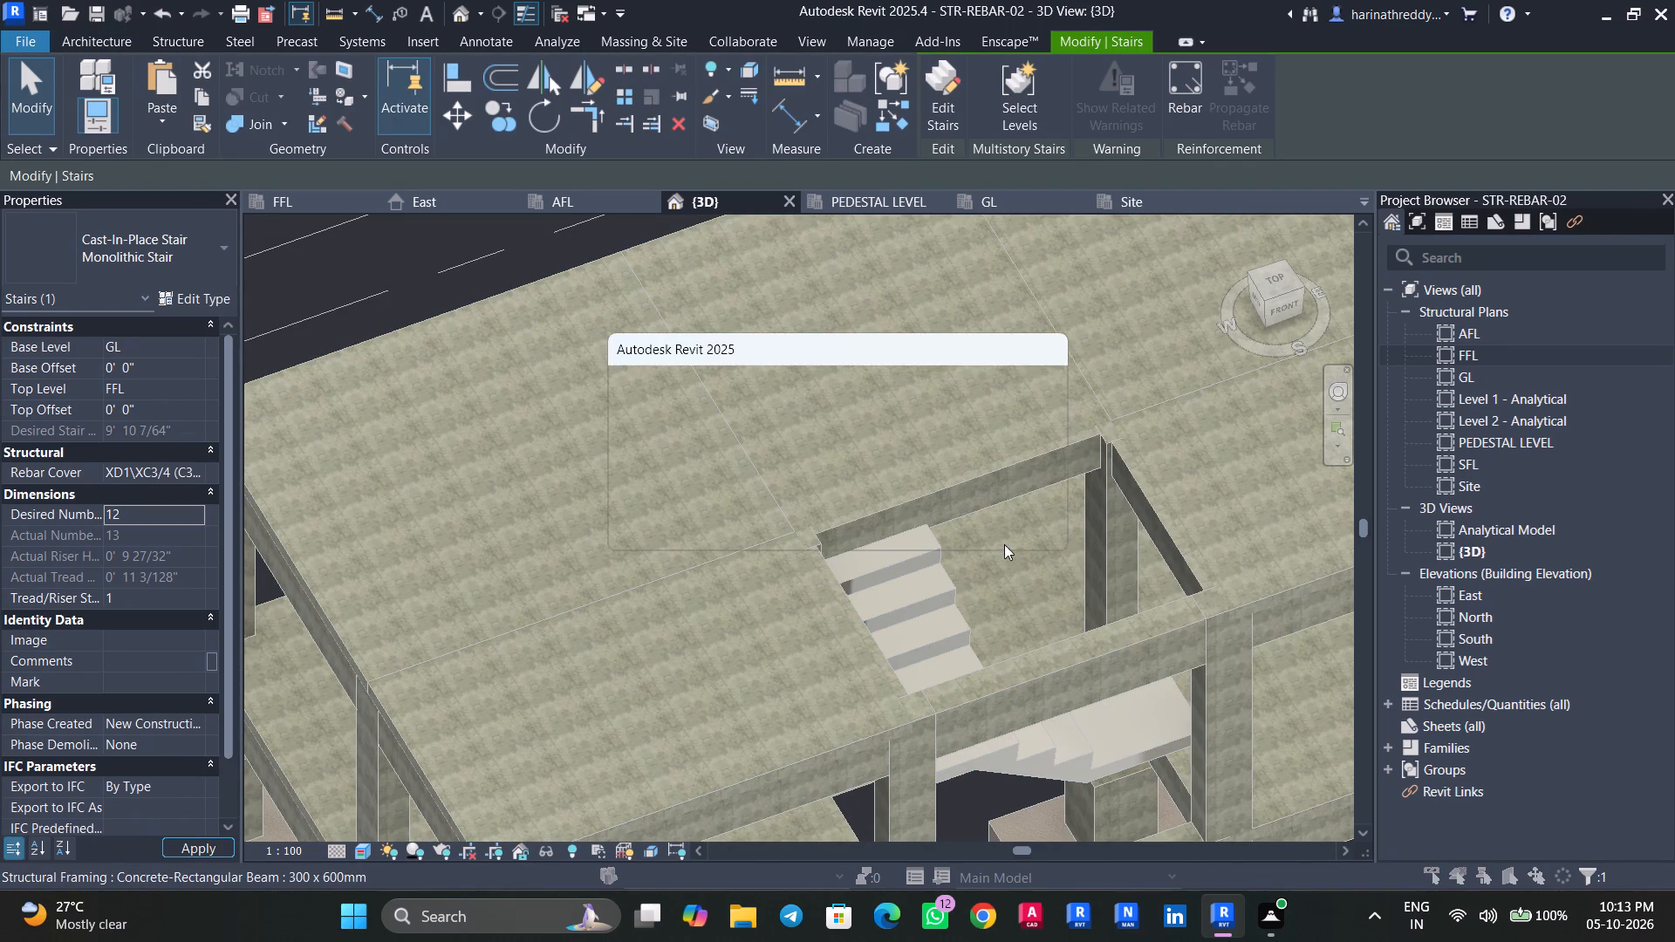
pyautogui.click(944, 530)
# Examine how the stair's upper flight meets the edges of the slab opening from several sides in 3D.
pyautogui.keyDown('shift'); pyautogui.moveTo(1097, 573); pyautogui.dragTo(974, 467, button='middle'); pyautogui.keyUp('shift')
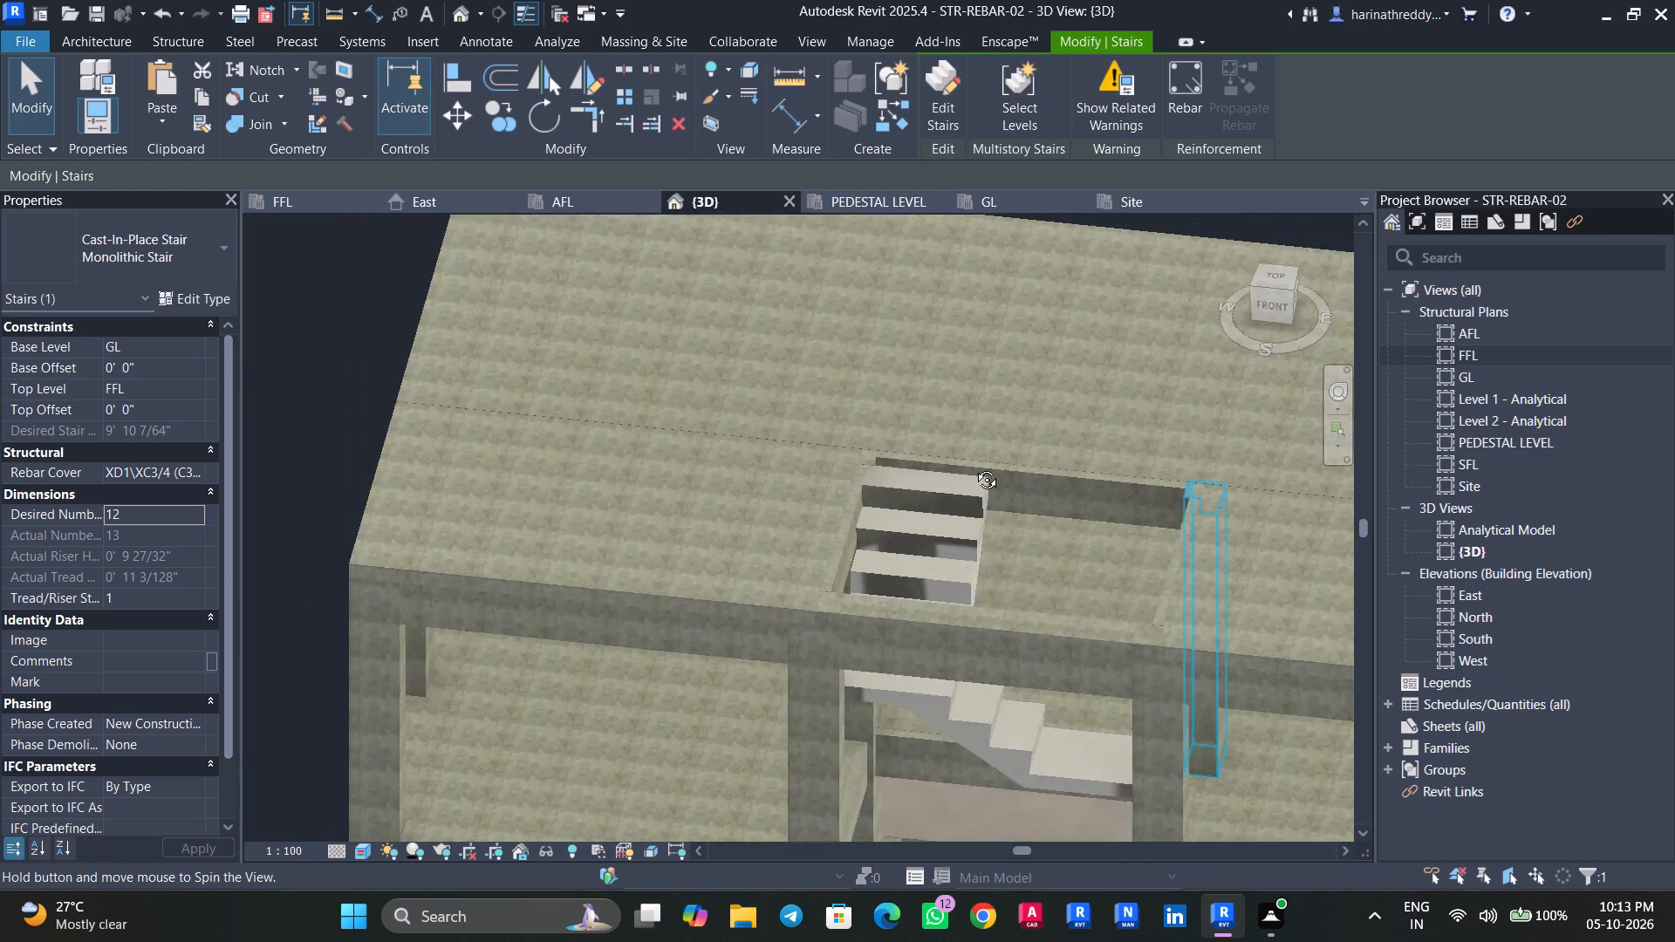
pyautogui.keyDown('shift'); pyautogui.moveTo(974, 467); pyautogui.dragTo(1379, 445, button='middle'); pyautogui.keyUp('shift')
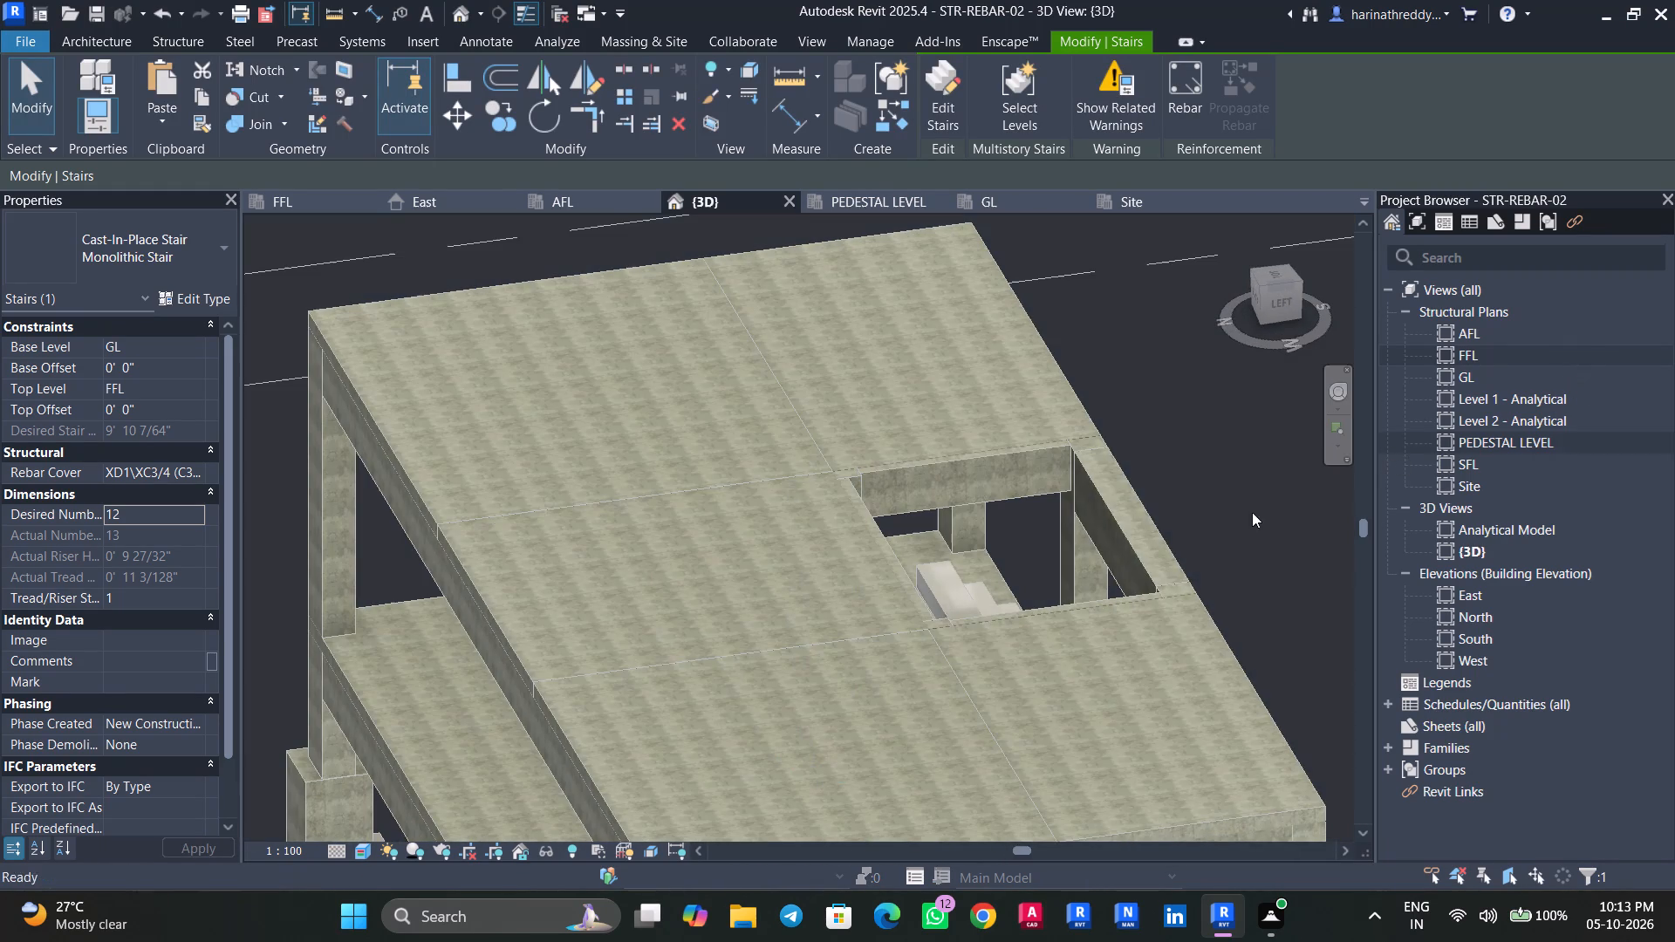
pyautogui.click(960, 596)
pyautogui.keyDown('shift'); pyautogui.moveTo(1071, 564); pyautogui.dragTo(713, 527, button='middle'); pyautogui.keyUp('shift')
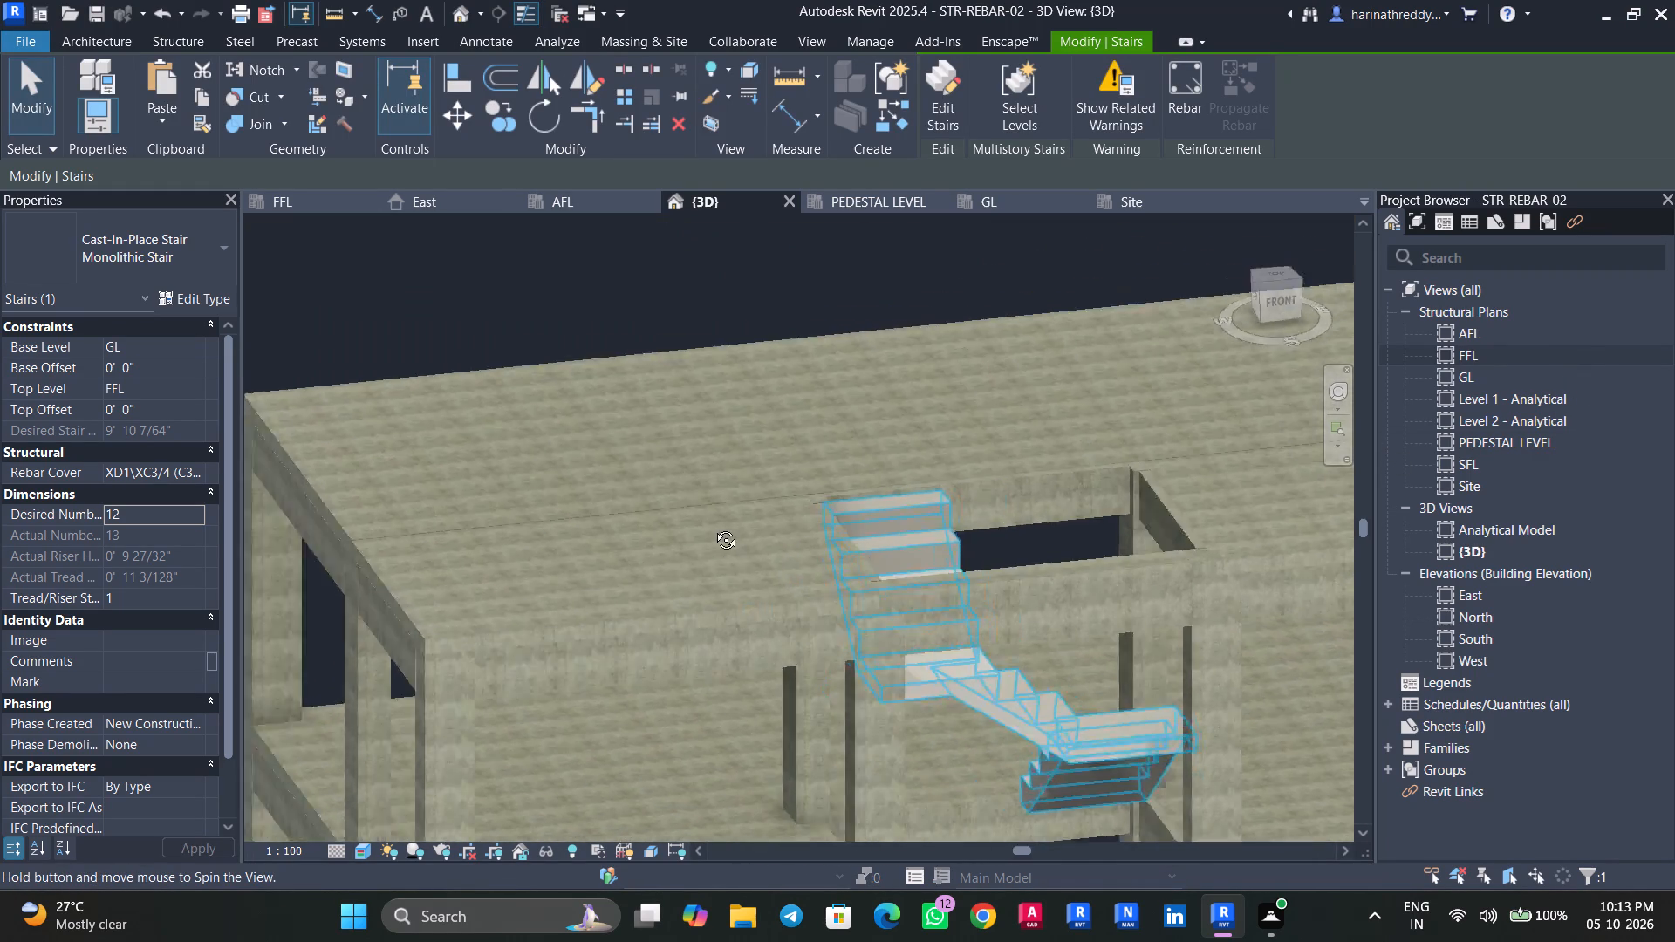
pyautogui.keyDown('shift'); pyautogui.moveTo(713, 527); pyautogui.dragTo(708, 529, button='middle'); pyautogui.keyUp('shift')
pyautogui.keyDown('shift'); pyautogui.scroll(-1, 708, 529); pyautogui.keyUp('shift')
pyautogui.press('Escape')
pyautogui.press('Escape')
pyautogui.click(924, 518)
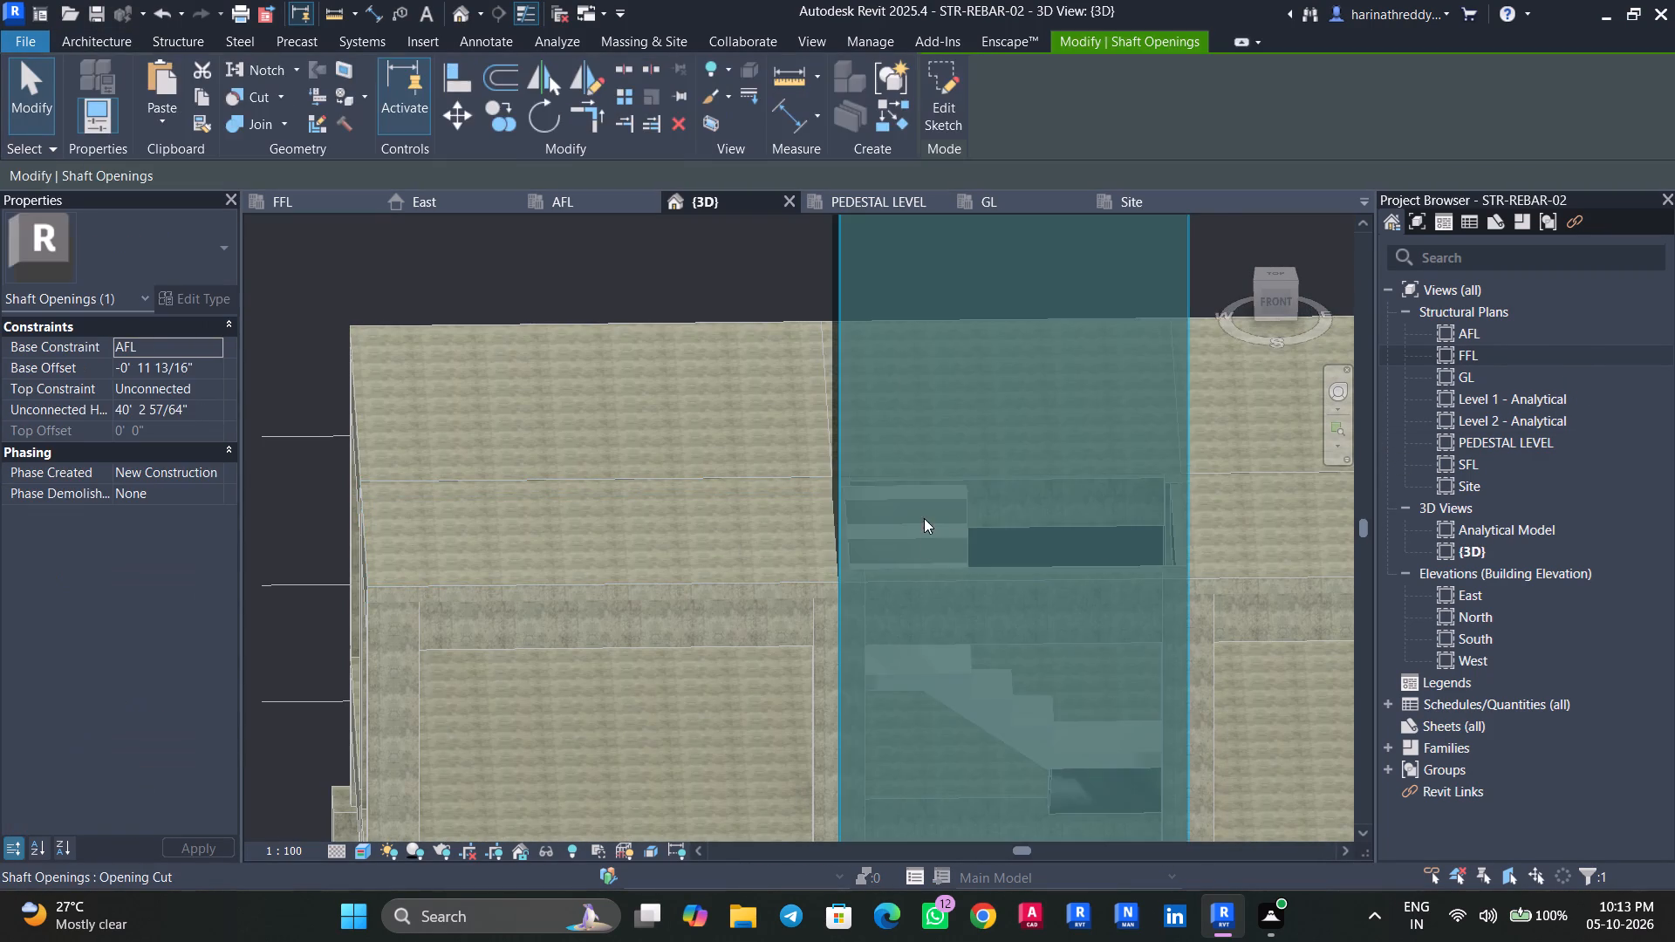
pyautogui.scroll(3, 924, 518)
pyautogui.press('Escape')
pyautogui.keyDown('shift'); pyautogui.moveTo(1071, 493); pyautogui.dragTo(899, 477, button='middle'); pyautogui.keyUp('shift')
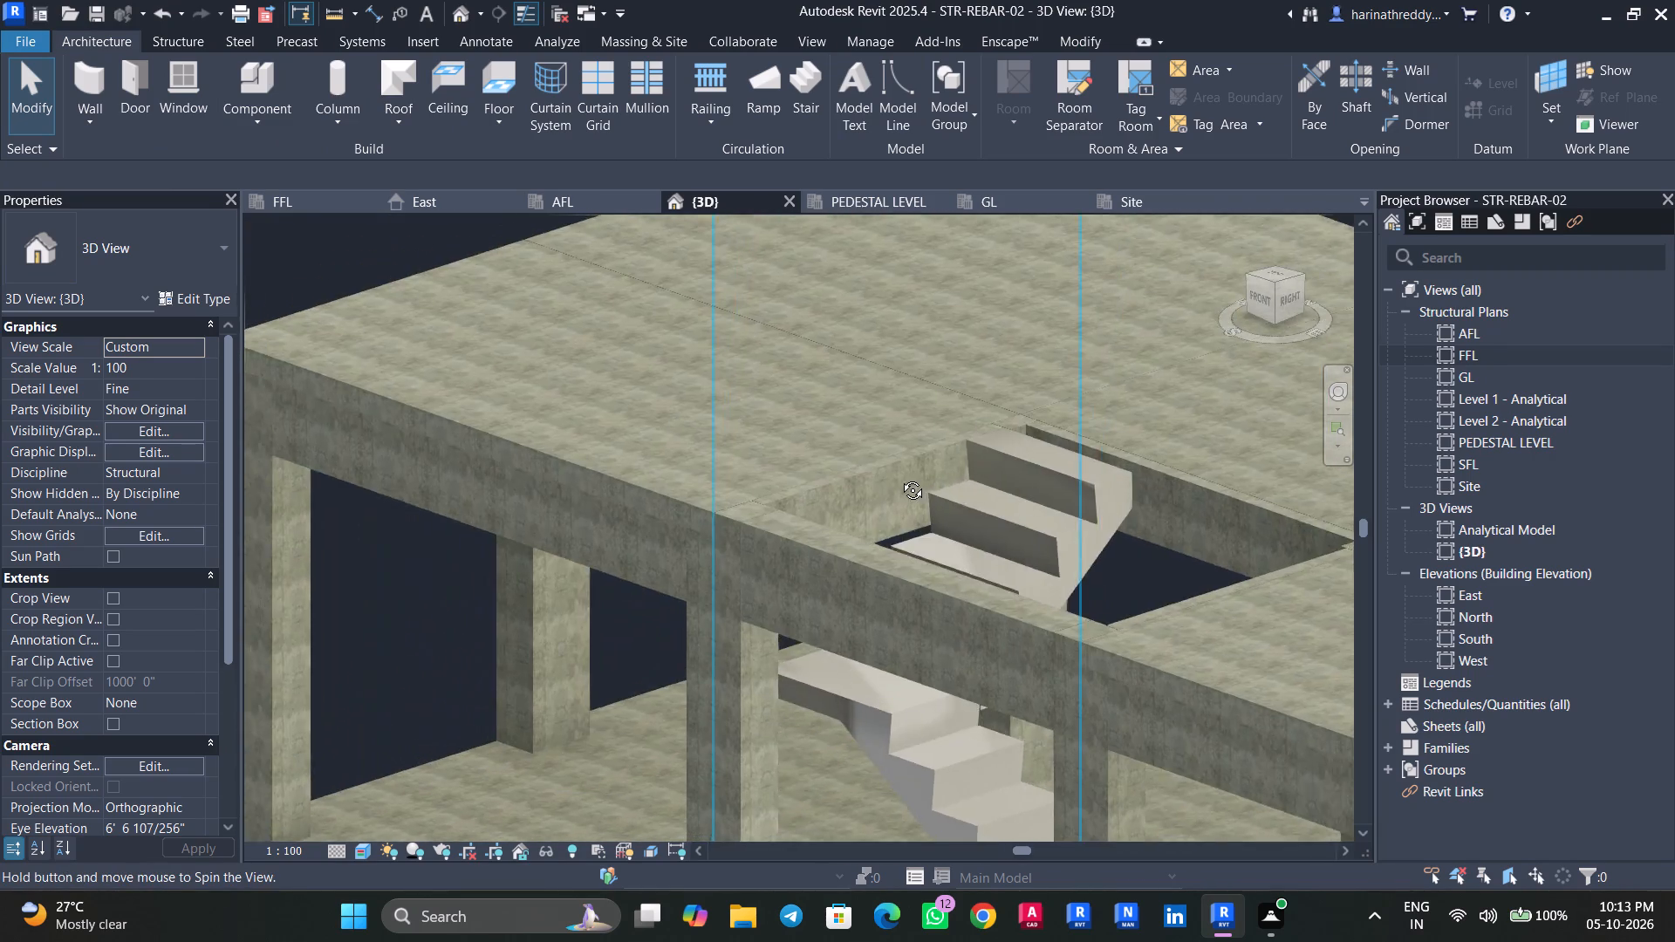
pyautogui.keyDown('shift'); pyautogui.moveTo(899, 477); pyautogui.dragTo(836, 616, button='middle'); pyautogui.keyUp('shift')
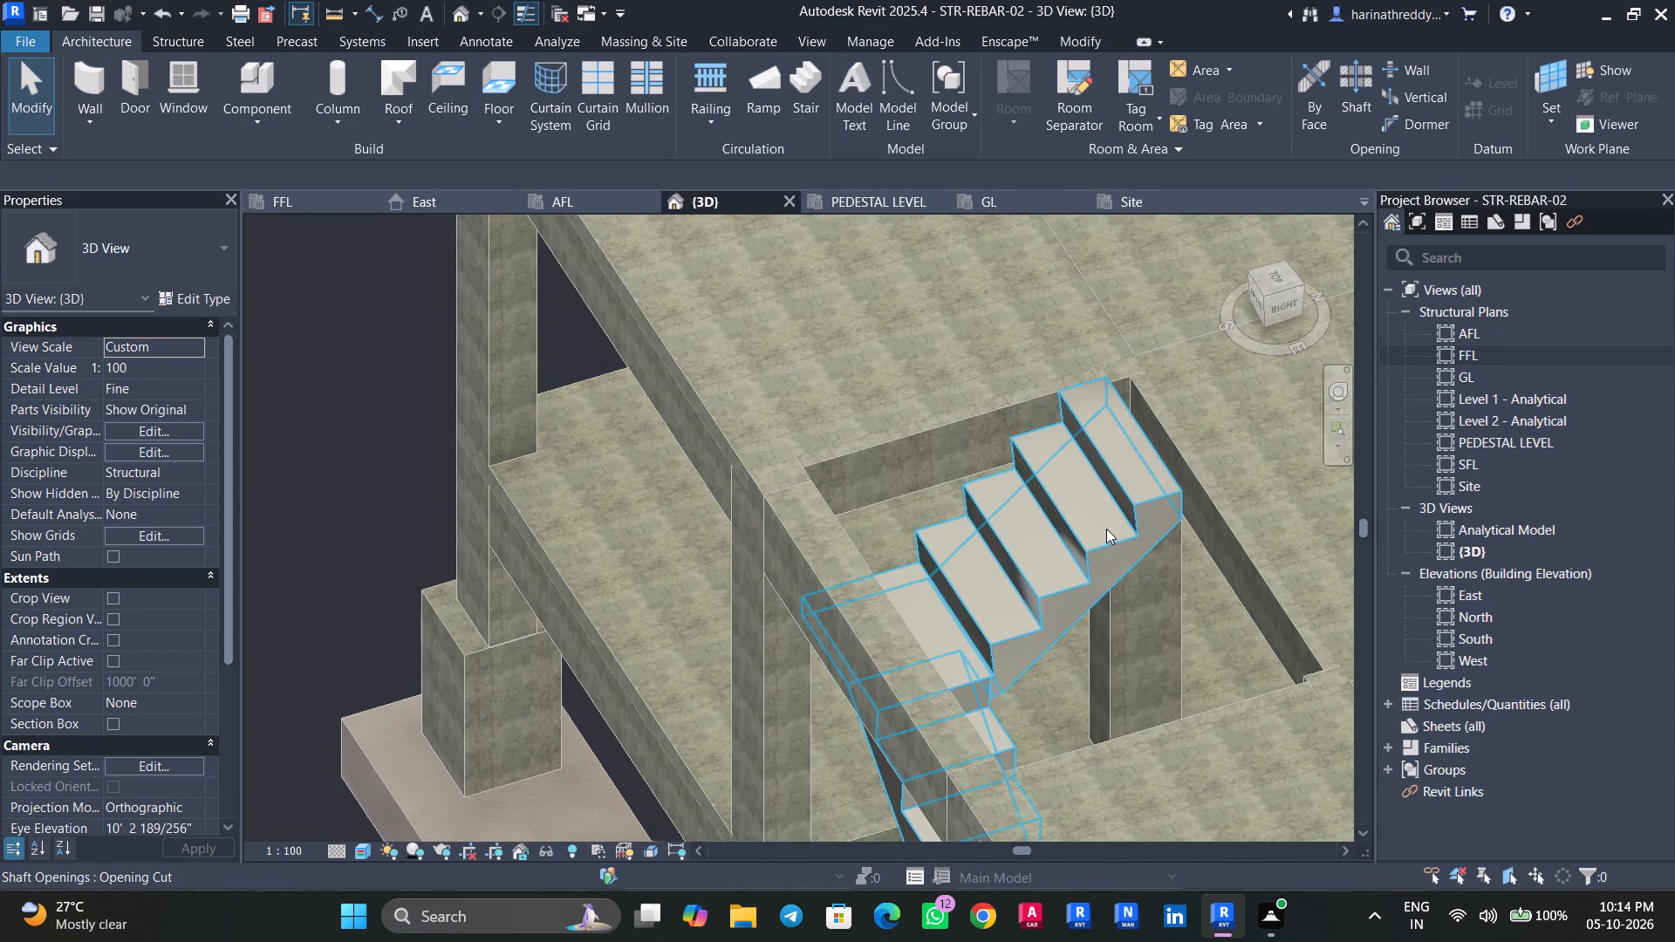
# Set the monolithic stair's desired number of risers to 13.
pyautogui.click(1106, 529)
pyautogui.click(166, 506)
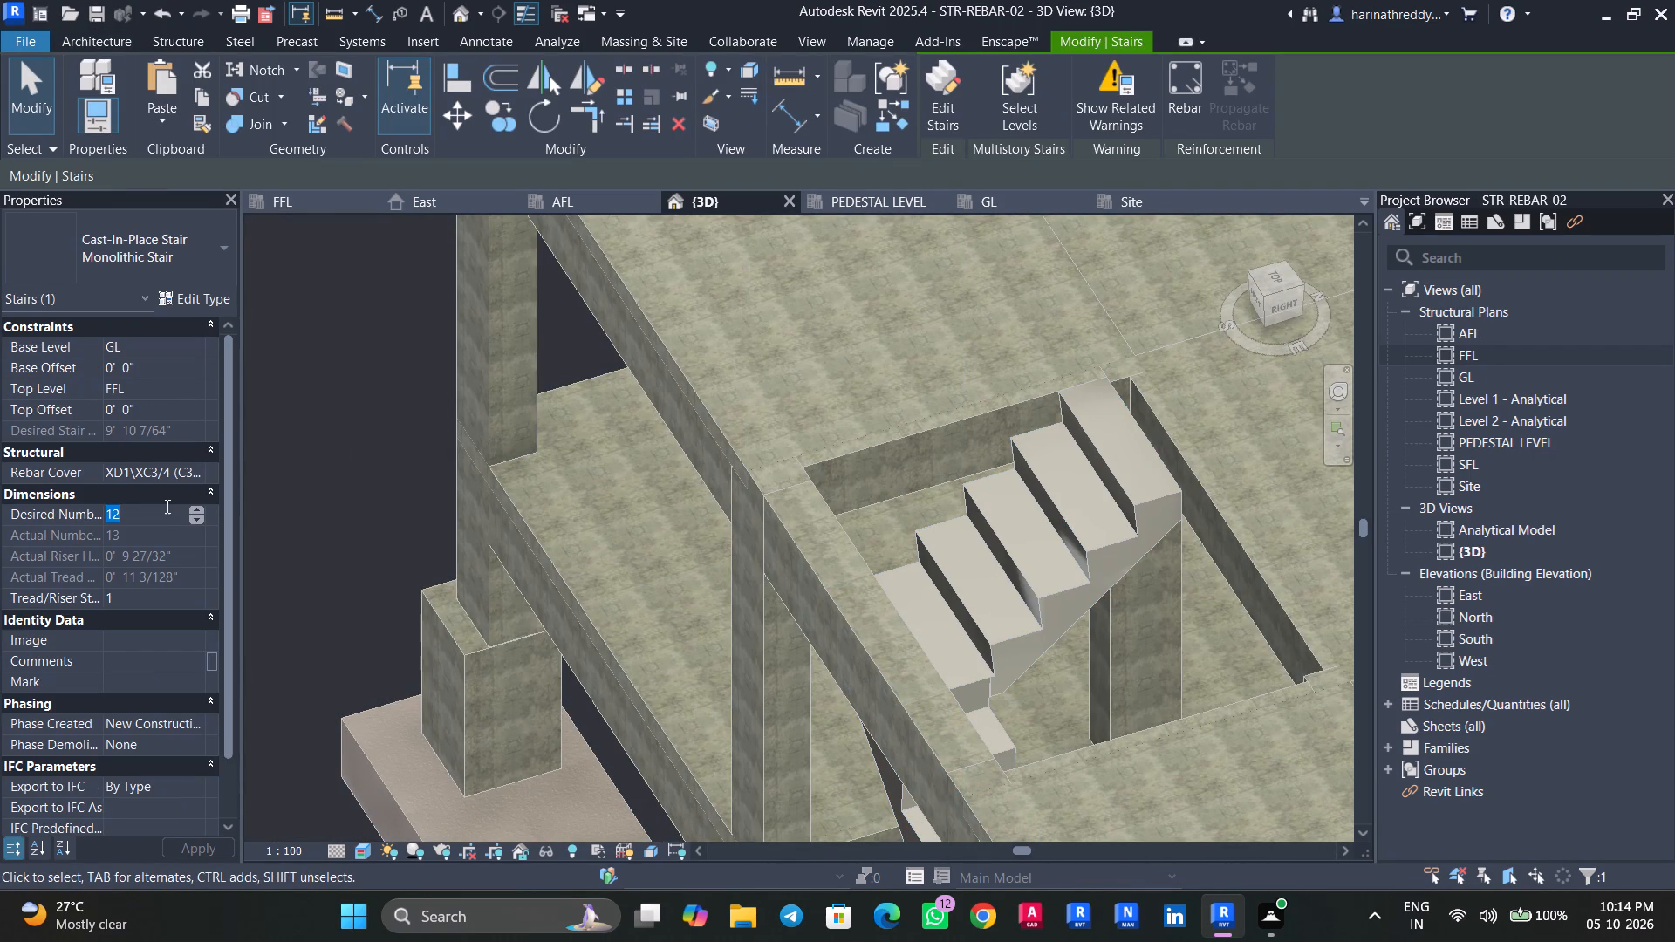
pyautogui.write('13')
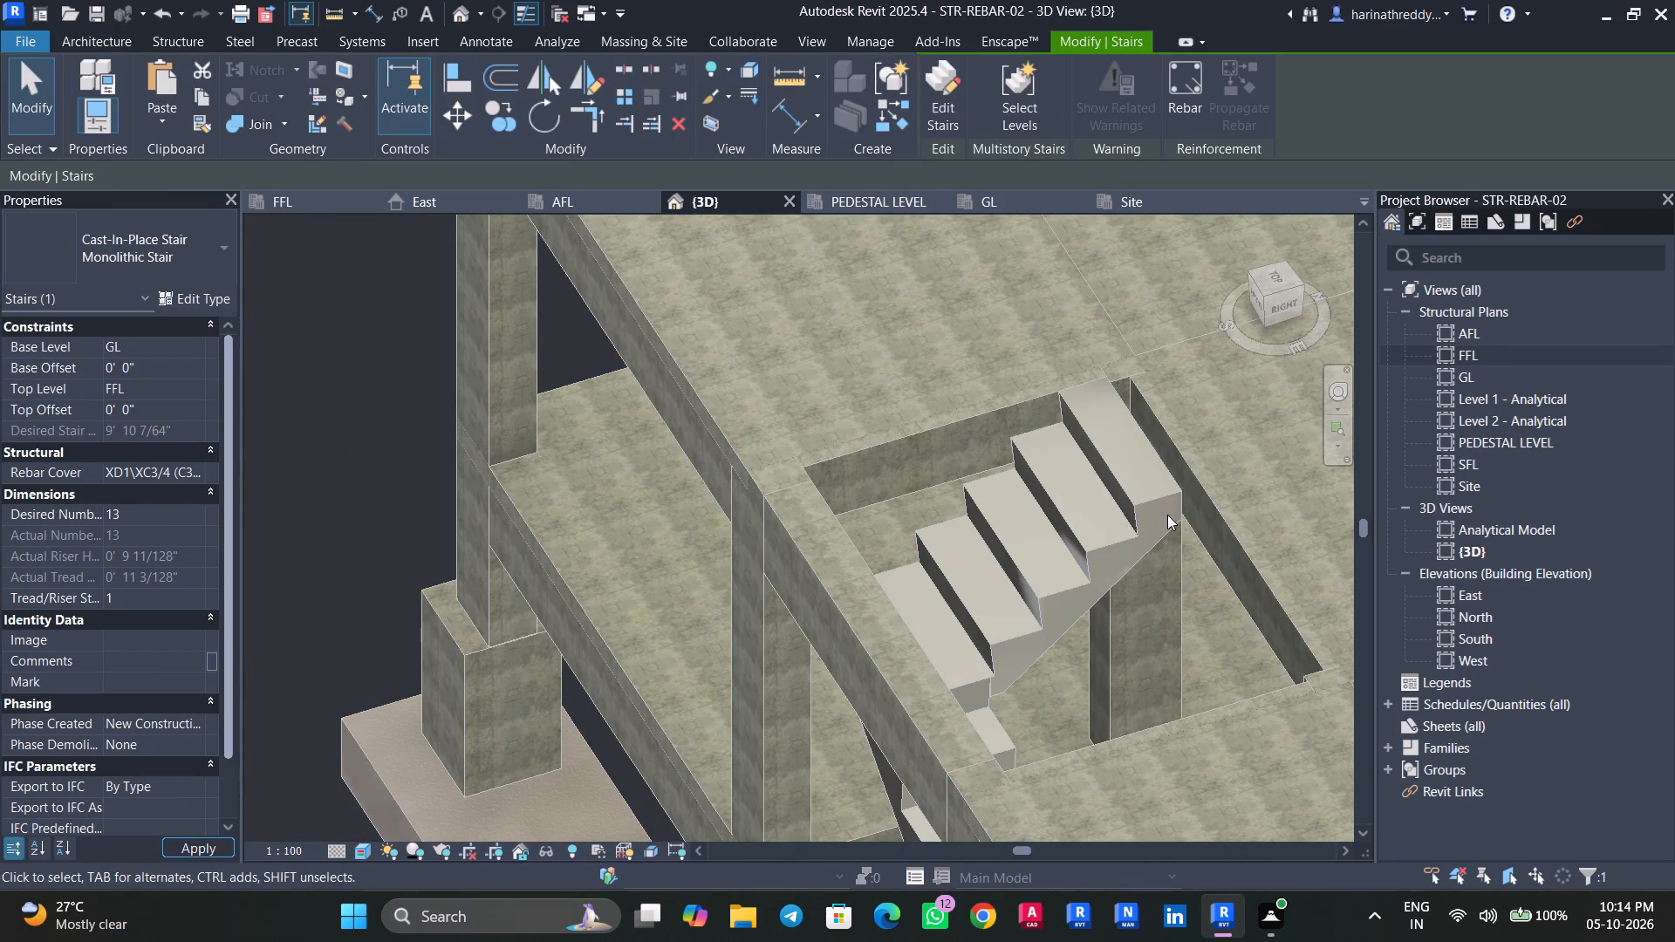
pyautogui.press('Escape')
pyautogui.keyDown('shift'); pyautogui.moveTo(1170, 572); pyautogui.dragTo(1058, 597, button='middle'); pyautogui.keyUp('shift')
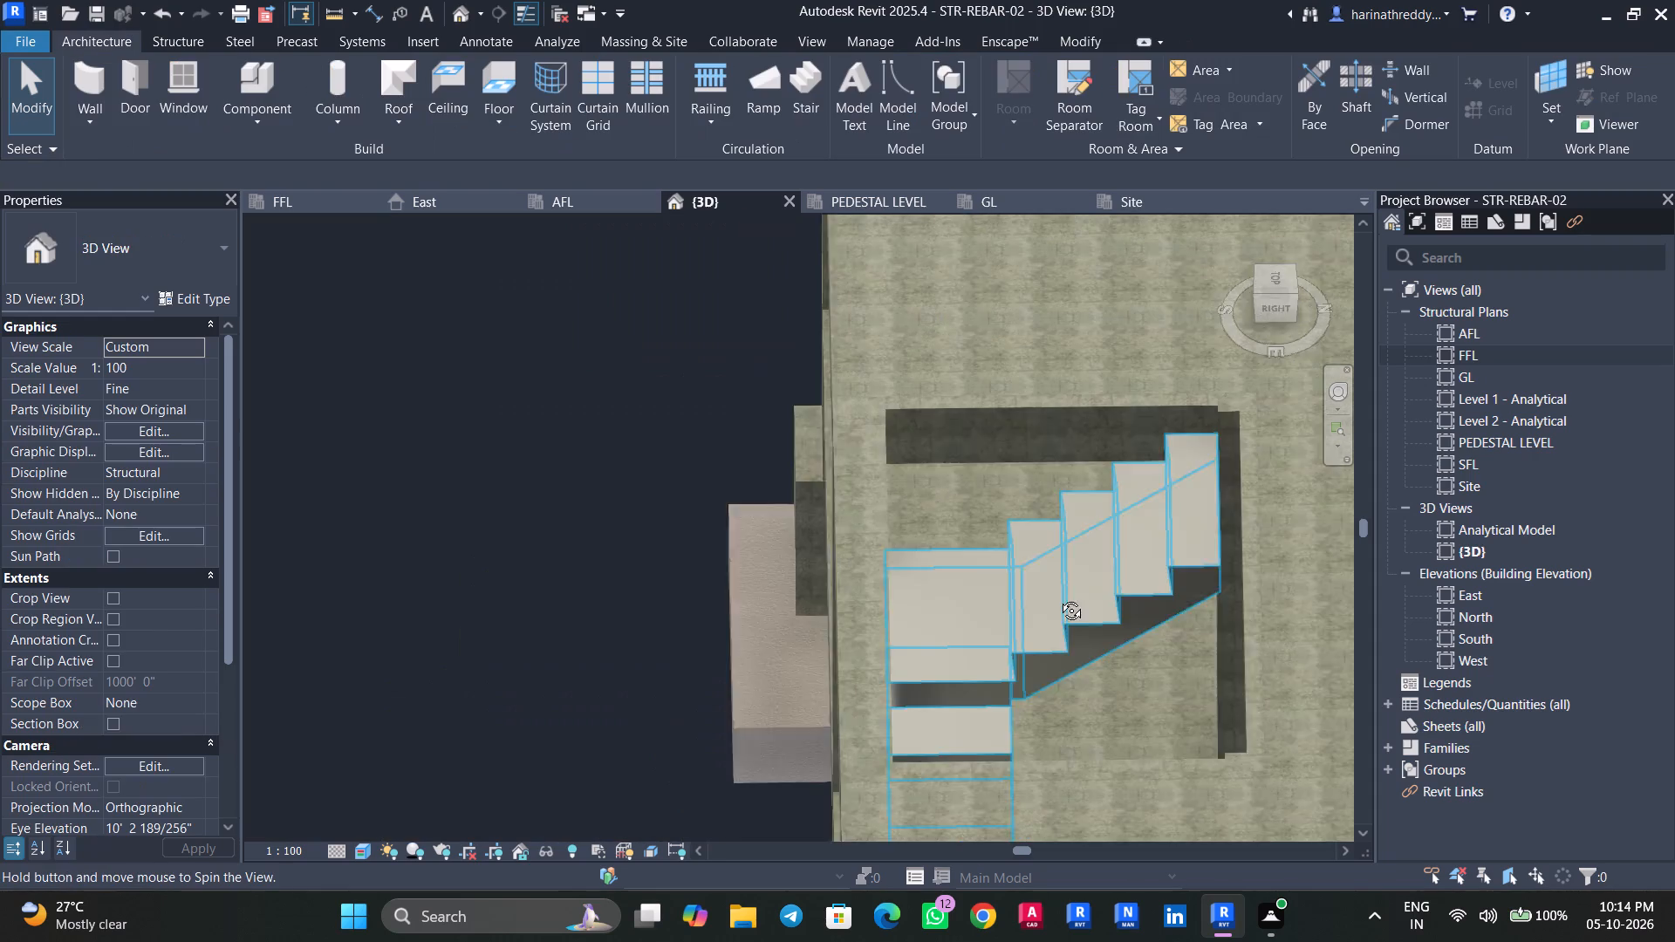
pyautogui.keyDown('shift'); pyautogui.moveTo(1058, 597); pyautogui.dragTo(1063, 695, button='middle'); pyautogui.keyUp('shift')
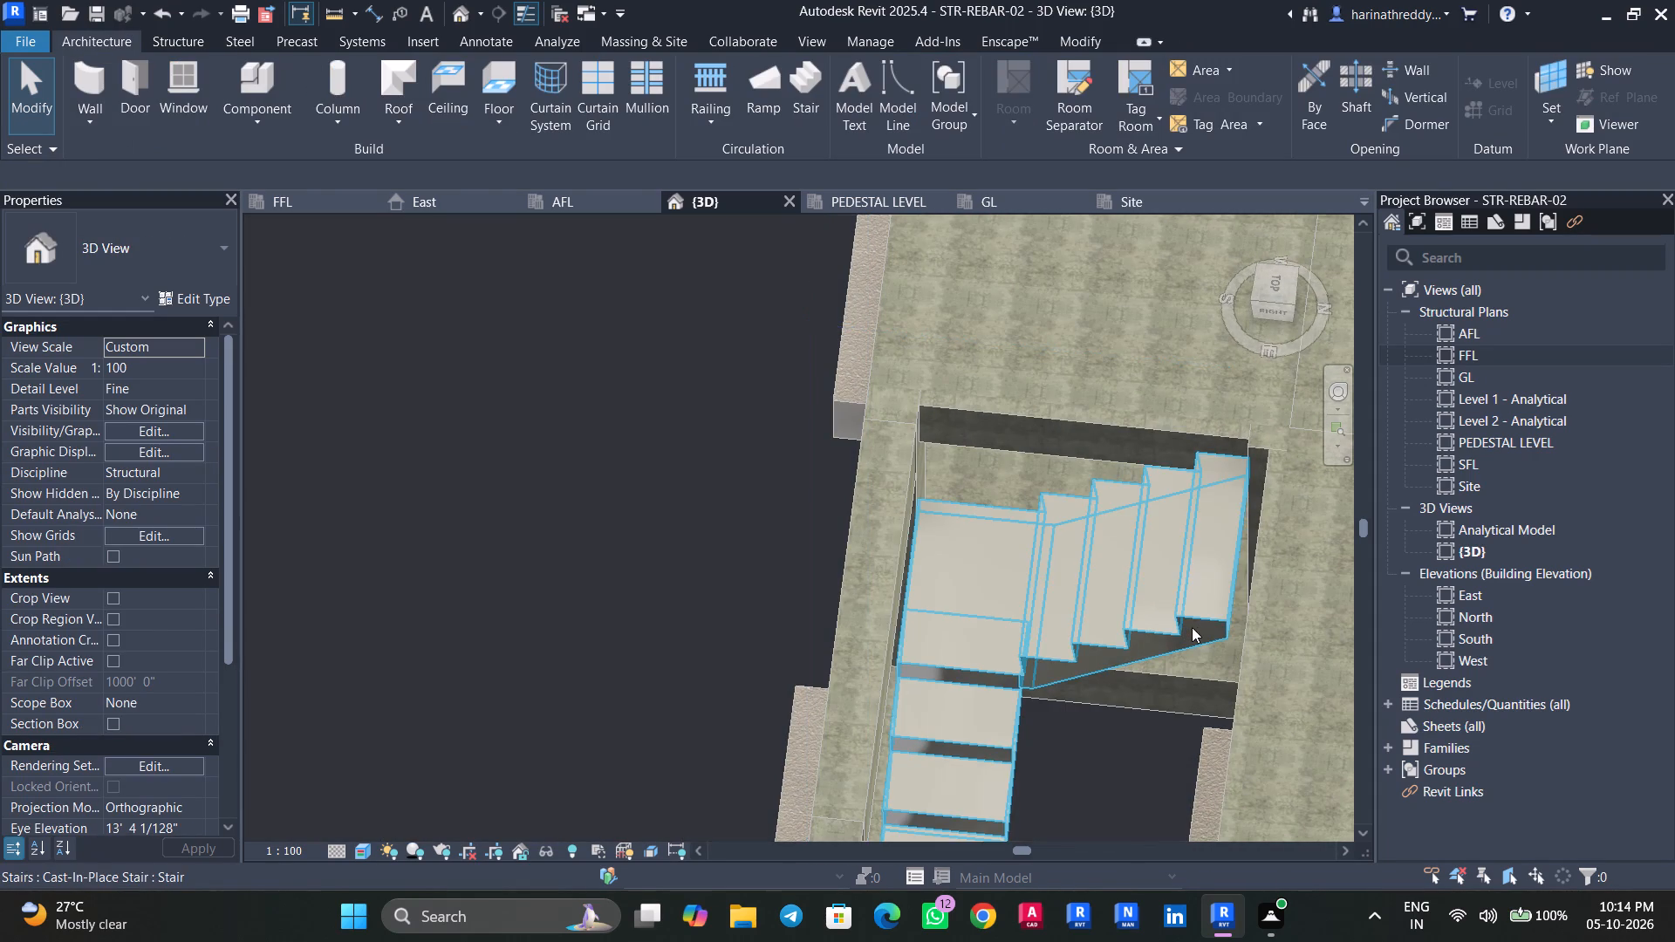
# Edit the shaft opening's sketch and move its north boundary line inward to the end edge of the stair flights.
pyautogui.click(1009, 474)
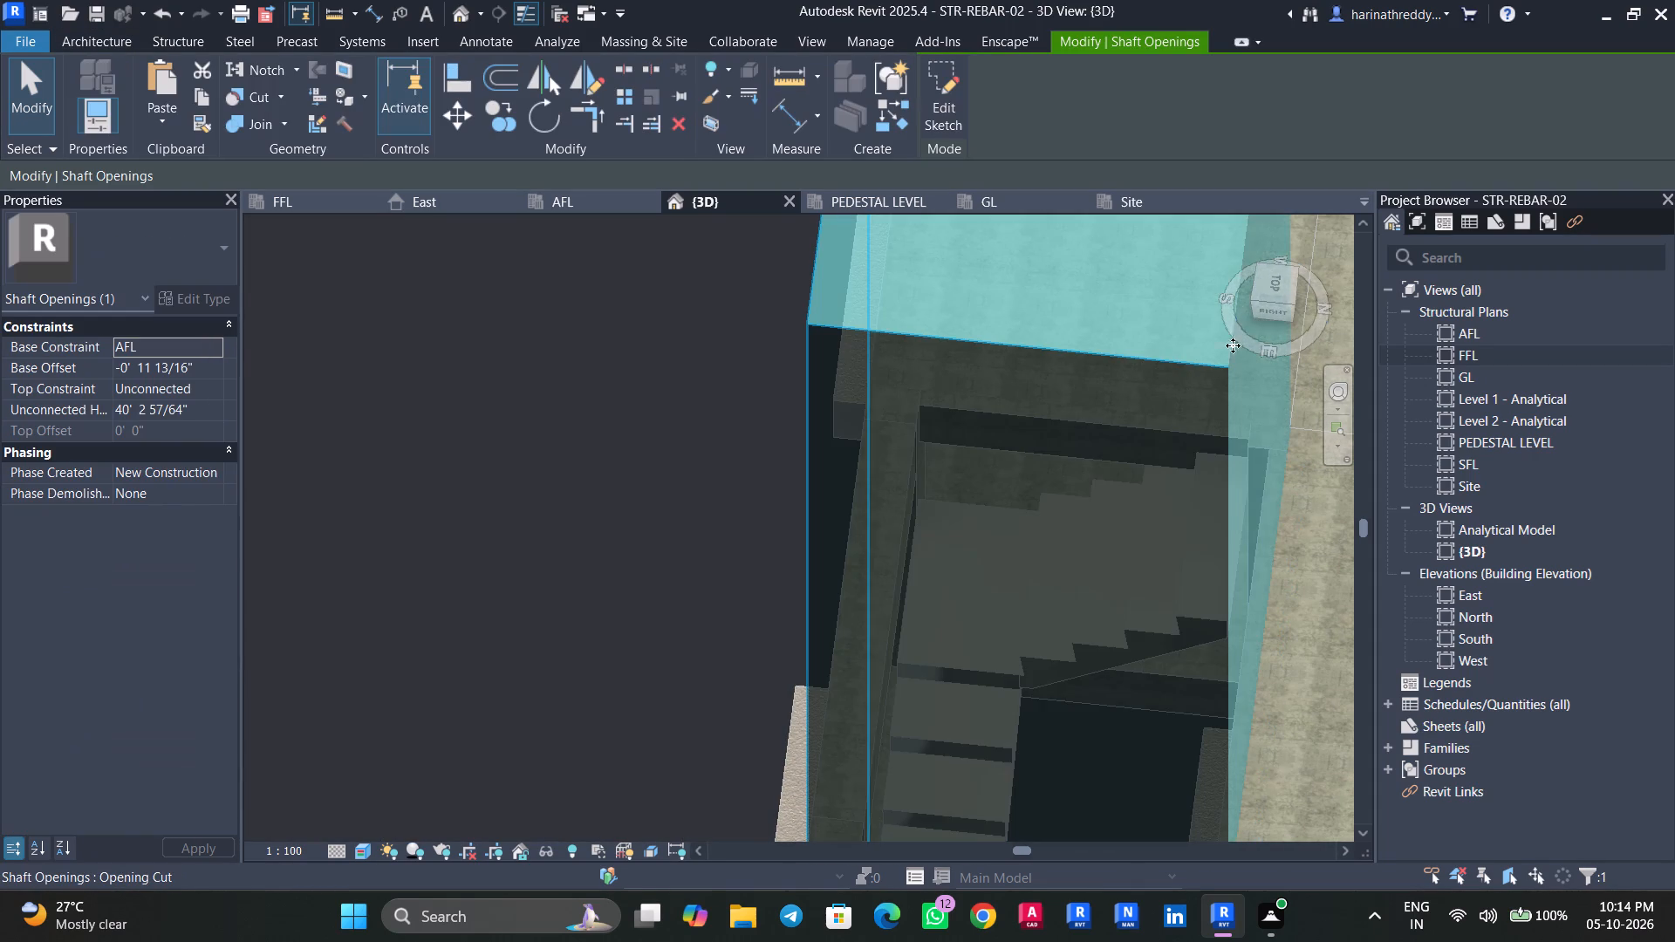
pyautogui.click(1275, 276)
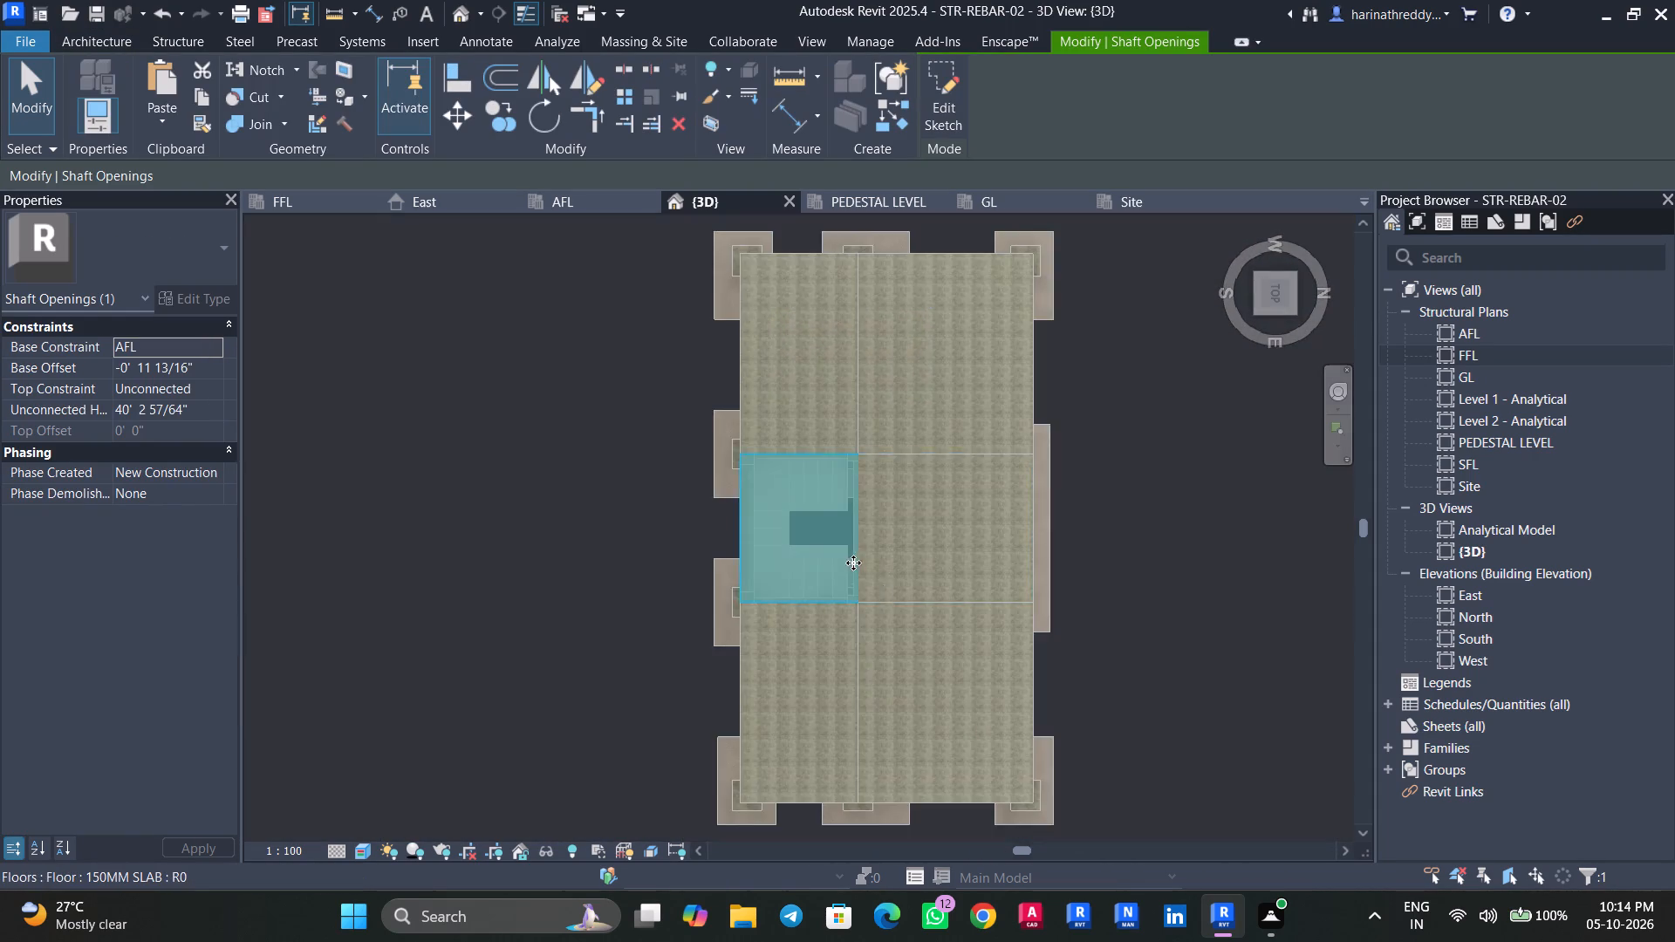
pyautogui.scroll(1, 853, 563)
pyautogui.scroll(-3, 853, 563)
pyautogui.scroll(13, 853, 563)
pyautogui.click(955, 103)
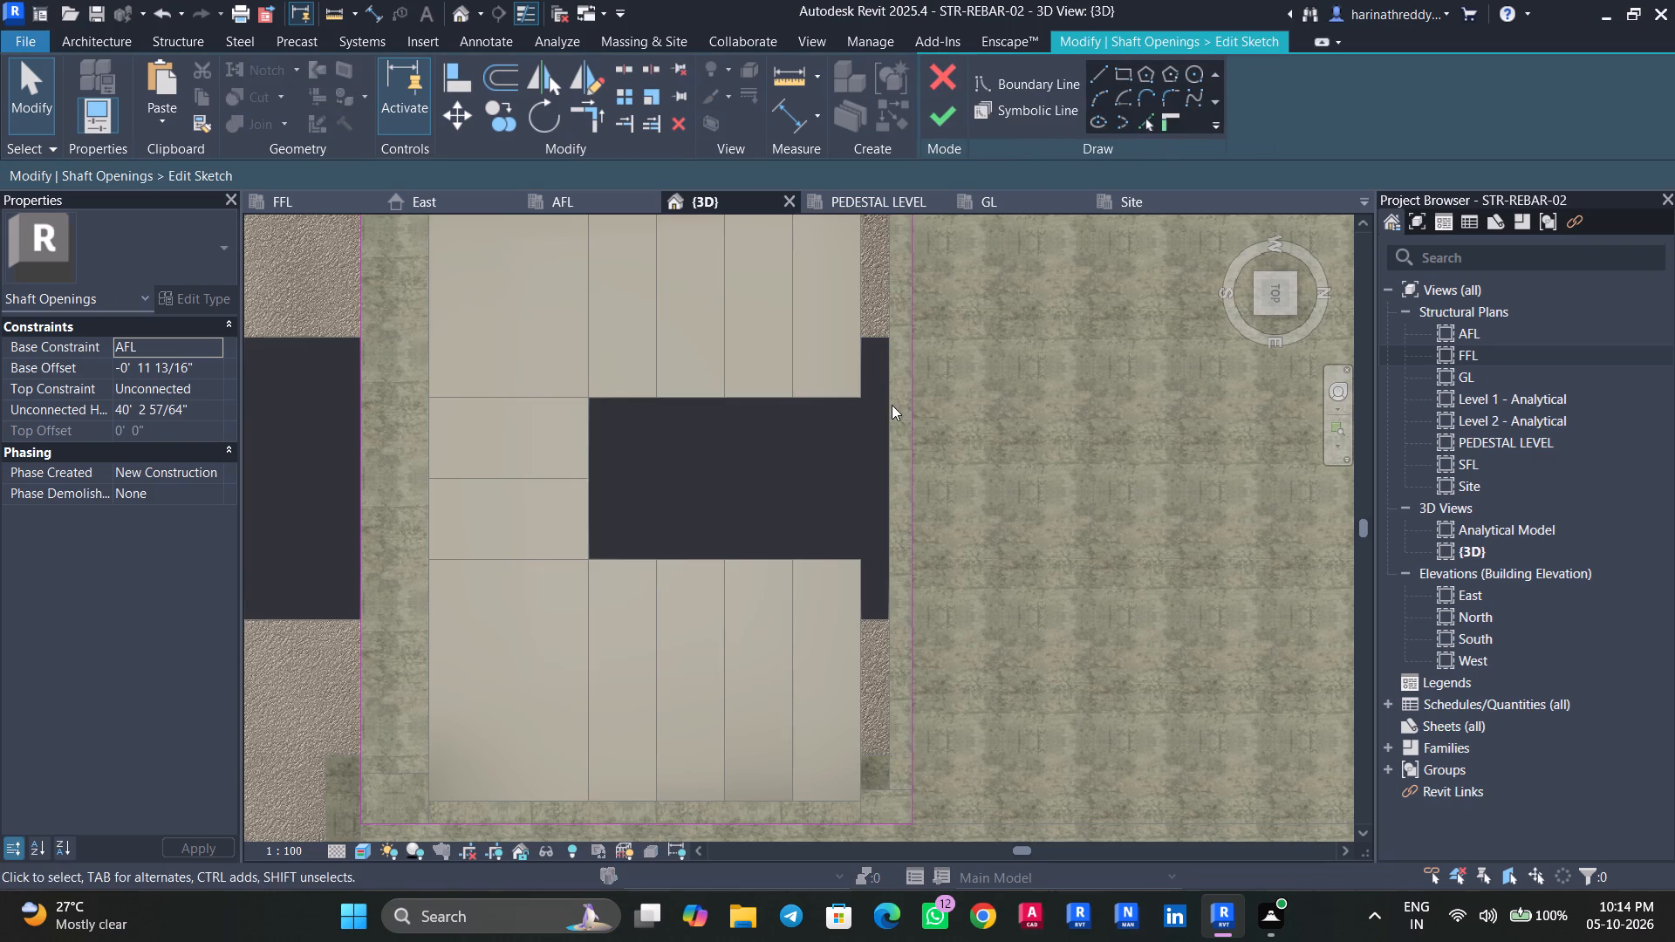
pyautogui.moveTo(908, 412); pyautogui.dragTo(857, 408)
pyautogui.click(933, 110)
pyautogui.press('Escape')
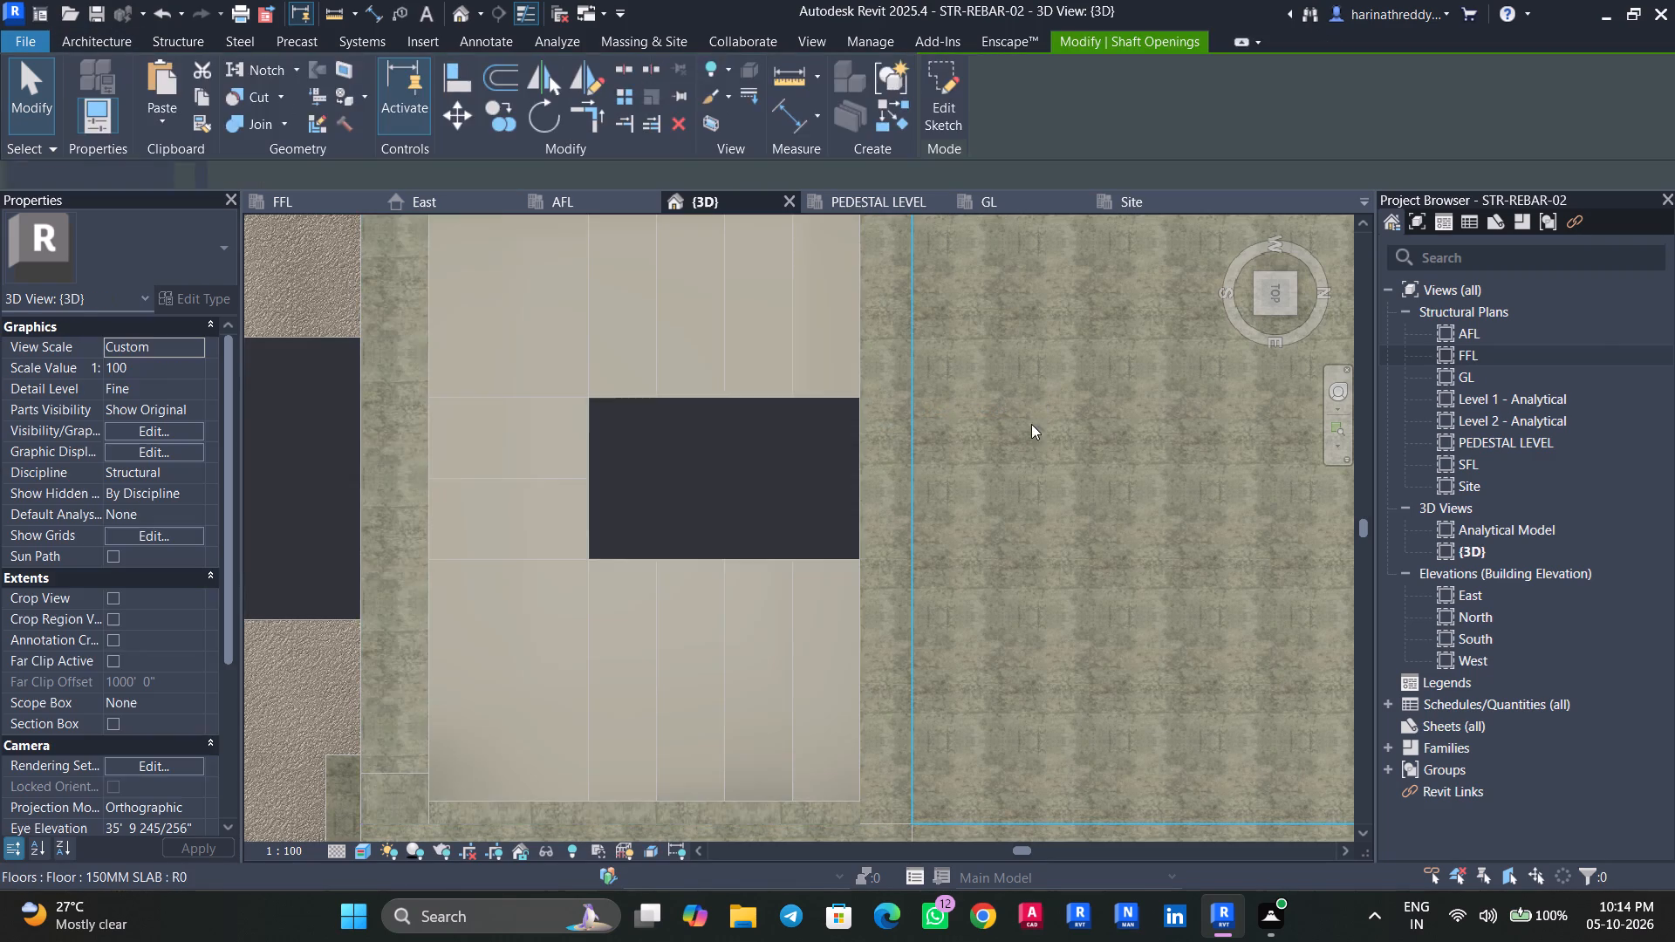
# Examine in 3D how the stair's top steps meet the edge of the resized slab opening.
pyautogui.scroll(-4, 980, 495)
pyautogui.keyDown('shift'); pyautogui.moveTo(975, 529); pyautogui.dragTo(1140, 230, button='middle'); pyautogui.keyUp('shift')
pyautogui.keyDown('shift'); pyautogui.scroll(1, 997, 460); pyautogui.keyUp('shift')
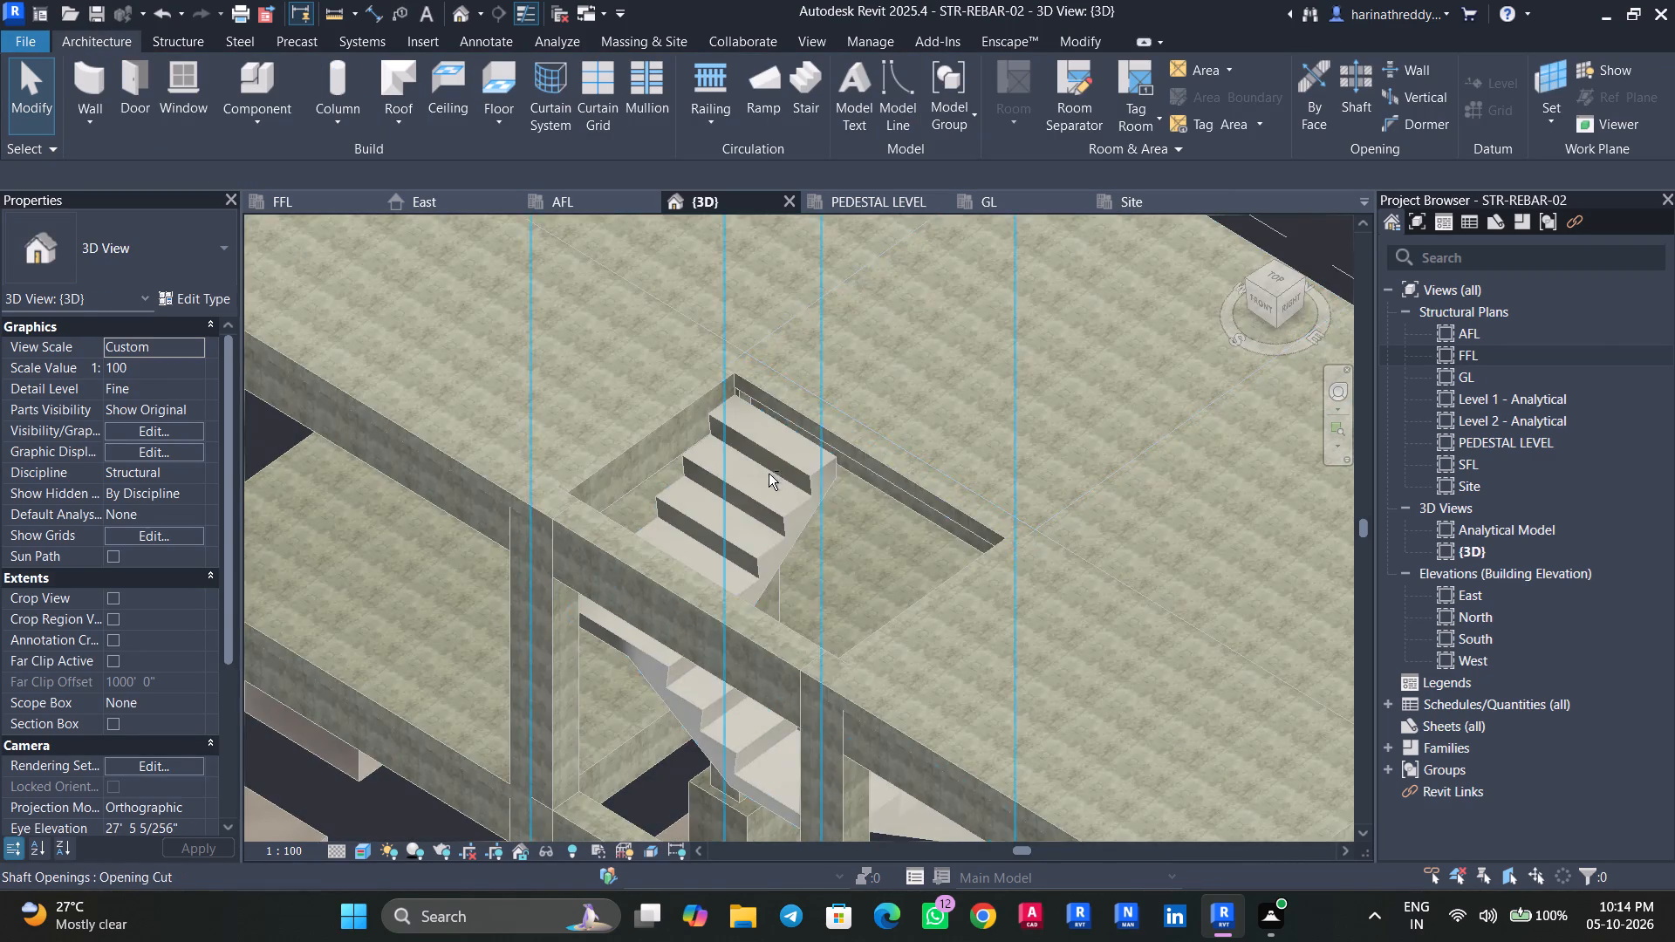
pyautogui.keyDown('shift'); pyautogui.scroll(7, 769, 474); pyautogui.keyUp('shift')
pyautogui.scroll(-1, 772, 457)
pyautogui.scroll(2, 772, 457)
pyautogui.keyDown('shift'); pyautogui.moveTo(801, 450); pyautogui.dragTo(879, 341, button='middle'); pyautogui.keyUp('shift')
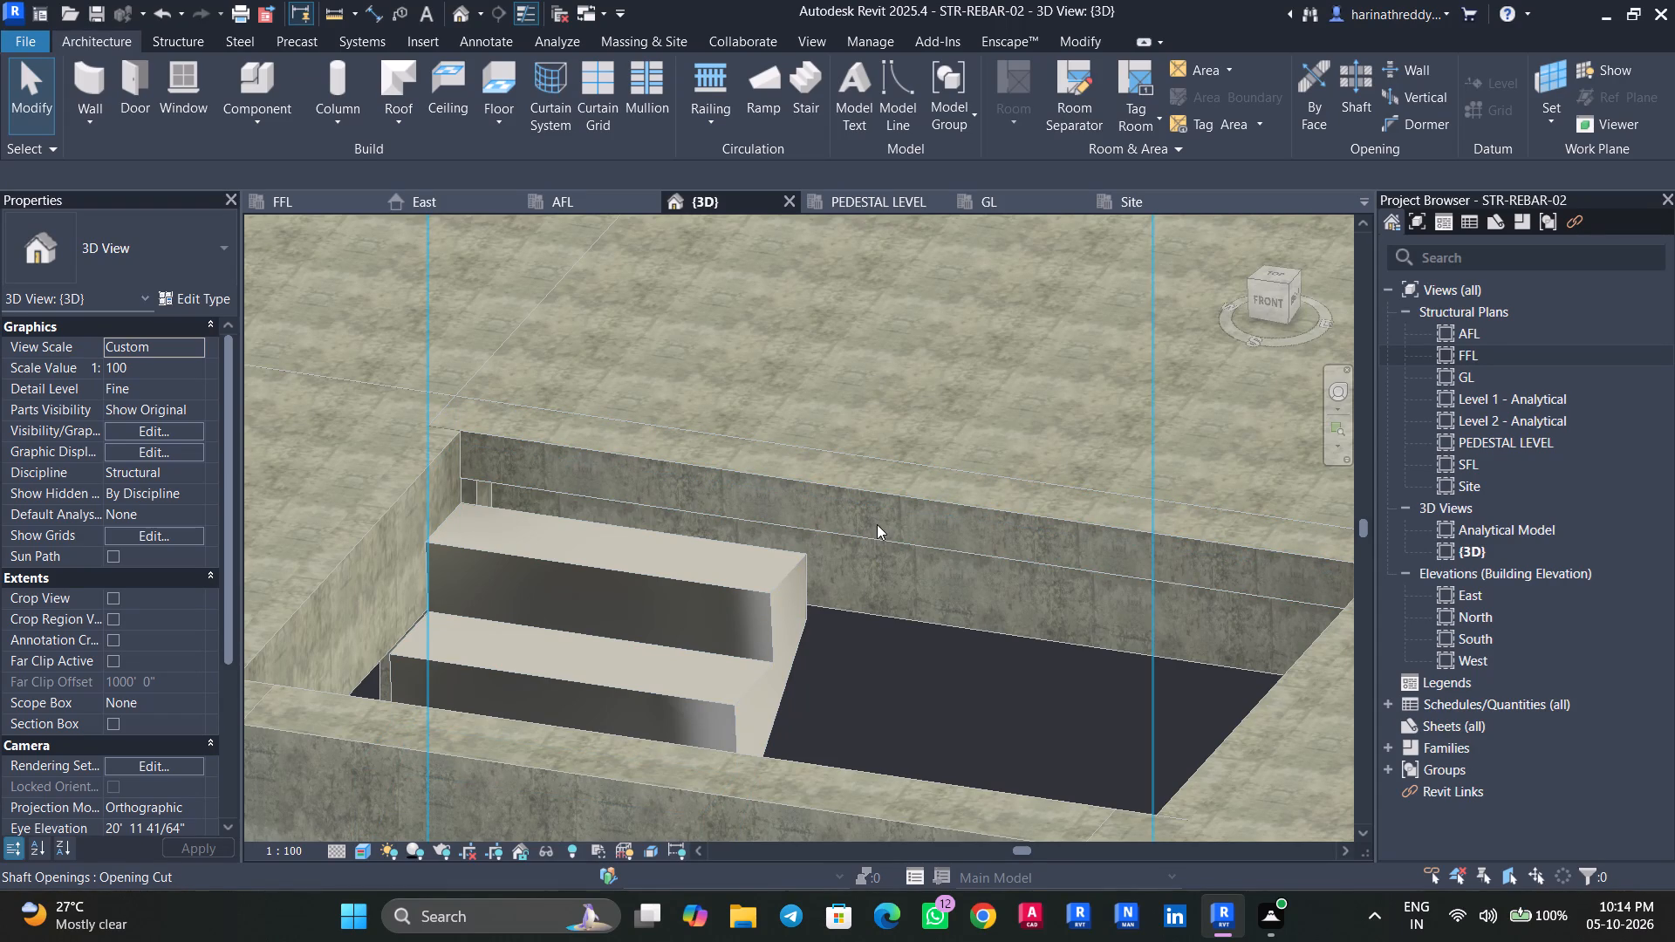
pyautogui.keyDown('shift'); pyautogui.moveTo(877, 524); pyautogui.dragTo(647, 604, button='middle'); pyautogui.keyUp('shift')
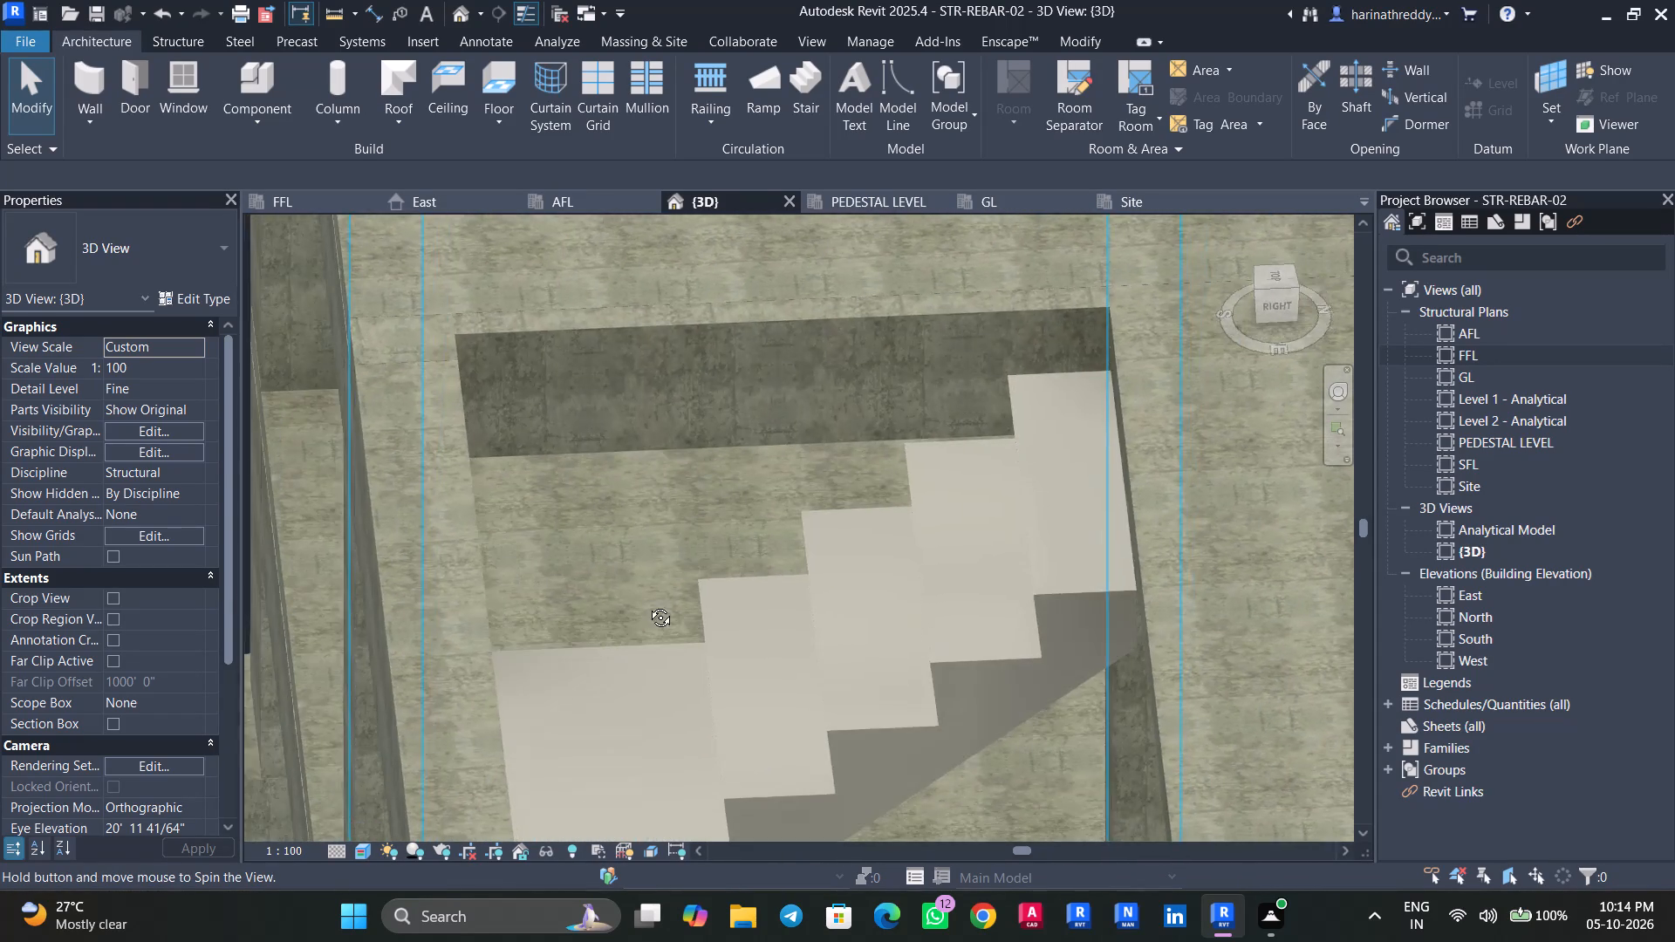
pyautogui.keyDown('shift'); pyautogui.moveTo(647, 604); pyautogui.dragTo(747, 522, button='middle'); pyautogui.keyUp('shift')
pyautogui.scroll(12, 977, 518)
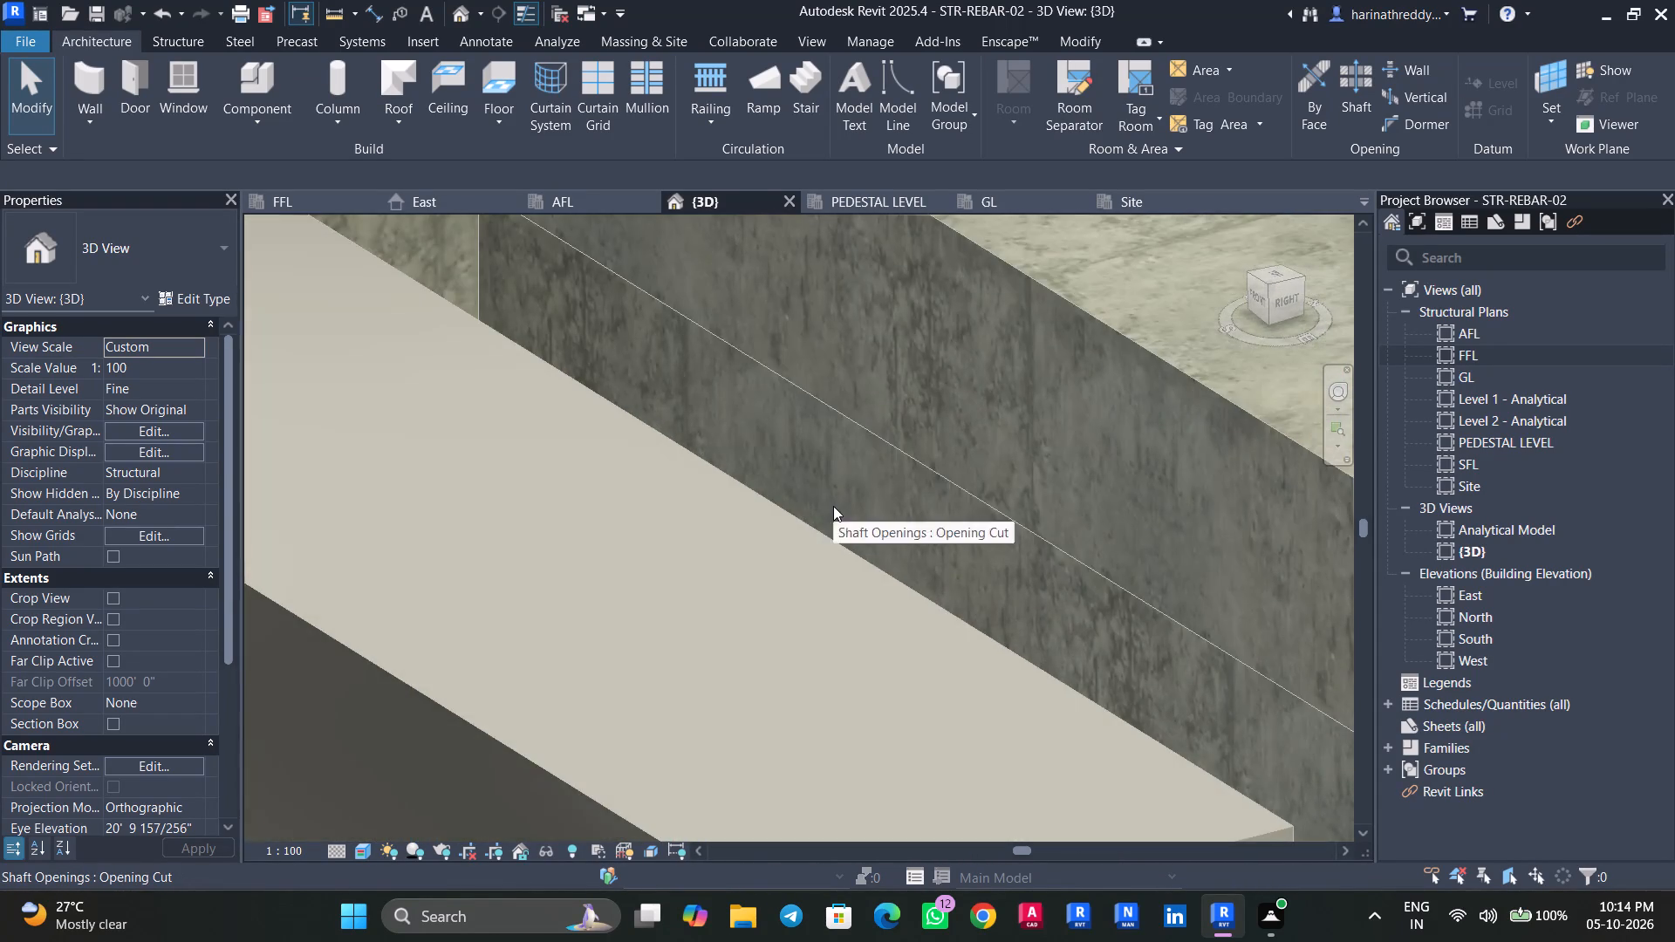
pyautogui.scroll(-9, 833, 506)
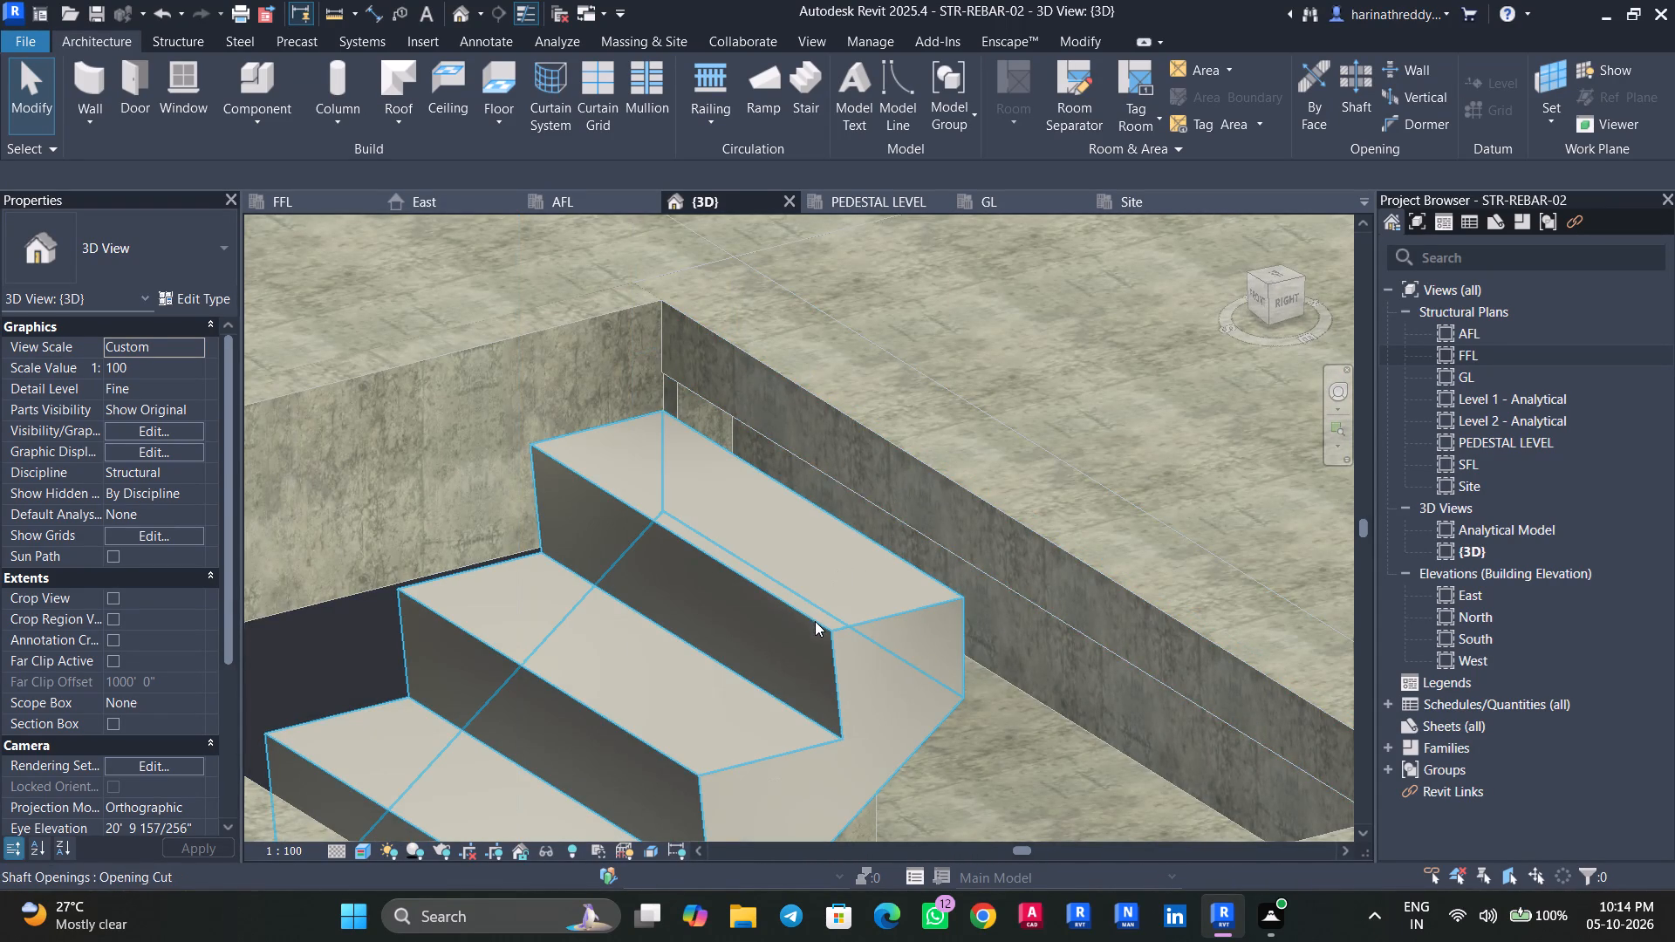
# Open the monolithic stair for editing in the GL structural plan and select its U-shaped run.
pyautogui.click(815, 621)
pyautogui.click(948, 86)
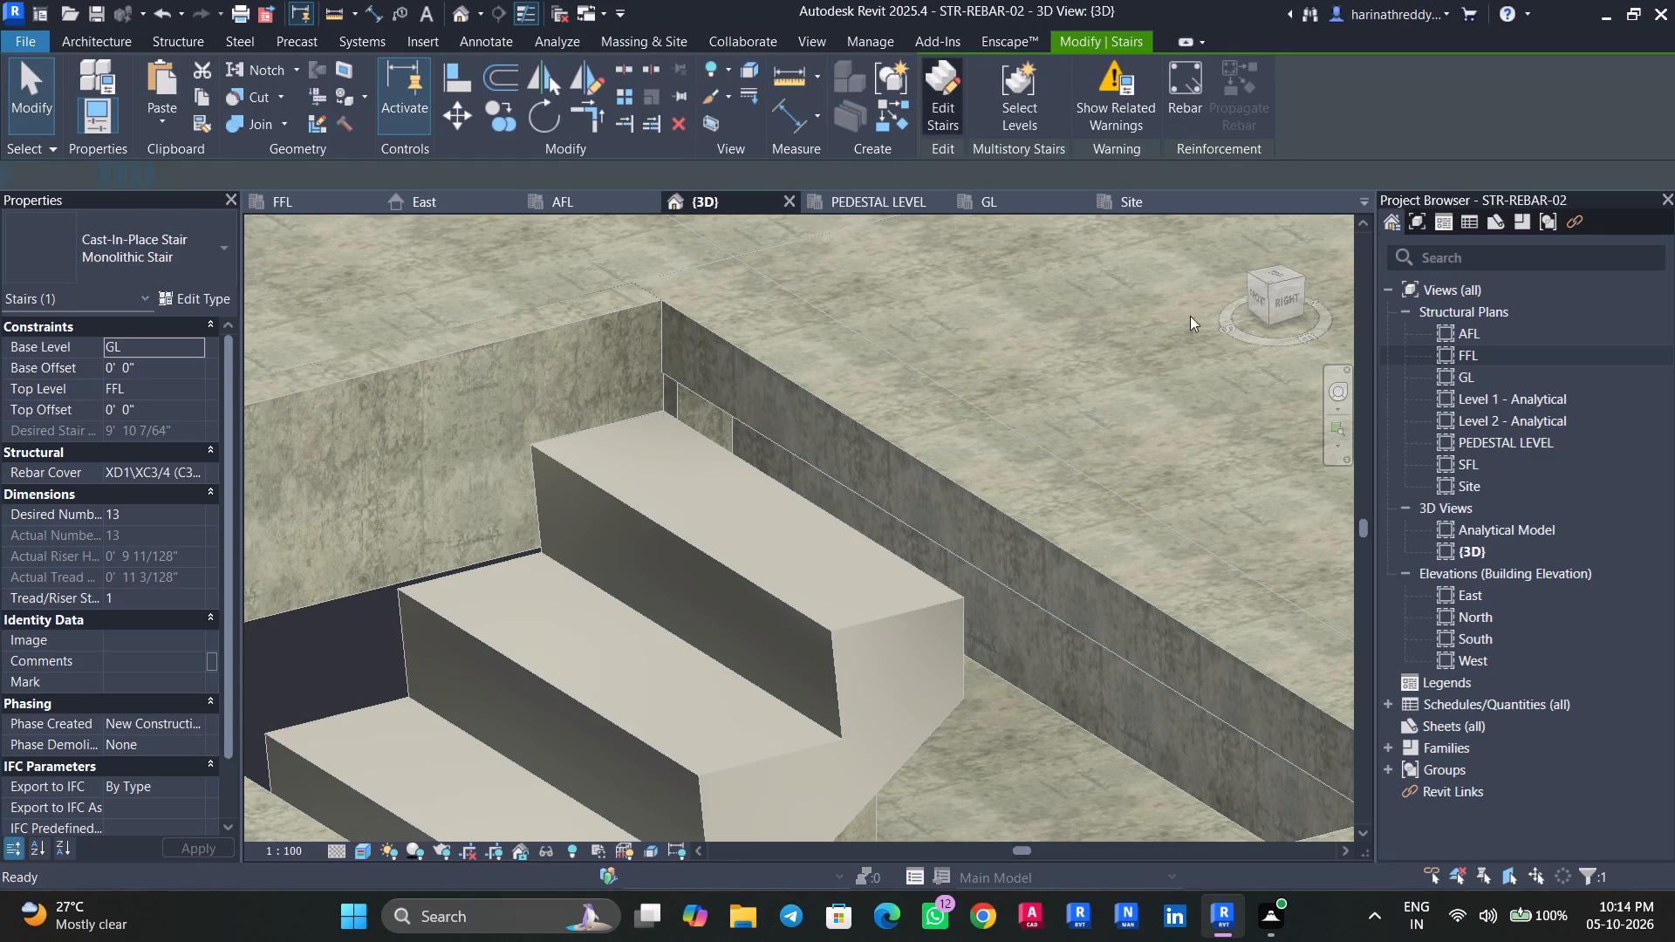
pyautogui.doubleClick(1464, 378)
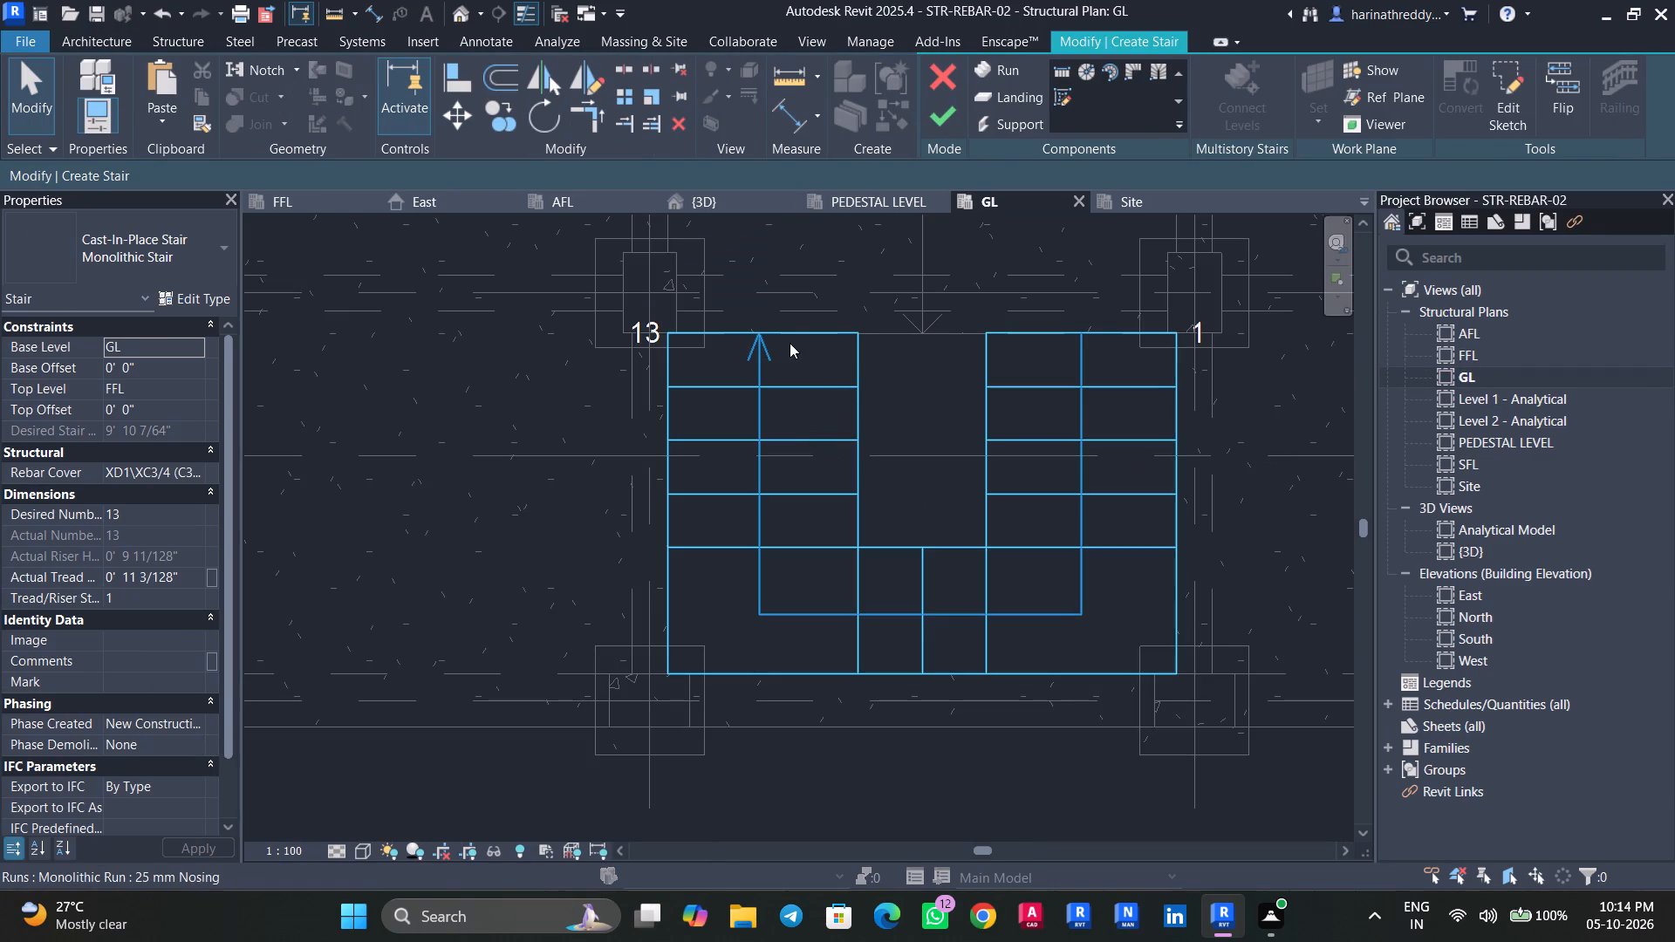
pyautogui.click(779, 333)
pyautogui.scroll(3, 779, 333)
pyautogui.press('Escape')
pyautogui.click(815, 365)
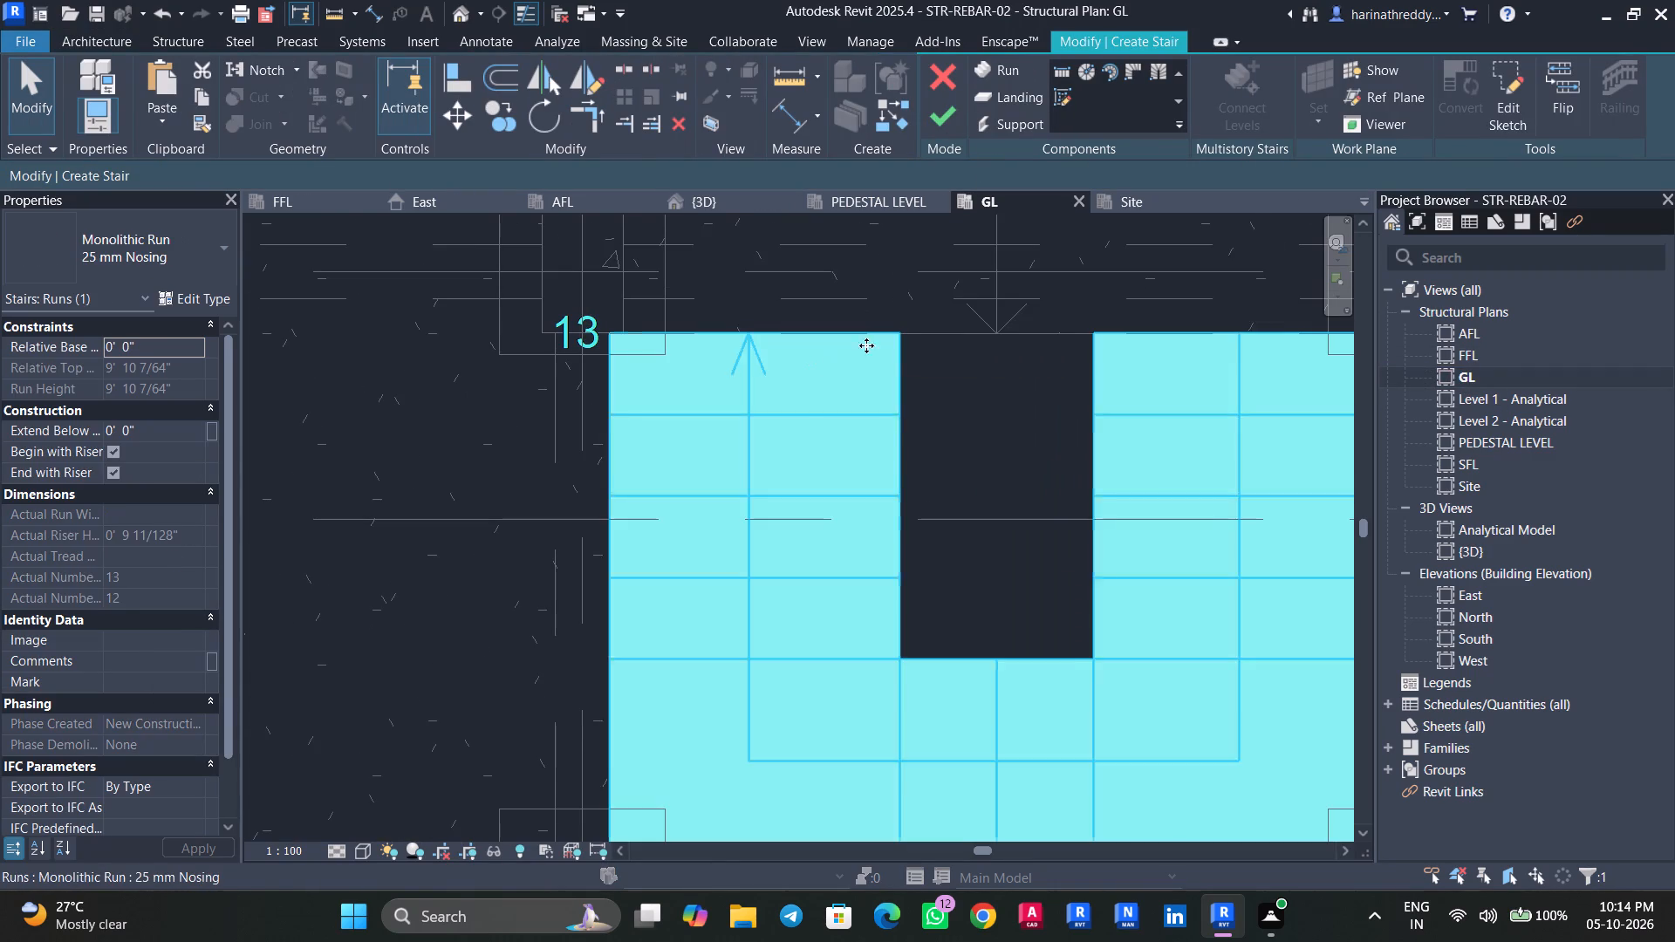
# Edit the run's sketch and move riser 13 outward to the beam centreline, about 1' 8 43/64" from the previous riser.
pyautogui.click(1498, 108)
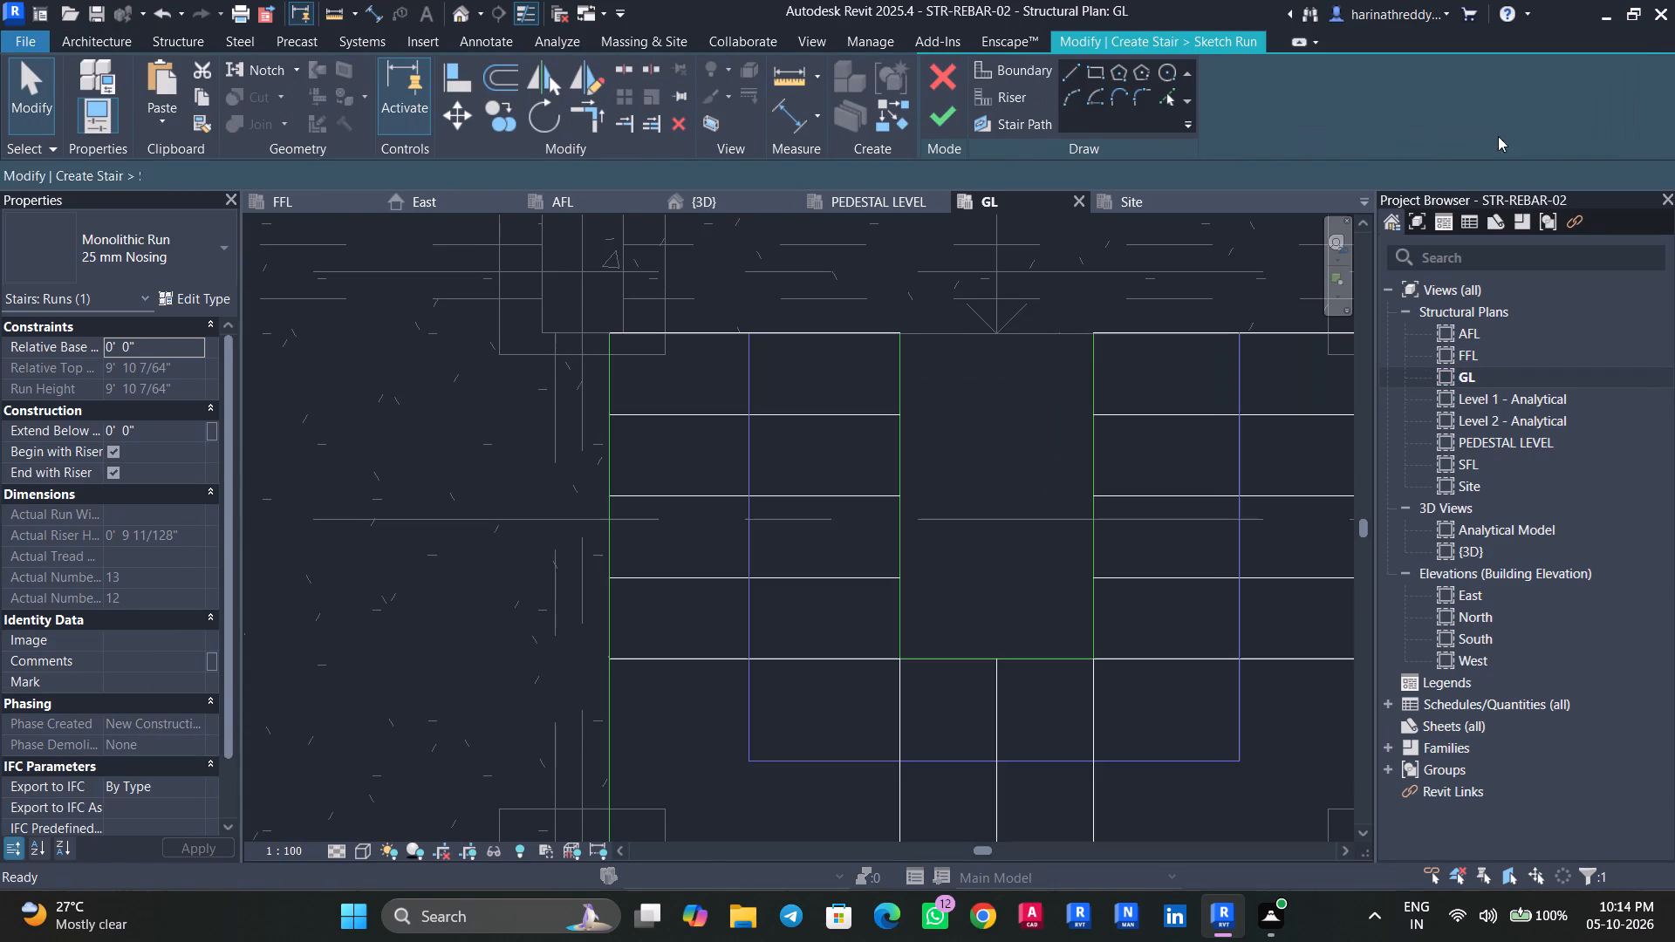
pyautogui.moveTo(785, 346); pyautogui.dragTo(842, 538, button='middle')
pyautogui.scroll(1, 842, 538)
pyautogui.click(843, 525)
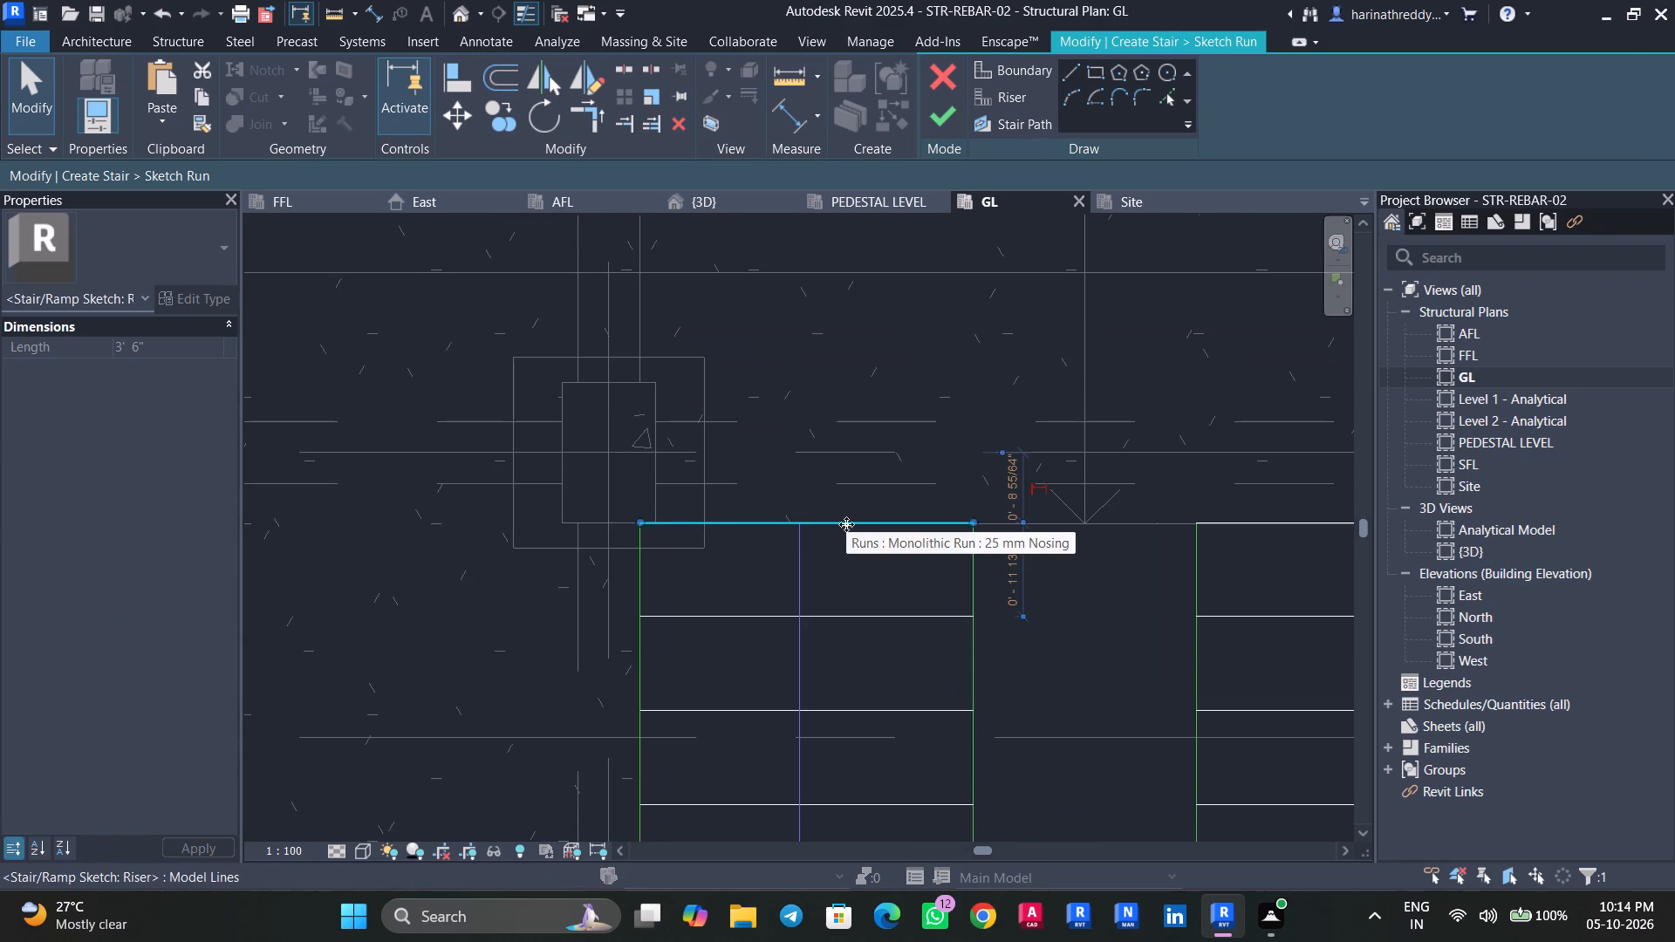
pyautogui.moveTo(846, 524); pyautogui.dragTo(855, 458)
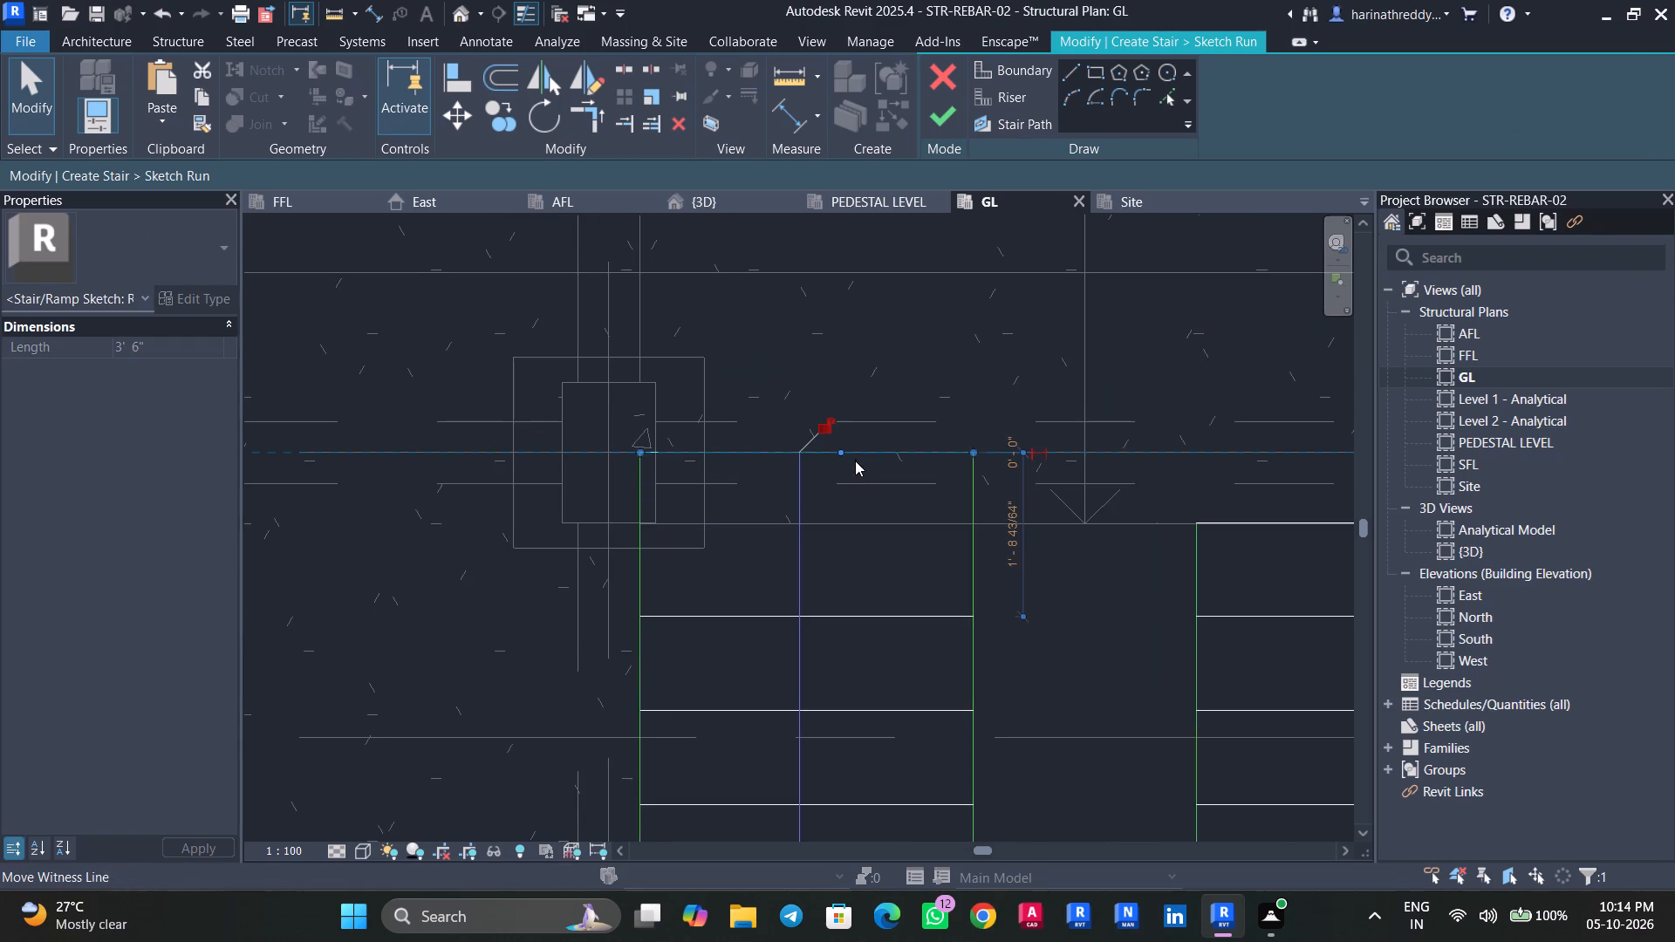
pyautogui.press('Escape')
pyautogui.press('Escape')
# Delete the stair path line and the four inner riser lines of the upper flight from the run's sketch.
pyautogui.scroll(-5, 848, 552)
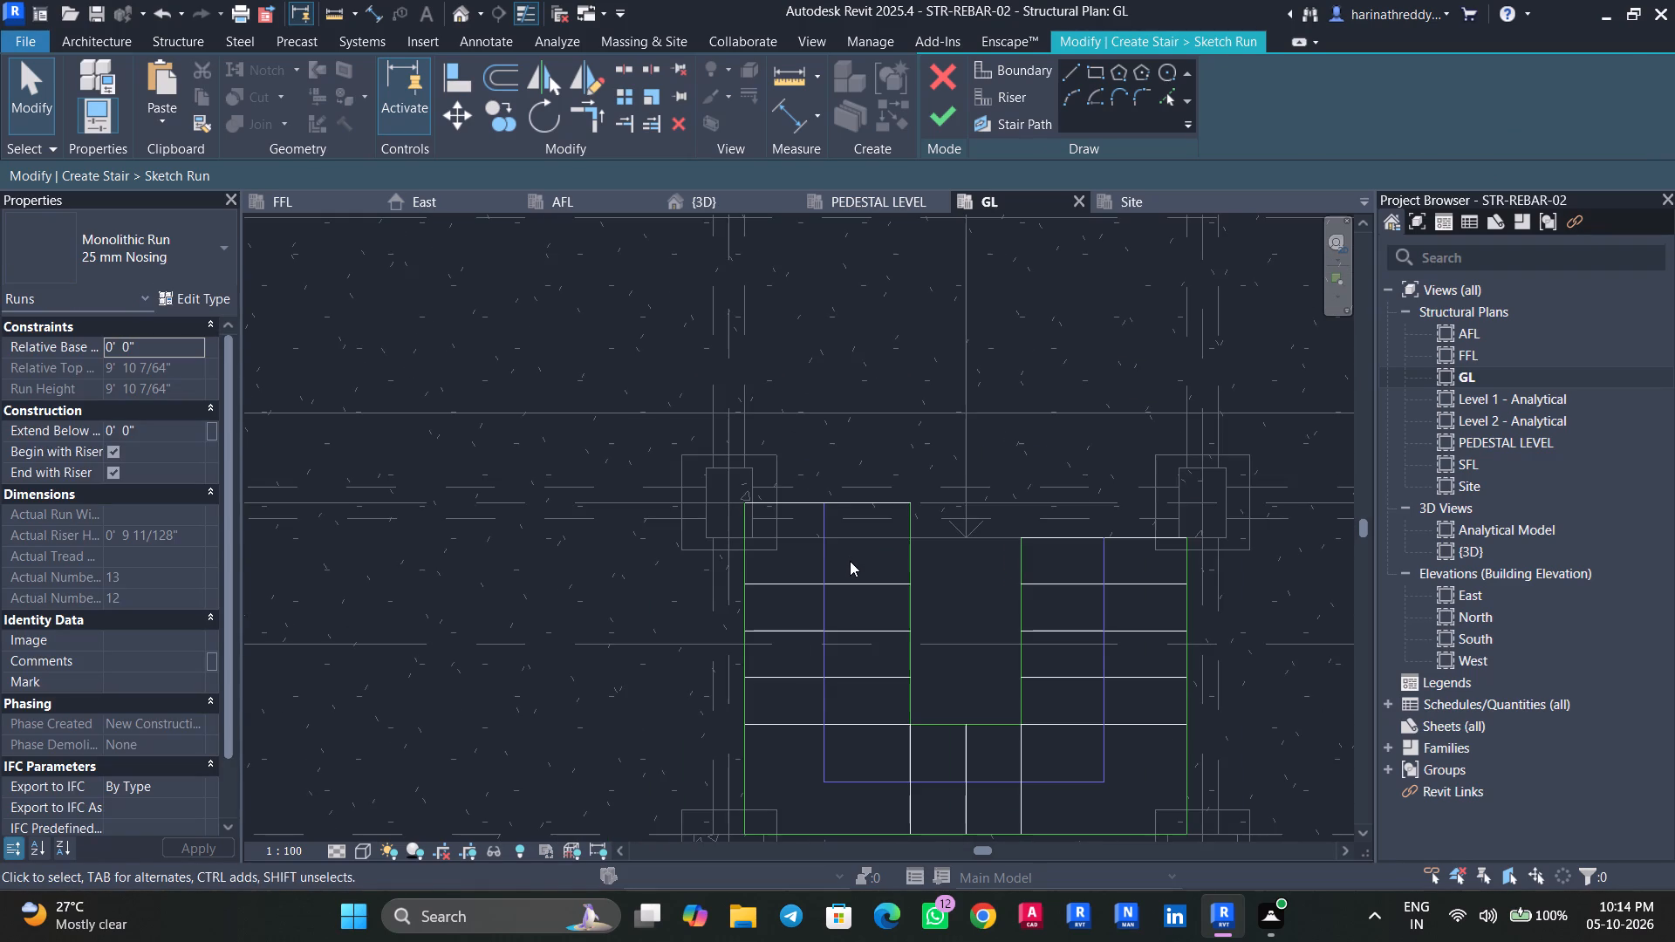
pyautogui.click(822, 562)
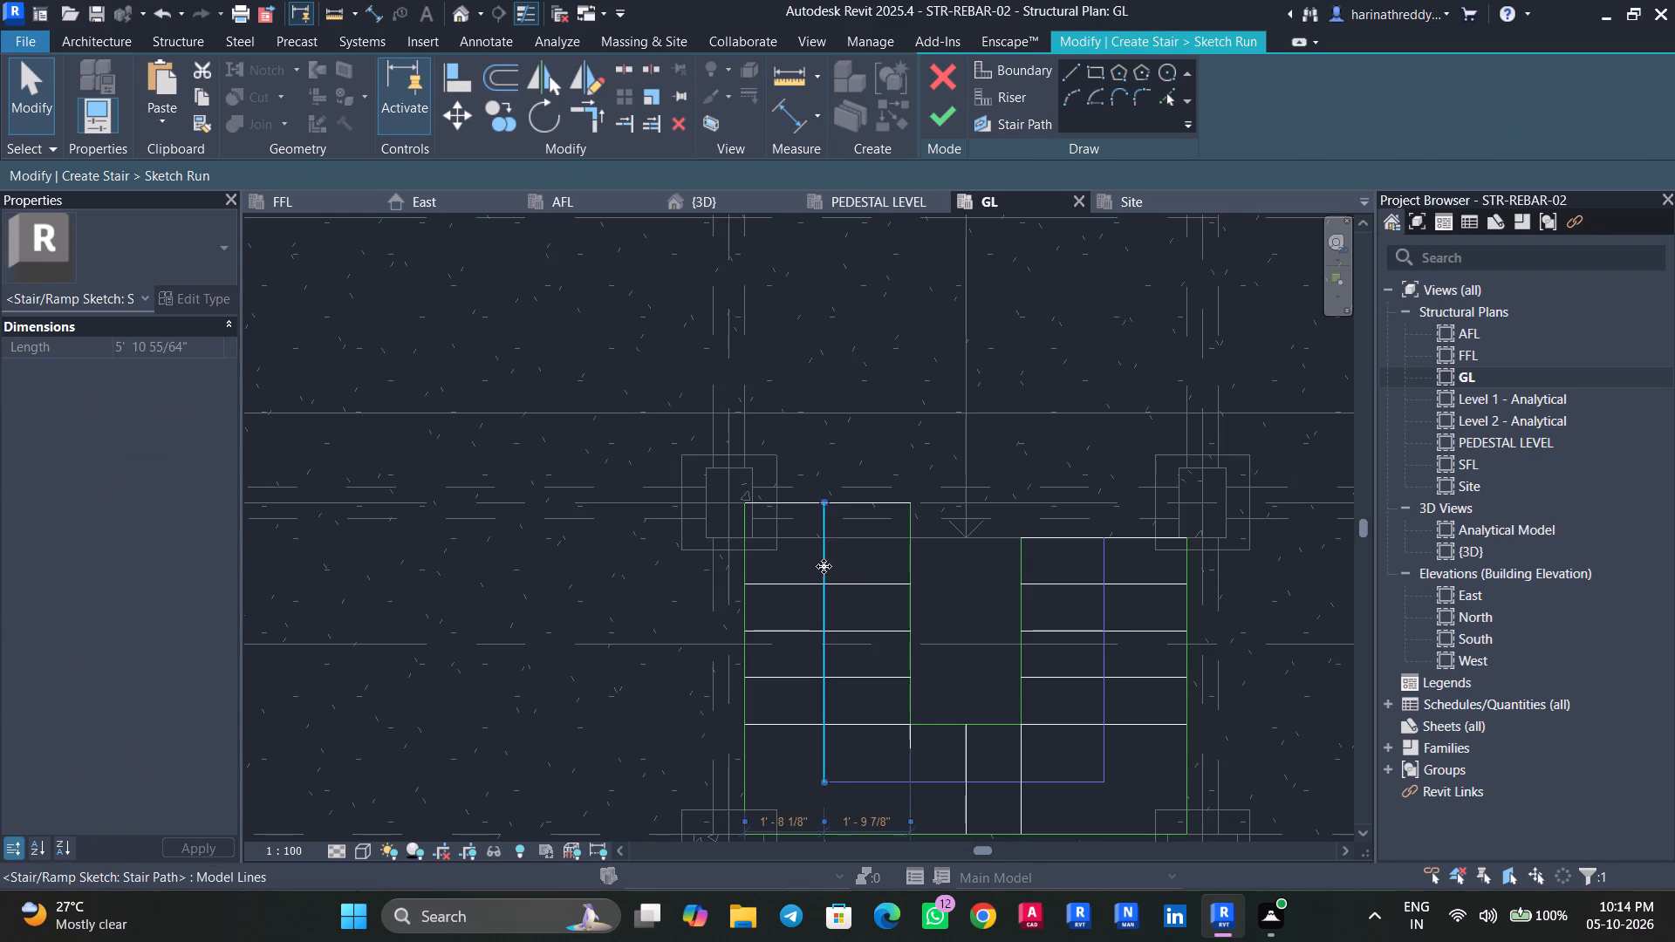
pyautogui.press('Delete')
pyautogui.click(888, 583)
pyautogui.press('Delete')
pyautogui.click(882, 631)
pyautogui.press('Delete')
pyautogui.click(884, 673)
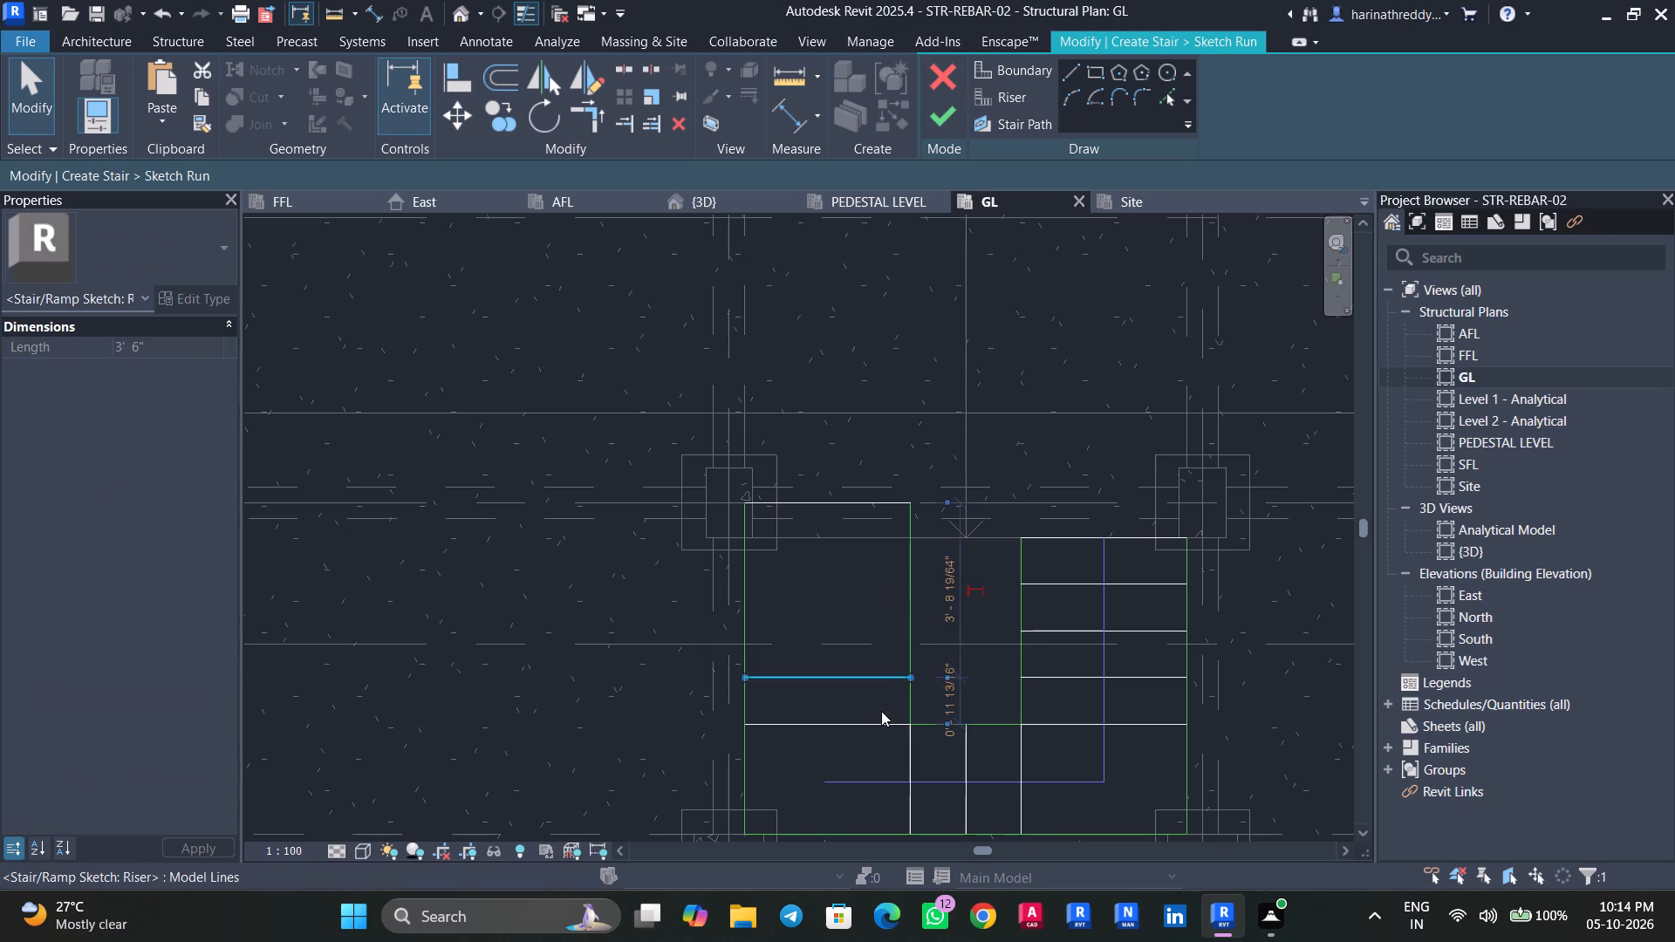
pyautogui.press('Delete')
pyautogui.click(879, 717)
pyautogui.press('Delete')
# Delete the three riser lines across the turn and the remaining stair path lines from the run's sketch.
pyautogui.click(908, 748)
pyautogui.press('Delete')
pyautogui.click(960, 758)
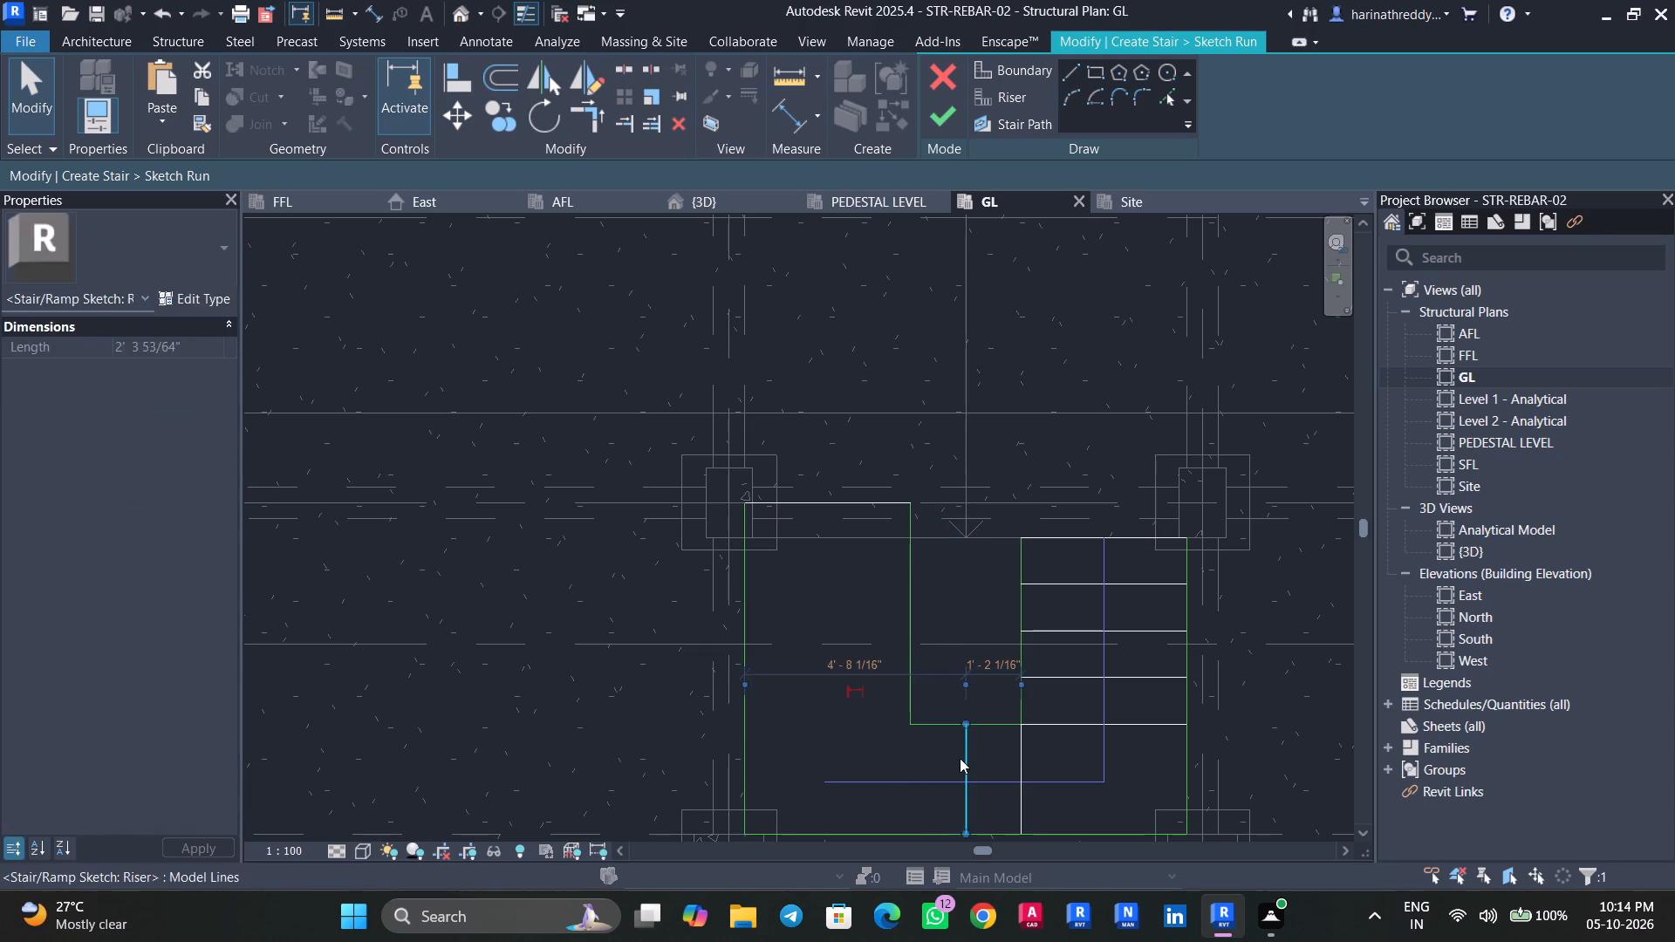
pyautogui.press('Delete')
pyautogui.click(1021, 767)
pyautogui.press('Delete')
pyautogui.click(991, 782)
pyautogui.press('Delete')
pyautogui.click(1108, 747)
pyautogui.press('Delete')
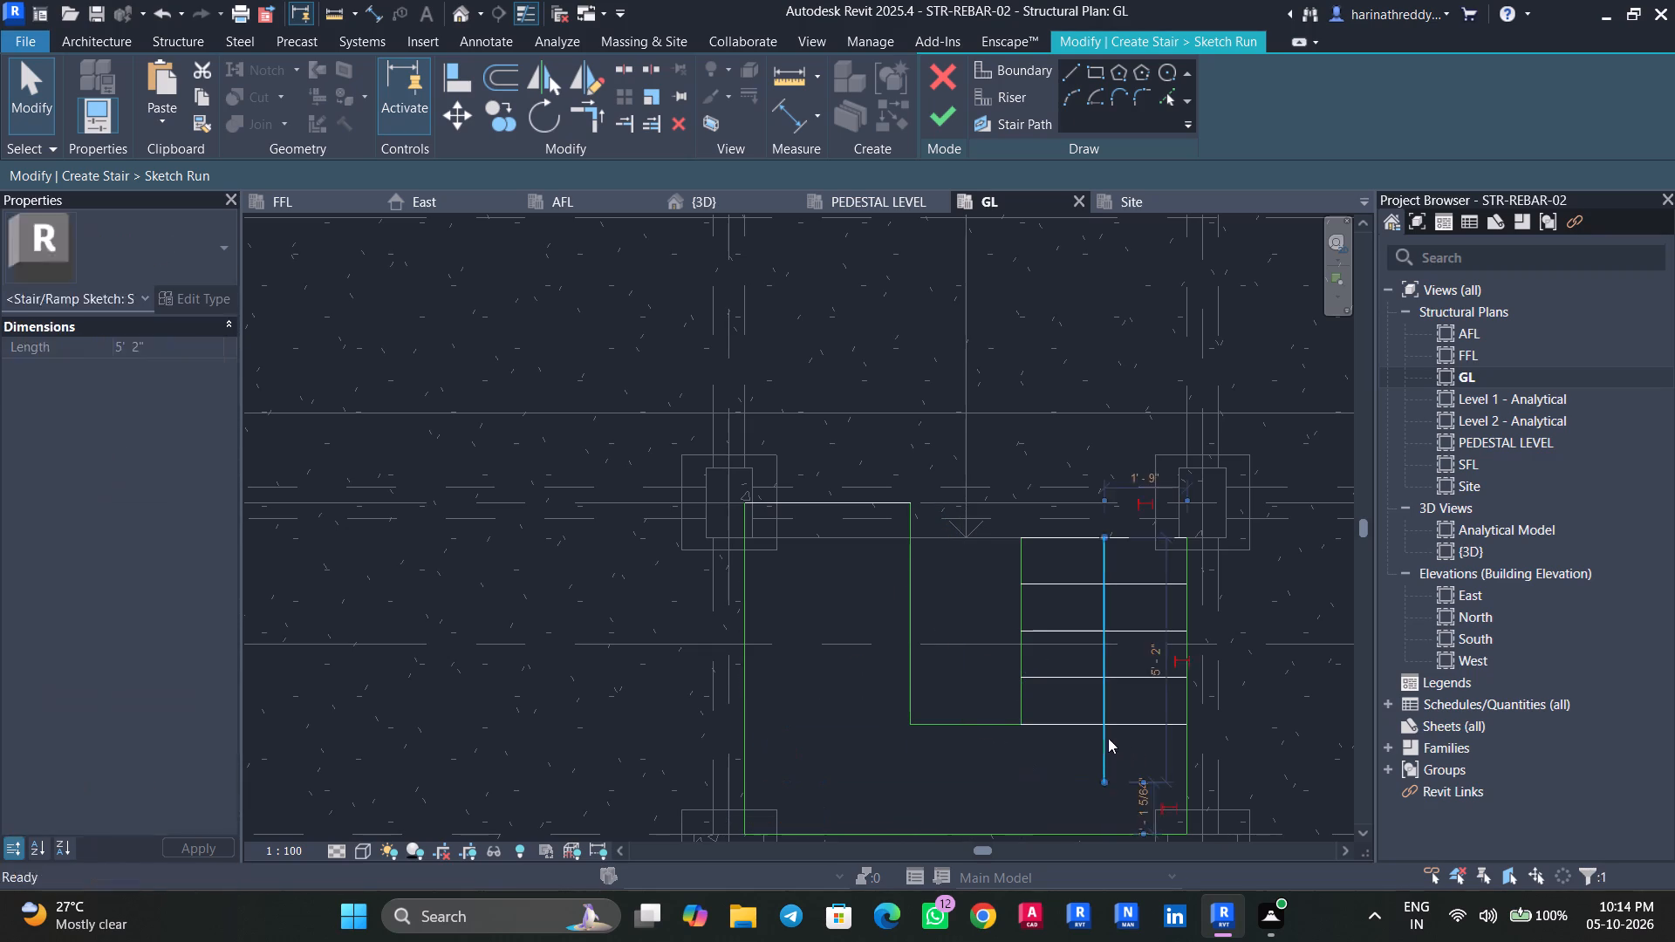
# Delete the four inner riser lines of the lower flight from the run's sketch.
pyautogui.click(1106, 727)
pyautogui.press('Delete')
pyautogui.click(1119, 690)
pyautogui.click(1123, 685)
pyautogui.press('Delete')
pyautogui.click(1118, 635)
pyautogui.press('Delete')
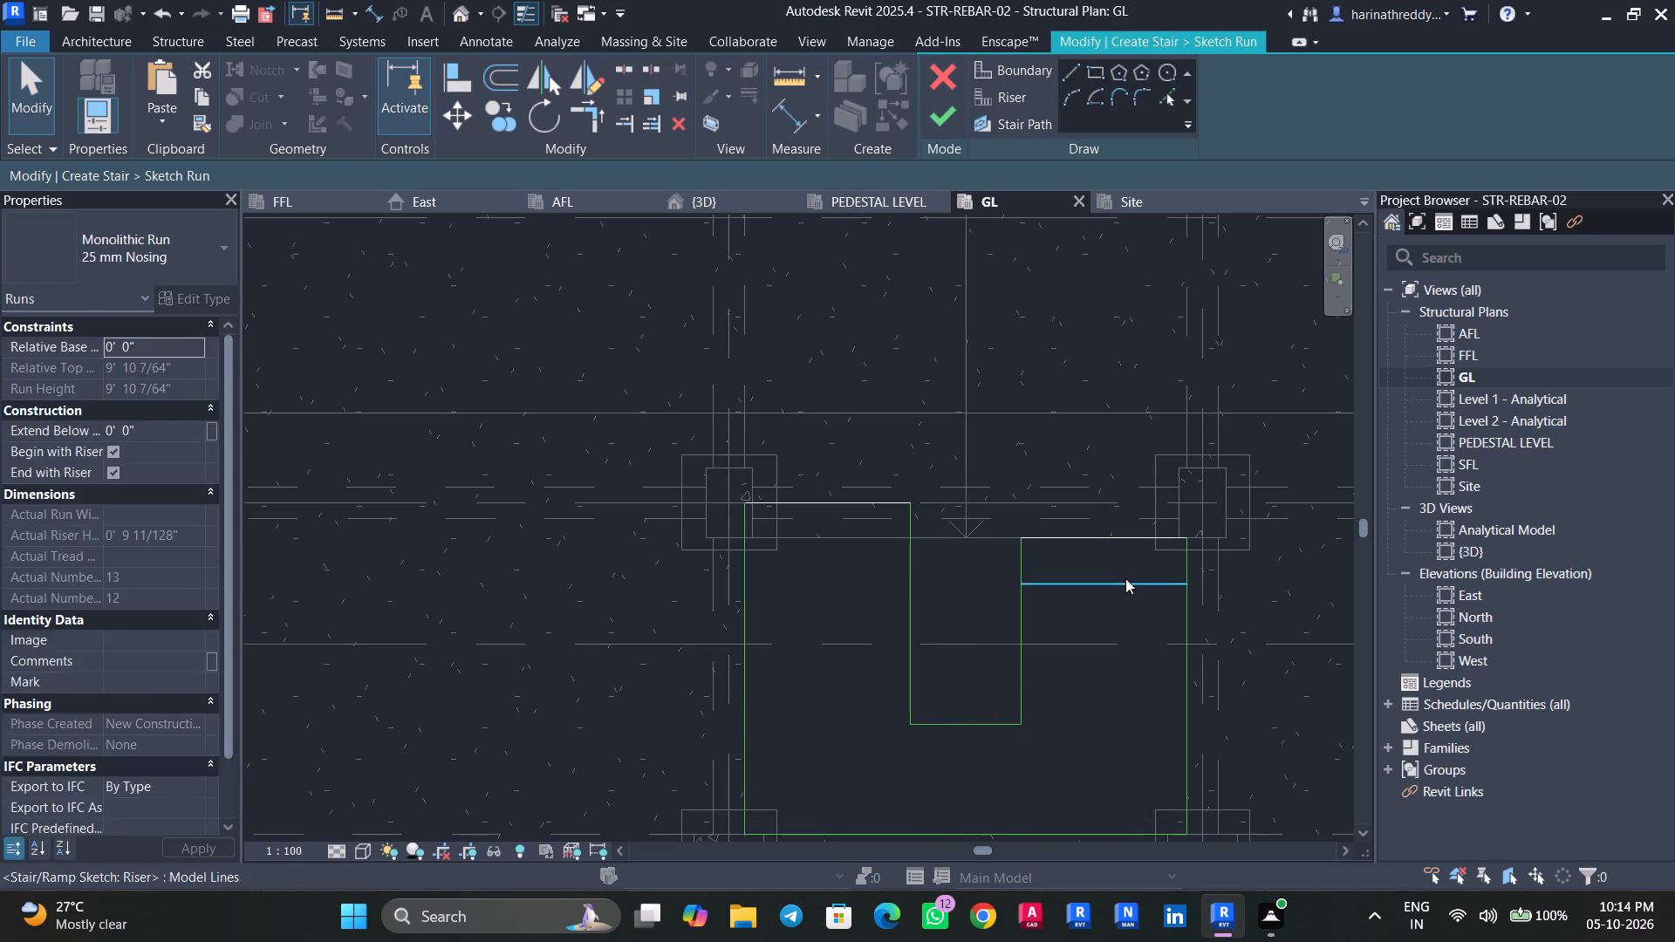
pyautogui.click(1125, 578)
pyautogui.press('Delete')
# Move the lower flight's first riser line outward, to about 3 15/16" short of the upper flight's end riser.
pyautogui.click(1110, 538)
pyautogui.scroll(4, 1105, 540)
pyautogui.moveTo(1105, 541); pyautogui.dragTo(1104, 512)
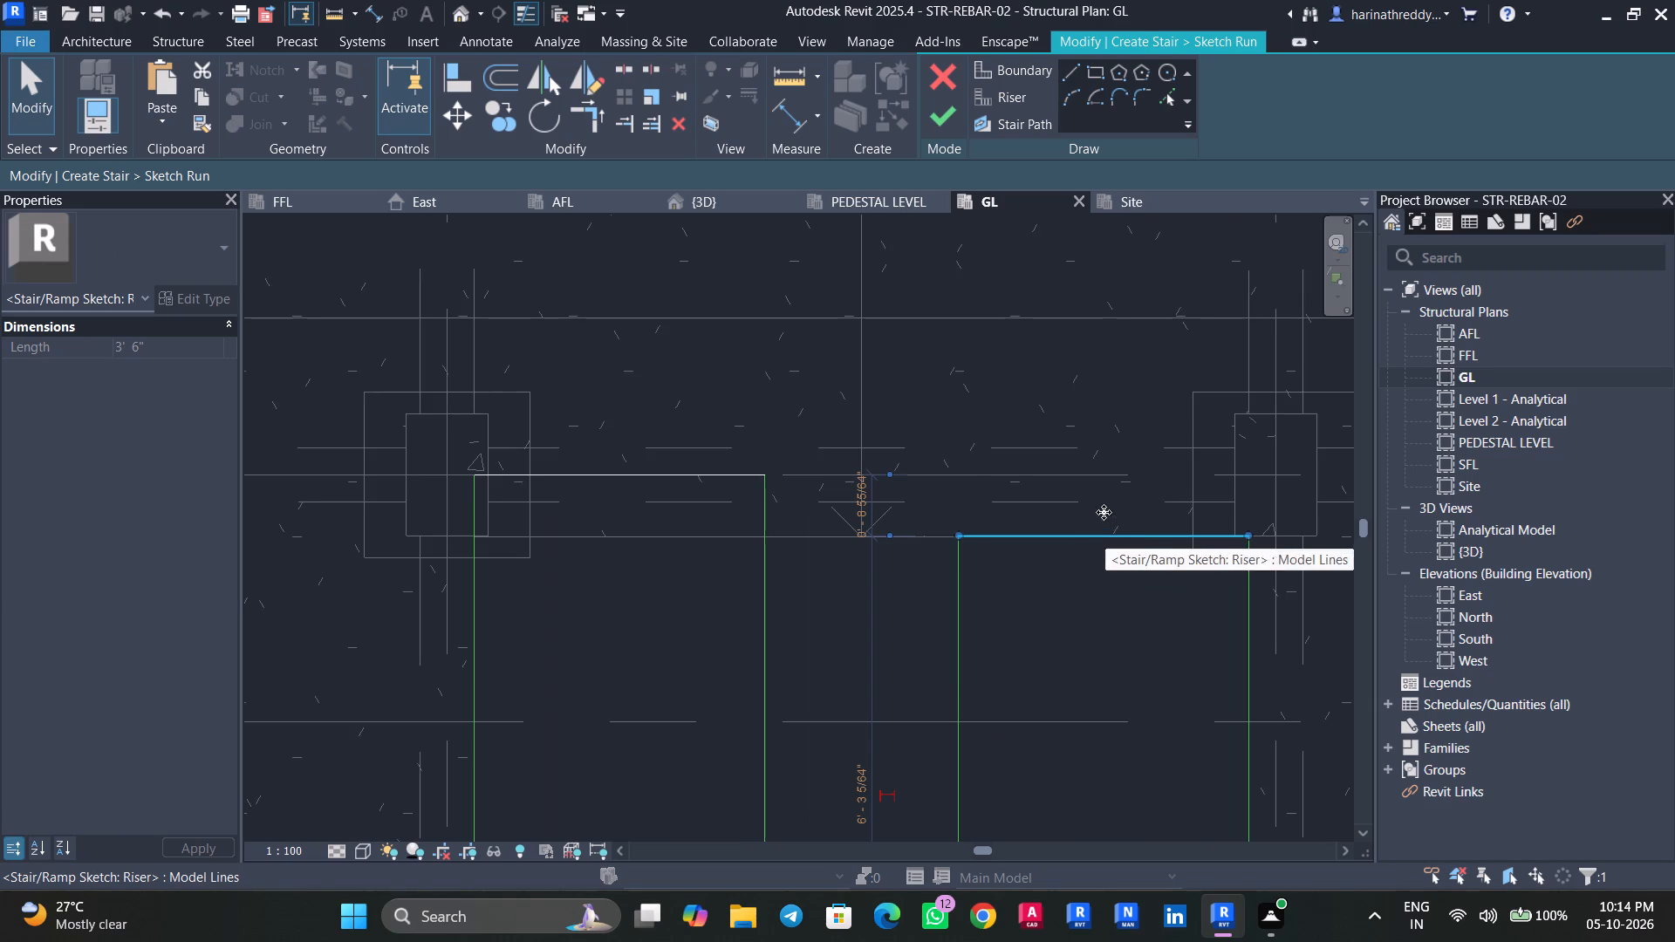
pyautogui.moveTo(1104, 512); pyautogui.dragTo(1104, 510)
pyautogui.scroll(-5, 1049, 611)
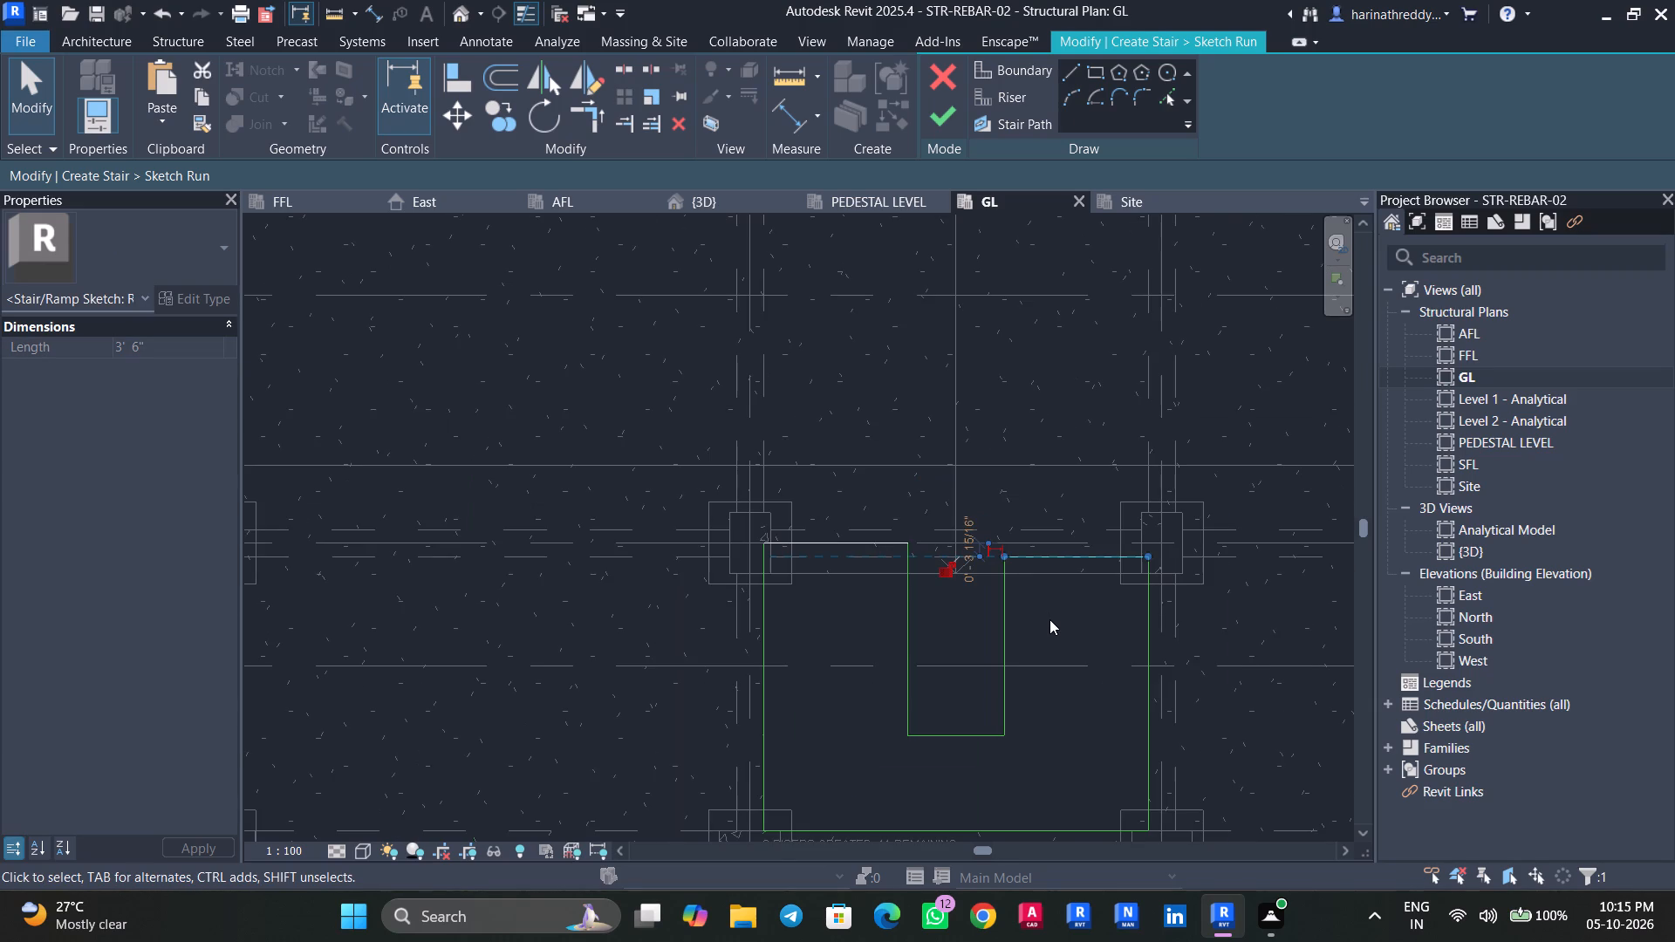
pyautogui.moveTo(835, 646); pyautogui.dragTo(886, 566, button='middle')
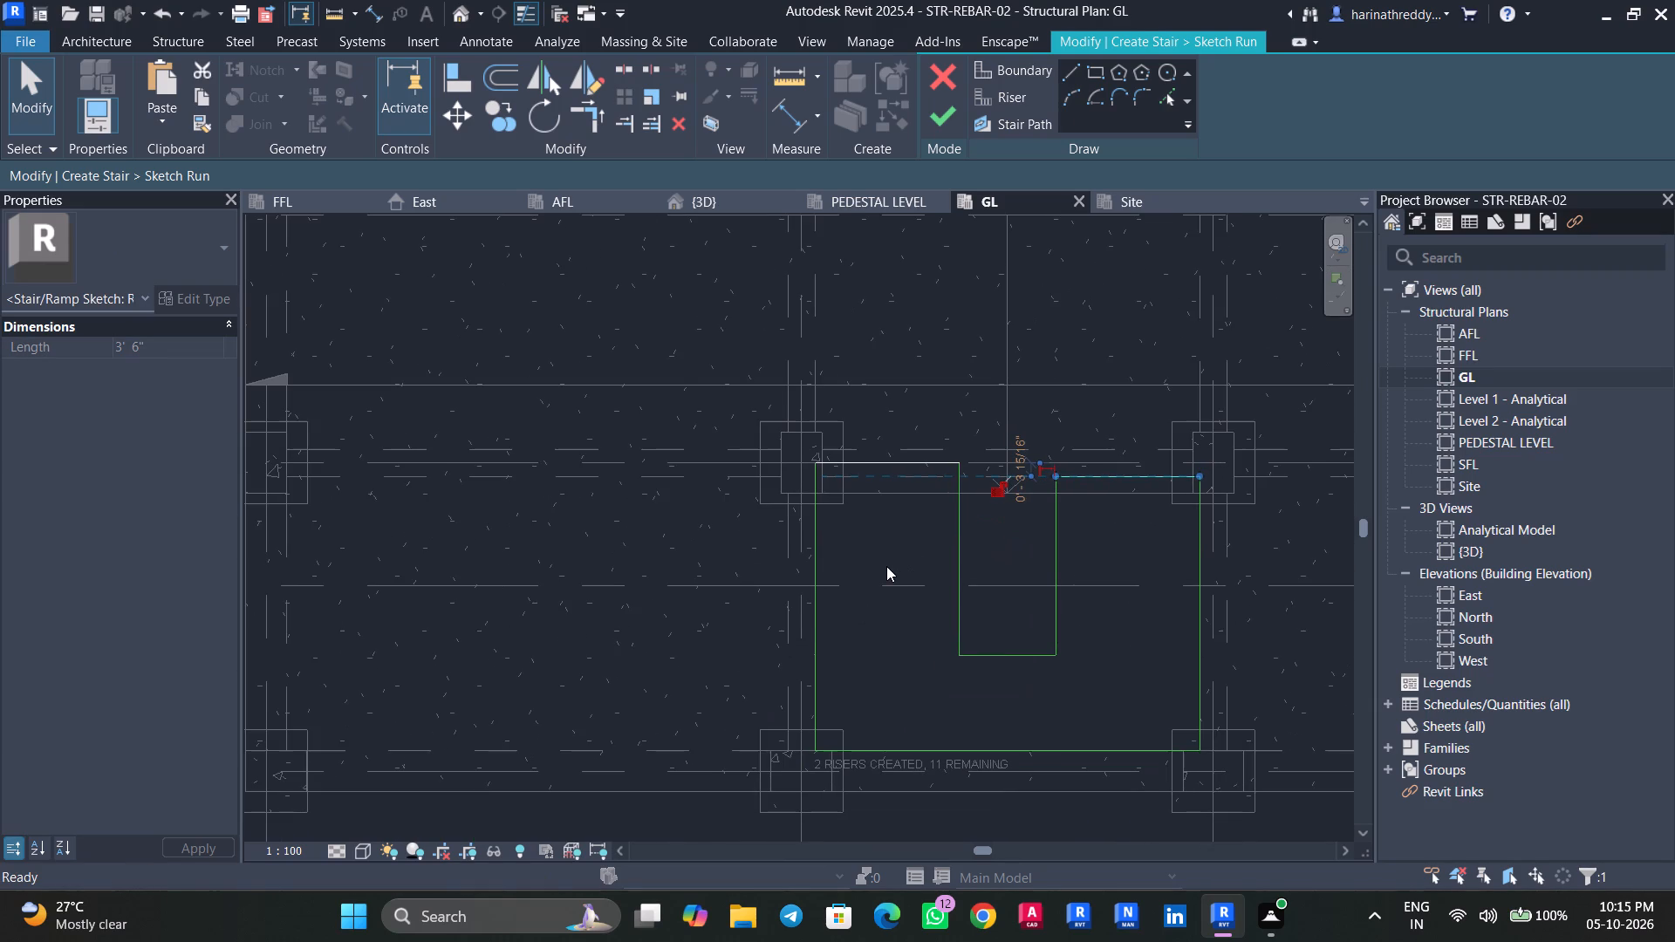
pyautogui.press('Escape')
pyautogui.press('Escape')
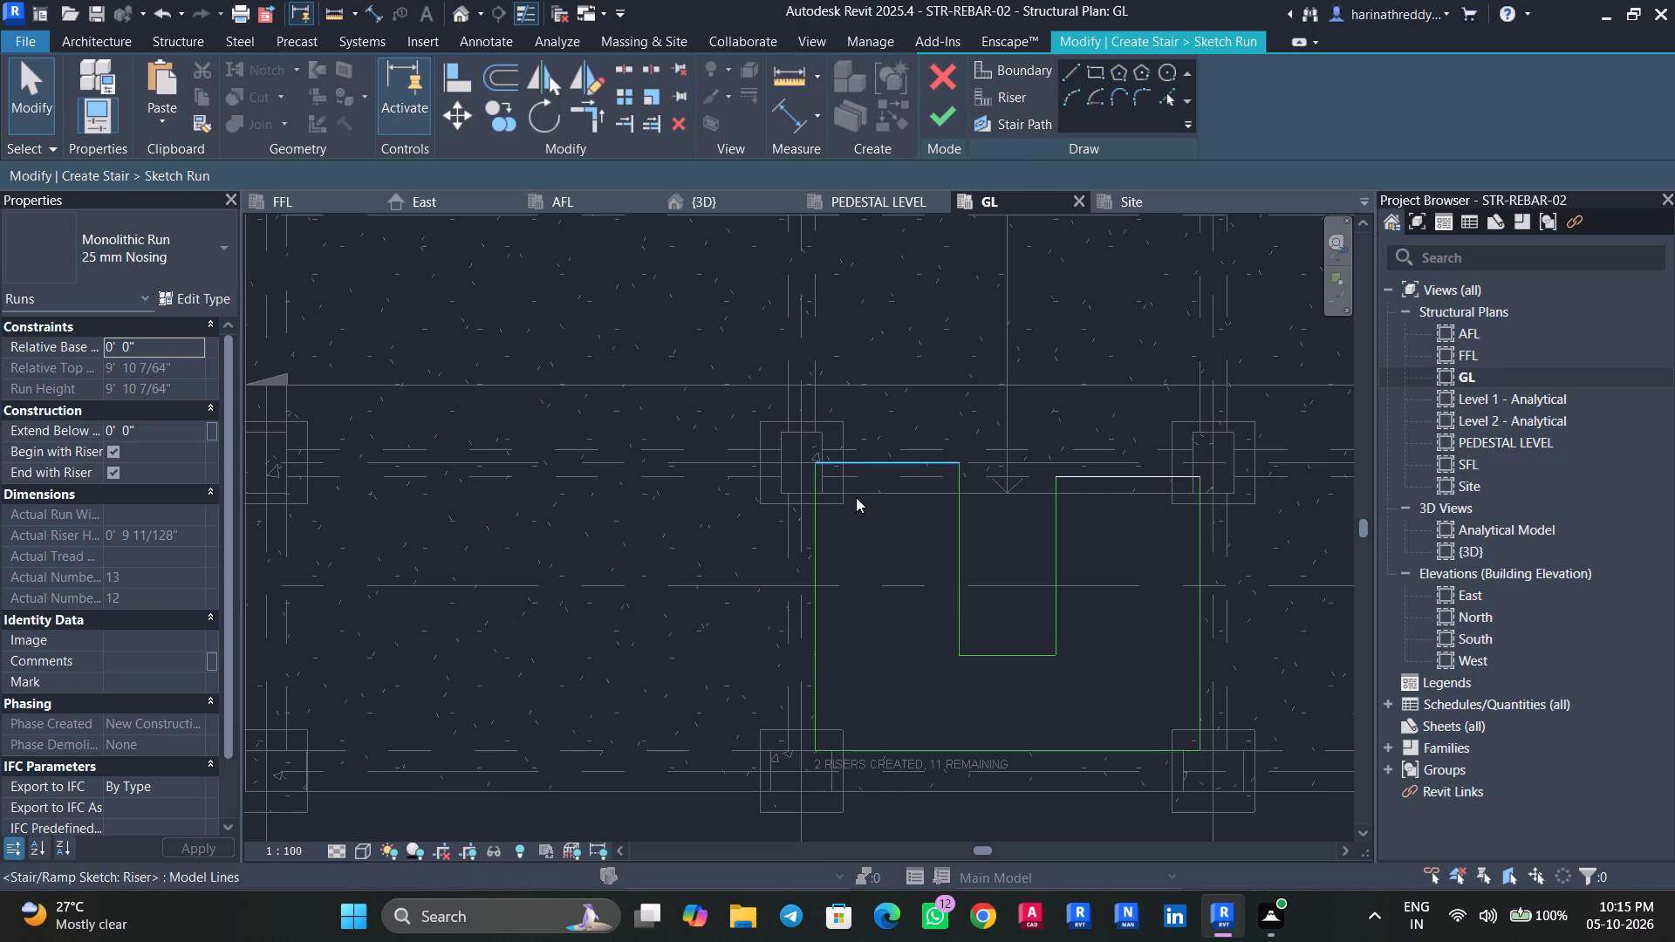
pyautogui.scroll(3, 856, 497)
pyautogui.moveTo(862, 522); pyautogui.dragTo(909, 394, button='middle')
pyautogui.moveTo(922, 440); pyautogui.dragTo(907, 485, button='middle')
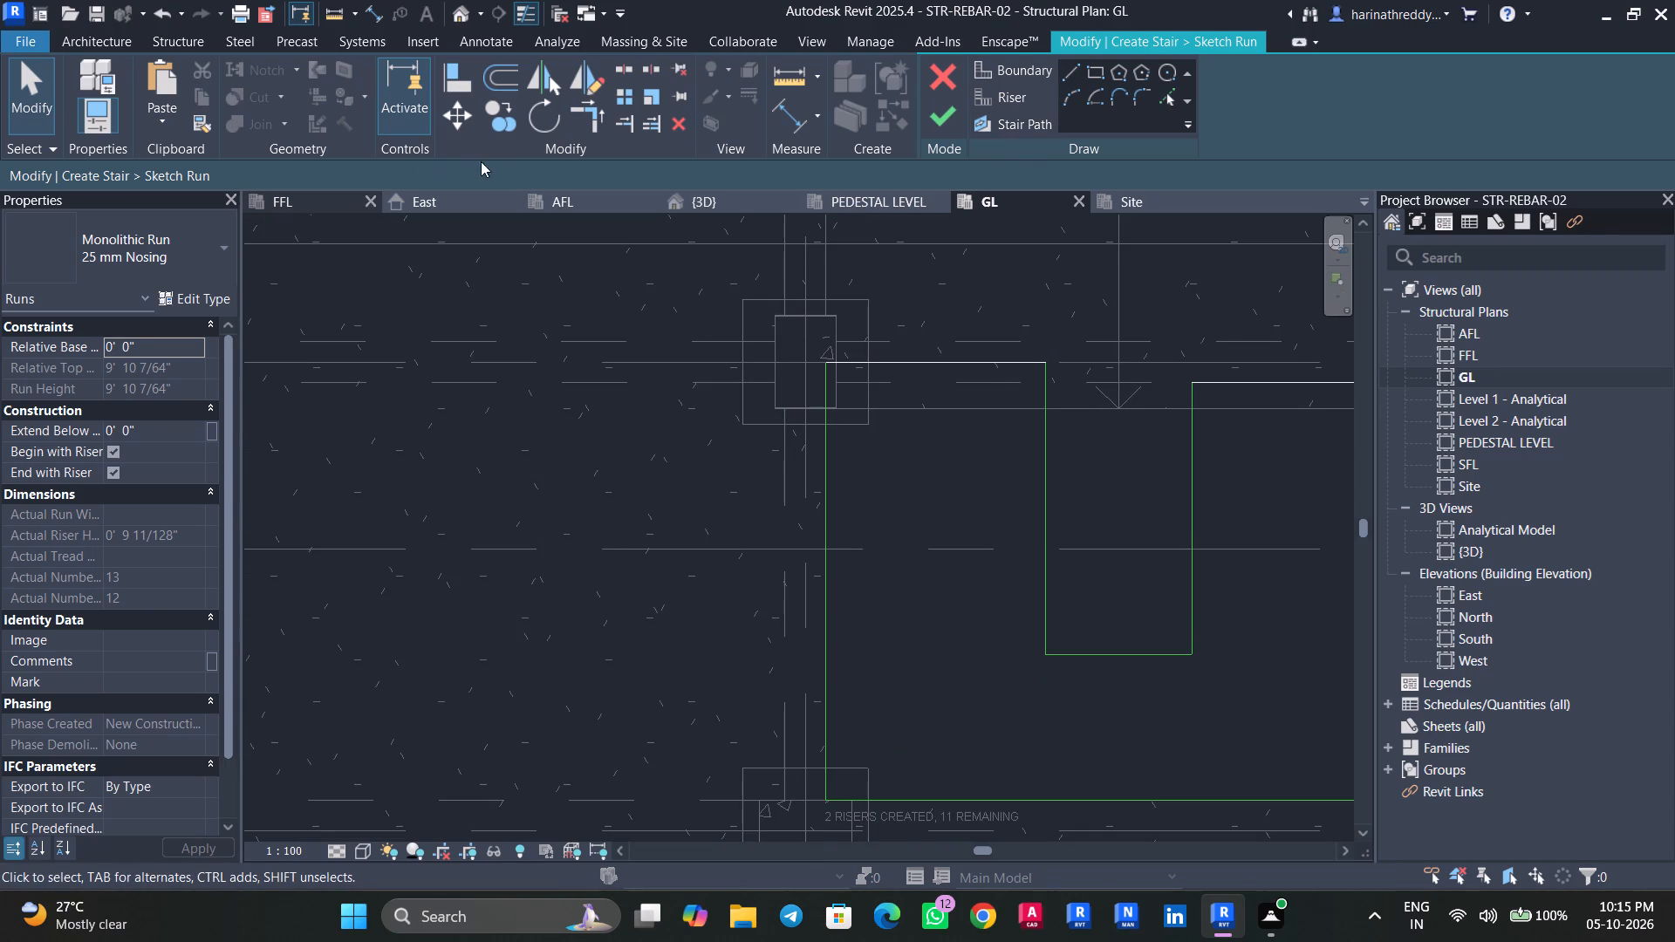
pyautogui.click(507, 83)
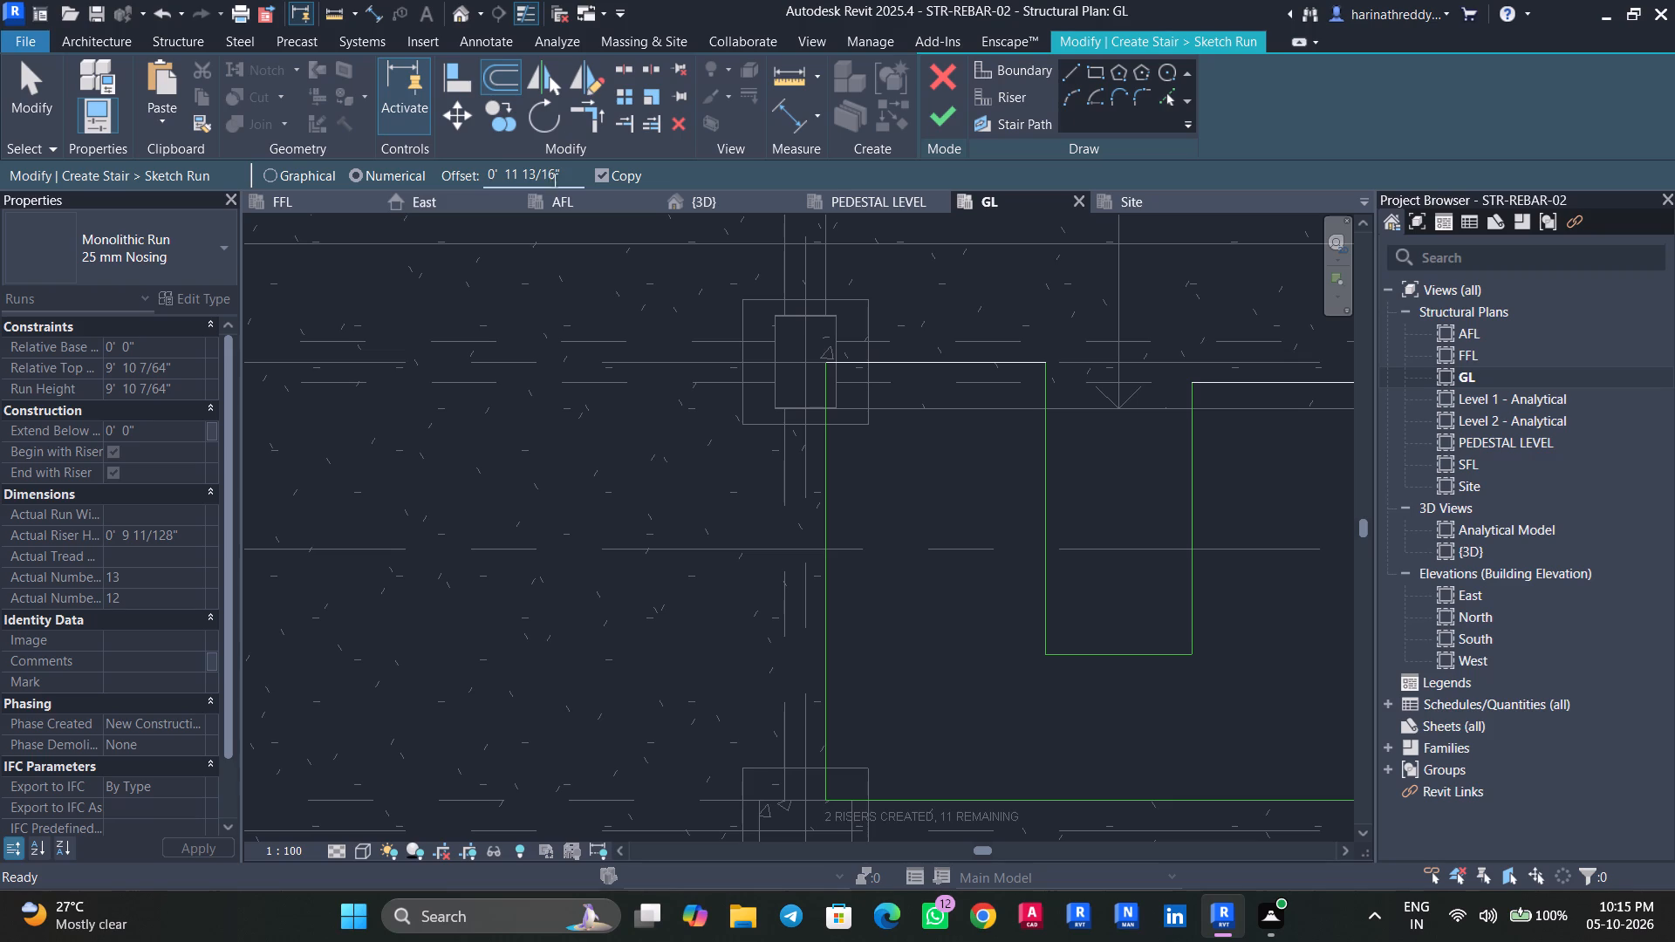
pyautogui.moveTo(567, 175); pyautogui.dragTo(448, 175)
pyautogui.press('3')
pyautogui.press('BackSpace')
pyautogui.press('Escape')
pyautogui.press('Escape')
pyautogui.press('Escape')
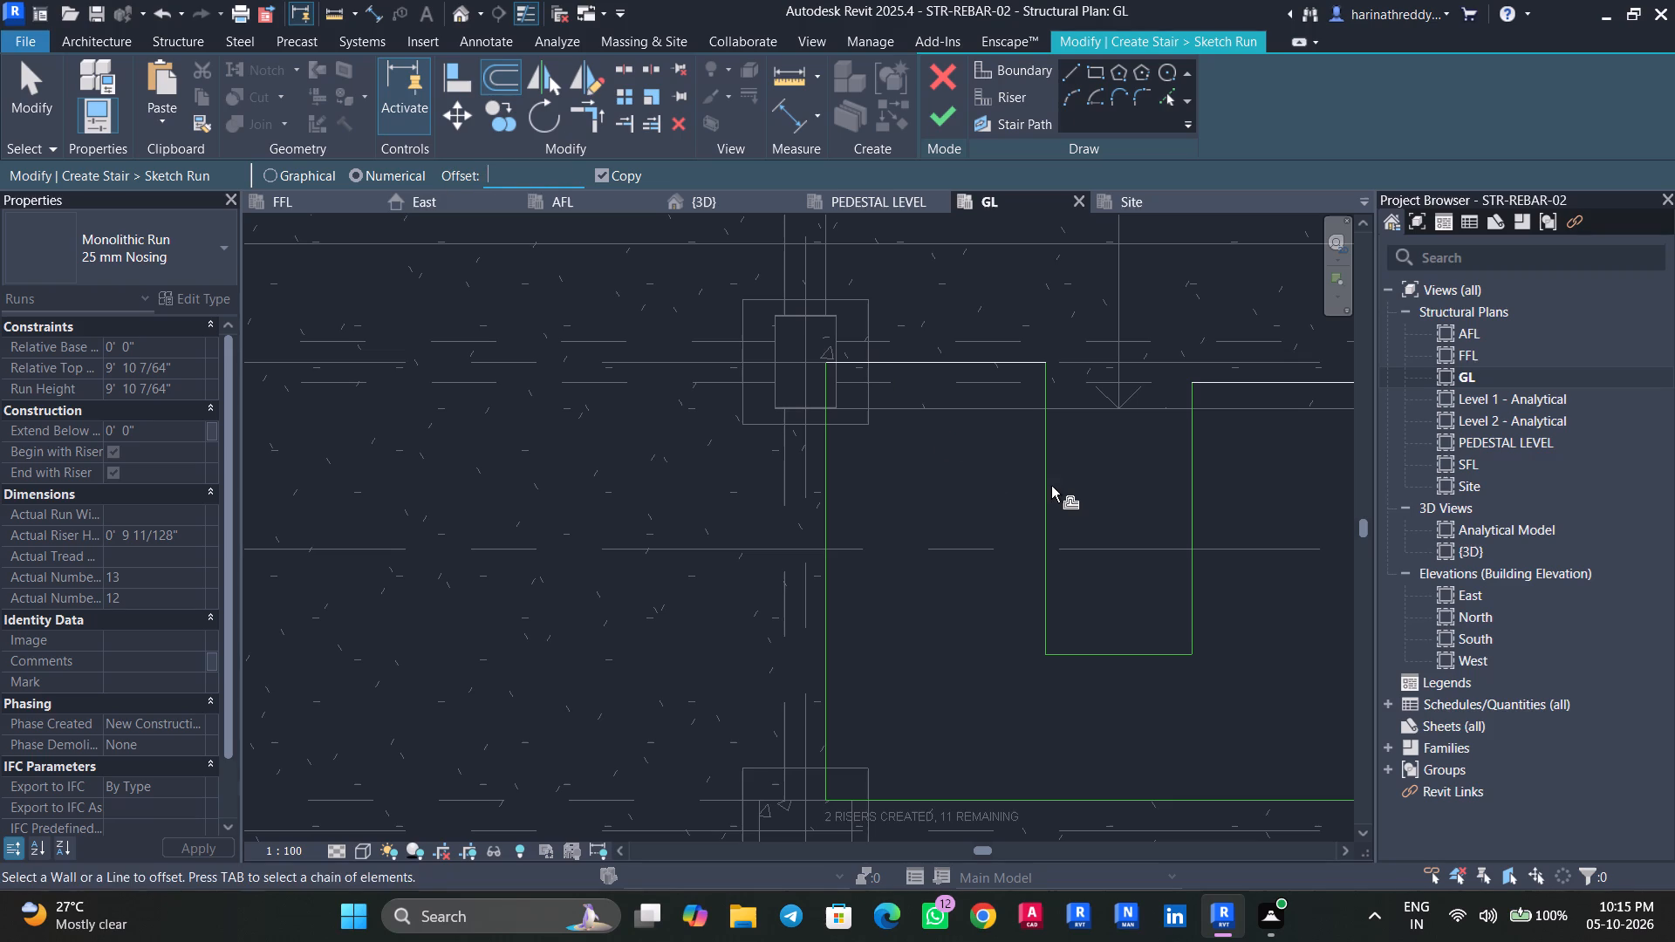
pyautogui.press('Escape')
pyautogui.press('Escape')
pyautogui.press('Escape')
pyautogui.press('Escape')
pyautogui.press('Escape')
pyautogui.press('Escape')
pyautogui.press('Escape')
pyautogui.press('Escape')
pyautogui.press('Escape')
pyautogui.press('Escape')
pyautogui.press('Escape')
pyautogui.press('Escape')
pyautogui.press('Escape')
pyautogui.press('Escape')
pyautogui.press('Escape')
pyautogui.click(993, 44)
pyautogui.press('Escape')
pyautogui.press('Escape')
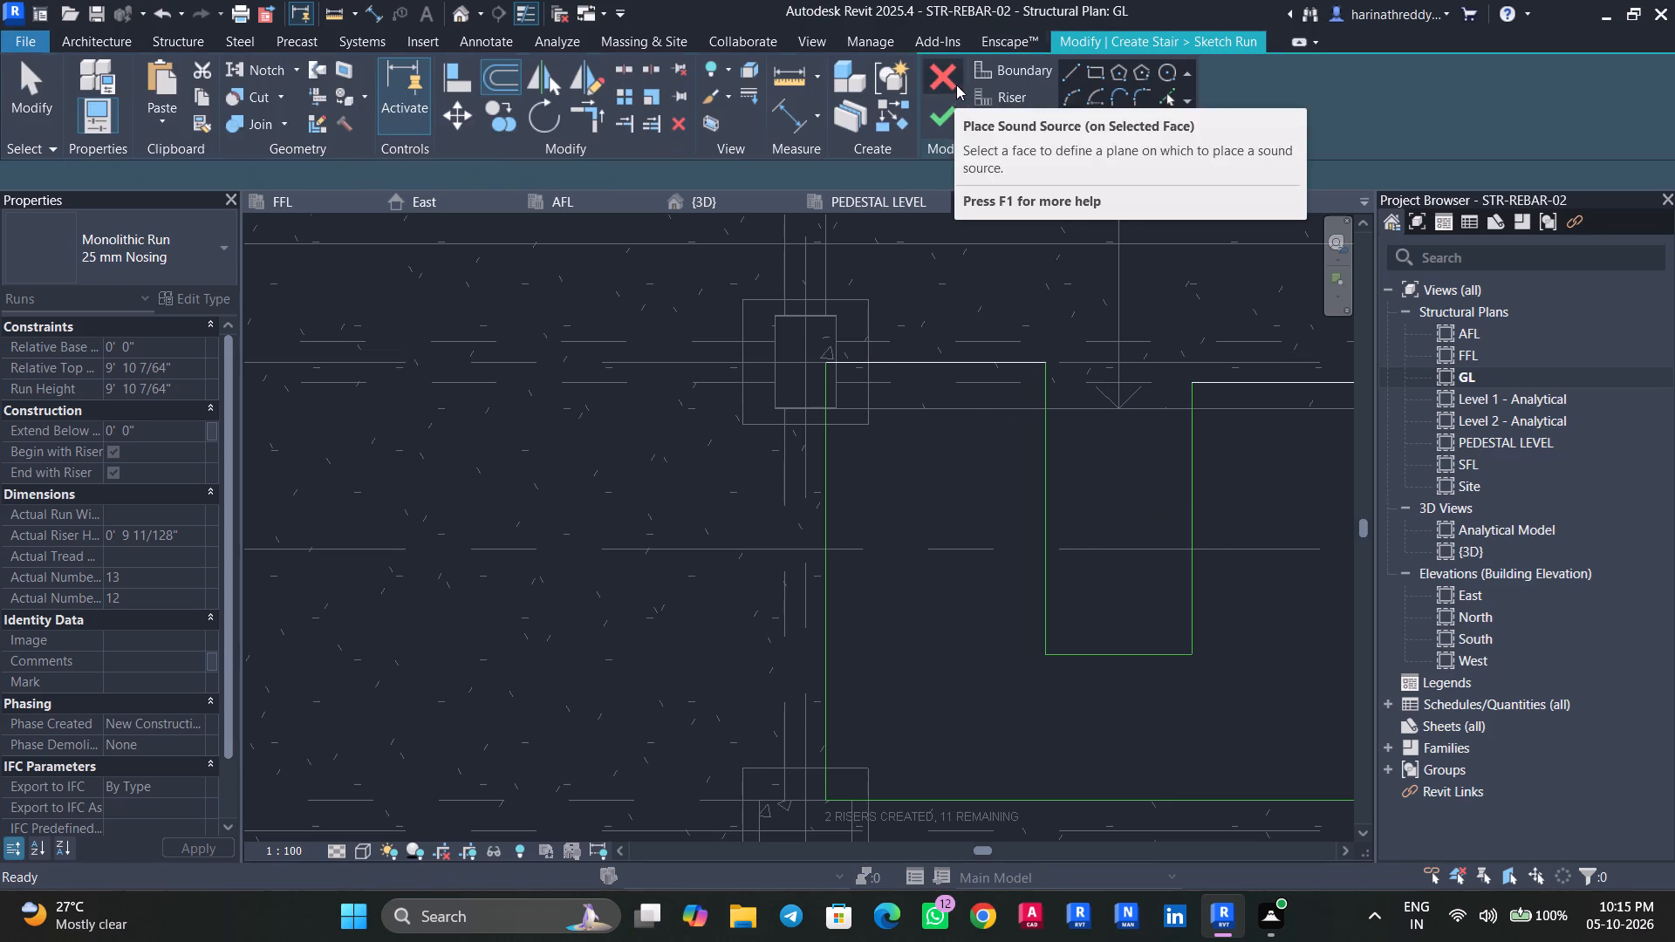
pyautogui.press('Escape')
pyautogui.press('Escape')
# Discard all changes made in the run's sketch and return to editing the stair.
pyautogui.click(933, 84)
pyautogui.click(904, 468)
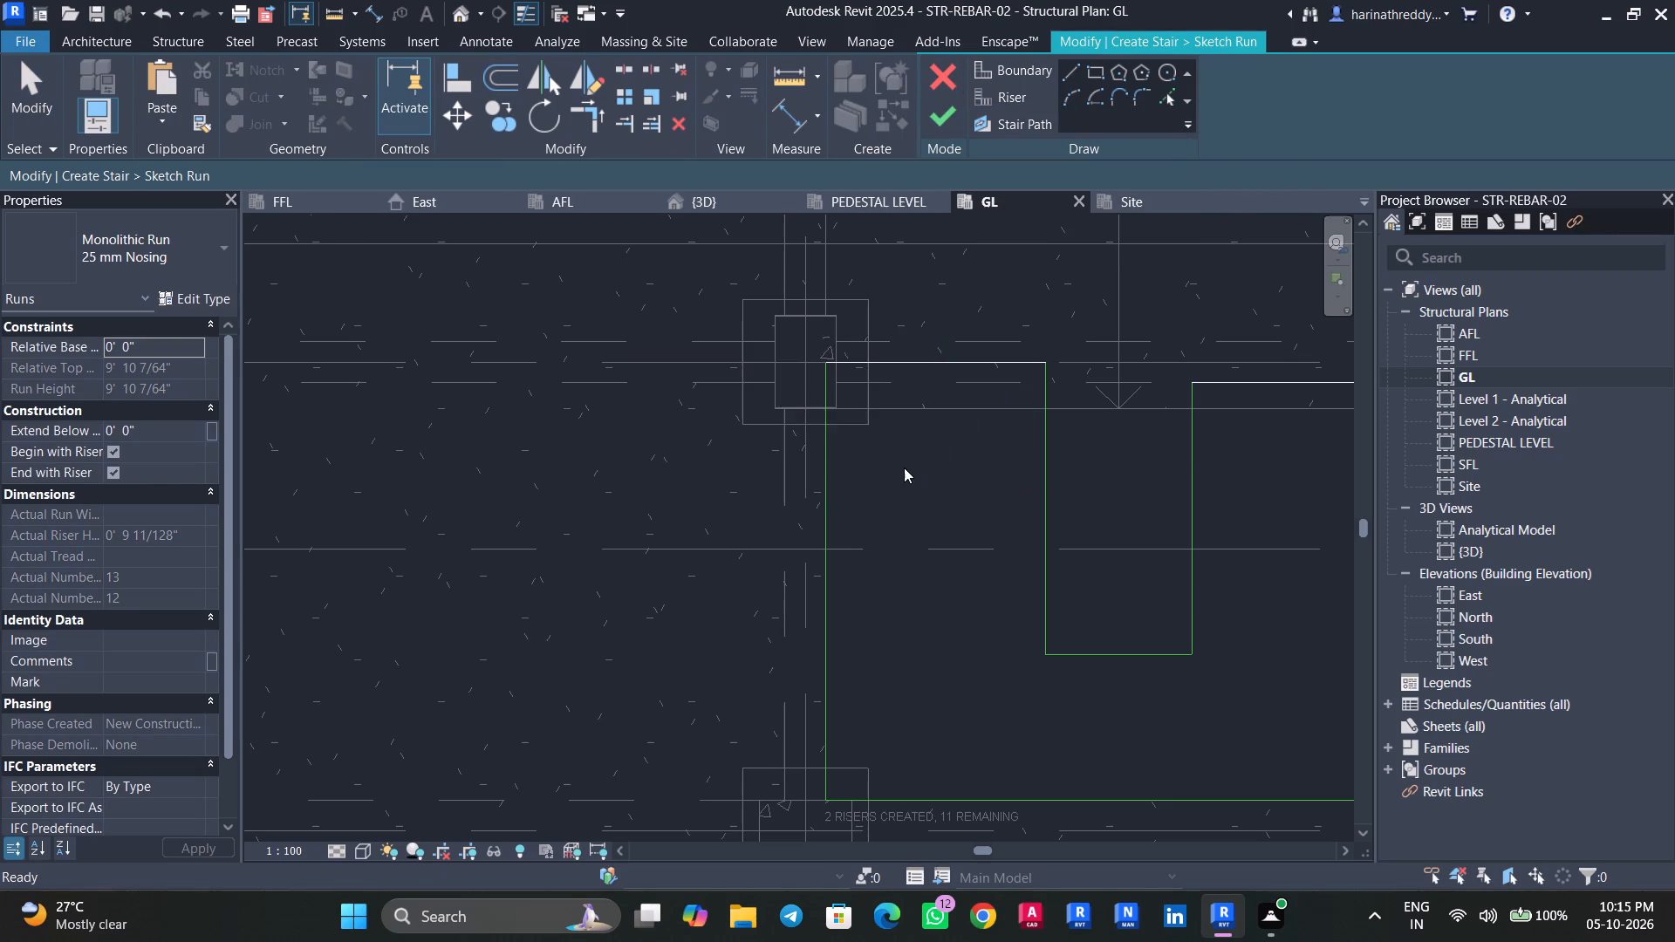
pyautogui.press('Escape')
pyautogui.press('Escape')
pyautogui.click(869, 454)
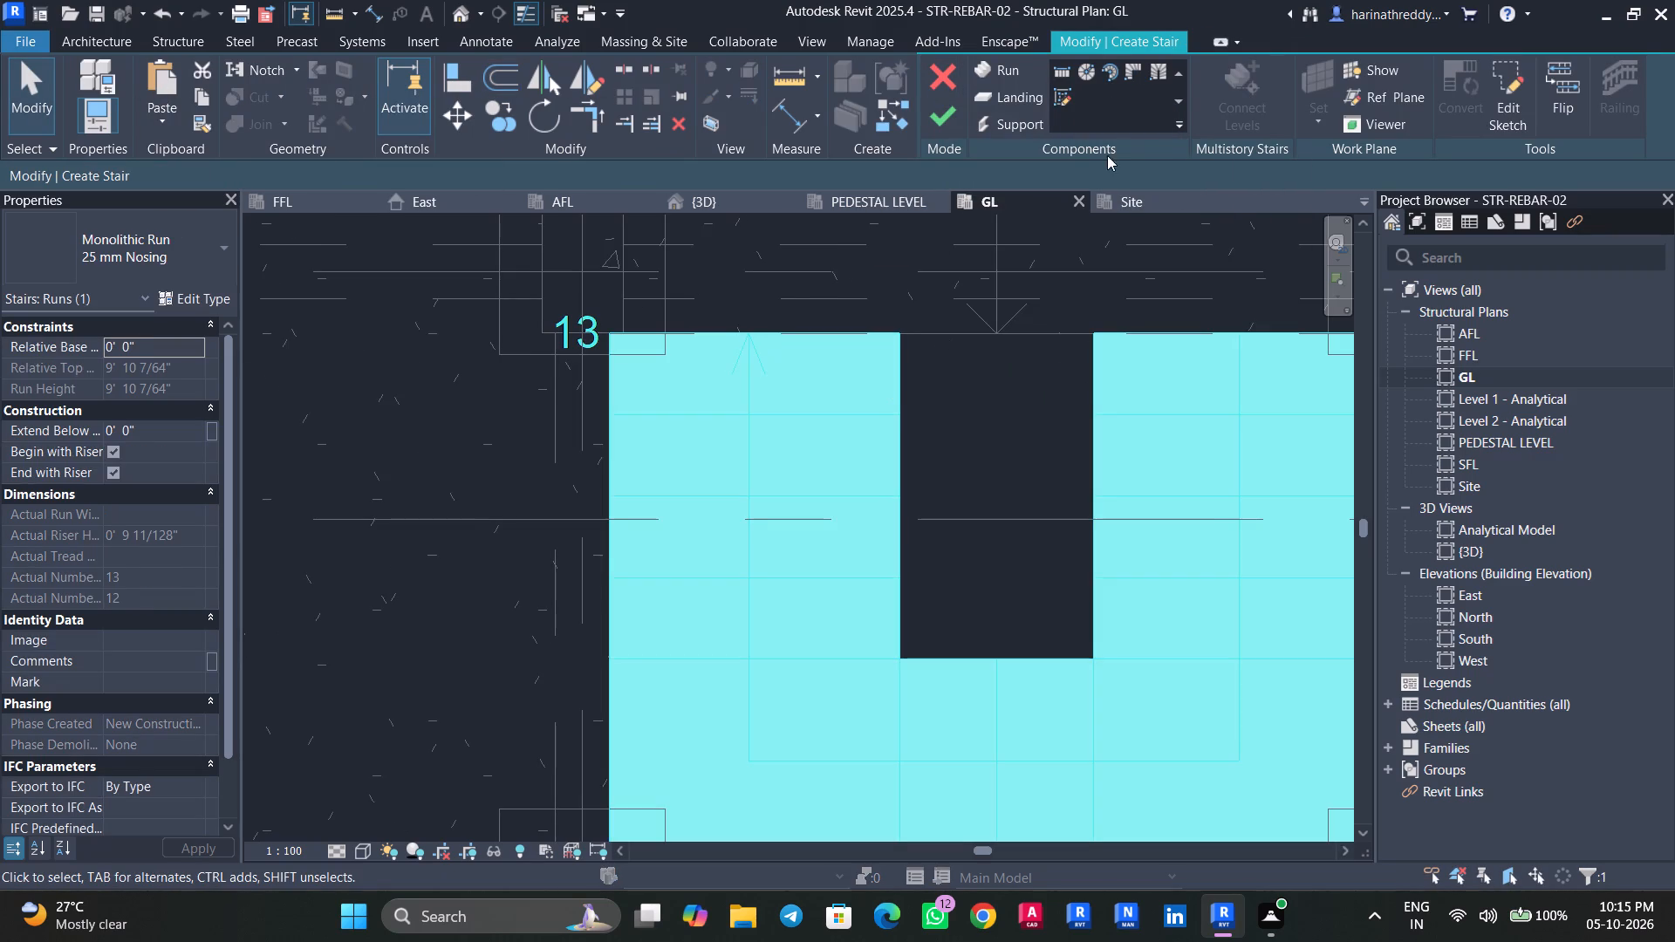
# Reopen the stair run's sketch and move the upper flight's end riser line outward, past the slab edge.
pyautogui.click(1497, 98)
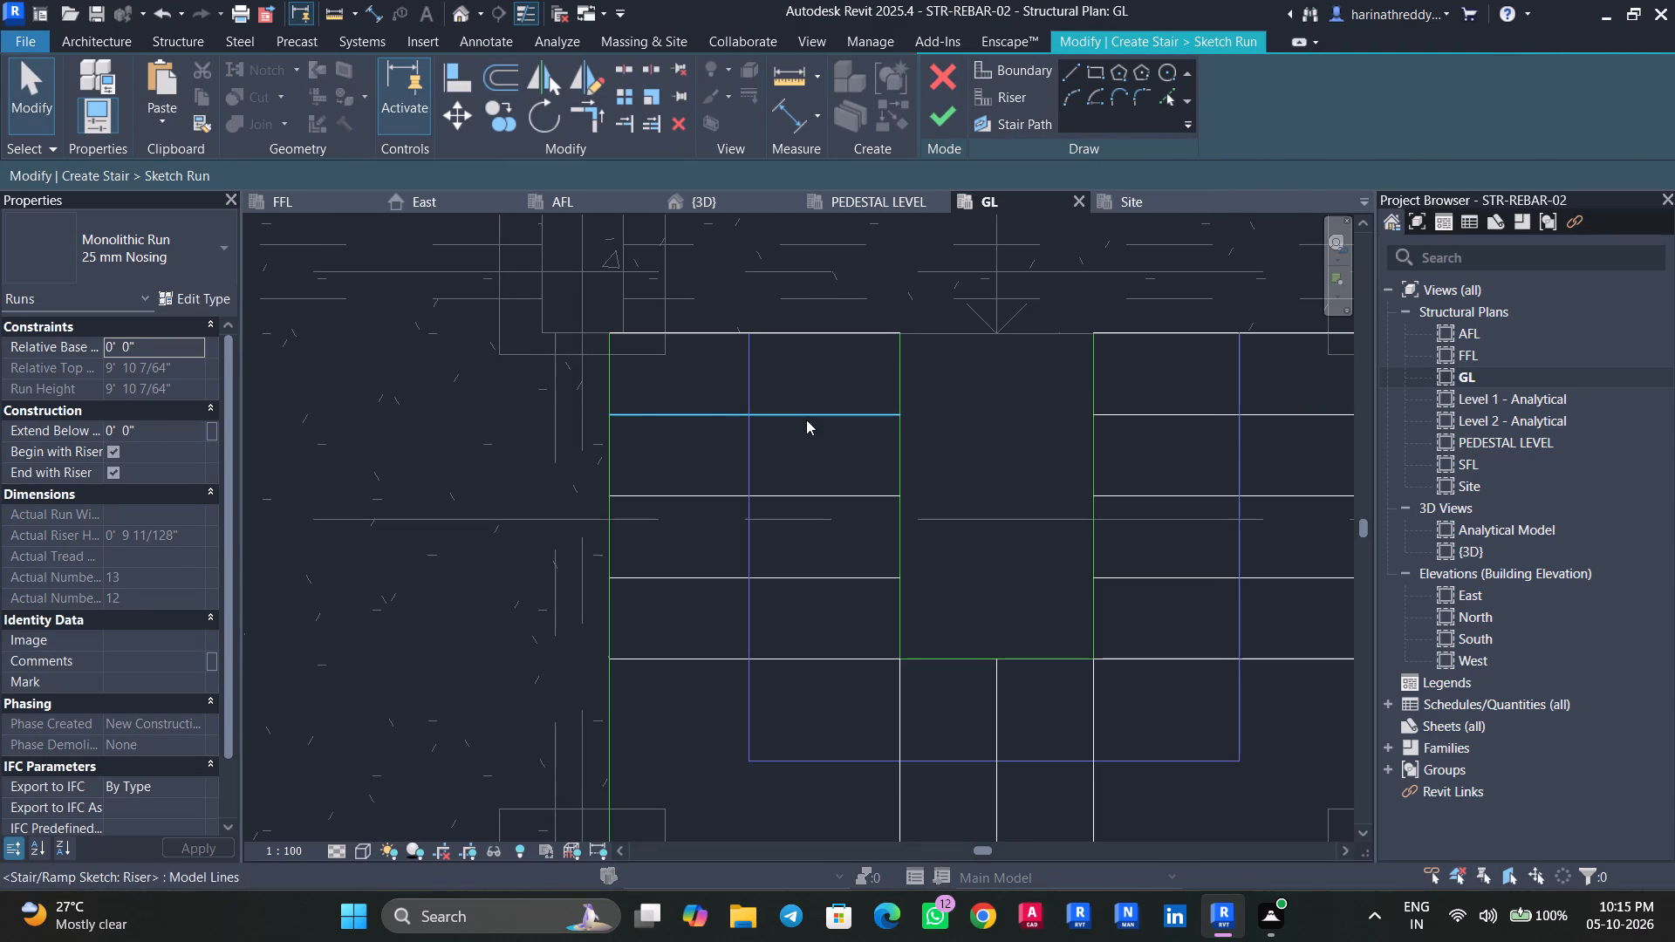
pyautogui.scroll(-3, 806, 420)
pyautogui.click(818, 353)
pyautogui.scroll(5, 817, 358)
pyautogui.moveTo(817, 364); pyautogui.dragTo(817, 293)
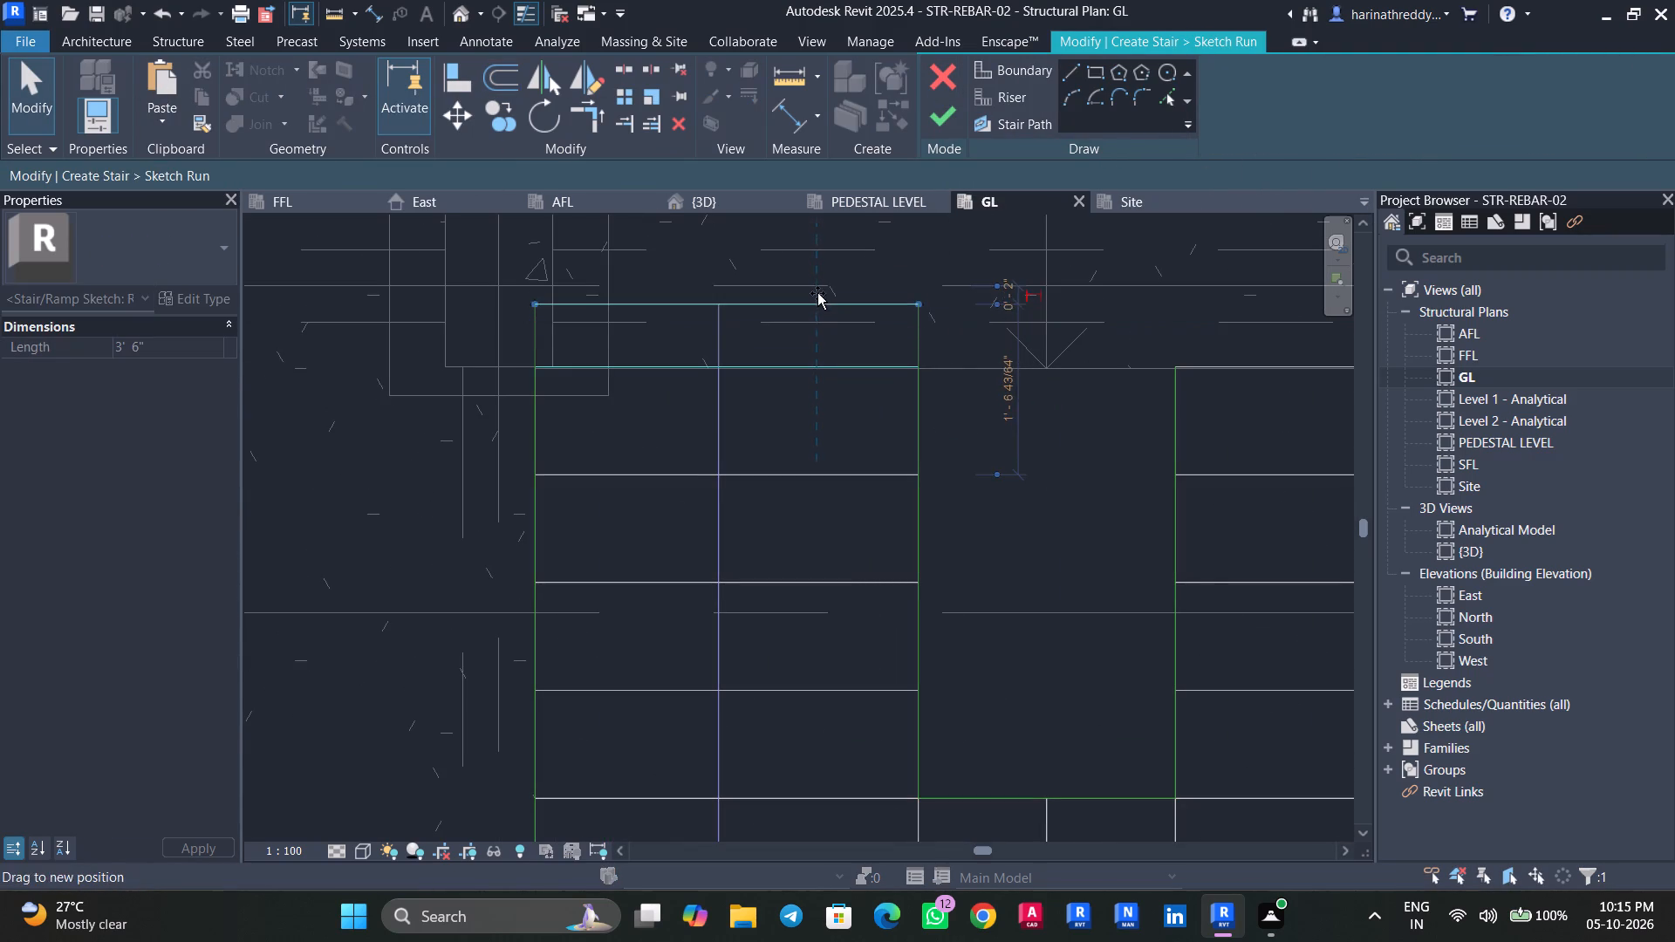
pyautogui.moveTo(817, 293); pyautogui.dragTo(817, 289)
# Move the lower flight's first riser line outward, to about 1' 4 3/4" from the next riser.
pyautogui.moveTo(1036, 442); pyautogui.dragTo(773, 492, button='middle')
pyautogui.click(1101, 414)
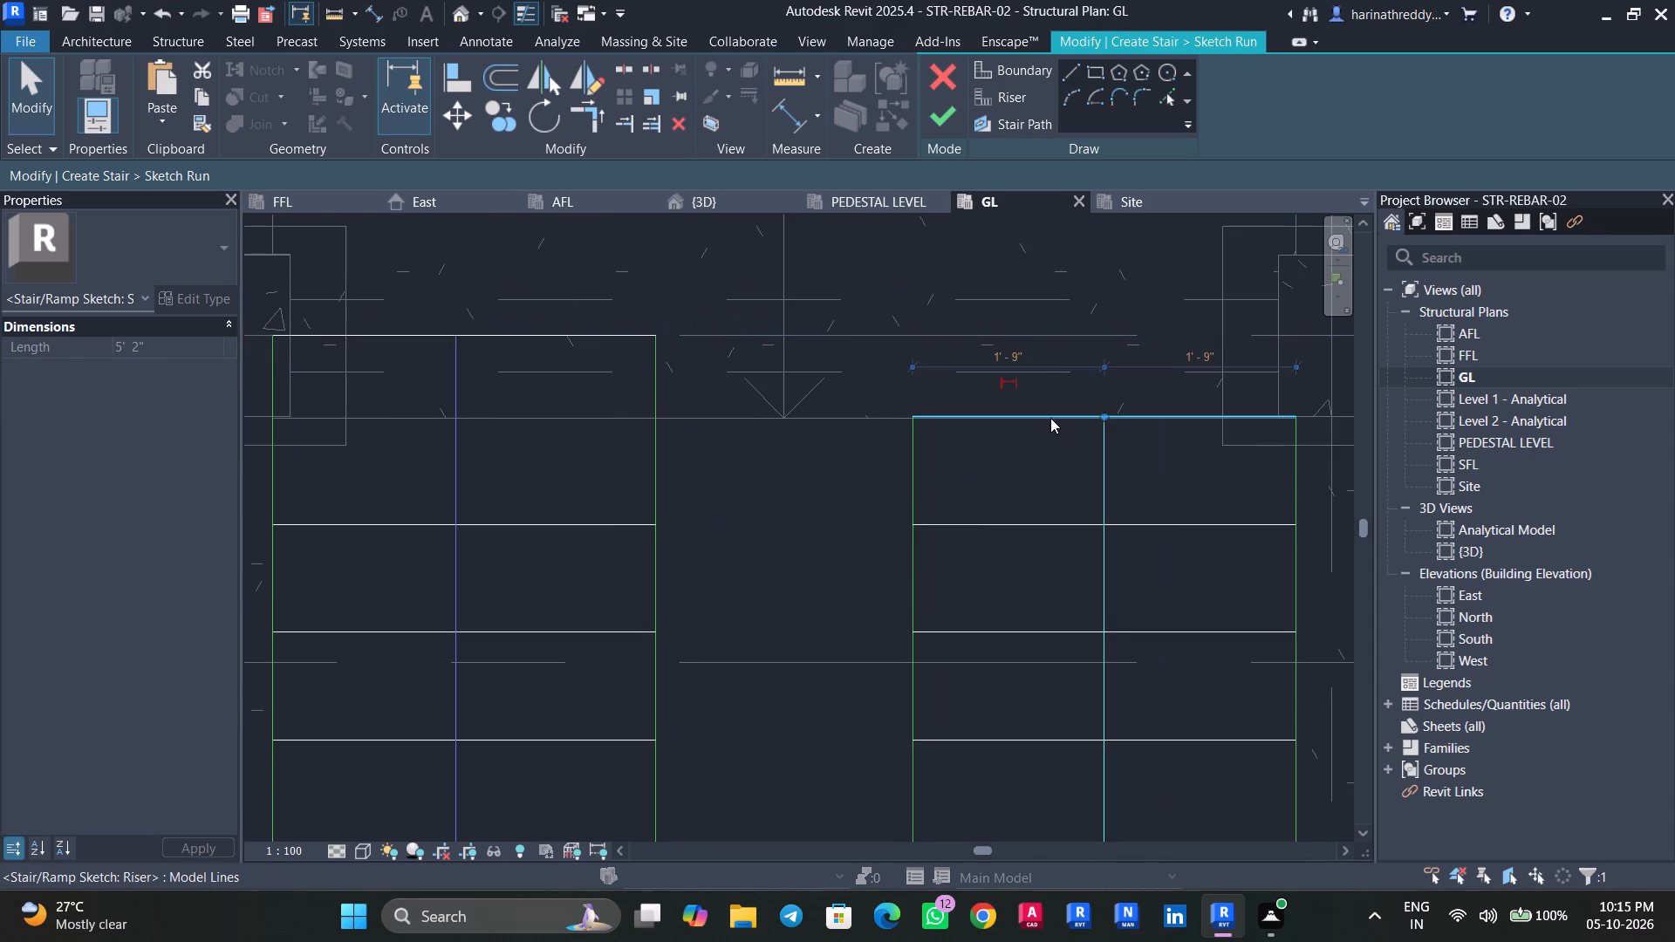
pyautogui.moveTo(1052, 414); pyautogui.dragTo(1052, 372)
pyautogui.scroll(-4, 977, 478)
pyautogui.moveTo(977, 478); pyautogui.dragTo(988, 379, button='middle')
pyautogui.press('Escape')
# Delete the lower flight's four inner riser lines, its stair path line and the path line across the turn.
pyautogui.click(1010, 408)
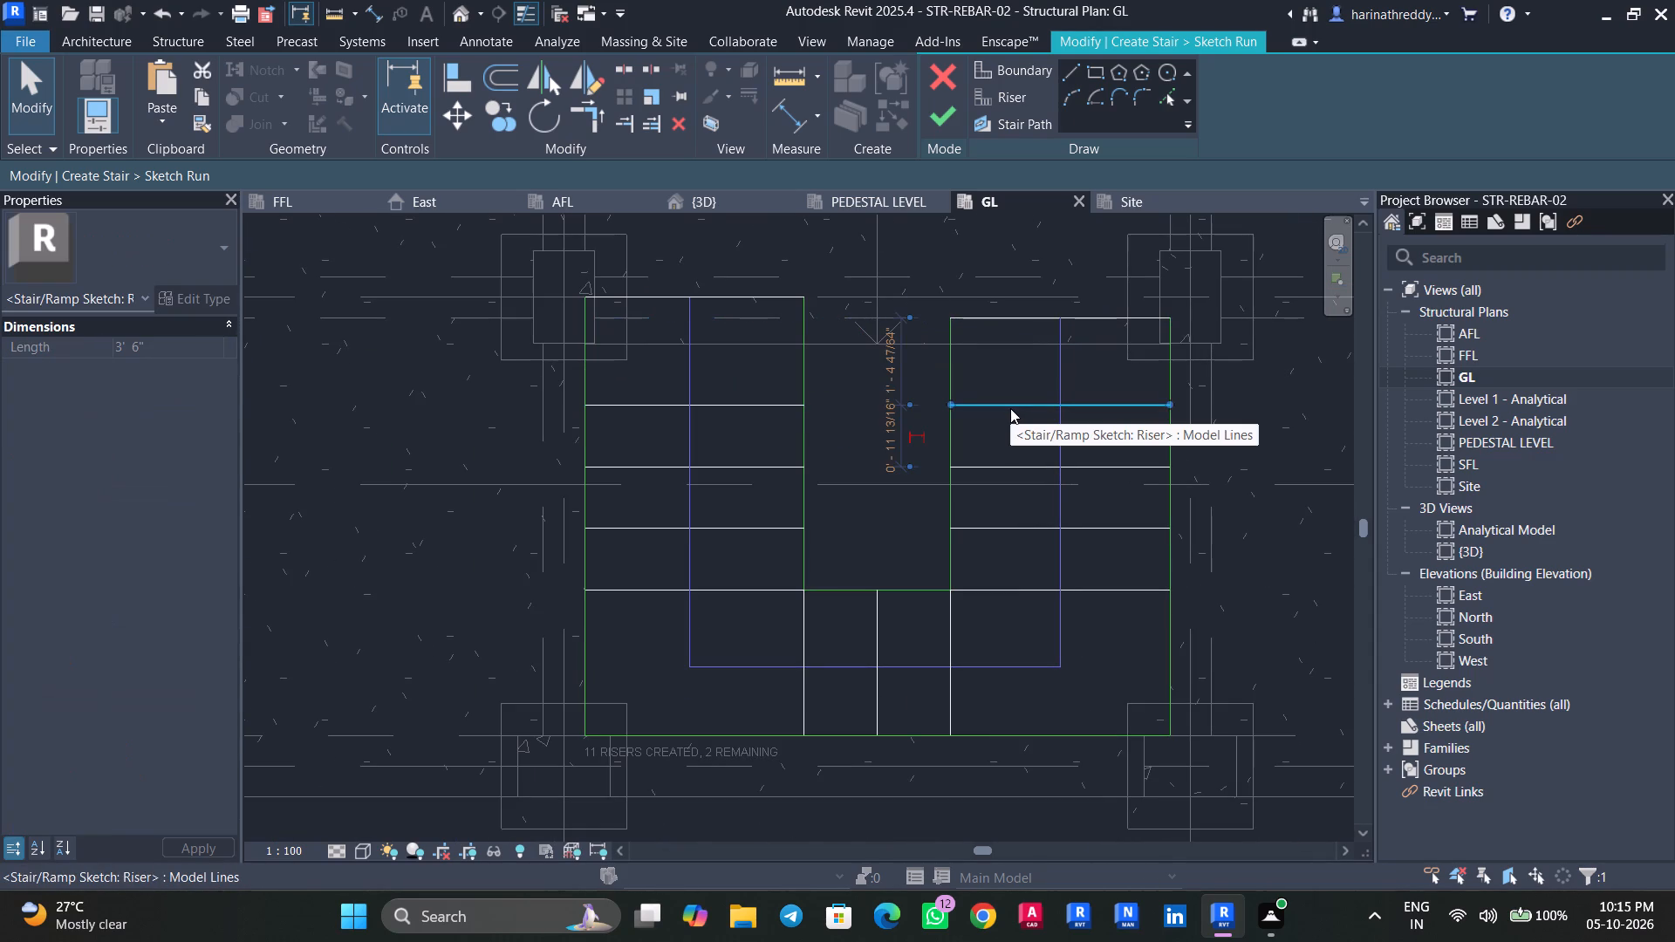
pyautogui.press('Delete')
pyautogui.click(1063, 451)
pyautogui.press('Delete')
pyautogui.click(1057, 468)
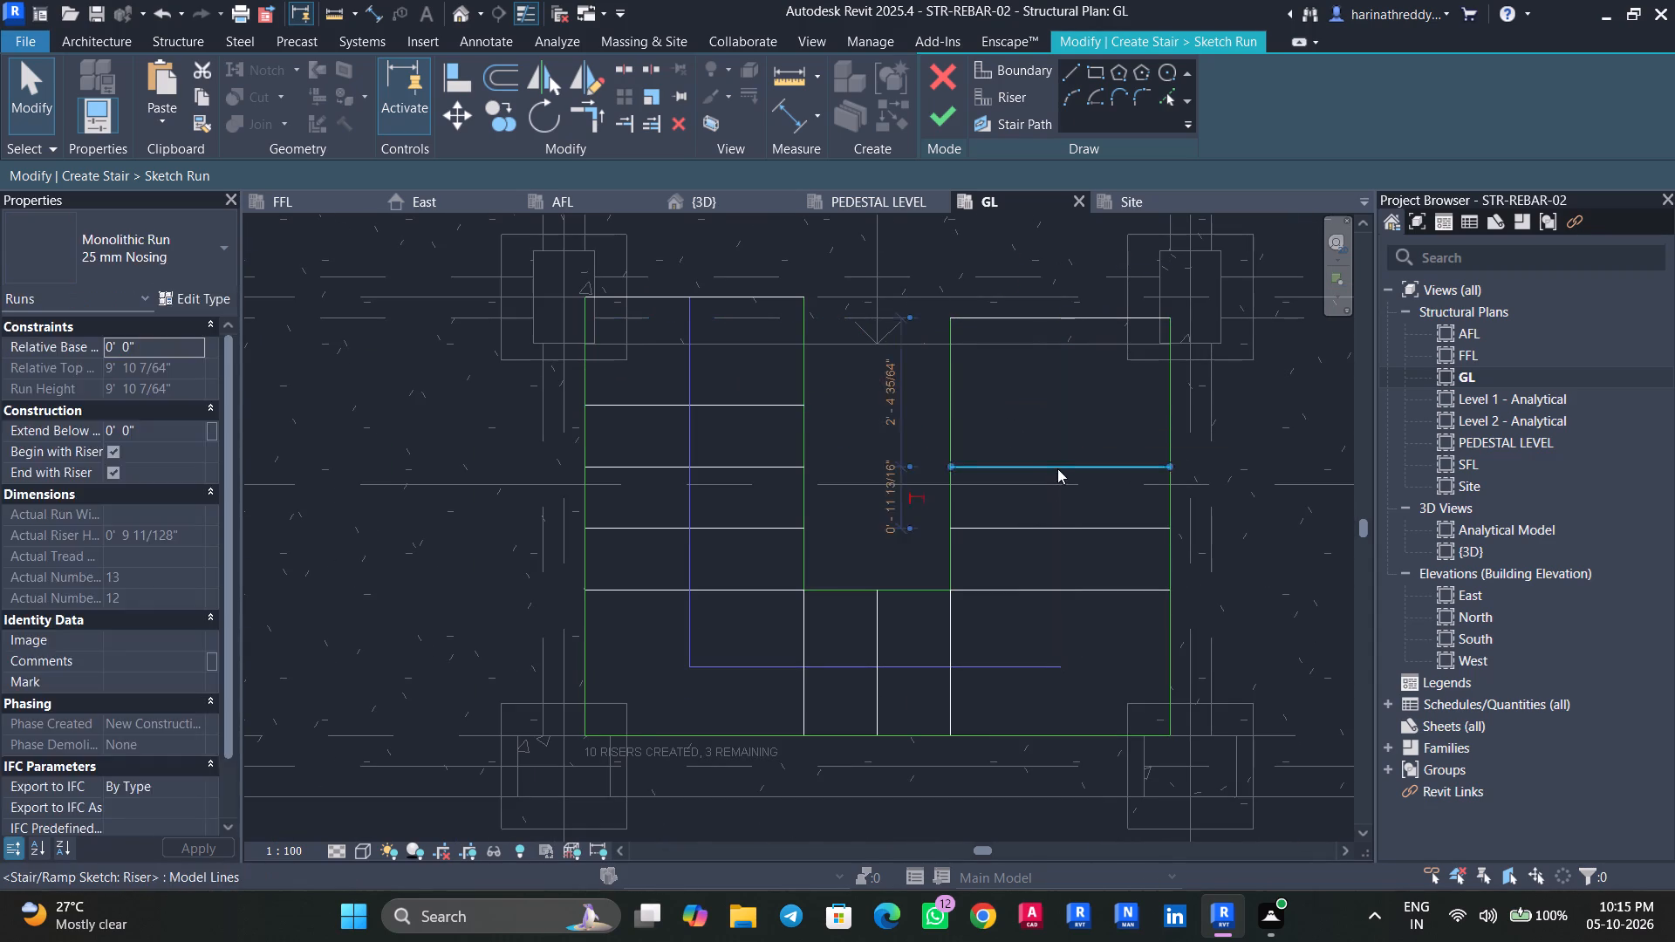
pyautogui.press('Delete')
pyautogui.click(1049, 524)
pyautogui.press('Delete')
pyautogui.click(1033, 584)
pyautogui.press('Delete')
pyautogui.click(981, 671)
pyautogui.press('Delete')
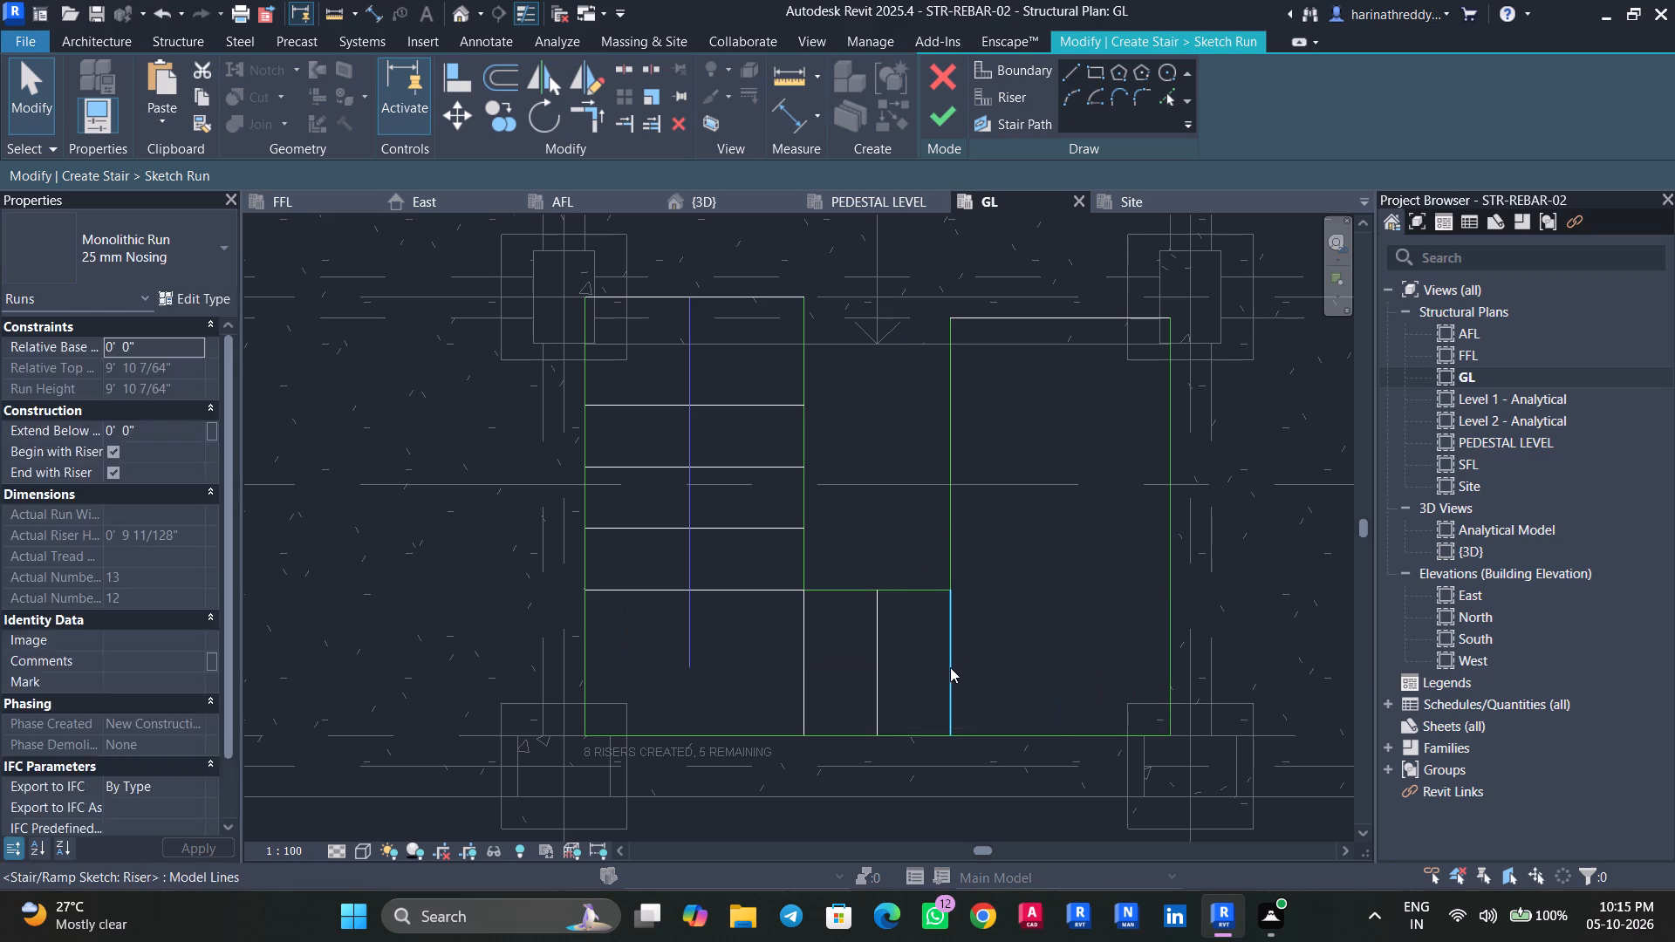
# Delete the three riser lines across the turn between the two flights.
pyautogui.click(950, 667)
pyautogui.press('Delete')
pyautogui.click(882, 660)
pyautogui.press('Delete')
pyautogui.click(796, 644)
pyautogui.press('Delete')
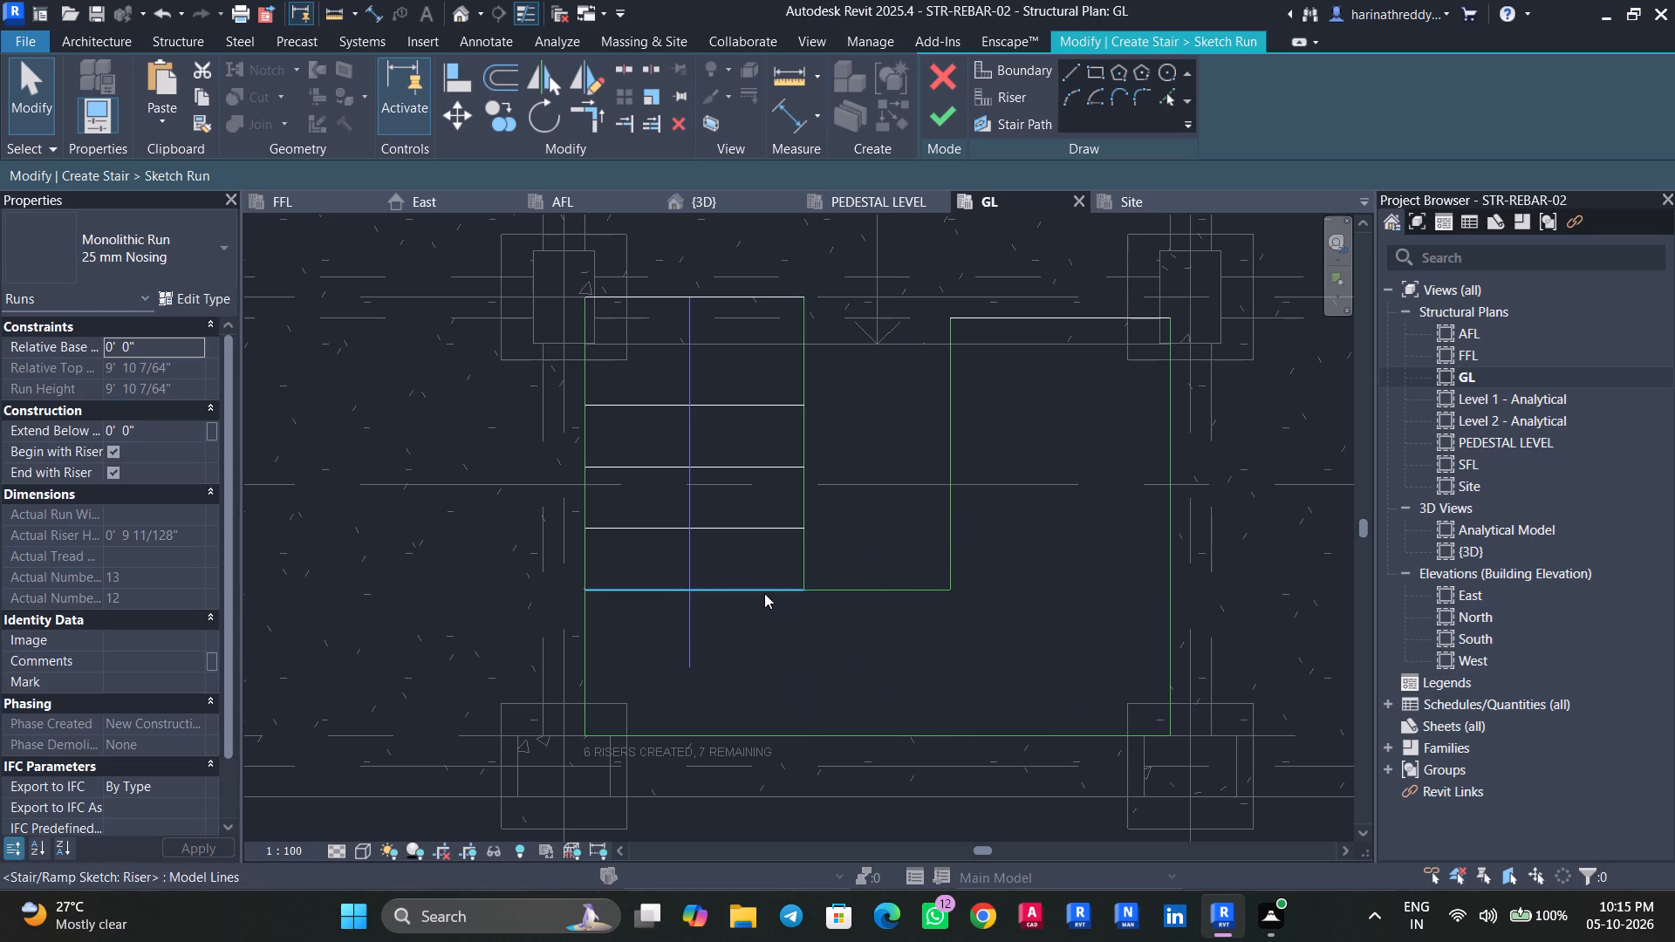
# Delete the upper flight's four inner riser lines and its remaining stair path line.
pyautogui.click(764, 593)
pyautogui.press('Delete')
pyautogui.click(747, 531)
pyautogui.press('Delete')
pyautogui.click(738, 463)
pyautogui.press('Delete')
pyautogui.click(755, 411)
pyautogui.press('Delete')
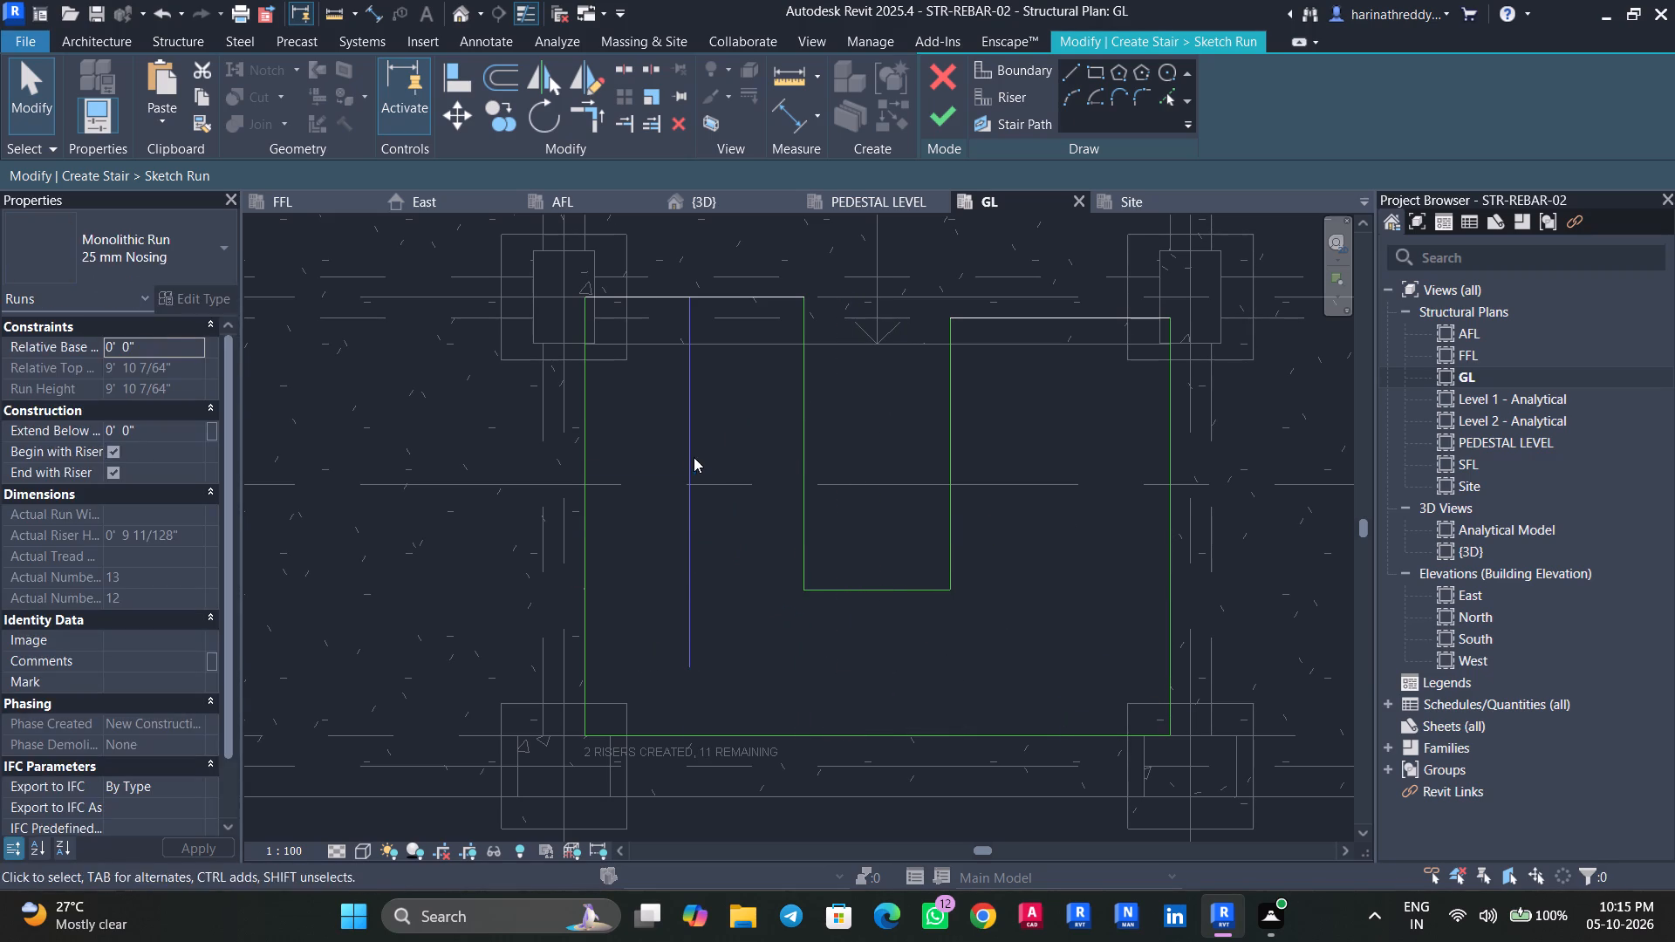
pyautogui.click(687, 457)
pyautogui.press('Delete')
# Offset copies of the upper flight's end riser inward at 0' 11 13/16" spacing to add five riser lines.
pyautogui.click(806, 456)
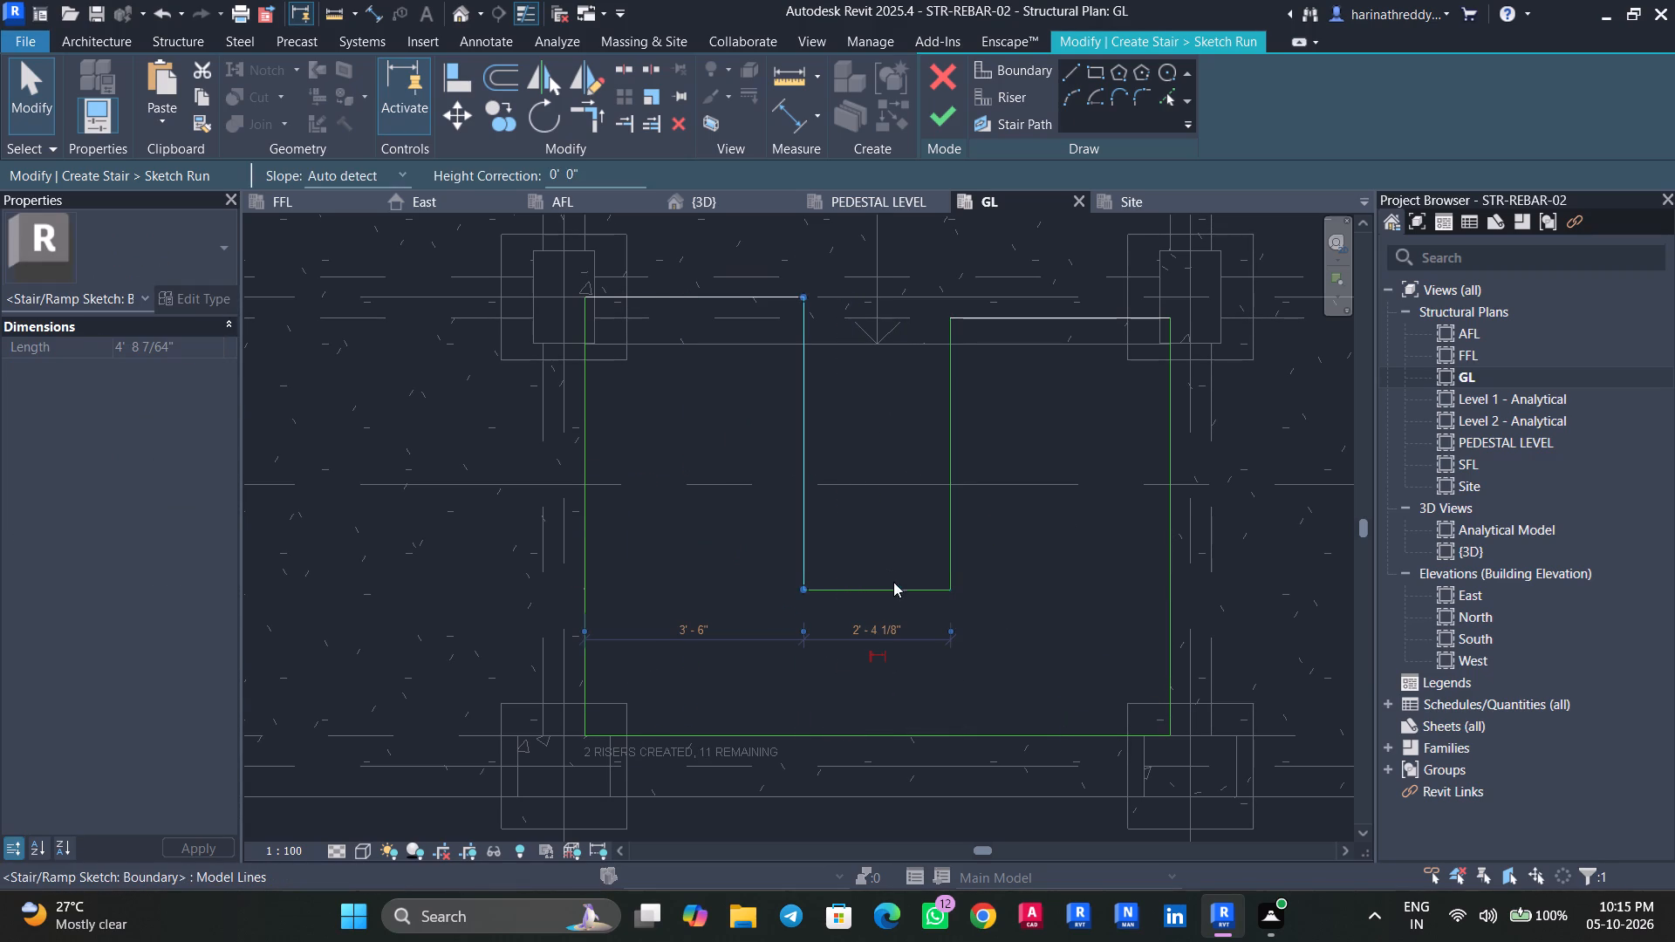
pyautogui.press('Escape')
pyautogui.click(886, 588)
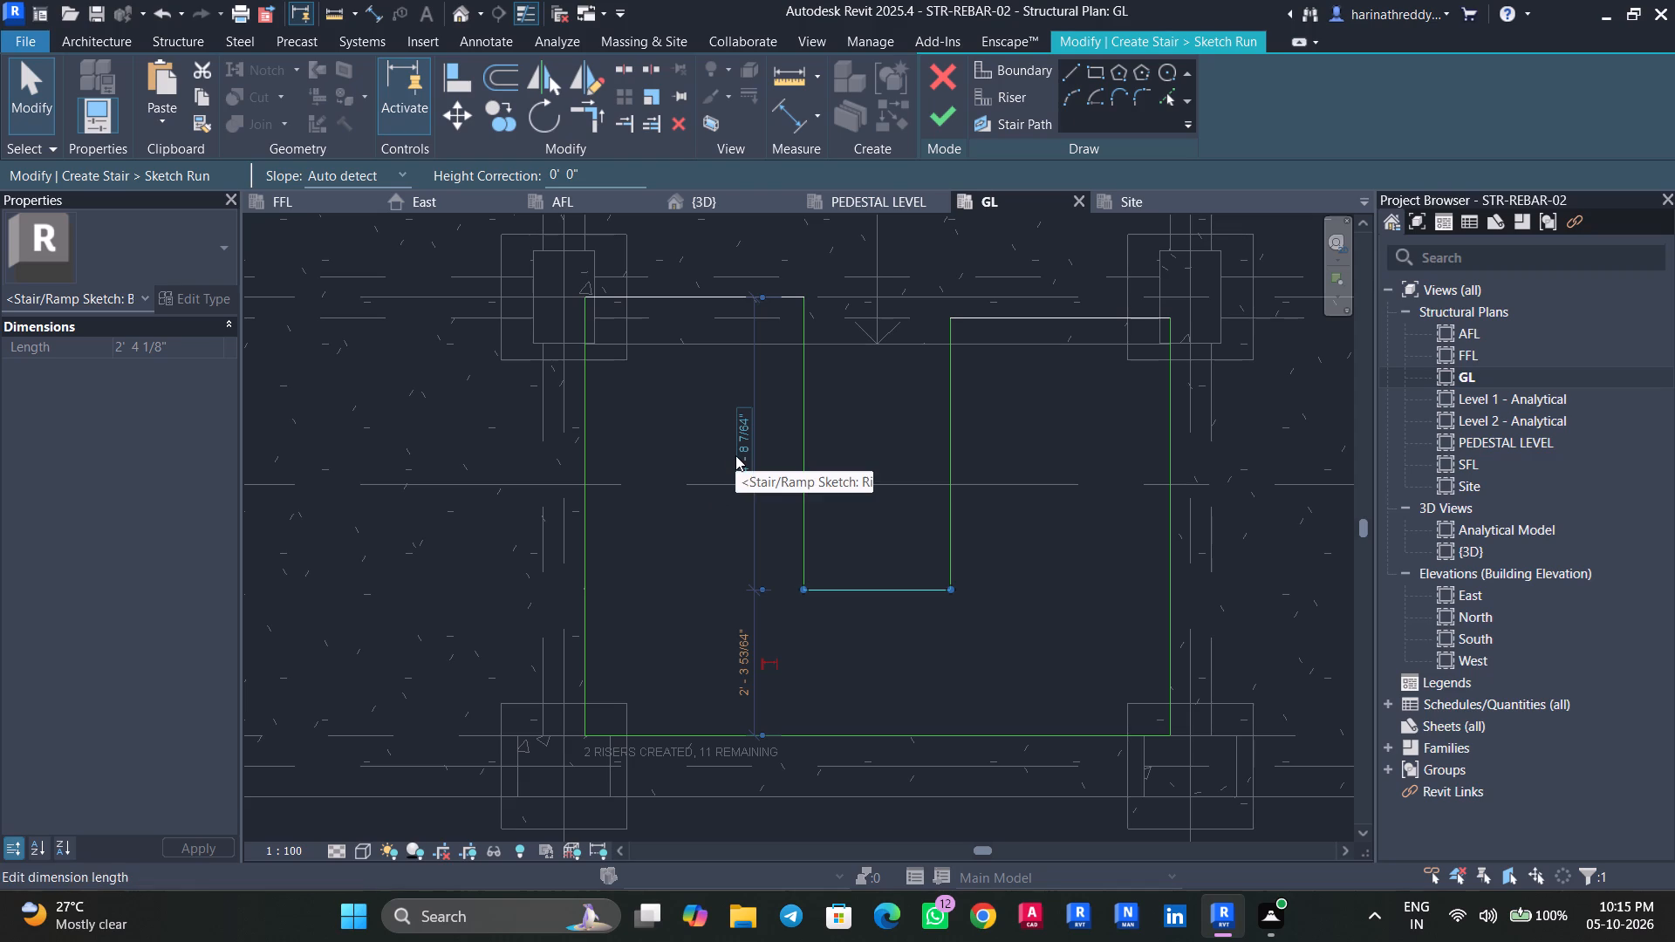
pyautogui.scroll(1, 735, 455)
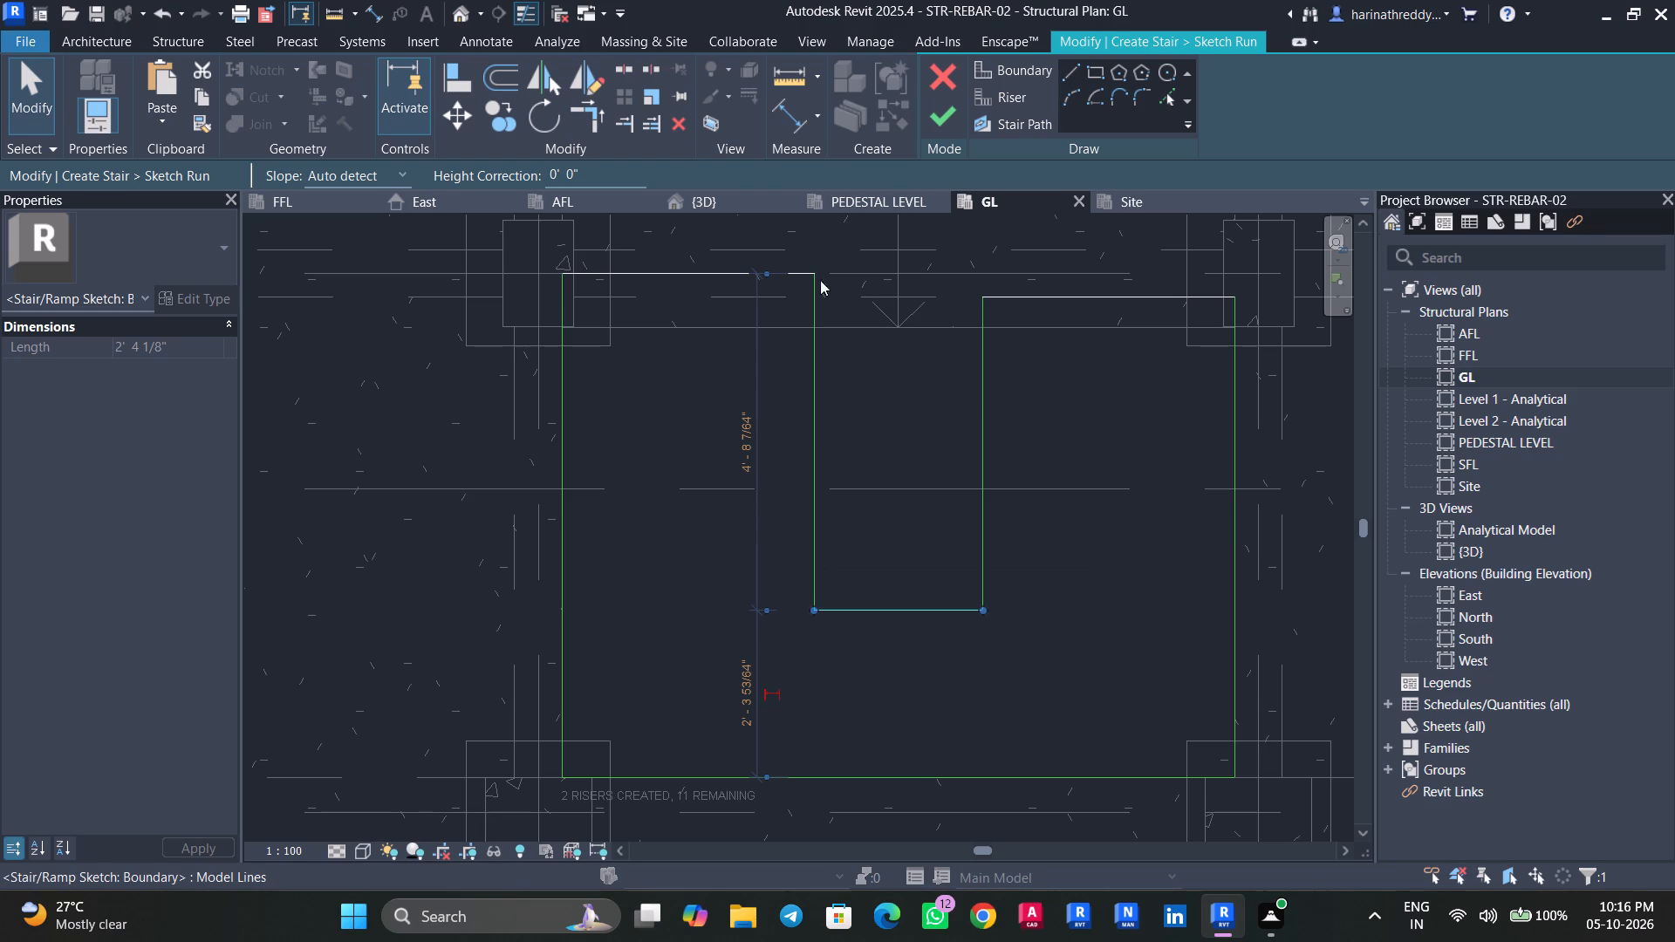
pyautogui.click(493, 78)
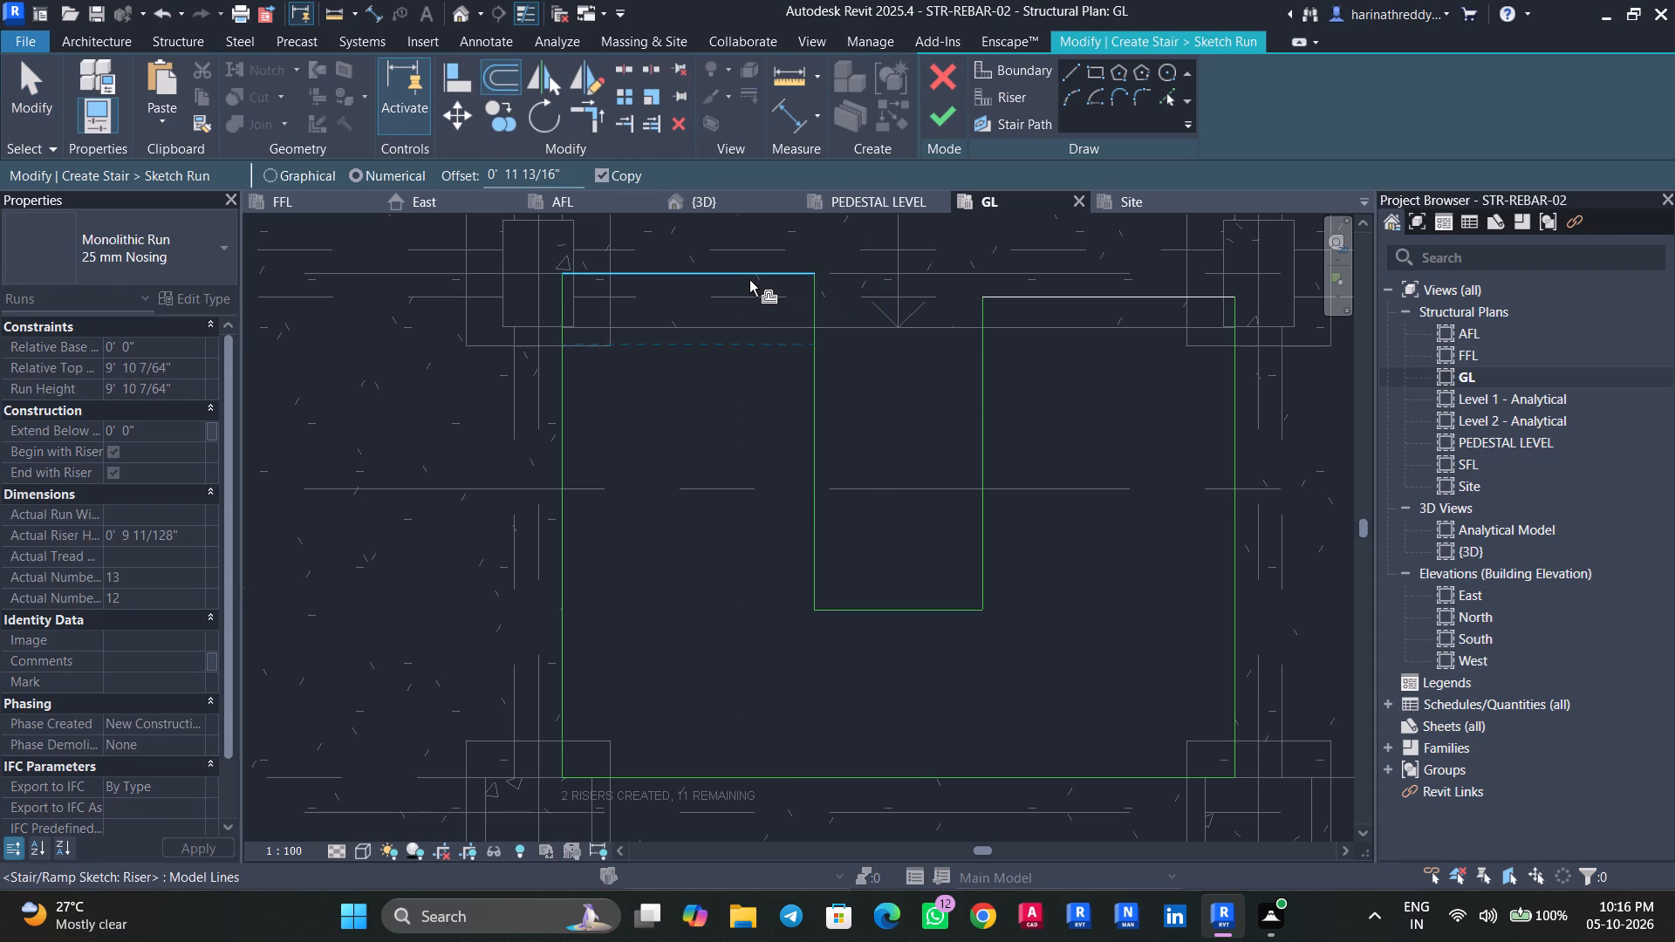
pyautogui.click(749, 280)
pyautogui.click(744, 347)
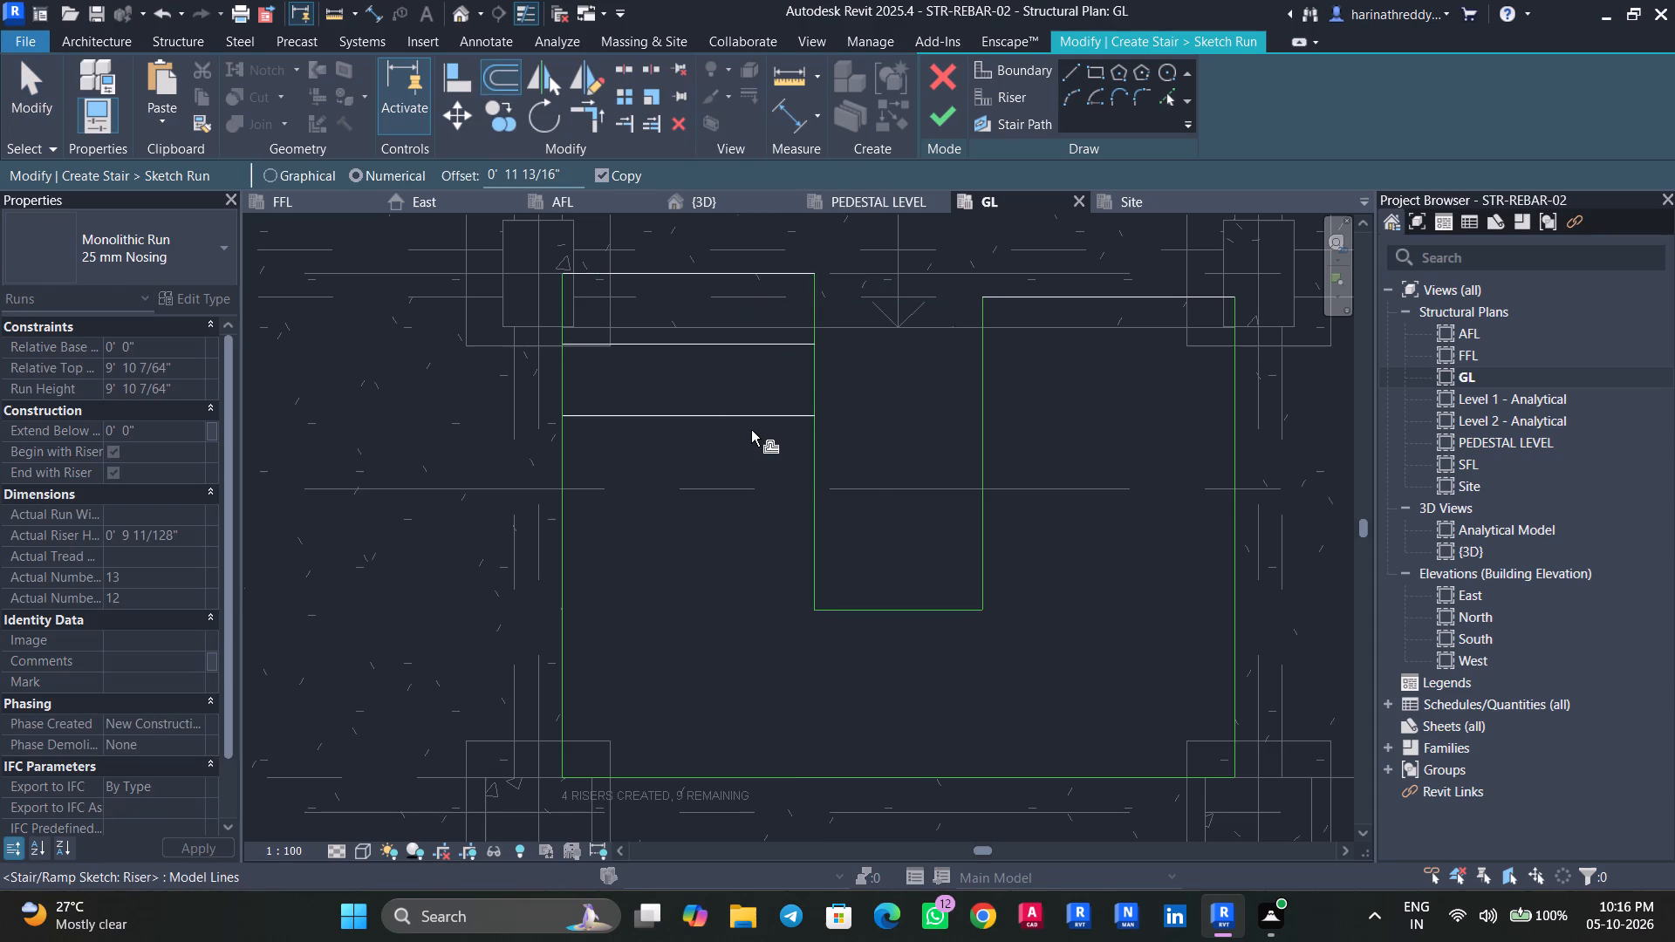
pyautogui.click(751, 422)
pyautogui.click(761, 495)
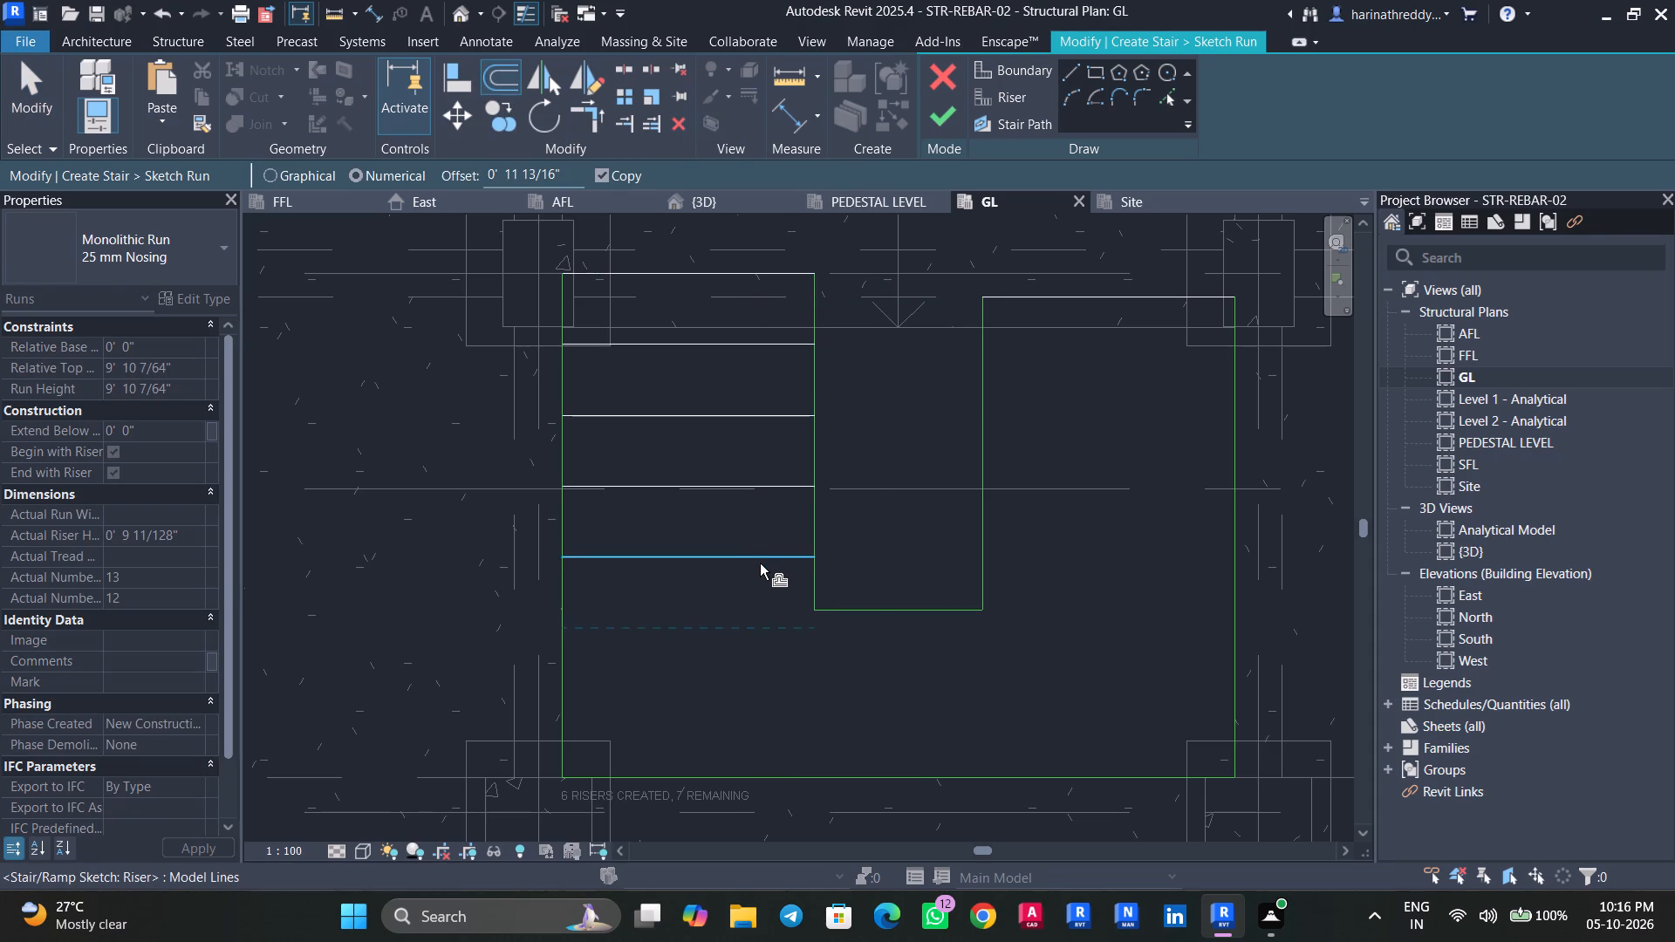
pyautogui.click(760, 563)
pyautogui.press('Escape')
pyautogui.press('Escape')
# Move the stair well's inner boundary line into alignment with the upper flight's innermost riser.
pyautogui.click(865, 615)
pyautogui.scroll(3, 865, 613)
pyautogui.moveTo(862, 609); pyautogui.dragTo(864, 633)
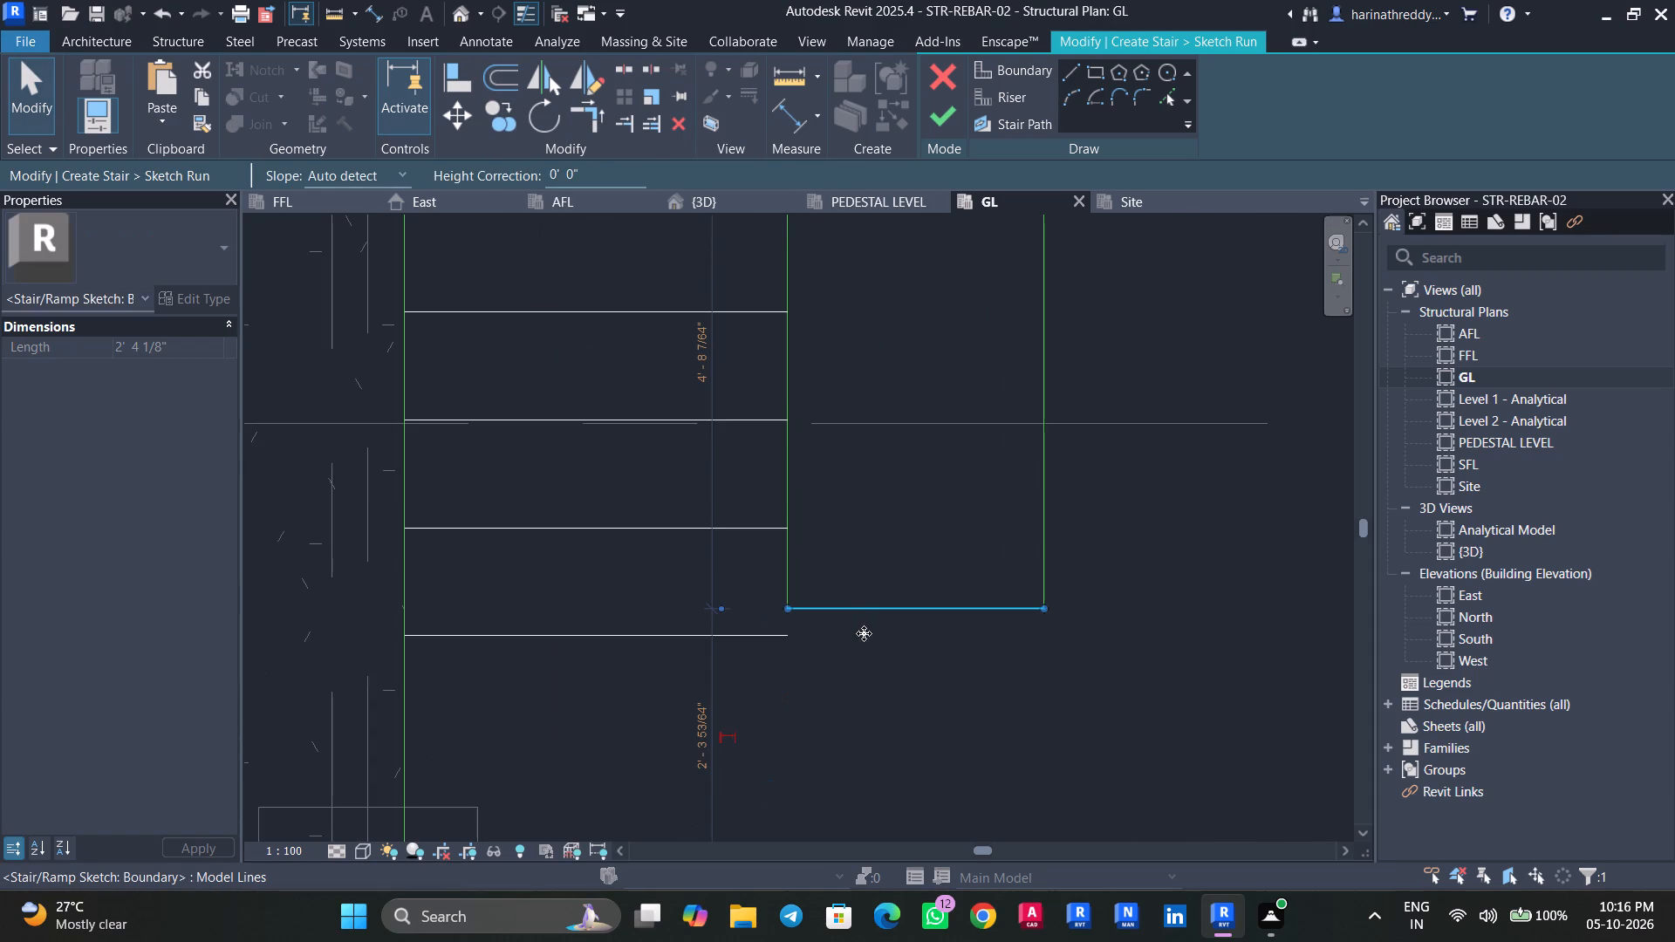
pyautogui.moveTo(864, 633); pyautogui.dragTo(865, 641)
pyautogui.press('Escape')
# Check the distance between the outer boundary at the turn and the stair well's inner boundary line.
pyautogui.scroll(-4, 863, 608)
pyautogui.moveTo(863, 604); pyautogui.dragTo(844, 583, button='middle')
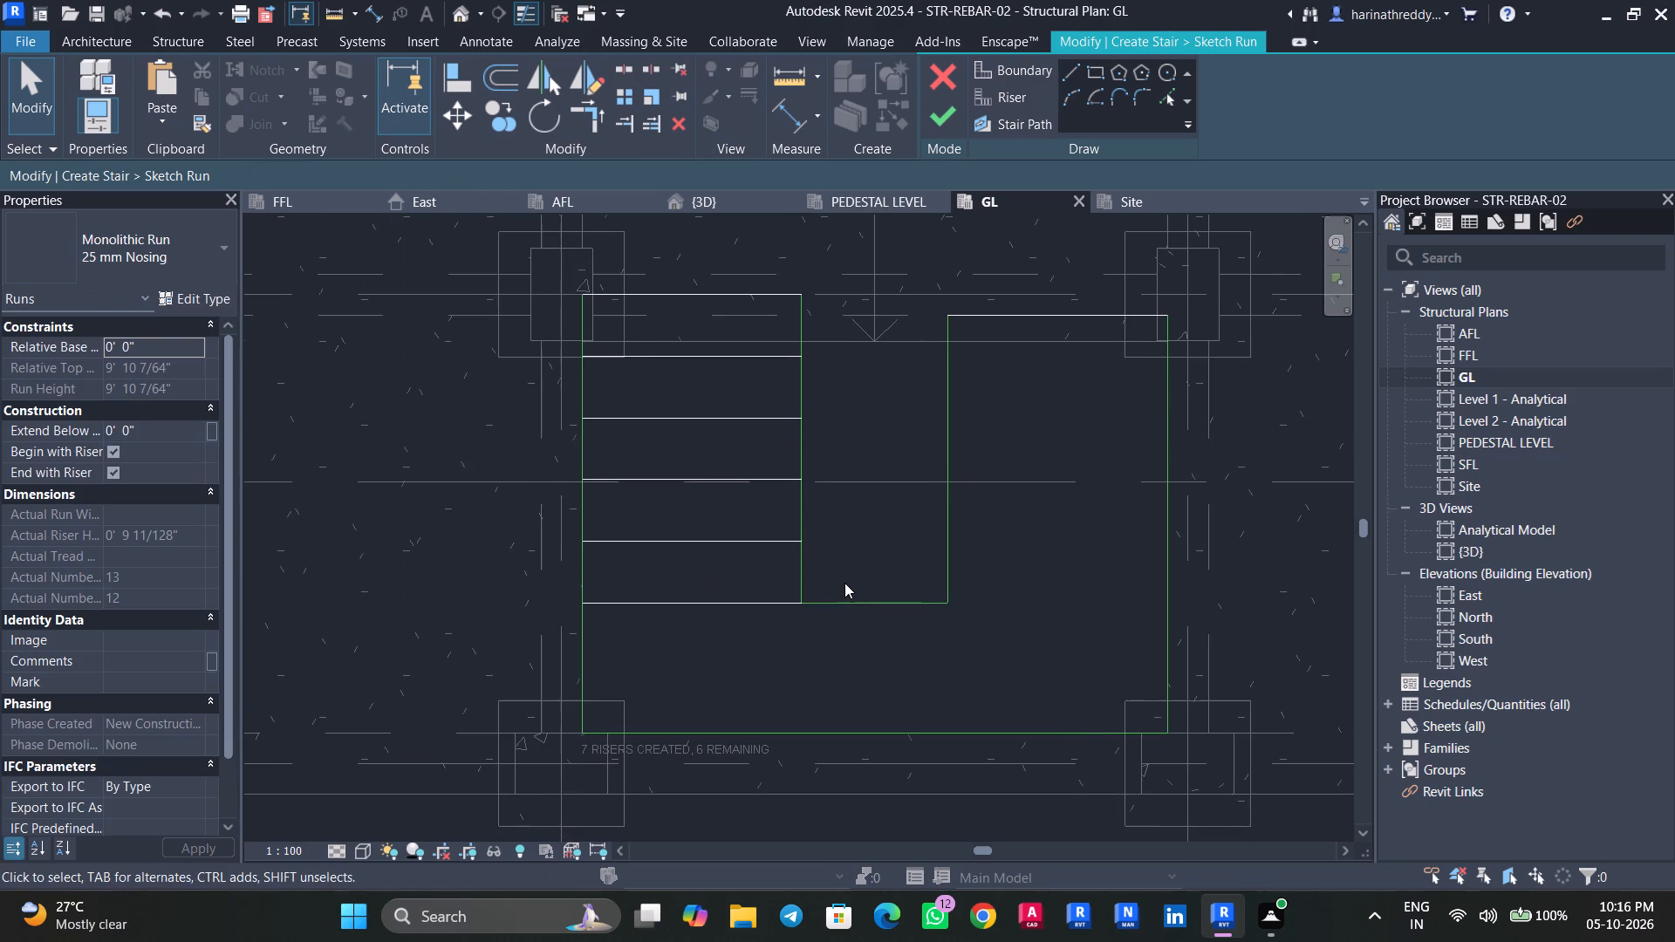
pyautogui.press('d')
pyautogui.press('i')
pyautogui.click(892, 735)
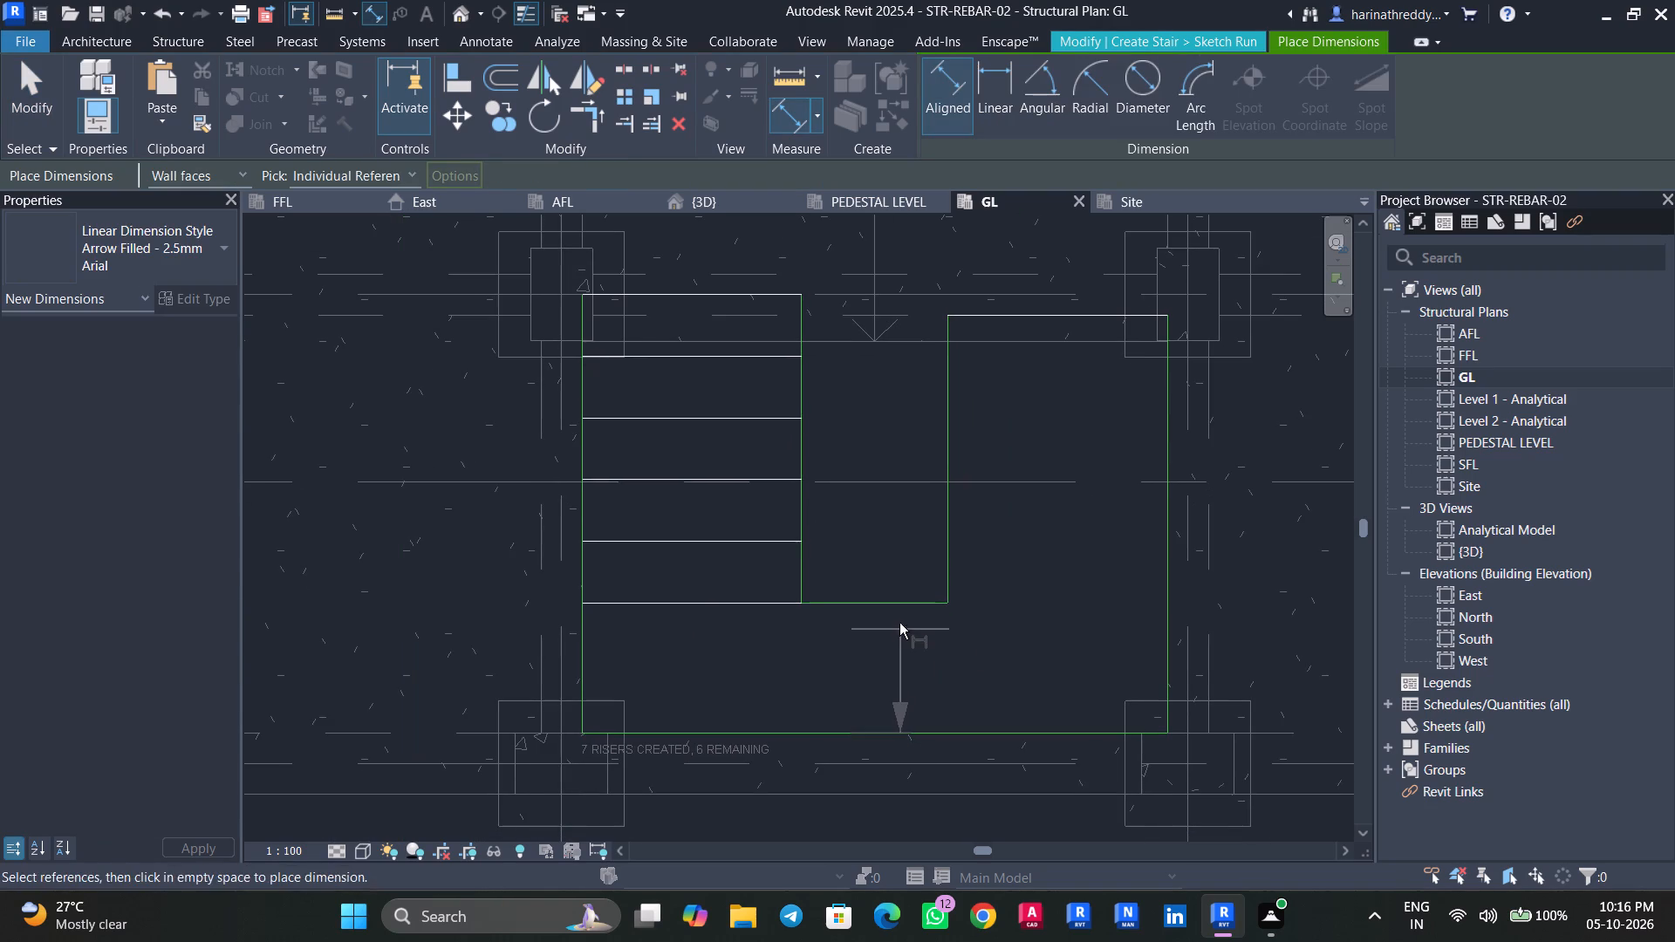
pyautogui.click(897, 604)
pyautogui.press('Escape')
pyautogui.press('Escape')
pyautogui.press('Escape')
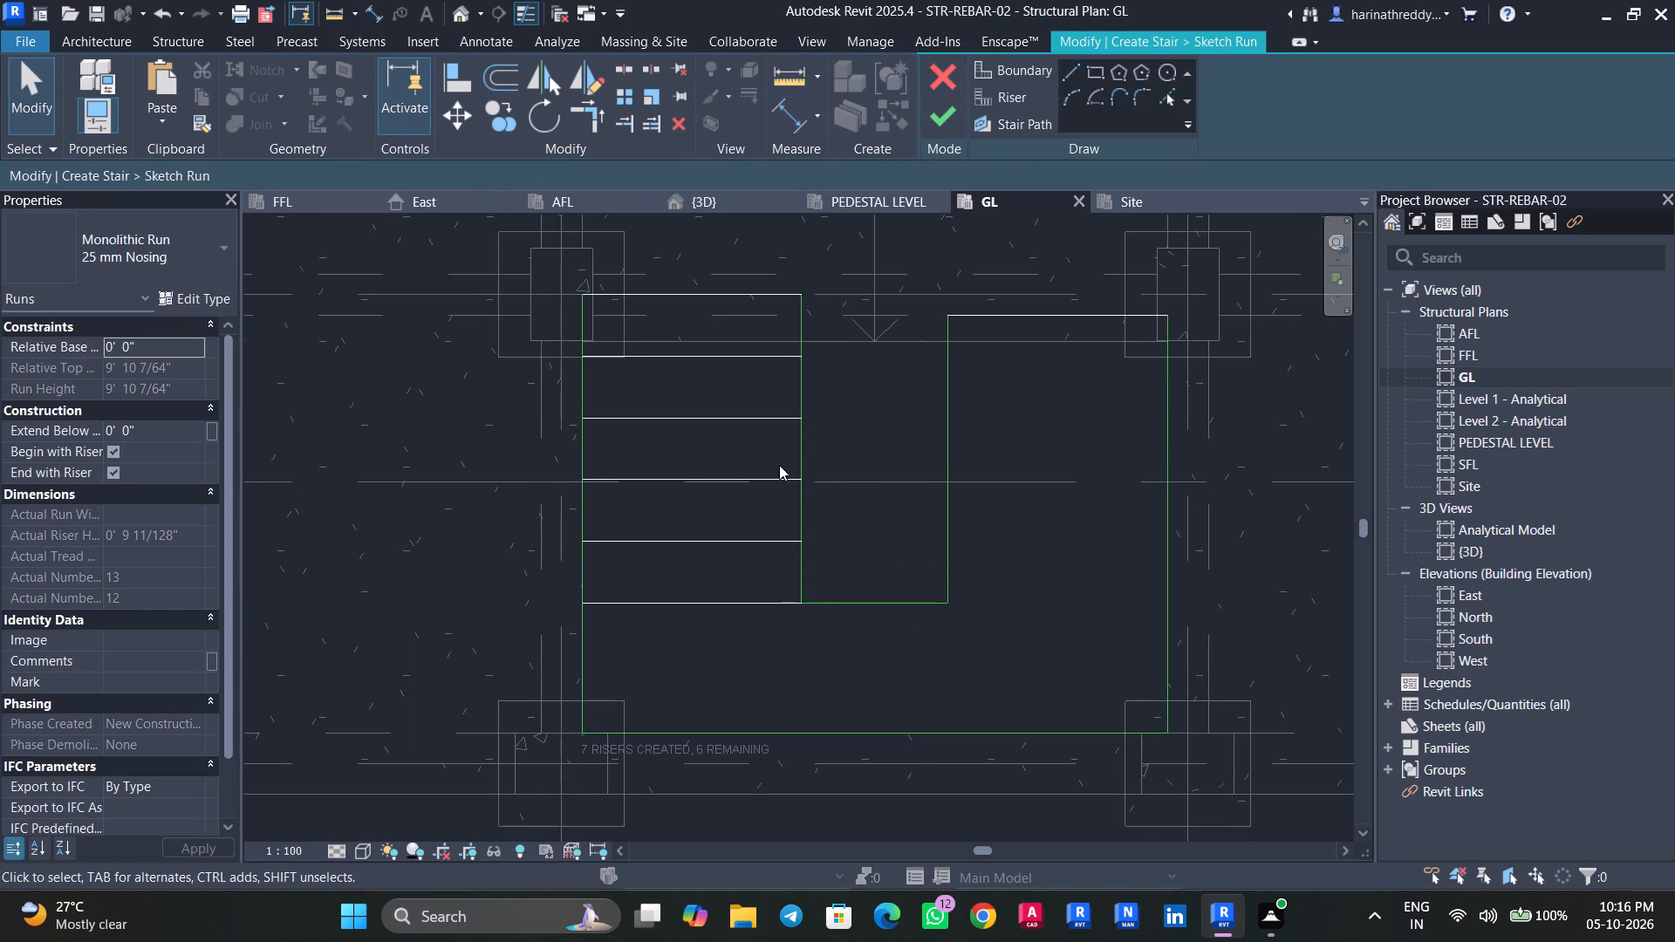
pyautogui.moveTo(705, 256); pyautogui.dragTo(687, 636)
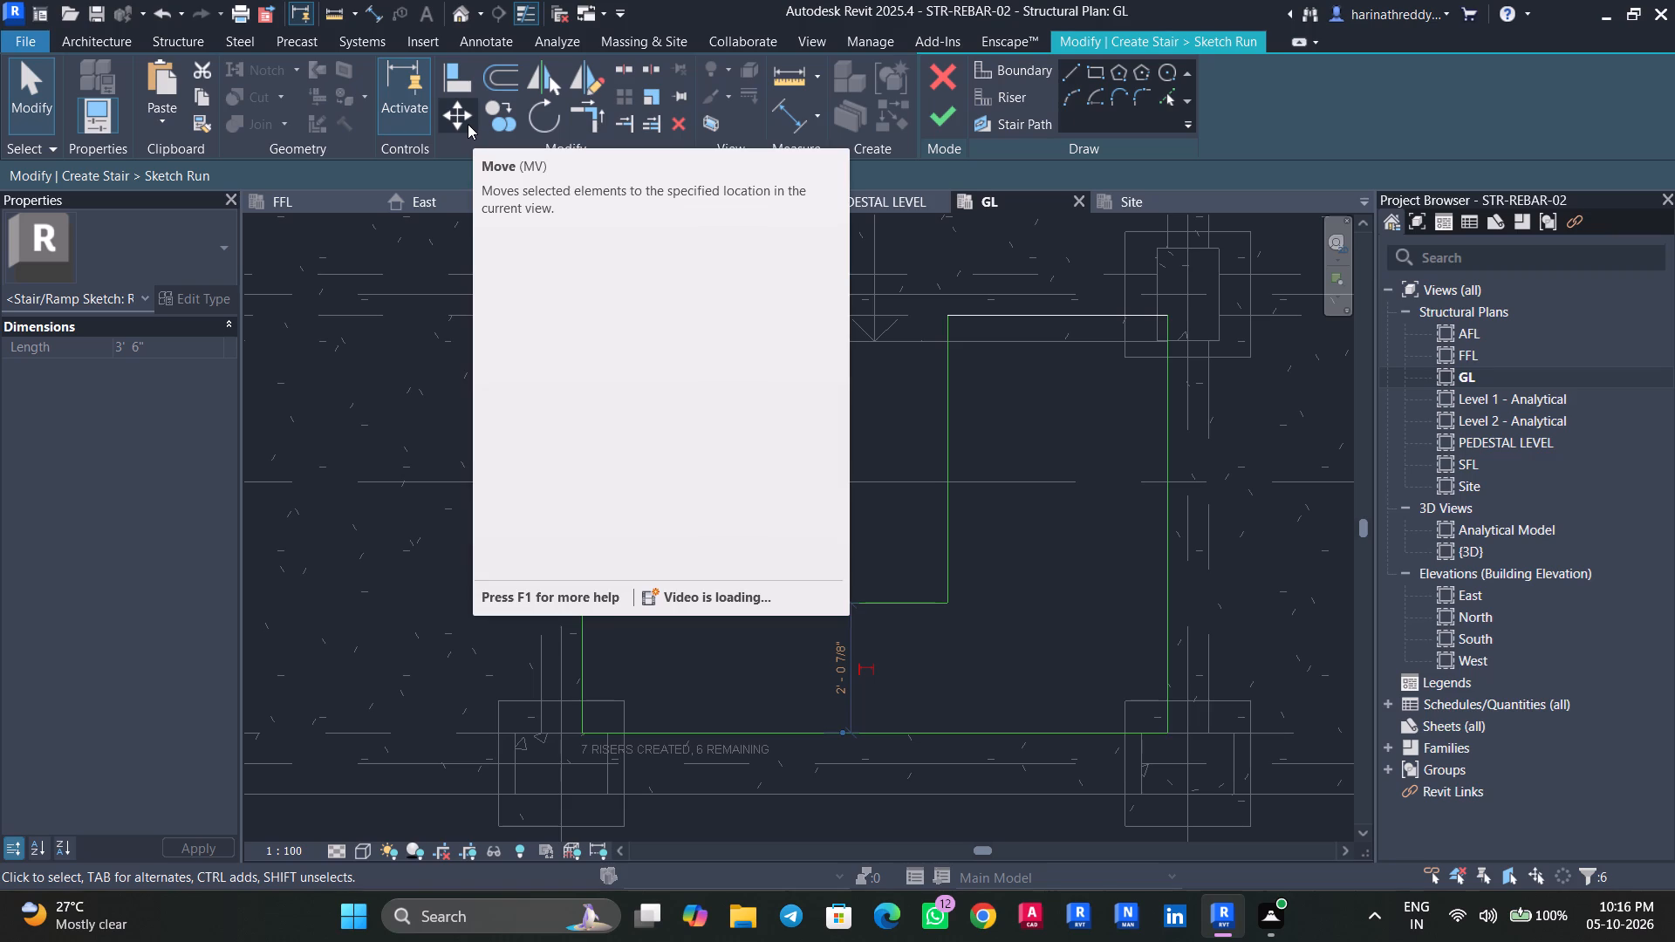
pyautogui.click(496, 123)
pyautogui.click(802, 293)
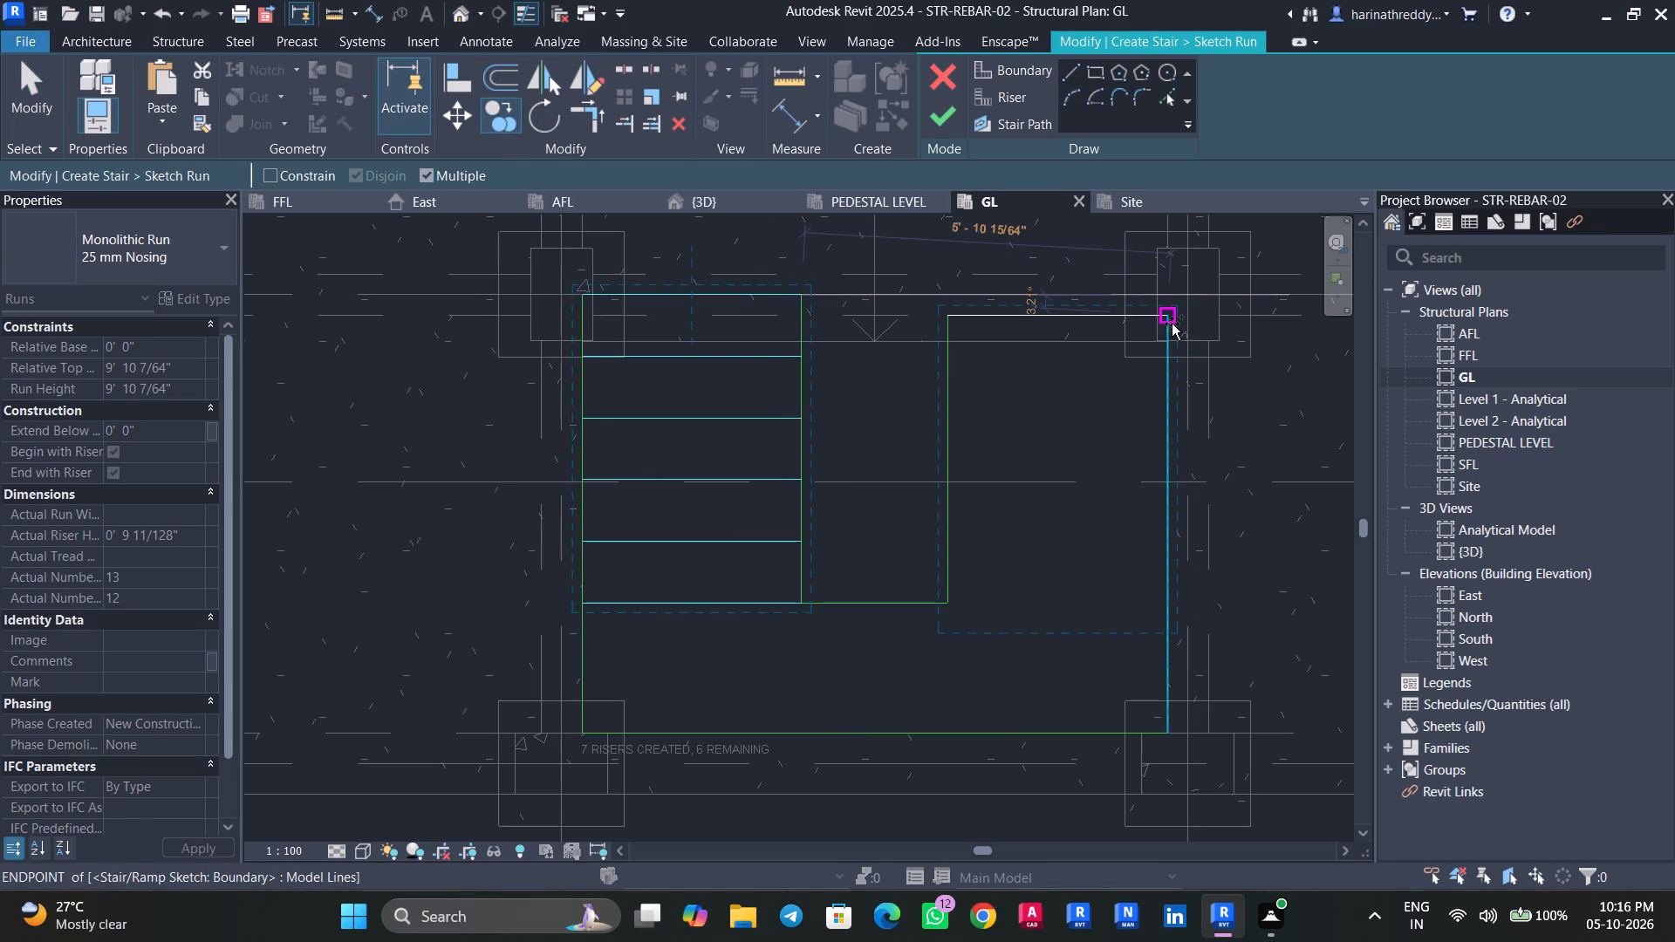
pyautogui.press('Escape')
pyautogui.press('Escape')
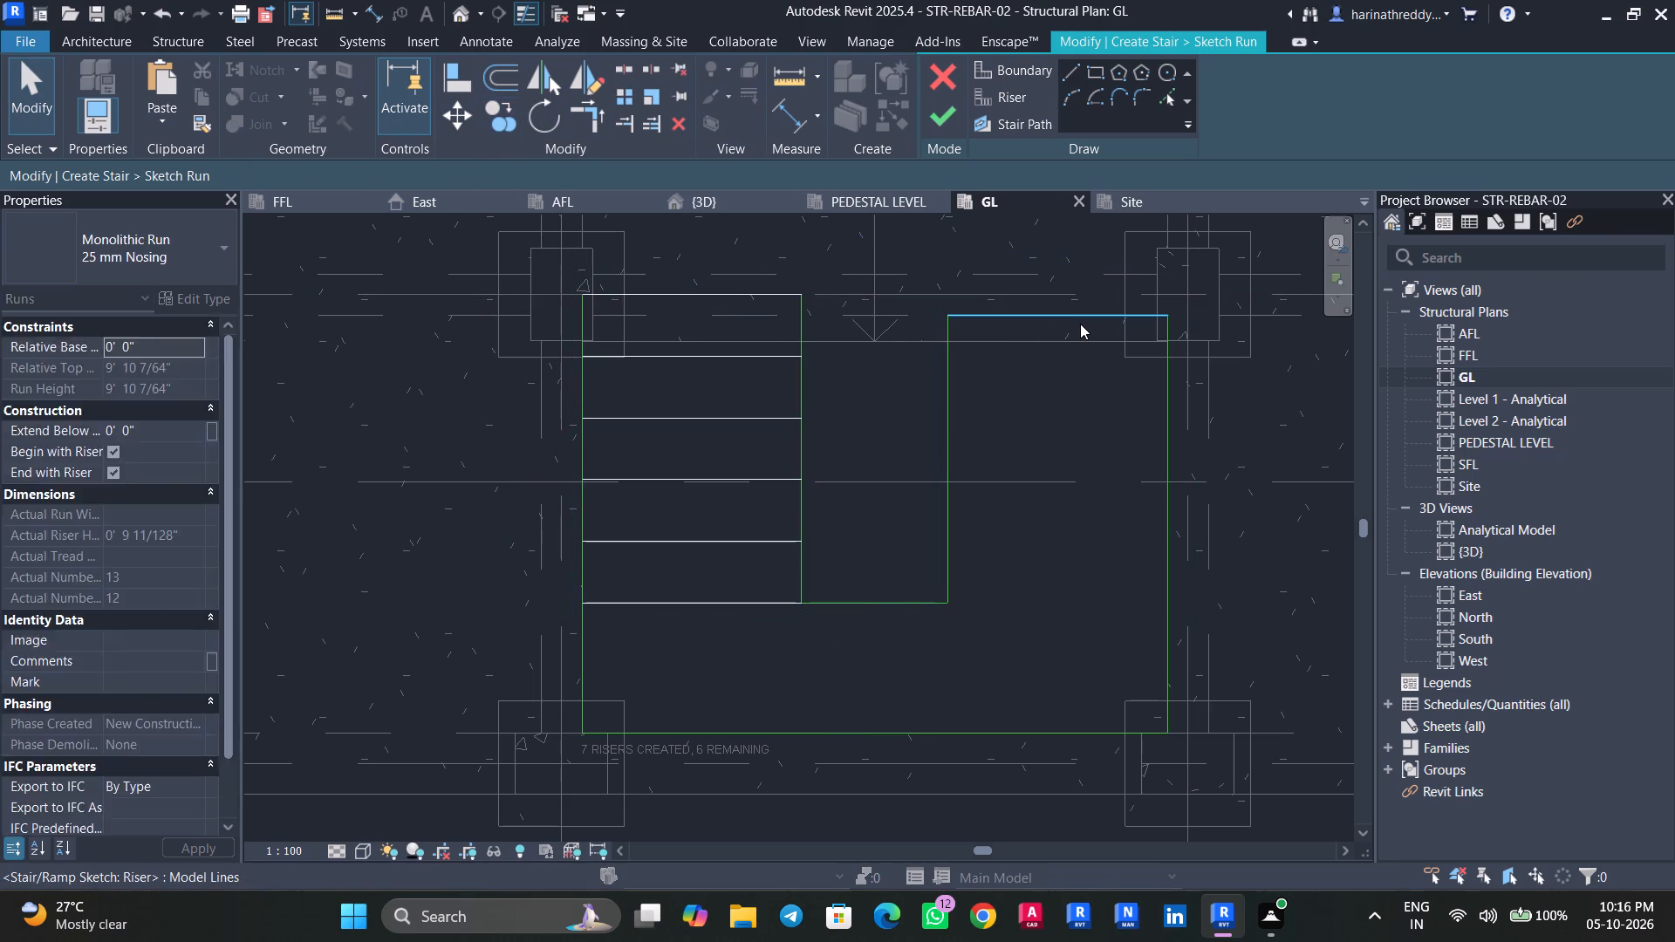
# Delete the lower flight's first riser line.
pyautogui.click(1080, 324)
pyautogui.press('Delete')
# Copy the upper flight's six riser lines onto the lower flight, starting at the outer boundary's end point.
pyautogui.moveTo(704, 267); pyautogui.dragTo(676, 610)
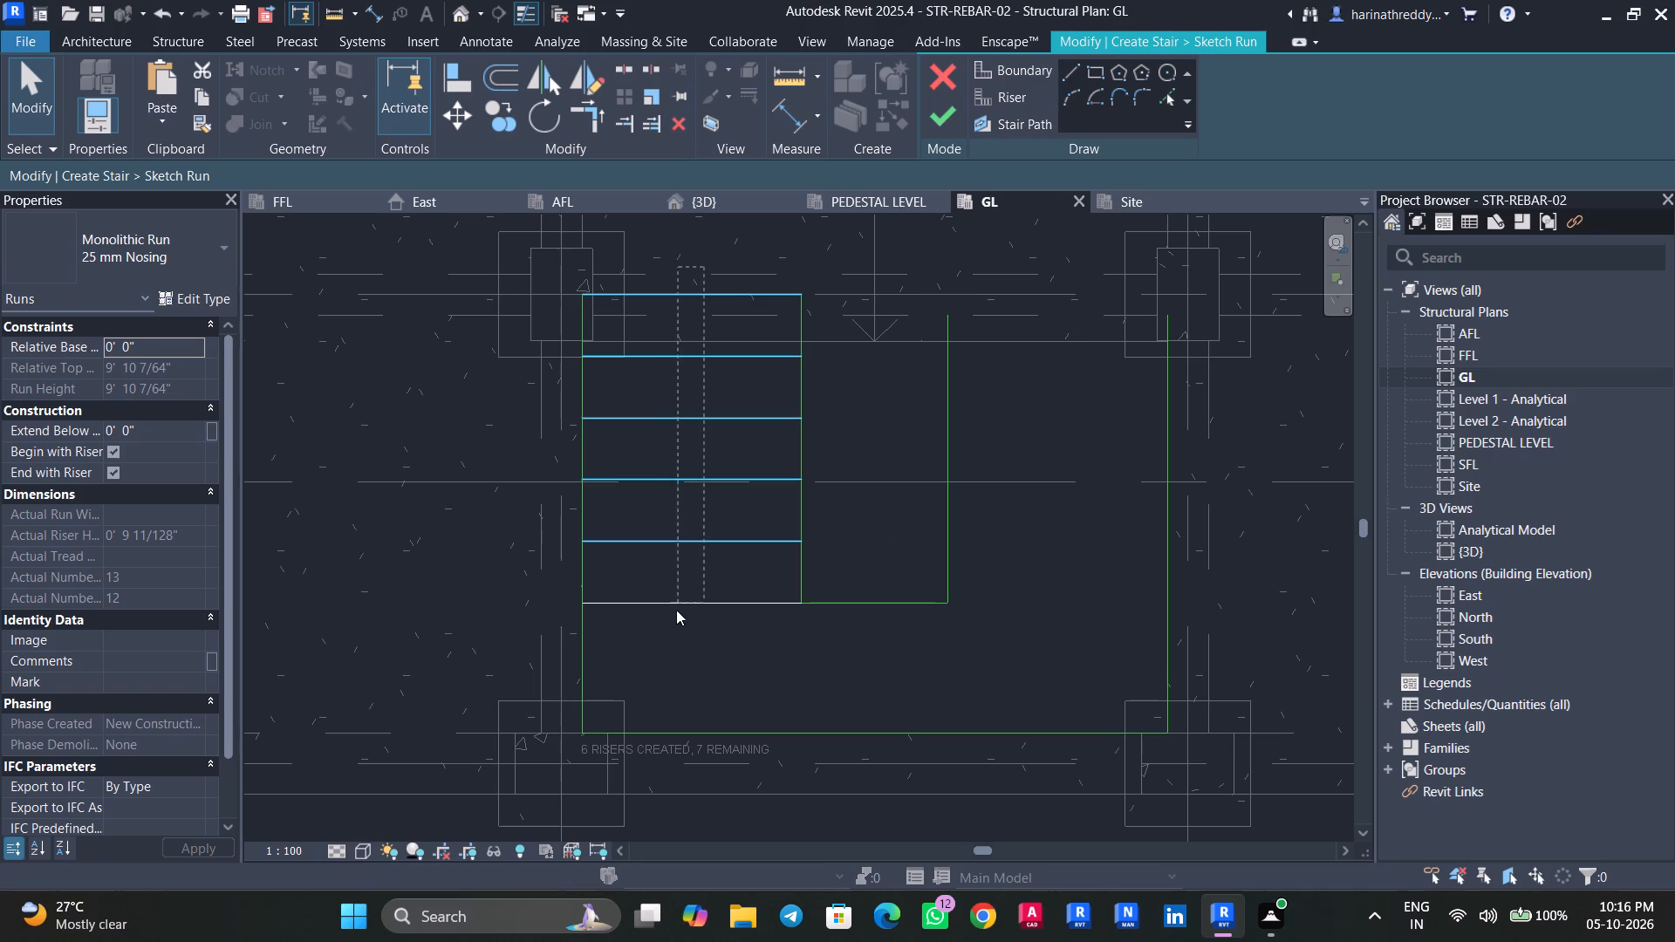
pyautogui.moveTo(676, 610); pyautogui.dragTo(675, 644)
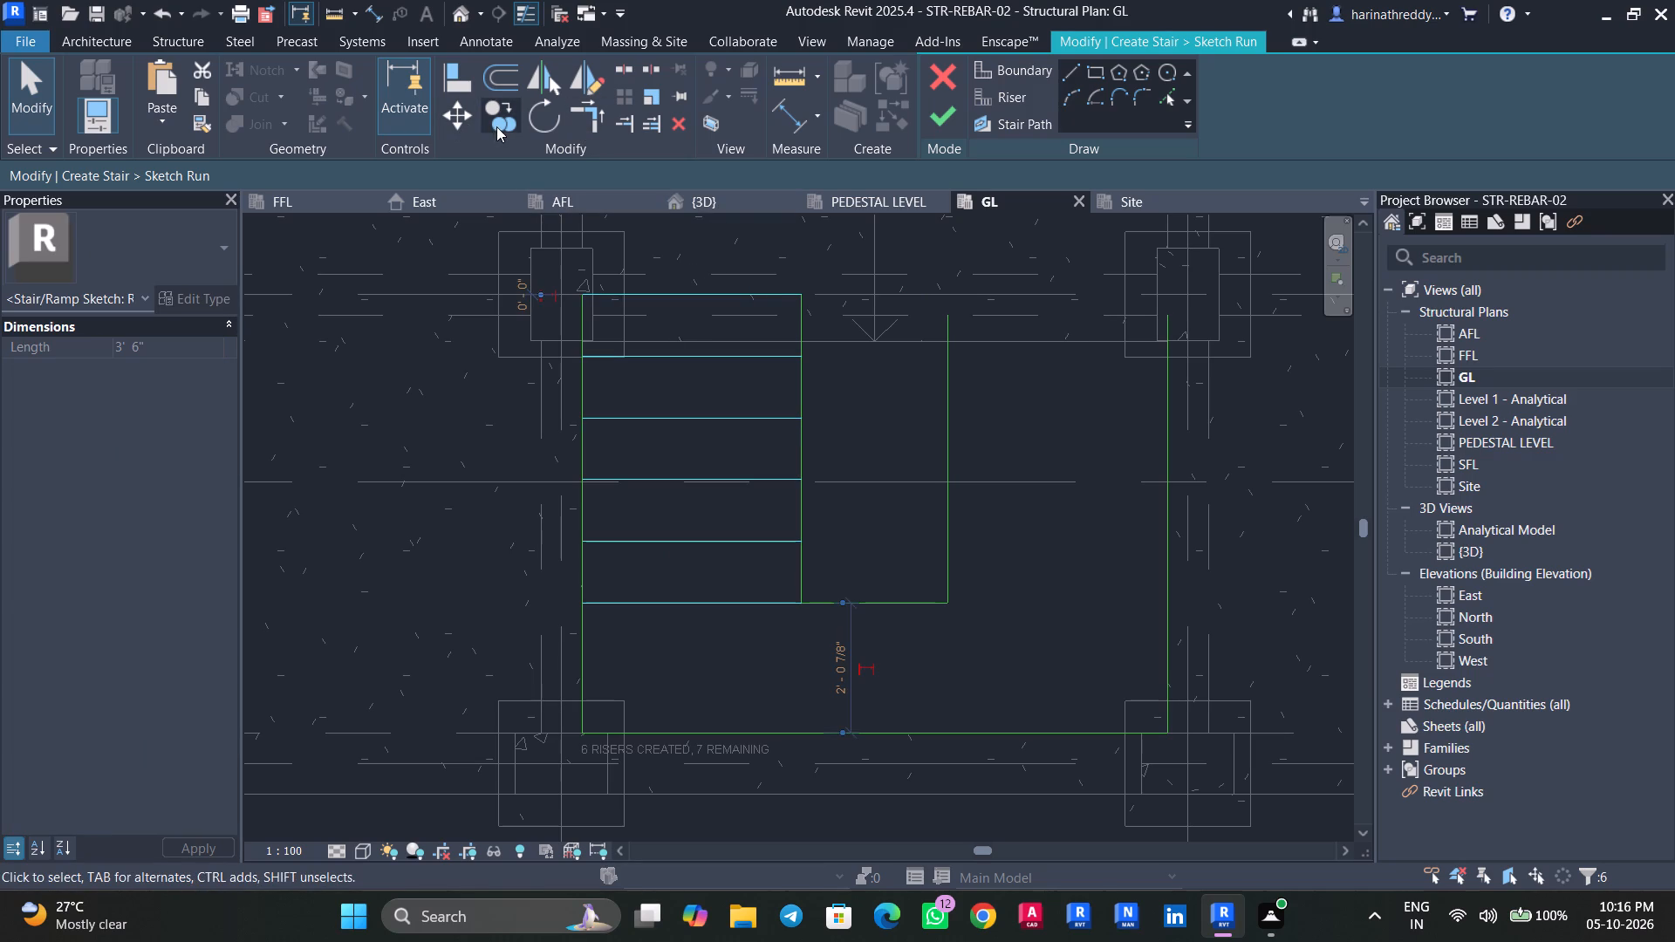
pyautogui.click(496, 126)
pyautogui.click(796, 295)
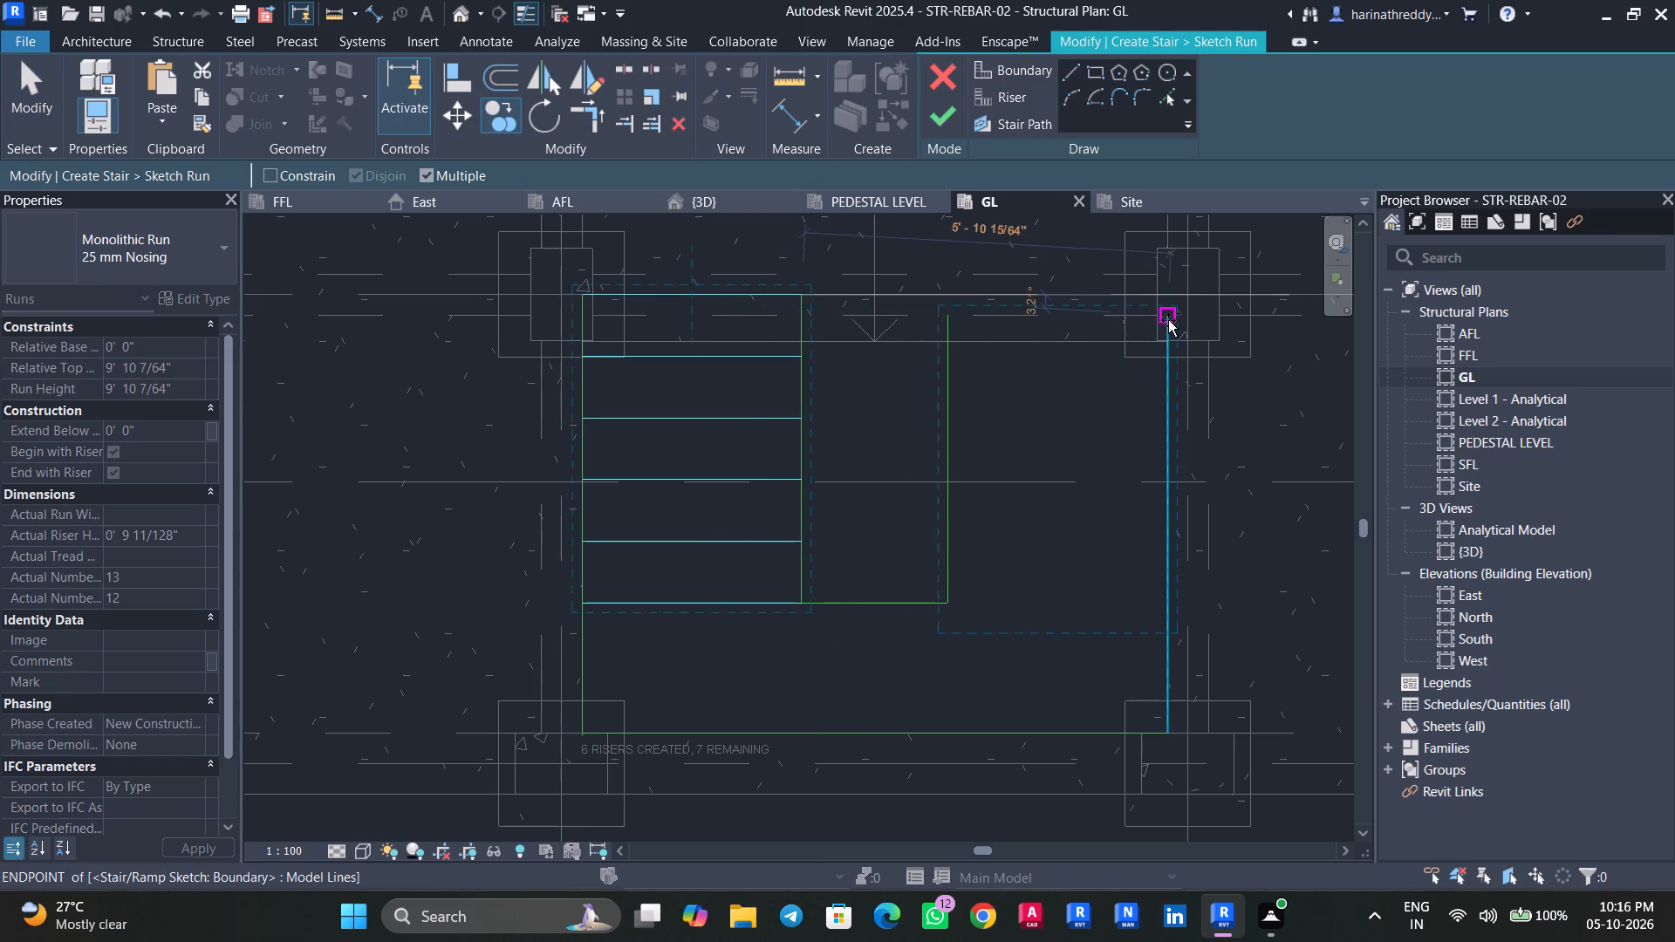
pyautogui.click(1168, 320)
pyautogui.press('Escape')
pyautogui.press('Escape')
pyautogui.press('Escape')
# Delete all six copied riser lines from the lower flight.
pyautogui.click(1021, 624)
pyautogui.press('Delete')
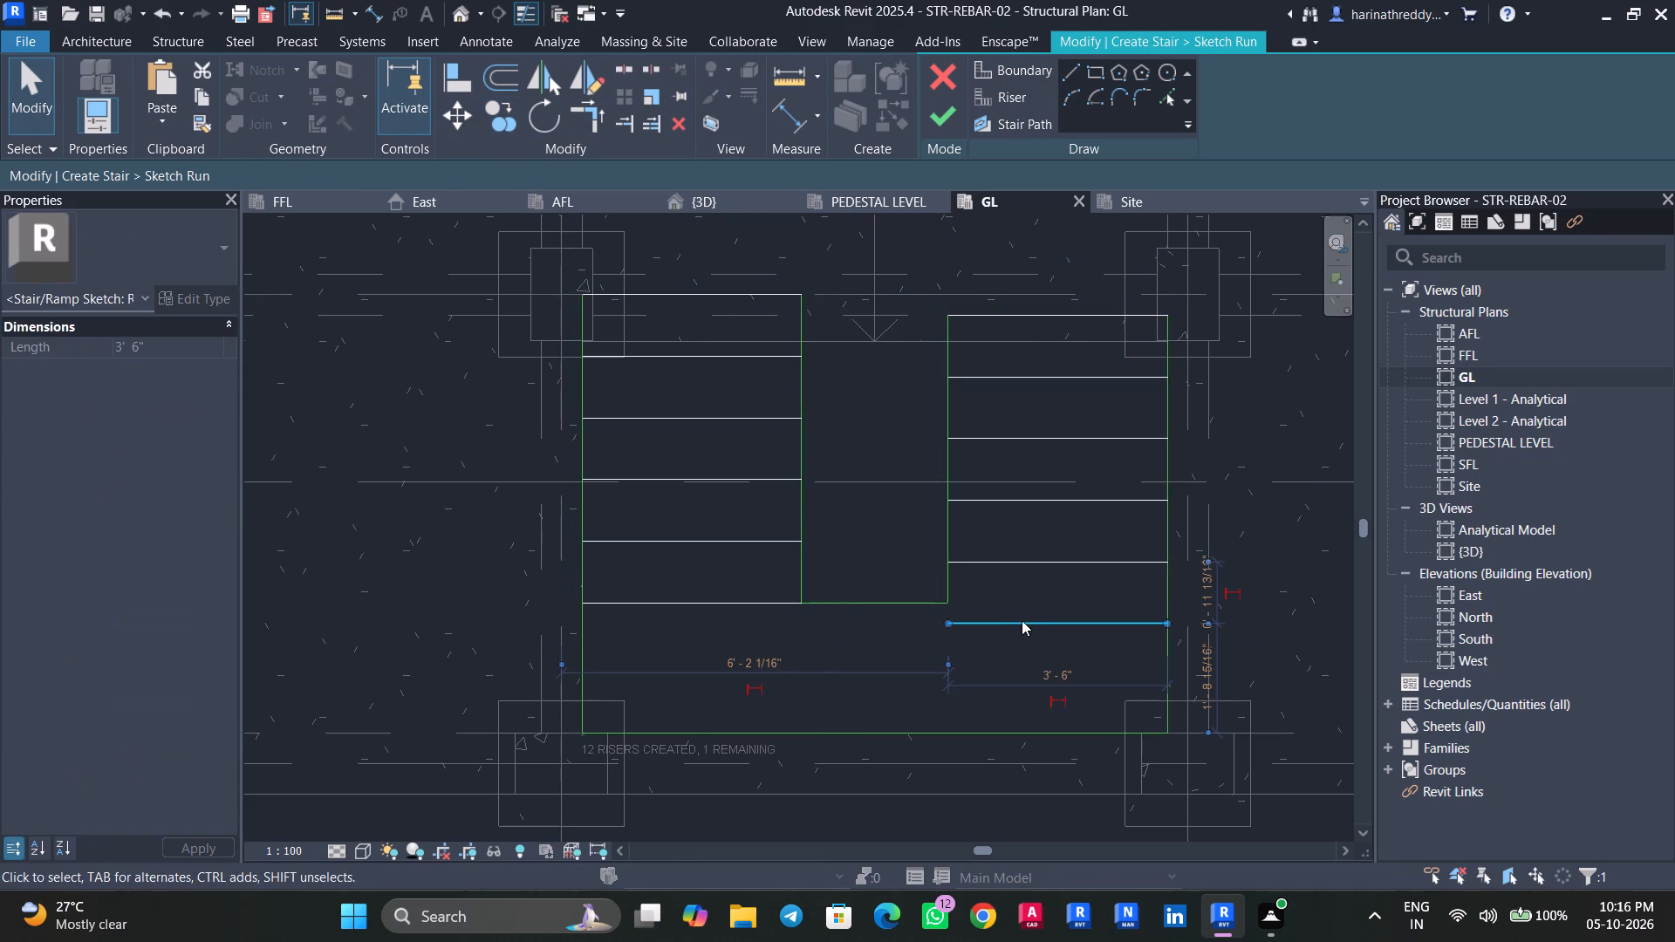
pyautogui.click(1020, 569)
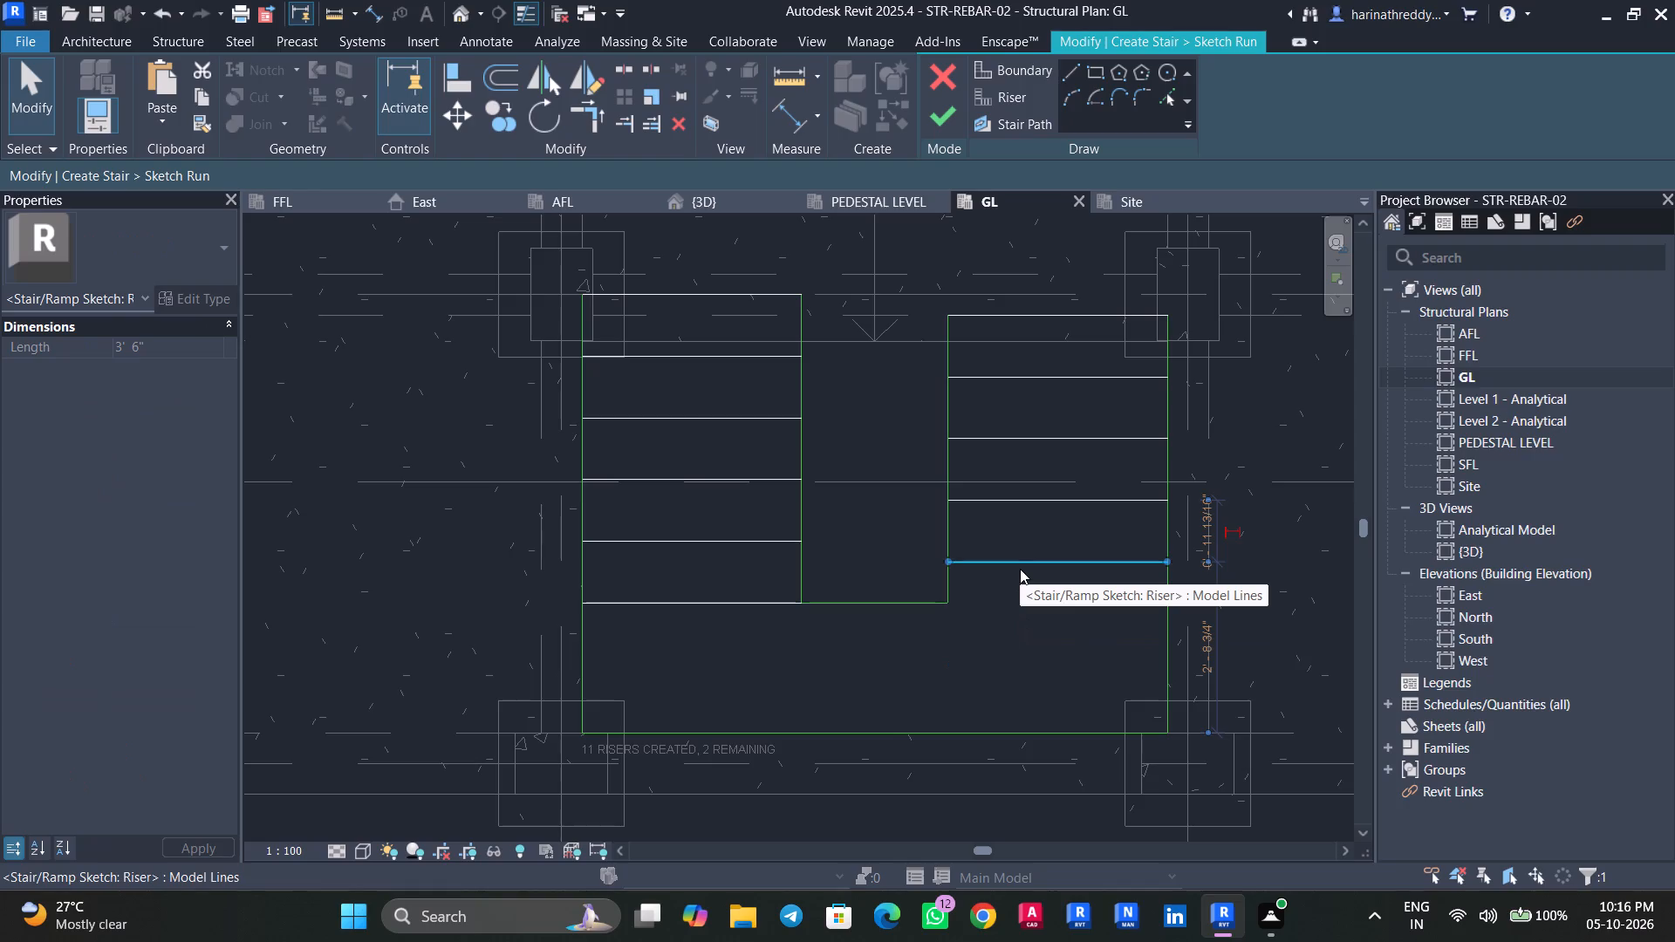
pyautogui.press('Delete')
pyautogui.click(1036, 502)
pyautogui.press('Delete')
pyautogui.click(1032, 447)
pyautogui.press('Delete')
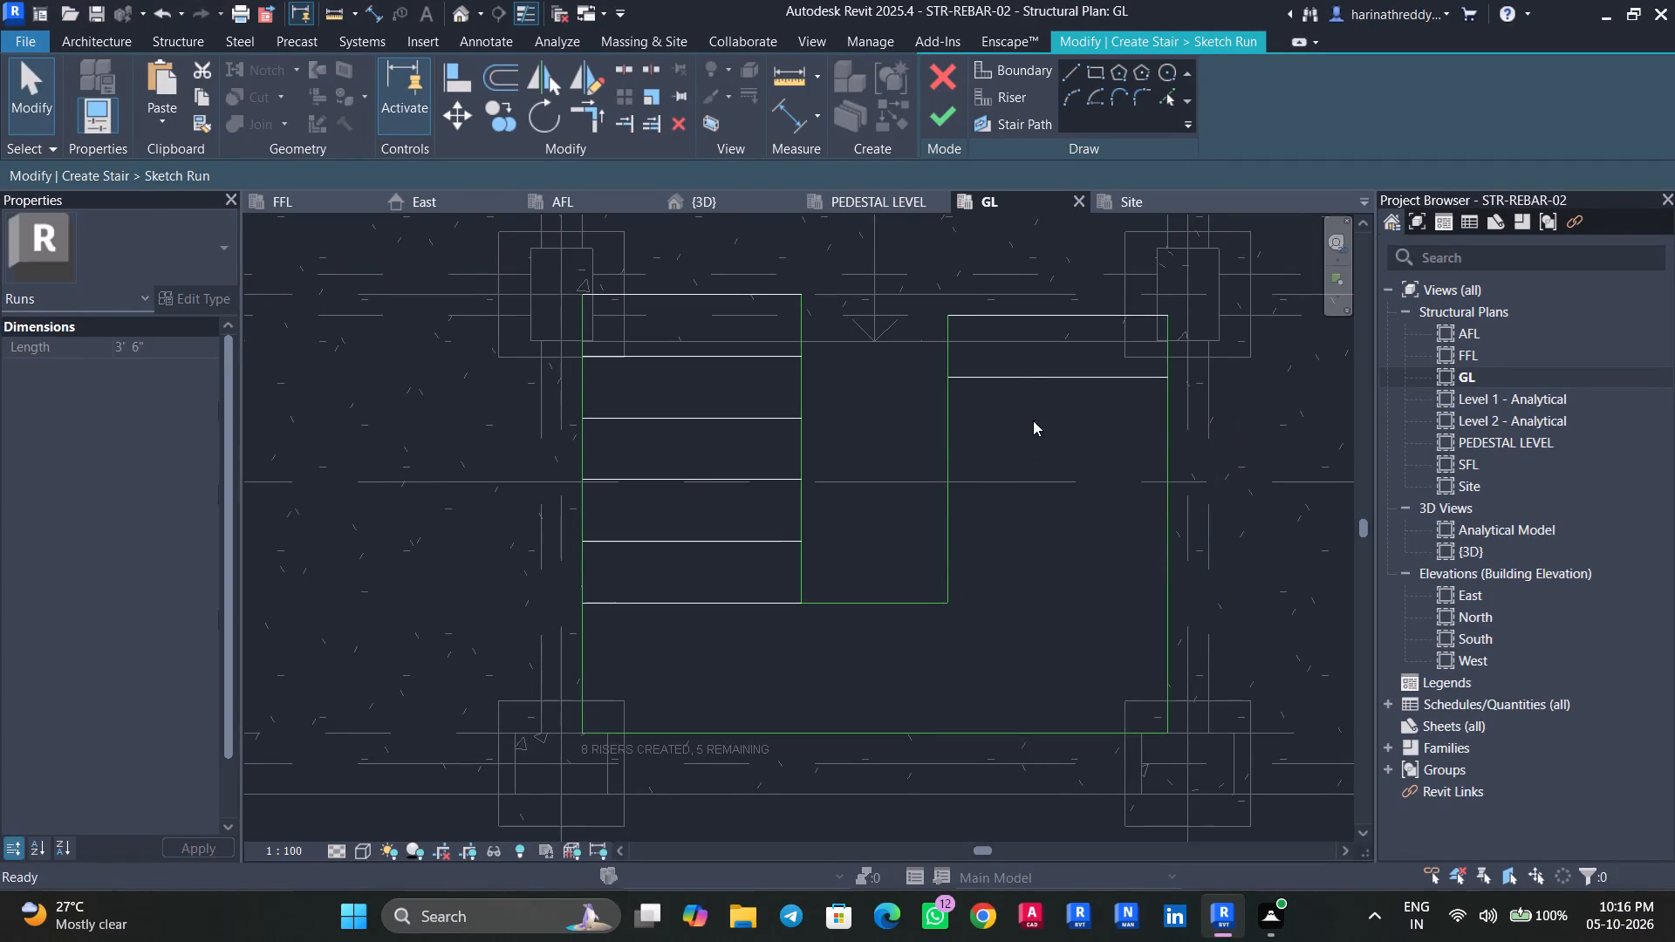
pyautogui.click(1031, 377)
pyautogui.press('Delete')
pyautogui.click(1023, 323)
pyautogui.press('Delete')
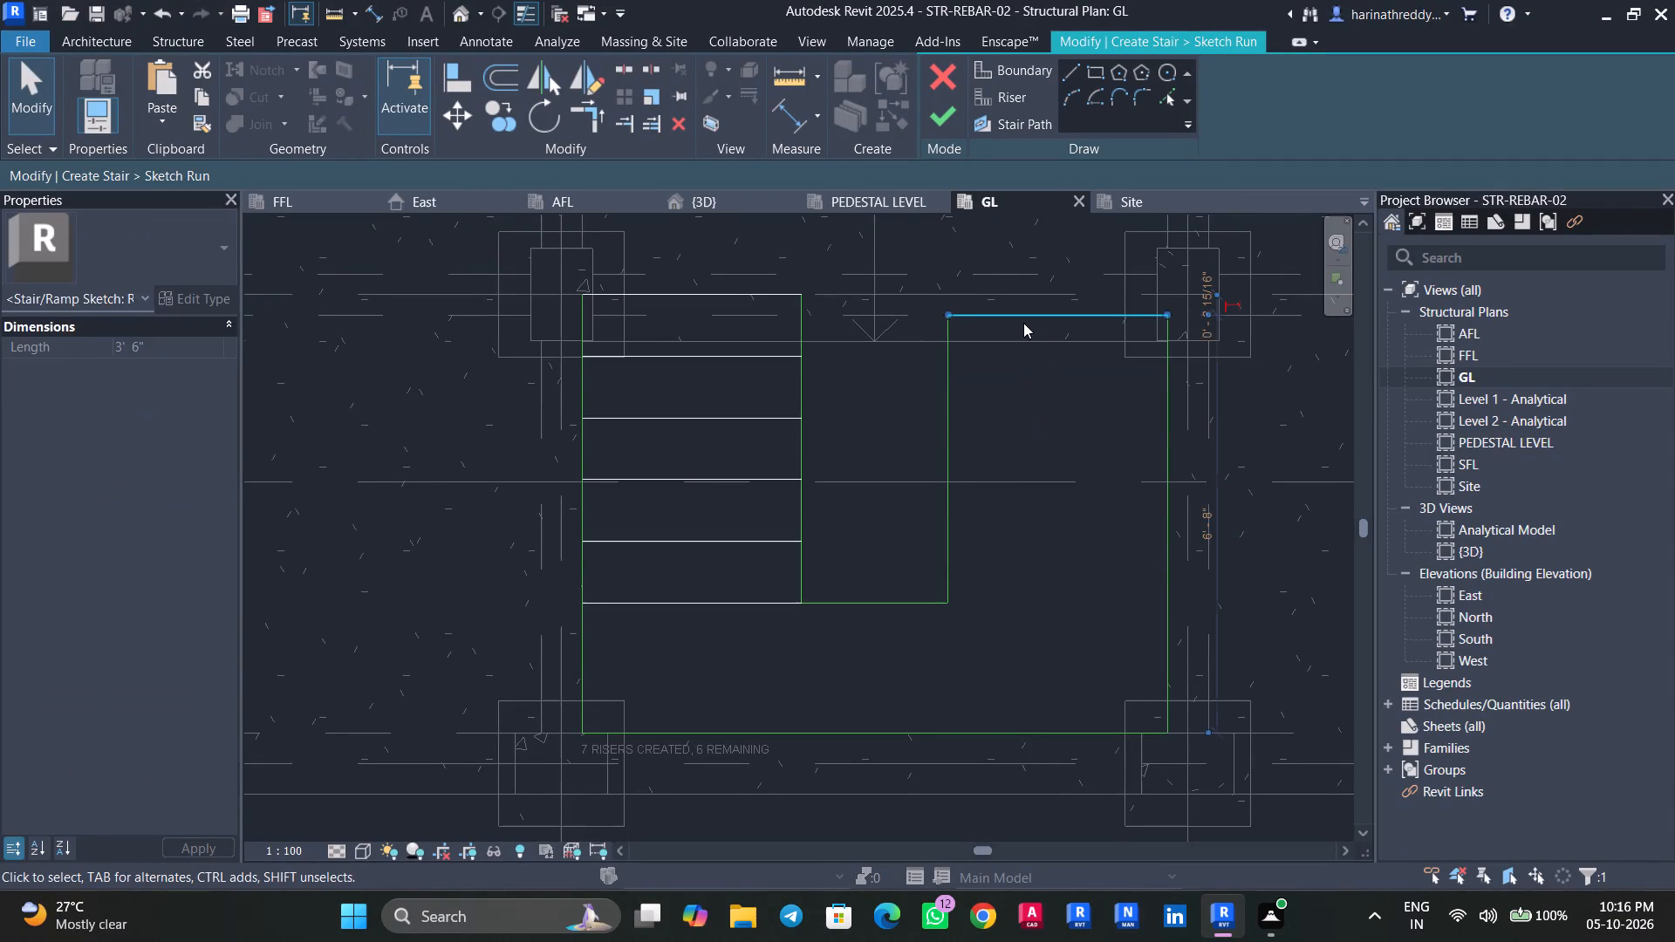
# Move the stair well's inner boundary line, with the riser aligned to it, to 2' 6" from the outer boundary.
pyautogui.click(858, 604)
pyautogui.scroll(3, 857, 605)
pyautogui.moveTo(860, 595); pyautogui.dragTo(858, 557)
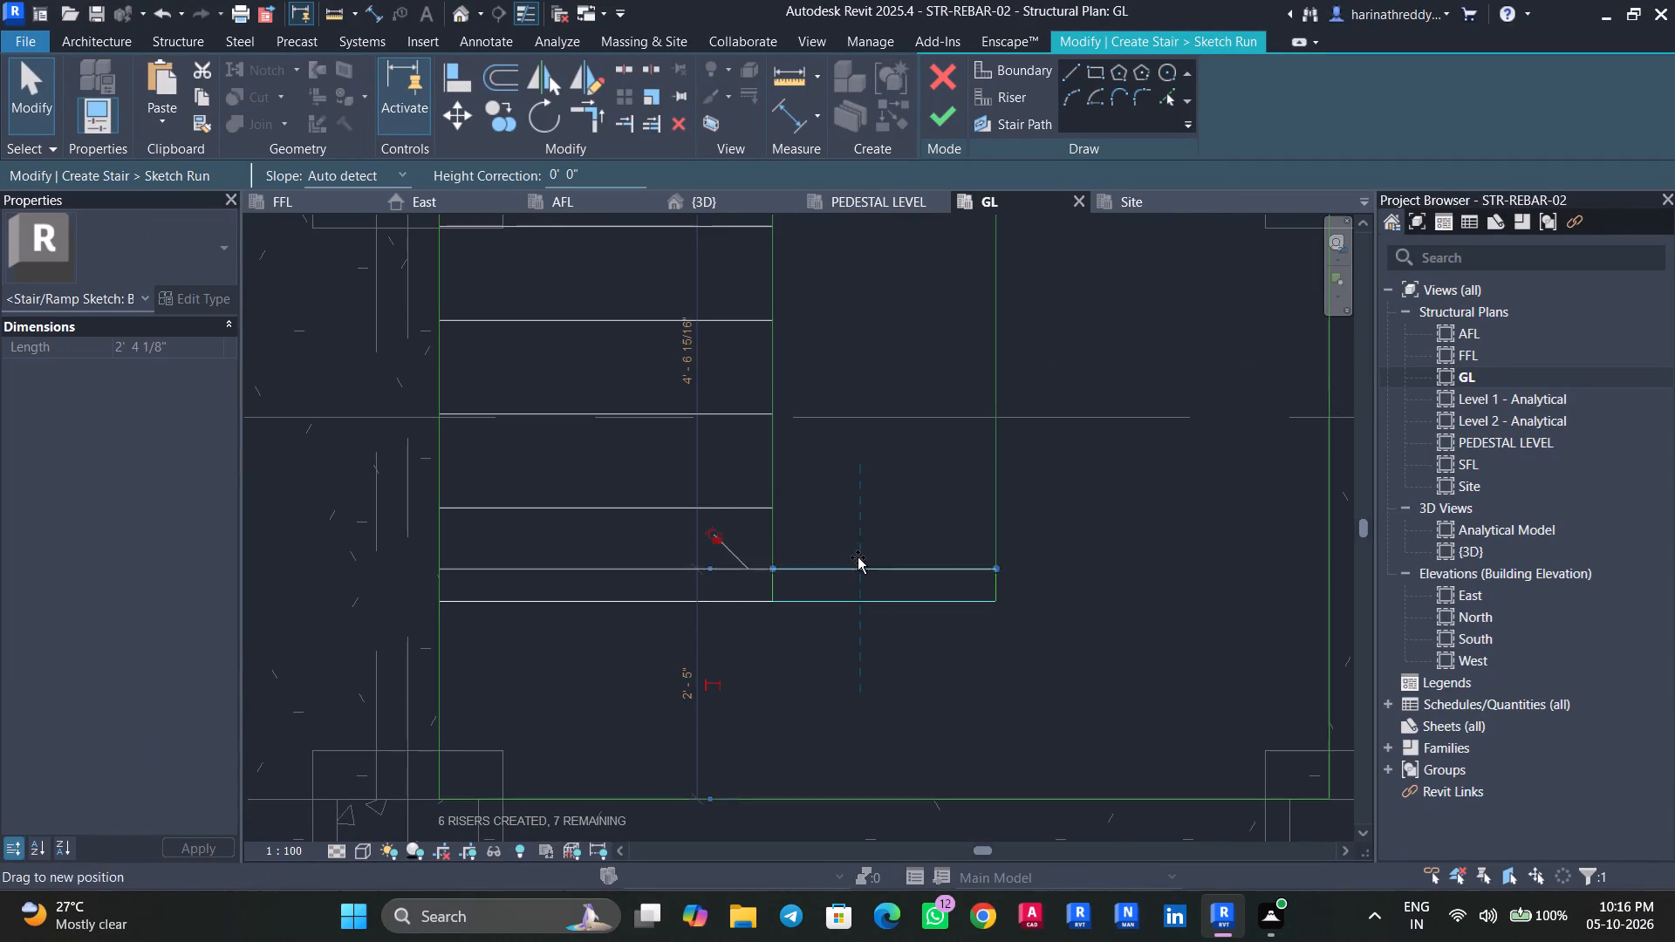
pyautogui.moveTo(858, 557); pyautogui.dragTo(857, 545)
pyautogui.scroll(-4, 857, 545)
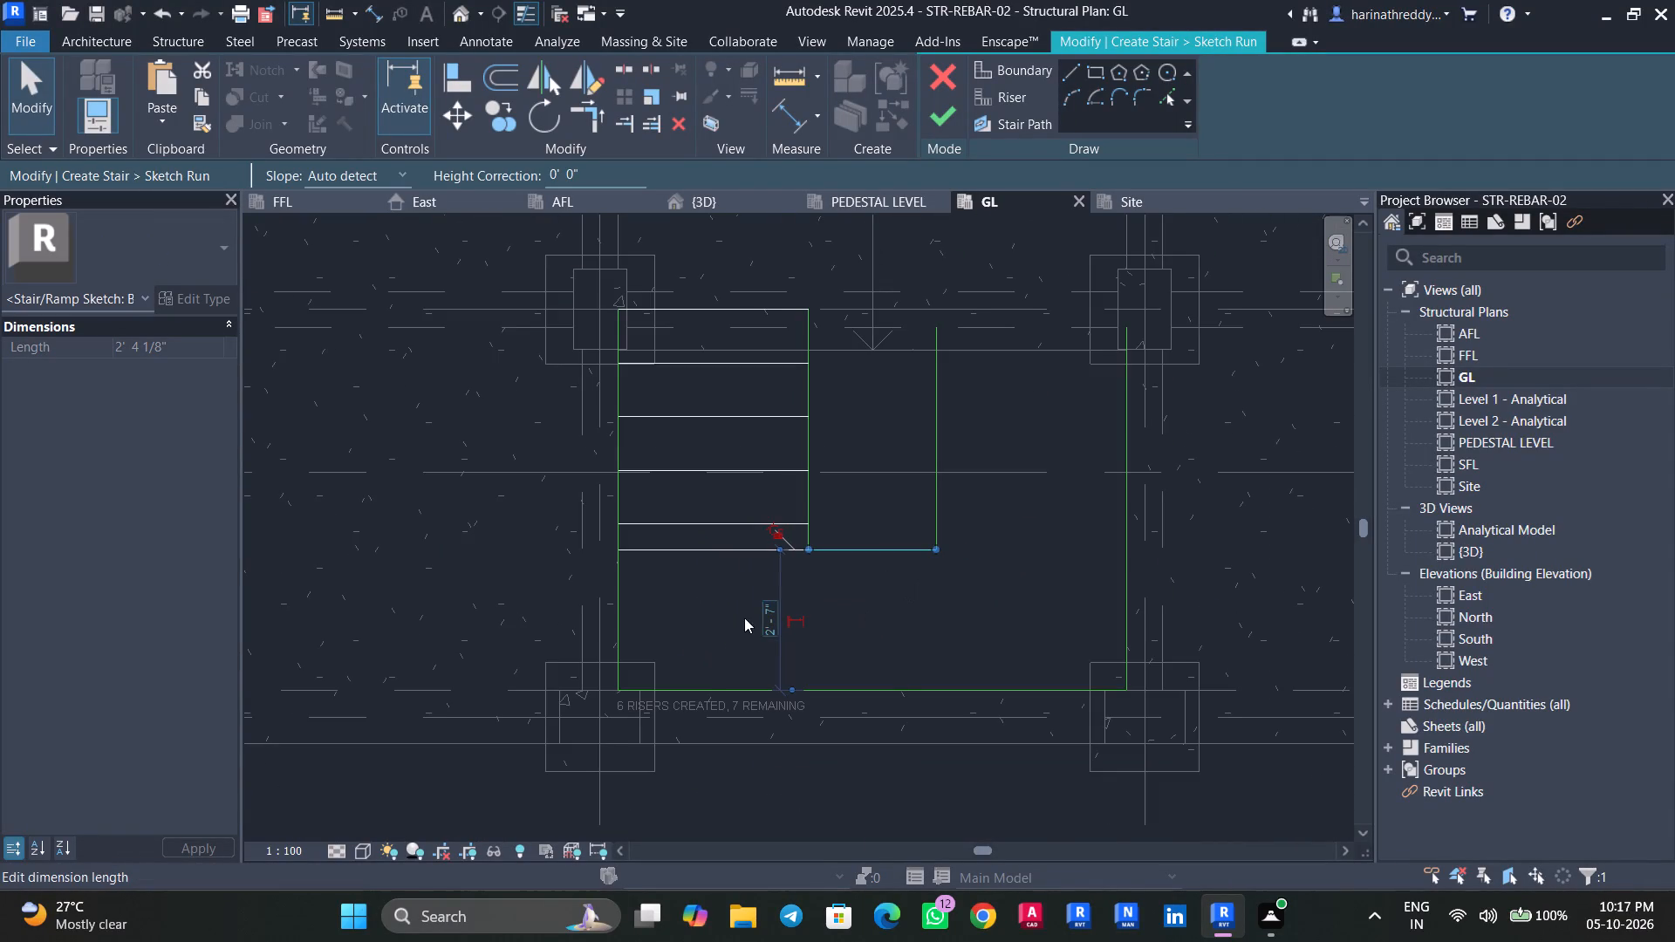
pyautogui.click(761, 625)
pyautogui.press('2')
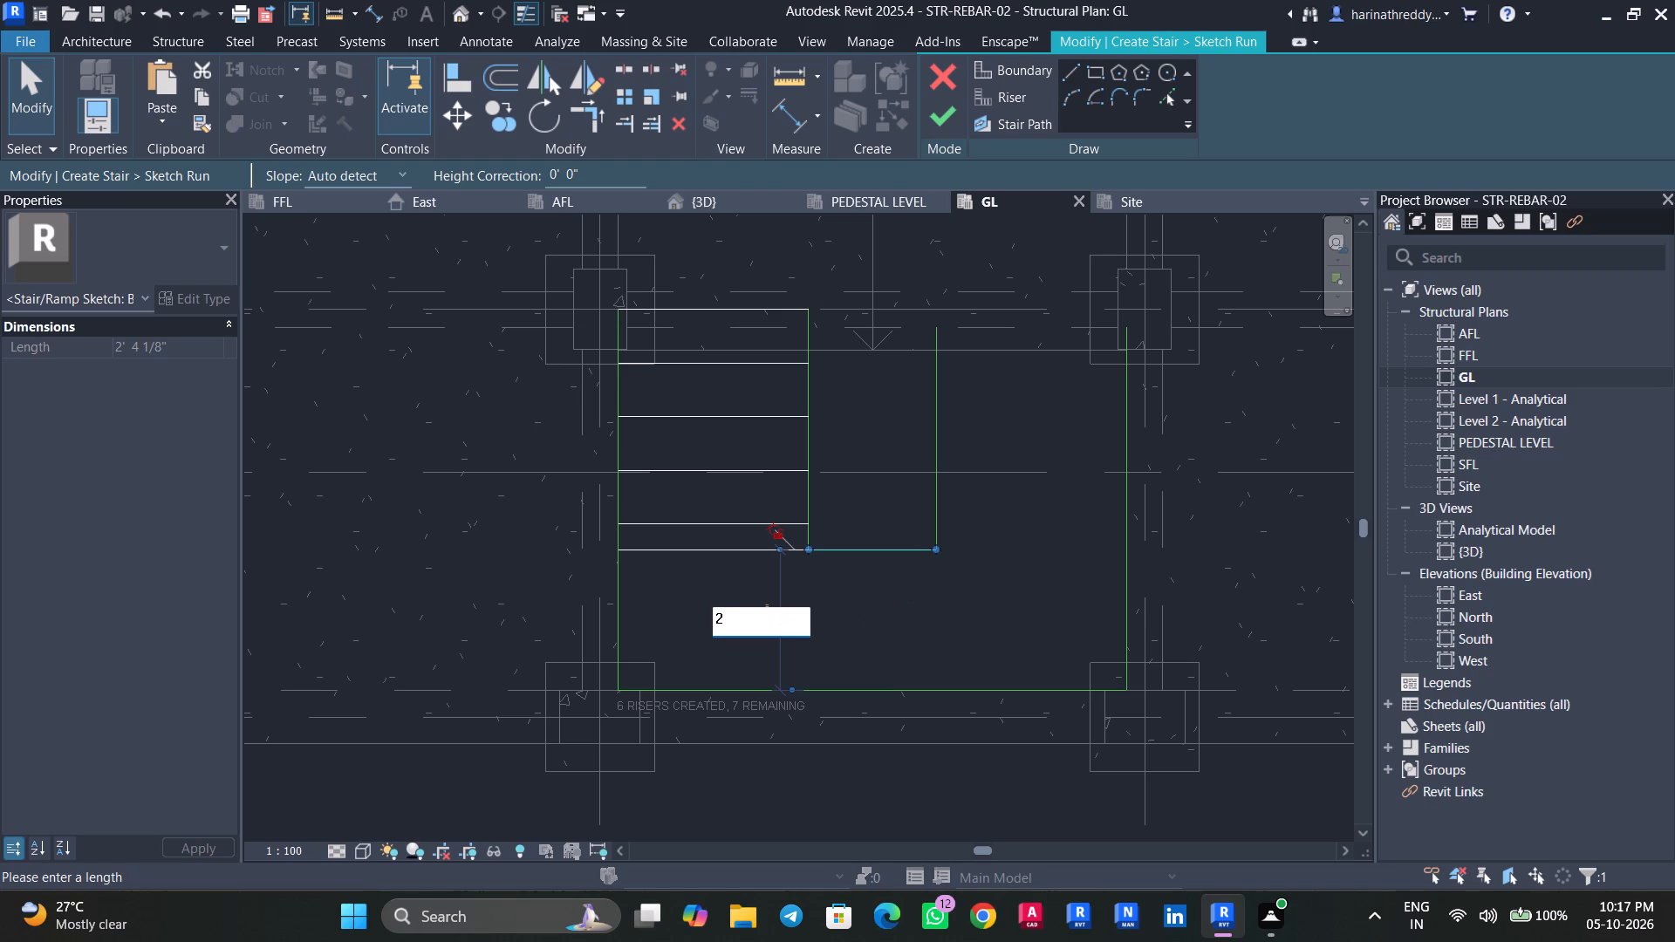
pyautogui.write('\'6"')
pyautogui.press('Return')
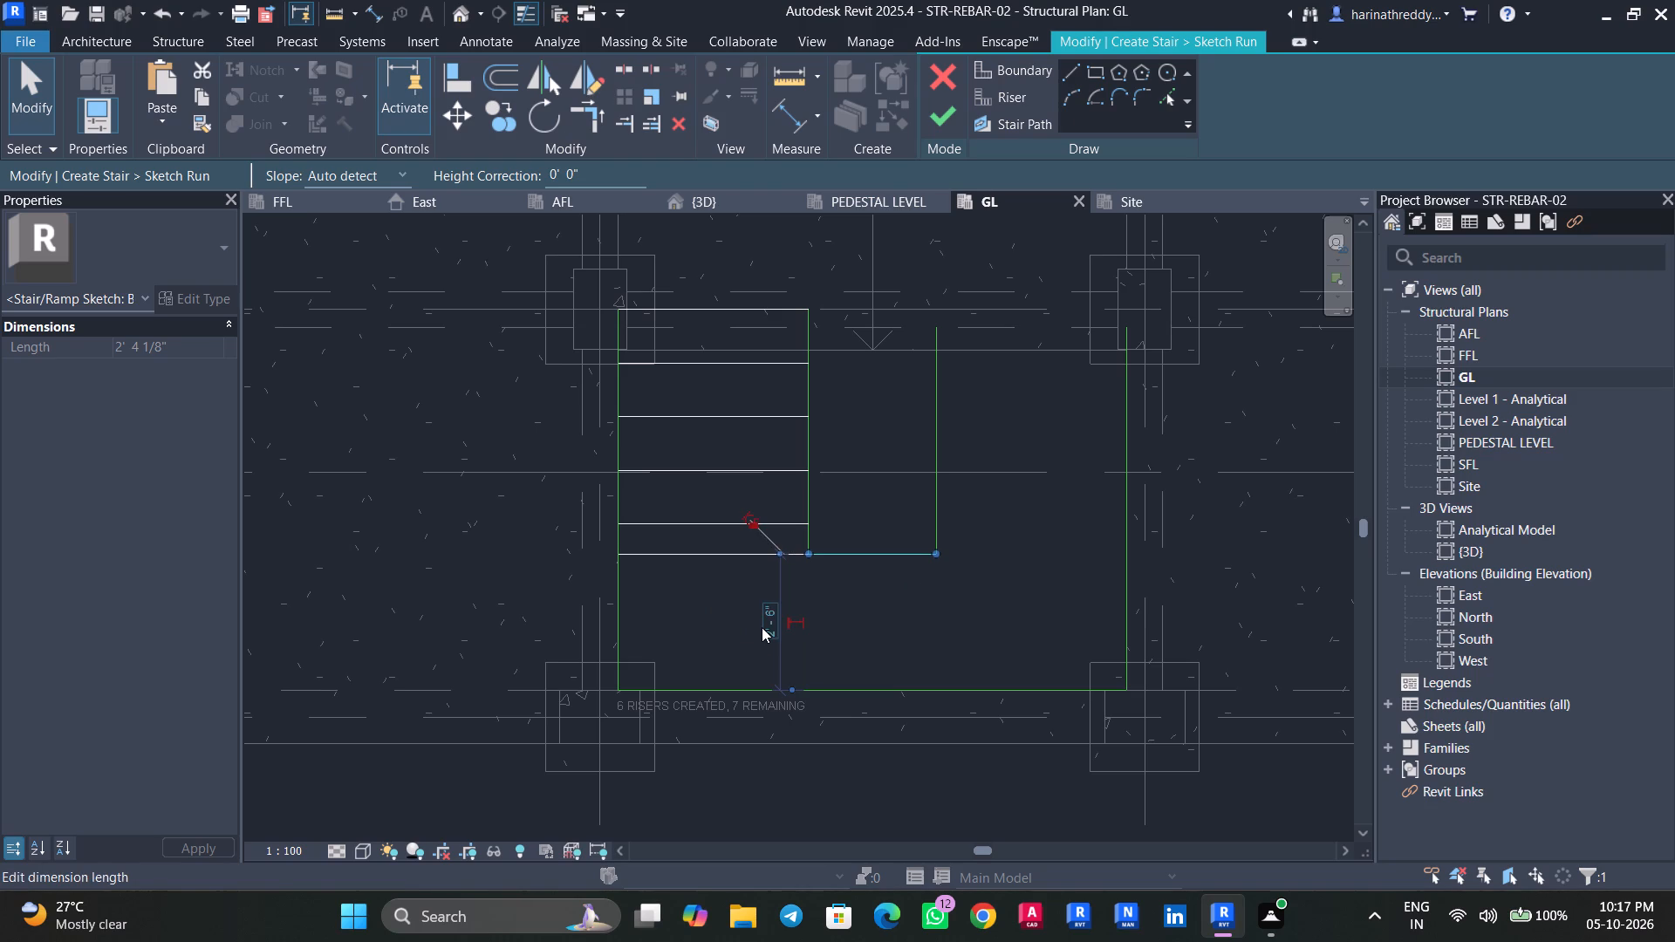
pyautogui.press('Escape')
pyautogui.press('Escape')
pyautogui.press('Escape')
# Delete the four riser lines between the upper flight's end riser and its innermost riser.
pyautogui.click(778, 523)
pyautogui.press('Delete')
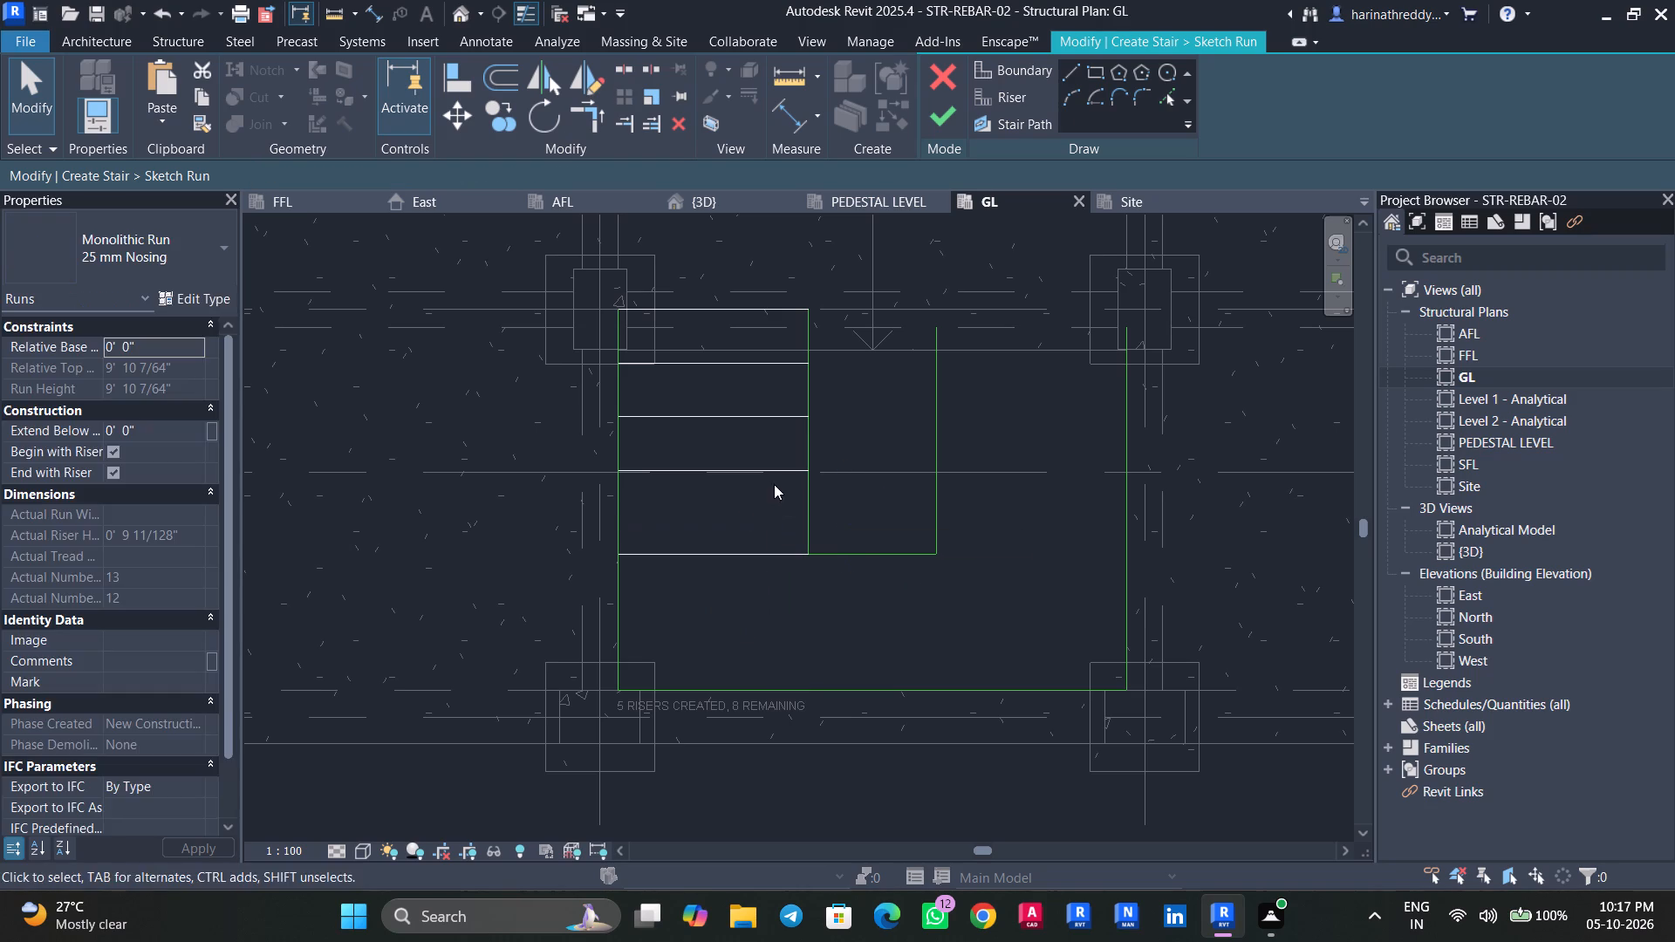
pyautogui.click(773, 472)
pyautogui.press('Delete')
pyautogui.click(776, 406)
pyautogui.click(771, 424)
pyautogui.press('Delete')
pyautogui.click(773, 362)
pyautogui.press('Delete')
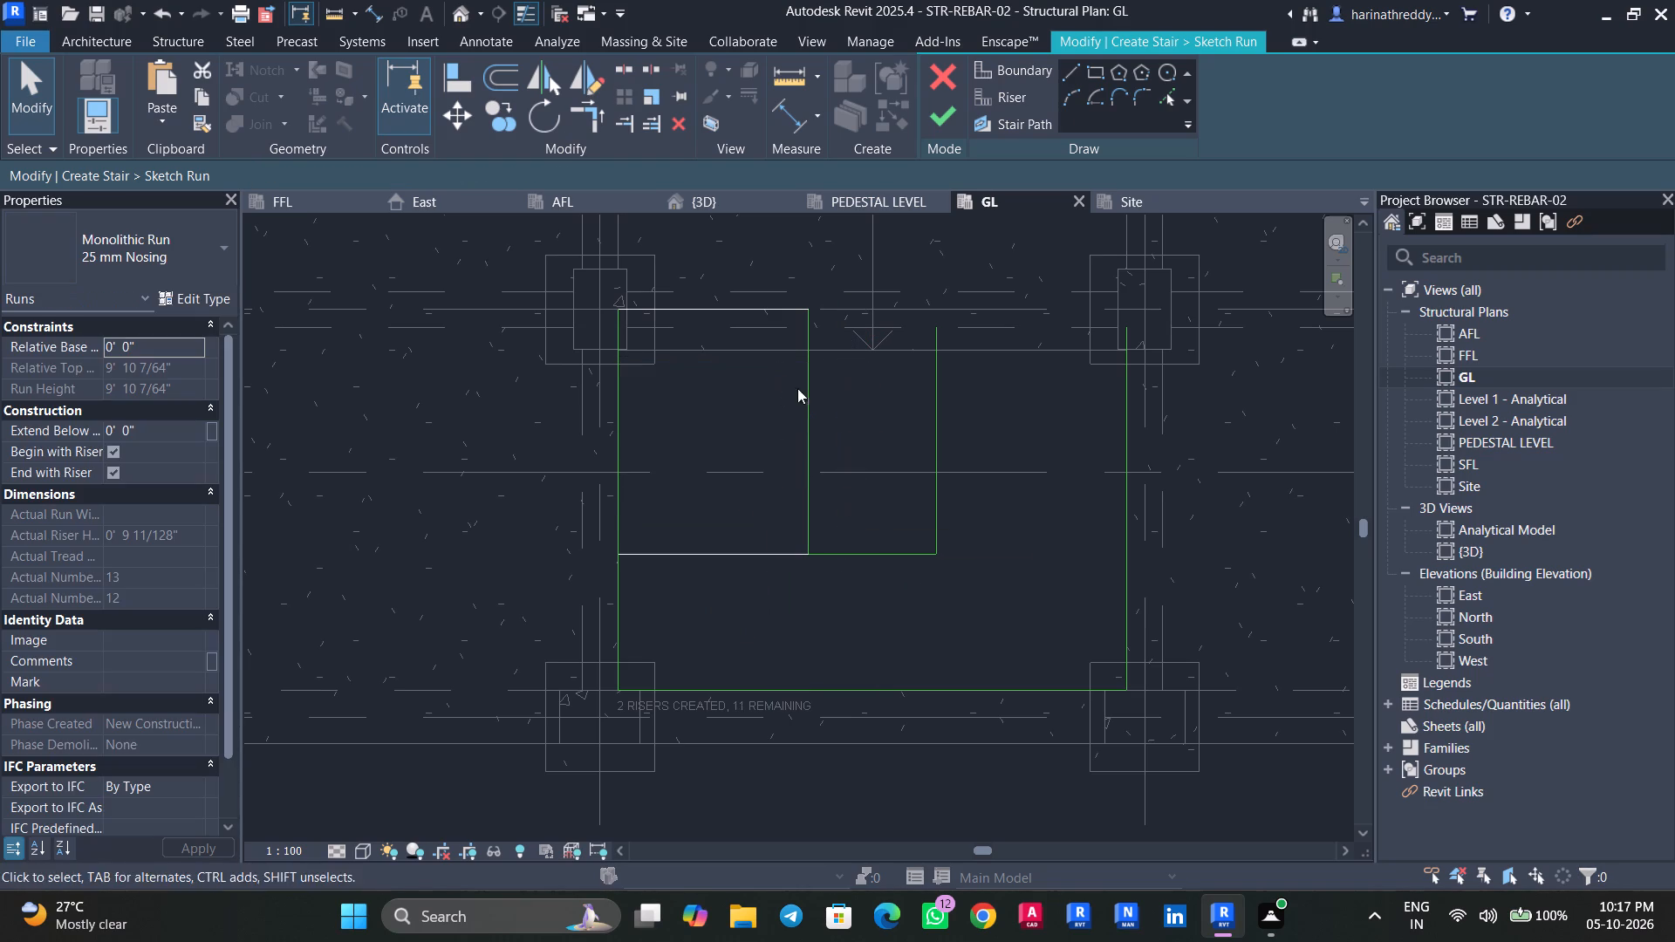
# Offset the upper flight's end riser inward four times at 280 mm spacing, keeping the original line and removing any overlapping copy.
pyautogui.click(498, 79)
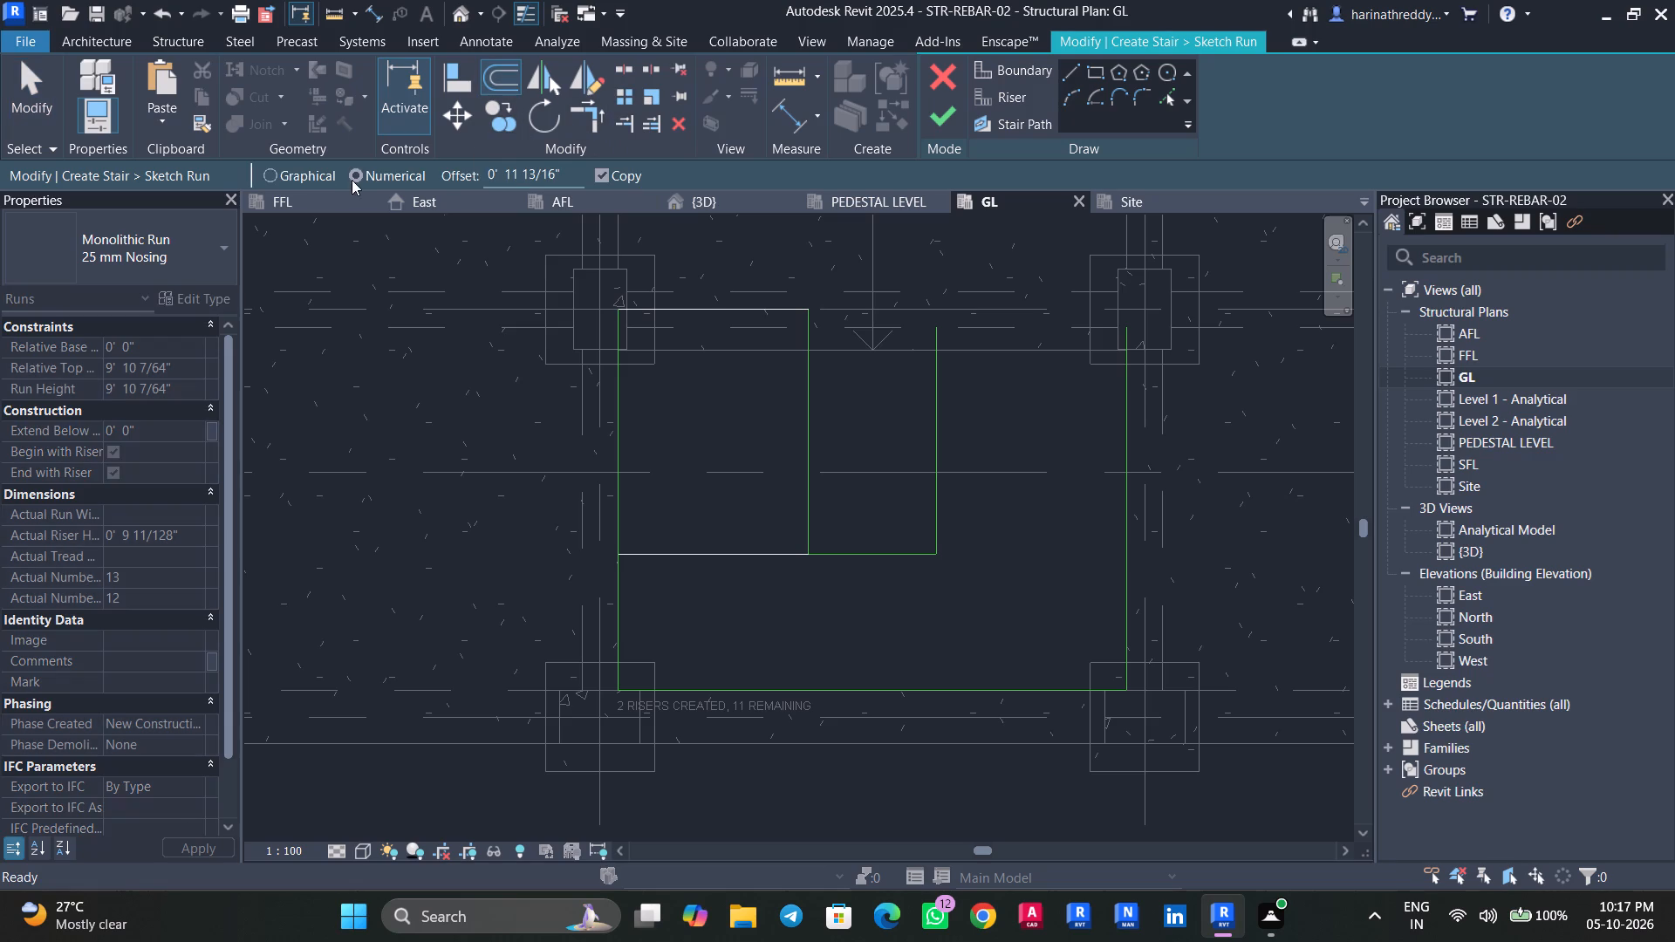
pyautogui.moveTo(566, 174); pyautogui.dragTo(458, 174)
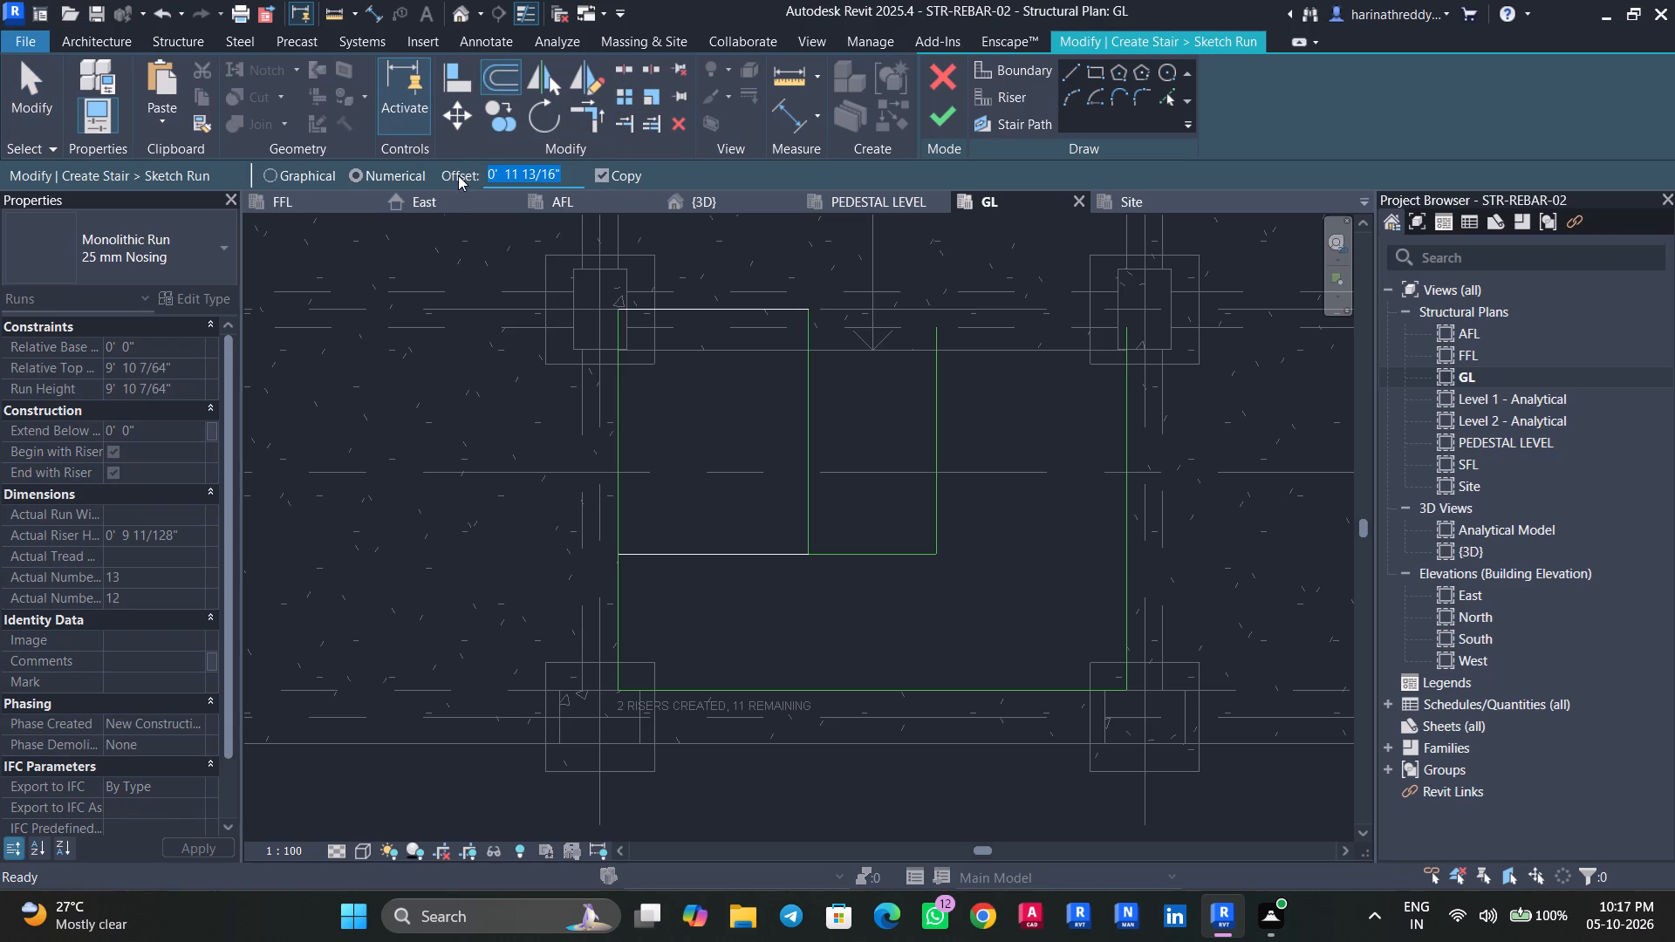
pyautogui.press('8')
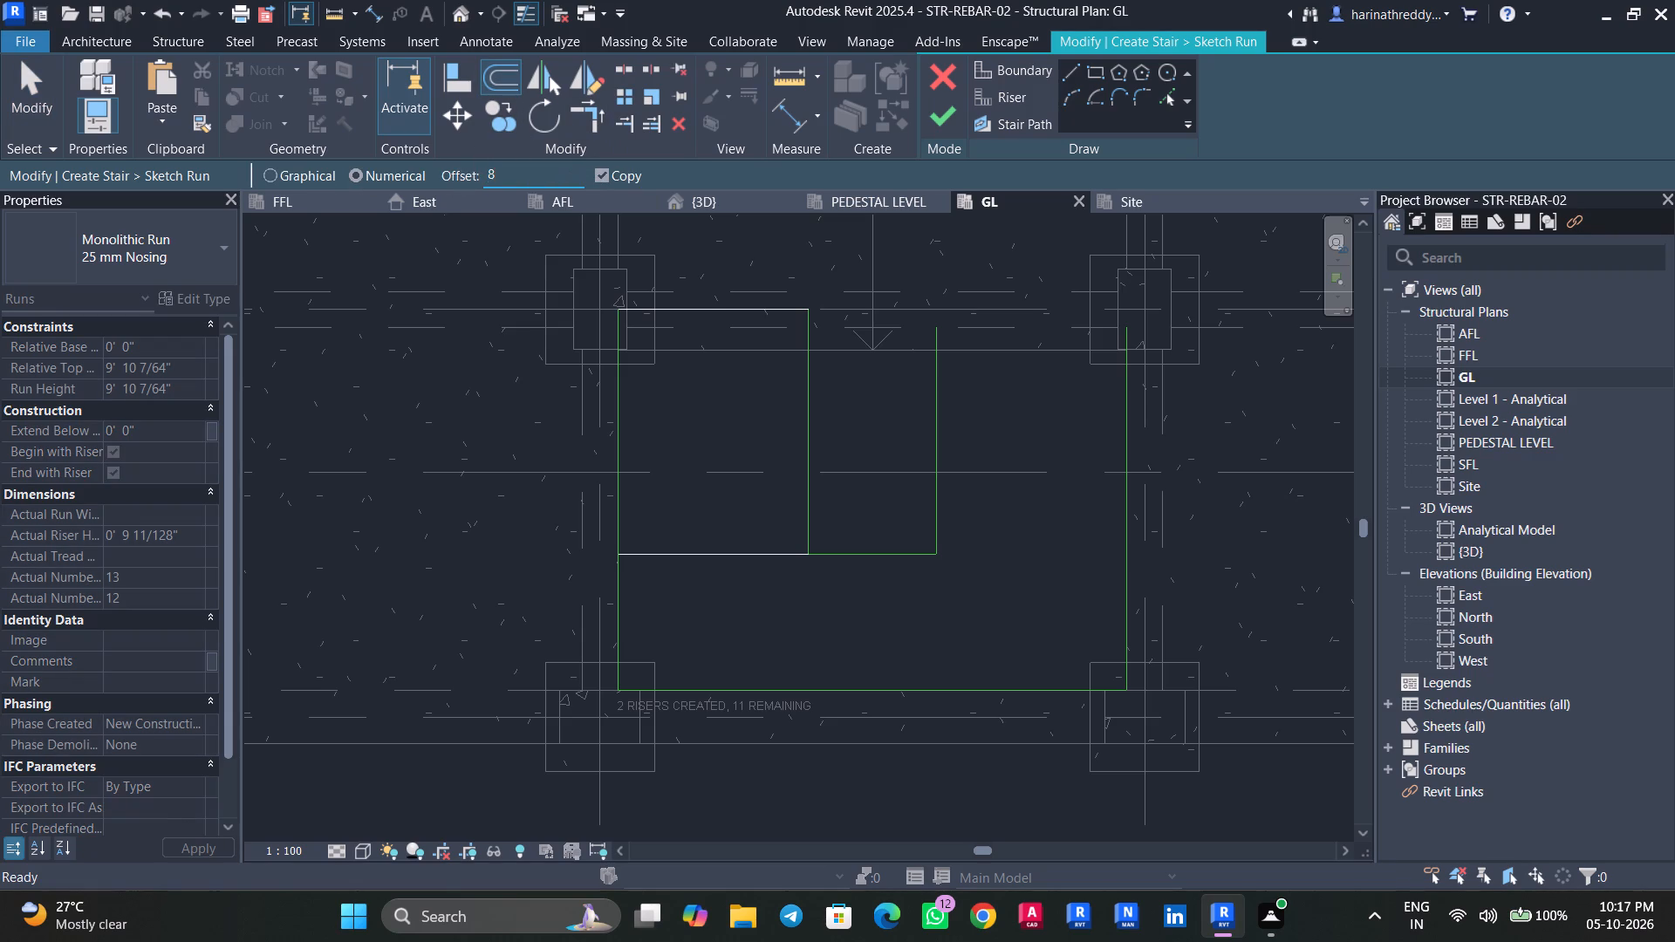
pyautogui.press('BackSpace')
pyautogui.write('280')
pyautogui.write('MM')
pyautogui.press('Return')
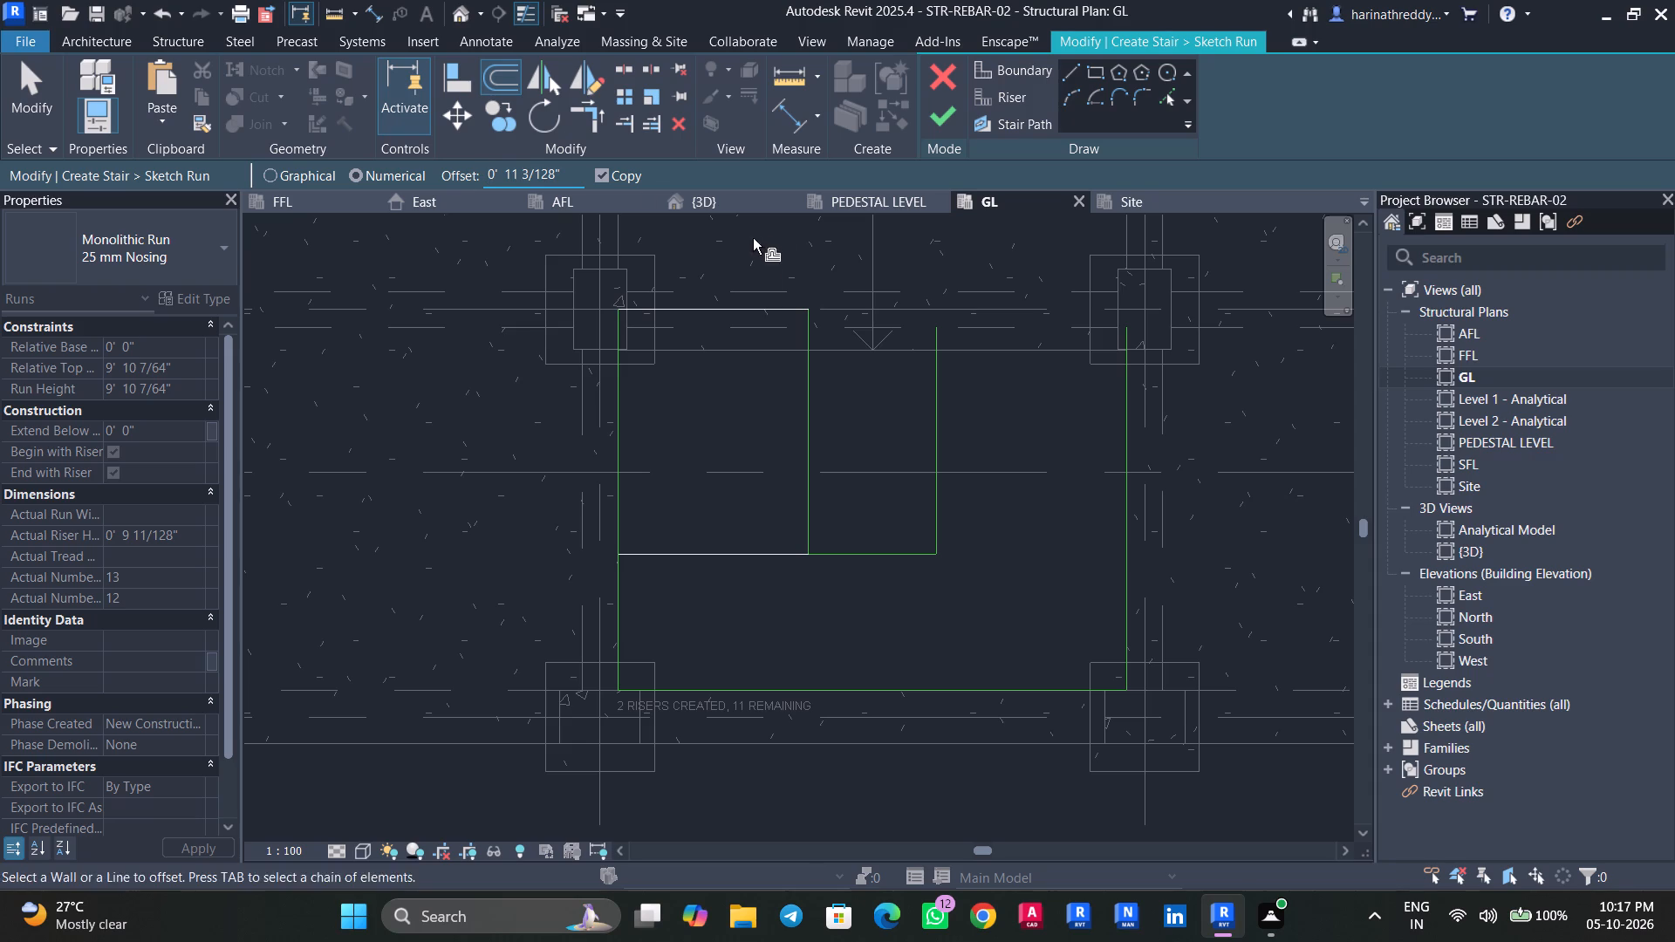
pyautogui.click(708, 313)
pyautogui.click(708, 358)
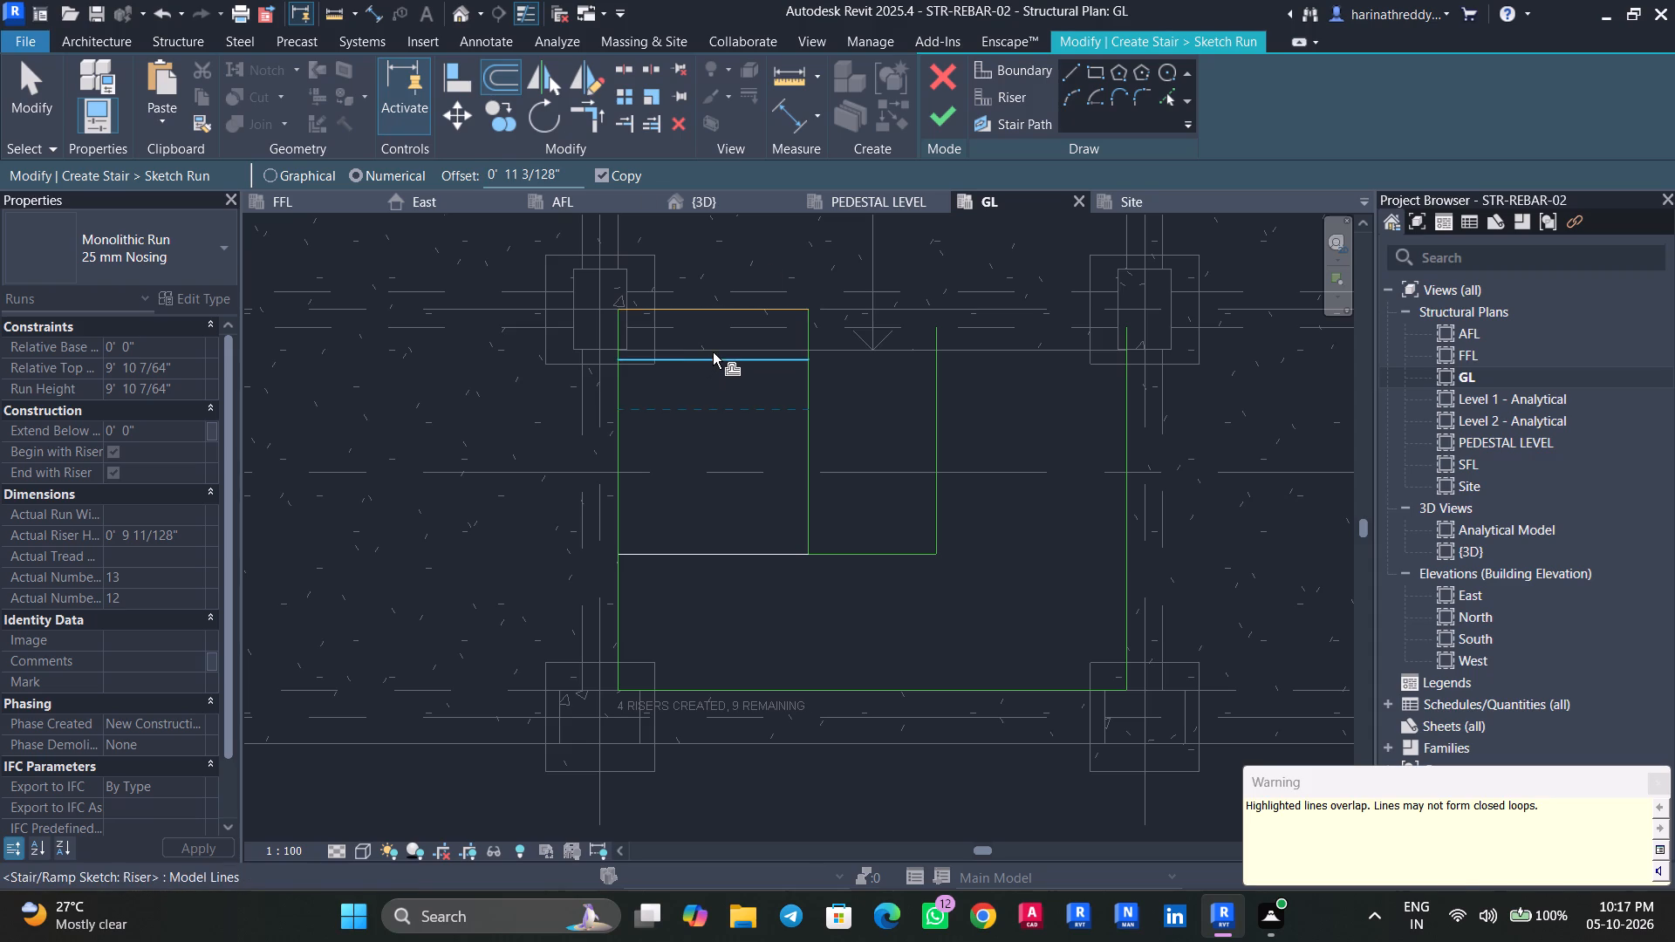
pyautogui.hotkey('ctrl', 'z')
pyautogui.click(728, 363)
pyautogui.click(725, 411)
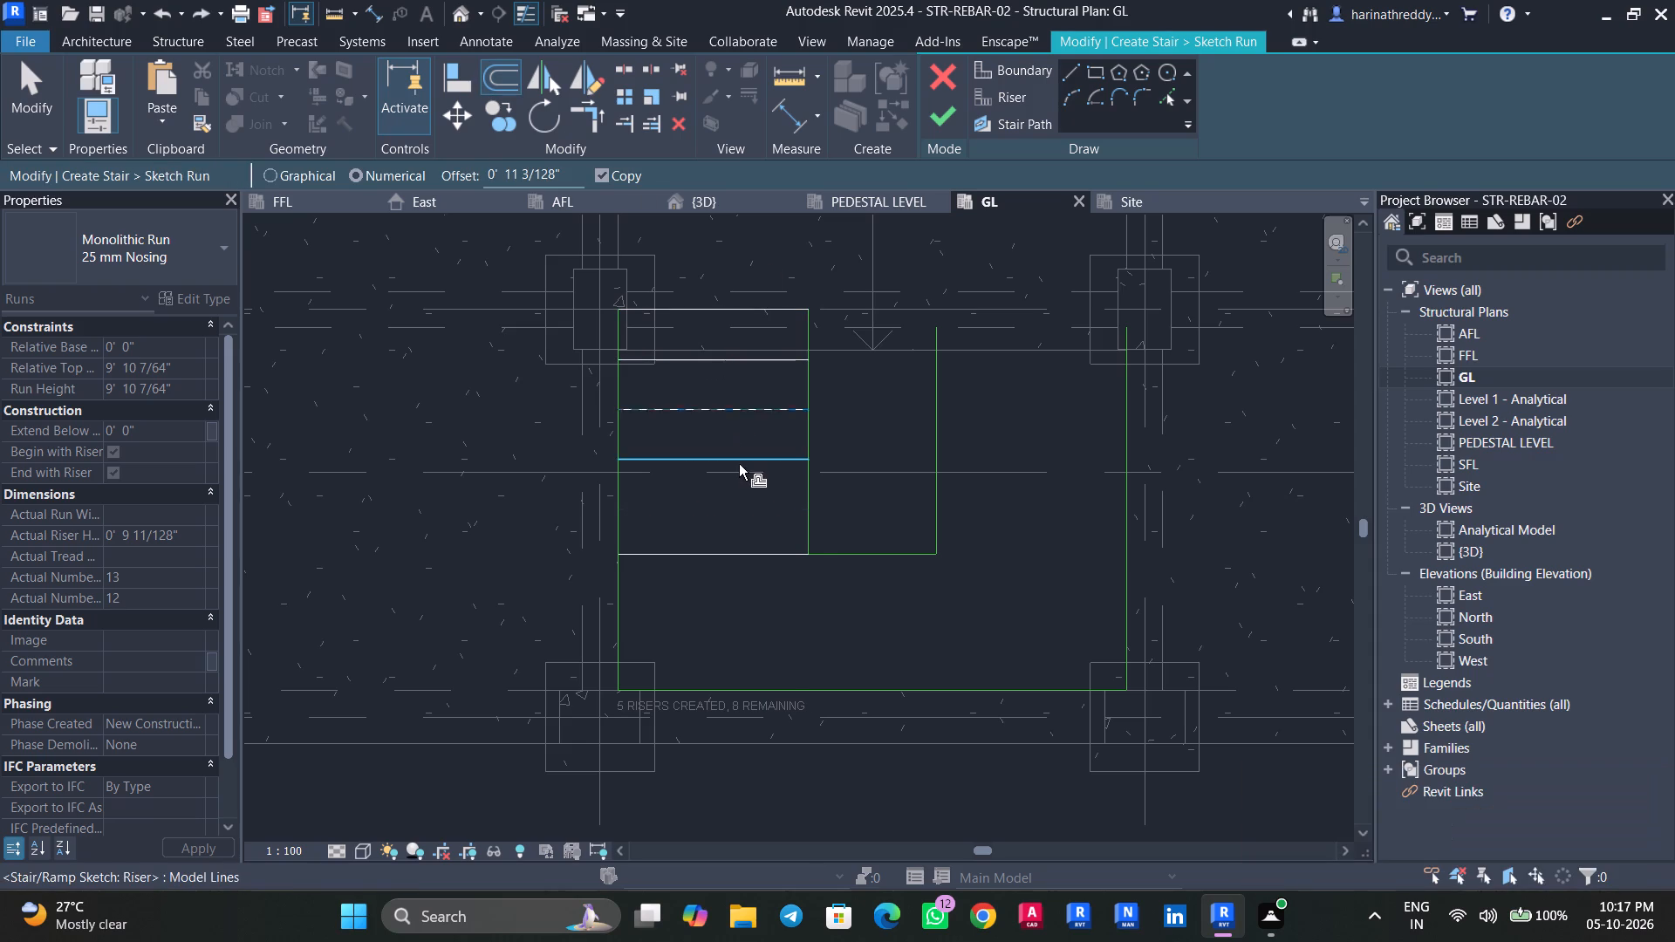
pyautogui.click(739, 466)
pyautogui.press('Escape')
pyautogui.press('Escape')
# Dimension the gap between the upper flight's innermost riser and its neighbour, and set it to 280 mm by moving the innermost riser.
pyautogui.scroll(2, 745, 537)
pyautogui.moveTo(749, 543); pyautogui.dragTo(757, 580, button='middle')
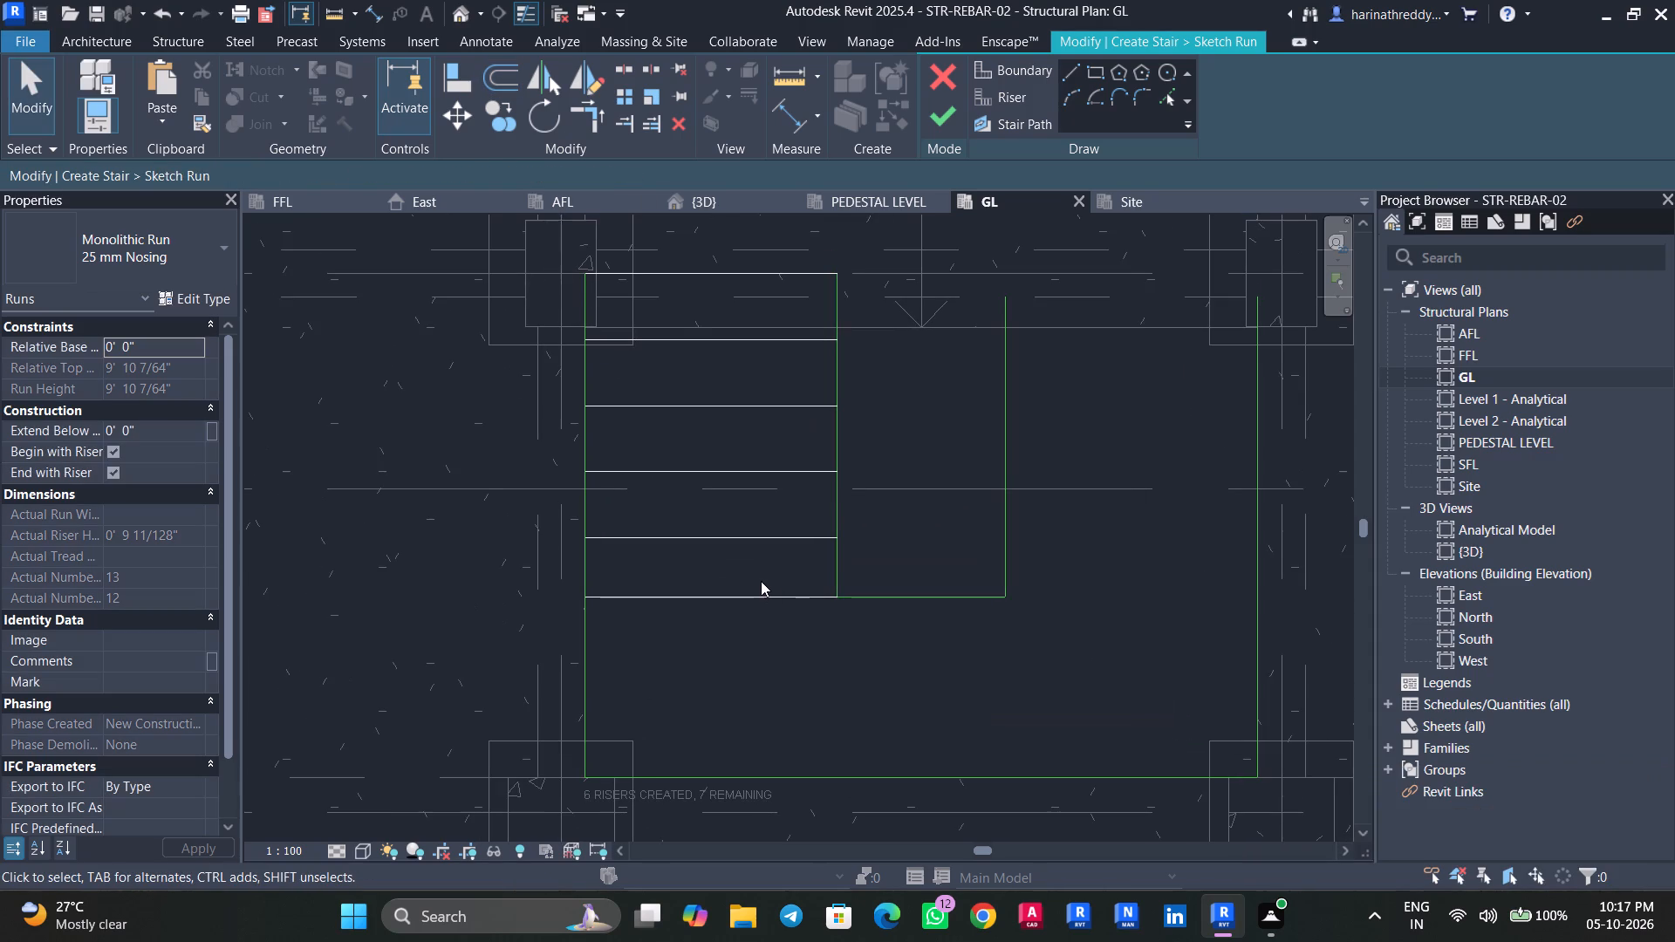
pyautogui.press('d')
pyautogui.press('i')
pyautogui.click(769, 589)
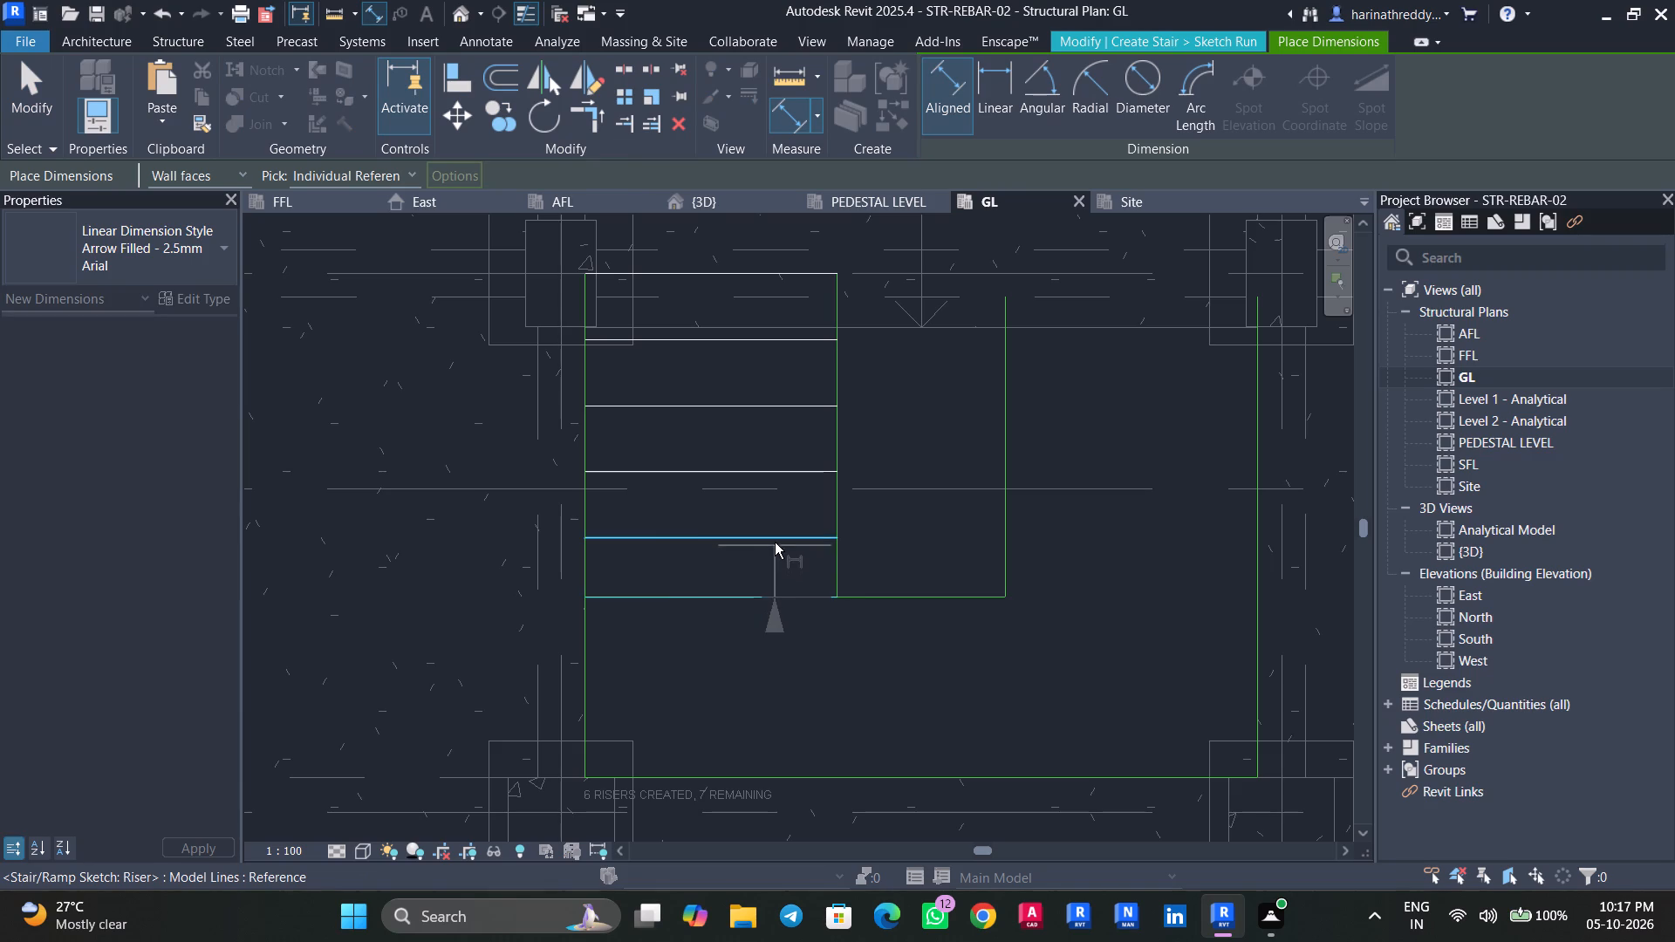
pyautogui.click(774, 542)
pyautogui.scroll(-4, 938, 510)
pyautogui.moveTo(939, 509); pyautogui.dragTo(758, 509, button='middle')
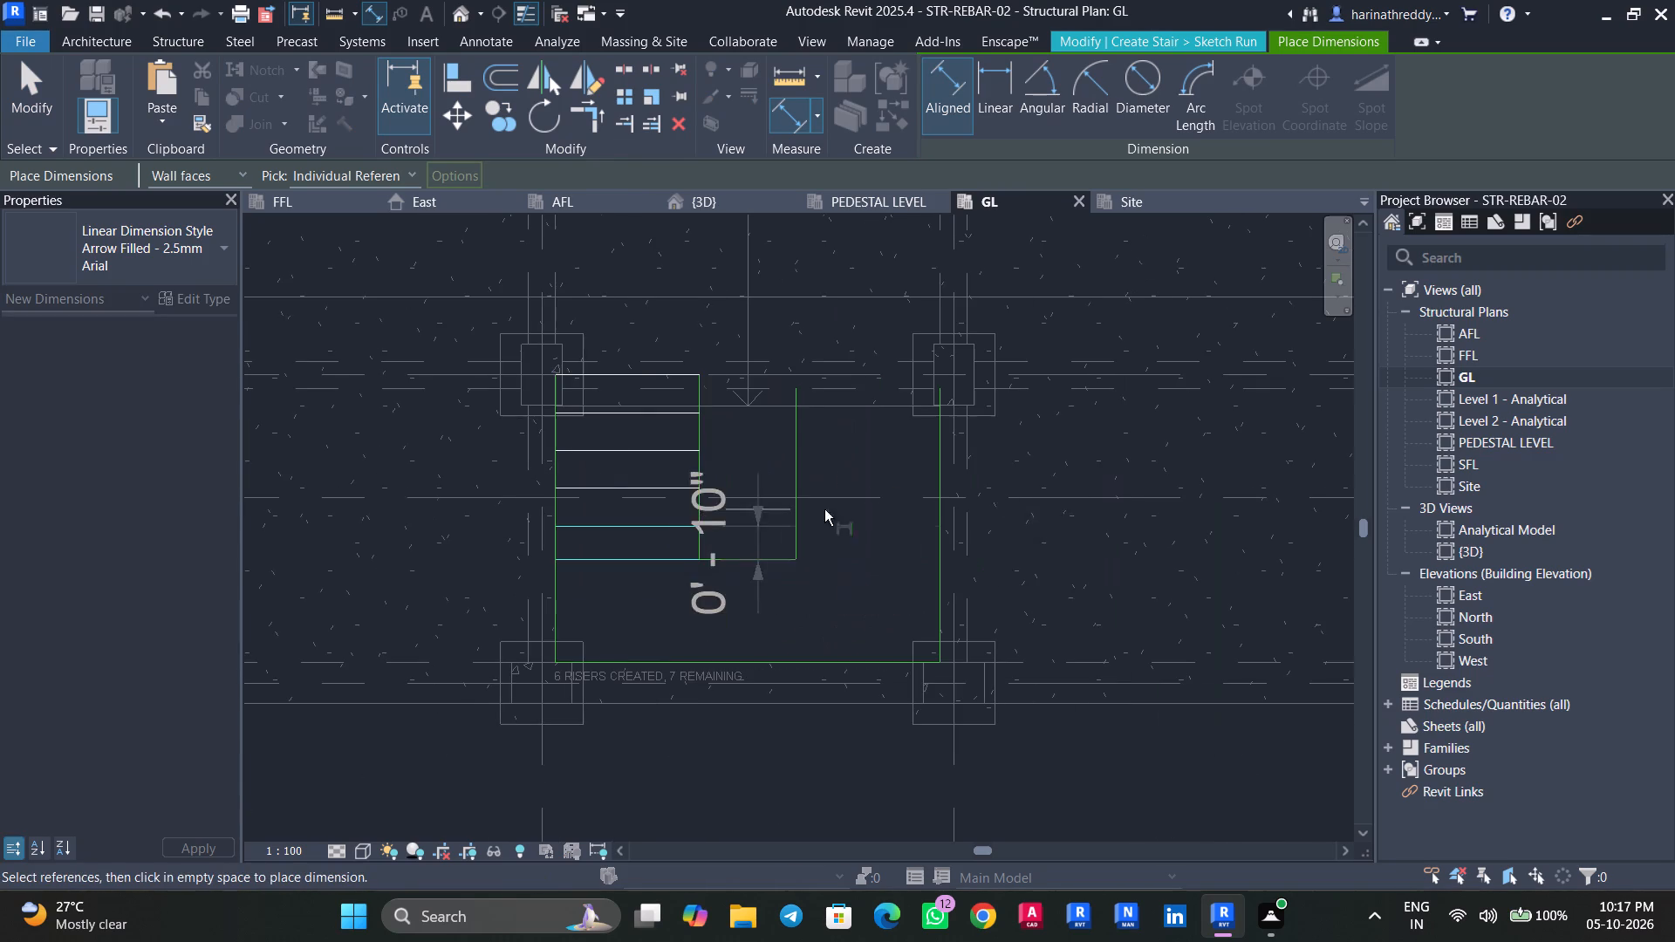
pyautogui.click(1068, 509)
pyautogui.press('Escape')
pyautogui.press('Escape')
pyautogui.click(670, 559)
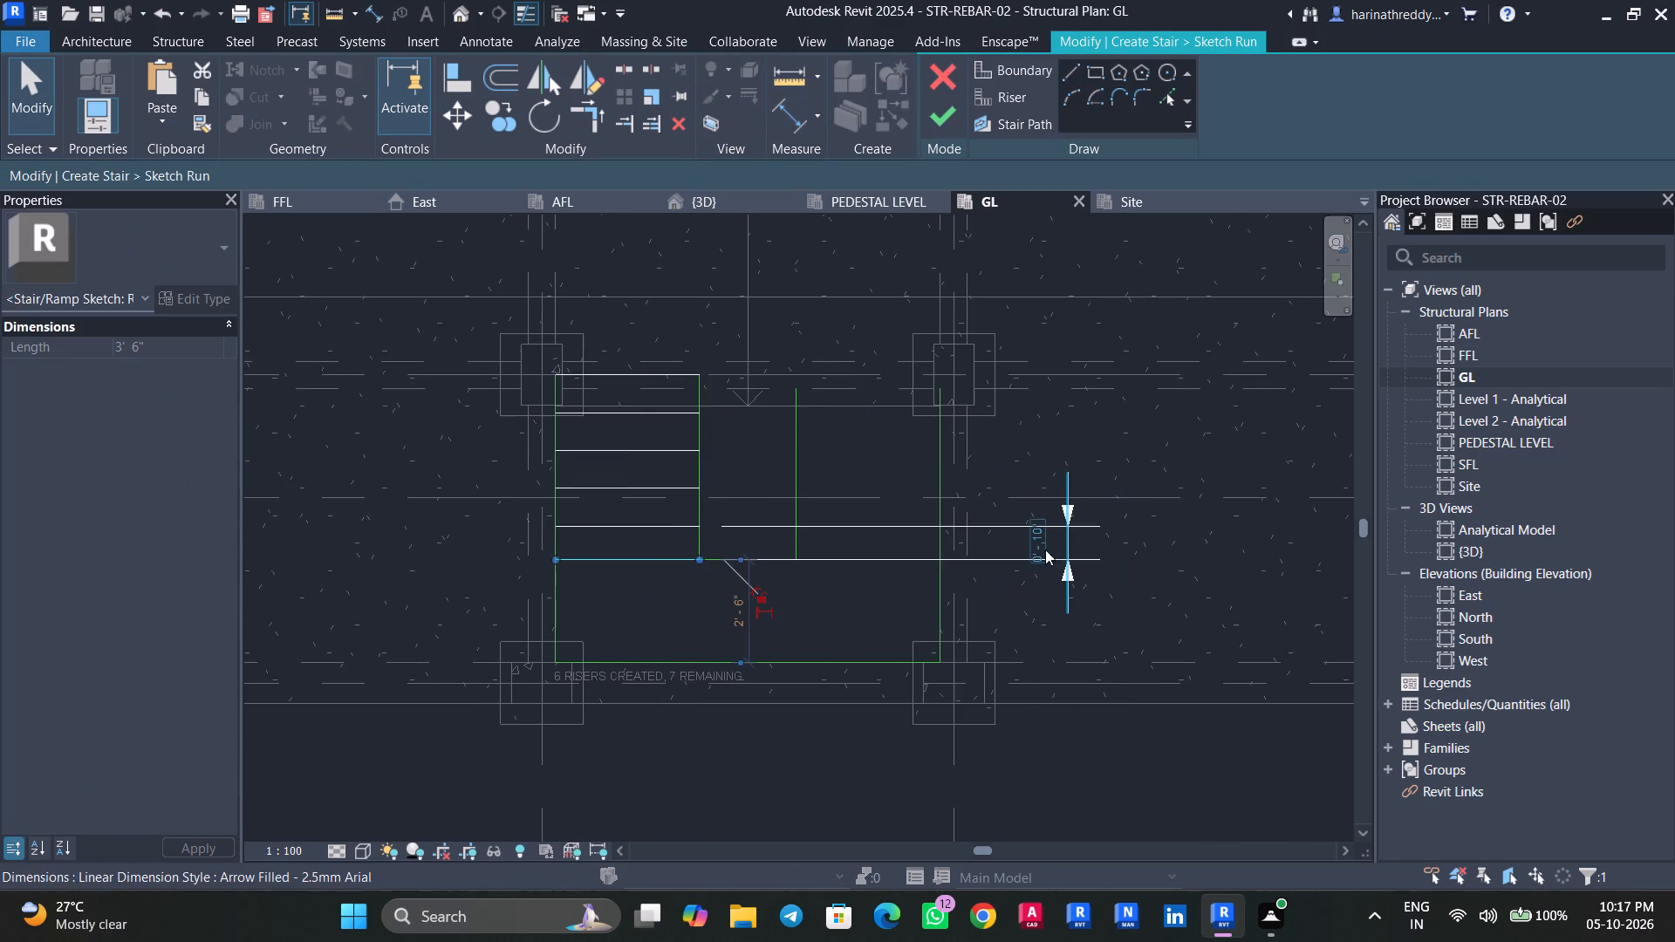
pyautogui.click(1045, 549)
pyautogui.write('280')
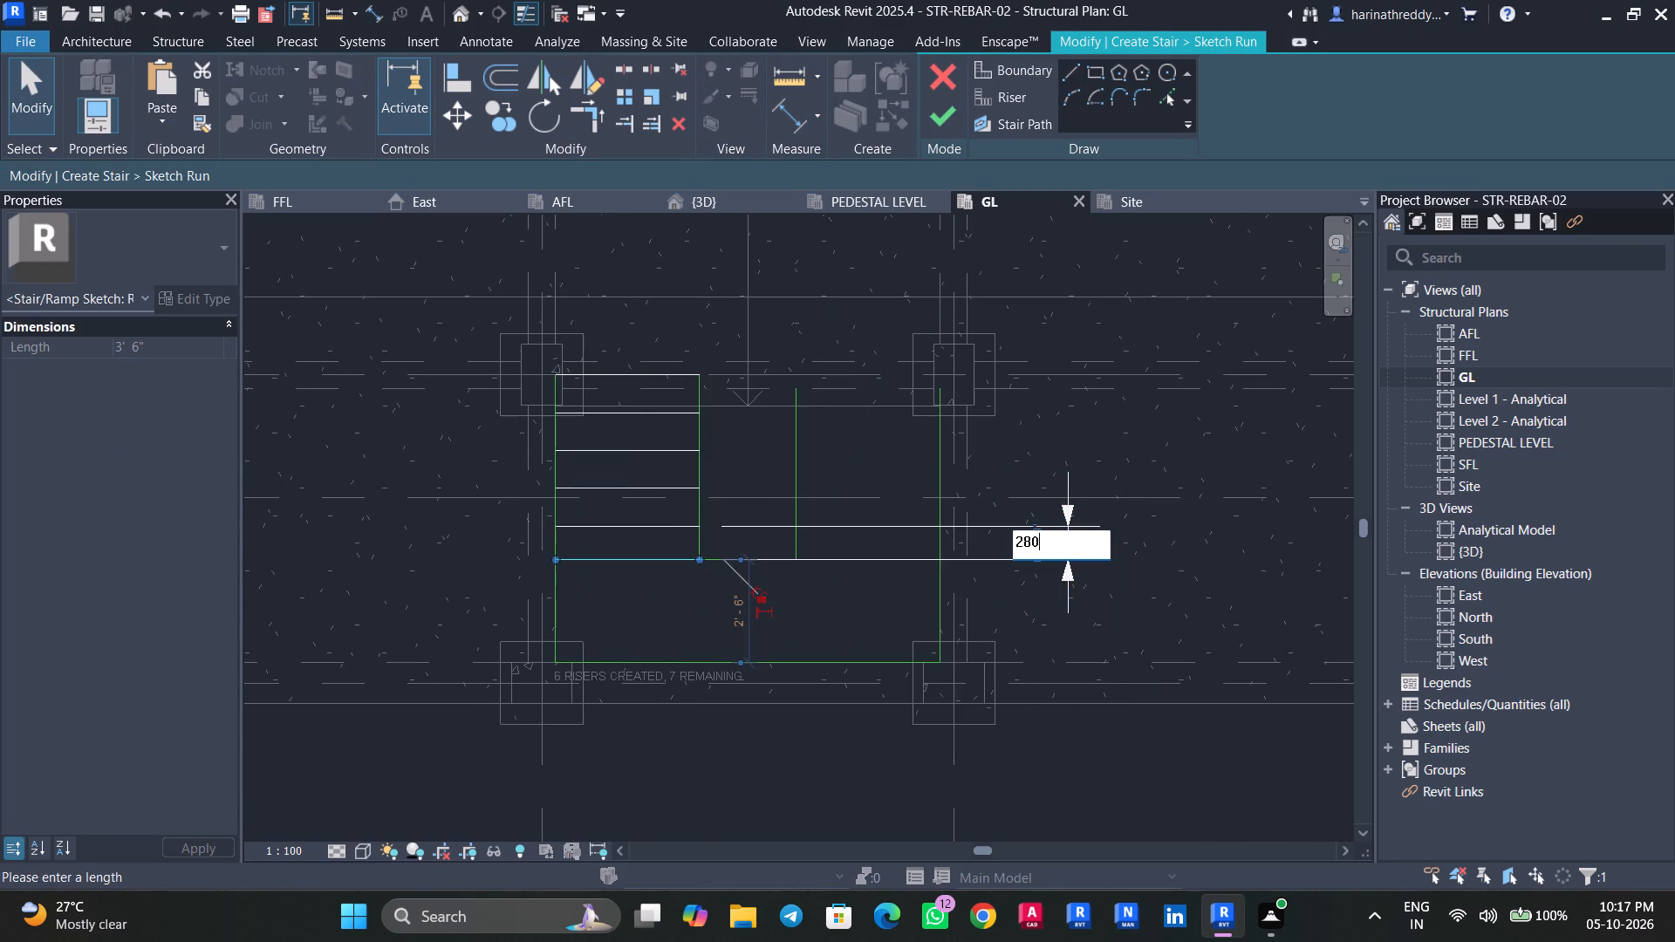
pyautogui.write('MM')
pyautogui.press('Return')
pyautogui.press('Escape')
pyautogui.press('Escape')
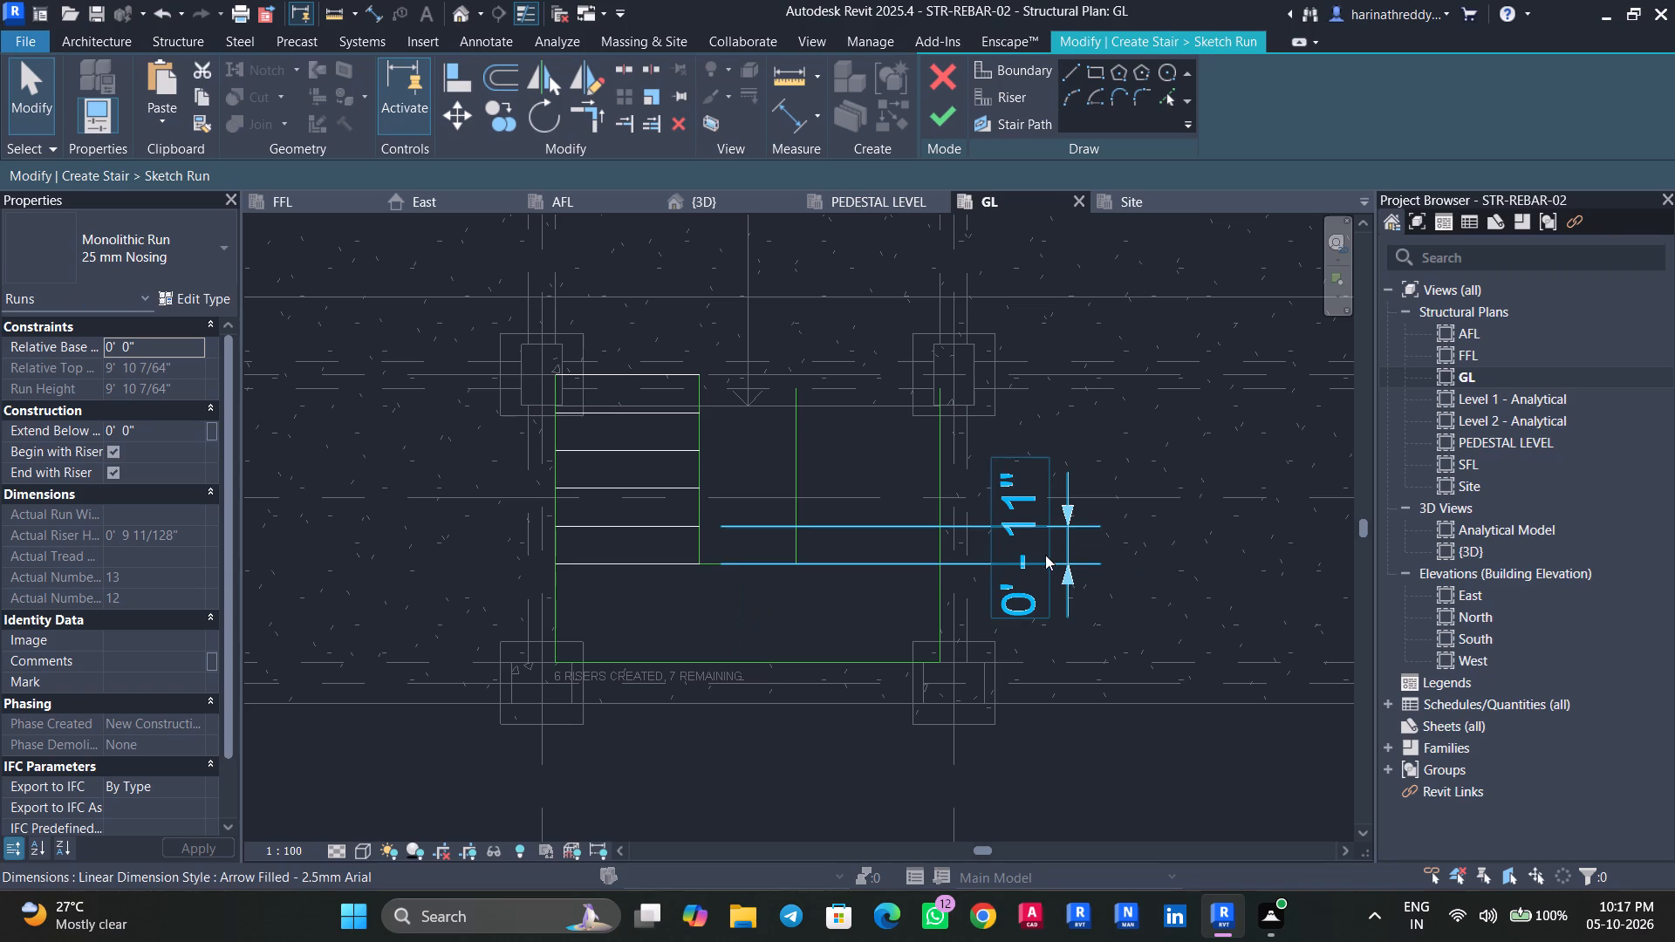
# Delete the dimension between the upper flight's two innermost risers.
pyautogui.click(1097, 562)
pyautogui.press('Delete')
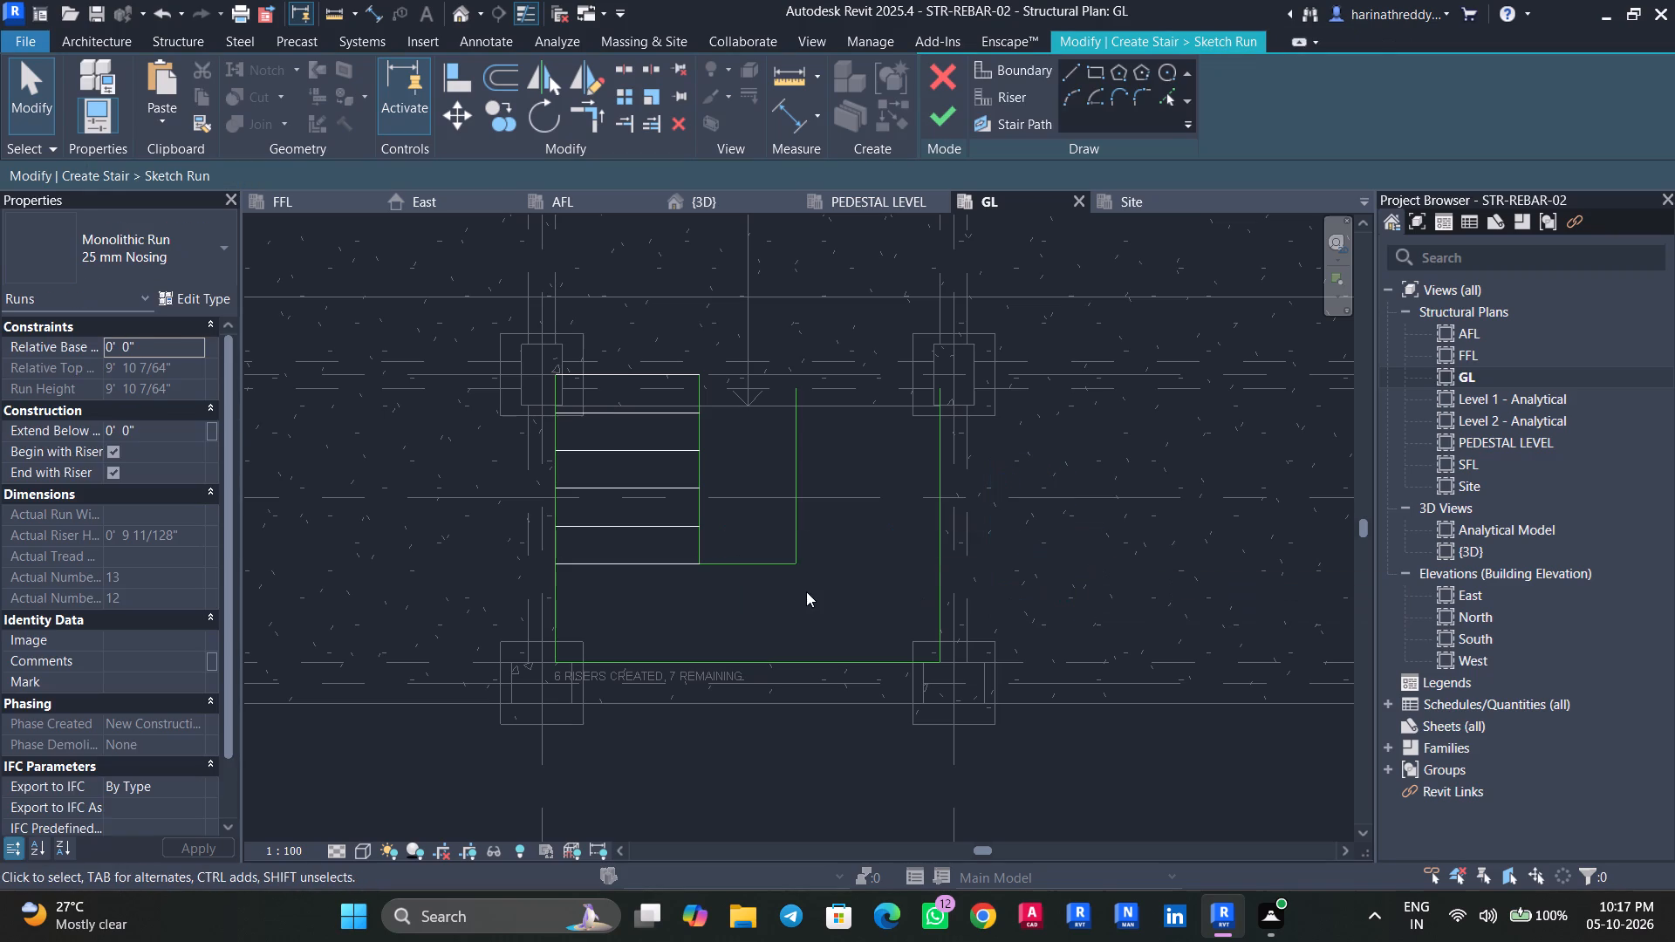
# Check the distance from the outer boundary to the stair well's inner boundary line across the turn.
pyautogui.press('d')
pyautogui.press('i')
pyautogui.click(737, 663)
pyautogui.click(754, 568)
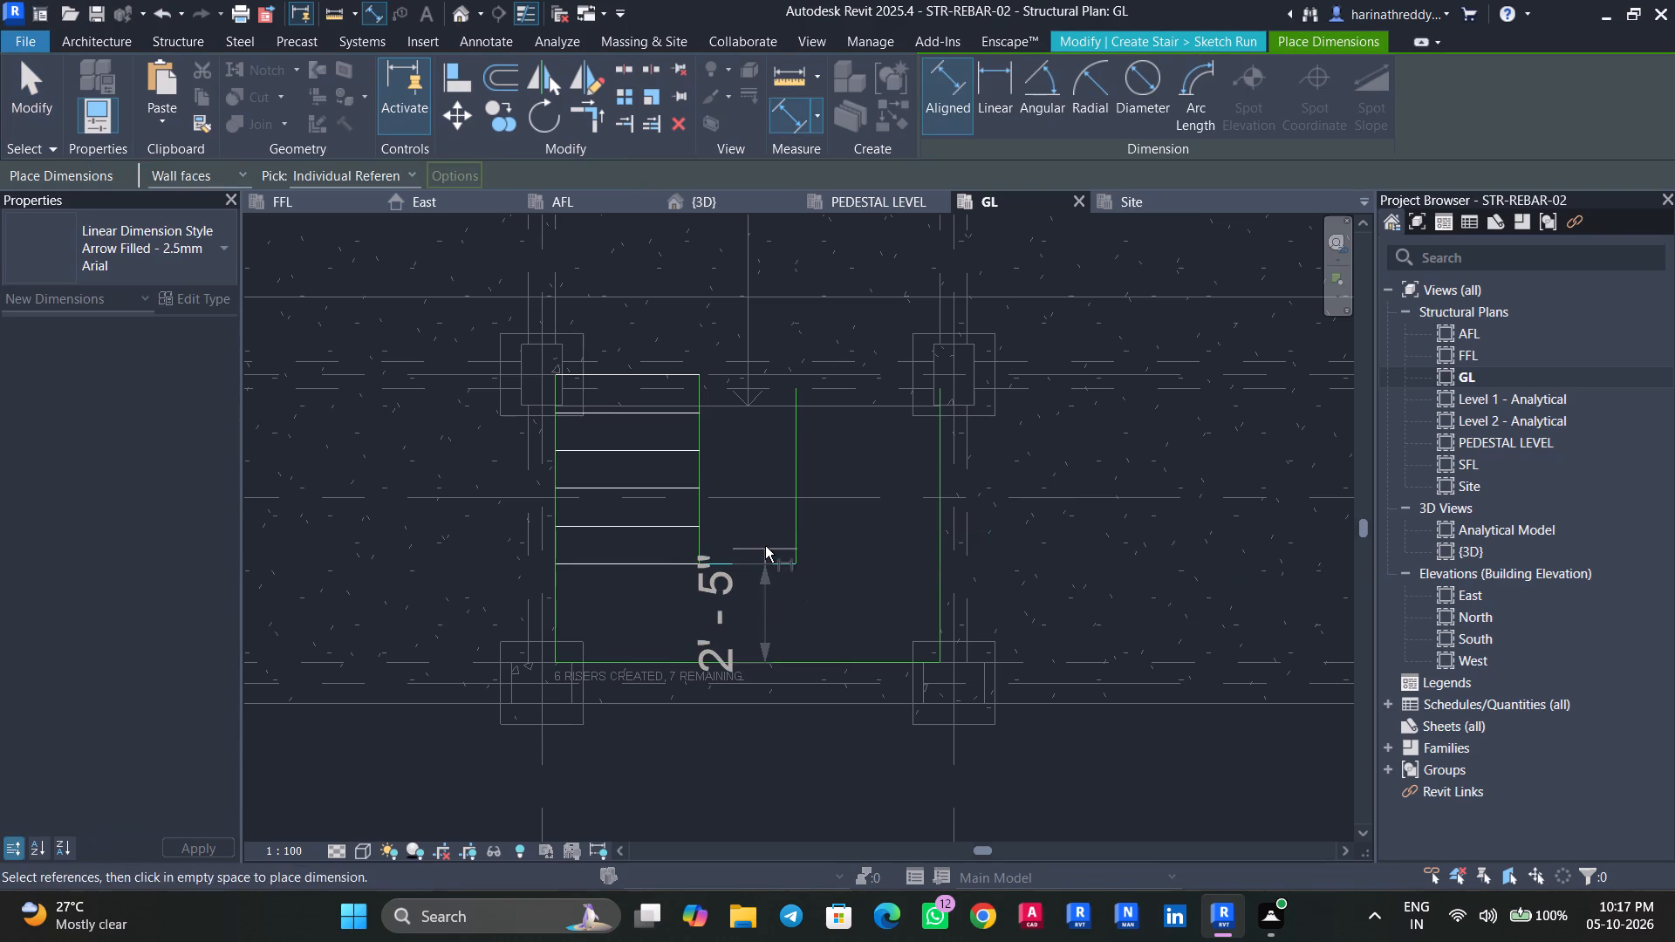
pyautogui.press('Escape')
pyautogui.press('Escape')
pyautogui.press('Escape')
pyautogui.press('Escape')
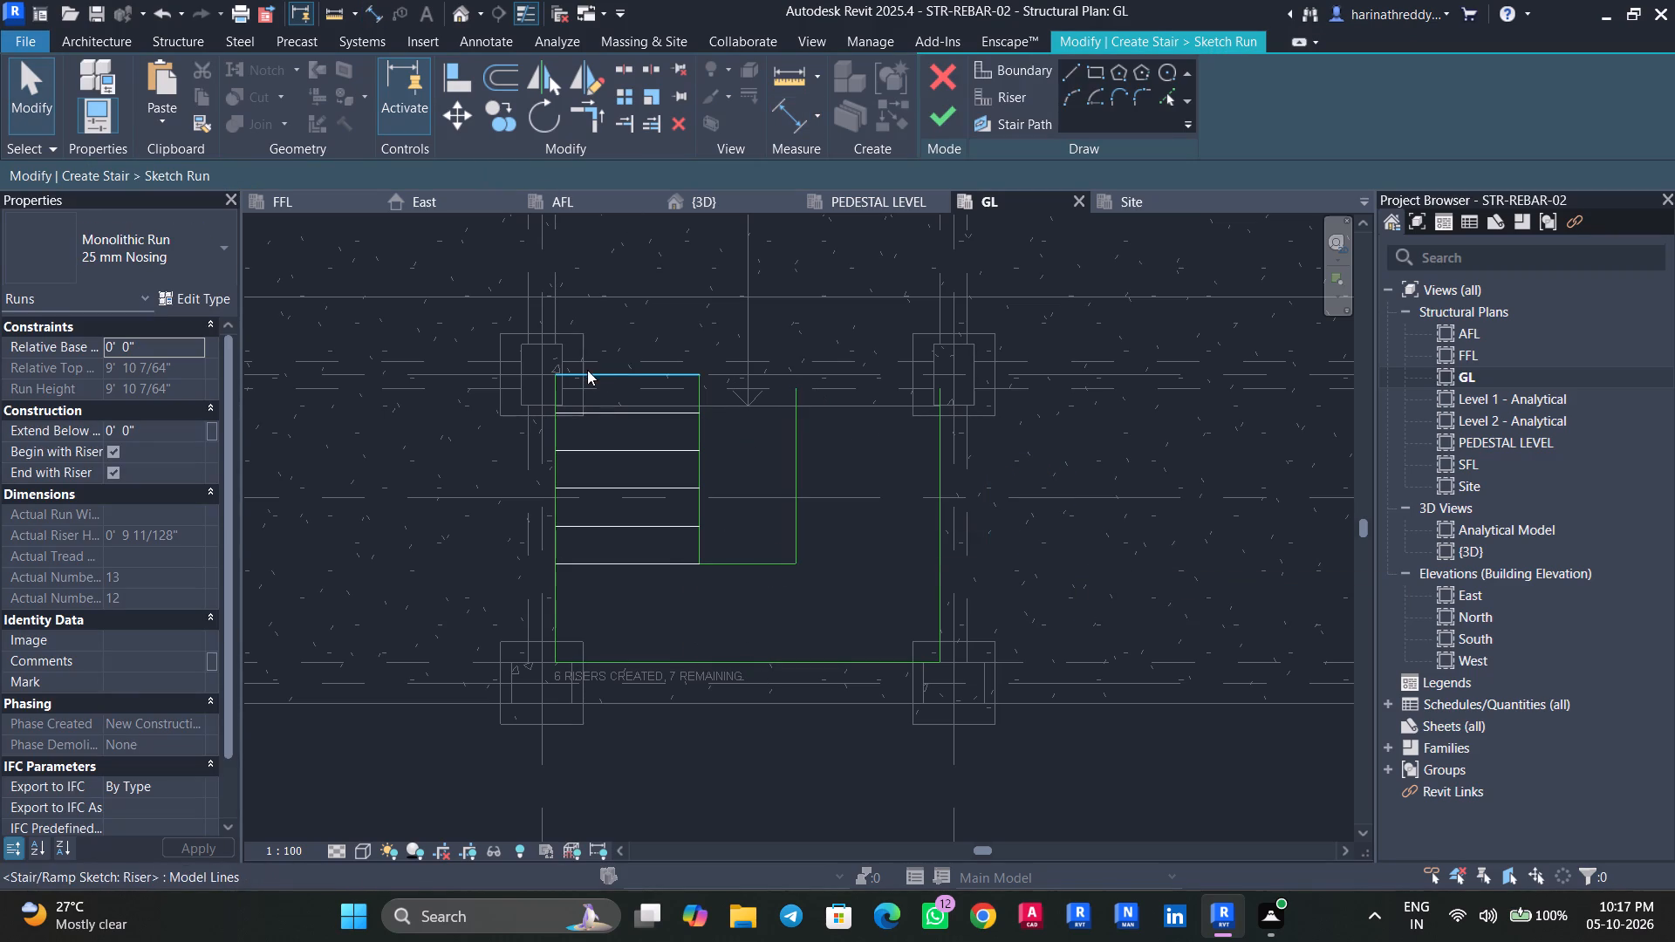
# Draw a 3' 6" riser line across the open end of the lower flight between its two boundary end points.
pyautogui.click(1000, 93)
pyautogui.click(798, 391)
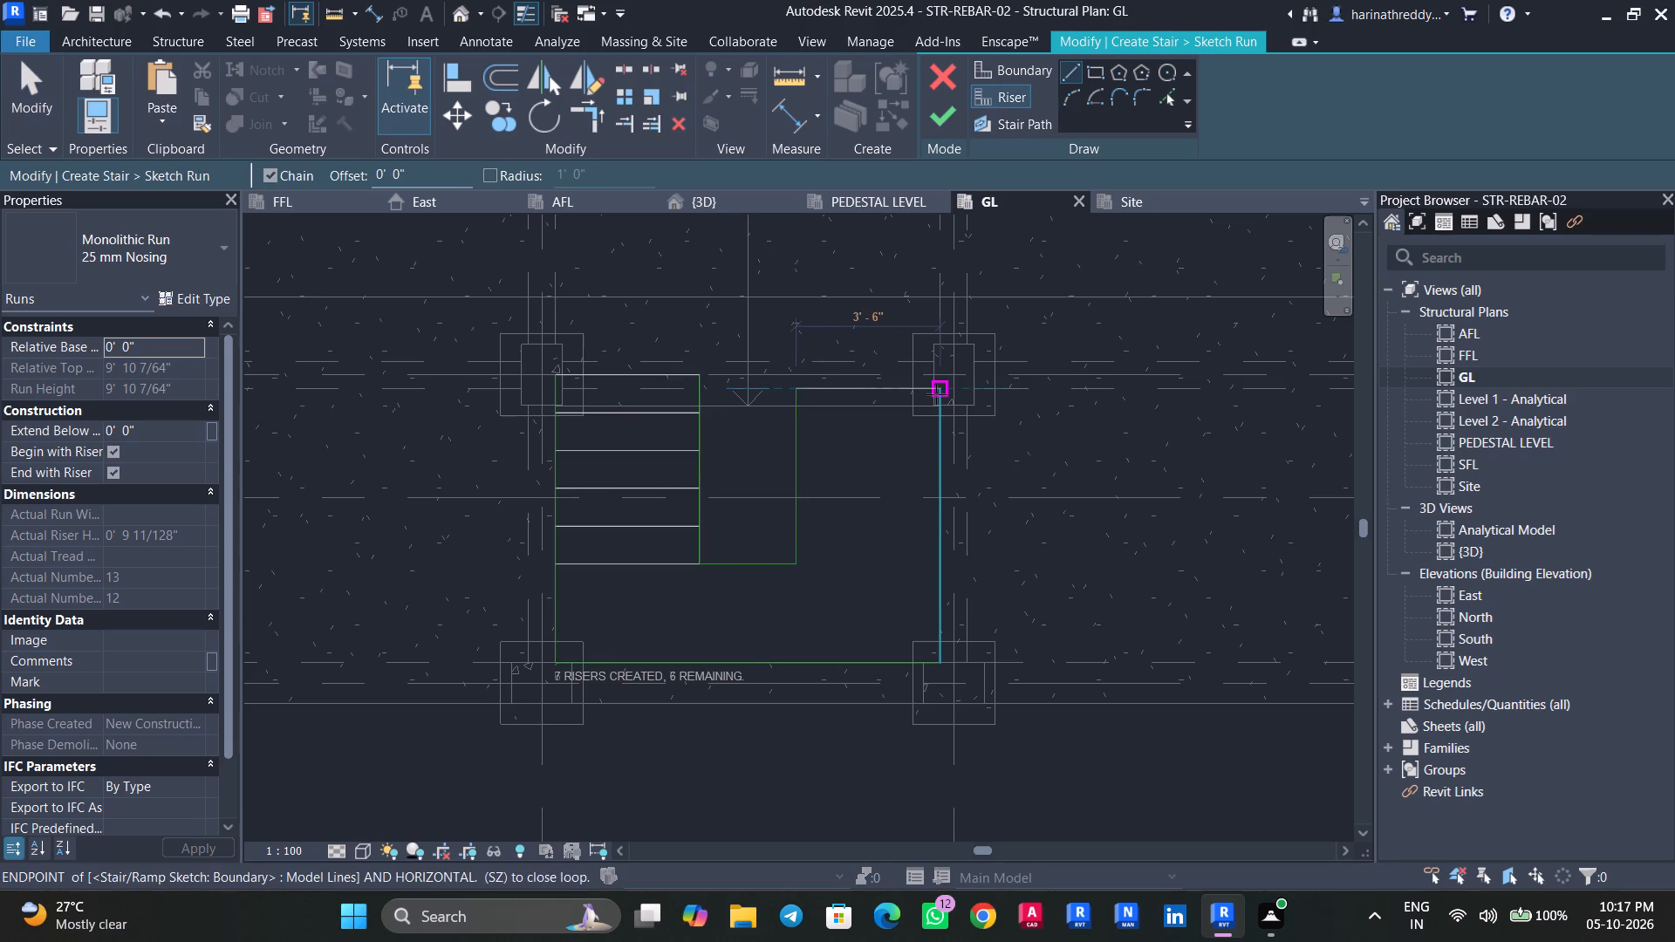
pyautogui.click(939, 394)
pyautogui.press('Escape')
pyautogui.press('Escape')
pyautogui.press('Escape')
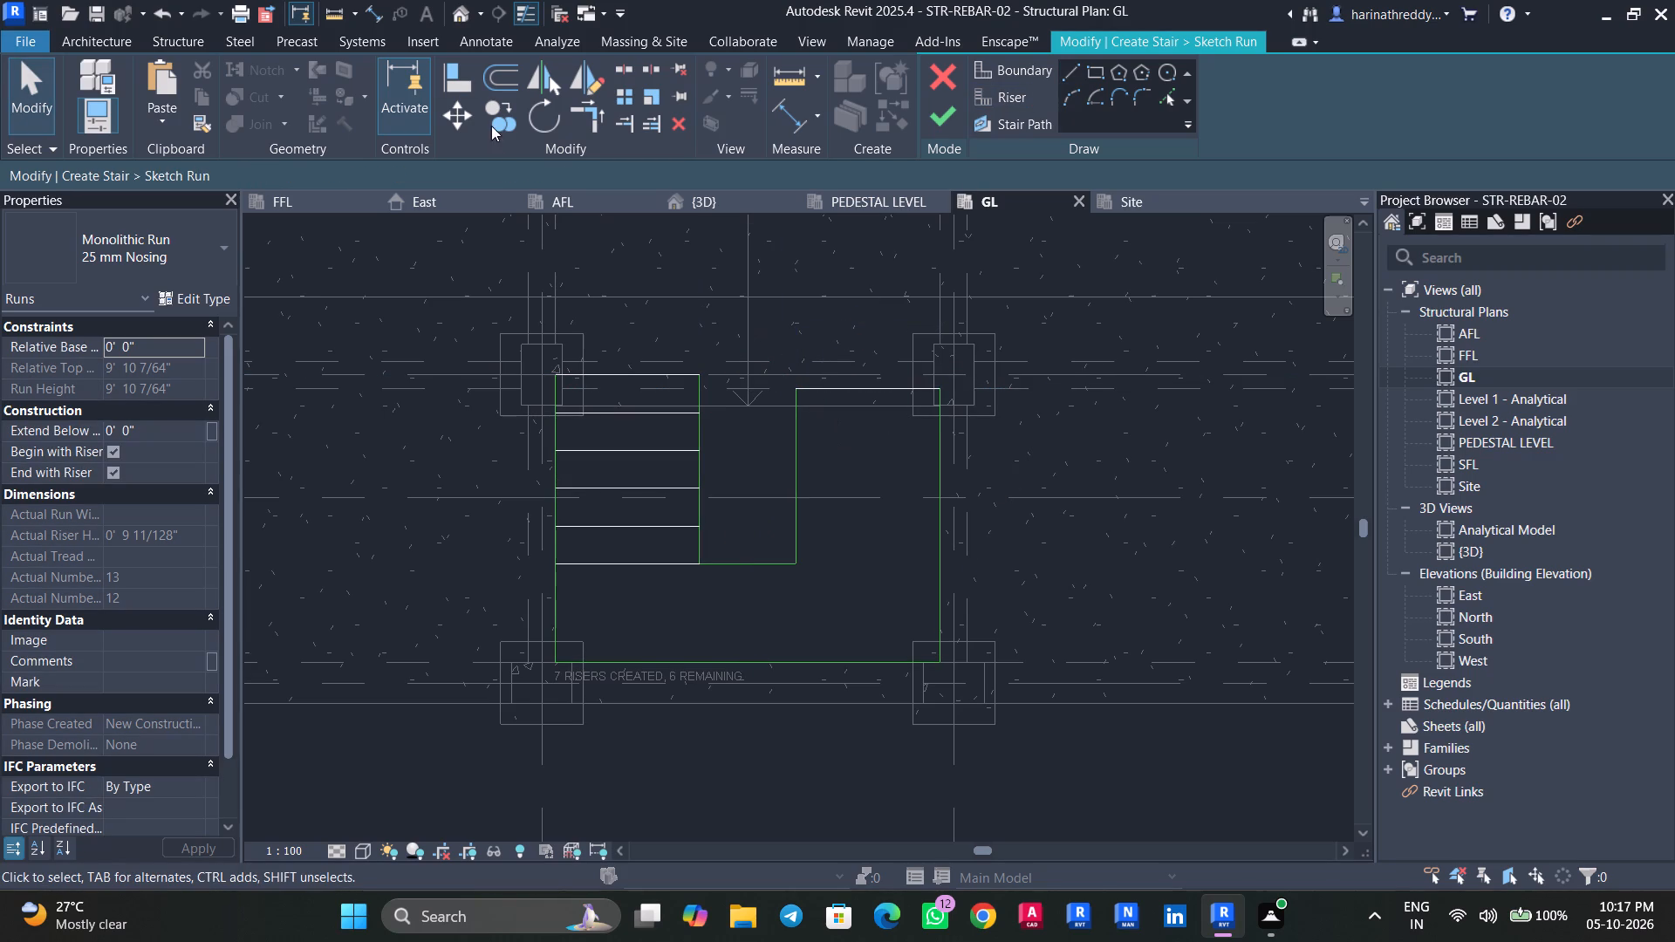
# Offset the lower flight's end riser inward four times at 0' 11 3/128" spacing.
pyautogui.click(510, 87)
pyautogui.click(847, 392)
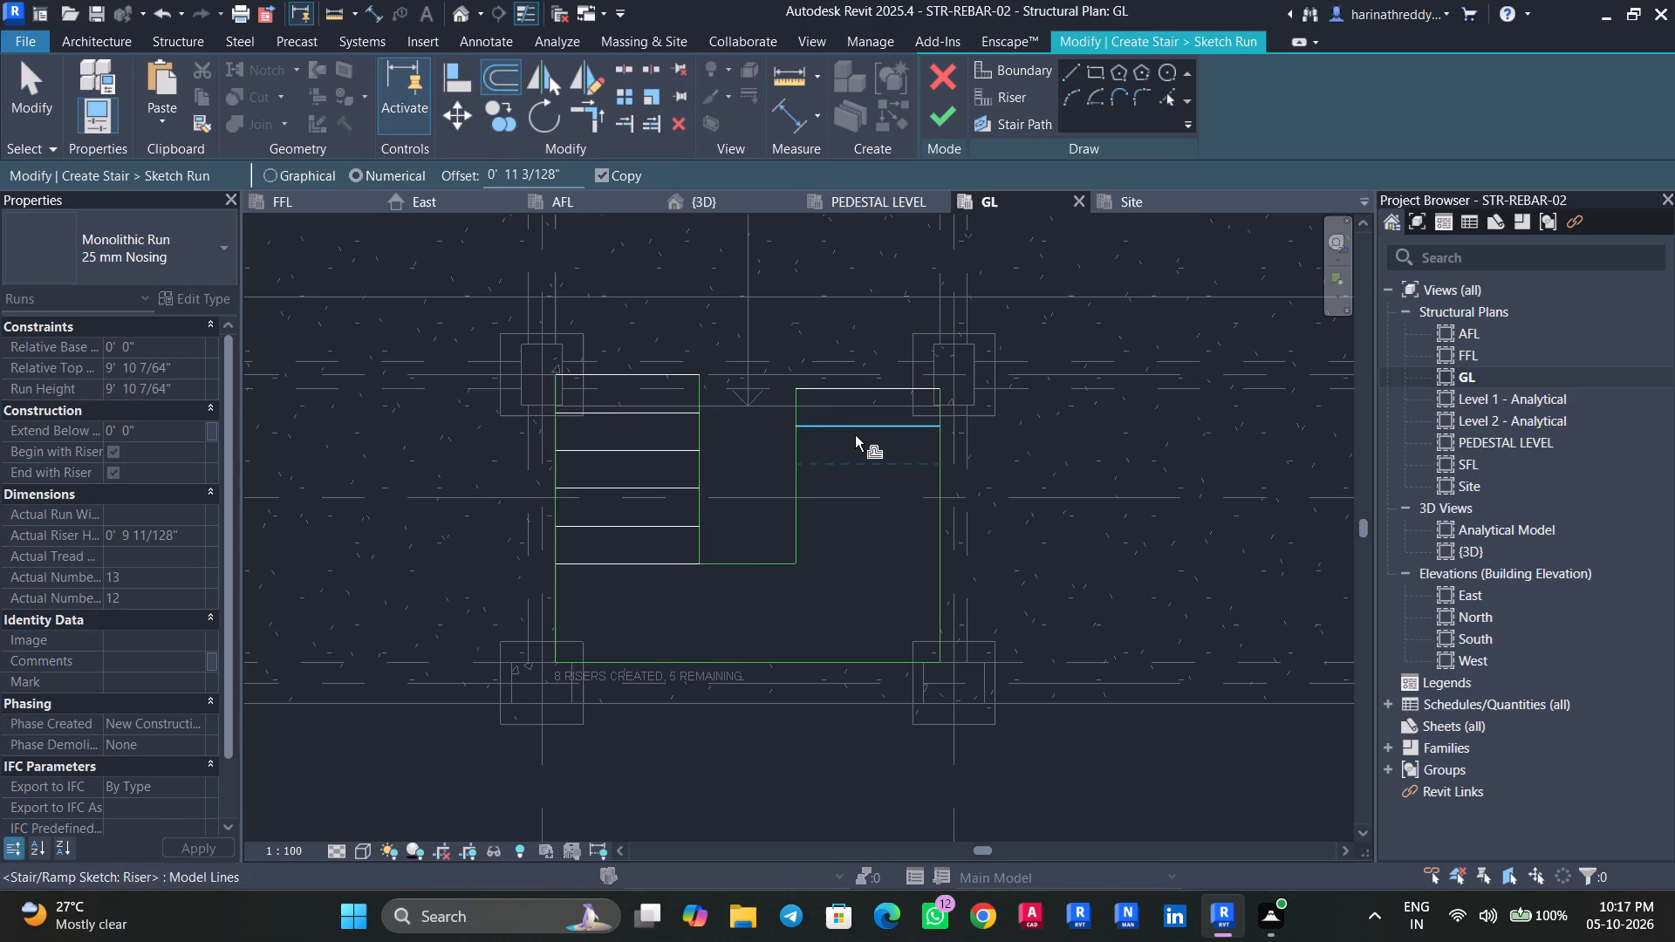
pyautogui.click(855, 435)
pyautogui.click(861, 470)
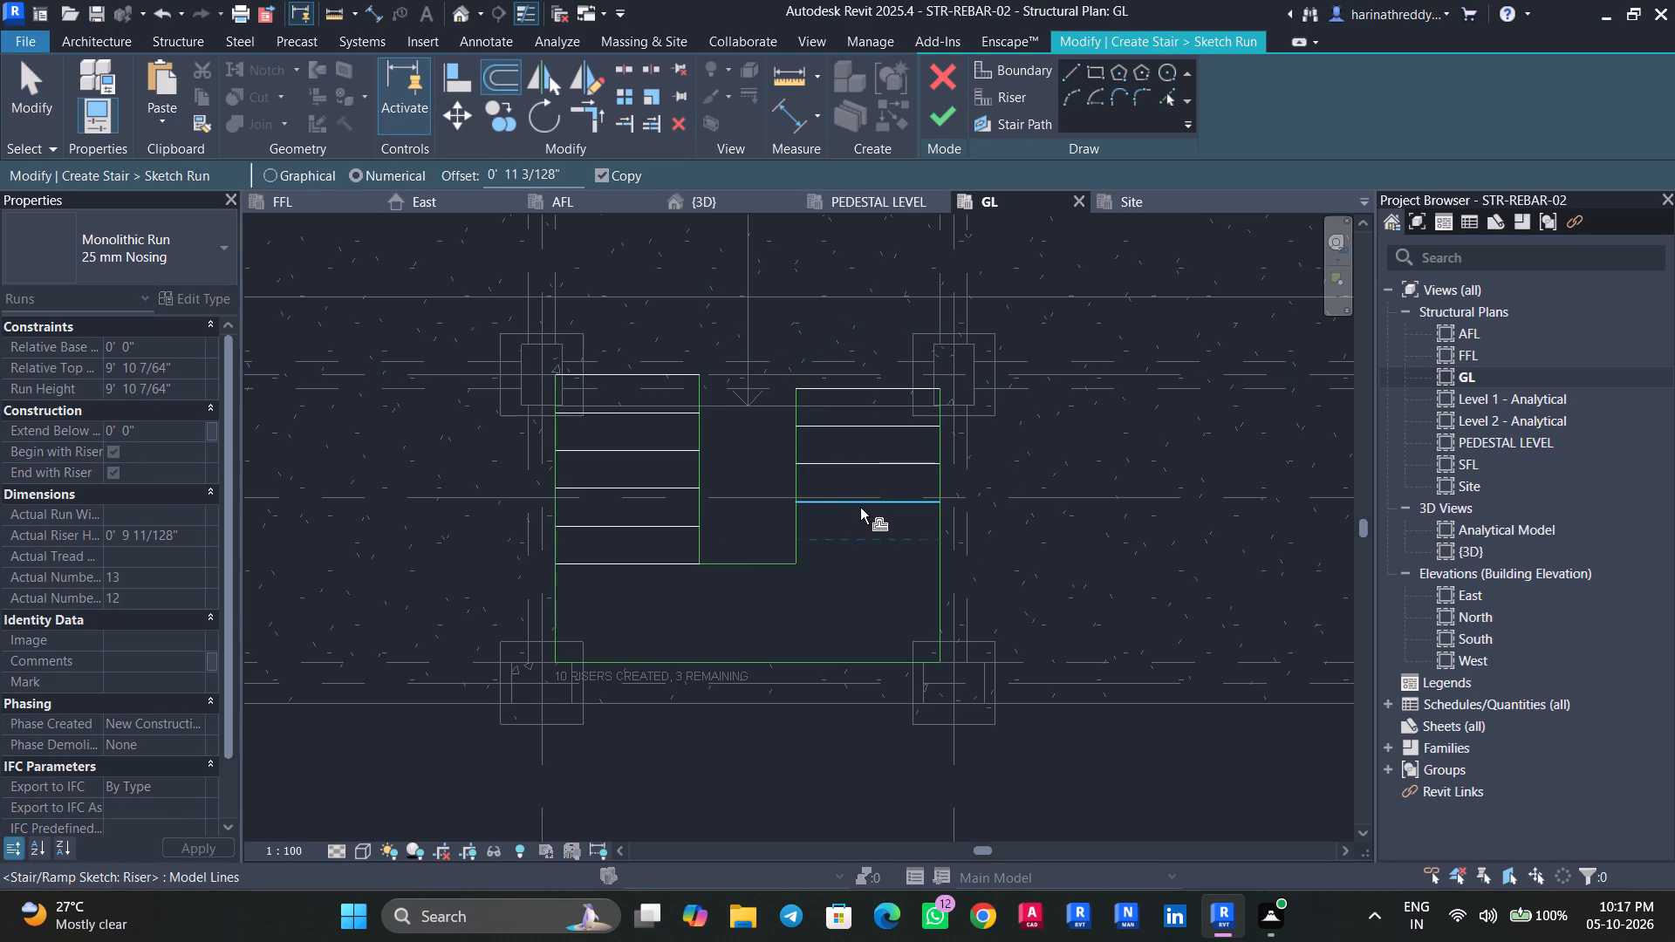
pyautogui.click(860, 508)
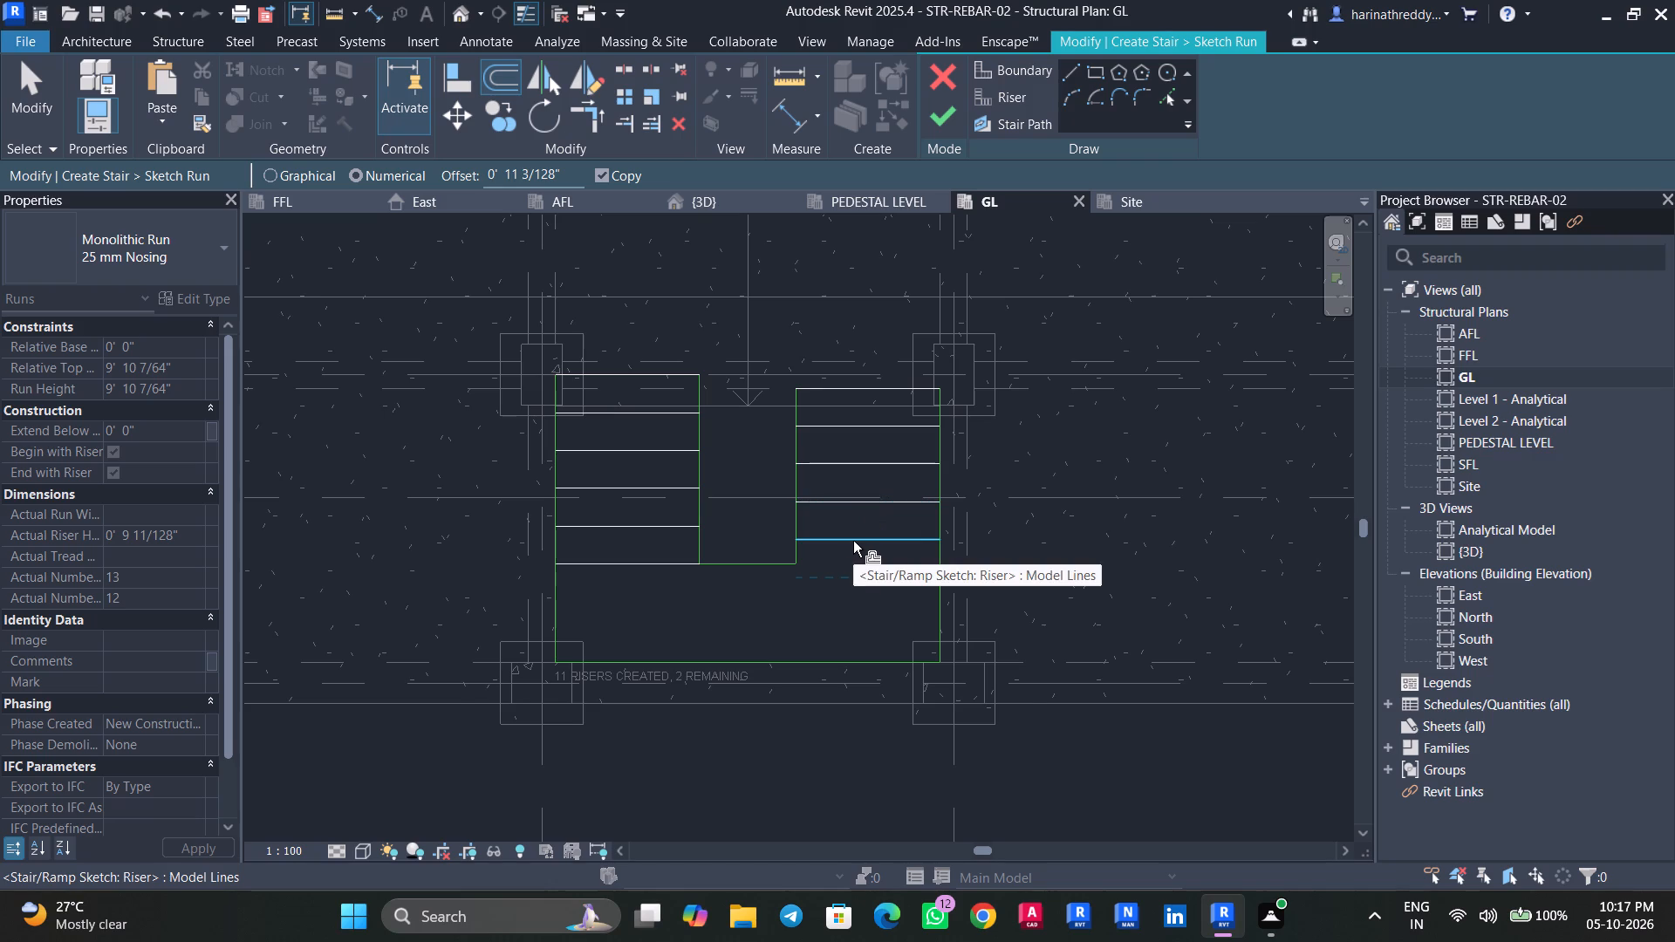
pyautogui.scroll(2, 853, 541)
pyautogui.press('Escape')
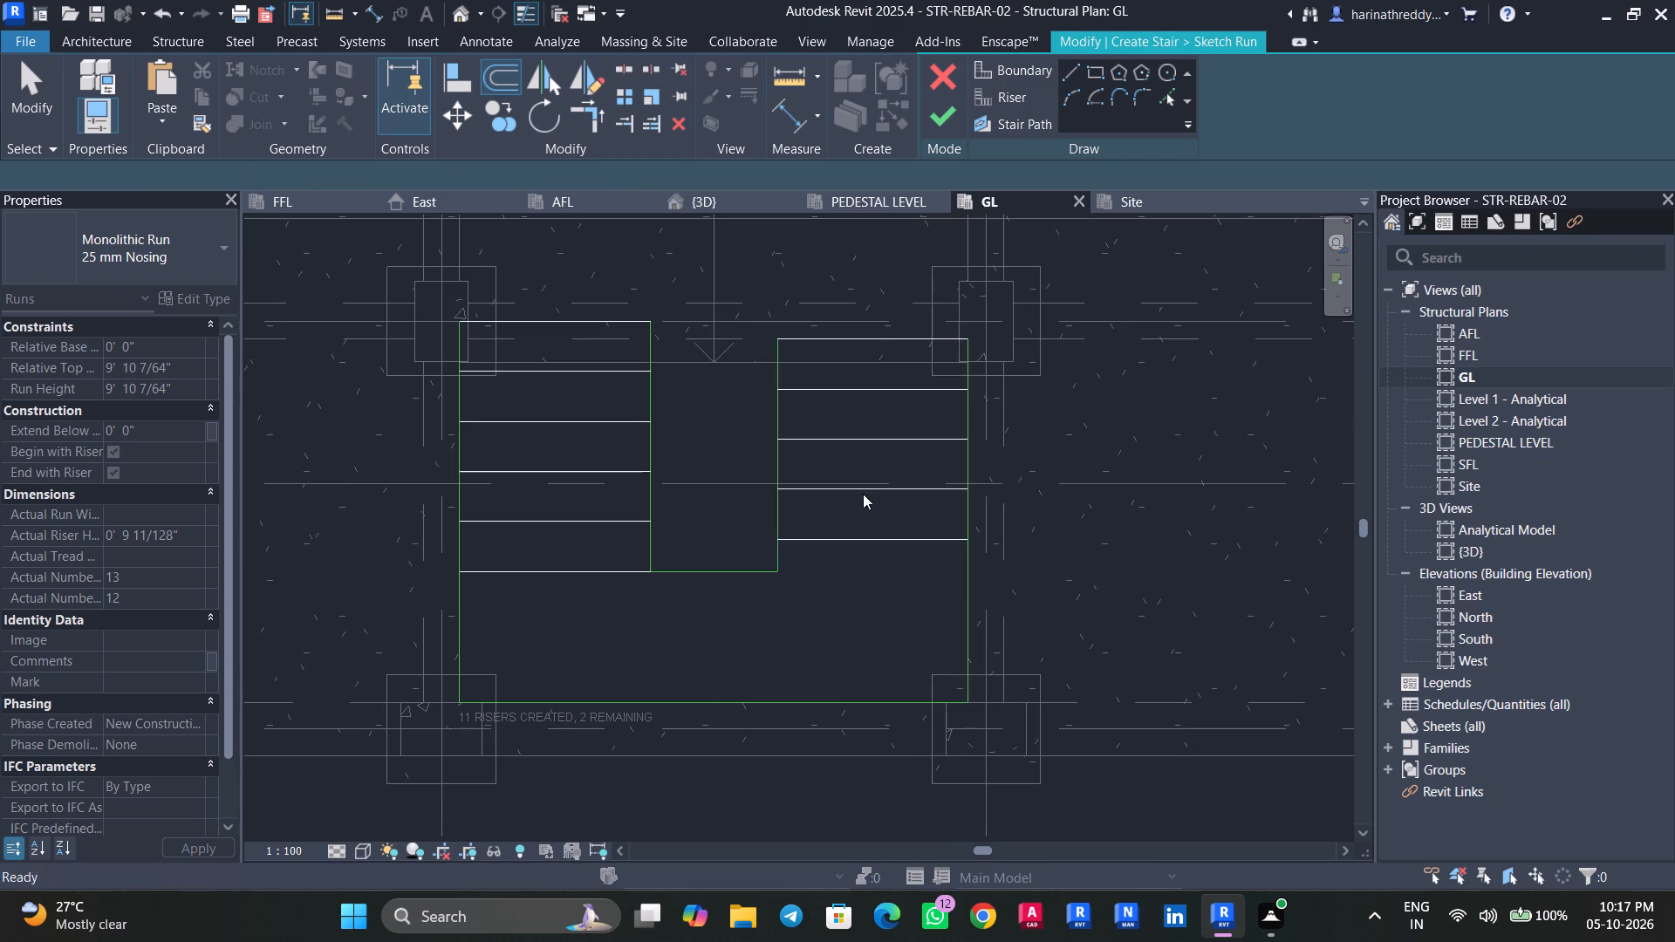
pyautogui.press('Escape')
# Move the lower flight's end riser, with its boundary ends, level with the upper flight's end riser.
pyautogui.click(874, 342)
pyautogui.scroll(5, 874, 341)
pyautogui.moveTo(876, 342); pyautogui.dragTo(877, 301)
pyautogui.press('Escape')
# Delete all five riser lines from the lower flight, including its end riser.
pyautogui.click(899, 432)
pyautogui.press('Delete')
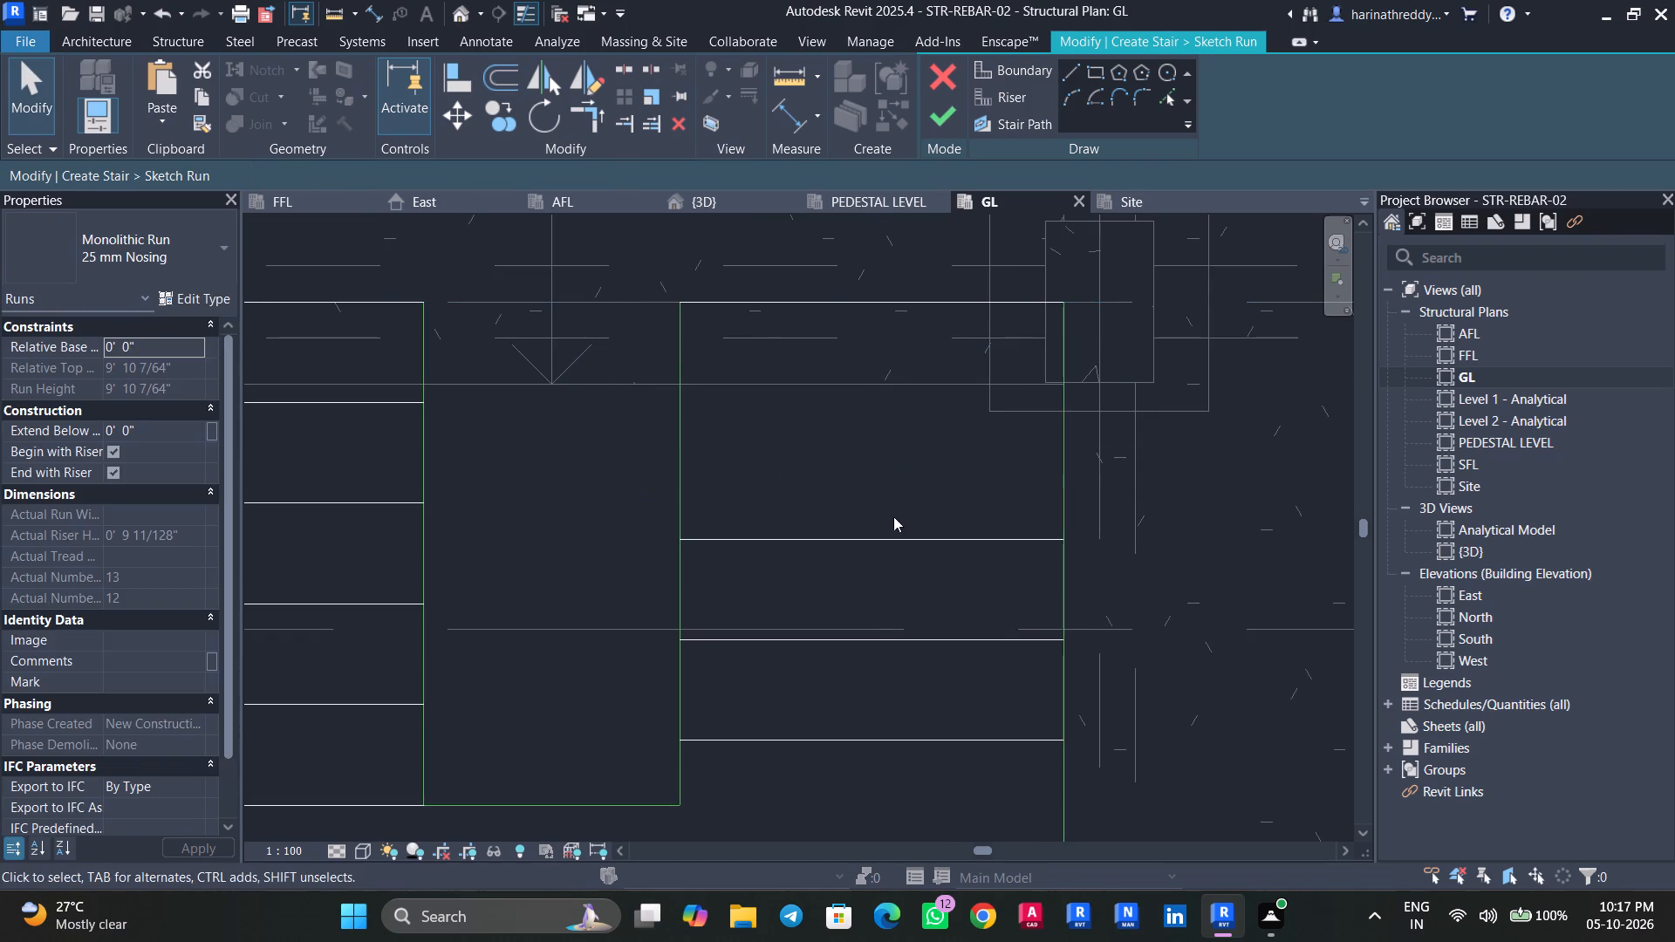
pyautogui.click(893, 539)
pyautogui.press('Delete')
pyautogui.click(870, 638)
pyautogui.press('Delete')
pyautogui.click(852, 740)
pyautogui.press('Delete')
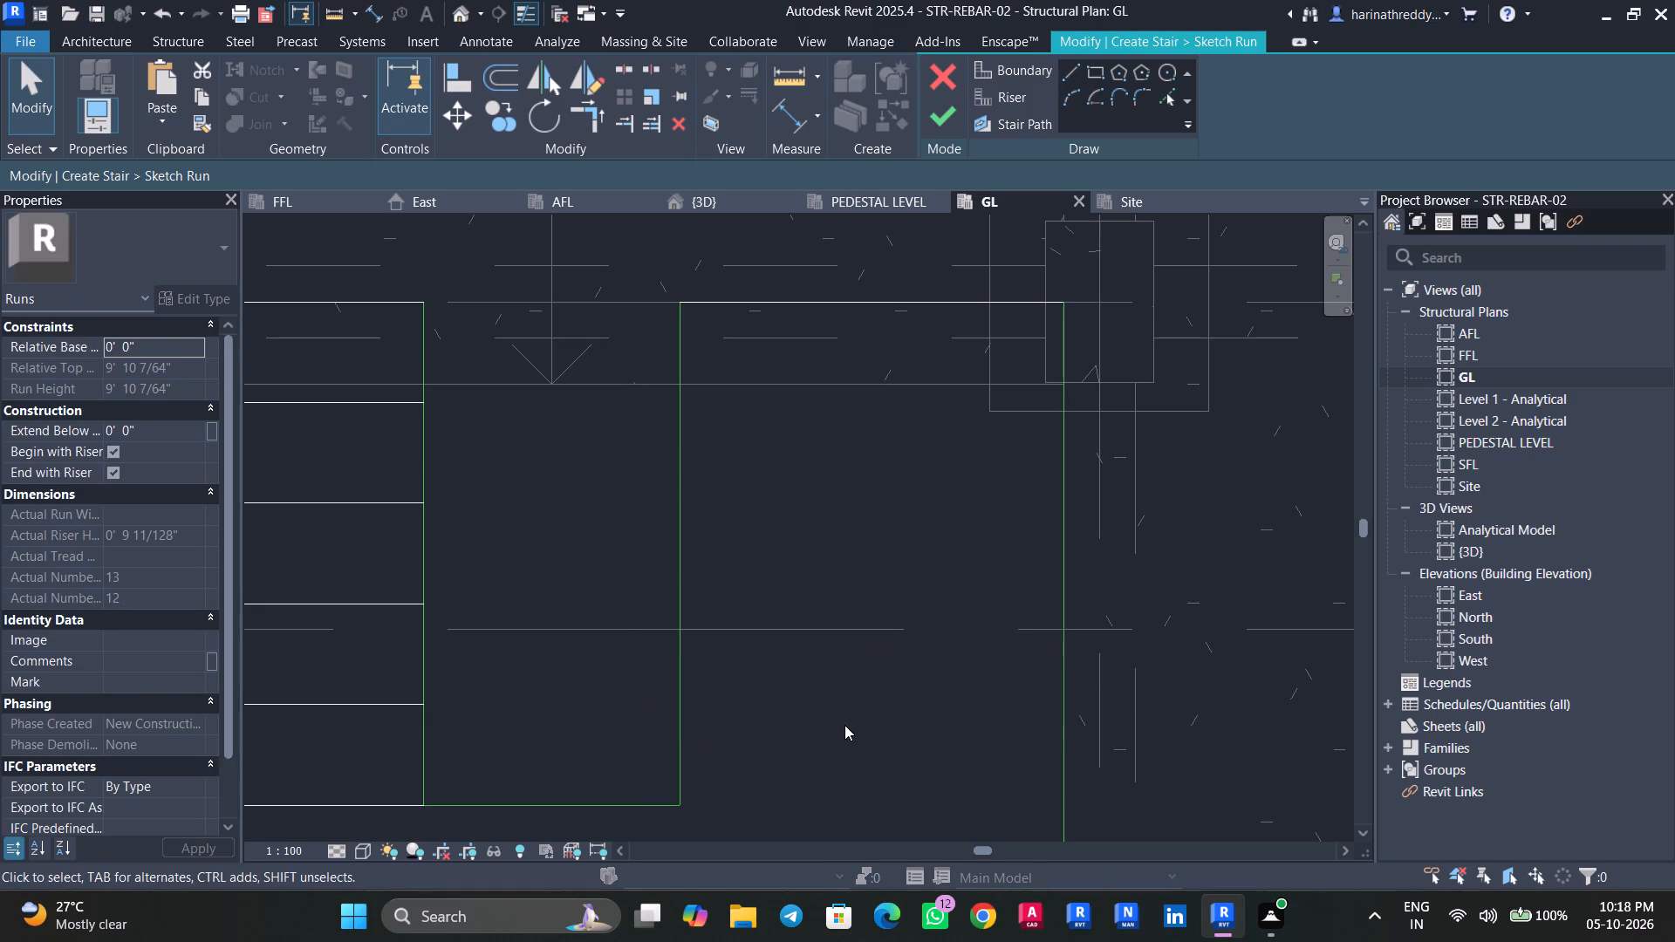
pyautogui.scroll(-4, 803, 650)
pyautogui.click(783, 463)
pyautogui.click(786, 457)
pyautogui.press('Delete')
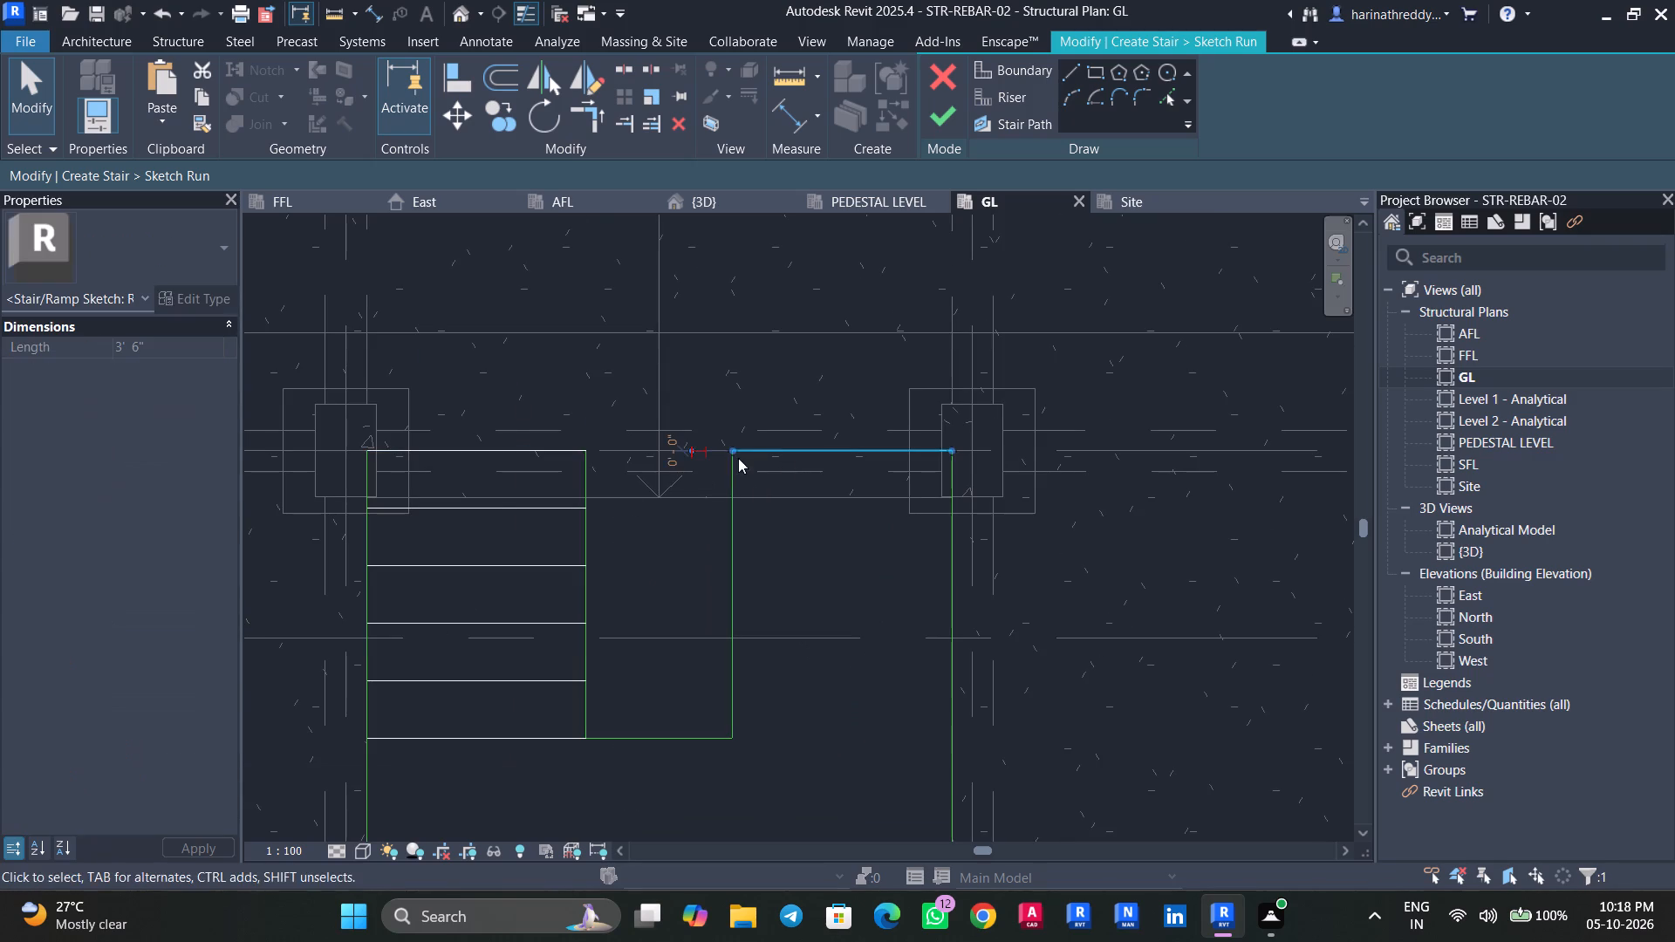
# Copy the upper flight's six riser lines onto the lower flight, from the inner boundary's end to the outer boundary's end point.
pyautogui.moveTo(518, 392); pyautogui.dragTo(475, 794)
pyautogui.click(510, 116)
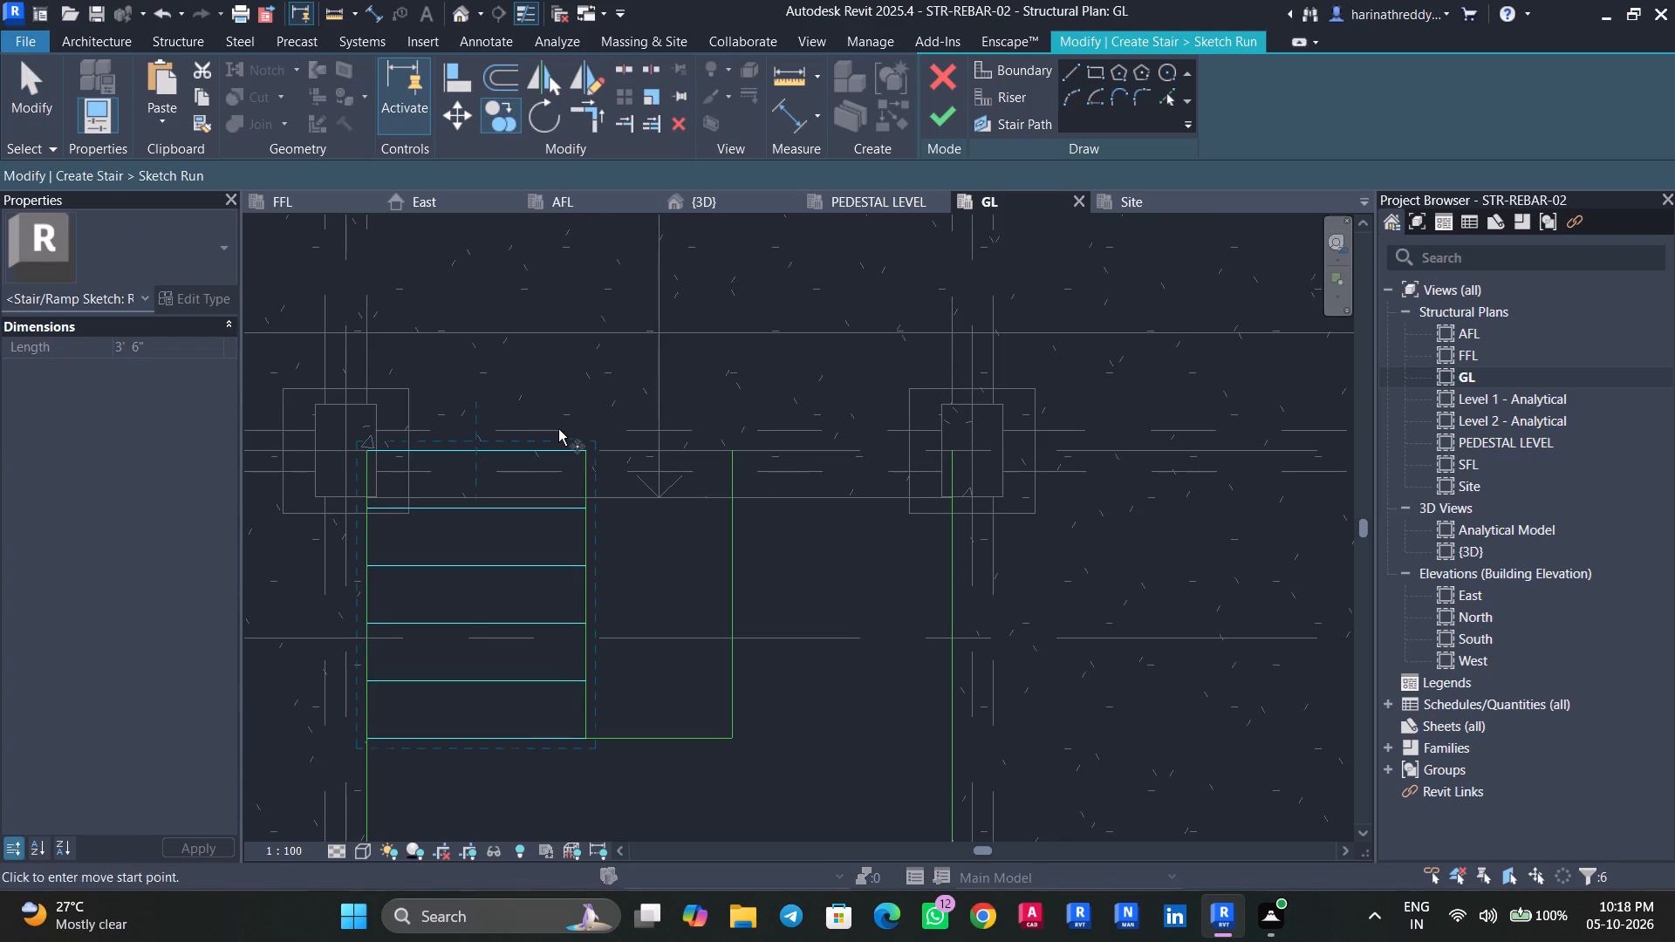
pyautogui.click(587, 452)
pyautogui.click(953, 457)
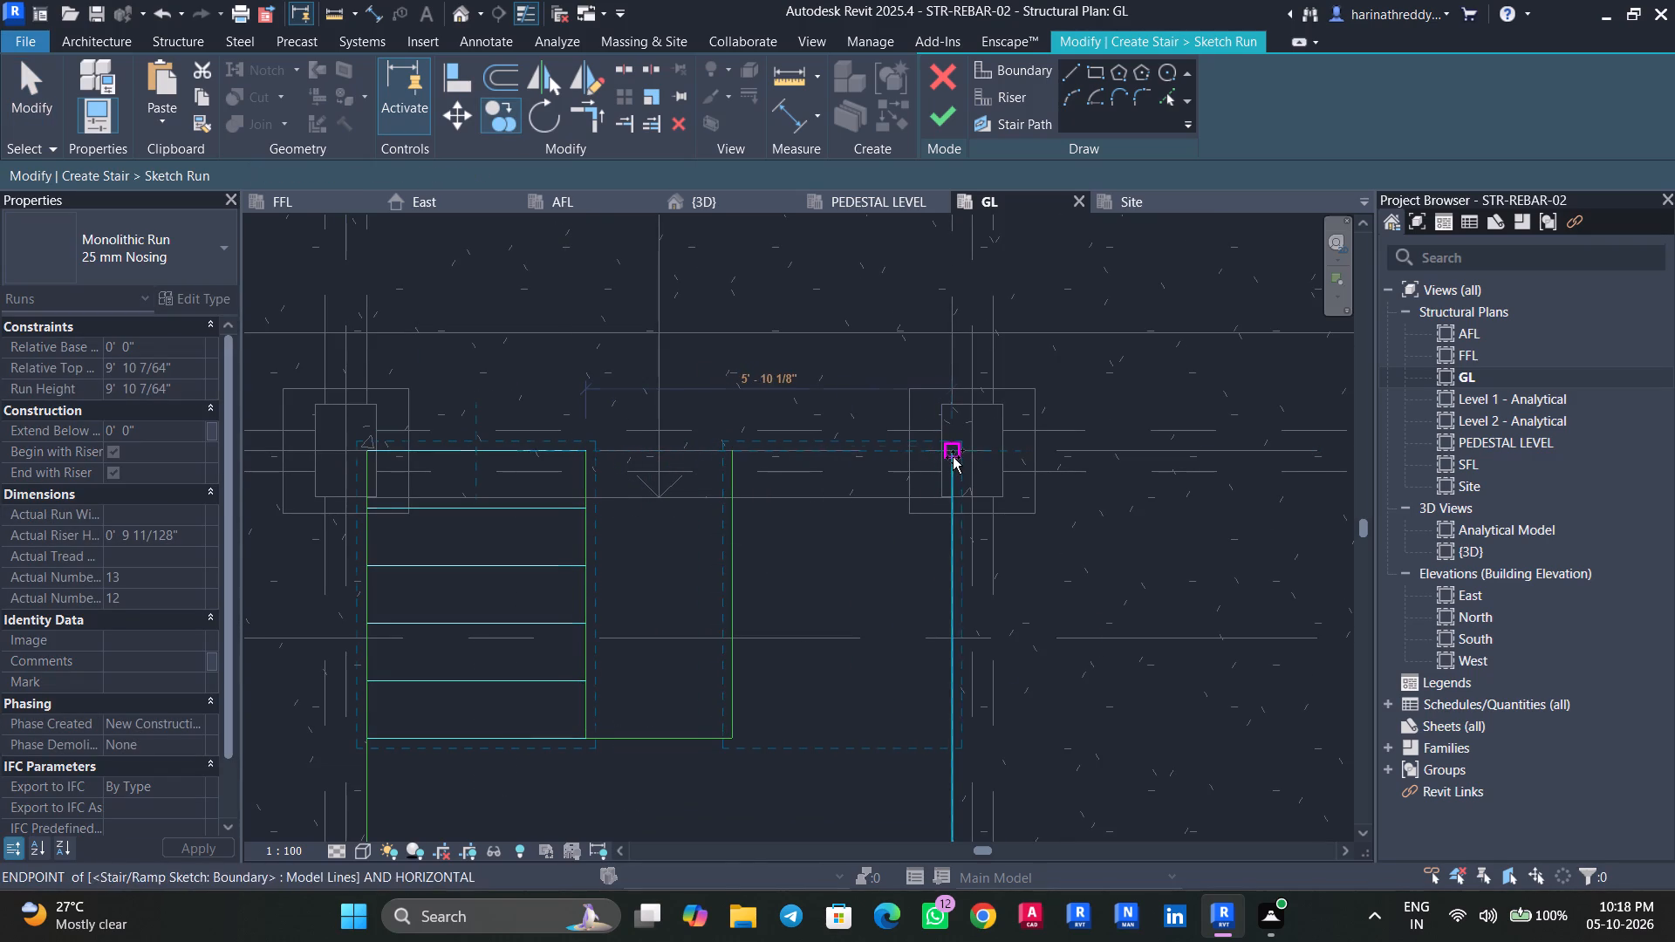
pyautogui.press('Escape')
pyautogui.press('Escape')
pyautogui.moveTo(806, 632); pyautogui.dragTo(871, 381, button='middle')
pyautogui.press('Escape')
pyautogui.press('Escape')
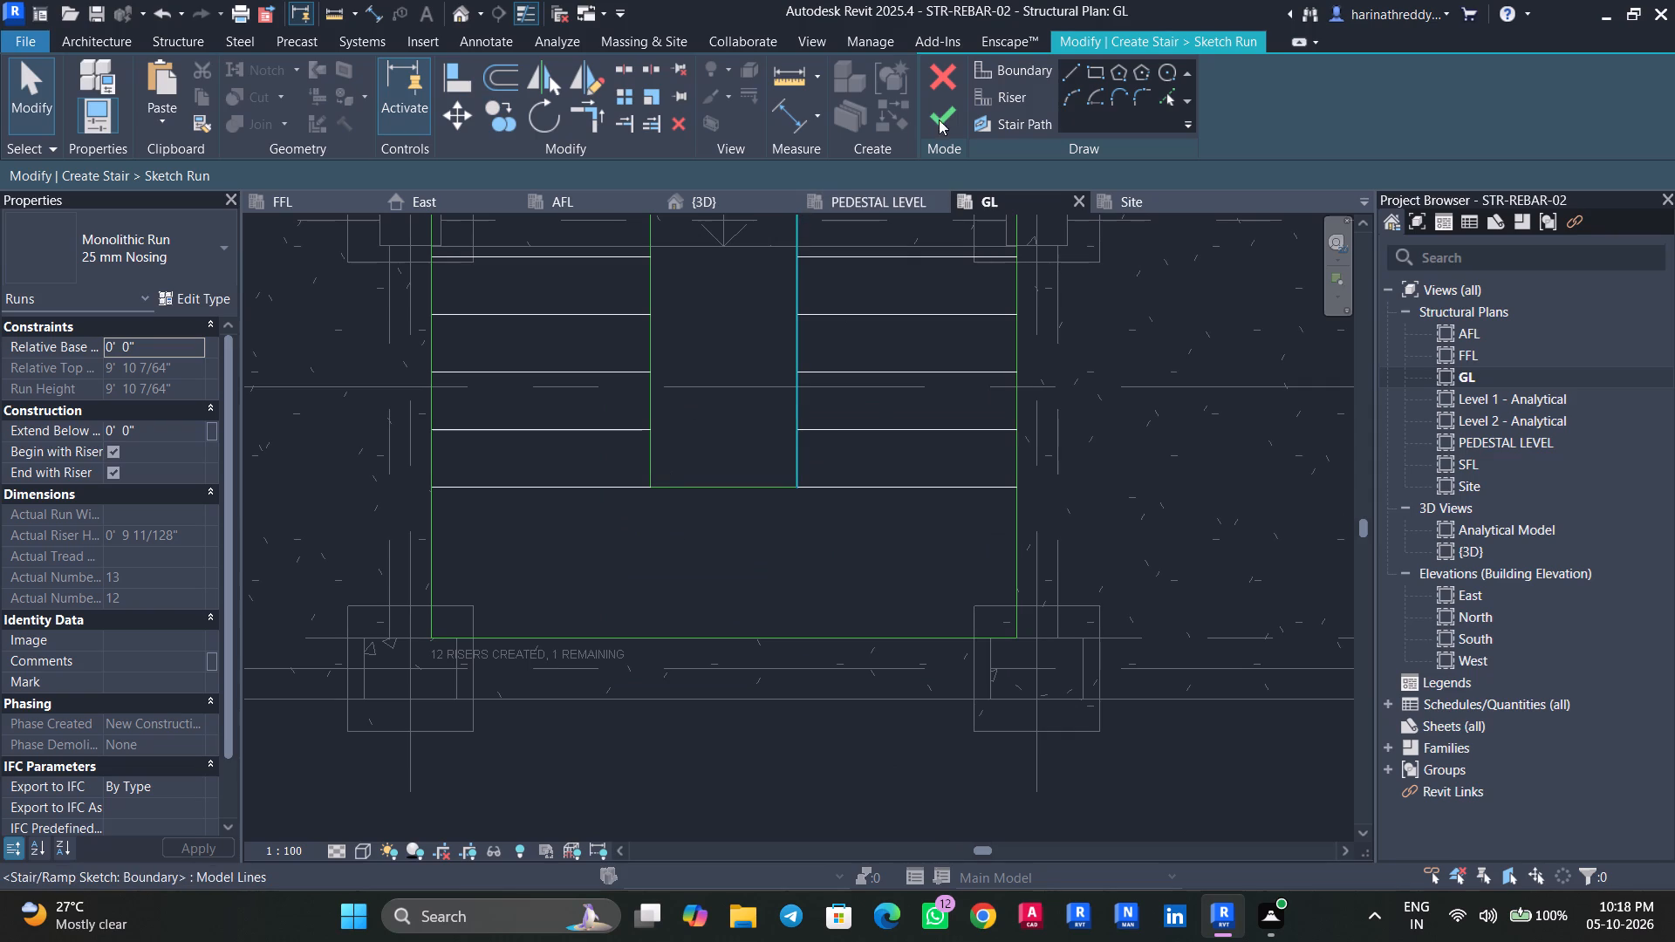
# Draw a riser line across the turn from the upper flight's stair well corner perpendicular to the outer boundary.
pyautogui.click(985, 99)
pyautogui.click(647, 489)
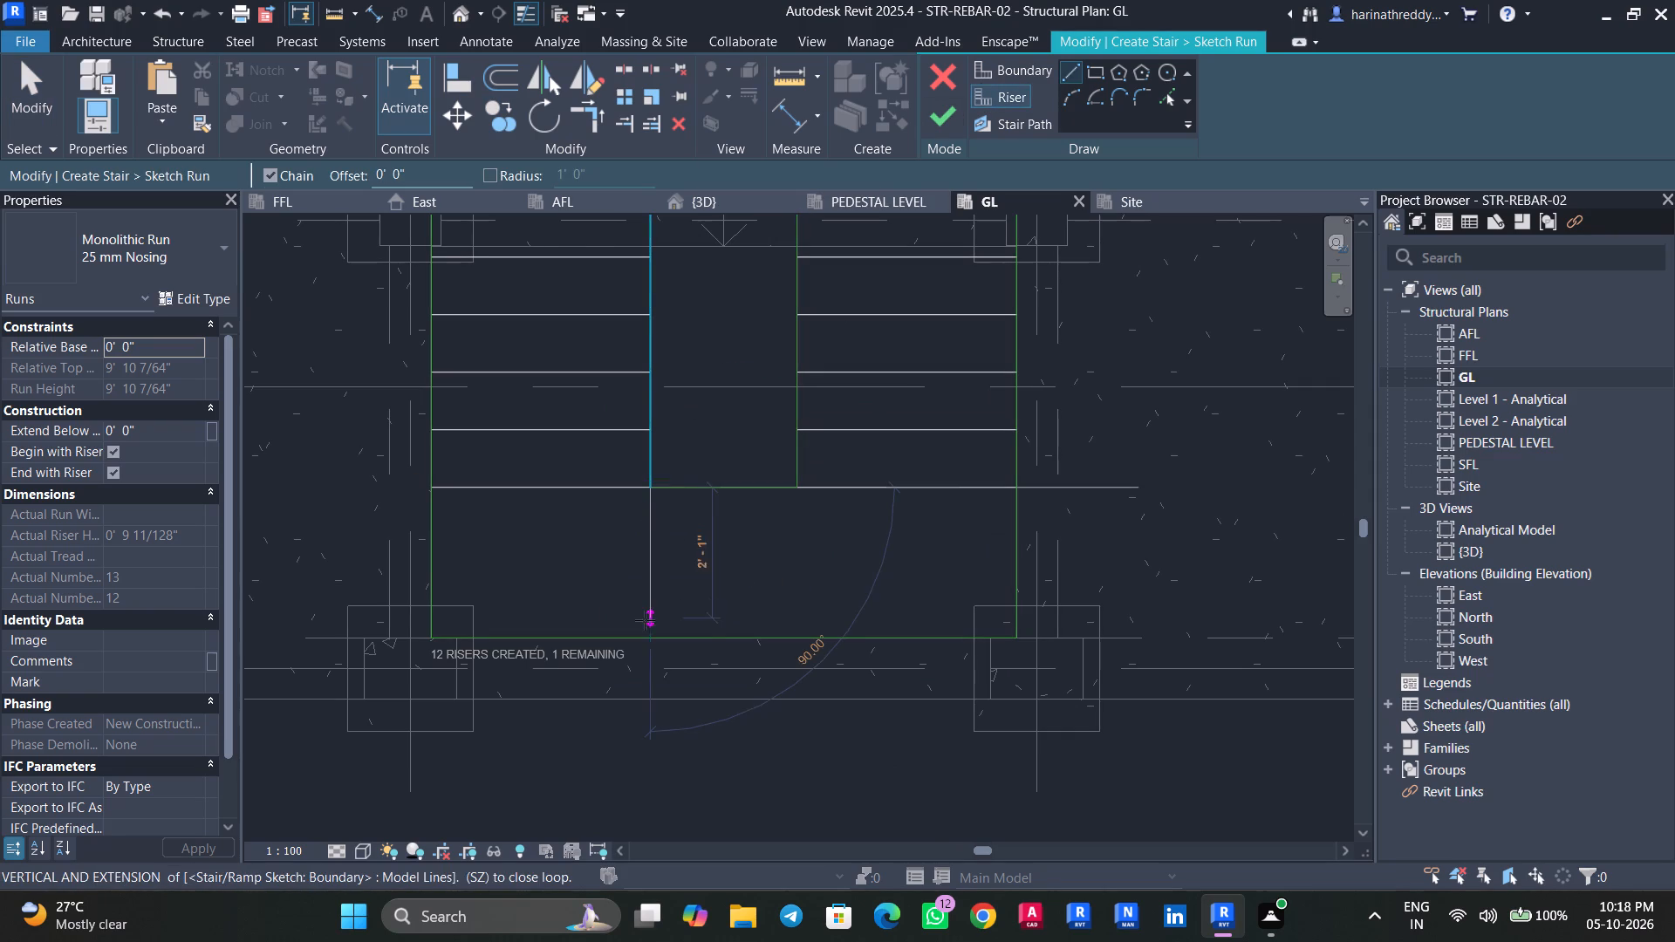
pyautogui.click(645, 640)
pyautogui.press('Escape')
pyautogui.press('Escape')
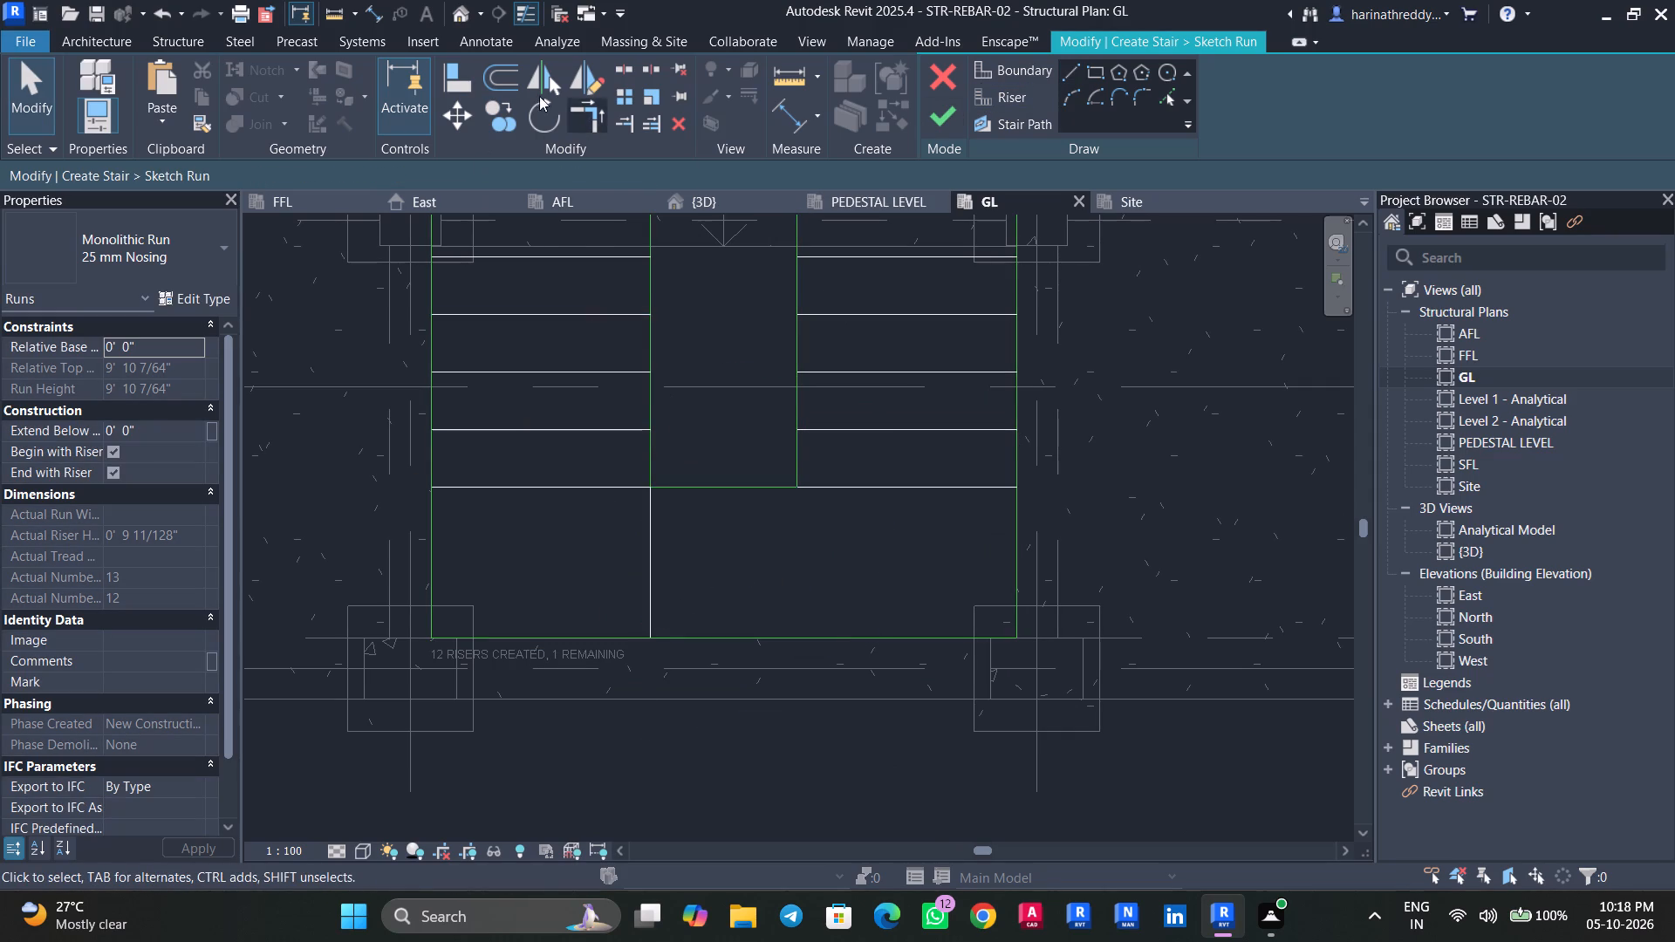
# Offset the turn's riser line twice toward the lower flight at 0' 11 3/128" spacing.
pyautogui.click(495, 82)
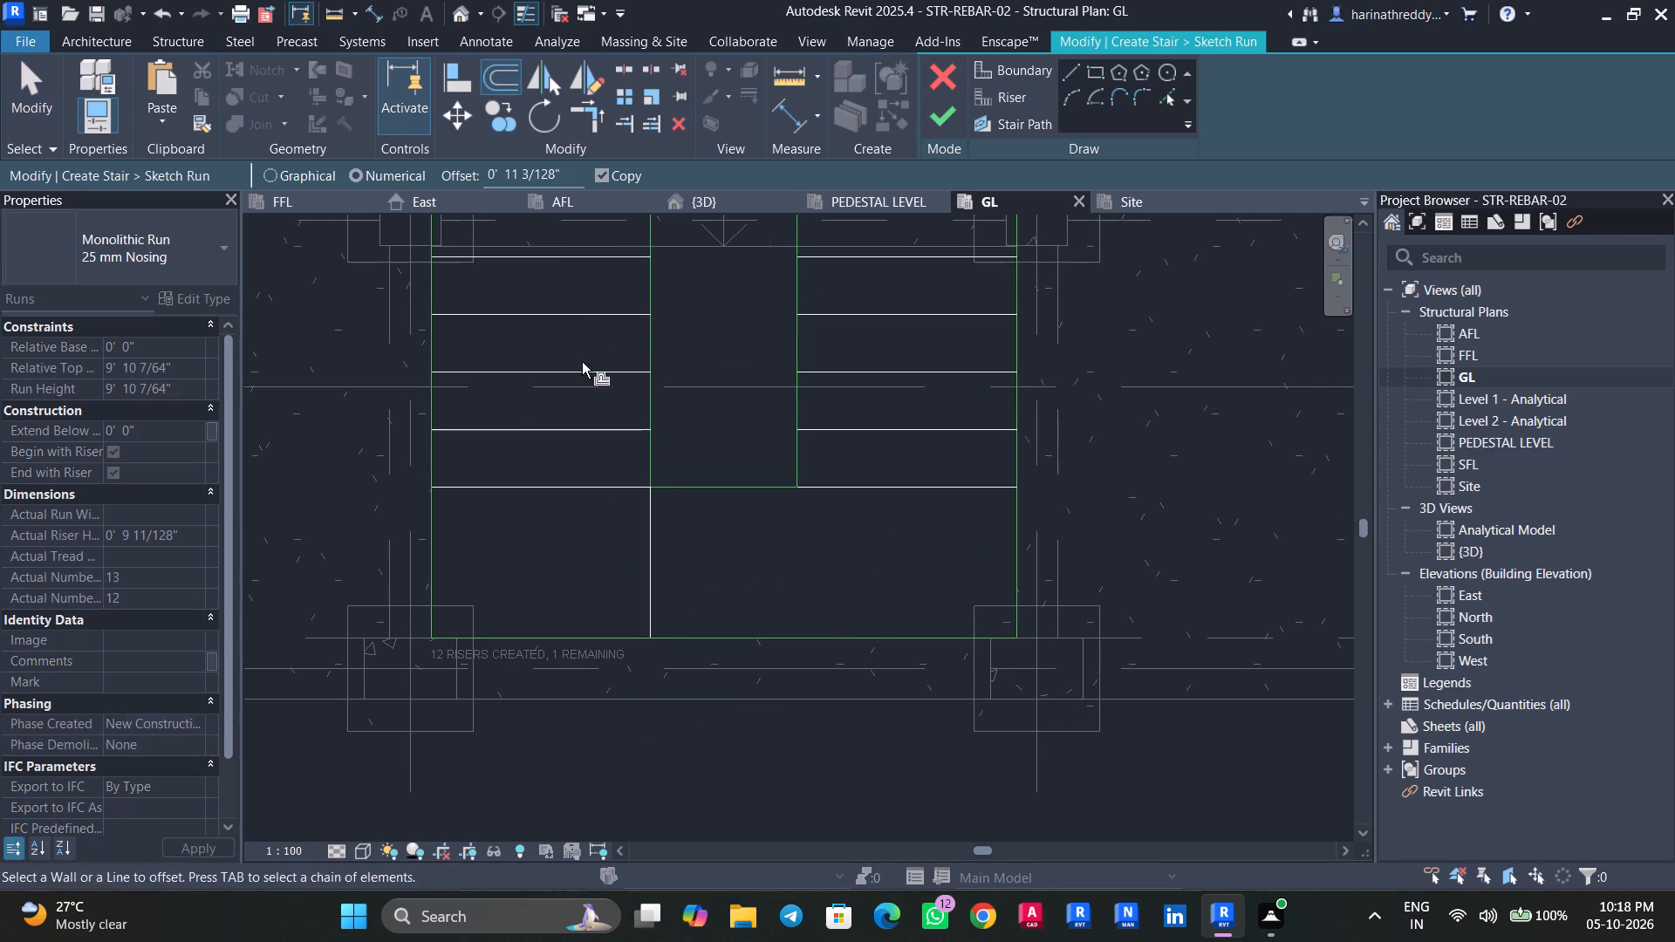
pyautogui.click(657, 527)
pyautogui.click(711, 538)
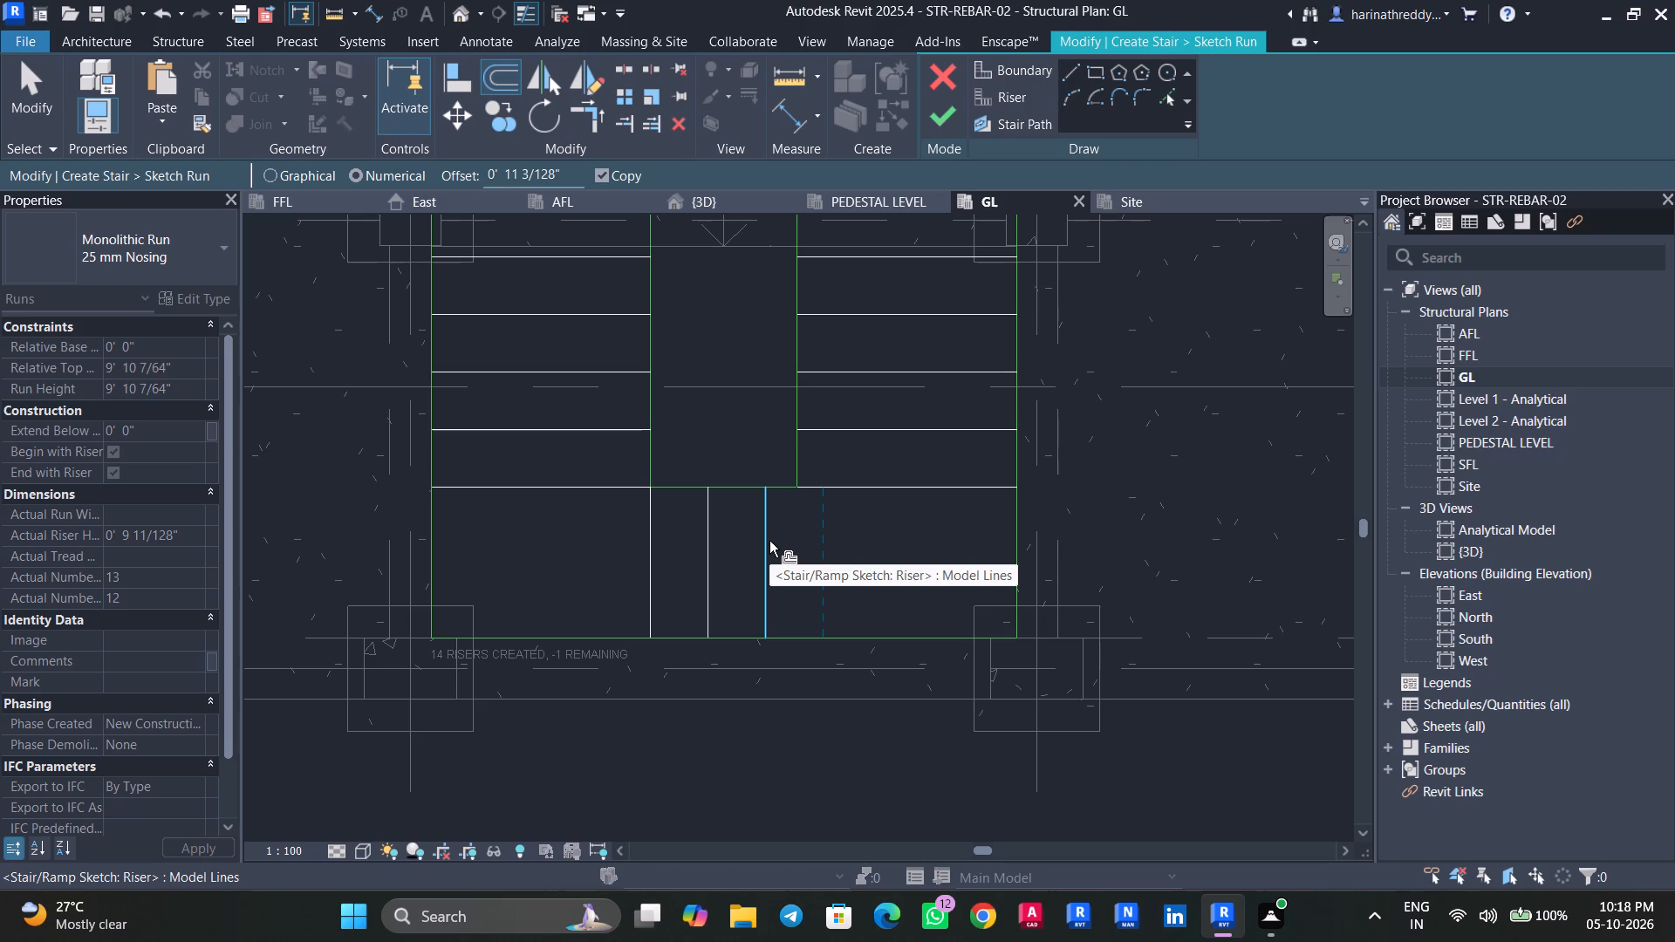
pyautogui.scroll(2, 771, 540)
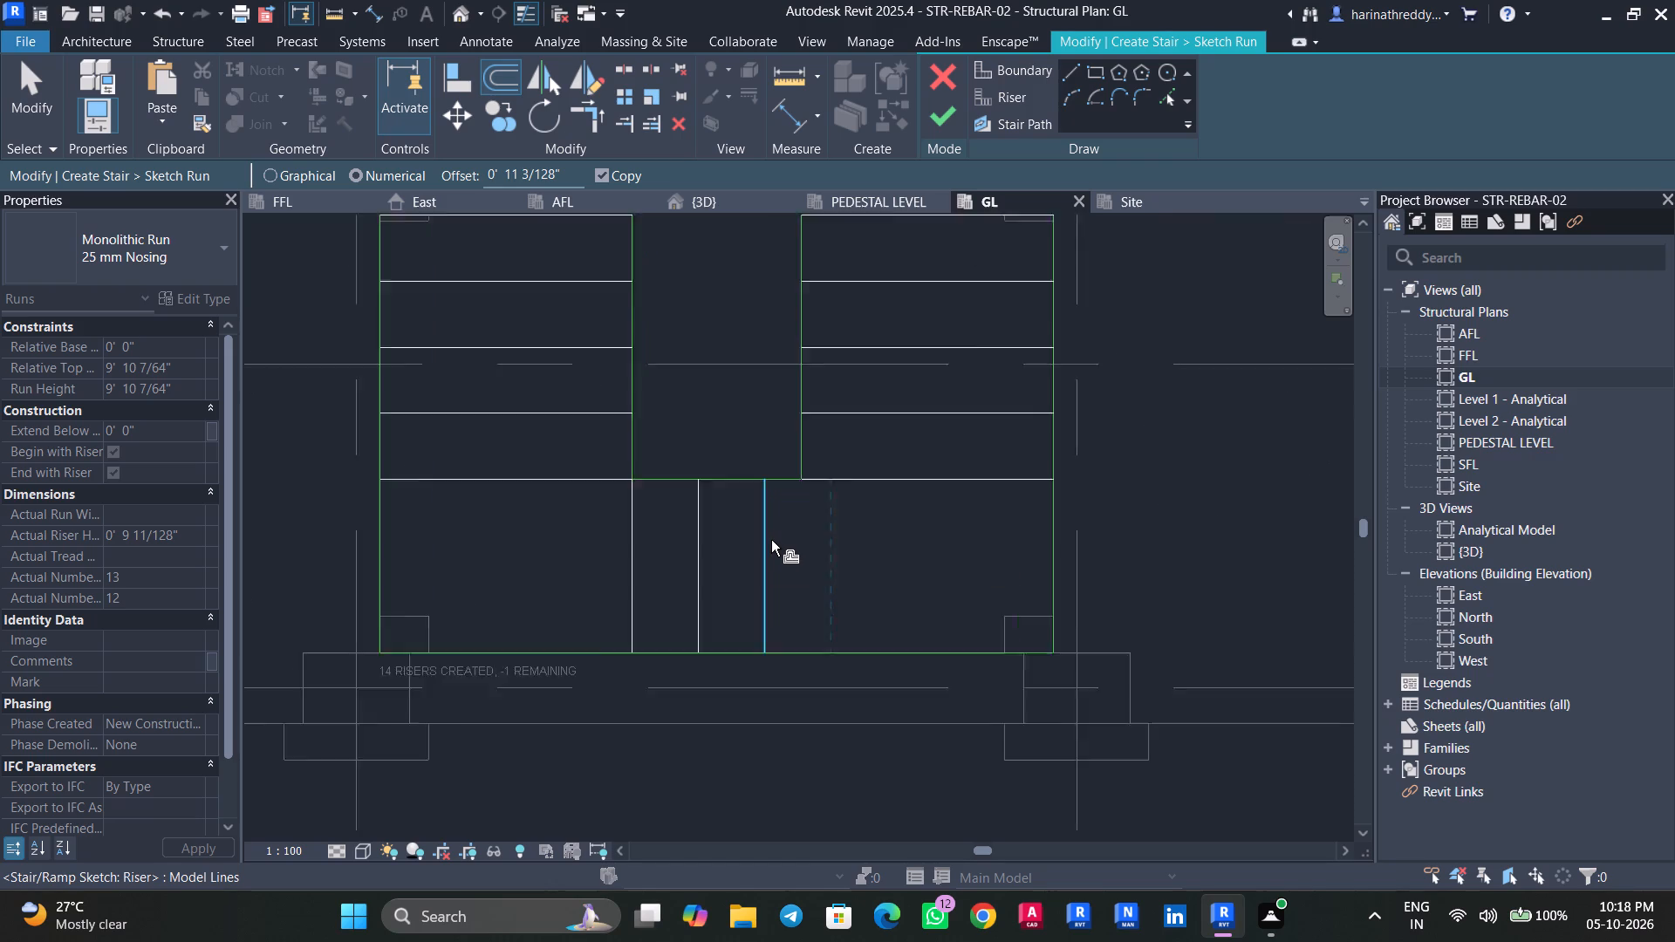
pyautogui.scroll(2, 771, 540)
pyautogui.moveTo(771, 540); pyautogui.dragTo(716, 592, button='middle')
pyautogui.press('Escape')
pyautogui.press('Escape')
pyautogui.press('Escape')
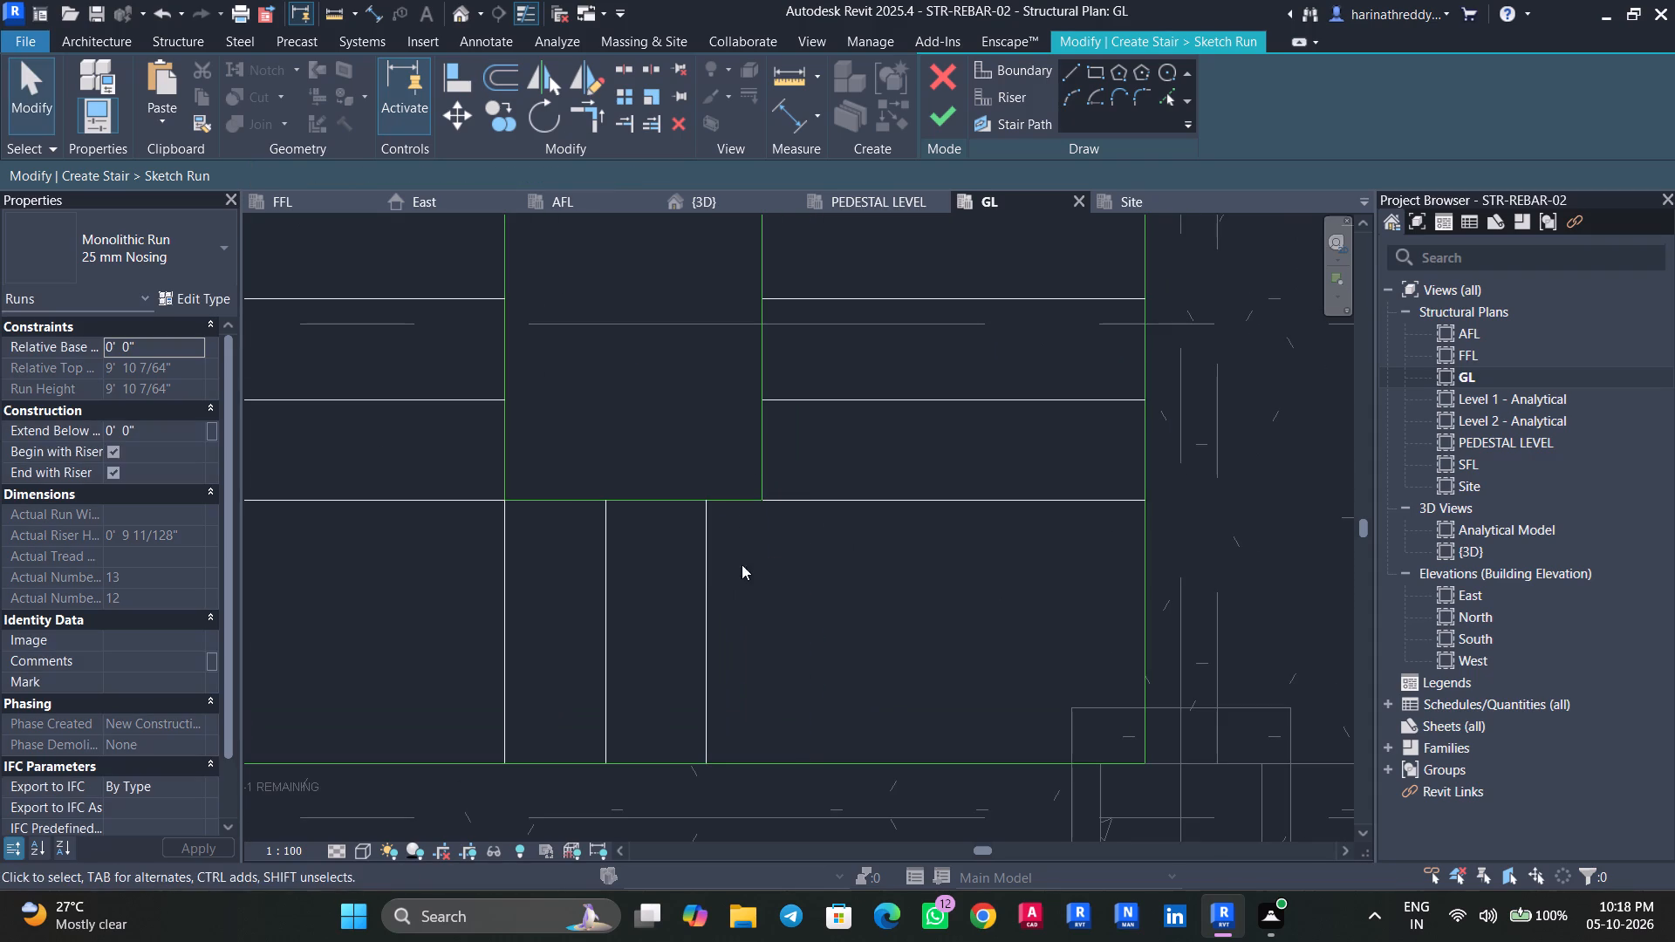
pyautogui.press('Escape')
pyautogui.press('Escape')
# Draw a diagonal riser line across the turn from the lower flight's stair well corner to the outer boundary corner.
pyautogui.click(1009, 99)
pyautogui.click(757, 505)
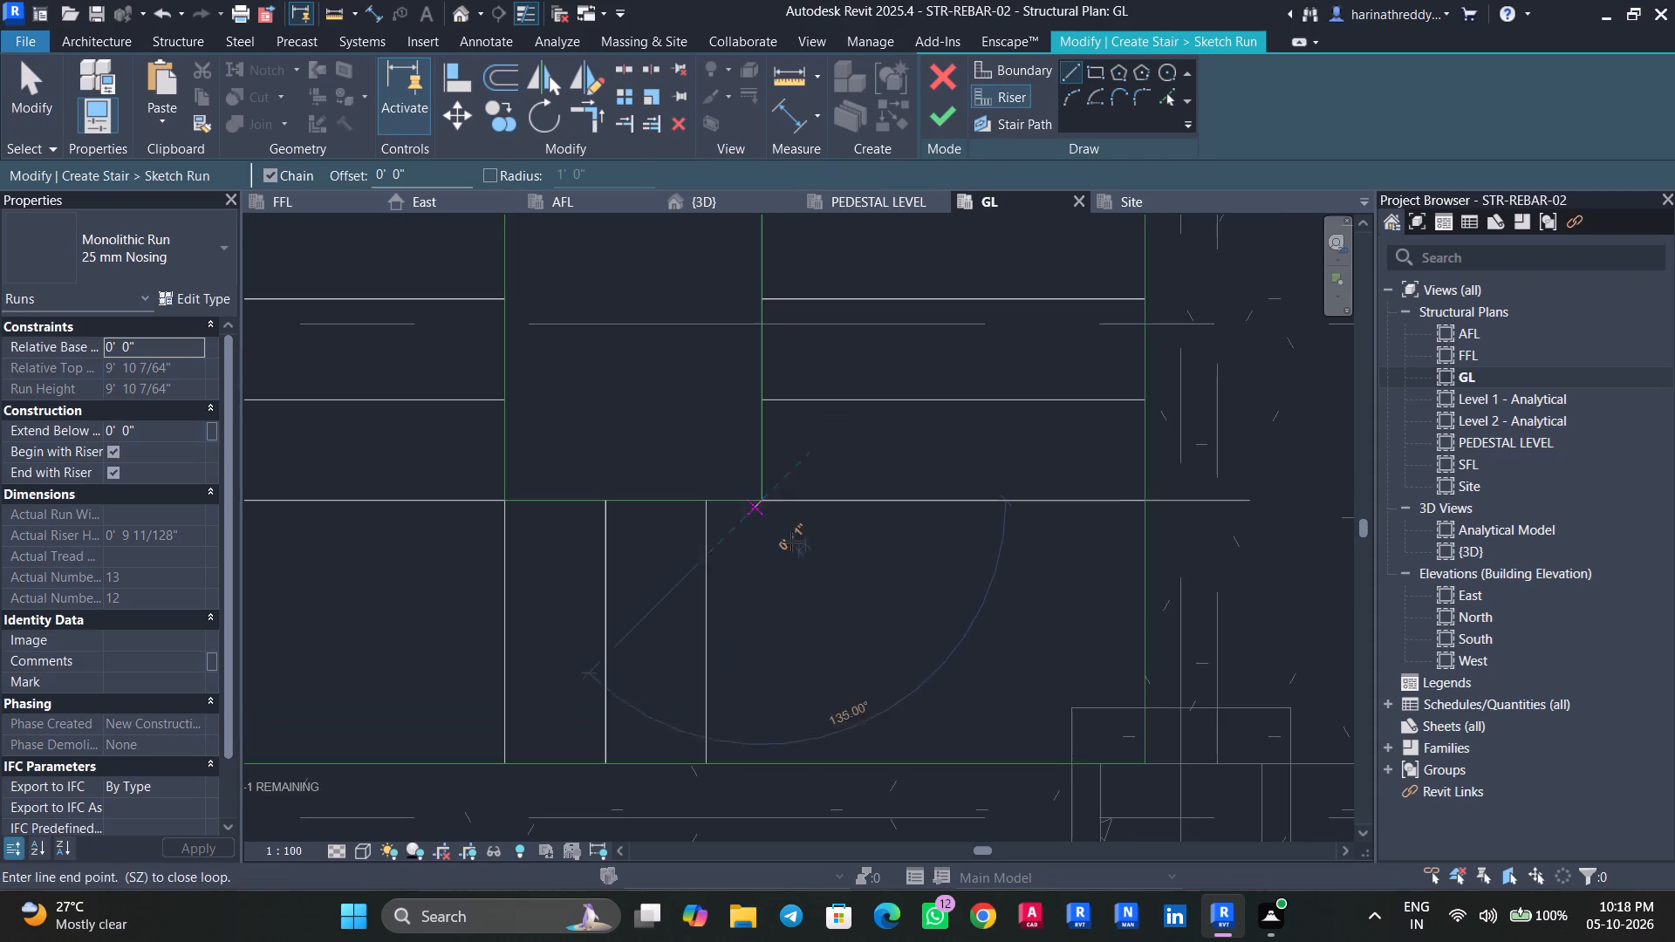
pyautogui.click(1145, 768)
pyautogui.press('Escape')
pyautogui.press('Escape')
# Draw the stair path from the lower flight's end riser midpoint through the turn to the upper flight's end riser, and finish the run sketch.
pyautogui.scroll(-5, 847, 661)
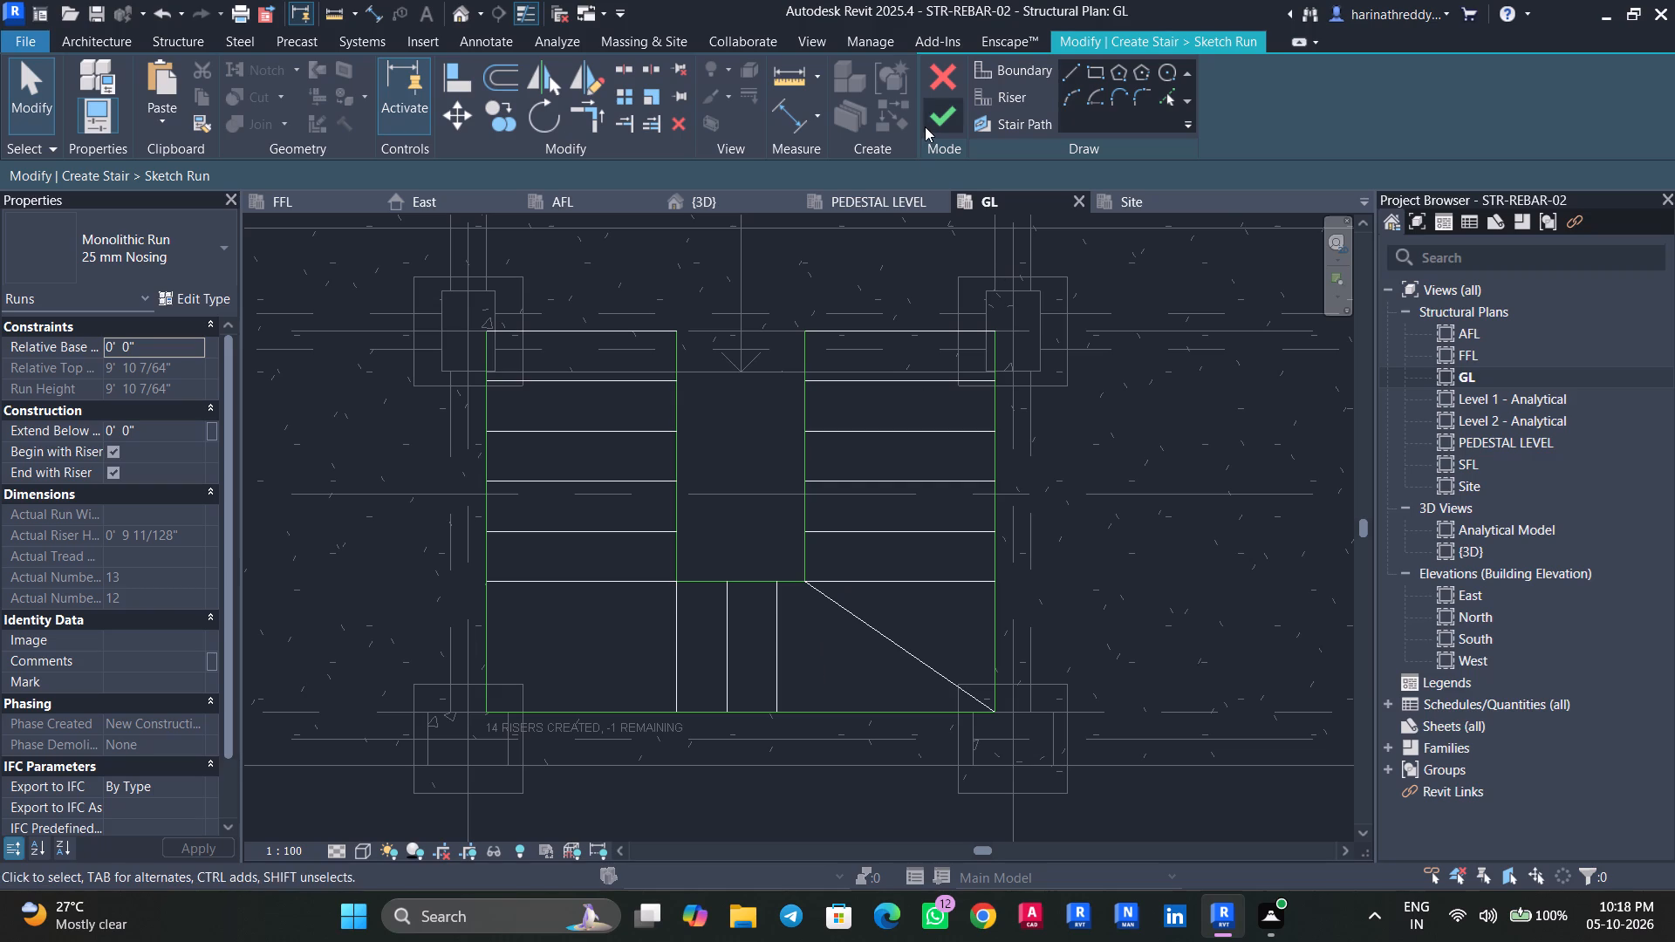
pyautogui.click(1019, 126)
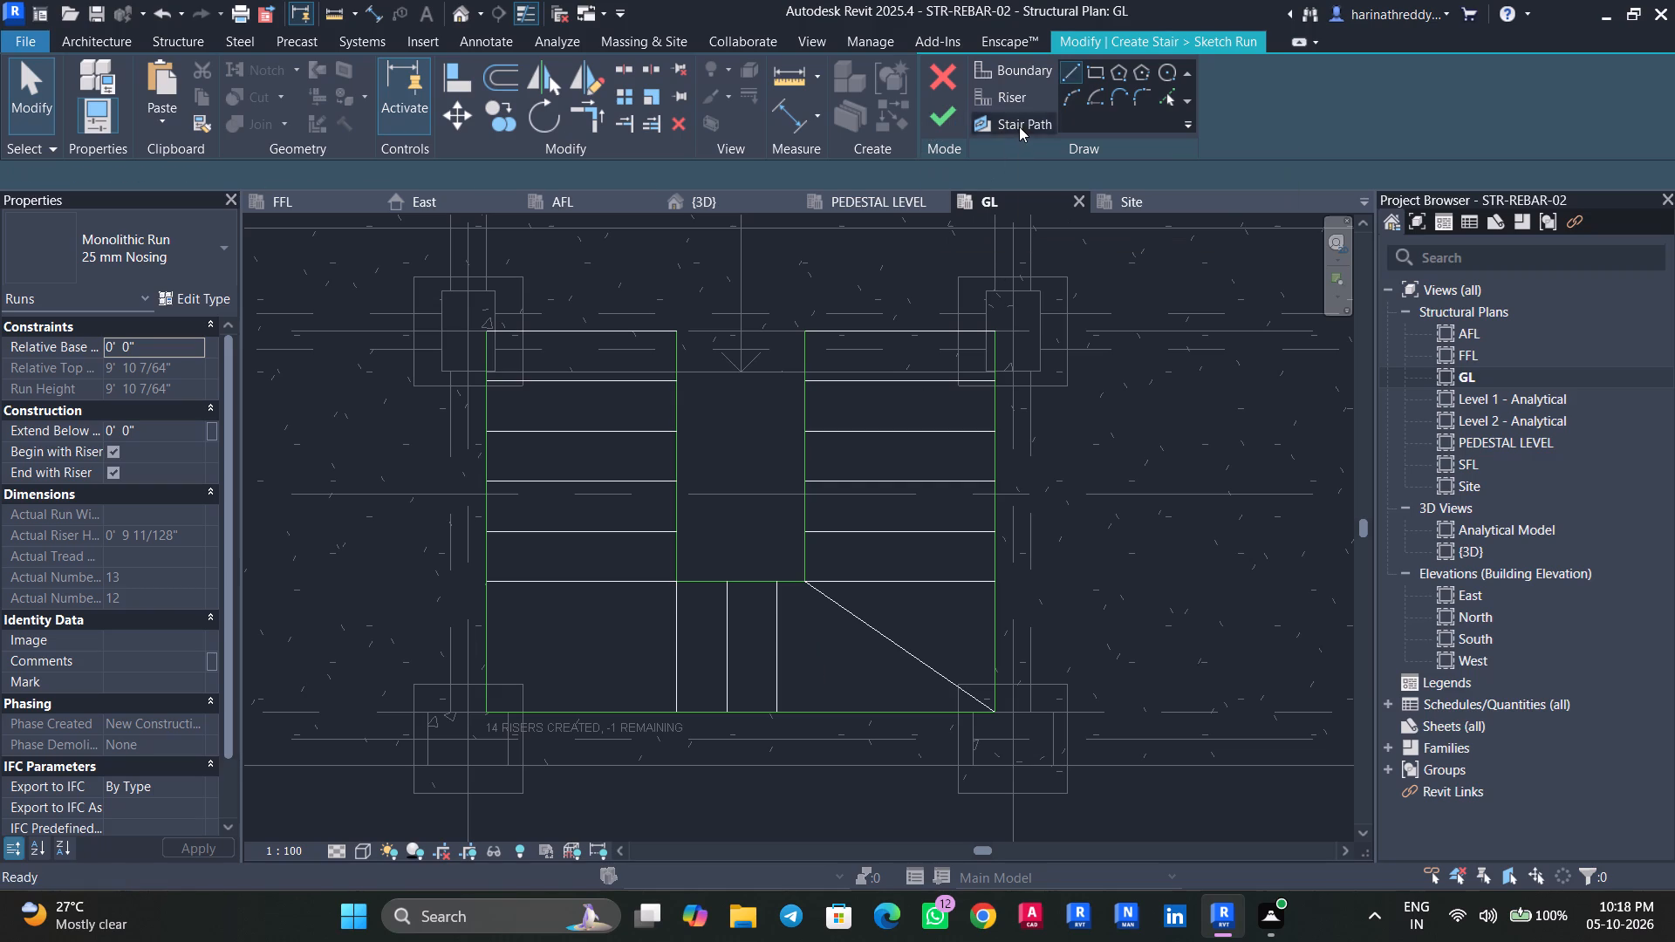
pyautogui.click(899, 329)
pyautogui.click(904, 649)
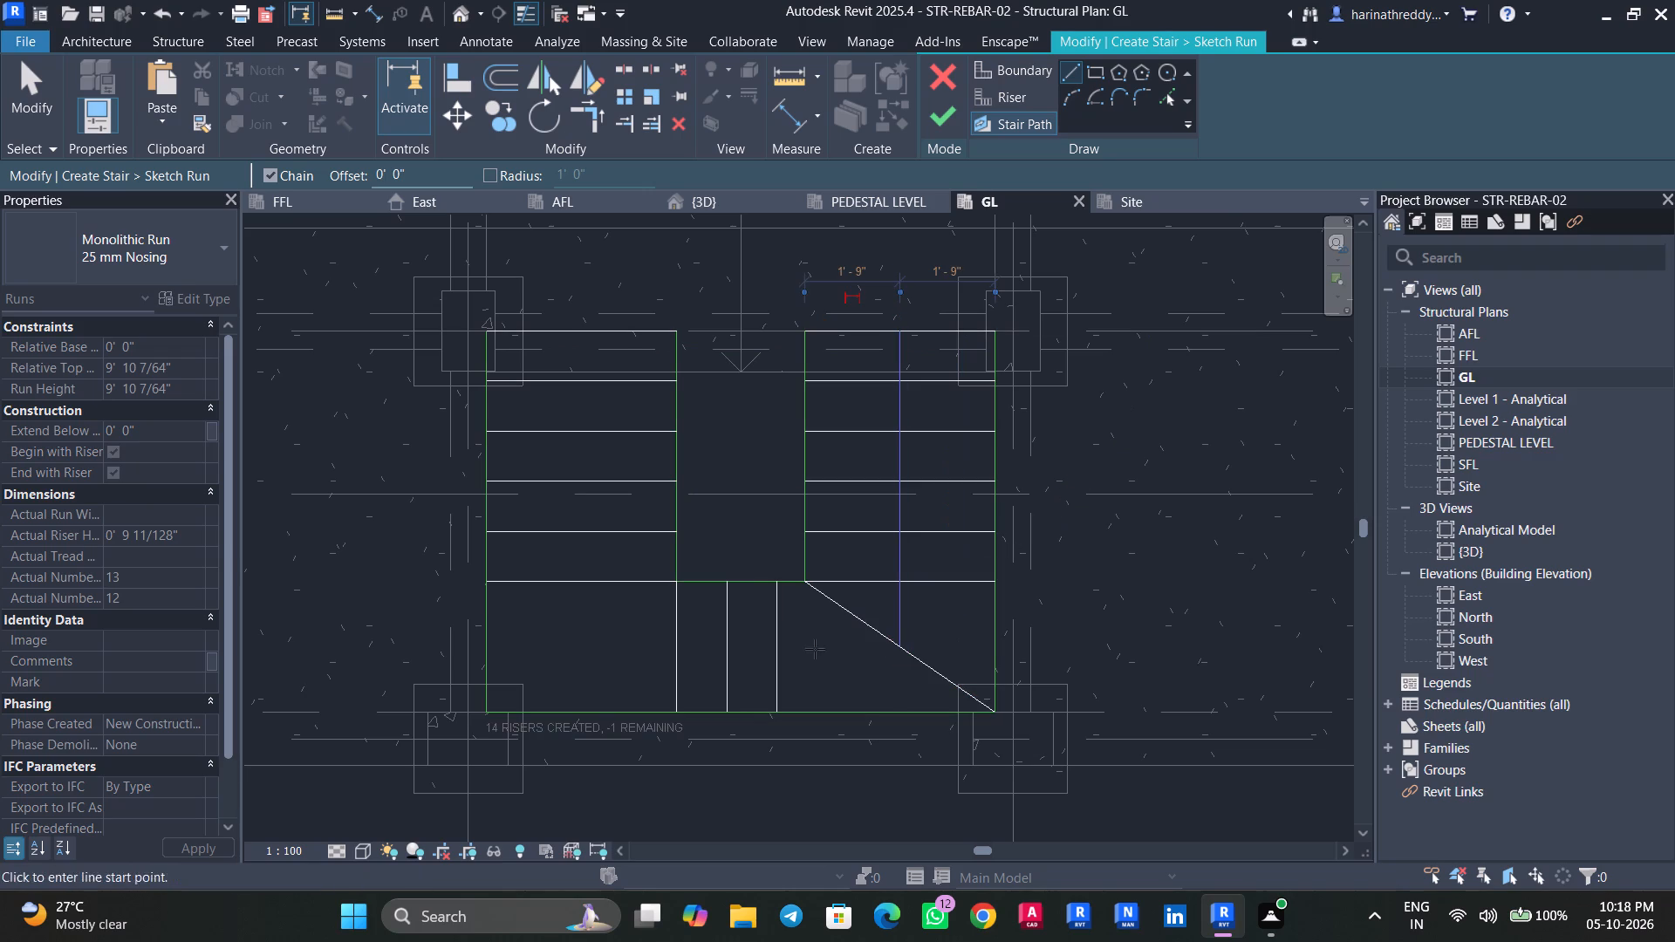
pyautogui.click(898, 645)
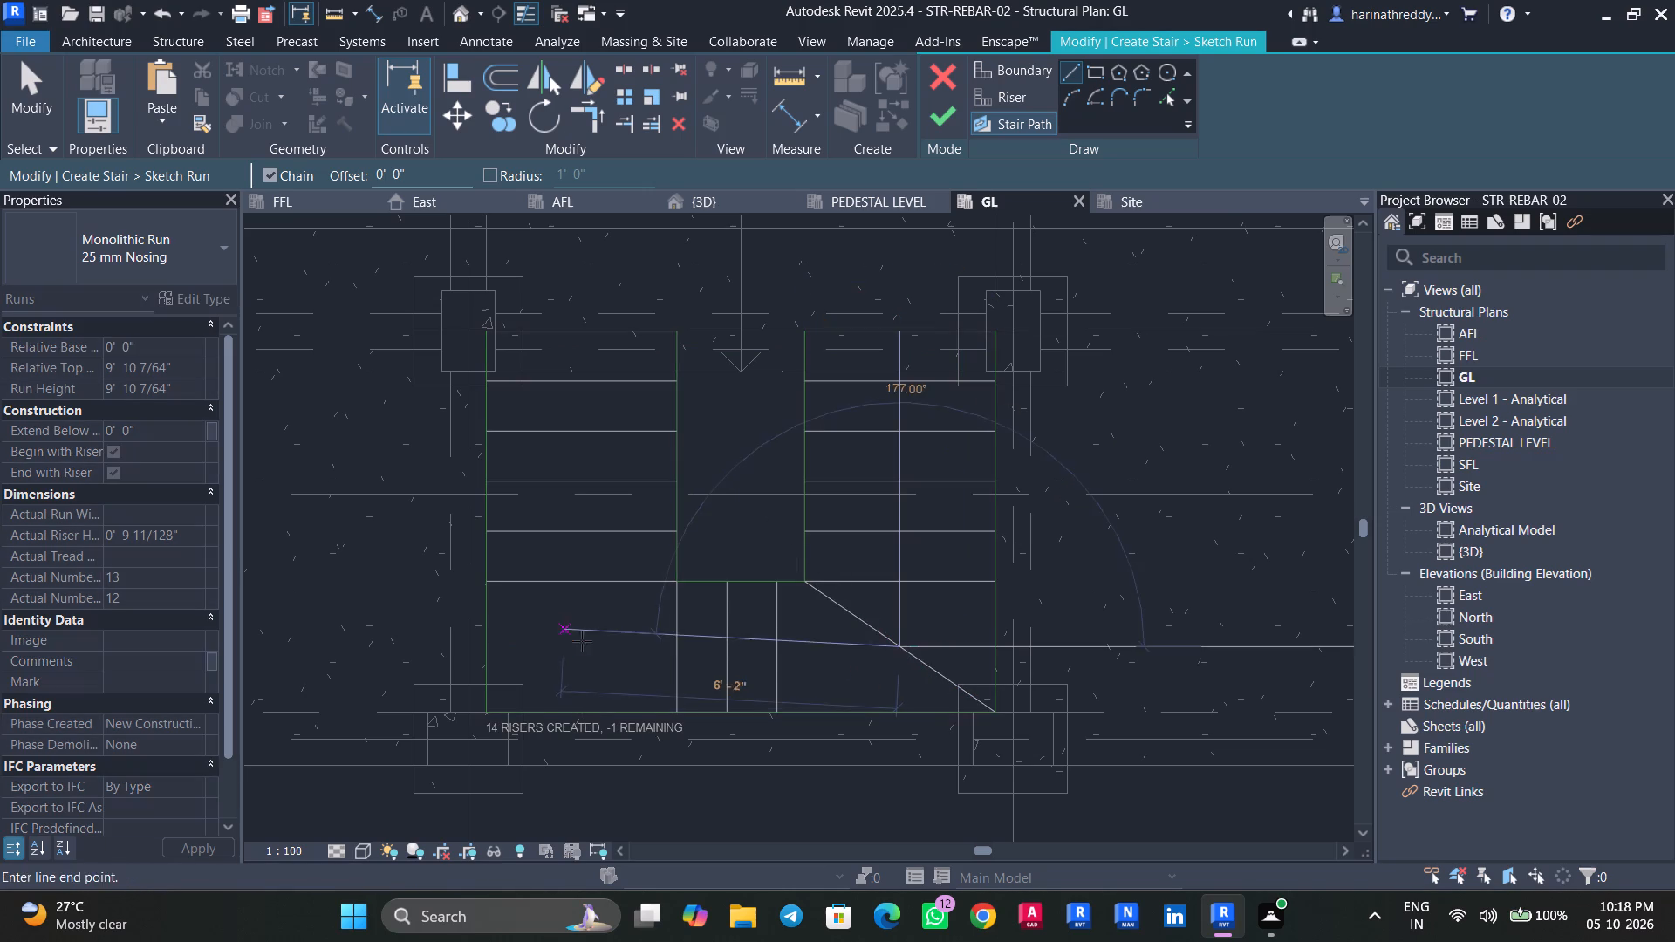
pyautogui.click(586, 648)
pyautogui.click(585, 331)
pyautogui.press('Escape')
pyautogui.press('Escape')
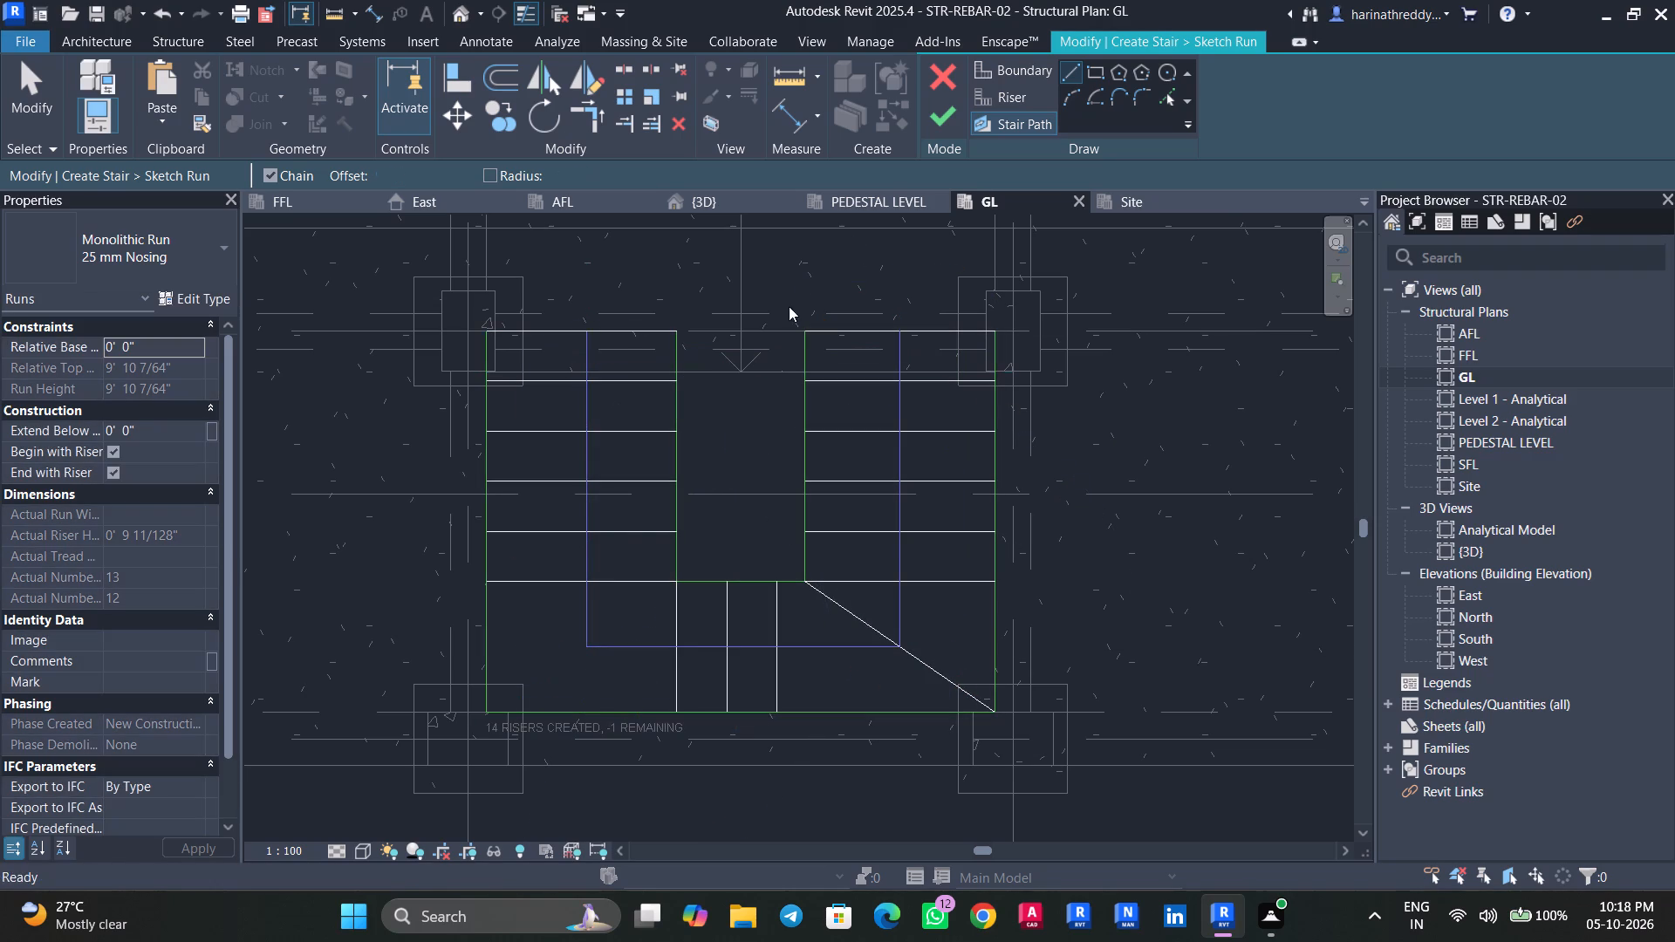
pyautogui.click(925, 115)
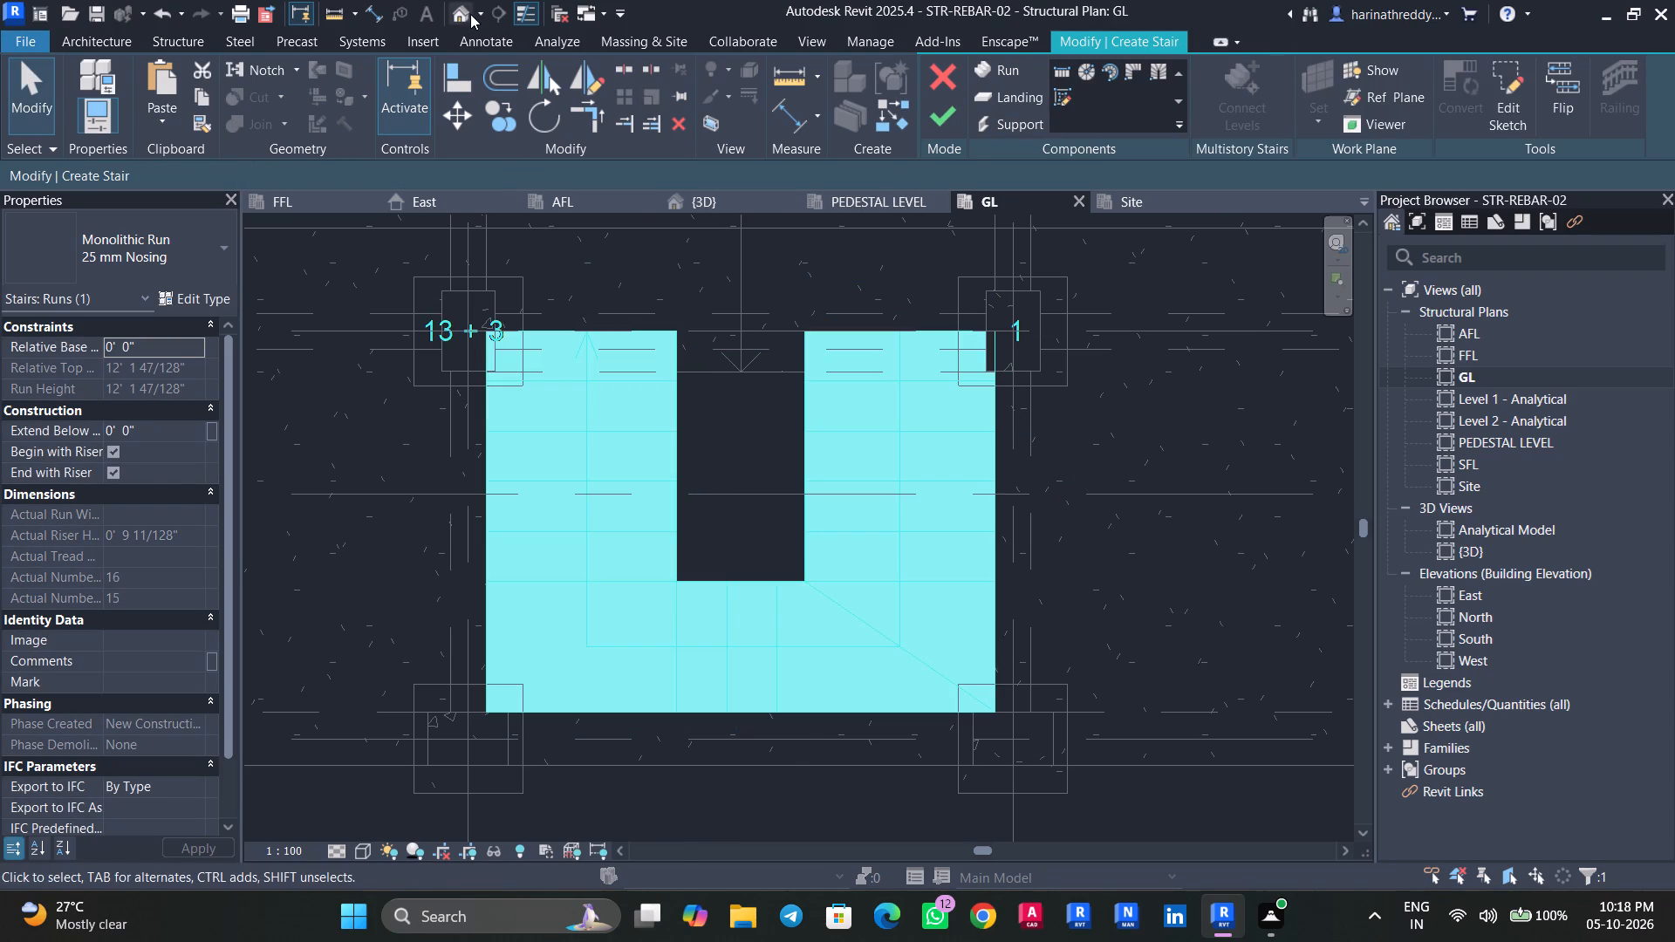
# Examine the re-sketched stair in 3D from several sides, including where its top steps meet the FFL slab opening.
pyautogui.click(469, 13)
pyautogui.scroll(-4, 947, 597)
pyautogui.scroll(1, 947, 597)
pyautogui.scroll(-4, 947, 597)
pyautogui.keyDown('shift'); pyautogui.moveTo(933, 619); pyautogui.dragTo(789, 705, button='middle'); pyautogui.keyUp('shift')
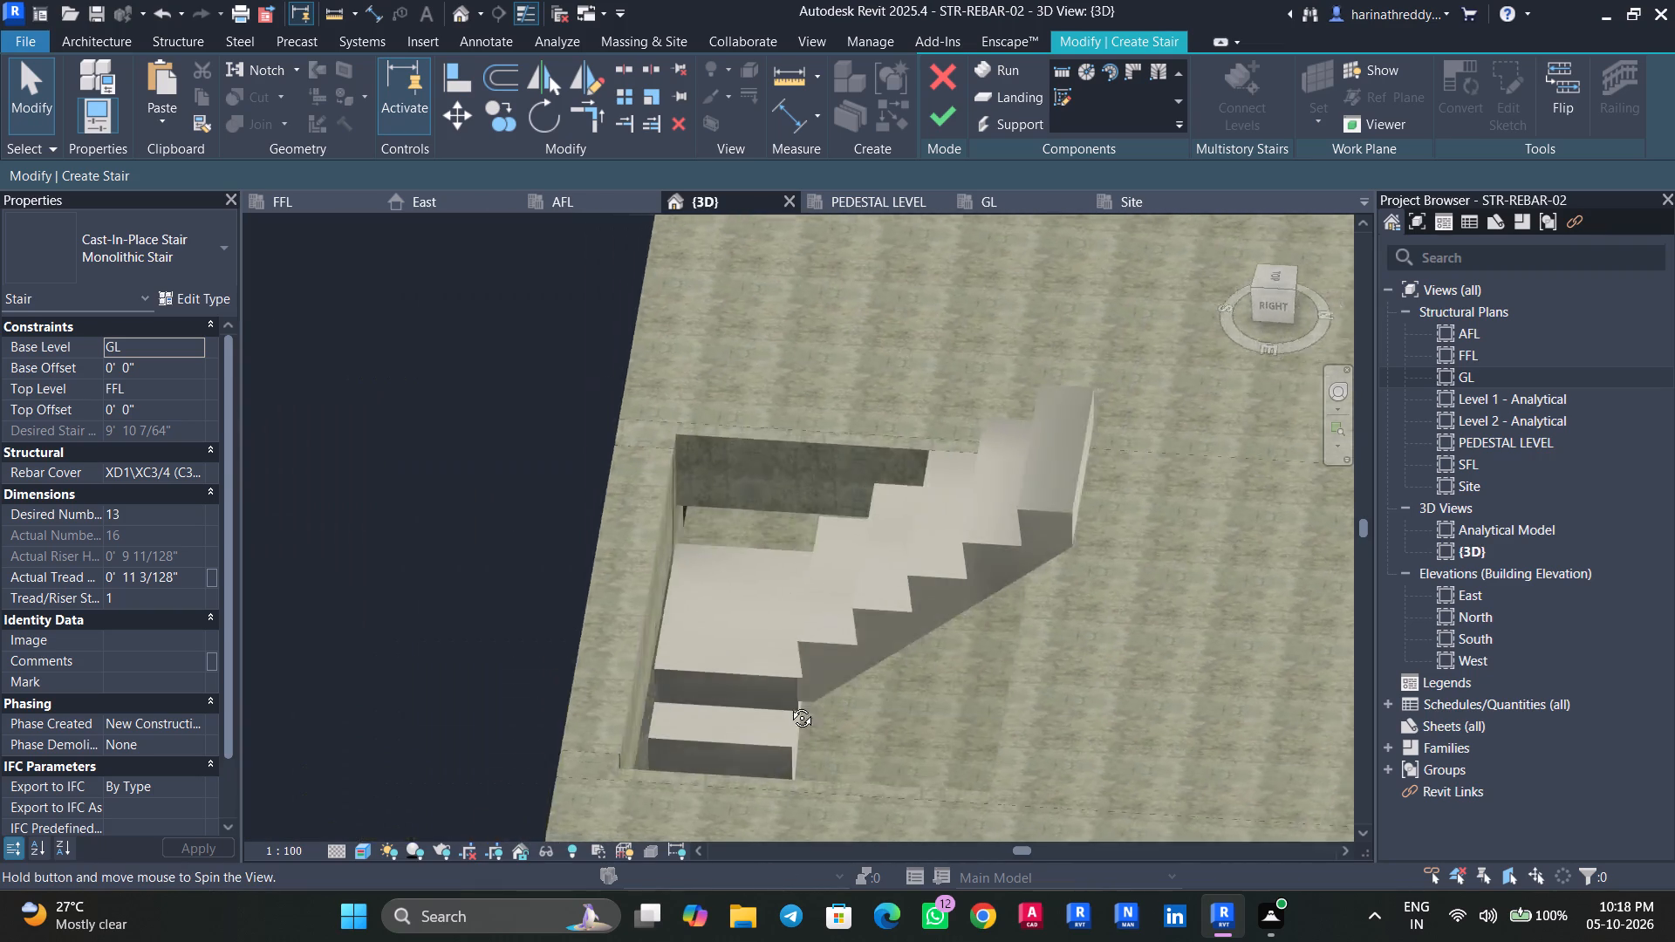
pyautogui.keyDown('shift'); pyautogui.moveTo(789, 705); pyautogui.dragTo(1133, 611, button='middle'); pyautogui.keyUp('shift')
pyautogui.moveTo(973, 612); pyautogui.dragTo(841, 124, button='middle')
pyautogui.scroll(1, 842, 127)
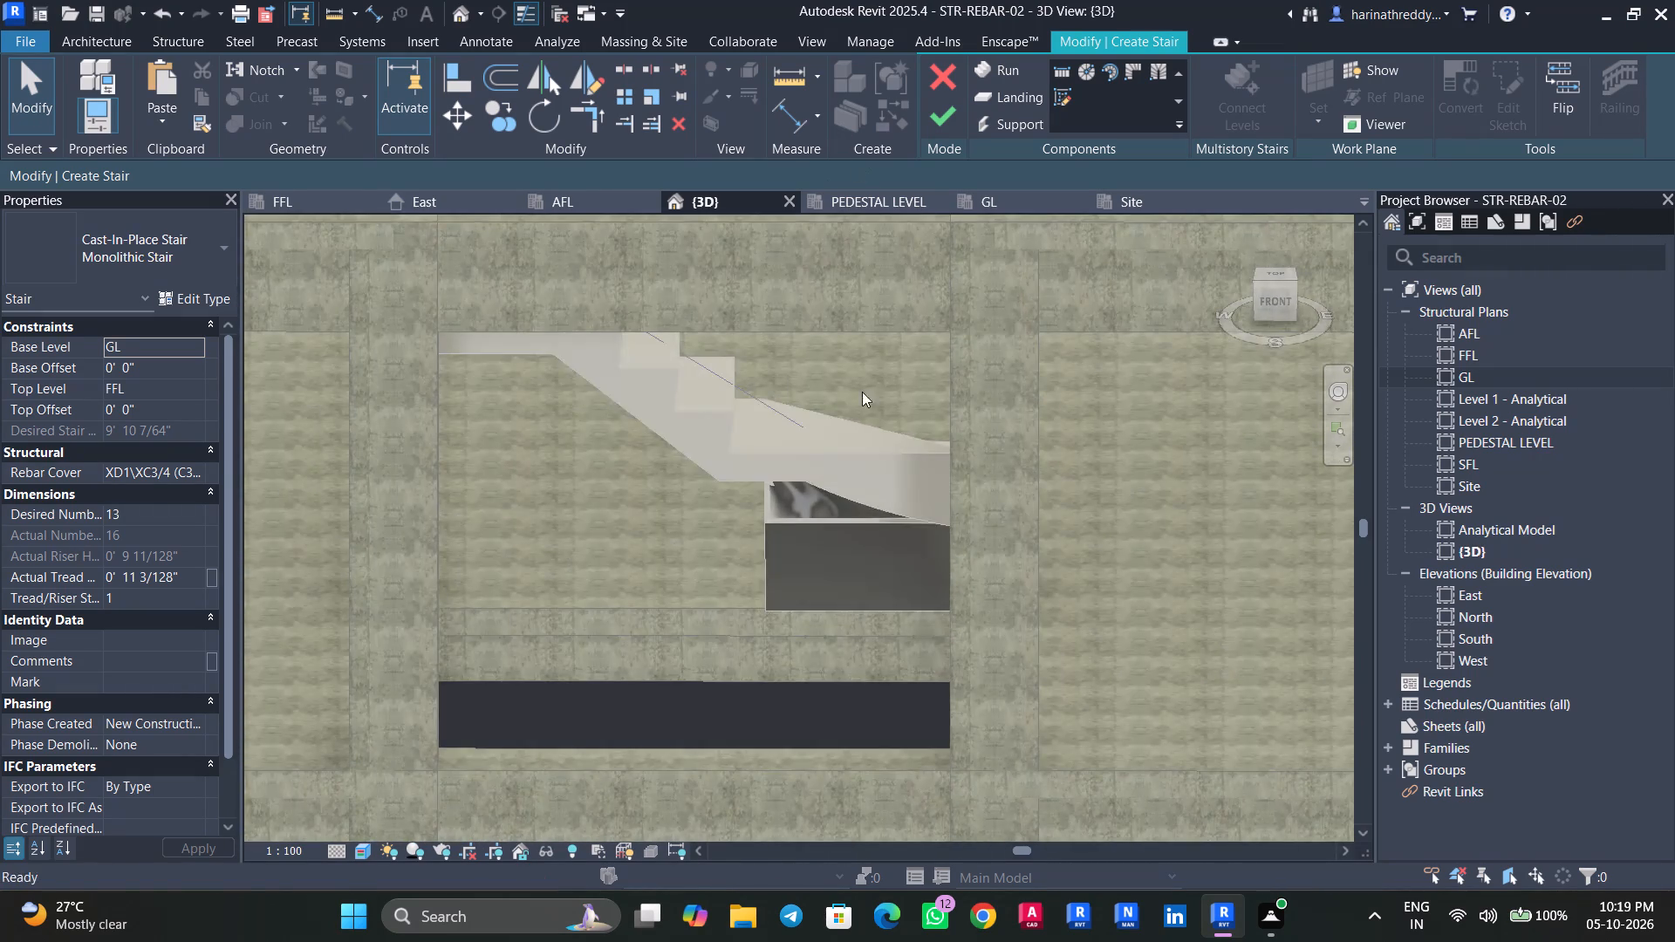
pyautogui.keyDown('shift'); pyautogui.moveTo(817, 537); pyautogui.dragTo(336, 561, button='middle'); pyautogui.keyUp('shift')
pyautogui.keyDown('shift'); pyautogui.scroll(1, 336, 561); pyautogui.keyUp('shift')
pyautogui.keyDown('shift'); pyautogui.moveTo(911, 684); pyautogui.dragTo(769, 465, button='middle'); pyautogui.keyUp('shift')
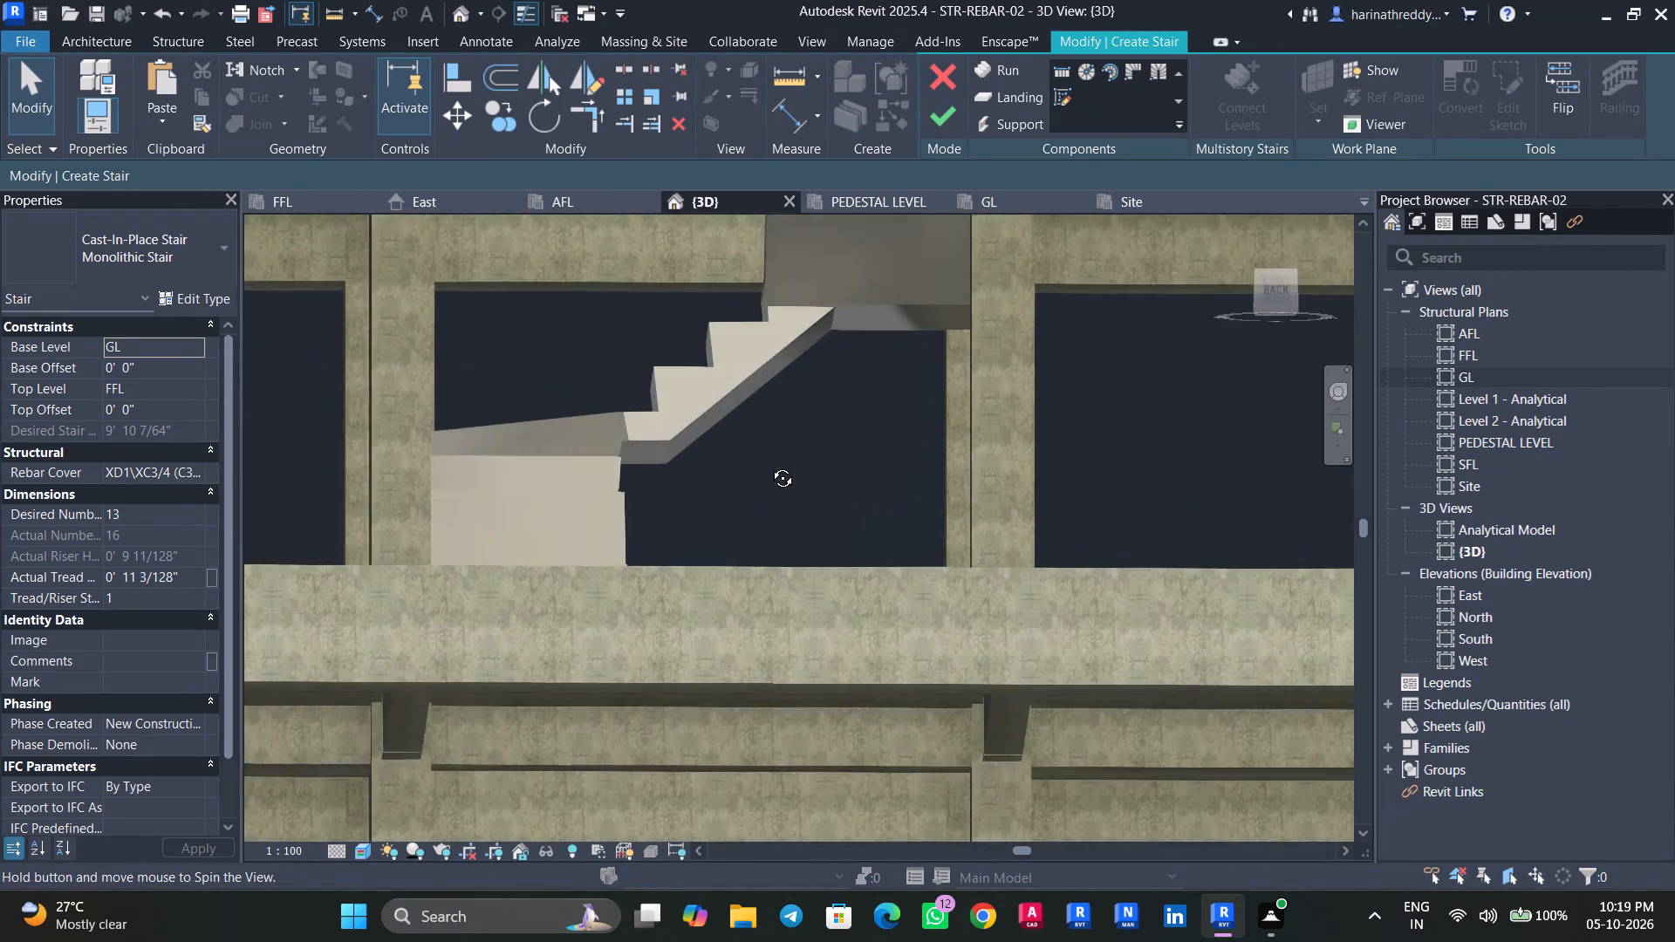
pyautogui.keyDown('shift'); pyautogui.moveTo(769, 465); pyautogui.dragTo(668, 581, button='middle'); pyautogui.keyUp('shift')
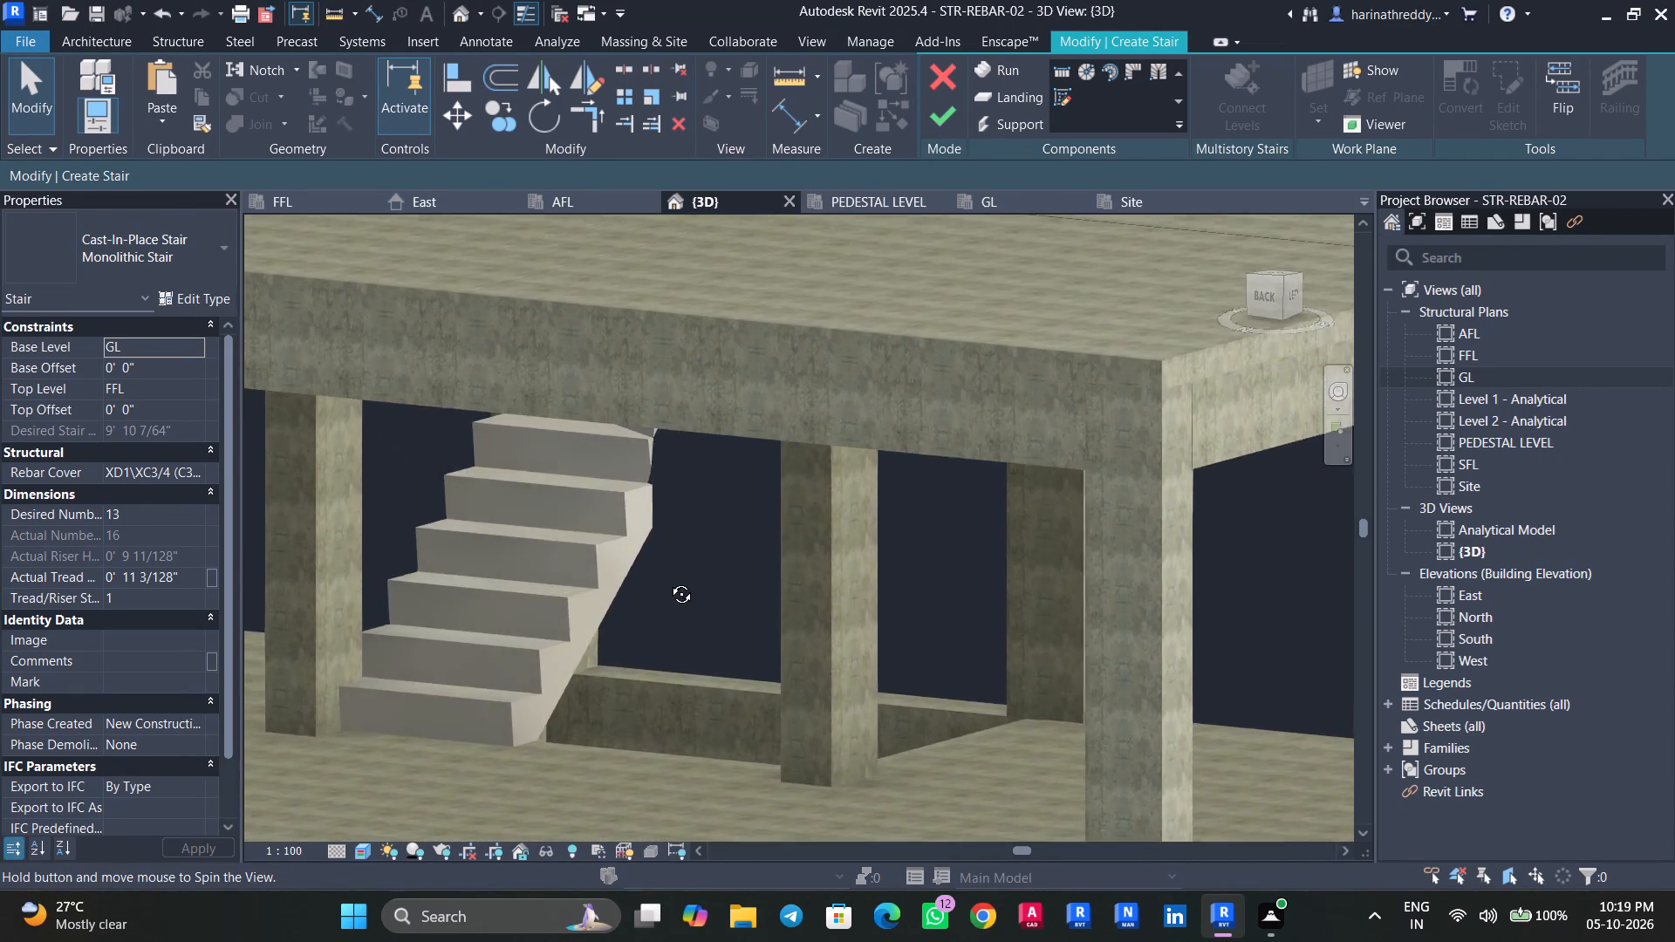
pyautogui.keyDown('shift'); pyautogui.moveTo(668, 581); pyautogui.dragTo(1140, 662, button='middle'); pyautogui.keyUp('shift')
pyautogui.scroll(-3, 926, 496)
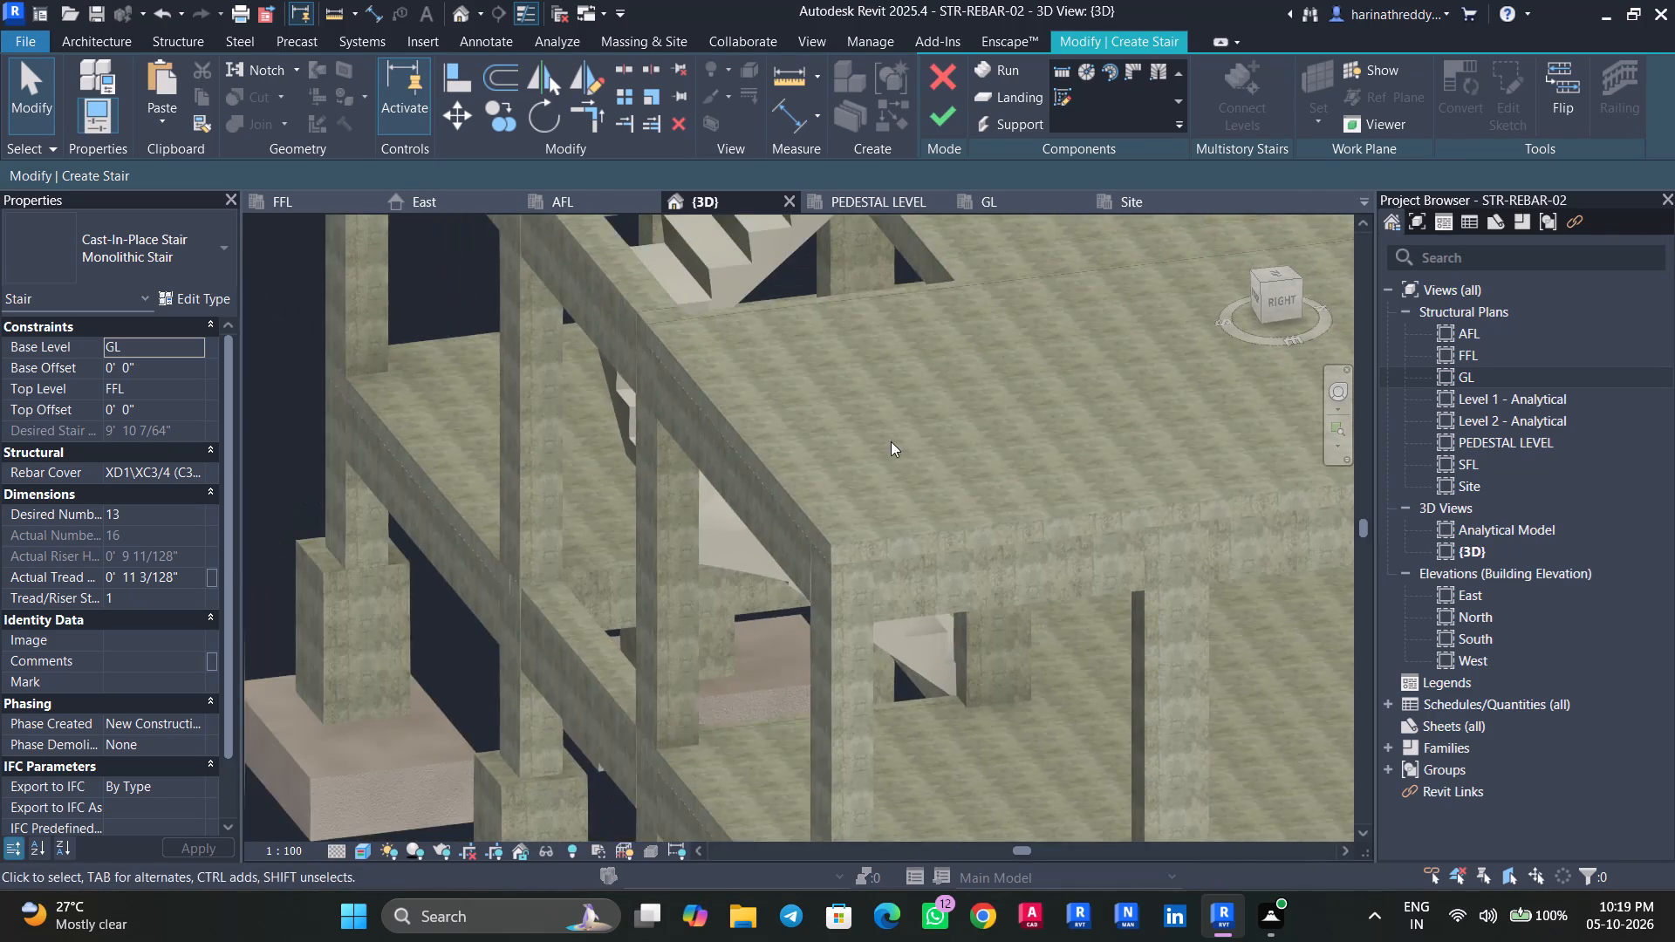
pyautogui.moveTo(891, 441); pyautogui.dragTo(885, 686, button='middle')
# Finish editing the stair.
pyautogui.click(759, 520)
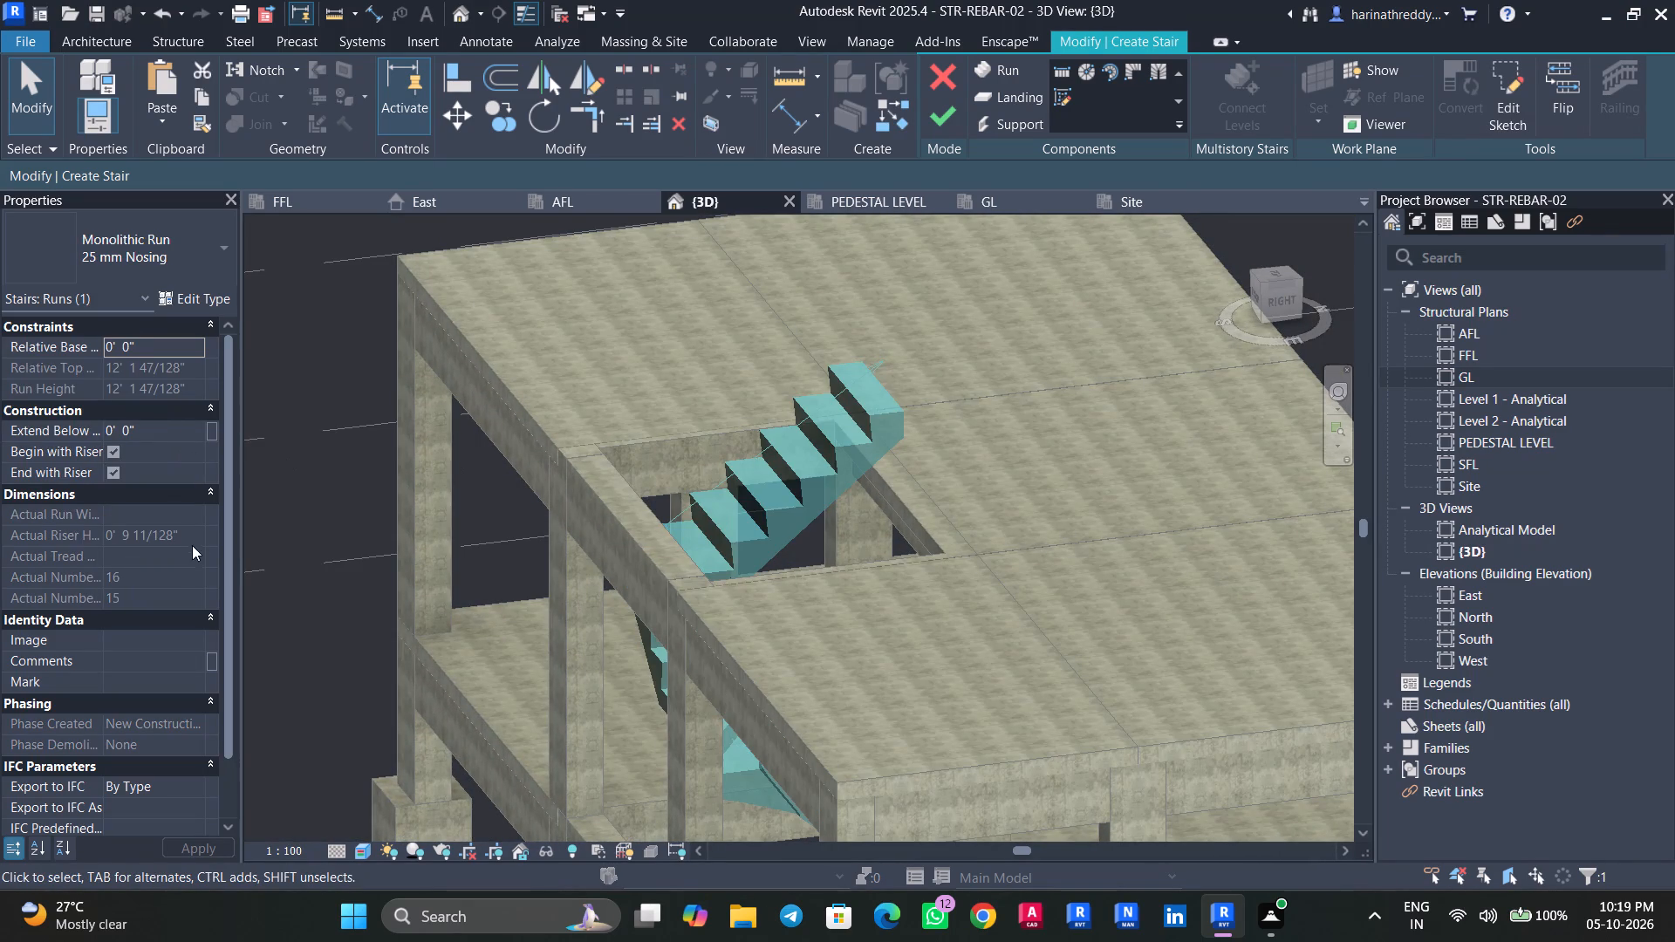
pyautogui.click(952, 123)
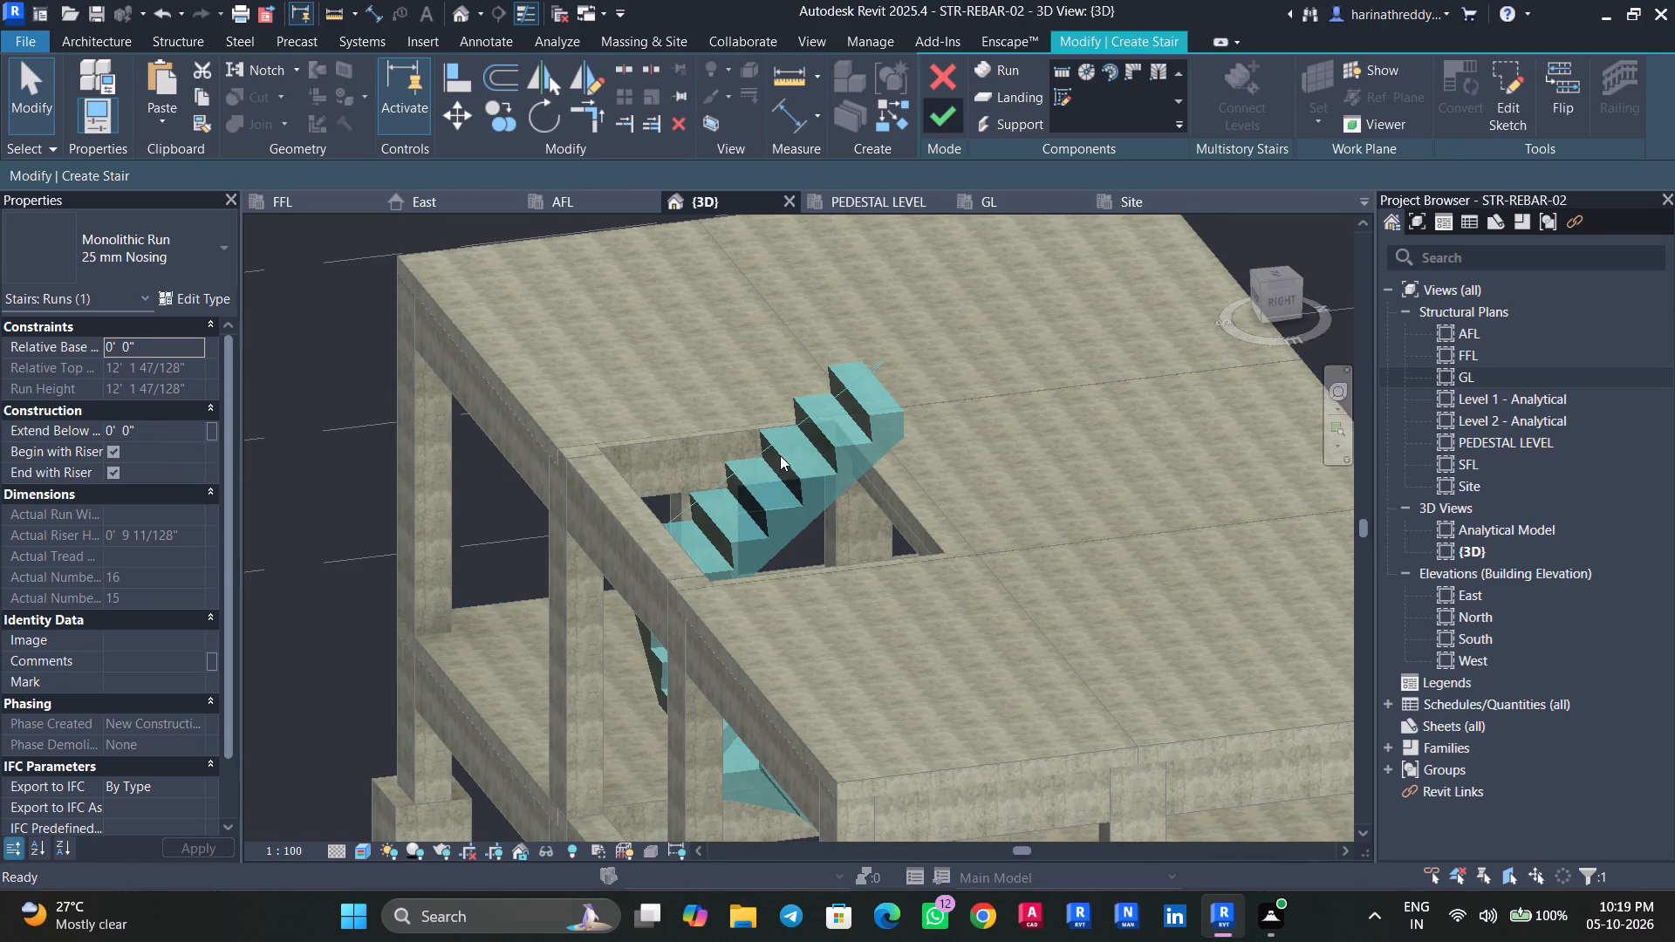
# Set the monolithic stair's desired number of risers to 16.
pyautogui.click(798, 481)
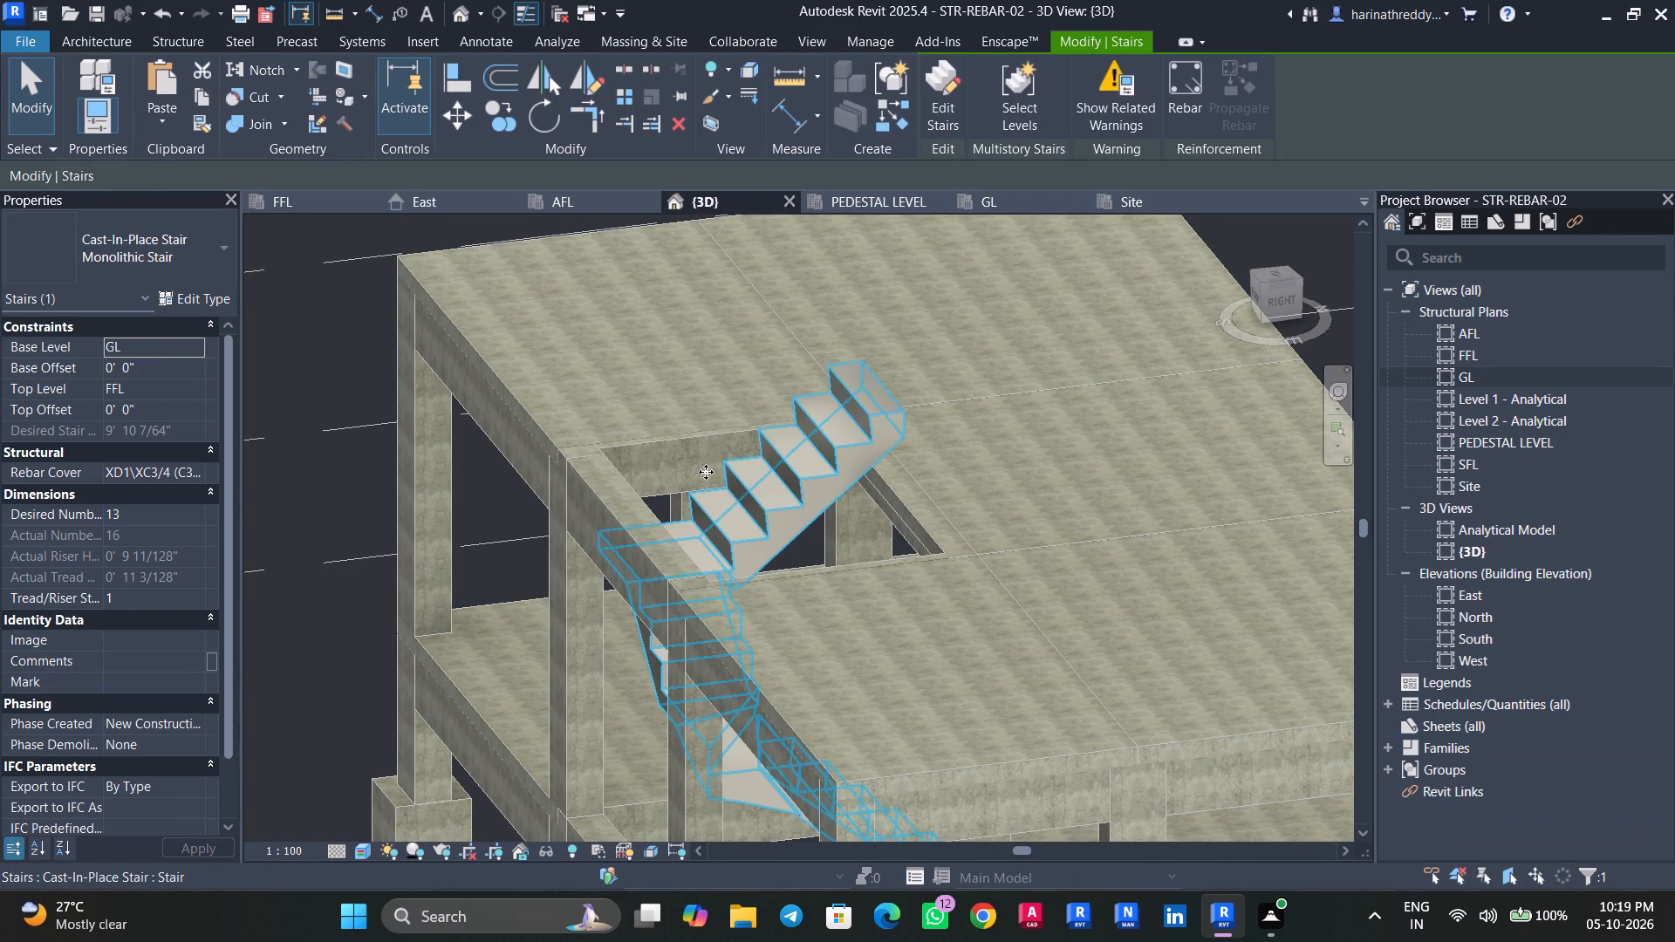
pyautogui.click(193, 517)
pyautogui.write('16')
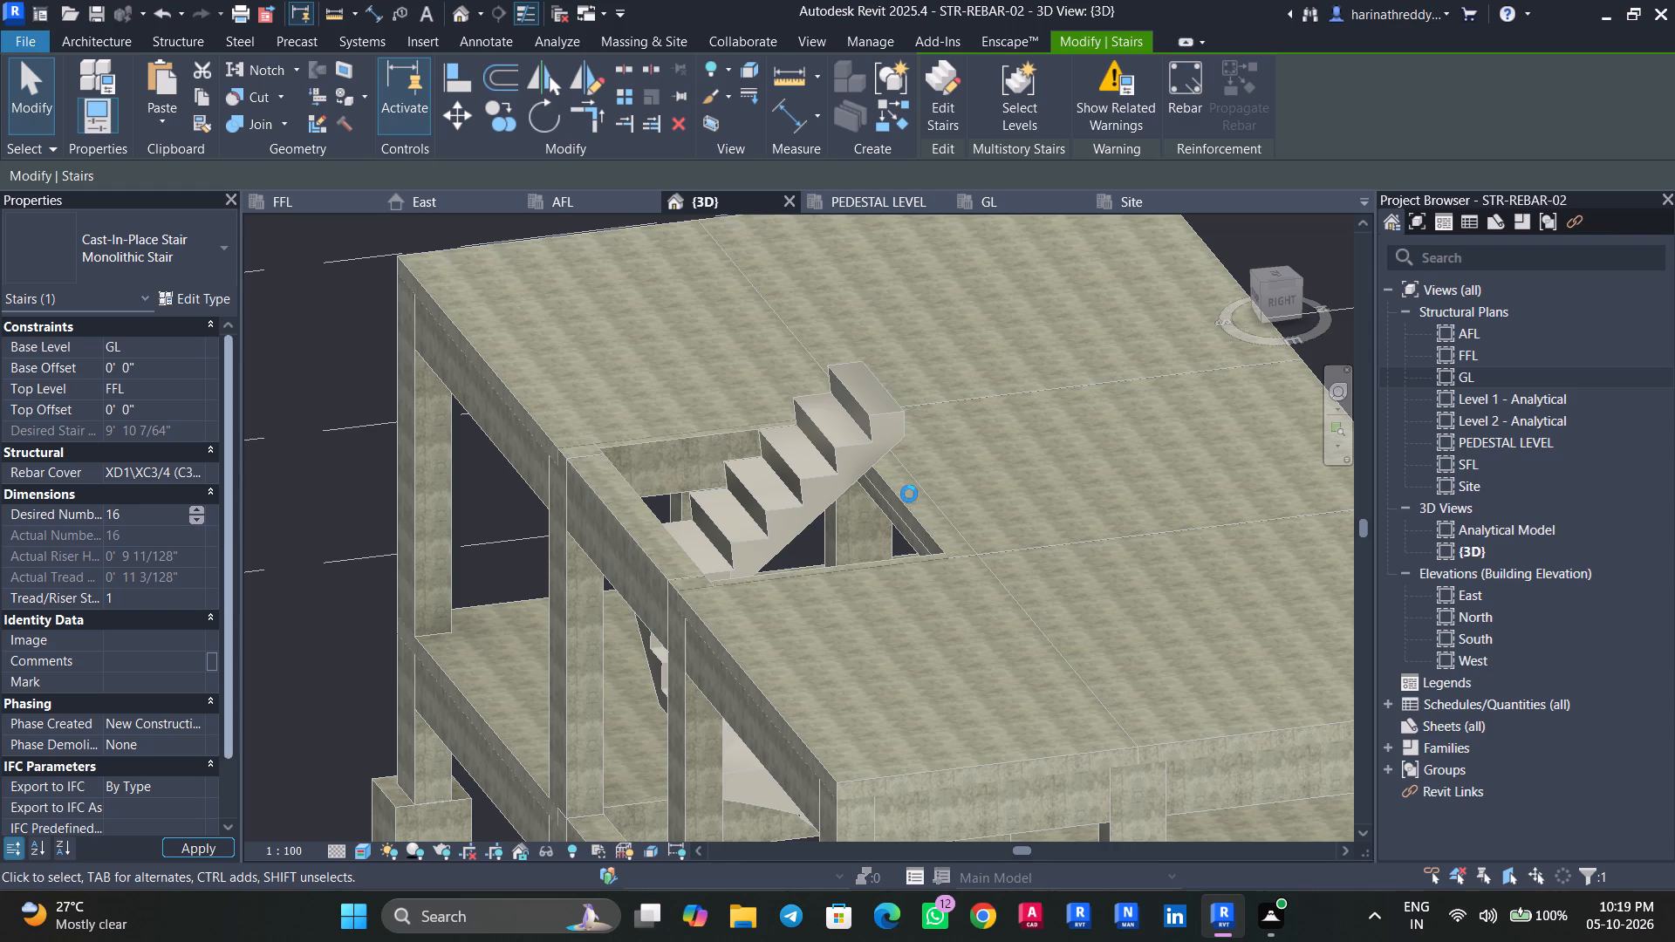
pyautogui.press('Escape')
# Examine the stair's top steps against the FFL slab opening from the front and above in 3D.
pyautogui.click(868, 513)
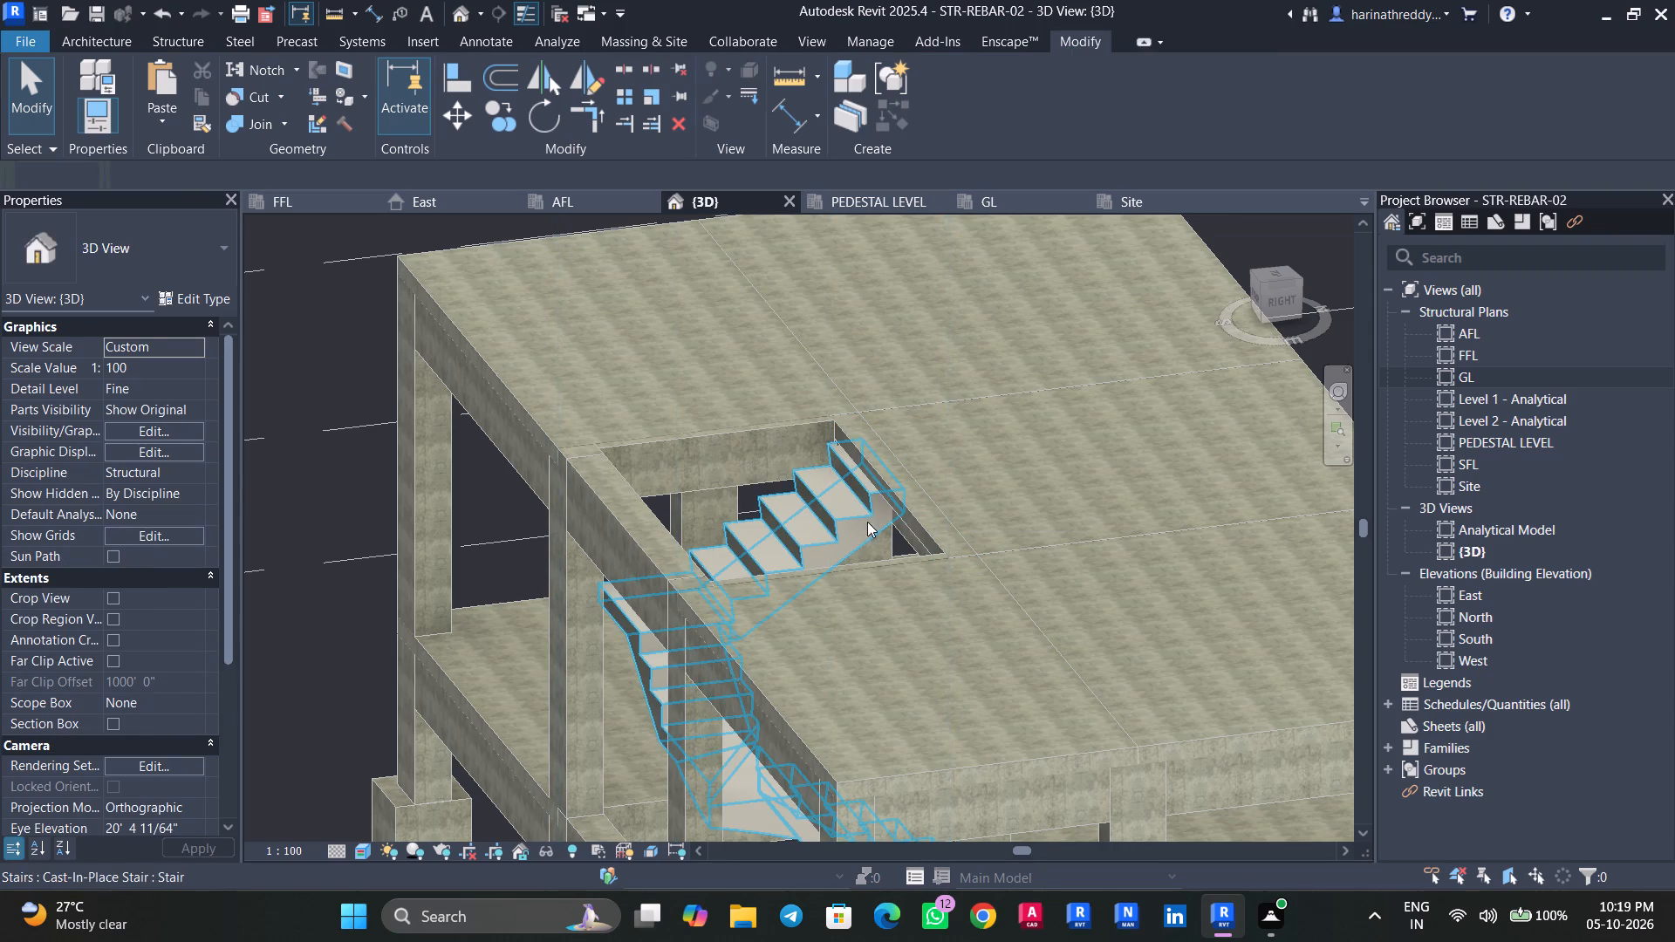
pyautogui.keyDown('shift'); pyautogui.moveTo(867, 528); pyautogui.dragTo(1040, 439, button='middle'); pyautogui.keyUp('shift')
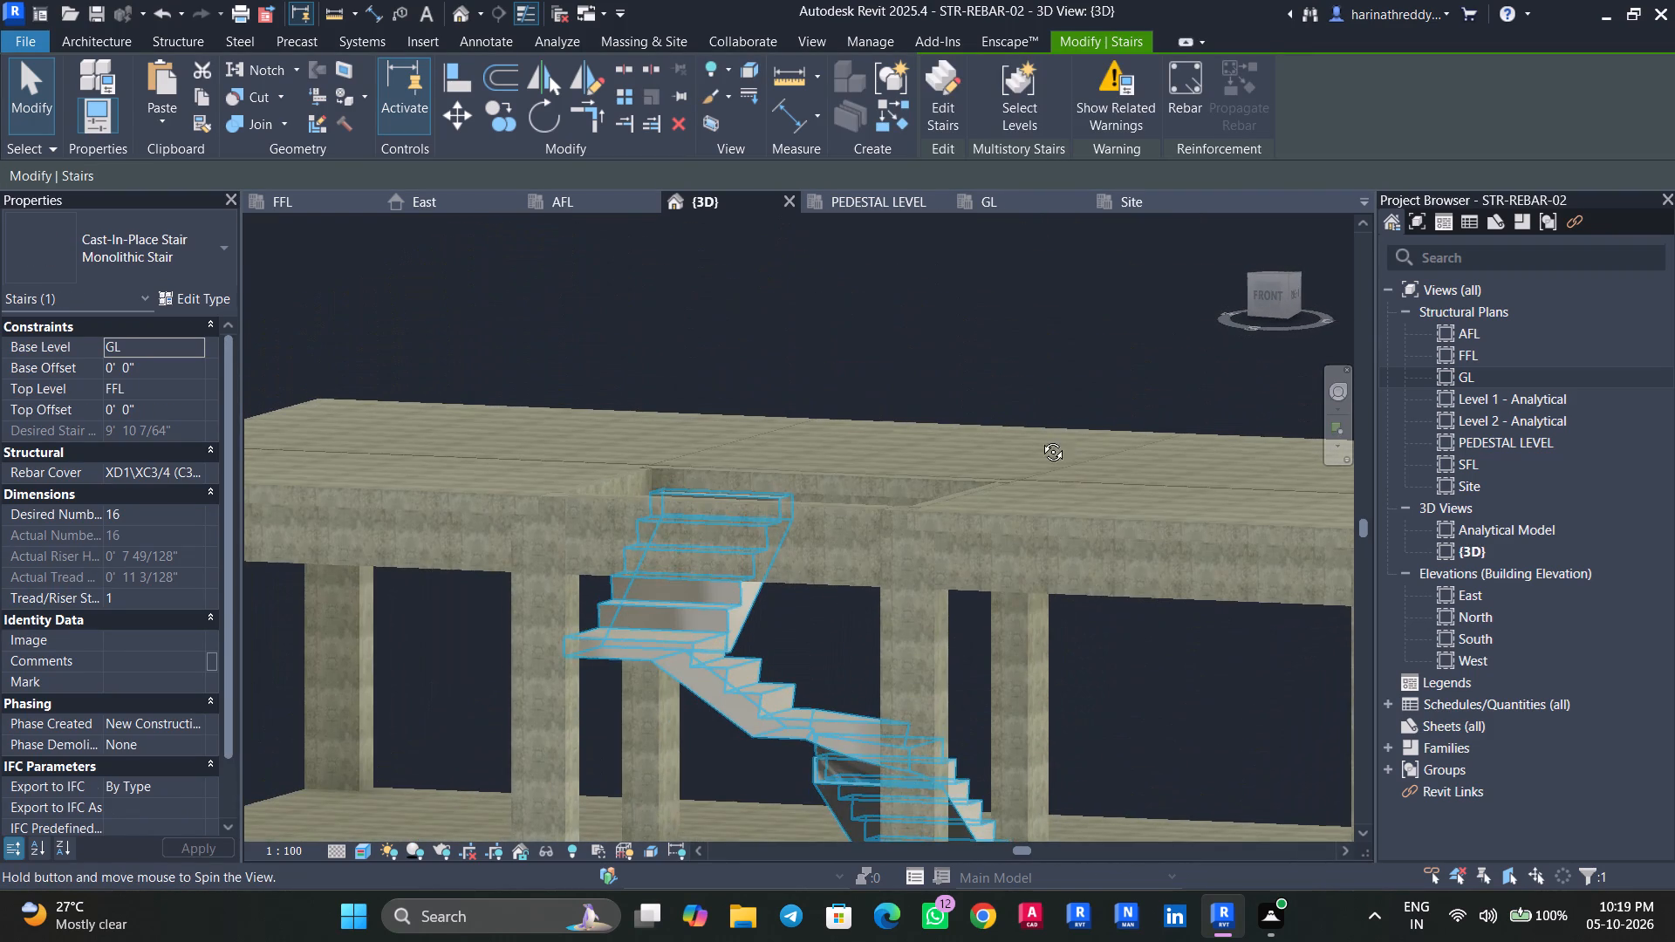
pyautogui.keyDown('shift'); pyautogui.moveTo(1040, 439); pyautogui.dragTo(898, 635, button='middle'); pyautogui.keyUp('shift')
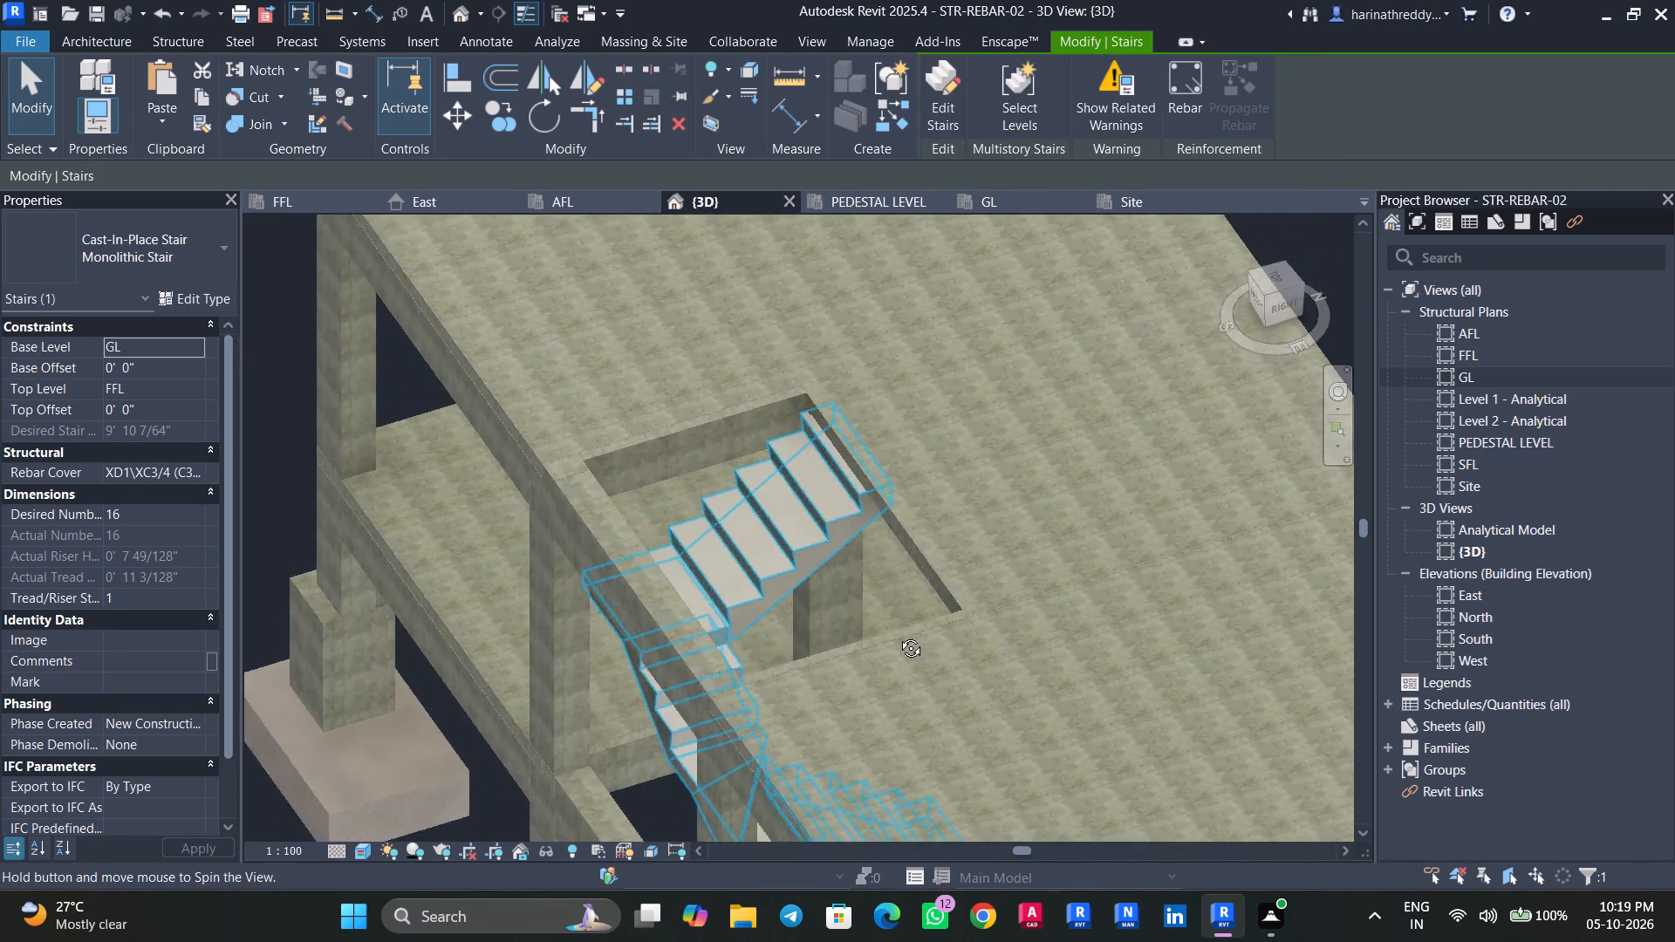
pyautogui.keyDown('shift'); pyautogui.moveTo(898, 635); pyautogui.dragTo(1031, 420, button='middle'); pyautogui.keyUp('shift')
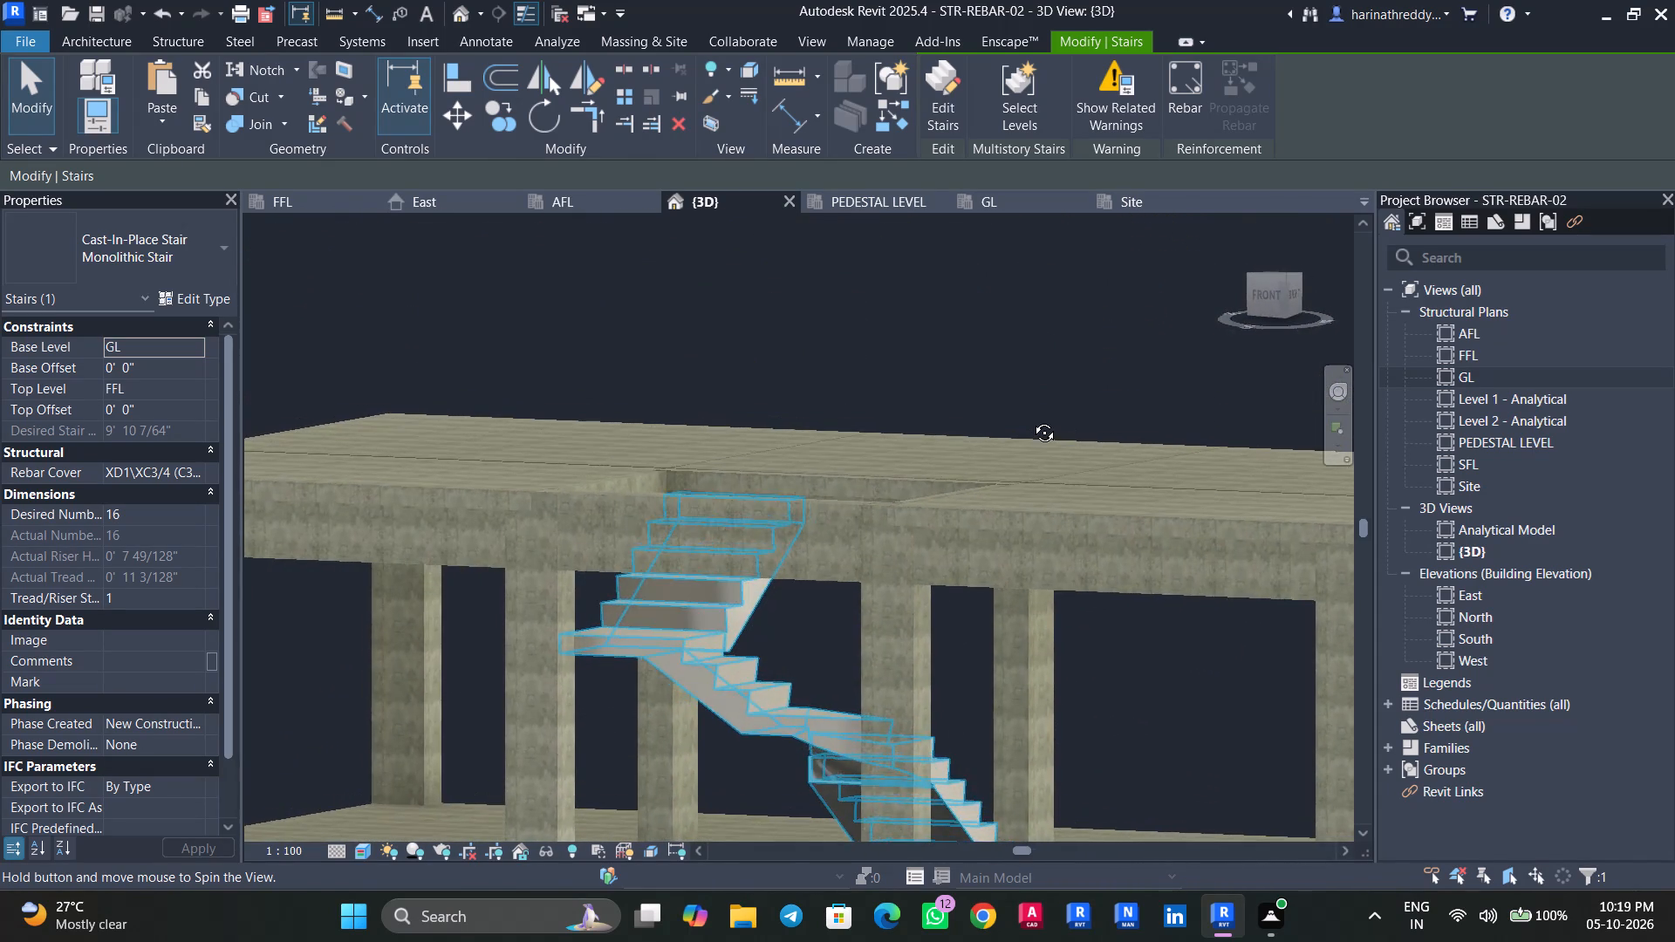
pyautogui.keyDown('shift'); pyautogui.moveTo(1031, 420); pyautogui.dragTo(1108, 792, button='middle'); pyautogui.keyUp('shift')
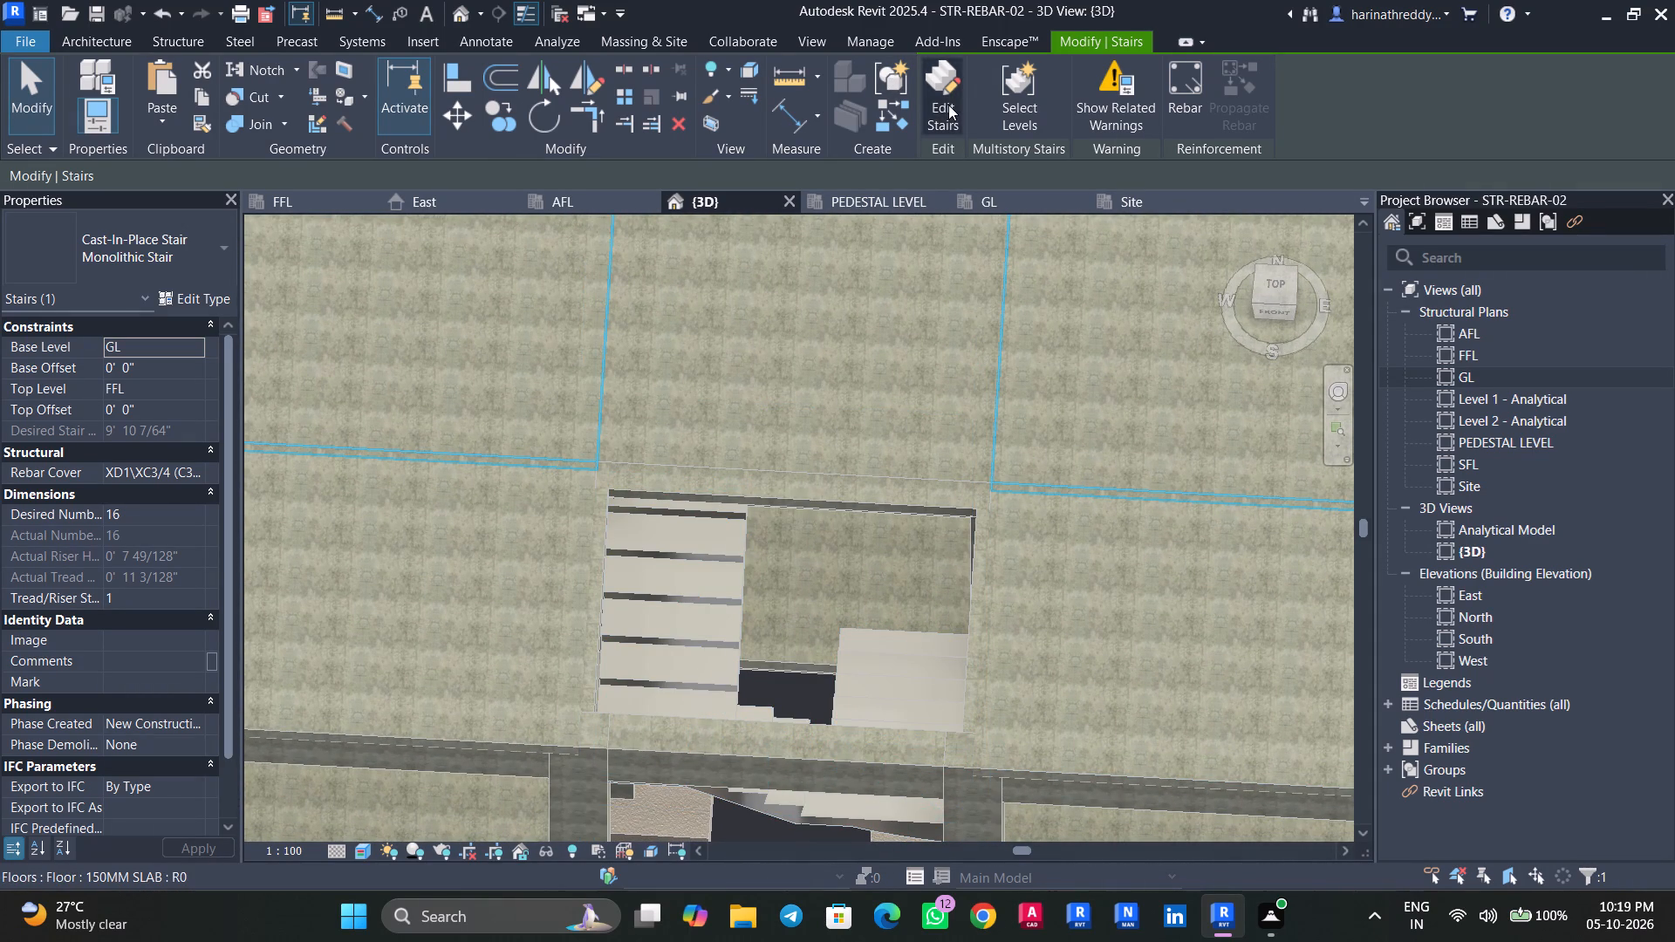
pyautogui.press('Escape')
pyautogui.press('Escape')
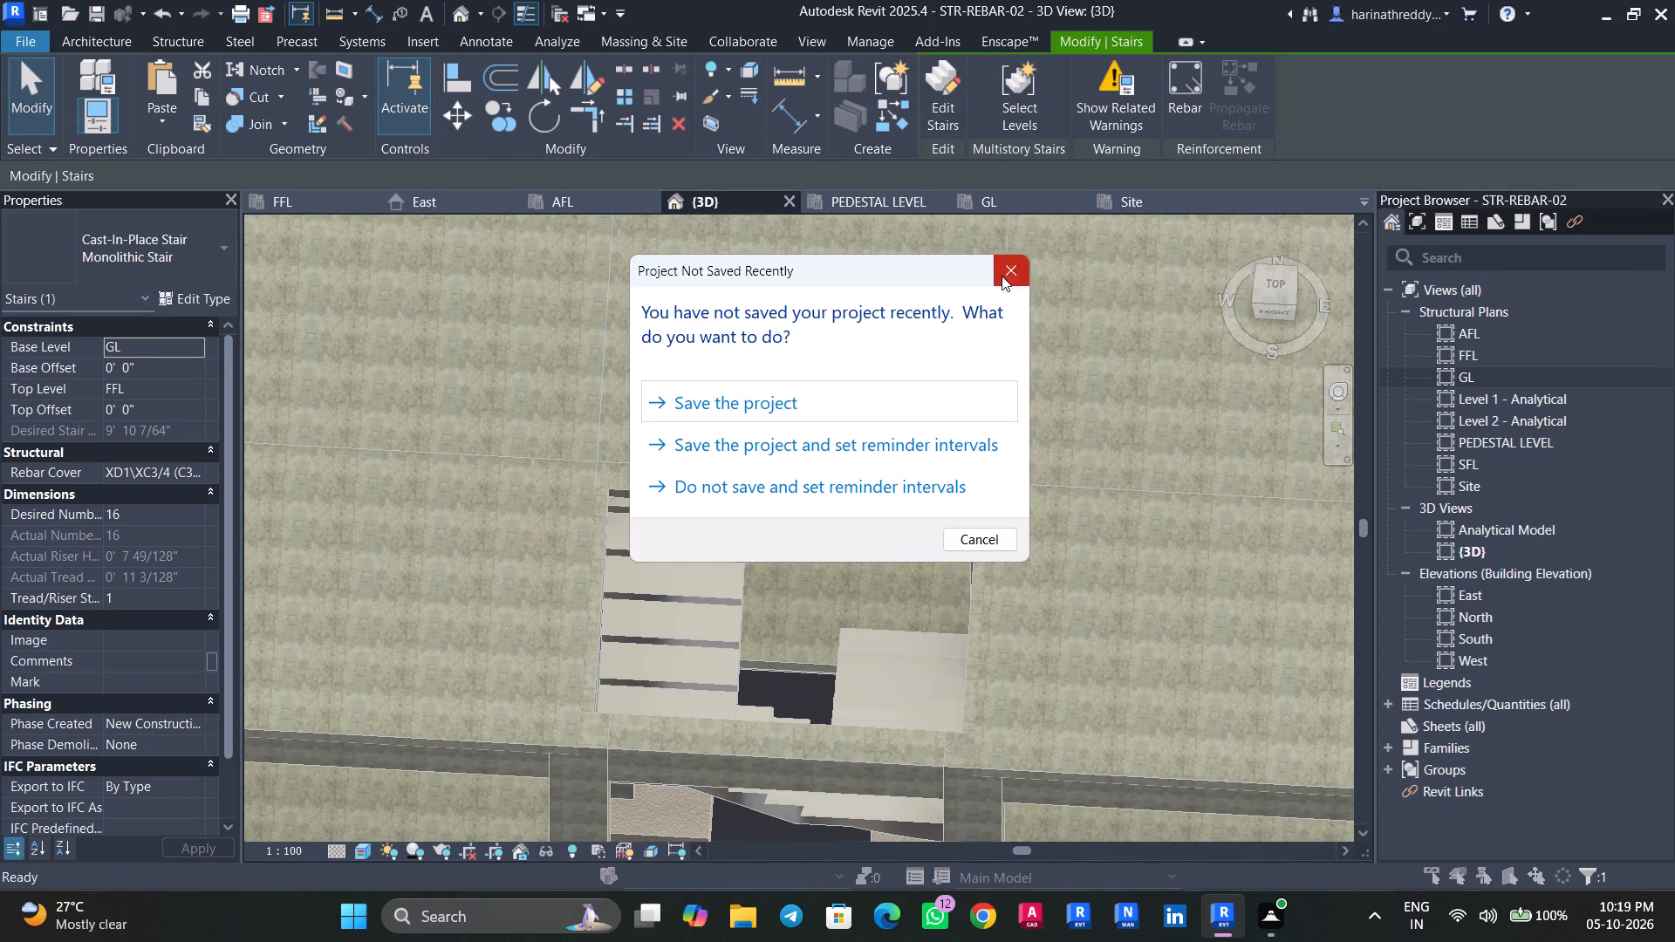
# Dismiss the save reminder, reopen the stair for editing and flip its run direction.
pyautogui.click(1002, 276)
pyautogui.click(682, 583)
pyautogui.press('Escape')
pyautogui.click(742, 565)
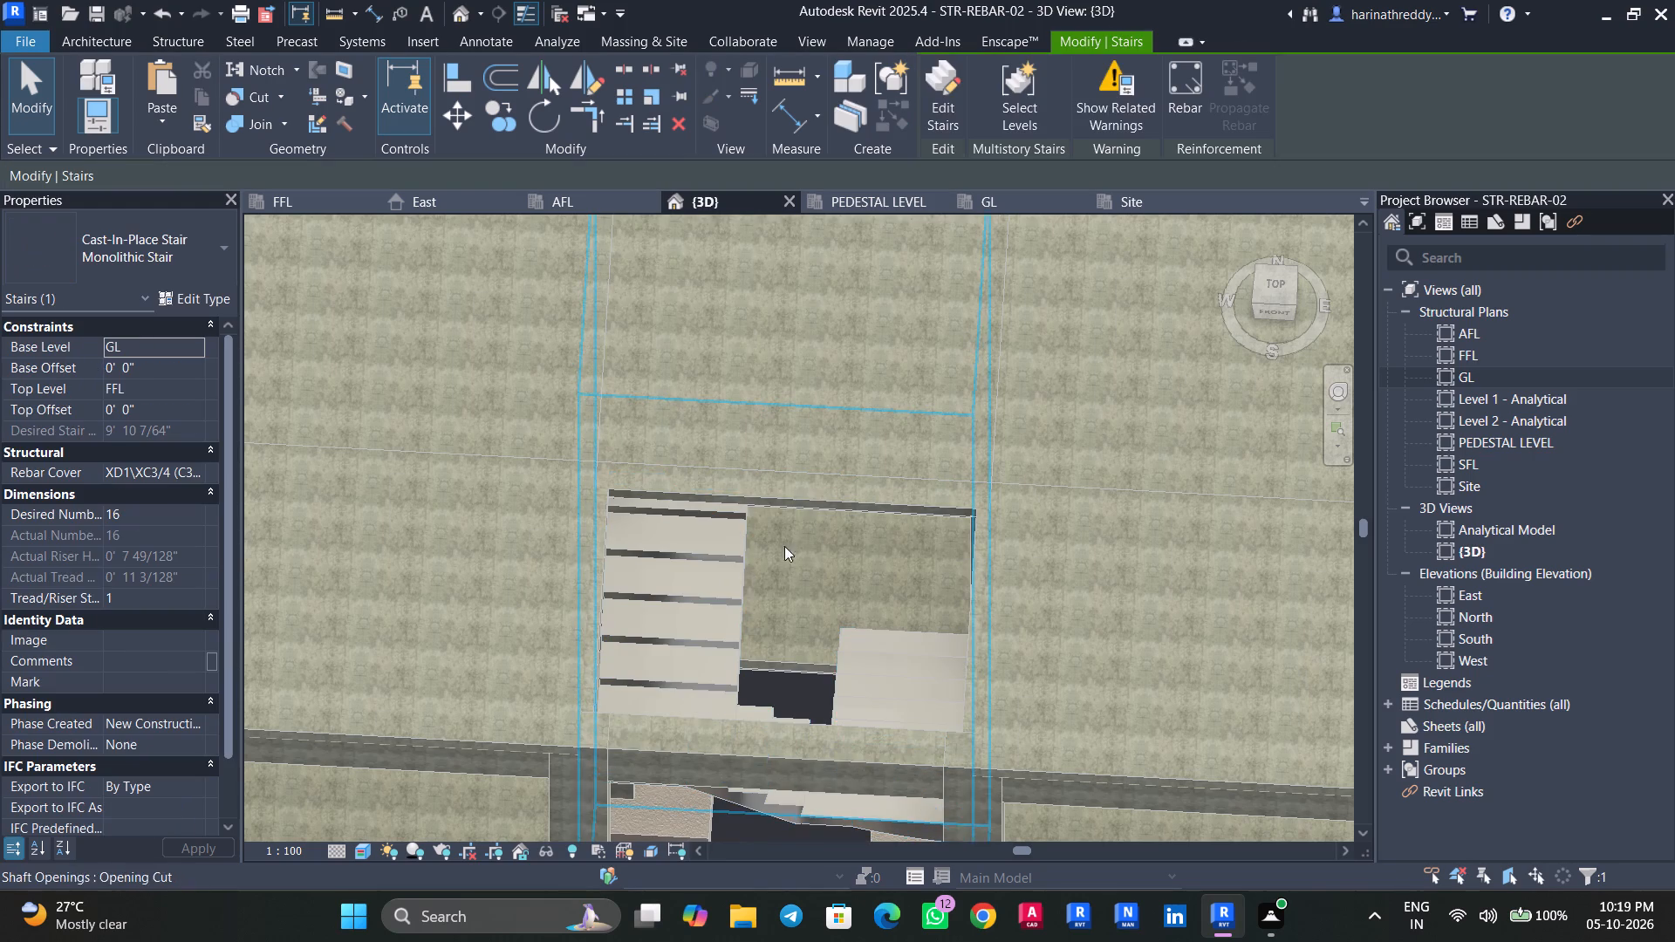
pyautogui.click(954, 118)
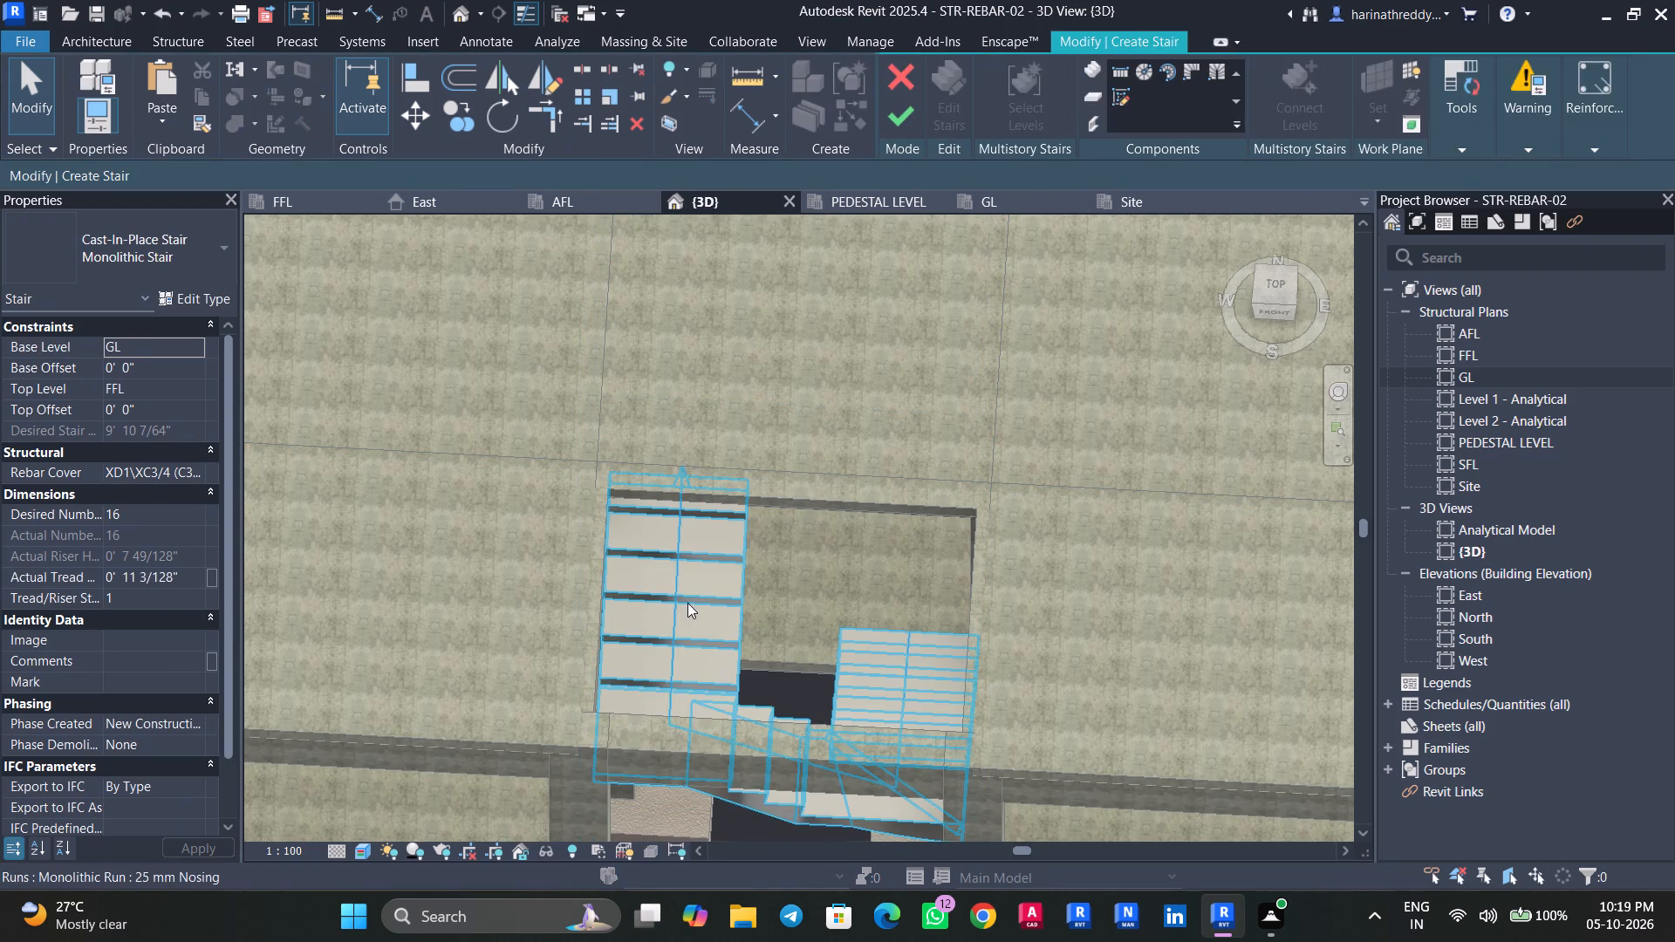
pyautogui.click(687, 603)
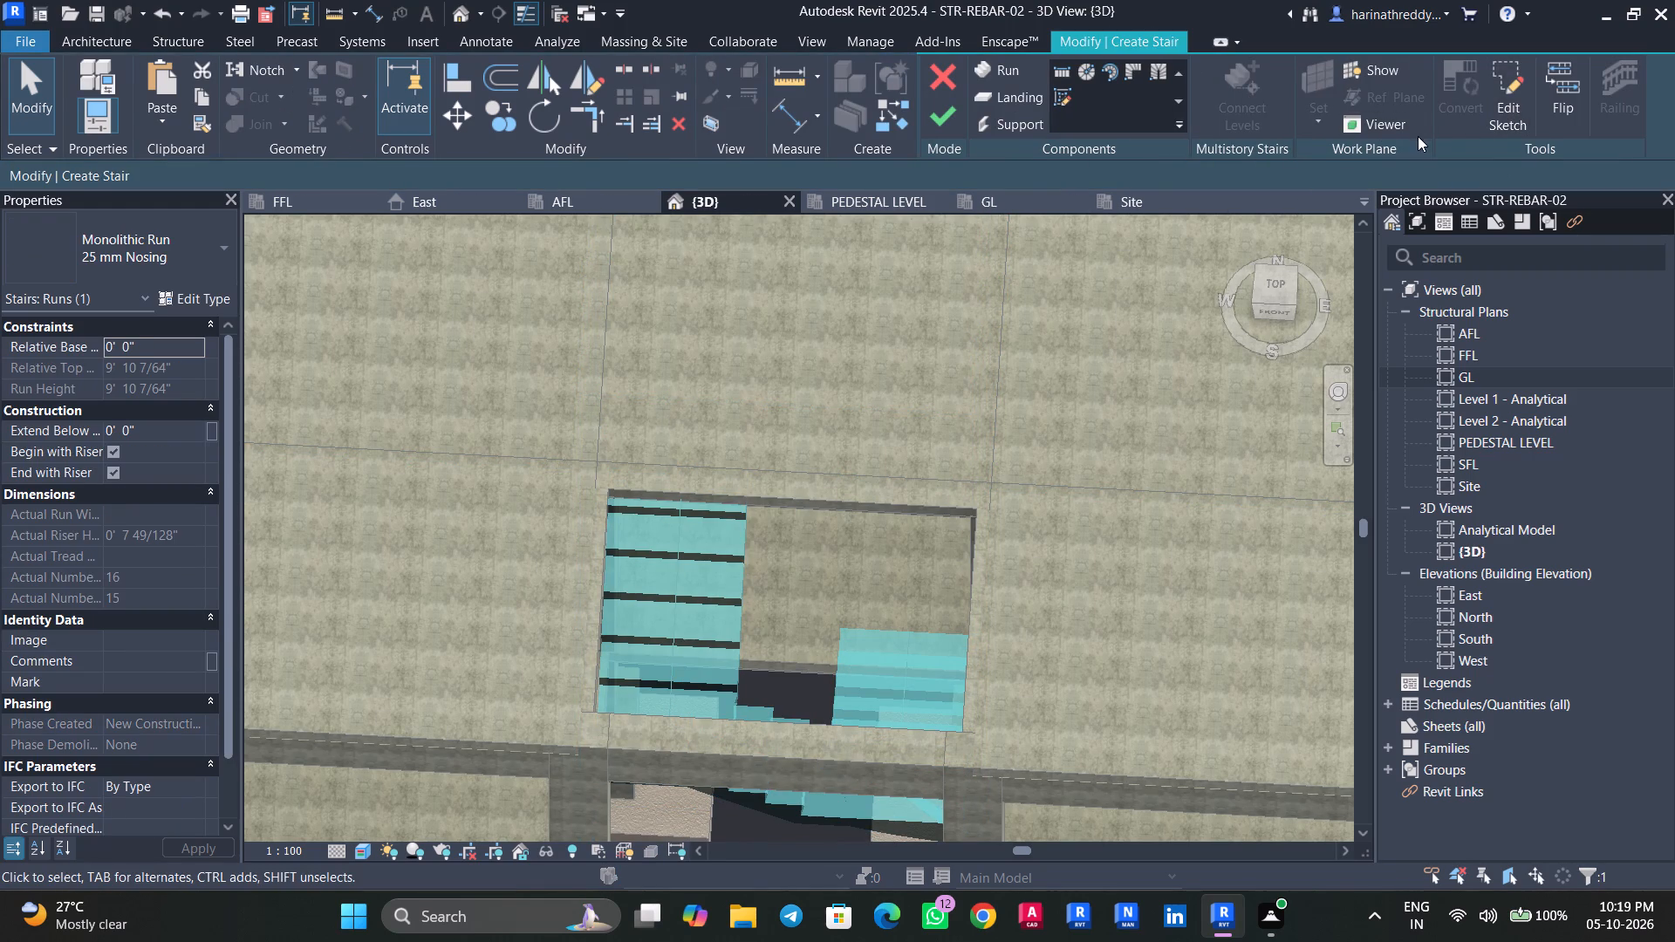
pyautogui.click(1568, 100)
# Open the flipped run's sketch for editing in the GL plan view.
pyautogui.keyDown('shift'); pyautogui.moveTo(719, 586); pyautogui.dragTo(741, 564, button='middle'); pyautogui.keyUp('shift')
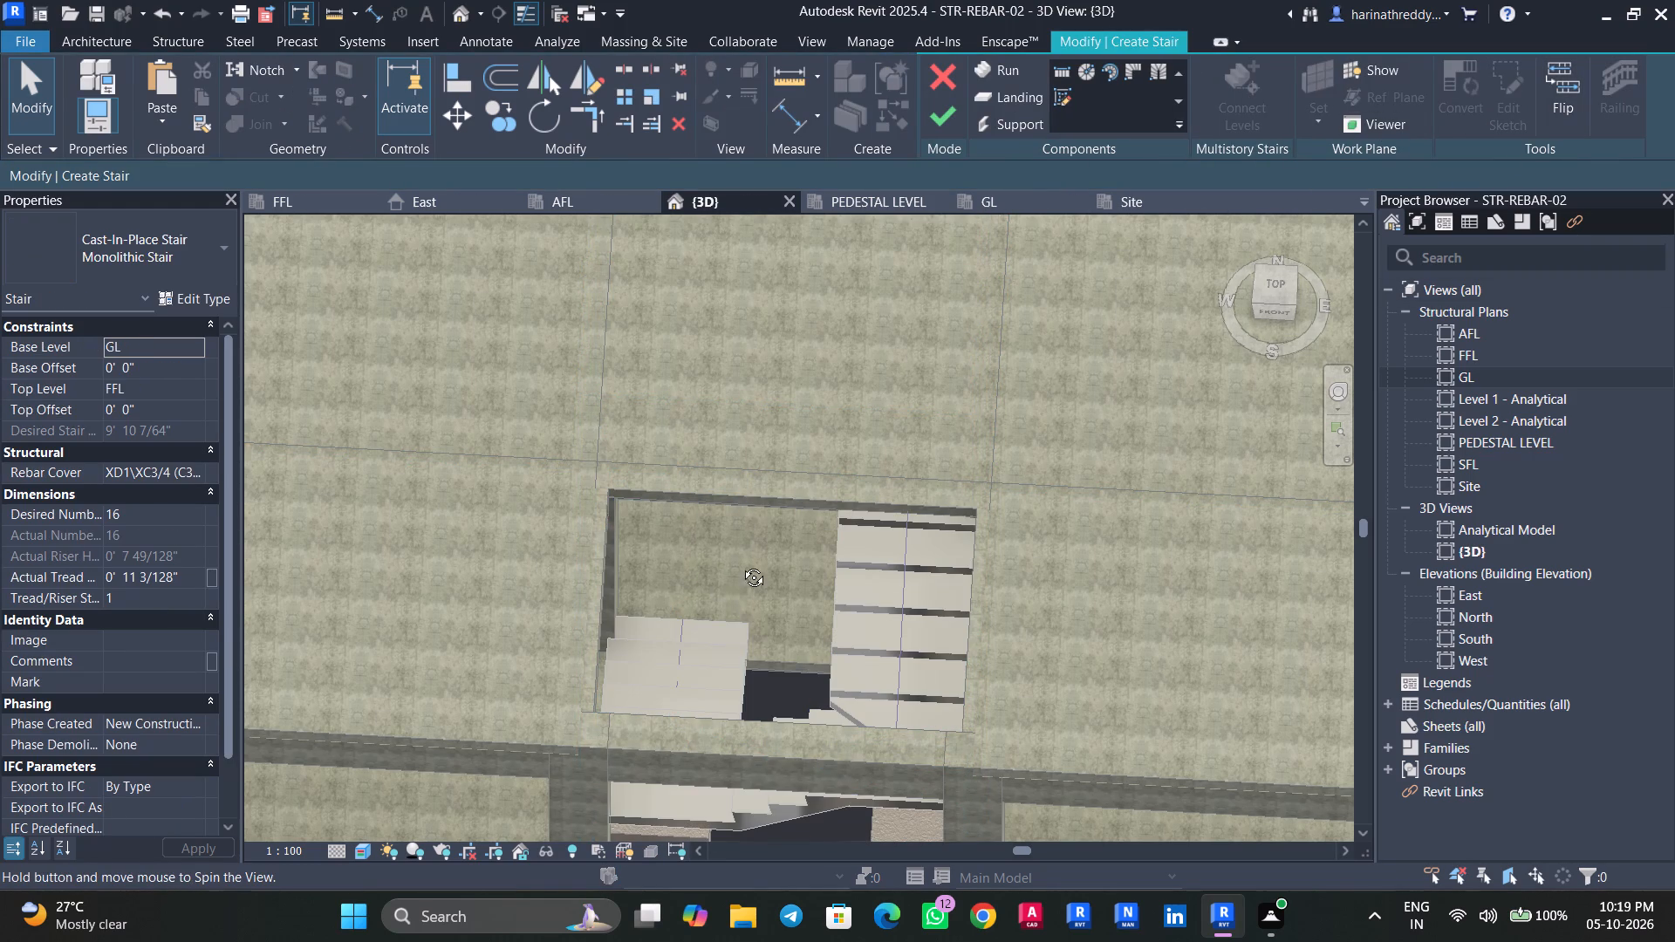
pyautogui.keyDown('shift'); pyautogui.moveTo(741, 564); pyautogui.dragTo(673, 607, button='middle'); pyautogui.keyUp('shift')
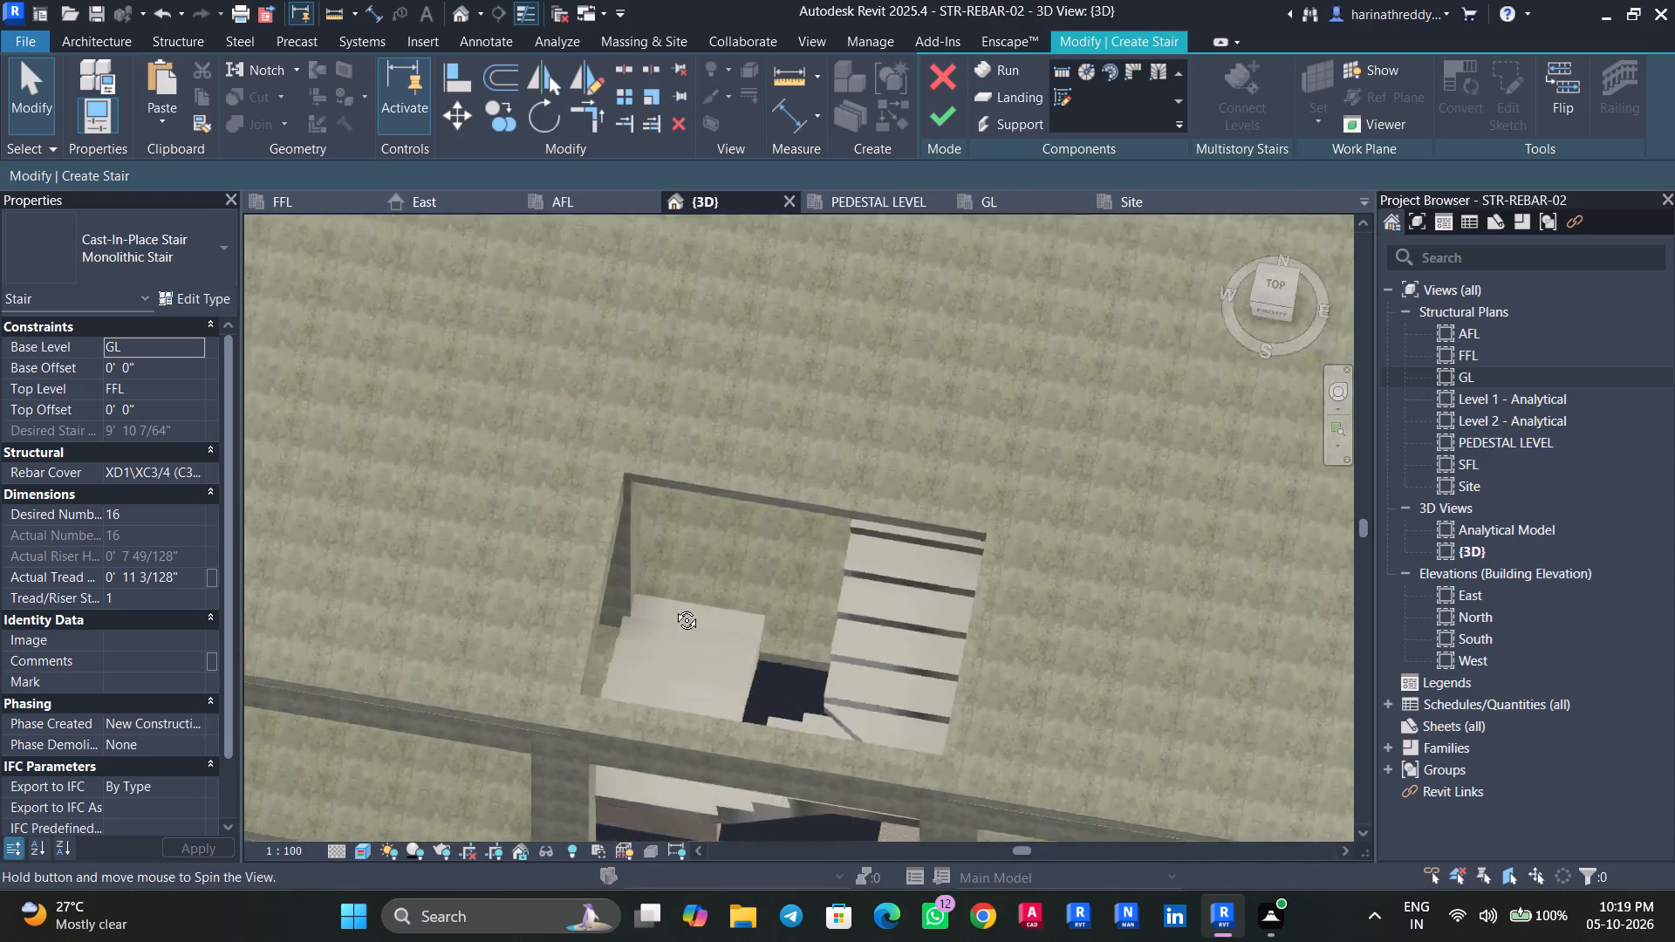
pyautogui.keyDown('shift'); pyautogui.moveTo(673, 607); pyautogui.dragTo(706, 418, button='middle'); pyautogui.keyUp('shift')
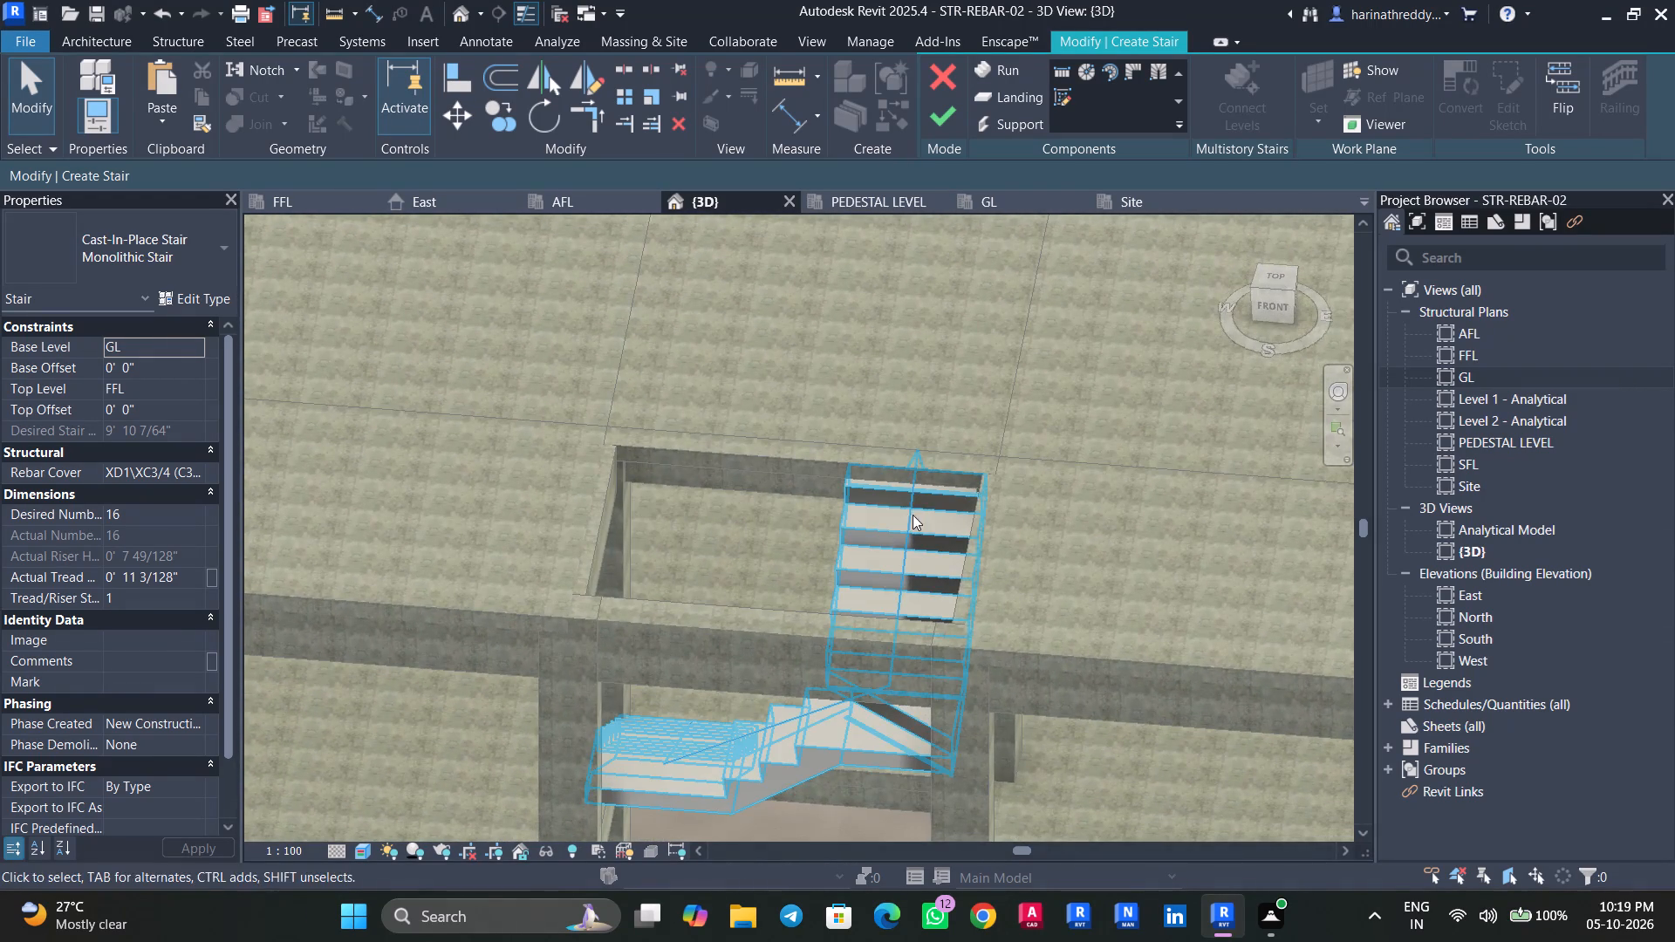
pyautogui.press('Escape')
pyautogui.press('Escape')
pyautogui.click(901, 535)
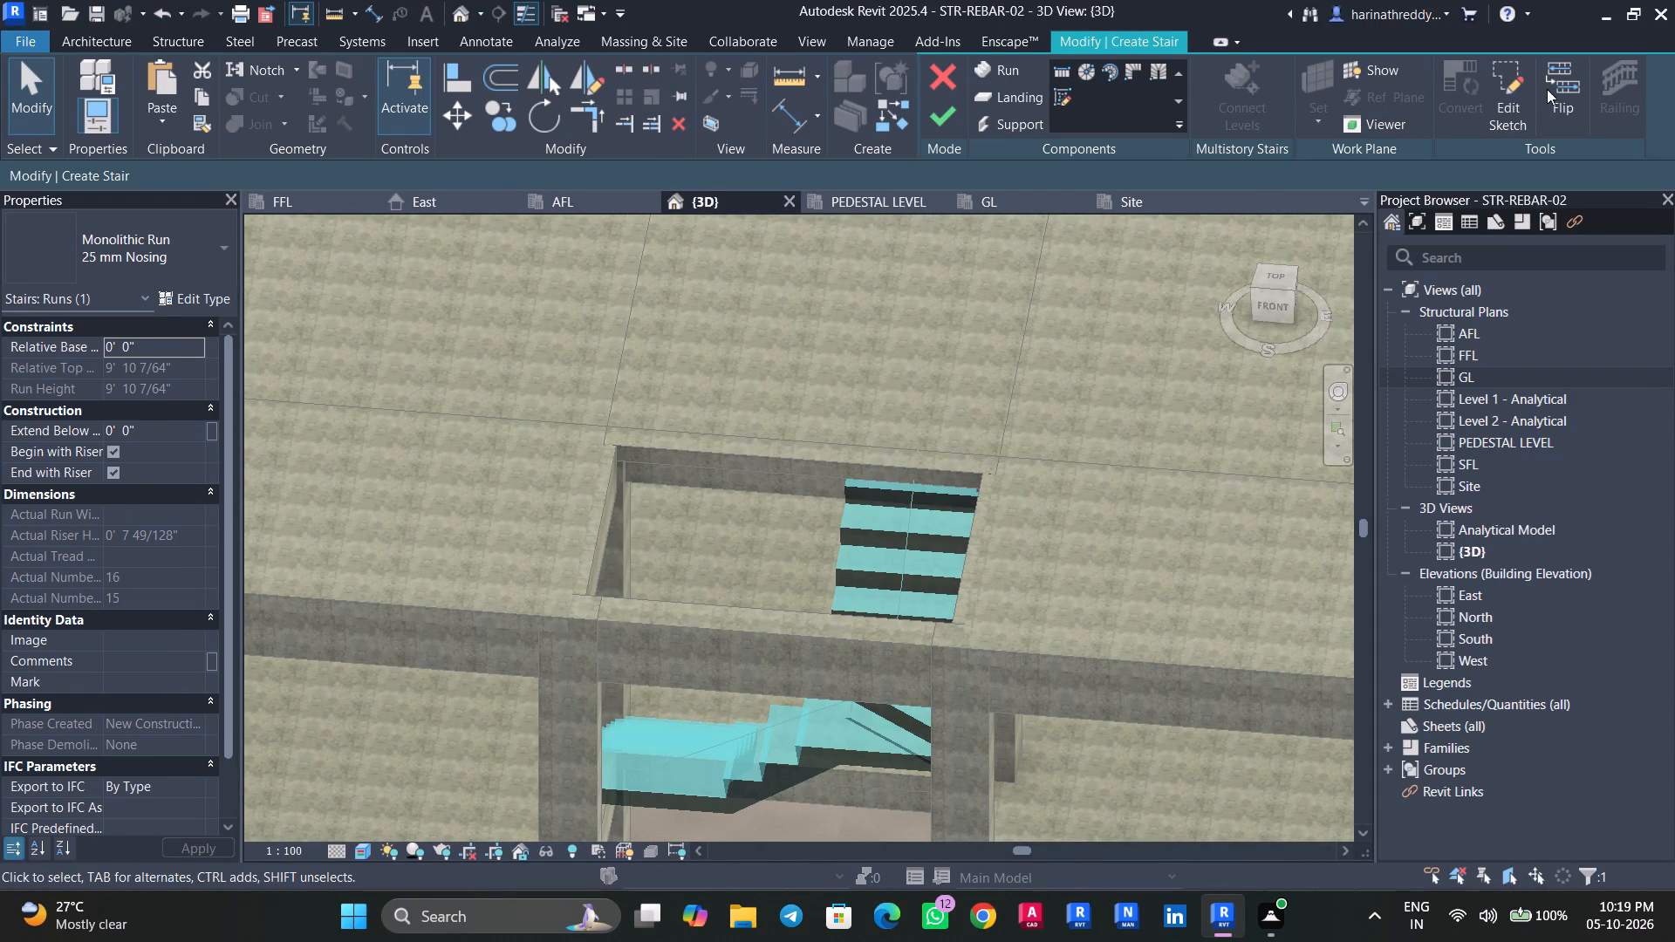
pyautogui.click(1524, 93)
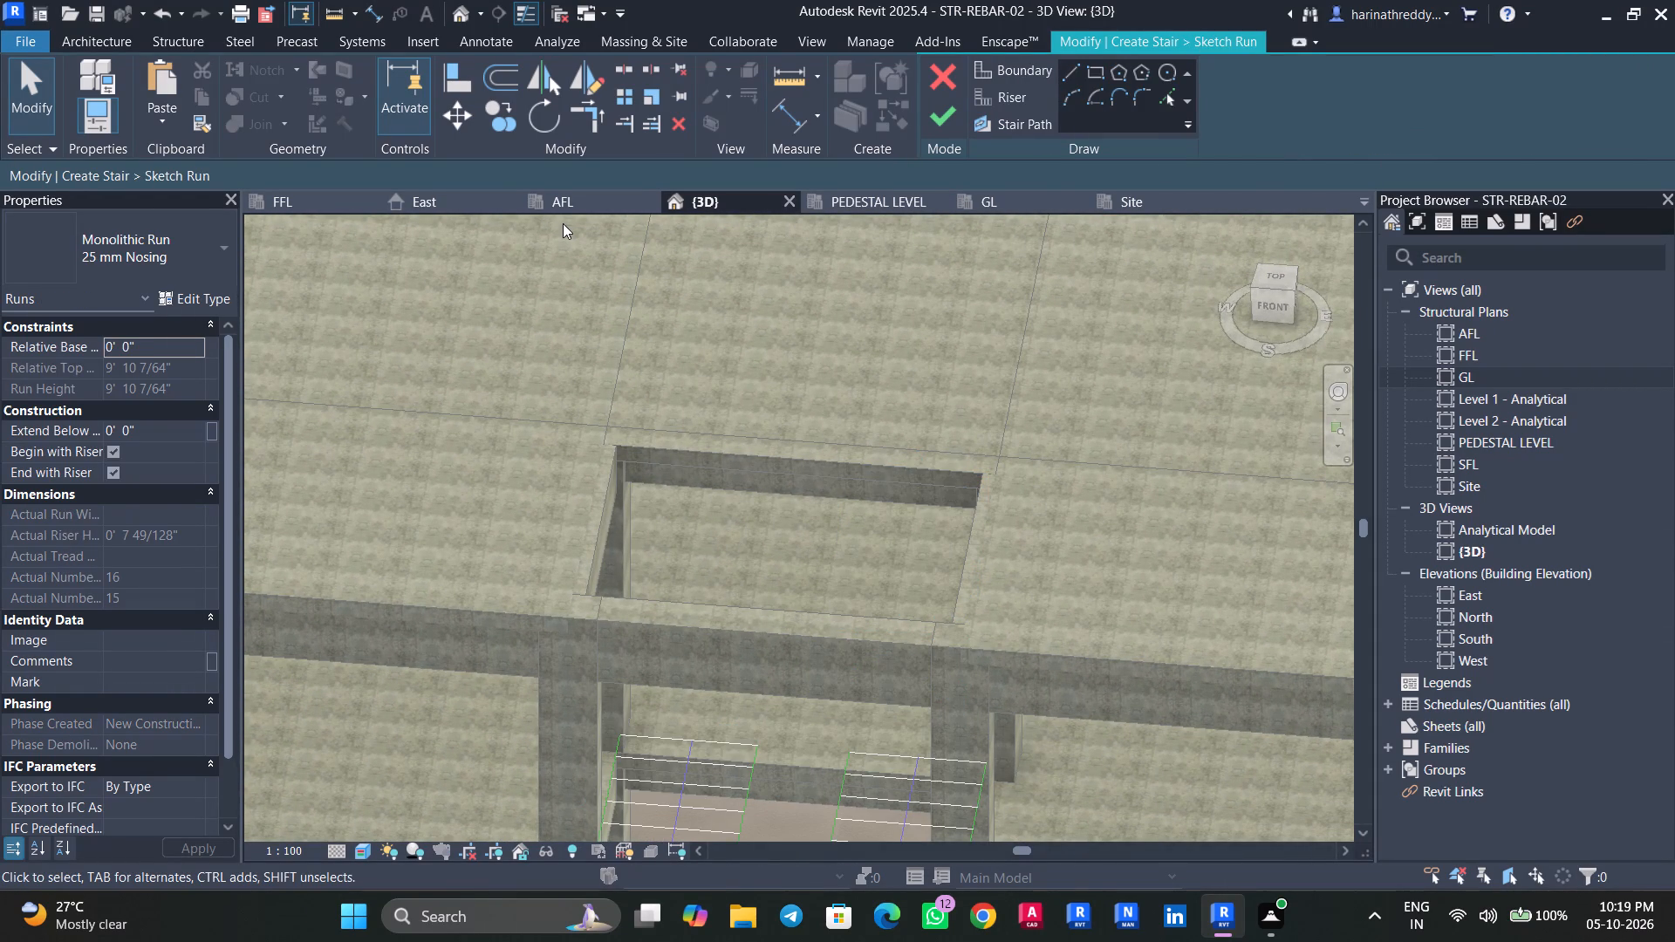
pyautogui.click(968, 198)
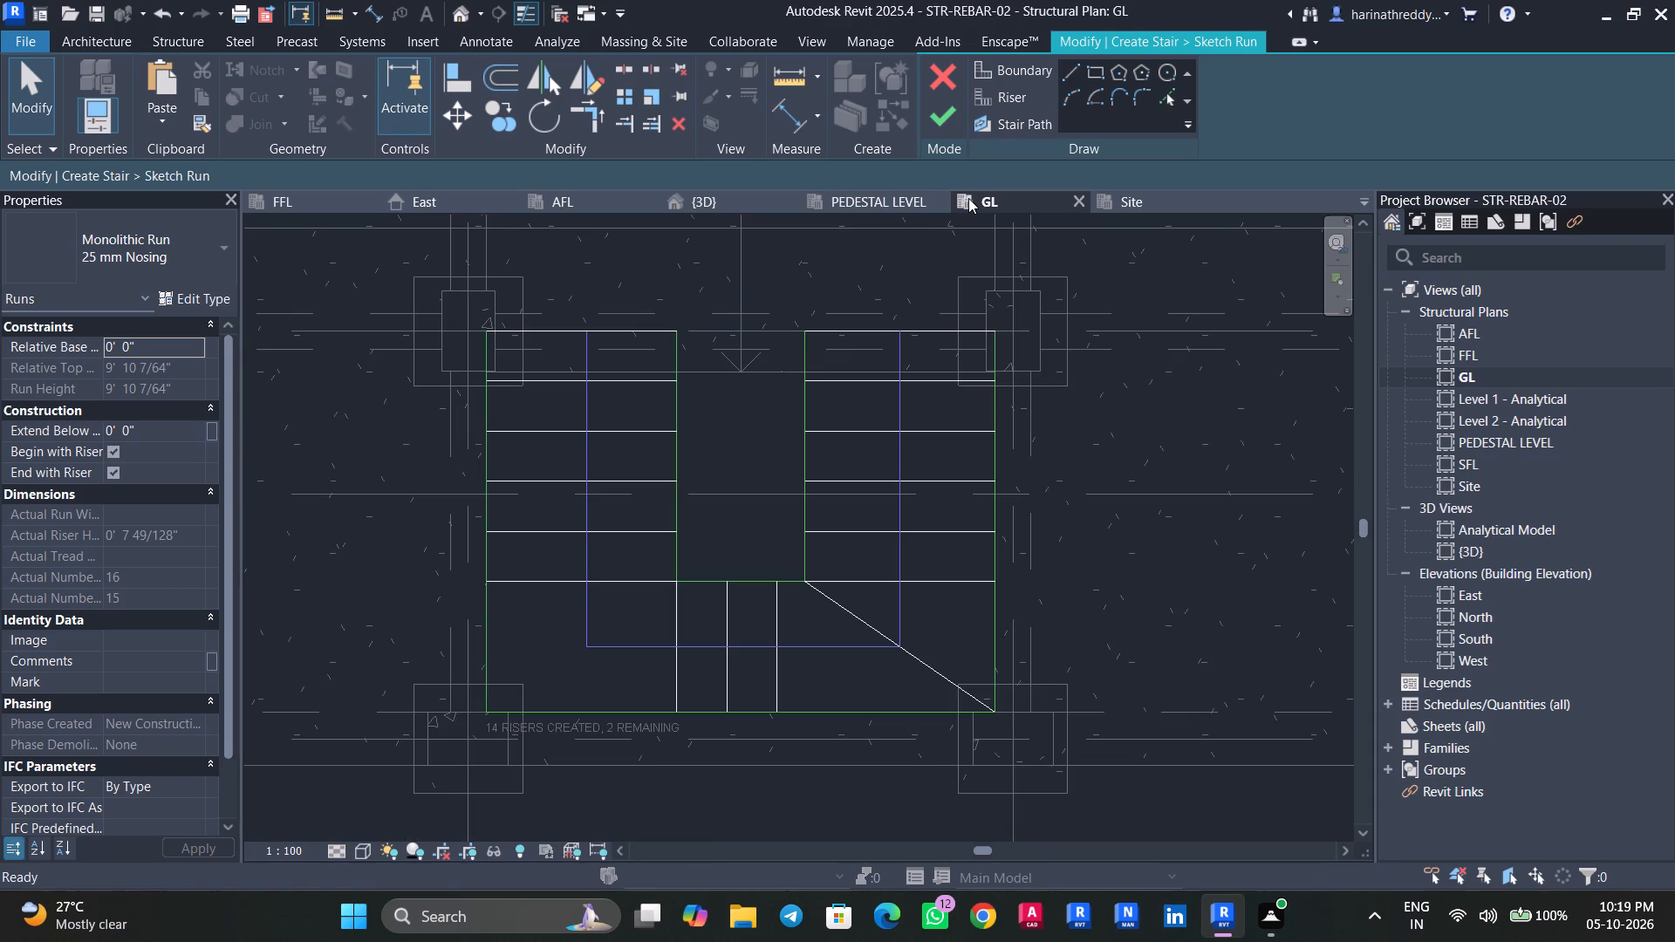
# Move the end riser of the flight beside the diagonal riser inward, about 7 inches from the adjacent riser line.
pyautogui.click(917, 329)
pyautogui.scroll(5, 917, 329)
pyautogui.moveTo(924, 334); pyautogui.dragTo(924, 338)
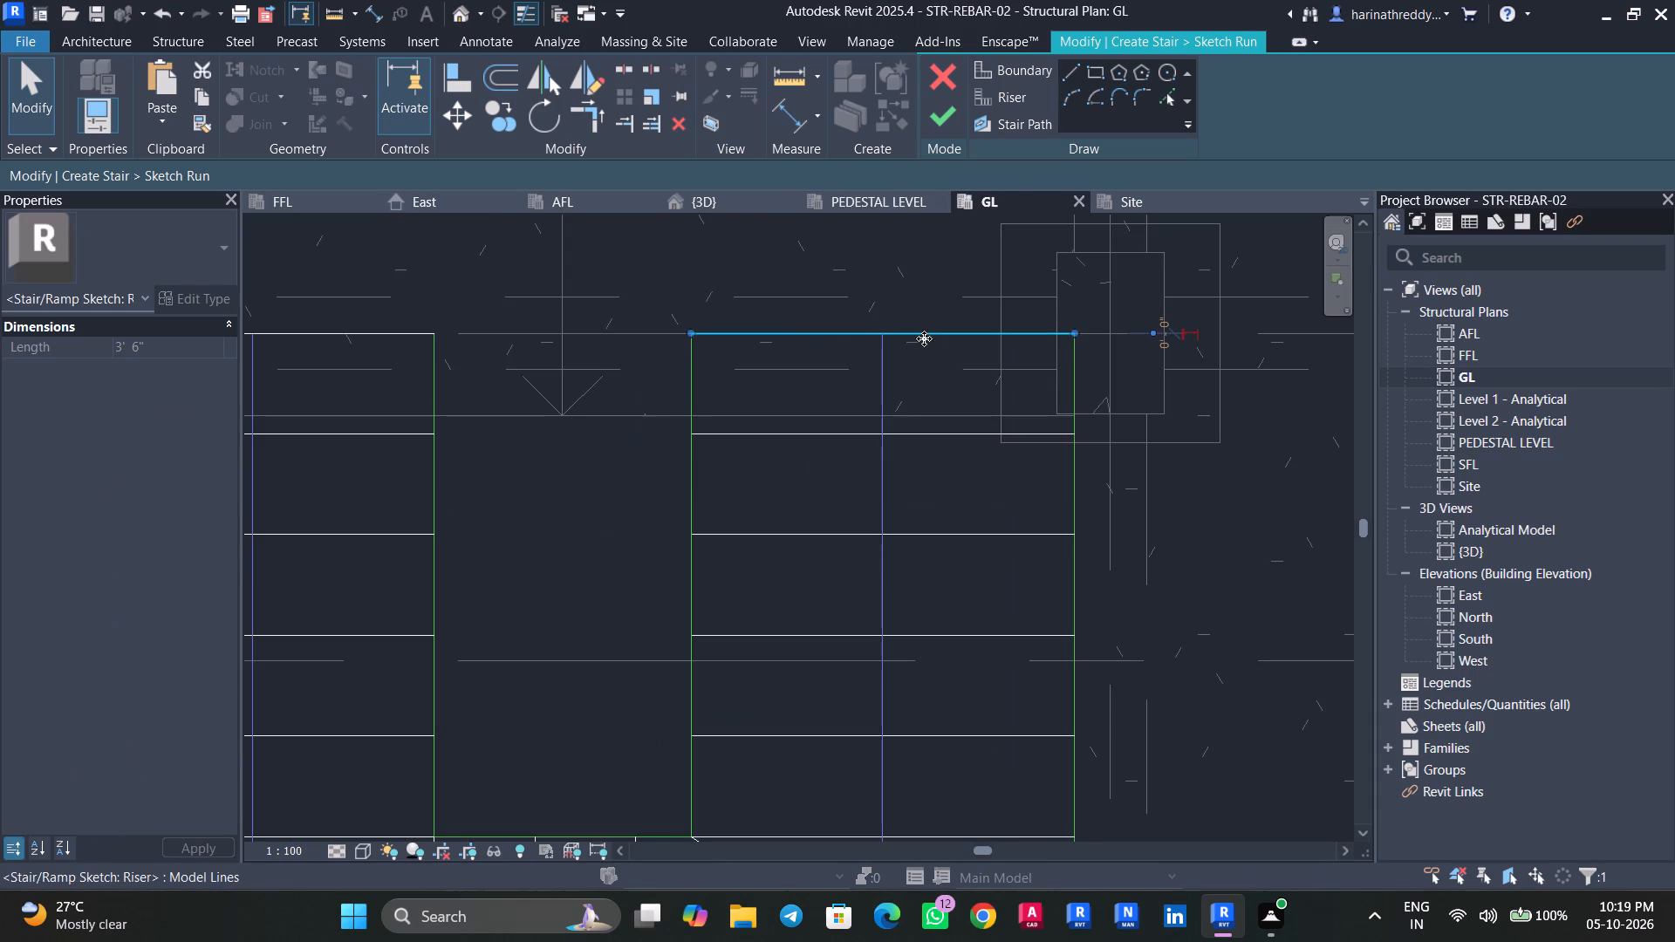
pyautogui.moveTo(924, 338); pyautogui.dragTo(924, 375)
pyautogui.press('Escape')
pyautogui.press('Escape')
# Delete the five riser lines between the shortened flight's end riser and the diagonal riser.
pyautogui.click(940, 425)
pyautogui.scroll(-2, 947, 439)
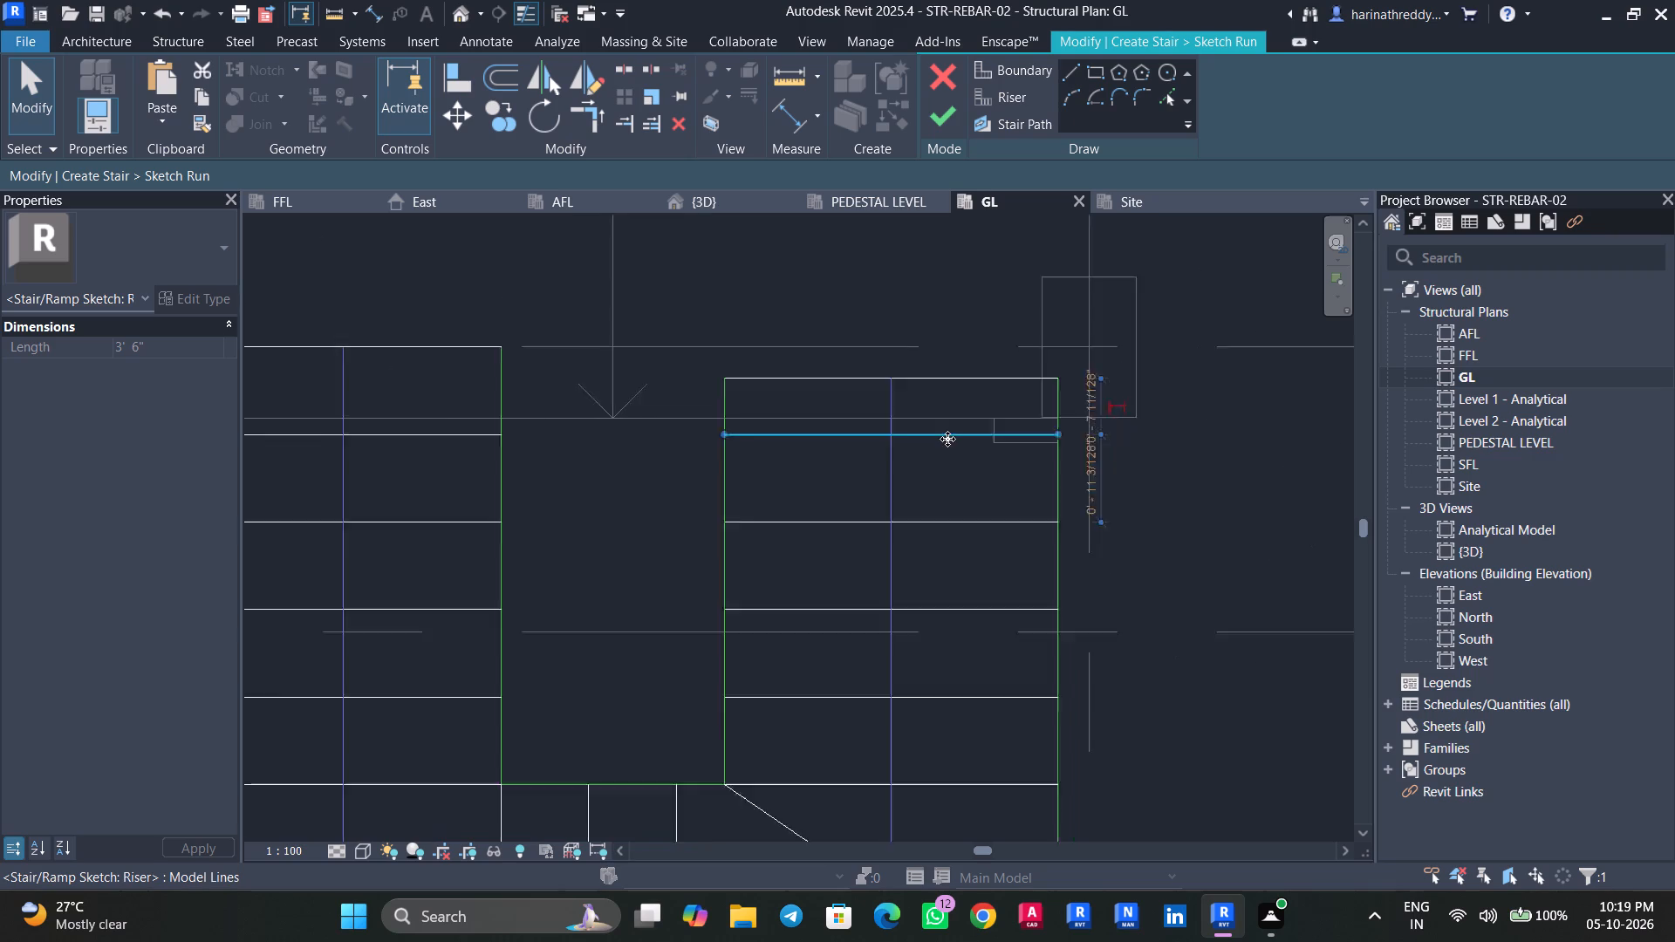
pyautogui.scroll(-2, 947, 439)
pyautogui.press('Delete')
pyautogui.click(940, 495)
pyautogui.press('Delete')
pyautogui.click(967, 559)
pyautogui.press('Delete')
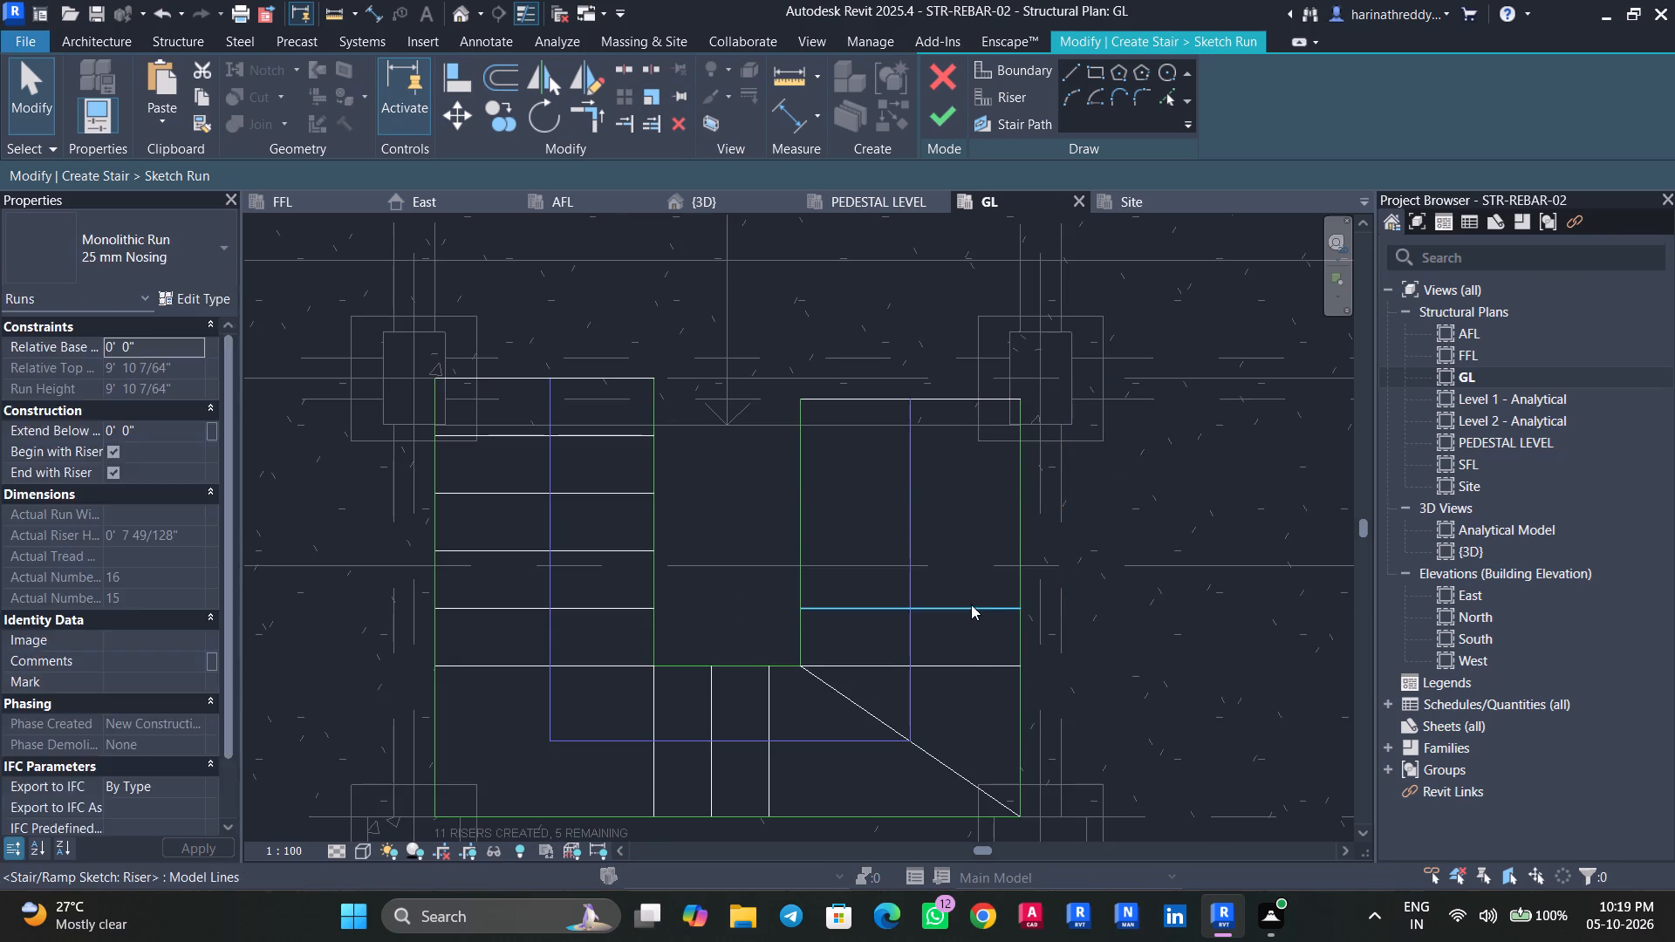
pyautogui.click(971, 604)
pyautogui.press('Delete')
pyautogui.click(972, 659)
pyautogui.press('Delete')
# Offset four riser copies at 0' 11 3/128" spacing from the shortened flight's end riser toward the turn, and finish the run sketch.
pyautogui.click(507, 79)
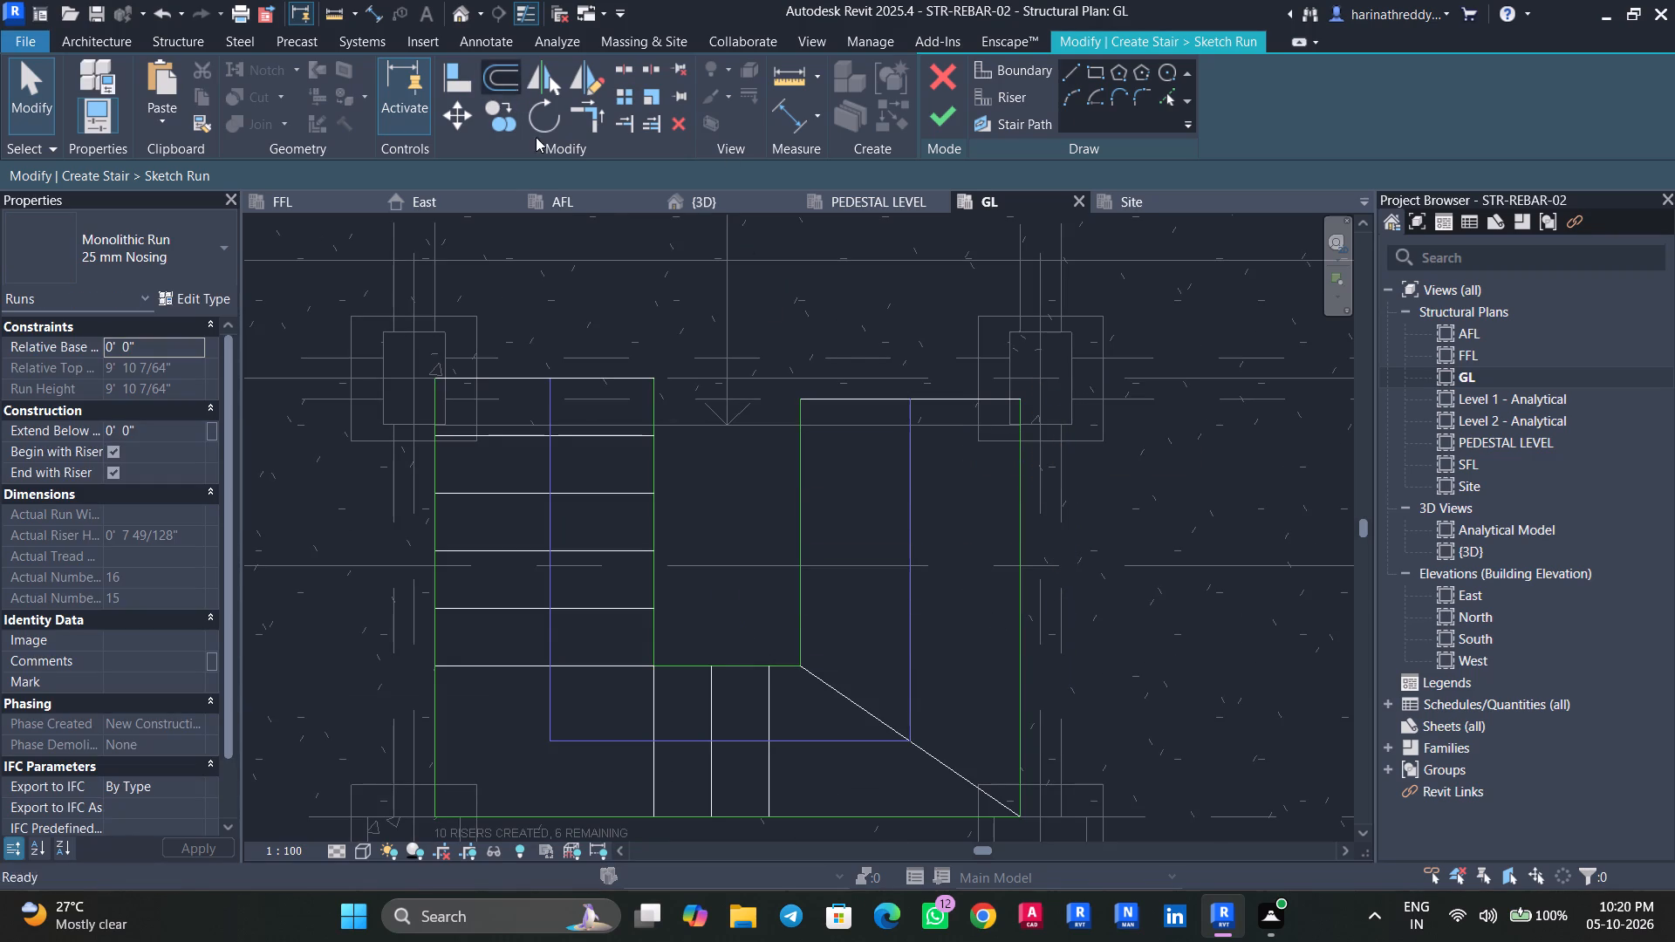
pyautogui.click(877, 404)
pyautogui.click(873, 457)
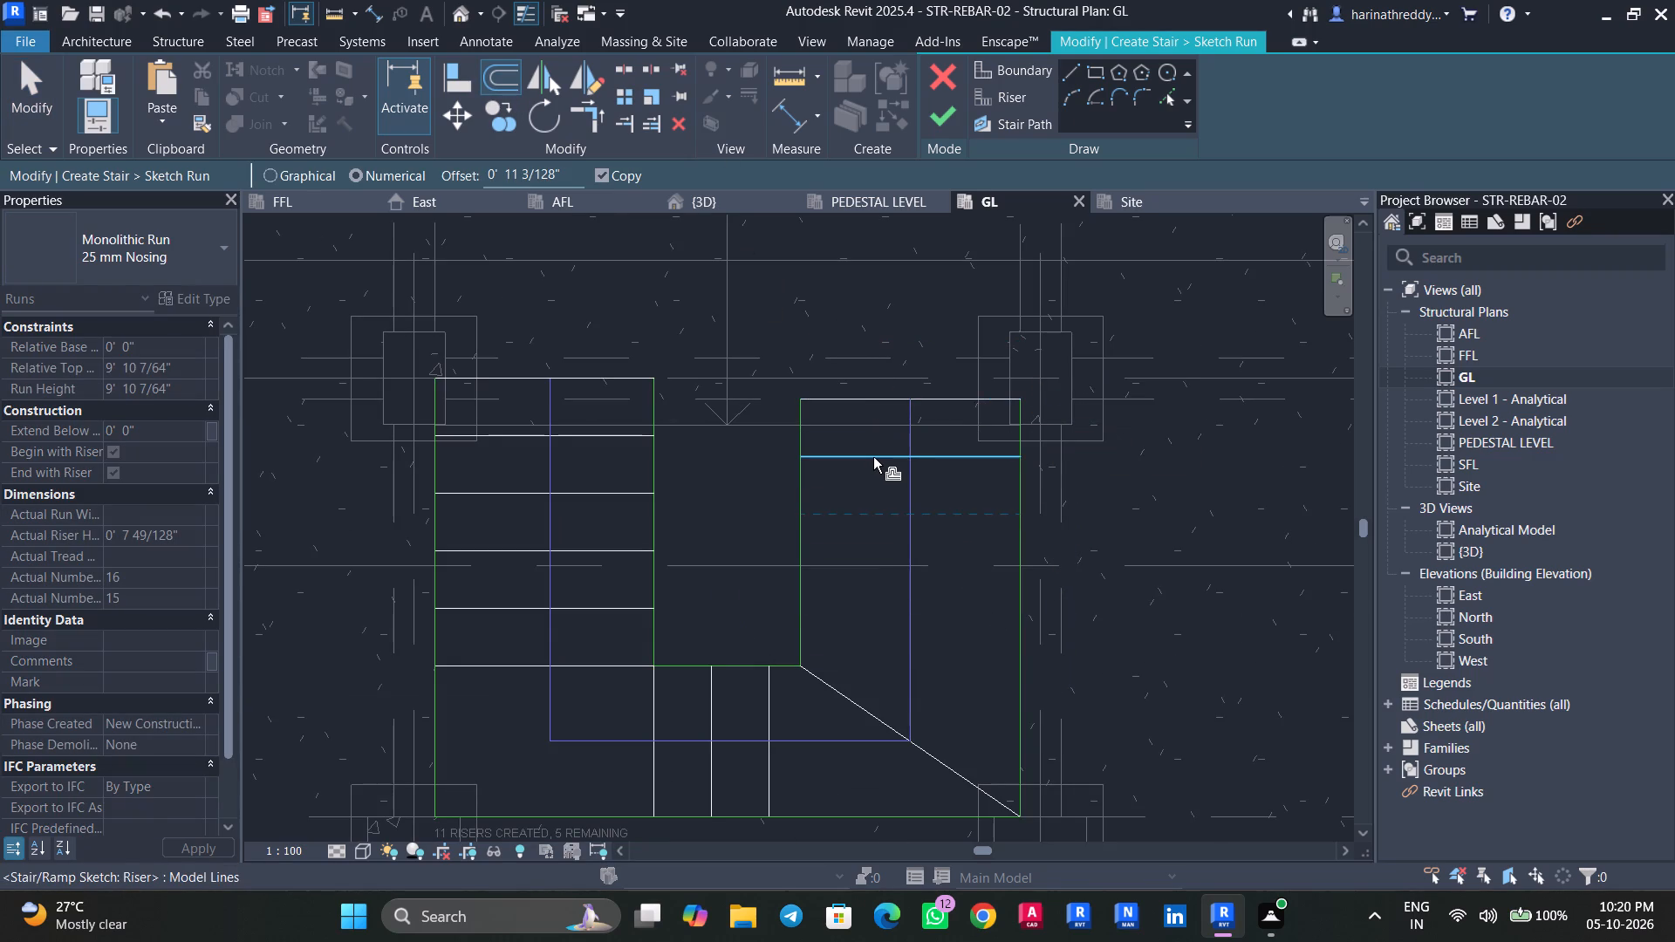
pyautogui.click(892, 520)
pyautogui.click(883, 580)
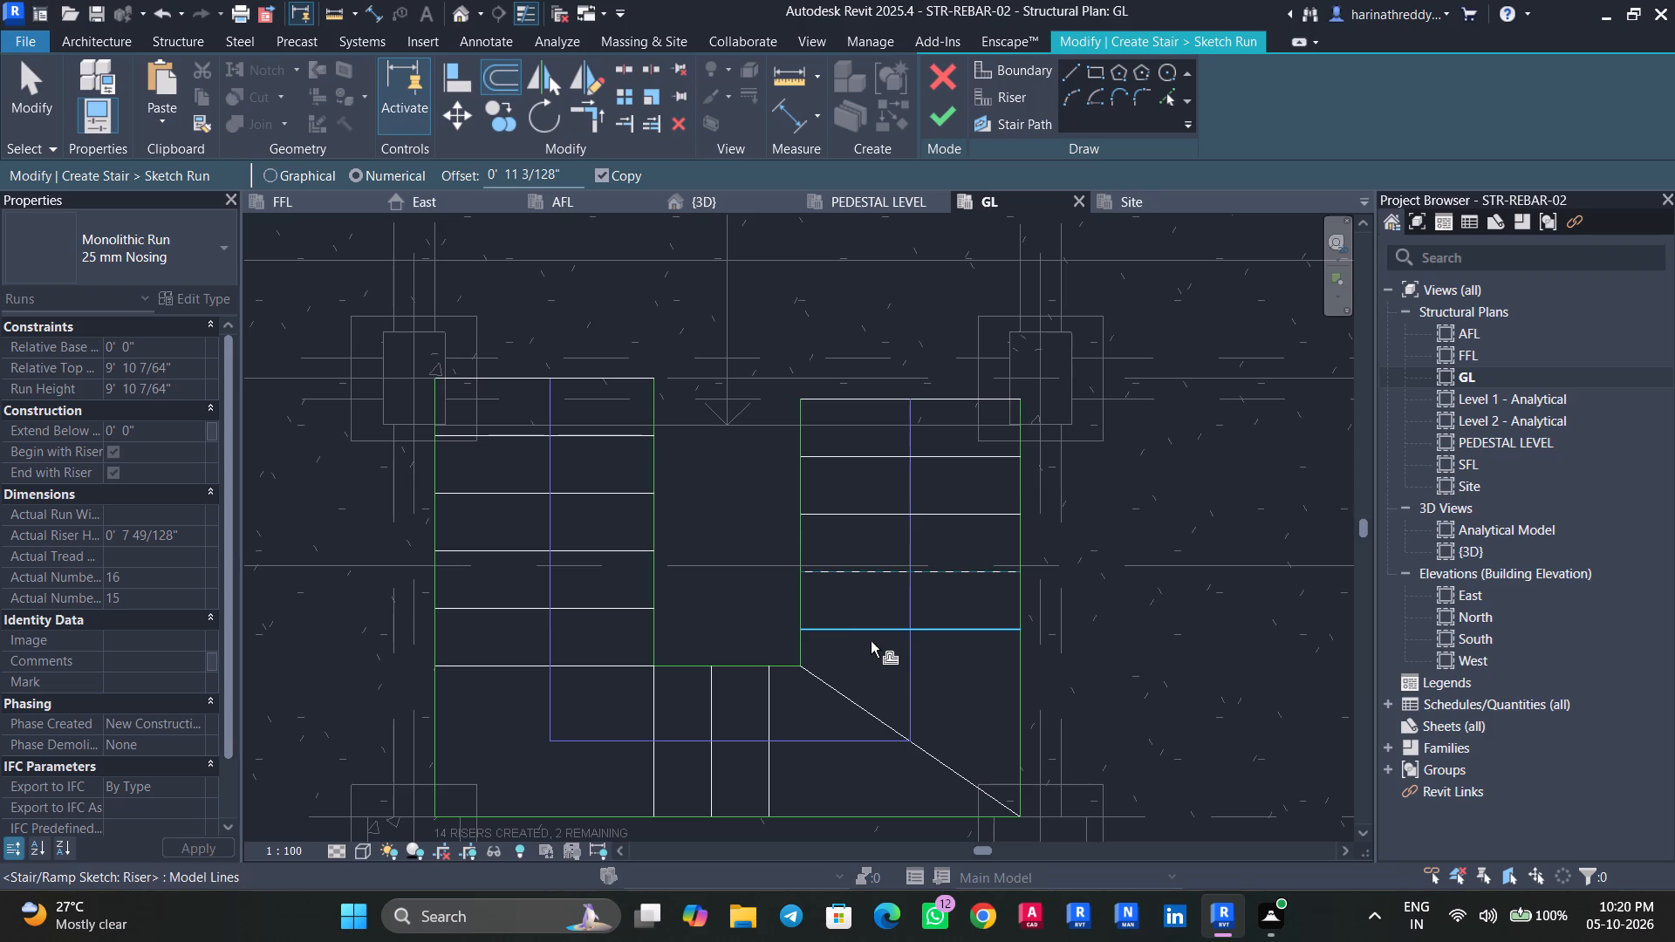
pyautogui.press('Escape')
pyautogui.press('Escape')
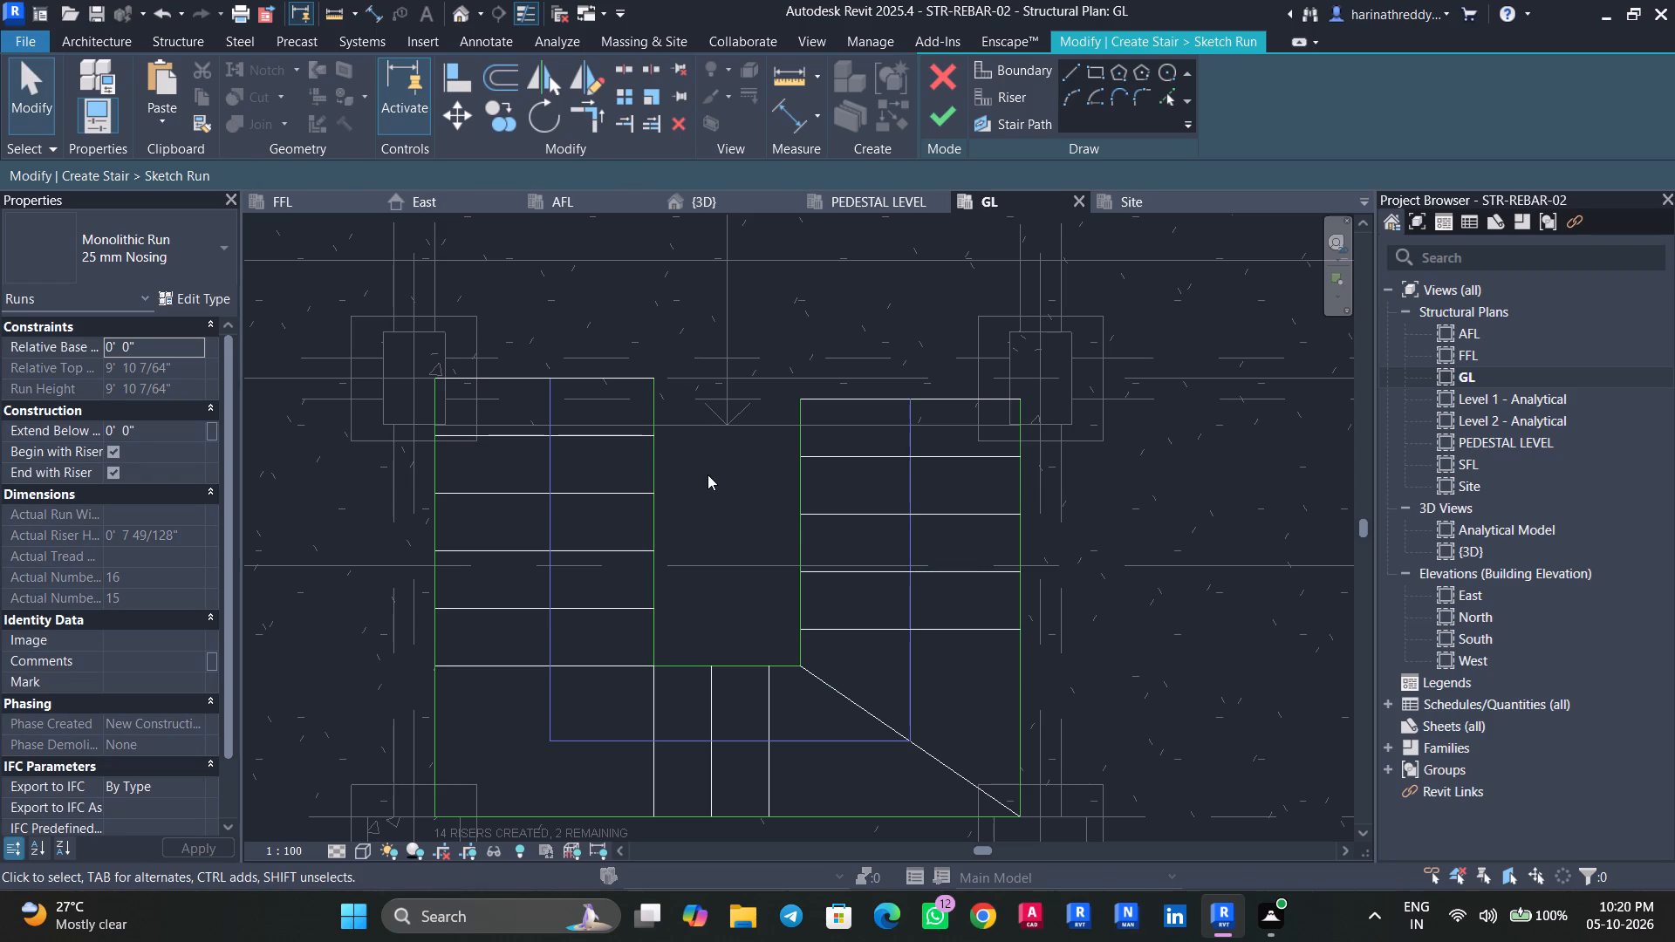
pyautogui.click(934, 122)
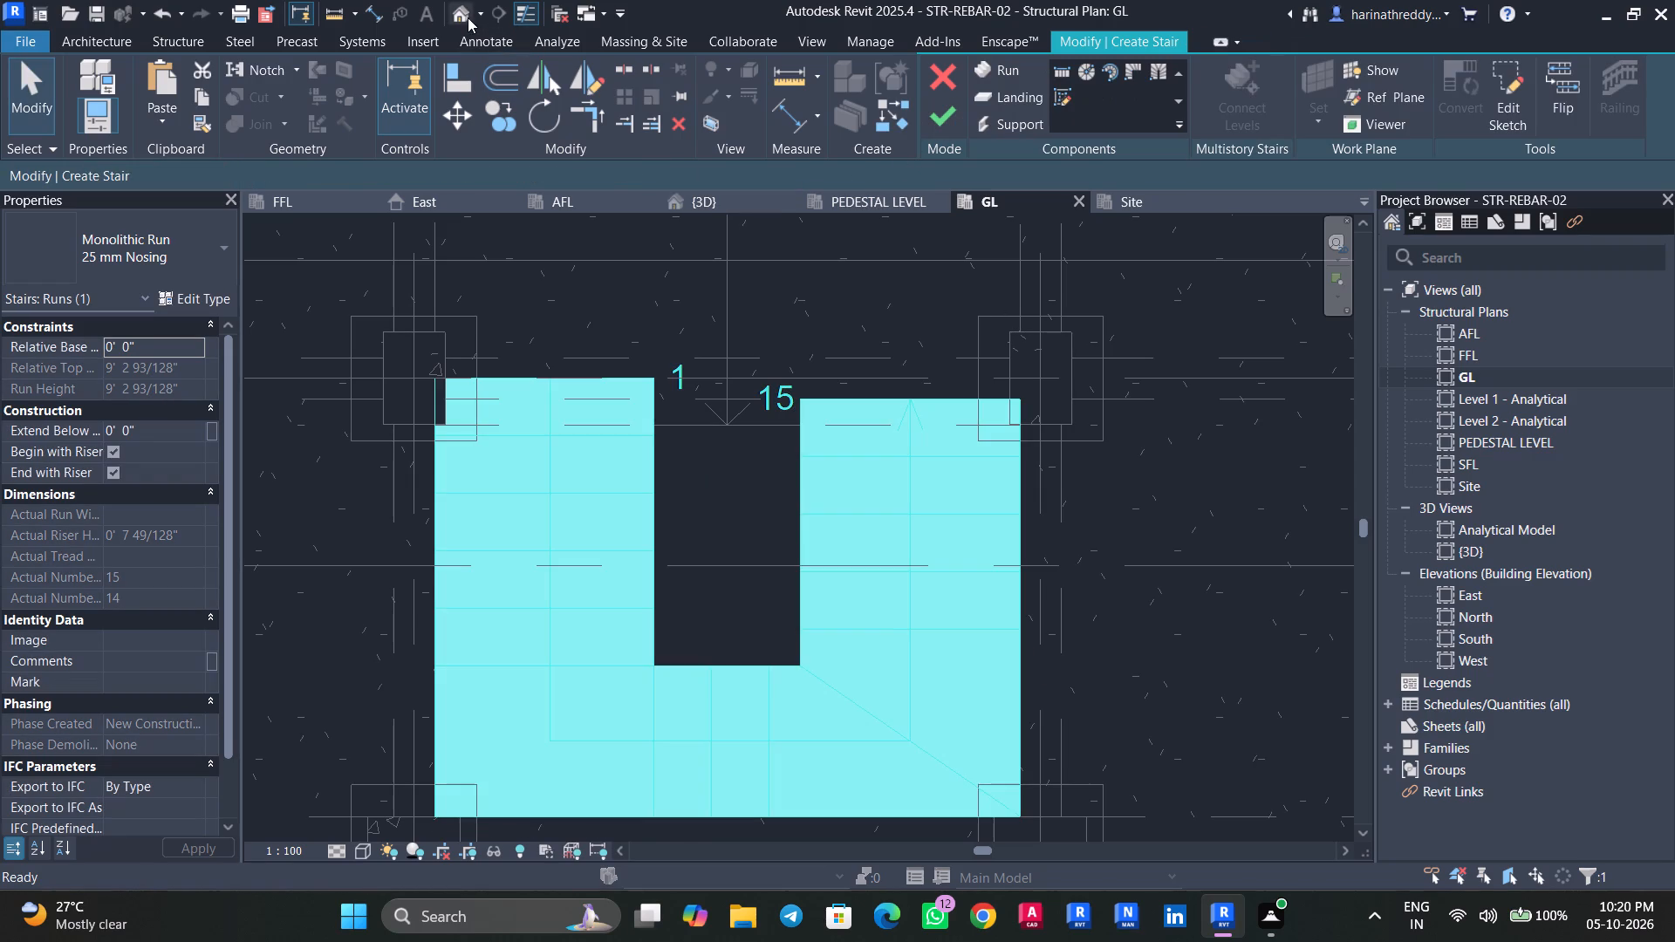
# Examine the reworked stair in the 3D view and the structural depth in the run's type properties.
pyautogui.click(462, 13)
pyautogui.keyDown('shift'); pyautogui.moveTo(975, 611); pyautogui.dragTo(1111, 434, button='middle'); pyautogui.keyUp('shift')
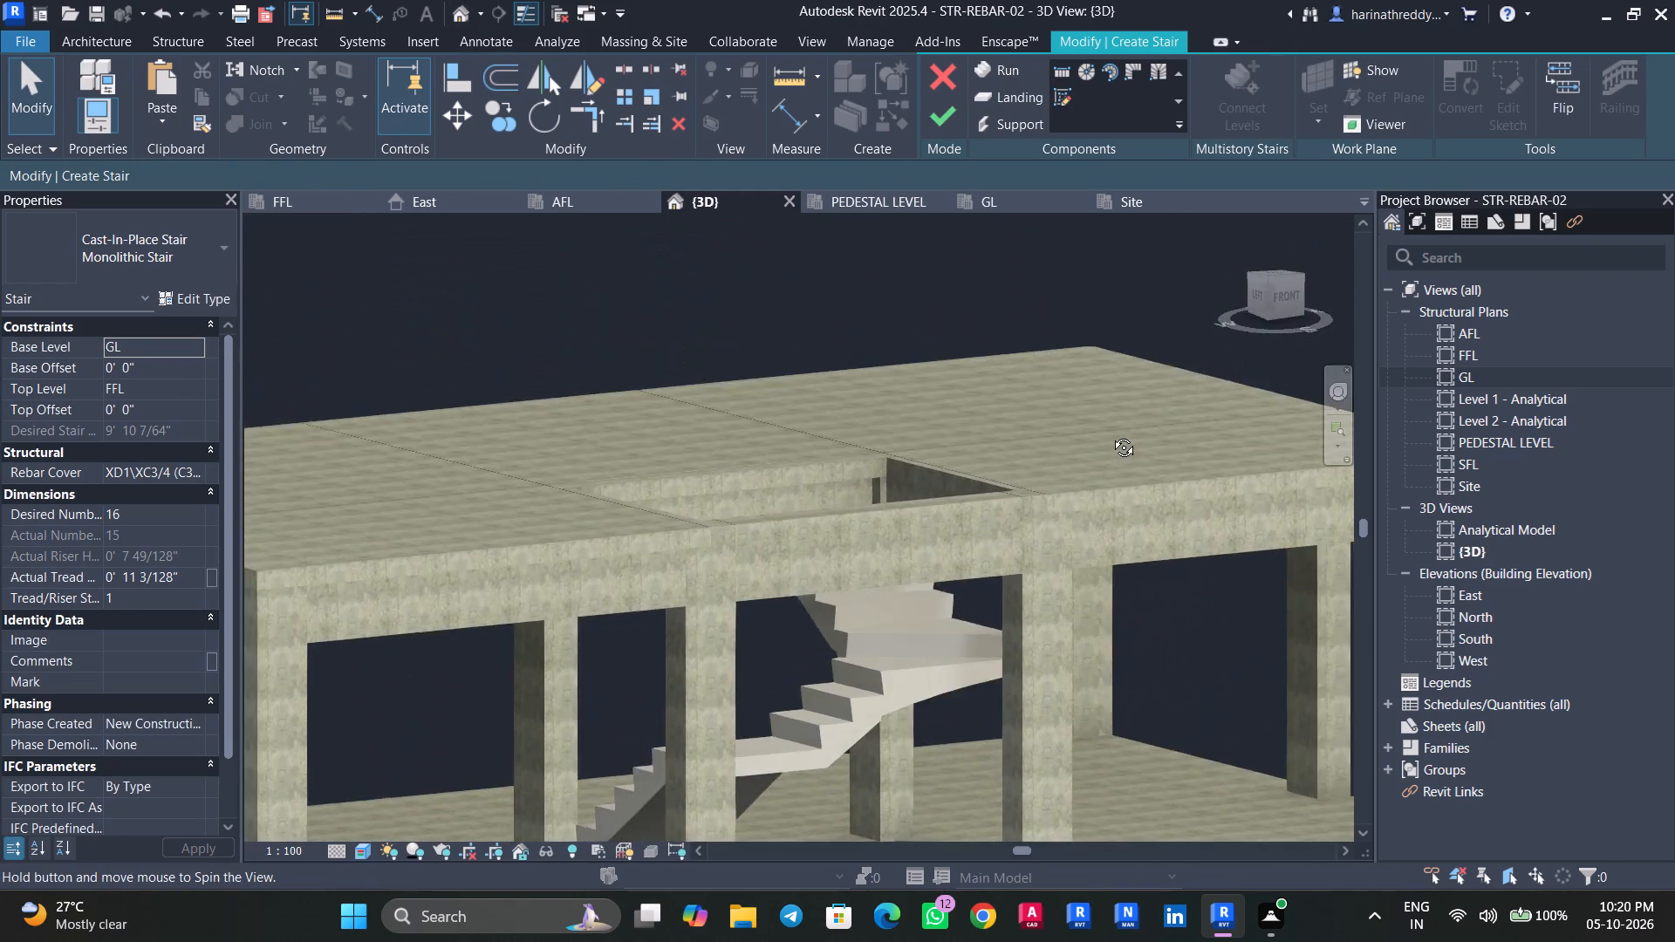
pyautogui.keyDown('shift'); pyautogui.moveTo(1111, 434); pyautogui.dragTo(1326, 612, button='middle'); pyautogui.keyUp('shift')
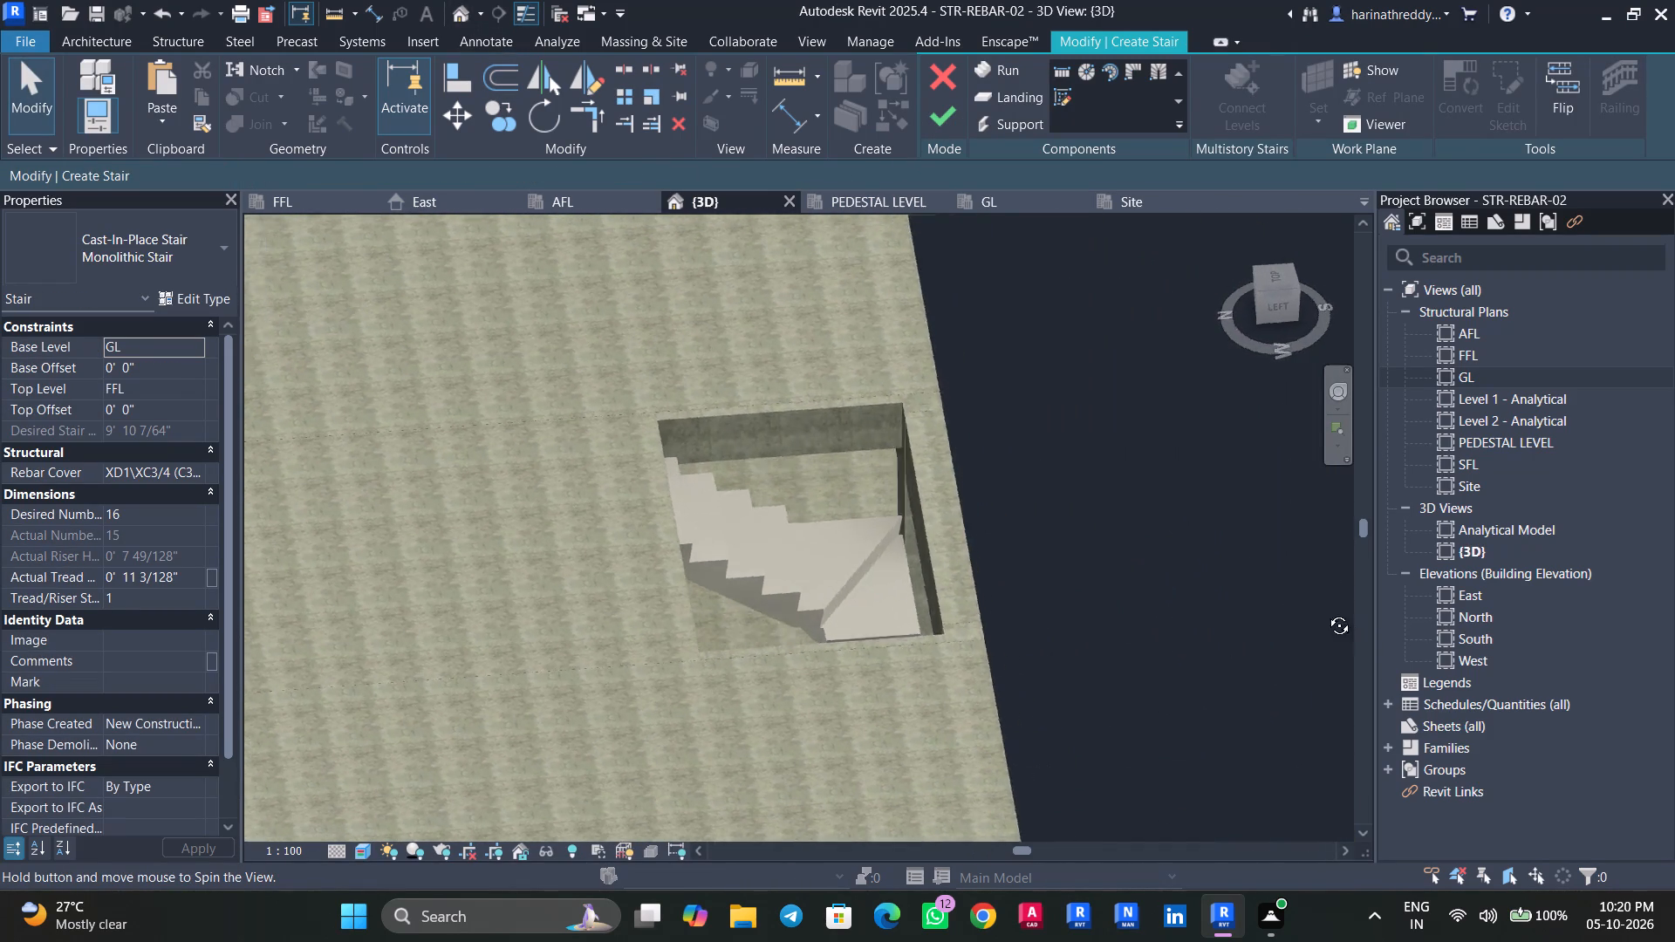
pyautogui.keyDown('shift'); pyautogui.moveTo(1326, 612); pyautogui.dragTo(1049, 492, button='middle'); pyautogui.keyUp('shift')
pyautogui.click(898, 702)
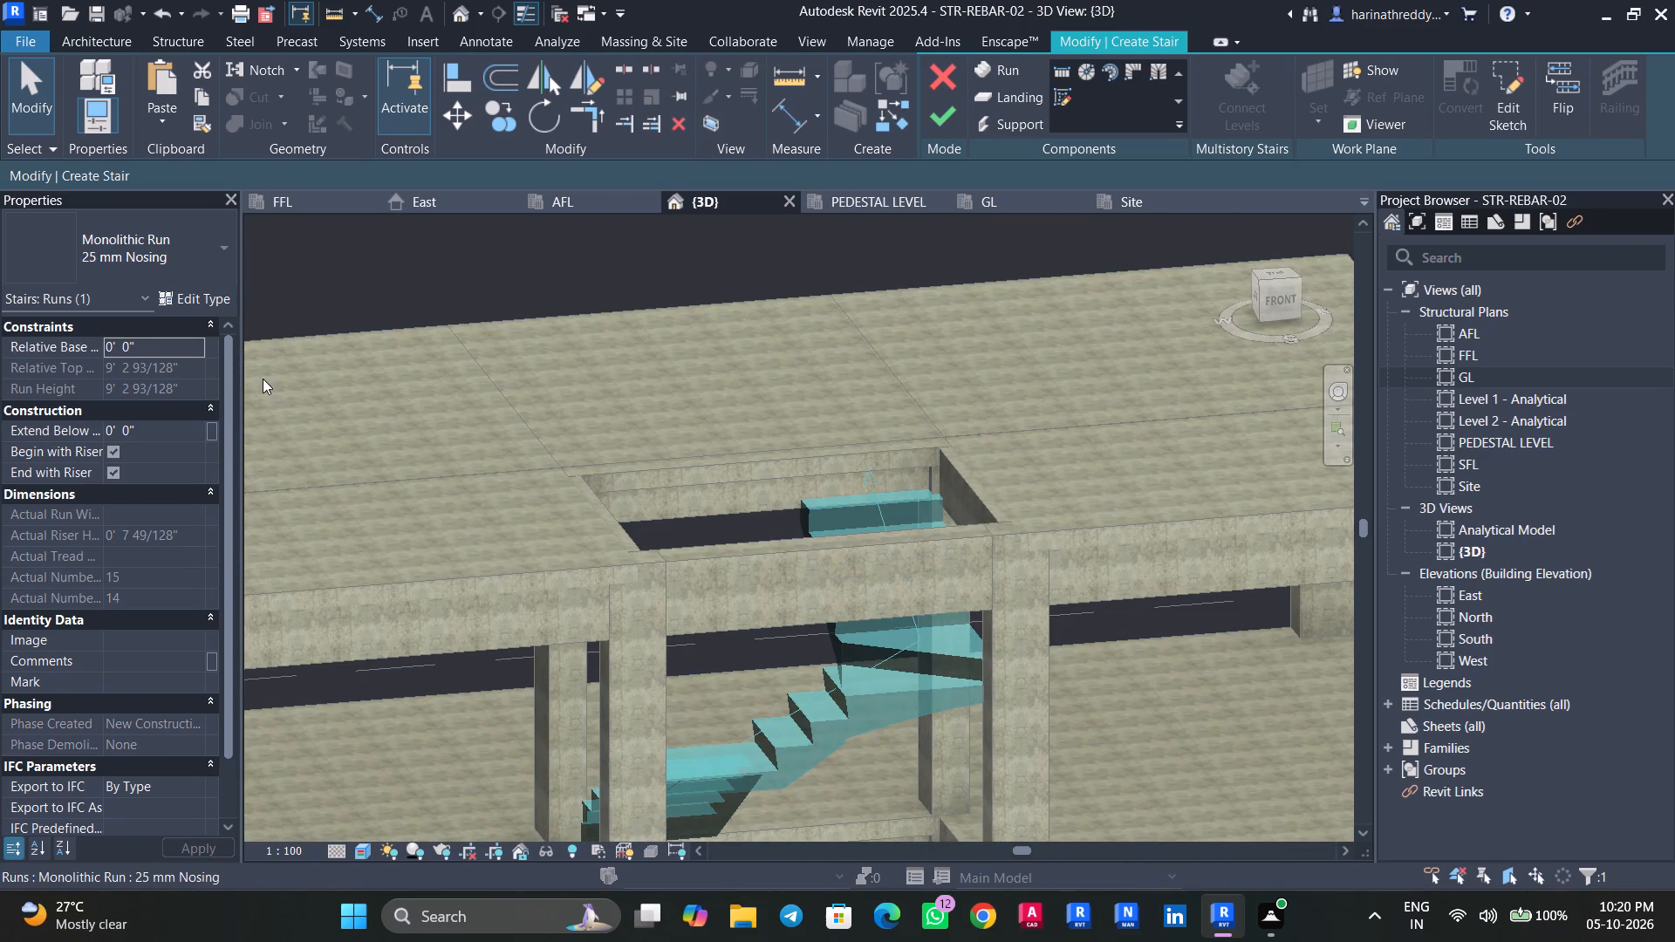
pyautogui.click(199, 301)
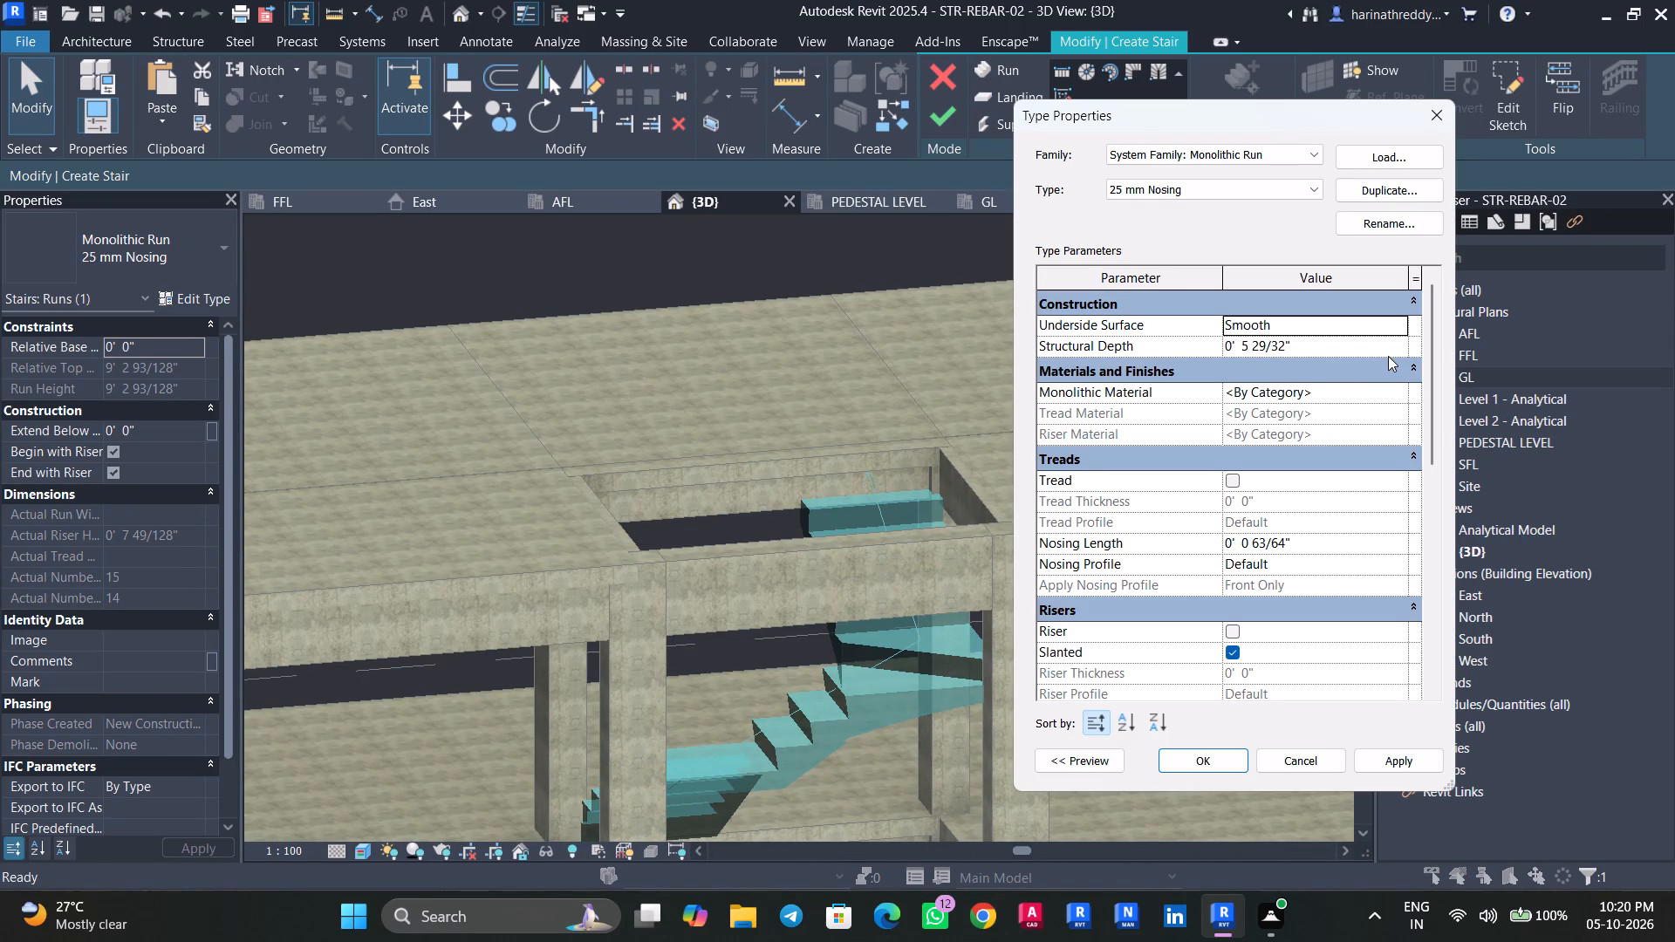
pyautogui.click(1394, 353)
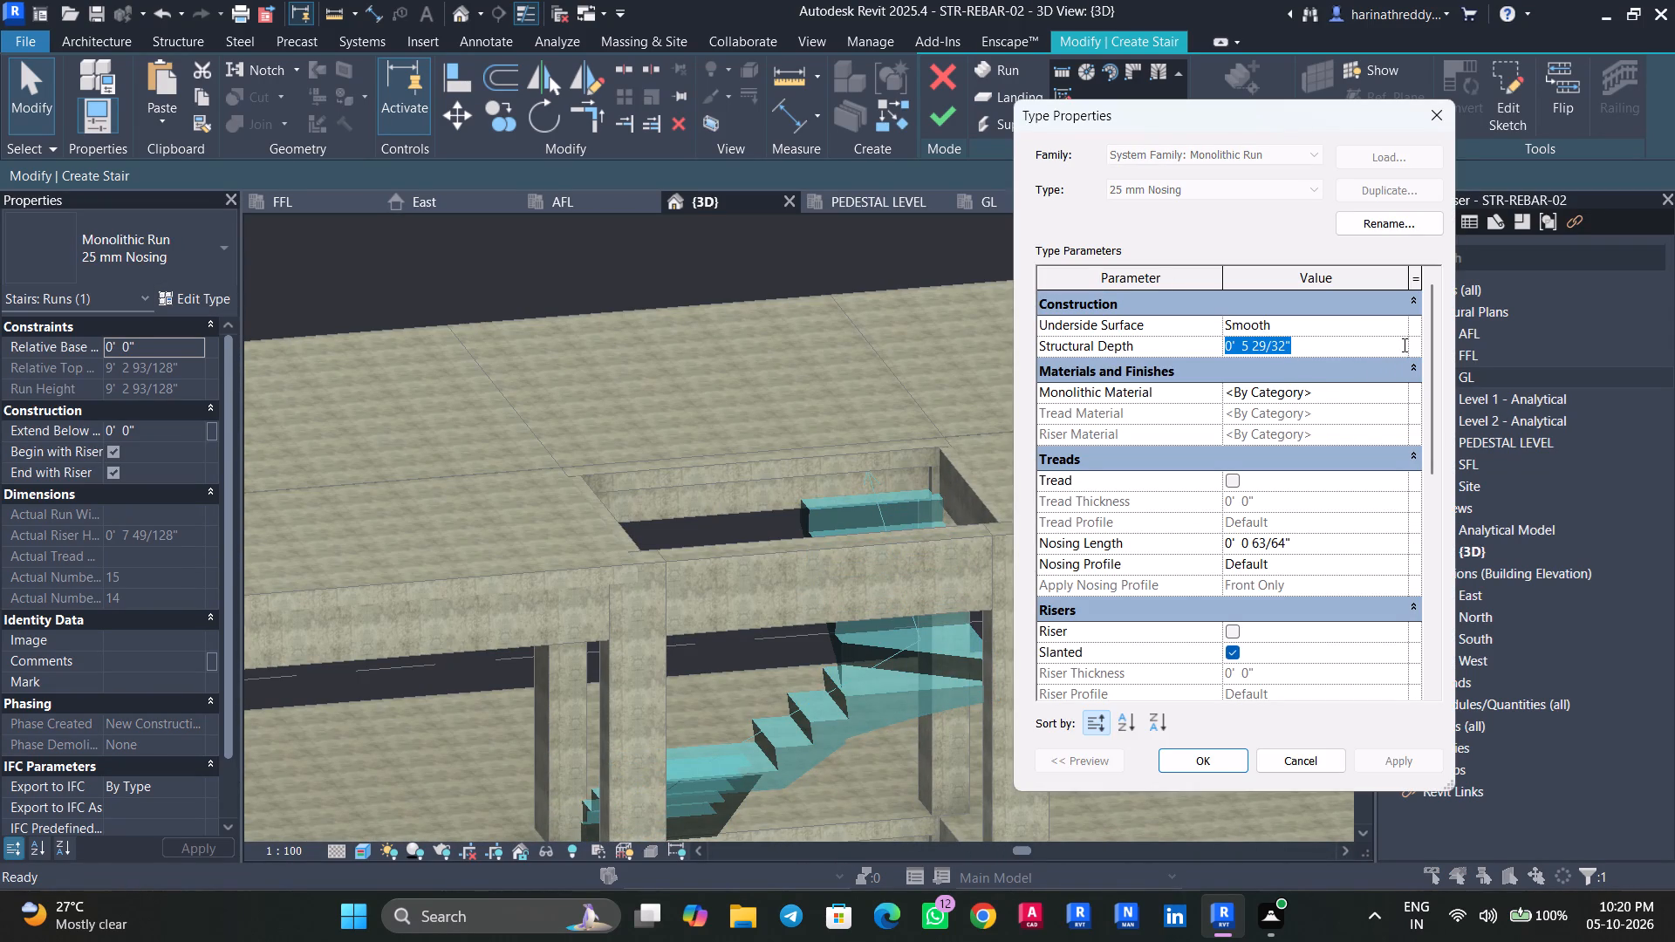
pyautogui.click(1307, 756)
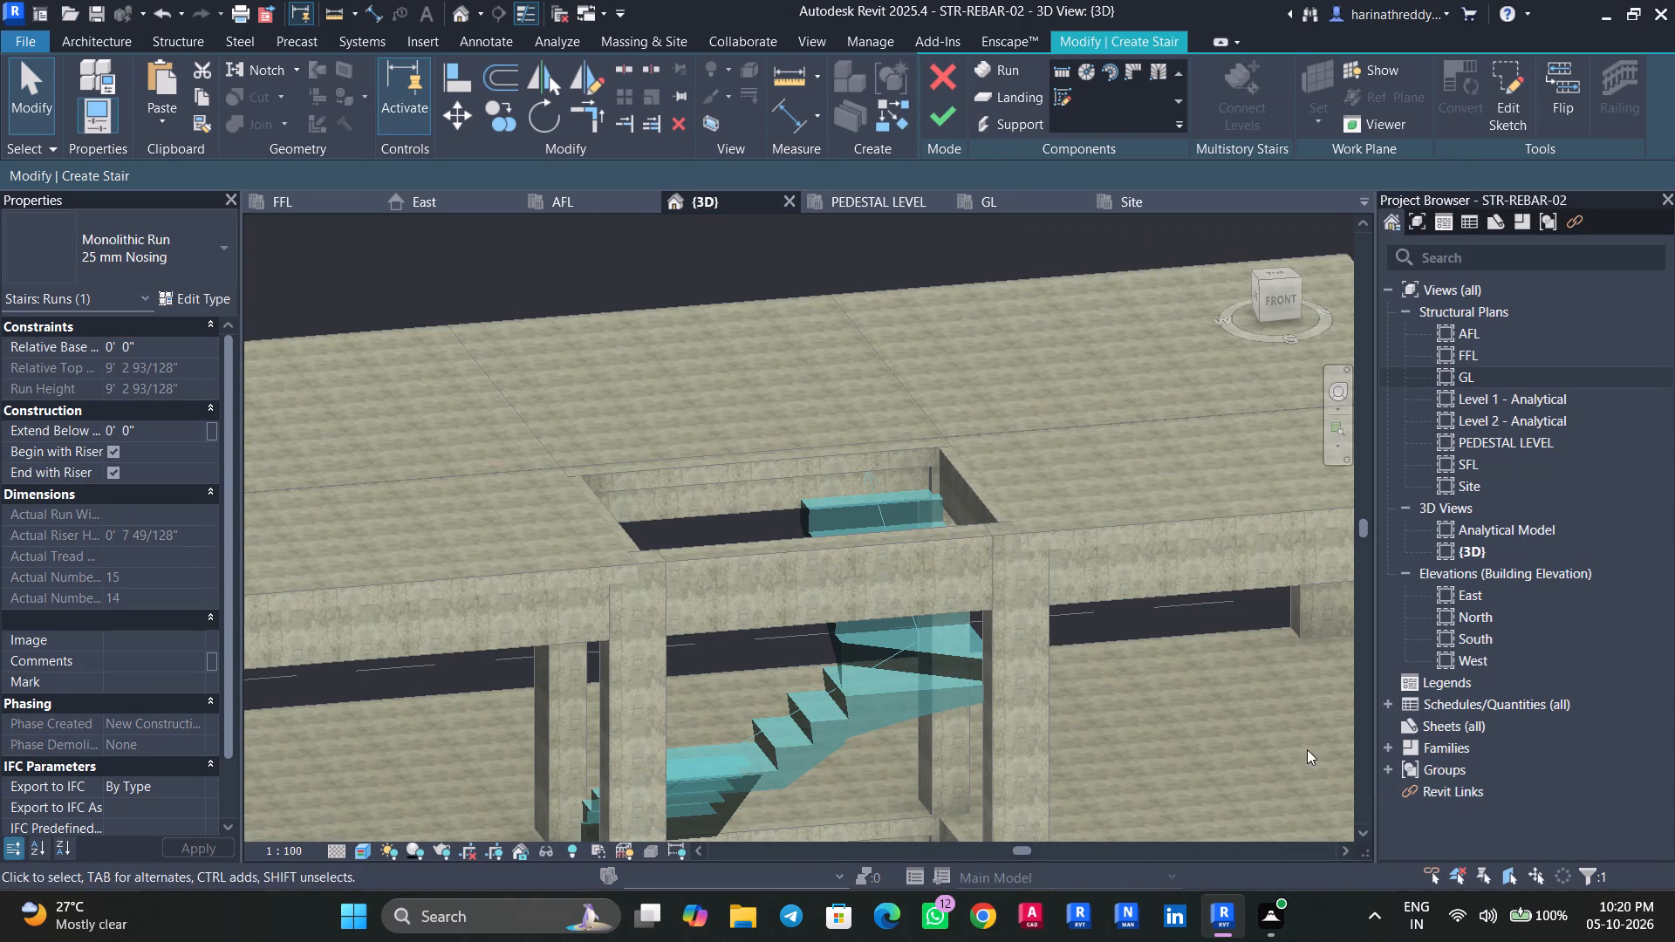
# Finish editing the stair.
pyautogui.click(928, 119)
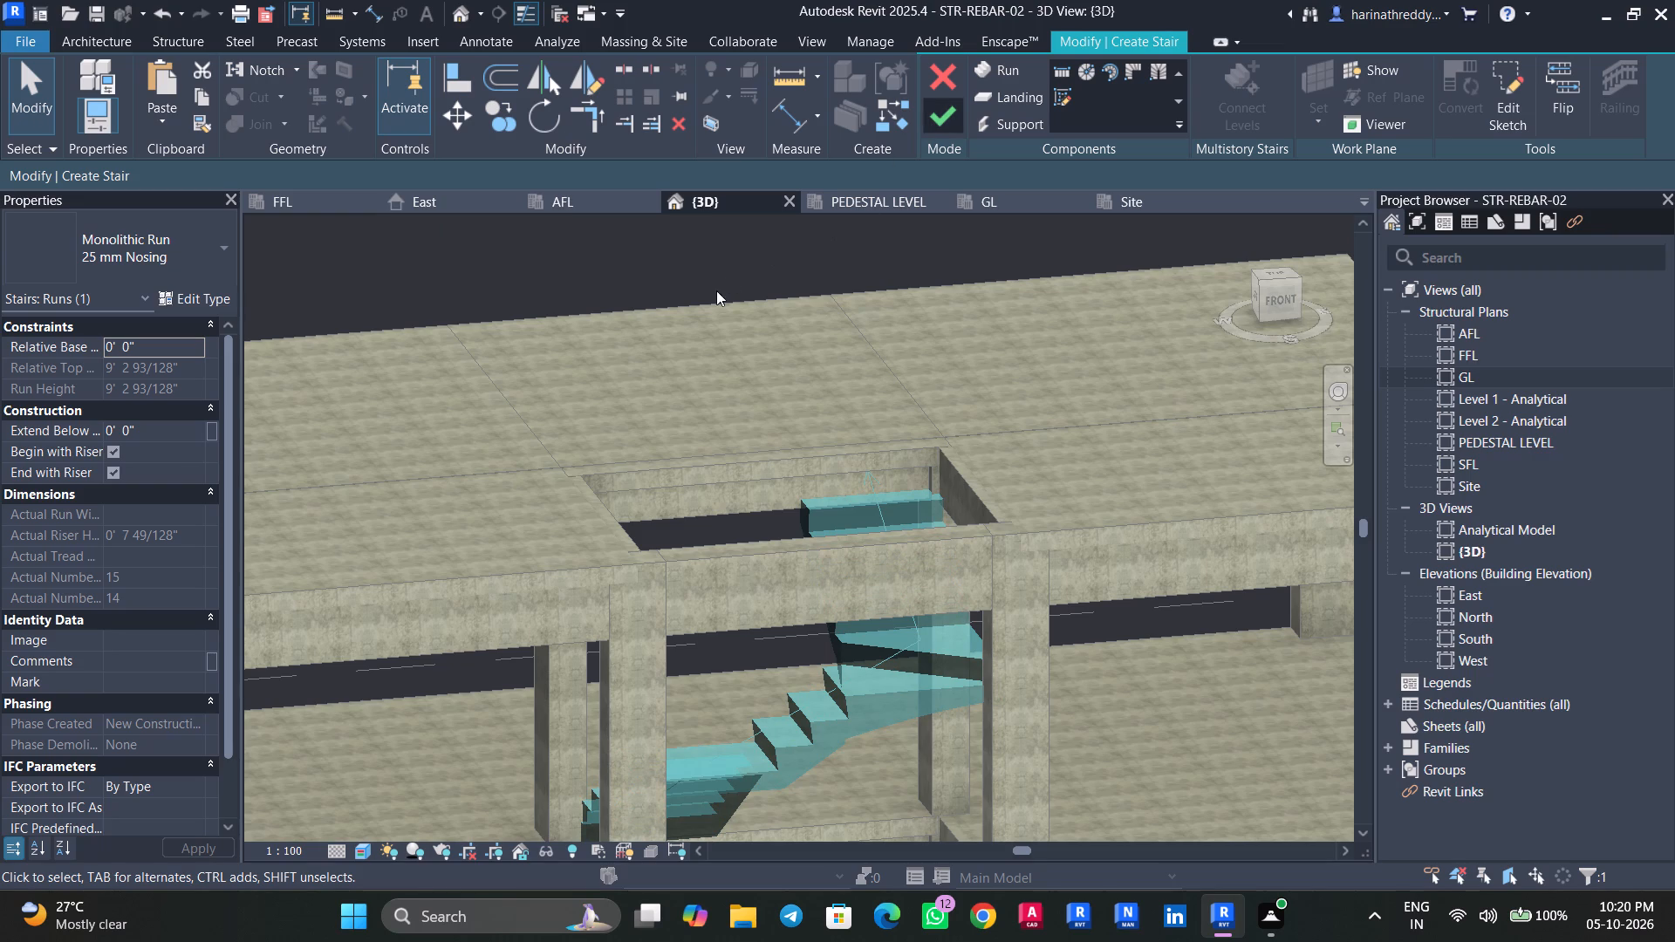
# Set the monolithic stair's desired number of risers to 15.
pyautogui.keyDown('shift'); pyautogui.moveTo(899, 384); pyautogui.dragTo(977, 475, button='middle'); pyautogui.keyUp('shift')
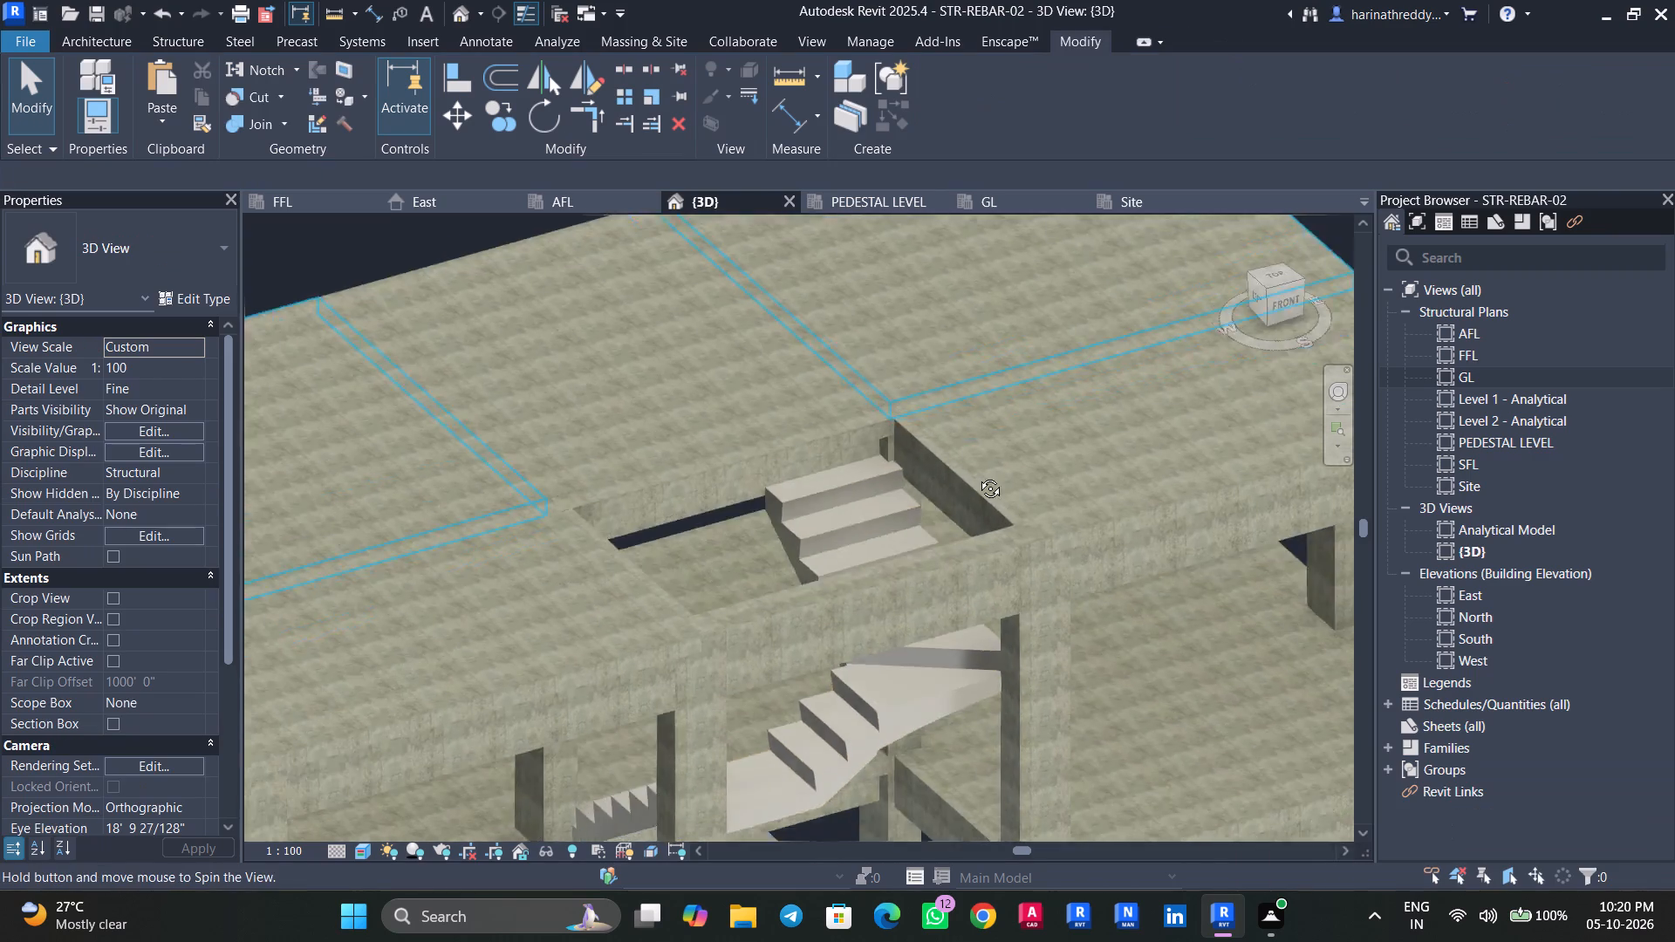
pyautogui.keyDown('shift'); pyautogui.moveTo(977, 475); pyautogui.dragTo(1026, 506, button='middle'); pyautogui.keyUp('shift')
pyautogui.press('Escape')
pyautogui.click(769, 483)
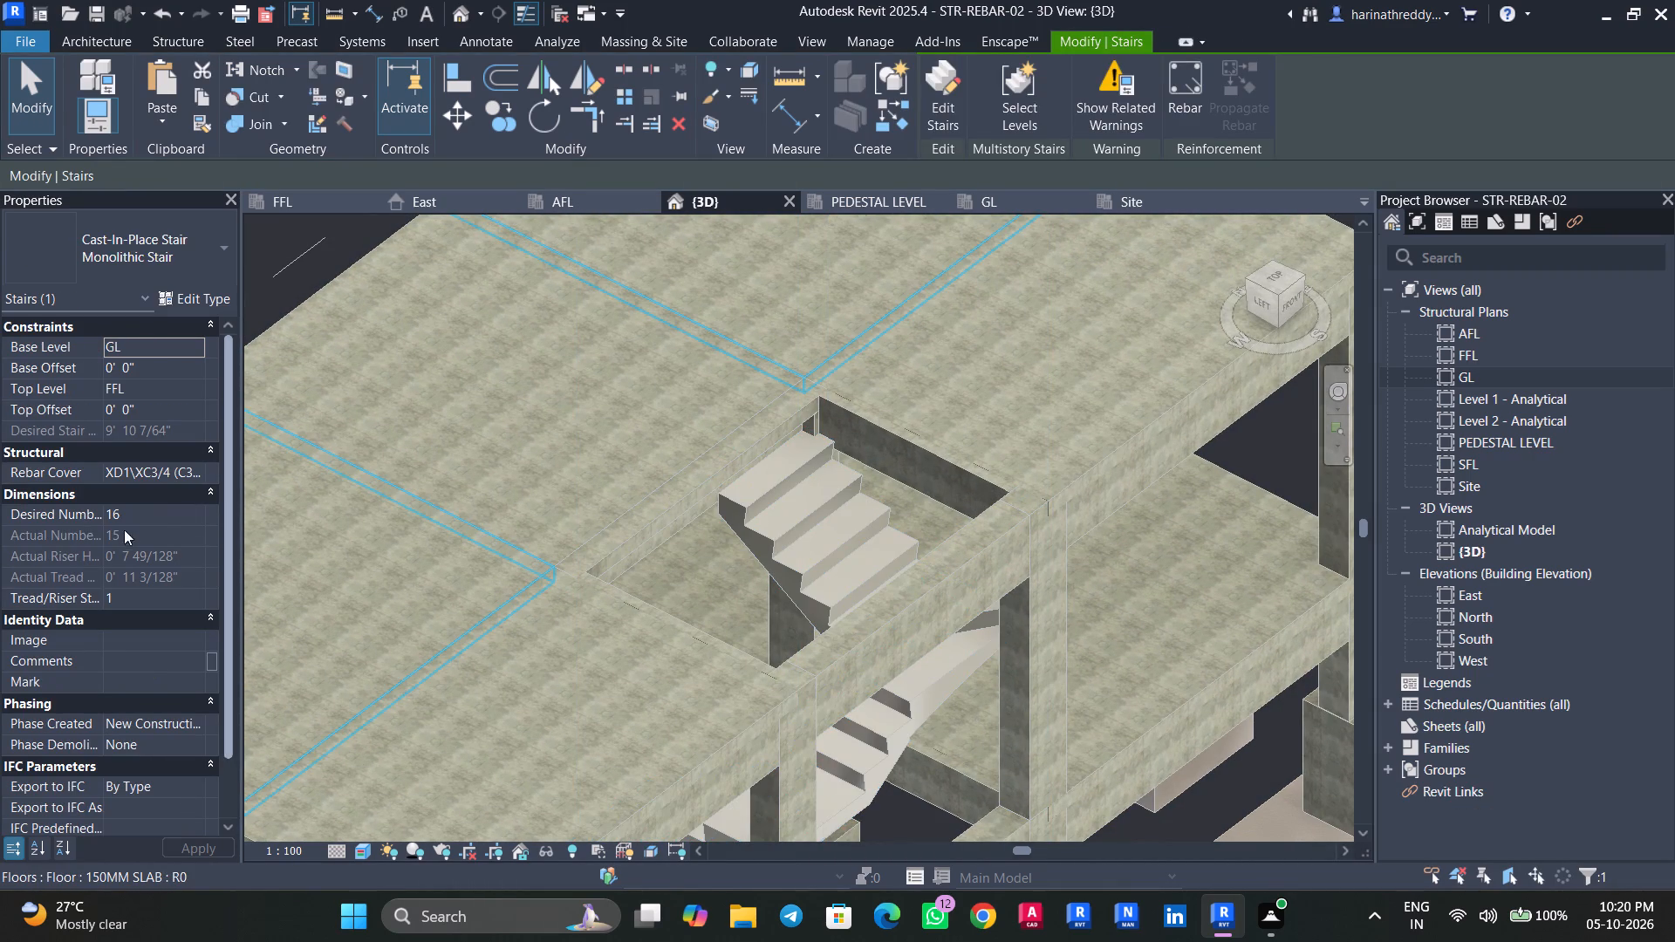
pyautogui.click(155, 516)
pyautogui.write('15')
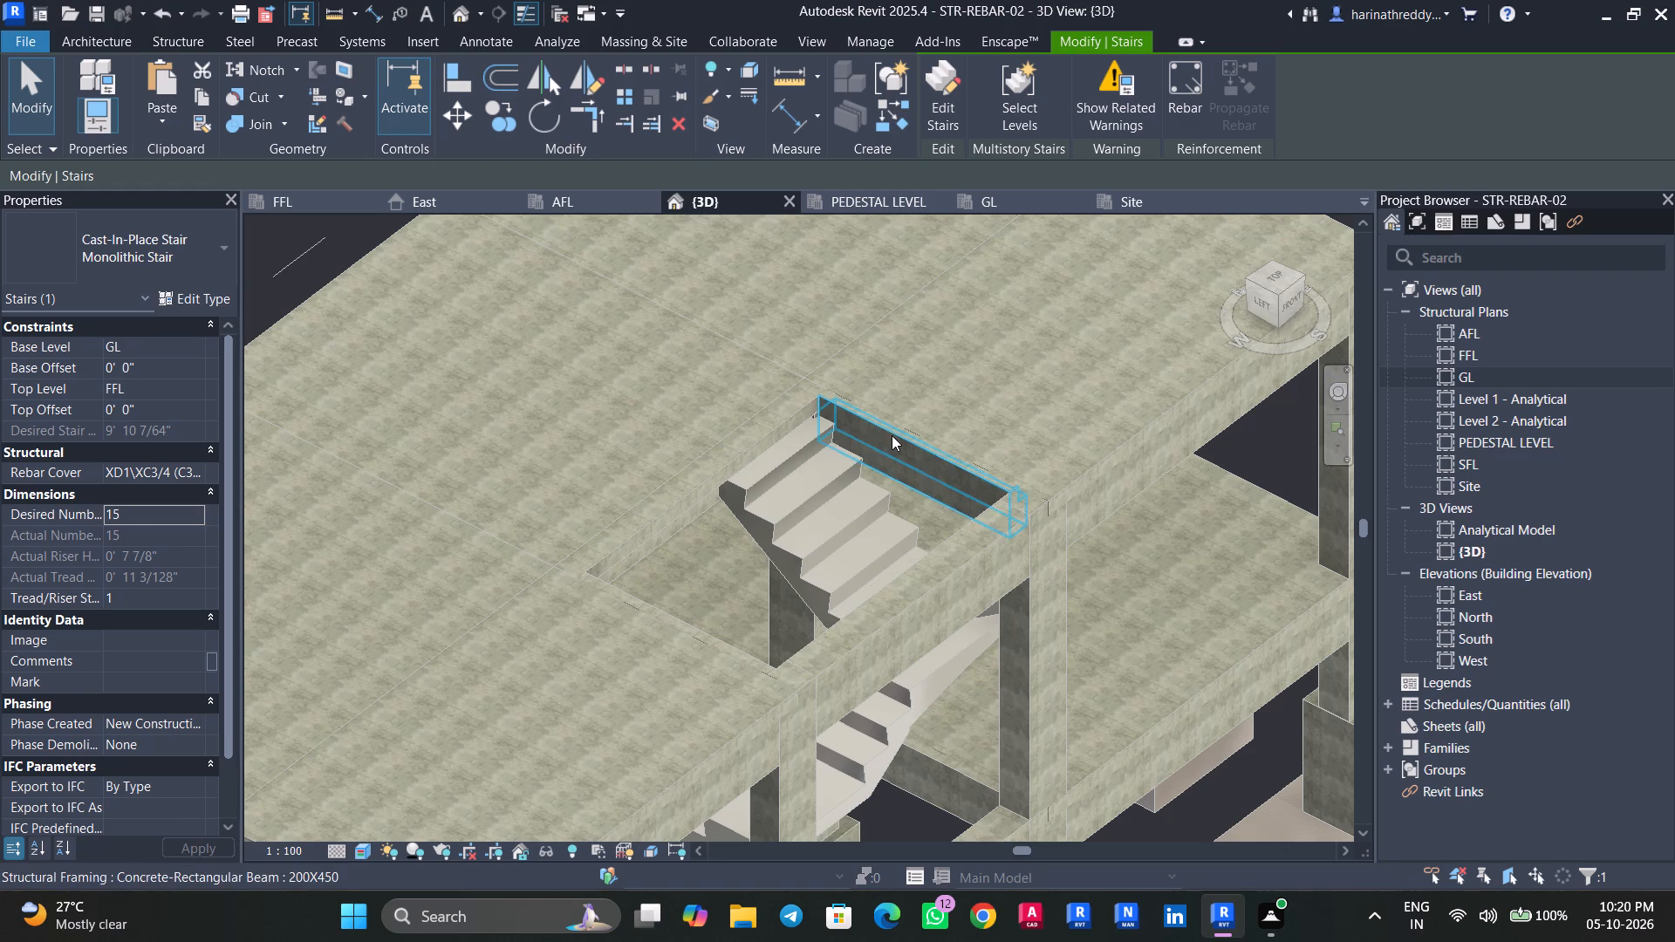
pyautogui.press('Escape')
pyautogui.press('Escape')
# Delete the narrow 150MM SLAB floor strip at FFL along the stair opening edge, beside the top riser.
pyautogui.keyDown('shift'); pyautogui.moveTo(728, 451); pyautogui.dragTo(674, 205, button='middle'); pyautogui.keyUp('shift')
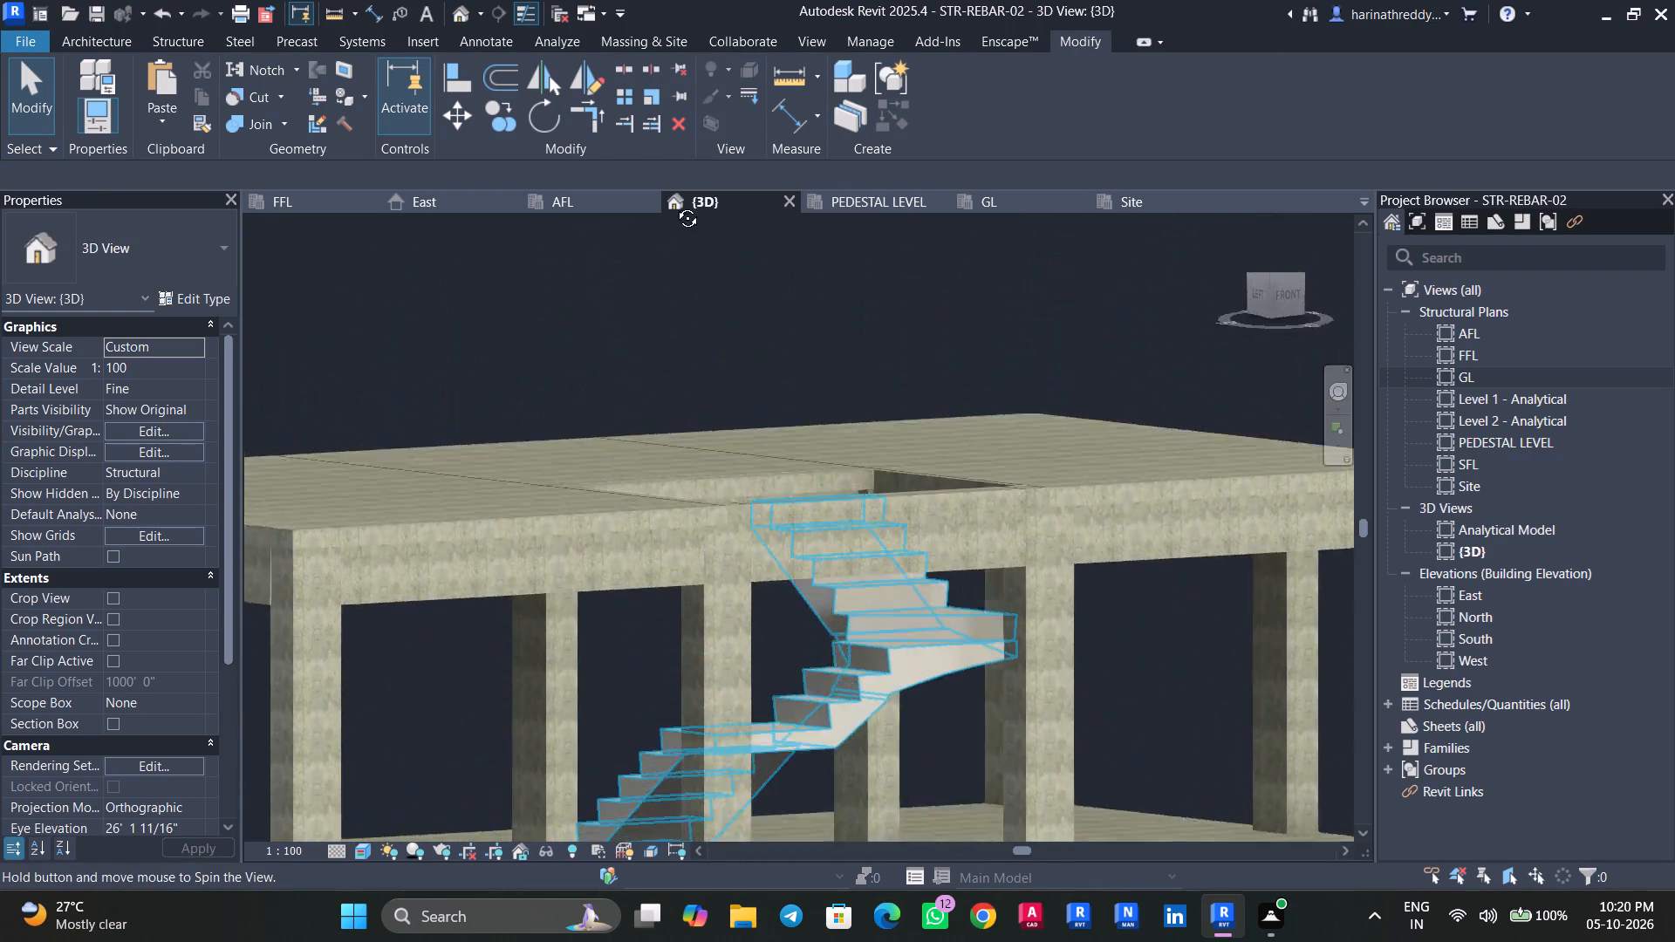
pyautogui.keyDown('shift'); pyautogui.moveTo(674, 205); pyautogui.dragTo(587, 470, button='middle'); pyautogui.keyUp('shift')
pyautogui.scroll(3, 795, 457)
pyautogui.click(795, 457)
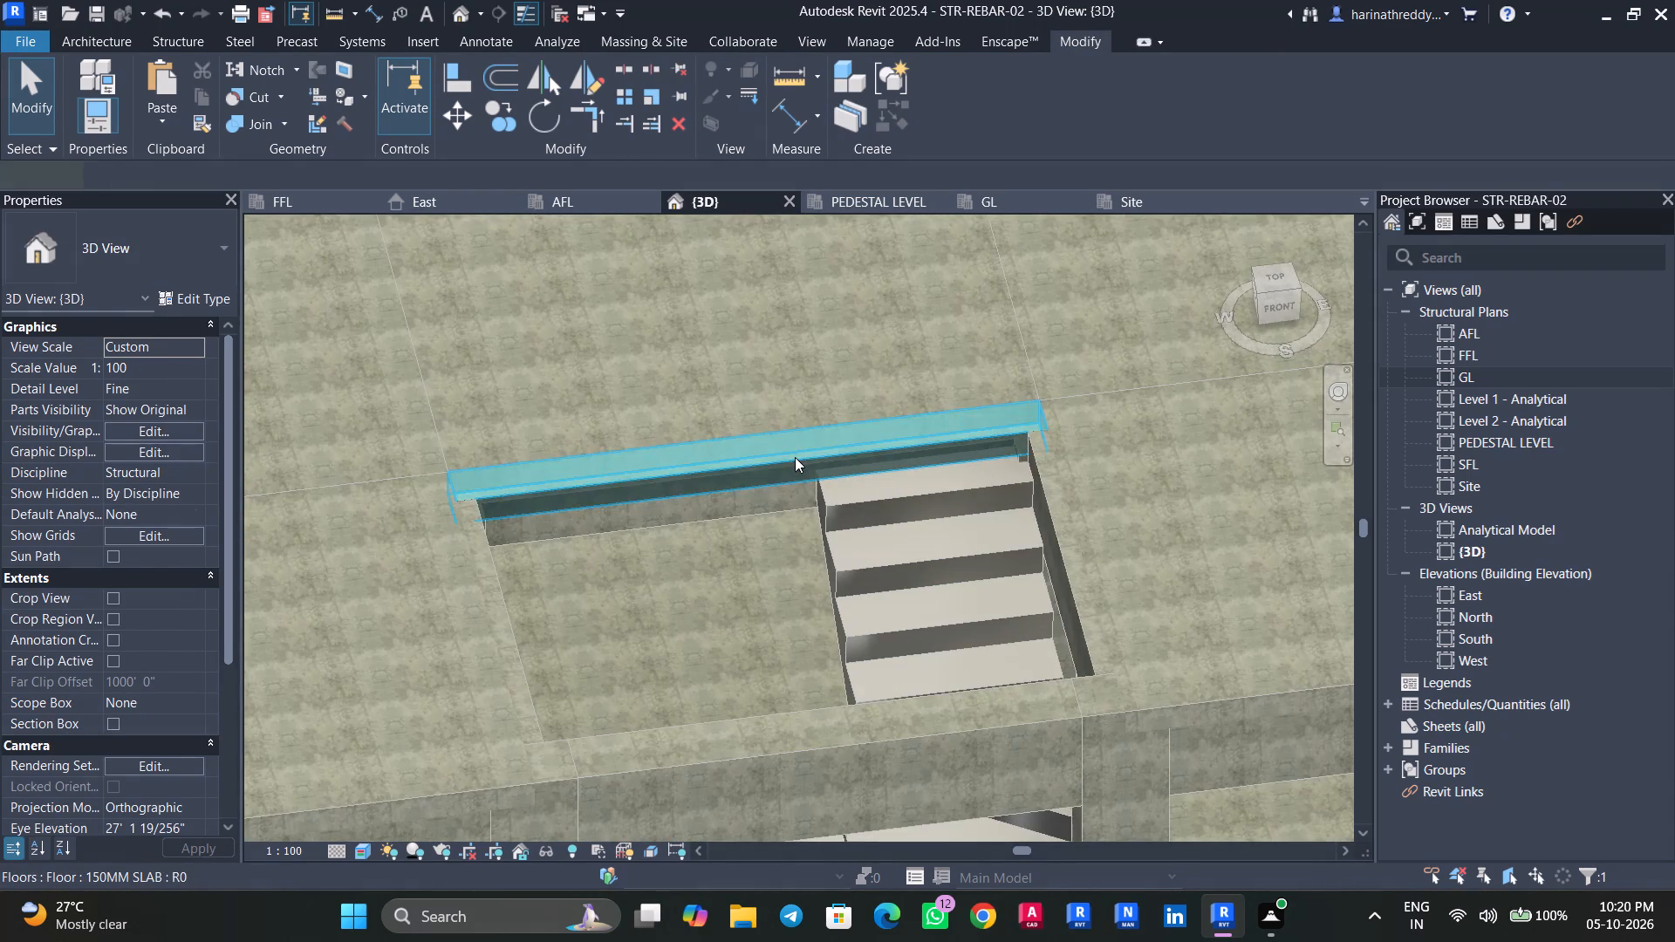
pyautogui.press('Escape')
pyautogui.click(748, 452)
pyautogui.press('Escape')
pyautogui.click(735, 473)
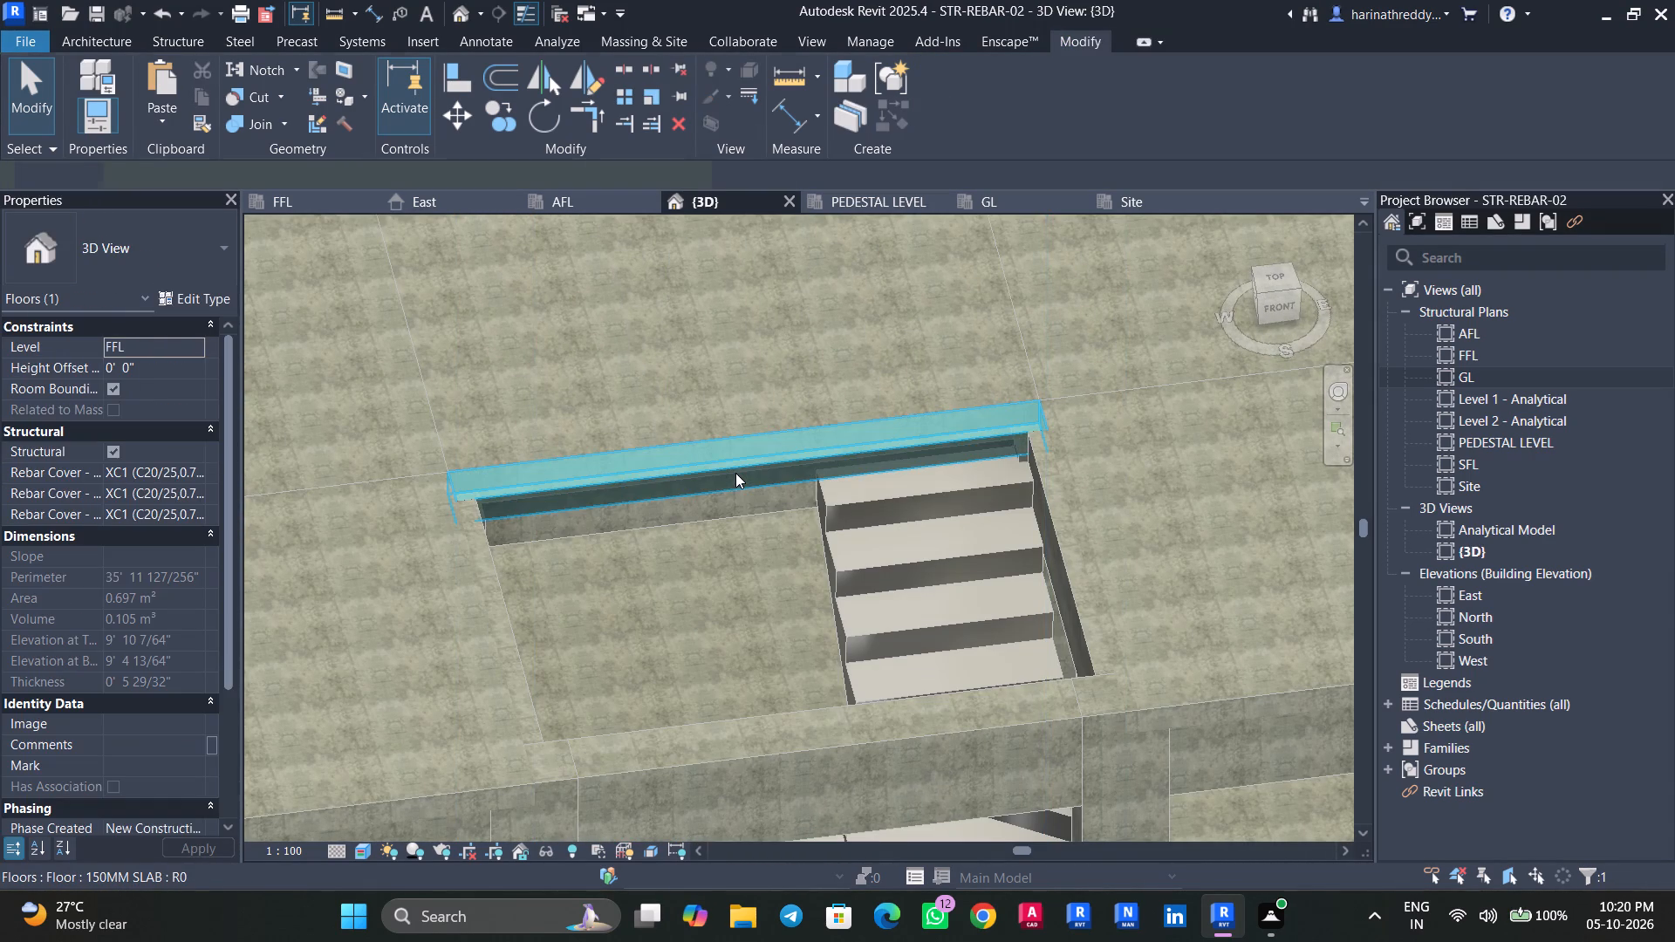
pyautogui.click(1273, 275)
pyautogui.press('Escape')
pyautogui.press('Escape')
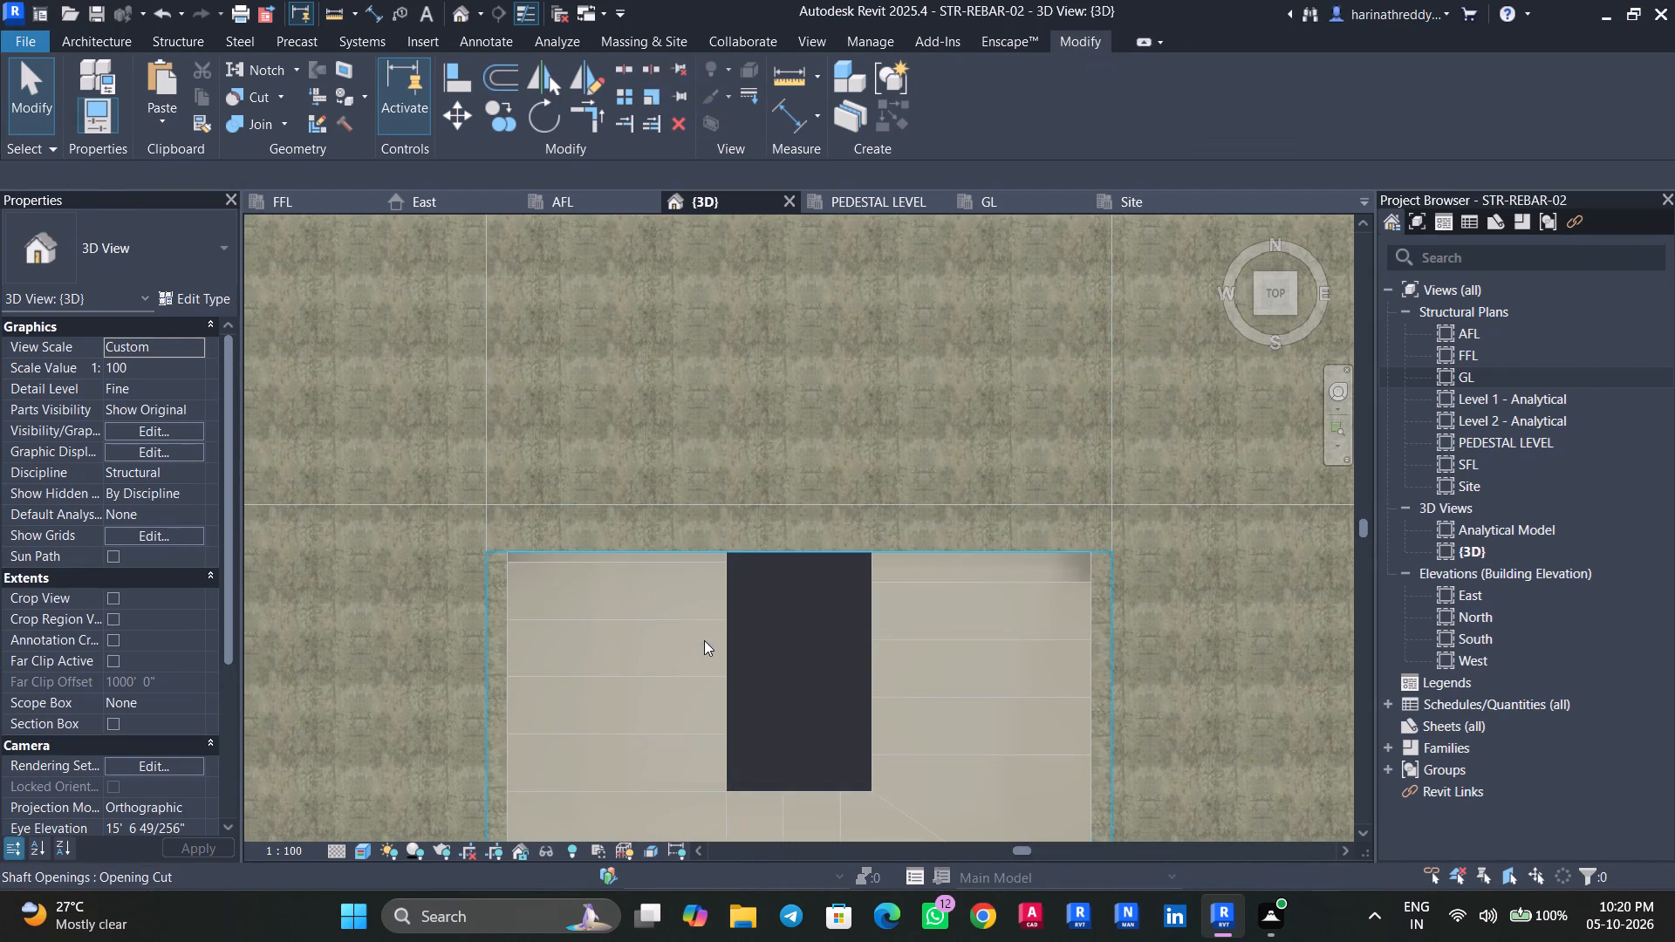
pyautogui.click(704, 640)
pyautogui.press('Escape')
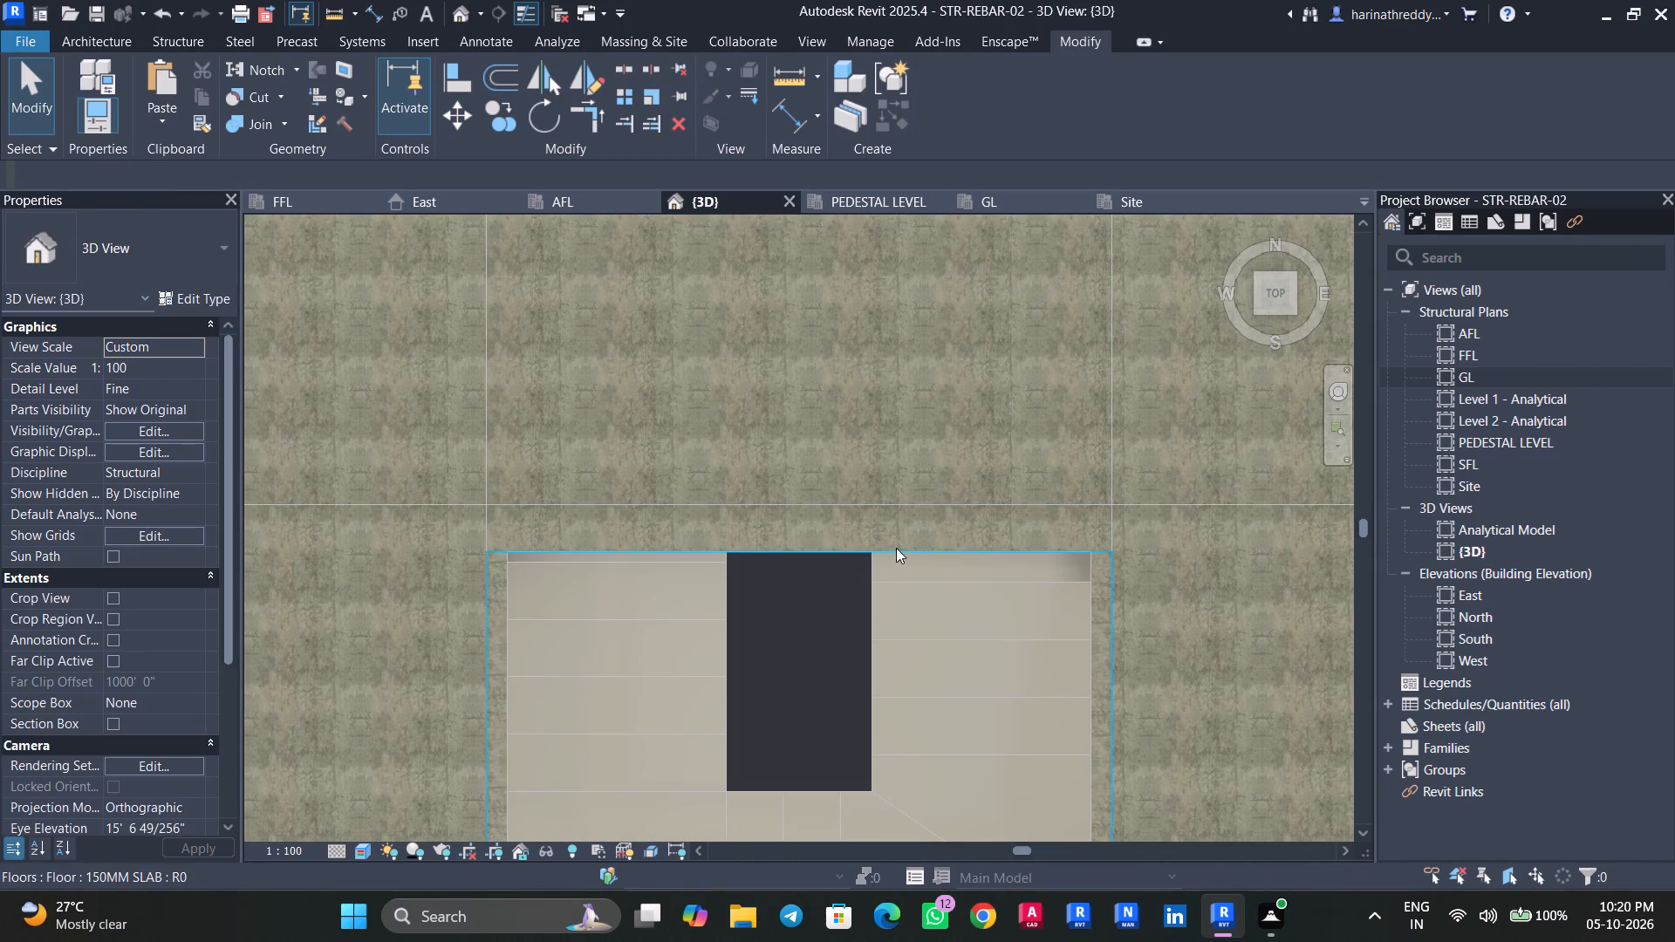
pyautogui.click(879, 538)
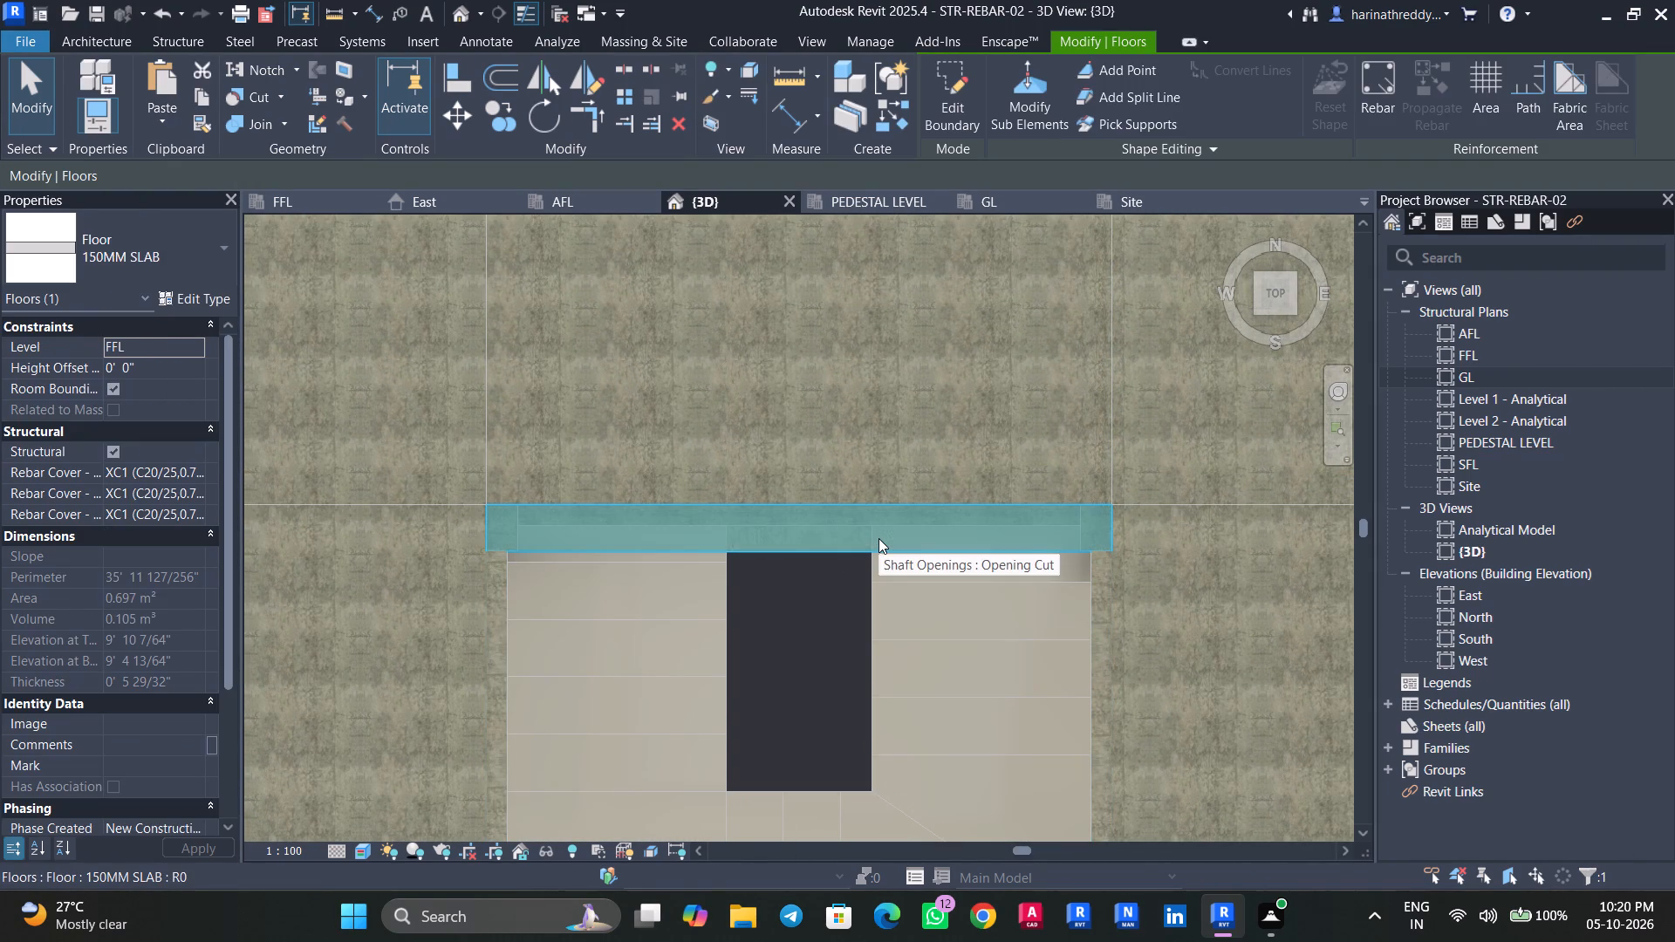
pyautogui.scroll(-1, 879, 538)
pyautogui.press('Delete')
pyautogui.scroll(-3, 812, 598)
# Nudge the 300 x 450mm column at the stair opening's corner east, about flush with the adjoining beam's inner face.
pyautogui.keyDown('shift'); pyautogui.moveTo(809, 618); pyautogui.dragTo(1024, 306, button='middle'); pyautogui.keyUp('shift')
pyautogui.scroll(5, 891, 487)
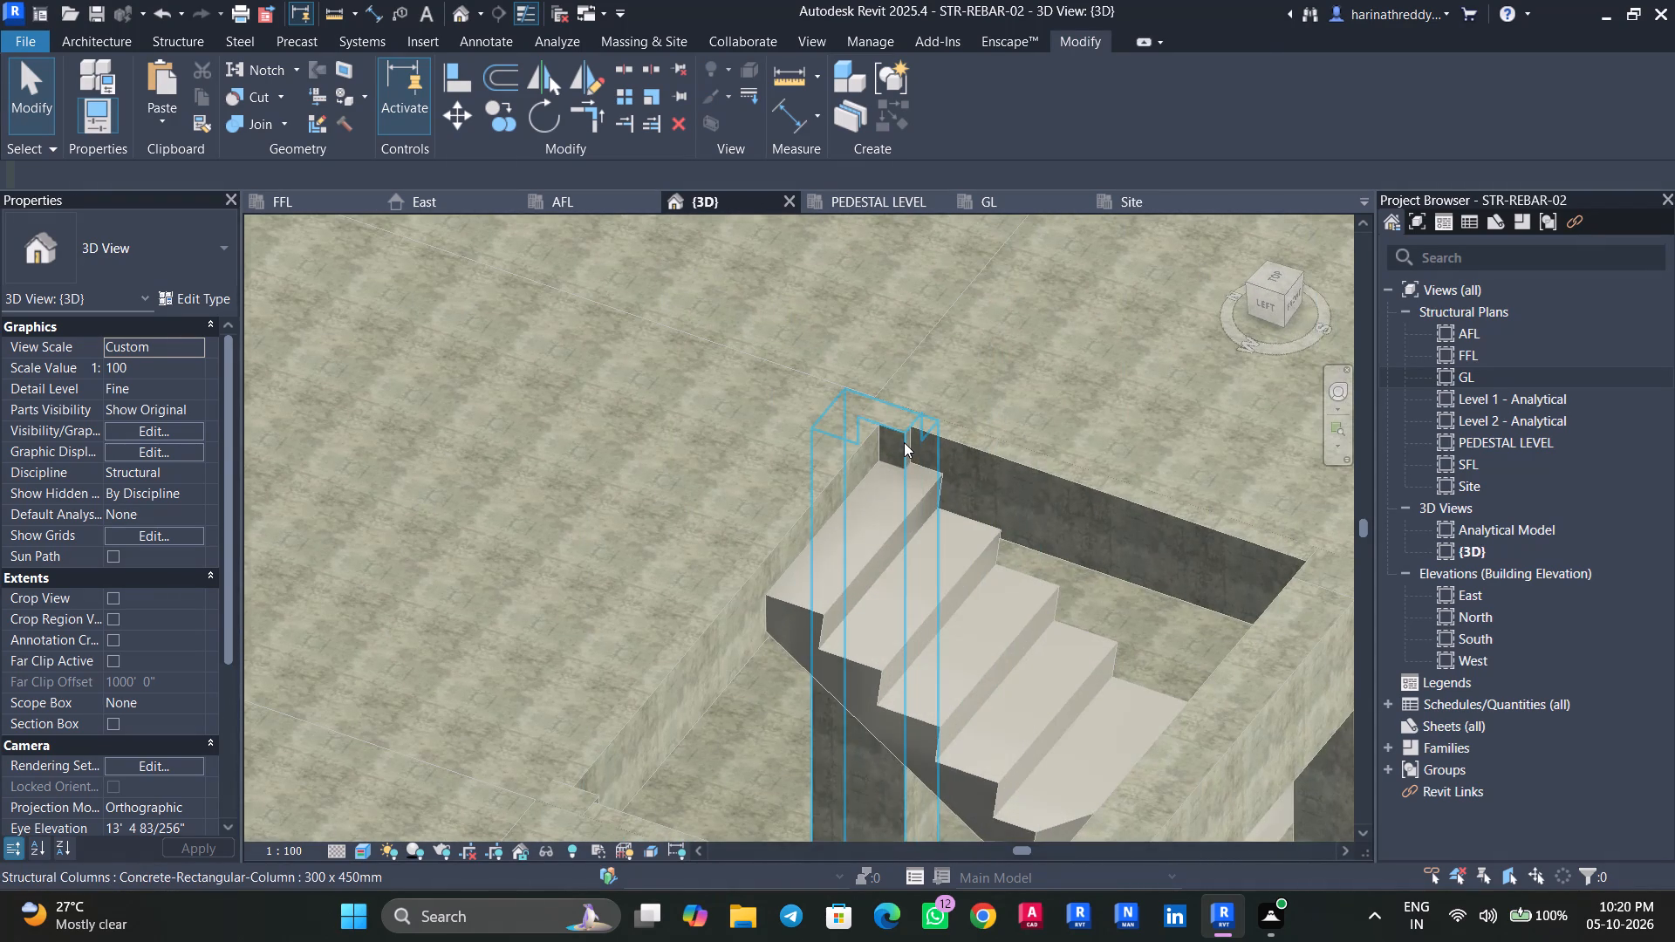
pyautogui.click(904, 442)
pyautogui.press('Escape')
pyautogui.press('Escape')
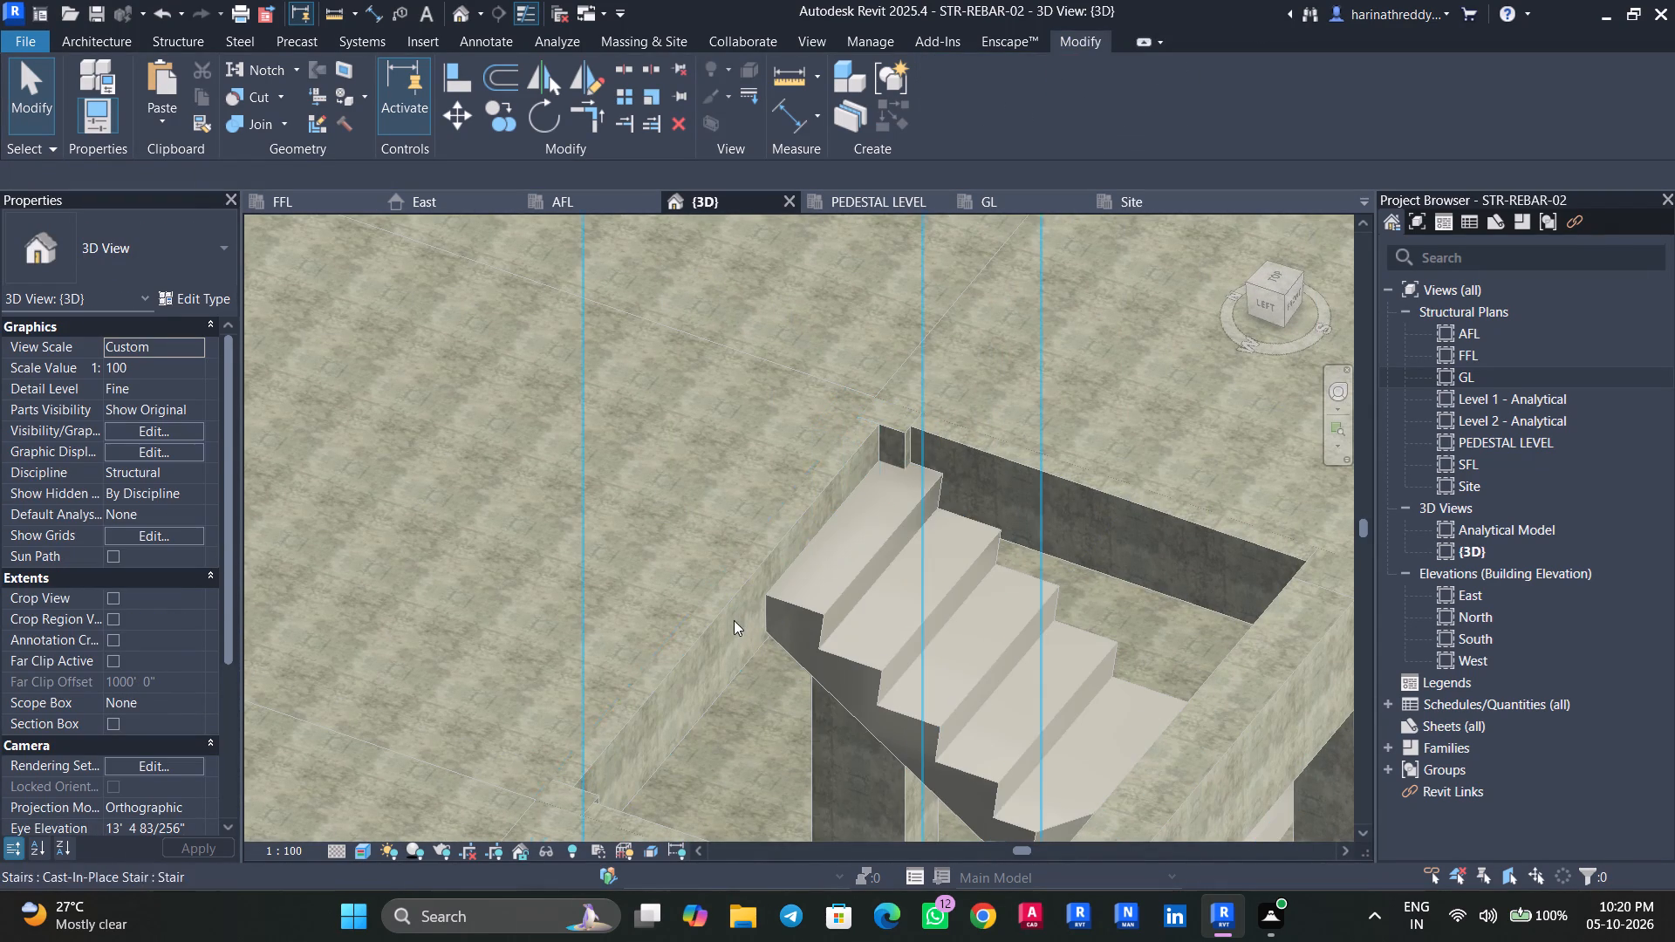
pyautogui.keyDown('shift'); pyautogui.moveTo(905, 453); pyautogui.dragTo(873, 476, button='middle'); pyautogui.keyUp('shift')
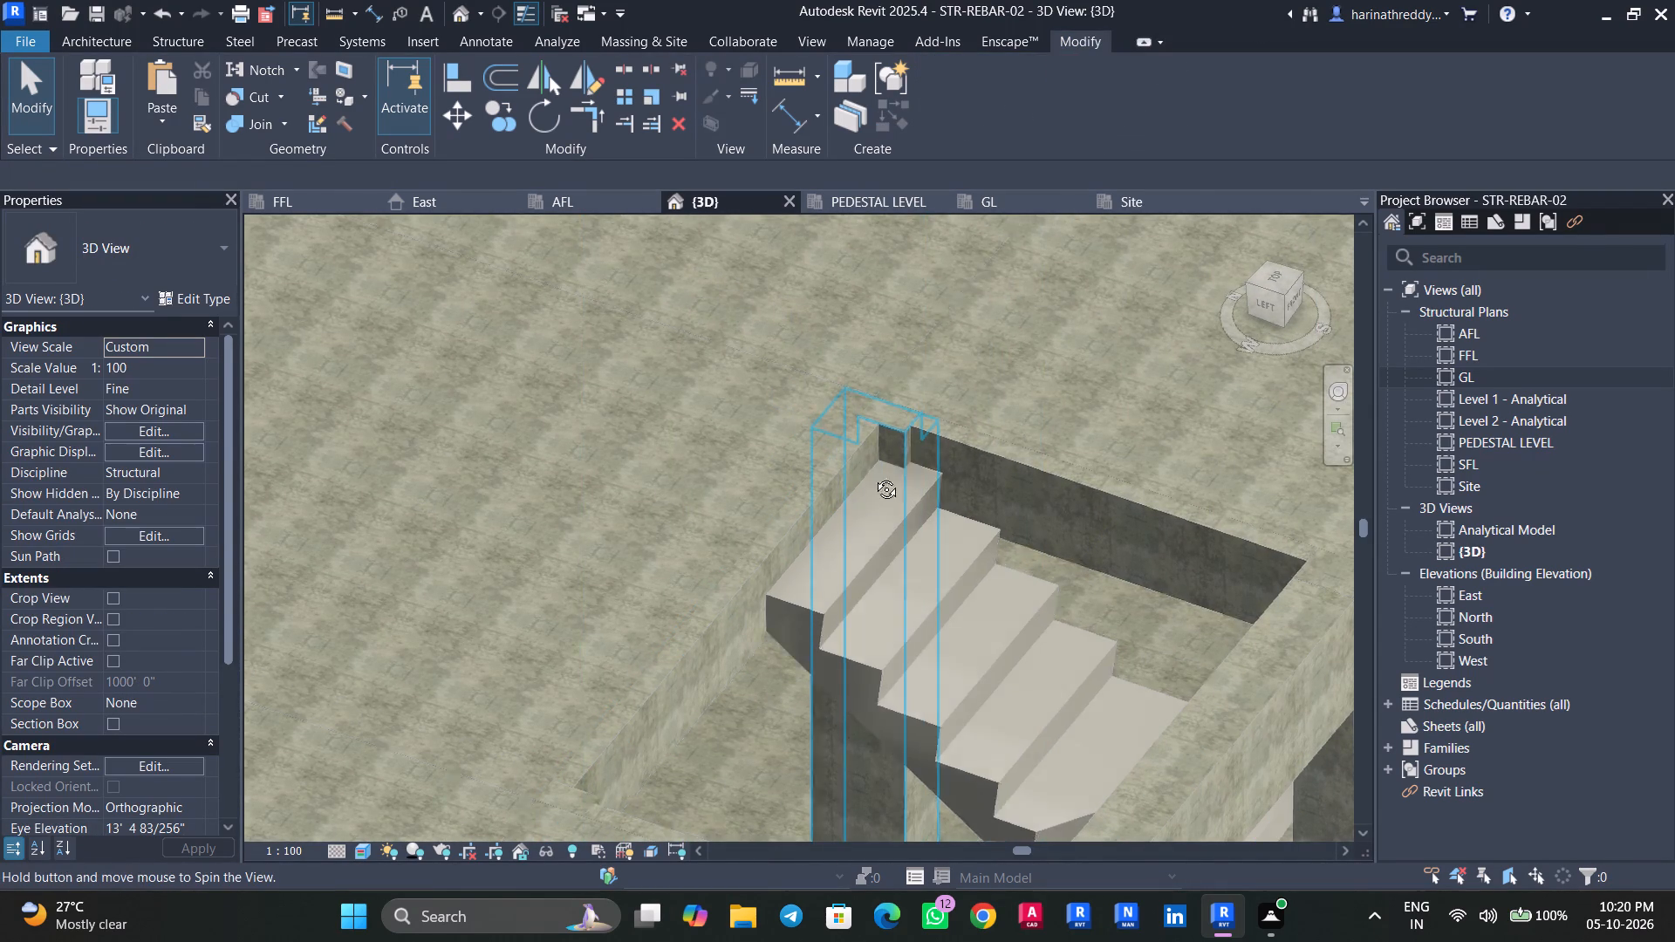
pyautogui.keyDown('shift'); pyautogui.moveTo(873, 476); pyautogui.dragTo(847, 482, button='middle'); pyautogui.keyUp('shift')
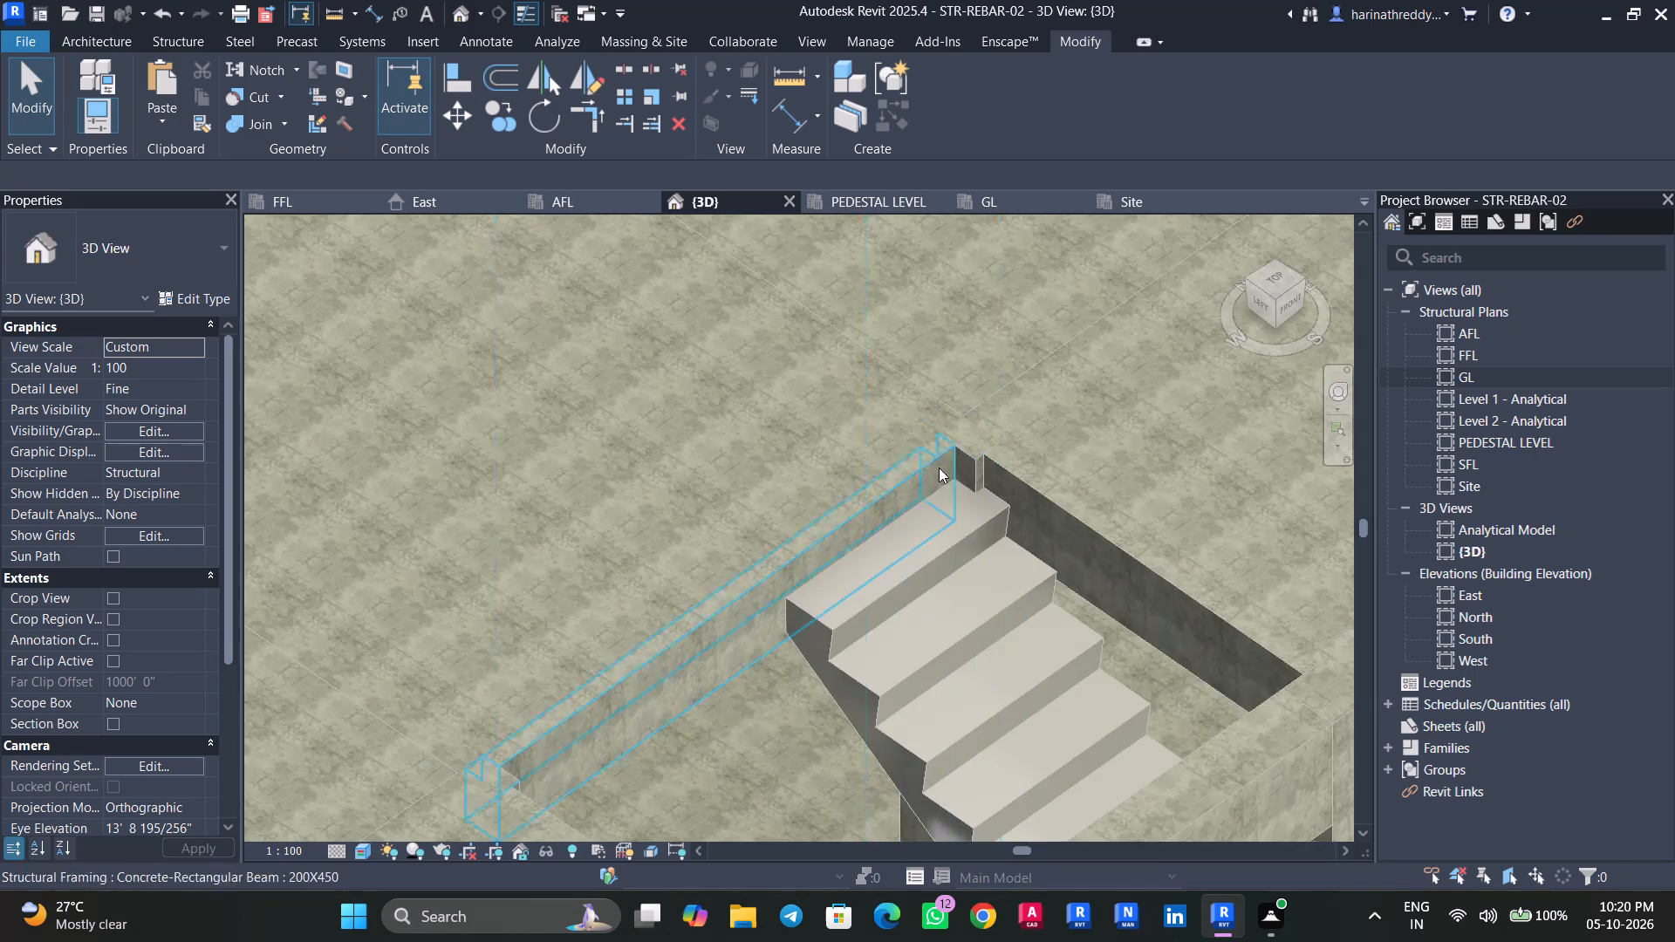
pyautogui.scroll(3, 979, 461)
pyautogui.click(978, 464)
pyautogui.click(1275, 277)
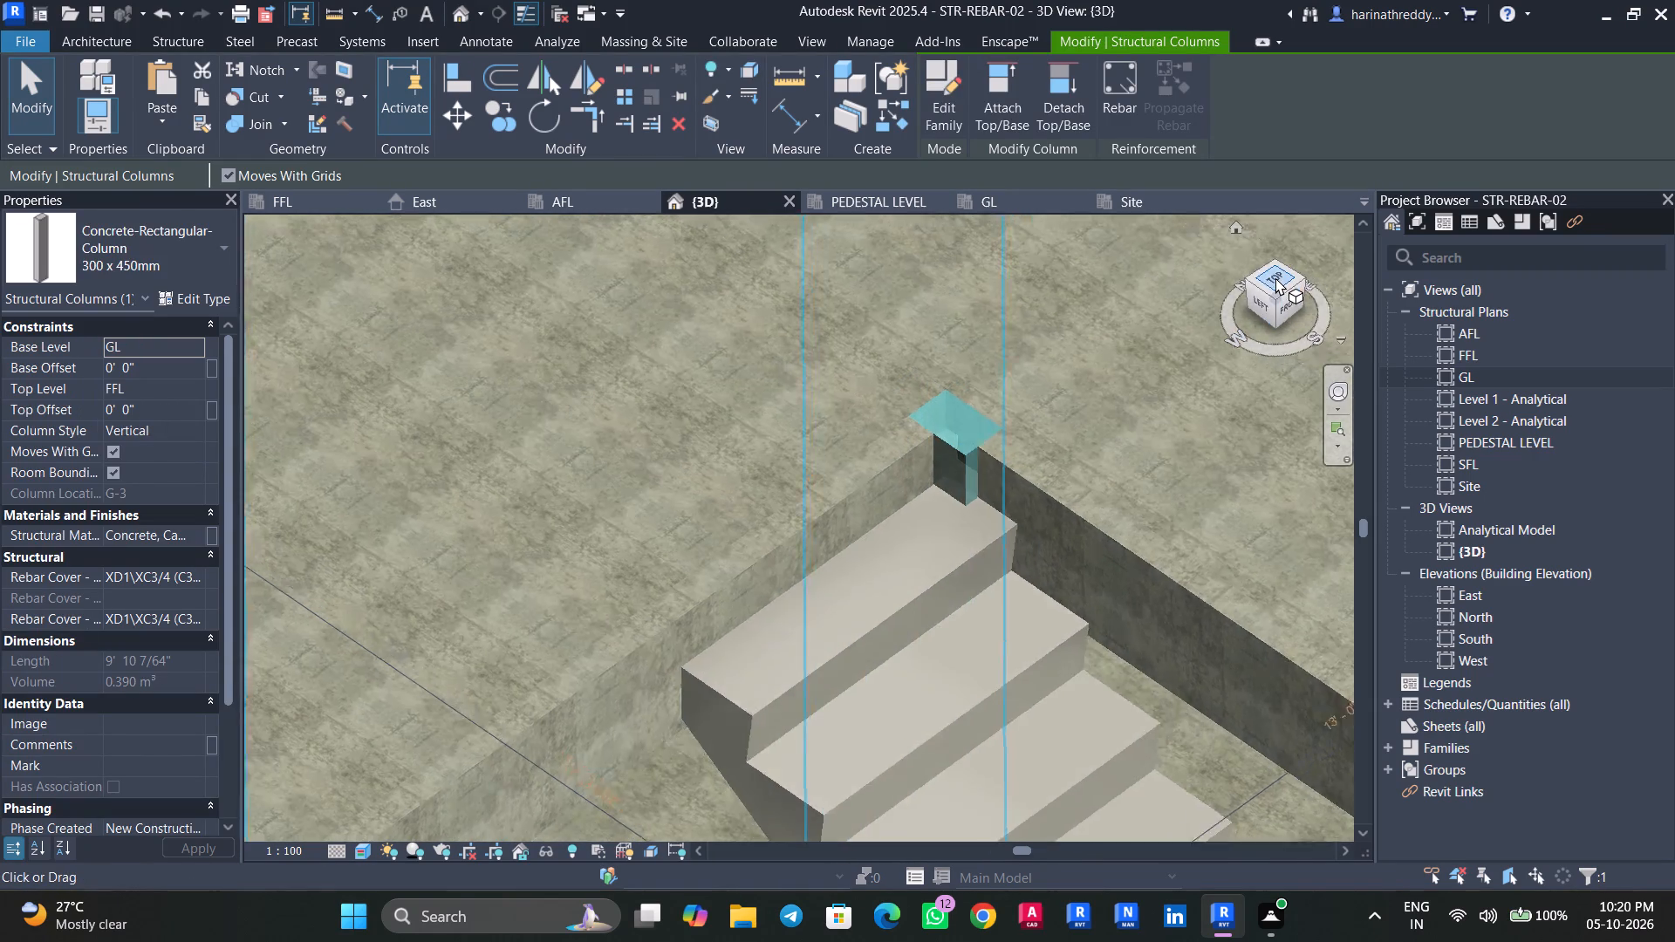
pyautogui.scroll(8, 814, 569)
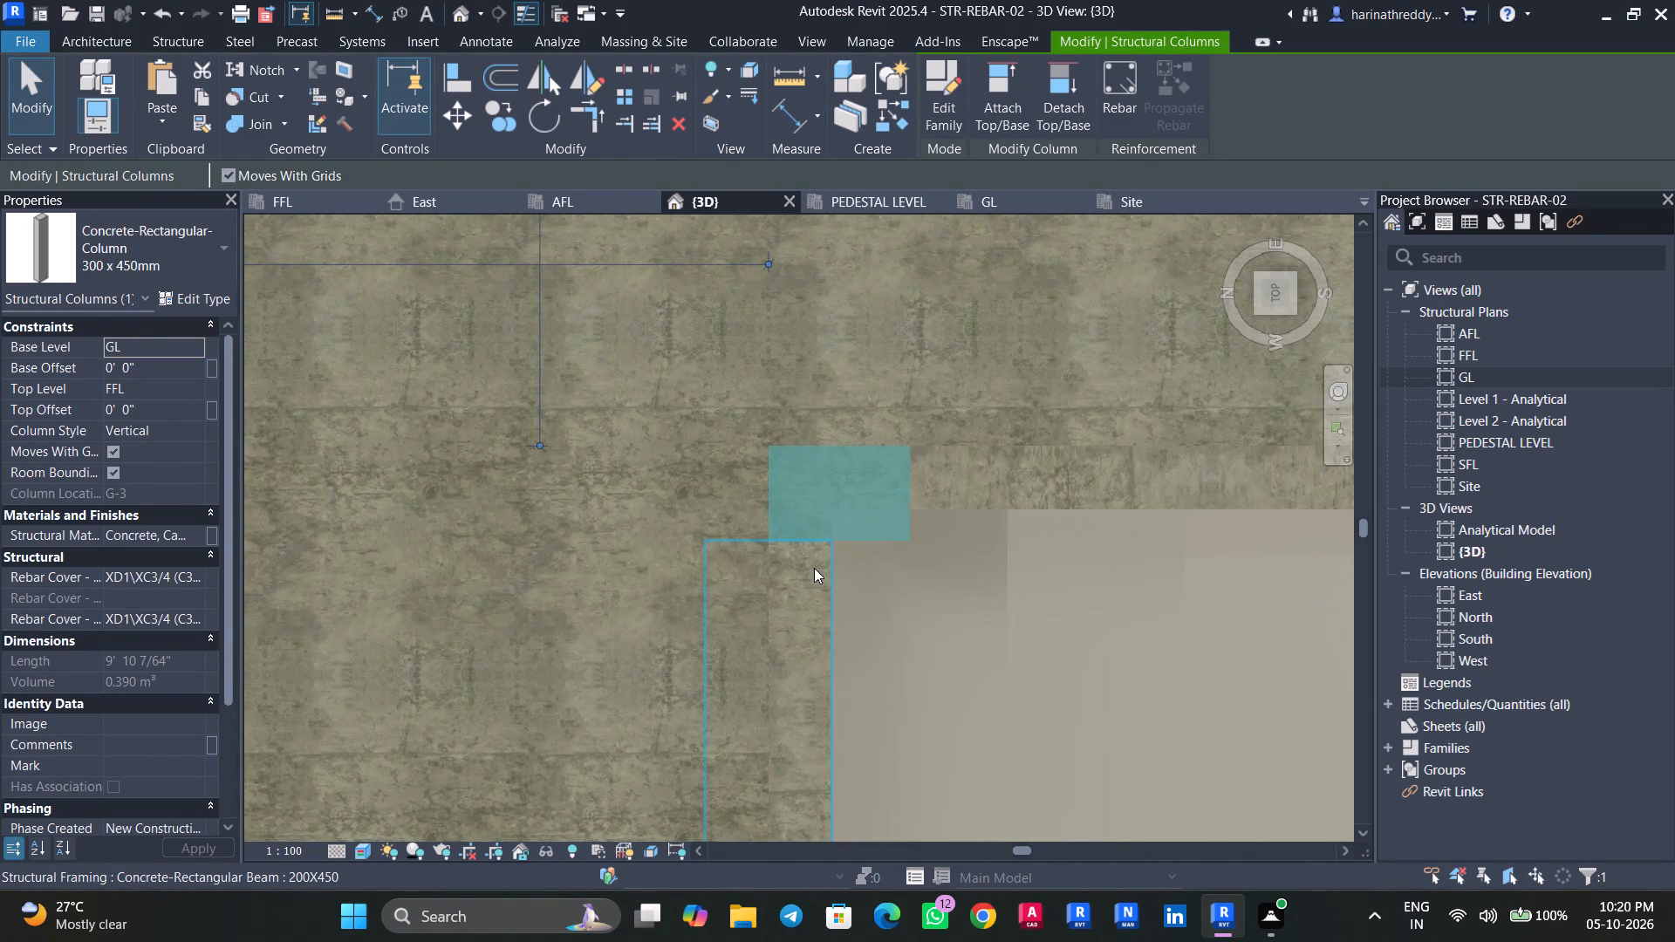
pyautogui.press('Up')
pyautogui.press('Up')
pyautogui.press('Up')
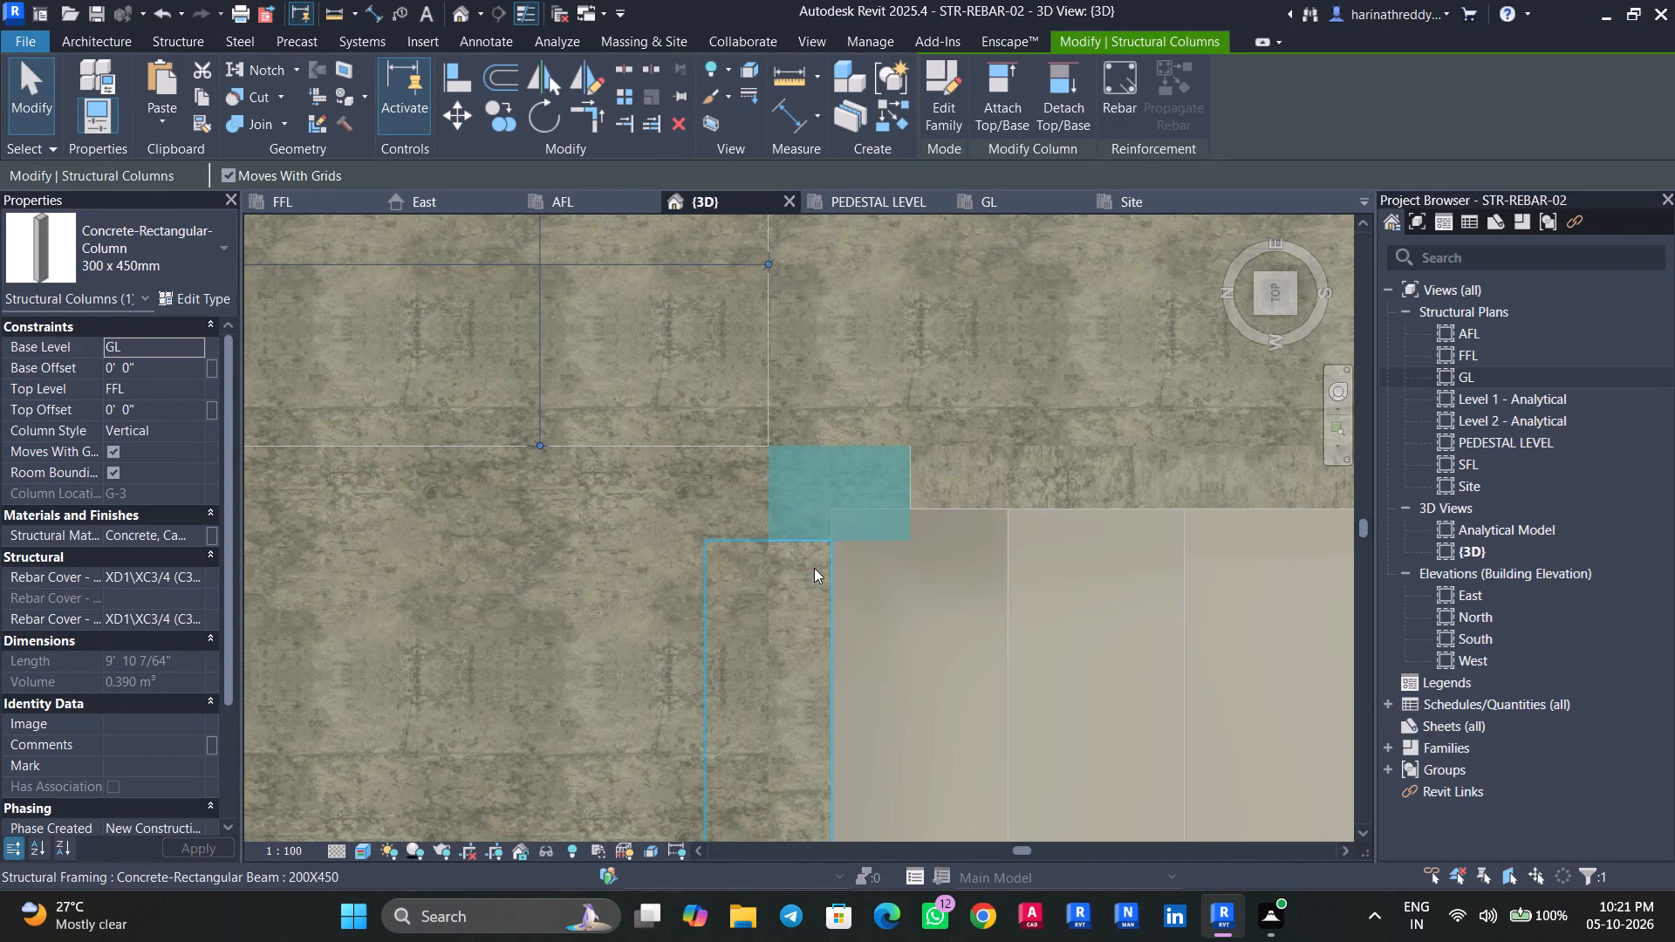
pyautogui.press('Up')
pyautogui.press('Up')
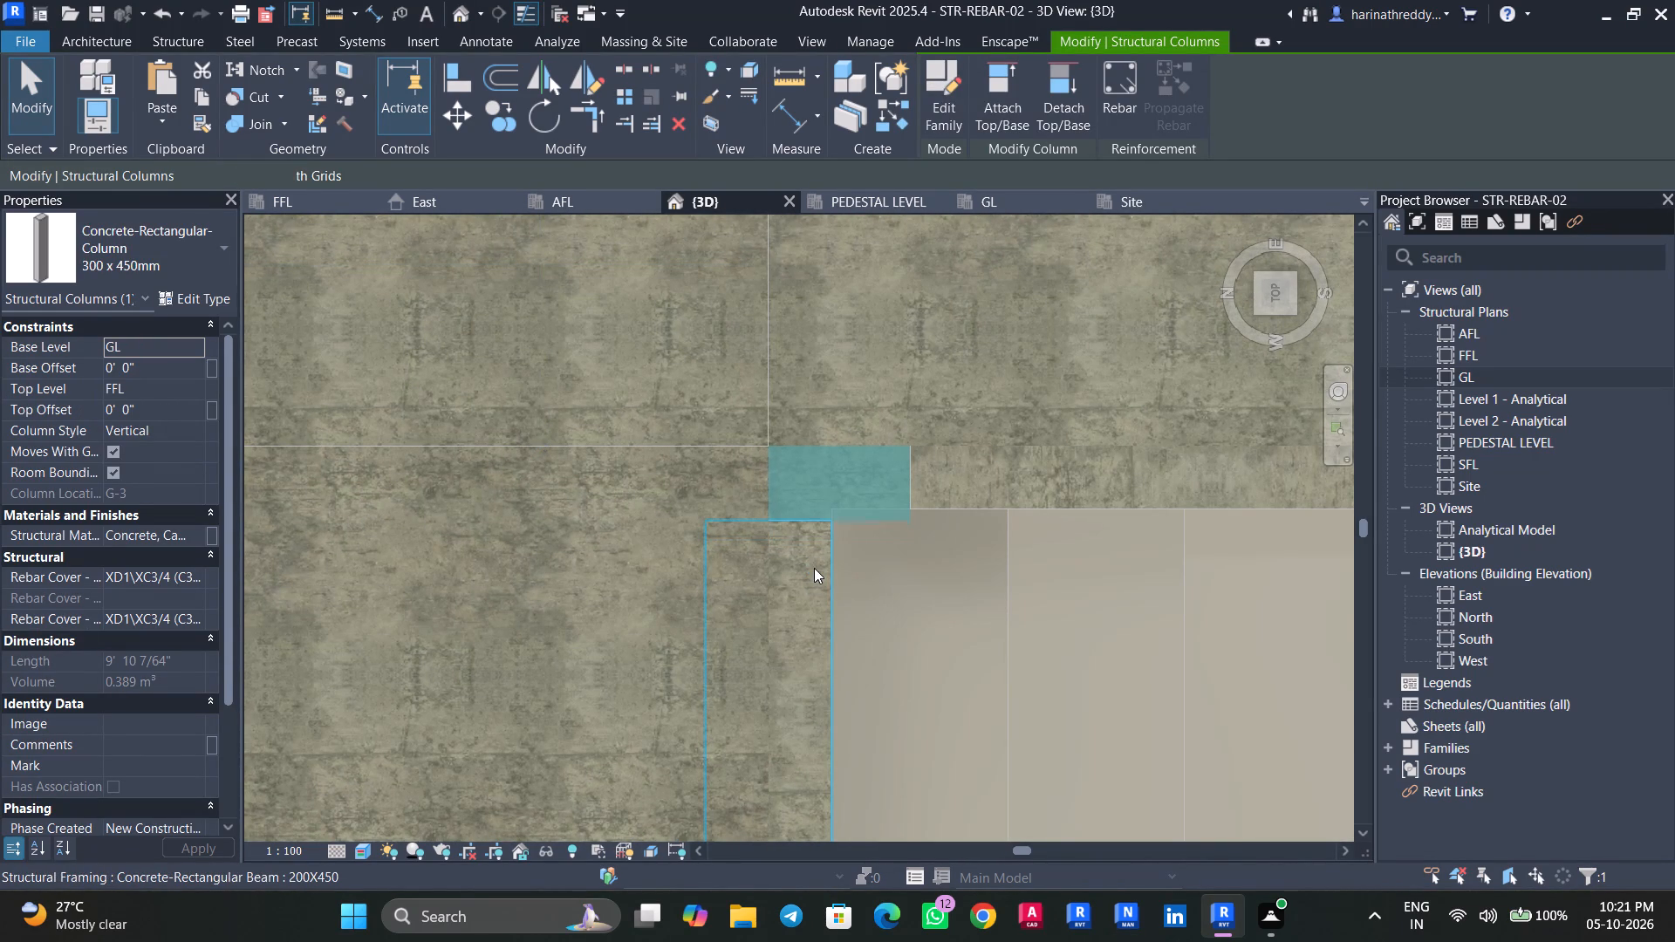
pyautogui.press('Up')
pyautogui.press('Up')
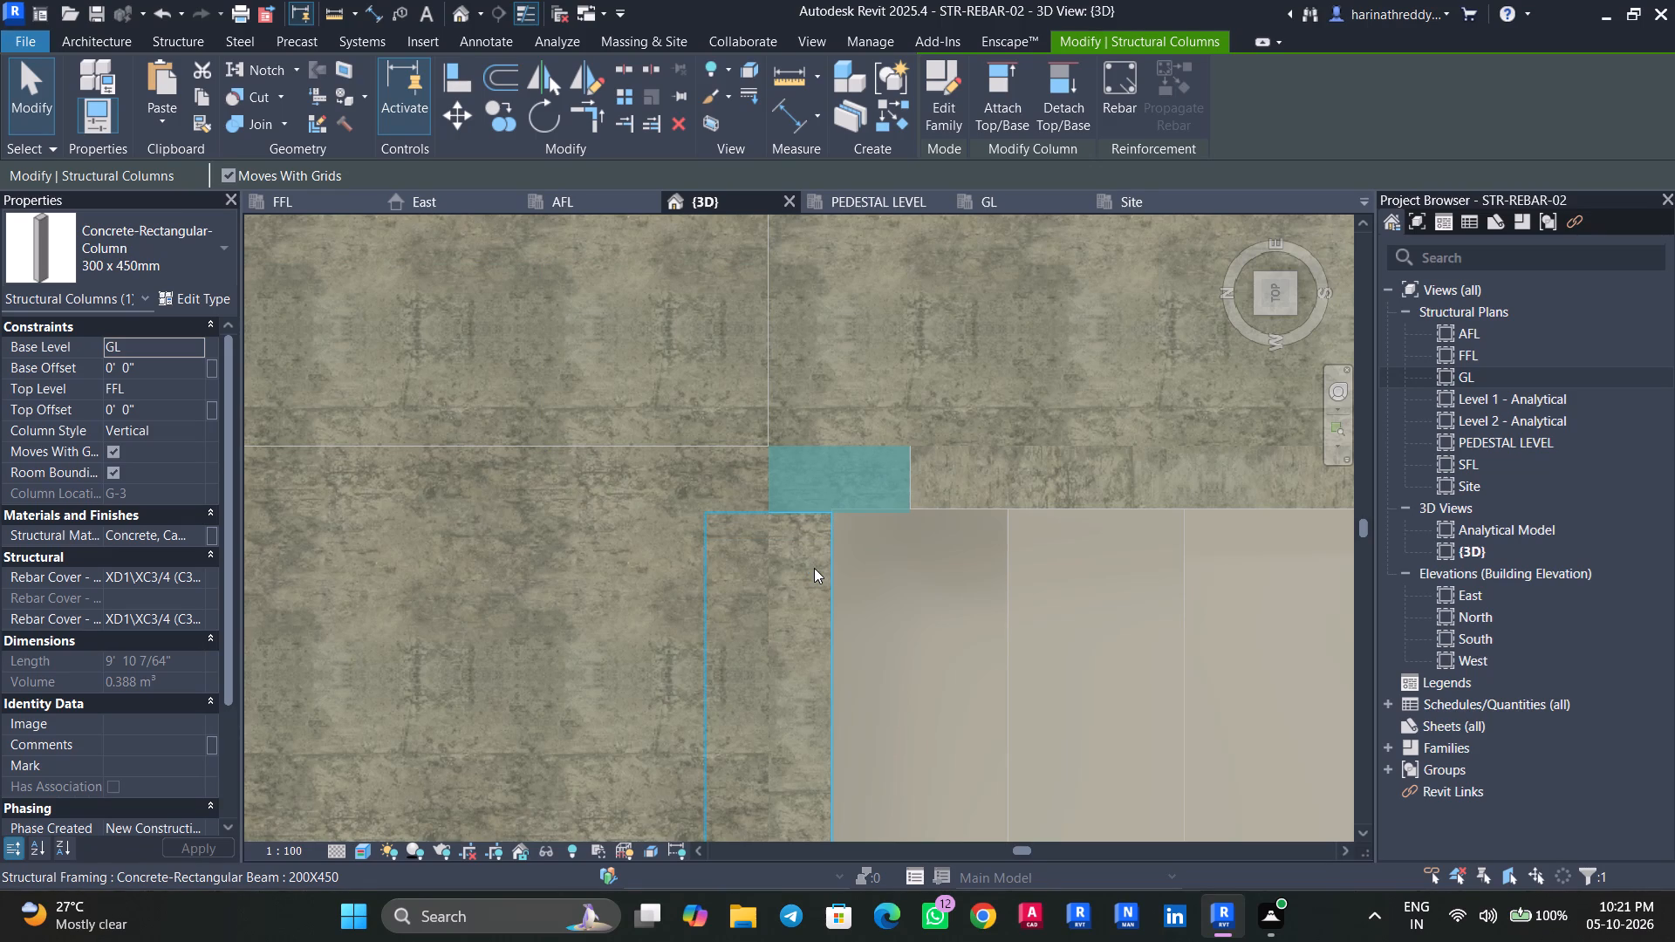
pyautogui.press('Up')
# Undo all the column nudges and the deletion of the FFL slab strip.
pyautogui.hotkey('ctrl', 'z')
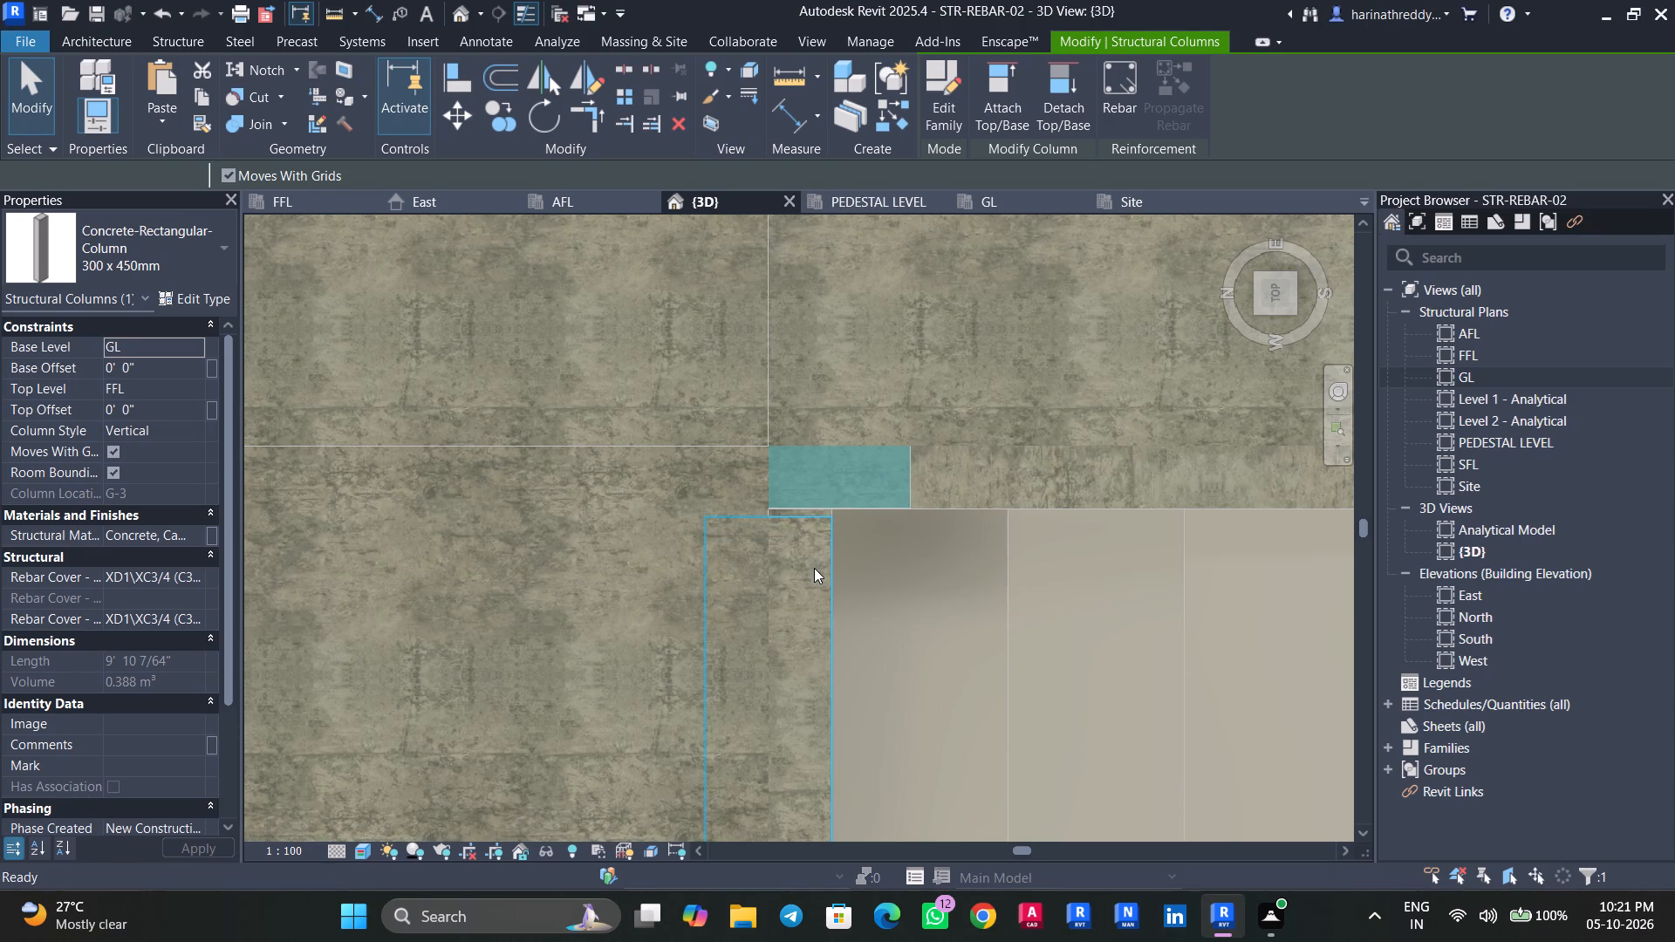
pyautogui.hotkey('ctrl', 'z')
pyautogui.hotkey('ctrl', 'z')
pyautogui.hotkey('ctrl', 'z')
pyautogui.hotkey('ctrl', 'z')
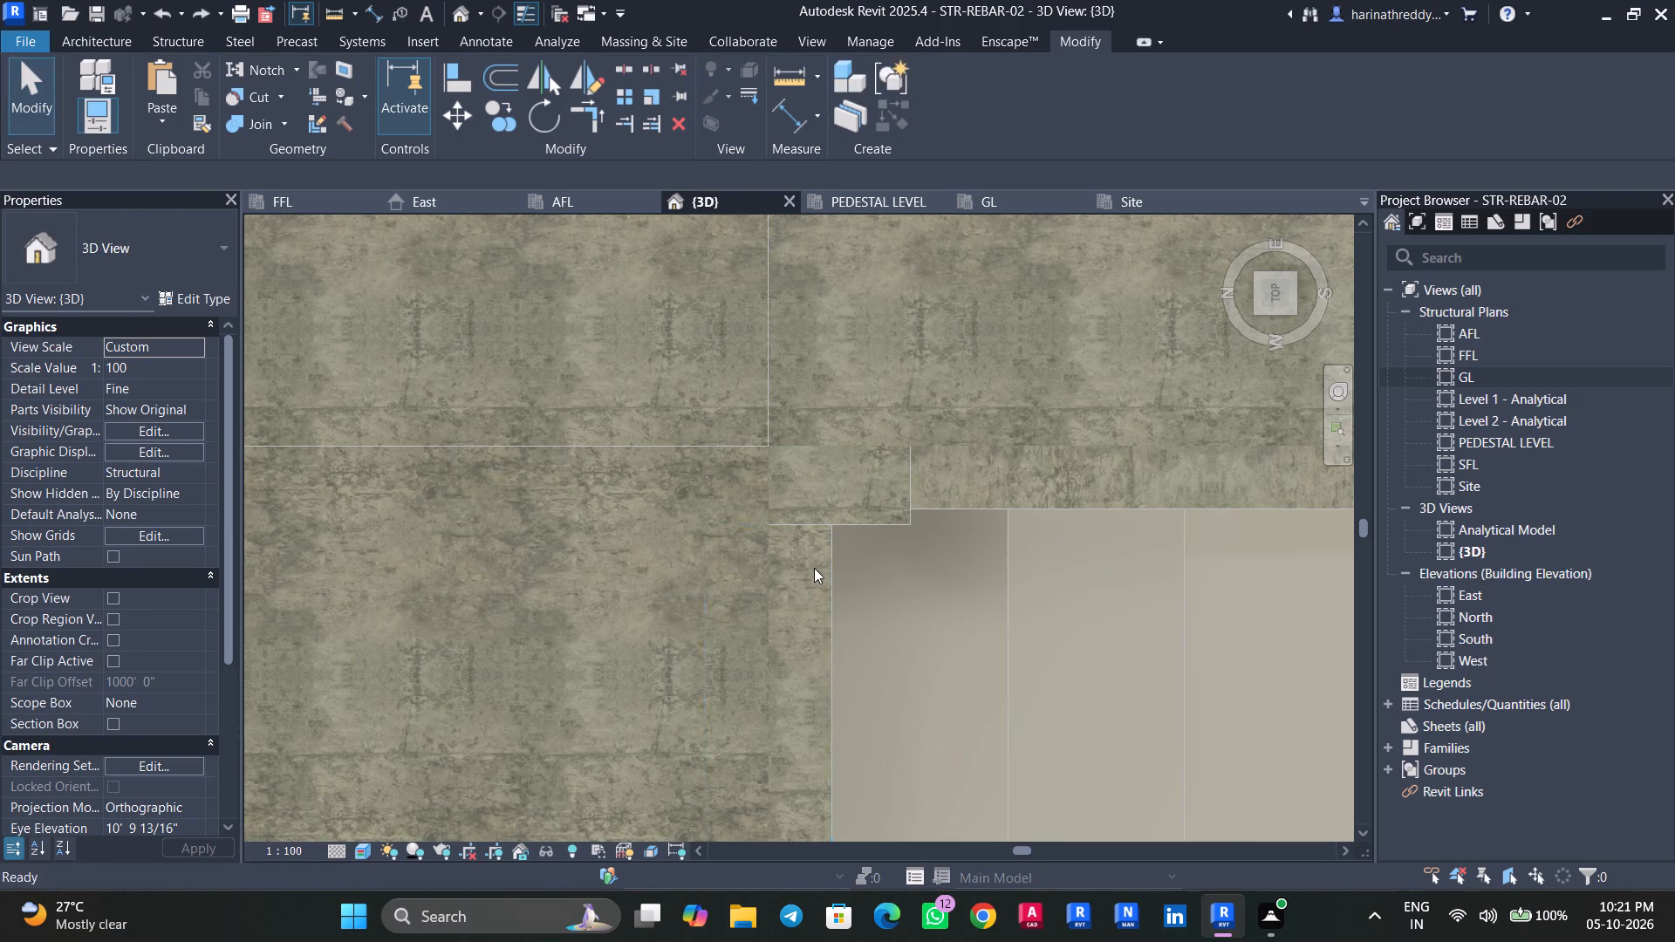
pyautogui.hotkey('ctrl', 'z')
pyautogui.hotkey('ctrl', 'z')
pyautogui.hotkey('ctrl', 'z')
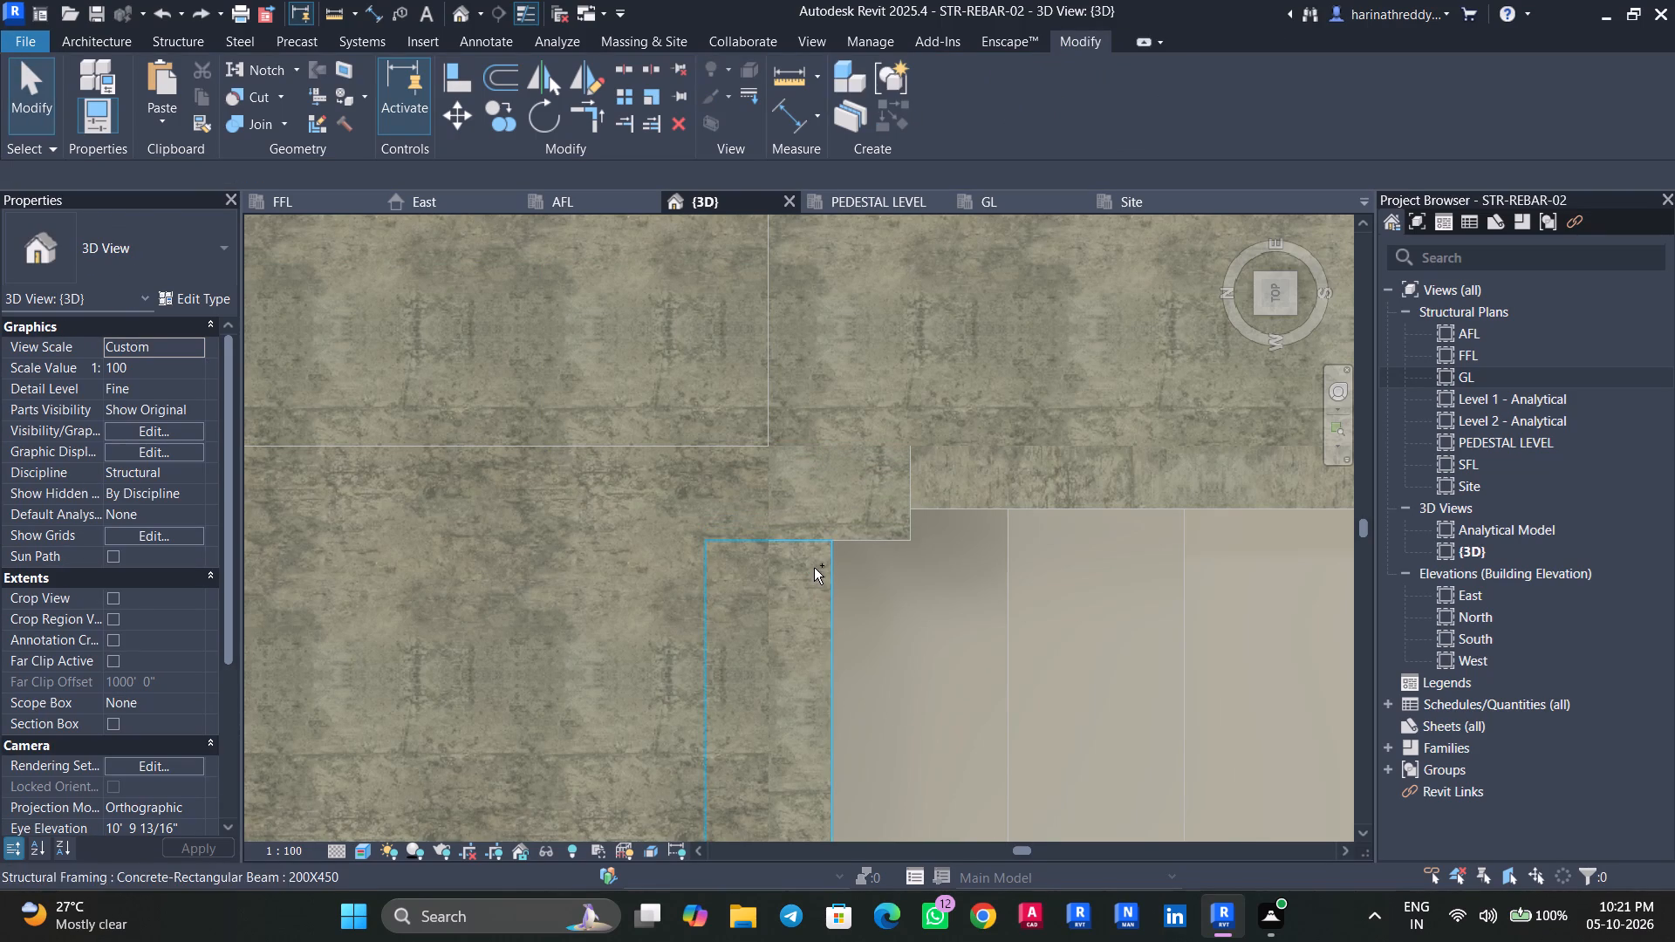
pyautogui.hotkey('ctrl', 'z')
# Delete the narrow 150MM SLAB floor strip at FFL along the stair opening edge beside the top riser.
pyautogui.keyDown('shift'); pyautogui.moveTo(1067, 679); pyautogui.dragTo(1041, 648, button='middle'); pyautogui.keyUp('shift')
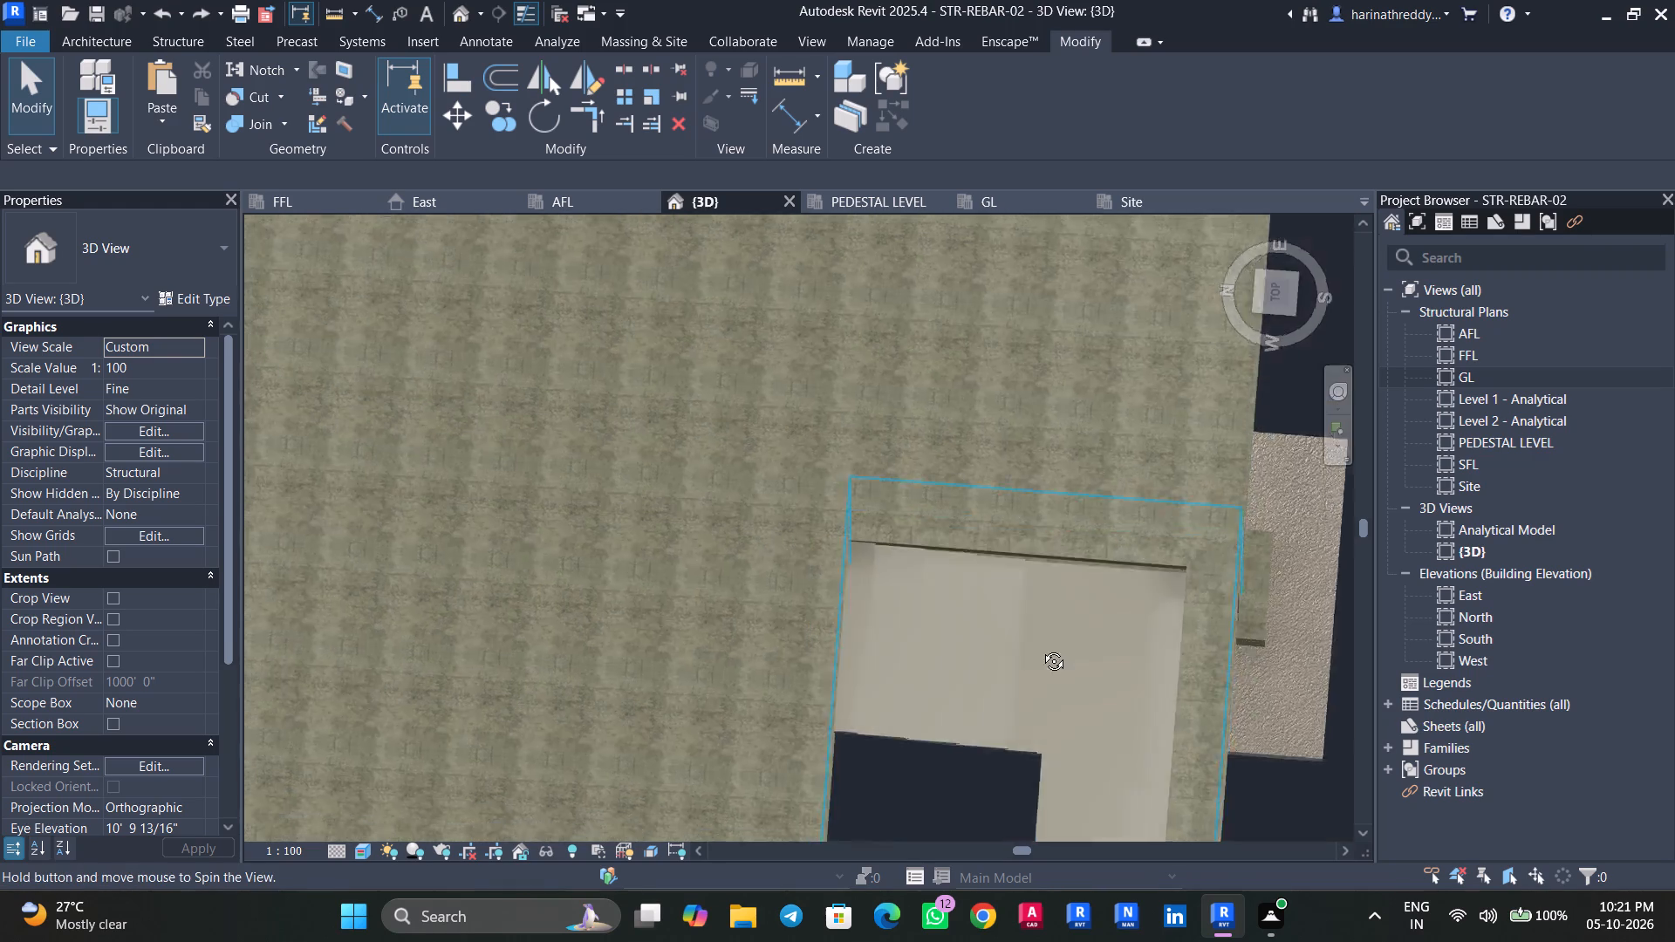
pyautogui.keyDown('shift'); pyautogui.moveTo(1041, 648); pyautogui.dragTo(849, 344, button='middle'); pyautogui.keyUp('shift')
pyautogui.click(665, 382)
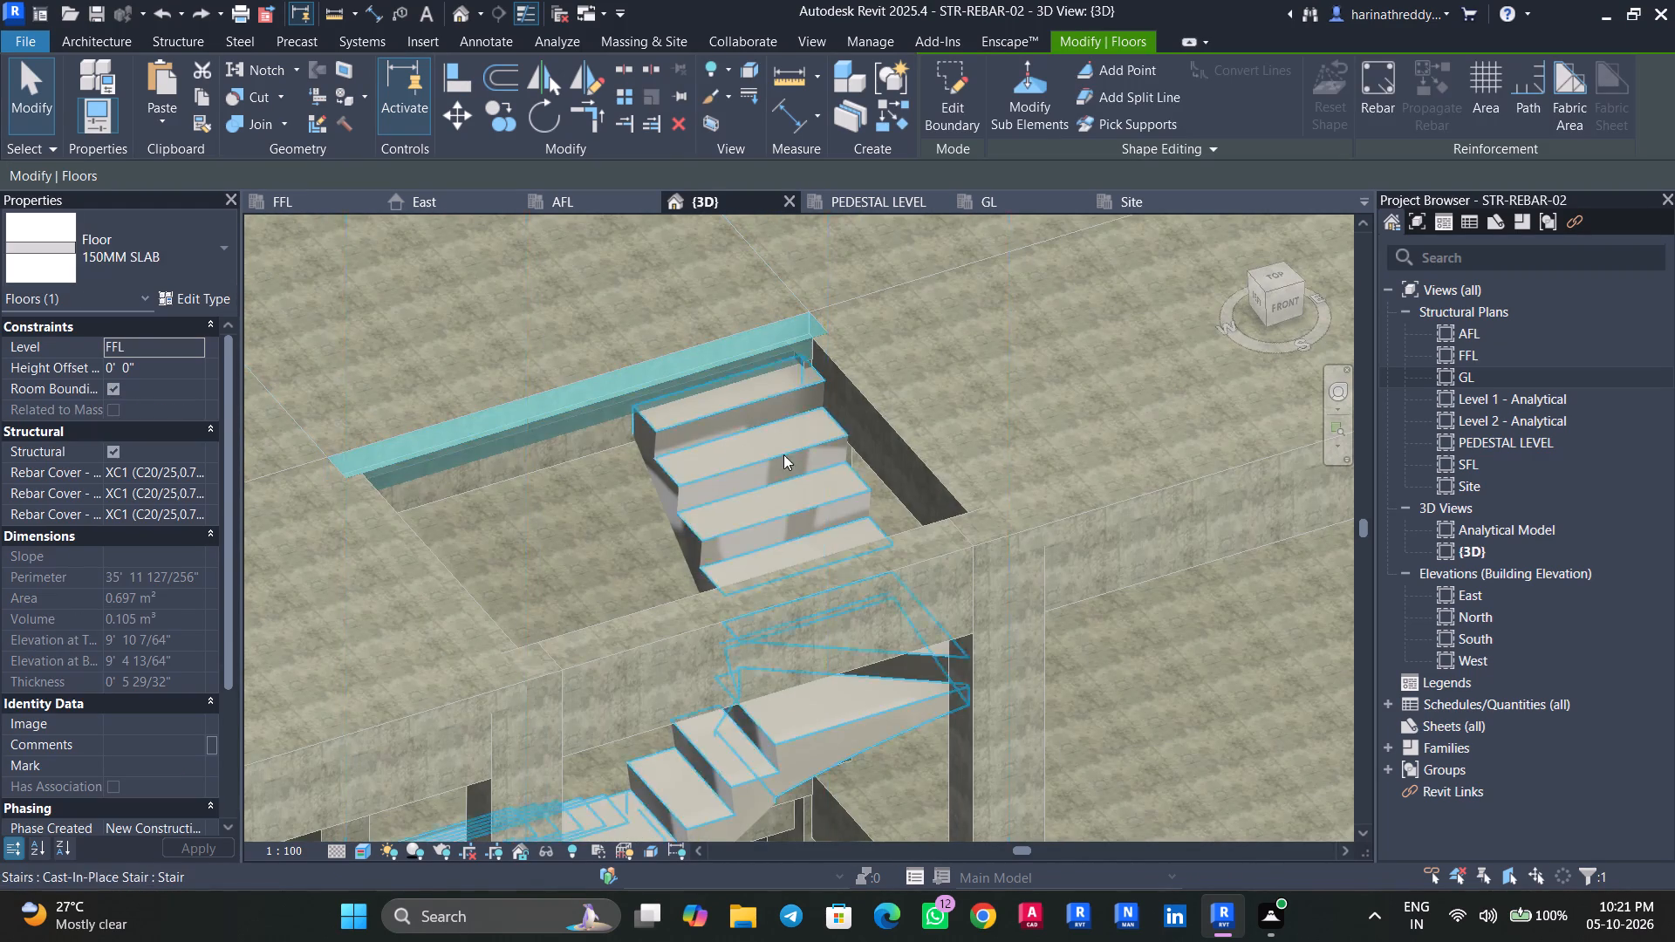
pyautogui.keyDown('shift'); pyautogui.moveTo(783, 490); pyautogui.dragTo(626, 357, button='middle'); pyautogui.keyUp('shift')
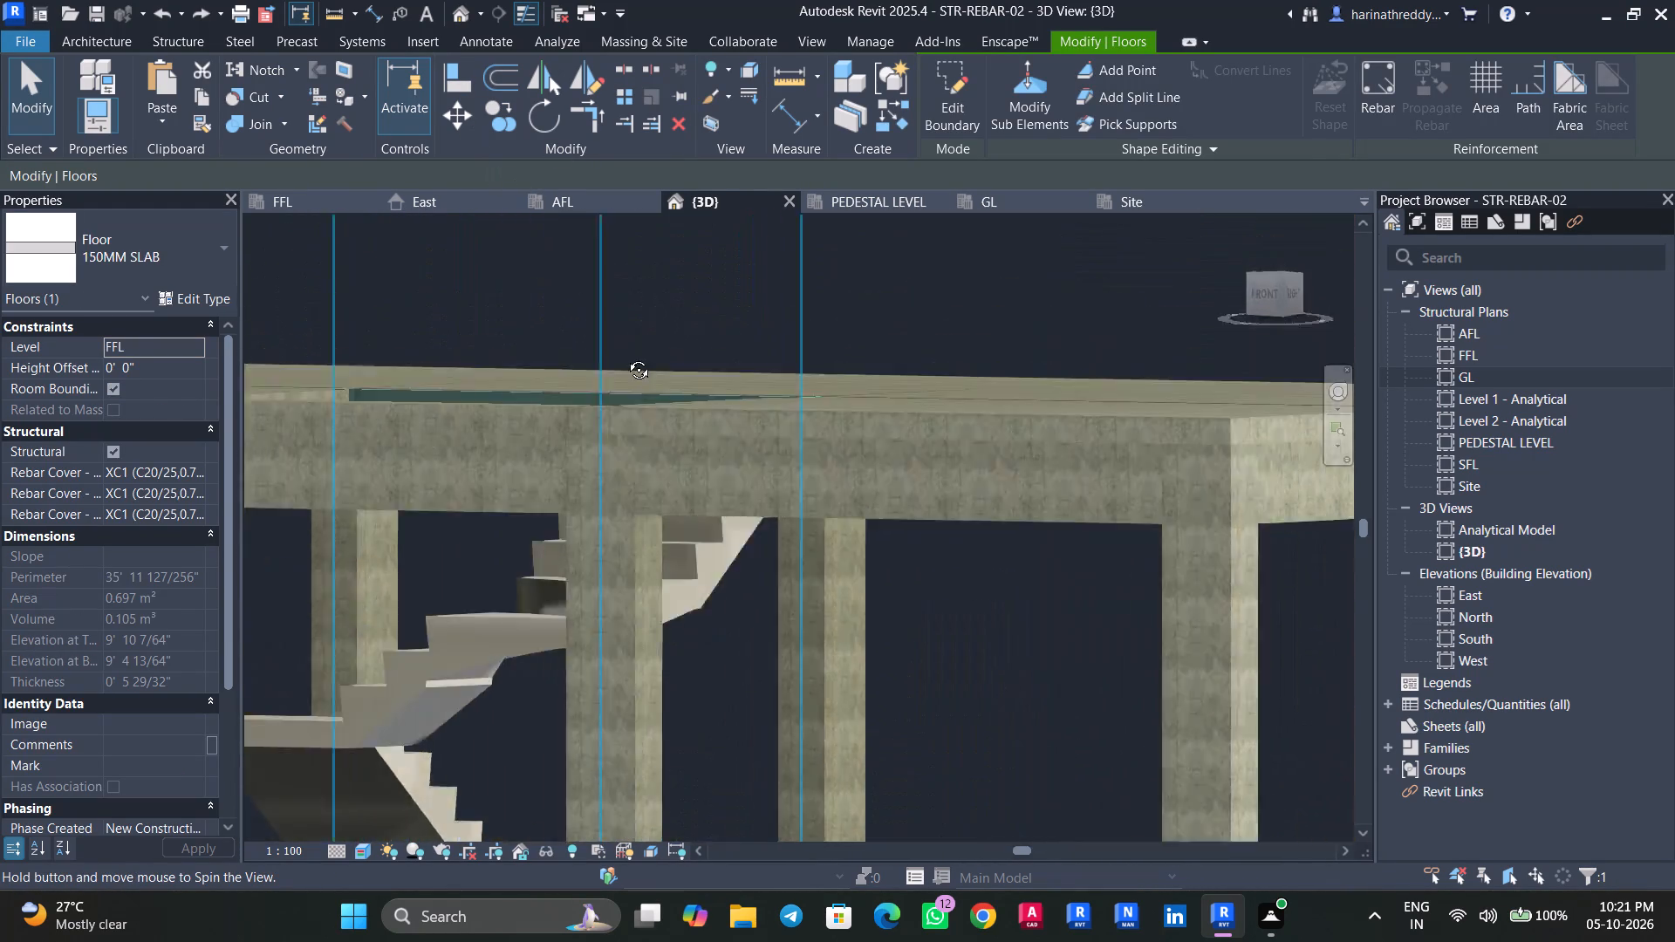
pyautogui.keyDown('shift'); pyautogui.moveTo(626, 357); pyautogui.dragTo(653, 475, button='middle'); pyautogui.keyUp('shift')
pyautogui.press('Delete')
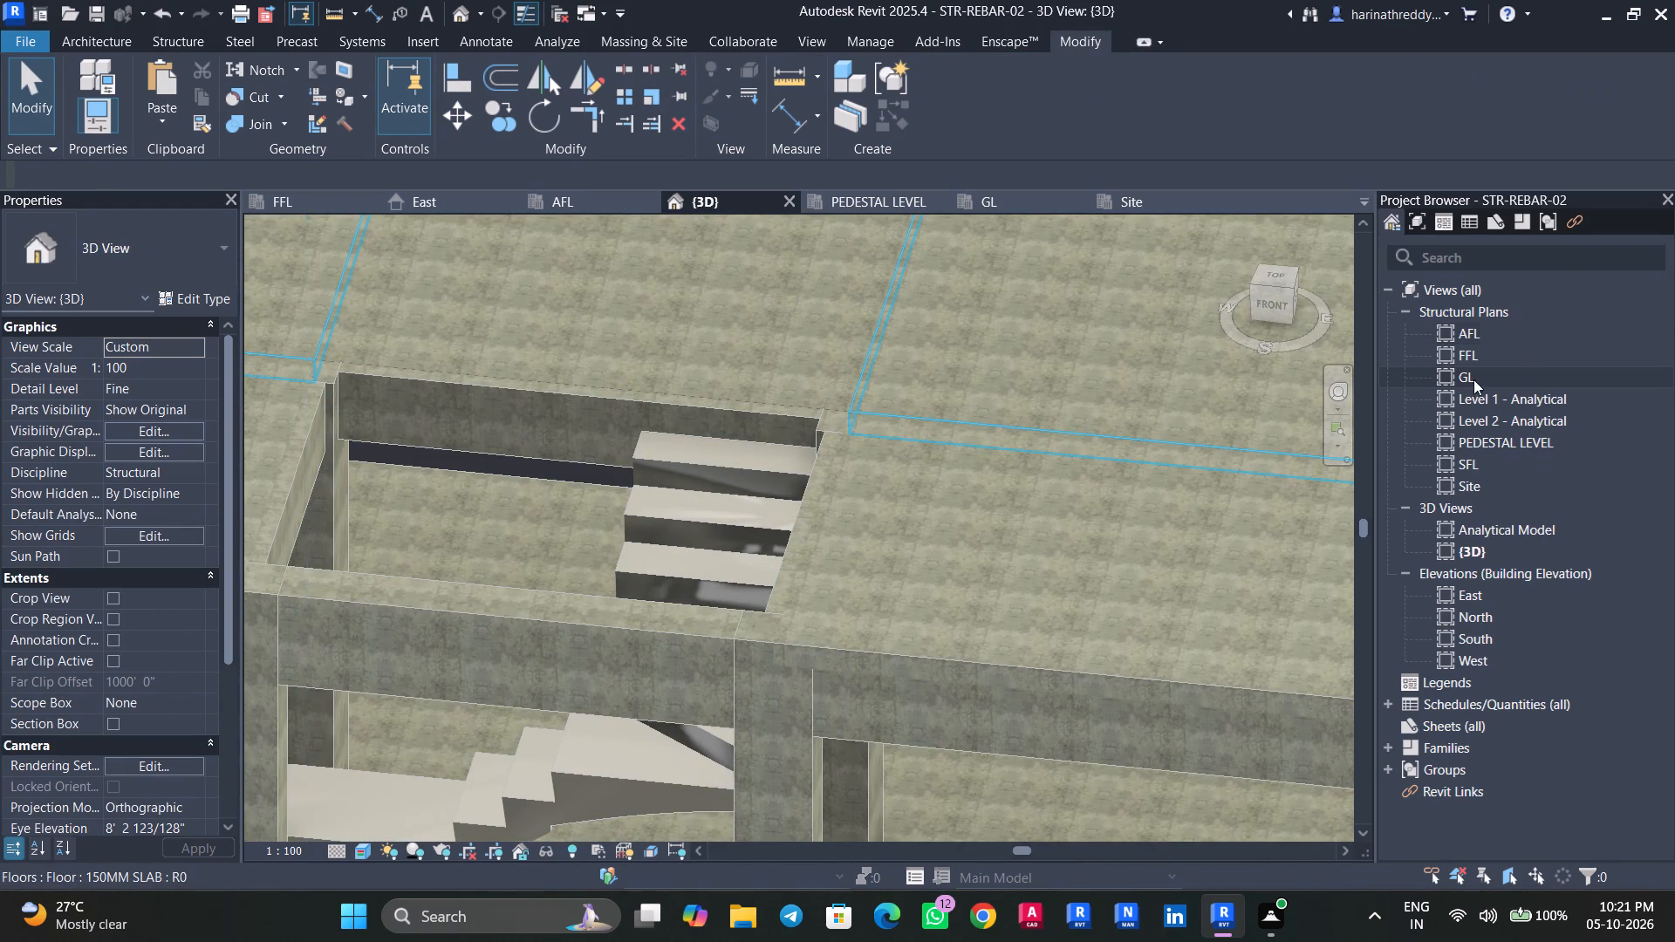
# Examine the corner columns, stair flights and 900mm railing around the stair opening in the GL structural plan.
pyautogui.doubleClick(1473, 380)
pyautogui.scroll(1, 1030, 420)
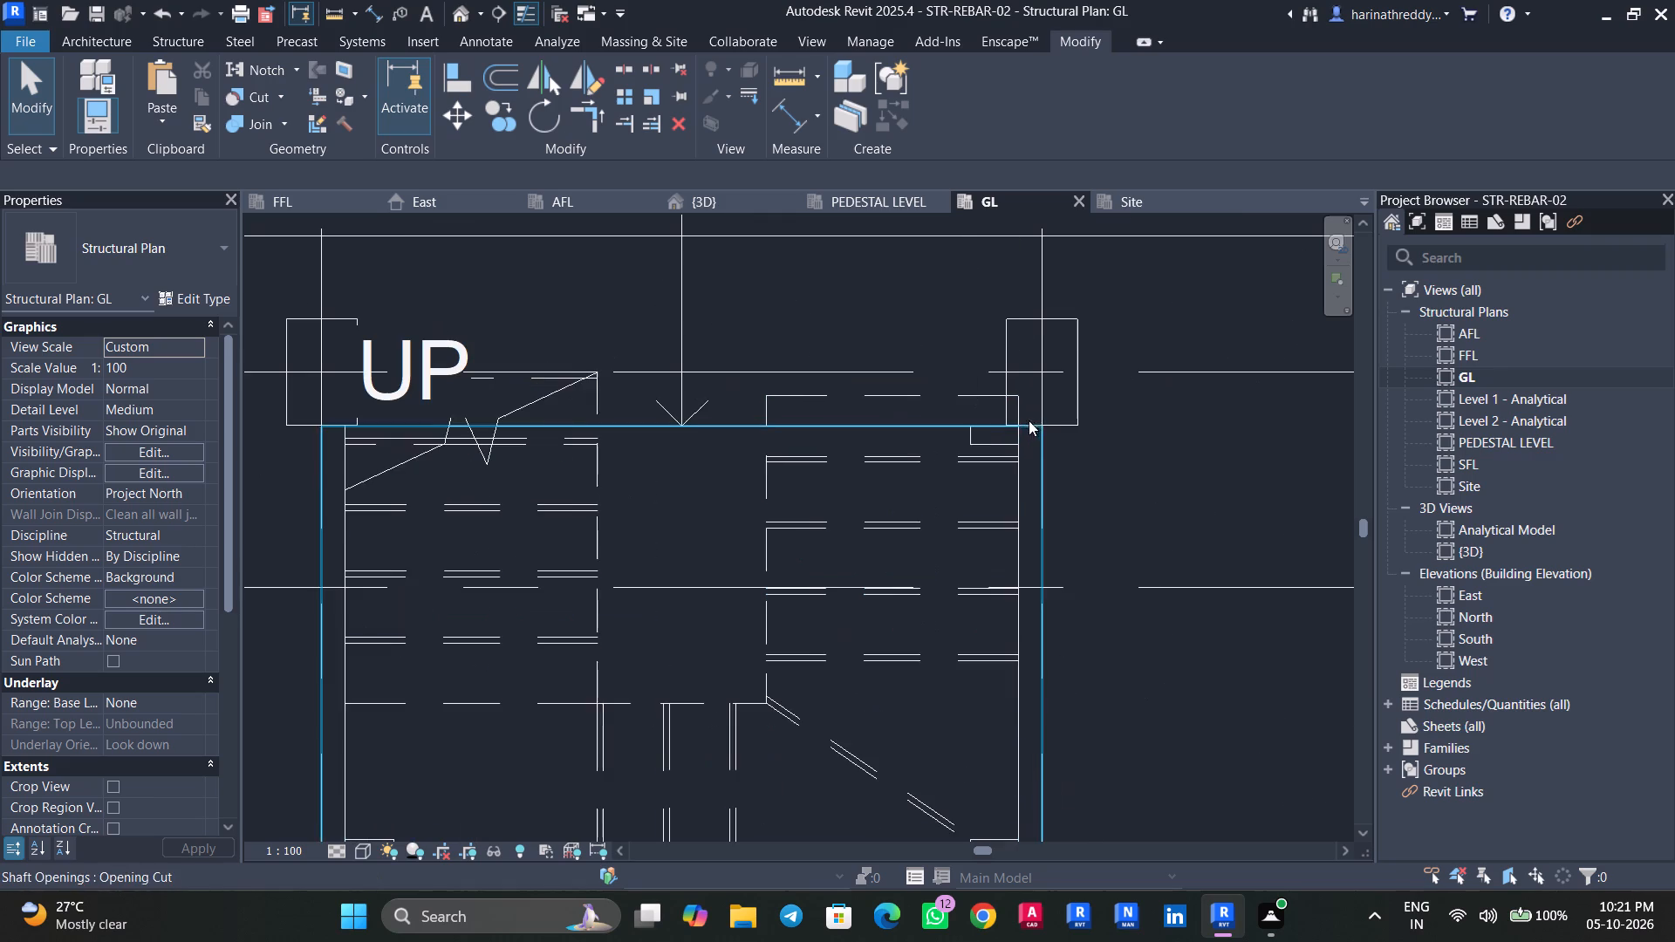
pyautogui.click(1051, 397)
pyautogui.scroll(4, 1047, 405)
pyautogui.moveTo(1046, 405); pyautogui.dragTo(1002, 483, button='middle')
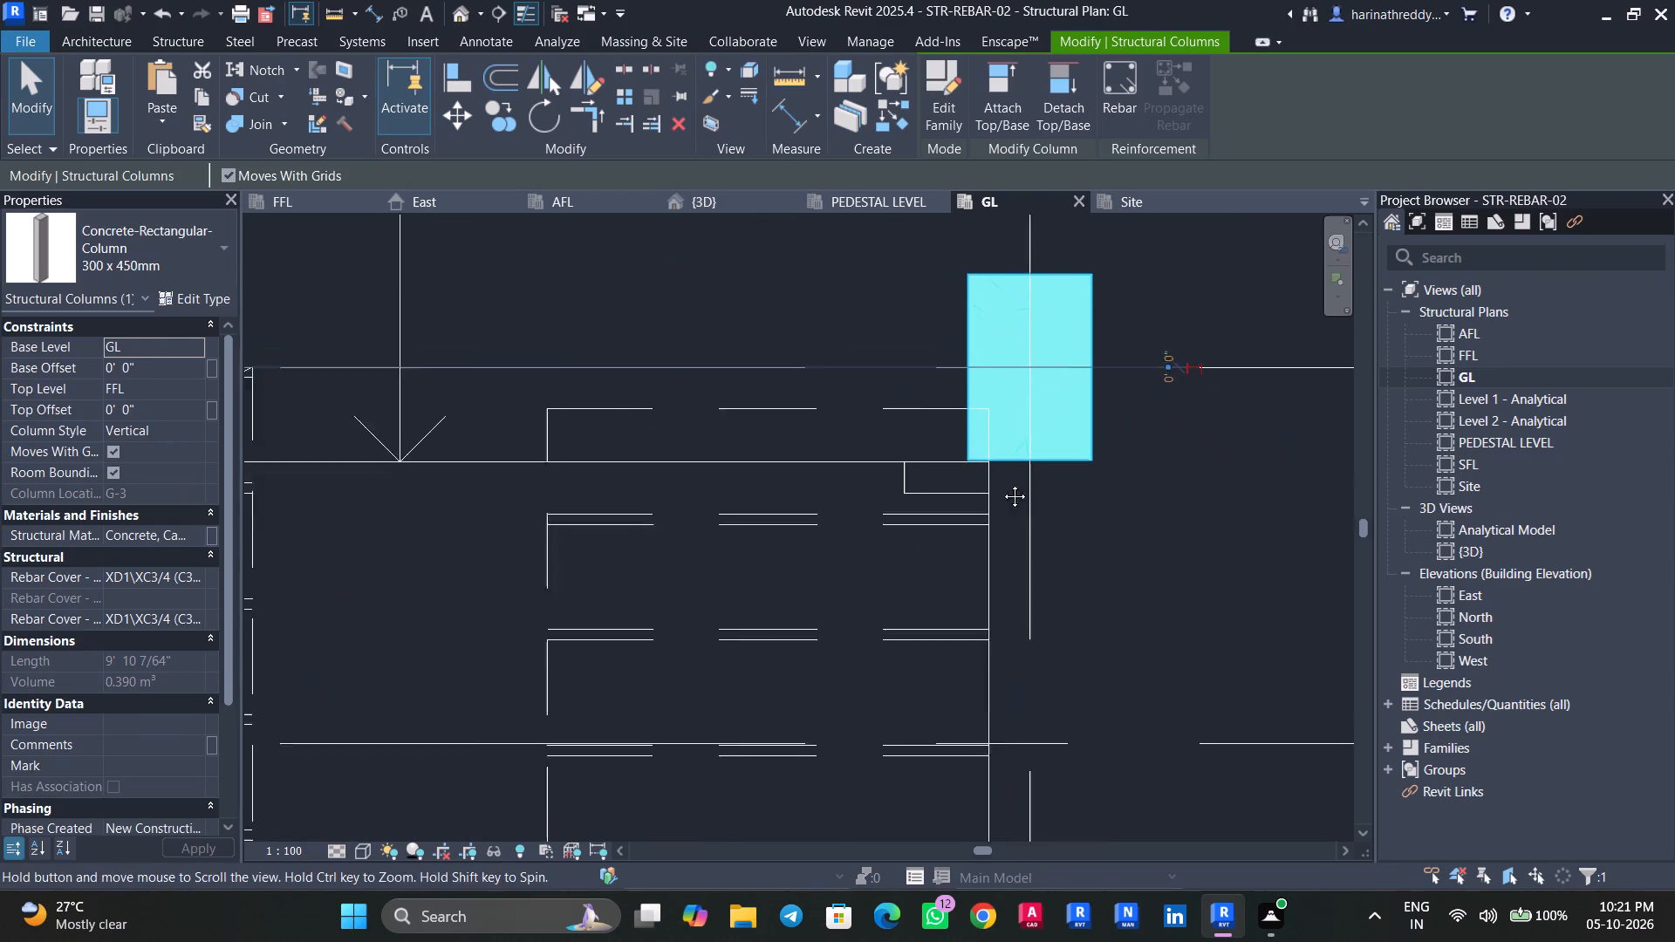
pyautogui.moveTo(1002, 483); pyautogui.dragTo(981, 513, button='middle')
pyautogui.press('Escape')
pyautogui.scroll(-2, 990, 495)
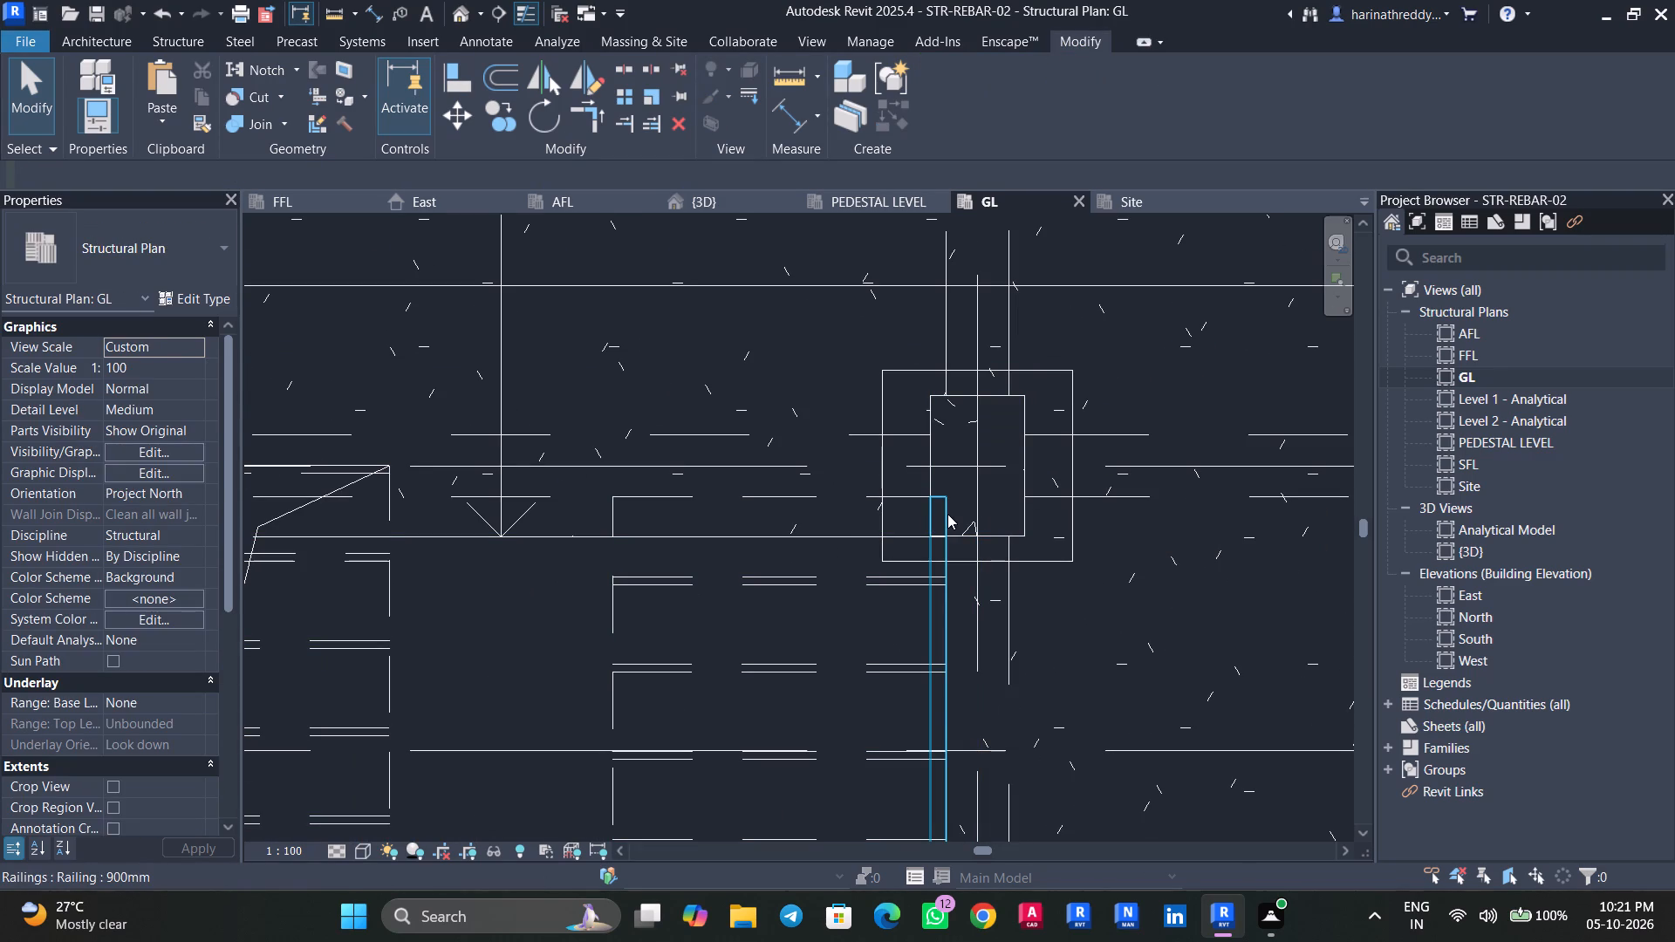
pyautogui.moveTo(644, 567); pyautogui.dragTo(1041, 536, button='middle')
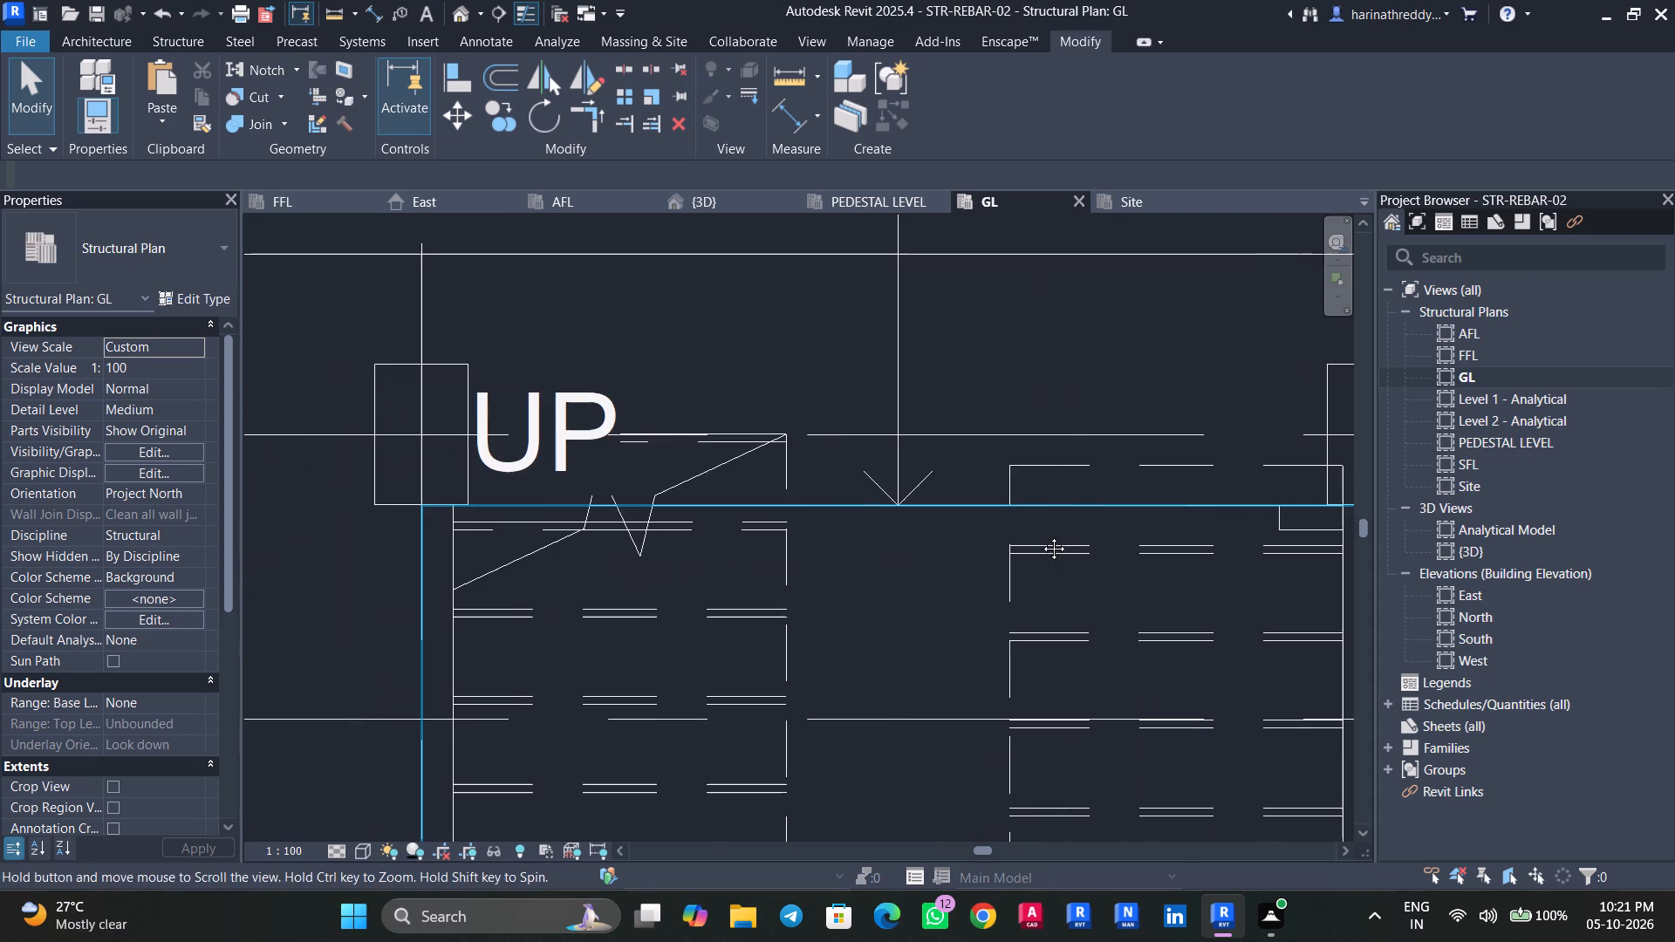
pyautogui.moveTo(1041, 536); pyautogui.dragTo(1041, 535, button='middle')
pyautogui.click(769, 528)
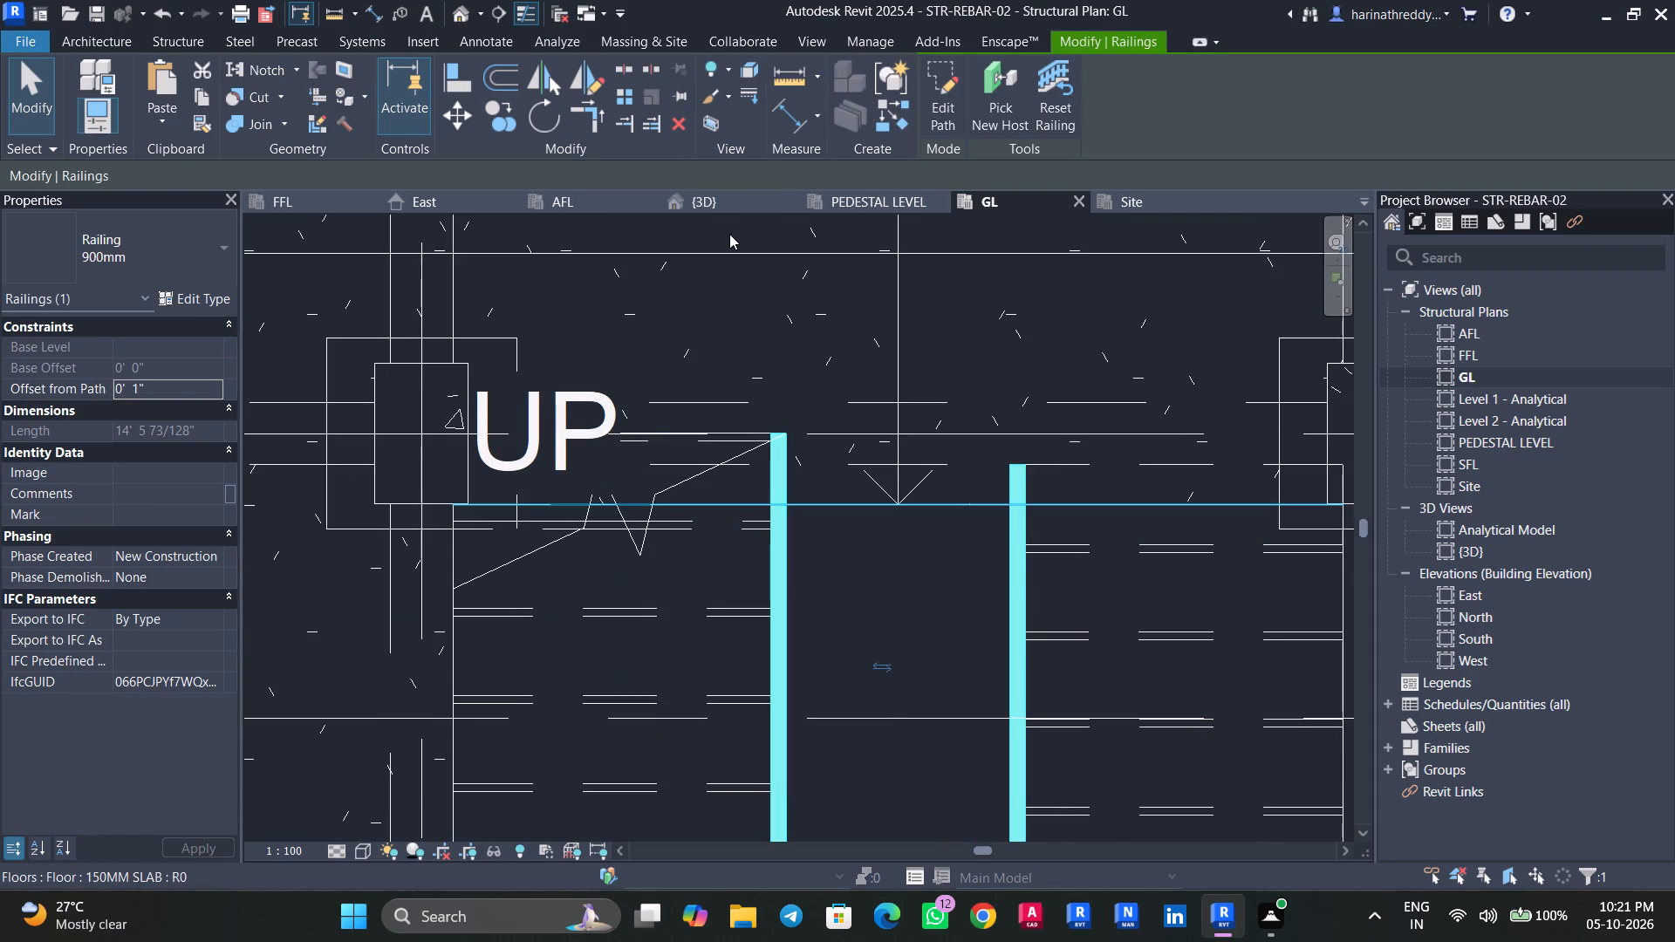
# Turn on visibility of the Railings category in the 3D view's graphic overrides.
pyautogui.click(728, 201)
pyautogui.keyDown('shift'); pyautogui.moveTo(672, 517); pyautogui.dragTo(872, 496, button='middle'); pyautogui.keyUp('shift')
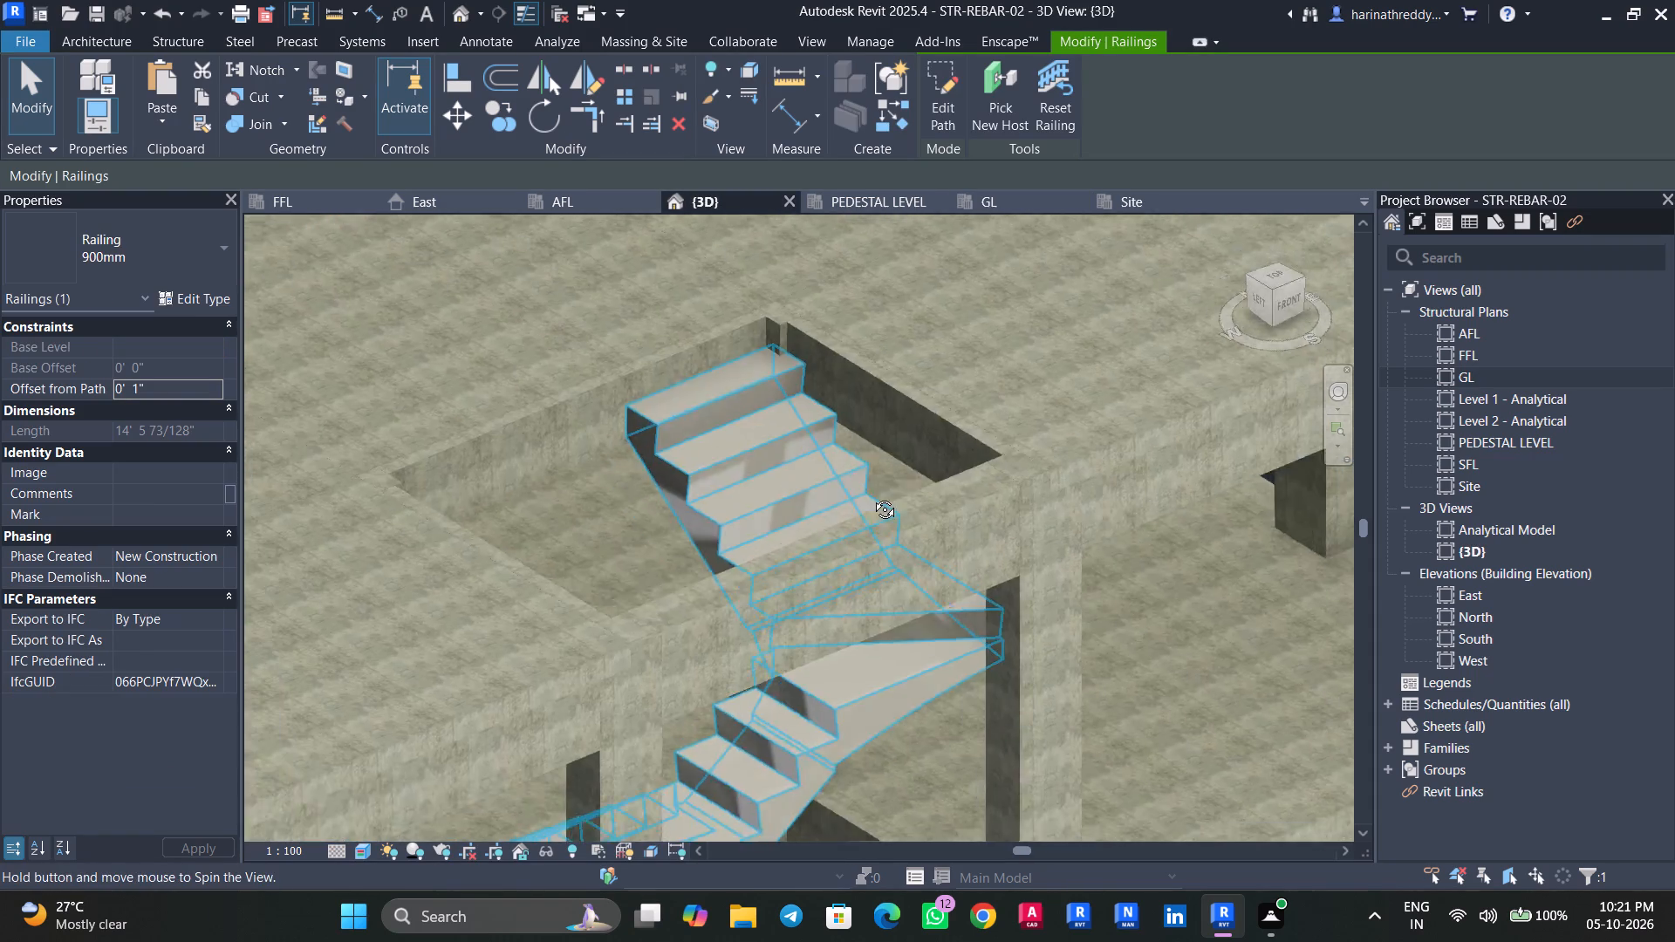
pyautogui.keyDown('shift'); pyautogui.moveTo(872, 496); pyautogui.dragTo(901, 487, button='middle'); pyautogui.keyUp('shift')
pyautogui.press('Escape')
pyautogui.press('Escape')
pyautogui.write('VV')
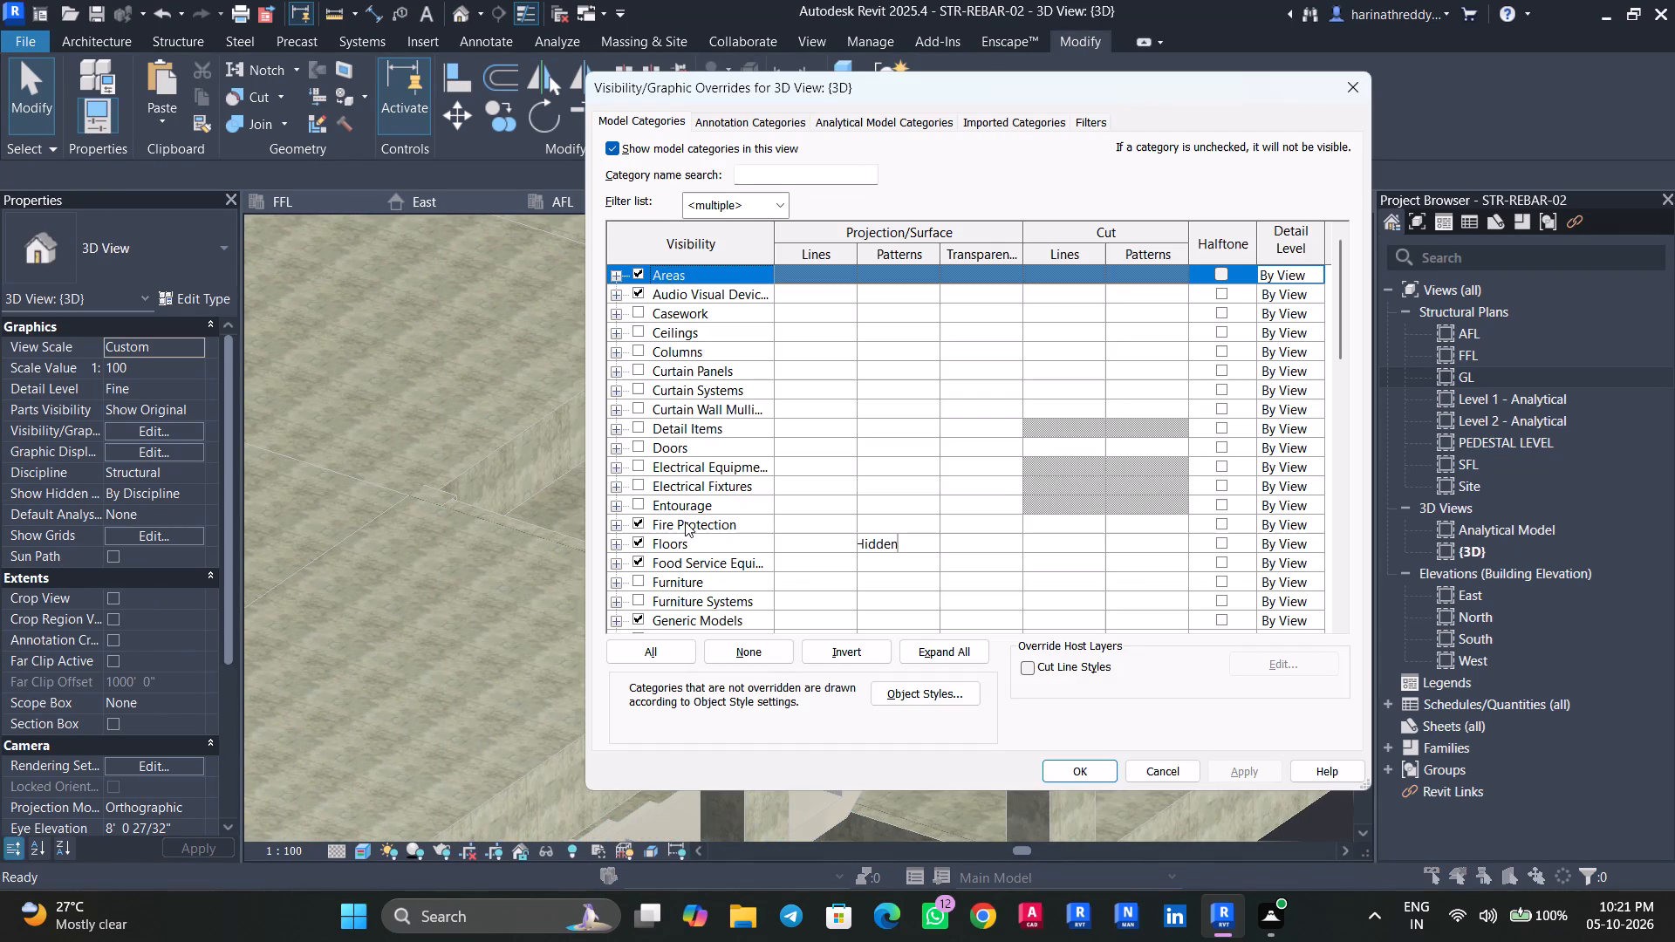
pyautogui.click(697, 427)
pyautogui.press('r')
pyautogui.scroll(-1, 671, 570)
pyautogui.scroll(1, 671, 570)
pyautogui.scroll(-4, 661, 590)
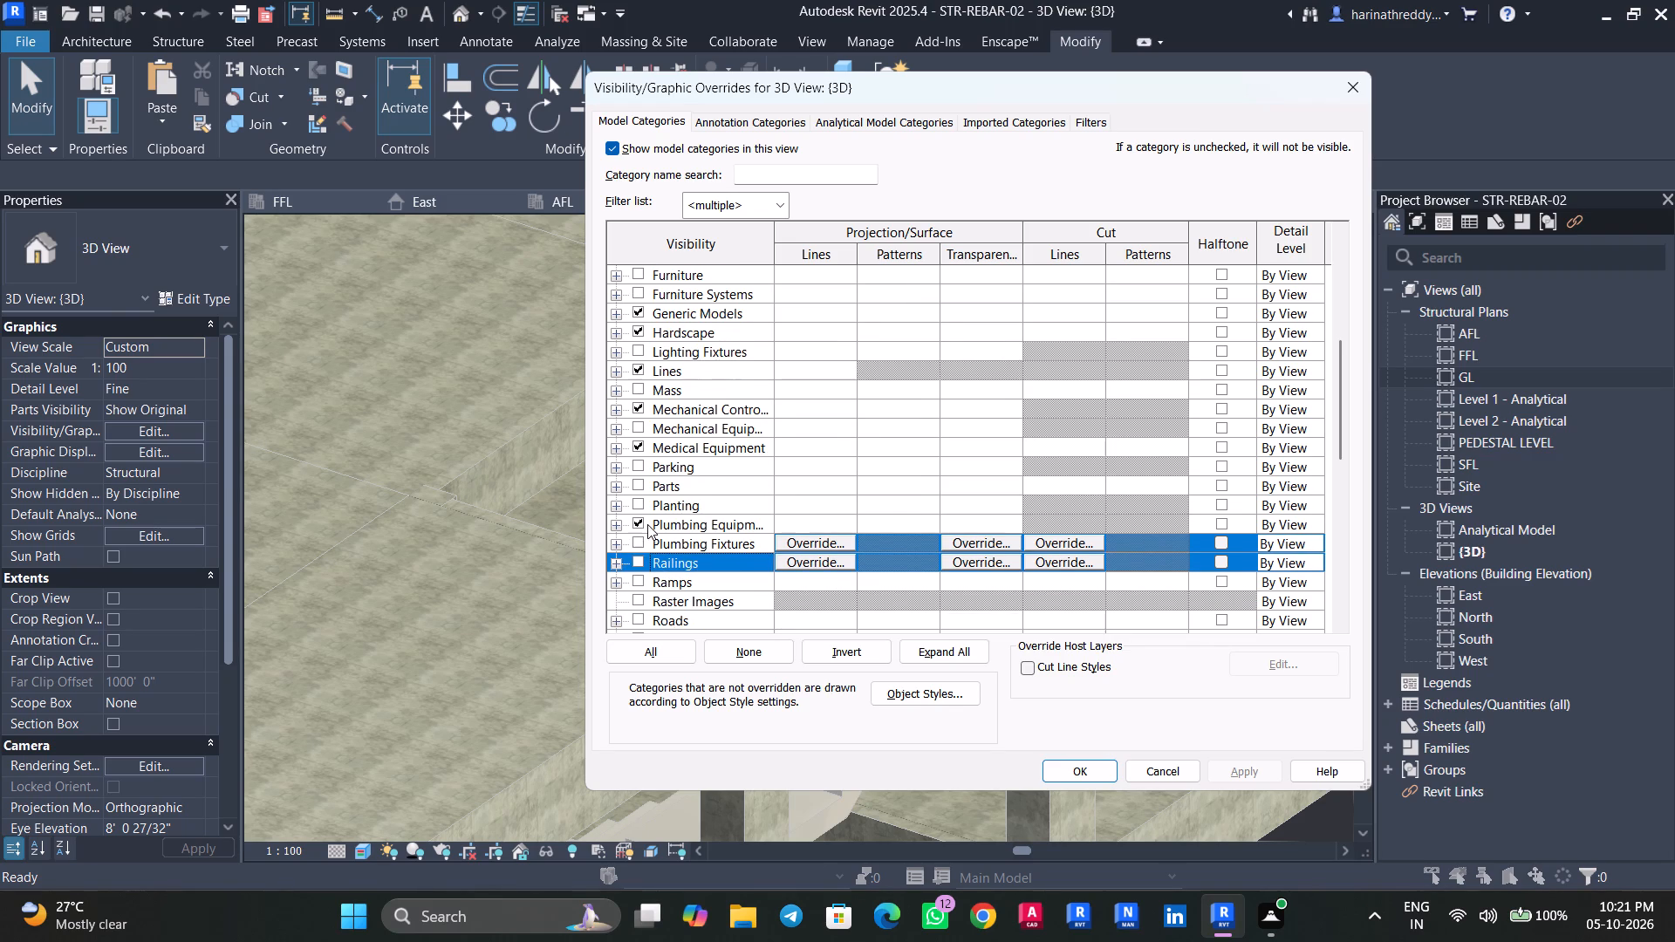
pyautogui.scroll(-3, 647, 524)
pyautogui.click(640, 467)
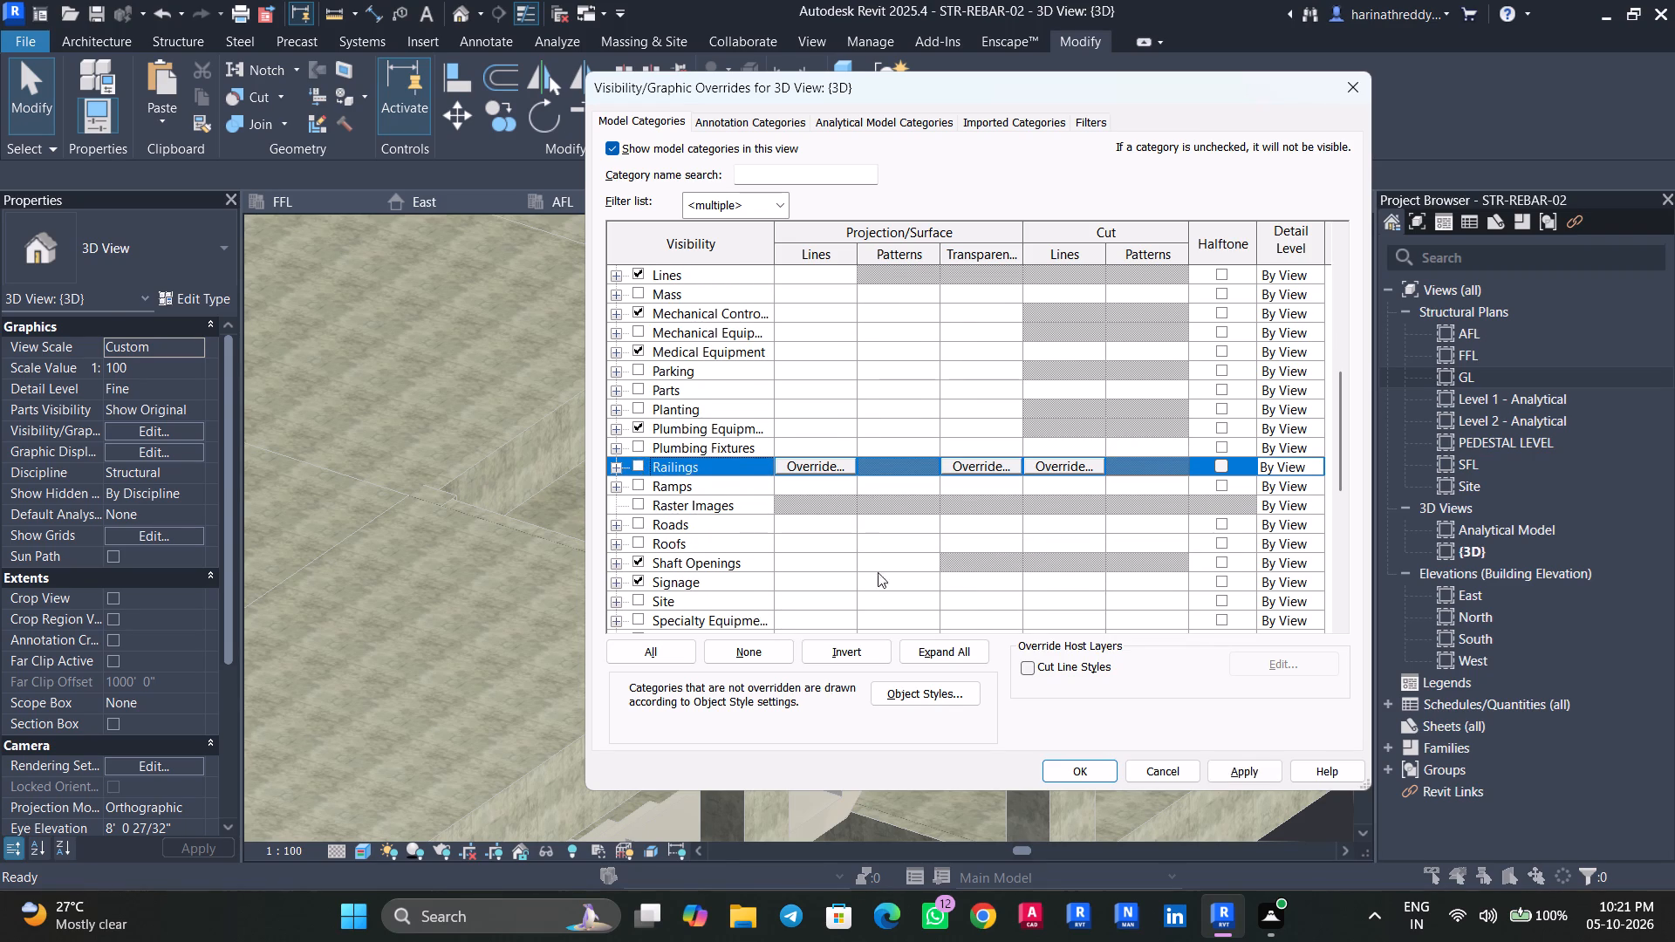
pyautogui.click(1238, 767)
pyautogui.click(1060, 763)
pyautogui.press('Escape')
pyautogui.press('Escape')
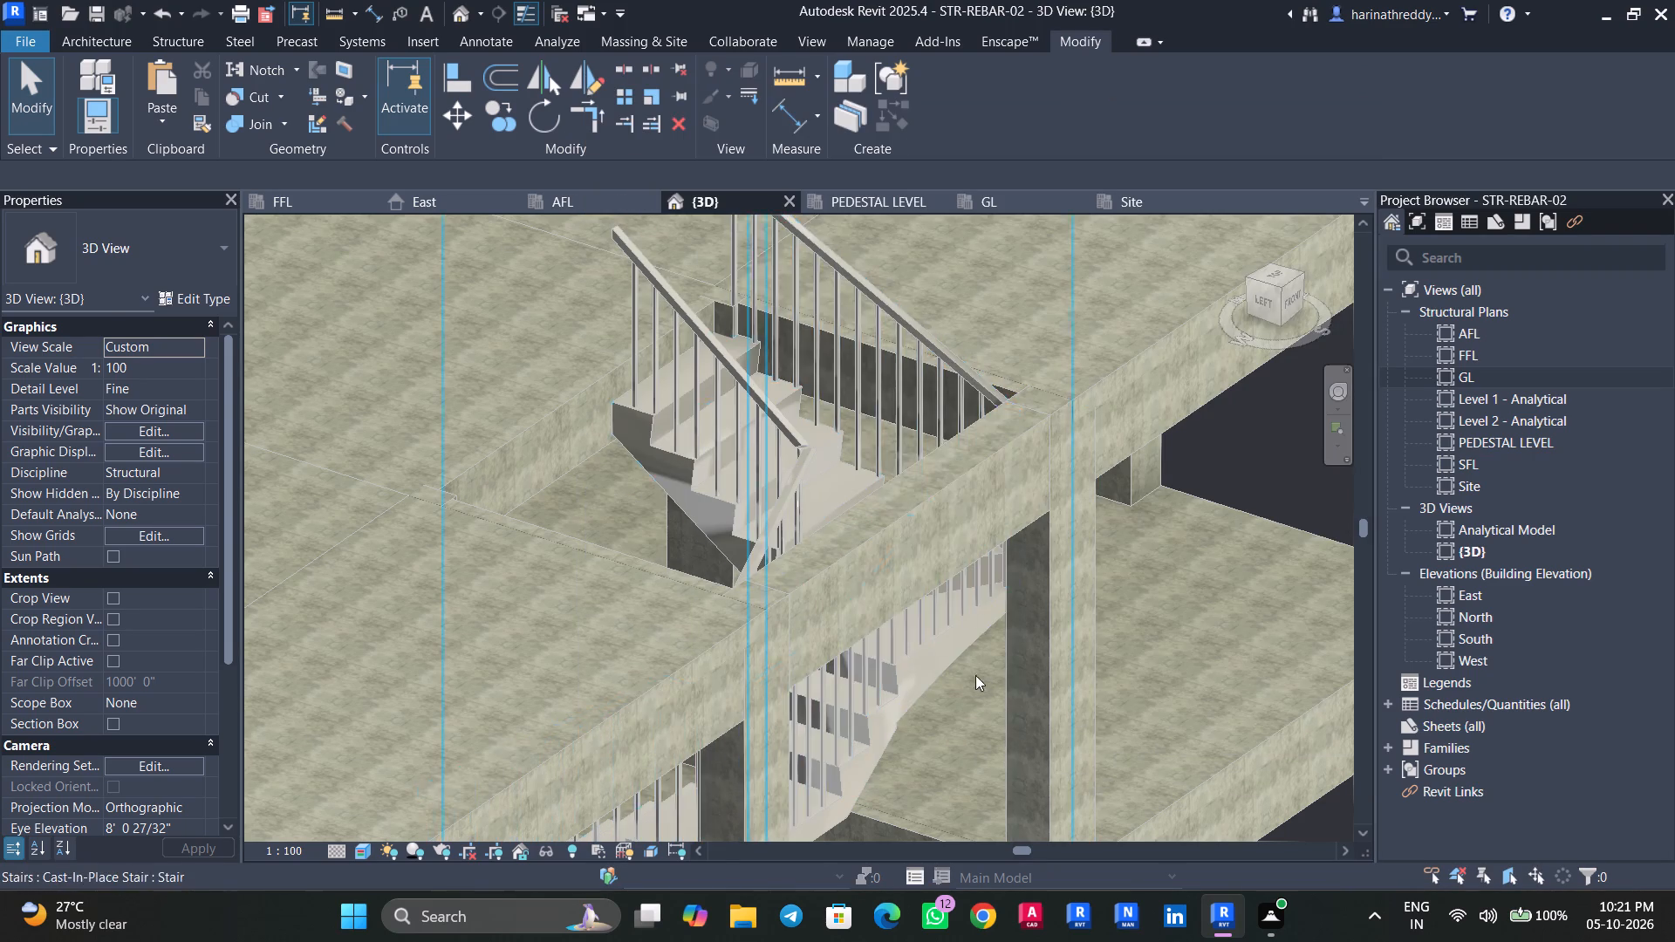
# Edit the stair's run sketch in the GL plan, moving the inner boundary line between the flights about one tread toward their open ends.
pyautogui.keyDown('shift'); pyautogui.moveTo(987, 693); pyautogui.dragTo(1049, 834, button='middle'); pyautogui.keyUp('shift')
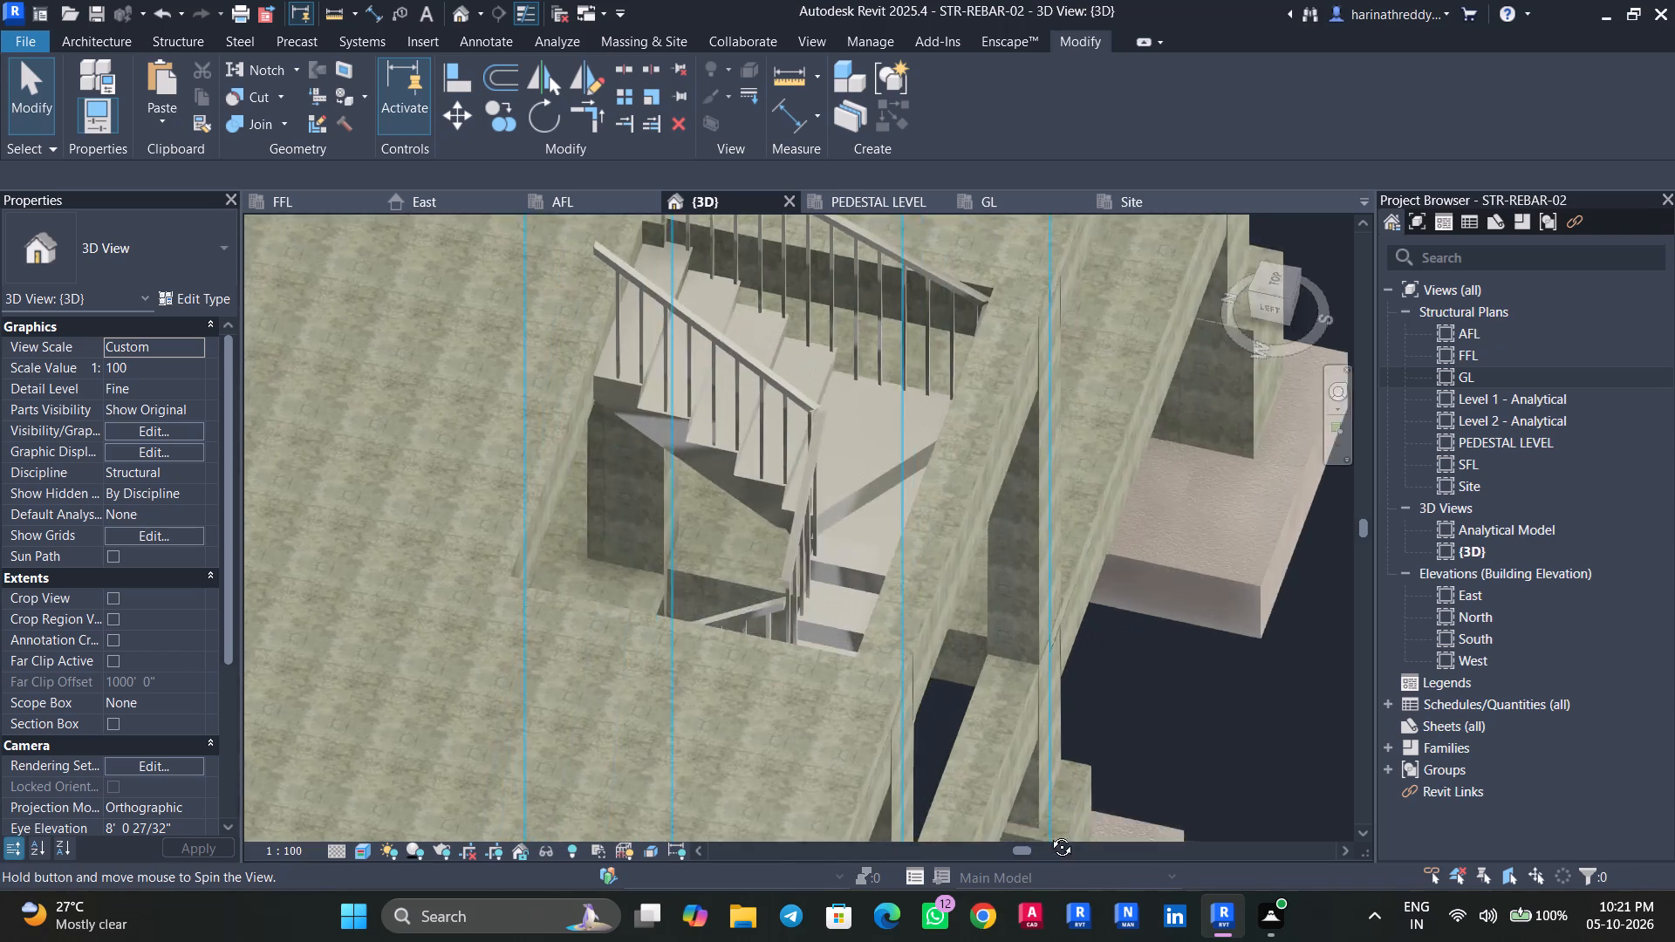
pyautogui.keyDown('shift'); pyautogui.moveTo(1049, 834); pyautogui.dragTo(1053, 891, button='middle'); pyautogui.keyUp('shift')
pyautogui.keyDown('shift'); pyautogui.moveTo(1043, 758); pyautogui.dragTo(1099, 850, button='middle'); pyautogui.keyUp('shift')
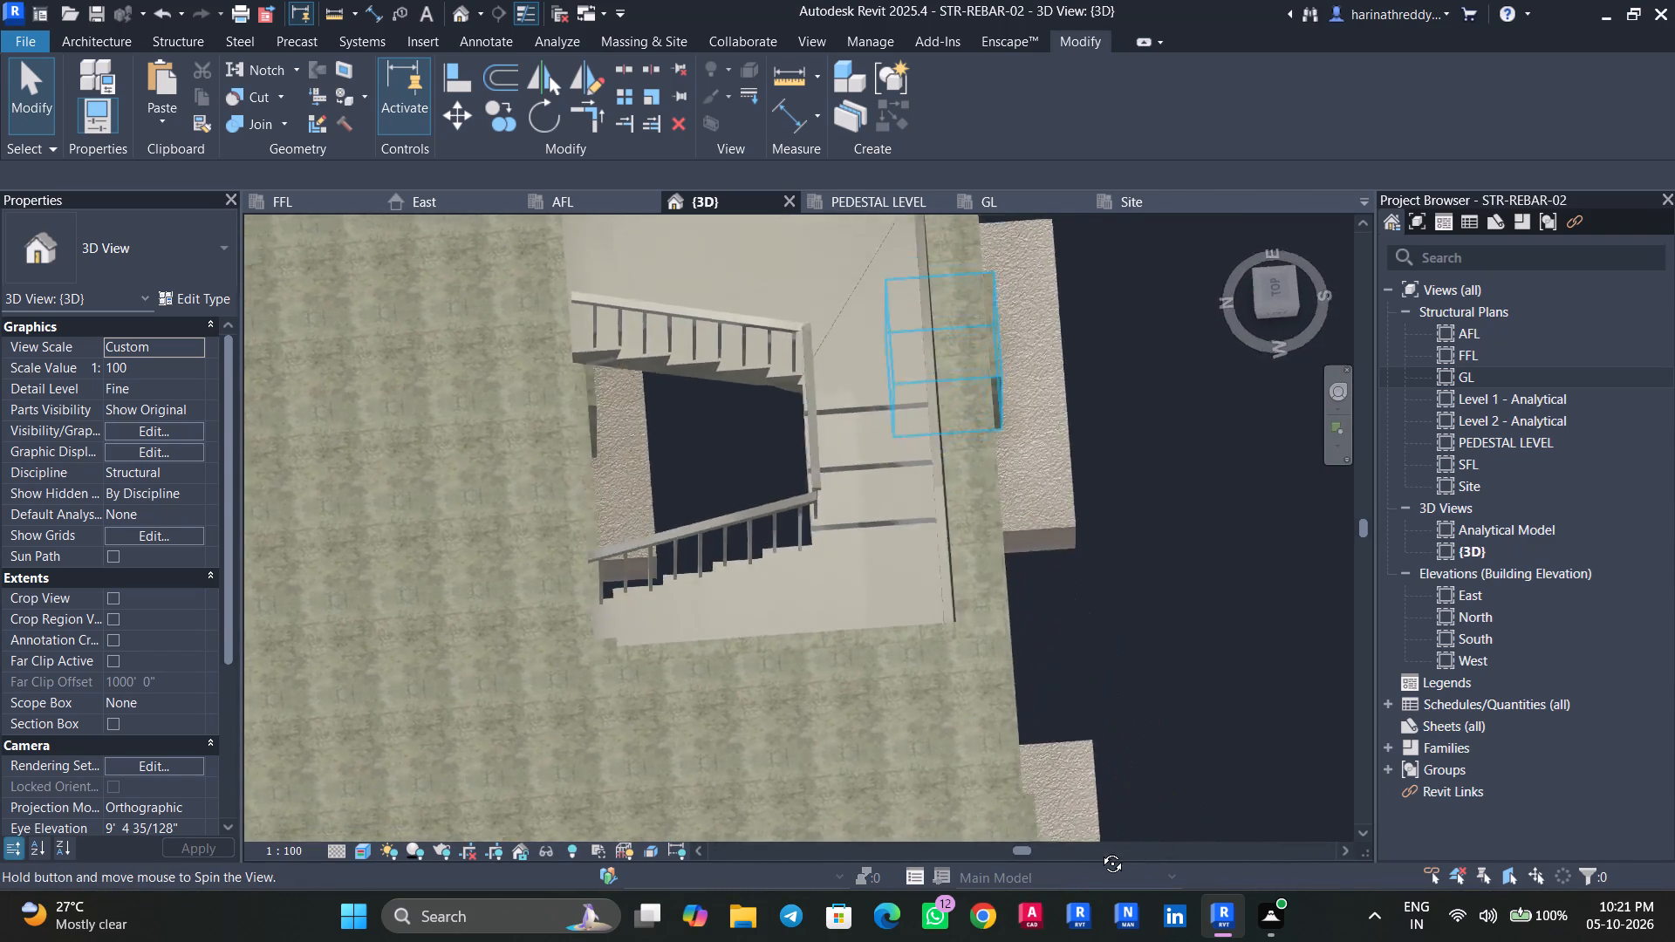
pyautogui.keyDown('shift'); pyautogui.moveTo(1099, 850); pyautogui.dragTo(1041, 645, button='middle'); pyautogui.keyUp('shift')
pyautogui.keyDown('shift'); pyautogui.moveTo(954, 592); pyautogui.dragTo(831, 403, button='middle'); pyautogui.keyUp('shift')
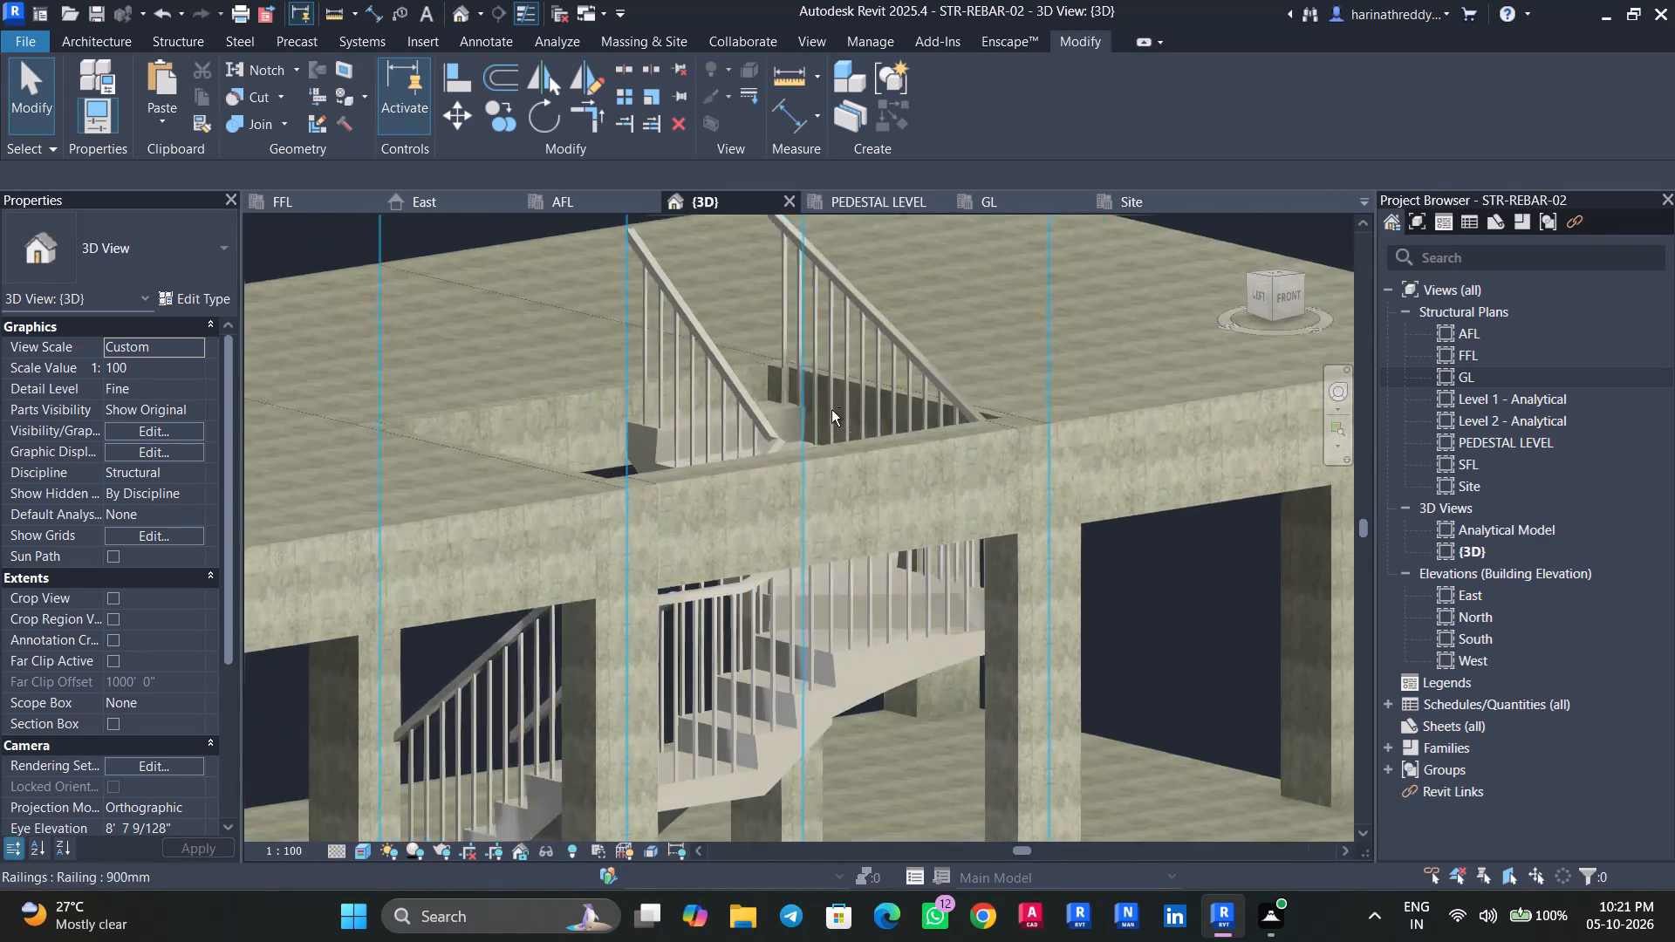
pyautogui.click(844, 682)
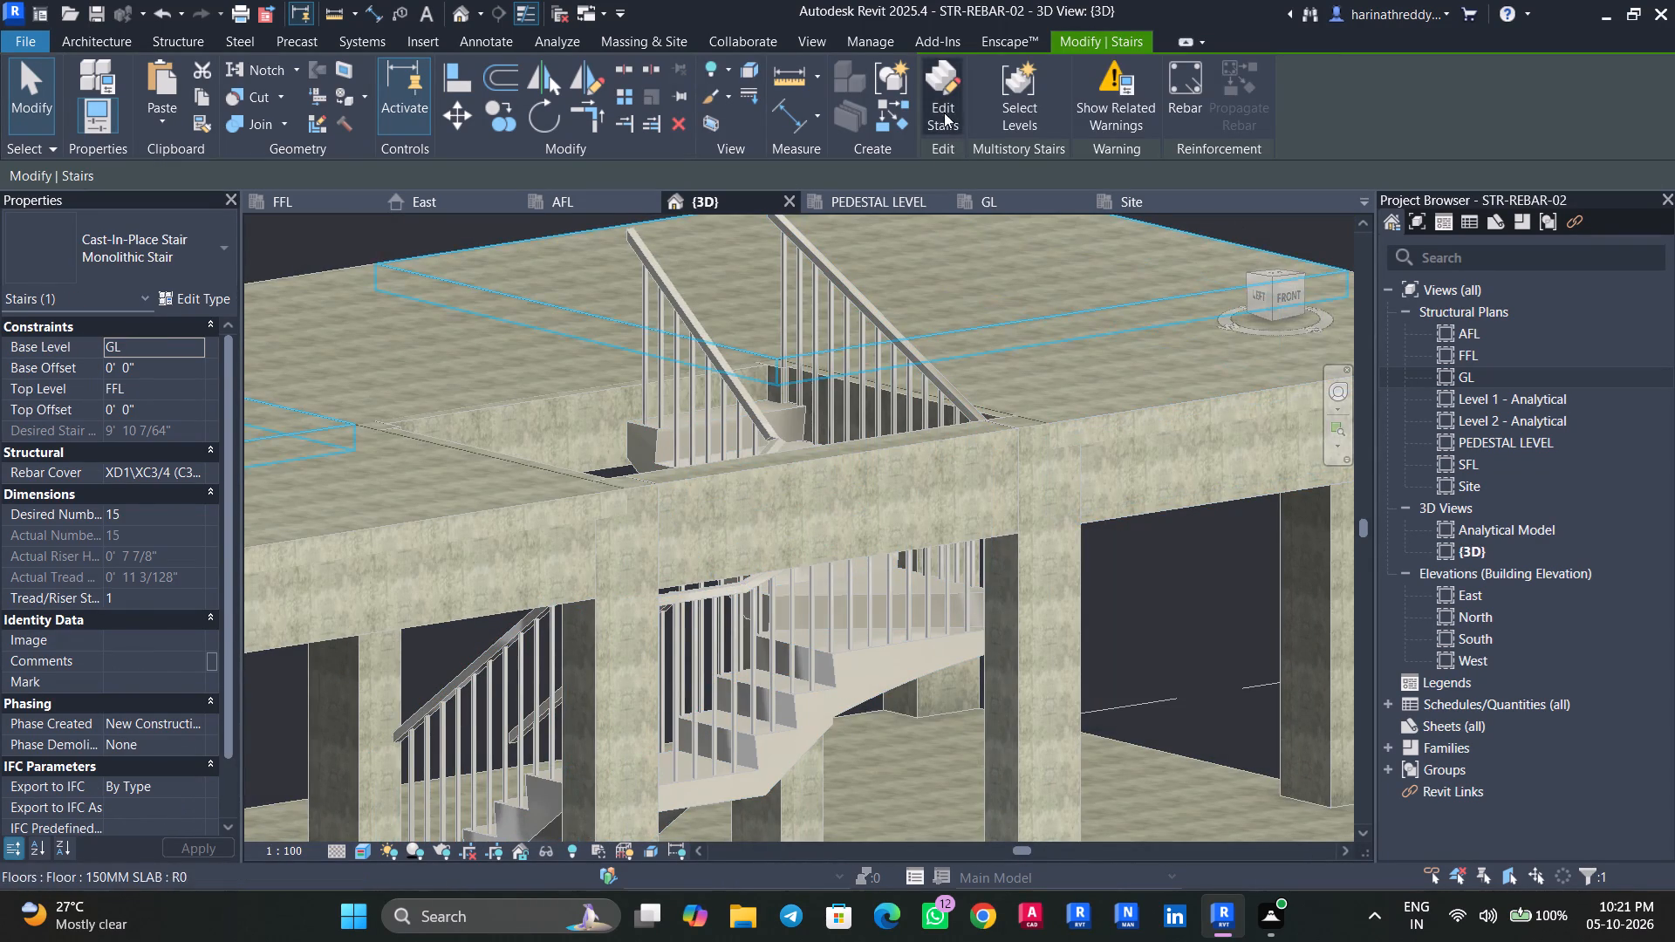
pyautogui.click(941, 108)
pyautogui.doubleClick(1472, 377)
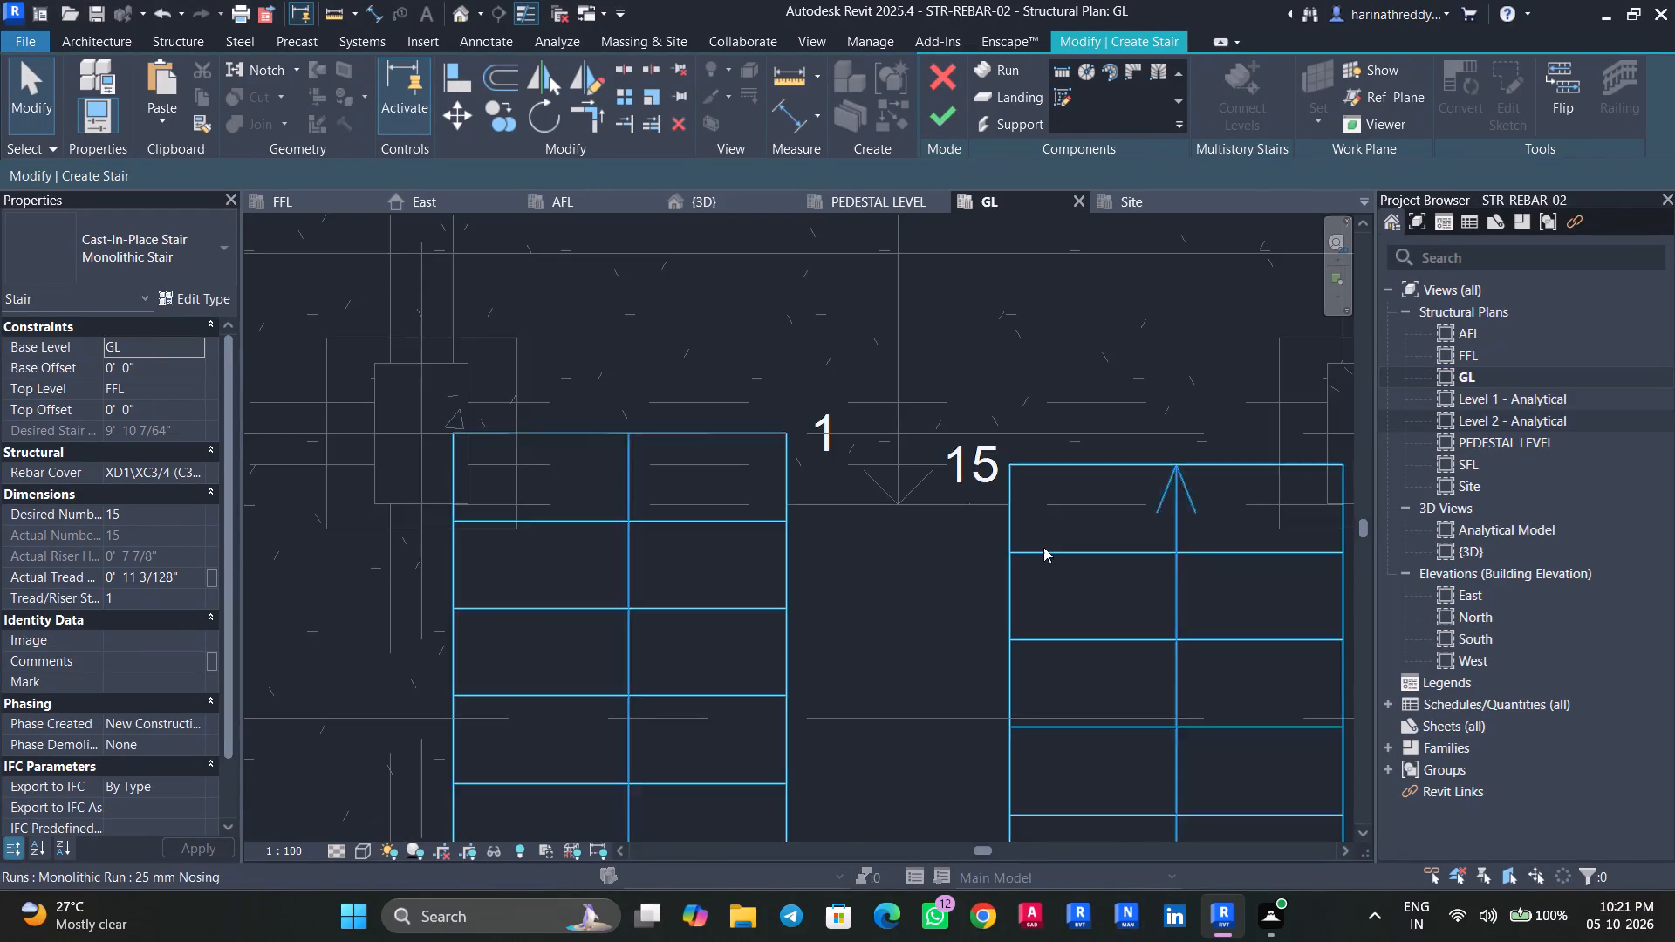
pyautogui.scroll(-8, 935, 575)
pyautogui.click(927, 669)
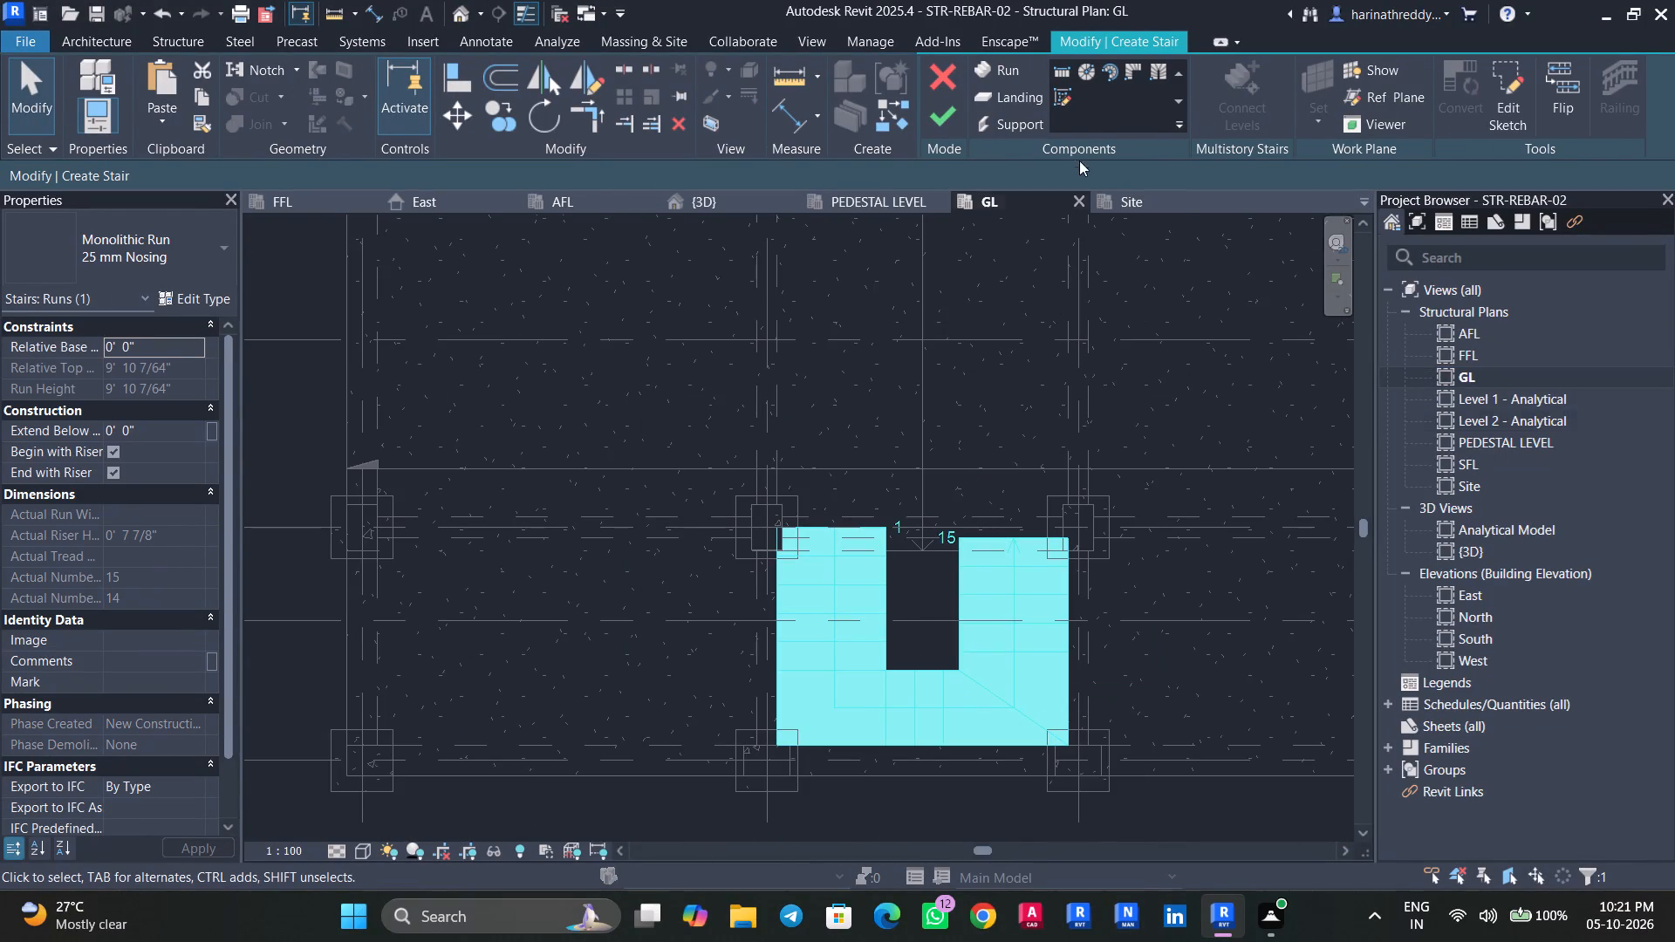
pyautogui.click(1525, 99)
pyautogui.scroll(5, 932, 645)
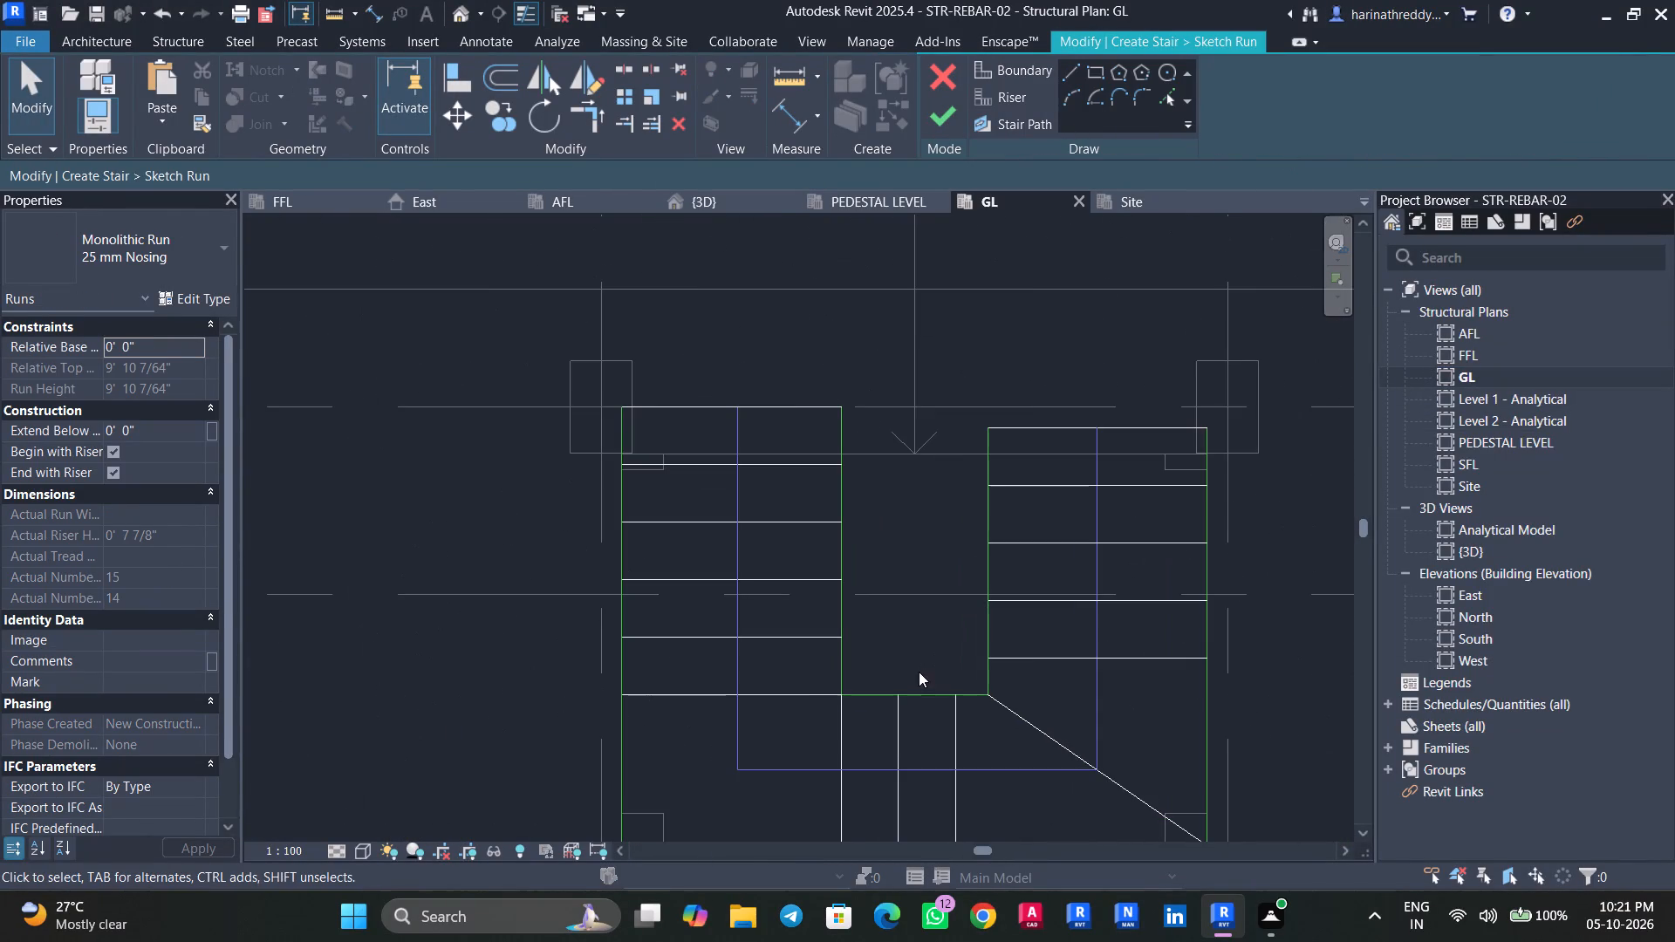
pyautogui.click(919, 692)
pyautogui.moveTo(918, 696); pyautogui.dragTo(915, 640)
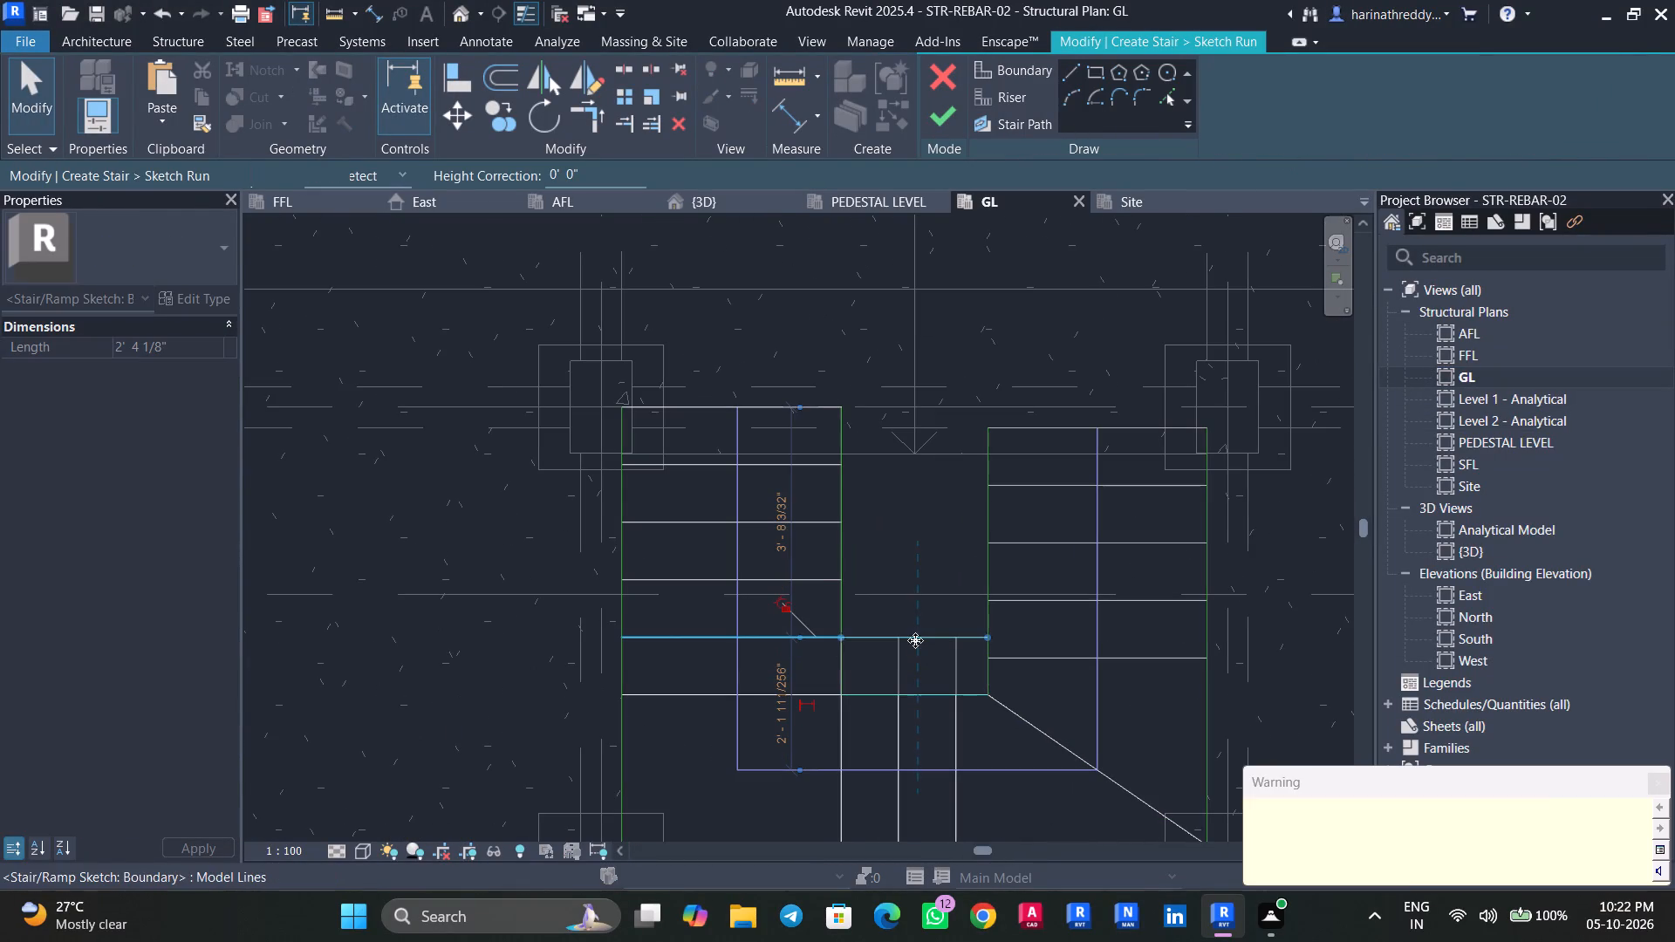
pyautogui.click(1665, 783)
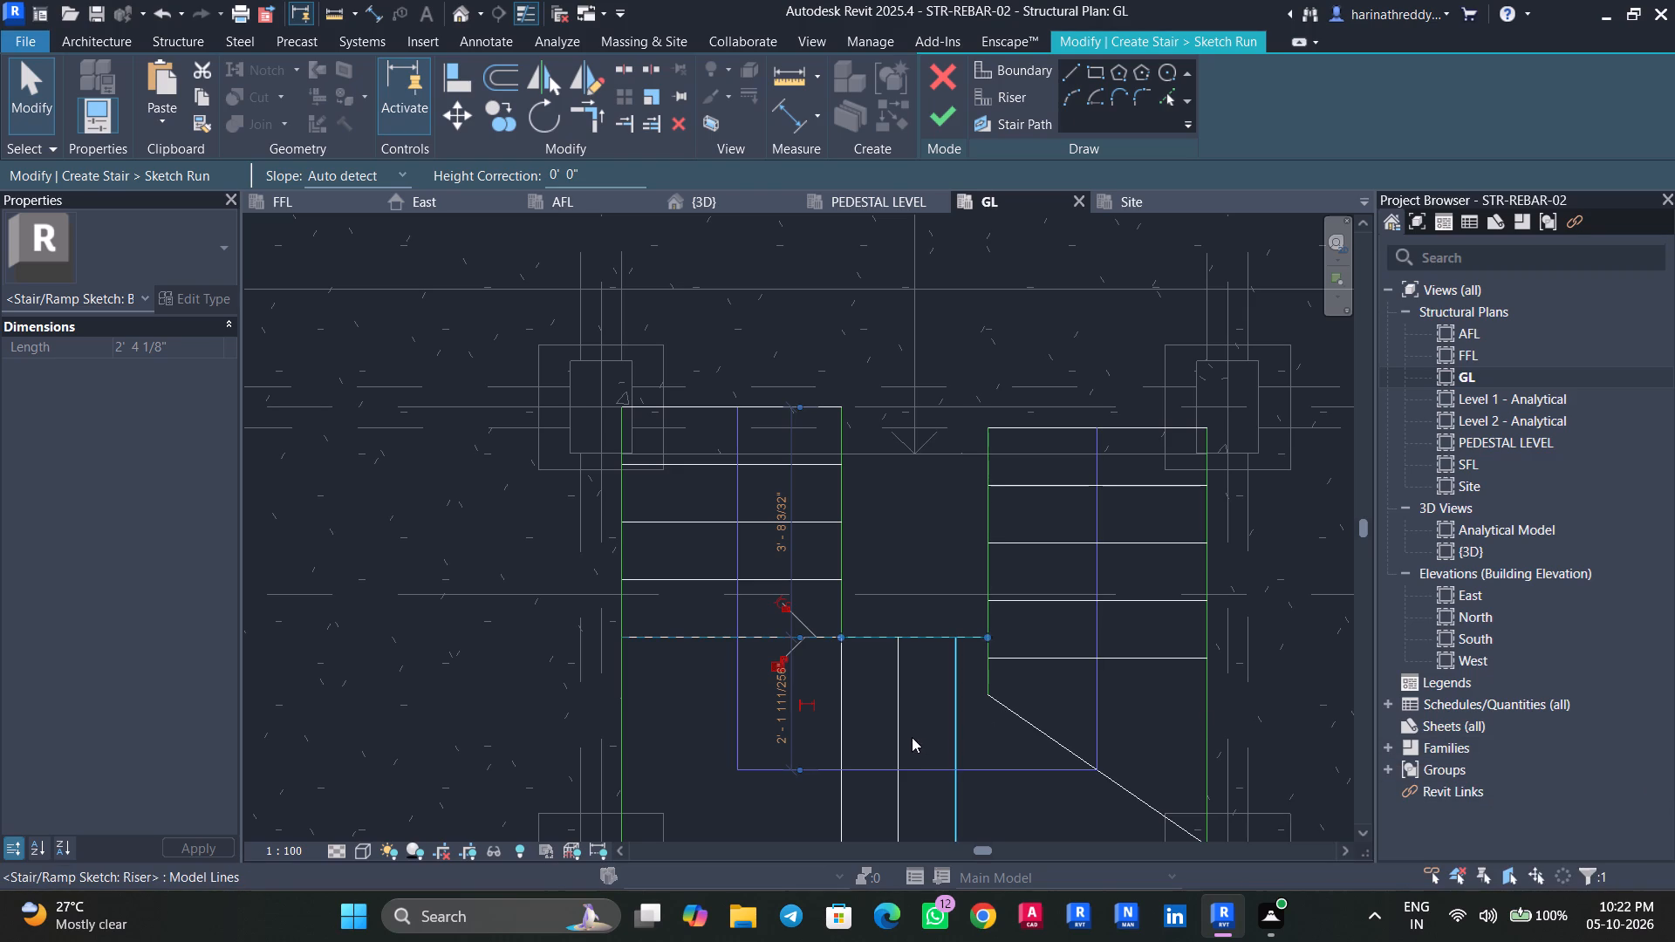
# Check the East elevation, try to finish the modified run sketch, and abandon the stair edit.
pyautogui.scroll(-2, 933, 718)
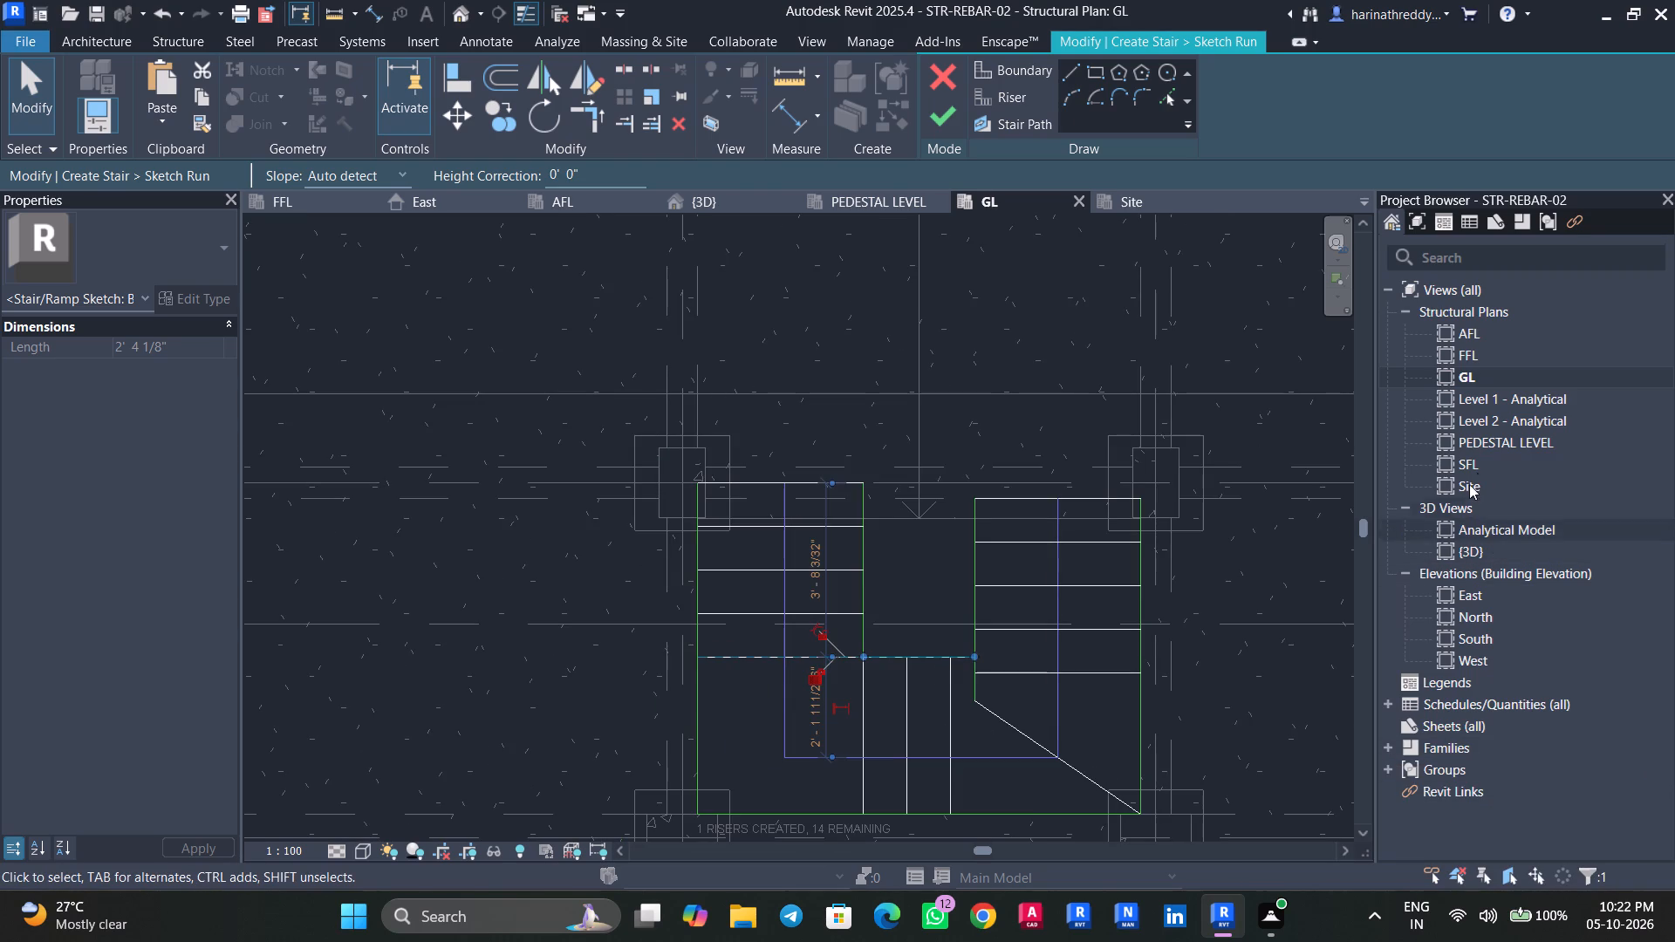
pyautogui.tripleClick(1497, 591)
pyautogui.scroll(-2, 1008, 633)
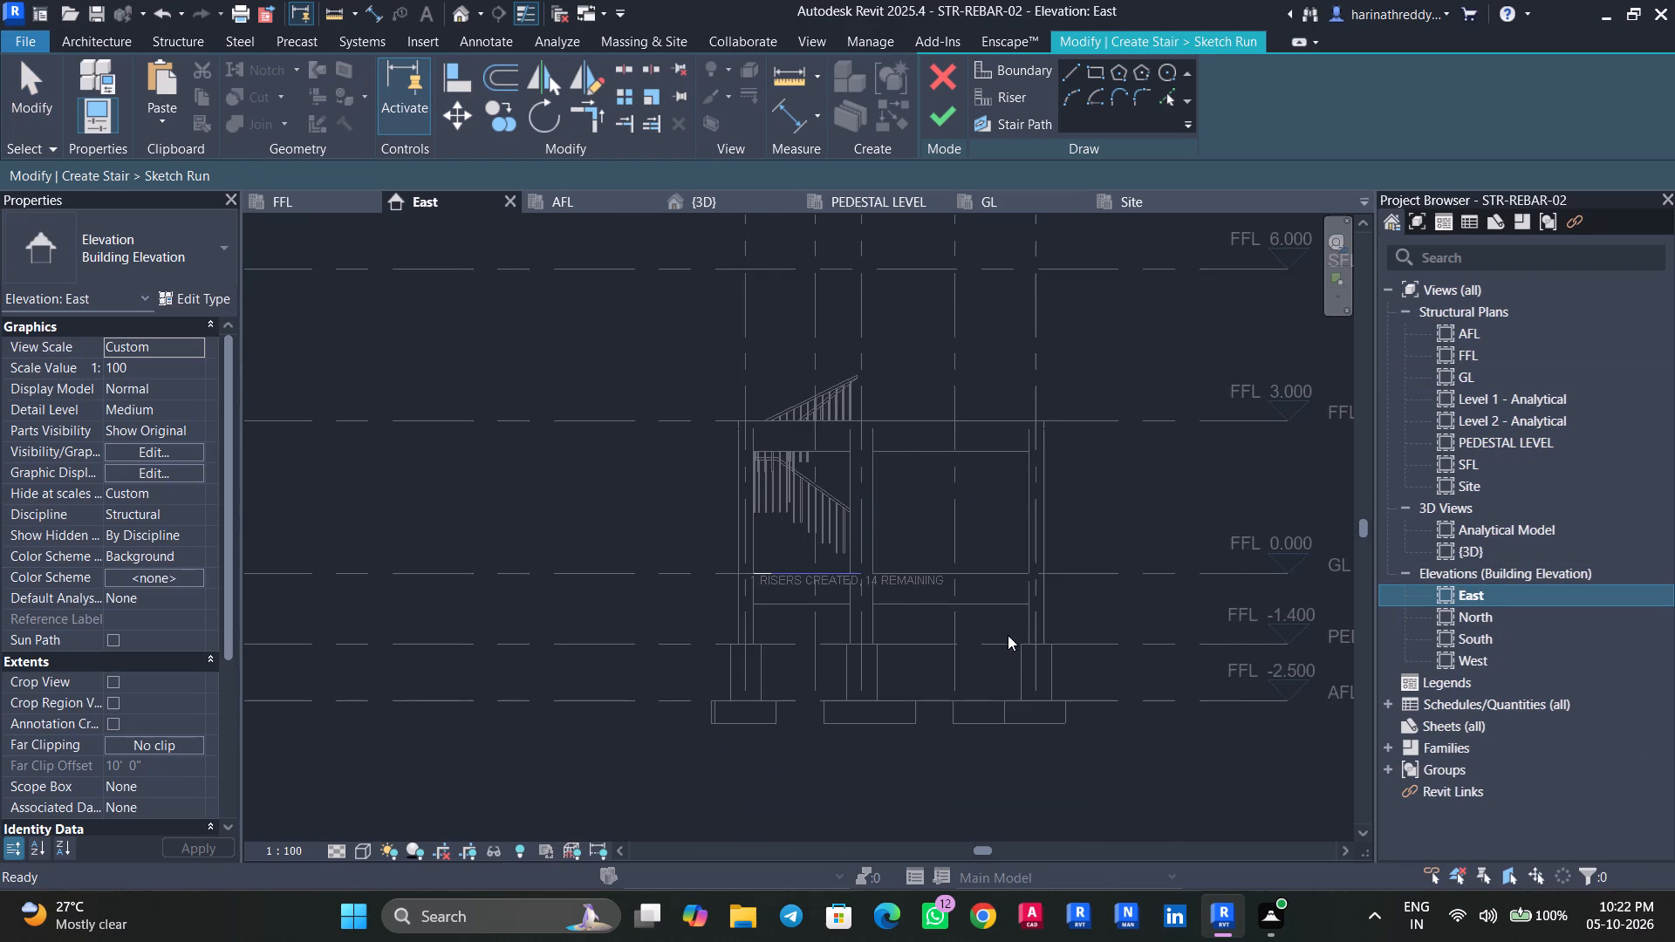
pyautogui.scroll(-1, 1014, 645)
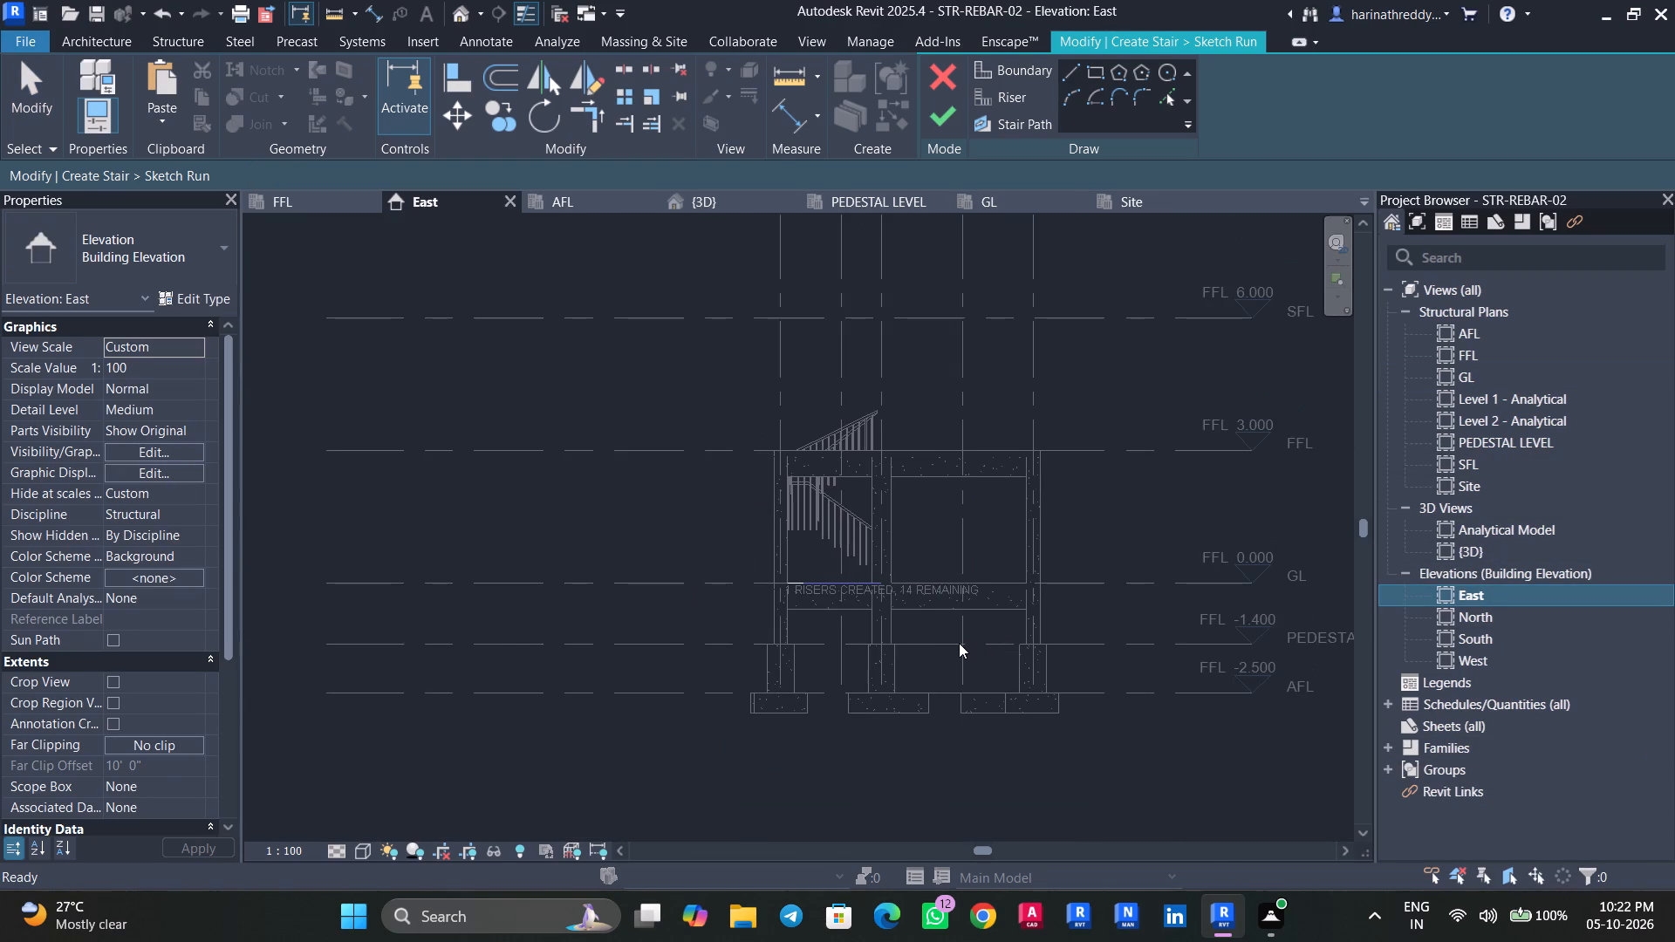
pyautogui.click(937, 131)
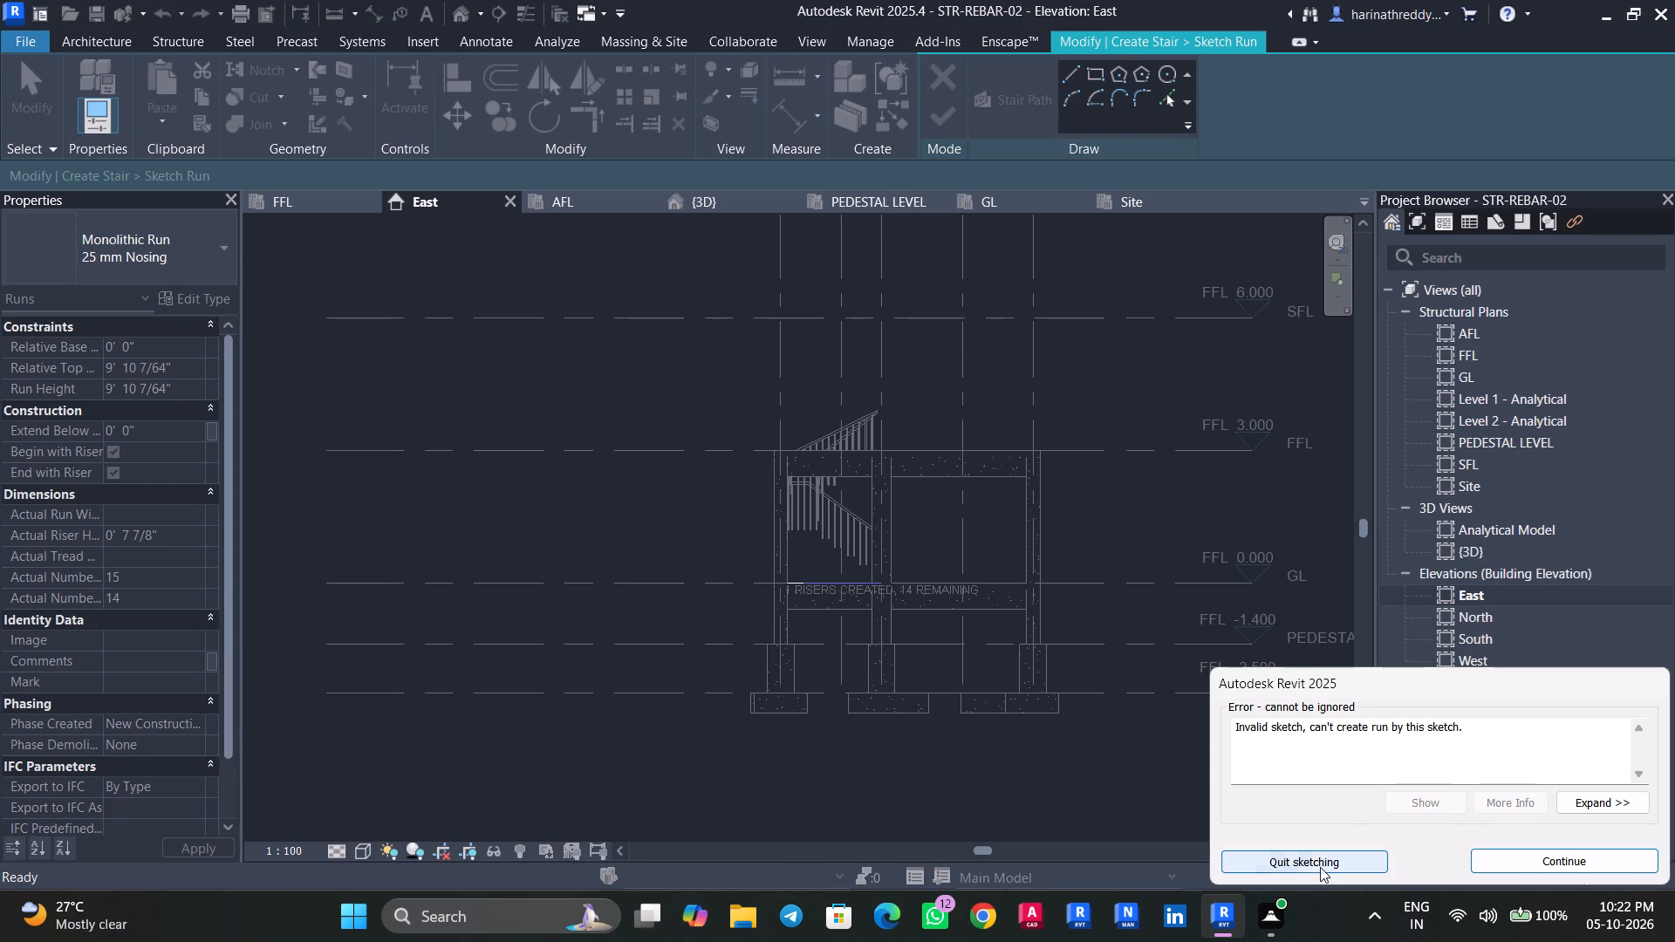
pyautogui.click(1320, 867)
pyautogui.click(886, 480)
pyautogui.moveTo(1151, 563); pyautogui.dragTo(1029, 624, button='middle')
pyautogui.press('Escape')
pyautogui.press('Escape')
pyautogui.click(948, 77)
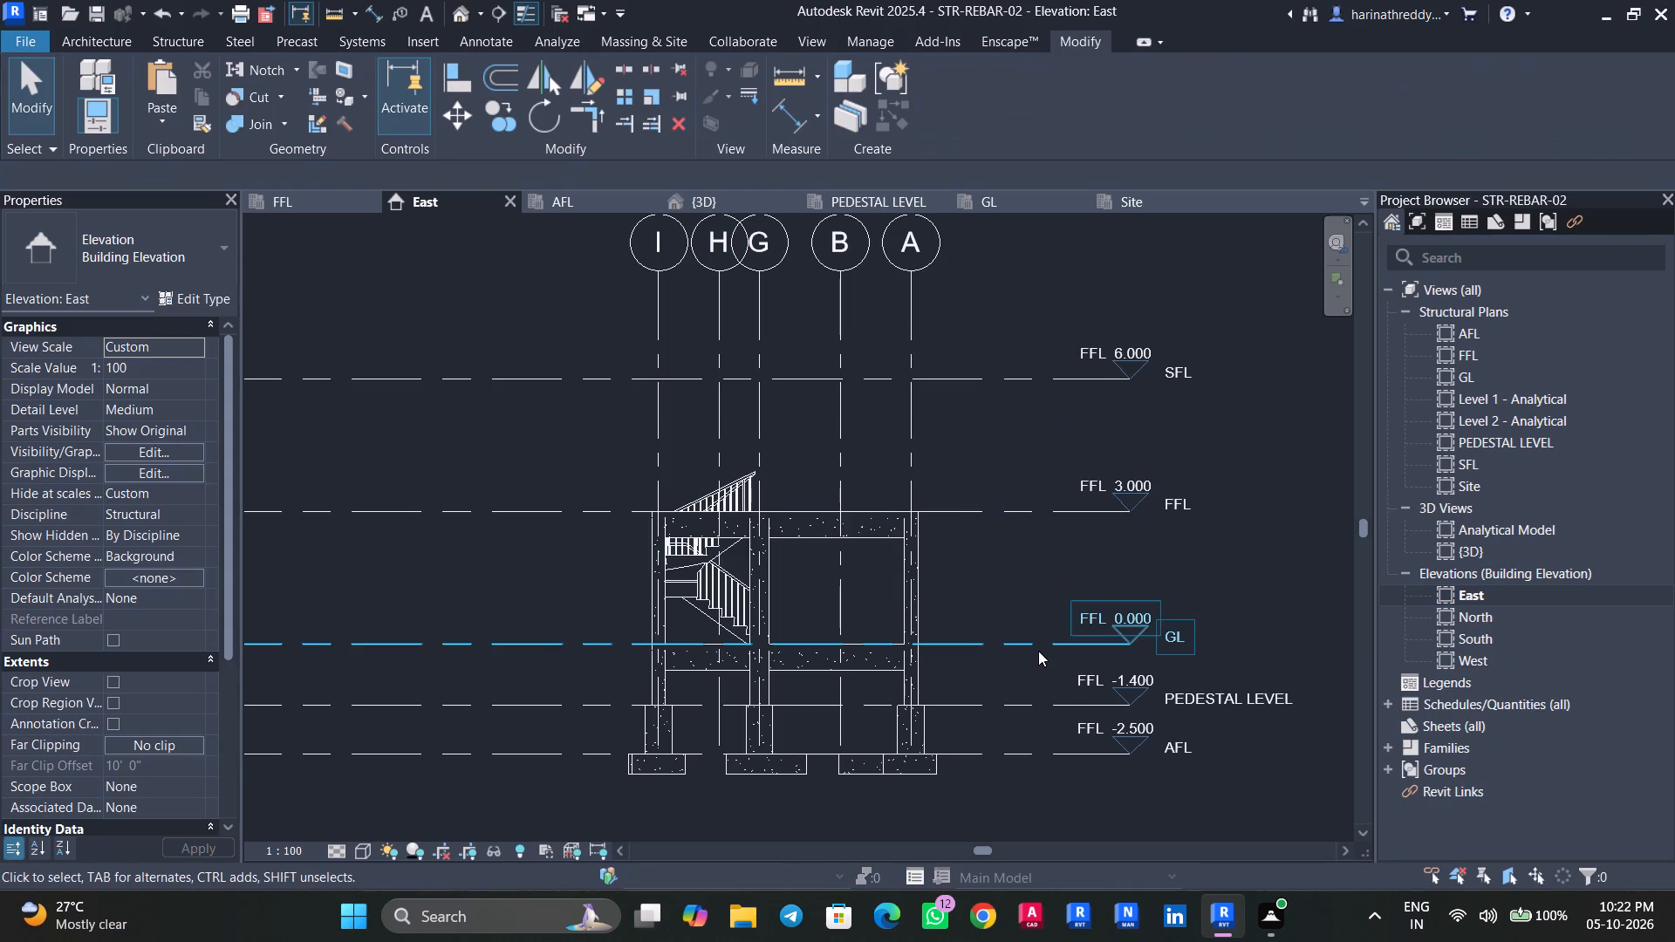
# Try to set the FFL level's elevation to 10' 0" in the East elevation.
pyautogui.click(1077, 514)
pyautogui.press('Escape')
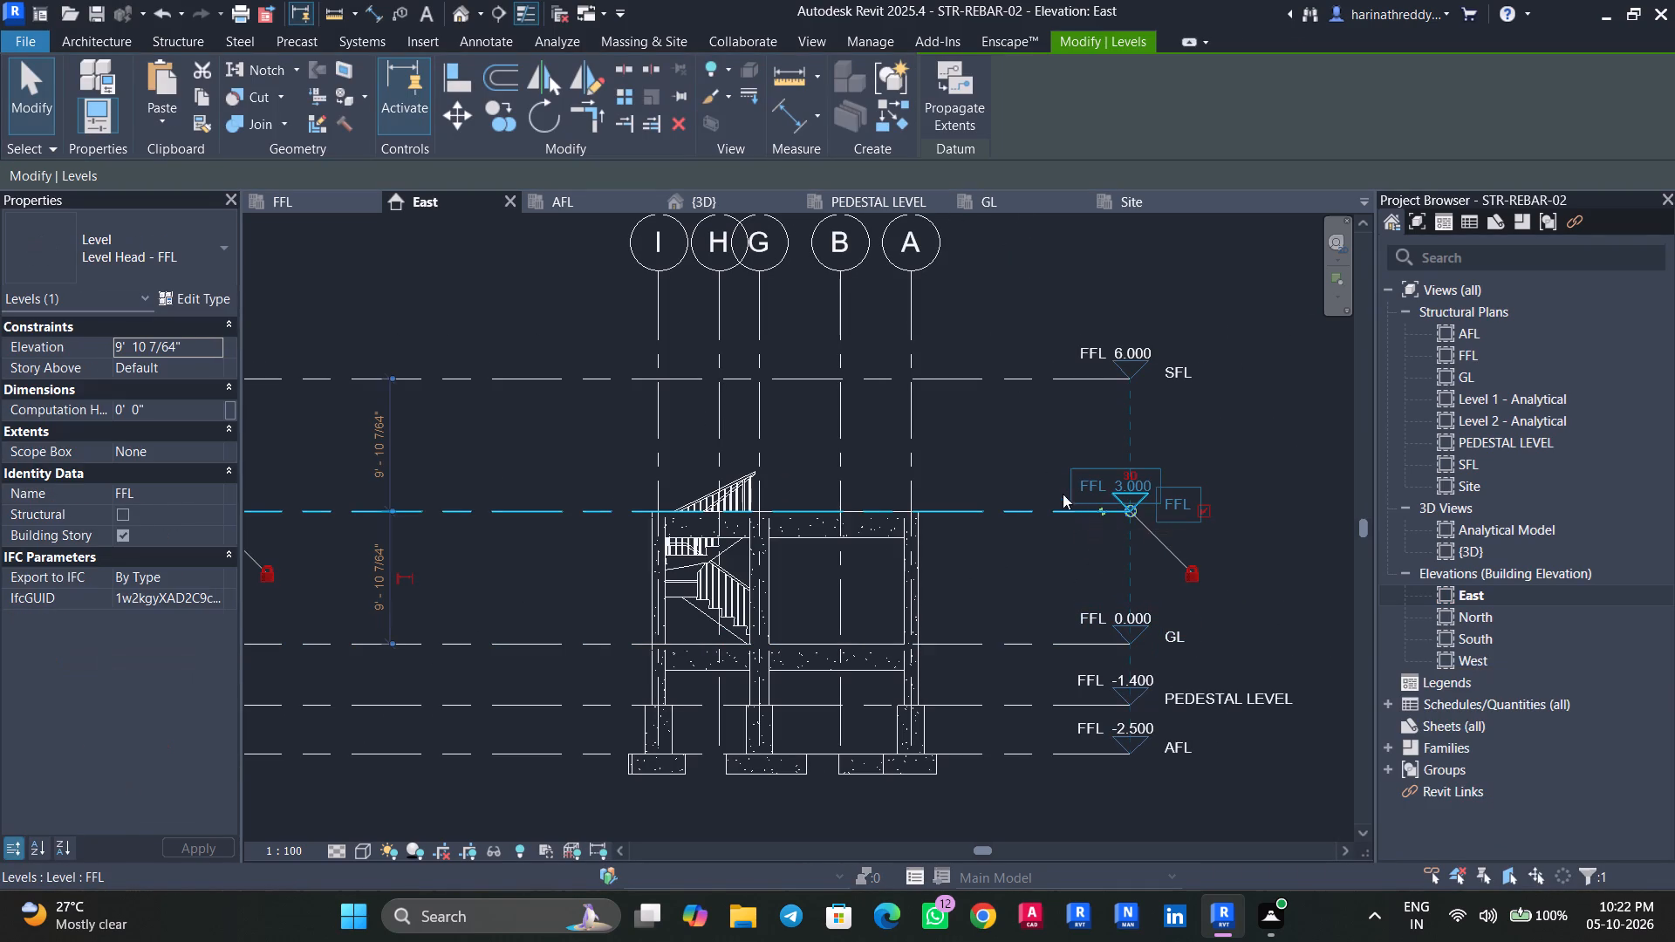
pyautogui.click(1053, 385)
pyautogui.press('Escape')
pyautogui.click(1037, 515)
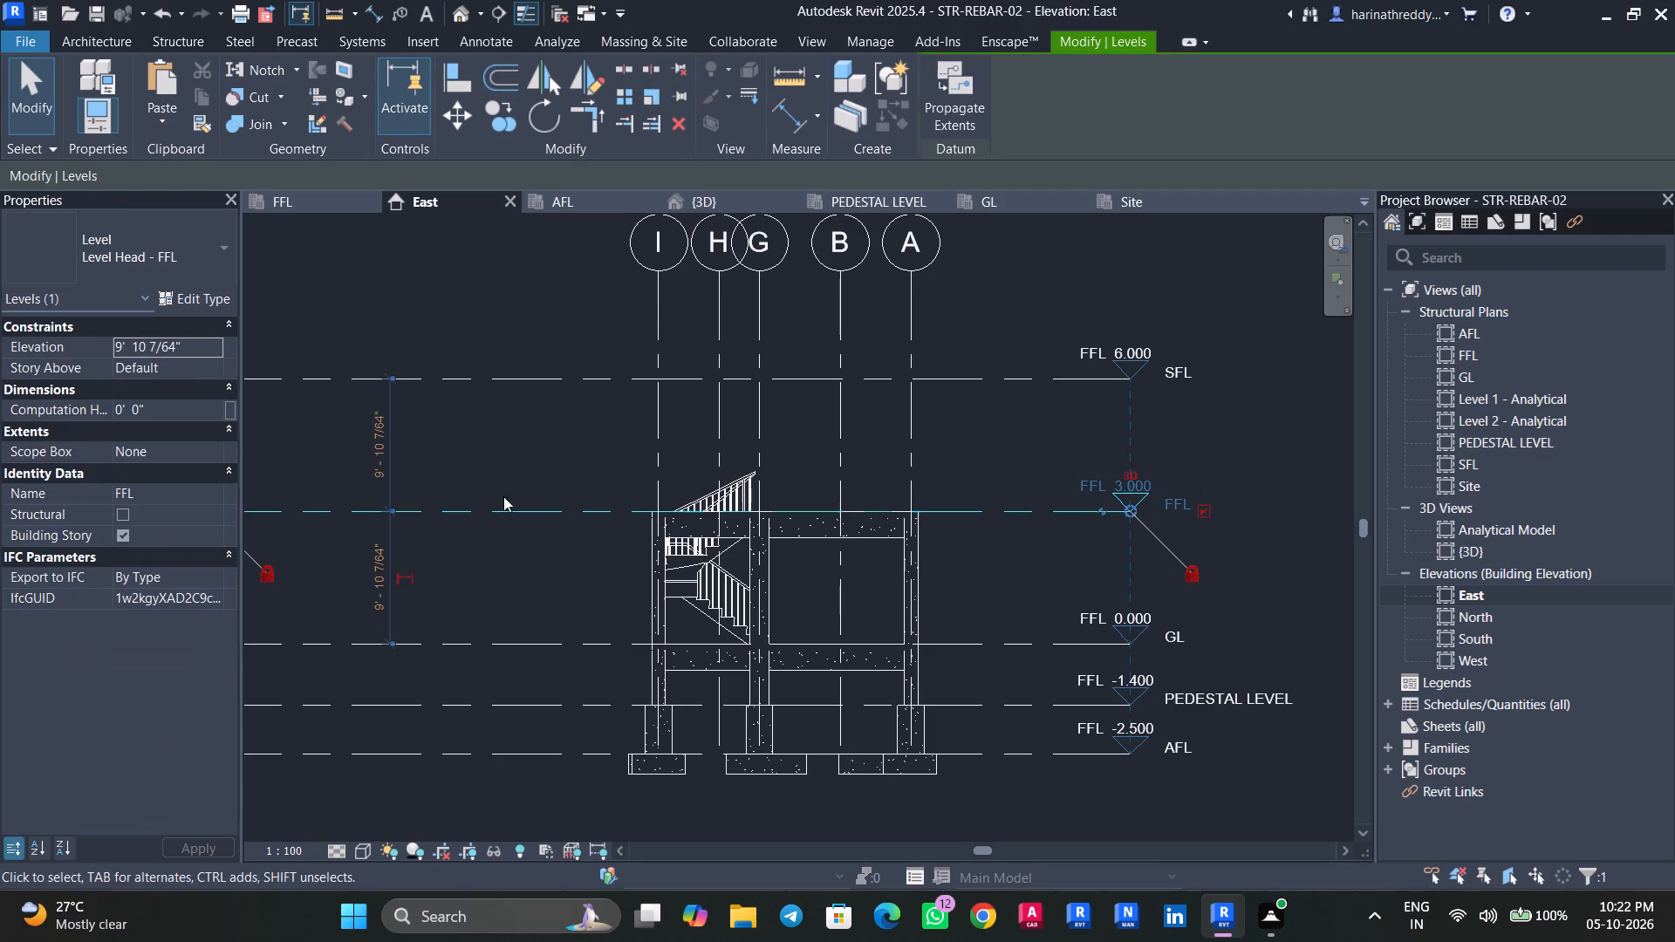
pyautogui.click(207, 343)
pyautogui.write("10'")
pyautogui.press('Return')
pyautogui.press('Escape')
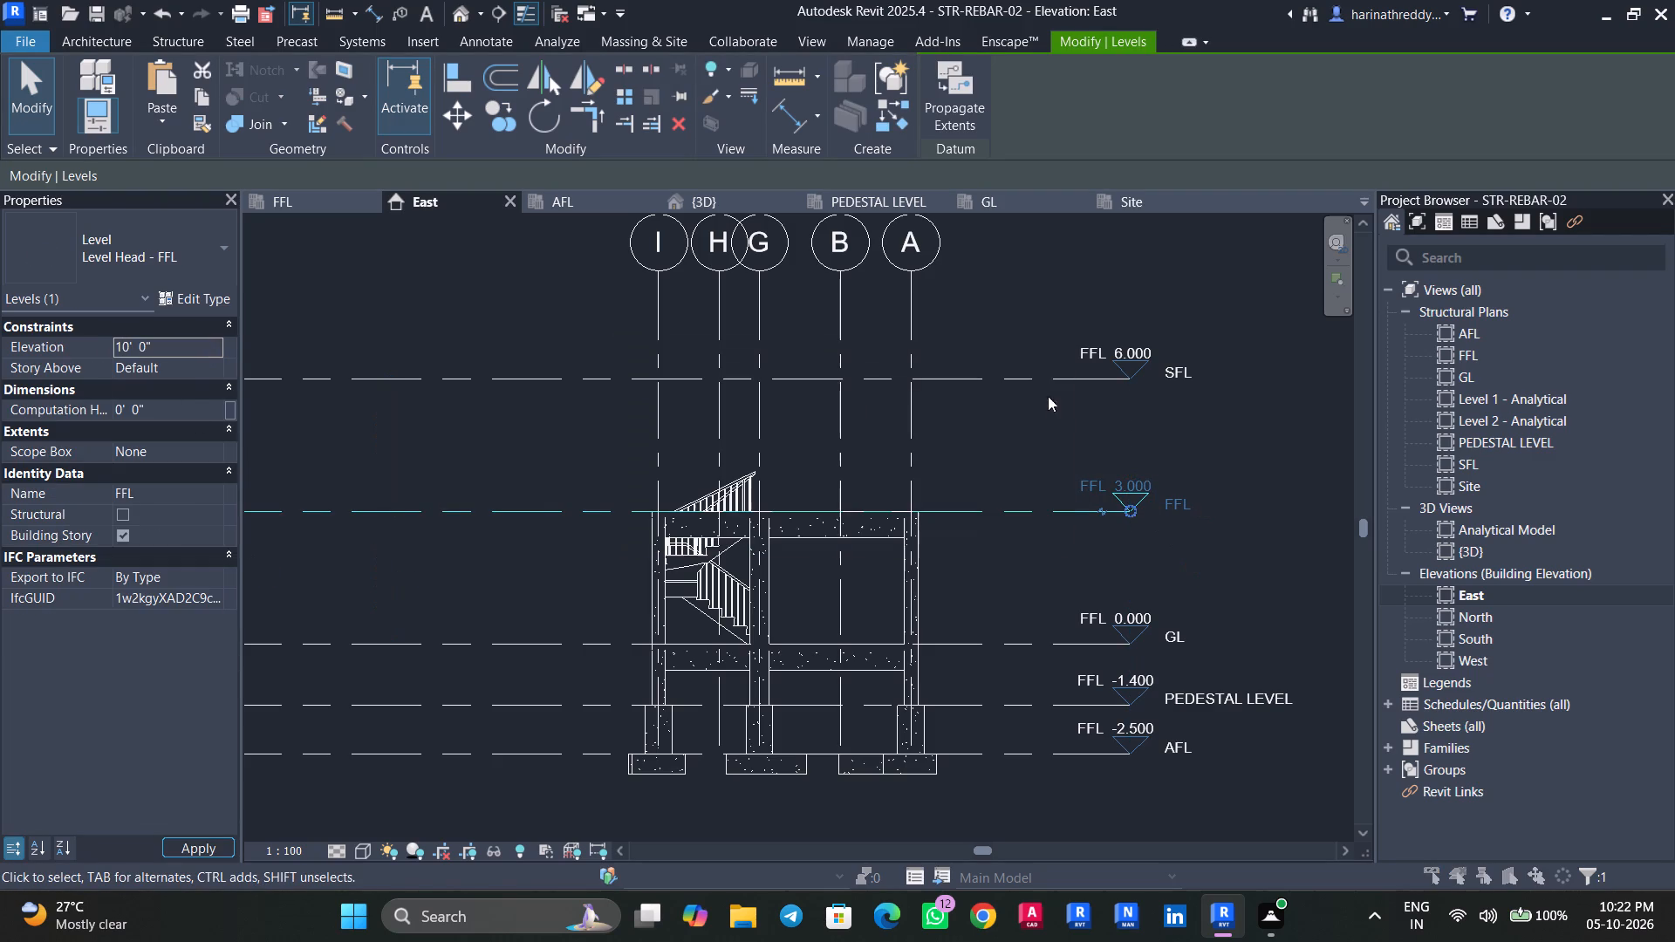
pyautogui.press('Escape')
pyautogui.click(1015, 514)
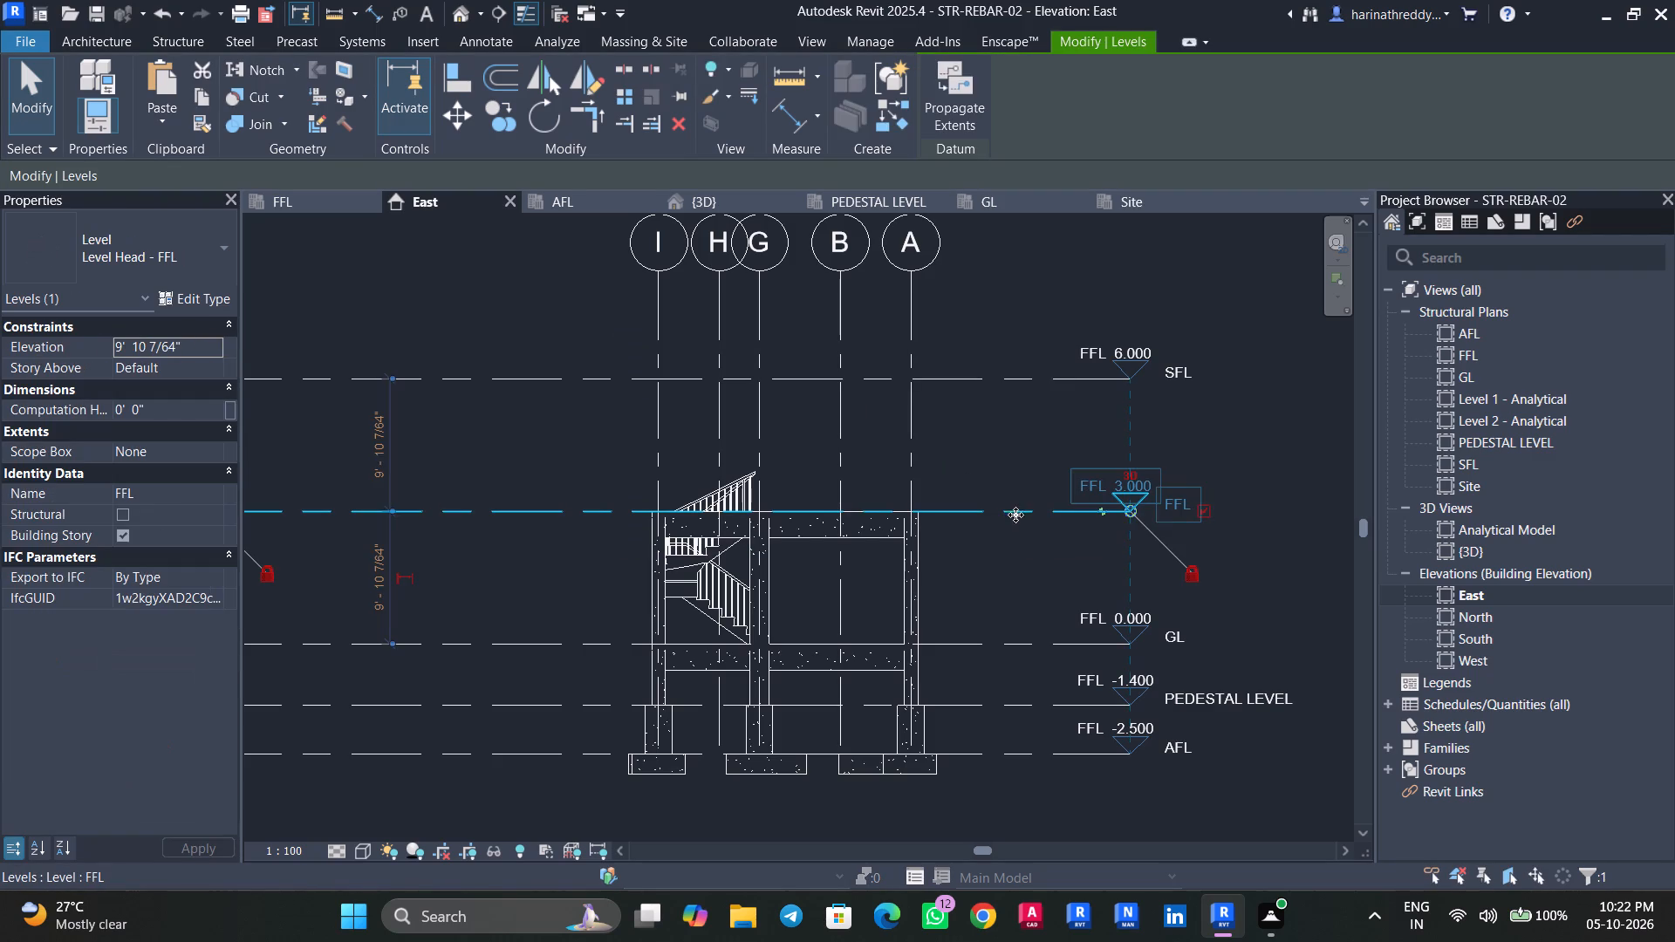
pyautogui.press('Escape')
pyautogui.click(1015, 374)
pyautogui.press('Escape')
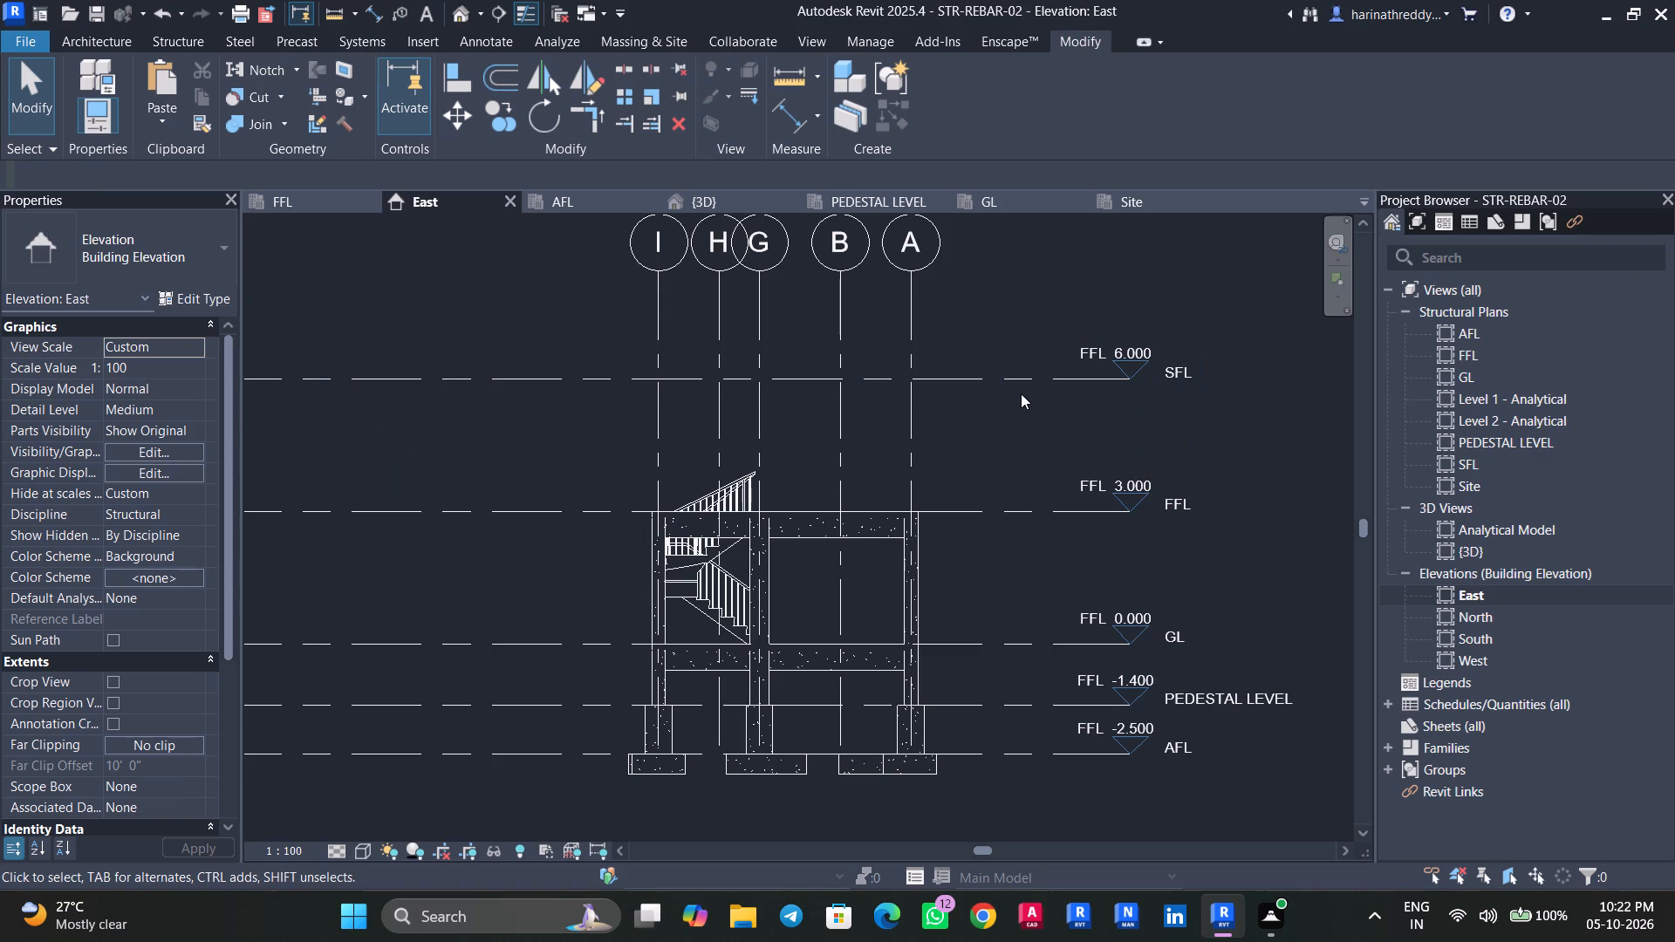
# Open the stair's run sketch in the GL plan and move the right flight's outer boundary inward to the column face.
pyautogui.click(726, 207)
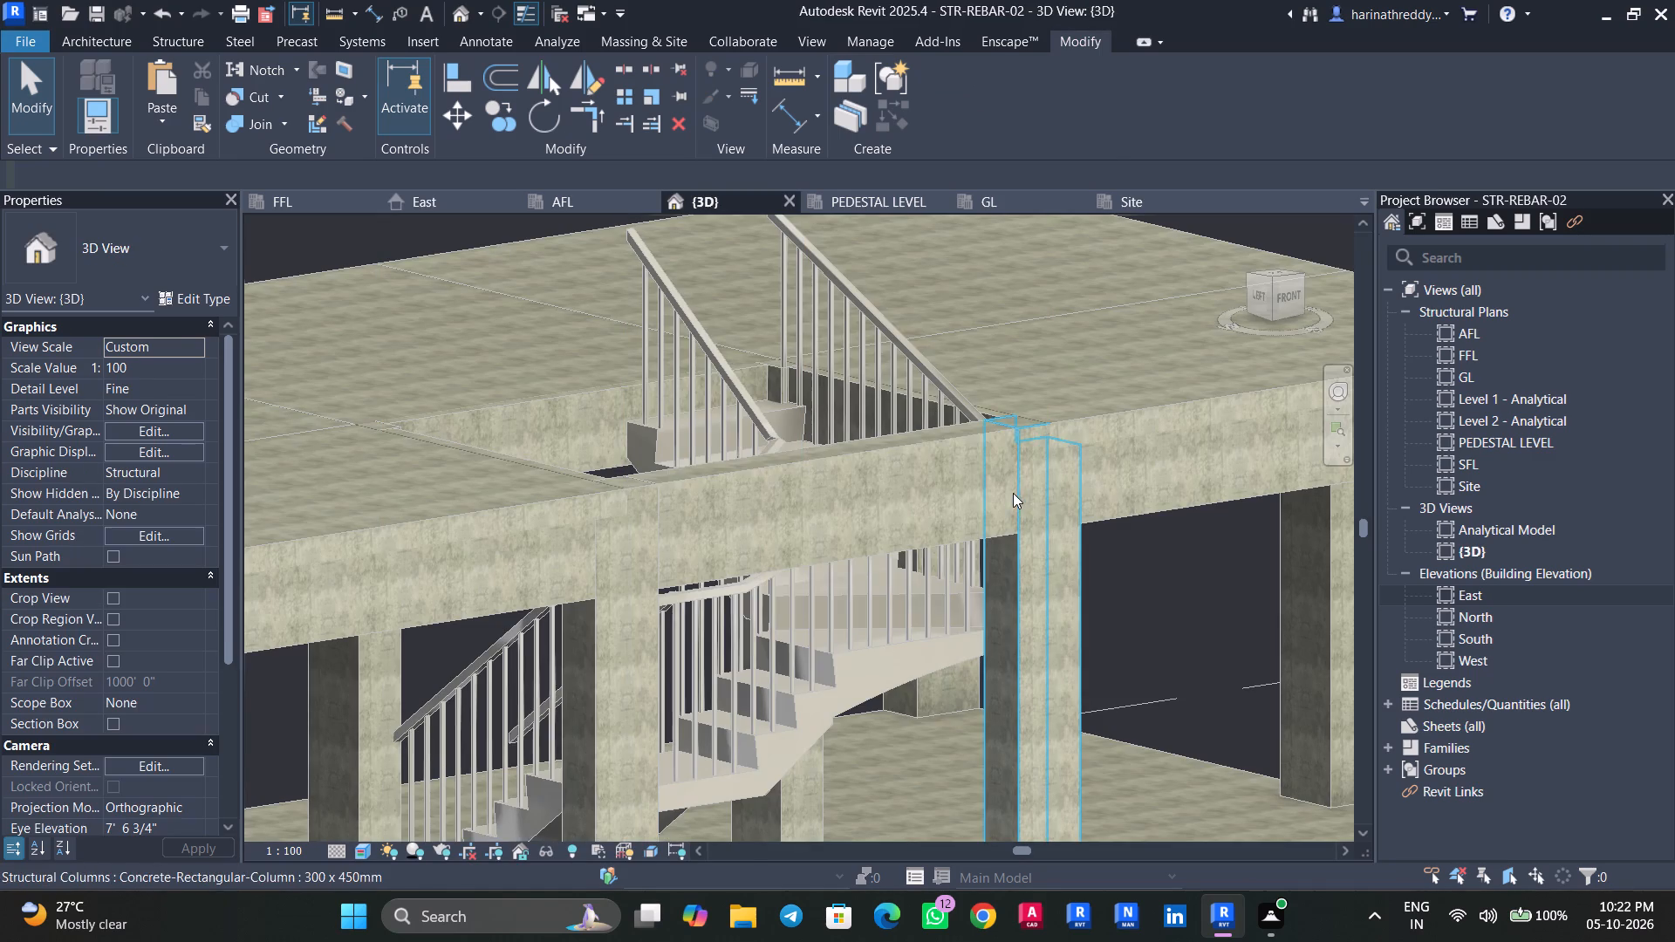
pyautogui.click(883, 666)
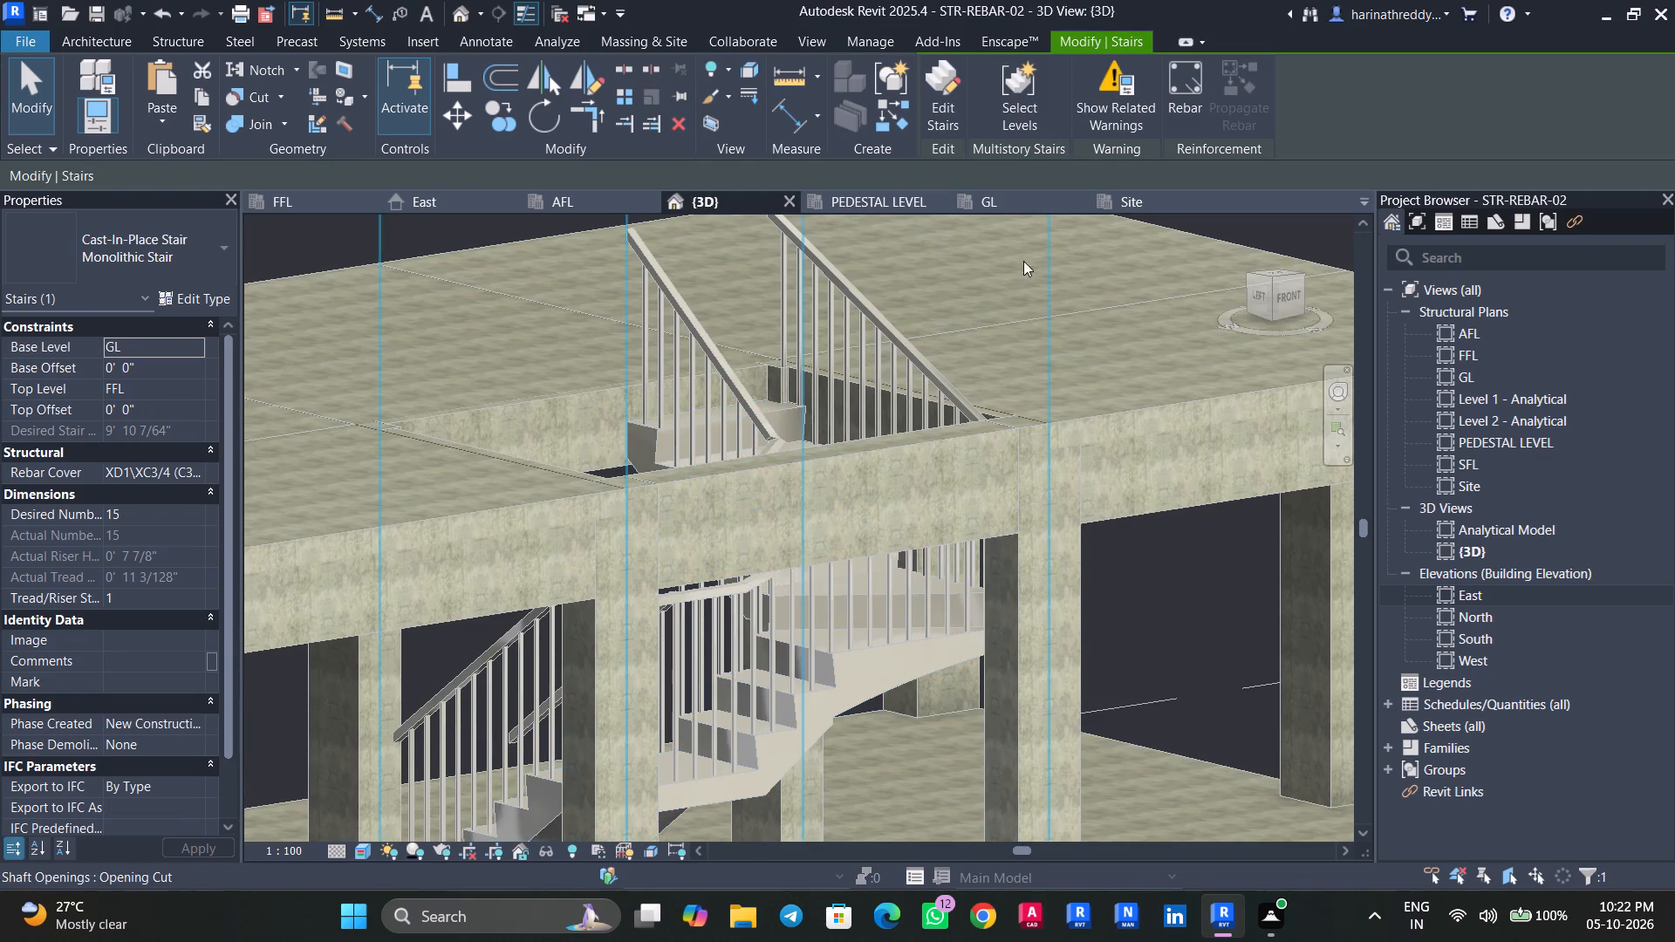
pyautogui.click(936, 113)
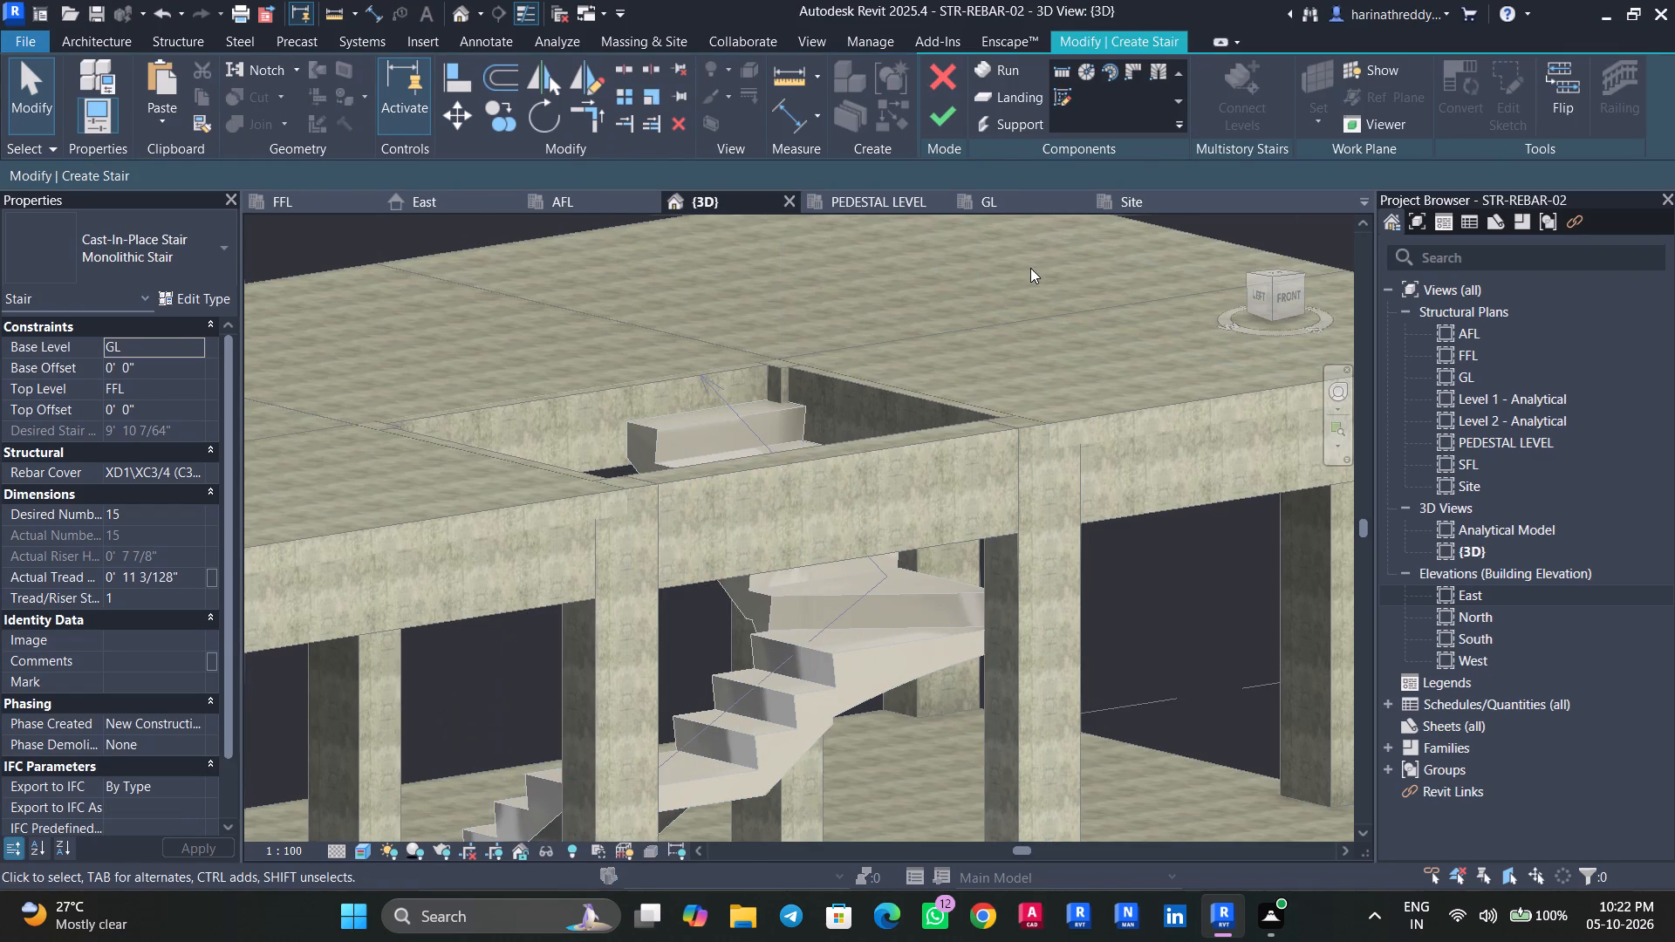
pyautogui.click(851, 643)
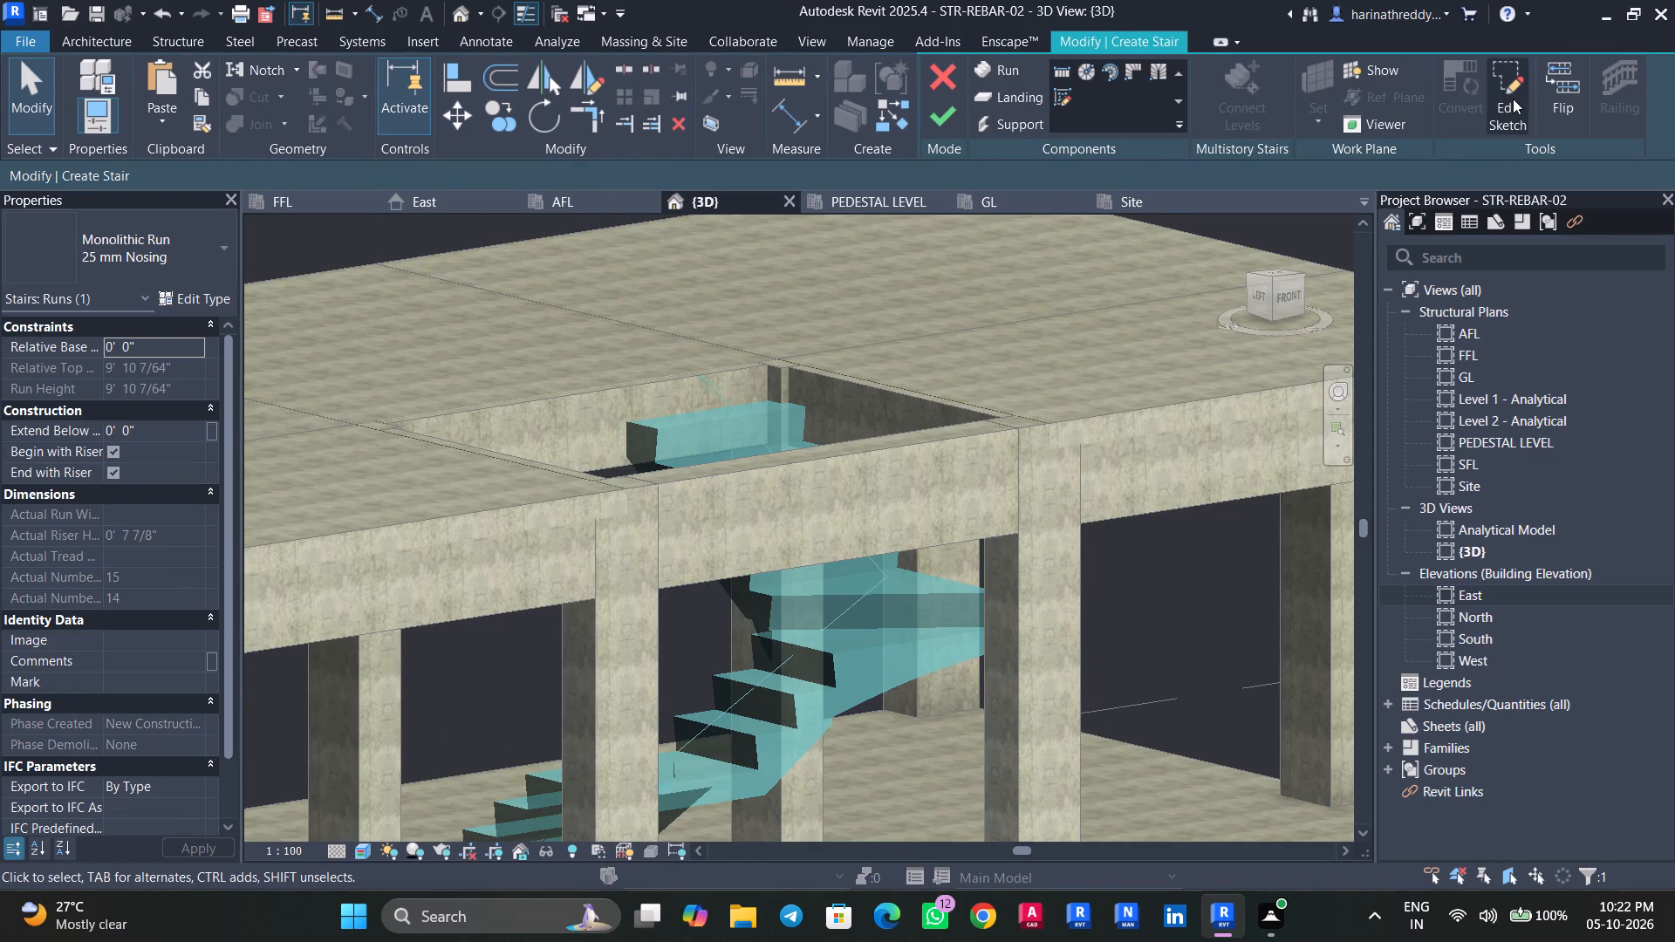
pyautogui.click(1513, 99)
pyautogui.click(986, 203)
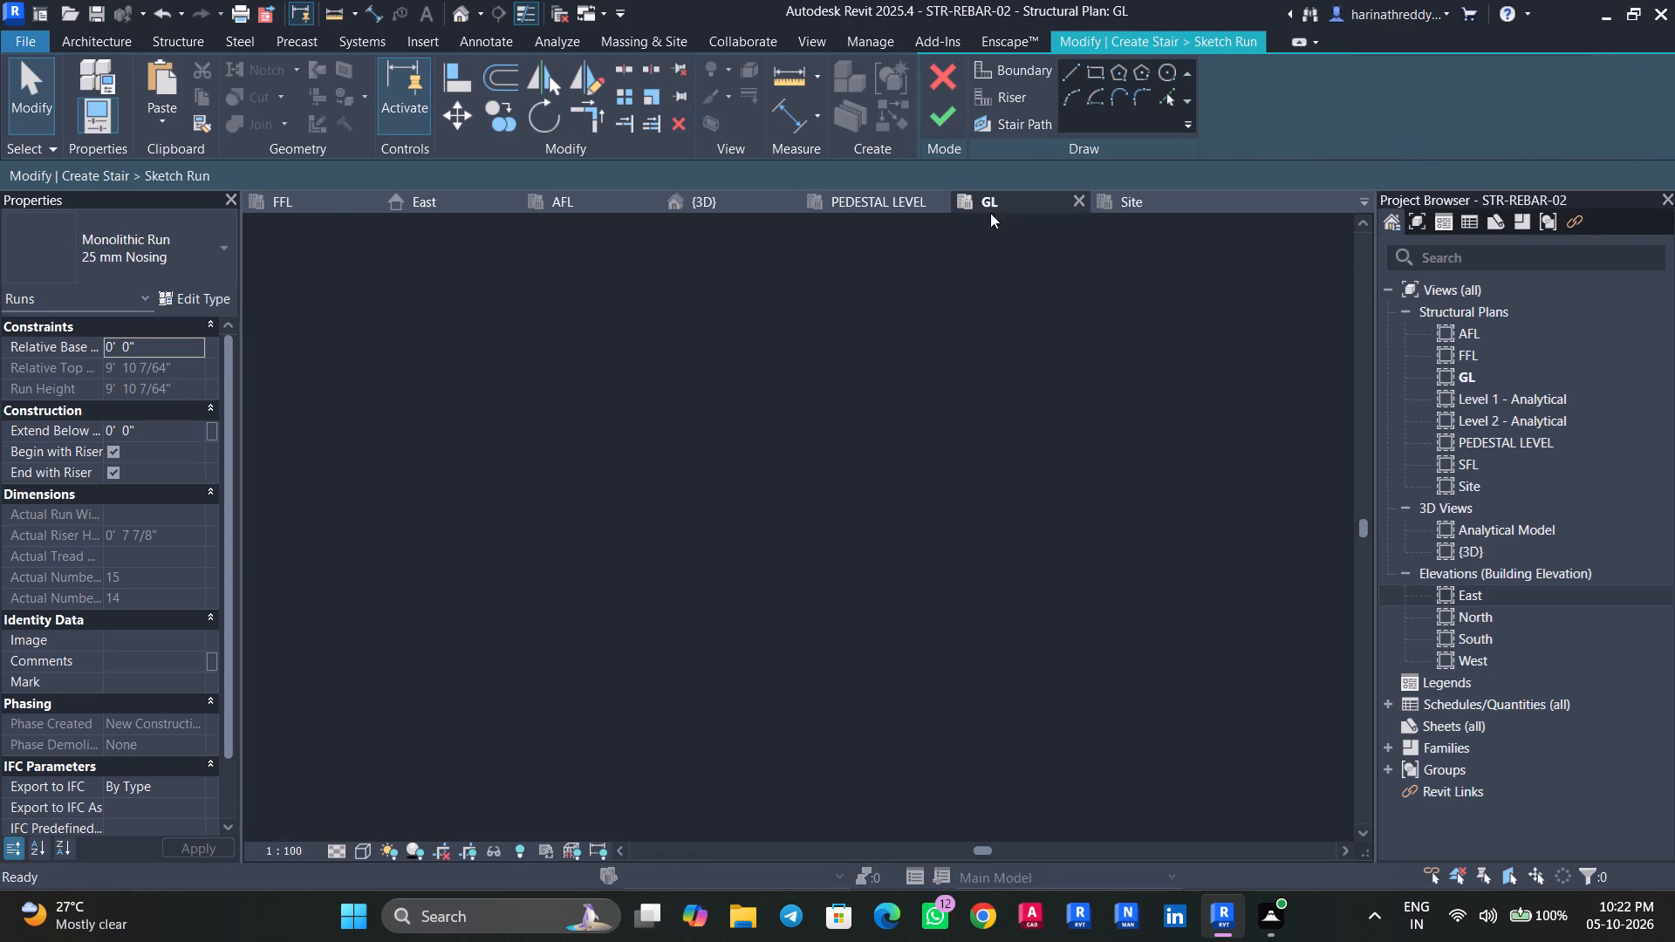
pyautogui.scroll(-1, 1022, 564)
pyautogui.scroll(5, 1029, 560)
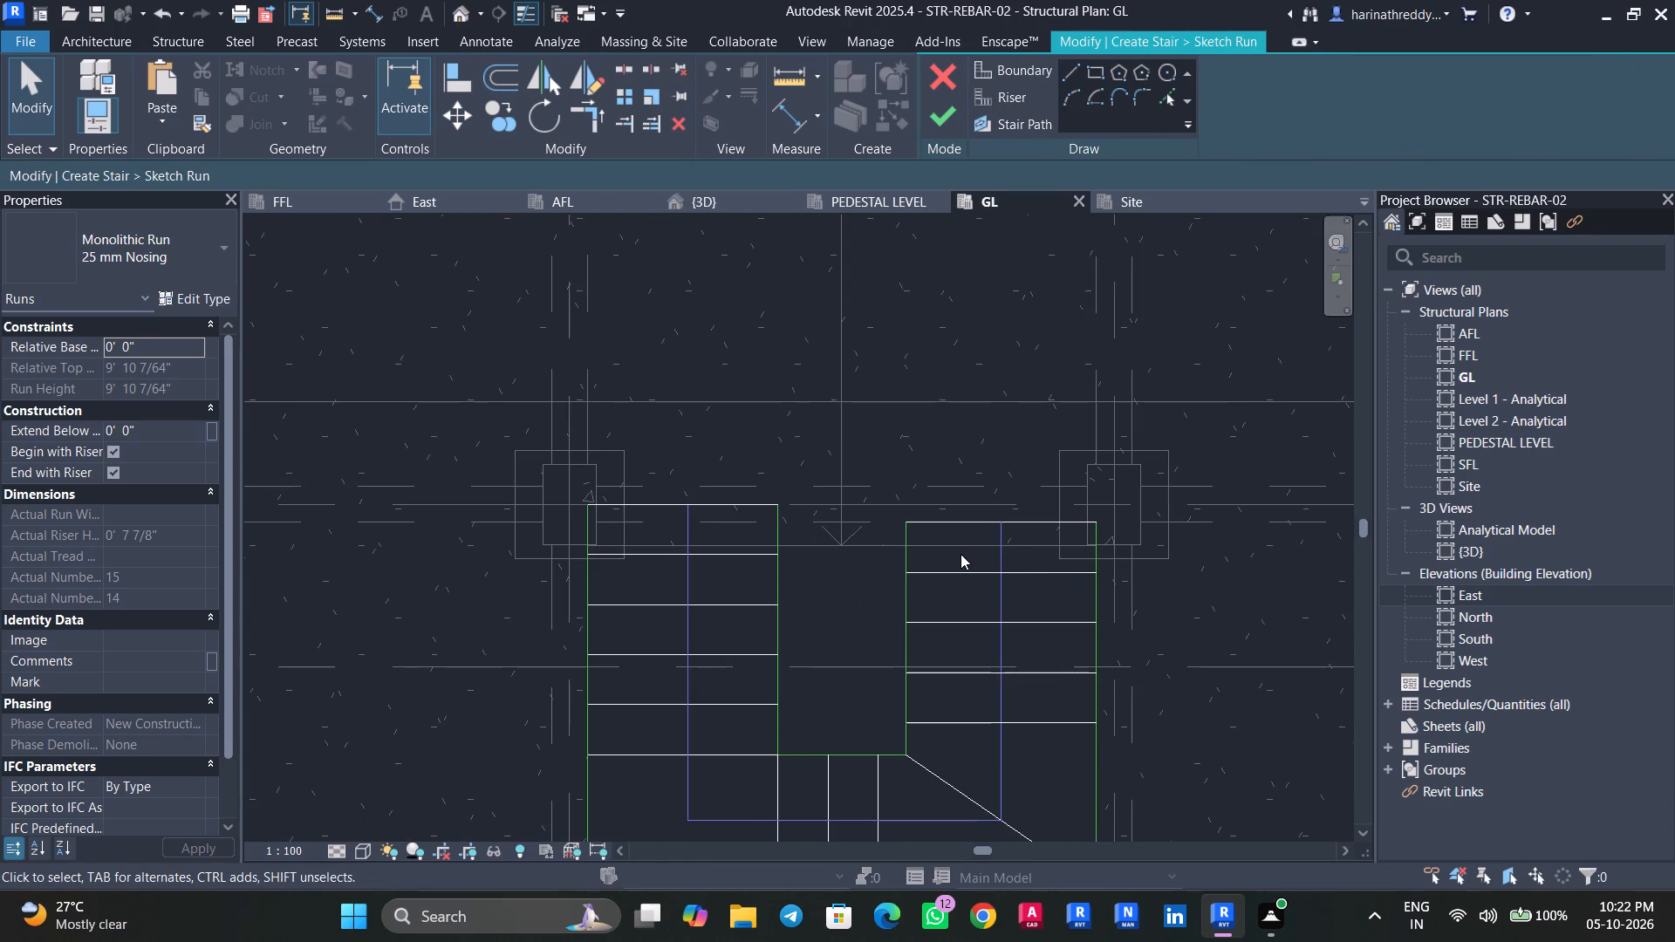
pyautogui.click(1099, 597)
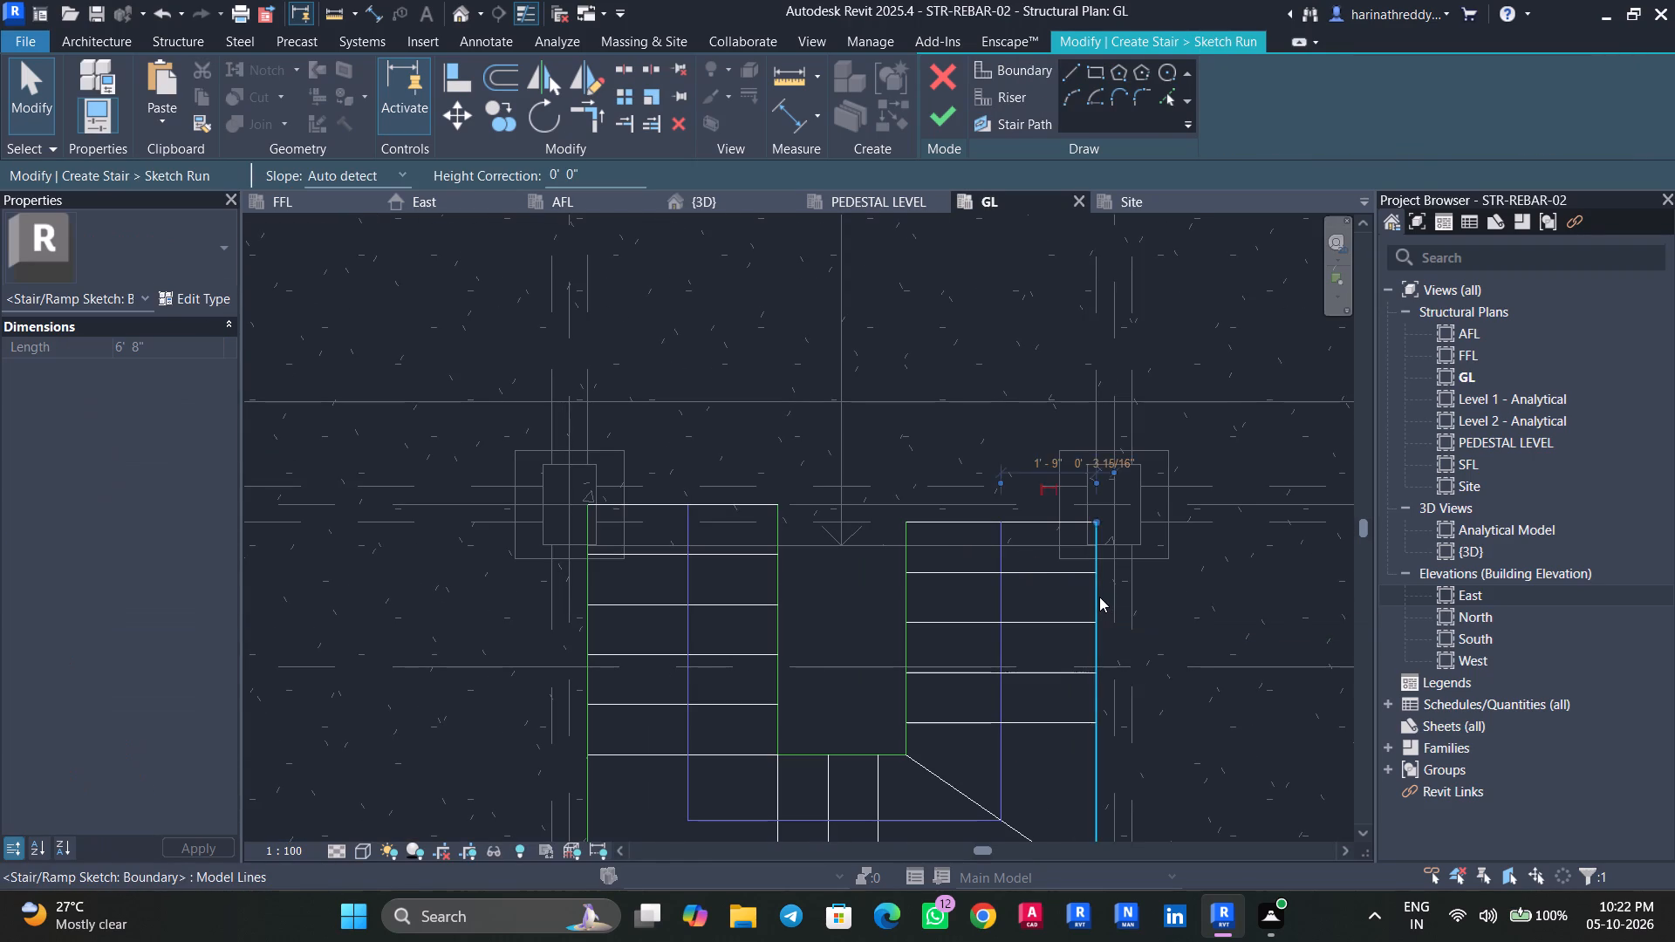
pyautogui.scroll(3, 1098, 597)
pyautogui.moveTo(1097, 592); pyautogui.dragTo(1070, 592)
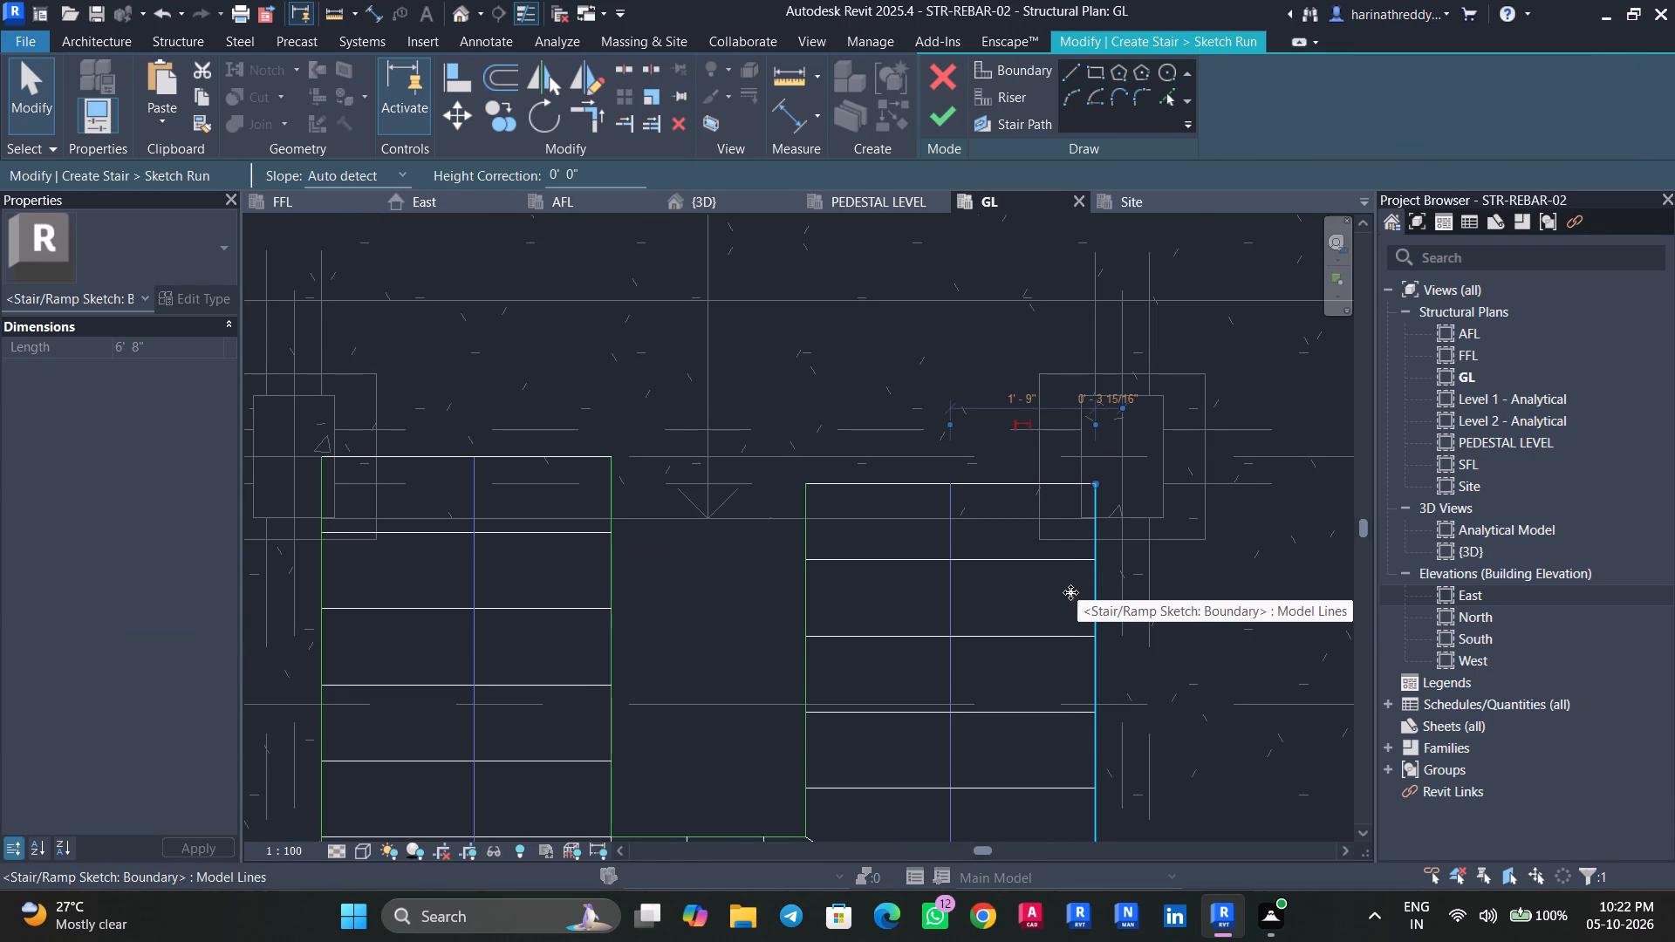
pyautogui.moveTo(1070, 592); pyautogui.dragTo(1083, 592)
pyautogui.press('Escape')
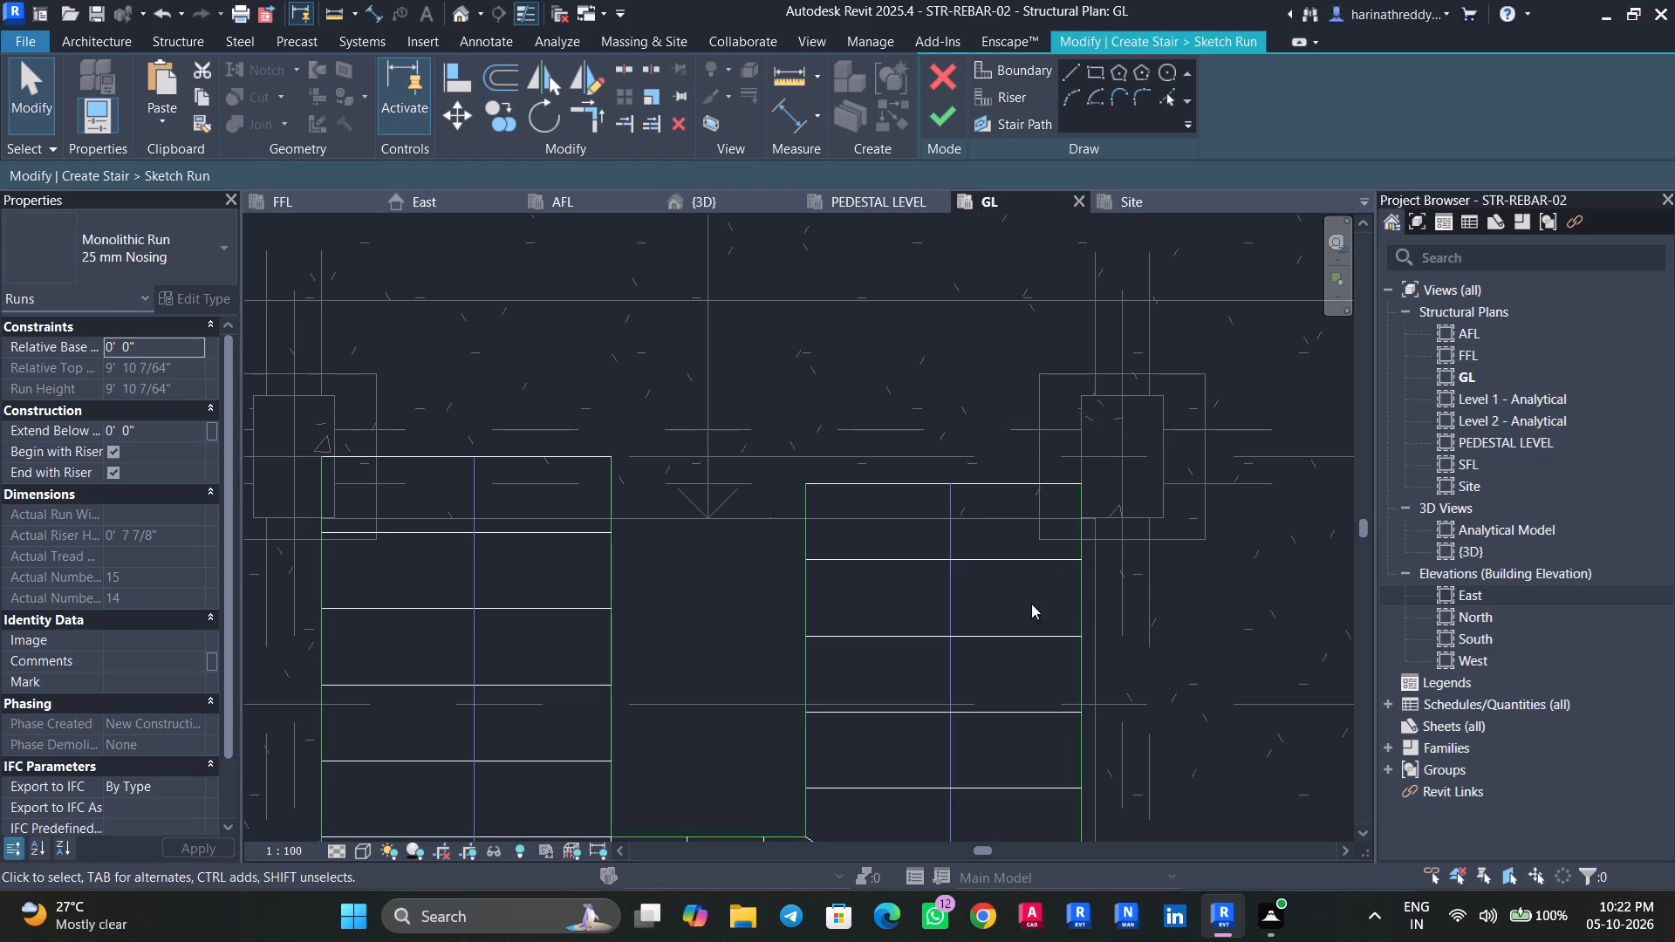
# Move the left flight's outer boundary inward to the column face in the run sketch.
pyautogui.scroll(-3, 1008, 609)
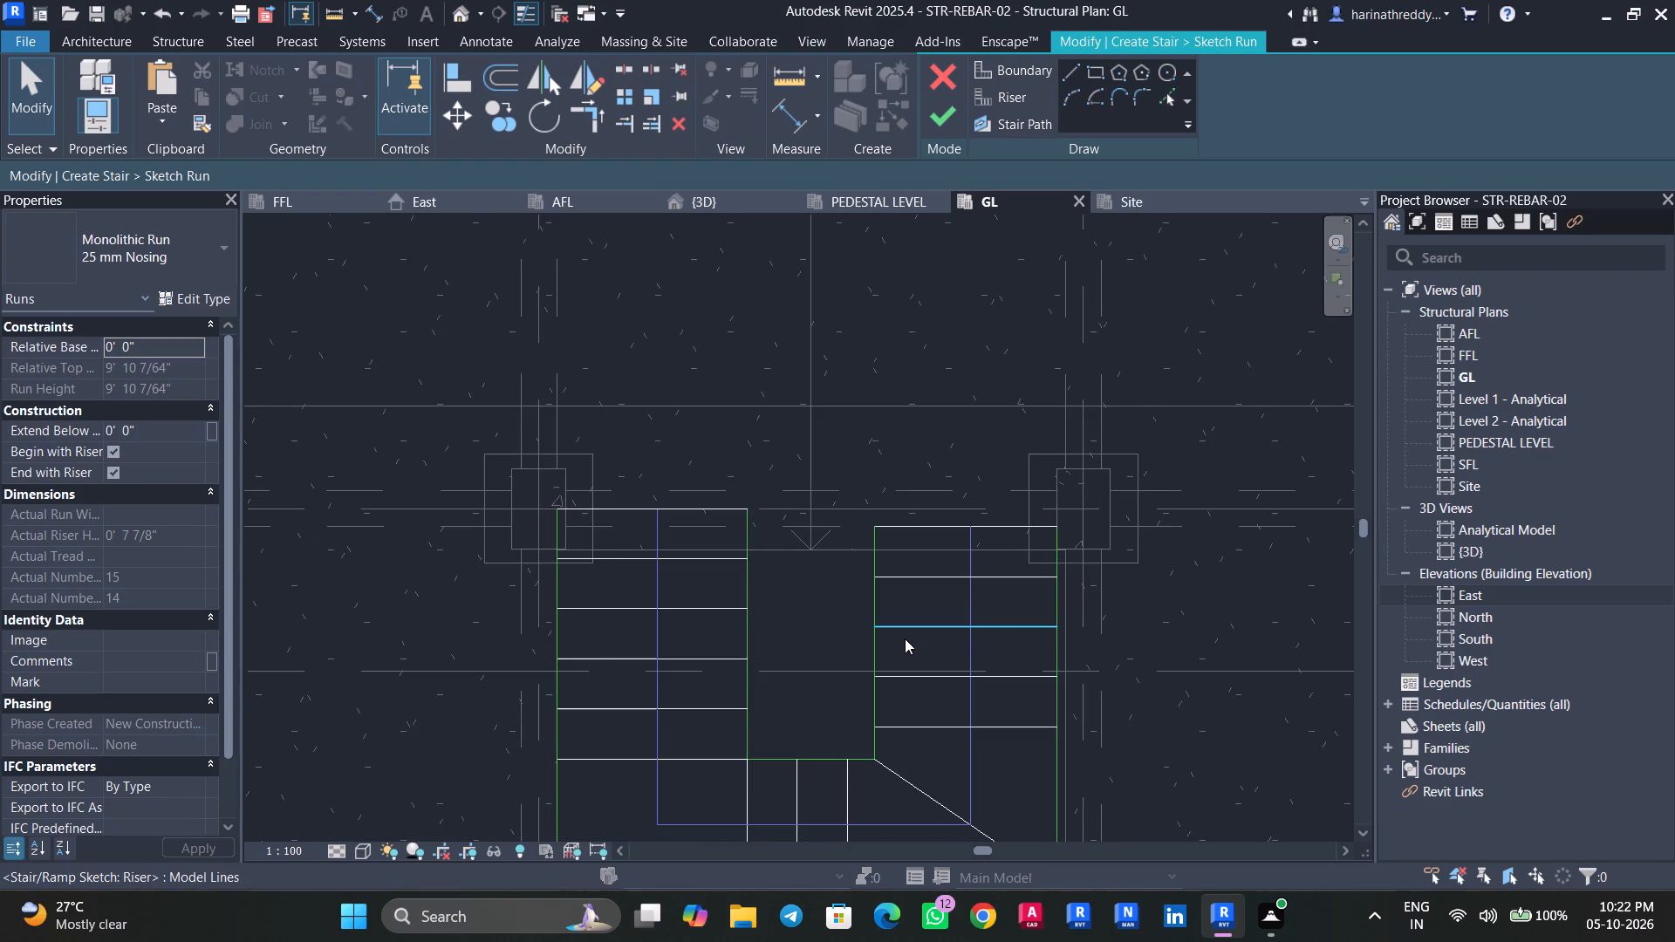
pyautogui.click(564, 565)
pyautogui.press('Escape')
pyautogui.click(556, 590)
pyautogui.scroll(3, 556, 588)
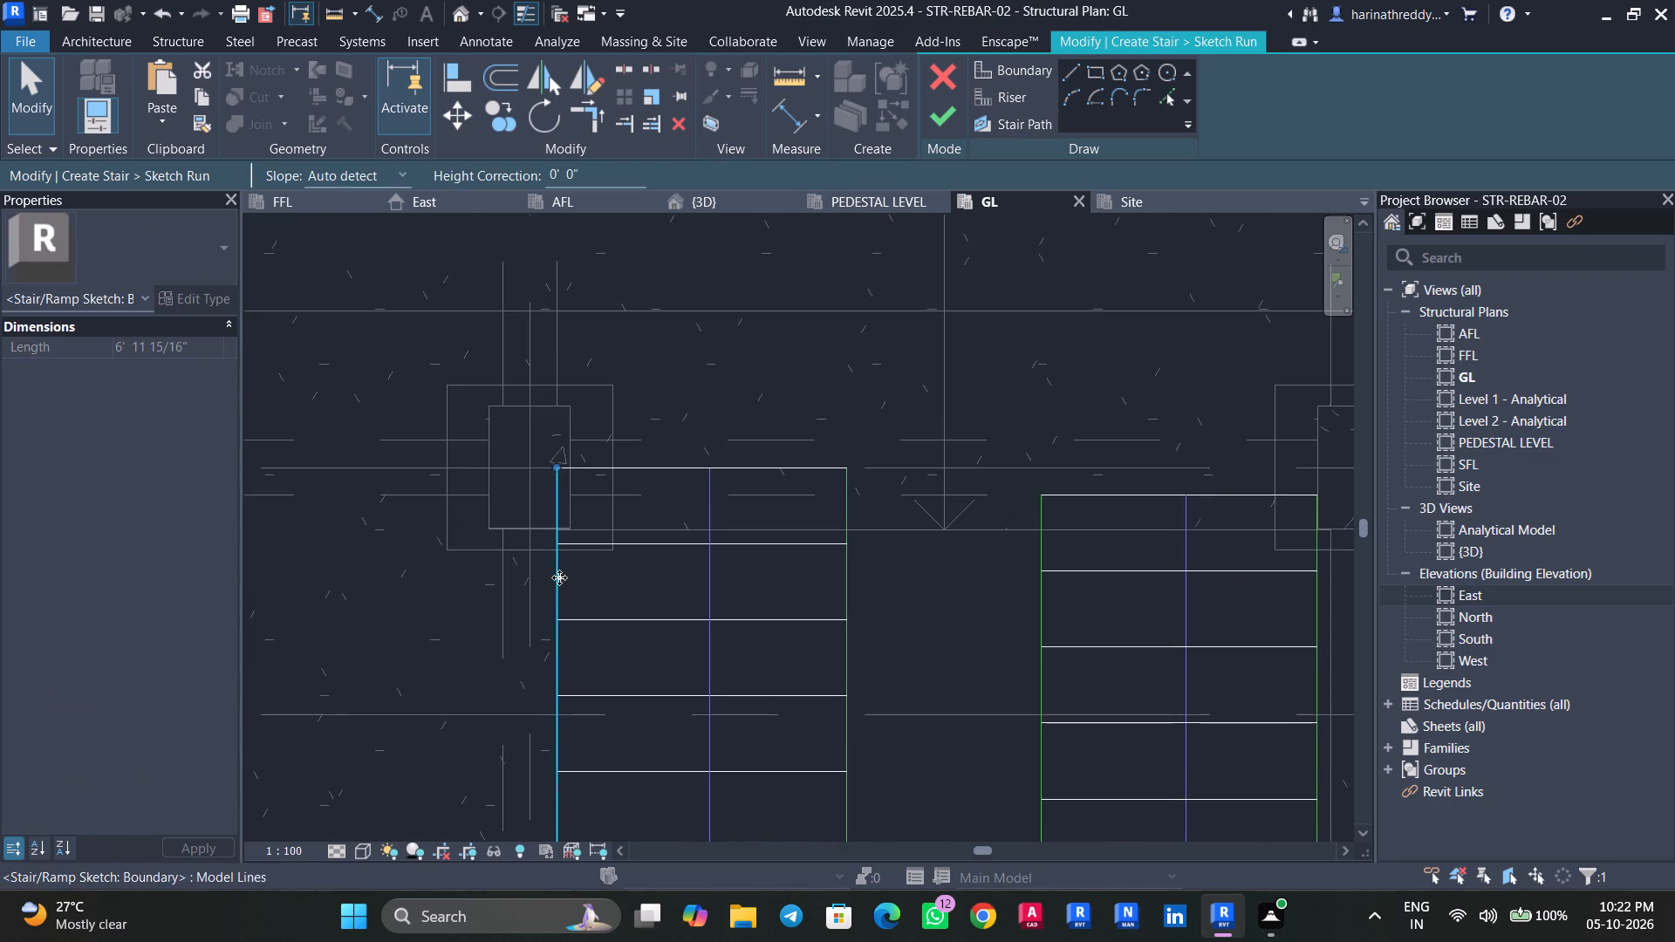
pyautogui.moveTo(558, 577); pyautogui.dragTo(578, 577)
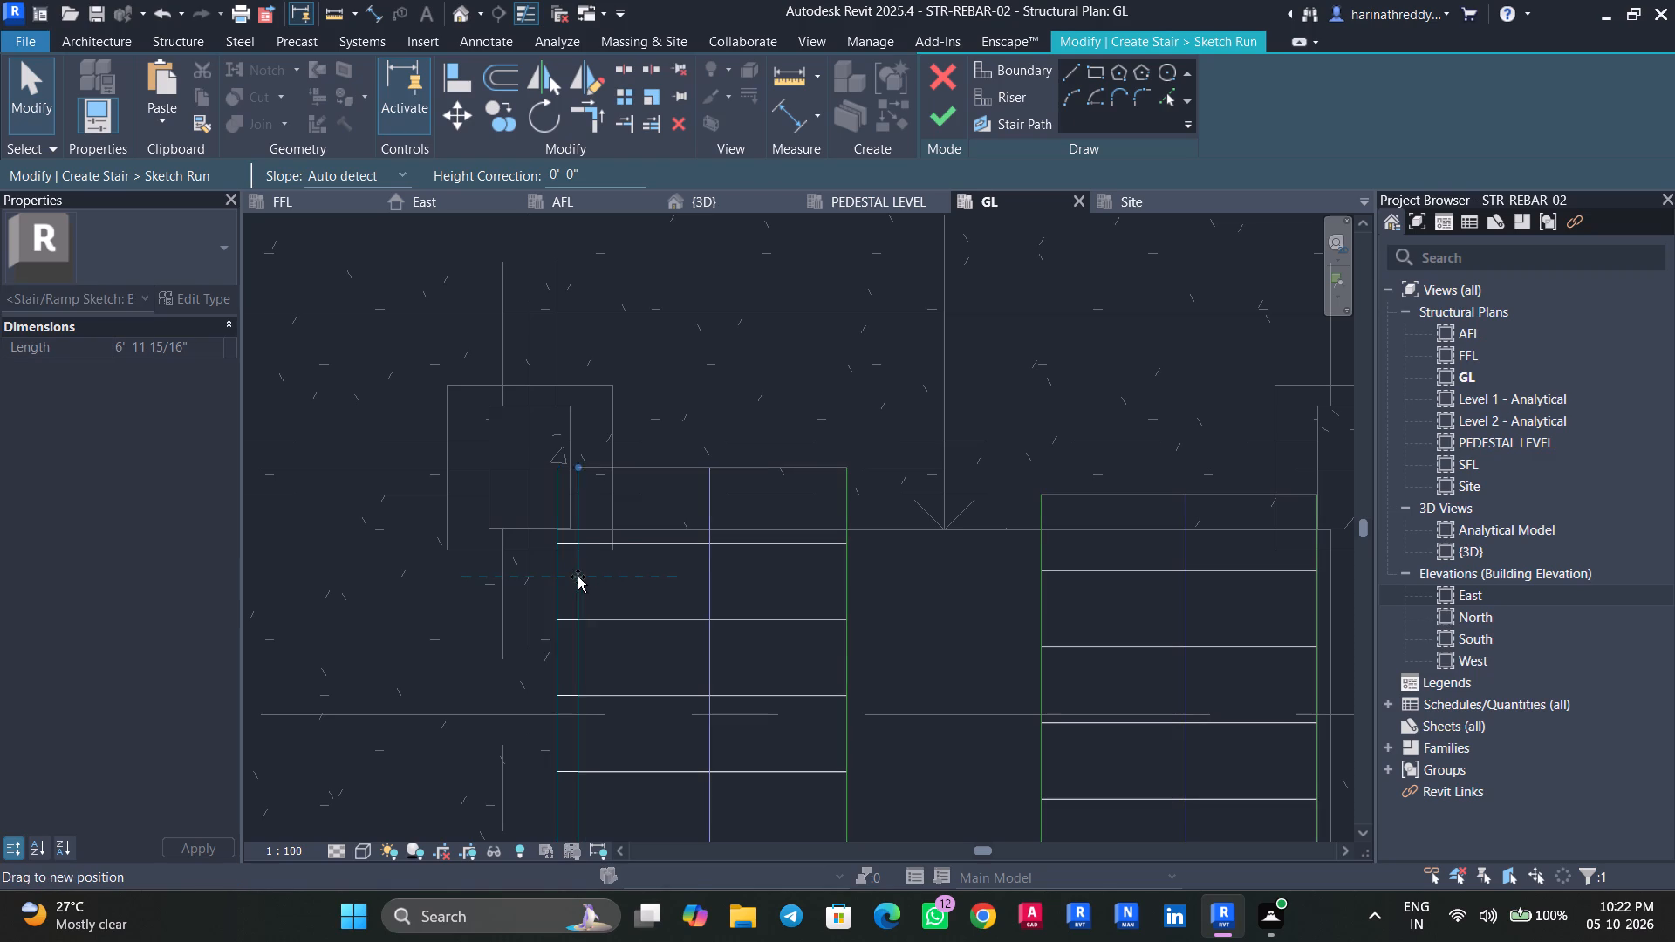
pyautogui.moveTo(578, 577); pyautogui.dragTo(571, 577)
pyautogui.press('Escape')
pyautogui.scroll(-5, 653, 601)
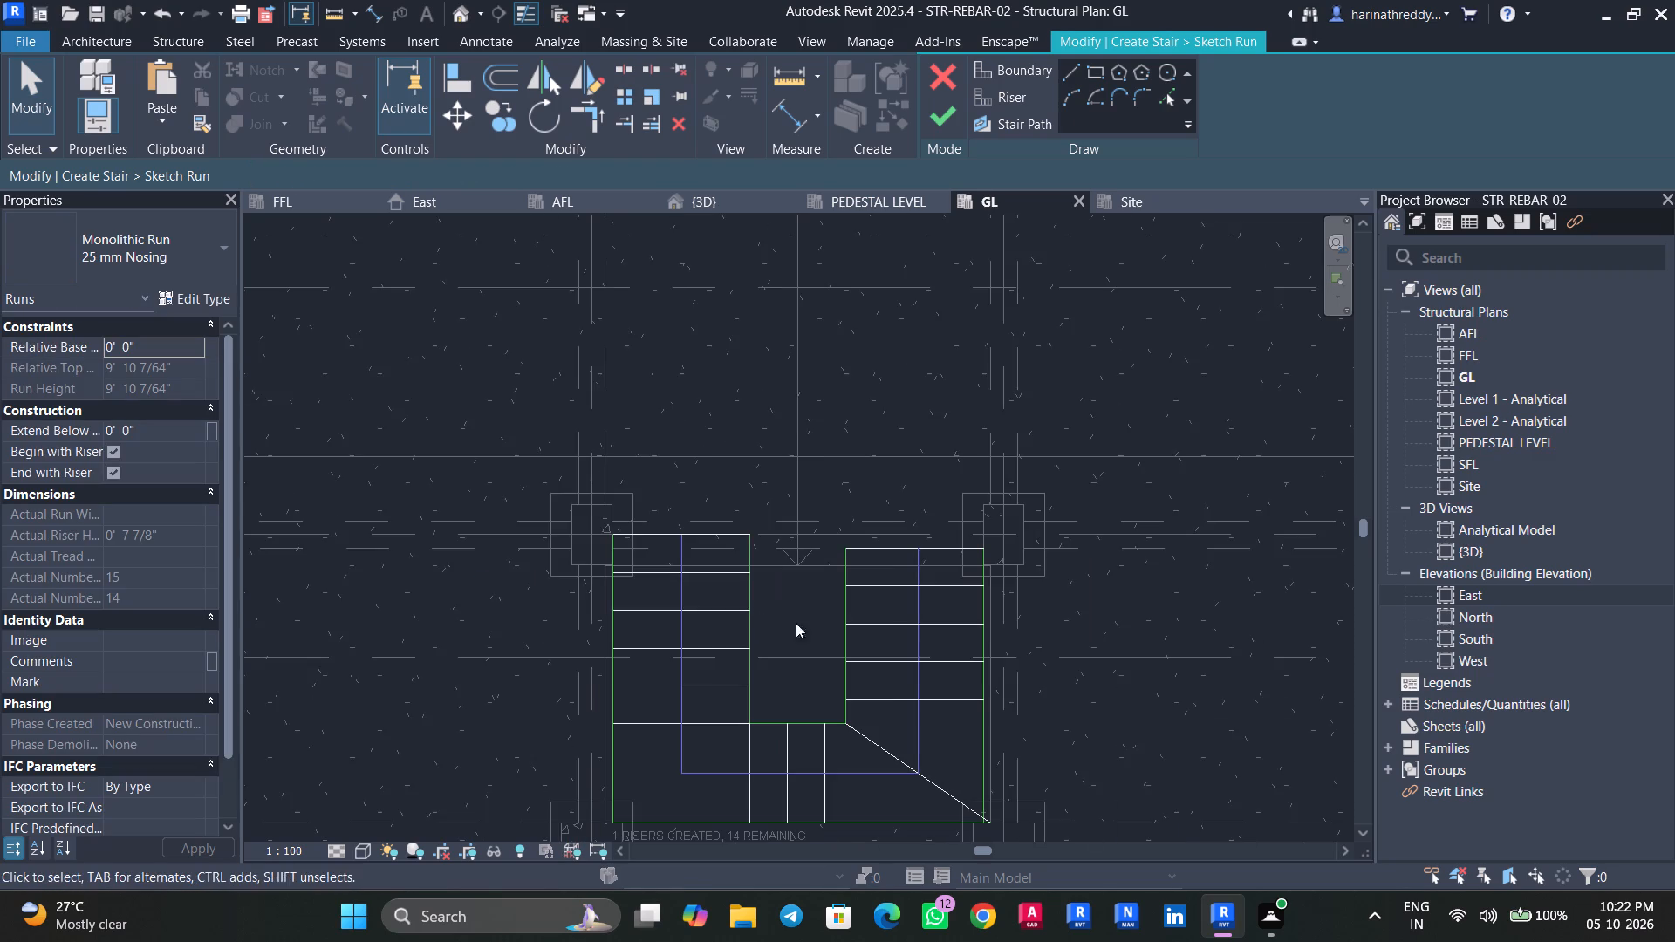
# Move the inner boundary between the flights toward their open ends, making the landing about 3' 0" deep.
pyautogui.moveTo(834, 635); pyautogui.dragTo(831, 539, button='middle')
pyautogui.scroll(4, 637, 727)
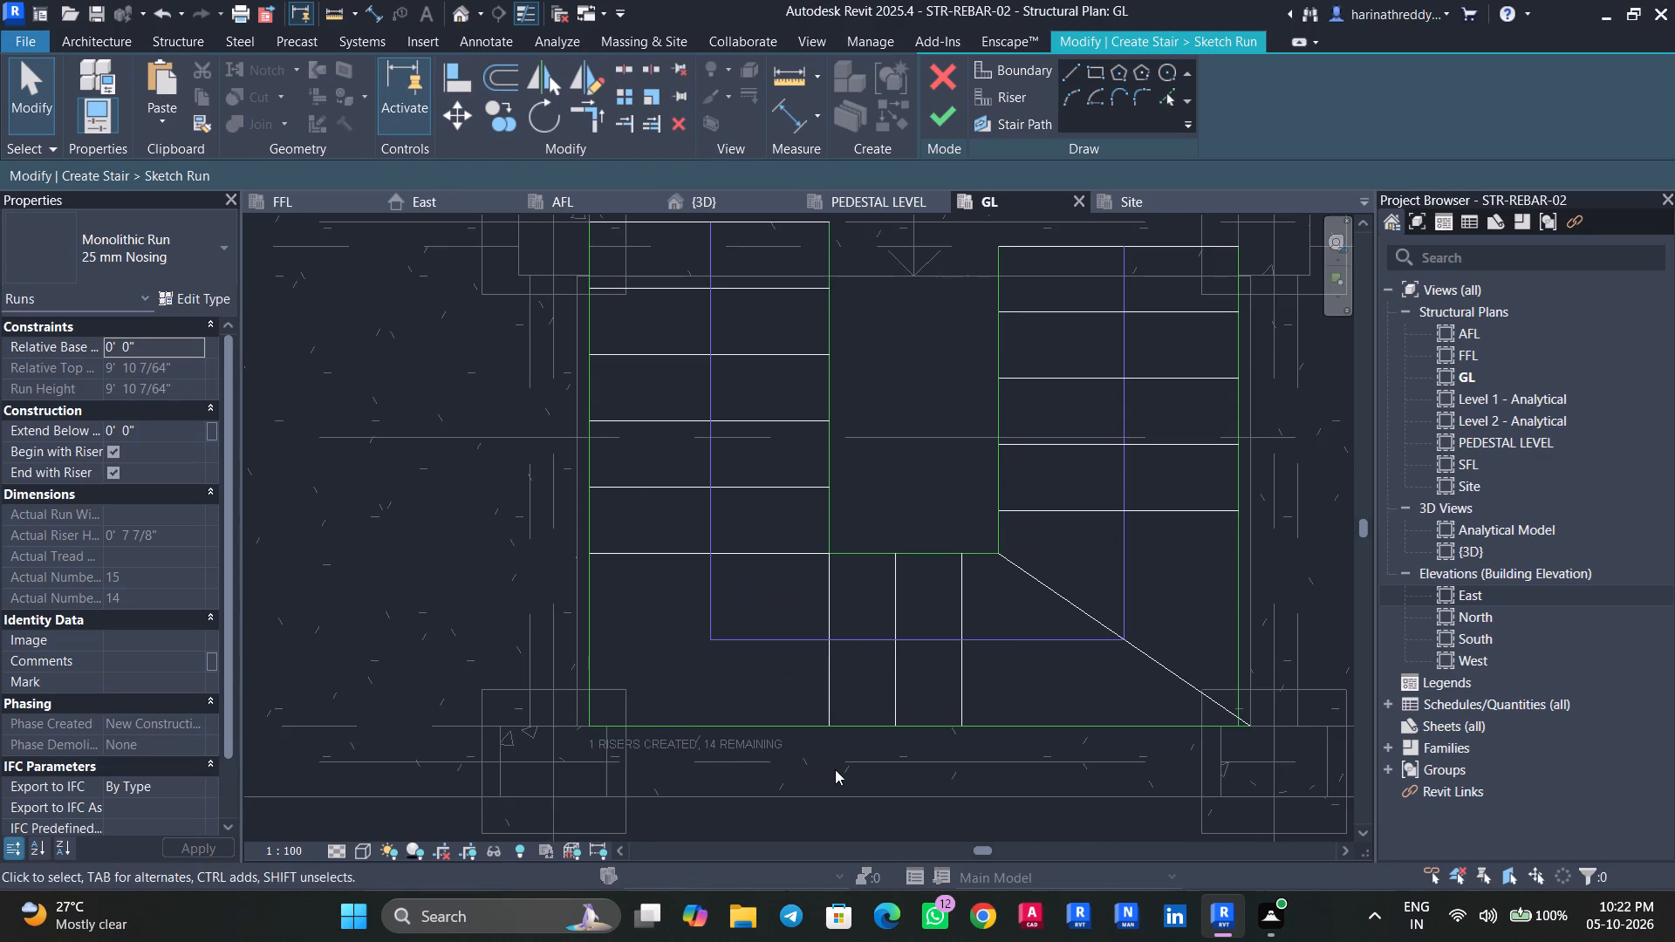
pyautogui.moveTo(844, 768); pyautogui.dragTo(757, 781, button='middle')
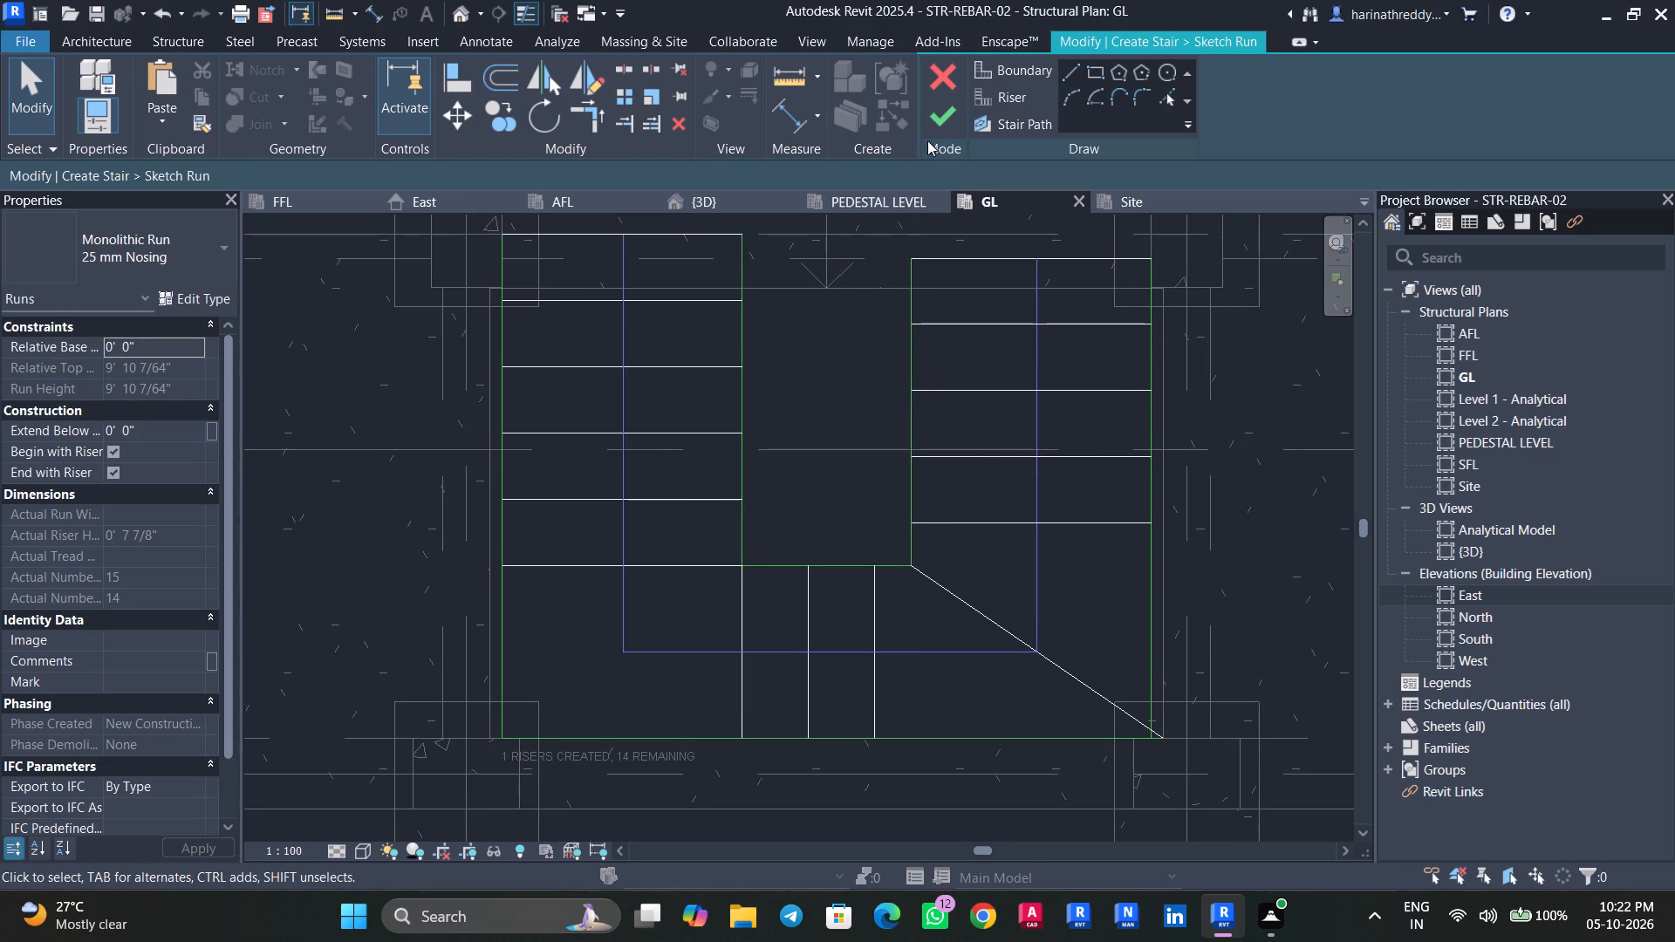
pyautogui.click(830, 562)
pyautogui.moveTo(828, 567); pyautogui.dragTo(831, 522)
pyautogui.press('Escape')
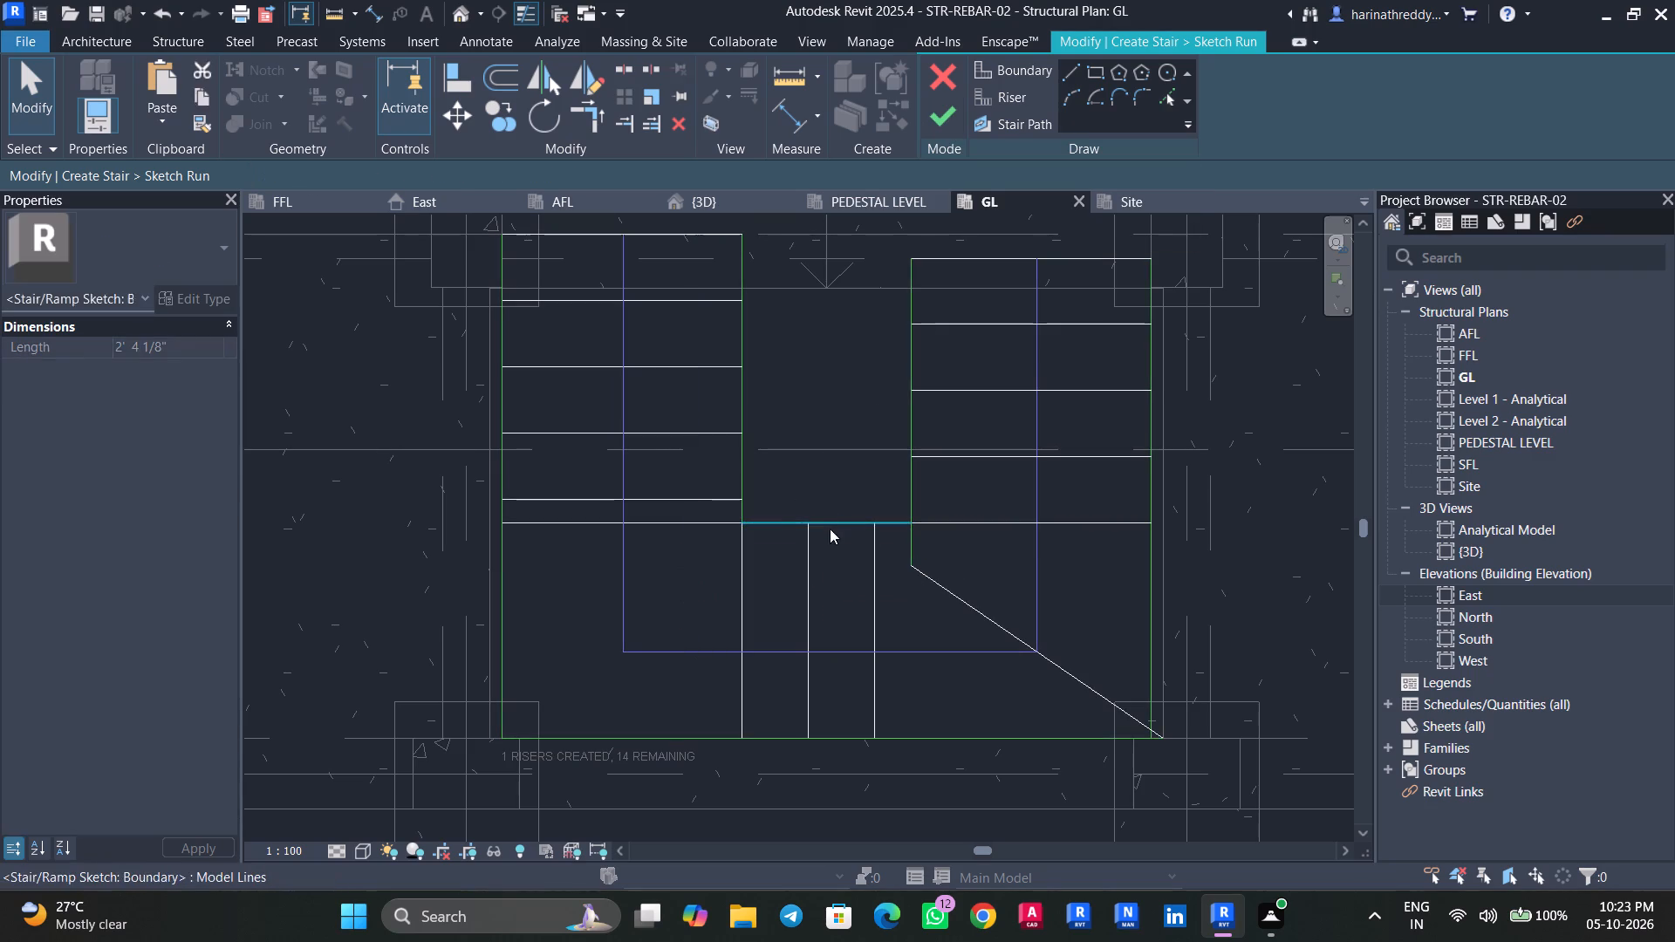
pyautogui.press('Escape')
# Dimension the landing's depth and the widths of both flights in the run sketch.
pyautogui.press('d')
pyautogui.press('i')
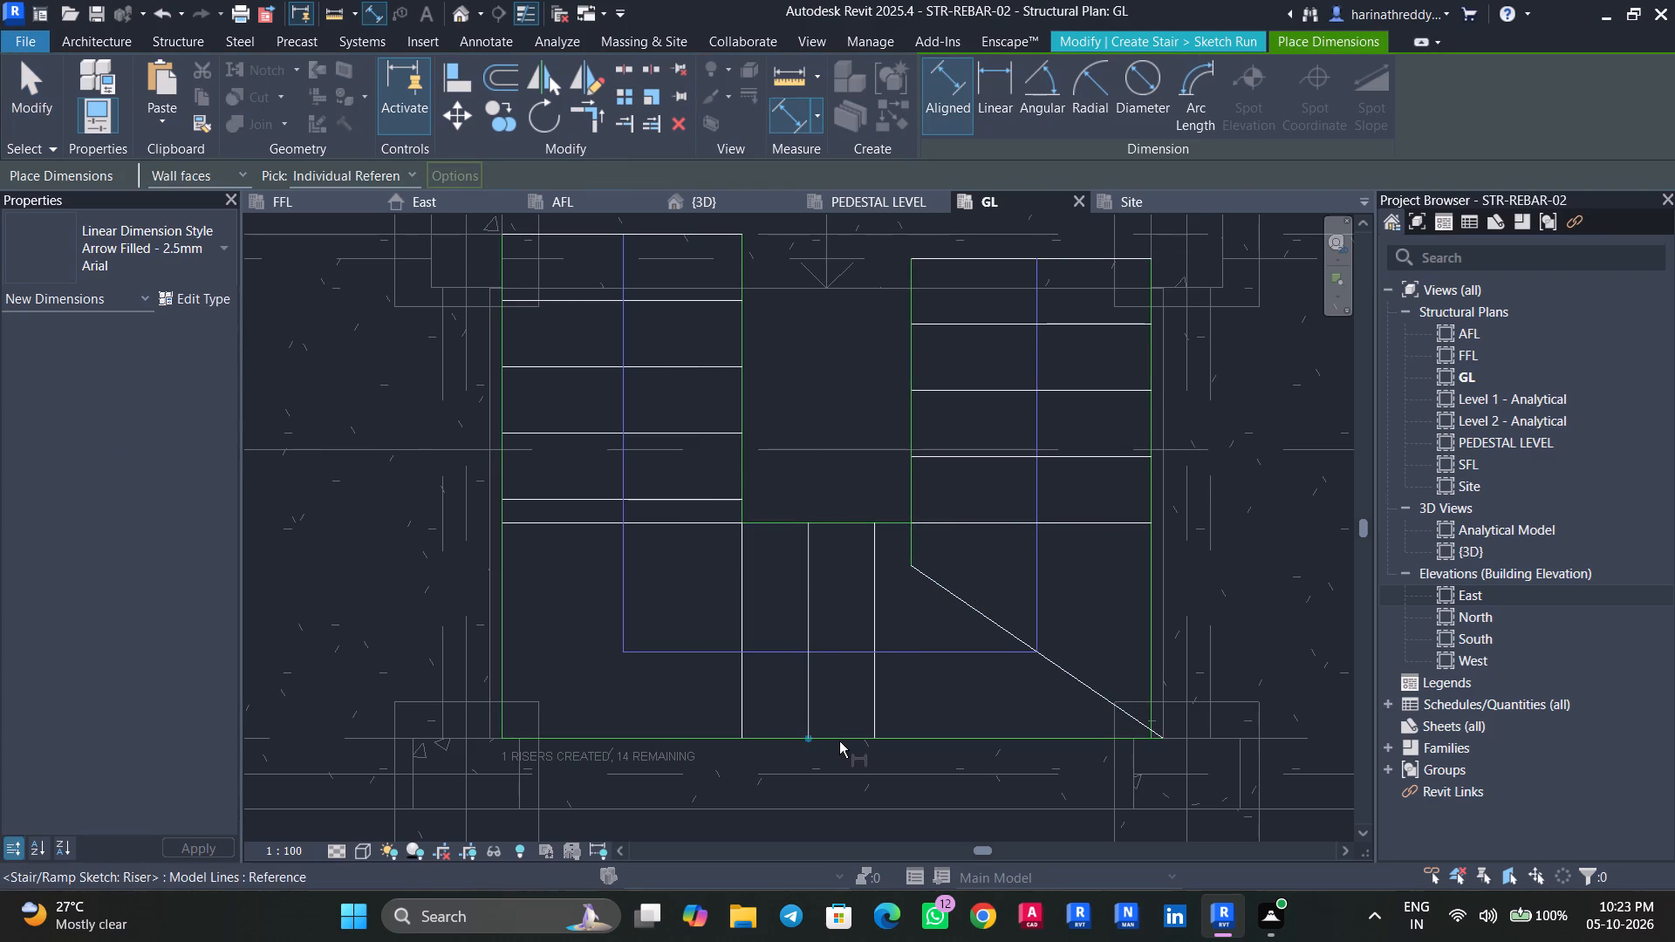
pyautogui.click(841, 741)
pyautogui.click(834, 522)
pyautogui.click(847, 433)
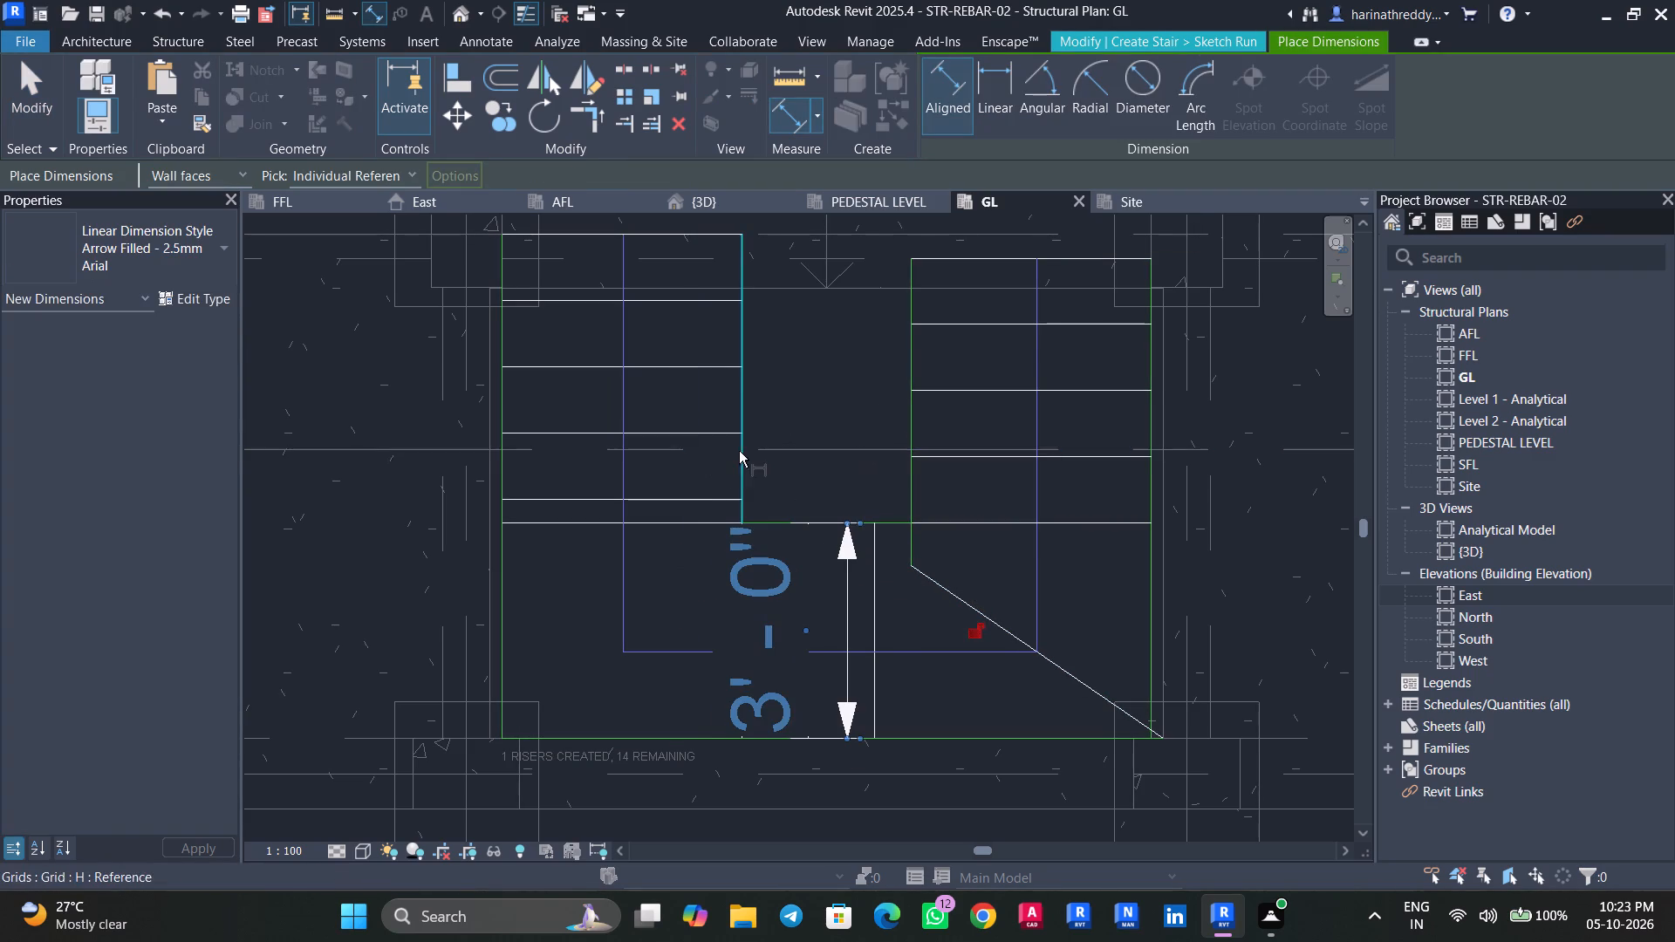
pyautogui.click(742, 451)
pyautogui.click(504, 452)
pyautogui.click(373, 455)
pyautogui.press('Escape')
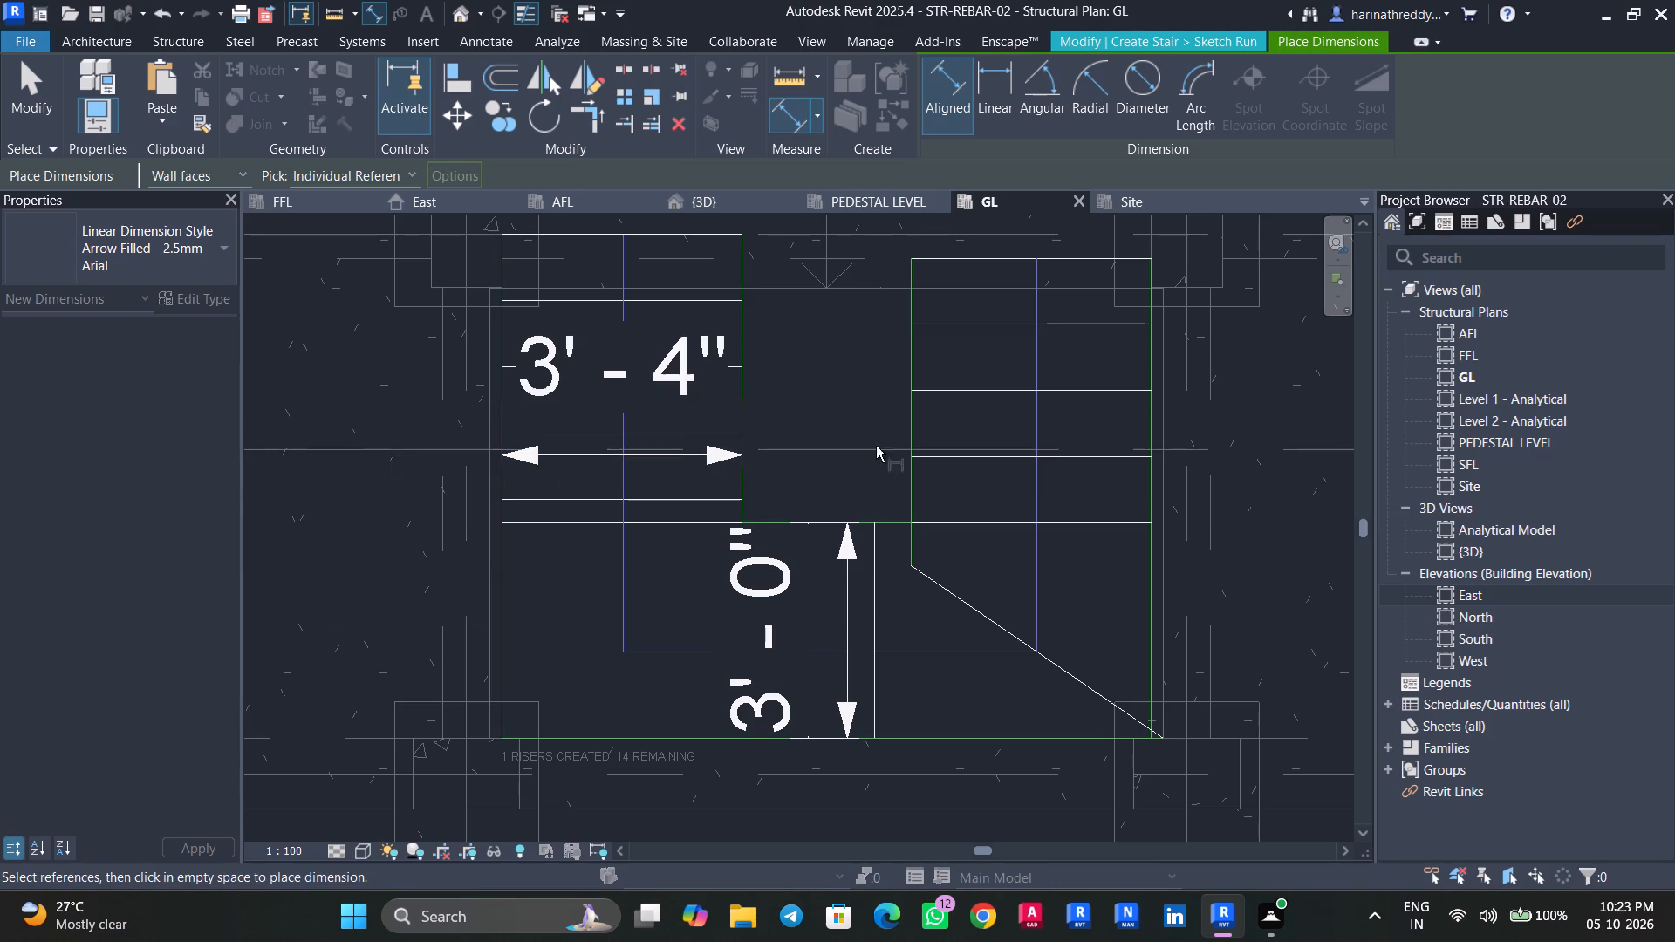
pyautogui.click(911, 428)
pyautogui.click(1148, 423)
pyautogui.click(1274, 411)
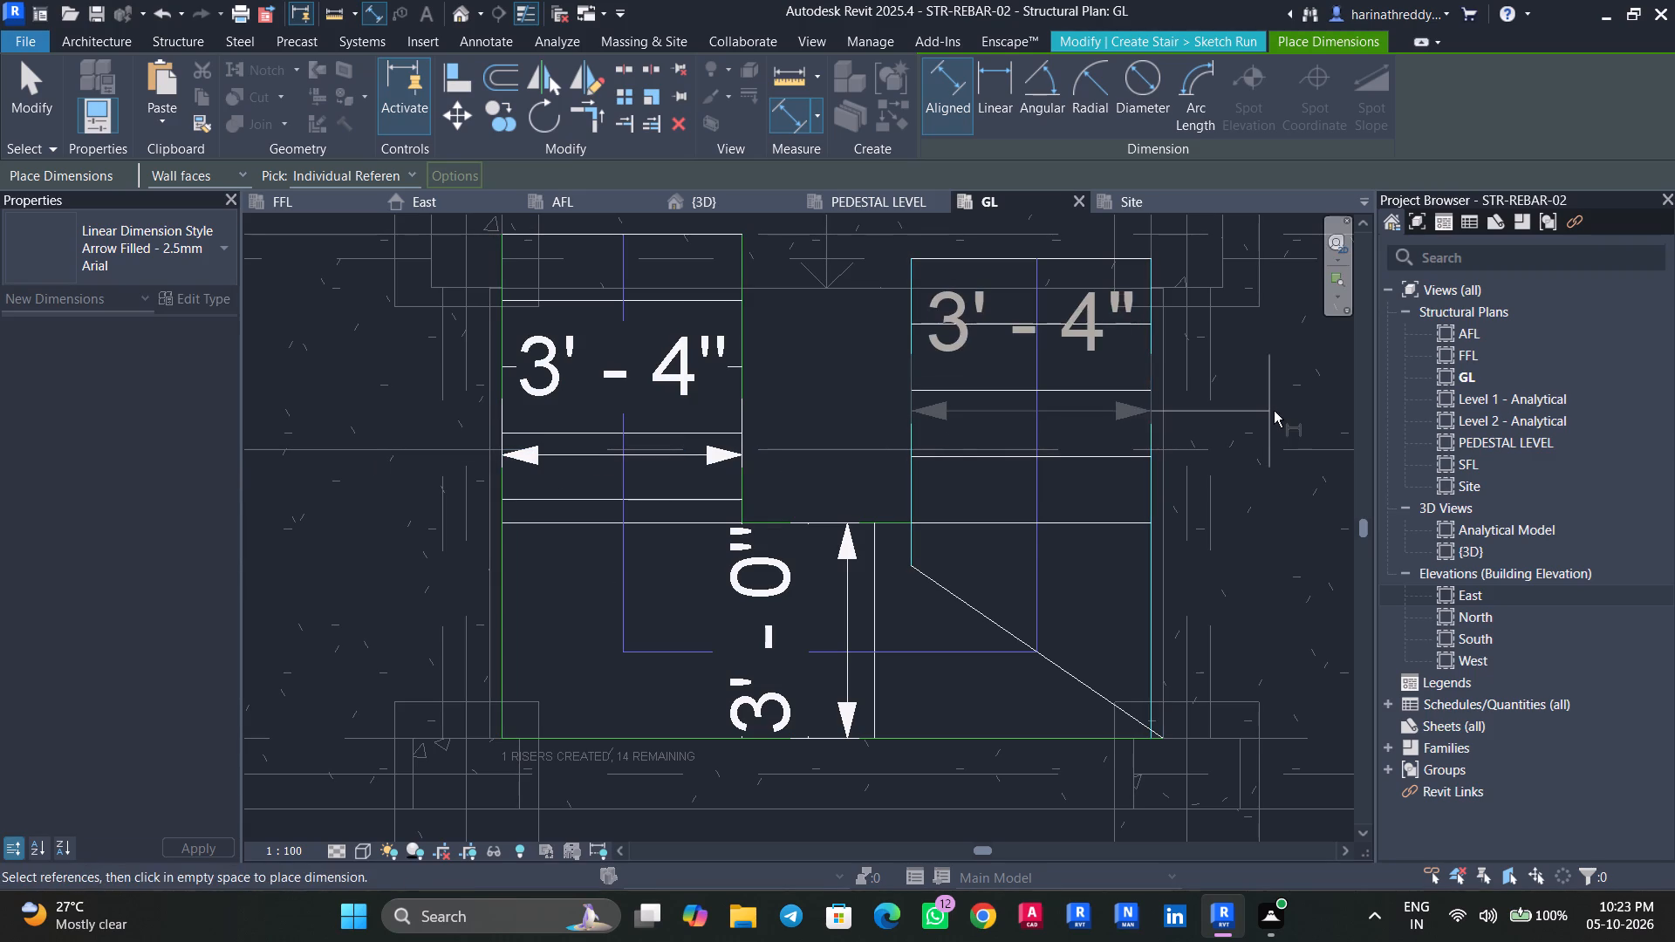
pyautogui.press('Escape')
pyautogui.press('Escape')
# Set the landing's depth to 3' 4" by relocating its inner boundary line.
pyautogui.click(883, 524)
pyautogui.press('Escape')
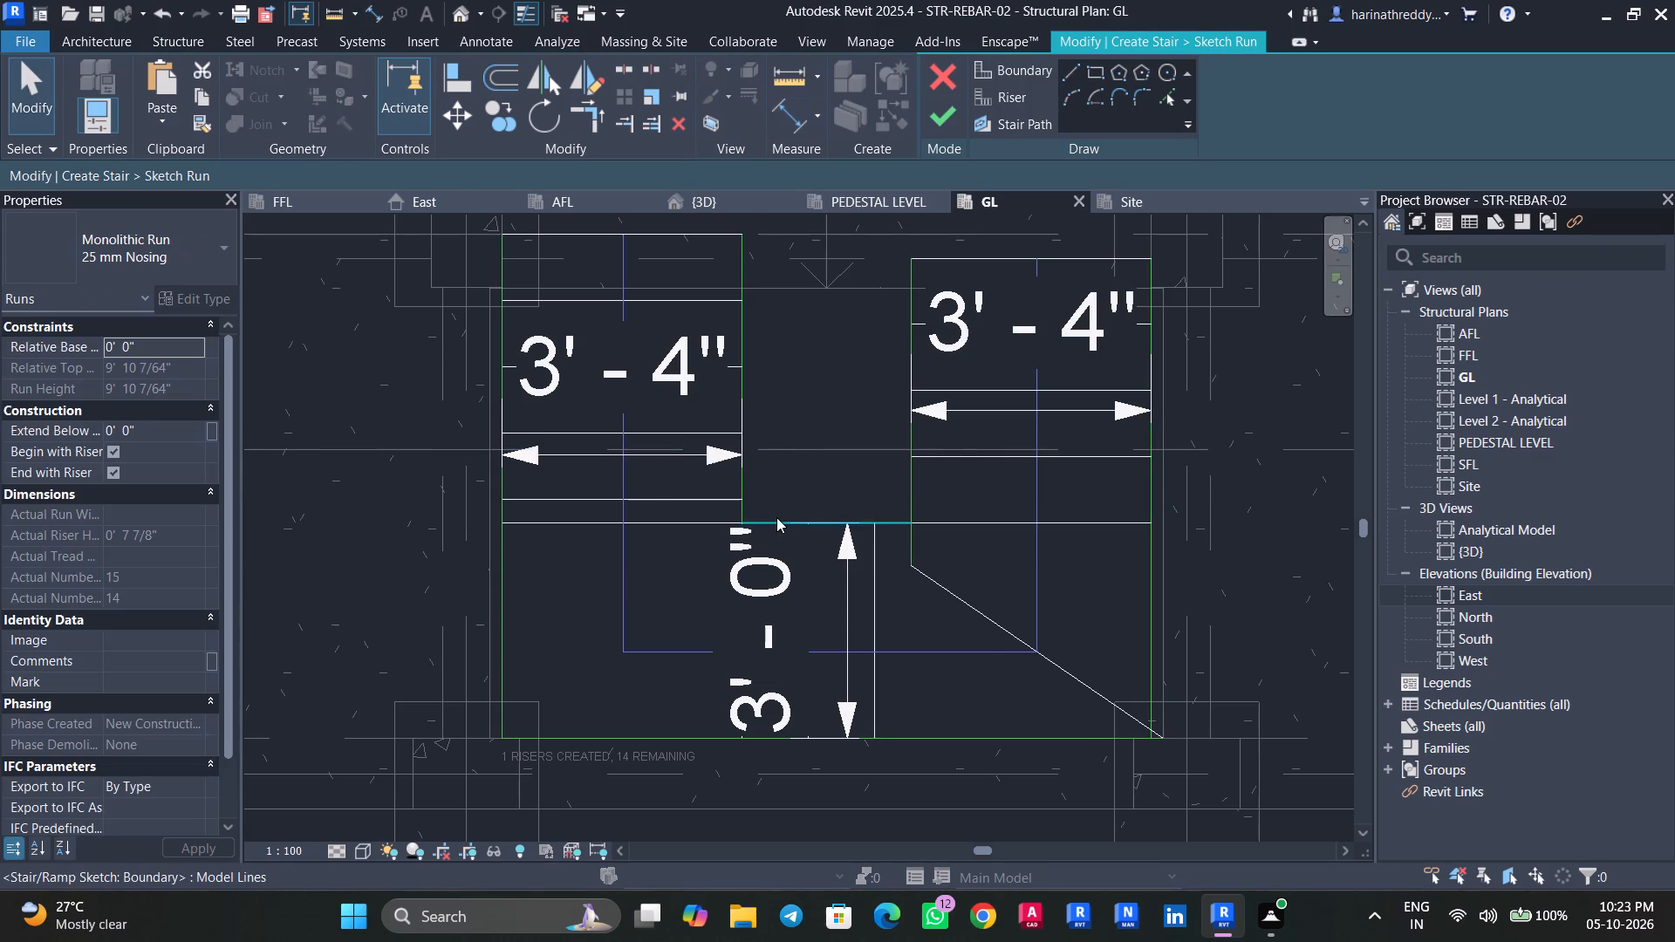
pyautogui.click(773, 521)
pyautogui.click(788, 633)
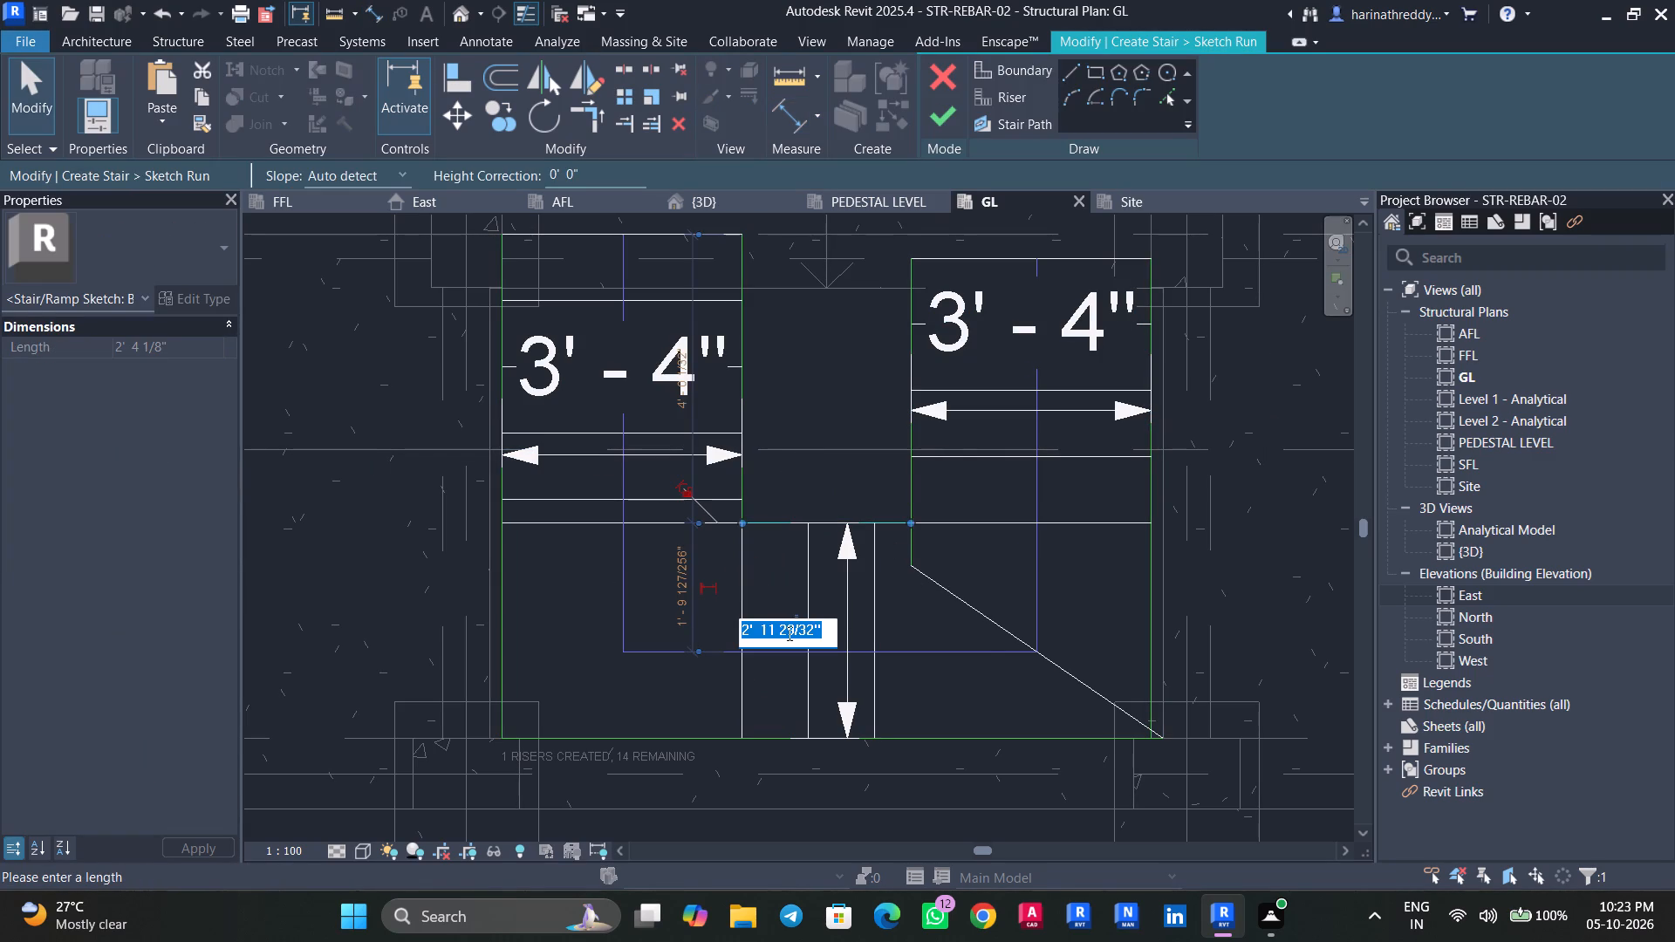
pyautogui.press('3')
pyautogui.write('\'4"')
pyautogui.press('Return')
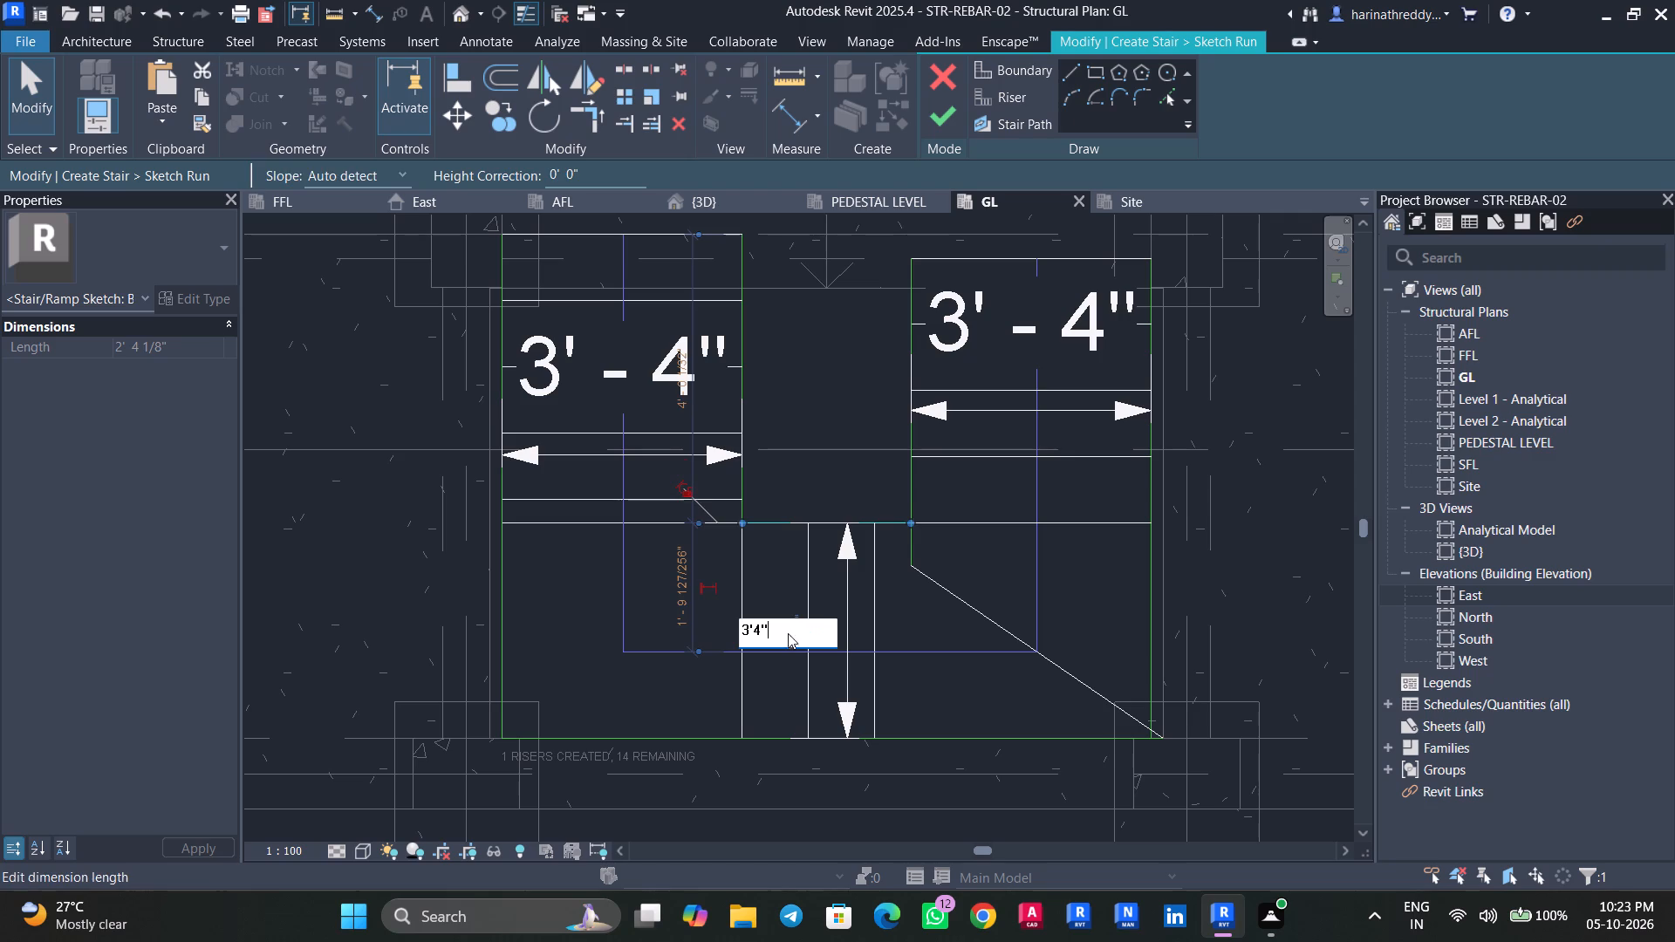
pyautogui.press('Escape')
pyautogui.press('Escape')
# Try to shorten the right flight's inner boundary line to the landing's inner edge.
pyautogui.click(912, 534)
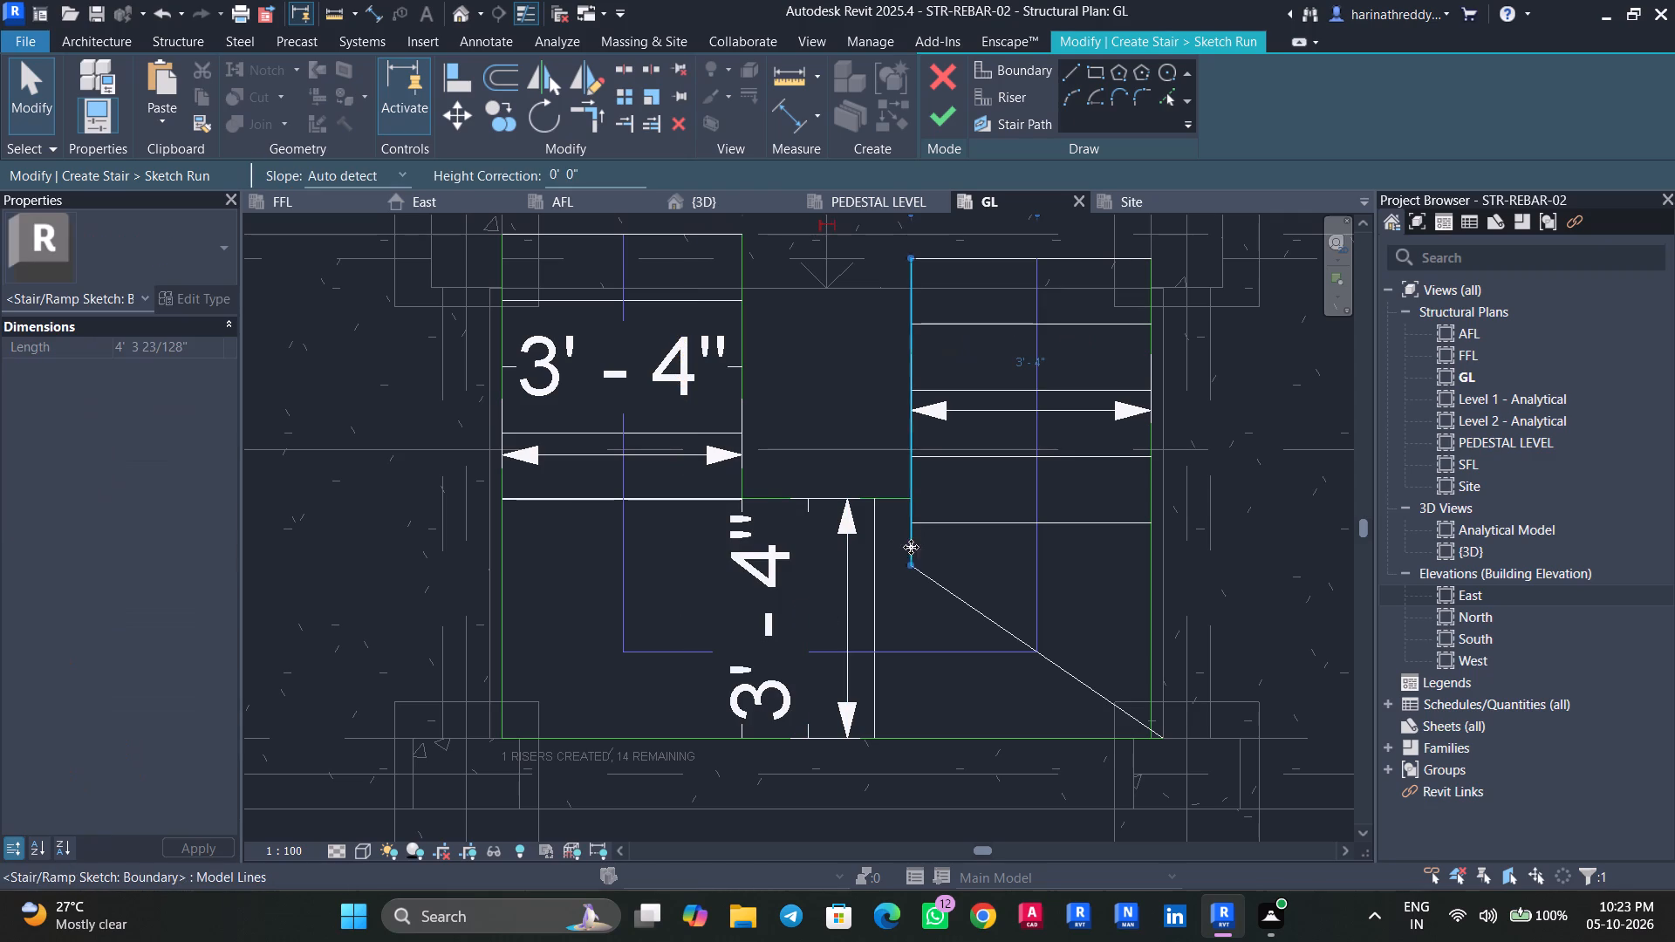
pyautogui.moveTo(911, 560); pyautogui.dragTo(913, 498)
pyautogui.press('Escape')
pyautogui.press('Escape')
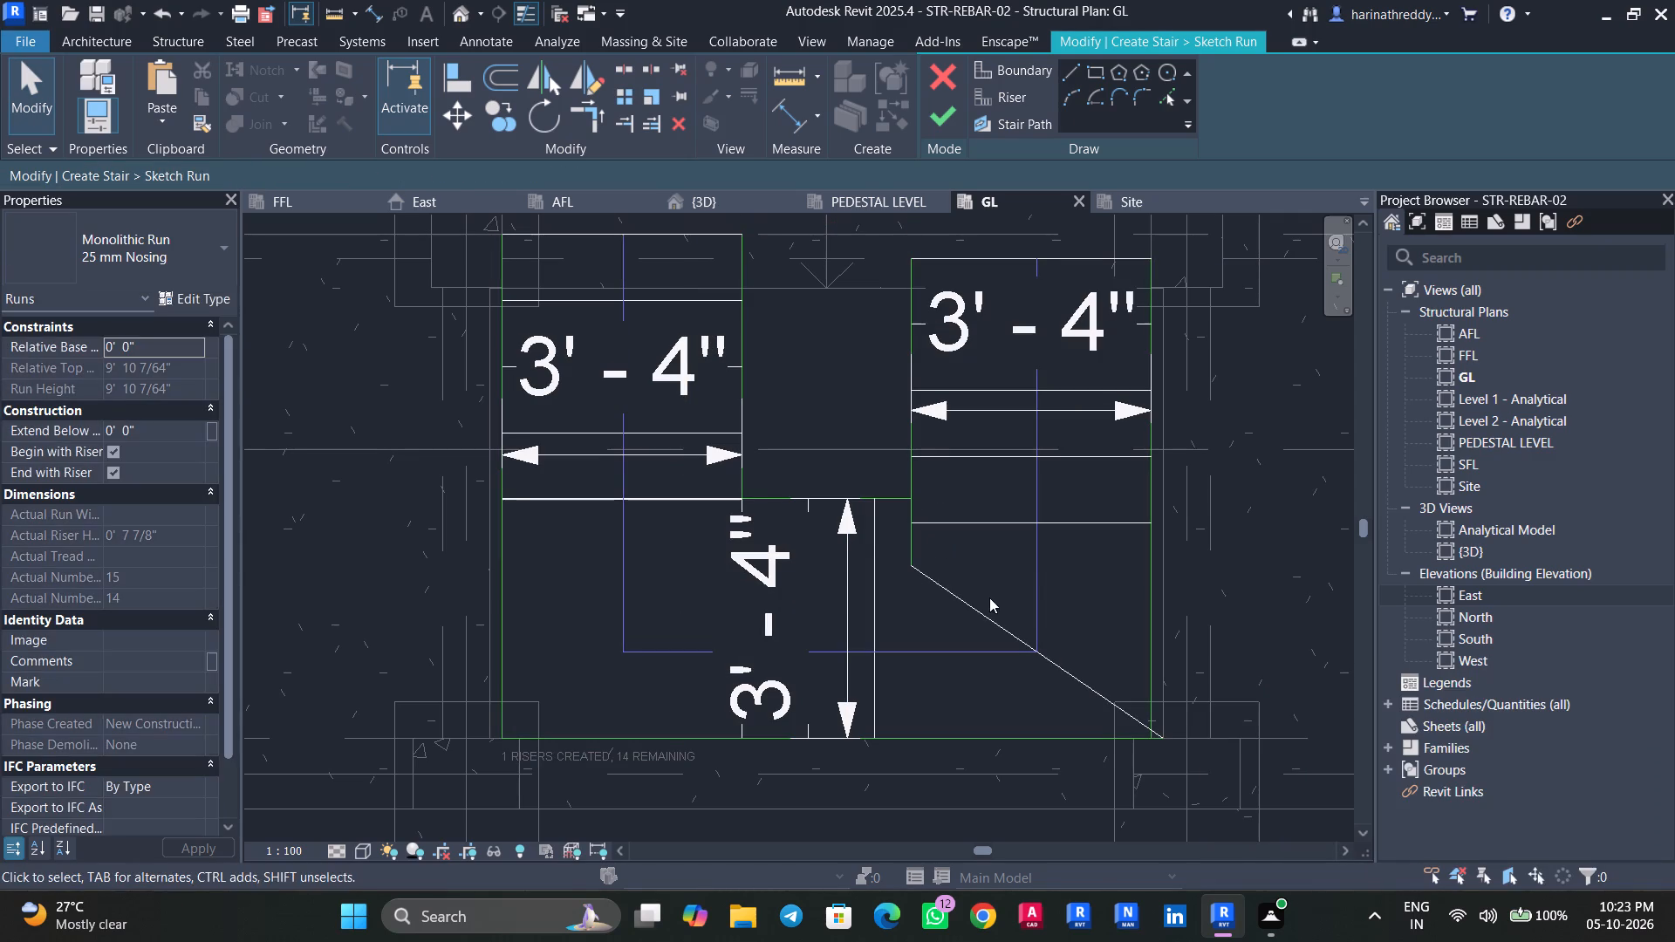
# Delete the diagonal winder riser at the landing corner and the right flight's riser nearest the landing.
pyautogui.click(968, 604)
pyautogui.press('Delete')
pyautogui.click(990, 524)
pyautogui.press('Delete')
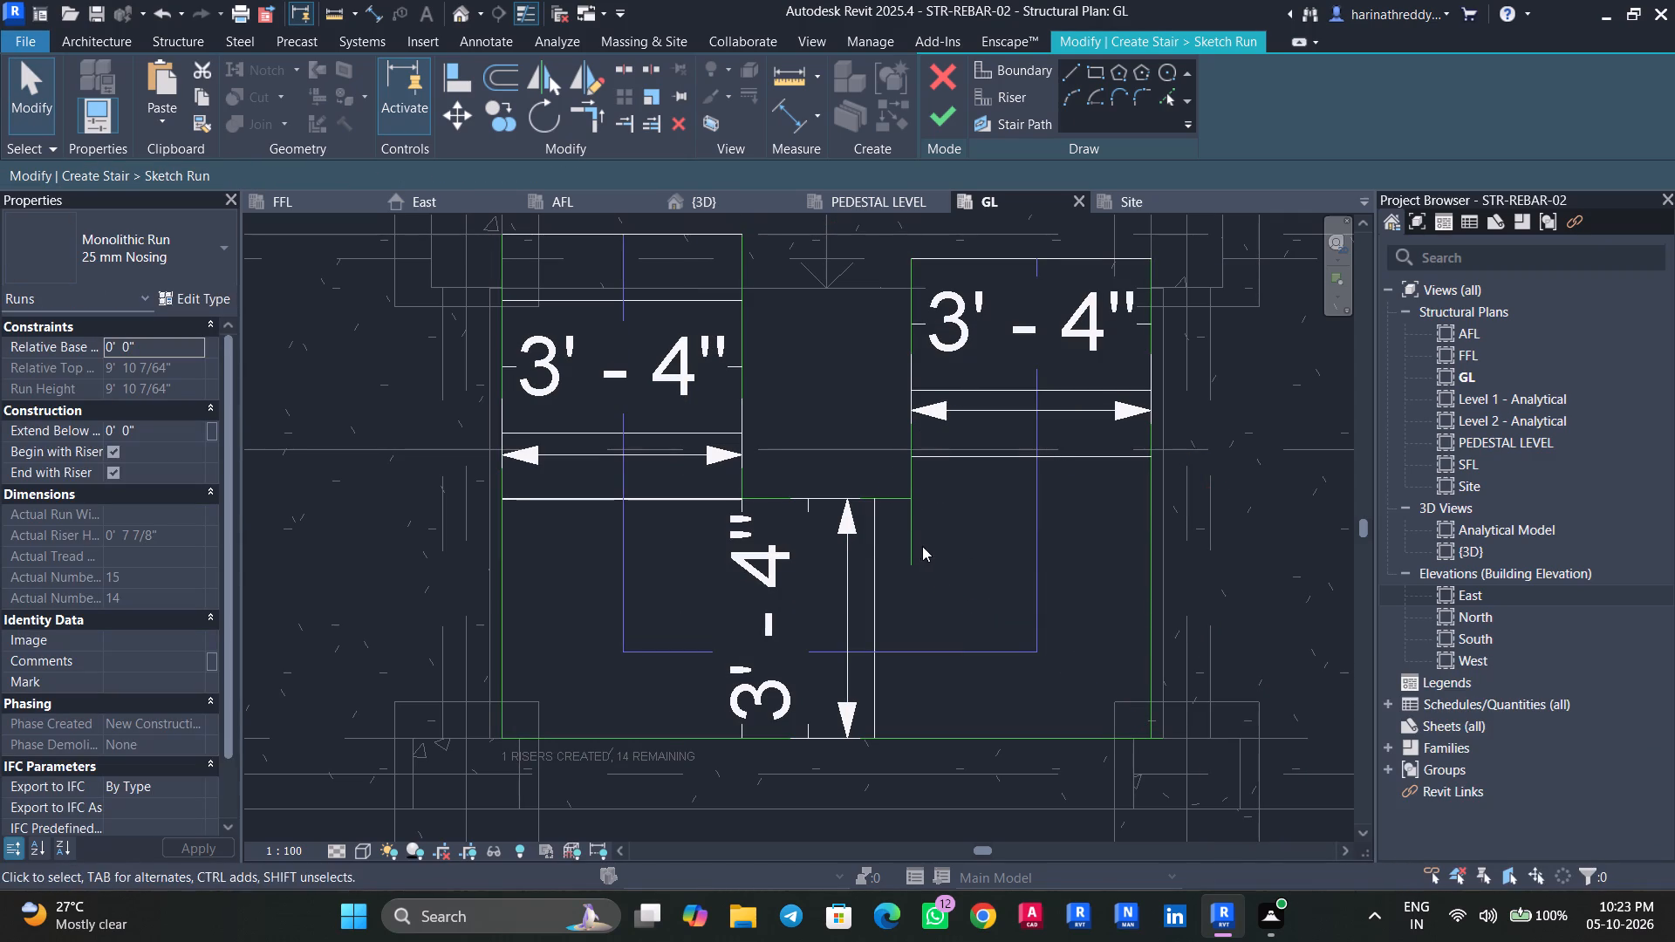
# Trim the right flight's inner boundary to a corner with the landing's inner boundary line.
pyautogui.press('t')
pyautogui.press('r')
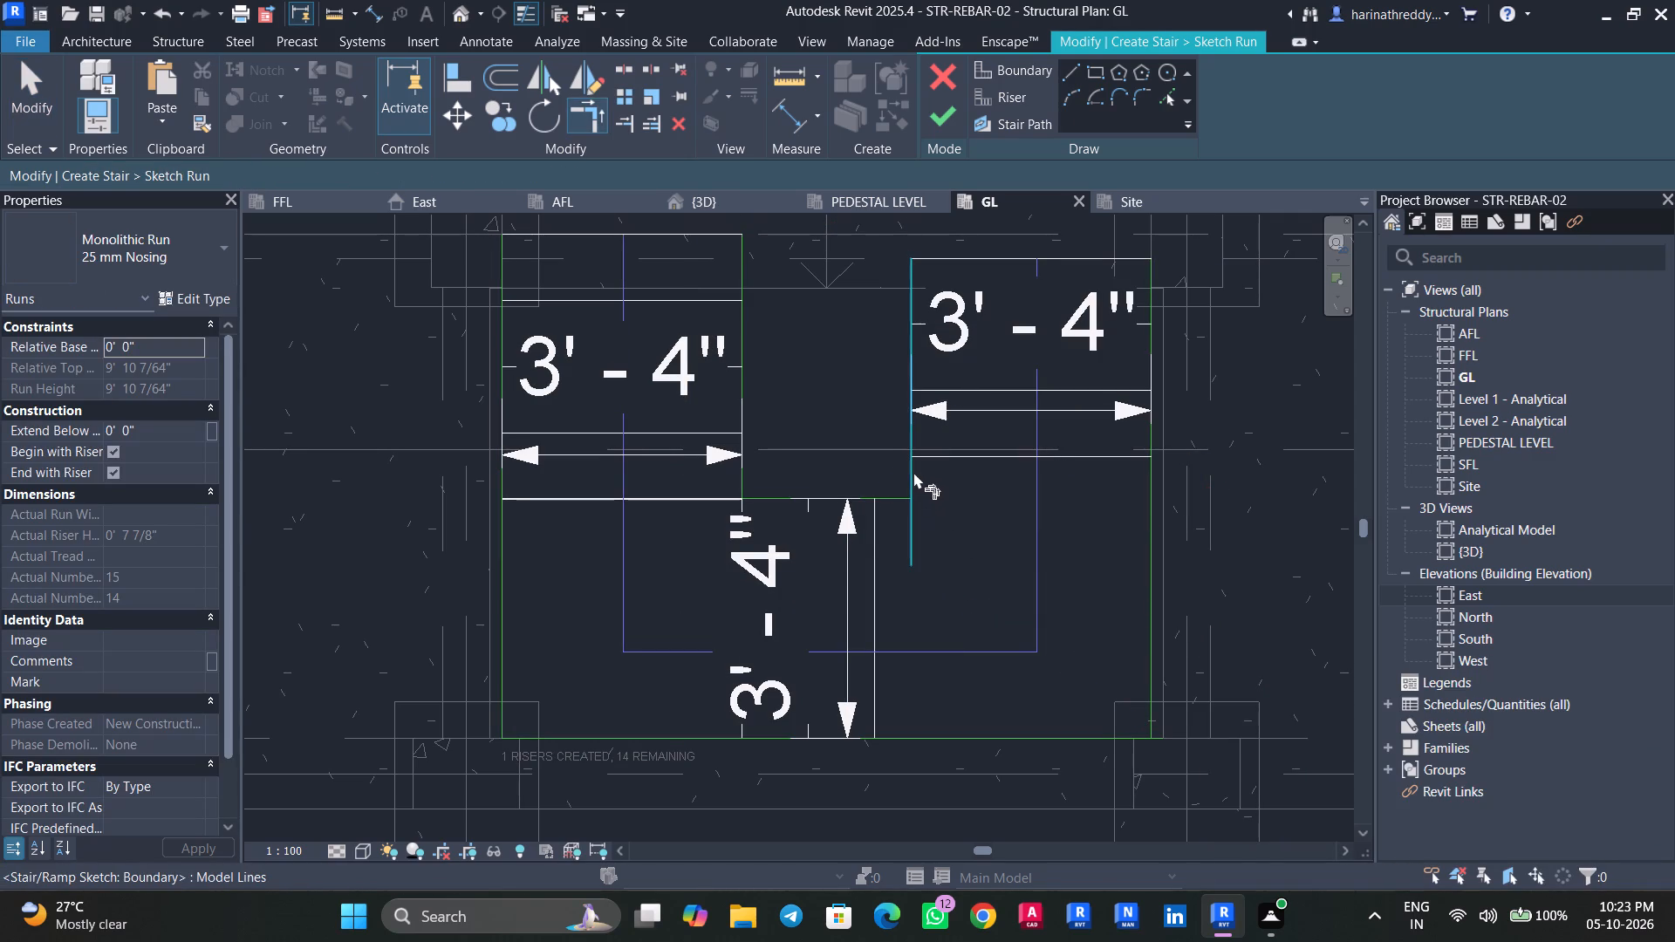
pyautogui.click(910, 471)
pyautogui.click(897, 495)
pyautogui.press('Escape')
pyautogui.press('Escape')
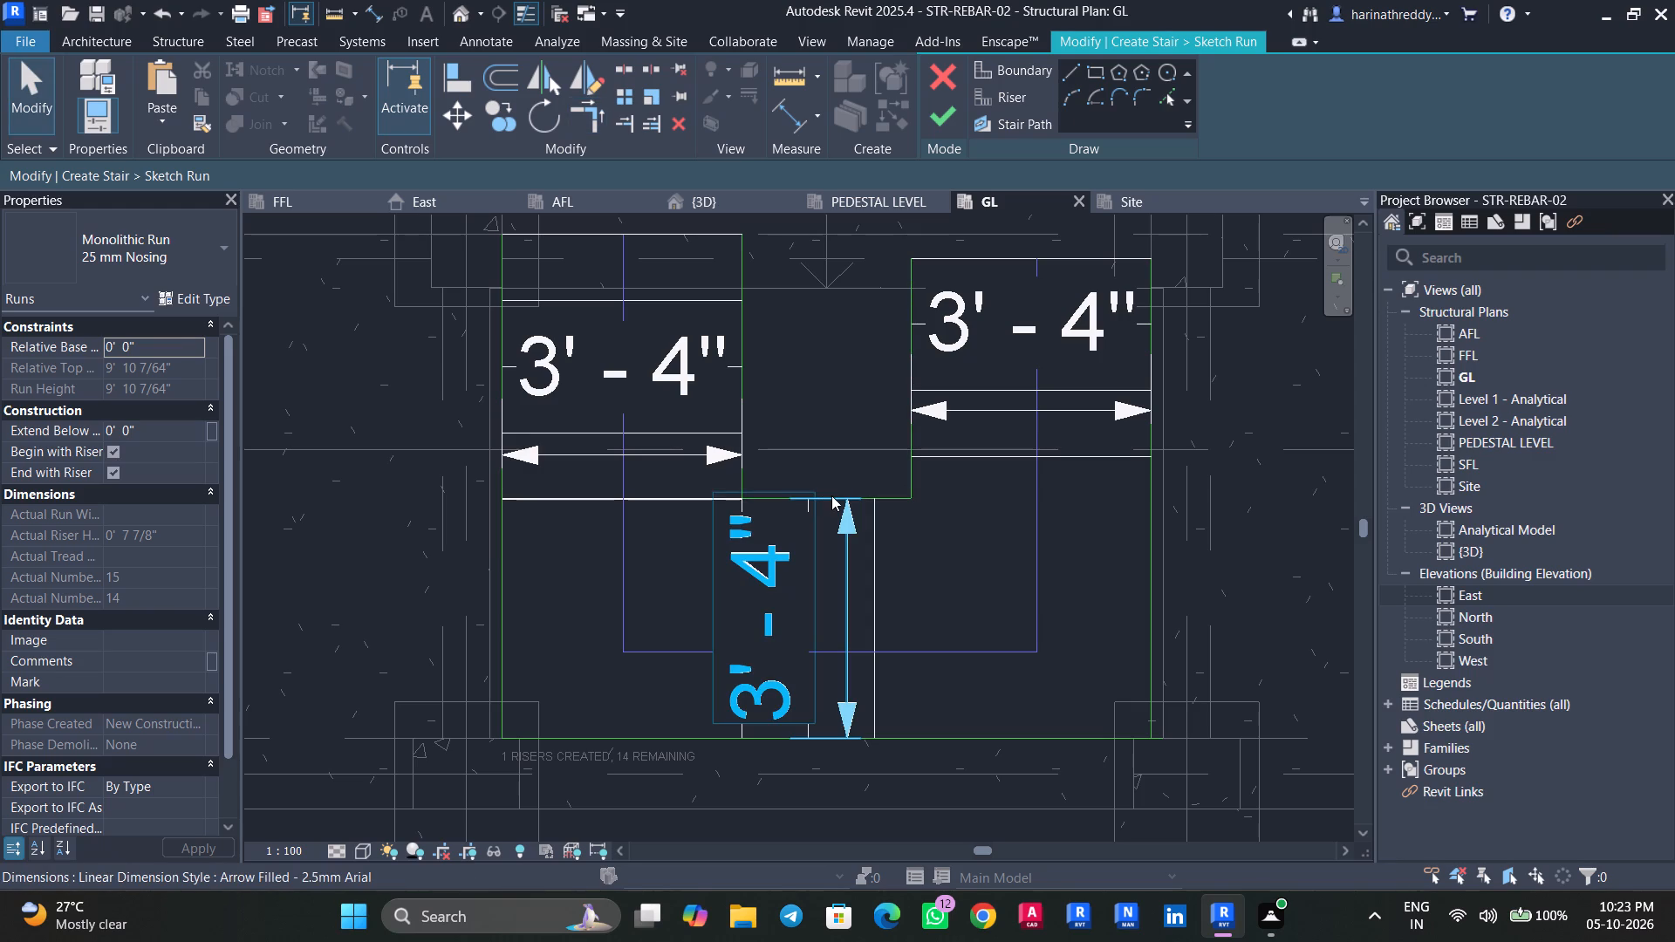
# Delete the risers crossing the landing, along with the landing depth and flight width dimensions.
pyautogui.click(831, 495)
pyautogui.press('Delete')
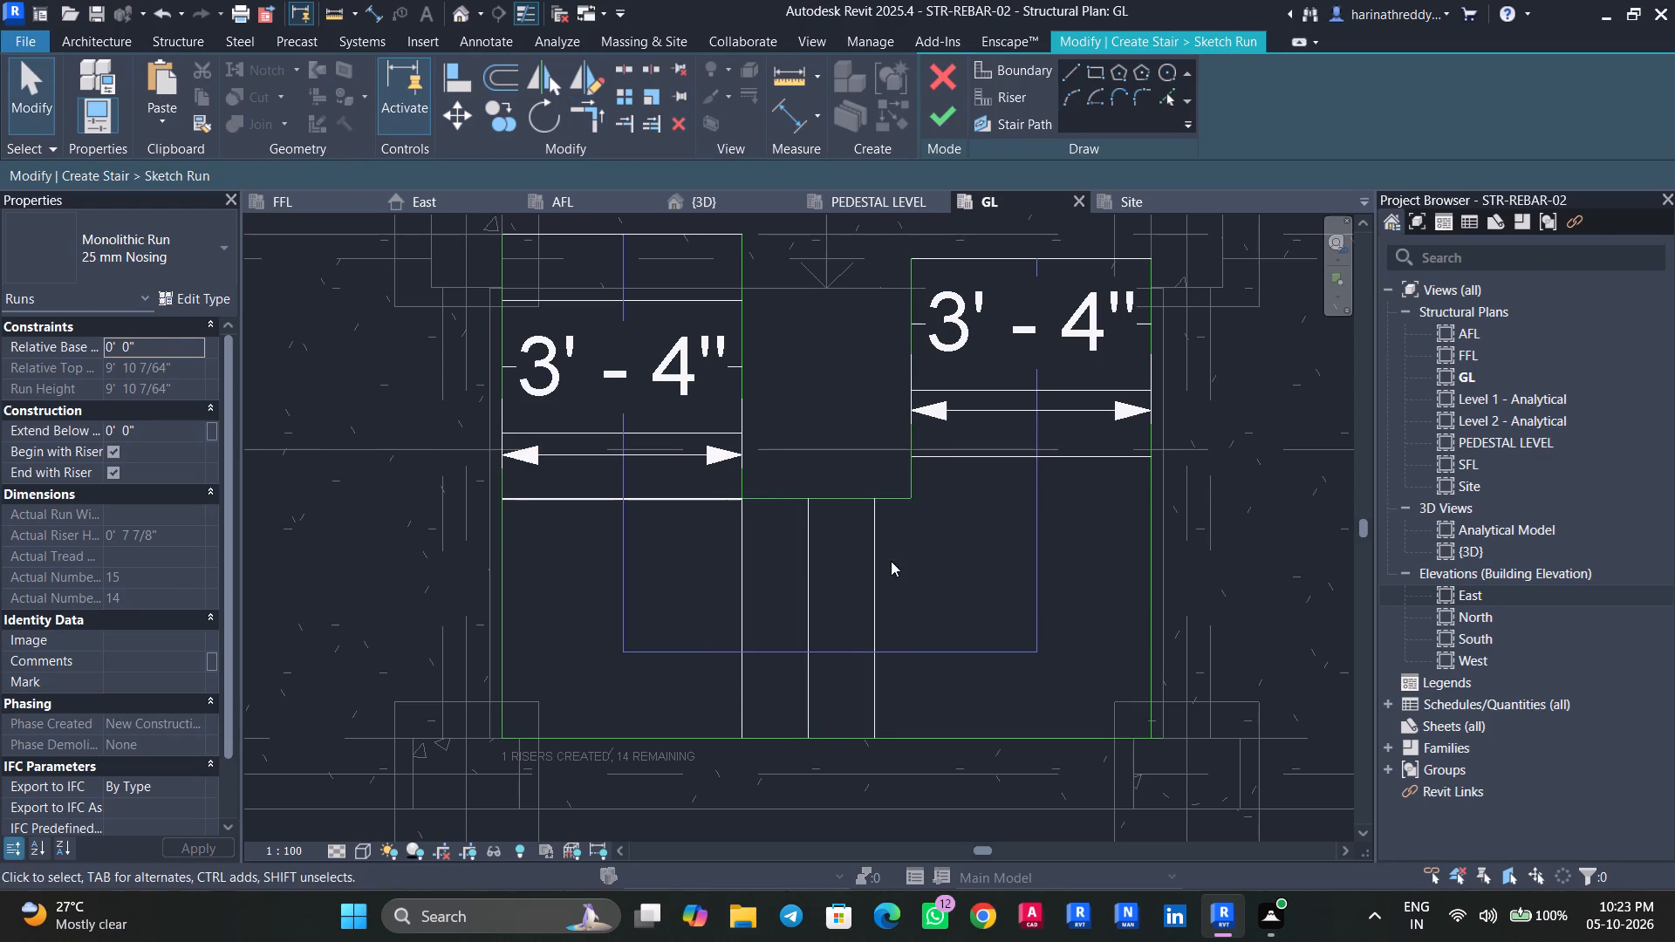
pyautogui.moveTo(891, 560); pyautogui.dragTo(712, 577)
pyautogui.press('Delete')
pyautogui.moveTo(717, 565); pyautogui.dragTo(738, 662, button='middle')
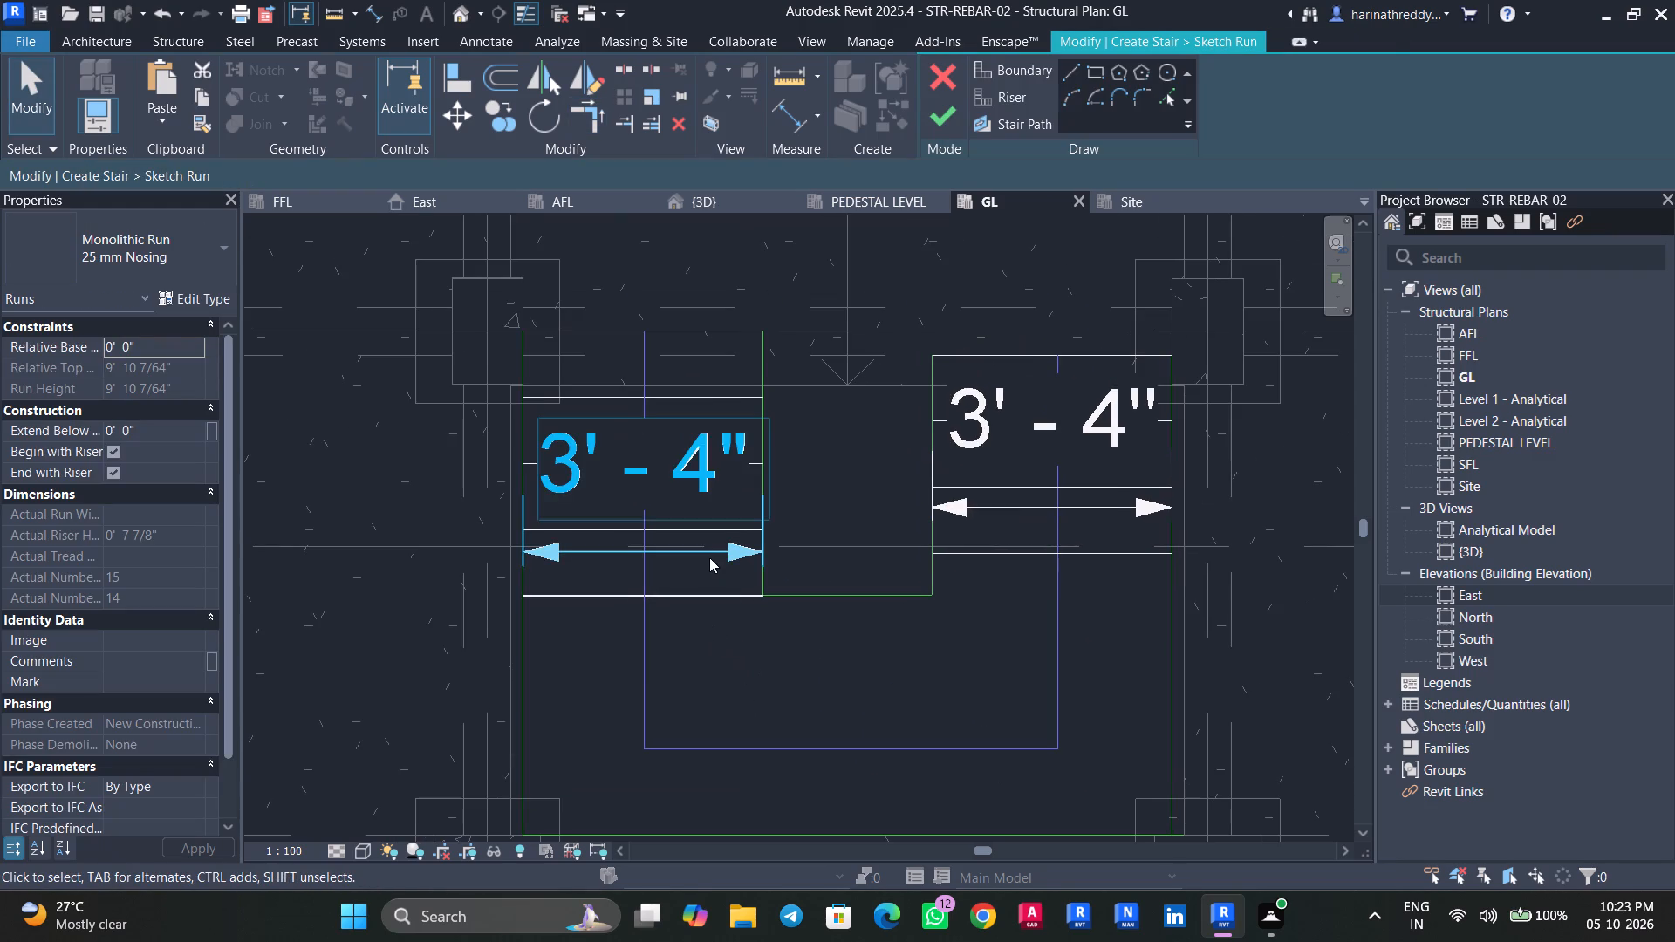
pyautogui.click(709, 556)
pyautogui.press('Delete')
pyautogui.click(1014, 513)
pyautogui.press('Delete')
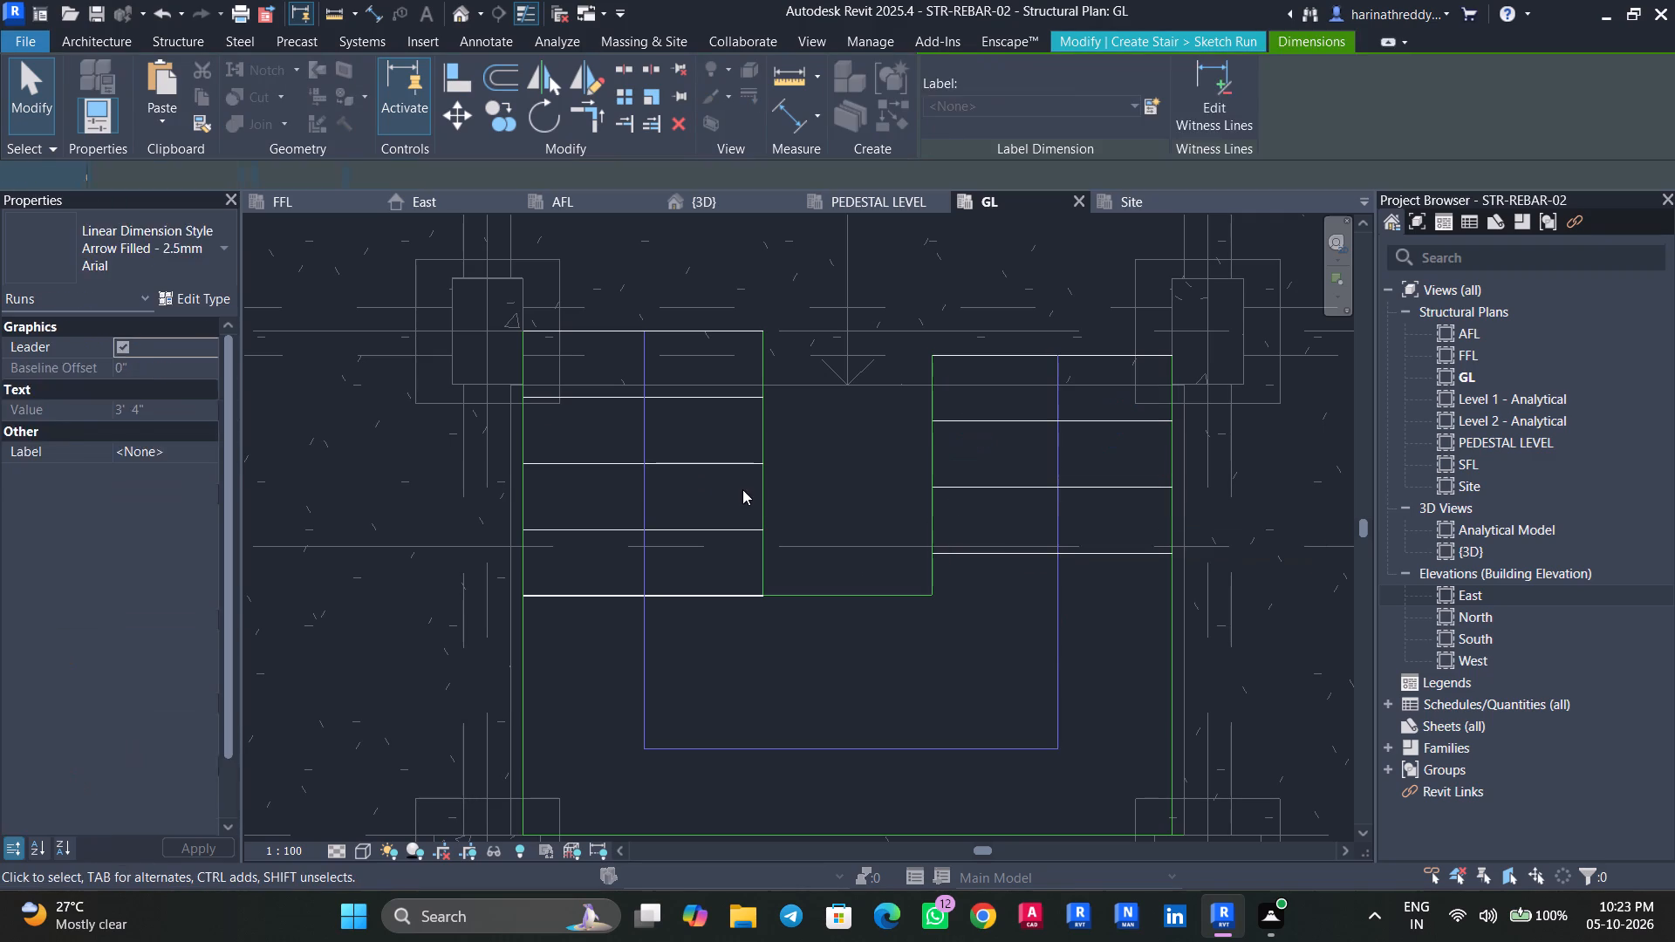
# Delete the left flight's risers except the one at its open end, plus the stair path lines along that flight and the landing.
pyautogui.moveTo(717, 367); pyautogui.dragTo(655, 625)
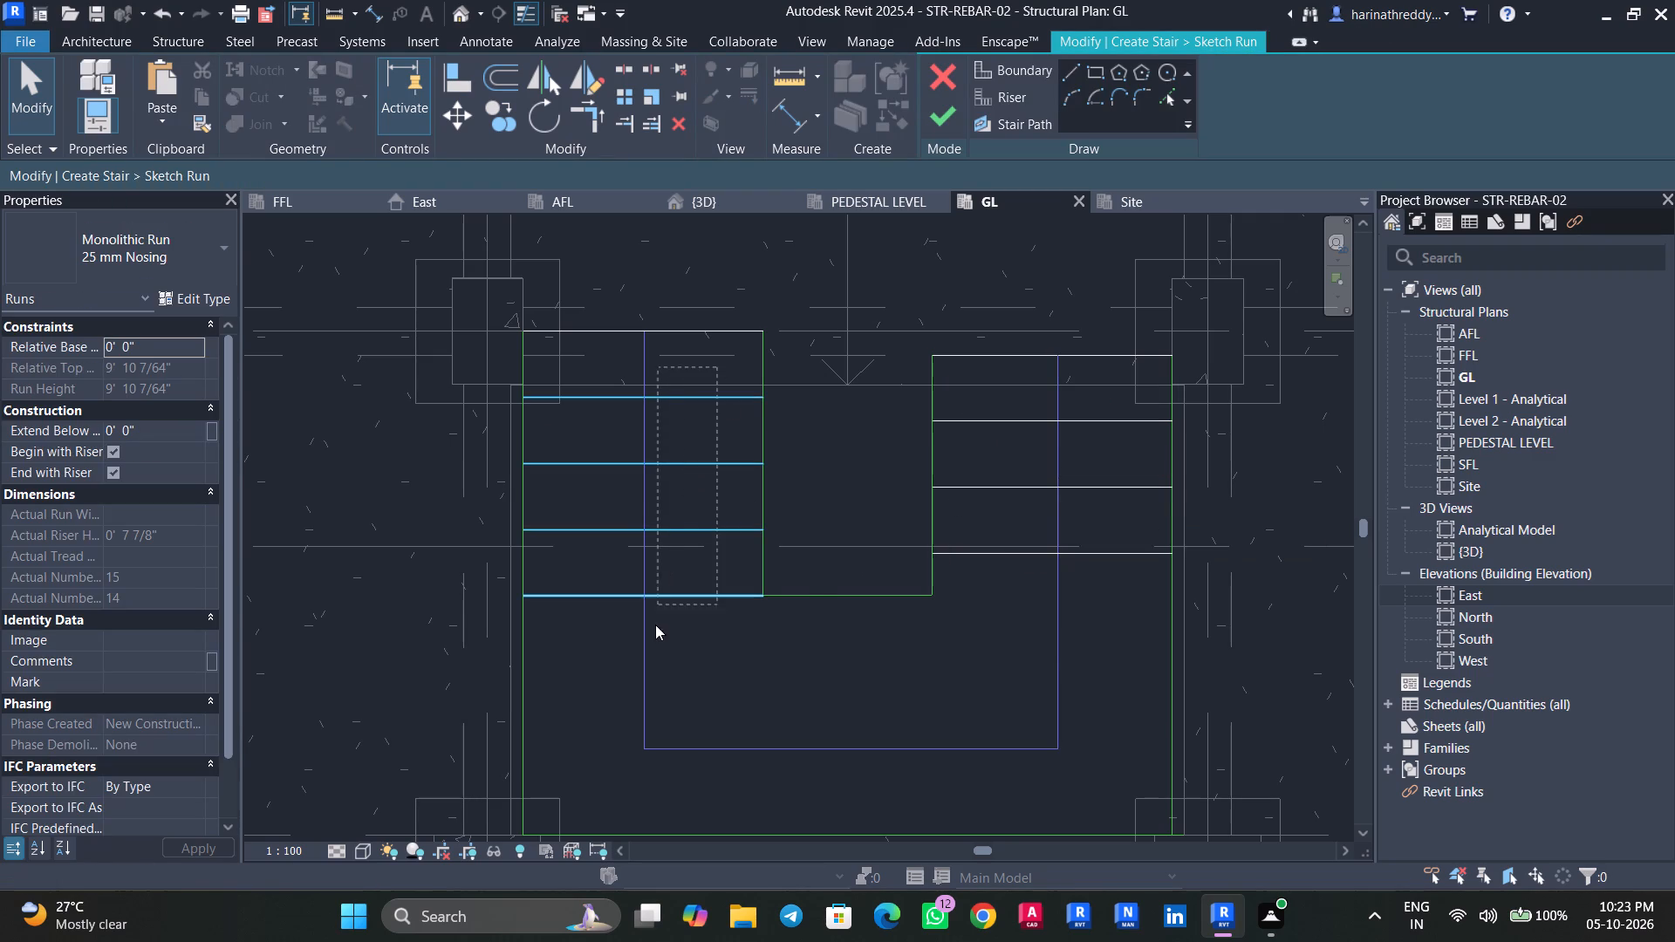
pyautogui.moveTo(655, 625); pyautogui.dragTo(655, 634)
pyautogui.press('Delete')
pyautogui.click(649, 538)
pyautogui.press('Delete')
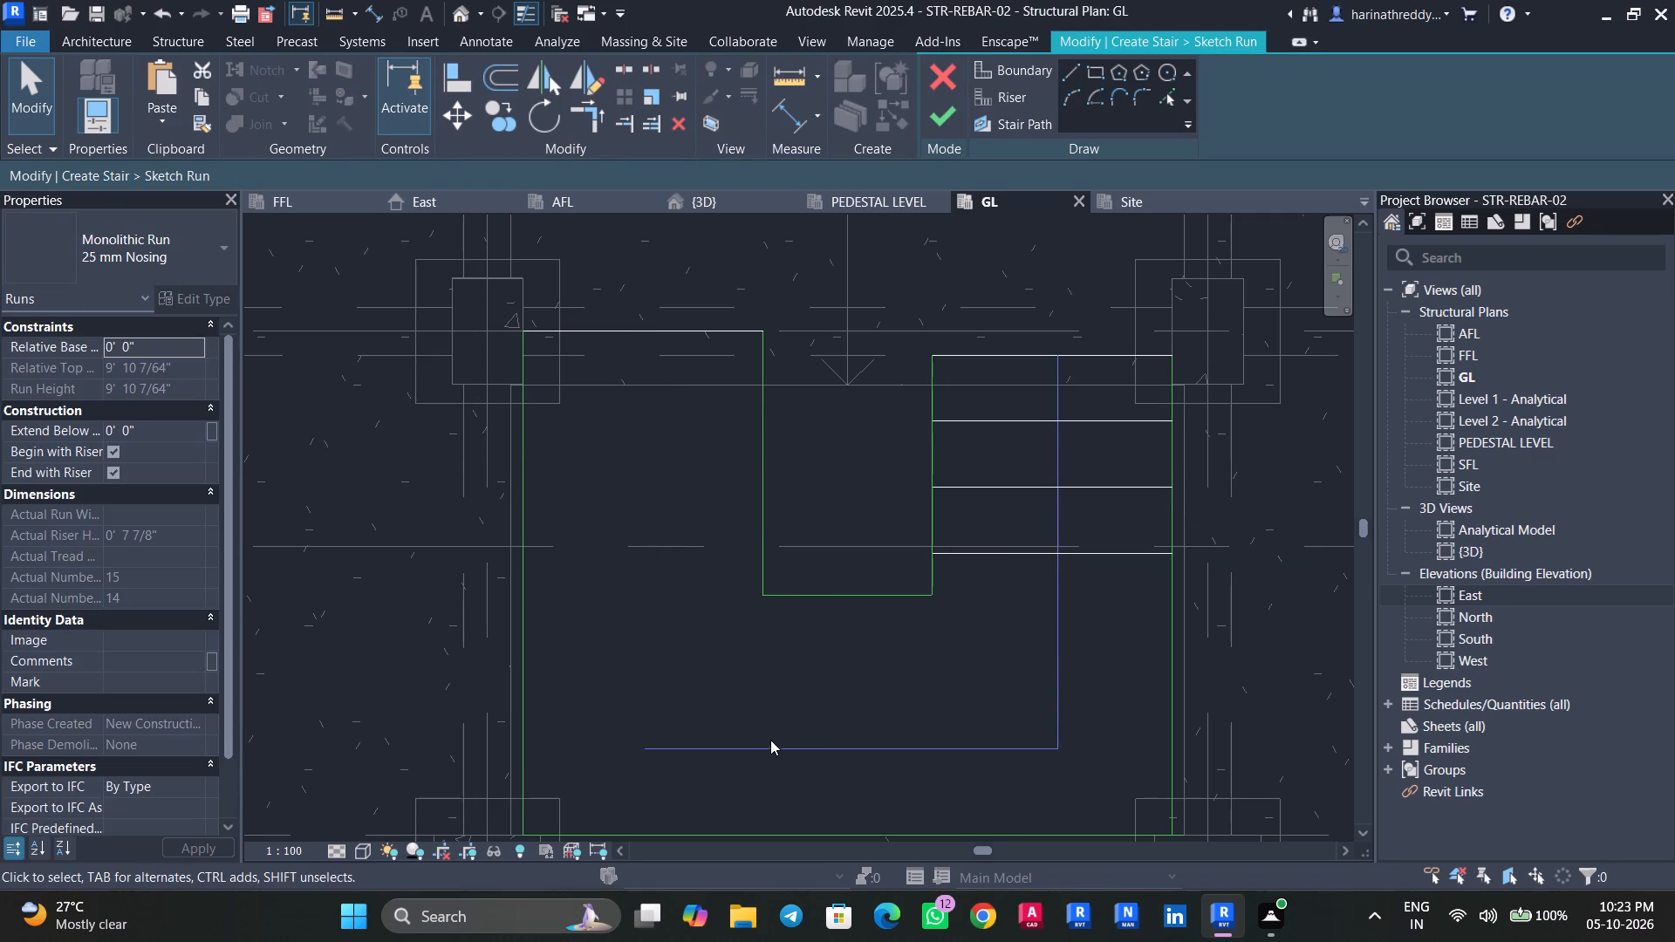
pyautogui.click(771, 745)
pyautogui.press('Delete')
# Delete the right flight's remaining risers except the one at its open end, plus the last stair path line.
pyautogui.click(999, 554)
pyautogui.press('Delete')
pyautogui.click(1022, 487)
pyautogui.press('Delete')
pyautogui.click(1017, 421)
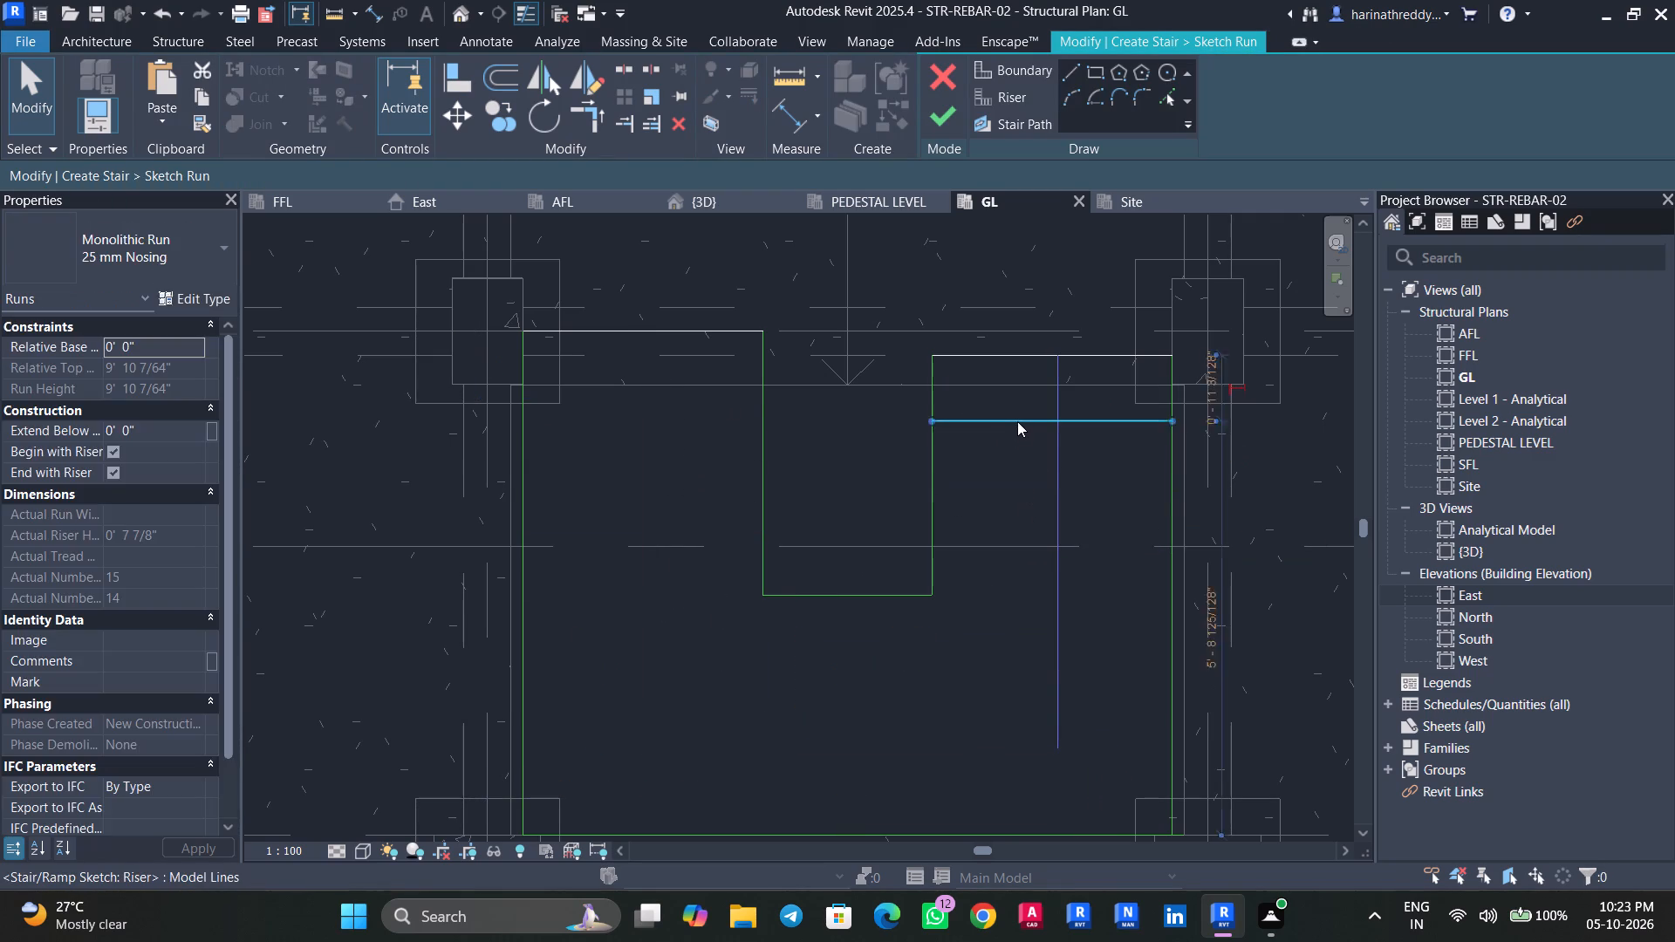
pyautogui.press('Delete')
pyautogui.click(1053, 479)
pyautogui.press('Delete')
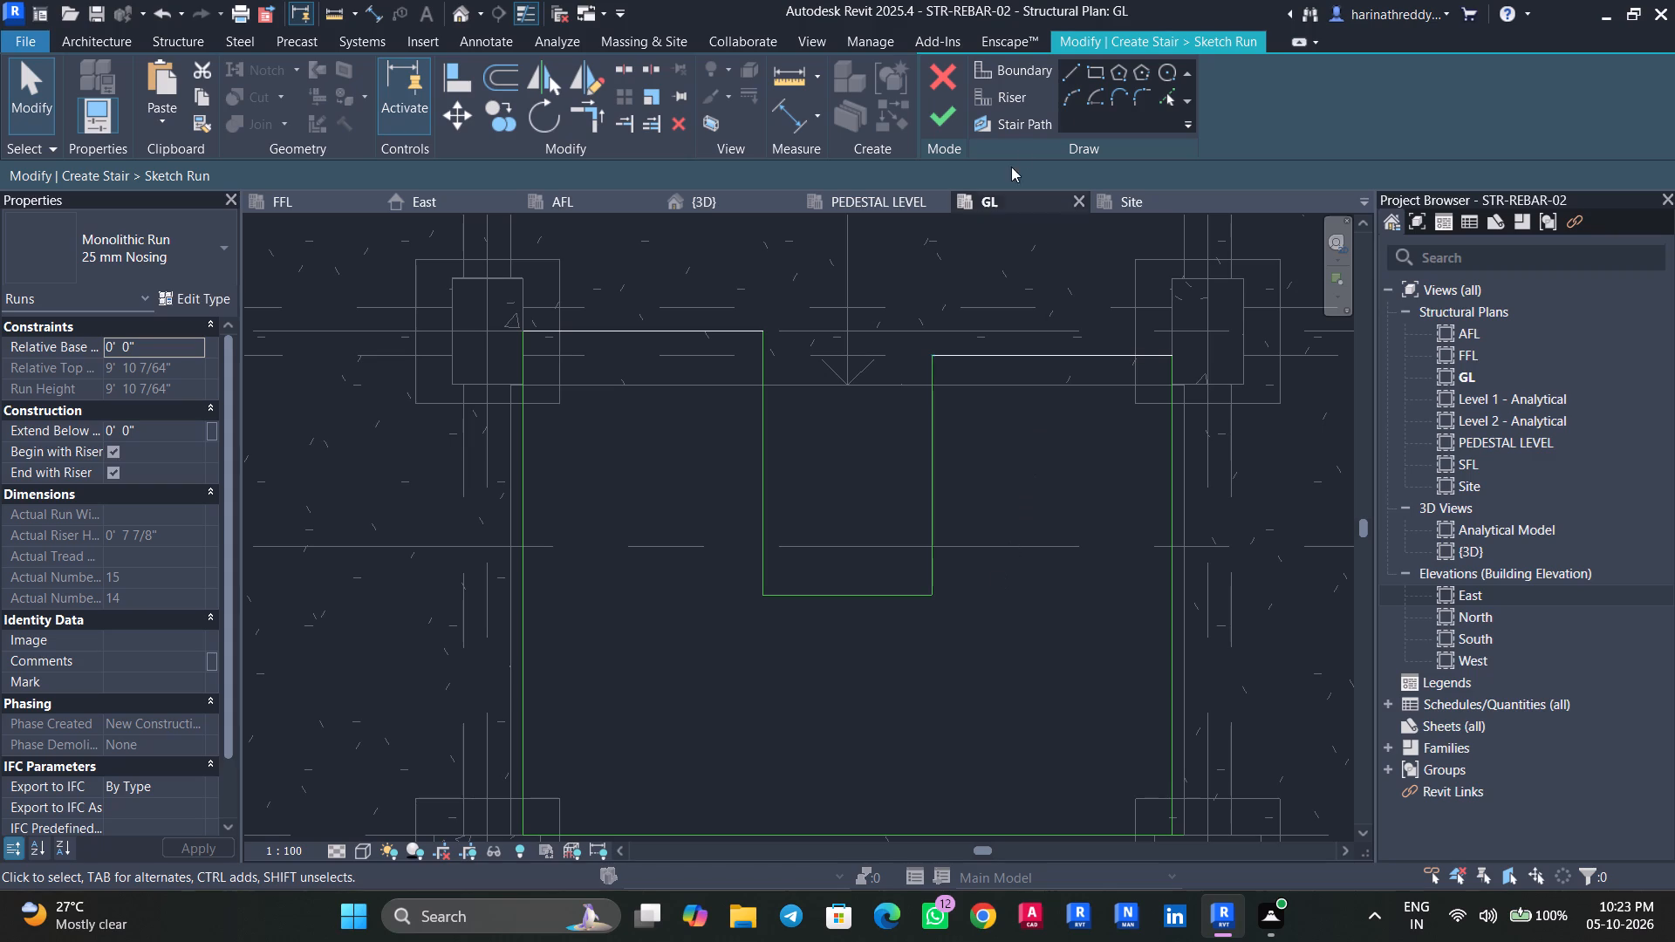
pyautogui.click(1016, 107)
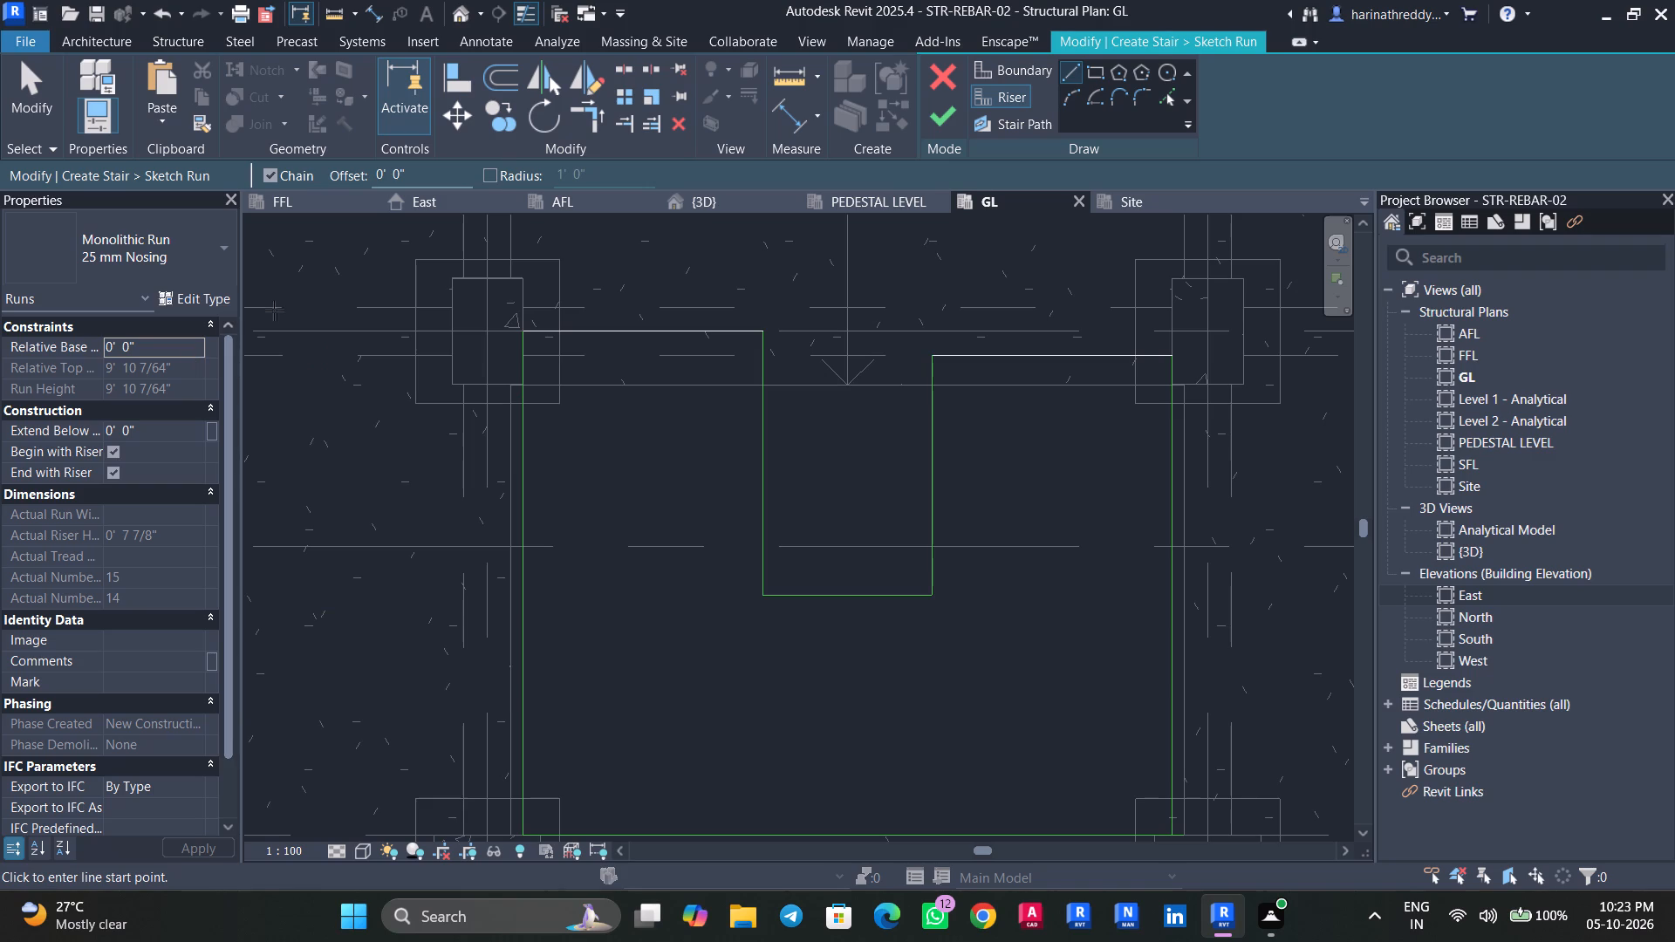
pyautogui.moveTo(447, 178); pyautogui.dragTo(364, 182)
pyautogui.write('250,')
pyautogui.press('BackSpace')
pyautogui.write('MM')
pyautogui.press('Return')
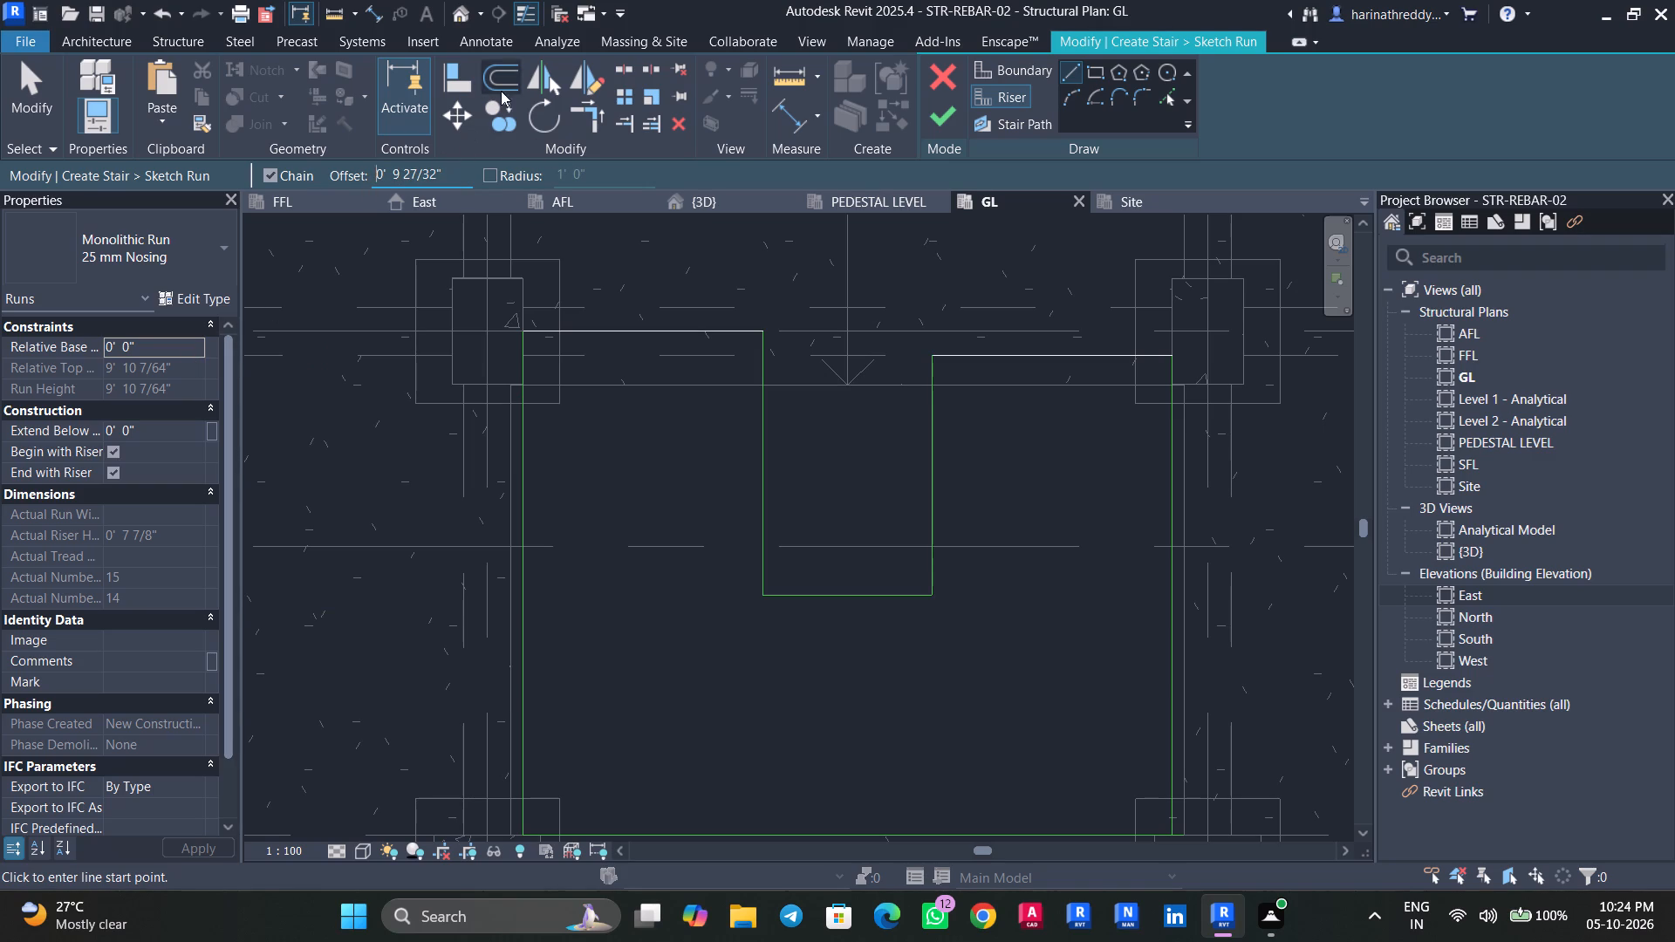
# Offset copies of the left flight's open-end riser four times toward the landing at 0' 11 3/128" spacing.
pyautogui.click(501, 91)
pyautogui.click(653, 338)
pyautogui.click(668, 401)
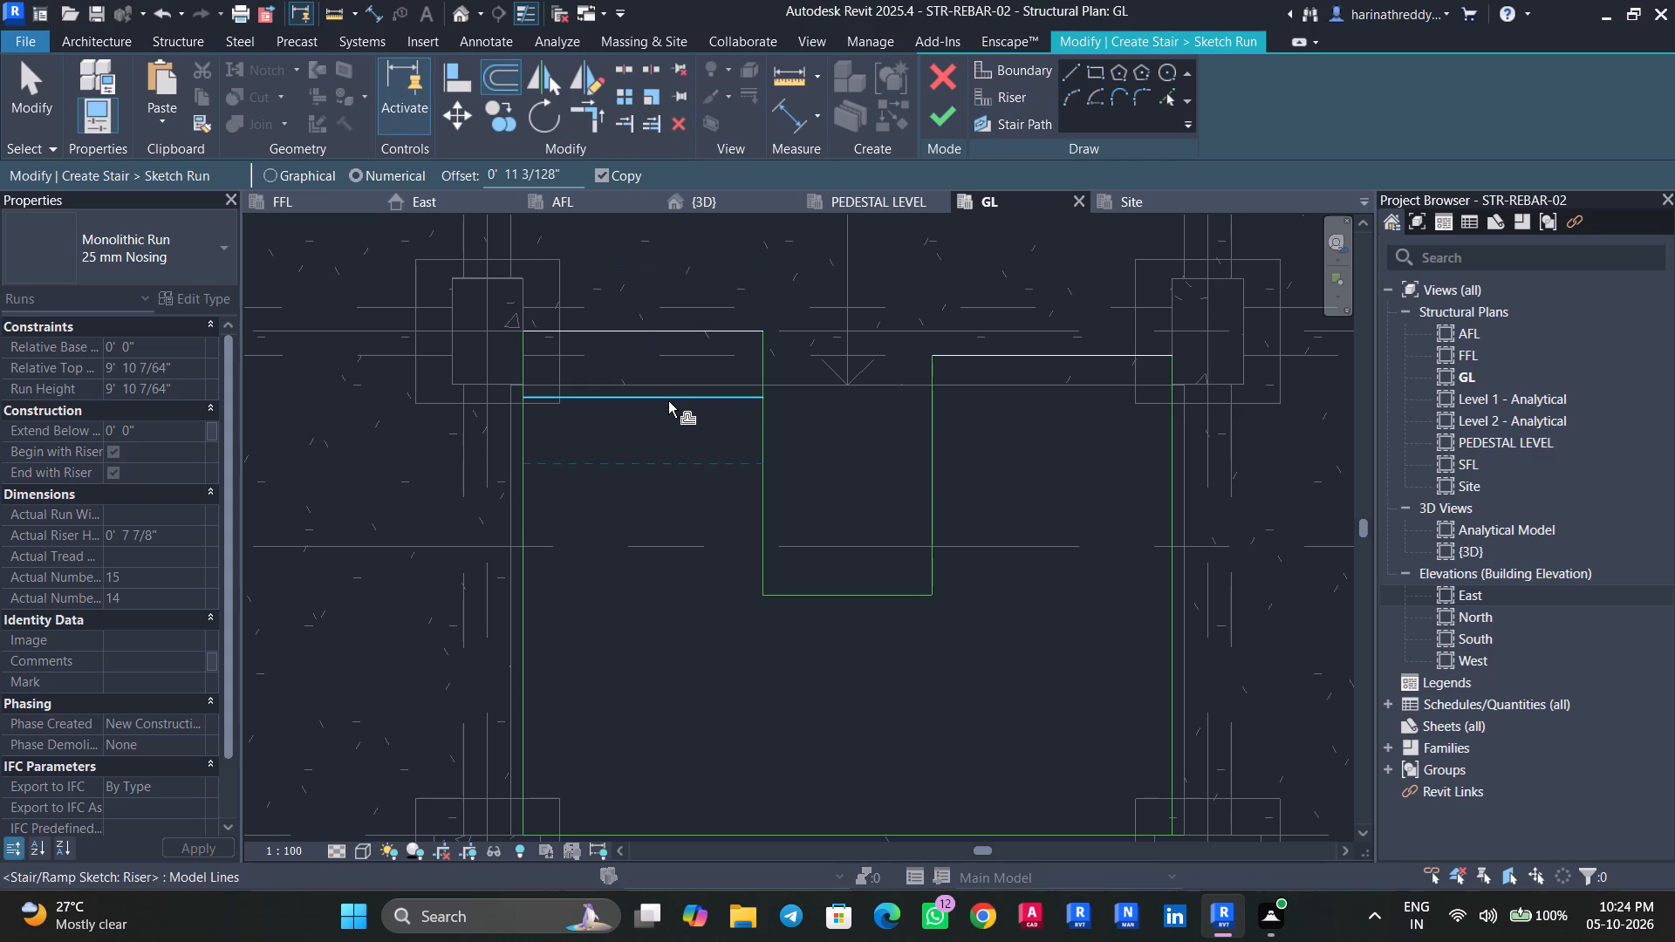
pyautogui.click(681, 468)
pyautogui.click(695, 534)
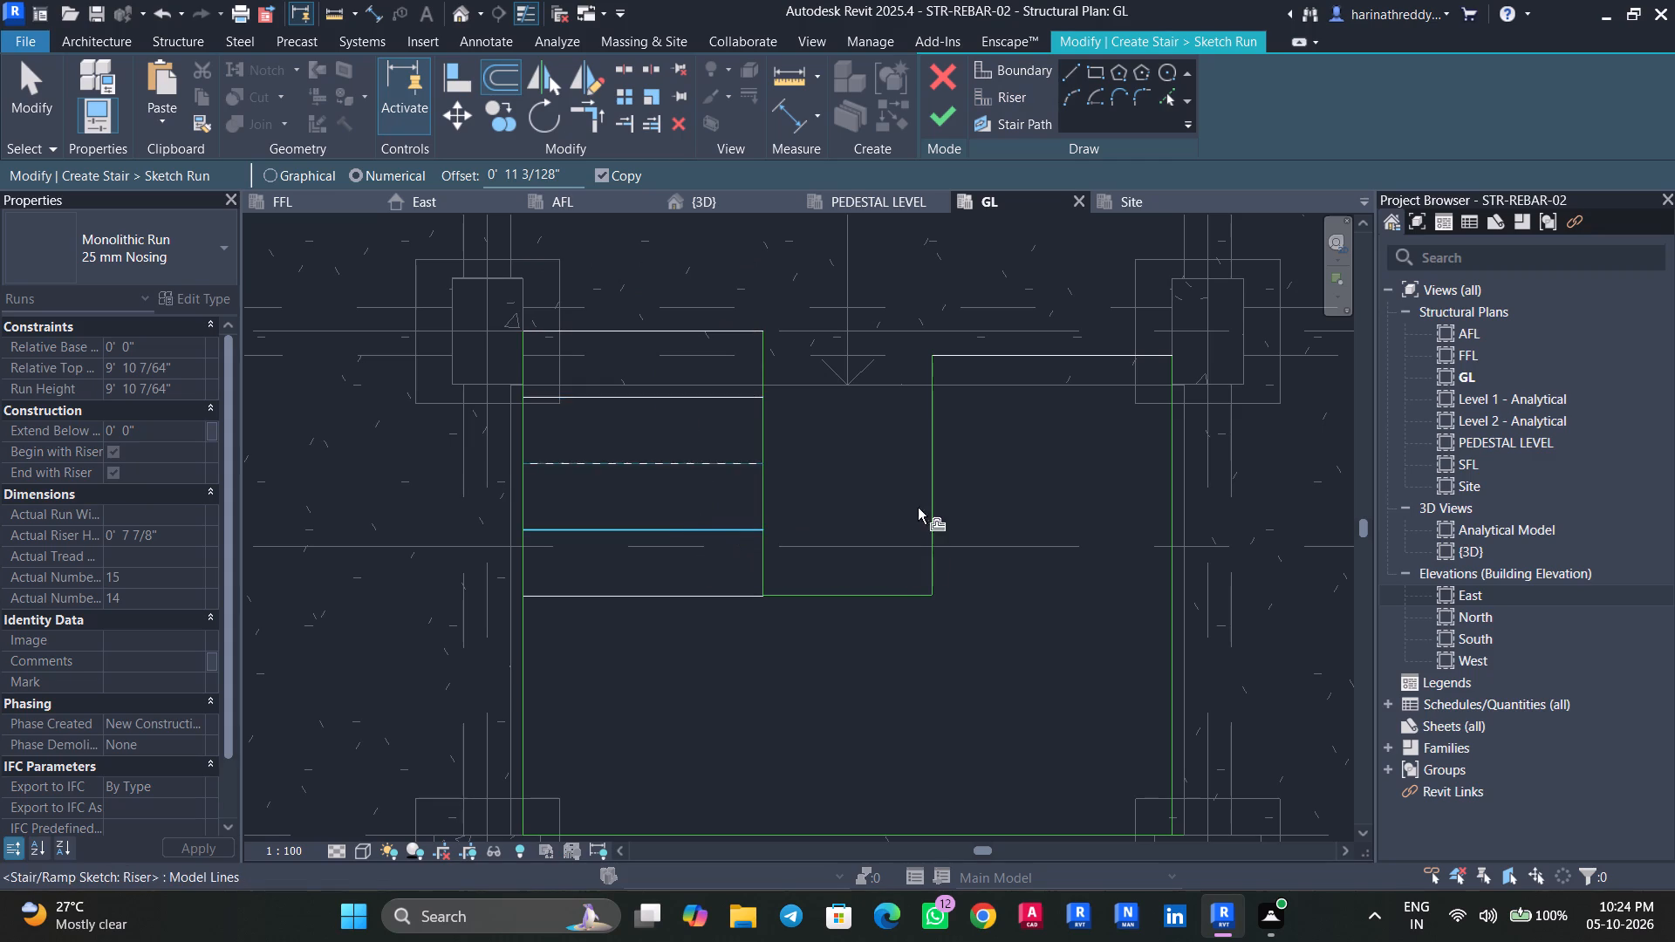
pyautogui.press('Escape')
pyautogui.press('Escape')
# Nudge the left flight's last riser toward the landing's inner boundary line.
pyautogui.scroll(3, 724, 604)
pyautogui.click(730, 590)
pyautogui.scroll(9, 730, 590)
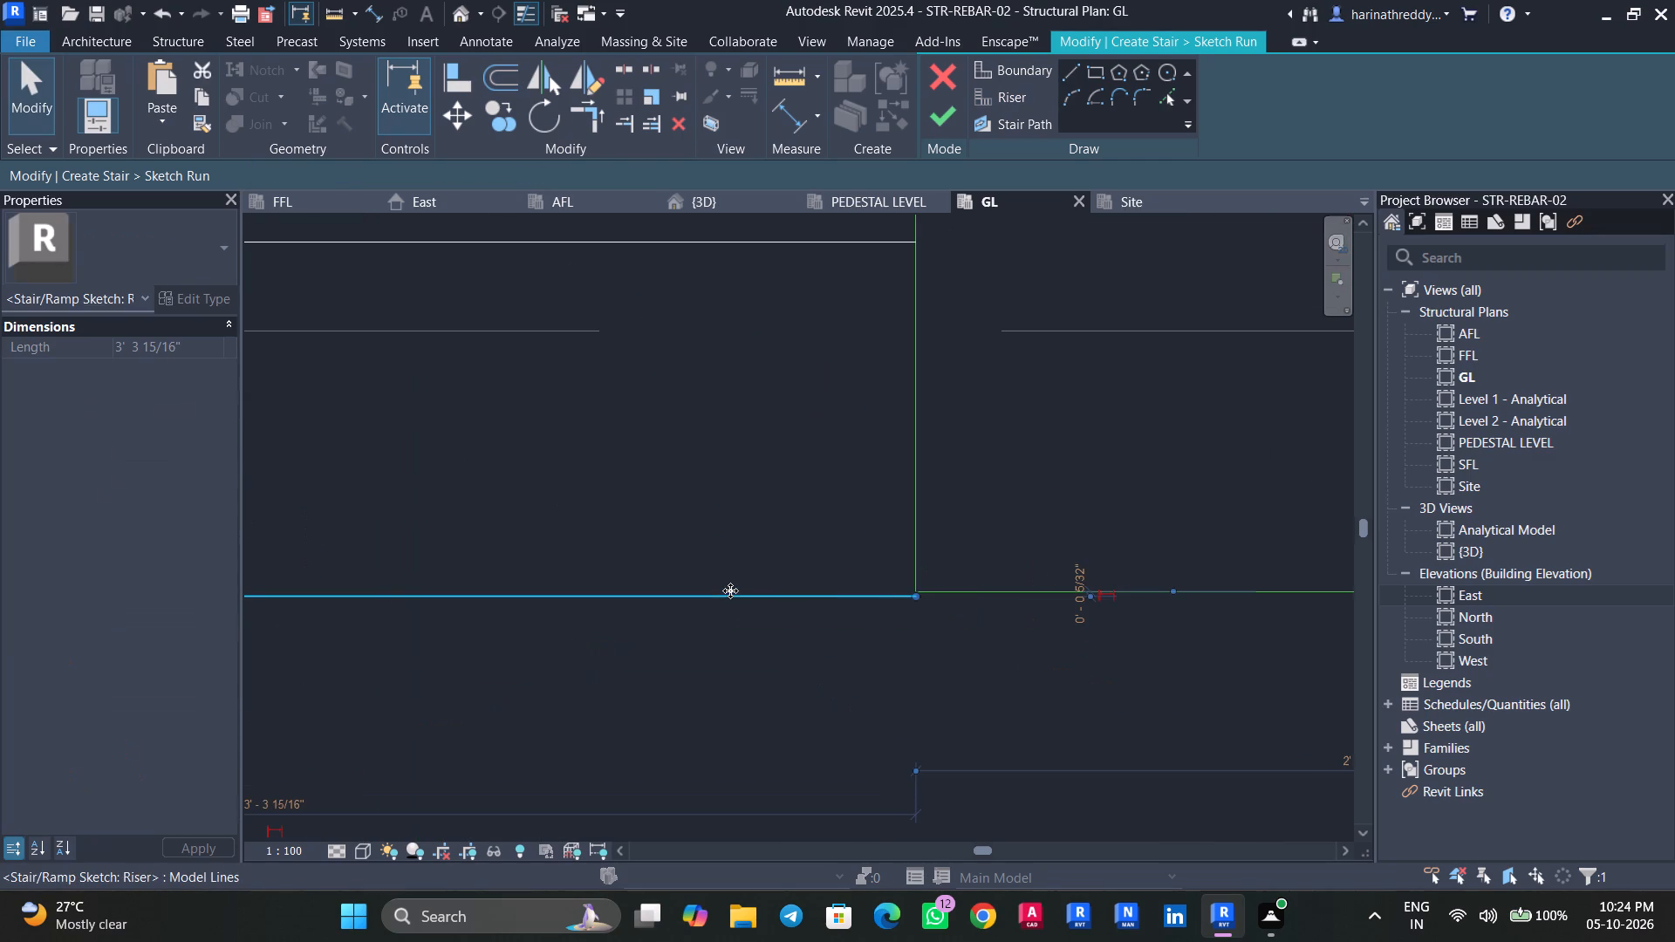
pyautogui.press('Up')
pyautogui.press('Escape')
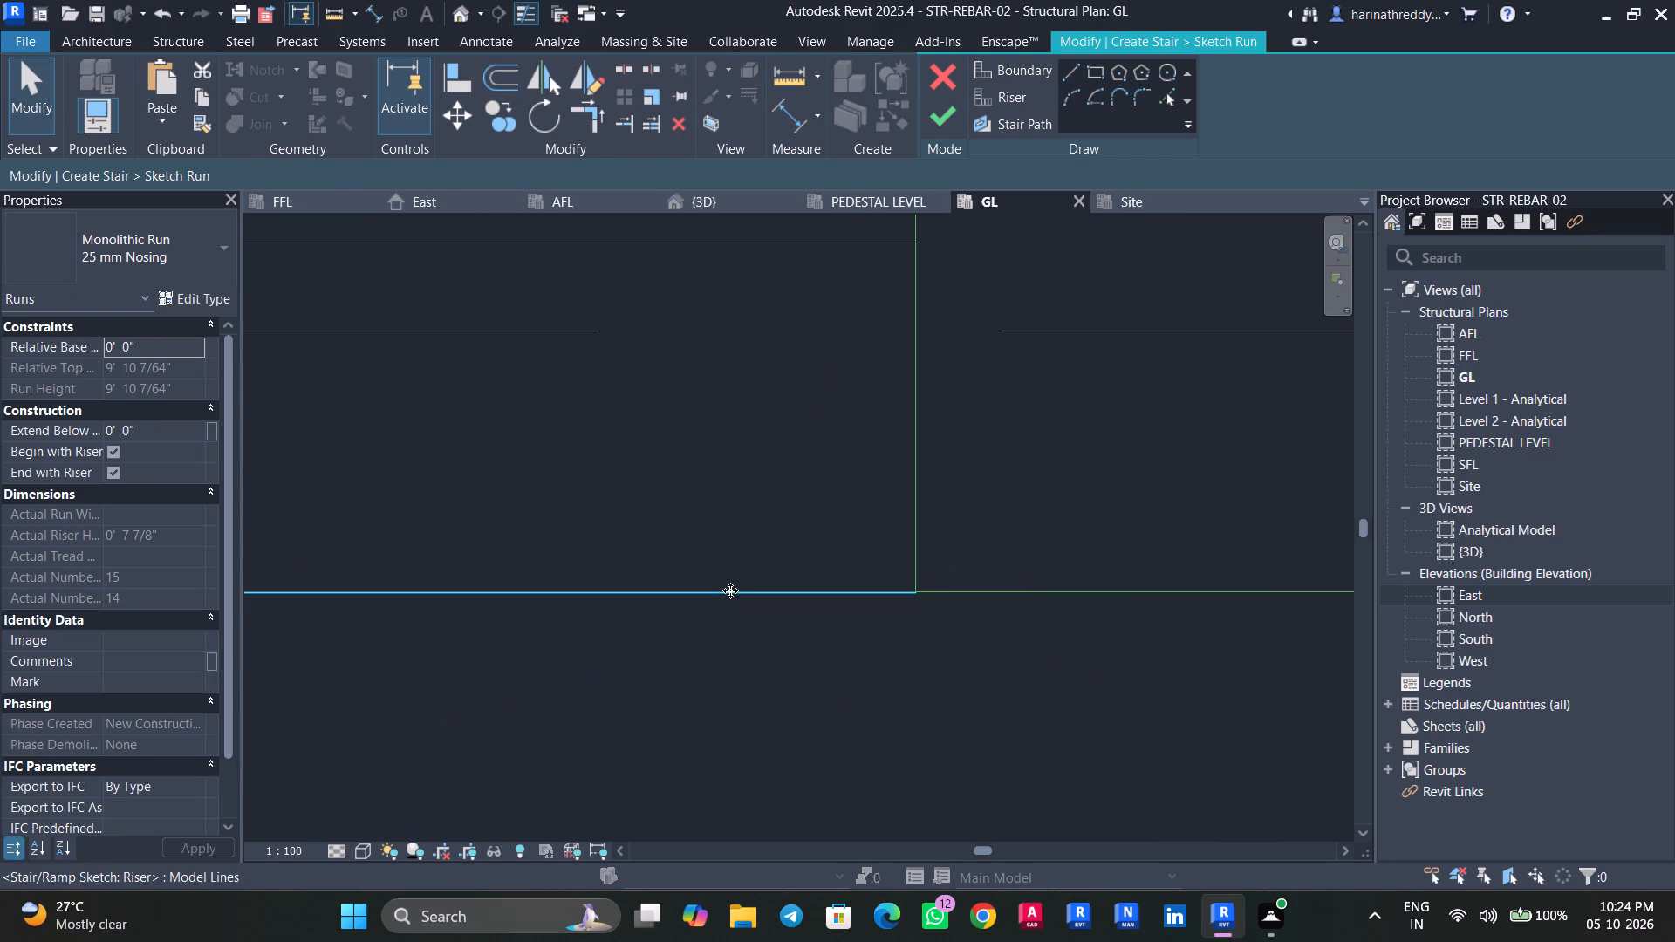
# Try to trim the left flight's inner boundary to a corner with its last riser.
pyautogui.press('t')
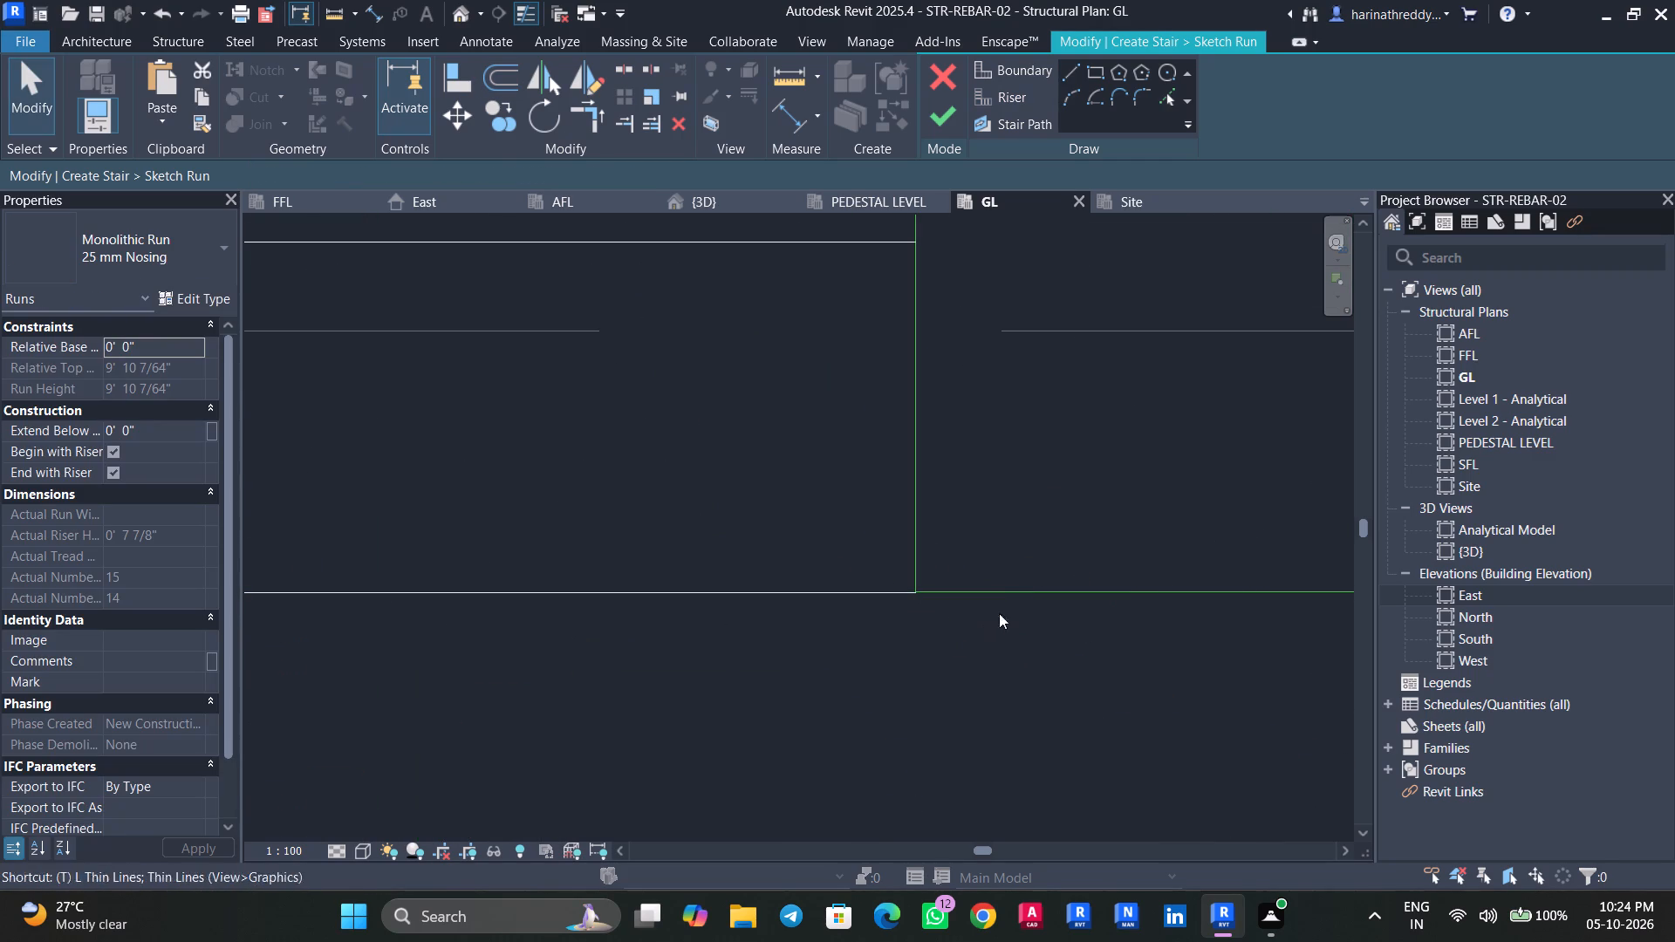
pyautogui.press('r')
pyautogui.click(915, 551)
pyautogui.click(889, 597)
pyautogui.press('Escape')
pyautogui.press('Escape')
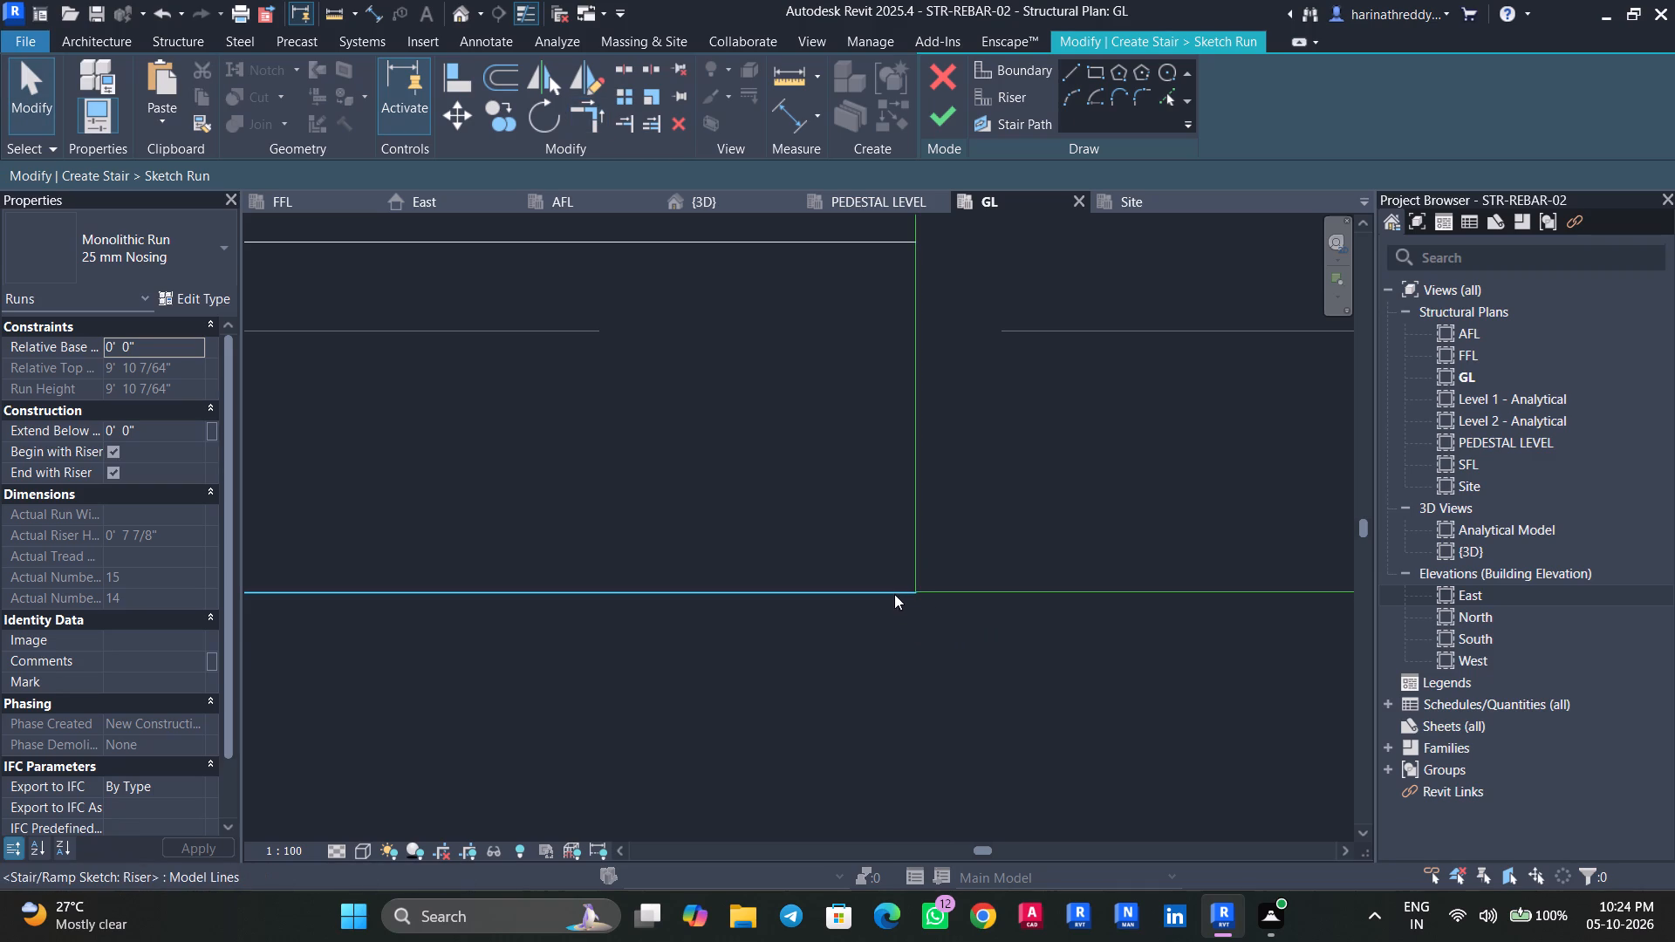
# Move the left flight's last riser into line with the landing's inner boundary line.
pyautogui.click(894, 594)
pyautogui.scroll(15, 899, 594)
pyautogui.scroll(-1, 964, 588)
pyautogui.scroll(7, 964, 588)
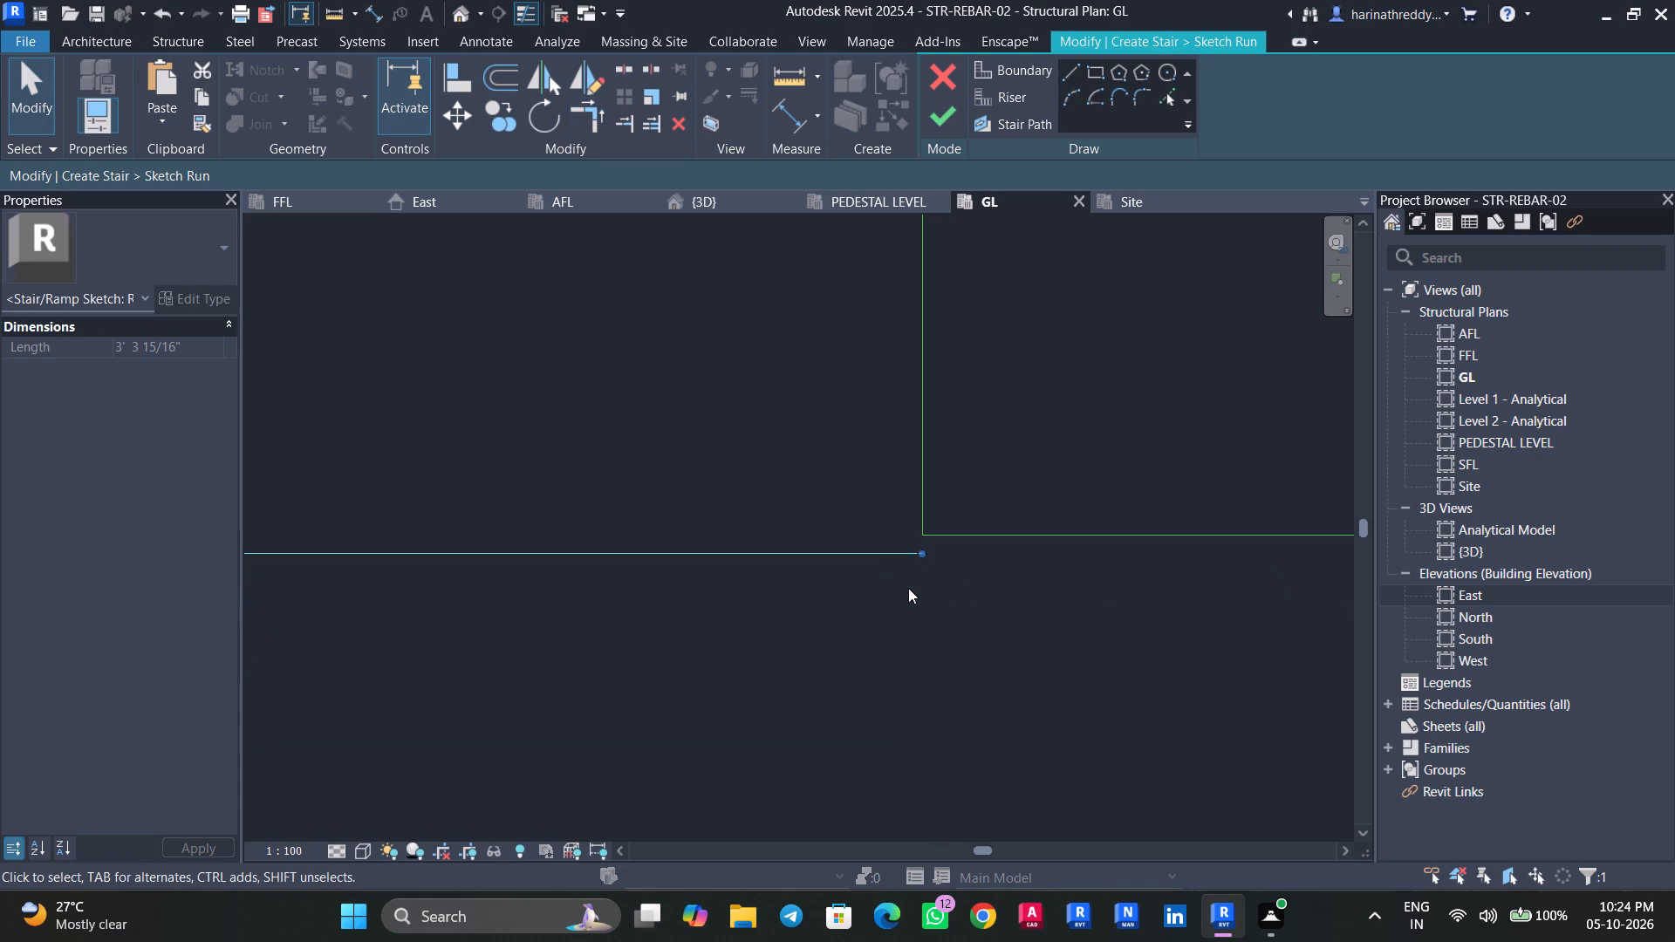
pyautogui.press('Escape')
pyautogui.press('Escape')
pyautogui.click(884, 559)
pyautogui.press('Escape')
pyautogui.click(885, 562)
pyautogui.moveTo(923, 555); pyautogui.dragTo(923, 535)
pyautogui.moveTo(852, 559); pyautogui.dragTo(853, 529)
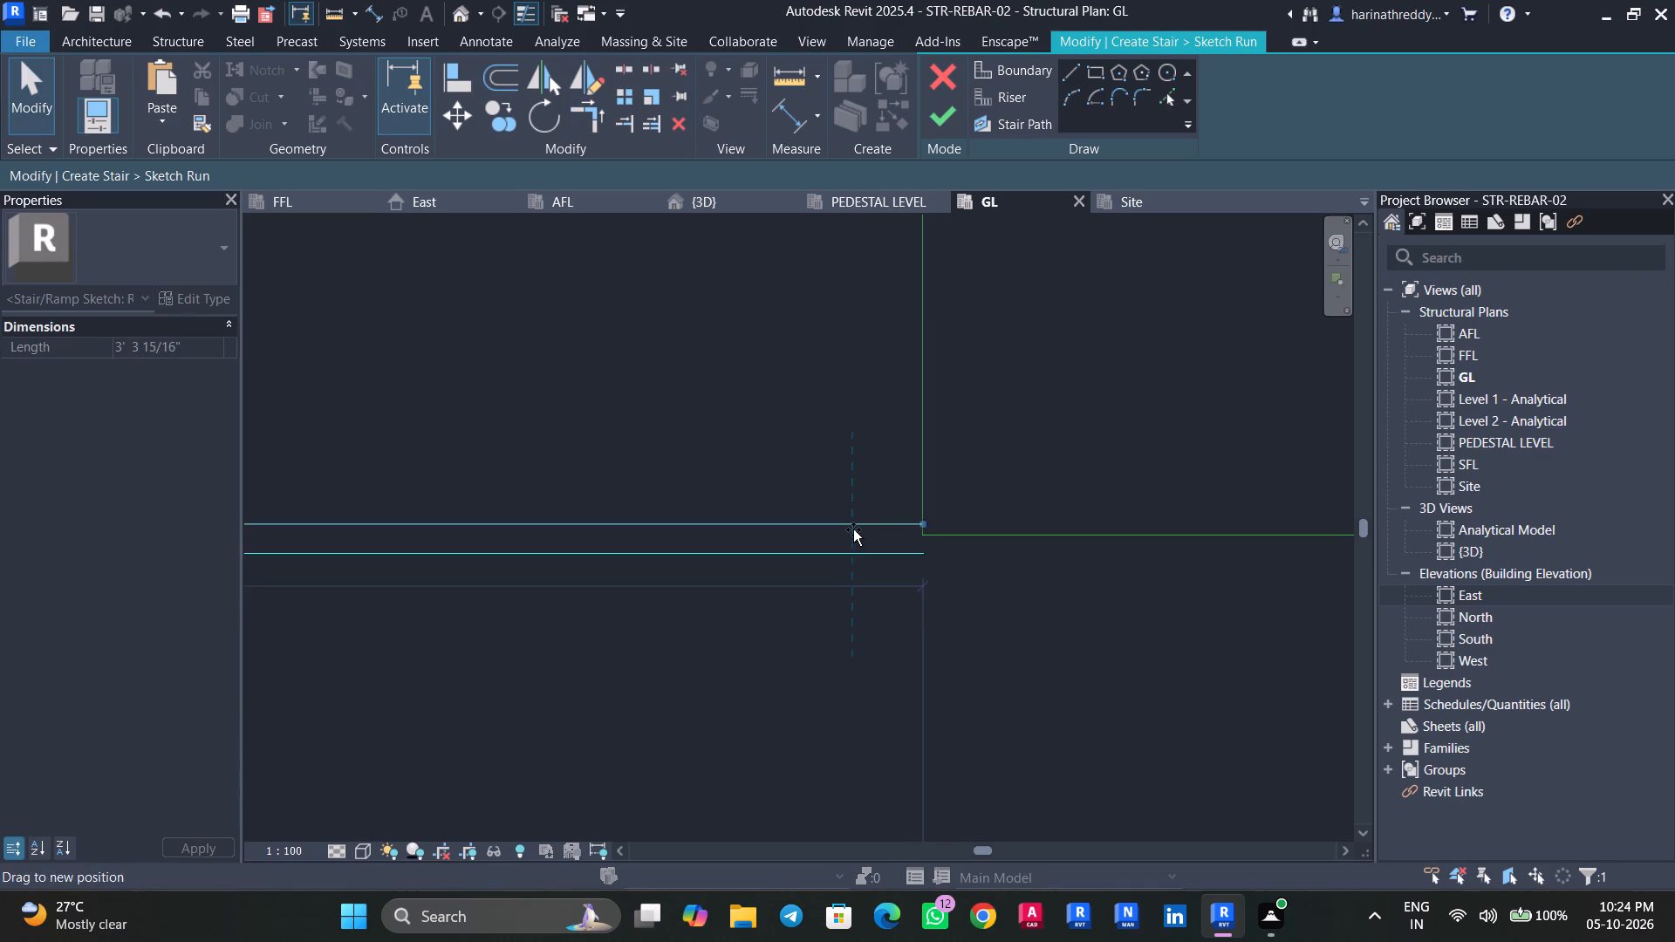
pyautogui.moveTo(853, 529); pyautogui.dragTo(853, 537)
pyautogui.press('Escape')
pyautogui.scroll(-20, 857, 604)
pyautogui.scroll(-1, 857, 604)
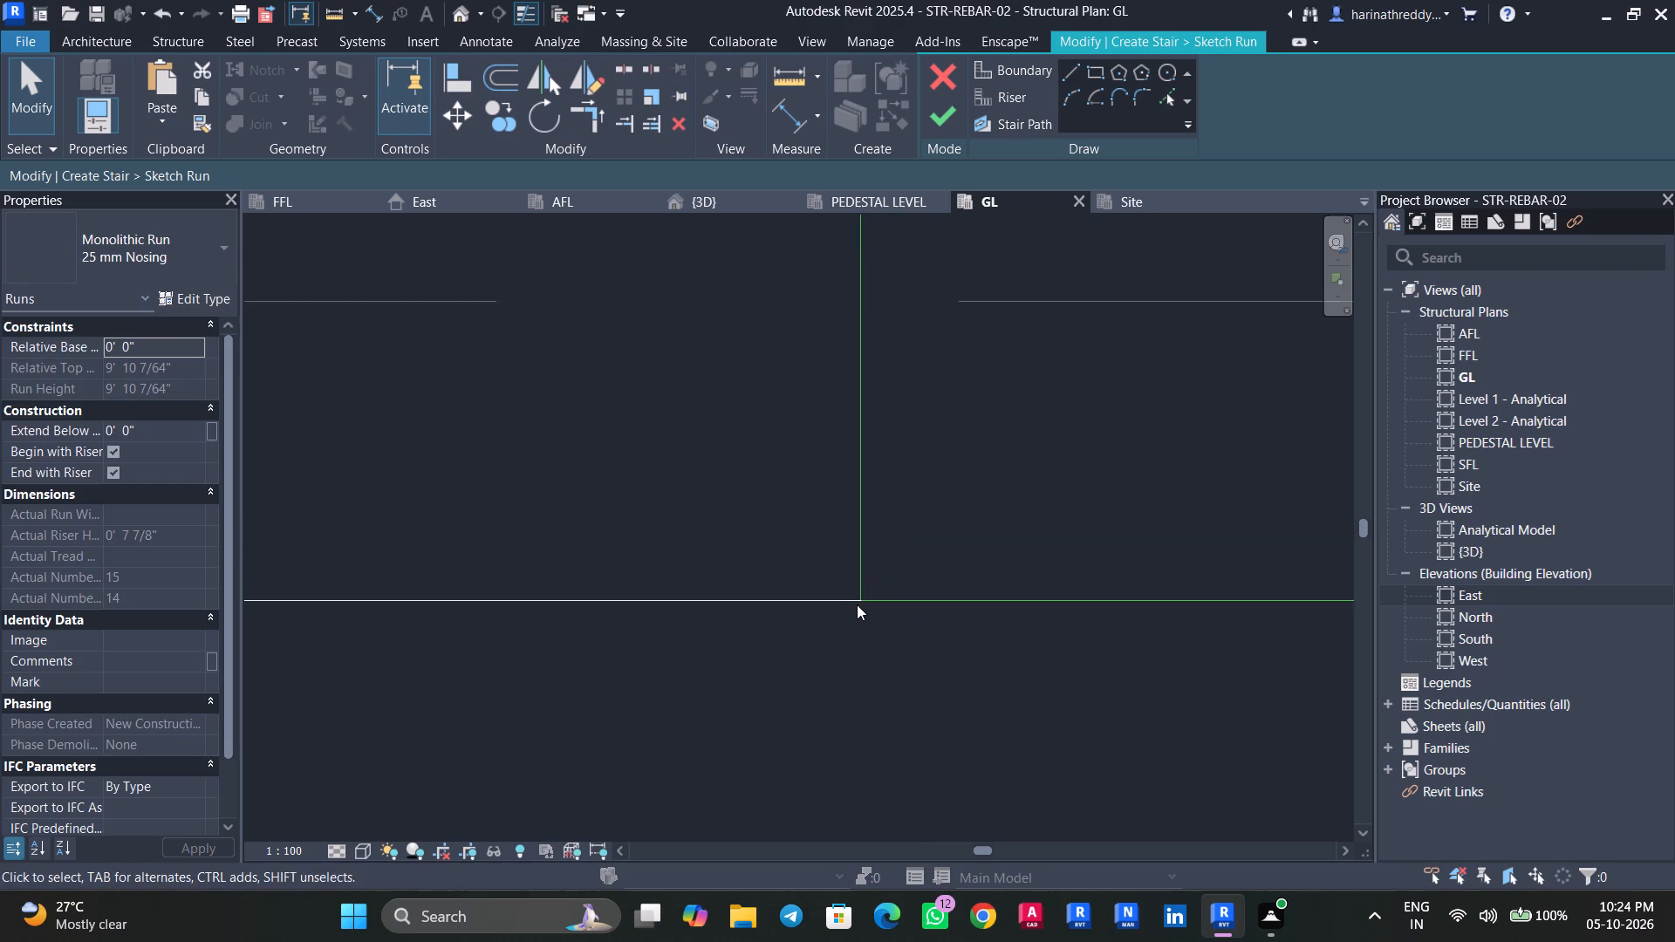
pyautogui.scroll(-8, 857, 604)
pyautogui.scroll(1, 857, 604)
pyautogui.scroll(-11, 857, 604)
pyautogui.scroll(5, 974, 611)
pyautogui.moveTo(673, 652); pyautogui.dragTo(667, 626)
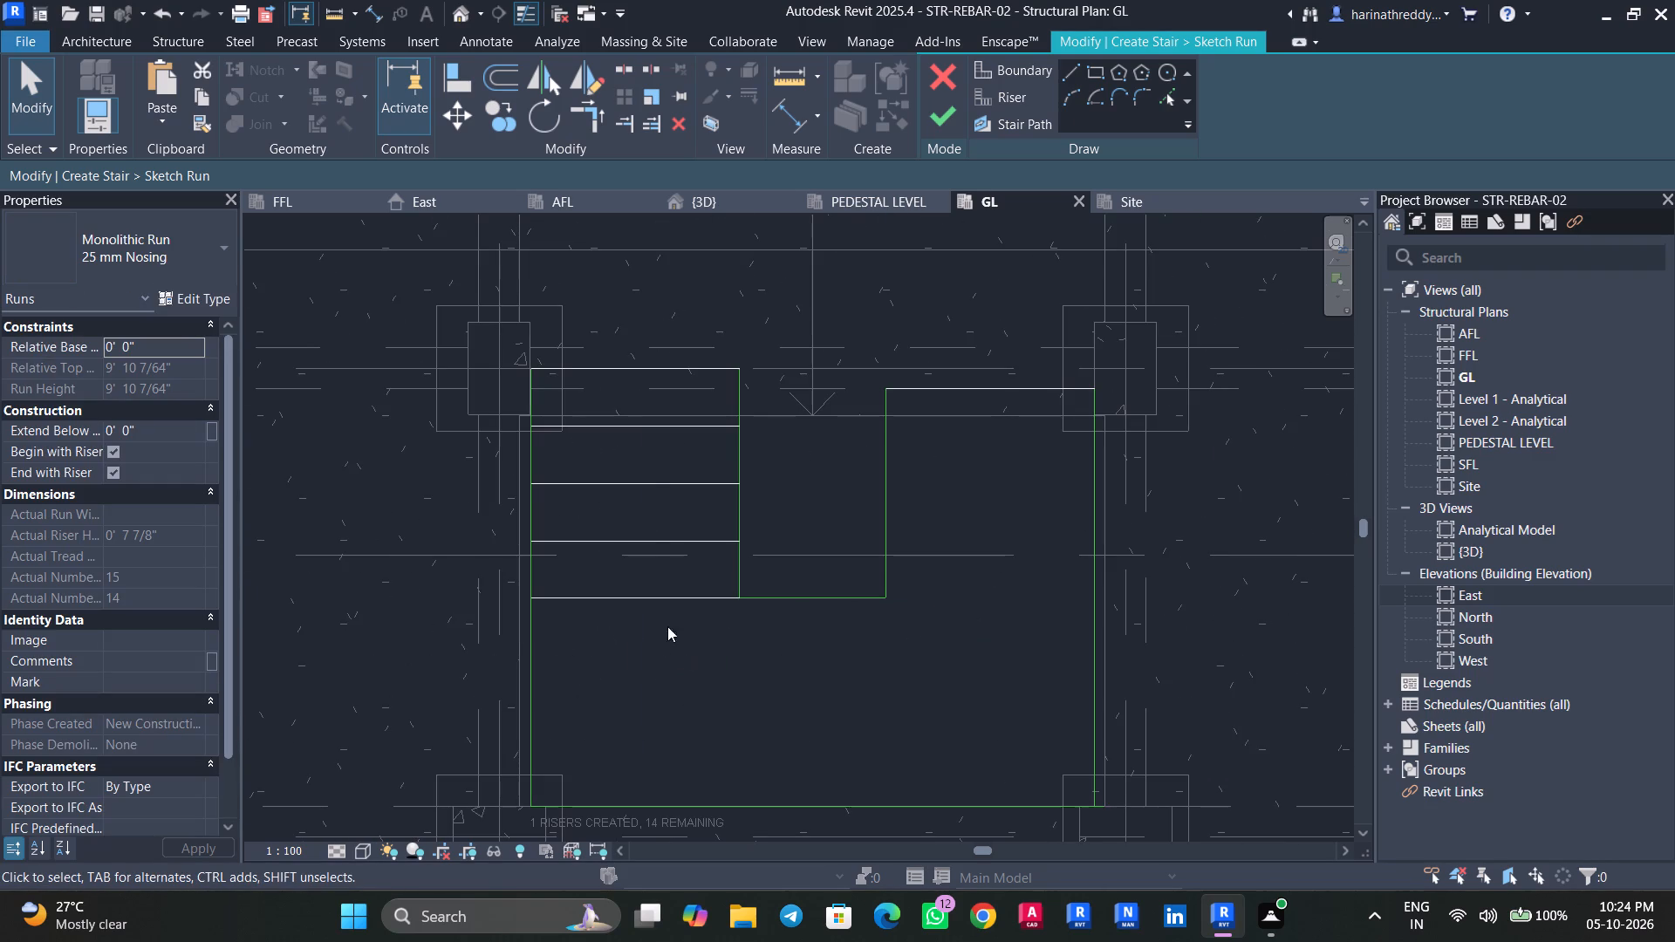
pyautogui.moveTo(667, 626); pyautogui.dragTo(679, 686)
pyautogui.press('Escape')
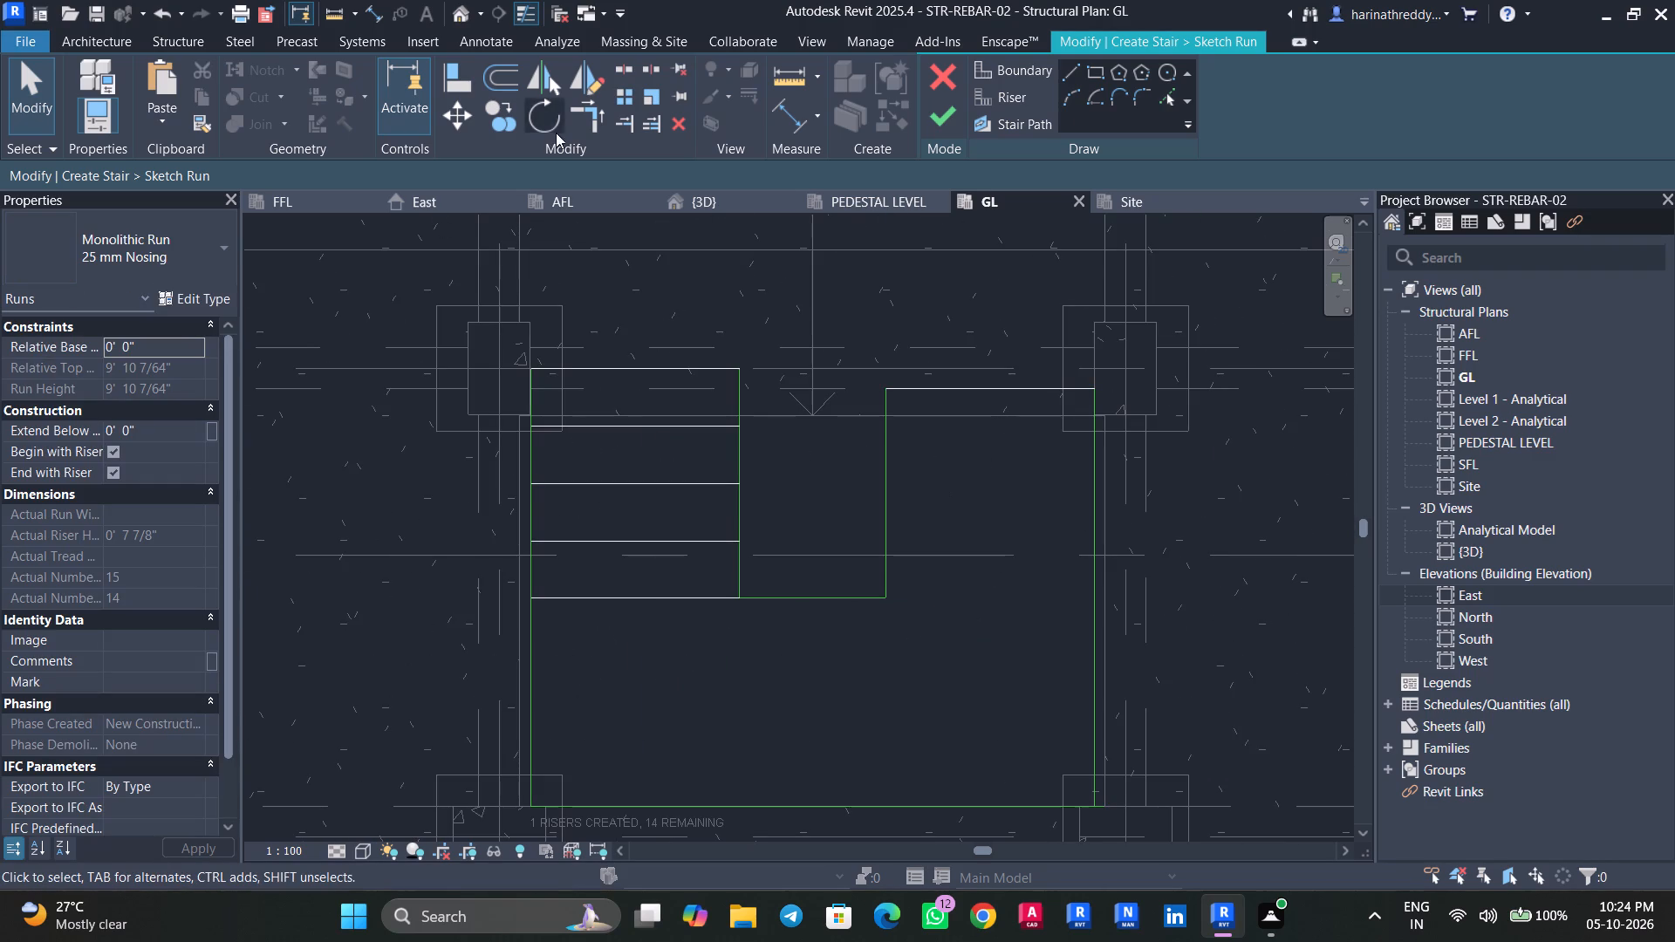
# Offset copies of the right flight's open-end riser three times toward the landing at 0' 11 3/128" spacing.
pyautogui.click(496, 87)
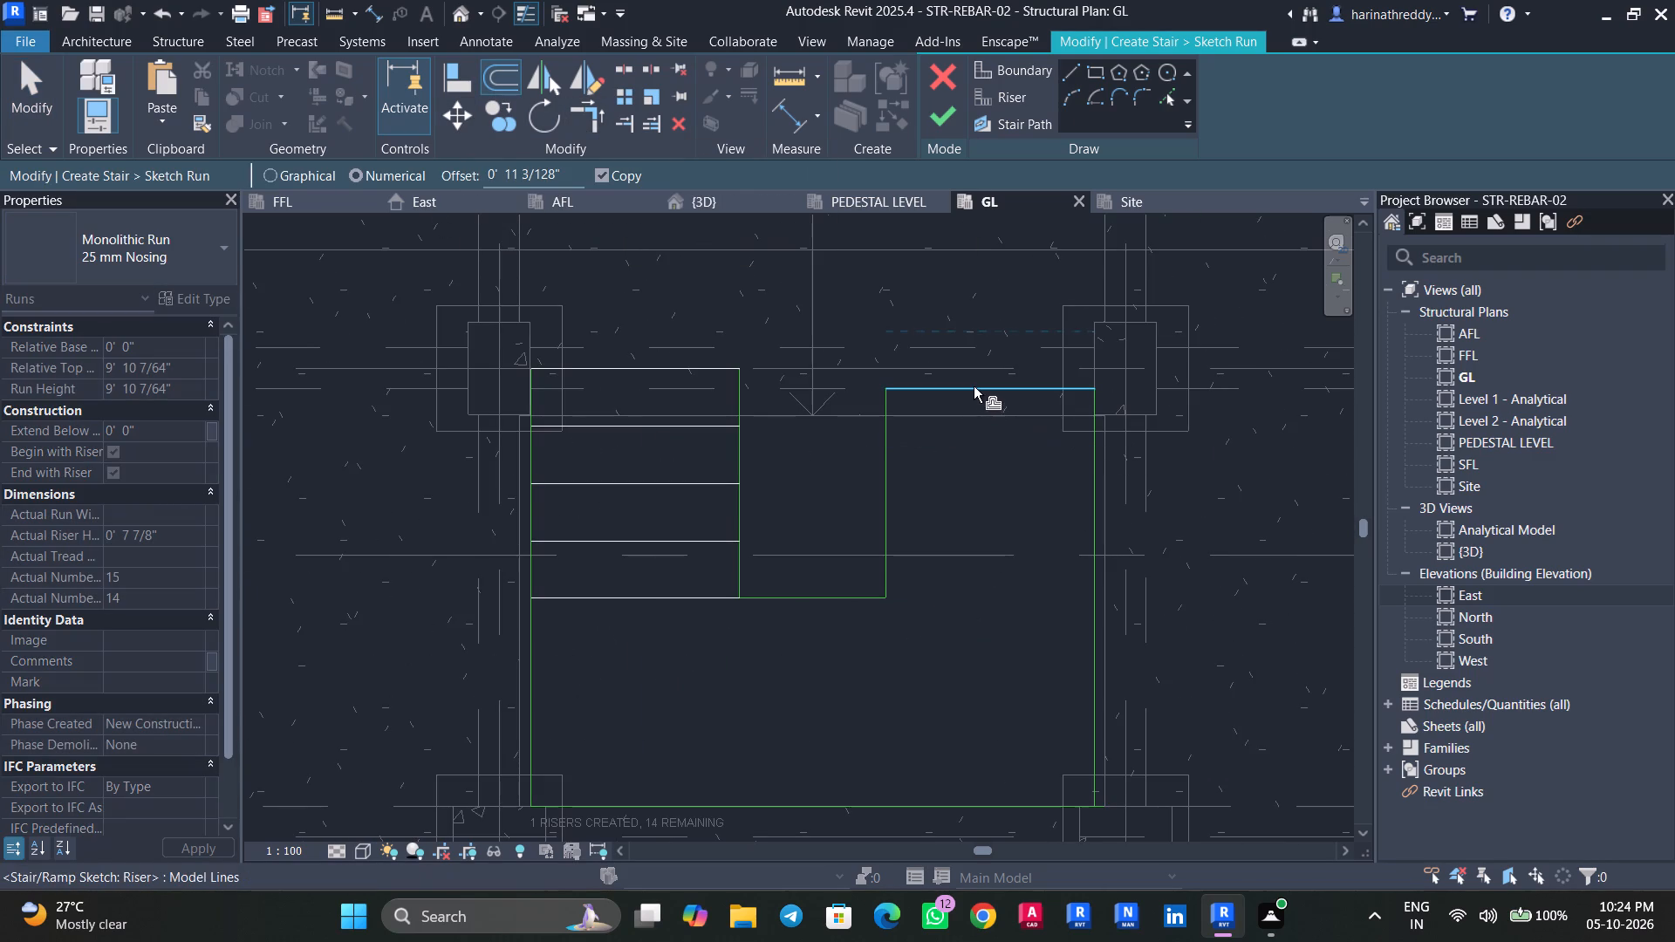
pyautogui.click(974, 399)
pyautogui.click(984, 454)
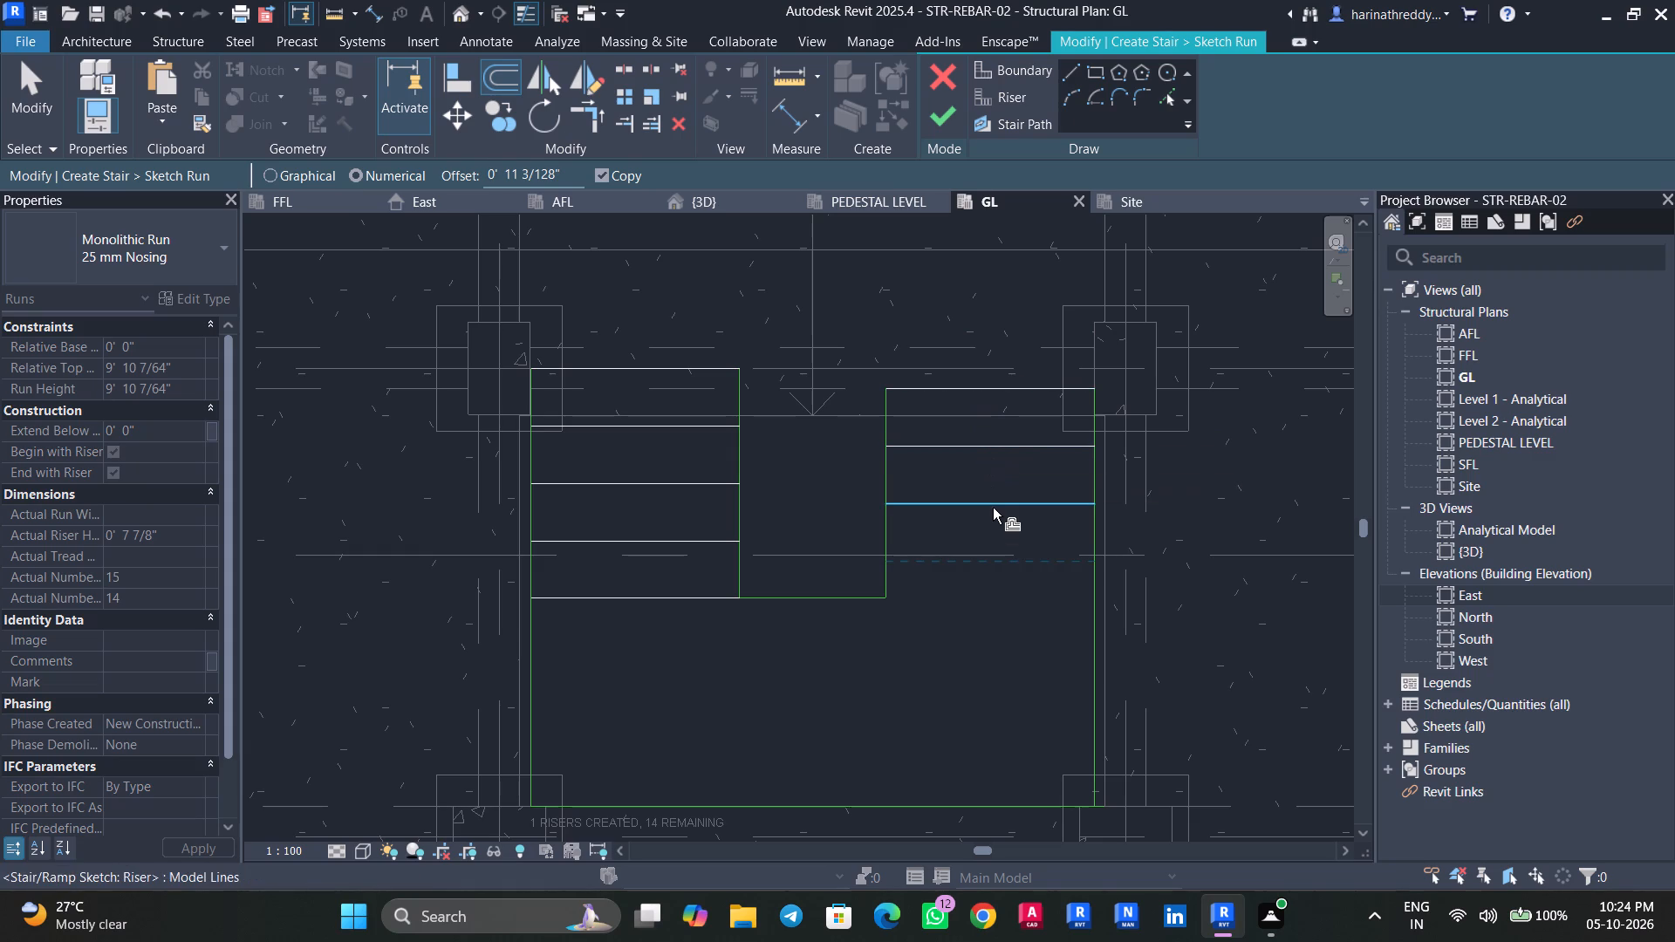
pyautogui.click(993, 506)
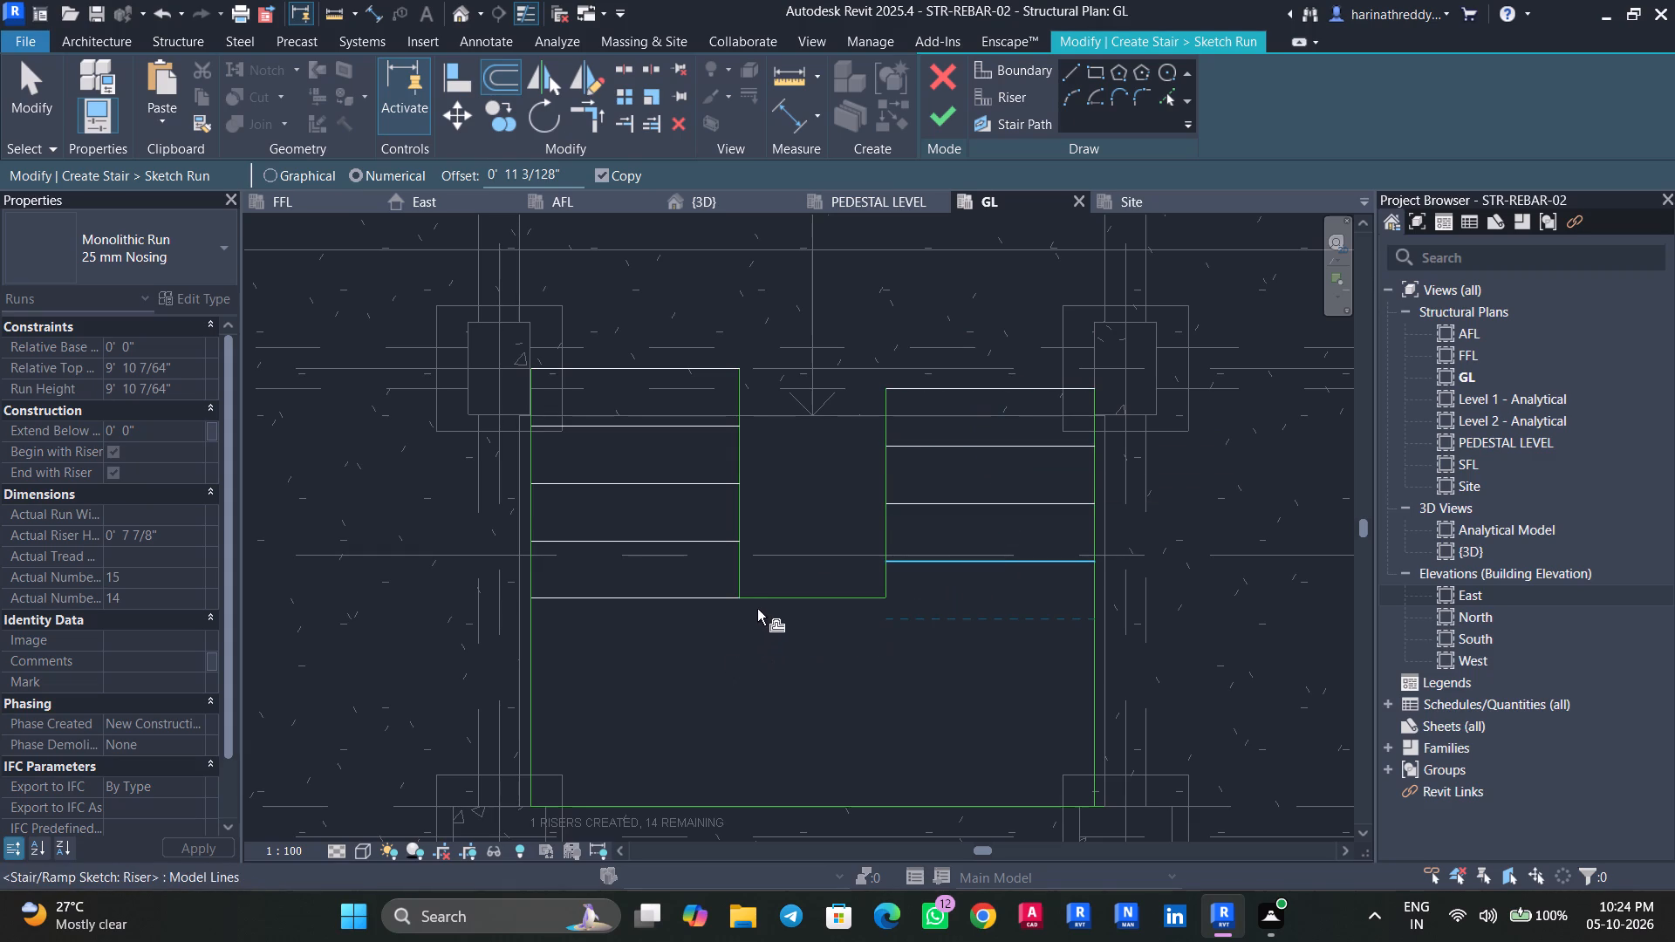
# Draw a 3' 4" riser across the landing from the left flight's inner corner to the outer boundary.
pyautogui.click(983, 109)
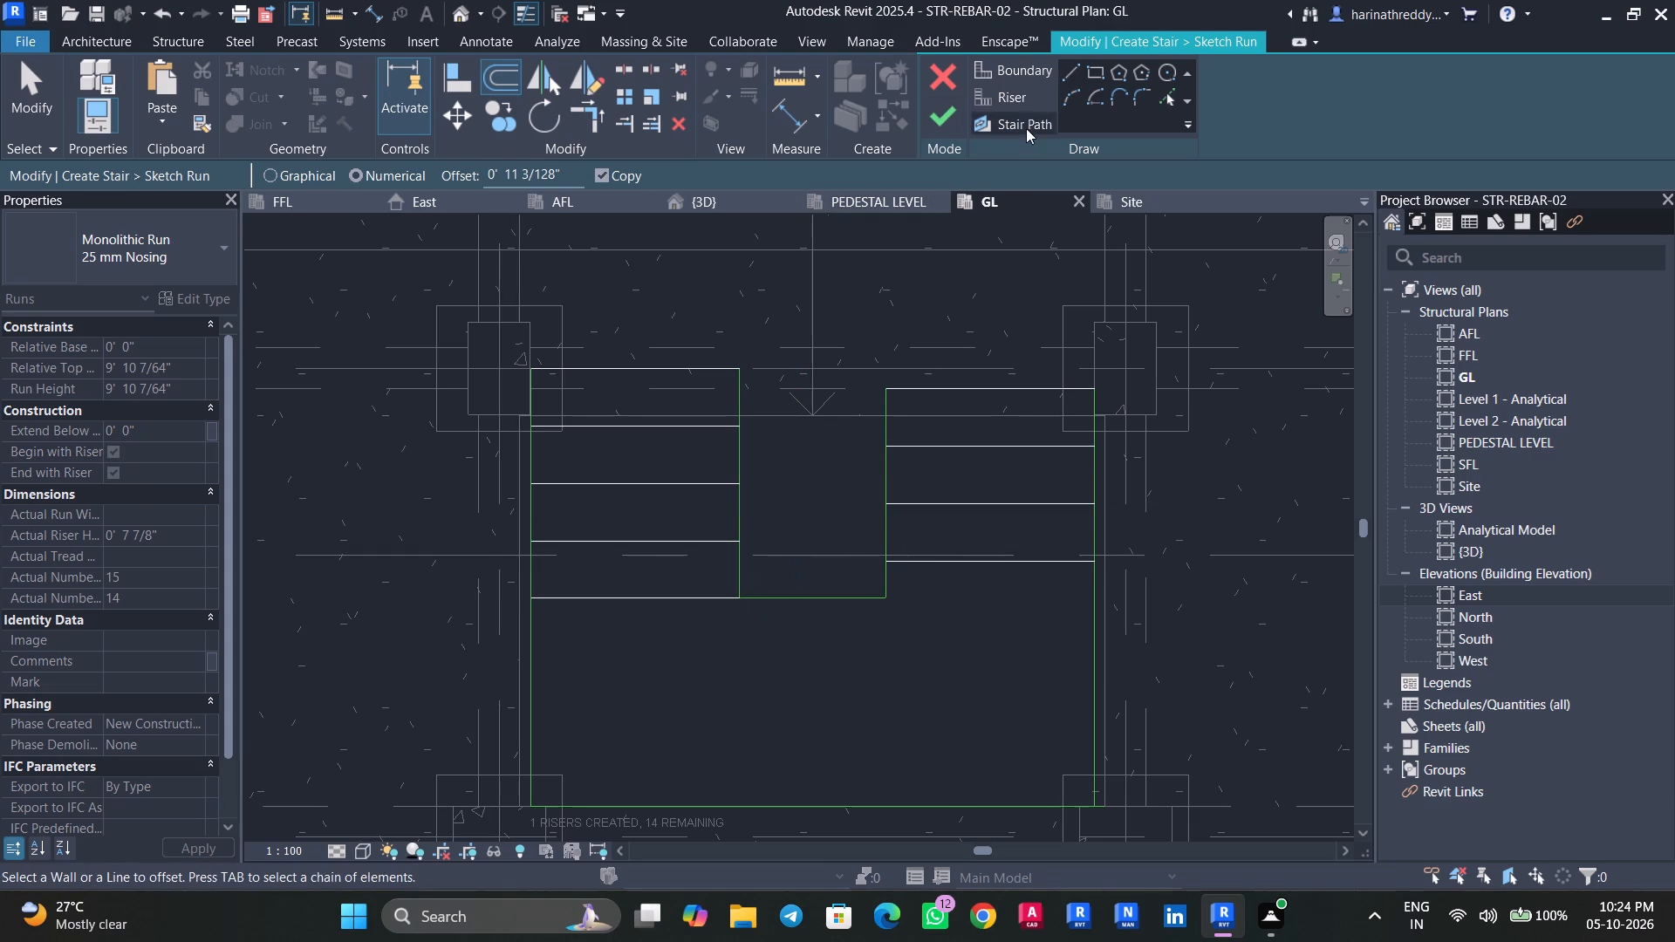
pyautogui.click(1022, 107)
pyautogui.click(739, 604)
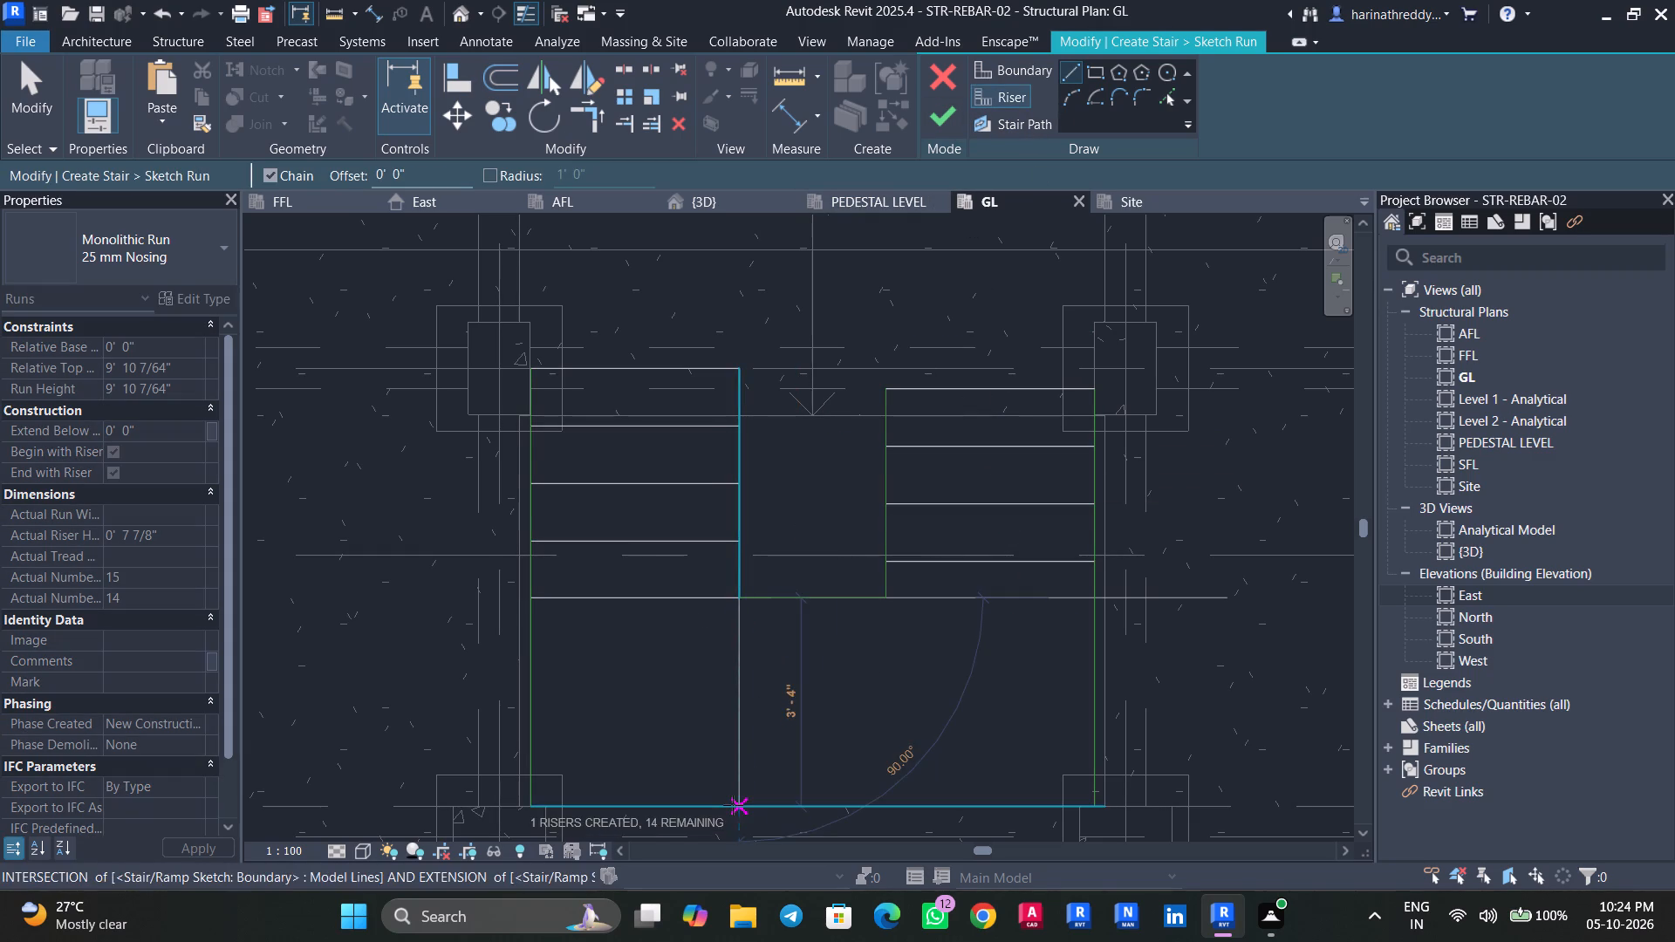
pyautogui.click(733, 805)
pyautogui.press('Escape')
pyautogui.press('Escape')
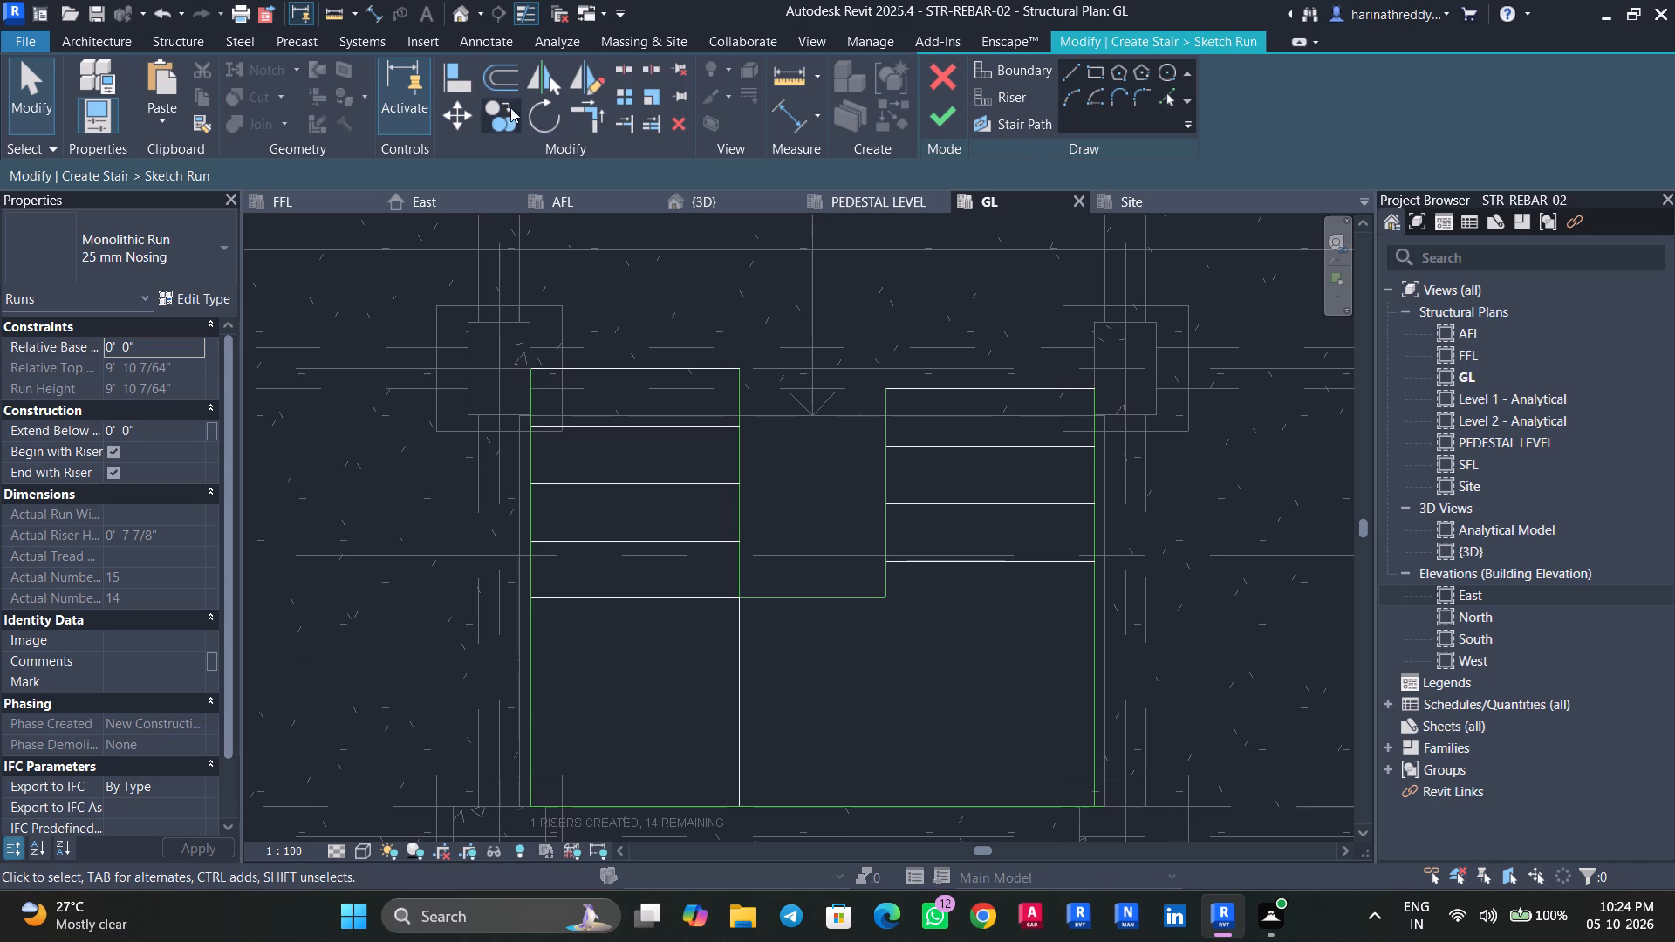
# Offset copies of the landing riser twice toward the right flight at 0' 11 3/128" spacing.
pyautogui.click(503, 88)
pyautogui.click(745, 668)
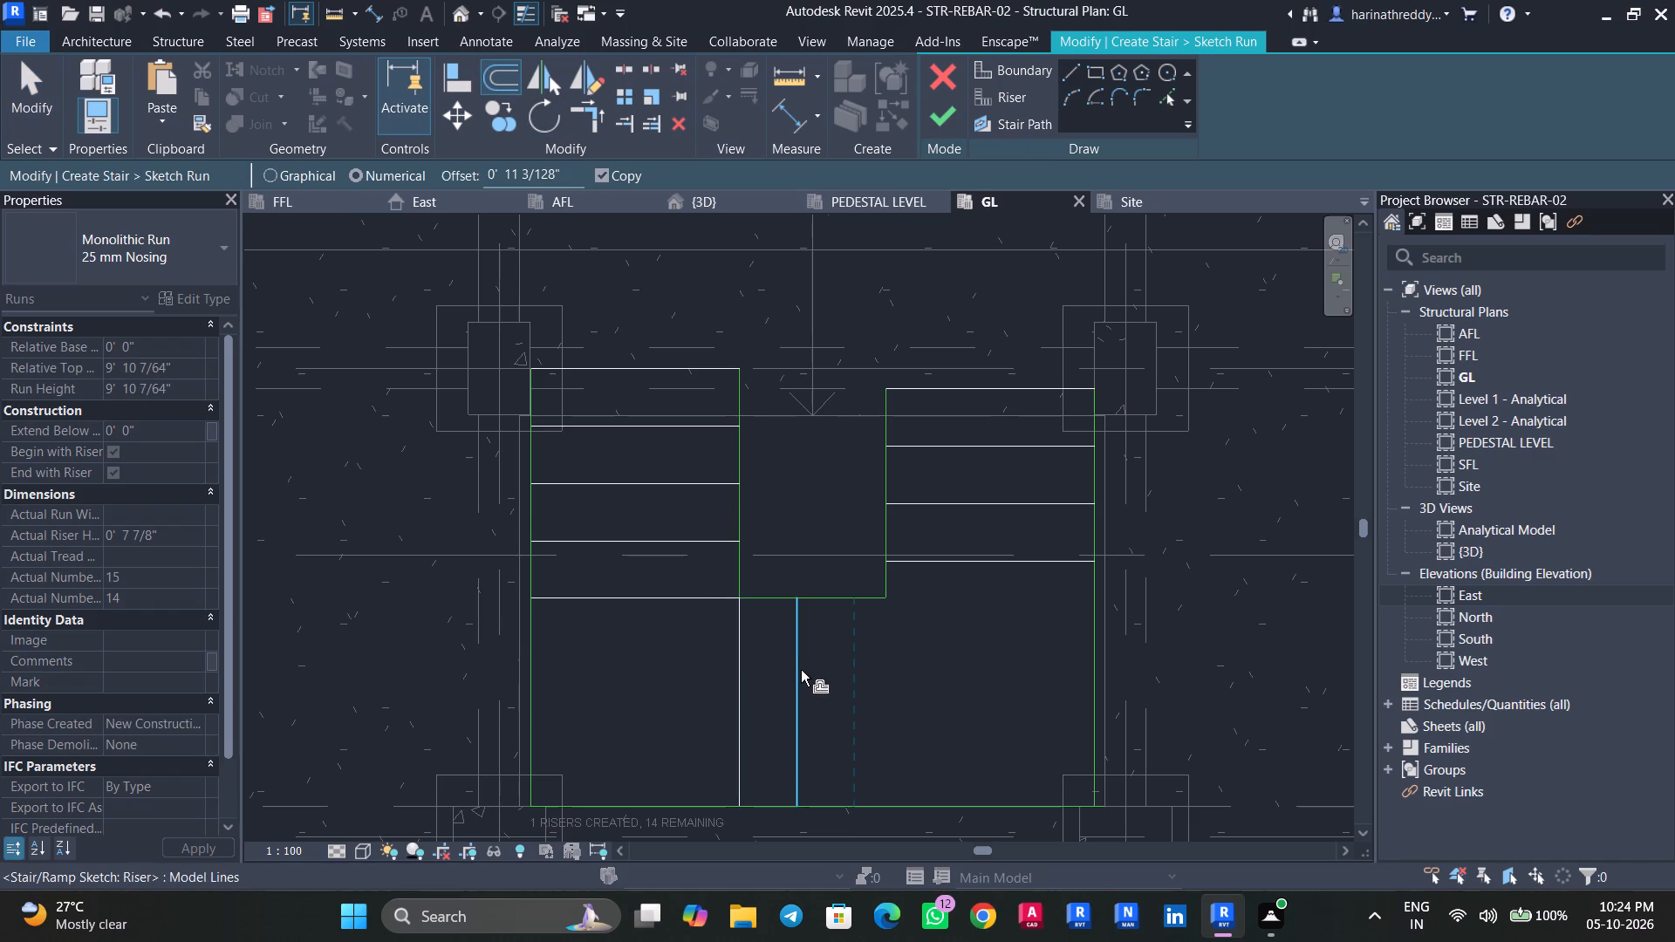
pyautogui.click(807, 671)
pyautogui.click(798, 677)
pyautogui.press('Escape')
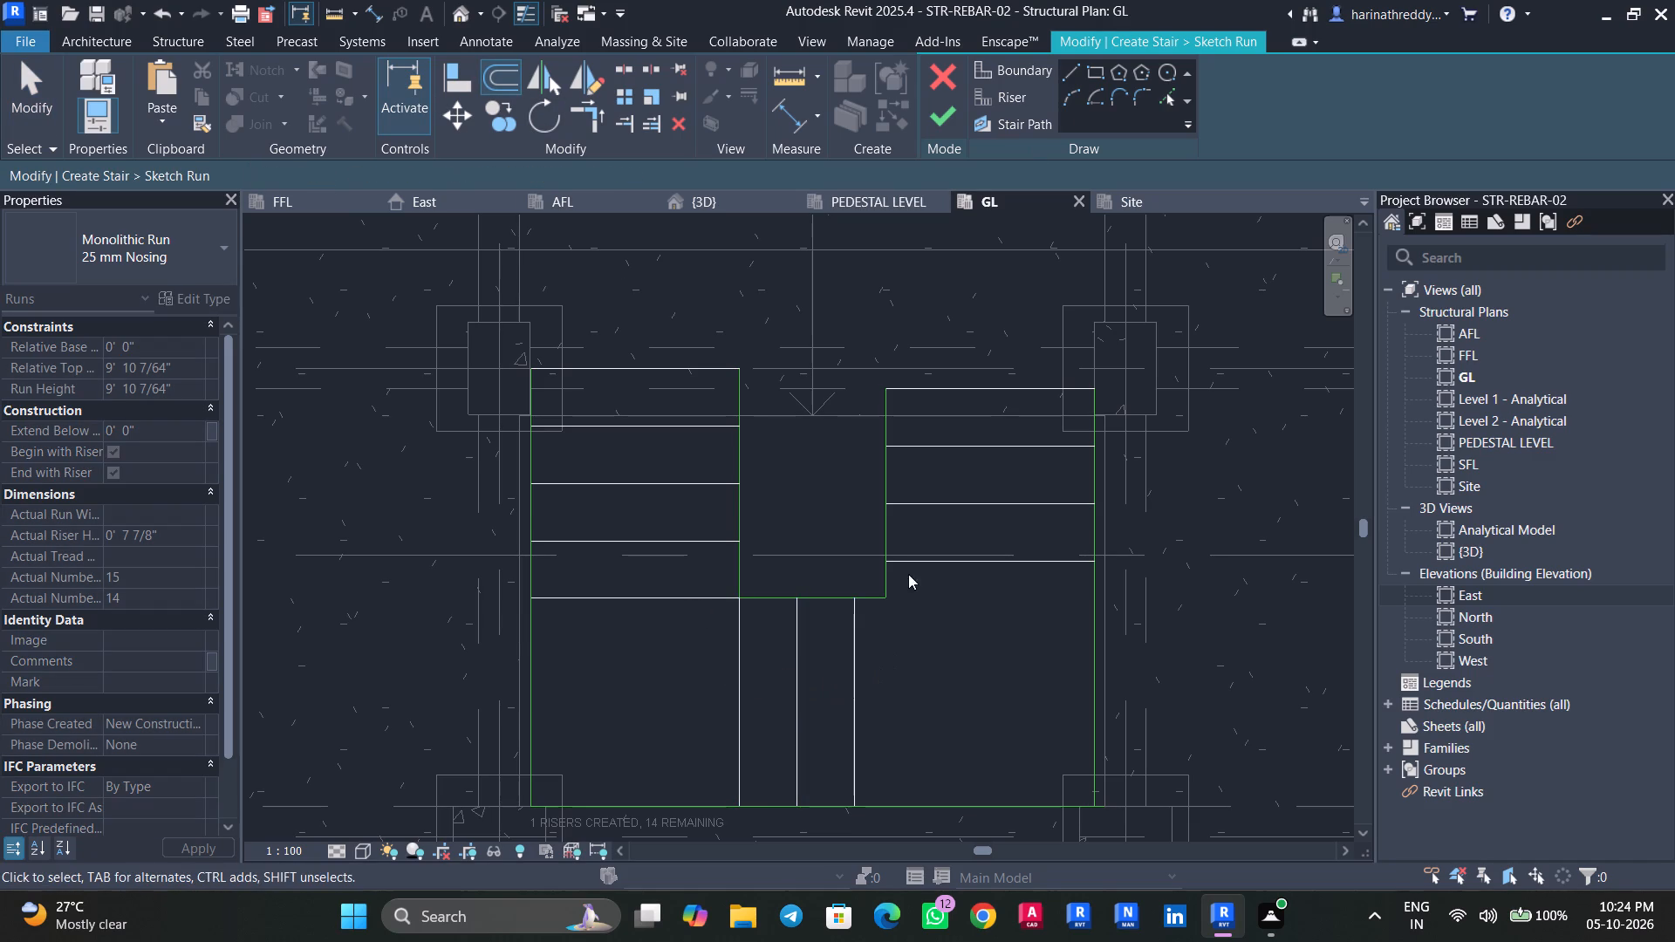
pyautogui.press('Escape')
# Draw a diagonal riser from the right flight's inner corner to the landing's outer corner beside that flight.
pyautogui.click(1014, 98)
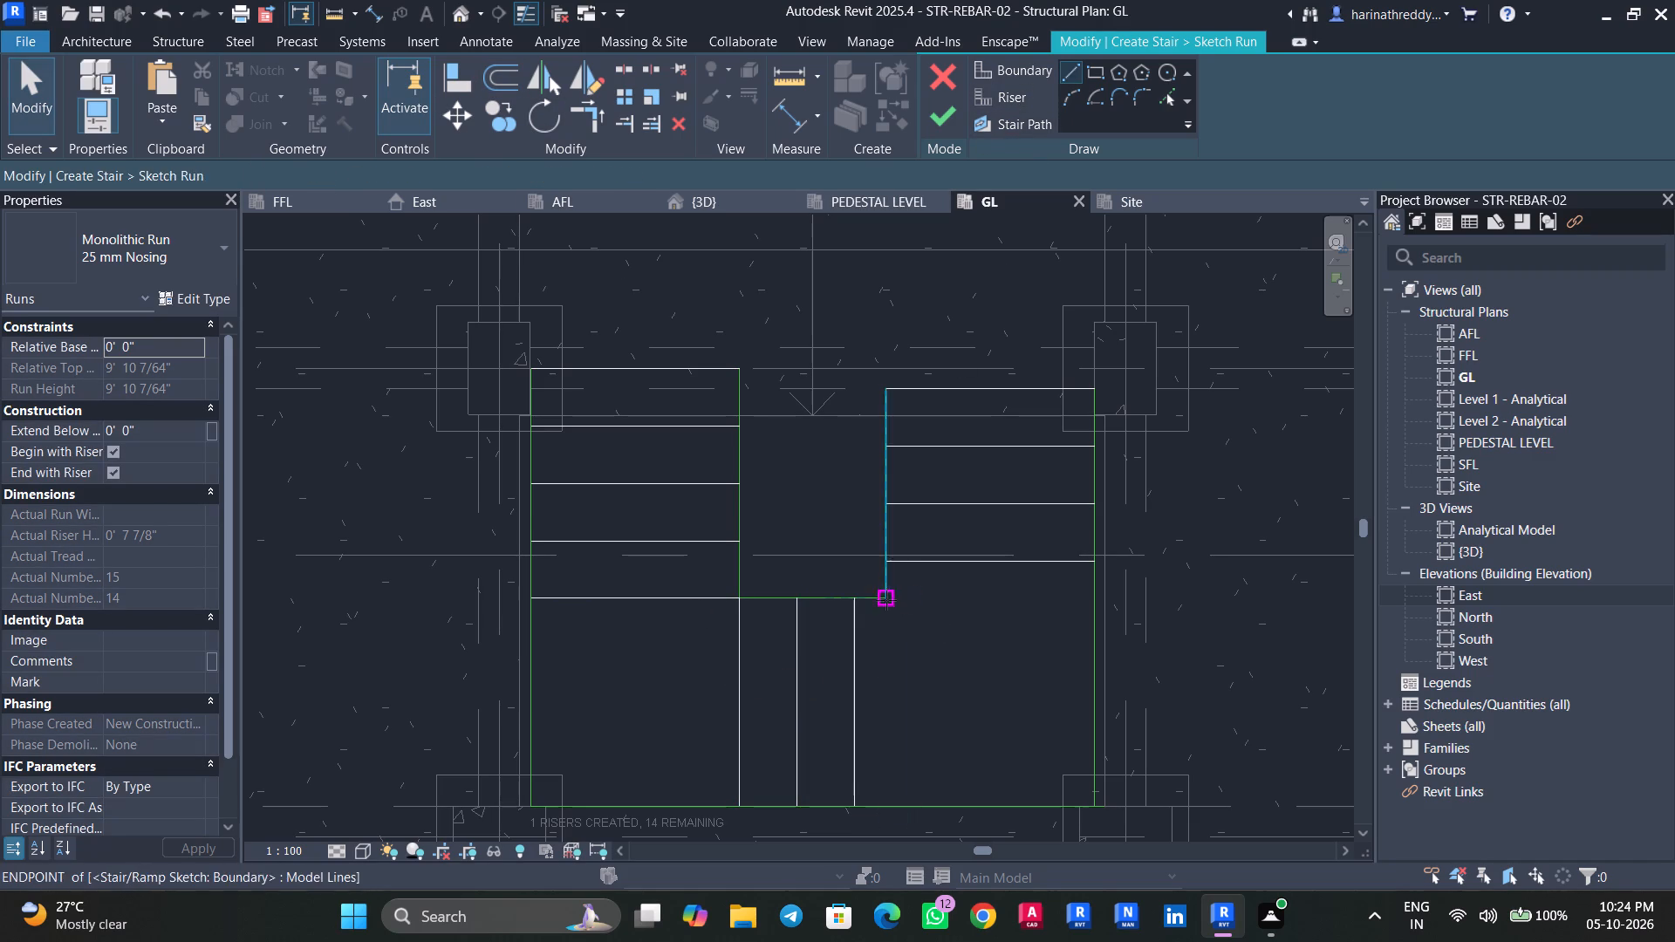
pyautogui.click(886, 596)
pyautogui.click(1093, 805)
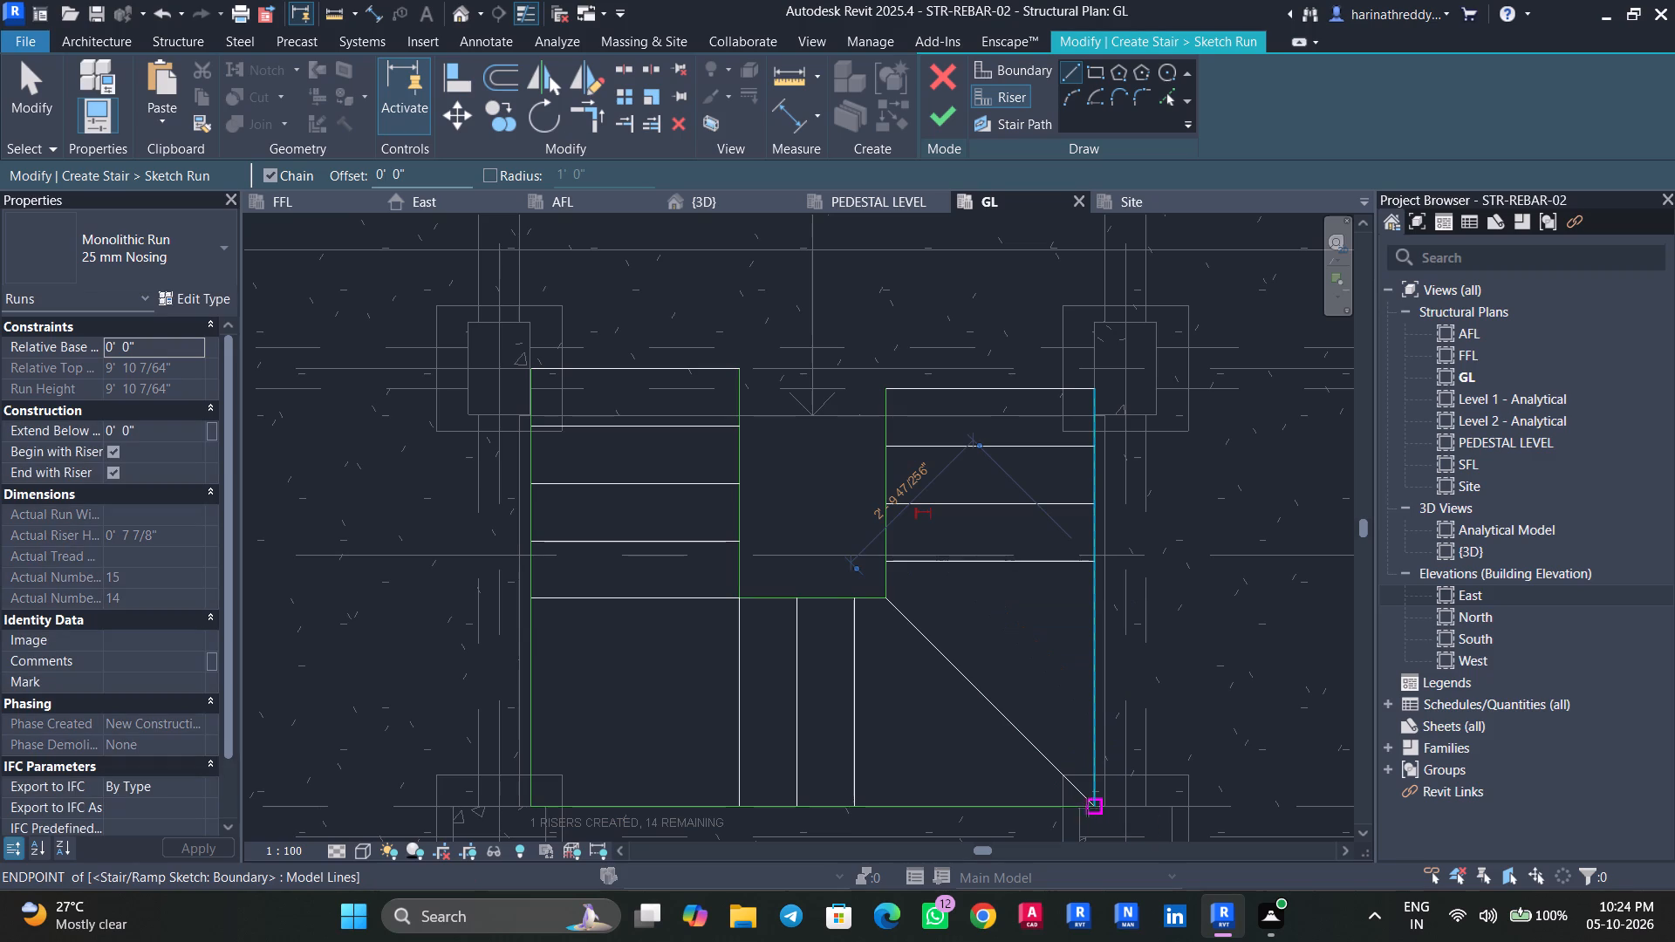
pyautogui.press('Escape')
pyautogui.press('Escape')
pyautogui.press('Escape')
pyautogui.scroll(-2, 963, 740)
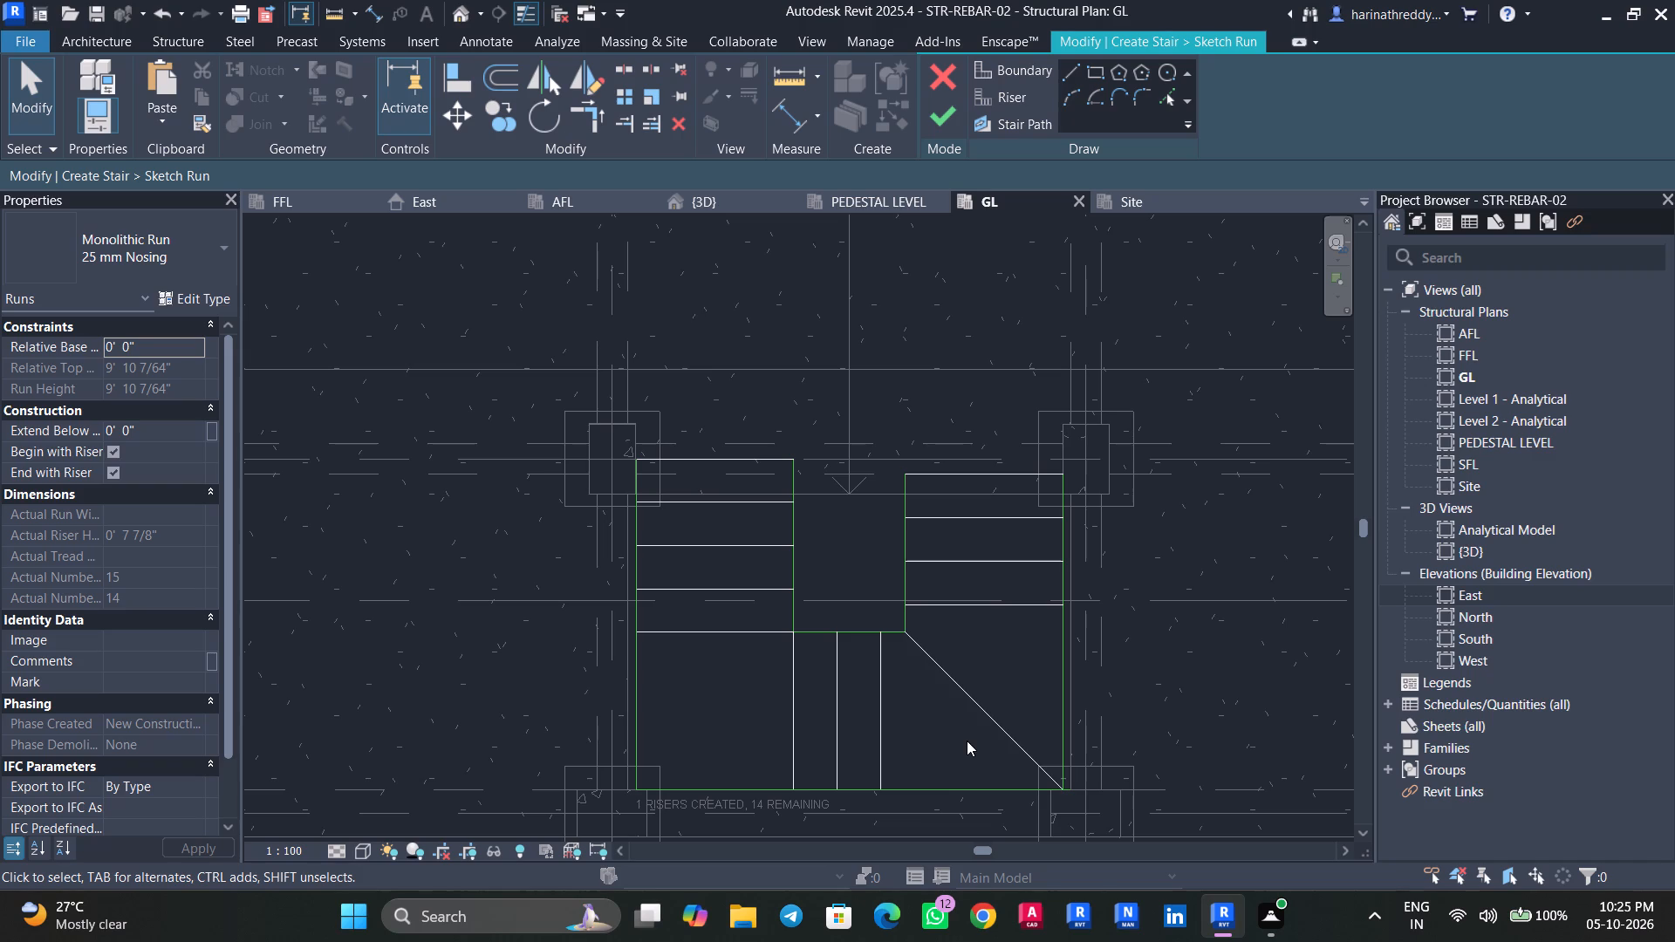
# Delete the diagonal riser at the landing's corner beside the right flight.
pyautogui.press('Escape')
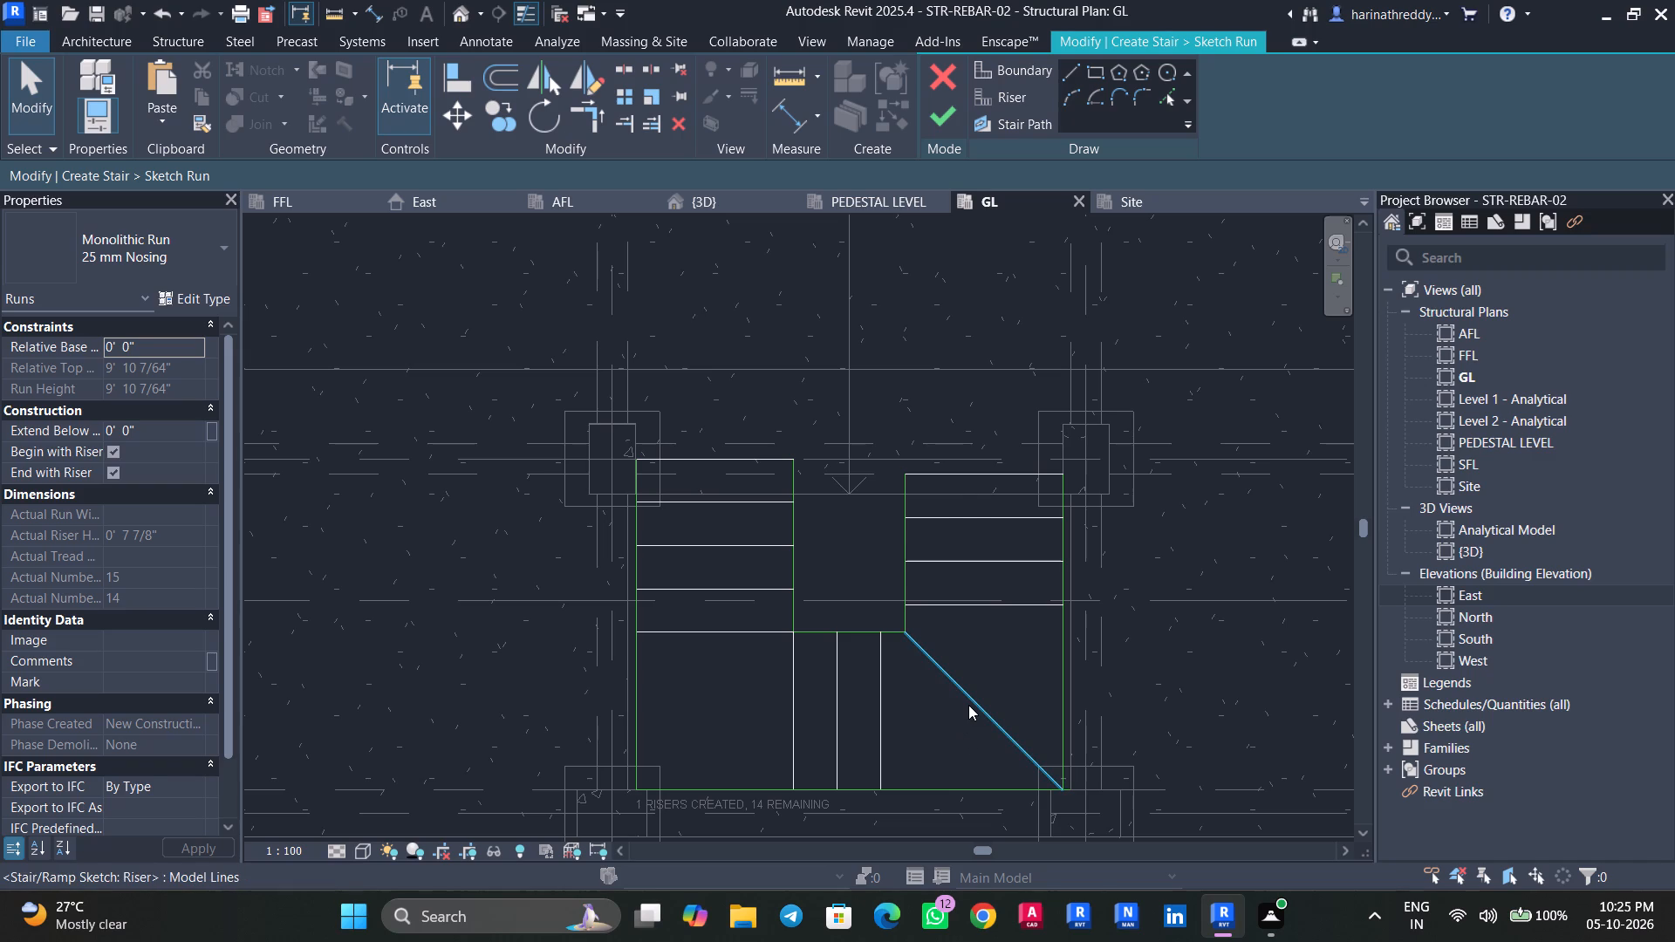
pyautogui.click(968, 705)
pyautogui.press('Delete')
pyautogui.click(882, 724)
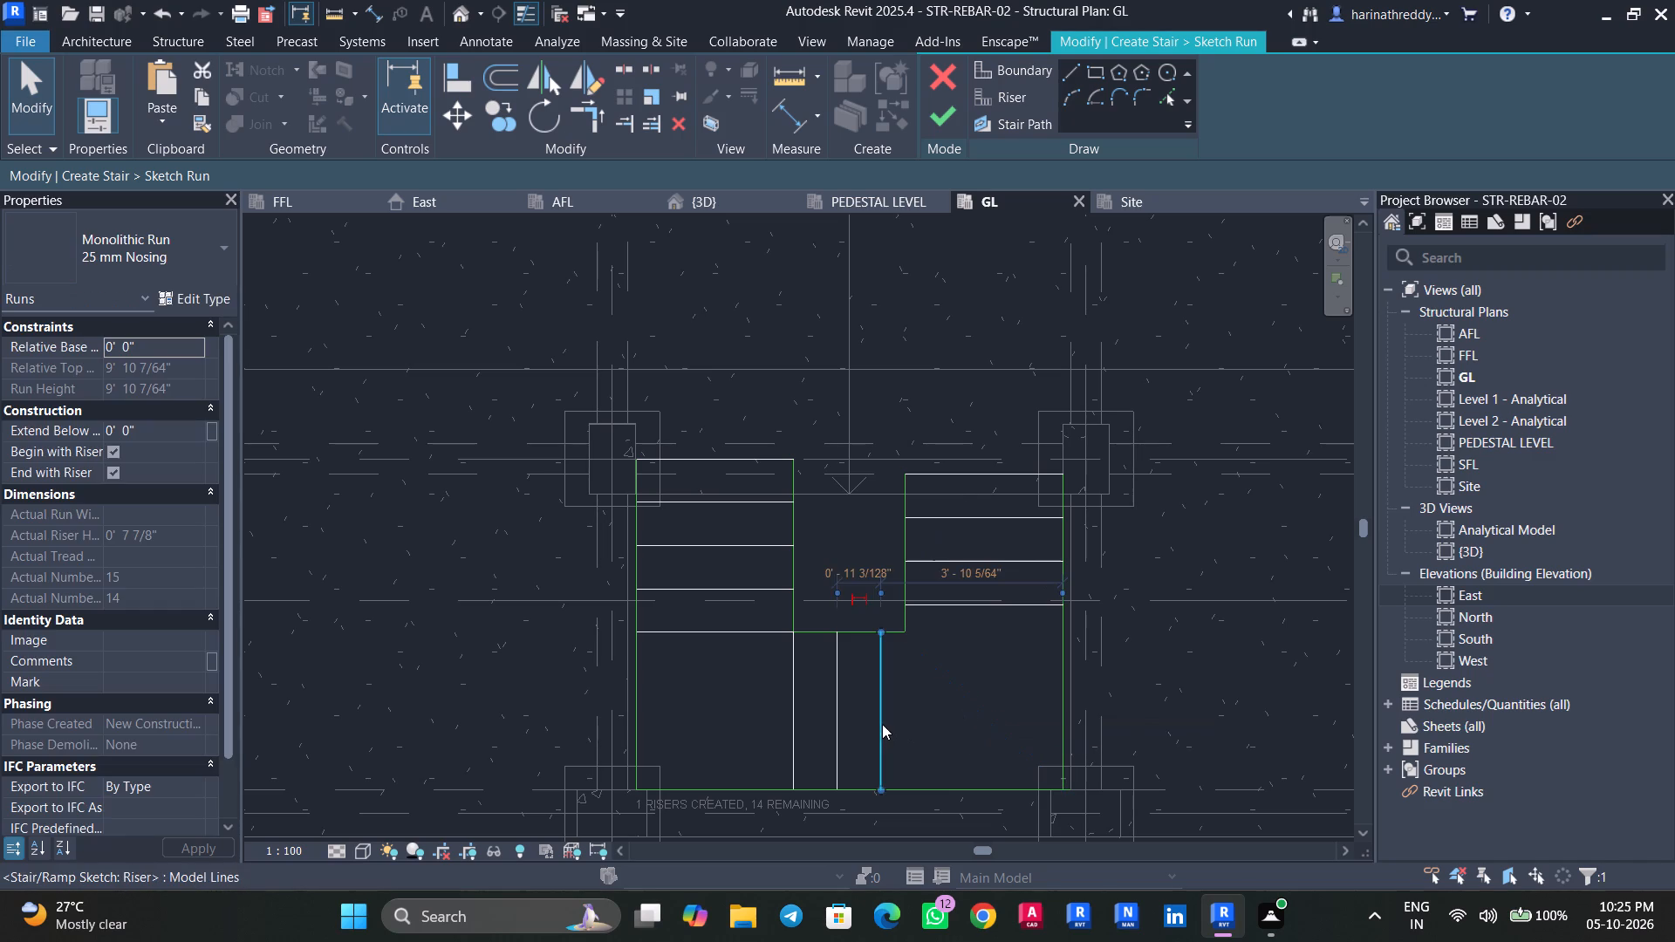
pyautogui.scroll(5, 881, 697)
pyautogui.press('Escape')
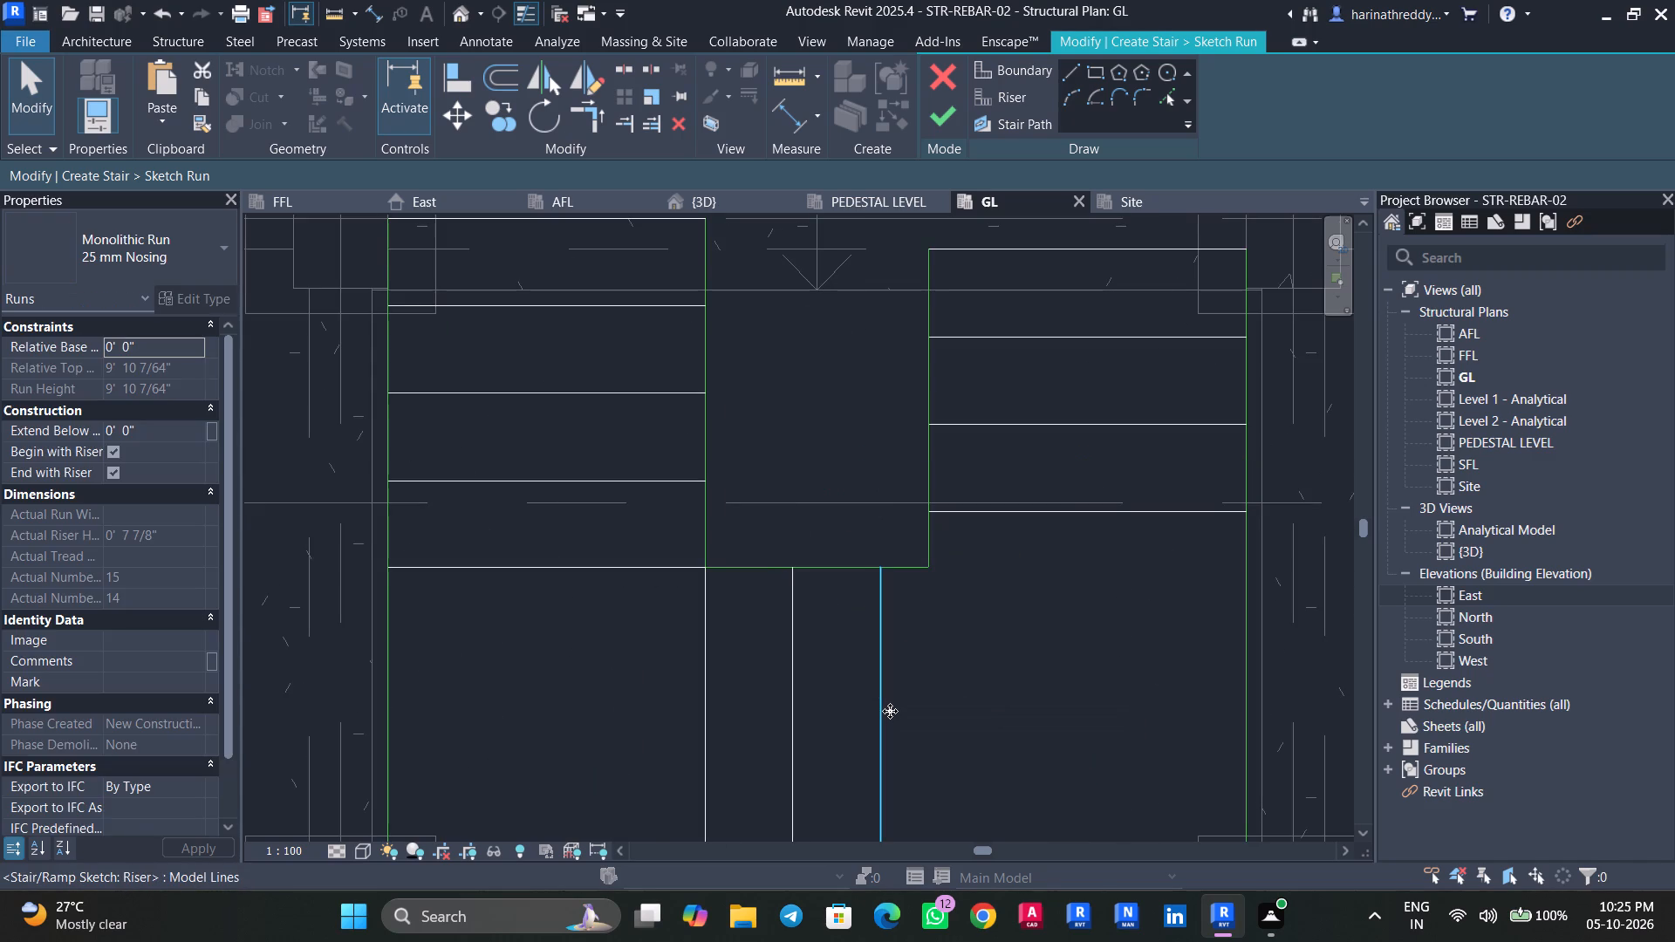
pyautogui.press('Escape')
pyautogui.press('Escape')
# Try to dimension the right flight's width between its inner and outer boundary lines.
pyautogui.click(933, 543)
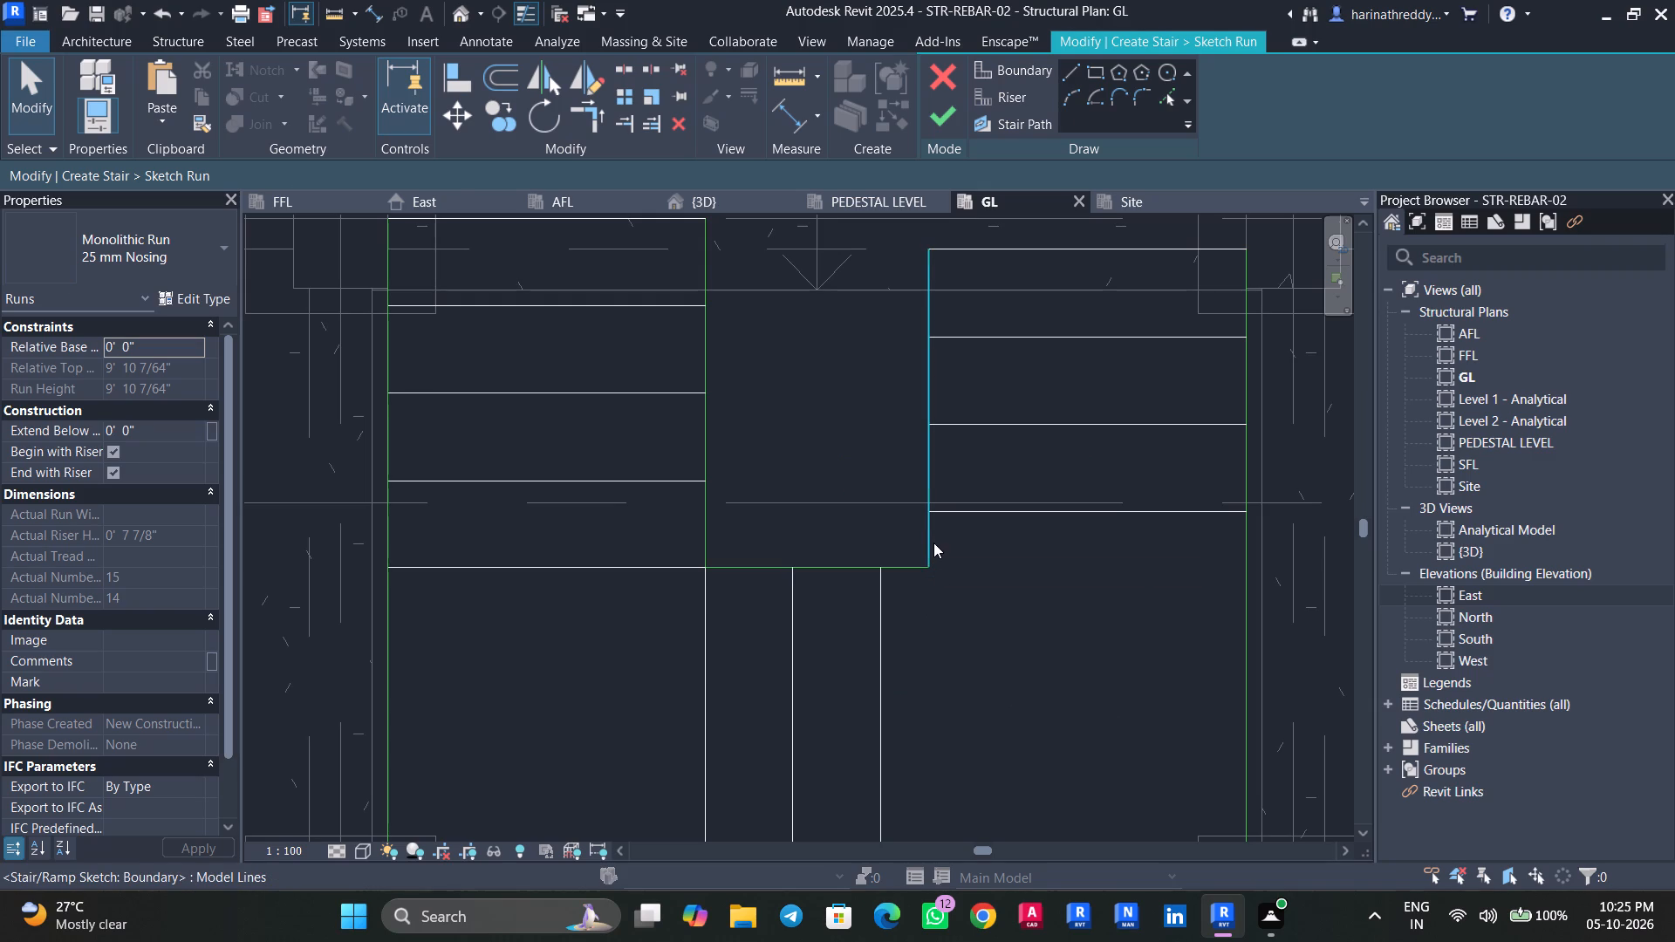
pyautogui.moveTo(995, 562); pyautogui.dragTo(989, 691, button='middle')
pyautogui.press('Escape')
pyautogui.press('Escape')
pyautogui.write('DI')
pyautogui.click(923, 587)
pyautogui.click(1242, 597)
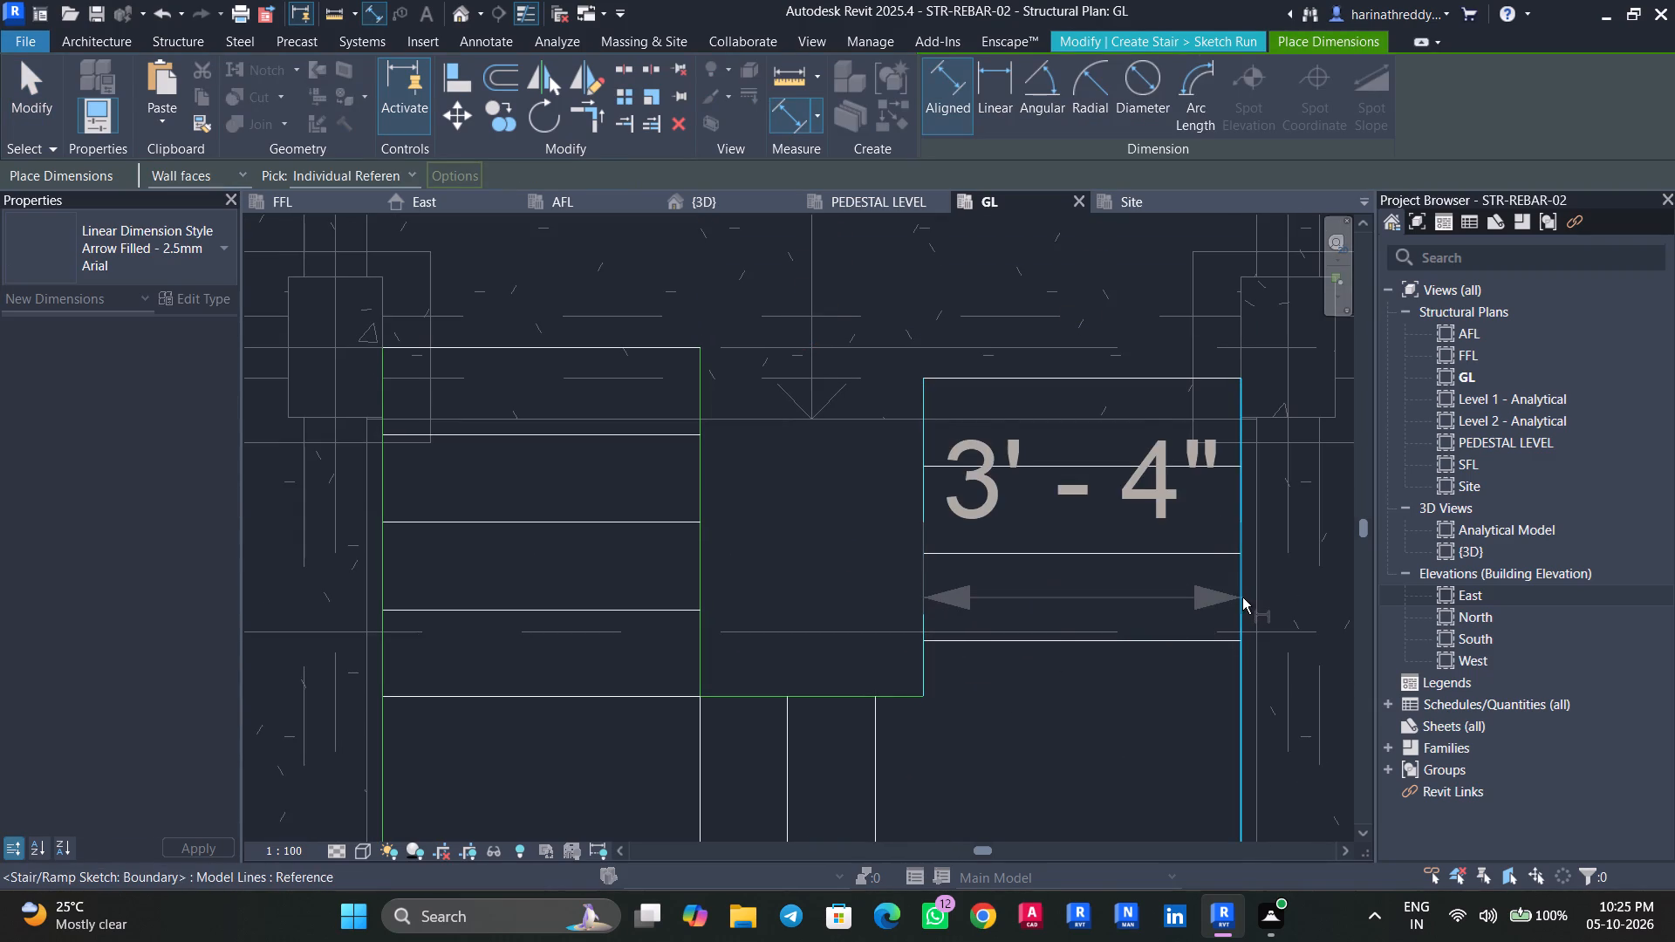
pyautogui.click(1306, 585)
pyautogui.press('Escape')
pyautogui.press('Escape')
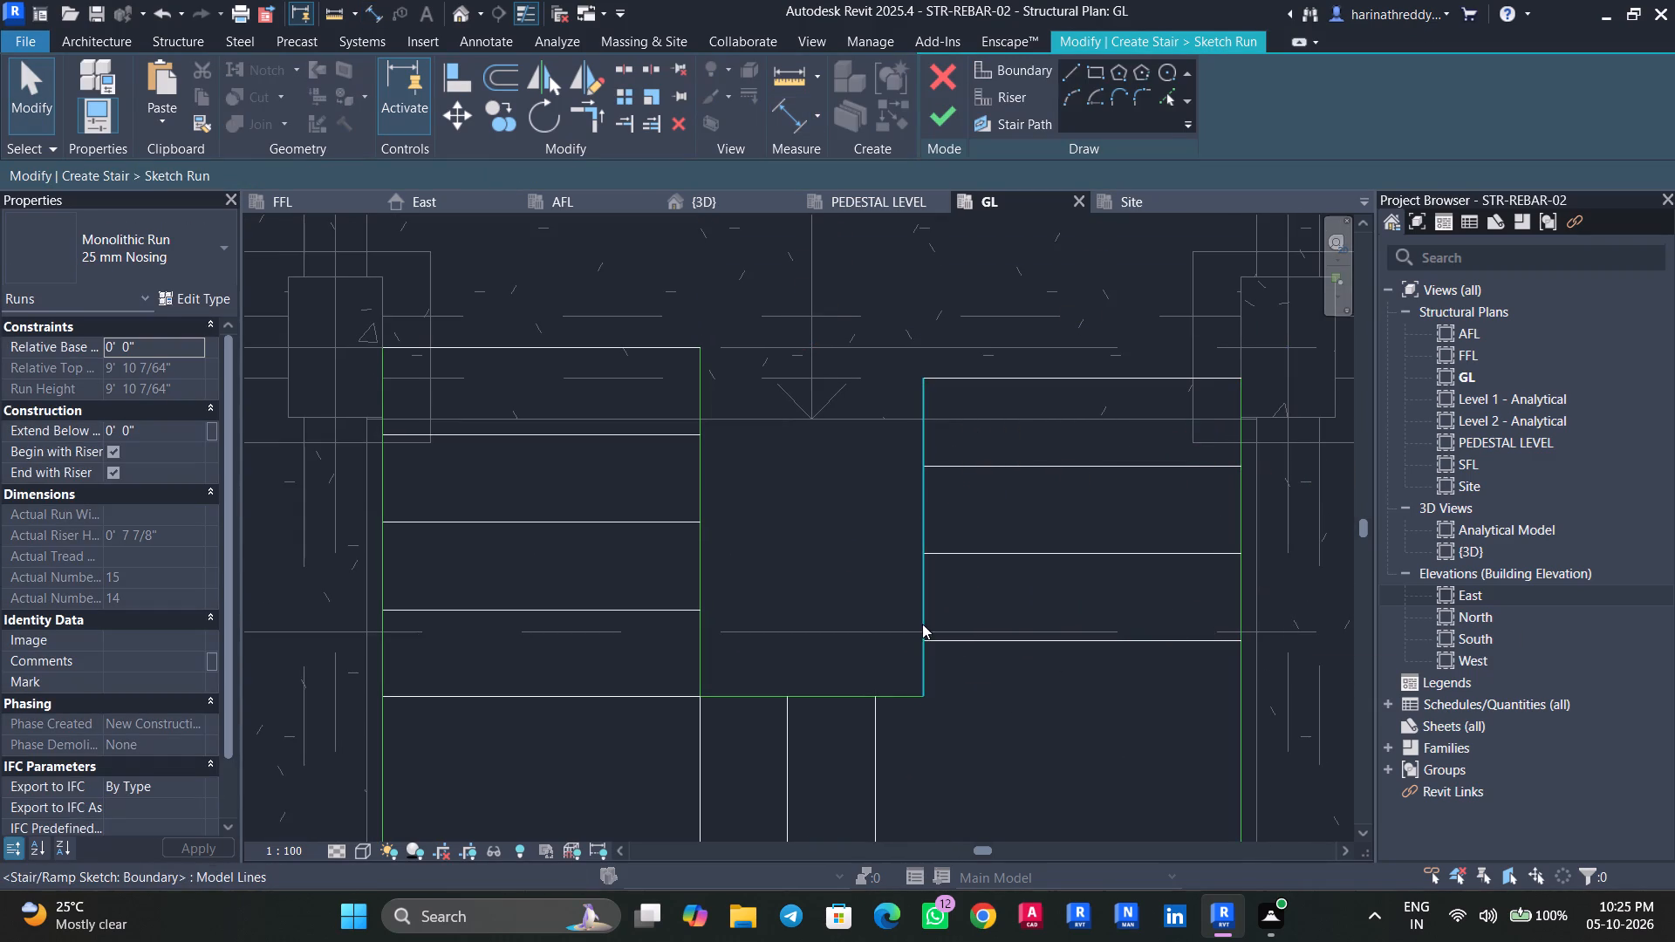
# Set the right flight's width to 3' by repositioning its inner boundary line.
pyautogui.click(921, 618)
pyautogui.click(1073, 308)
pyautogui.write("3'")
pyautogui.press('Return')
pyautogui.press('Escape')
pyautogui.press('Escape')
# Set the left flight's width to 3' by repositioning its inner boundary line.
pyautogui.click(696, 570)
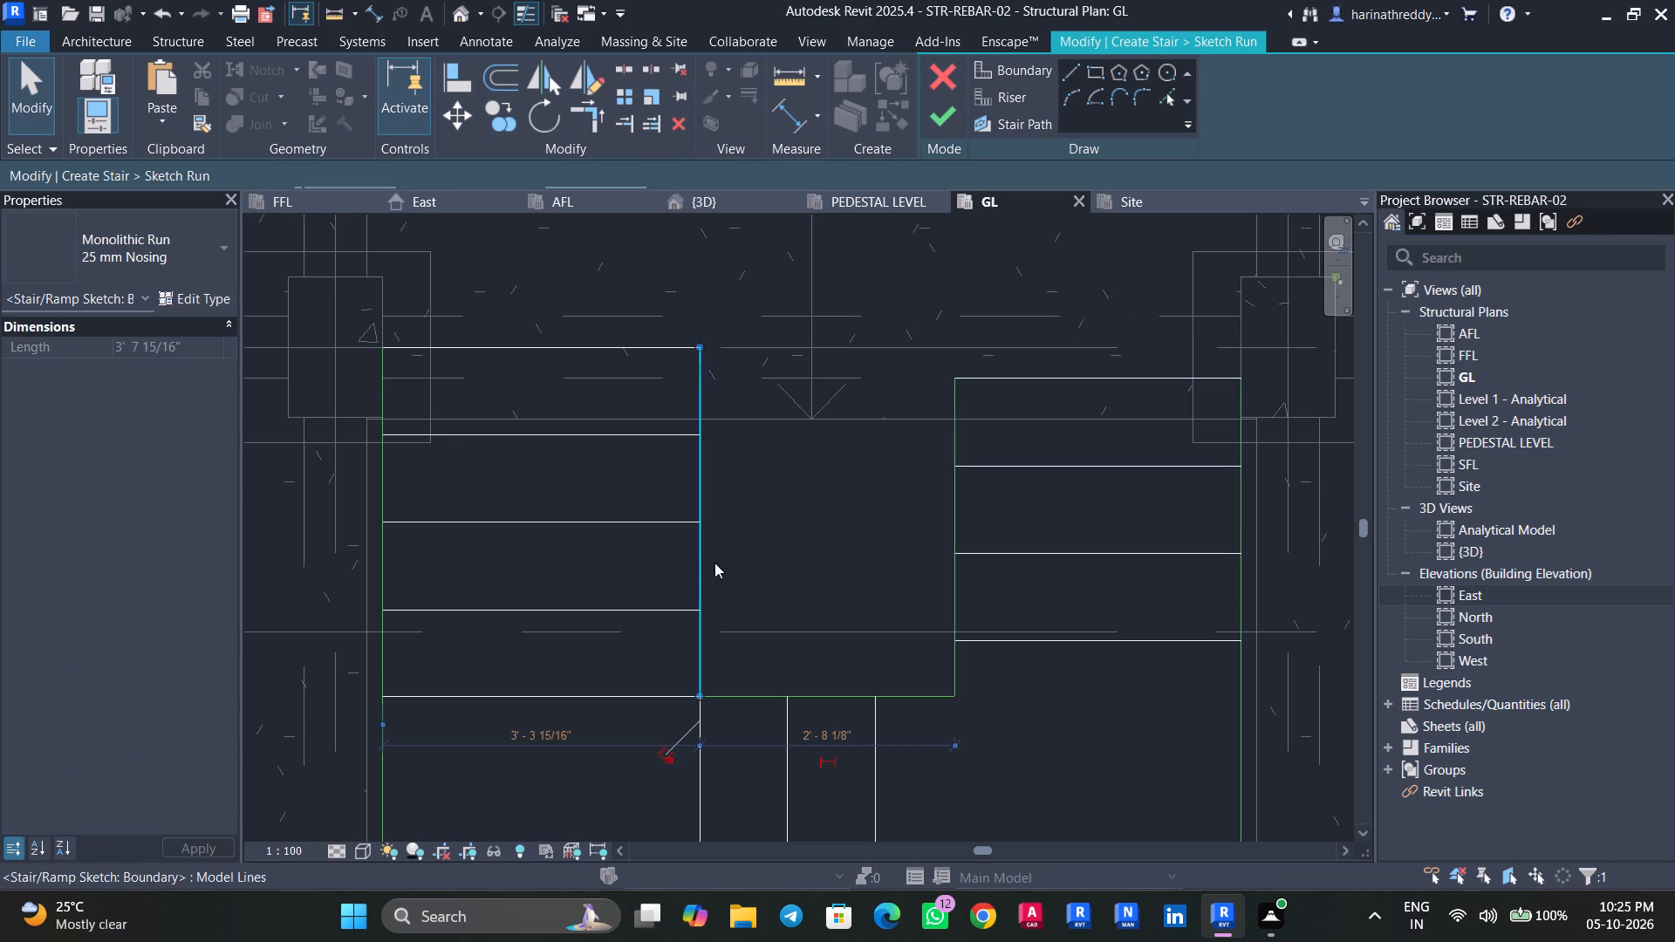
pyautogui.click(557, 722)
pyautogui.write("3'")
pyautogui.press('Return')
pyautogui.press('Escape')
pyautogui.press('Escape')
# Set the landing's depth to 3' by repositioning its inner boundary line.
pyautogui.moveTo(763, 618); pyautogui.dragTo(782, 481, button='middle')
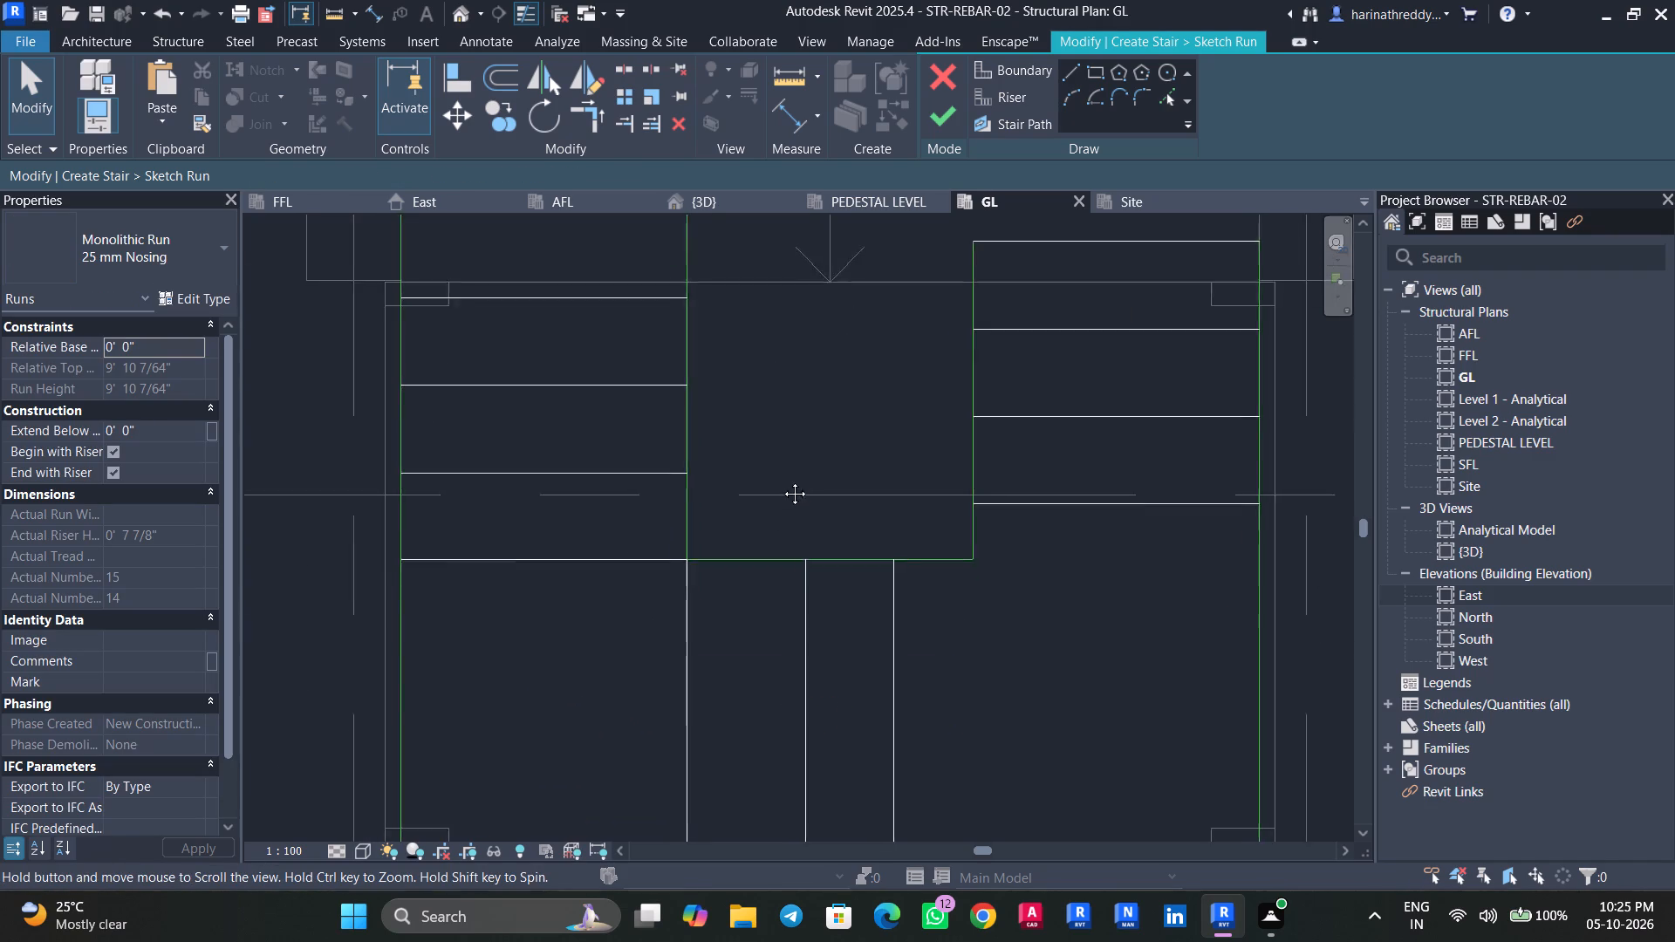
pyautogui.moveTo(782, 481); pyautogui.dragTo(805, 400, button='middle')
pyautogui.click(797, 465)
pyautogui.click(796, 477)
pyautogui.click(651, 622)
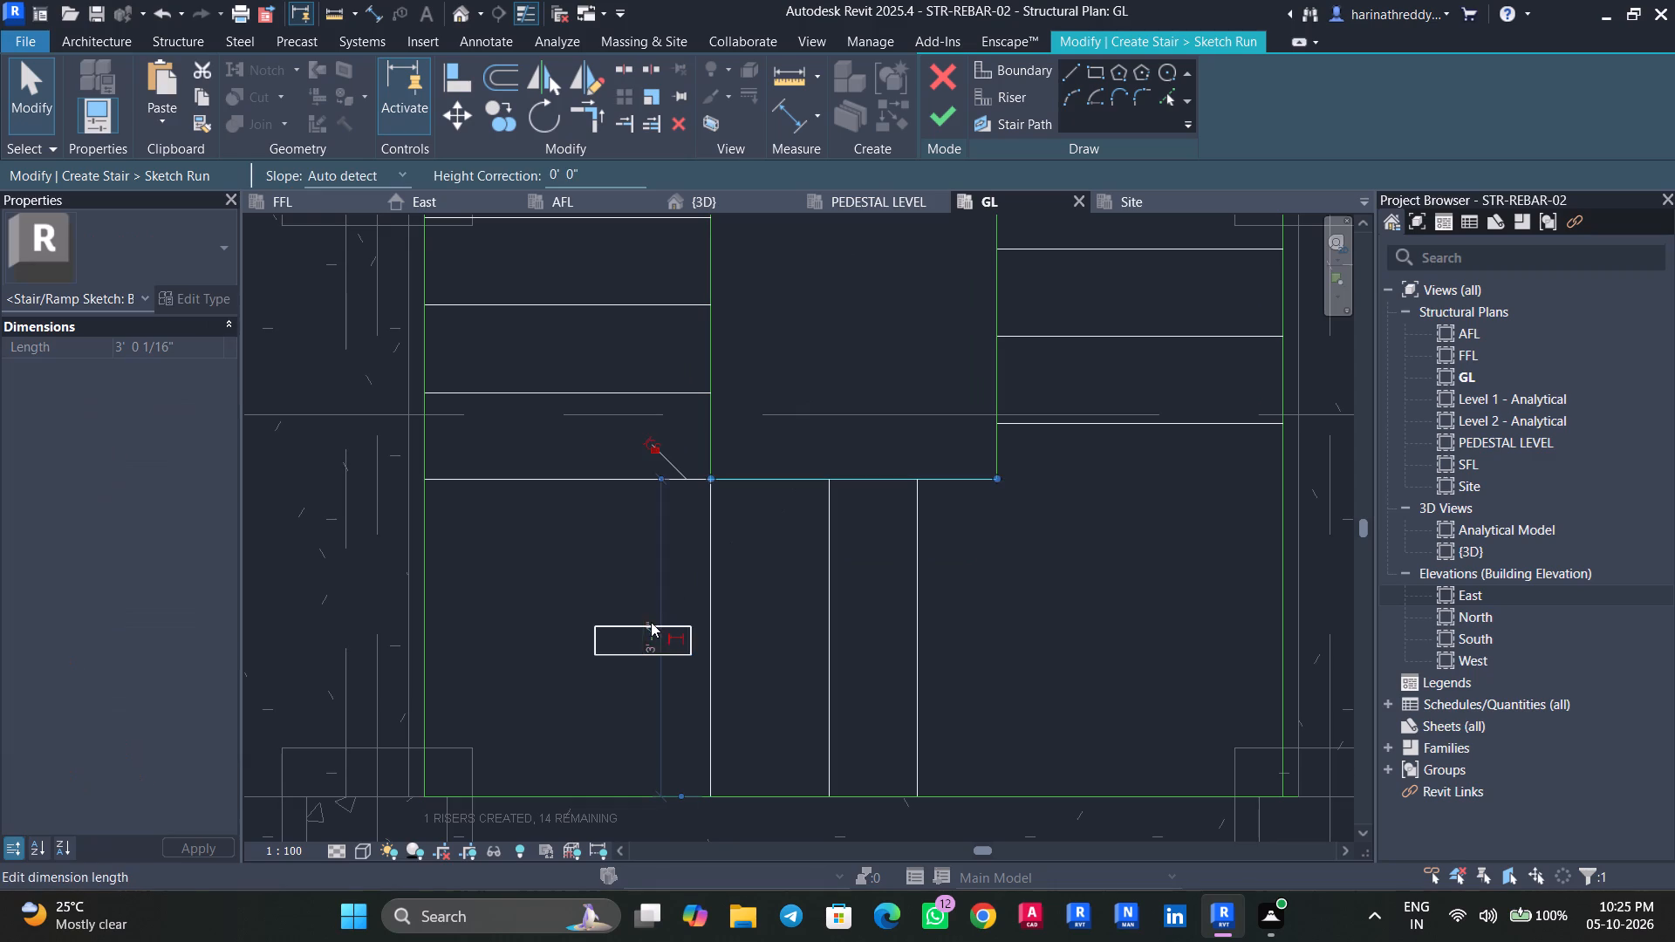
pyautogui.write("3'")
pyautogui.press('Return')
pyautogui.press('Escape')
pyautogui.press('Escape')
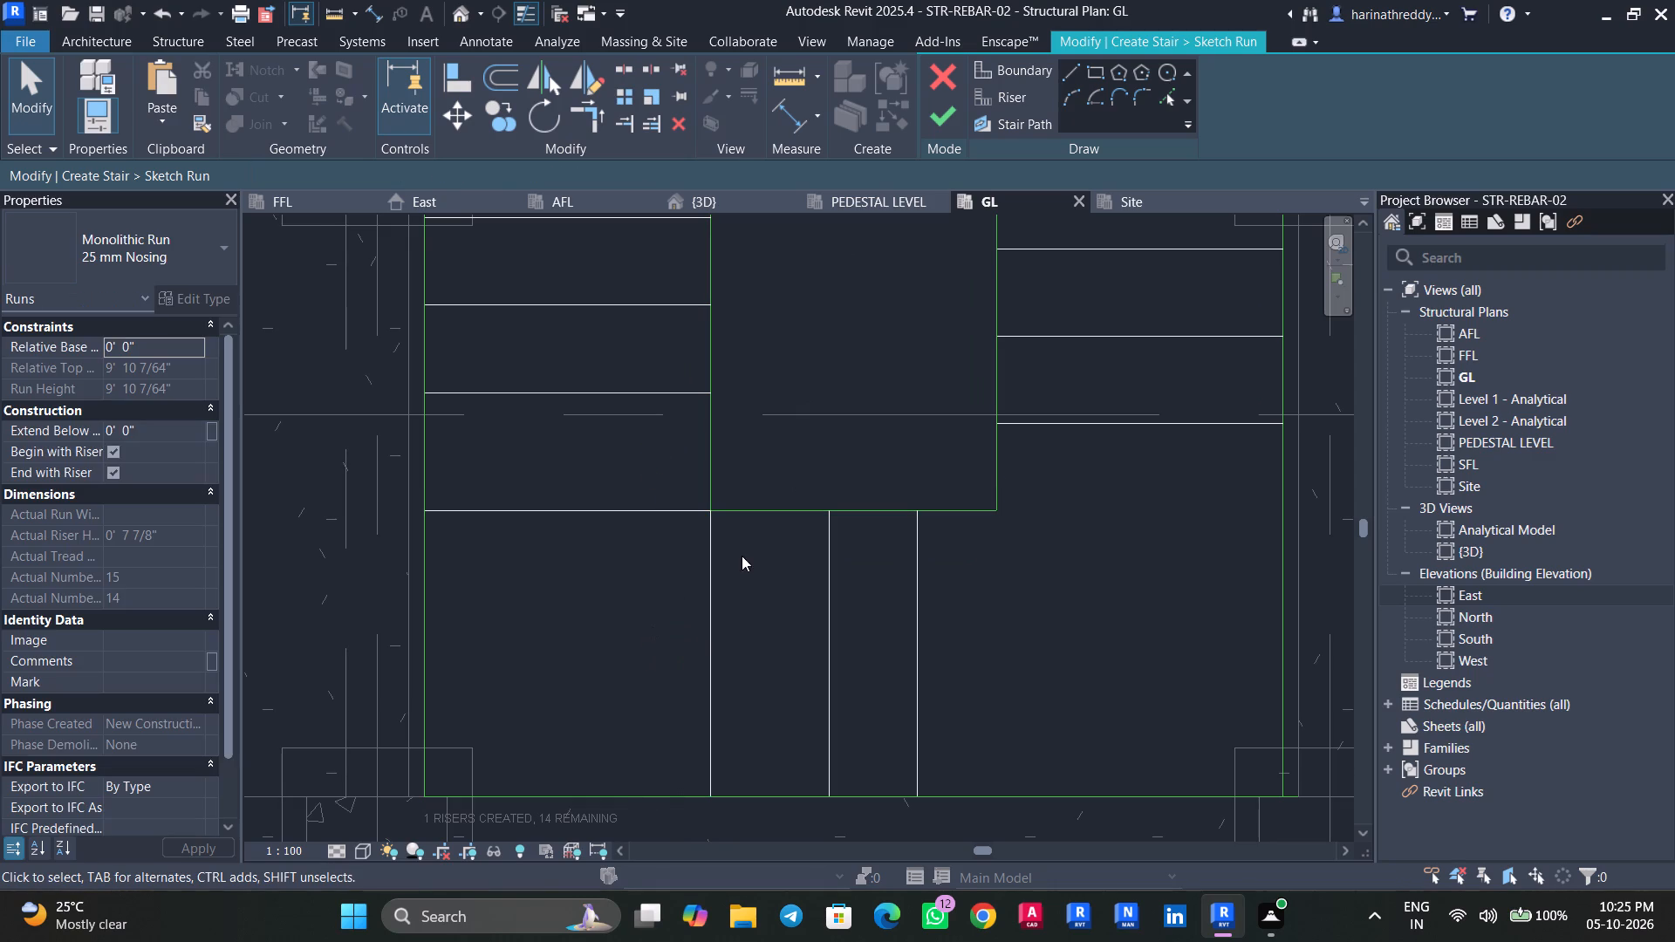
# Move the landing's right-hand riser line into alignment with the right flight's inner boundary line.
pyautogui.scroll(-3, 762, 447)
pyautogui.moveTo(769, 438); pyautogui.dragTo(764, 549, button='middle')
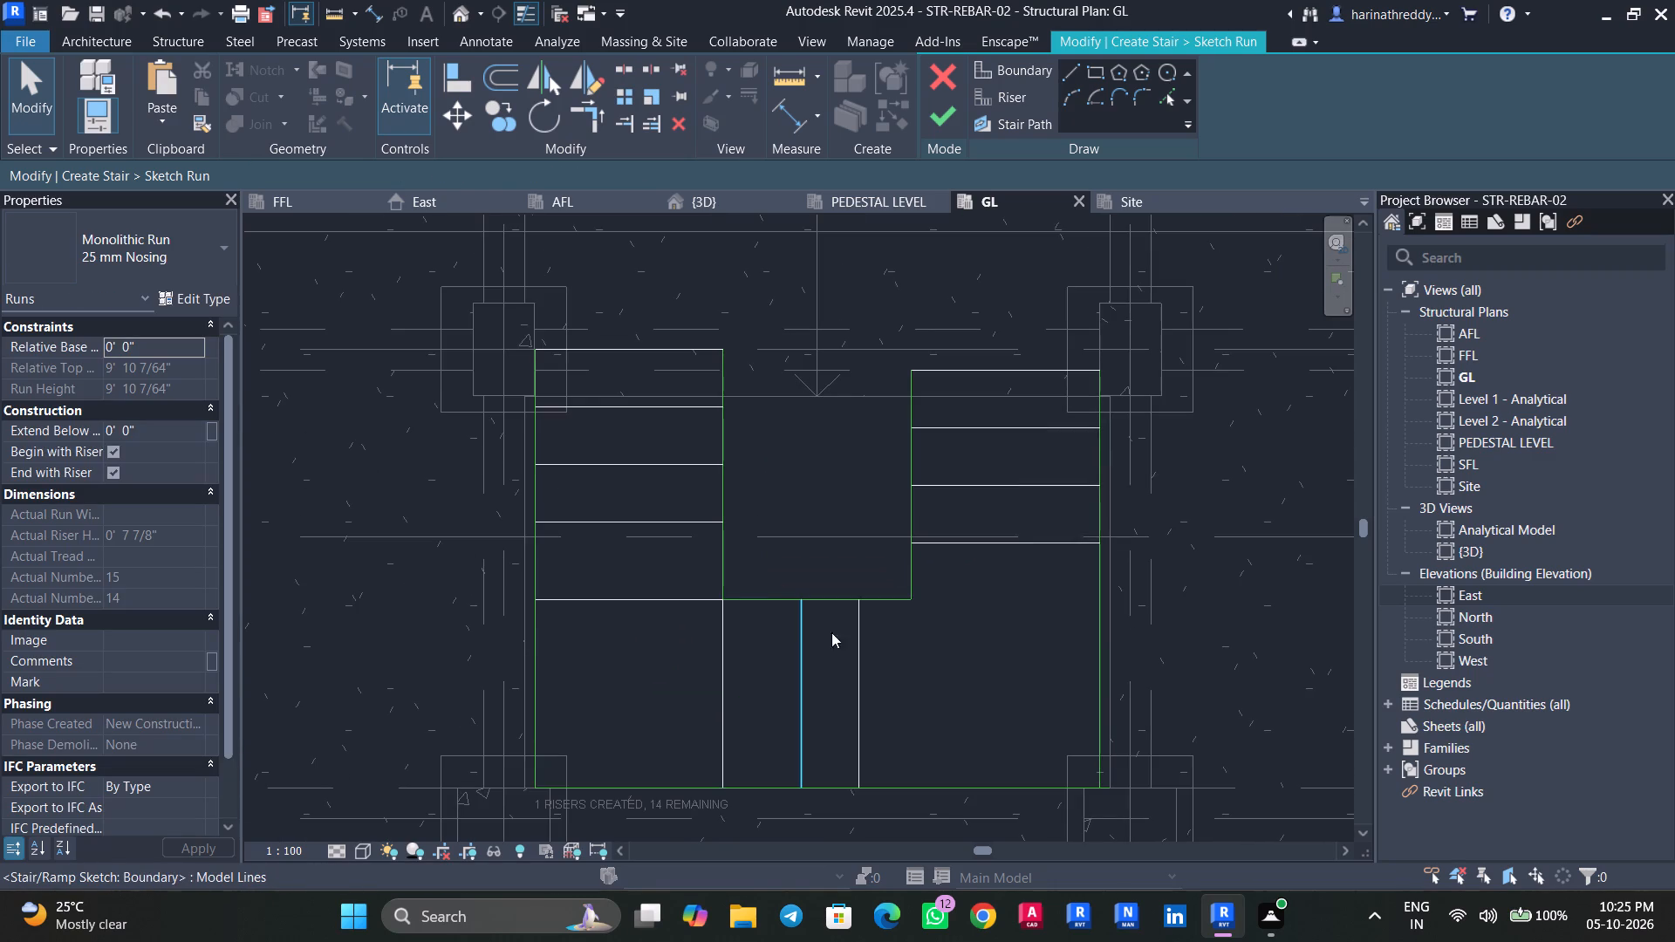
pyautogui.click(856, 646)
pyautogui.scroll(3, 858, 652)
pyautogui.moveTo(860, 652); pyautogui.dragTo(933, 652)
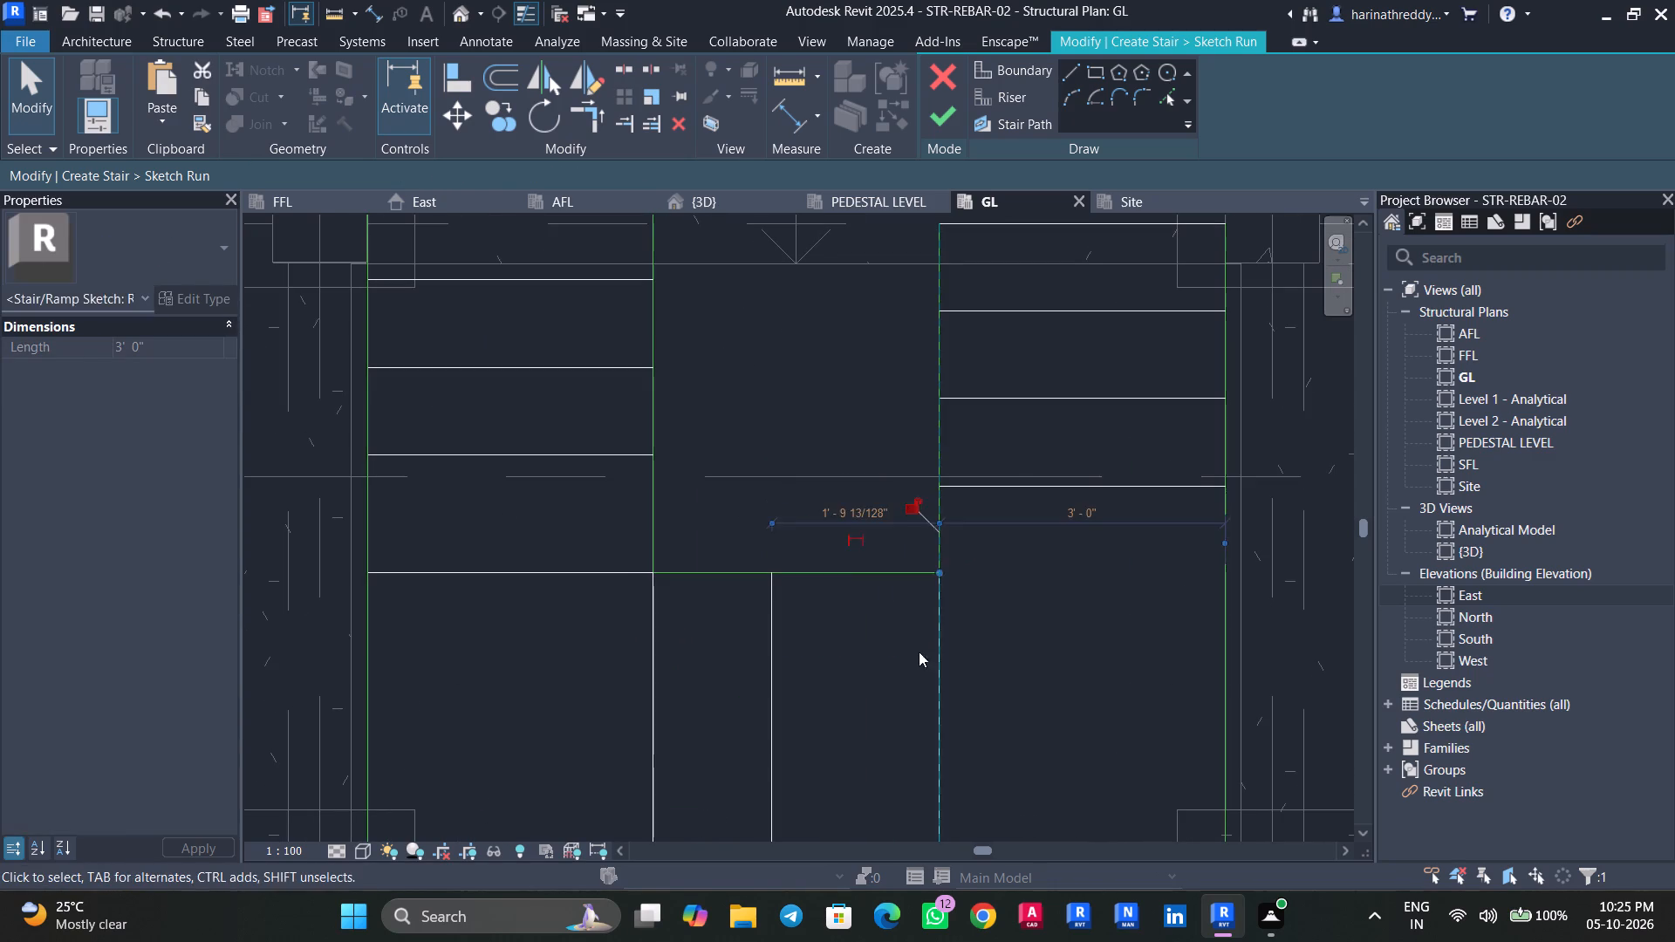
pyautogui.press('Escape')
pyautogui.click(943, 506)
pyautogui.press('Escape')
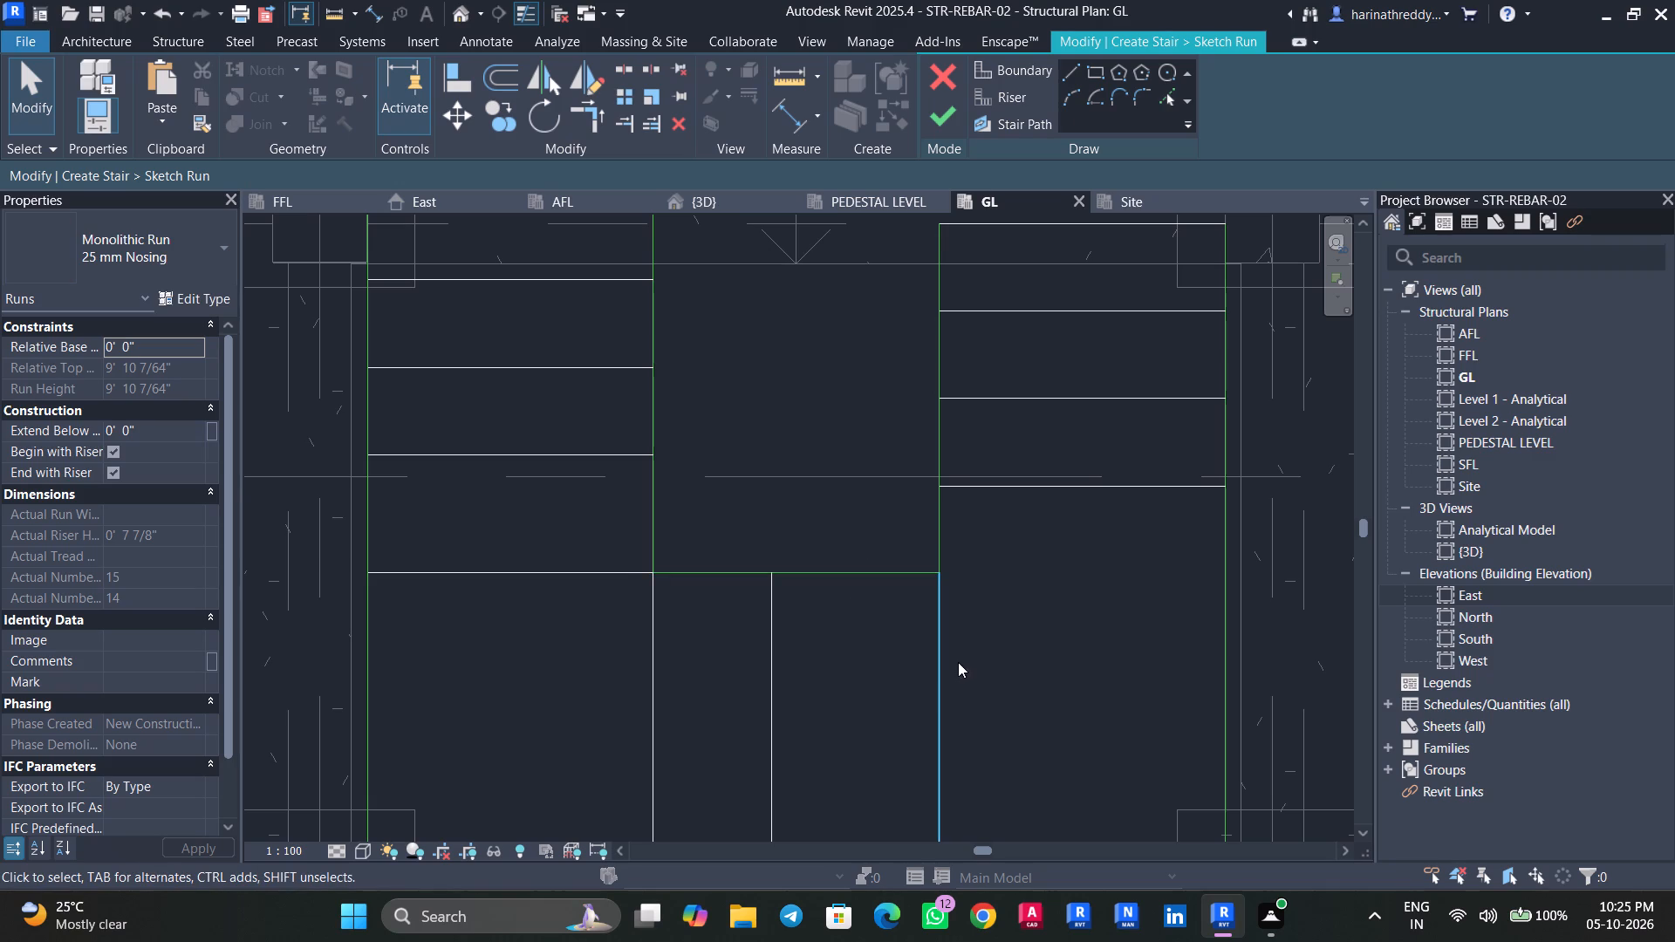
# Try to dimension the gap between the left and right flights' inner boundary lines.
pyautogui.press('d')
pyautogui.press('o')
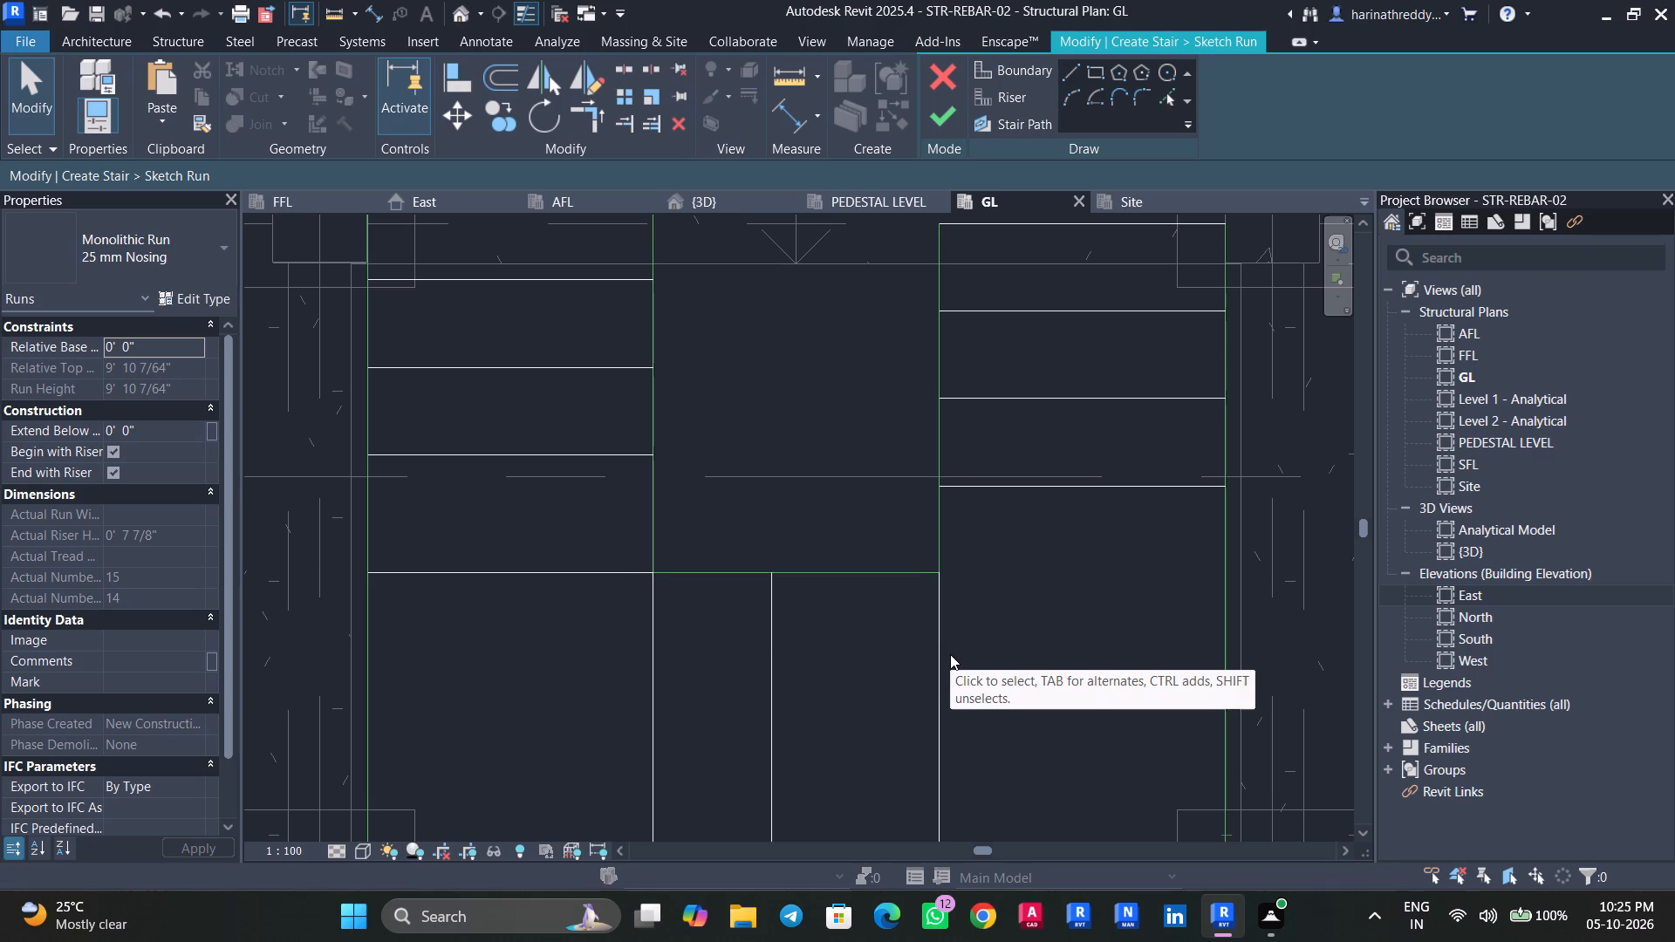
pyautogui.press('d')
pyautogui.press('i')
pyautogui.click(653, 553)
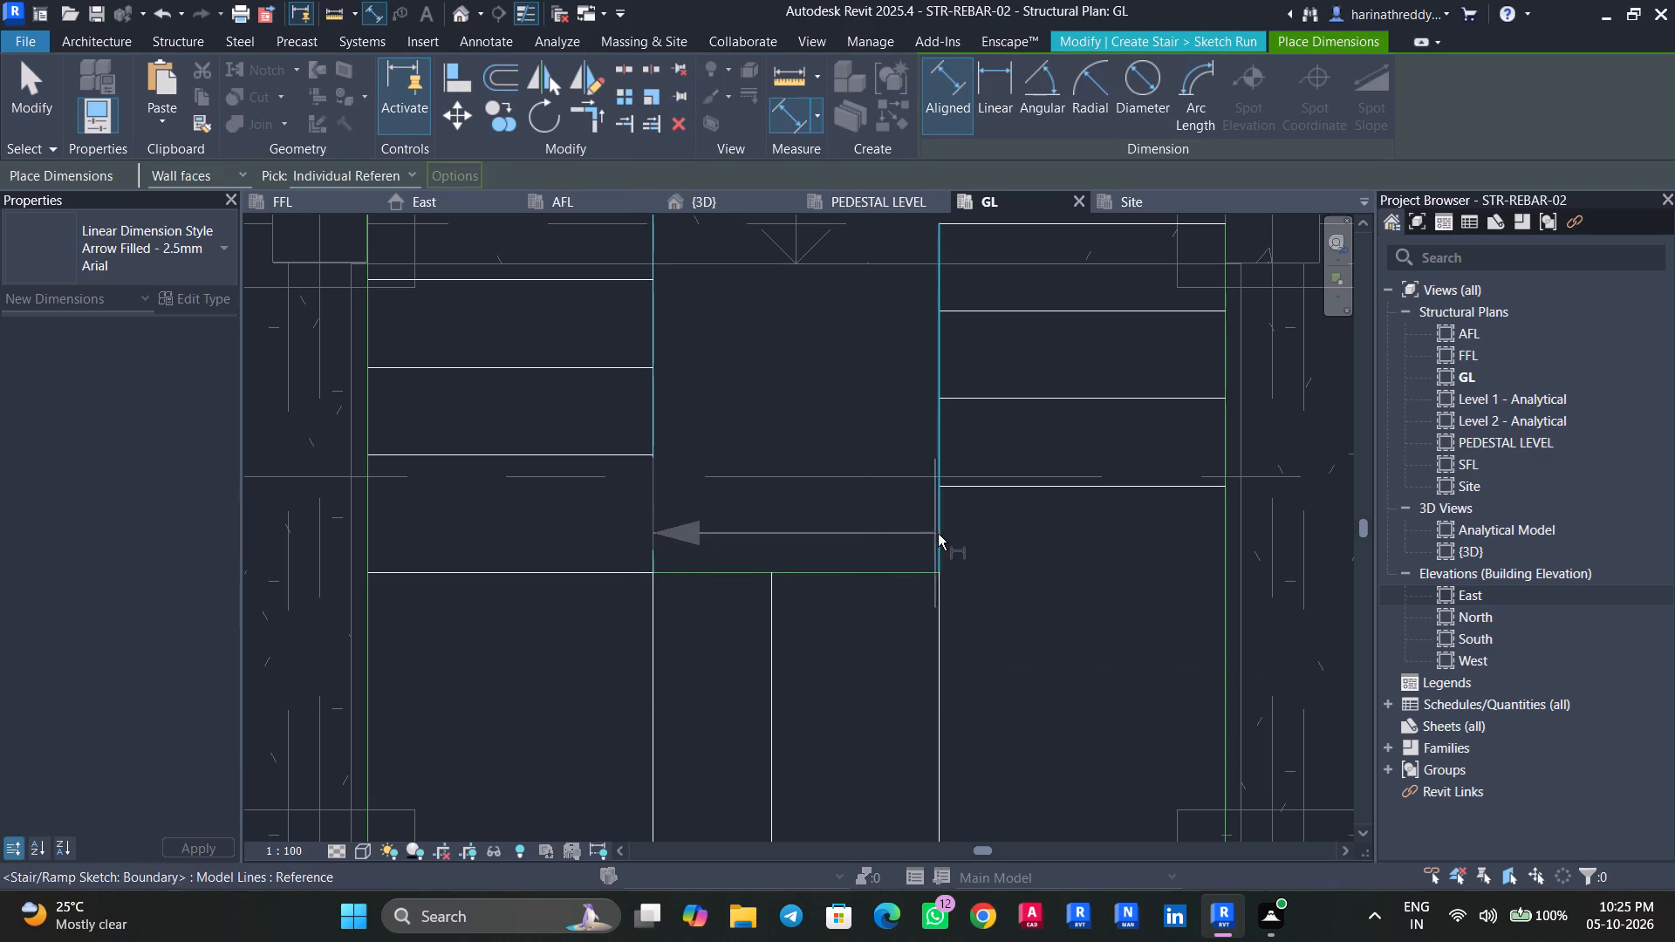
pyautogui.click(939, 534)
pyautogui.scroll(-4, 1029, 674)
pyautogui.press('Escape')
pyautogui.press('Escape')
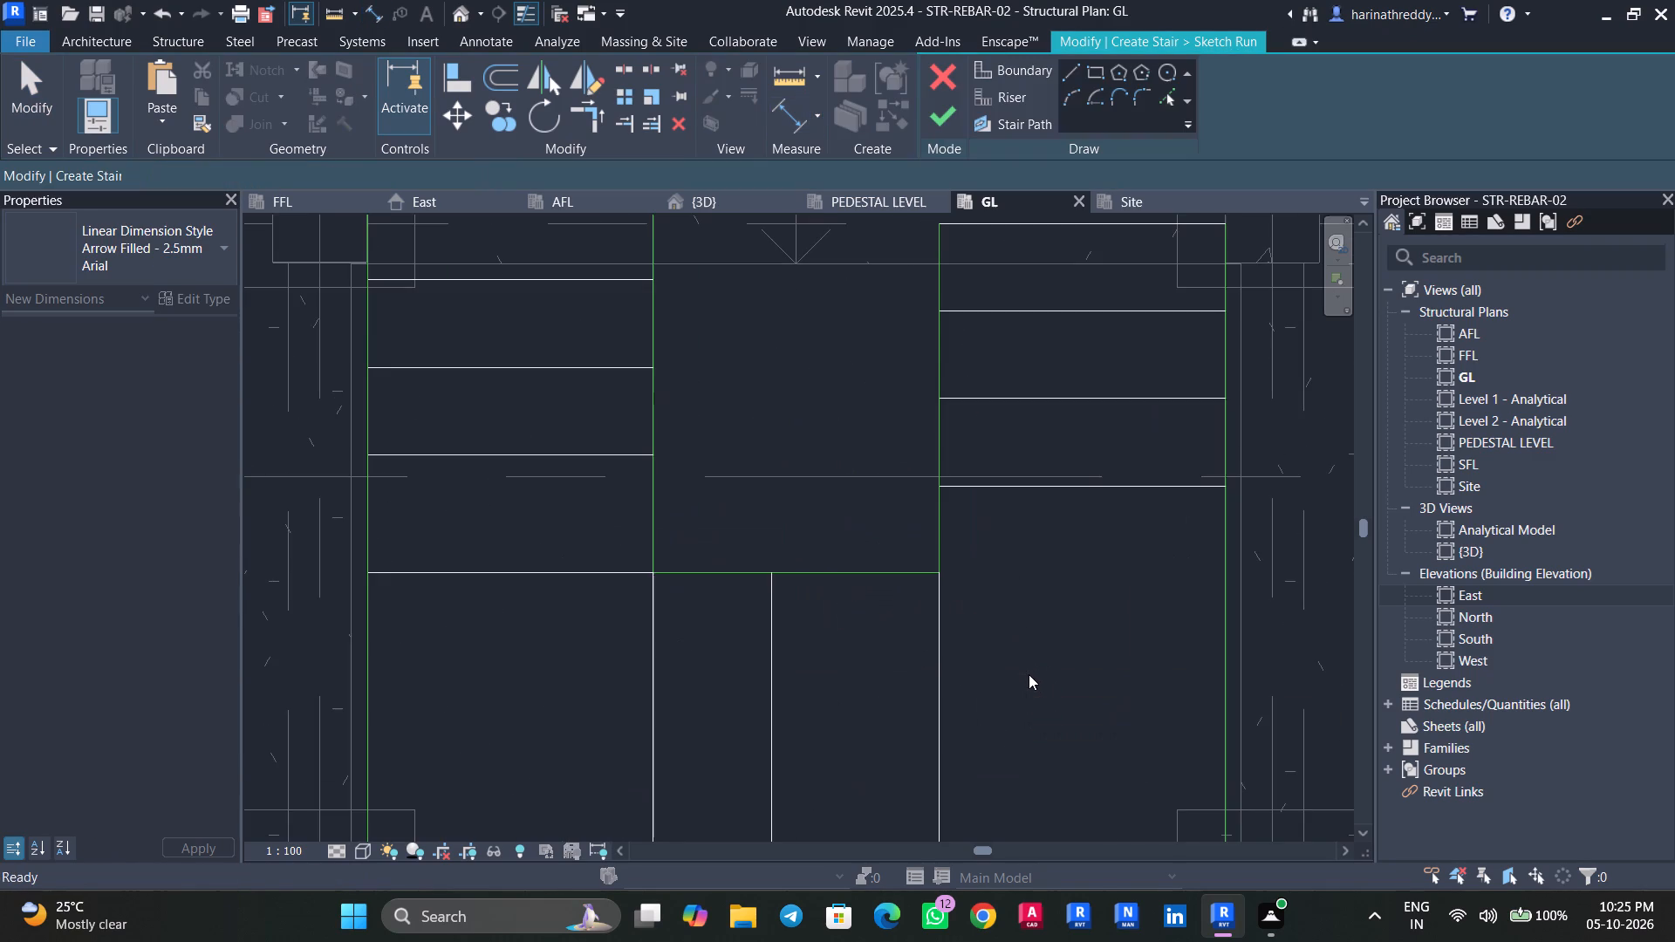
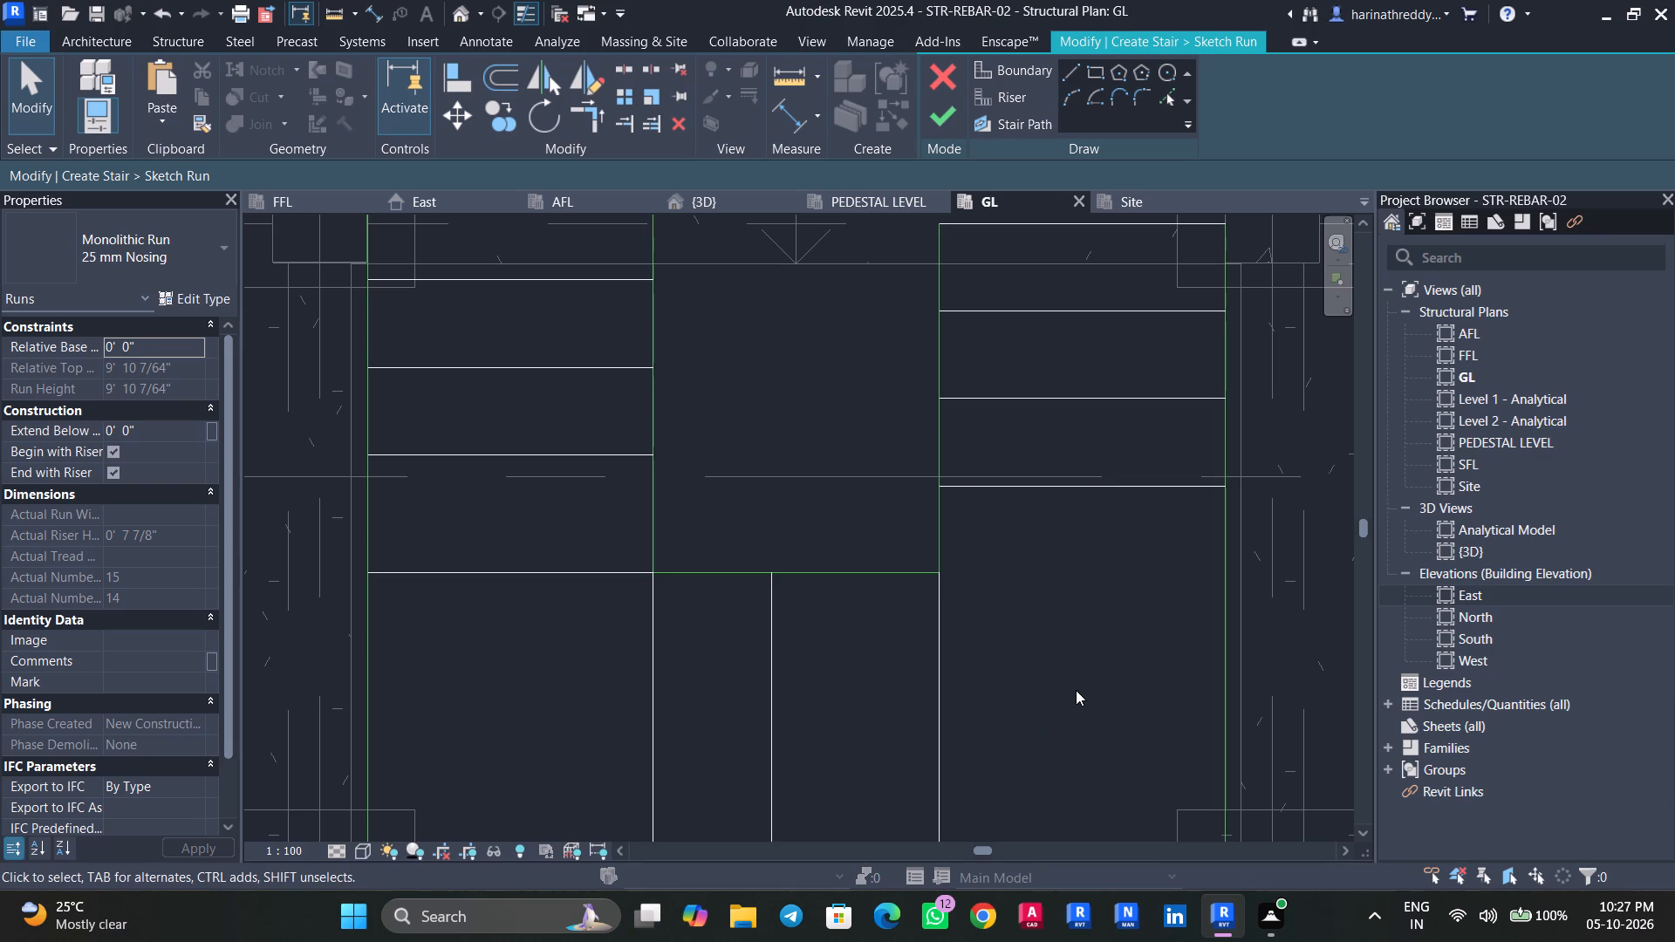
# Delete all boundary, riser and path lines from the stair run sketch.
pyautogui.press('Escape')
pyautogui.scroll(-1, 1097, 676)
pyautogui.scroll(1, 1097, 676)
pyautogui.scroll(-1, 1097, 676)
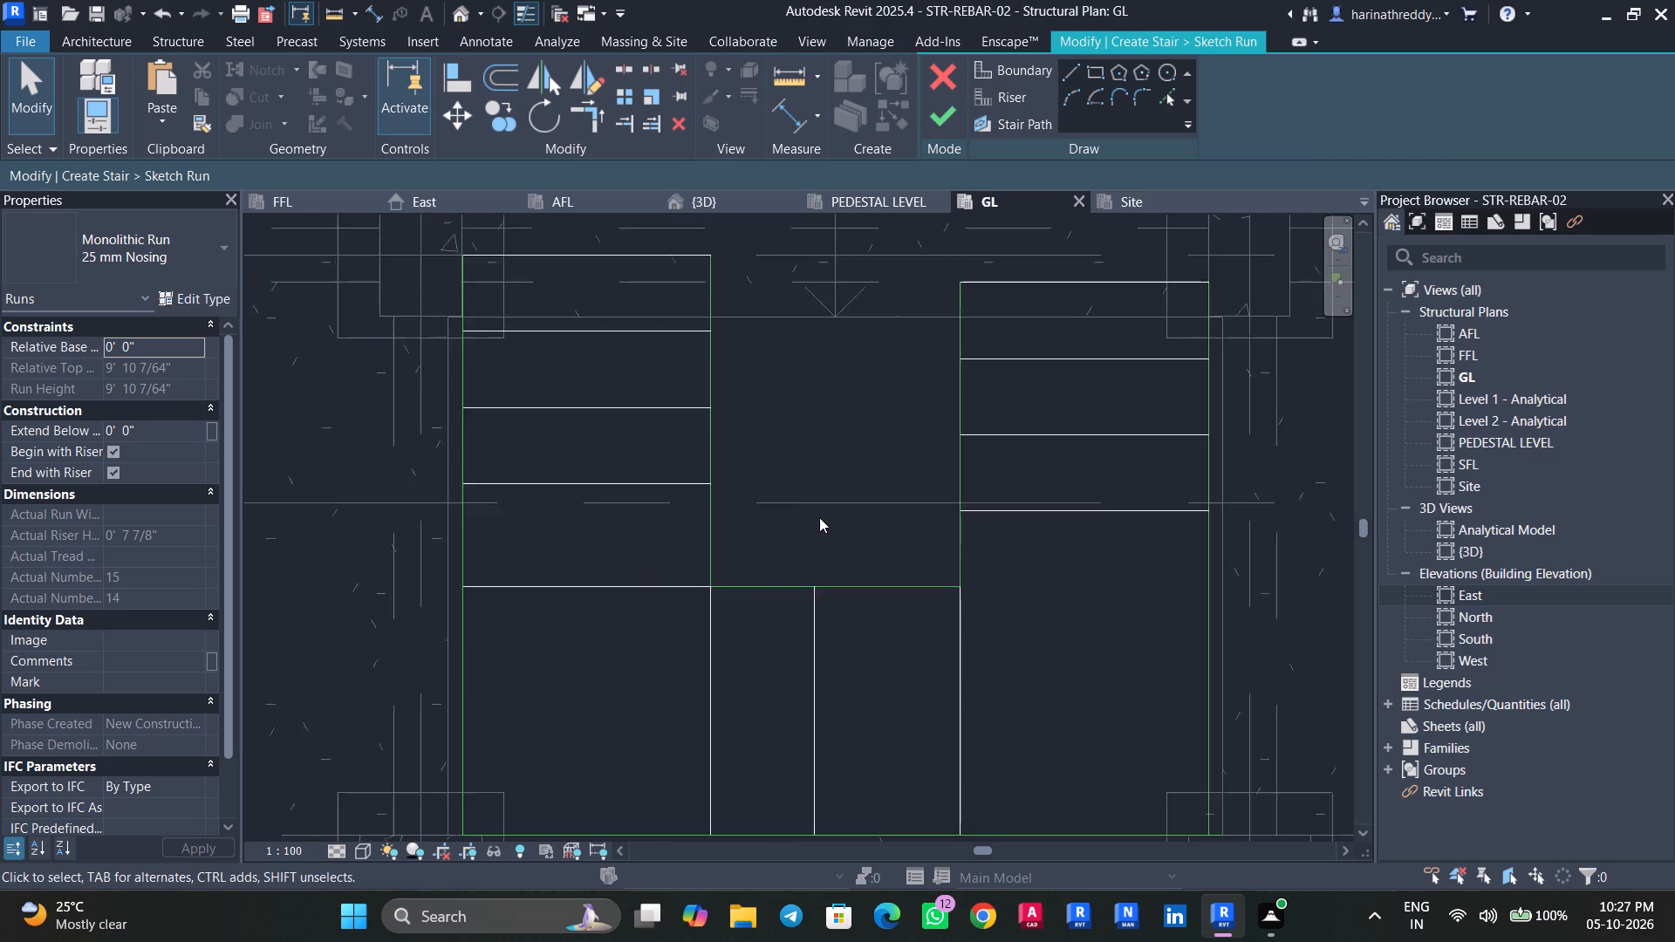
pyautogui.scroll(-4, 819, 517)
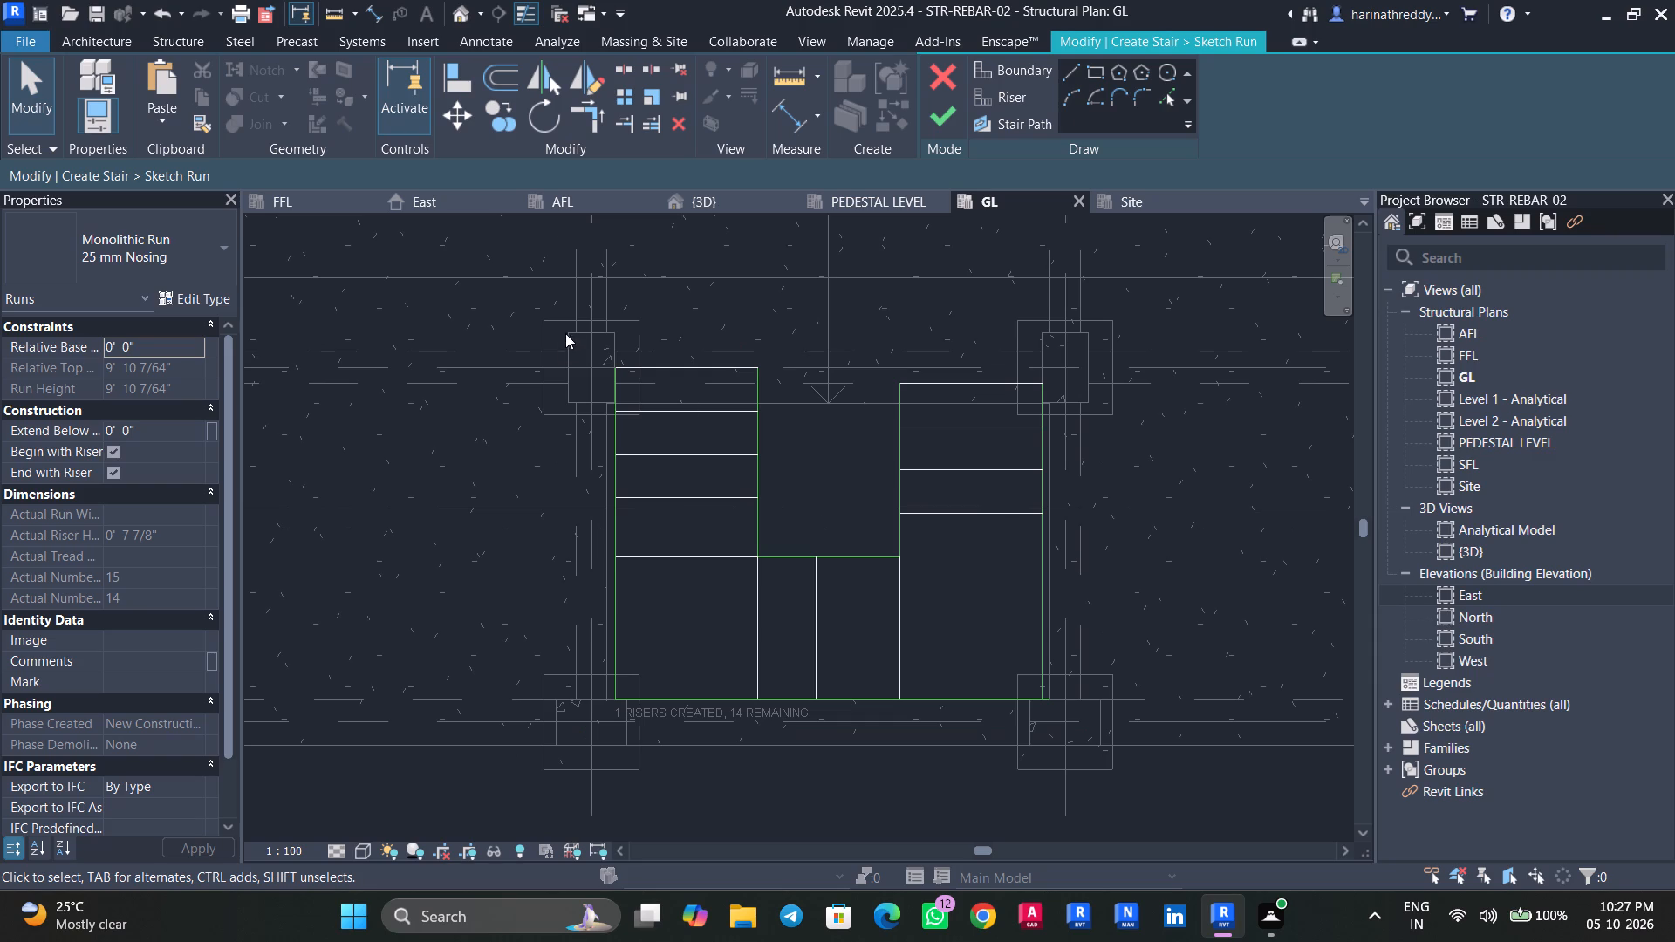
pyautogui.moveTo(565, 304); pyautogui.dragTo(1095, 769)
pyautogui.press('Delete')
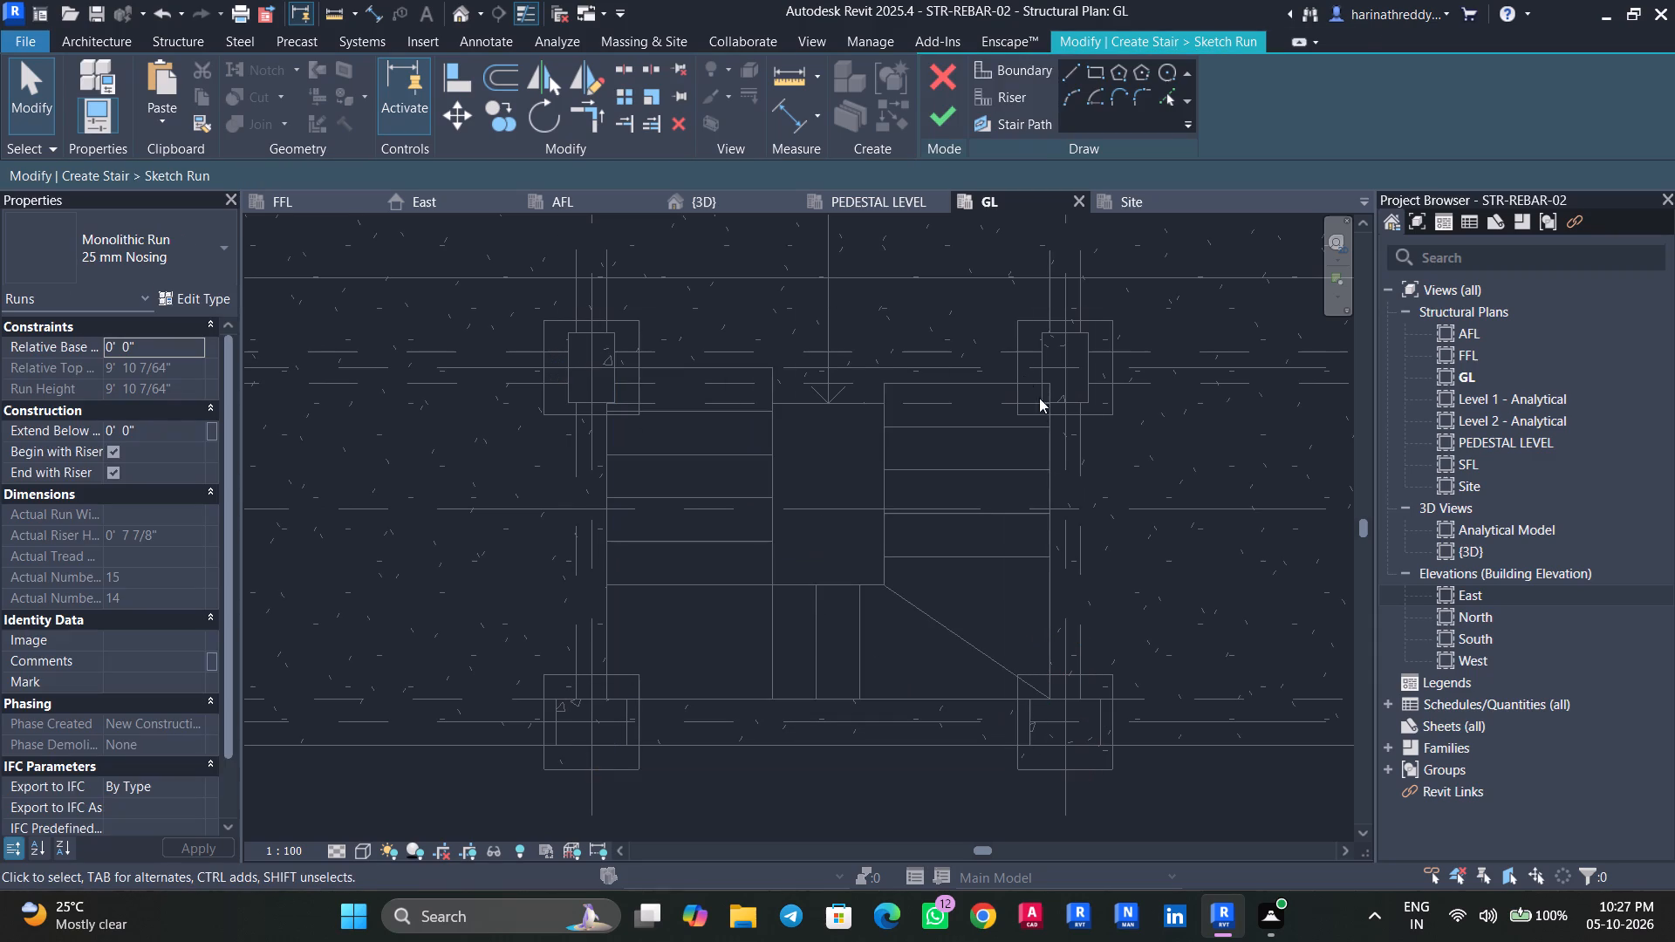
# Abandon the run sketch without keeping its changes and return to editing the stair.
pyautogui.click(986, 72)
pyautogui.scroll(3, 610, 419)
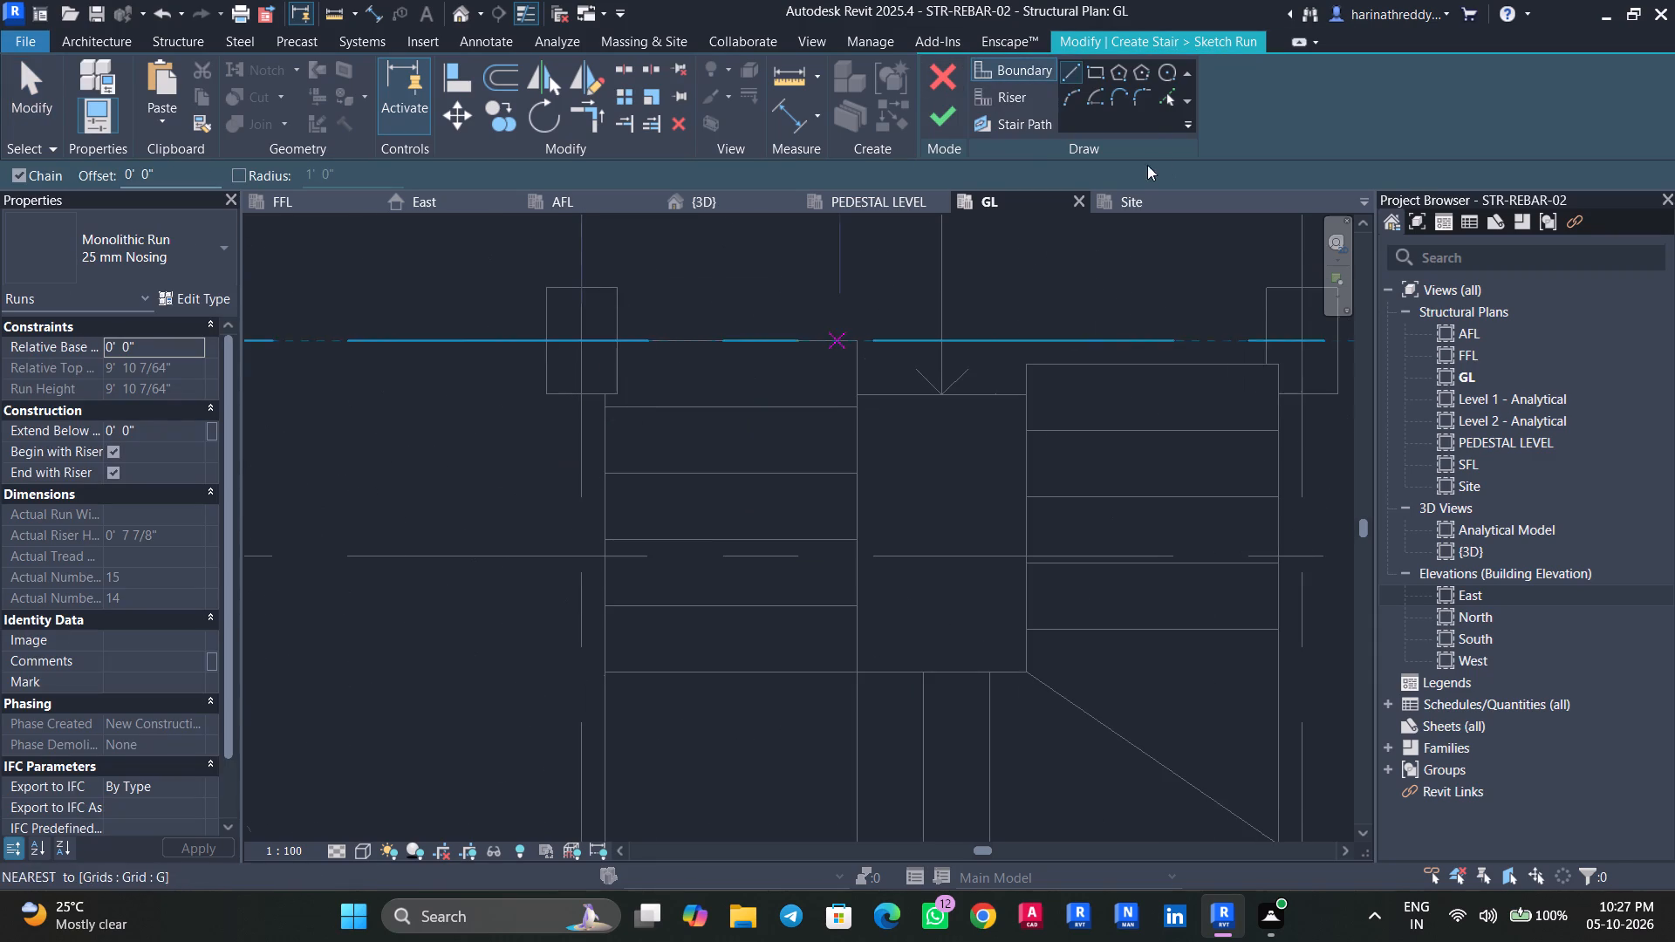
pyautogui.click(1172, 98)
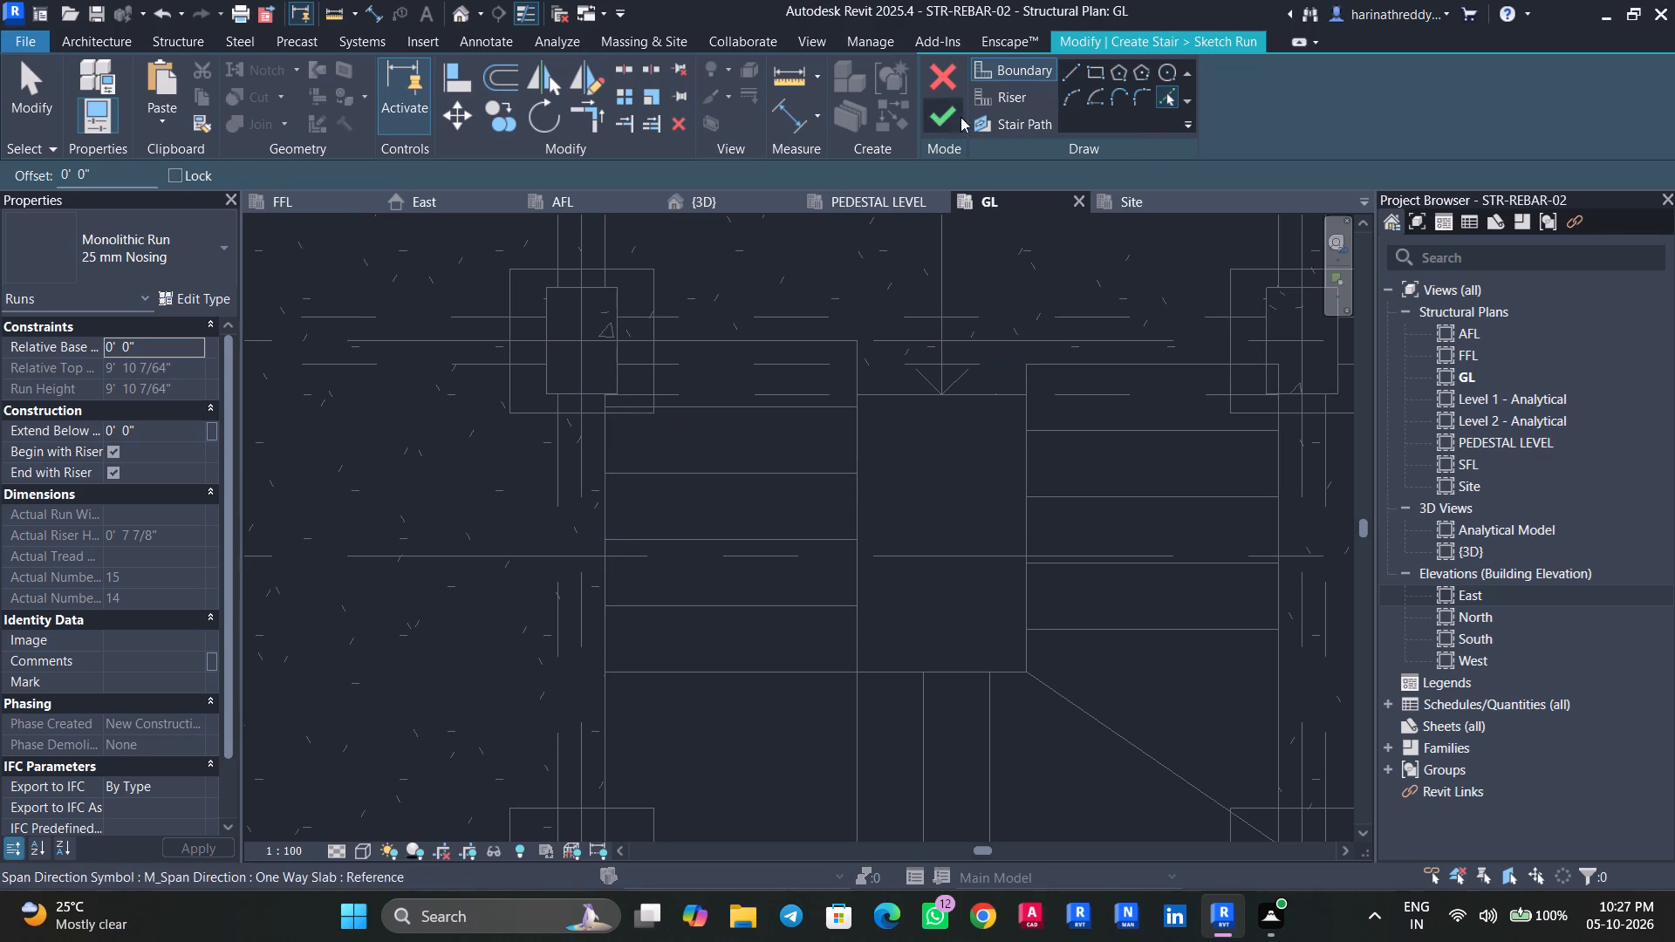
pyautogui.click(947, 91)
pyautogui.click(884, 474)
pyautogui.press('Escape')
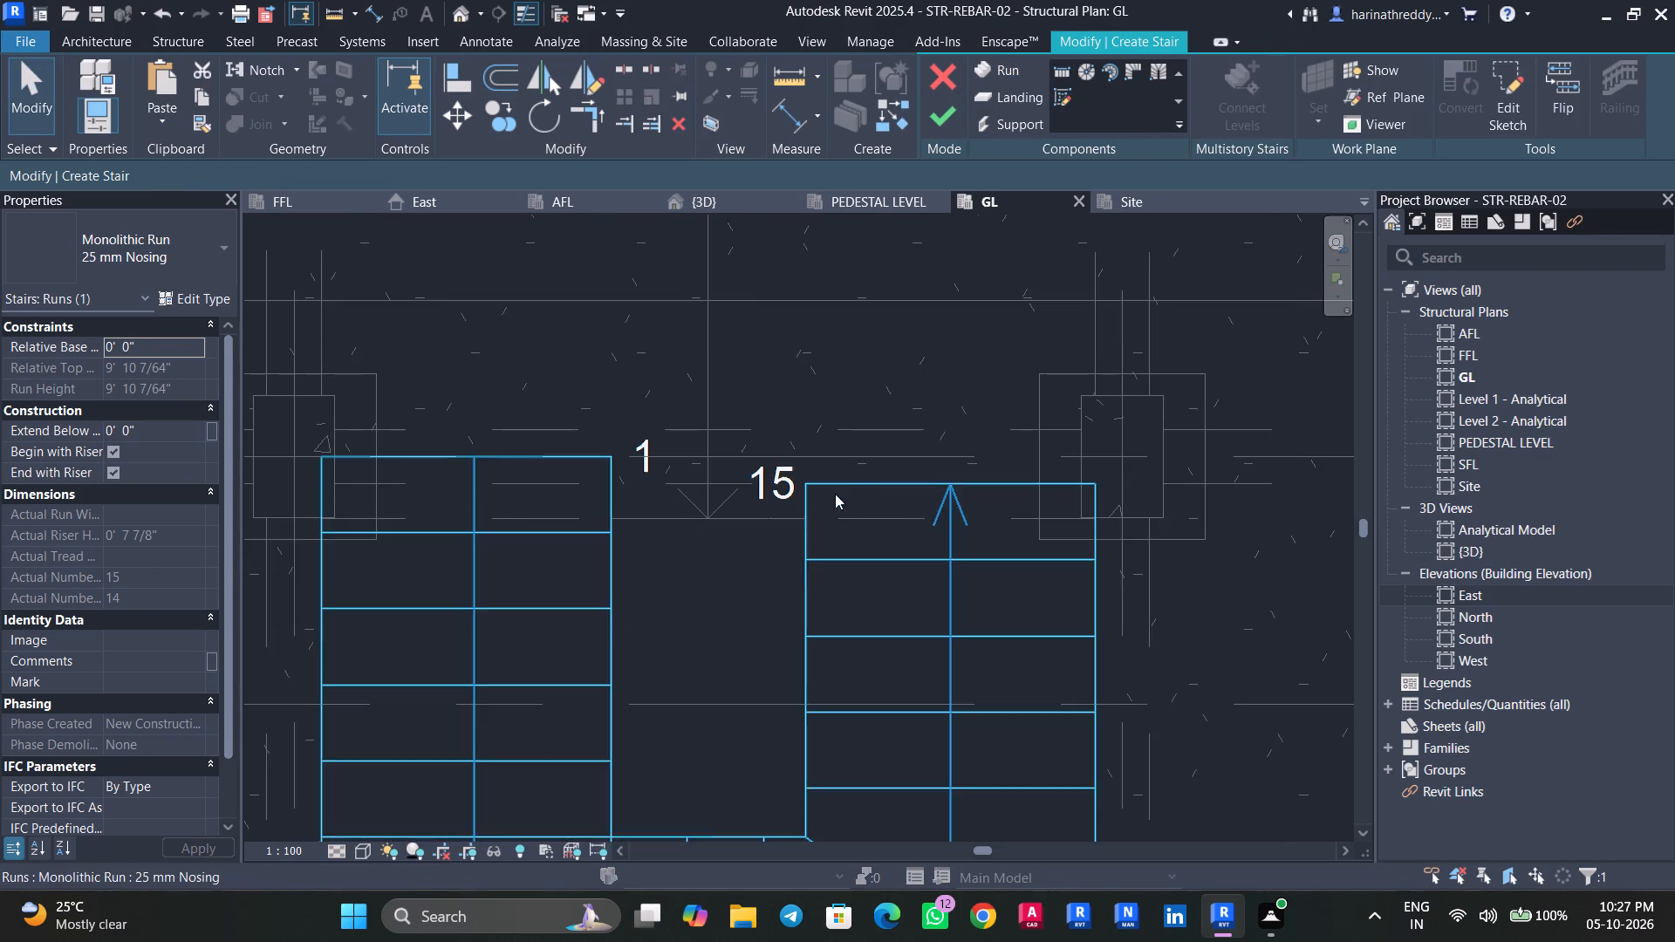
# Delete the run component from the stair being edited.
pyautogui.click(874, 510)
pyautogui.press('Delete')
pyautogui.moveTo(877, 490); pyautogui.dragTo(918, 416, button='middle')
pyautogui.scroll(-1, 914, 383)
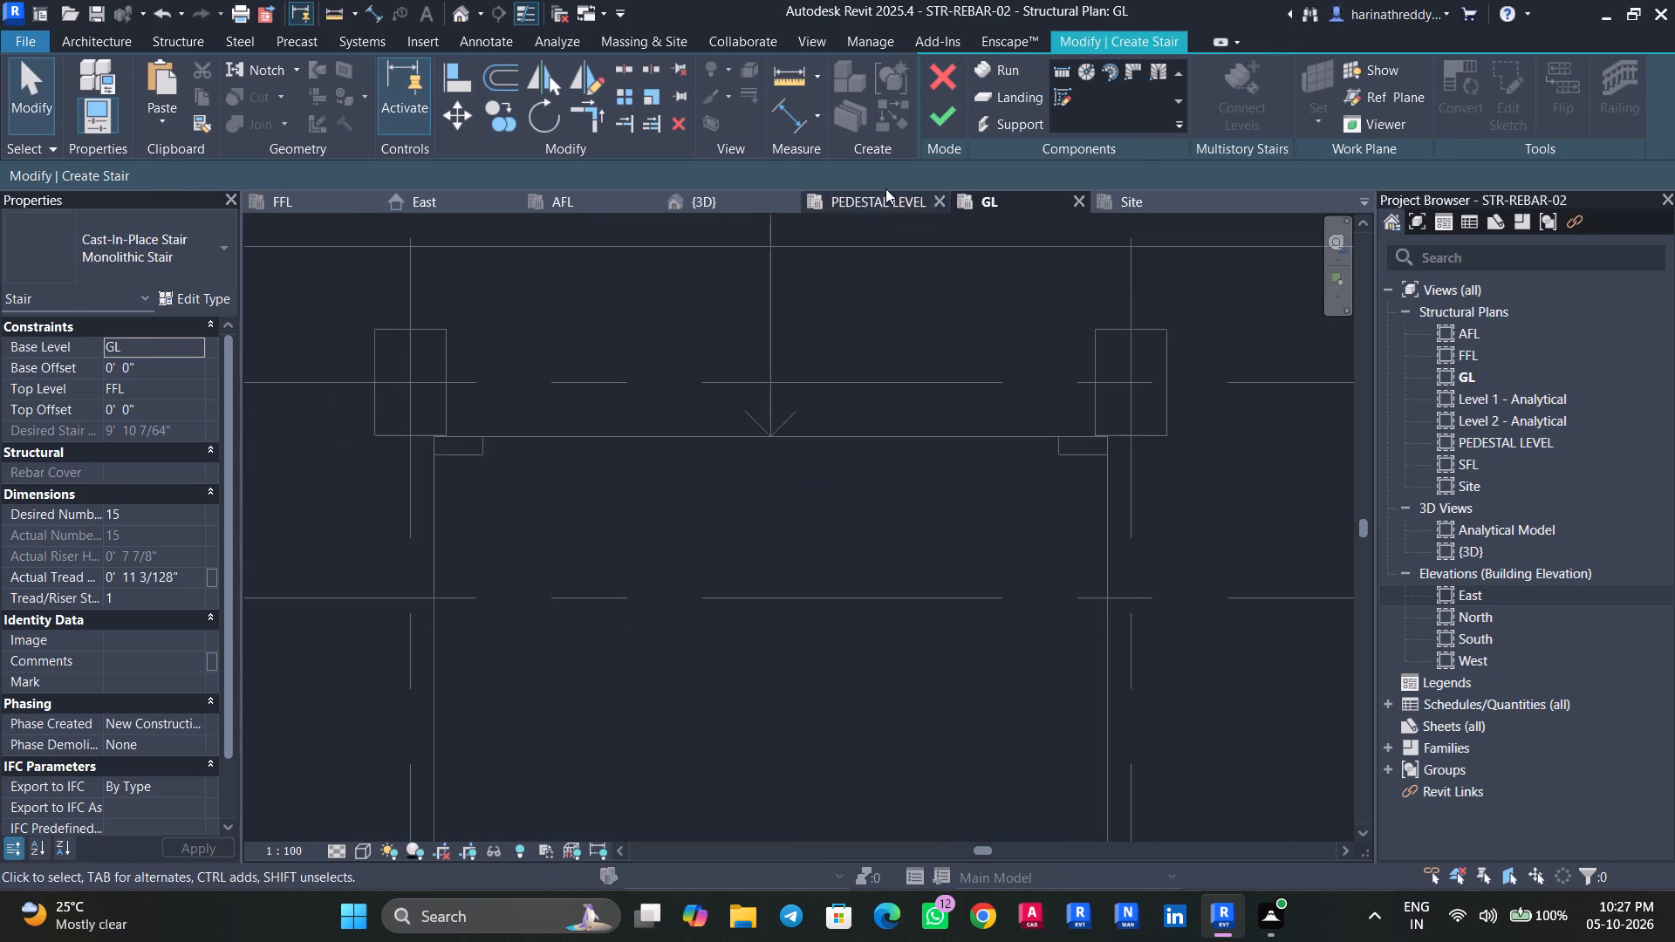
# Leave stair editing and discard the changes made to the stair.
pyautogui.click(943, 79)
pyautogui.click(868, 477)
pyautogui.click(862, 539)
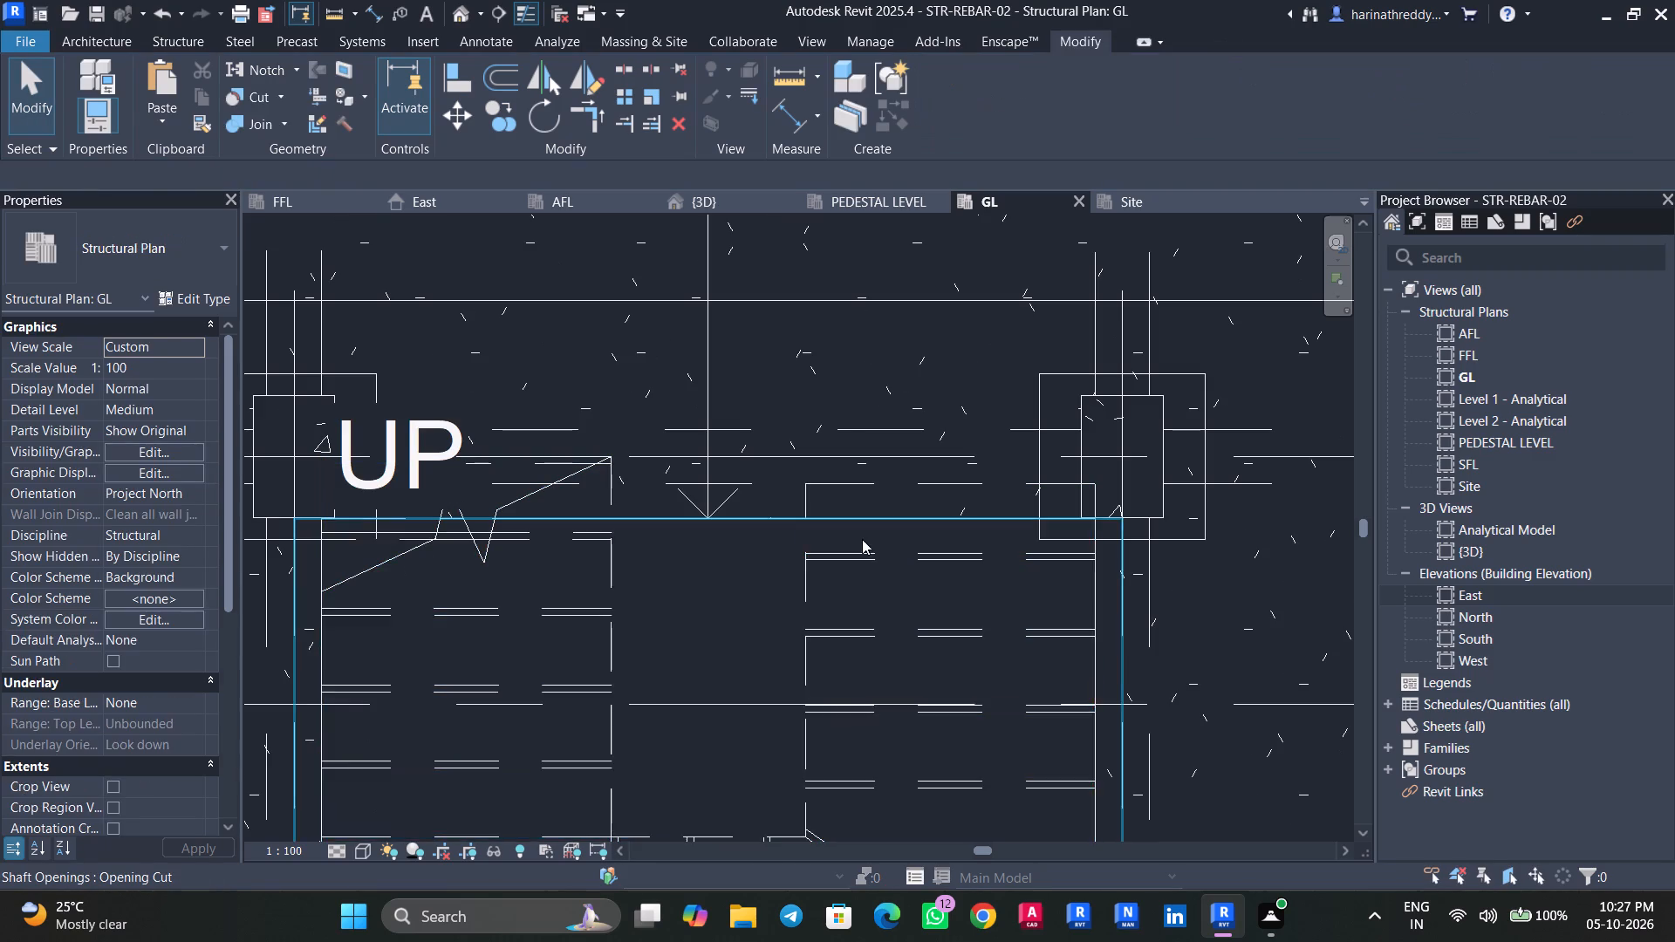
pyautogui.press('Escape')
# Delete the whole existing cast-in-place stair from the GL structural plan.
pyautogui.click(807, 561)
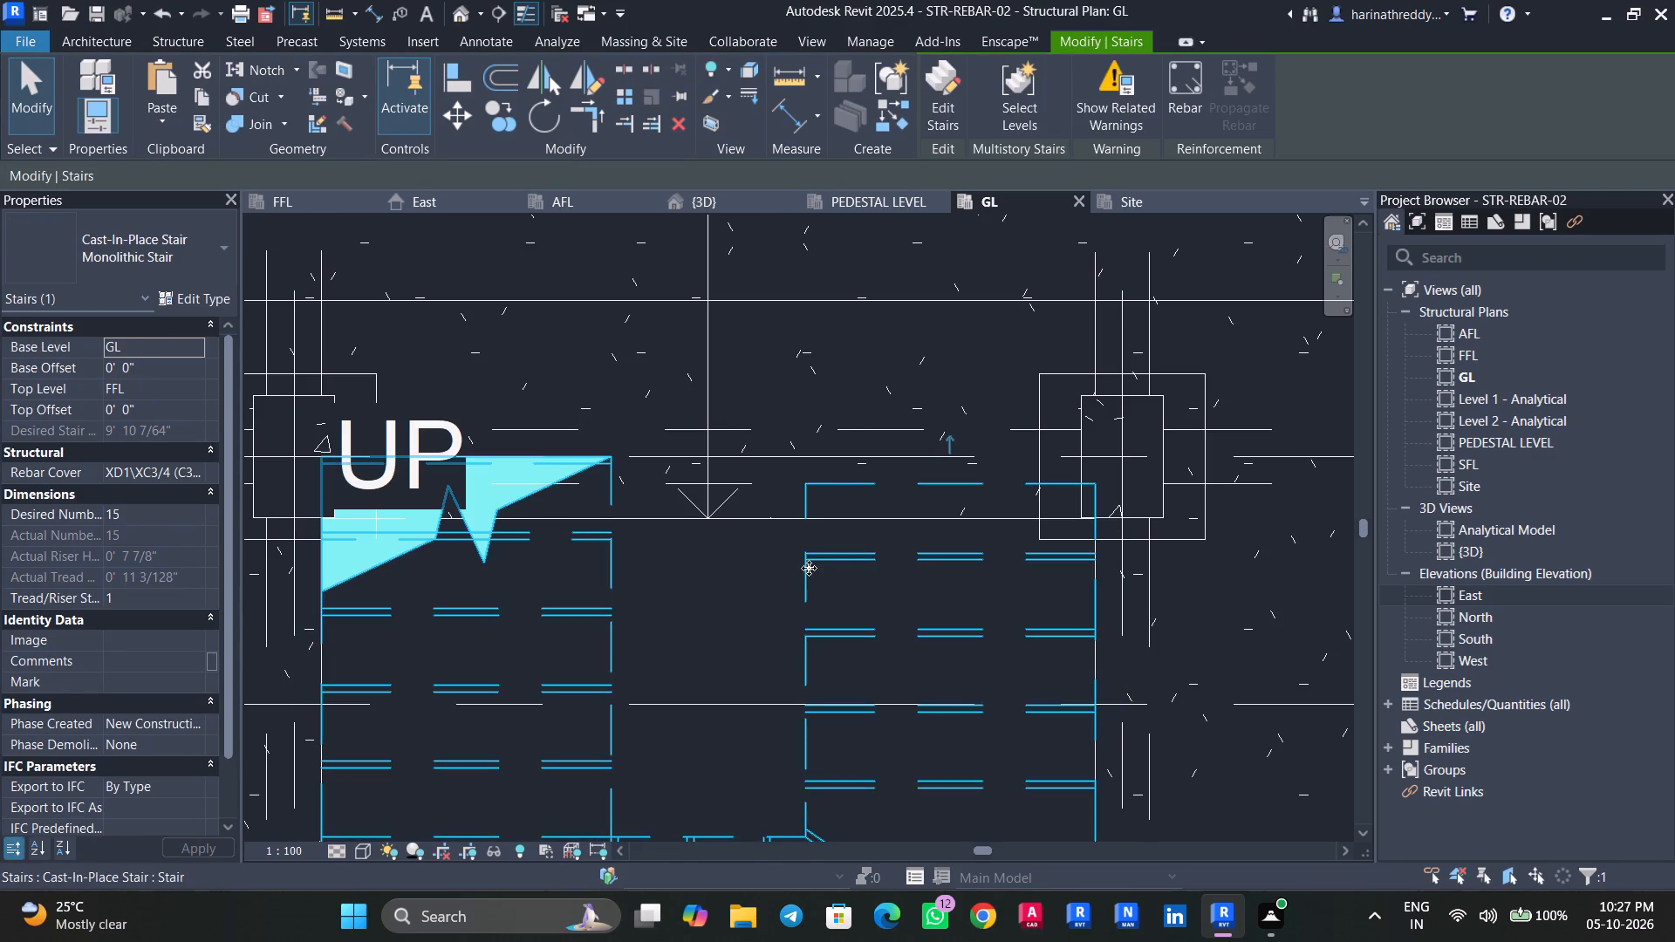
pyautogui.press('Delete')
pyautogui.scroll(-2, 802, 561)
pyautogui.moveTo(797, 569); pyautogui.dragTo(813, 496, button='middle')
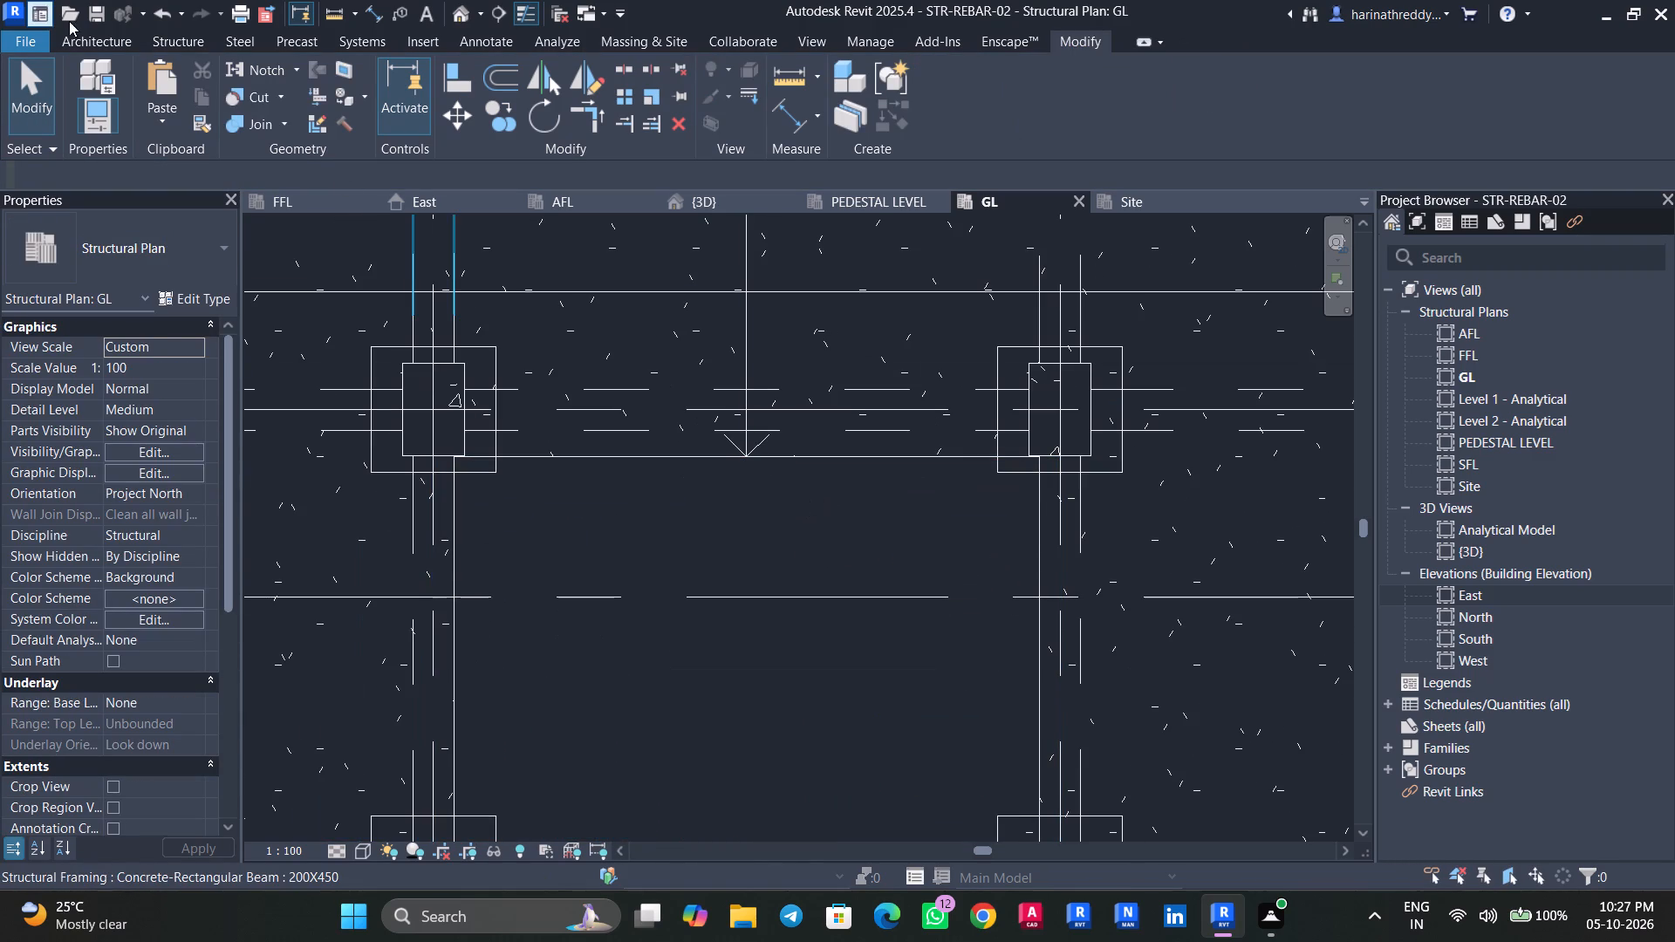
# Start creating a new stair in the GL structural plan.
pyautogui.click(171, 51)
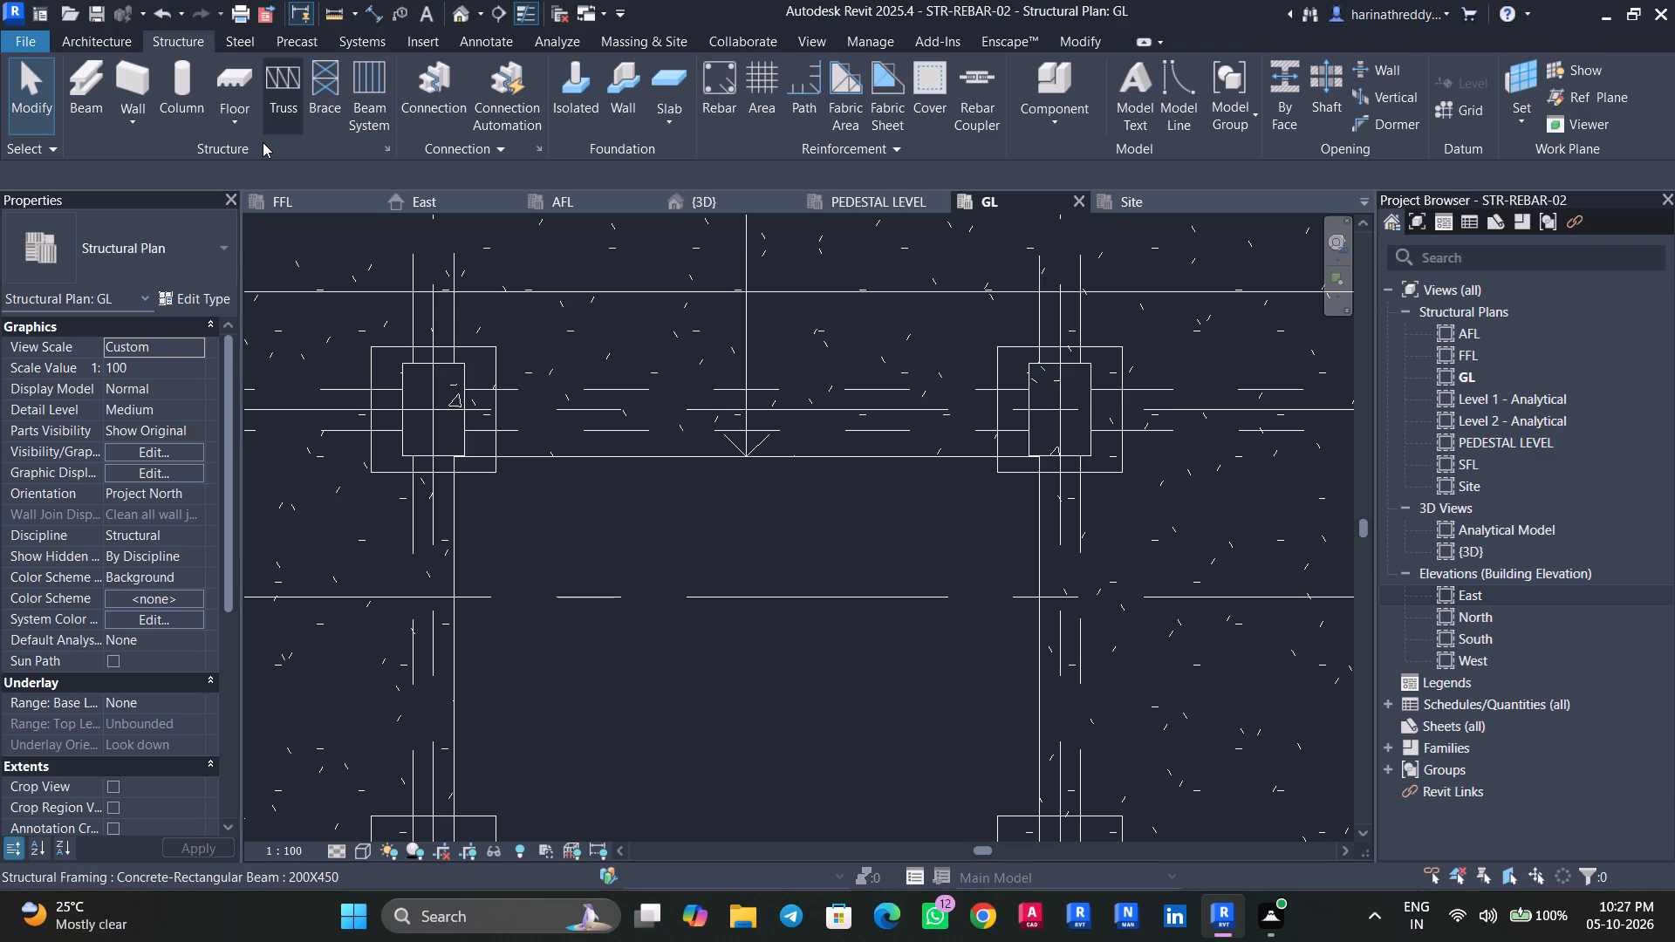
pyautogui.click(93, 35)
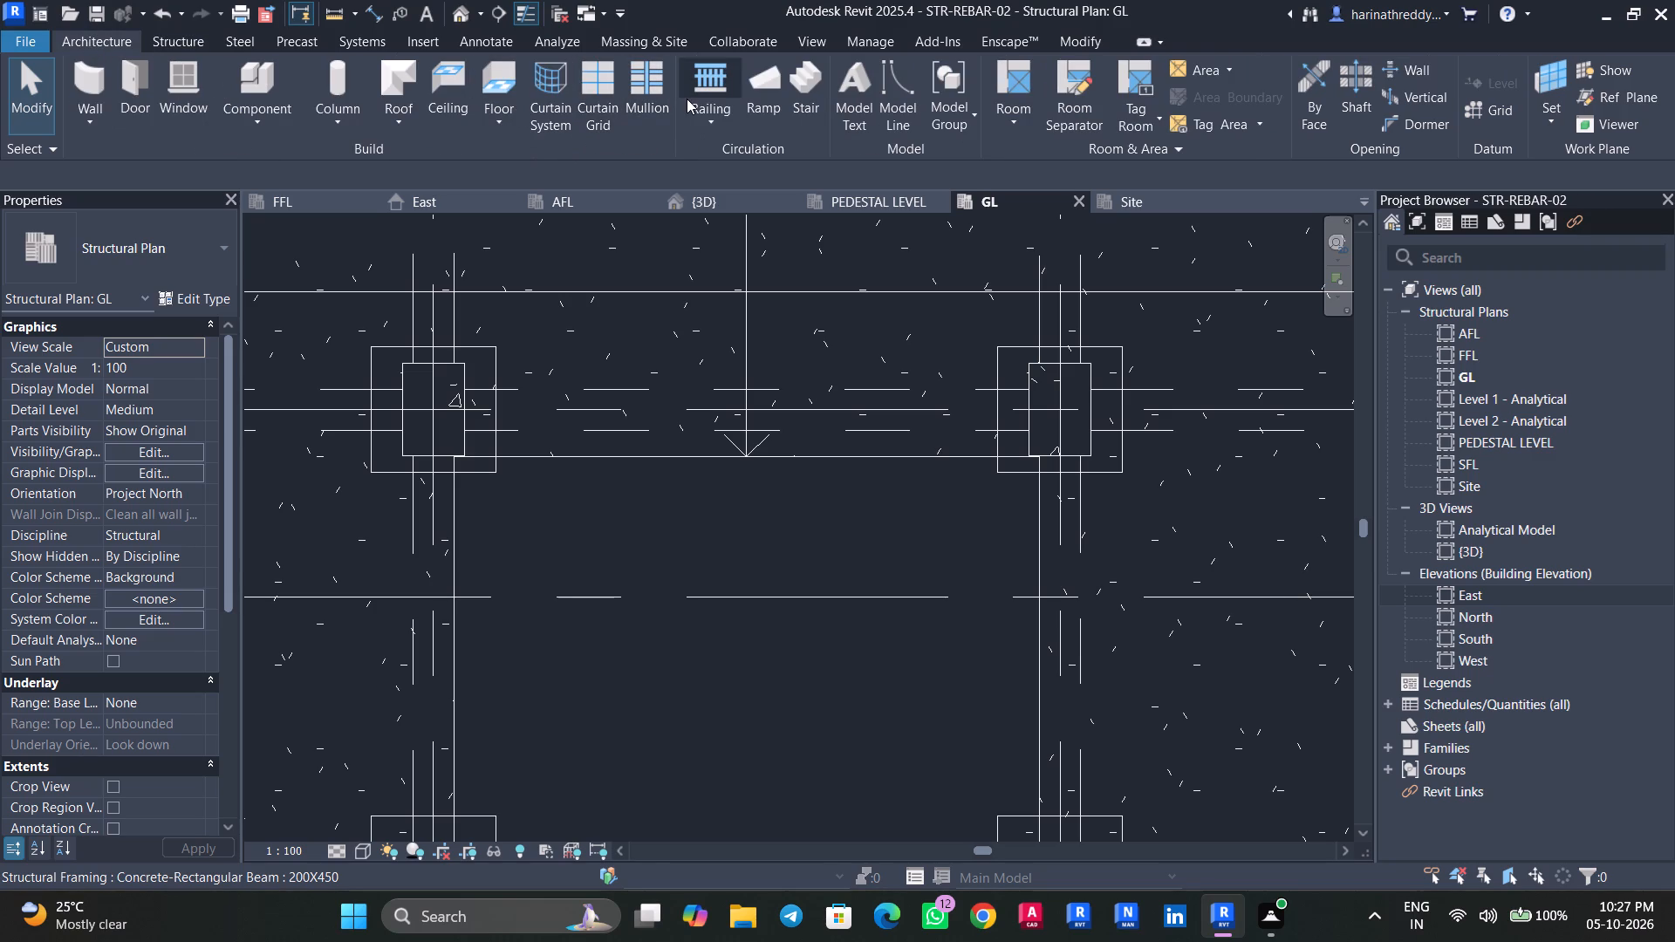
pyautogui.click(813, 106)
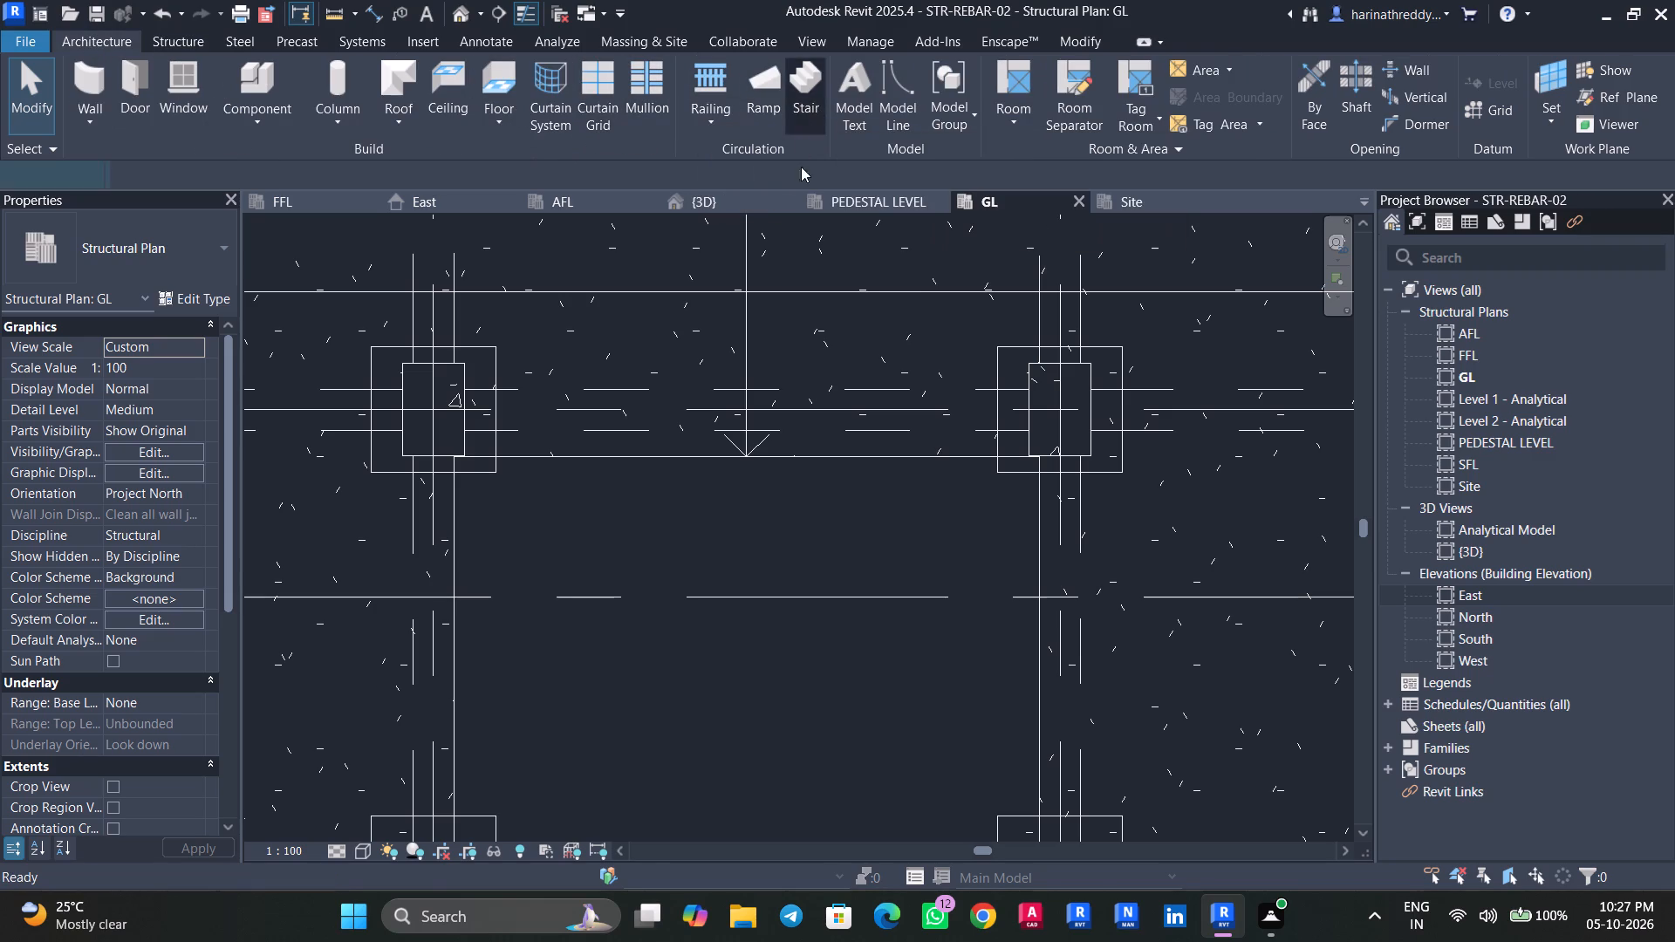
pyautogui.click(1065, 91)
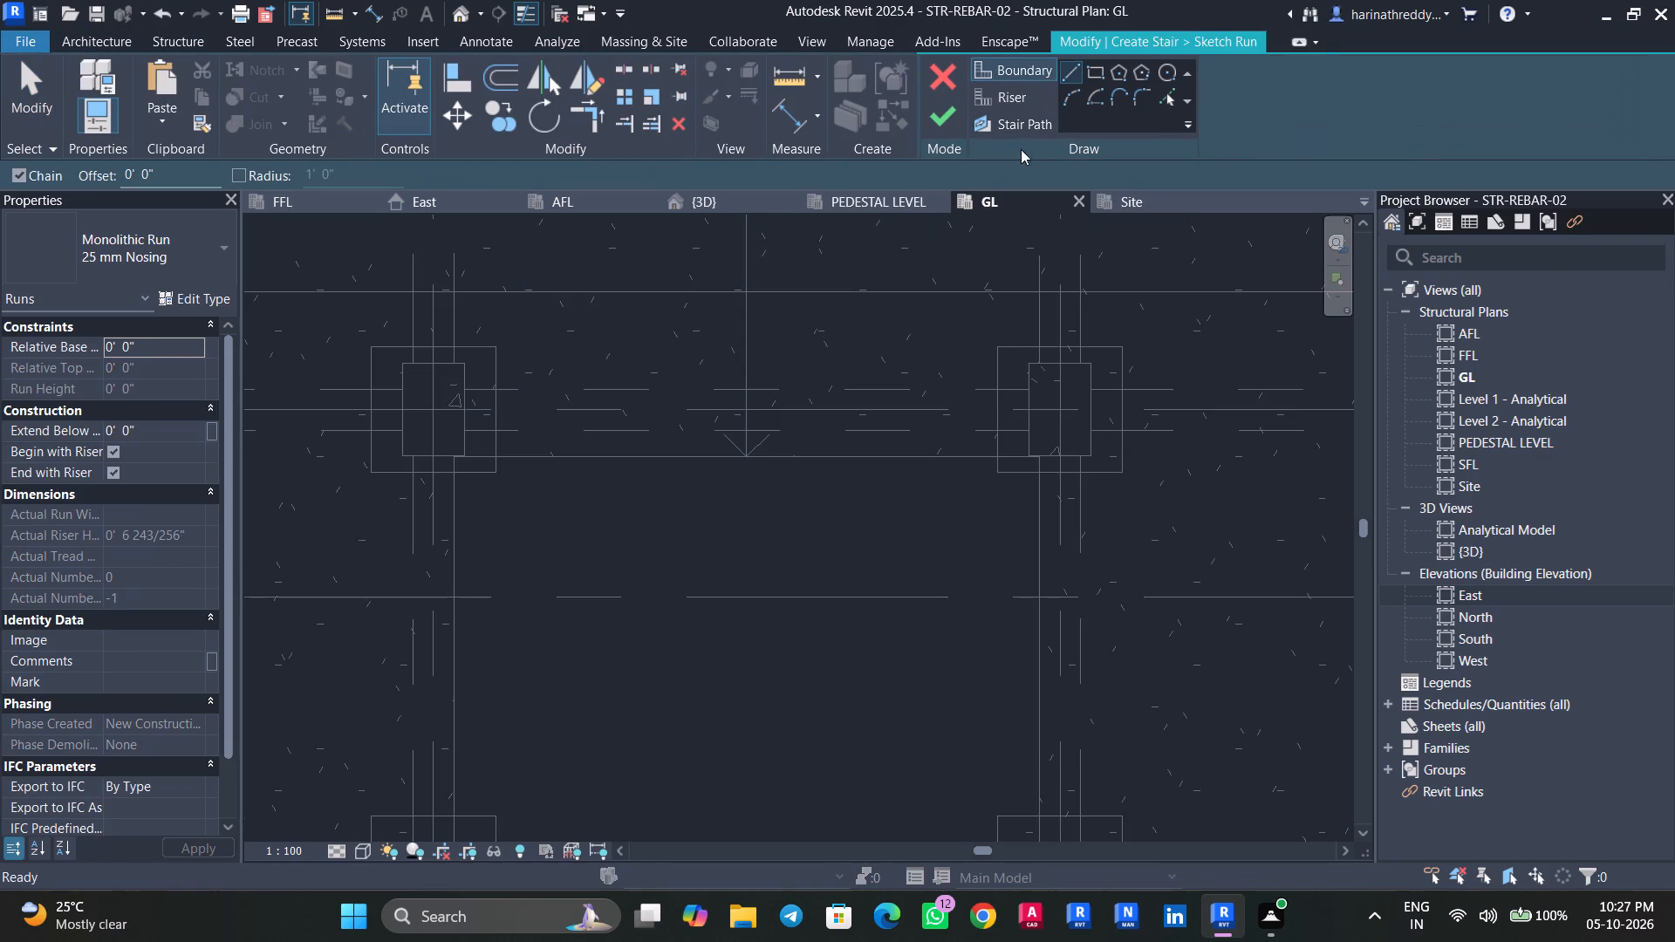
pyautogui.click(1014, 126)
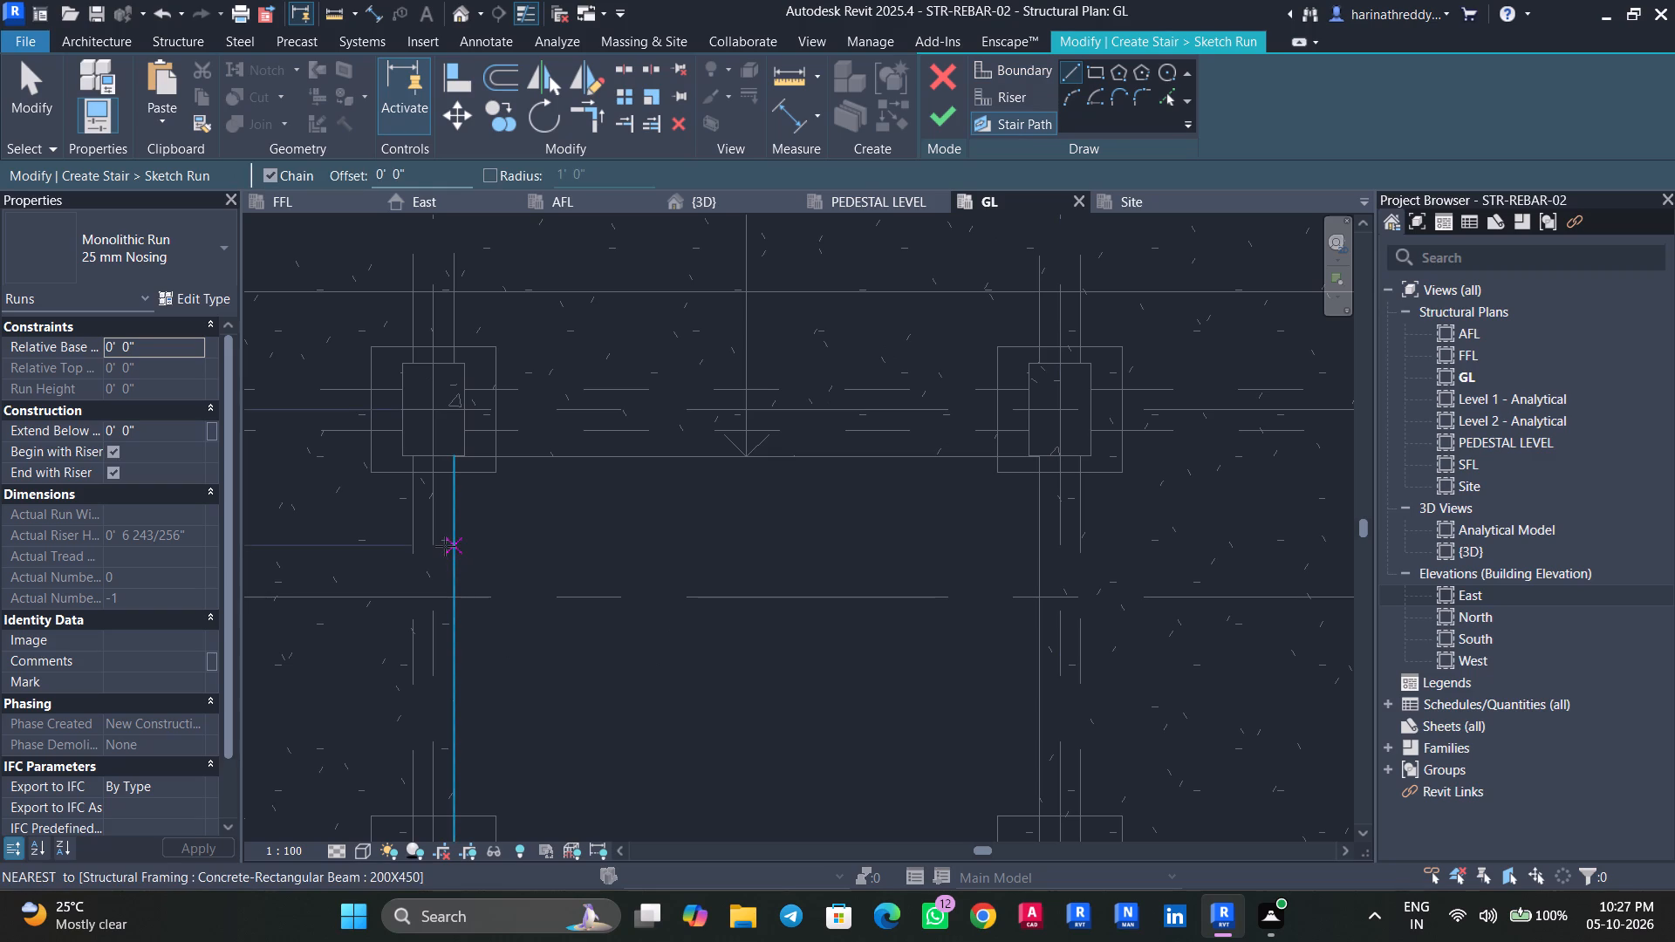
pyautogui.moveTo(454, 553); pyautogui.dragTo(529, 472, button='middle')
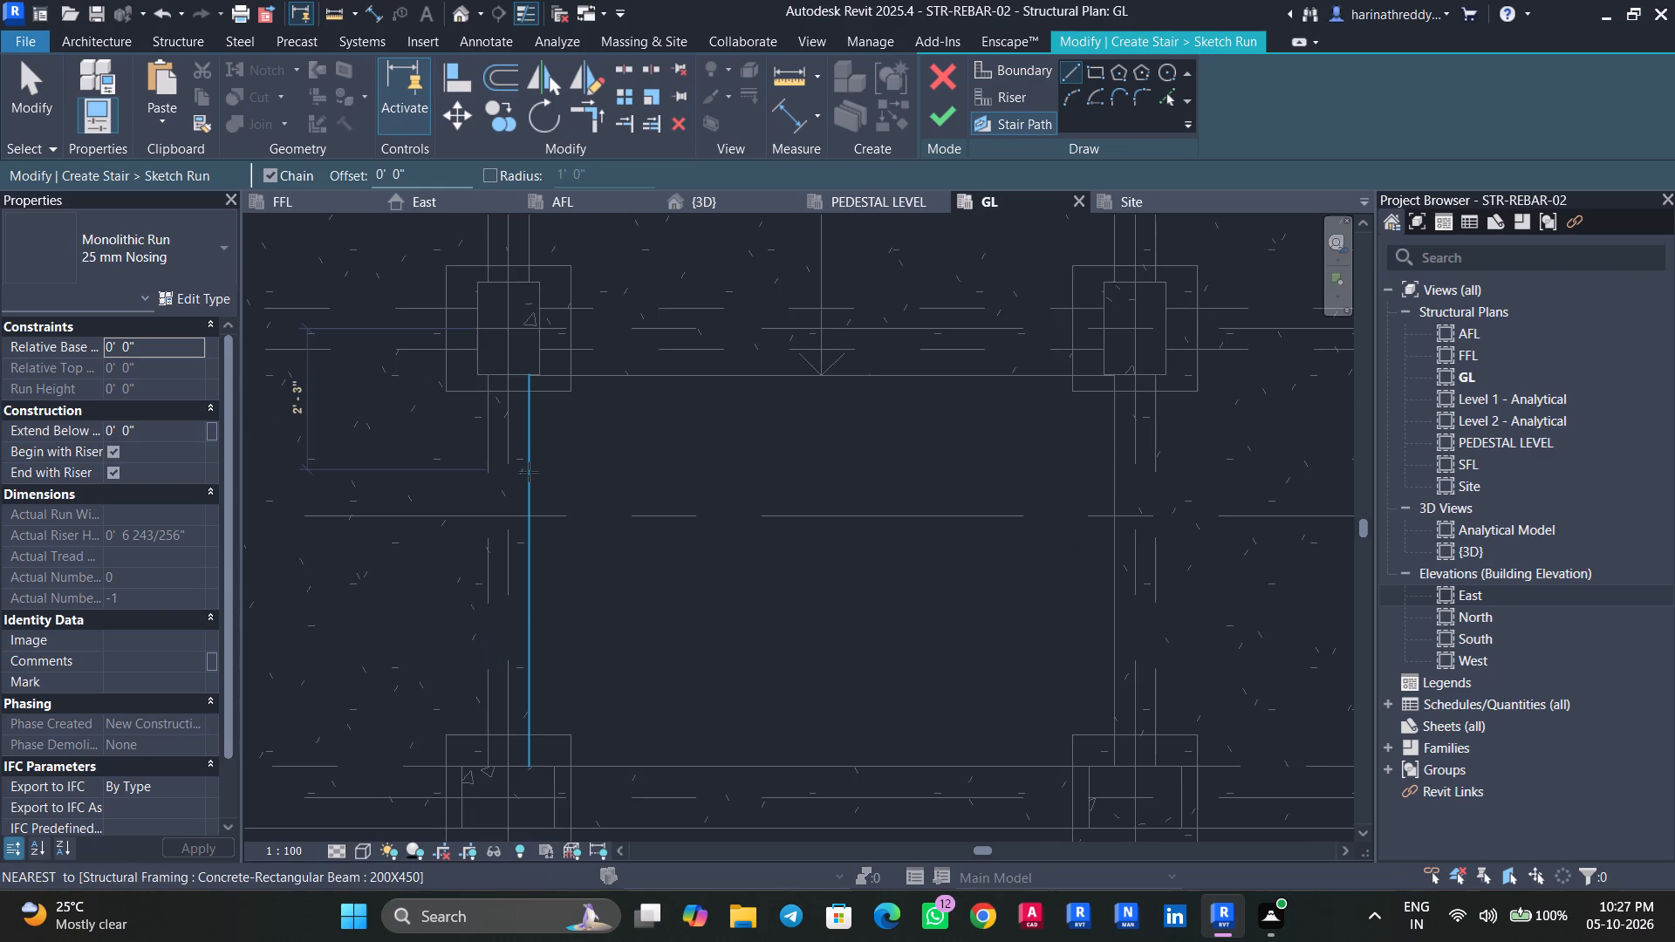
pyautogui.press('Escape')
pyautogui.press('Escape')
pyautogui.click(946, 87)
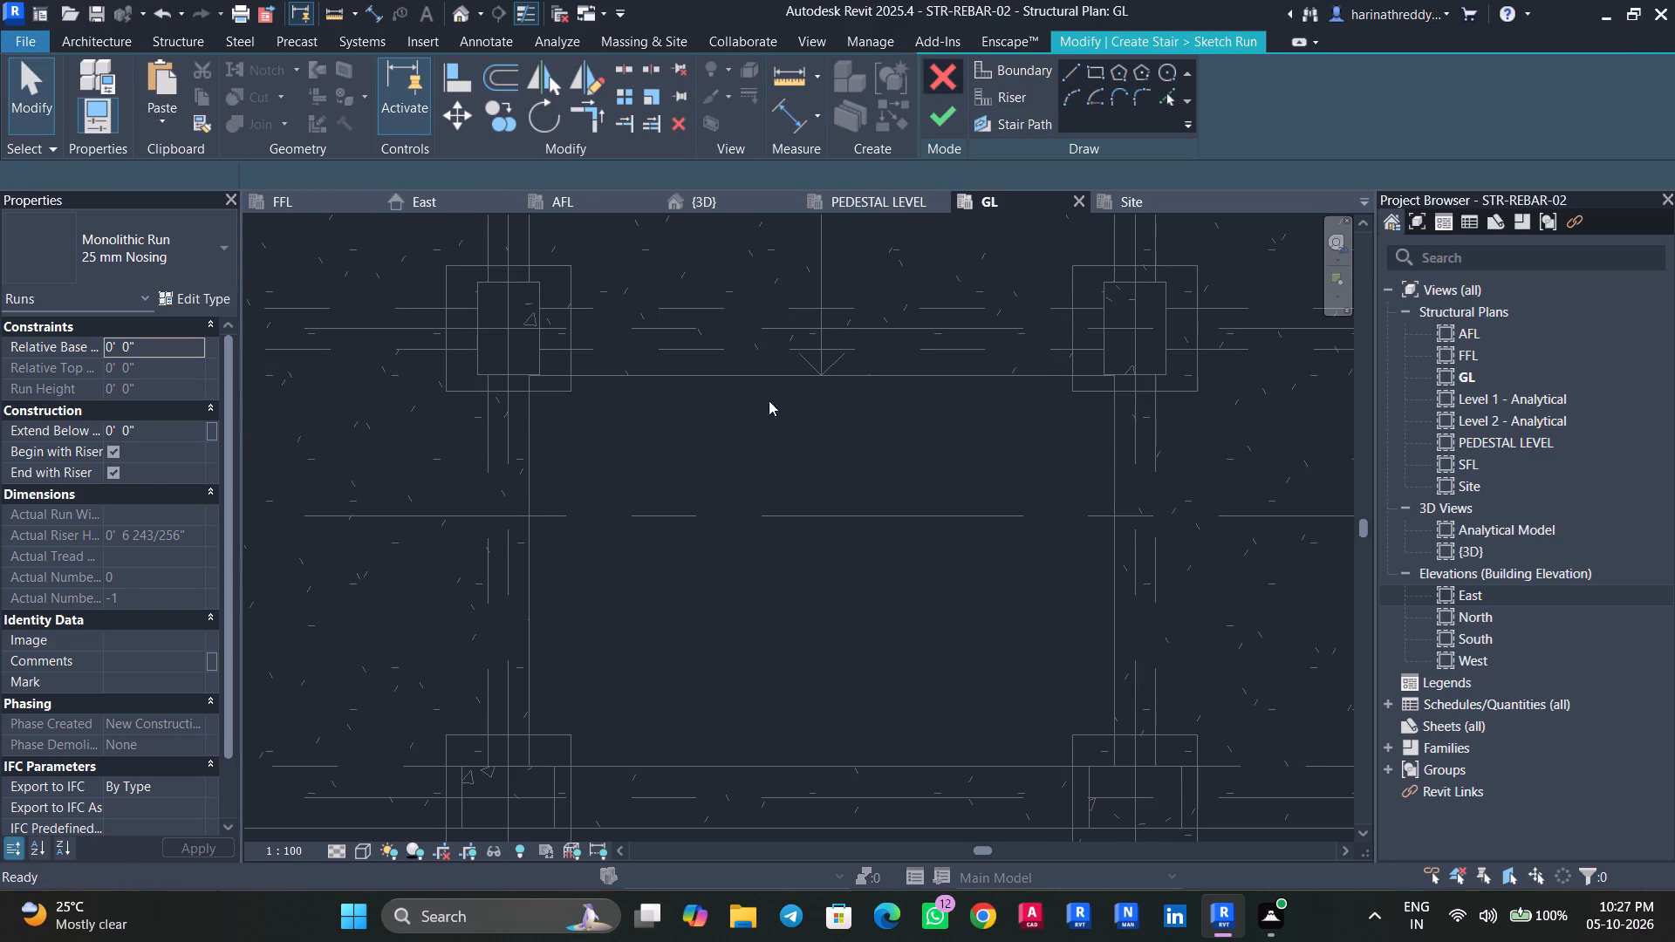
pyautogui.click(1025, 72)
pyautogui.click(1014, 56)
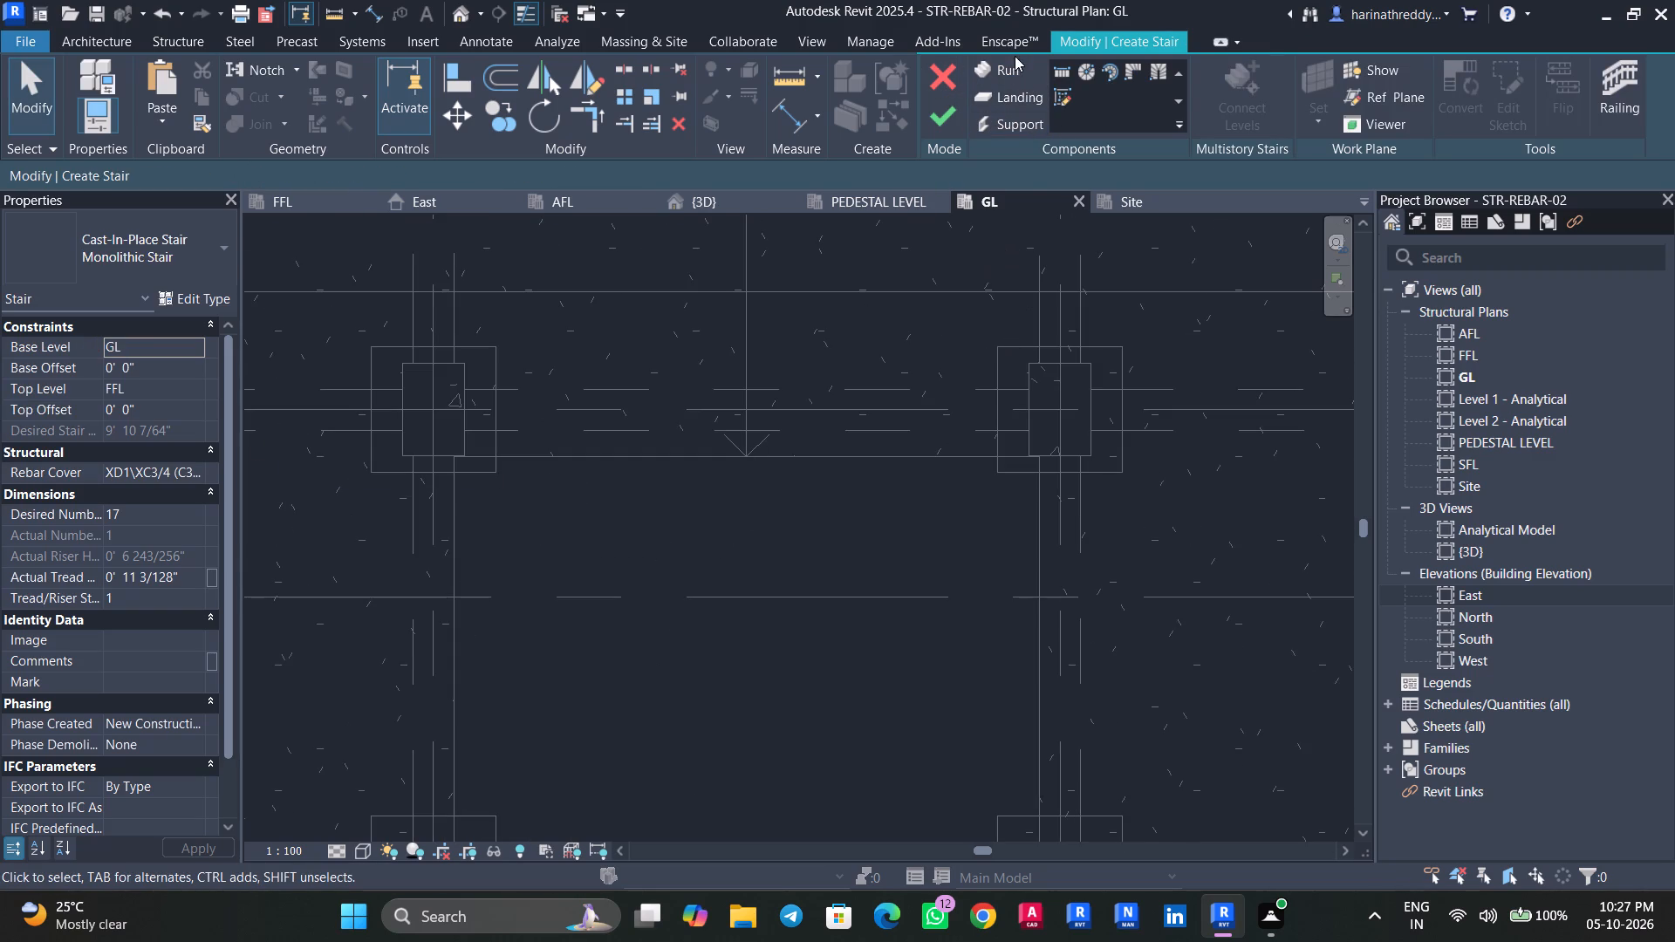
# Choose the Cast-In-Place Monolithic Stair type for a new straight run component.
pyautogui.click(1010, 68)
pyautogui.click(116, 262)
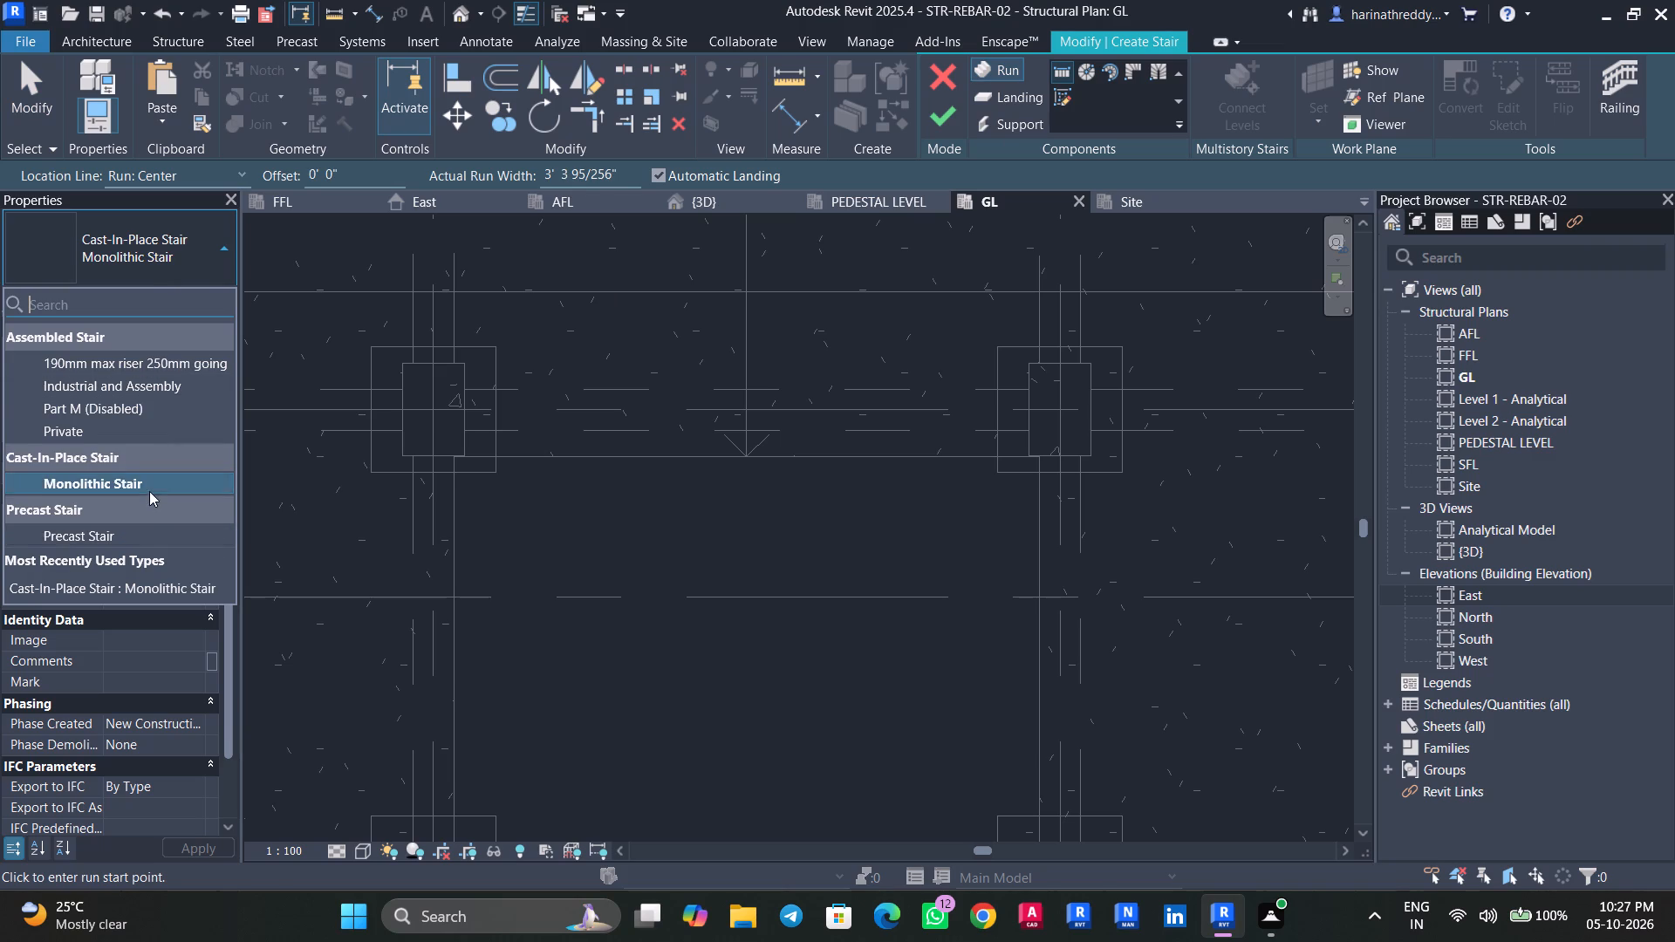
pyautogui.click(149, 487)
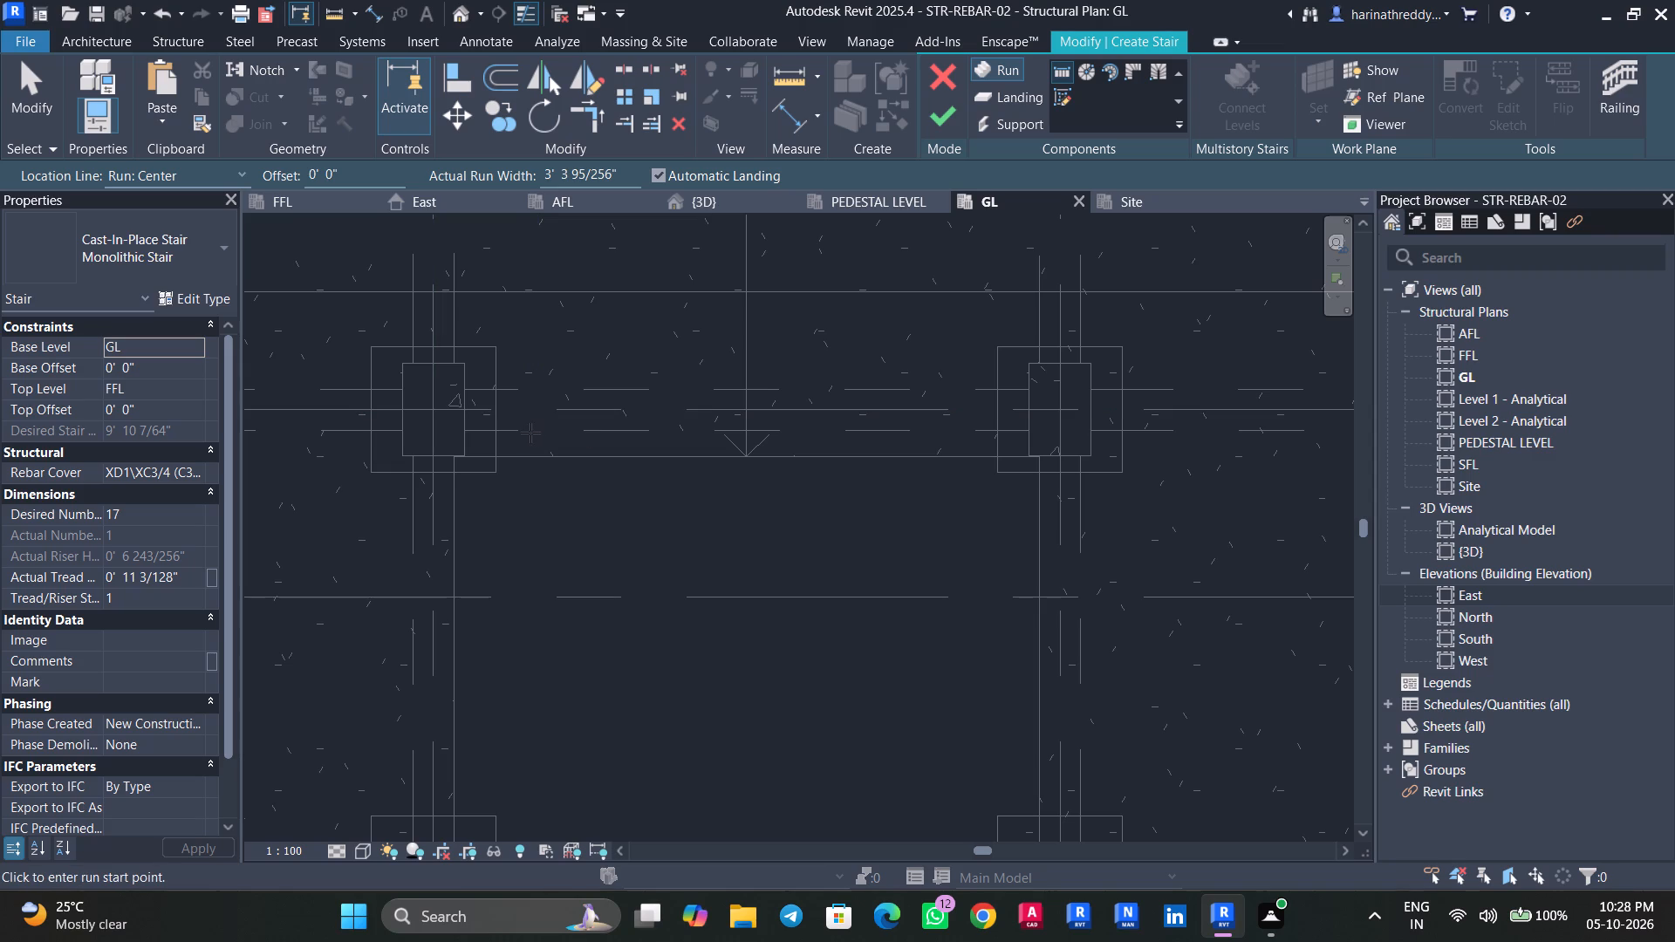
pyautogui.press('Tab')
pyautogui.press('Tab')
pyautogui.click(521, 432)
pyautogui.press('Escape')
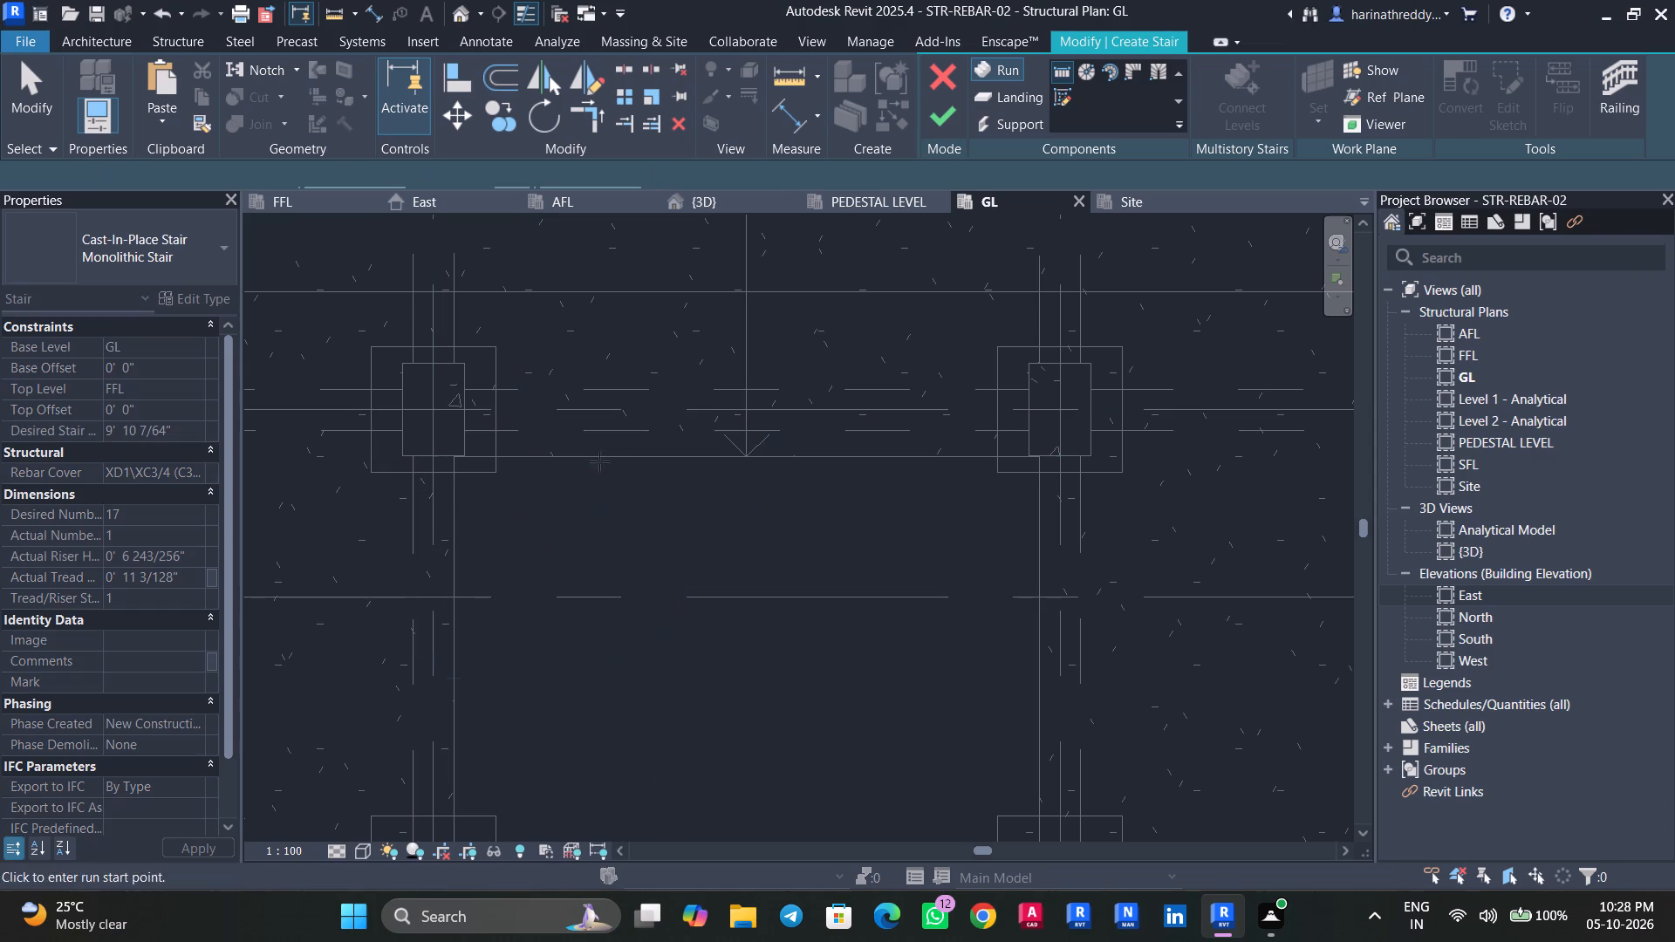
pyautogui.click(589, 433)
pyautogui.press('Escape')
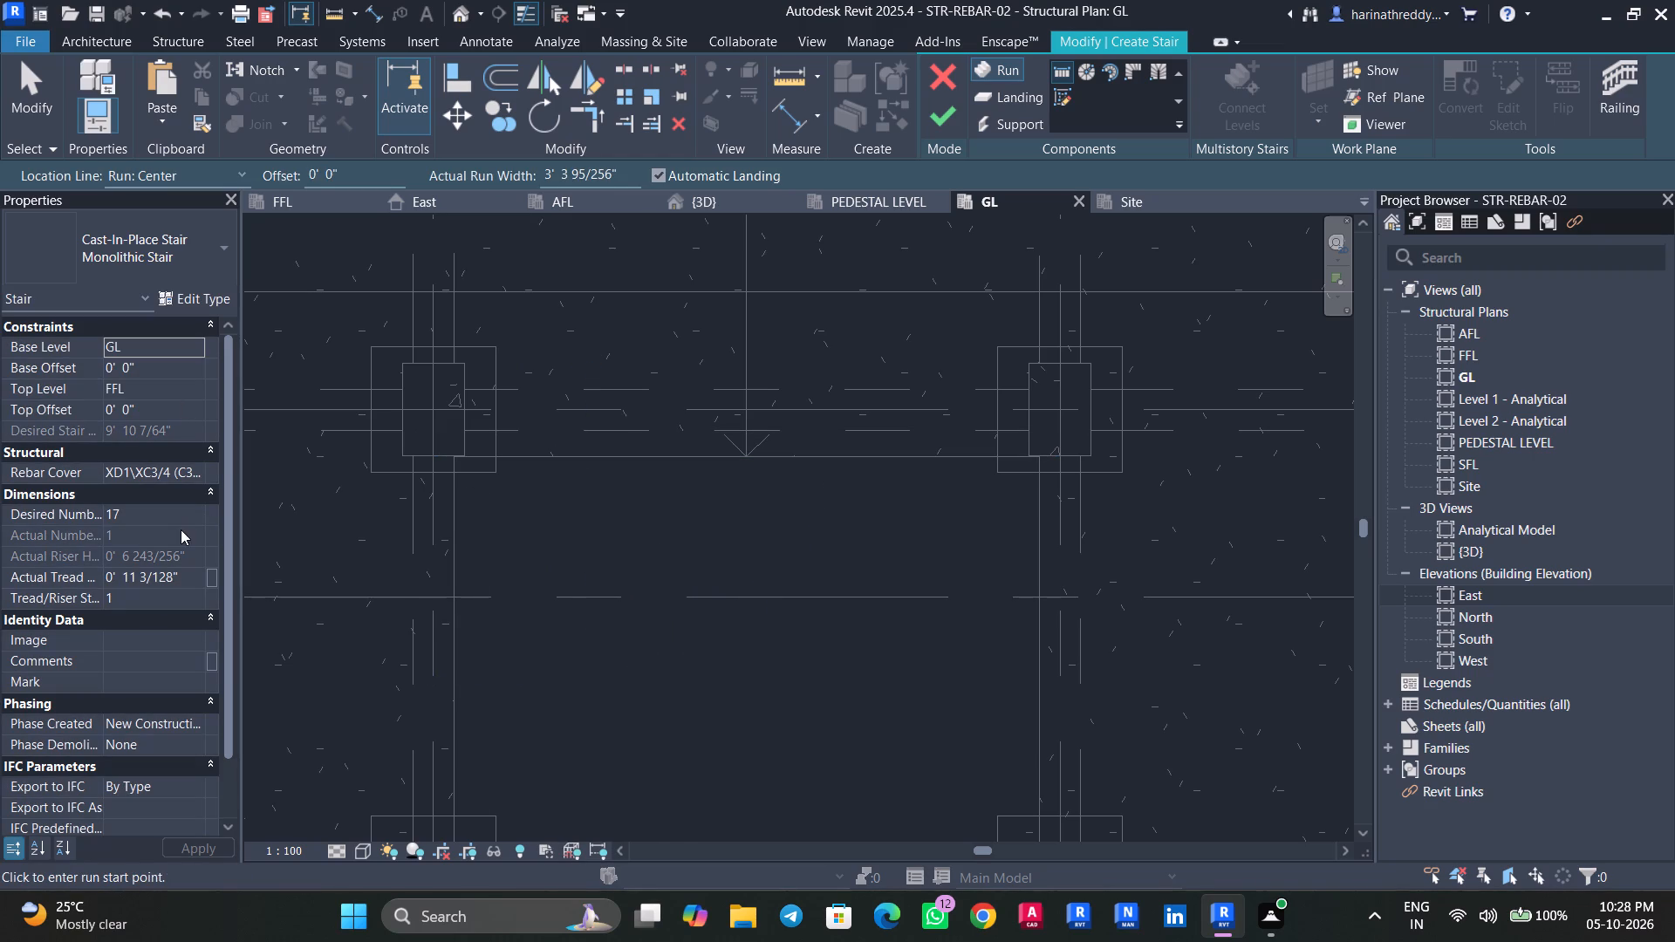
# Set the new stair's actual tread depth to 280 mm.
pyautogui.click(189, 573)
pyautogui.moveTo(189, 573); pyautogui.dragTo(79, 576)
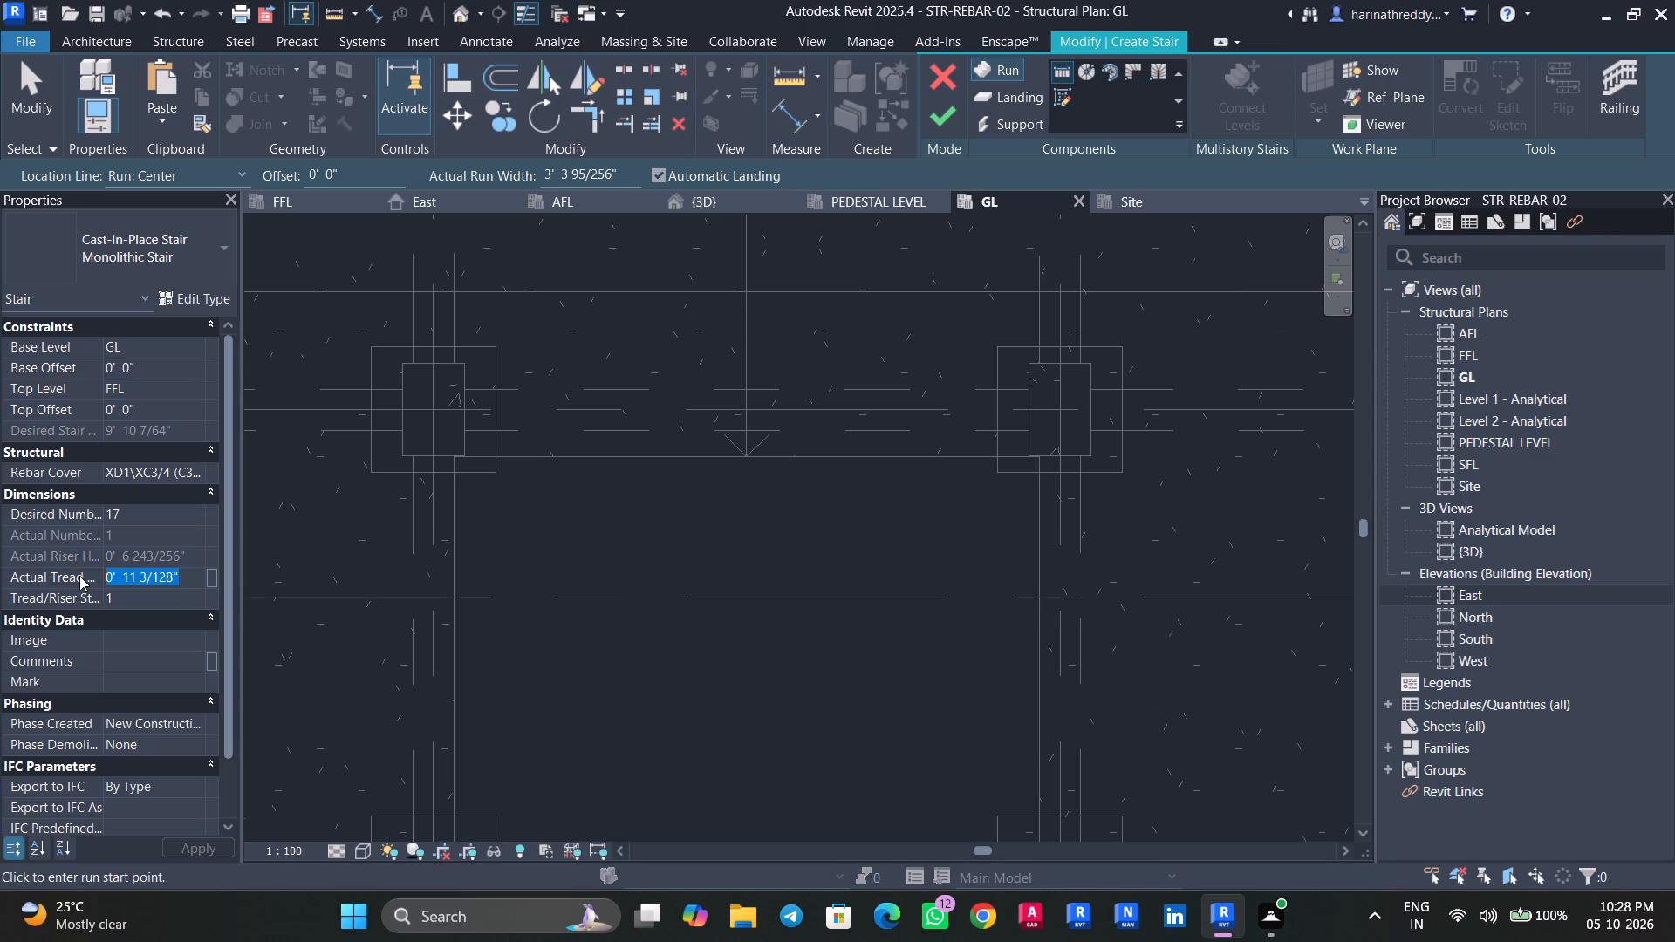
pyautogui.write('280MM')
pyautogui.press('Return')
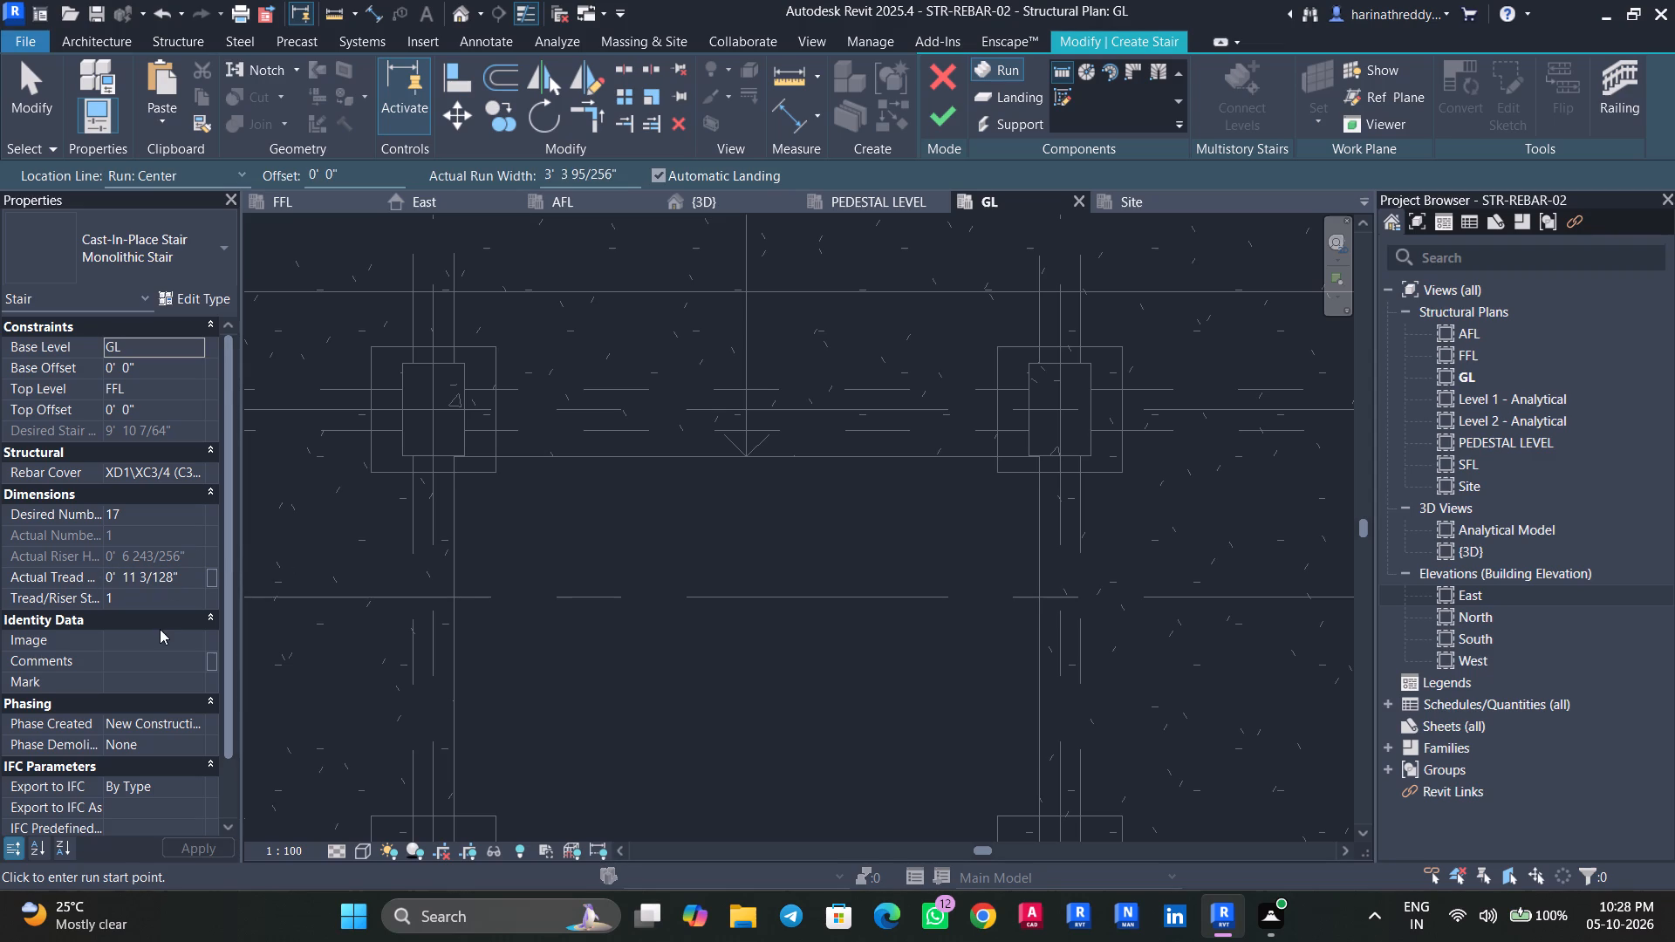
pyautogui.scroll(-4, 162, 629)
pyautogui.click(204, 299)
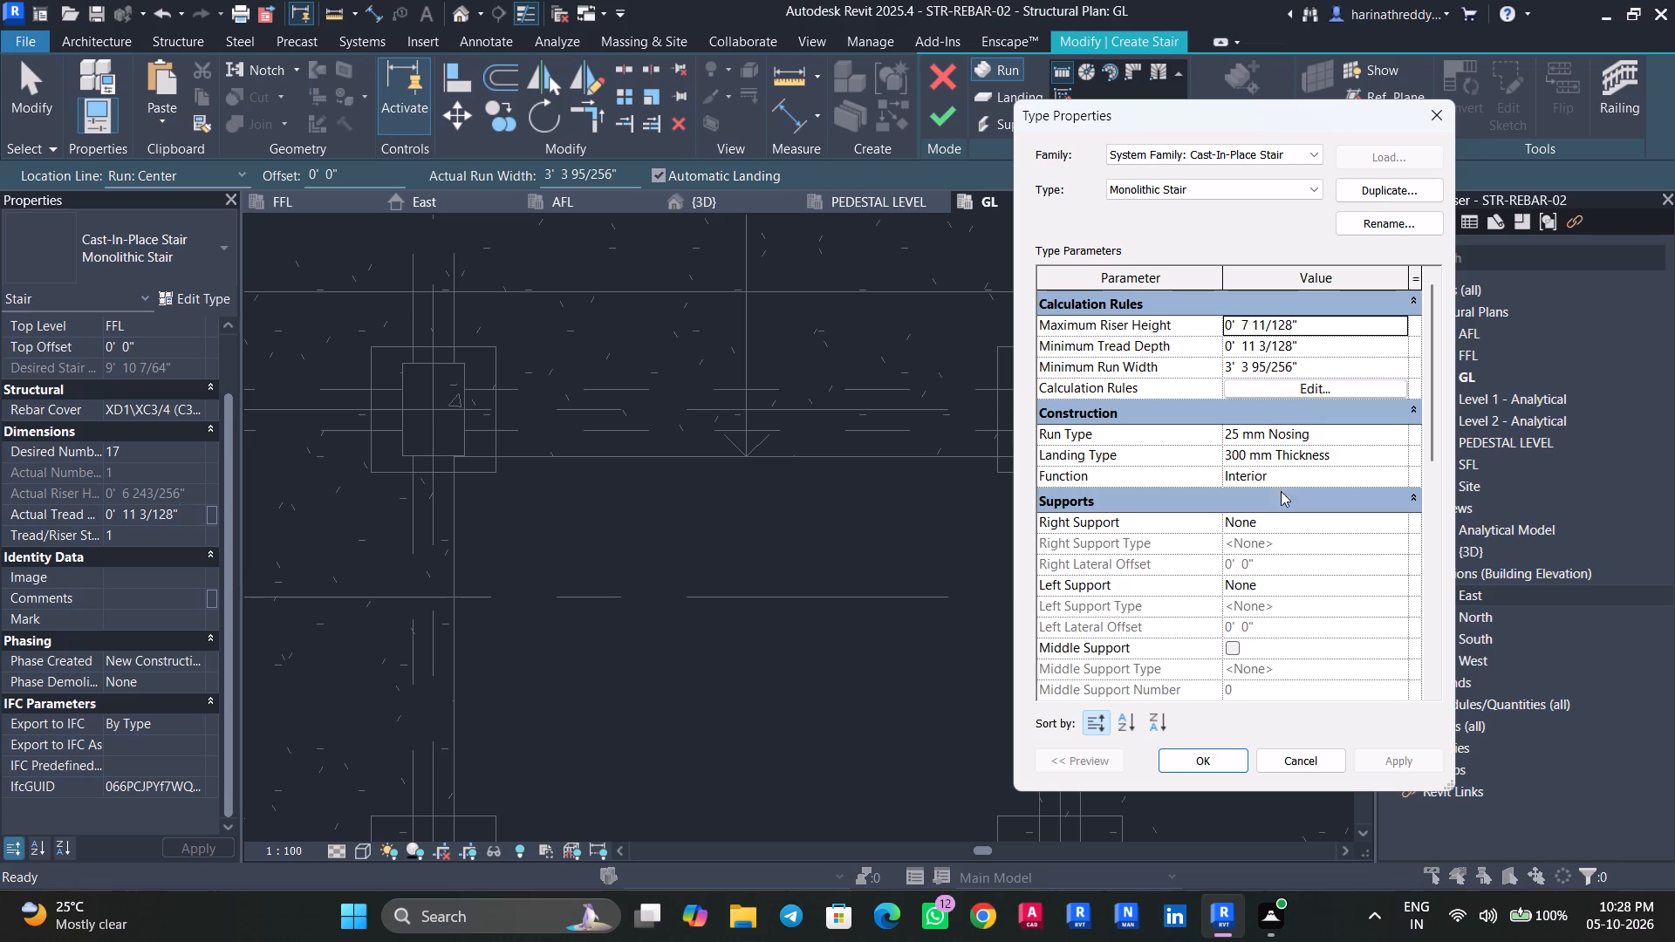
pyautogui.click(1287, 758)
# Duplicate the Monolithic Stair type, accepting the suggested name.
pyautogui.click(202, 297)
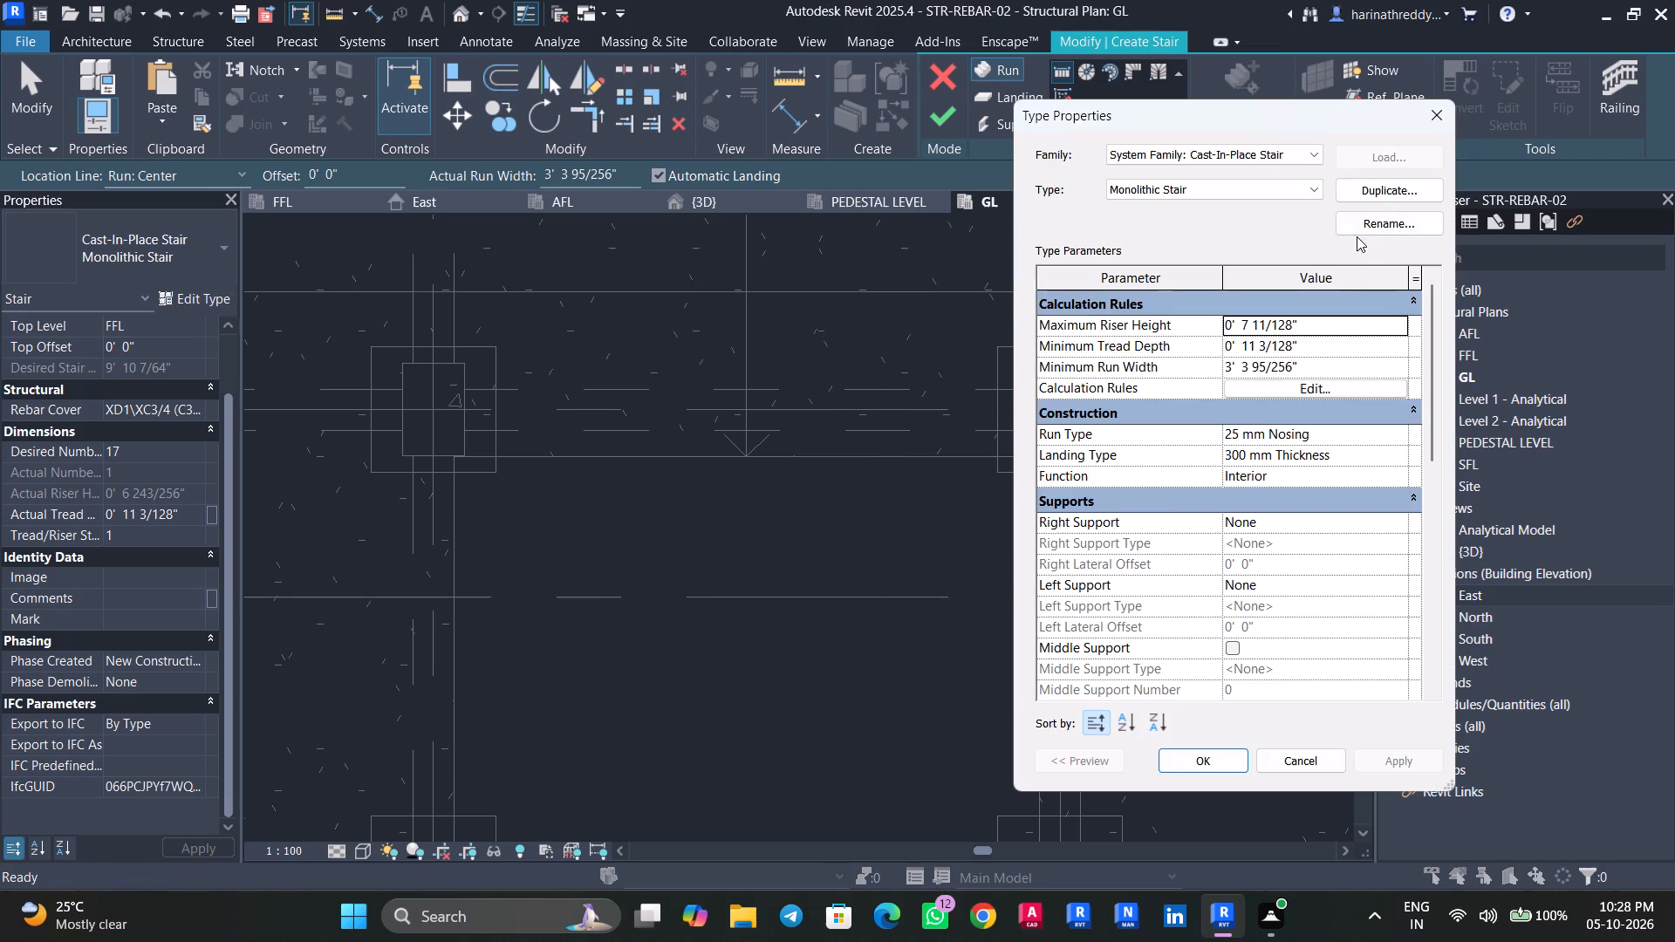
pyautogui.click(1384, 197)
pyautogui.click(1216, 432)
# Set the duplicated stair type's maximum riser height to 150 mm and minimum run width to 3' 4", and apply the changes.
pyautogui.click(1306, 322)
pyautogui.moveTo(1306, 322); pyautogui.dragTo(1186, 324)
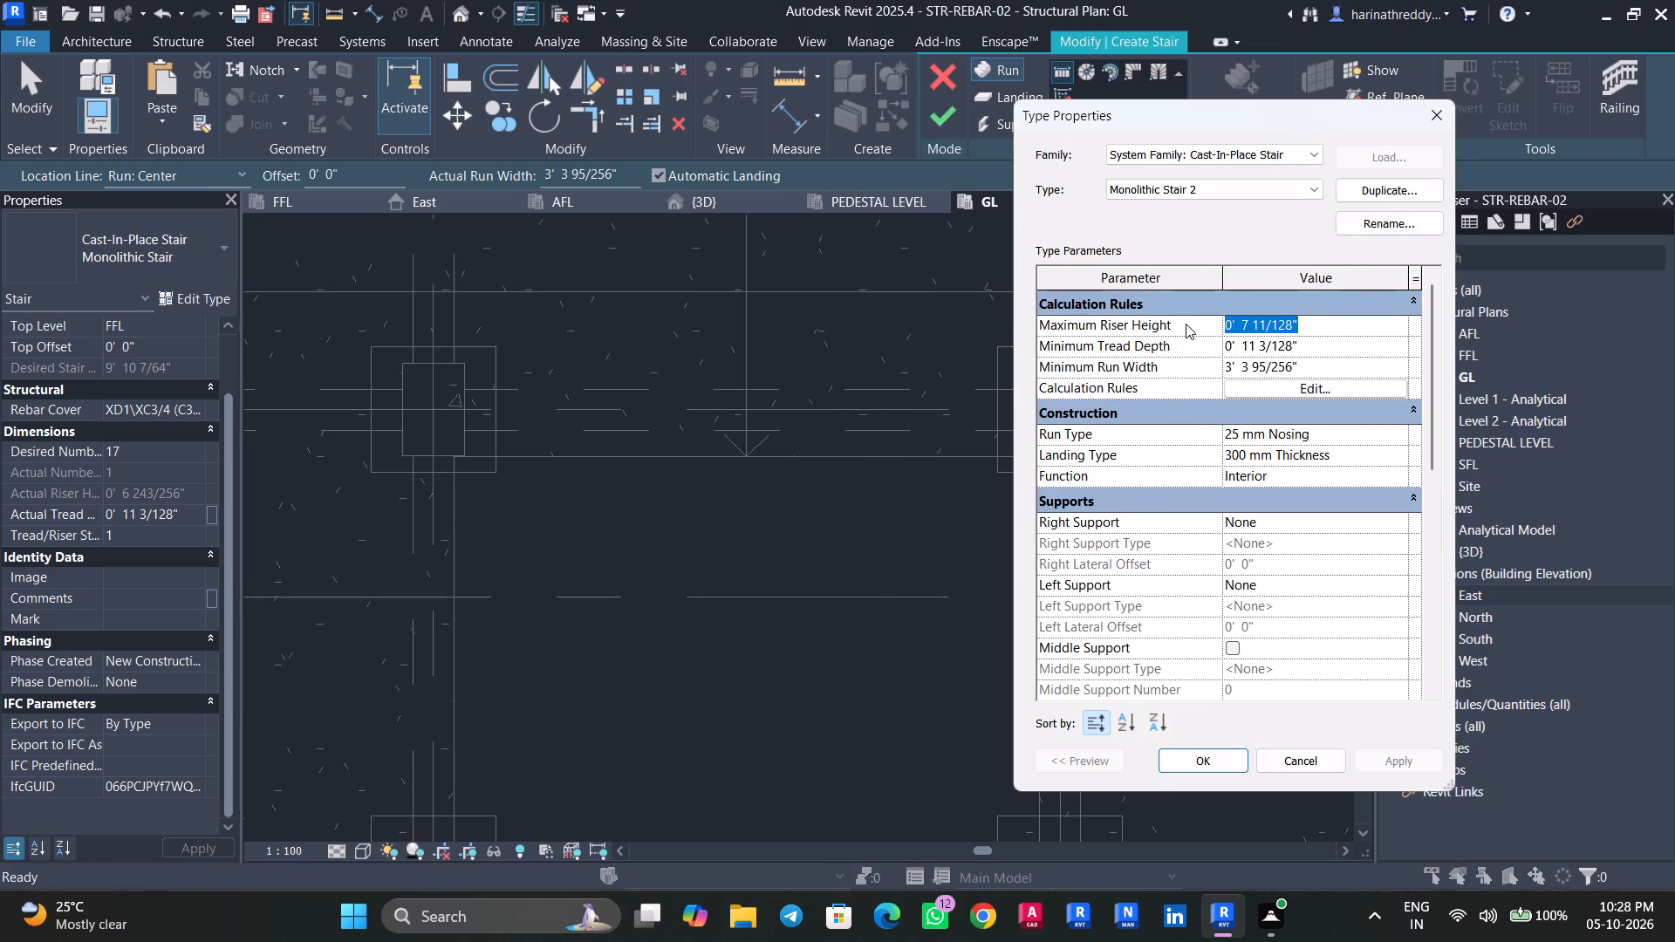
pyautogui.write('150MM')
pyautogui.press('Return')
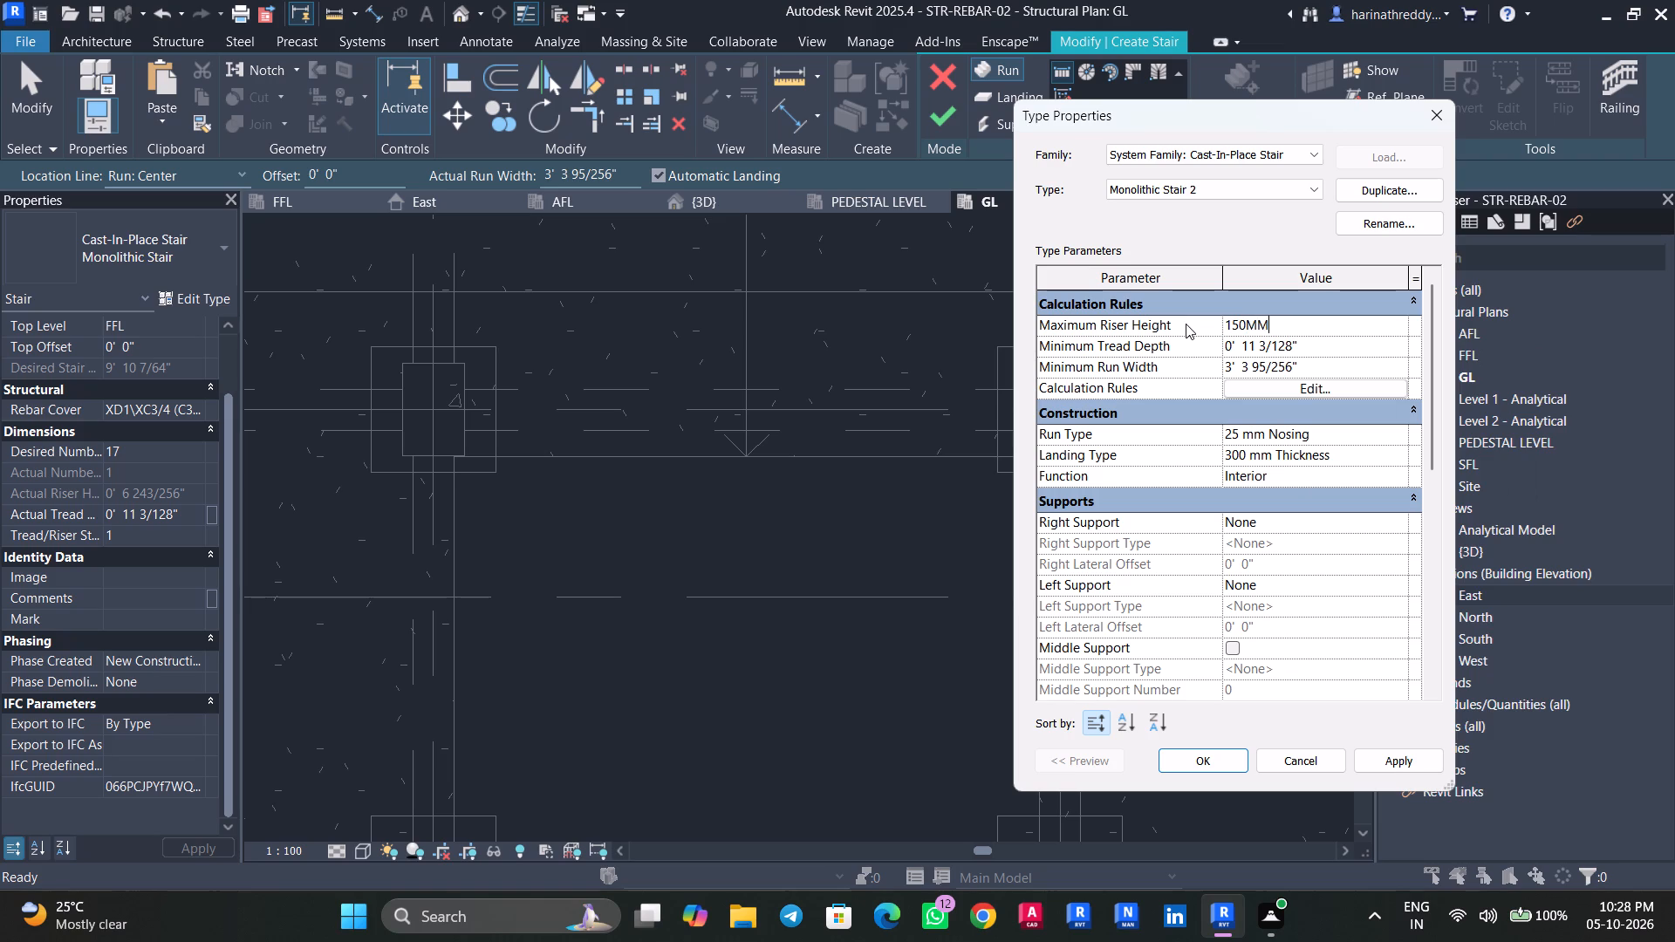
pyautogui.click(1337, 366)
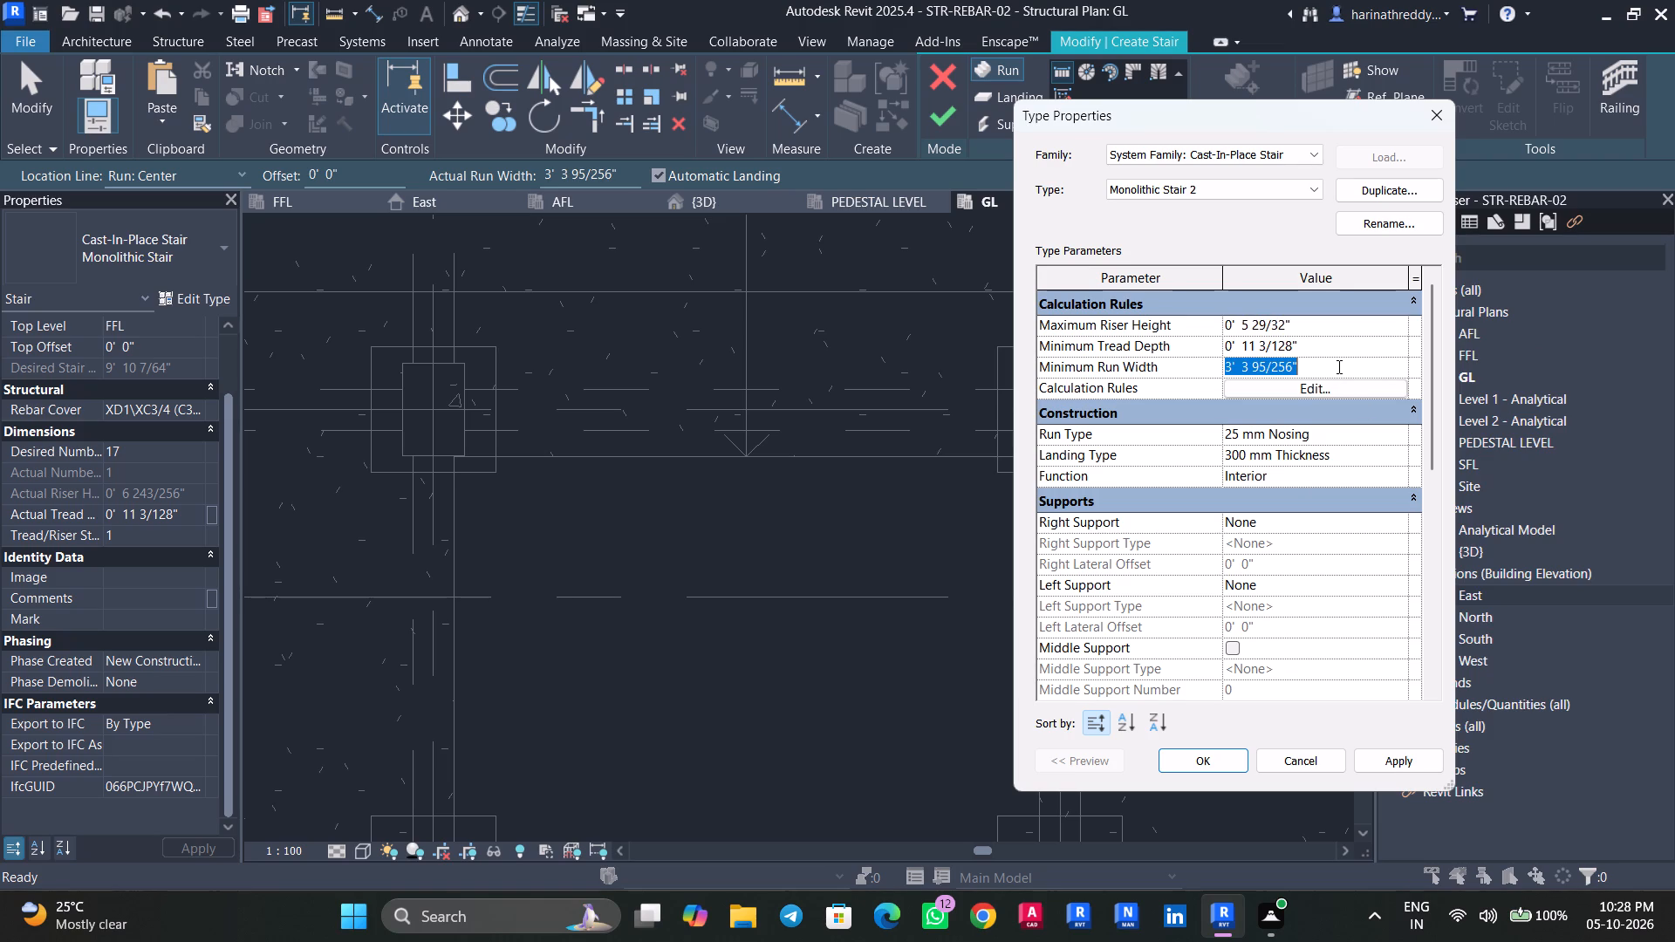
pyautogui.write('3\'4"')
pyautogui.press('Return')
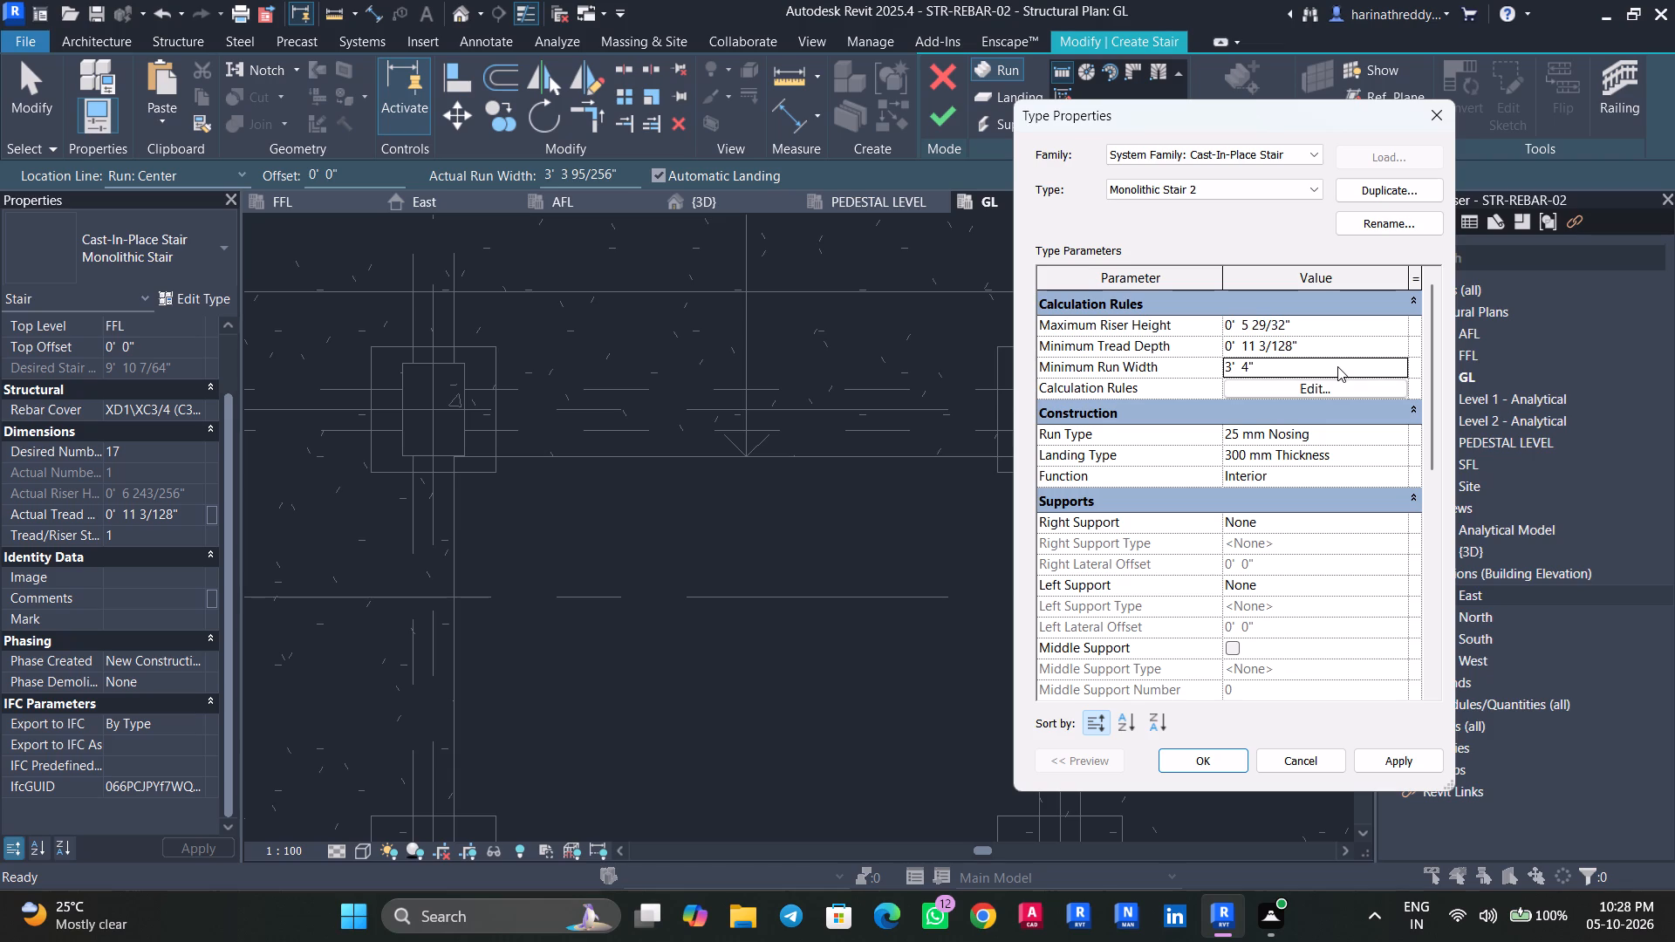
pyautogui.click(1412, 755)
pyautogui.click(1204, 762)
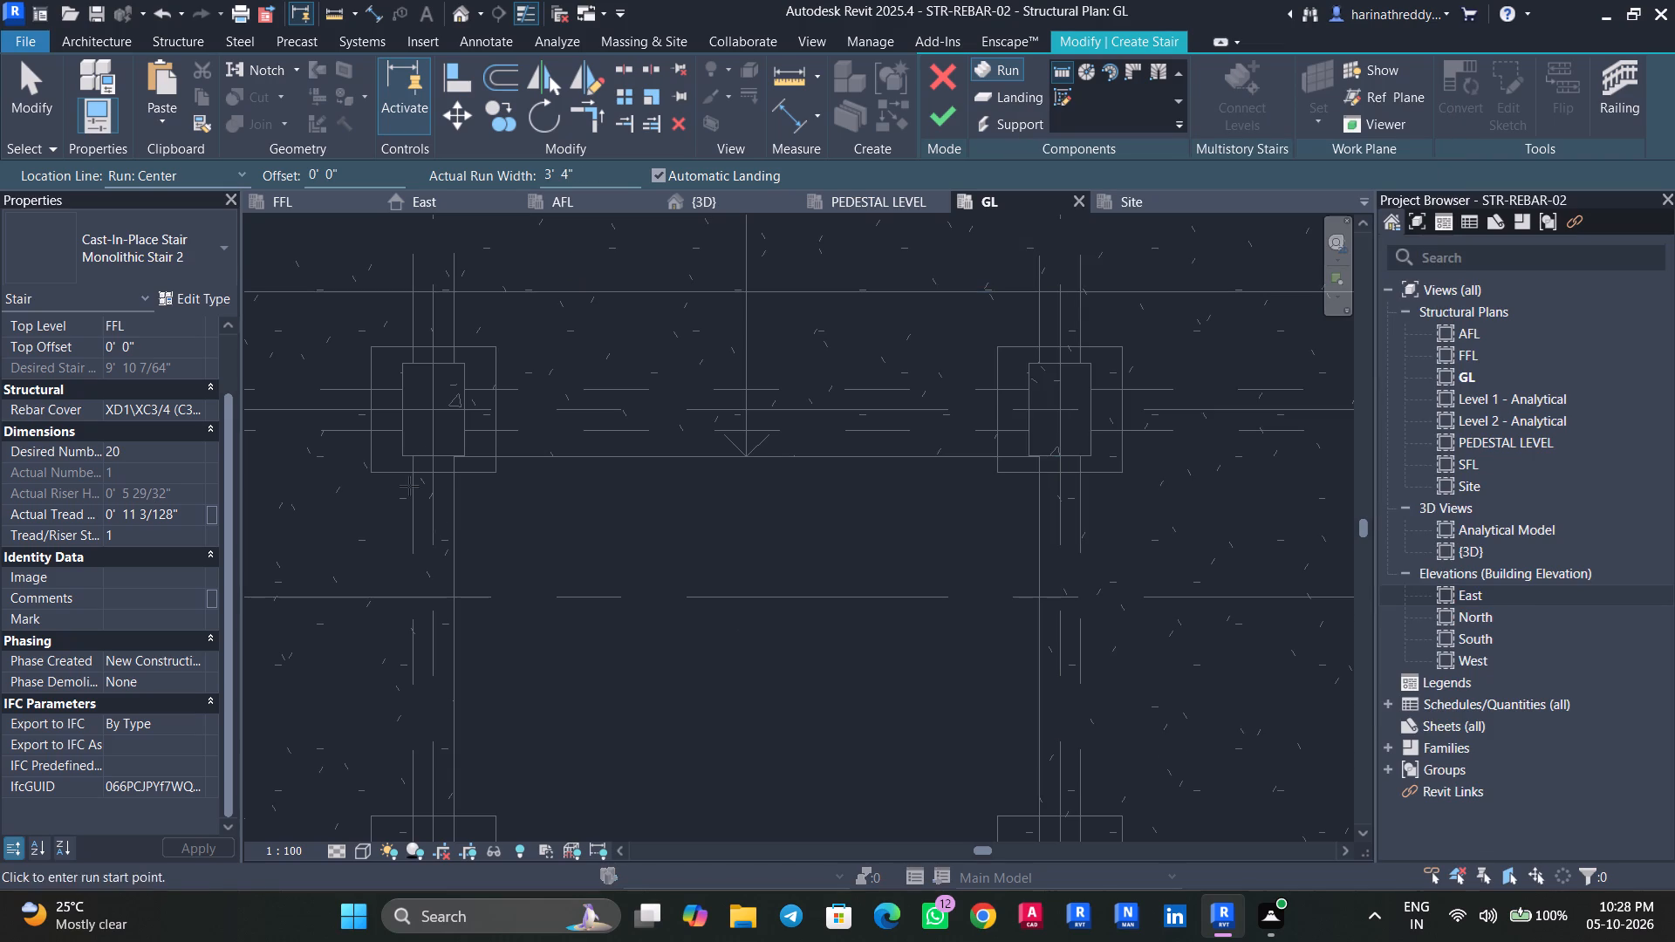
# Draw a straight 3' 4" wide first flight about 3' 8" long, going vertically down from the upper beam beside the upper-left column.
pyautogui.click(572, 432)
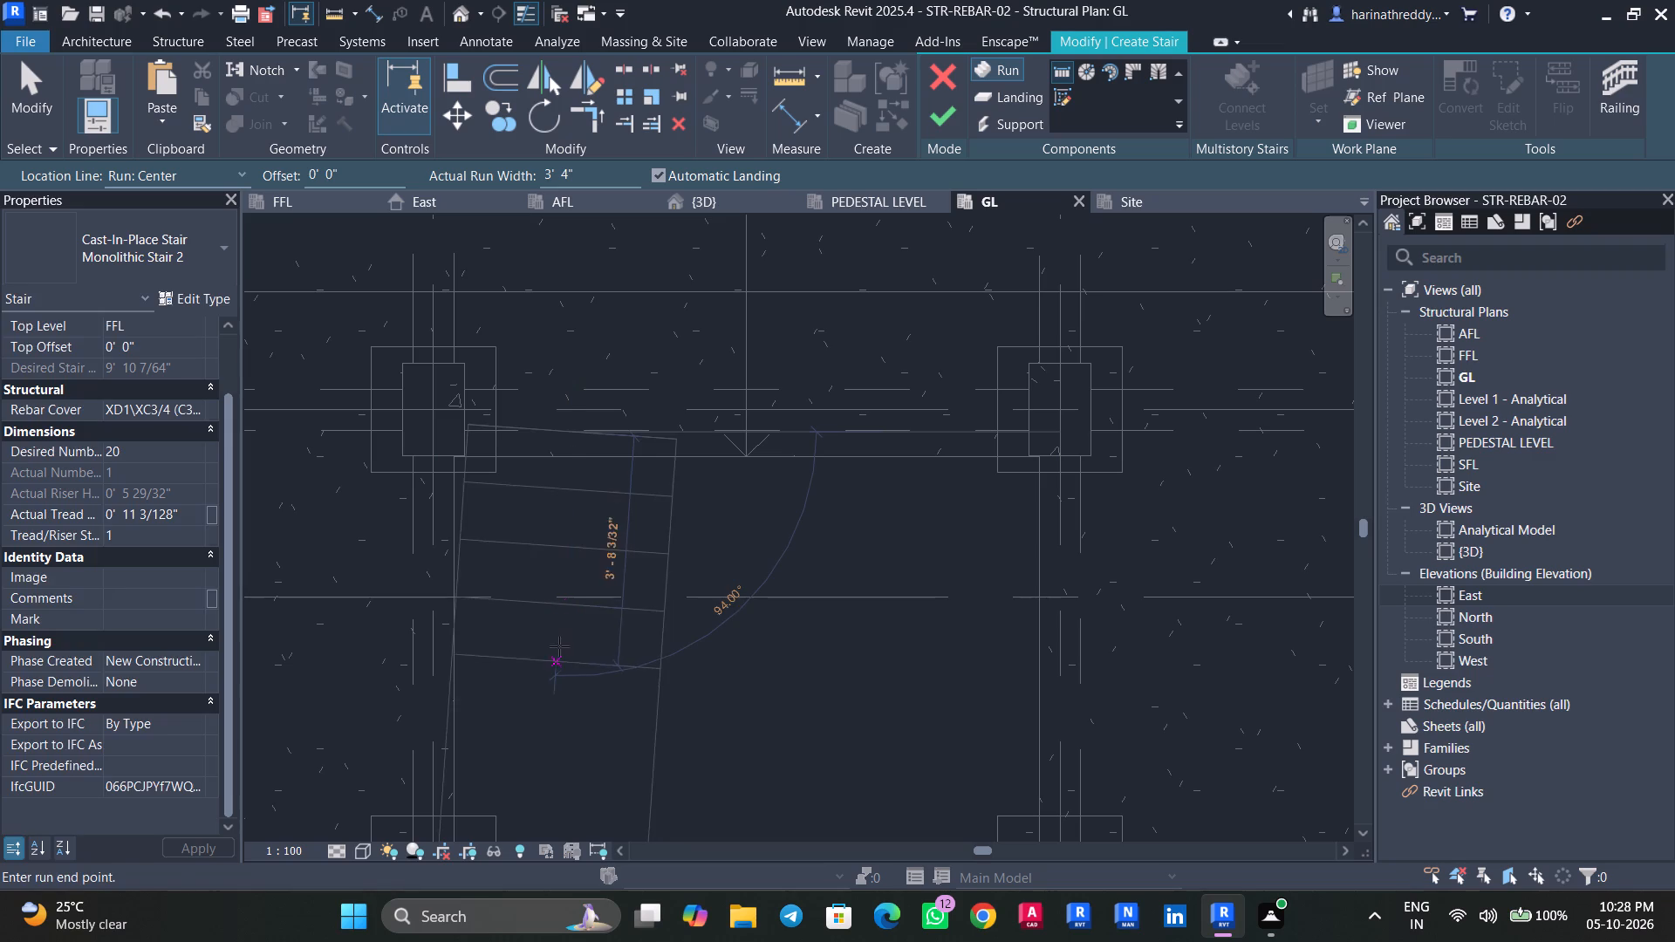
pyautogui.moveTo(570, 665); pyautogui.dragTo(585, 544, button='middle')
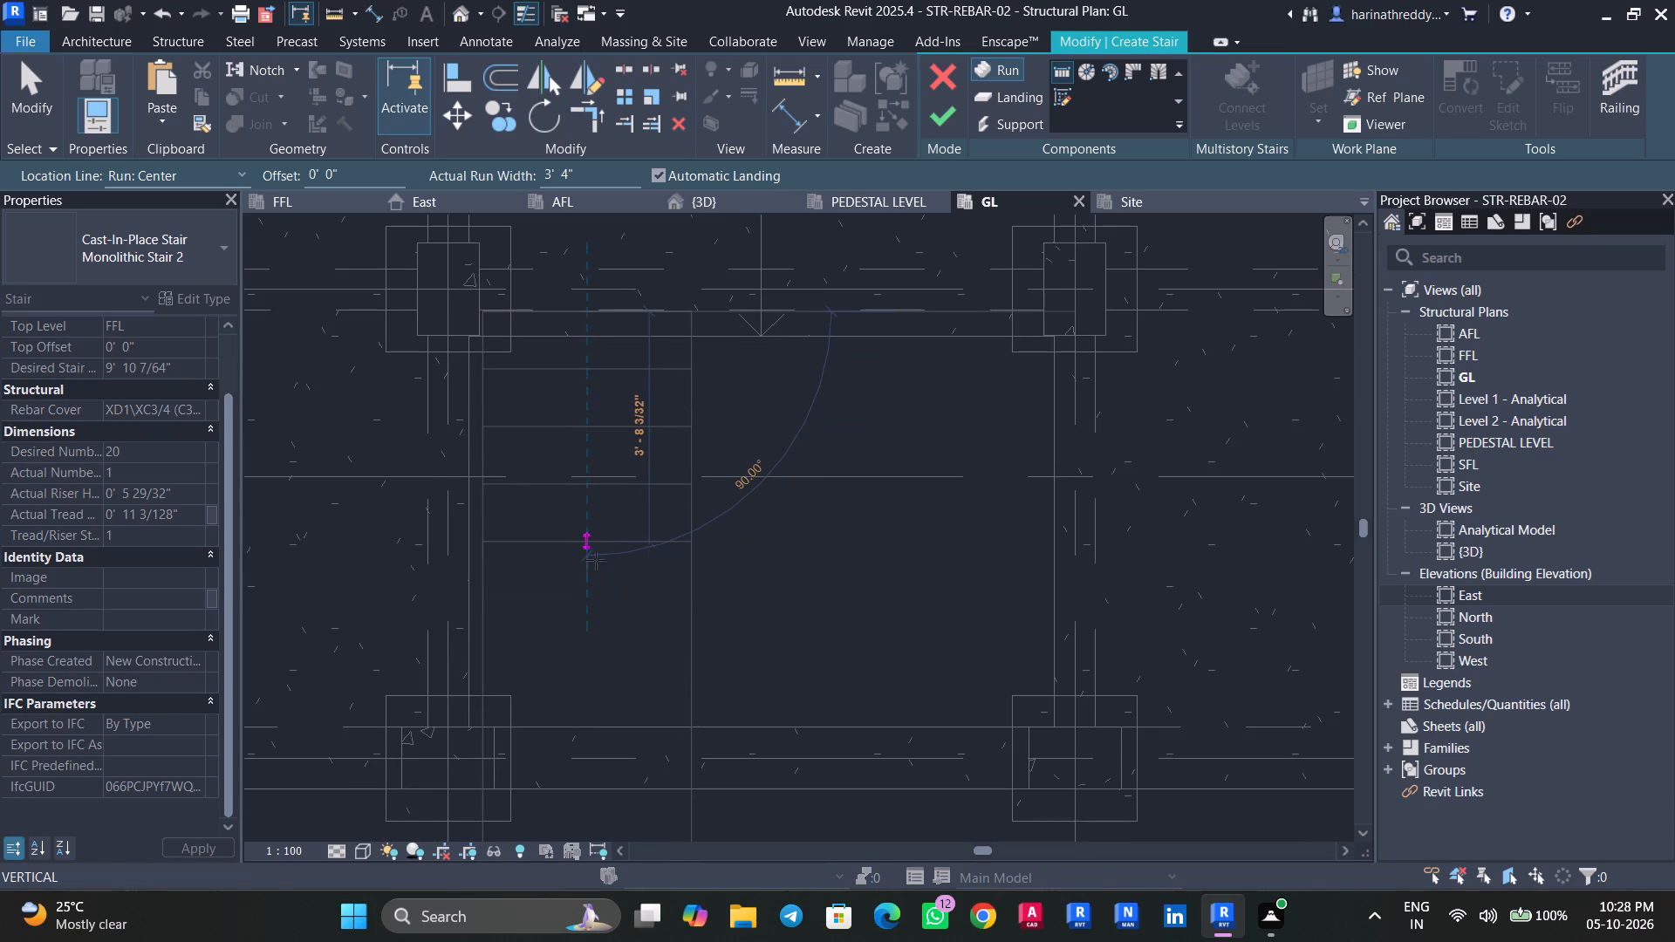
pyautogui.click(597, 552)
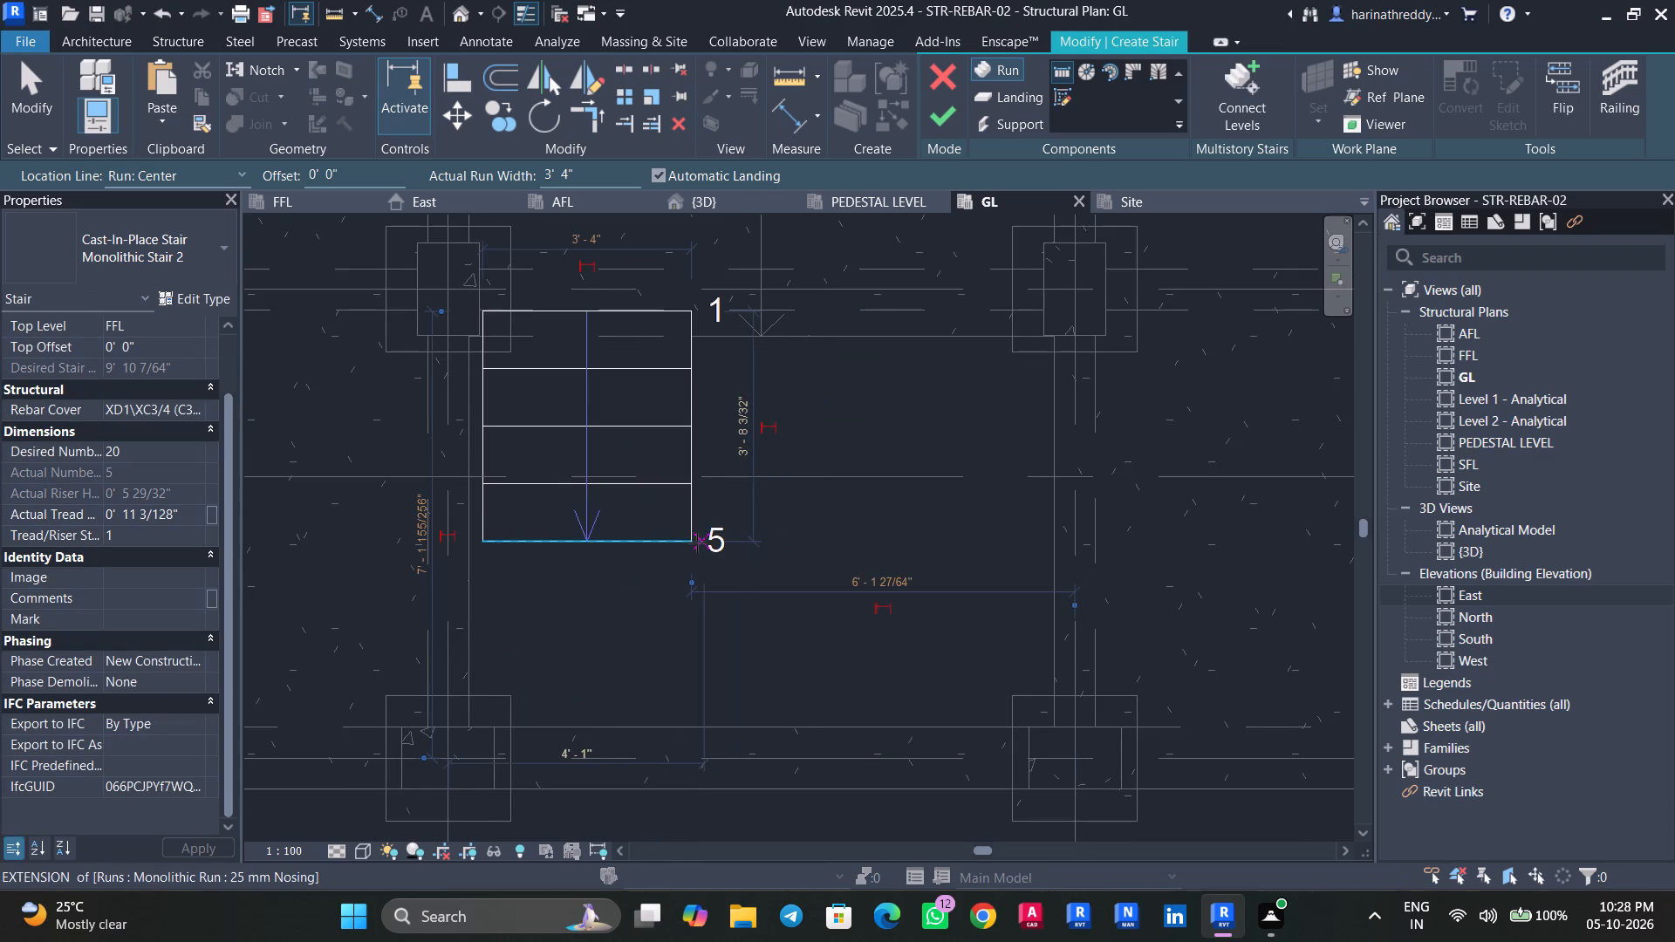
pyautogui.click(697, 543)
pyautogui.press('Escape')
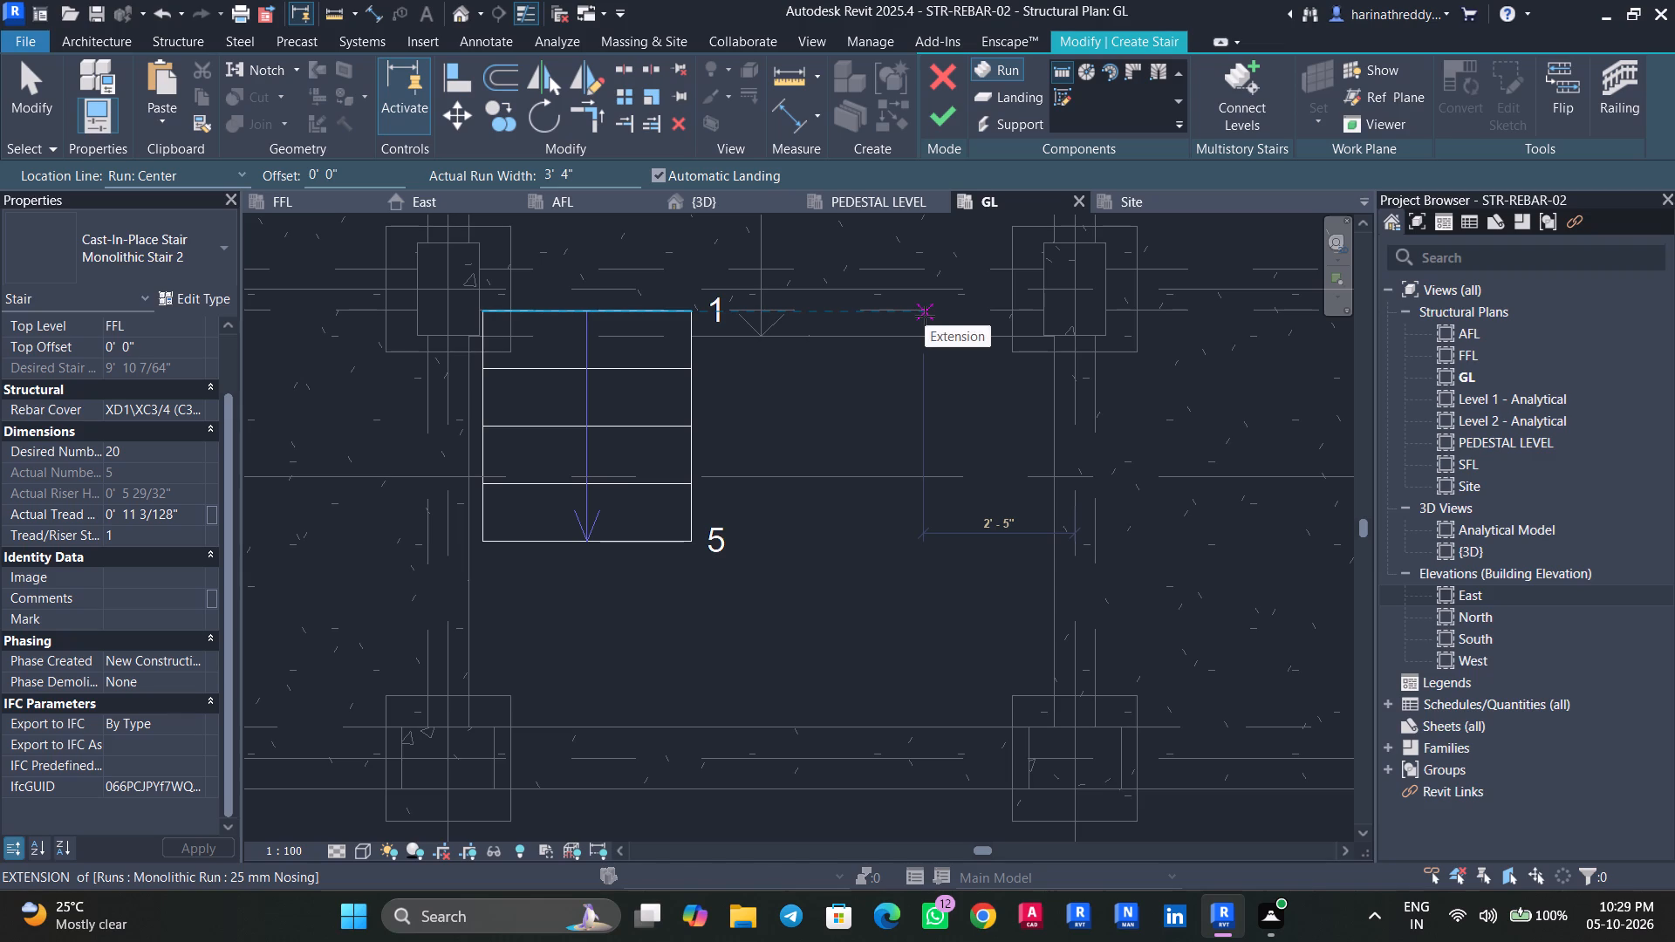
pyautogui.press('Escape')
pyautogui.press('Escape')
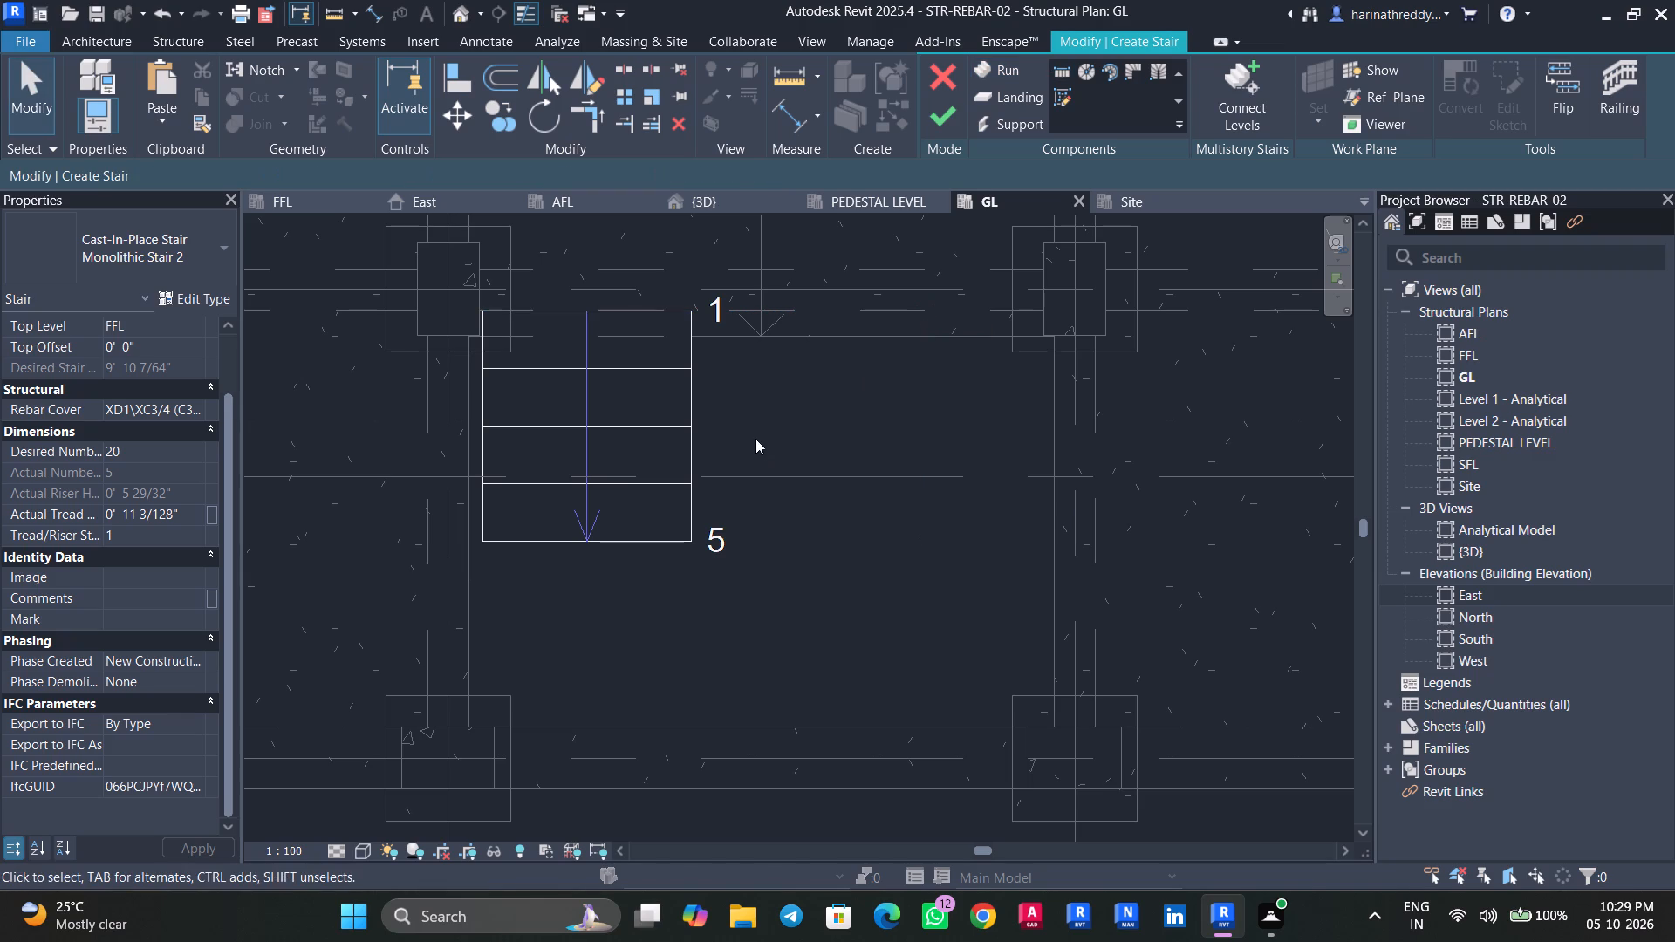
# Delete the five-riser first flight from the stair sketch.
pyautogui.click(691, 427)
pyautogui.press('Delete')
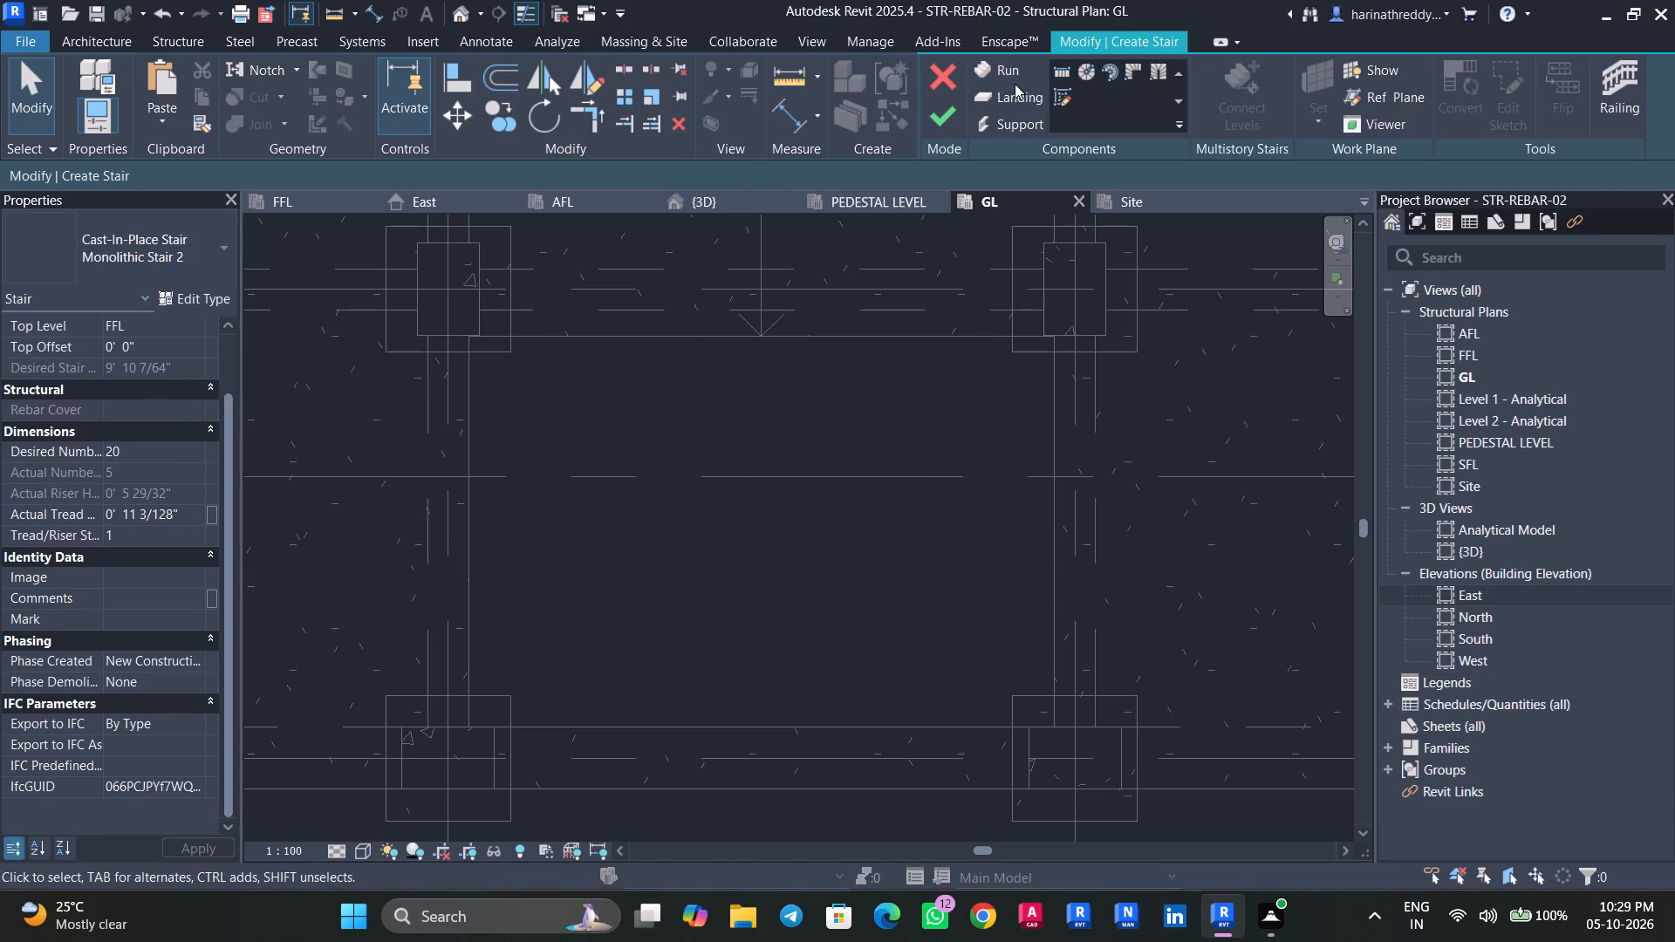
# Draw a straight 3' 4" wide first flight about 4' 7" long with 6 risers, going down from the upper beam beside the upper-left column.
pyautogui.click(1015, 71)
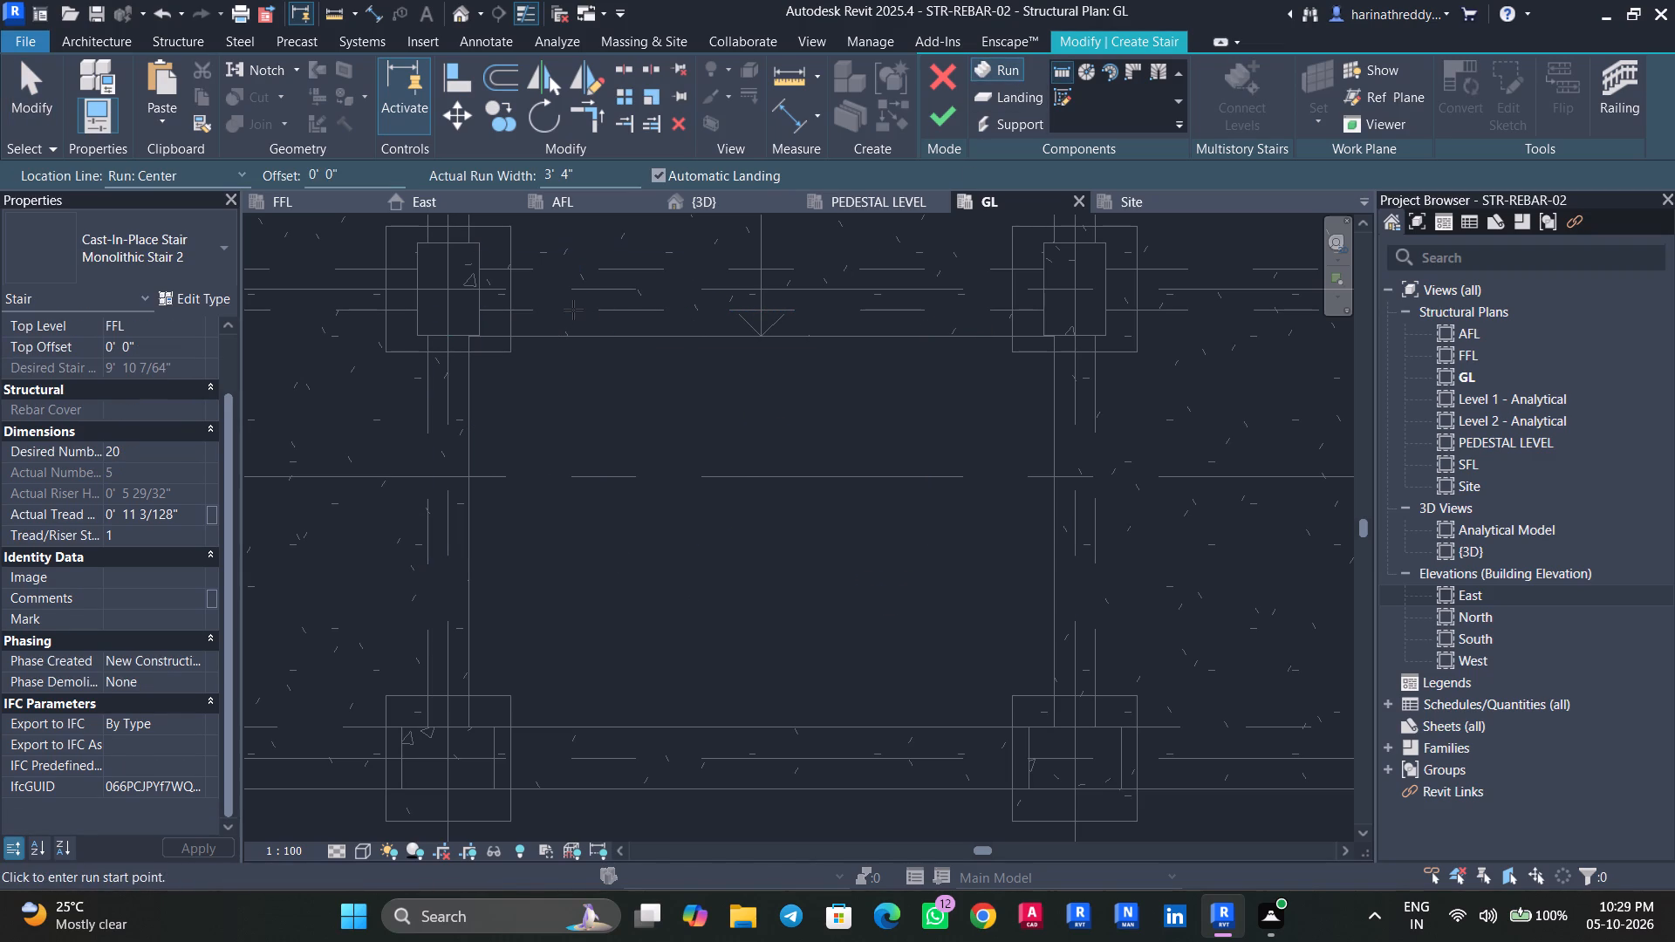
pyautogui.click(571, 308)
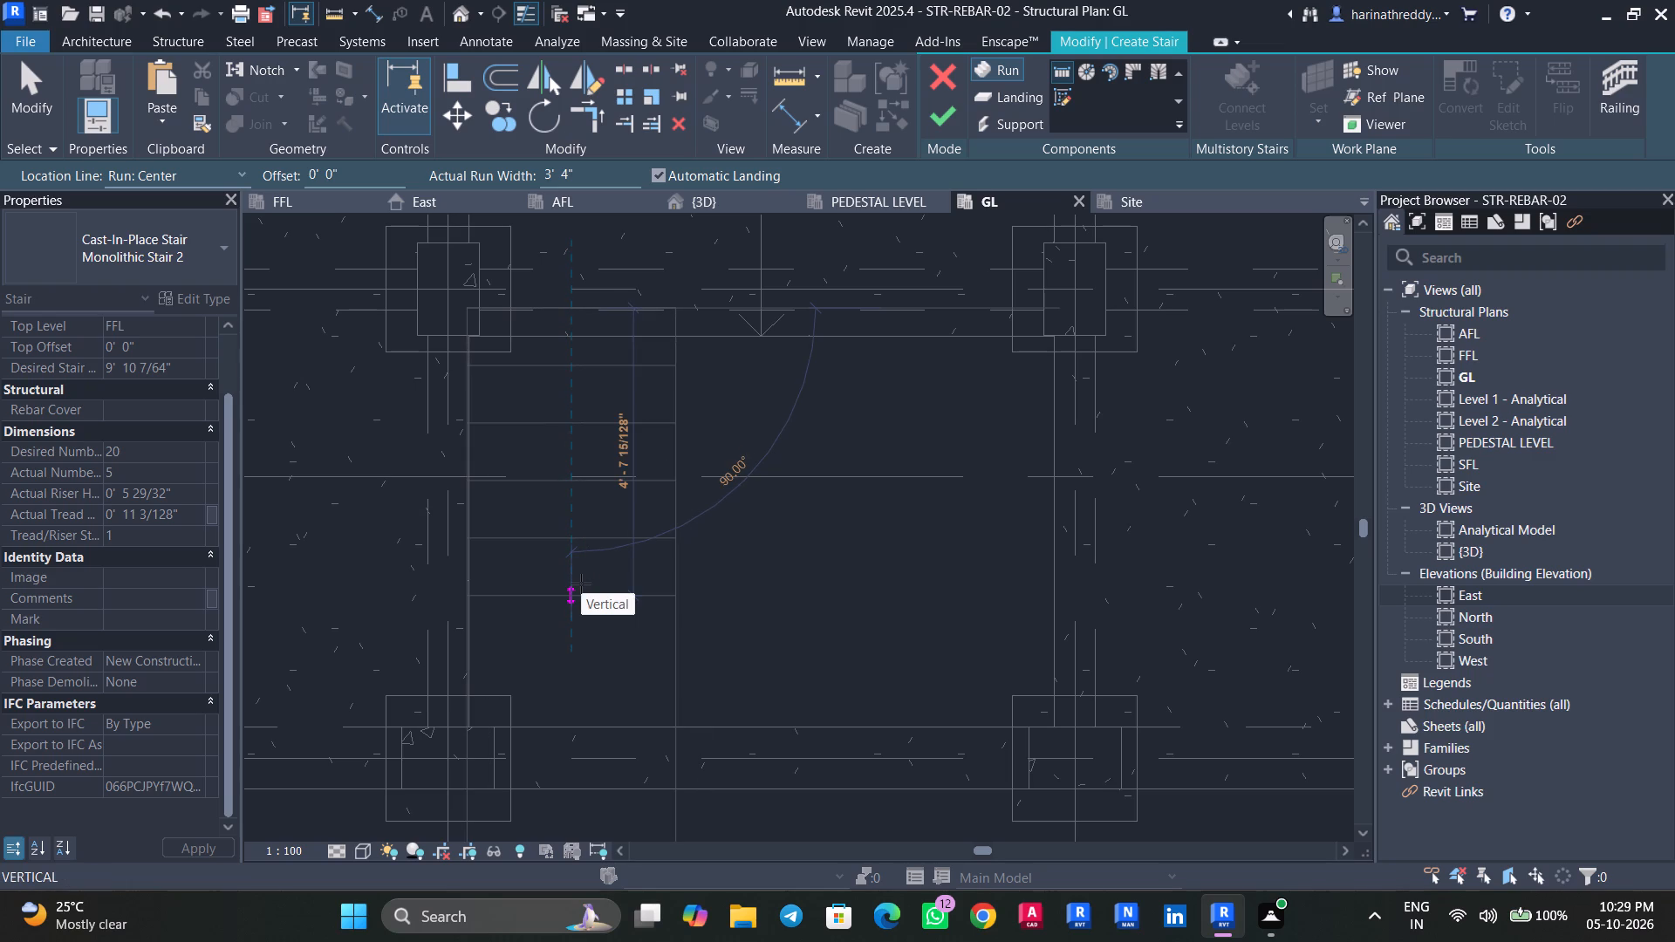
pyautogui.click(581, 584)
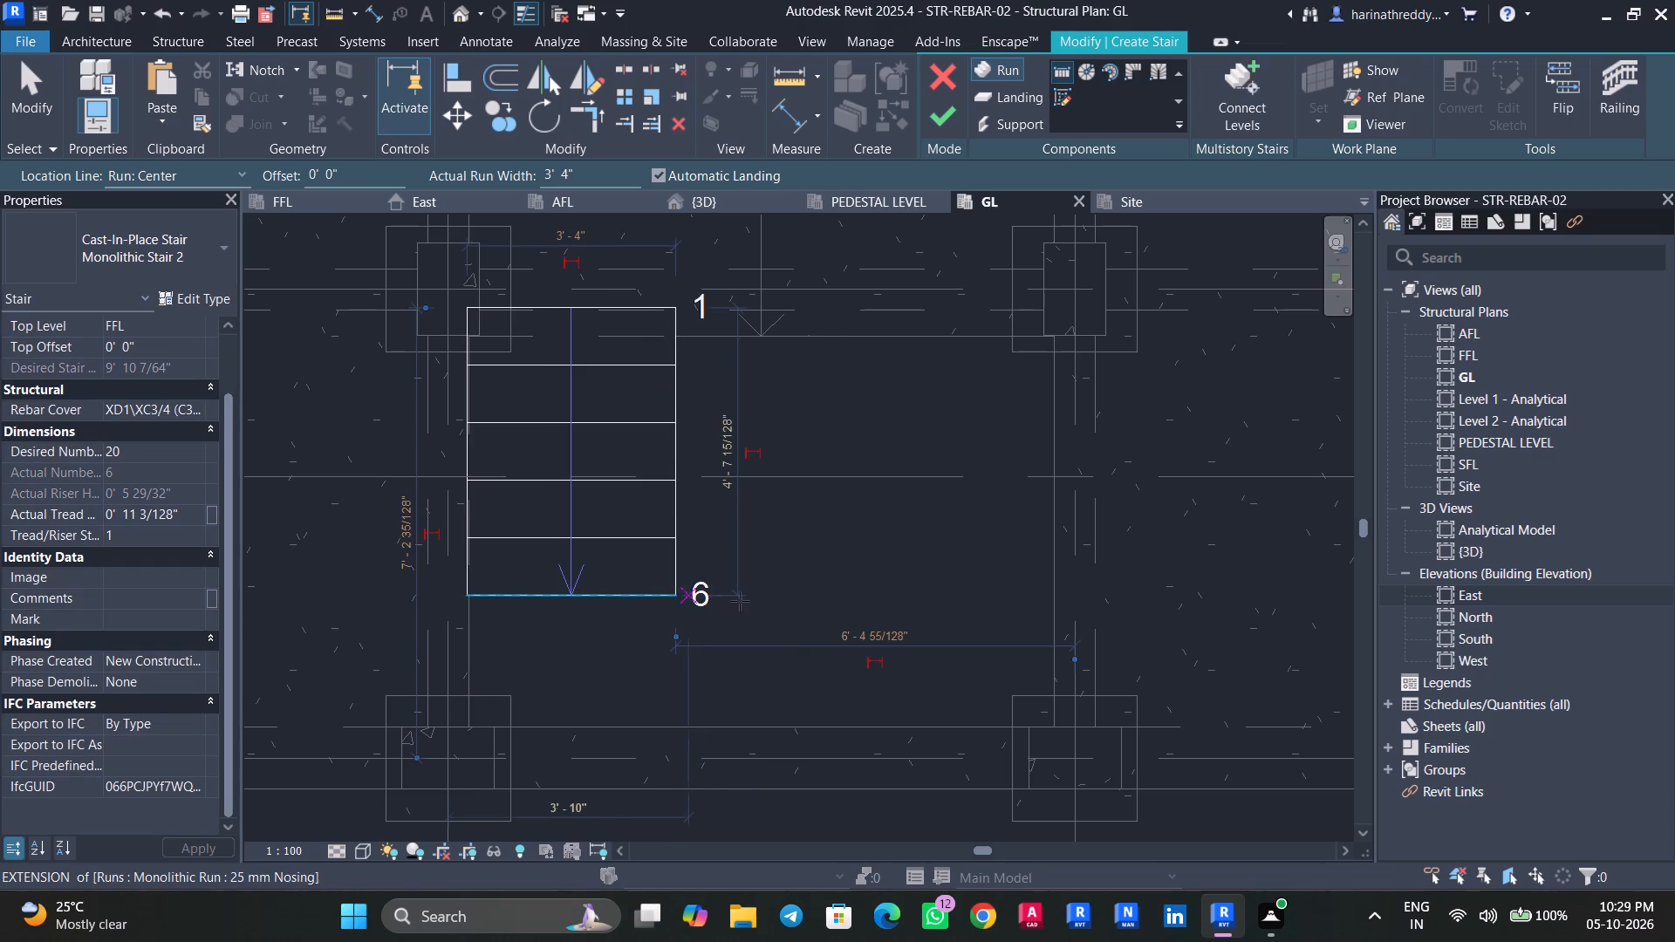
# Draw a parallel second flight about 4' 7" long going back up to the upper beam, with an automatic landing joining both flights.
pyautogui.click(866, 598)
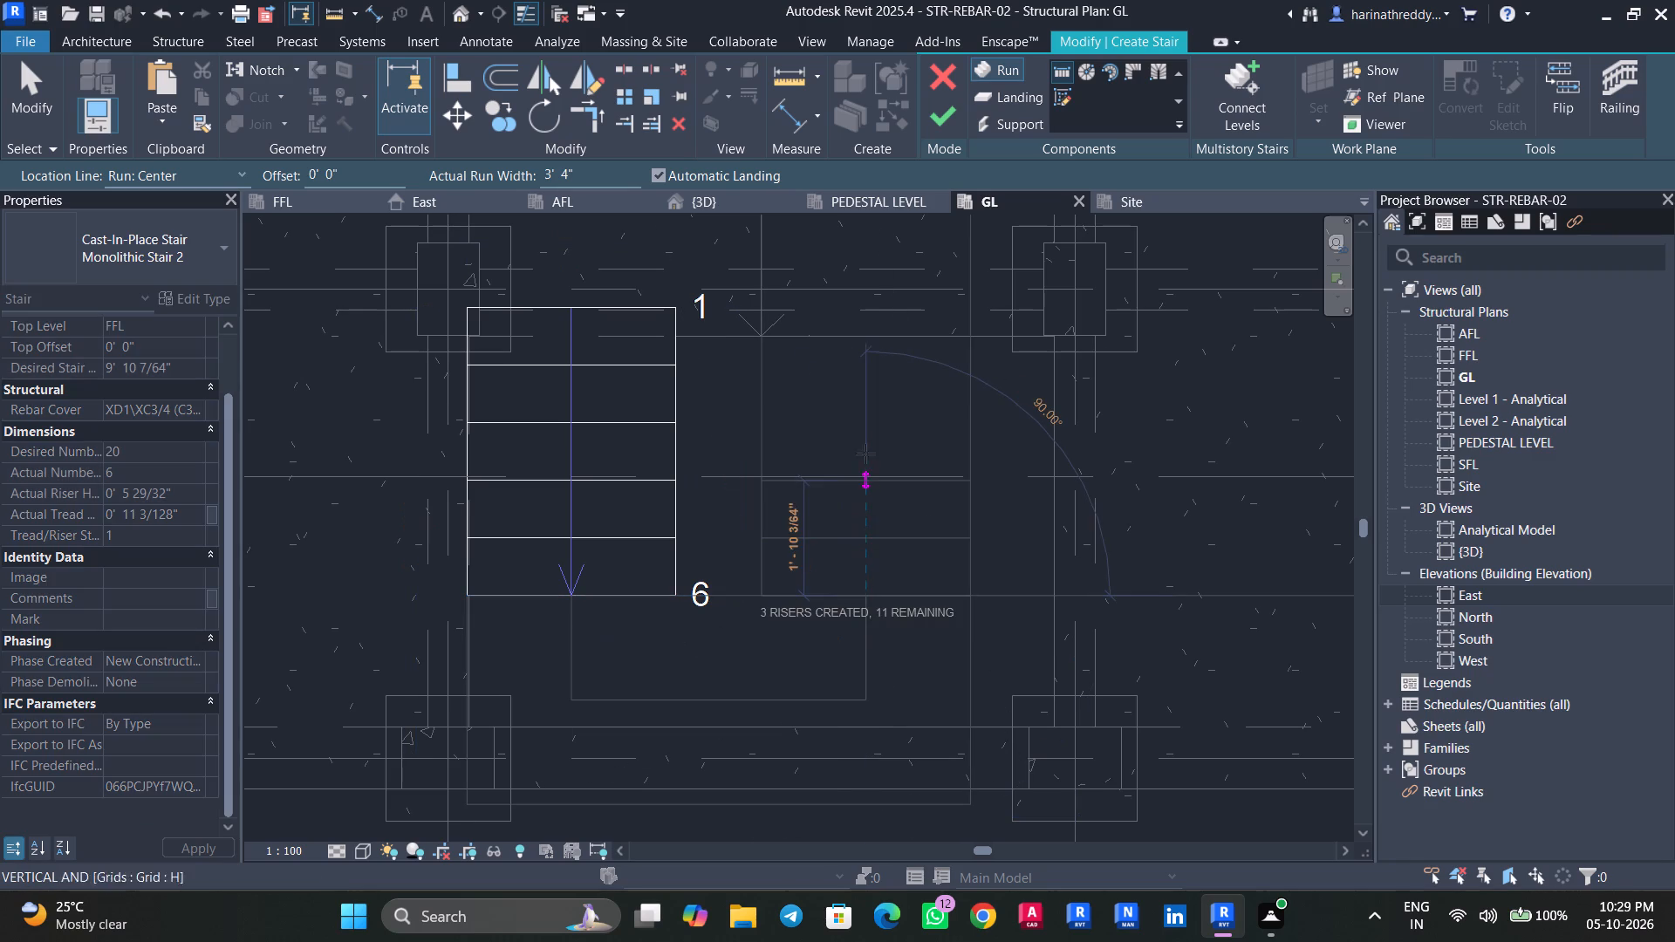
pyautogui.click(859, 340)
pyautogui.press('Escape')
pyautogui.press('Escape')
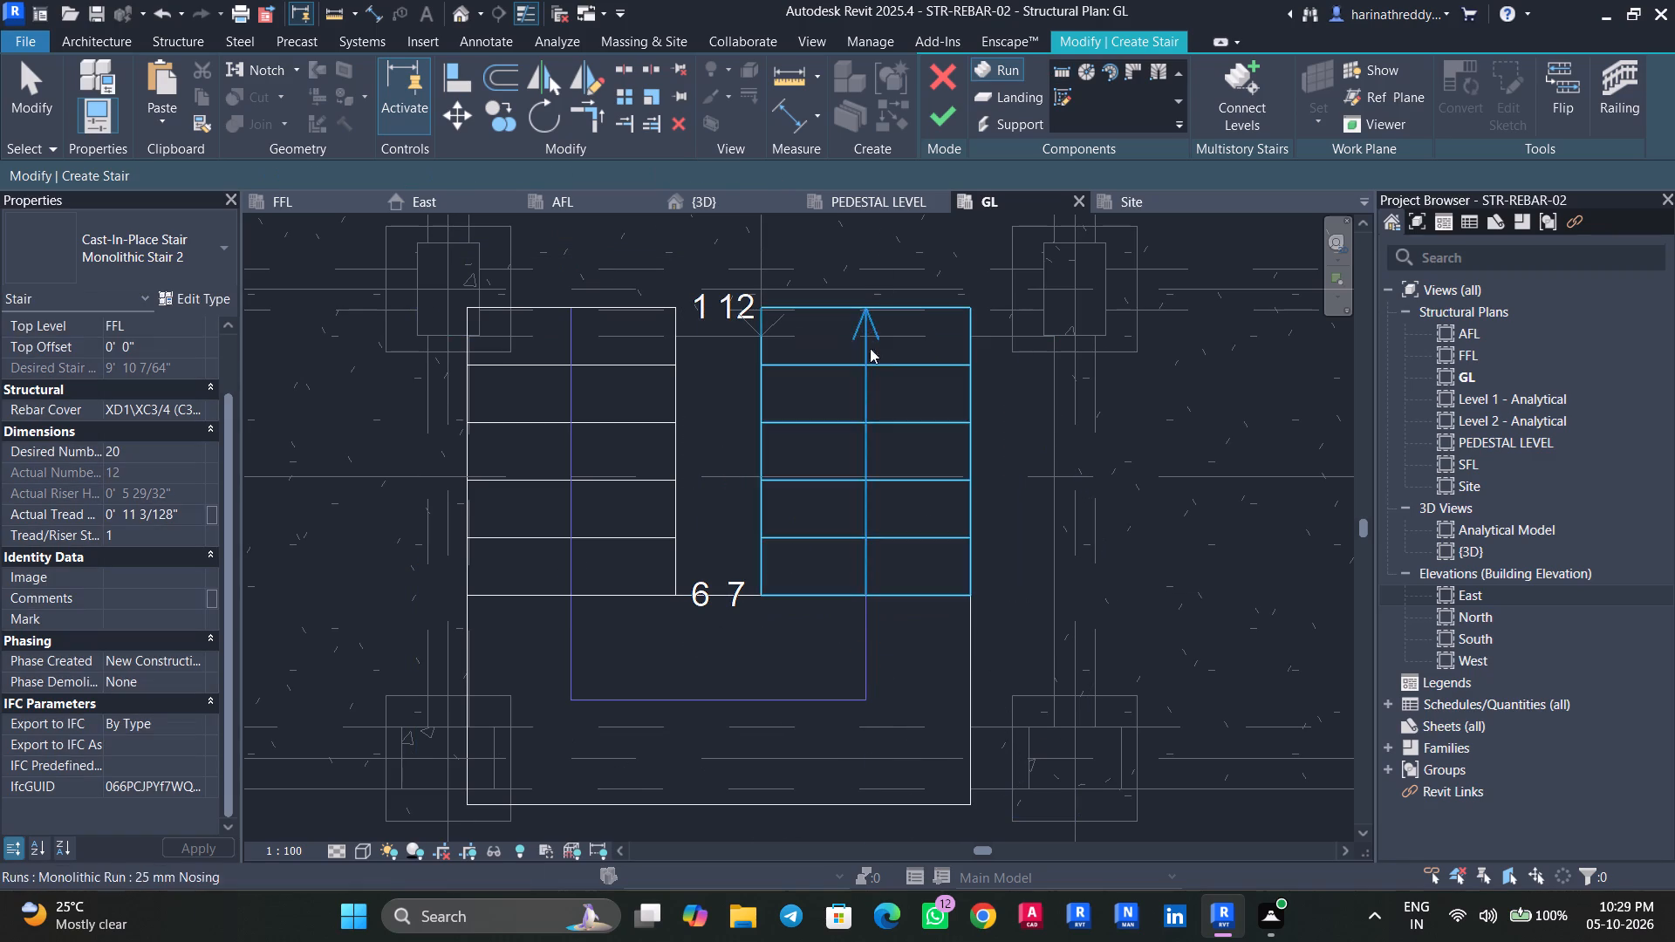
pyautogui.press('Escape')
# Move the second flight right in small increments until its outer edge is close to the right-hand beam.
pyautogui.click(962, 416)
pyautogui.press('Right')
pyautogui.press('Right')
pyautogui.press('Right')
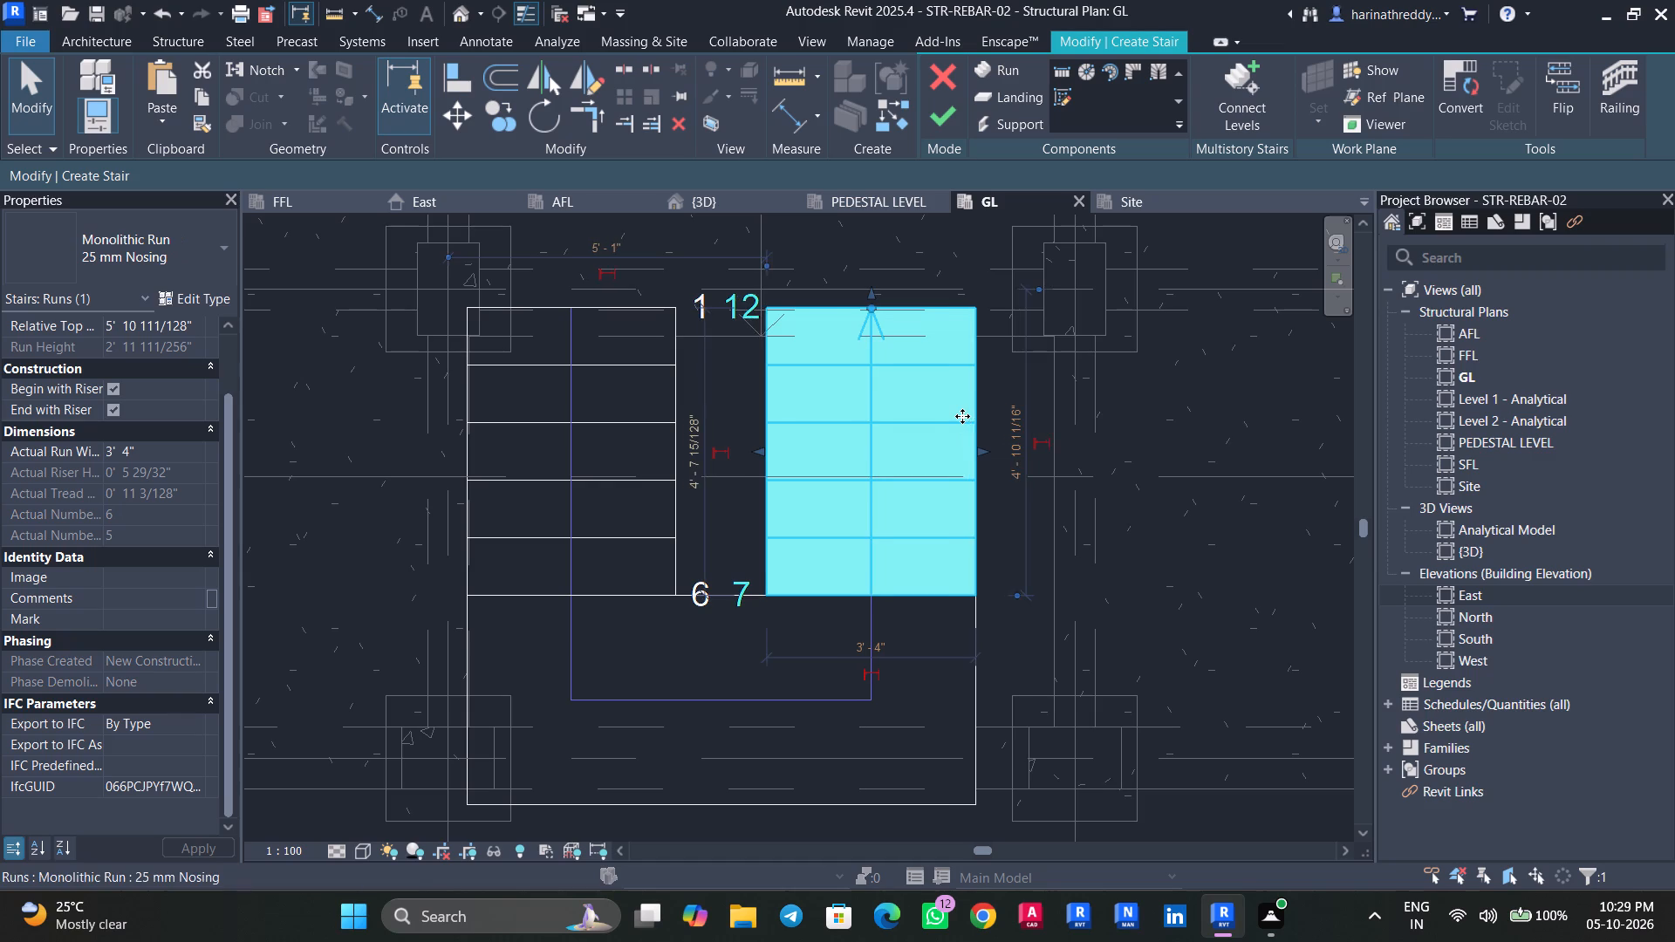
pyautogui.press('Right')
pyautogui.press('Right')
pyautogui.press('Right')
pyautogui.press('Right')
pyautogui.press('Right')
pyautogui.press('Right')
pyautogui.press('Right')
pyautogui.press('Right')
pyautogui.press('Right')
pyautogui.press('Right')
pyautogui.press('Right')
pyautogui.press('Right')
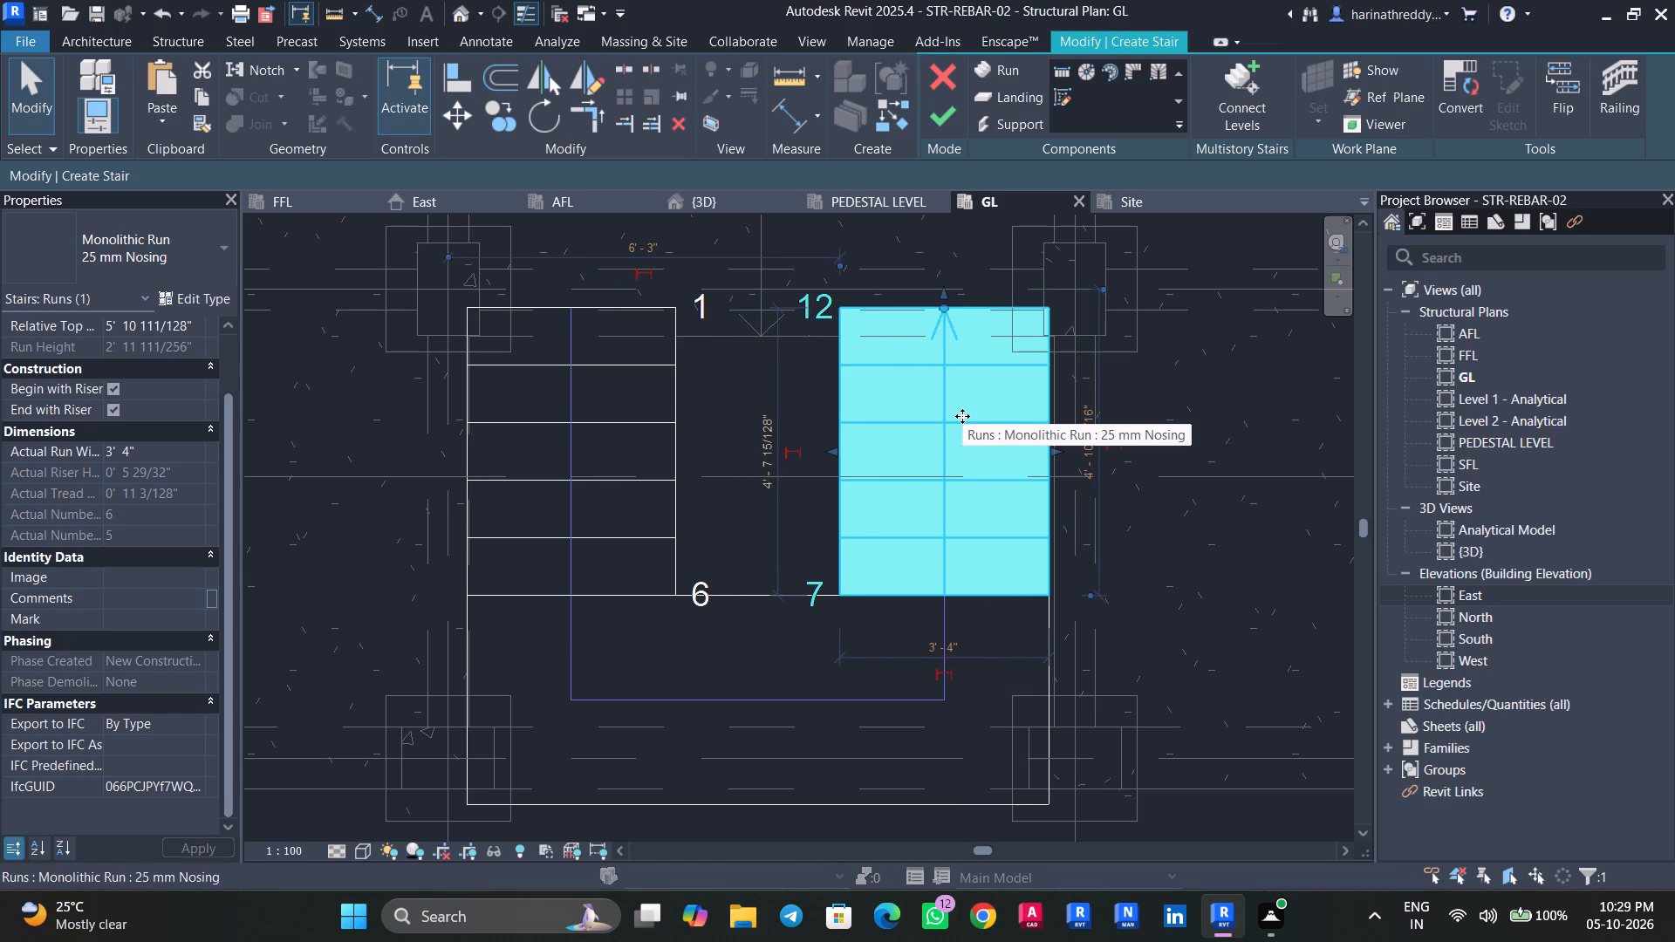
pyautogui.press('Left')
pyautogui.press('Left')
pyautogui.press('Escape')
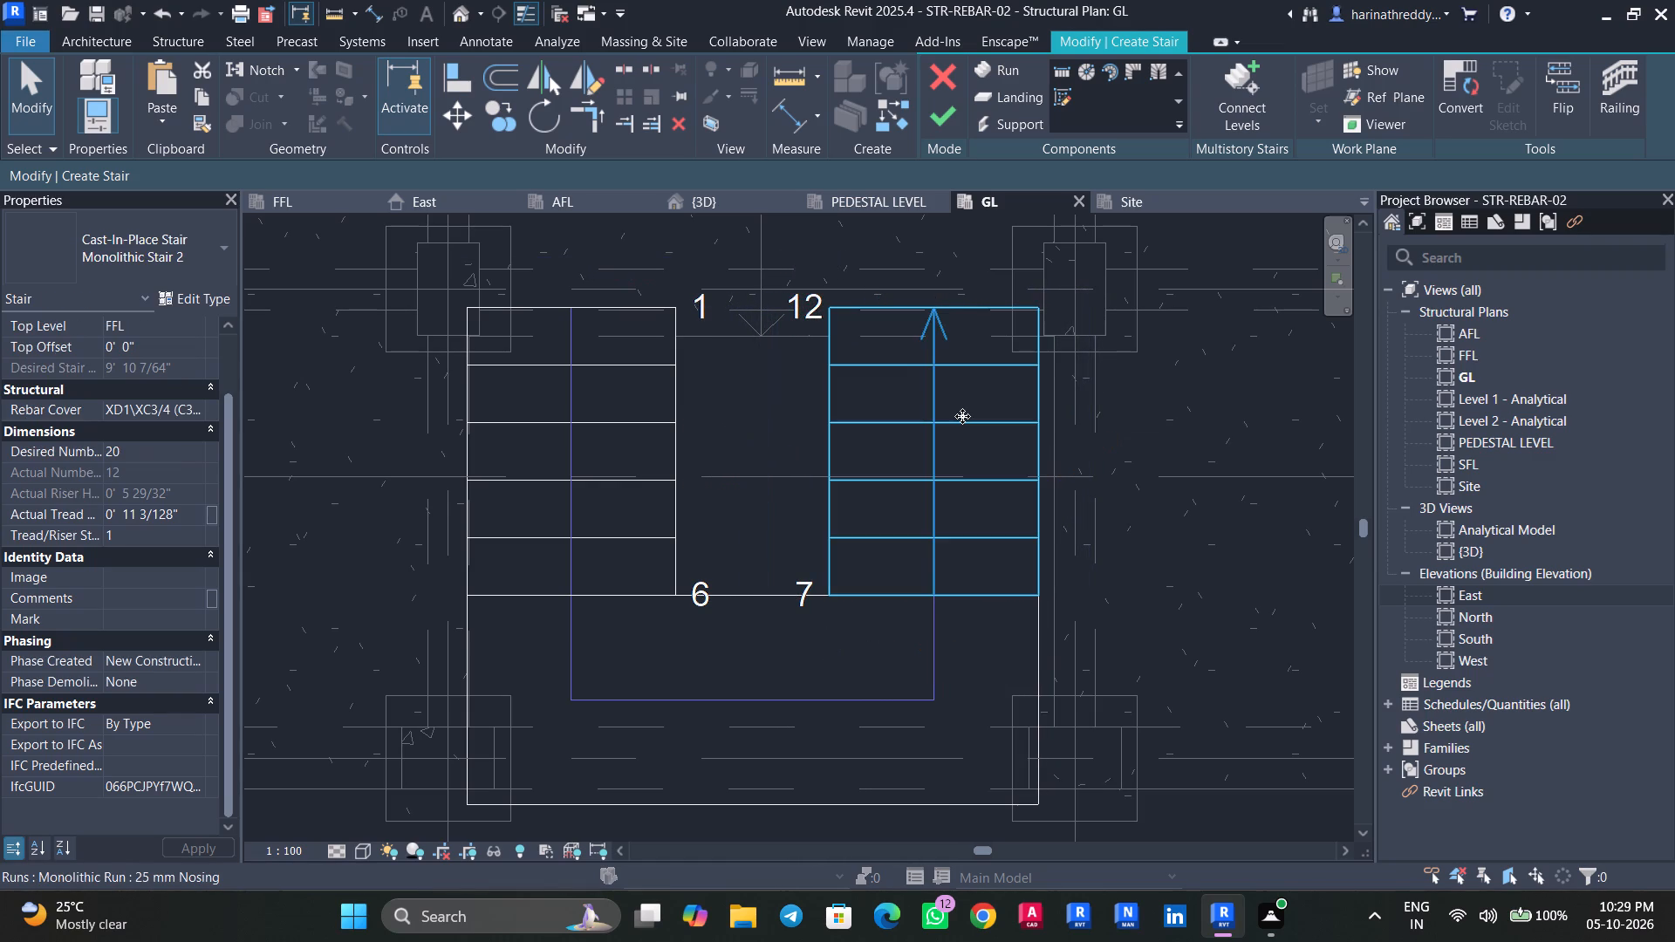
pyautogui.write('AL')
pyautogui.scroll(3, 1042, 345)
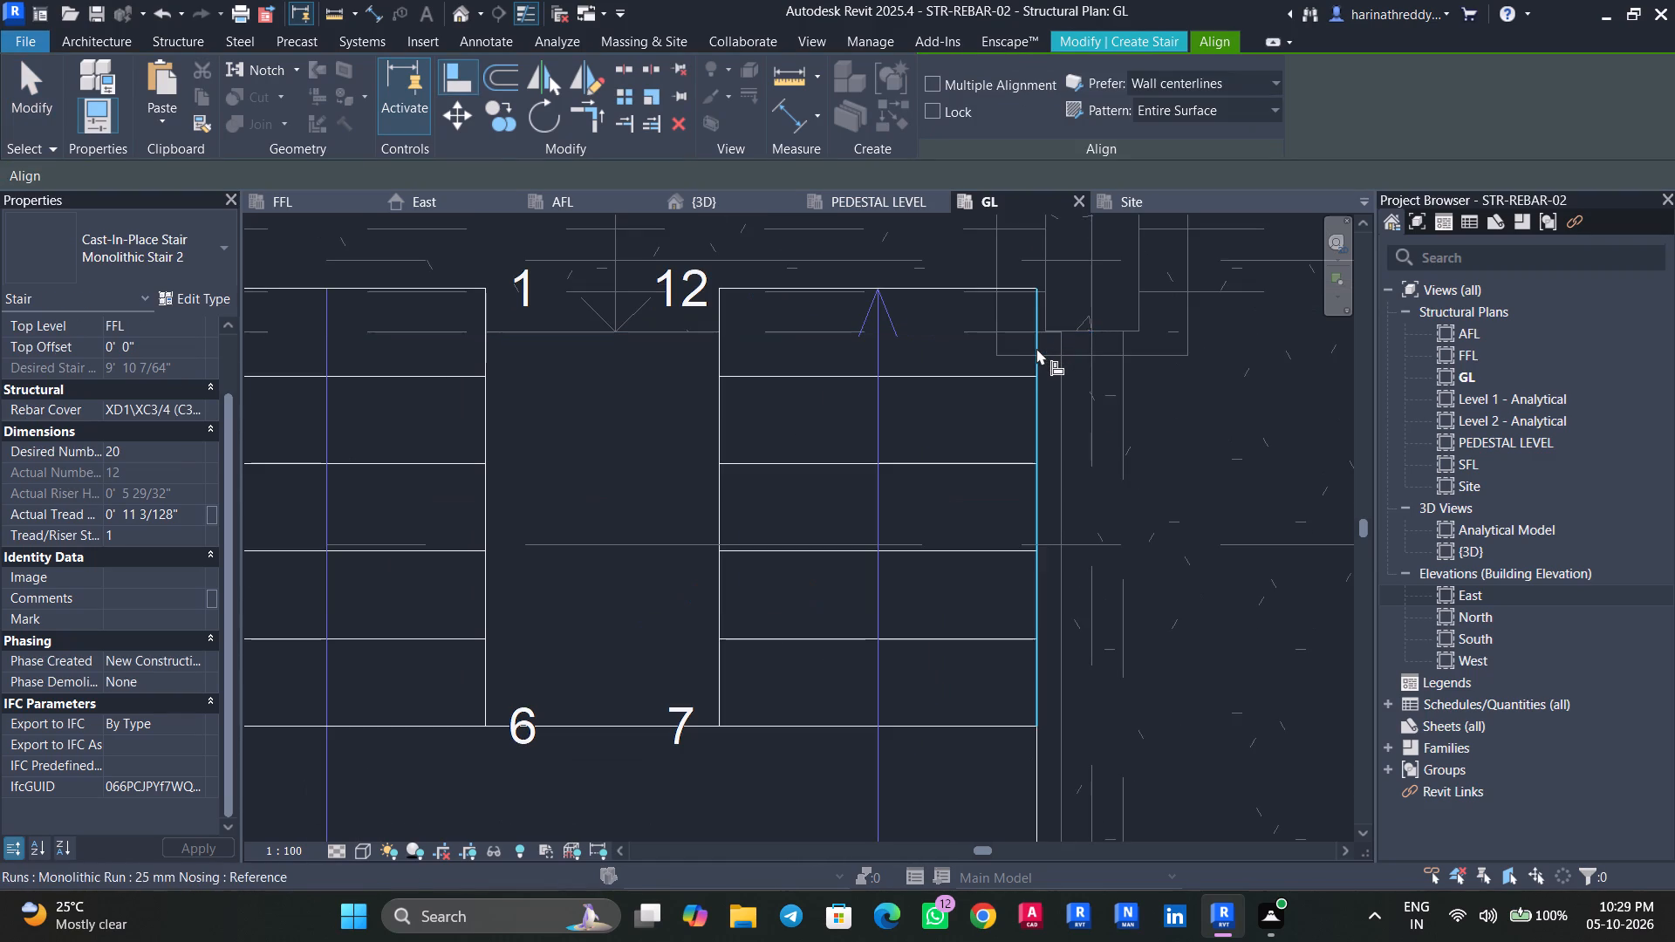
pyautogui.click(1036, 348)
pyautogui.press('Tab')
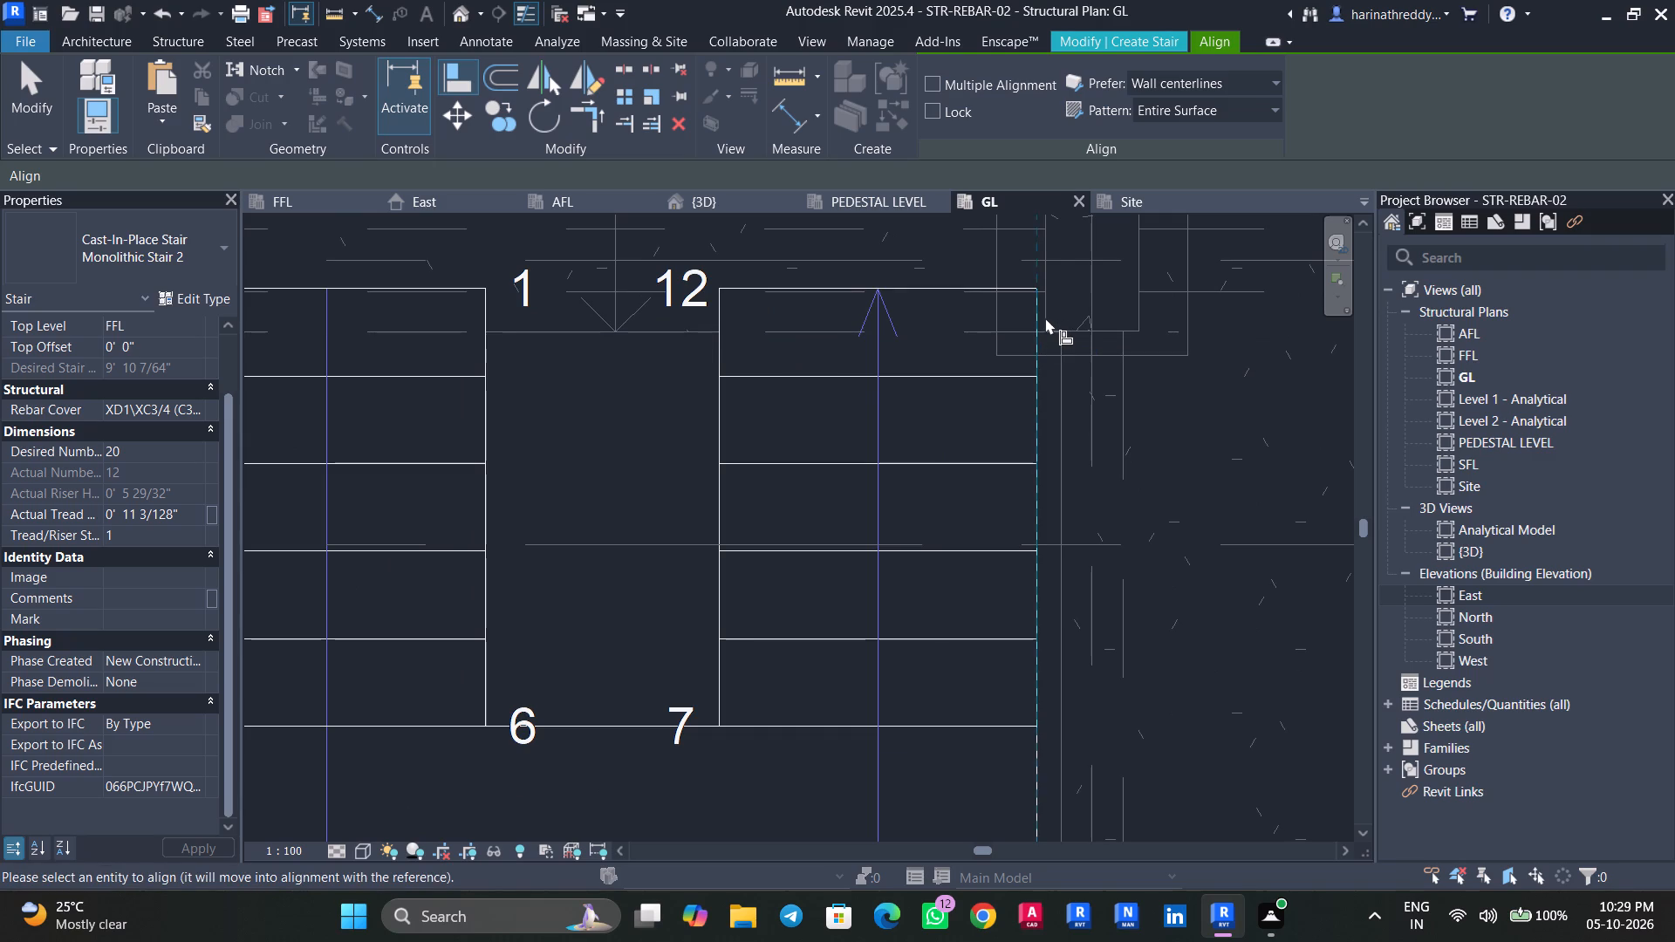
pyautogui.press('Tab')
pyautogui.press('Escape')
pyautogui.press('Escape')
# Nudge the second flight further right to the right-hand beam's inner face, with its inner edge 6' 4" from the left column's grid.
pyautogui.click(1007, 360)
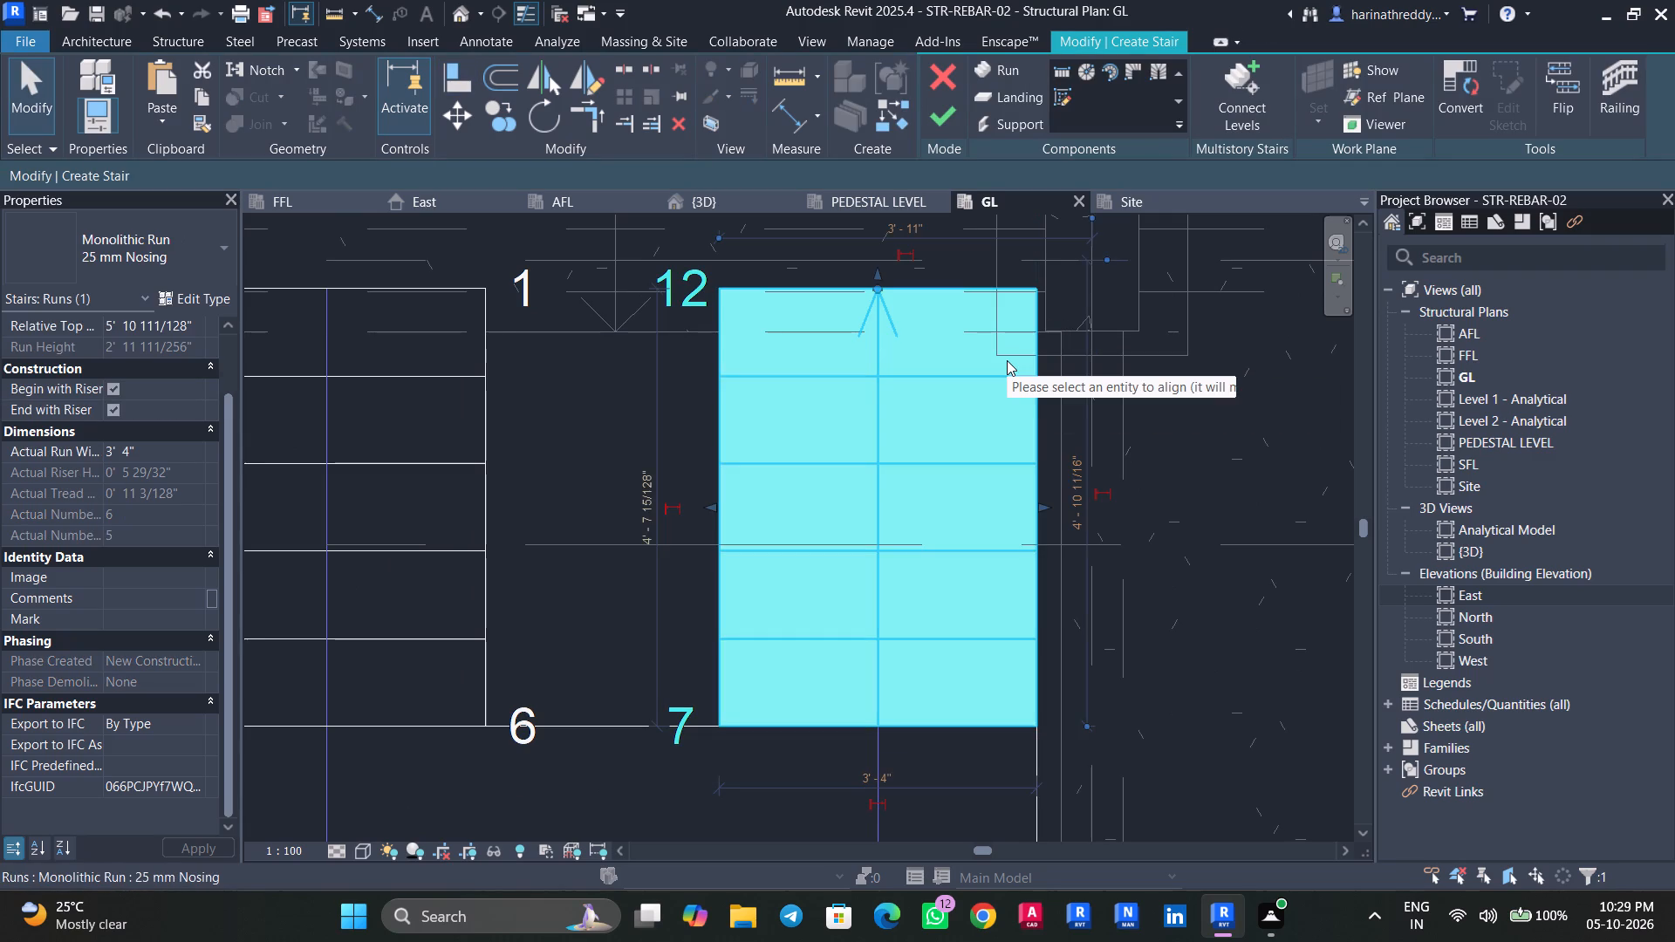
pyautogui.press('Right')
pyautogui.press('Right')
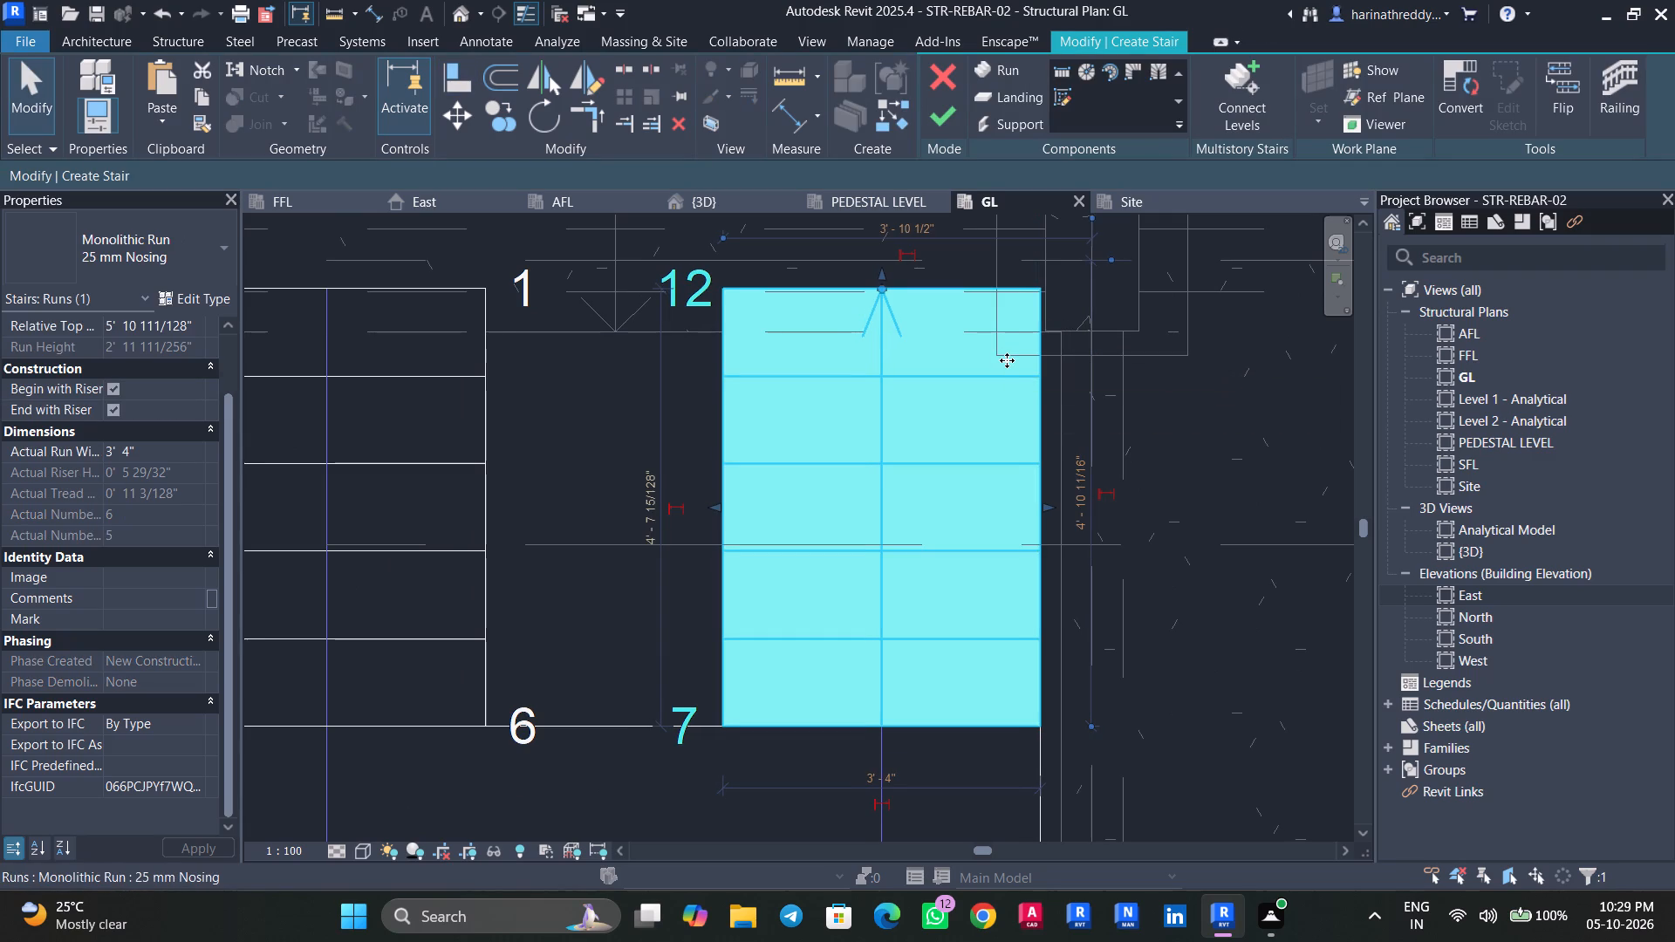
pyautogui.scroll(-4, 780, 418)
pyautogui.scroll(1, 780, 418)
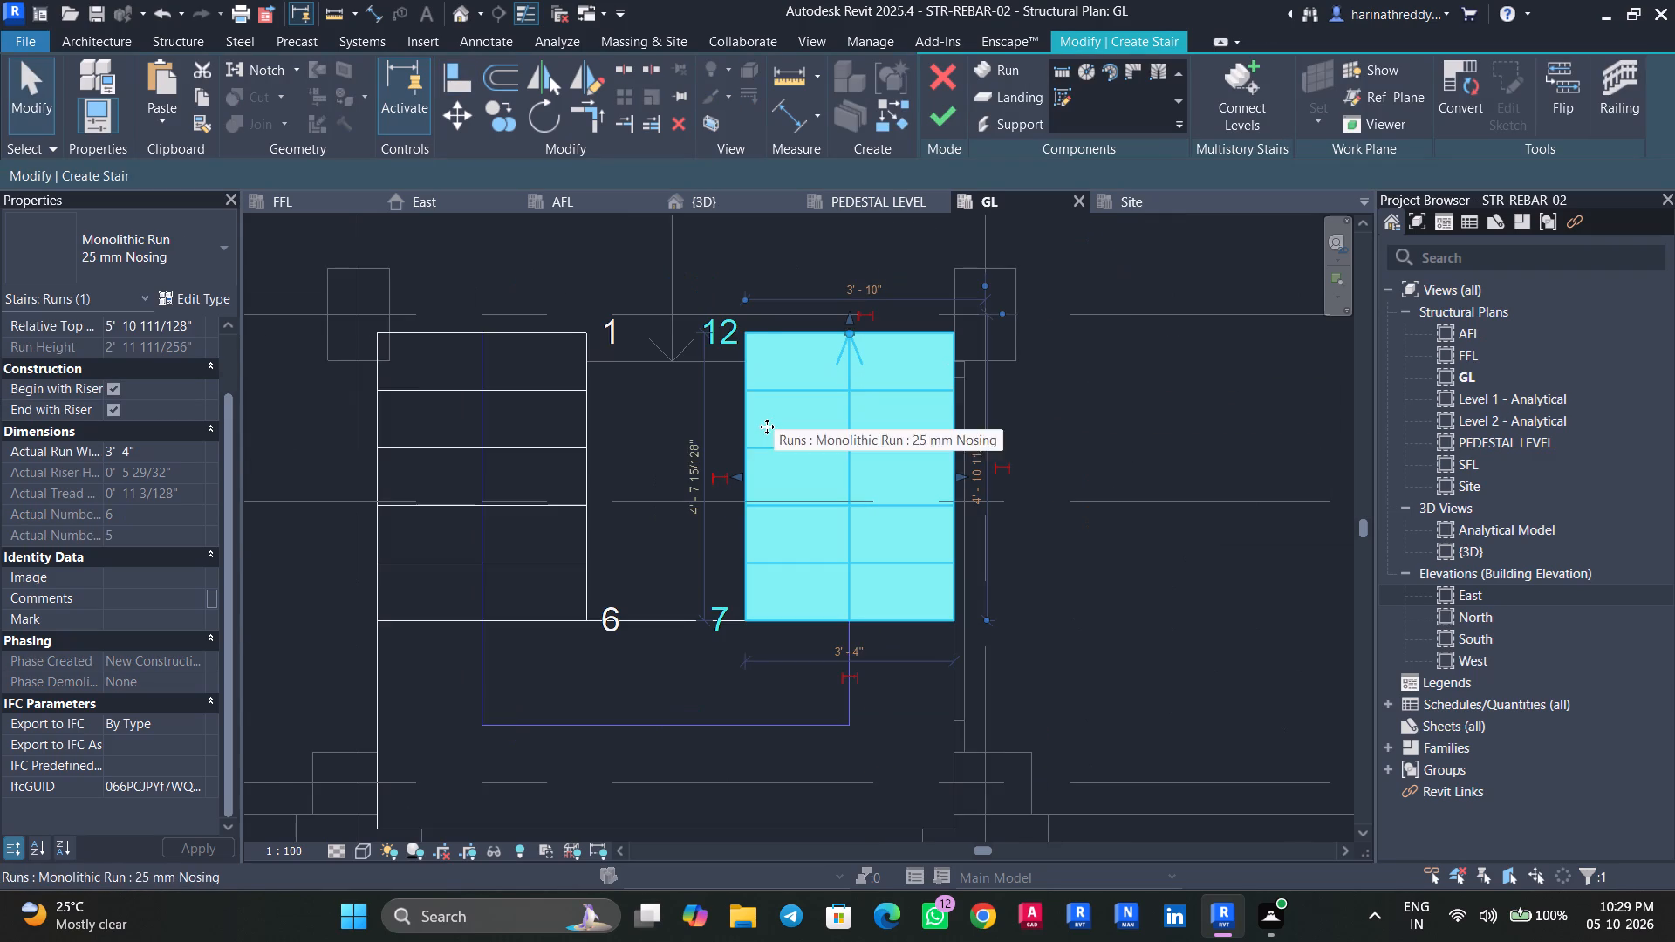
pyautogui.scroll(1, 923, 472)
pyautogui.scroll(-2, 923, 472)
pyautogui.scroll(1, 923, 472)
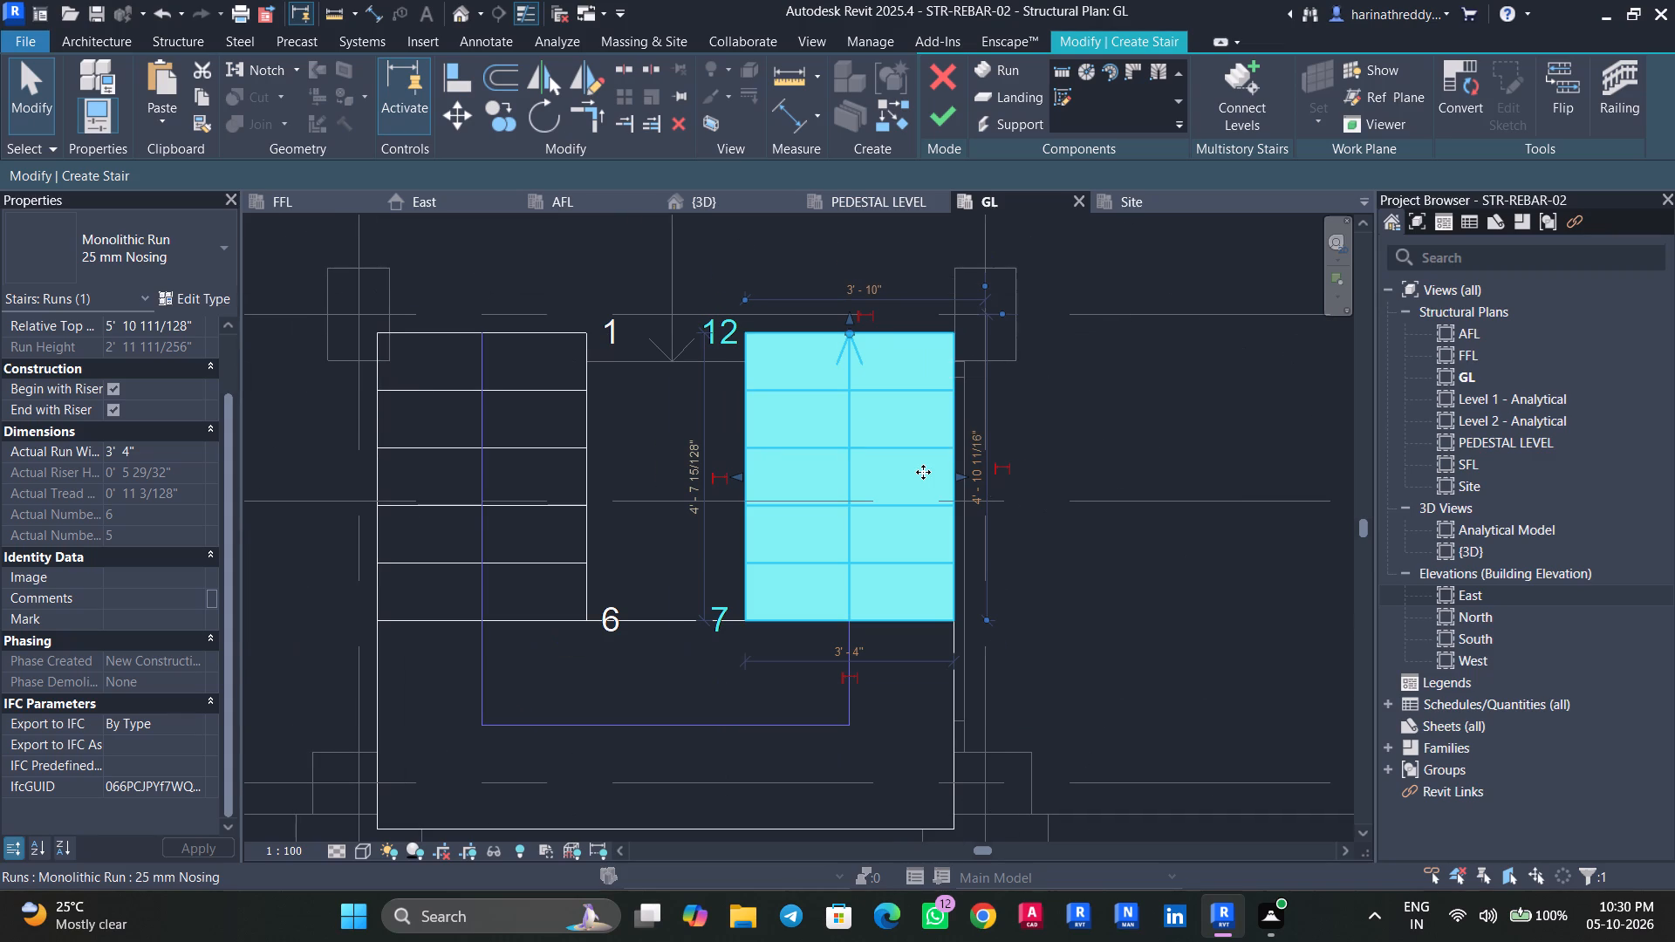
pyautogui.scroll(3, 956, 499)
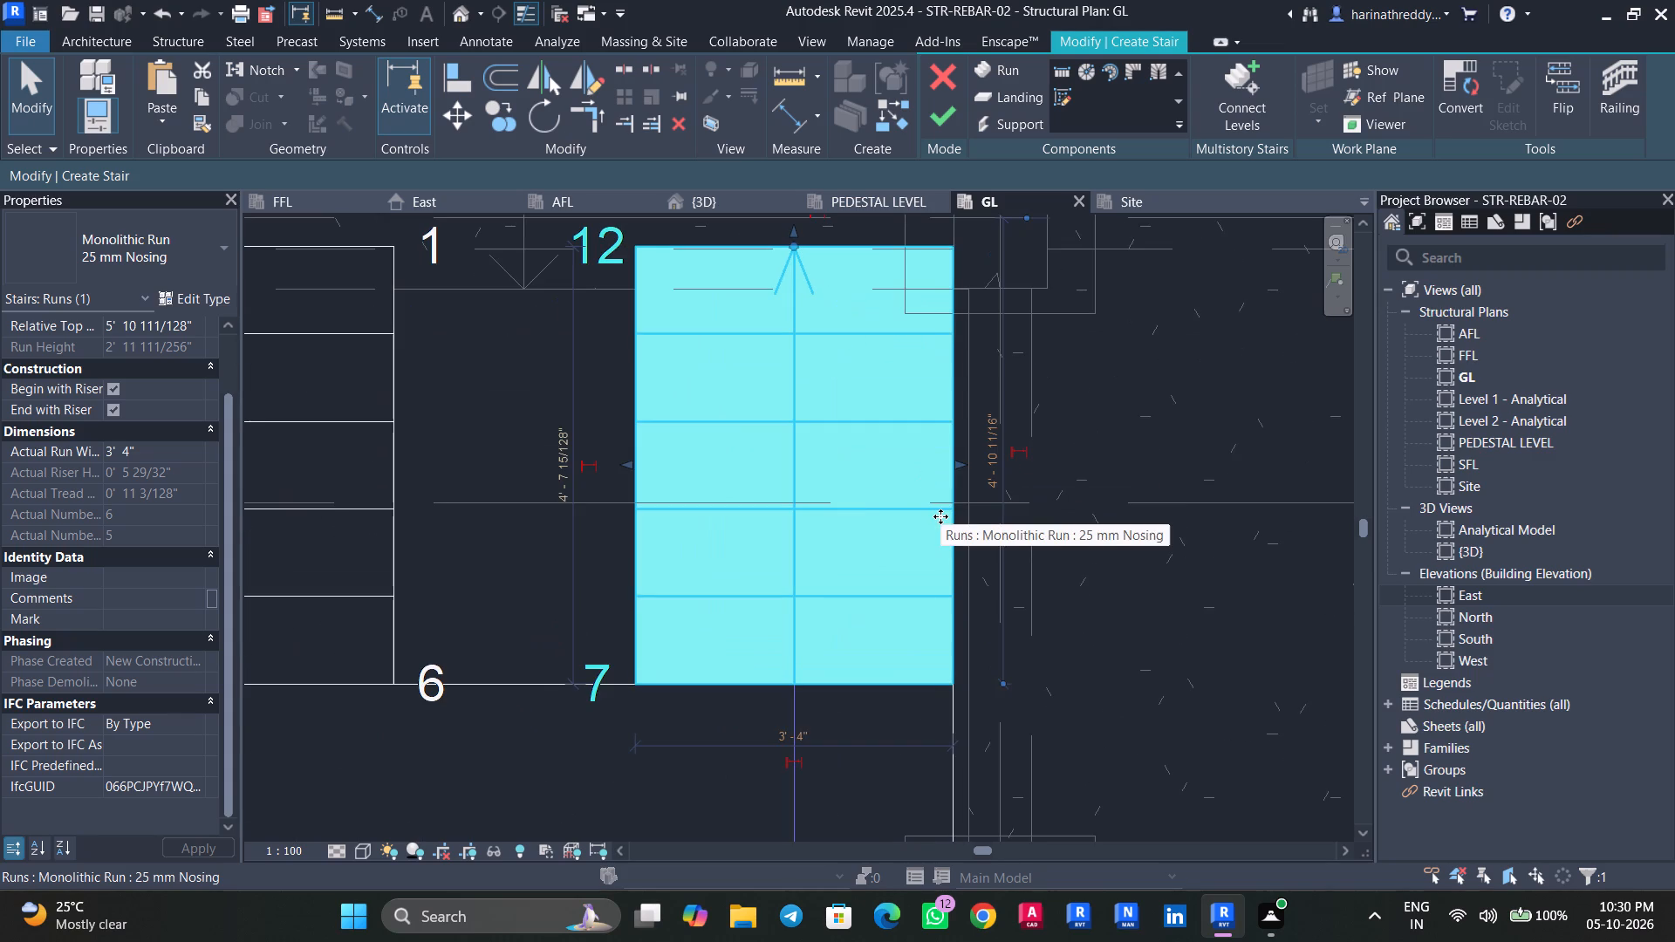
pyautogui.press('Right')
pyautogui.press('Right')
pyautogui.press('Right')
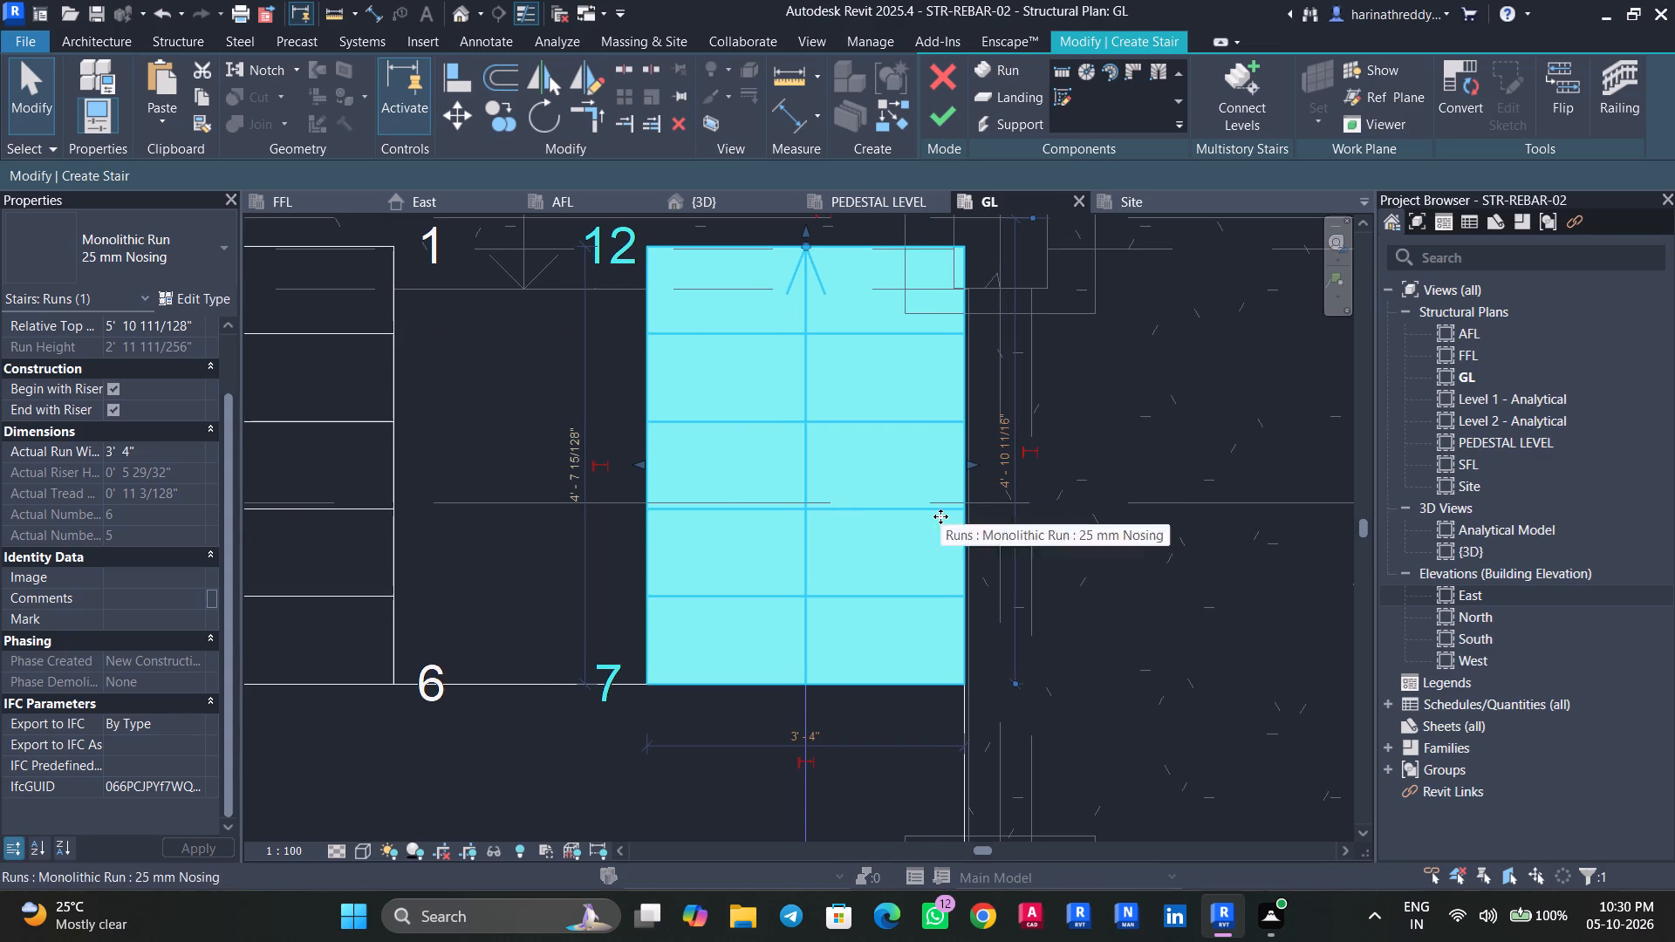
pyautogui.scroll(3, 975, 474)
pyautogui.scroll(-1, 975, 474)
pyautogui.scroll(8, 973, 478)
pyautogui.scroll(-1, 967, 484)
pyautogui.scroll(1, 967, 484)
pyautogui.press('Right')
pyautogui.press('Right')
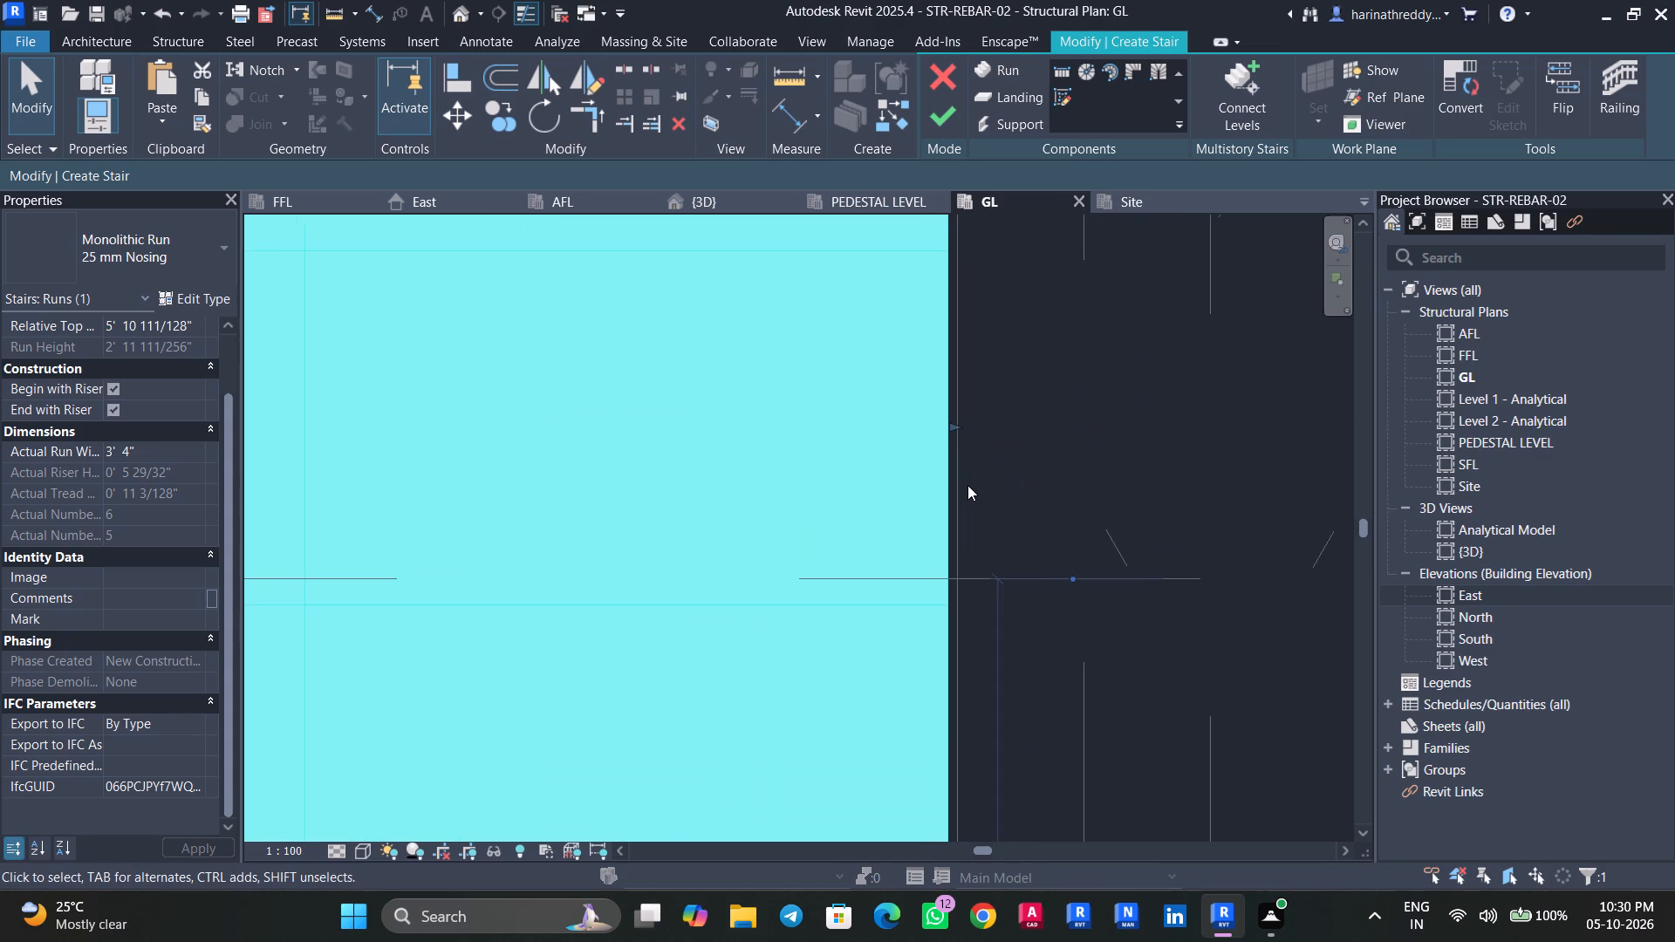
pyautogui.press('Right')
pyautogui.press('Right')
pyautogui.press('Right')
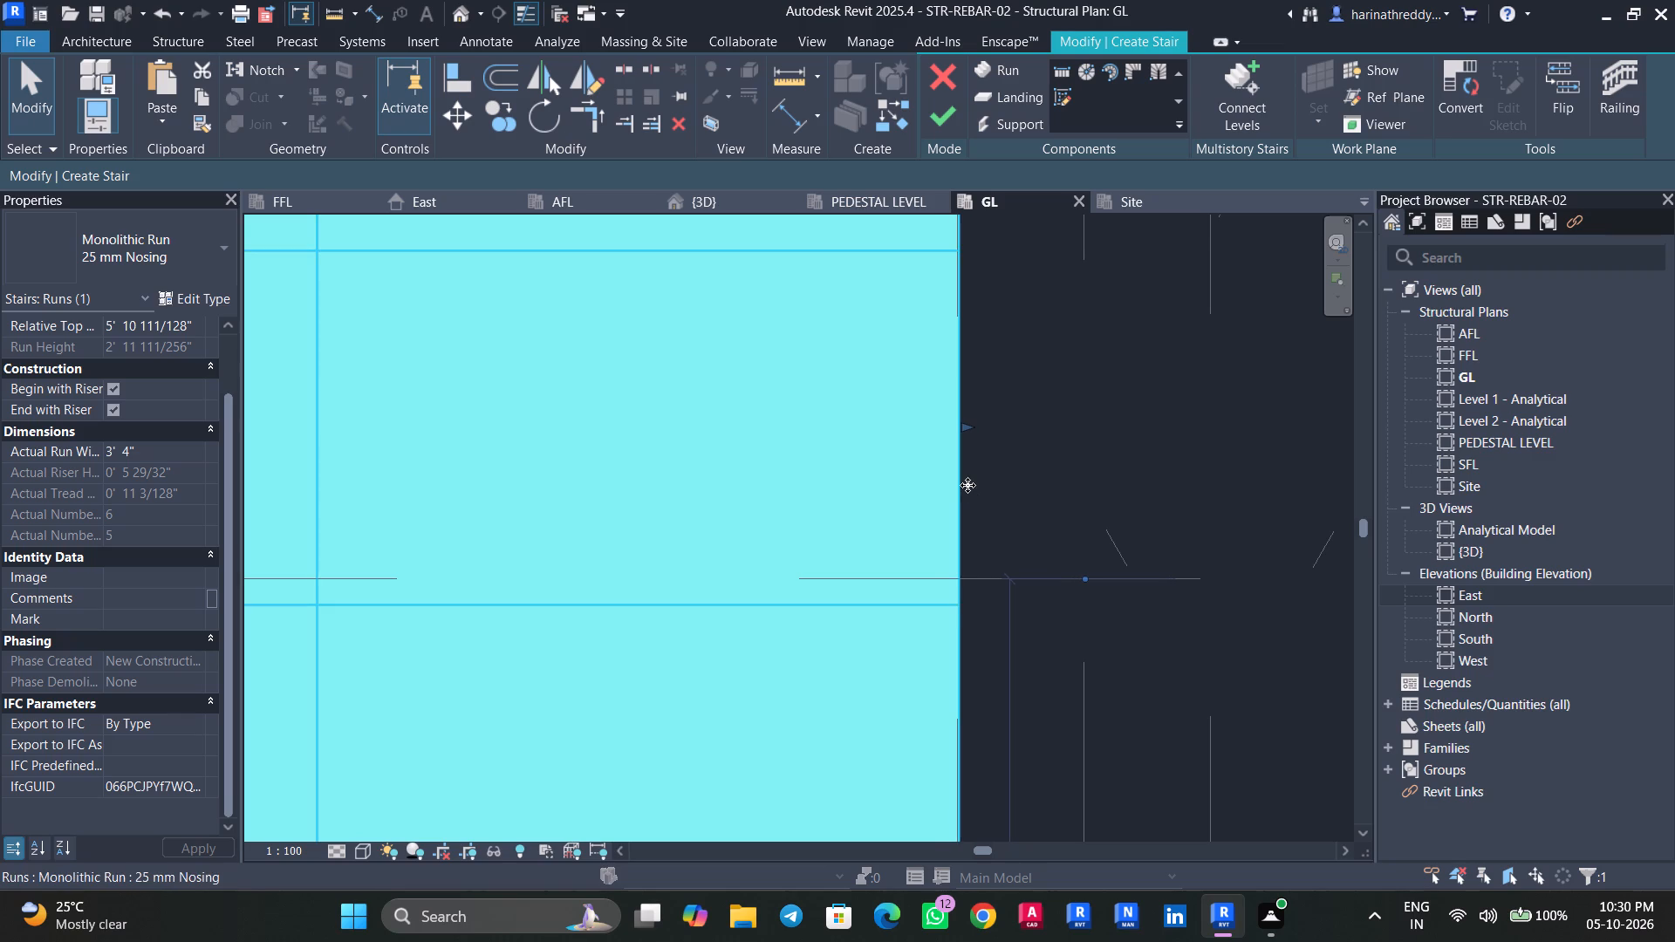
pyautogui.press('Left')
pyautogui.press('Escape')
# Examine how the first flight's outer edge sits against the left-hand beam.
pyautogui.scroll(-2, 967, 485)
pyautogui.scroll(1, 967, 485)
pyautogui.scroll(-12, 967, 485)
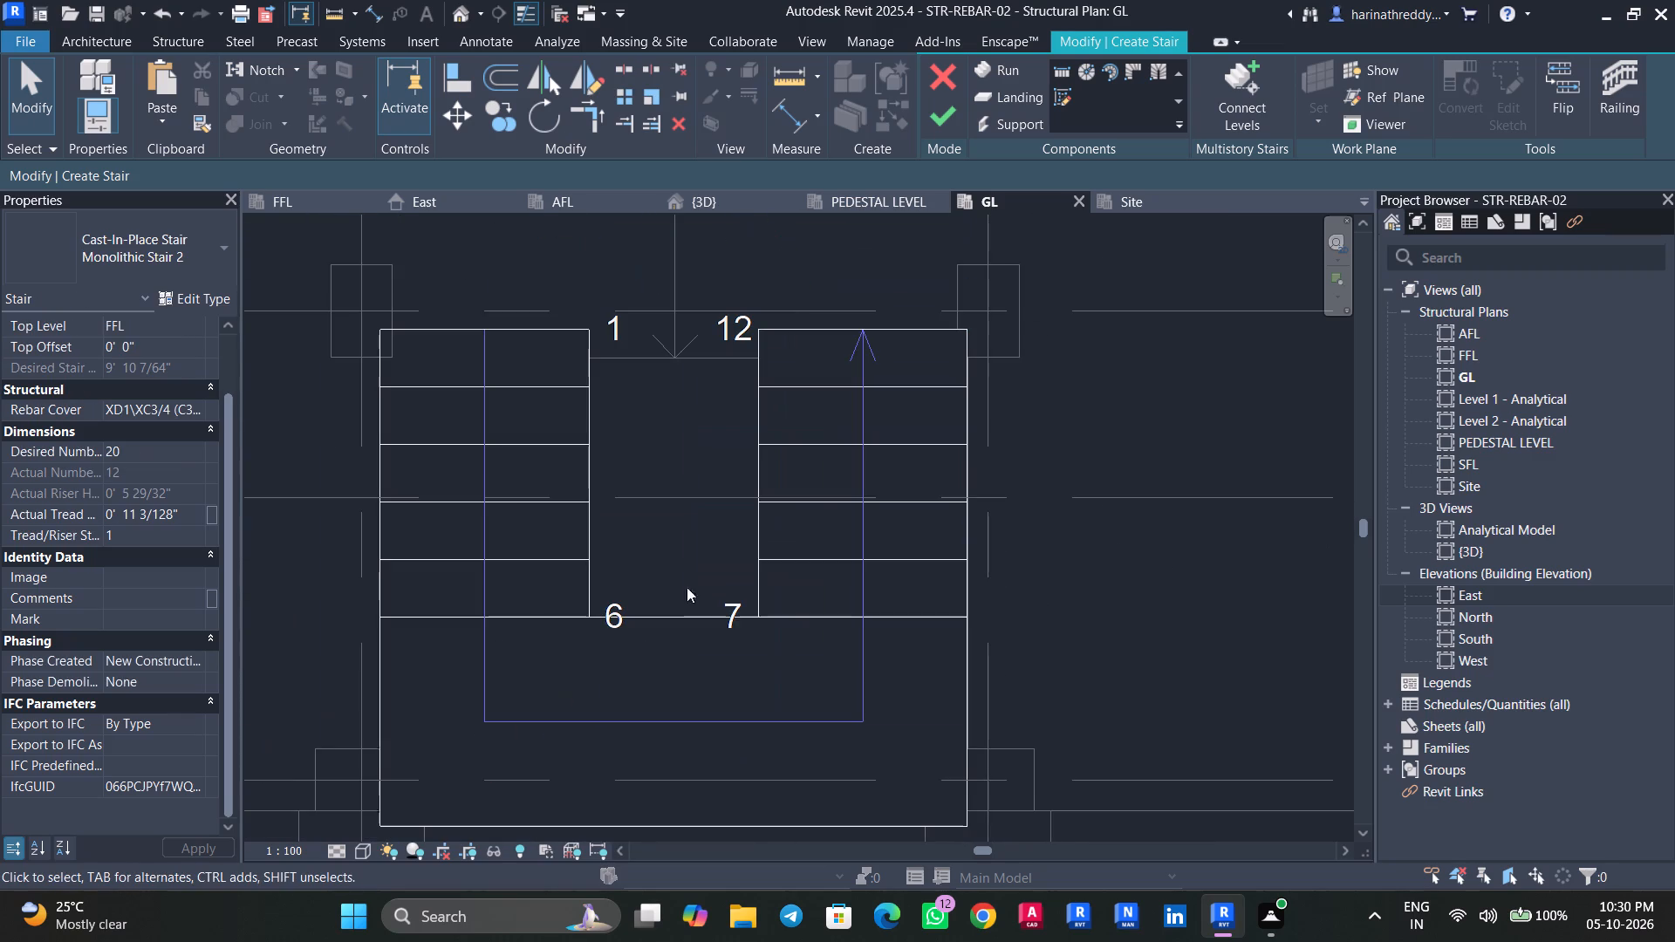
pyautogui.click(521, 502)
pyautogui.scroll(6, 402, 495)
pyautogui.scroll(-1, 376, 496)
pyautogui.scroll(2, 376, 496)
pyautogui.moveTo(376, 505); pyautogui.dragTo(589, 479, button='middle')
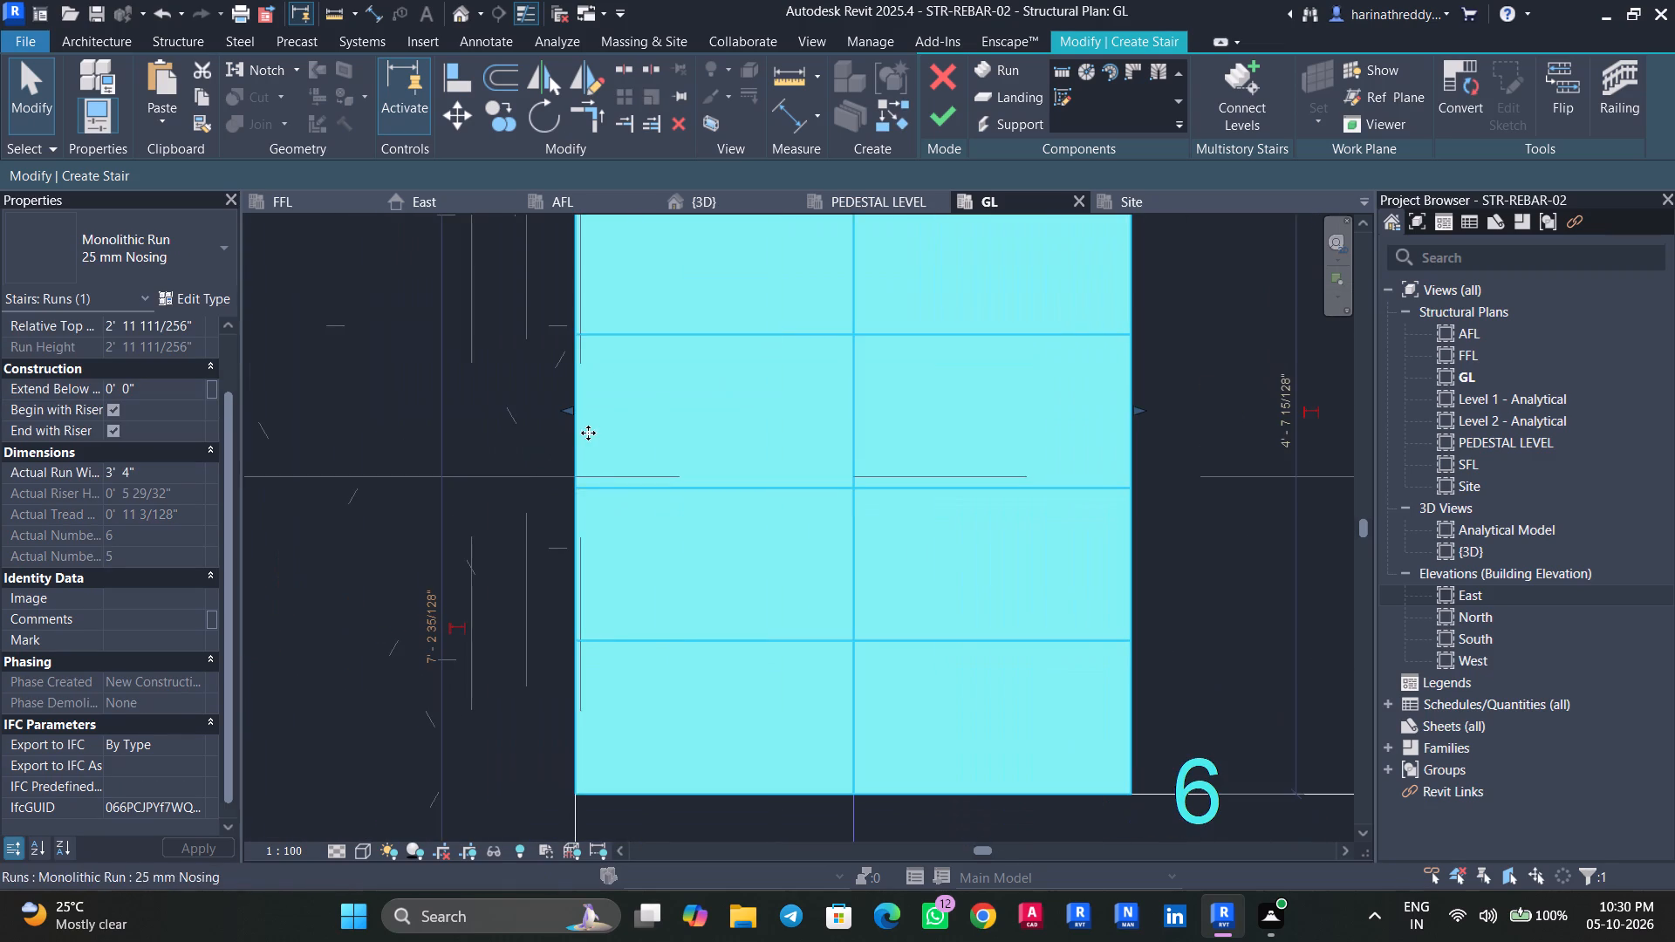
pyautogui.press('Escape')
pyautogui.press('Escape')
pyautogui.click(690, 536)
pyautogui.scroll(-2, 690, 536)
pyautogui.scroll(1, 690, 536)
pyautogui.scroll(-8, 690, 536)
pyautogui.press('Escape')
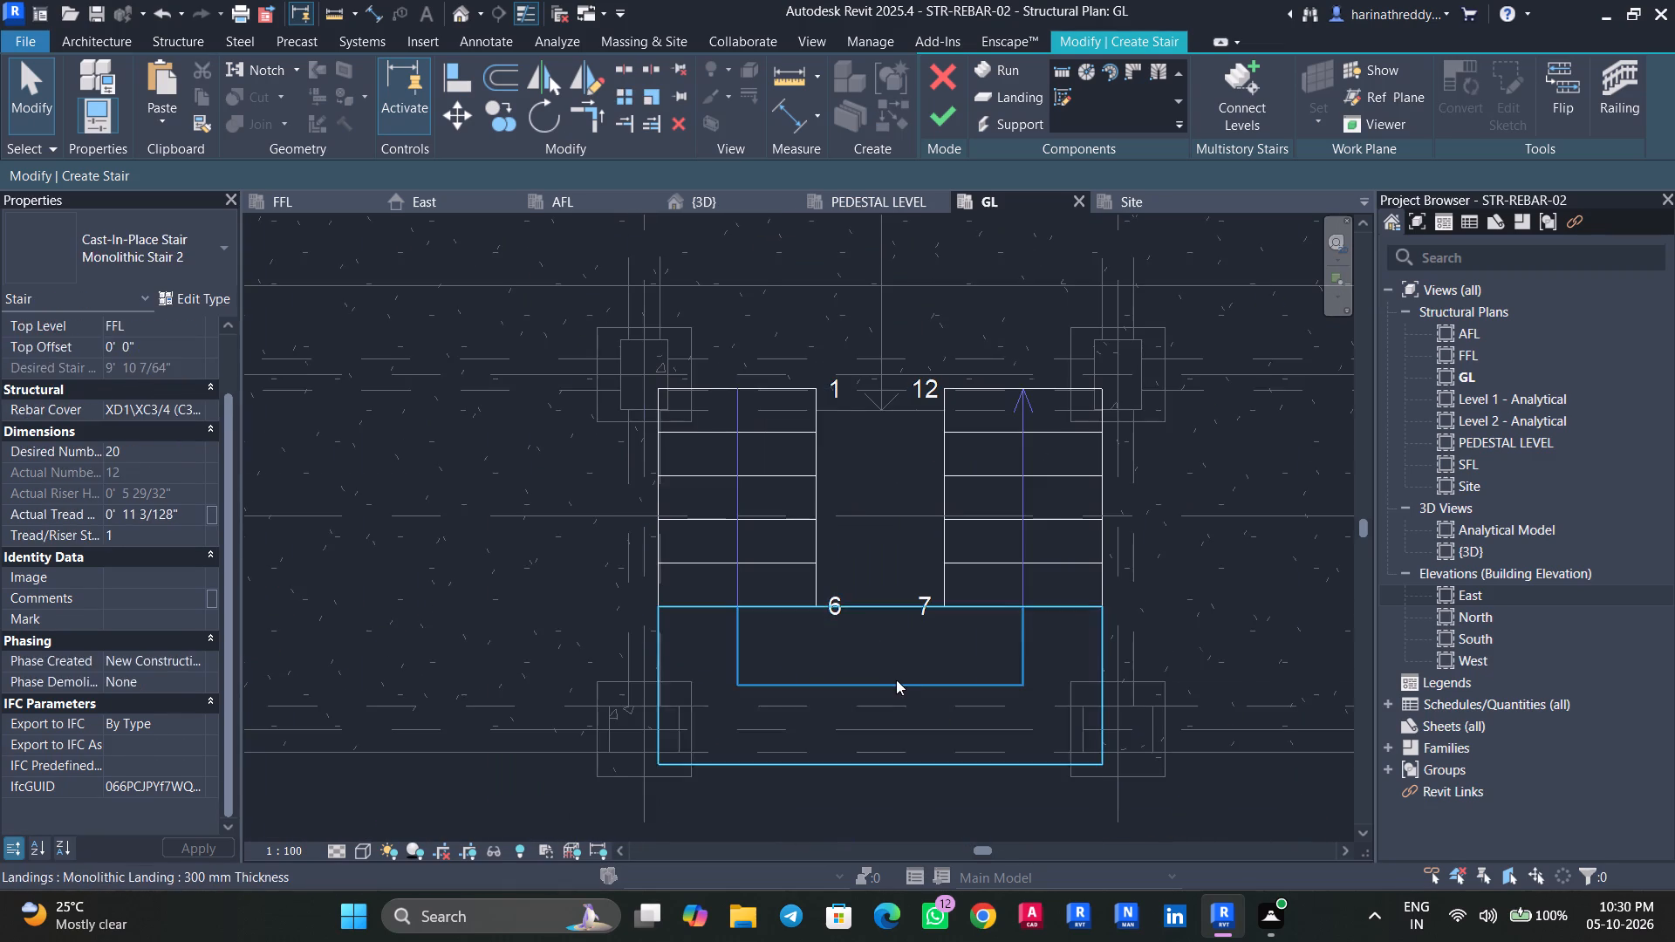
# Reduce the landing depth to about 3' 1" by moving its outer edge to the lower beam line.
pyautogui.click(896, 679)
pyautogui.scroll(3, 847, 716)
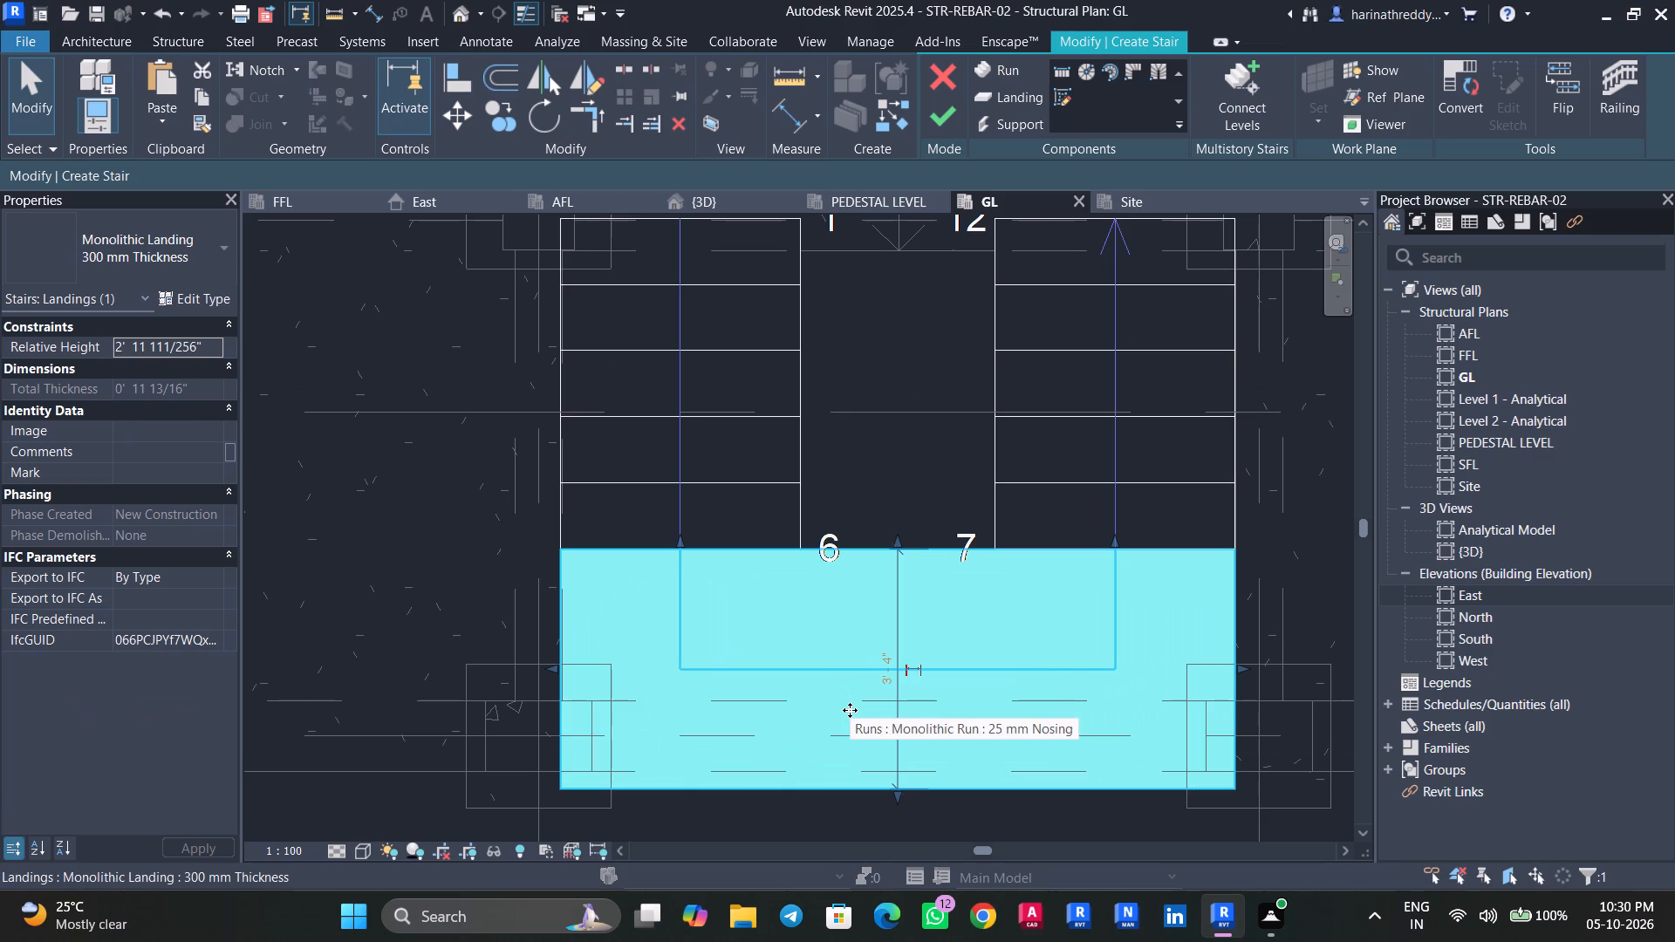
pyautogui.moveTo(896, 792); pyautogui.dragTo(896, 770)
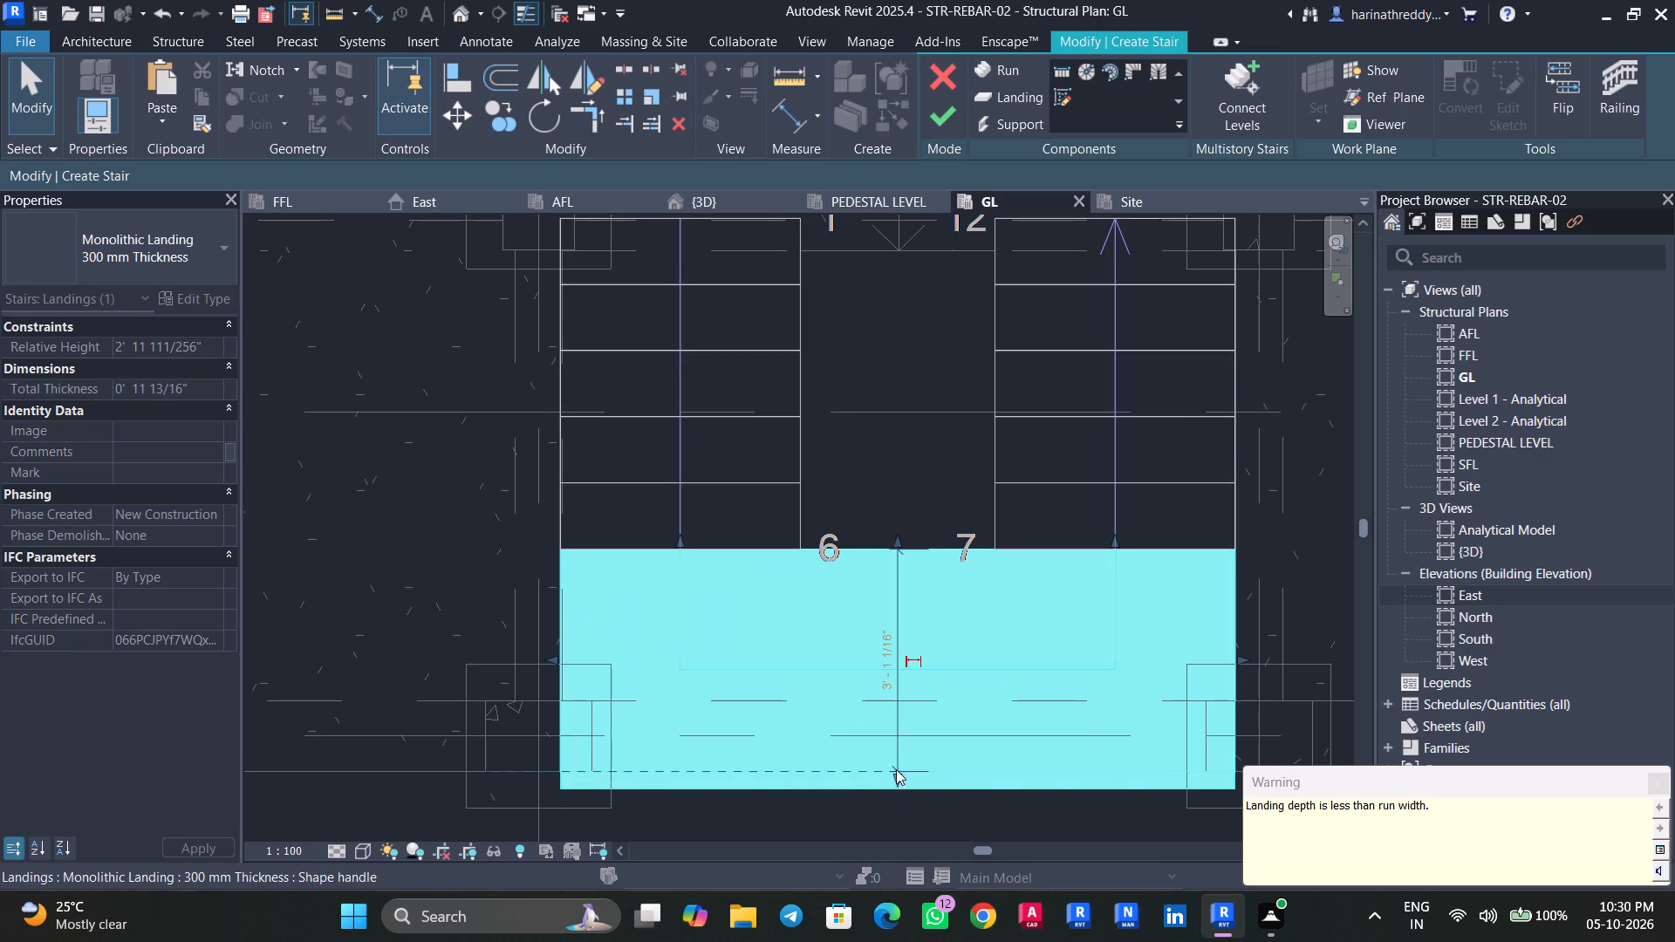
pyautogui.click(1662, 788)
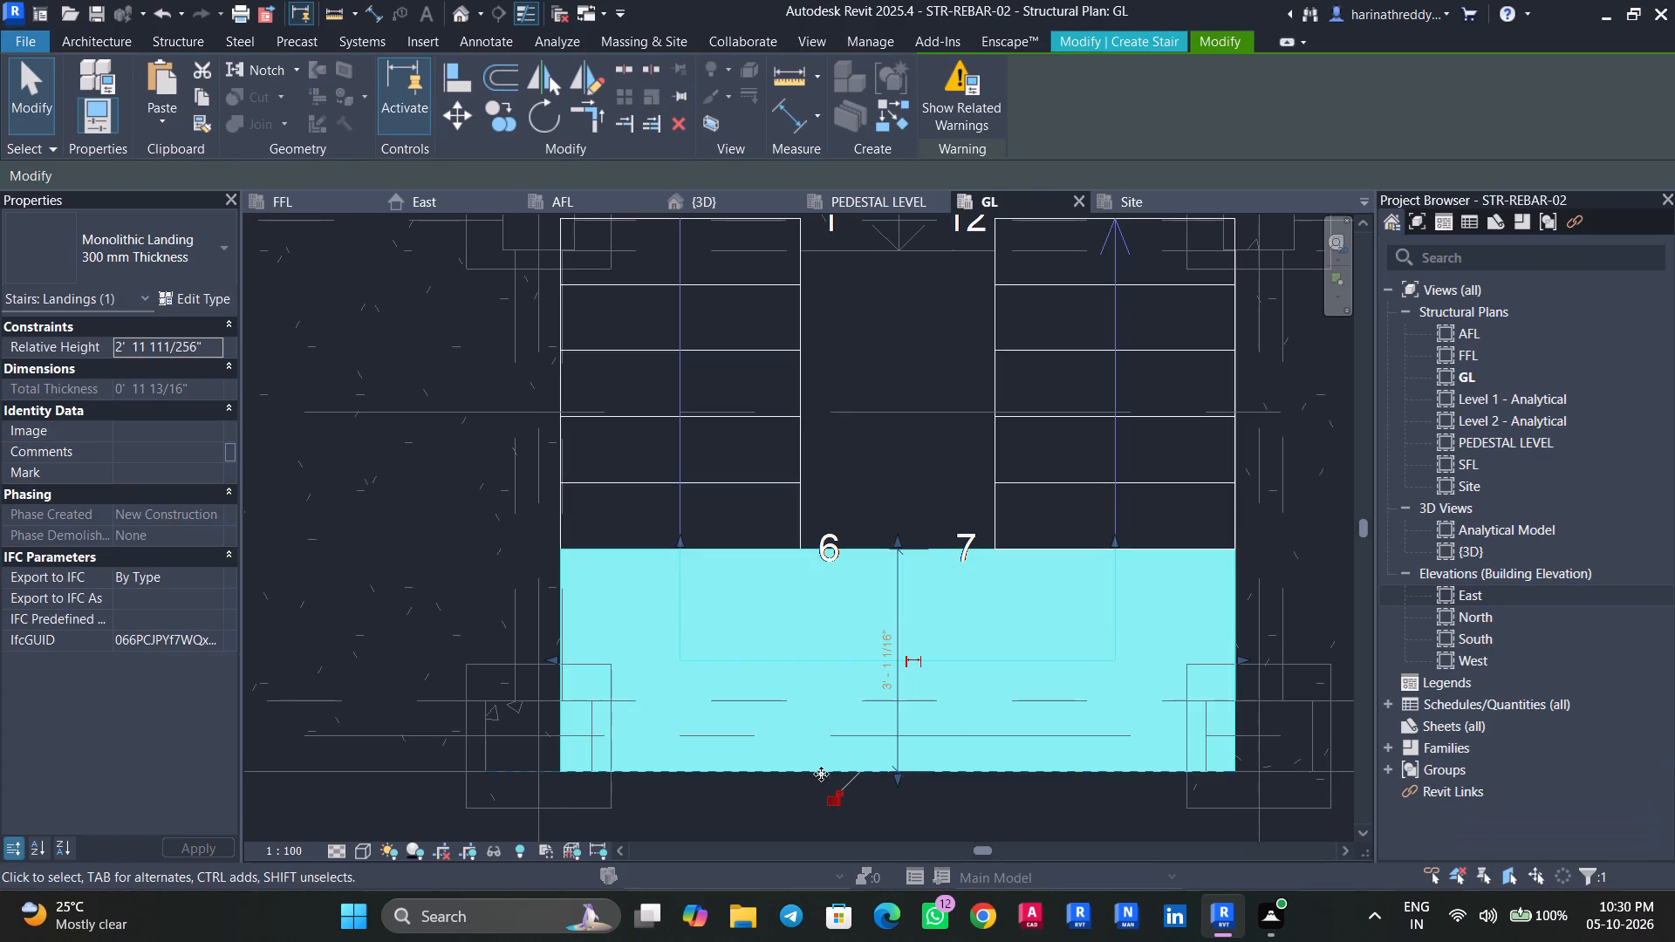
pyautogui.press('Escape')
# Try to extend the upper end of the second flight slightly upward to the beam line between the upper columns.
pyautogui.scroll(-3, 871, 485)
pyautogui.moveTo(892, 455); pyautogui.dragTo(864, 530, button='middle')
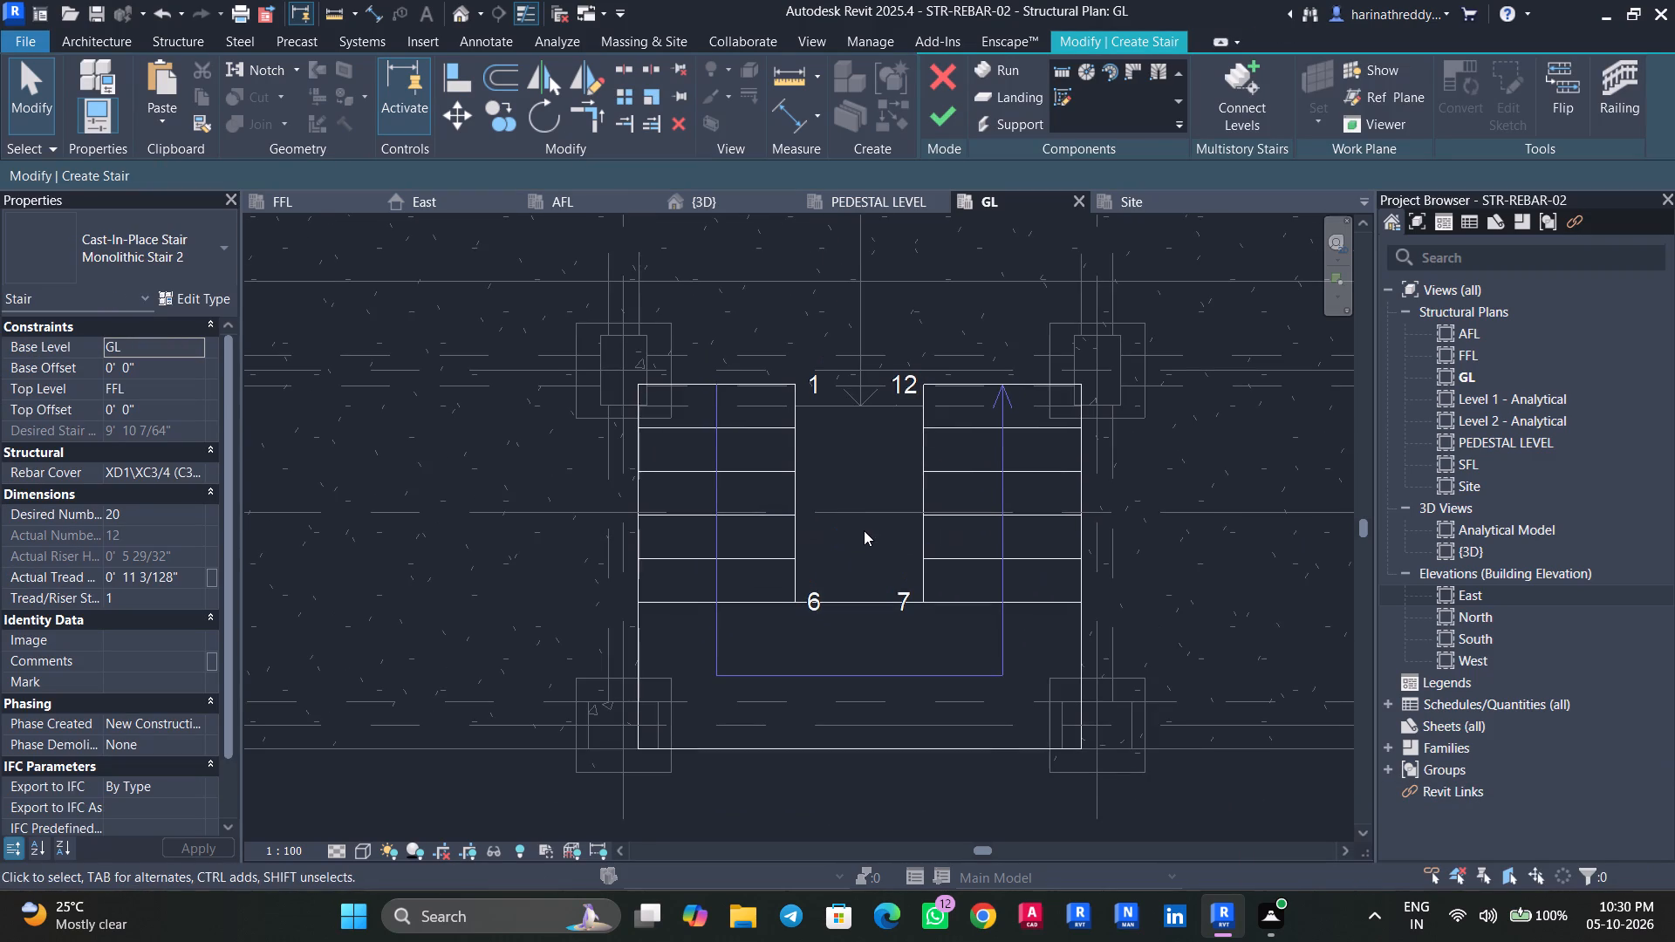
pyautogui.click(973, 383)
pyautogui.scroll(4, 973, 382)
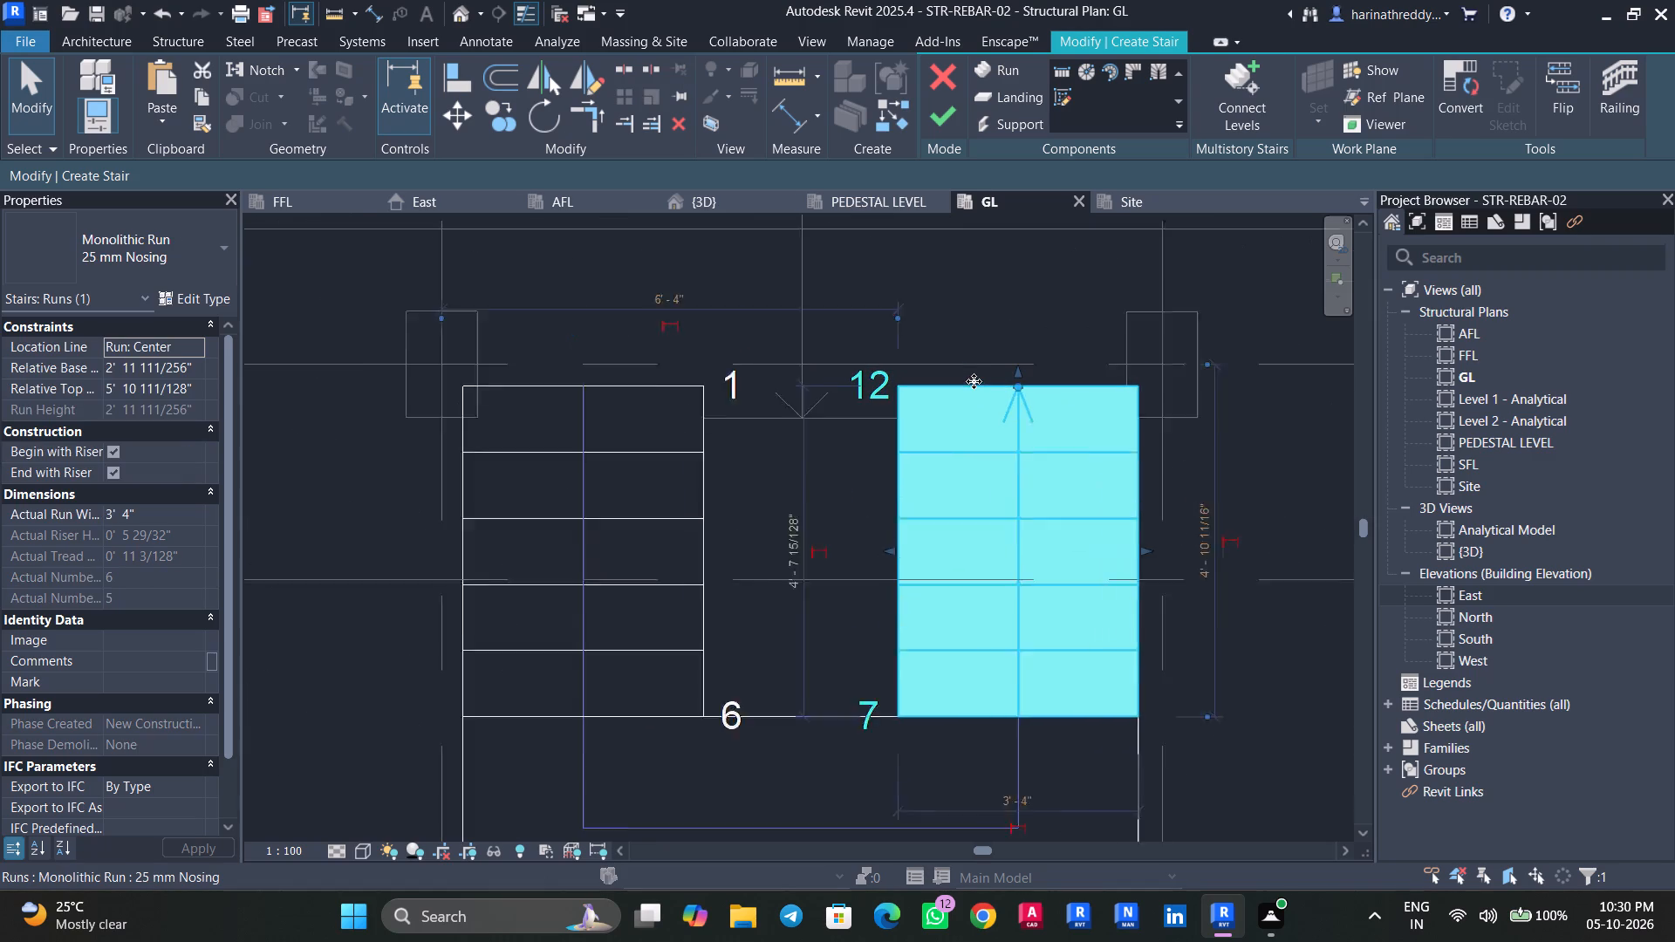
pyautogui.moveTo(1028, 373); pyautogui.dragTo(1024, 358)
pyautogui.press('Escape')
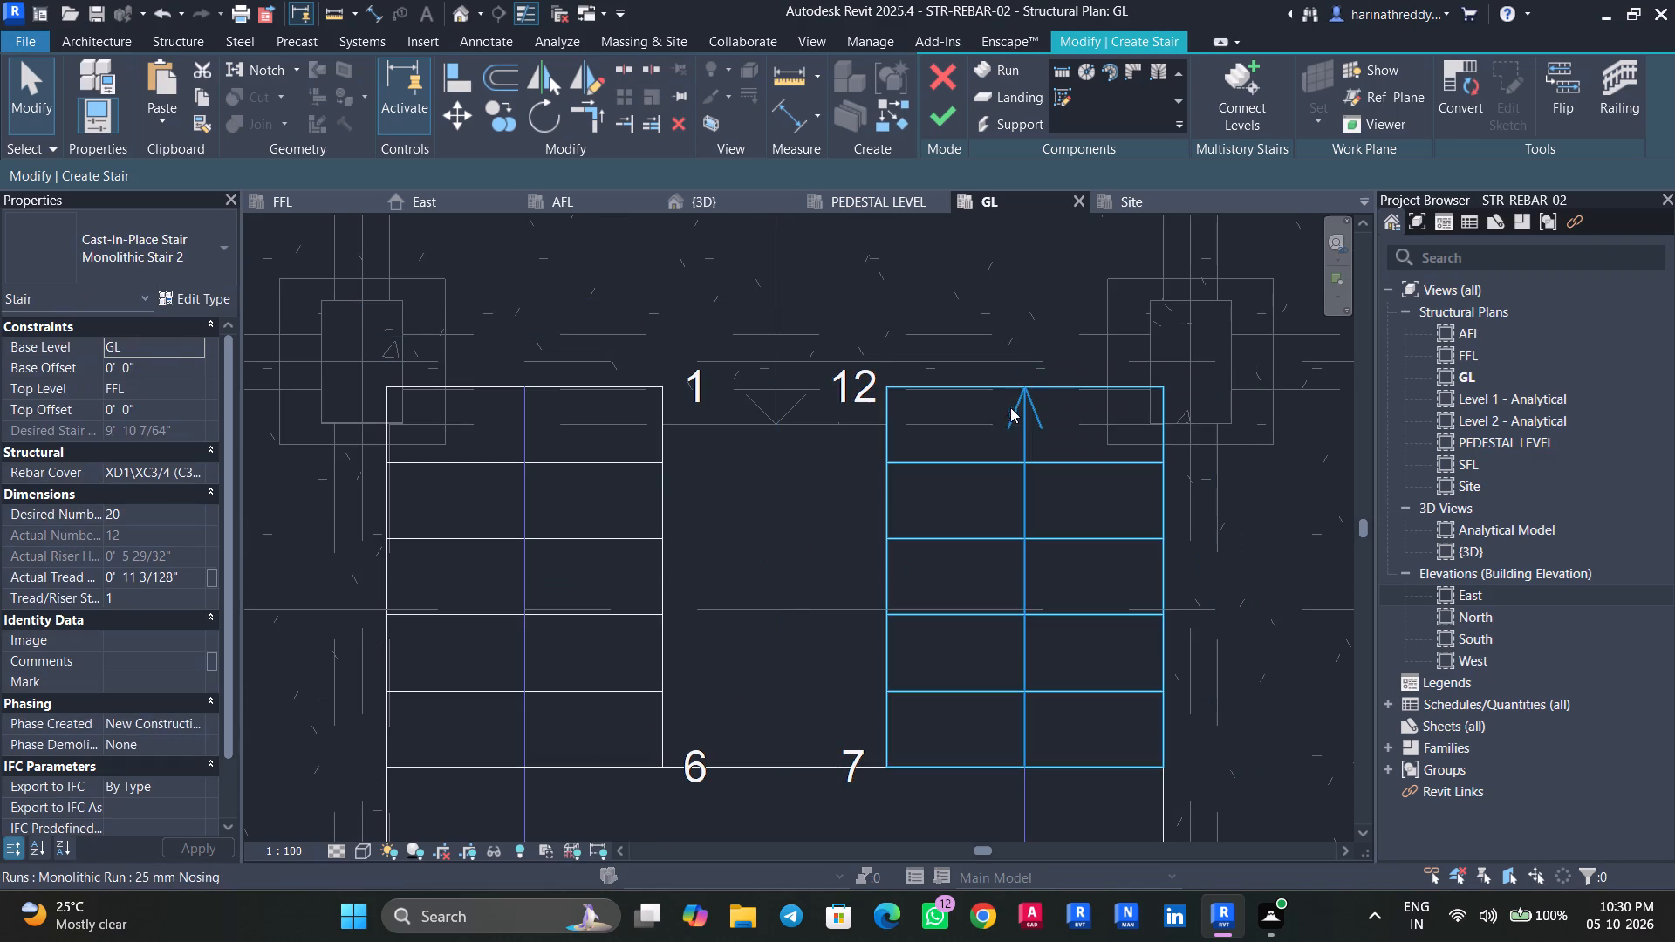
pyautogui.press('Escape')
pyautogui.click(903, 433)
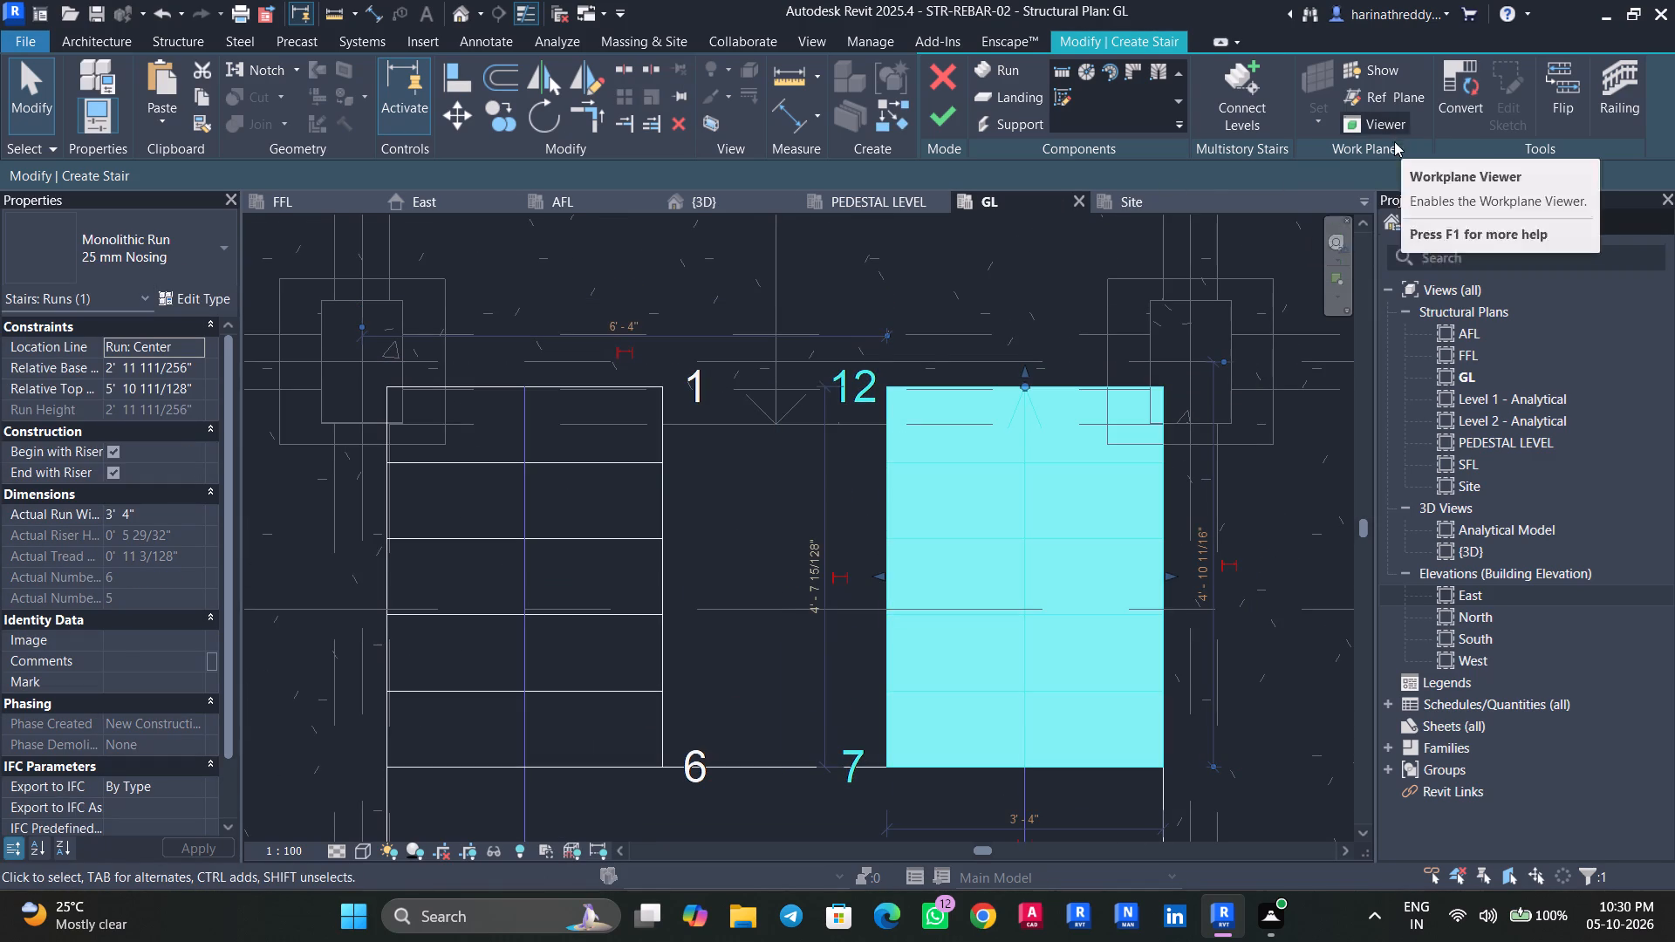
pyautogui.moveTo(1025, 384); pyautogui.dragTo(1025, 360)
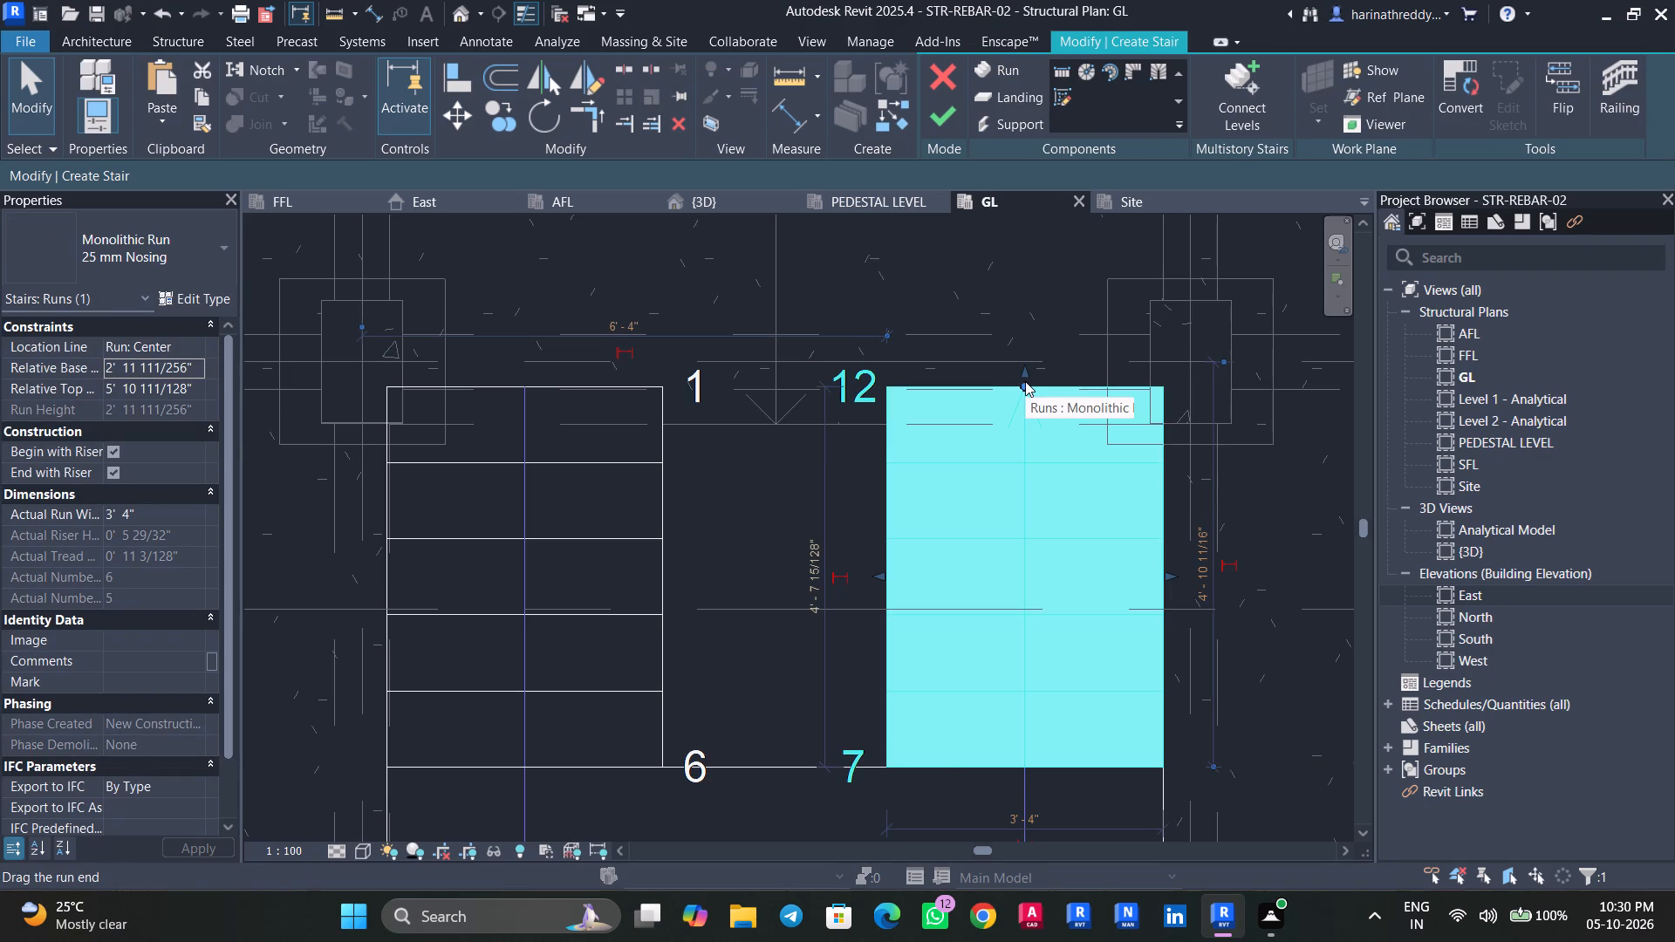
# Finish the stair sketch.
pyautogui.click(940, 128)
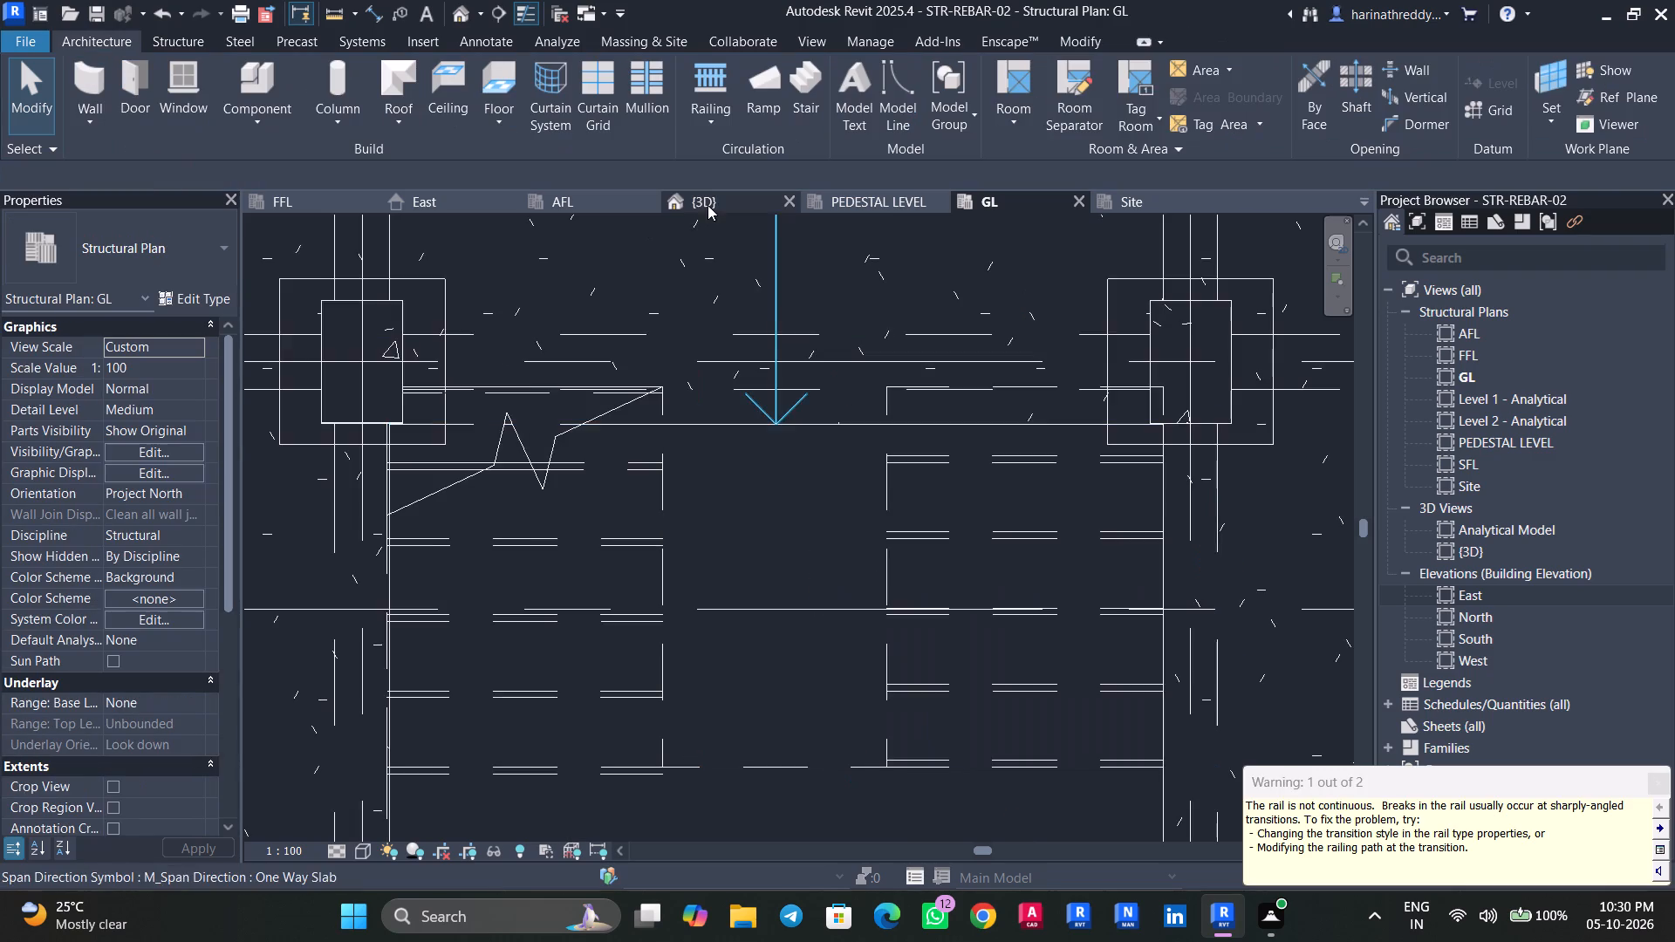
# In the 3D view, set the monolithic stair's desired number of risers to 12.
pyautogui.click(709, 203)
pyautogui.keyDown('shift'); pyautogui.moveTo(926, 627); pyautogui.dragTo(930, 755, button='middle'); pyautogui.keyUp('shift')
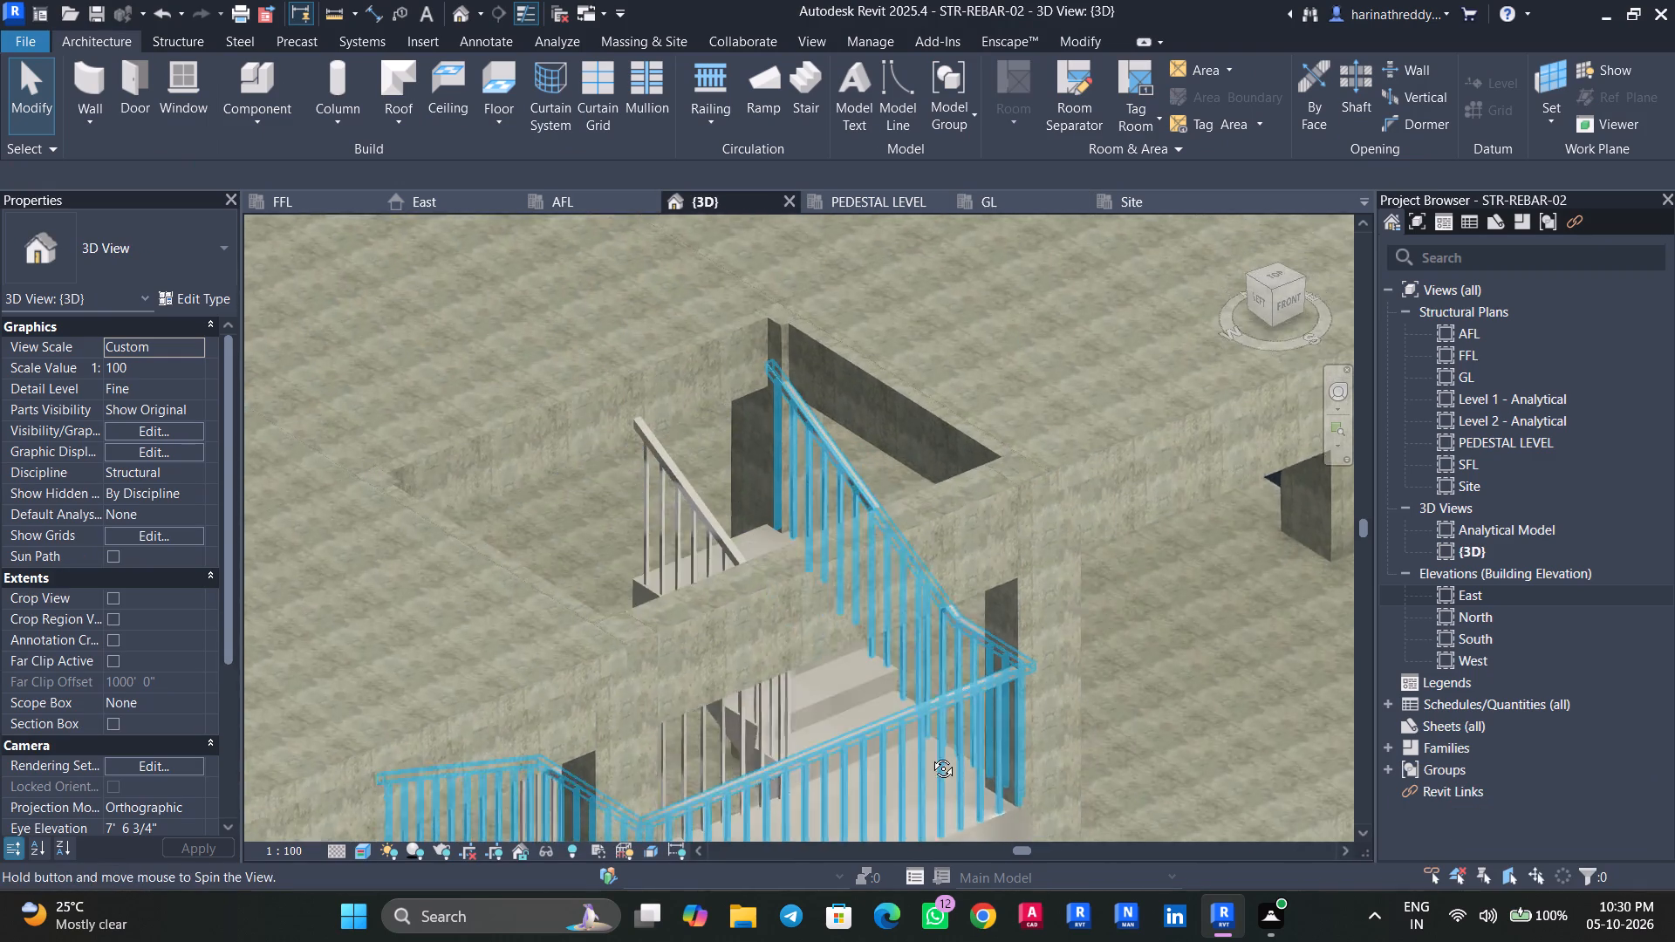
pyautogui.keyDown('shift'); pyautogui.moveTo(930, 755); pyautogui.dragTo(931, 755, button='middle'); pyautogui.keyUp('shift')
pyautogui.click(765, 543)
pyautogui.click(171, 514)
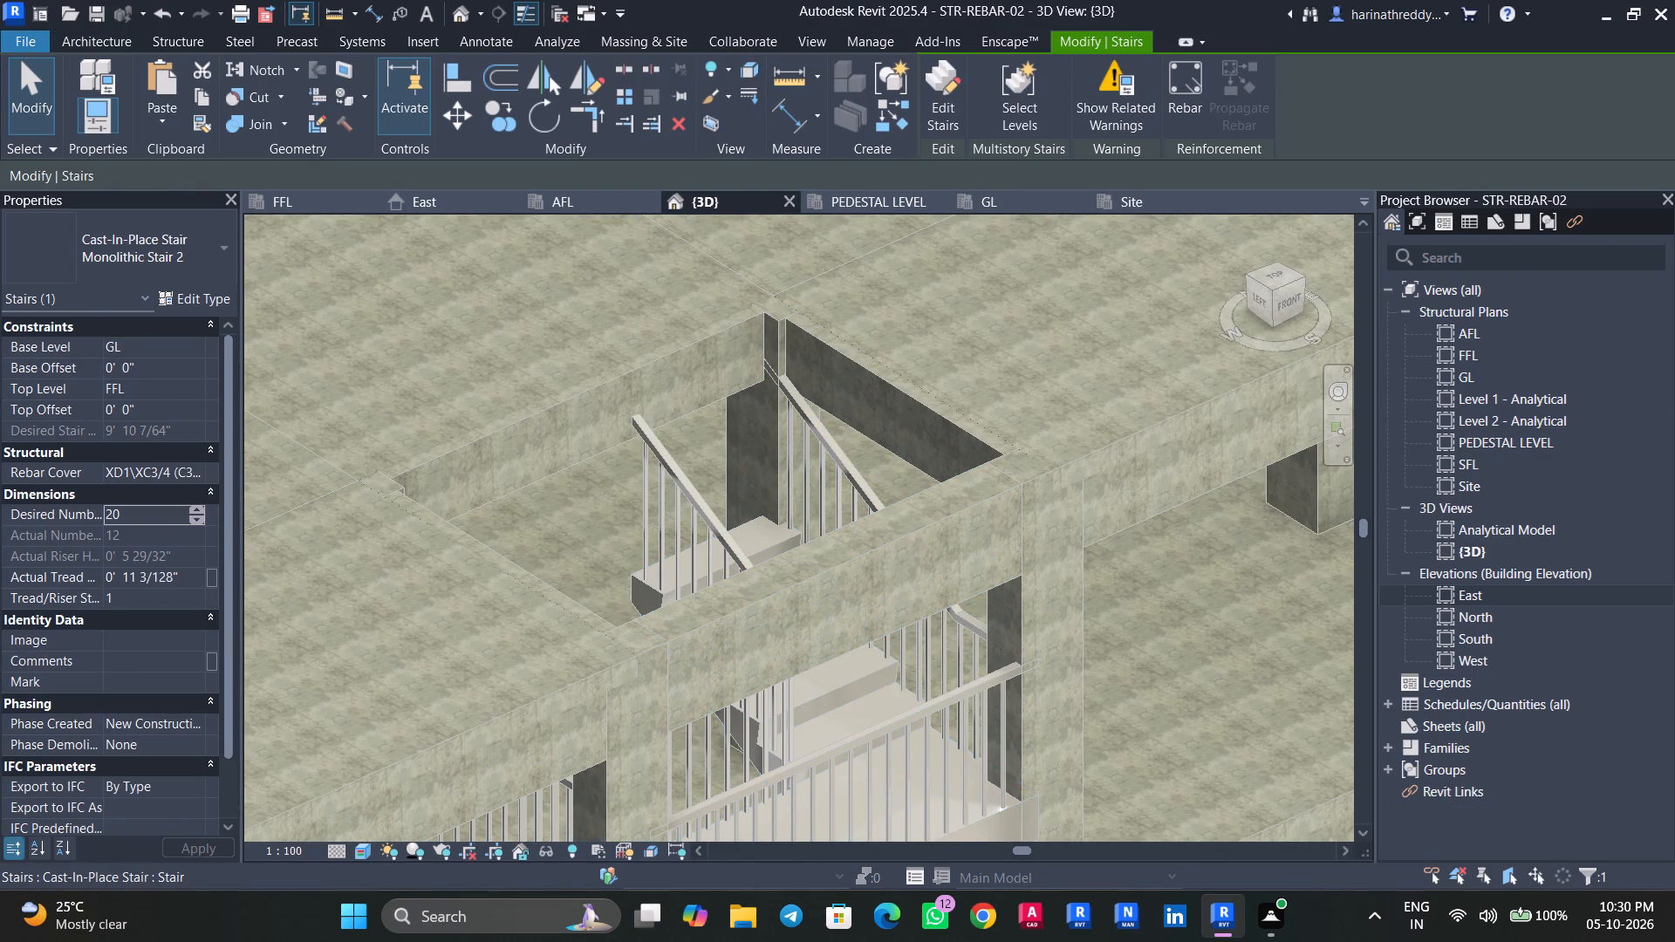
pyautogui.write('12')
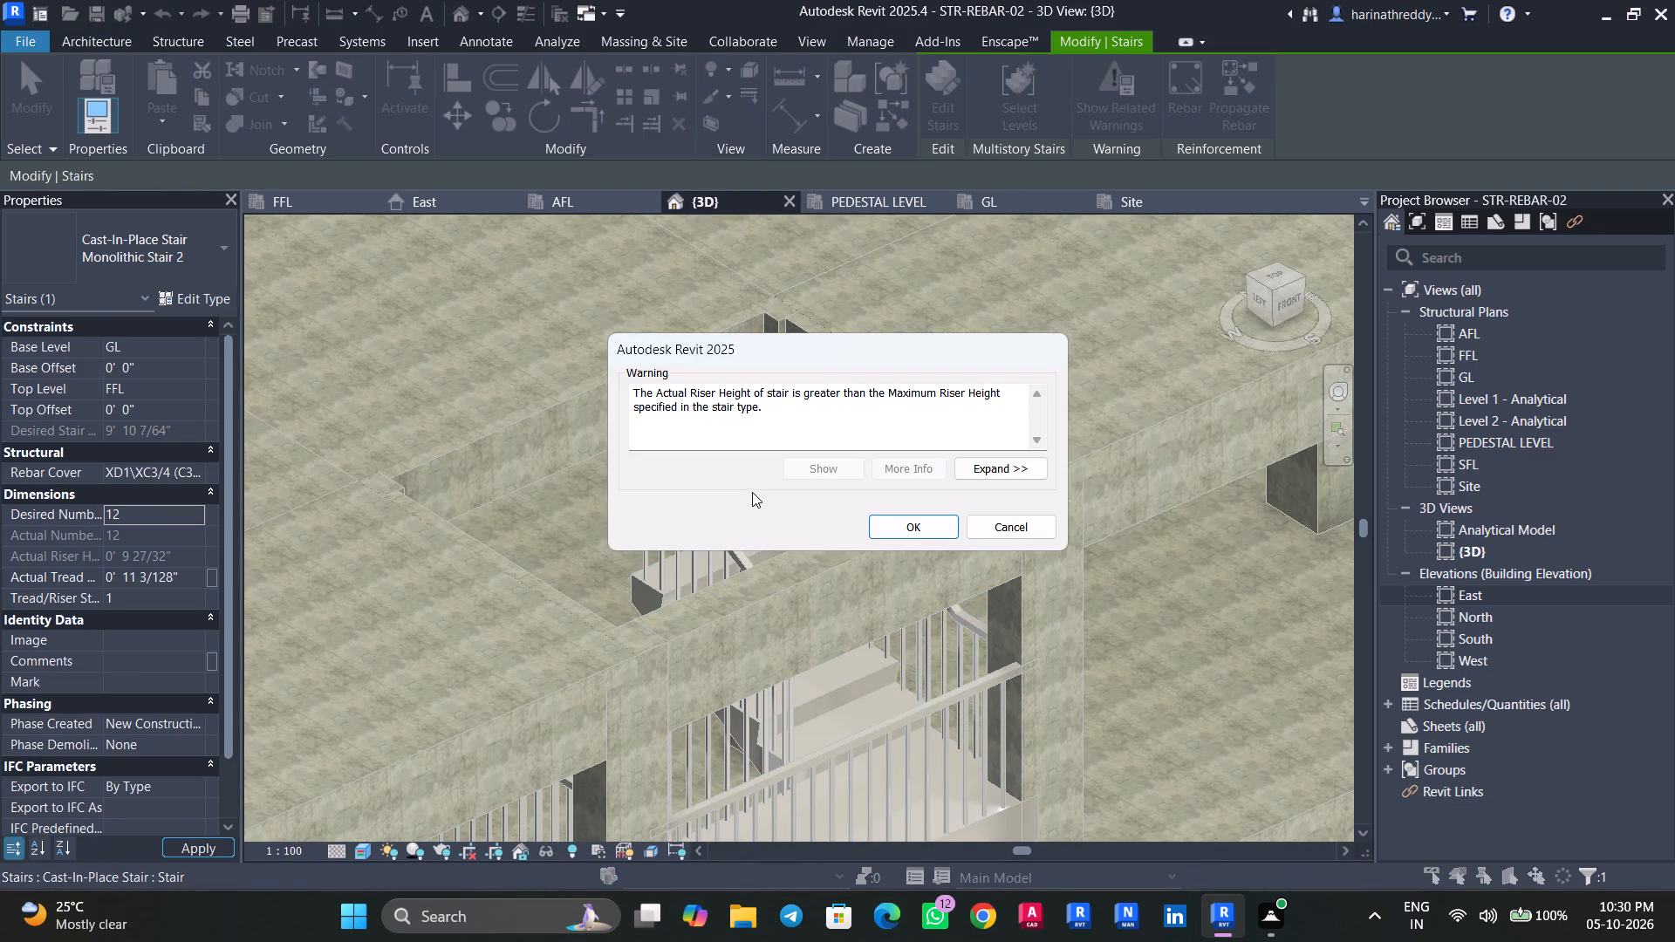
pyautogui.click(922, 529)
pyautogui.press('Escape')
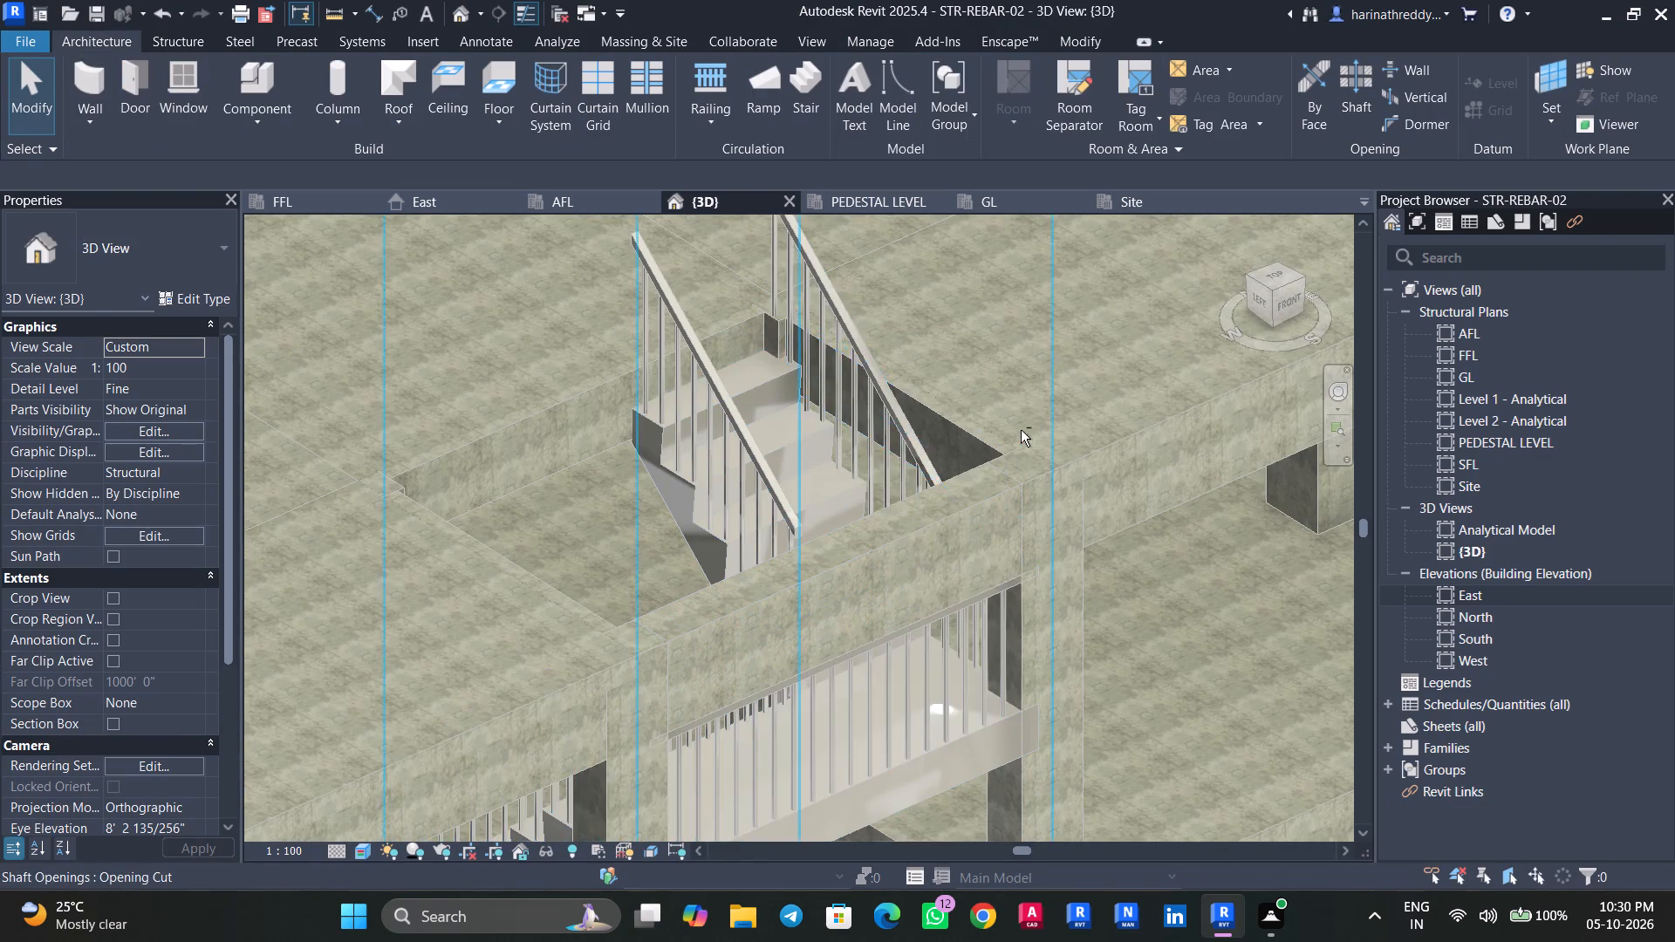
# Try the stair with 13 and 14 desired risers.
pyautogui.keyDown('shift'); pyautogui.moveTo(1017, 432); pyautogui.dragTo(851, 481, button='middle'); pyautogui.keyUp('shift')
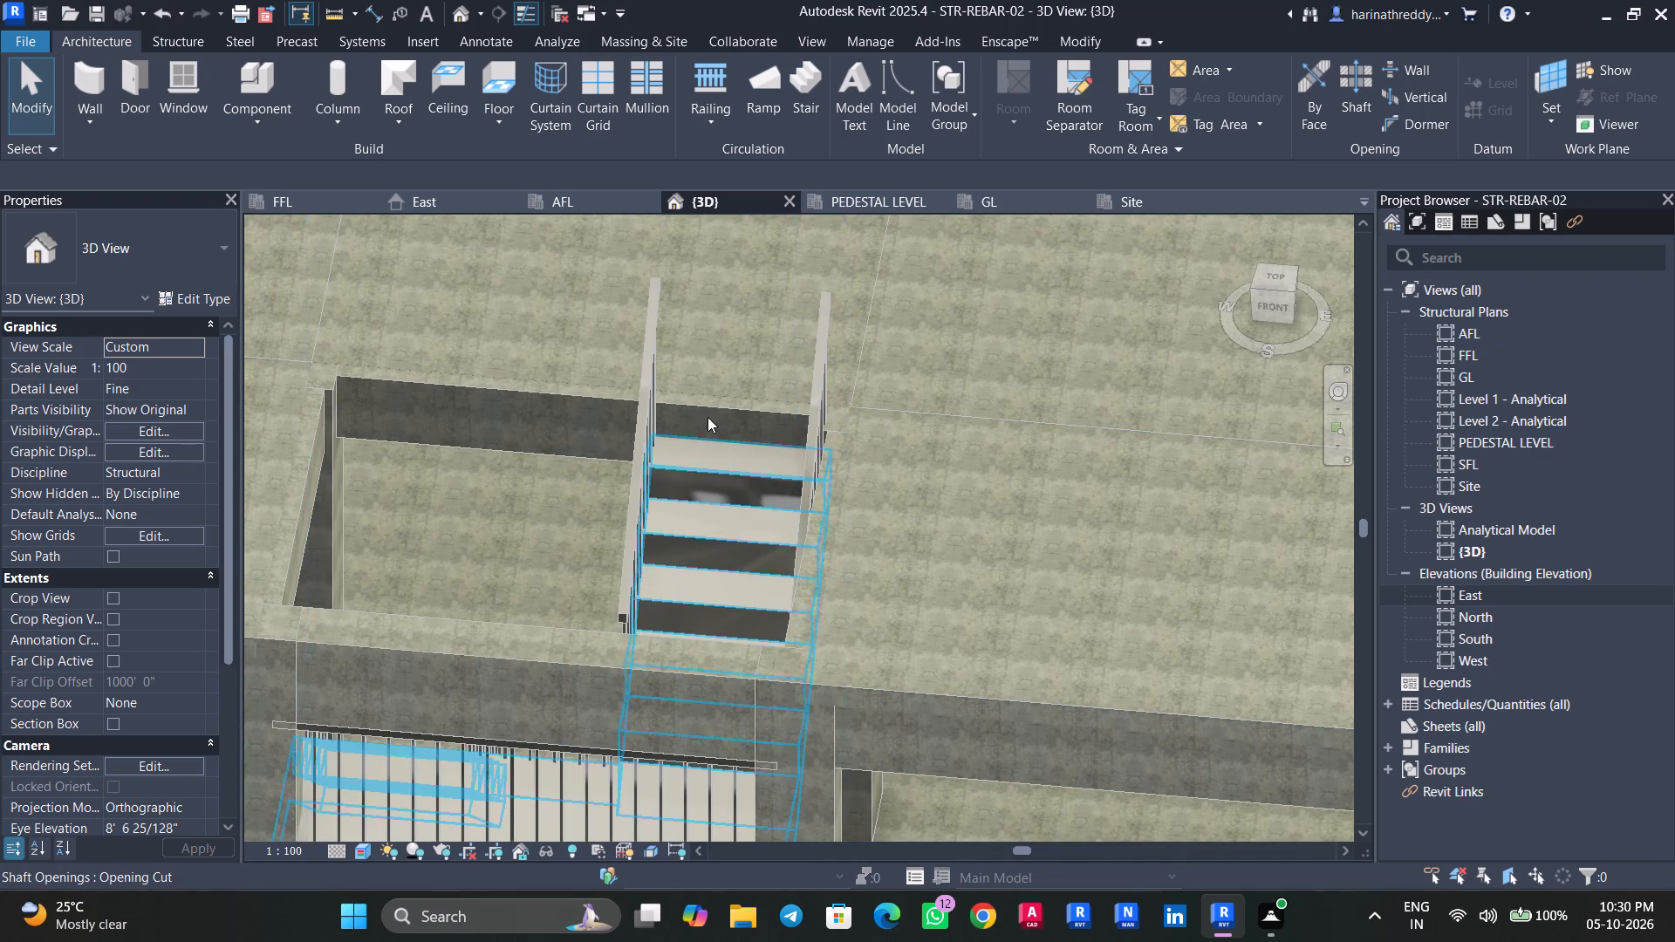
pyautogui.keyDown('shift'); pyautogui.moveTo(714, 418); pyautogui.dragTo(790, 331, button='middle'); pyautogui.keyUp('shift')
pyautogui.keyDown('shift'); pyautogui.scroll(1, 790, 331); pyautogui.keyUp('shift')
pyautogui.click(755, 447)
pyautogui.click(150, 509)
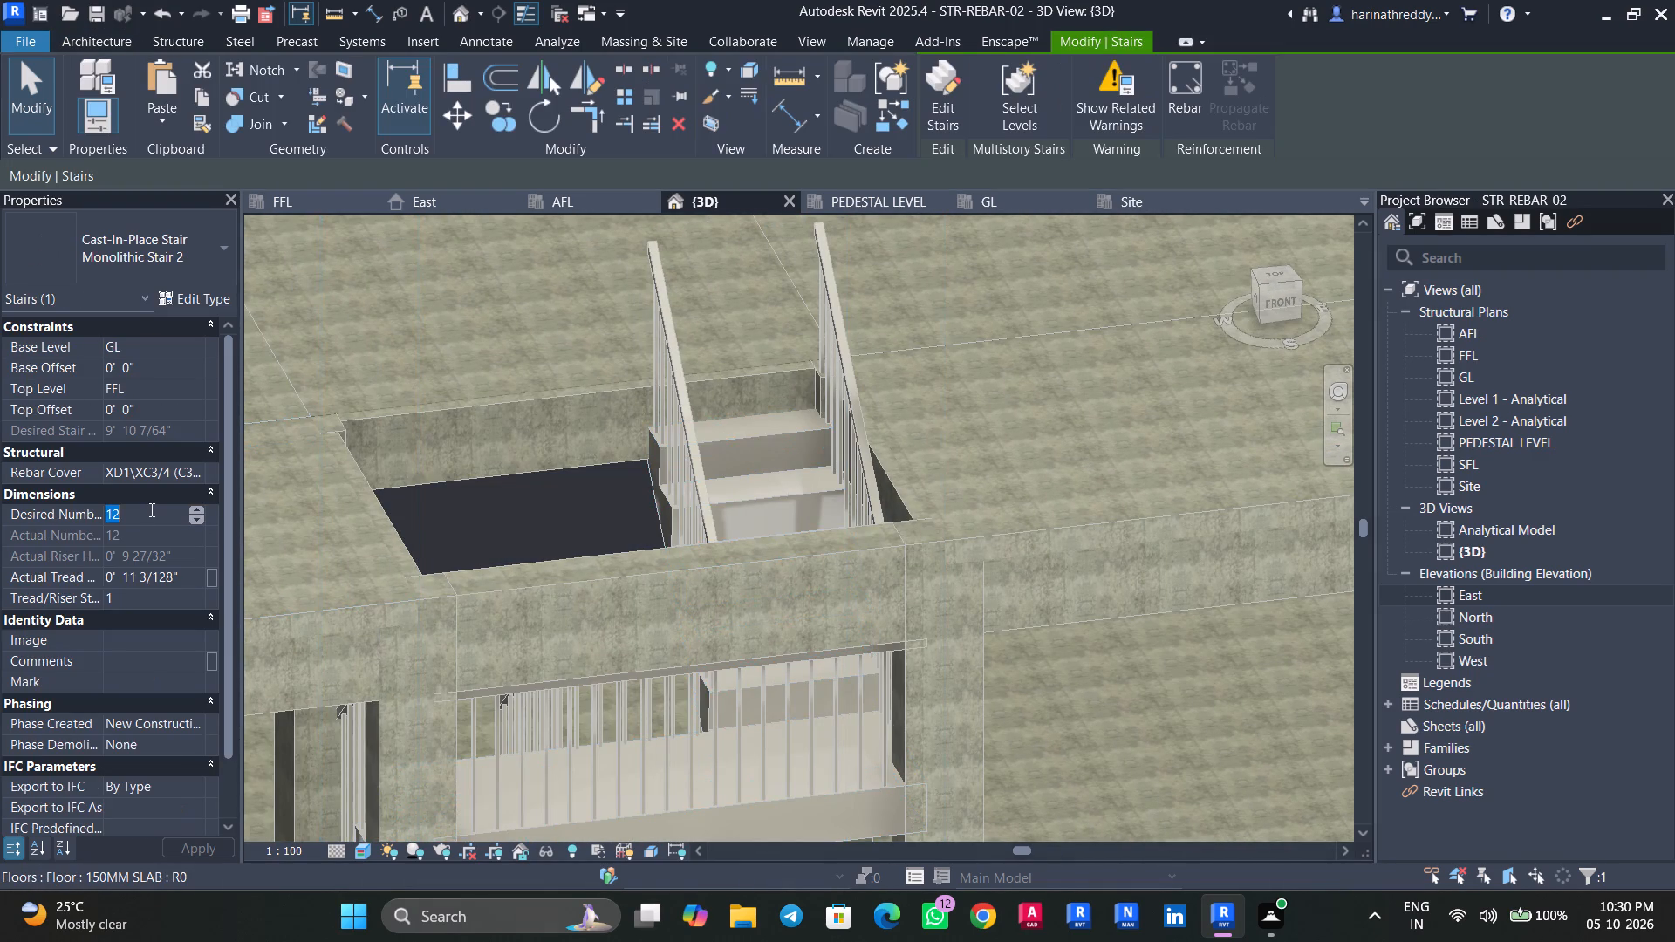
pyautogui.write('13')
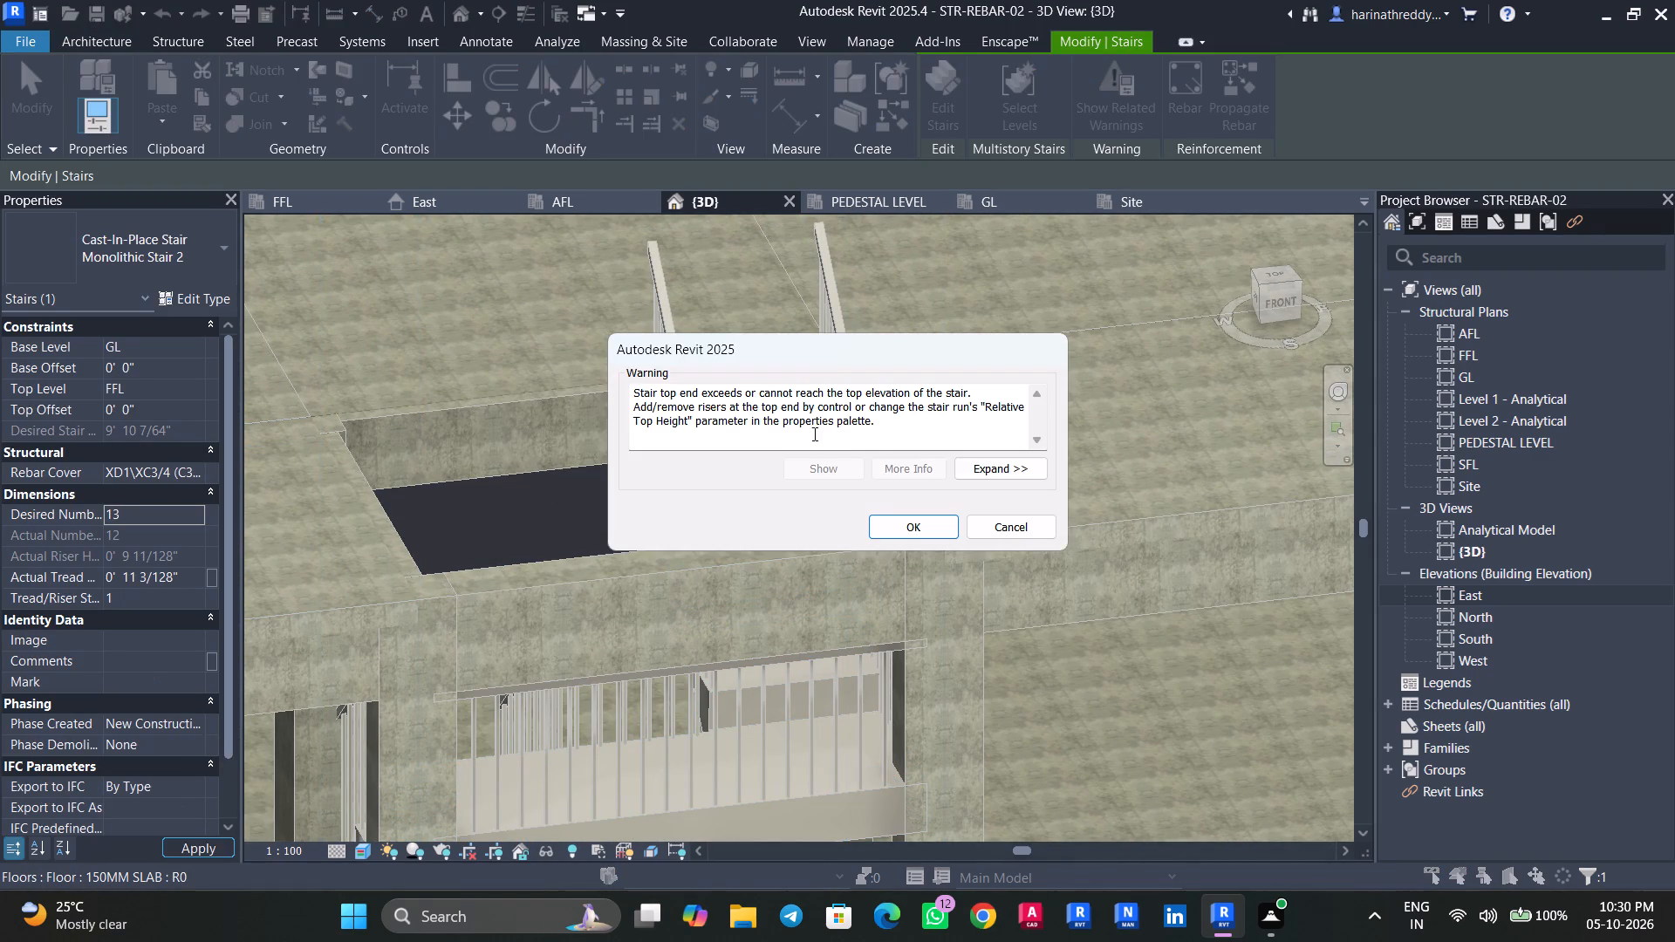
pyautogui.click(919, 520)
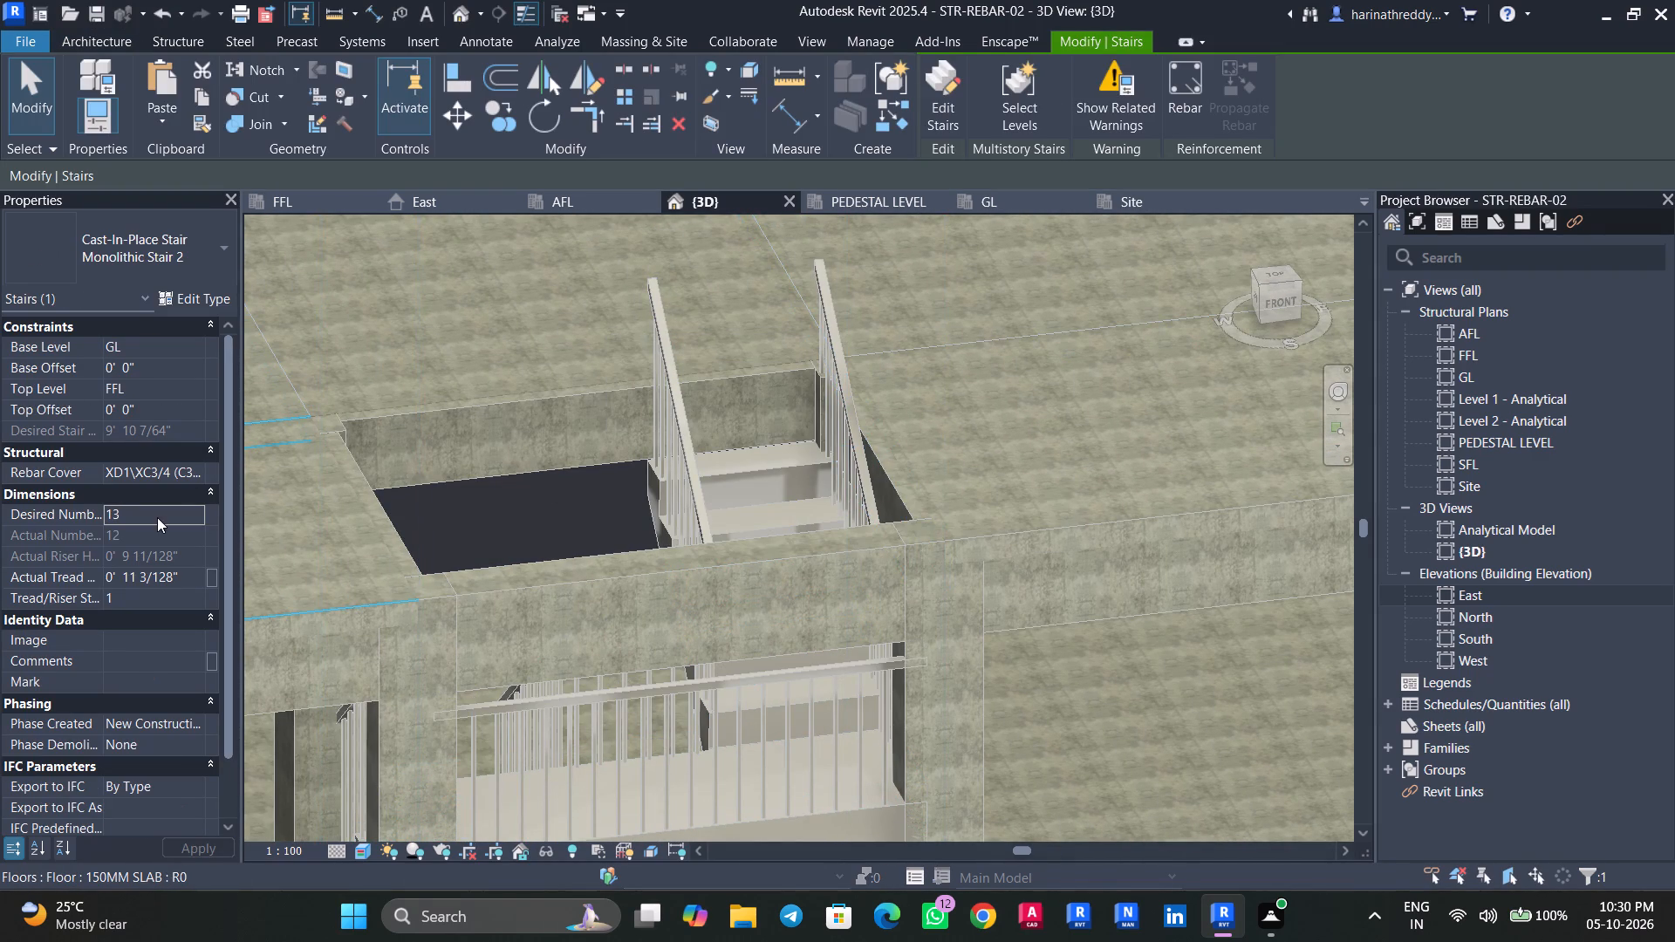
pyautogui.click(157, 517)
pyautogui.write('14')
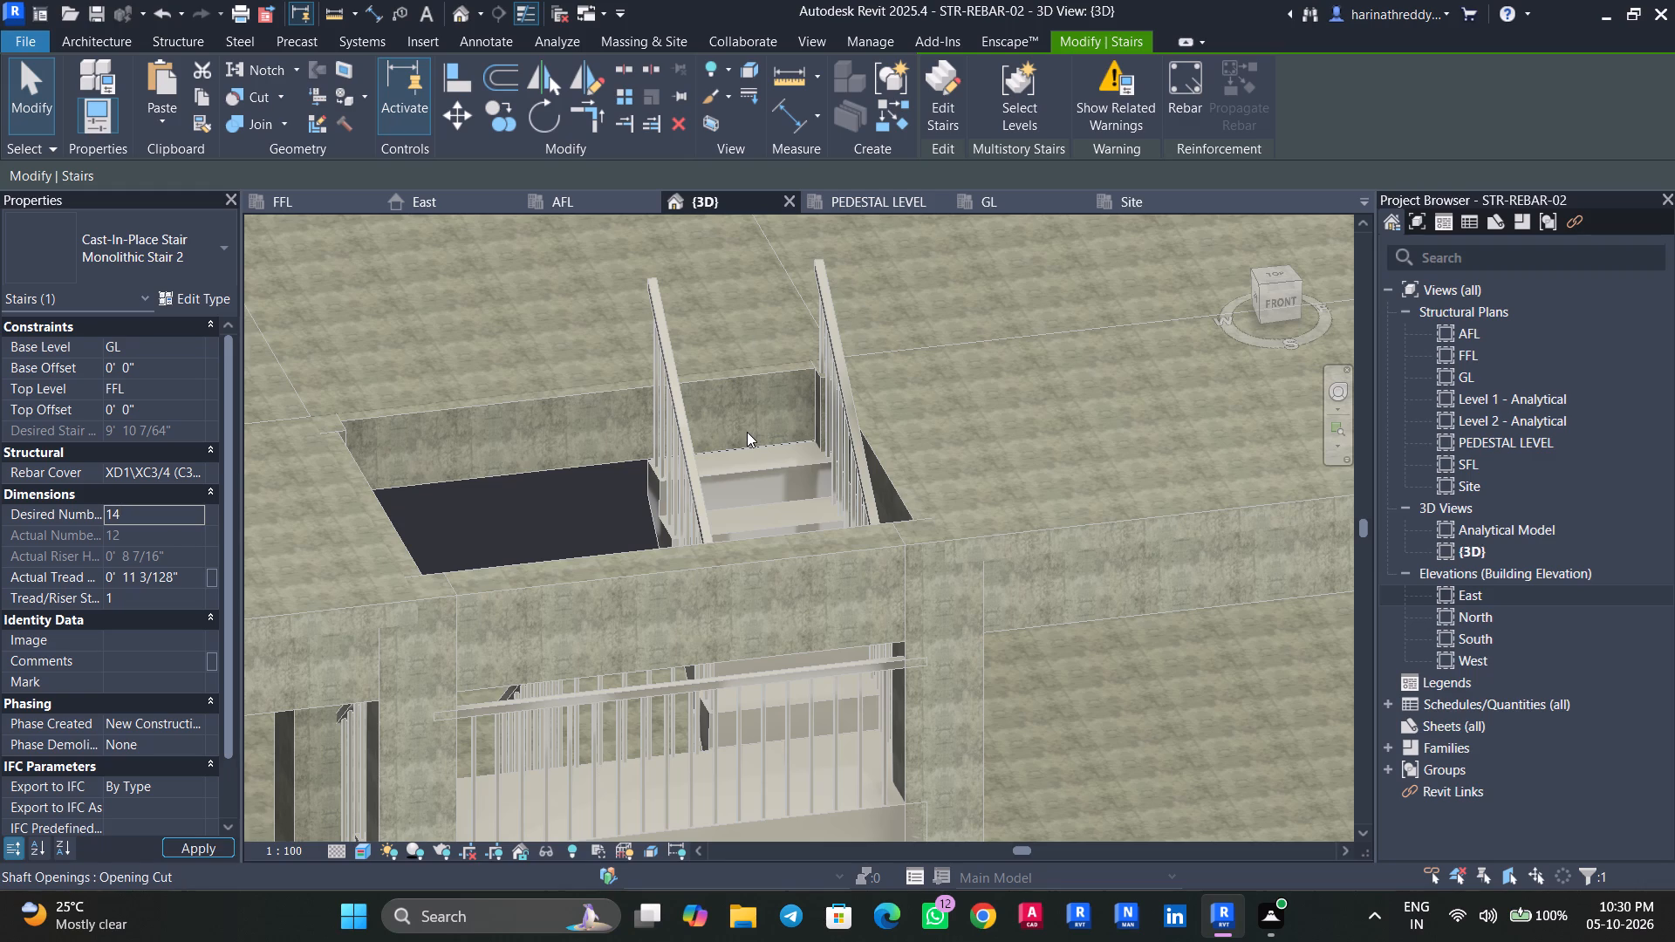
# Set the stair's desired number of risers to 11.
pyautogui.click(146, 517)
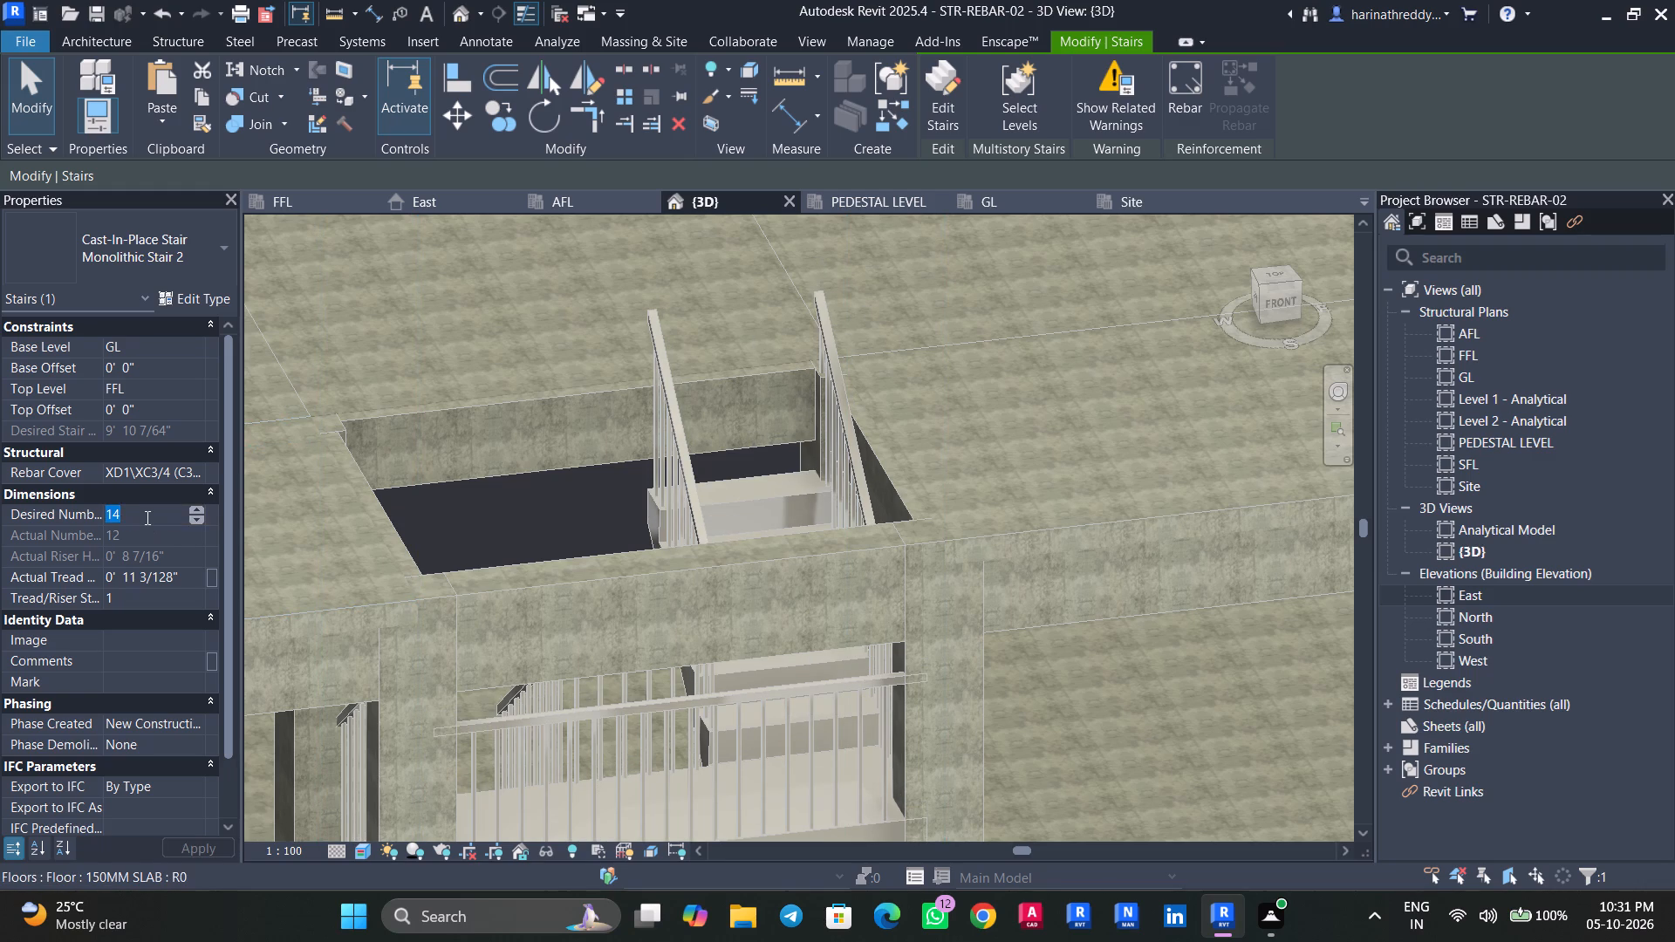
pyautogui.write('11')
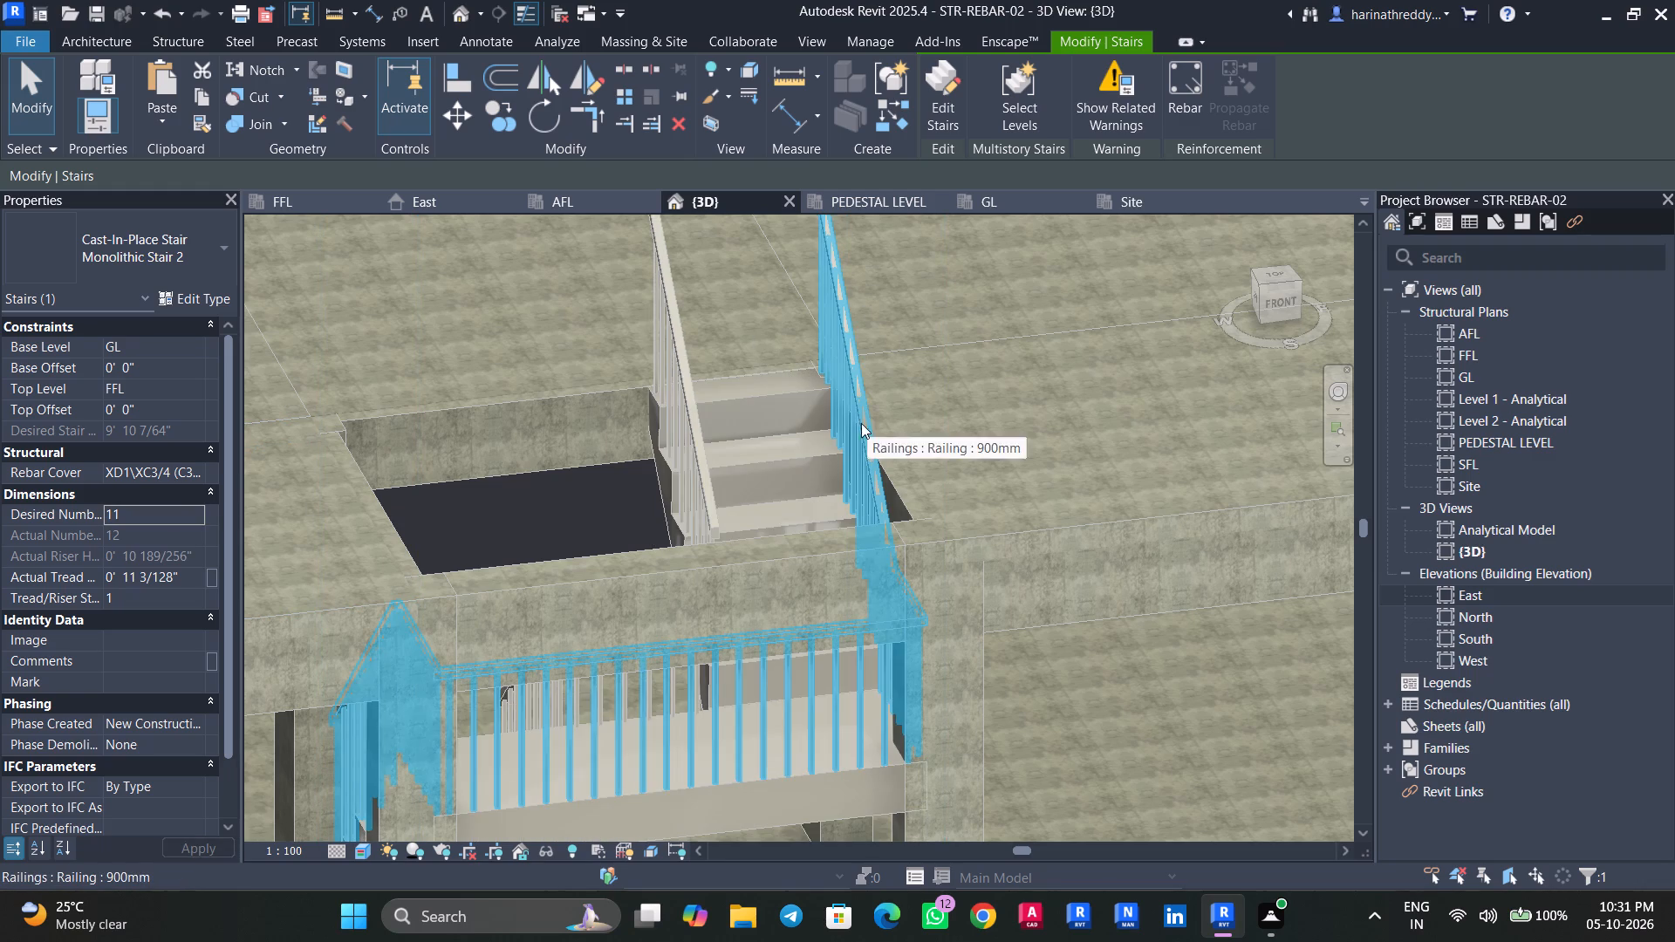
pyautogui.keyDown('shift'); pyautogui.moveTo(807, 457); pyautogui.dragTo(721, 472, button='middle'); pyautogui.keyUp('shift')
pyautogui.scroll(1, 769, 422)
pyautogui.scroll(-1, 771, 421)
pyautogui.scroll(10, 772, 421)
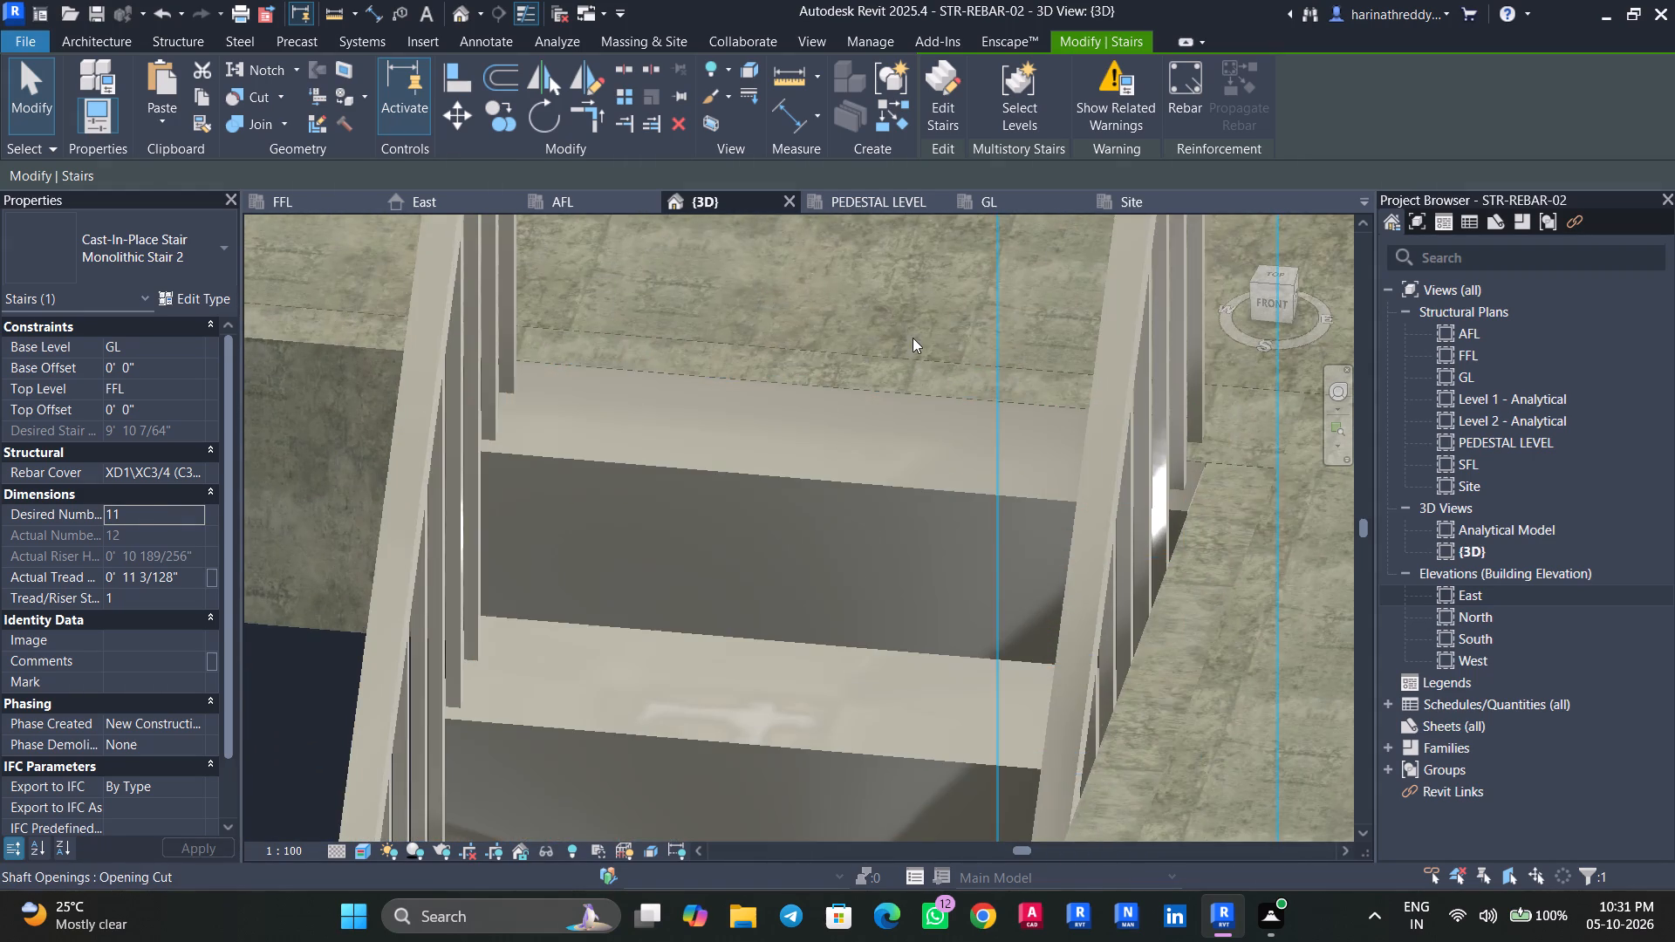
pyautogui.press('Escape')
pyautogui.press('Escape')
# Examine the stair's flights, landing and railings from several sides against the slab opening, beams and columns.
pyautogui.scroll(-6, 946, 328)
pyautogui.scroll(1, 945, 329)
pyautogui.scroll(-2, 945, 329)
pyautogui.scroll(1, 945, 329)
pyautogui.moveTo(944, 331); pyautogui.dragTo(755, 586, button='middle')
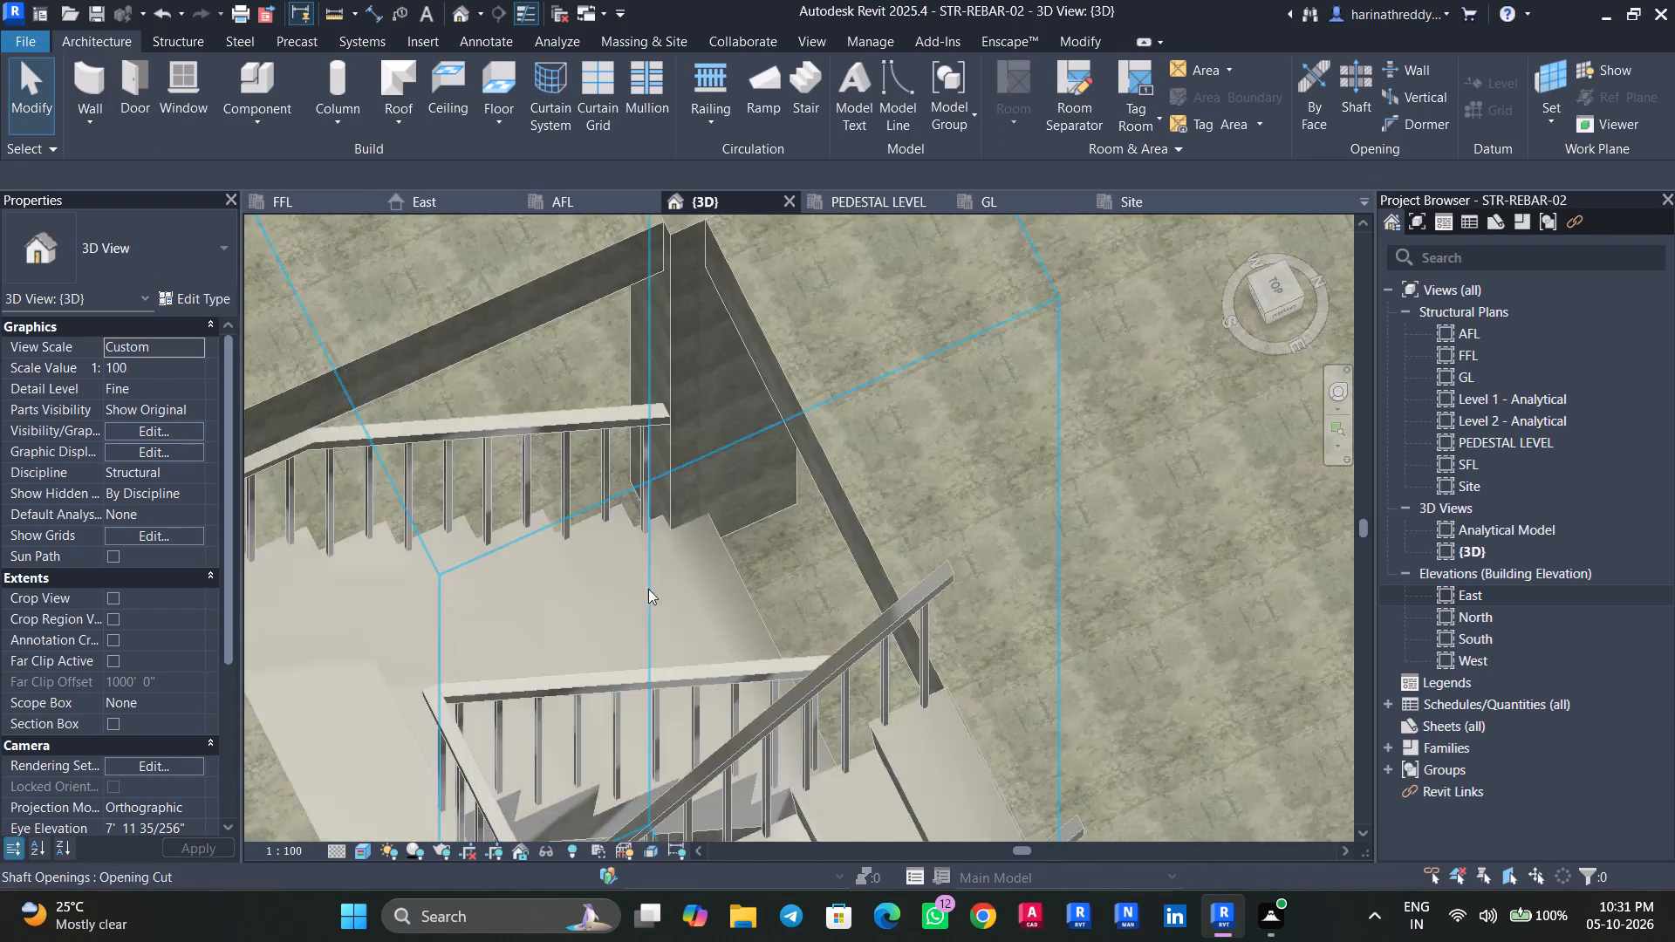
pyautogui.moveTo(569, 590); pyautogui.dragTo(734, 376, button='middle')
pyautogui.keyDown('shift'); pyautogui.moveTo(728, 387); pyautogui.dragTo(500, 228, button='middle'); pyautogui.keyUp('shift')
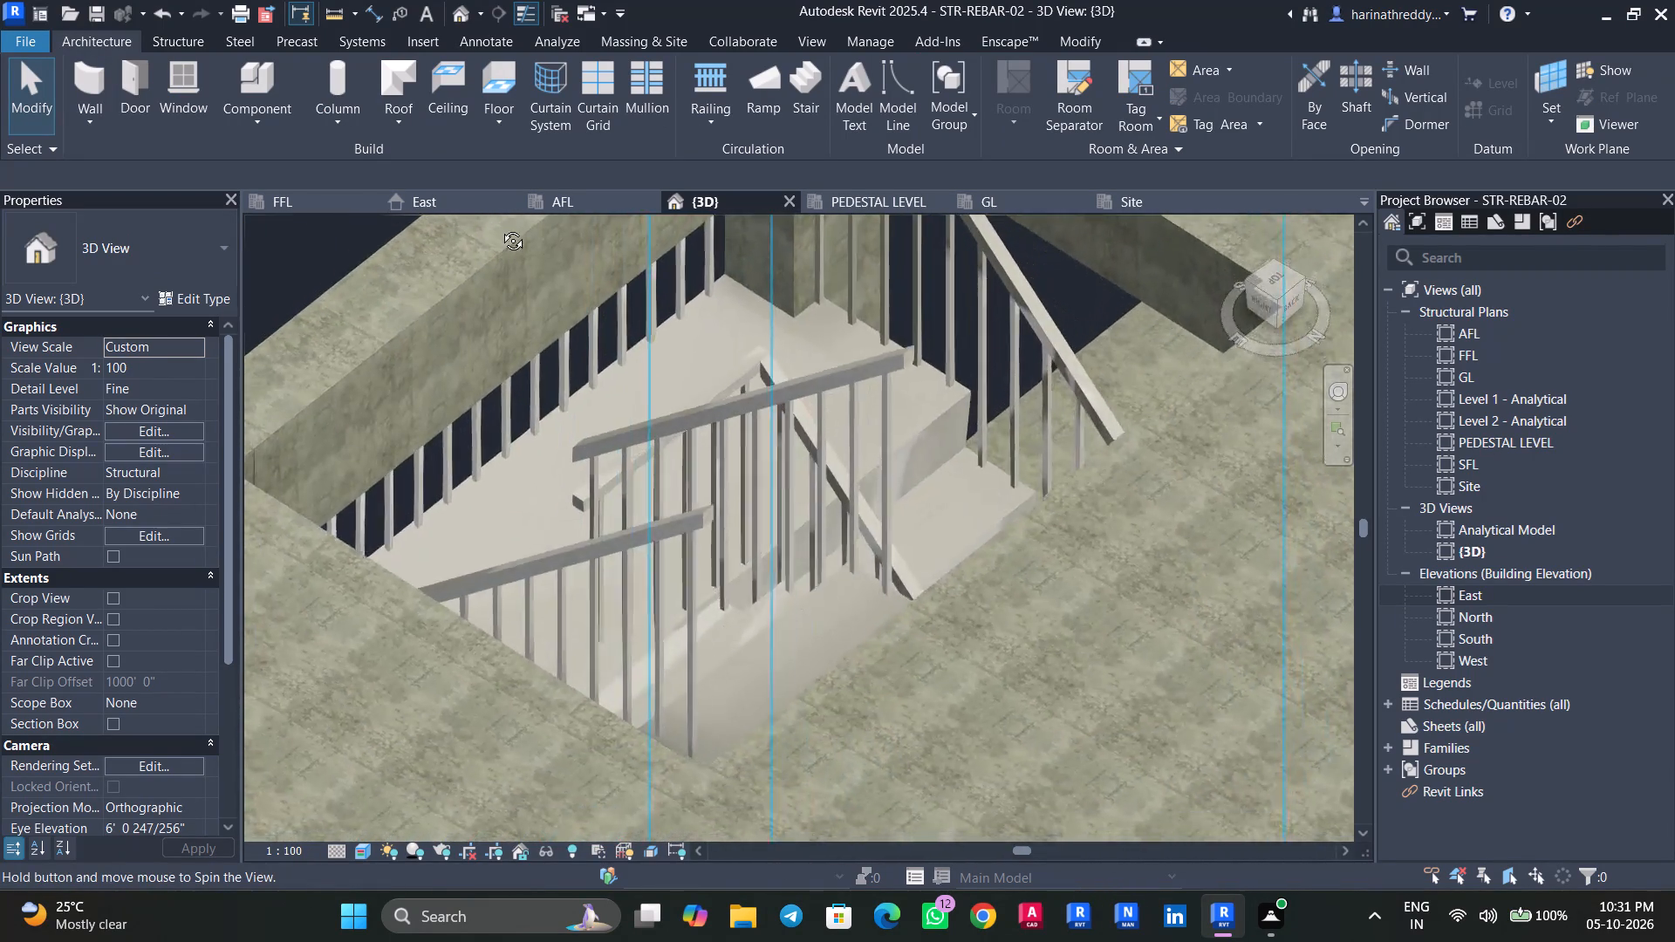
pyautogui.keyDown('shift'); pyautogui.moveTo(500, 228); pyautogui.dragTo(507, 217, button='middle'); pyautogui.keyUp('shift')
pyautogui.scroll(-3, 694, 343)
pyautogui.scroll(1, 694, 343)
pyautogui.scroll(-5, 694, 343)
pyautogui.press('Escape')
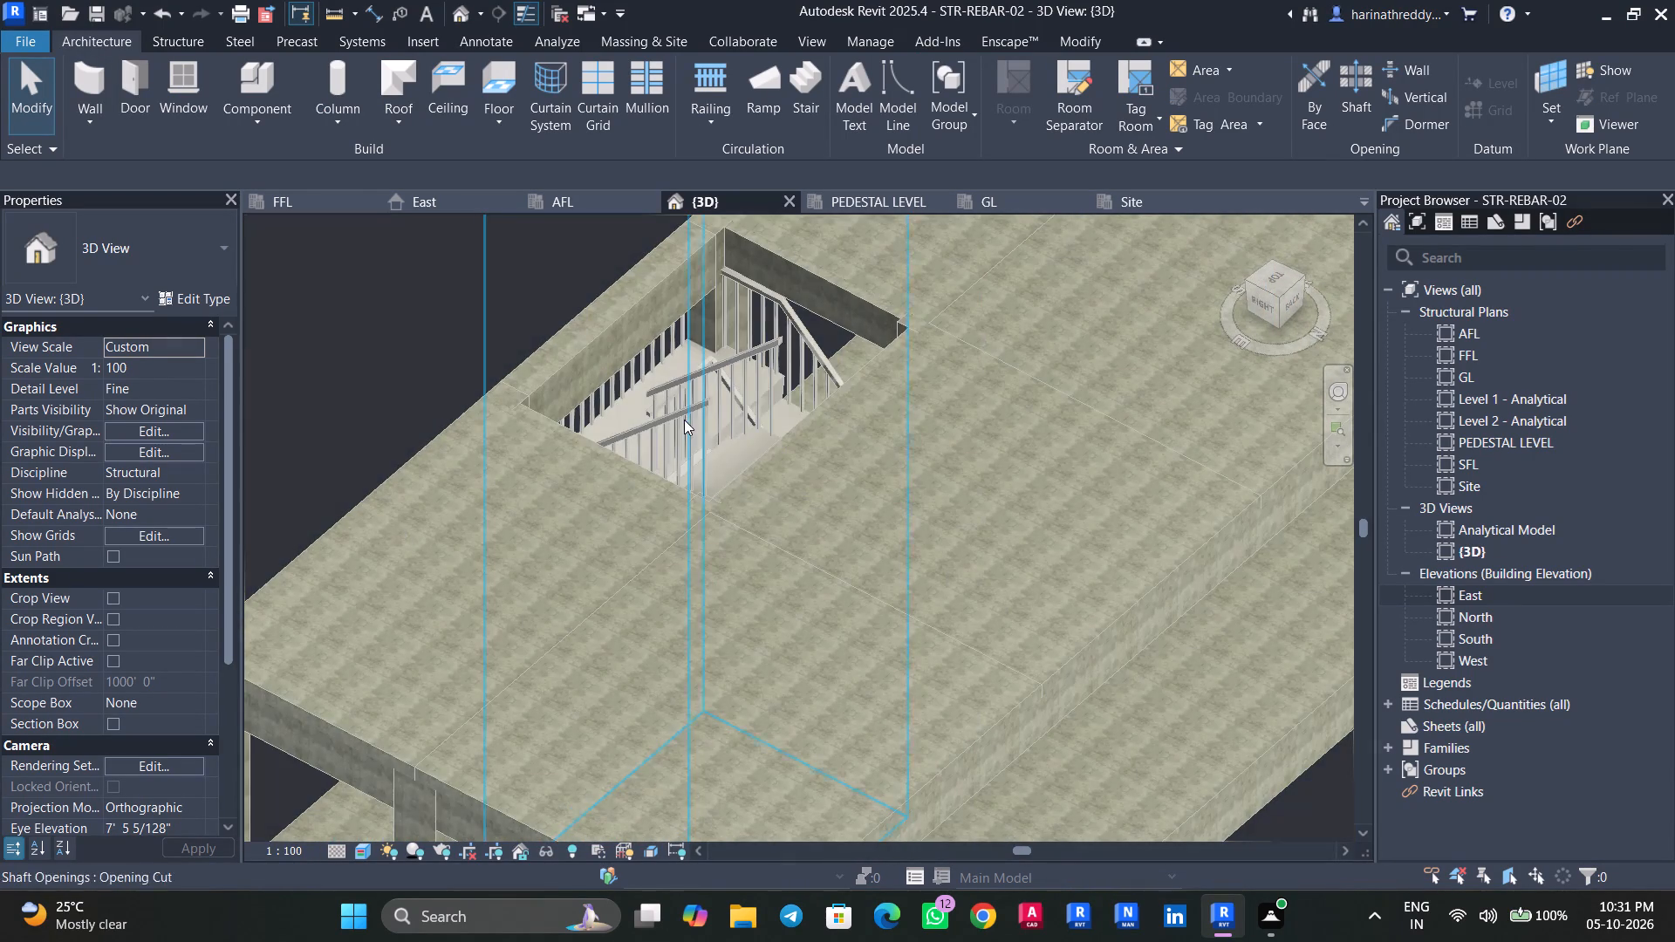
pyautogui.click(634, 386)
pyautogui.keyDown('shift'); pyautogui.moveTo(635, 386); pyautogui.dragTo(728, 450, button='middle'); pyautogui.keyUp('shift')
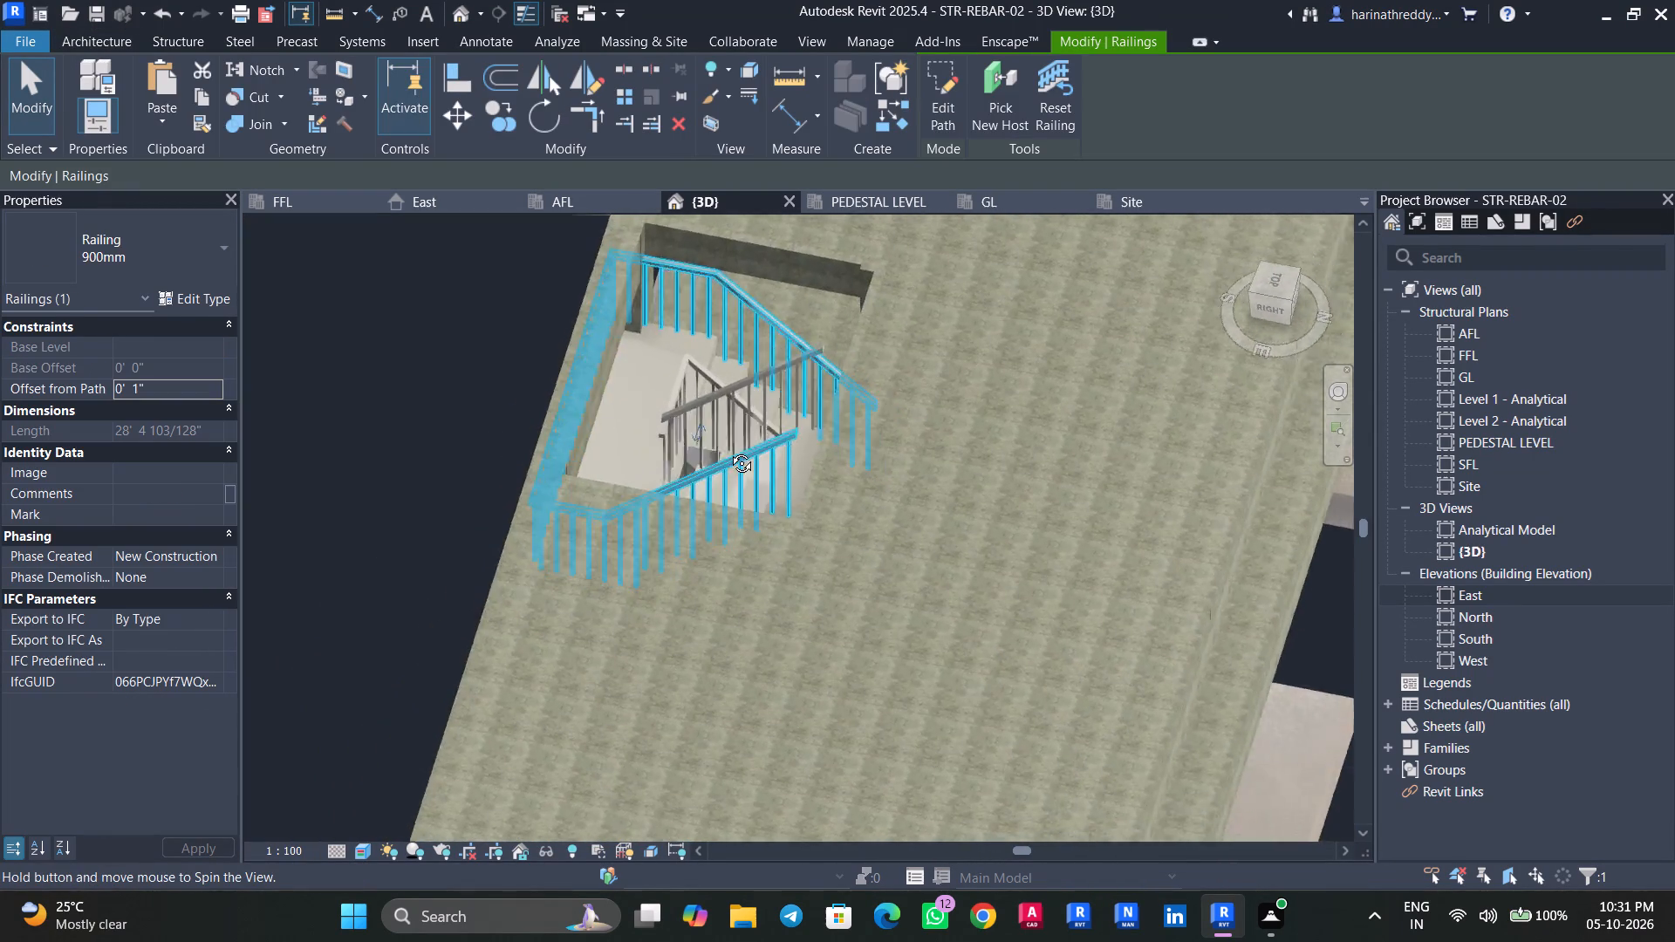
pyautogui.keyDown('shift'); pyautogui.moveTo(728, 450); pyautogui.dragTo(1015, 260, button='middle'); pyautogui.keyUp('shift')
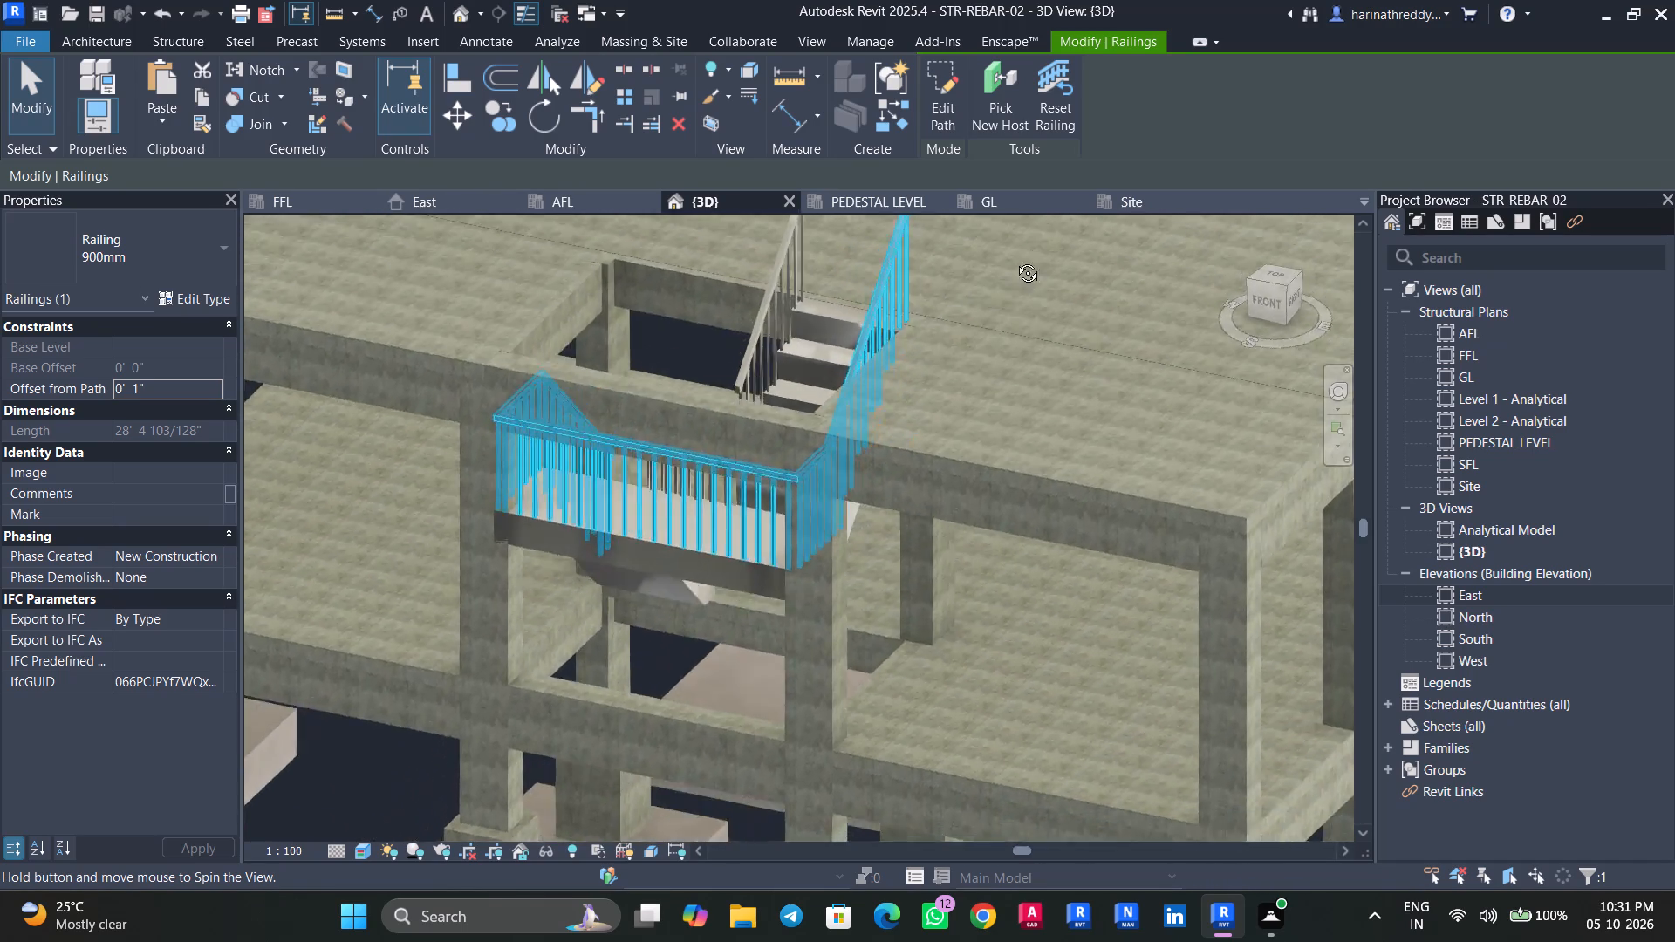
pyautogui.keyDown('shift'); pyautogui.moveTo(1015, 260); pyautogui.dragTo(1098, 371, button='middle'); pyautogui.keyUp('shift')
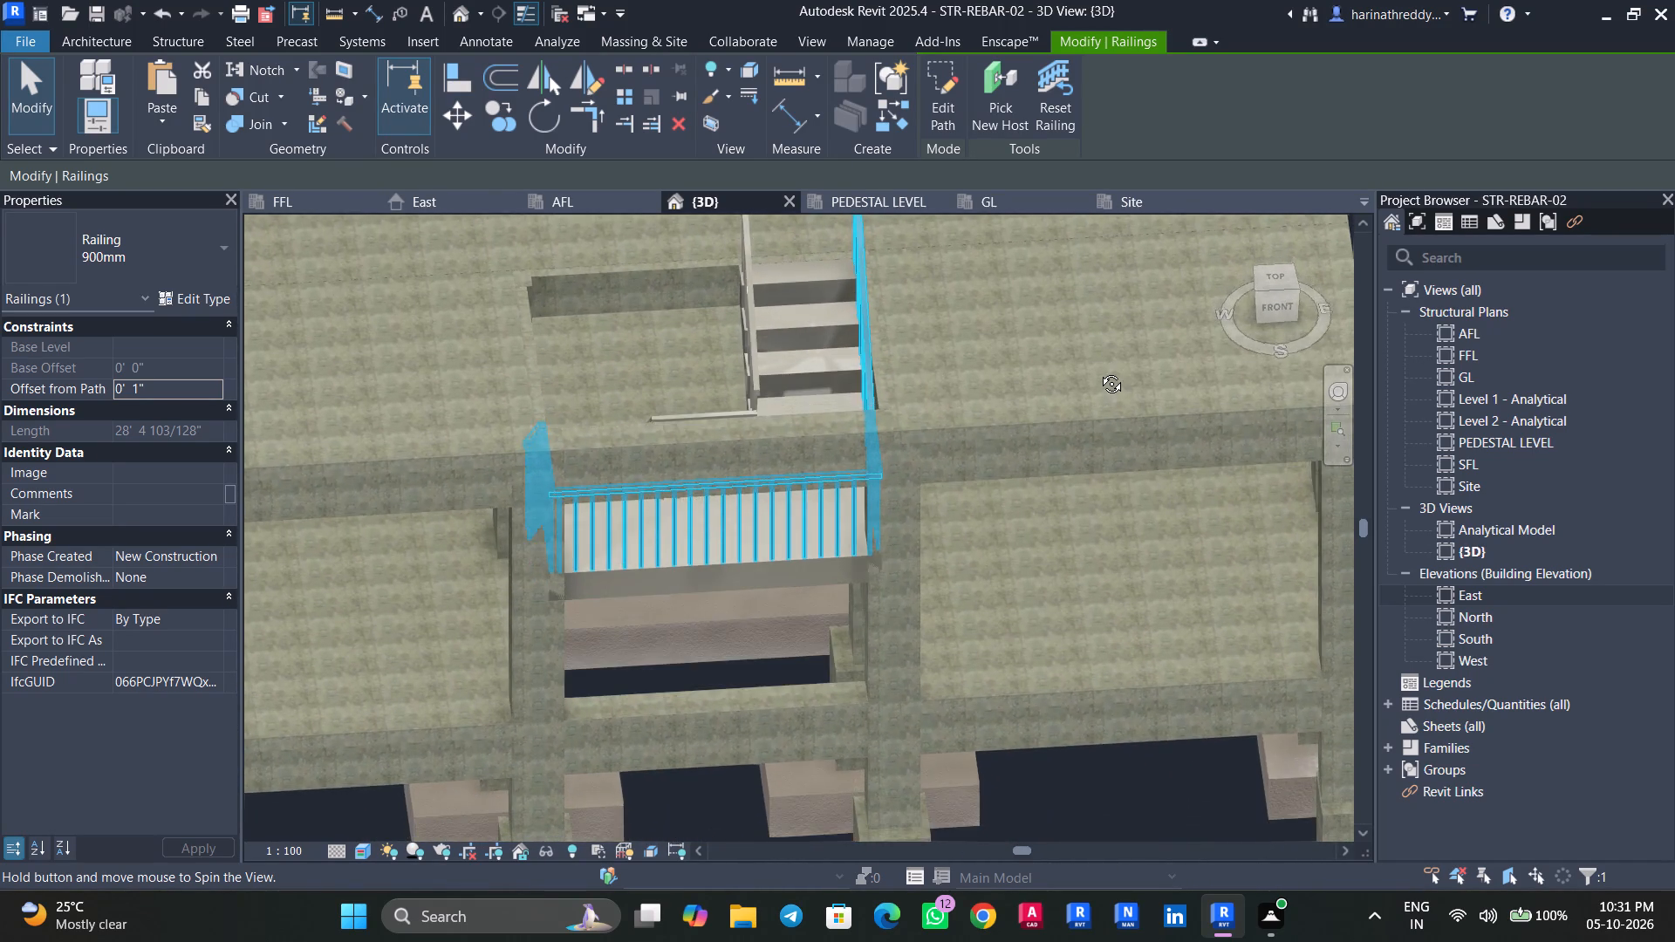
pyautogui.keyDown('shift'); pyautogui.moveTo(1098, 371); pyautogui.dragTo(1029, 534, button='middle'); pyautogui.keyUp('shift')
pyautogui.press('Escape')
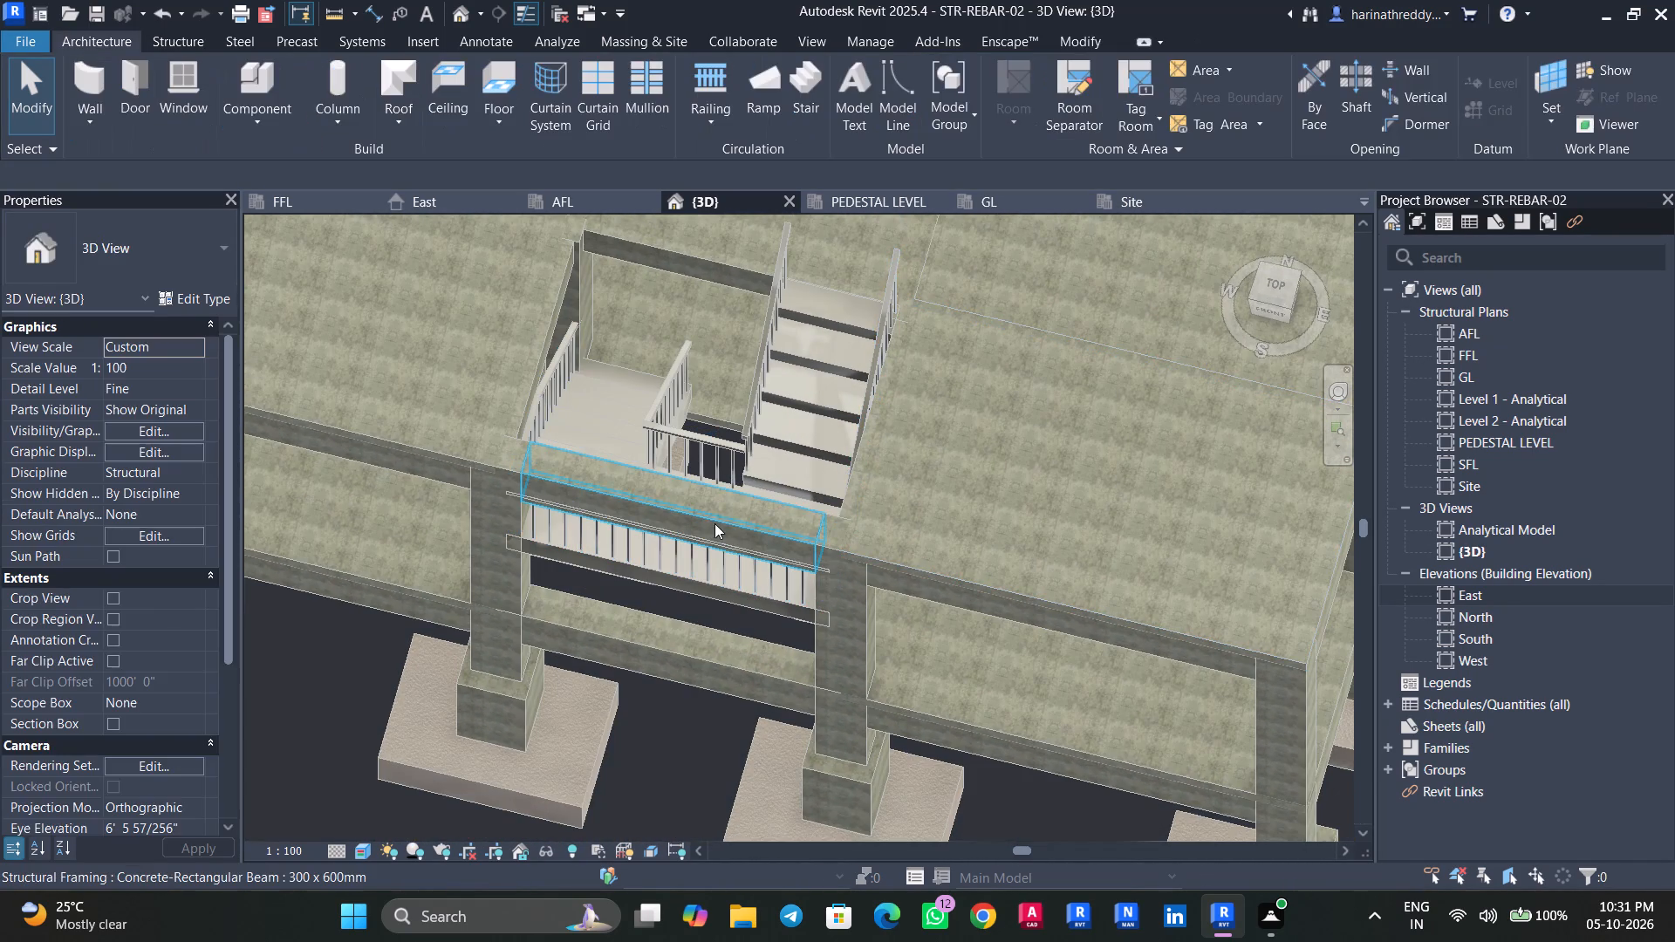
# Delete the 300 x 600mm FFL beam that crosses above the landing's outer edge between the two front columns.
pyautogui.click(714, 523)
pyautogui.press('Delete')
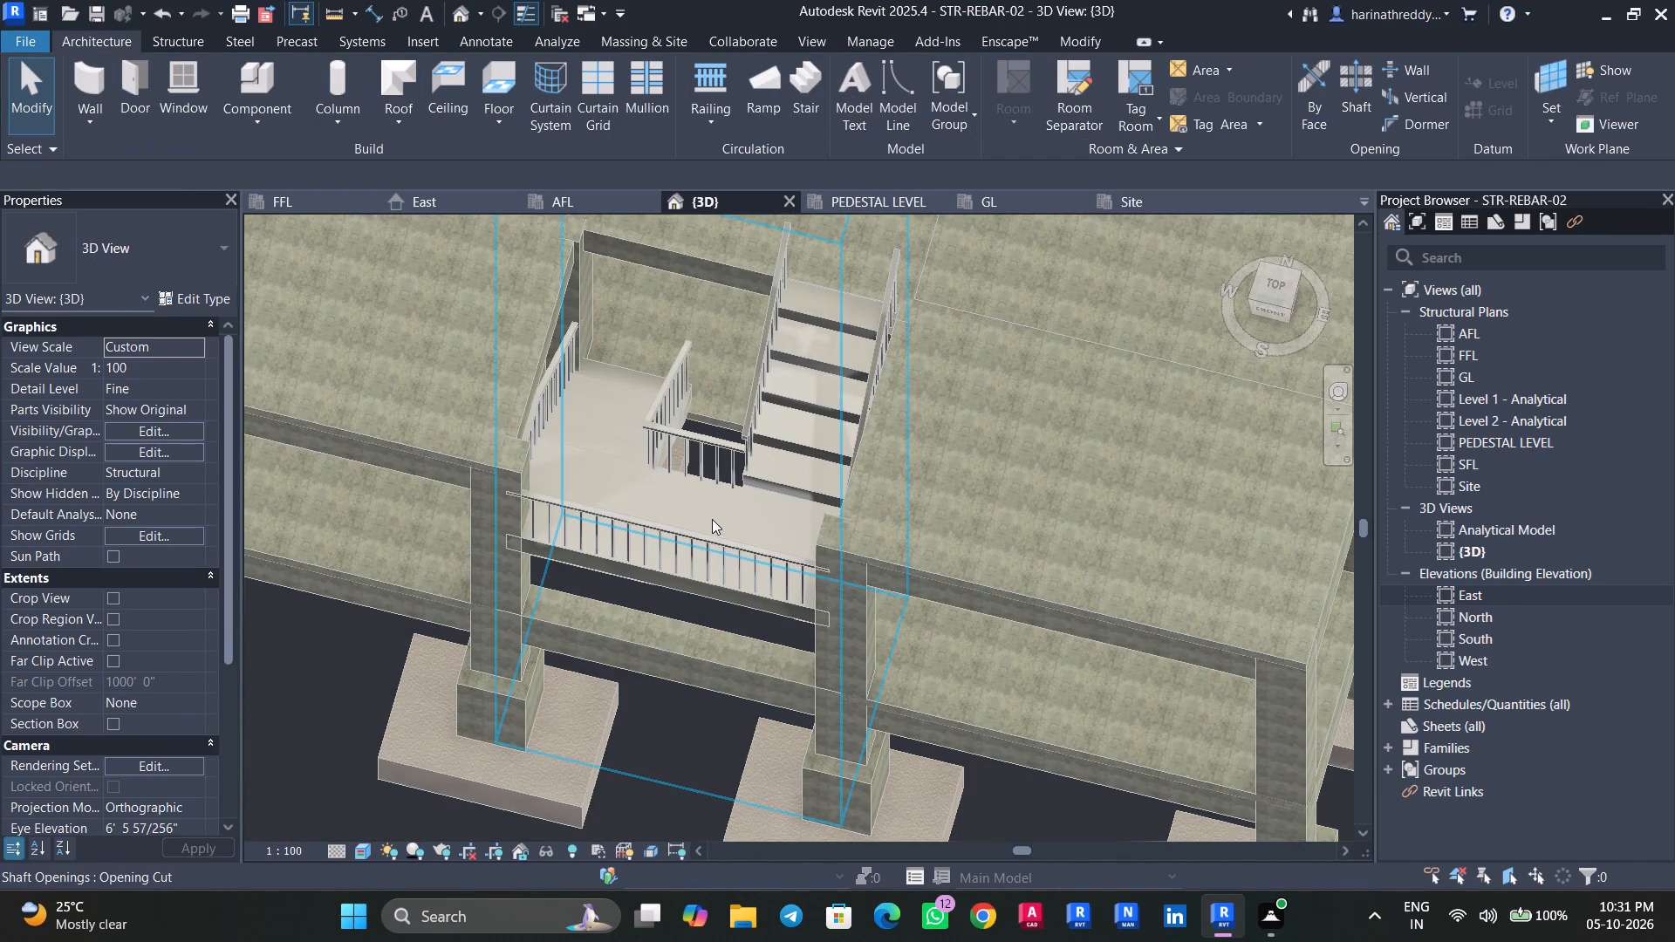
# In top view, nudge the 300 x 450mm column at the landing's west corner westward to line up with the stair edge.
pyautogui.keyDown('shift'); pyautogui.scroll(-1, 757, 481); pyautogui.keyUp('shift')
pyautogui.keyDown('shift'); pyautogui.moveTo(757, 481); pyautogui.dragTo(707, 365, button='middle'); pyautogui.keyUp('shift')
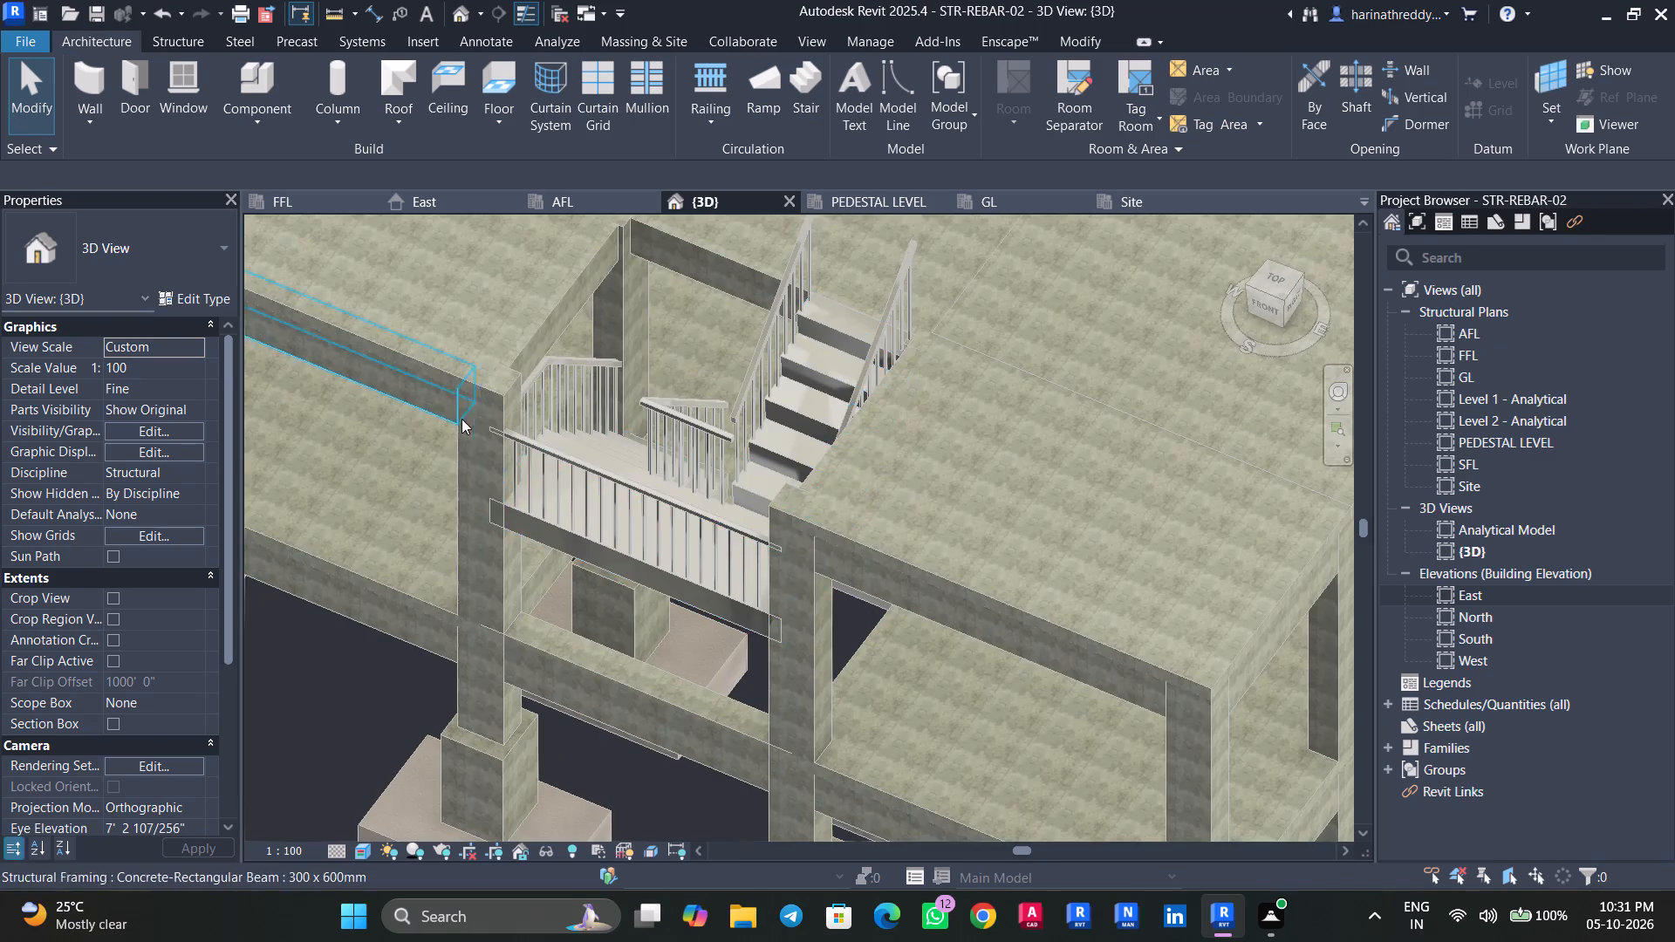
pyautogui.scroll(2, 476, 416)
pyautogui.keyDown('shift'); pyautogui.moveTo(579, 400); pyautogui.dragTo(488, 468, button='middle'); pyautogui.keyUp('shift')
pyautogui.press('Escape')
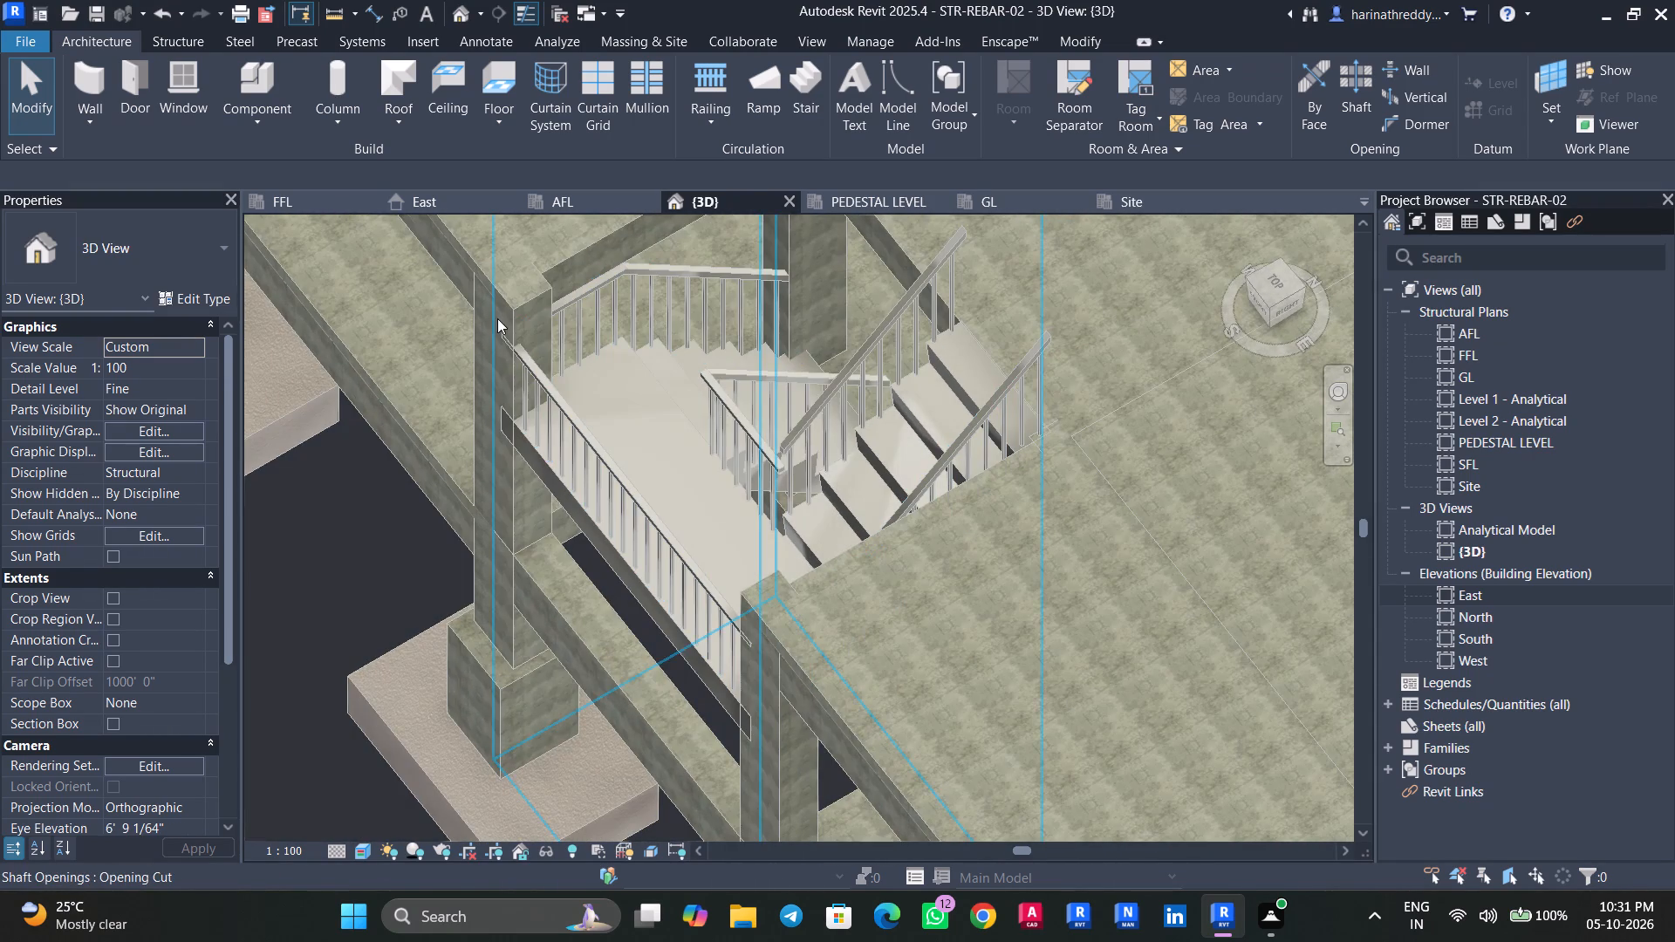
pyautogui.click(540, 302)
pyautogui.click(1283, 280)
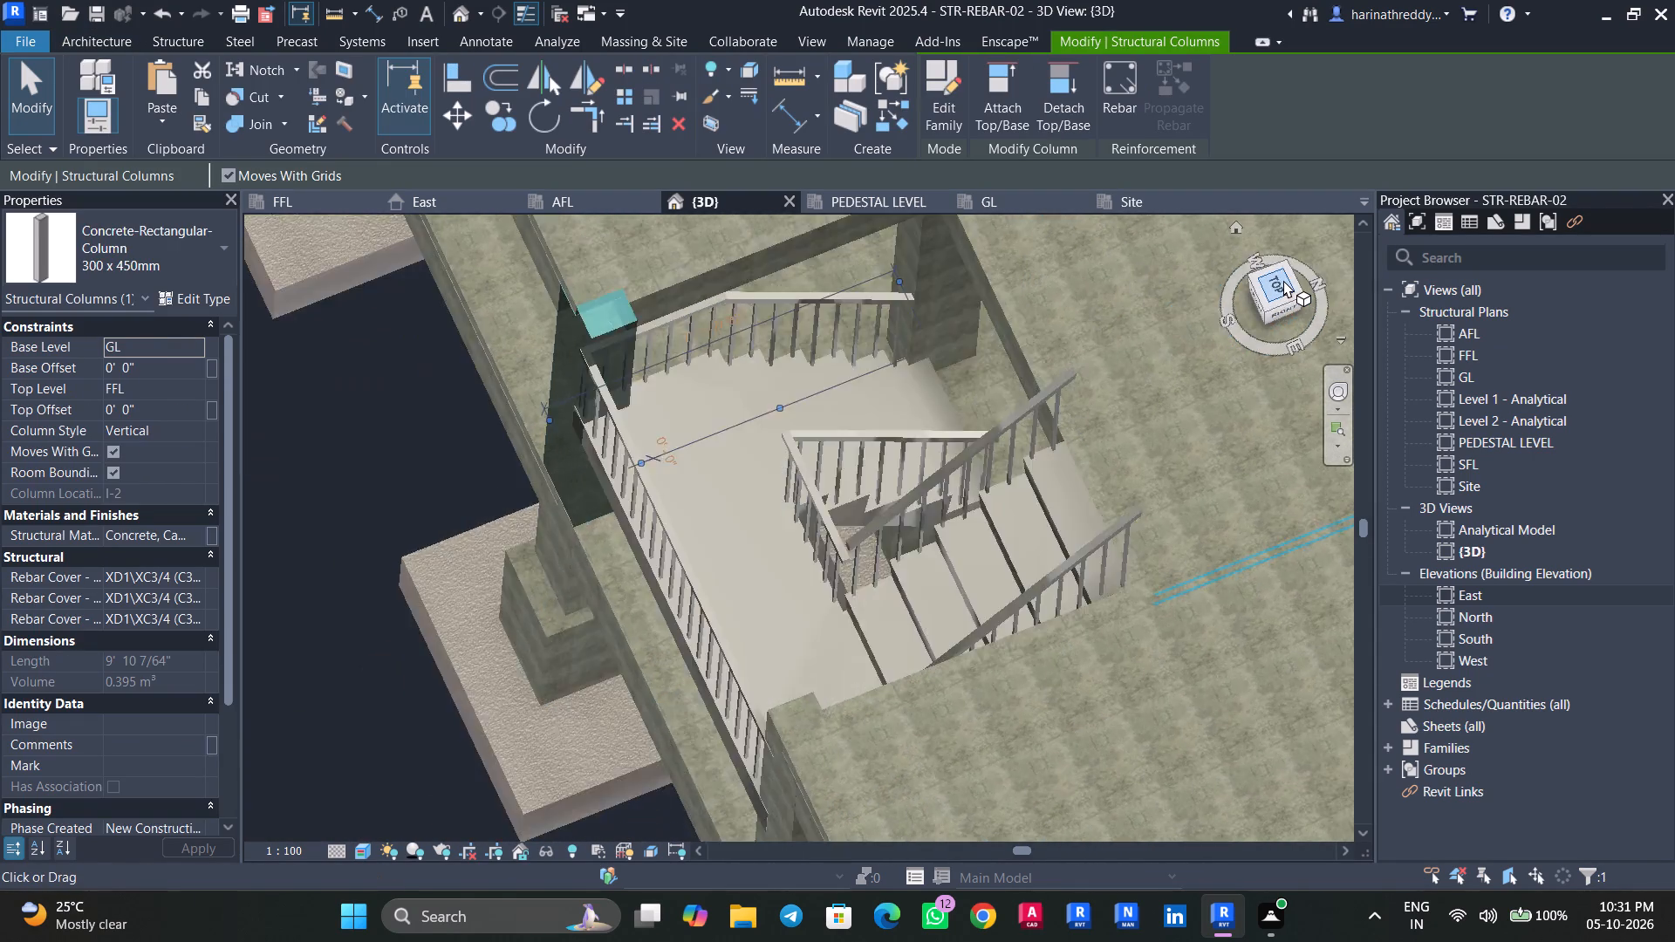
pyautogui.press('Up')
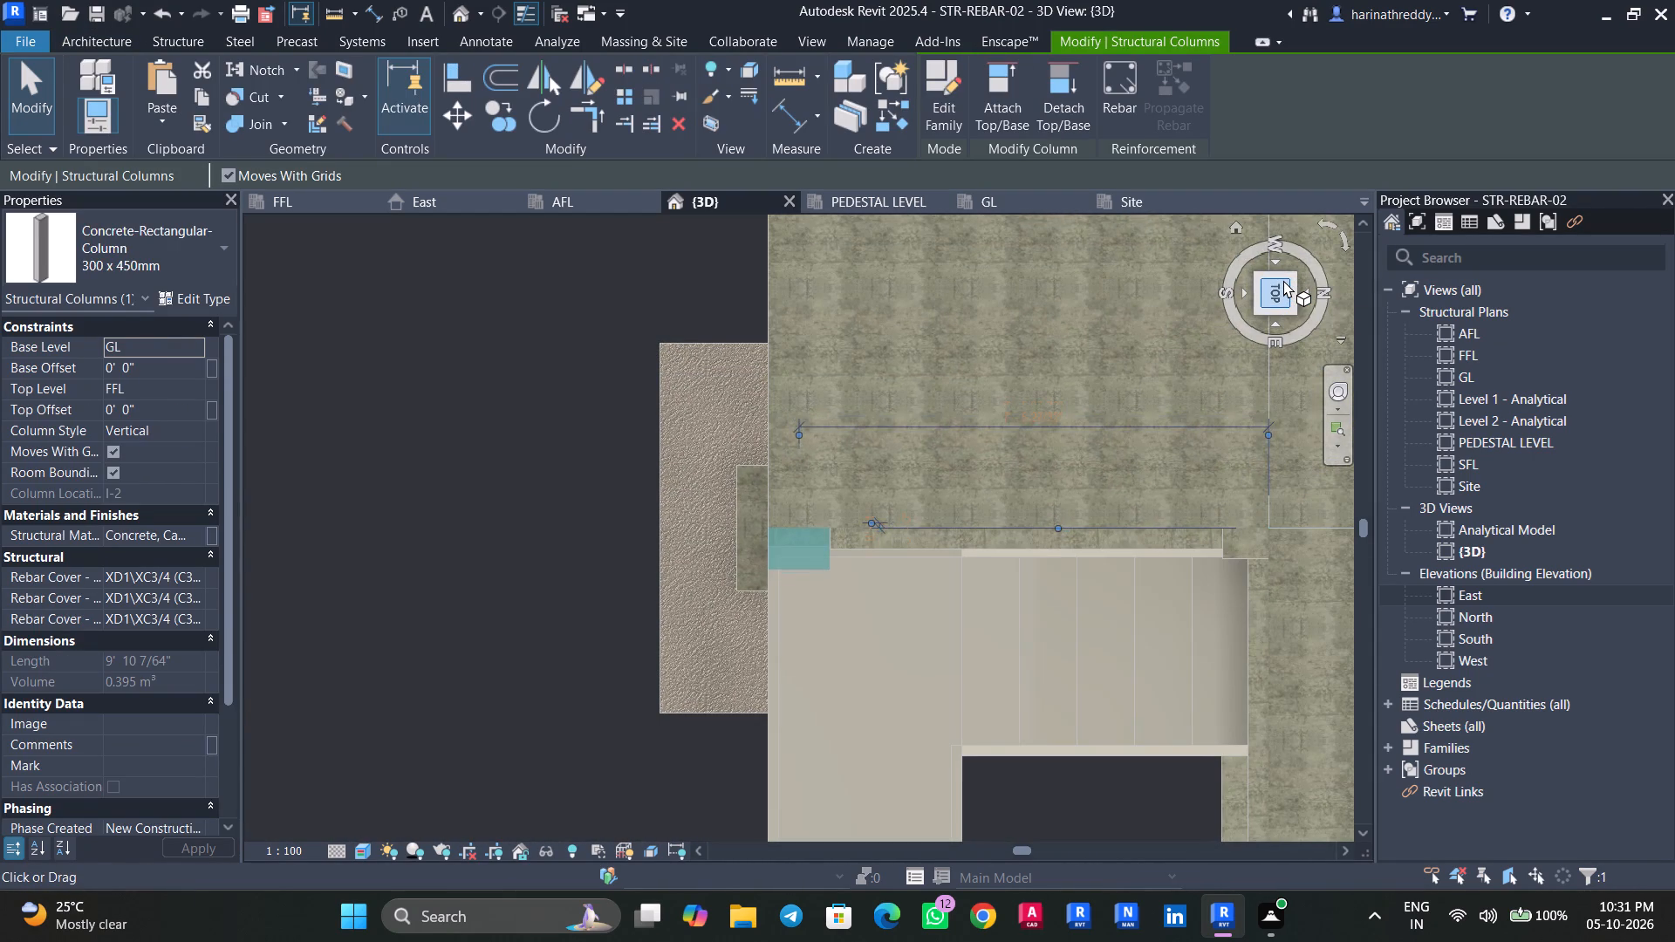
pyautogui.press('Up')
pyautogui.press('Up')
pyautogui.press('Up')
pyautogui.press('Up')
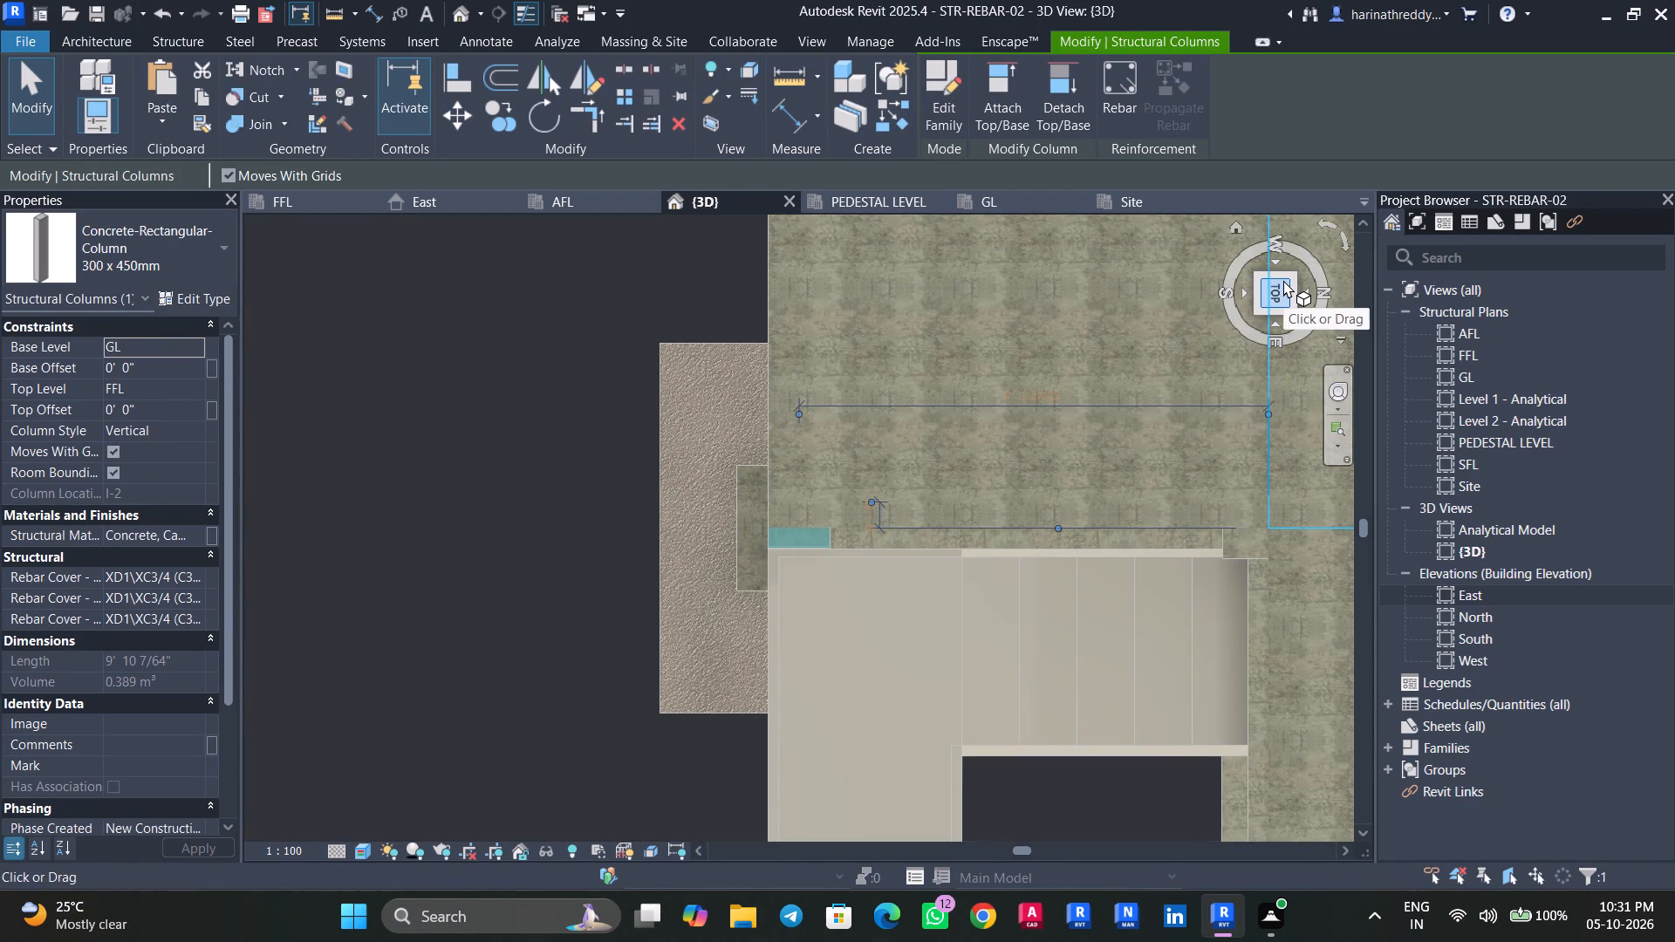
pyautogui.press('Up')
pyautogui.press('Down')
pyautogui.press('Down')
pyautogui.press('Up')
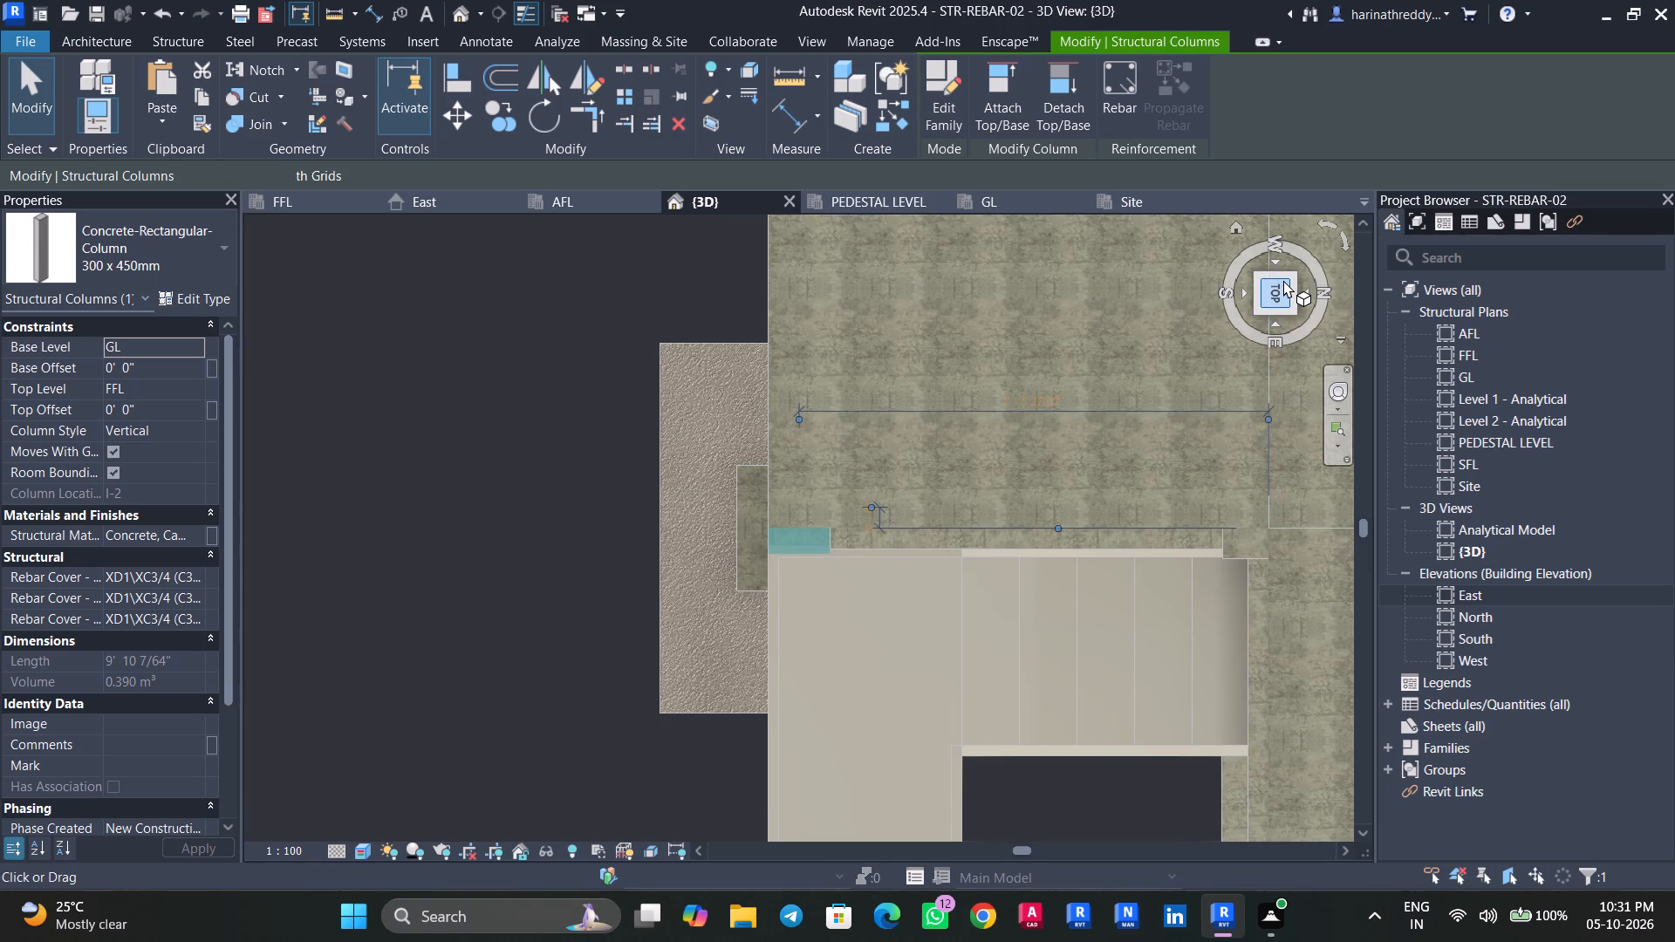
pyautogui.press('Escape')
# In top view, nudge the 300 x 450mm column at the landing's east corner eastward to line up with the stair edge.
pyautogui.keyDown('shift'); pyautogui.moveTo(986, 619); pyautogui.dragTo(1178, 352, button='middle'); pyautogui.keyUp('shift')
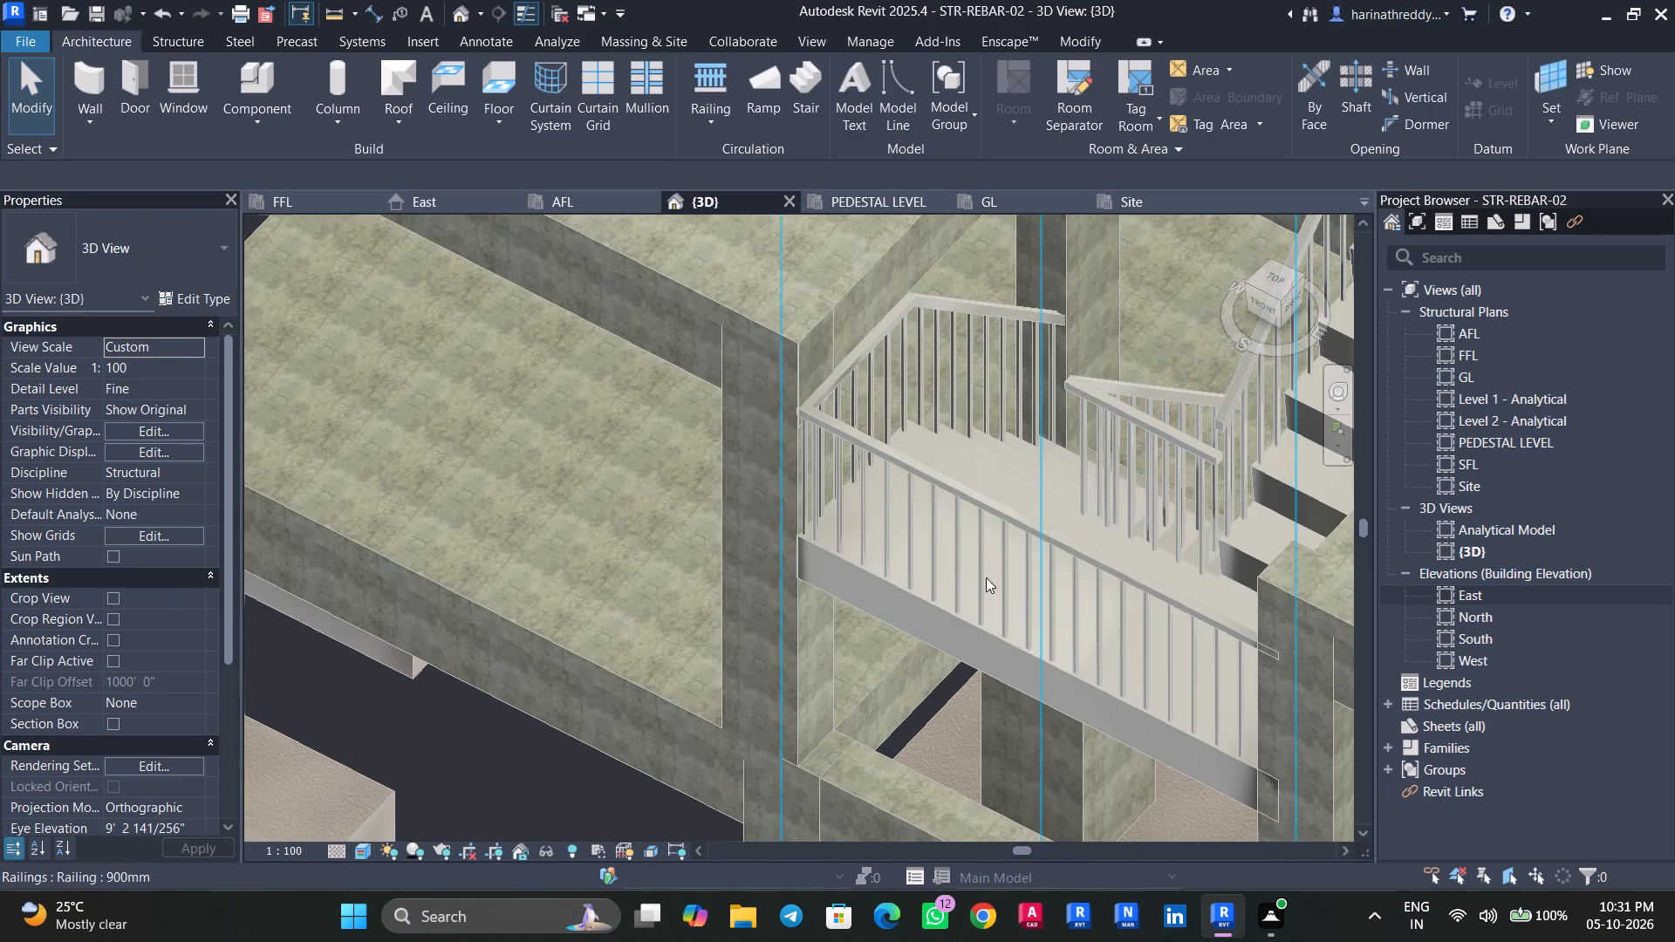
pyautogui.keyDown('shift'); pyautogui.moveTo(858, 753); pyautogui.dragTo(901, 705, button='middle'); pyautogui.keyUp('shift')
pyautogui.moveTo(902, 705); pyautogui.dragTo(985, 372, button='middle')
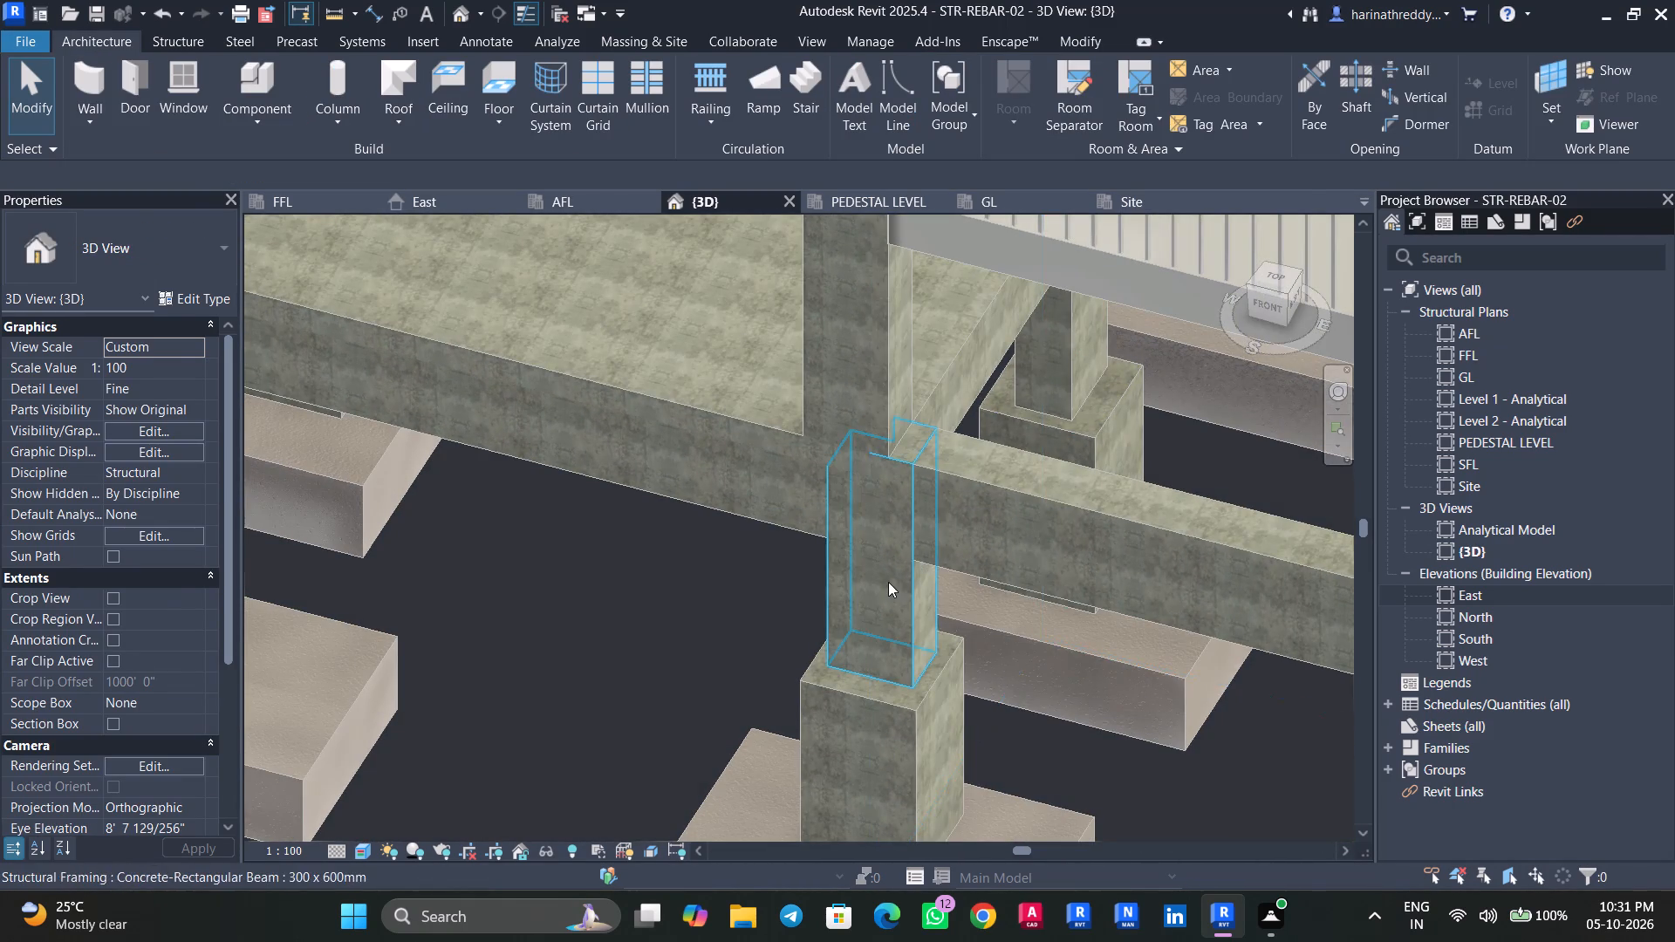
pyautogui.click(888, 582)
pyautogui.press('Escape')
pyautogui.press('Escape')
pyautogui.scroll(-4, 750, 576)
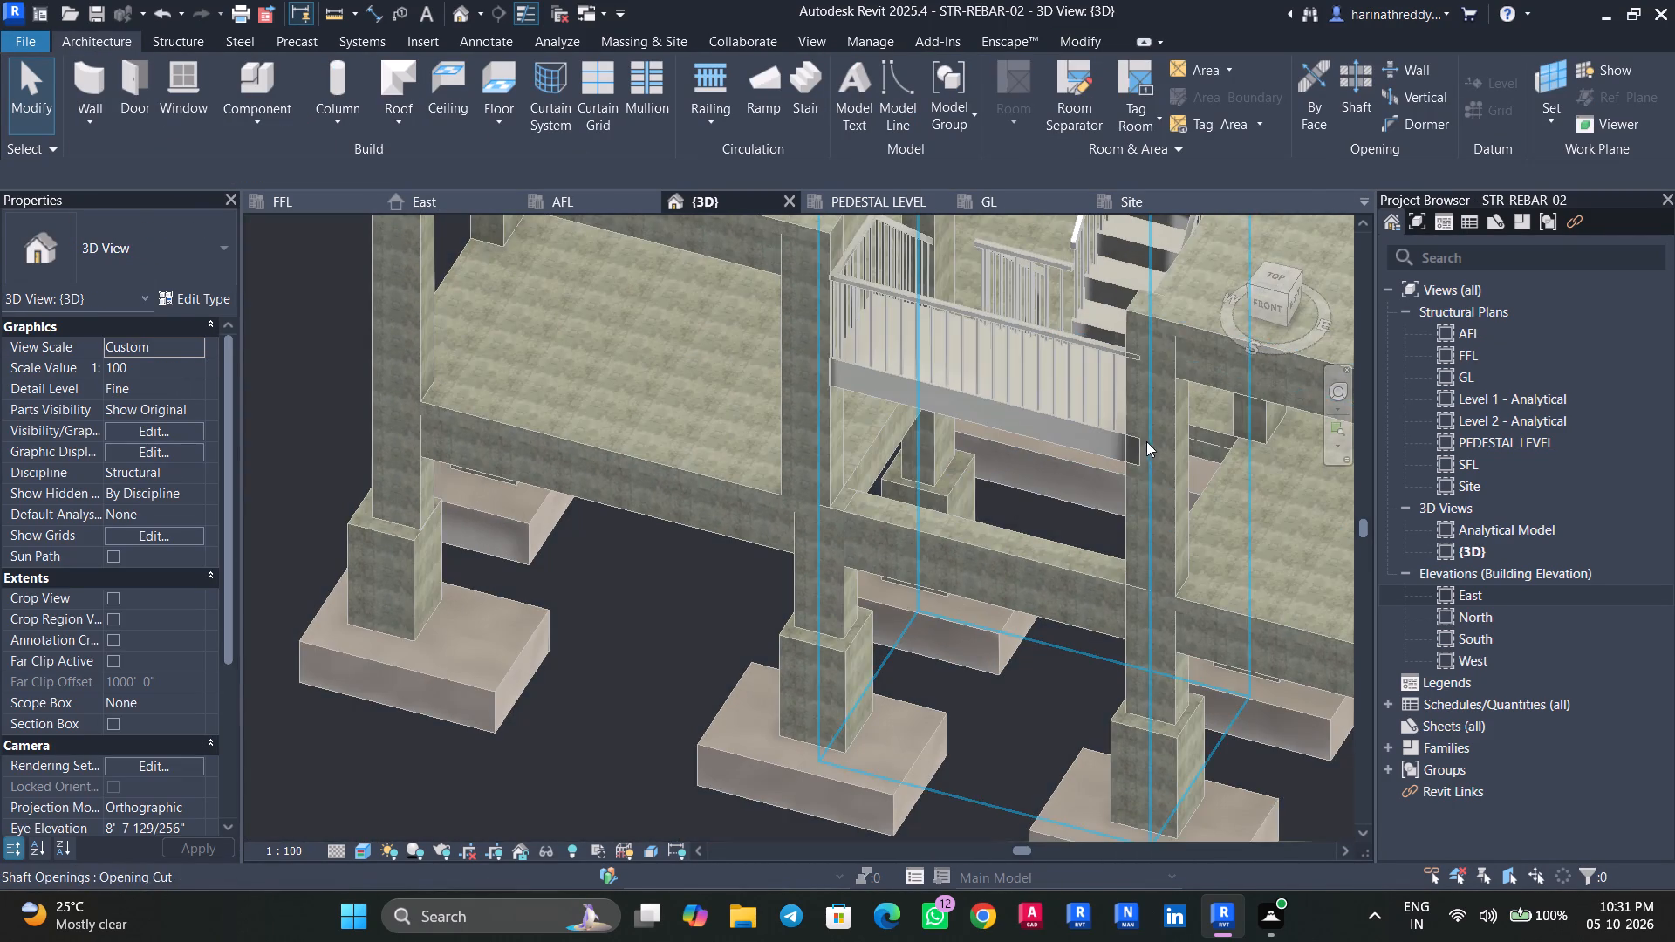
pyautogui.click(1129, 306)
pyautogui.click(1275, 277)
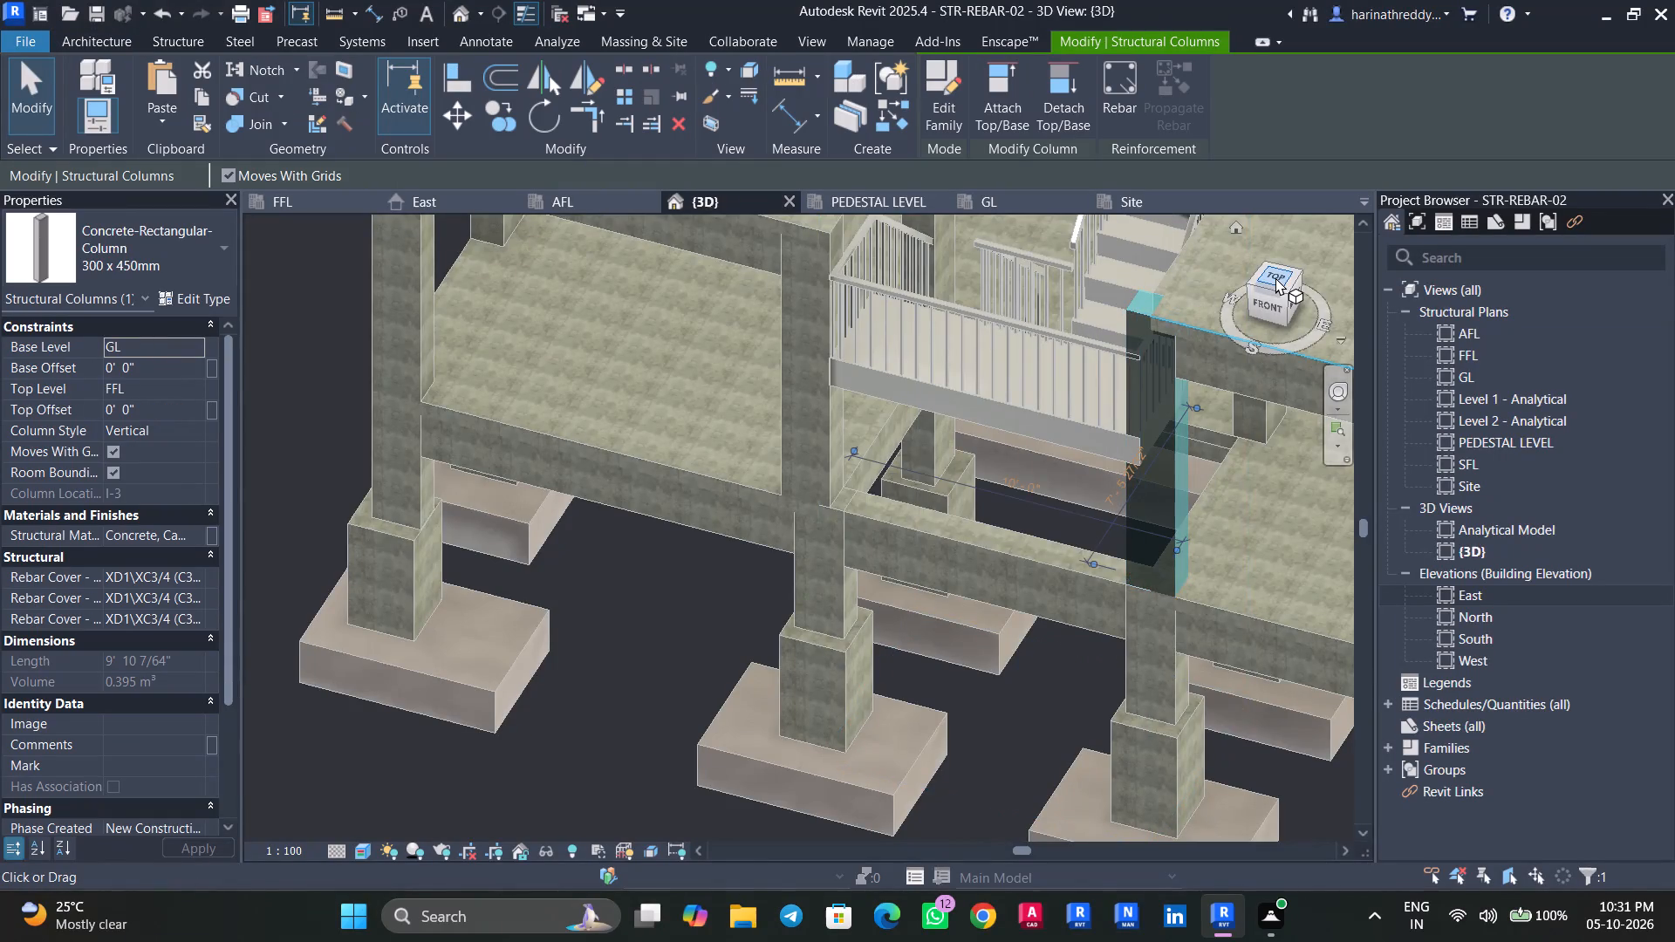
pyautogui.press('Right')
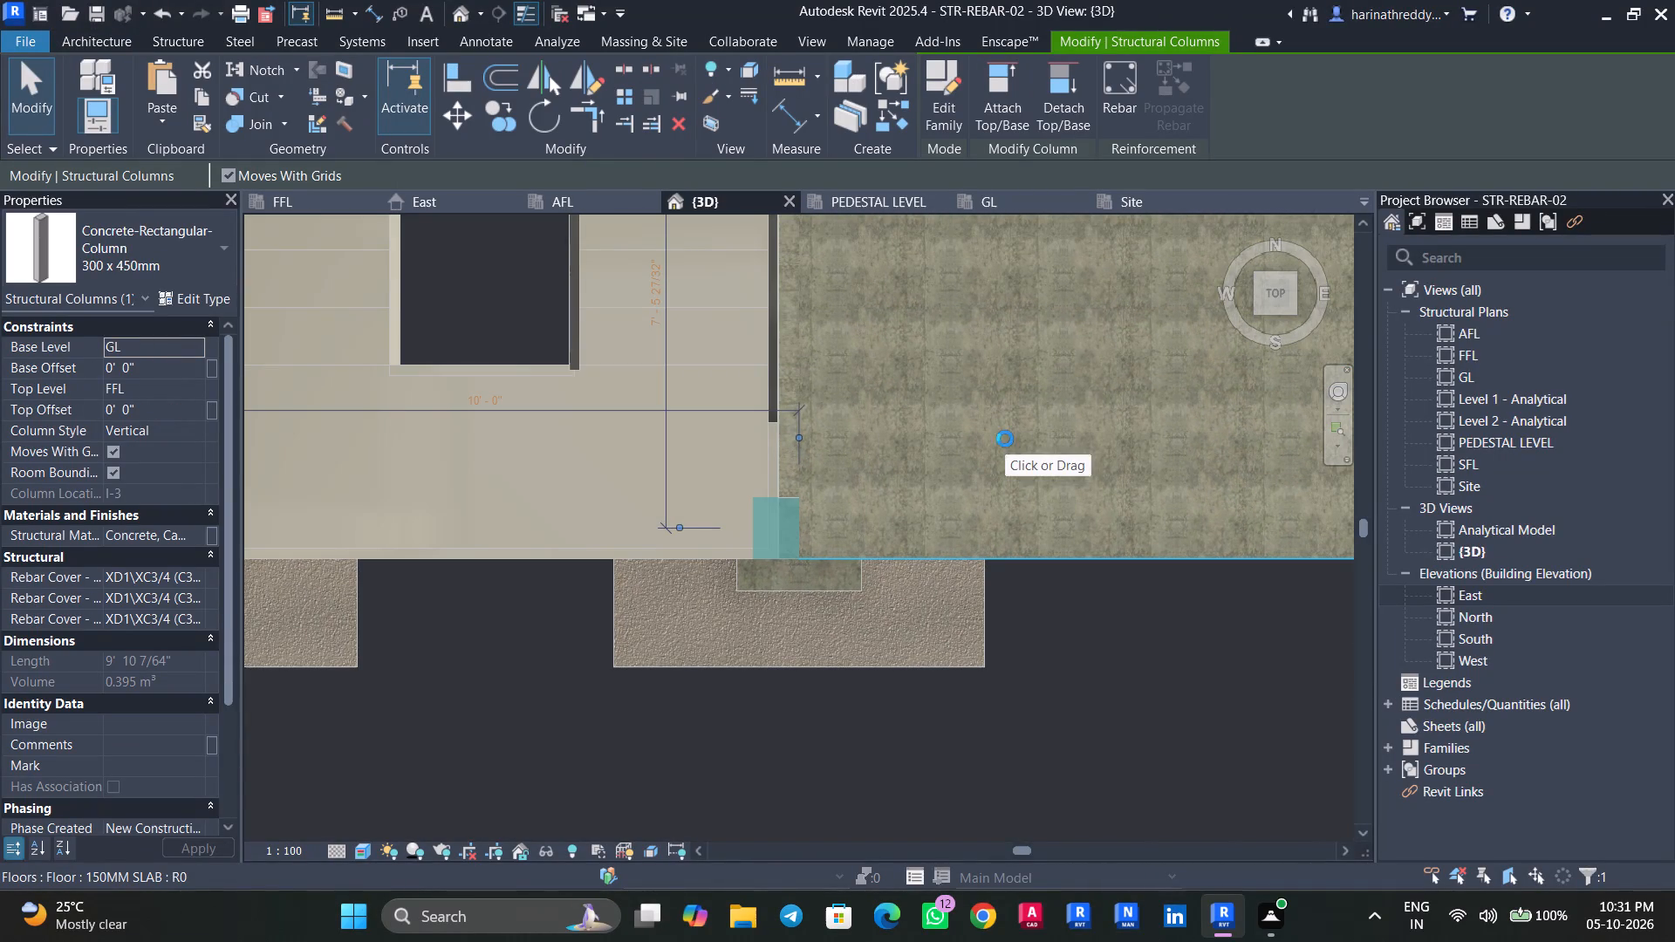
pyautogui.press('Right')
pyautogui.press('Right')
pyautogui.press('Right')
pyautogui.press('Right')
pyautogui.press('Escape')
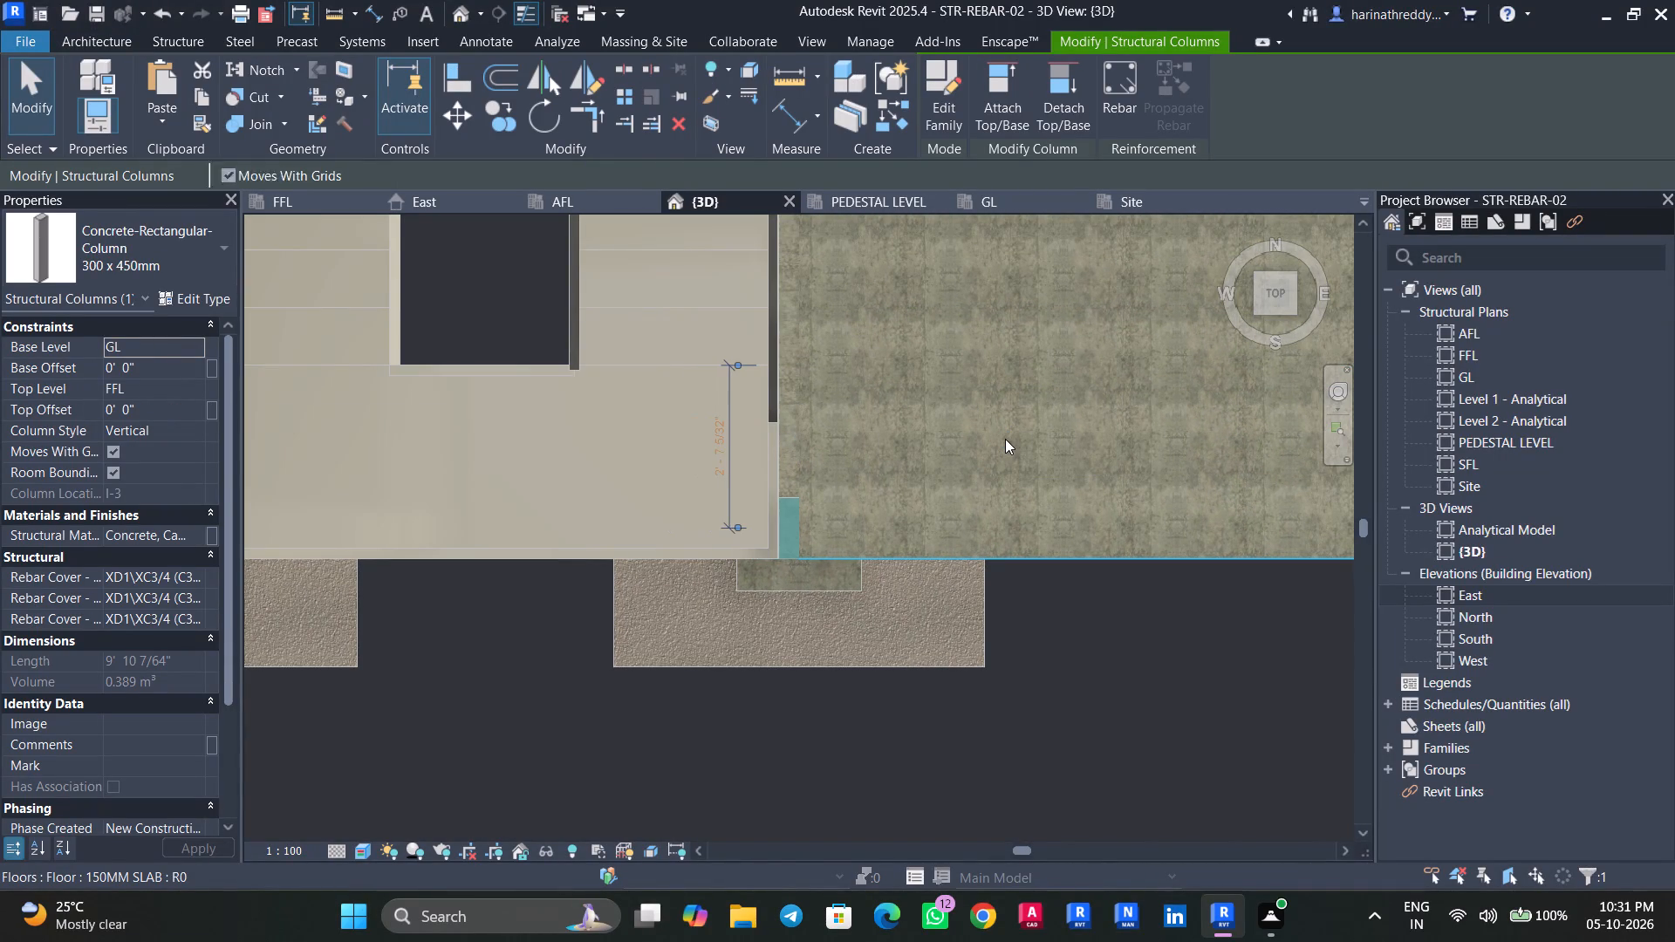
pyautogui.press('Escape')
# In top view, nudge the 300 x 450mm column at the stair opening's north-west corner westward to clear the stair edge.
pyautogui.scroll(-8, 998, 396)
pyautogui.moveTo(980, 351); pyautogui.dragTo(938, 541, button='middle')
pyautogui.scroll(8, 888, 495)
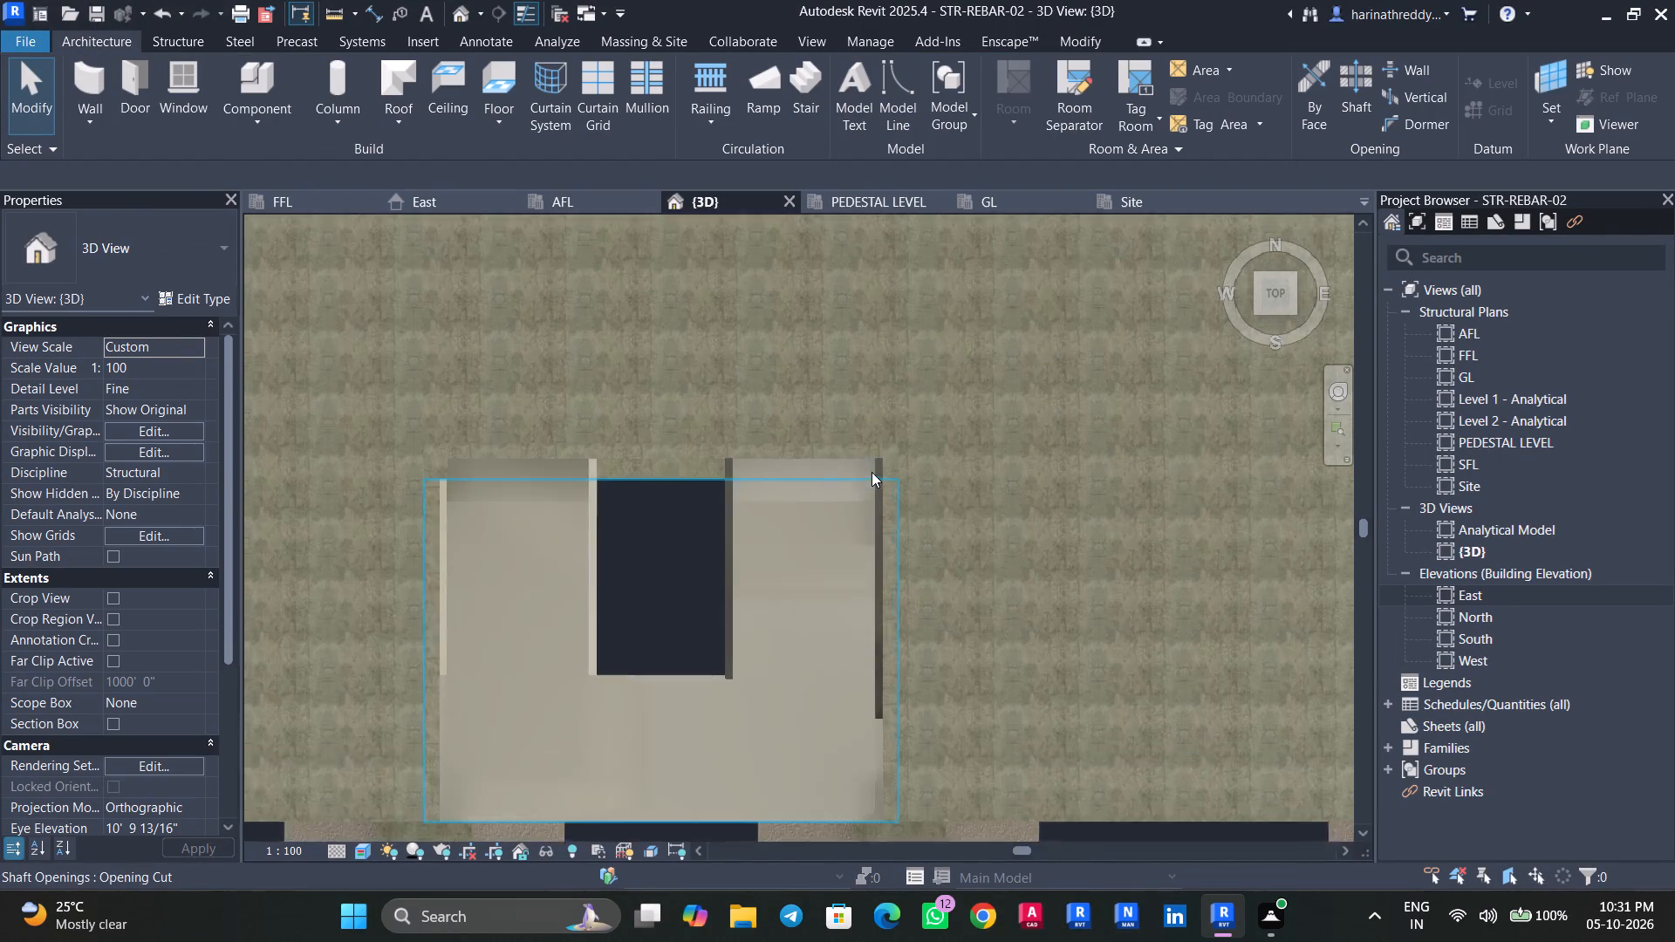
pyautogui.scroll(3, 889, 468)
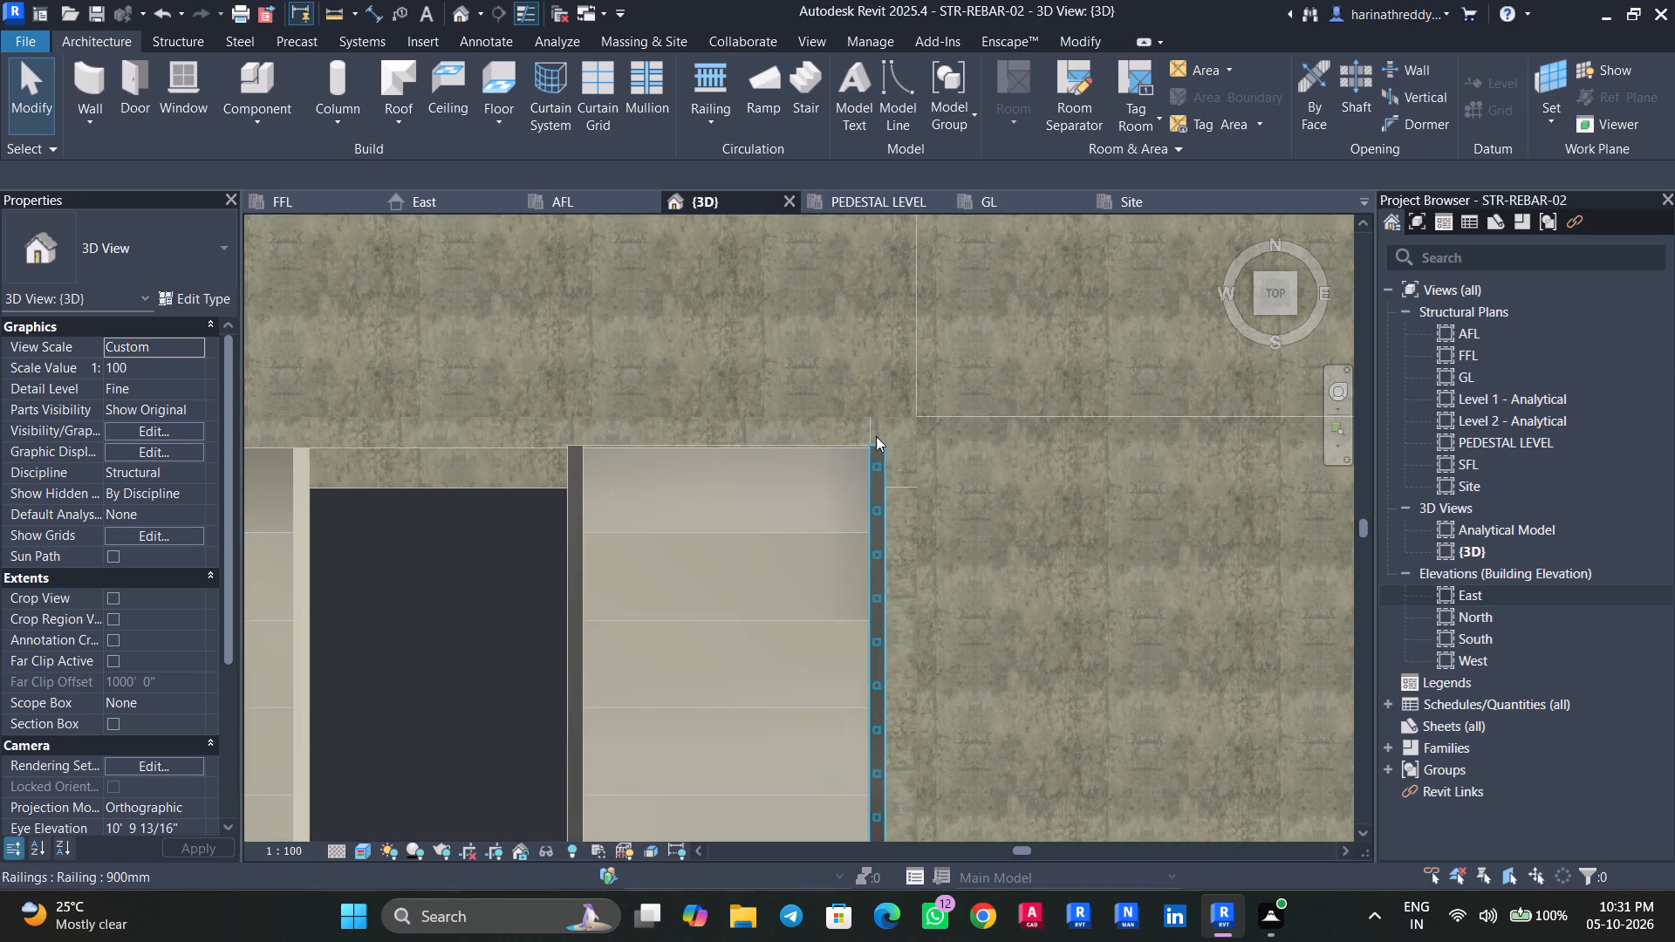
pyautogui.scroll(-4, 879, 438)
pyautogui.keyDown('shift'); pyautogui.moveTo(809, 557); pyautogui.dragTo(916, 307, button='middle'); pyautogui.keyUp('shift')
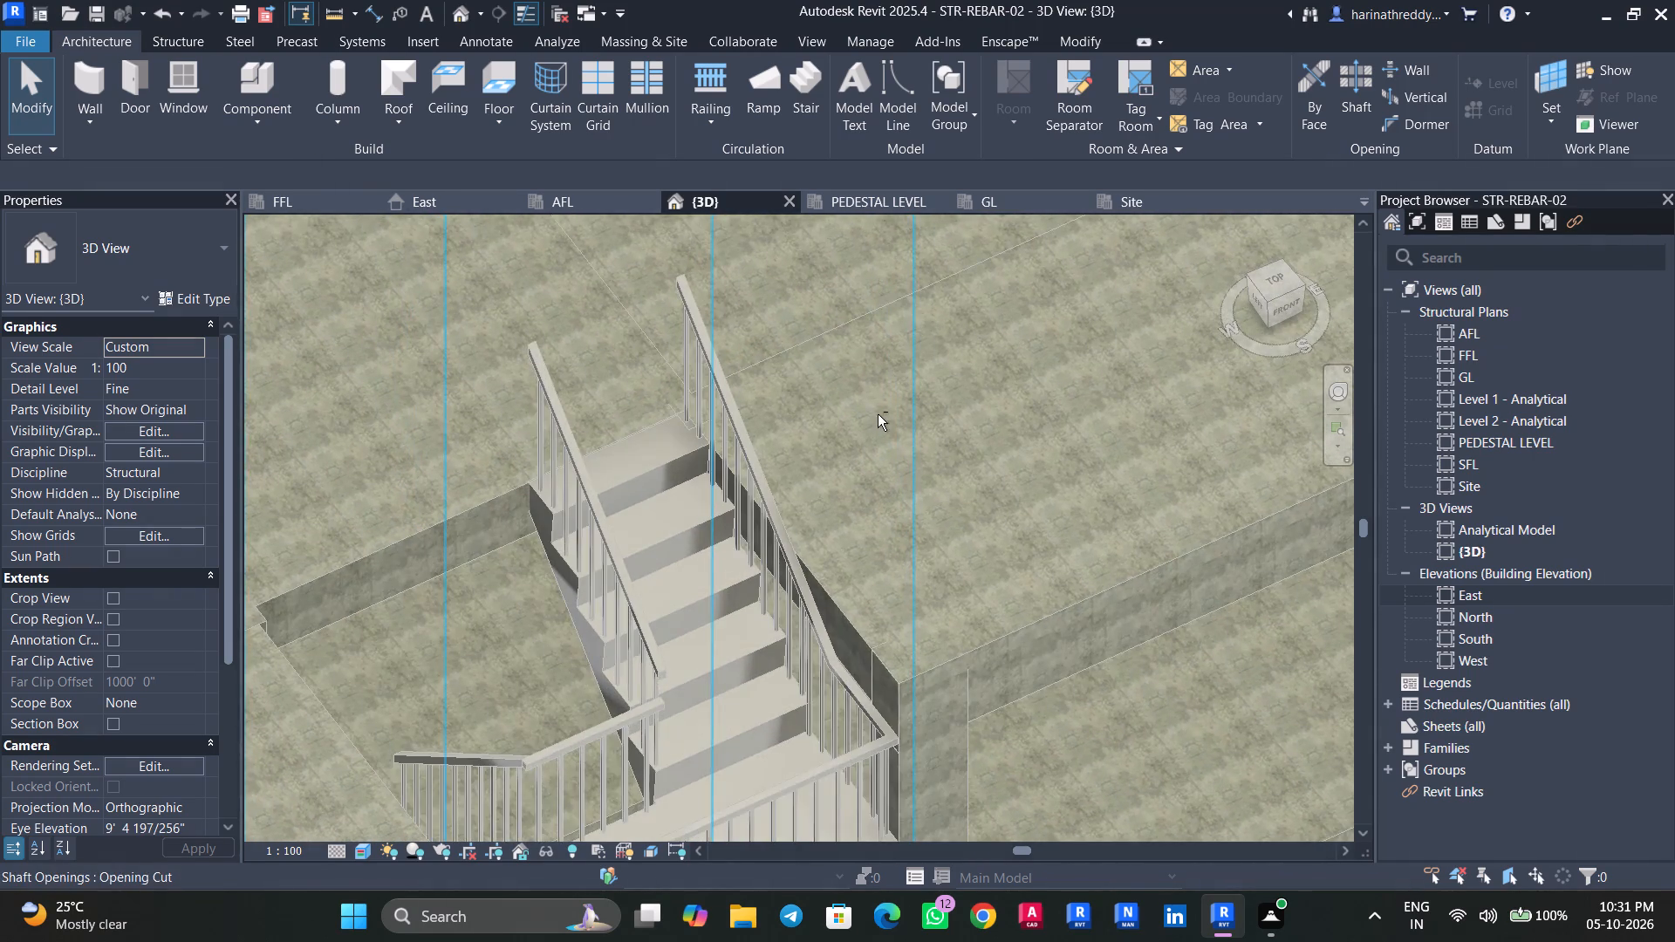
pyautogui.keyDown('shift'); pyautogui.moveTo(878, 414); pyautogui.dragTo(657, 52, button='middle'); pyautogui.keyUp('shift')
pyautogui.keyDown('shift'); pyautogui.moveTo(1192, 757); pyautogui.dragTo(1255, 726, button='middle'); pyautogui.keyUp('shift')
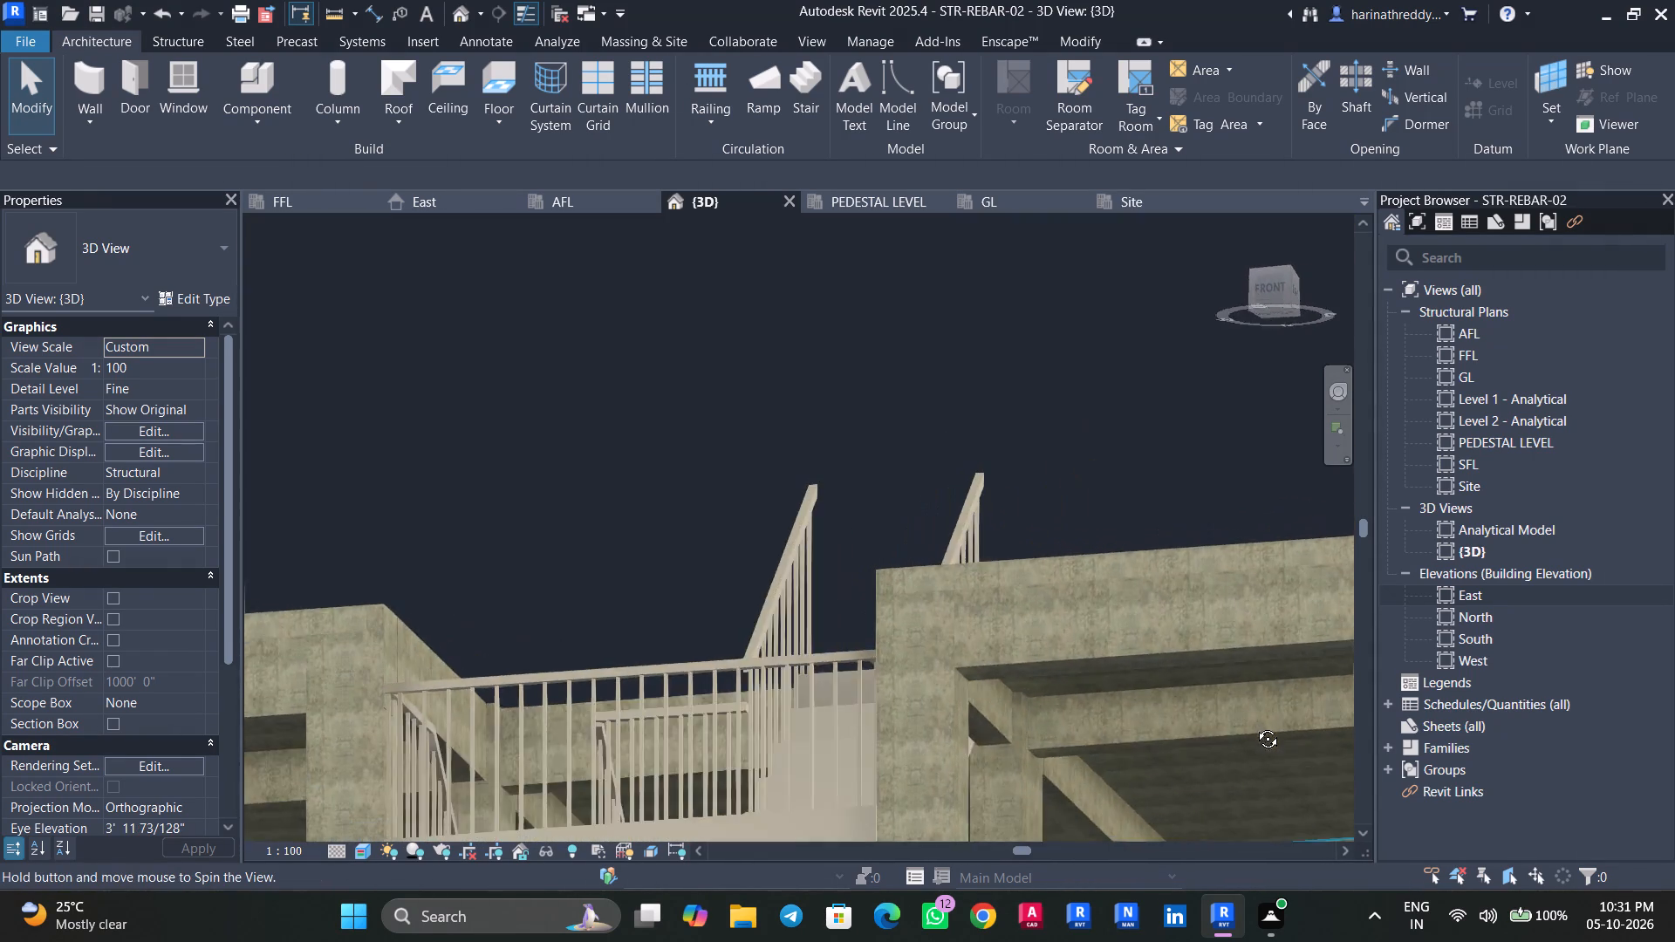
pyautogui.keyDown('shift'); pyautogui.moveTo(1255, 726); pyautogui.dragTo(1234, 855, button='middle'); pyautogui.keyUp('shift')
pyautogui.scroll(5, 605, 583)
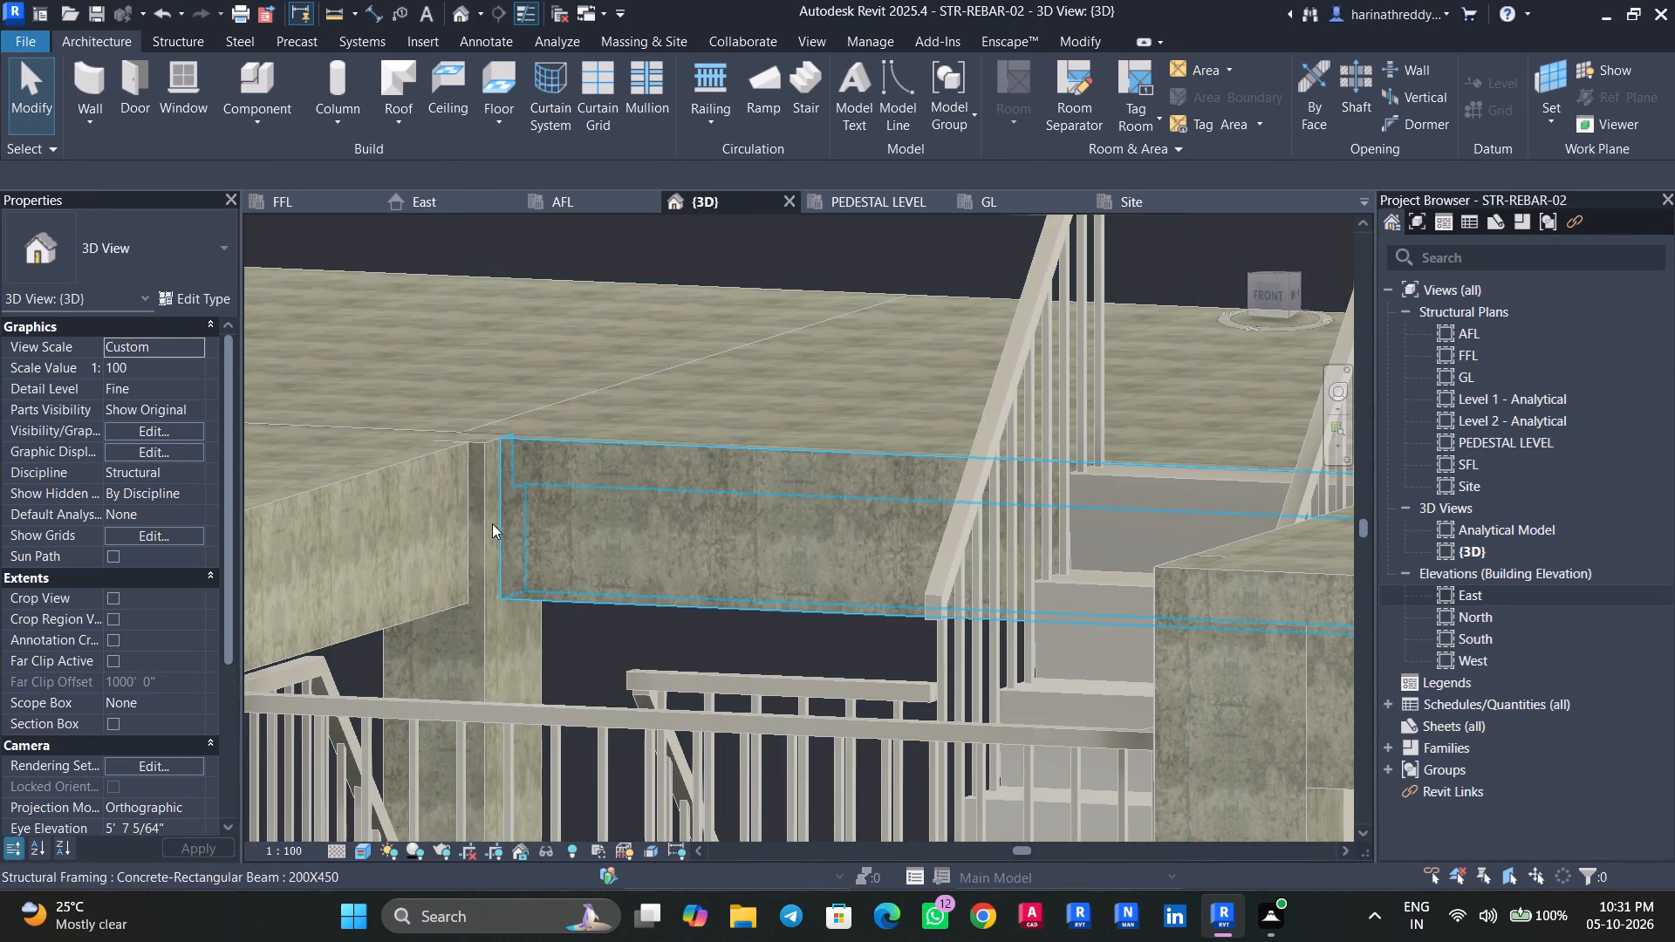
pyautogui.click(488, 522)
pyautogui.keyDown('shift'); pyautogui.moveTo(487, 513); pyautogui.dragTo(546, 707, button='middle'); pyautogui.keyUp('shift')
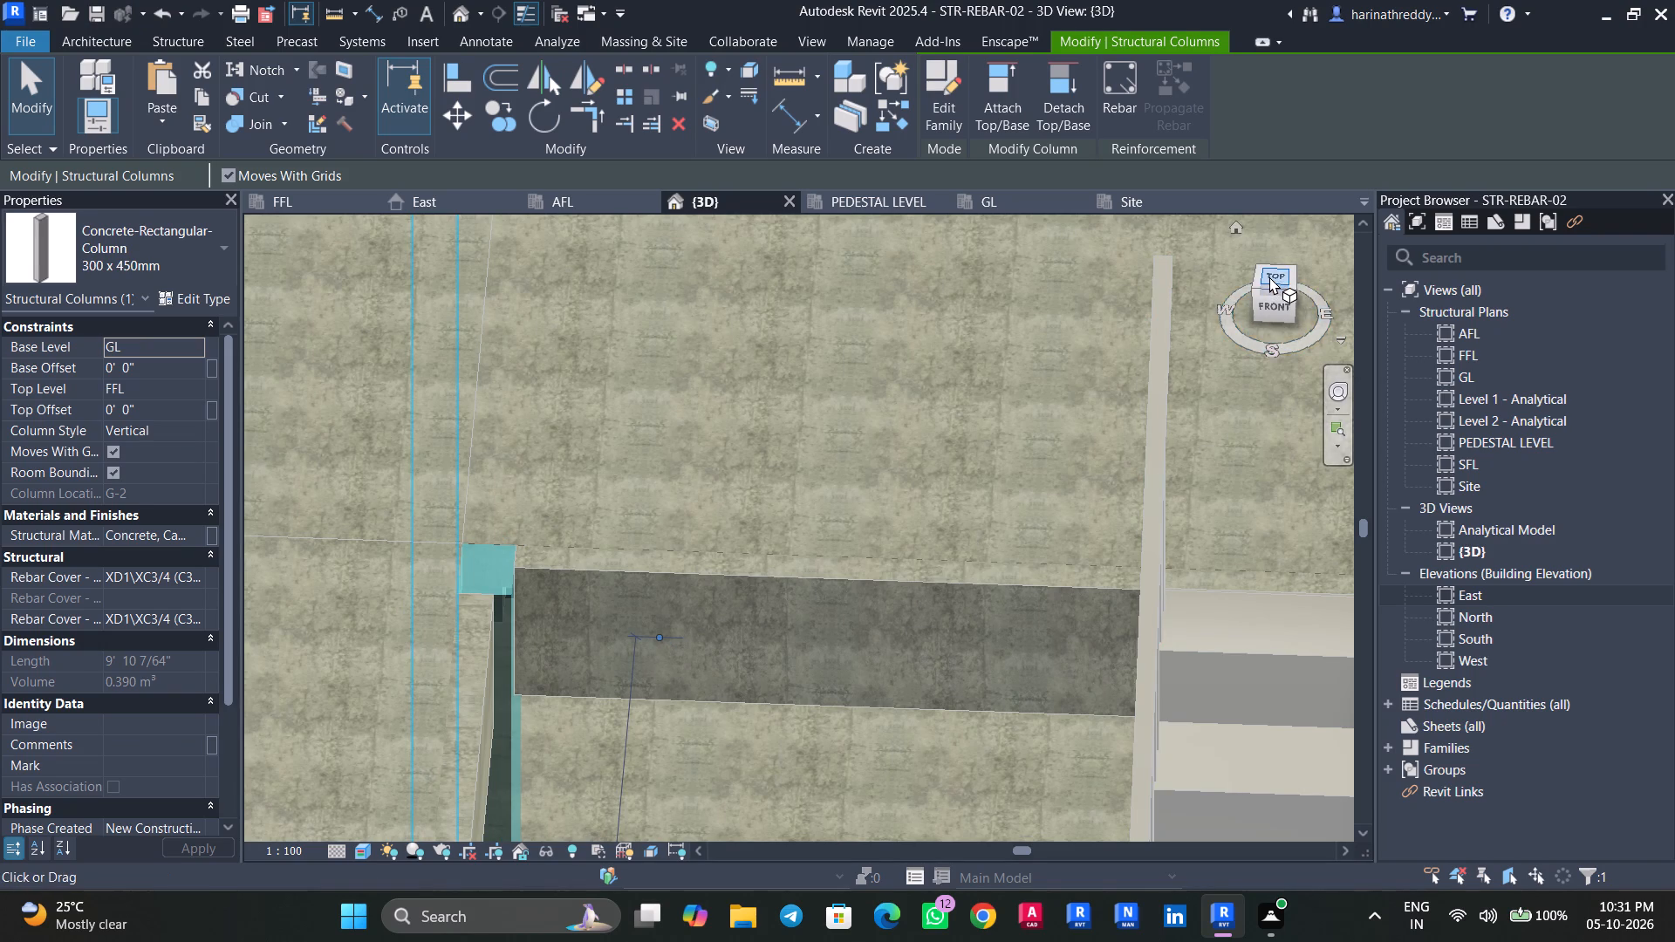
pyautogui.click(1269, 276)
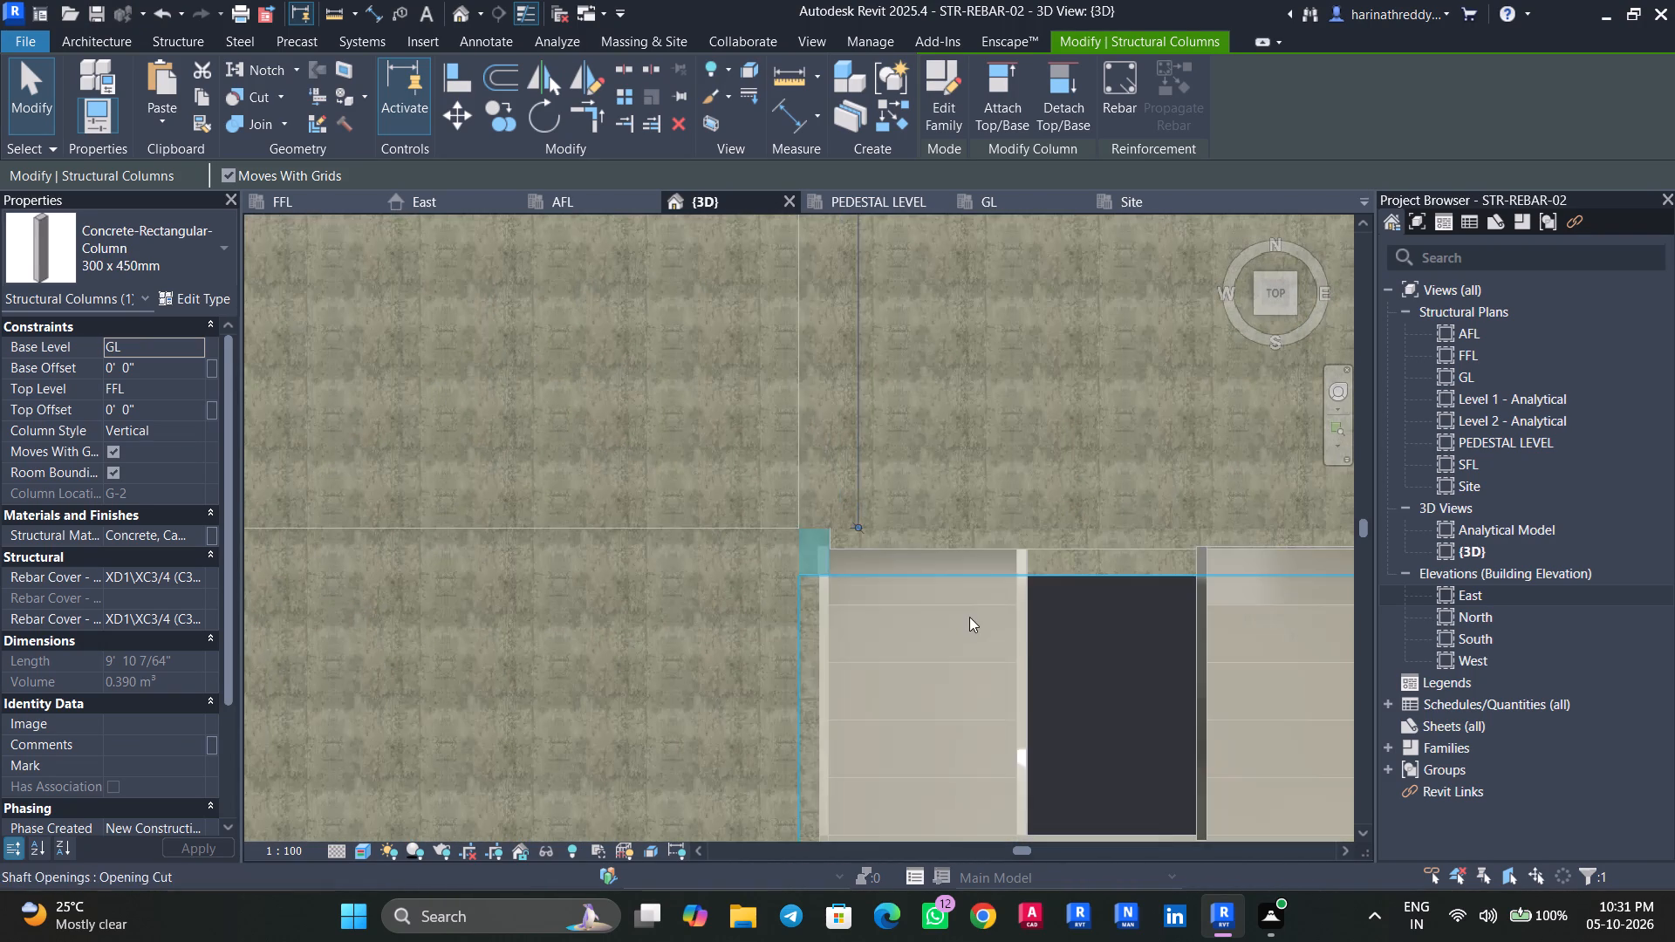
pyautogui.press('Left')
pyautogui.press('Left')
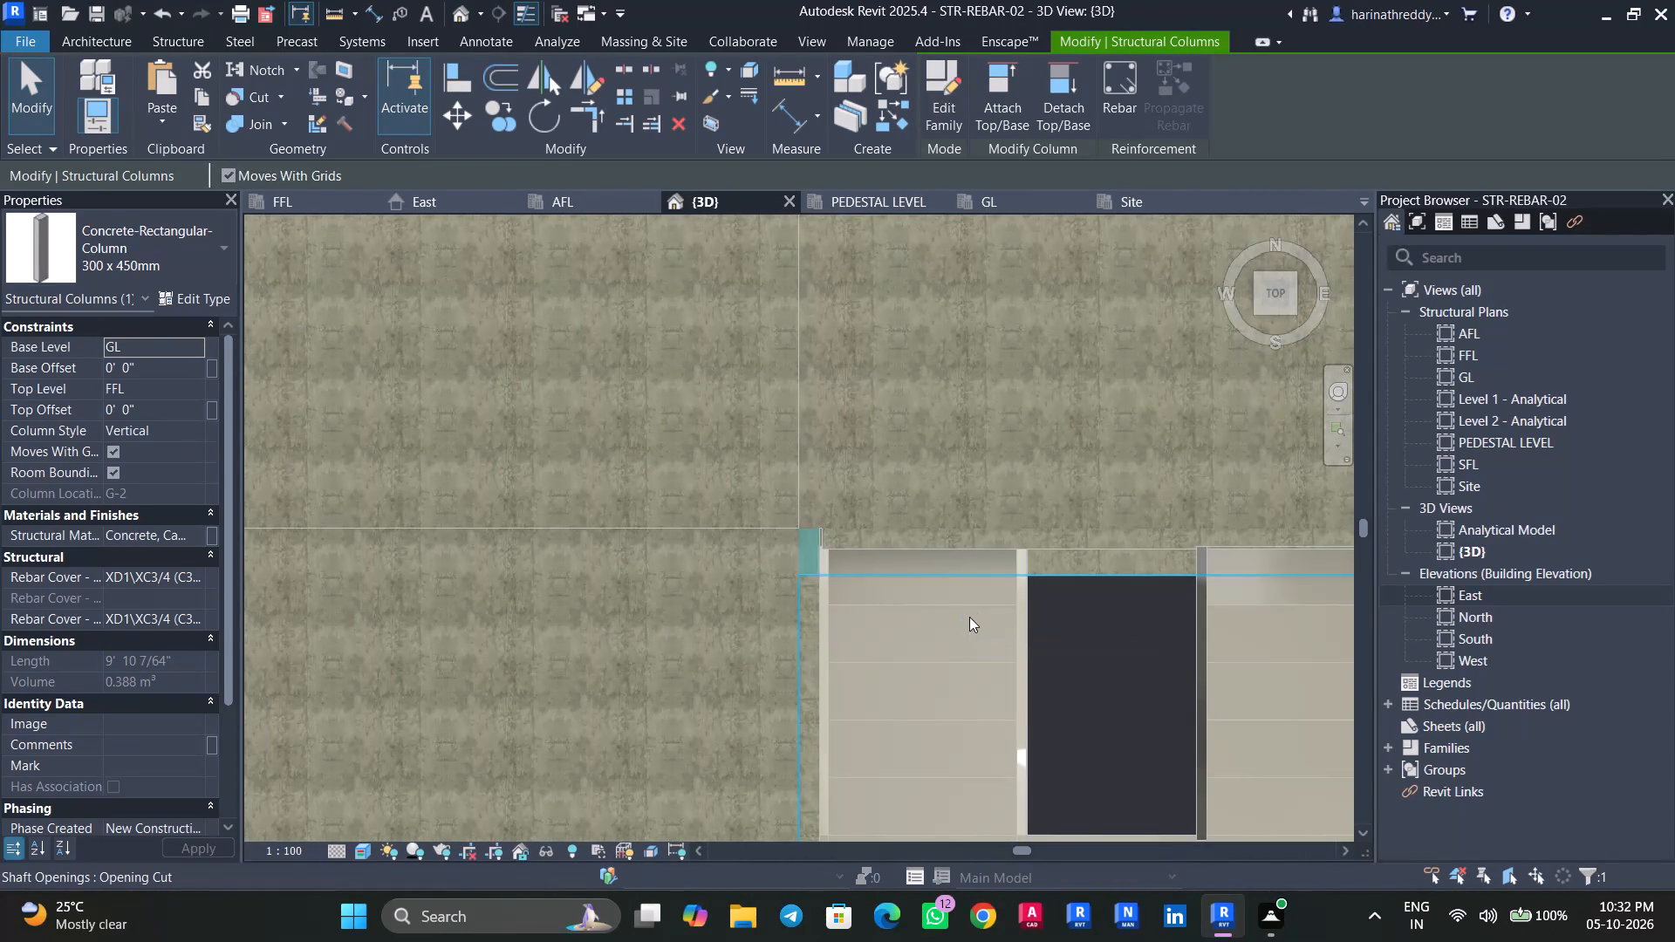
pyautogui.press('Escape')
pyautogui.press('Escape')
# In front view, align the west face of the below-GL column under the landing's west column with the column above.
pyautogui.scroll(-2, 812, 591)
pyautogui.keyDown('shift'); pyautogui.moveTo(892, 647); pyautogui.dragTo(817, 332, button='middle'); pyautogui.keyUp('shift')
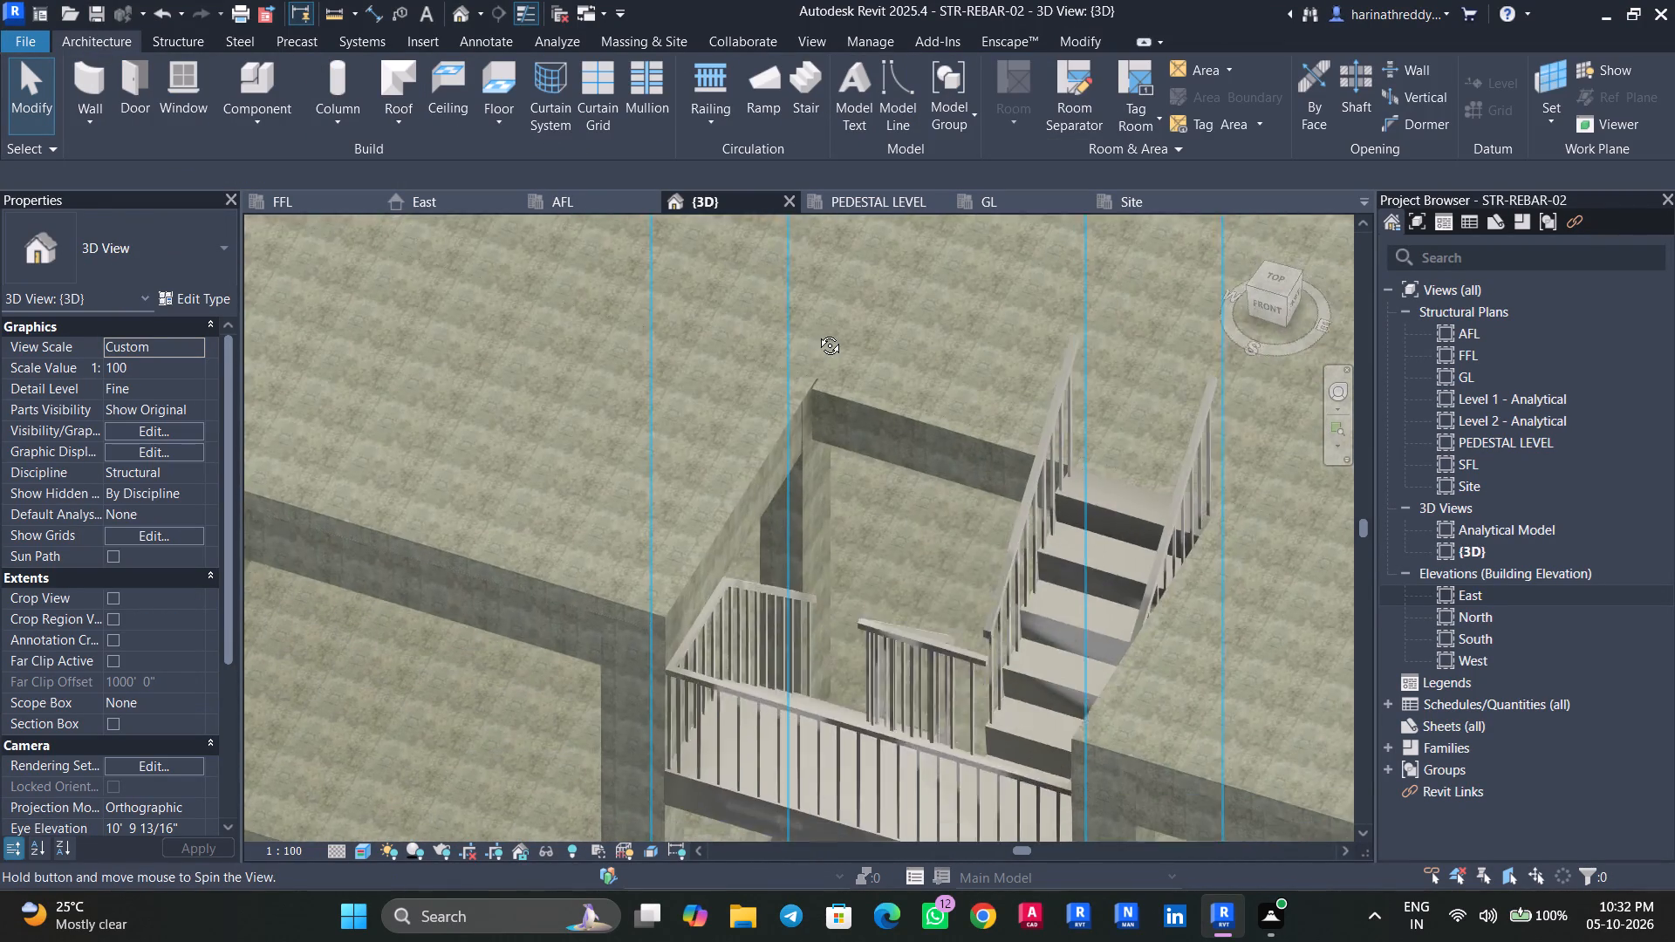
pyautogui.keyDown('shift'); pyautogui.moveTo(817, 332); pyautogui.dragTo(823, 303, button='middle'); pyautogui.keyUp('shift')
pyautogui.scroll(5, 804, 383)
pyautogui.scroll(-7, 879, 460)
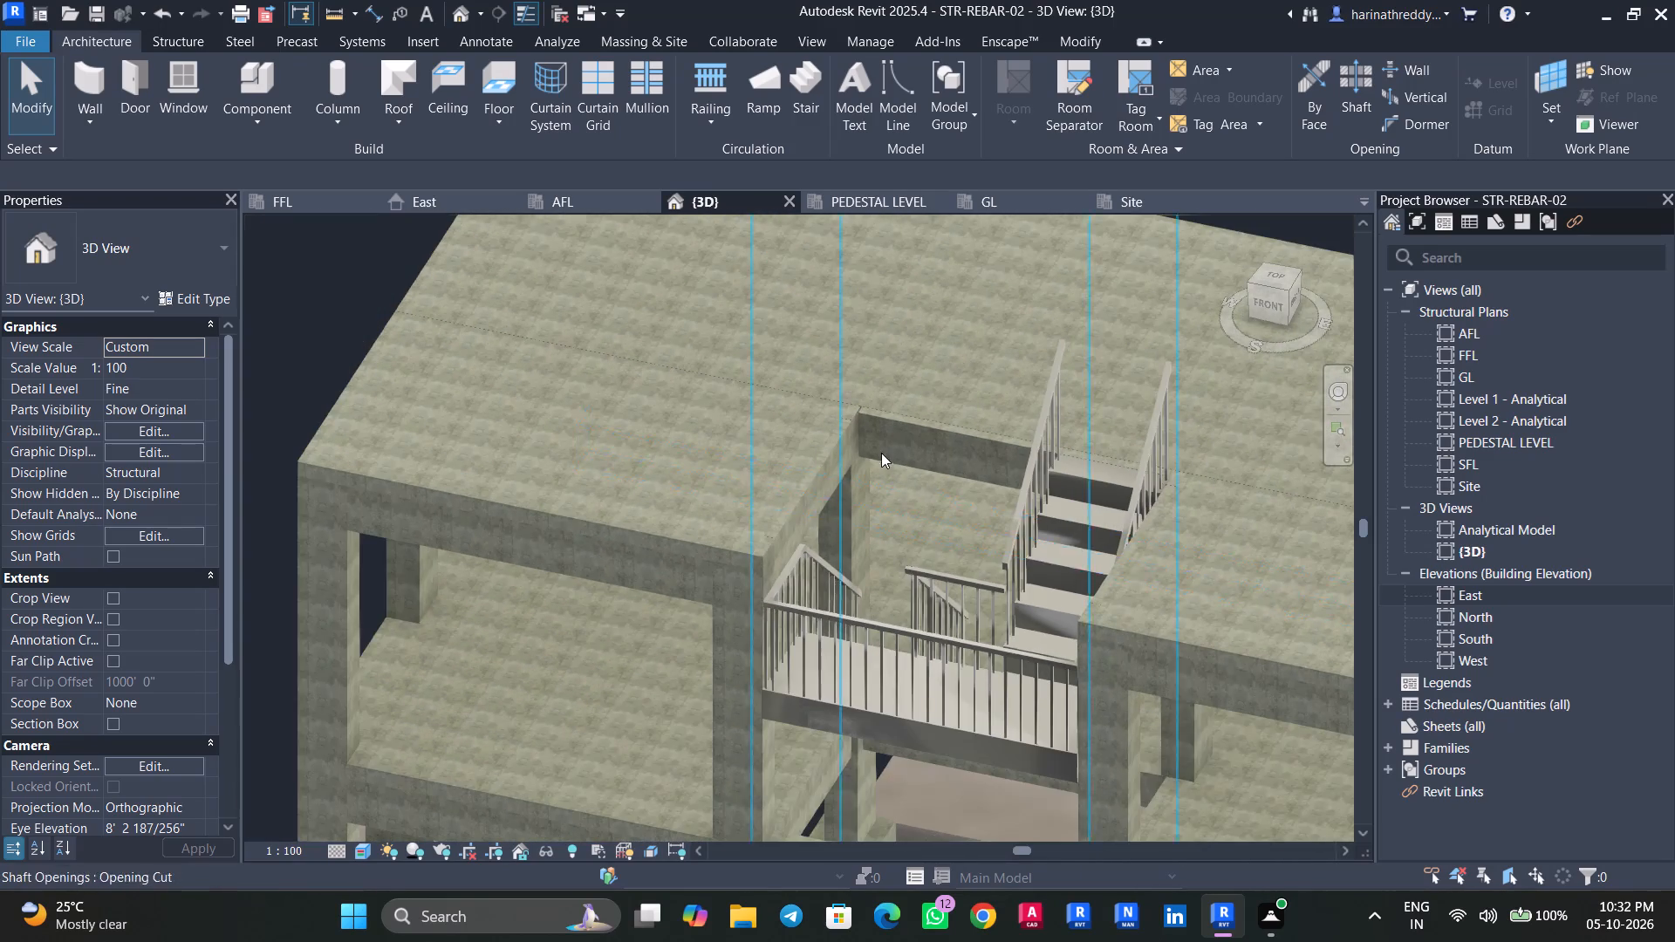
pyautogui.click(1275, 303)
pyautogui.scroll(2, 758, 597)
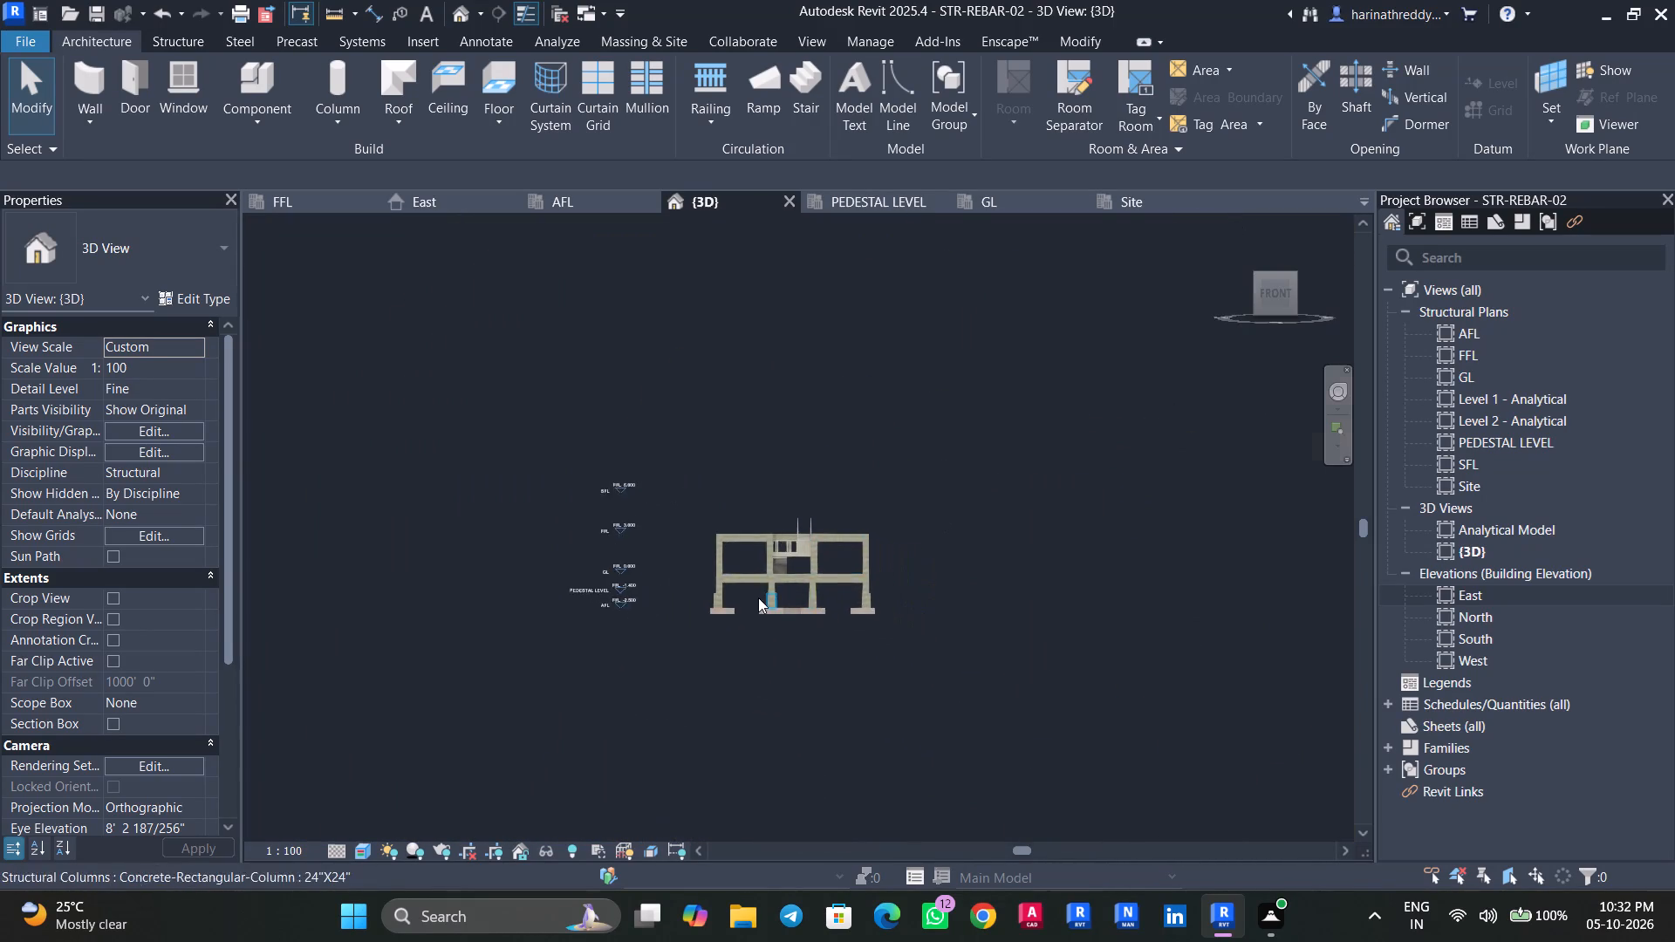
pyautogui.scroll(13, 758, 597)
pyautogui.click(802, 530)
pyautogui.press('Escape')
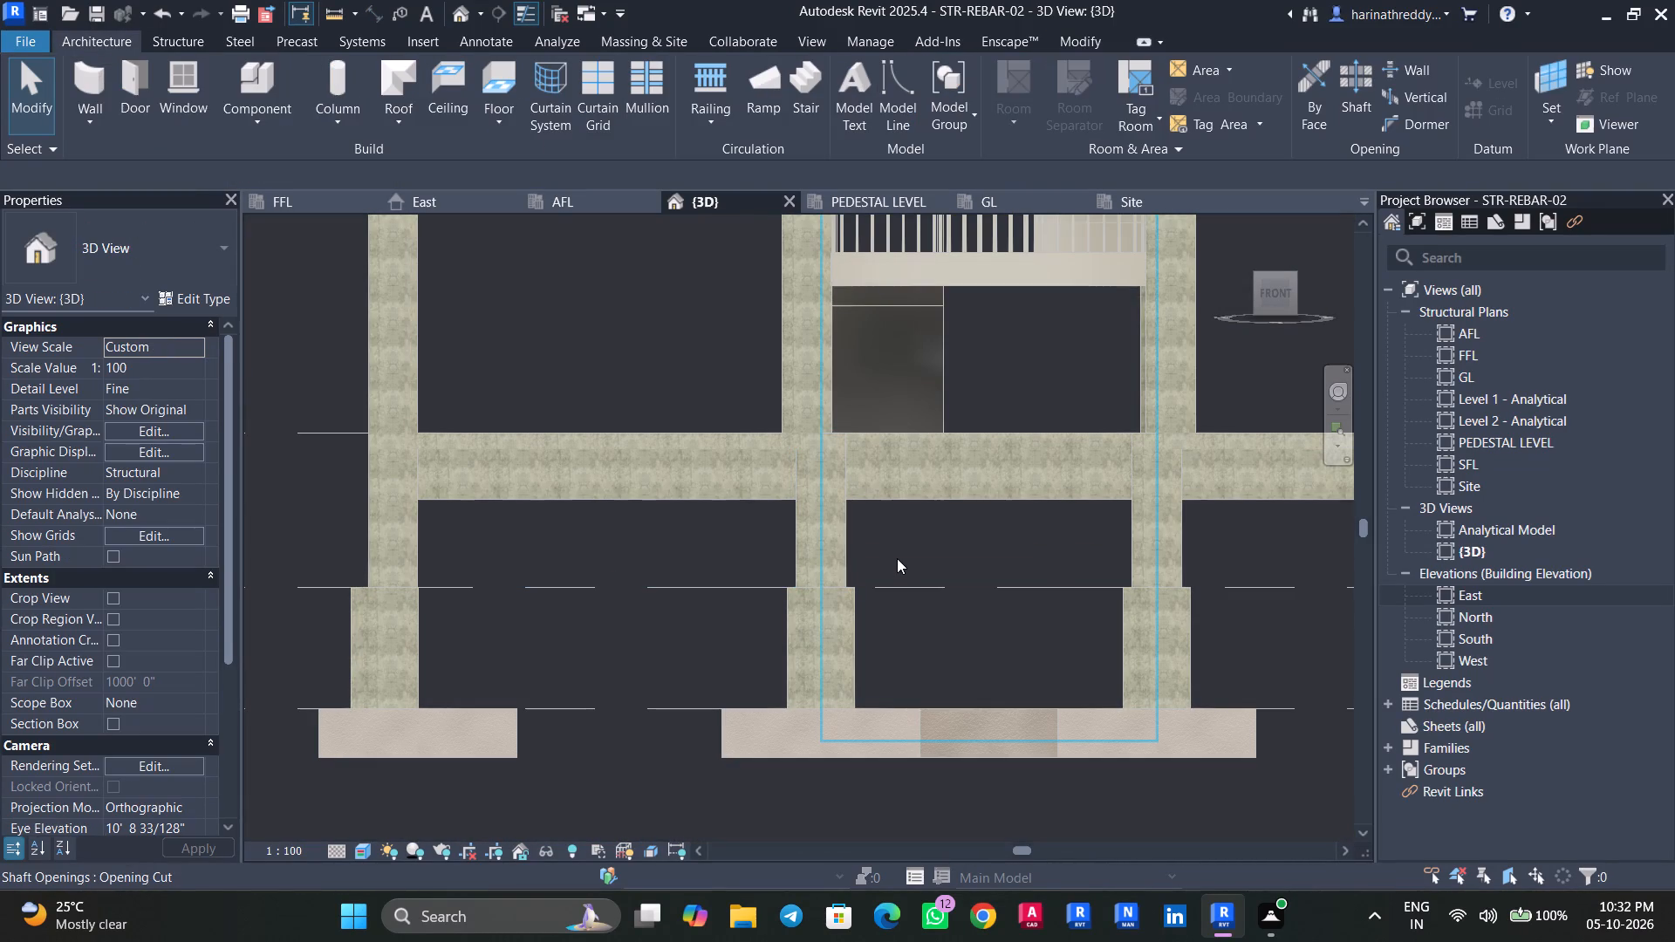
pyautogui.write('AL')
pyautogui.click(780, 394)
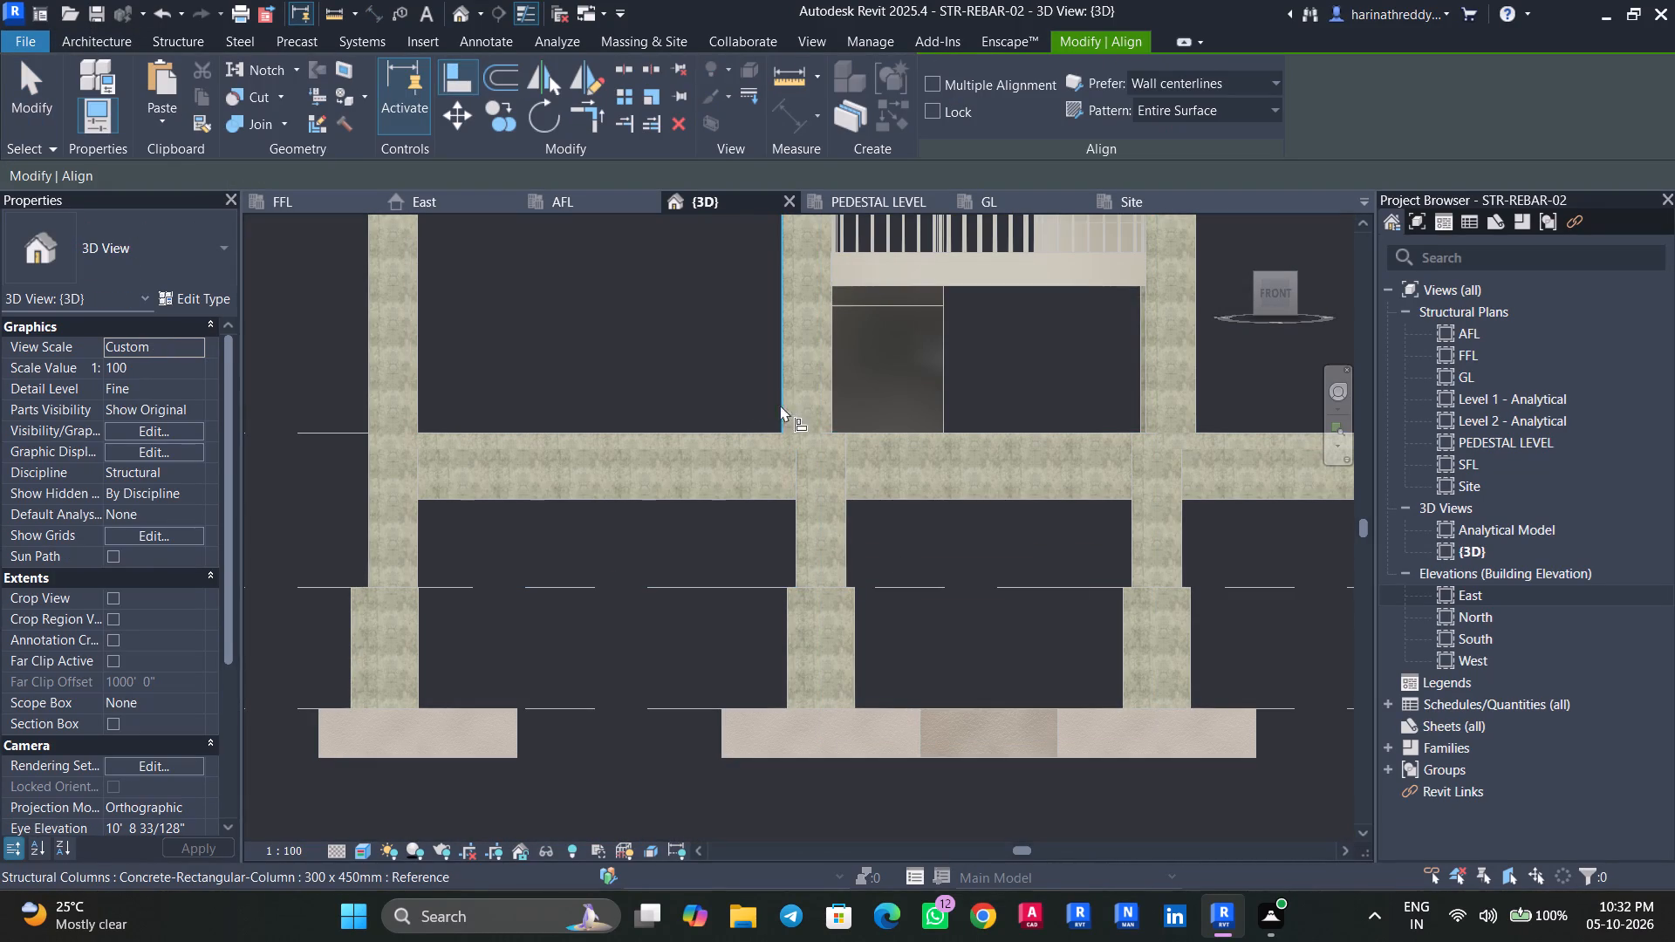
pyautogui.click(799, 513)
pyautogui.press('Escape')
pyautogui.press('Escape')
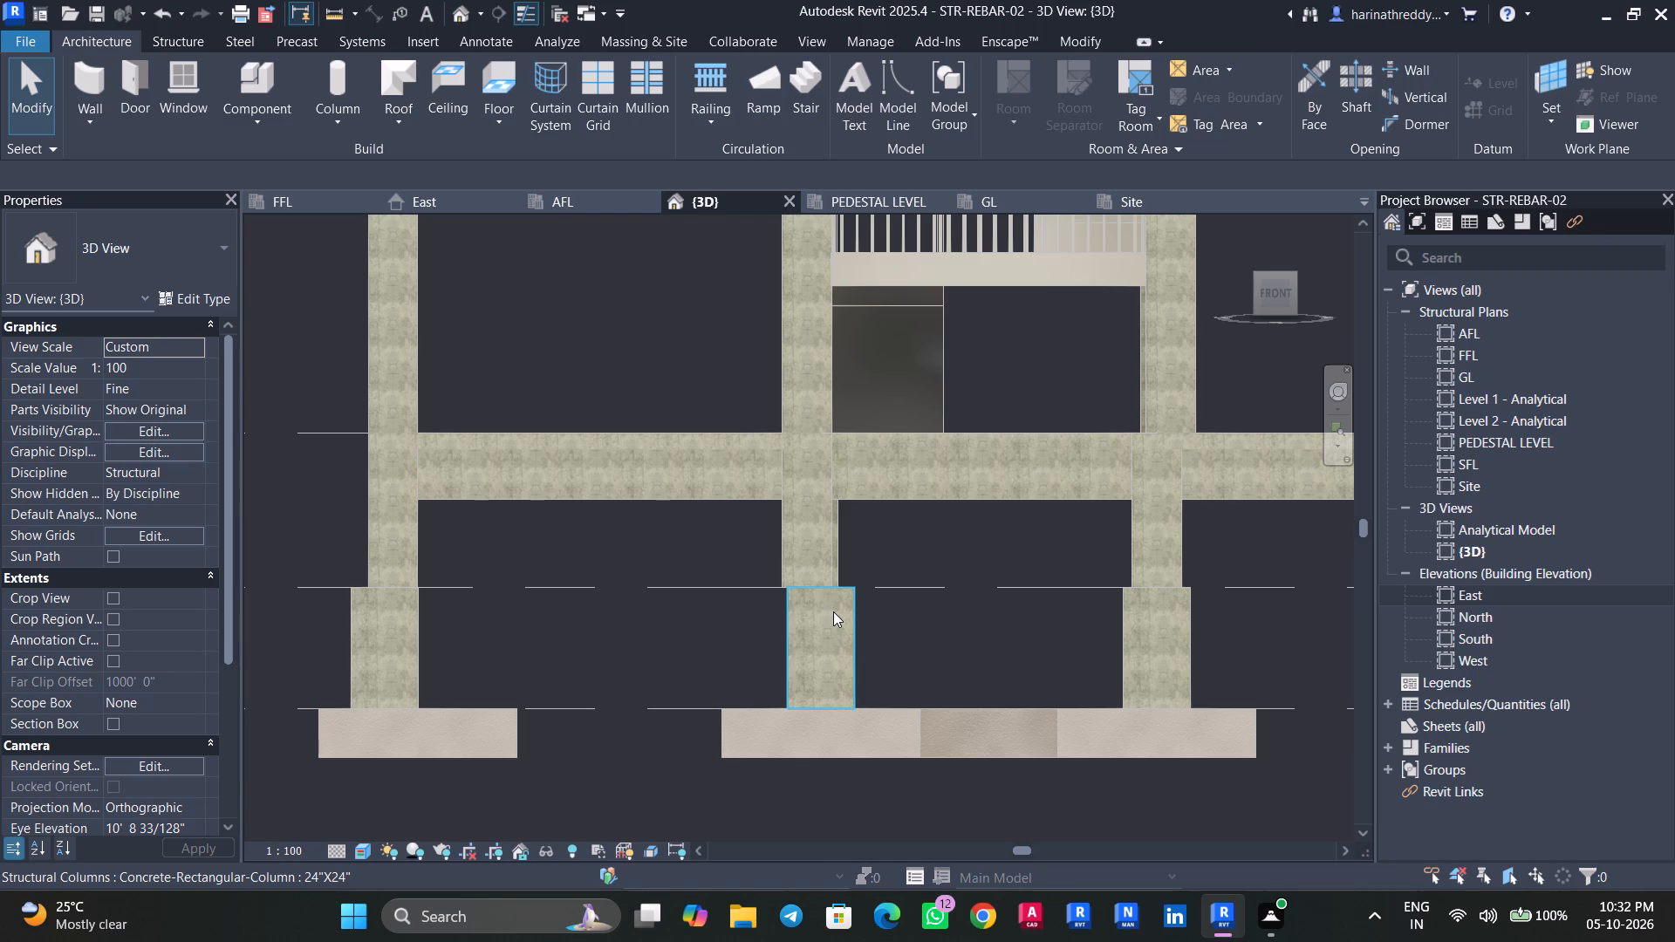
# Shift the 24"X24" pedestal column under the landing's west column westward to centre it beneath the moved column.
pyautogui.click(833, 611)
pyautogui.moveTo(824, 629); pyautogui.dragTo(805, 631)
pyautogui.press('Escape')
pyautogui.press('Escape')
# Shift the 1800 x 1200 x 450mm footing under the landing's west pedestal westward to sit beneath the moved pedestal.
pyautogui.click(826, 718)
pyautogui.press('Escape')
pyautogui.click(858, 740)
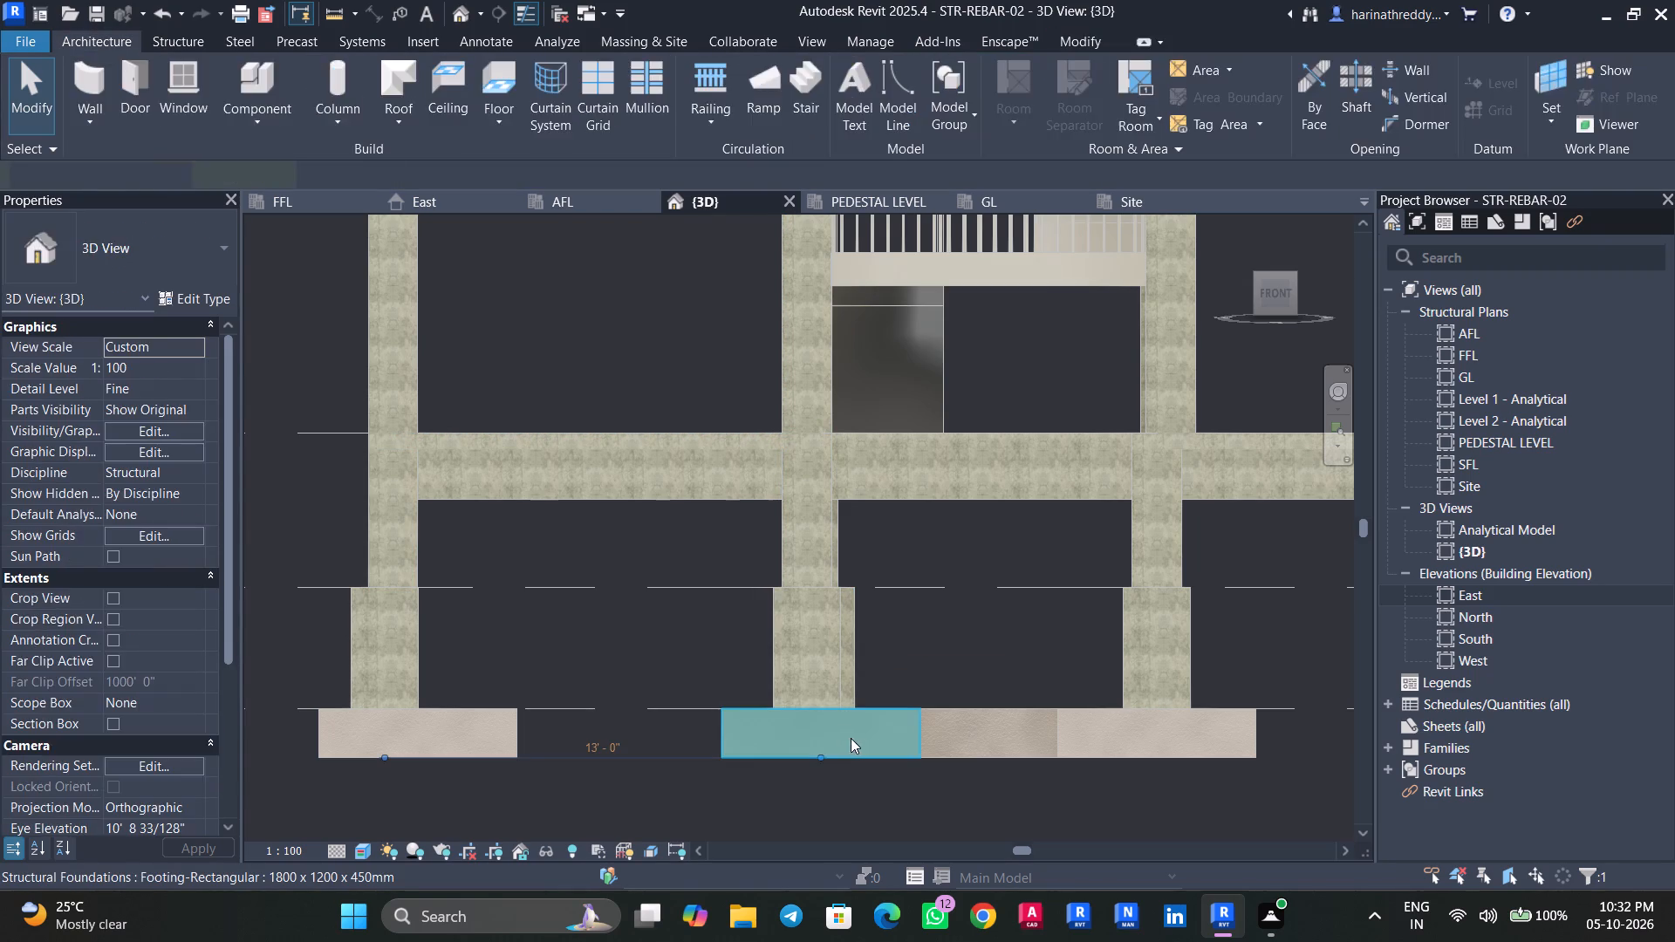
pyautogui.moveTo(845, 729); pyautogui.dragTo(828, 723)
pyautogui.press('Escape')
pyautogui.press('Escape')
# In front view, align the east face of the below-GL column under the landing's east column with the column above.
pyautogui.keyDown('shift'); pyautogui.moveTo(912, 649); pyautogui.dragTo(1036, 731, button='middle'); pyautogui.keyUp('shift')
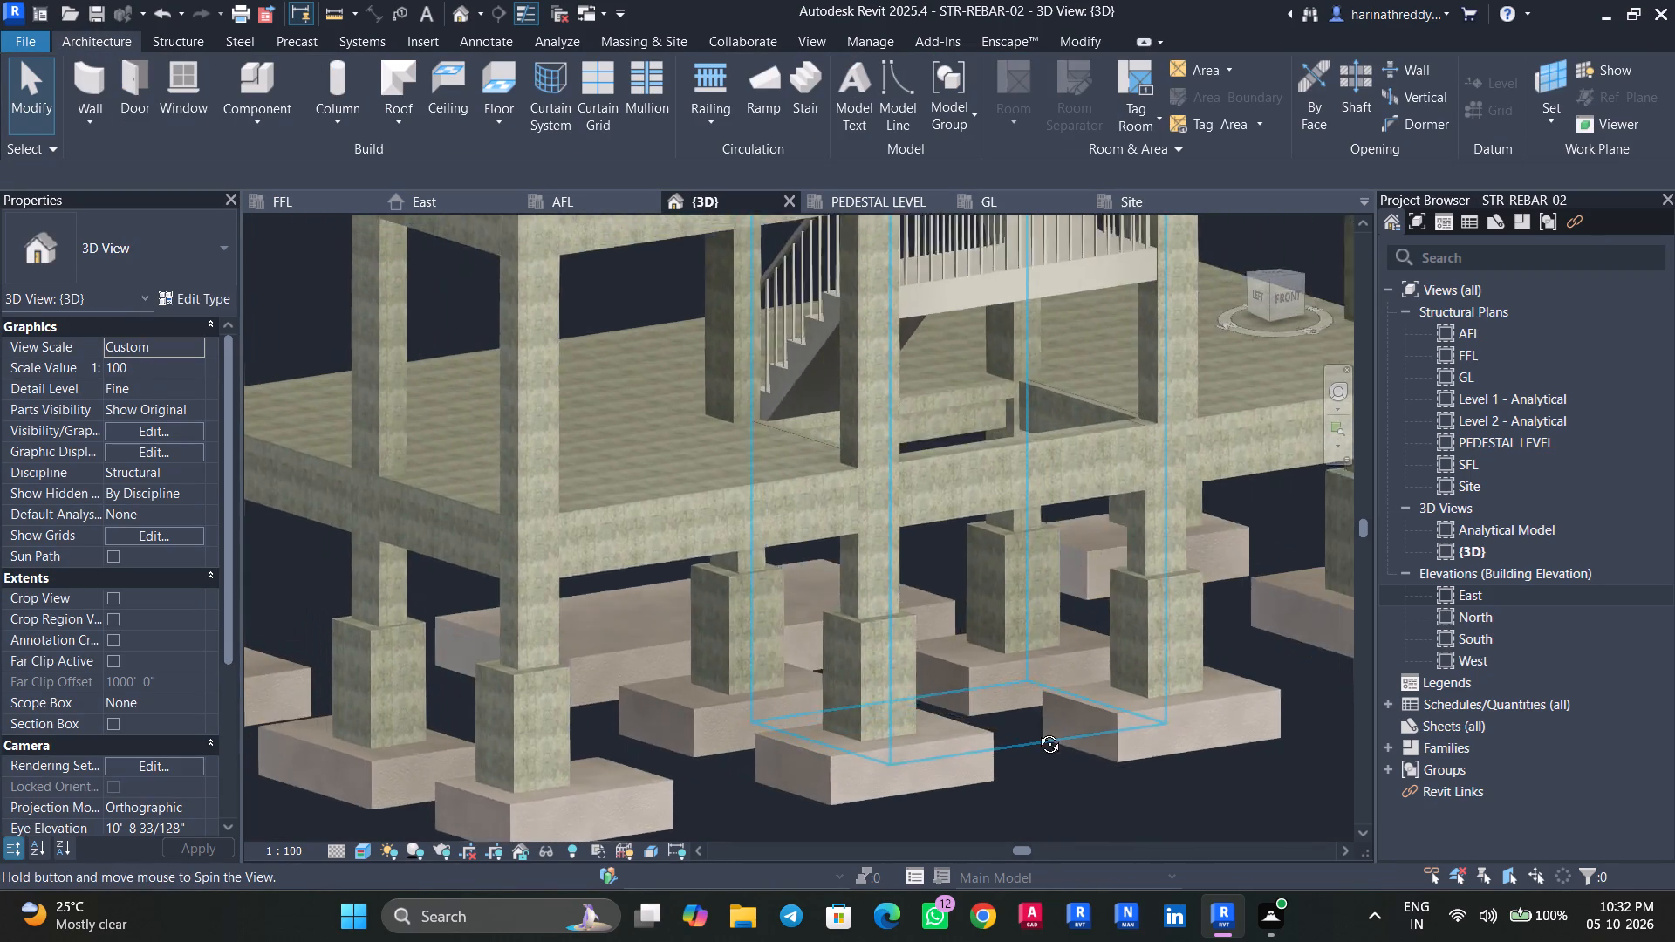
pyautogui.keyDown('shift'); pyautogui.moveTo(1036, 731); pyautogui.dragTo(1064, 770, button='middle'); pyautogui.keyUp('shift')
pyautogui.keyDown('shift'); pyautogui.moveTo(1065, 720); pyautogui.dragTo(924, 707, button='middle'); pyautogui.keyUp('shift')
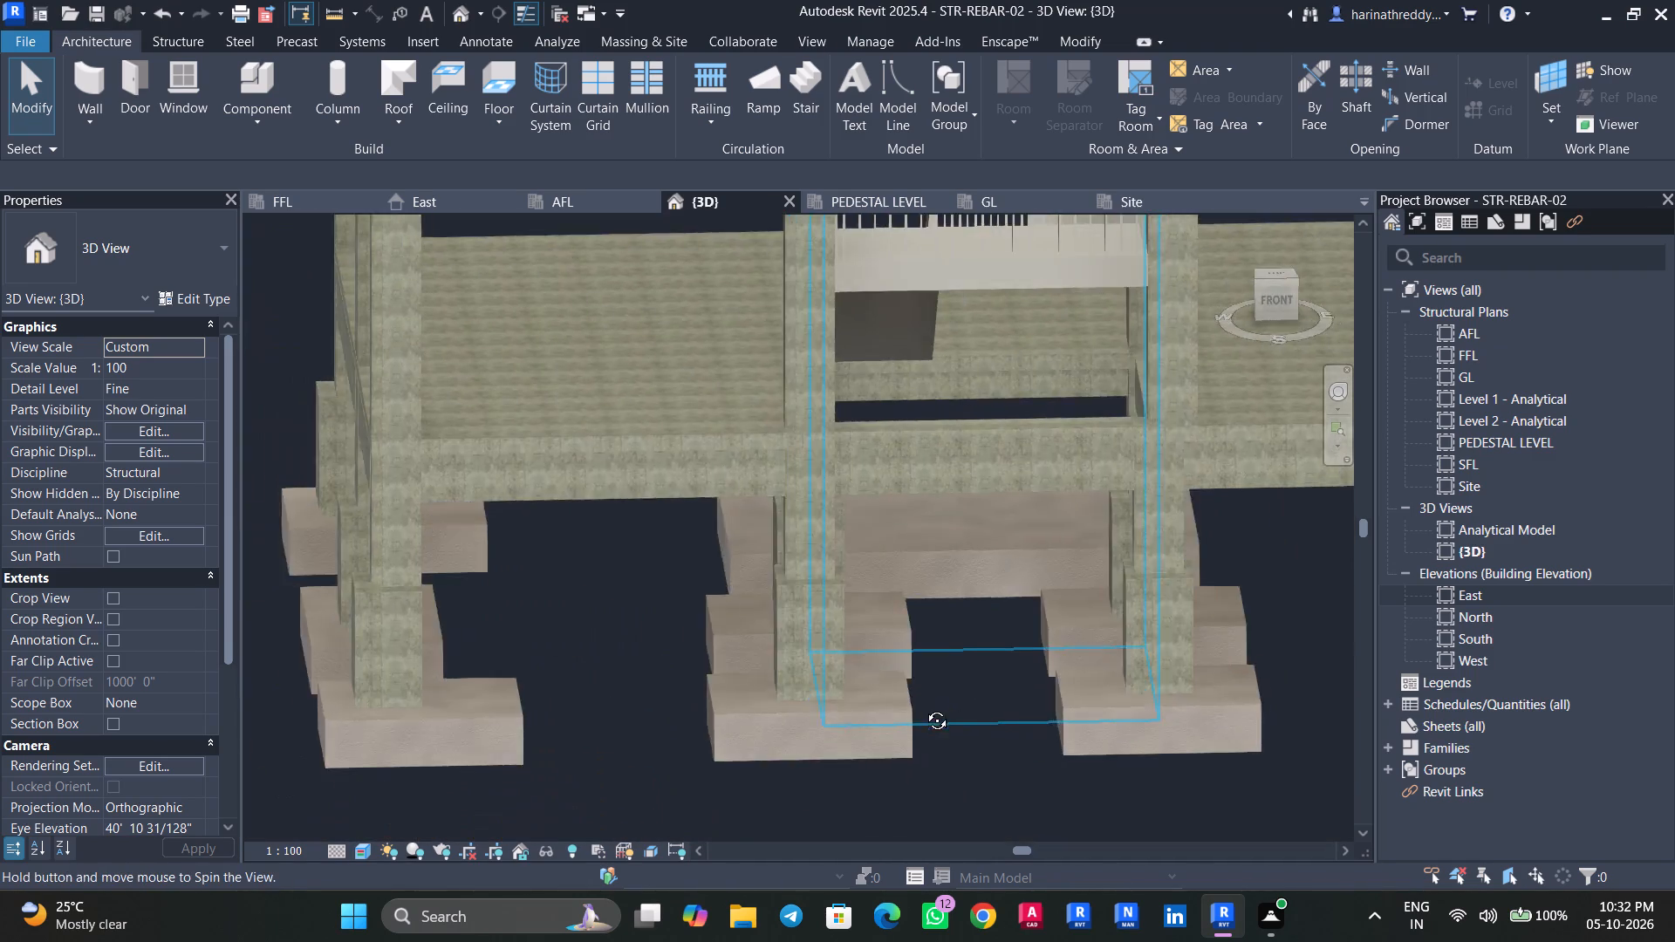
pyautogui.keyDown('shift'); pyautogui.moveTo(924, 707); pyautogui.dragTo(869, 715, button='middle'); pyautogui.keyUp('shift')
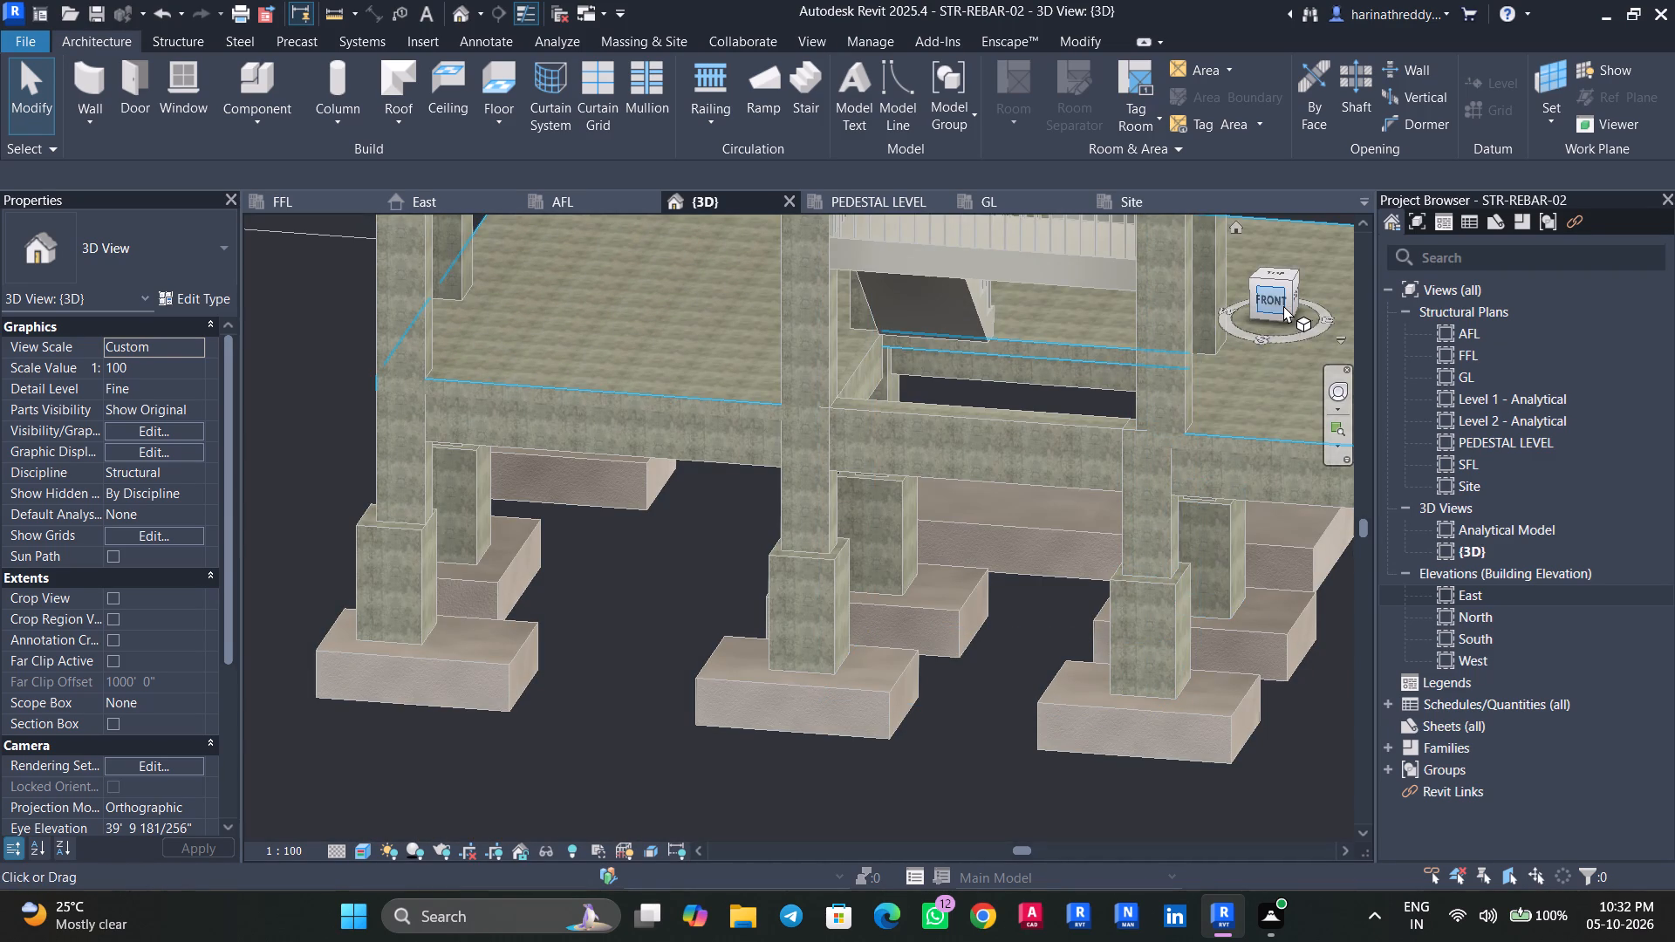
pyautogui.click(1282, 304)
pyautogui.scroll(4, 831, 559)
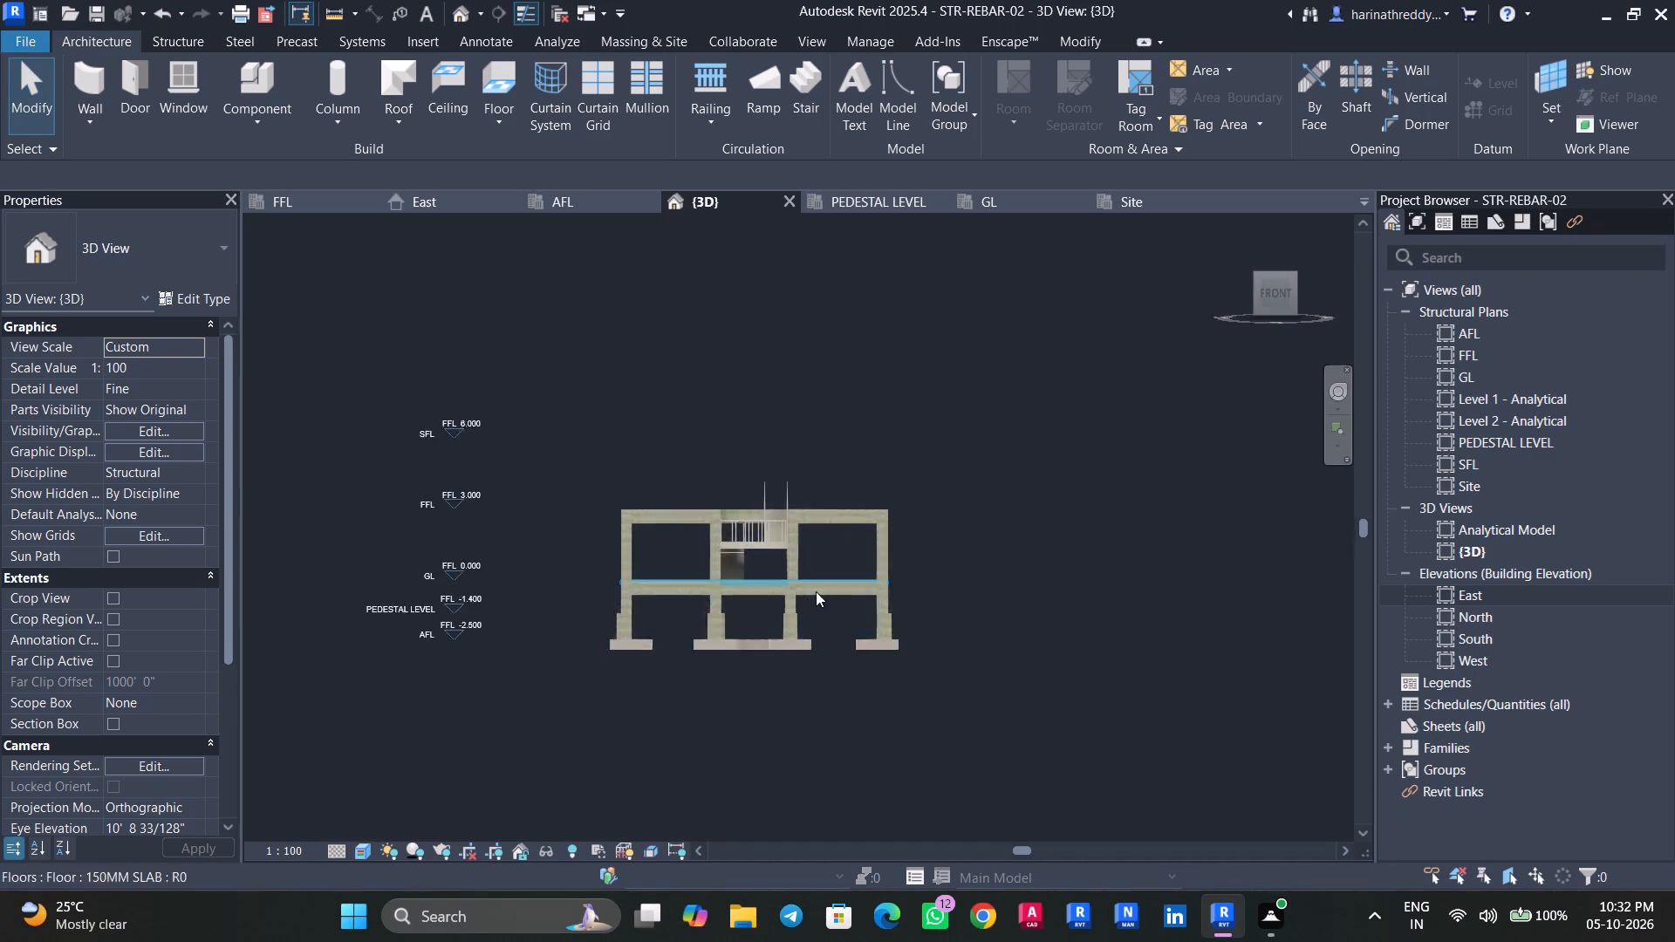
pyautogui.scroll(5, 816, 591)
pyautogui.scroll(-1, 829, 623)
pyautogui.scroll(3, 829, 624)
pyautogui.write('AL')
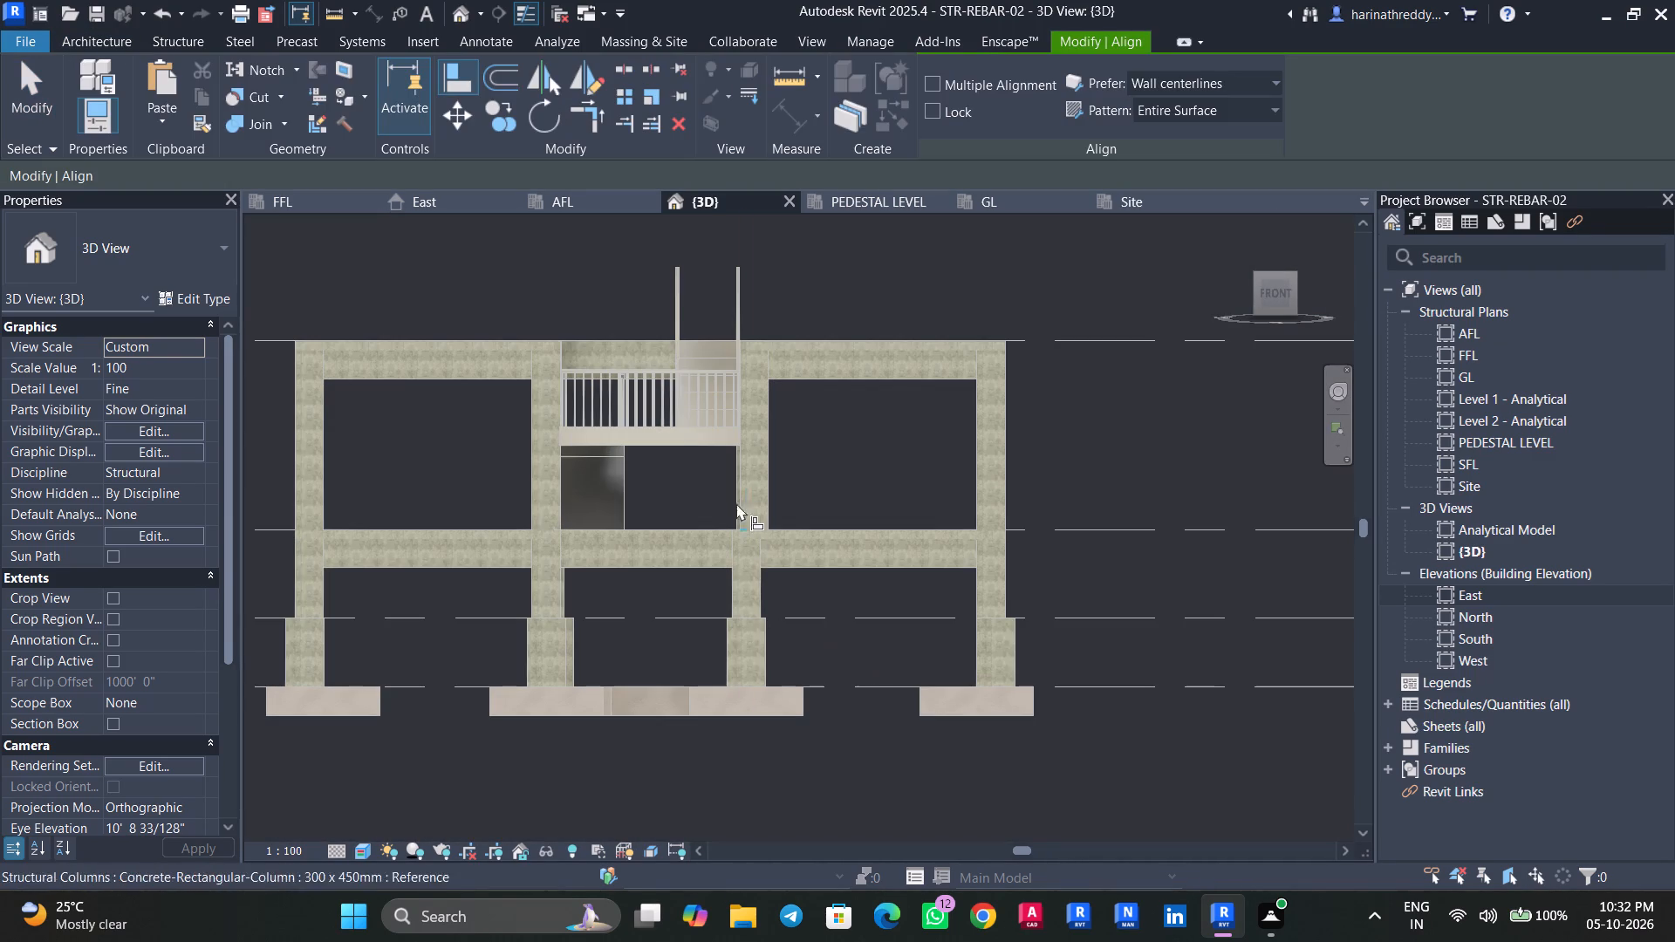
pyautogui.click(763, 490)
pyautogui.click(758, 591)
pyautogui.press('Escape')
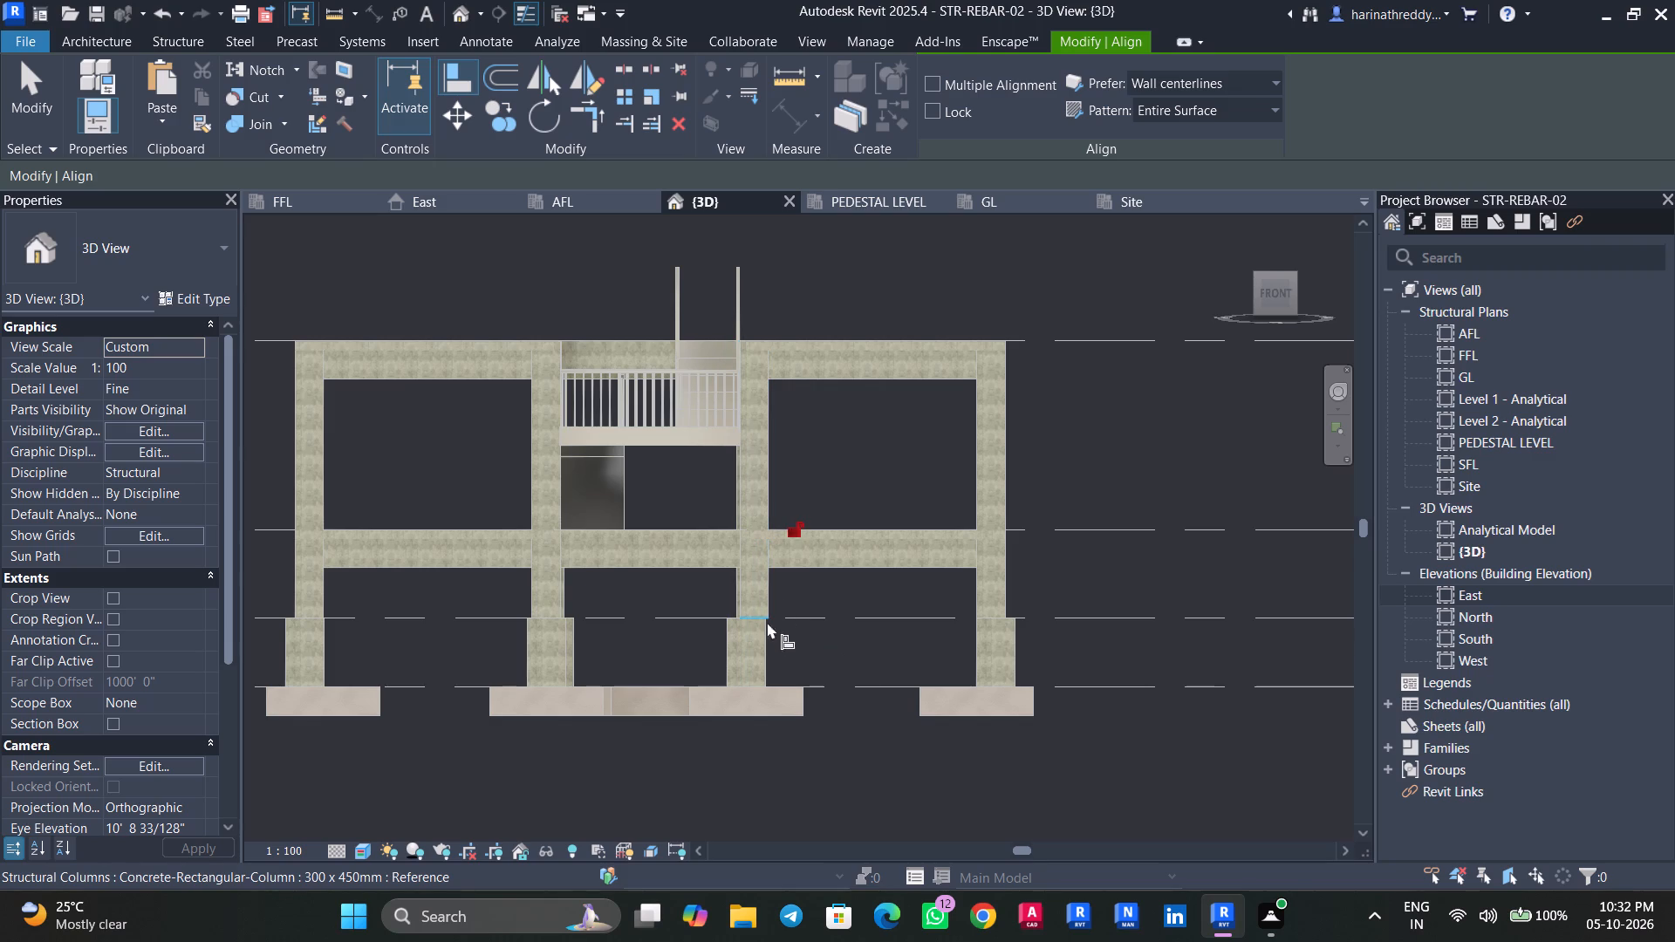
pyautogui.press('Escape')
# Shift the 24"X24" pedestal column under the landing's east column eastward to sit beneath the moved column.
pyautogui.click(760, 643)
pyautogui.scroll(6, 755, 646)
pyautogui.moveTo(746, 645); pyautogui.dragTo(781, 645)
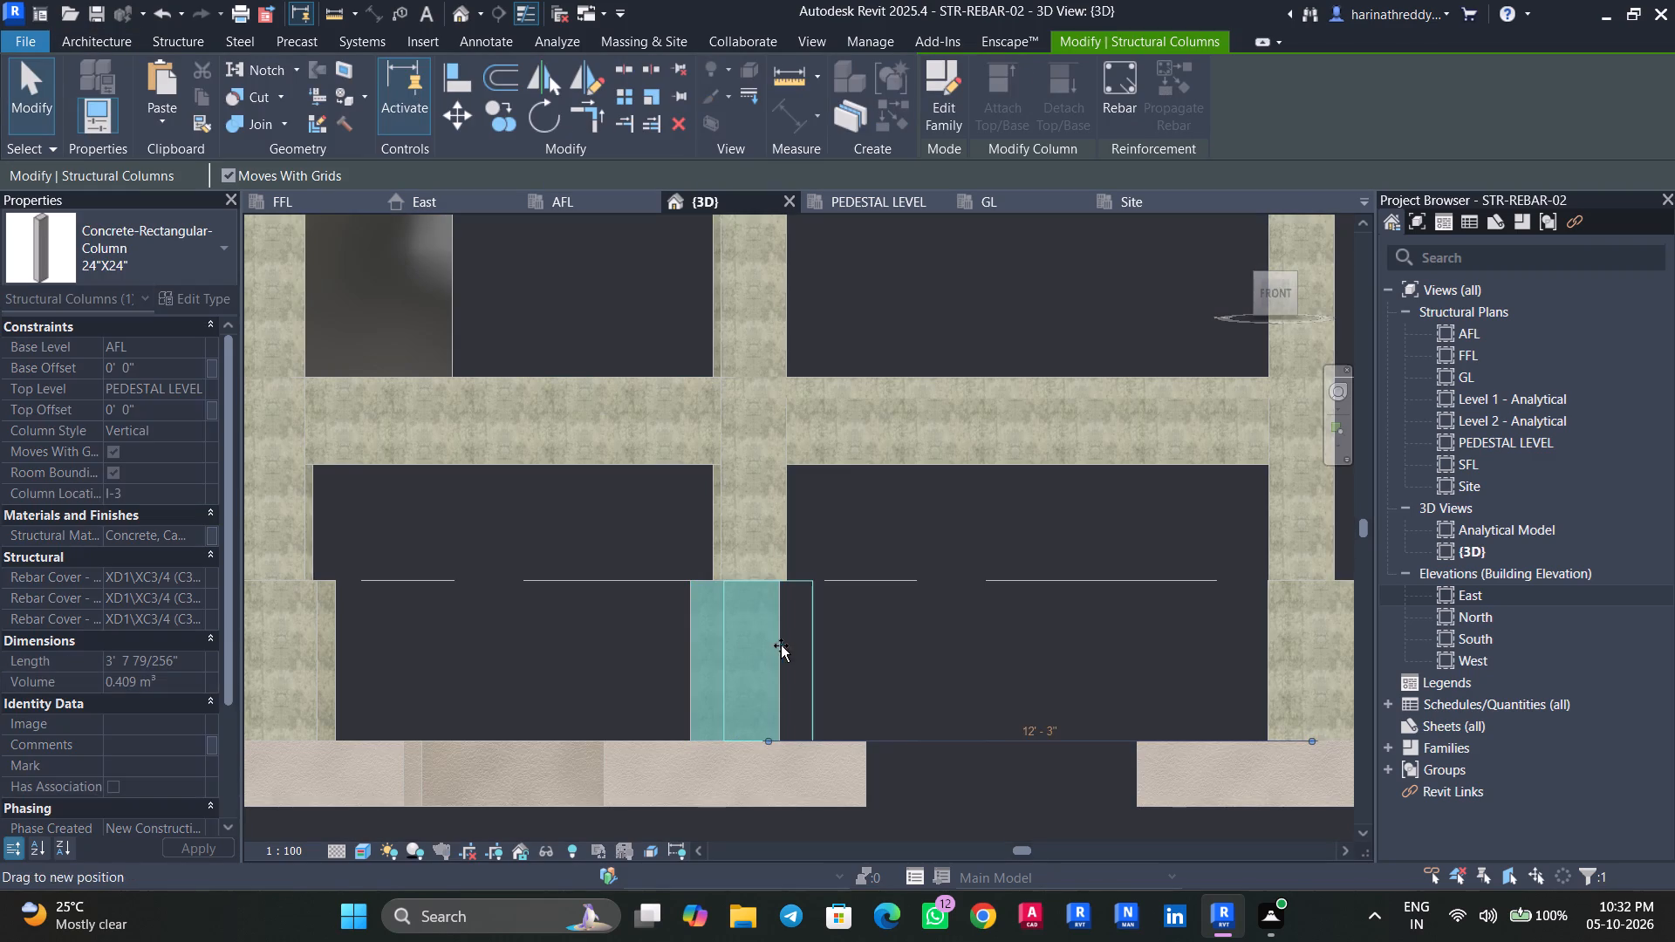
pyautogui.moveTo(781, 645); pyautogui.dragTo(762, 649)
pyautogui.press('Escape')
# Shift the 1800 x 1200 x 450mm footing under the landing's east pedestal eastward to sit beneath the moved pedestal.
pyautogui.click(763, 766)
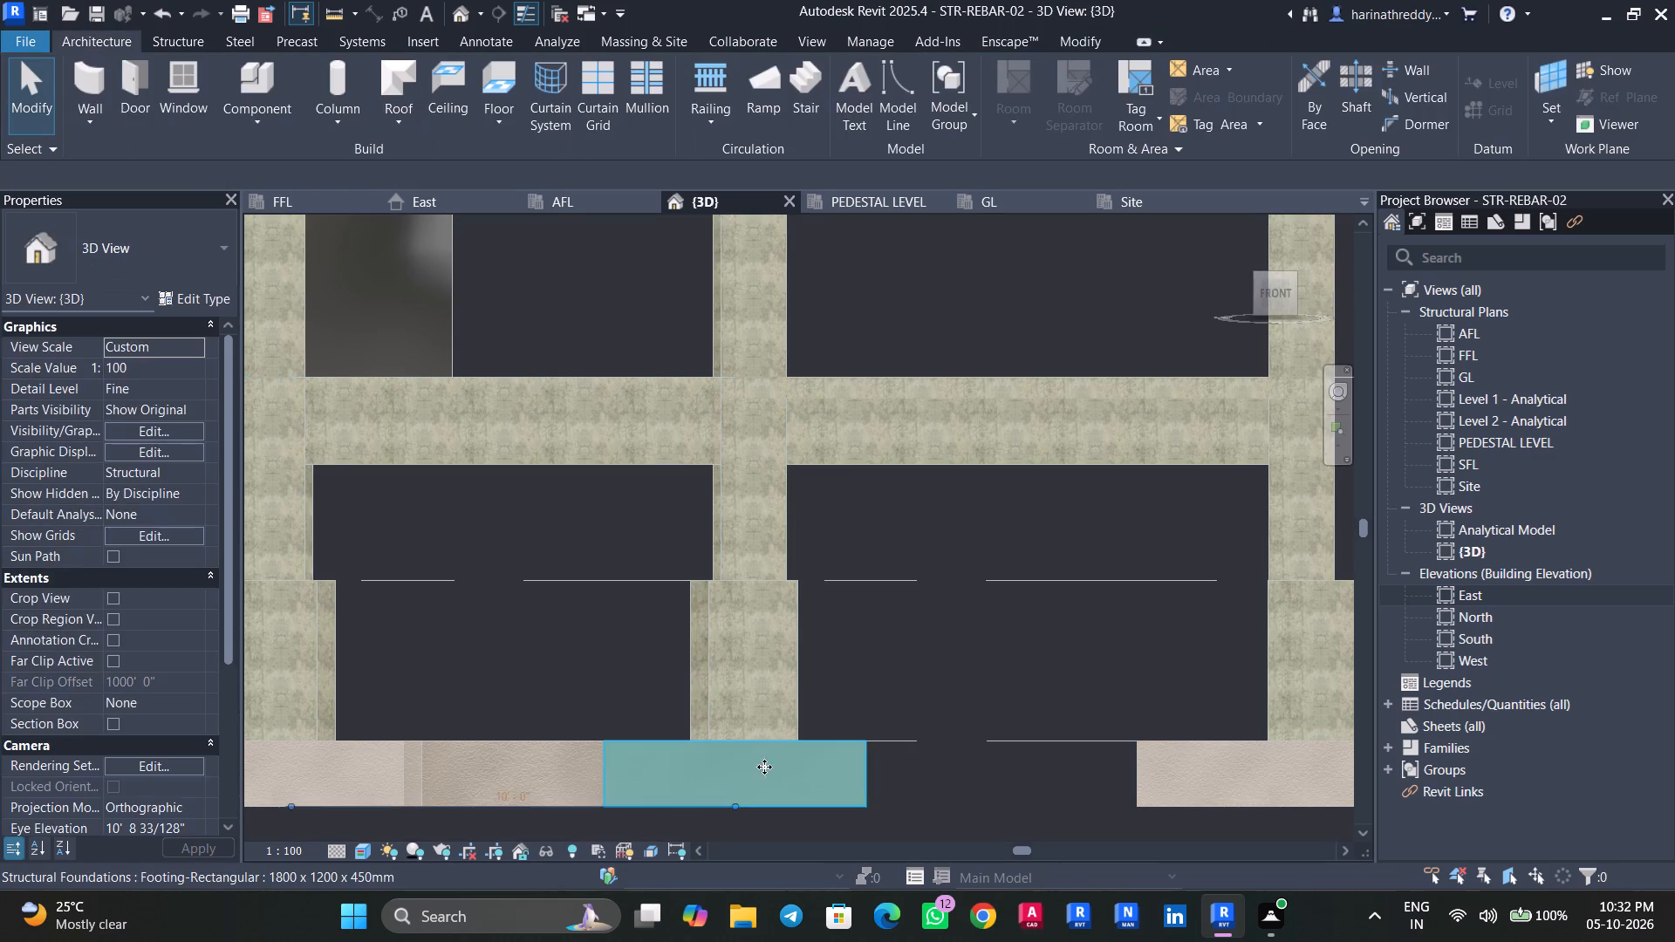
pyautogui.moveTo(754, 766); pyautogui.dragTo(770, 766)
pyautogui.press('Escape')
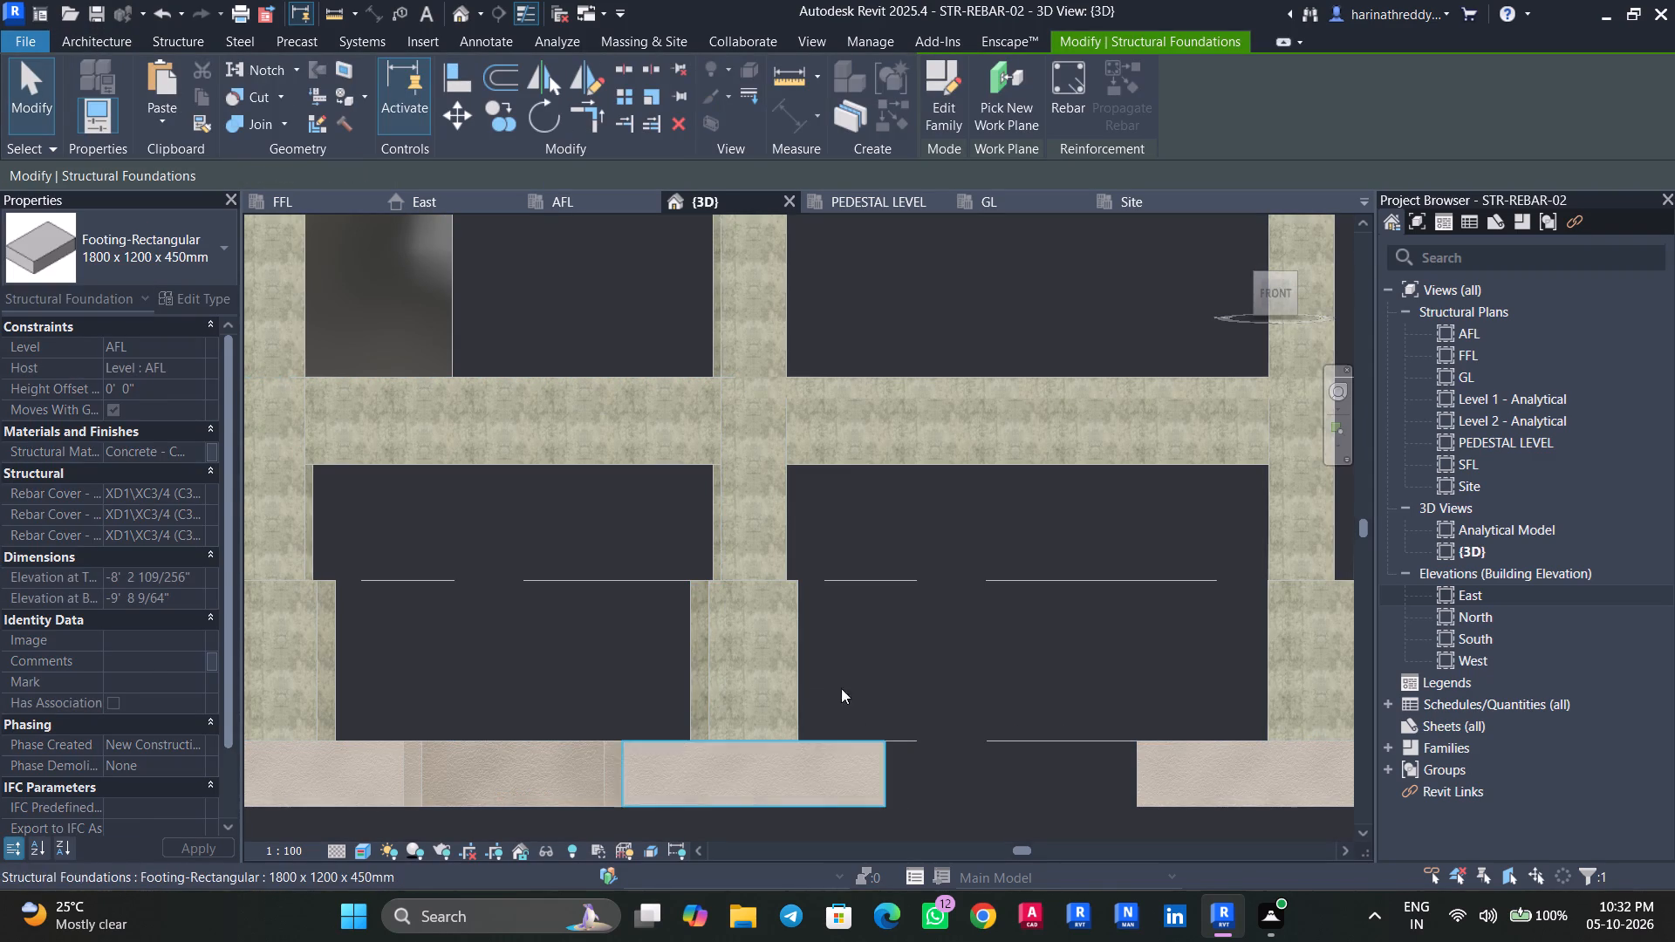
# In front view, raise the stair shaft opening's base to just above GL so it no longer cuts the GL slab.
pyautogui.keyDown('shift'); pyautogui.moveTo(840, 661); pyautogui.dragTo(936, 795, button='middle'); pyautogui.keyUp('shift')
pyautogui.scroll(-4, 925, 774)
pyautogui.keyDown('shift'); pyautogui.moveTo(921, 773); pyautogui.dragTo(893, 777, button='middle'); pyautogui.keyUp('shift')
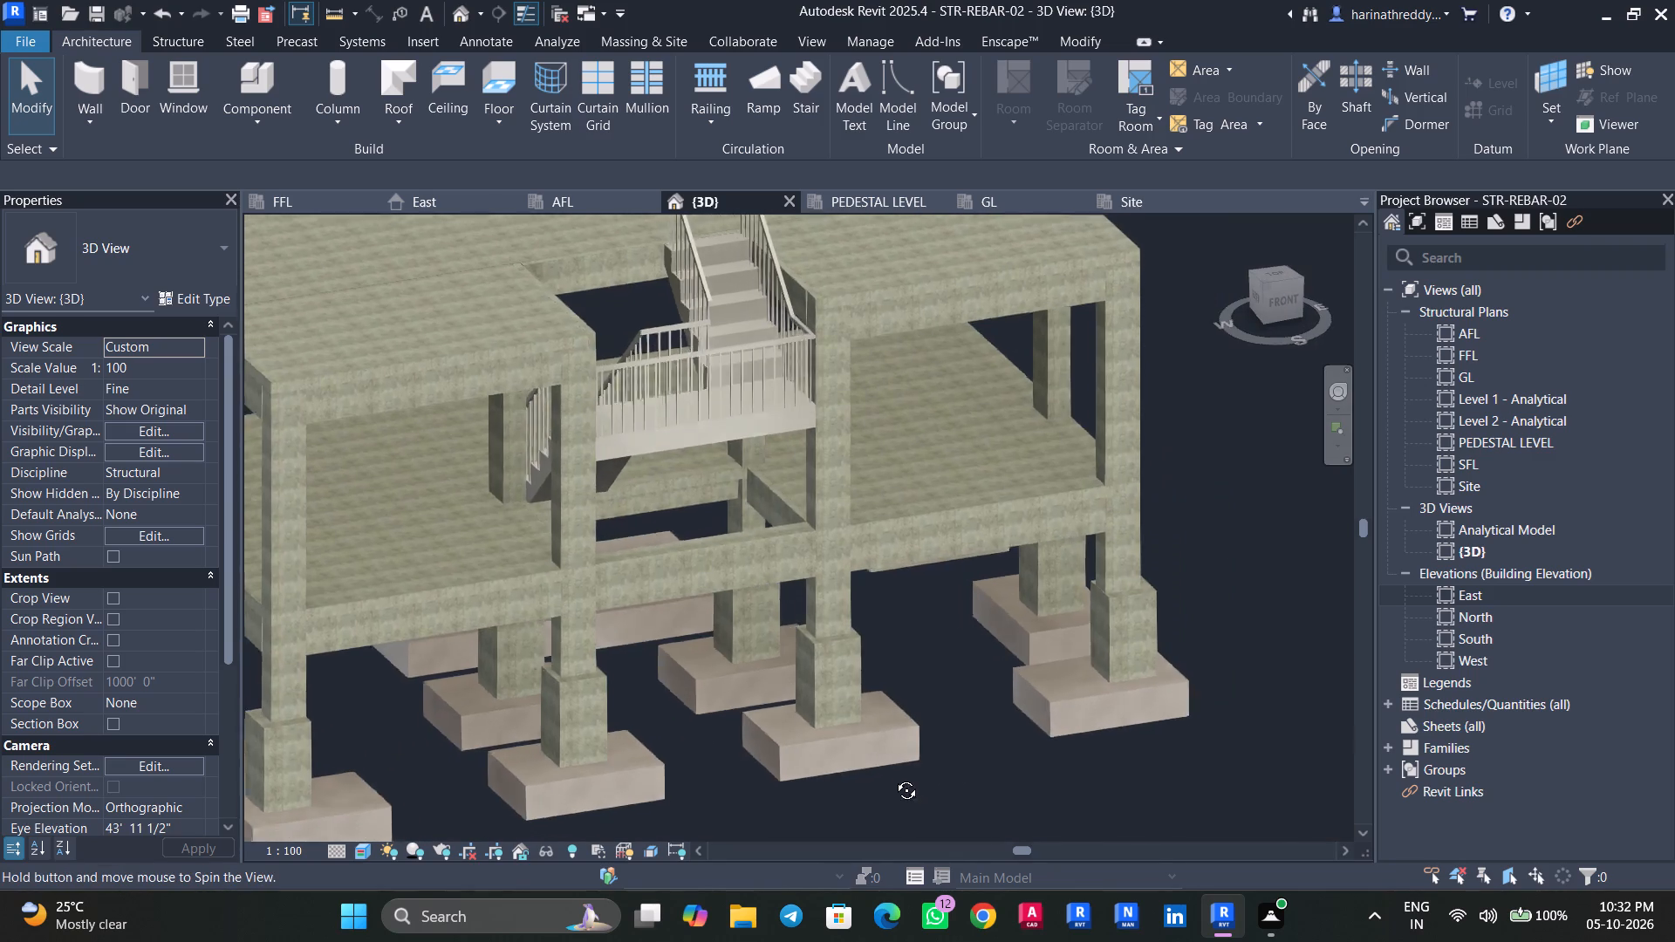
pyautogui.keyDown('shift'); pyautogui.moveTo(893, 777); pyautogui.dragTo(911, 552, button='middle'); pyautogui.keyUp('shift')
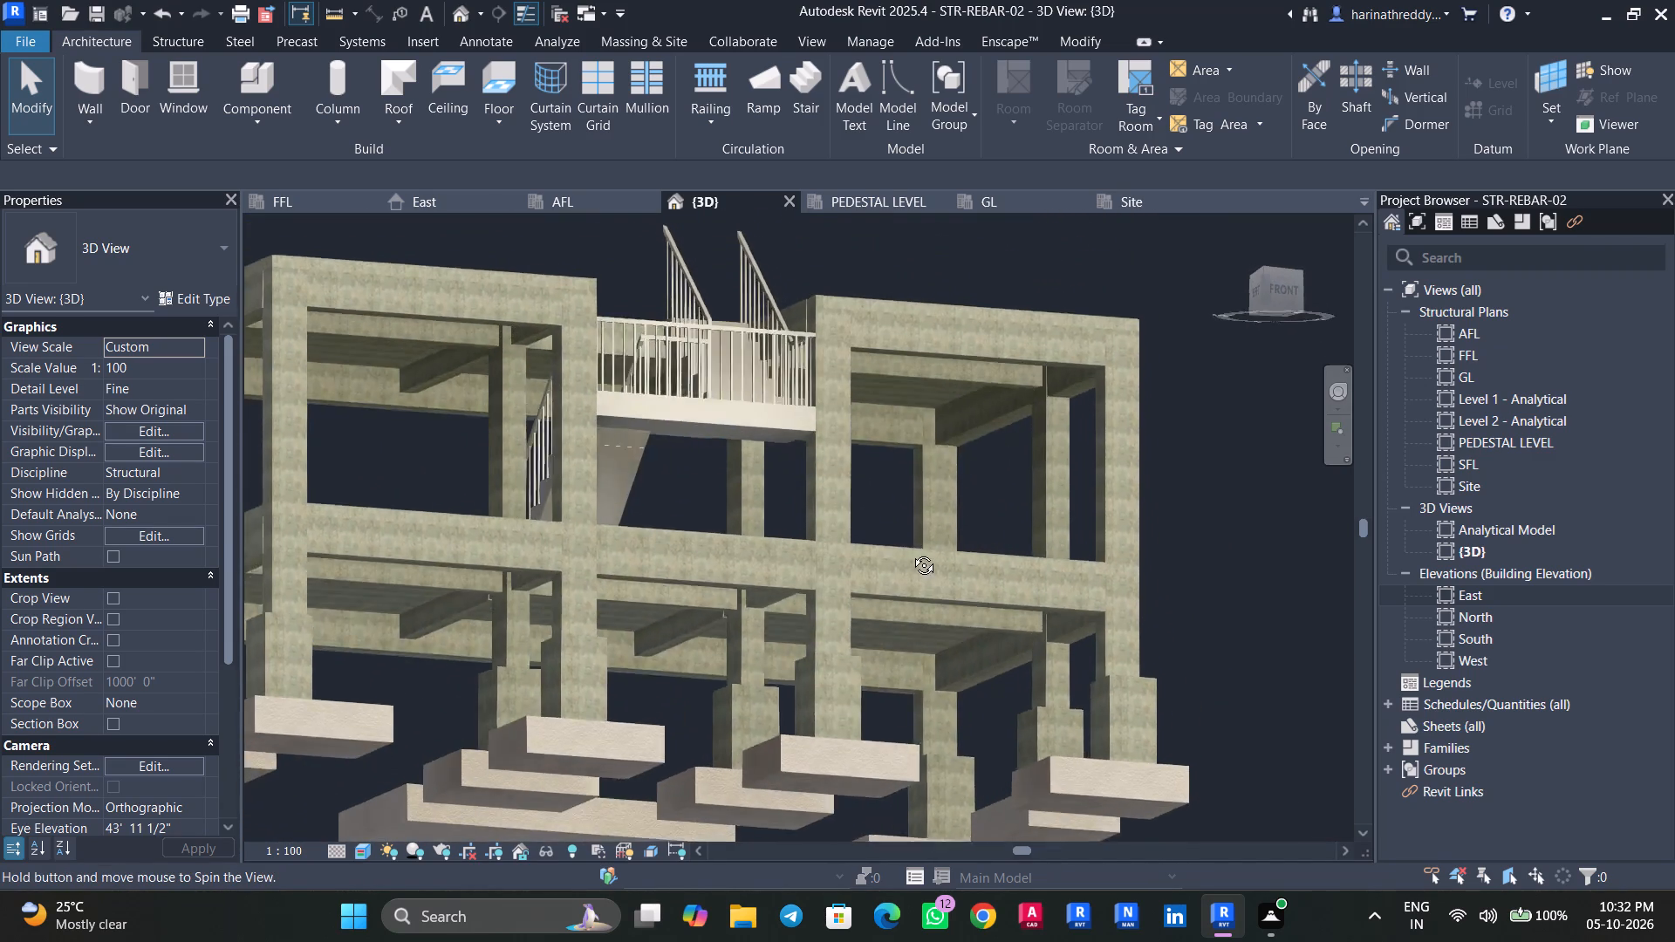
pyautogui.keyDown('shift'); pyautogui.moveTo(911, 552); pyautogui.dragTo(831, 550, button='middle'); pyautogui.keyUp('shift')
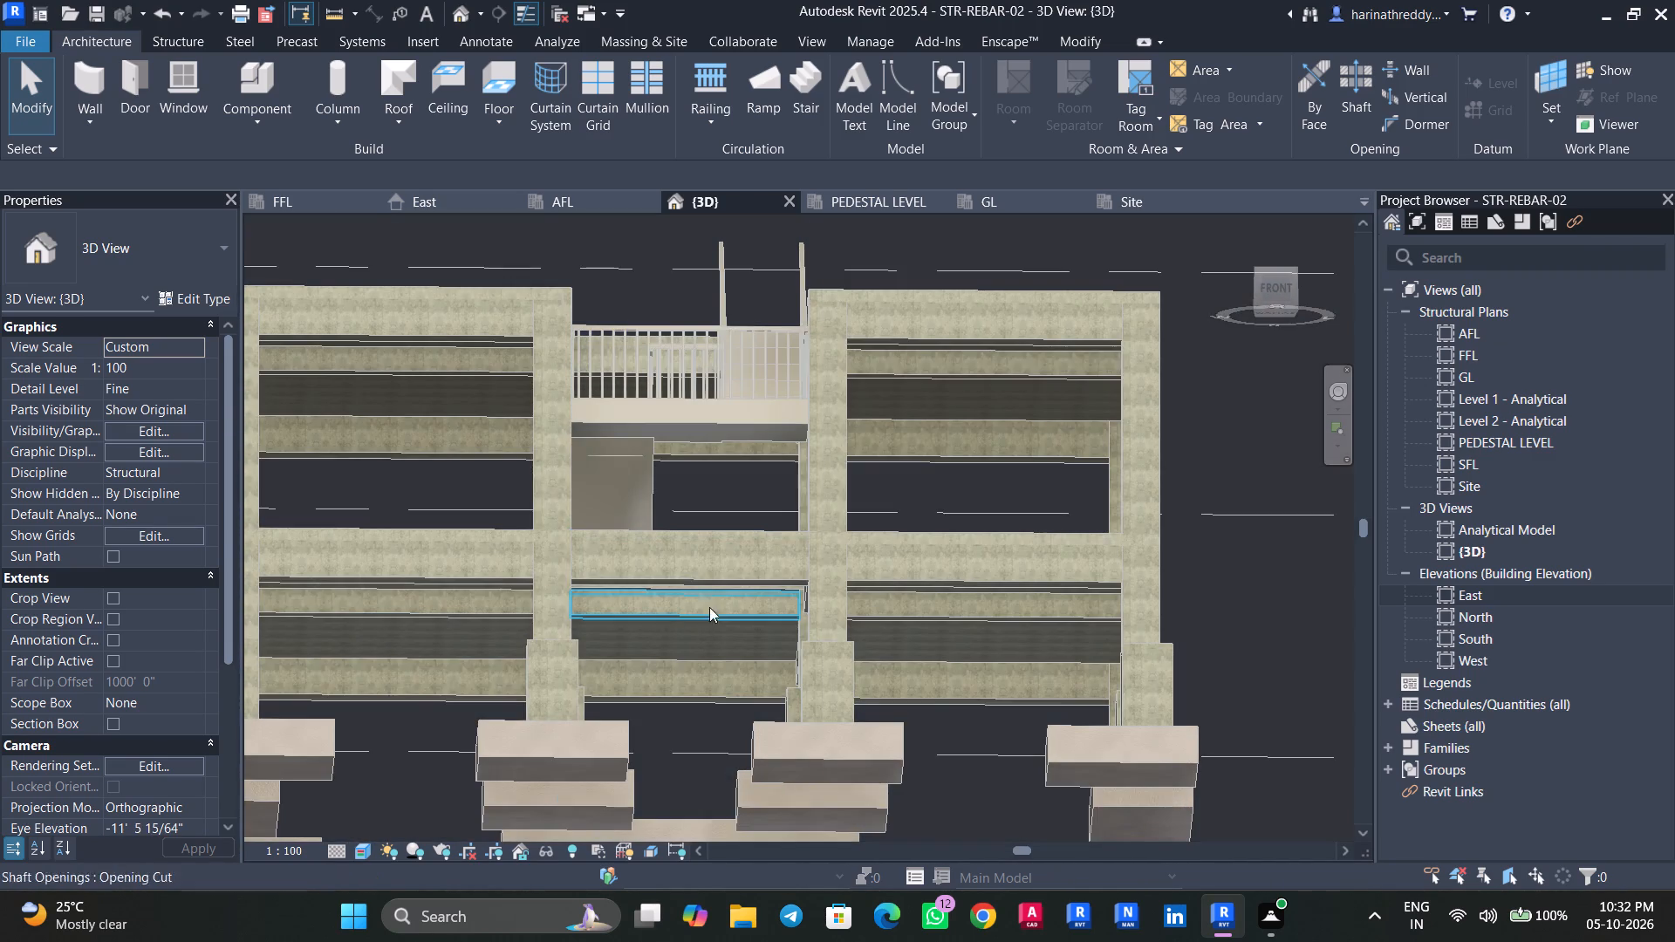
pyautogui.scroll(3, 717, 599)
pyautogui.keyDown('shift'); pyautogui.moveTo(717, 601); pyautogui.dragTo(707, 801, button='middle'); pyautogui.keyUp('shift')
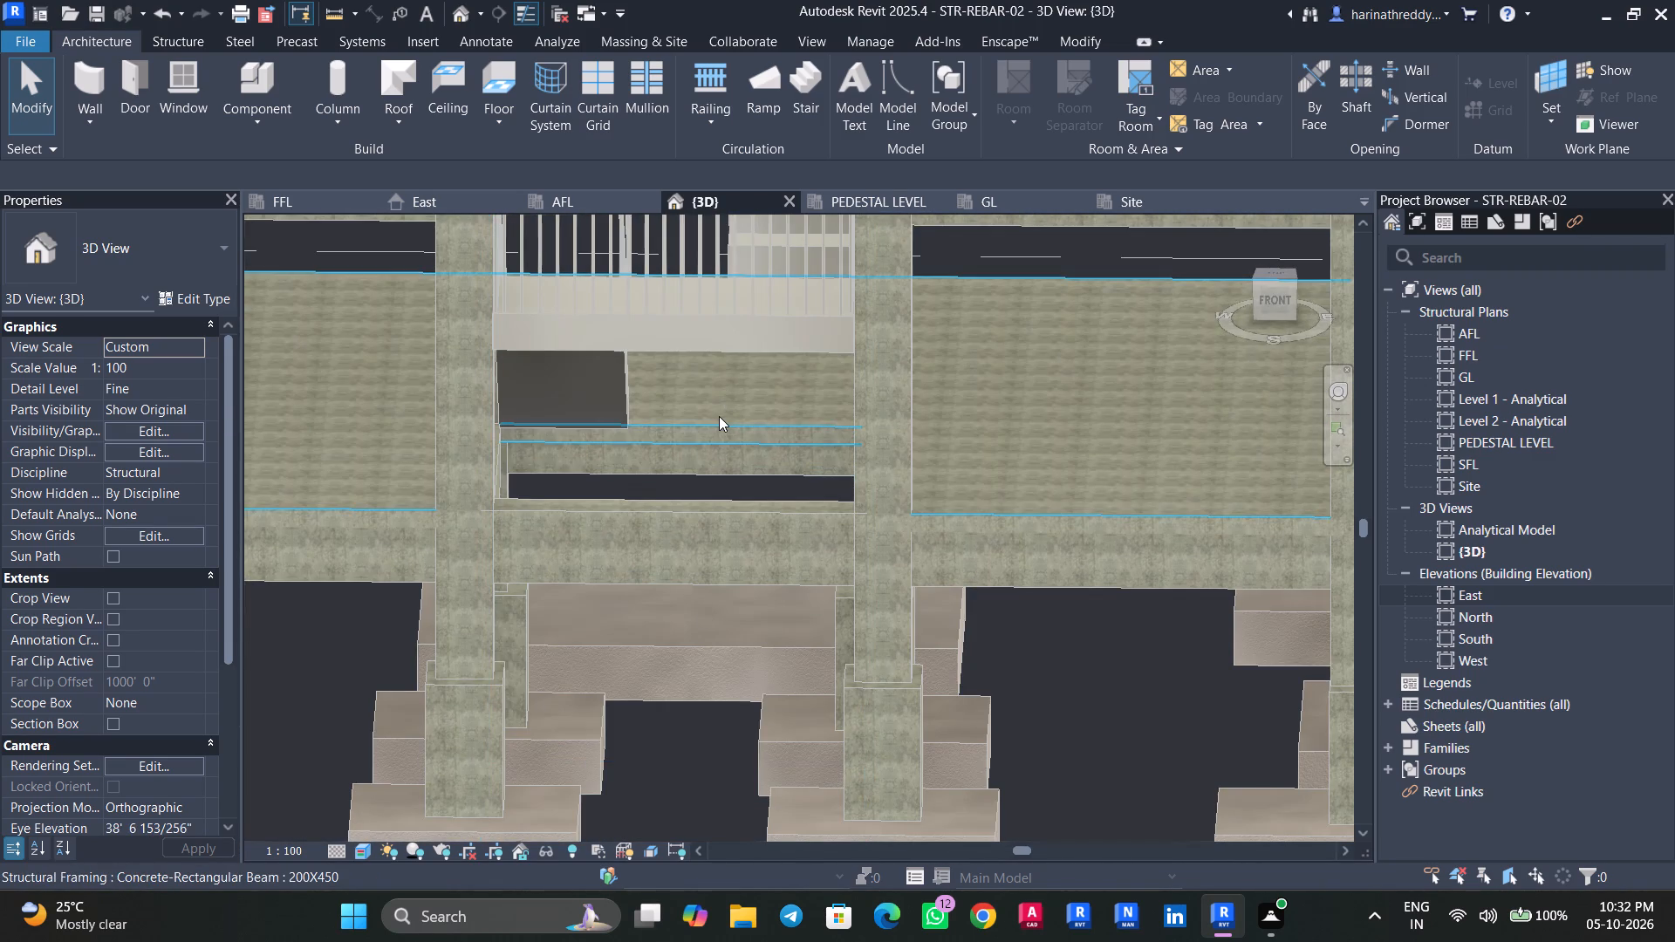
pyautogui.click(719, 416)
pyautogui.keyDown('shift'); pyautogui.moveTo(721, 417); pyautogui.dragTo(708, 475, button='middle'); pyautogui.keyUp('shift')
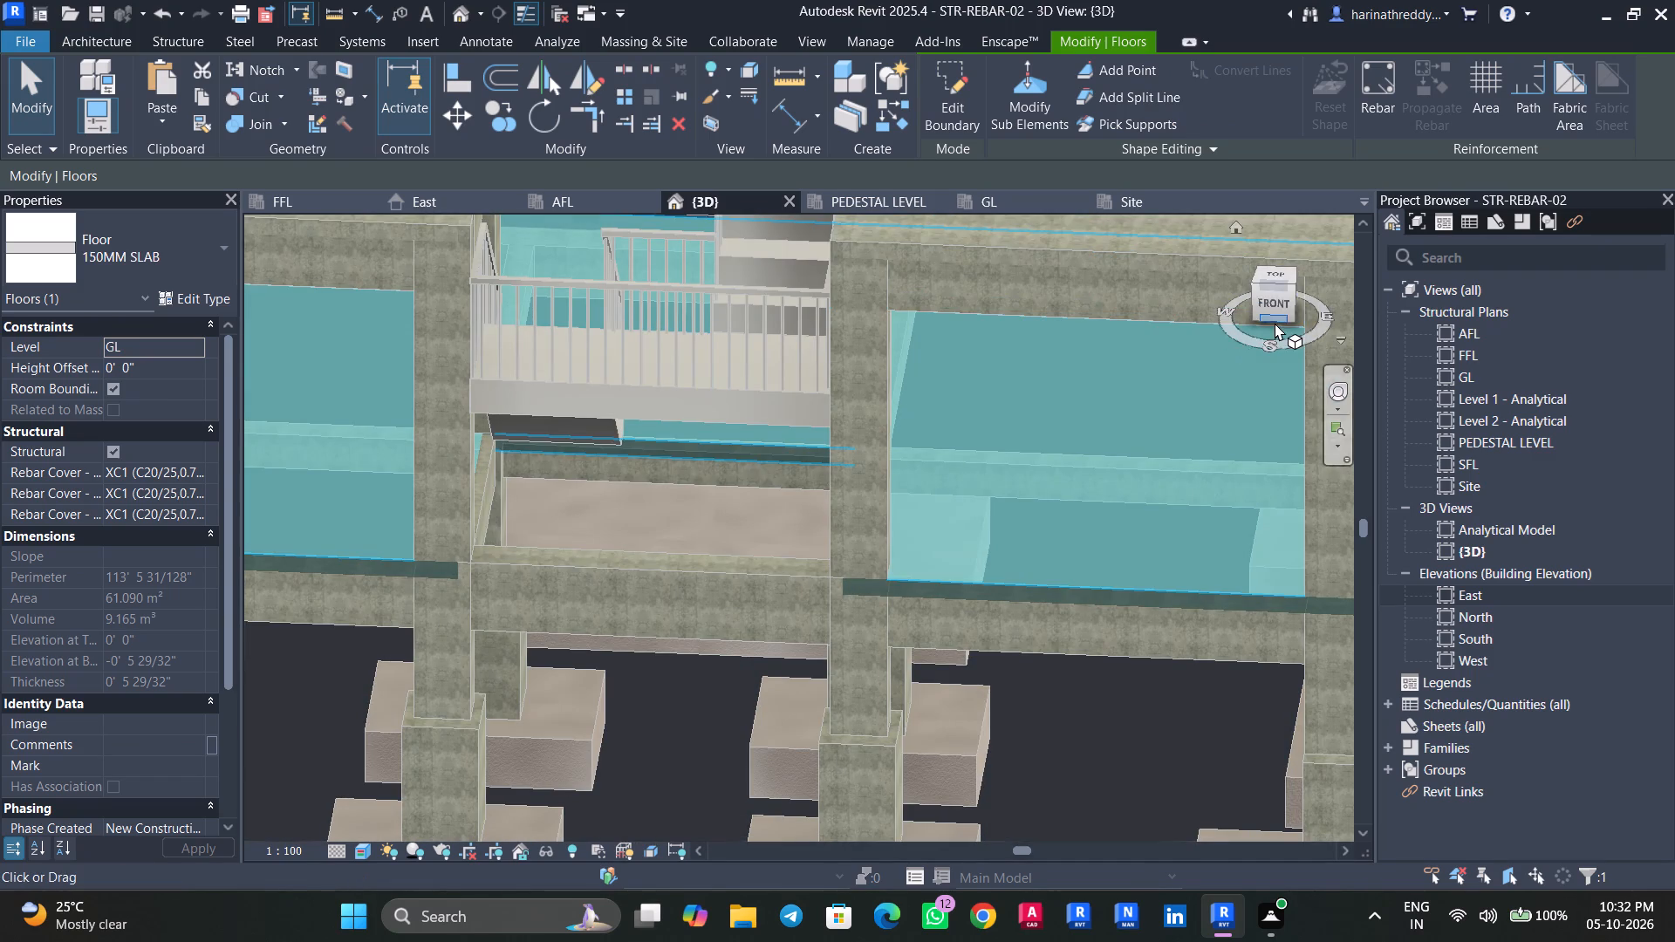
pyautogui.click(1270, 297)
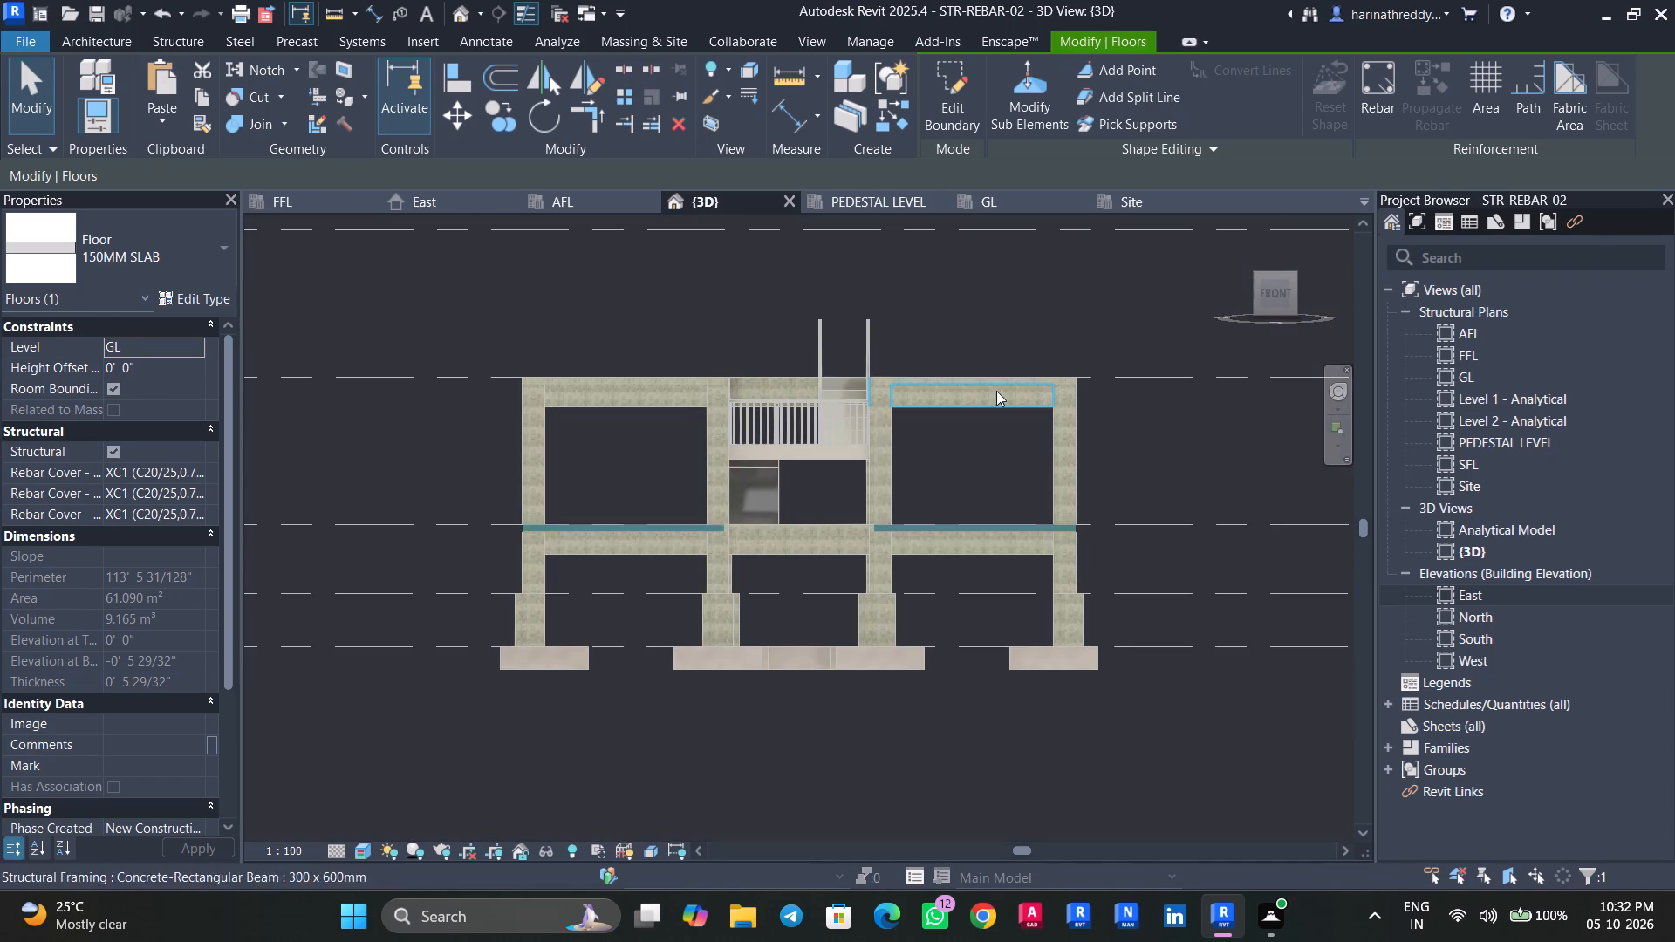
pyautogui.press('Escape')
pyautogui.click(796, 484)
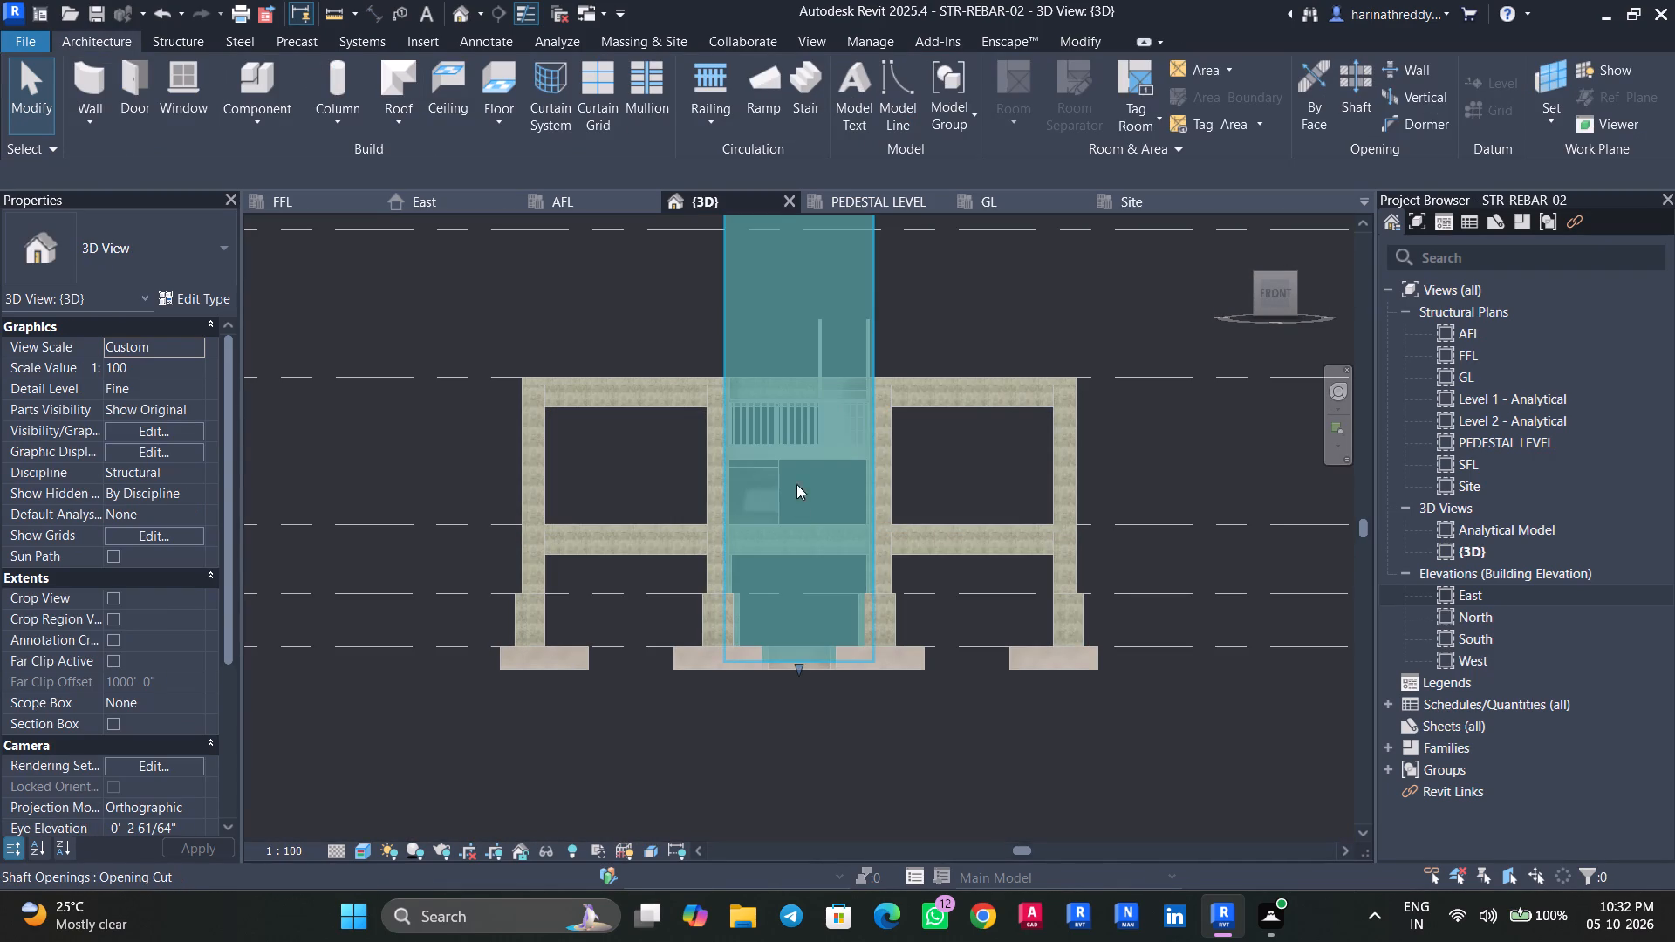
pyautogui.moveTo(801, 662); pyautogui.dragTo(803, 517)
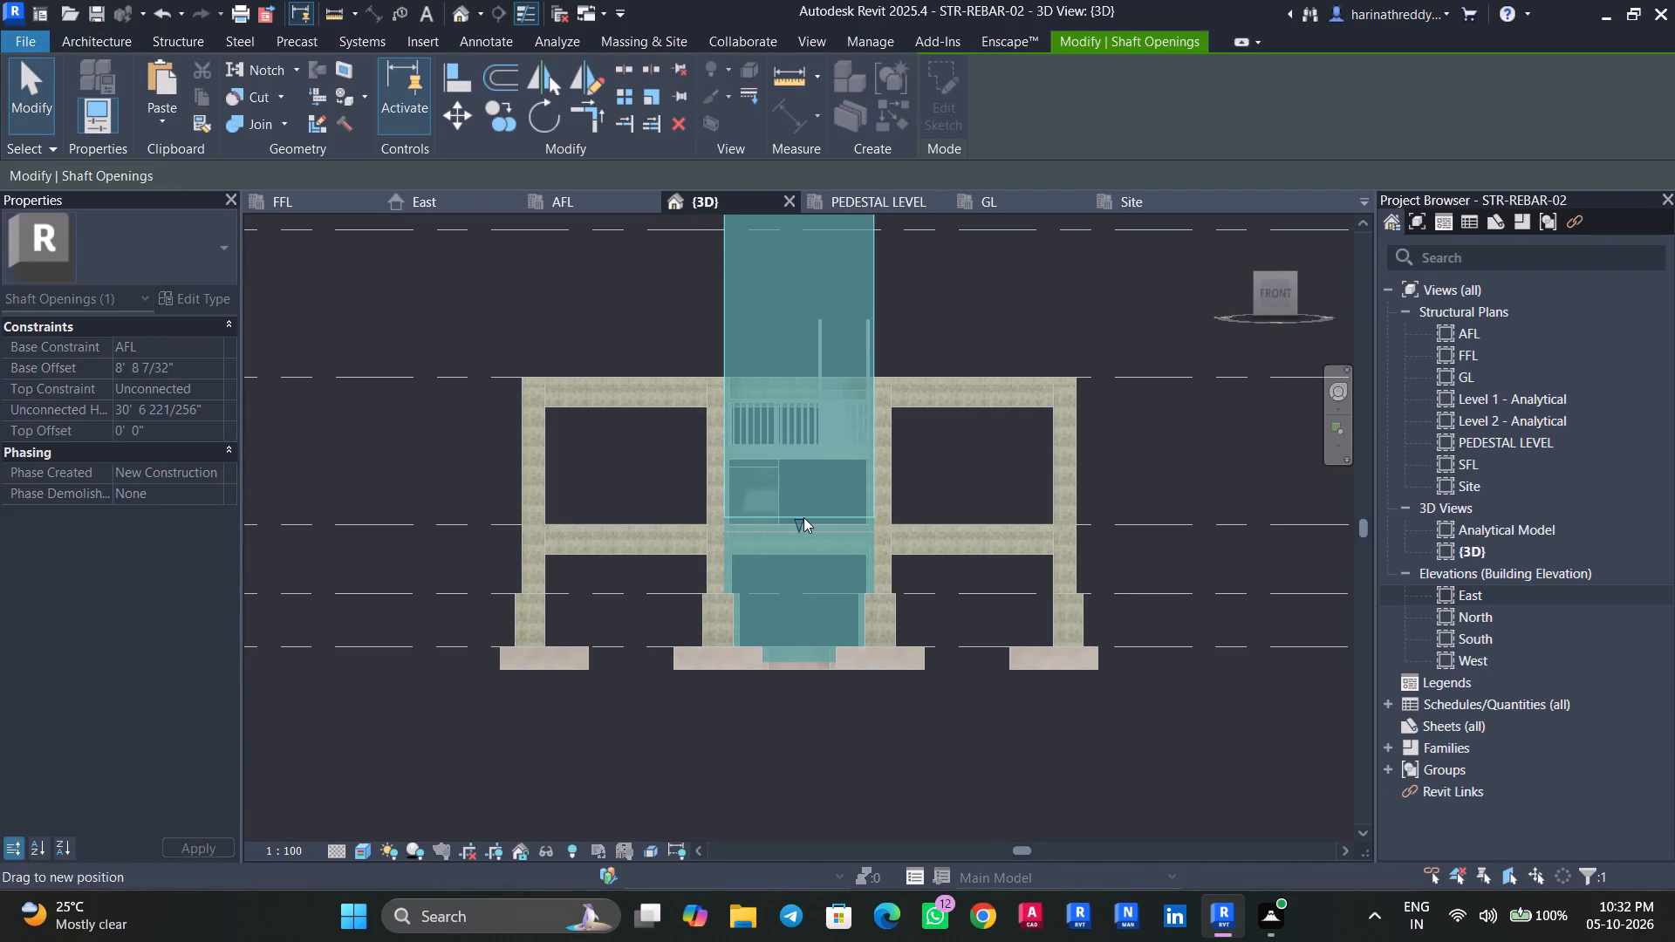
pyautogui.press('Escape')
# Delete the inner and outer 900mm railings from the U-shaped stair.
pyautogui.keyDown('shift'); pyautogui.moveTo(958, 625); pyautogui.dragTo(824, 741, button='middle'); pyautogui.keyUp('shift')
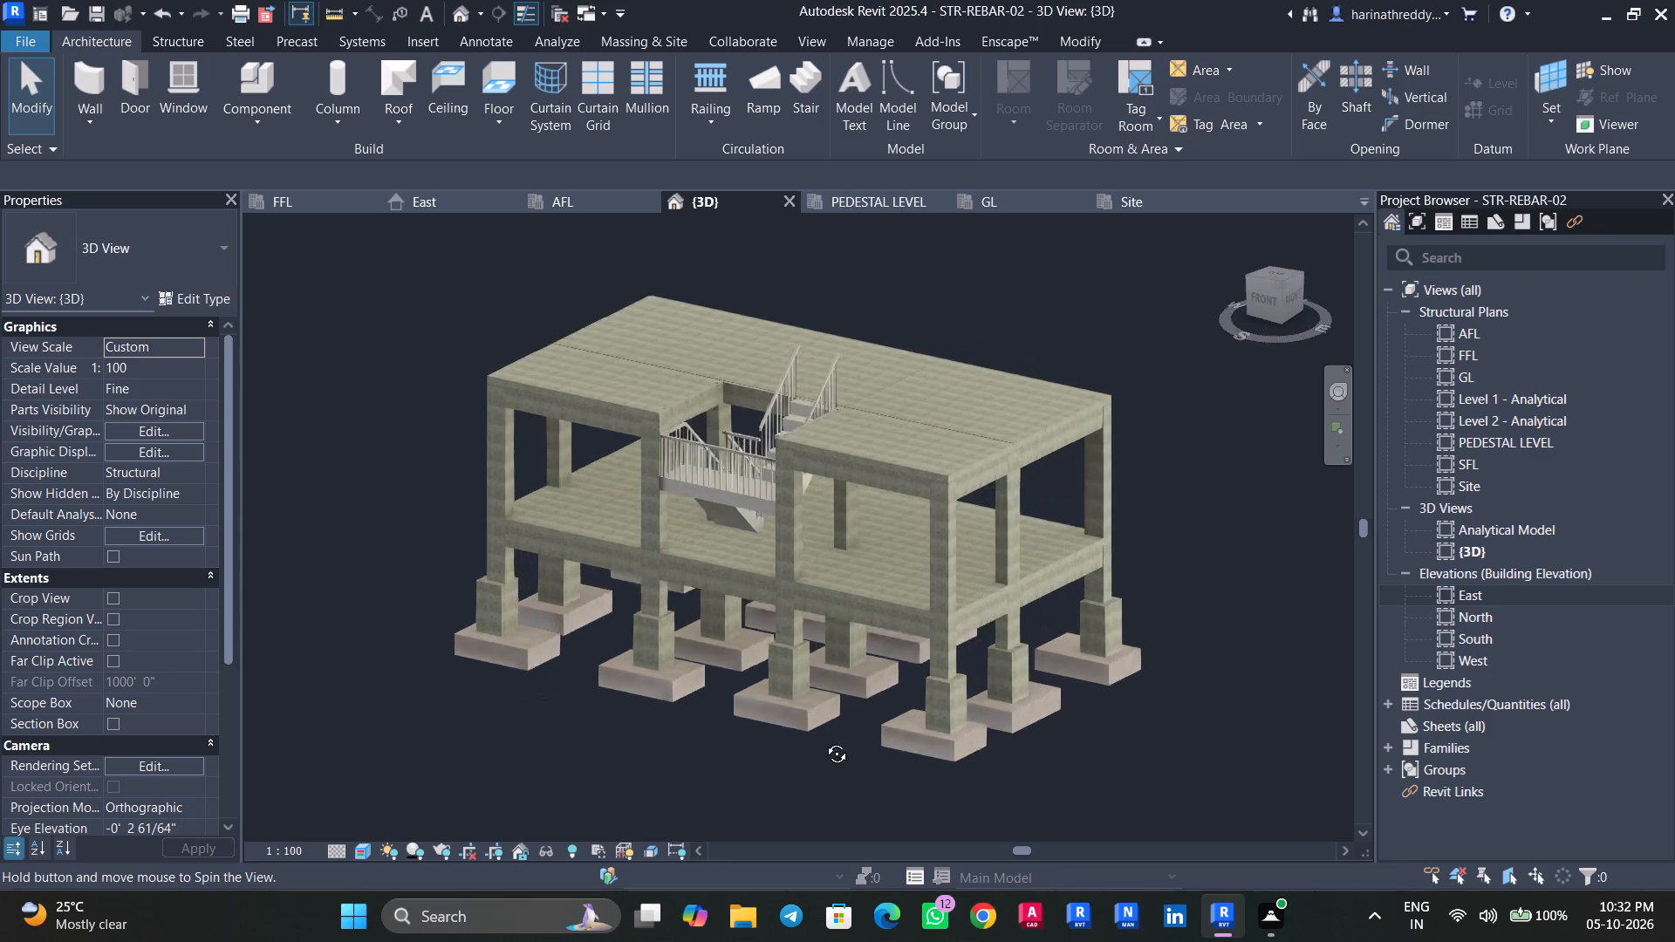
pyautogui.keyDown('shift'); pyautogui.moveTo(824, 741); pyautogui.dragTo(1141, 818, button='middle'); pyautogui.keyUp('shift')
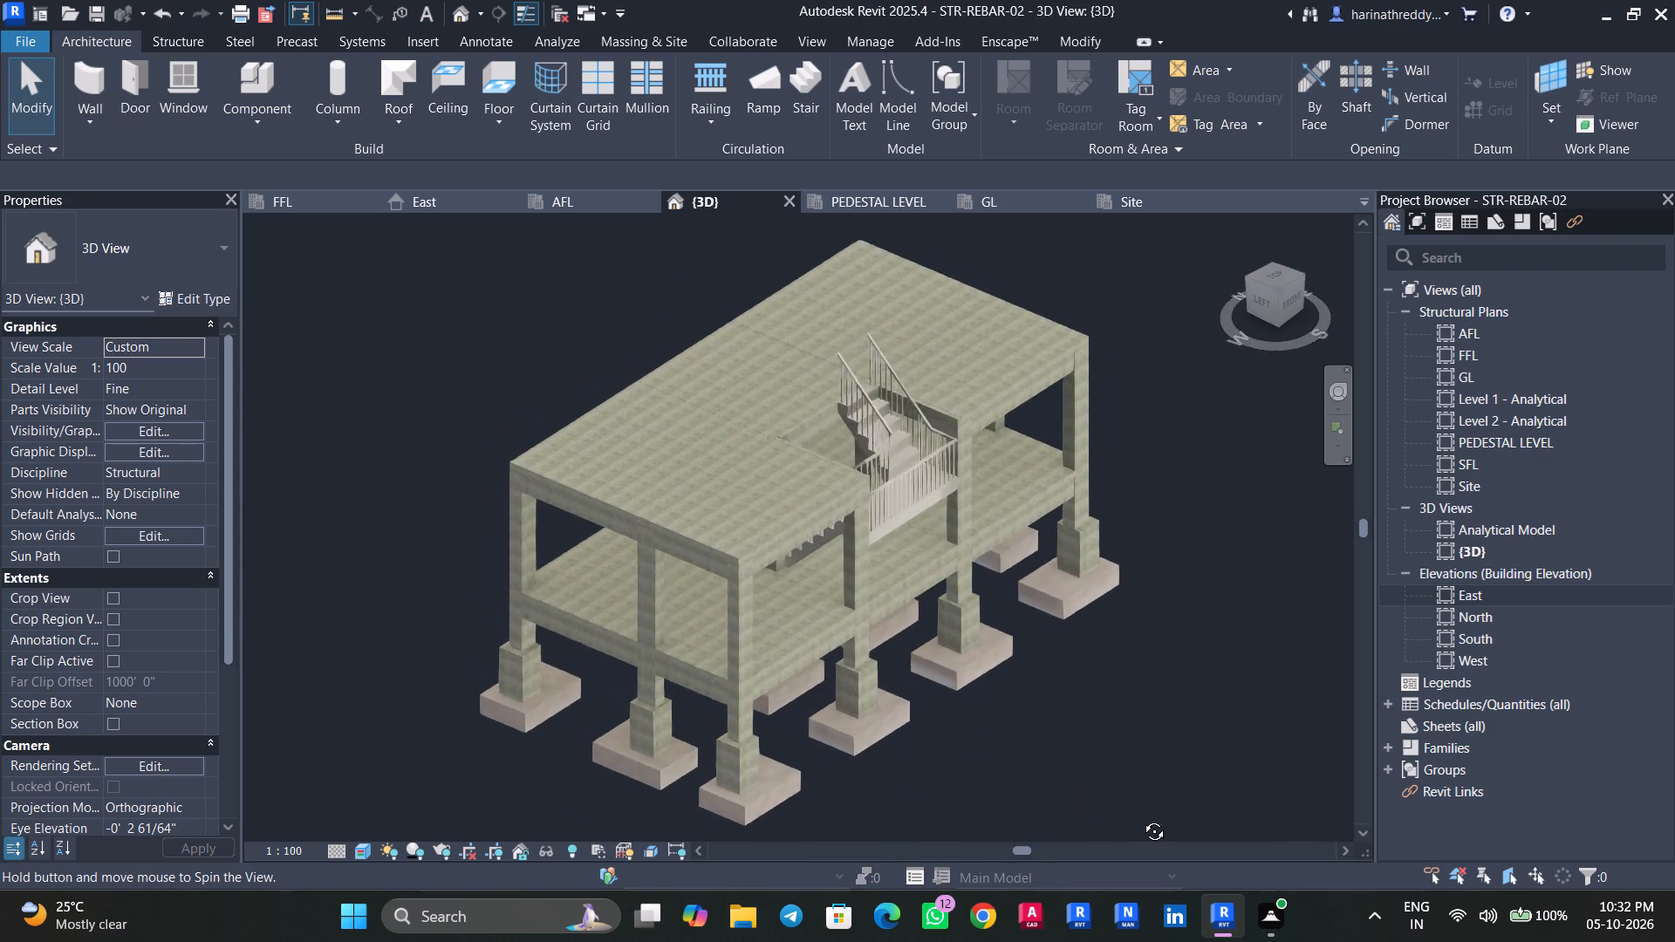
pyautogui.keyDown('shift'); pyautogui.moveTo(1141, 818); pyautogui.dragTo(1142, 810, button='middle'); pyautogui.keyUp('shift')
pyautogui.click(879, 433)
pyautogui.press('Escape')
pyautogui.scroll(4, 889, 438)
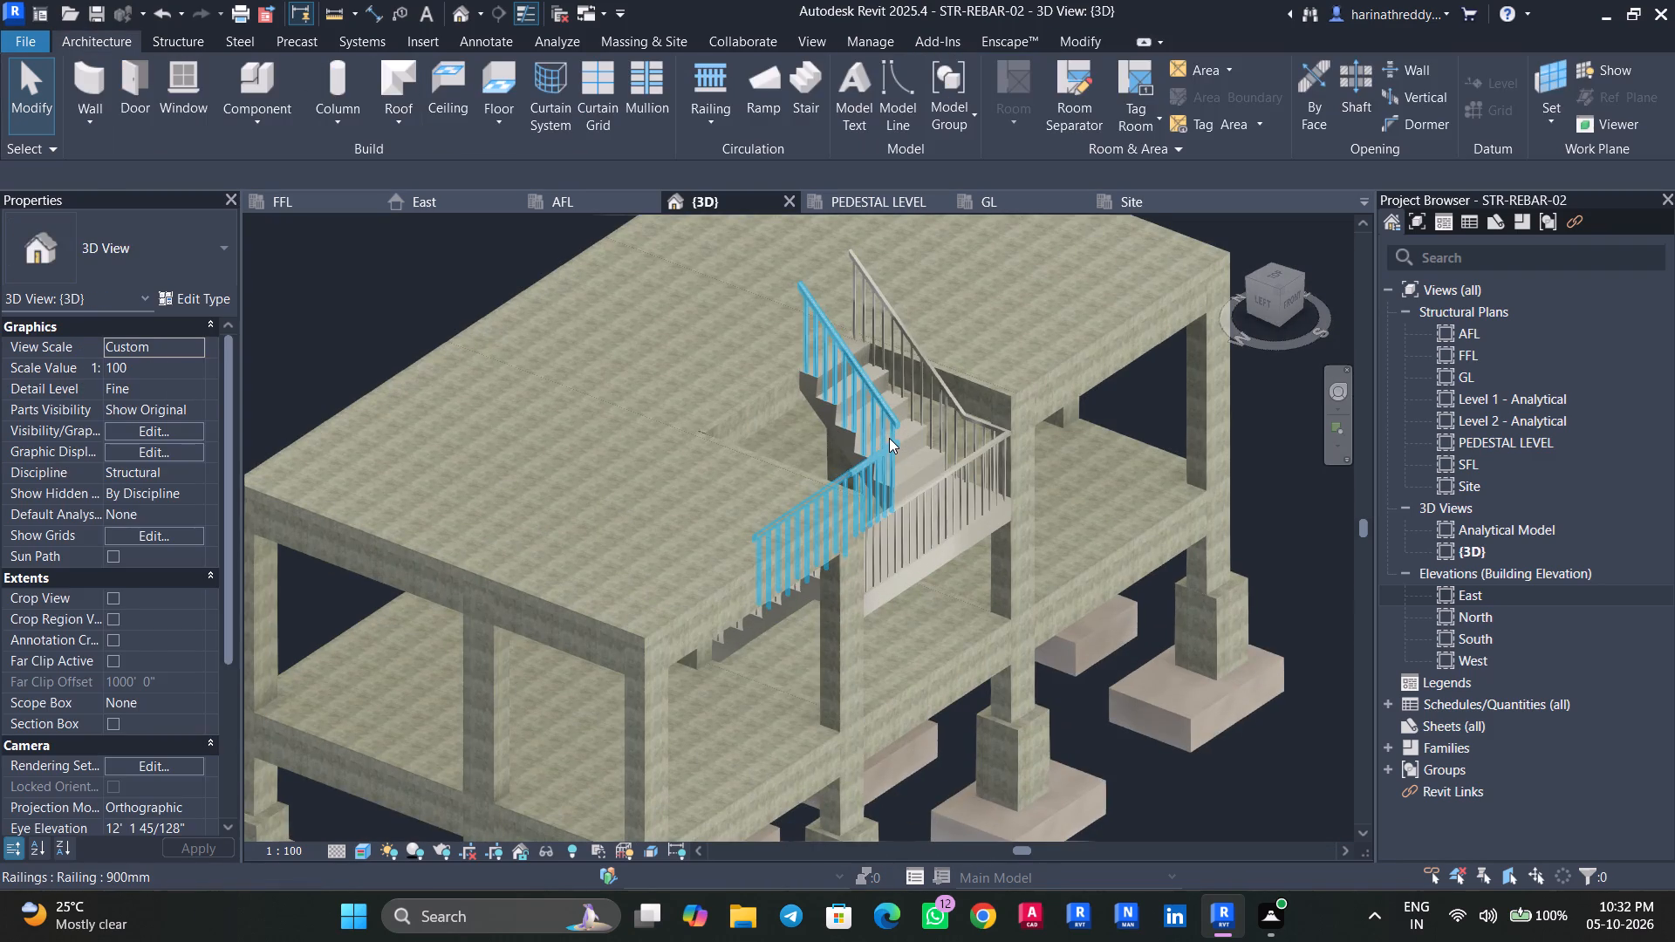
pyautogui.click(889, 438)
pyautogui.press('Delete')
pyautogui.click(952, 404)
pyautogui.press('Delete')
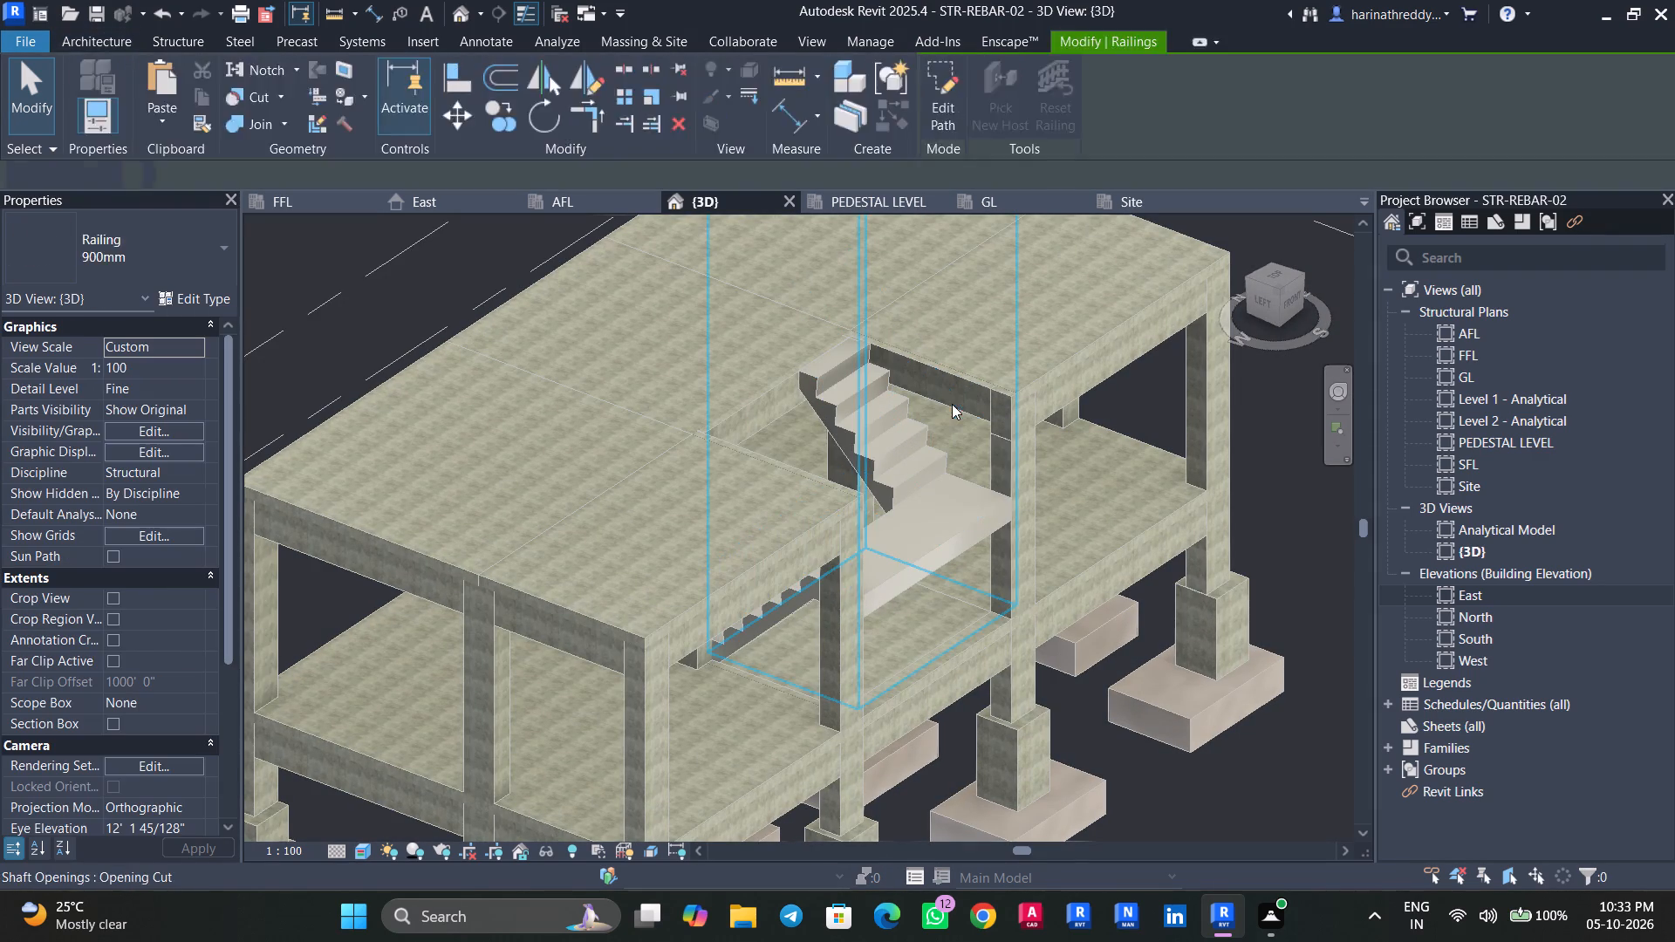
# Set the nosing length to 0 in the stair's 25 mm Nosing run type.
pyautogui.keyDown('shift'); pyautogui.middleClick(1138, 673); pyautogui.keyUp('shift')
pyautogui.keyDown('shift'); pyautogui.moveTo(1160, 717); pyautogui.dragTo(1084, 601, button='middle'); pyautogui.keyUp('shift')
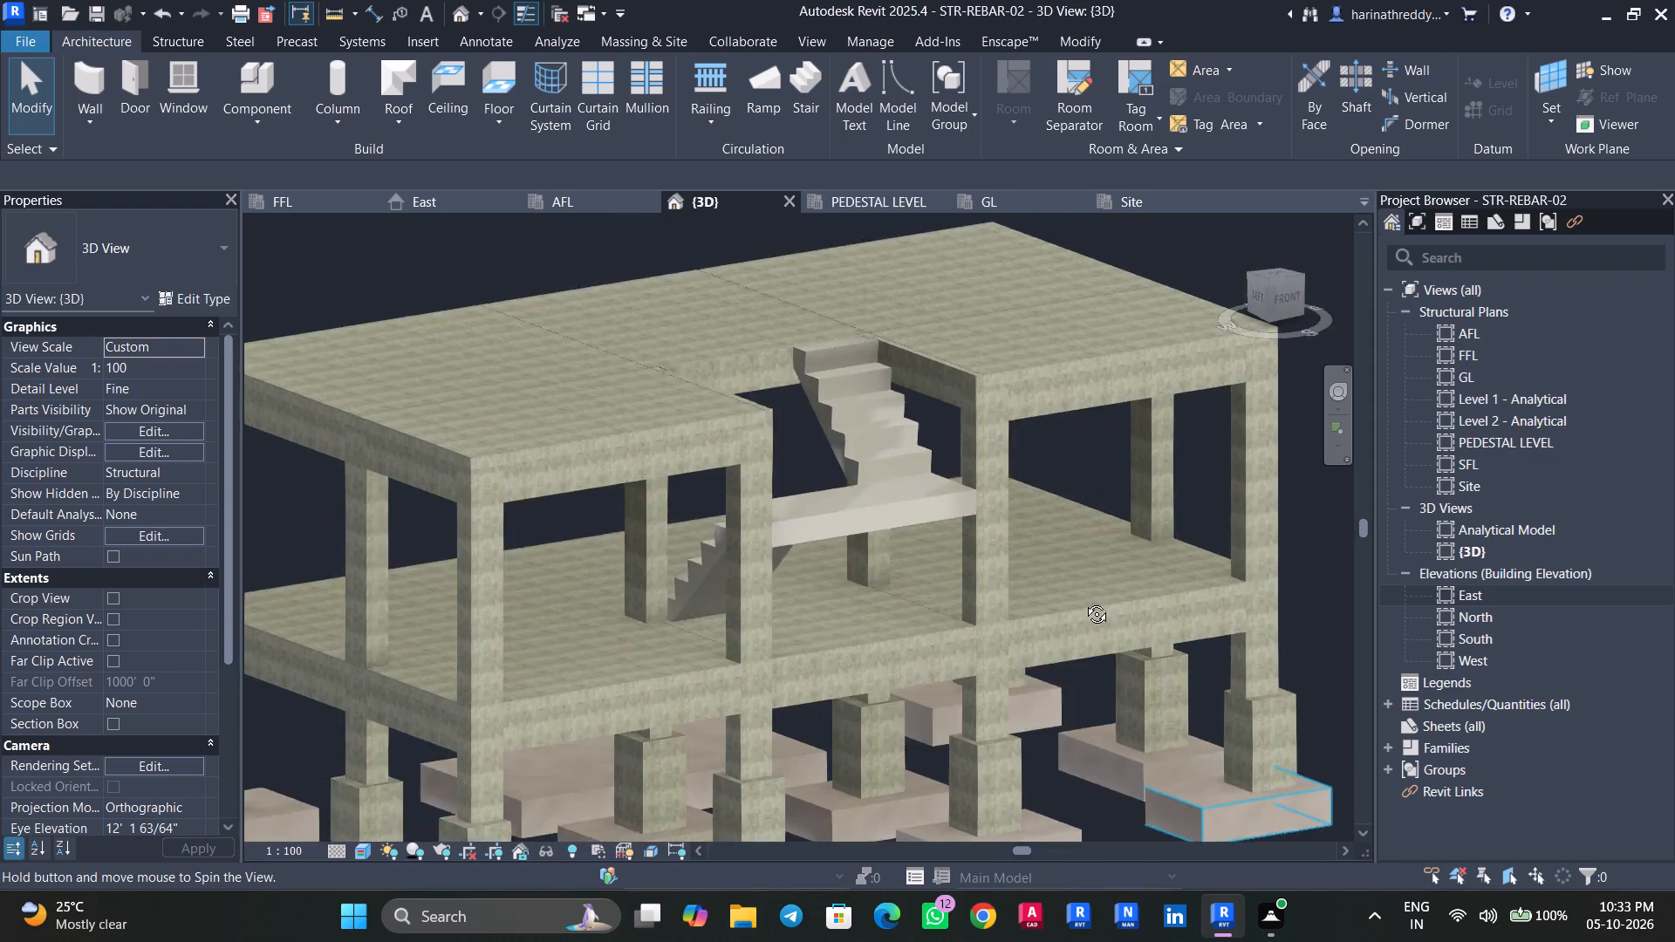
pyautogui.keyDown('shift'); pyautogui.moveTo(1084, 601); pyautogui.dragTo(1069, 694, button='middle'); pyautogui.keyUp('shift')
pyautogui.click(855, 497)
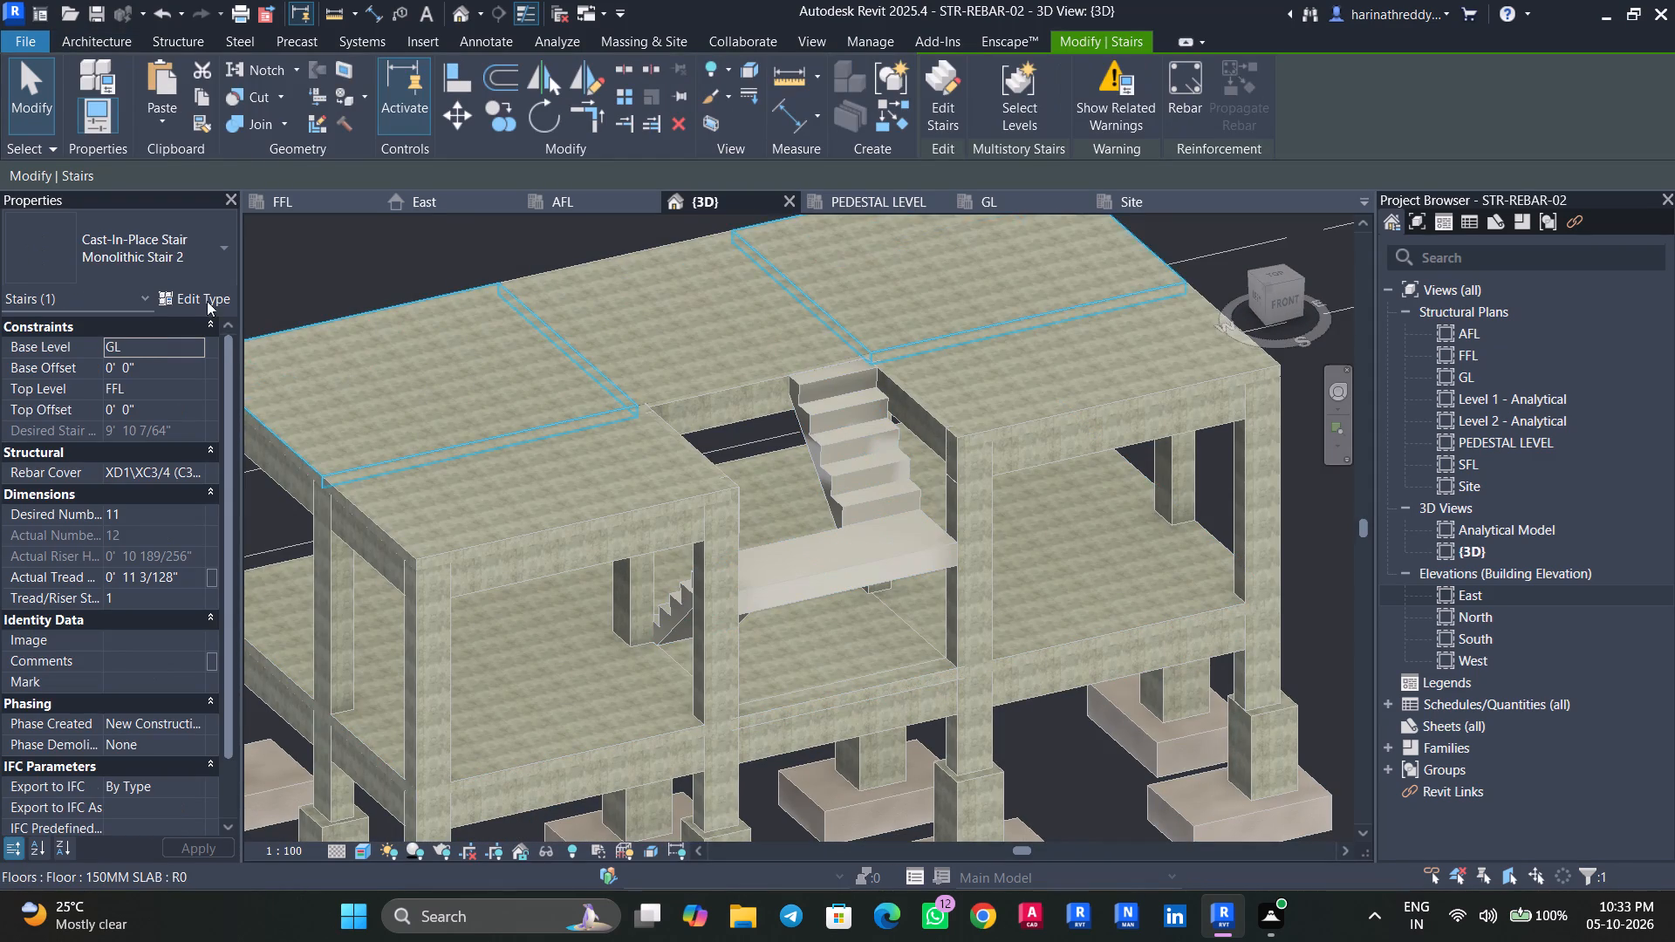
pyautogui.click(203, 296)
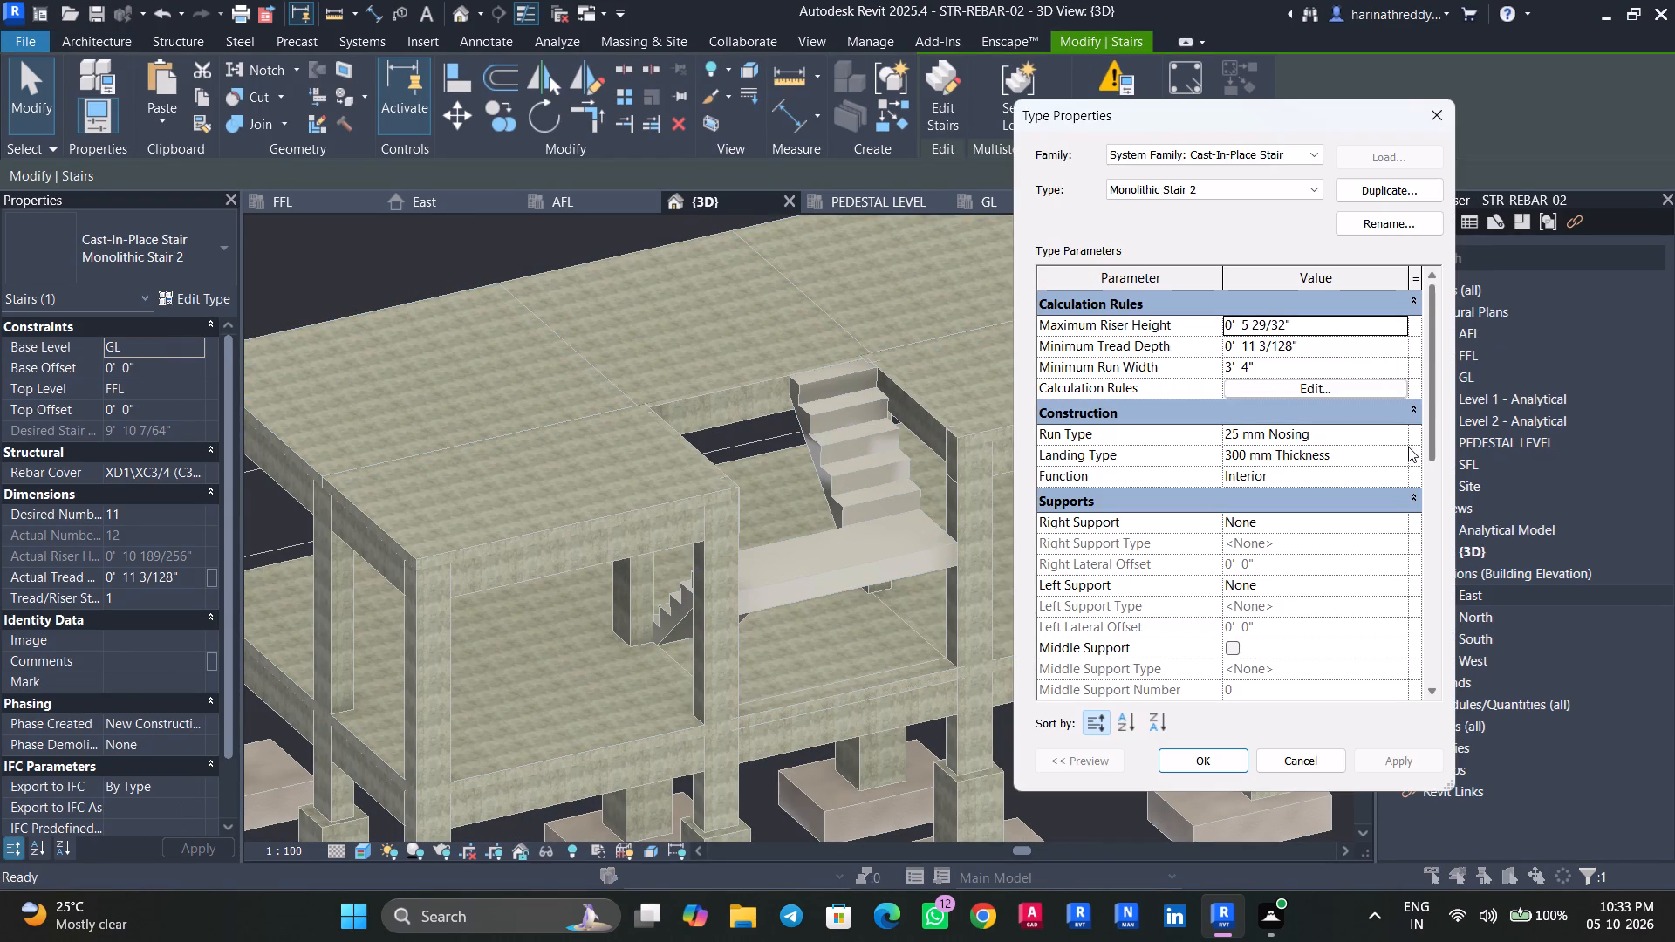
pyautogui.click(1400, 438)
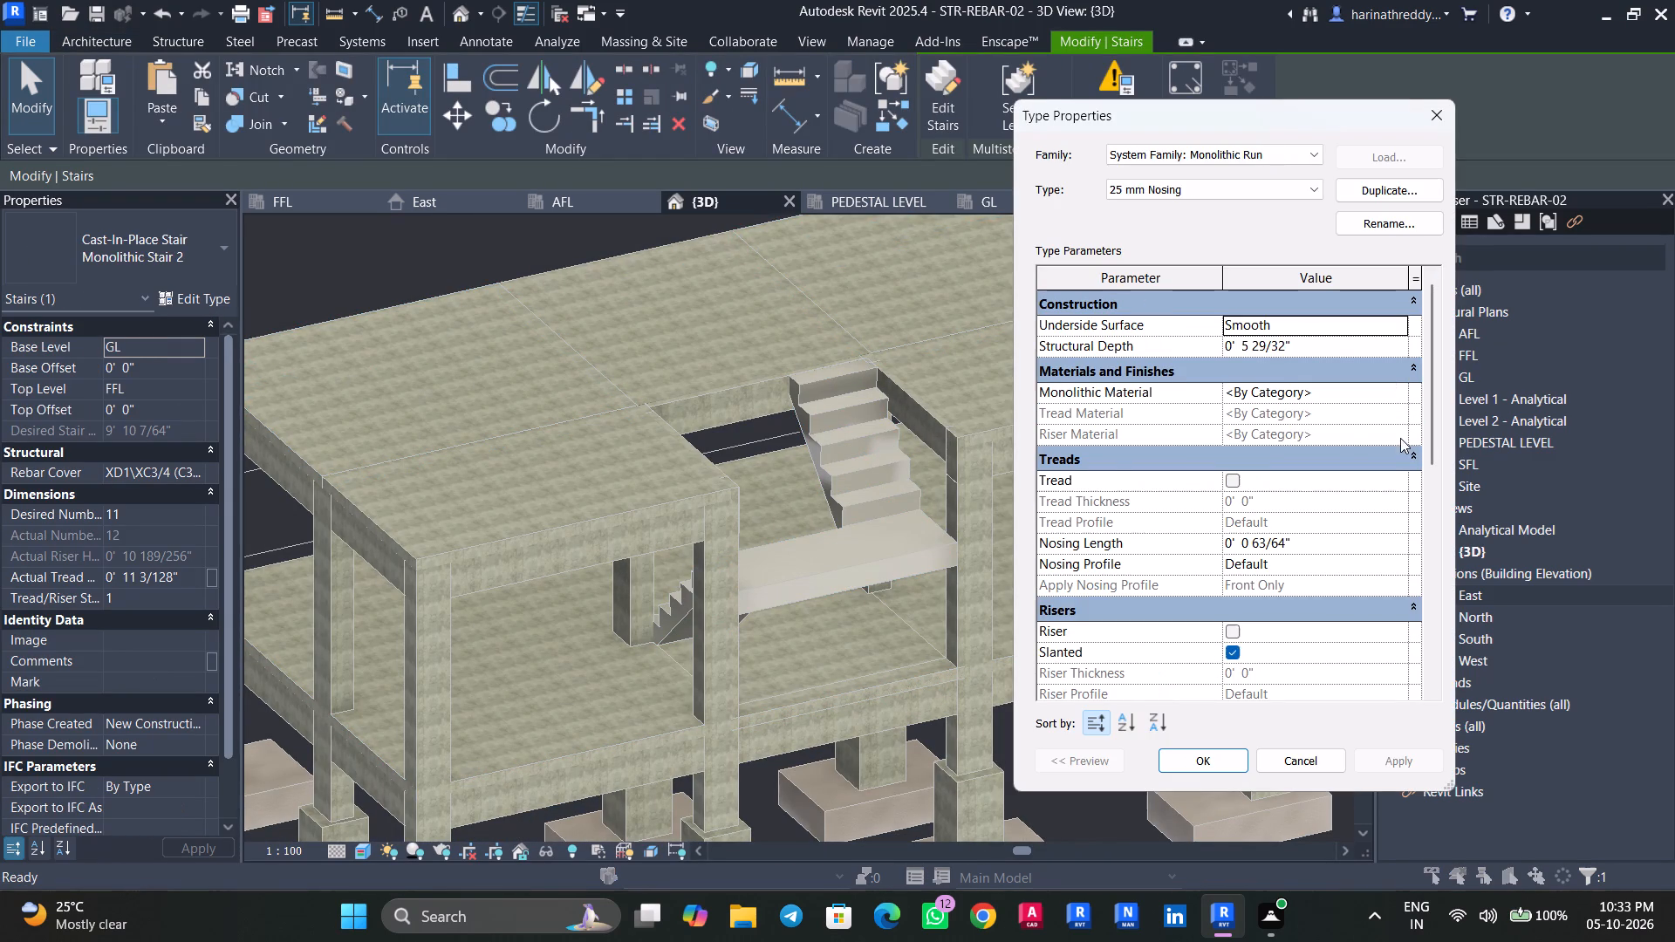
pyautogui.click(1340, 347)
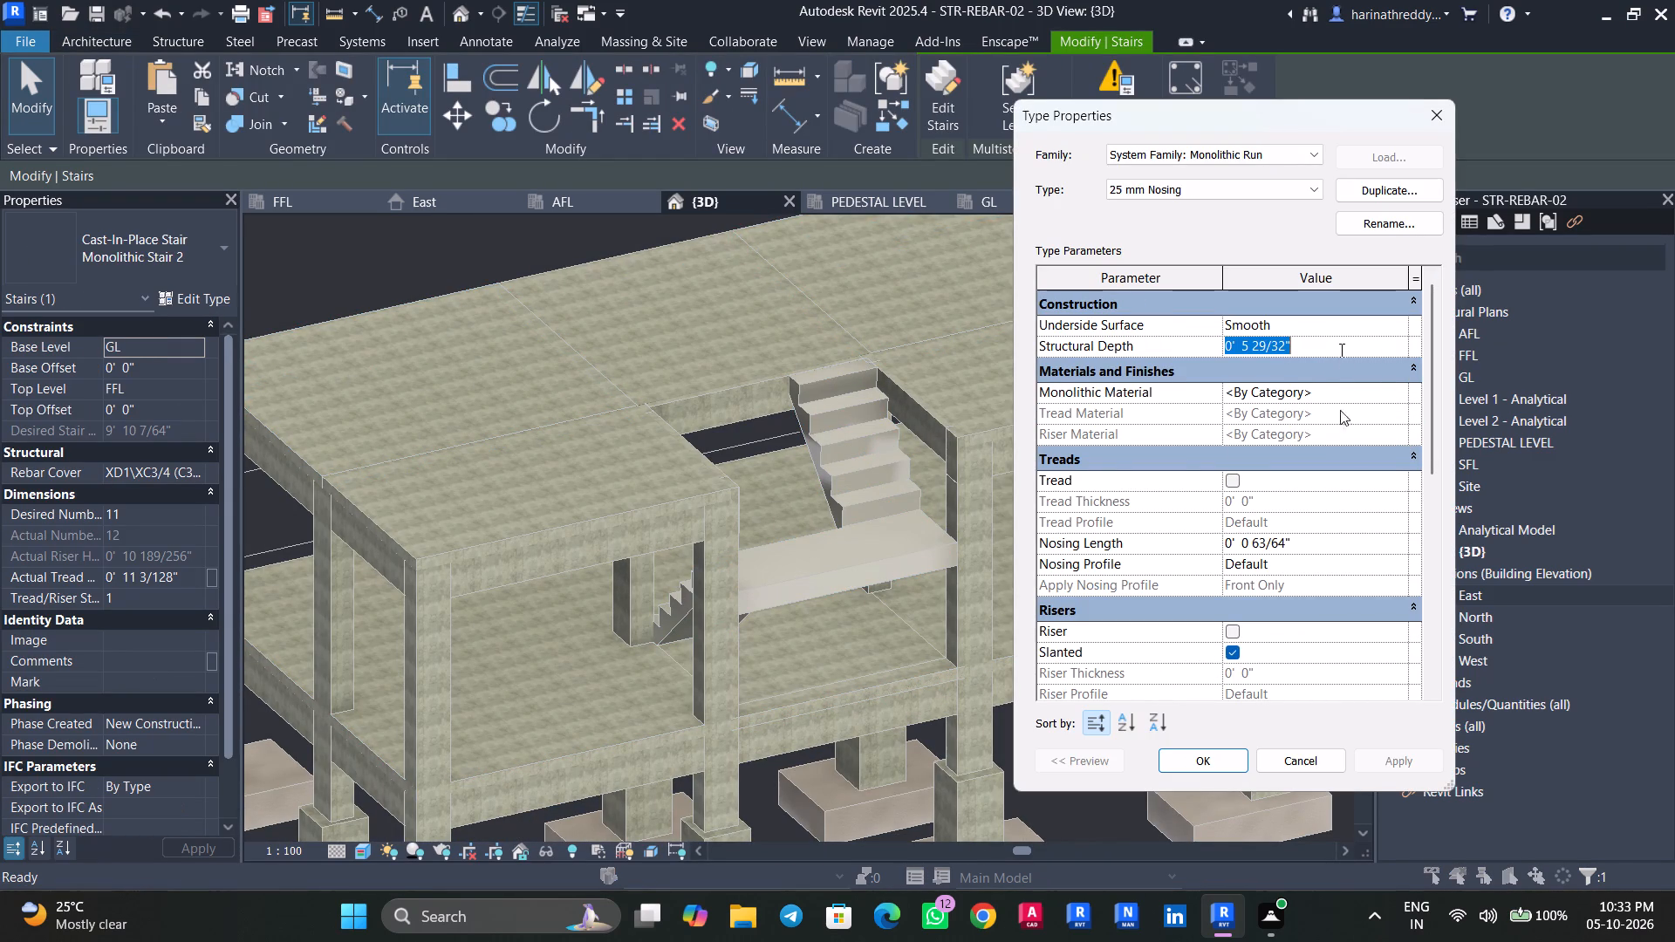
pyautogui.click(1342, 544)
pyautogui.press('0')
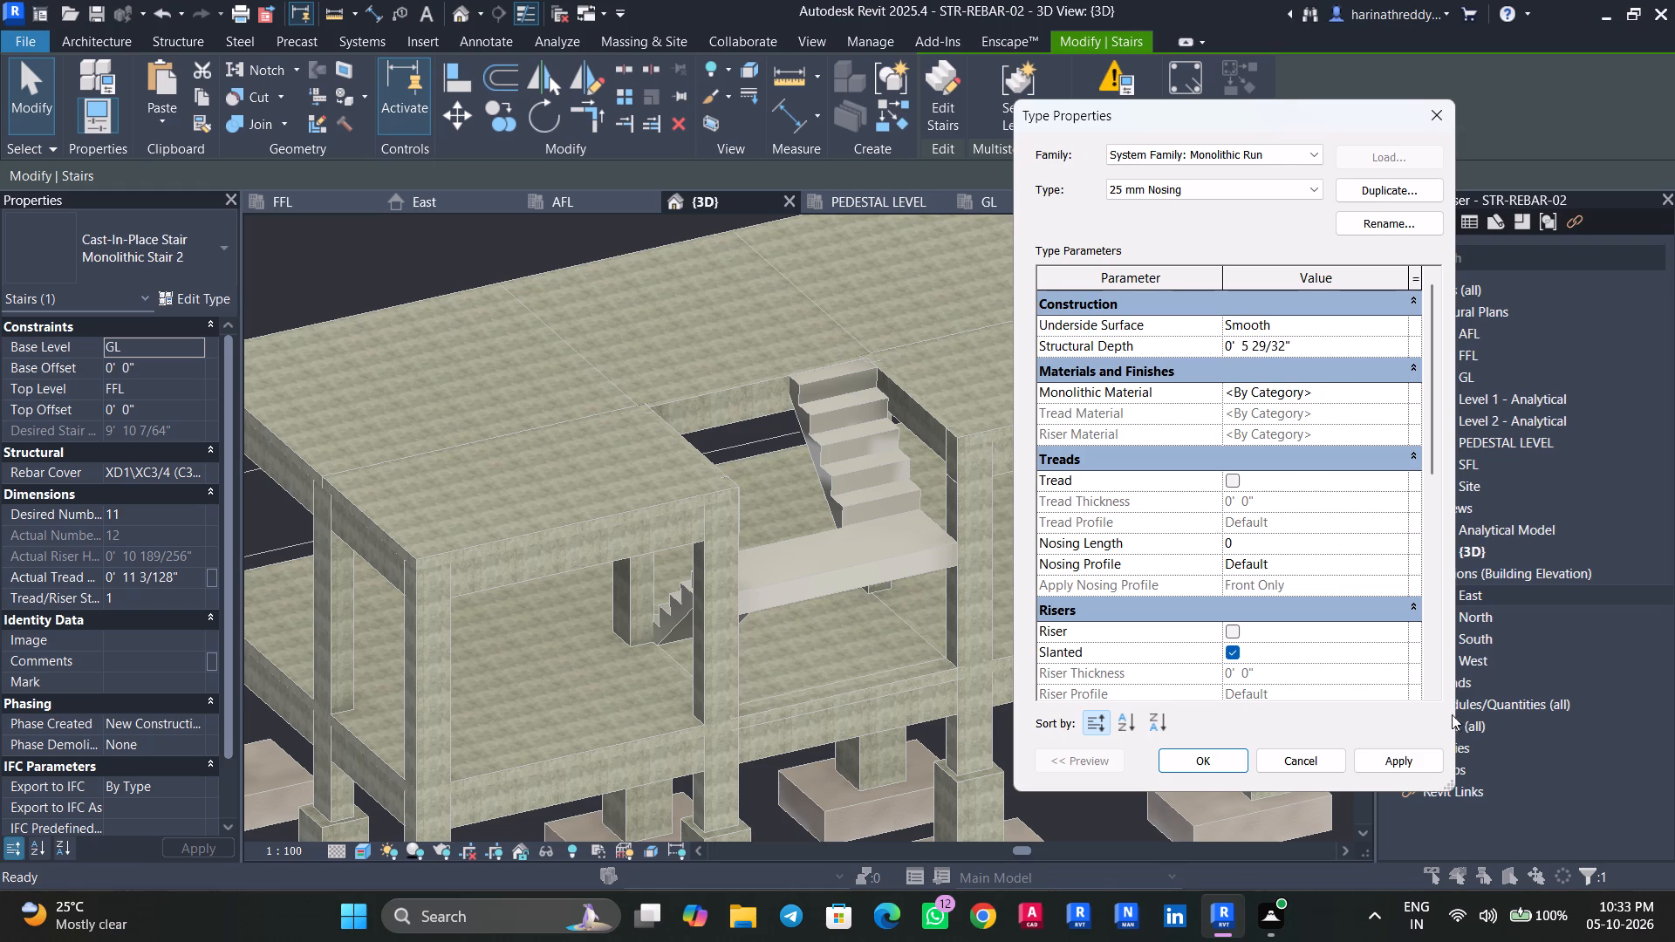
pyautogui.click(1430, 760)
pyautogui.click(1190, 754)
pyautogui.click(1388, 760)
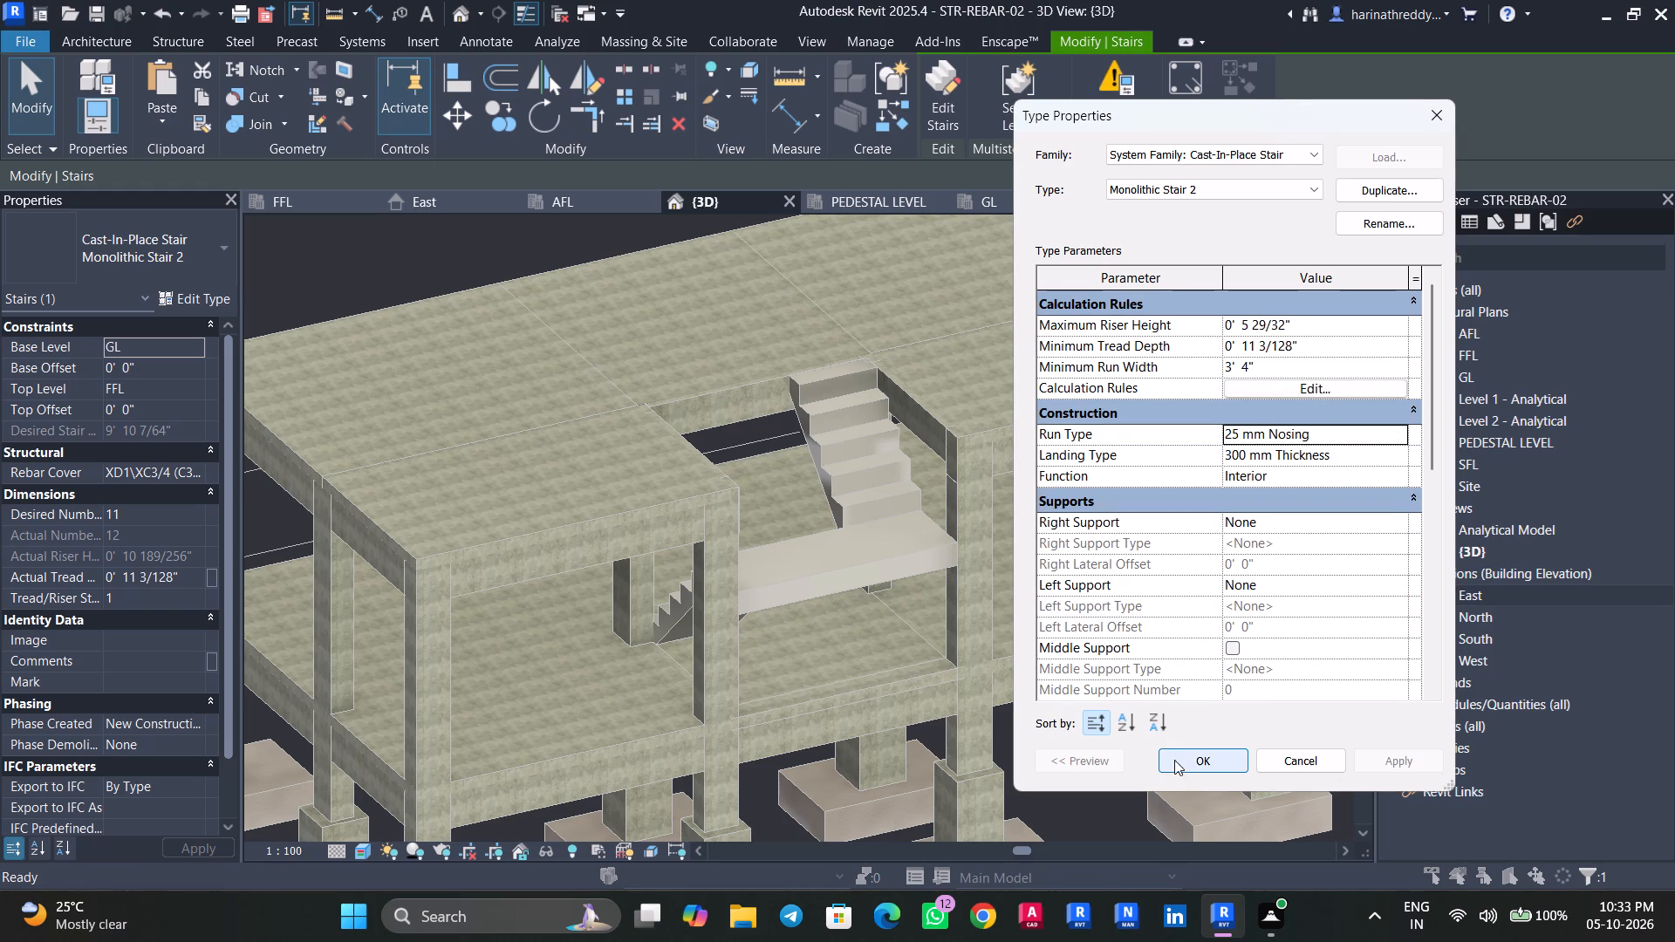
pyautogui.click(1191, 755)
pyautogui.press('Escape')
pyautogui.press('Escape')
# Align the south face of the below-GL column behind the landing's east column with the column face above it.
pyautogui.scroll(4, 869, 570)
pyautogui.keyDown('shift'); pyautogui.moveTo(865, 588); pyautogui.dragTo(897, 543, button='middle'); pyautogui.keyUp('shift')
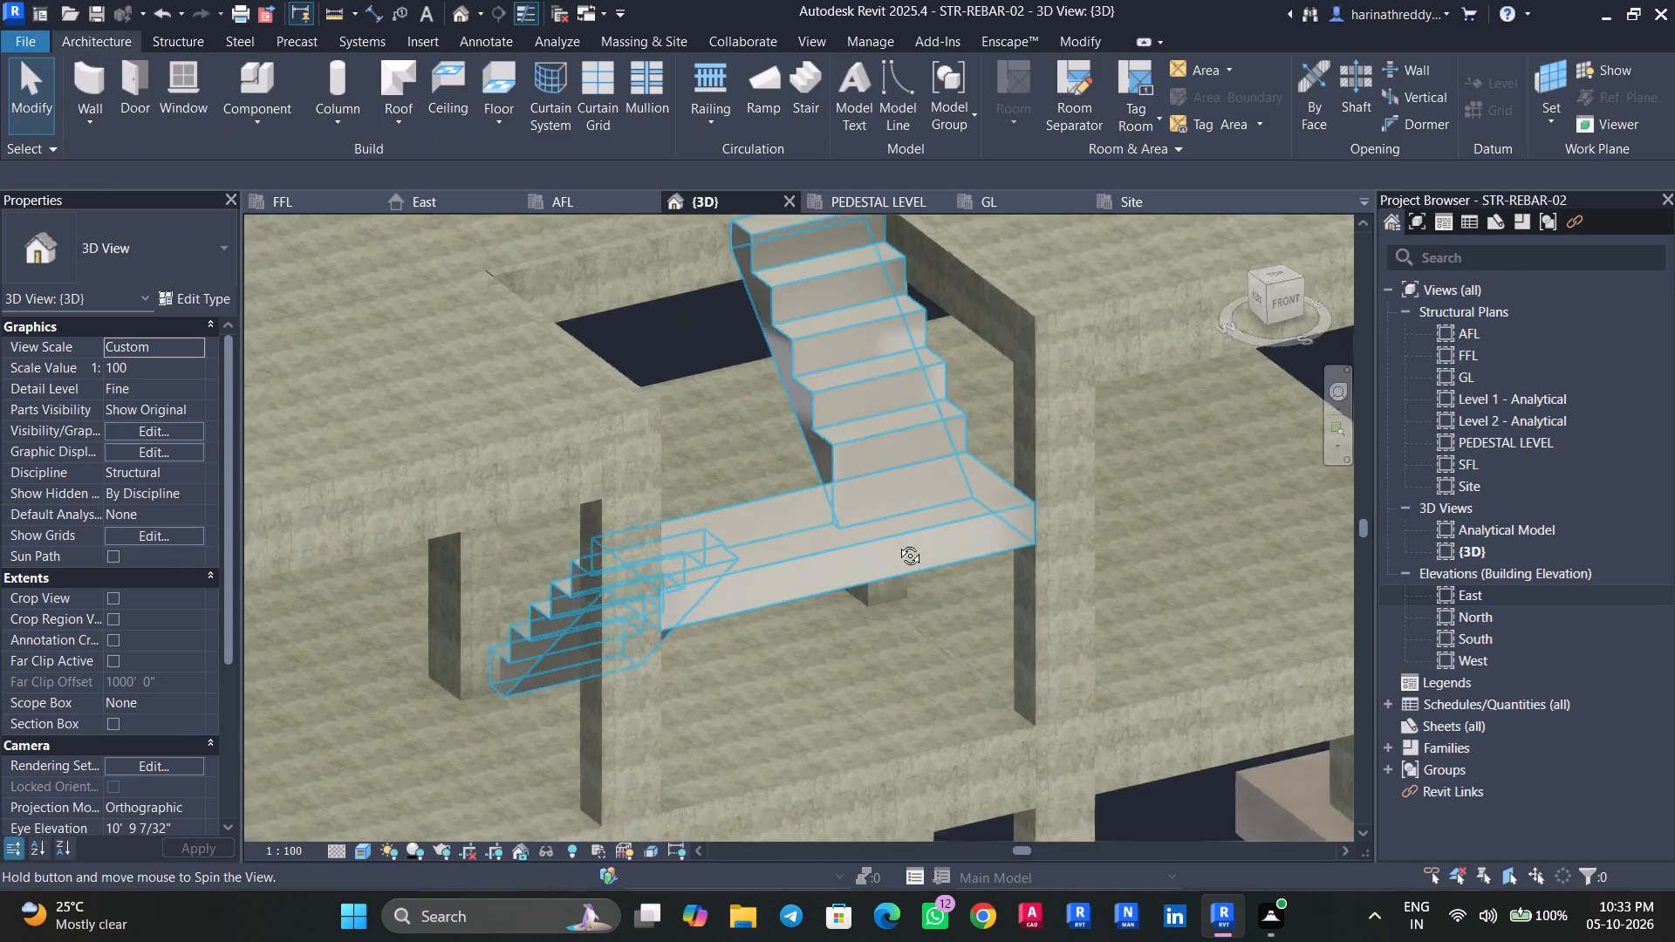
pyautogui.keyDown('shift'); pyautogui.moveTo(897, 543); pyautogui.dragTo(829, 484, button='middle'); pyautogui.keyUp('shift')
pyautogui.moveTo(852, 633); pyautogui.dragTo(841, 621, button='middle')
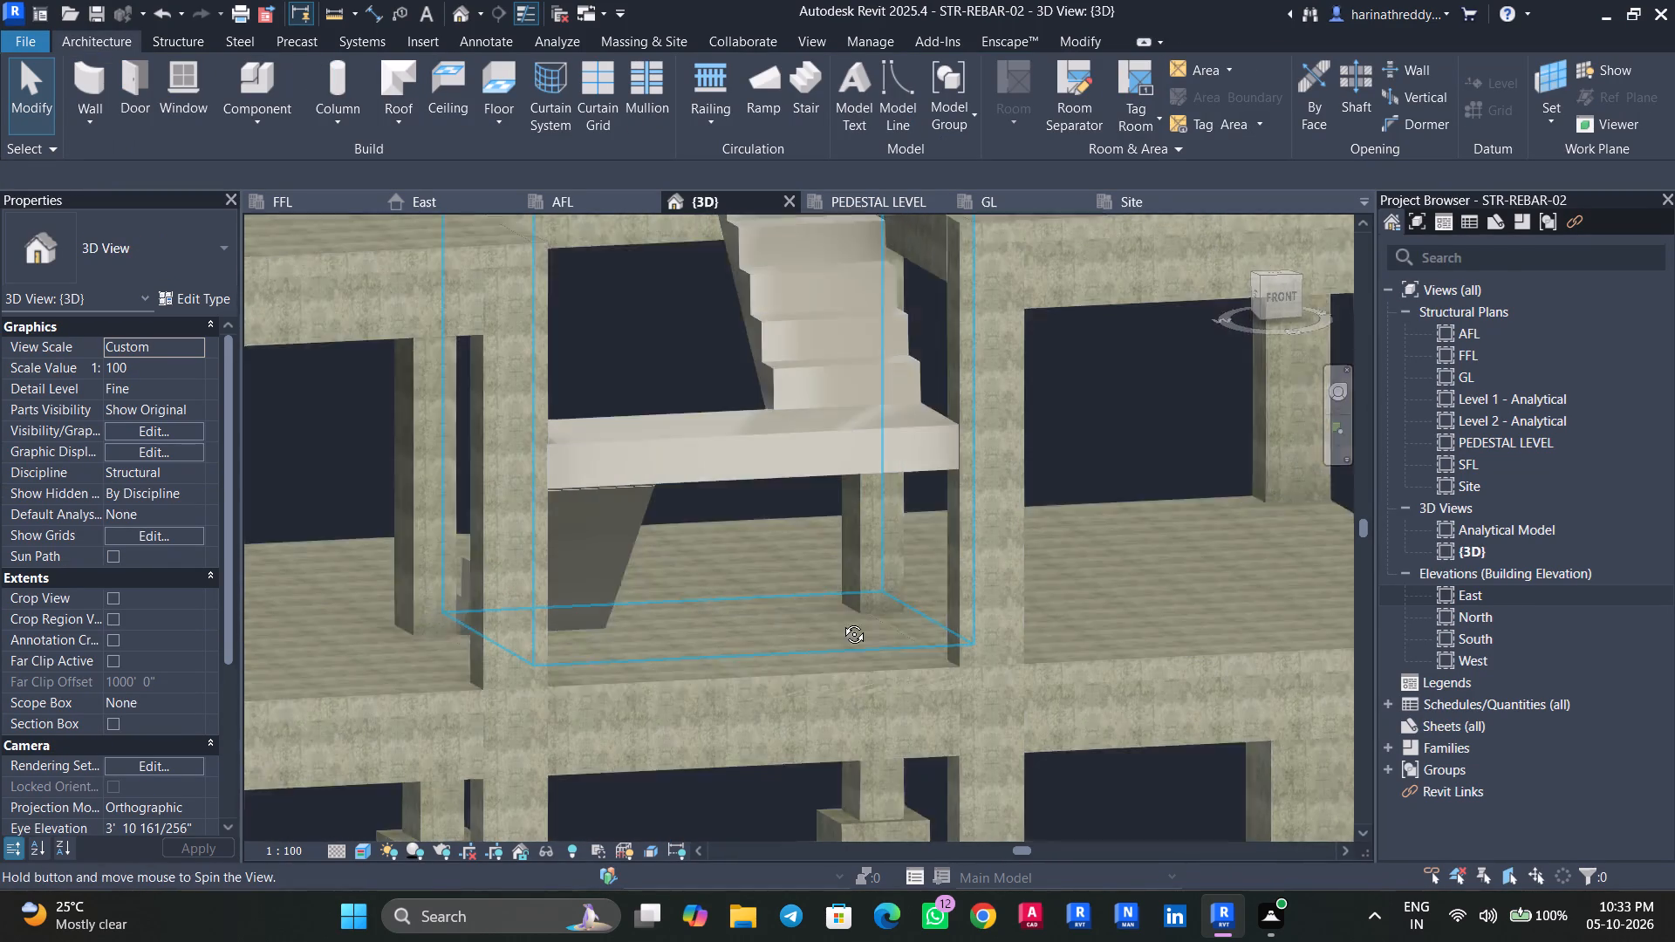
pyautogui.moveTo(841, 621); pyautogui.dragTo(817, 596, button='middle')
pyautogui.click(855, 754)
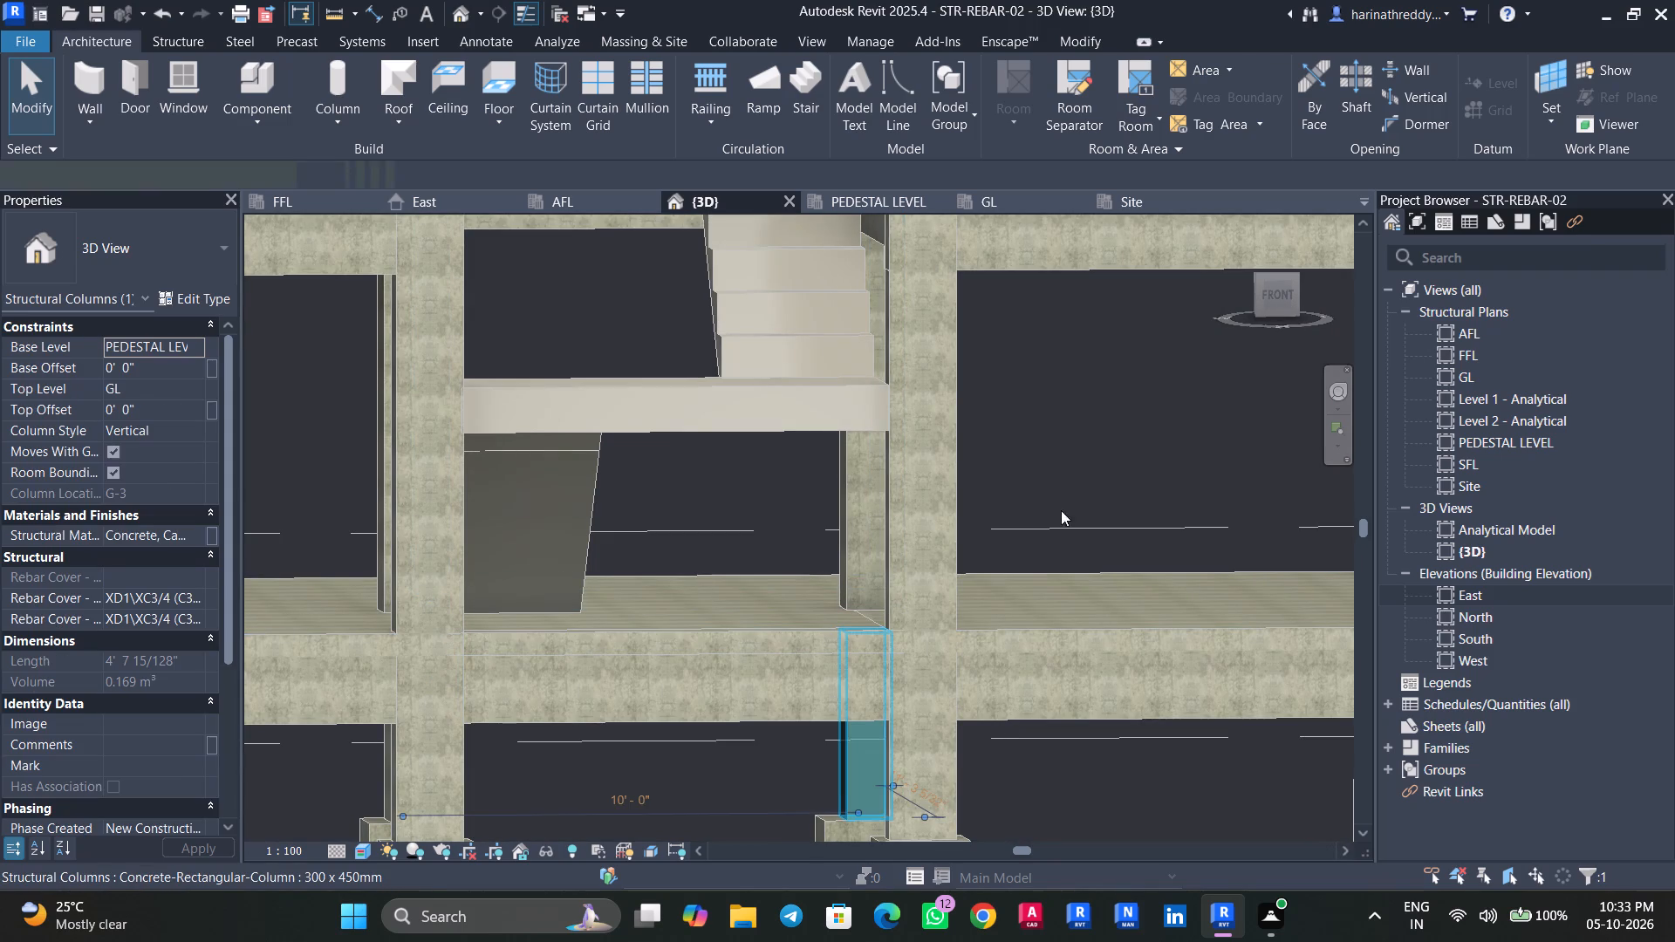
pyautogui.click(1299, 293)
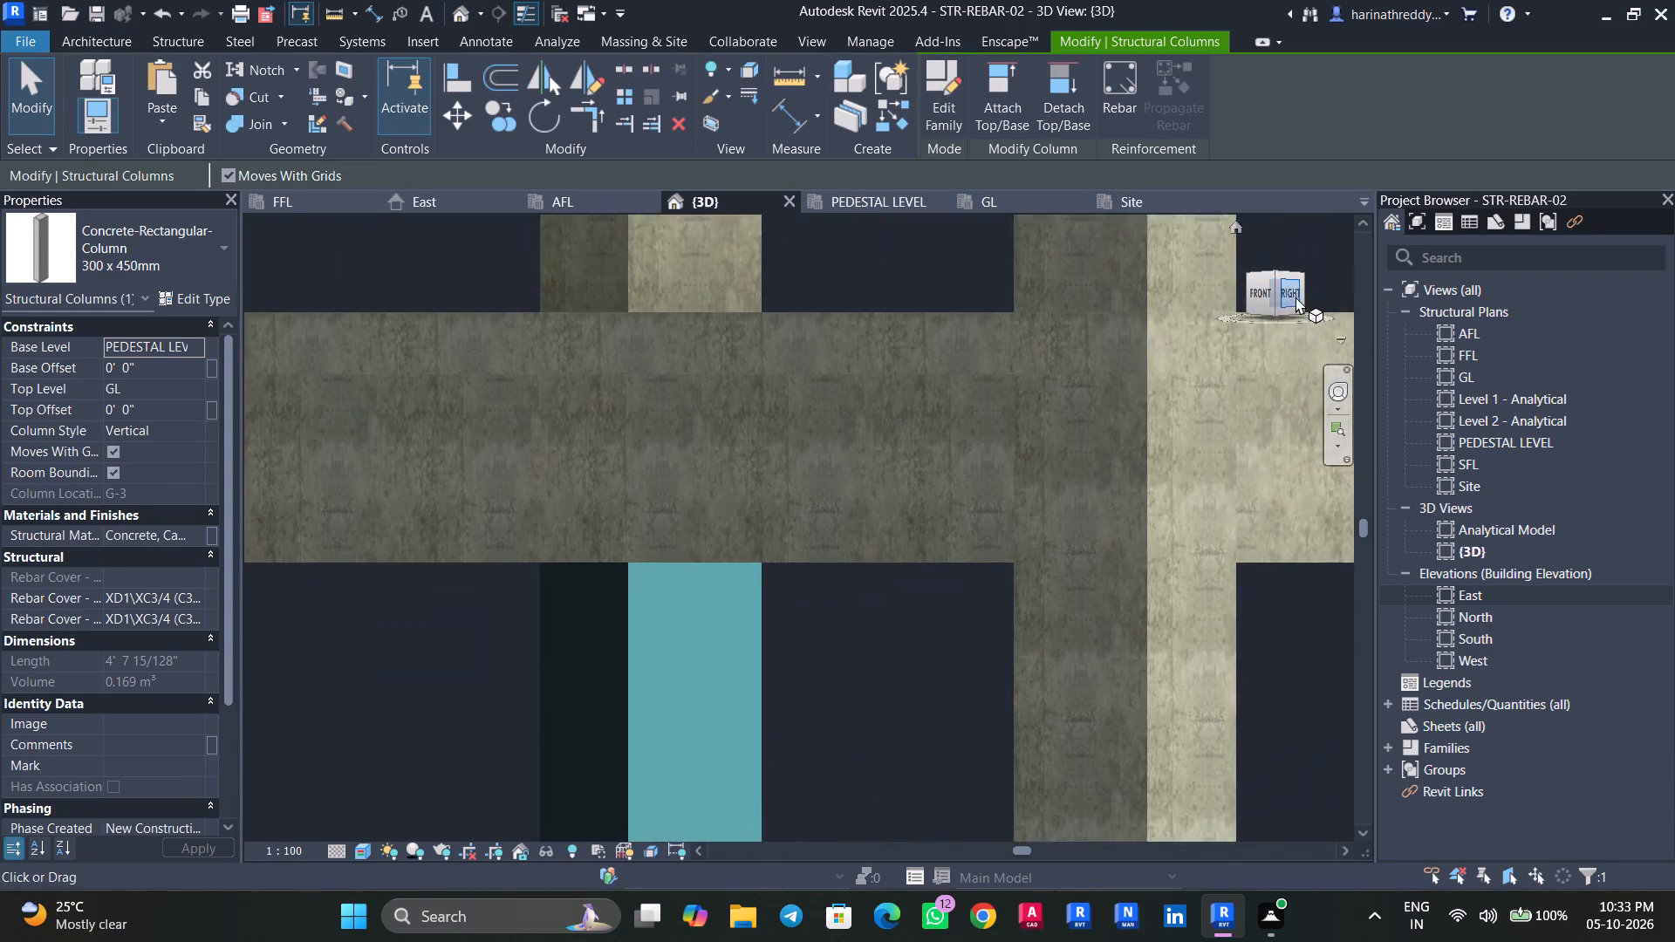
pyautogui.click(1296, 297)
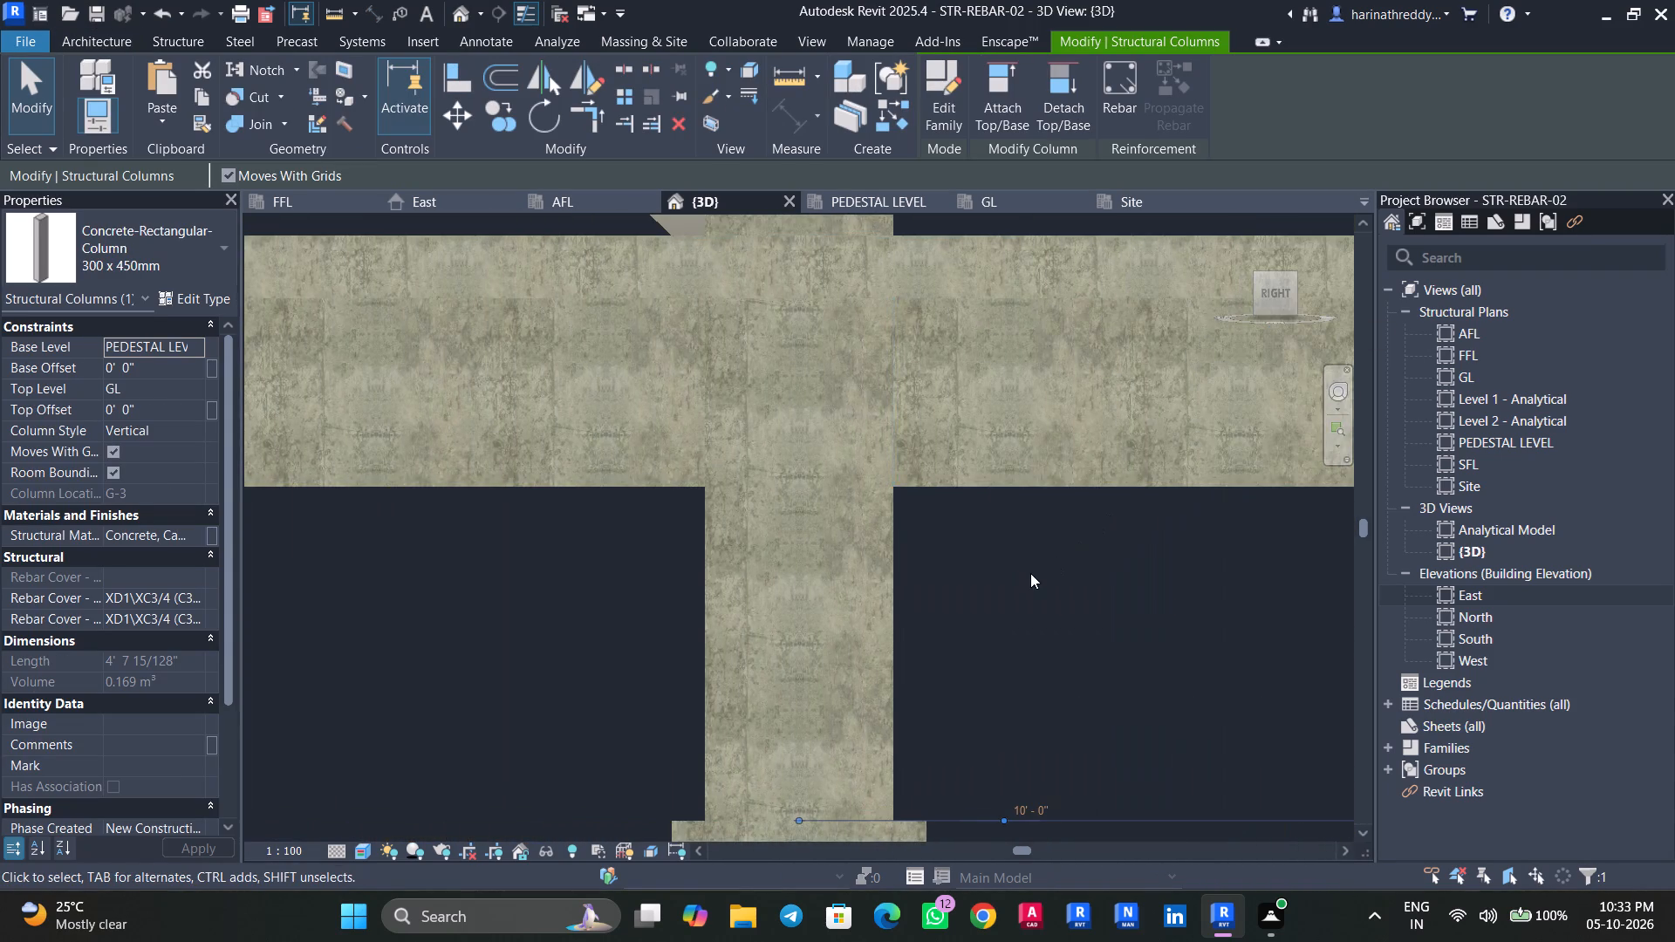
pyautogui.scroll(-6, 1030, 573)
pyautogui.keyDown('shift'); pyautogui.moveTo(1036, 582); pyautogui.dragTo(1096, 620, button='middle'); pyautogui.keyUp('shift')
pyautogui.press('Escape')
pyautogui.press('Escape')
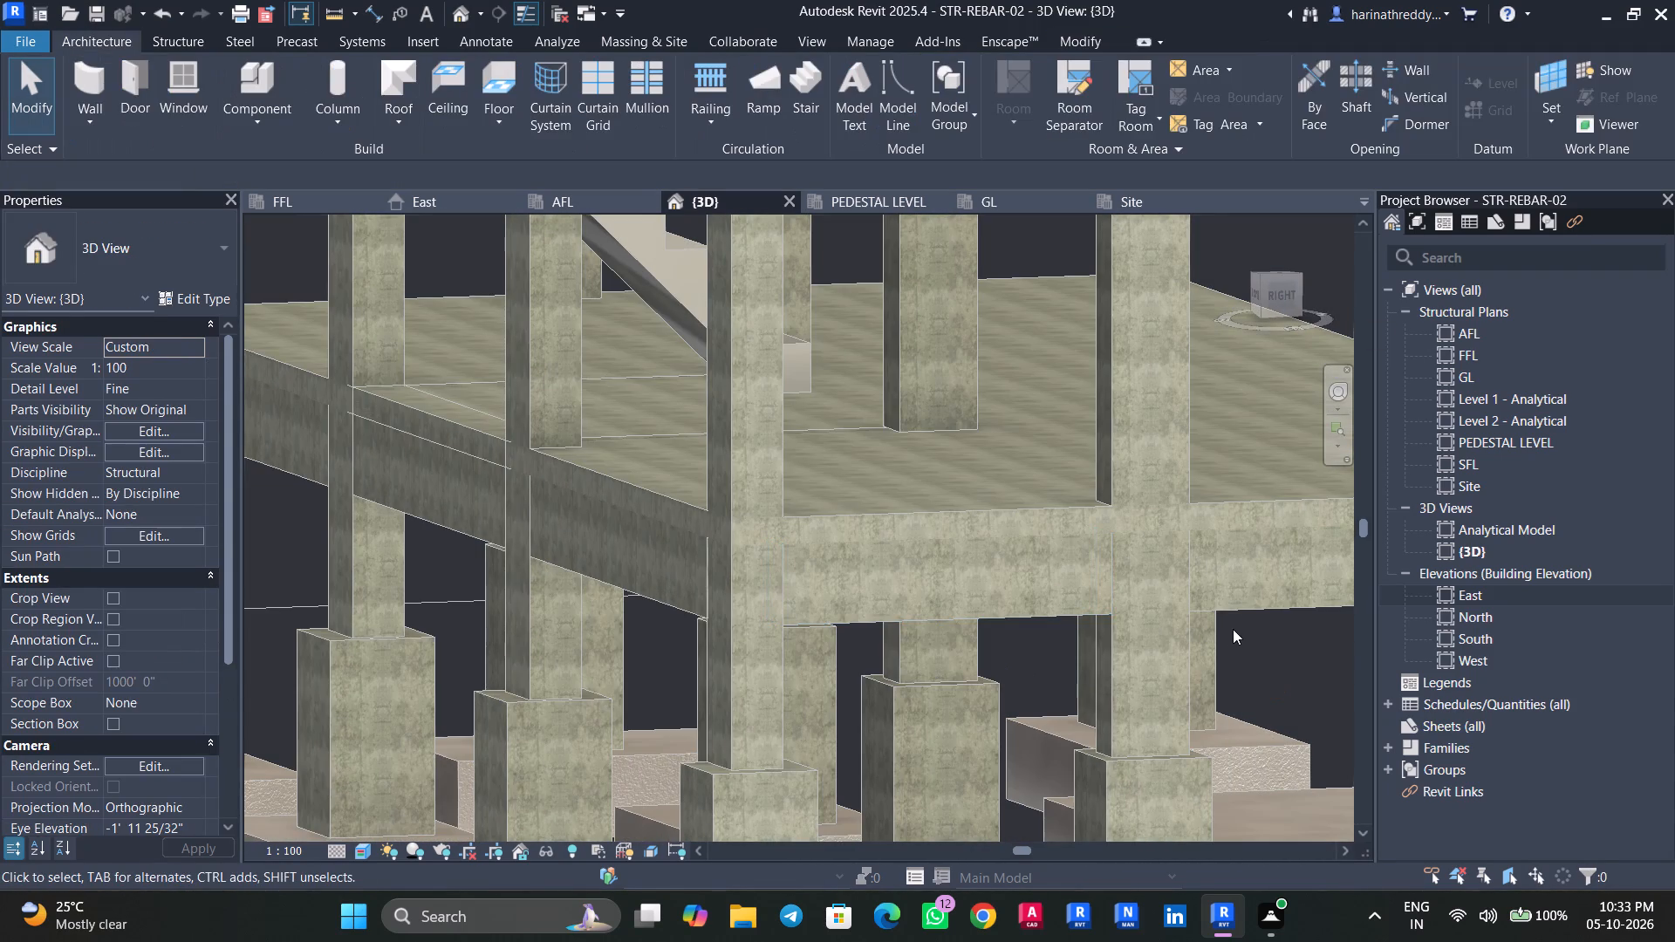
pyautogui.write('AL')
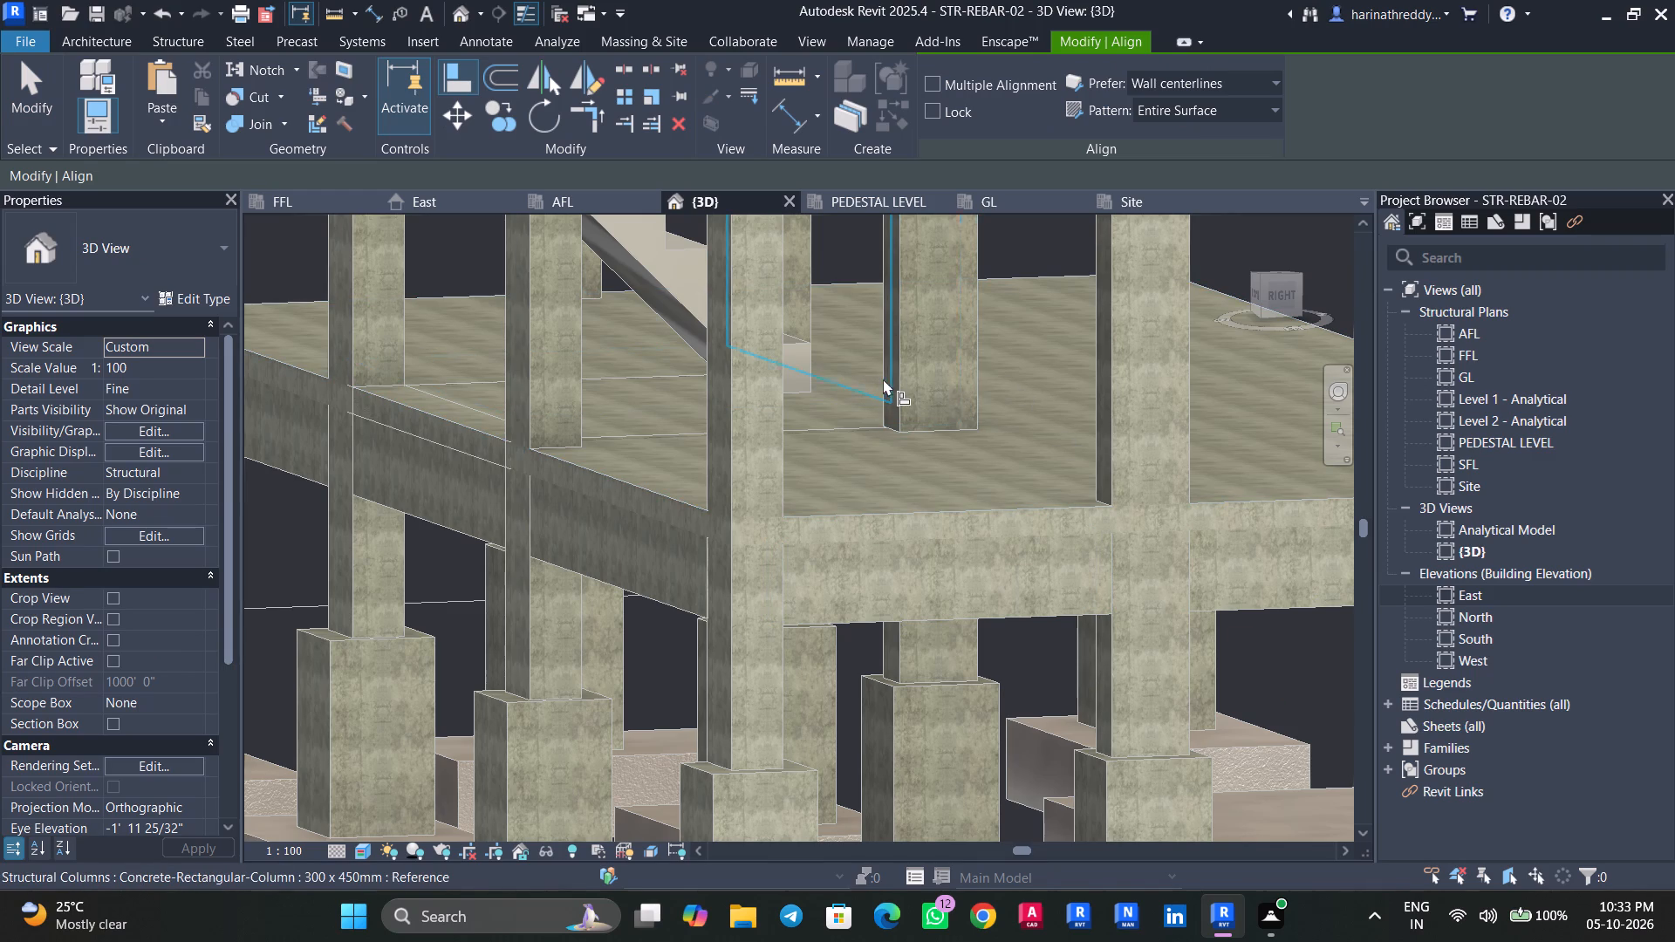
pyautogui.press('Tab')
pyautogui.press('Tab')
pyautogui.press('Tab')
pyautogui.press('Tab')
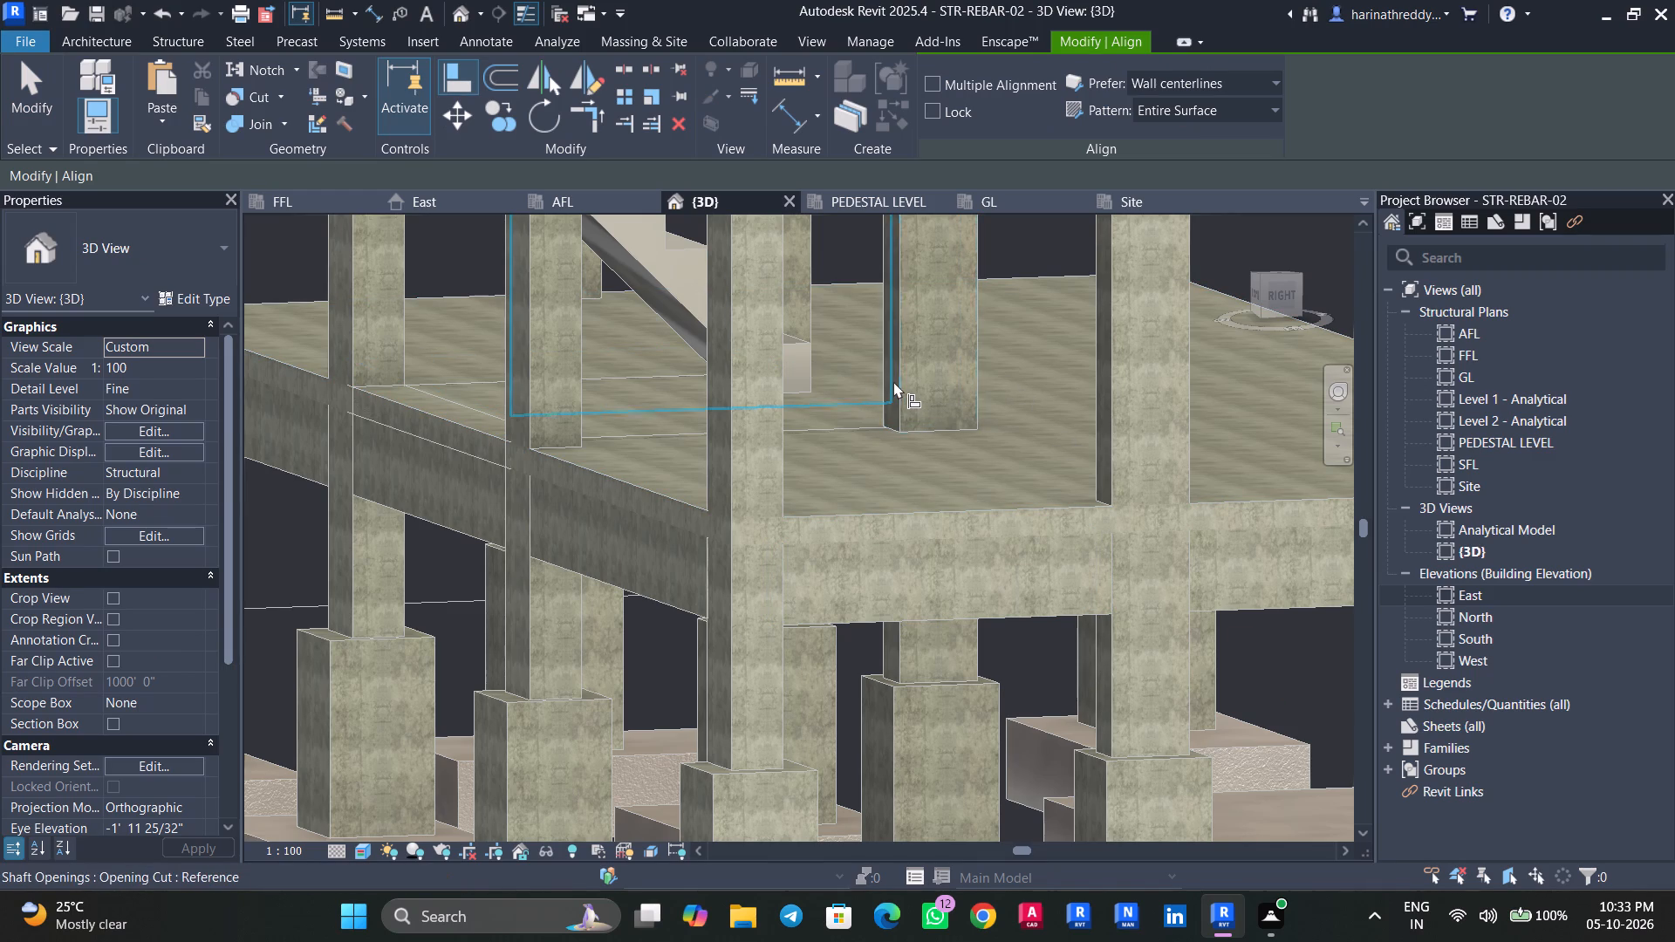
pyautogui.press('Tab')
pyautogui.click(893, 381)
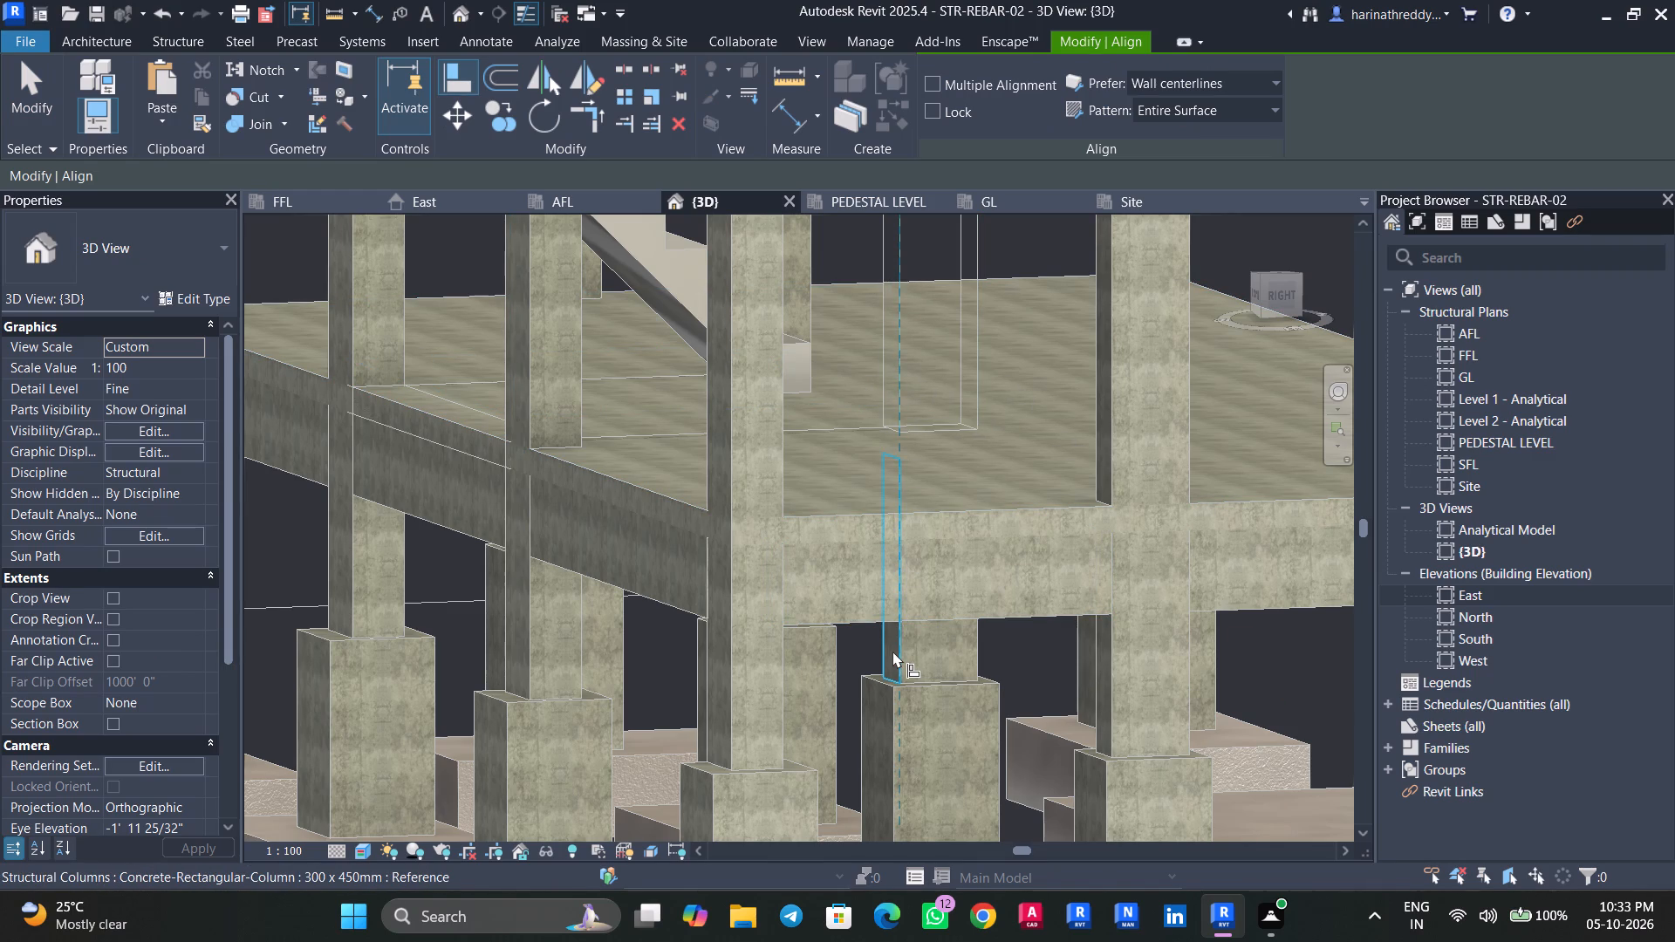
pyautogui.click(892, 651)
pyautogui.press('Escape')
# Align the west face of that same below-GL 300 x 450mm column with the west face of the column above.
pyautogui.keyDown('shift'); pyautogui.moveTo(1020, 651); pyautogui.dragTo(967, 584, button='middle'); pyautogui.keyUp('shift')
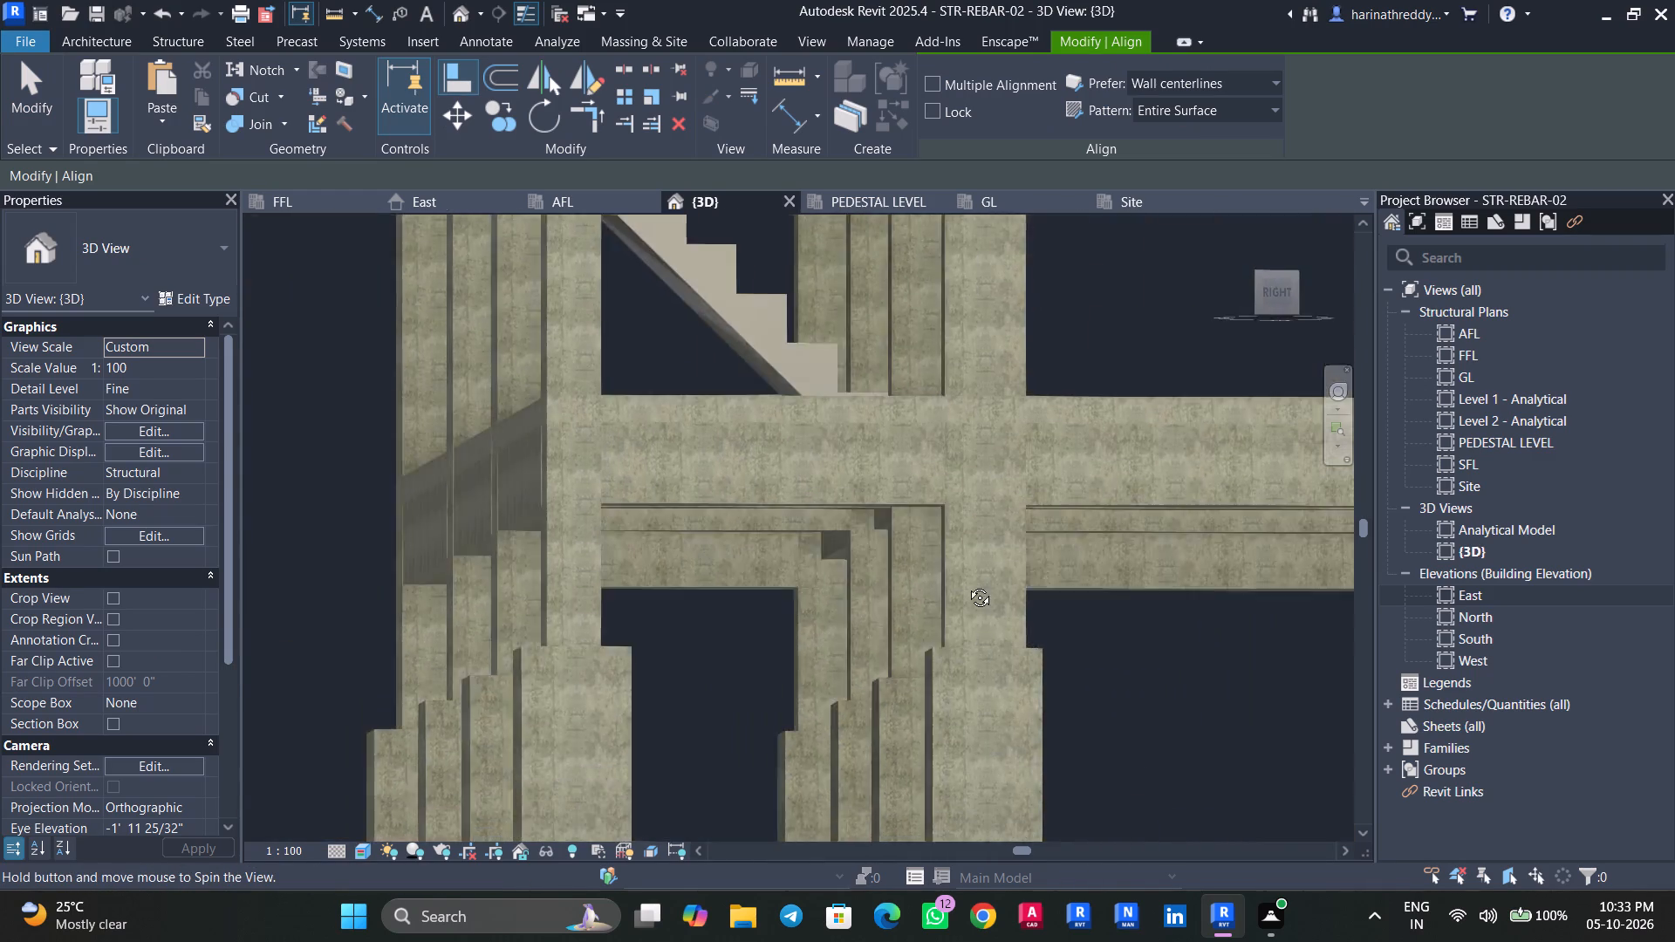
pyautogui.keyDown('shift'); pyautogui.moveTo(967, 584); pyautogui.dragTo(1019, 666, button='middle'); pyautogui.keyUp('shift')
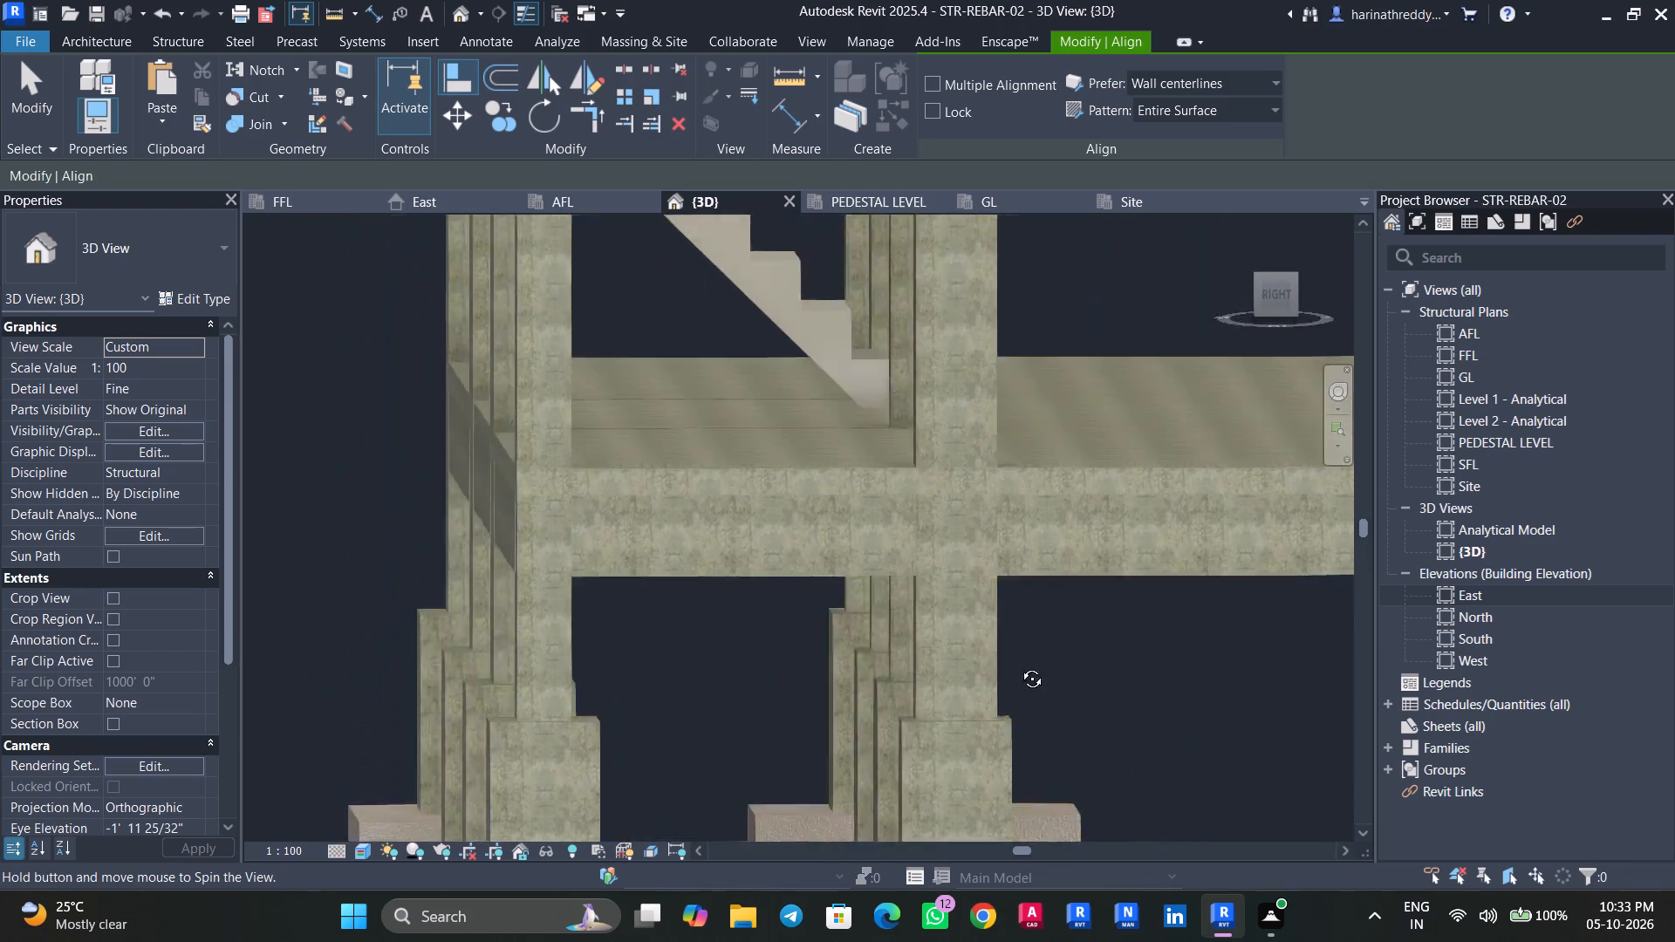
pyautogui.keyDown('shift'); pyautogui.moveTo(1019, 666); pyautogui.dragTo(1294, 640, button='middle'); pyautogui.keyUp('shift')
pyautogui.write('AL')
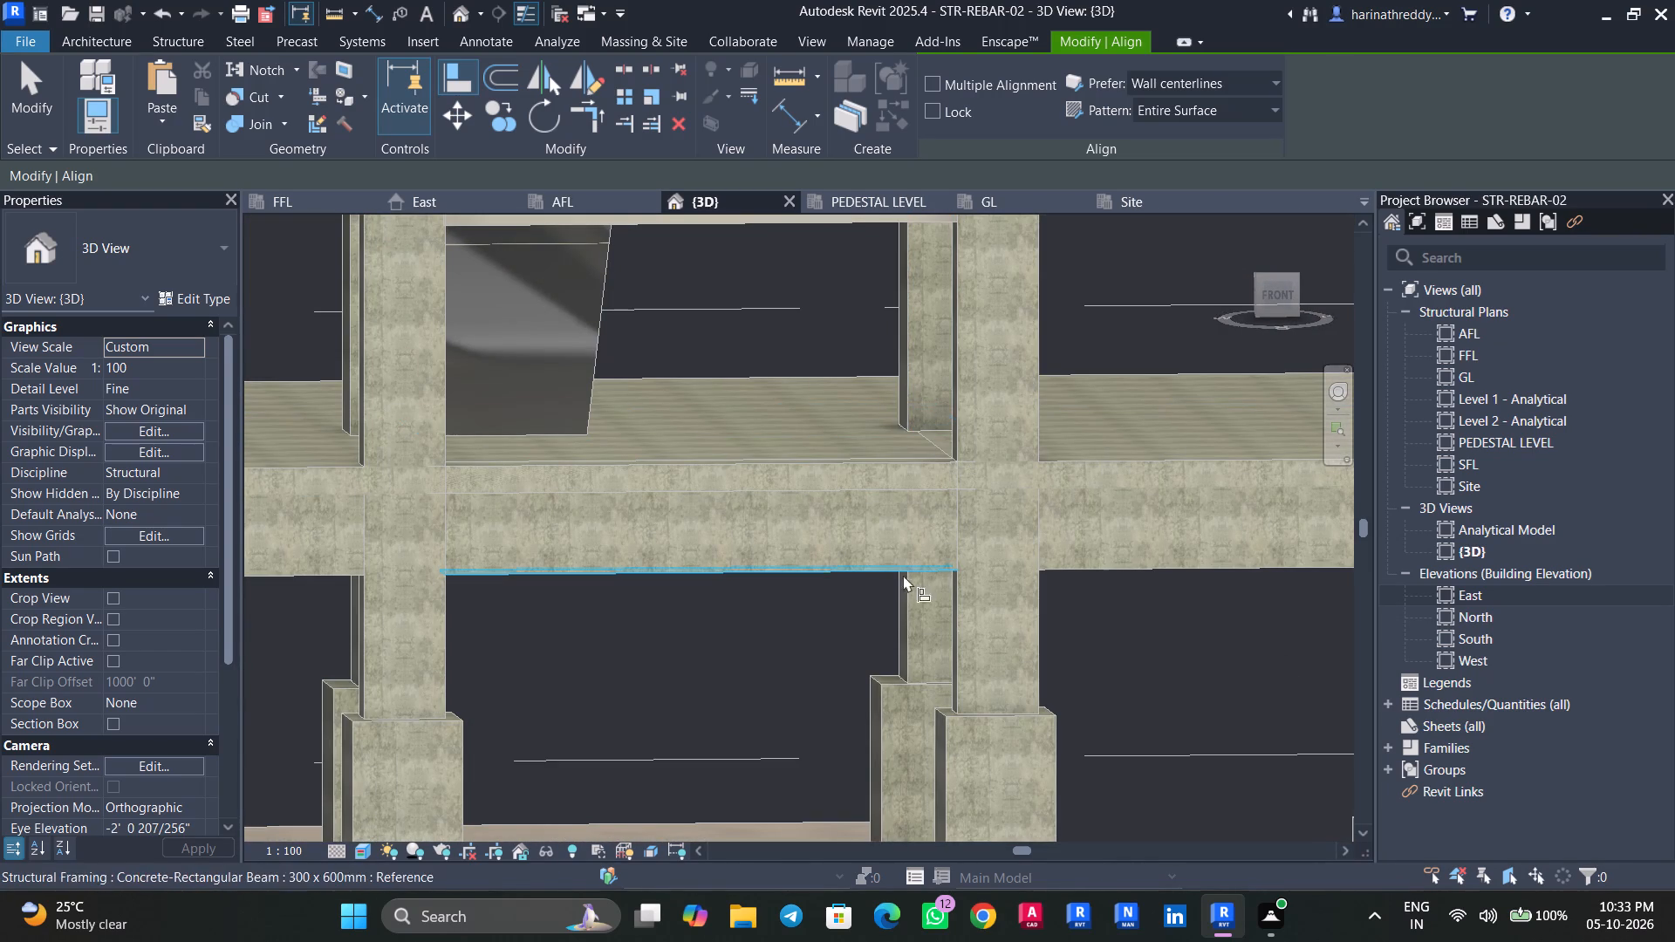
pyautogui.click(899, 374)
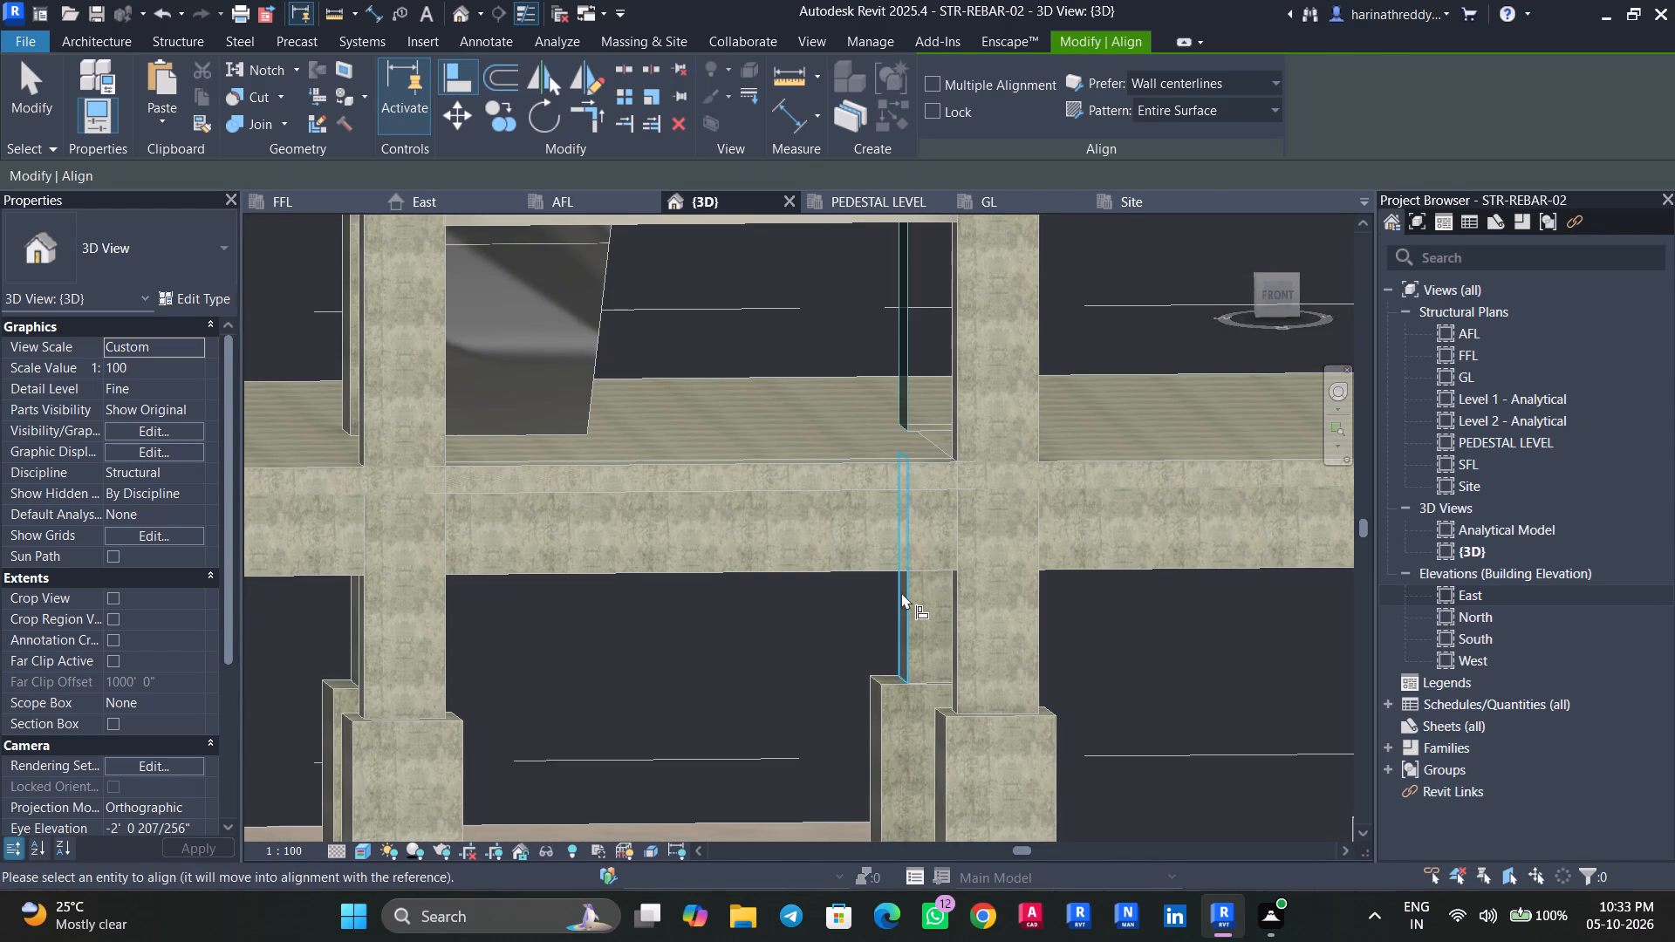
pyautogui.click(901, 592)
pyautogui.press('Escape')
pyautogui.press('Escape')
# Temporarily hide the 150MM SLAB floor at GL to expose the beams and column joints.
pyautogui.keyDown('shift'); pyautogui.moveTo(1124, 666); pyautogui.dragTo(1062, 590, button='middle'); pyautogui.keyUp('shift')
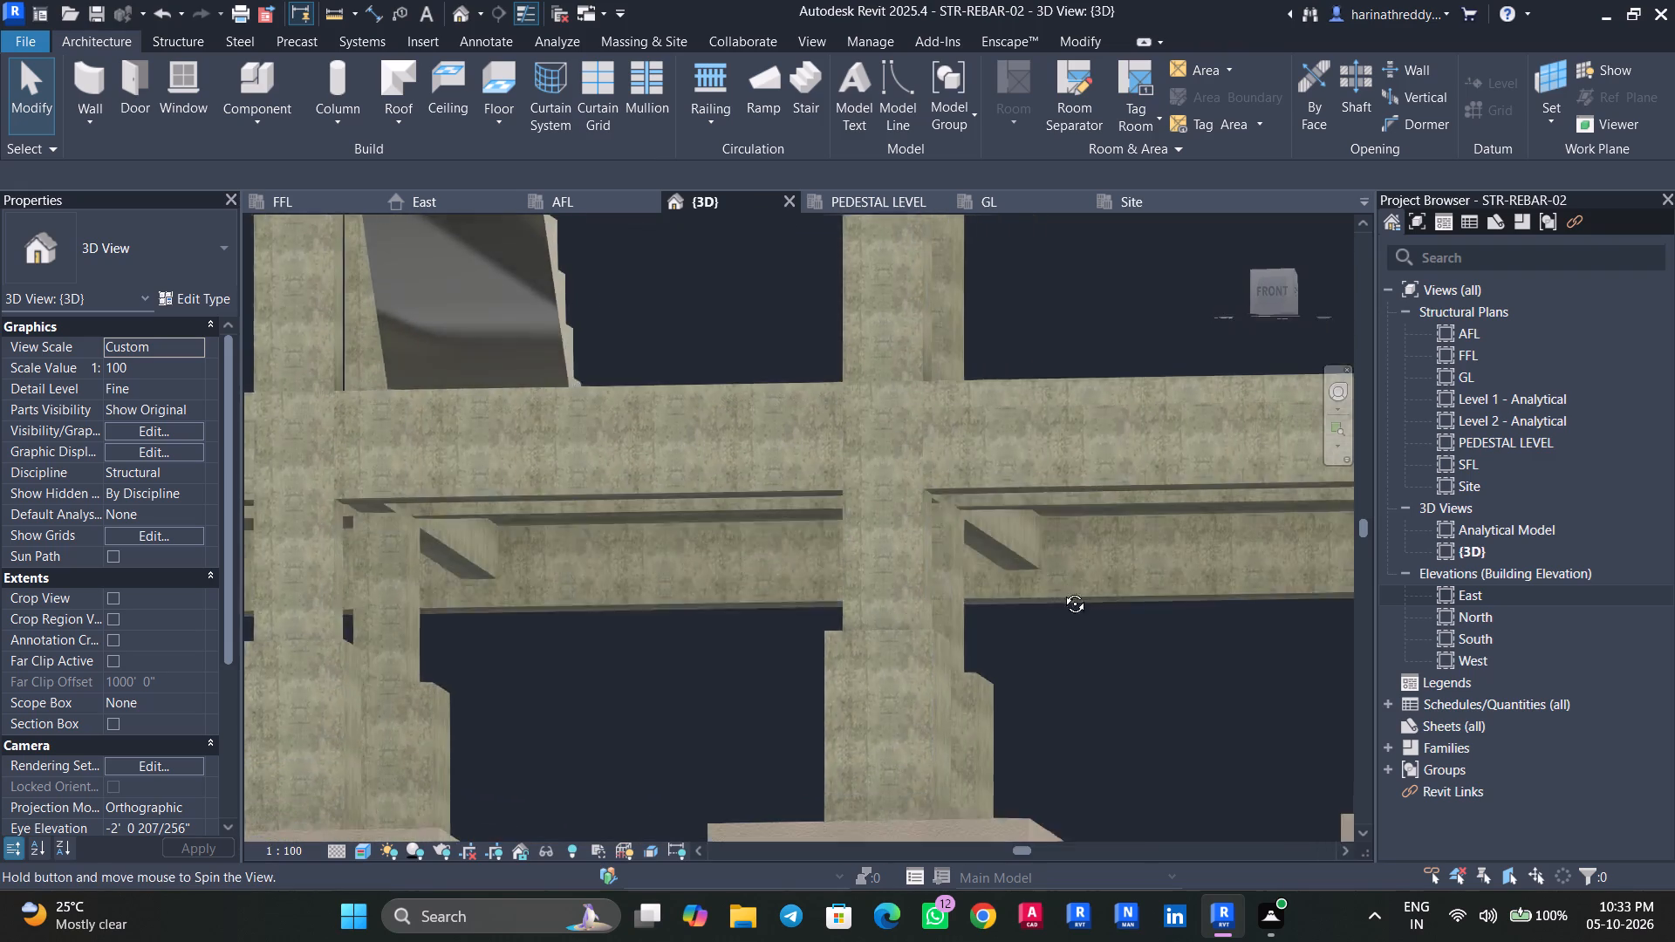
pyautogui.keyDown('shift'); pyautogui.moveTo(1062, 590); pyautogui.dragTo(922, 603, button='middle'); pyautogui.keyUp('shift')
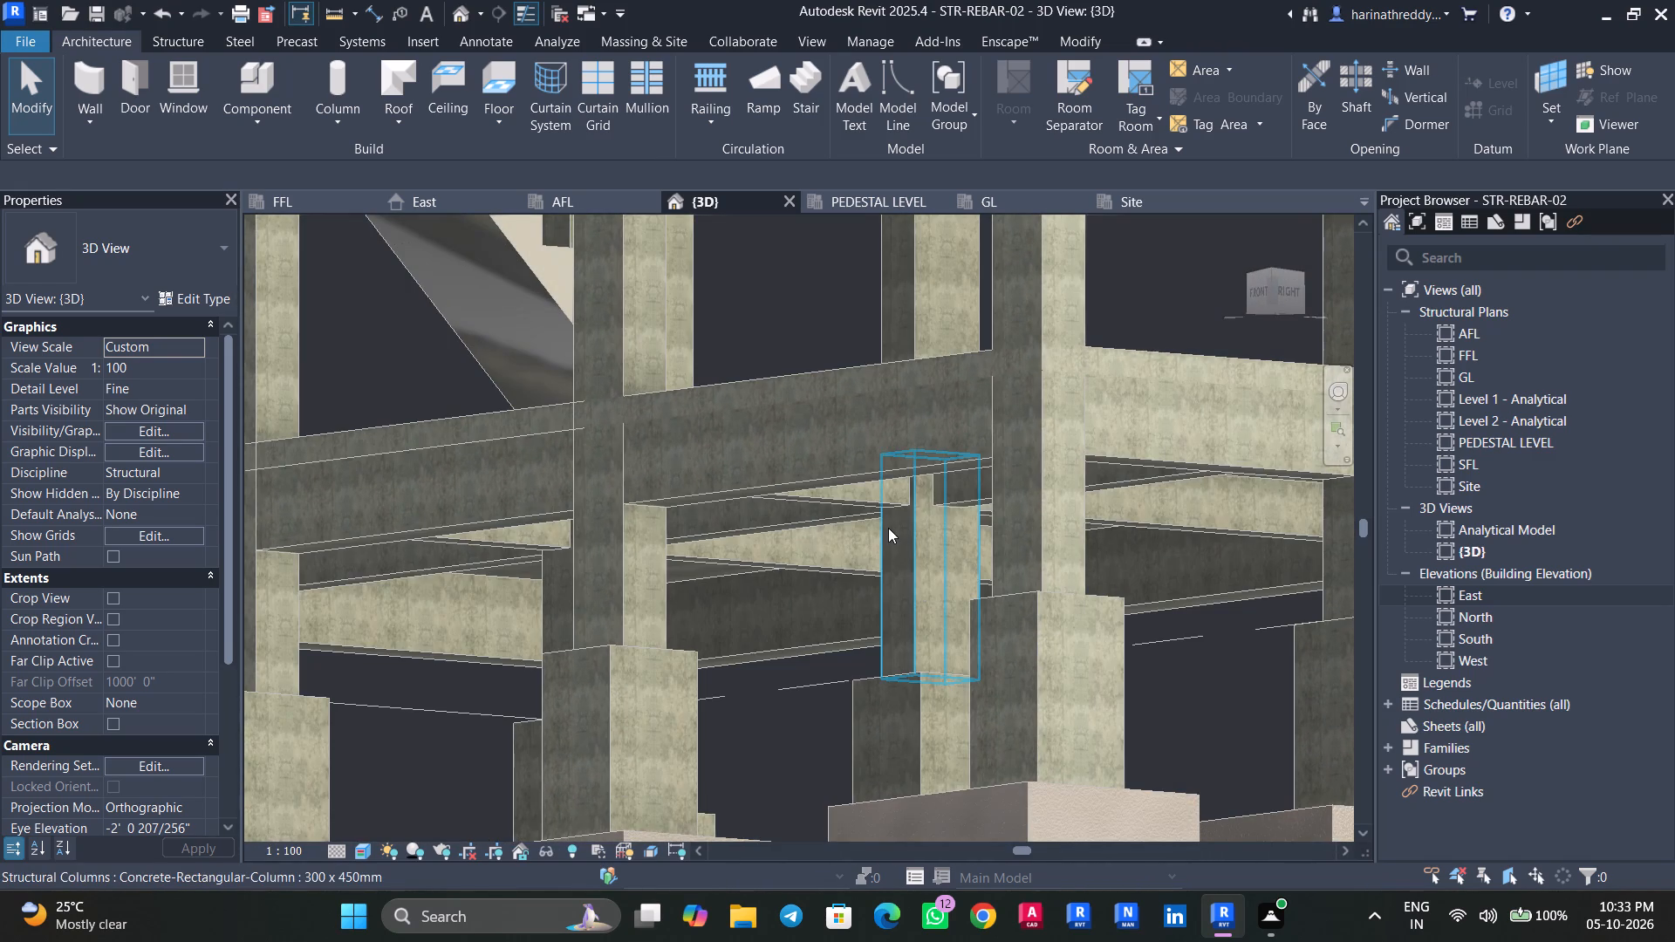
pyautogui.click(920, 371)
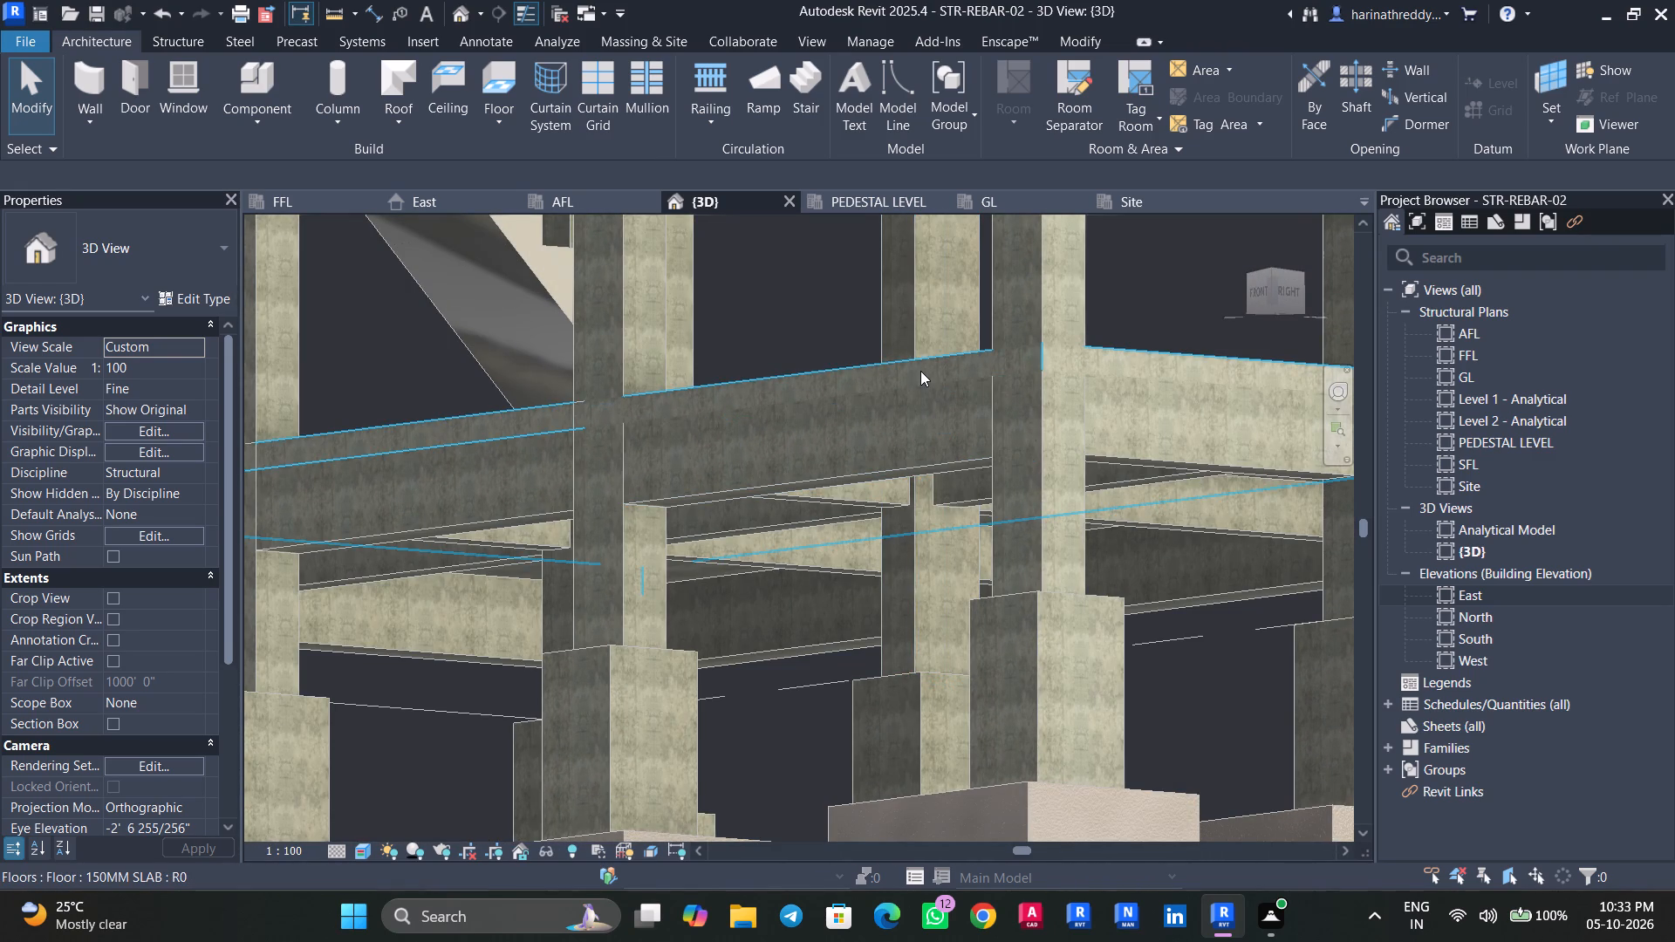
pyautogui.write('HH')
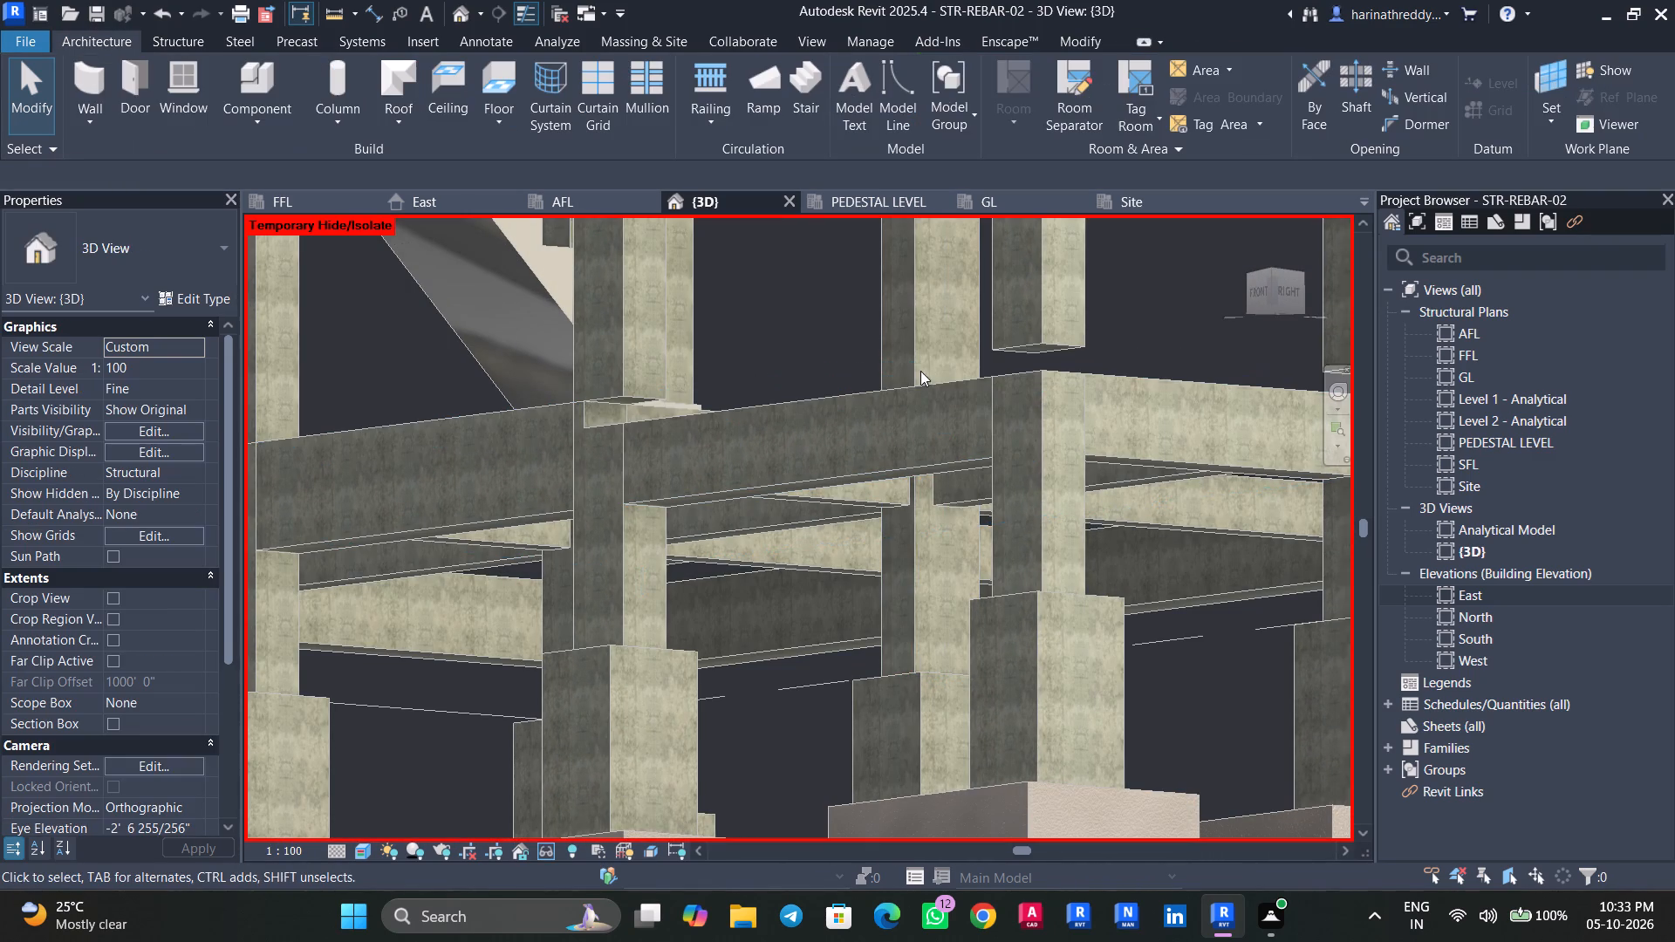
# Inspect the bases of the GL-to-FFL columns and their joints with the GL beams while the slab is hidden.
pyautogui.keyDown('shift'); pyautogui.moveTo(941, 404); pyautogui.dragTo(834, 522, button='middle'); pyautogui.keyUp('shift')
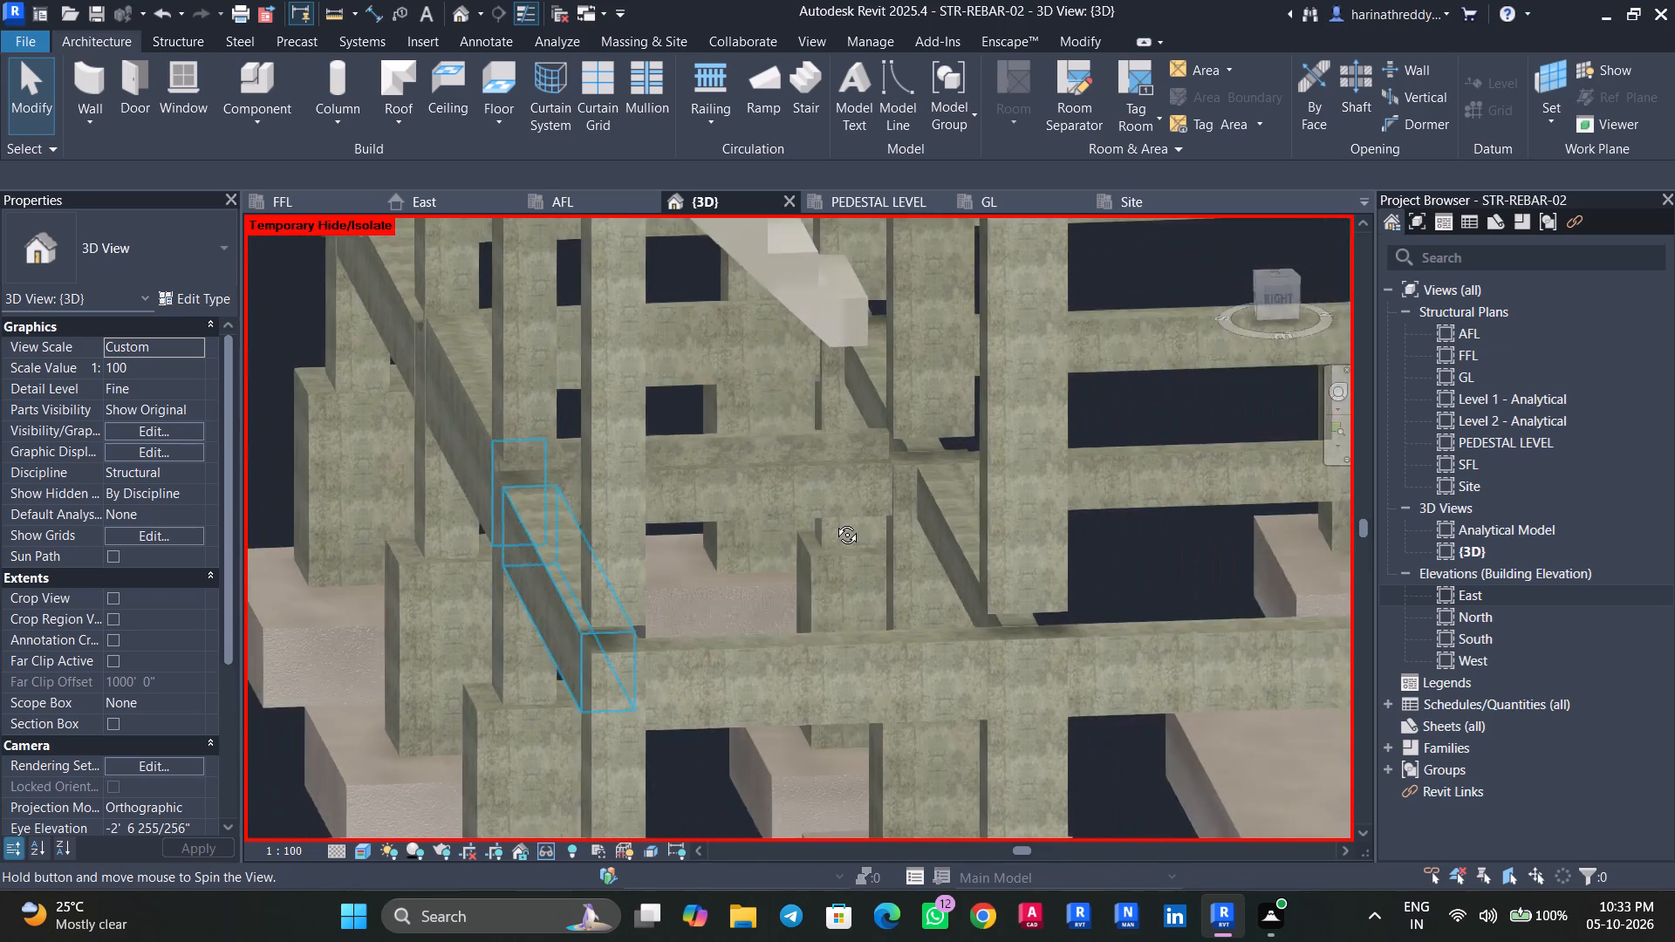
pyautogui.keyDown('shift'); pyautogui.moveTo(834, 522); pyautogui.dragTo(746, 495, button='middle'); pyautogui.keyUp('shift')
pyautogui.click(711, 493)
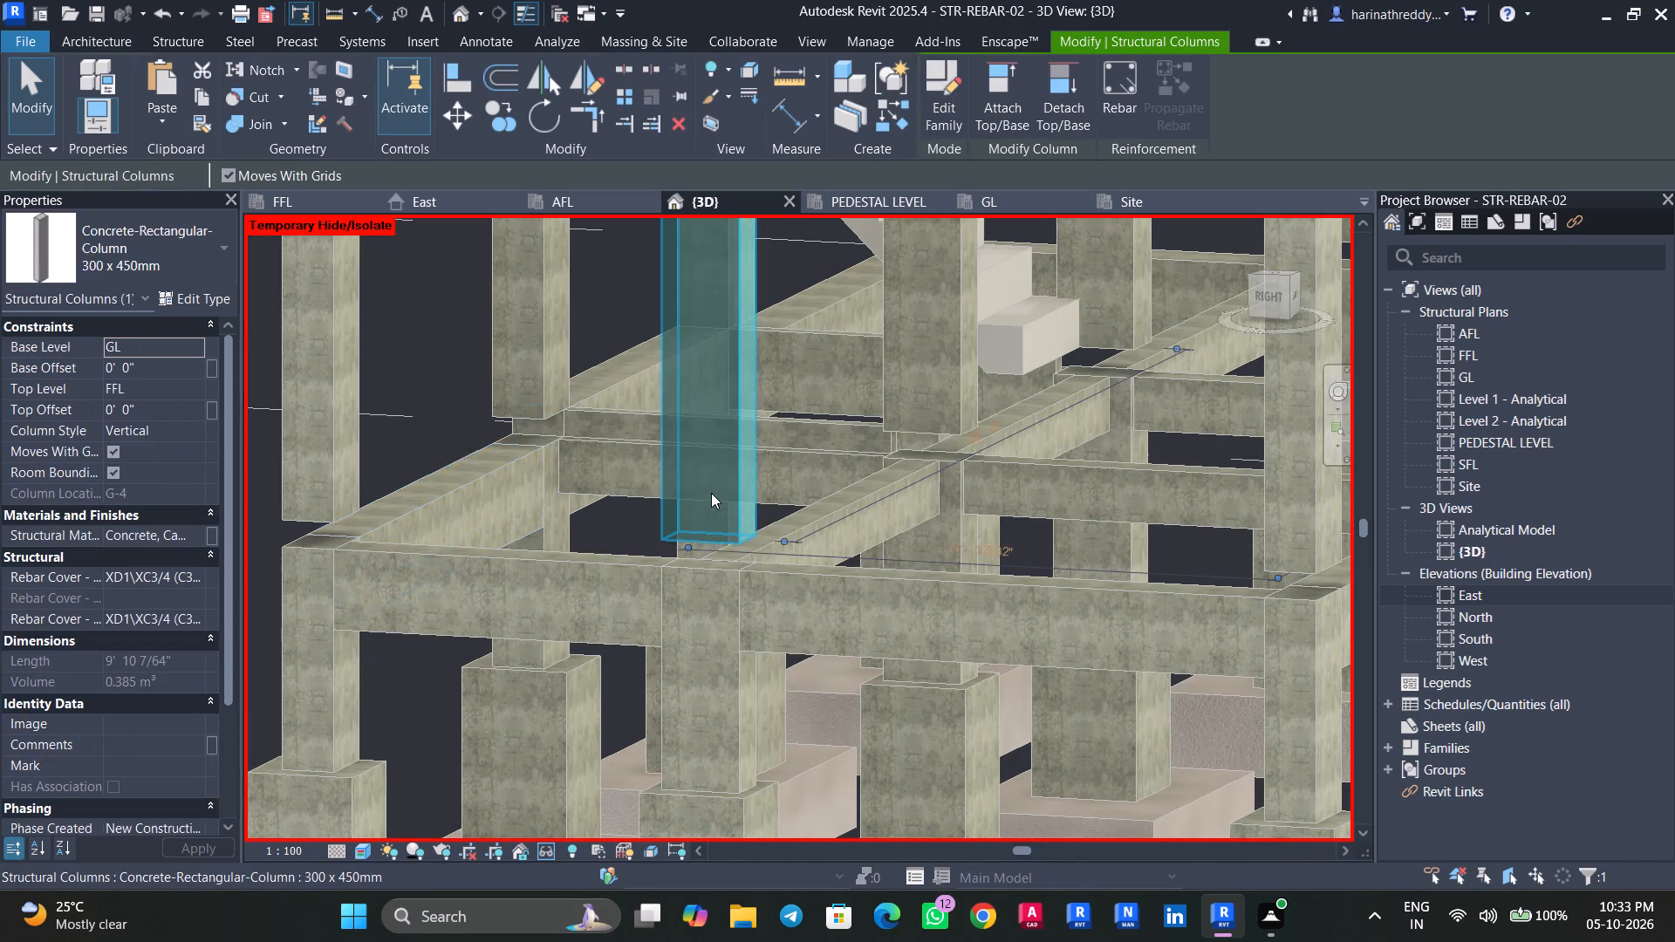
pyautogui.scroll(-5, 711, 493)
pyautogui.keyDown('shift'); pyautogui.moveTo(714, 494); pyautogui.dragTo(763, 483, button='middle'); pyautogui.keyUp('shift')
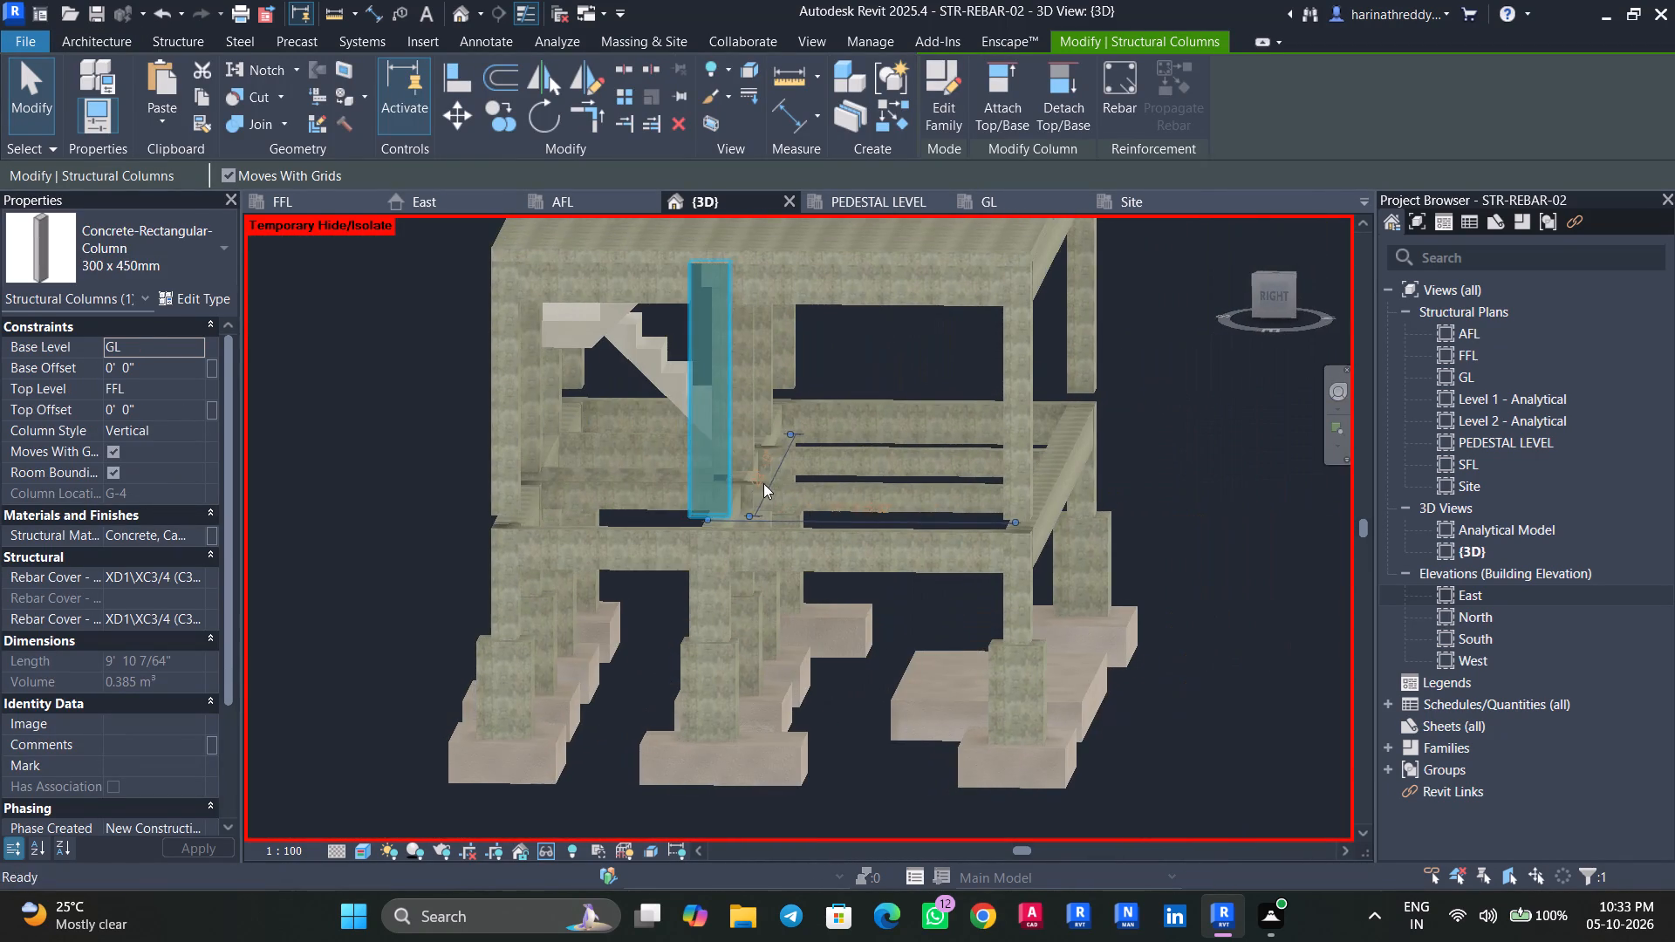
pyautogui.press('Escape')
pyautogui.press('Escape')
pyautogui.click(748, 433)
pyautogui.scroll(3, 755, 451)
pyautogui.press('Escape')
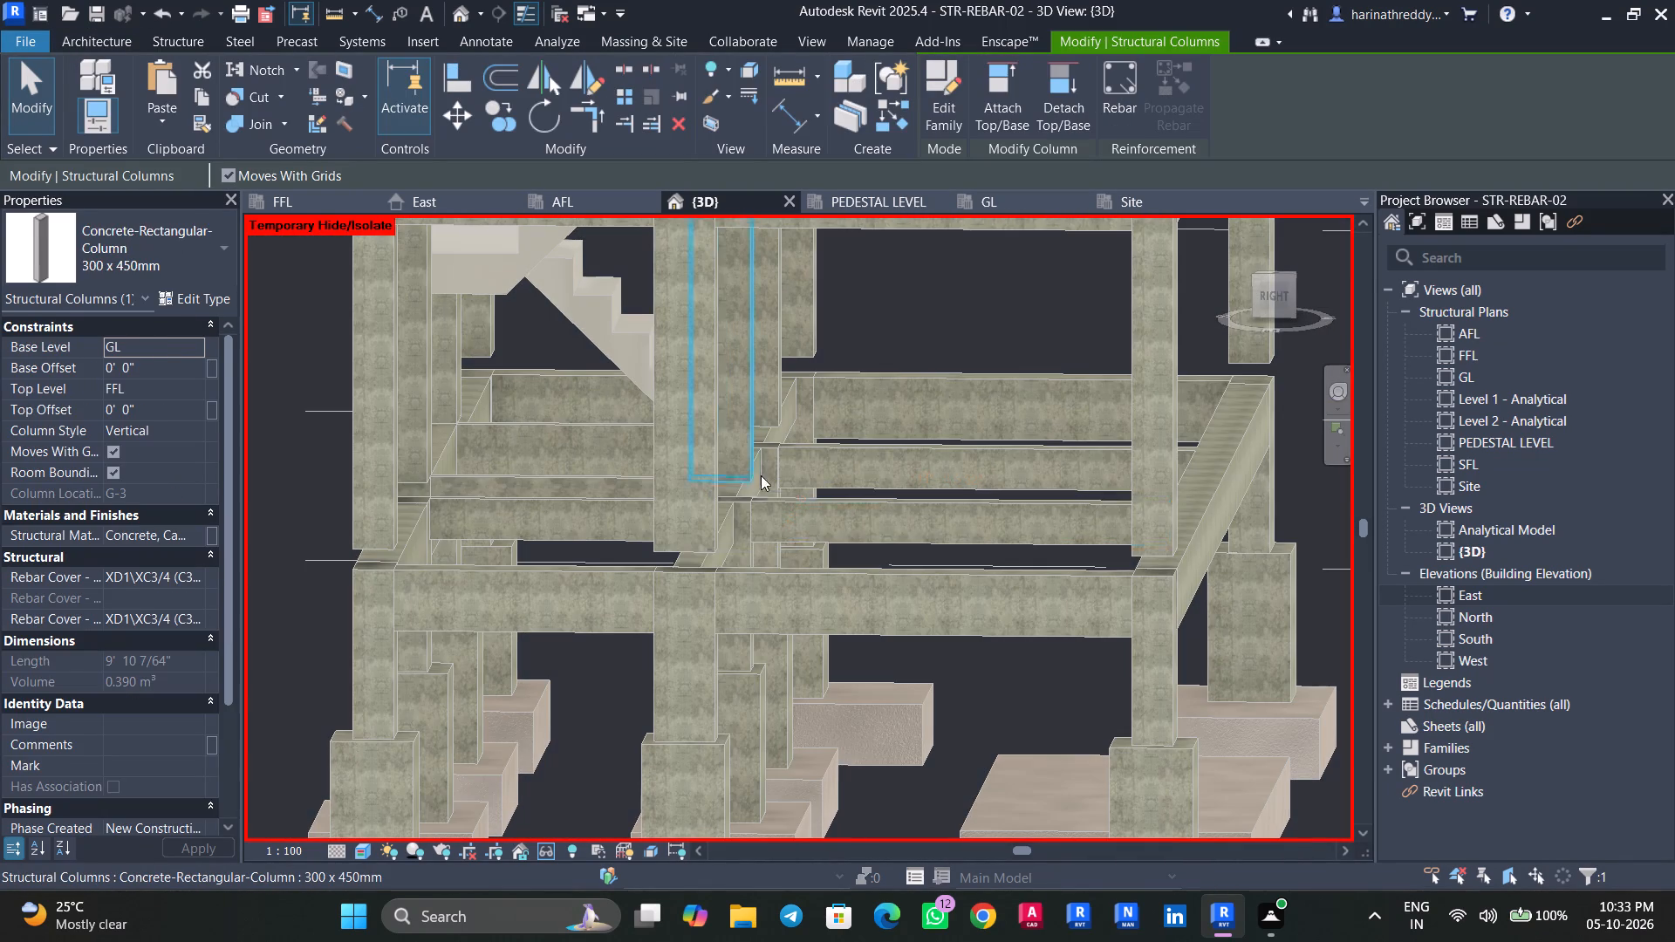
pyautogui.click(698, 529)
pyautogui.keyDown('shift'); pyautogui.moveTo(700, 533); pyautogui.dragTo(720, 502, button='middle'); pyautogui.keyUp('shift')
pyautogui.keyDown('shift'); pyautogui.moveTo(726, 511); pyautogui.dragTo(803, 576, button='middle'); pyautogui.keyUp('shift')
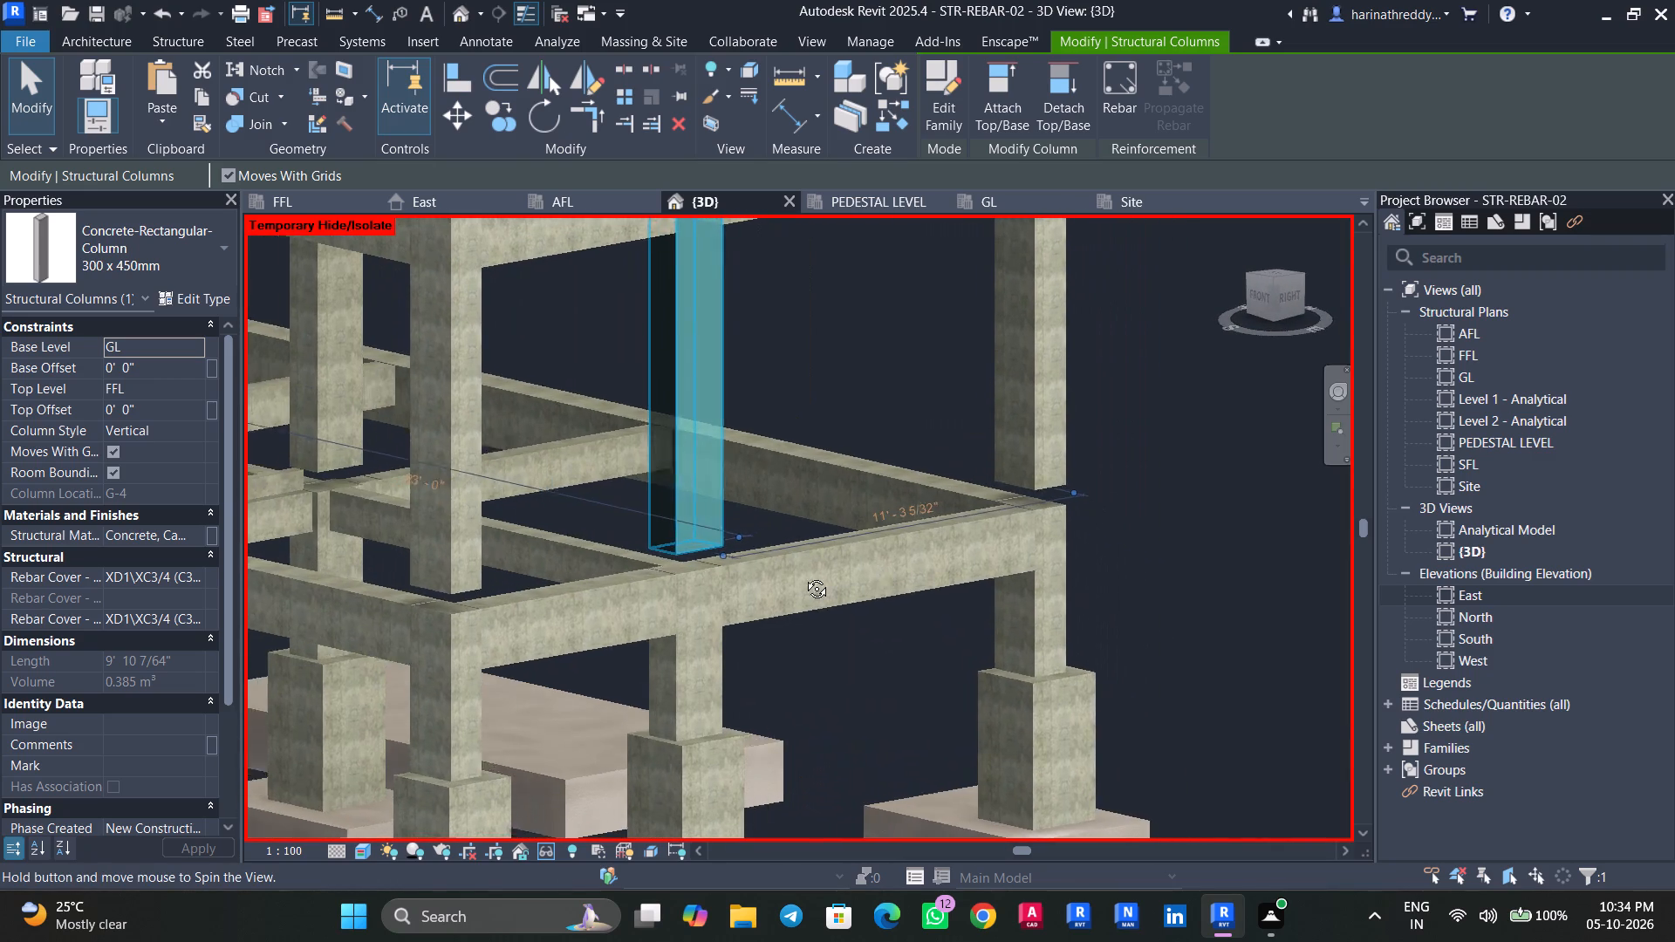
pyautogui.keyDown('shift'); pyautogui.moveTo(803, 576); pyautogui.dragTo(767, 576, button='middle'); pyautogui.keyUp('shift')
pyautogui.press('Escape')
pyautogui.click(1116, 470)
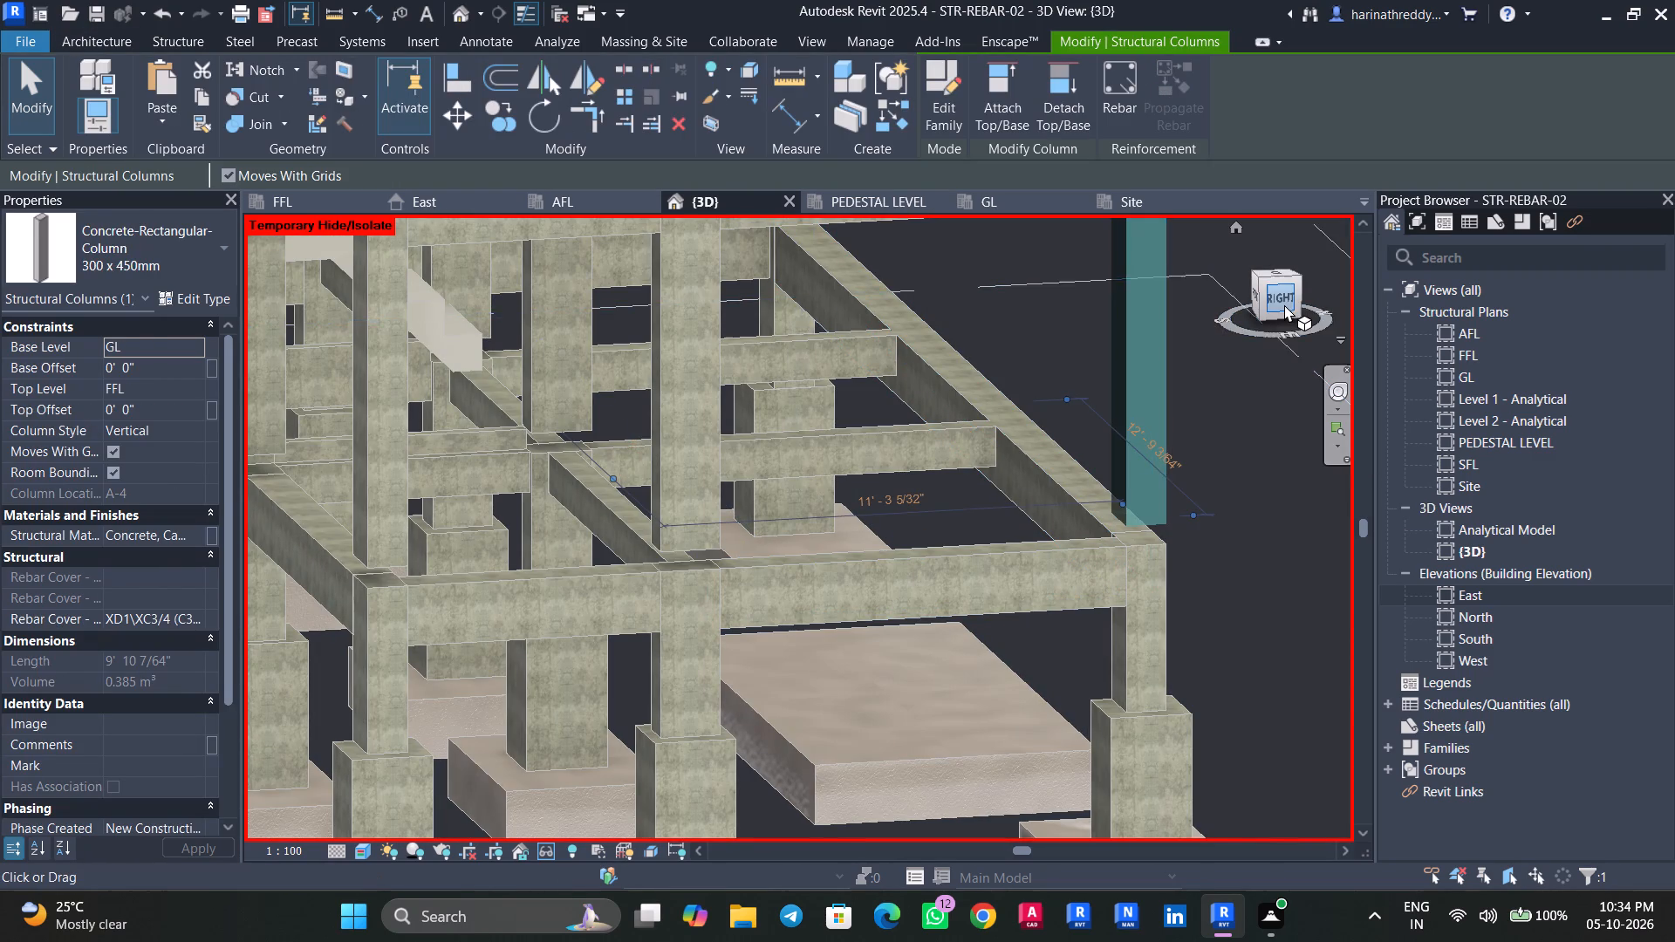
# Inspect the columns above and below GL against the level lines in the right side view.
pyautogui.click(1284, 303)
pyautogui.scroll(-8, 1121, 550)
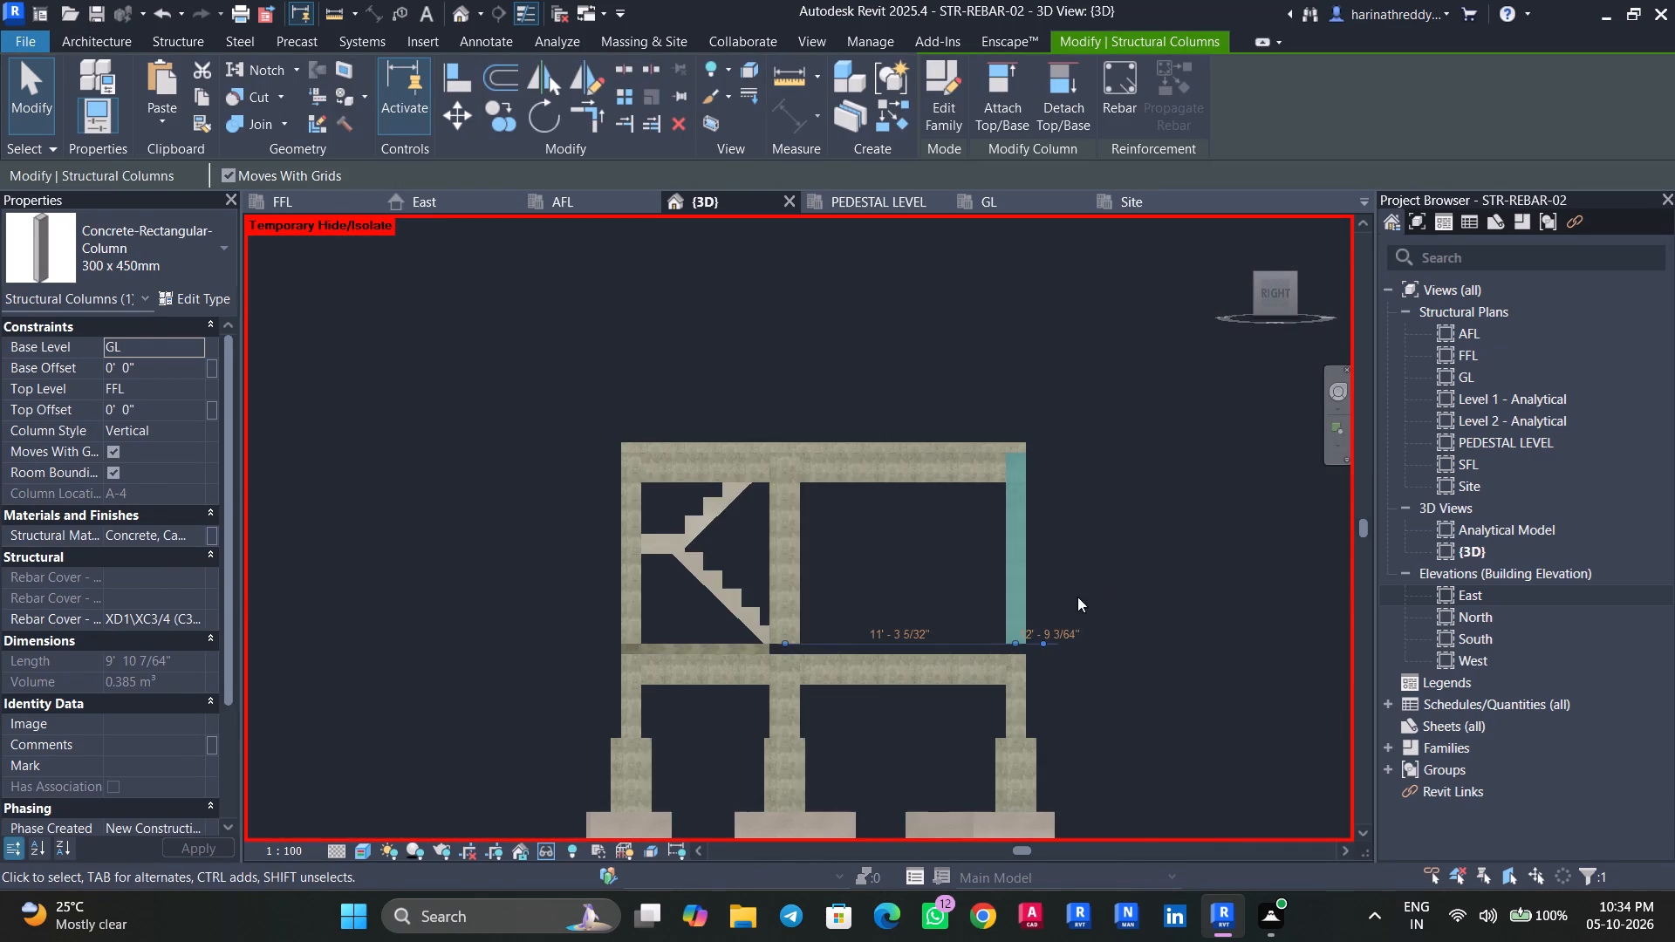
pyautogui.scroll(-2, 984, 636)
pyautogui.scroll(1, 984, 636)
pyautogui.scroll(-2, 984, 636)
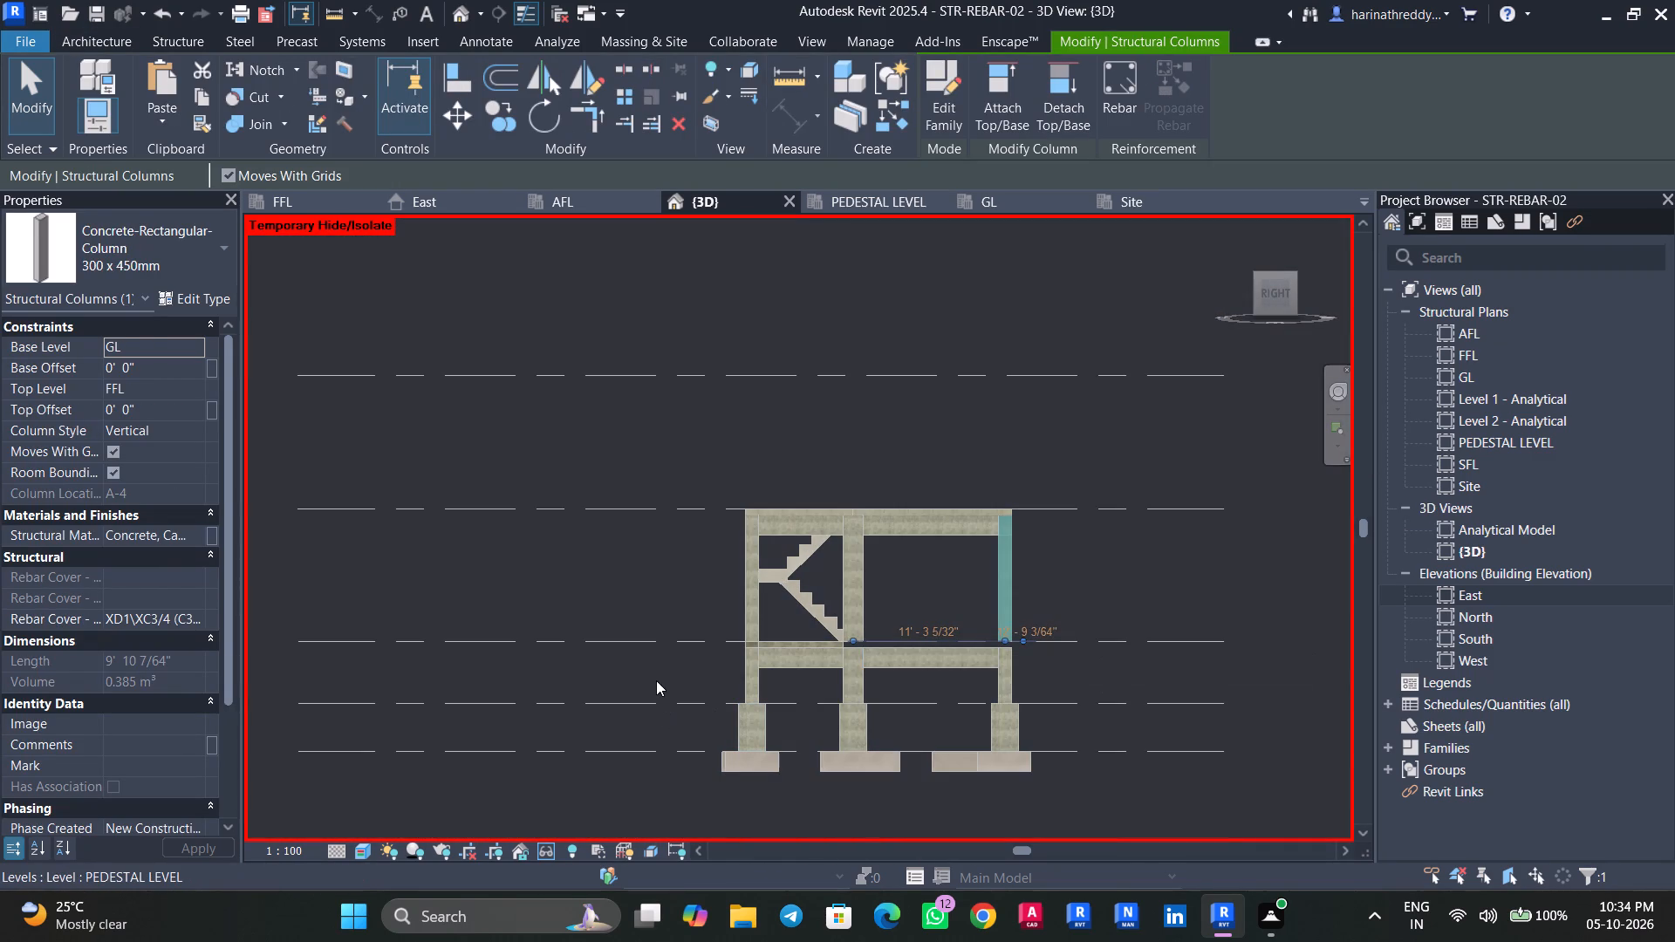
pyautogui.click(747, 654)
pyautogui.scroll(7, 747, 654)
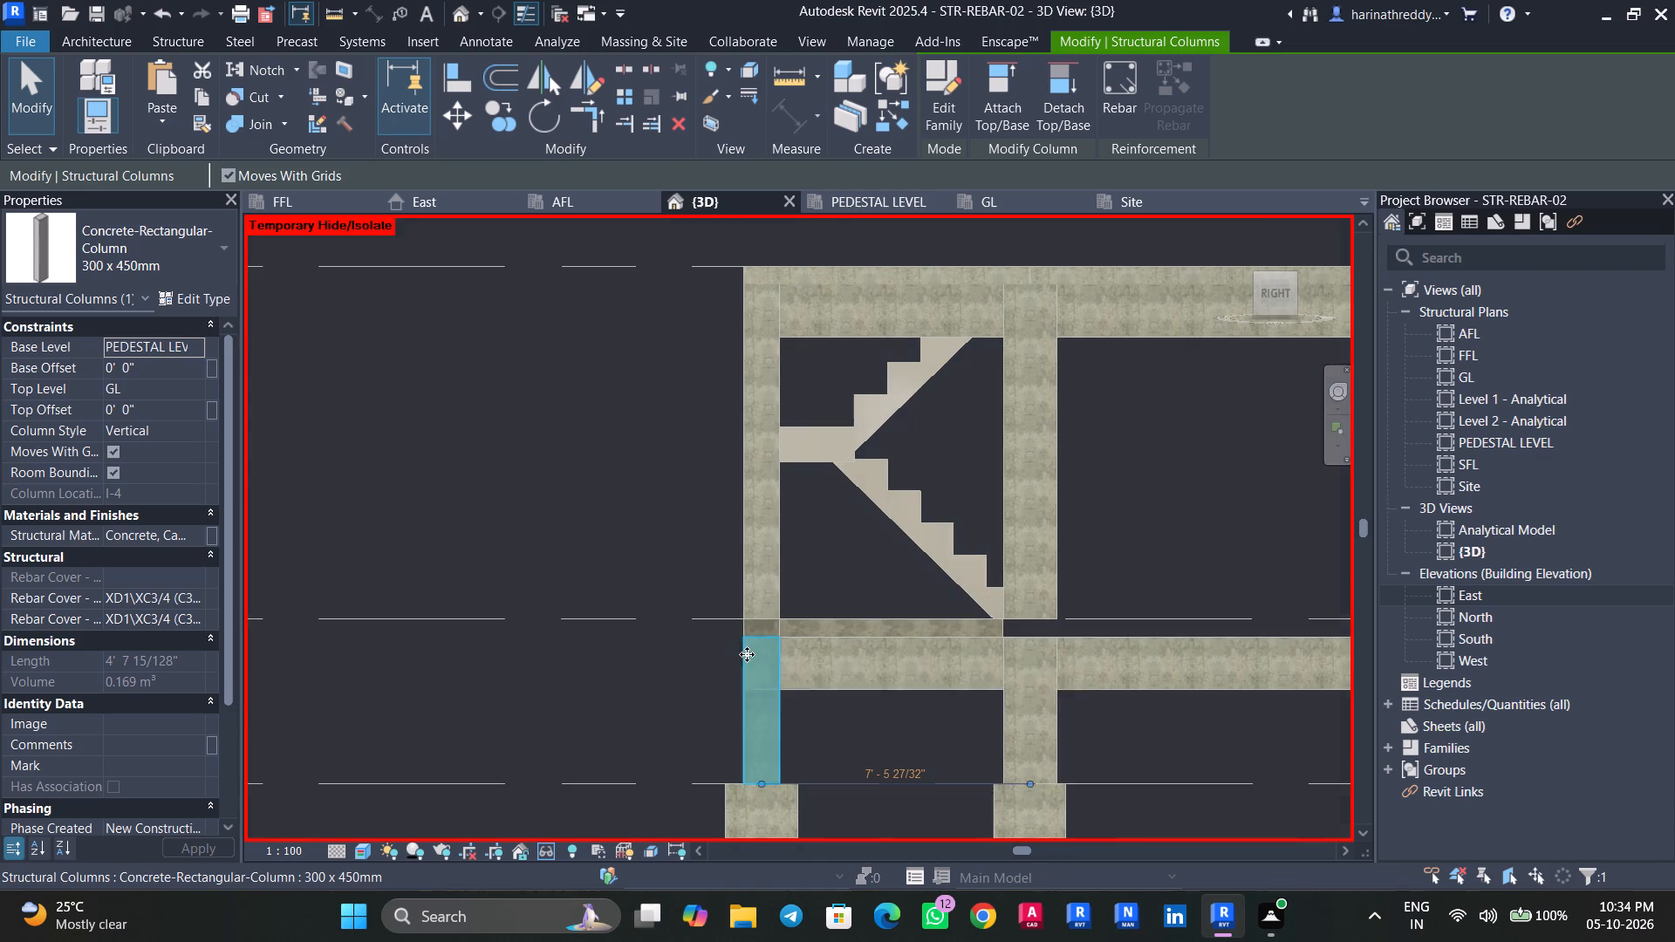
pyautogui.scroll(-4, 530, 690)
pyautogui.moveTo(498, 692); pyautogui.dragTo(794, 647, button='middle')
pyautogui.moveTo(686, 656); pyautogui.dragTo(773, 656, button='middle')
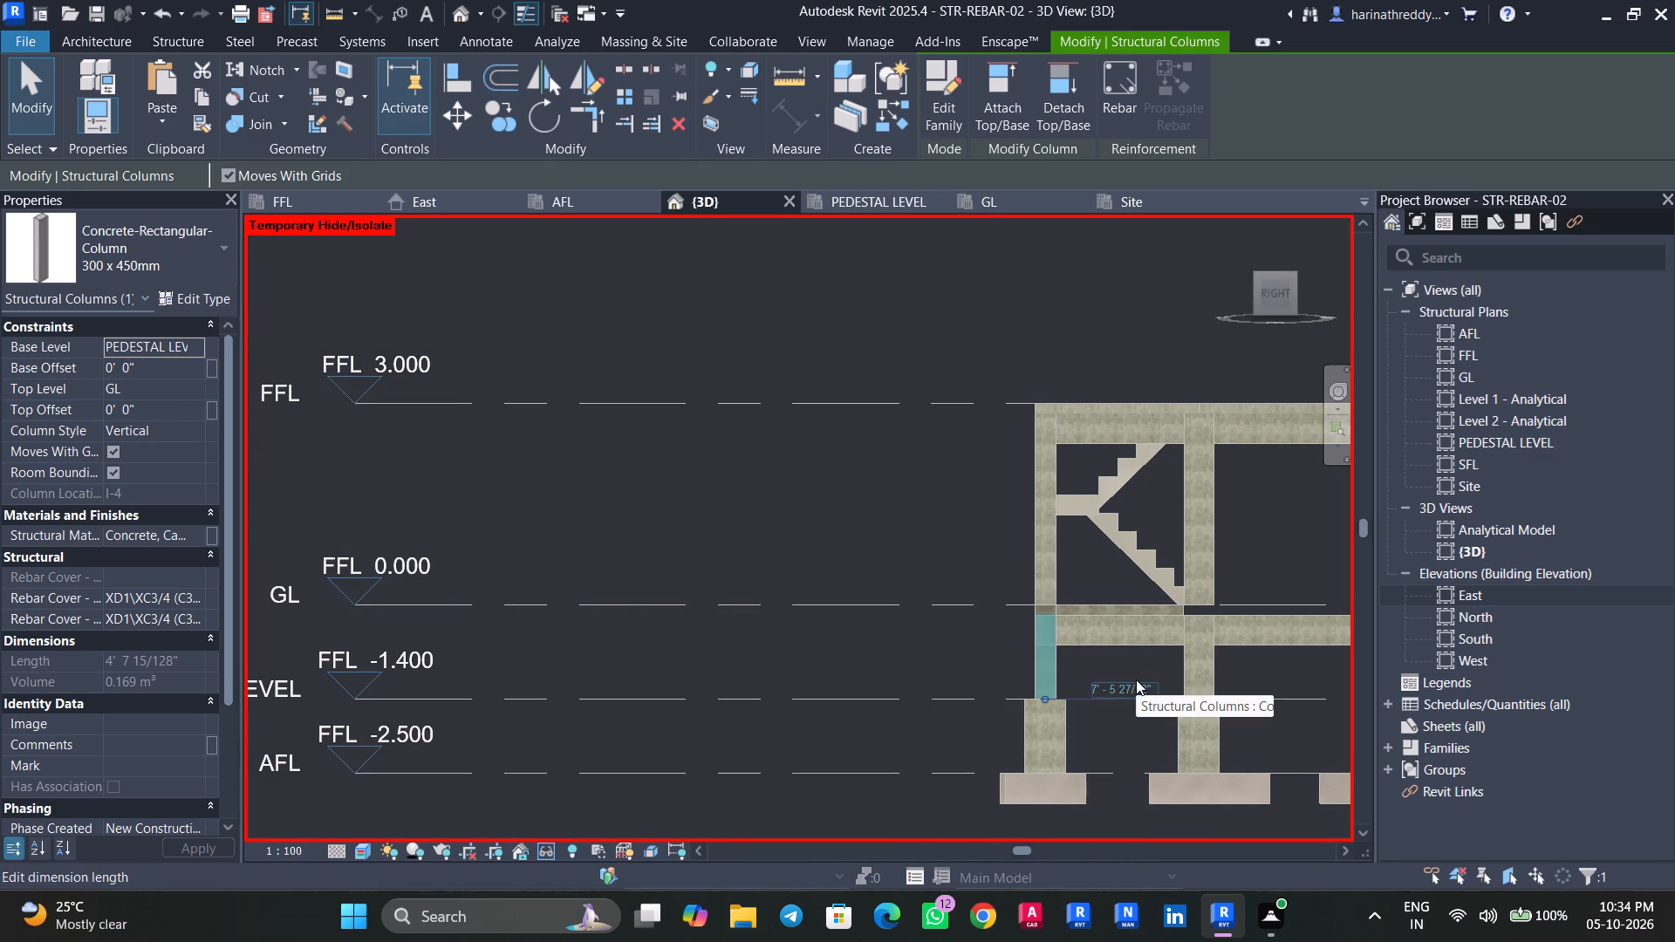
pyautogui.press('Escape')
pyautogui.press('Escape')
pyautogui.click(1033, 634)
pyautogui.scroll(6, 1033, 635)
pyautogui.scroll(-1, 1014, 641)
pyautogui.scroll(1, 1014, 641)
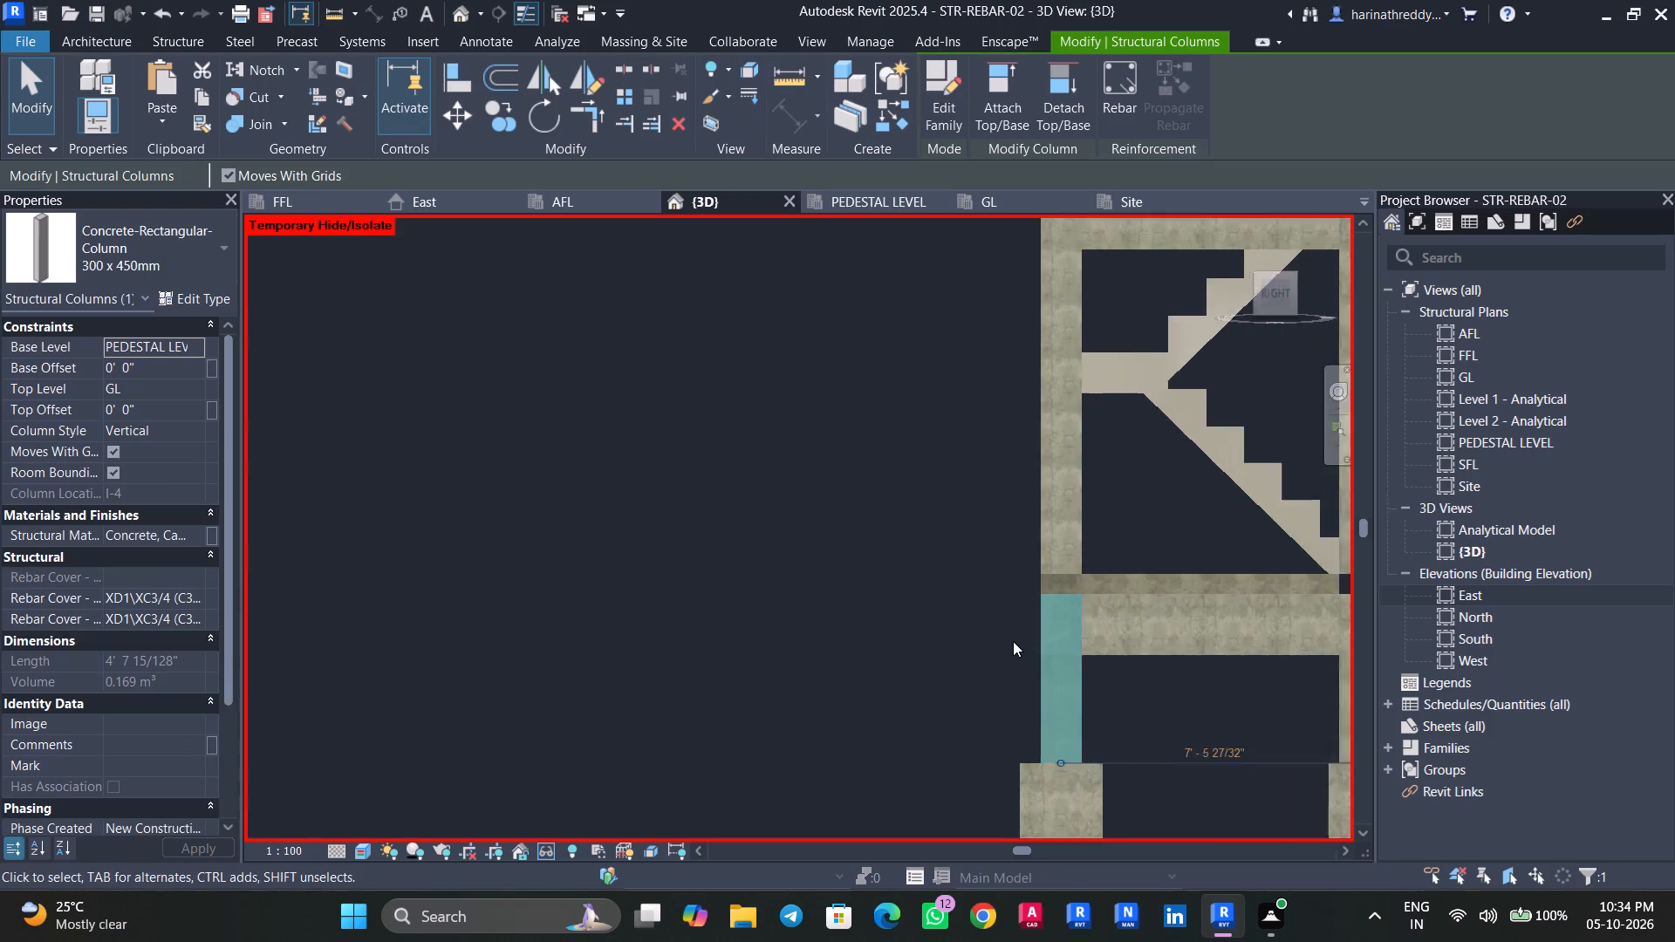
pyautogui.scroll(1, 1013, 641)
pyautogui.moveTo(1013, 641); pyautogui.dragTo(667, 643, button='middle')
pyautogui.press('Escape')
pyautogui.press('Escape')
pyautogui.click(1158, 685)
# Inspect the 200X450 beams at GL and their junctions with the columns around the stair from several sides.
pyautogui.keyDown('shift'); pyautogui.moveTo(1259, 722); pyautogui.dragTo(1295, 816, button='middle'); pyautogui.keyUp('shift')
pyautogui.press('Escape')
pyautogui.press('Escape')
pyautogui.scroll(-2, 1281, 758)
pyautogui.keyDown('shift'); pyautogui.moveTo(1281, 757); pyautogui.dragTo(1316, 743, button='middle'); pyautogui.keyUp('shift')
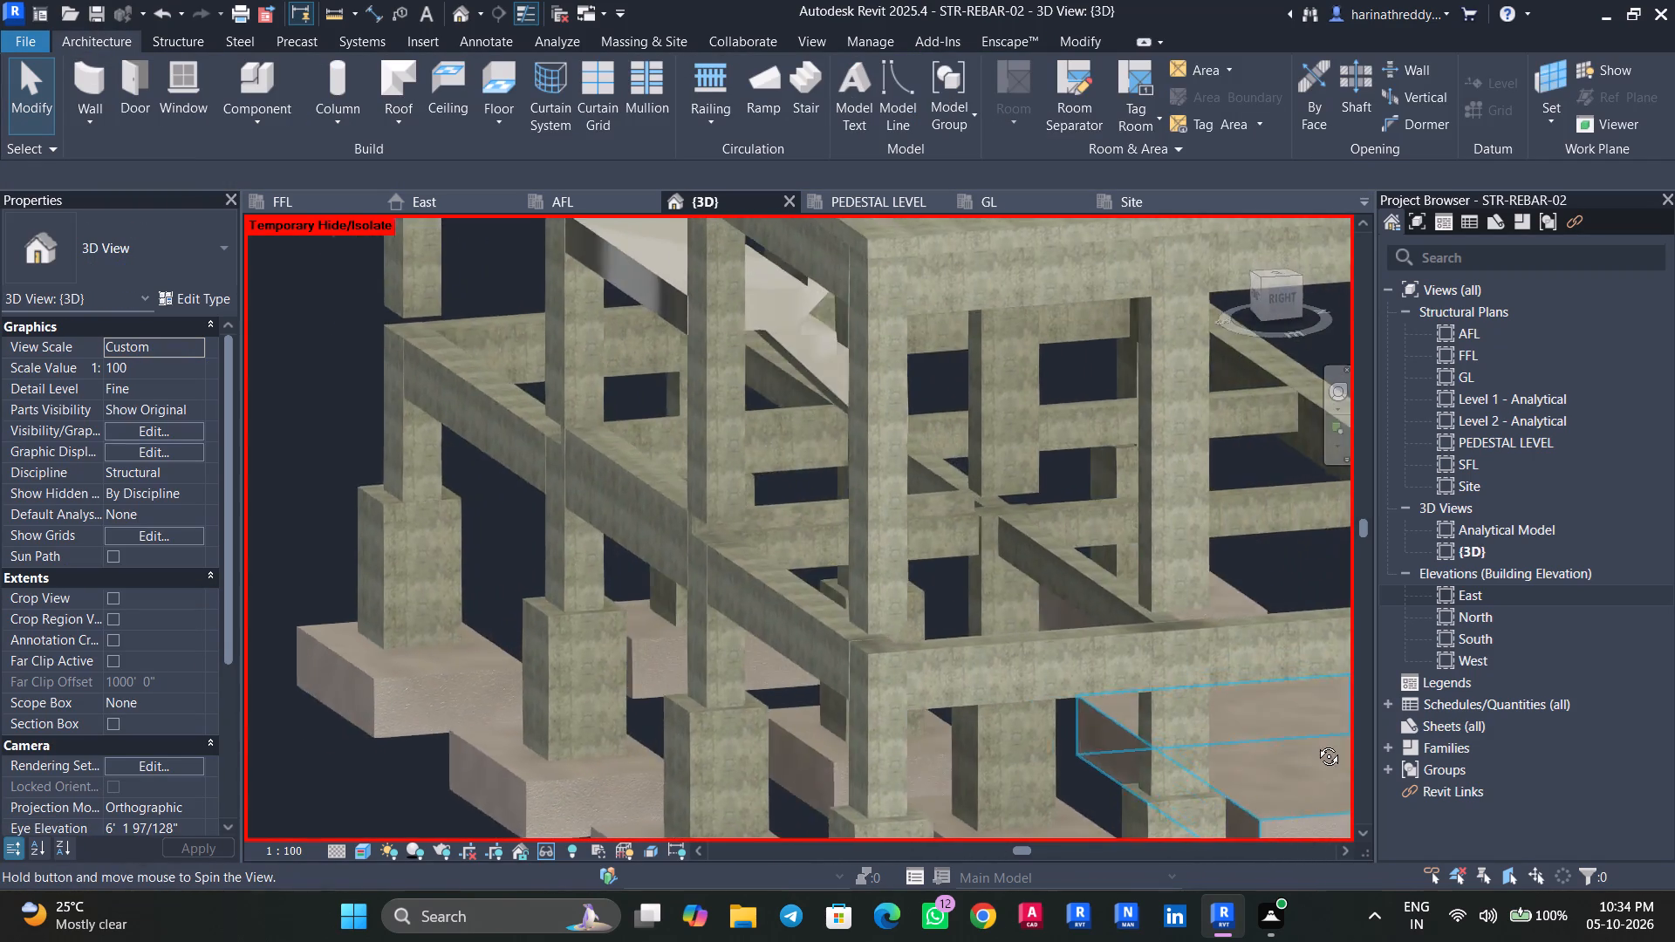
pyautogui.keyDown('shift'); pyautogui.moveTo(1316, 743); pyautogui.dragTo(1422, 739, button='middle'); pyautogui.keyUp('shift')
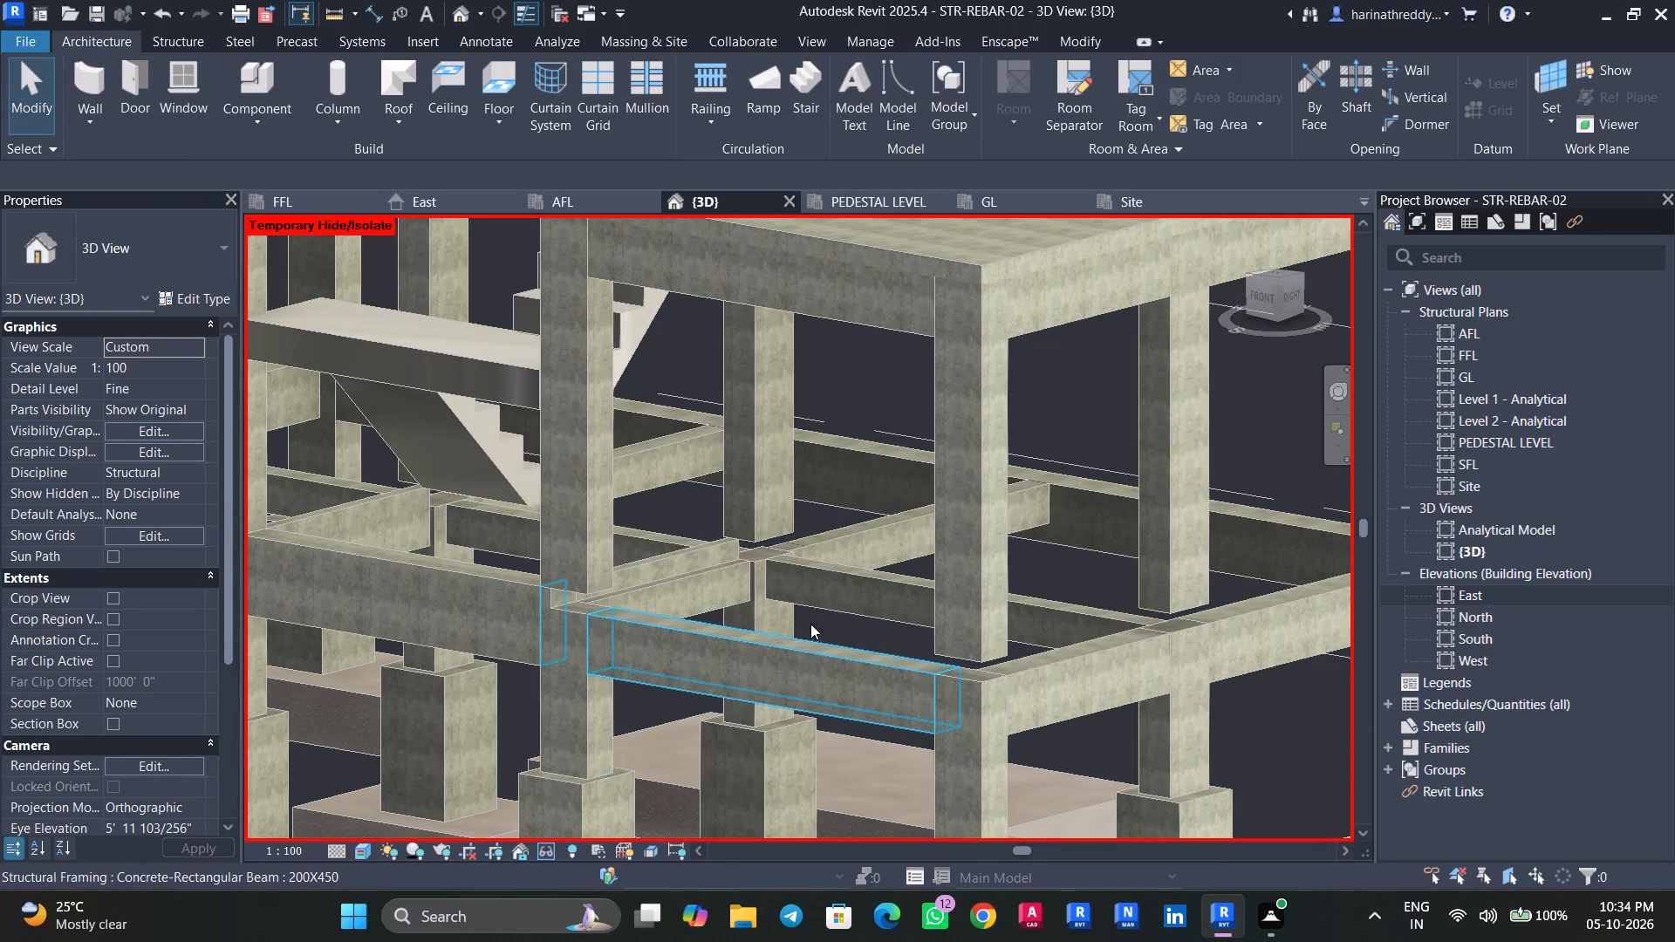
pyautogui.click(679, 552)
pyautogui.keyDown('shift'); pyautogui.moveTo(687, 586); pyautogui.dragTo(635, 607, button='middle'); pyautogui.keyUp('shift')
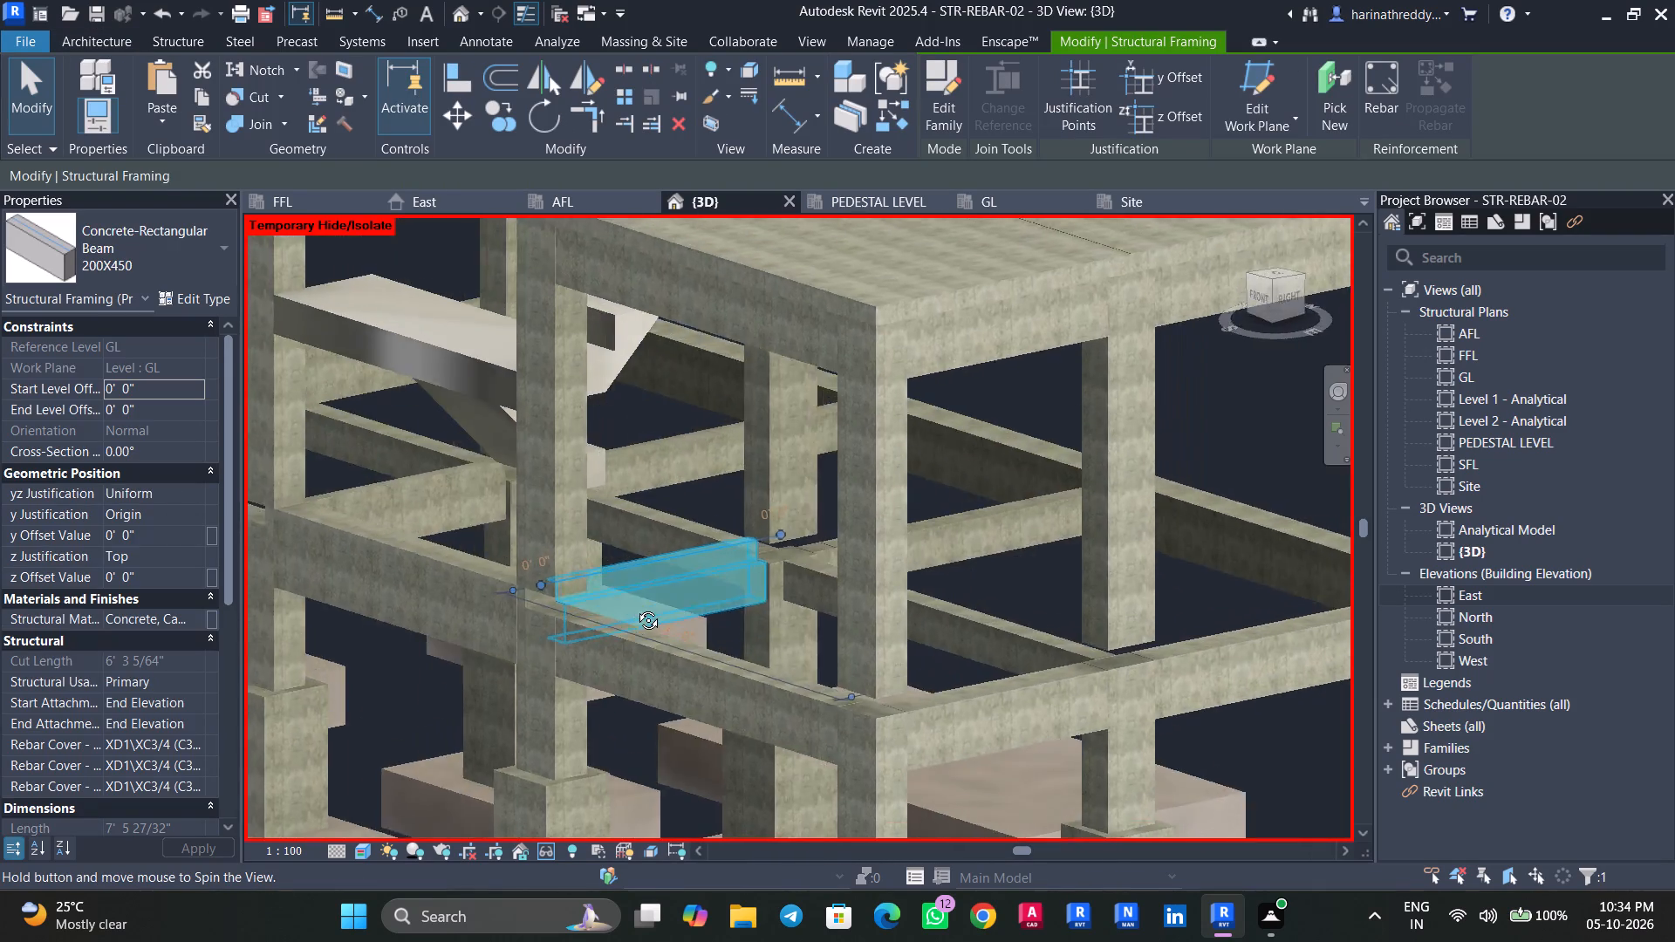
pyautogui.keyDown('shift'); pyautogui.moveTo(635, 607); pyautogui.dragTo(495, 625, button='middle'); pyautogui.keyUp('shift')
pyautogui.press('Escape')
pyautogui.press('Escape')
pyautogui.keyDown('shift'); pyautogui.moveTo(920, 646); pyautogui.dragTo(722, 645, button='middle'); pyautogui.keyUp('shift')
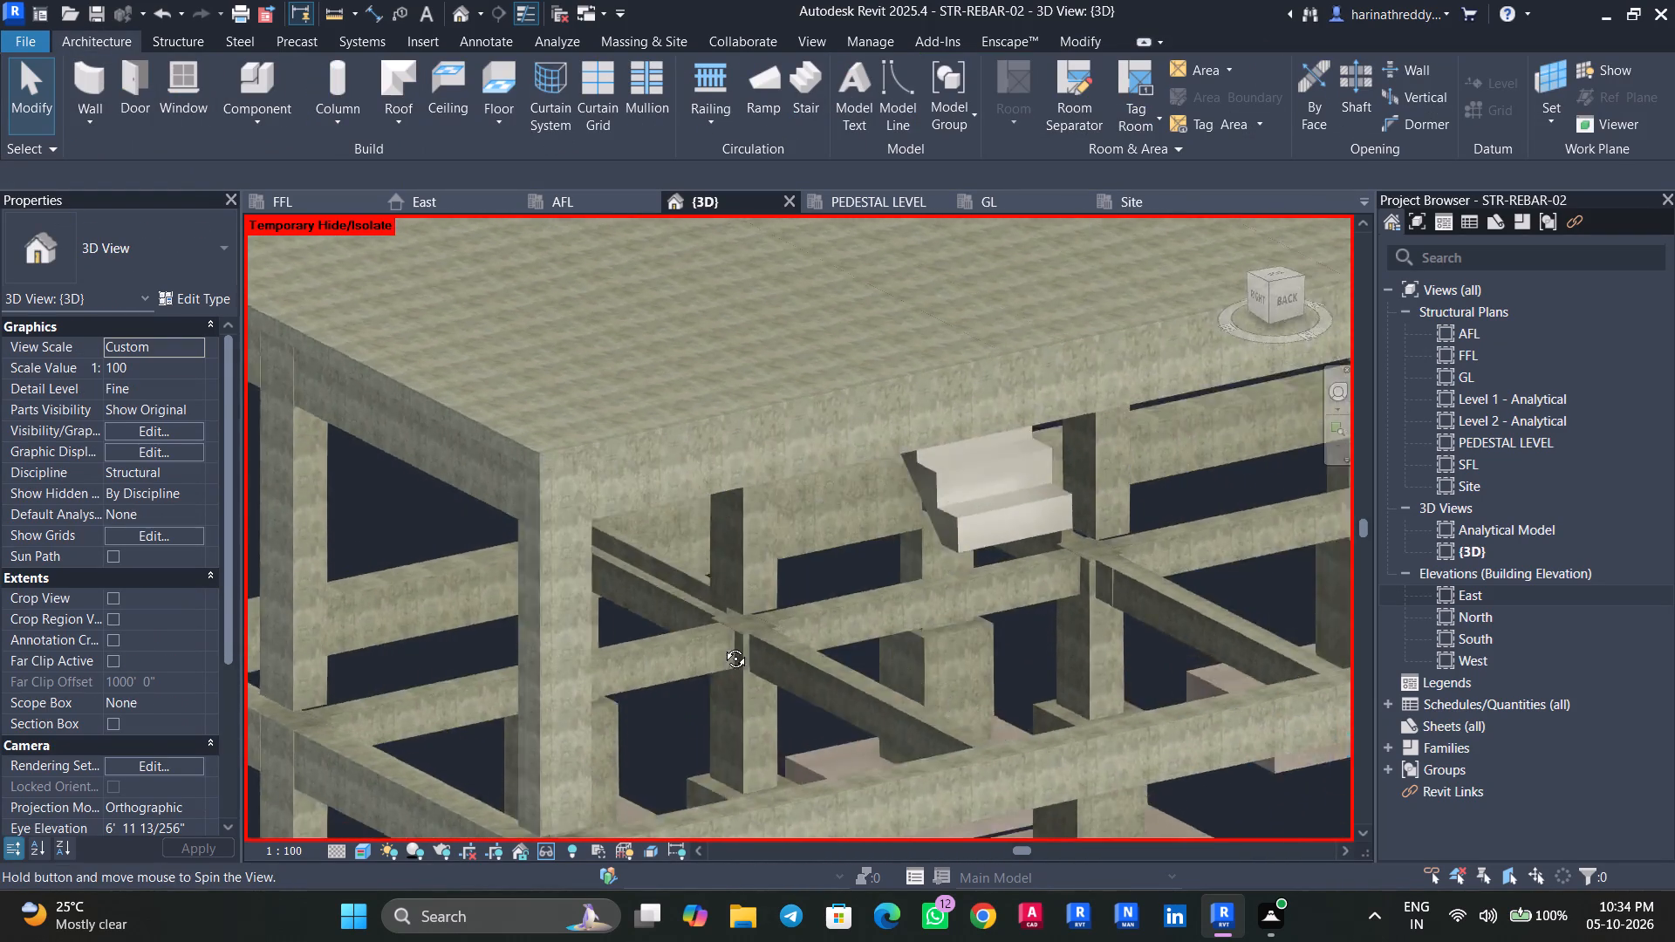
pyautogui.keyDown('shift'); pyautogui.moveTo(722, 645); pyautogui.dragTo(591, 635, button='middle'); pyautogui.keyUp('shift')
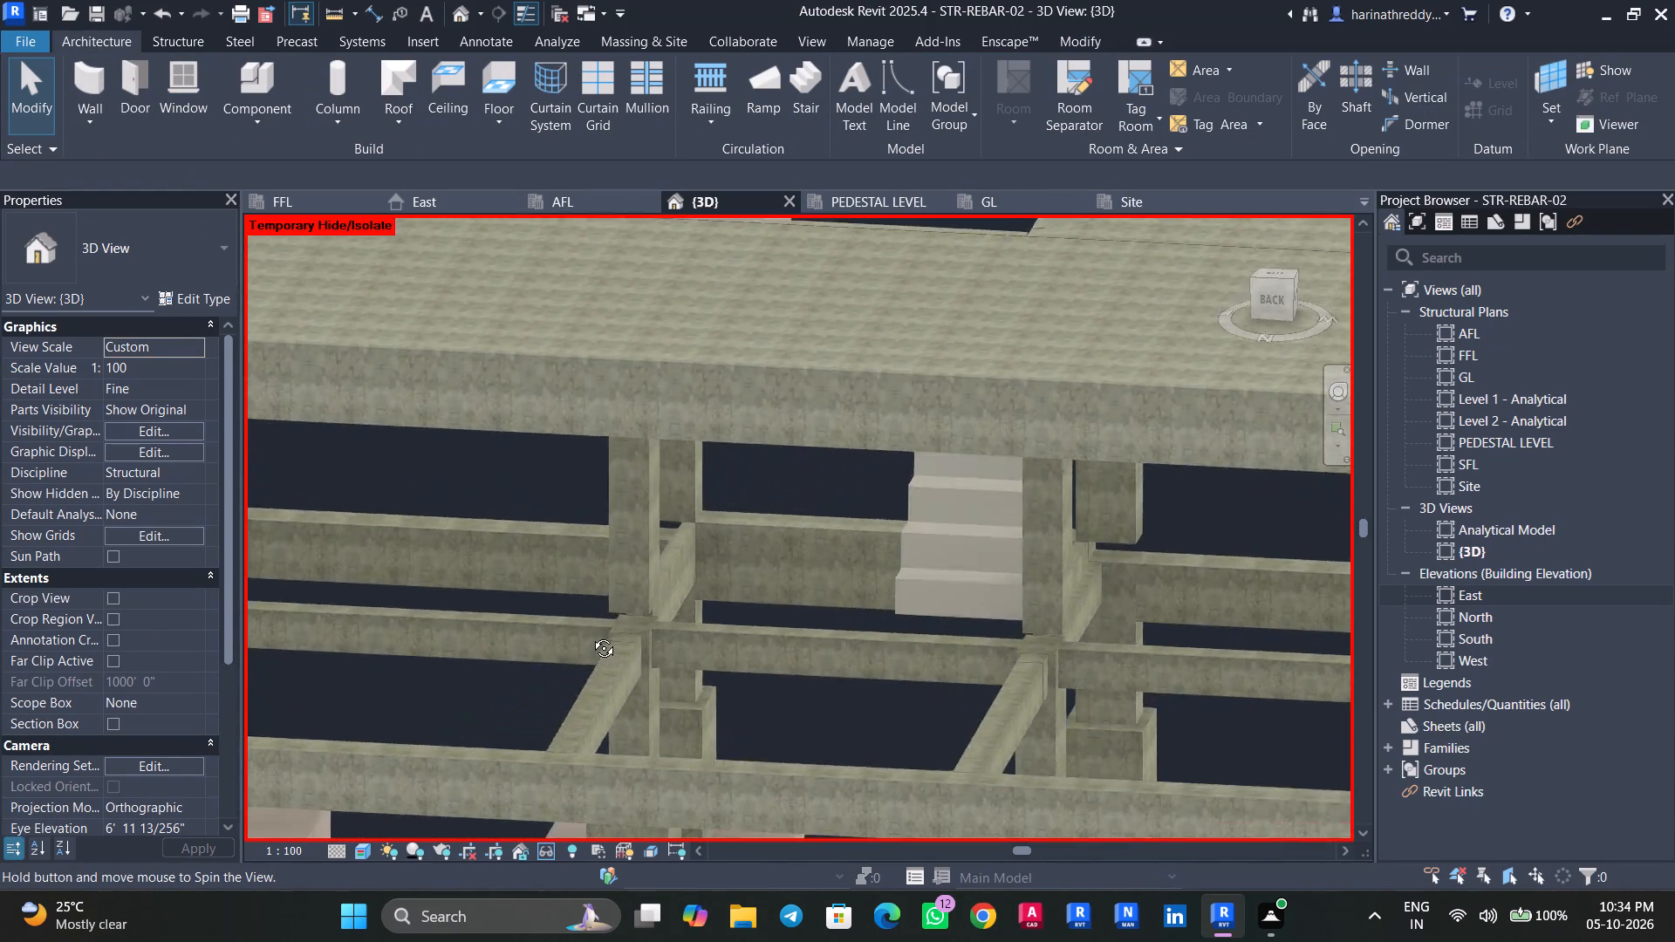
pyautogui.keyDown('shift'); pyautogui.moveTo(591, 635); pyautogui.dragTo(865, 568, button='middle'); pyautogui.keyUp('shift')
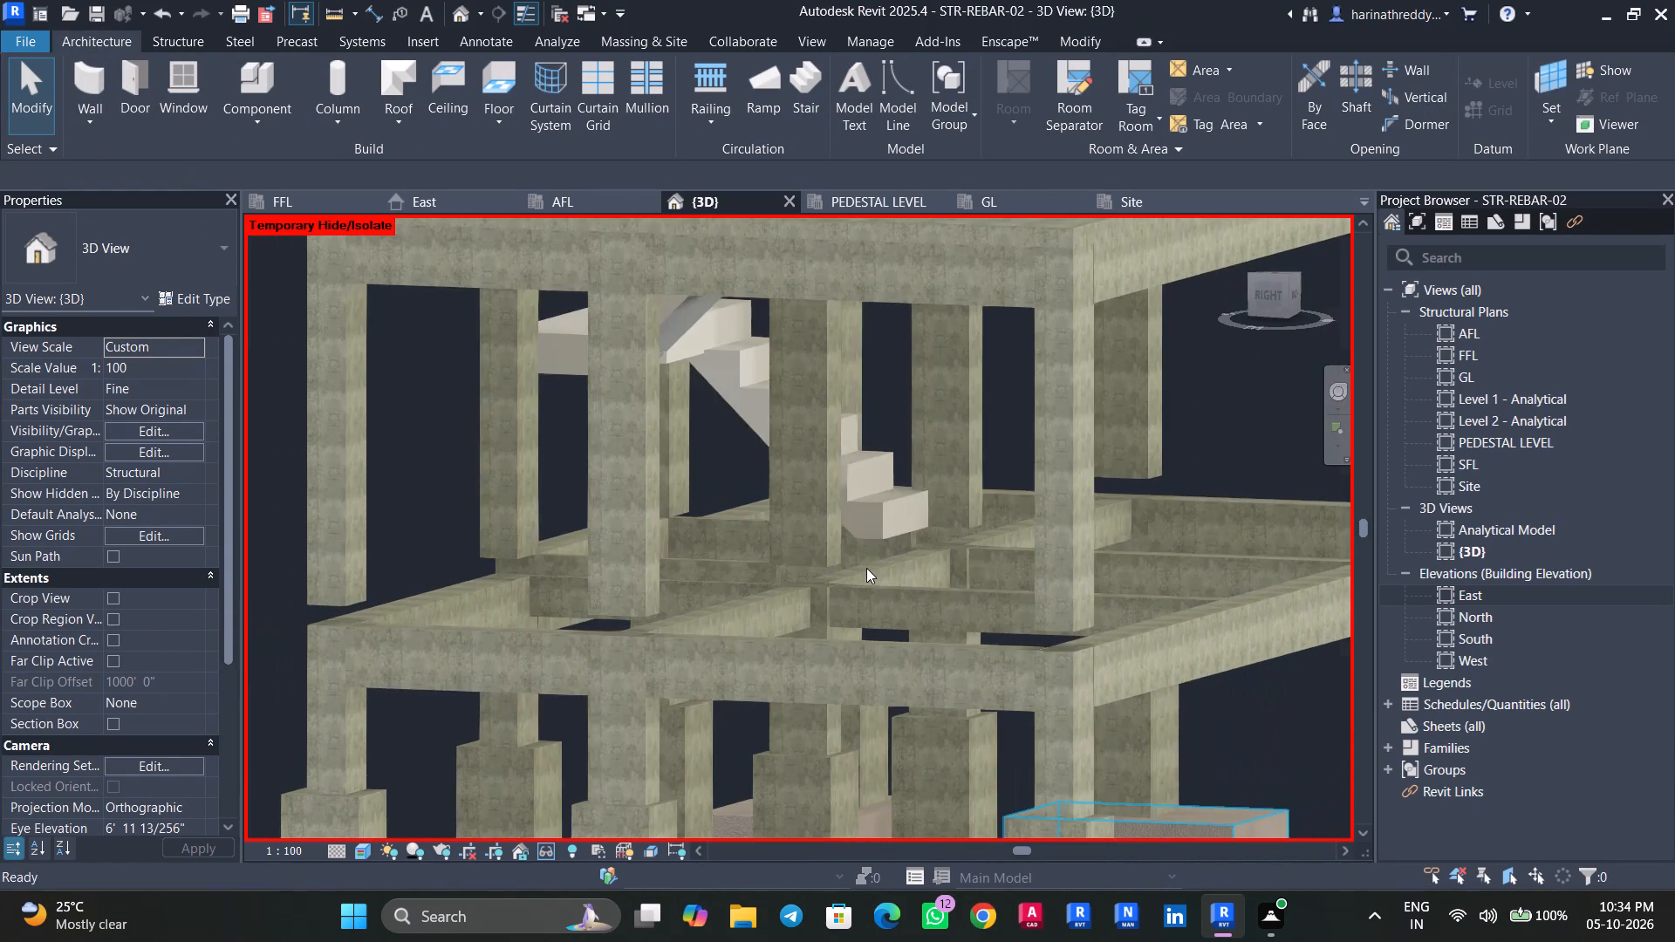
# Restore the temporarily hidden GL floor slab in the 3D view.
pyautogui.write('HR')
# Inspect how the 300 x 450mm columns above and below GL meet the 150MM SLAB, including those beside the stair landing.
pyautogui.click(824, 523)
pyautogui.keyDown('shift'); pyautogui.moveTo(882, 632); pyautogui.dragTo(884, 605, button='middle'); pyautogui.keyUp('shift')
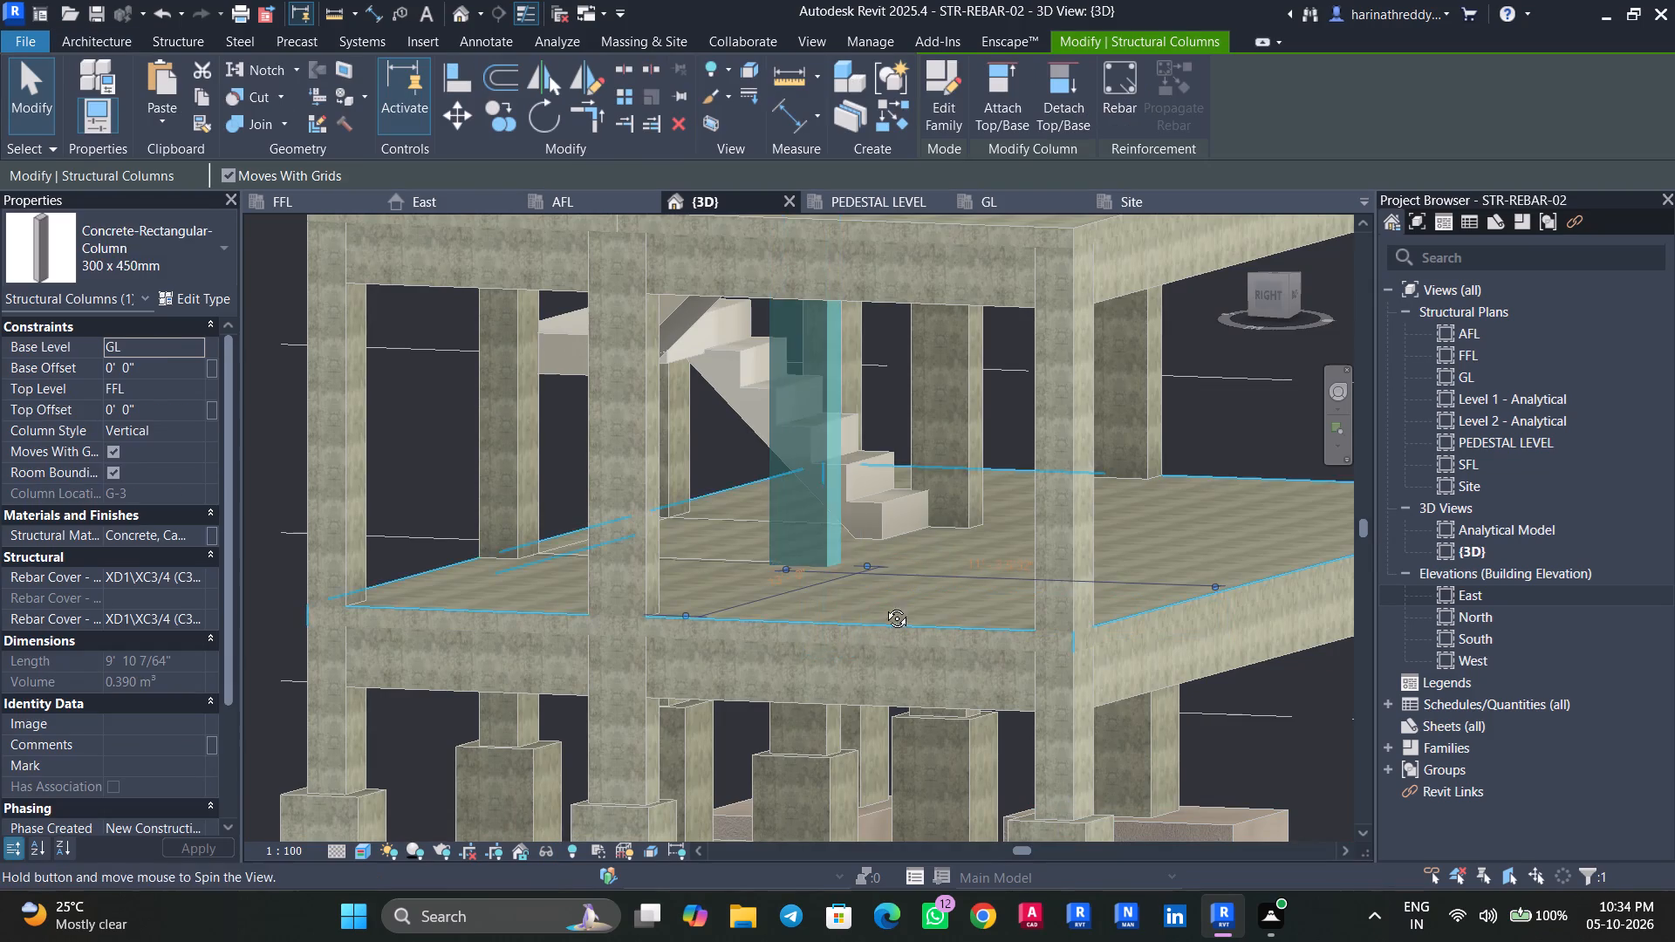
pyautogui.keyDown('shift'); pyautogui.moveTo(884, 605); pyautogui.dragTo(903, 521, button='middle'); pyautogui.keyUp('shift')
pyautogui.press('Escape')
pyautogui.click(831, 636)
pyautogui.keyDown('shift'); pyautogui.moveTo(831, 637); pyautogui.dragTo(790, 790, button='middle'); pyautogui.keyUp('shift')
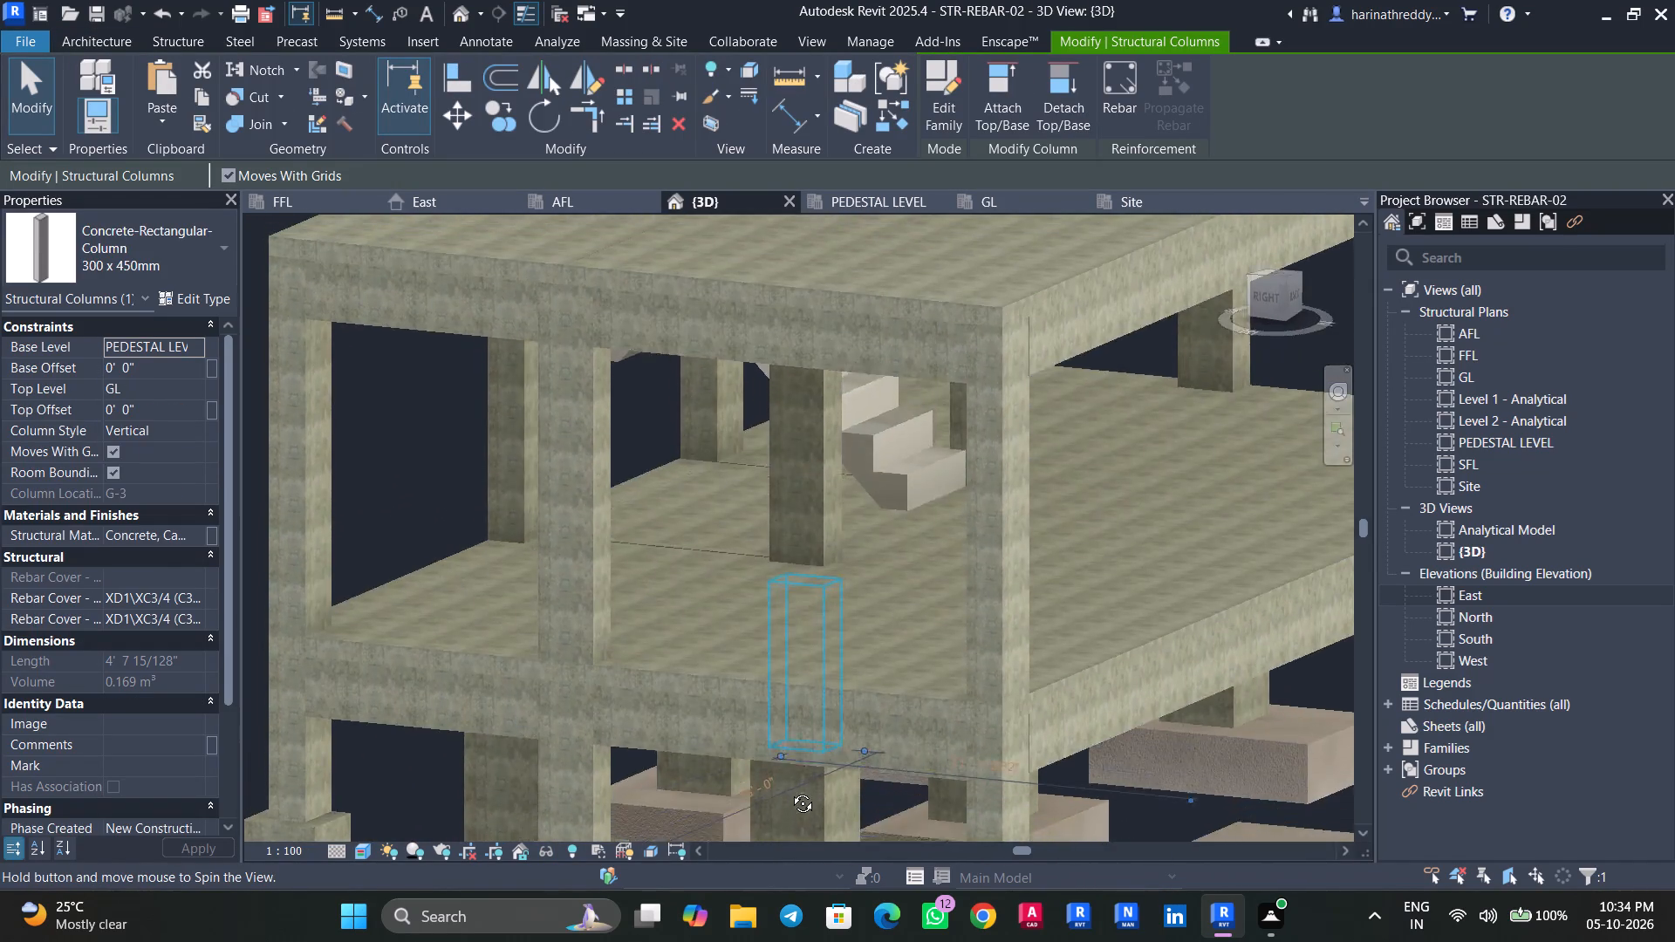
pyautogui.keyDown('shift'); pyautogui.moveTo(790, 790); pyautogui.dragTo(800, 846, button='middle'); pyautogui.keyUp('shift')
pyautogui.press('Escape')
pyautogui.click(843, 618)
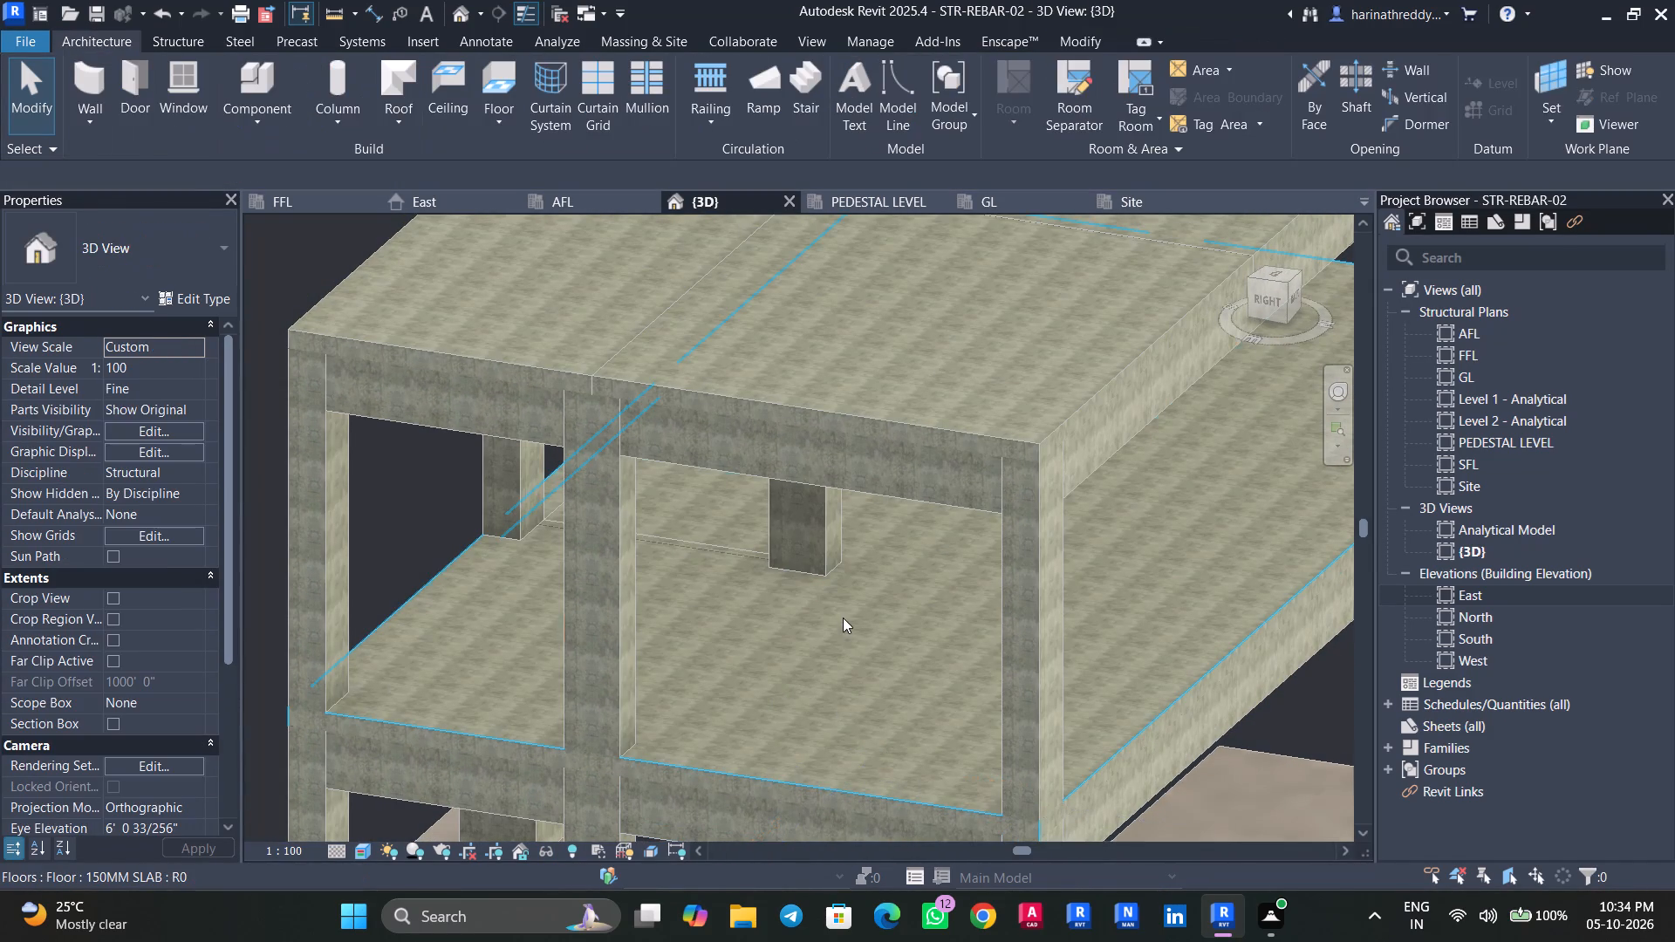
pyautogui.keyDown('shift'); pyautogui.moveTo(843, 618); pyautogui.dragTo(1008, 571, button='middle'); pyautogui.keyUp('shift')
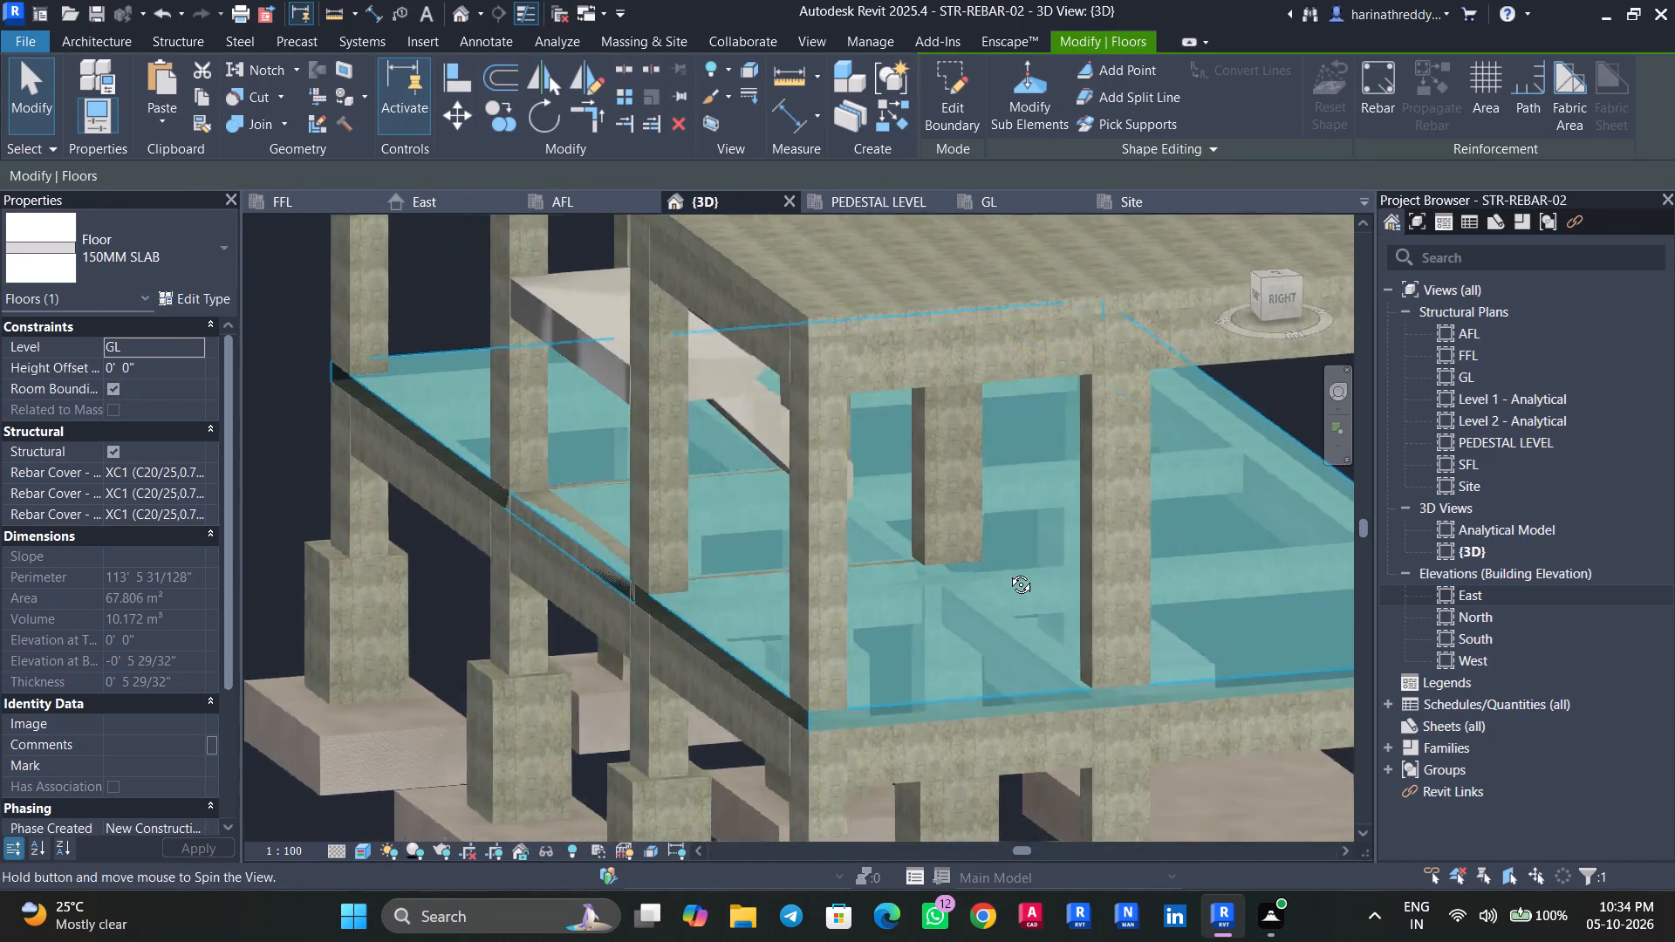
pyautogui.keyDown('shift'); pyautogui.moveTo(1008, 571); pyautogui.dragTo(1106, 570, button='middle'); pyautogui.keyUp('shift')
pyautogui.press('Escape')
pyautogui.press('Escape')
pyautogui.click(665, 589)
pyautogui.press('Escape')
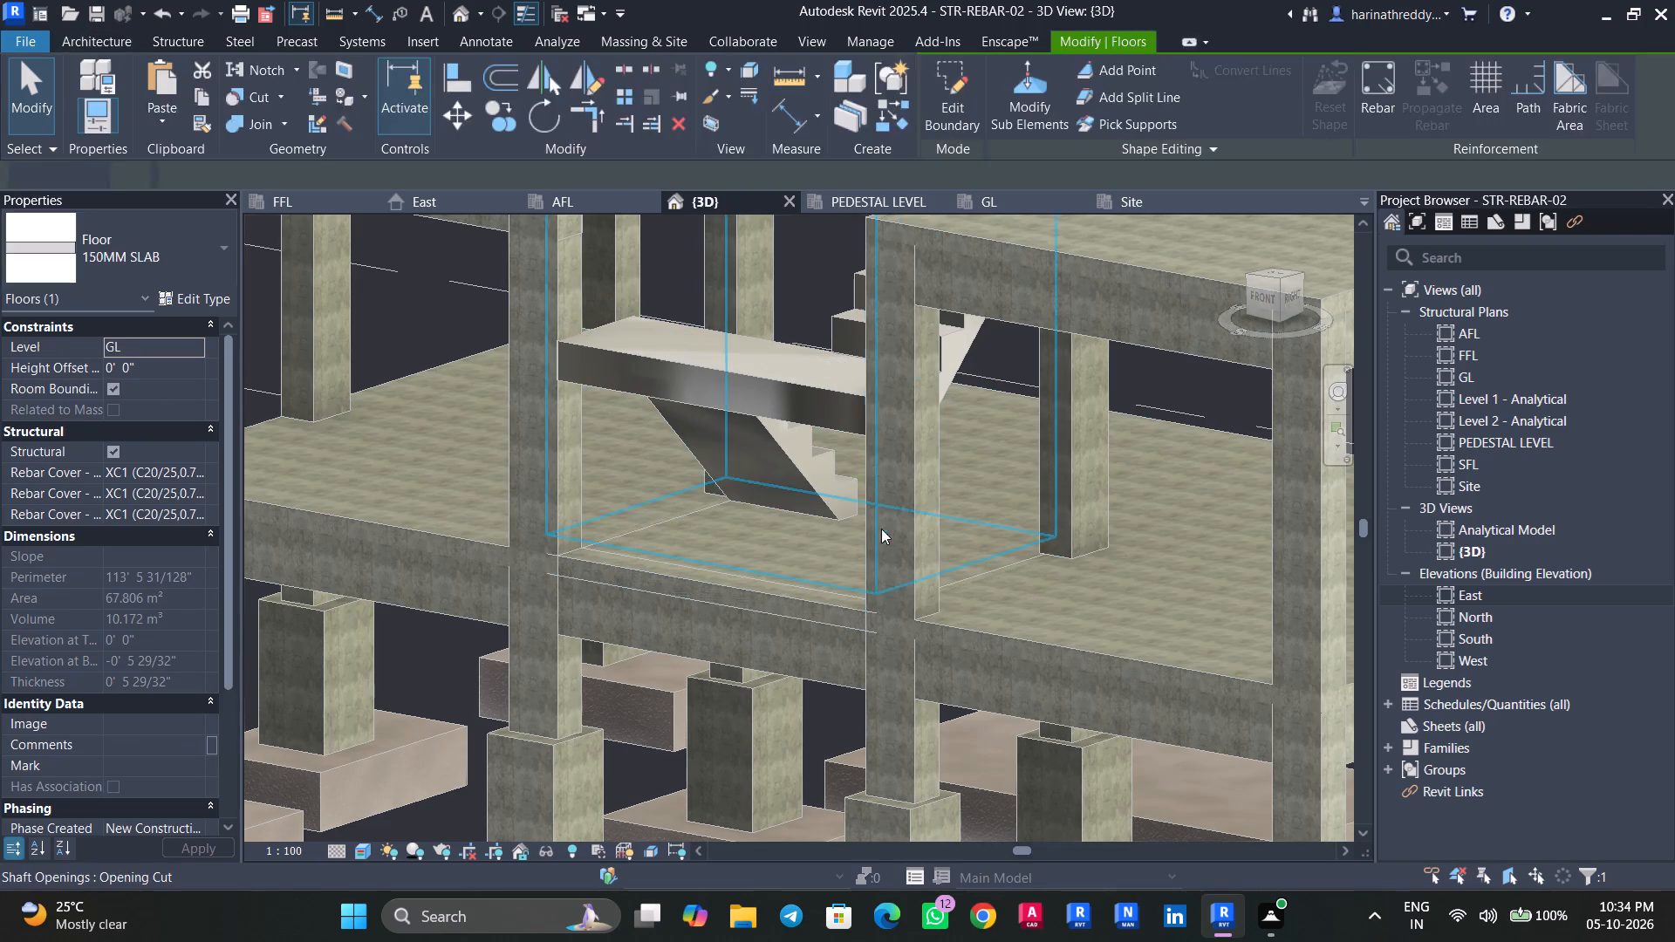
pyautogui.click(908, 523)
pyautogui.write('SA')
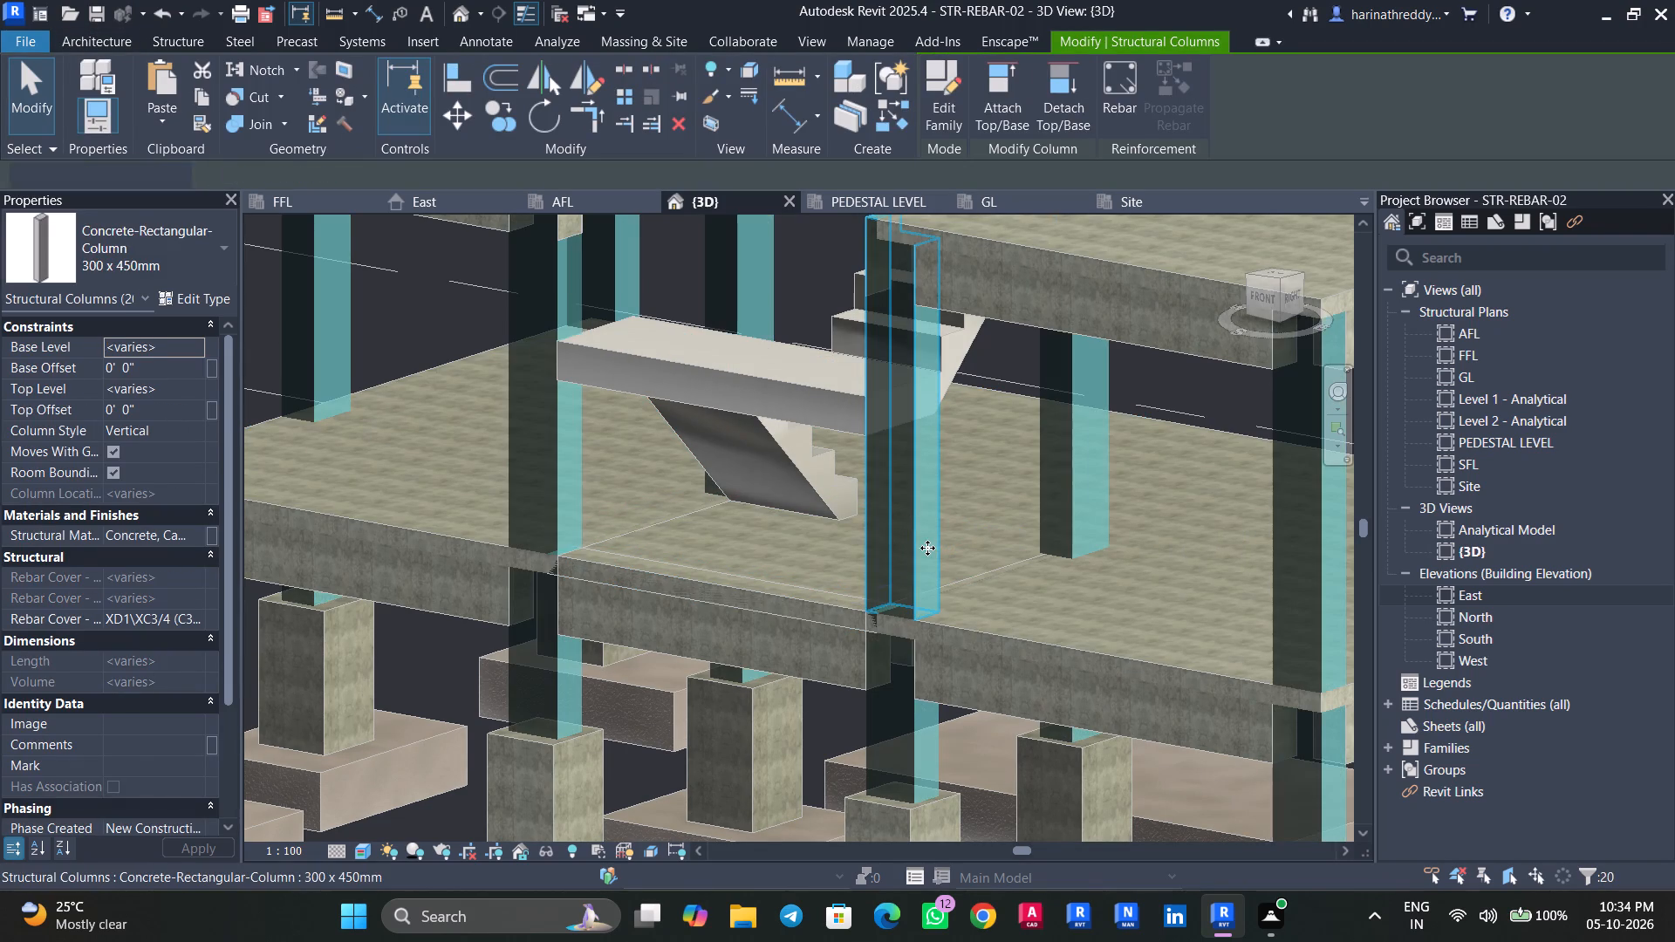
pyautogui.press('Escape')
pyautogui.press('Escape')
pyautogui.scroll(-3, 1013, 519)
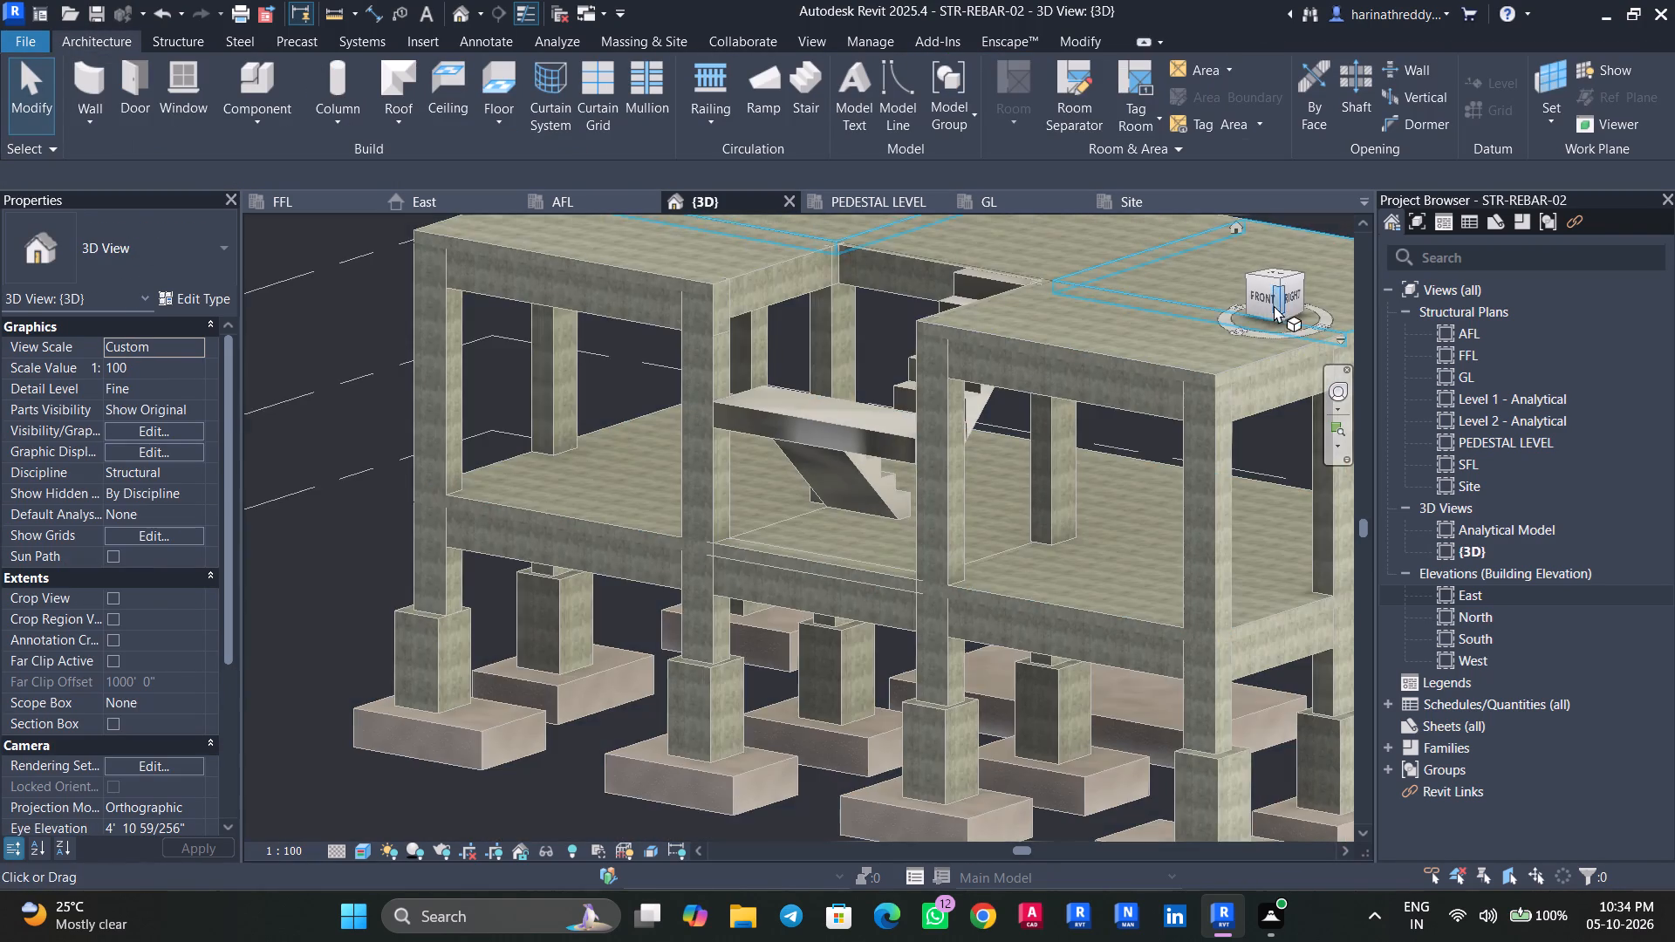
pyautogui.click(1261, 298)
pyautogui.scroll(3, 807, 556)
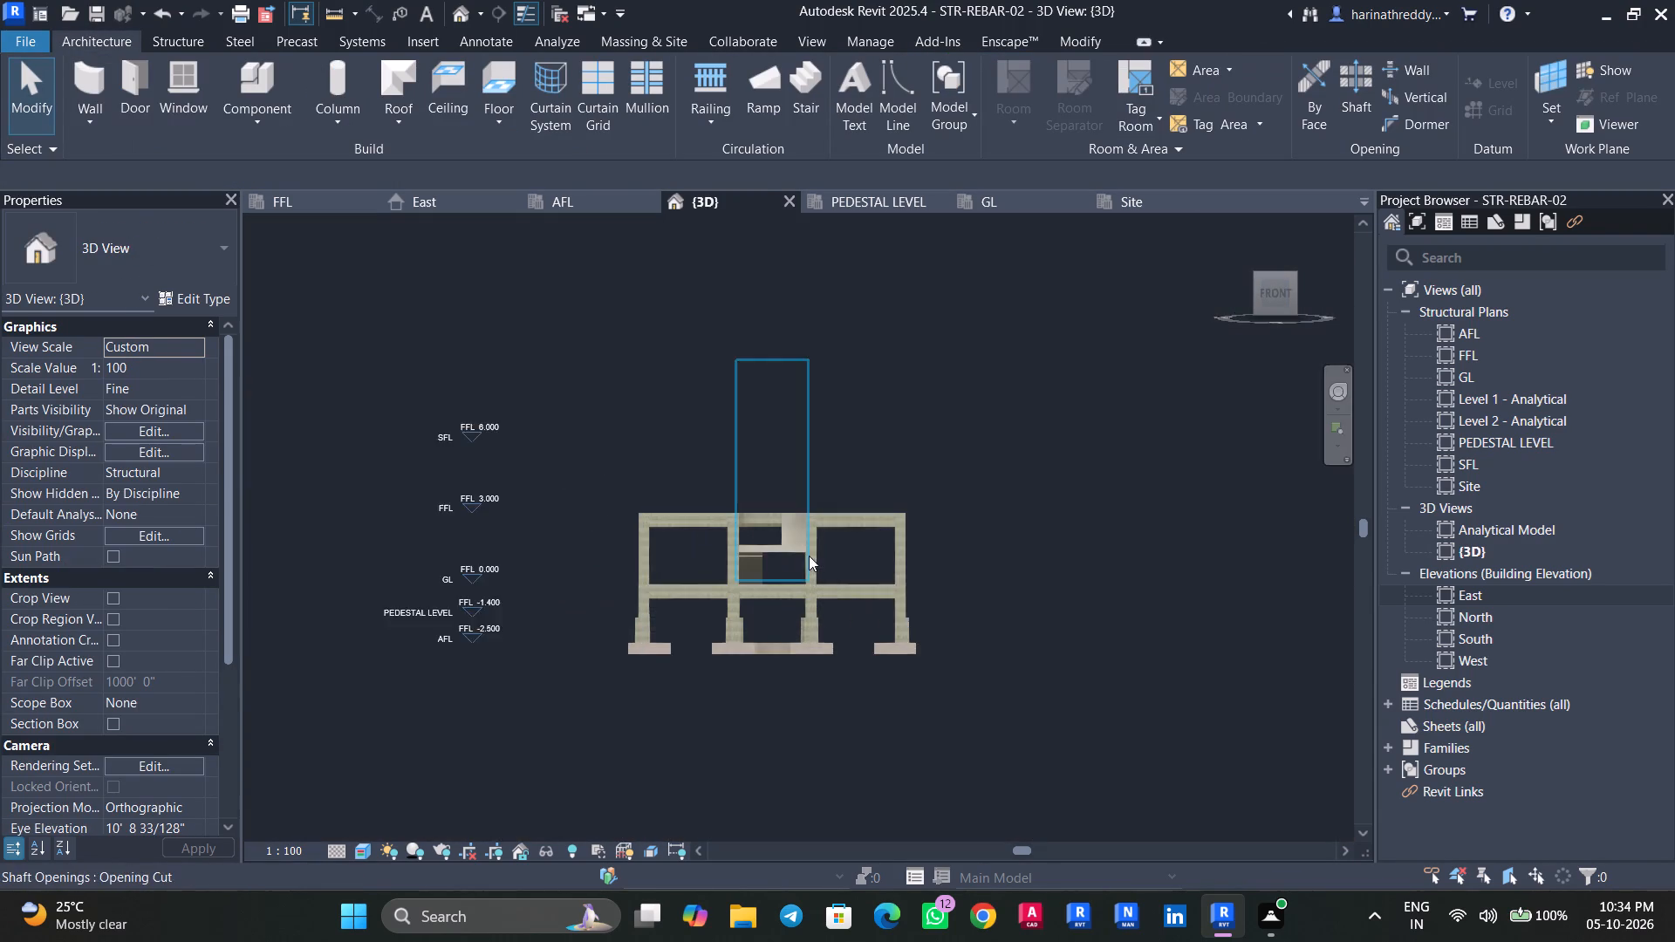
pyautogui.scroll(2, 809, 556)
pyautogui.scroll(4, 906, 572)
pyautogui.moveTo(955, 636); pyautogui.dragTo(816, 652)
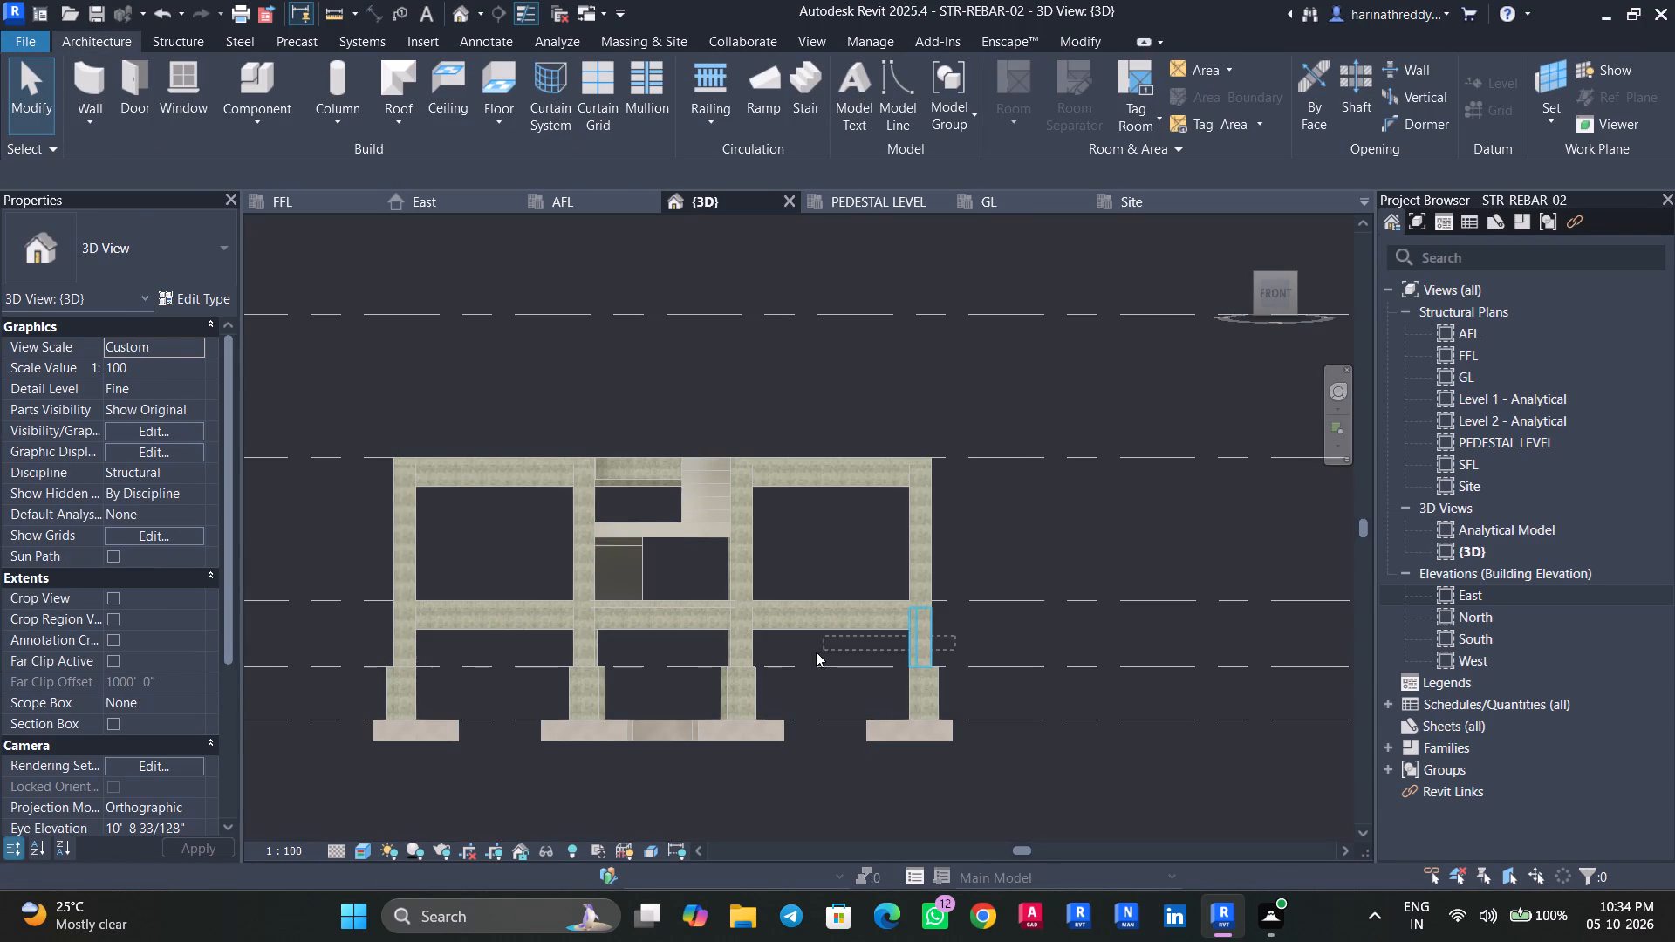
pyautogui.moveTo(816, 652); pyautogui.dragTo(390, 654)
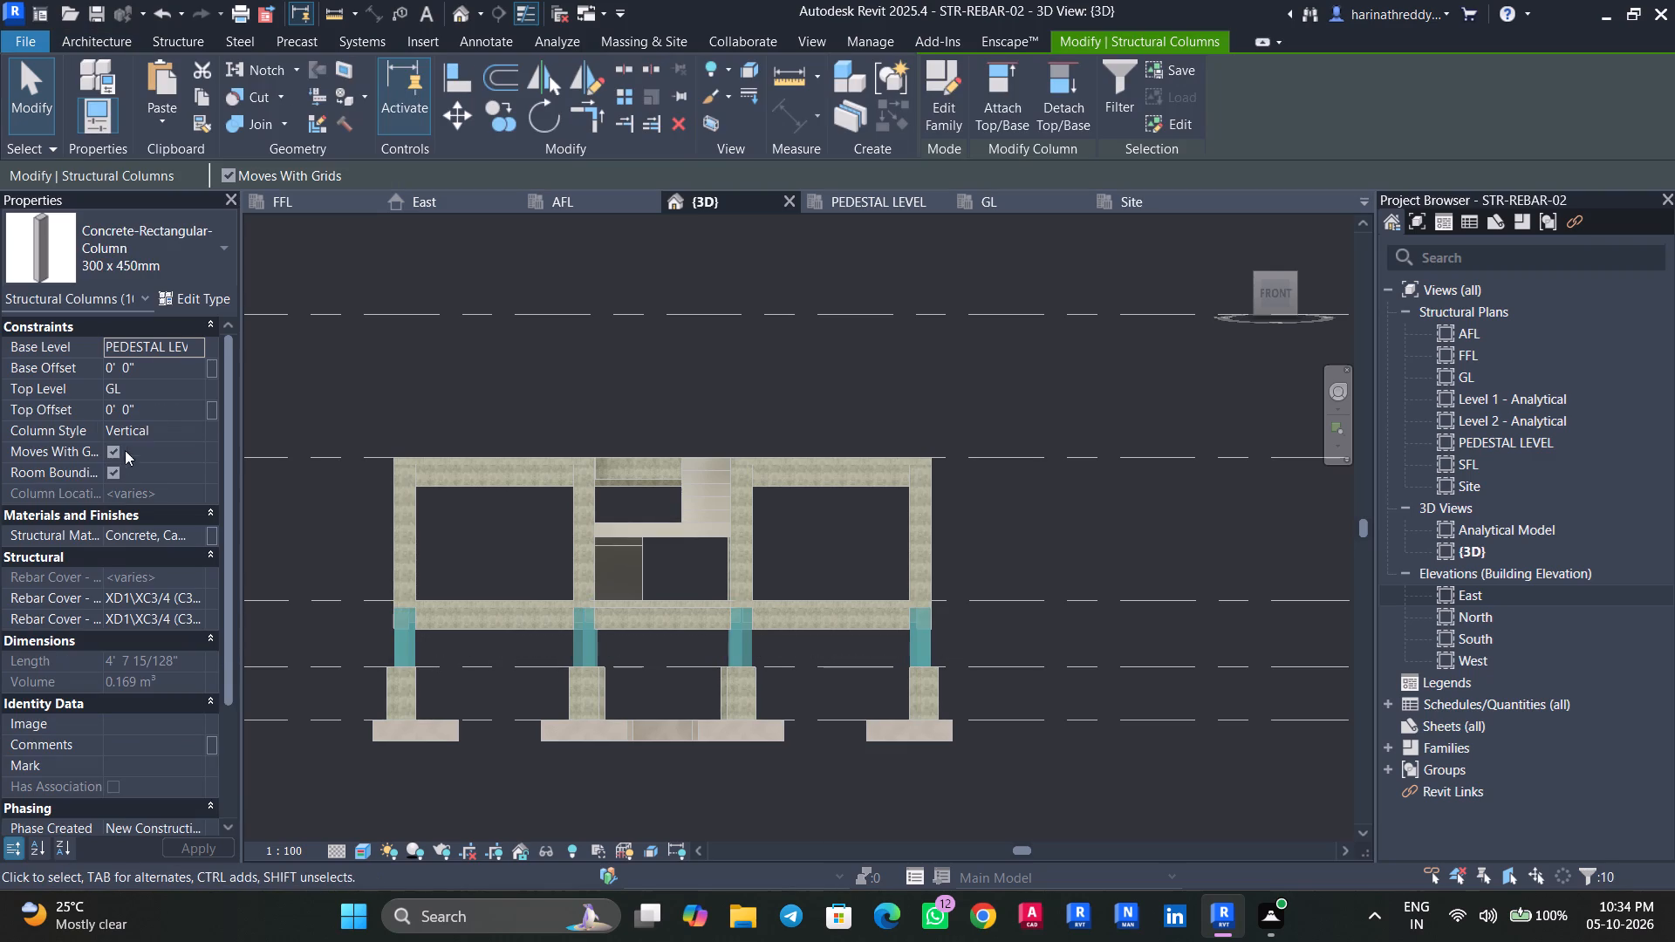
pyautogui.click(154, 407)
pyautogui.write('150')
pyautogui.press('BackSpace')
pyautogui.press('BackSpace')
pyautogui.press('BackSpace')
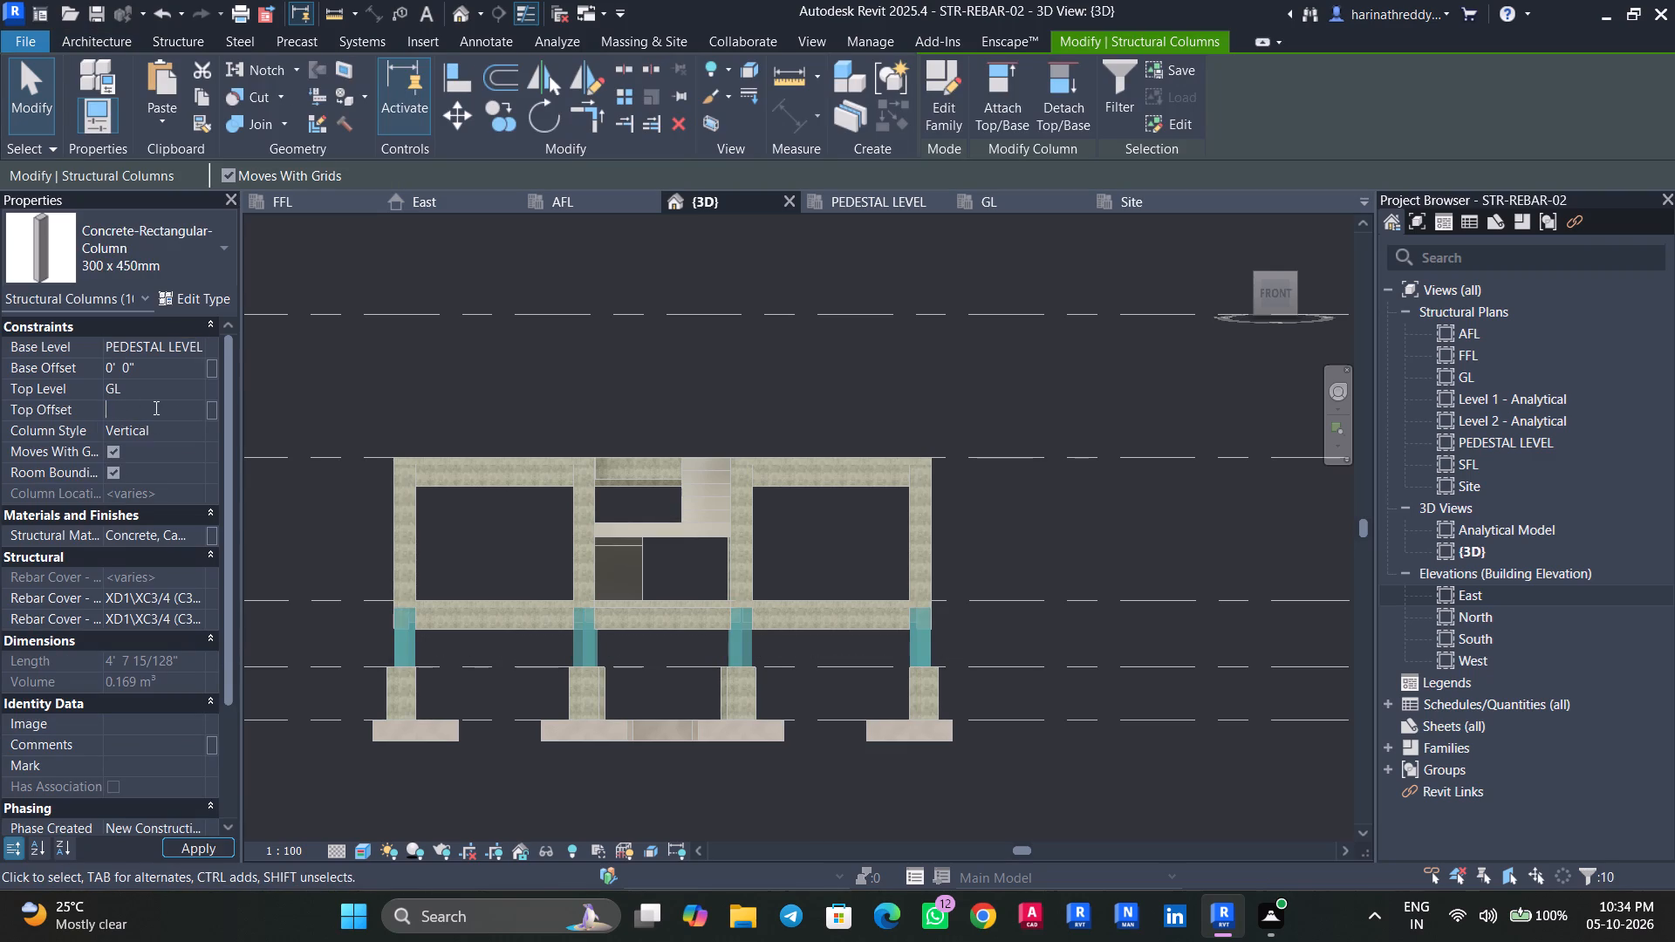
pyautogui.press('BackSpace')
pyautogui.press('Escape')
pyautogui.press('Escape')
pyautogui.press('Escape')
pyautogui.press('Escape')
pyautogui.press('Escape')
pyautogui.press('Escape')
# Select only the structural columns between GL and FFL, filtering out the stair, run and shaft opening, and set their base offset to 150 mm.
pyautogui.moveTo(1010, 564); pyautogui.dragTo(571, 576)
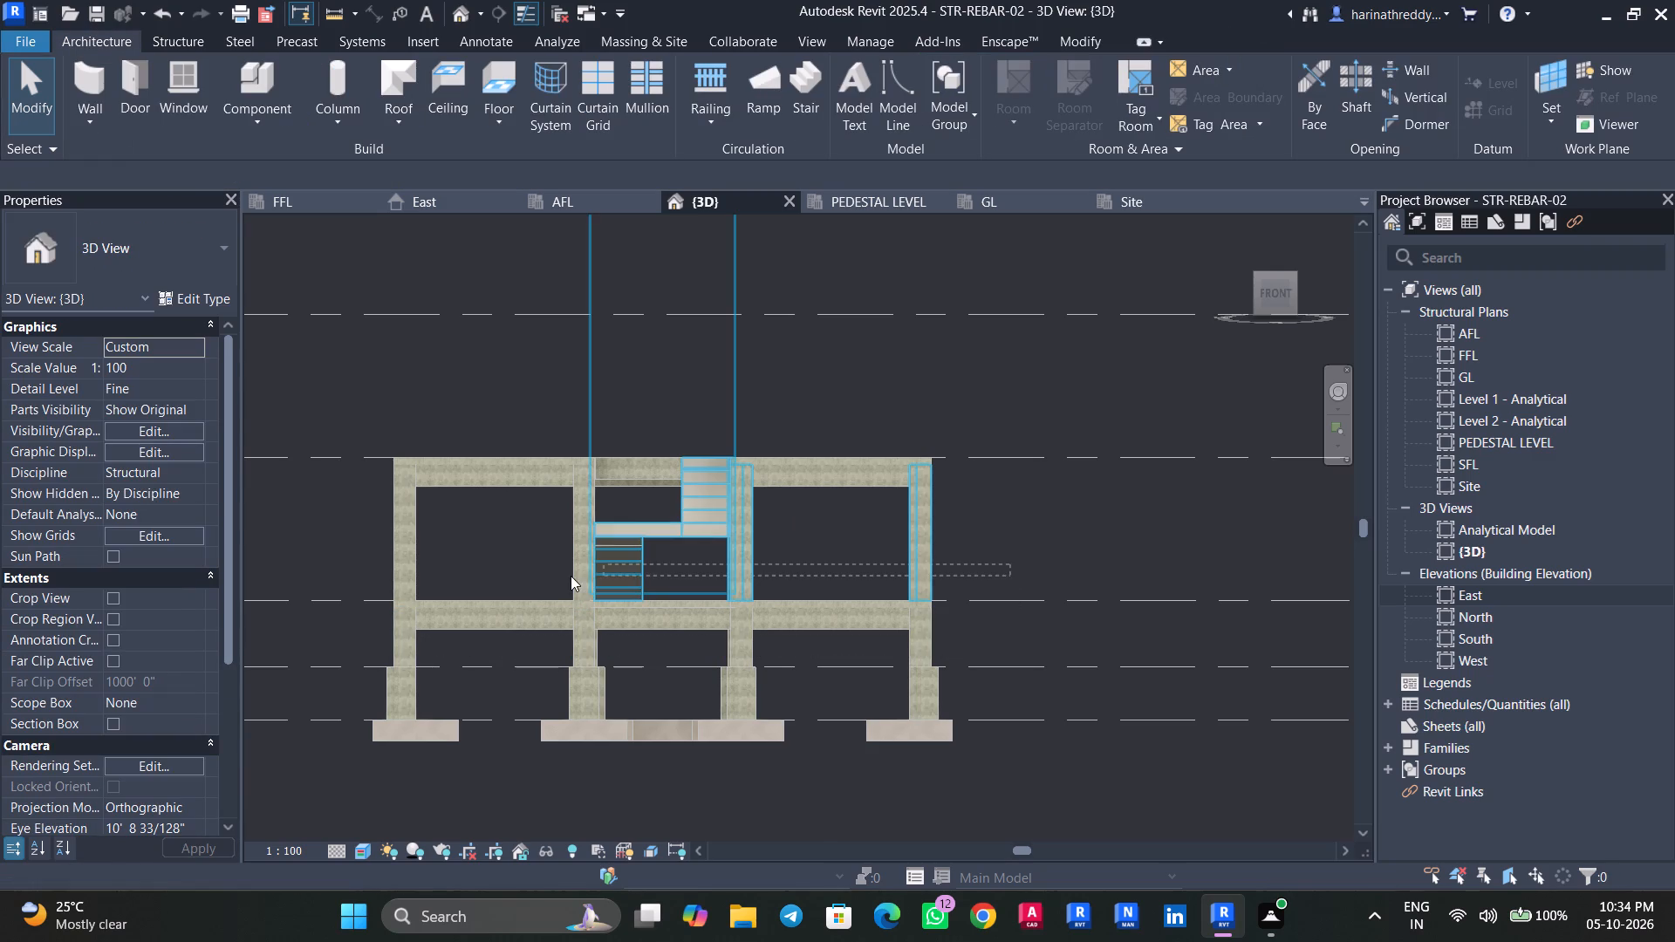
pyautogui.moveTo(571, 576); pyautogui.dragTo(398, 577)
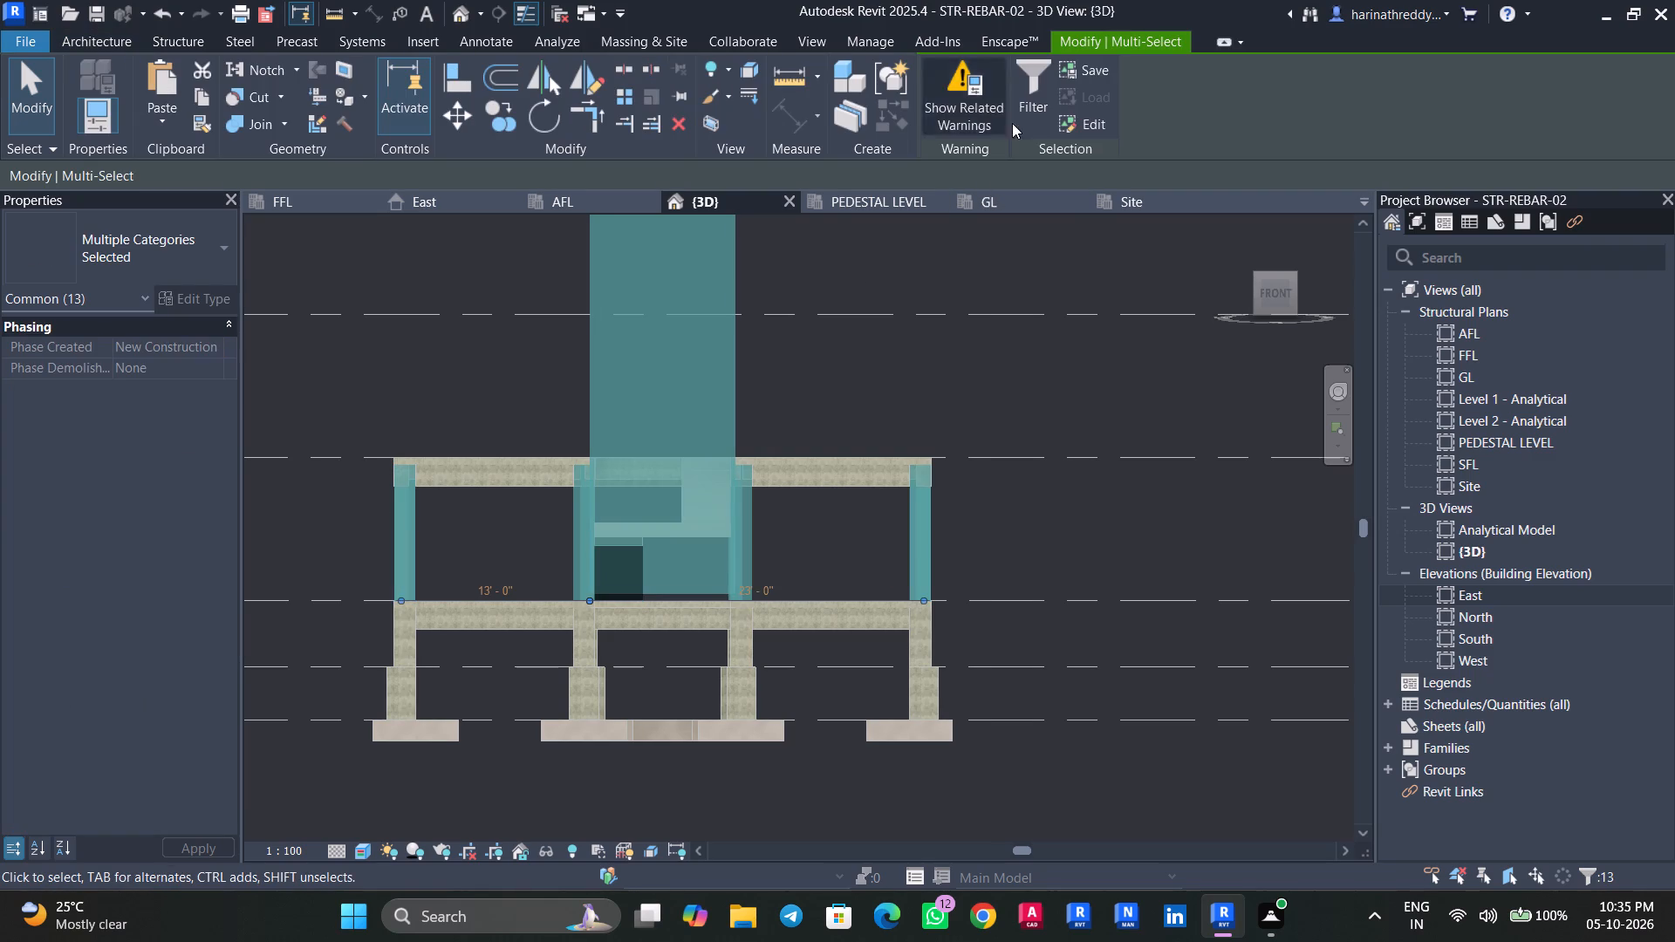
pyautogui.click(1026, 103)
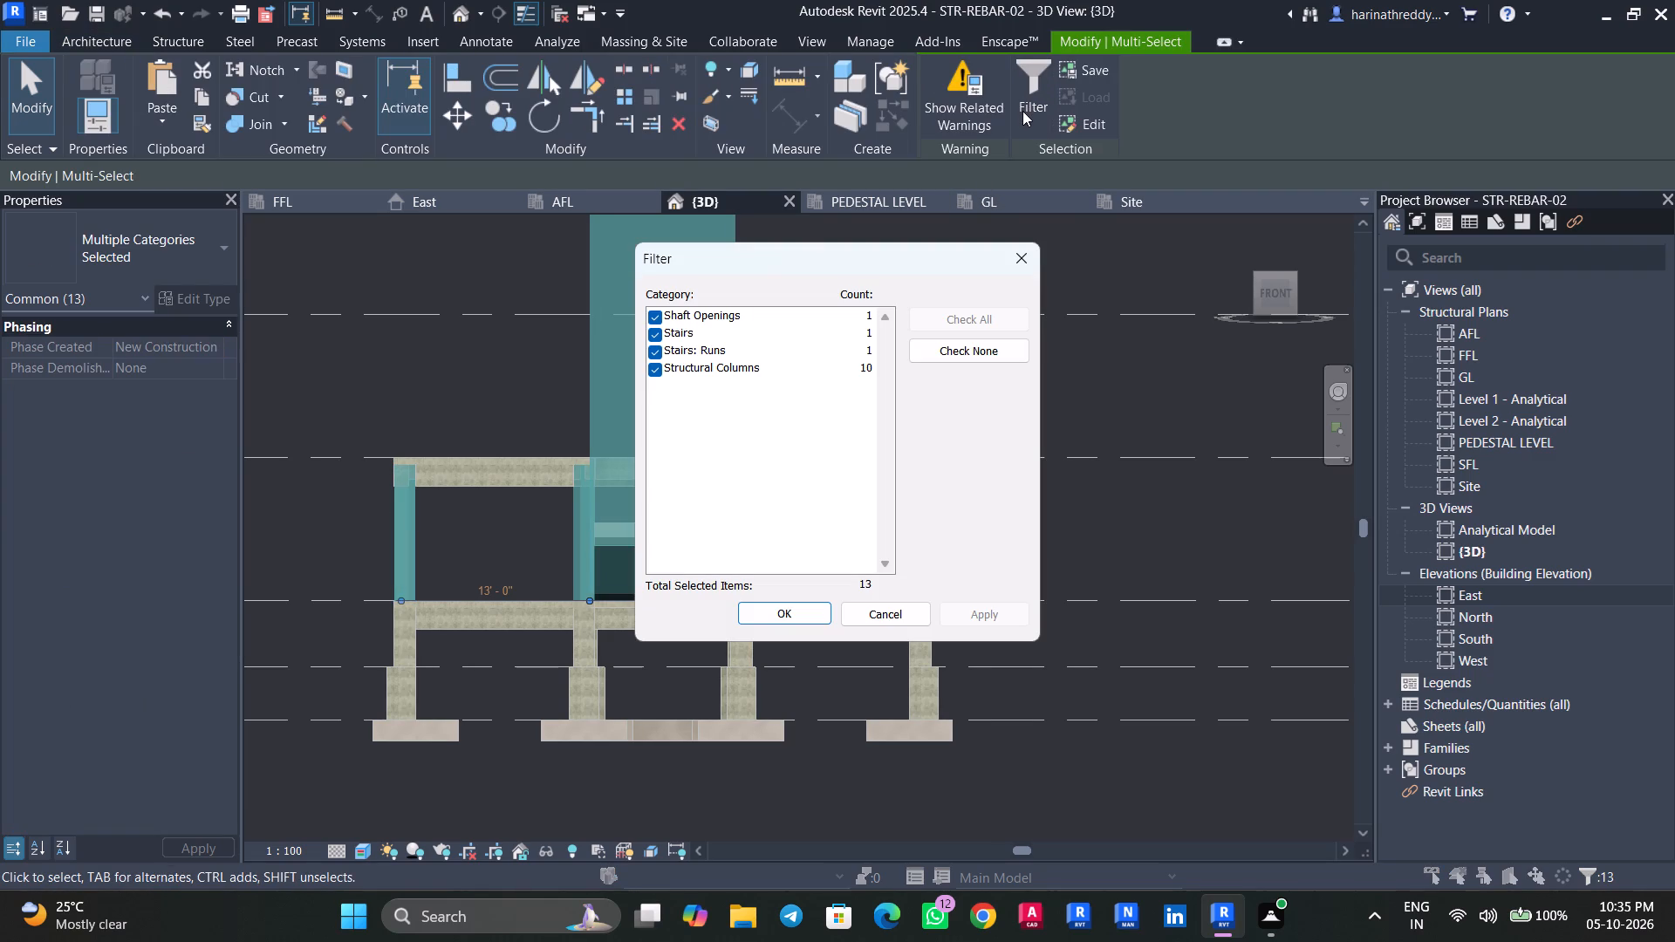
pyautogui.click(656, 351)
pyautogui.click(654, 334)
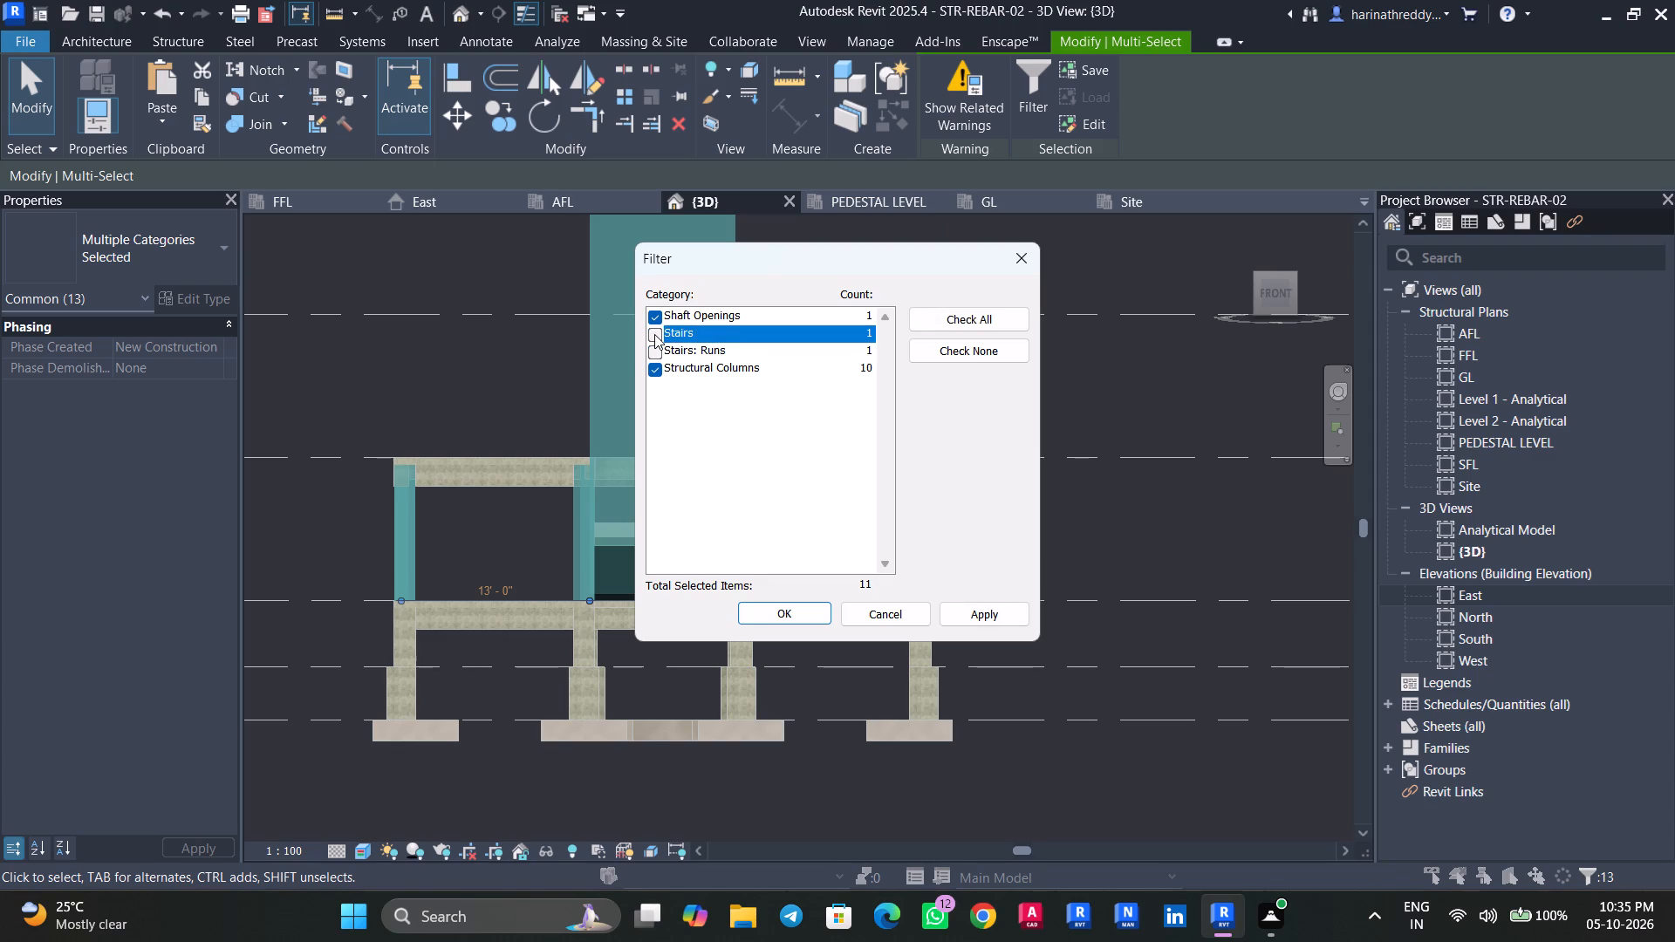
pyautogui.click(654, 311)
pyautogui.click(989, 605)
pyautogui.click(807, 611)
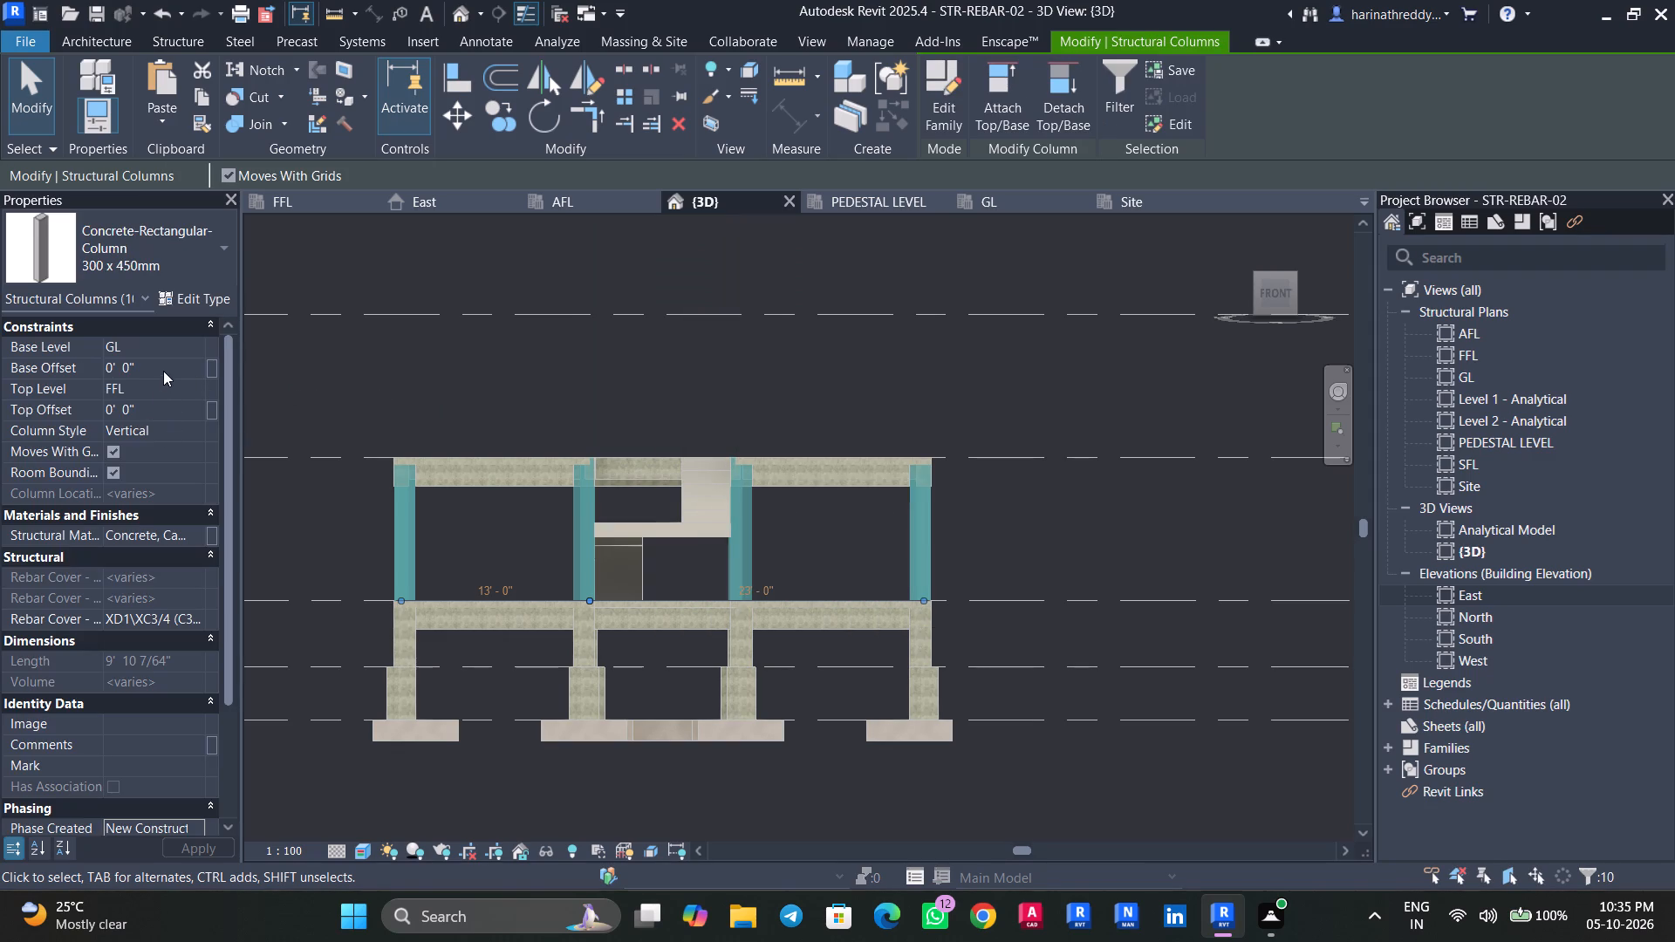
pyautogui.click(163, 371)
pyautogui.write('150MM')
pyautogui.press('Return')
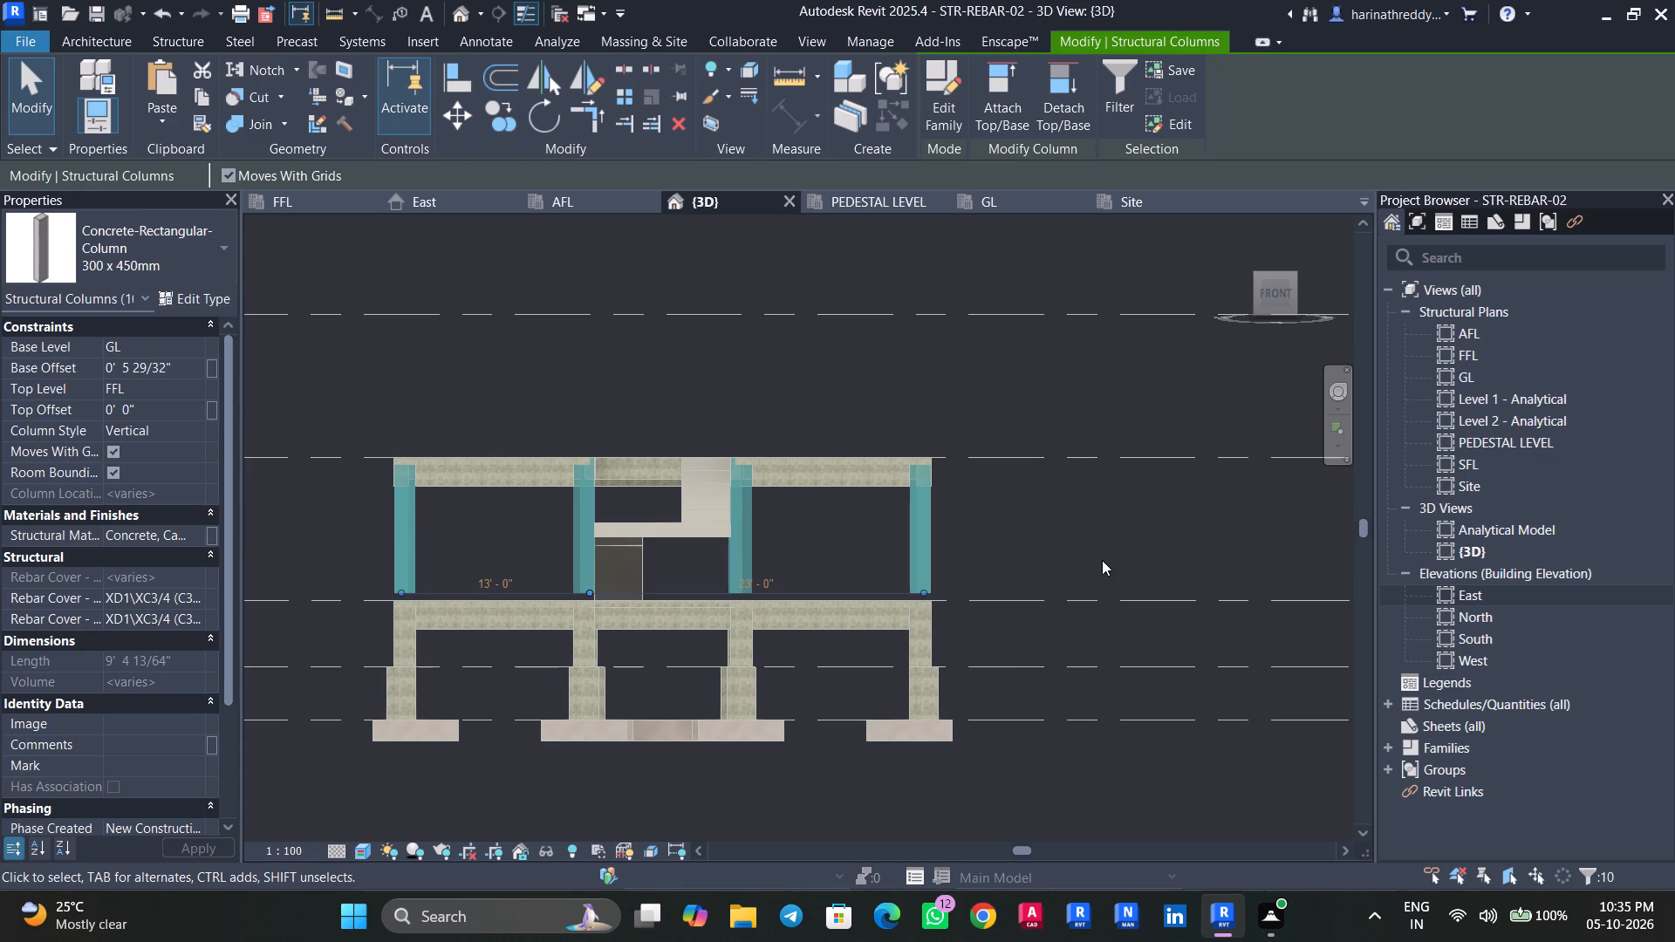
# Set the base offset of the selected GL-to-FFL structural columns to -150 mm.
pyautogui.click(173, 370)
pyautogui.moveTo(173, 370); pyautogui.dragTo(63, 366)
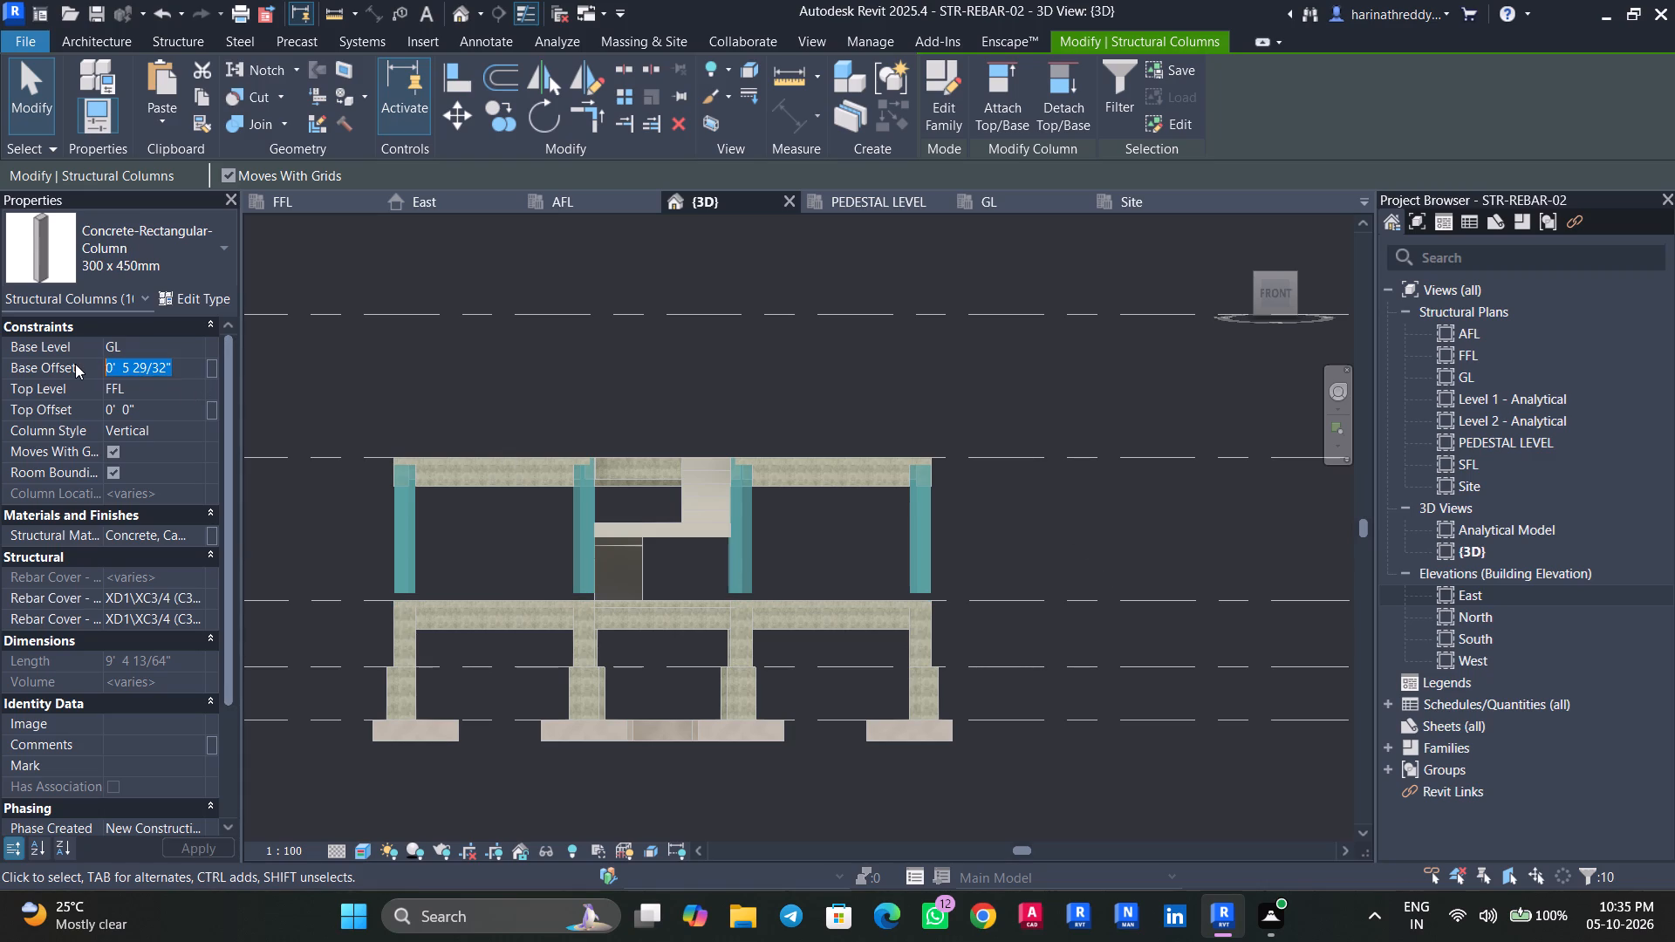
pyautogui.write('-150MM')
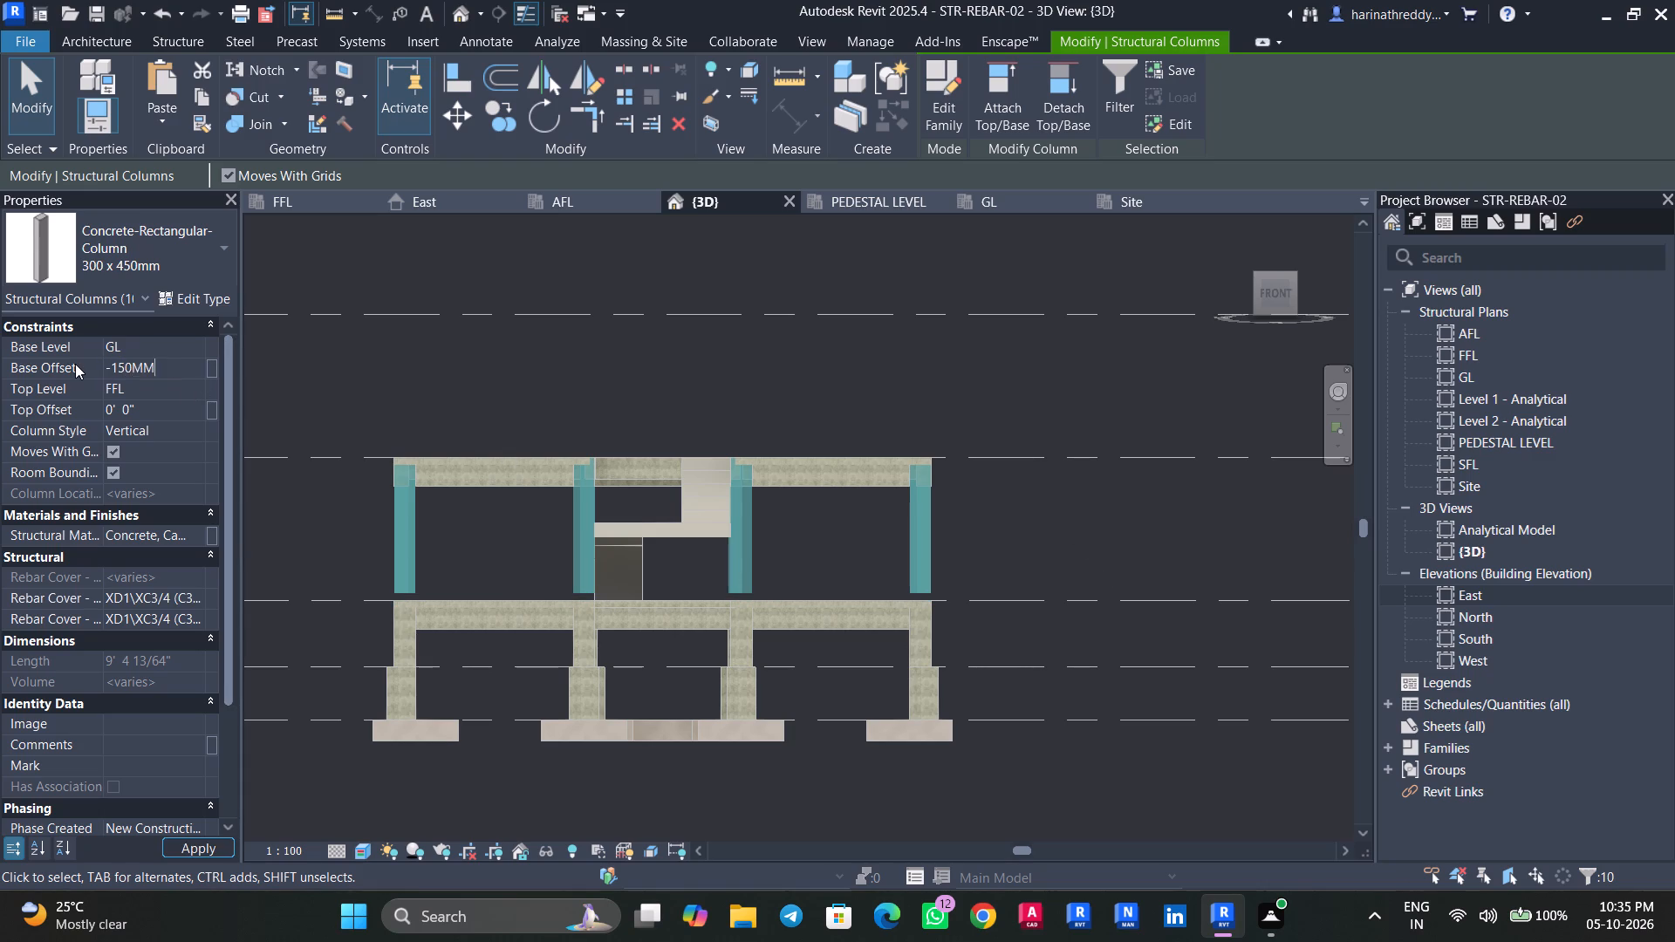
pyautogui.press('Return')
pyautogui.press('Escape')
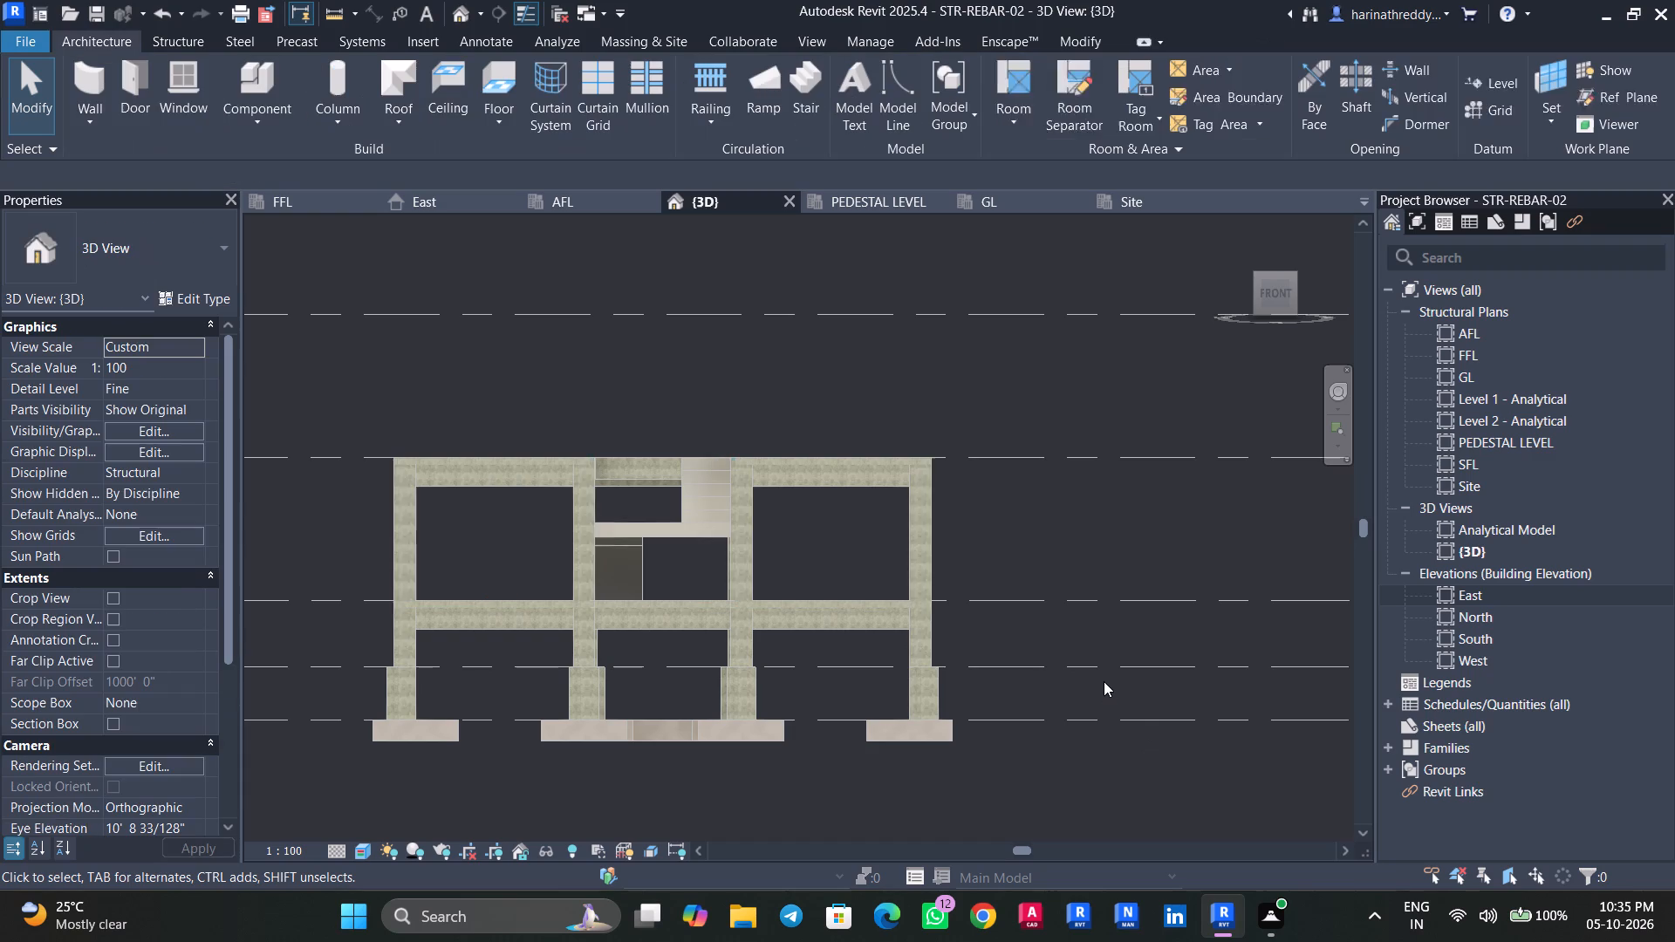
pyautogui.press('Escape')
# Temporarily hide the 150MM SLAB at GL in the 3D view to expose the column bases.
pyautogui.keyDown('shift'); pyautogui.moveTo(1077, 672); pyautogui.dragTo(894, 770, button='middle'); pyautogui.keyUp('shift')
pyautogui.click(864, 644)
pyautogui.scroll(7, 865, 643)
pyautogui.scroll(-1, 870, 643)
pyautogui.scroll(2, 870, 644)
pyautogui.write('HH')
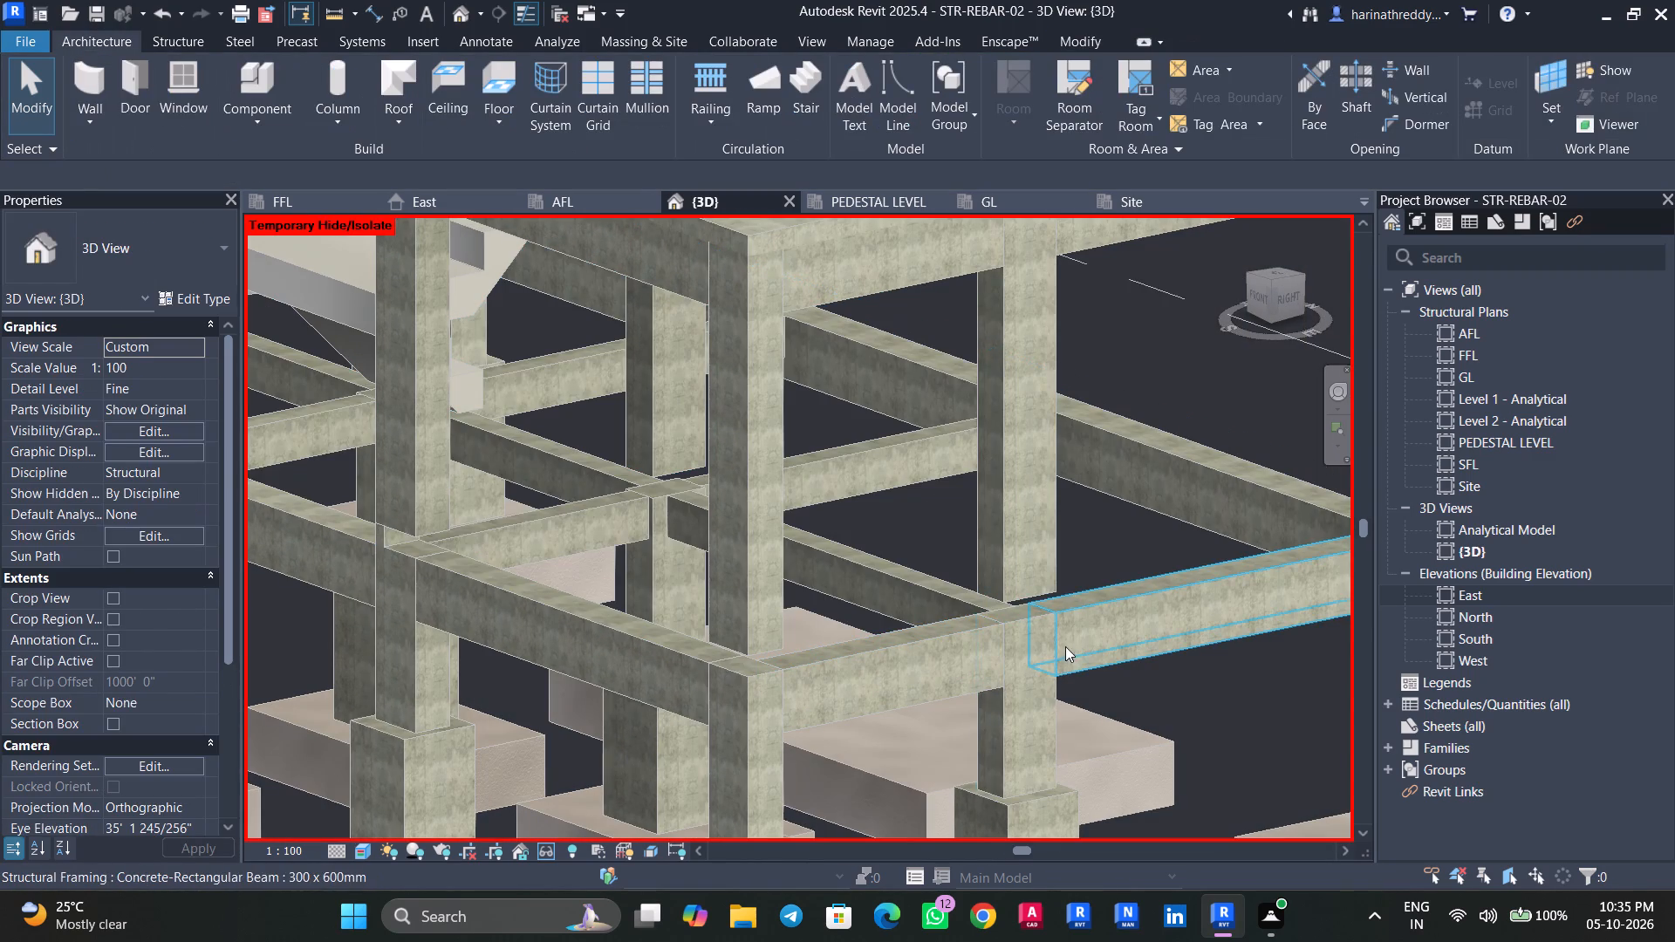
# Inspect how the column at grid G-4 meets the GL beams, and restore the temporarily hidden slab.
pyautogui.click(1020, 562)
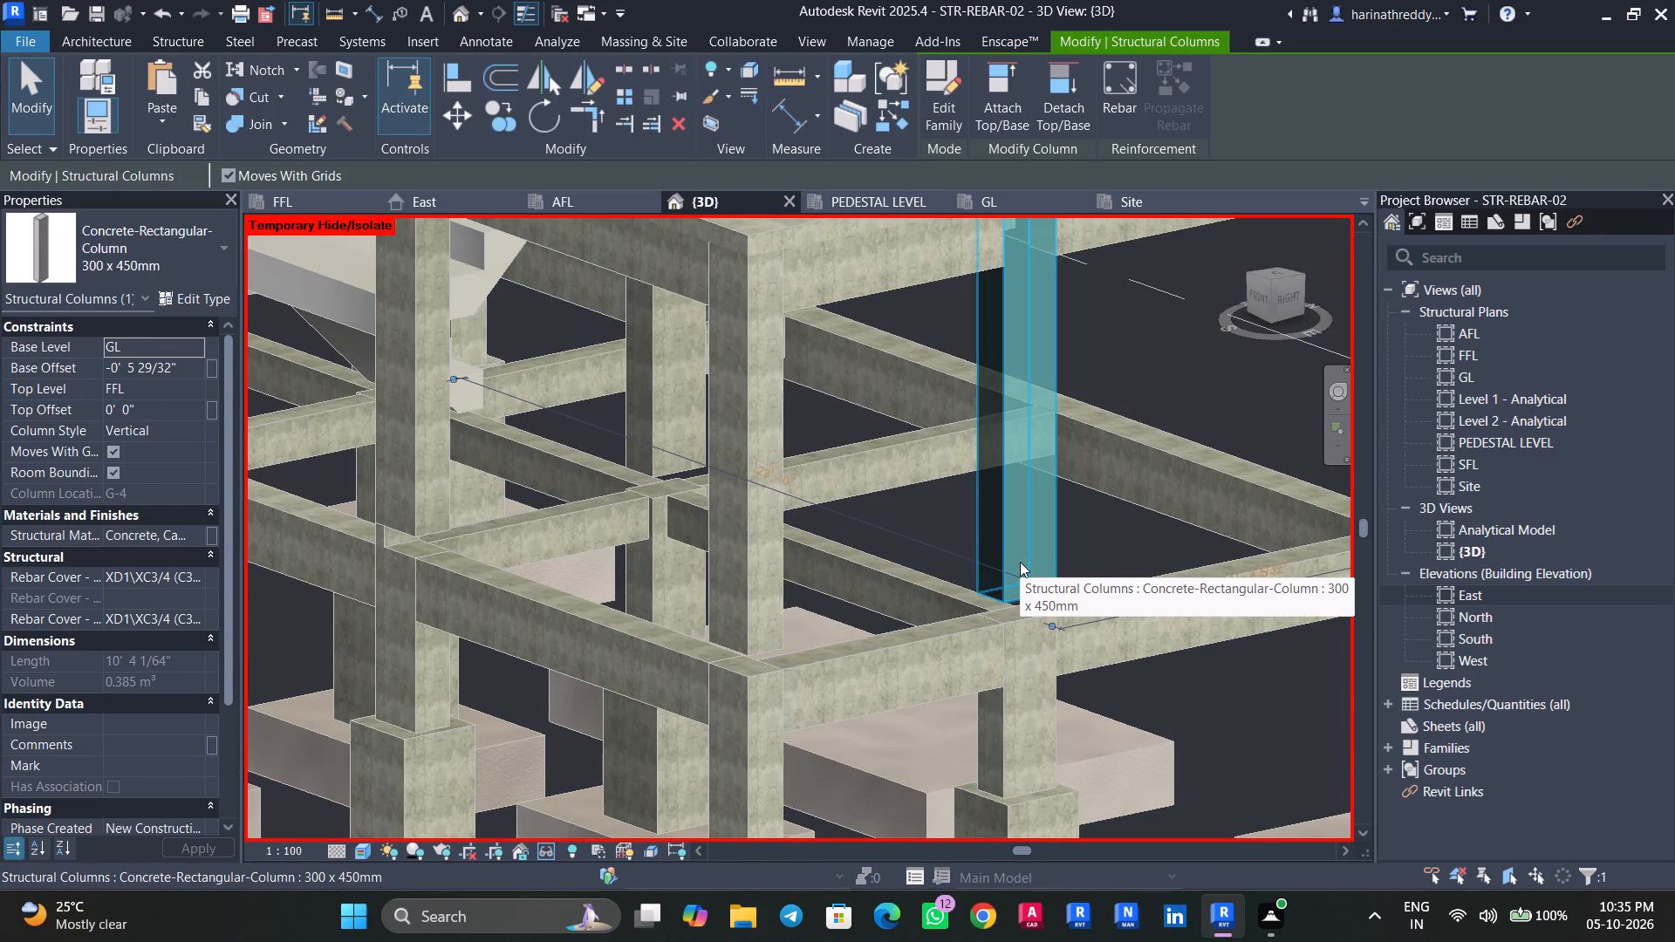
pyautogui.scroll(-2, 1022, 554)
pyautogui.scroll(1, 1023, 554)
pyautogui.scroll(-2, 1023, 554)
pyautogui.keyDown('shift'); pyautogui.moveTo(1120, 533); pyautogui.dragTo(1024, 524, button='middle'); pyautogui.keyUp('shift')
pyautogui.press('Escape')
pyautogui.click(1011, 548)
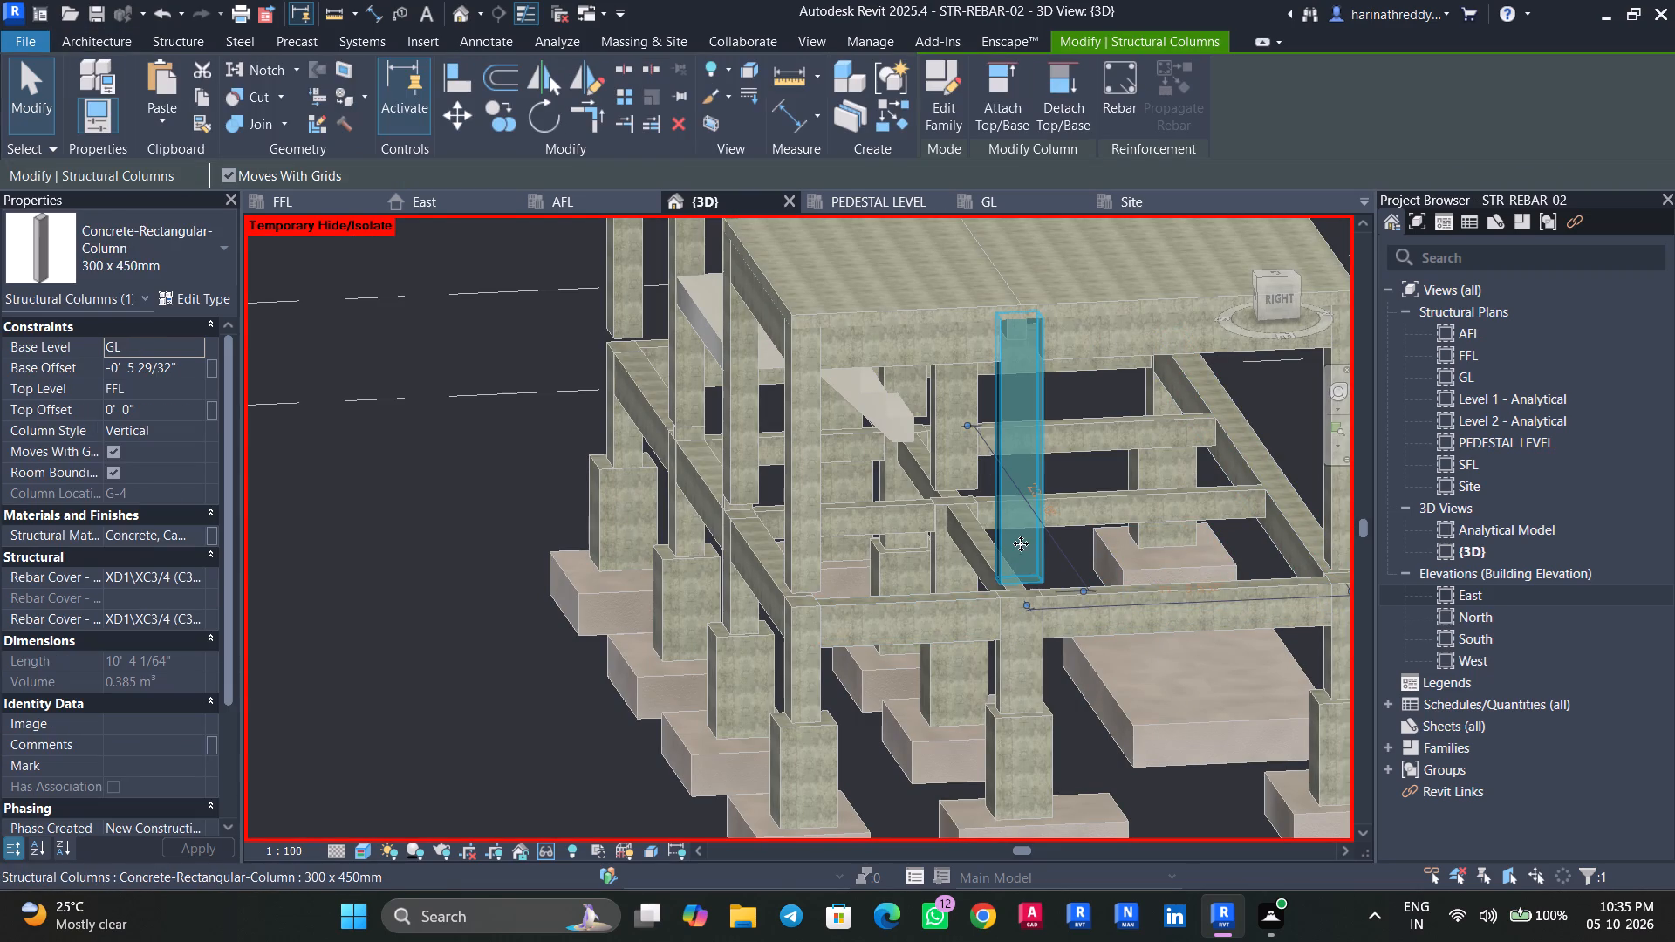
pyautogui.press('Escape')
pyautogui.write('HR')
pyautogui.click(897, 552)
pyautogui.press('Escape')
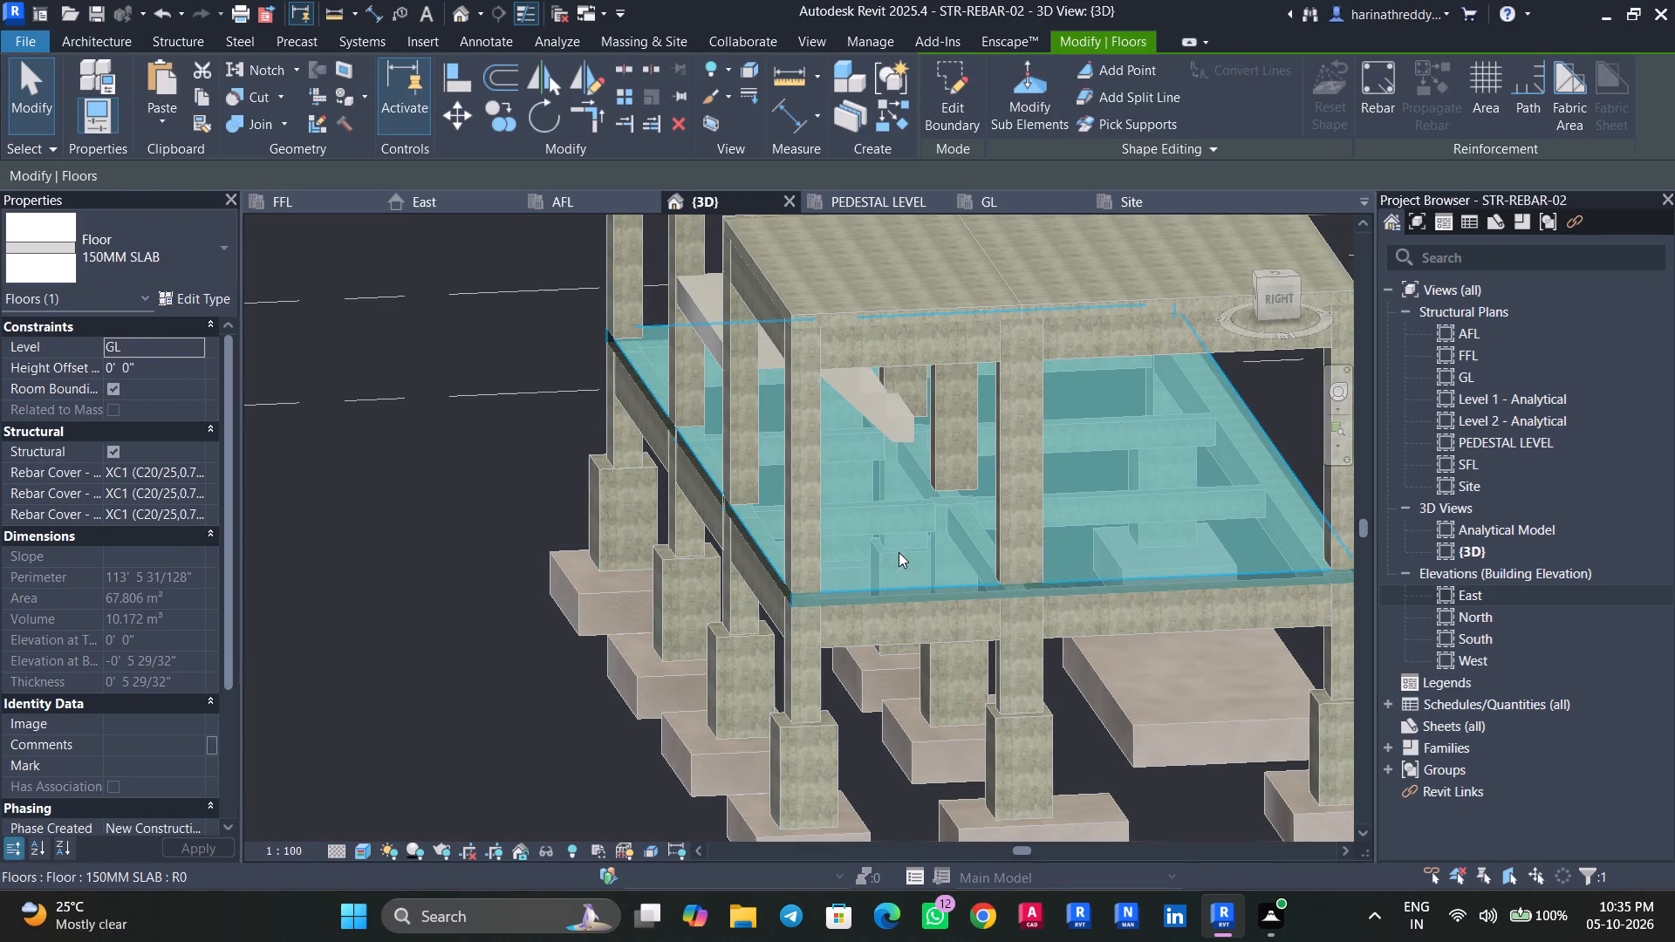
pyautogui.press('Escape')
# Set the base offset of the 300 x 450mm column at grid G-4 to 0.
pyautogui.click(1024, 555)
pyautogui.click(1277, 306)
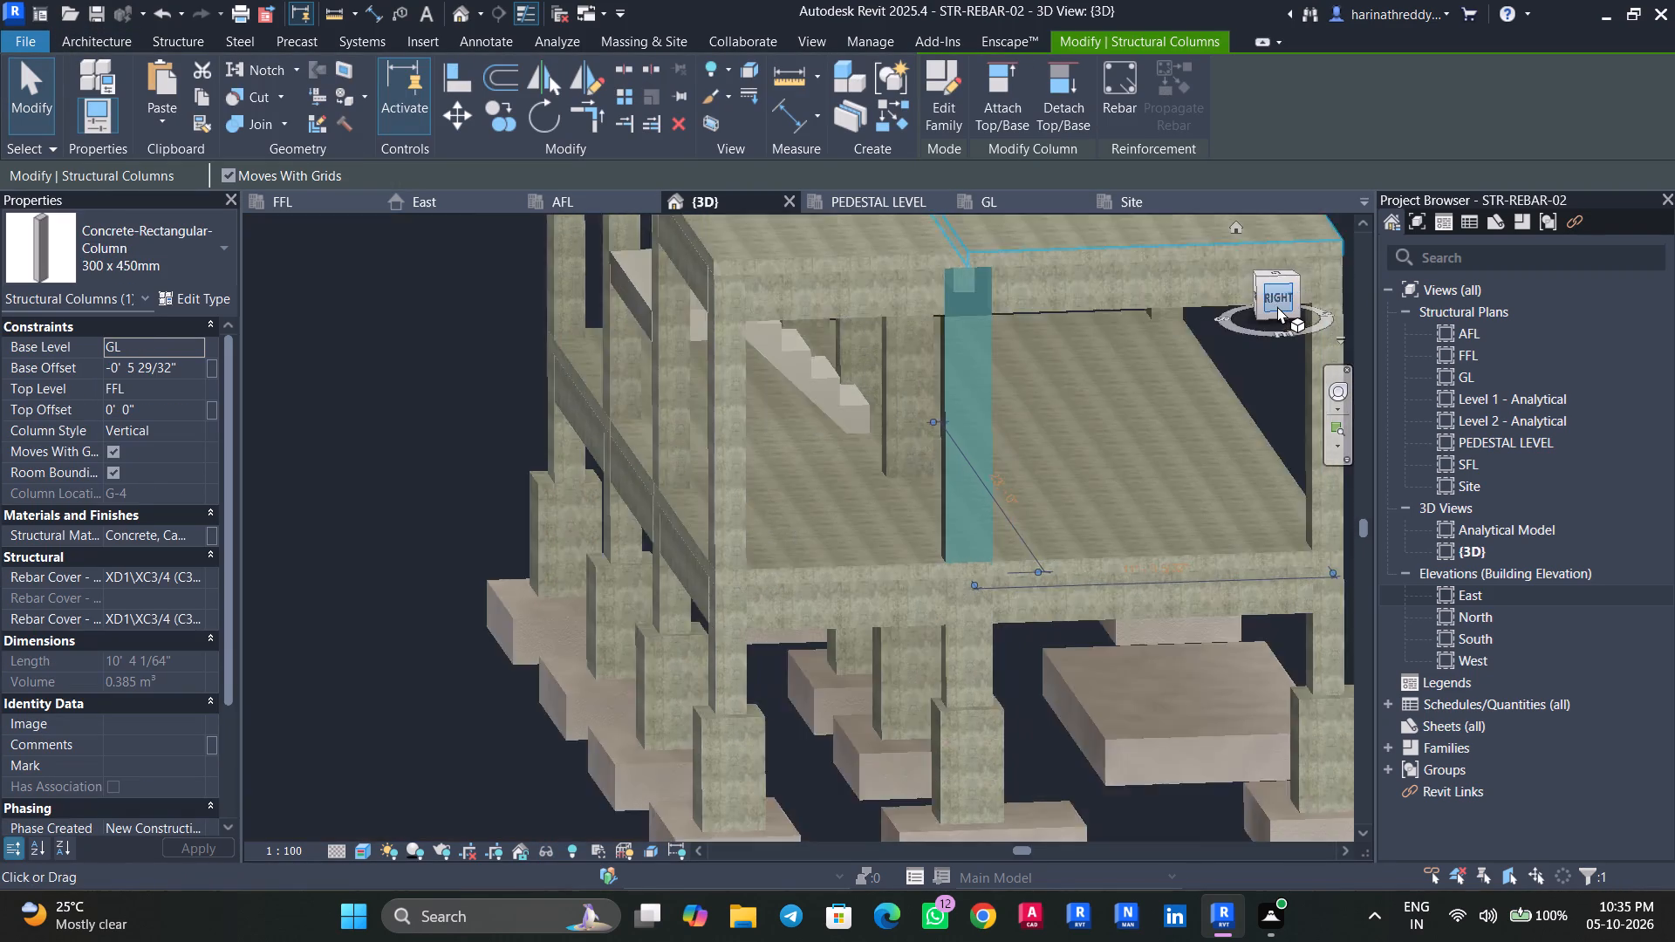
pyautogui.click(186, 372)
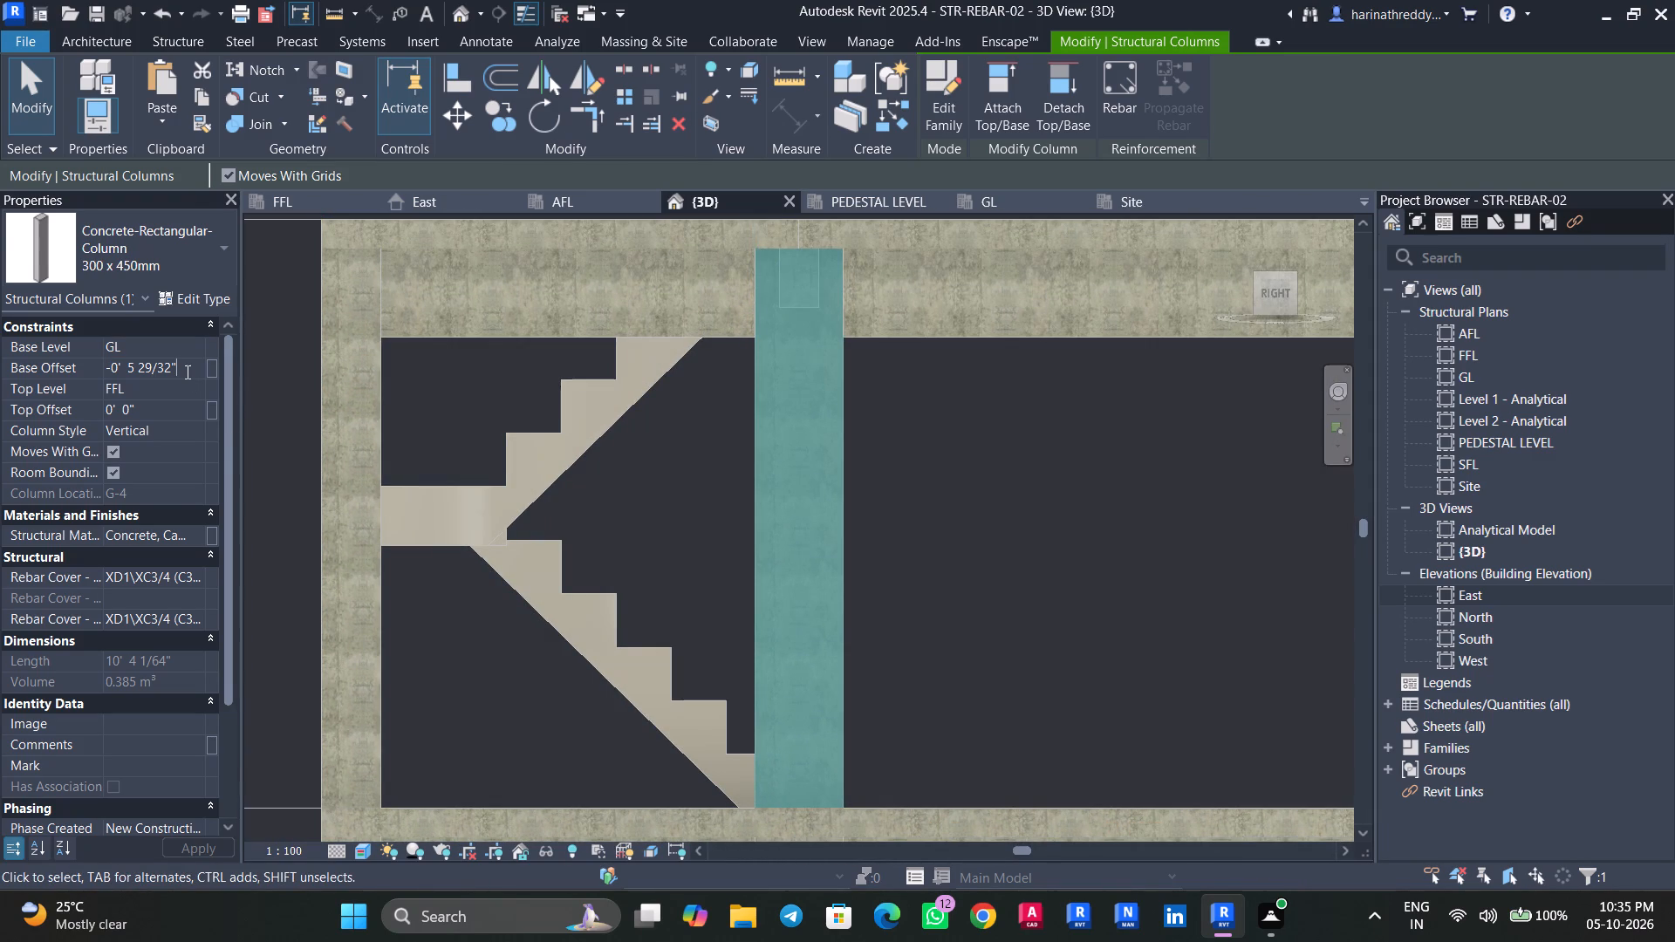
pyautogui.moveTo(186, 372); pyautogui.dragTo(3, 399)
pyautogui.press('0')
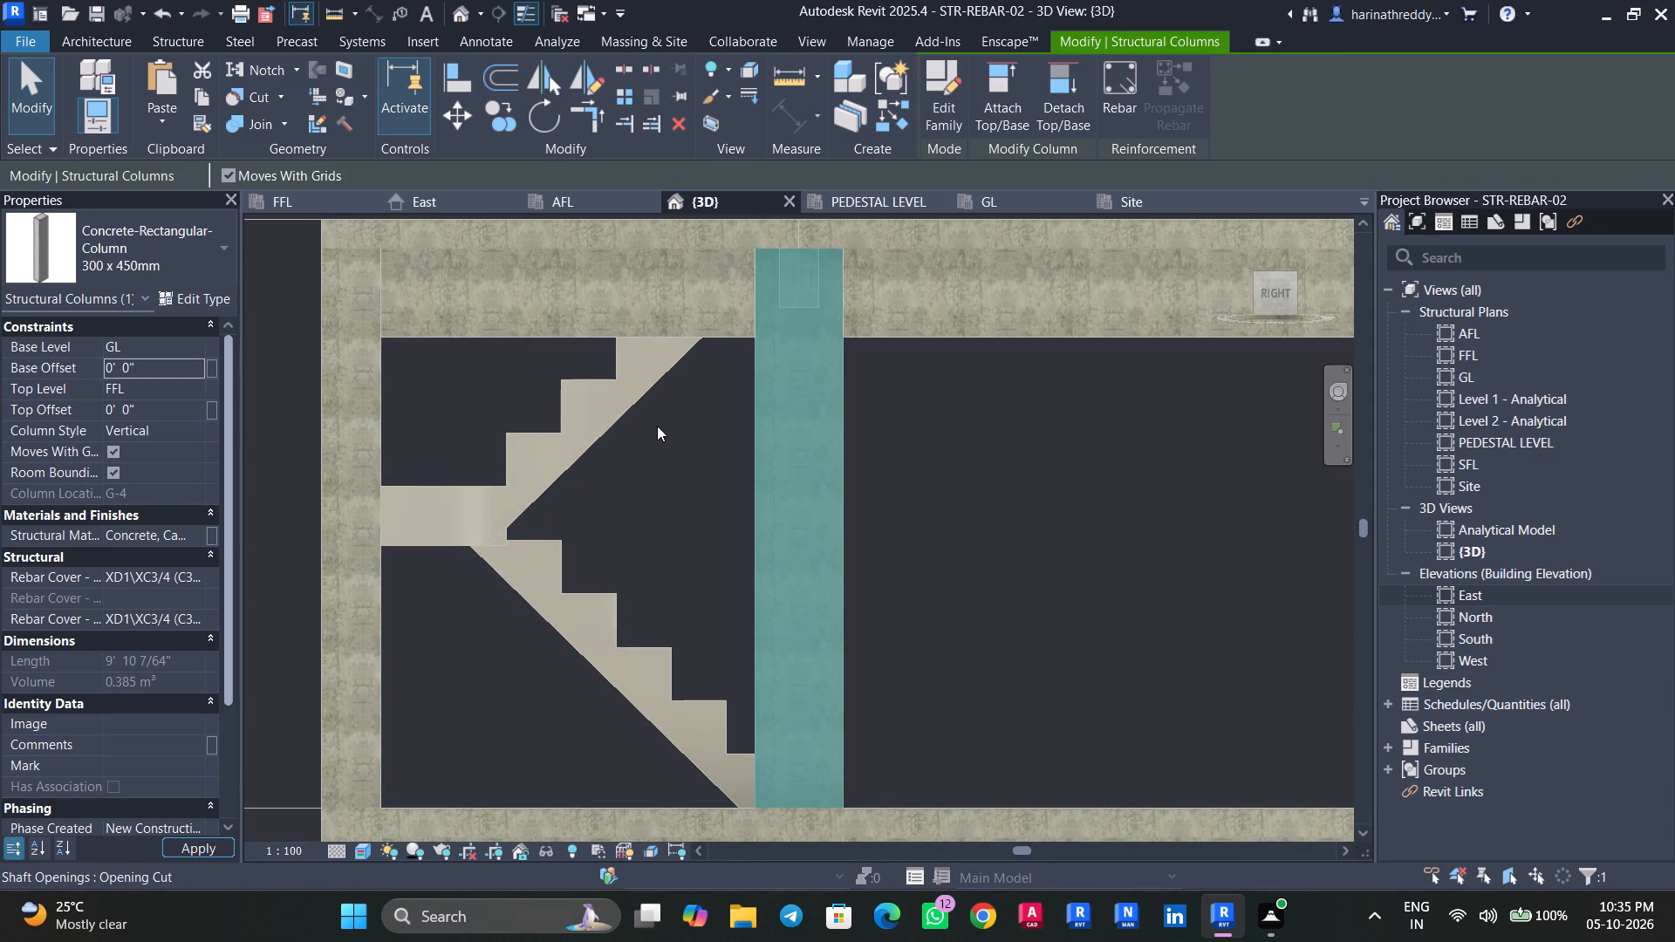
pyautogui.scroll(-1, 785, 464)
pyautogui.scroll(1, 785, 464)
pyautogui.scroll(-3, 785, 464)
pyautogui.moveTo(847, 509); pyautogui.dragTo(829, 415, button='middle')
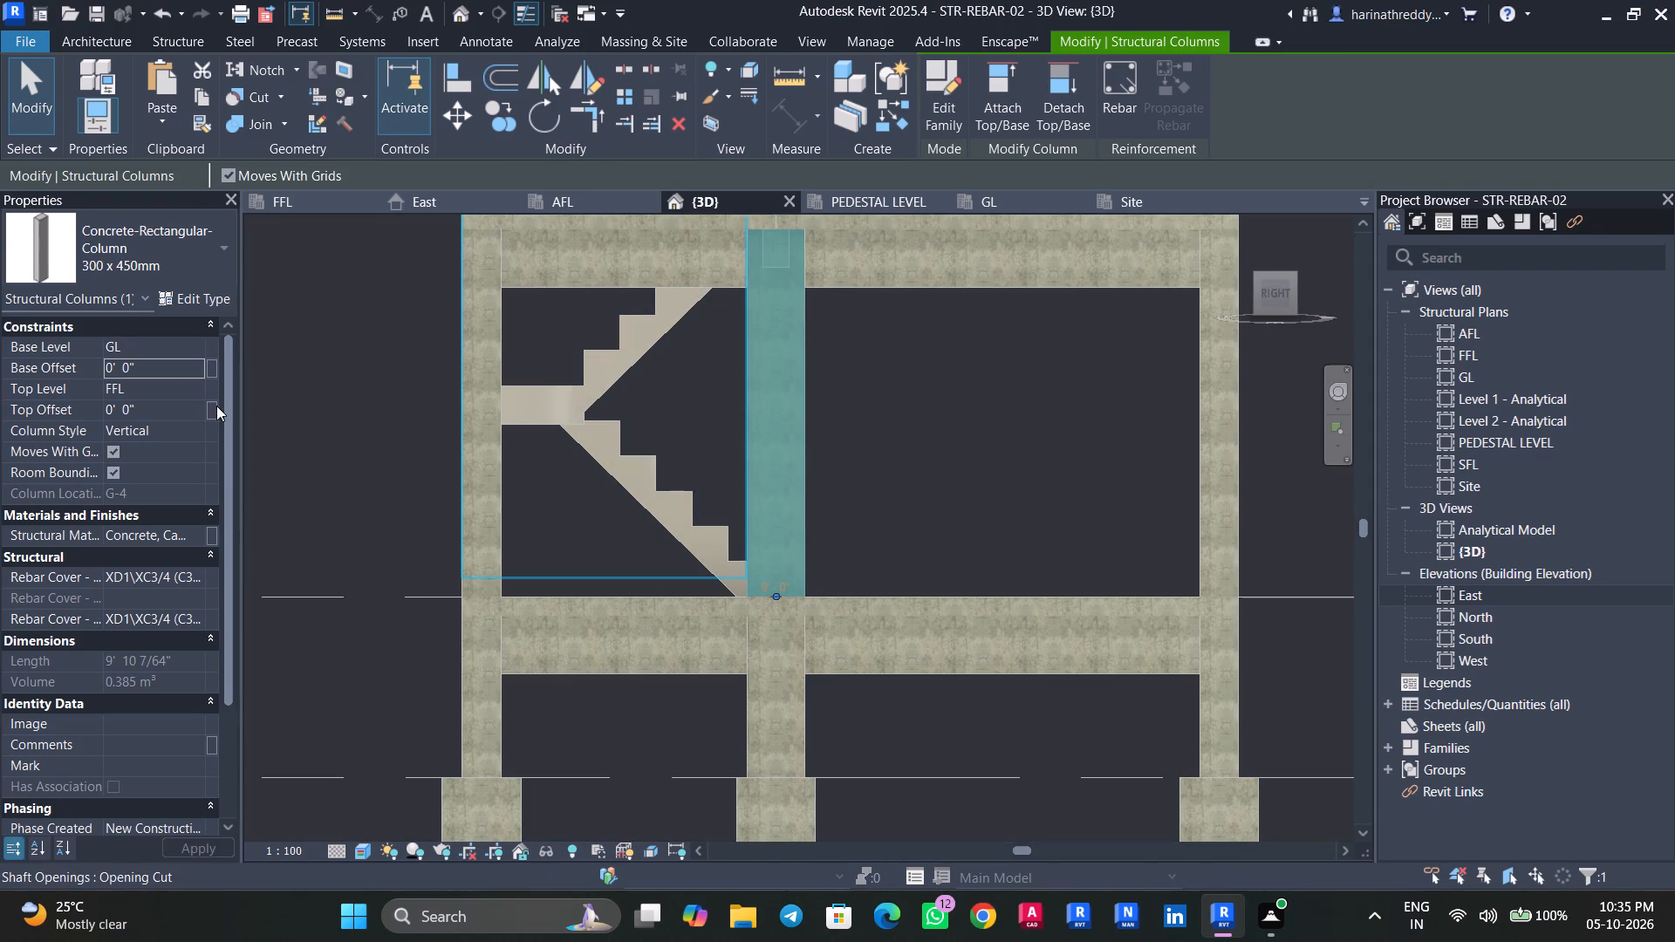
# Set the base offset of the column at grid G-4 to -150 mm.
pyautogui.click(168, 372)
pyautogui.write('-150')
pyautogui.write('MM')
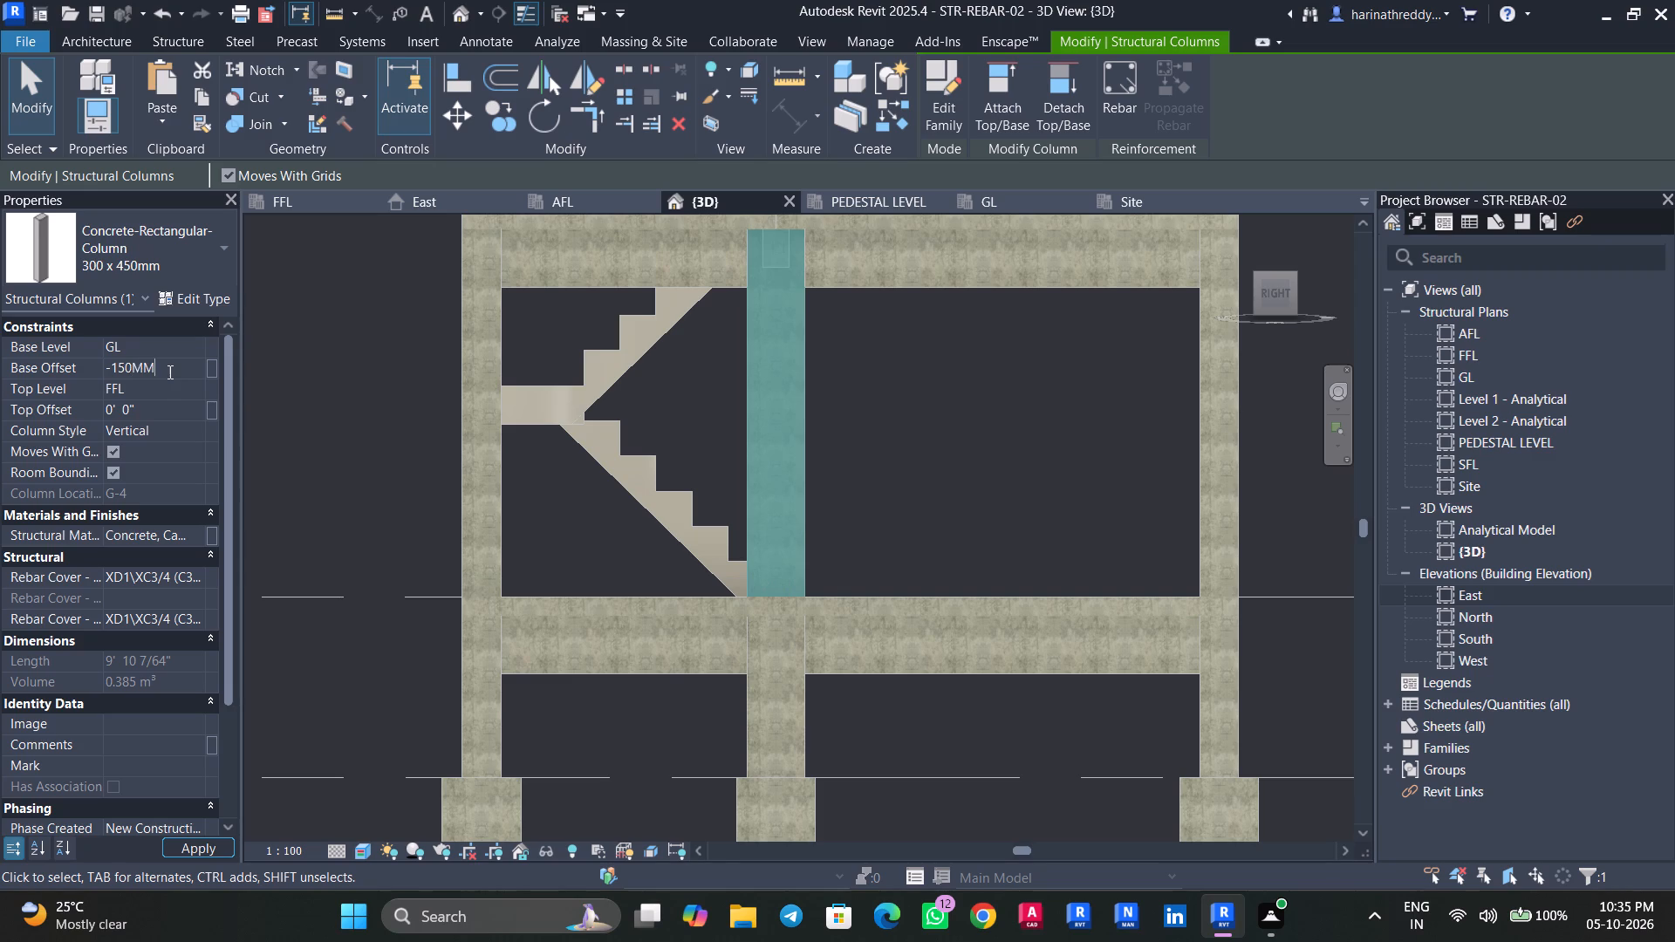
pyautogui.press('Return')
pyautogui.press('Escape')
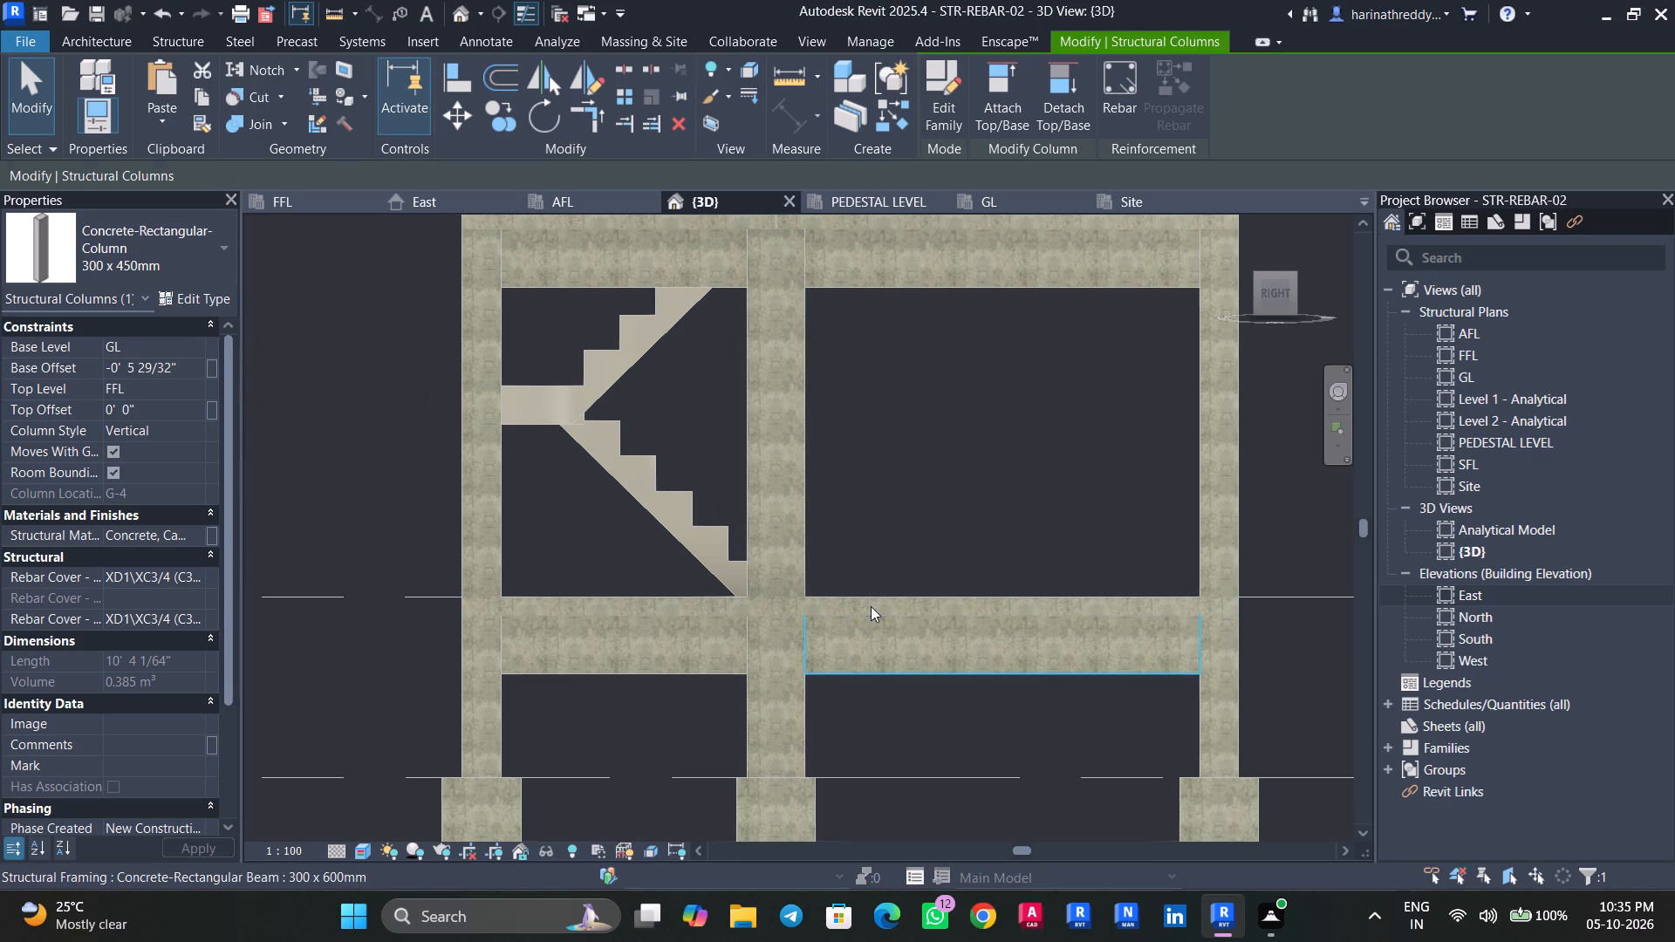
# Examine the GL slab and its edge at the columns, and temporarily hide the 150MM SLAB.
pyautogui.click(857, 598)
pyautogui.press('Escape')
pyautogui.moveTo(868, 573); pyautogui.dragTo(909, 645, button='middle')
pyautogui.keyDown('shift'); pyautogui.moveTo(903, 627); pyautogui.dragTo(932, 727, button='middle'); pyautogui.keyUp('shift')
pyautogui.click(922, 652)
pyautogui.press('Escape')
pyautogui.click(908, 626)
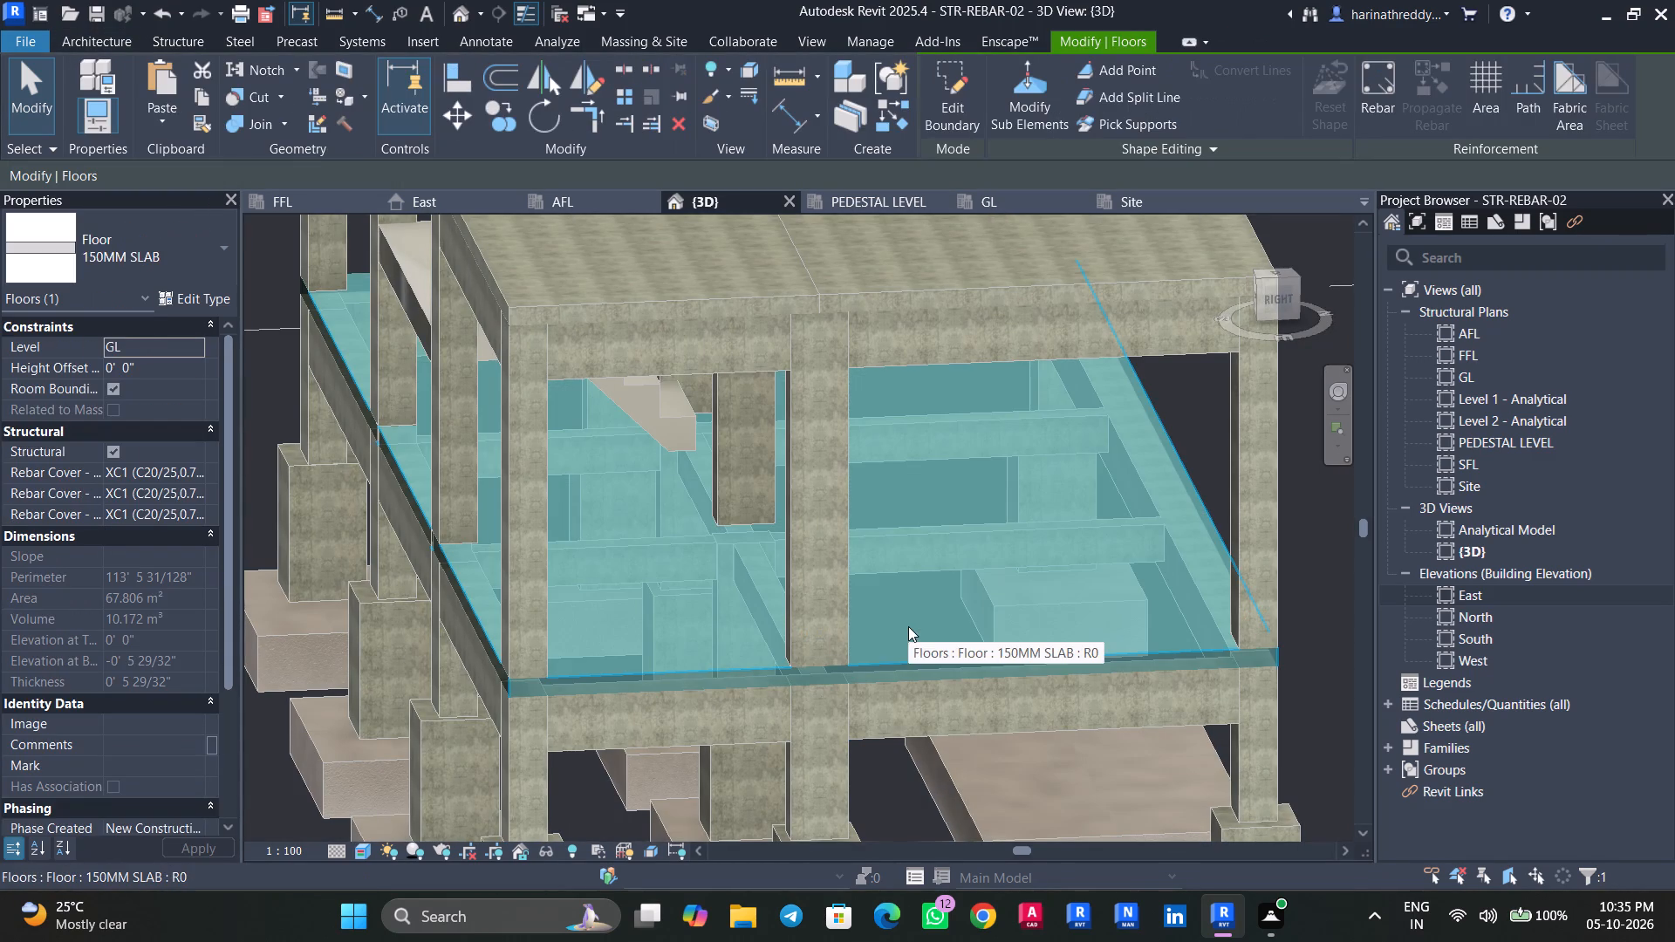
pyautogui.scroll(2, 872, 645)
pyautogui.scroll(-1, 872, 645)
pyautogui.write('JJ')
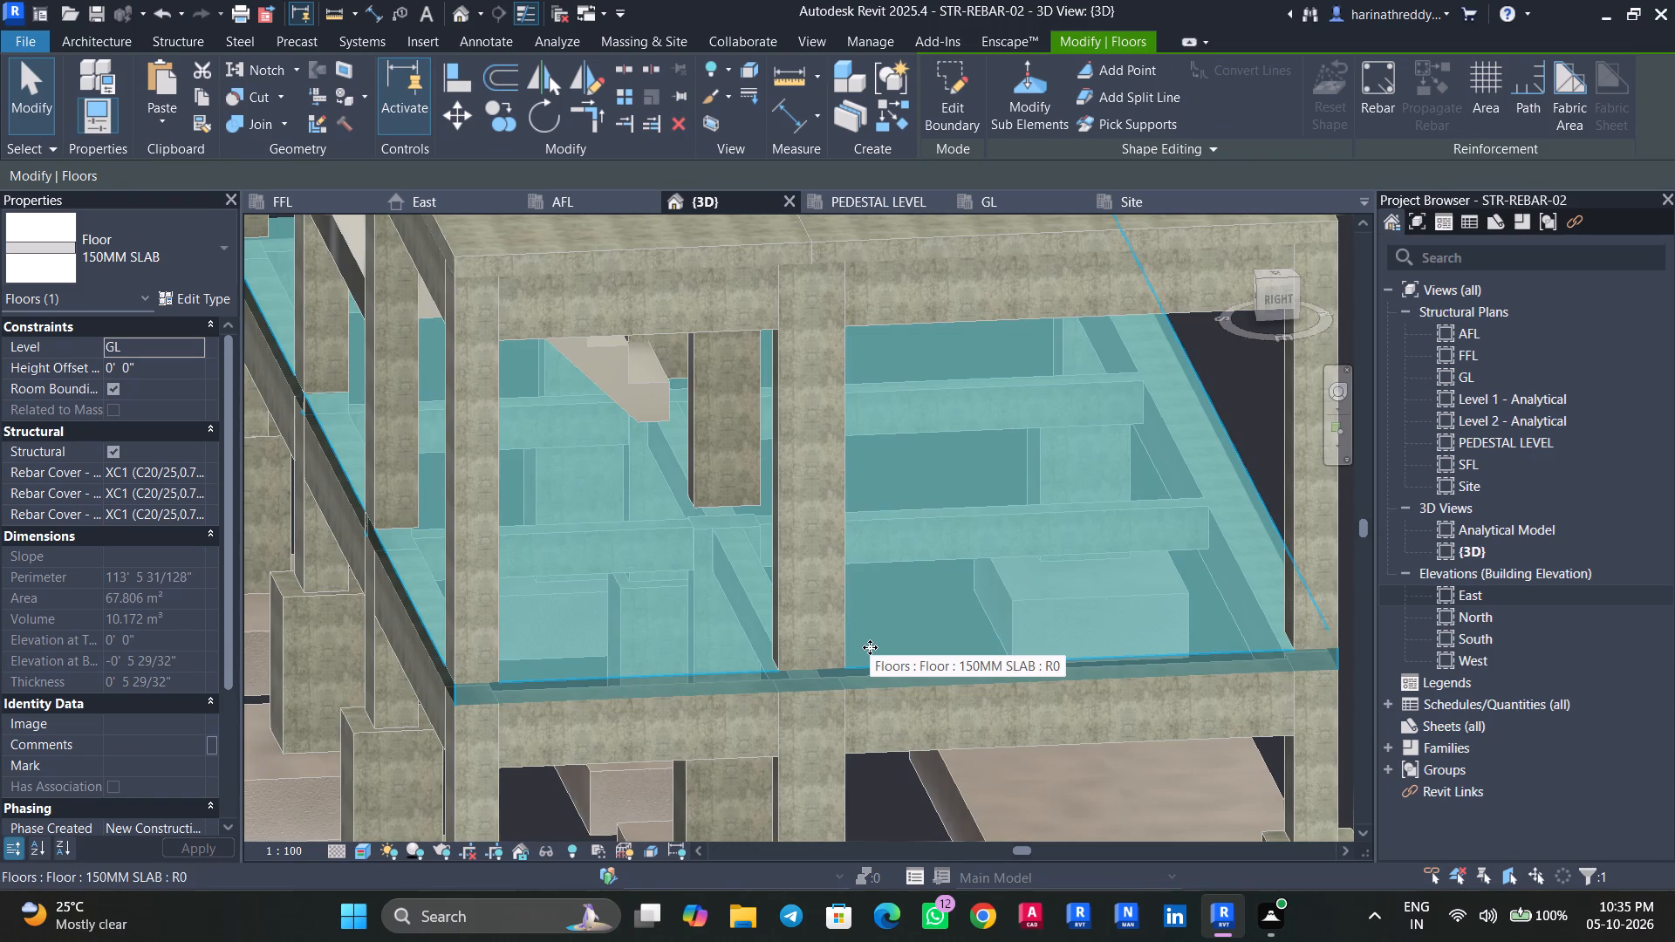
pyautogui.write('HH')
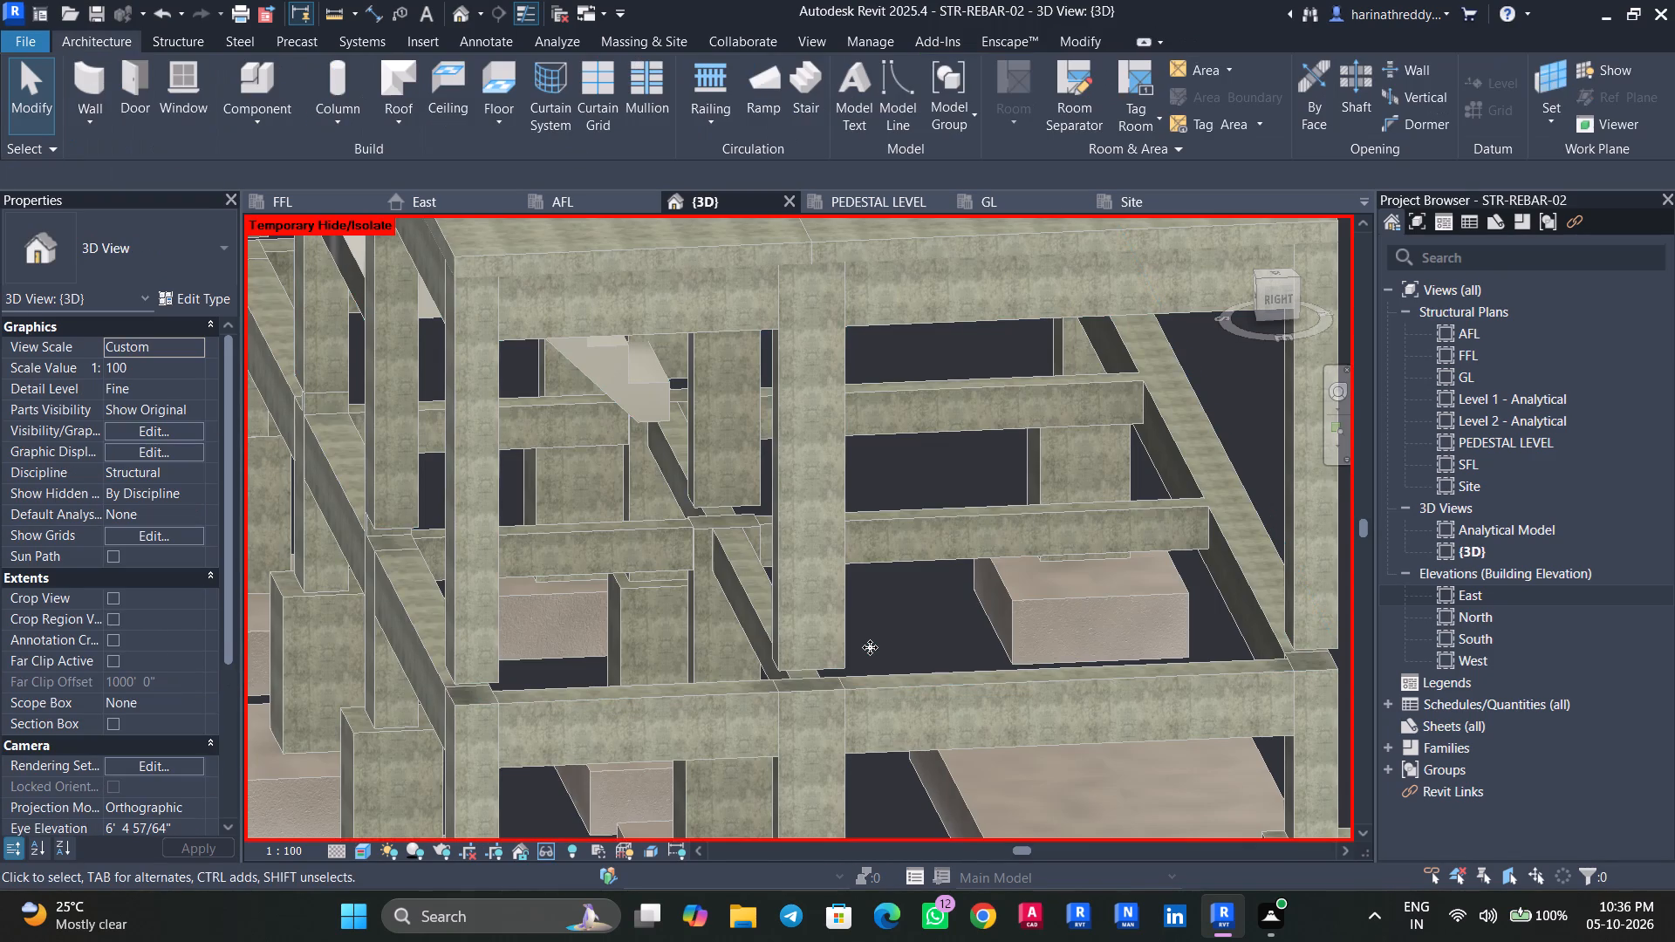
pyautogui.press('Escape')
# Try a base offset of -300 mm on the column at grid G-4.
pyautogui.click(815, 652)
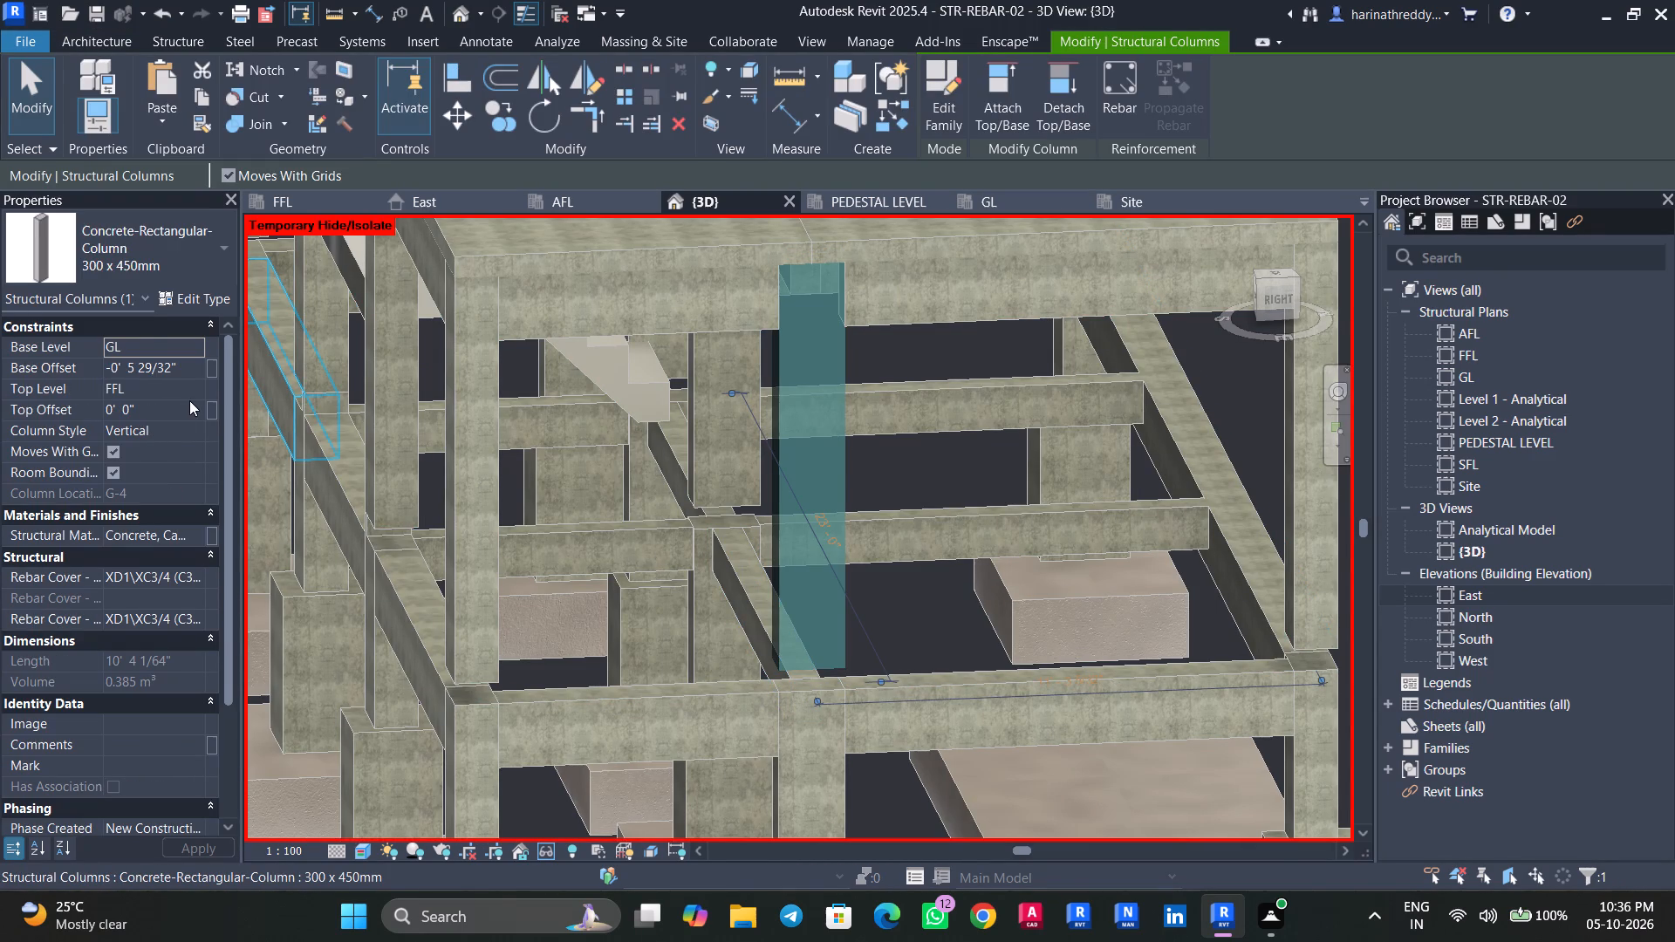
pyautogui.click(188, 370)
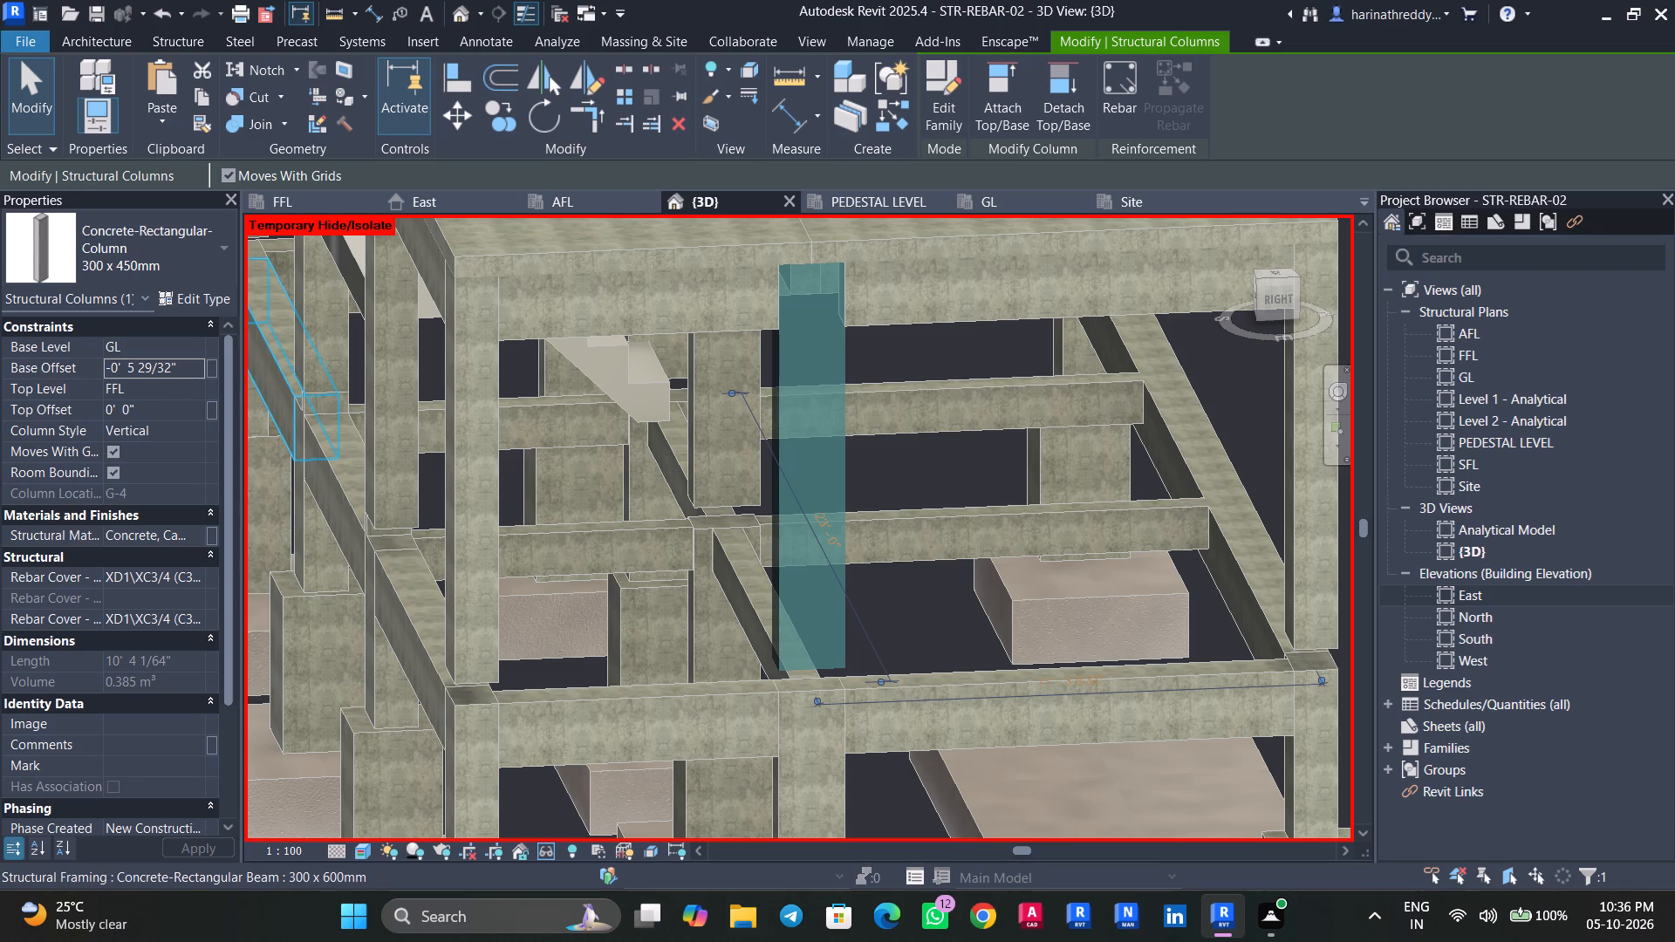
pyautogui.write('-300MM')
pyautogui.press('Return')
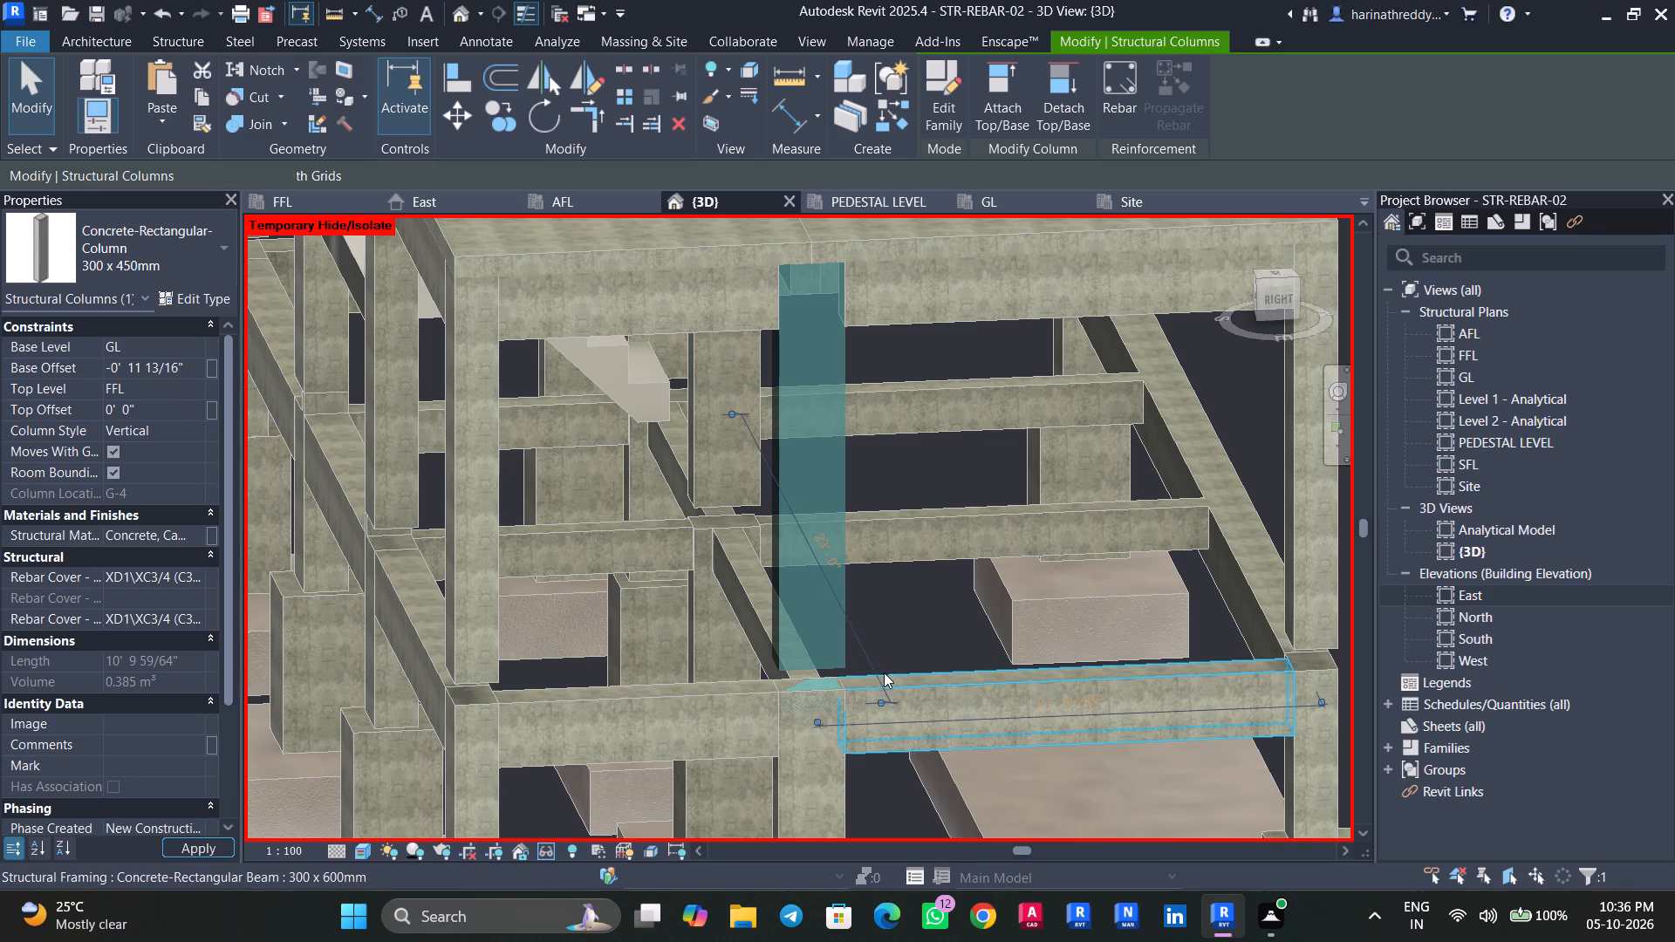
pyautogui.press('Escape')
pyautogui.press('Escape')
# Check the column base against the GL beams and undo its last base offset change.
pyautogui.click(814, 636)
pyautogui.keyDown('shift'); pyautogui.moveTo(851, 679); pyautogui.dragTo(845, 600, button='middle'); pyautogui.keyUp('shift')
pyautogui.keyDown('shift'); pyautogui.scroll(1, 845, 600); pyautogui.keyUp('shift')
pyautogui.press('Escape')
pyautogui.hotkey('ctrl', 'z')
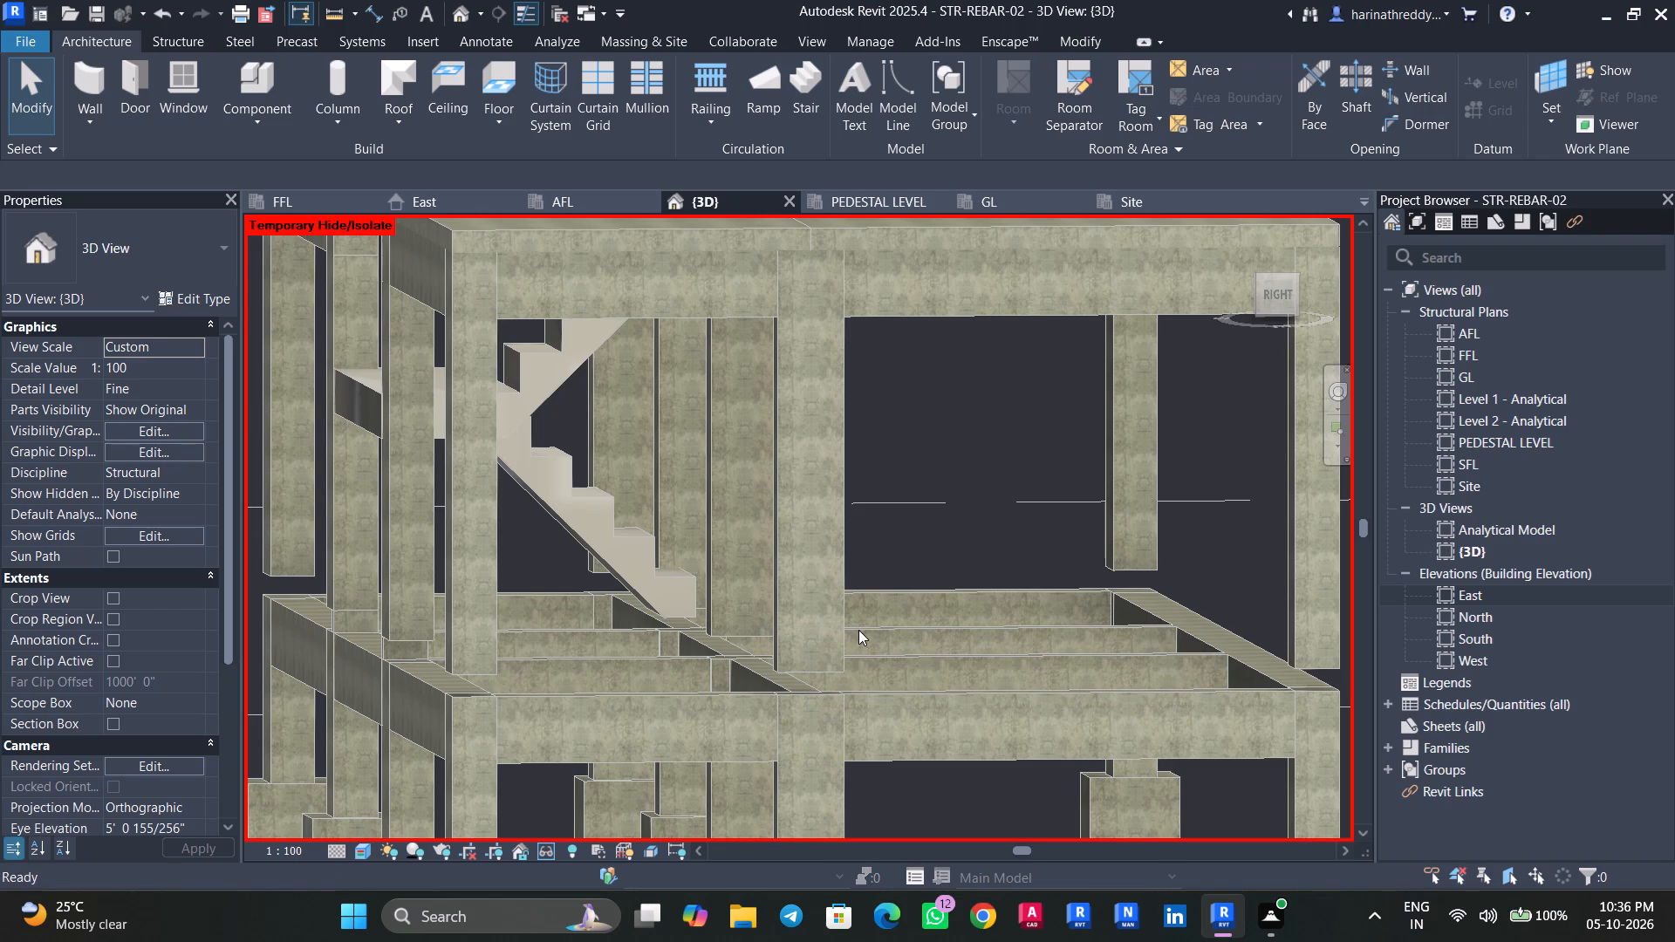
# Check the base constraints of the column at grid G-4 and restore the temporarily hidden GL slab.
pyautogui.click(810, 628)
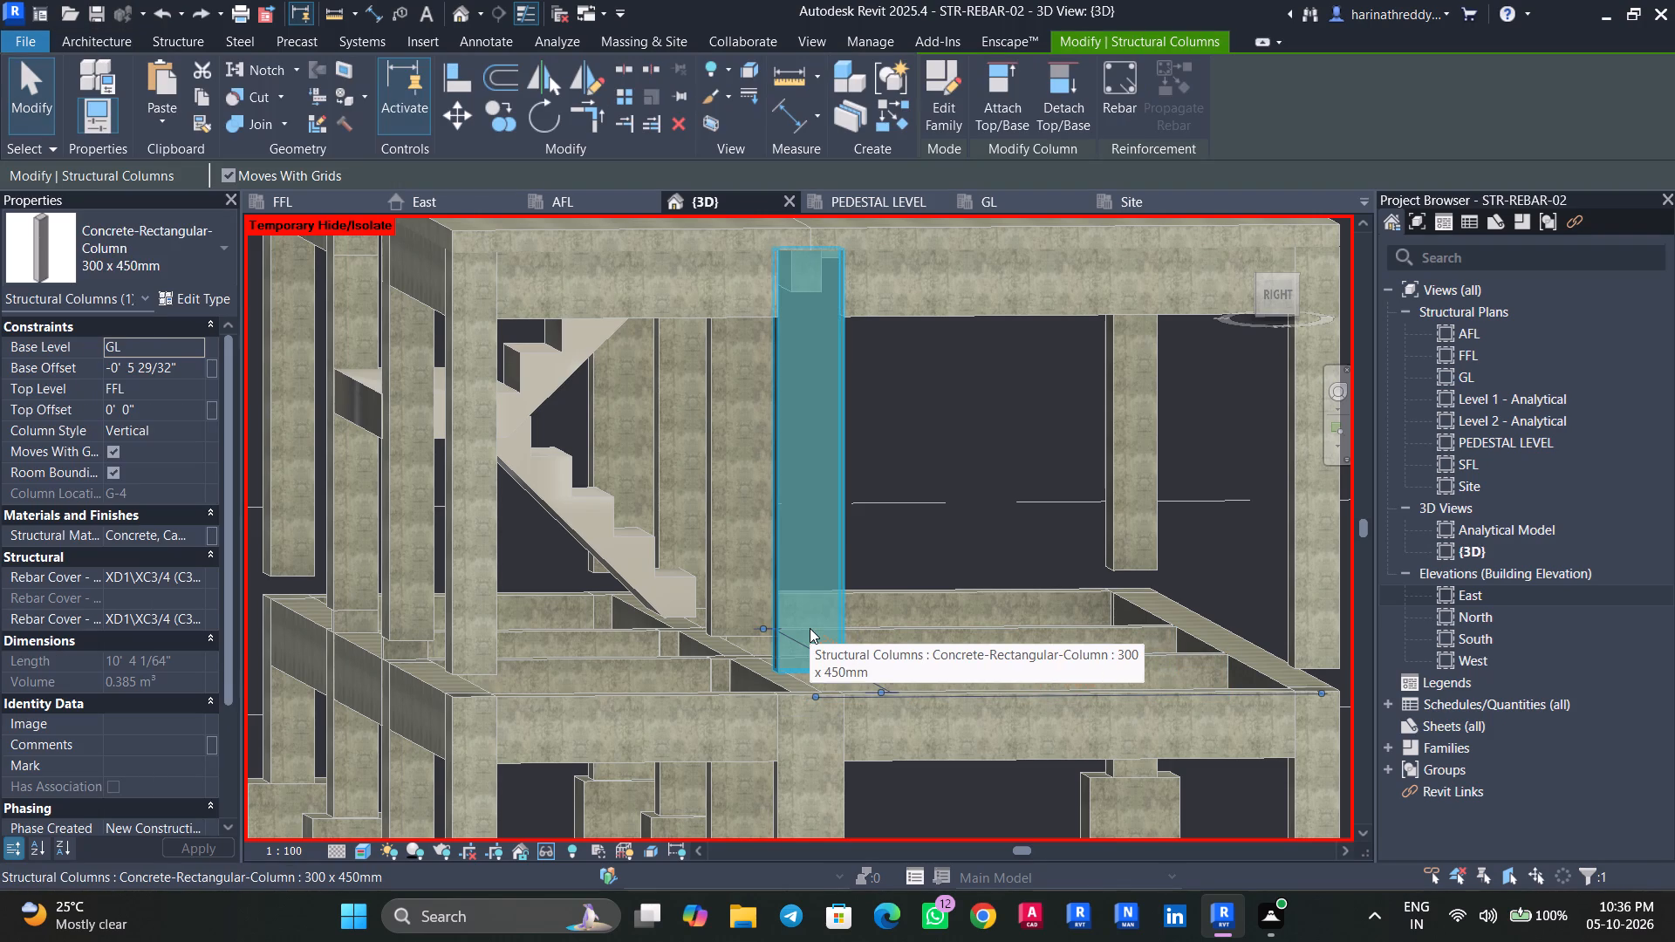
pyautogui.press('Escape')
pyautogui.press('Escape')
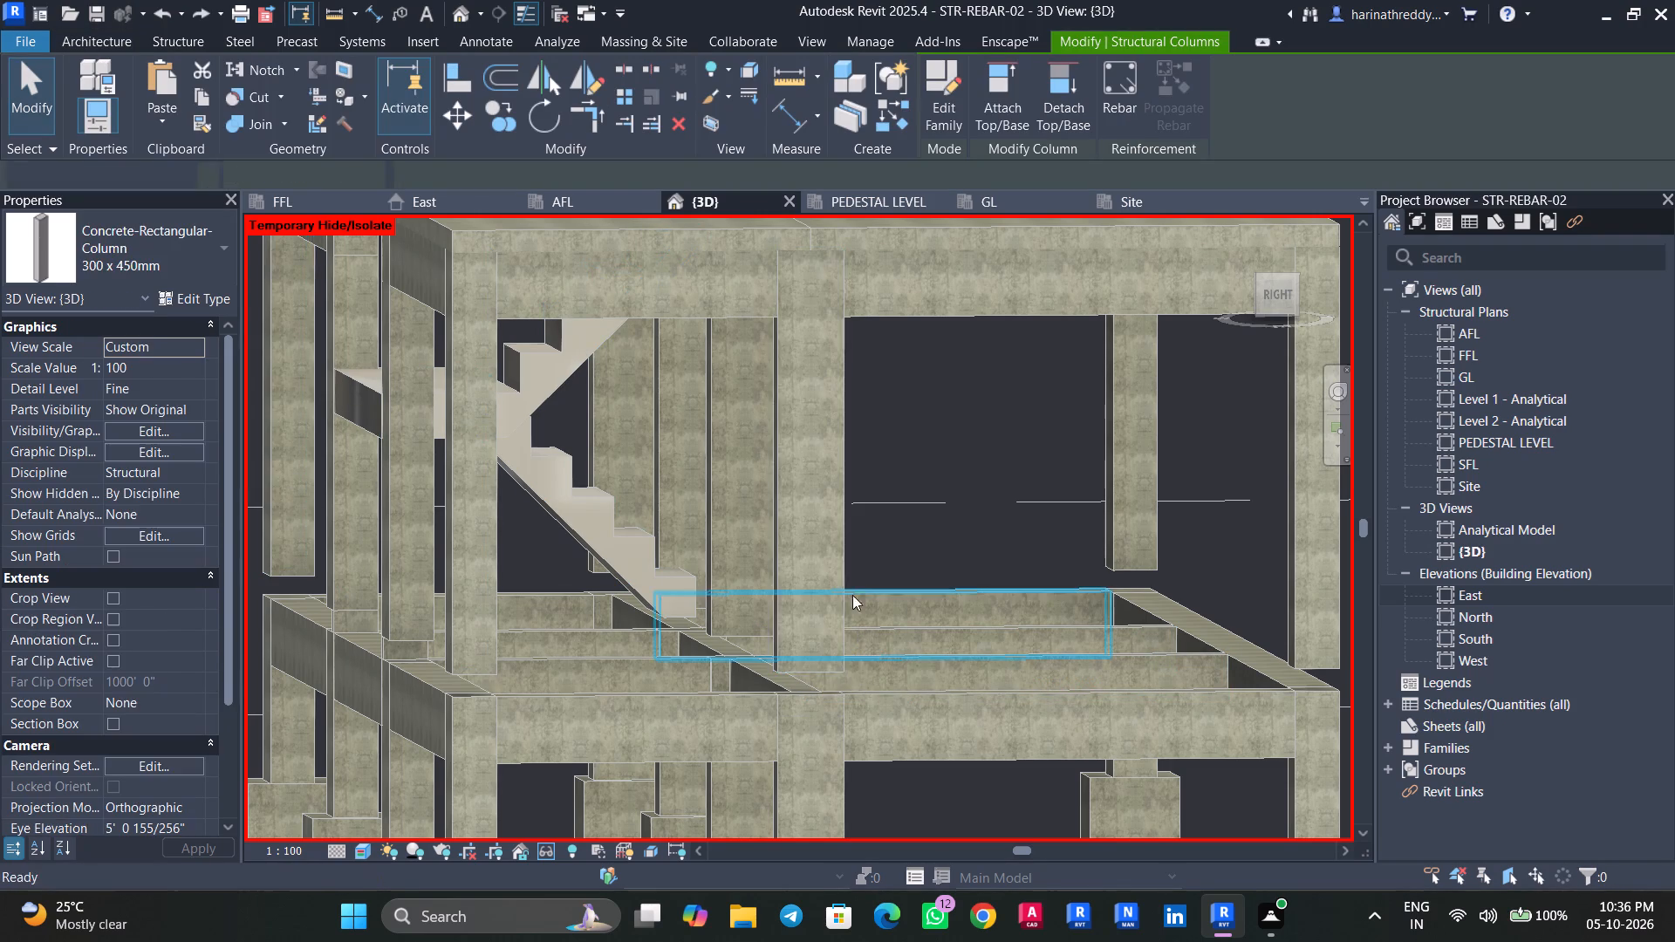
pyautogui.click(837, 604)
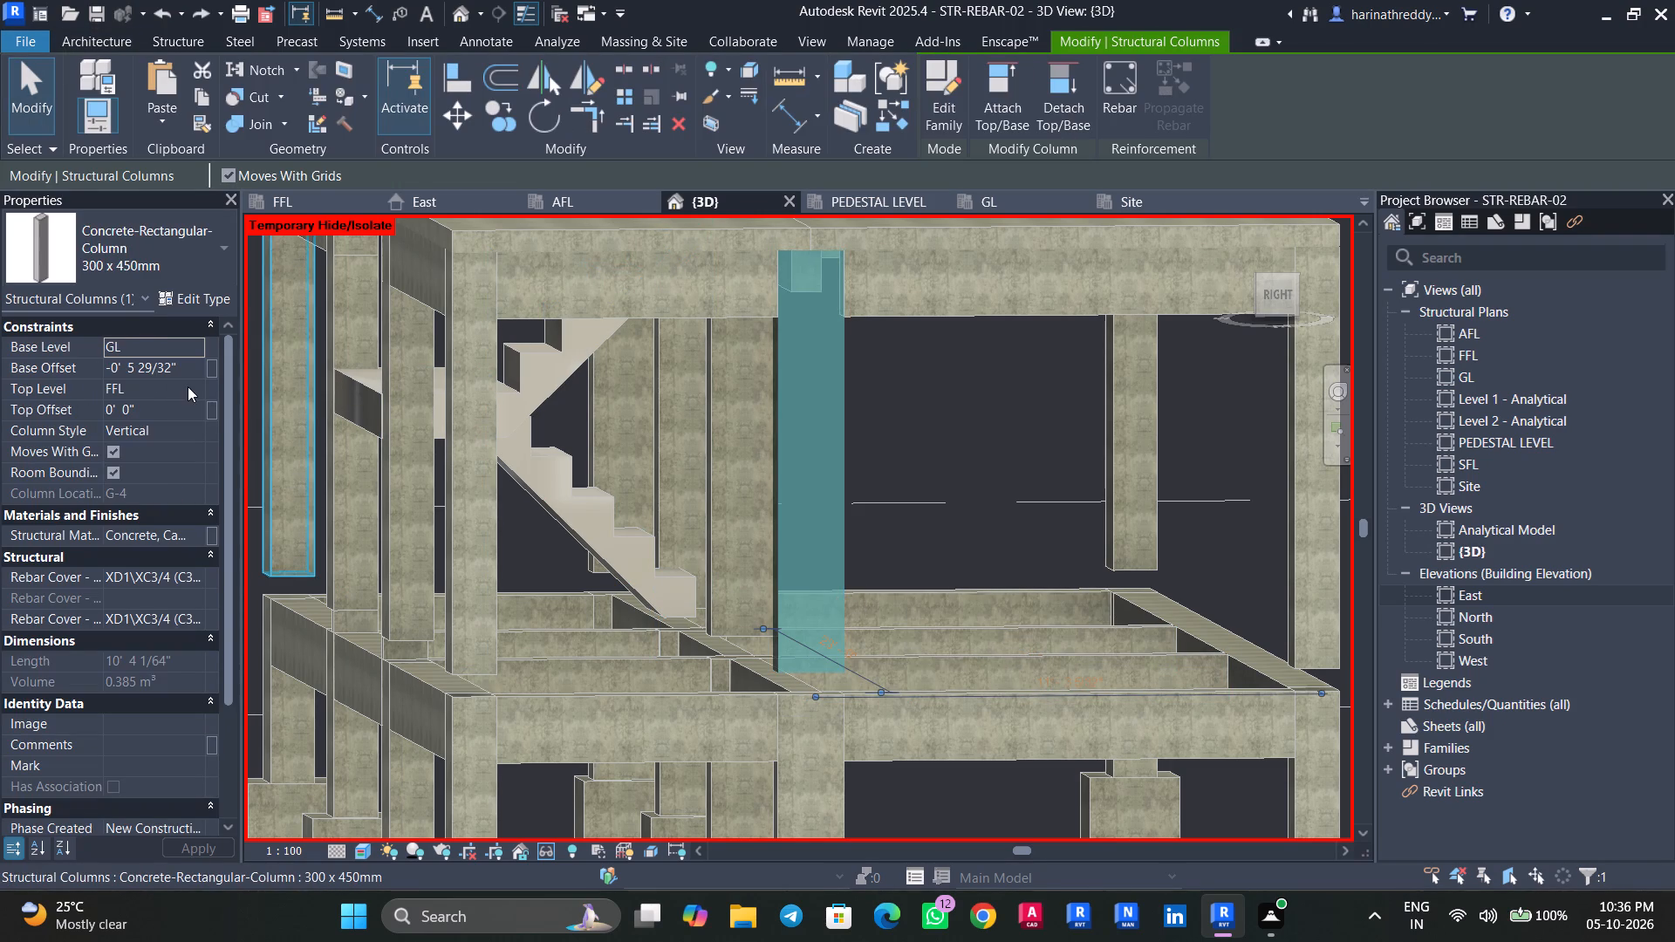
pyautogui.press('Escape')
pyautogui.press('Escape')
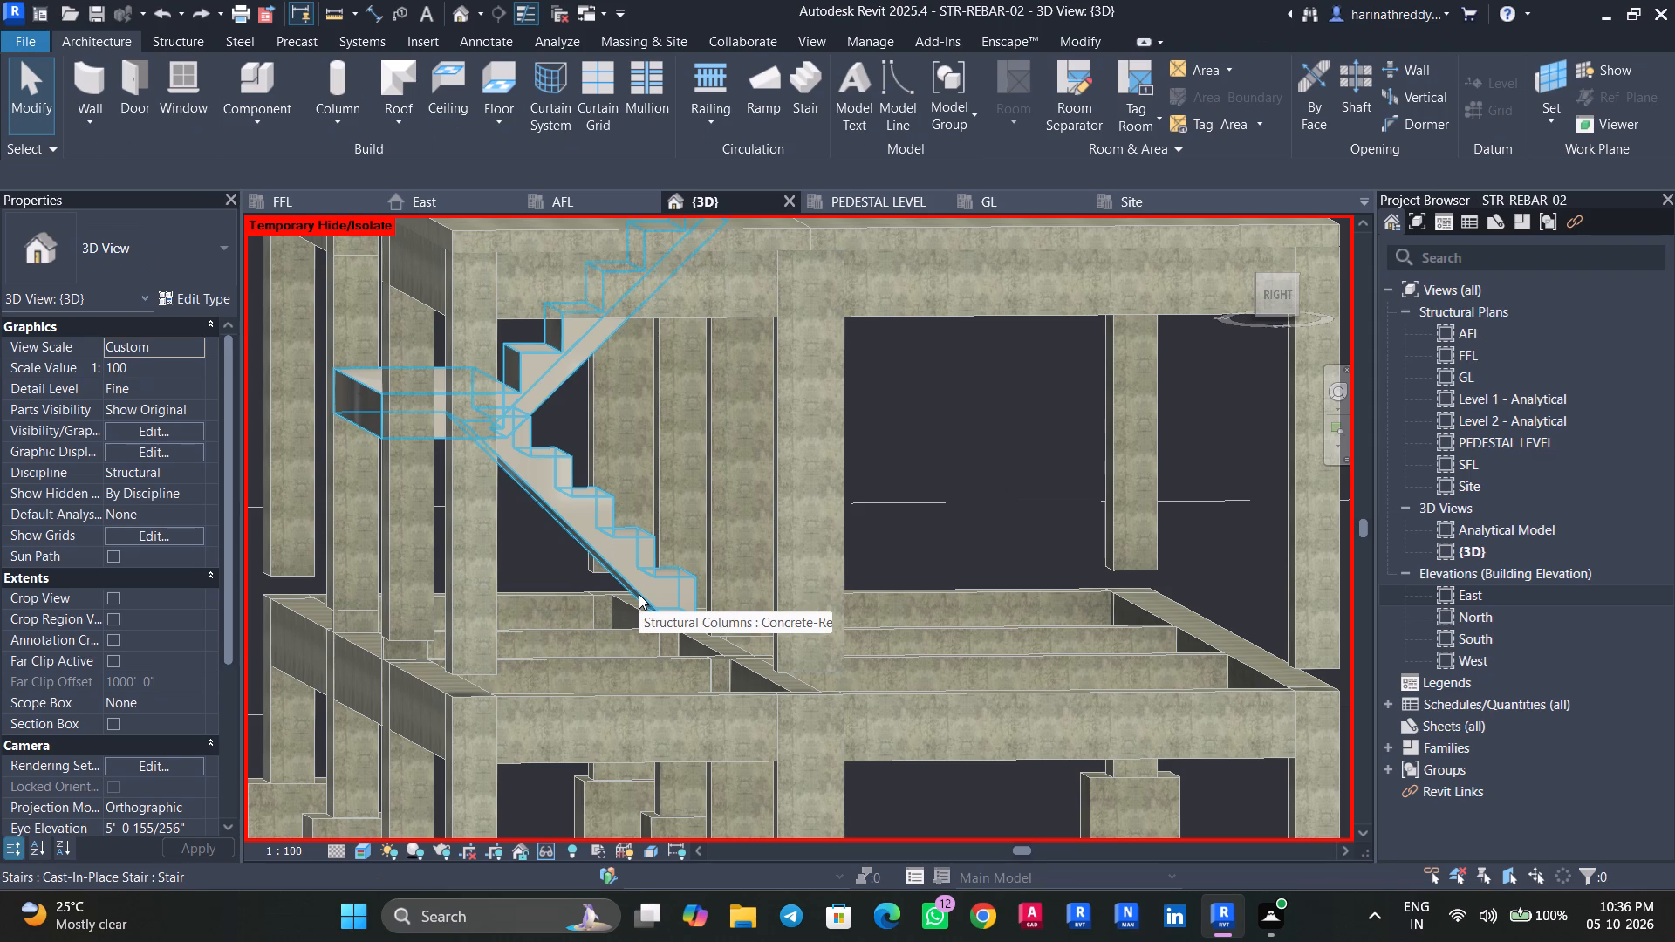
pyautogui.write('HR')
# Set the structure layer thickness of the 150MM SLAB floor type to 150 mm.
pyautogui.click(634, 657)
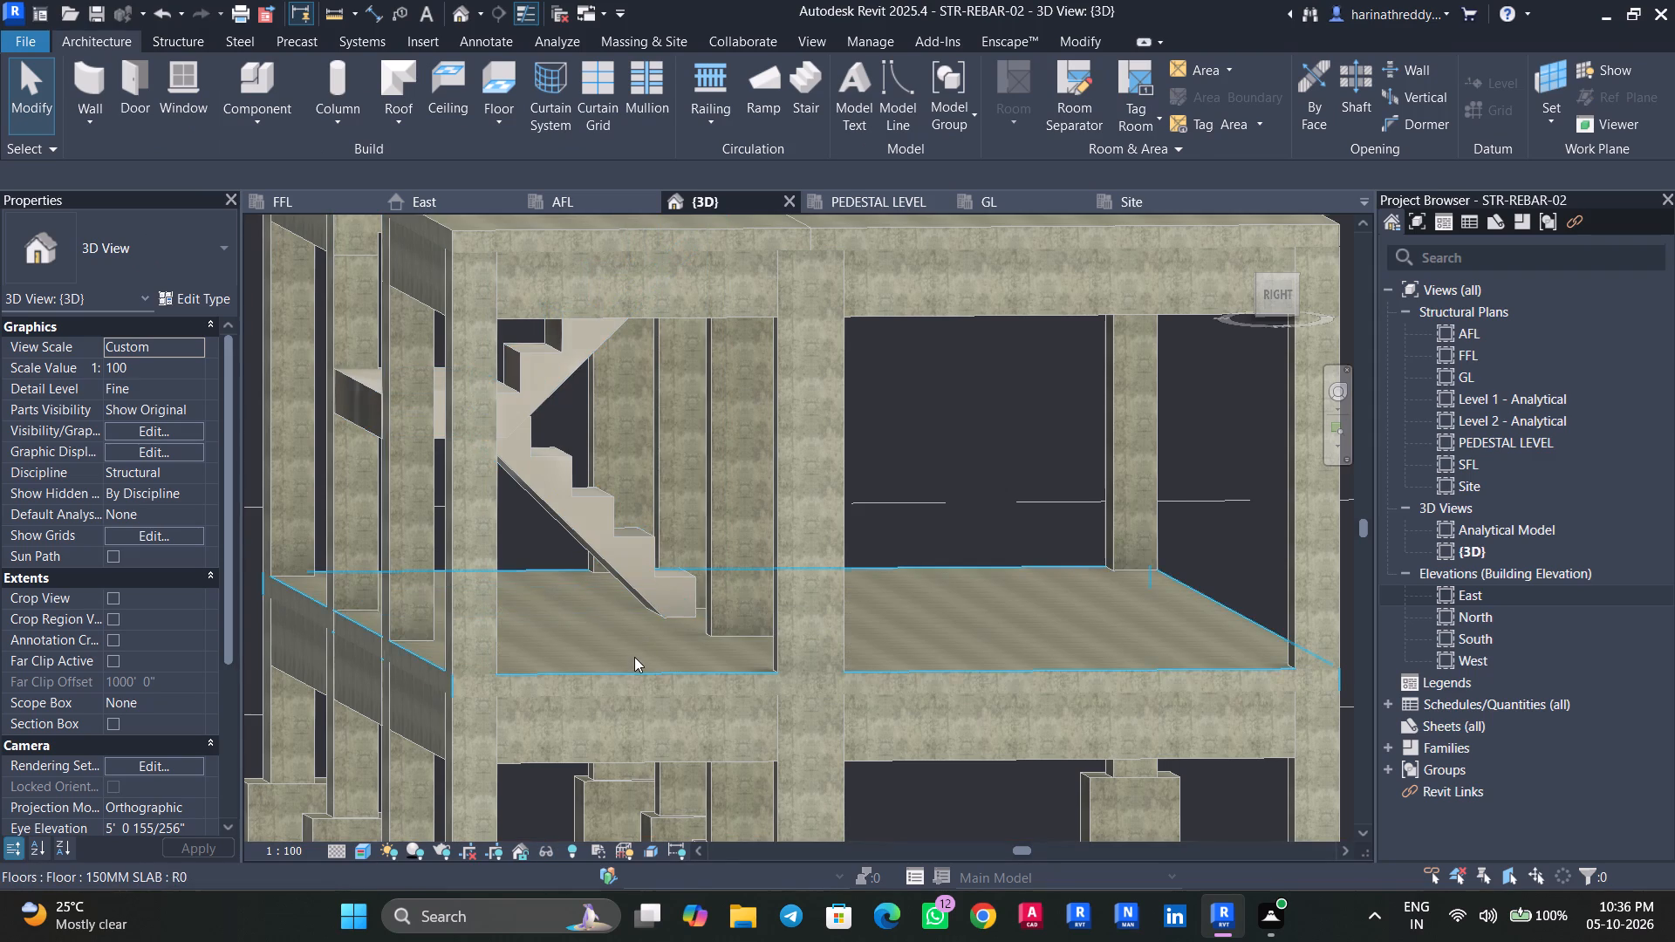
pyautogui.click(196, 305)
pyautogui.click(1296, 324)
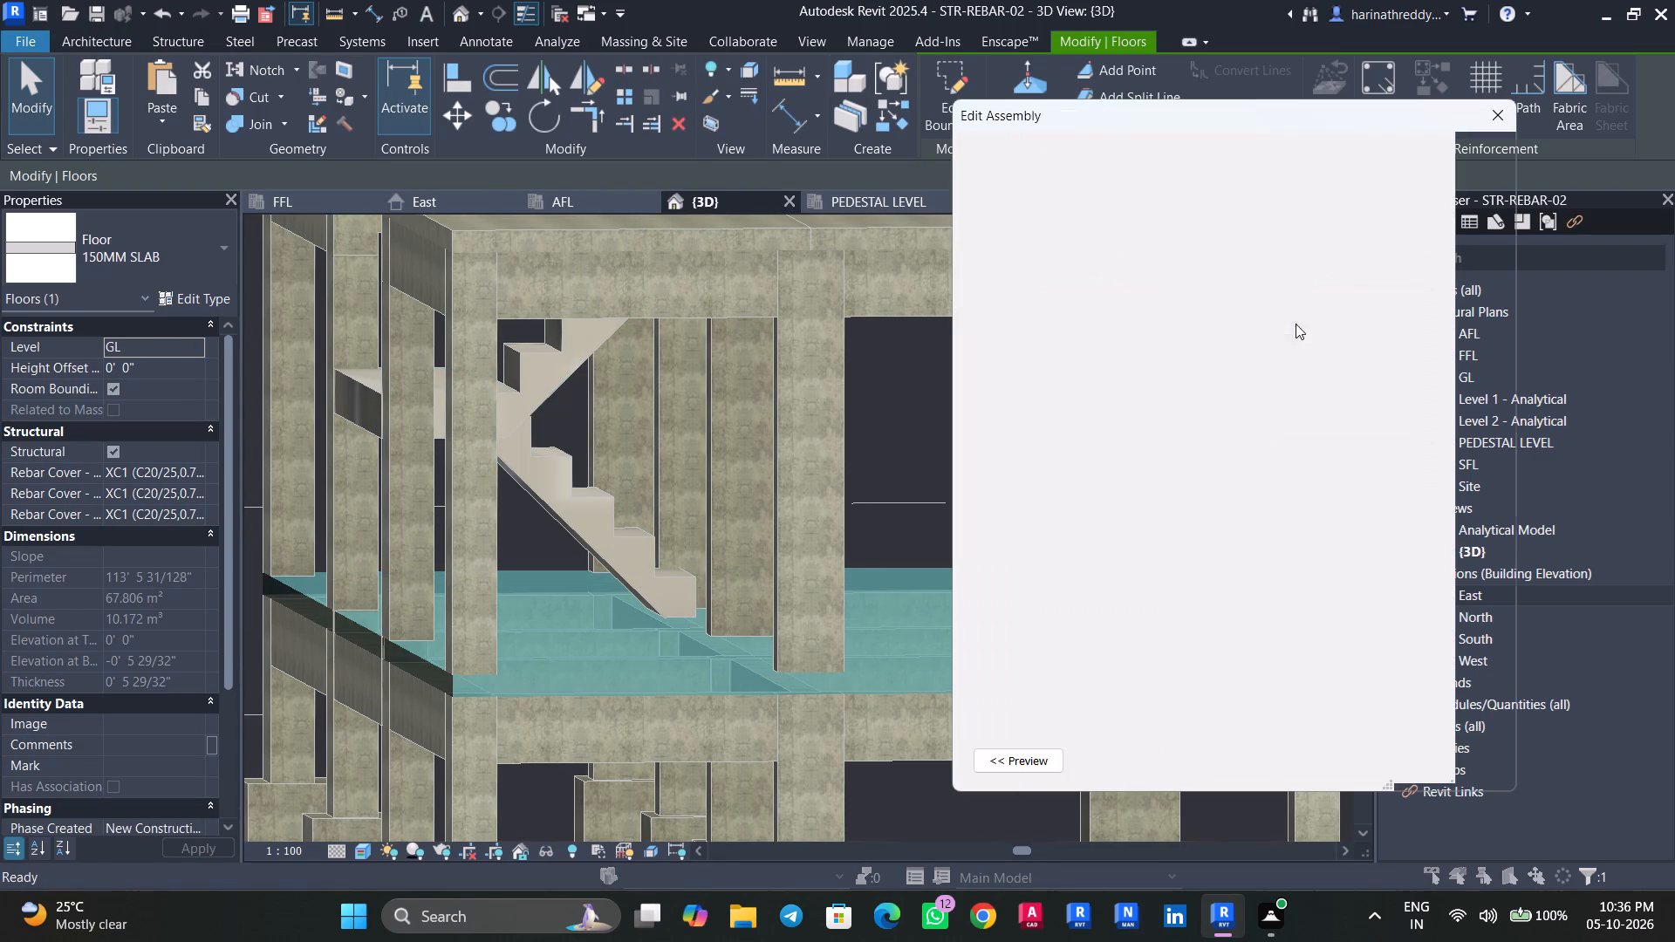
pyautogui.moveTo(1289, 373); pyautogui.dragTo(1207, 379)
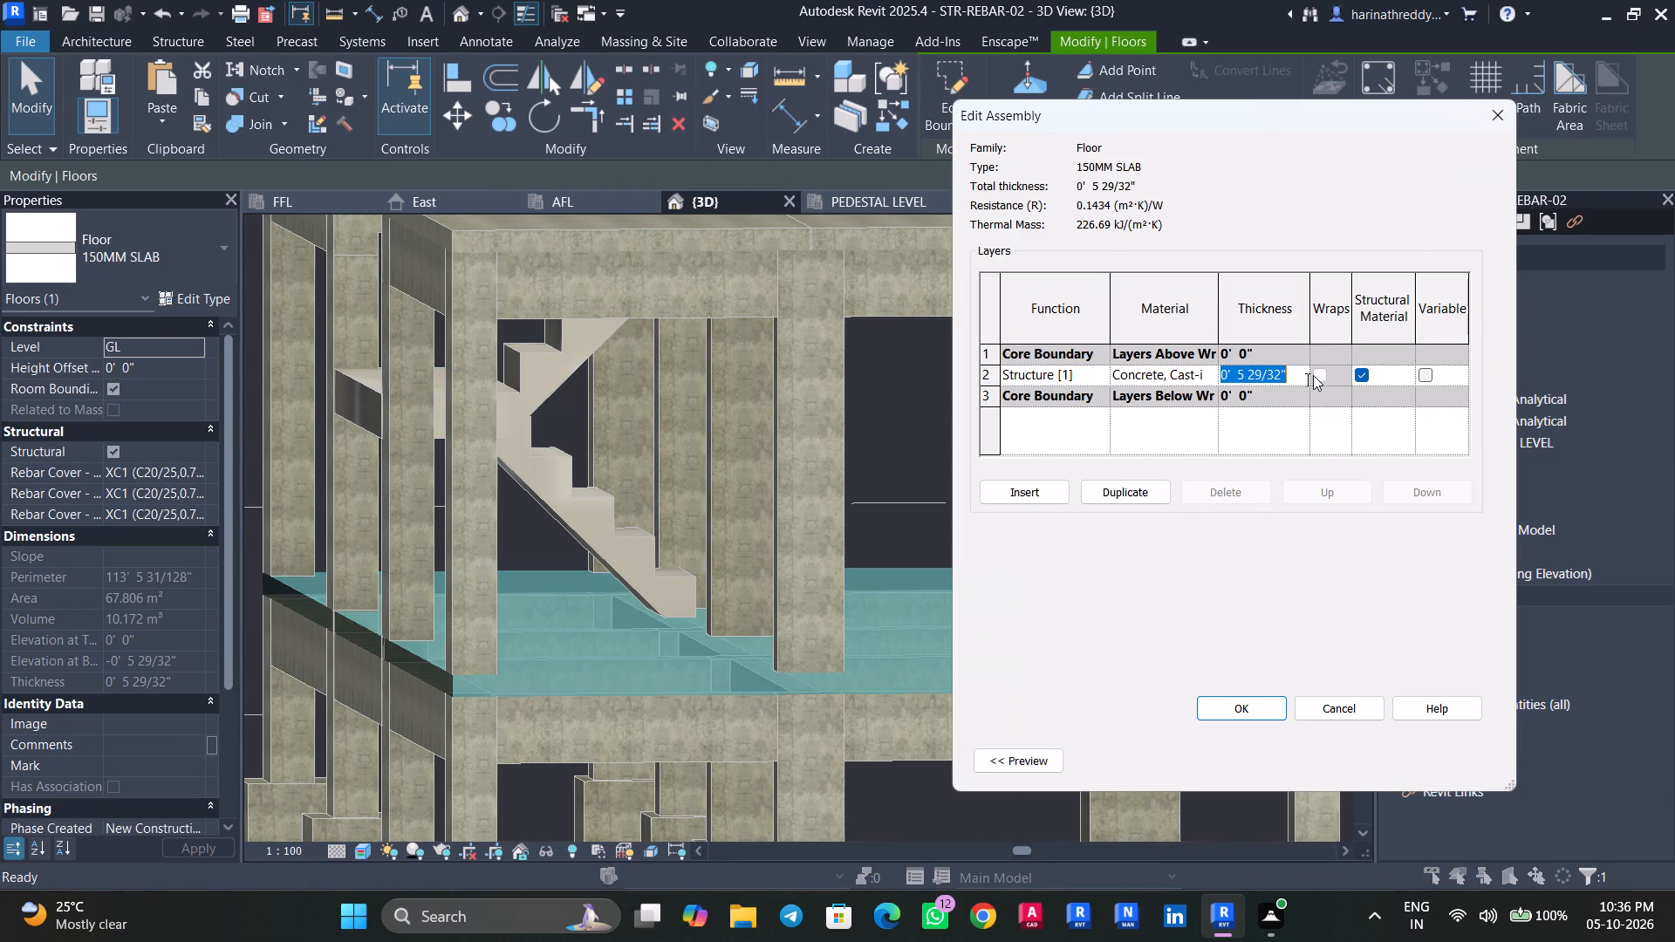
pyautogui.write('150M')
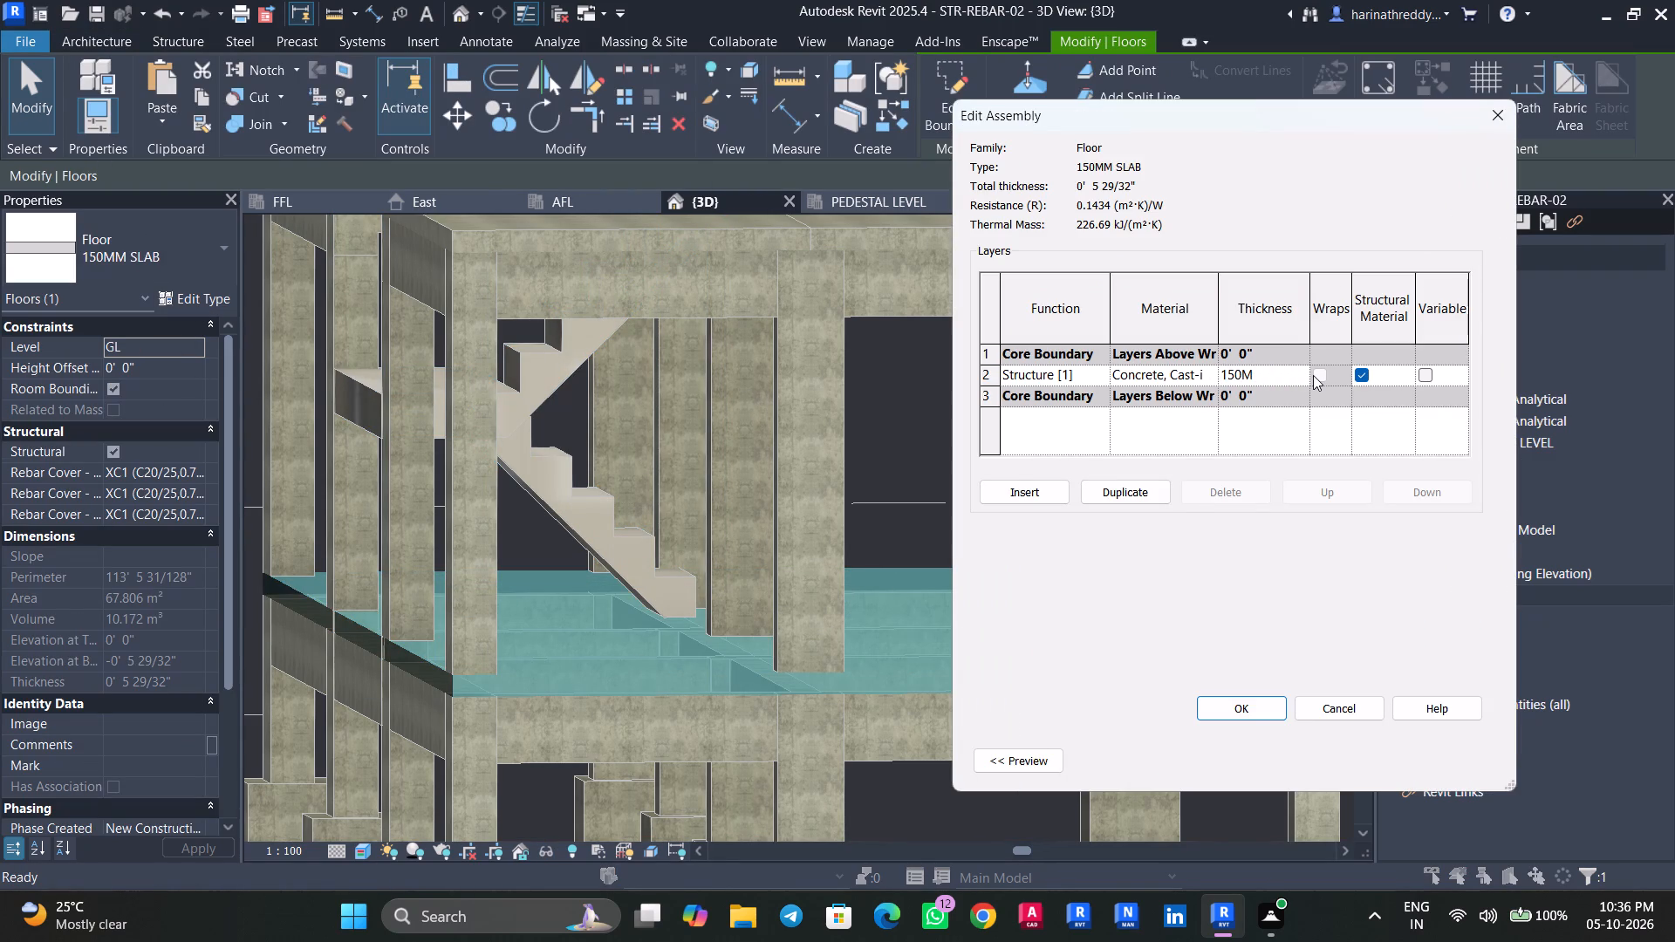
pyautogui.press('m')
pyautogui.press('Return')
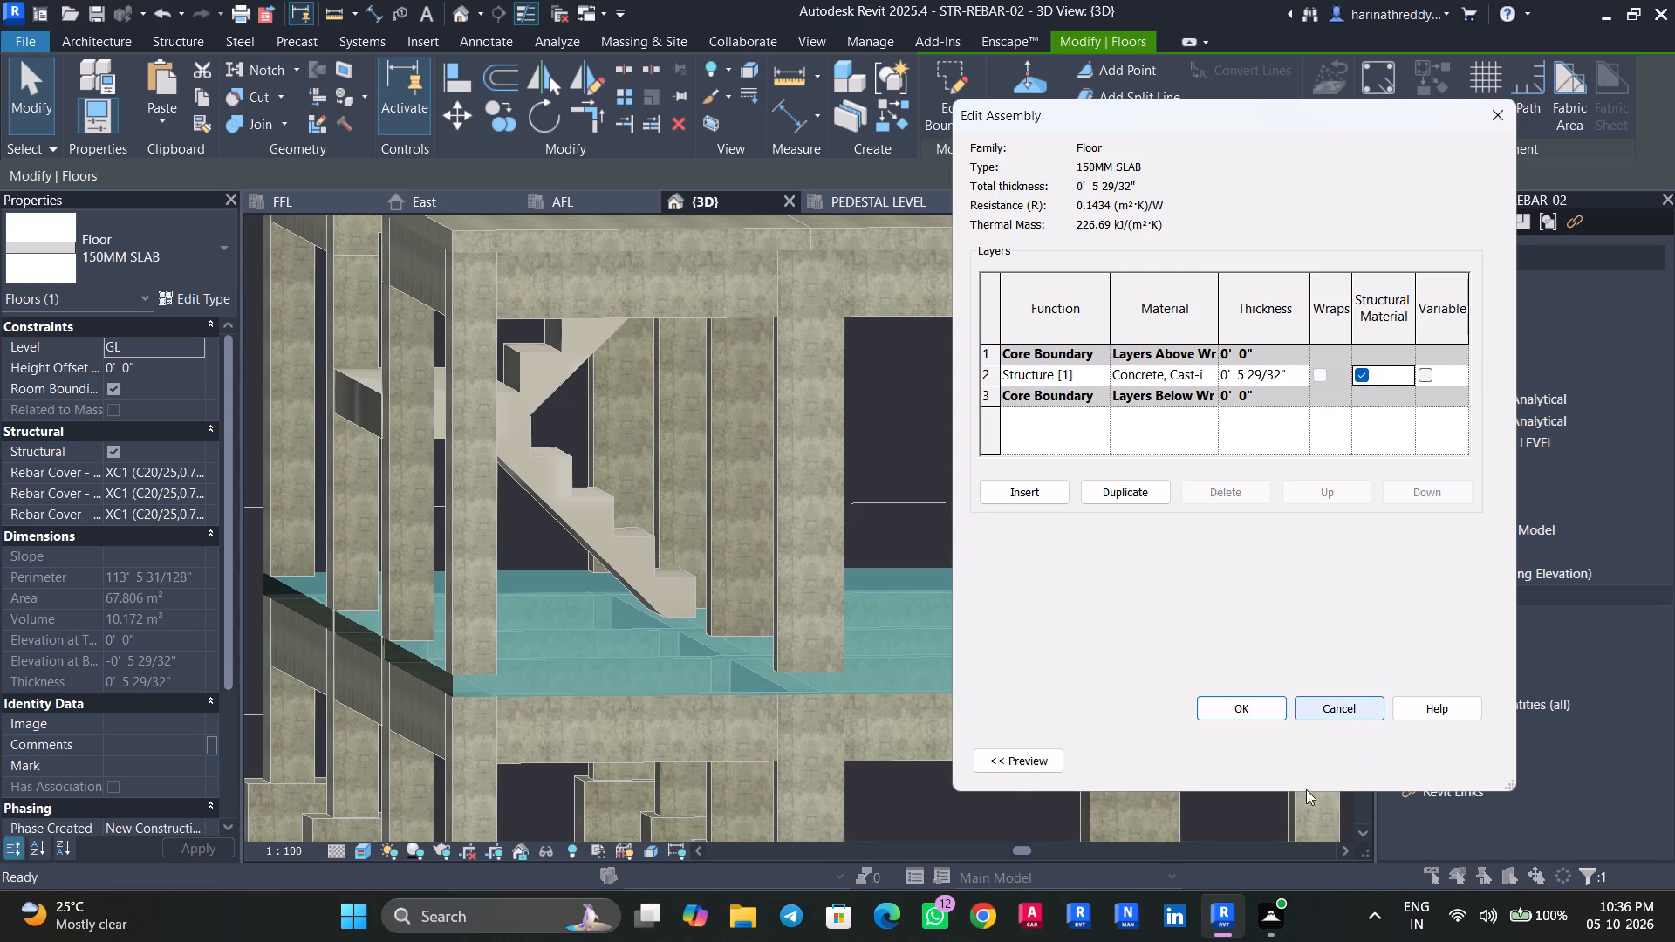
pyautogui.click(1255, 703)
pyautogui.click(1427, 760)
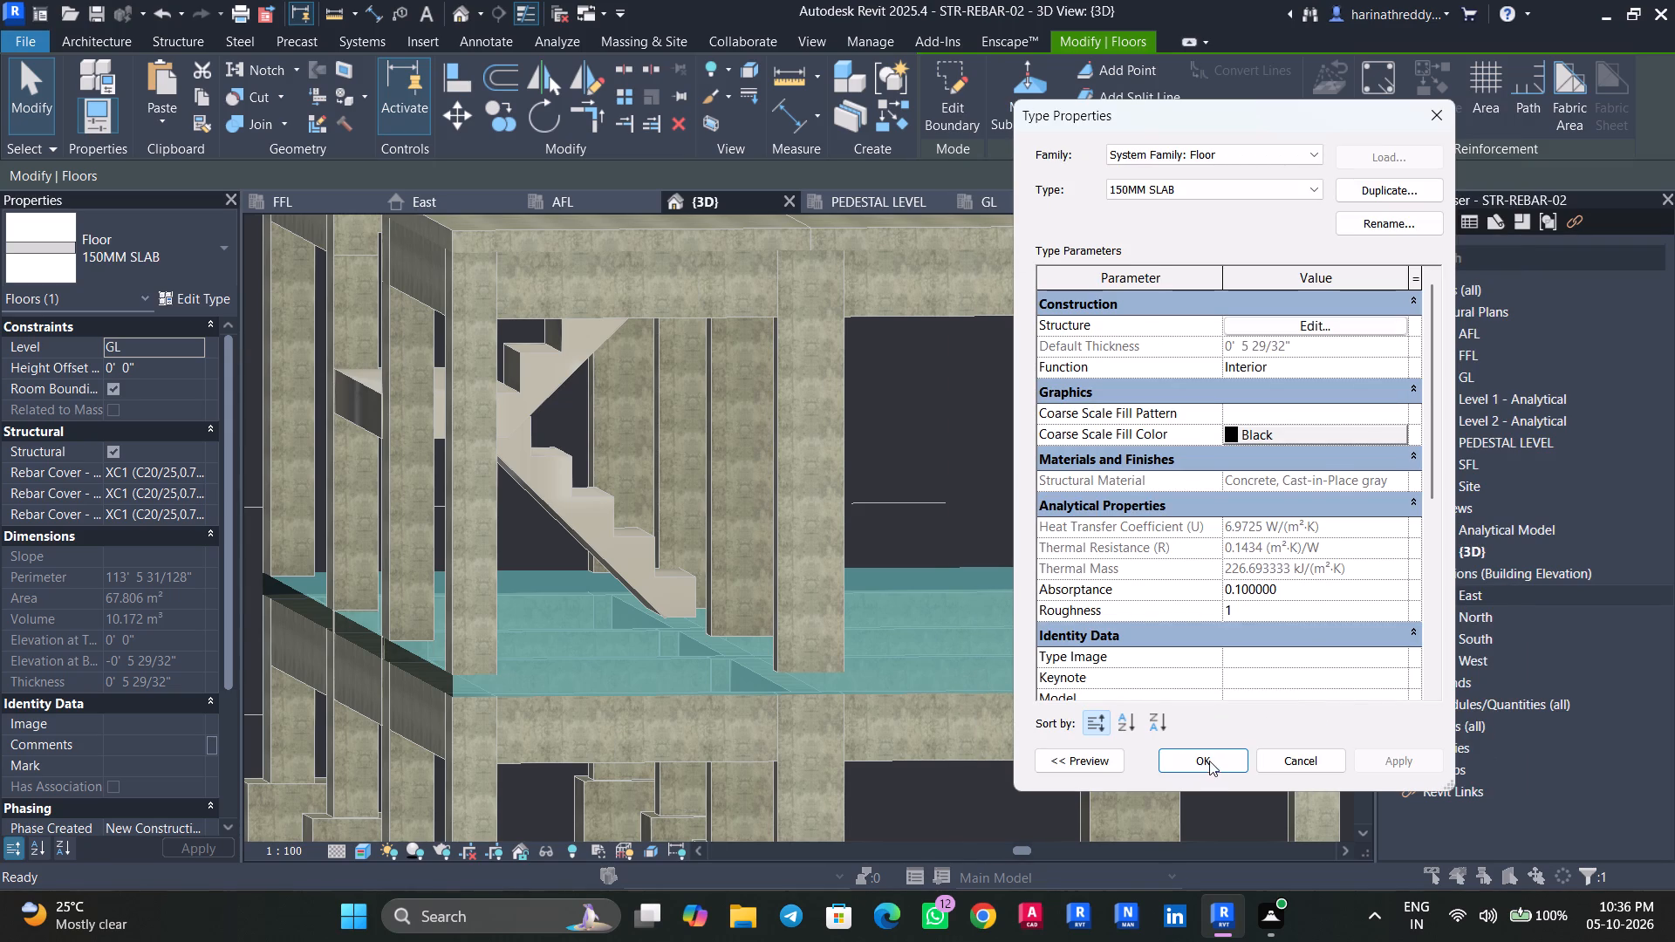
pyautogui.click(1209, 761)
pyautogui.press('Escape')
pyautogui.press('Escape')
# Inspect the 300 x 600mm beam and the columns above and below it at the GL junction.
pyautogui.click(986, 722)
pyautogui.press('Escape')
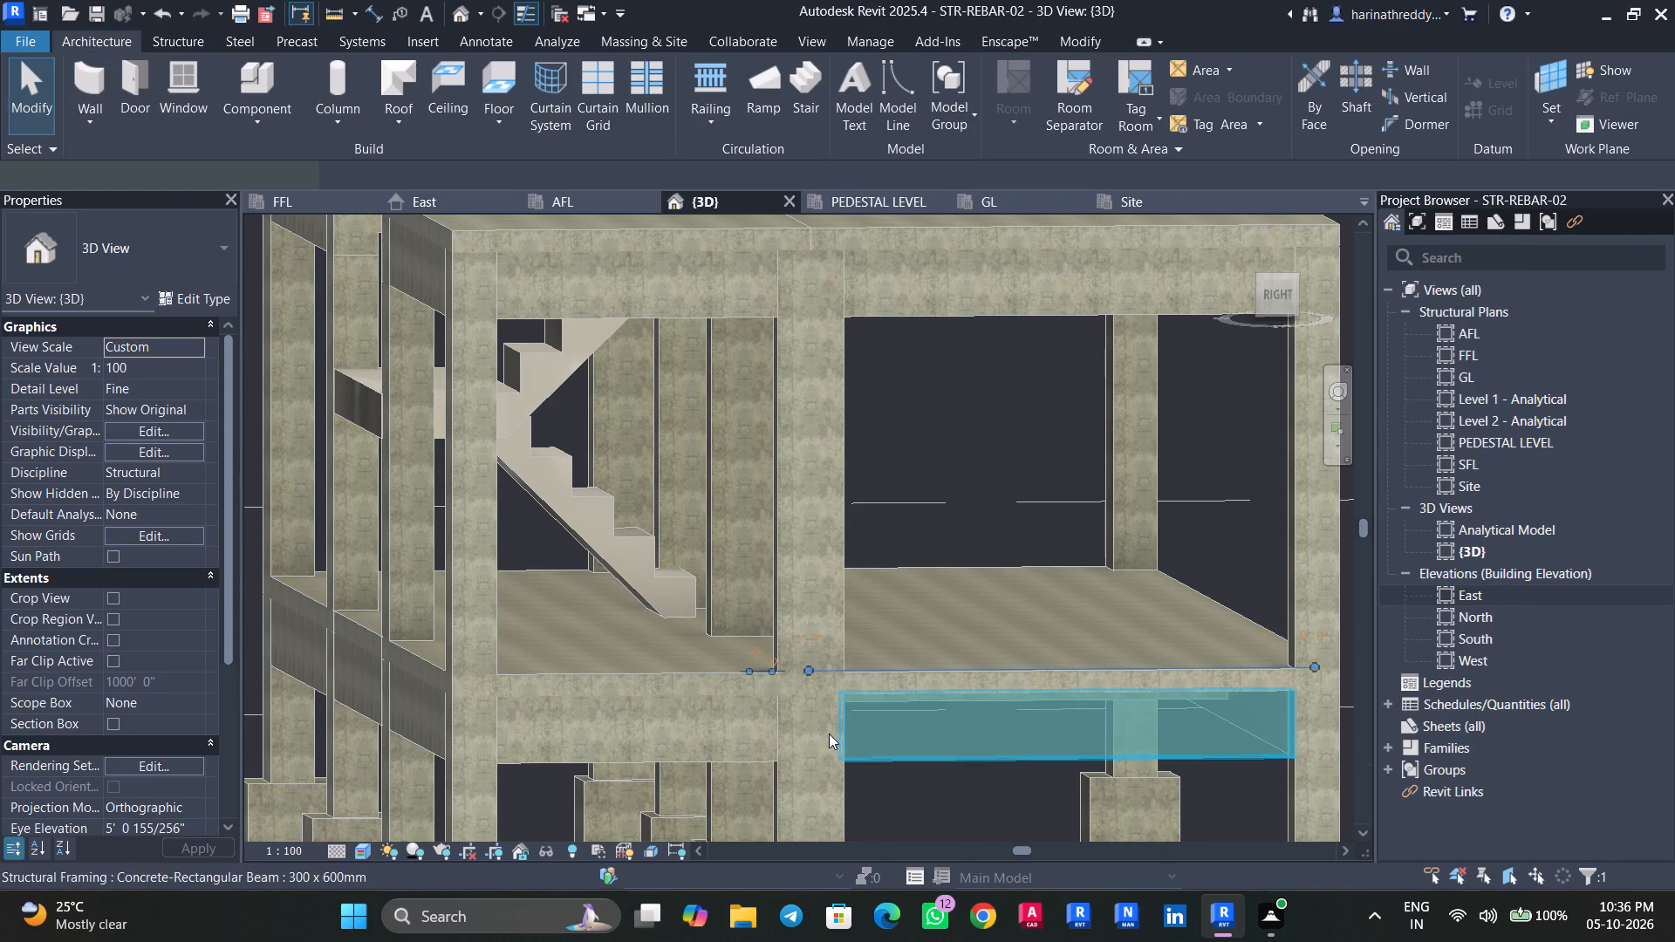
pyautogui.click(794, 745)
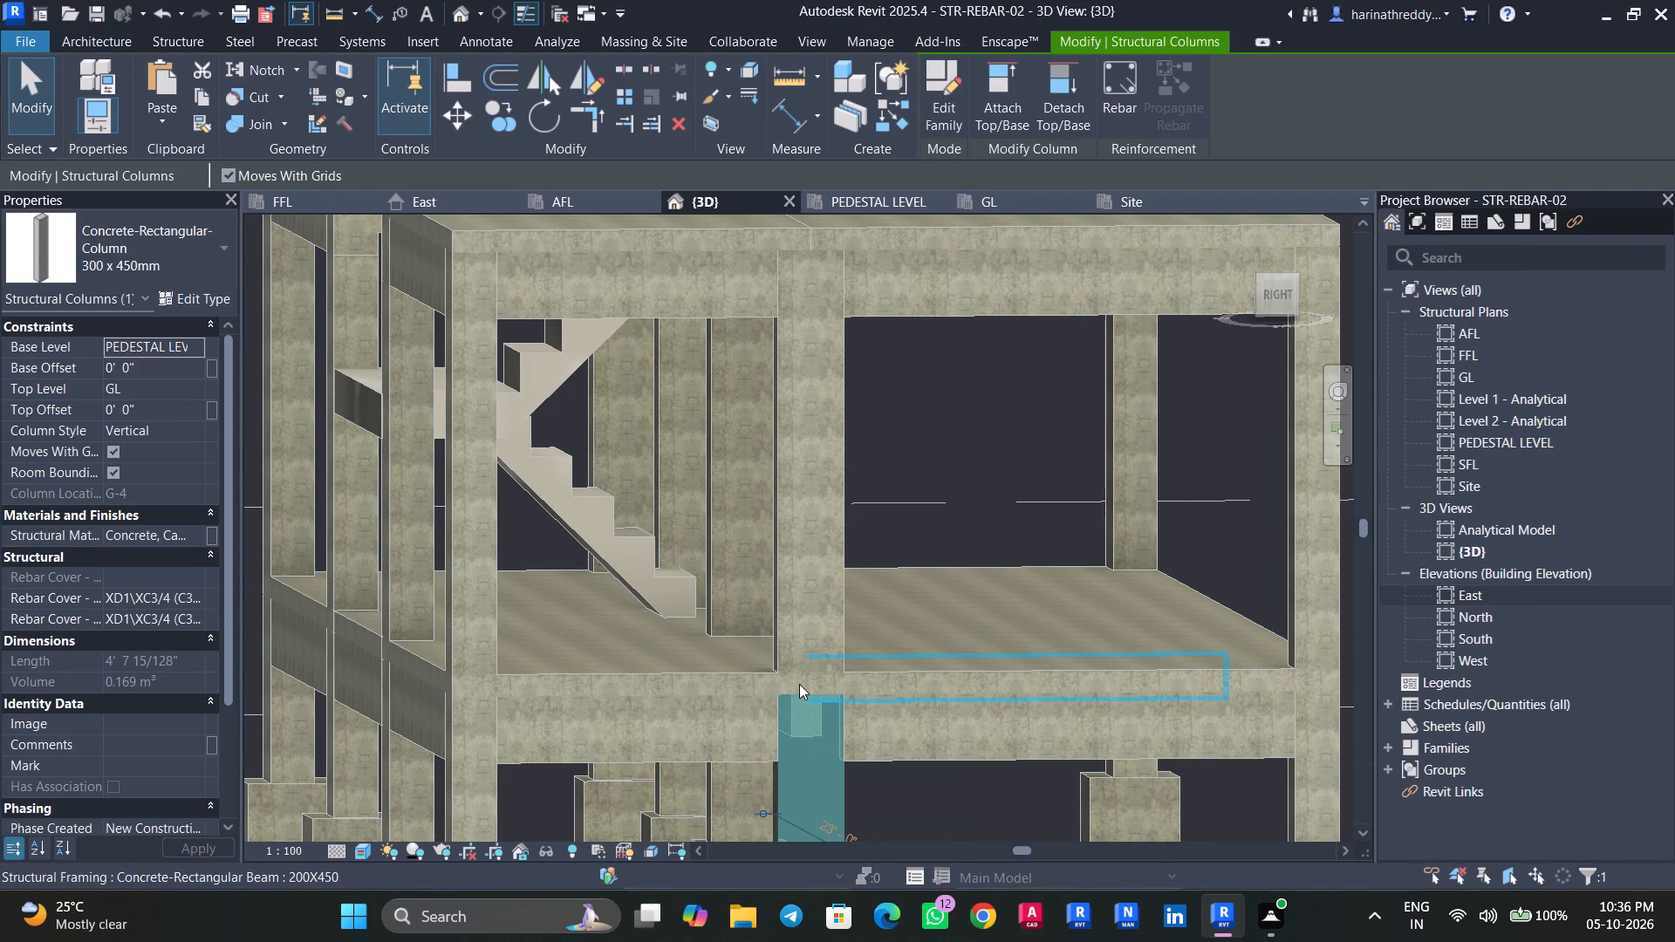
pyautogui.press('Escape')
pyautogui.press('Escape')
pyautogui.click(806, 640)
pyautogui.scroll(-5, 834, 621)
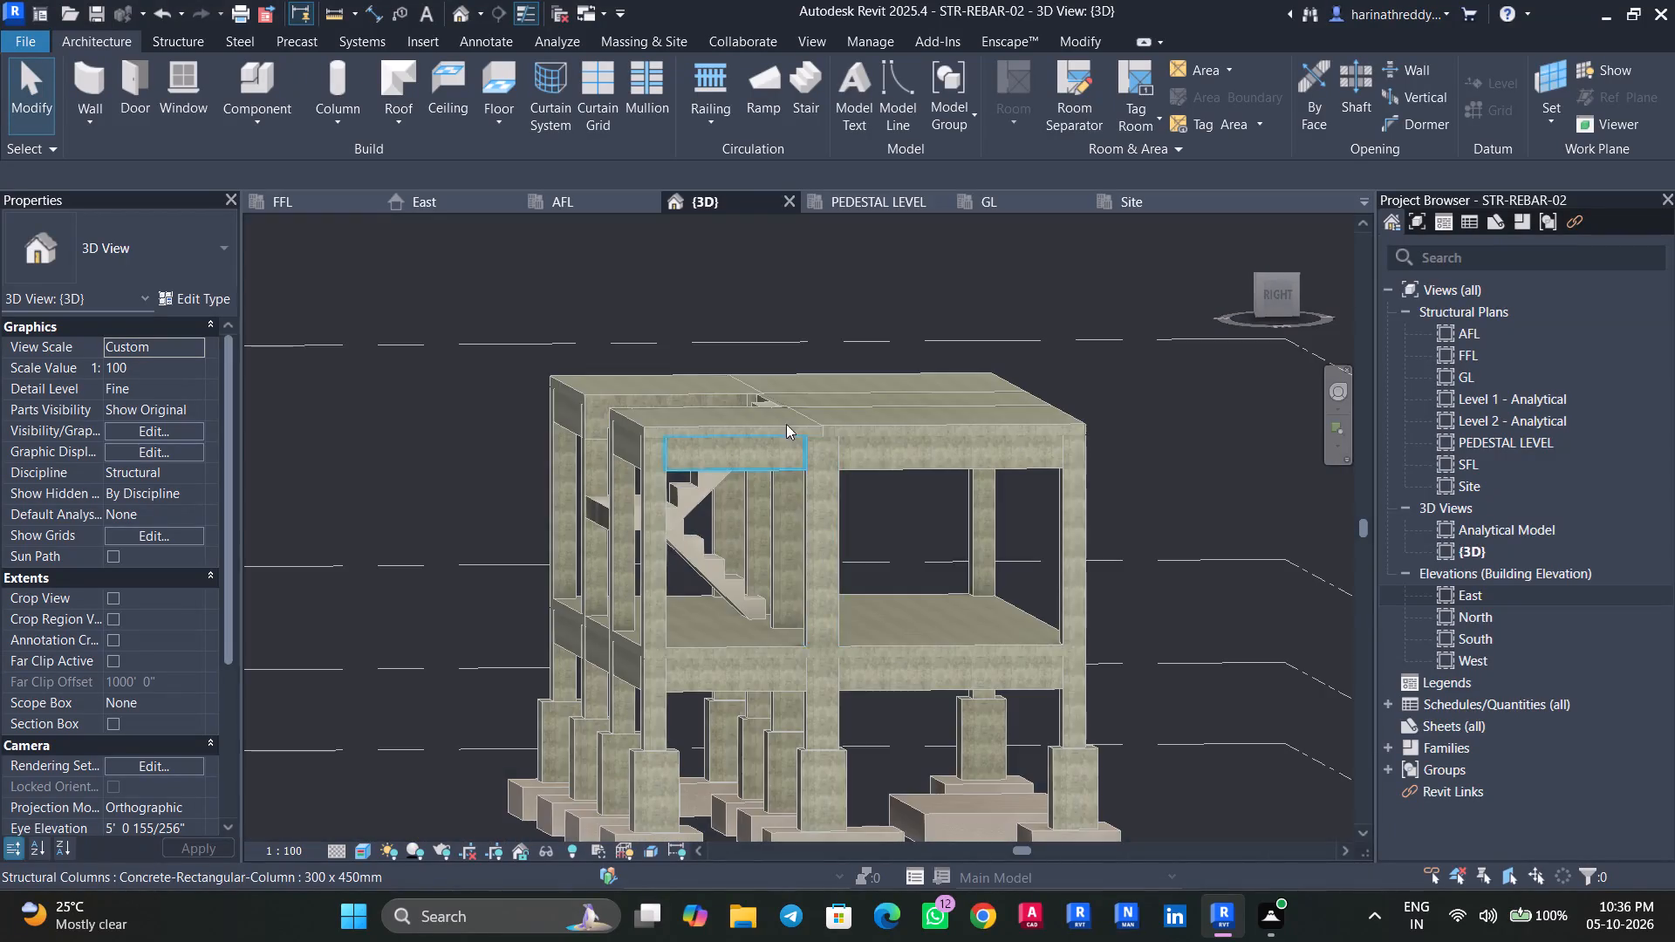
pyautogui.scroll(8, 781, 408)
# Open the East building elevation.
pyautogui.click(1268, 288)
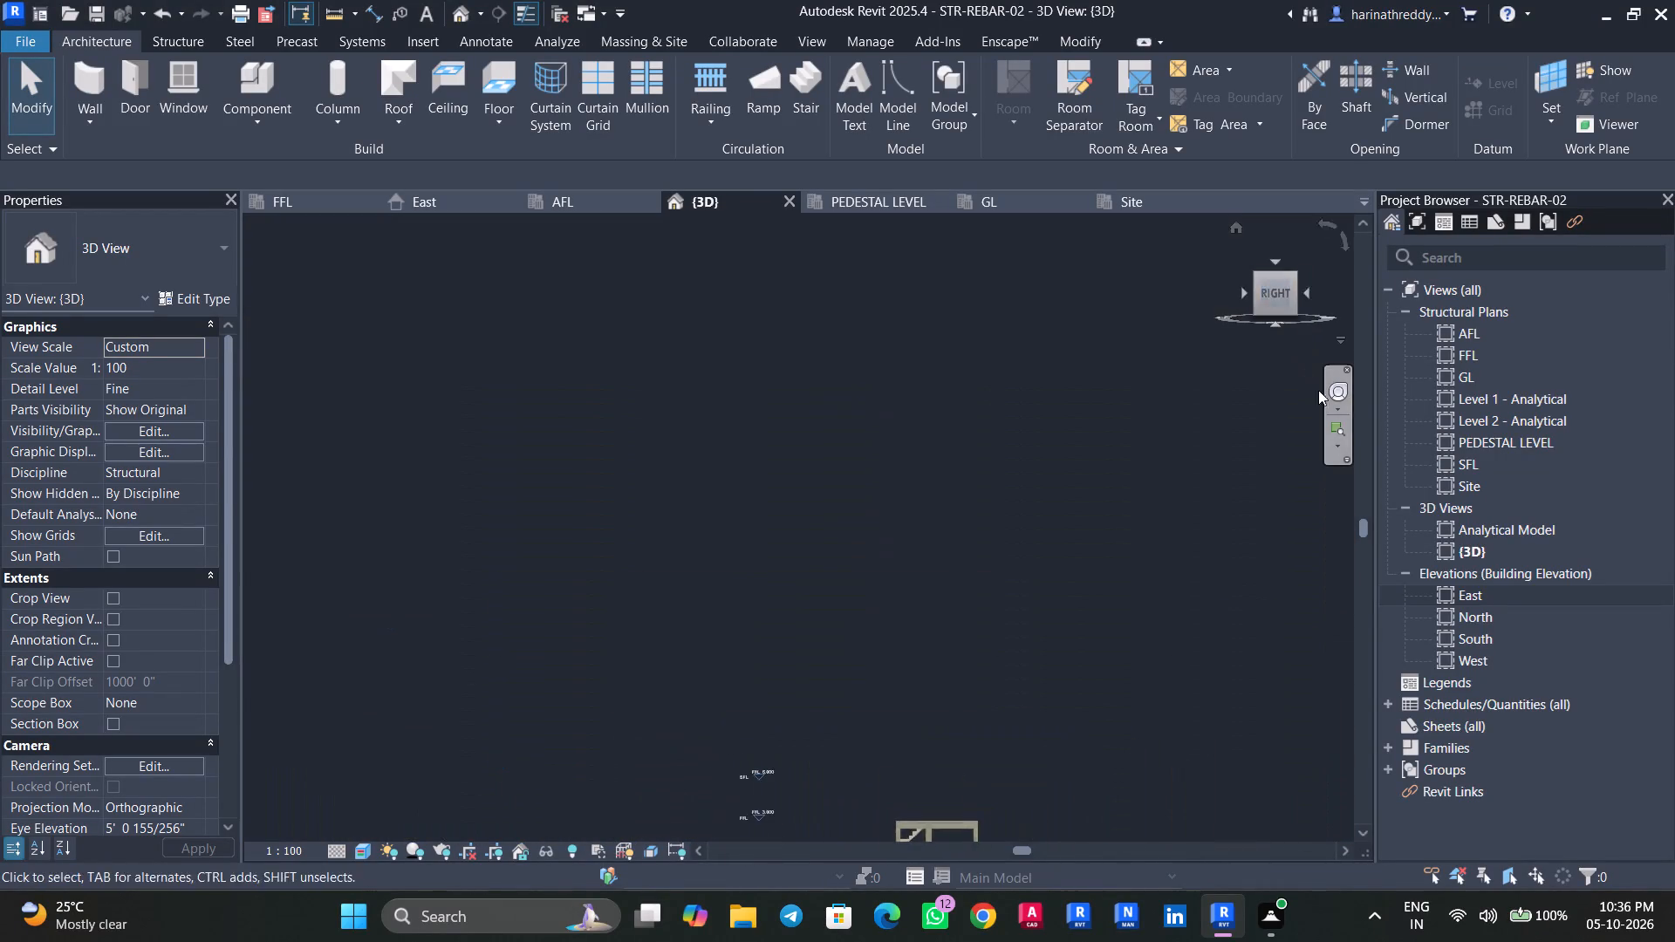
pyautogui.doubleClick(1492, 601)
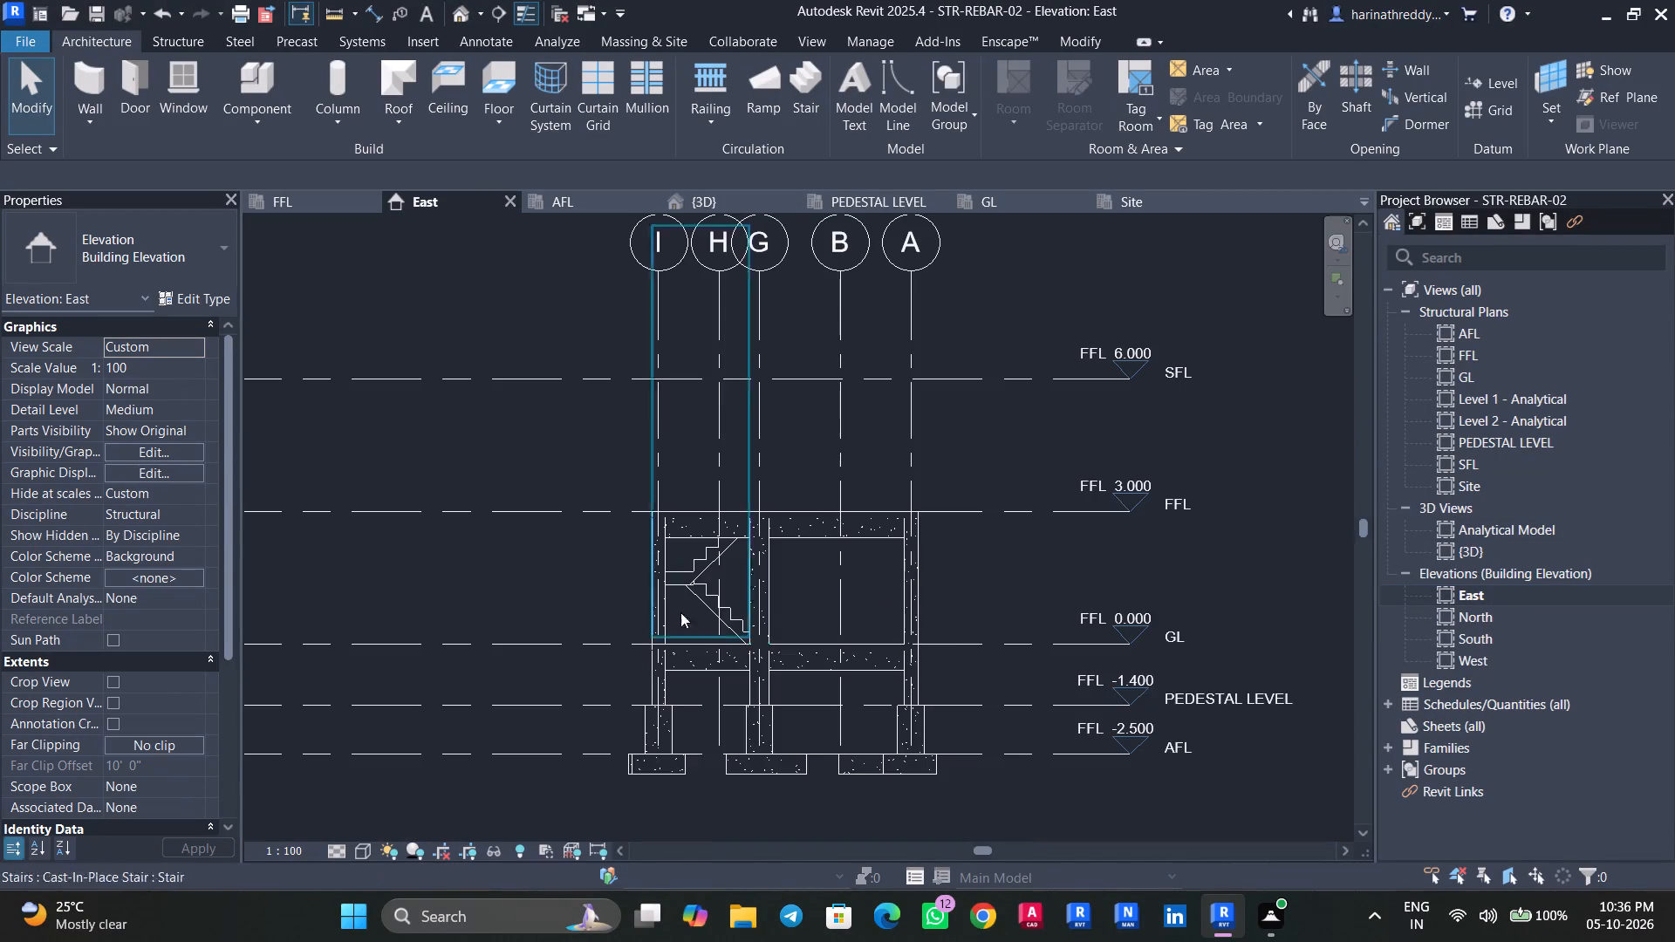
# Inspect the constraints of the column above GL at grid I-4 and the column below GL at grid A-4.
pyautogui.scroll(3, 708, 669)
pyautogui.click(631, 685)
pyautogui.scroll(1, 650, 611)
pyautogui.press('Escape')
pyautogui.click(635, 598)
pyautogui.moveTo(553, 663); pyautogui.dragTo(968, 652, button='middle')
pyautogui.scroll(-6, 687, 658)
pyautogui.scroll(4, 1205, 656)
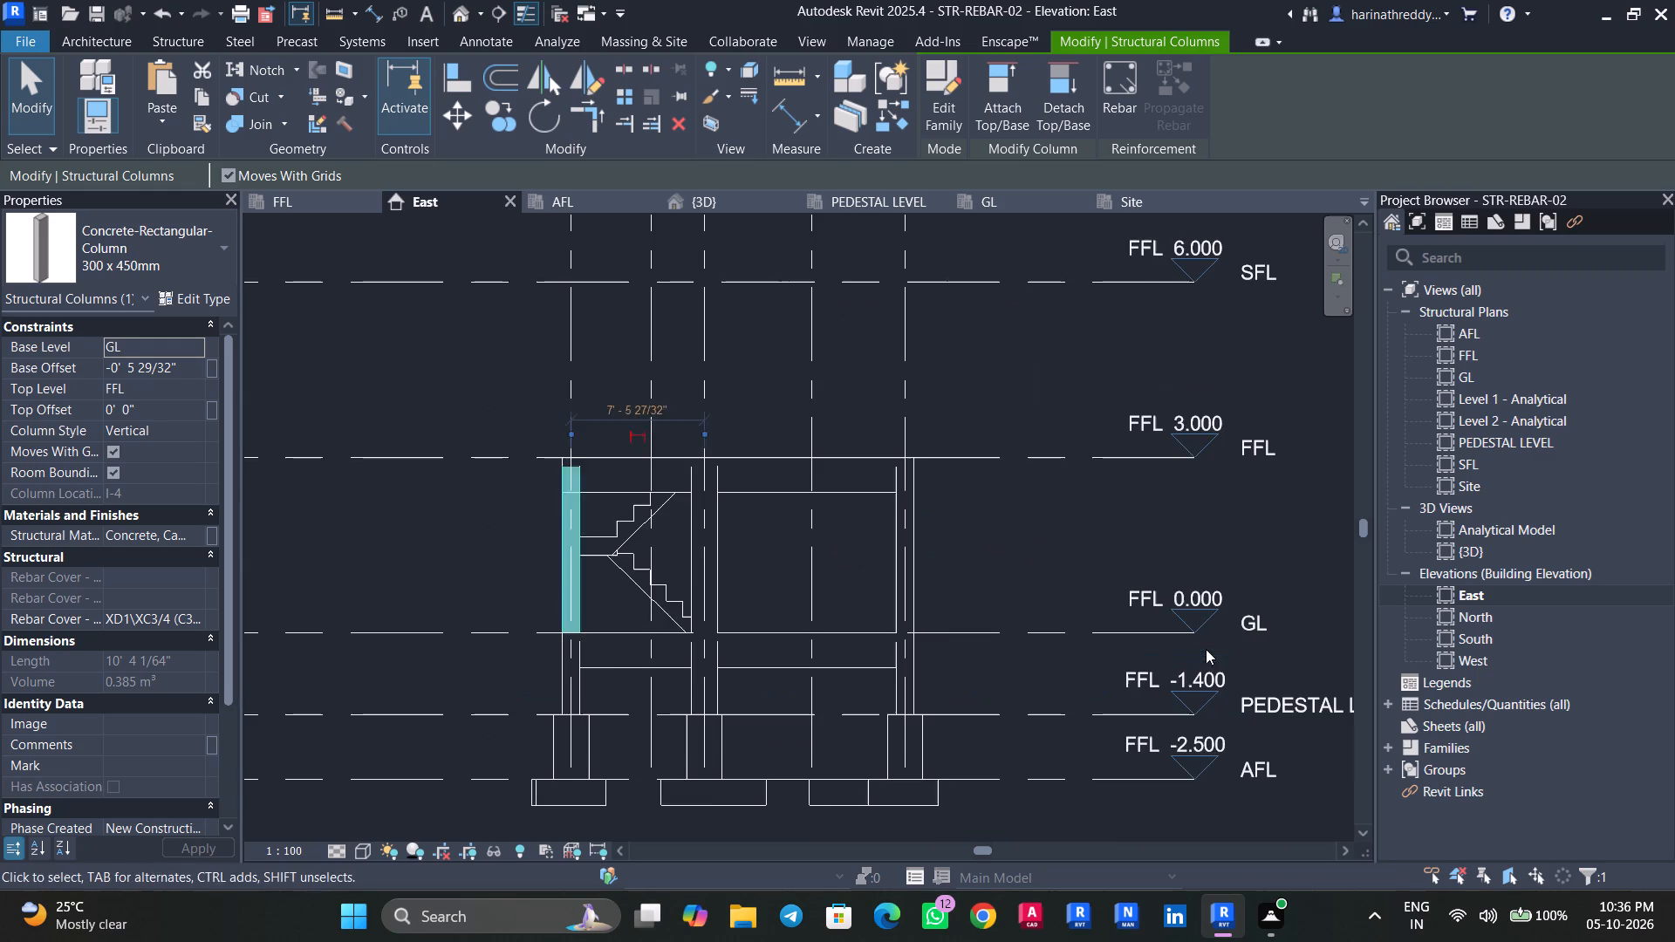
pyautogui.press('Escape')
pyautogui.press('Escape')
pyautogui.click(914, 676)
pyautogui.scroll(3, 902, 661)
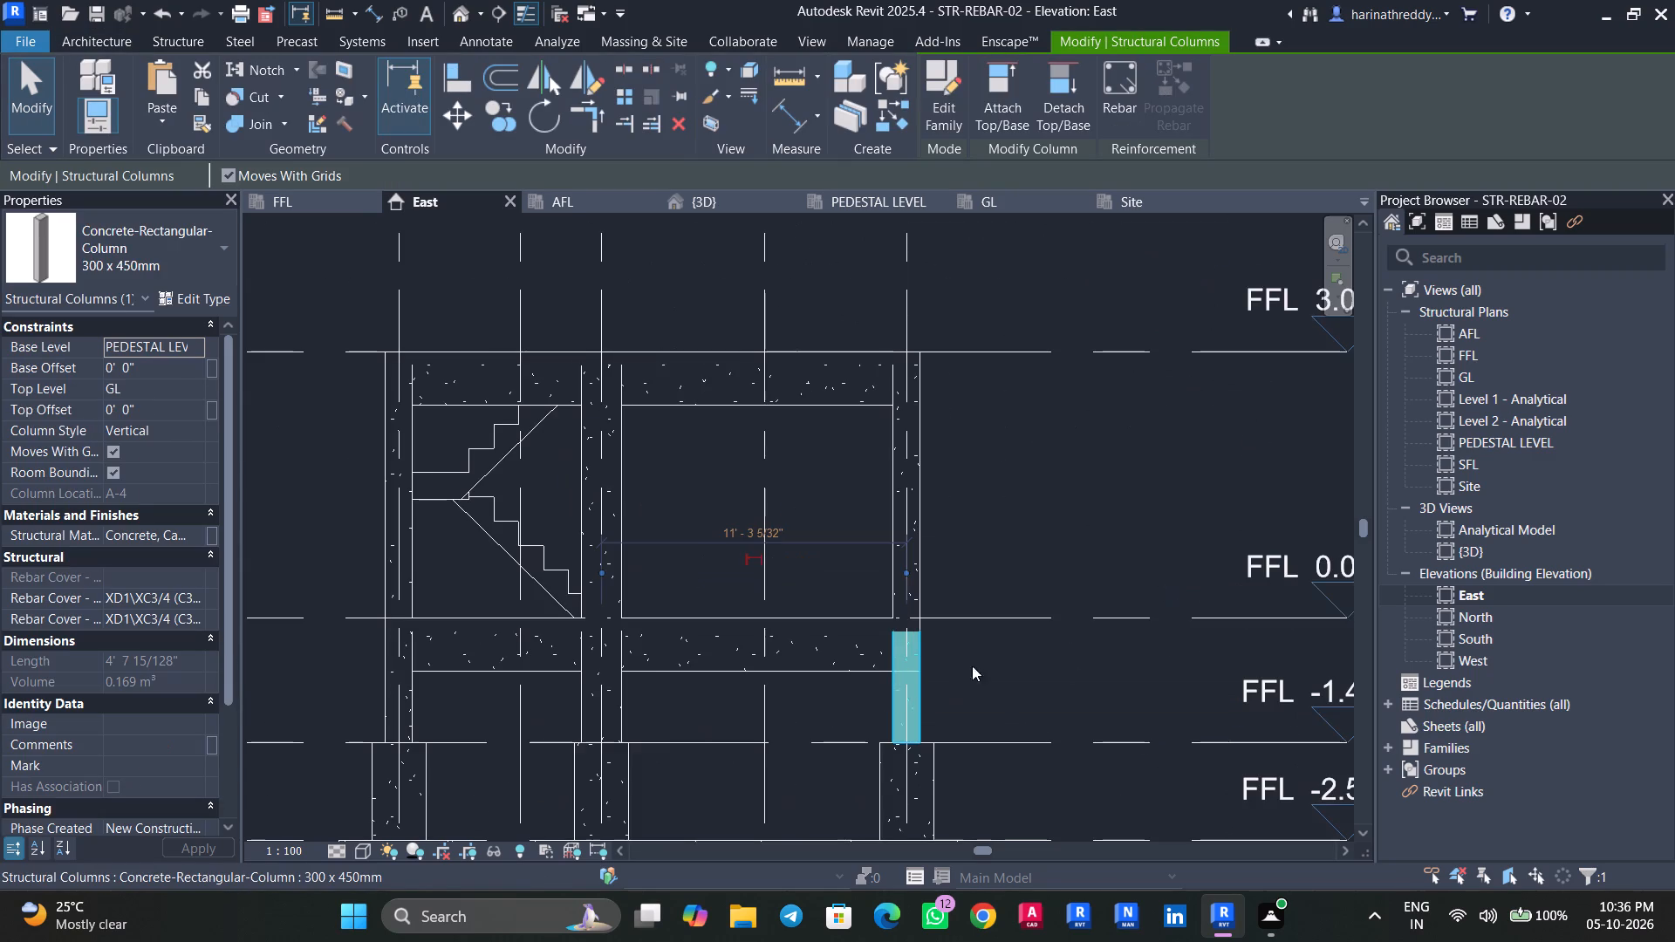
pyautogui.moveTo(1070, 666); pyautogui.dragTo(872, 665, button='middle')
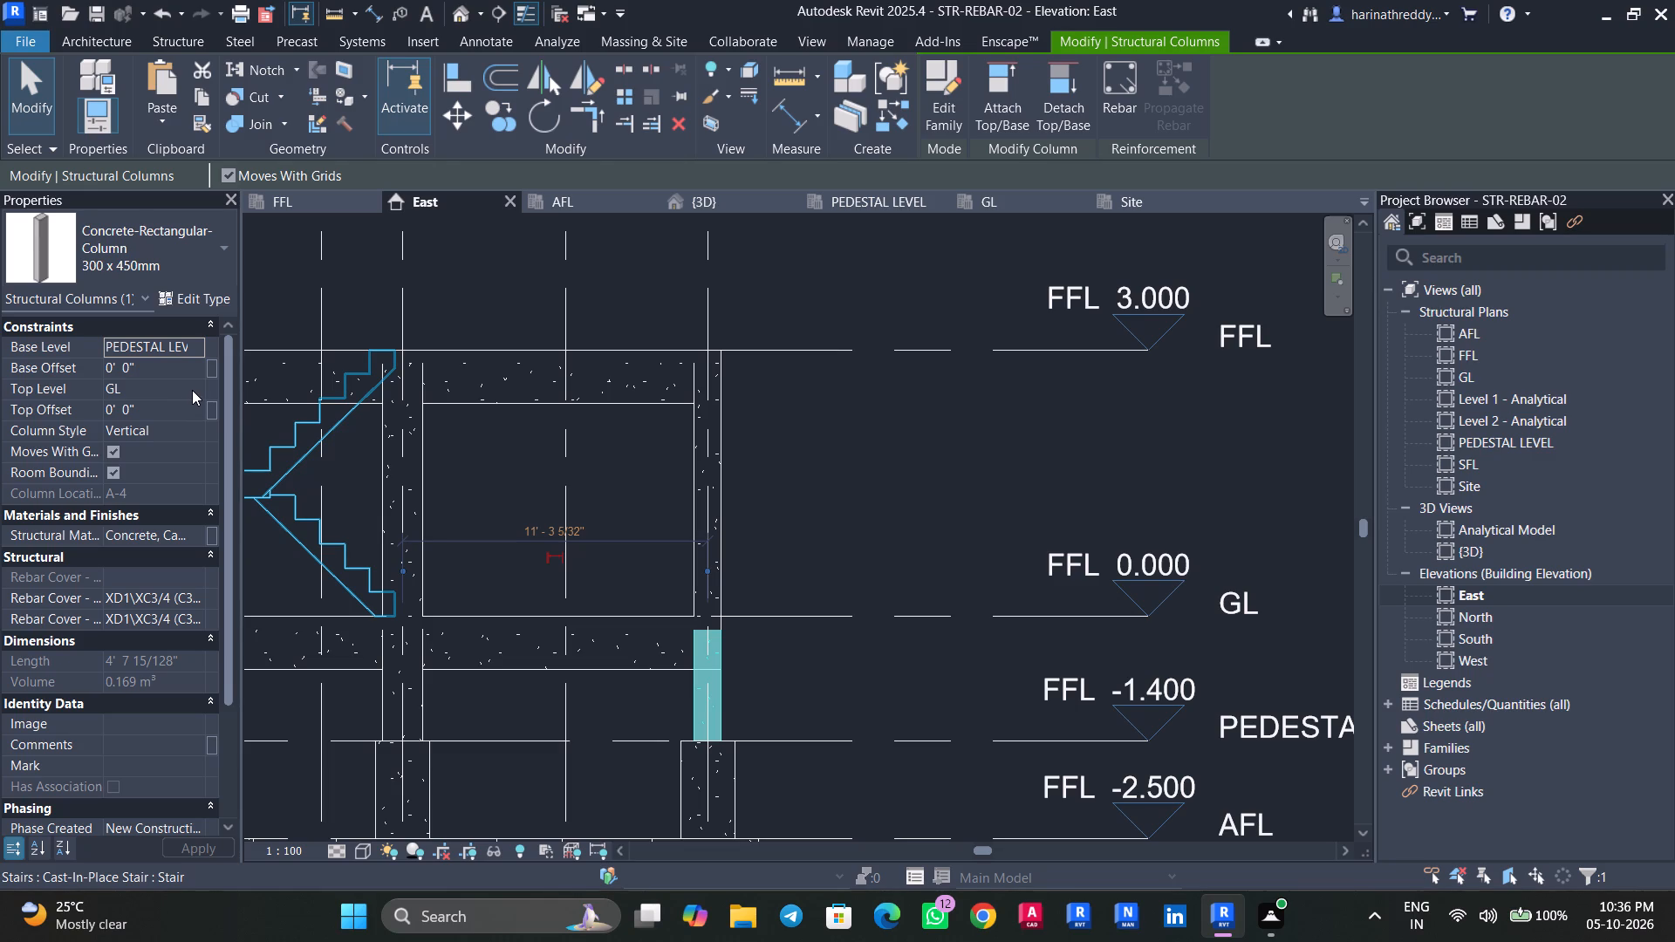
pyautogui.press('Escape')
pyautogui.press('Escape')
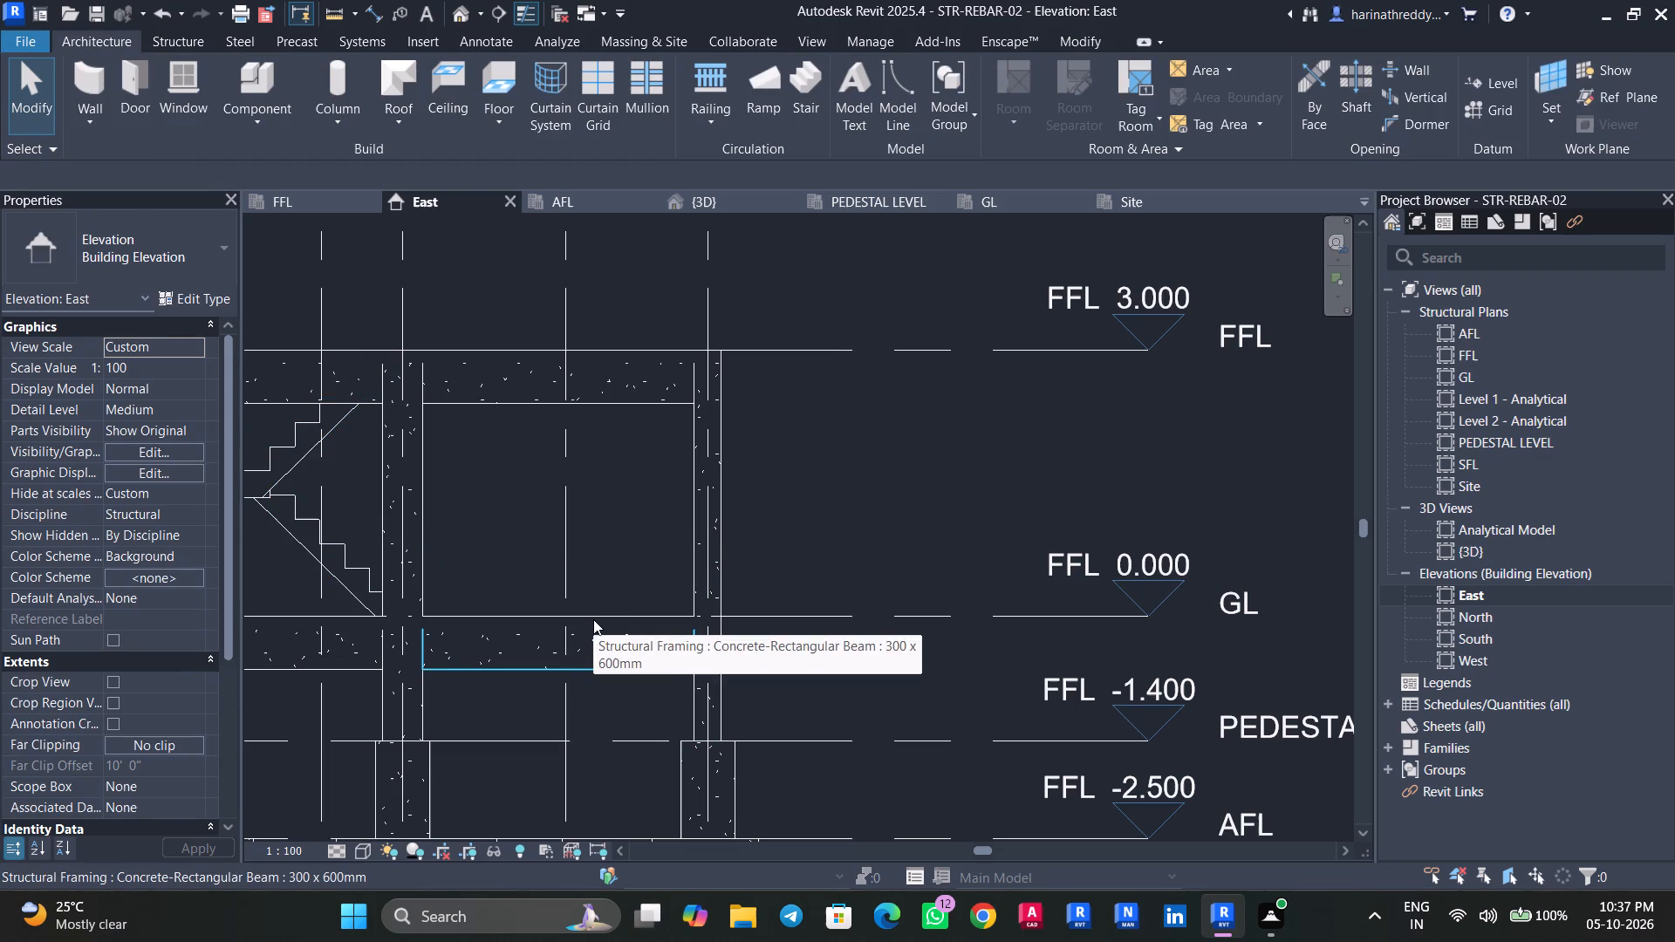
# Check which beam, slab and column elements overlap along the GL line next to grid A.
pyautogui.press('Tab')
pyautogui.press('Tab')
pyautogui.press('Tab')
pyautogui.press('Tab')
pyautogui.press('Tab')
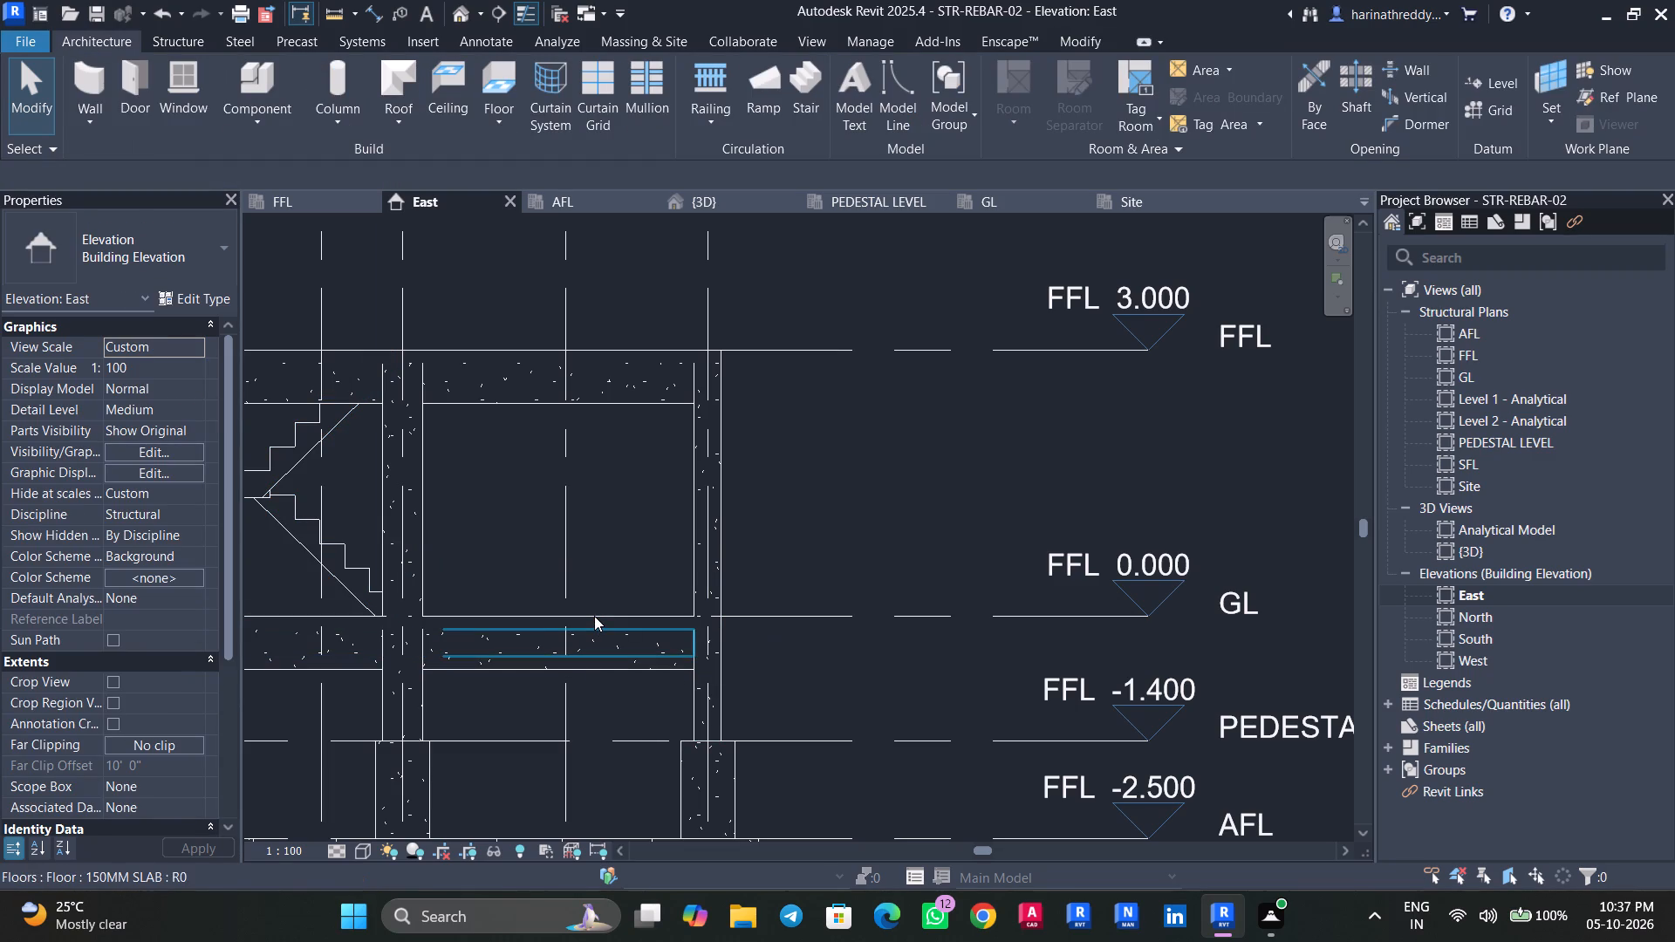
pyautogui.press('Tab')
pyautogui.press('Tab')
pyautogui.press('Tab')
pyautogui.press('Tab')
pyautogui.press('Tab')
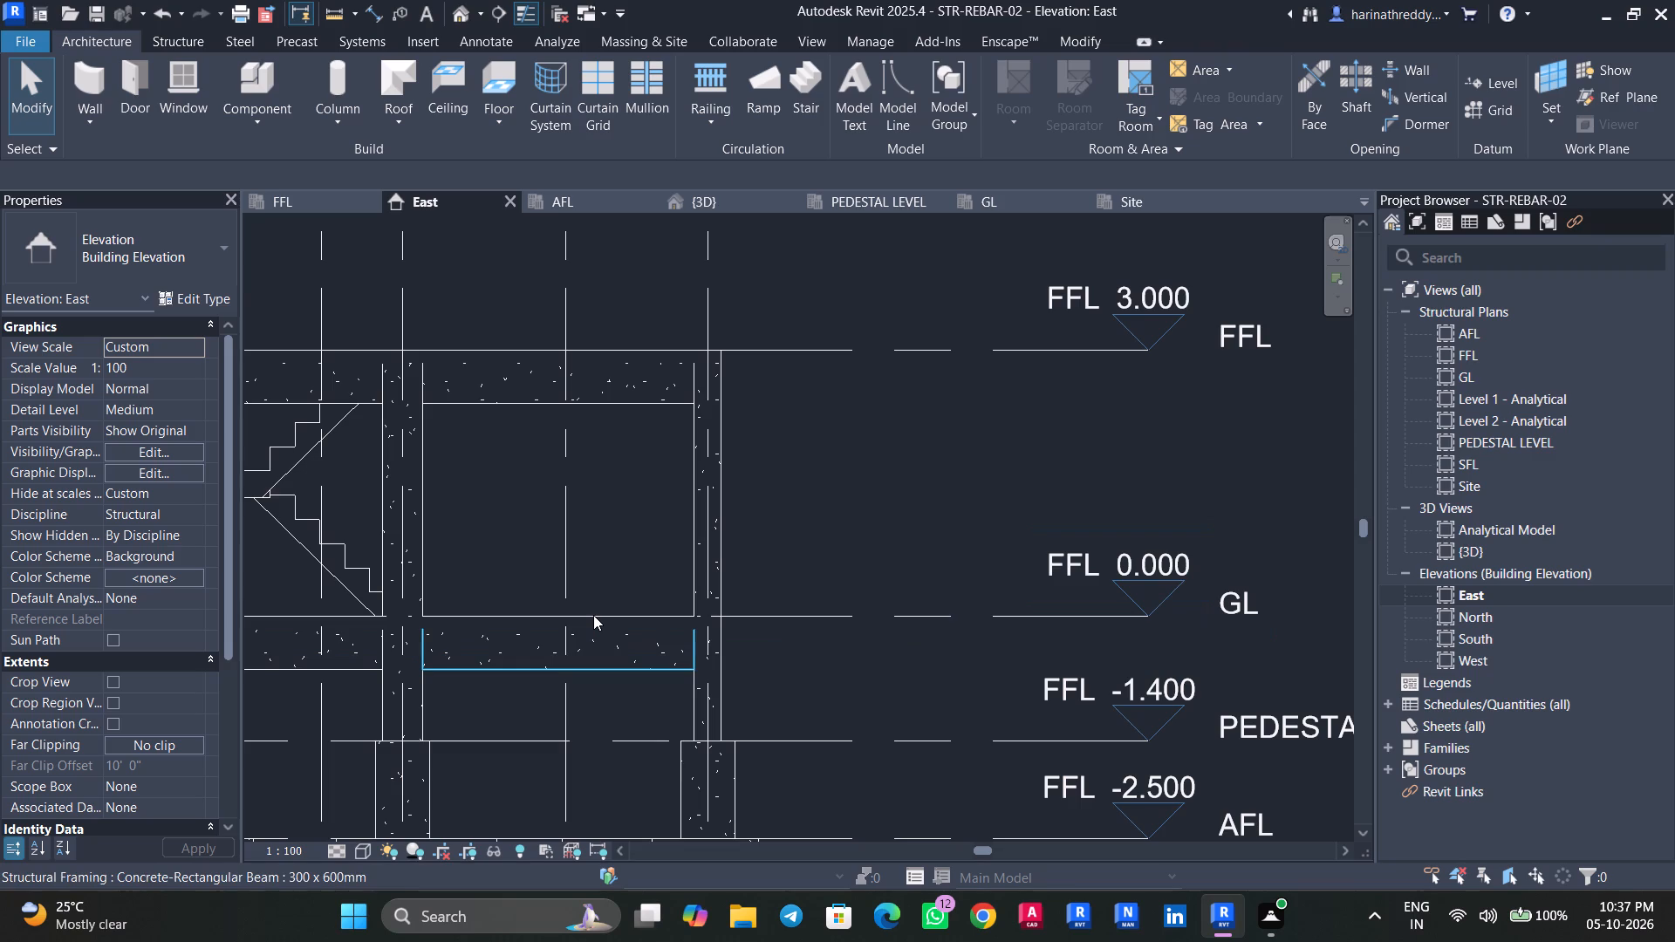
pyautogui.press('Tab')
pyautogui.press('Tab')
pyautogui.press('Tab')
pyautogui.press('Tab')
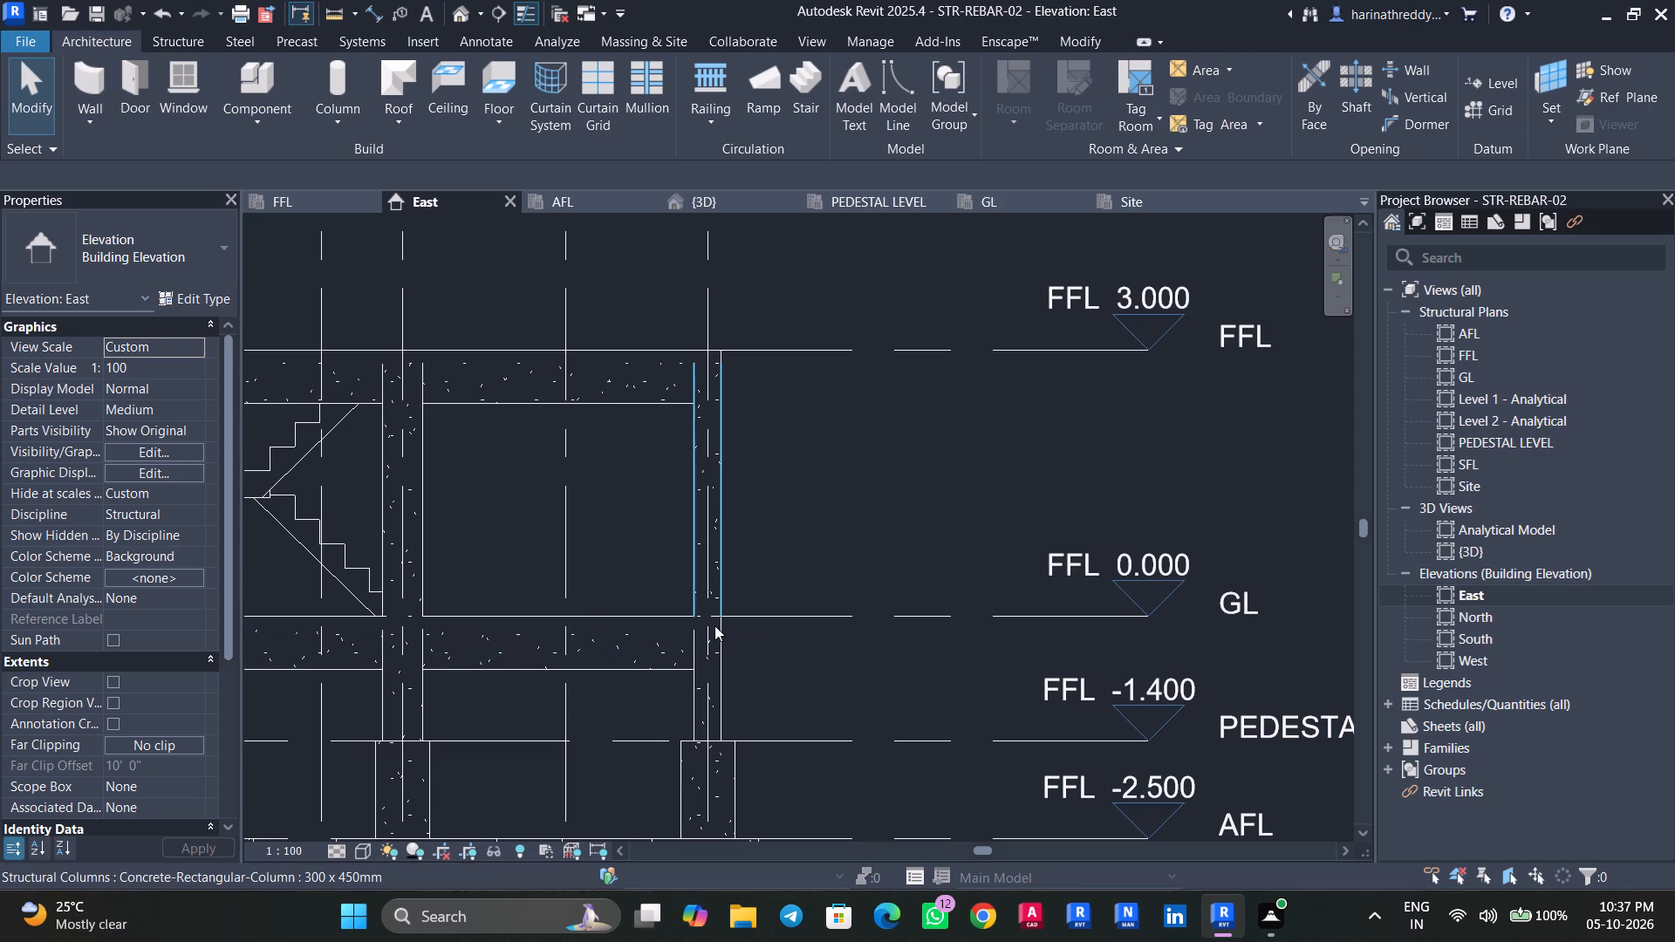
# Examine the columns above and below GL at grid A-4 and the lower column's spacing dimension.
pyautogui.click(714, 625)
pyautogui.press('Escape')
pyautogui.click(714, 651)
pyautogui.scroll(1, 714, 640)
pyautogui.scroll(-1, 714, 639)
pyautogui.scroll(3, 714, 639)
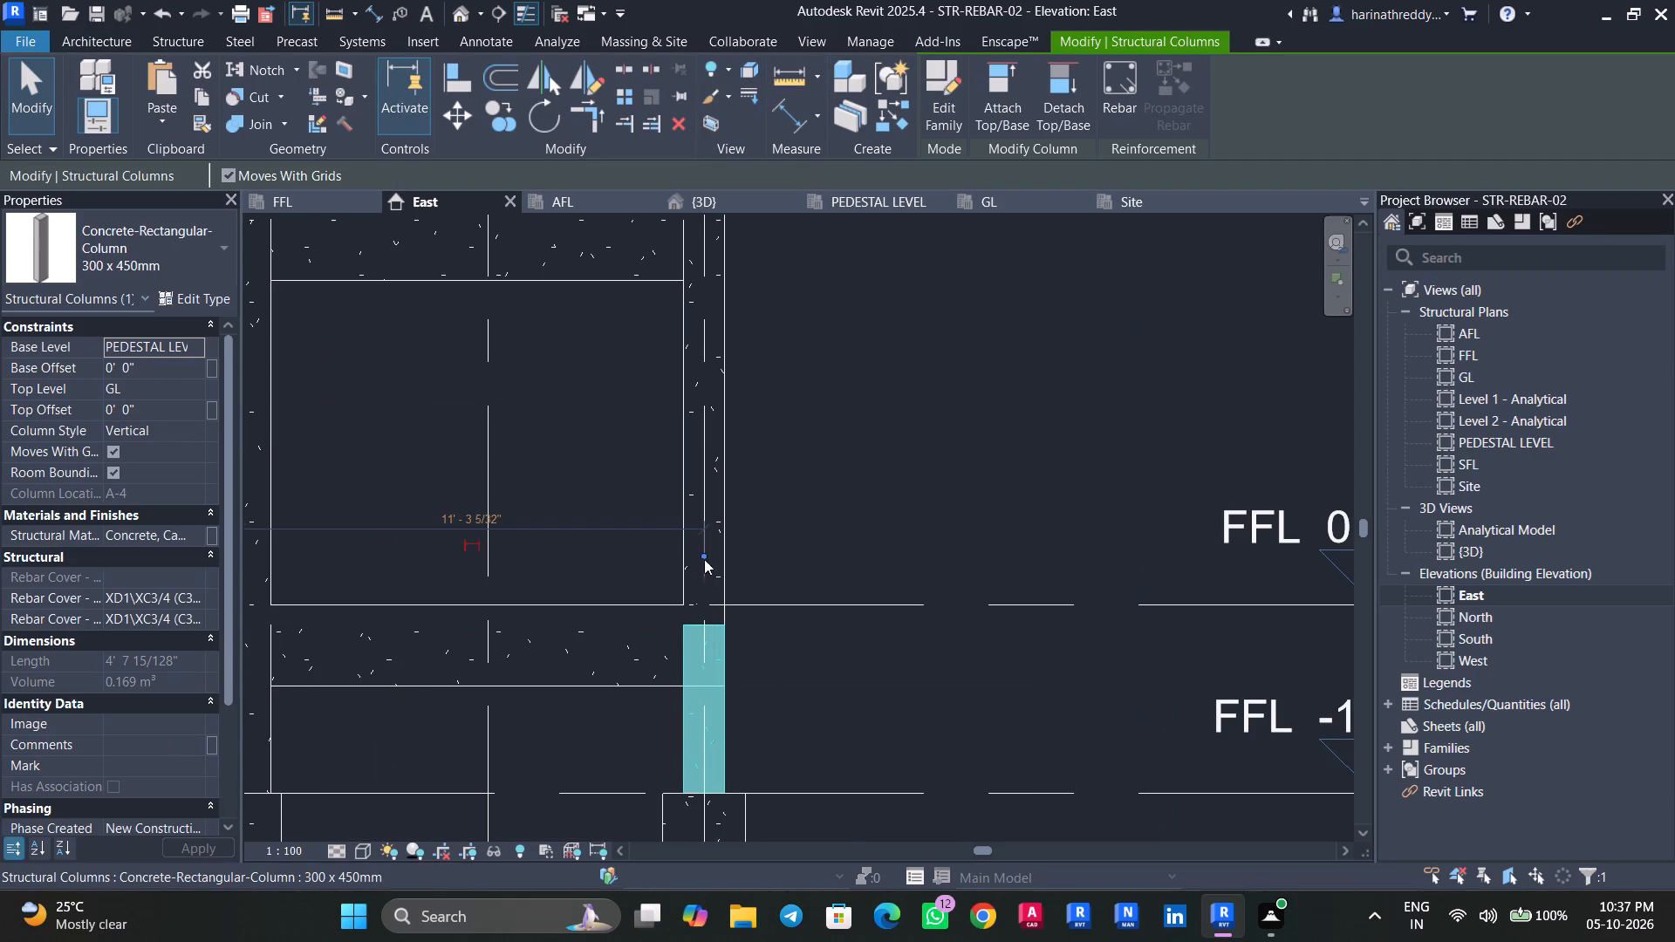
pyautogui.moveTo(704, 556); pyautogui.dragTo(704, 512)
pyautogui.press('Escape')
pyautogui.press('Escape')
pyautogui.click(722, 666)
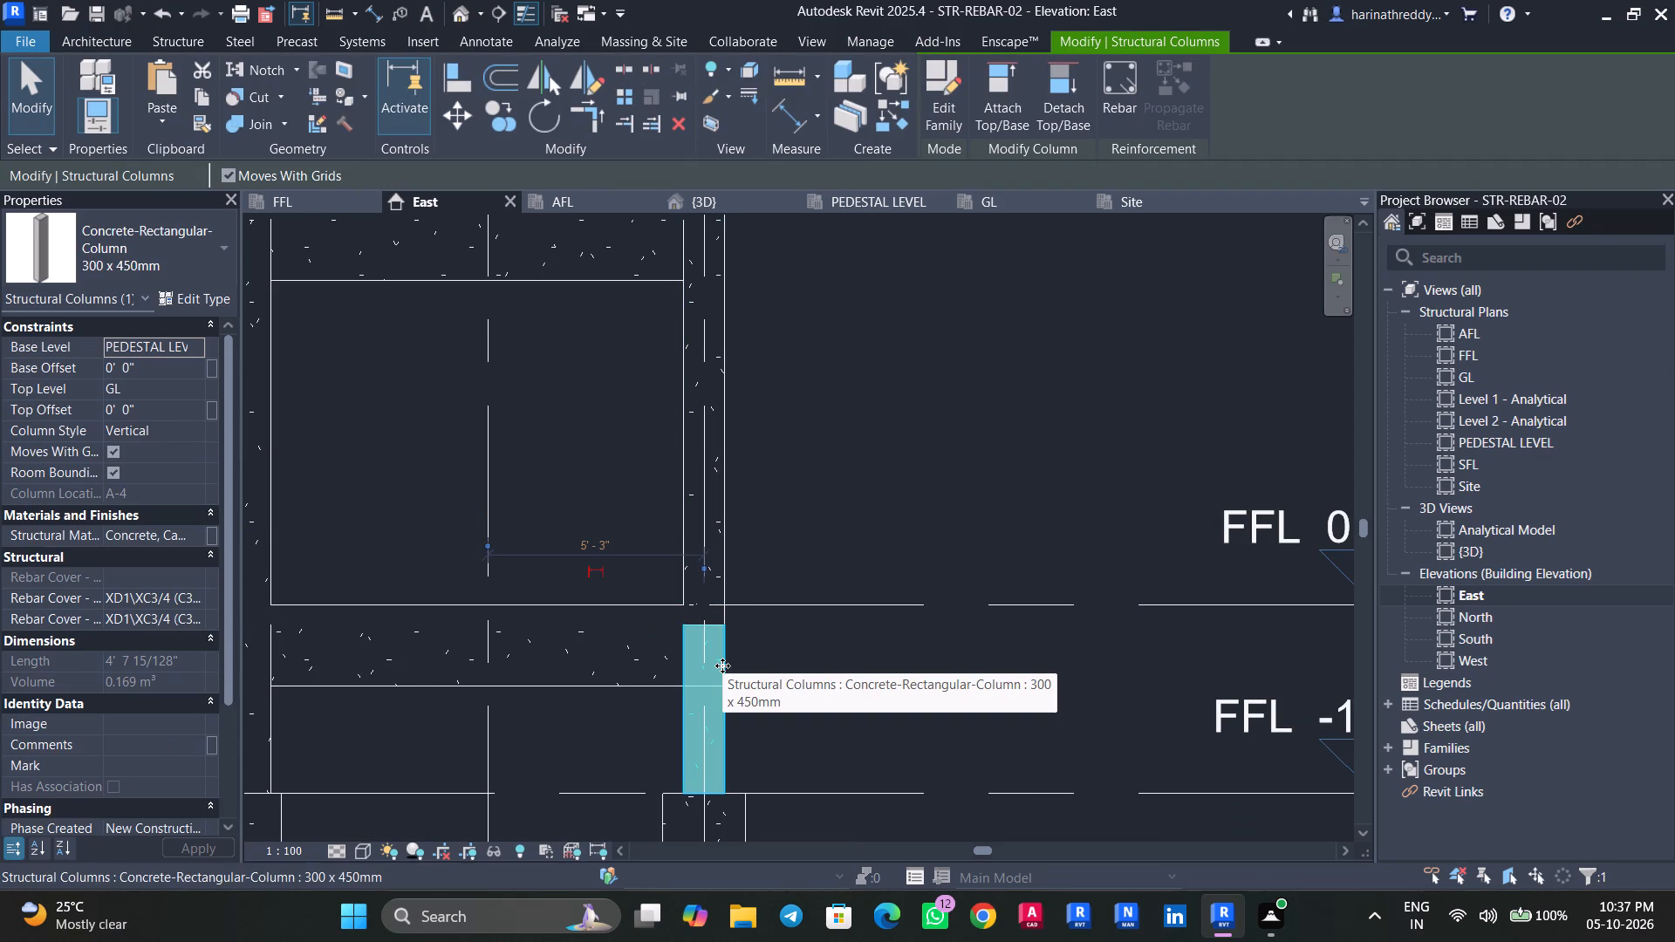
pyautogui.press('Escape')
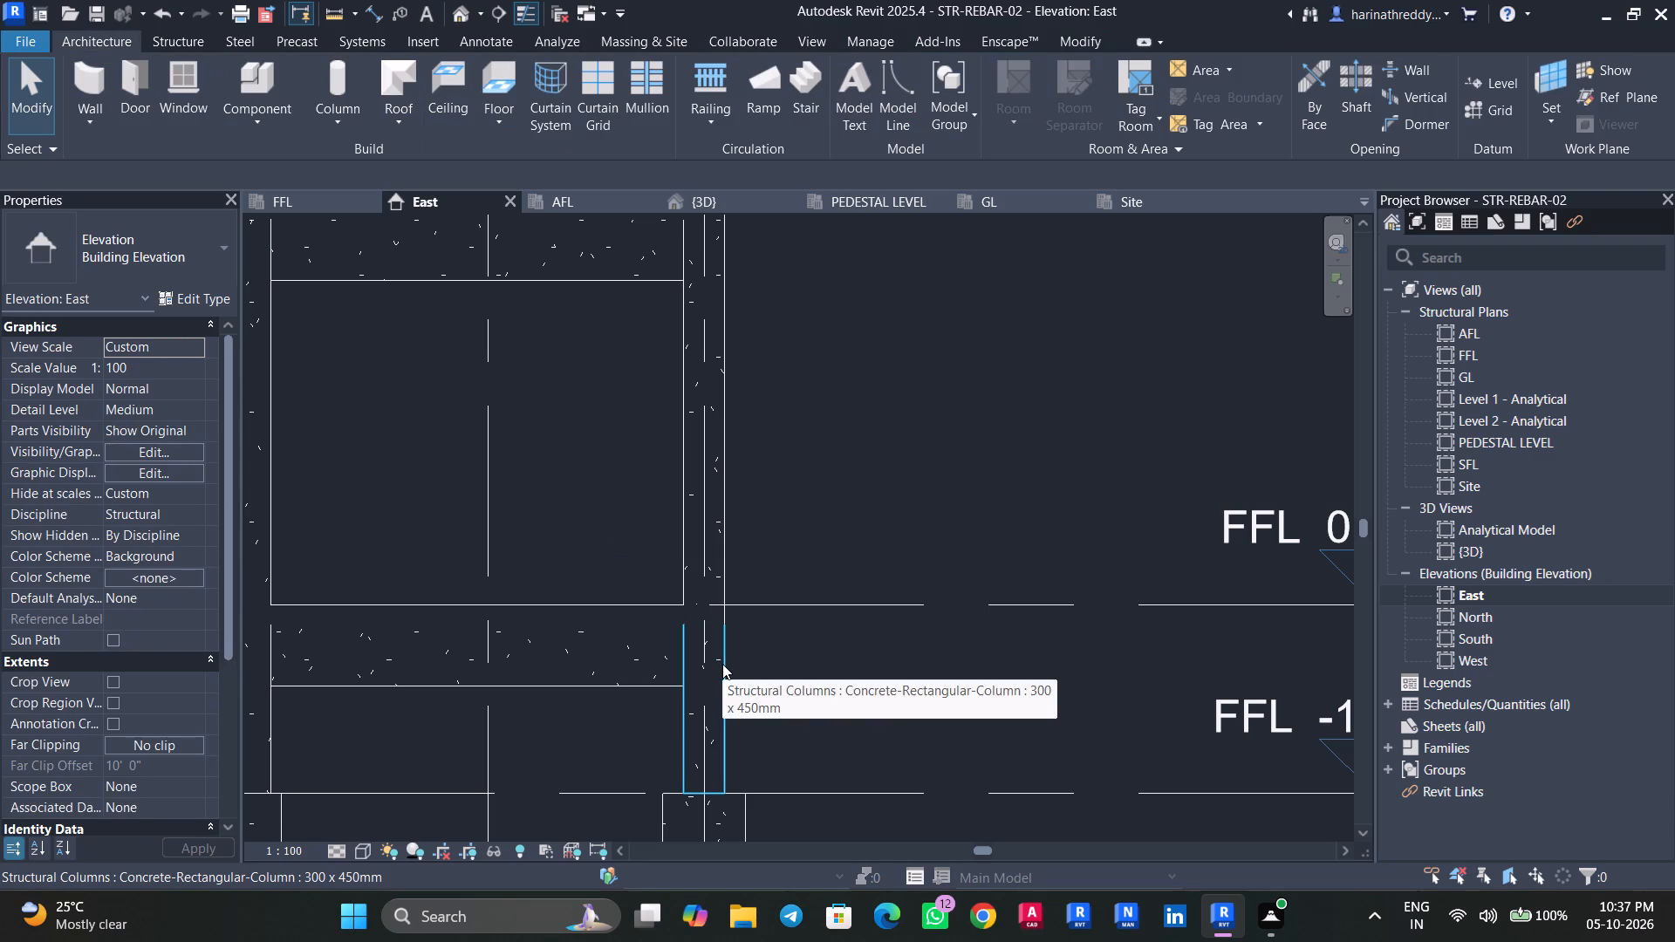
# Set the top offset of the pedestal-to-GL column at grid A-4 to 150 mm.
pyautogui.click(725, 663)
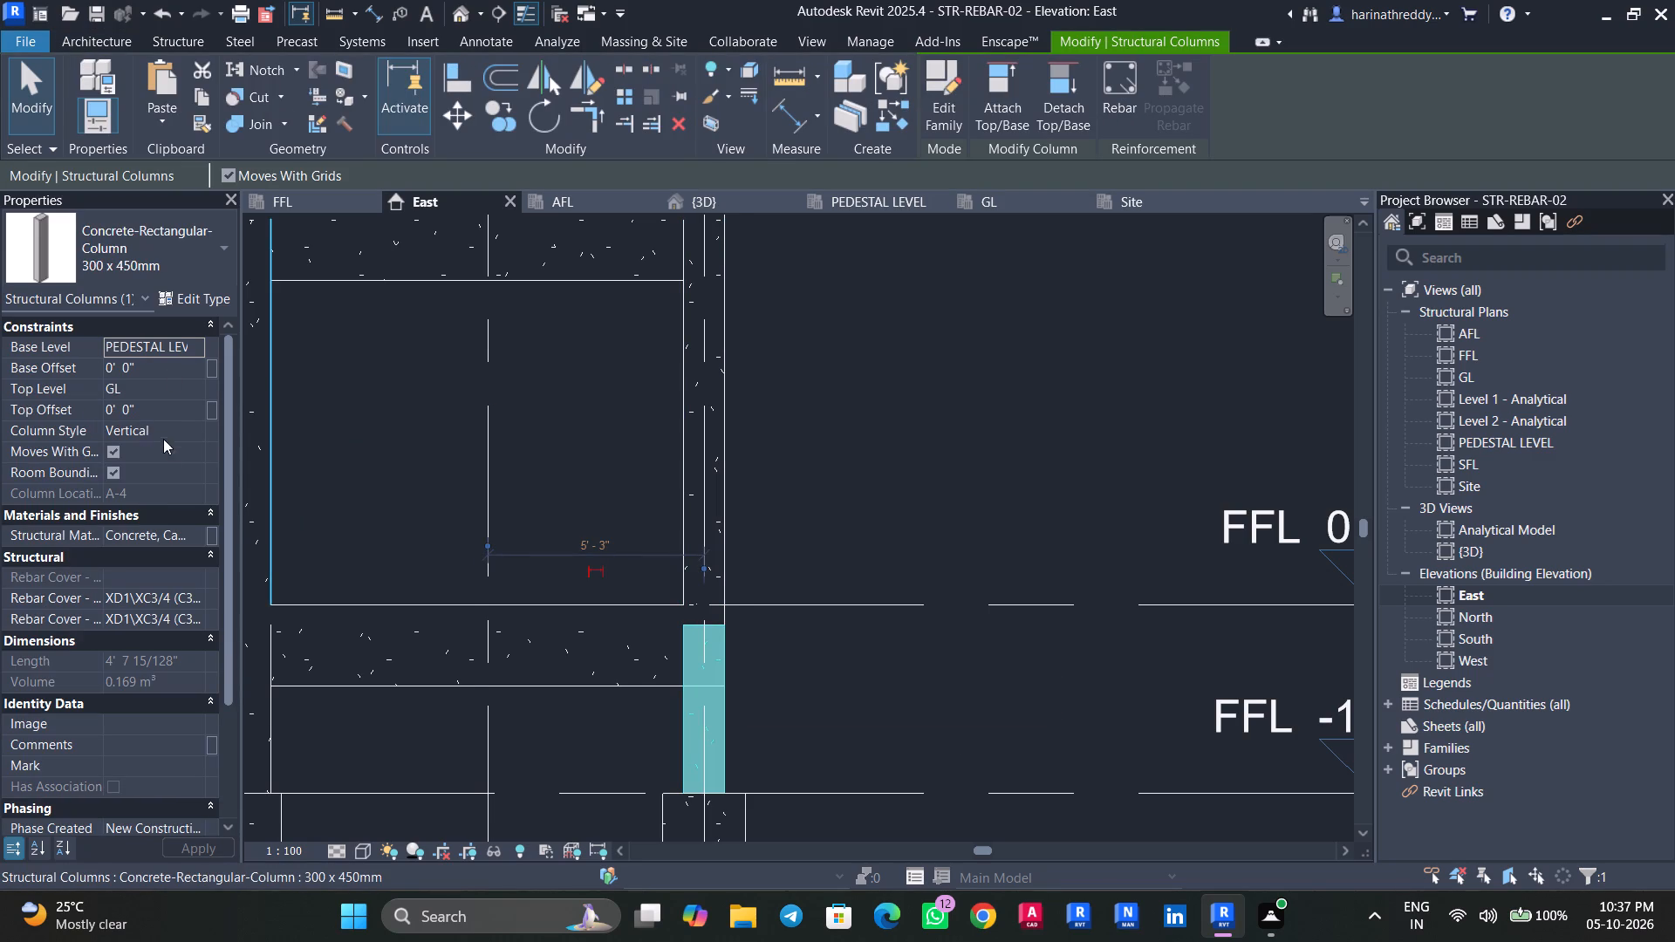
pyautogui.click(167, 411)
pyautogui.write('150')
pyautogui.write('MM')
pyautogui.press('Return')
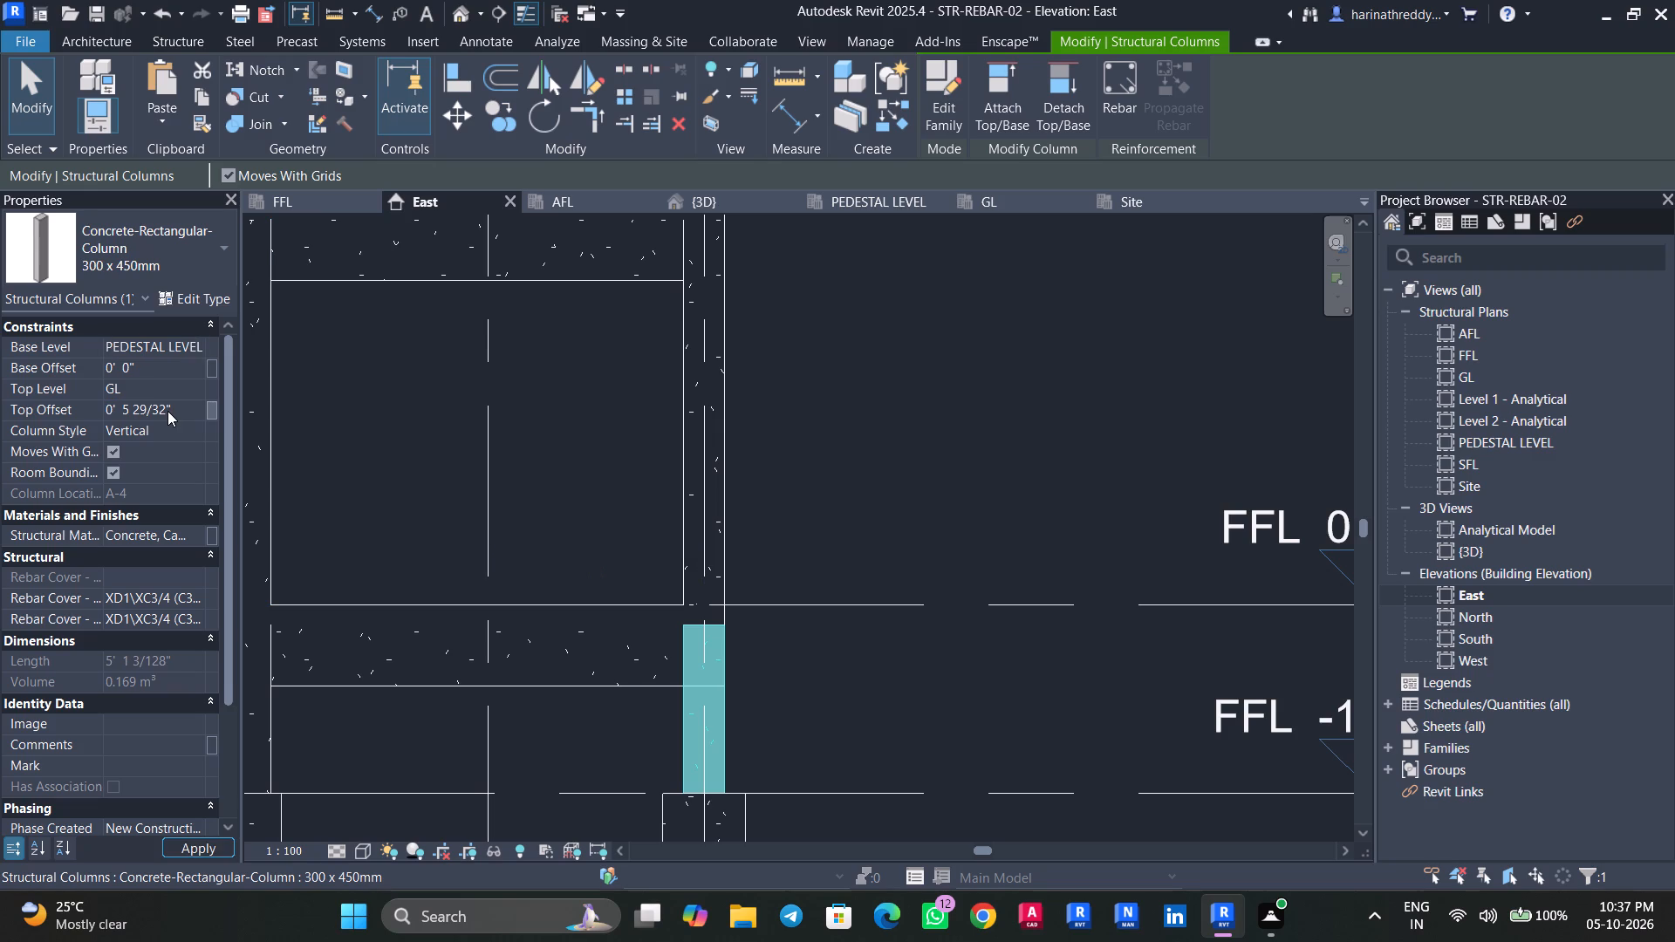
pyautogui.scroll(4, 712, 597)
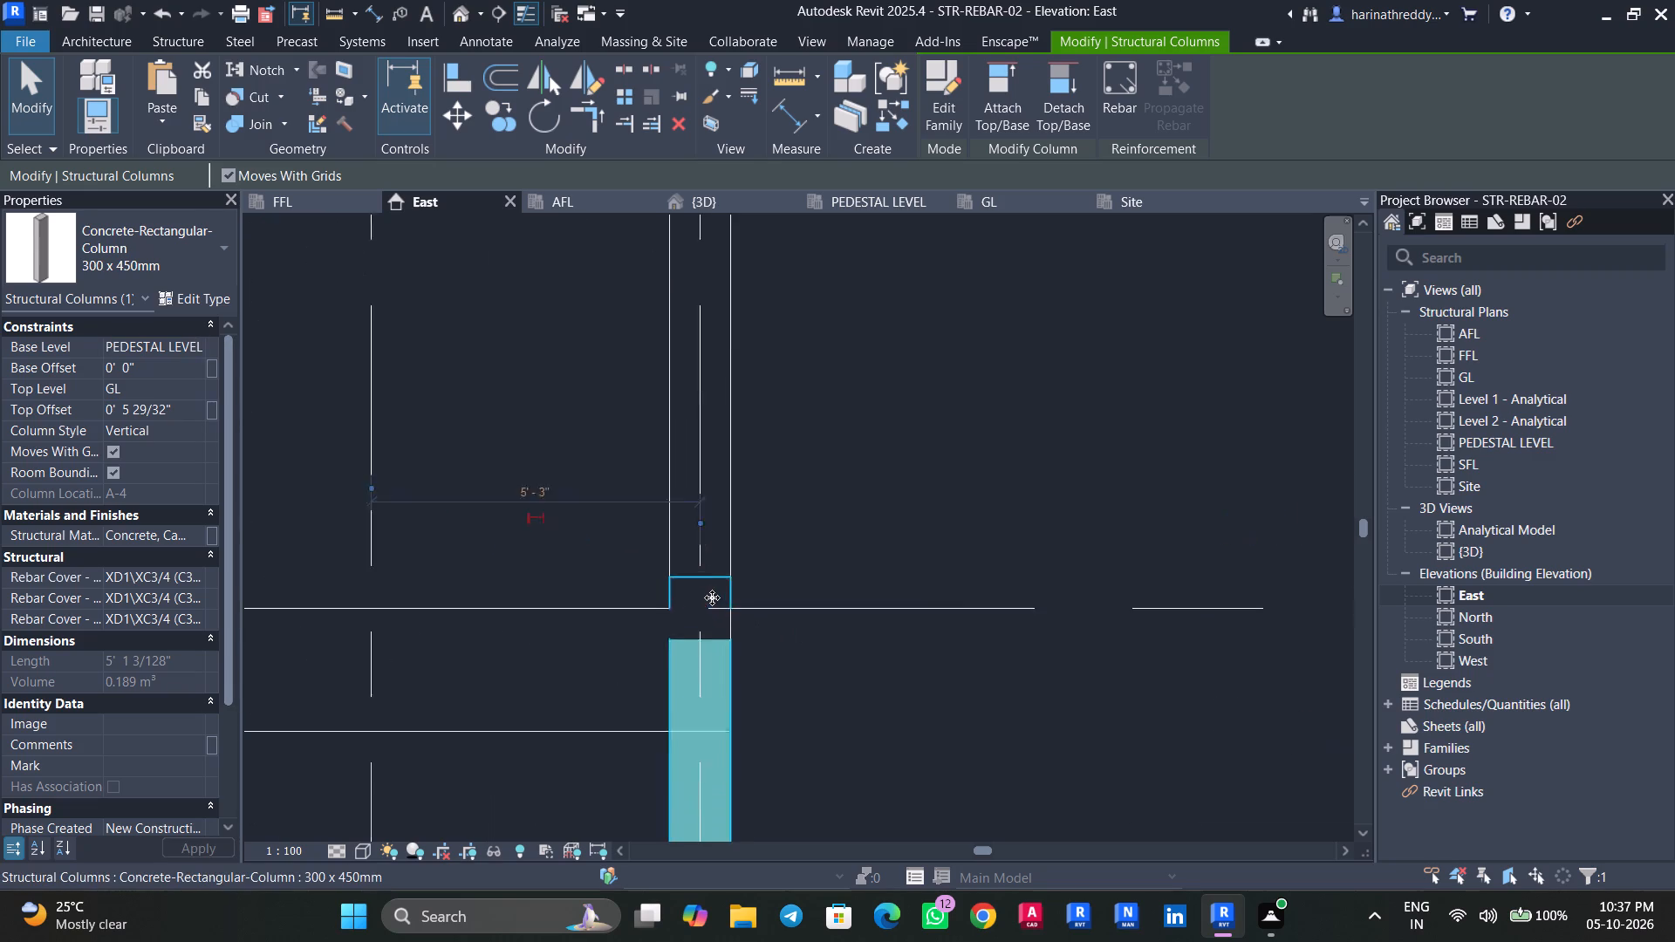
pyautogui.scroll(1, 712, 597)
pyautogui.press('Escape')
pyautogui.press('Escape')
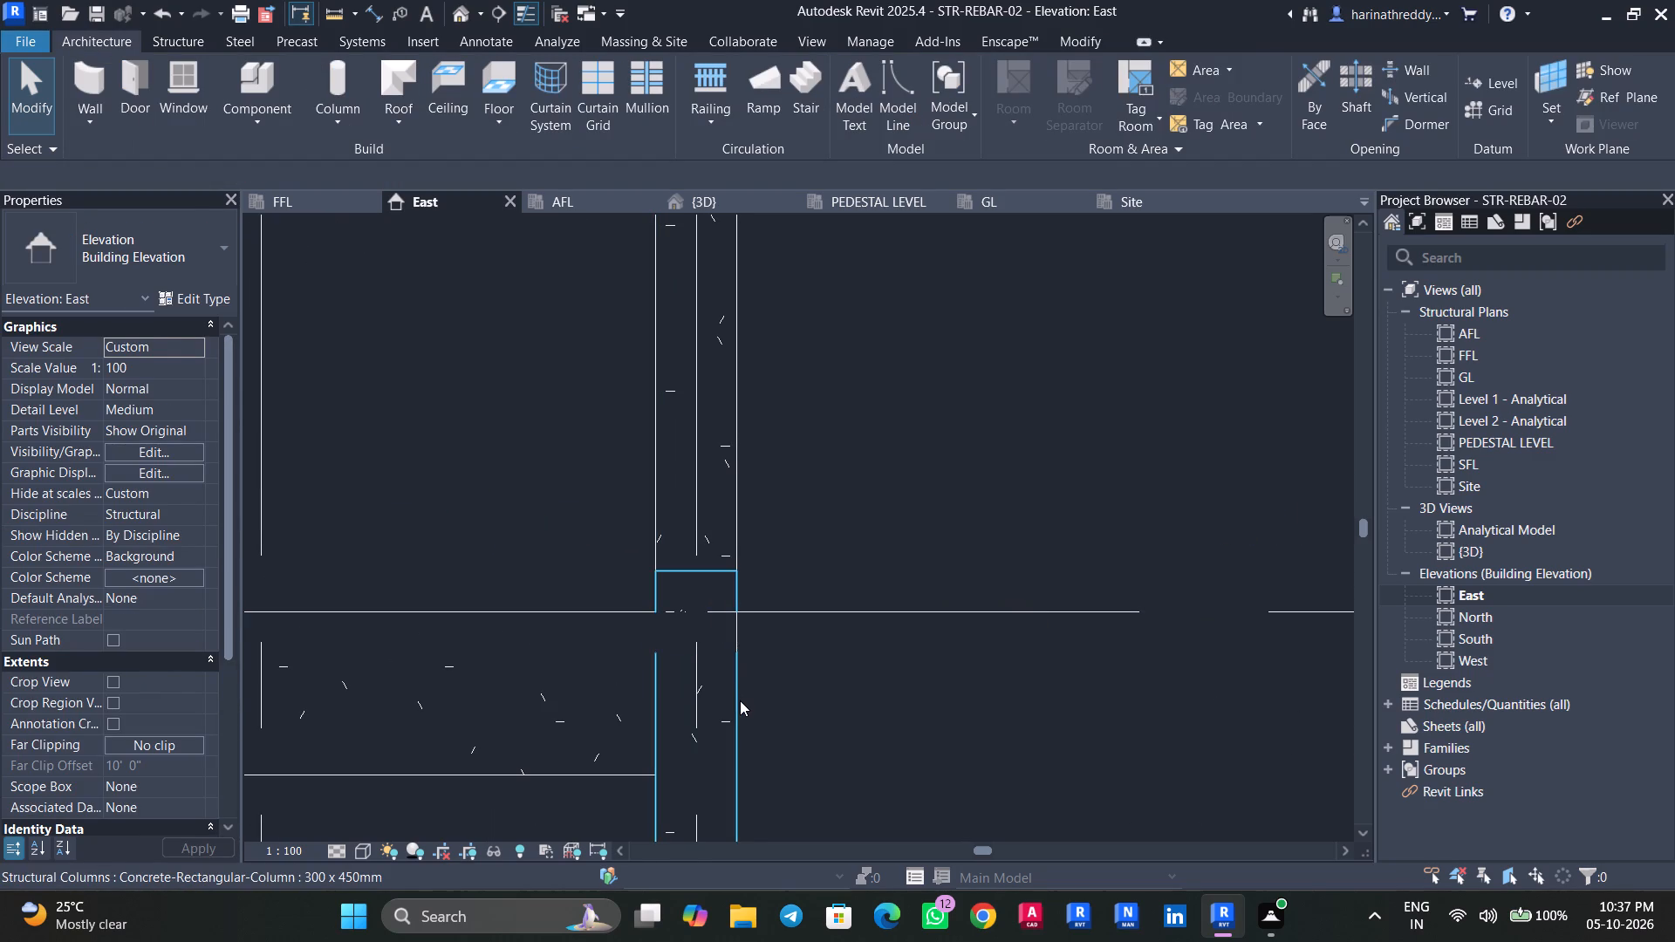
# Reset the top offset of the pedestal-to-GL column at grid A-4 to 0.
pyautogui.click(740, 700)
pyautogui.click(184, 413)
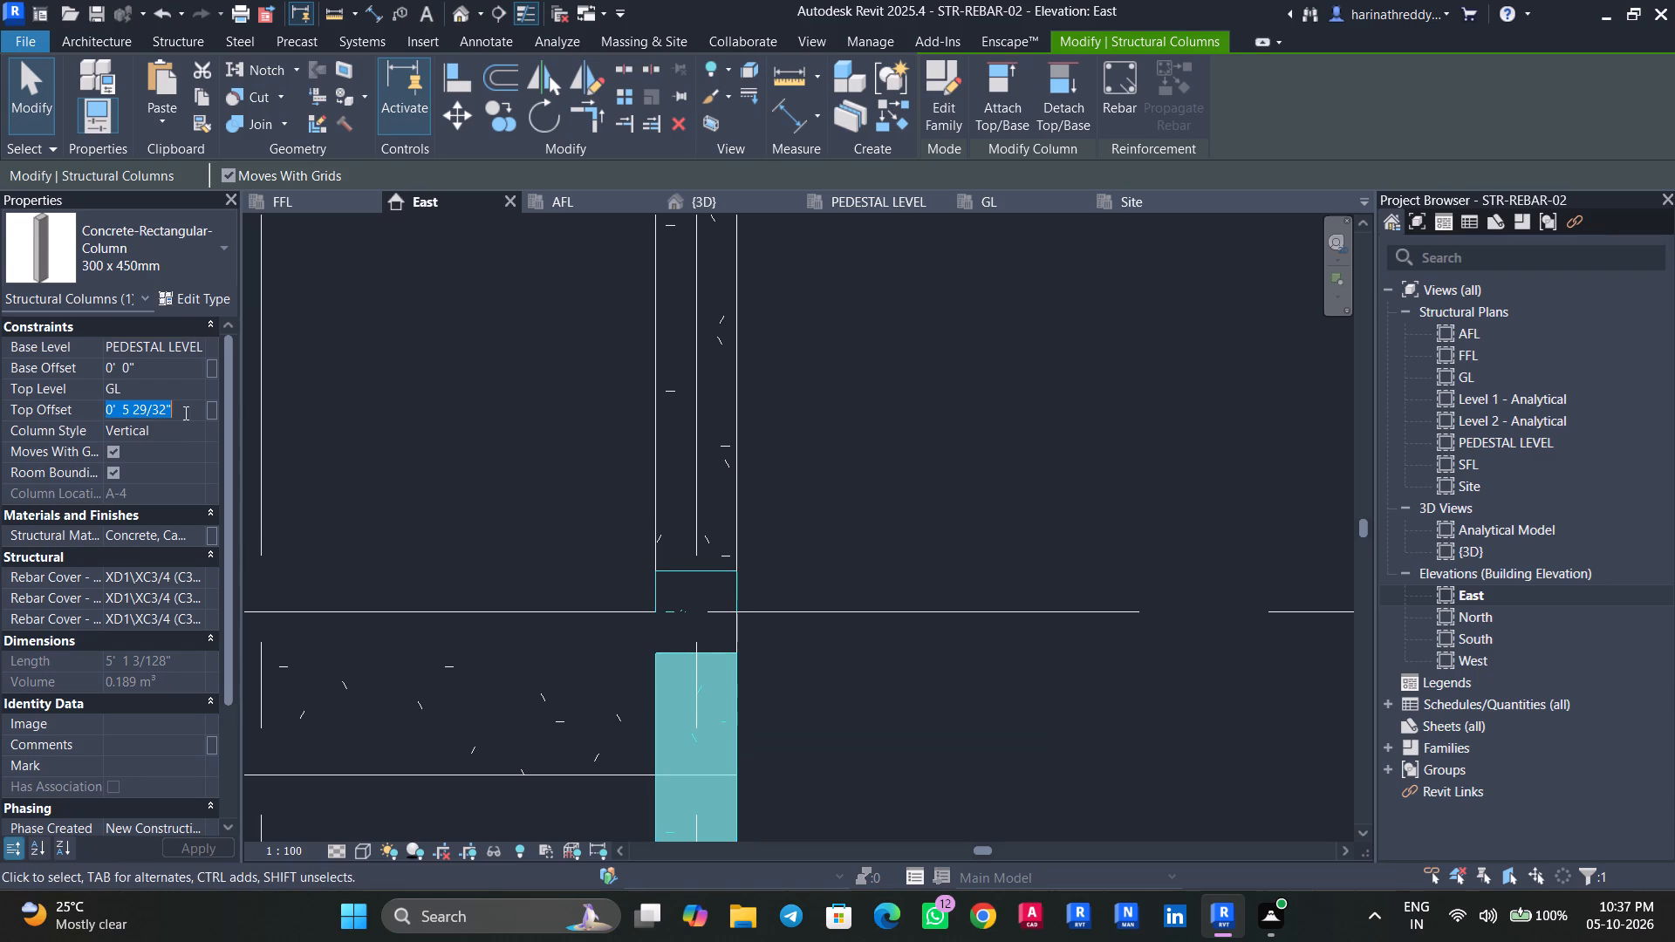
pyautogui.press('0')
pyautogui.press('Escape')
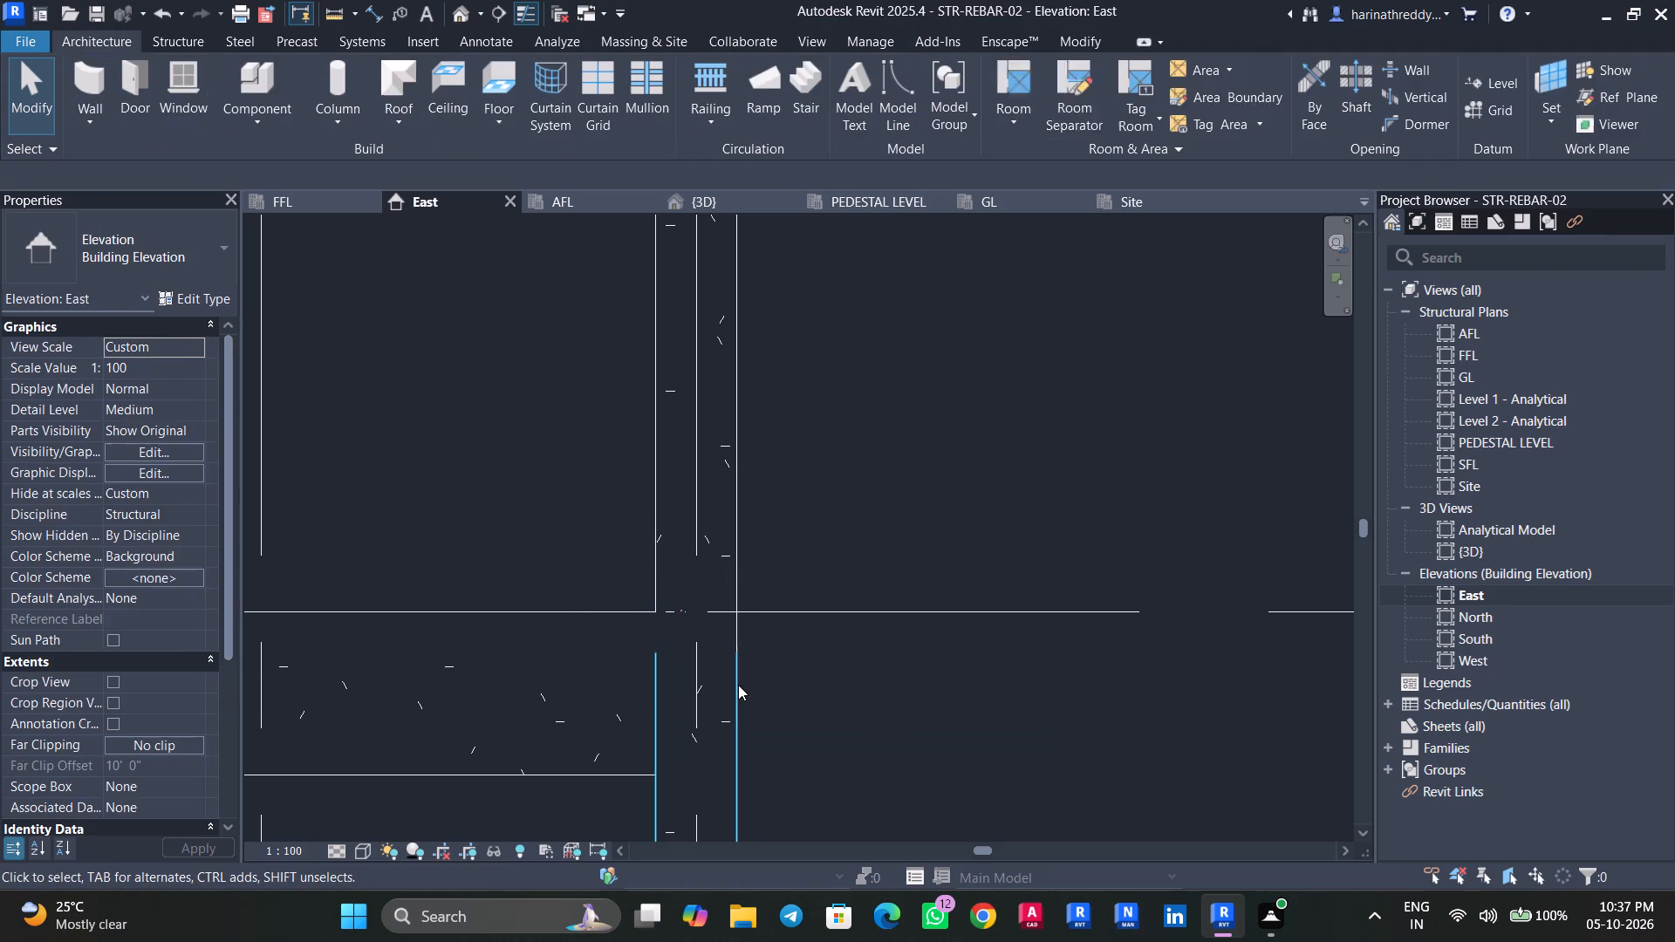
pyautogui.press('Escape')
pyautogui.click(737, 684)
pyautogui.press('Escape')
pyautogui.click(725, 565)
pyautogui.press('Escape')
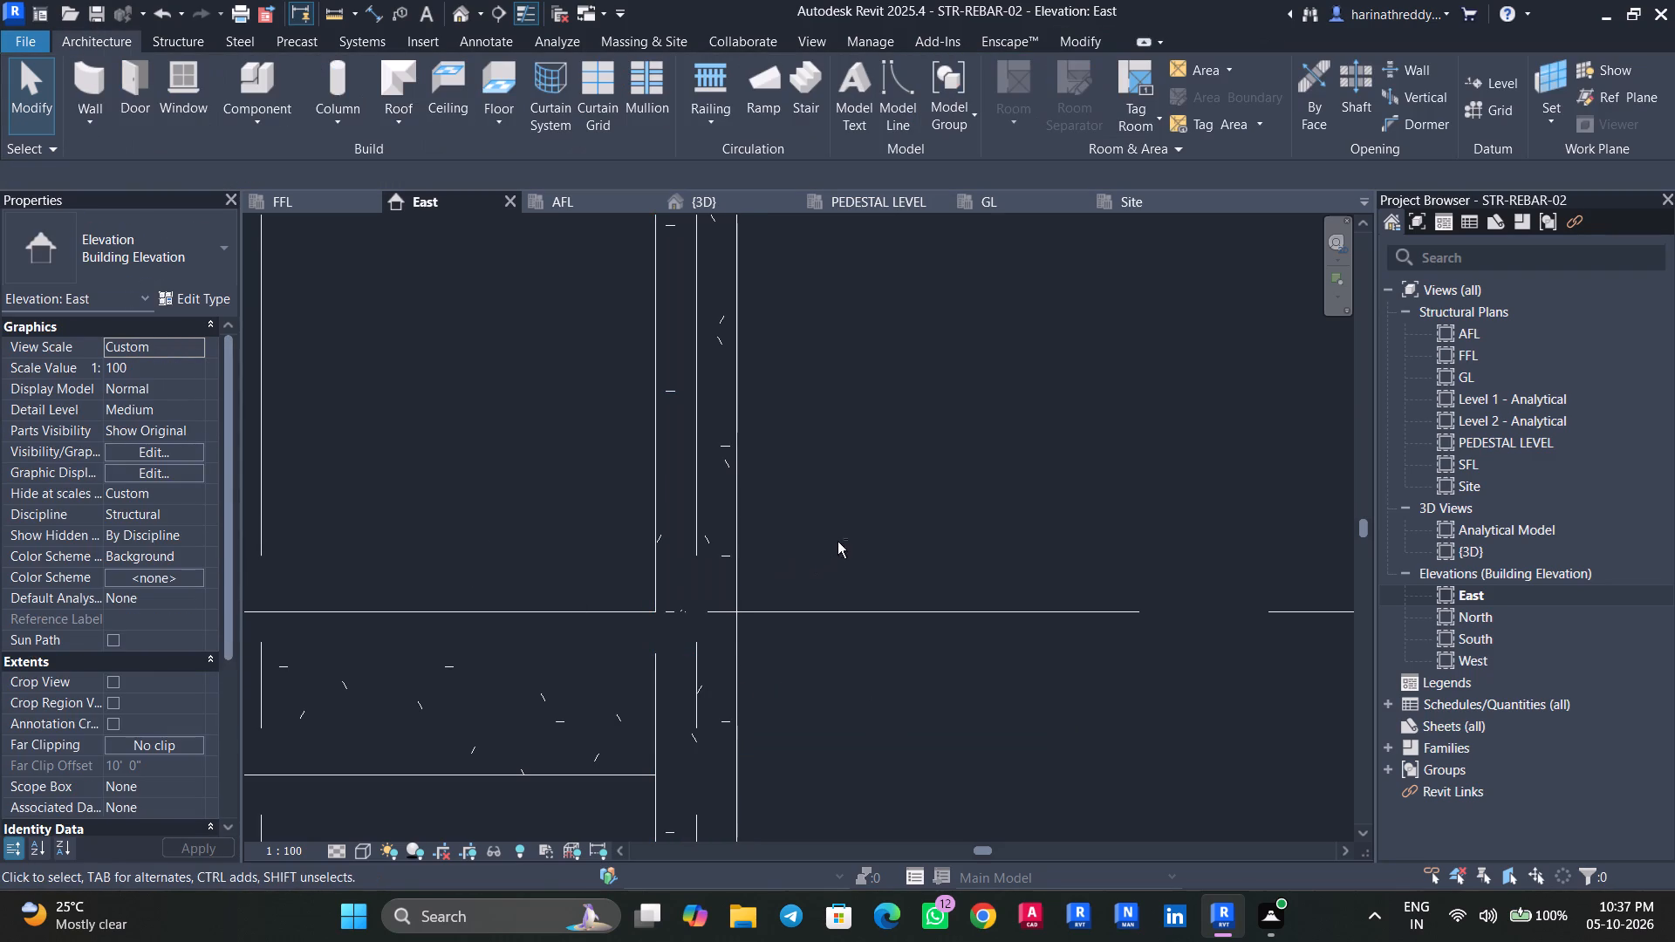
# Set the base offset of the GL-to-FFL column at grid A-4 to 0.
pyautogui.keyDown('shift'); pyautogui.moveTo(837, 542); pyautogui.dragTo(837, 624, button='middle'); pyautogui.keyUp('shift')
pyautogui.click(737, 502)
pyautogui.click(198, 368)
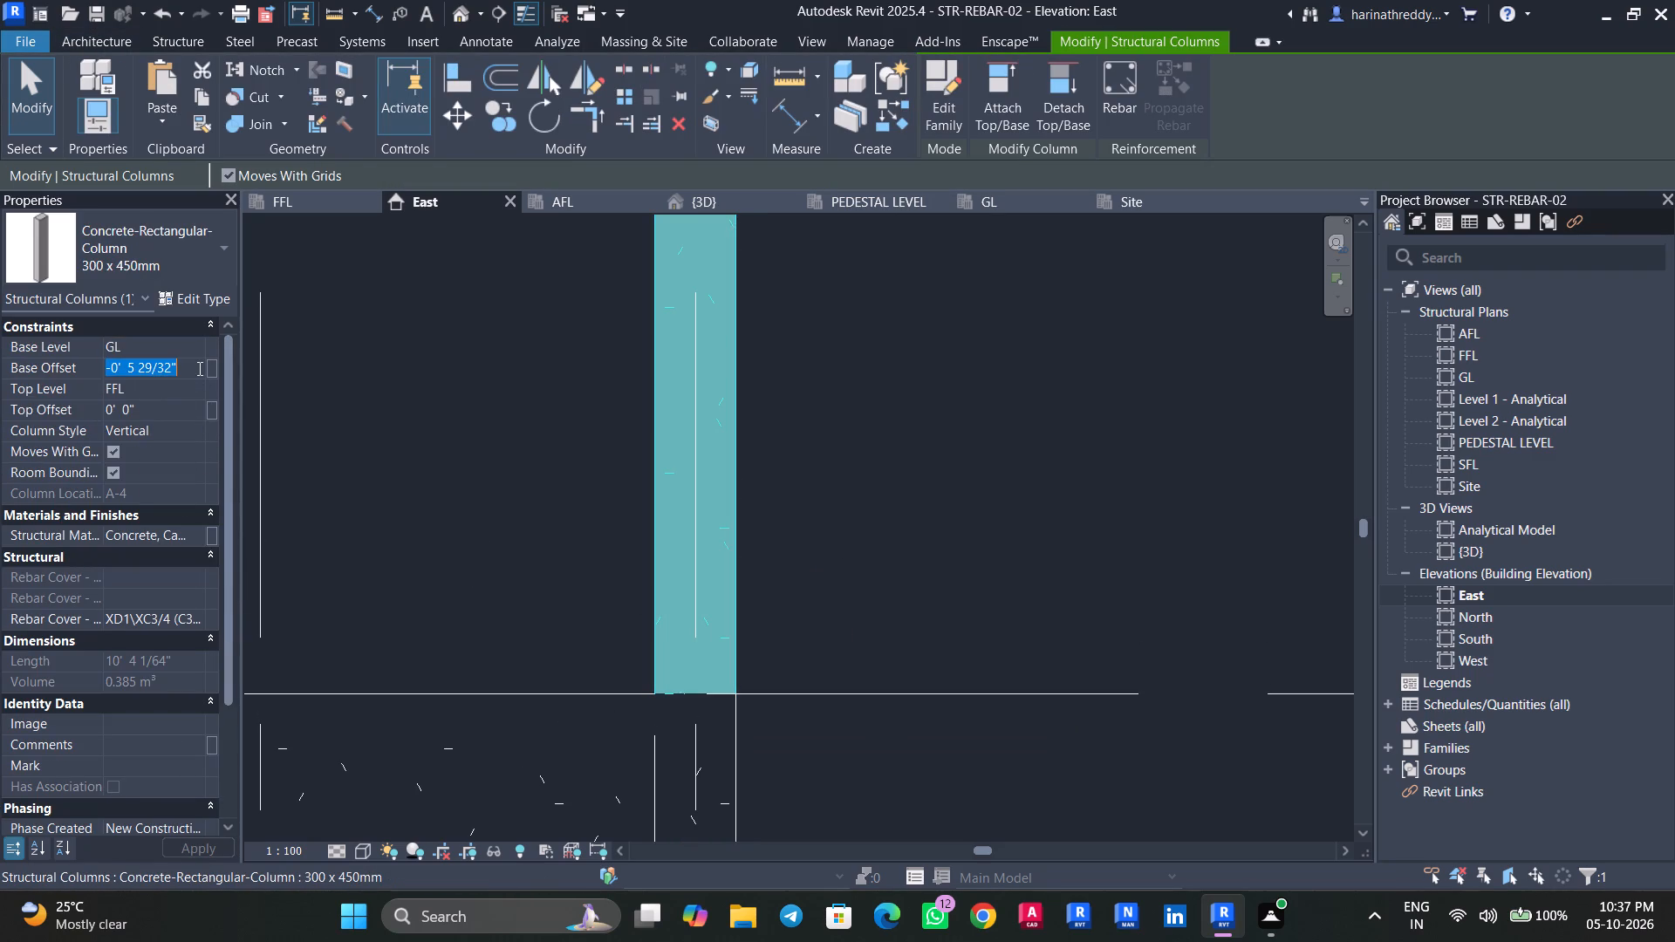
pyautogui.moveTo(198, 368); pyautogui.dragTo(54, 384)
pyautogui.press('0')
pyautogui.press('Return')
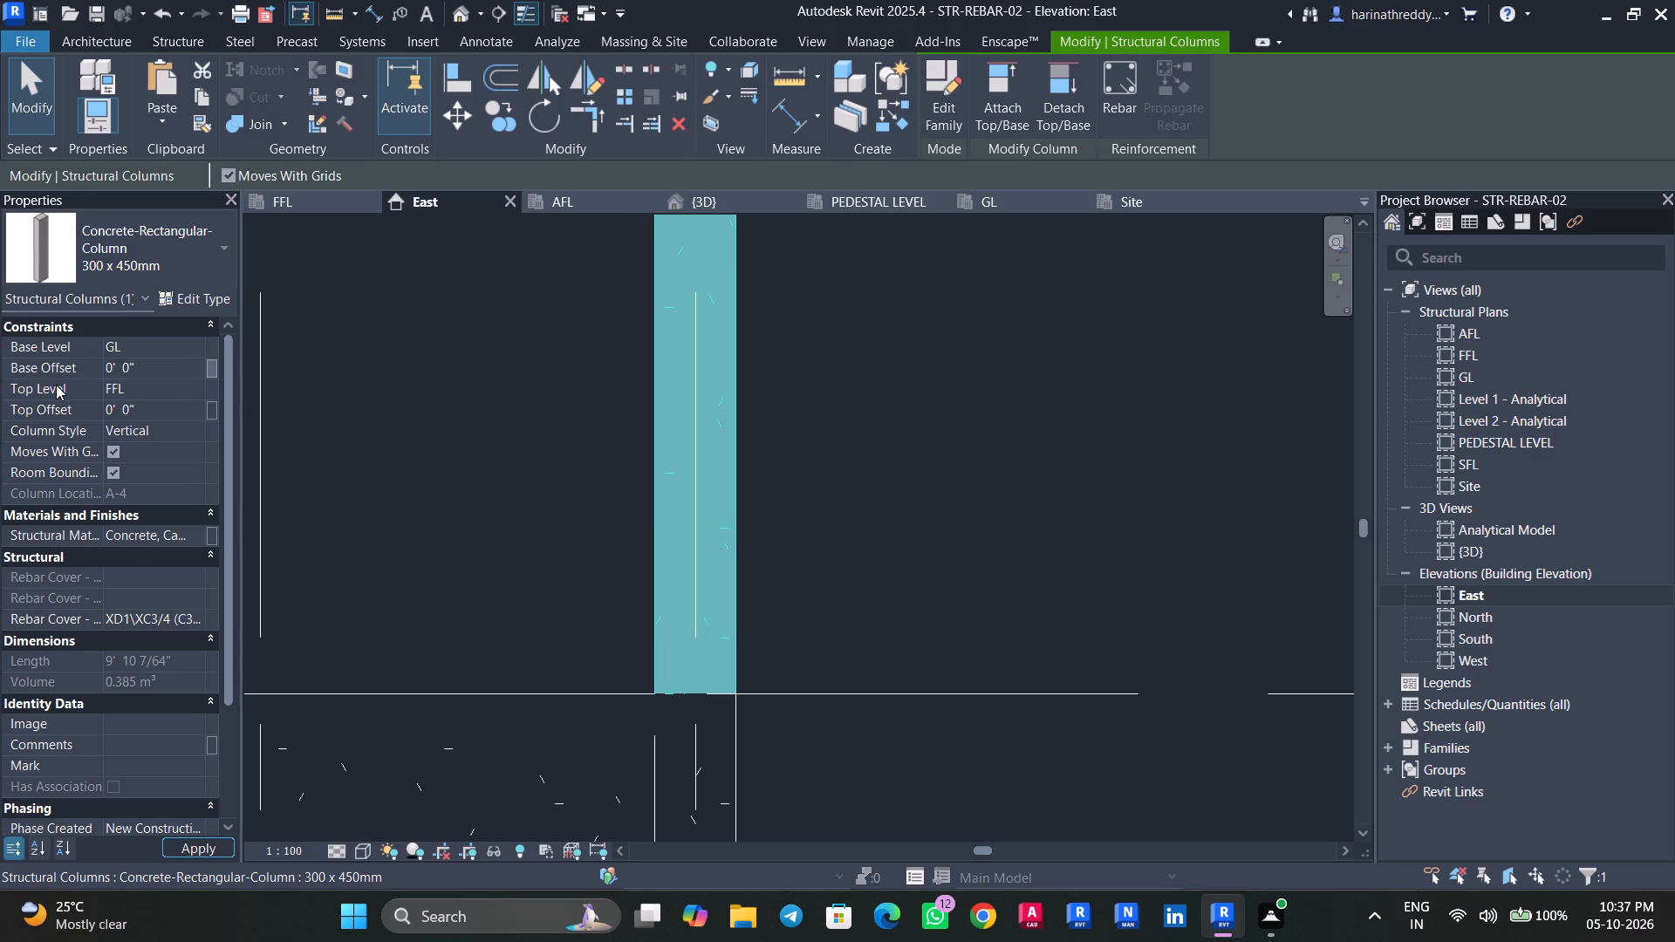
pyautogui.scroll(-7, 843, 587)
pyautogui.scroll(1, 844, 590)
pyautogui.scroll(-2, 844, 590)
pyautogui.keyDown('shift'); pyautogui.moveTo(888, 525); pyautogui.dragTo(853, 639, button='middle'); pyautogui.keyUp('shift')
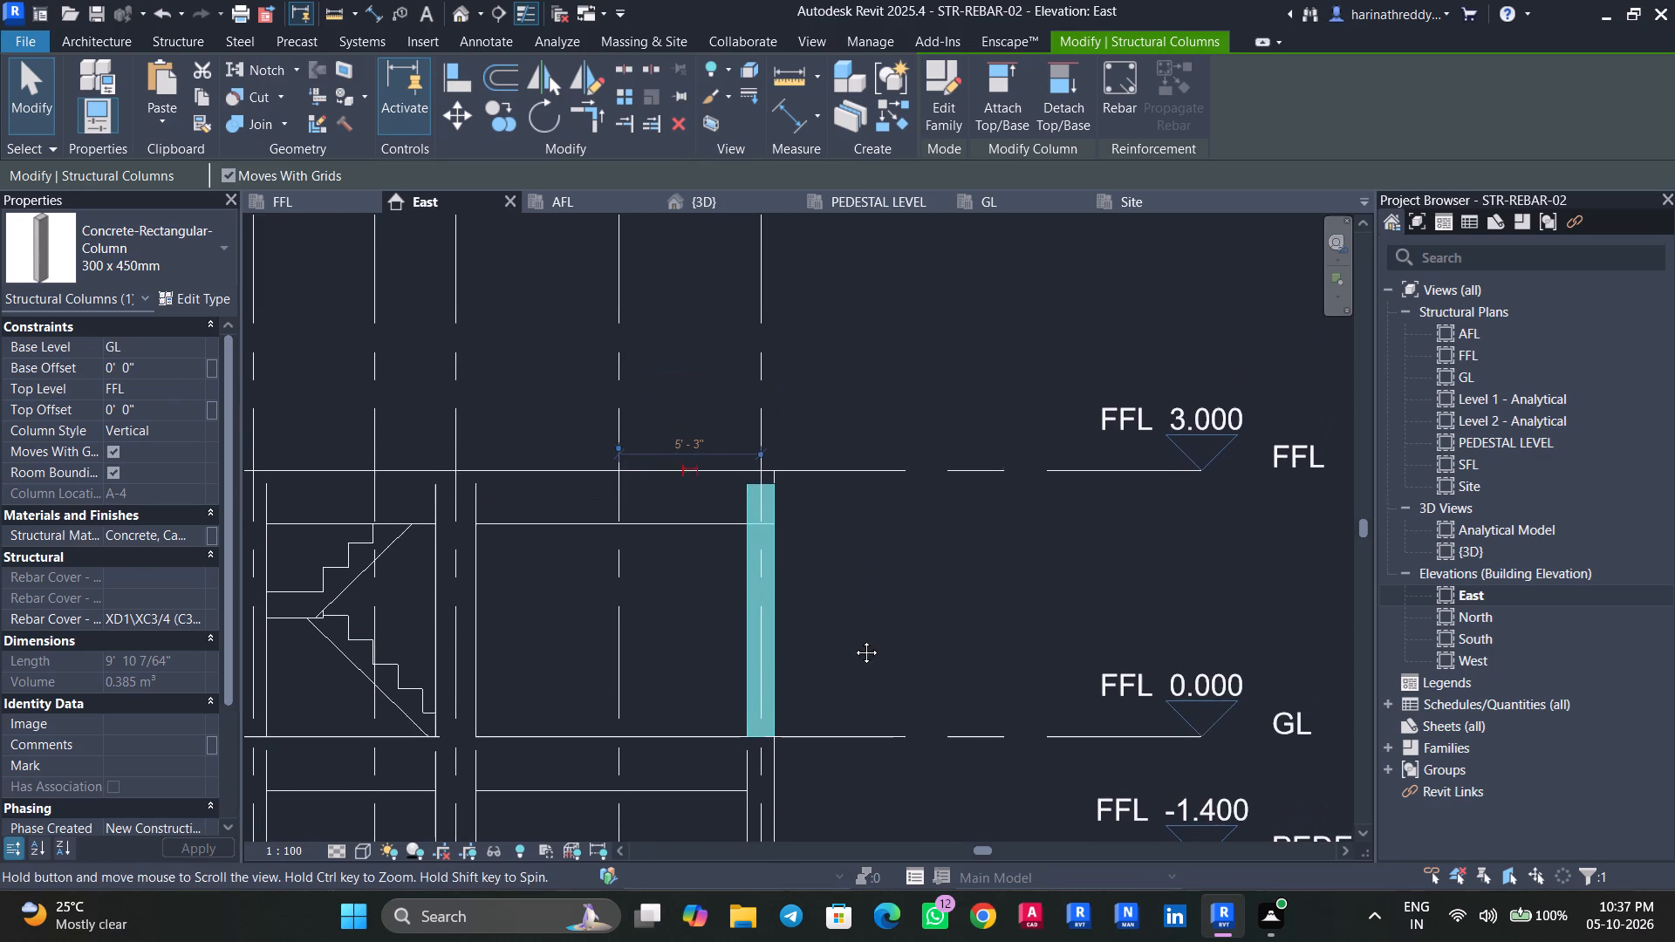
pyautogui.keyDown('shift'); pyautogui.moveTo(853, 639); pyautogui.dragTo(853, 640, button='middle'); pyautogui.keyUp('shift')
pyautogui.press('Escape')
pyautogui.press('Escape')
# In the 3D view, inspect how the columns above and below GL meet the slab and beam at grid I-2.
pyautogui.click(715, 204)
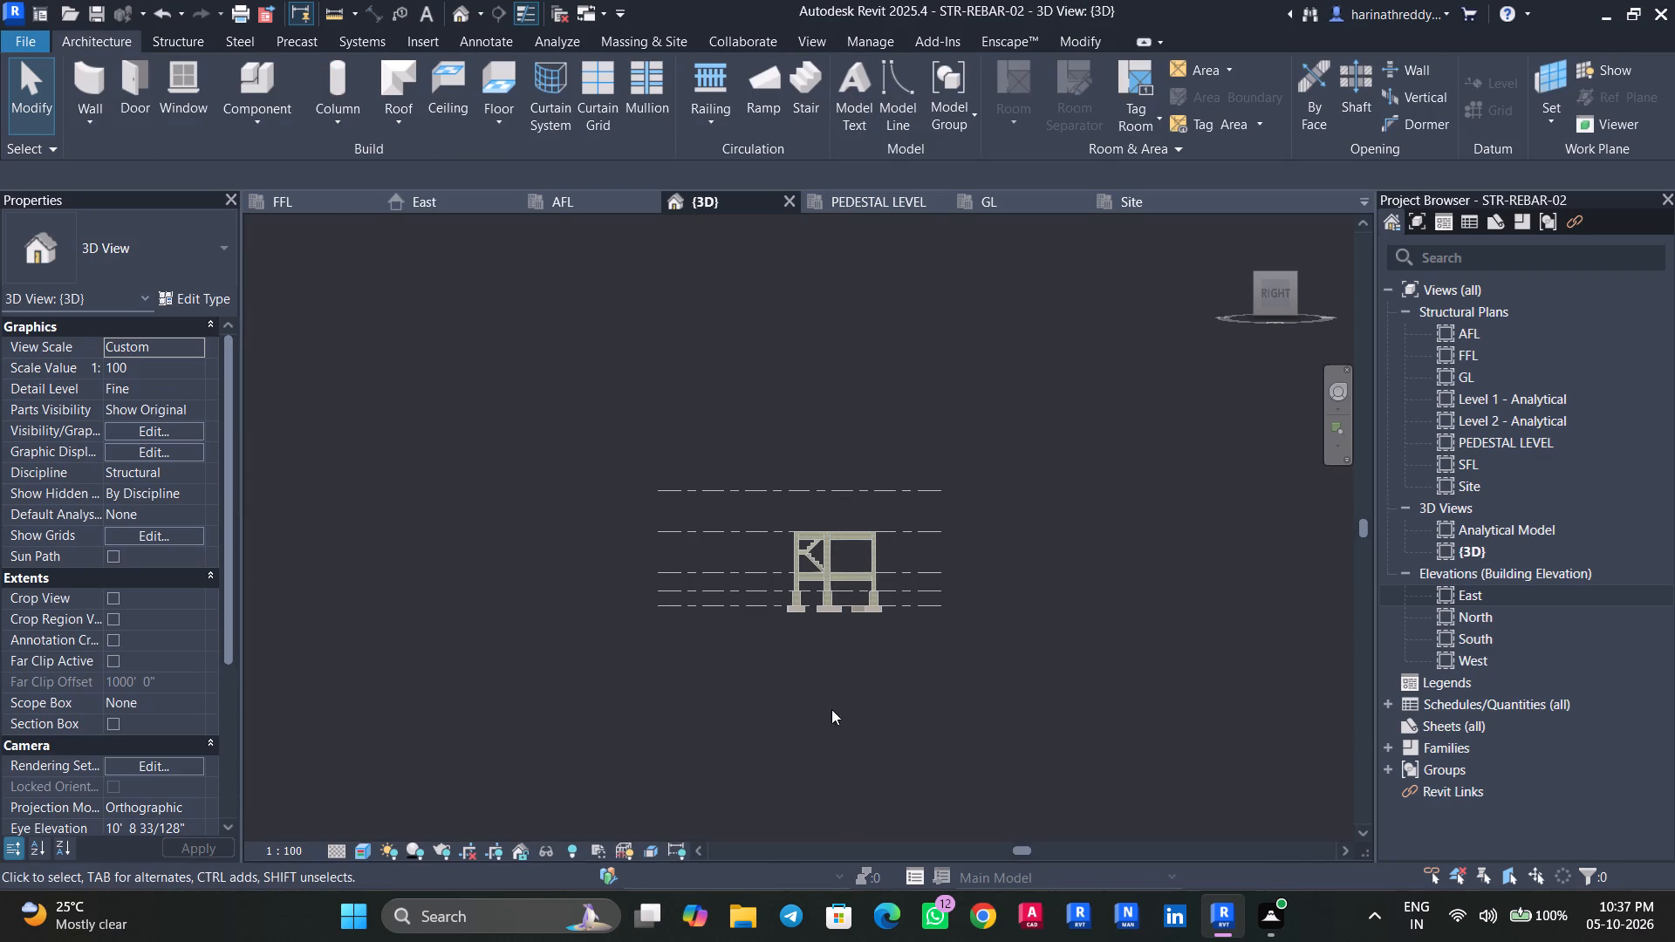
pyautogui.keyDown('shift'); pyautogui.moveTo(795, 672); pyautogui.dragTo(941, 773, button='middle'); pyautogui.keyUp('shift')
pyautogui.scroll(6, 880, 520)
pyautogui.keyDown('shift'); pyautogui.moveTo(1061, 636); pyautogui.dragTo(1033, 654, button='middle'); pyautogui.keyUp('shift')
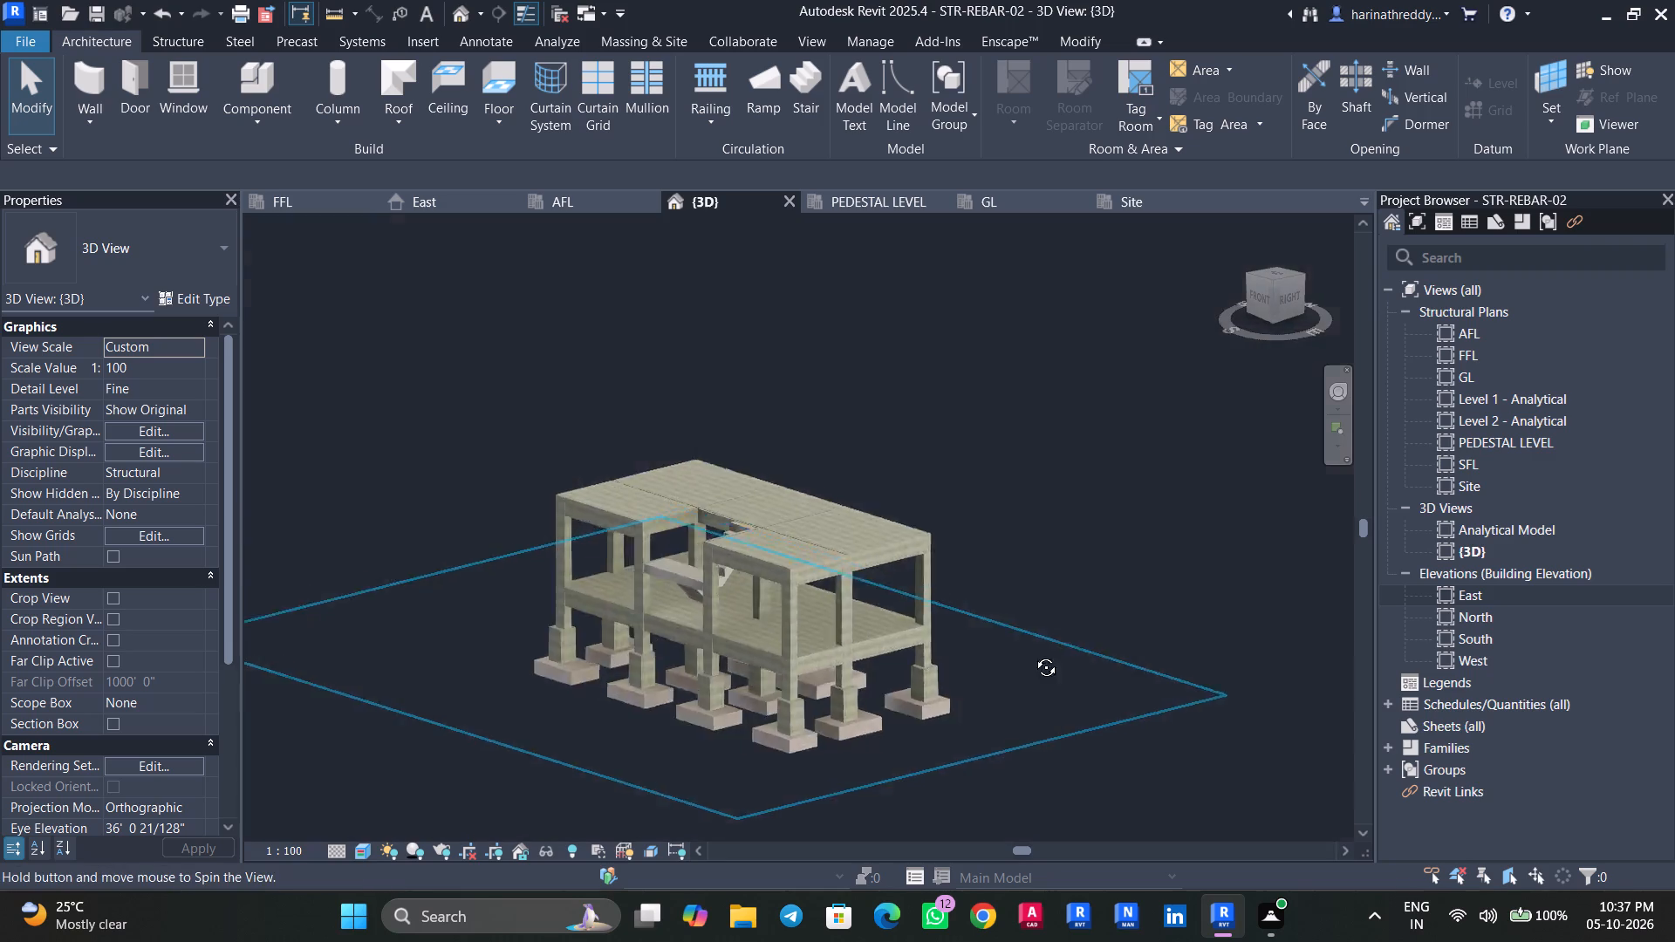
pyautogui.keyDown('shift'); pyautogui.moveTo(1033, 654); pyautogui.dragTo(961, 680, button='middle'); pyautogui.keyUp('shift')
pyautogui.scroll(6, 693, 669)
pyautogui.keyDown('shift'); pyautogui.moveTo(490, 698); pyautogui.dragTo(770, 641, button='middle'); pyautogui.keyUp('shift')
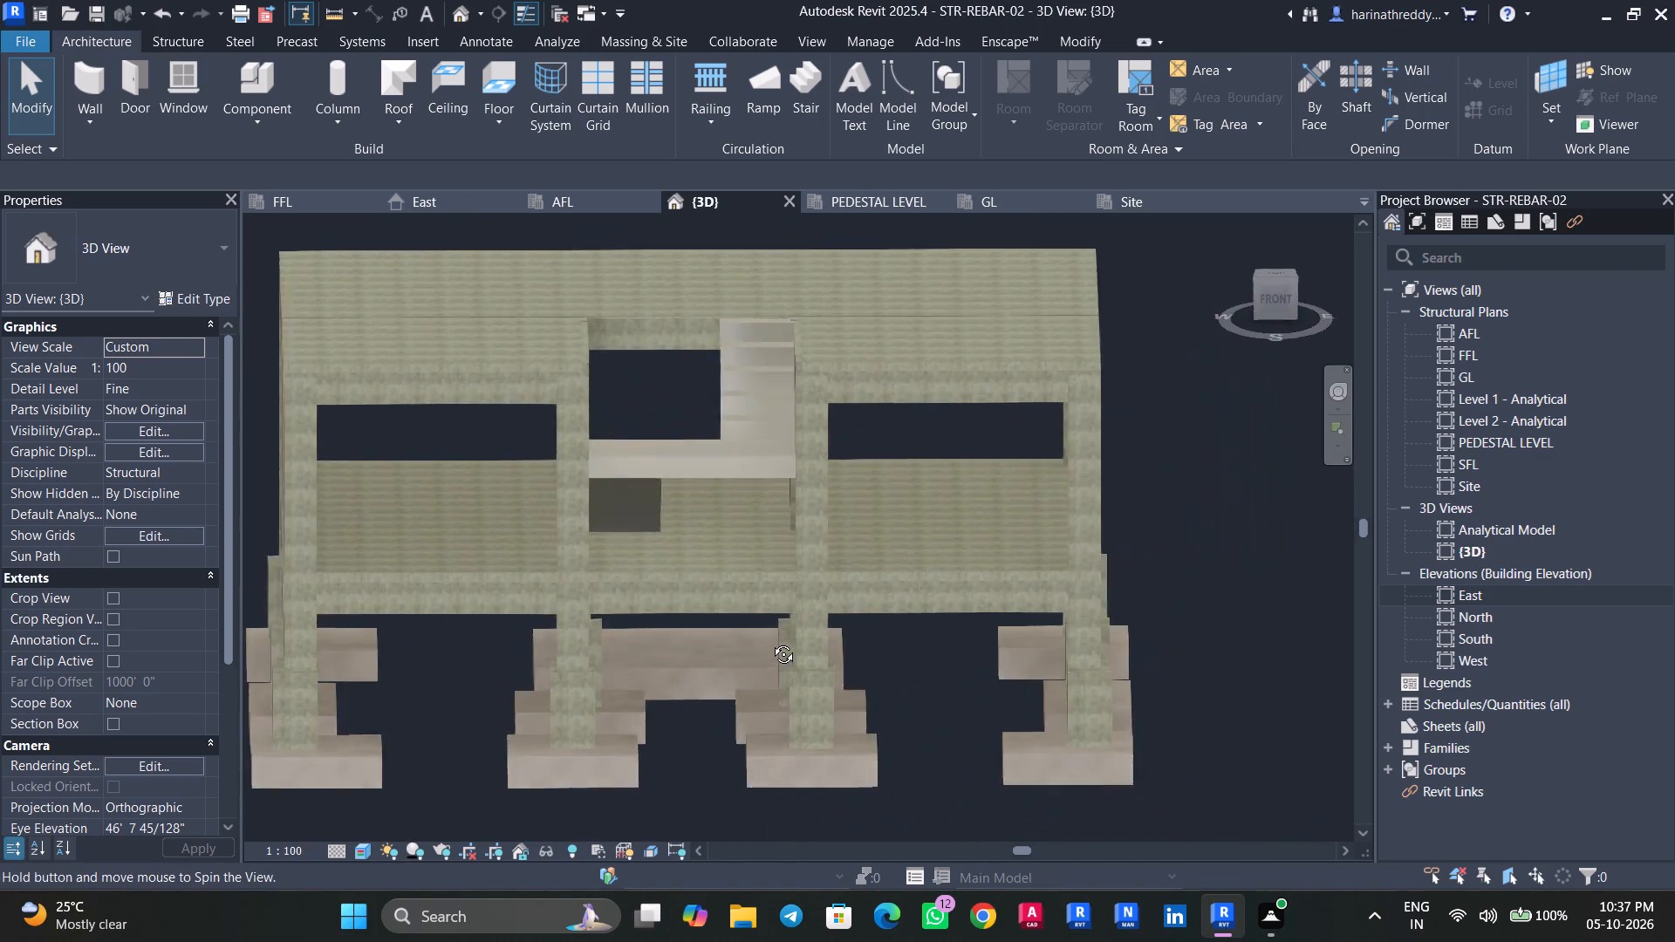
pyautogui.keyDown('shift'); pyautogui.moveTo(770, 641); pyautogui.dragTo(825, 640, button='middle'); pyautogui.keyUp('shift')
pyautogui.click(571, 538)
pyautogui.scroll(11, 587, 576)
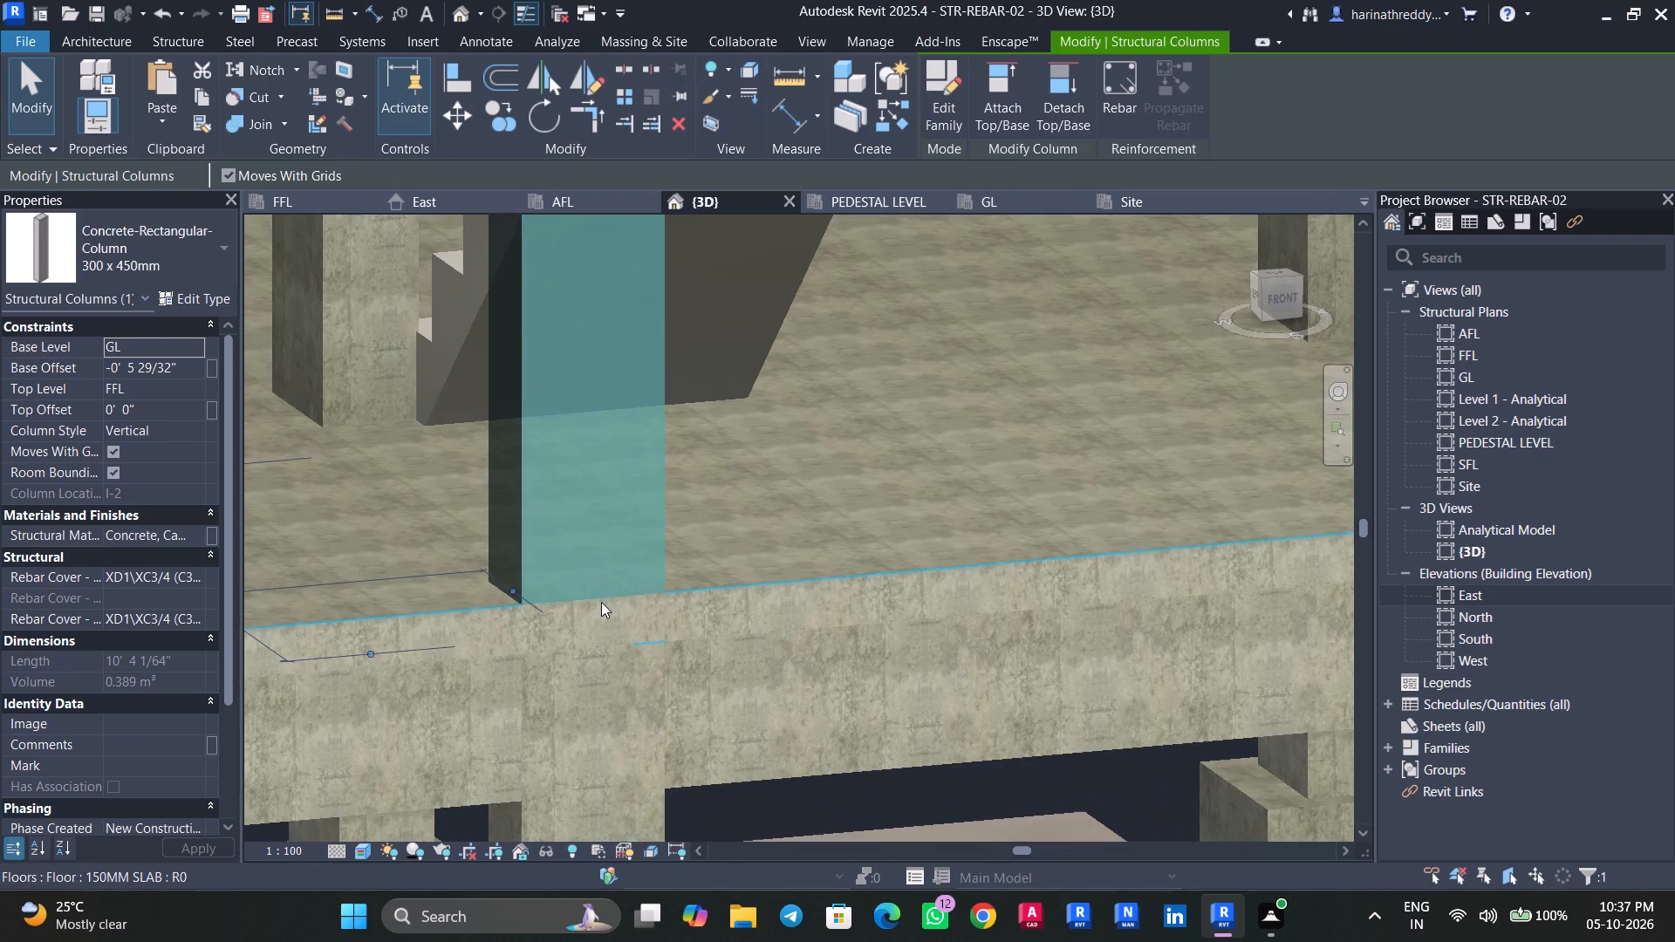
pyautogui.press('Escape')
pyautogui.press('Escape')
pyautogui.click(606, 802)
pyautogui.keyDown('shift'); pyautogui.moveTo(712, 796); pyautogui.dragTo(653, 726, button='middle'); pyautogui.keyUp('shift')
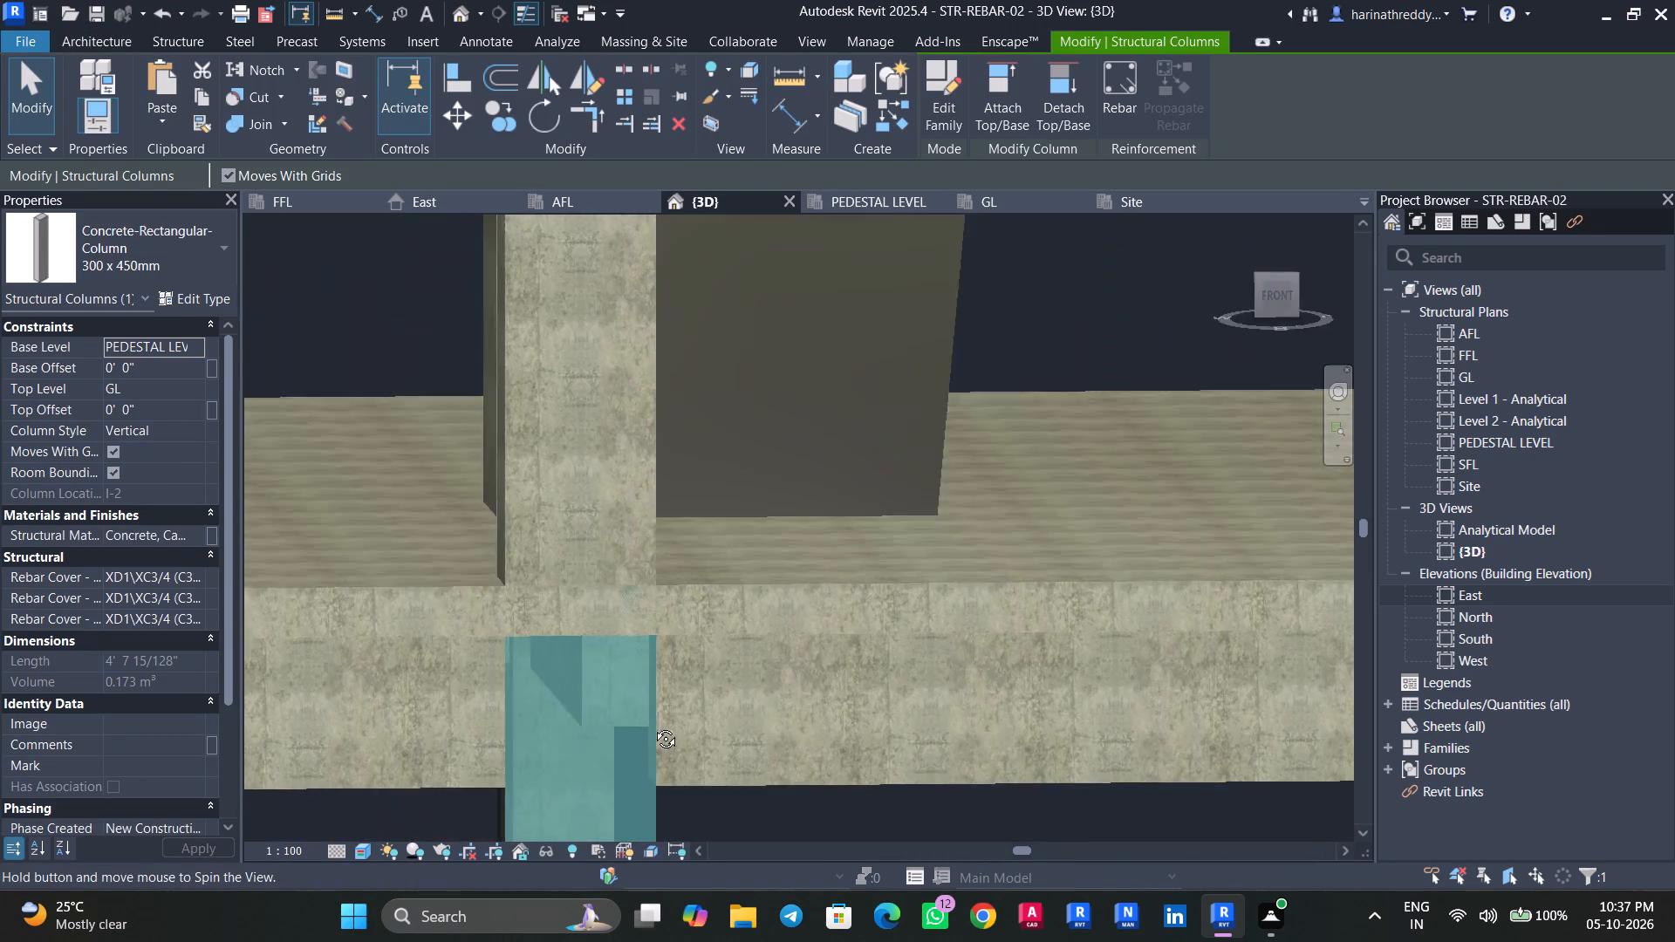
pyautogui.keyDown('shift'); pyautogui.moveTo(653, 726); pyautogui.dragTo(640, 666, button='middle'); pyautogui.keyUp('shift')
pyautogui.press('Escape')
pyautogui.press('Escape')
pyautogui.click(598, 531)
pyautogui.press('Escape')
pyautogui.click(591, 784)
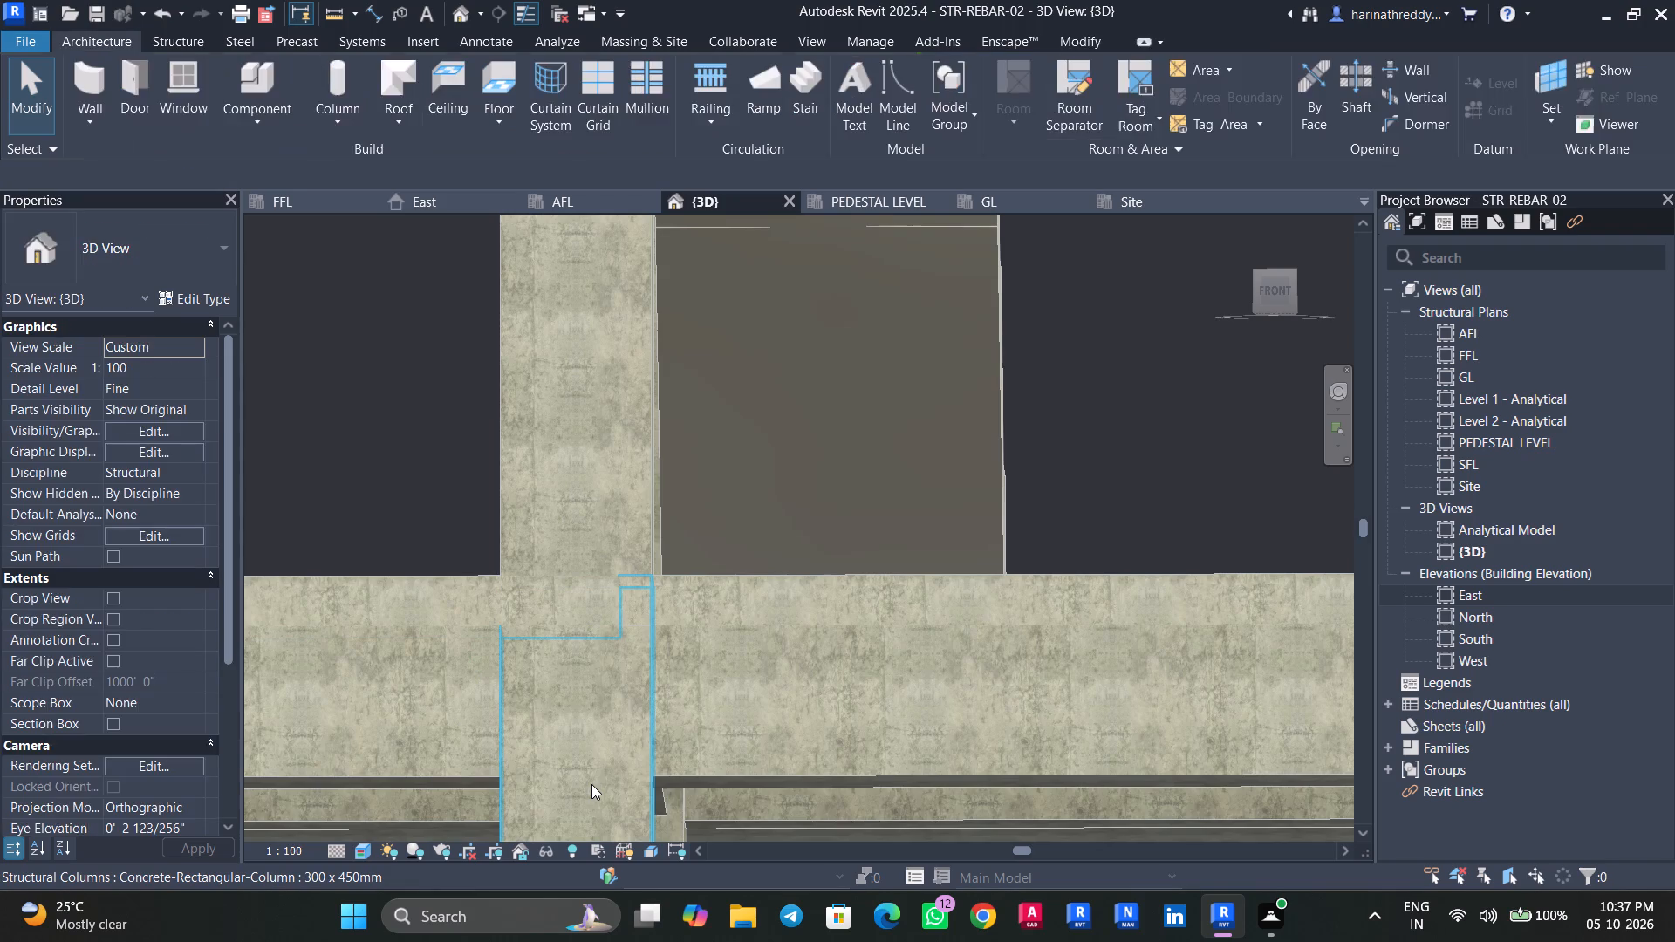
pyautogui.keyDown('shift'); pyautogui.moveTo(598, 745); pyautogui.dragTo(660, 858, button='middle'); pyautogui.keyUp('shift')
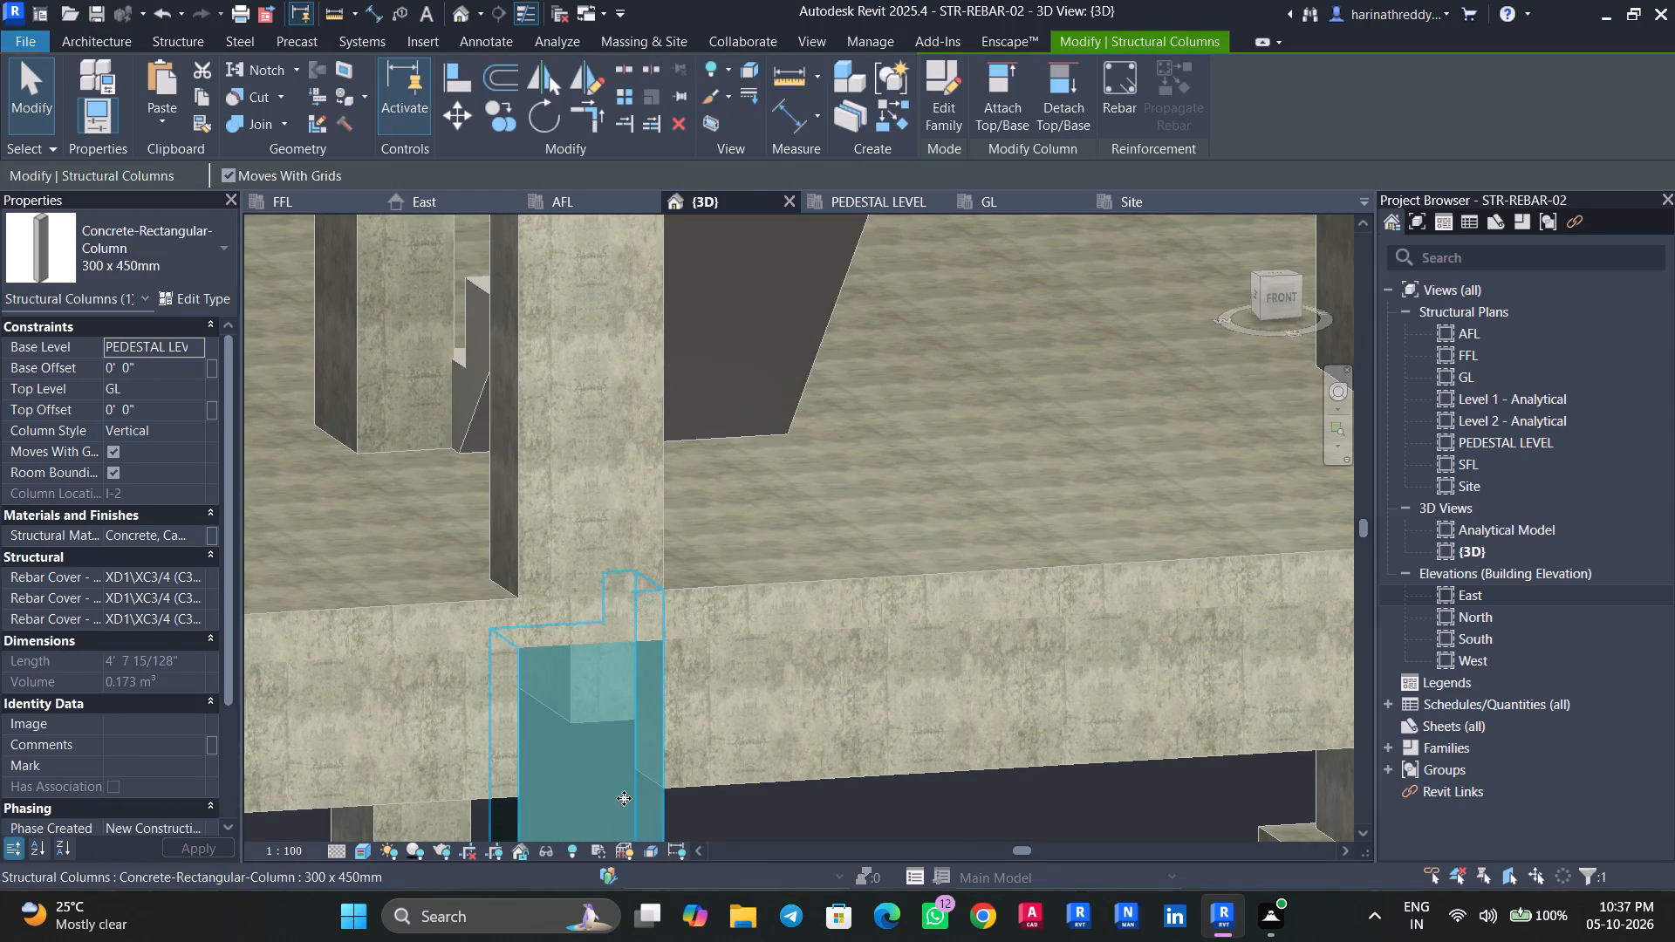
pyautogui.keyDown('shift'); pyautogui.moveTo(616, 802); pyautogui.dragTo(361, 856, button='middle'); pyautogui.keyUp('shift')
pyautogui.press('Escape')
pyautogui.press('Escape')
# Examine the corner columns at grid I-1 and the edge of the 150MM SLAB between them at GL.
pyautogui.scroll(-4, 961, 692)
pyautogui.moveTo(967, 695); pyautogui.dragTo(1016, 473, button='middle')
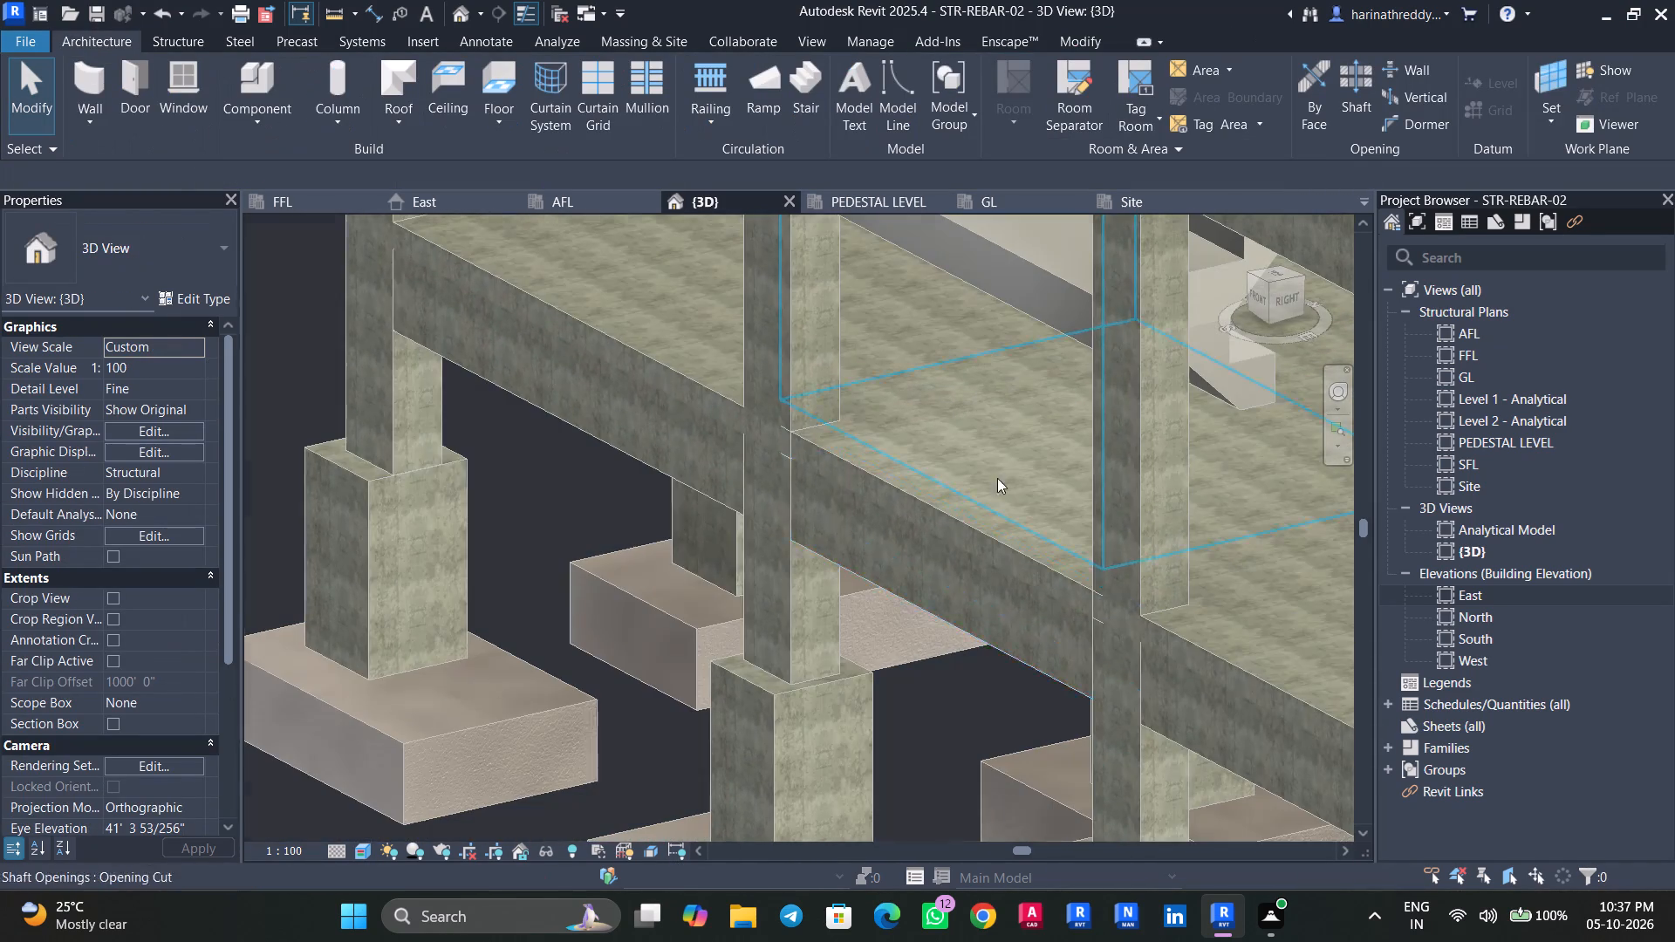
pyautogui.click(377, 404)
pyautogui.moveTo(419, 433); pyautogui.dragTo(572, 677, button='middle')
pyautogui.press('Escape')
pyautogui.click(550, 413)
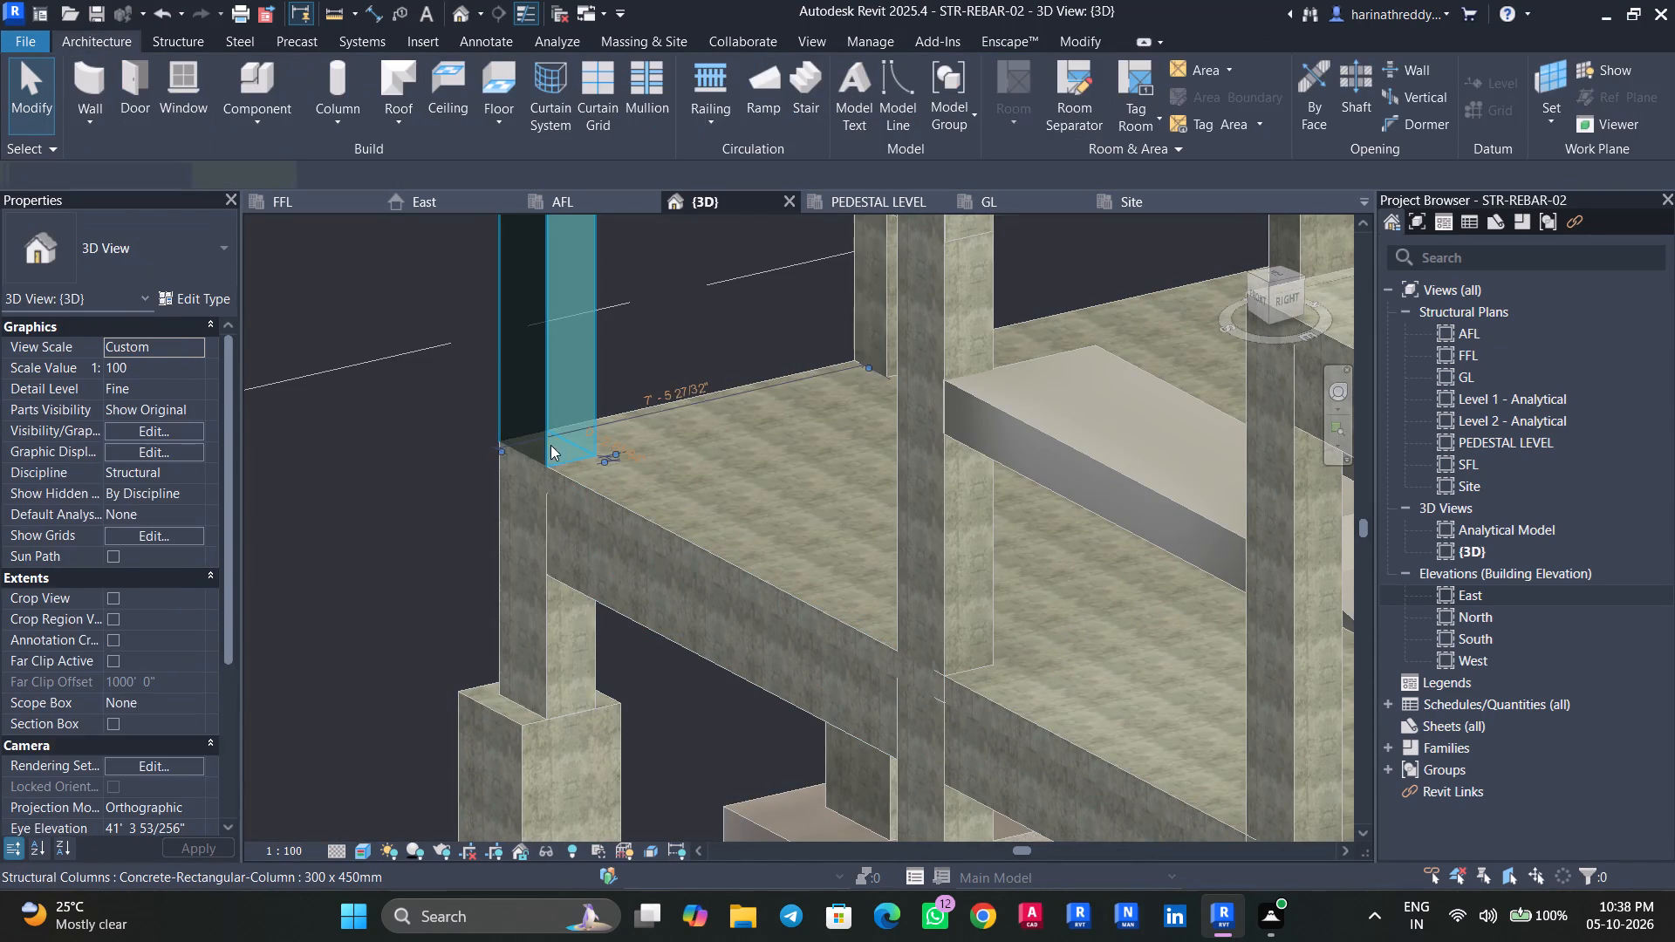
pyautogui.keyDown('shift'); pyautogui.moveTo(550, 520); pyautogui.dragTo(638, 491, button='middle'); pyautogui.keyUp('shift')
pyautogui.press('Escape')
pyautogui.click(532, 470)
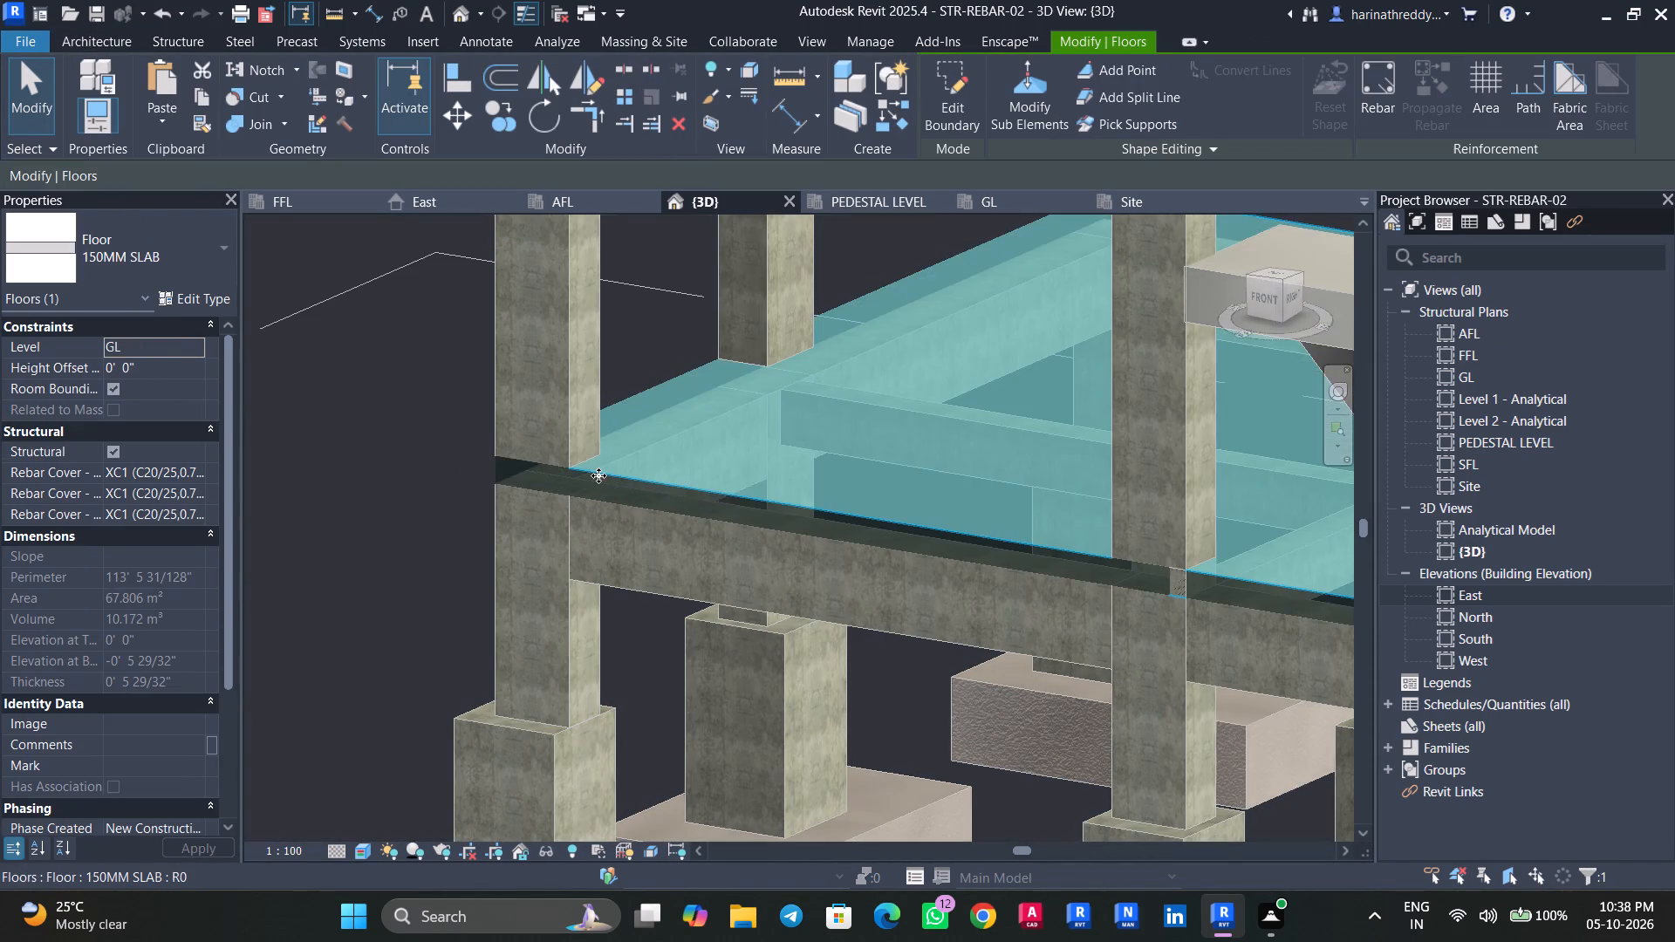
pyautogui.scroll(4, 596, 478)
pyautogui.keyDown('shift'); pyautogui.moveTo(585, 544); pyautogui.dragTo(673, 481, button='middle'); pyautogui.keyUp('shift')
pyautogui.scroll(4, 648, 513)
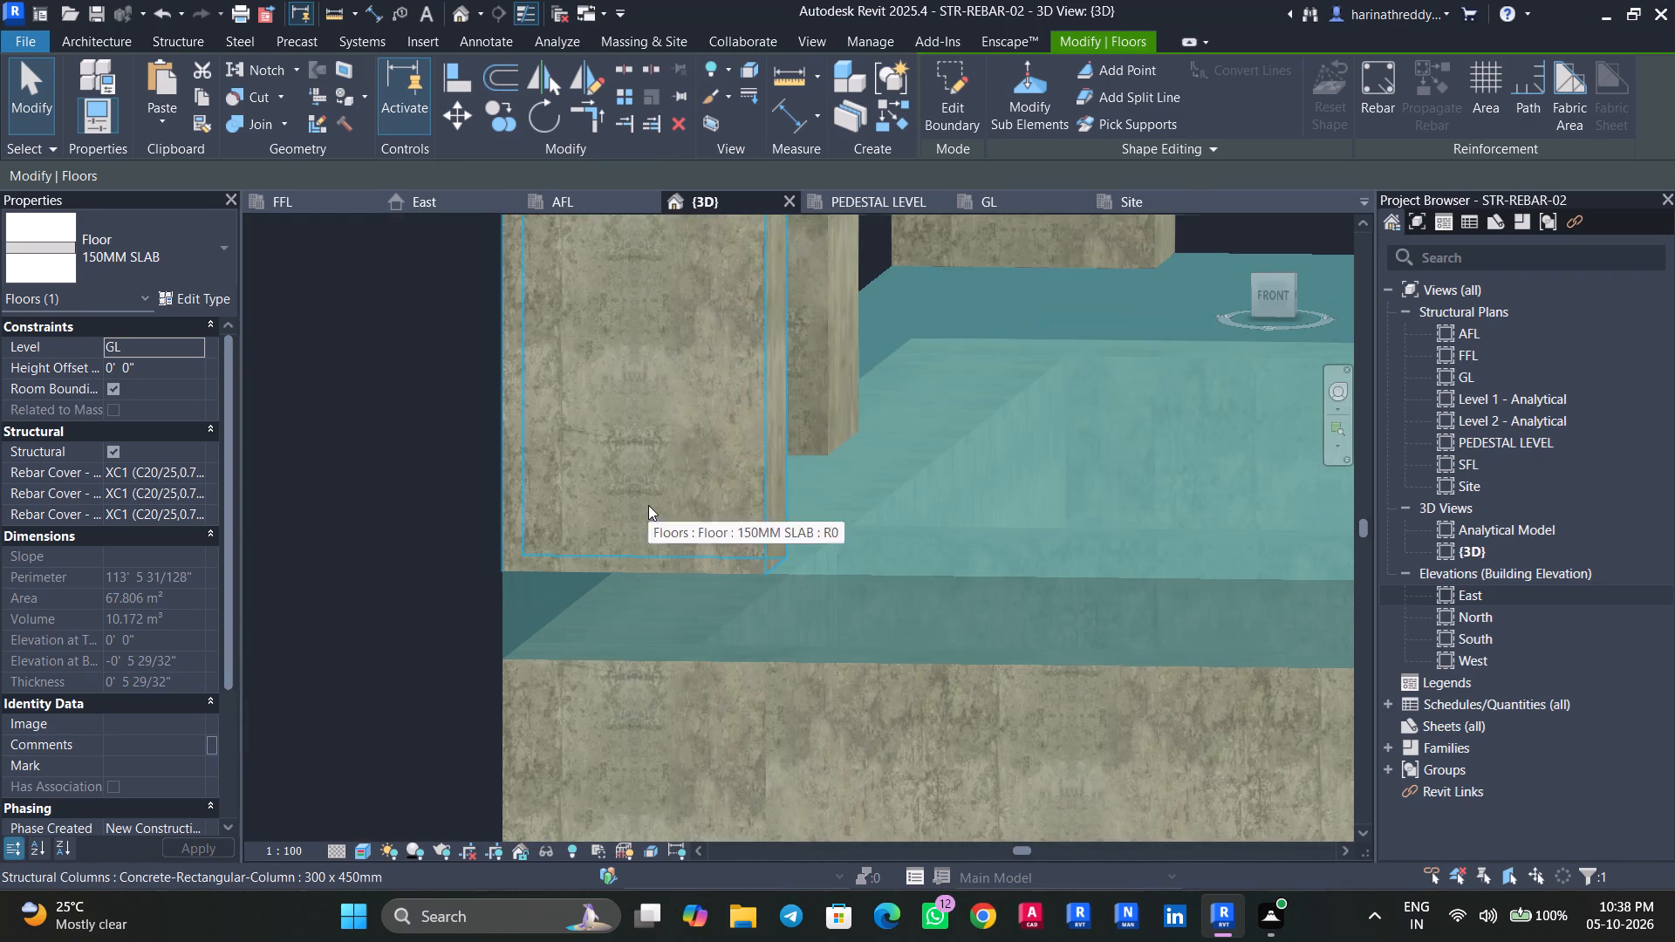
pyautogui.press('Escape')
pyautogui.click(776, 597)
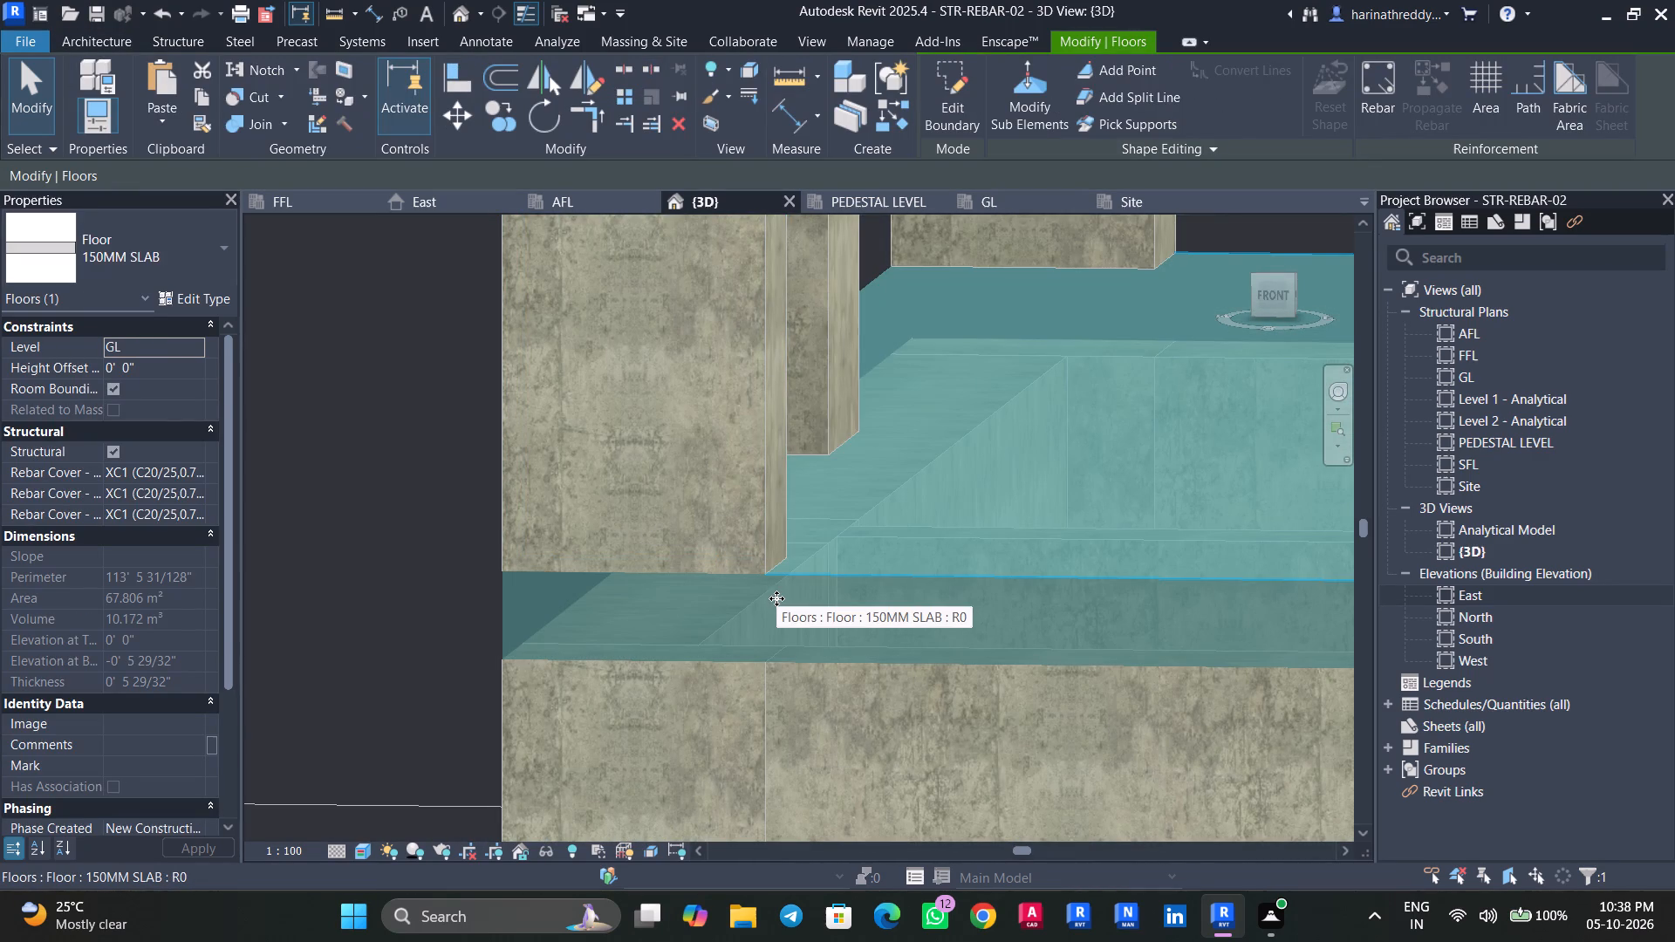
pyautogui.scroll(-2, 776, 598)
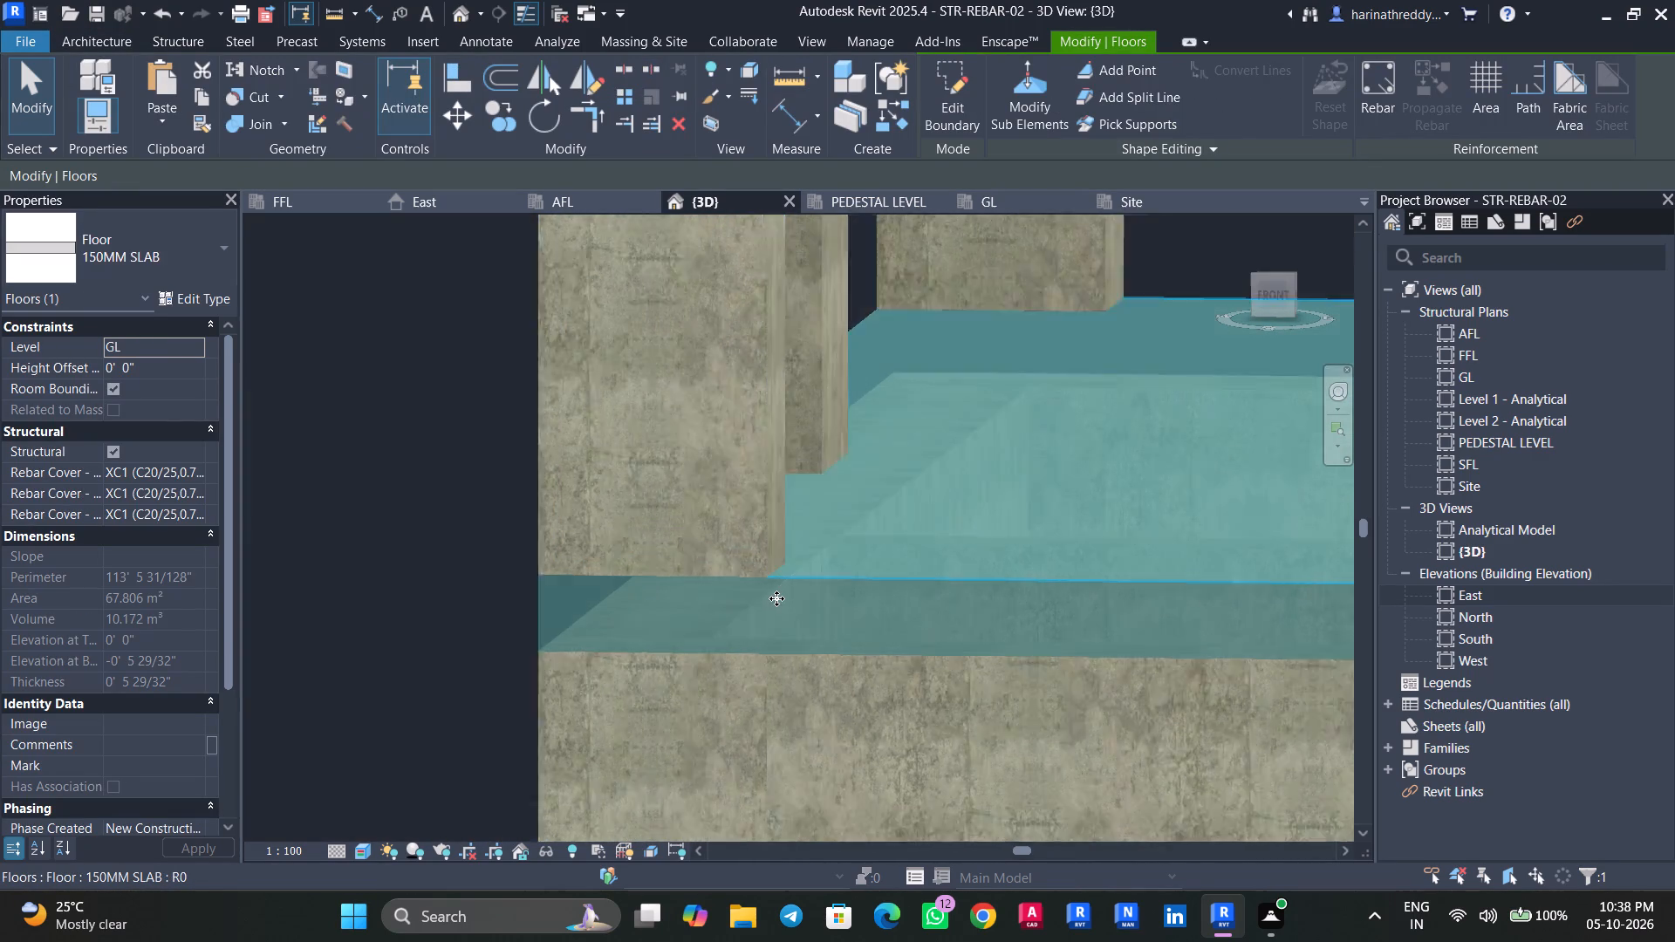
pyautogui.scroll(-9, 776, 598)
pyautogui.press('Escape')
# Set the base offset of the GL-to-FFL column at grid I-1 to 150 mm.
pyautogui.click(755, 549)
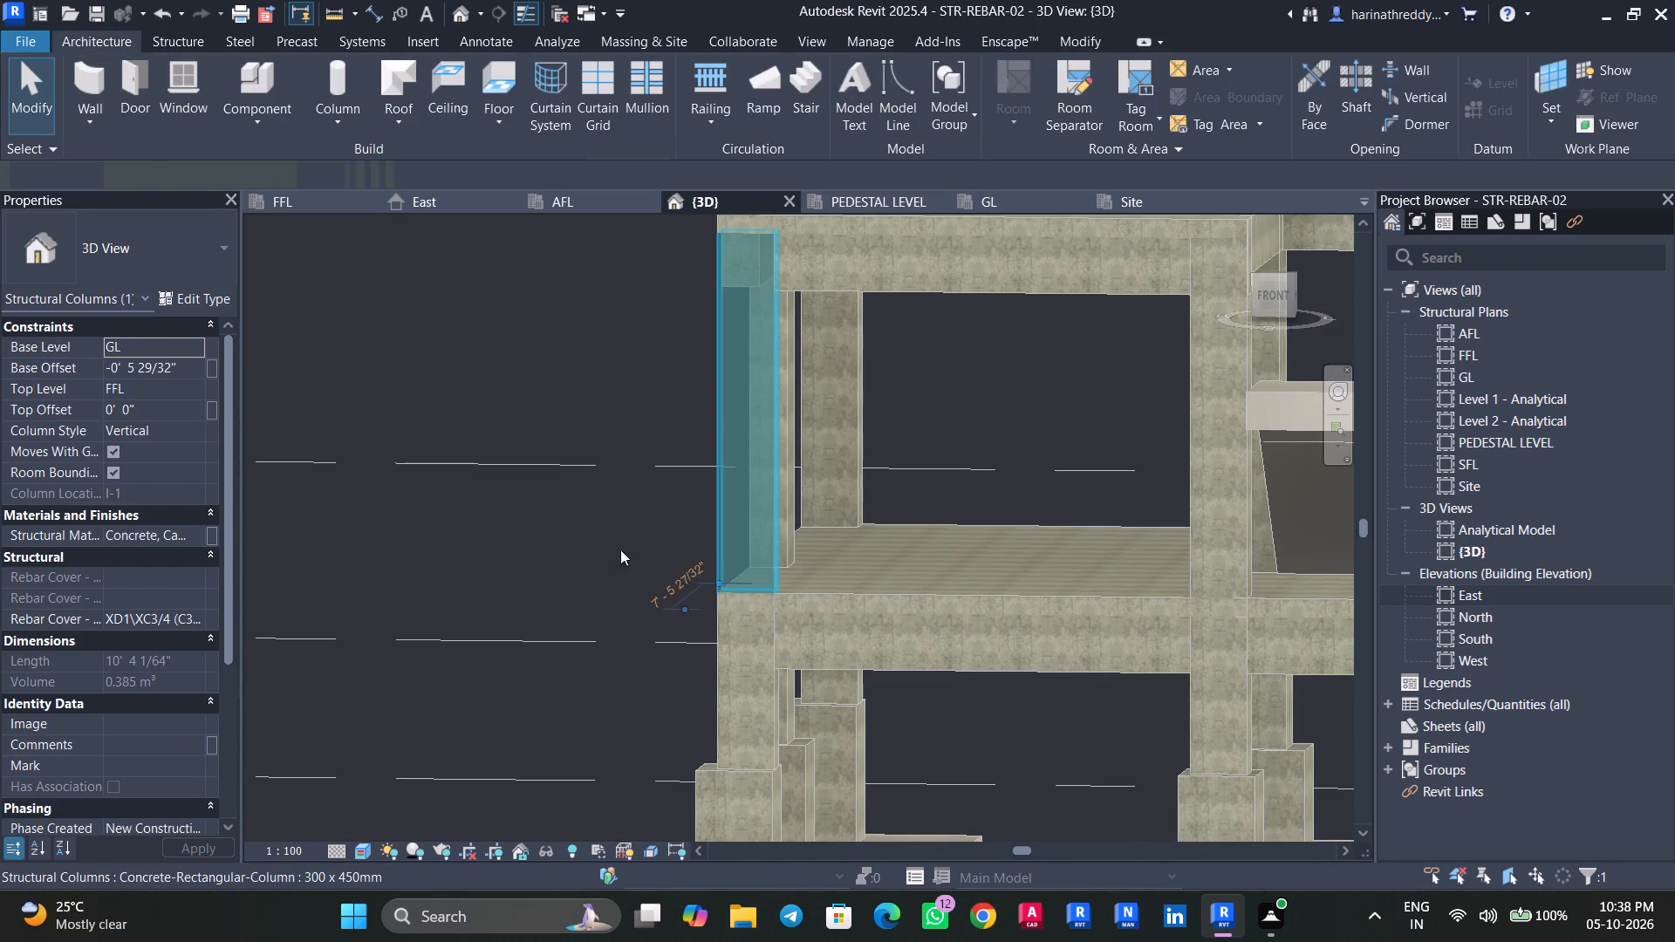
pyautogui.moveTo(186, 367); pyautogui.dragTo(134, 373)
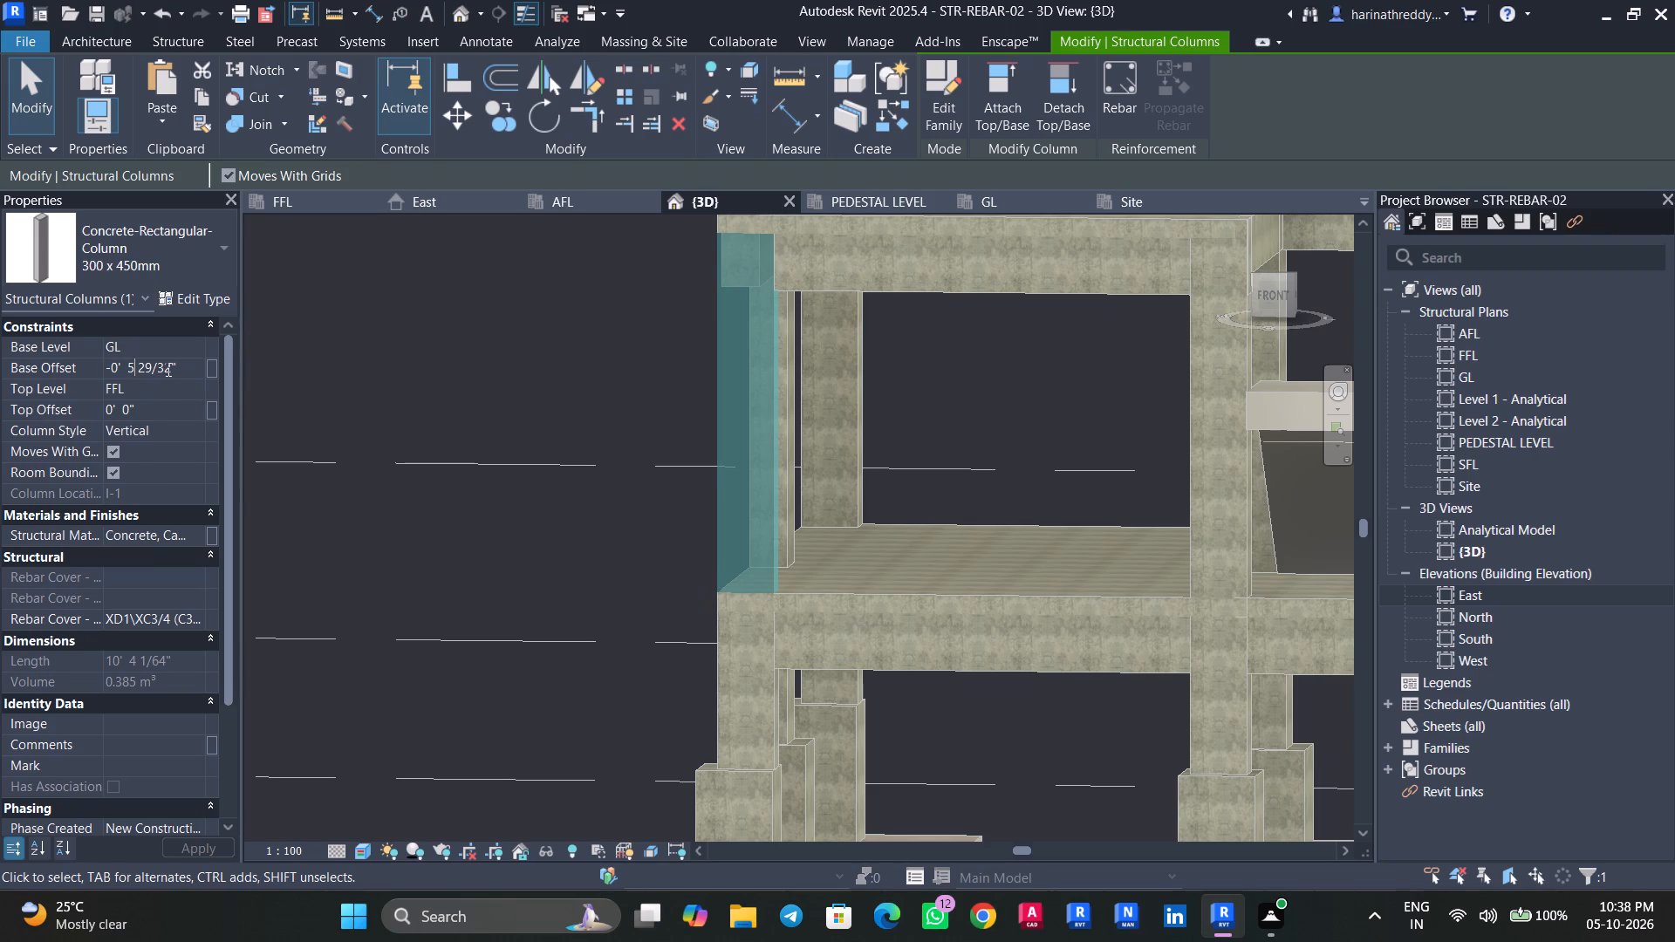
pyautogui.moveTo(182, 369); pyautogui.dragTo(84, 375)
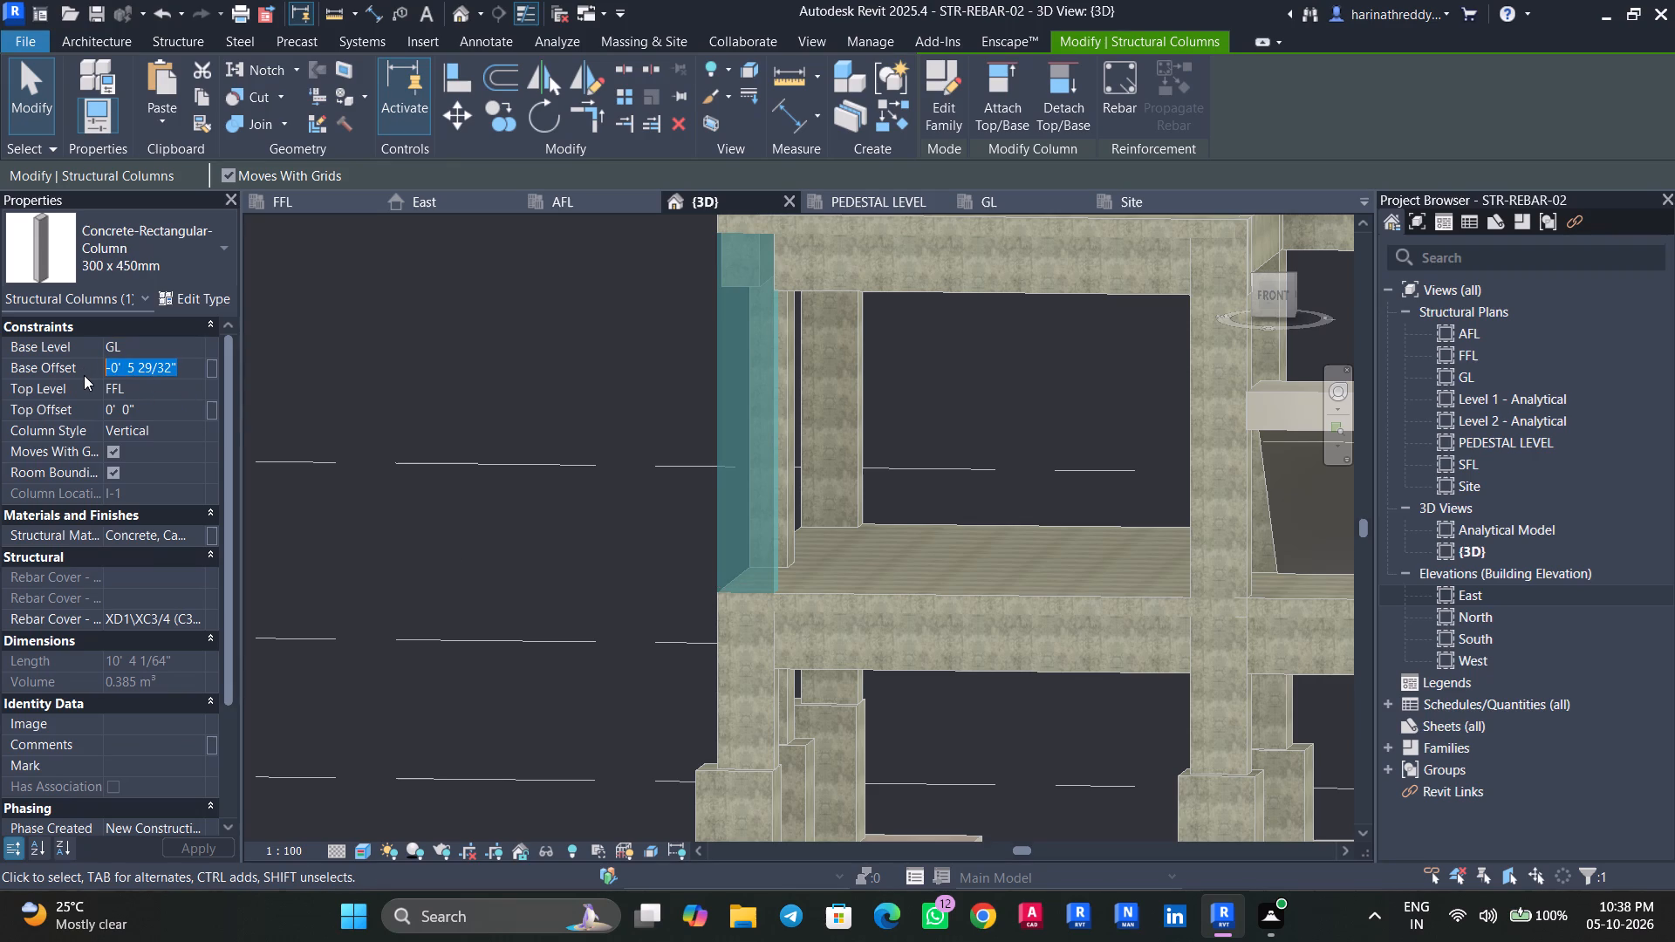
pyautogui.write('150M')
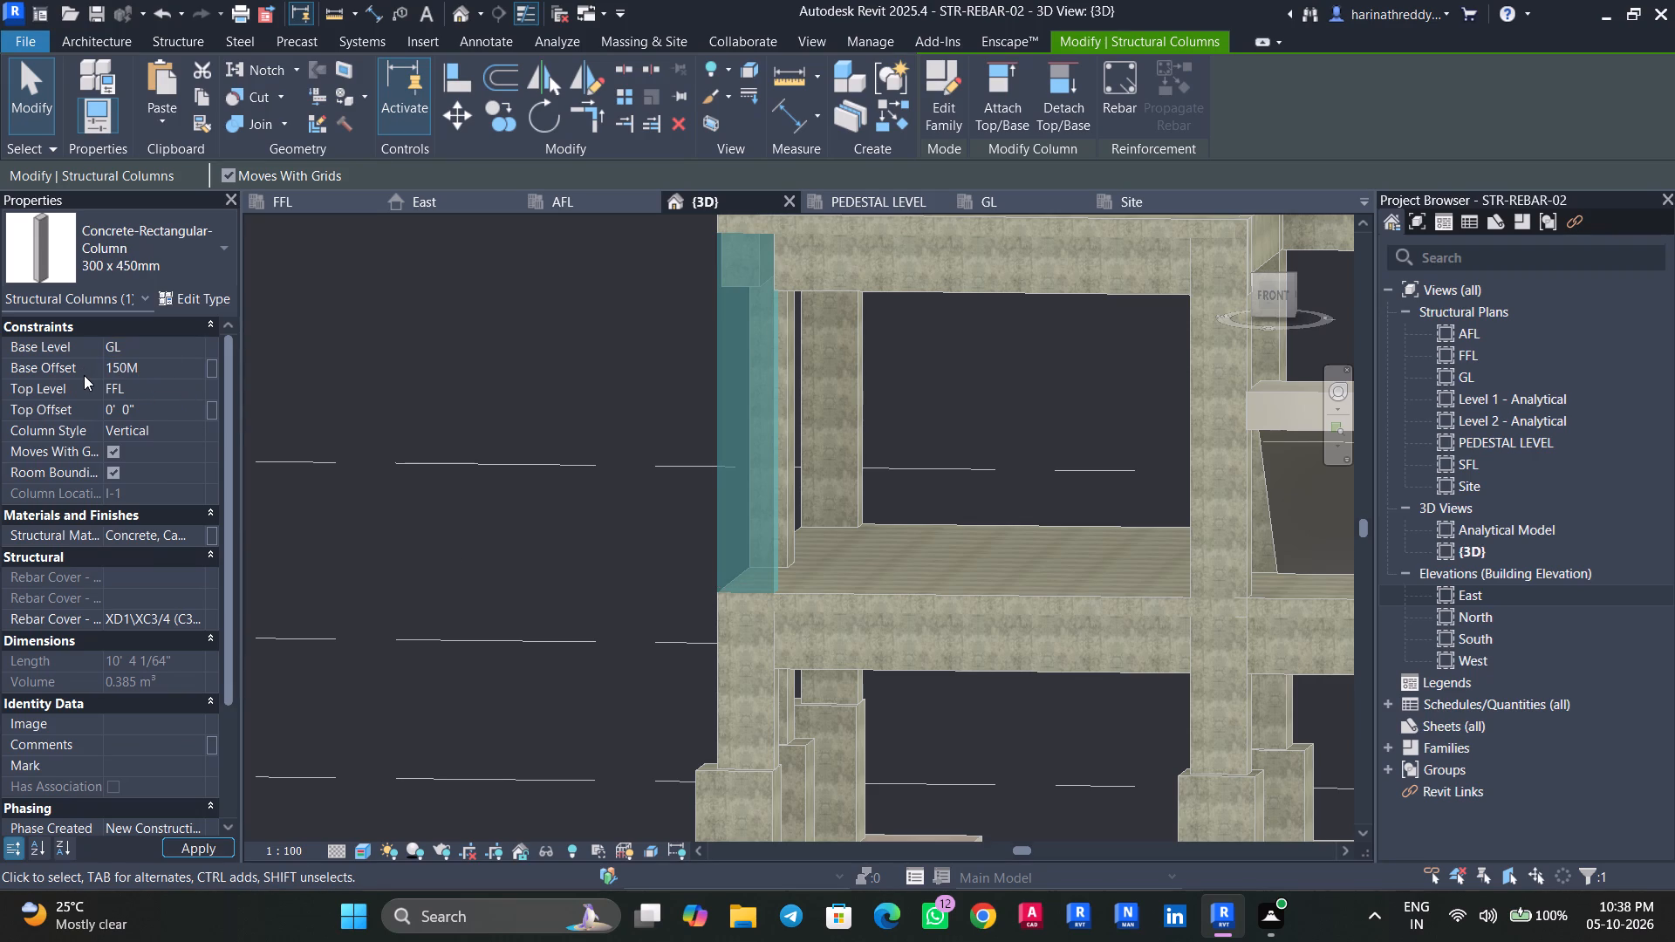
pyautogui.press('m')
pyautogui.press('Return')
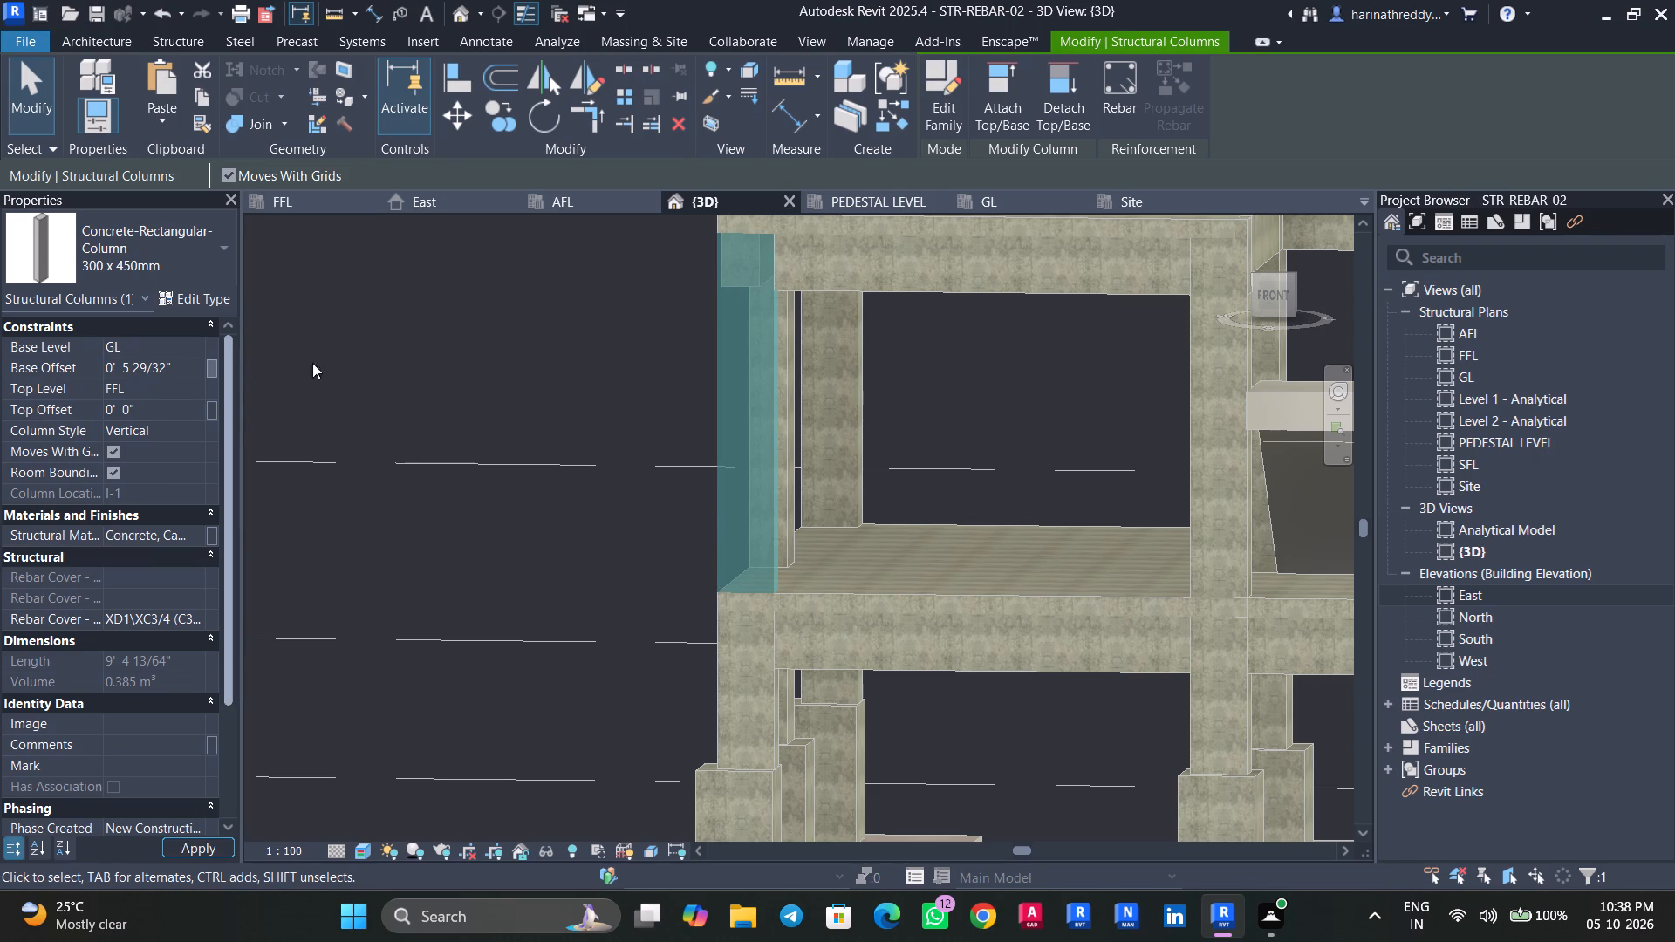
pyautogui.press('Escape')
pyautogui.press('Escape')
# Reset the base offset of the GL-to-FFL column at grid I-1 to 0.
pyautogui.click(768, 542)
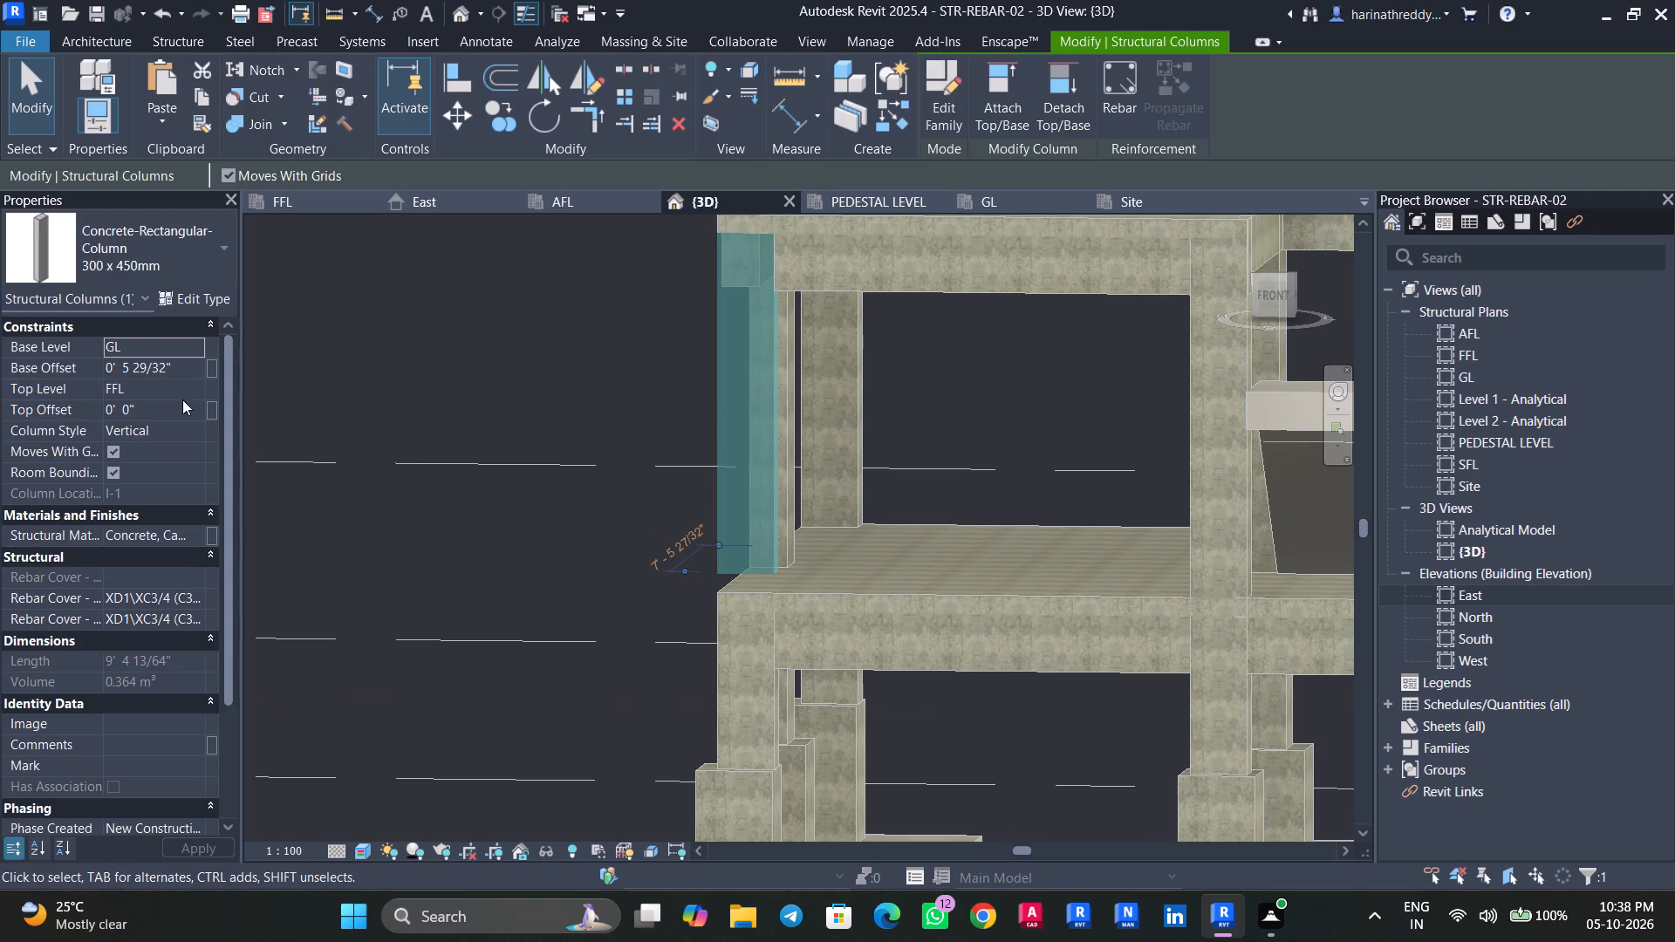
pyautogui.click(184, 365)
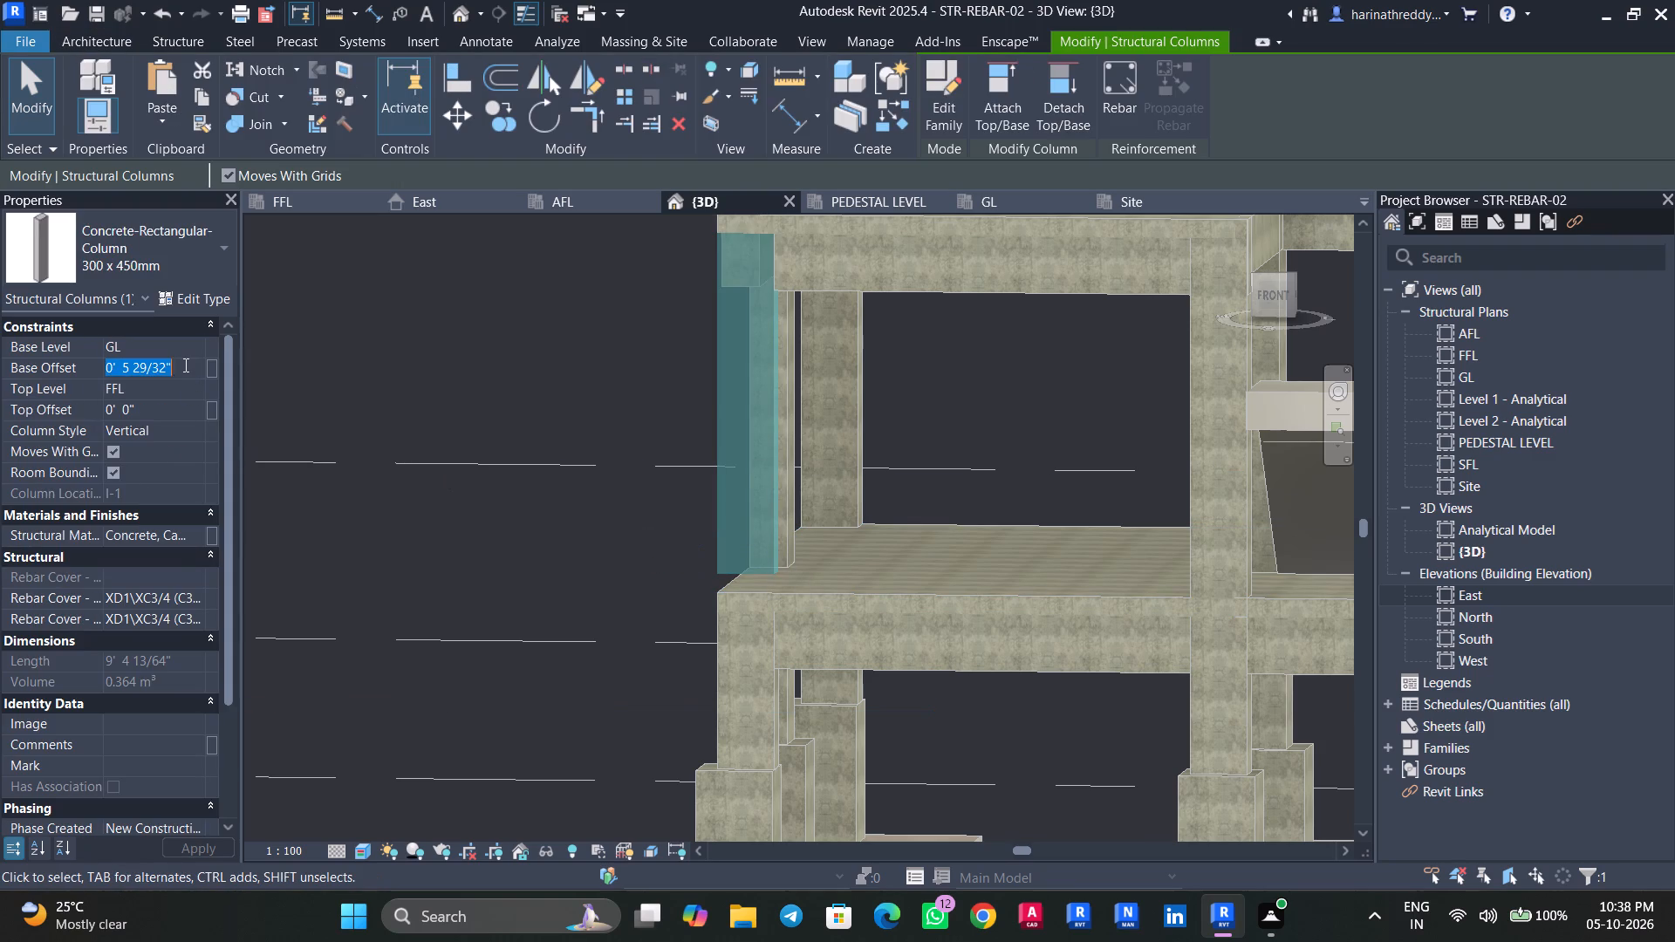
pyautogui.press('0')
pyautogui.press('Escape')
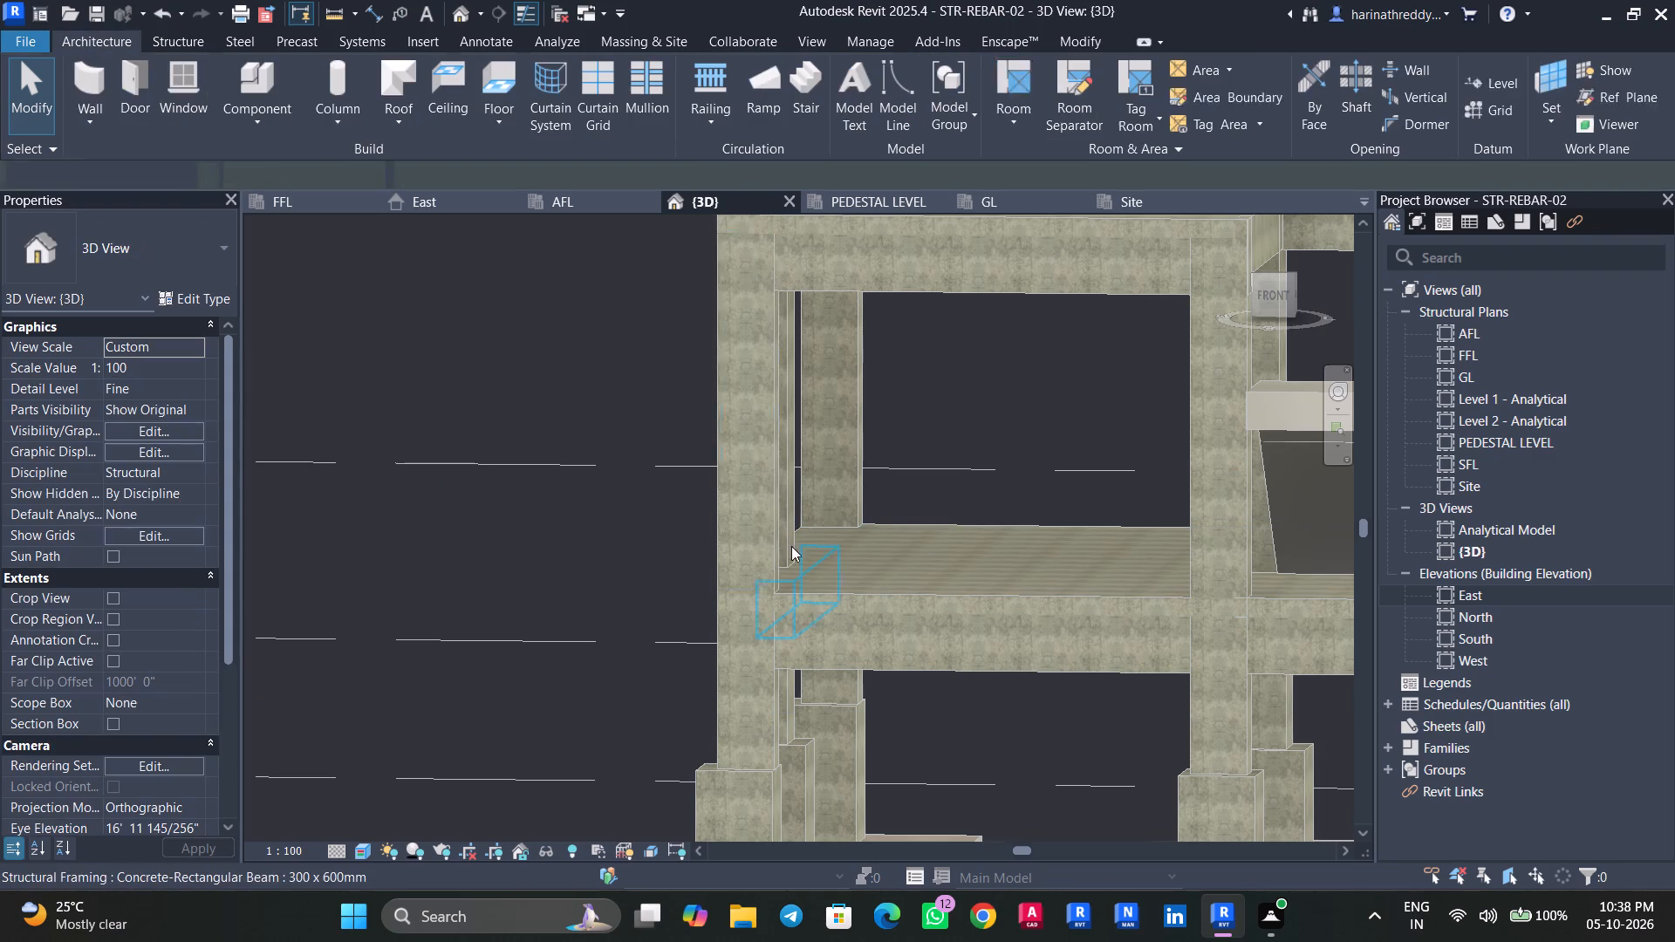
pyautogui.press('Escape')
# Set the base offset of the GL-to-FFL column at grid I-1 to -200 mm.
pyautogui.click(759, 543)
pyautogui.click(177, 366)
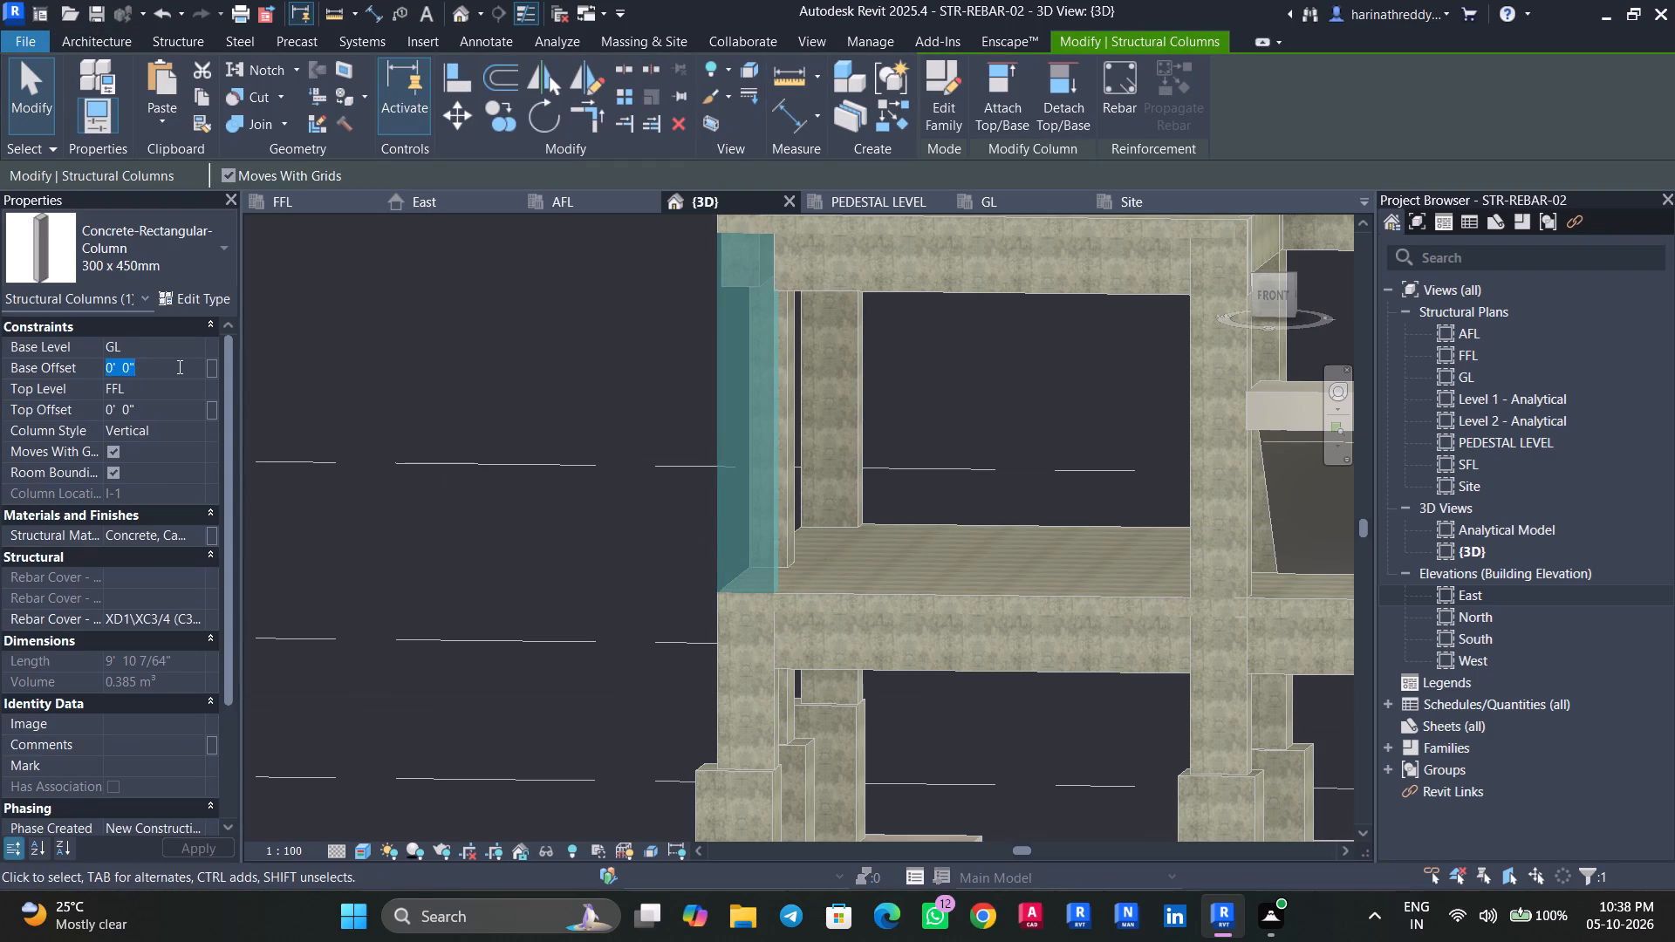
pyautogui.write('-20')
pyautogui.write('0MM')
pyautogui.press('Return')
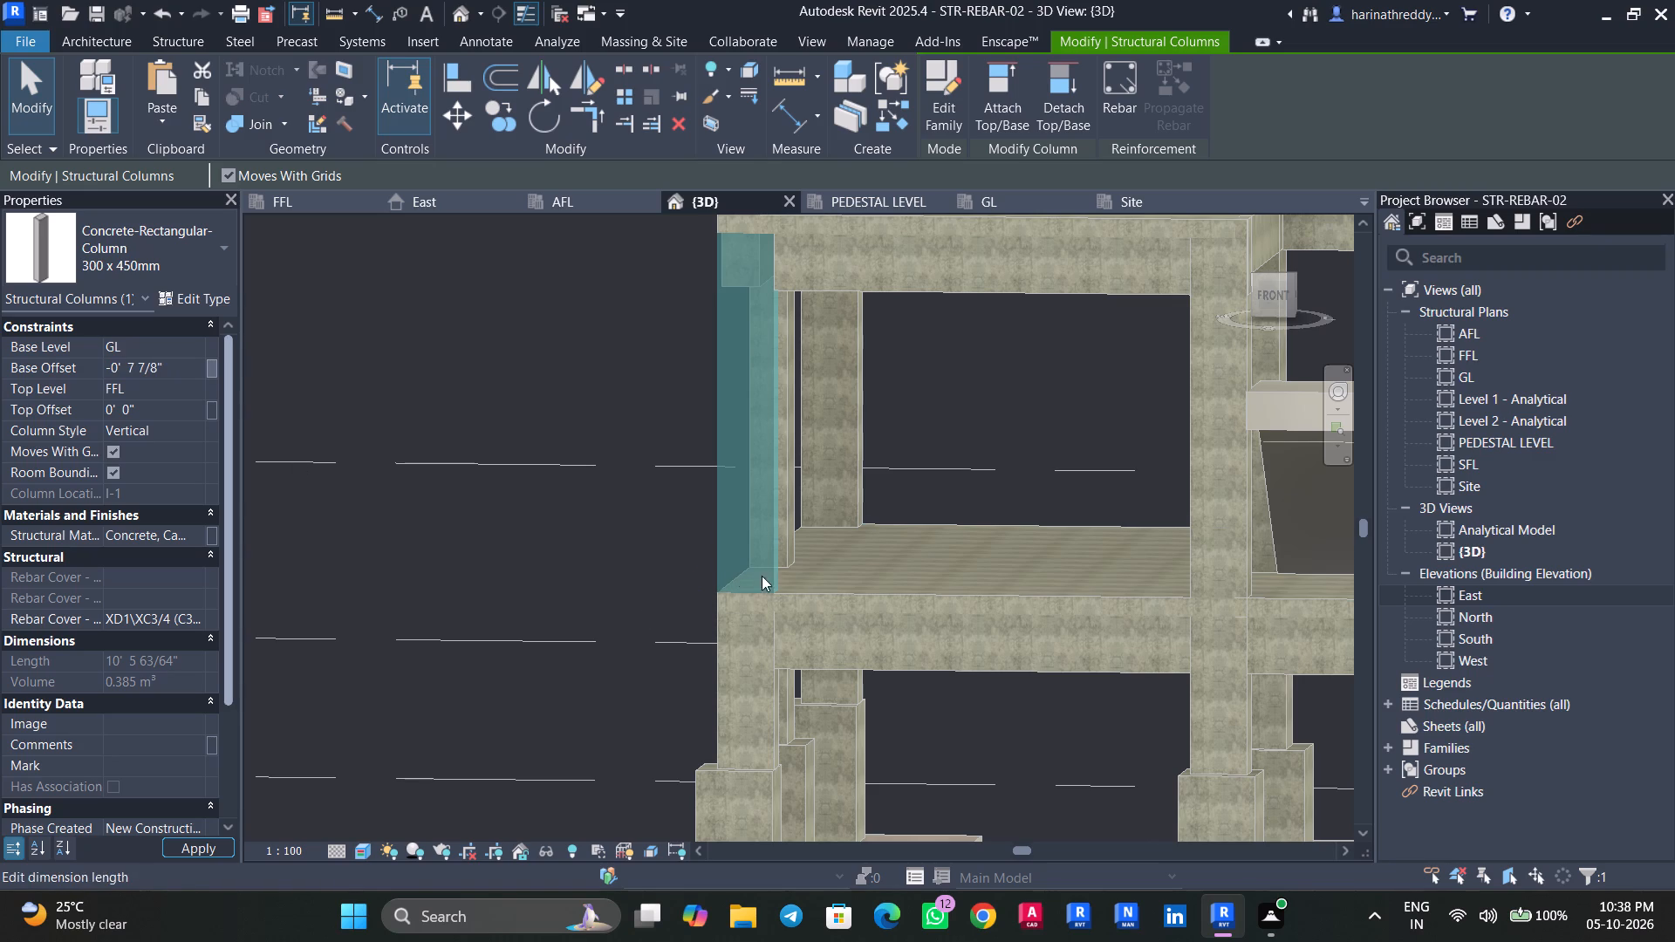
# Examine from several angles how the base of the column at grid I-1 meets the GL slab and beams.
pyautogui.scroll(5, 767, 593)
pyautogui.press('Escape')
pyautogui.press('Escape')
pyautogui.click(823, 607)
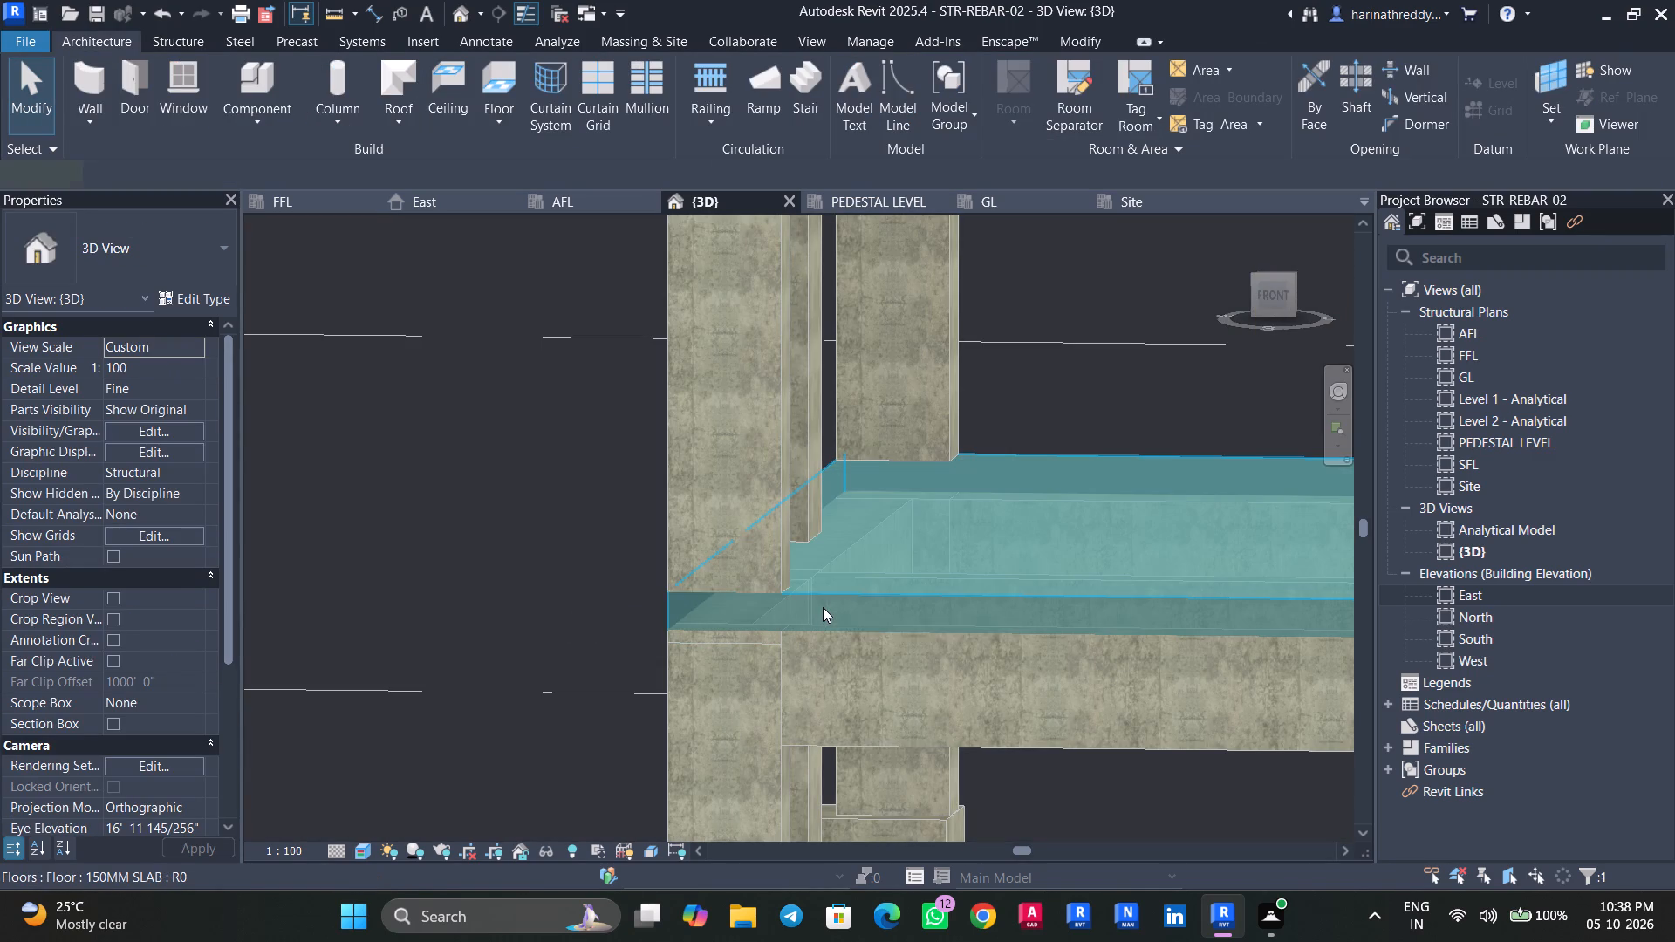
pyautogui.press('Escape')
pyautogui.click(736, 538)
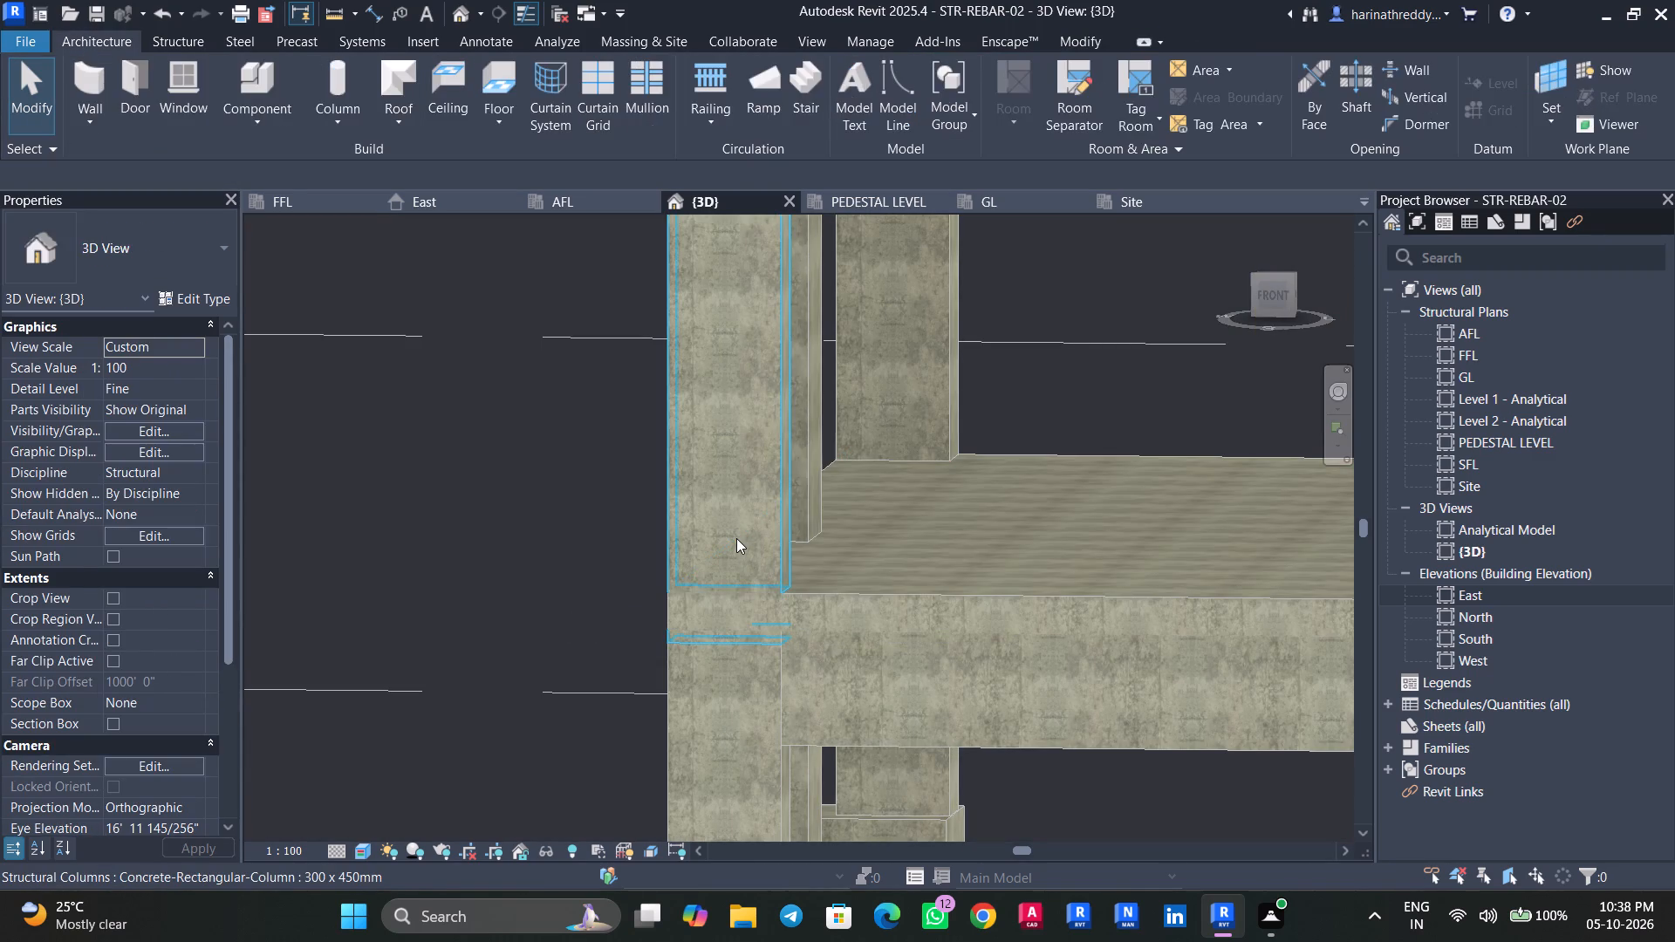
pyautogui.keyDown('shift'); pyautogui.moveTo(749, 568); pyautogui.dragTo(981, 581, button='middle'); pyautogui.keyUp('shift')
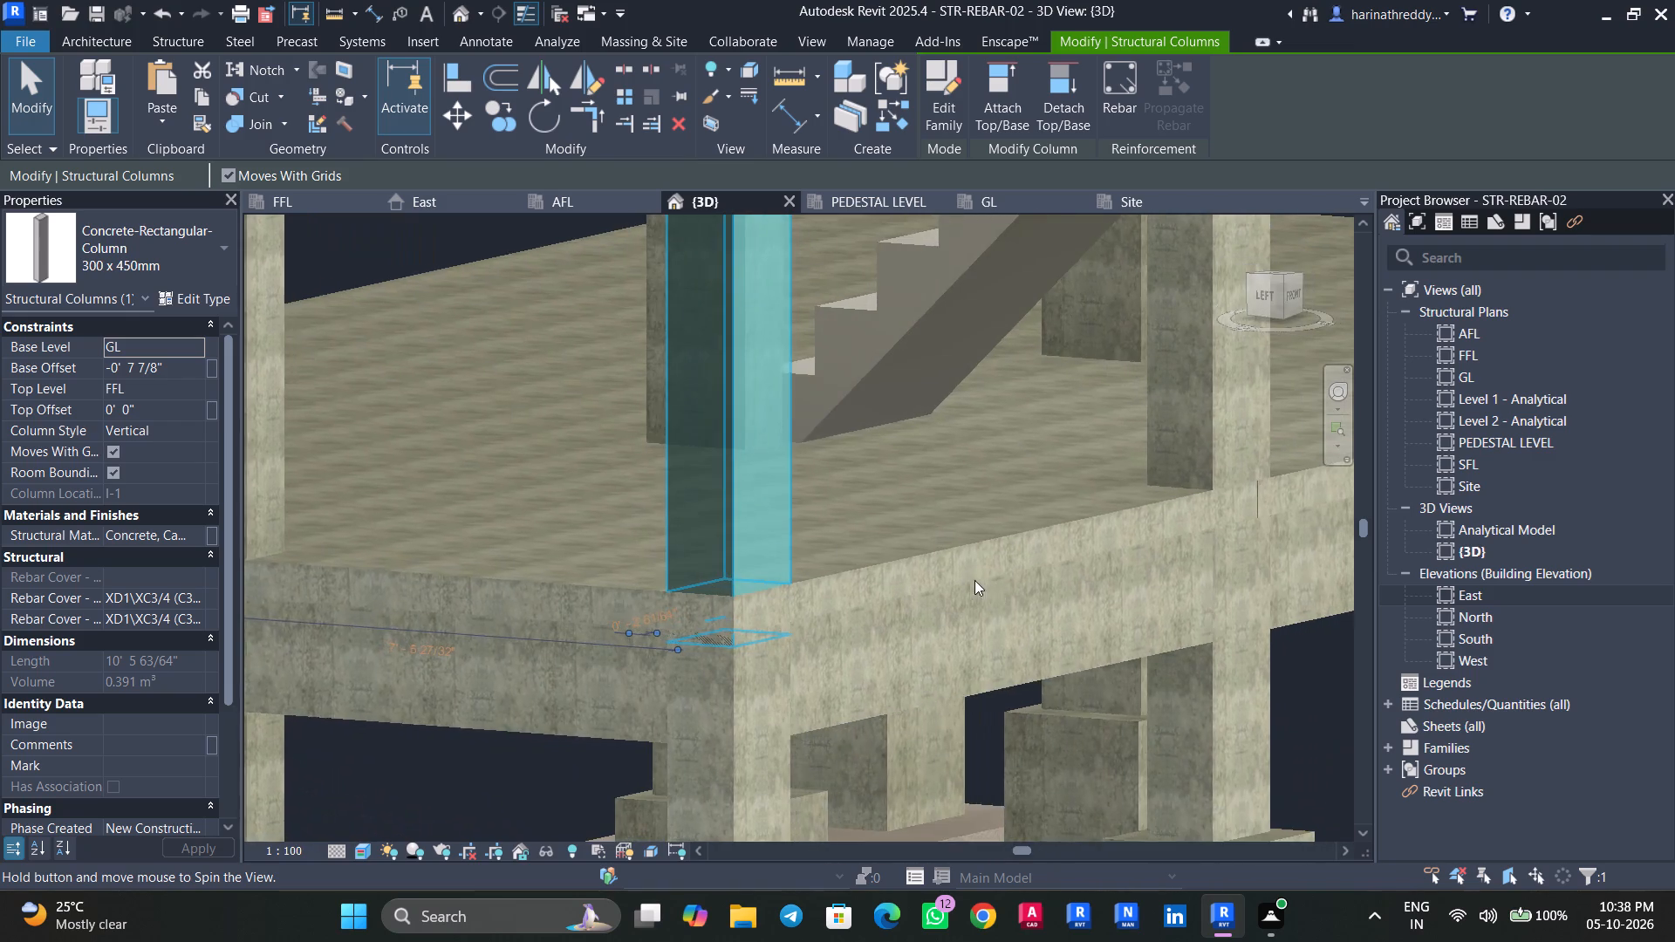
pyautogui.scroll(6, 724, 621)
pyautogui.press('Escape')
pyautogui.press('Escape')
pyautogui.click(776, 500)
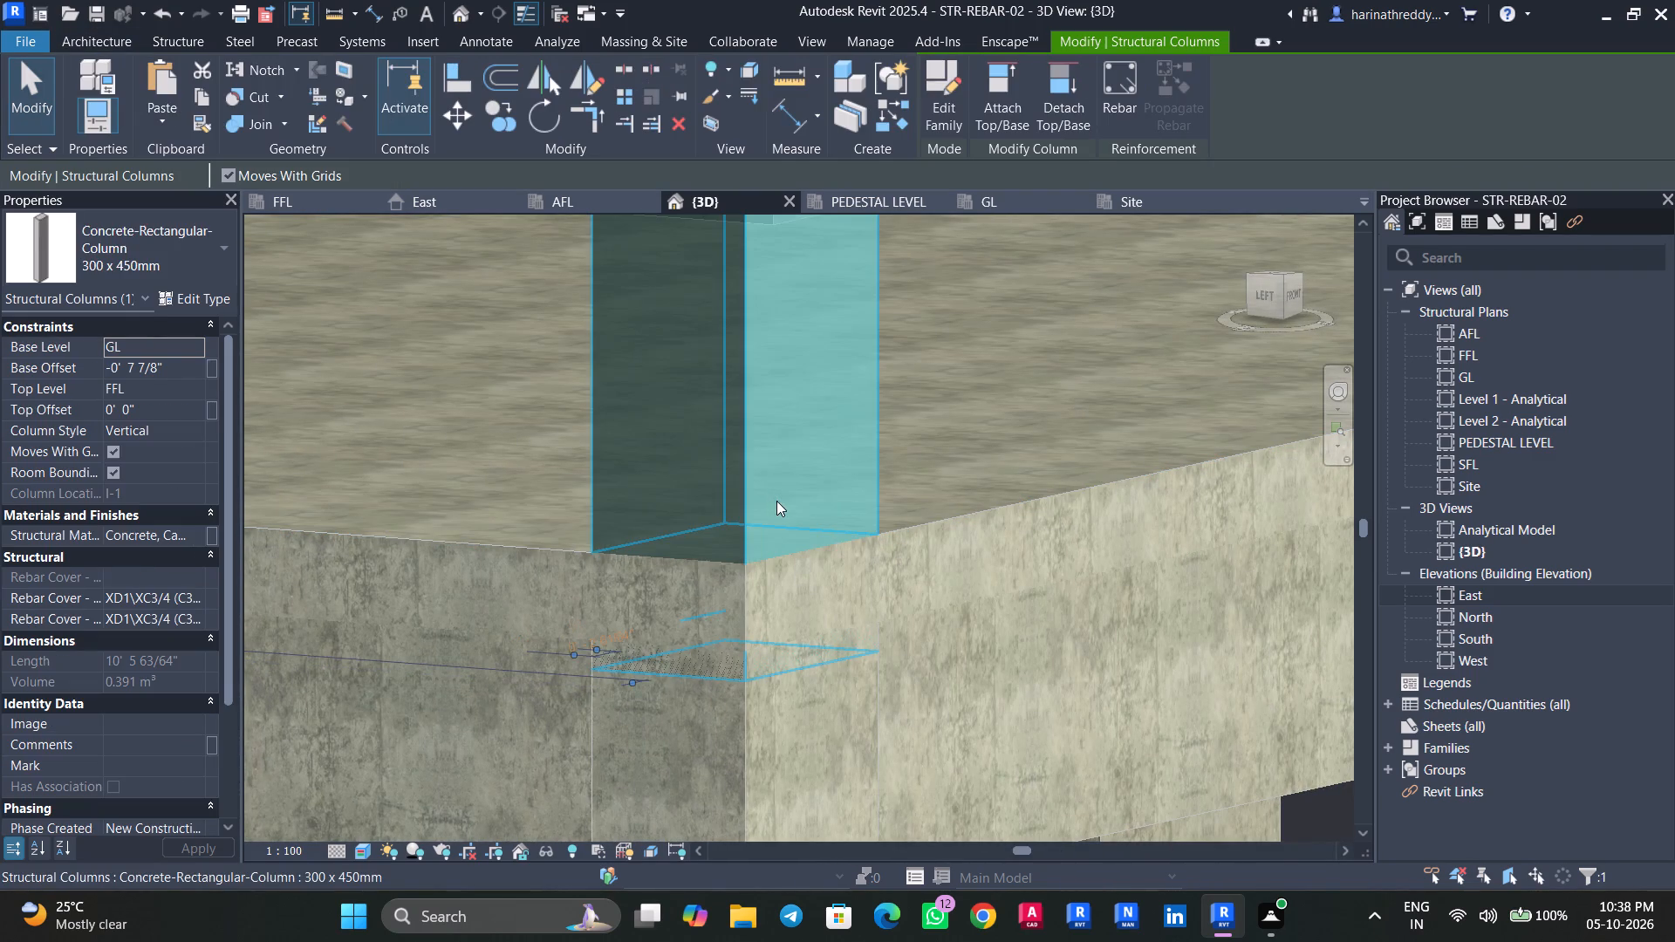
pyautogui.keyDown('shift'); pyautogui.moveTo(946, 597); pyautogui.dragTo(726, 711, button='middle'); pyautogui.keyUp('shift')
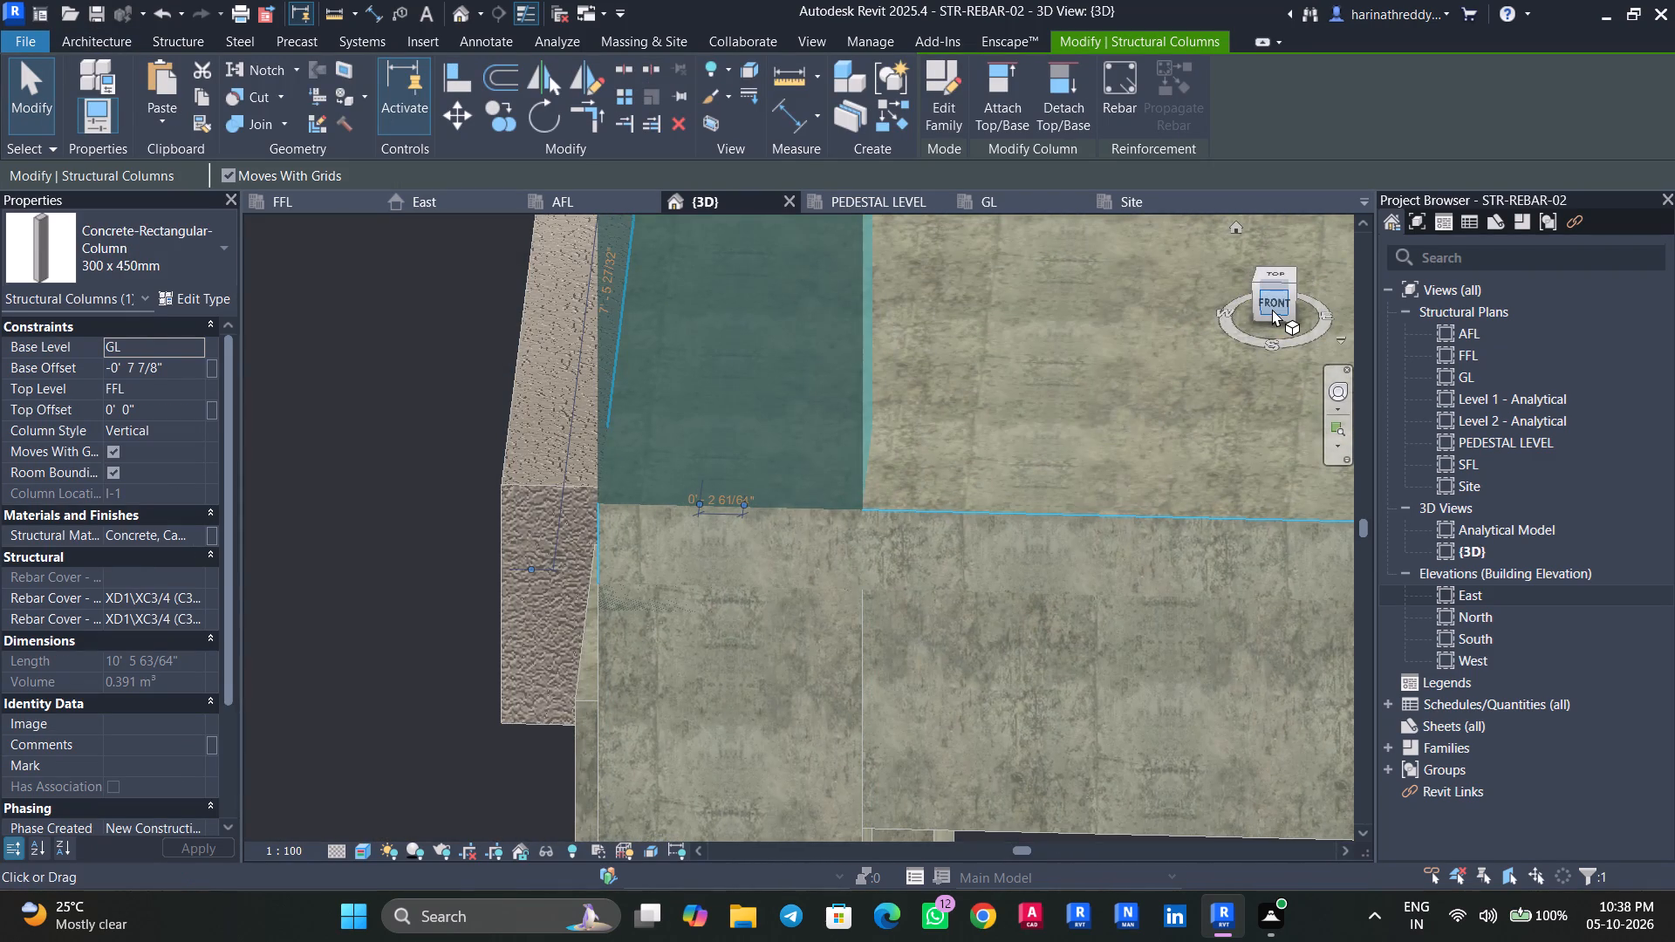
pyautogui.click(1272, 307)
pyautogui.scroll(-1, 737, 706)
pyautogui.scroll(1, 734, 700)
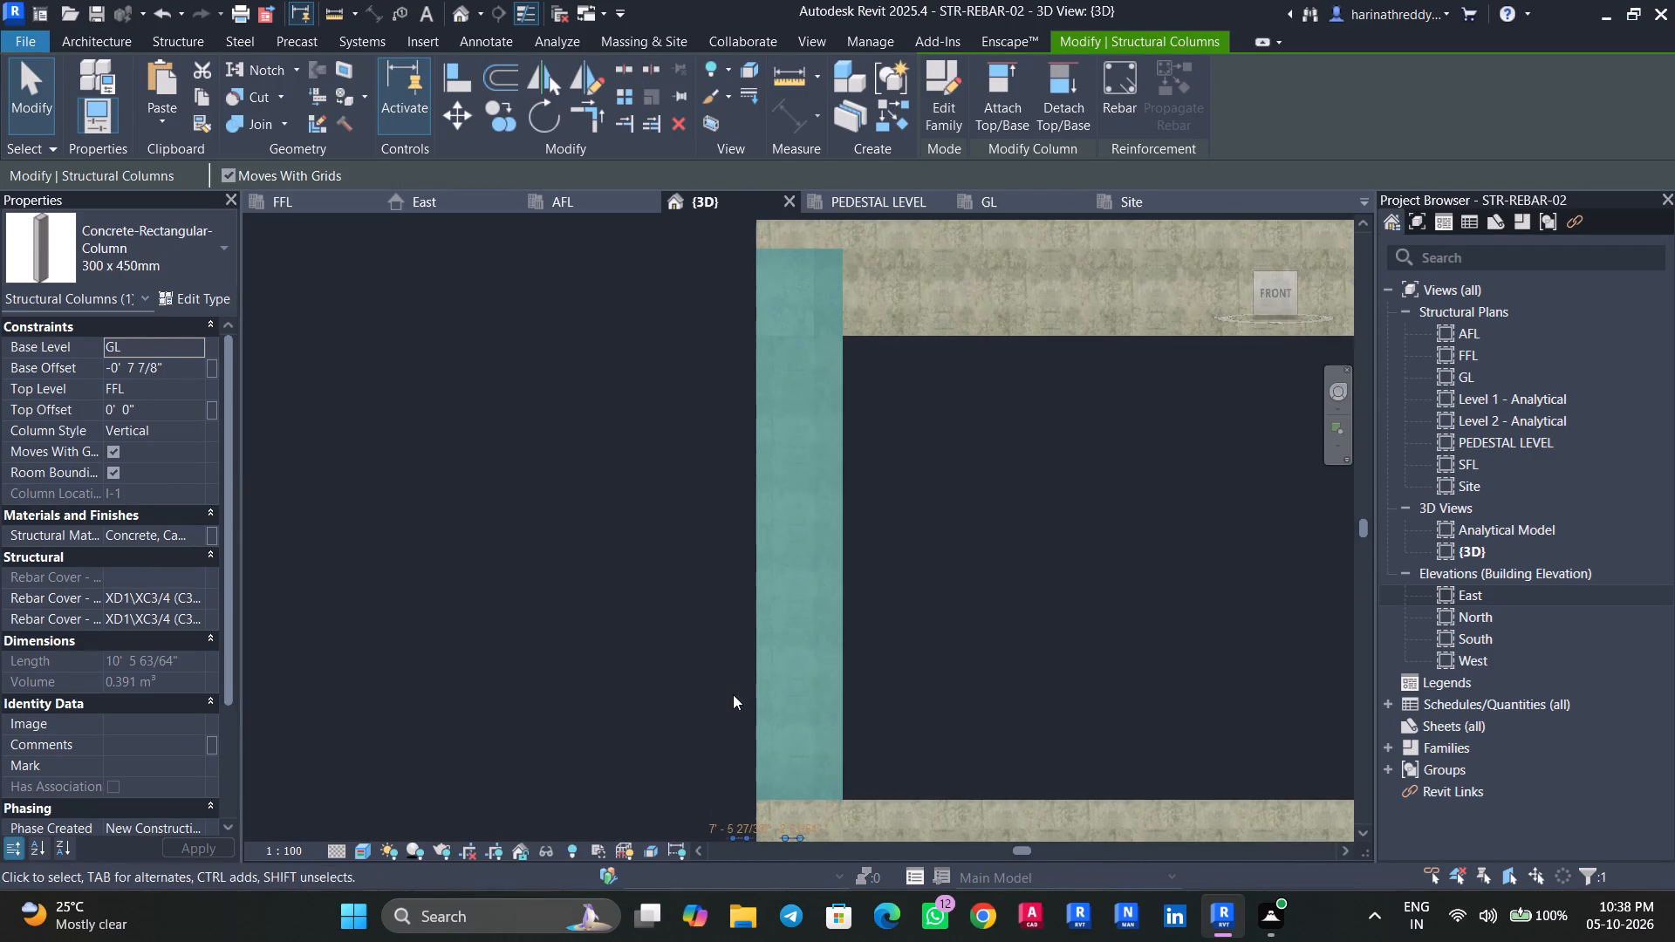
pyautogui.moveTo(733, 694); pyautogui.dragTo(715, 586, button='middle')
pyautogui.press('Escape')
# Temporarily hide the 150MM SLAB at GL to expose the column-to-beam joint at grid I-1.
pyautogui.click(933, 686)
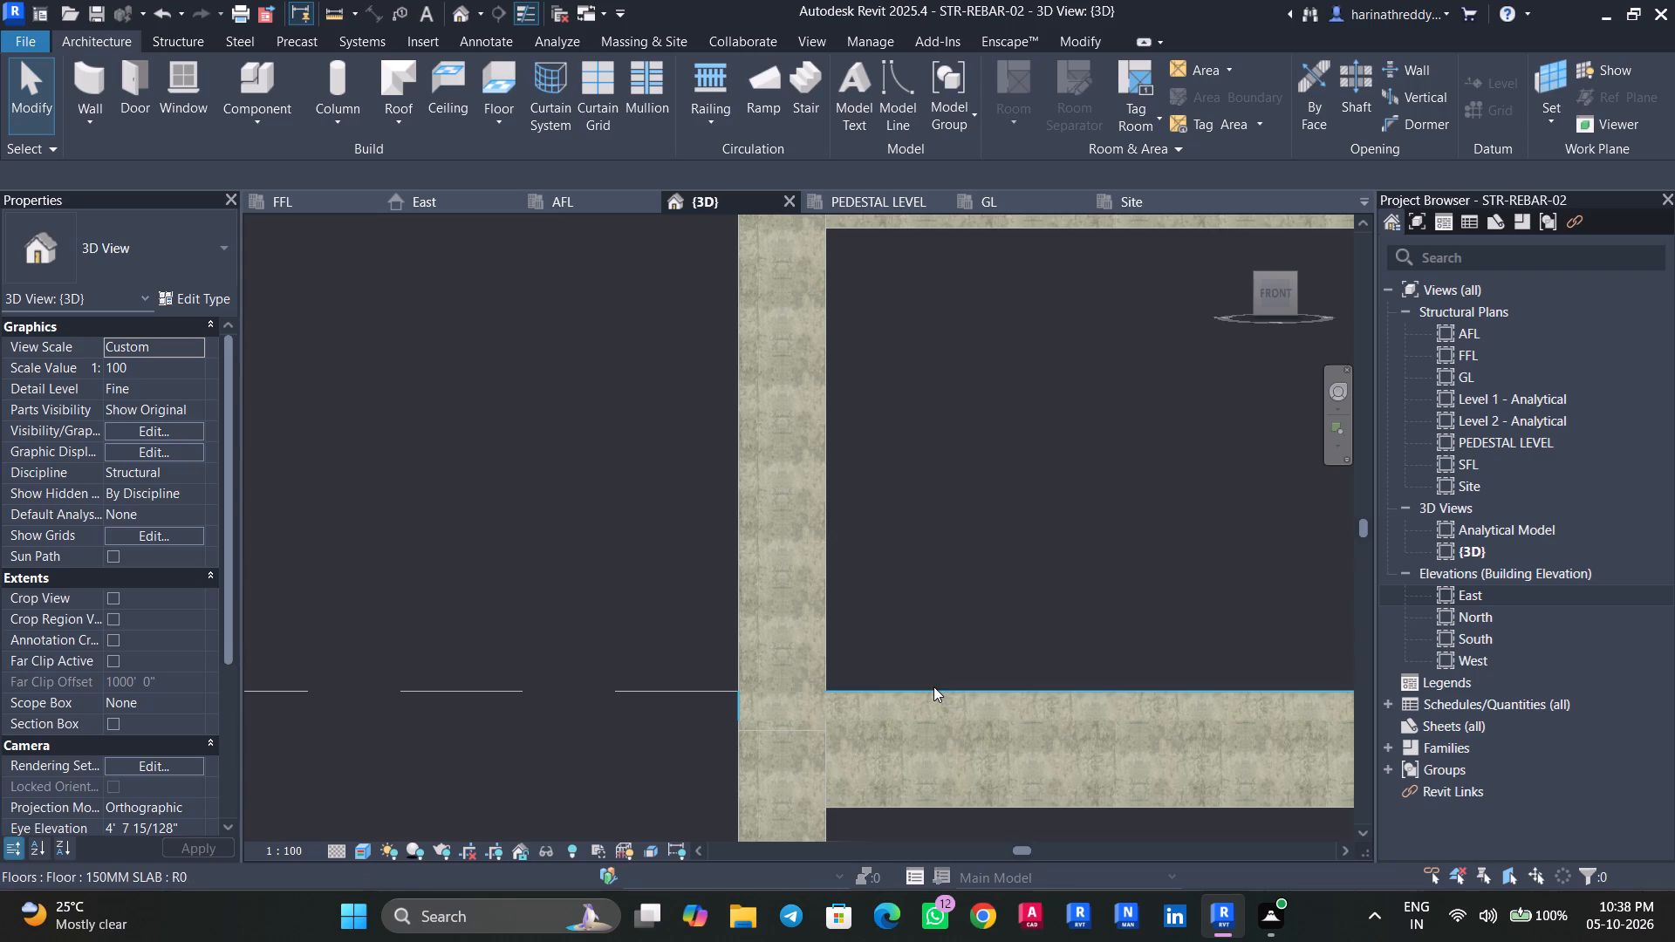
pyautogui.scroll(2, 916, 695)
pyautogui.write('HH')
pyautogui.keyDown('shift'); pyautogui.moveTo(913, 666); pyautogui.dragTo(958, 765, button='middle'); pyautogui.keyUp('shift')
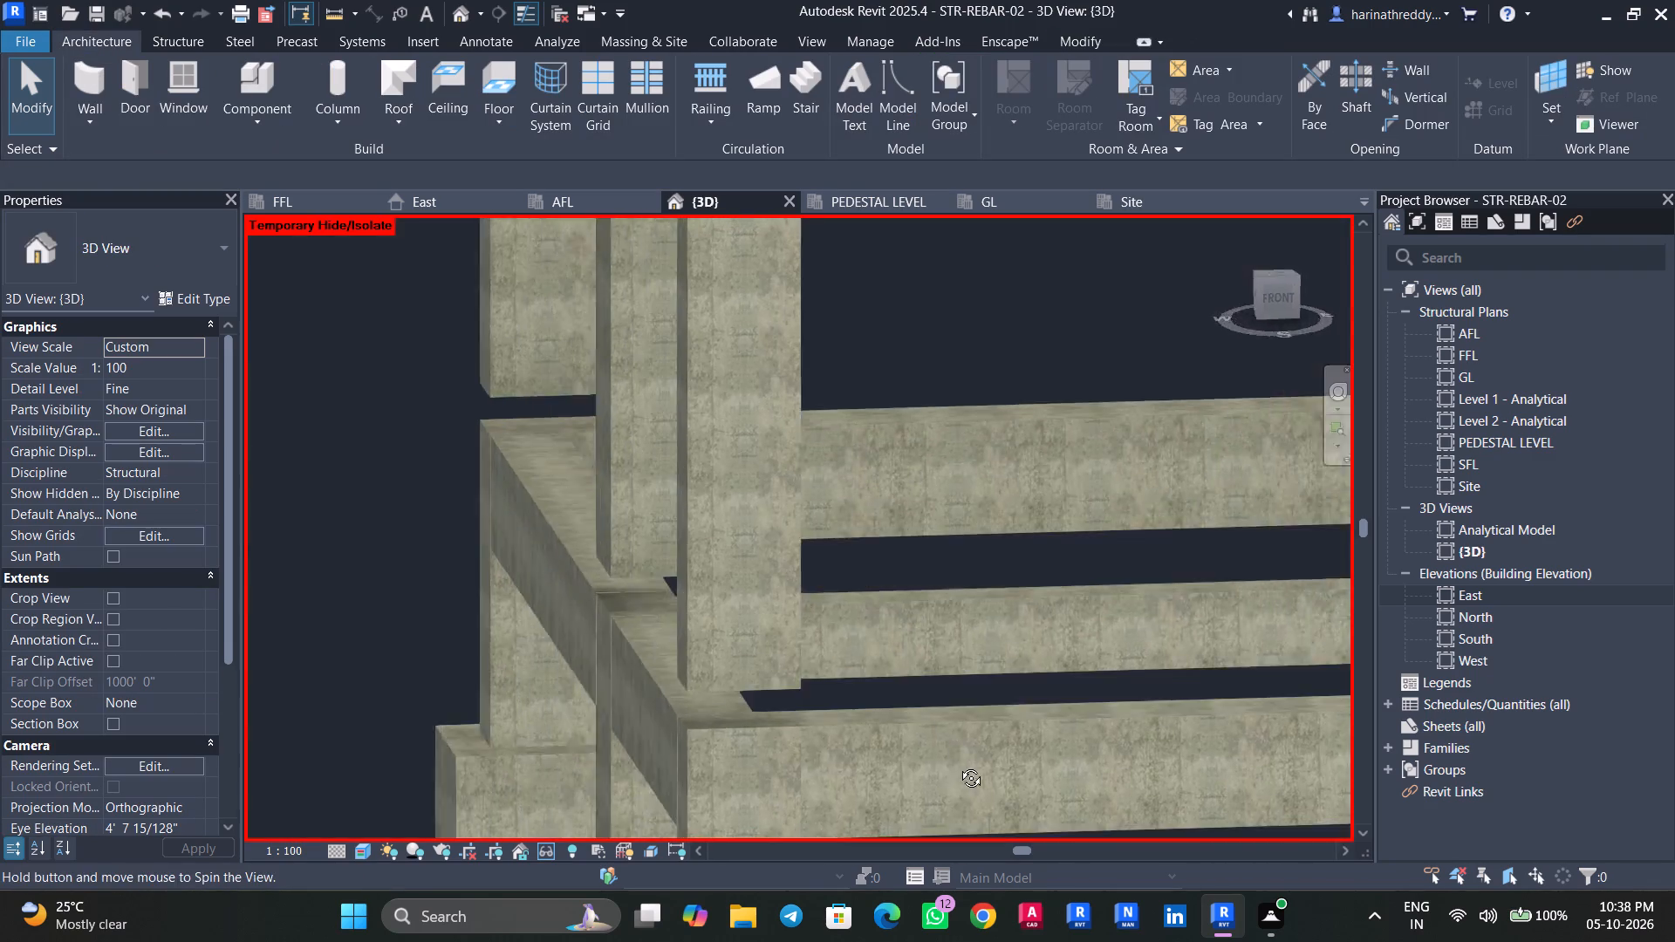
pyautogui.keyDown('shift'); pyautogui.moveTo(958, 765); pyautogui.dragTo(967, 775, button='middle'); pyautogui.keyUp('shift')
# Set the base offset of the GL-to-FFL column at grid I-1 to -150 mm.
pyautogui.click(692, 606)
pyautogui.scroll(4, 699, 723)
pyautogui.keyDown('shift'); pyautogui.moveTo(839, 735); pyautogui.dragTo(920, 710, button='middle'); pyautogui.keyUp('shift')
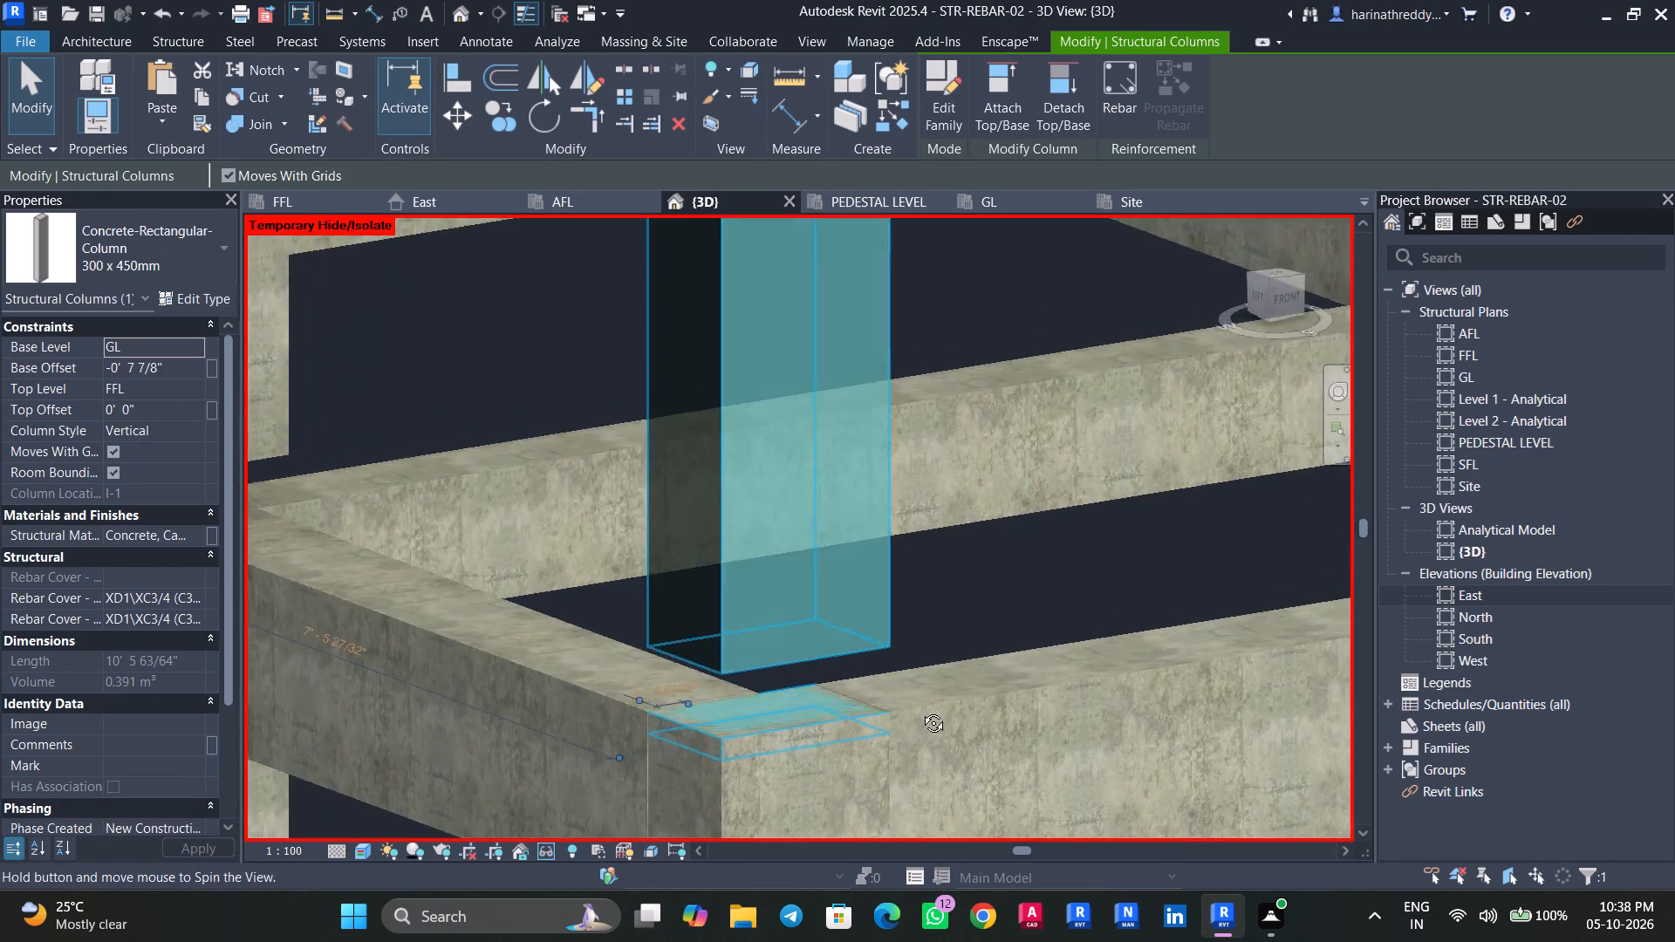
pyautogui.keyDown('shift'); pyautogui.moveTo(920, 710); pyautogui.dragTo(923, 709, button='middle'); pyautogui.keyUp('shift')
pyautogui.scroll(7, 701, 758)
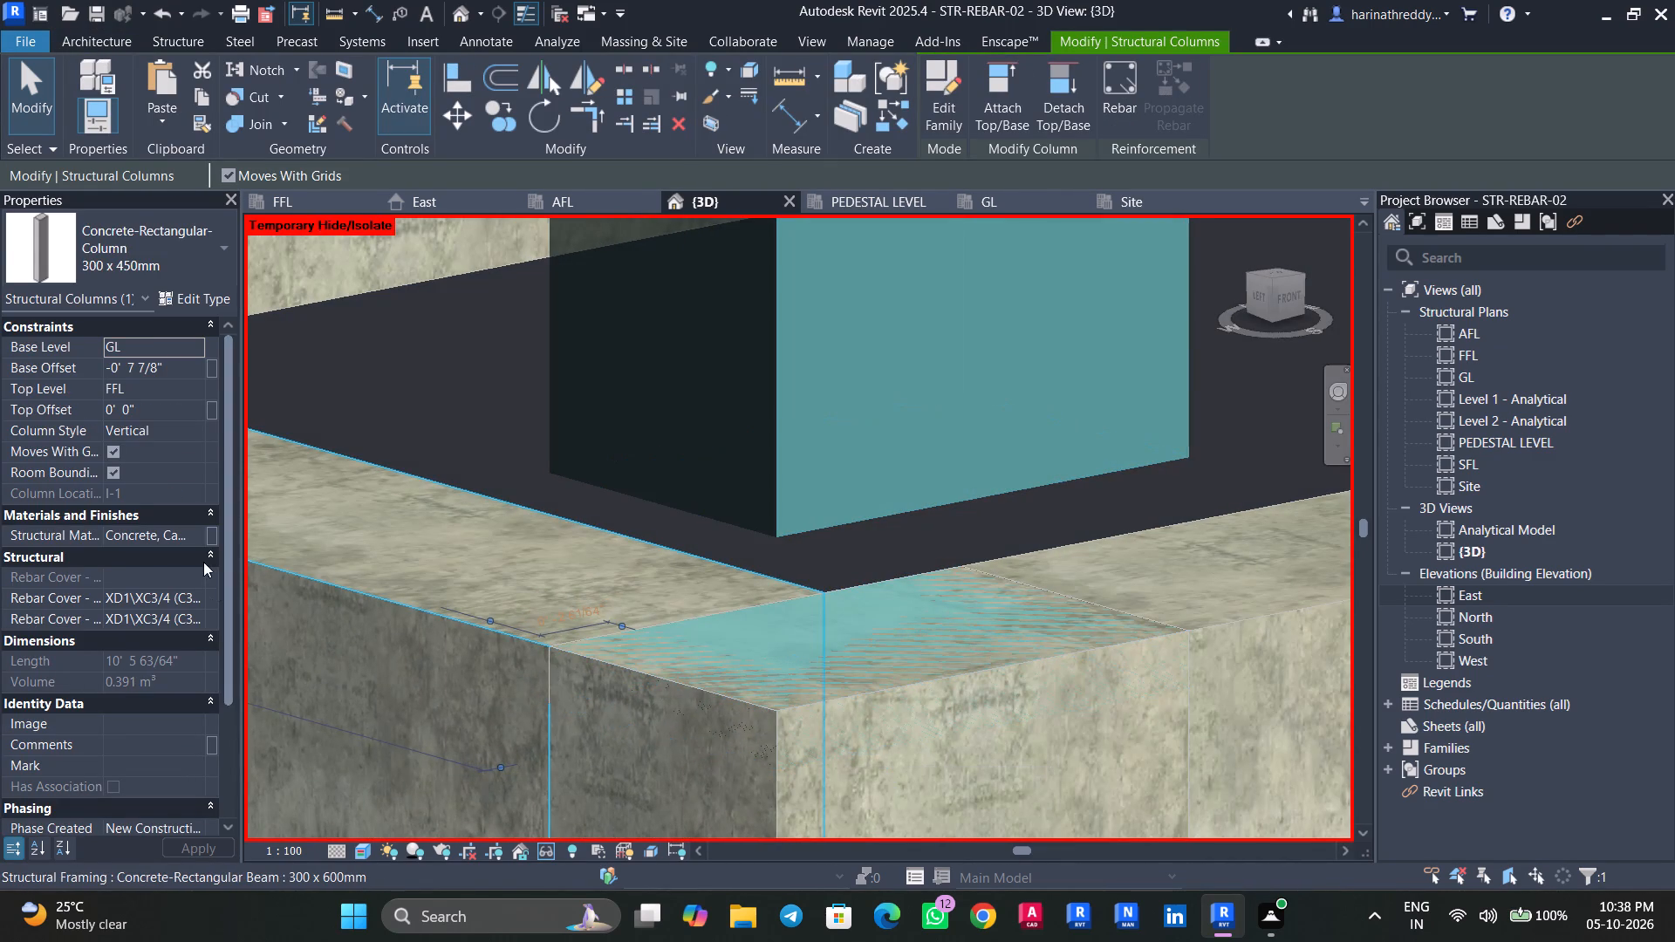
pyautogui.click(181, 371)
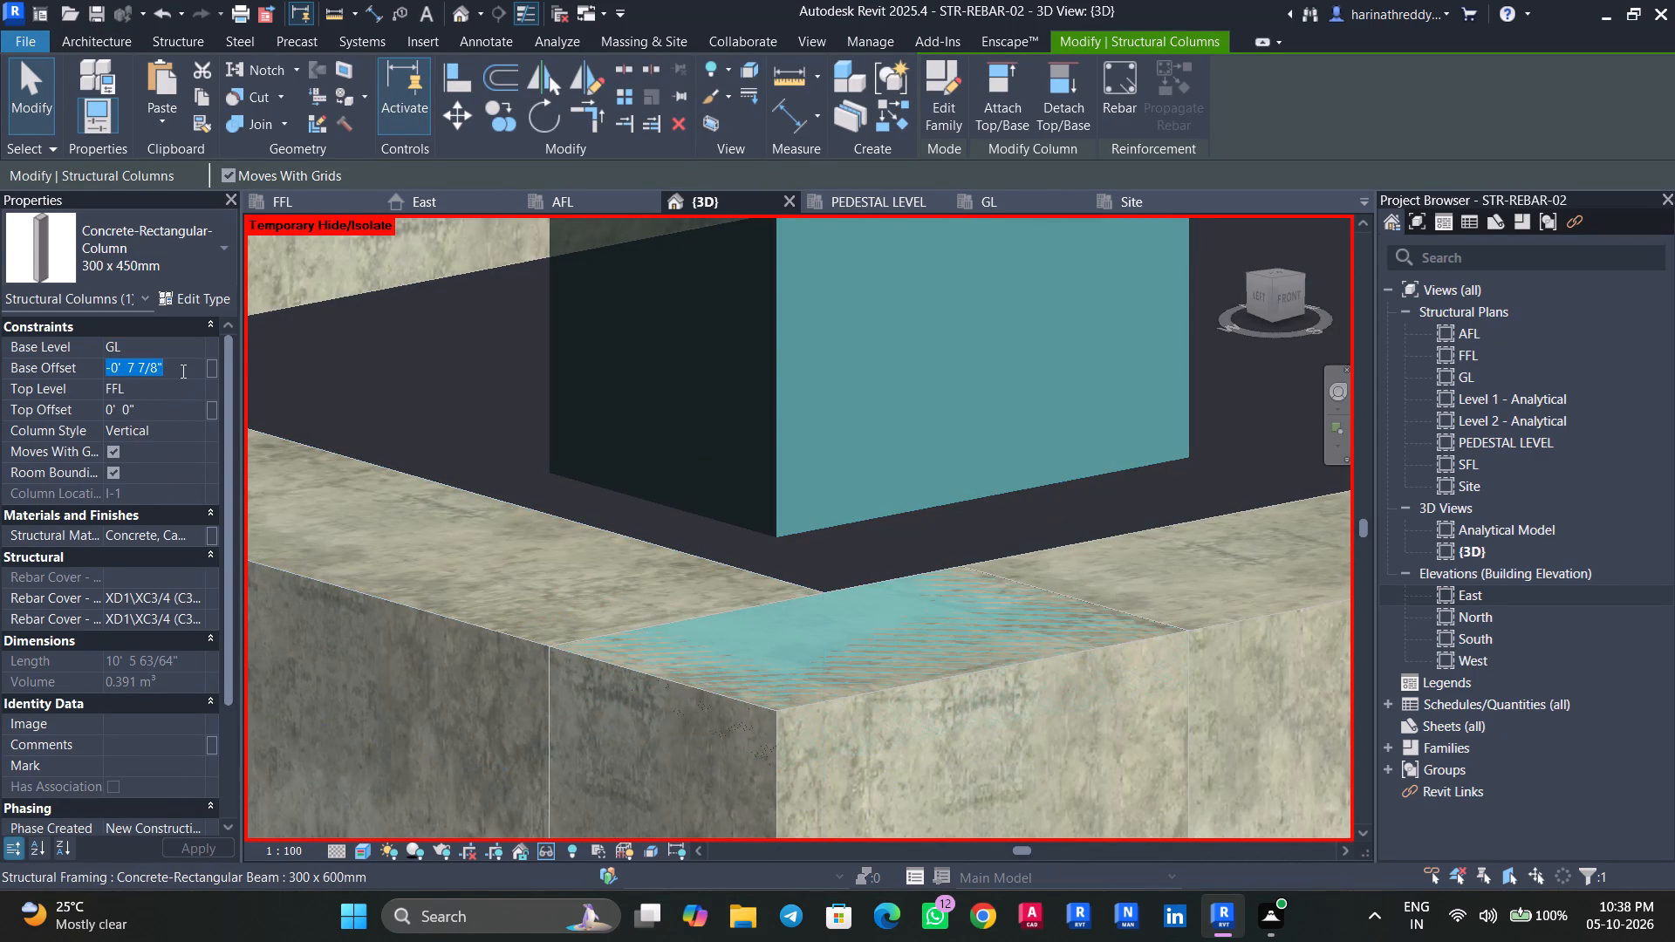
pyautogui.press('-')
pyautogui.write('150MM')
pyautogui.press('Return')
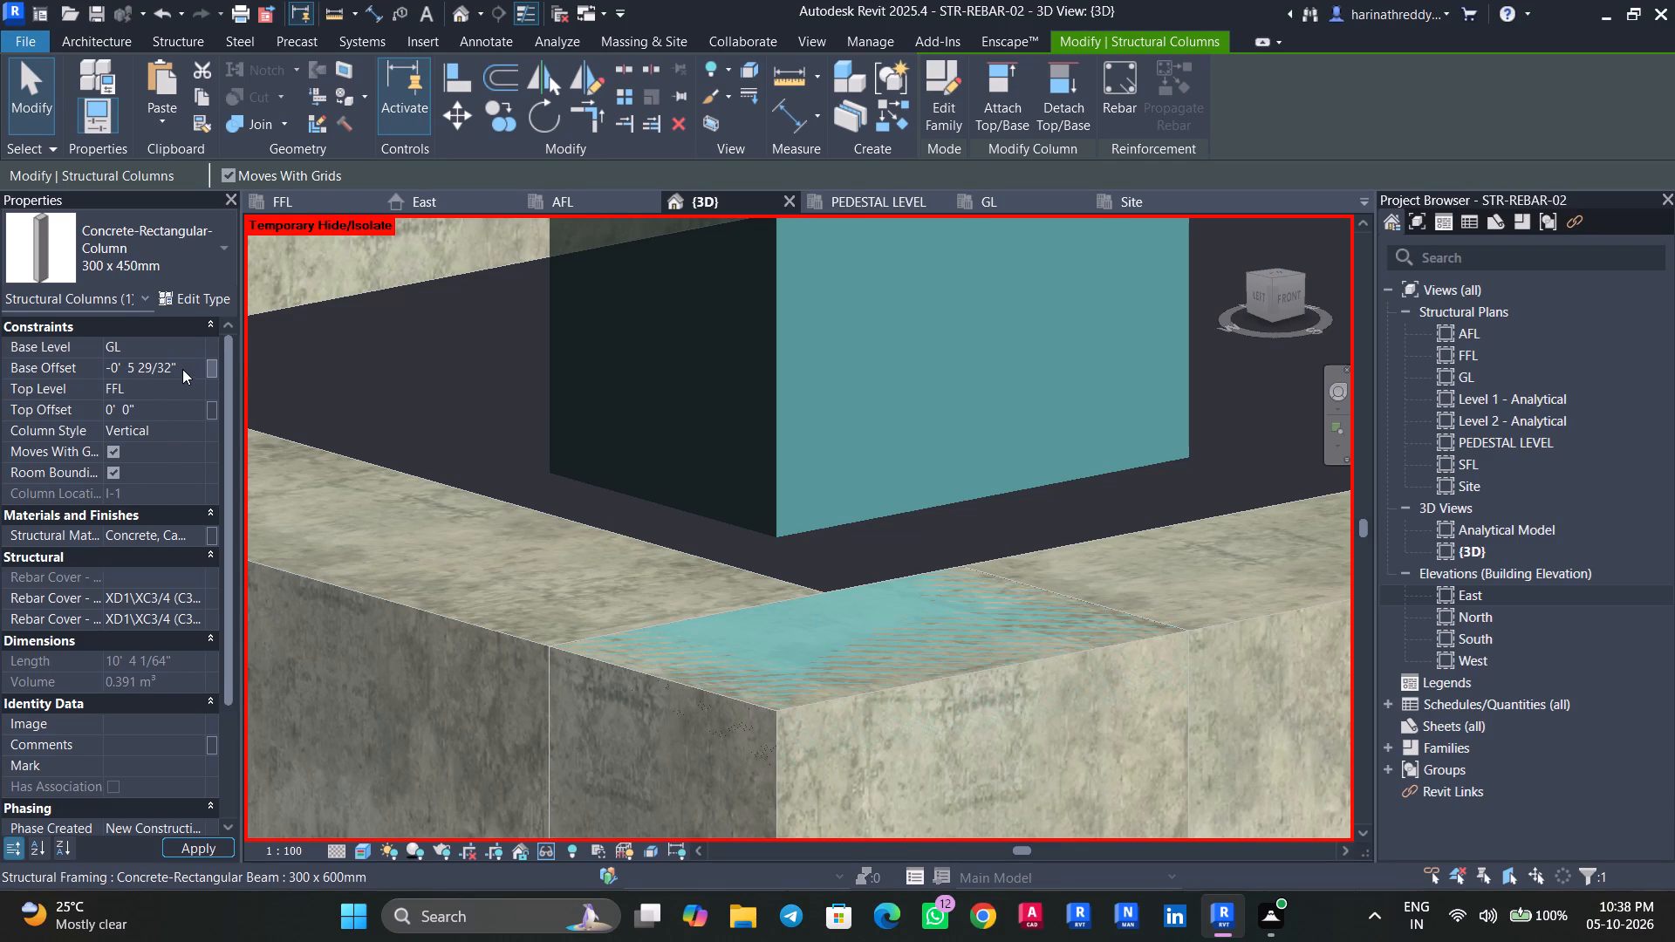
pyautogui.press('Escape')
# Reset the temporary hide so the GL slab is shown again in the 3D view.
pyautogui.click(801, 502)
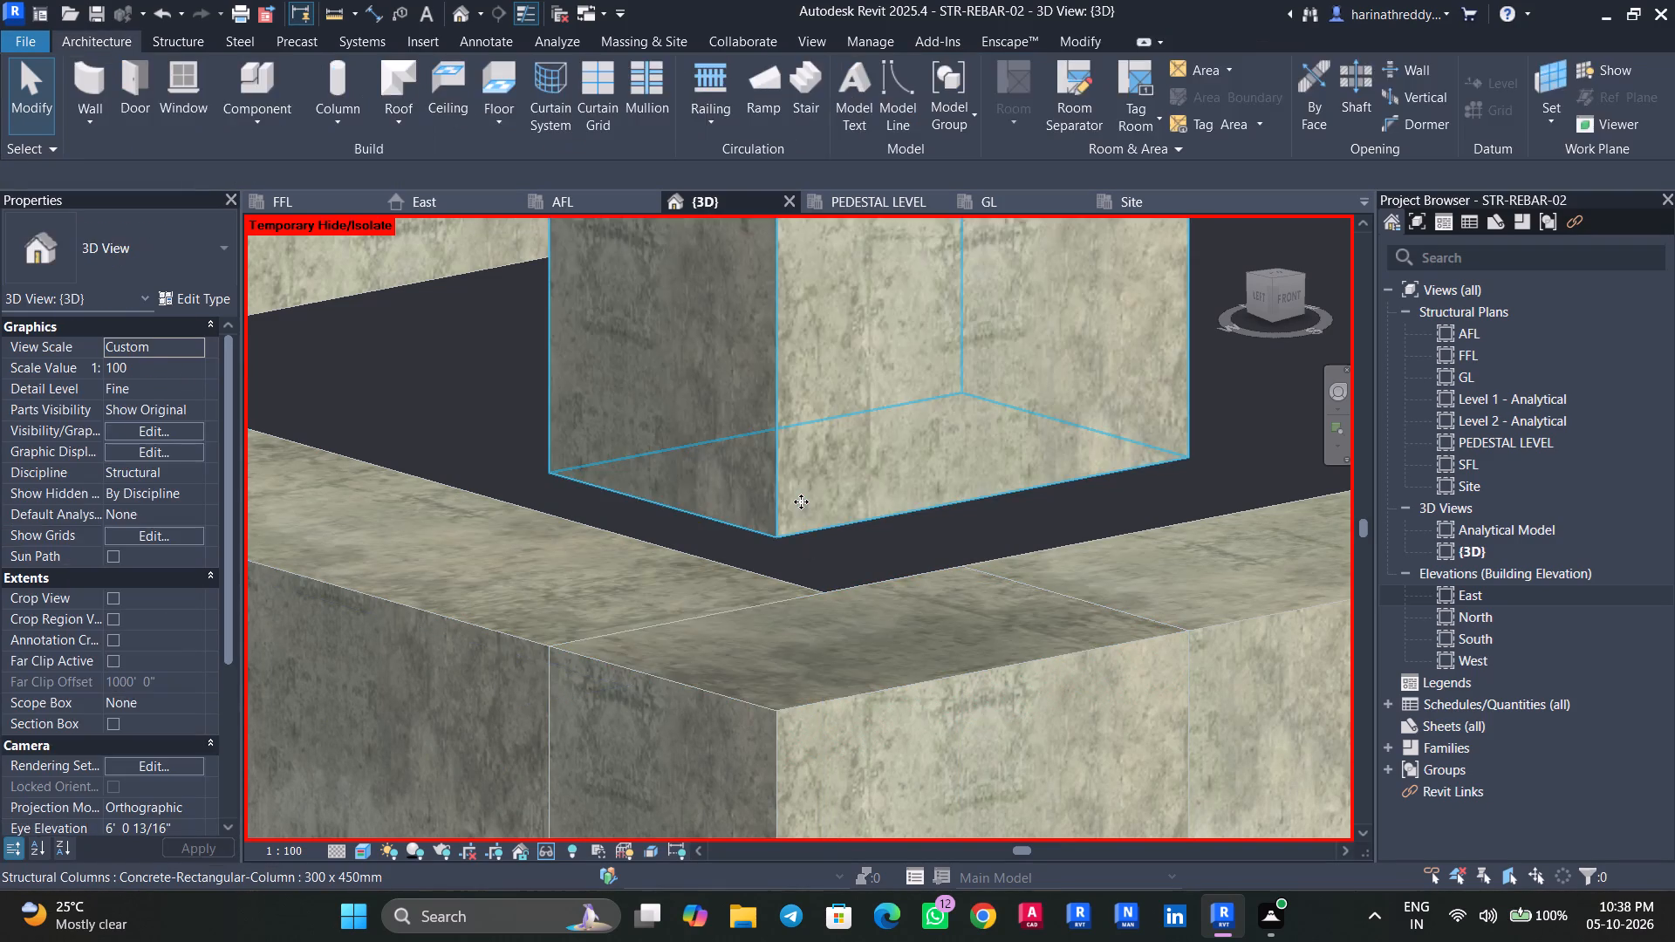
pyautogui.scroll(-10, 801, 502)
pyautogui.press('h')
pyautogui.press('r')
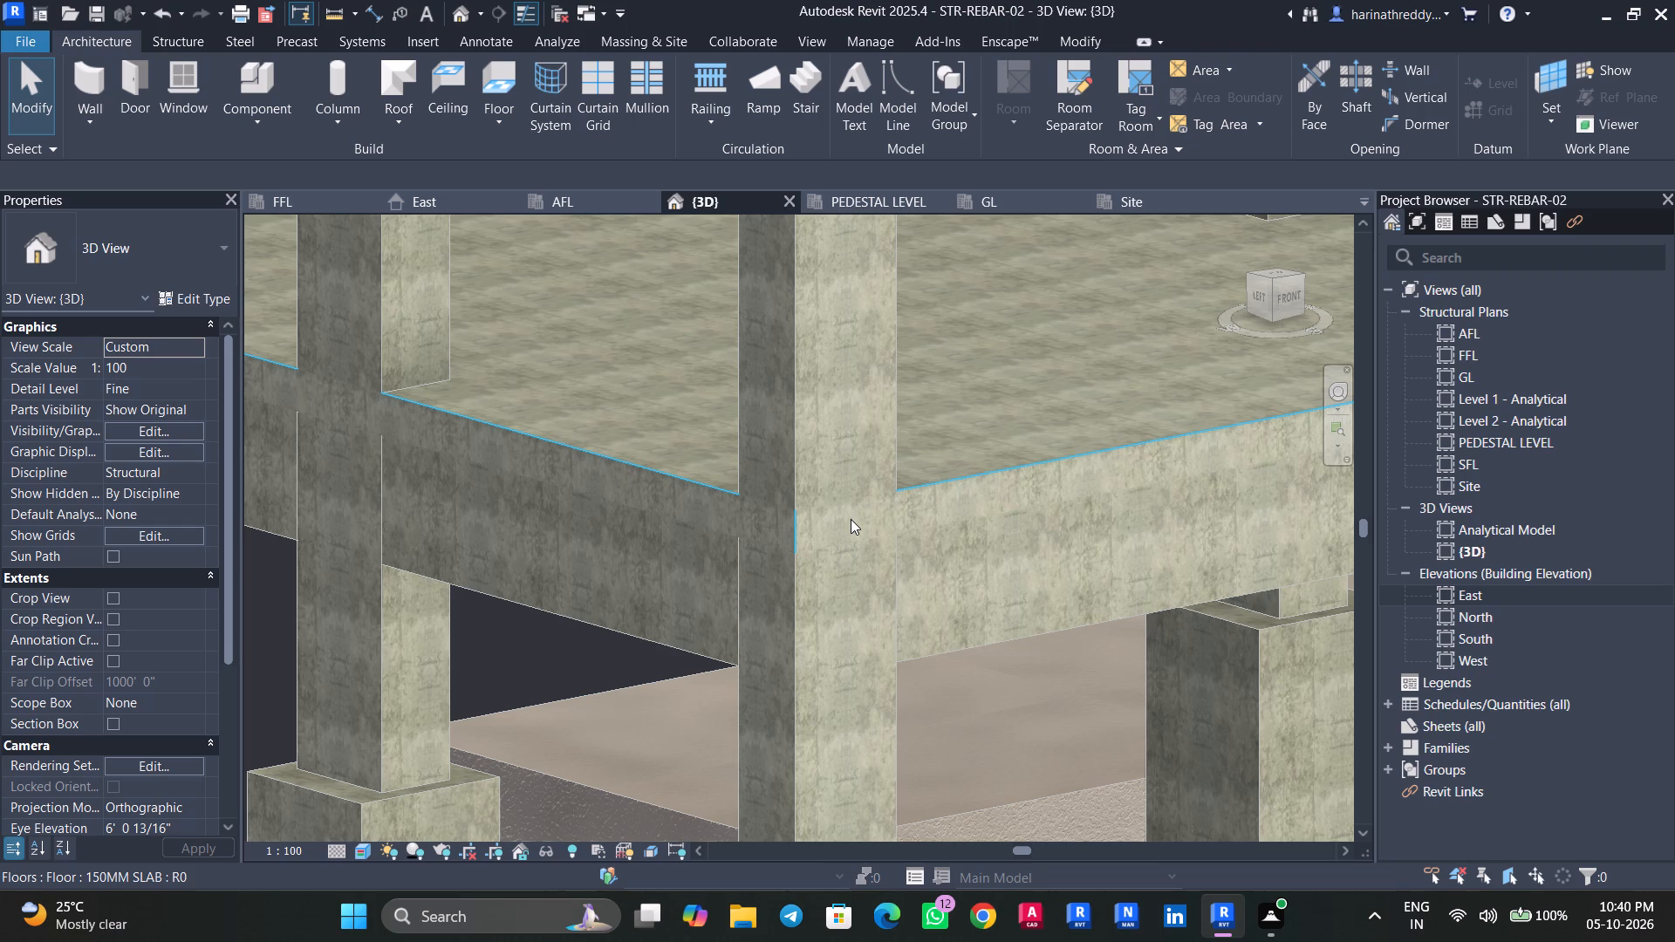
# Check the GL-to-FFL columns along grid 1 and the nearby GL beam one by one.
pyautogui.scroll(-3, 755, 457)
pyautogui.scroll(1, 755, 457)
pyautogui.scroll(-4, 760, 451)
pyautogui.scroll(1, 761, 451)
pyautogui.scroll(-1, 761, 451)
pyautogui.scroll(1, 761, 451)
pyautogui.scroll(-3, 761, 451)
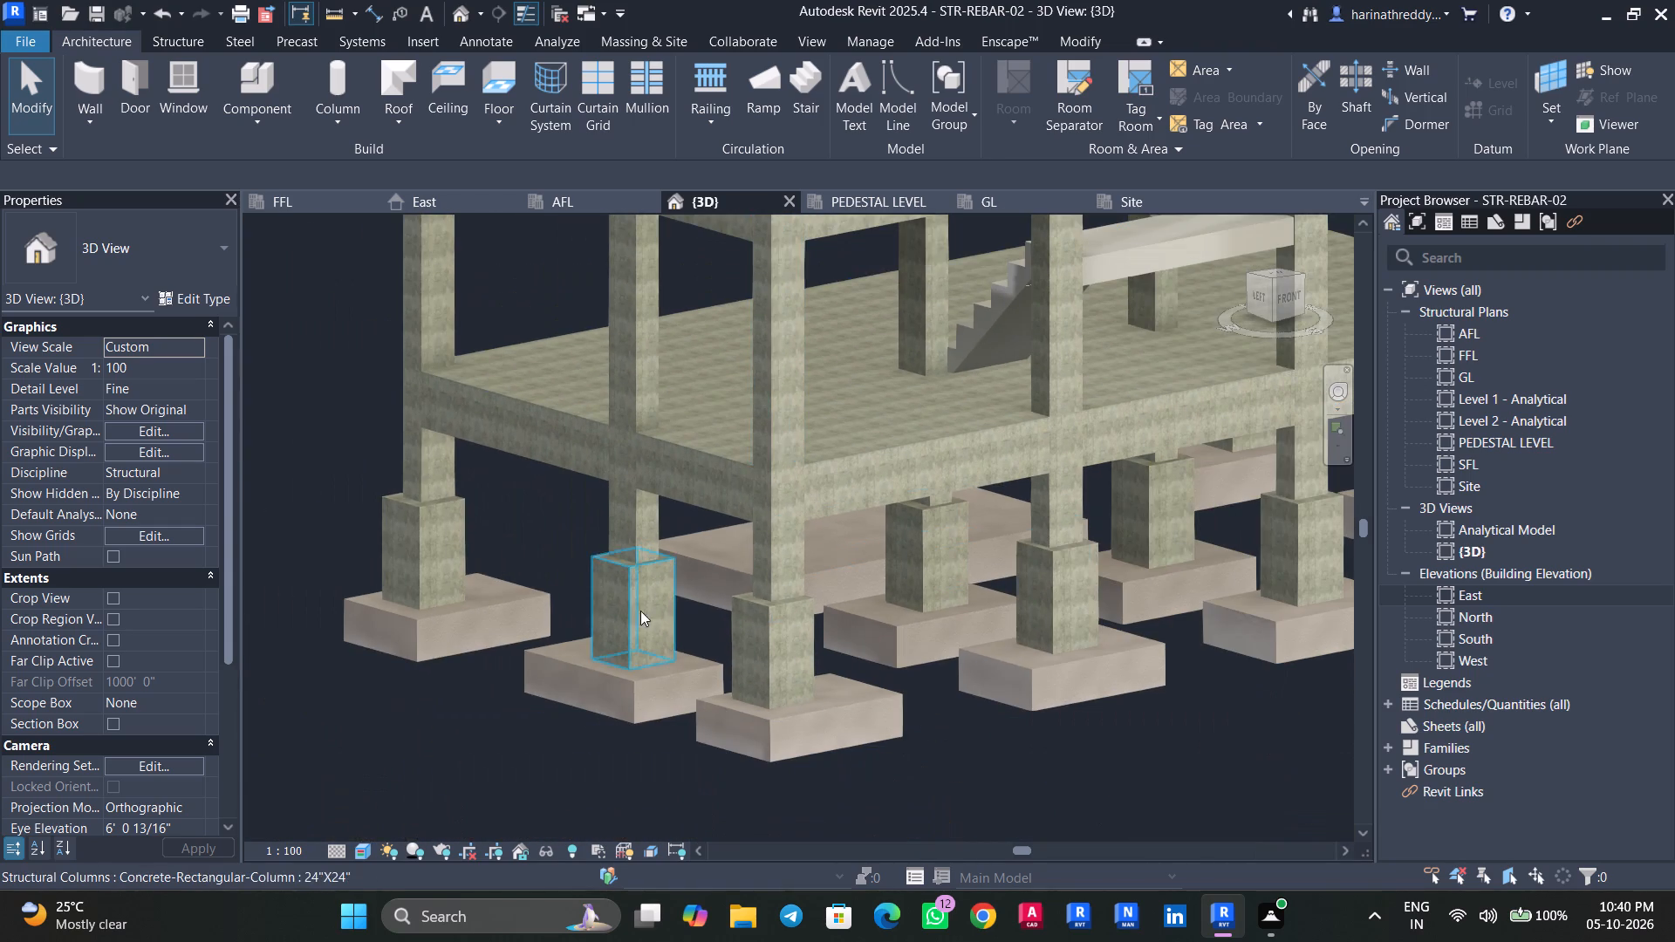
pyautogui.scroll(-5, 740, 570)
pyautogui.click(771, 476)
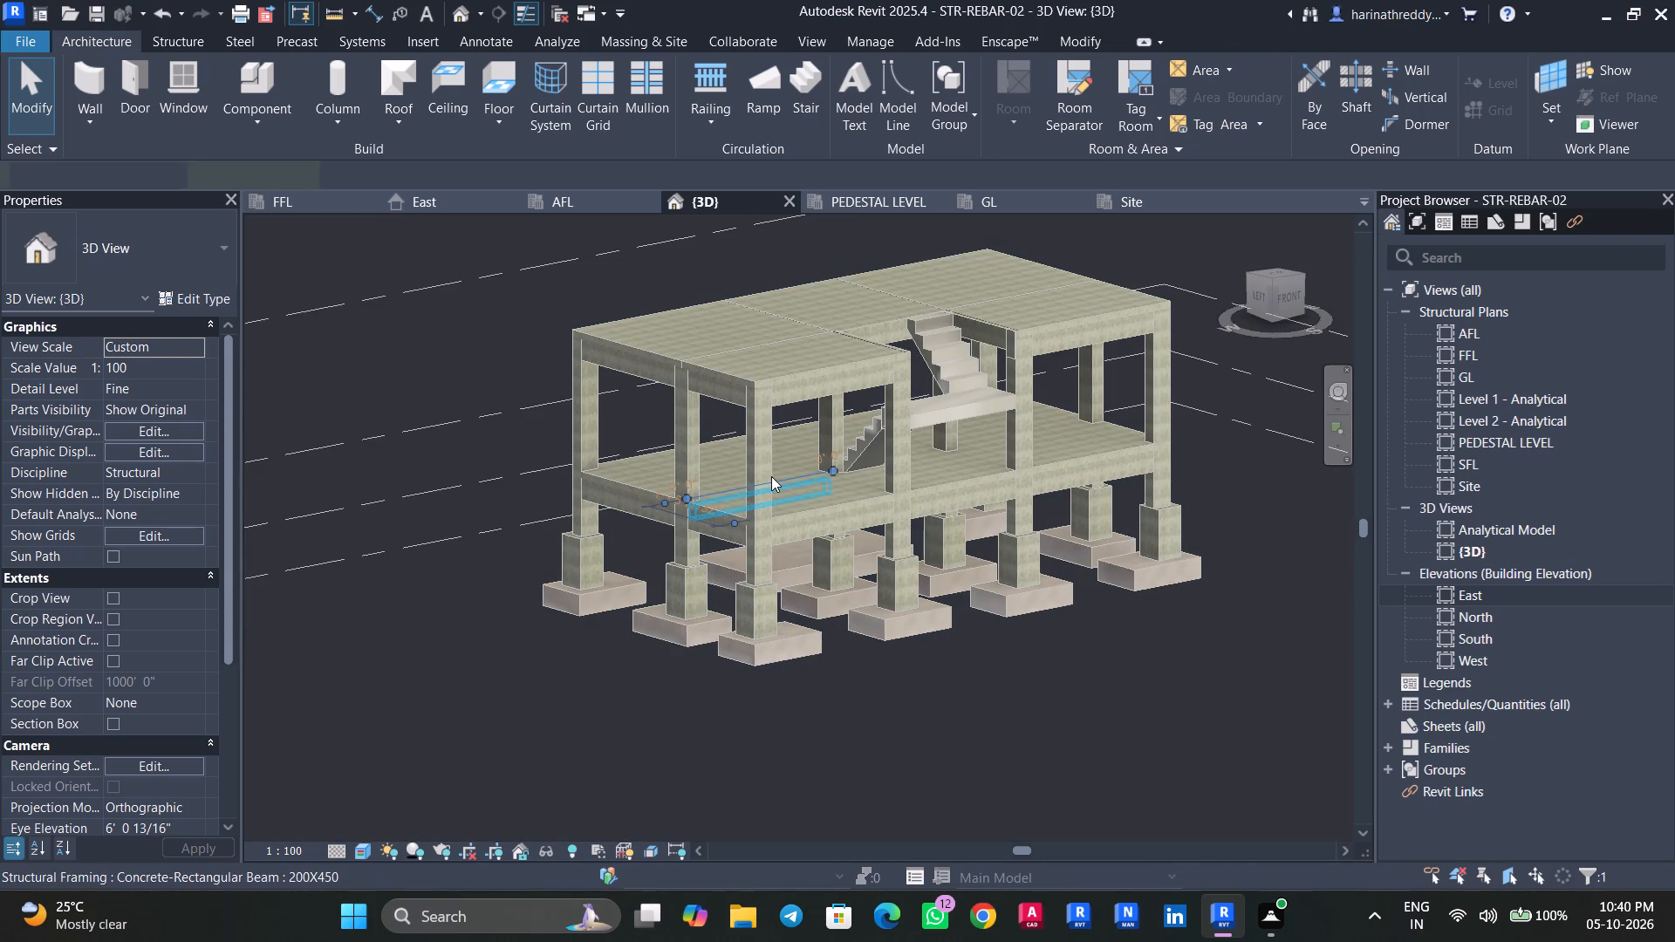
pyautogui.click(474, 643)
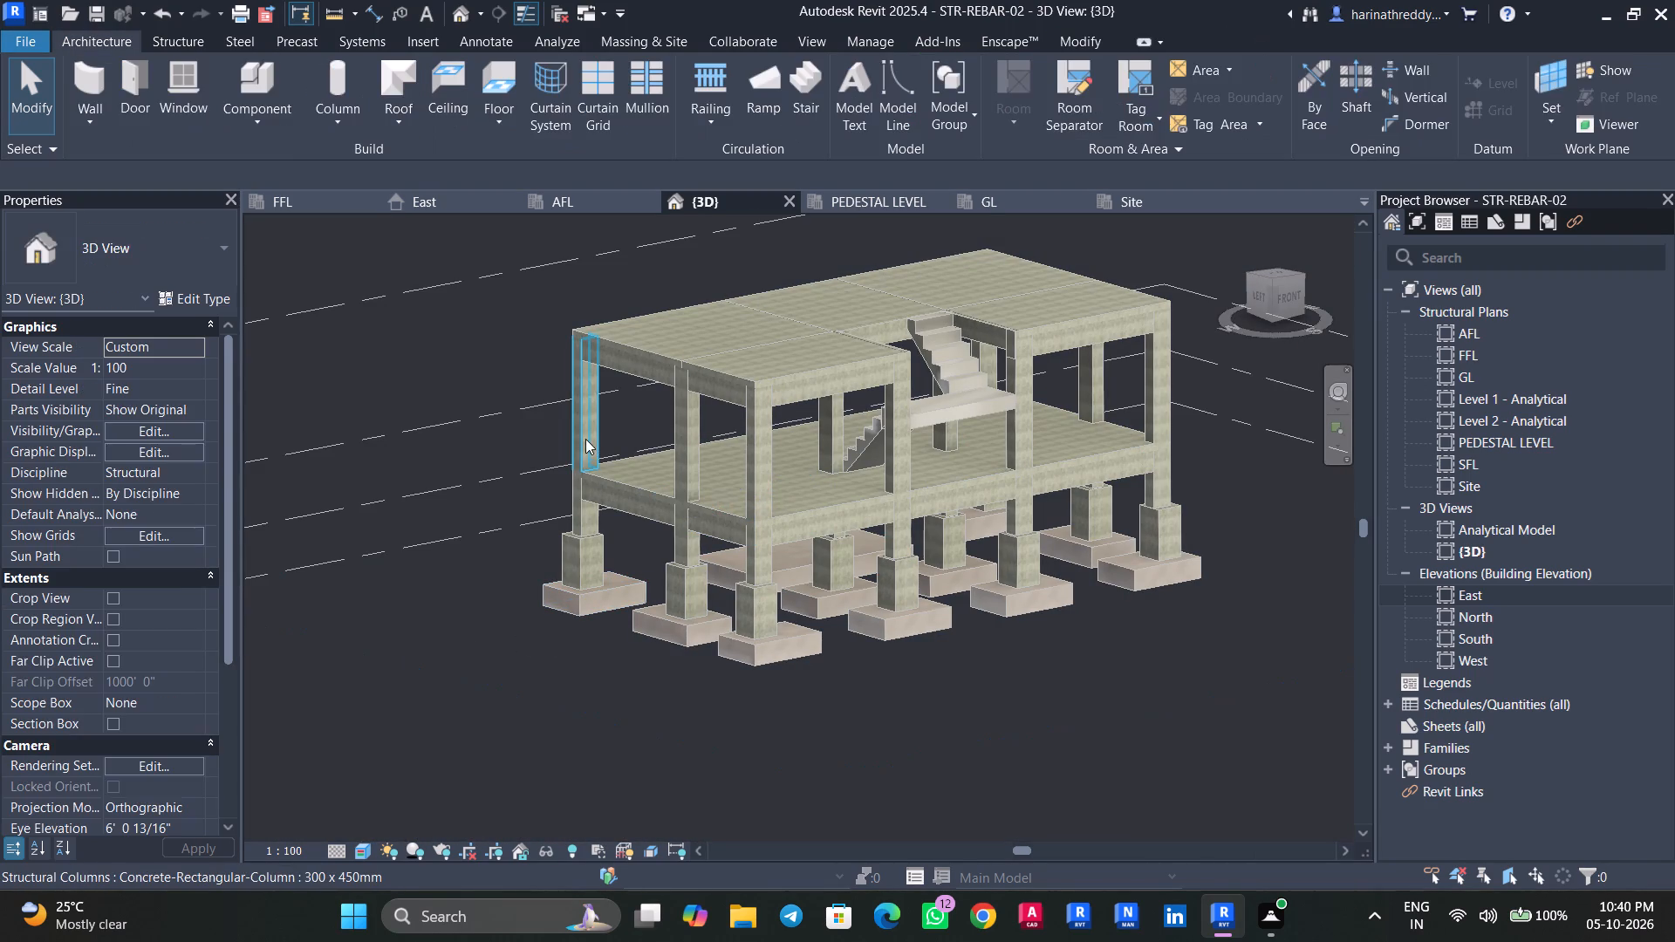
pyautogui.click(585, 439)
pyautogui.click(479, 672)
pyautogui.click(695, 471)
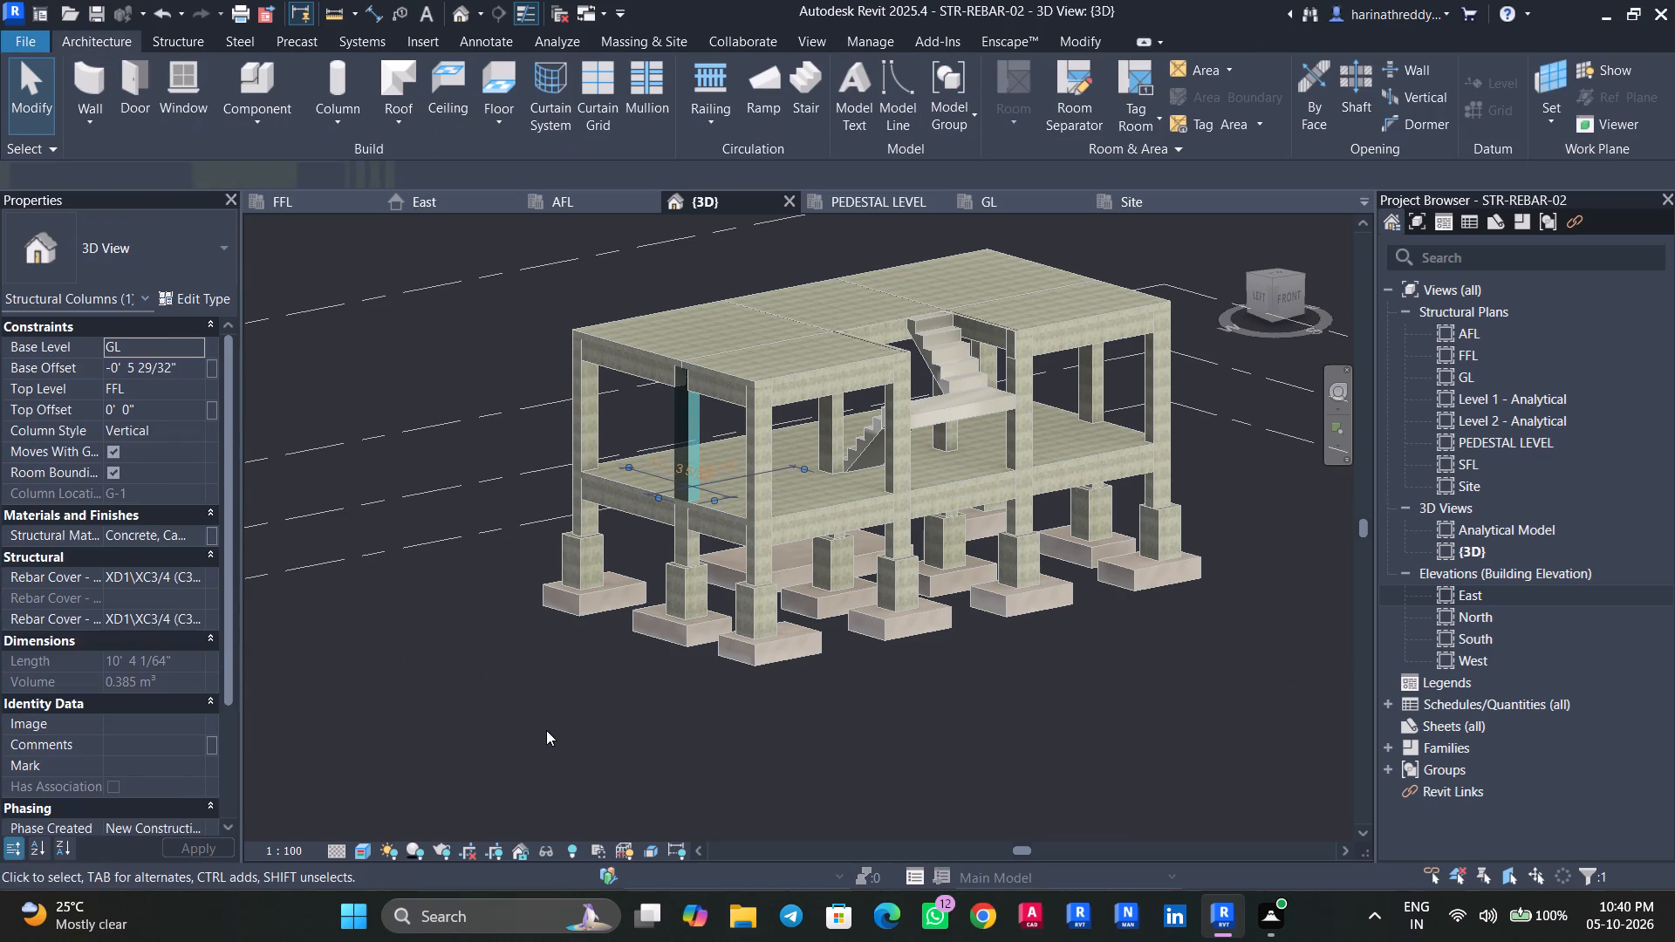
pyautogui.click(544, 723)
pyautogui.click(759, 483)
pyautogui.click(1002, 739)
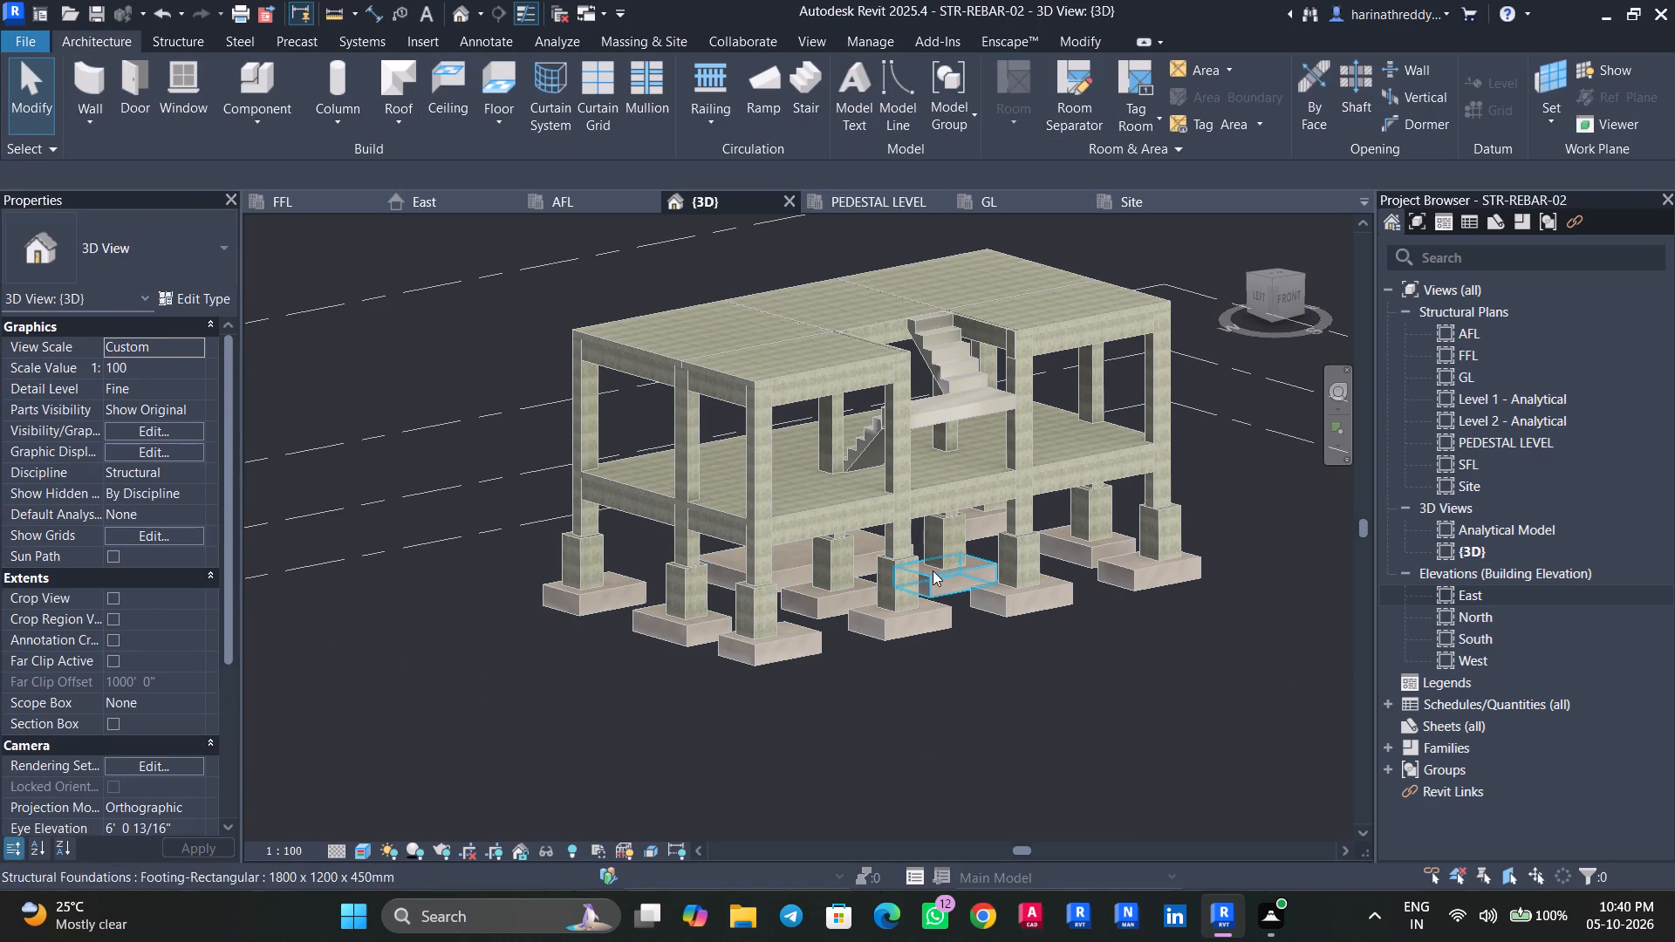
# Inspect the column at grid I-2 and the whole frame in 3D for alignment of columns, beams, slabs and stair.
pyautogui.keyDown('shift'); pyautogui.moveTo(1045, 653); pyautogui.dragTo(919, 769, button='middle'); pyautogui.keyUp('shift')
pyautogui.scroll(5, 974, 425)
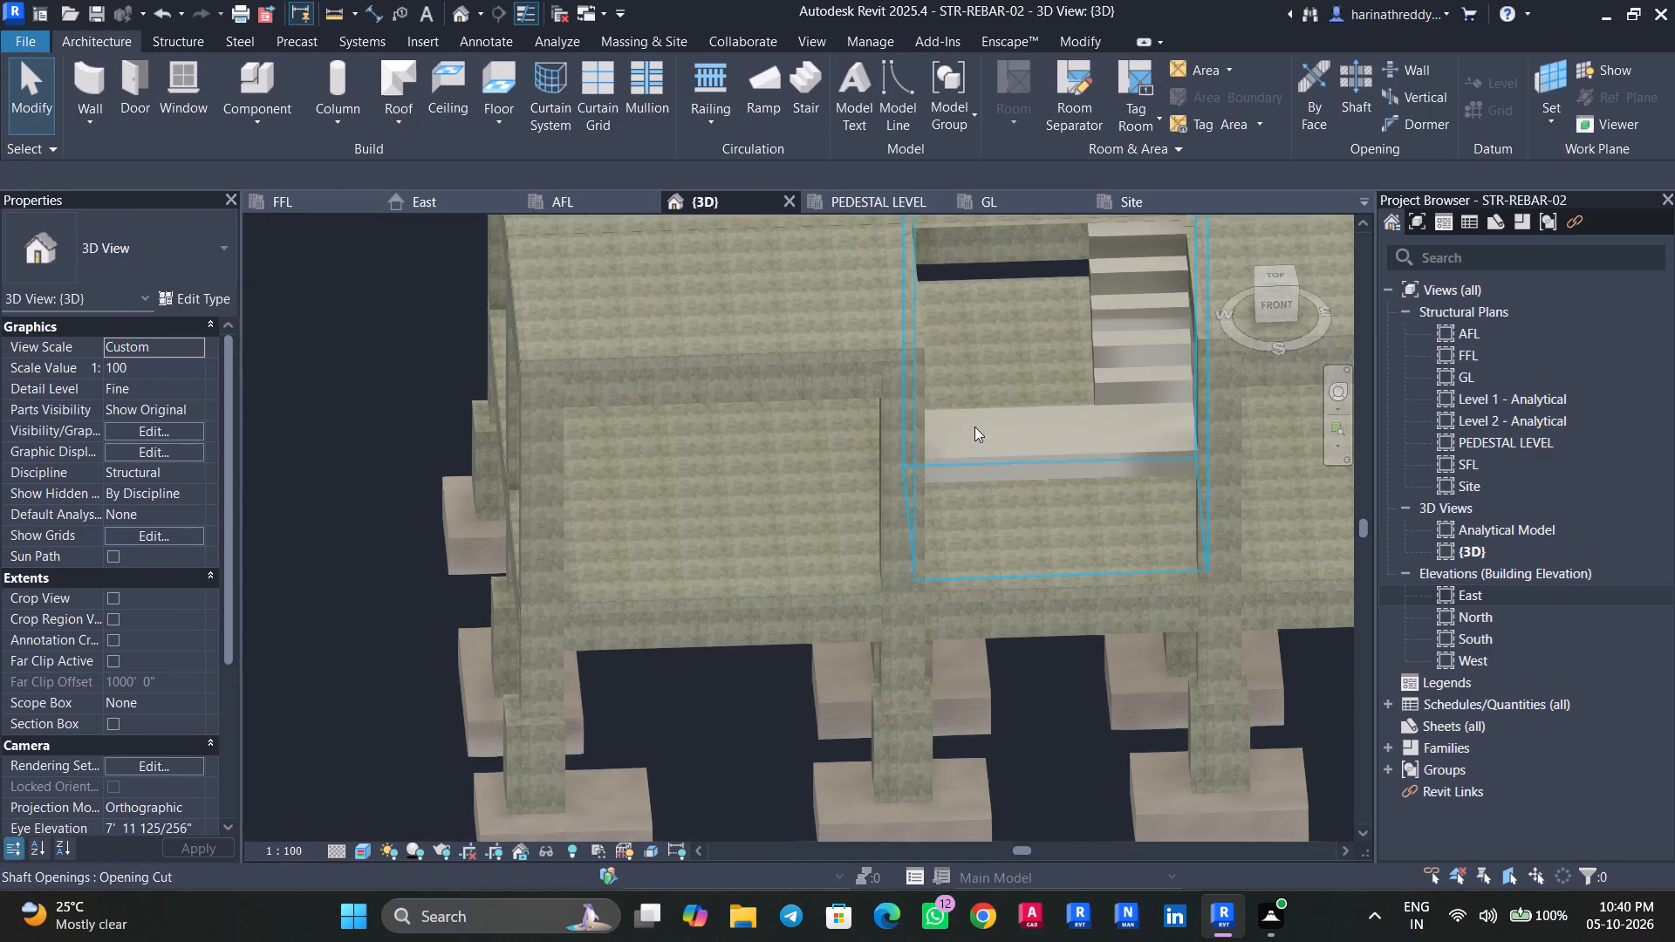
pyautogui.click(896, 463)
pyautogui.keyDown('shift'); pyautogui.moveTo(882, 523); pyautogui.dragTo(955, 419, button='middle'); pyautogui.keyUp('shift')
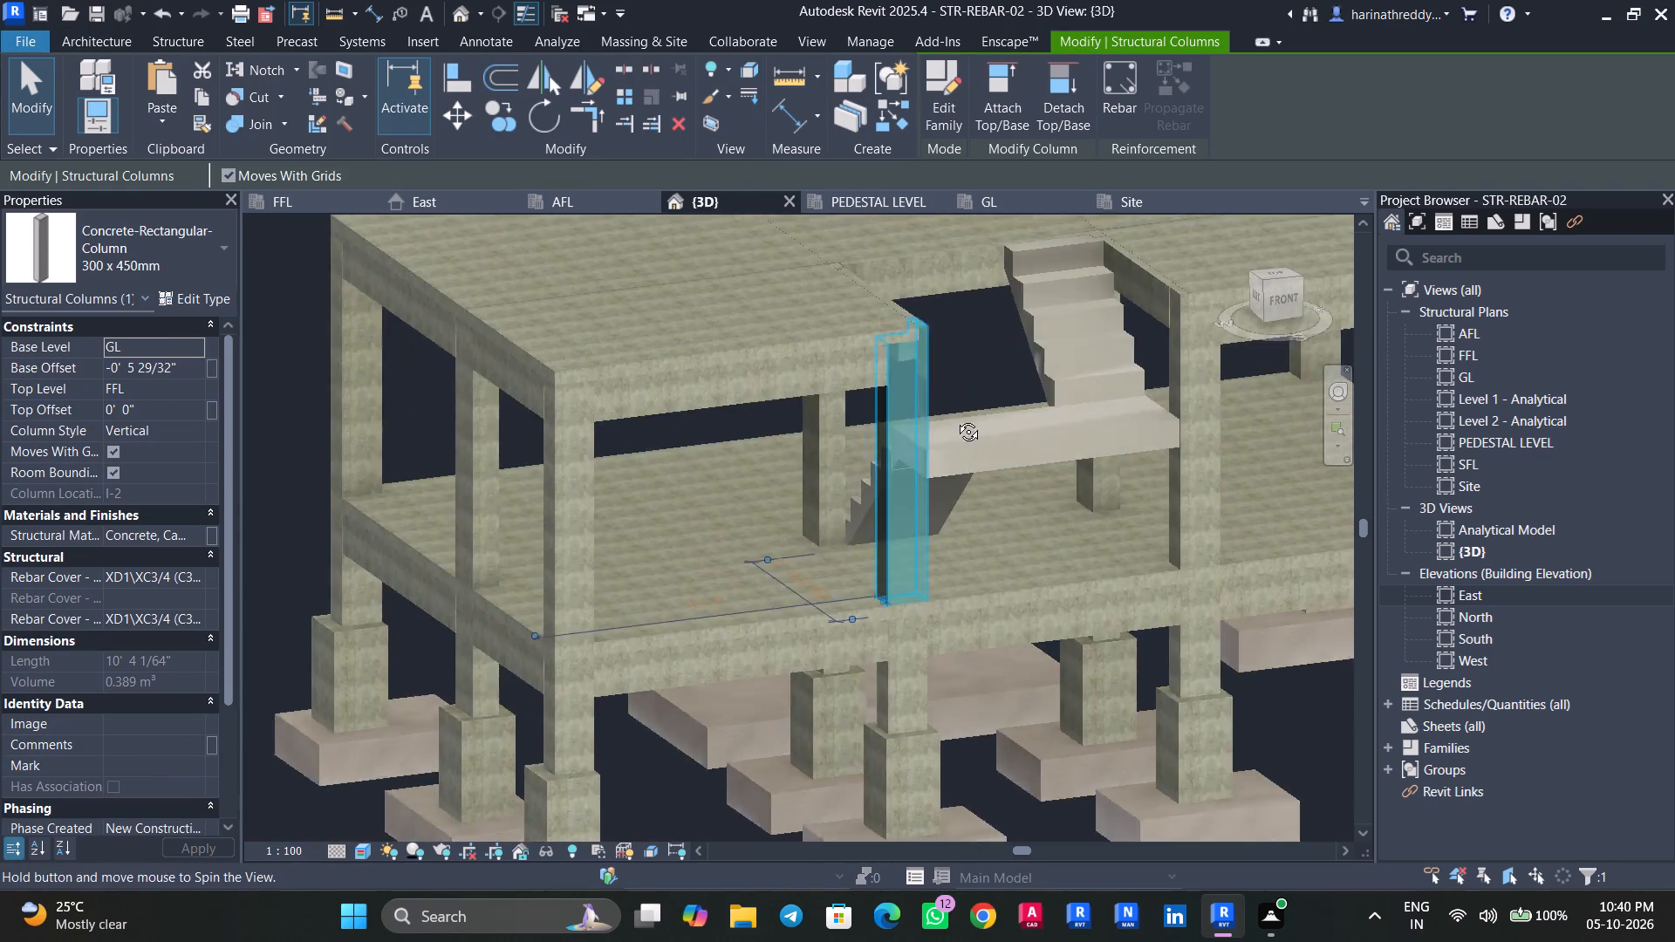
pyautogui.keyDown('shift'); pyautogui.moveTo(955, 419); pyautogui.dragTo(974, 330, button='middle'); pyautogui.keyUp('shift')
pyautogui.press('Escape')
pyautogui.keyDown('shift'); pyautogui.moveTo(810, 615); pyautogui.dragTo(722, 669, button='middle'); pyautogui.keyUp('shift')
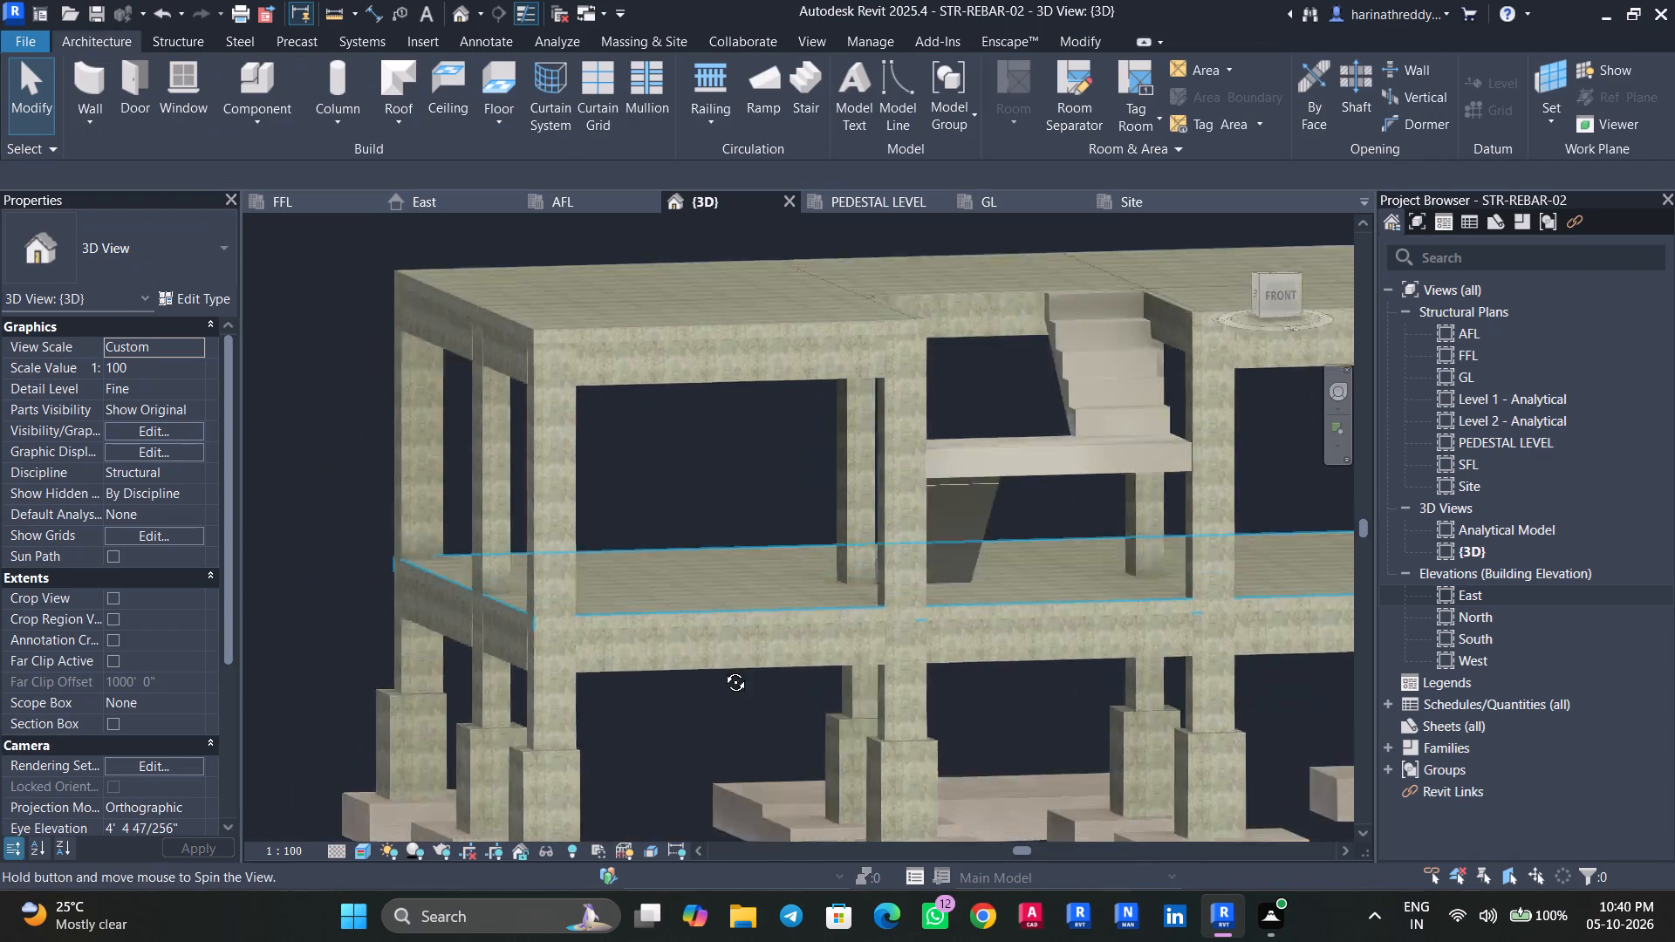
pyautogui.keyDown('shift'); pyautogui.moveTo(722, 669); pyautogui.dragTo(648, 705, button='middle'); pyautogui.keyUp('shift')
pyautogui.scroll(1, 647, 706)
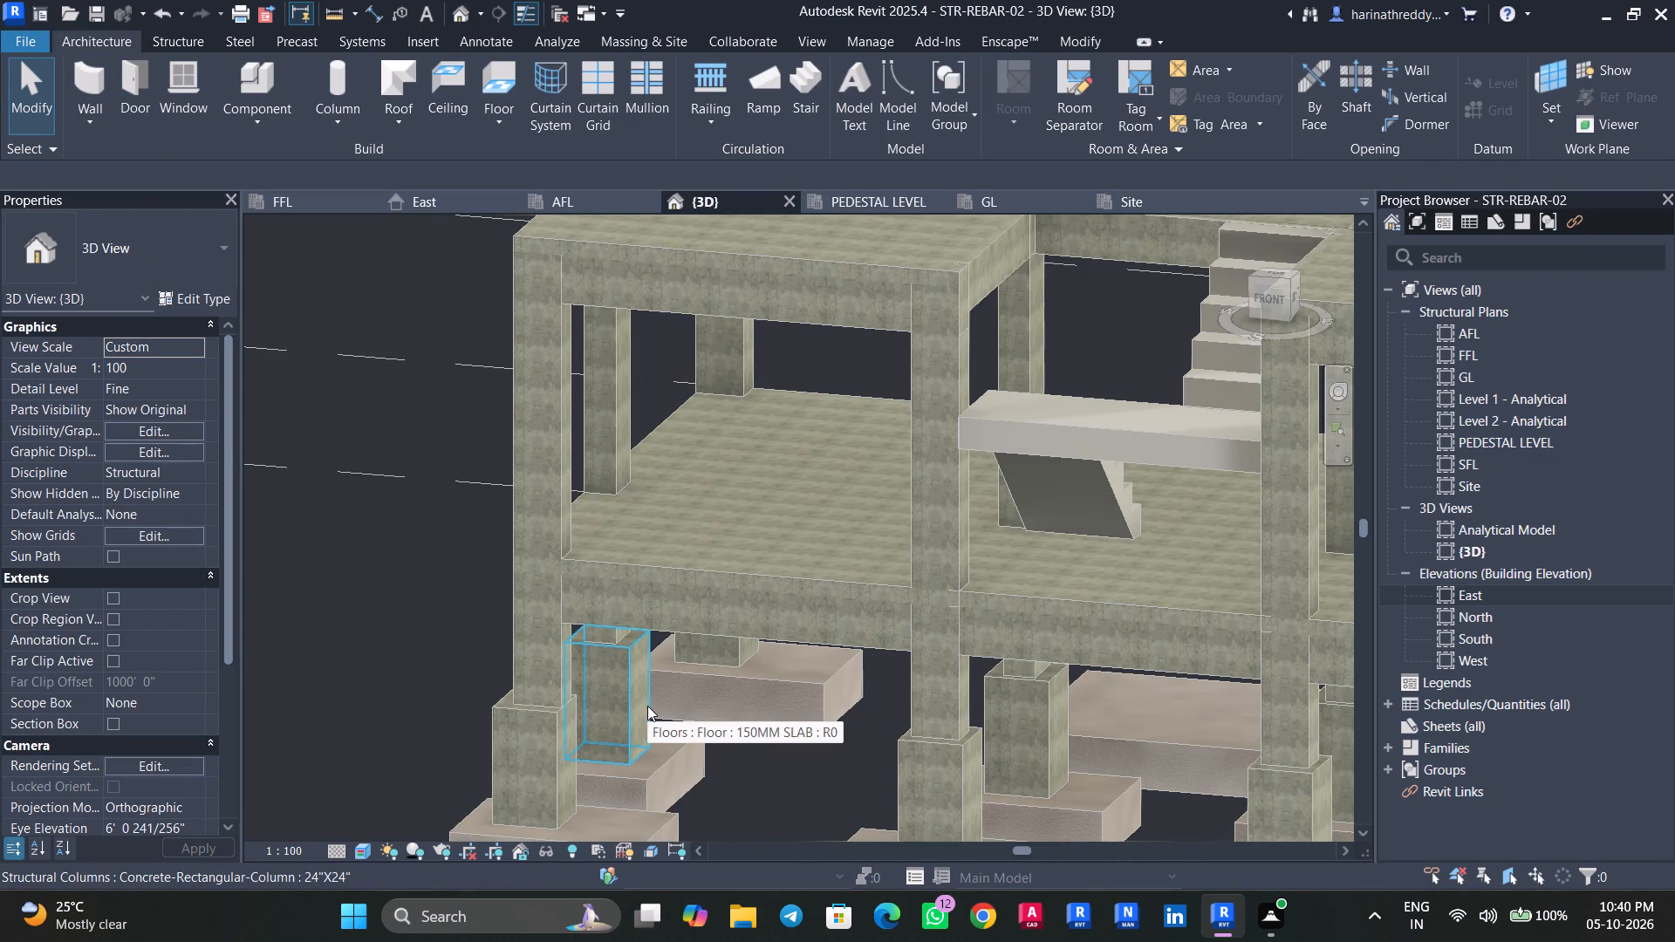
pyautogui.scroll(-8, 713, 727)
pyautogui.keyDown('shift'); pyautogui.moveTo(909, 759); pyautogui.dragTo(1048, 831, button='middle'); pyautogui.keyUp('shift')
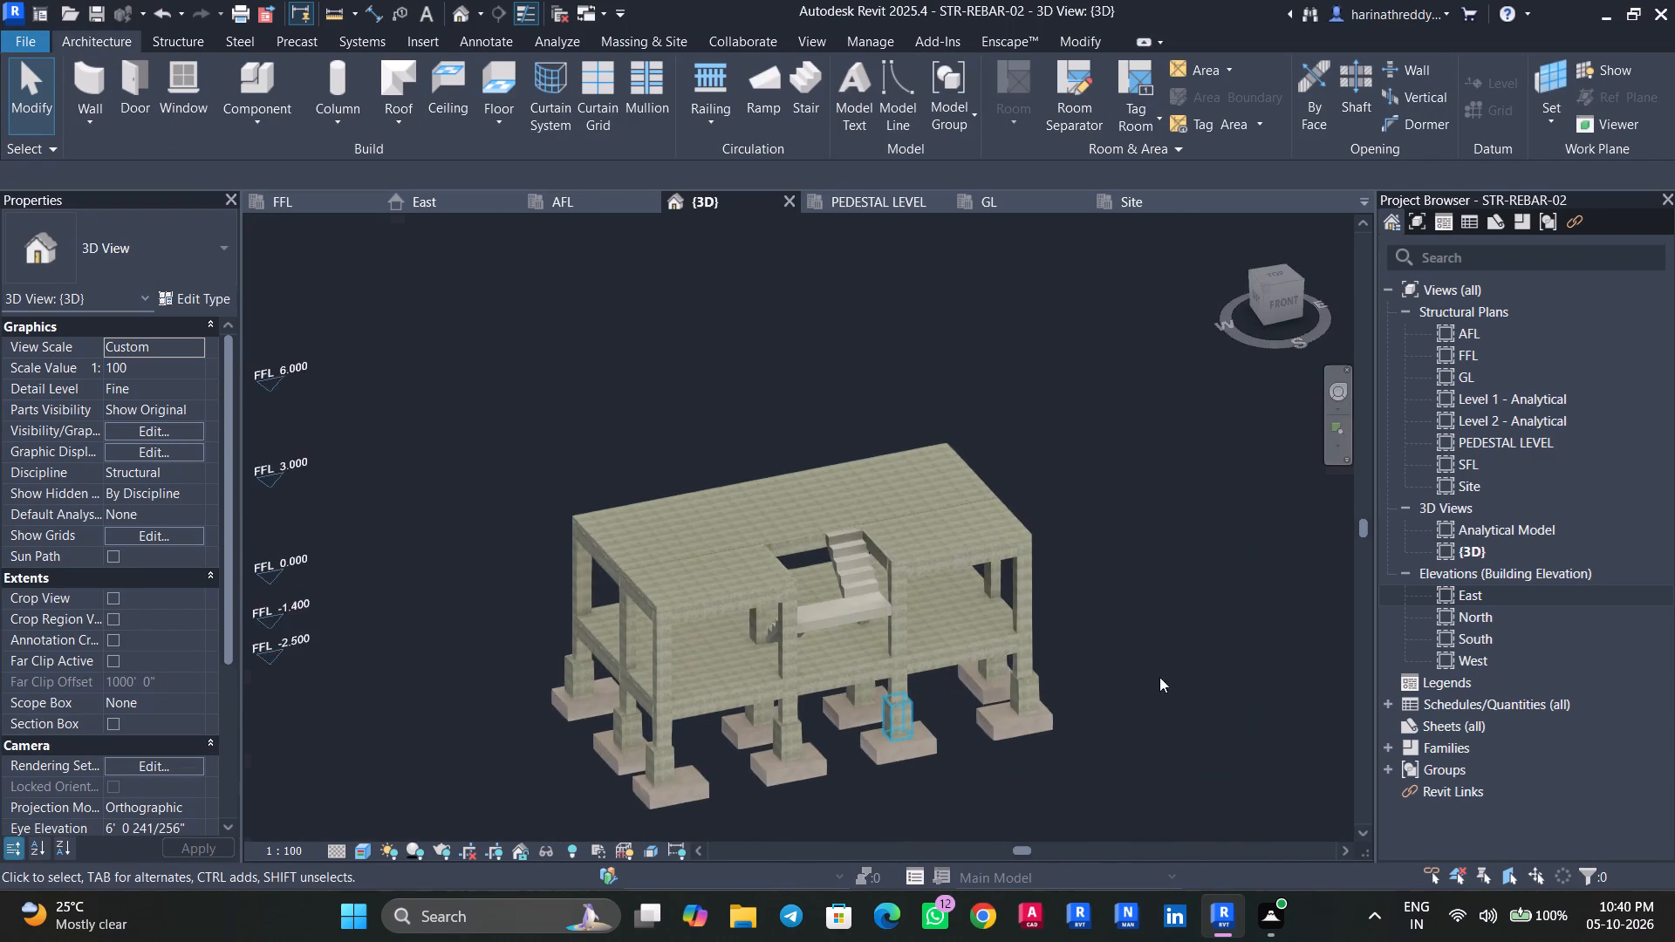
pyautogui.scroll(4, 881, 754)
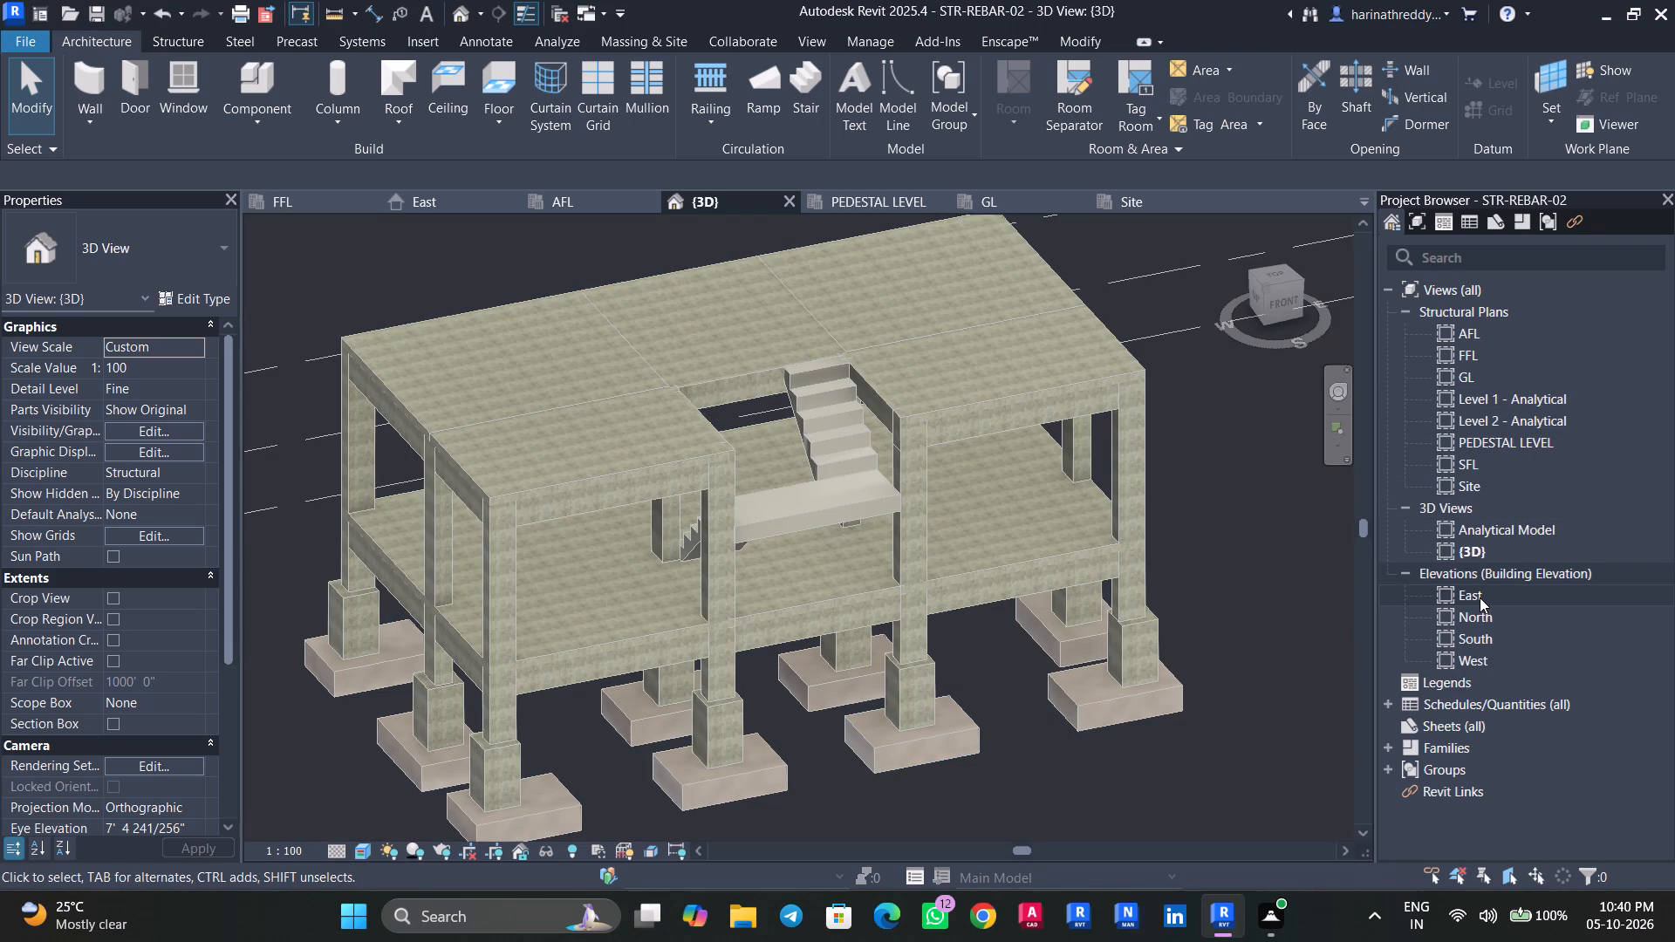
# Check the rectangular footings along grids A and G one by one in the AFL structural plan.
pyautogui.doubleClick(1466, 332)
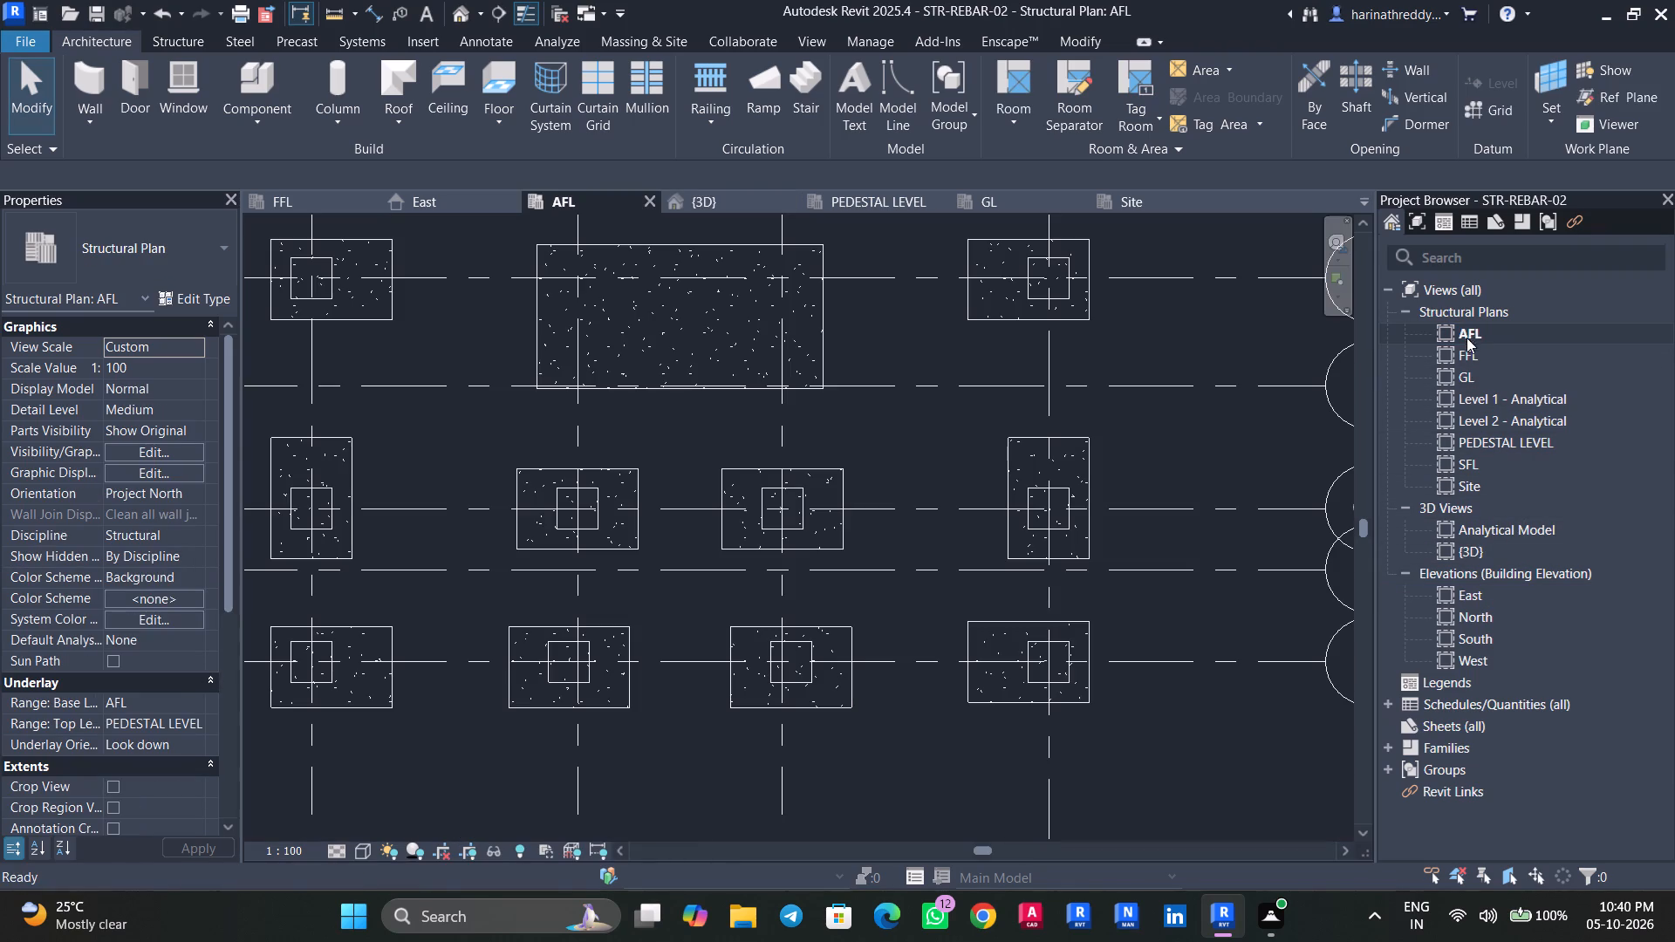
pyautogui.scroll(-3, 766, 585)
pyautogui.click(667, 507)
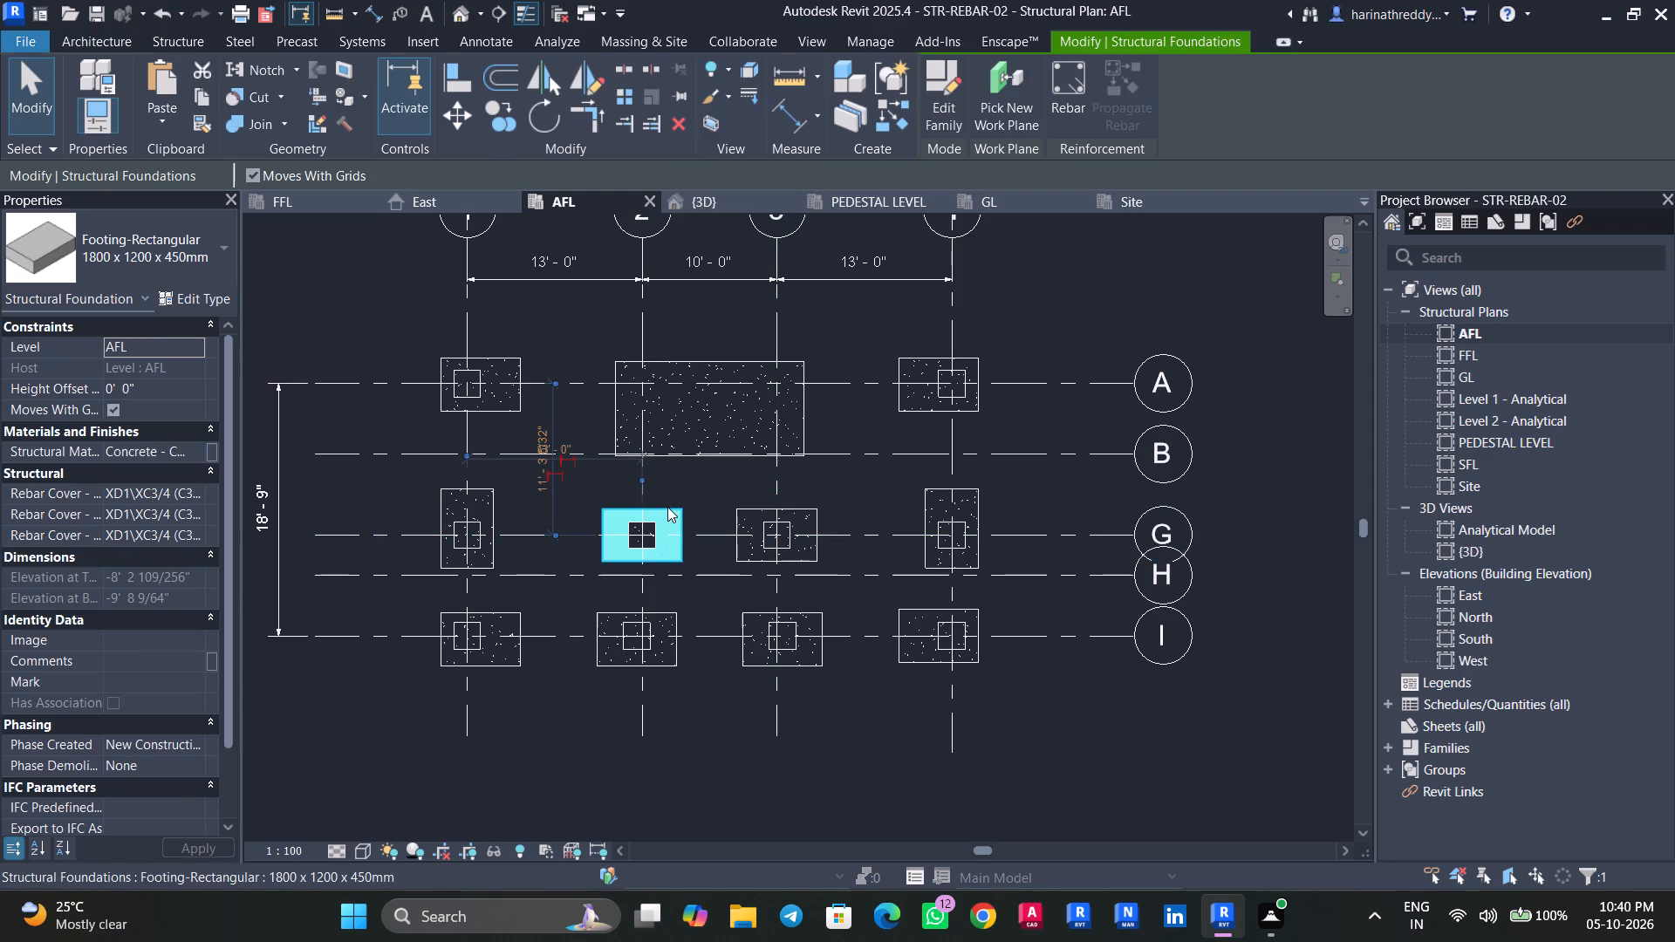
pyautogui.press('Escape')
pyautogui.click(515, 404)
pyautogui.press('Escape')
pyautogui.click(486, 495)
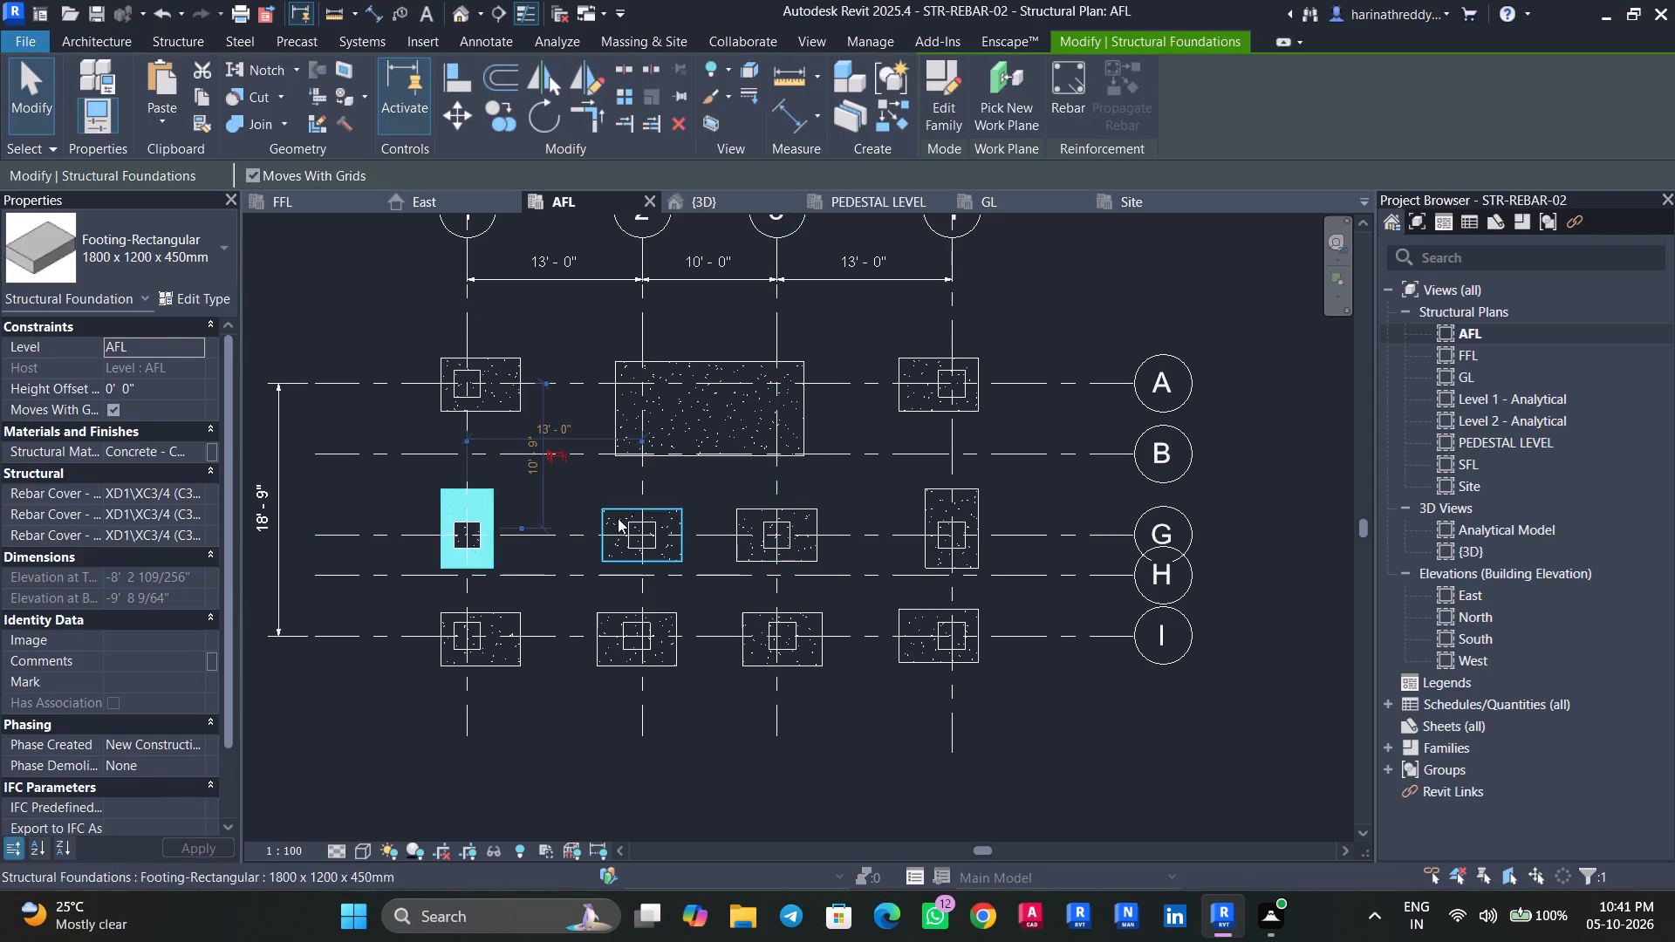
pyautogui.press('Escape')
pyautogui.click(651, 511)
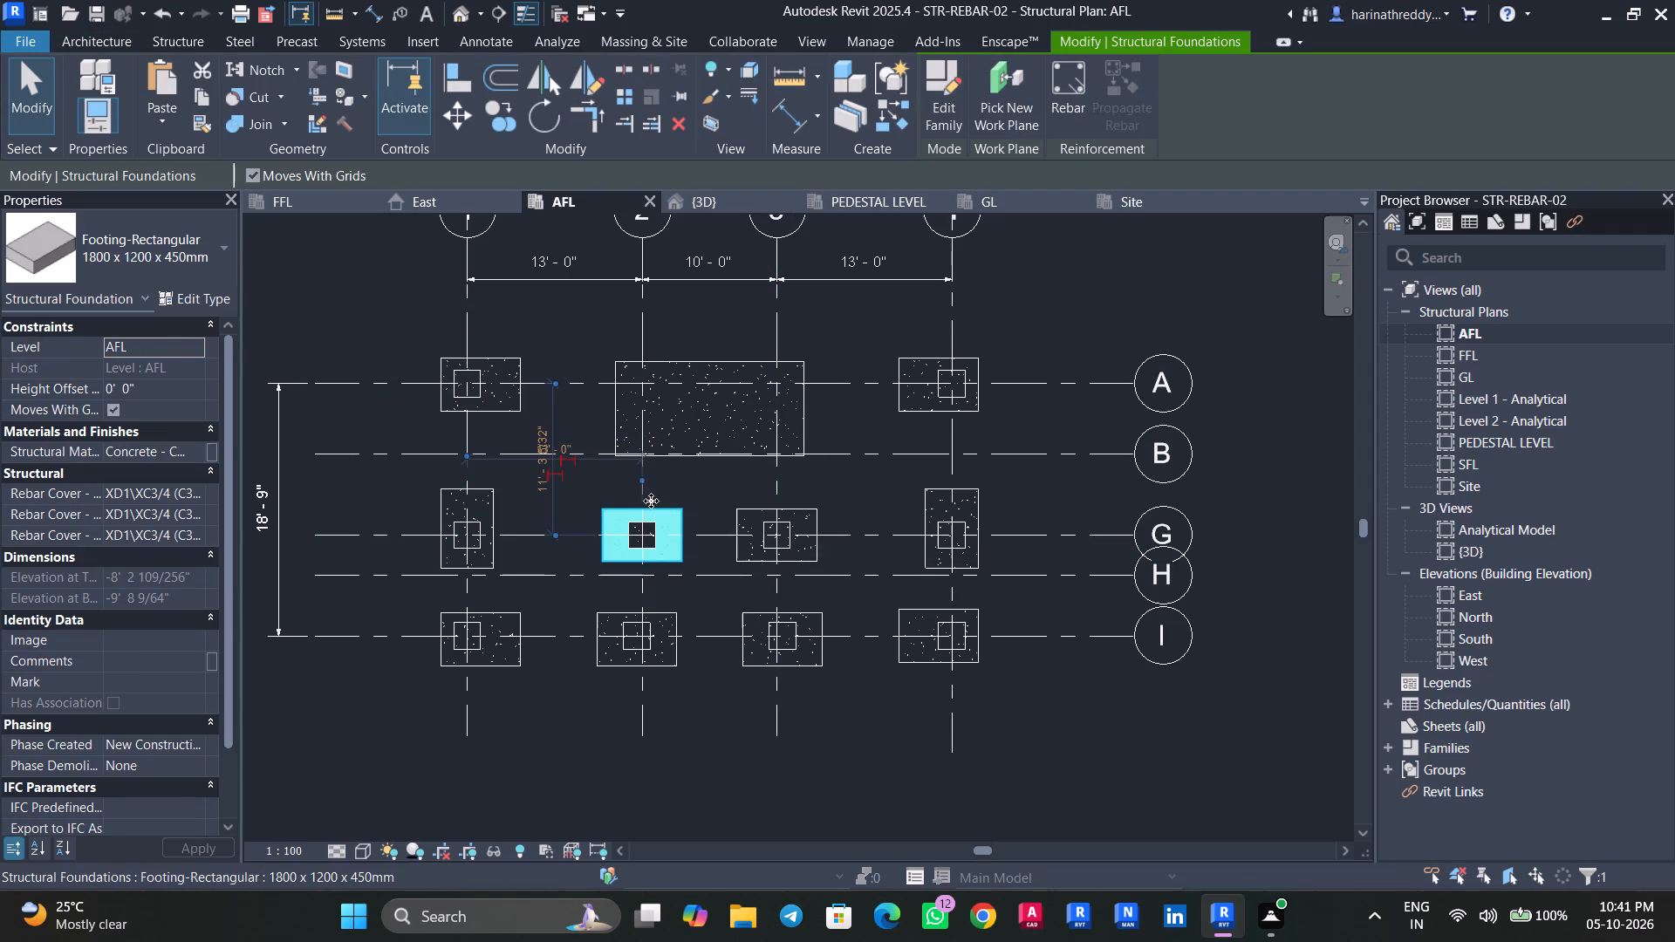
pyautogui.press('Escape')
pyautogui.press('Escape')
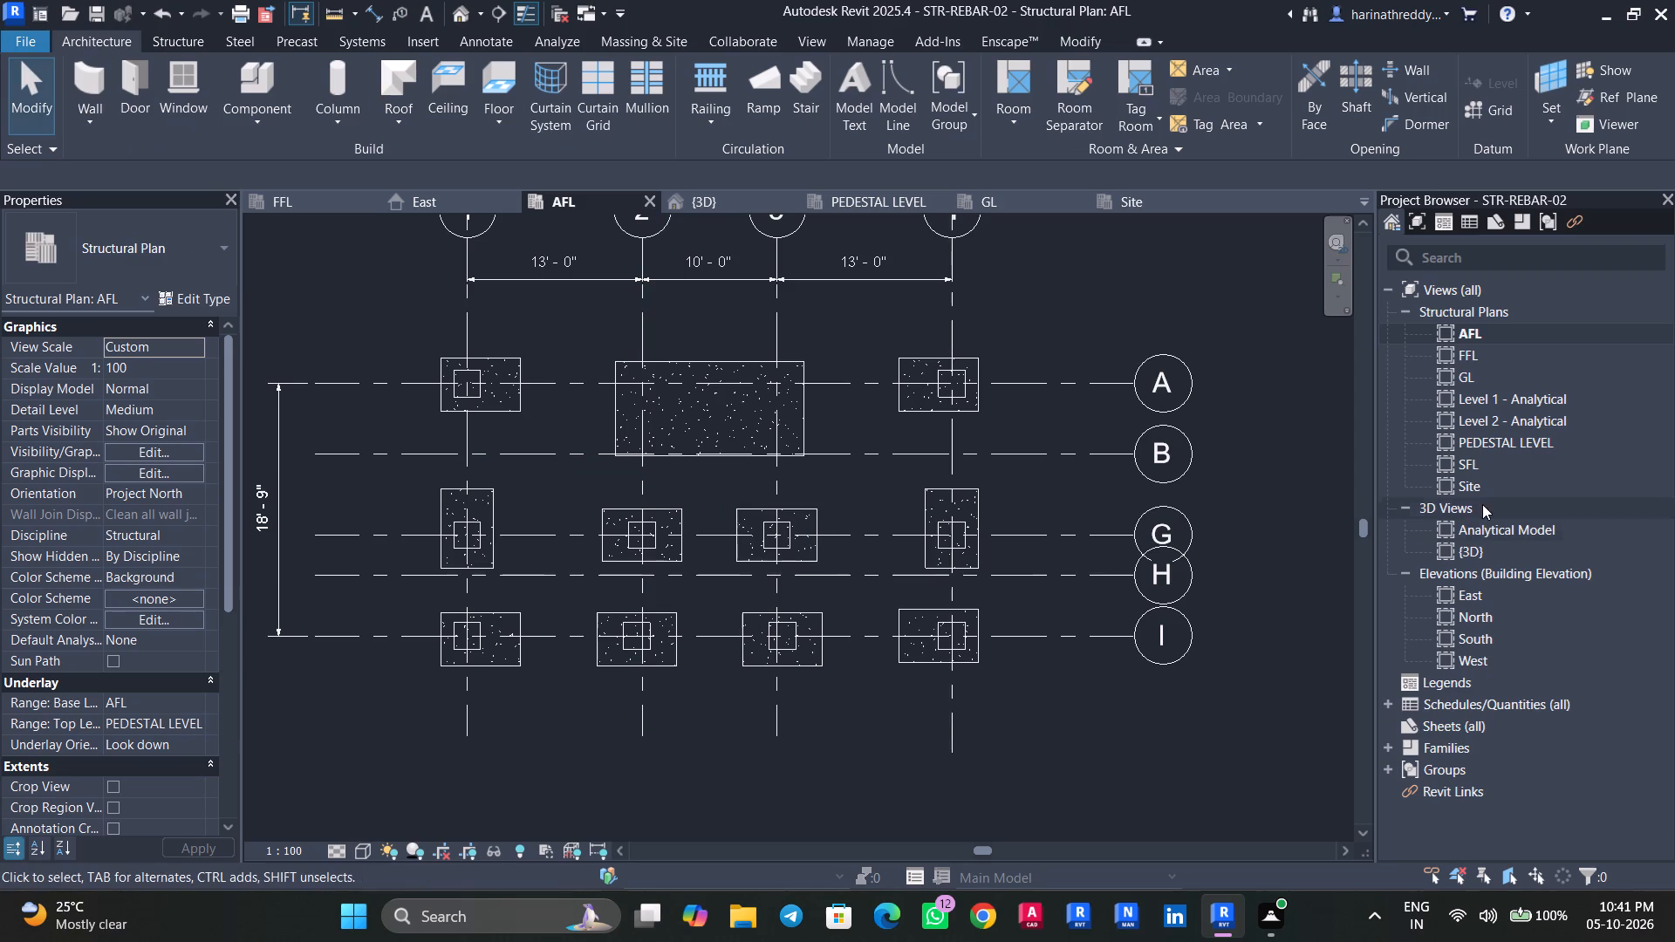
# Delete the stray thin-line detail rectangle overlapping the stair and grid 4 in the Site structural plan.
pyautogui.tripleClick(1484, 493)
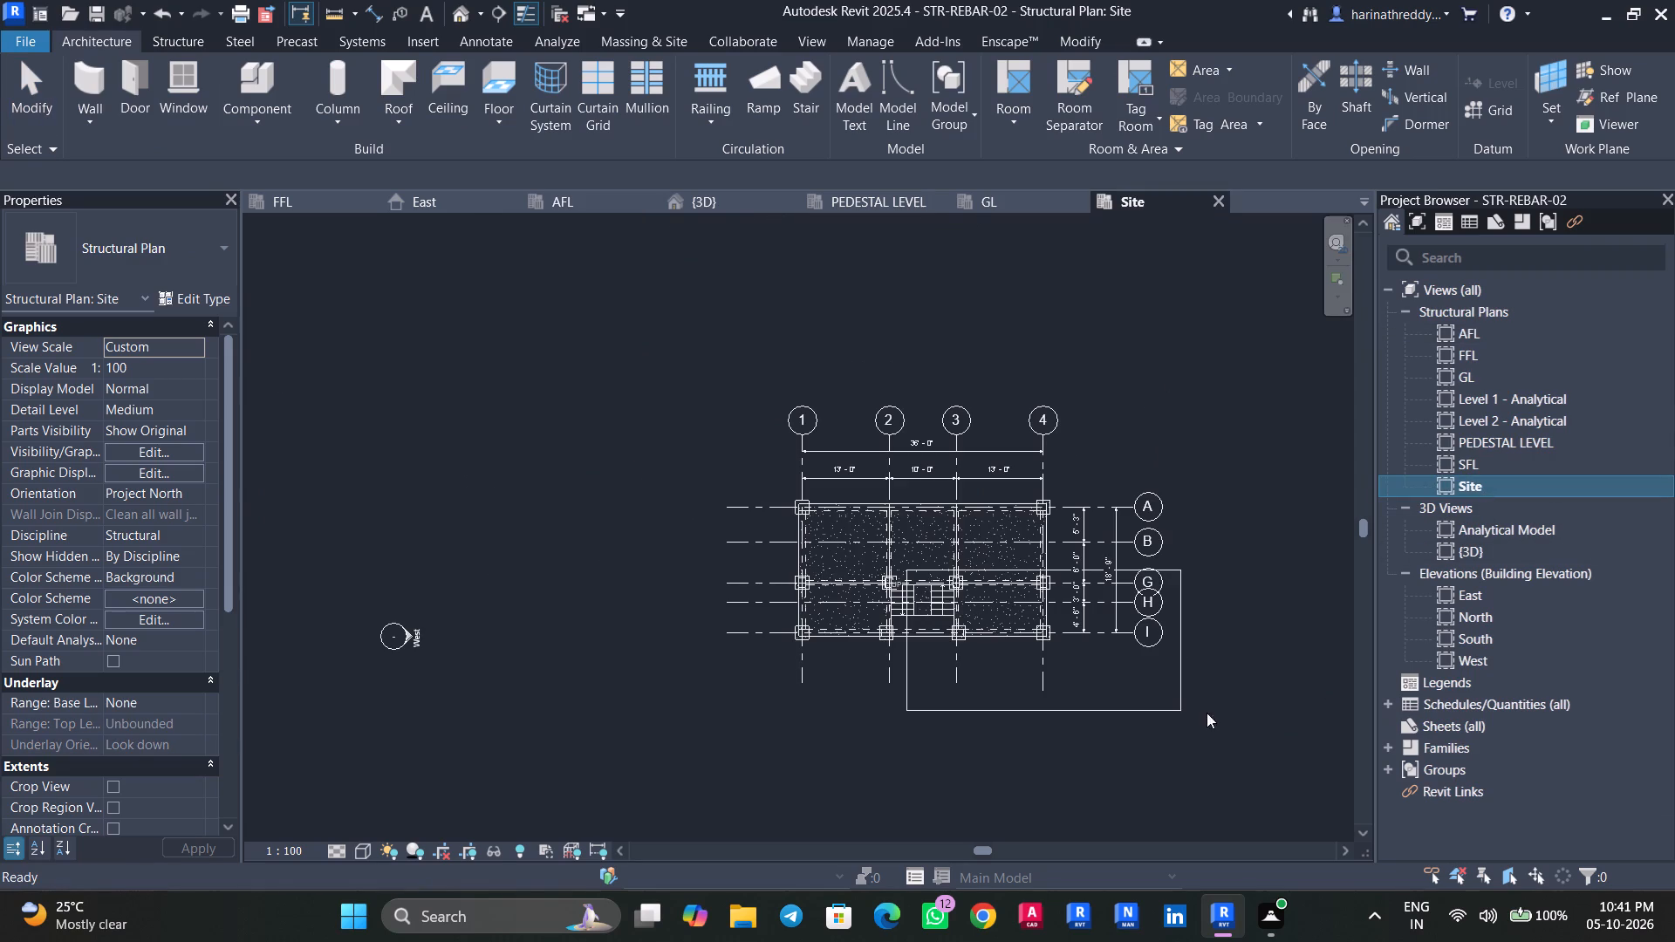
pyautogui.click(1177, 696)
pyautogui.moveTo(1201, 728); pyautogui.dragTo(1034, 693)
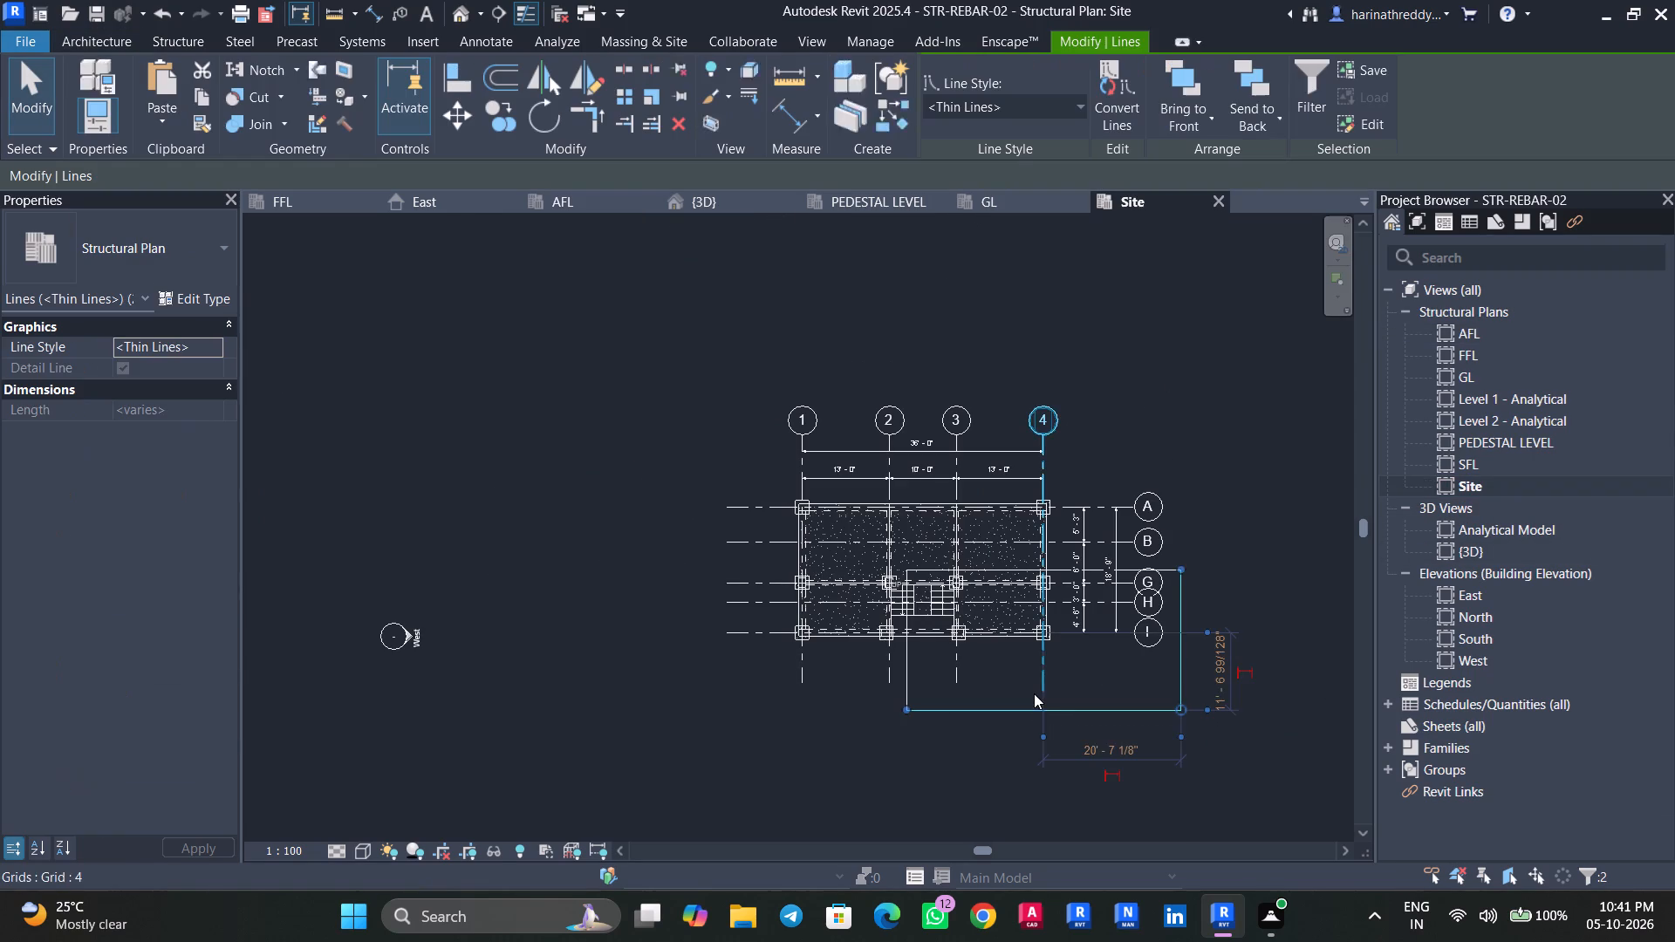
pyautogui.scroll(7, 1184, 556)
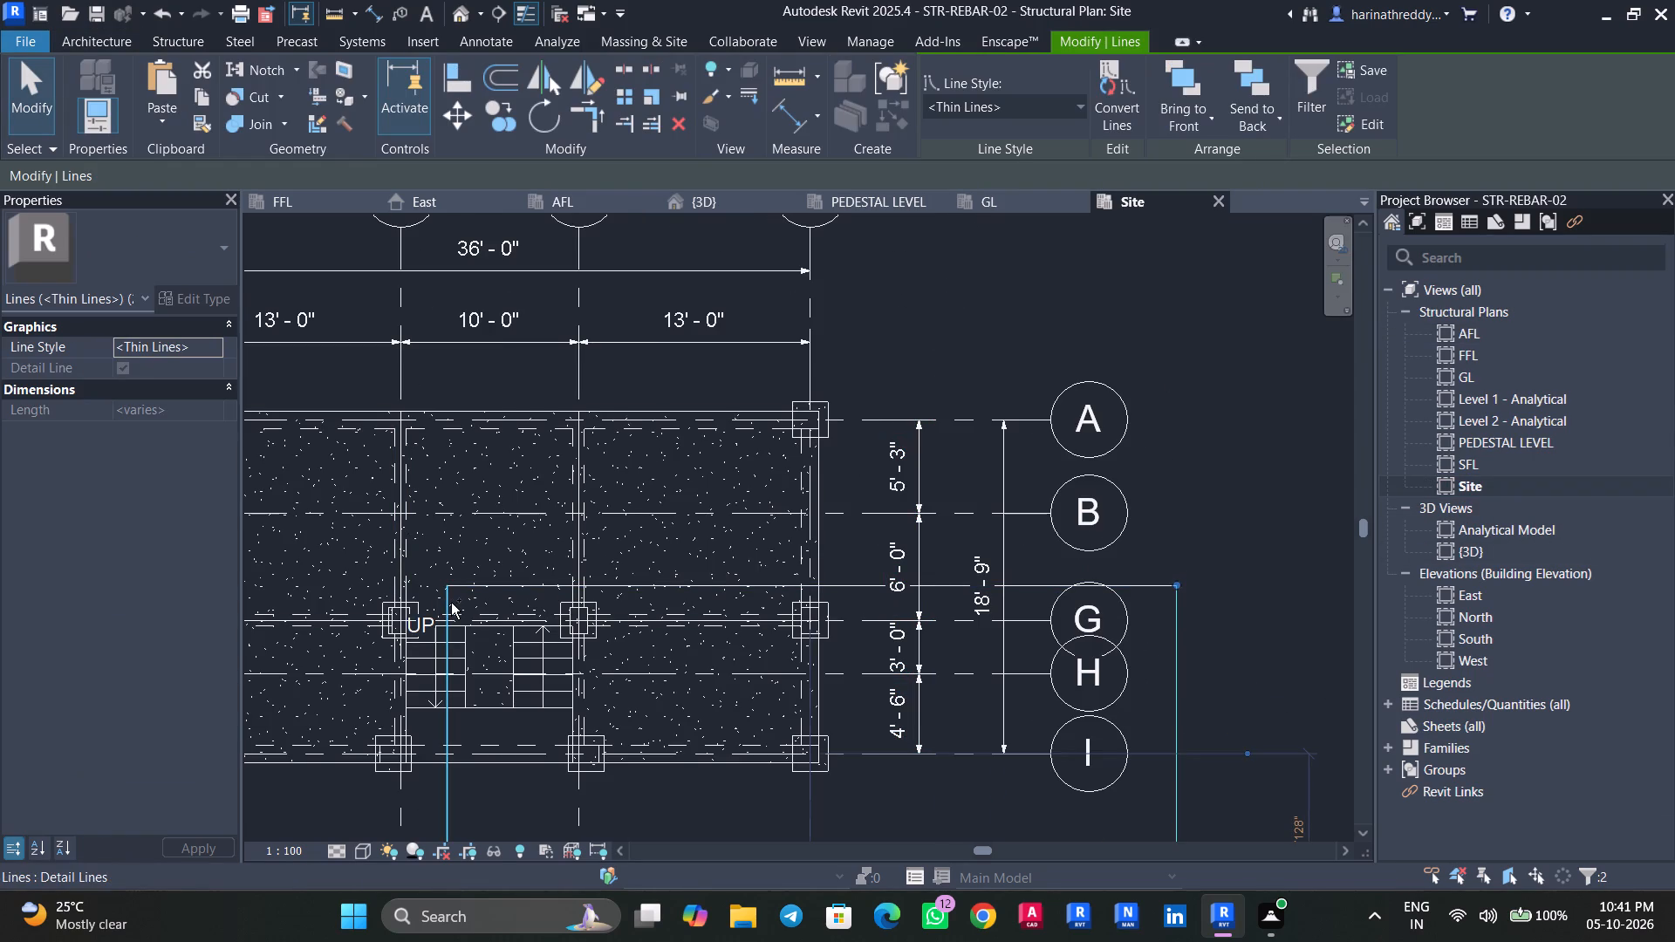
pyautogui.keyDown('ctrl'); pyautogui.click(448, 603); pyautogui.keyUp('ctrl')
pyautogui.keyDown('ctrl'); pyautogui.click(469, 584); pyautogui.keyUp('ctrl')
pyautogui.press('Delete')
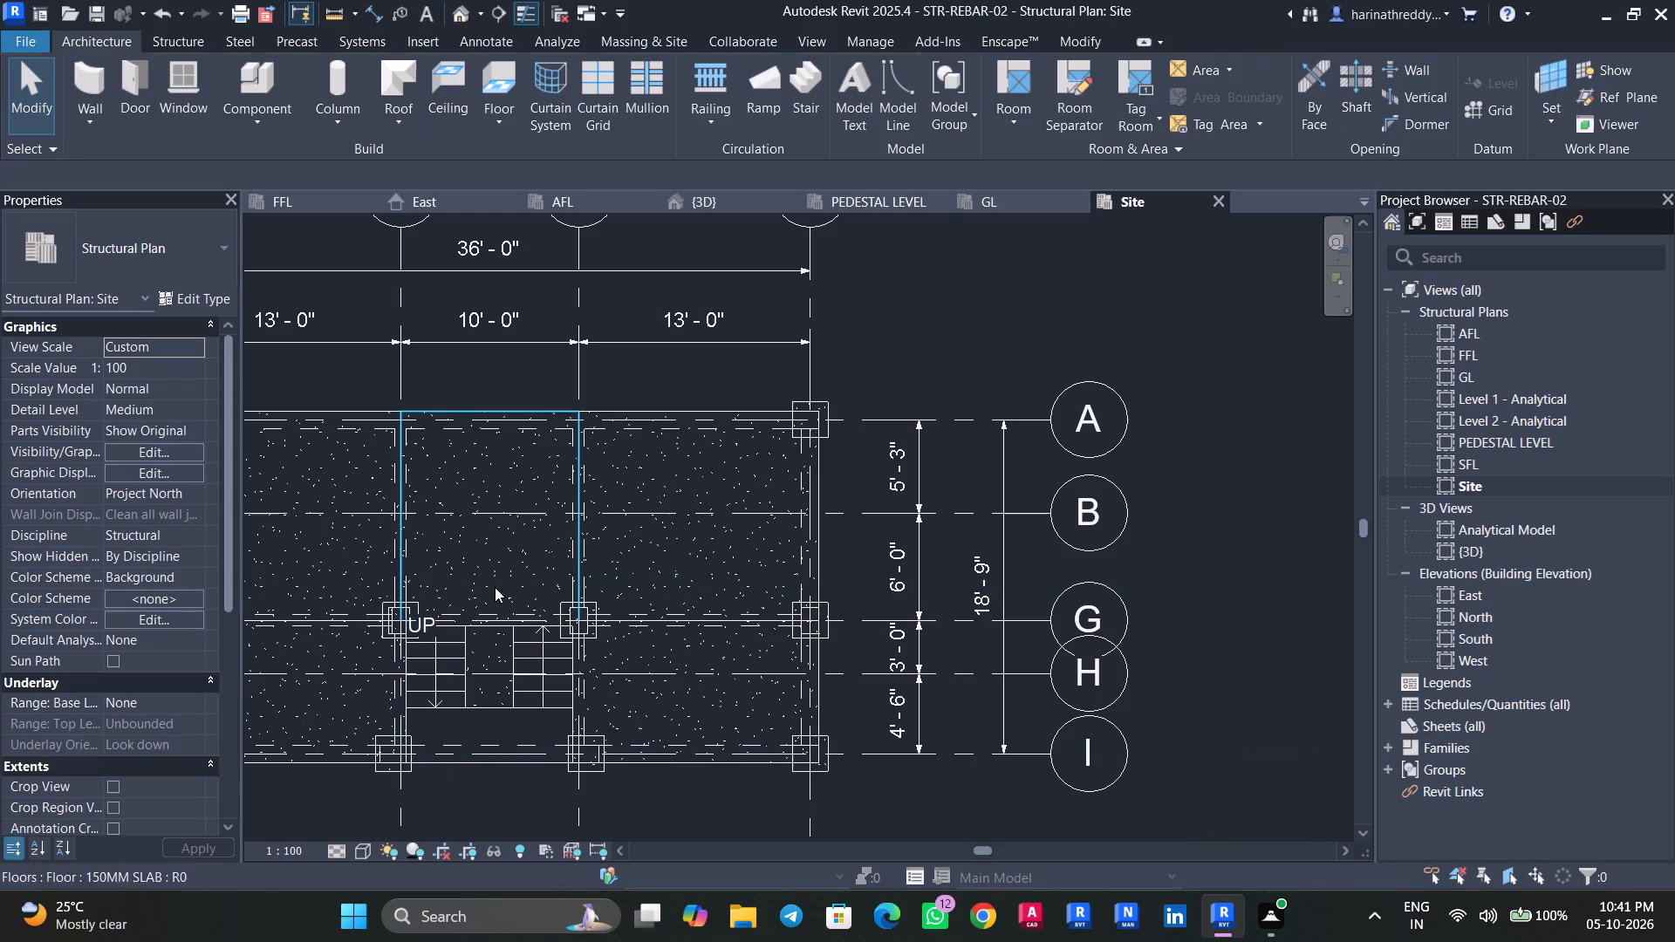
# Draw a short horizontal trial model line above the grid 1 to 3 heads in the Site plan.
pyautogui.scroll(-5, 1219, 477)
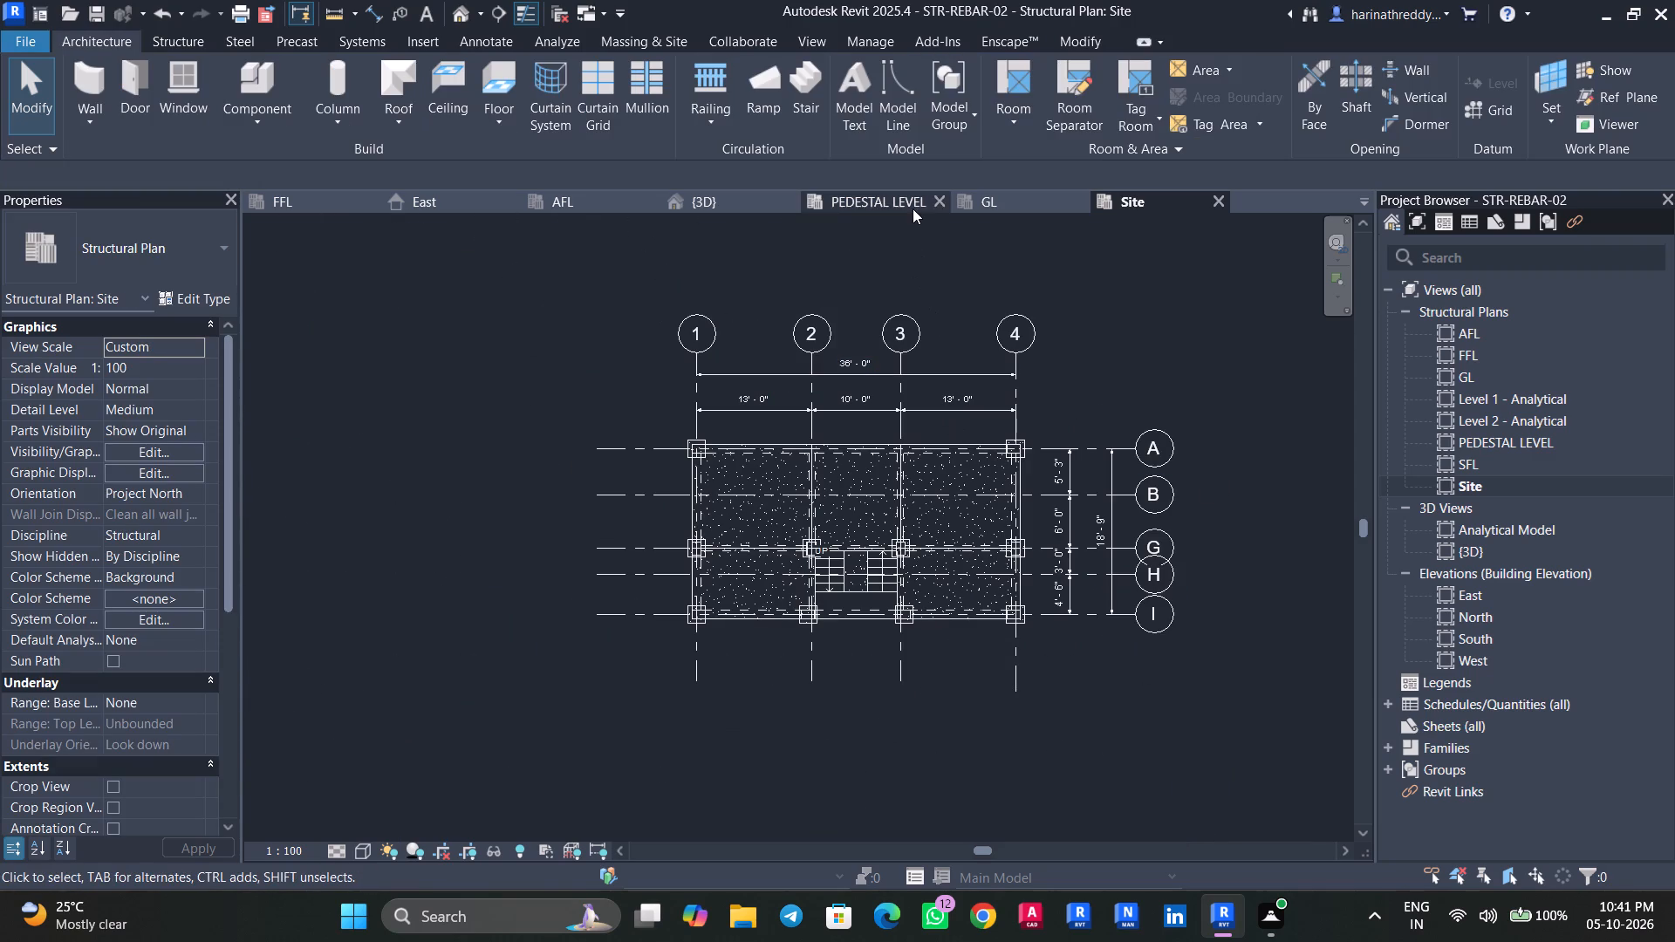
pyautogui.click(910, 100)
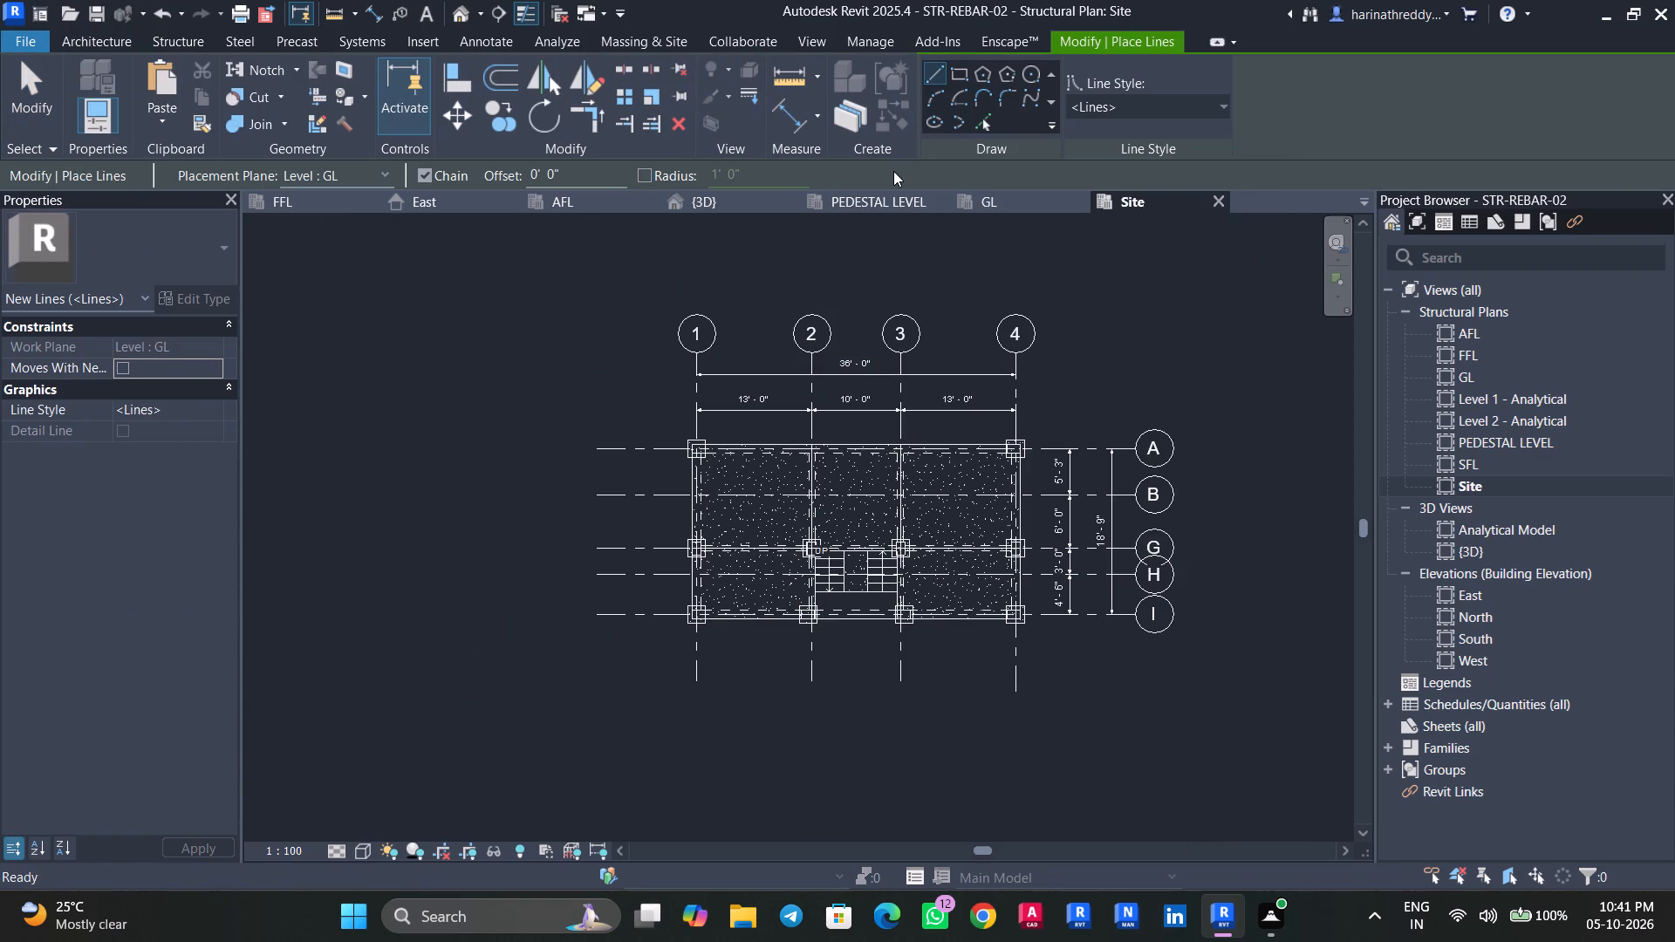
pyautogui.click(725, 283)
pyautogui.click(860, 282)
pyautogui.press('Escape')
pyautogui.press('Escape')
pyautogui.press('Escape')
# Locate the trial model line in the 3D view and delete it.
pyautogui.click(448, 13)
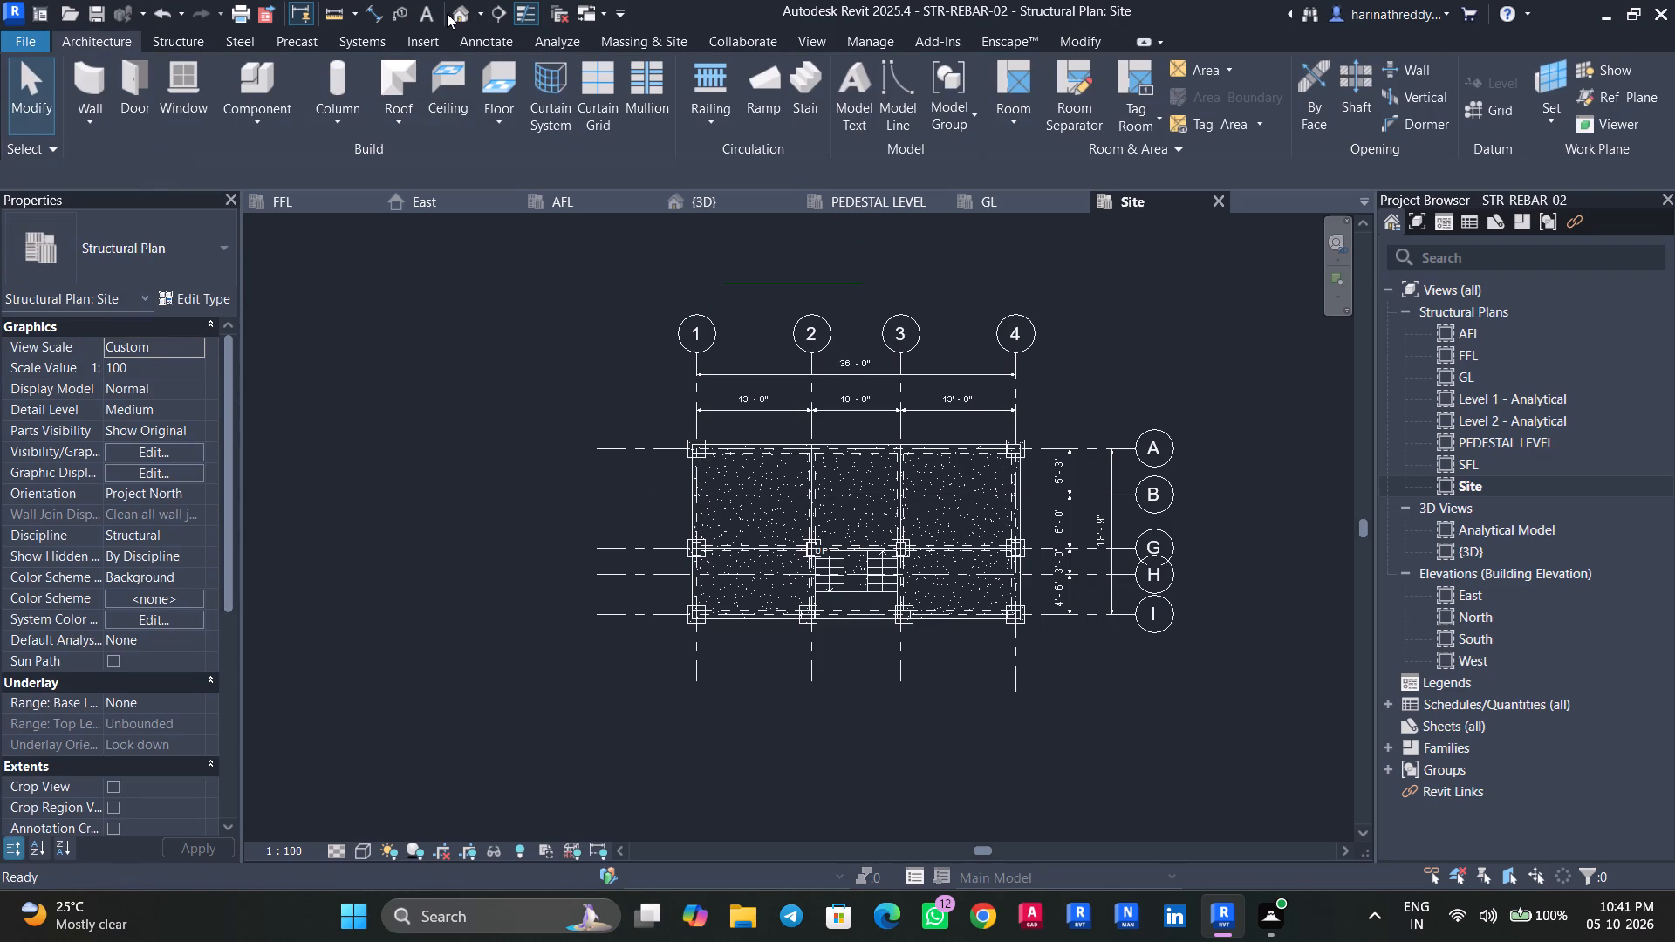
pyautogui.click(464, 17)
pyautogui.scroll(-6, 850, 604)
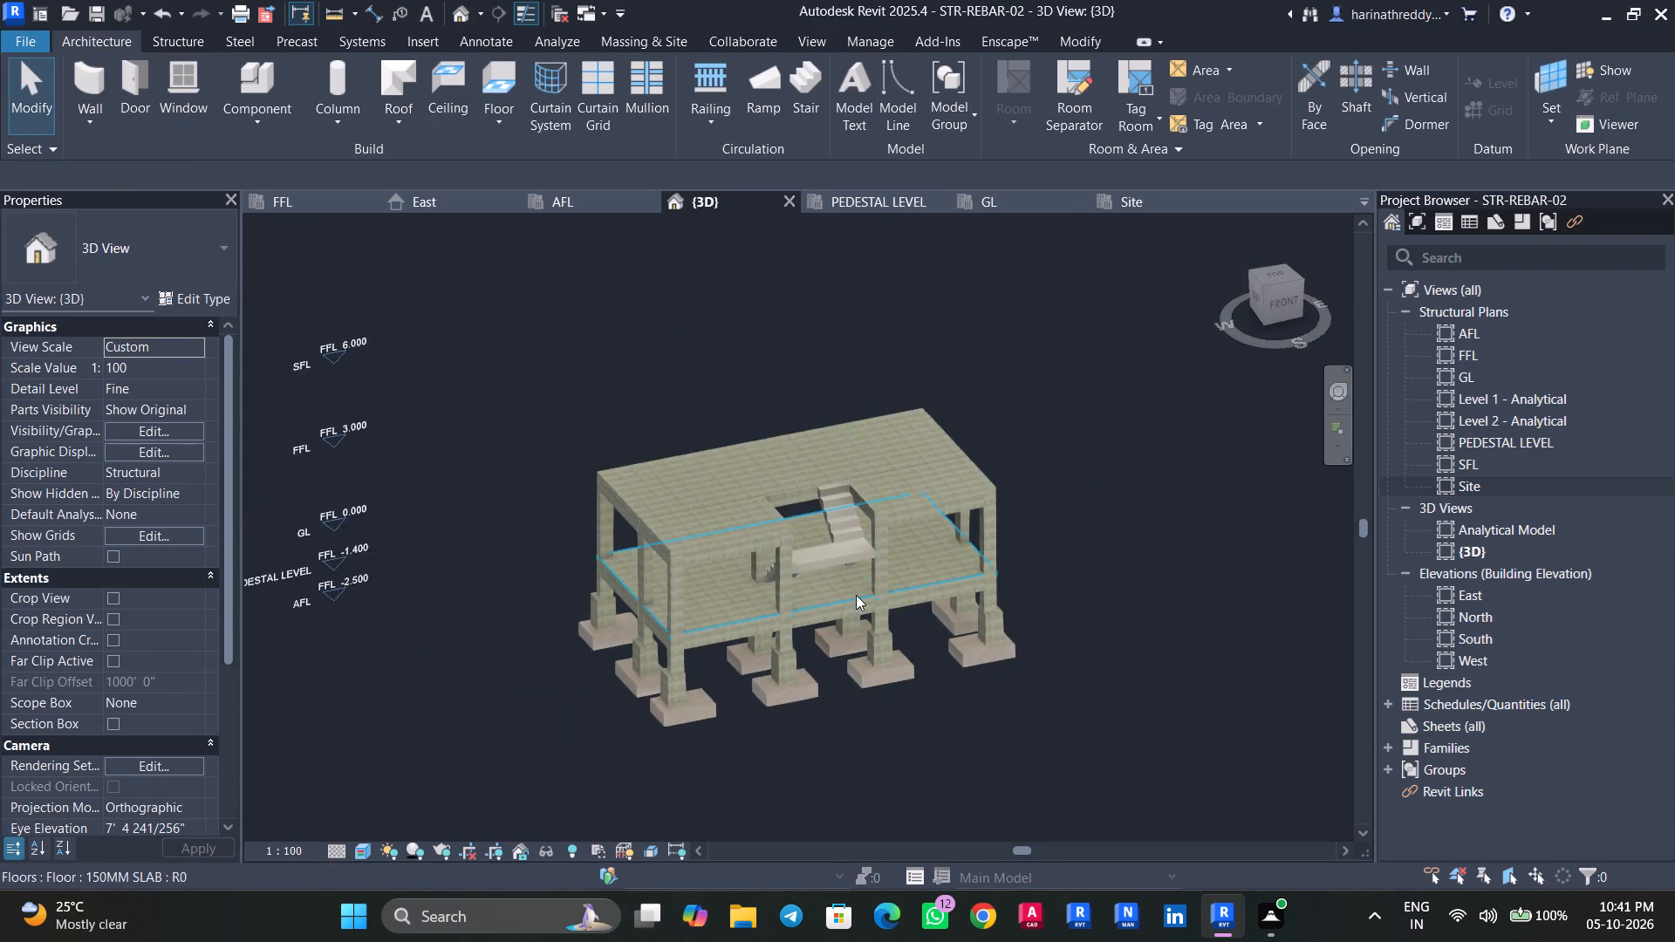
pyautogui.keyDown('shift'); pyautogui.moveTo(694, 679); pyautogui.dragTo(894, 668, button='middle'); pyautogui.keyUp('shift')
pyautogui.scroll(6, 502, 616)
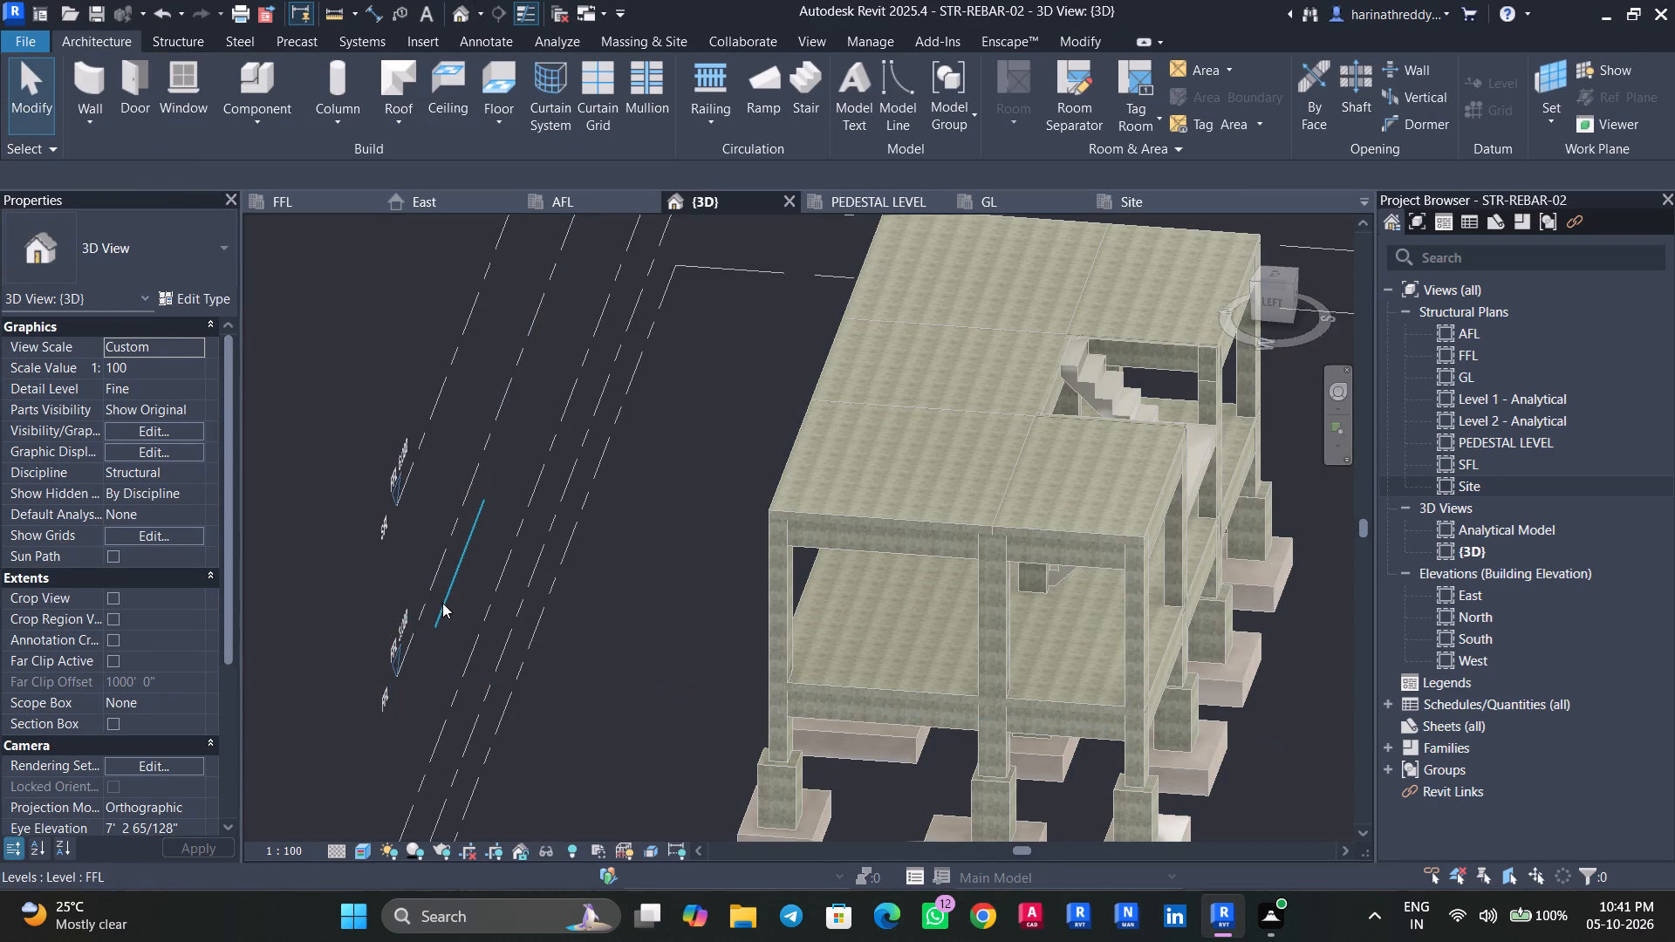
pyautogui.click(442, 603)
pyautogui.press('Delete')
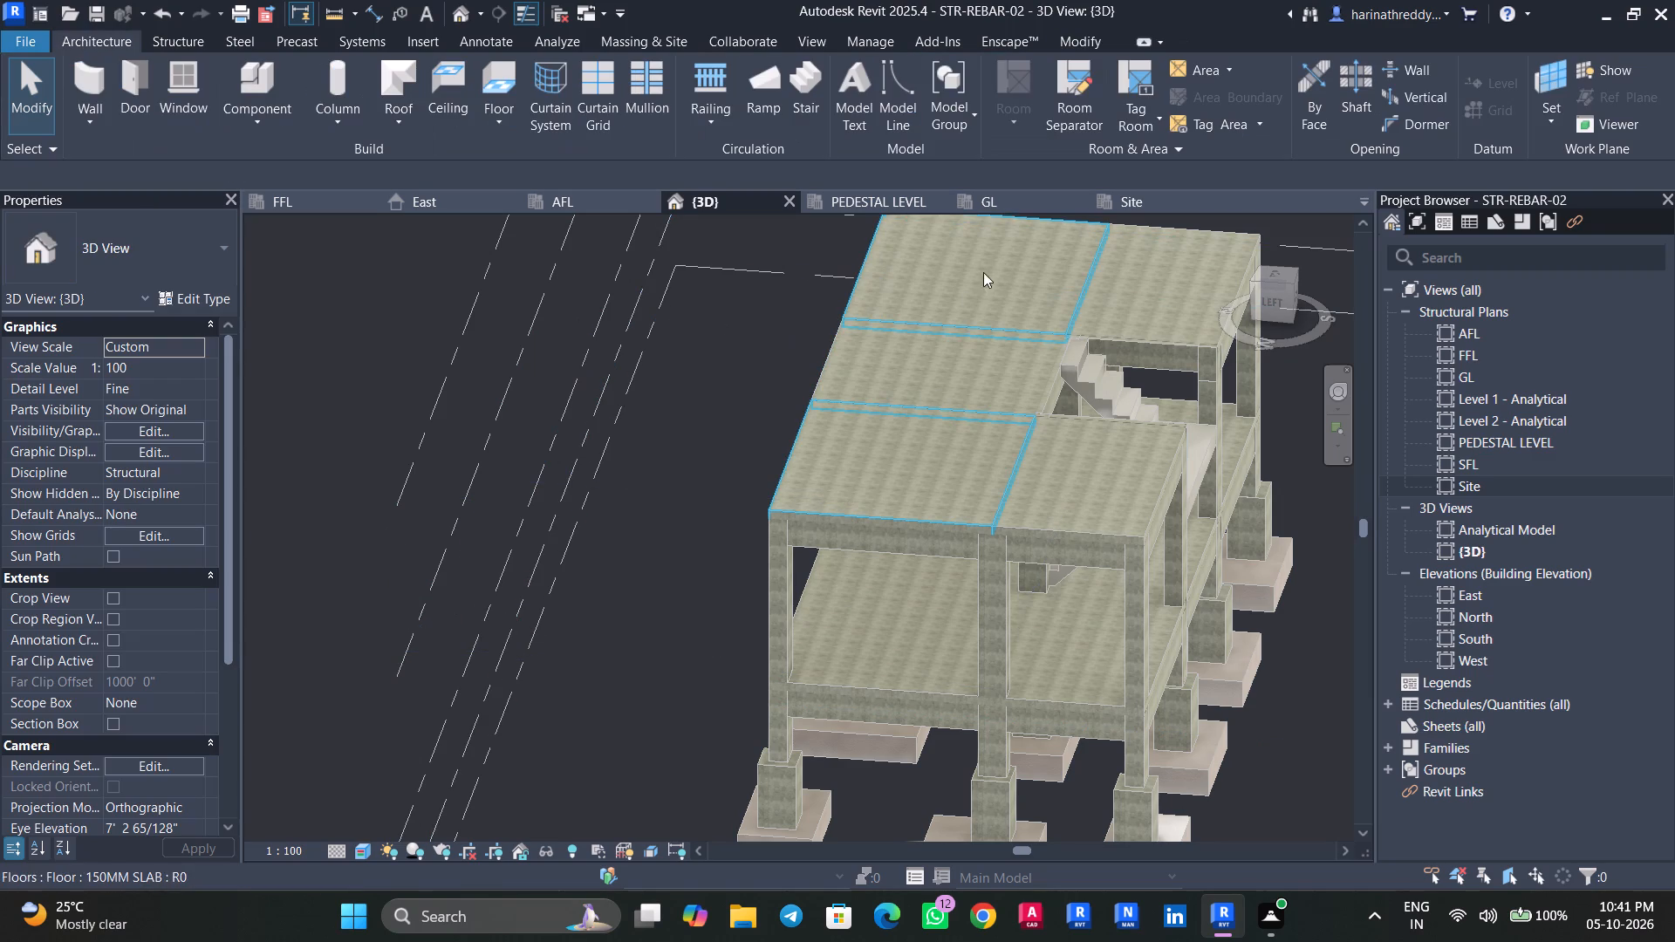
# Draw a model-line rectangle about 39' 6" by 22' 6" around the building in the Site plan, on level GL.
pyautogui.click(564, 208)
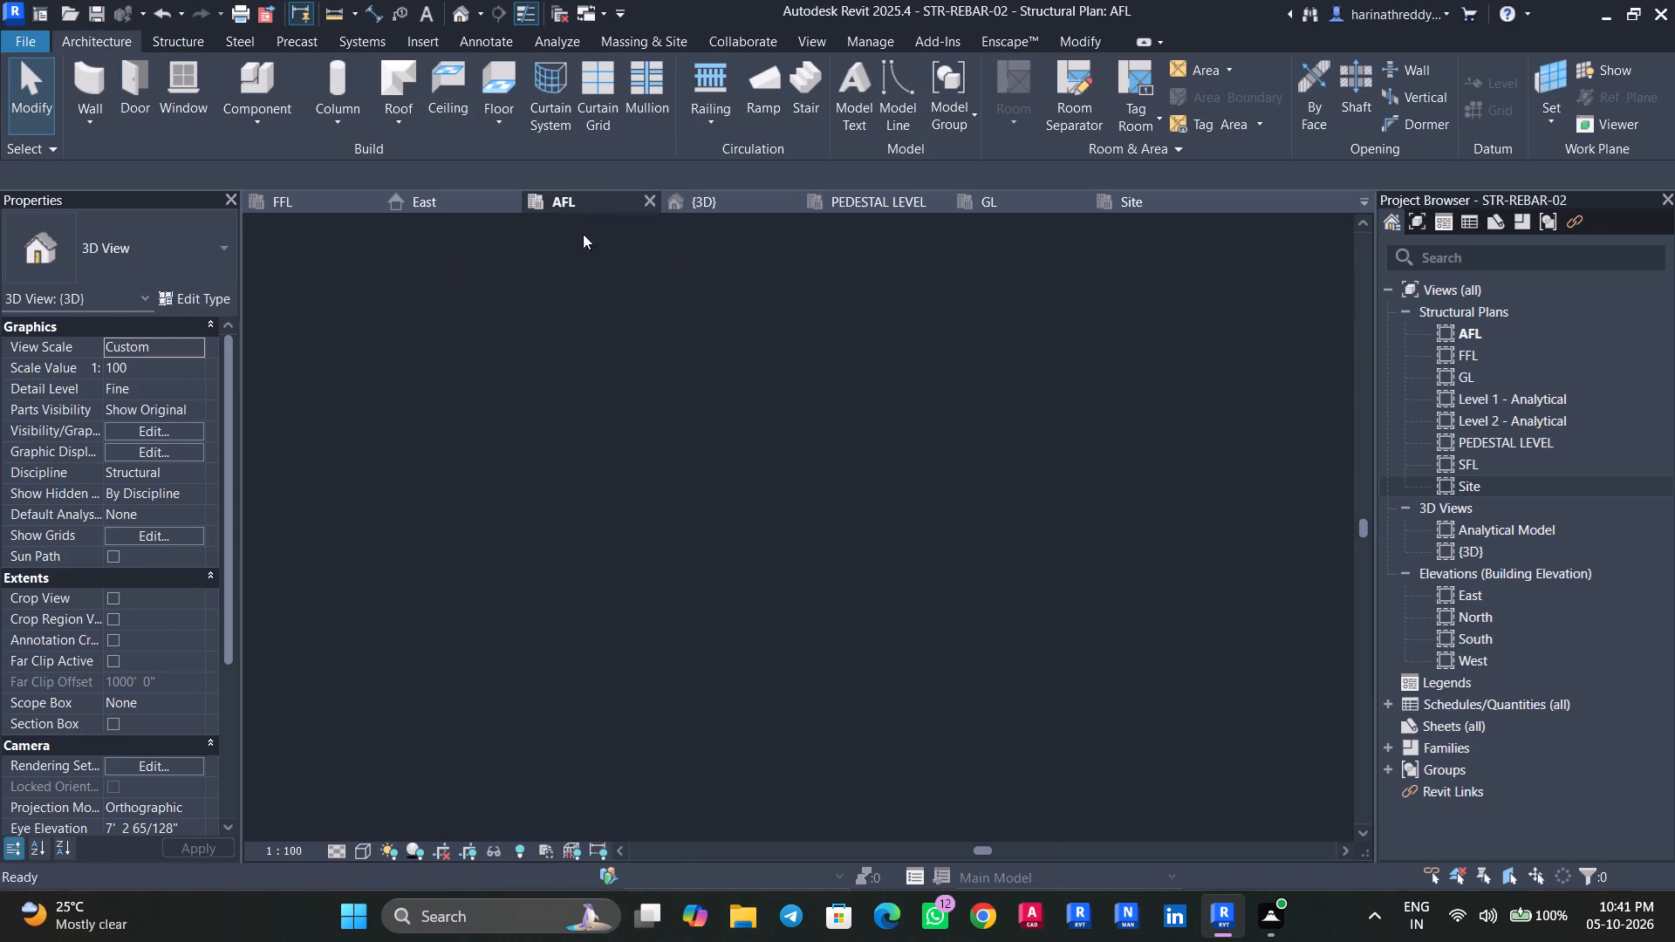
pyautogui.click(1126, 209)
pyautogui.scroll(-2, 1056, 365)
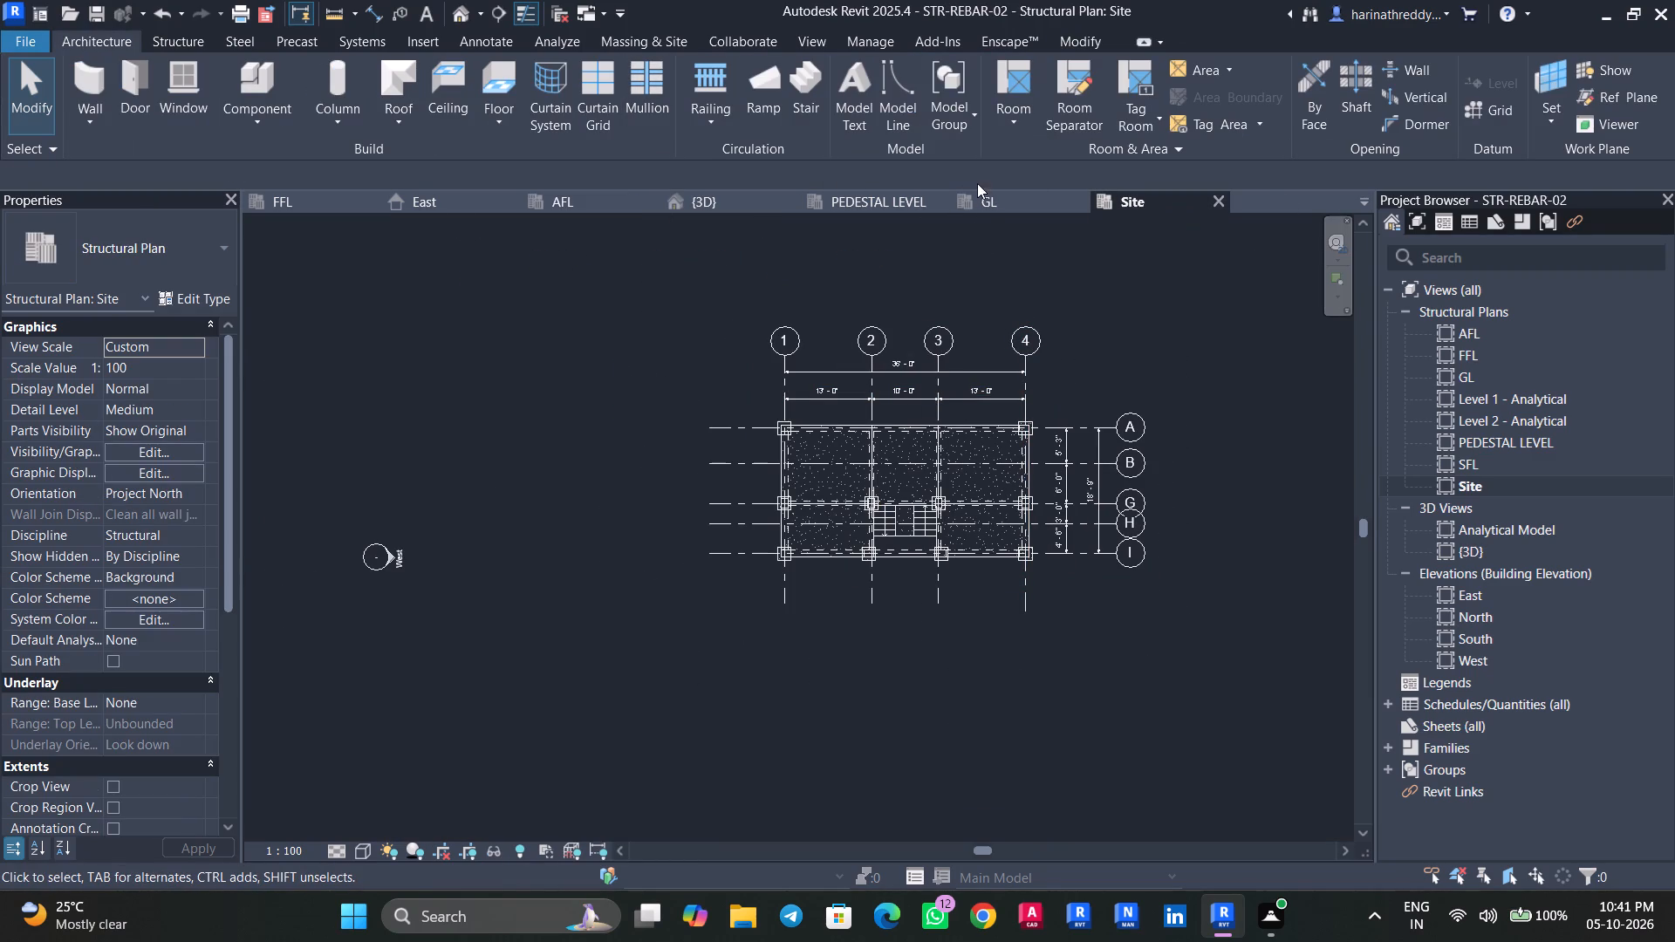
pyautogui.click(909, 115)
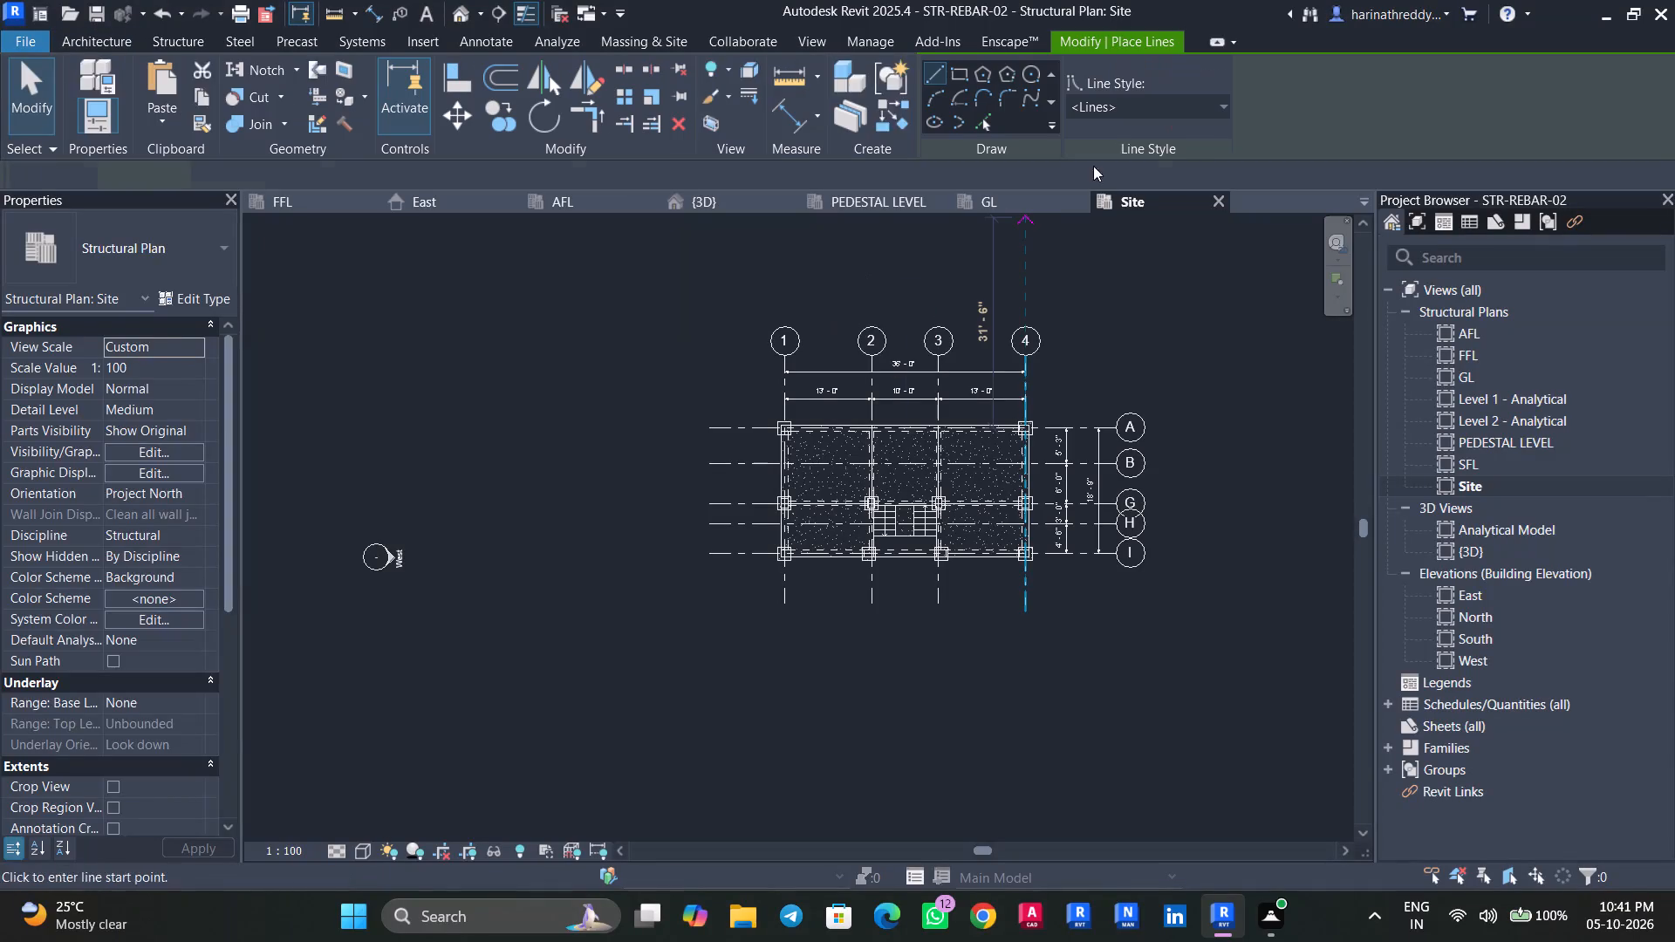
pyautogui.click(959, 75)
pyautogui.click(749, 318)
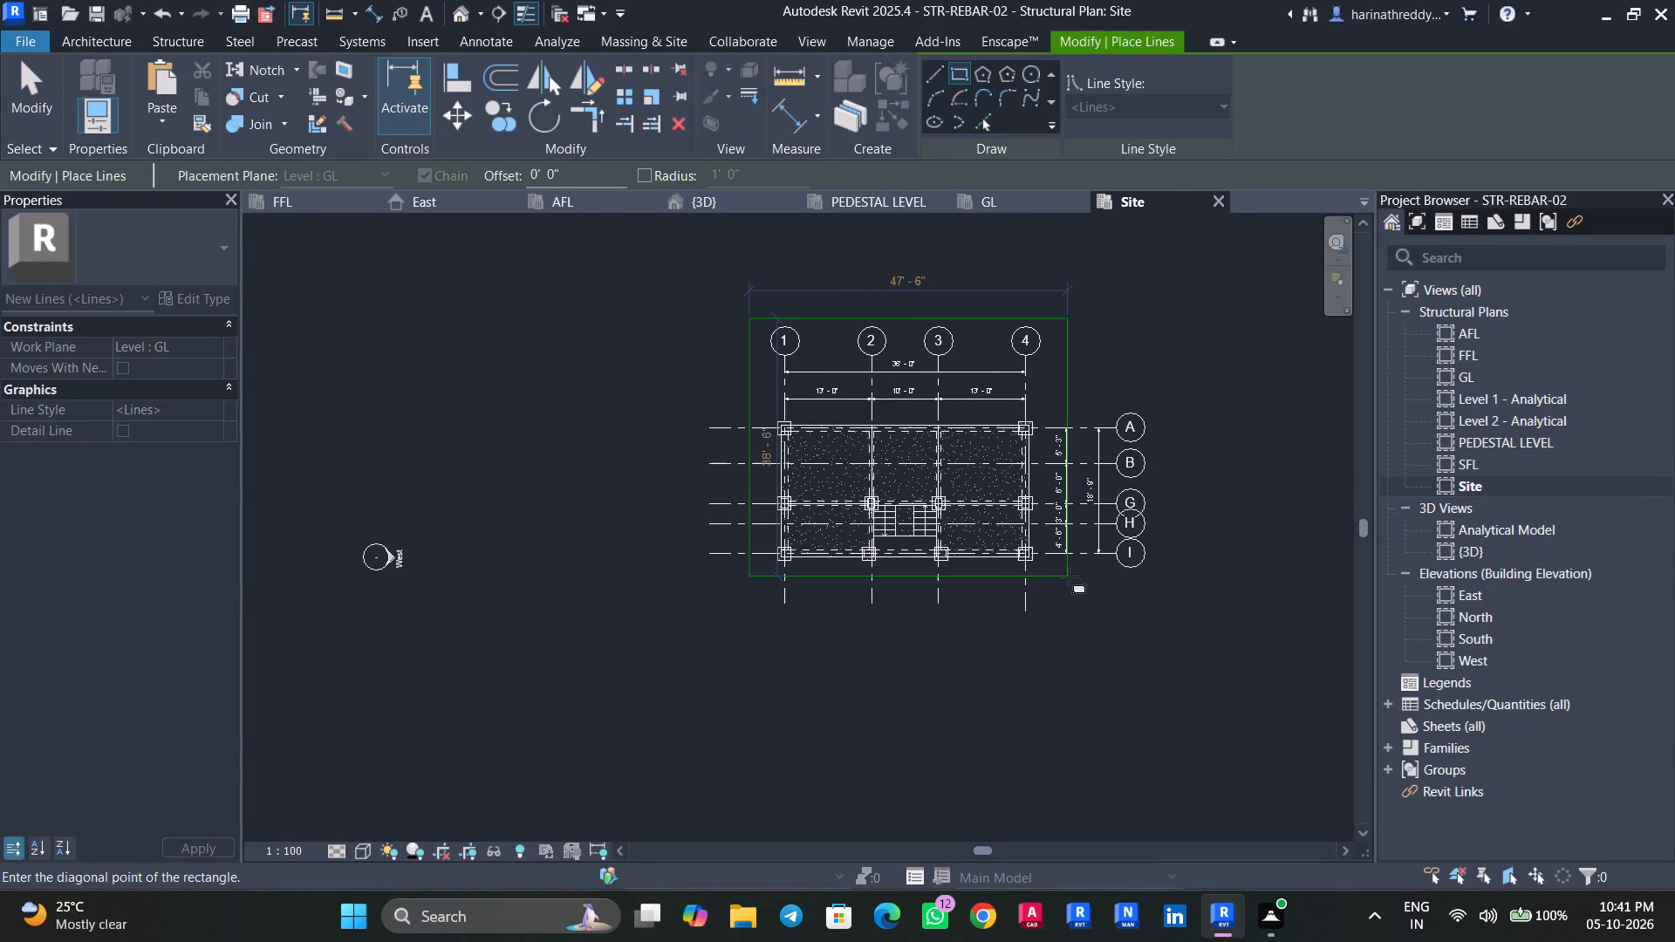
pyautogui.press('Escape')
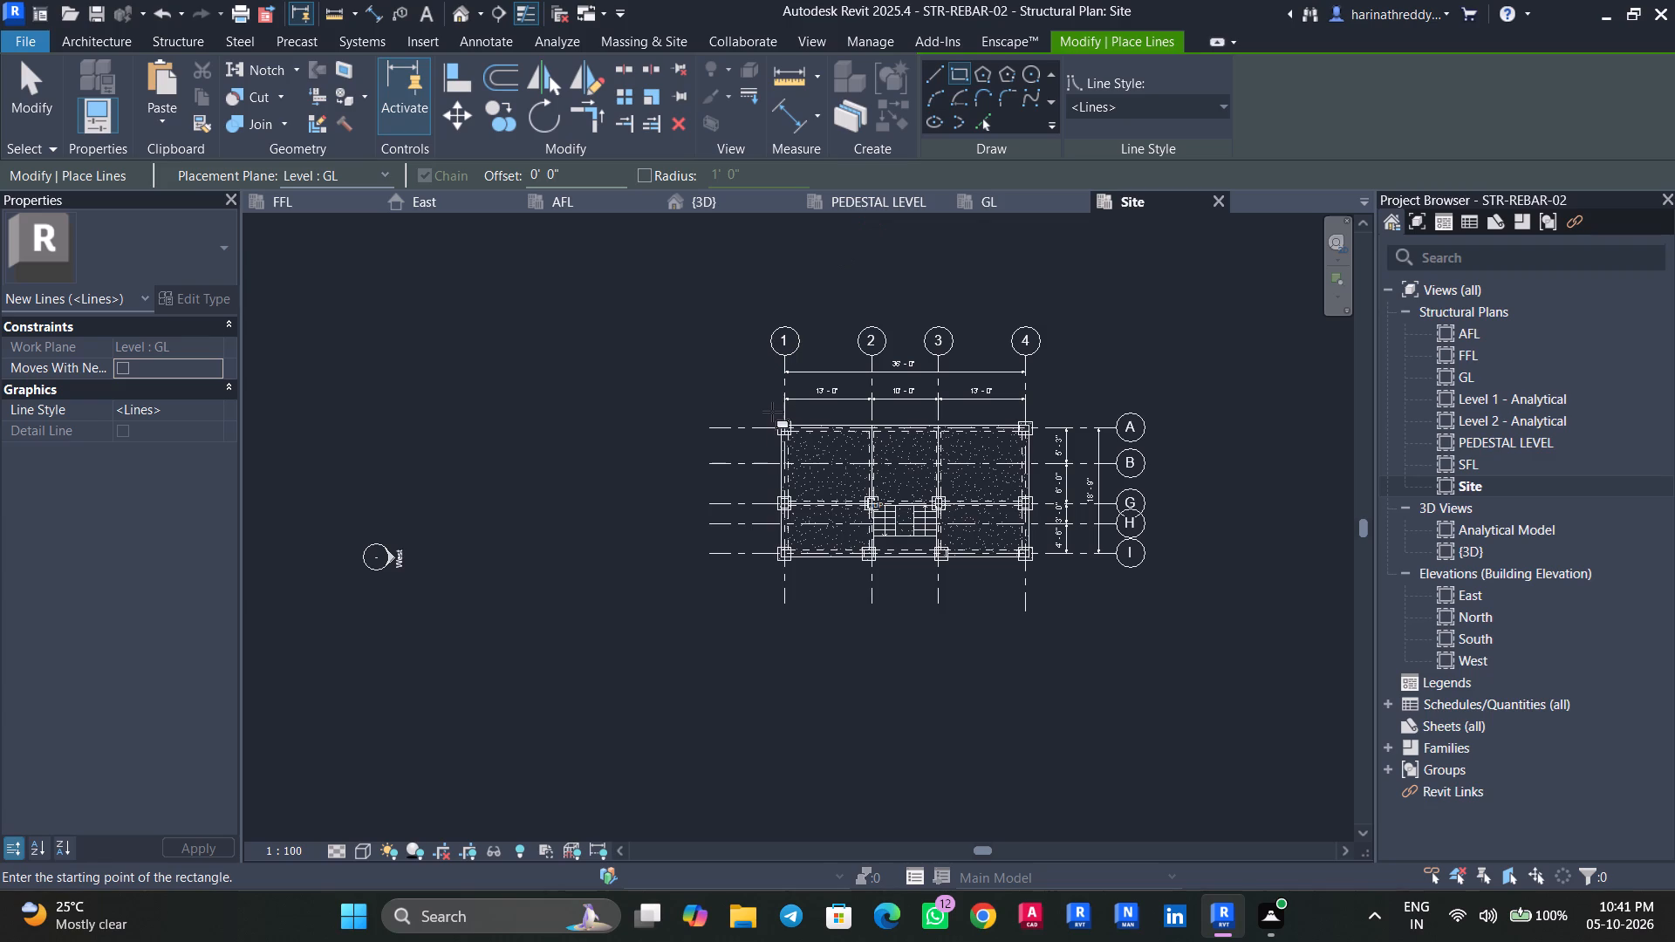
pyautogui.click(773, 418)
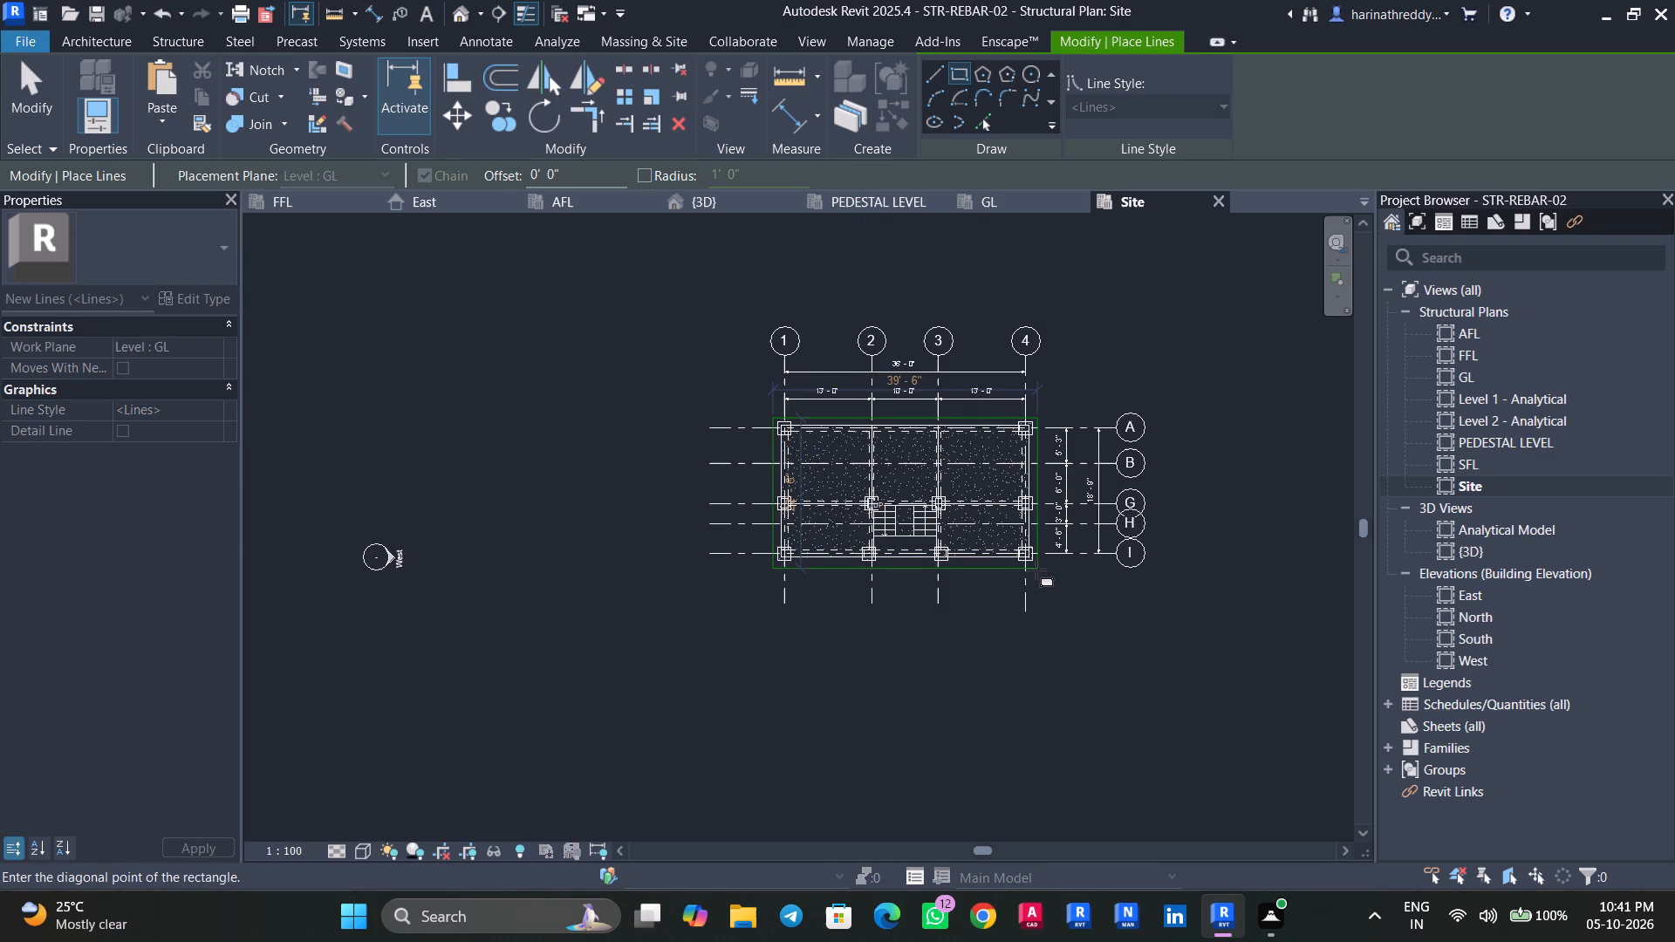
pyautogui.click(1036, 567)
pyautogui.press('Escape')
pyautogui.press('Escape')
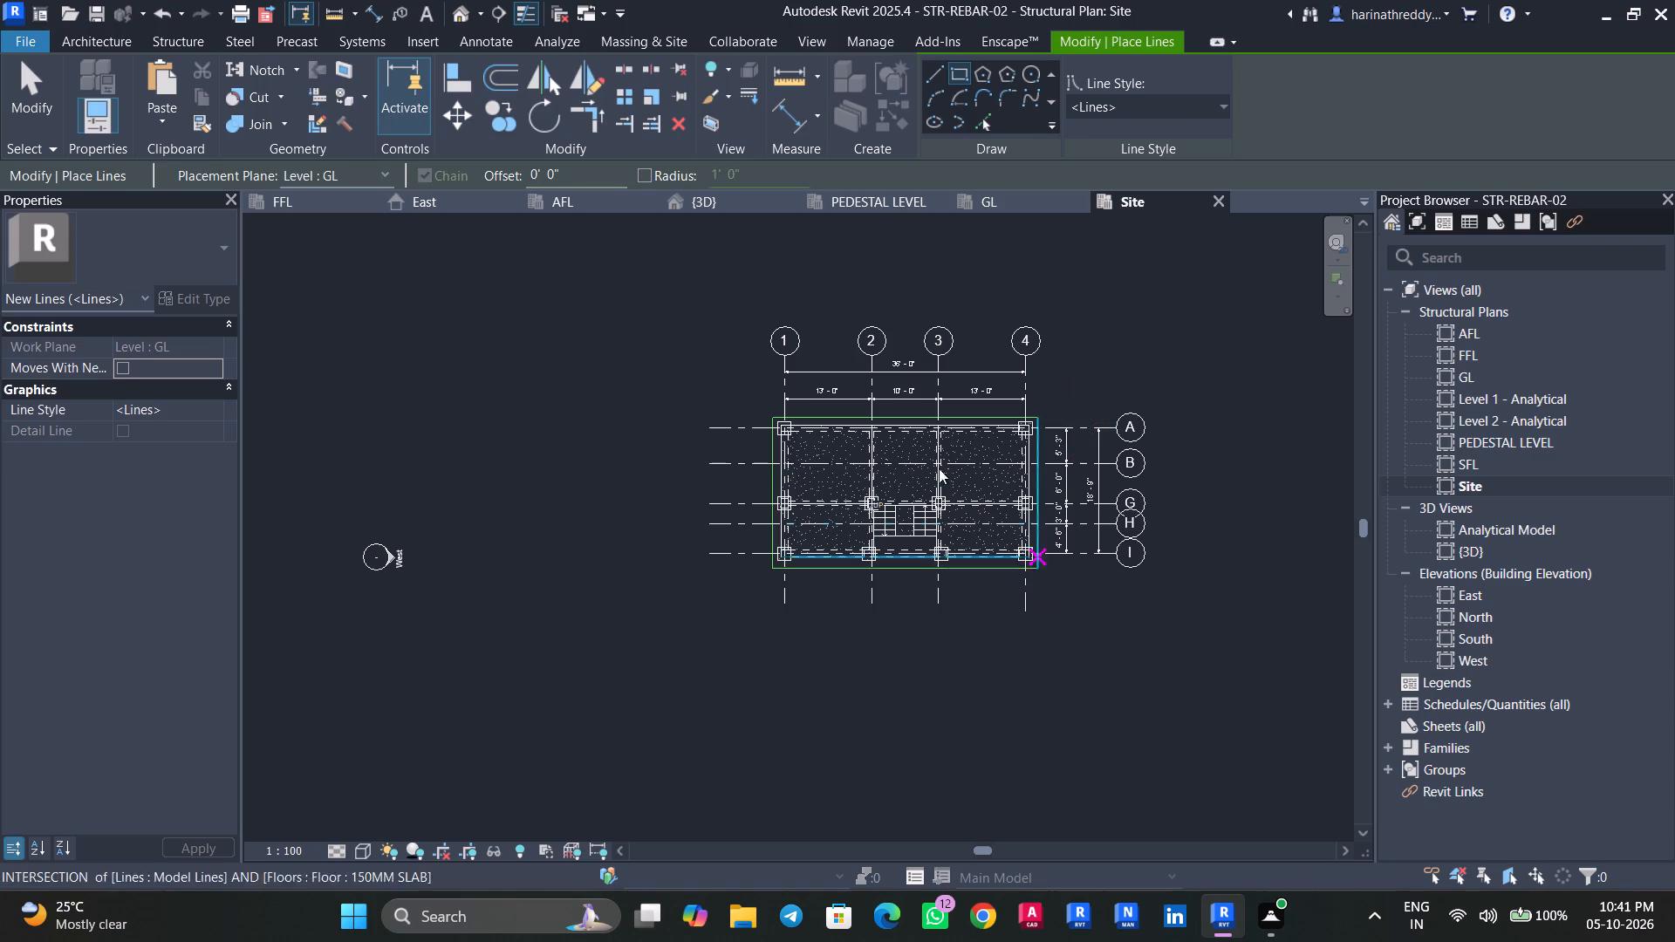
pyautogui.press('Escape')
# Dimension the rectangle's overall width from its edge beside grid 1 to its edge beside grid 4.
pyautogui.scroll(7, 804, 405)
pyautogui.click(710, 475)
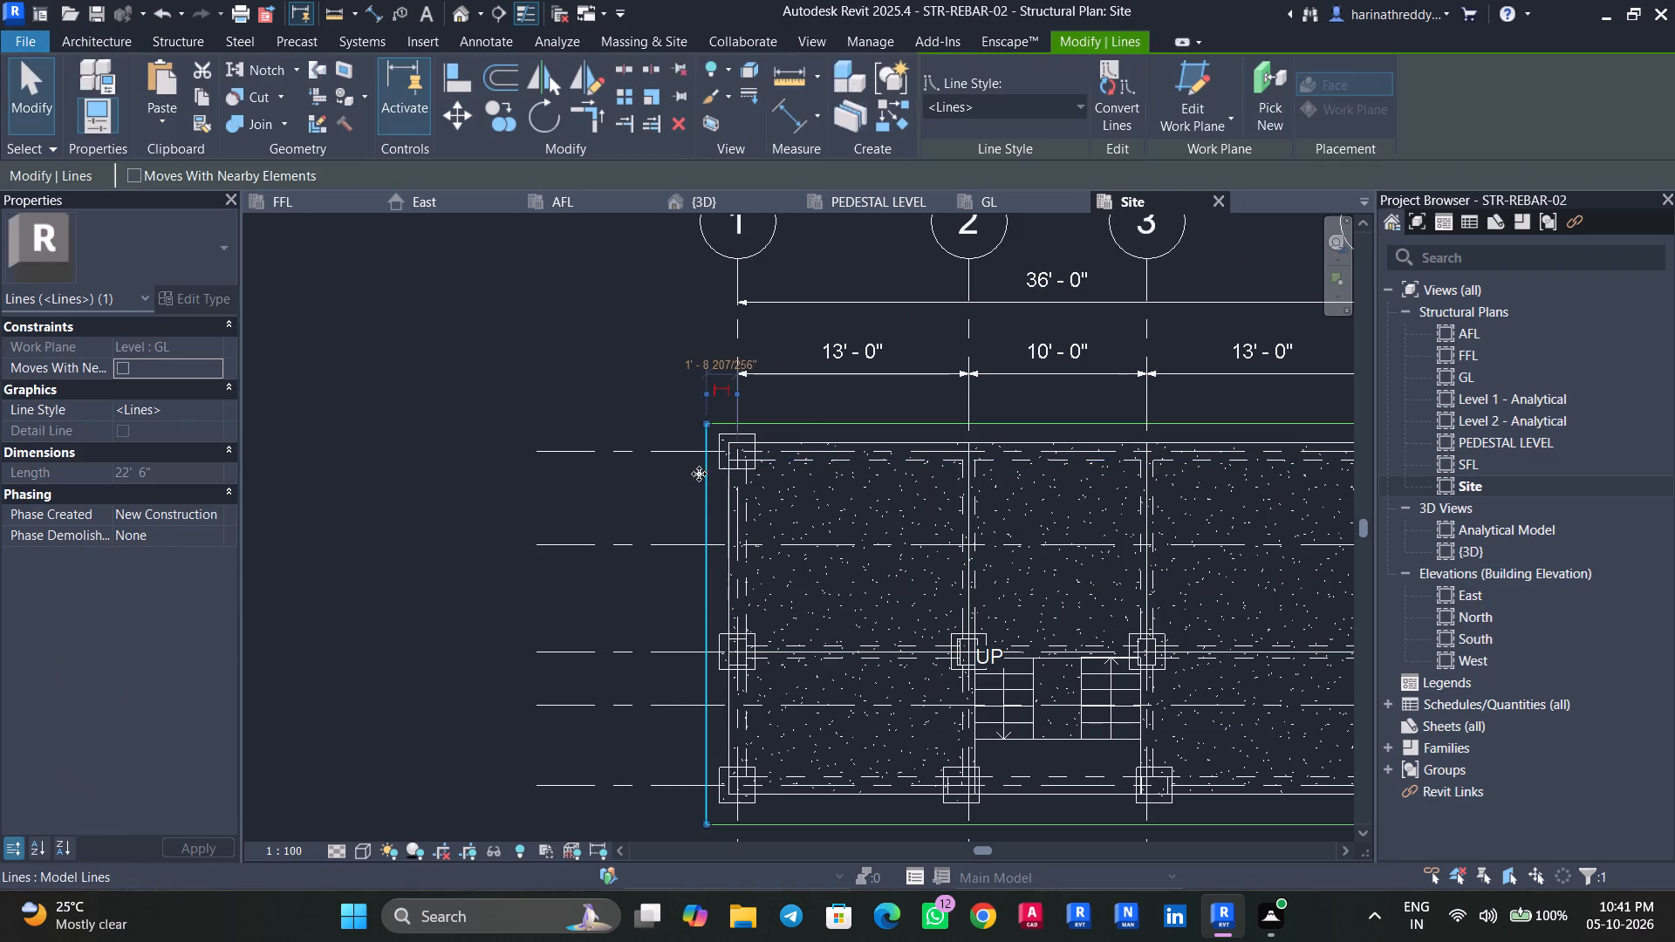
pyautogui.scroll(1, 668, 468)
pyautogui.moveTo(668, 468); pyautogui.dragTo(424, 508, button='middle')
pyautogui.press('Escape')
pyautogui.press('Escape')
pyautogui.click(466, 476)
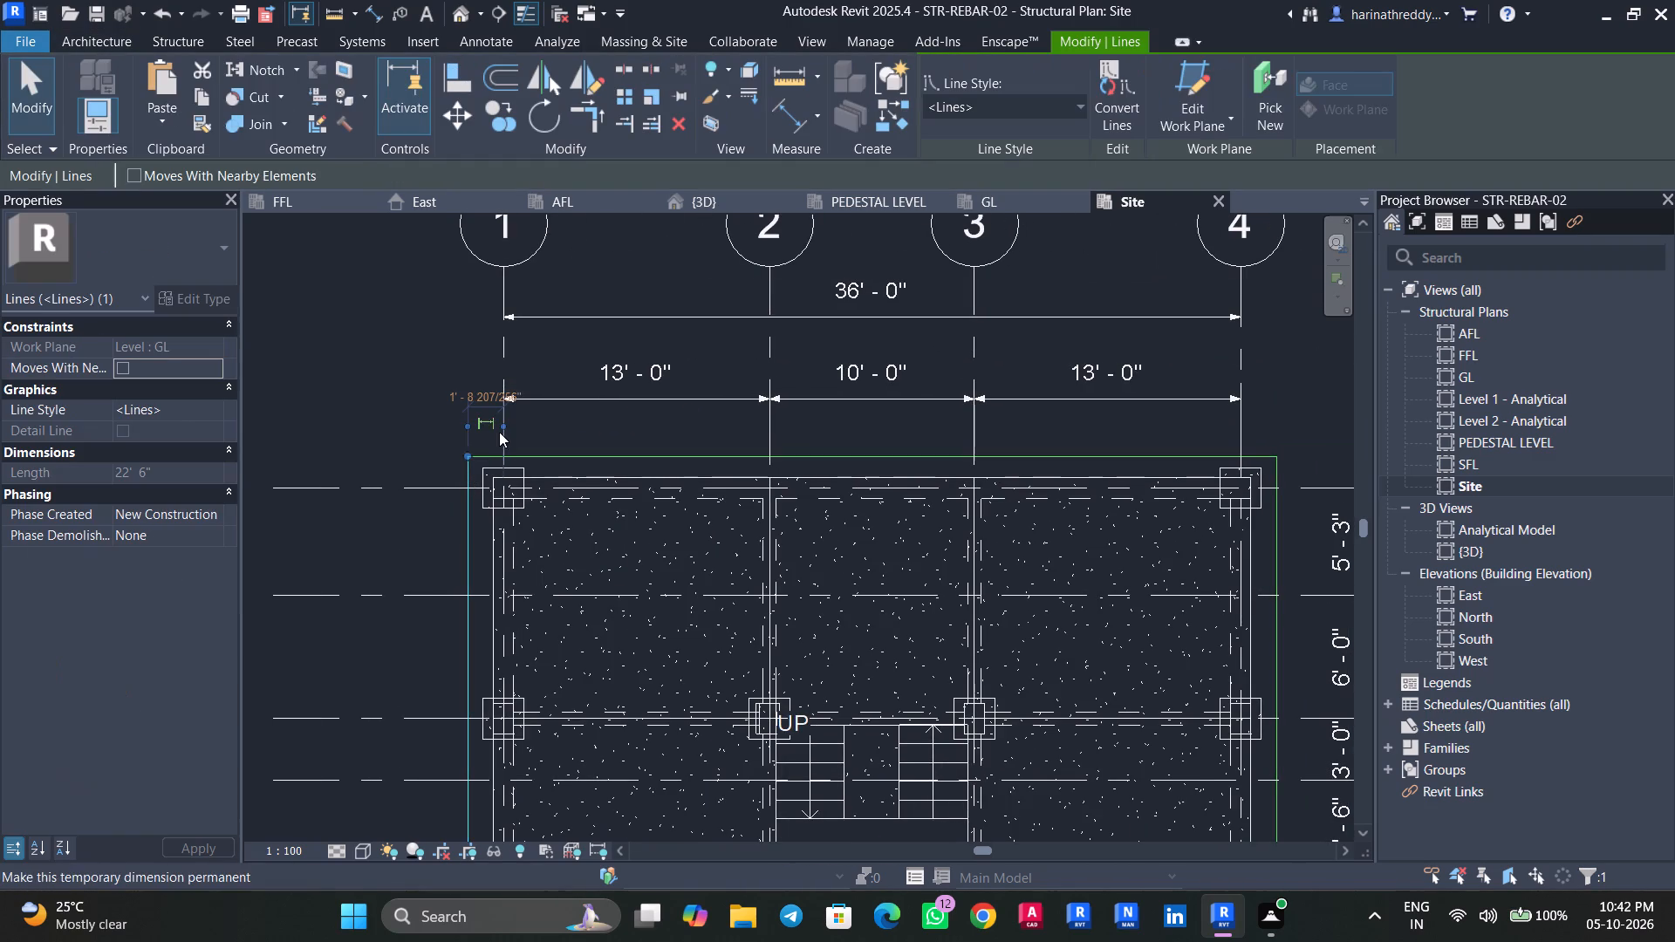
pyautogui.moveTo(501, 426); pyautogui.dragTo(1077, 458)
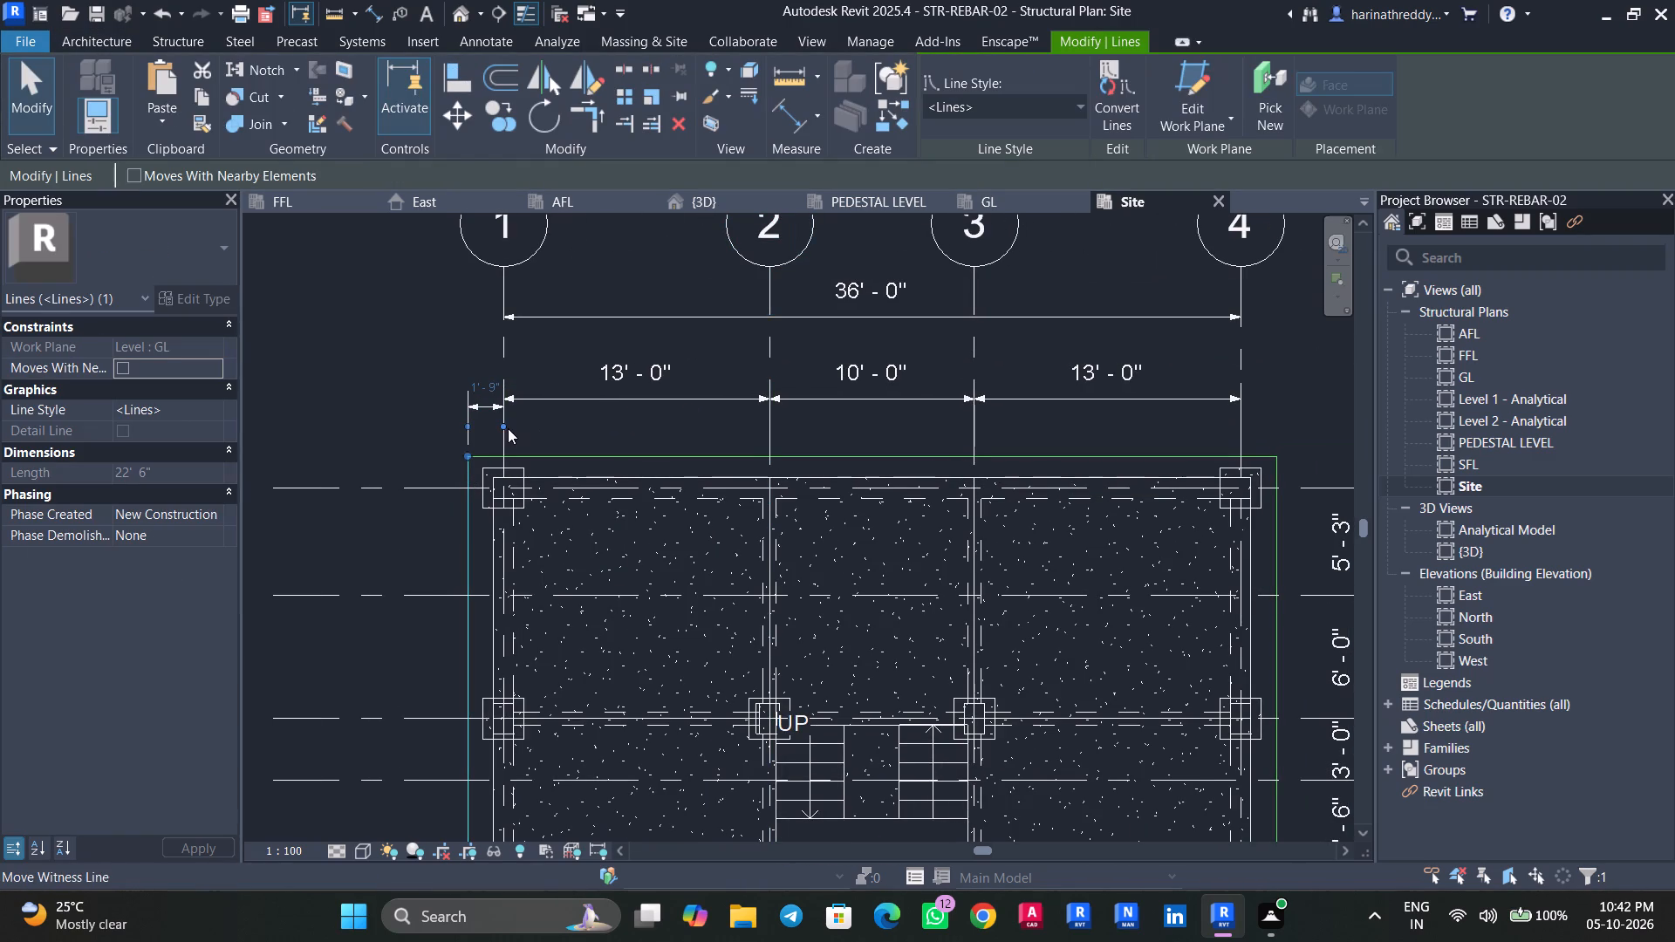
pyautogui.moveTo(502, 423); pyautogui.dragTo(1277, 496)
pyautogui.press('Escape')
pyautogui.press('Escape')
# Set the rectangle's overall width to 41' by moving its edge beside grid 1.
pyautogui.click(827, 459)
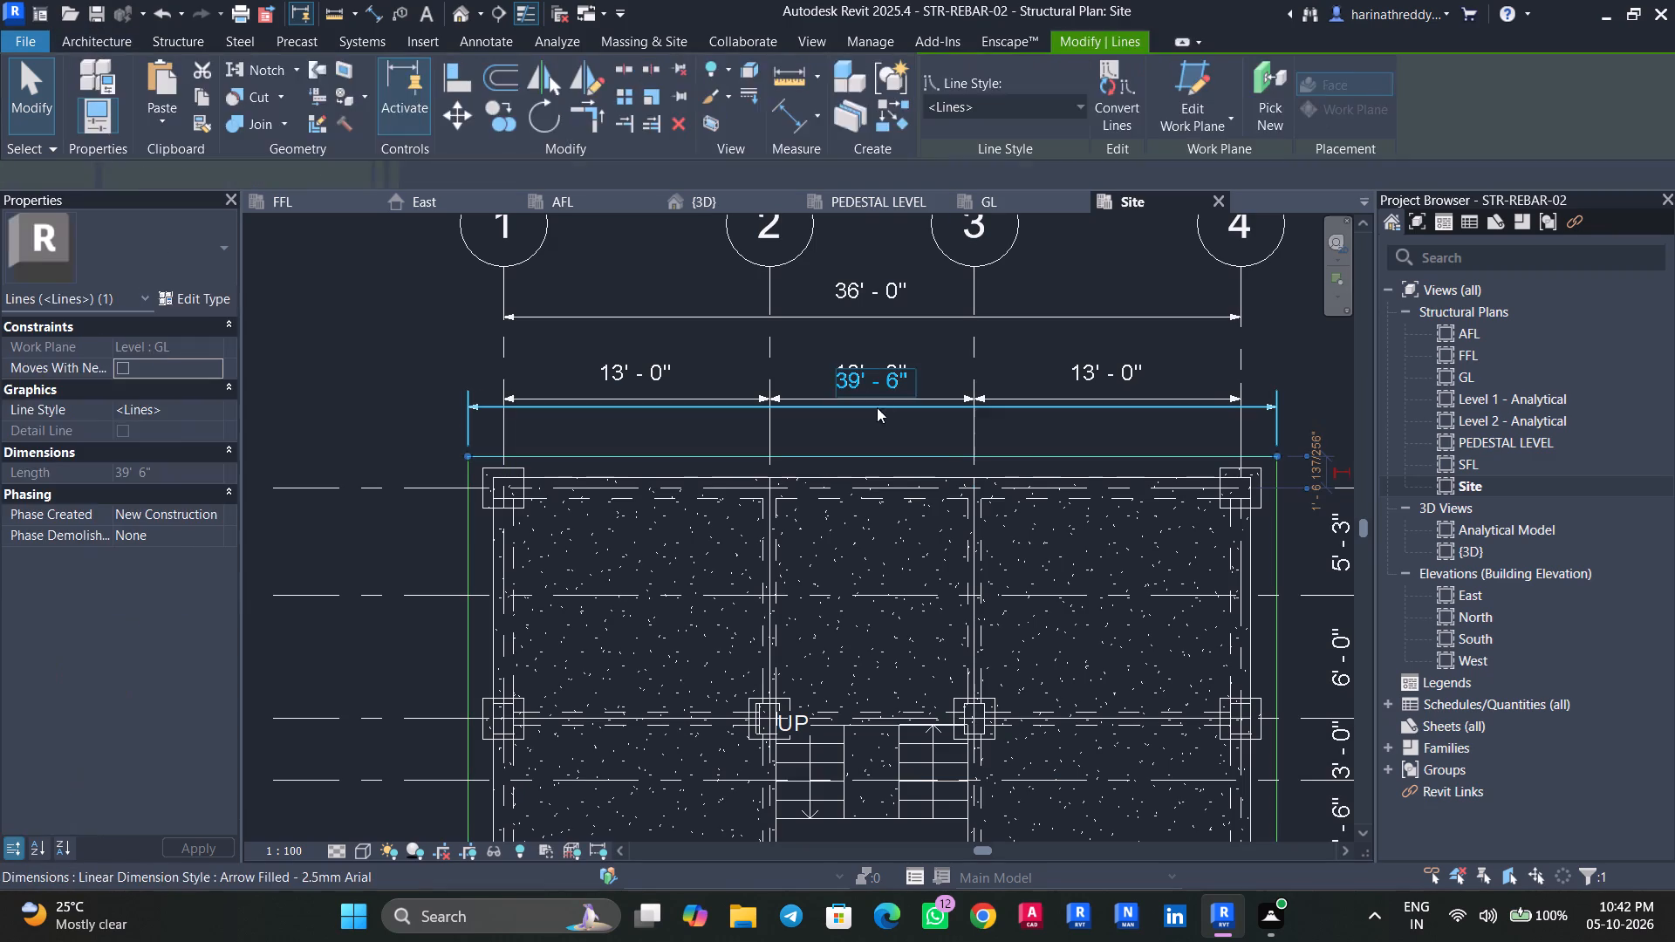
pyautogui.press('Escape')
pyautogui.click(1214, 465)
pyautogui.press('Escape')
pyautogui.click(460, 550)
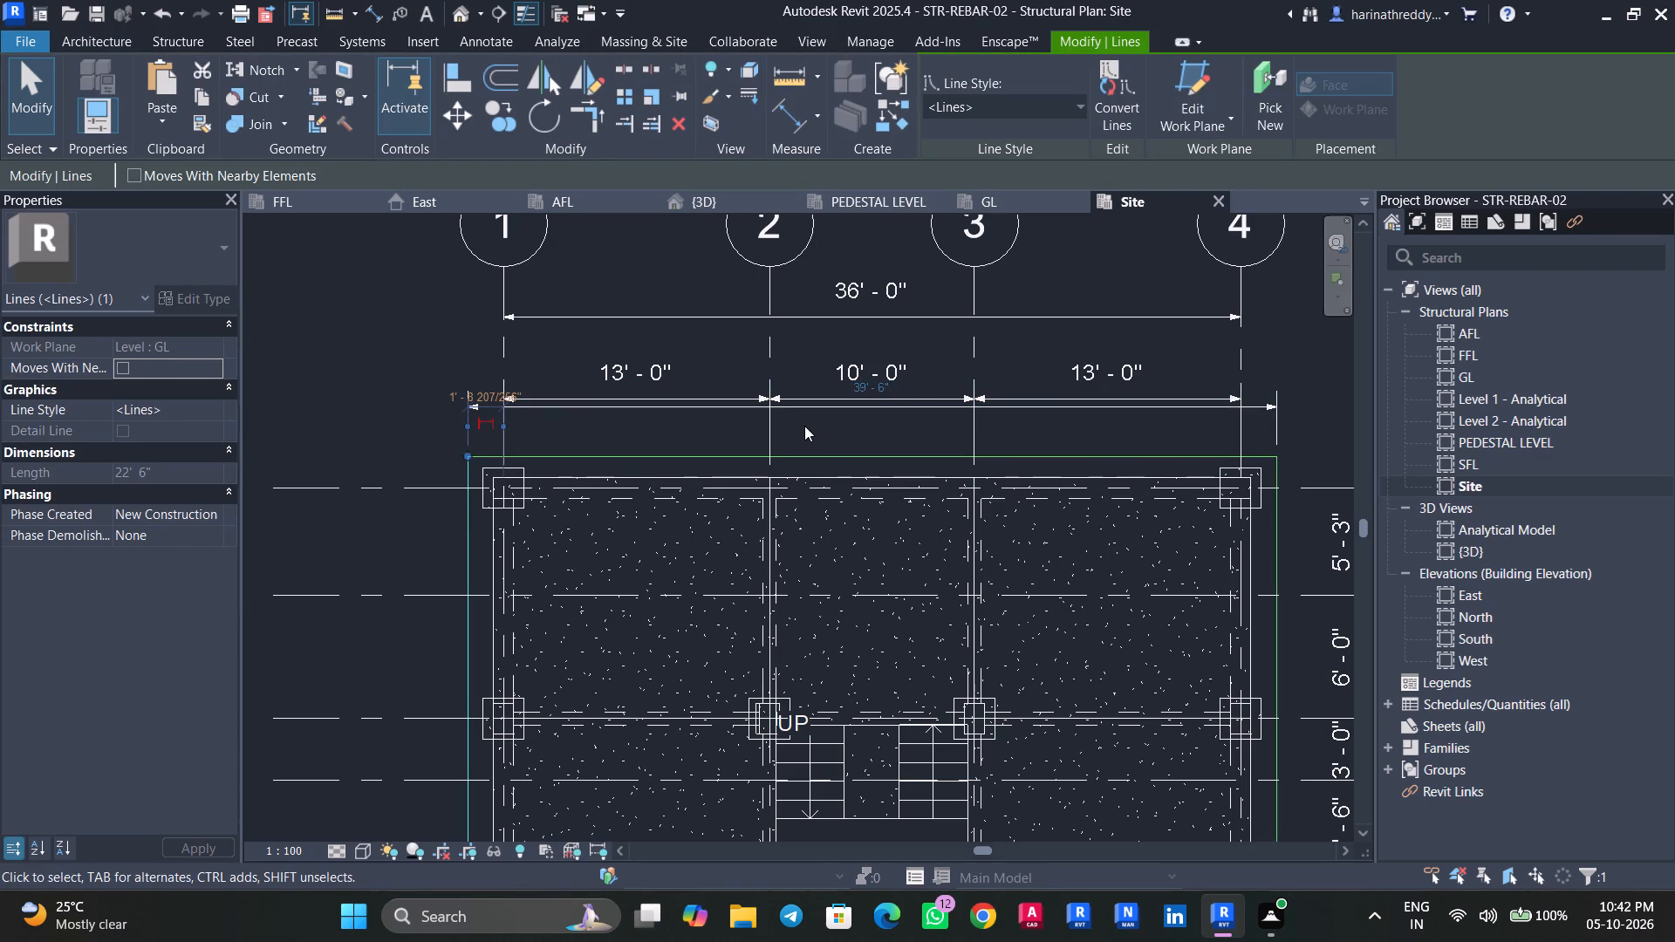
pyautogui.click(887, 386)
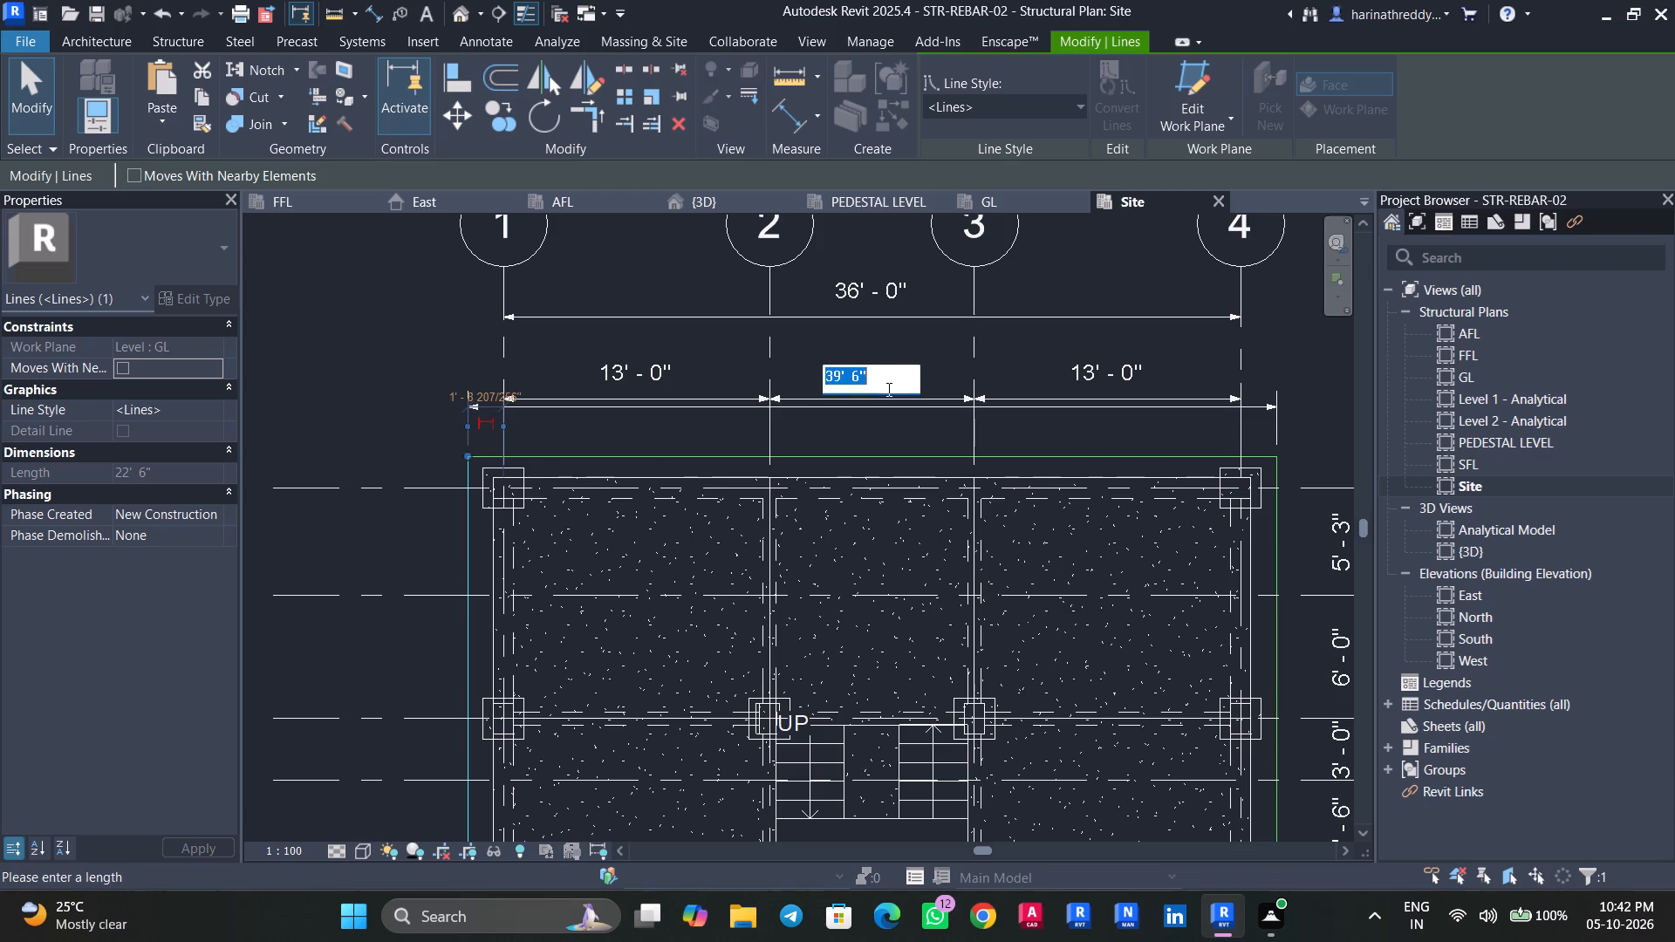
pyautogui.write("41'")
pyautogui.press('Return')
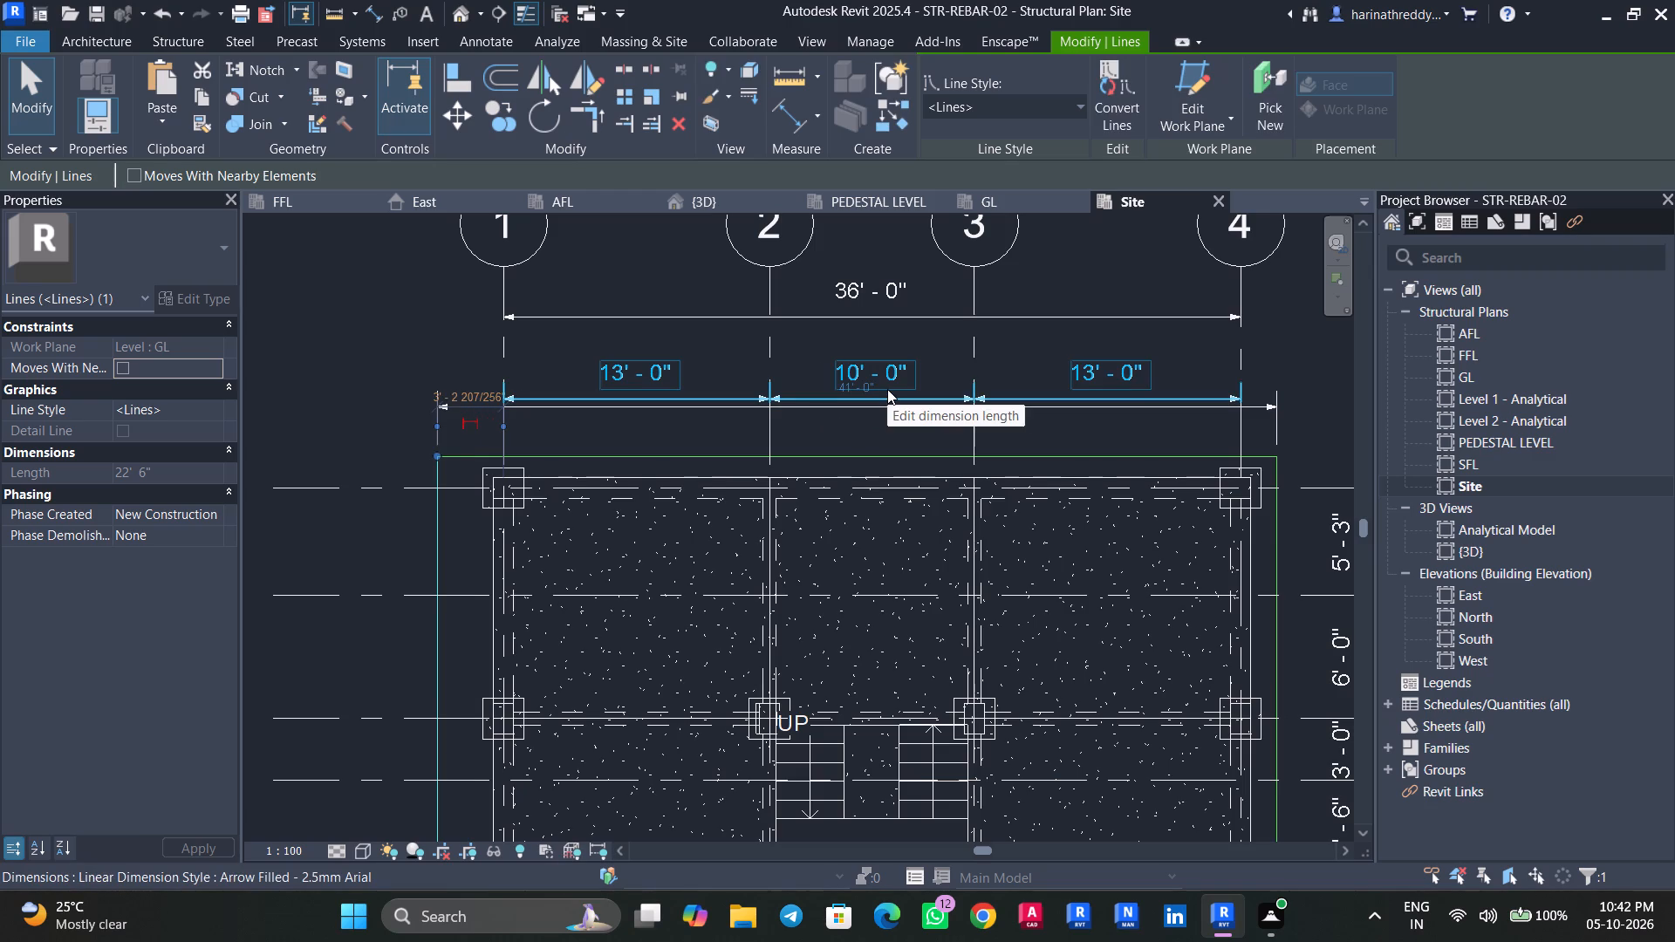
pyautogui.press('Escape')
pyautogui.press('Escape')
pyautogui.press('Escape')
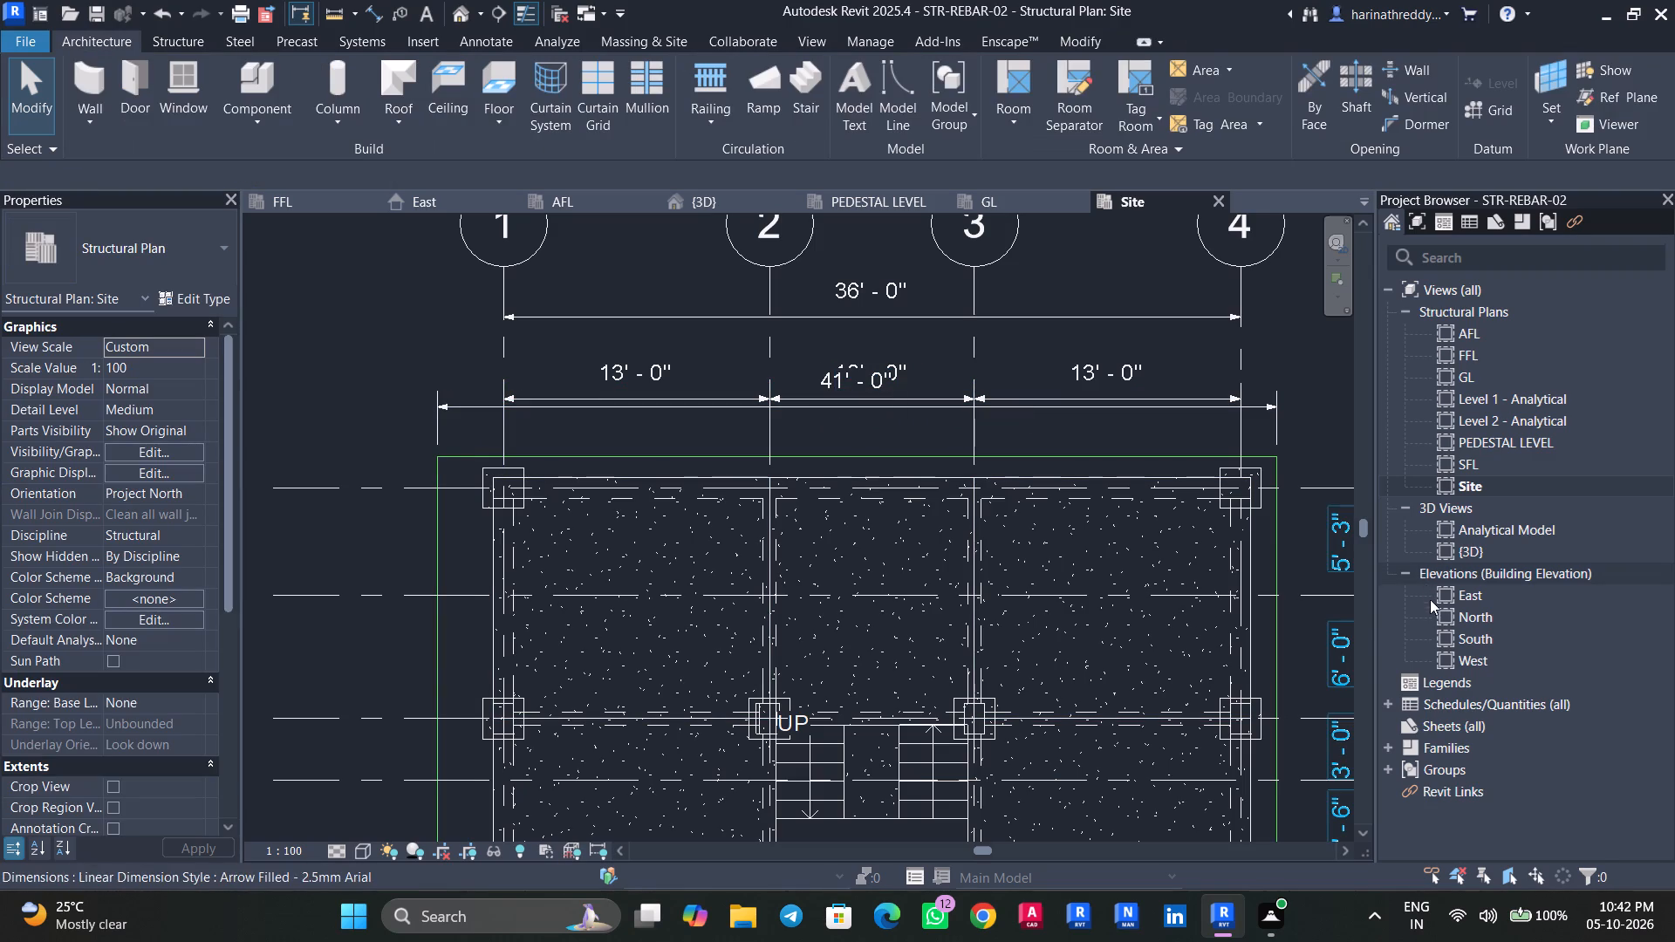
# Add an aligned dimension between the slab edge and the rectangle's edge on the grid 1 side.
pyautogui.press('d')
pyautogui.press('i')
pyautogui.scroll(2, 488, 534)
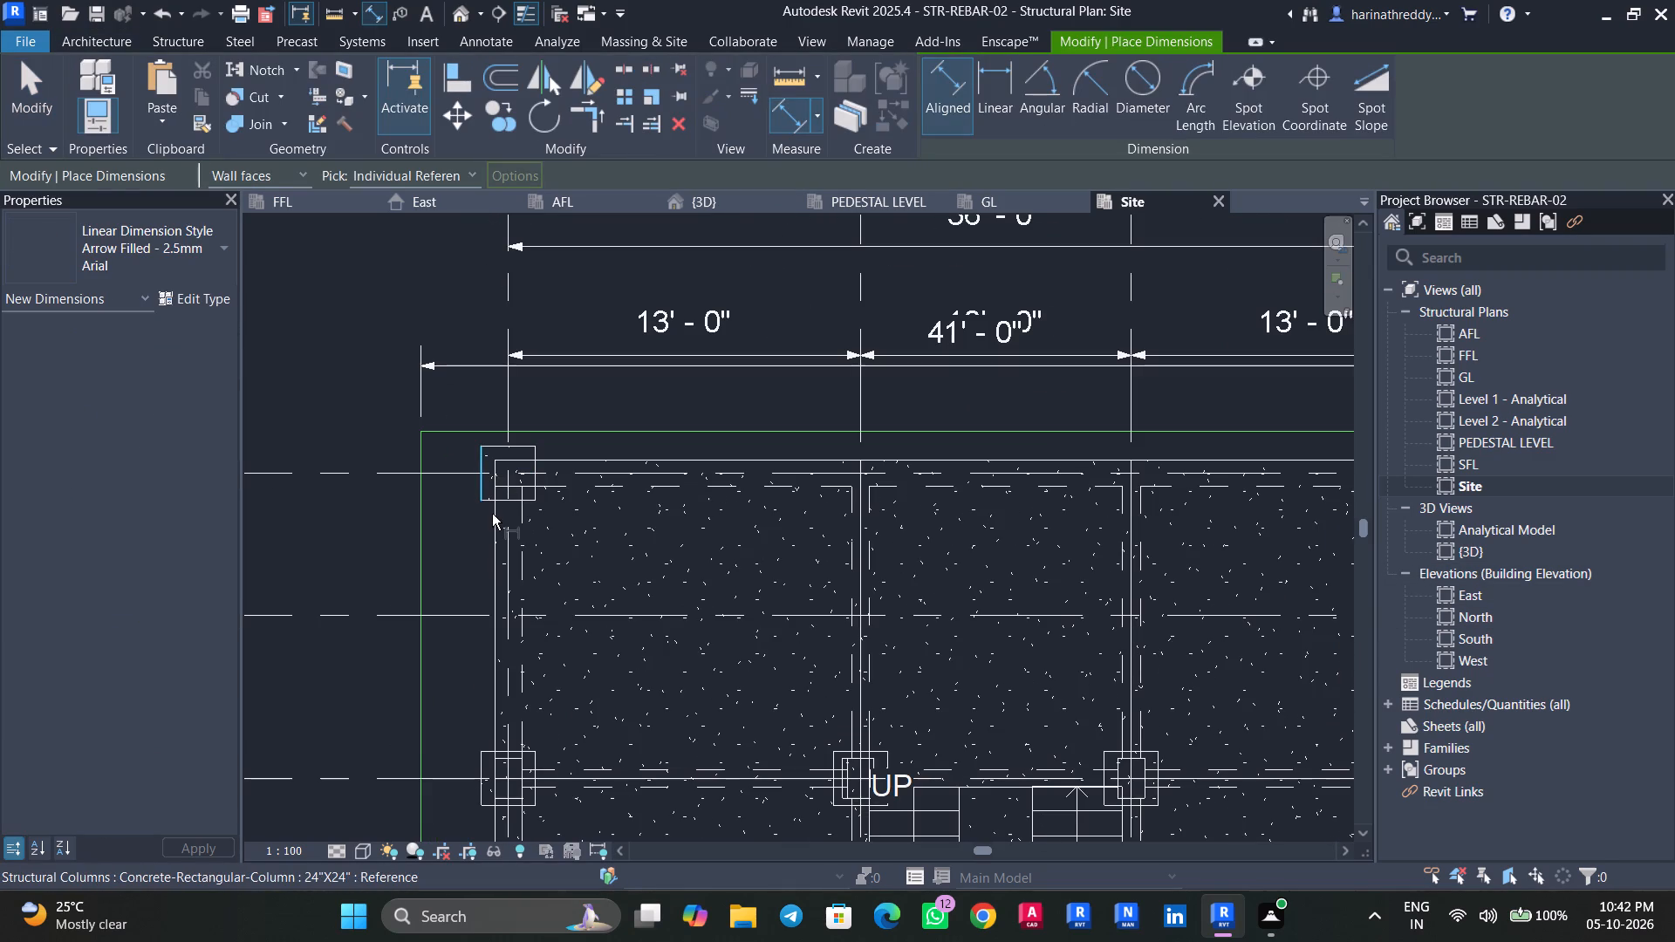
pyautogui.press('Tab')
pyautogui.press('Tab')
pyautogui.press('Tab')
pyautogui.click(496, 542)
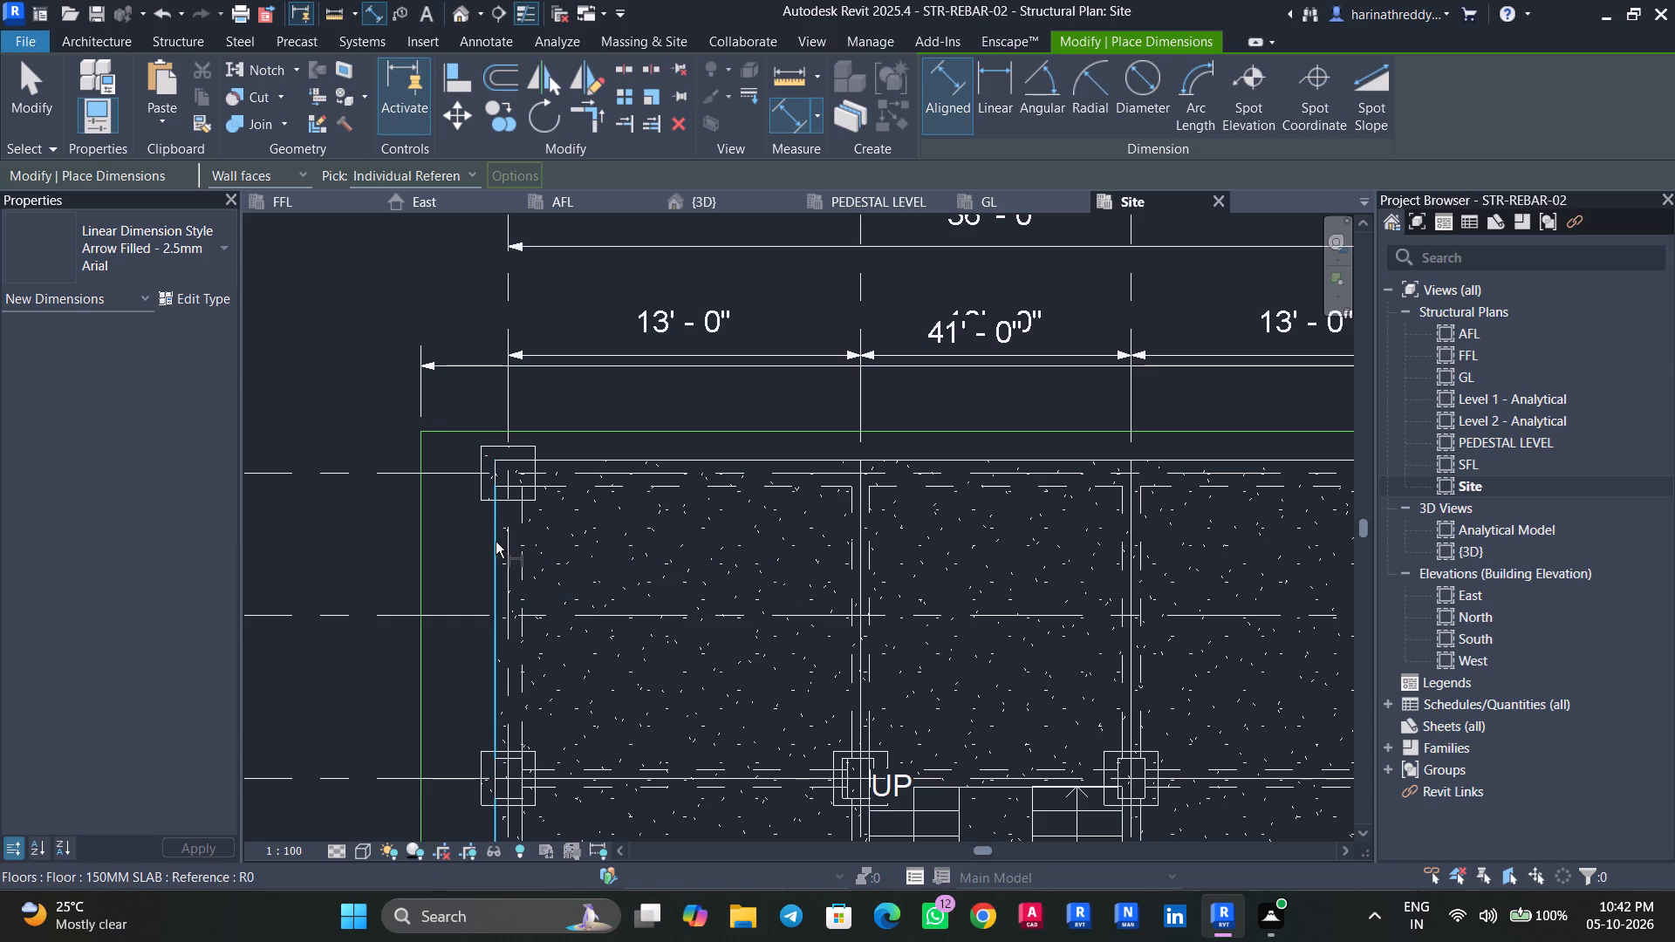
pyautogui.click(414, 540)
pyautogui.click(360, 549)
pyautogui.press('Escape')
pyautogui.press('Escape')
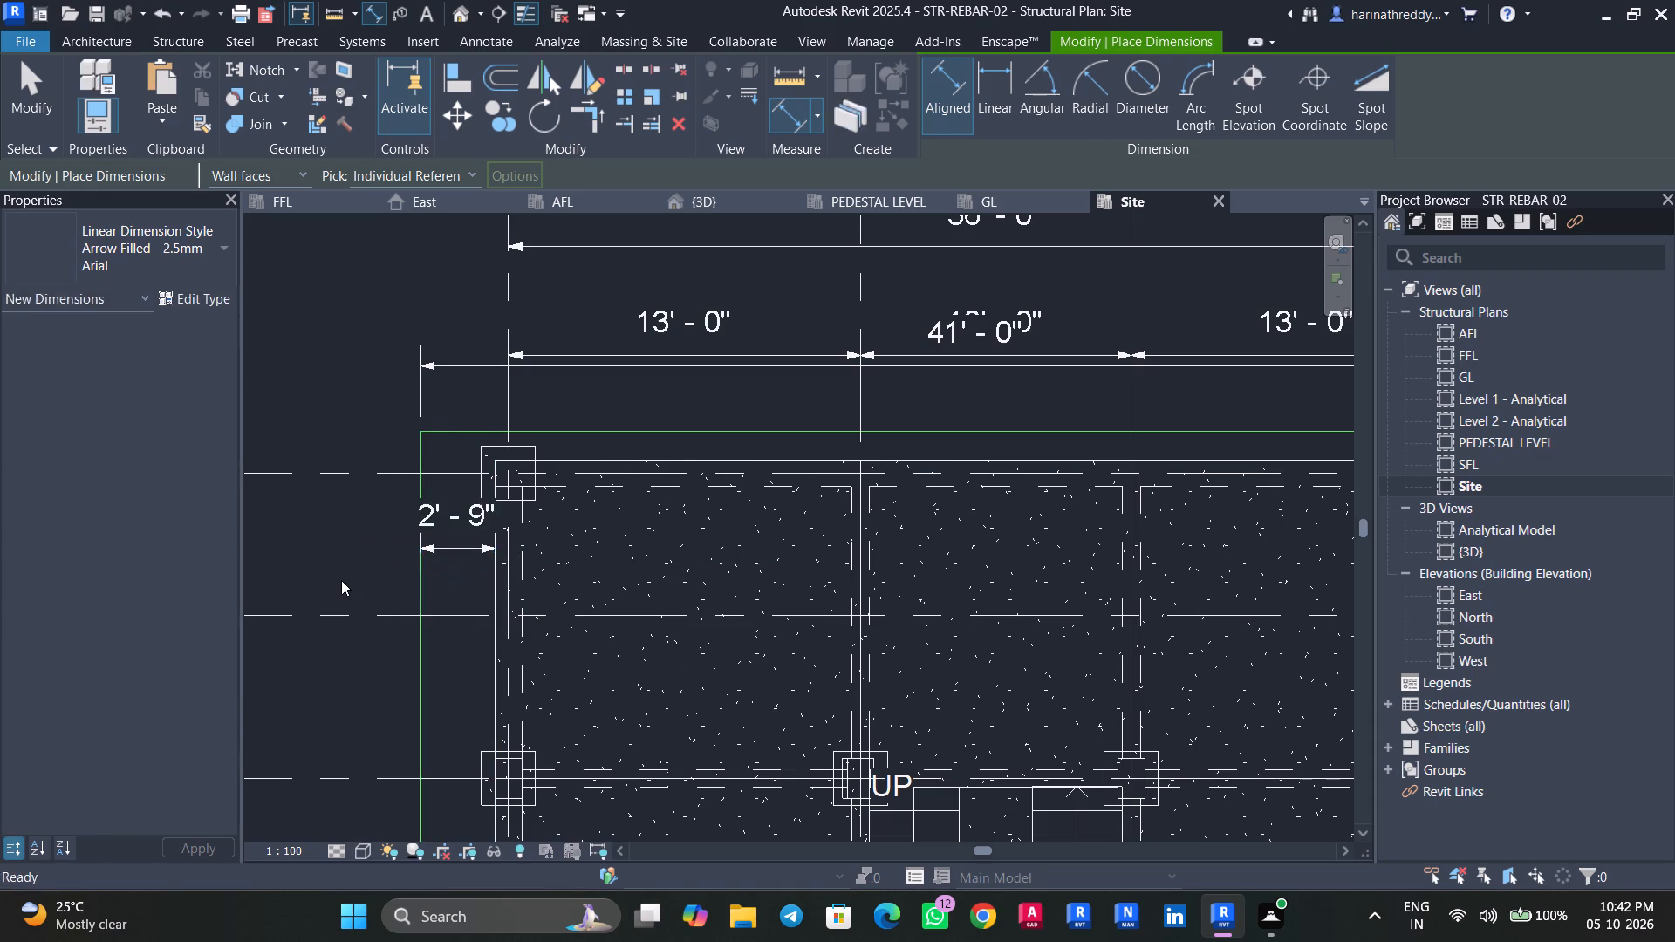
# Add an aligned dimension between the slab edge and the rectangle's edge on the grid 4 side.
pyautogui.scroll(1, 341, 580)
pyautogui.scroll(-4, 341, 580)
pyautogui.scroll(3, 1087, 549)
pyautogui.moveTo(1186, 579); pyautogui.dragTo(1048, 579, button='middle')
pyautogui.write('DI')
pyautogui.press('Tab')
pyautogui.press('Tab')
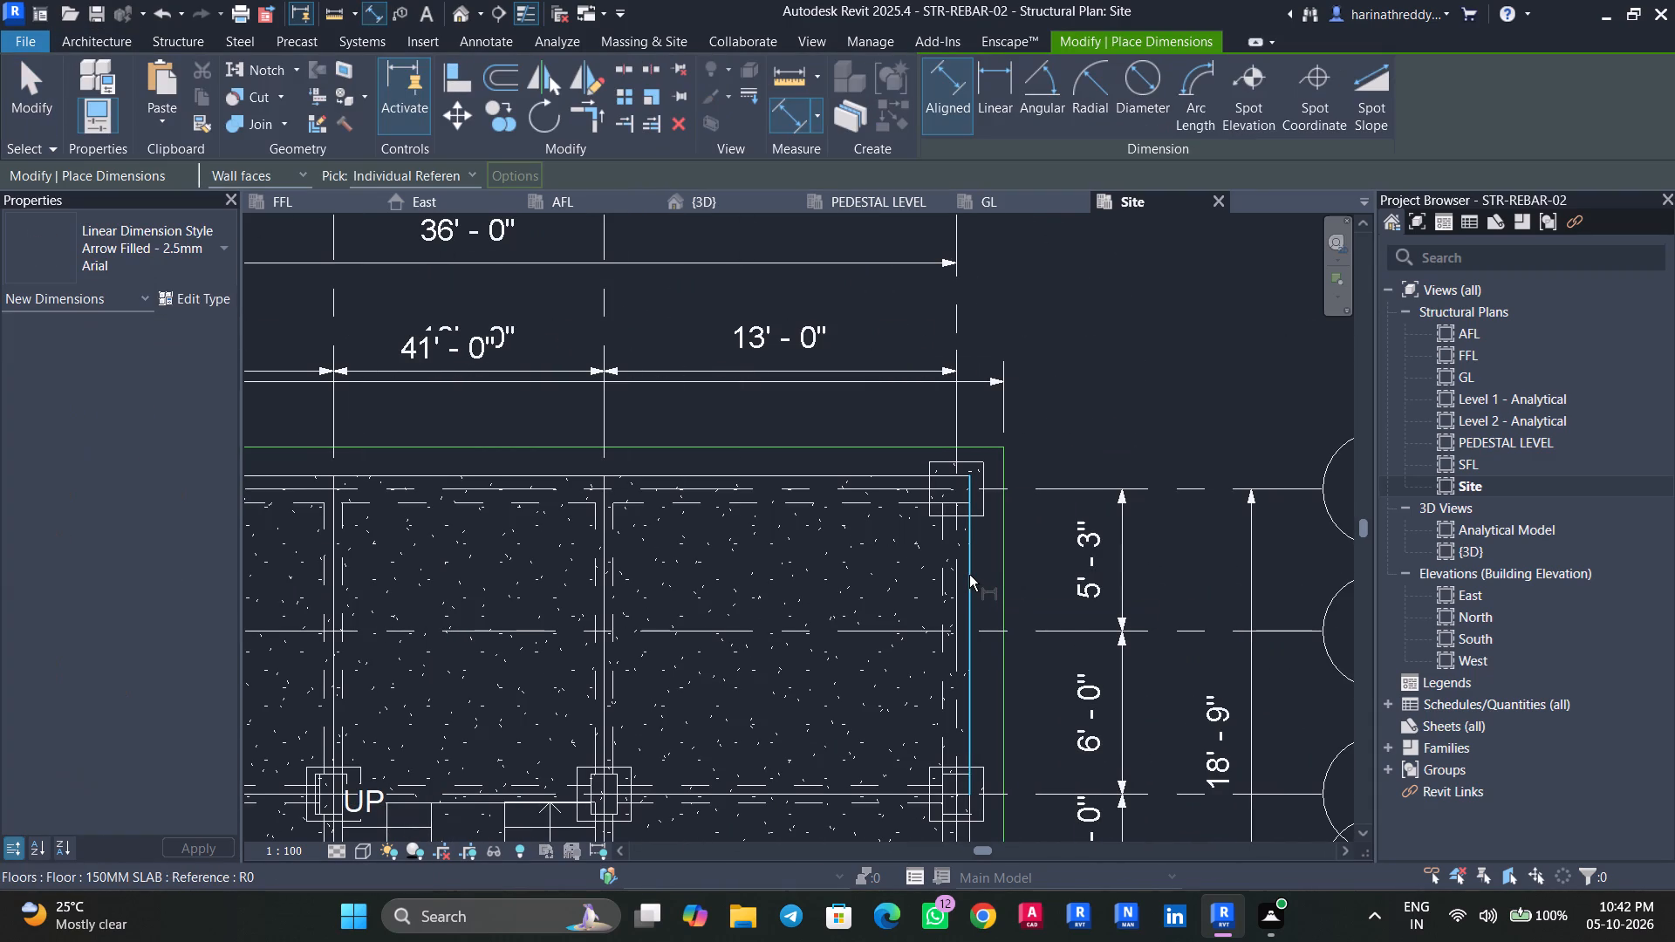
pyautogui.click(971, 570)
pyautogui.click(1003, 563)
pyautogui.click(1058, 572)
pyautogui.press('Escape')
pyautogui.press('Escape')
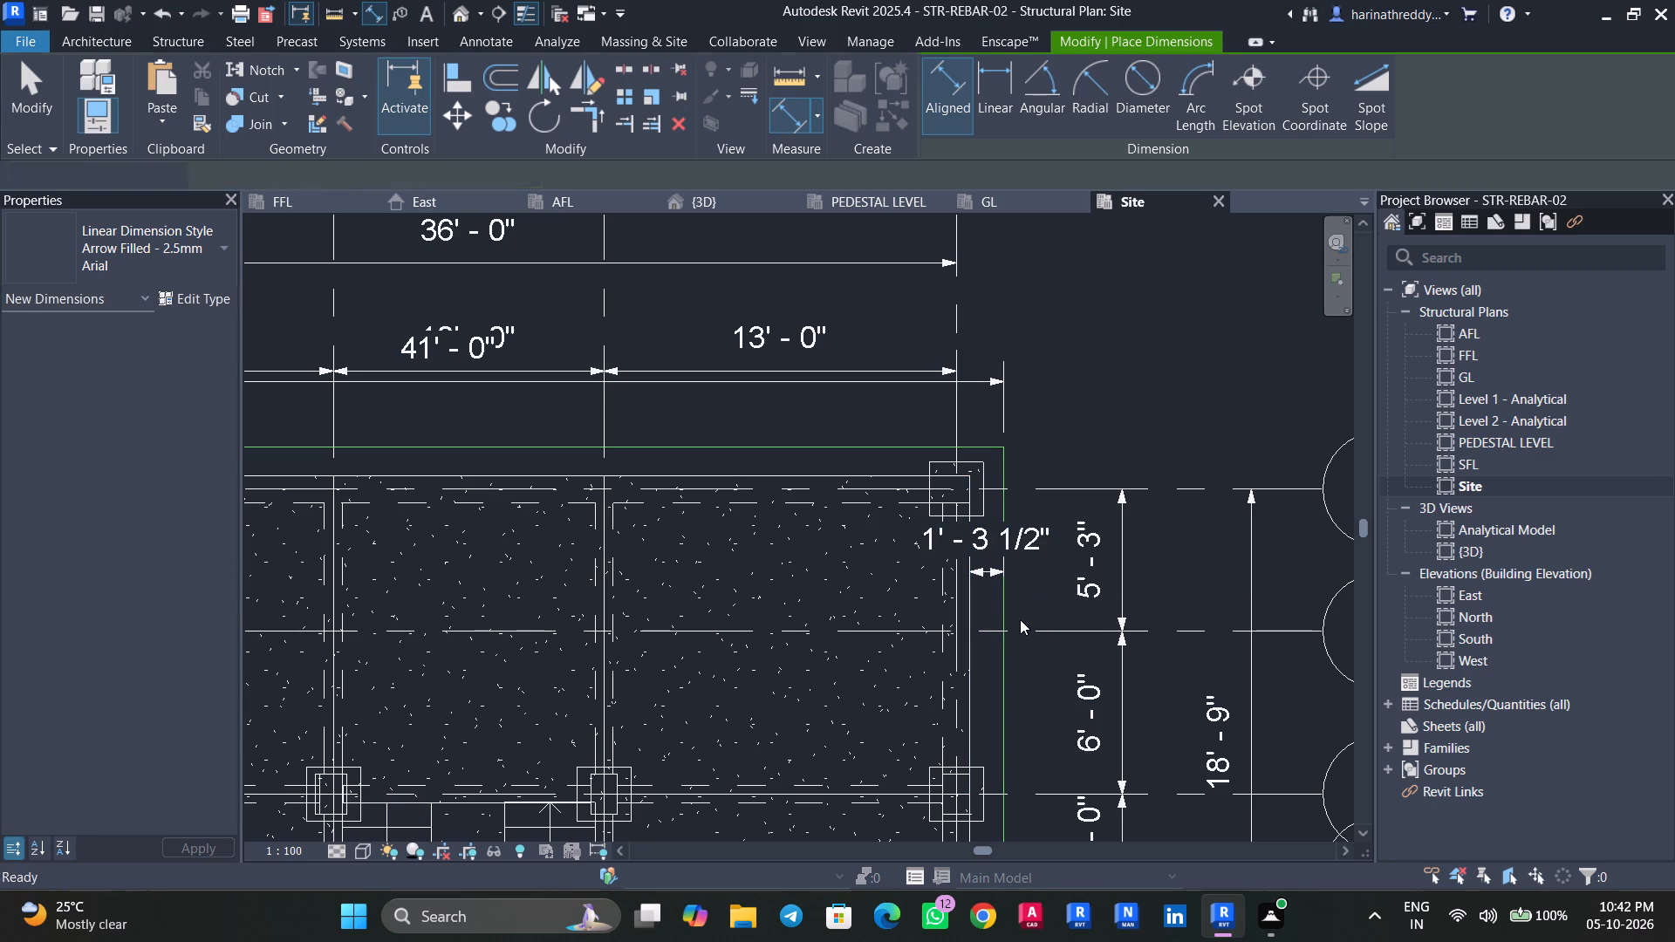
# Set the gap between the slab edge and the rectangle's edge on the grid 1 side to 2.5'.
pyautogui.scroll(-1, 1018, 615)
pyautogui.scroll(1, 1018, 615)
pyautogui.scroll(-2, 1018, 615)
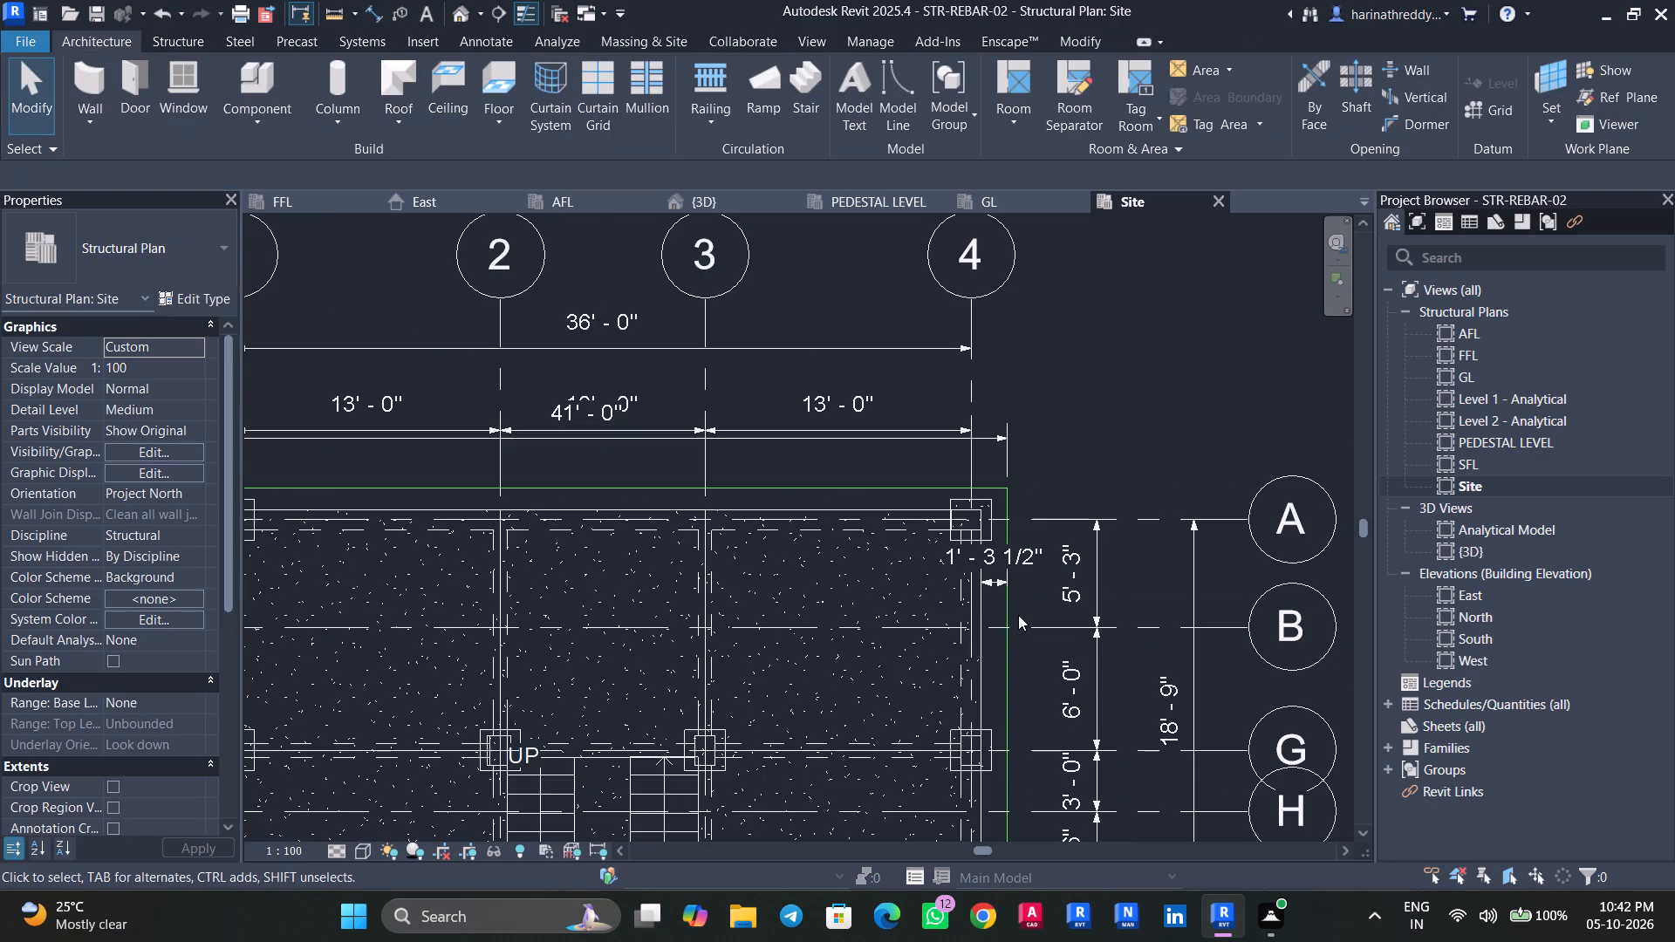
pyautogui.moveTo(455, 599); pyautogui.dragTo(790, 590, button='middle')
pyautogui.middleClick(554, 620)
pyautogui.press('Escape')
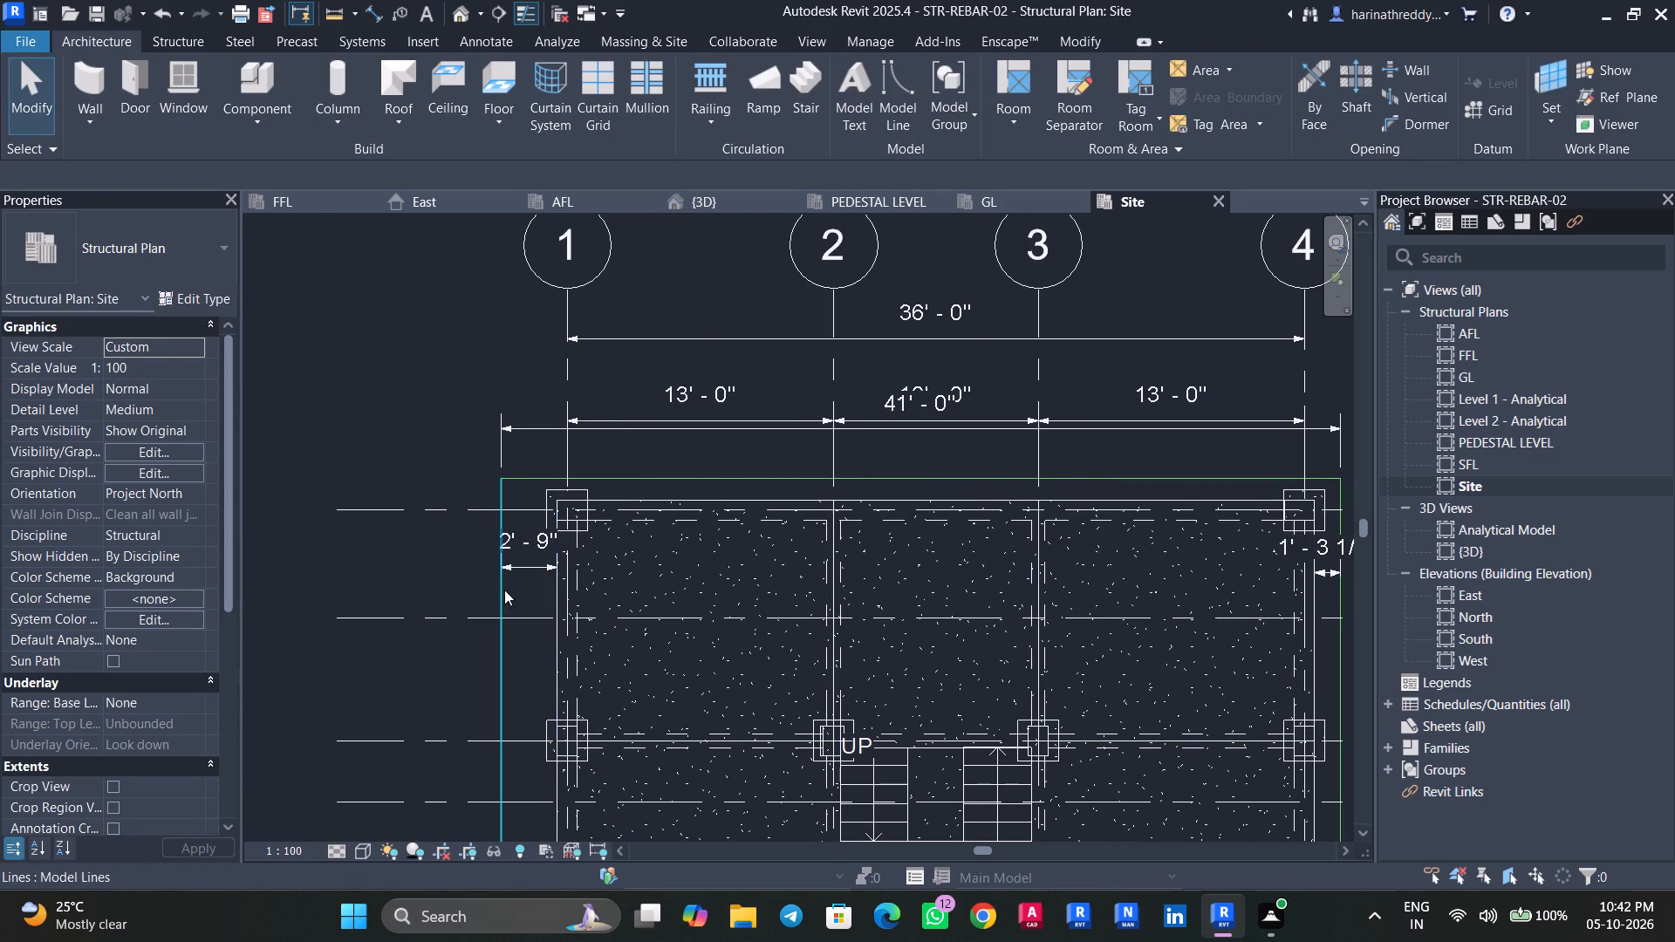
pyautogui.click(504, 590)
pyautogui.click(525, 547)
pyautogui.write("2.5'")
pyautogui.press('Return')
pyautogui.press('Escape')
# Set the gap between the slab edge and the rectangle's edge on the grid 4 side to 2.5'.
pyautogui.moveTo(813, 606); pyautogui.dragTo(407, 646, button='middle')
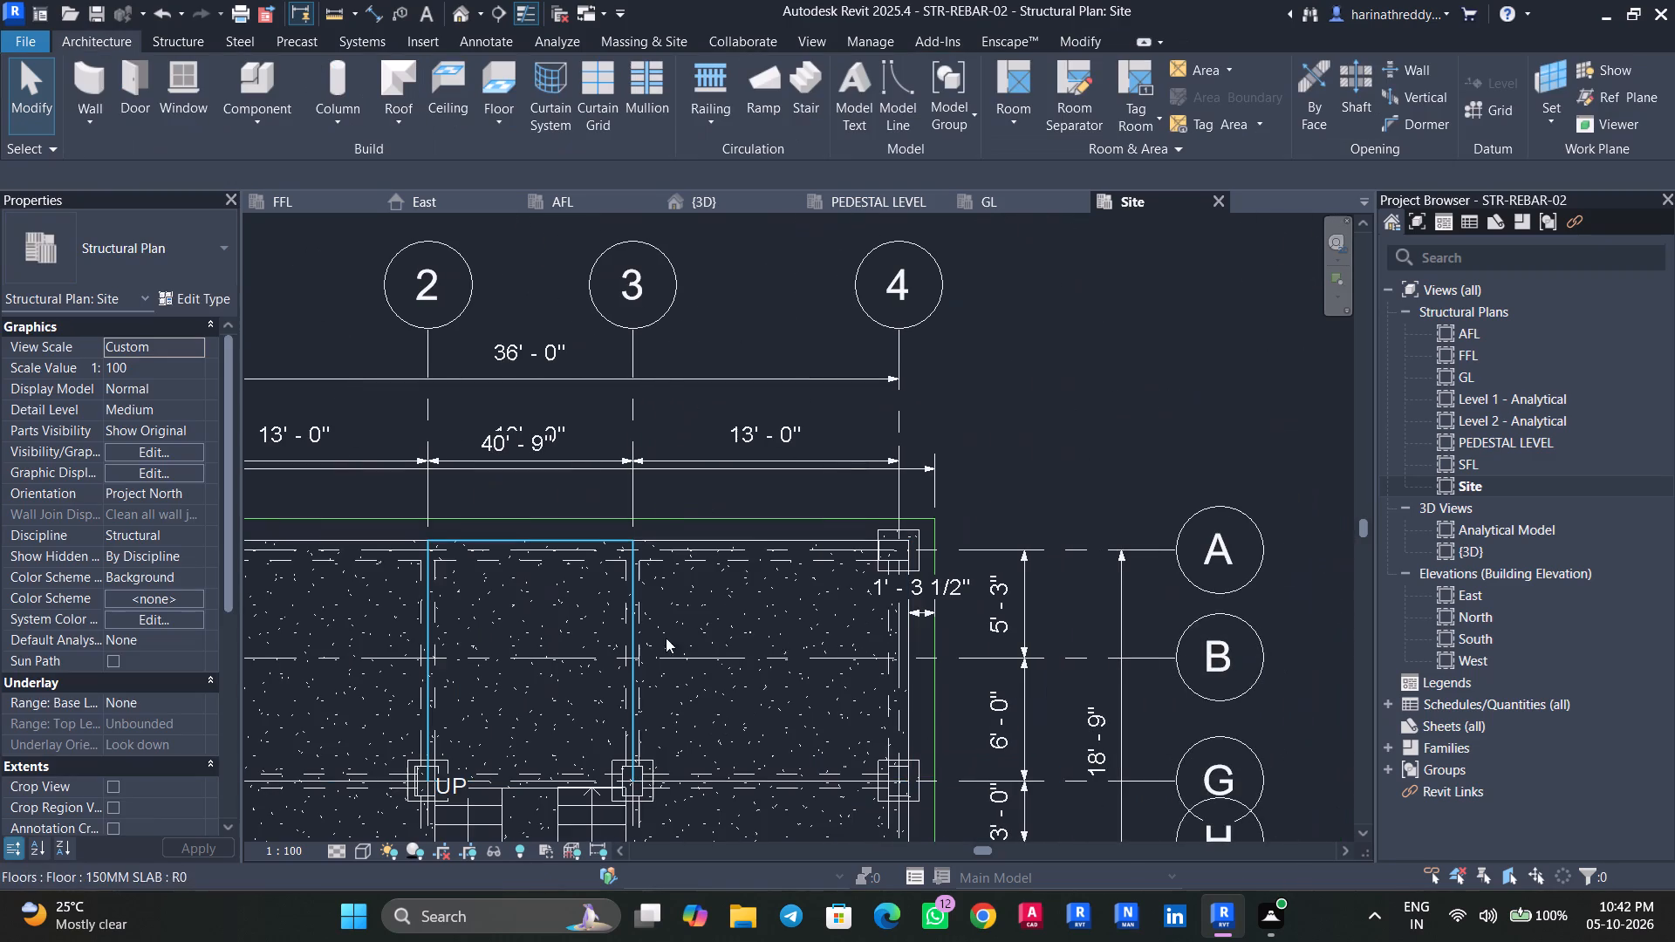
pyautogui.click(936, 645)
pyautogui.click(929, 593)
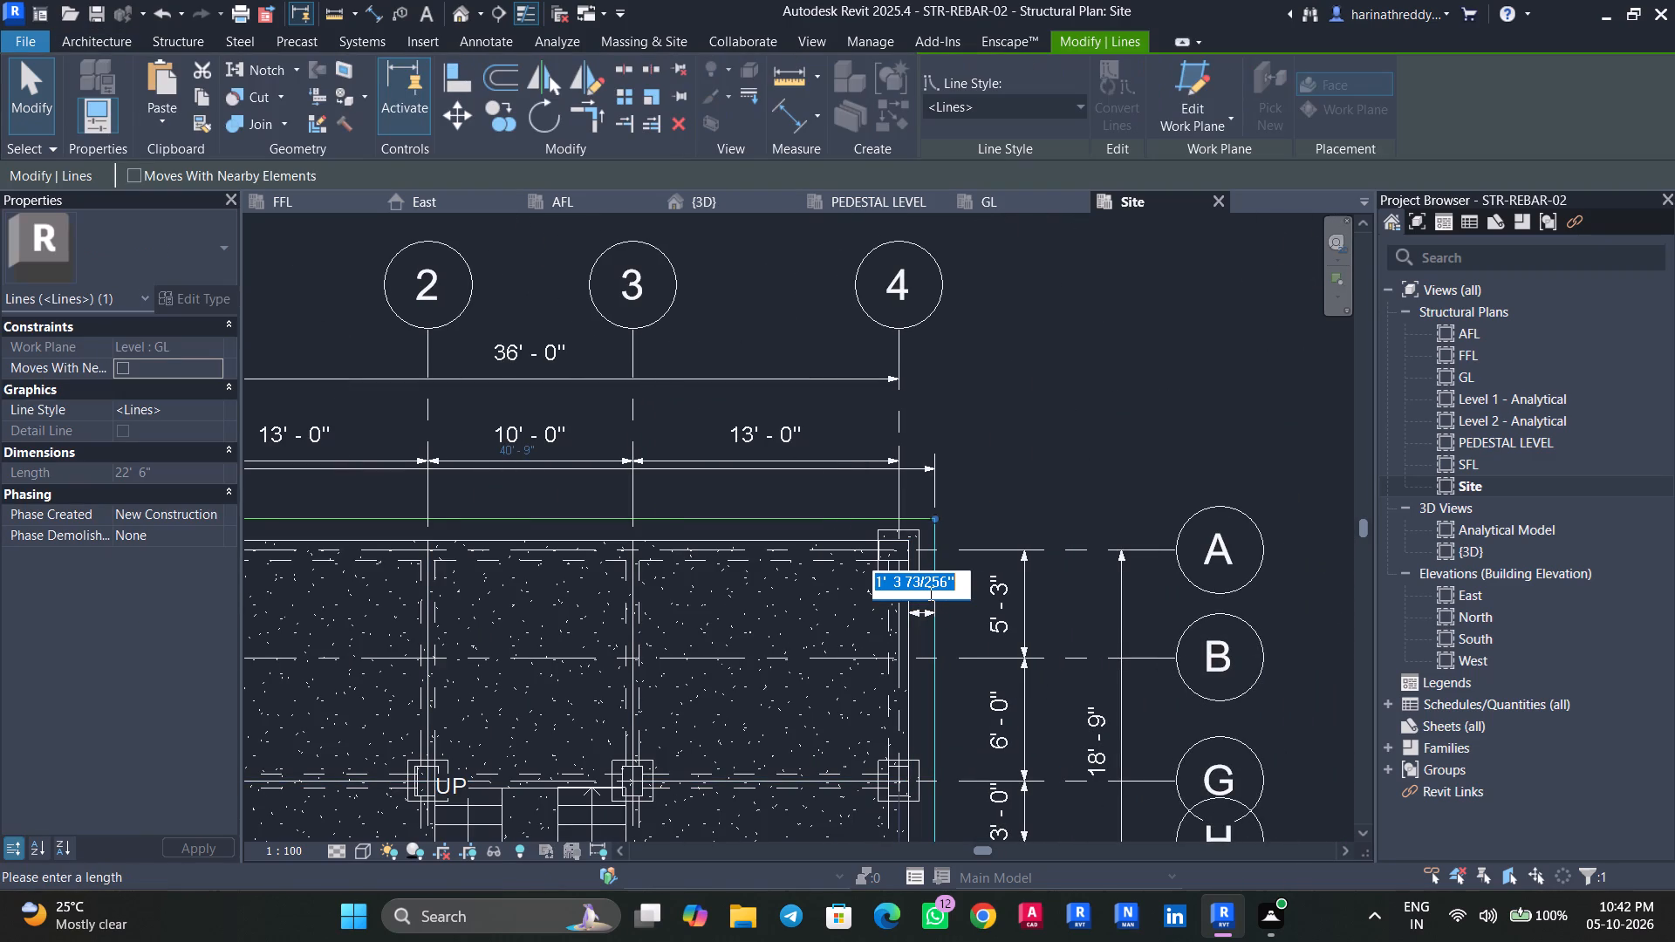
pyautogui.write("2.5'")
pyautogui.press('Return')
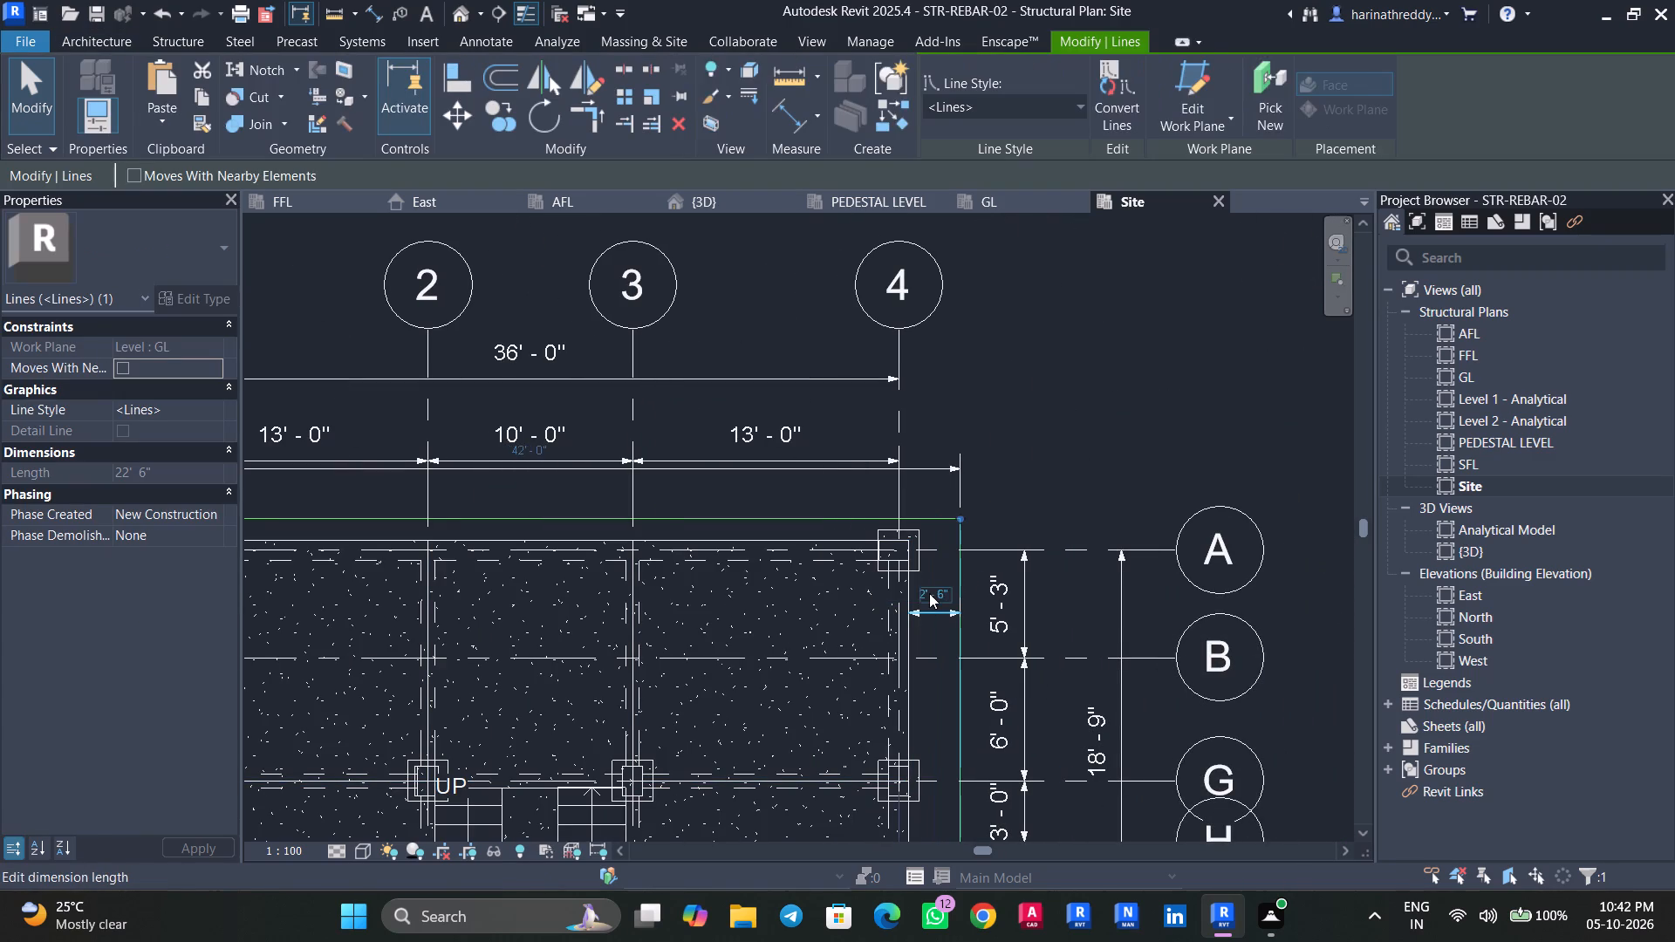
pyautogui.press('Escape')
pyautogui.press('Escape')
# Check the rectangle's overall depth by extending the grid A side edge's temporary dimension to the edge beside grid I.
pyautogui.click(848, 518)
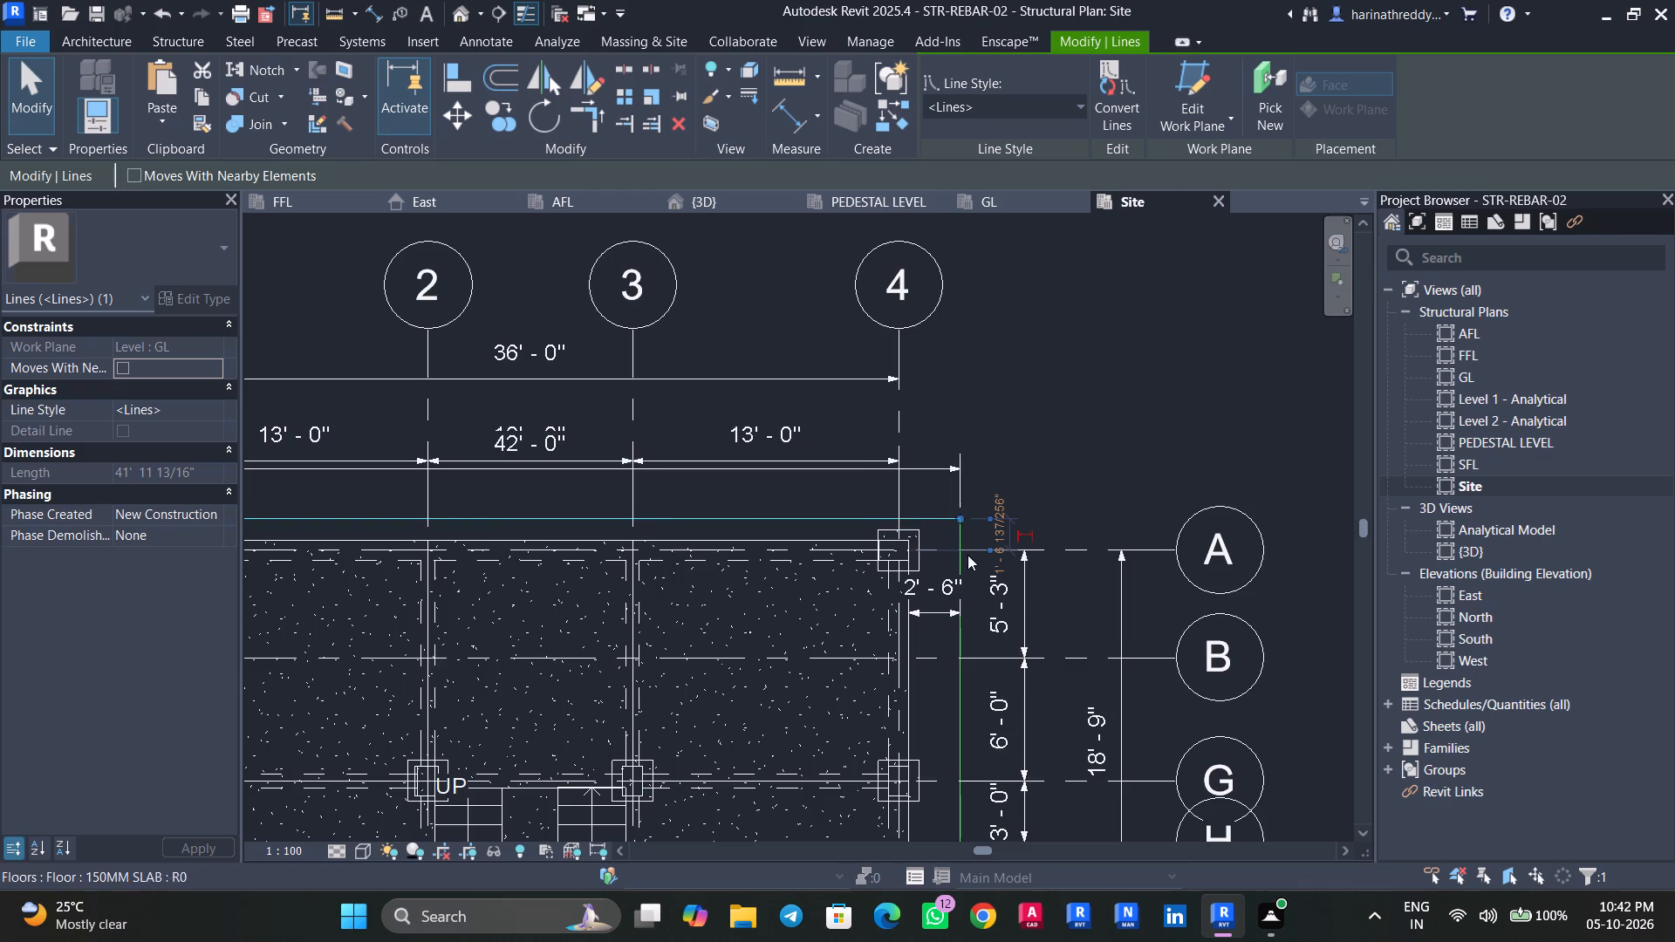
pyautogui.scroll(-3, 970, 543)
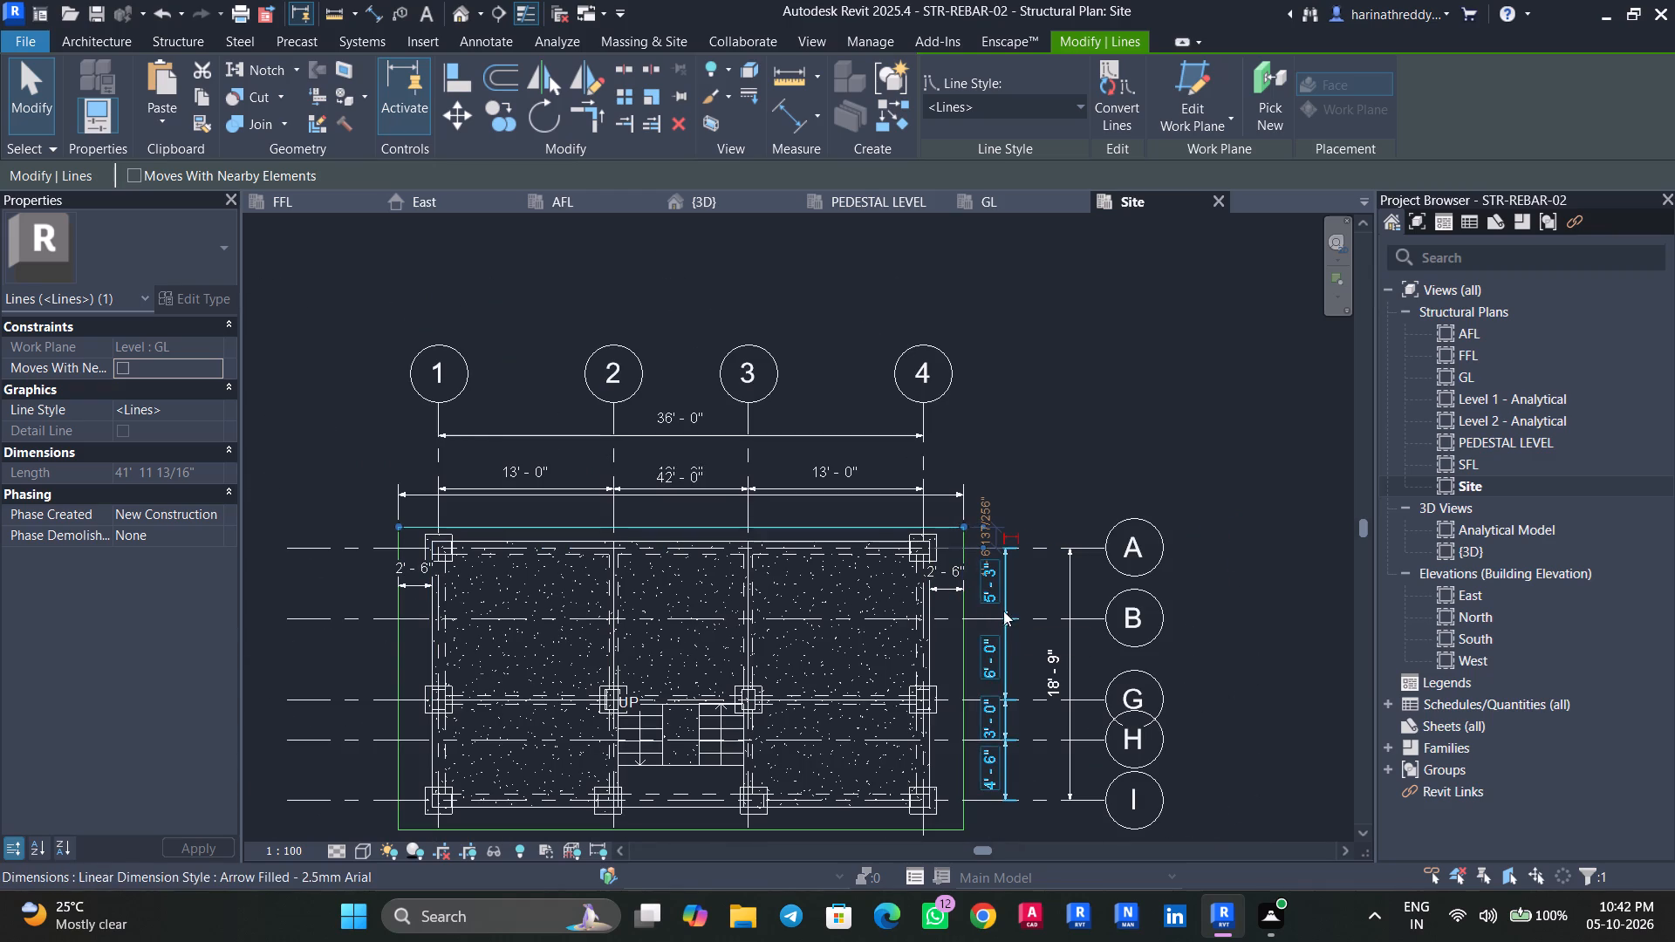
pyautogui.moveTo(1080, 509); pyautogui.dragTo(1083, 428, button='middle')
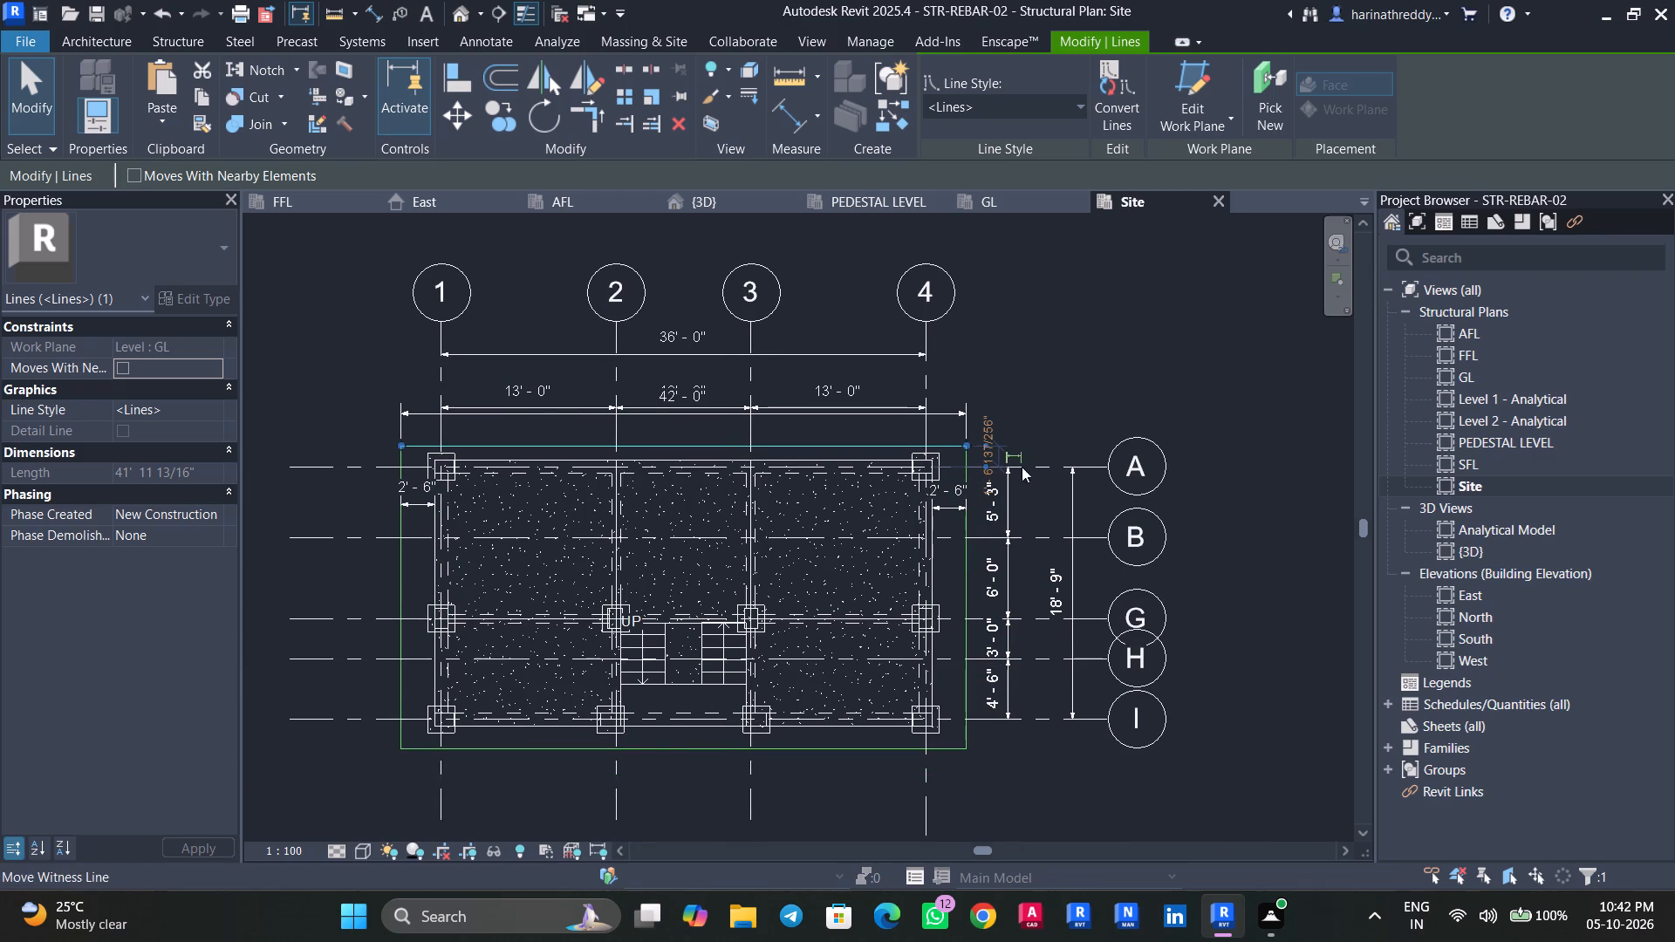
pyautogui.moveTo(986, 467); pyautogui.dragTo(933, 727)
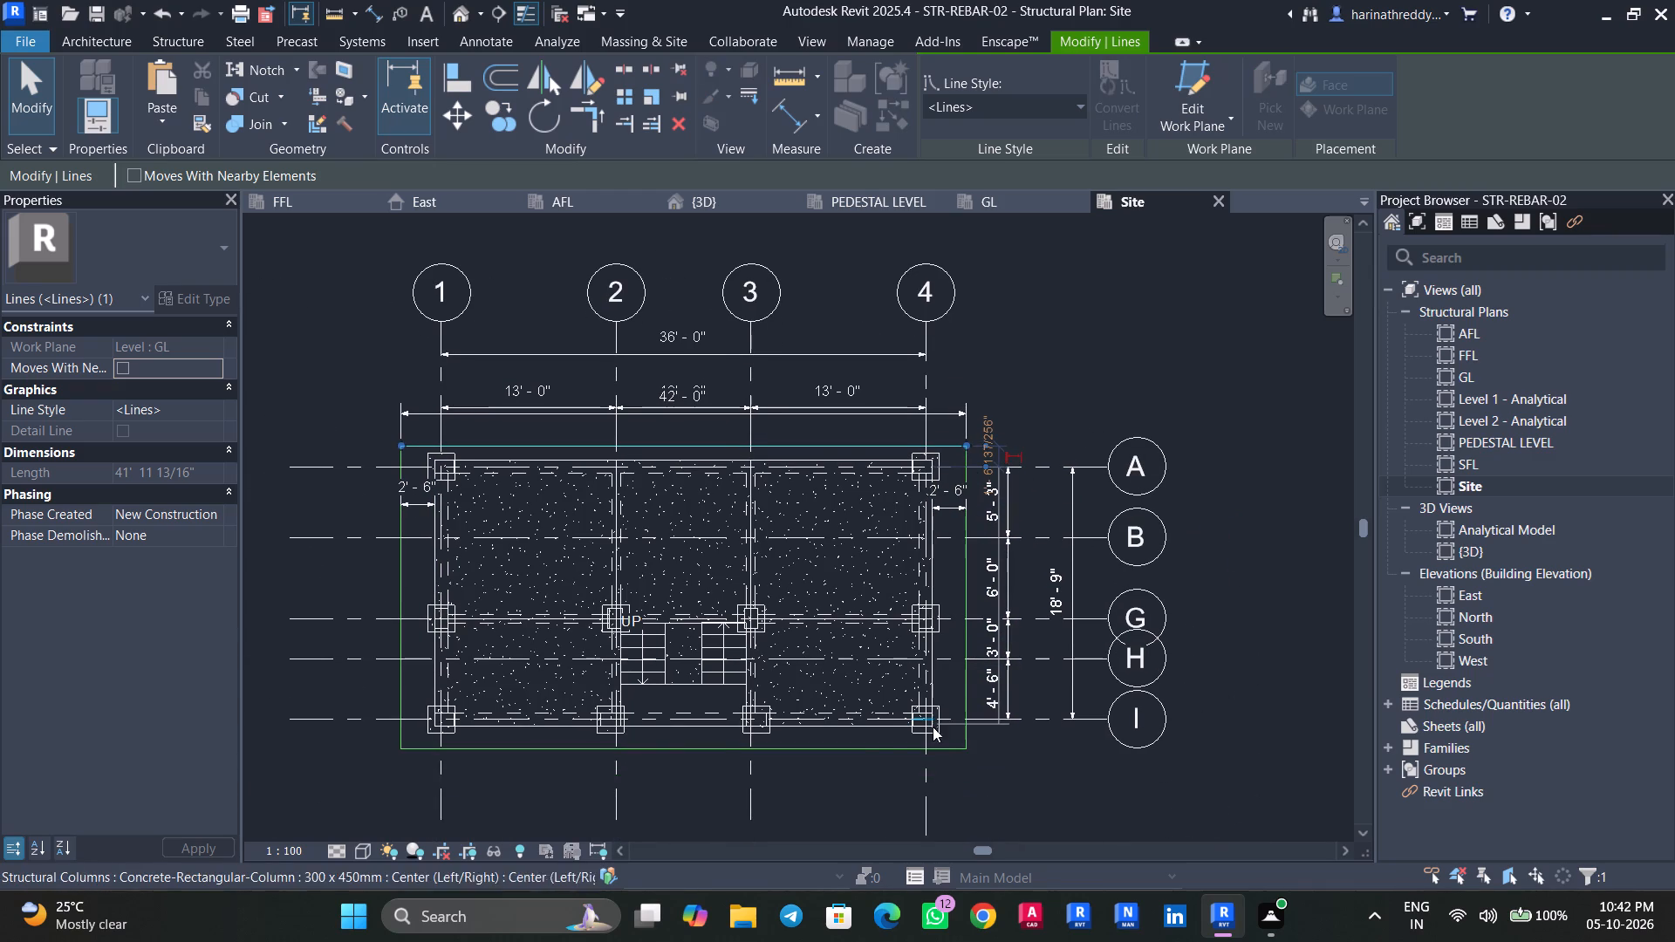
pyautogui.moveTo(933, 727); pyautogui.dragTo(865, 748)
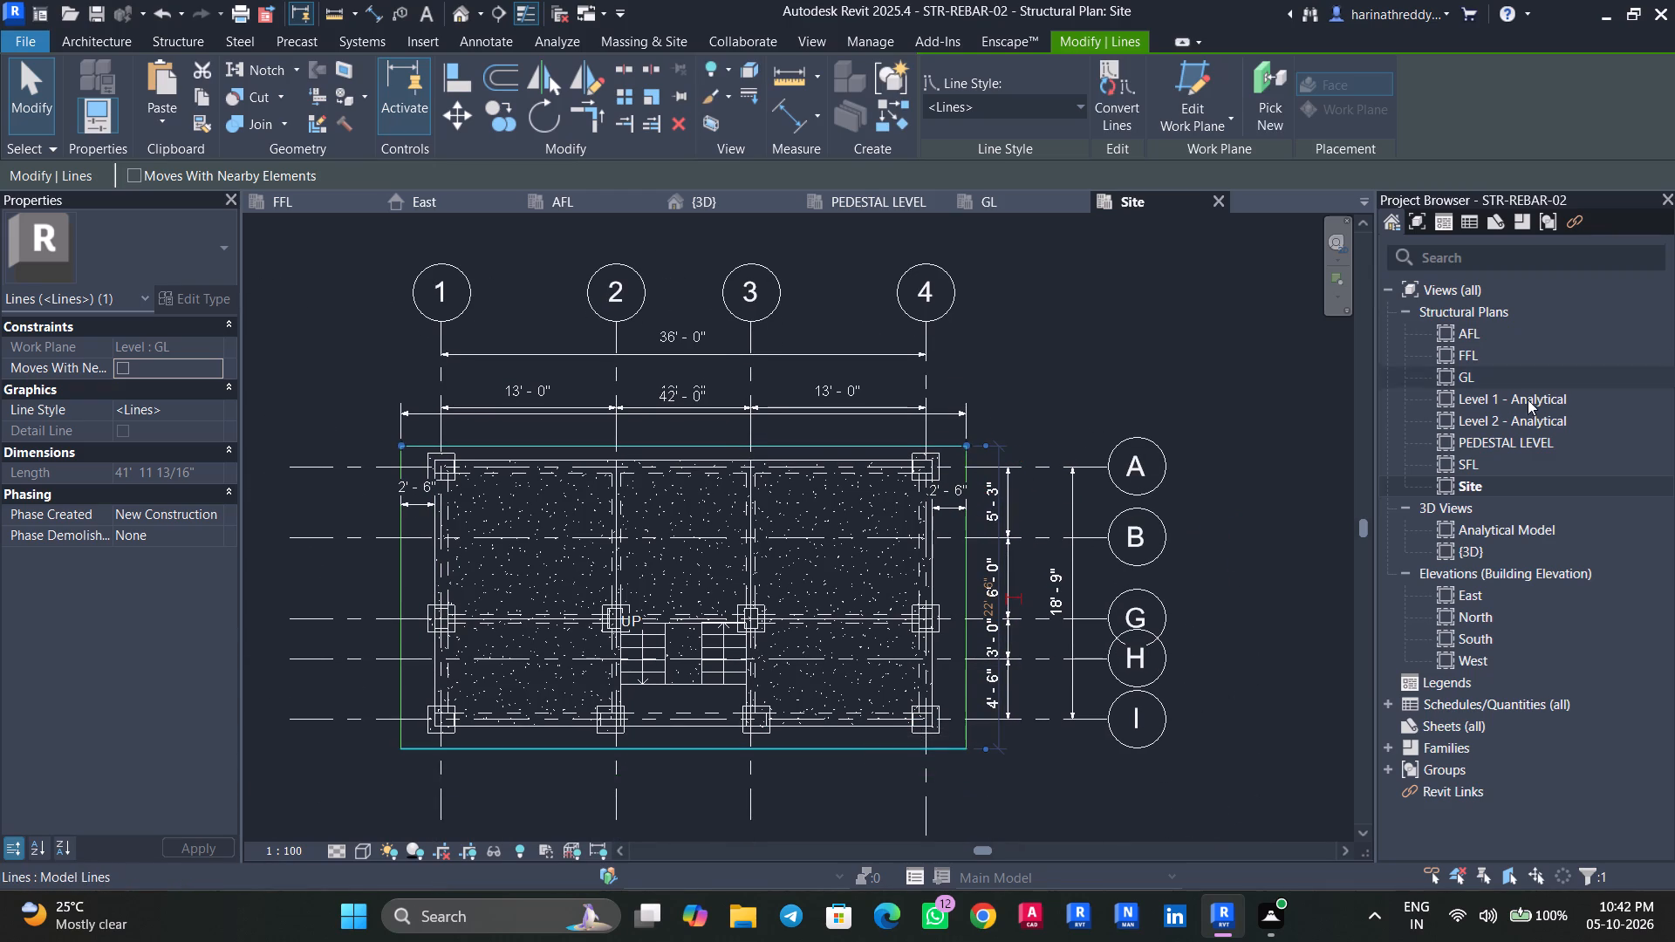
pyautogui.press('Escape')
pyautogui.press('Escape')
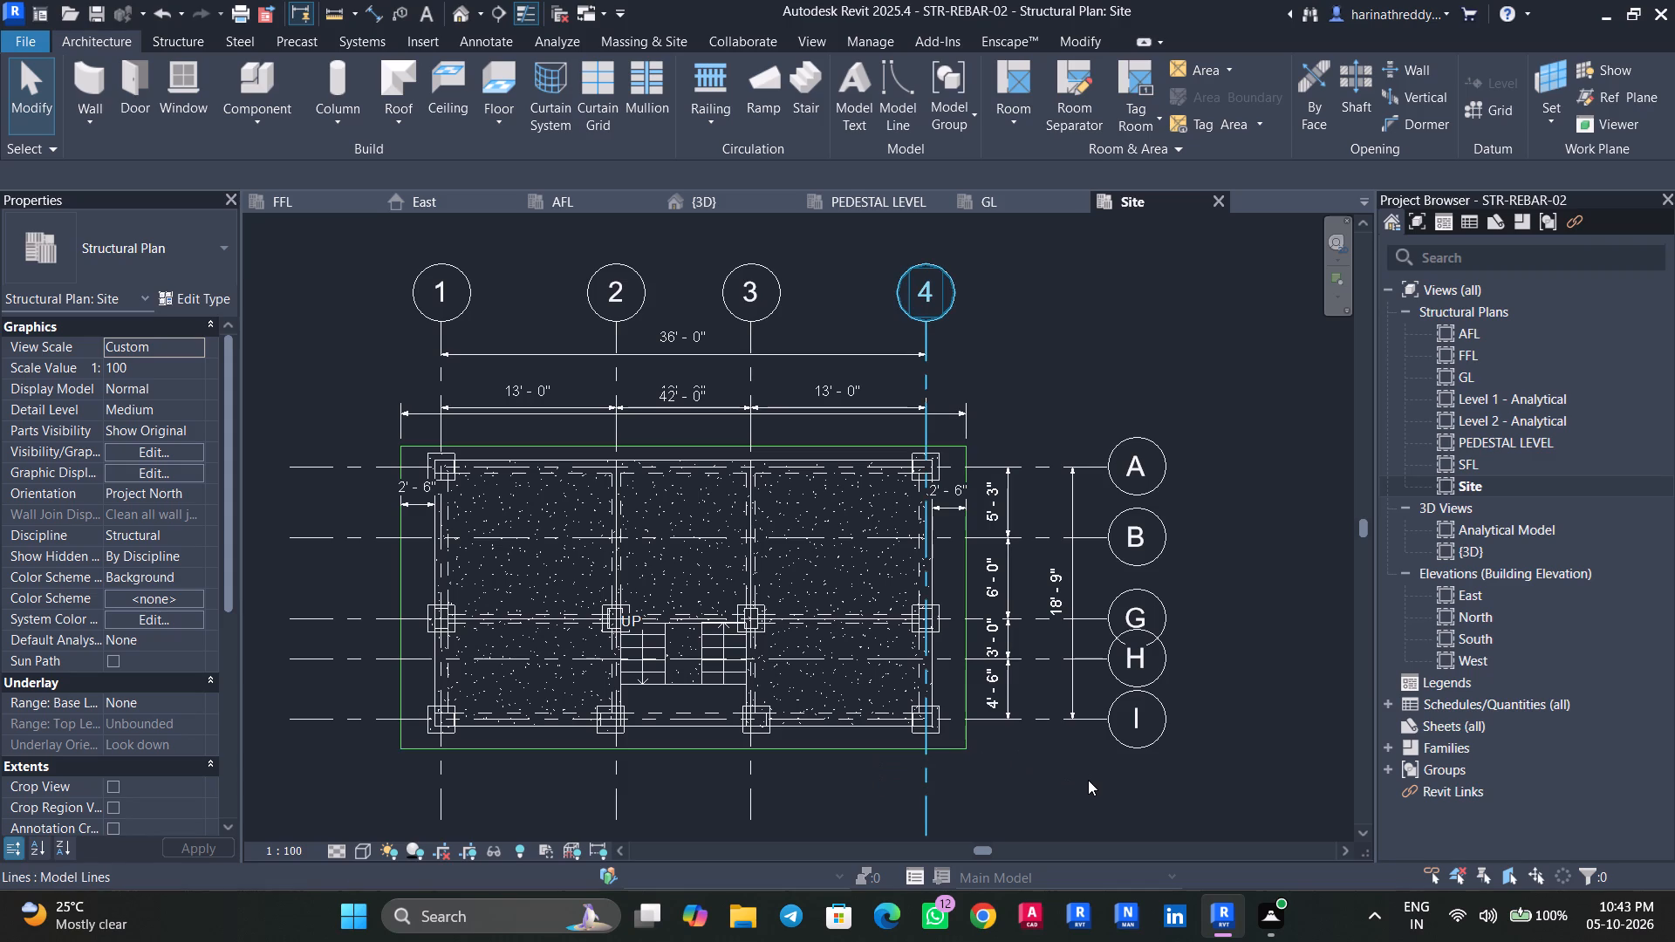
# Add an aligned dimension between the slab edge and the rectangle's edge on the grid I side.
pyautogui.press('d')
pyautogui.press('i')
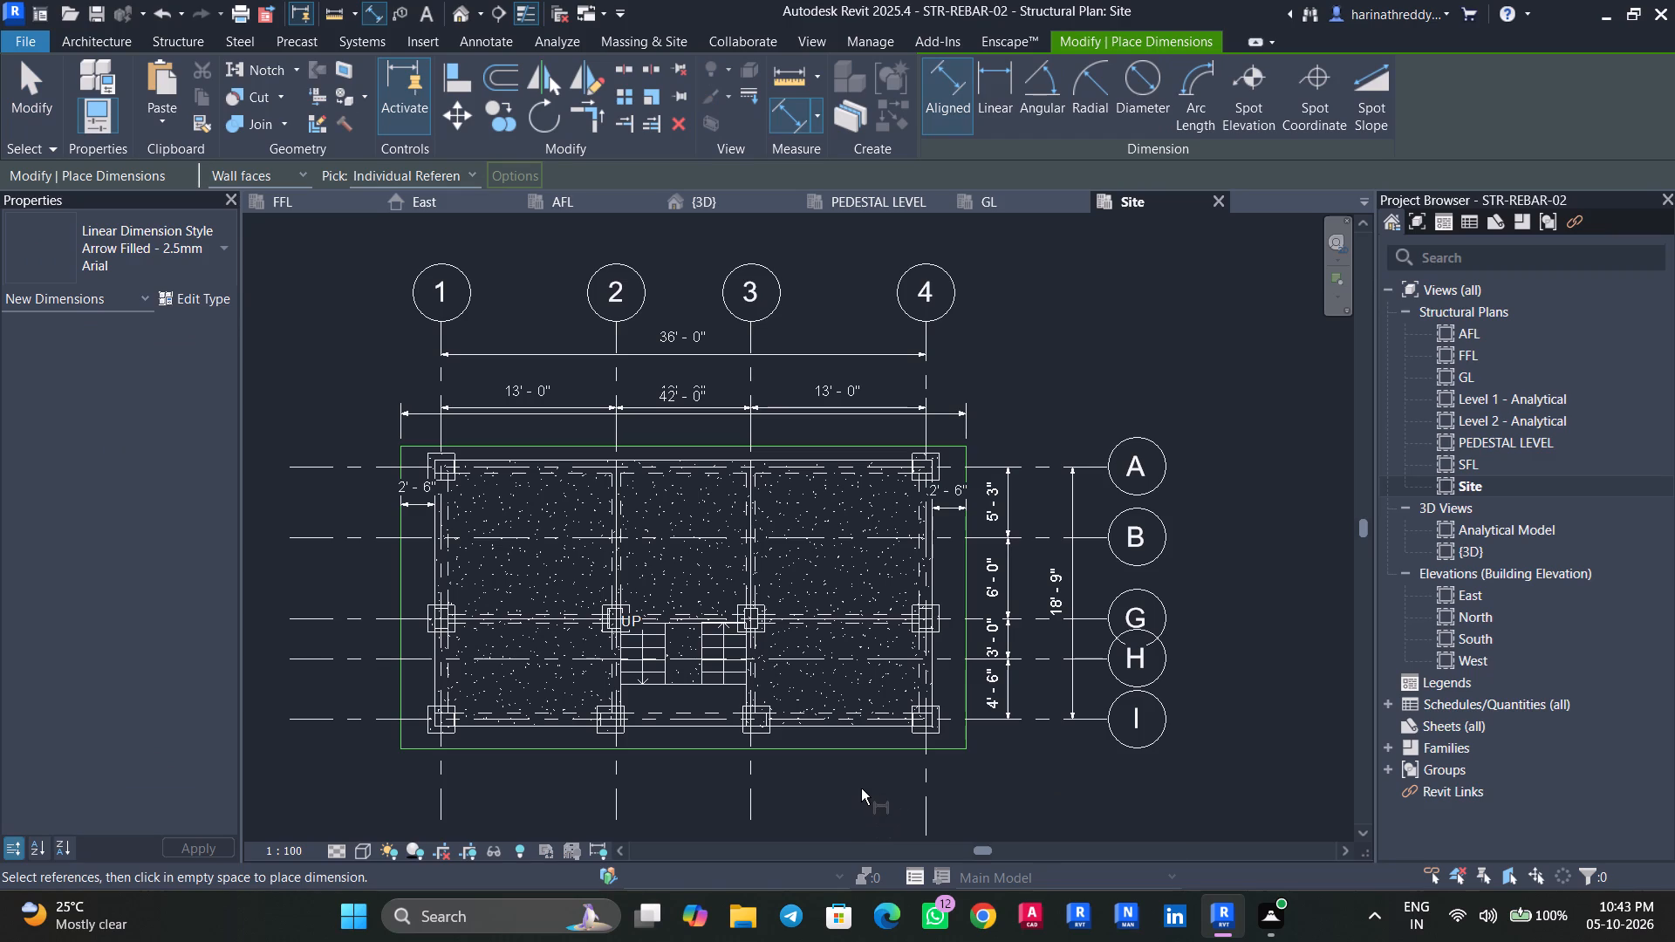
pyautogui.click(867, 754)
pyautogui.scroll(5, 865, 754)
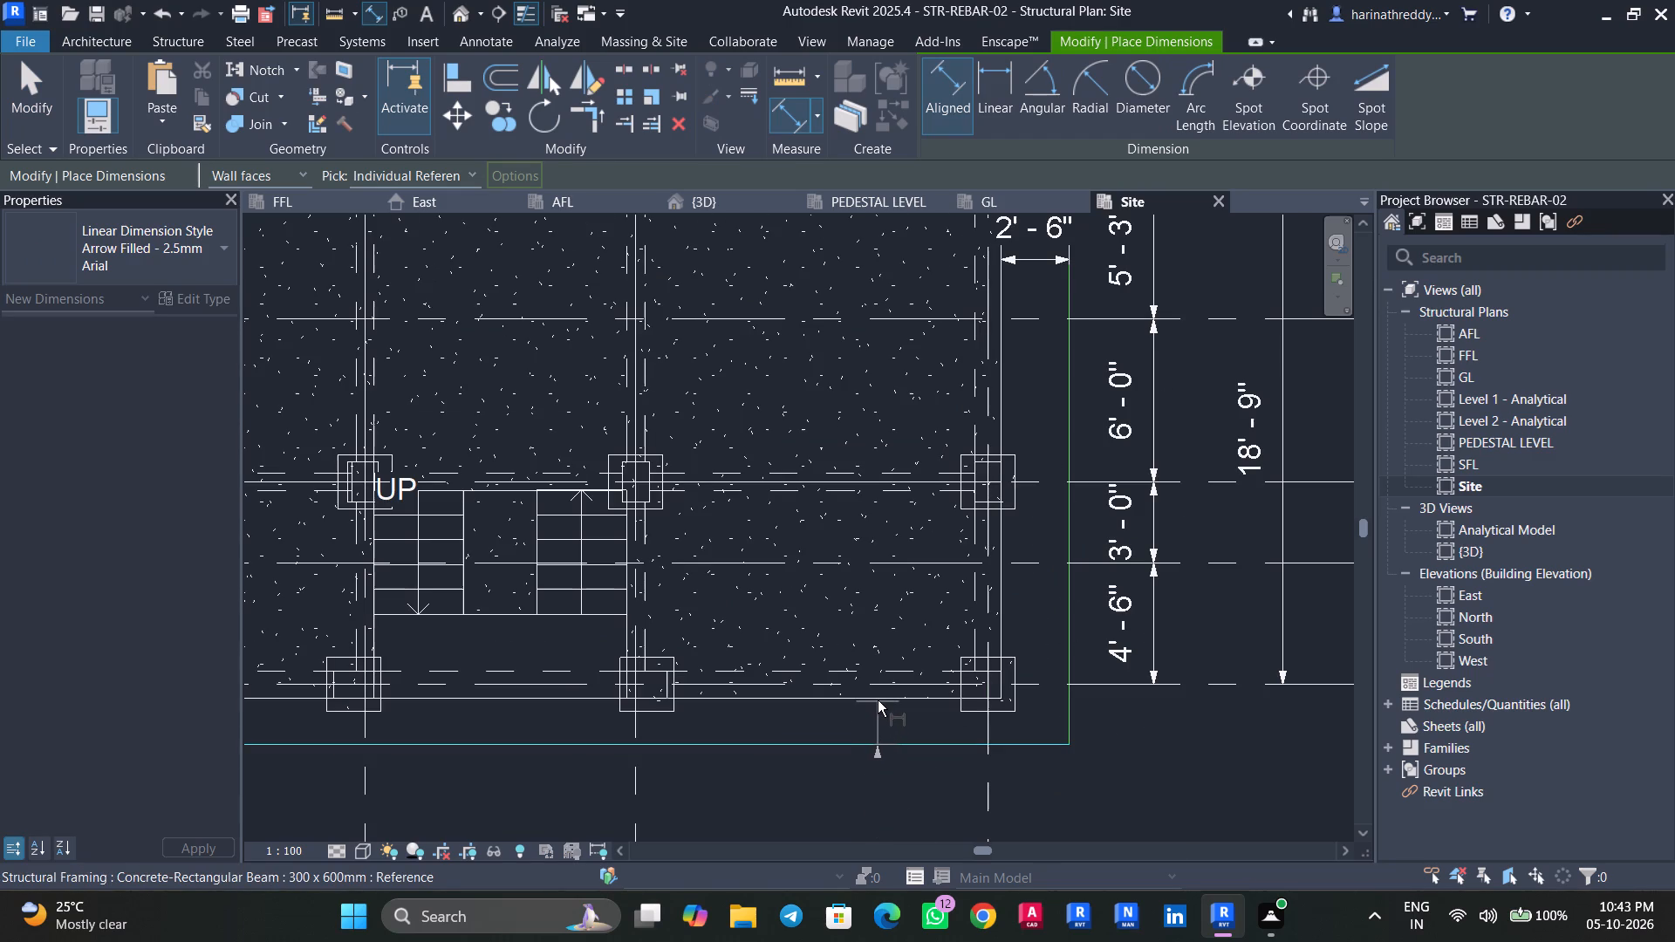
pyautogui.press('Tab')
pyautogui.press('Tab')
pyautogui.click(878, 698)
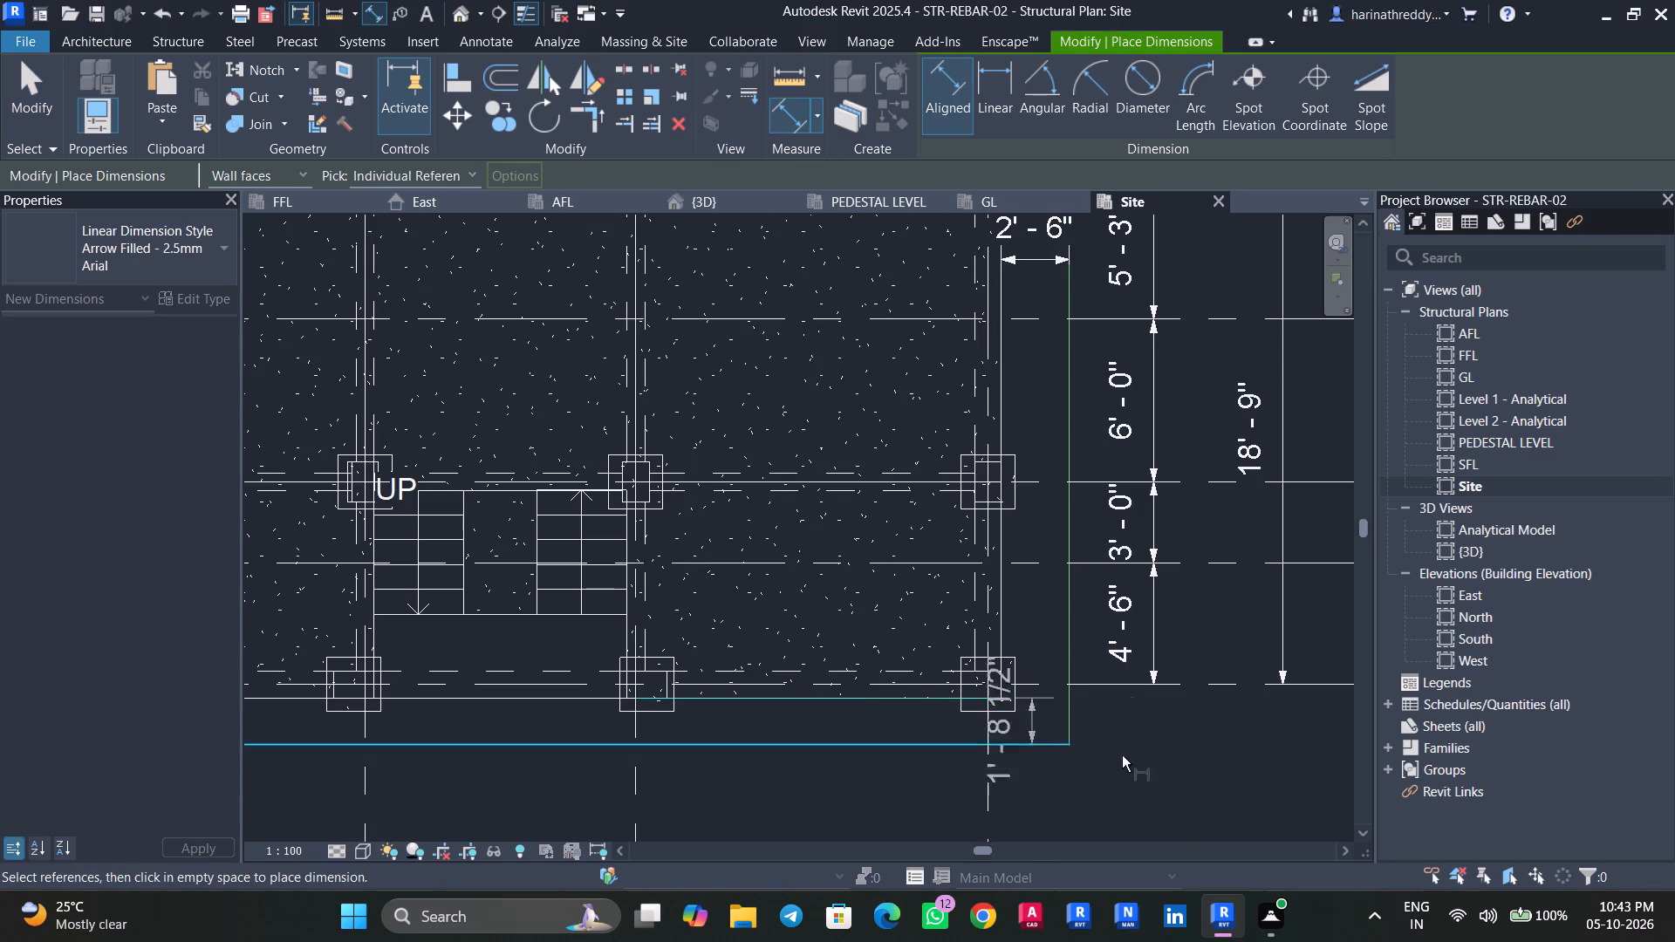
pyautogui.click(1194, 799)
pyautogui.press('Escape')
# Add an aligned dimension between the slab edge and the rectangle's edge on the grid A side.
pyautogui.moveTo(1042, 370); pyautogui.dragTo(1044, 625, button='middle')
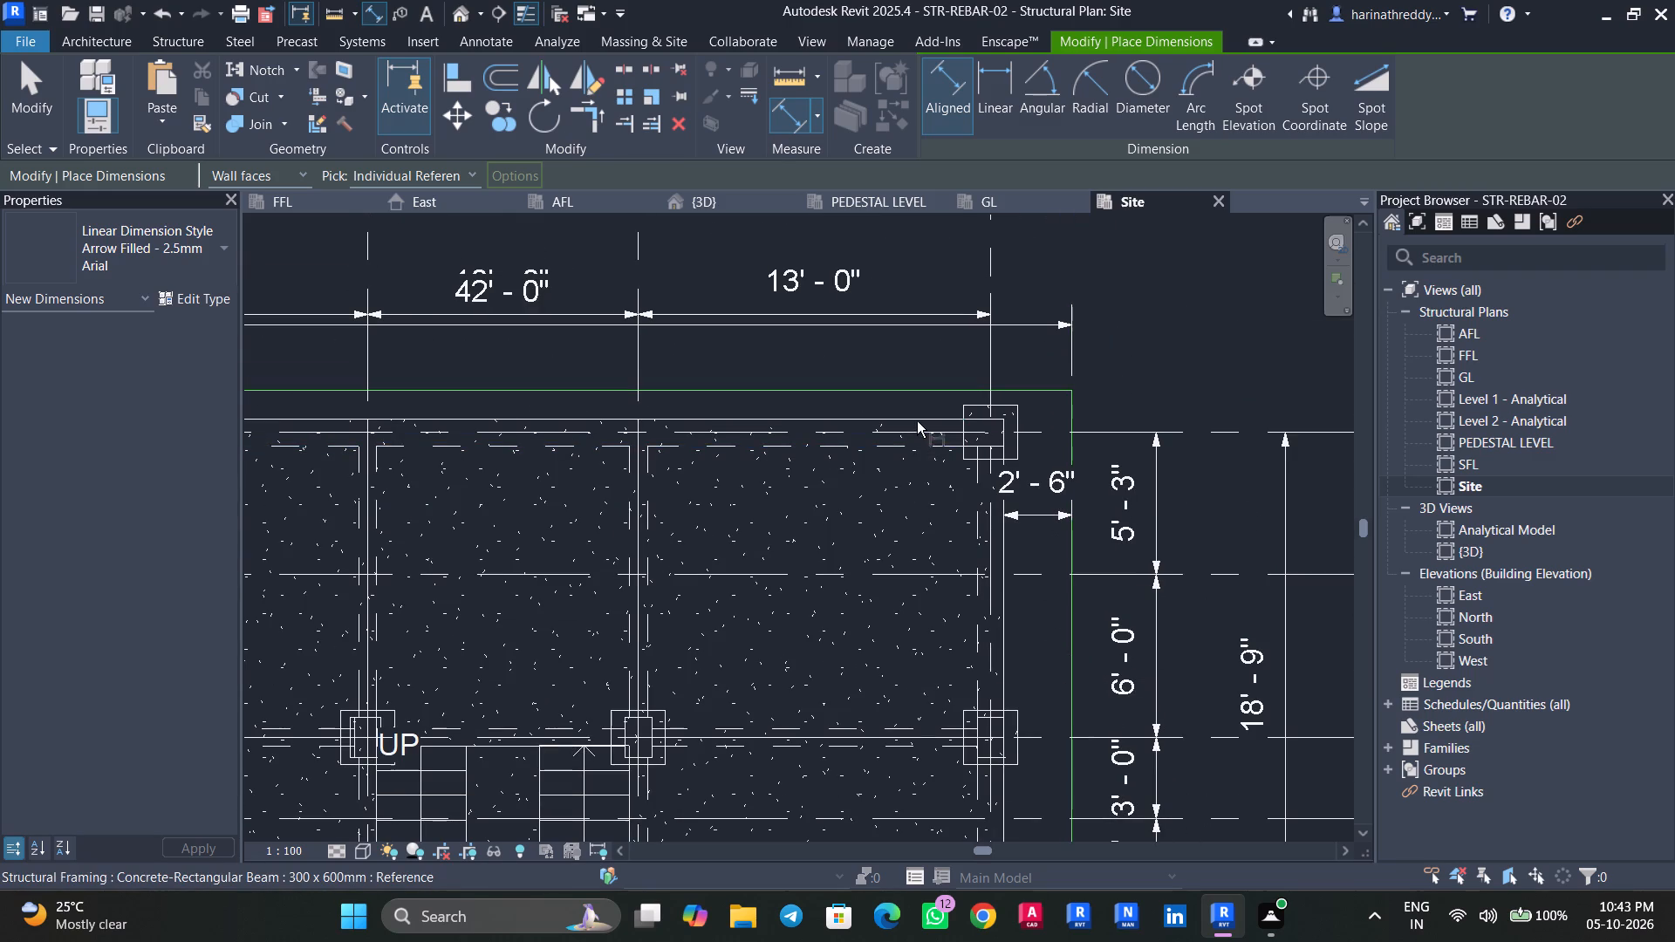
pyautogui.press('Tab')
pyautogui.press('Tab')
pyautogui.click(913, 420)
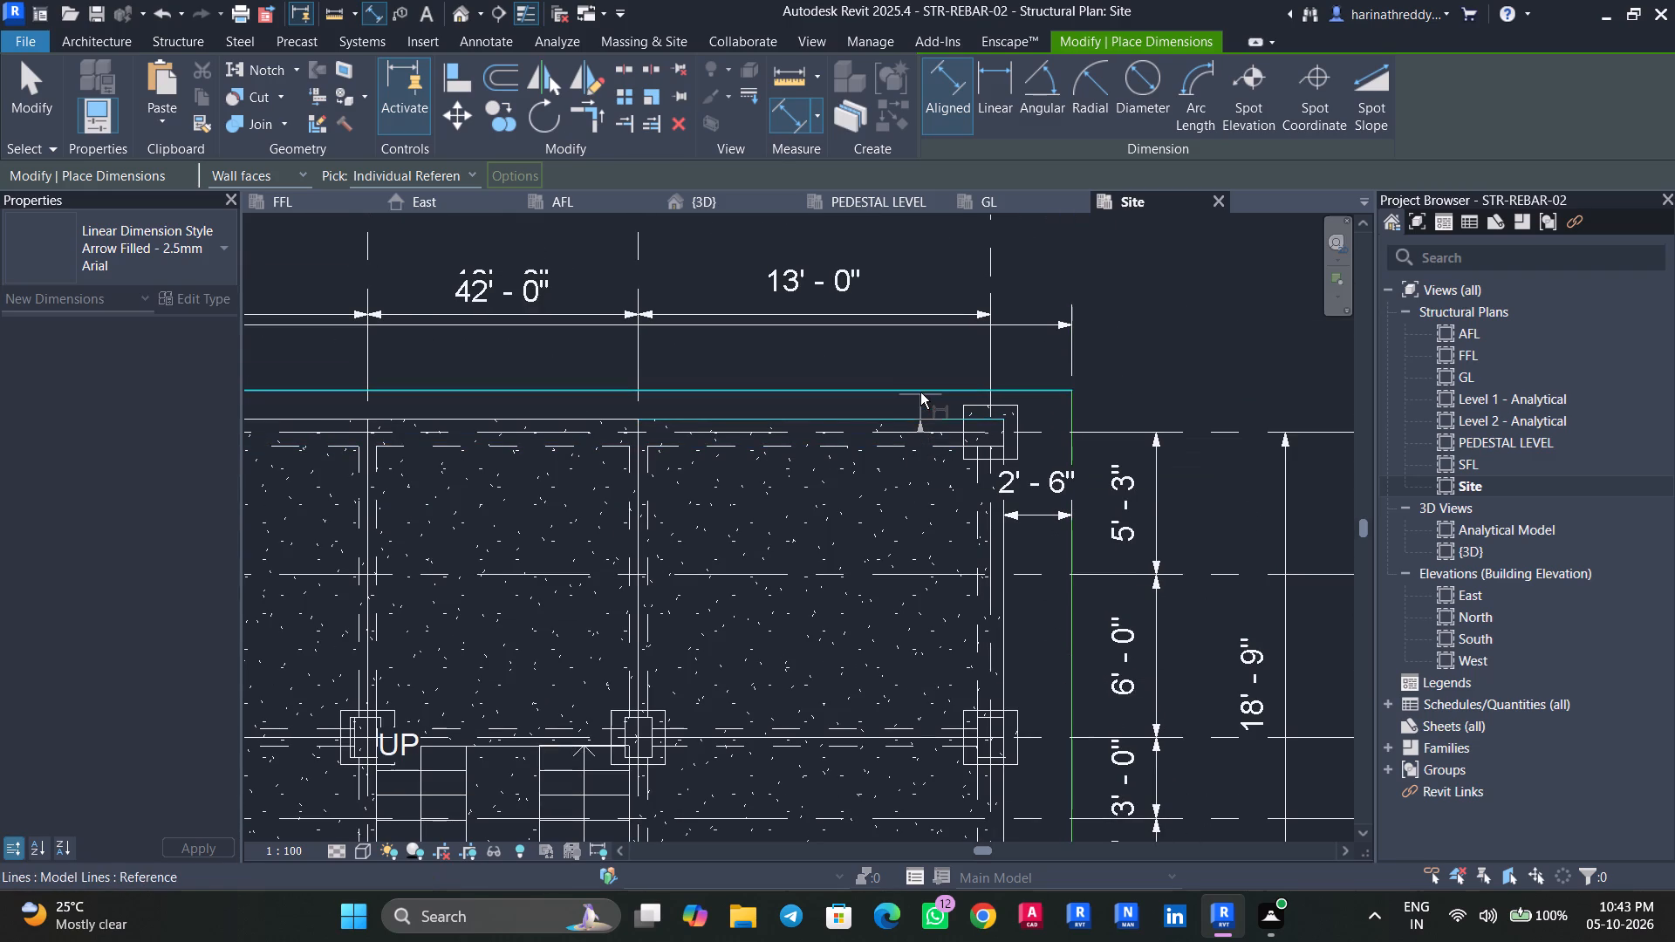
pyautogui.click(920, 392)
pyautogui.click(1275, 339)
pyautogui.press('Escape')
pyautogui.press('Escape')
pyautogui.moveTo(1134, 341); pyautogui.dragTo(1047, 242, button='middle')
pyautogui.press('Escape')
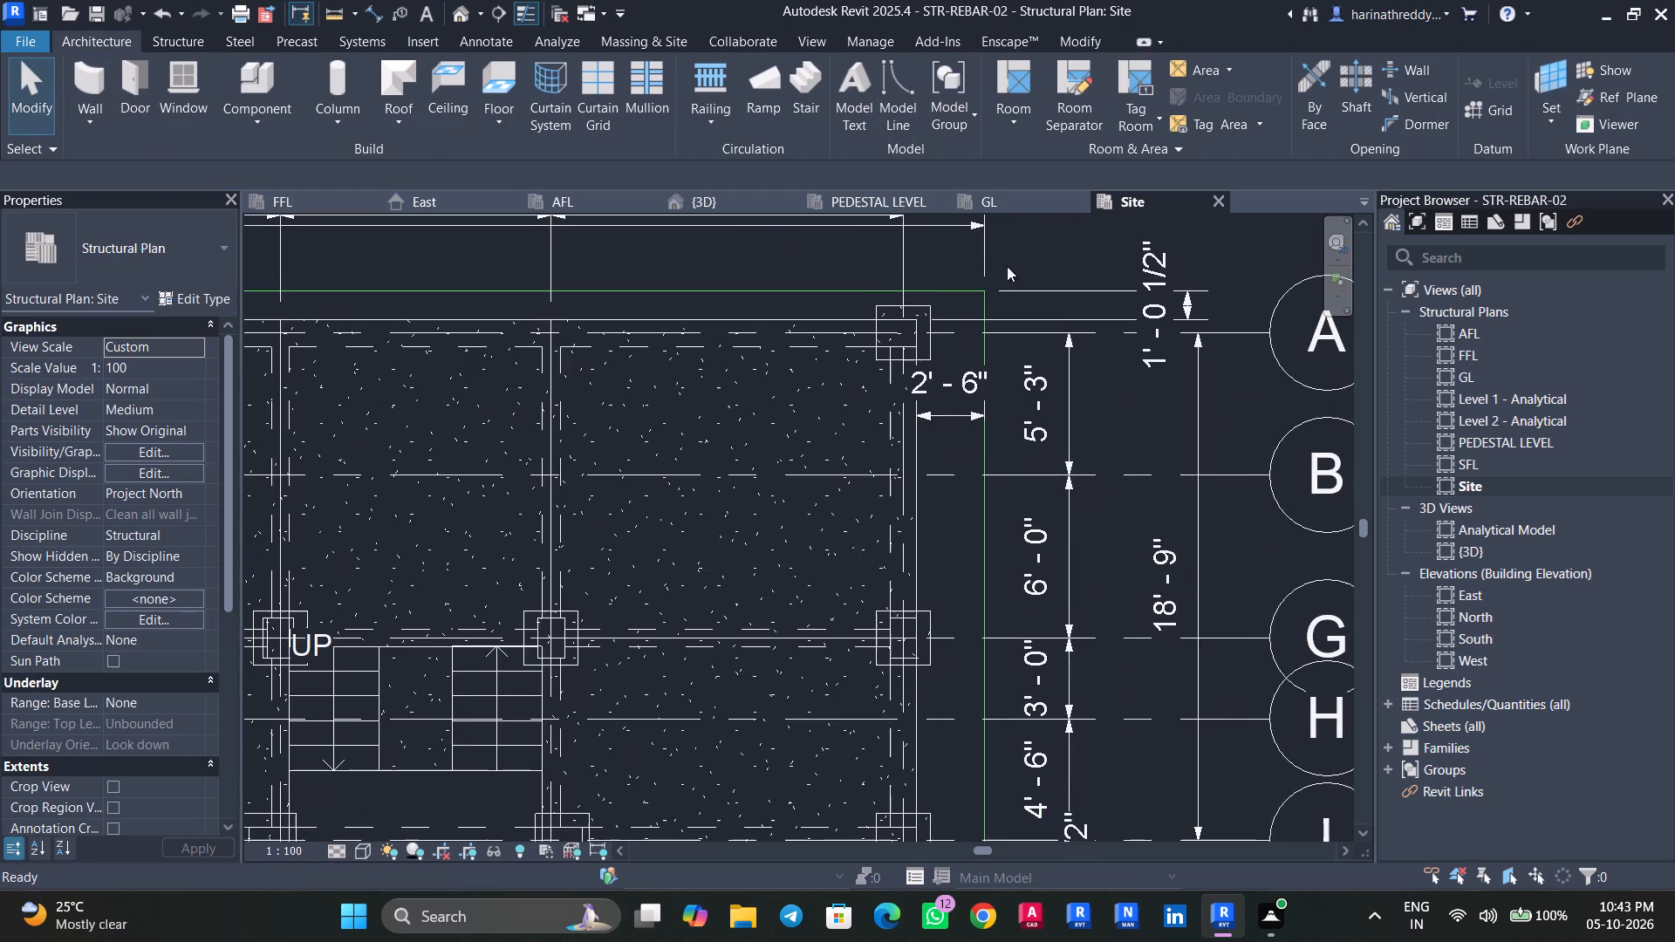
# Set the gap between the slab edge and the rectangle's edge on the grid I side to 1' 1.5".
pyautogui.moveTo(1059, 515); pyautogui.dragTo(1155, 139, button='middle')
pyautogui.press('Escape')
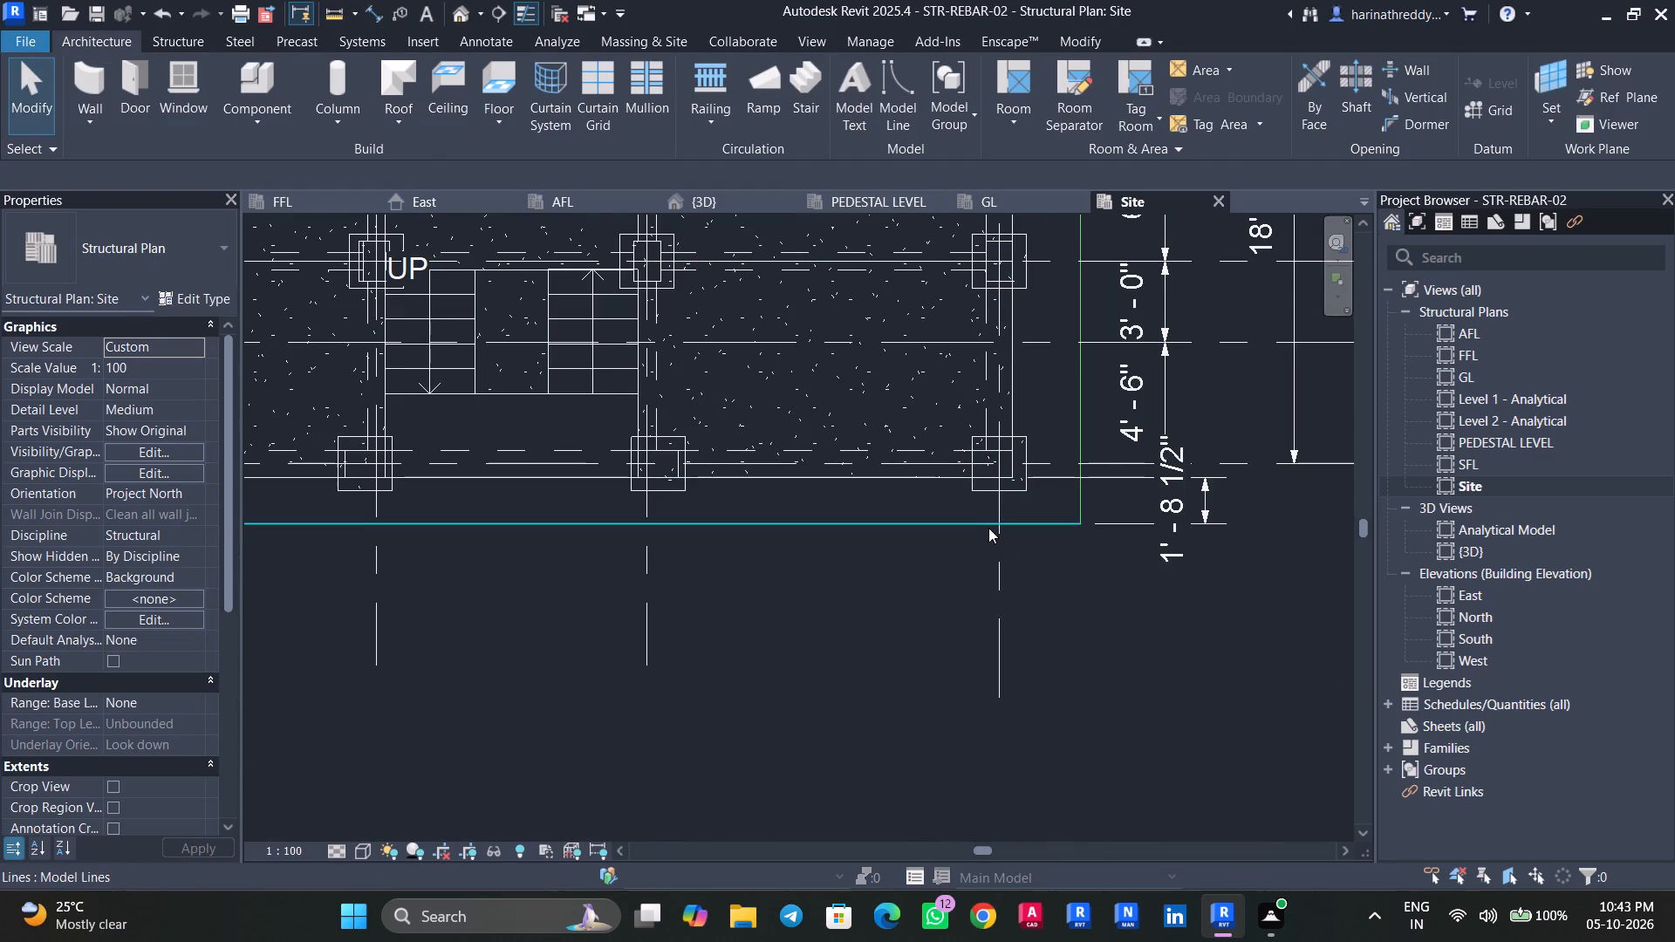
pyautogui.click(988, 528)
pyautogui.click(1187, 501)
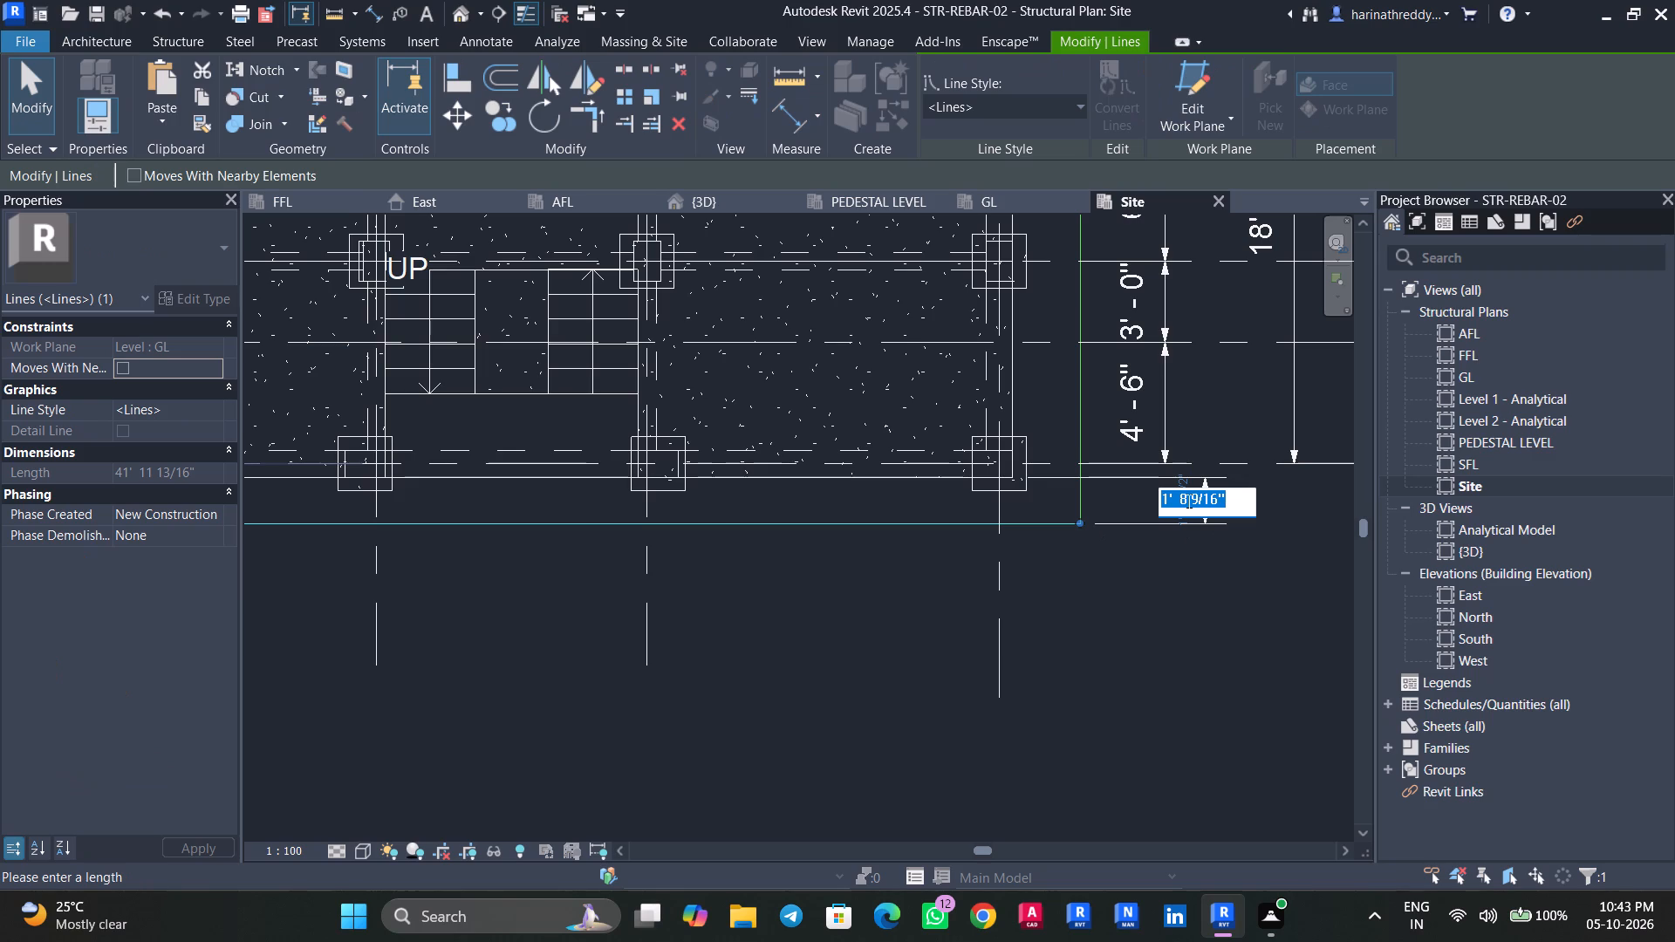
pyautogui.write("1'")
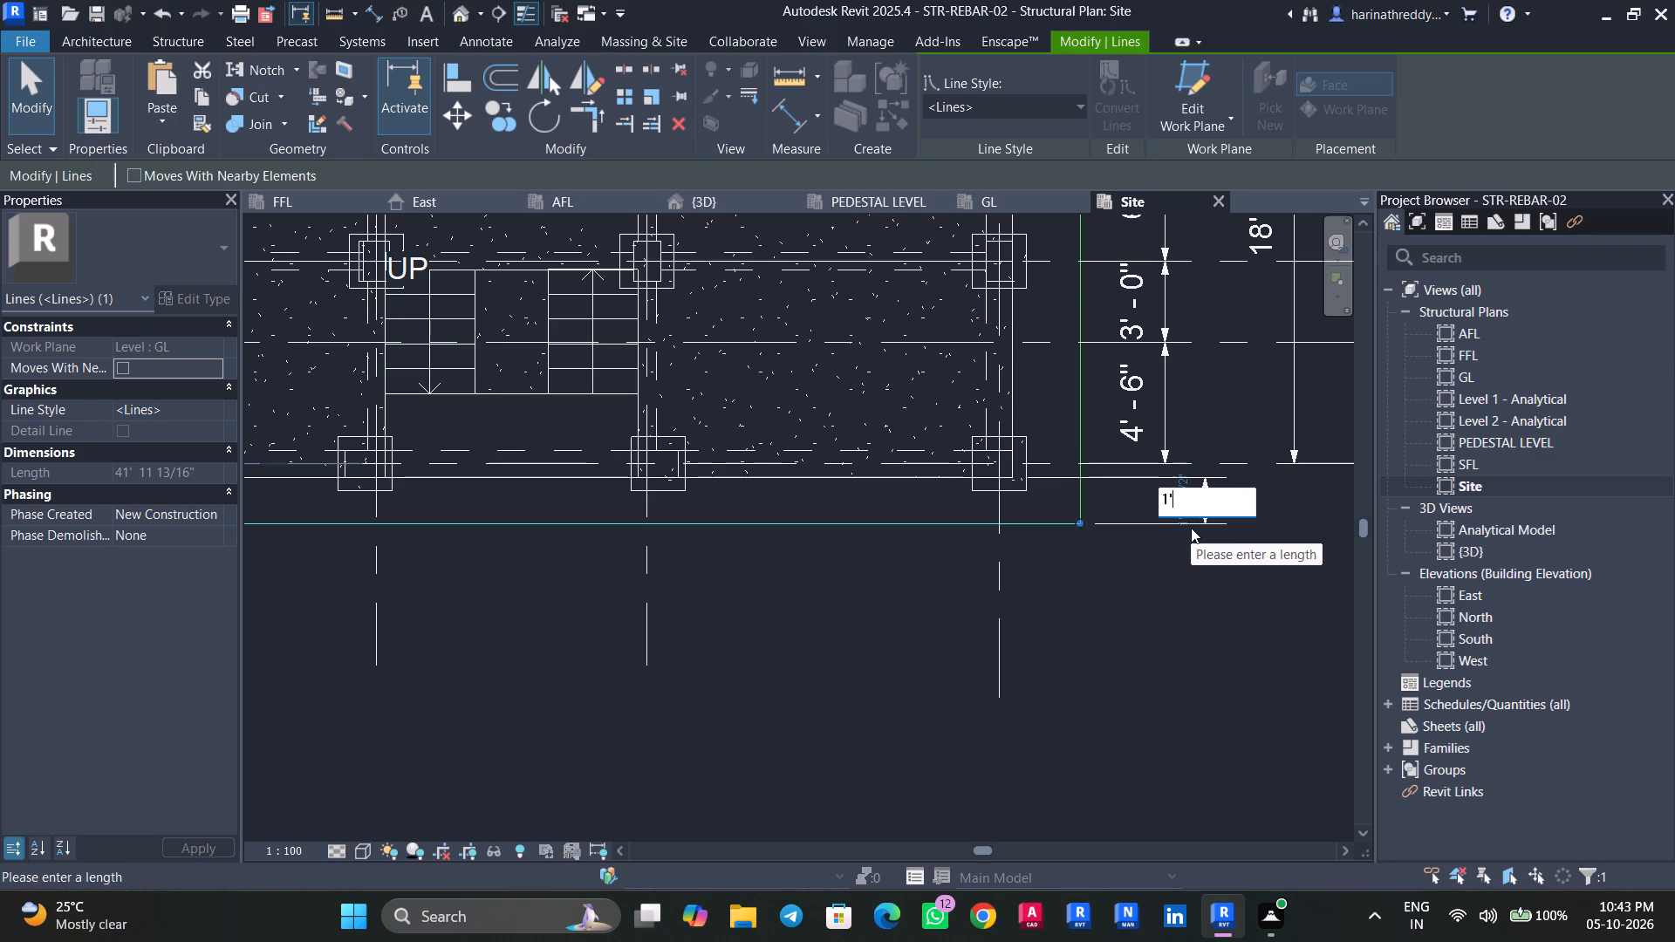
pyautogui.write('1.5"')
pyautogui.press('Return')
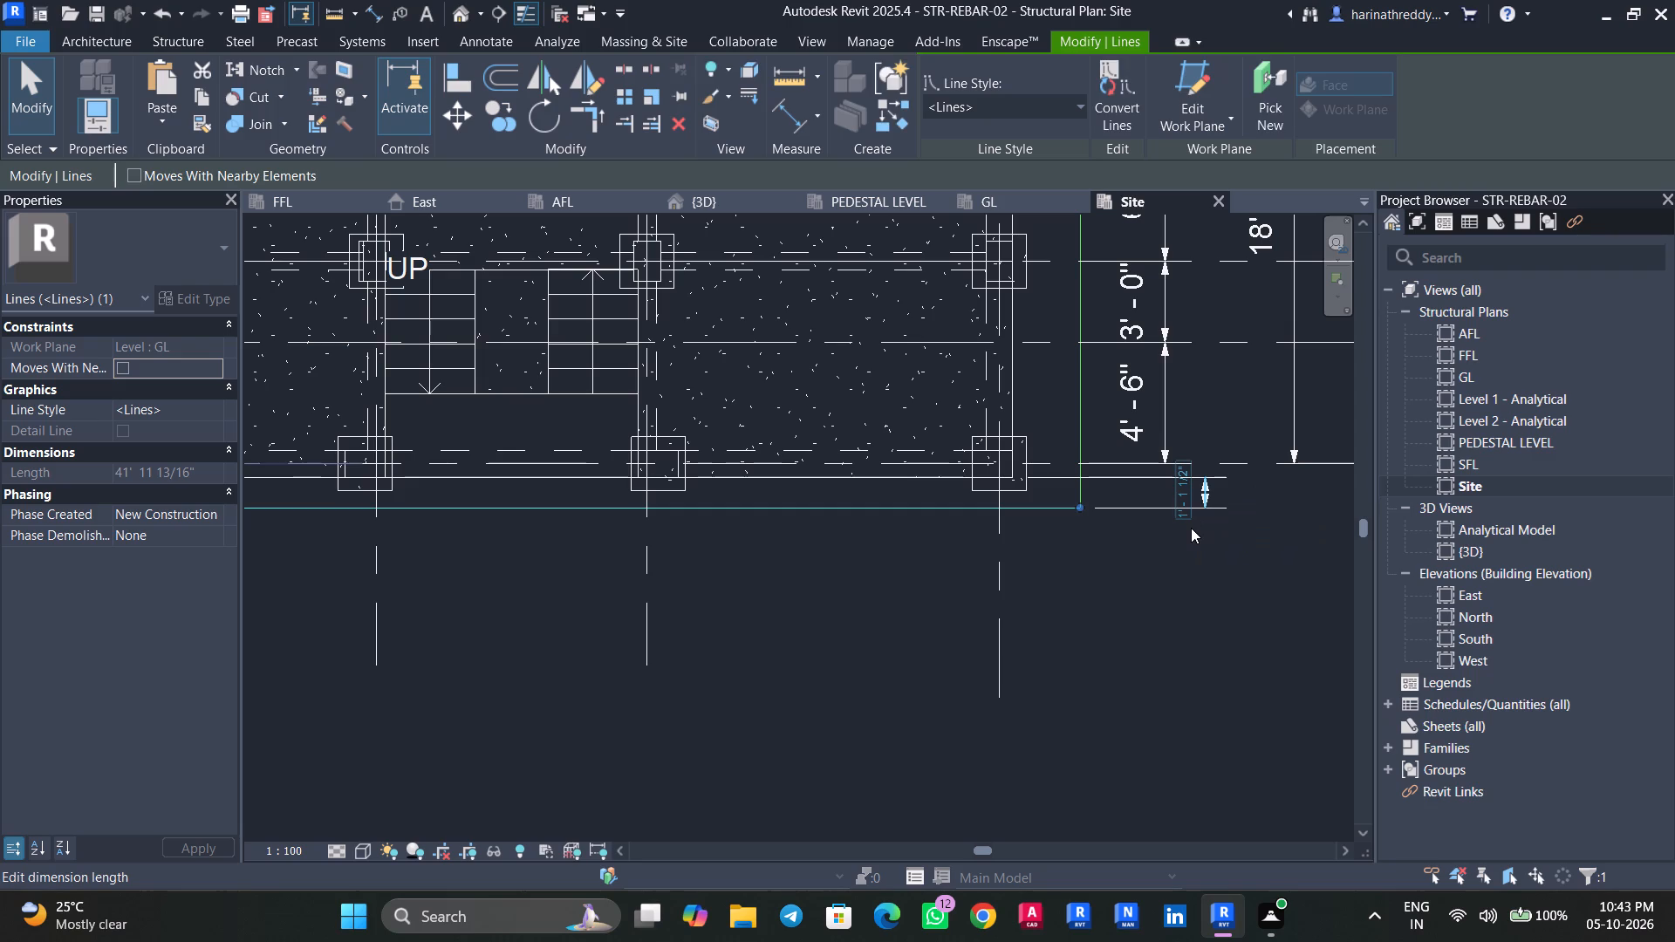
pyautogui.press('Escape')
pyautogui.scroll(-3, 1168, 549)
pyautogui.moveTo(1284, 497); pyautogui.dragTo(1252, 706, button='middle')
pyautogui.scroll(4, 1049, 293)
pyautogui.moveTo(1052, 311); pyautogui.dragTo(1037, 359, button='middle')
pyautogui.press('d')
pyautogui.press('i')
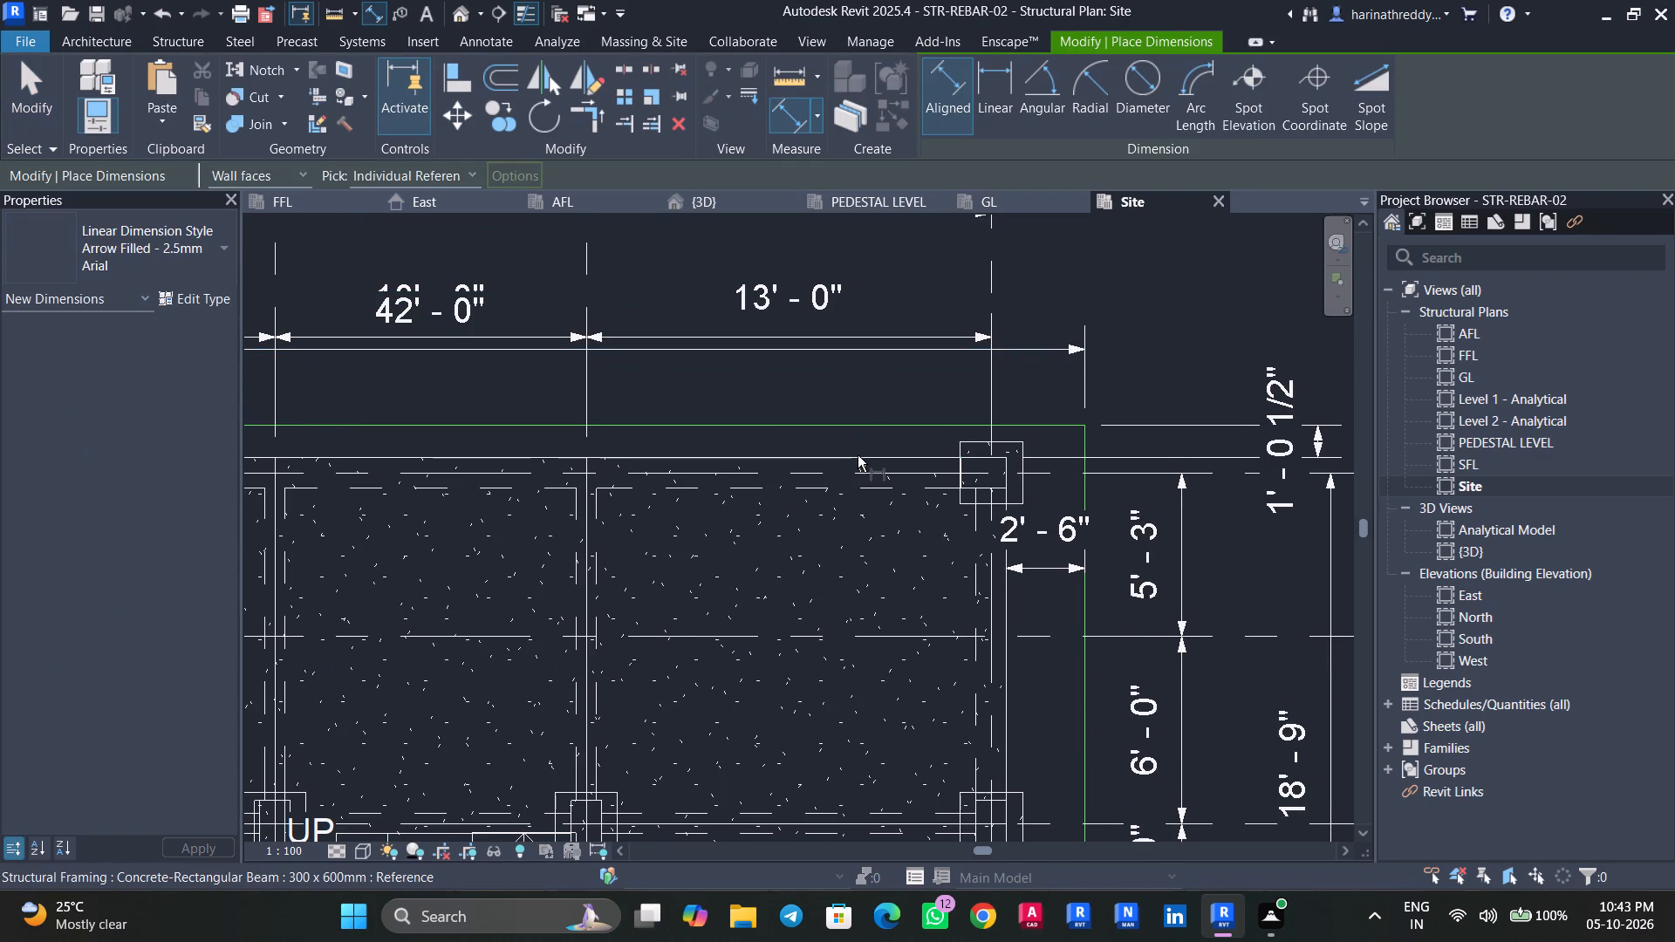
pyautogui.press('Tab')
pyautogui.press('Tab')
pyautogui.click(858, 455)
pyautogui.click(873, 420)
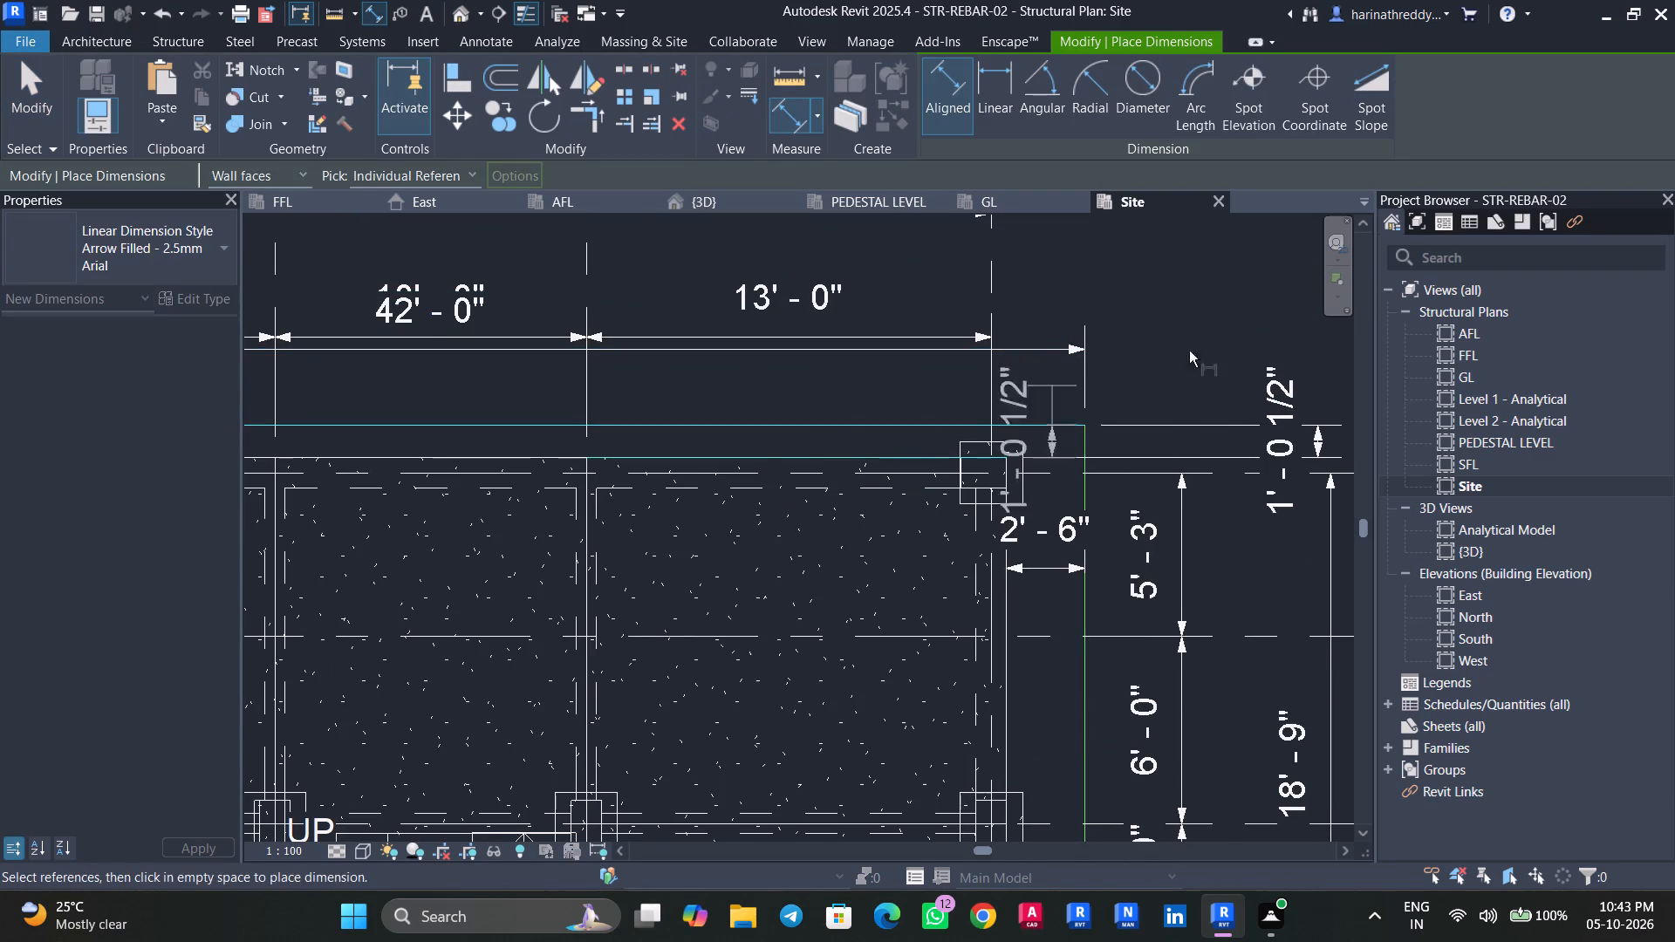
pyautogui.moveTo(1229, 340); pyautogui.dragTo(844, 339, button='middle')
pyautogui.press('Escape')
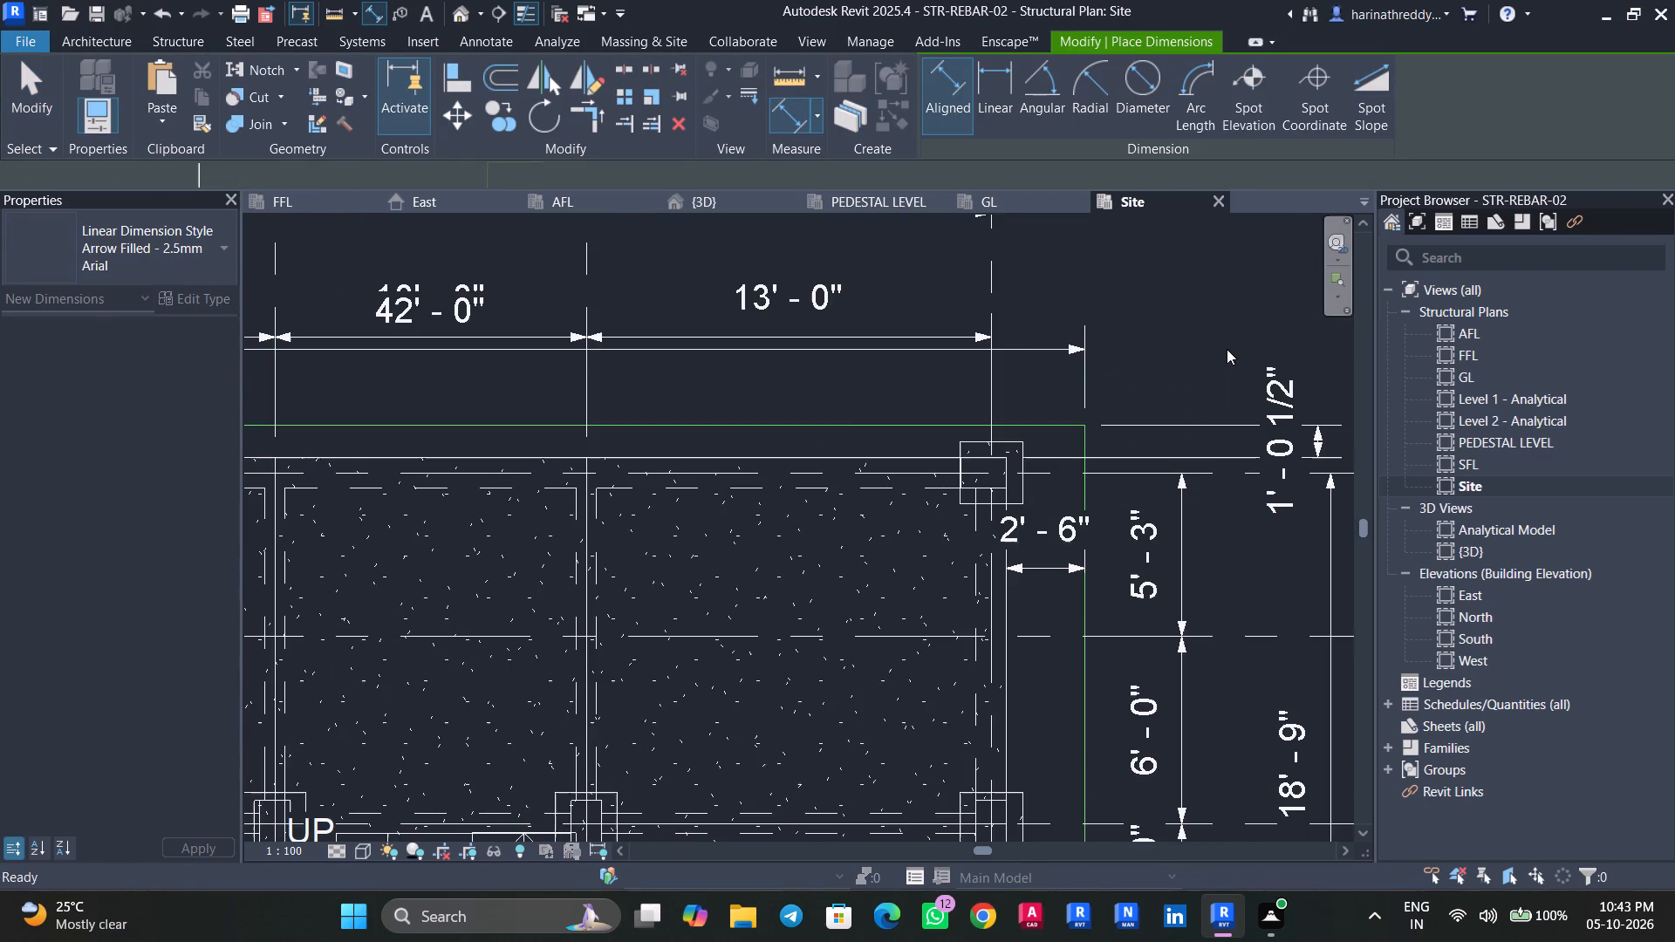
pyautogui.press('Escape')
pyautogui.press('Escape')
# Set the gap between the slab edge and the rectangle's edge on the grid A side to 1' 1.5".
pyautogui.click(852, 424)
pyautogui.click(1282, 444)
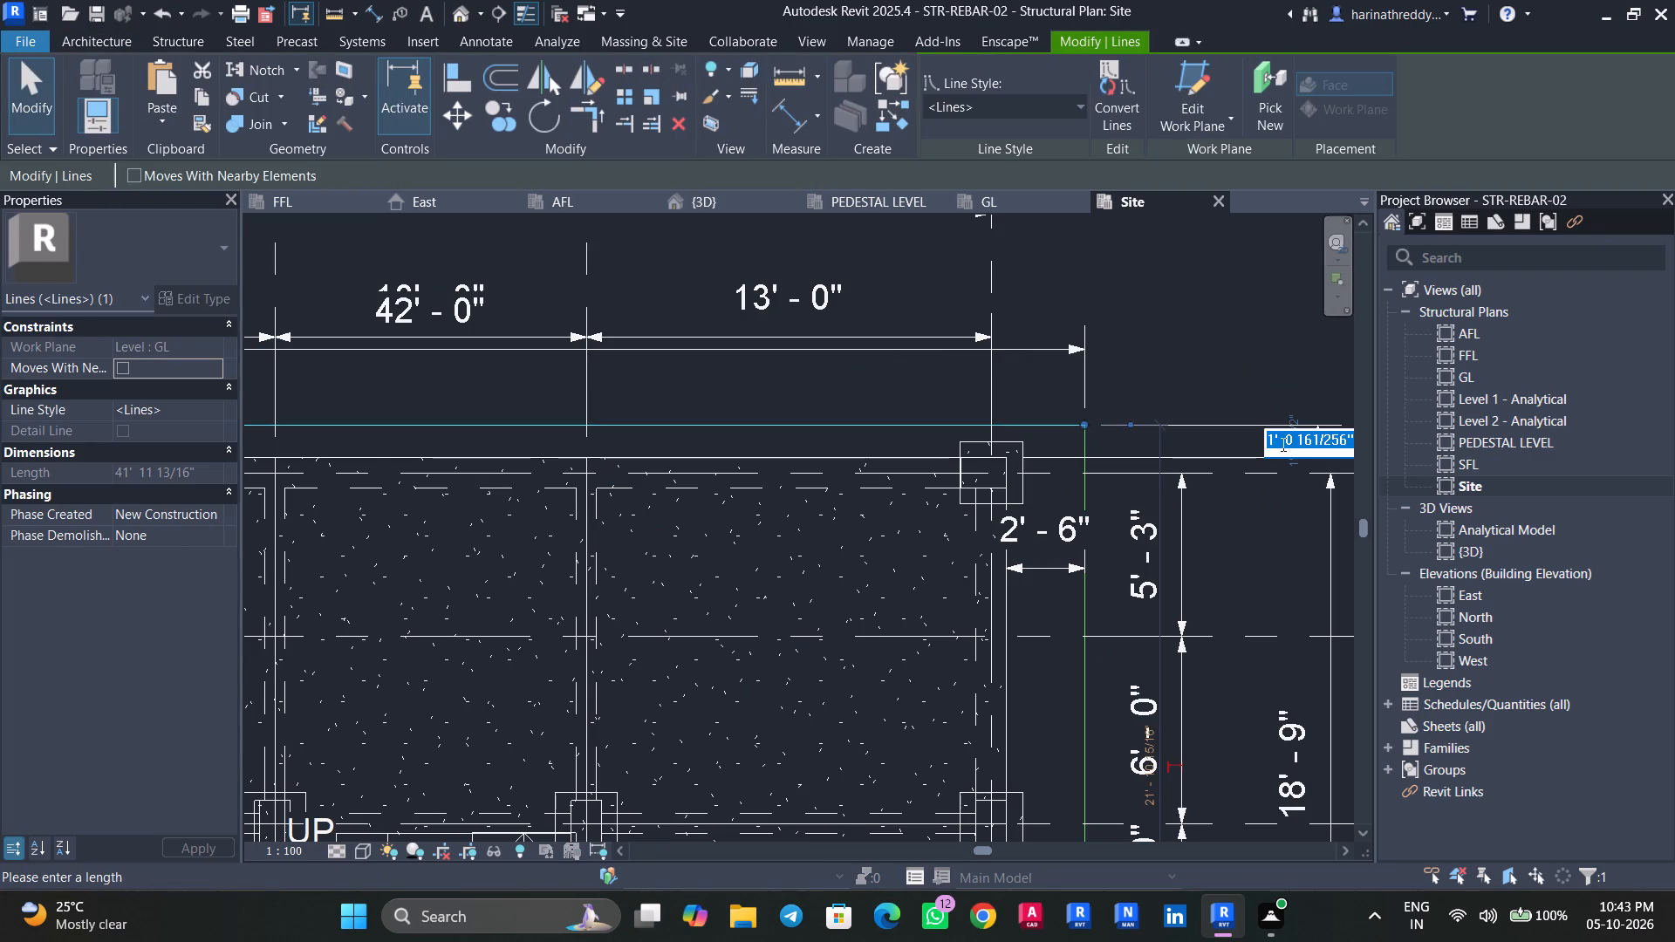
pyautogui.write("1'1.5")
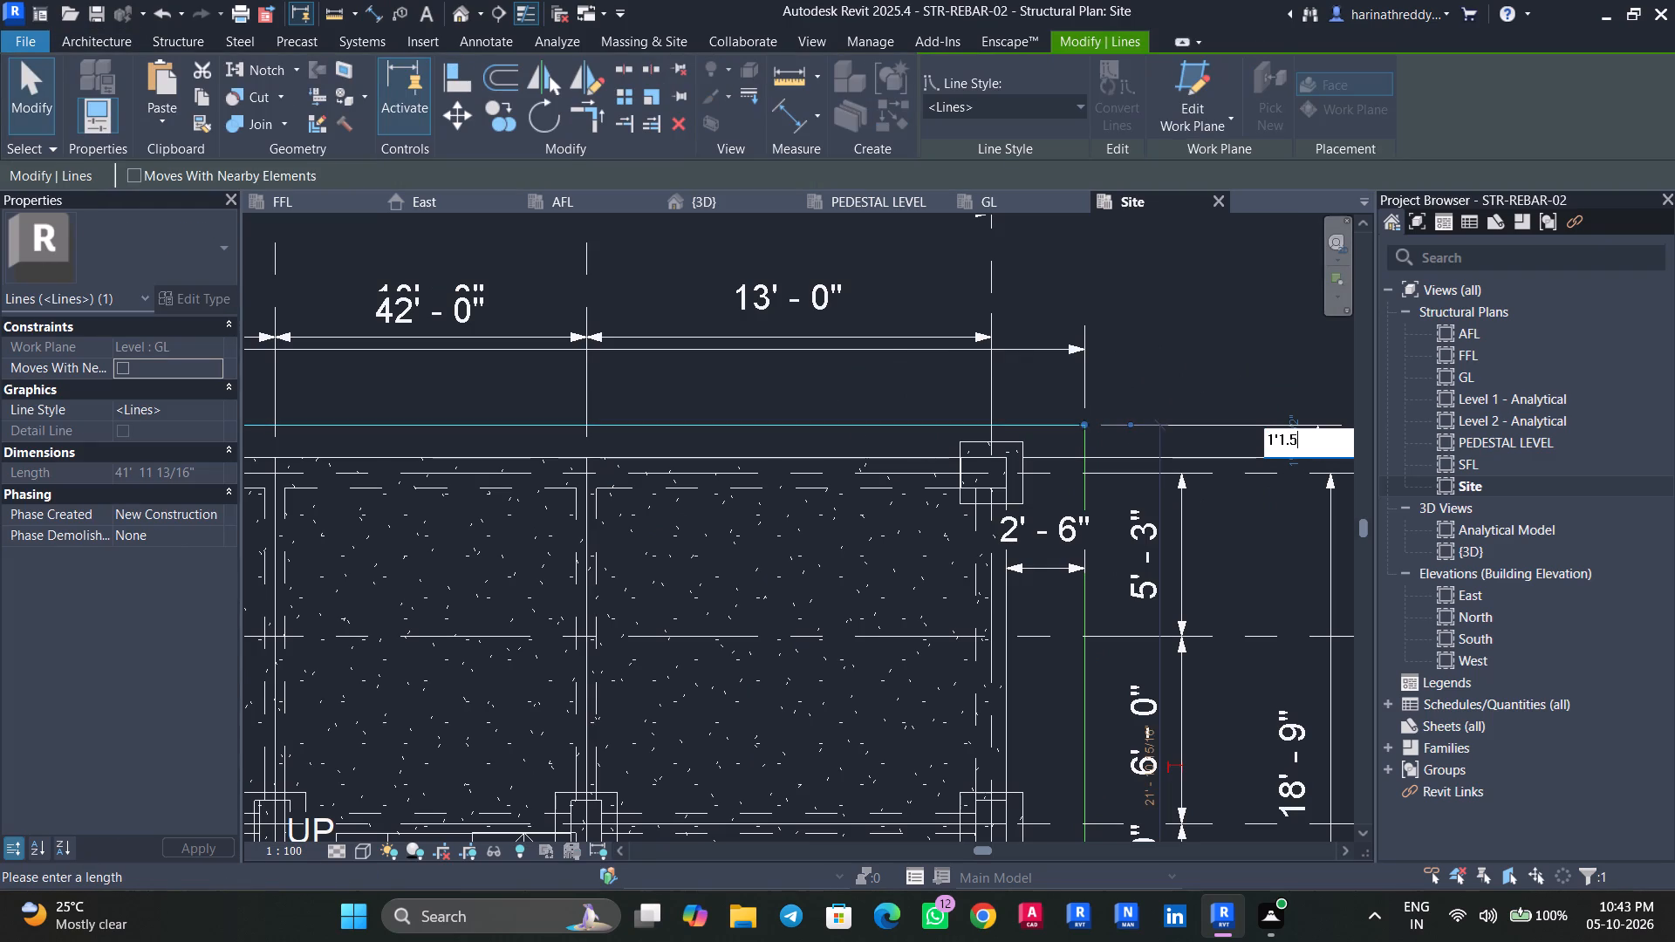
pyautogui.hotkey('shift', '"')
pyautogui.press('Return')
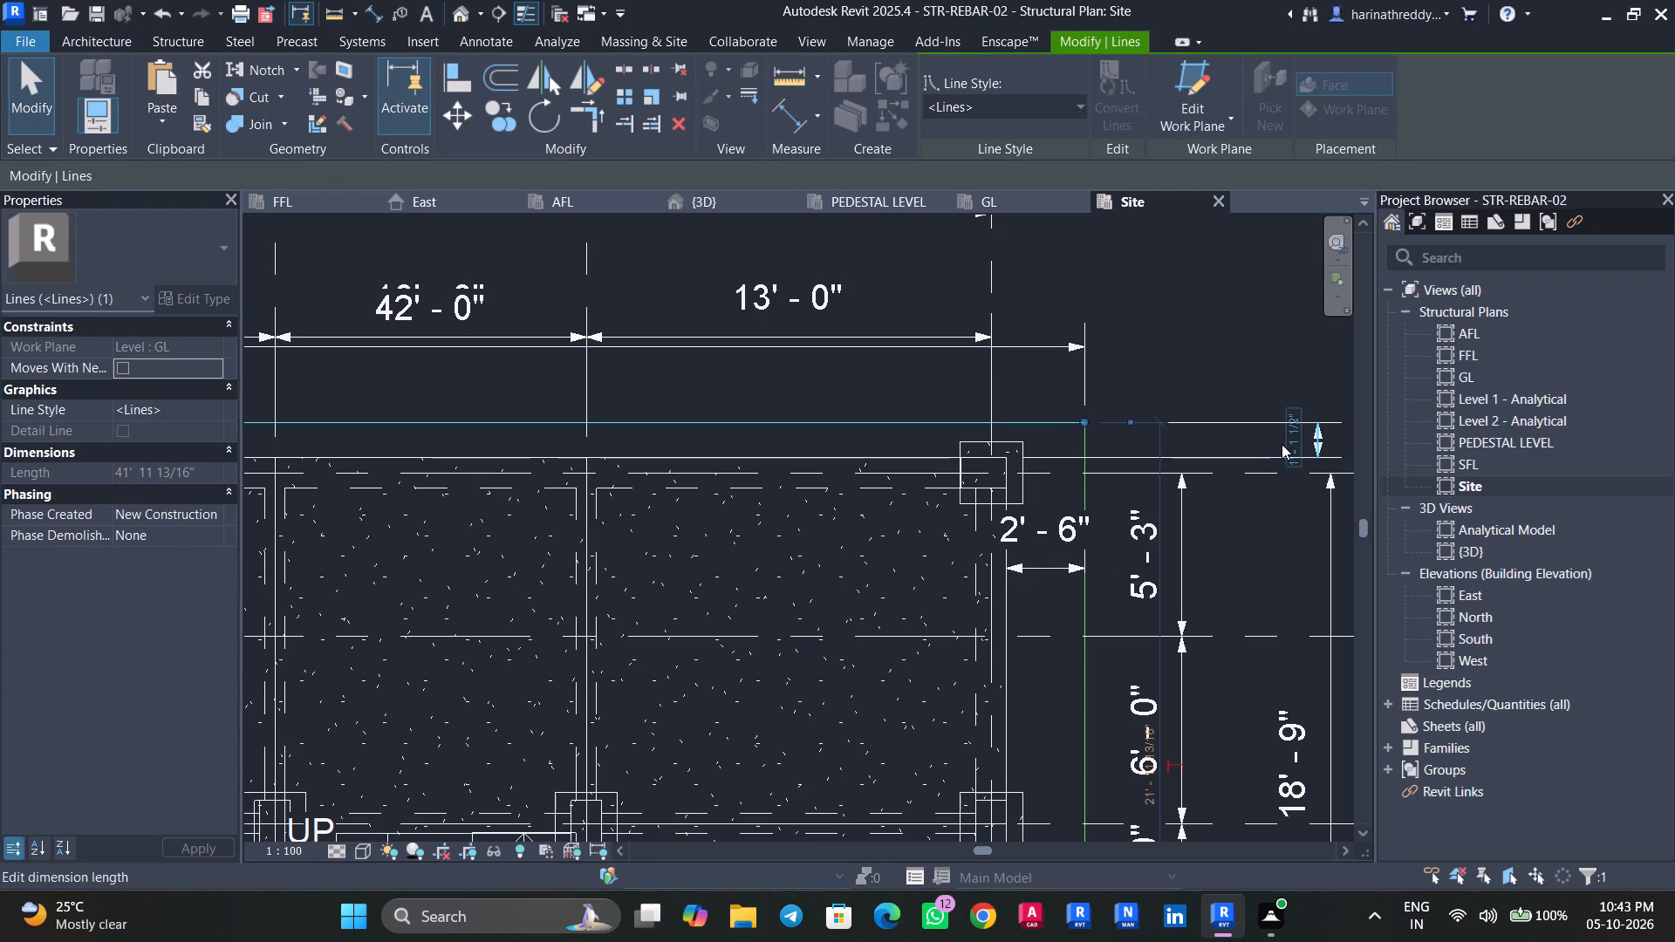
pyautogui.press('Escape')
pyautogui.press('Escape')
# Set the rectangle's overall depth to 21' by moving its edge beside grid A.
pyautogui.scroll(-4, 1219, 393)
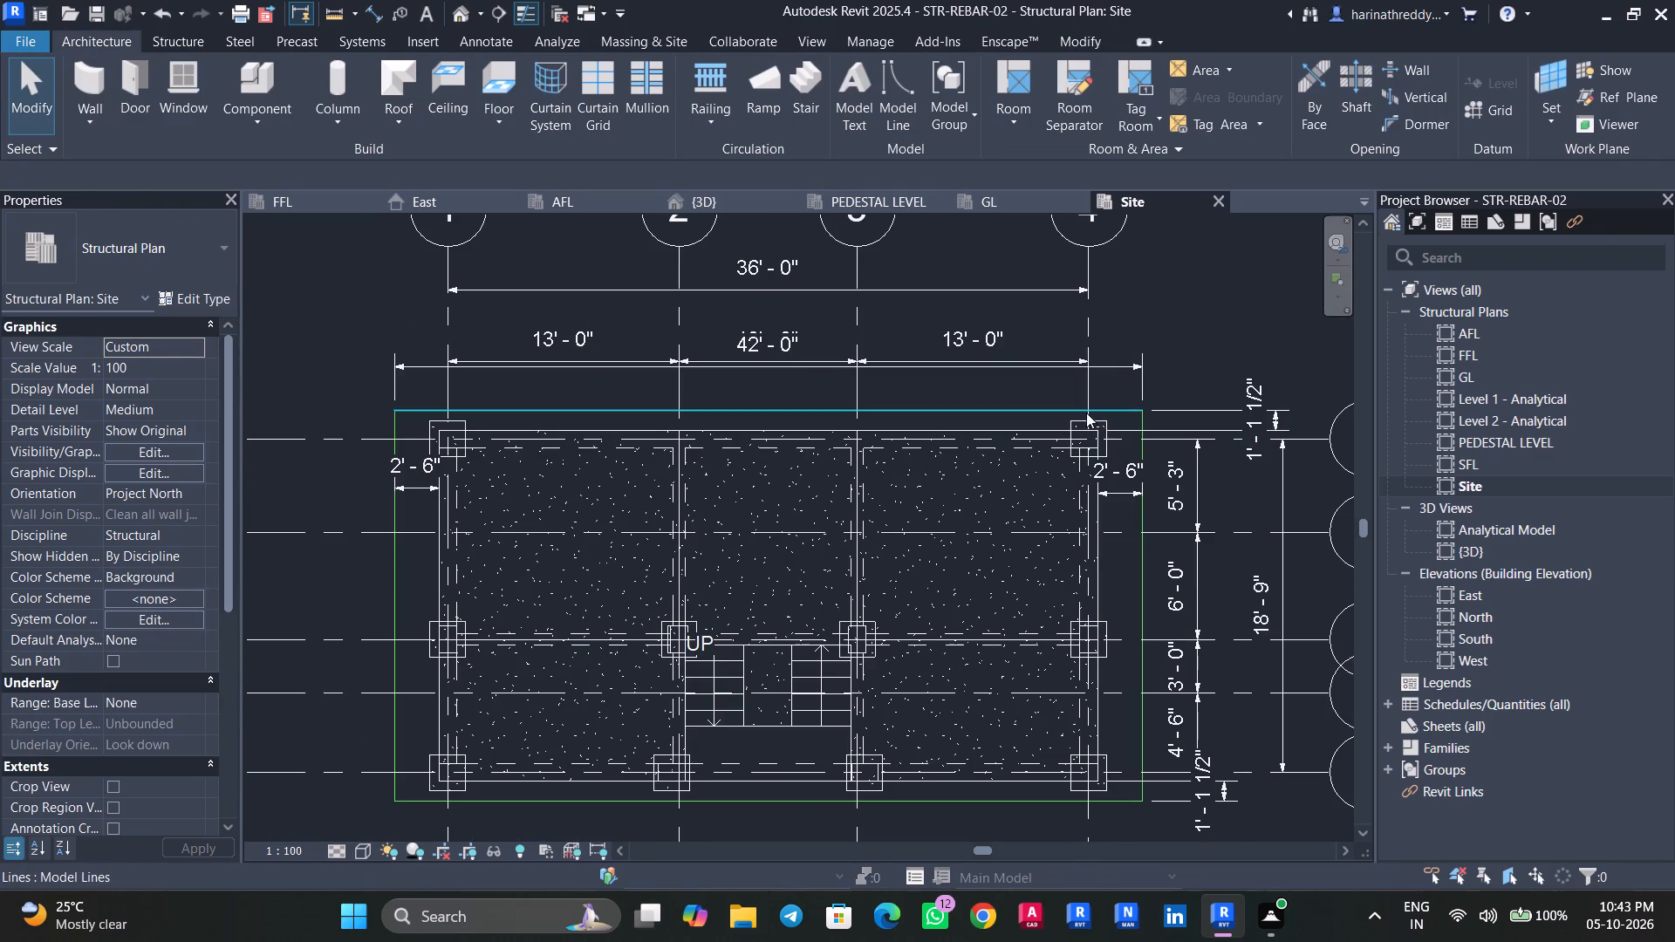
pyautogui.click(1086, 411)
pyautogui.scroll(4, 1185, 603)
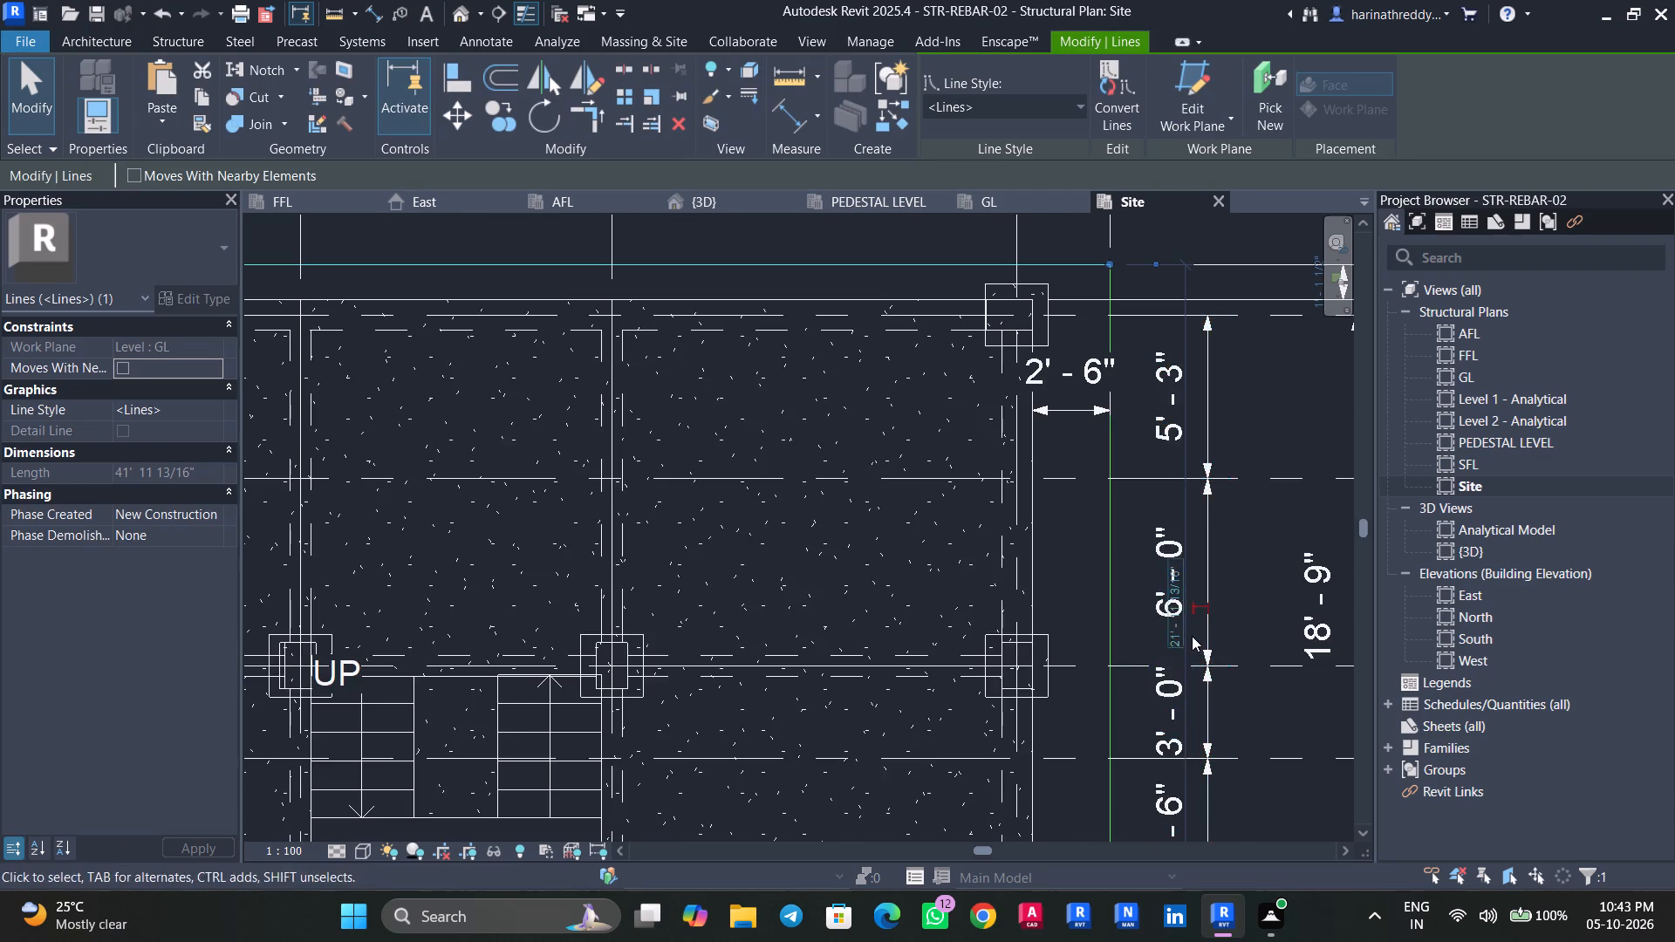
pyautogui.scroll(-5, 1192, 636)
pyautogui.scroll(5, 1189, 655)
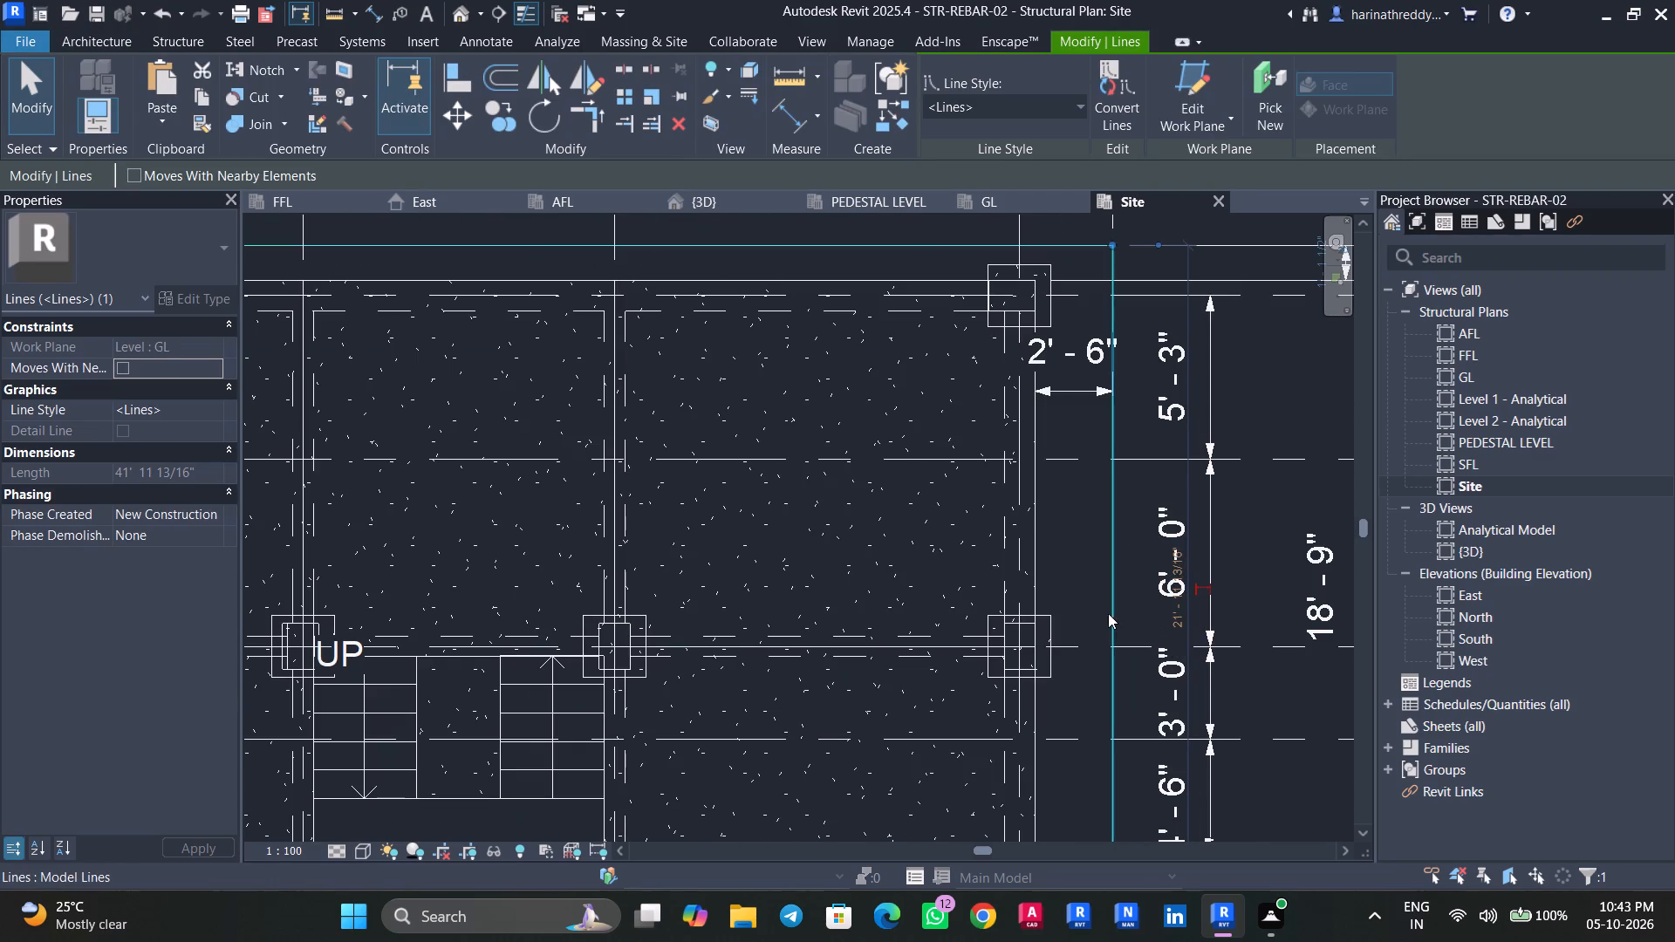
pyautogui.click(1179, 614)
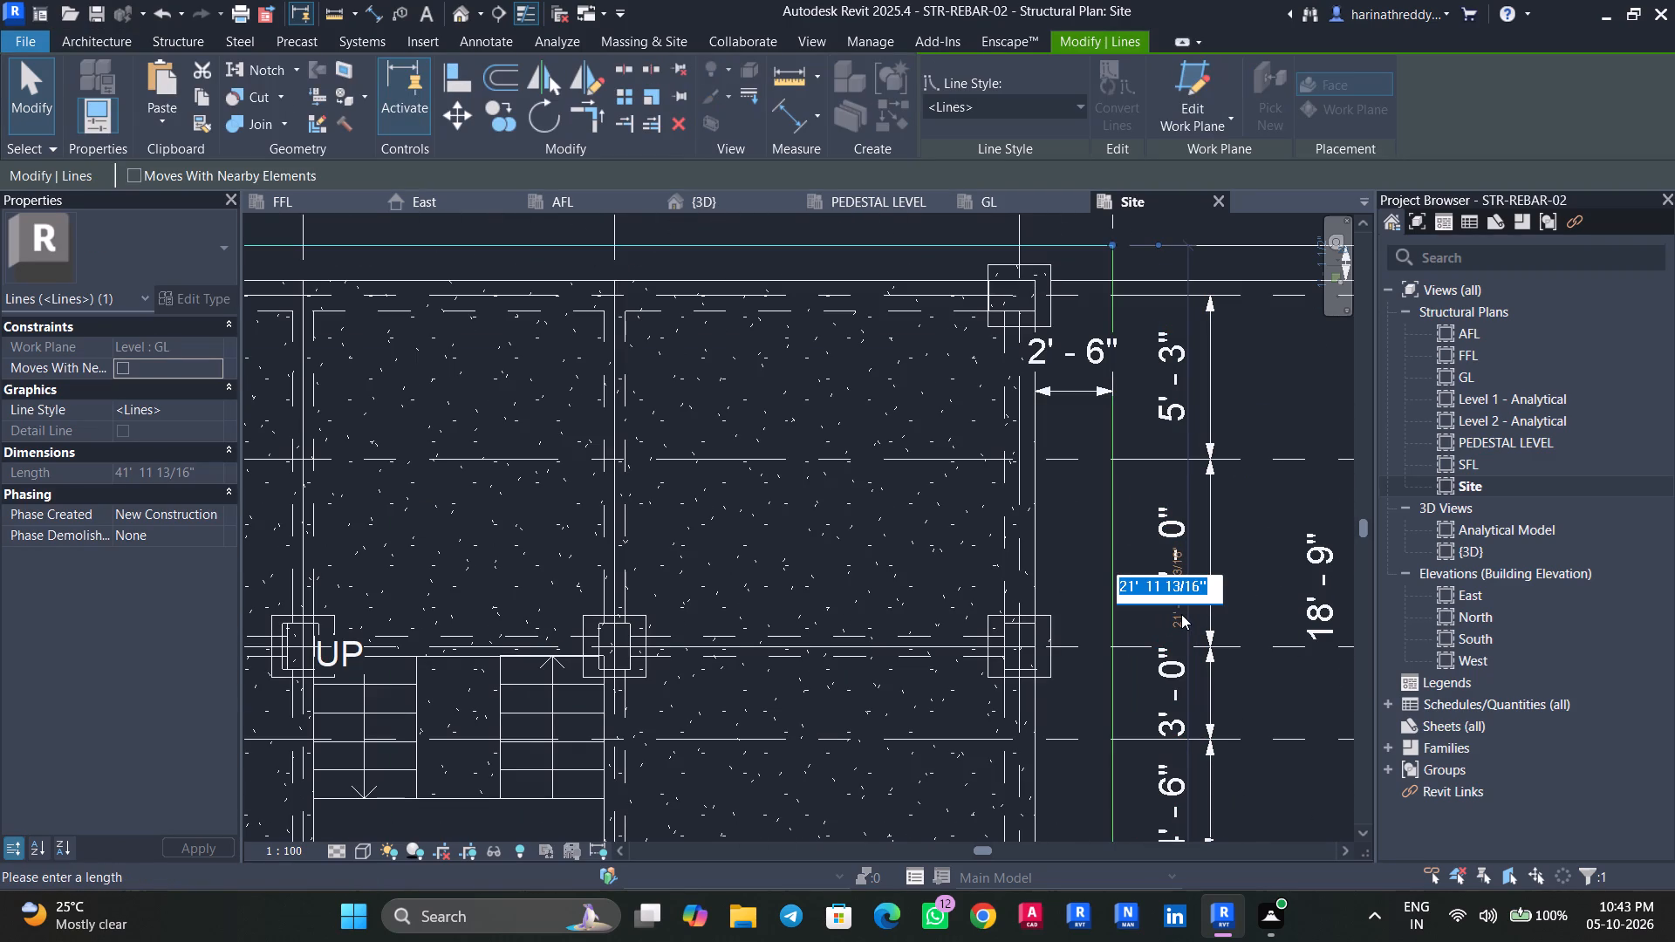
pyautogui.write("21'")
pyautogui.press('Return')
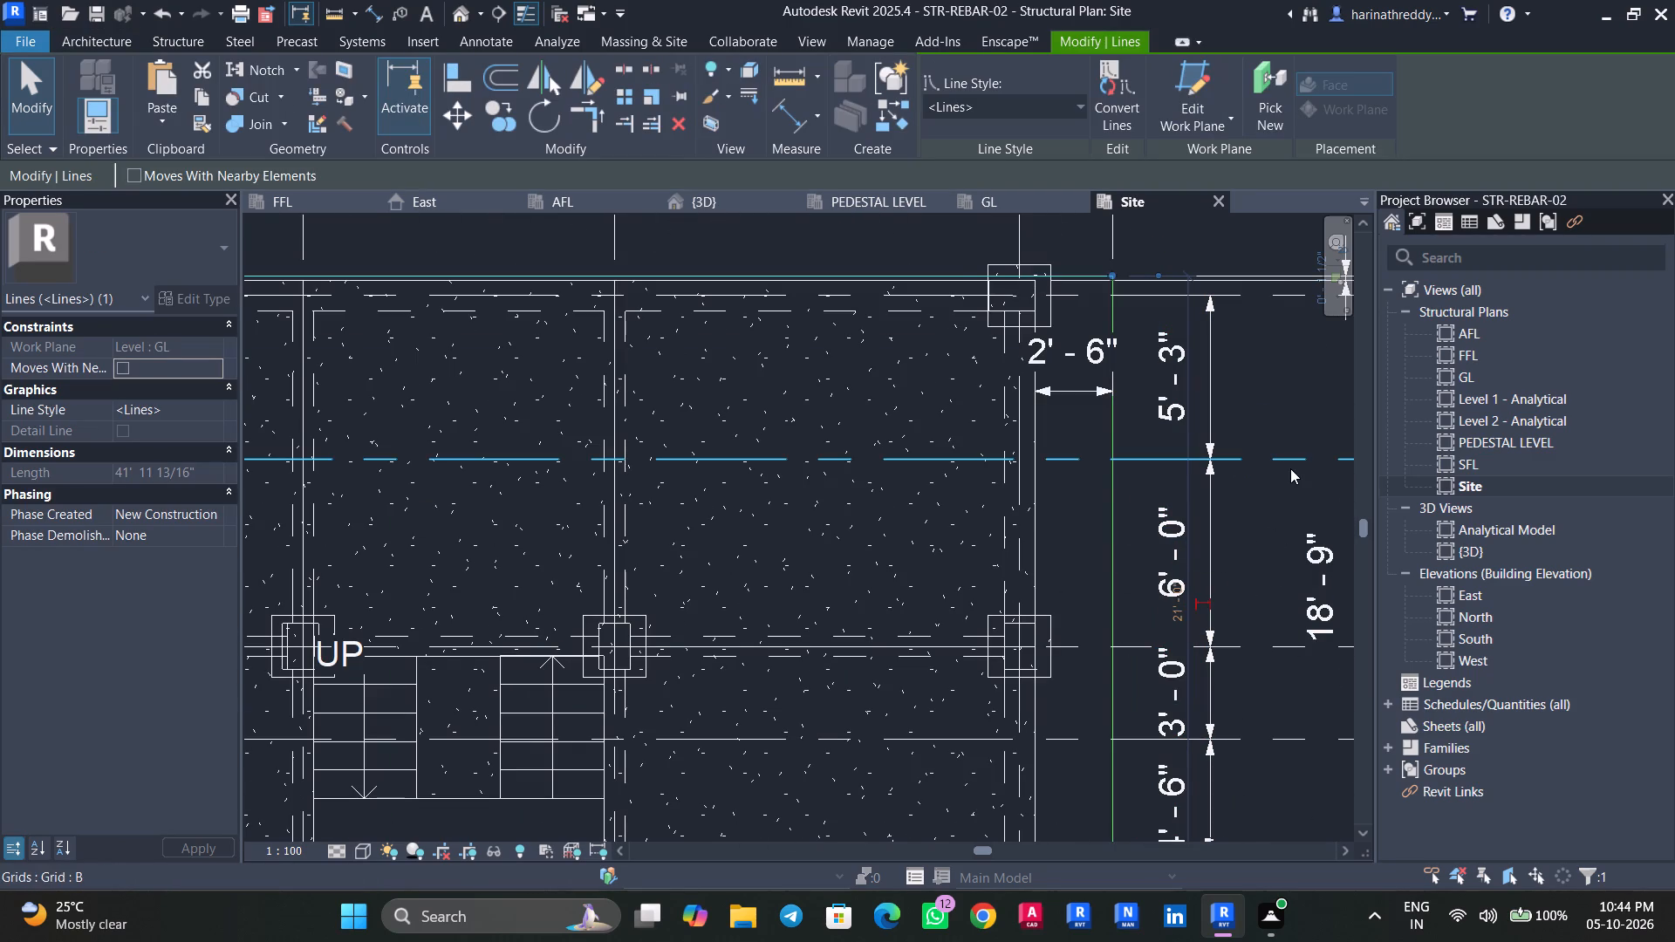
pyautogui.moveTo(1305, 471); pyautogui.dragTo(1255, 298, button='middle')
pyautogui.press('Escape')
pyautogui.press('Escape')
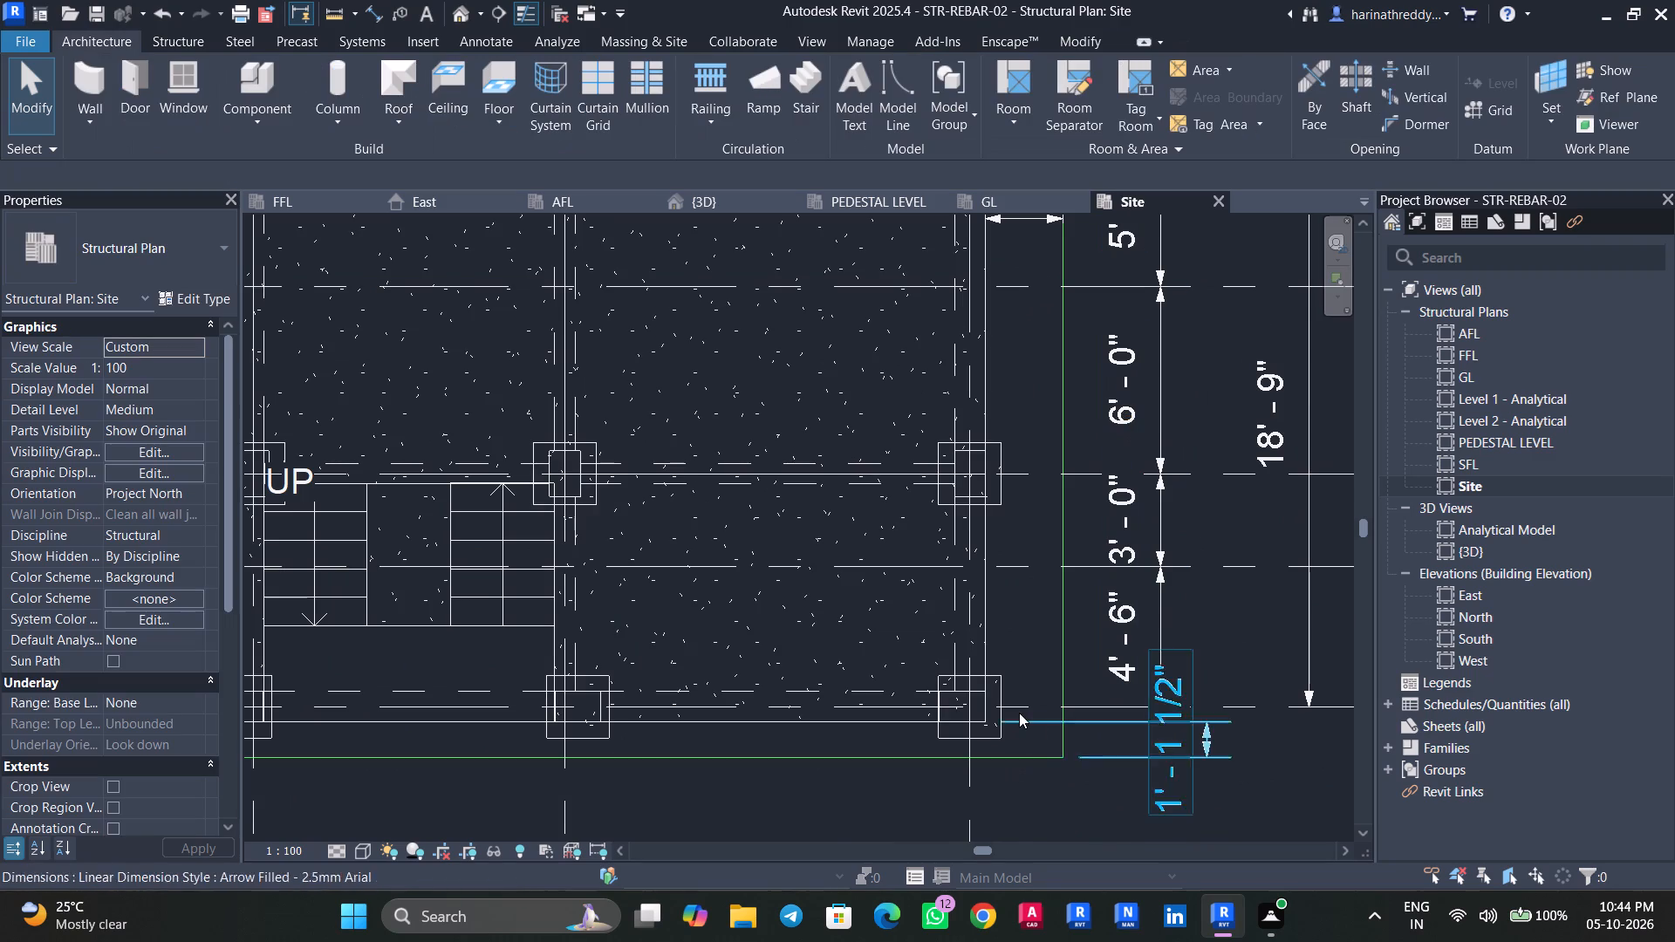
# Delete the dimension between the slab edge and the rectangle's edge on the grid I side.
pyautogui.moveTo(1019, 713); pyautogui.dragTo(1036, 855, button='middle')
pyautogui.moveTo(1202, 549); pyautogui.dragTo(1045, 652, button='middle')
pyautogui.moveTo(1064, 635); pyautogui.dragTo(1119, 356, button='middle')
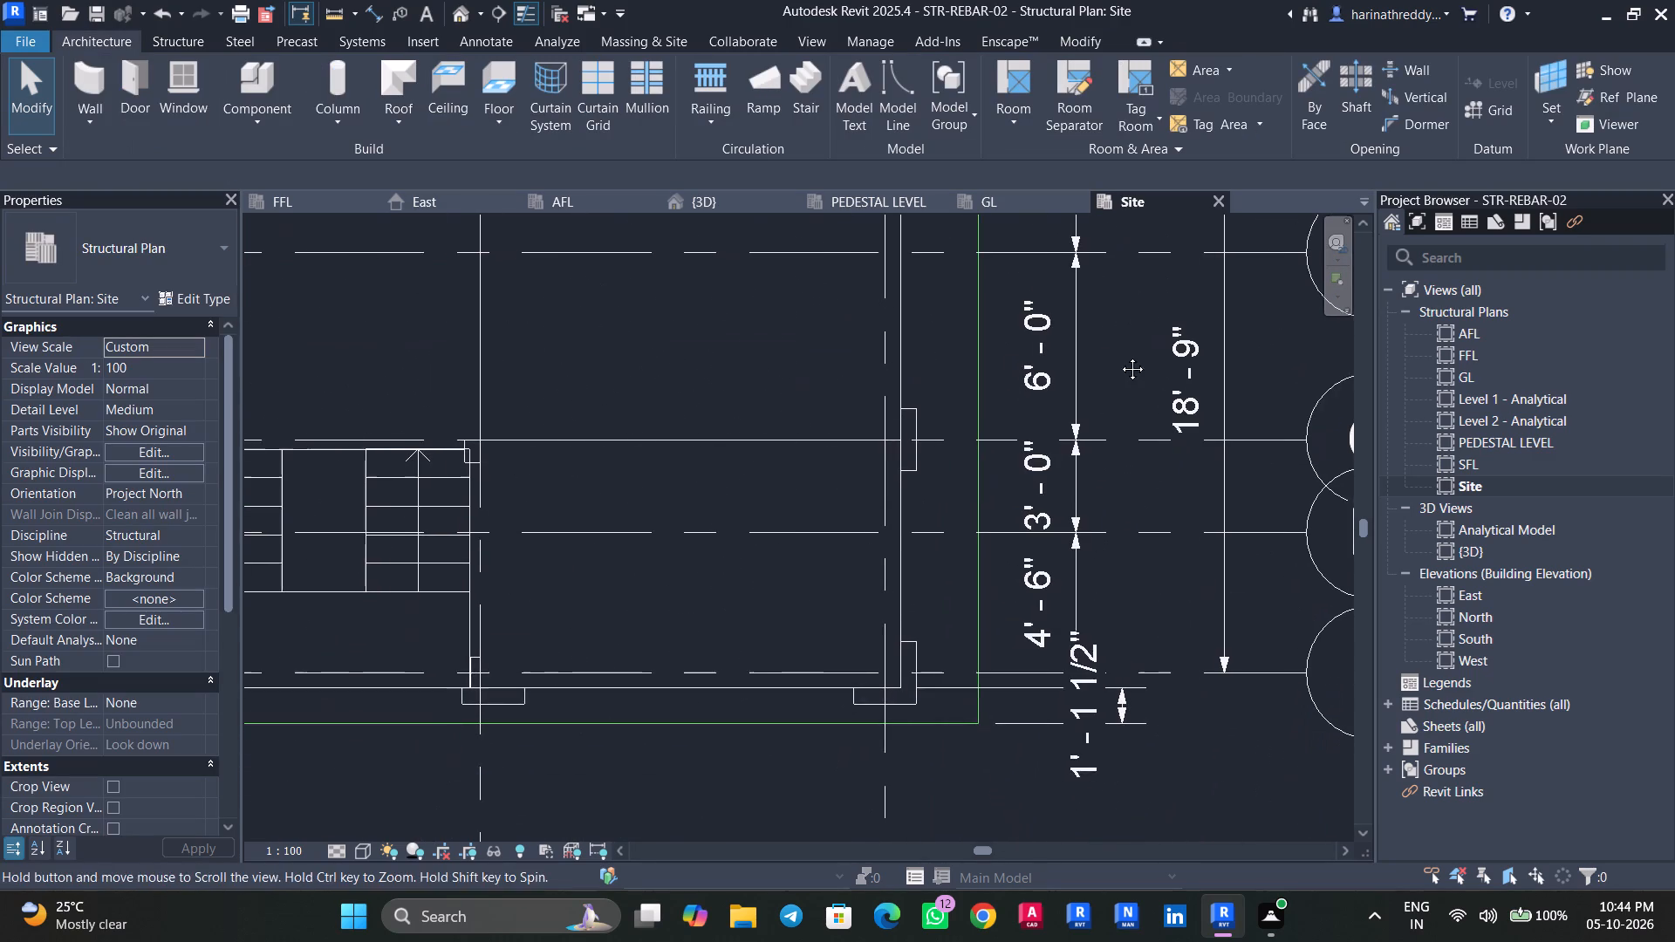
pyautogui.moveTo(1119, 356); pyautogui.dragTo(1120, 356, button='middle')
pyautogui.click(1091, 741)
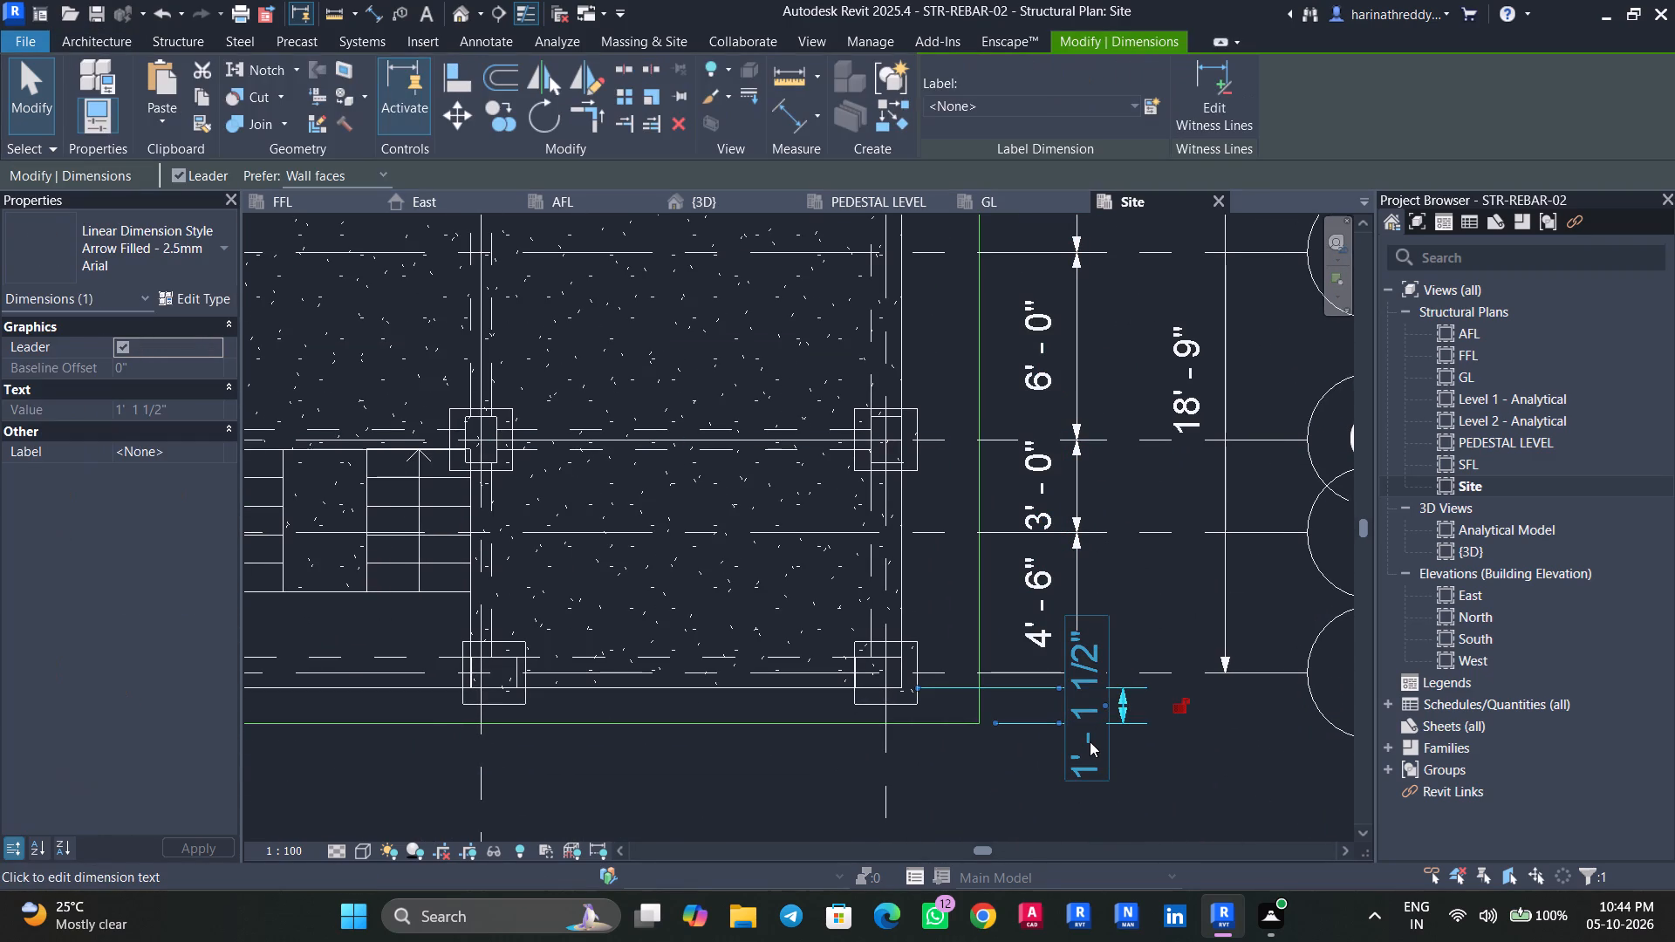
pyautogui.press('Delete')
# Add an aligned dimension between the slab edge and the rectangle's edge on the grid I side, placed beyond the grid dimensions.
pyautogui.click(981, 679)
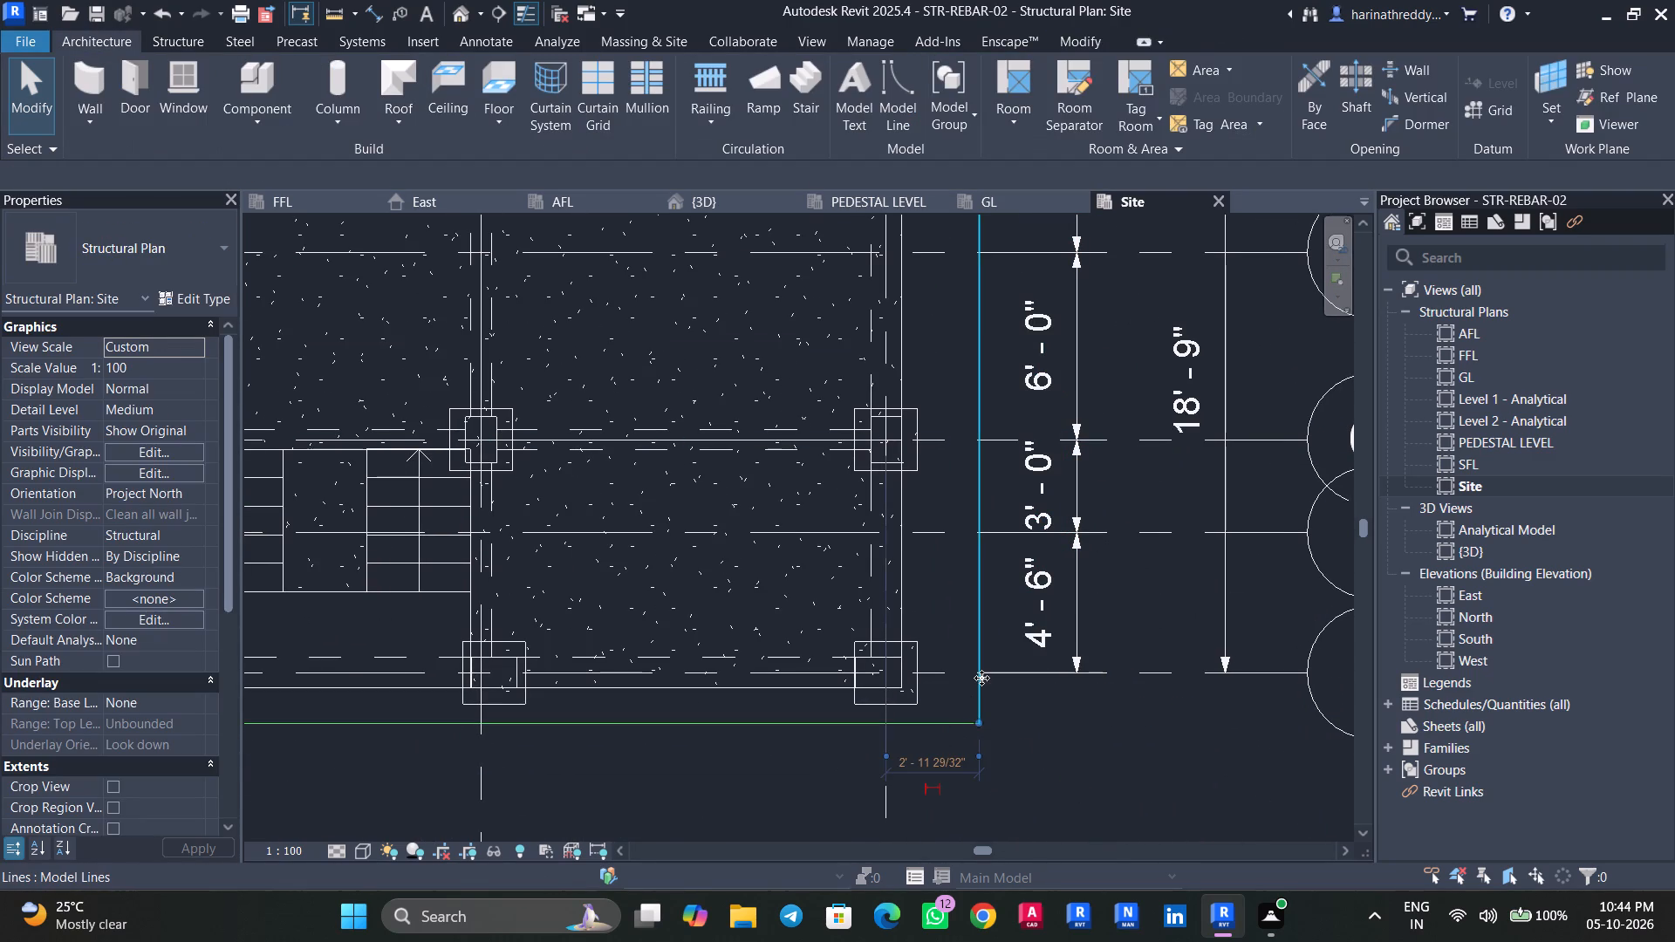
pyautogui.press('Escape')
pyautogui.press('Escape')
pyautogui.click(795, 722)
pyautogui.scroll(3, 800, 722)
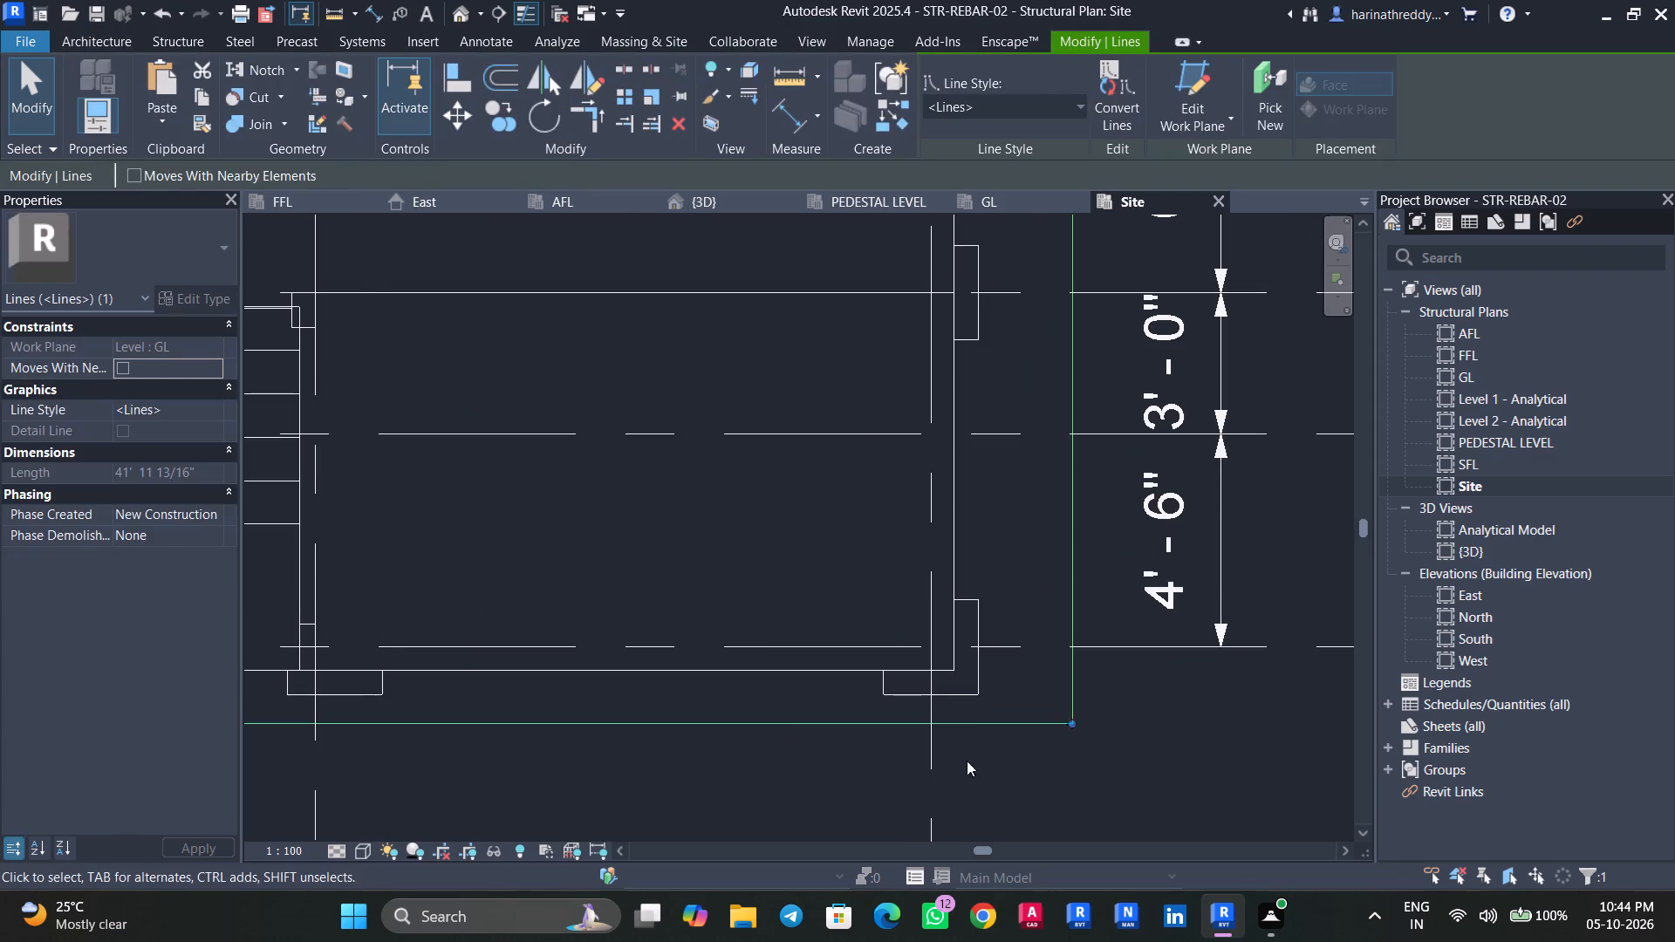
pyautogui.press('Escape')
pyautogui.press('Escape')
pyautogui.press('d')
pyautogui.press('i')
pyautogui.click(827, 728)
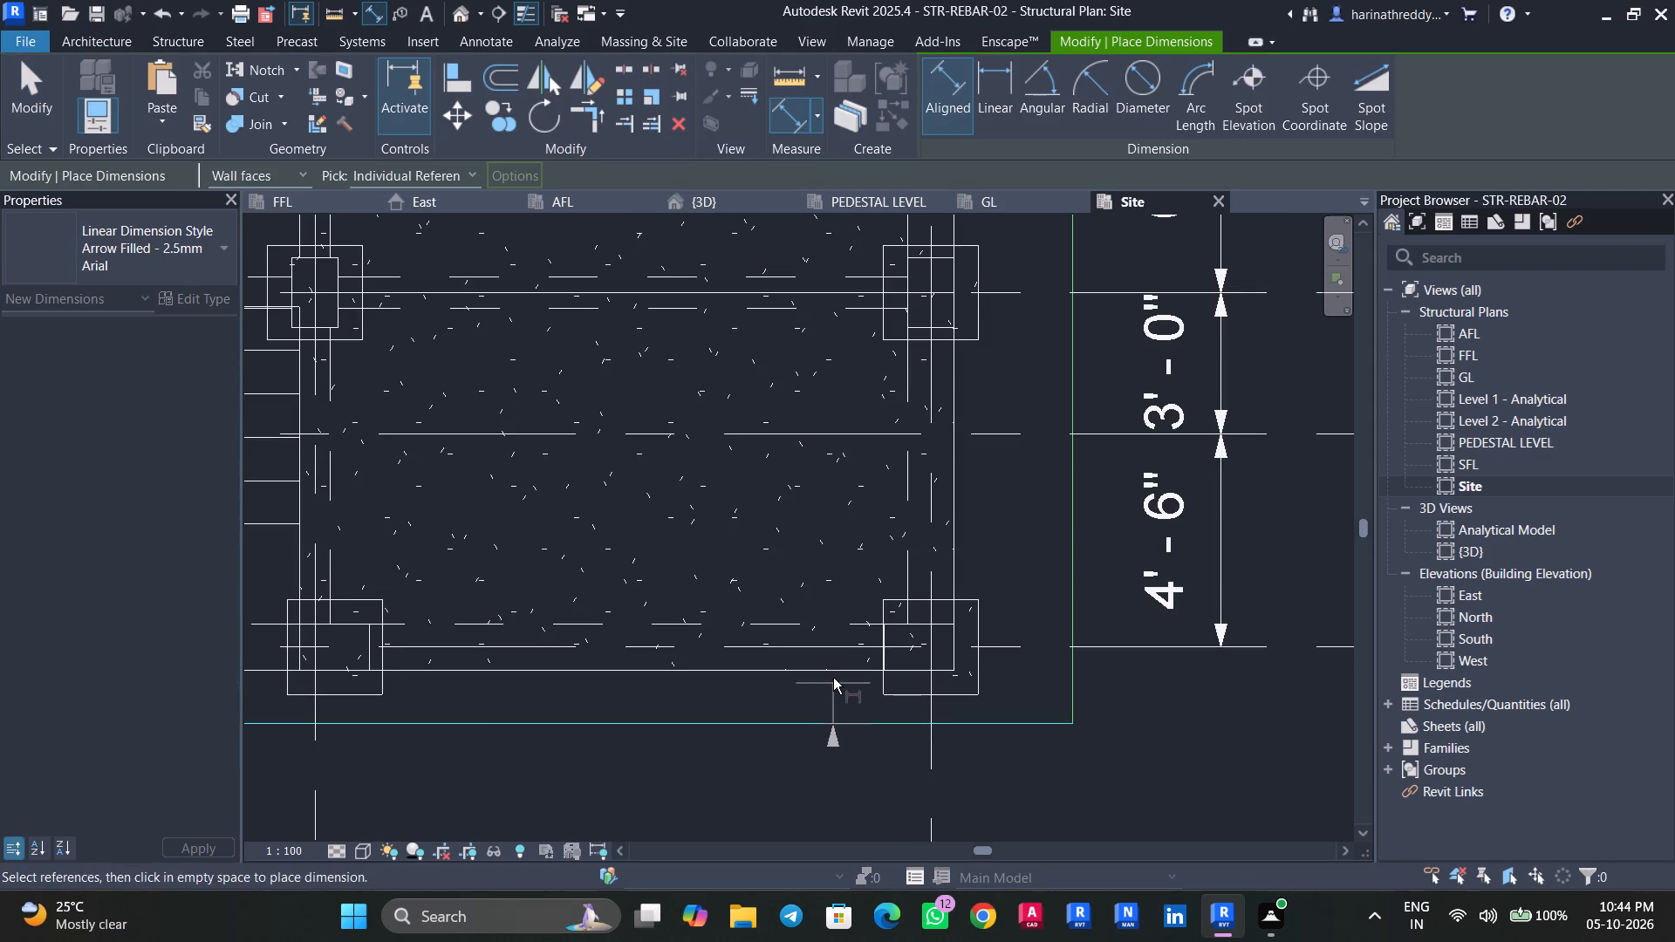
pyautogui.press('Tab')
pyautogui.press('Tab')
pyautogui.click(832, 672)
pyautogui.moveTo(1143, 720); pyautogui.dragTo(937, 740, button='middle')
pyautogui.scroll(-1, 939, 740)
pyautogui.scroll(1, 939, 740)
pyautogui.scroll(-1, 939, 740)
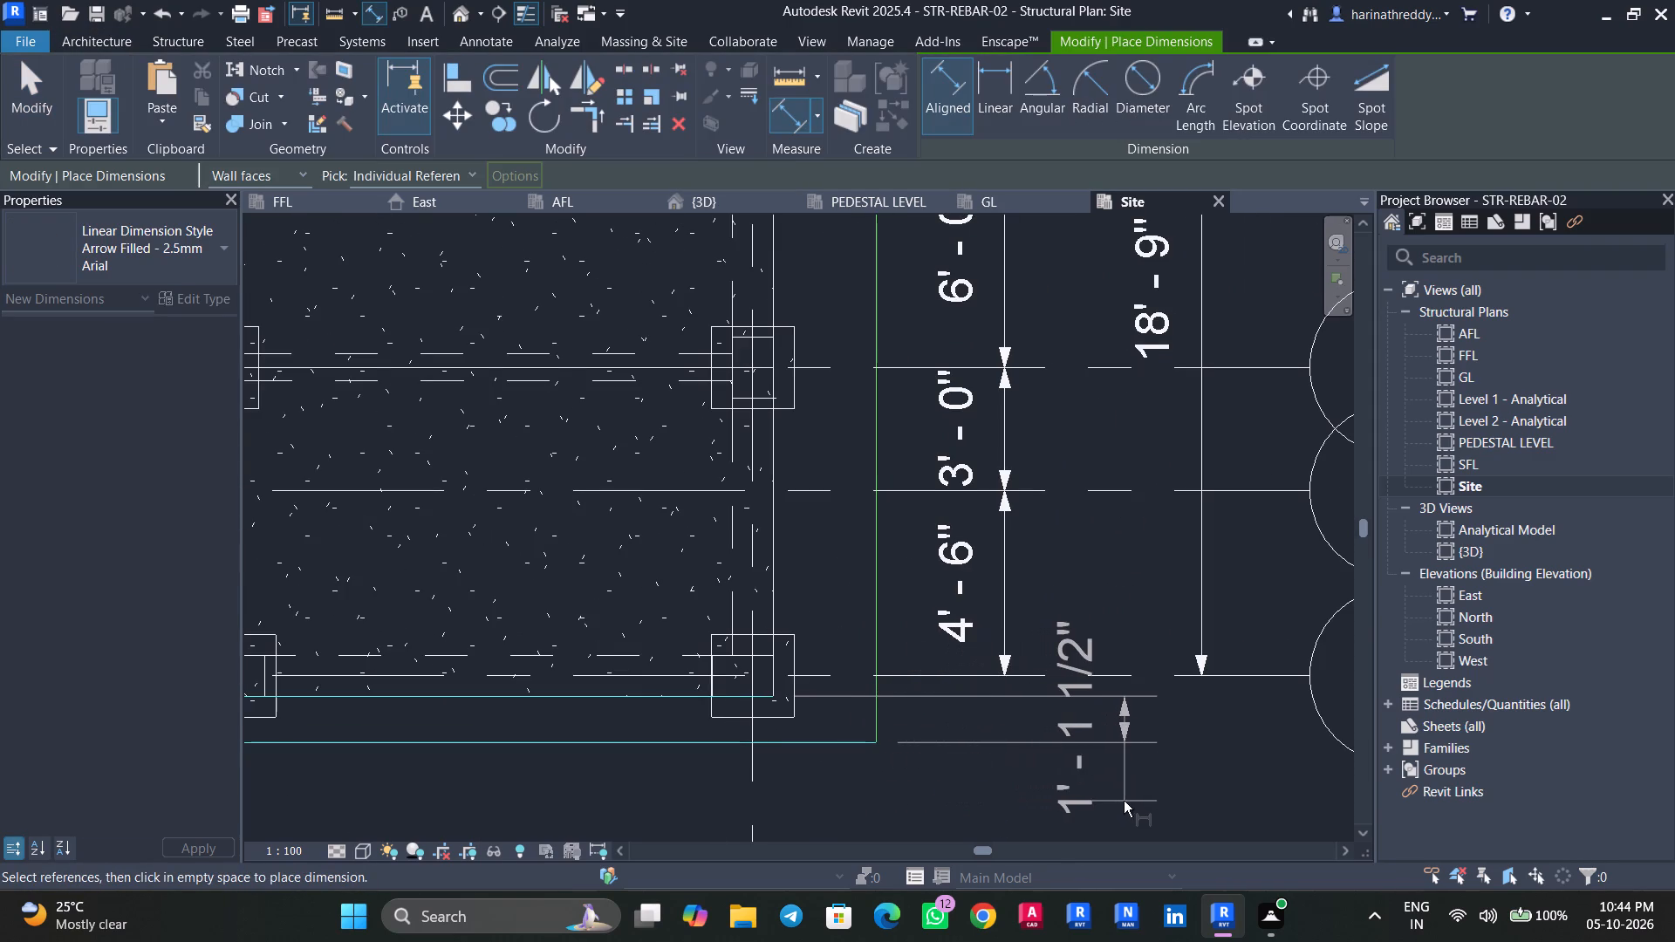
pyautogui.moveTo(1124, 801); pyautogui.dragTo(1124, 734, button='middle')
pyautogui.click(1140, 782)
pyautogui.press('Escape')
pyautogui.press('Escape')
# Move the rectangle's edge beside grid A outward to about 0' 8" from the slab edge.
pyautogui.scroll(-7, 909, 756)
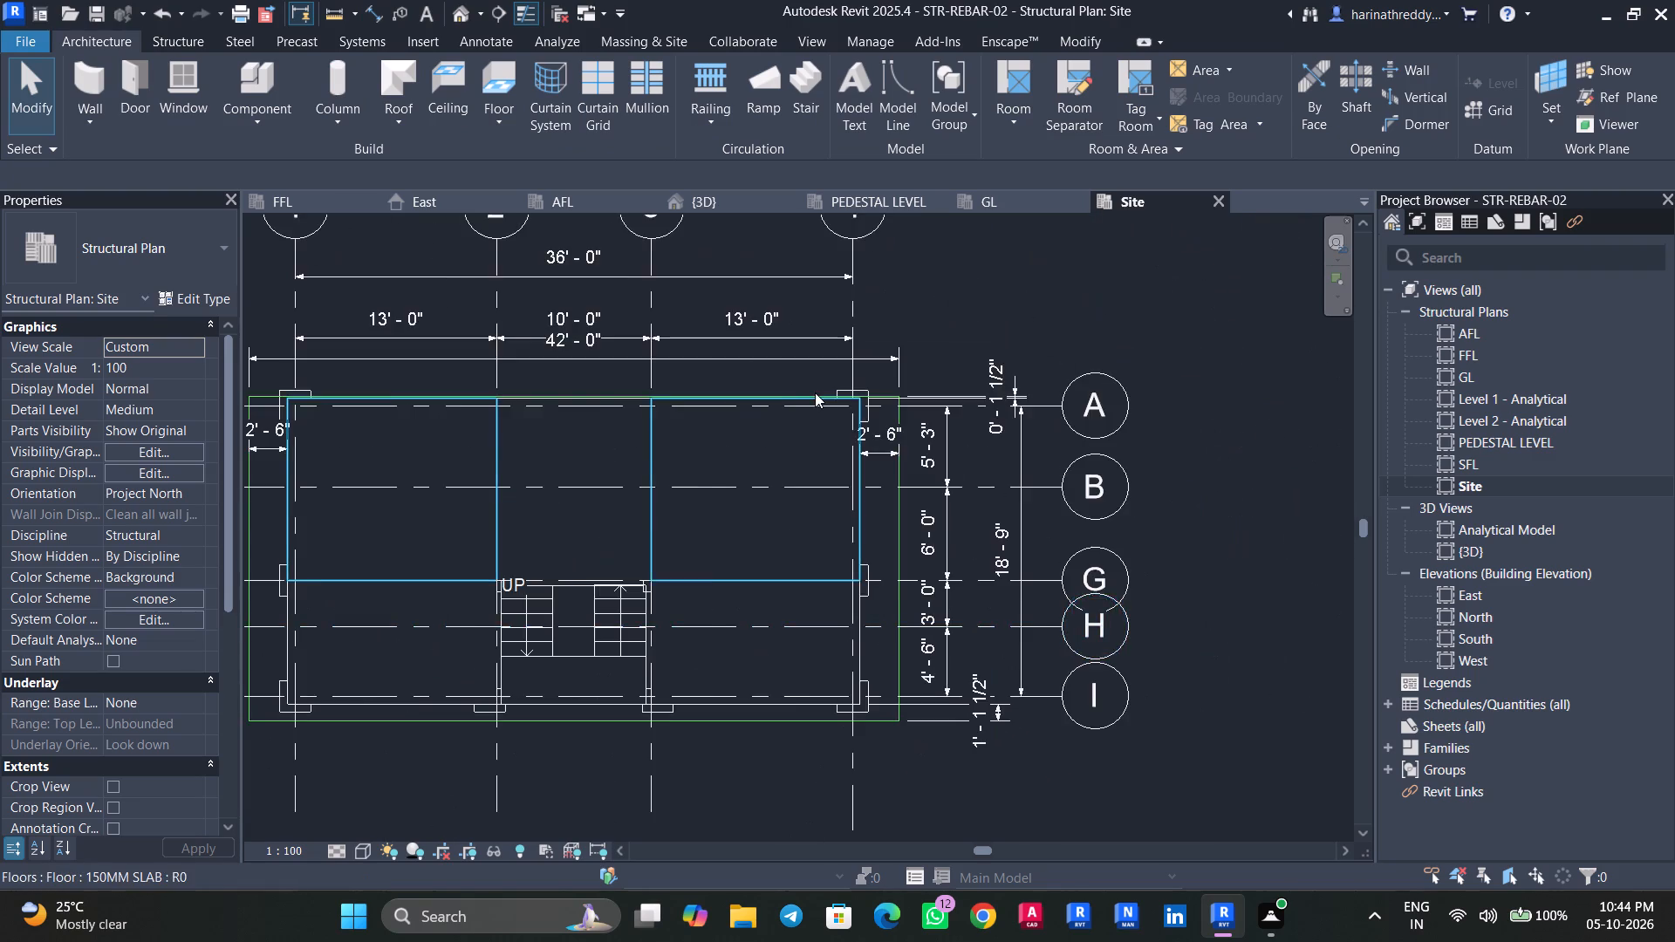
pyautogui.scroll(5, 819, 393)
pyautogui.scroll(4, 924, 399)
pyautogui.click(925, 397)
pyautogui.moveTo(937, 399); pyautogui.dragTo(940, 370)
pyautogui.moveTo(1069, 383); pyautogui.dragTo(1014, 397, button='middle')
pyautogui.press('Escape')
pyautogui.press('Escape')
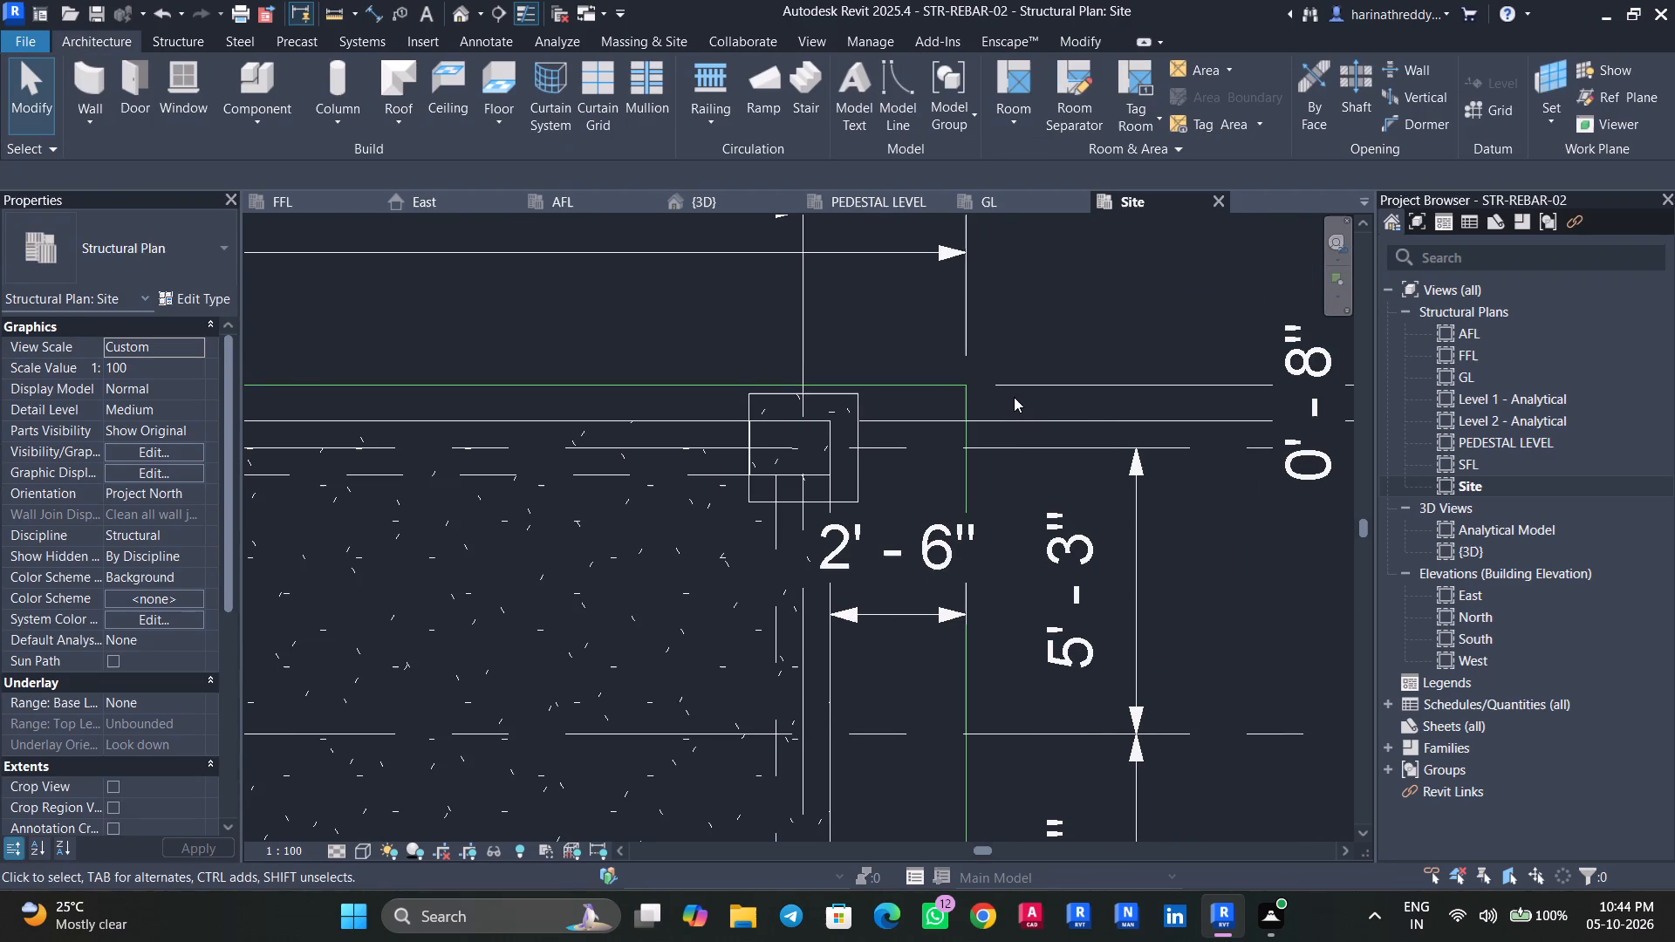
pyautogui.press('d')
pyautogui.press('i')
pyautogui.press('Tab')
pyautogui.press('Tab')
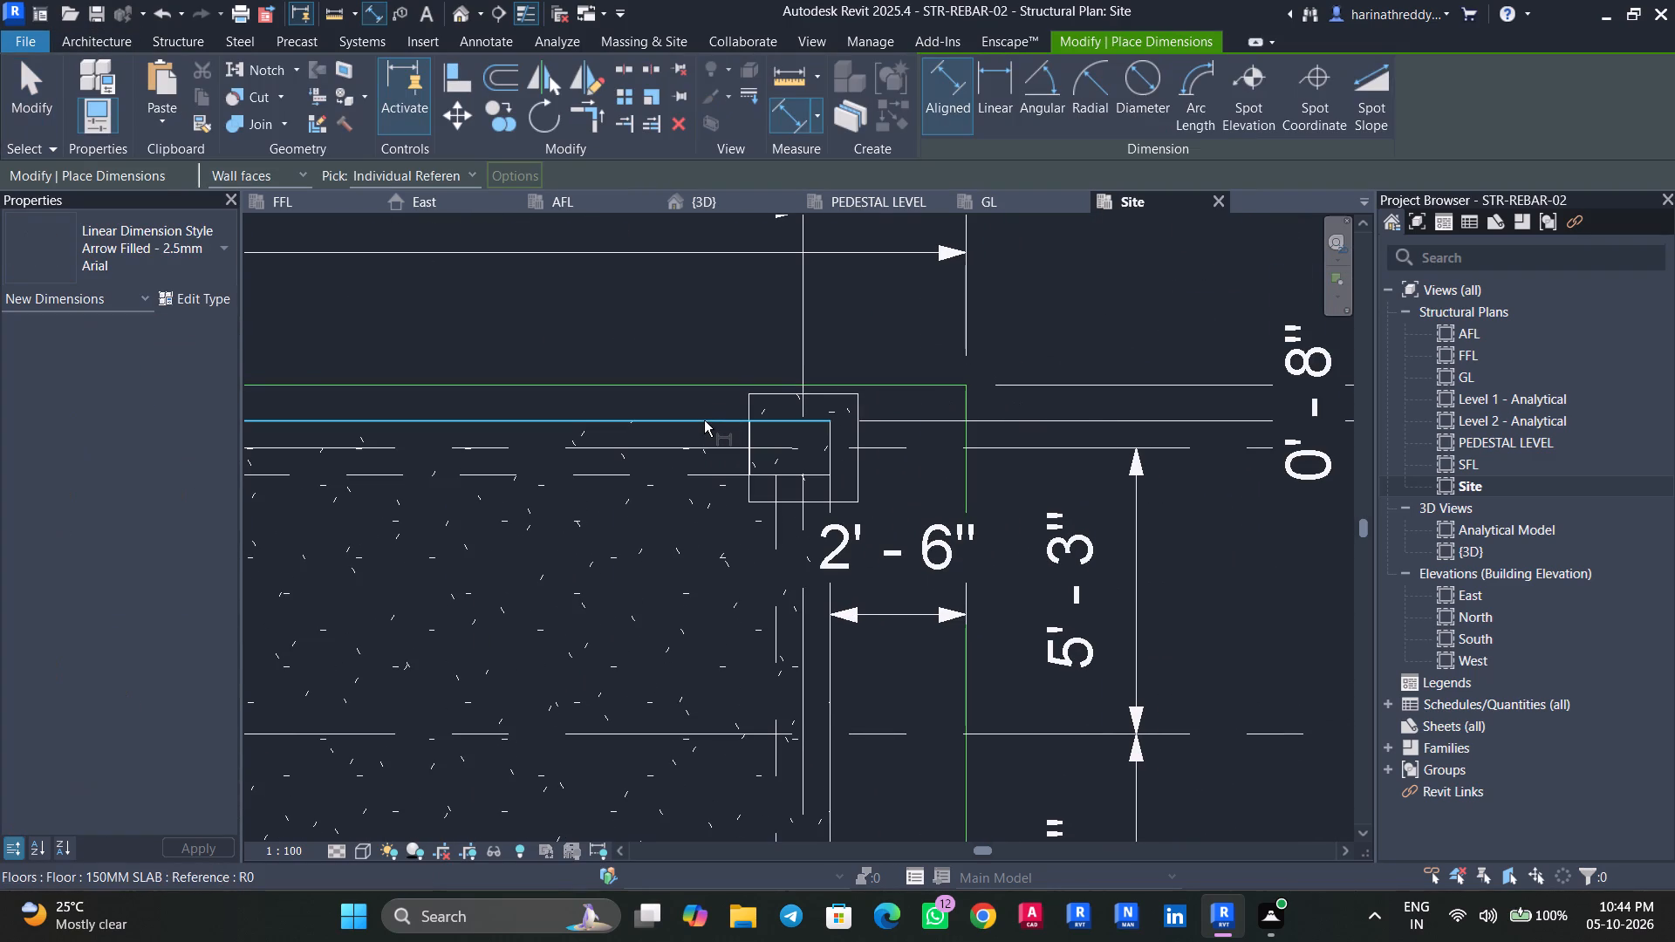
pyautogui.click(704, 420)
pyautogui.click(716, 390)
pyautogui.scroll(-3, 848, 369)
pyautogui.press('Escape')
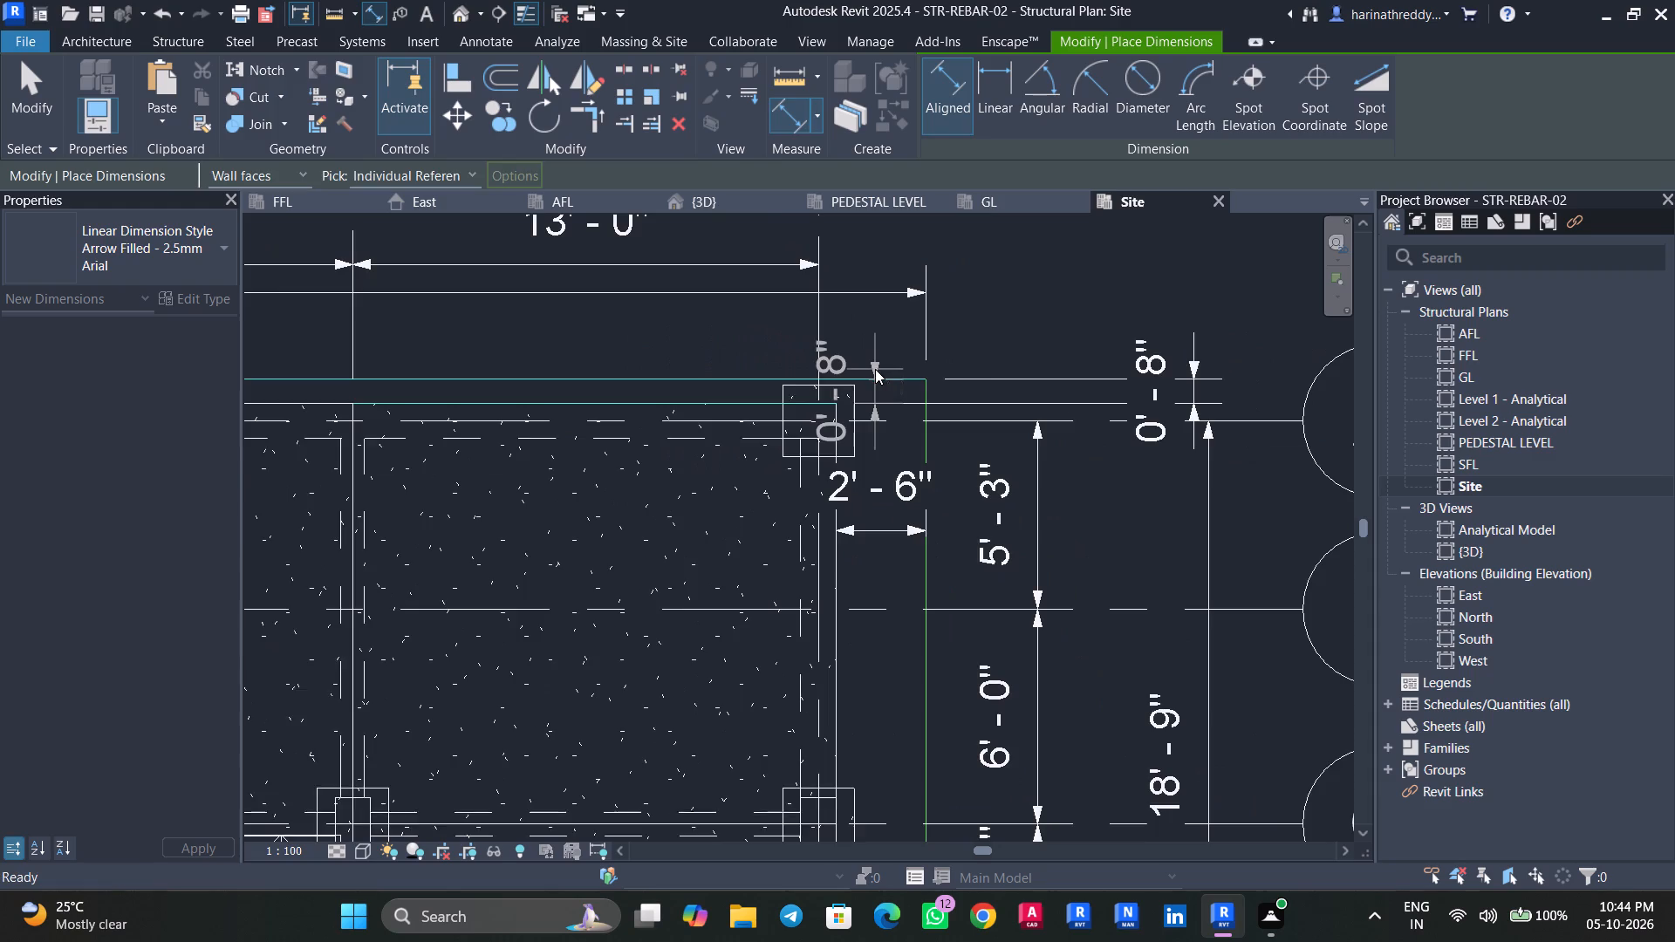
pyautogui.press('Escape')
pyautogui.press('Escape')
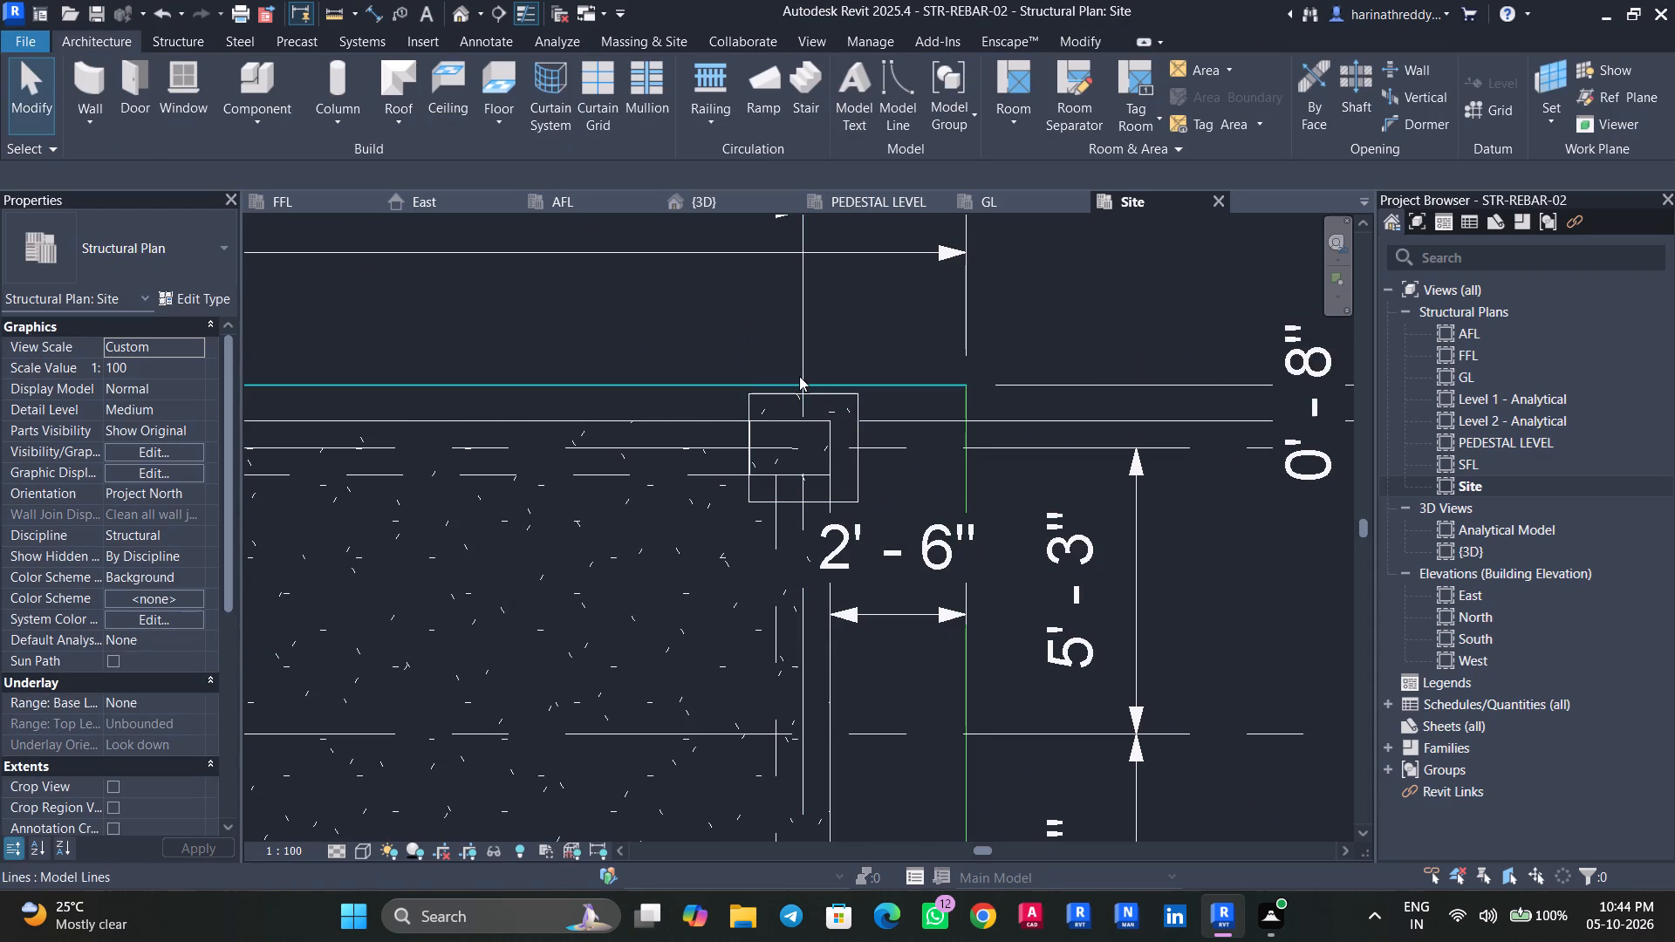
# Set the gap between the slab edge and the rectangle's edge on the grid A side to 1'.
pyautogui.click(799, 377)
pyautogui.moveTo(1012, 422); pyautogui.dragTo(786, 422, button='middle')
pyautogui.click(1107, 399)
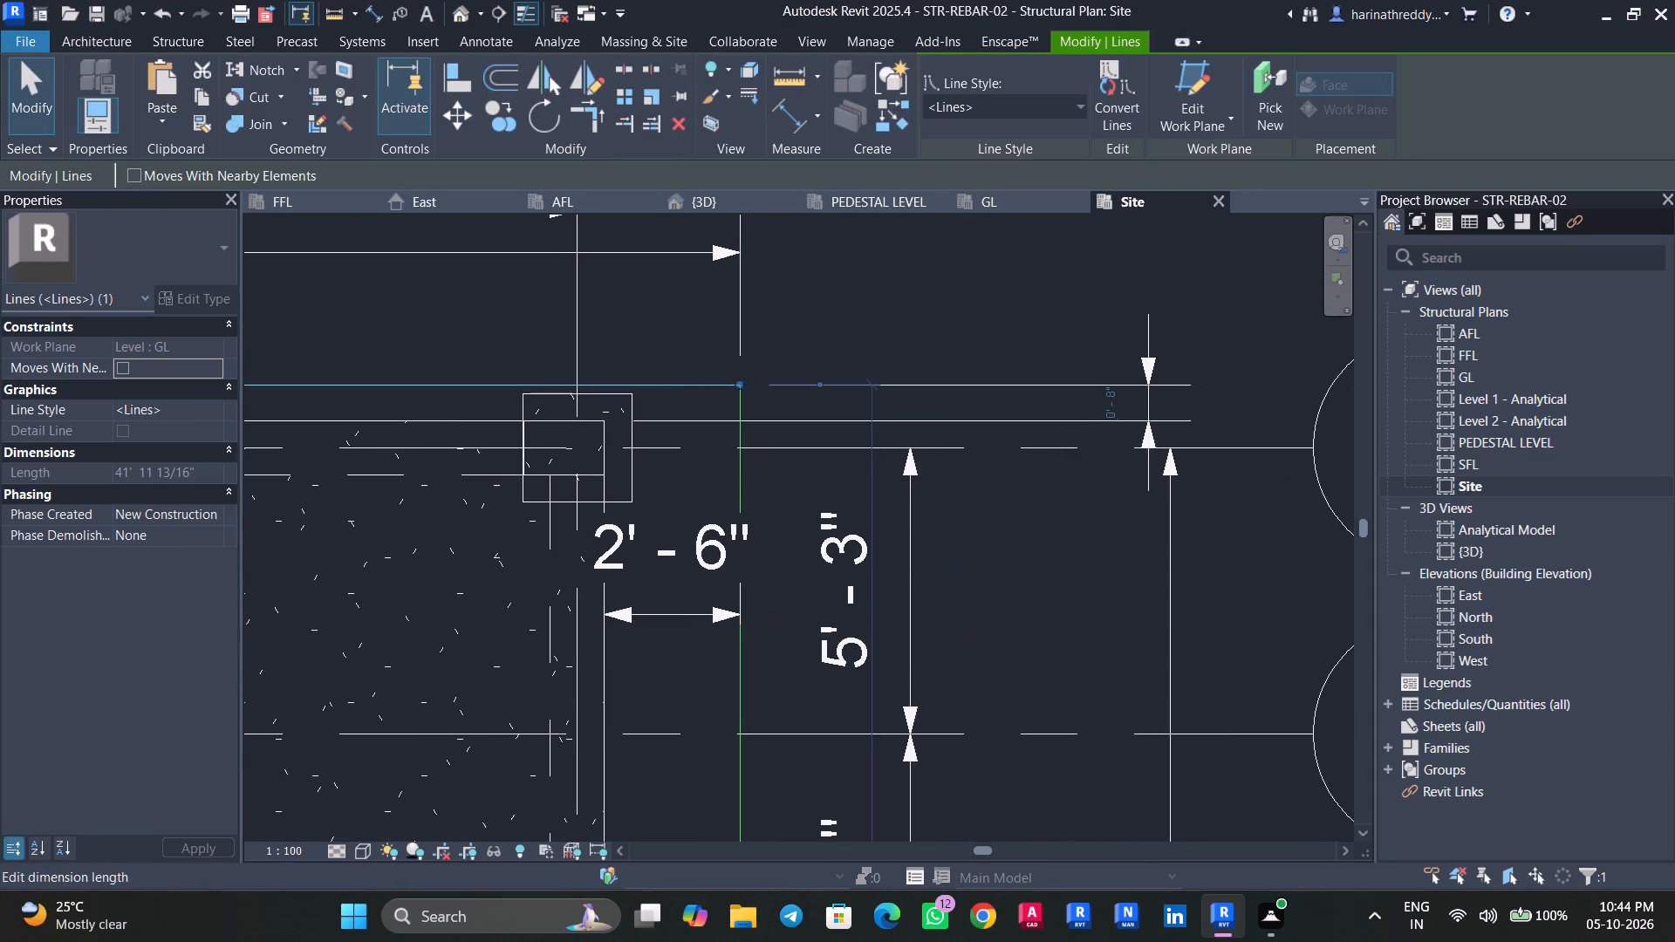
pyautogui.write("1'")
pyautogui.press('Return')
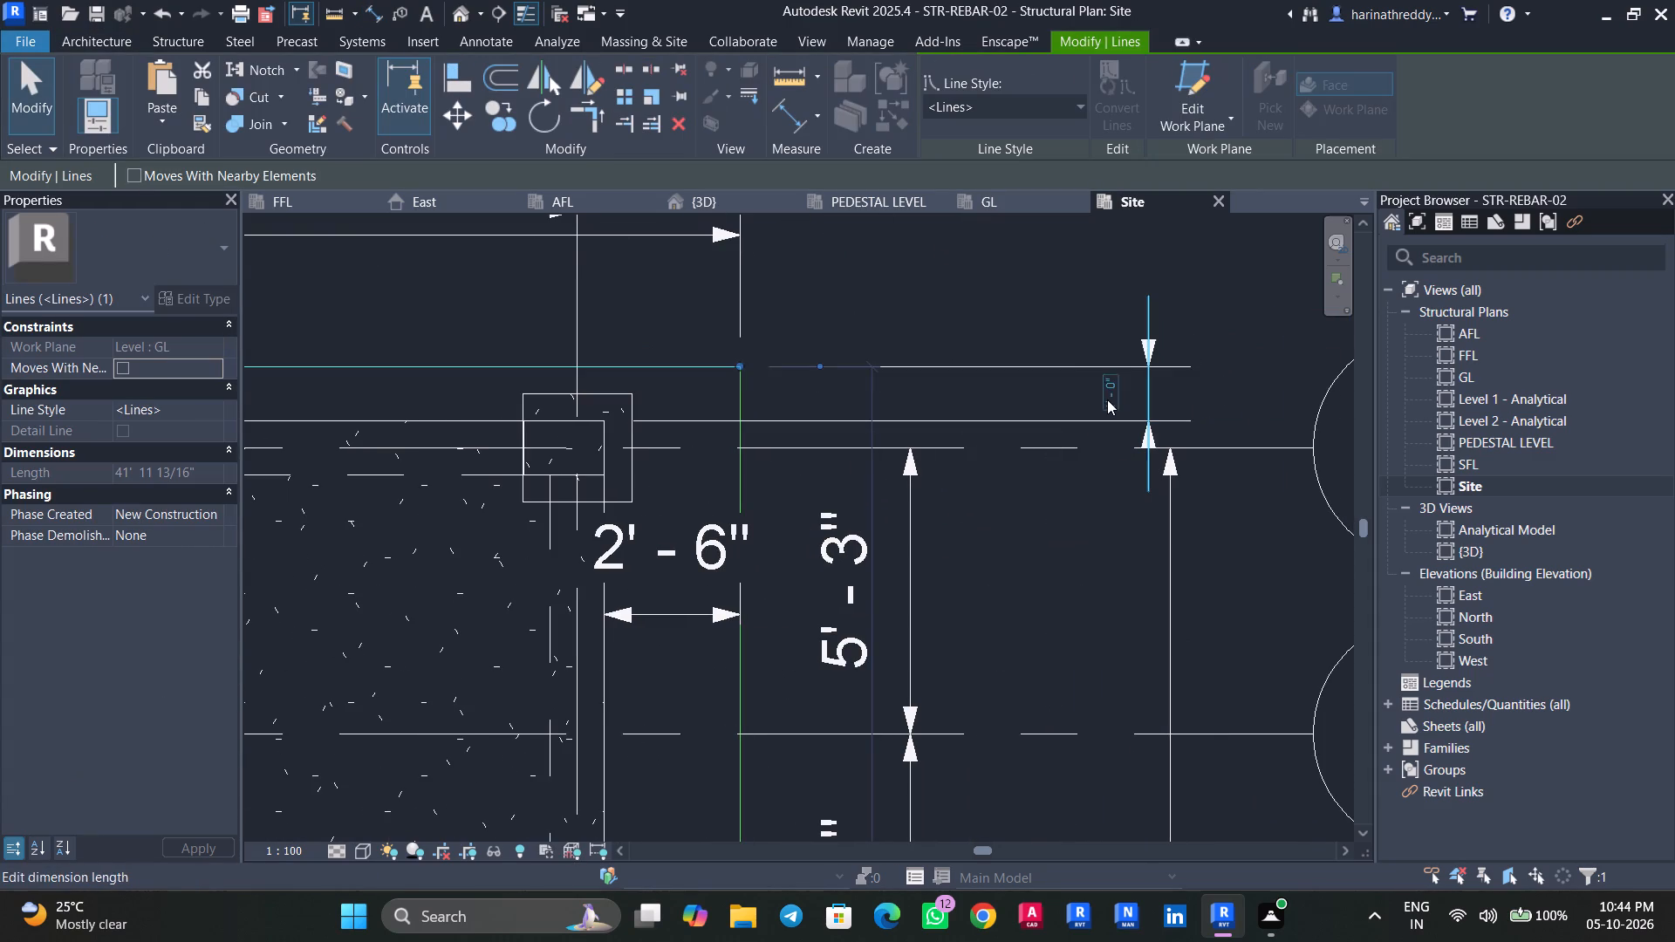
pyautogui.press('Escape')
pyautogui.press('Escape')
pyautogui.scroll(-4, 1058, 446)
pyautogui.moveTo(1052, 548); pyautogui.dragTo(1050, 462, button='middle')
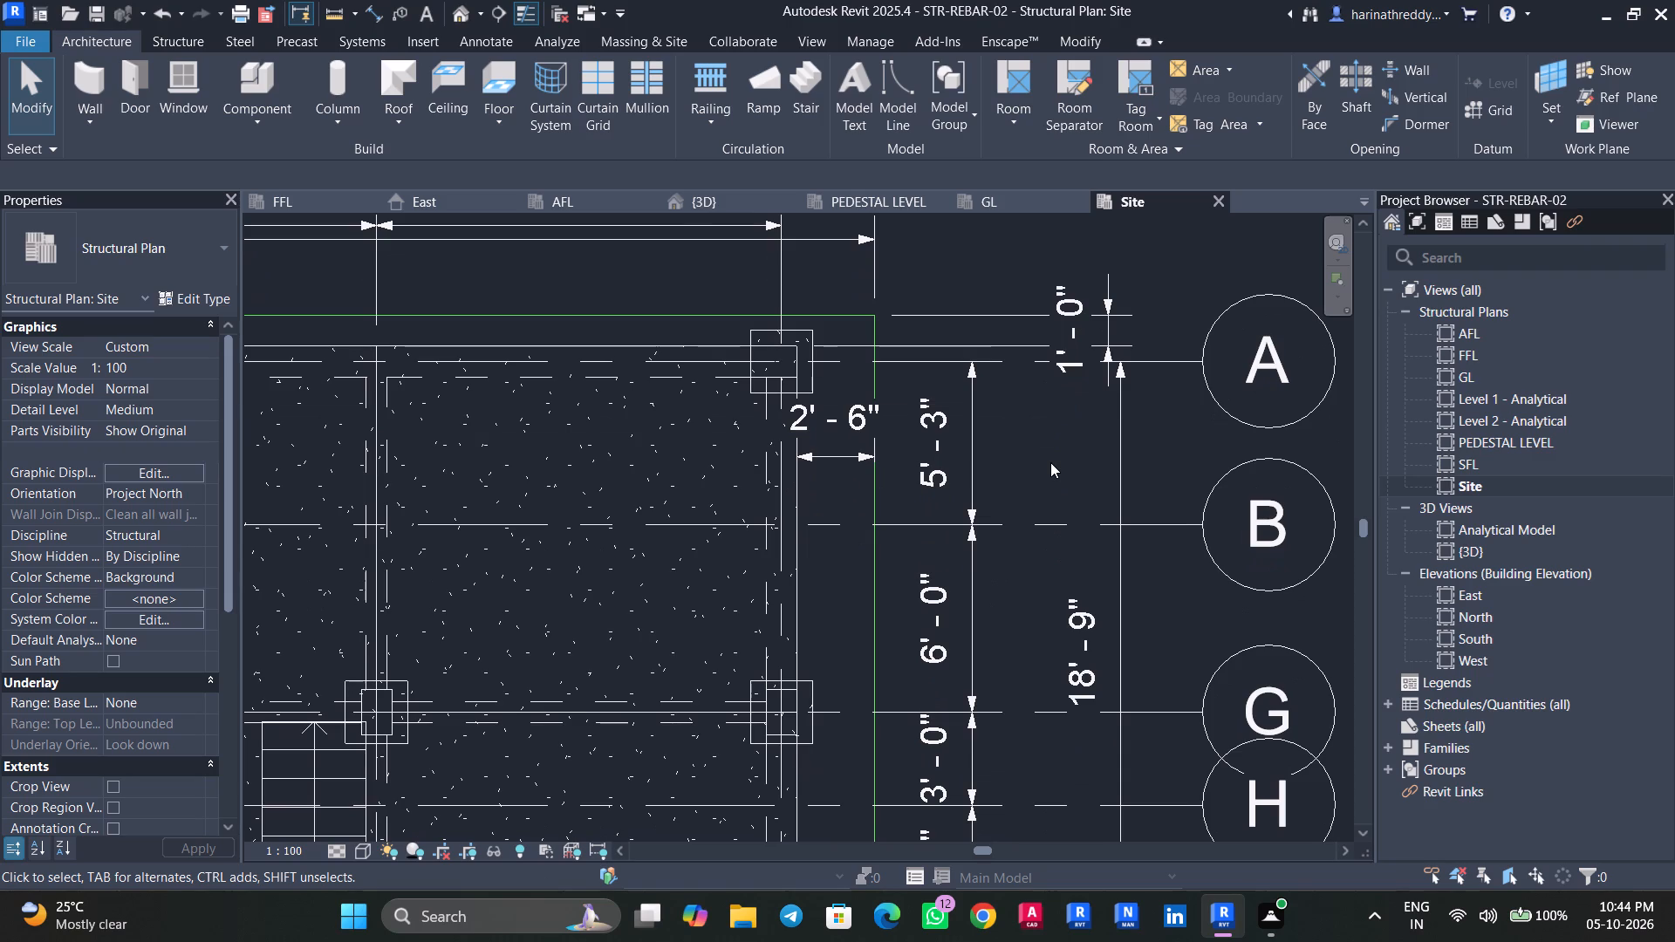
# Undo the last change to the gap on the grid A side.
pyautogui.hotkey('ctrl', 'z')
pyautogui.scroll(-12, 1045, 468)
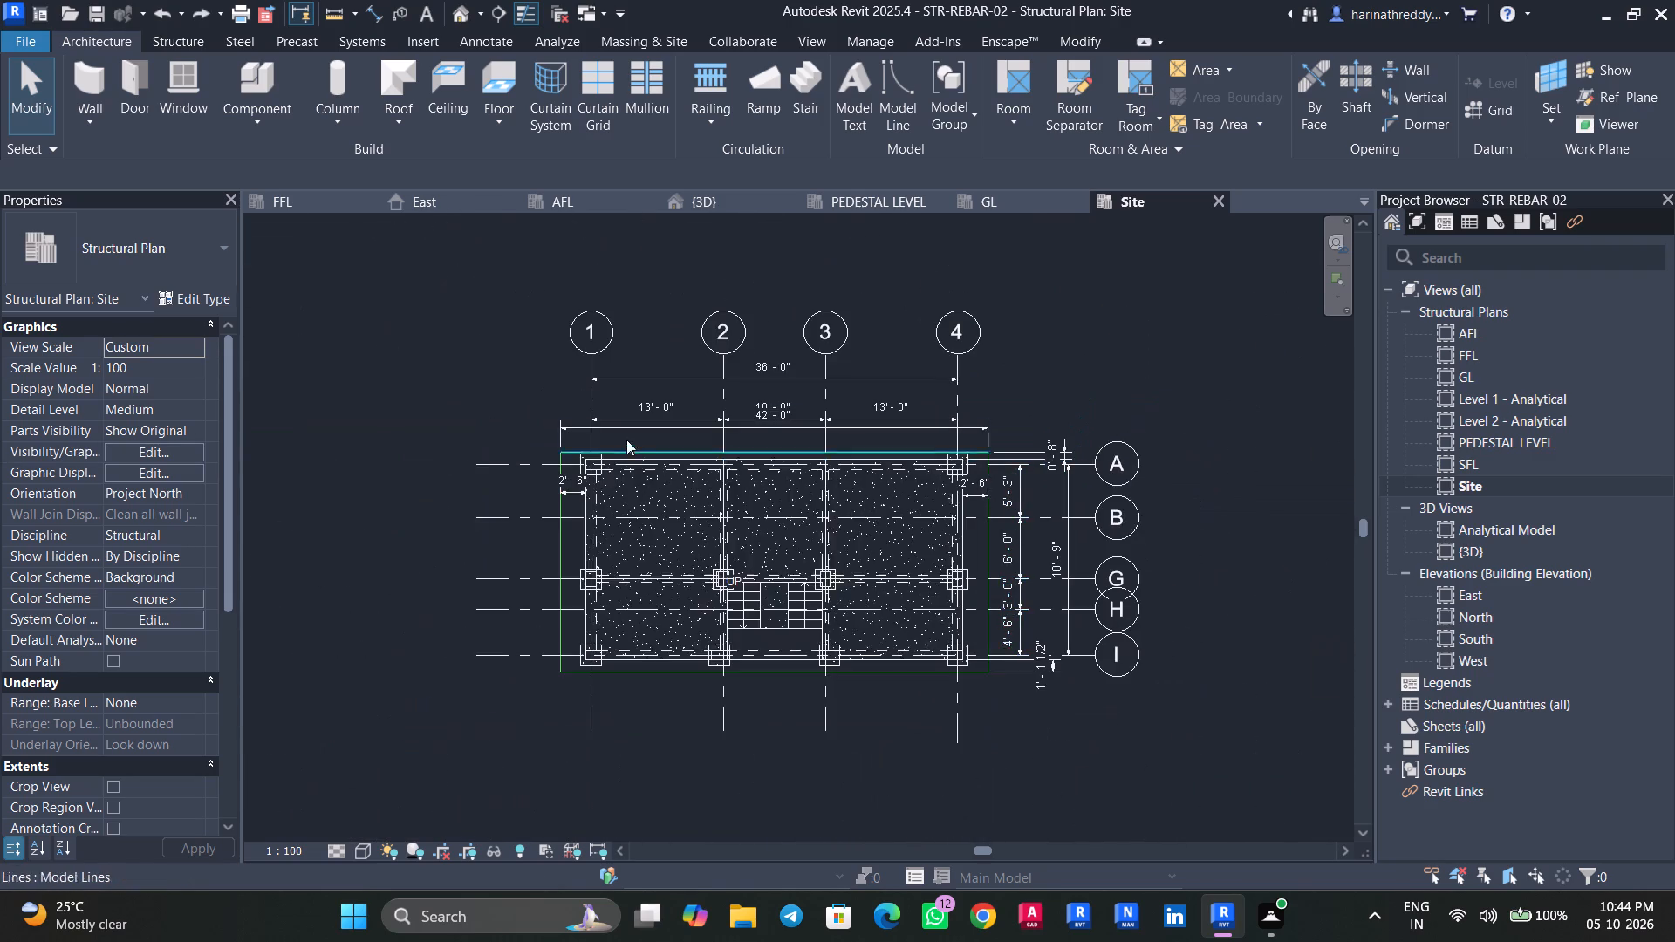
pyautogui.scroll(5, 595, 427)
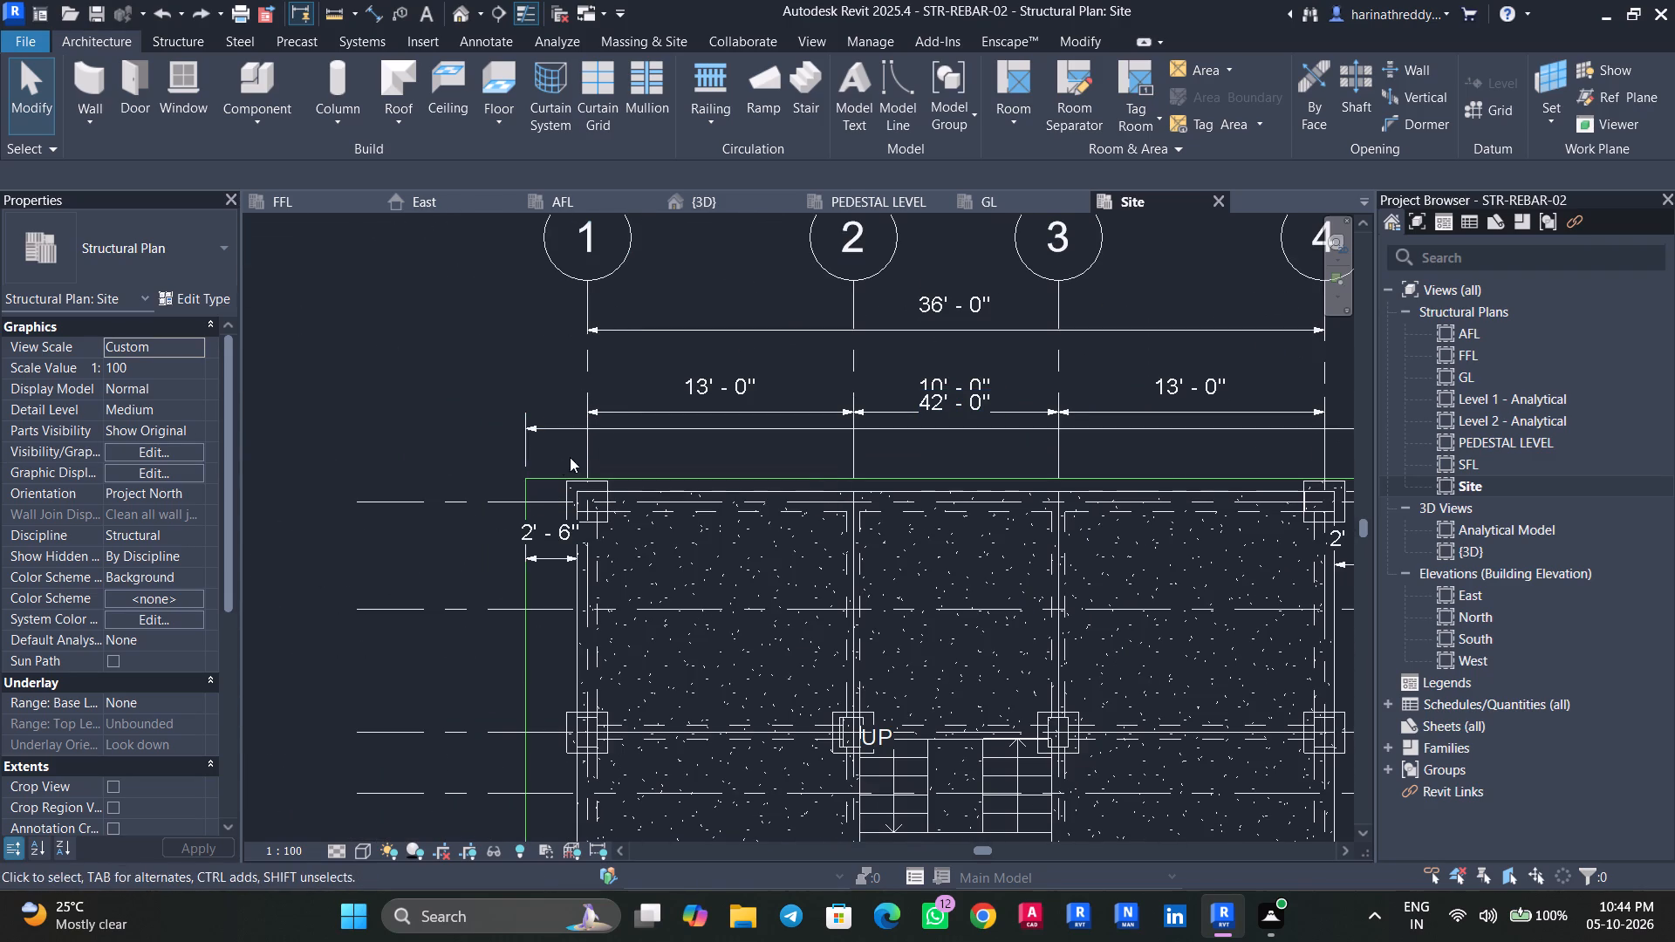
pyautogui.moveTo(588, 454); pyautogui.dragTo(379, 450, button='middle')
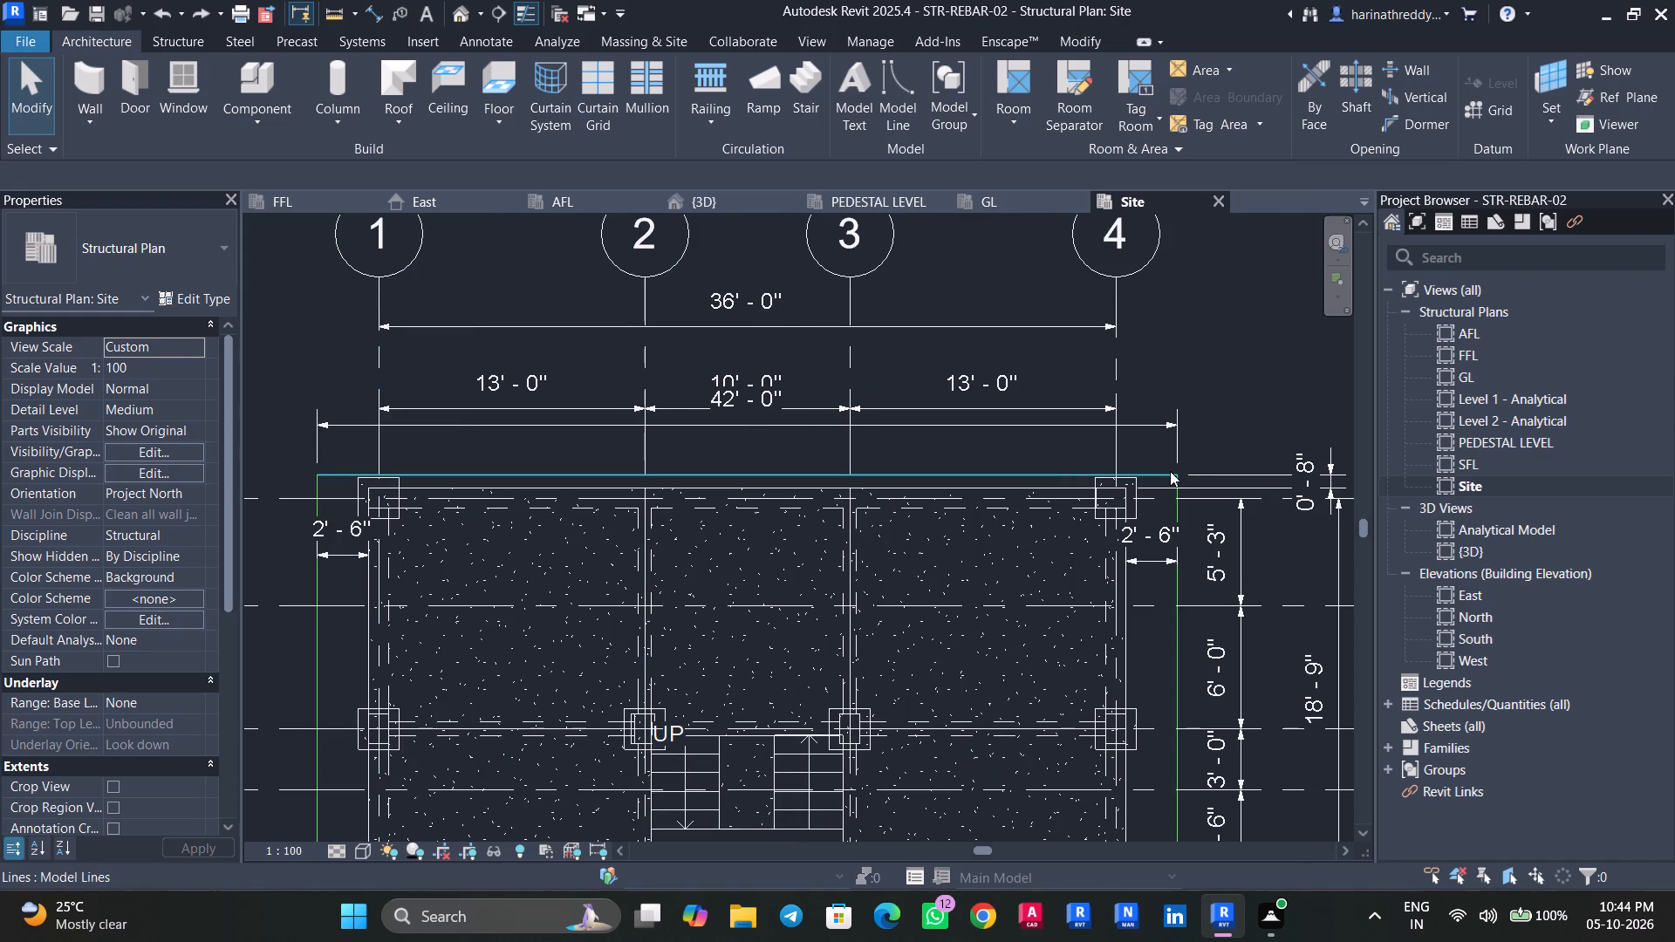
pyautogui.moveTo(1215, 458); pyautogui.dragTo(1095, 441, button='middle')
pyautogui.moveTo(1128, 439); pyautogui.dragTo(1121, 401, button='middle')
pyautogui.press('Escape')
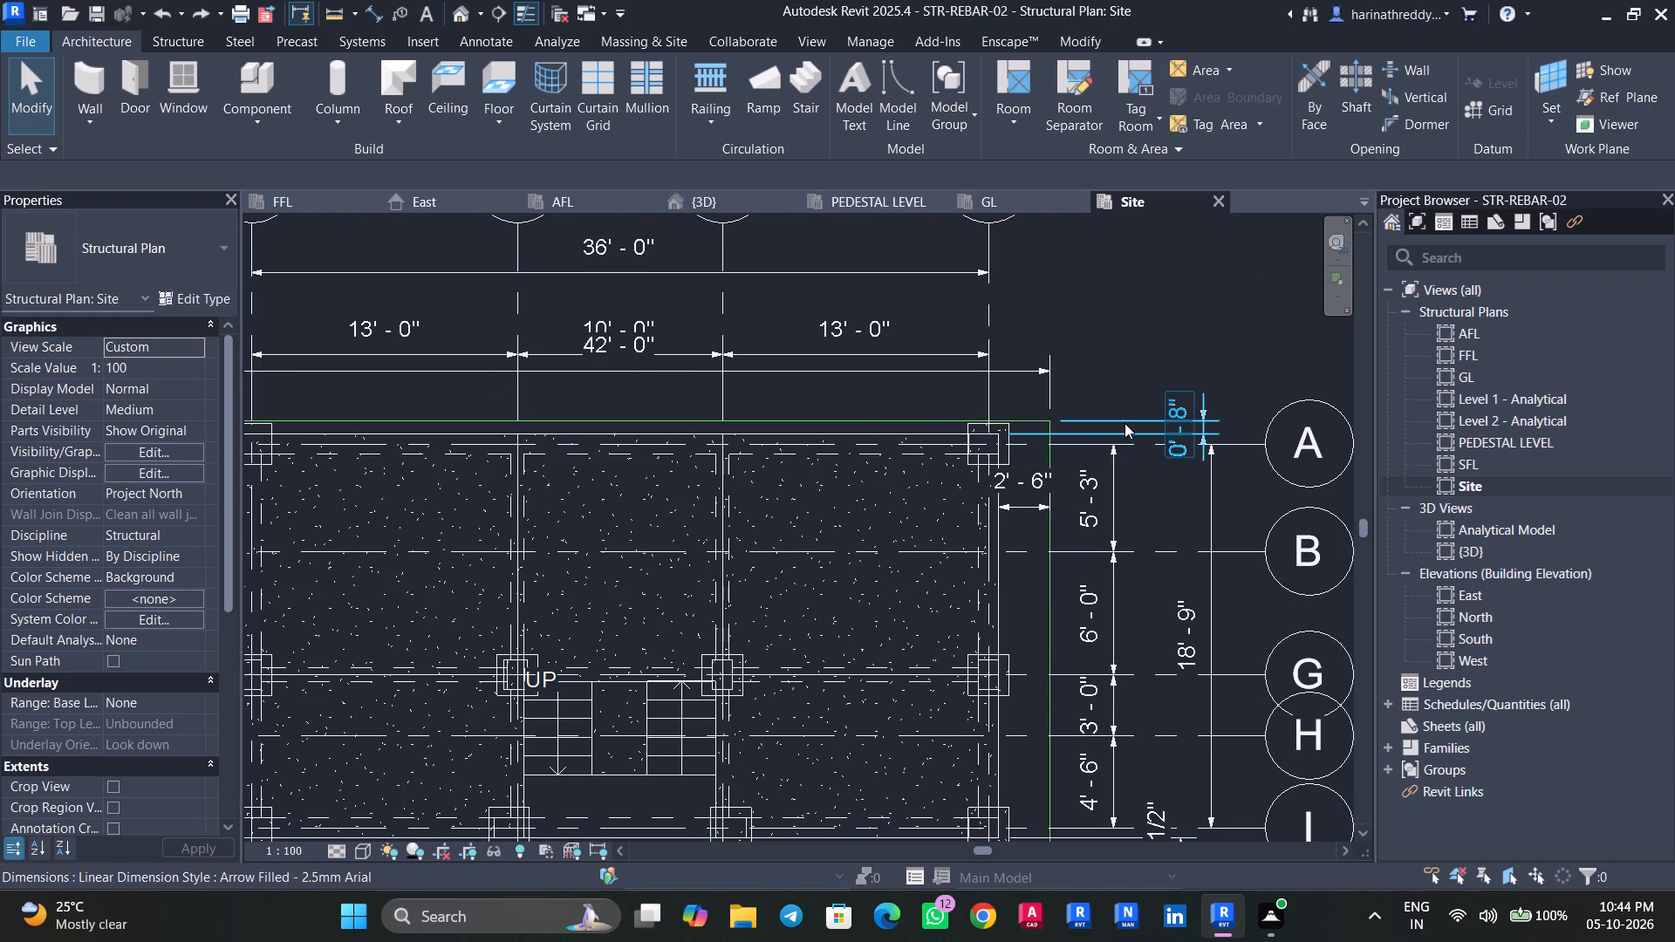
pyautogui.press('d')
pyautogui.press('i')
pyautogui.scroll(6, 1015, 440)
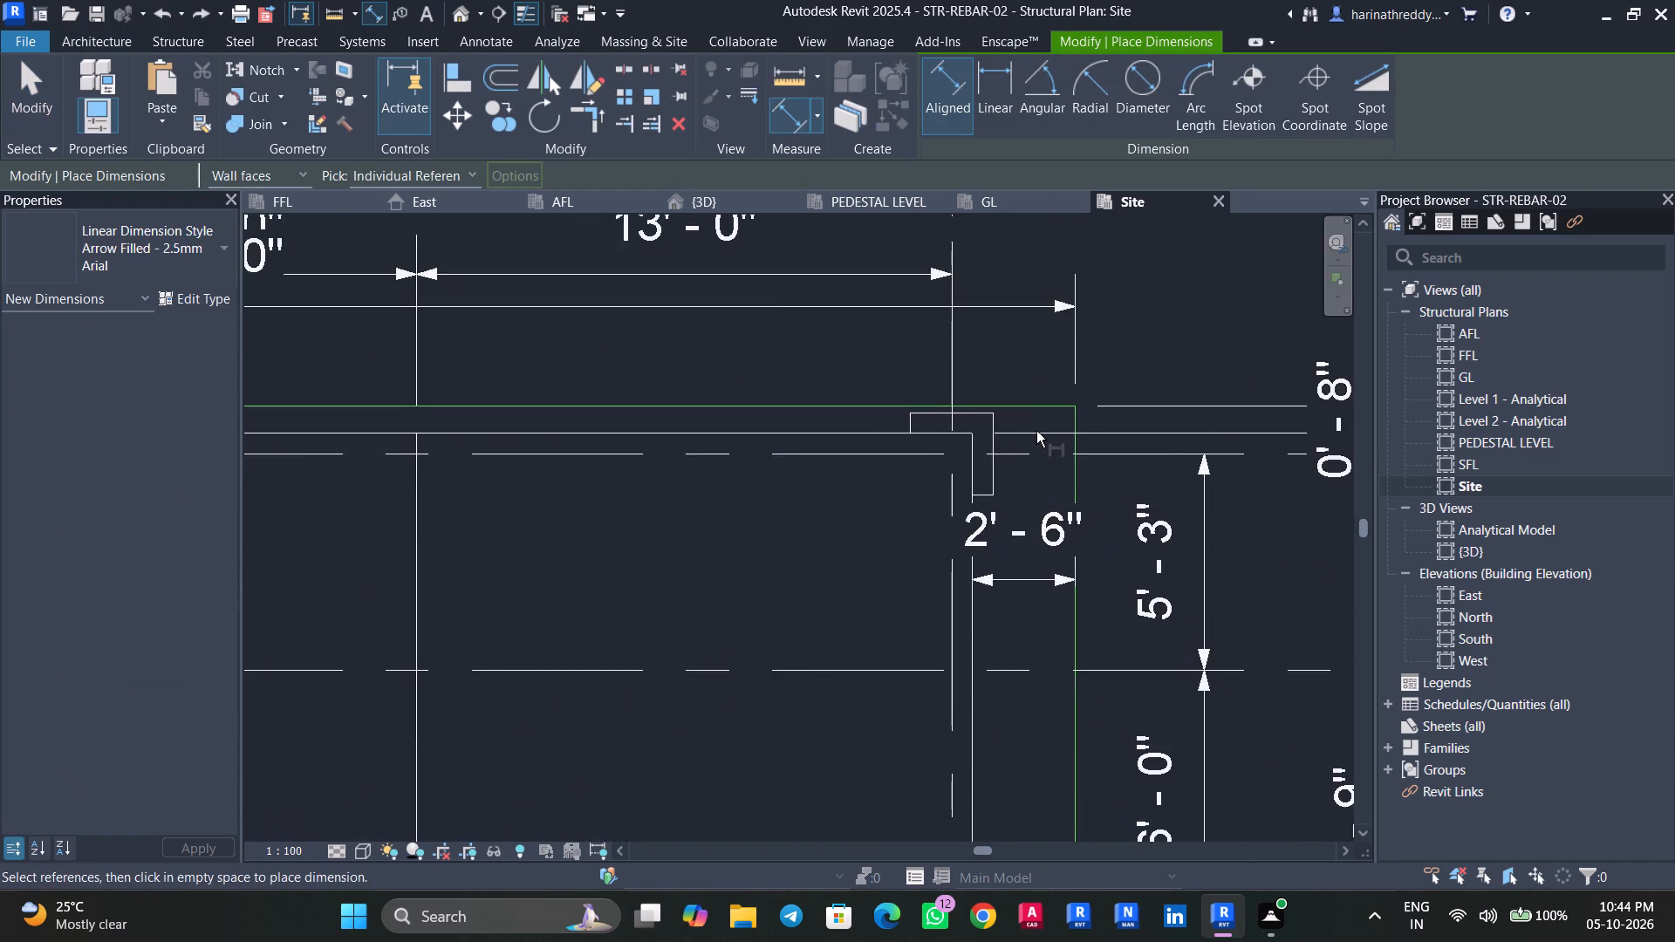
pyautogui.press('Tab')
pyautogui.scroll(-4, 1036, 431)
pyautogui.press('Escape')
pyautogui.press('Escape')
# Delete the slab-edge-to-rectangle dimensions on both the grid A side and the grid I side.
pyautogui.click(1272, 411)
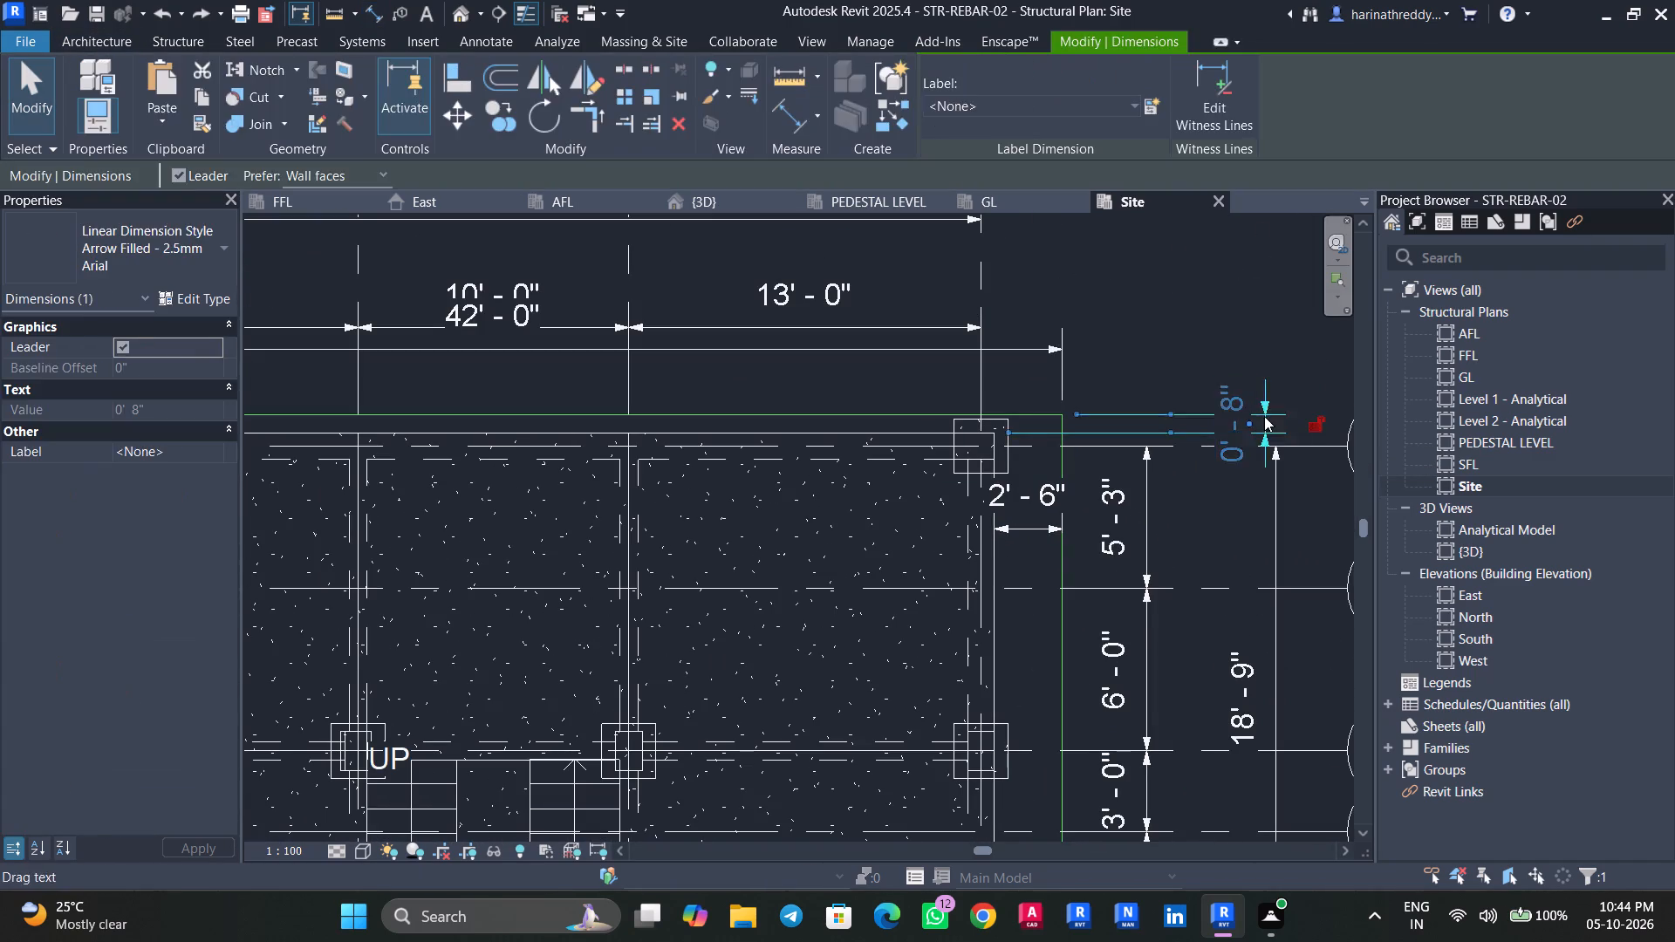
pyautogui.press('Delete')
pyautogui.moveTo(1141, 577); pyautogui.dragTo(1108, 269, button='middle')
pyautogui.click(1181, 707)
pyautogui.press('Delete')
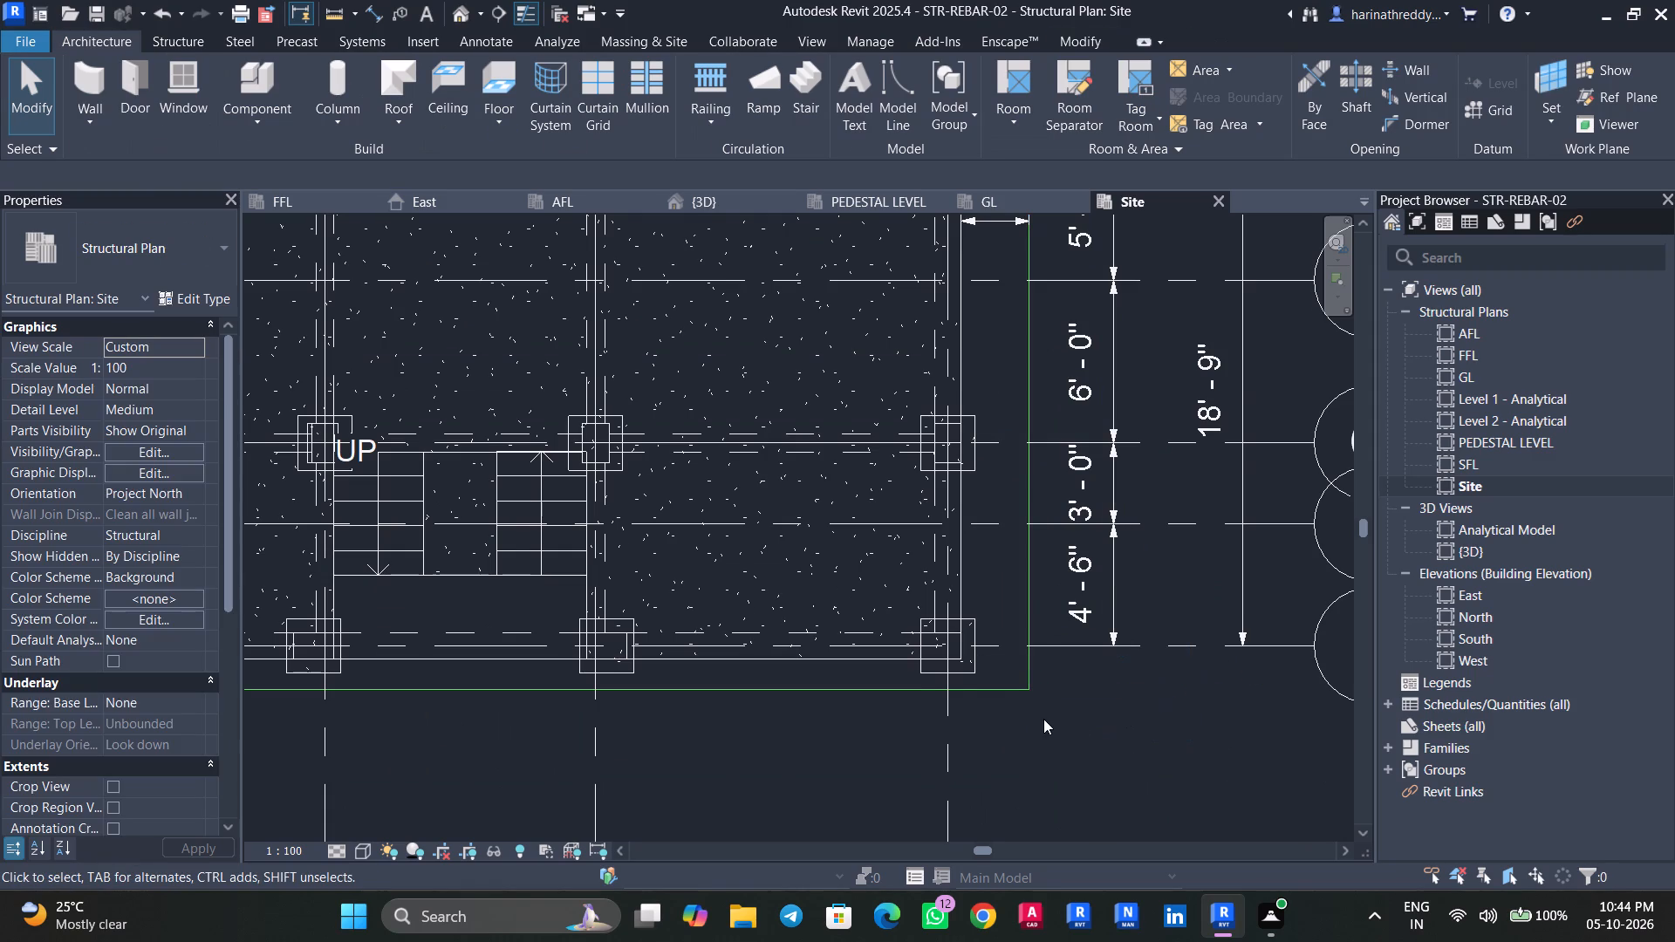
# Add an aligned dimension between grid I and the rectangle's nearest edge, placed outside the building.
pyautogui.press('d')
pyautogui.press('i')
pyautogui.scroll(4, 947, 660)
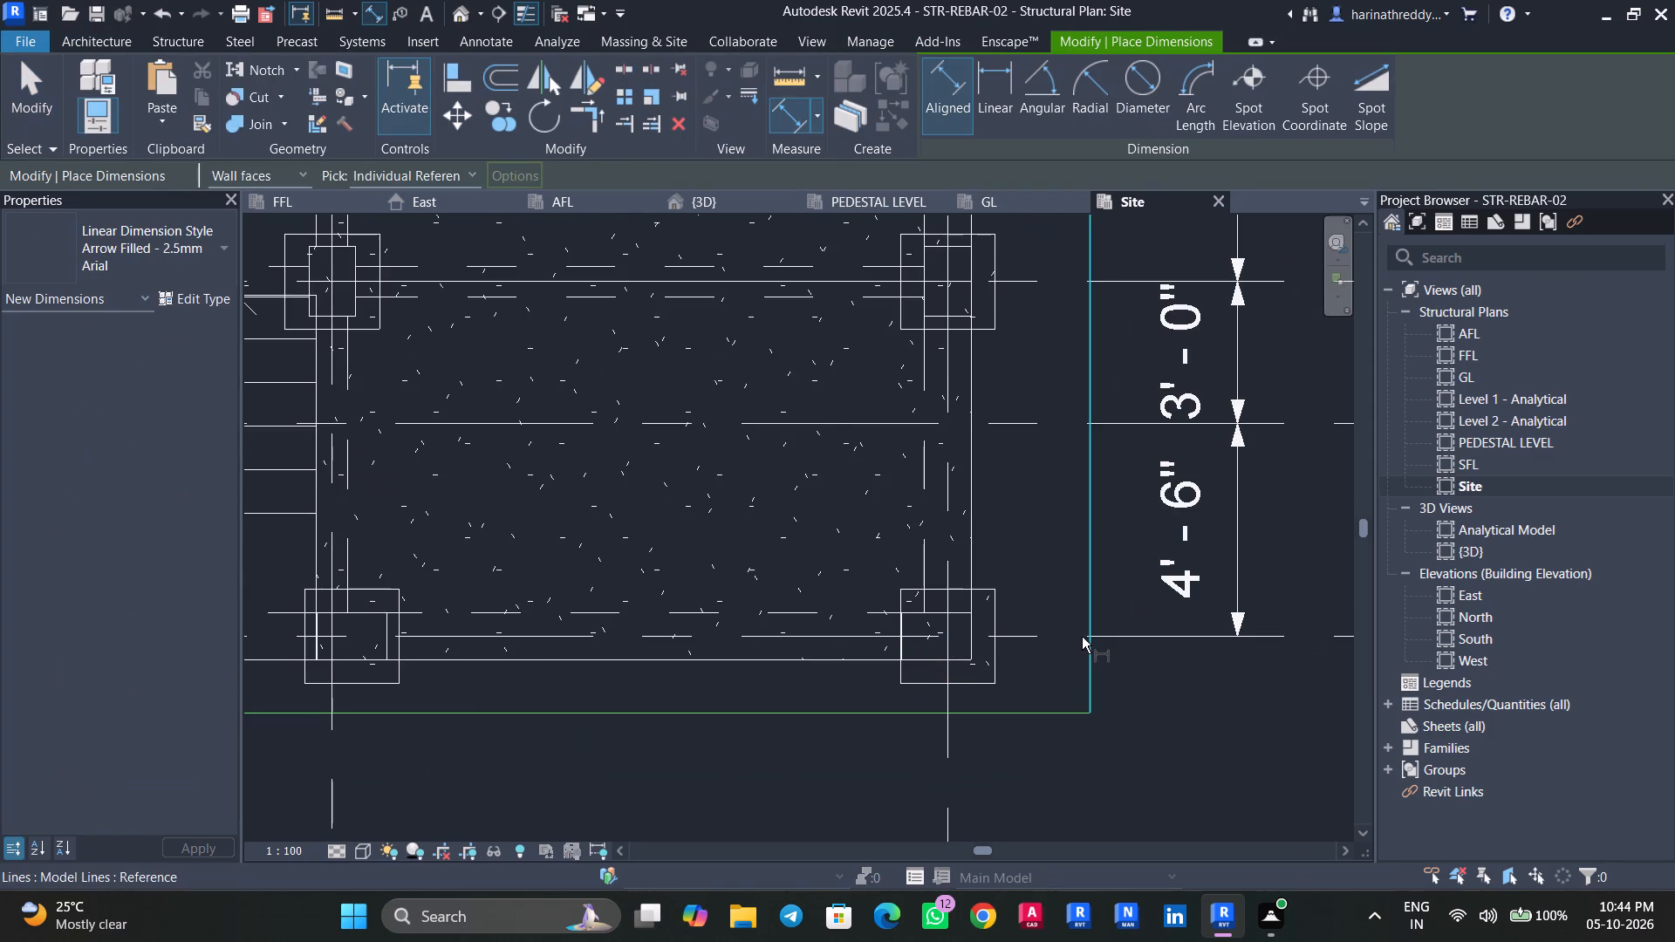
pyautogui.click(1063, 636)
pyautogui.click(1043, 708)
pyautogui.scroll(-6, 1042, 717)
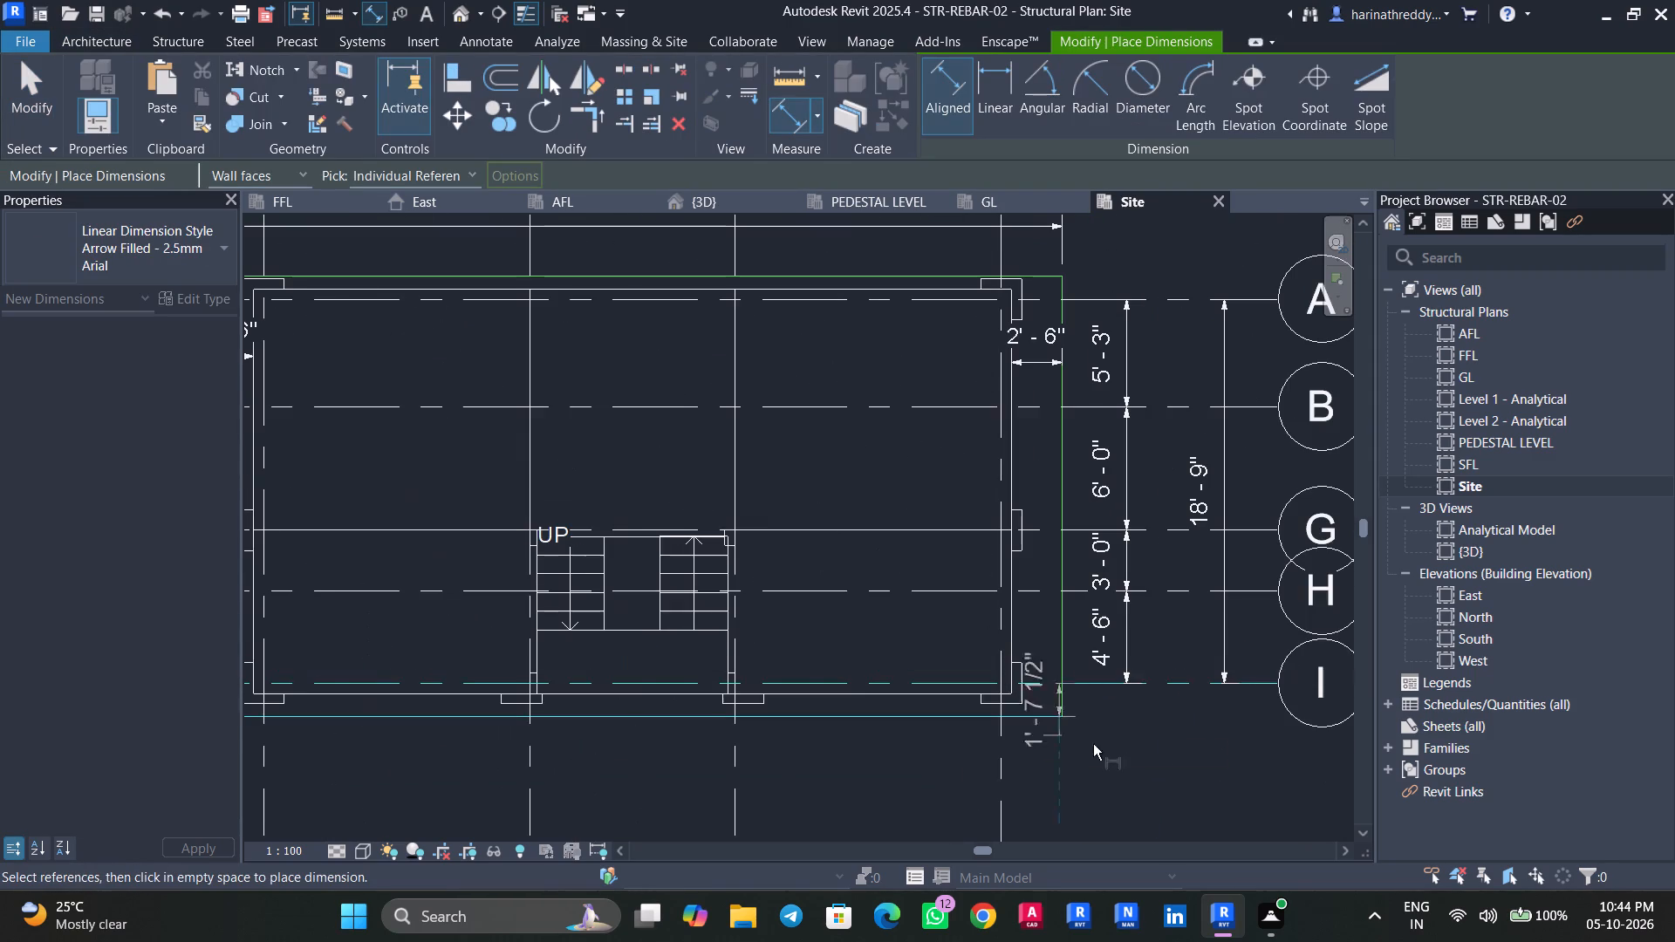
pyautogui.click(1220, 805)
pyautogui.press('Escape')
# Add an aligned dimension between the grid A beam centreline and the rectangle's nearest edge, placed near the grid A bubble.
pyautogui.scroll(4, 972, 295)
pyautogui.click(965, 304)
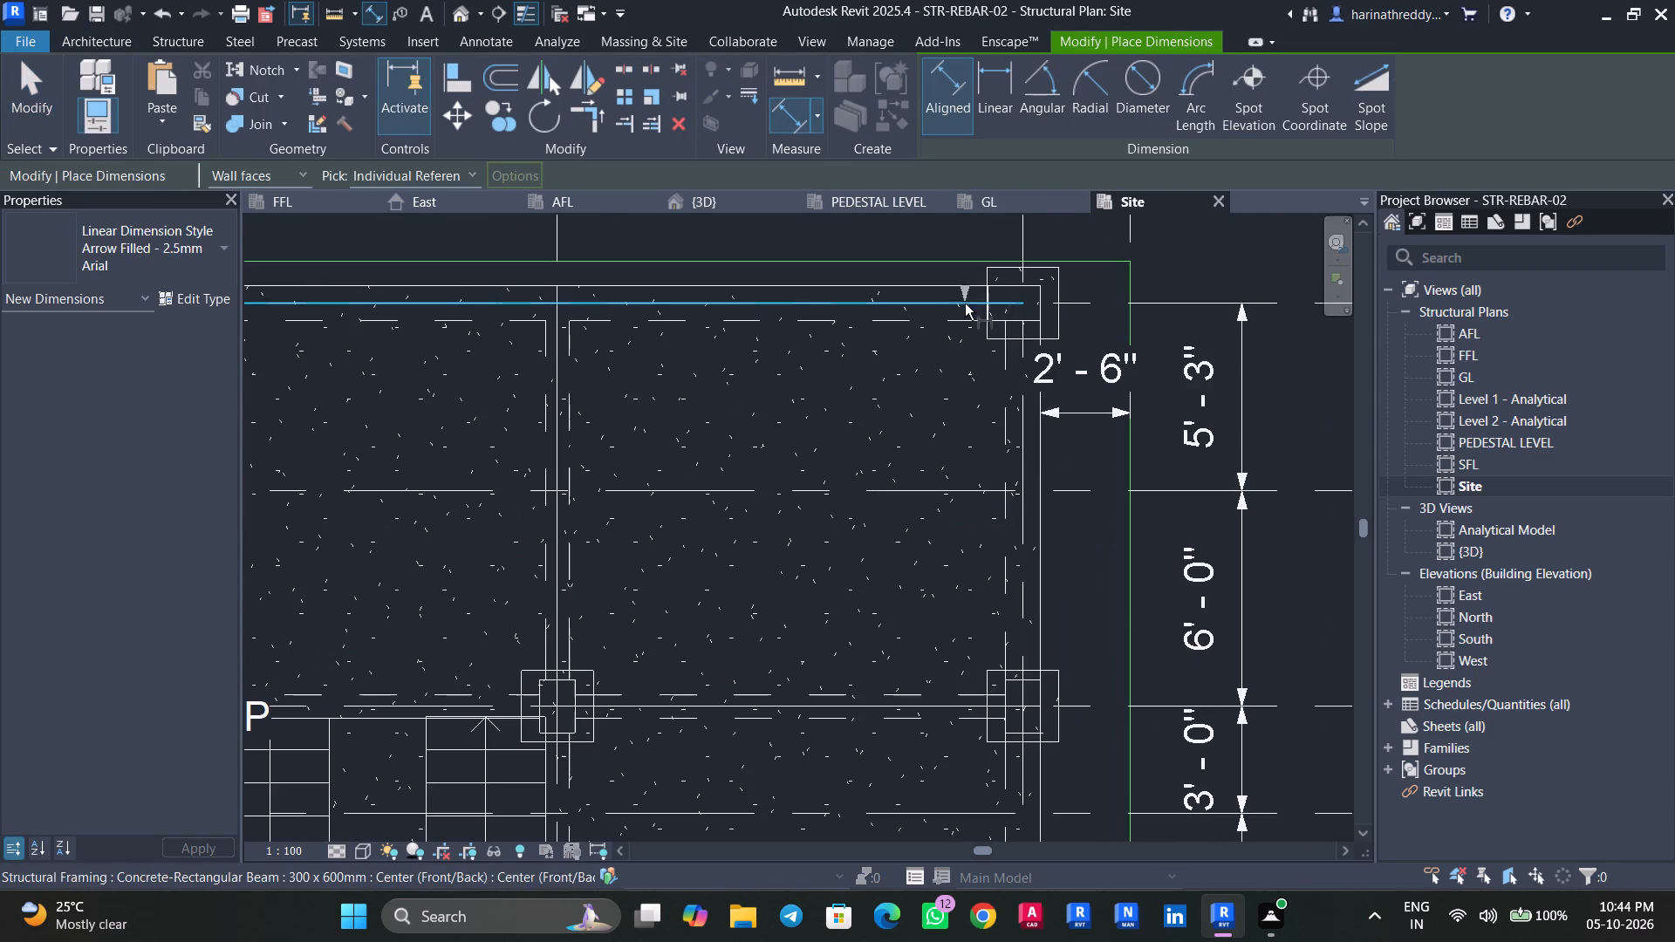
pyautogui.click(1070, 261)
pyautogui.moveTo(1191, 251); pyautogui.dragTo(838, 357, button='middle')
pyautogui.click(1147, 297)
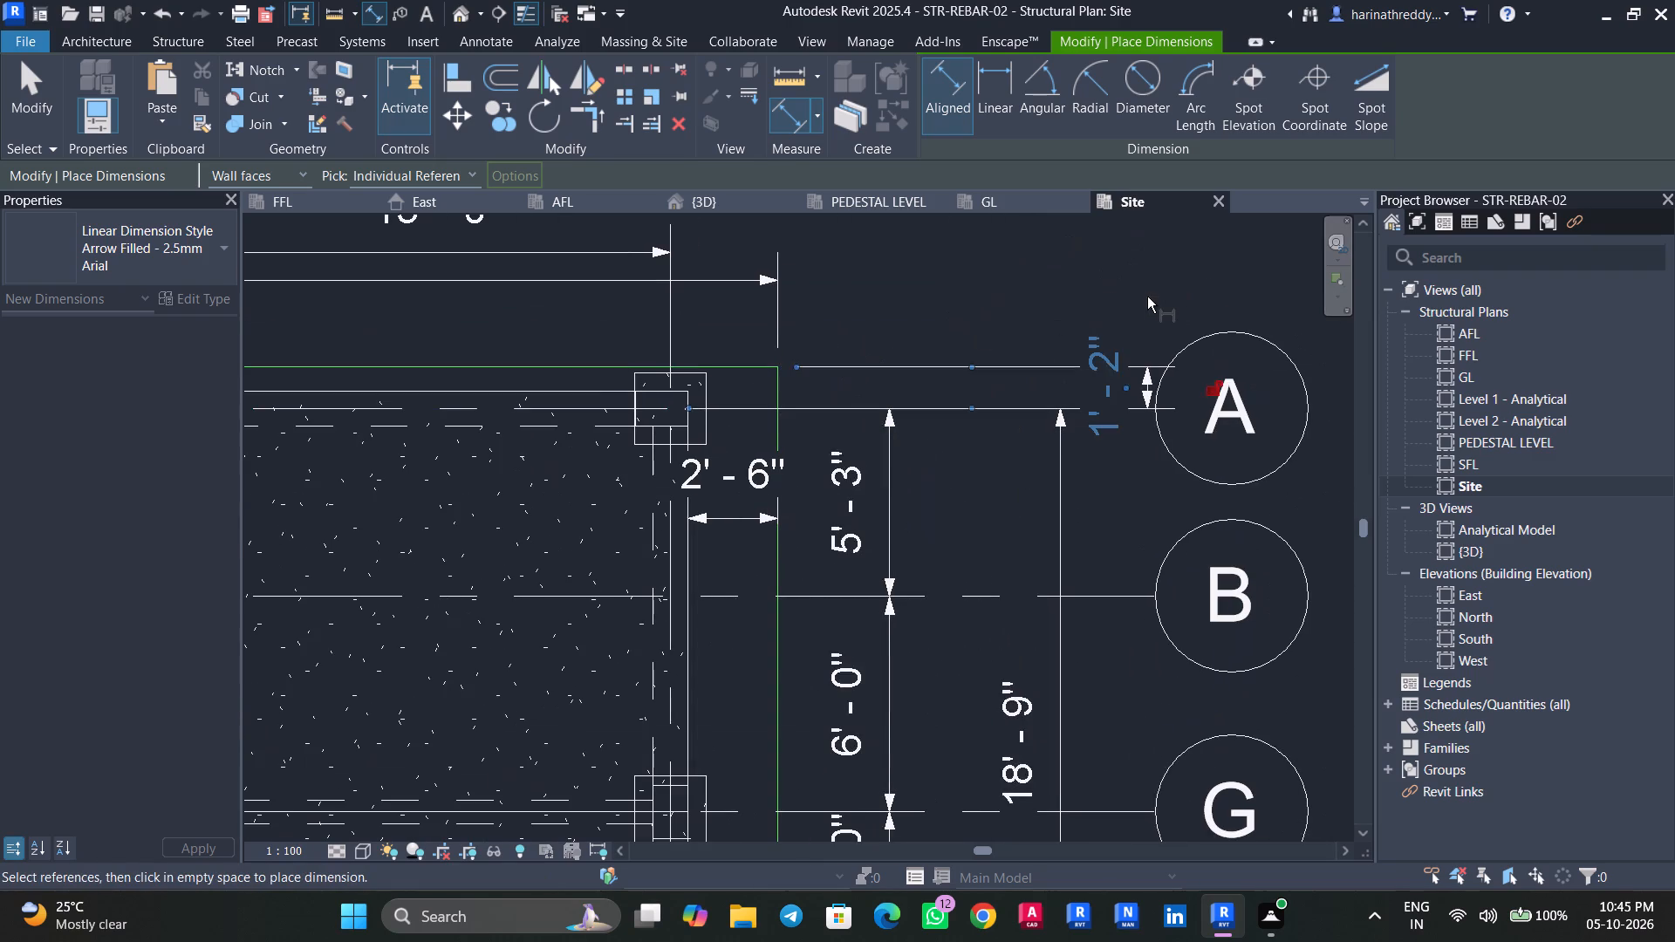
pyautogui.press('Escape')
pyautogui.press('Escape')
# Set the distance from the grid A beam centreline to the rectangle's edge to 1' 1.5".
pyautogui.click(729, 365)
pyautogui.click(1121, 376)
pyautogui.write("1'1")
pyautogui.write('.5"')
pyautogui.press('Return')
pyautogui.press('Escape')
pyautogui.press('Escape')
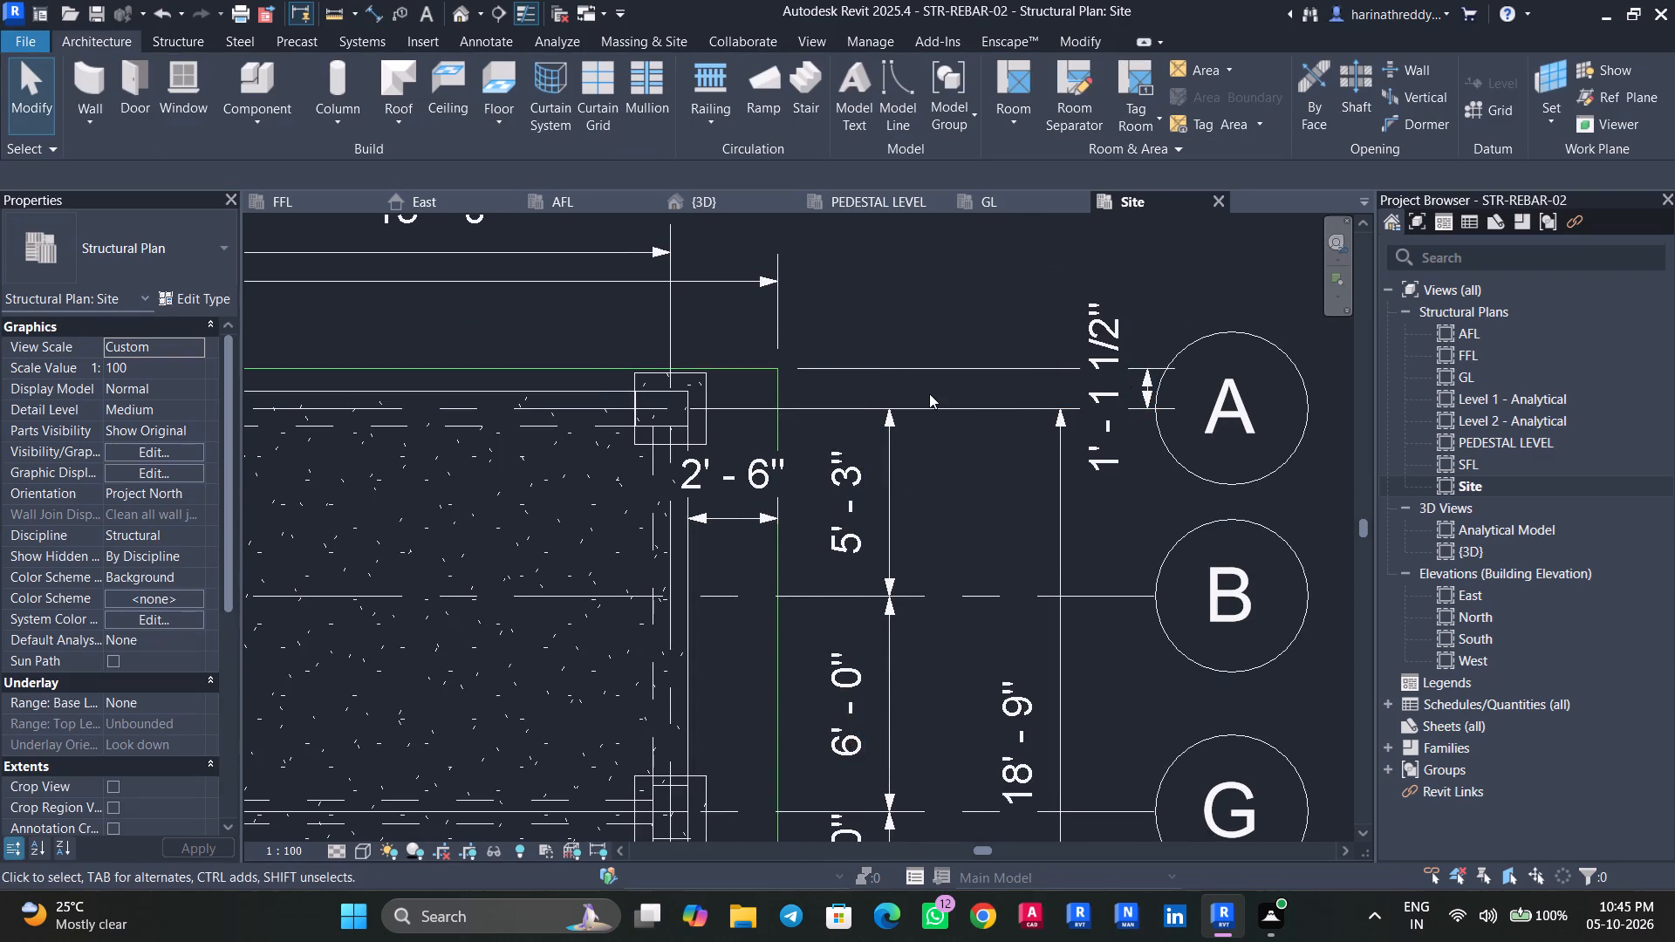
# Set the distance from grid I to the rectangle's nearest edge to 1' 1.5".
pyautogui.scroll(-3, 929, 393)
pyautogui.moveTo(888, 468); pyautogui.dragTo(966, 124, button='middle')
pyautogui.scroll(3, 864, 559)
pyautogui.click(866, 525)
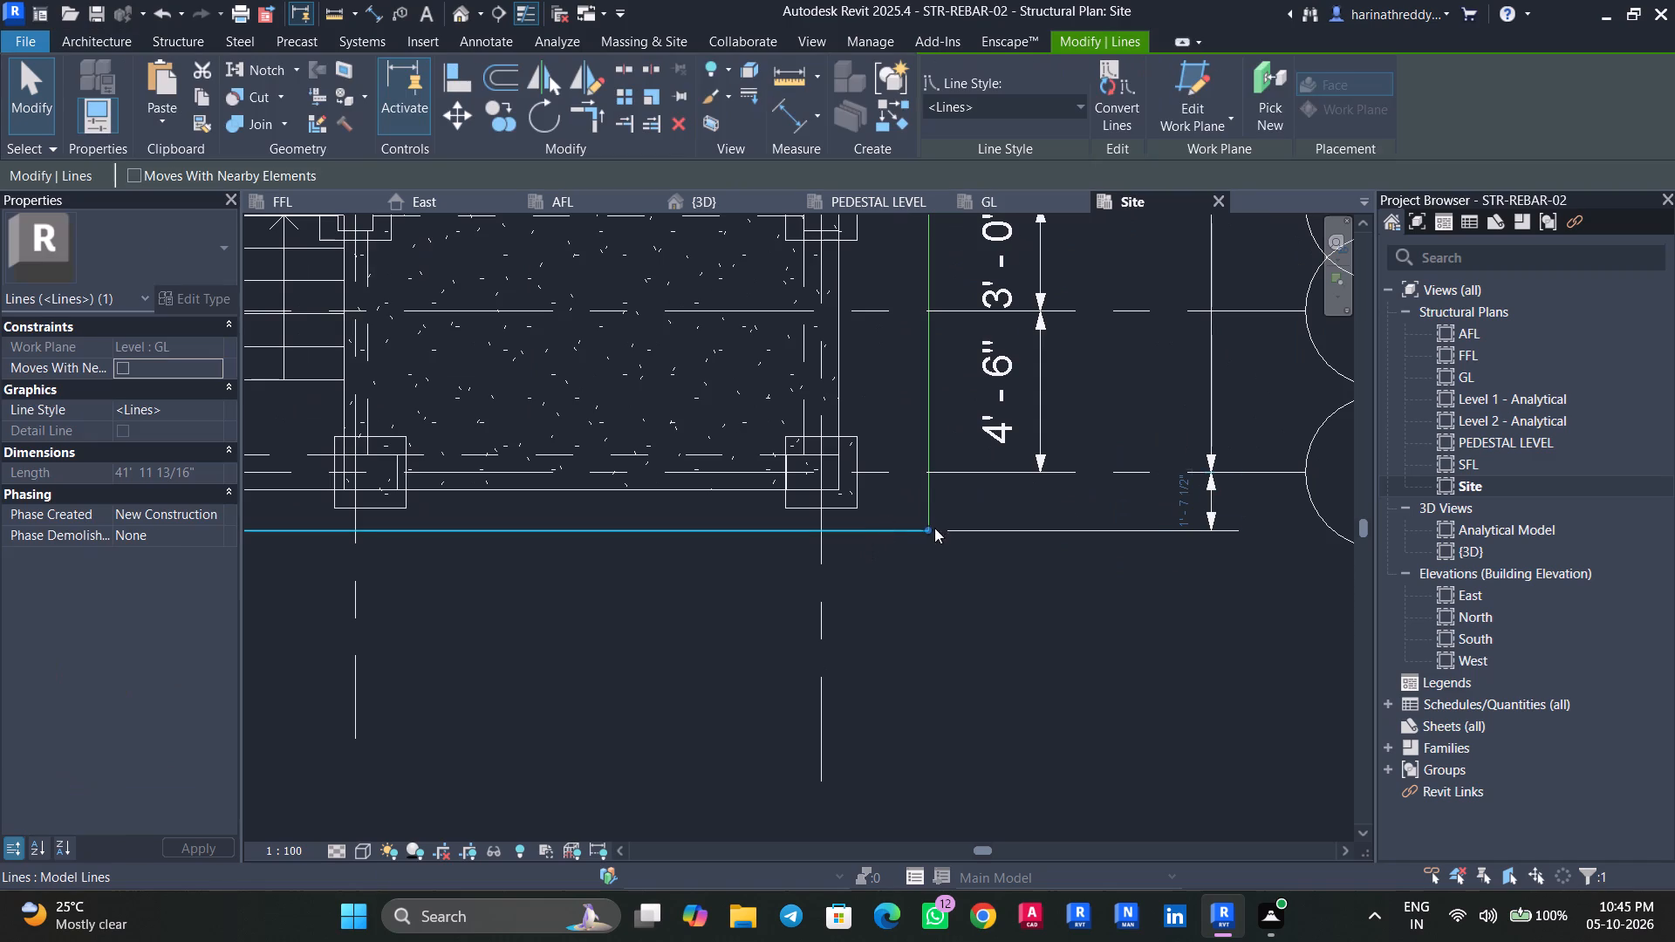
pyautogui.click(1180, 501)
pyautogui.write('1\'1.5"')
pyautogui.press('Return')
pyautogui.press('Escape')
pyautogui.press('Escape')
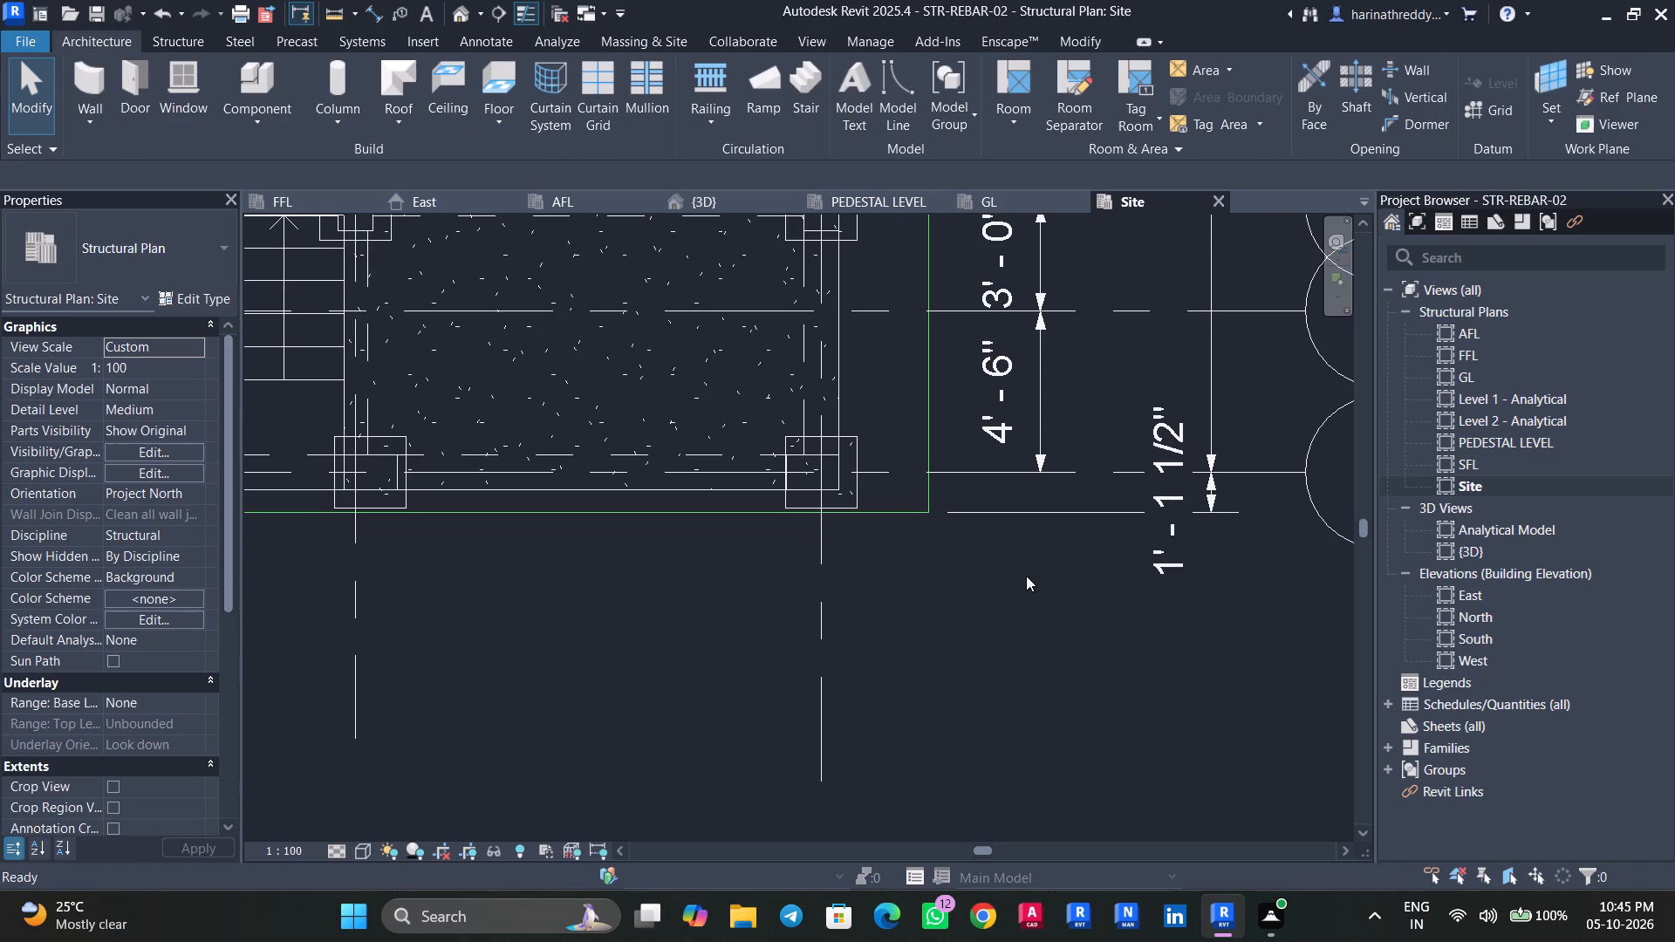
# Delete the two rectangle offset dimensions beside grid I and grid A.
pyautogui.scroll(-9, 1003, 577)
pyautogui.moveTo(1008, 572); pyautogui.dragTo(946, 642, button='middle')
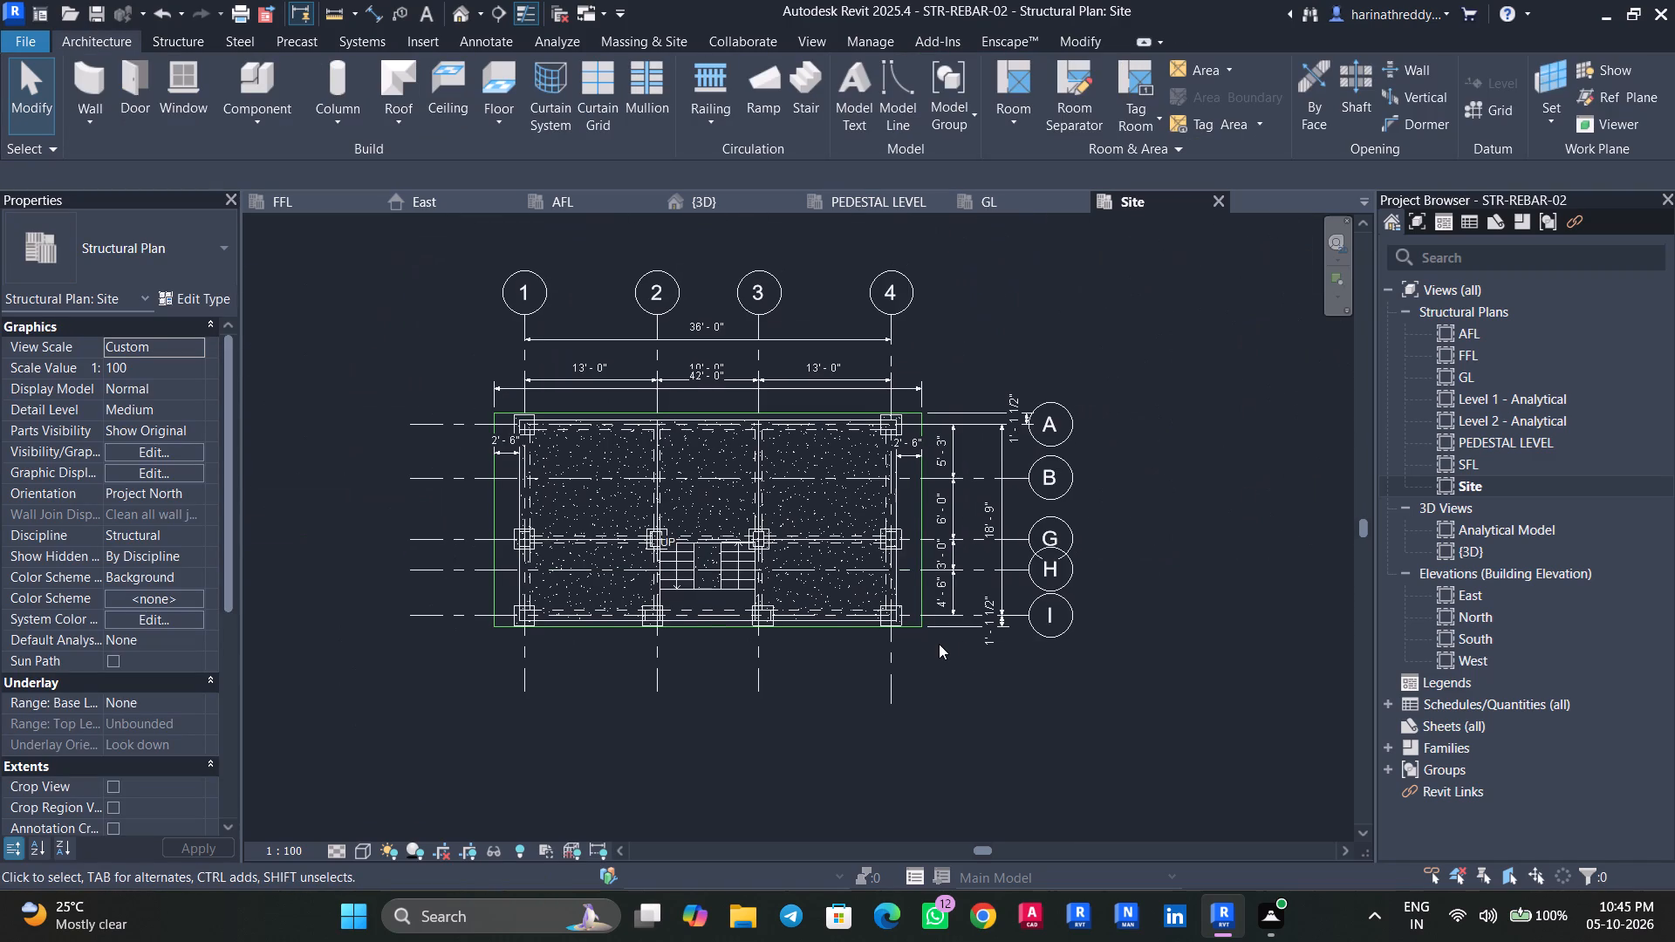
pyautogui.click(967, 628)
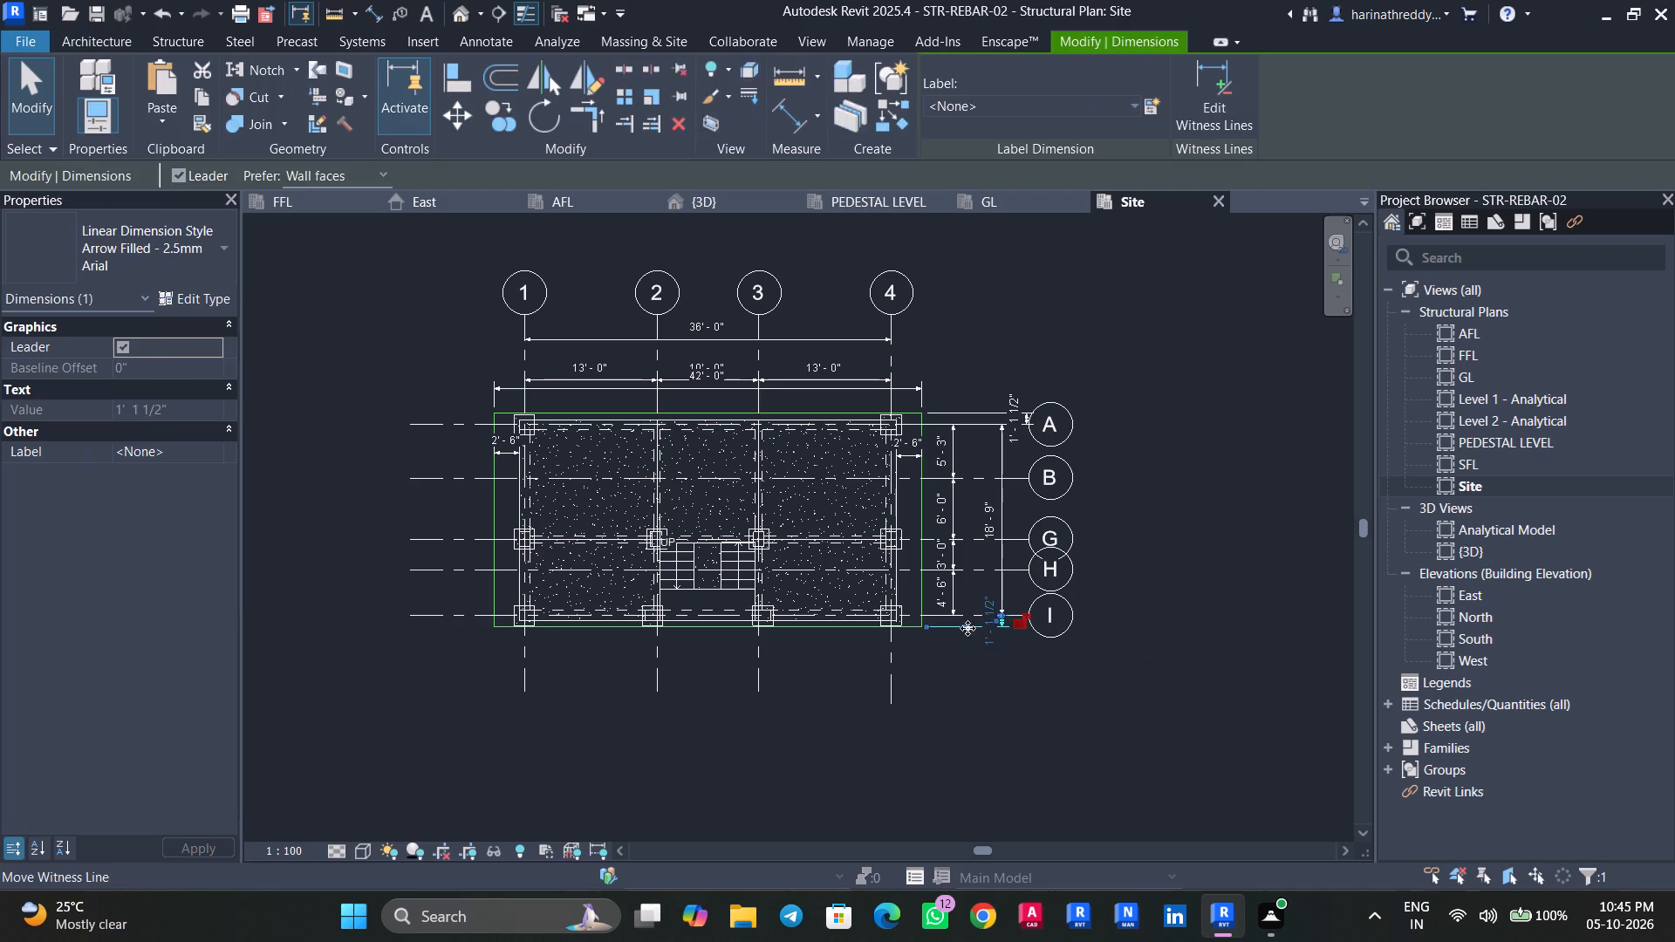
pyautogui.press('Delete')
pyautogui.click(972, 414)
pyautogui.press('Delete')
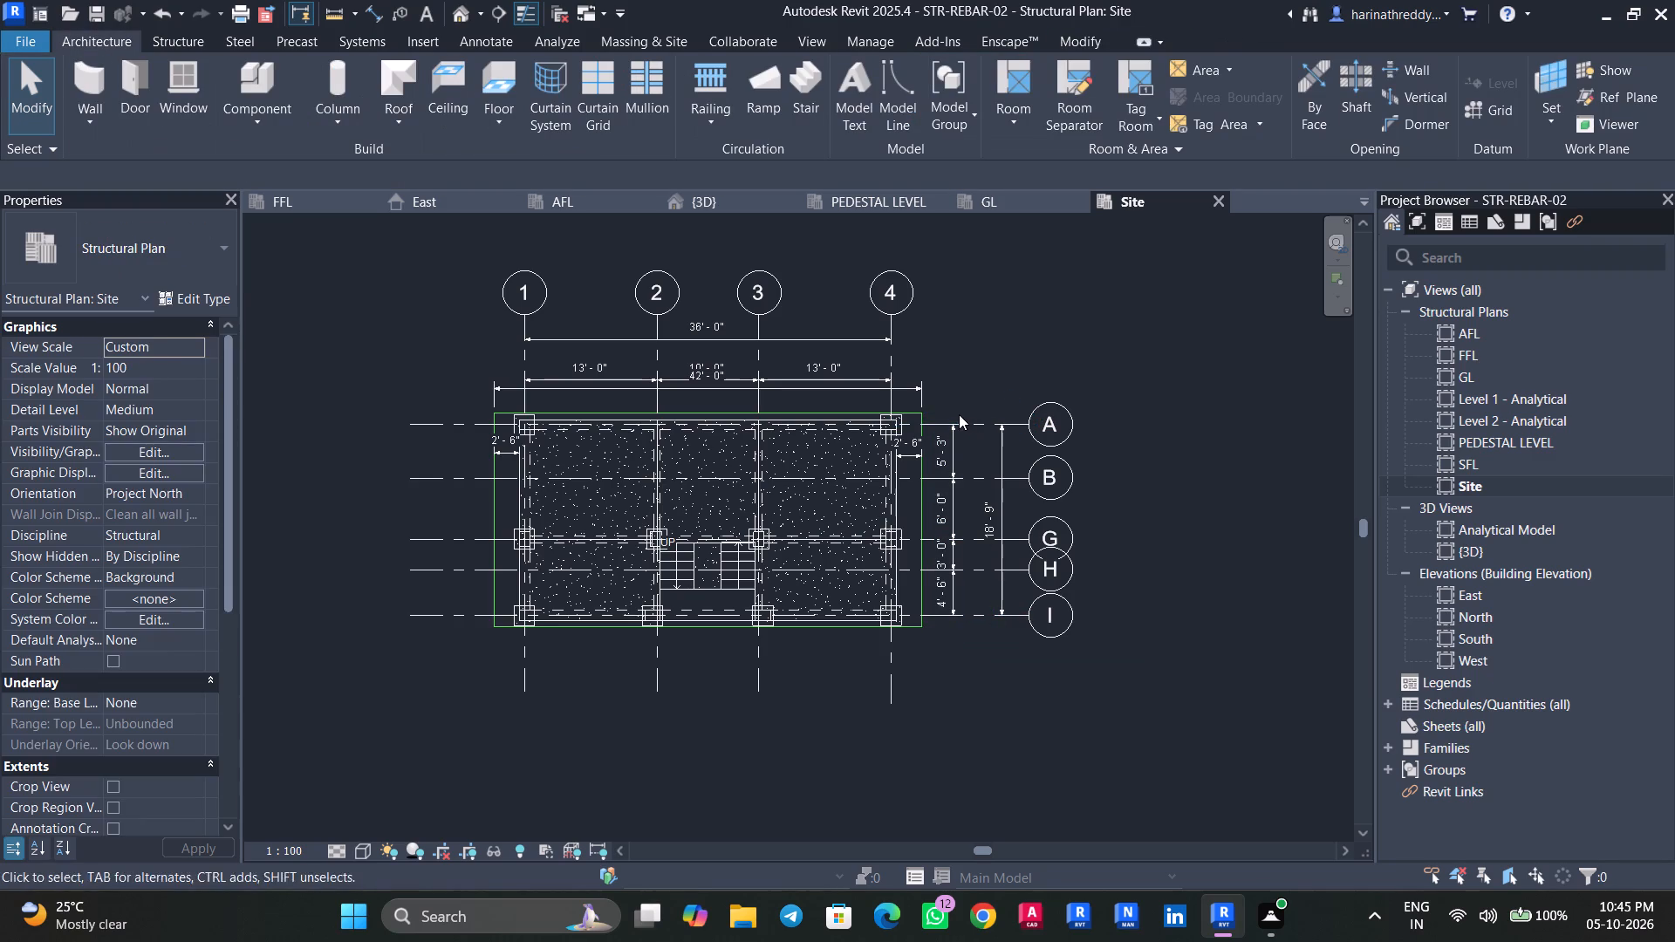
# Examine the structural frame and the surrounding model-line rectangle from several sides in the 3D view.
pyautogui.scroll(4, 454, 588)
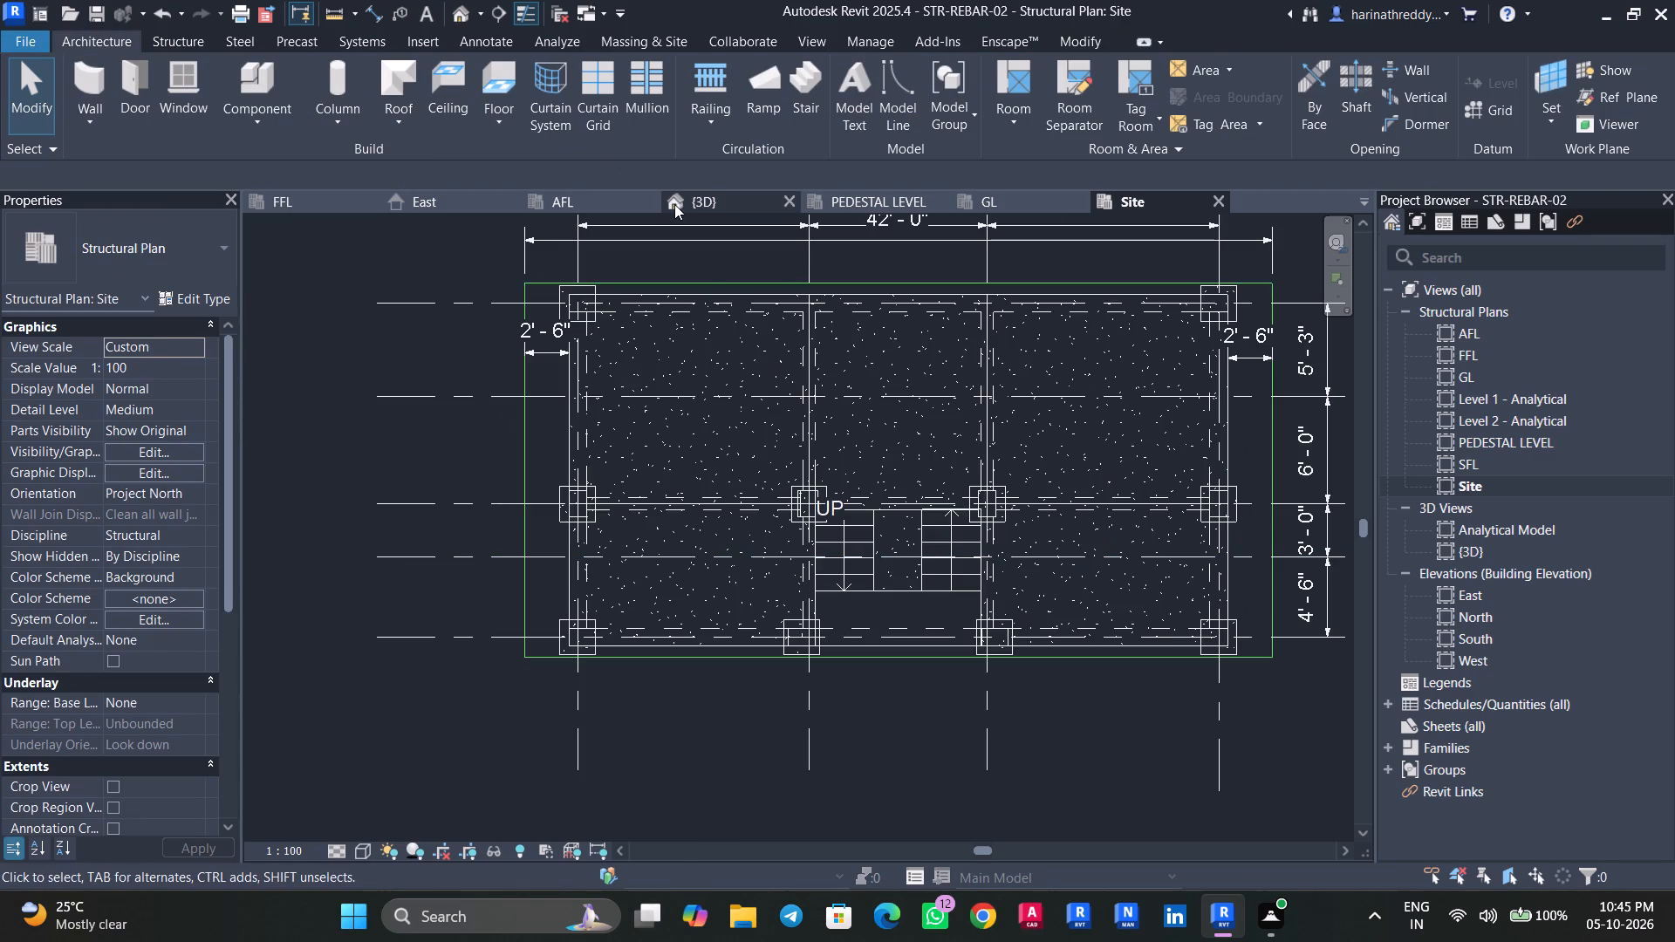
pyautogui.click(677, 204)
pyautogui.scroll(-3, 1132, 653)
pyautogui.scroll(1, 1132, 653)
pyautogui.scroll(-1, 1132, 652)
pyautogui.keyDown('shift'); pyautogui.moveTo(801, 766); pyautogui.dragTo(1057, 788, button='middle'); pyautogui.keyUp('shift')
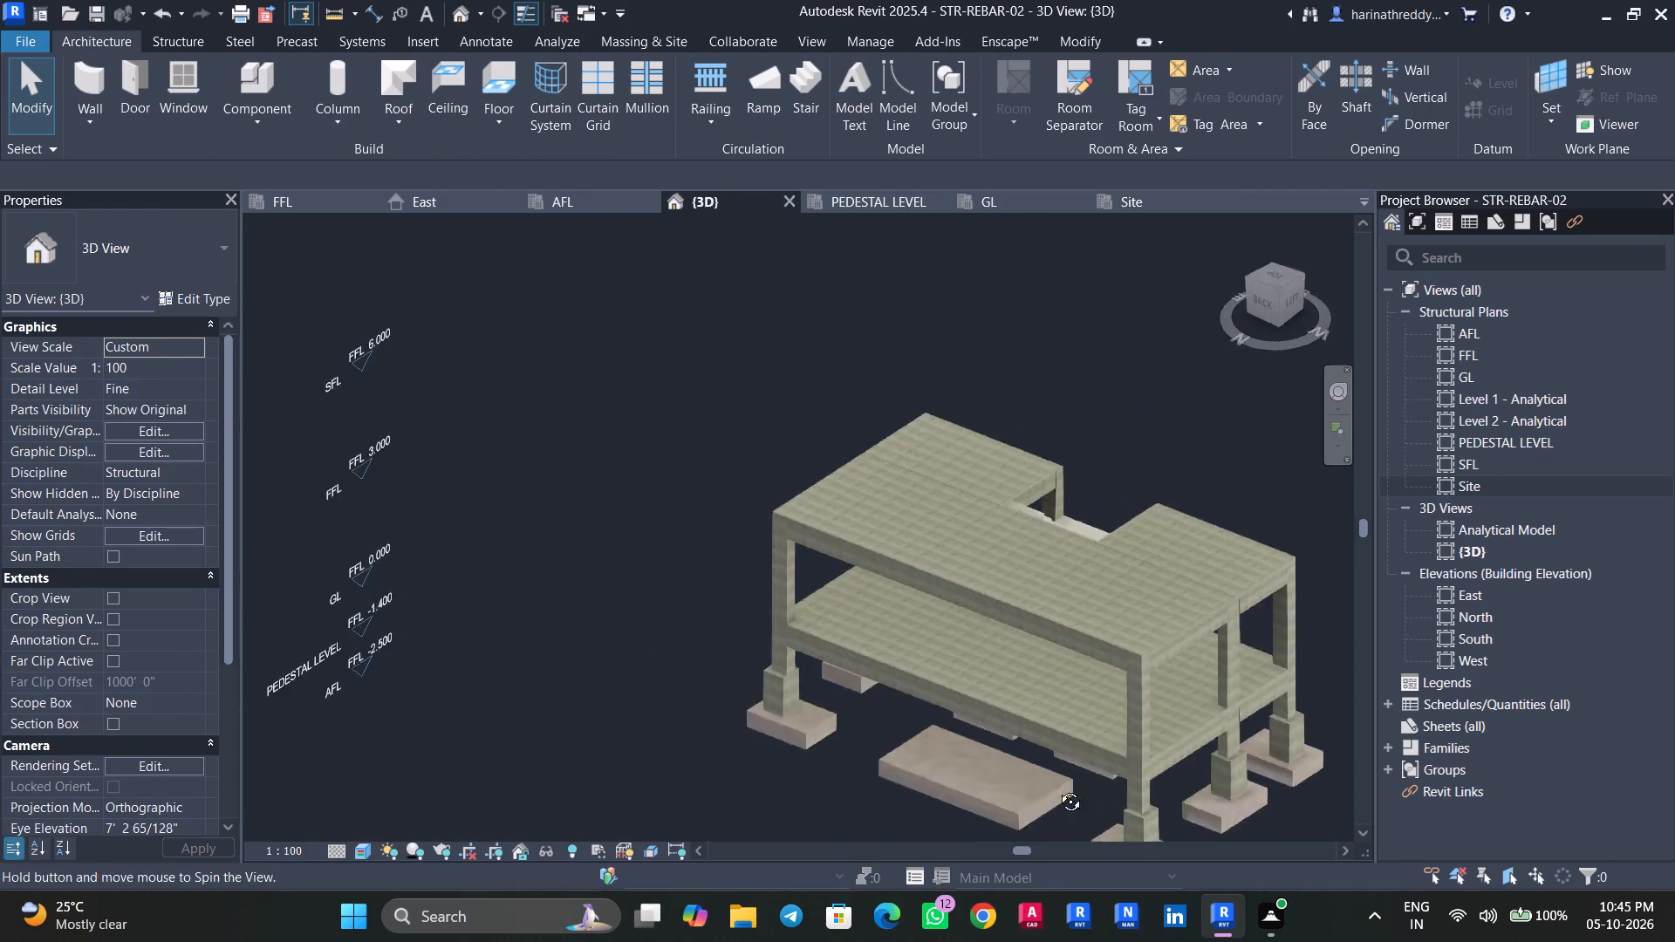
pyautogui.keyDown('shift'); pyautogui.moveTo(1057, 788); pyautogui.dragTo(1066, 785, button='middle'); pyautogui.keyUp('shift')
pyautogui.scroll(2, 892, 745)
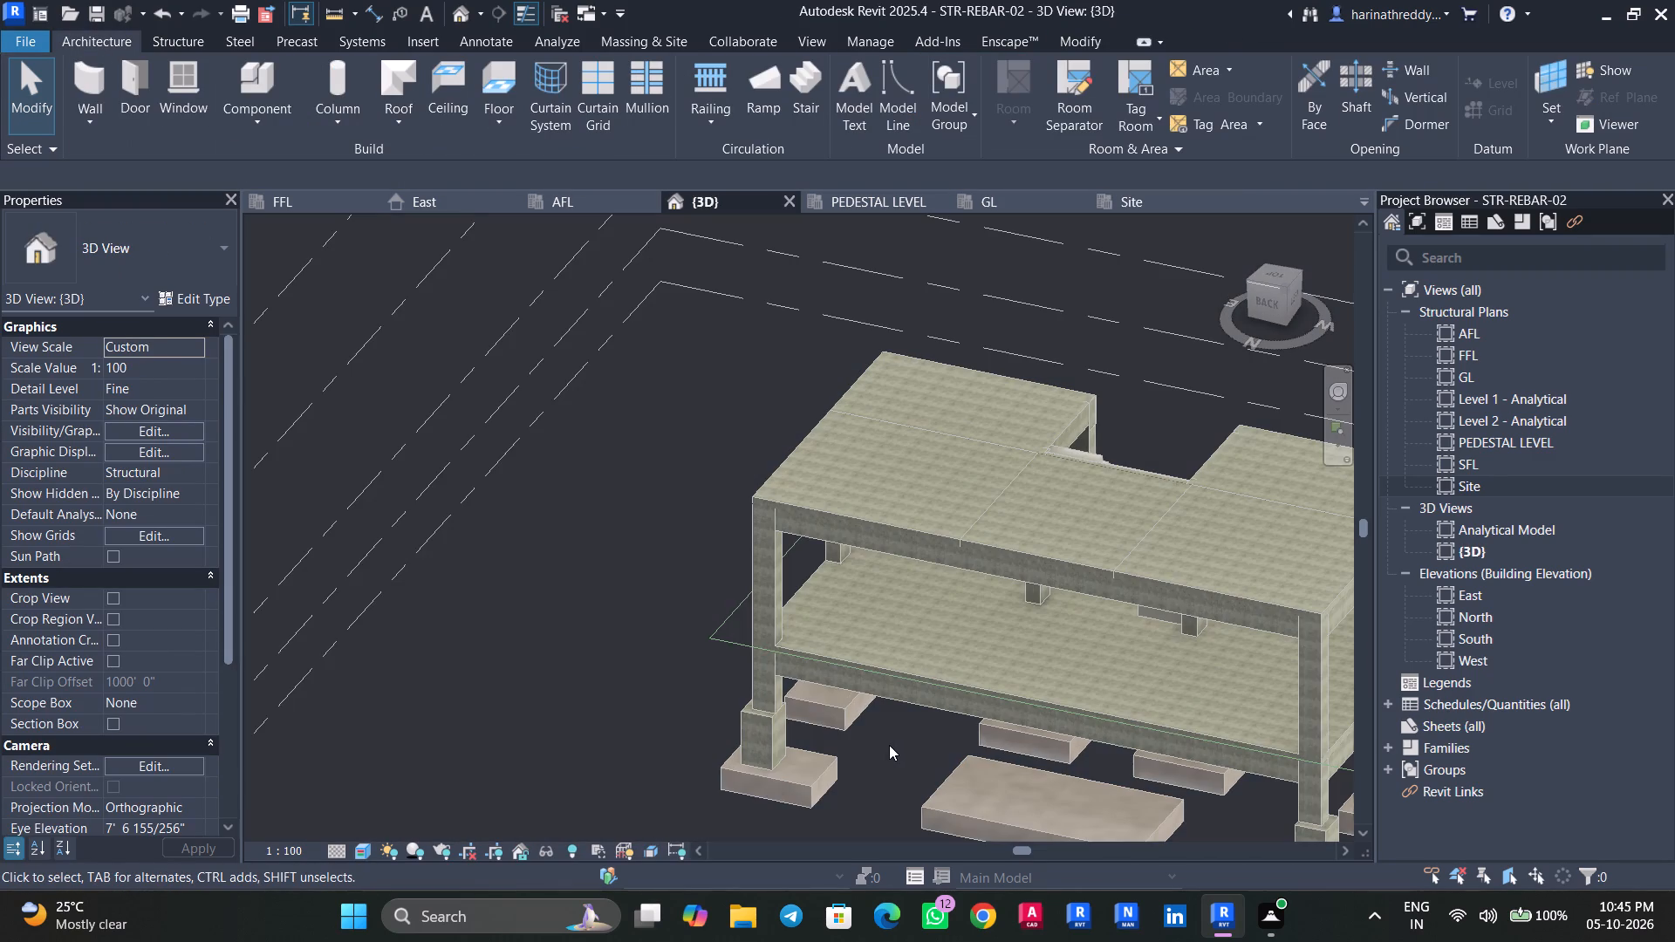
pyautogui.keyDown('shift'); pyautogui.moveTo(884, 748); pyautogui.dragTo(1062, 737, button='middle'); pyautogui.keyUp('shift')
pyautogui.scroll(1, 1063, 736)
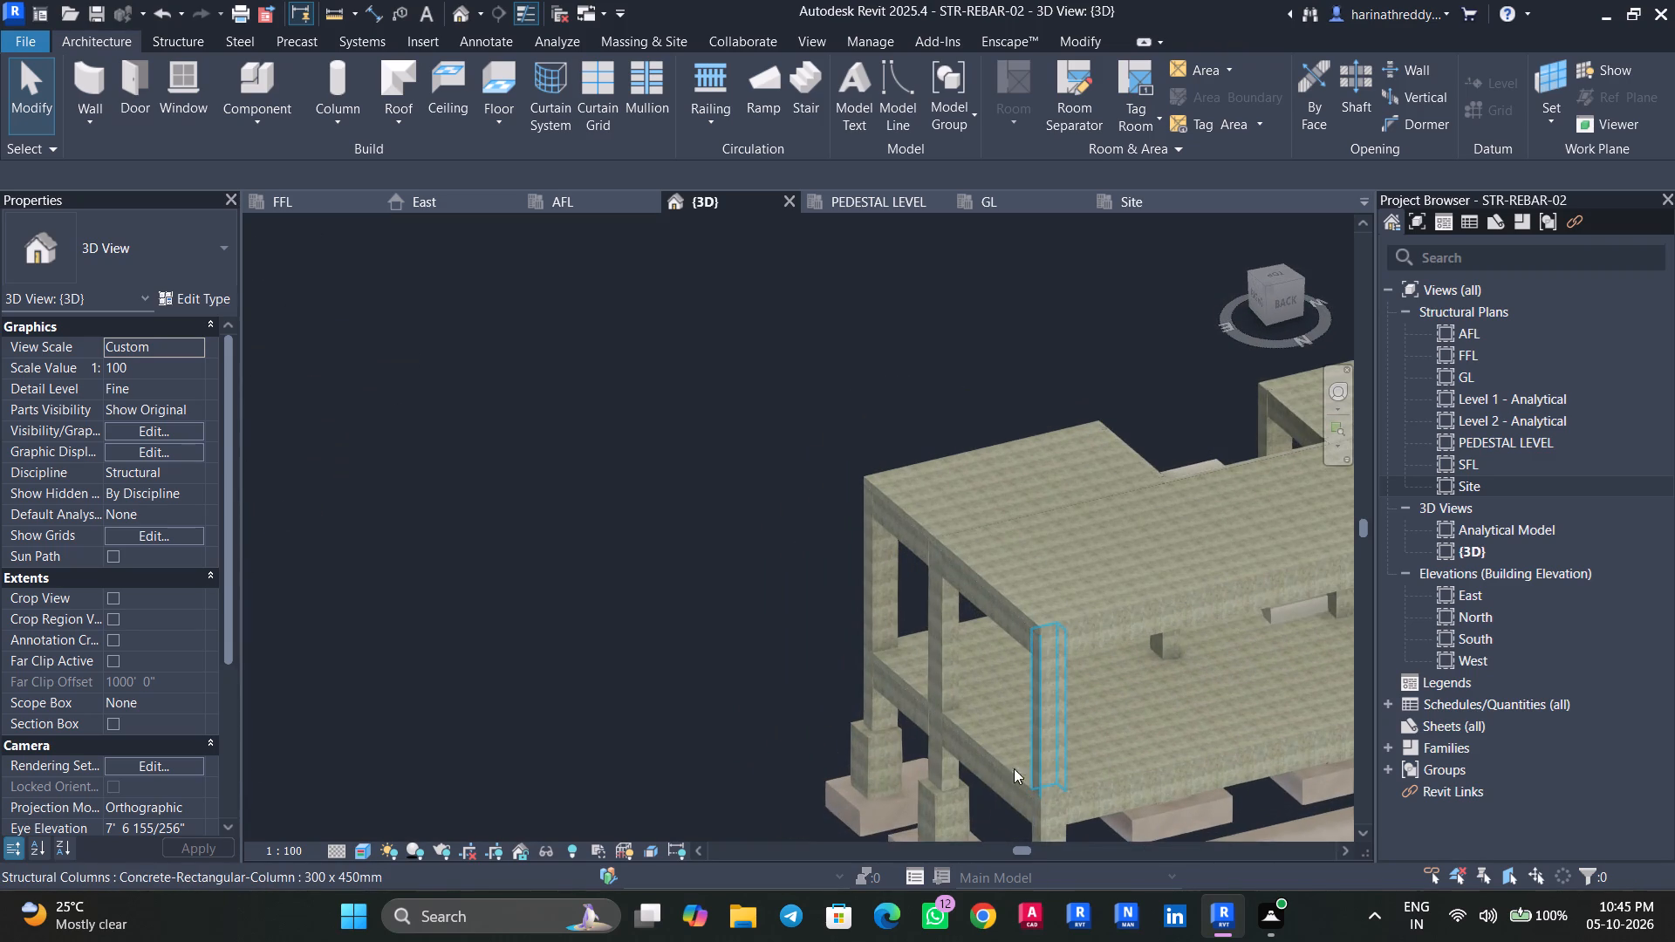
# Examine the frame, footings and surrounding model-line rectangle from several sides in 3D, finishing in the top view.
pyautogui.keyDown('shift'); pyautogui.moveTo(860, 762); pyautogui.dragTo(882, 823, button='middle'); pyautogui.keyUp('shift')
pyautogui.keyDown('shift'); pyautogui.scroll(-1, 881, 822); pyautogui.keyUp('shift')
pyautogui.scroll(5, 856, 726)
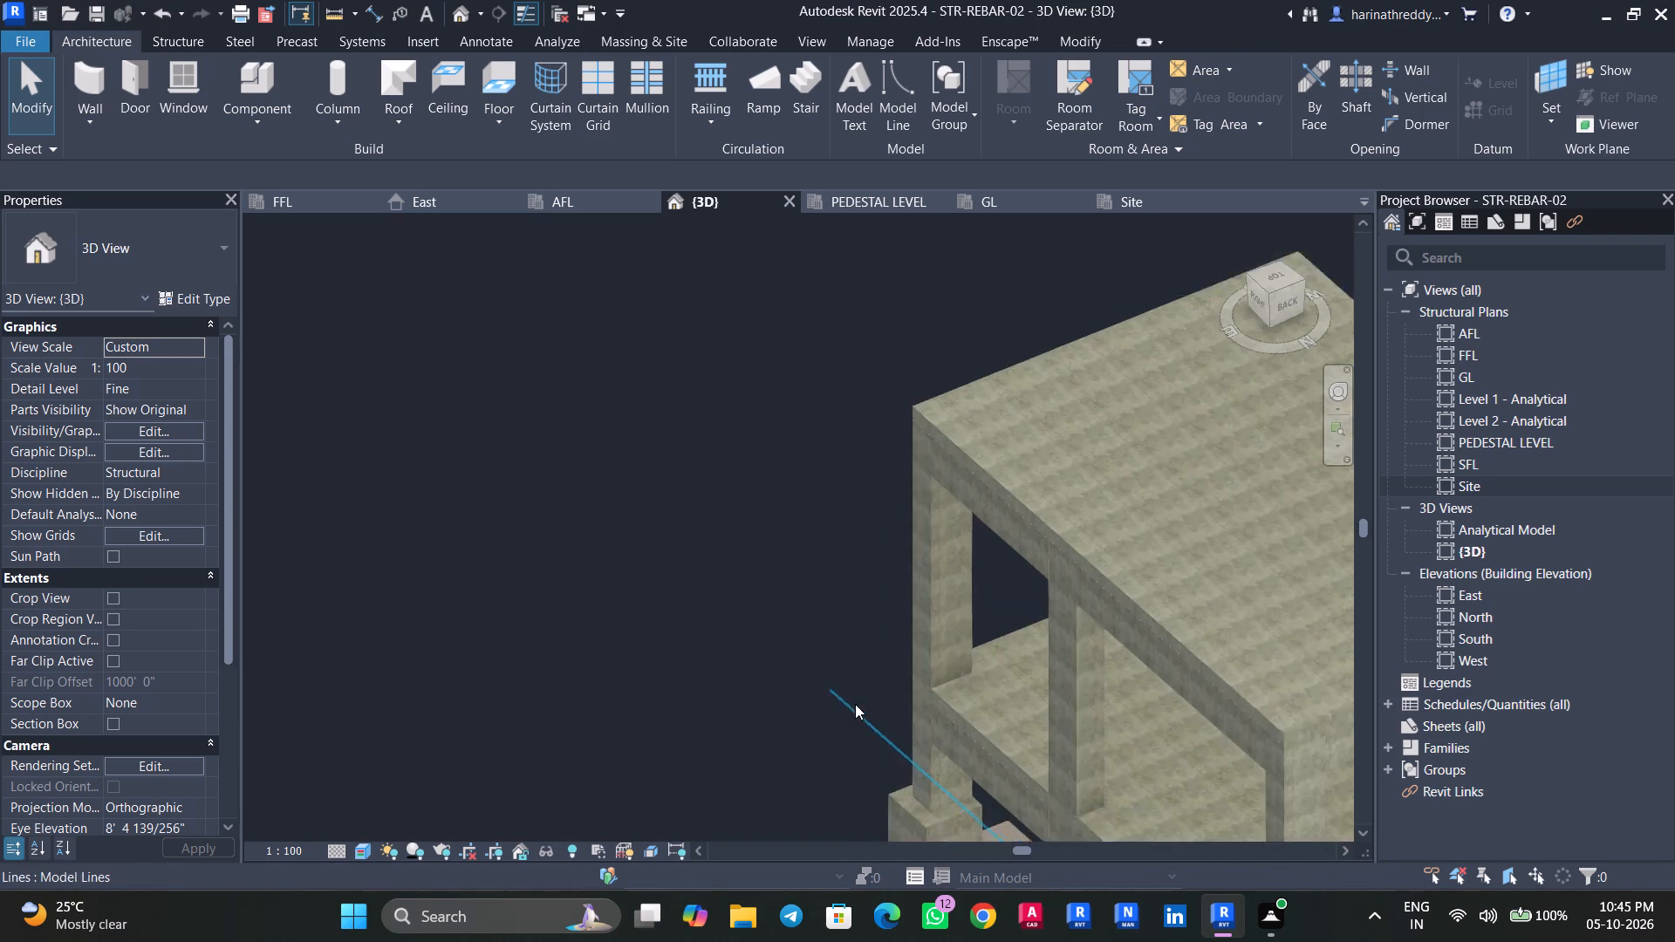
pyautogui.scroll(1, 855, 704)
pyautogui.keyDown('shift'); pyautogui.moveTo(821, 712); pyautogui.dragTo(939, 750, button='middle'); pyautogui.keyUp('shift')
pyautogui.moveTo(1023, 727); pyautogui.dragTo(513, 378, button='middle')
pyautogui.scroll(1, 609, 493)
pyautogui.keyDown('shift'); pyautogui.moveTo(620, 498); pyautogui.dragTo(710, 495, button='middle'); pyautogui.keyUp('shift')
pyautogui.moveTo(940, 499); pyautogui.dragTo(851, 506, button='middle')
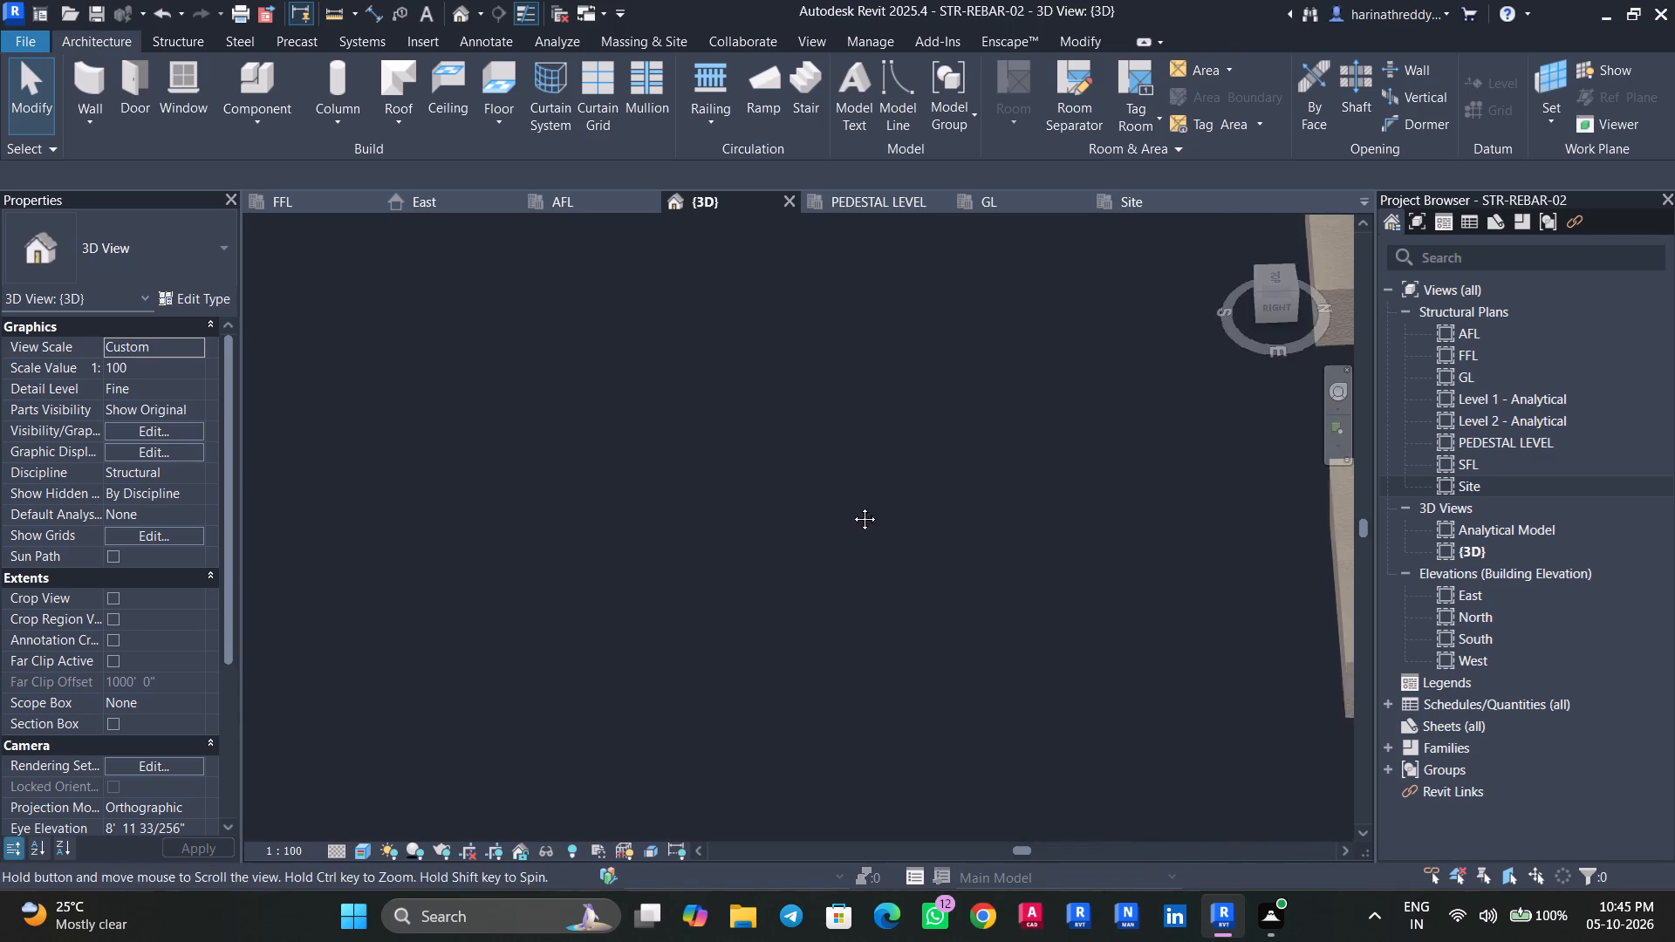
pyautogui.moveTo(851, 506); pyautogui.dragTo(397, 502, button='middle')
pyautogui.scroll(3, 899, 649)
pyautogui.scroll(-4, 737, 623)
pyautogui.moveTo(647, 630); pyautogui.dragTo(207, 630, button='middle')
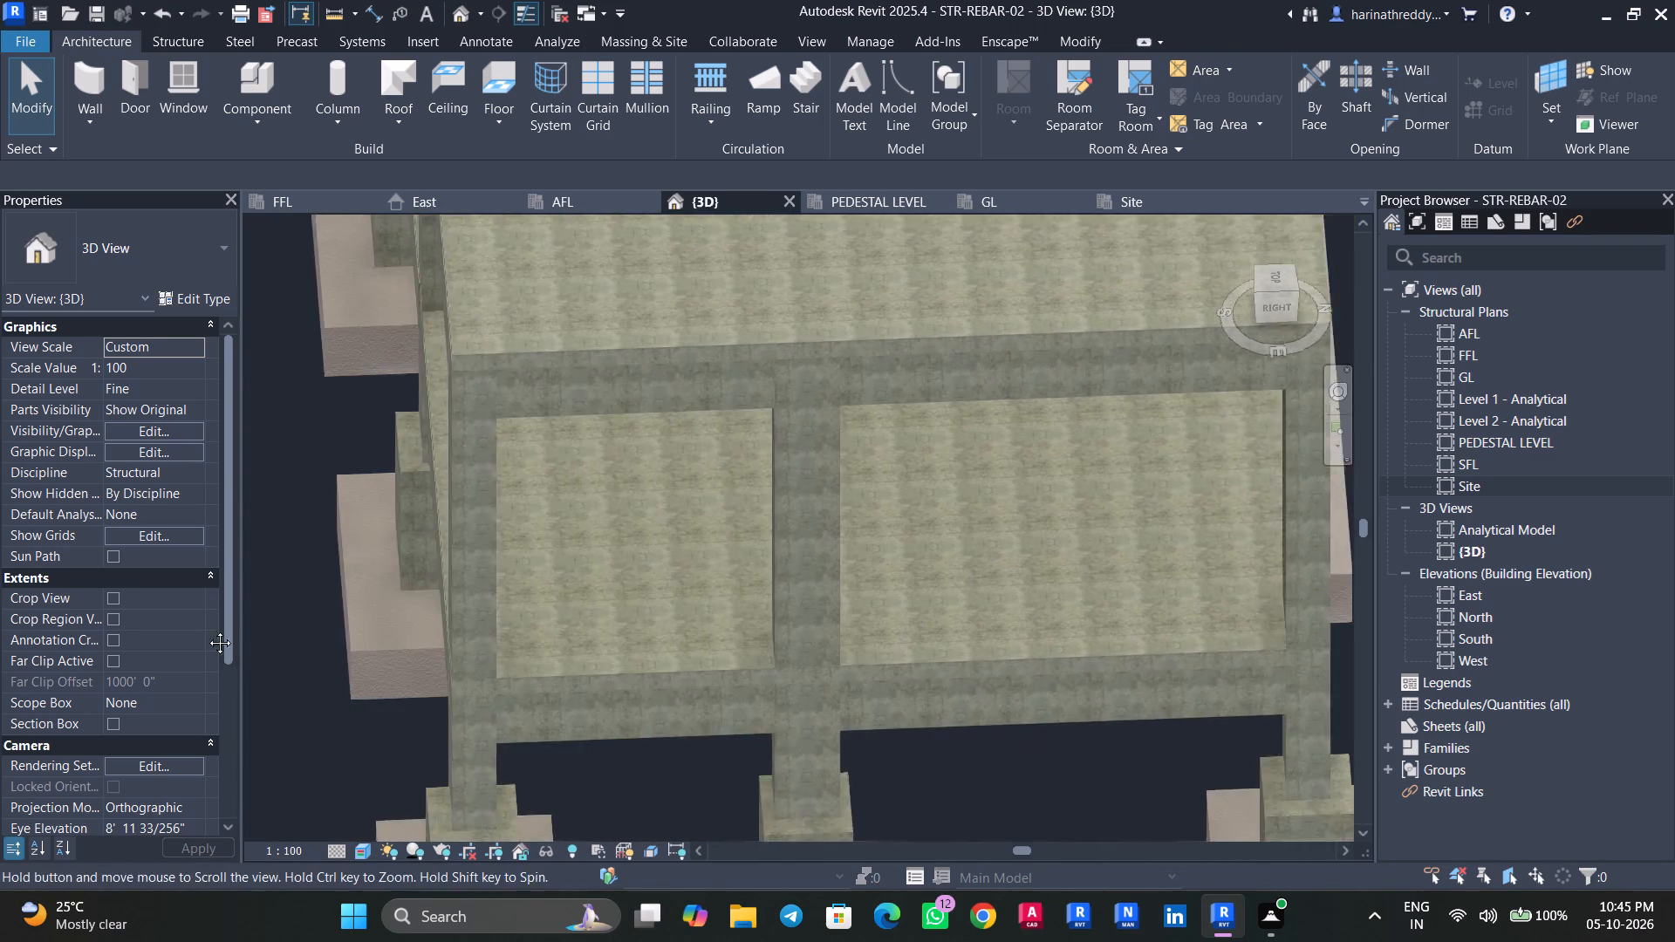
pyautogui.moveTo(207, 630); pyautogui.dragTo(203, 630, button='middle')
pyautogui.scroll(3, 1289, 676)
pyautogui.moveTo(1369, 688); pyautogui.dragTo(1192, 696, button='middle')
pyautogui.scroll(-2, 1228, 679)
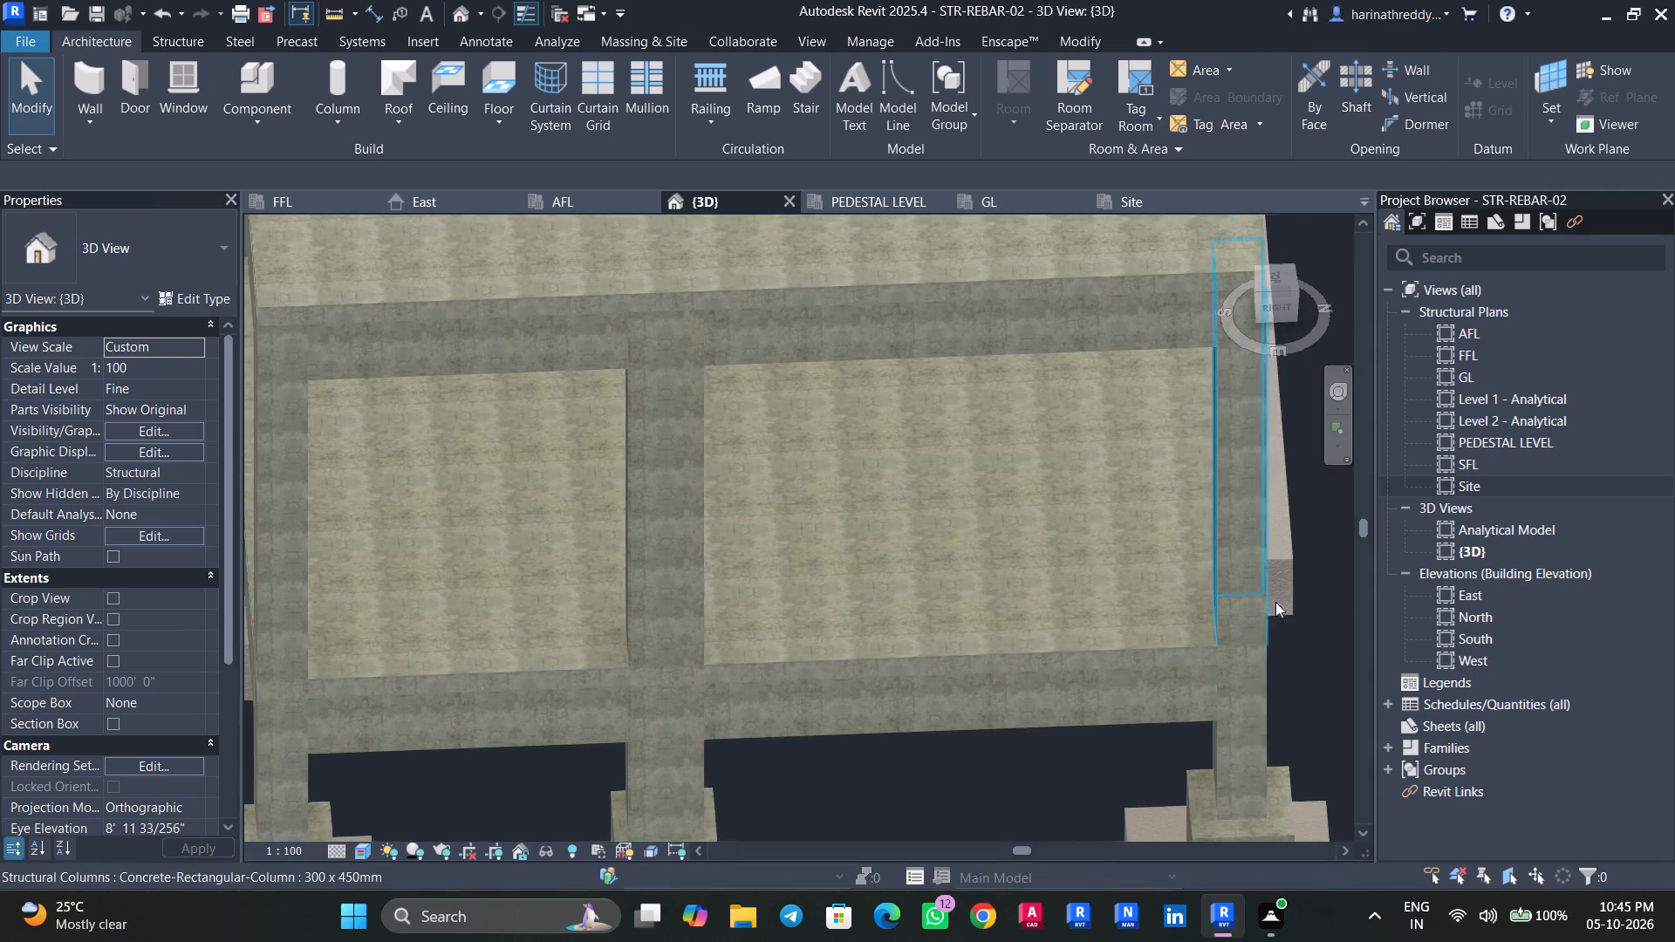
pyautogui.moveTo(1334, 540); pyautogui.dragTo(1138, 586, button='middle')
pyautogui.keyDown('shift'); pyautogui.moveTo(1194, 630); pyautogui.dragTo(1152, 629, button='middle'); pyautogui.keyUp('shift')
pyautogui.scroll(-2, 1152, 629)
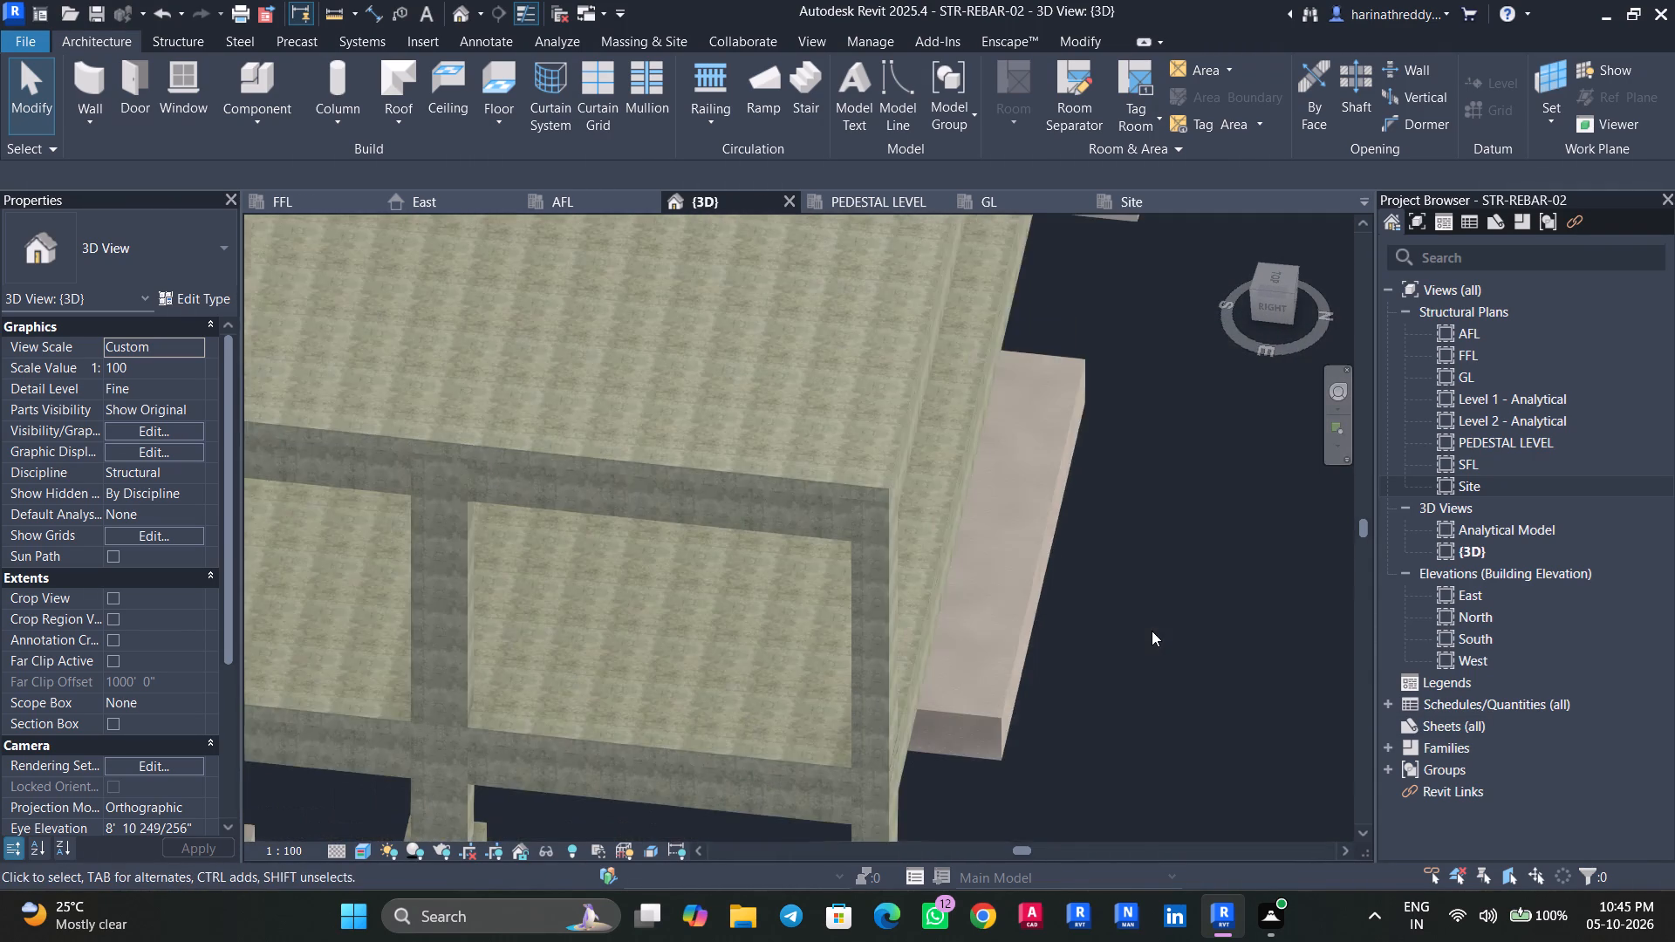
pyautogui.scroll(-6, 1152, 631)
pyautogui.keyDown('shift'); pyautogui.moveTo(1155, 705); pyautogui.dragTo(1306, 662, button='middle'); pyautogui.keyUp('shift')
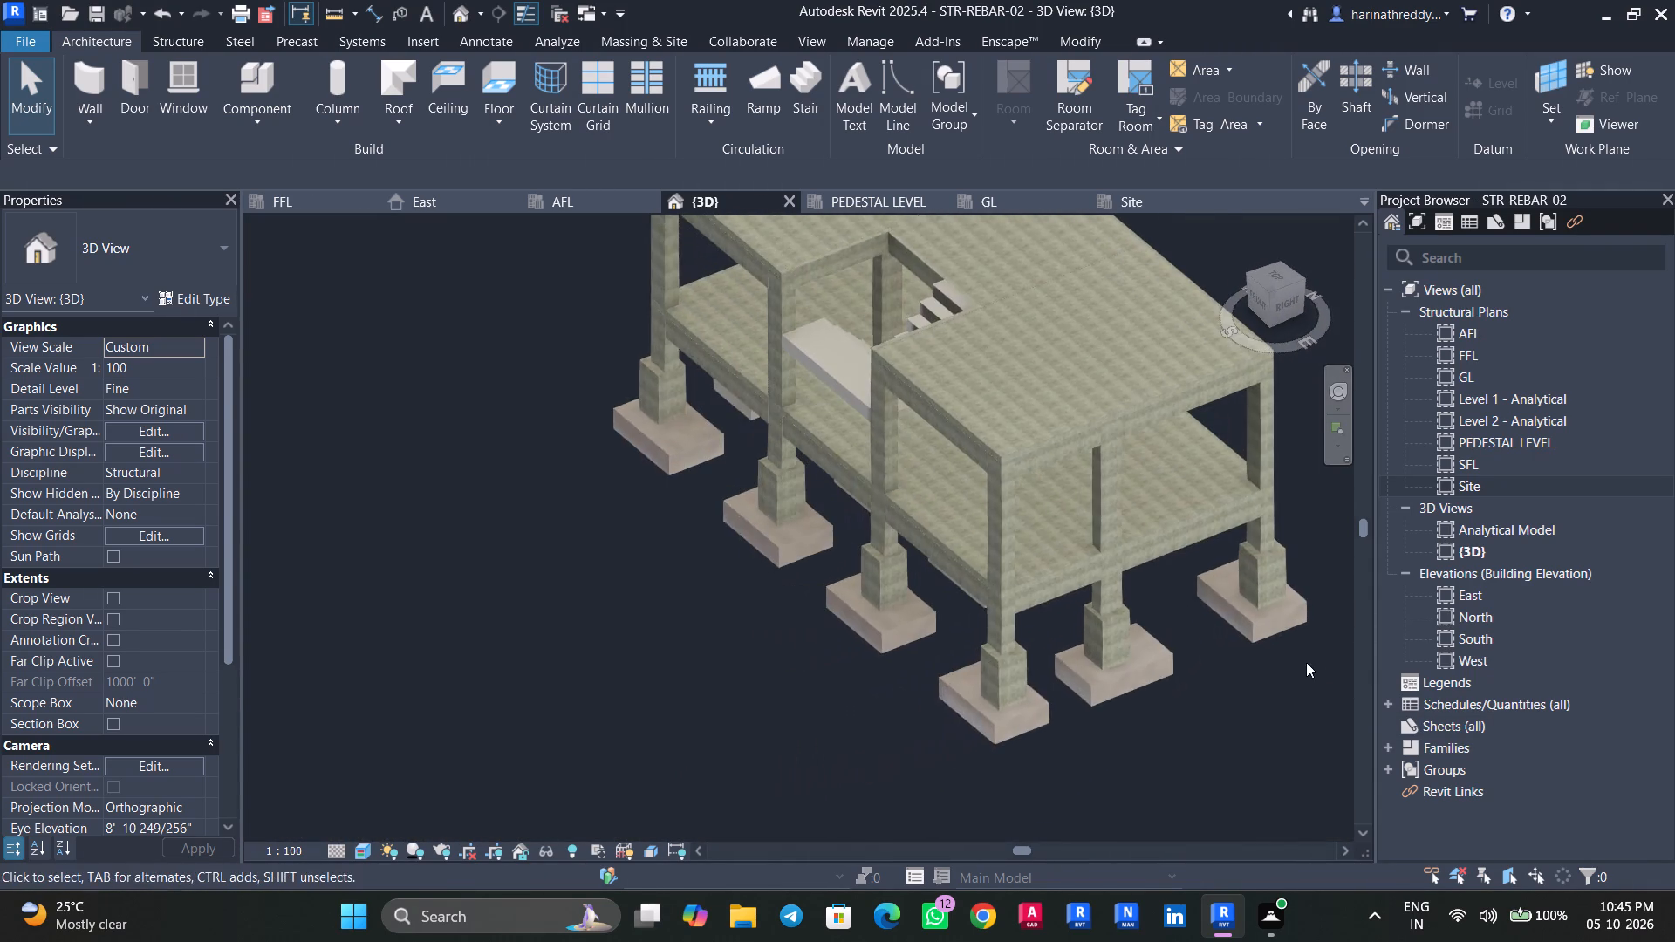
pyautogui.press('Escape')
pyautogui.press('Escape')
pyautogui.keyDown('shift'); pyautogui.moveTo(734, 702); pyautogui.dragTo(968, 716, button='middle'); pyautogui.keyUp('shift')
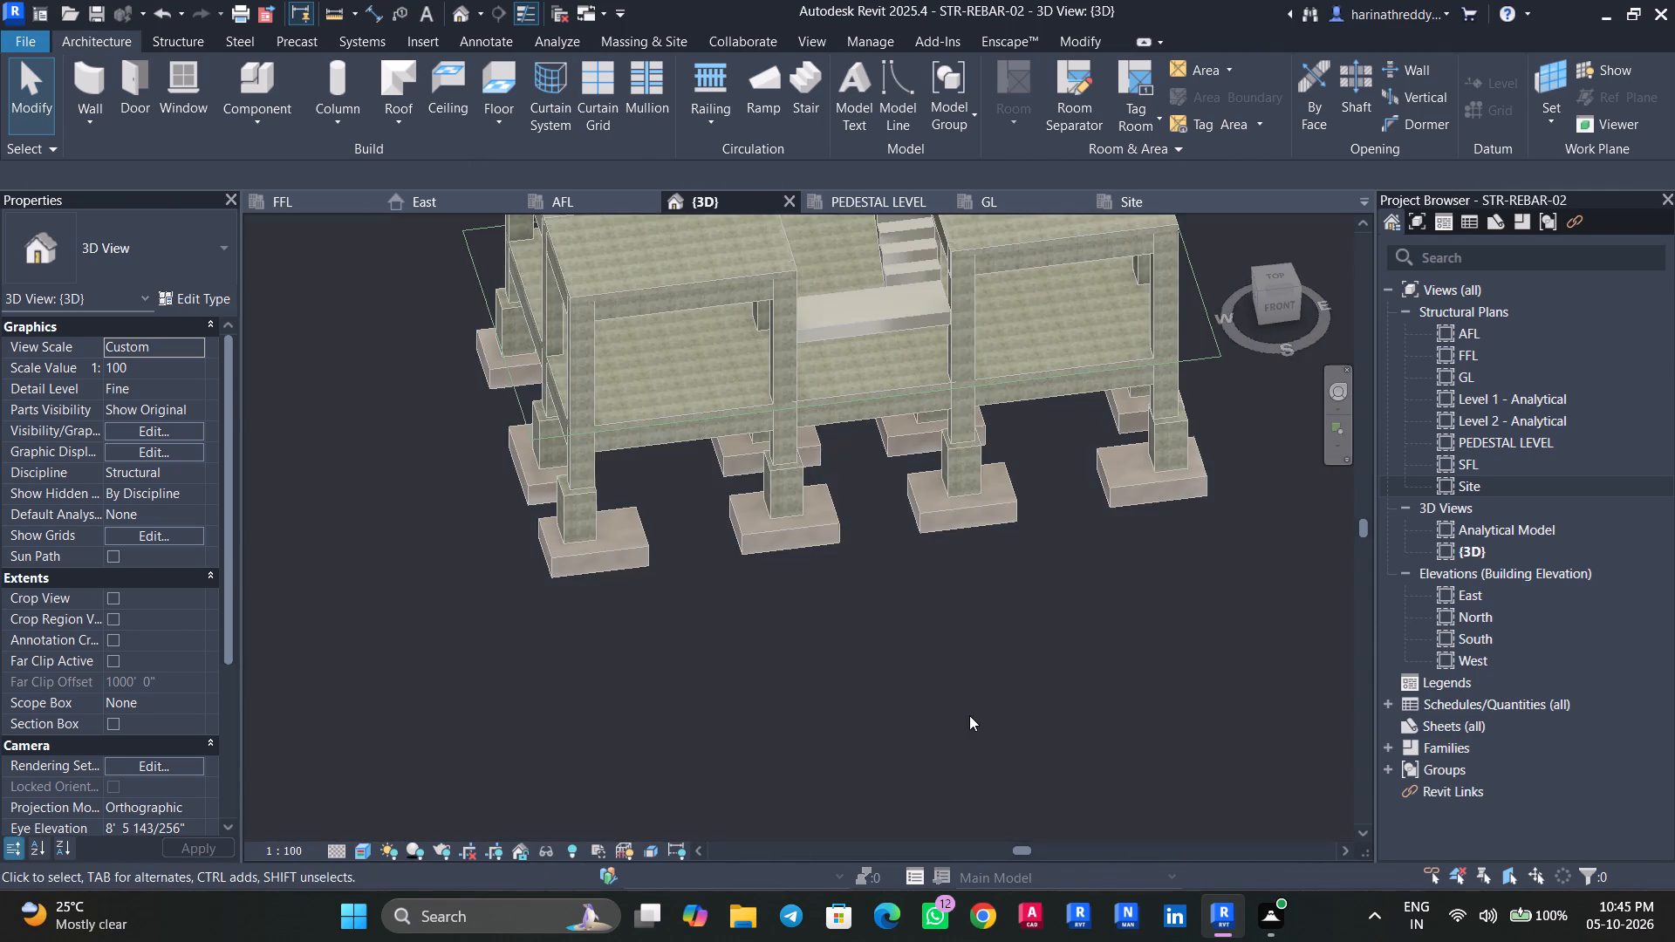
pyautogui.keyDown('shift'); pyautogui.moveTo(843, 646); pyautogui.dragTo(882, 811, button='middle'); pyautogui.keyUp('shift')
pyautogui.keyDown('shift'); pyautogui.moveTo(844, 627); pyautogui.dragTo(850, 764, button='middle'); pyautogui.keyUp('shift')
pyautogui.keyDown('shift'); pyautogui.moveTo(851, 631); pyautogui.dragTo(855, 665, button='middle'); pyautogui.keyUp('shift')
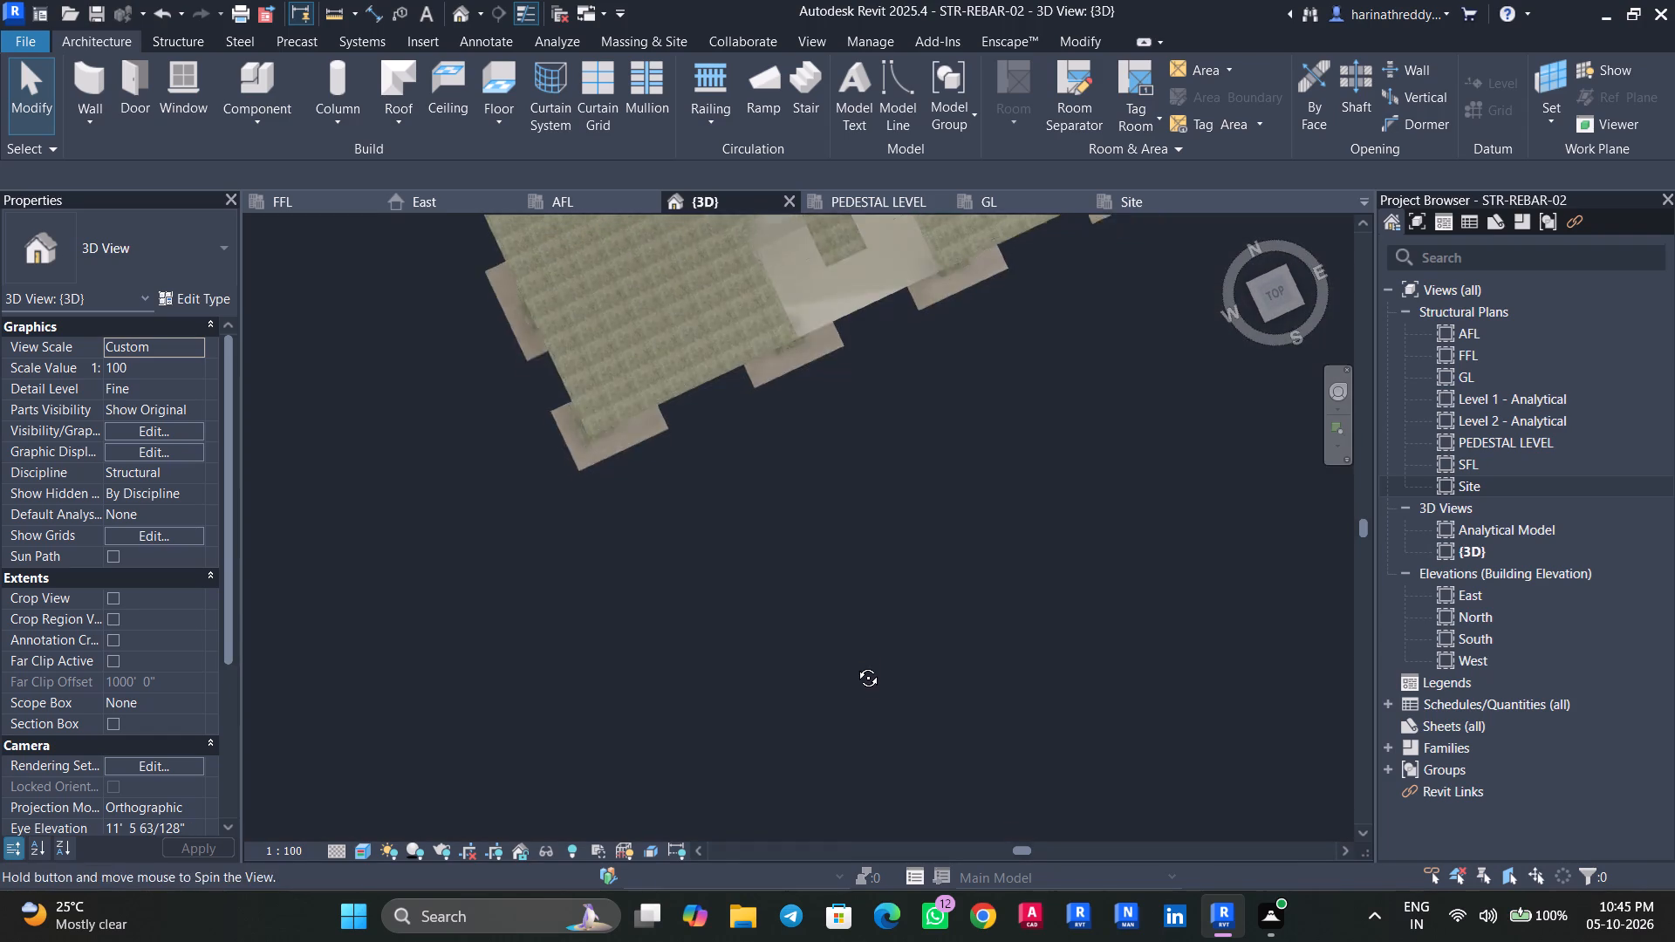
pyautogui.keyDown('shift'); pyautogui.moveTo(855, 665); pyautogui.dragTo(854, 677, button='middle'); pyautogui.keyUp('shift')
pyautogui.scroll(-2, 855, 669)
pyautogui.keyDown('shift'); pyautogui.moveTo(857, 669); pyautogui.dragTo(1069, 455, button='middle'); pyautogui.keyUp('shift')
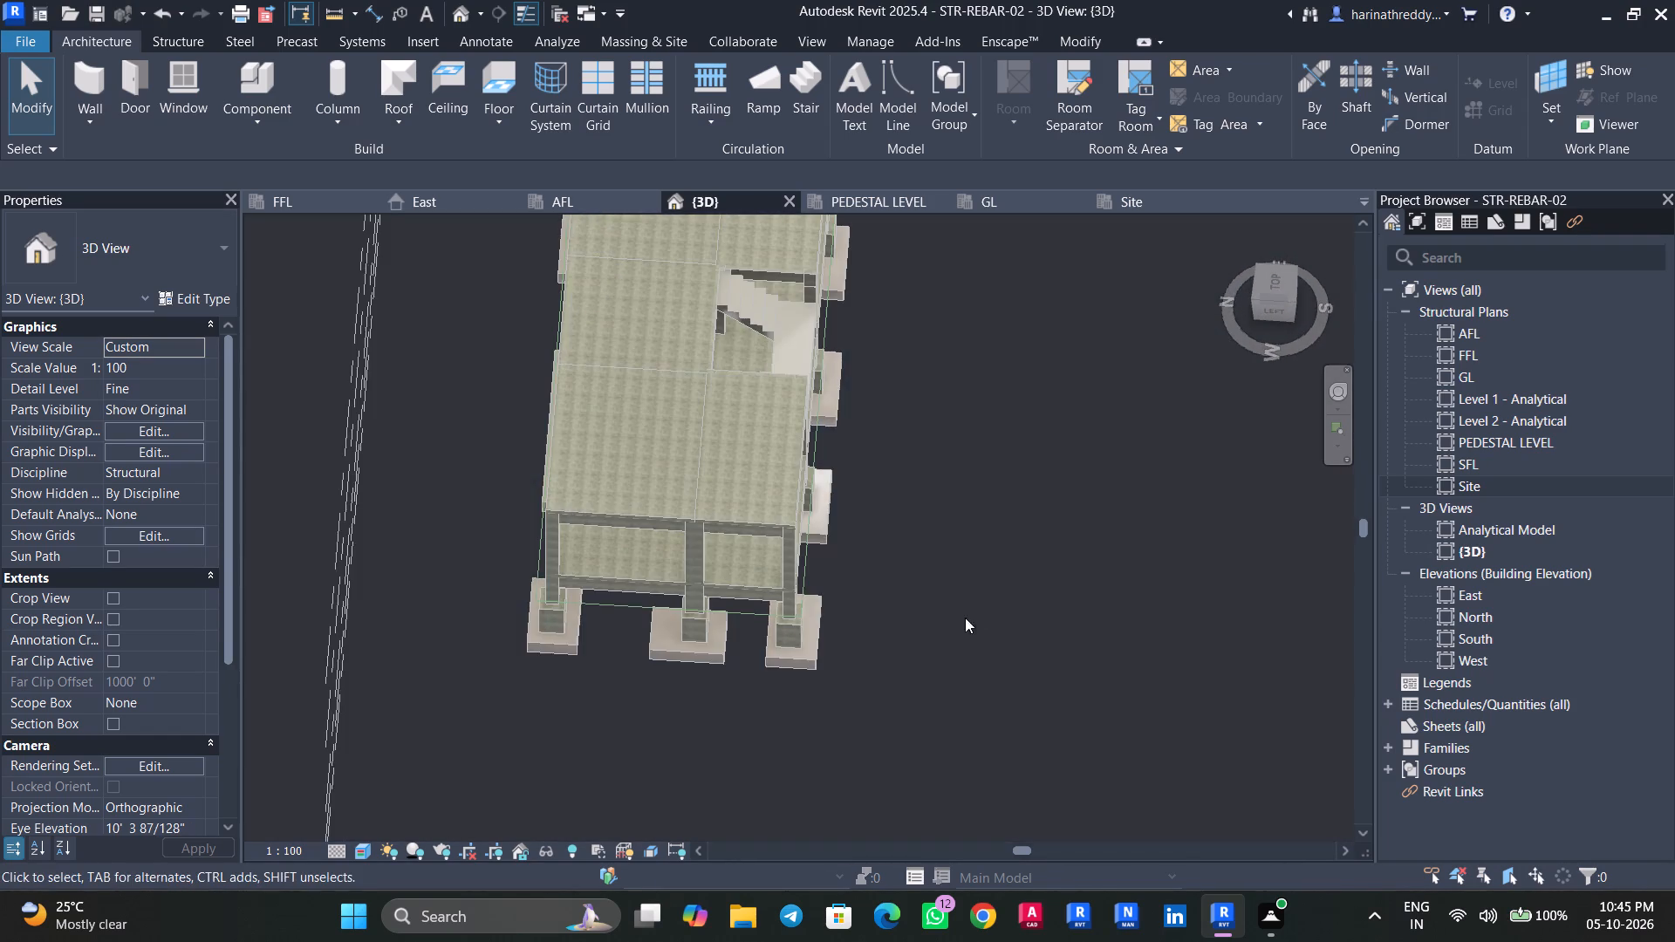
pyautogui.keyDown('shift'); pyautogui.moveTo(961, 624); pyautogui.dragTo(1073, 545, button='middle'); pyautogui.keyUp('shift')
pyautogui.keyDown('shift'); pyautogui.moveTo(1073, 545); pyautogui.dragTo(980, 561, button='middle'); pyautogui.keyUp('shift')
pyautogui.keyDown('shift'); pyautogui.moveTo(978, 562); pyautogui.dragTo(960, 633, button='middle'); pyautogui.keyUp('shift')
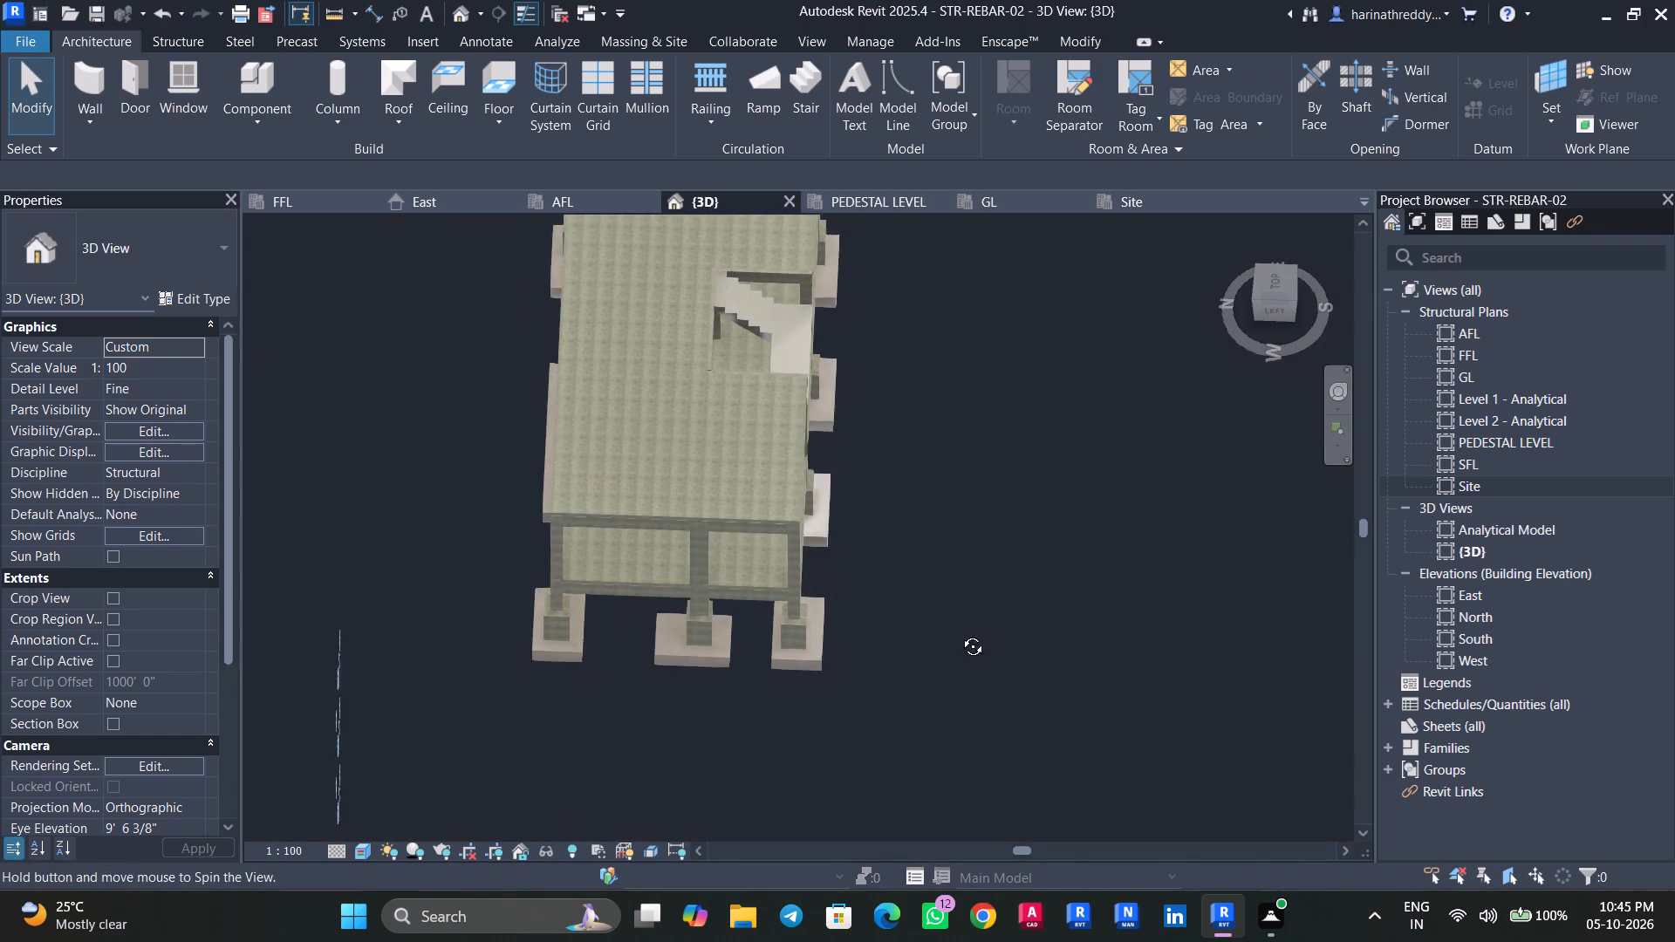
pyautogui.keyDown('shift'); pyautogui.moveTo(960, 633); pyautogui.dragTo(948, 674, button='middle'); pyautogui.keyUp('shift')
pyautogui.keyDown('shift'); pyautogui.moveTo(932, 641); pyautogui.dragTo(932, 694, button='middle'); pyautogui.keyUp('shift')
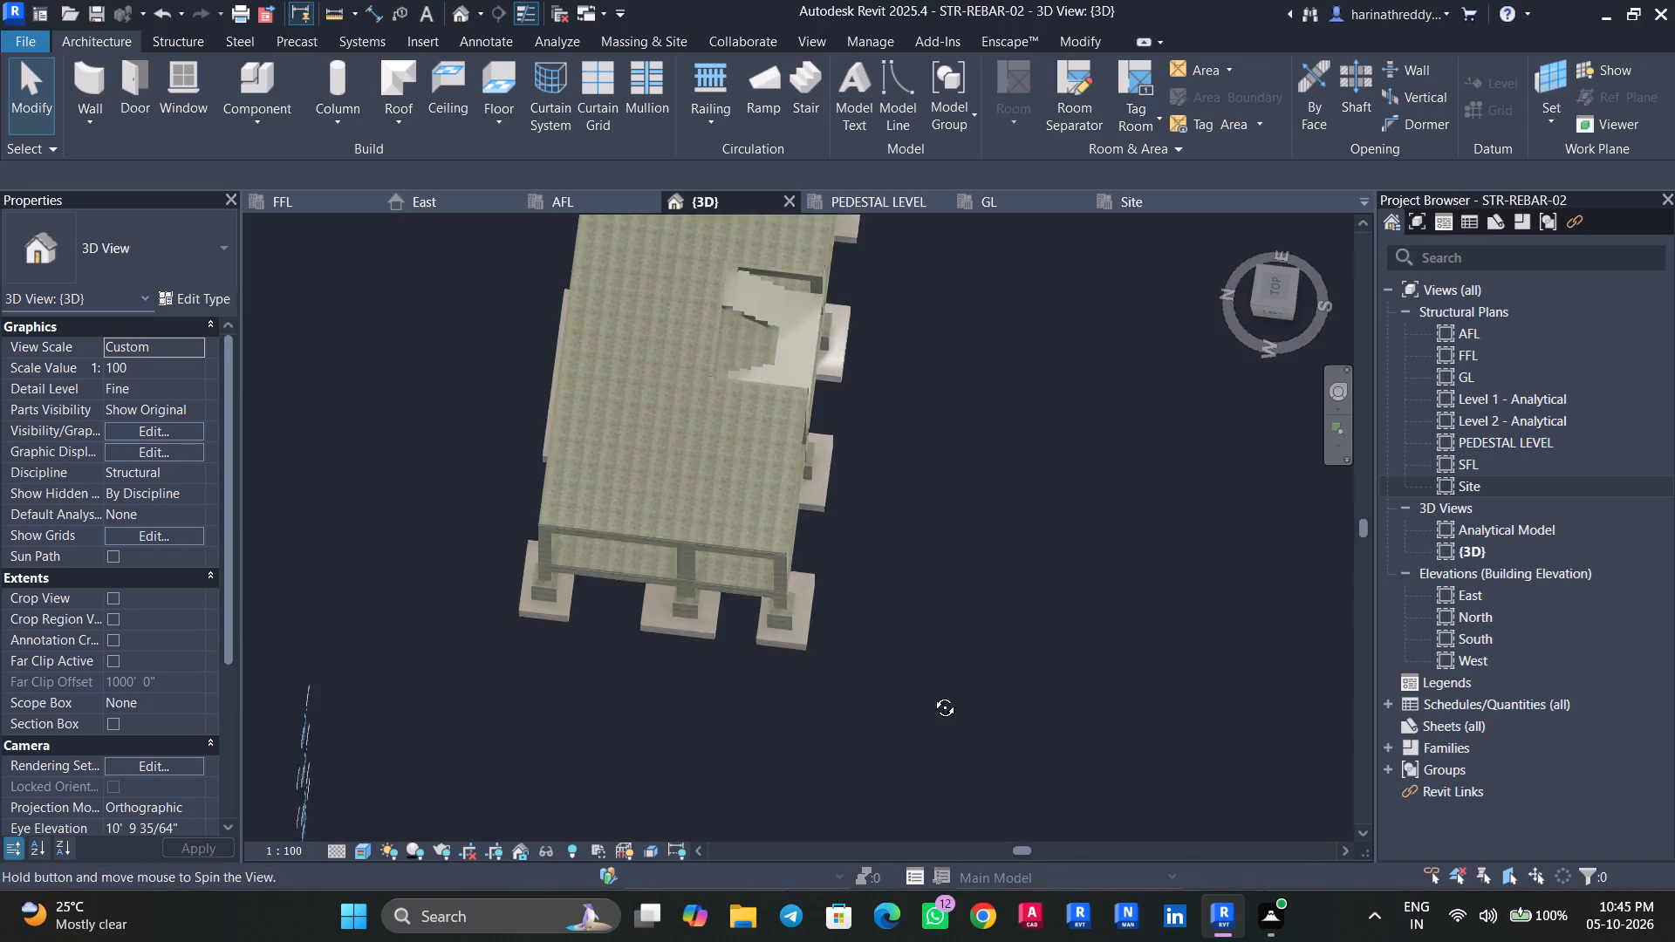
pyautogui.keyDown('shift'); pyautogui.moveTo(932, 694); pyautogui.dragTo(932, 745, button='middle'); pyautogui.keyUp('shift')
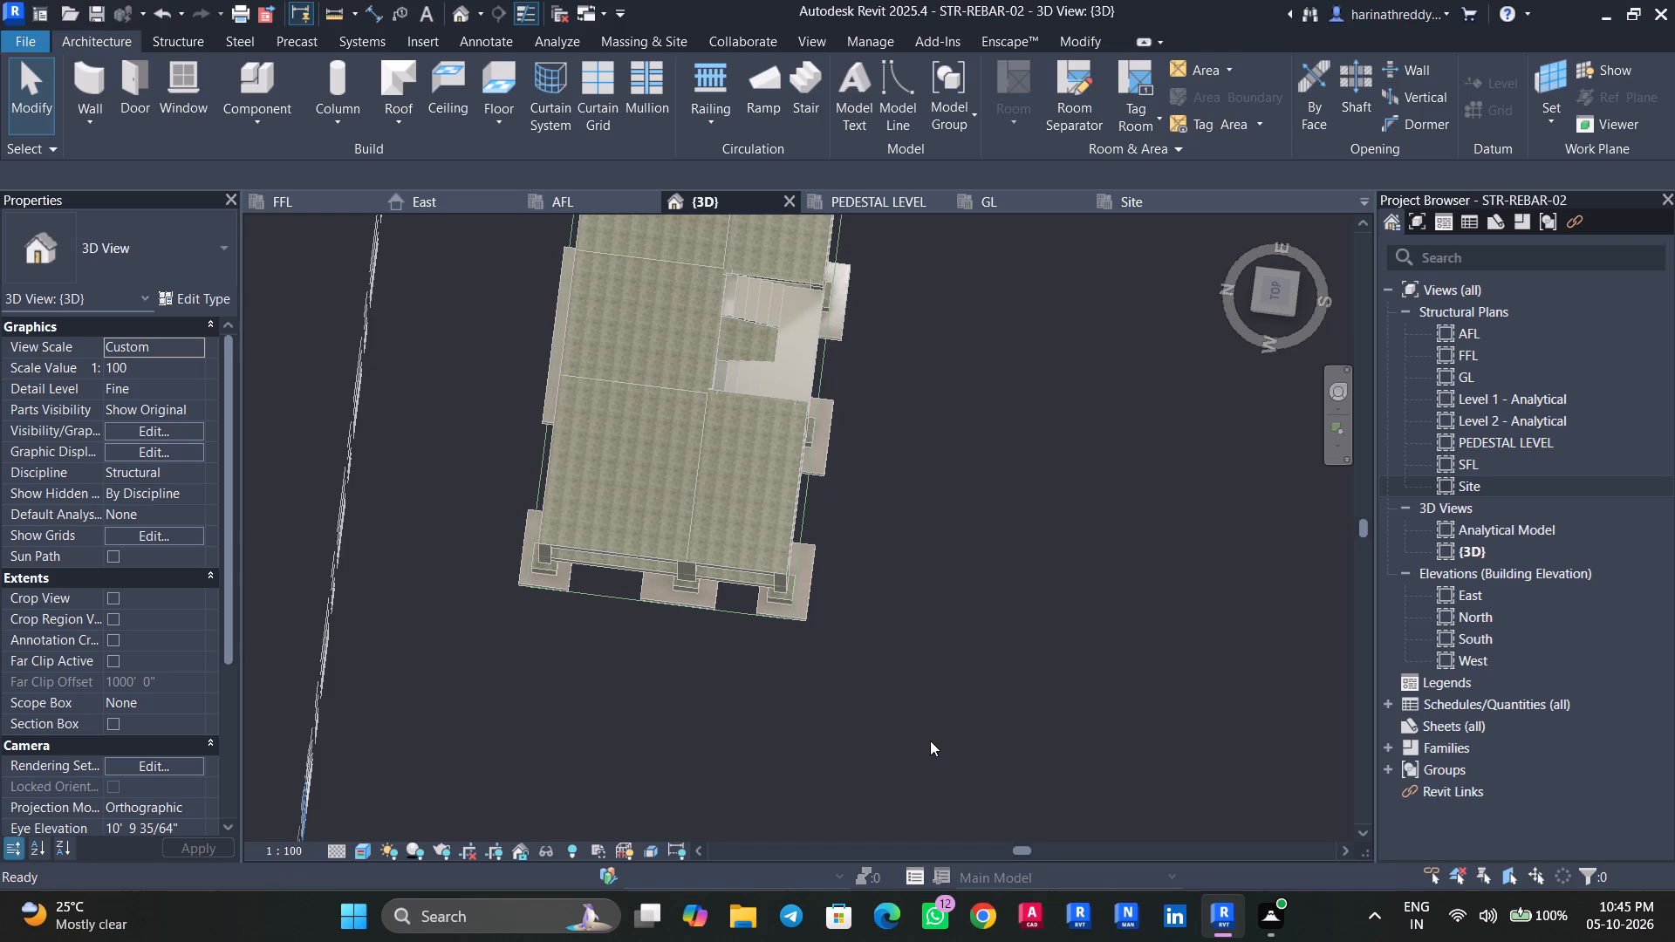
pyautogui.click(1278, 292)
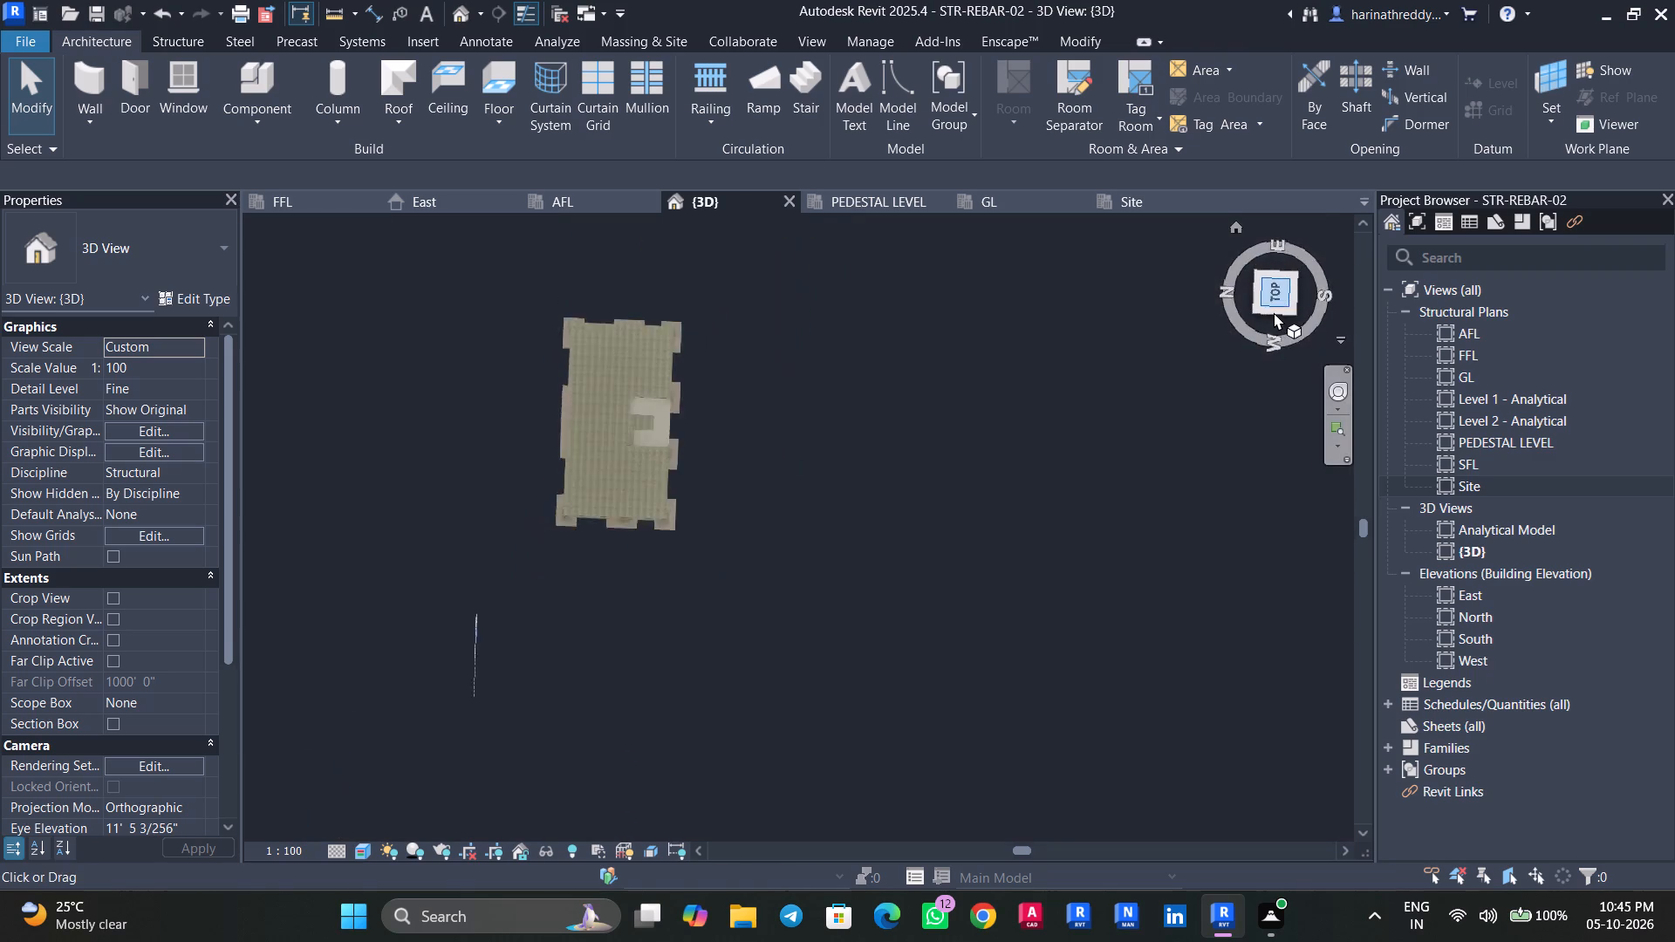
pyautogui.scroll(8, 723, 471)
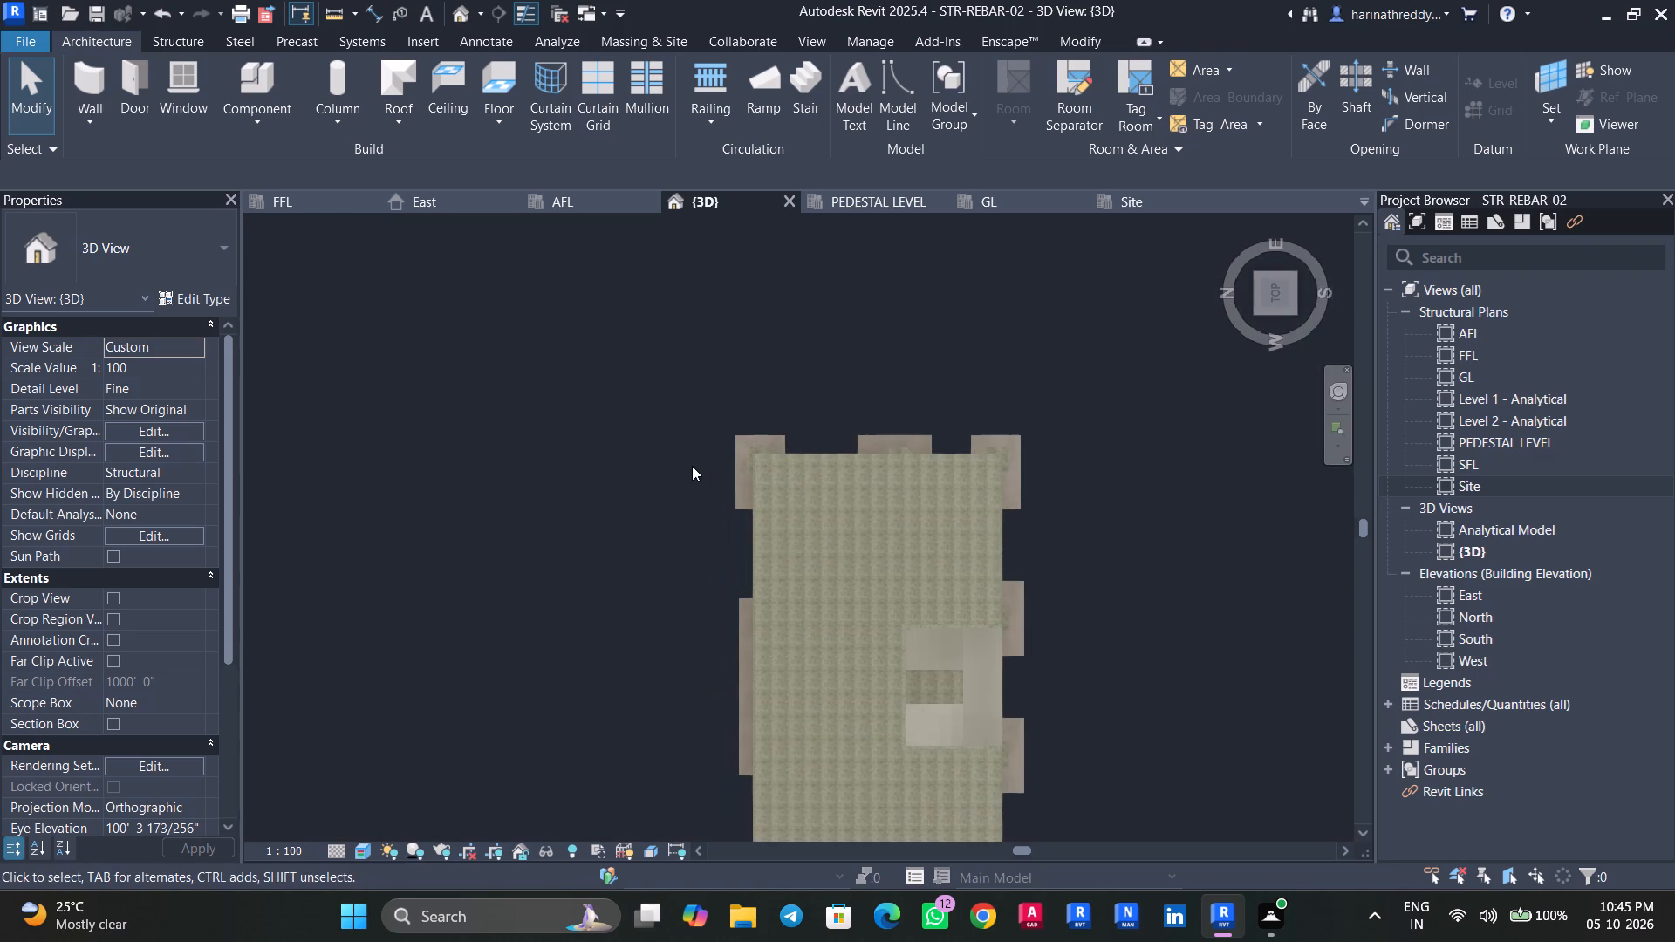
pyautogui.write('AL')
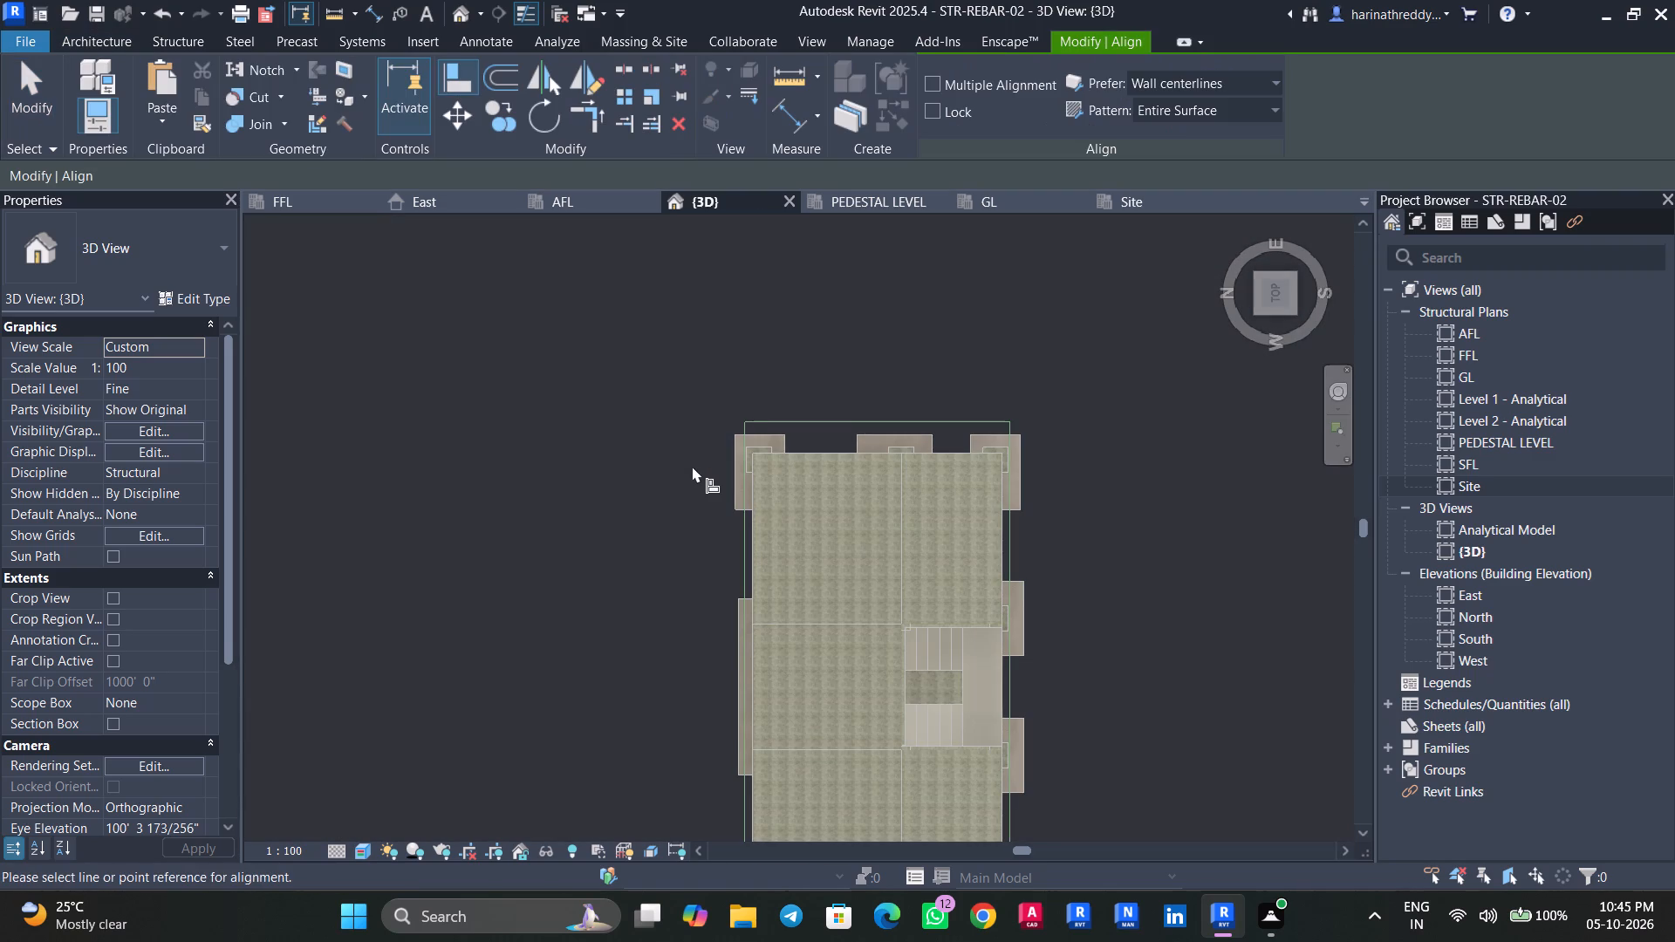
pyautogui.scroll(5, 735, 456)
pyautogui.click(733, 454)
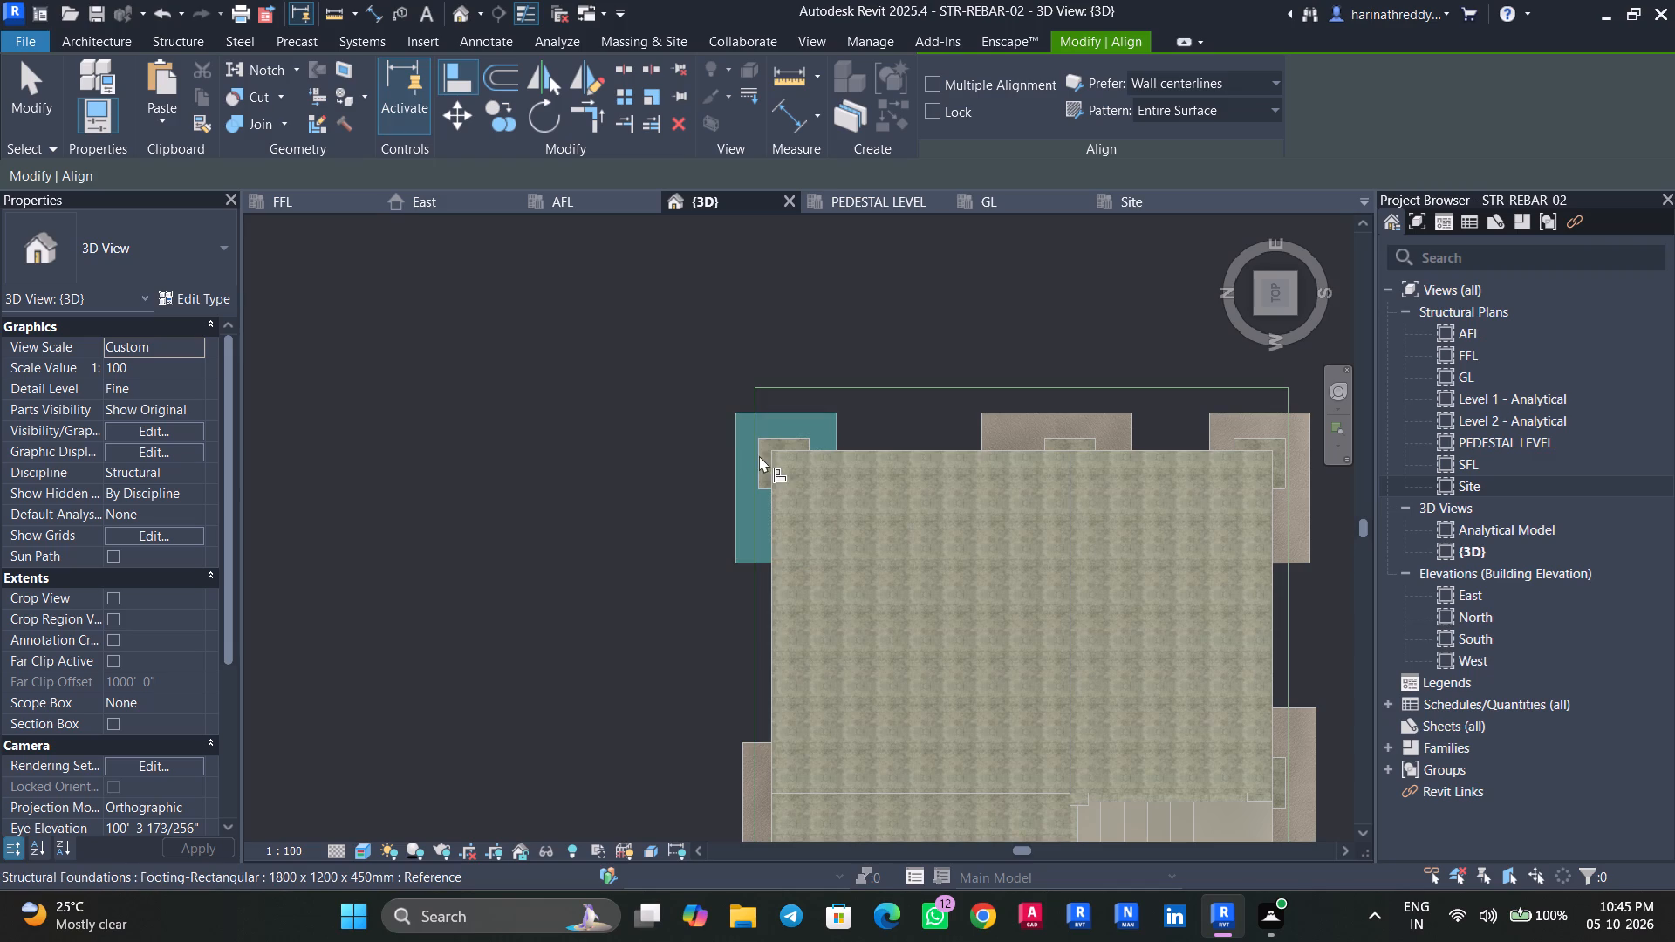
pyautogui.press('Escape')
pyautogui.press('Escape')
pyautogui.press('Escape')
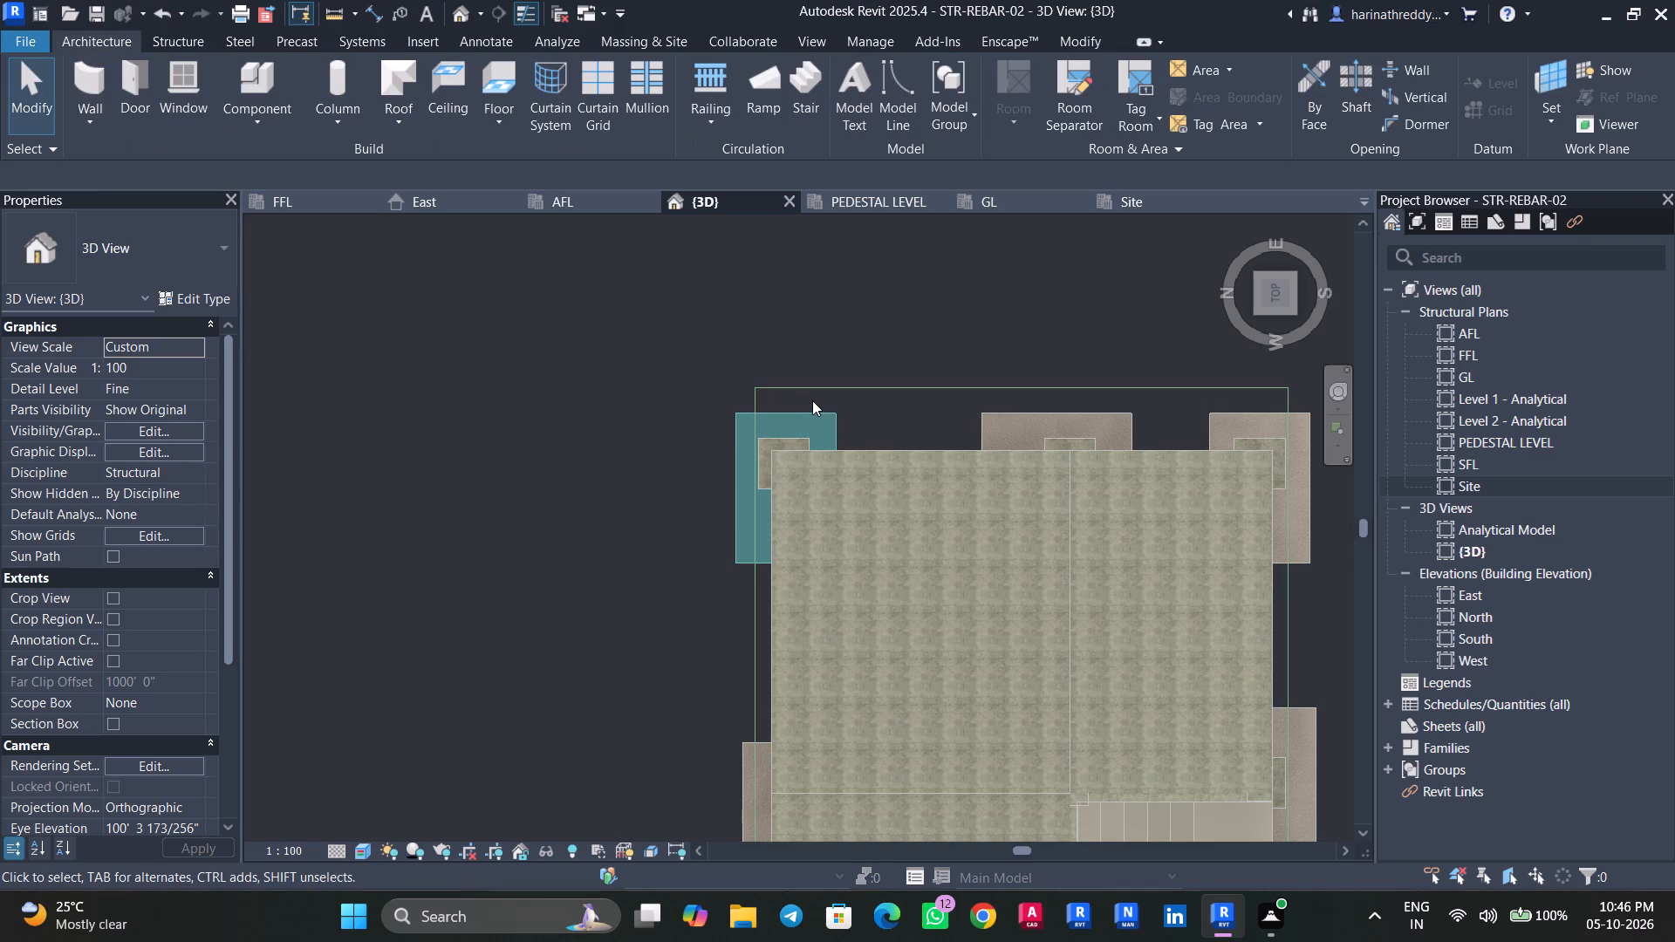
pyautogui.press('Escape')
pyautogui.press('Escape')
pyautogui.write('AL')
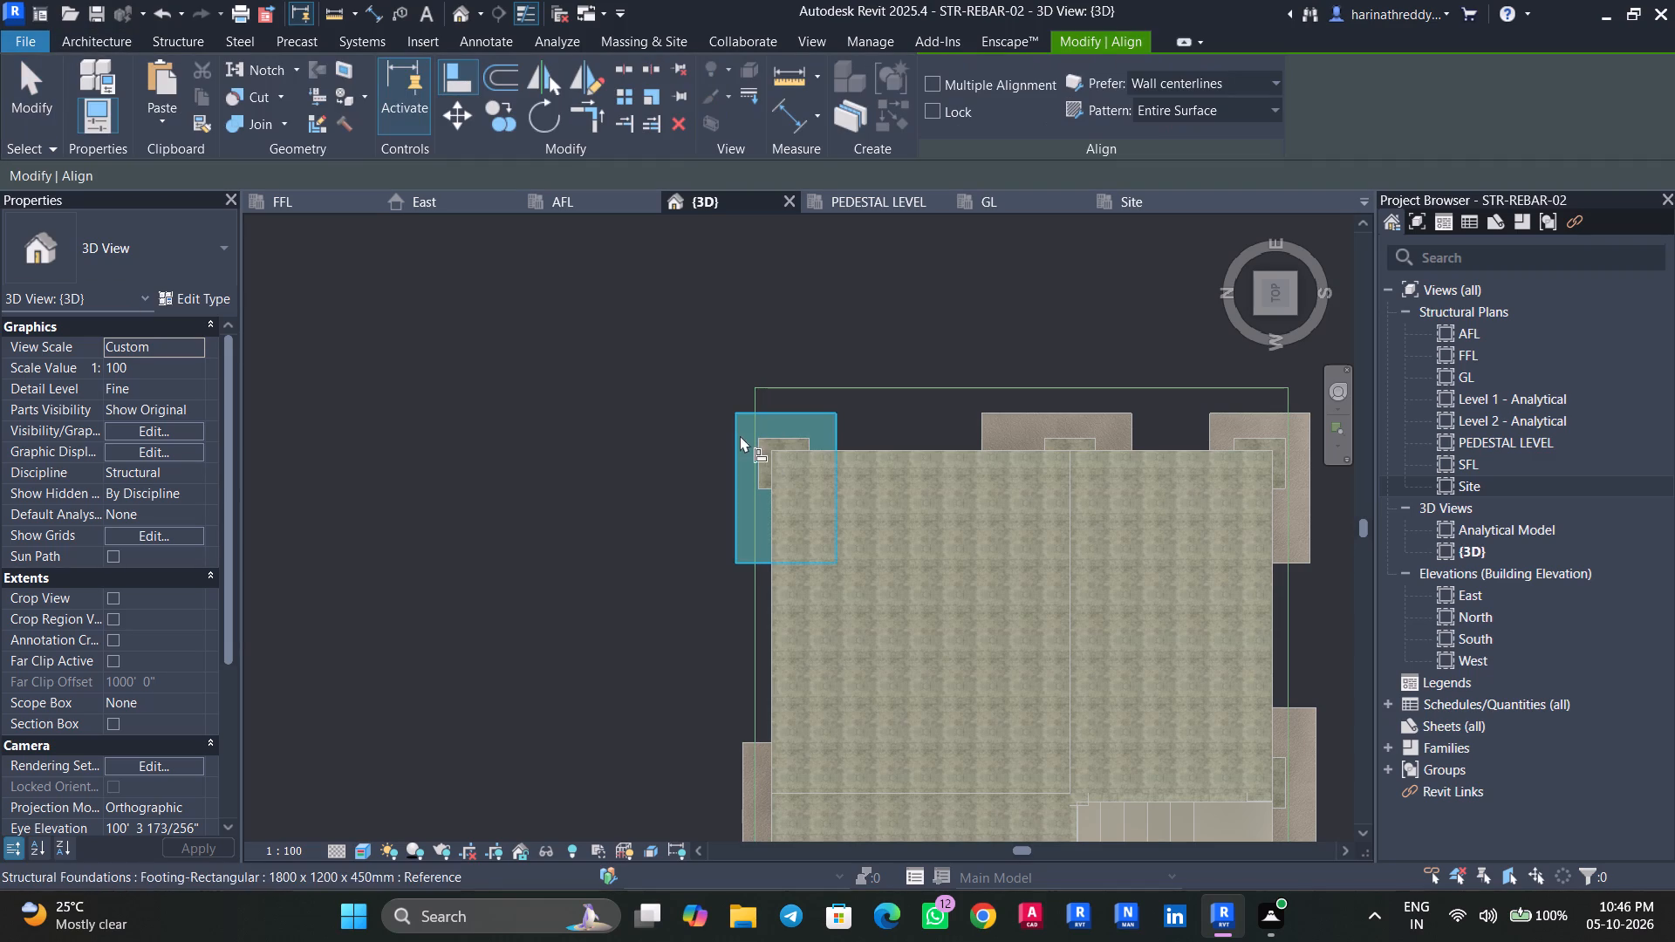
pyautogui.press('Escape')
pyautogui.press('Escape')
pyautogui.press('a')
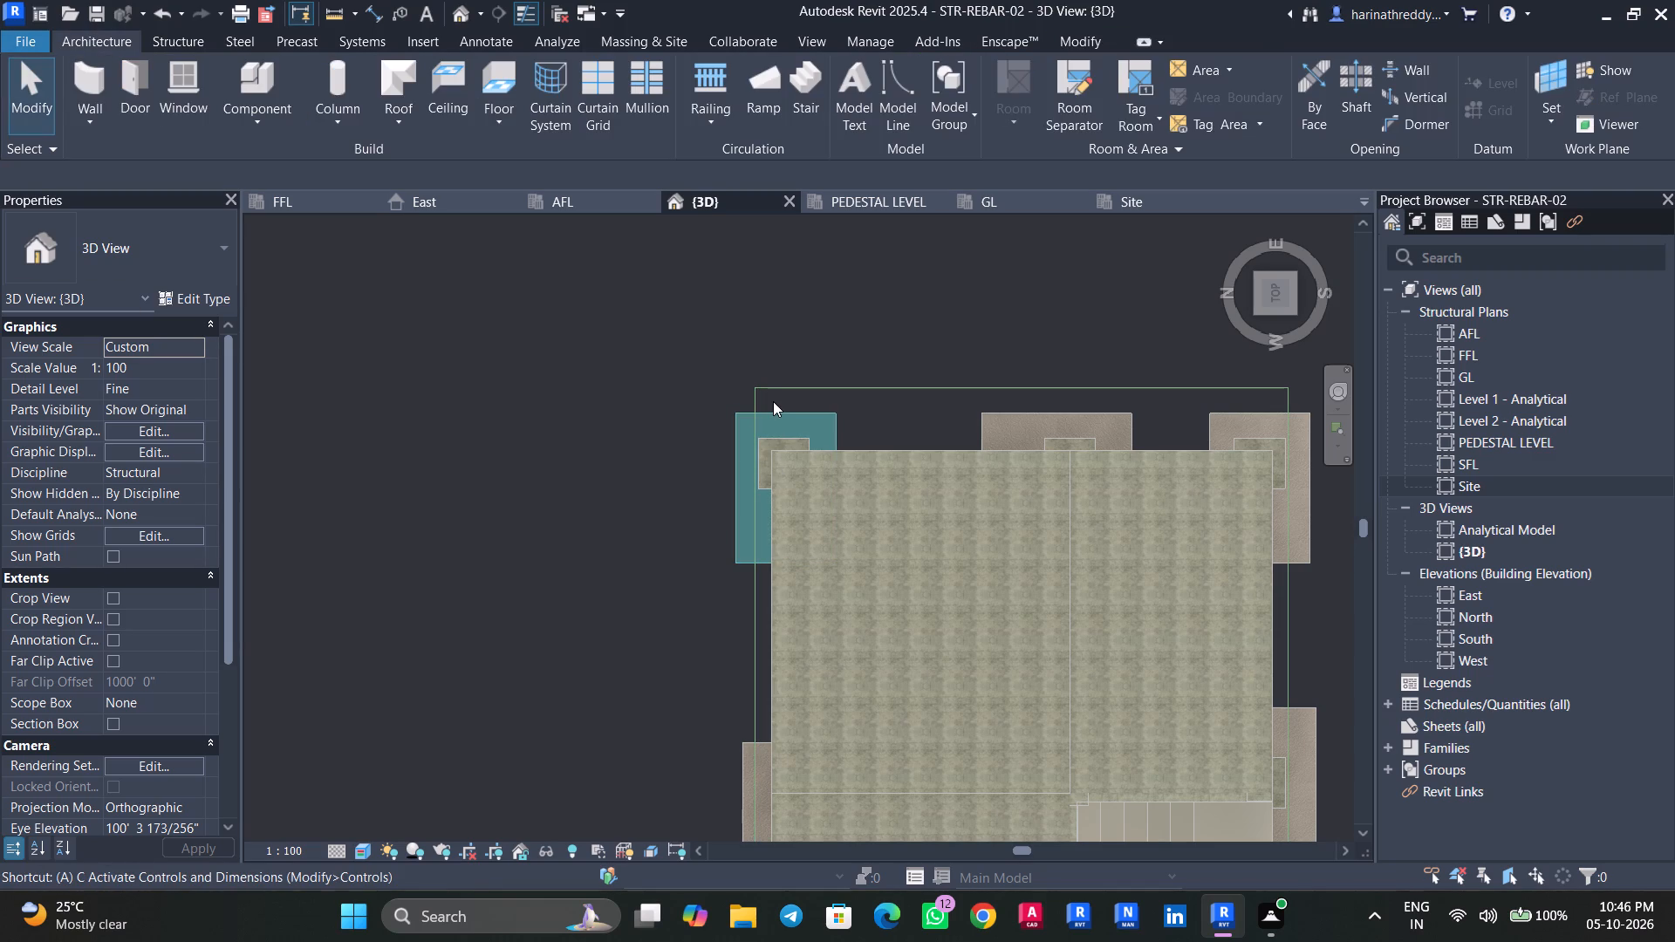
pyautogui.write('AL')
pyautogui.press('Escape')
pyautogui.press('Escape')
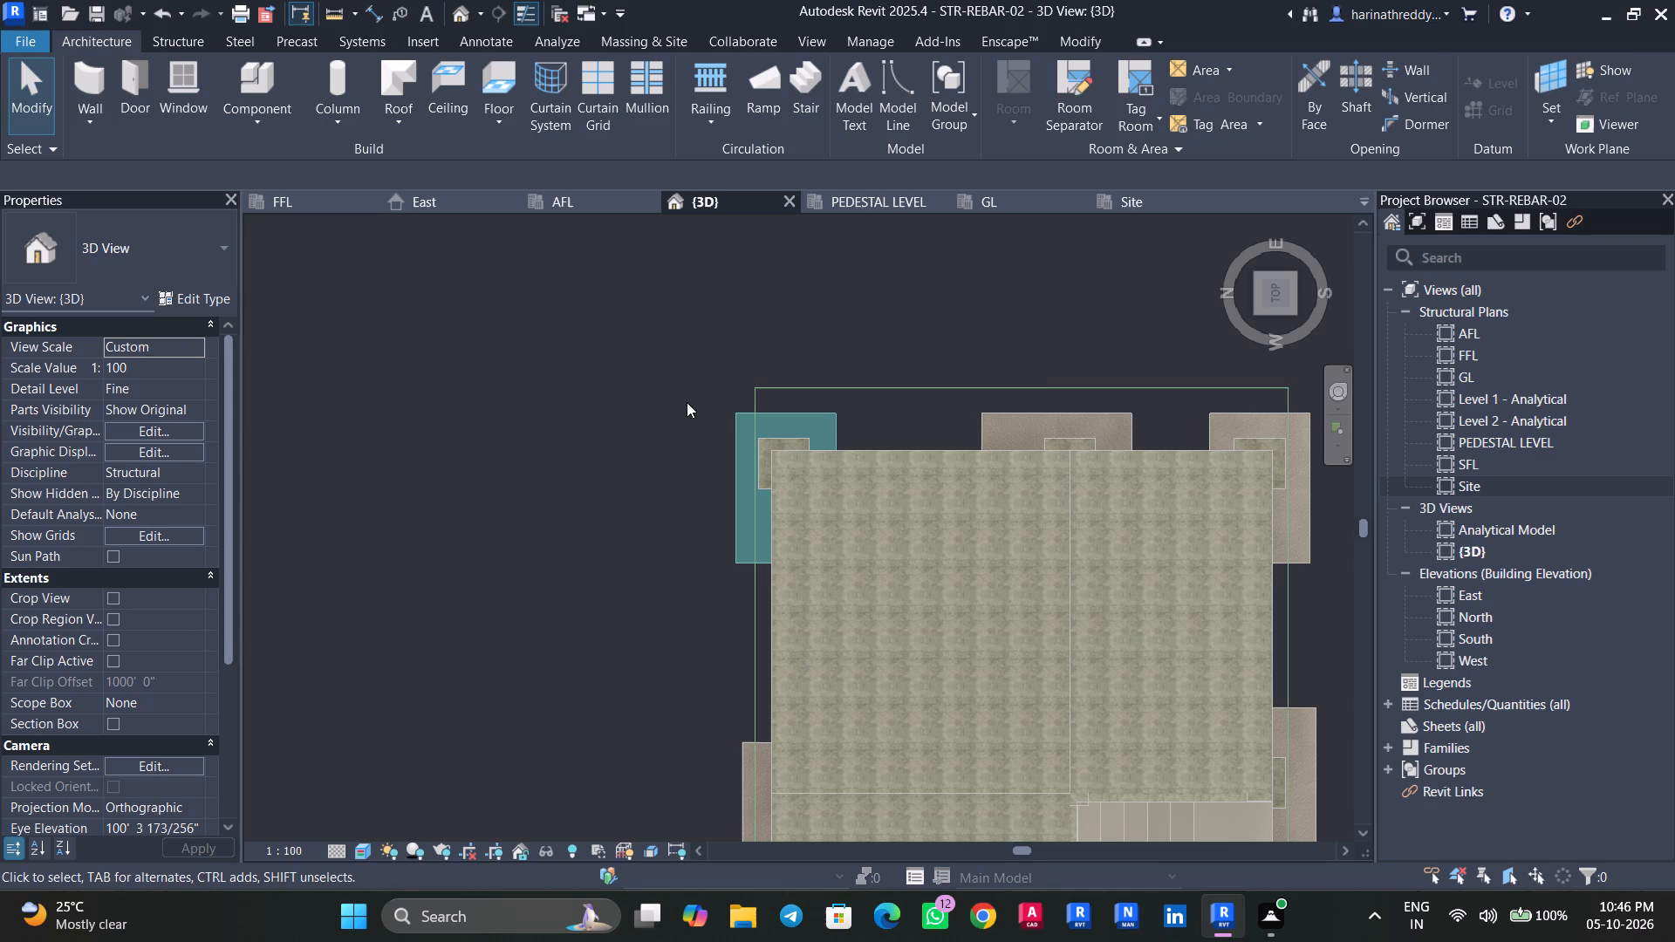
# Align the outer edges of the two north corner footings and the long footing between them to the model-line rectangle's north edge.
pyautogui.write('AL')
pyautogui.click(757, 401)
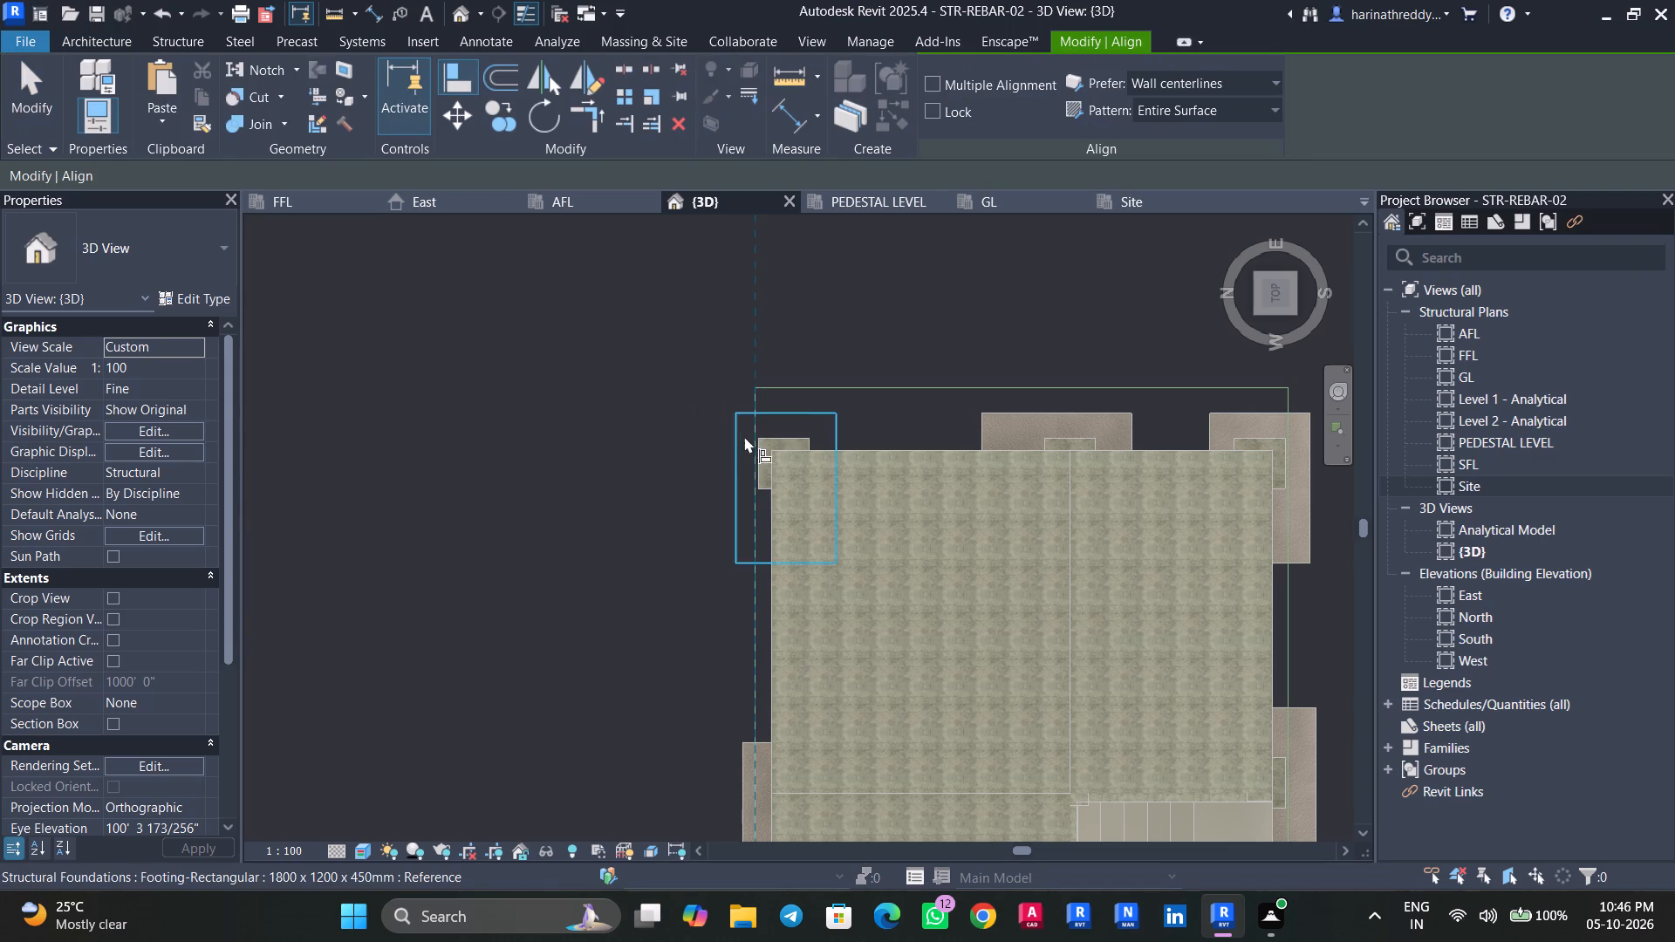
pyautogui.click(736, 446)
pyautogui.moveTo(720, 471); pyautogui.dragTo(723, 276, button='middle')
pyautogui.moveTo(653, 606); pyautogui.dragTo(692, 372, button='middle')
pyautogui.press('Tab')
pyautogui.click(798, 456)
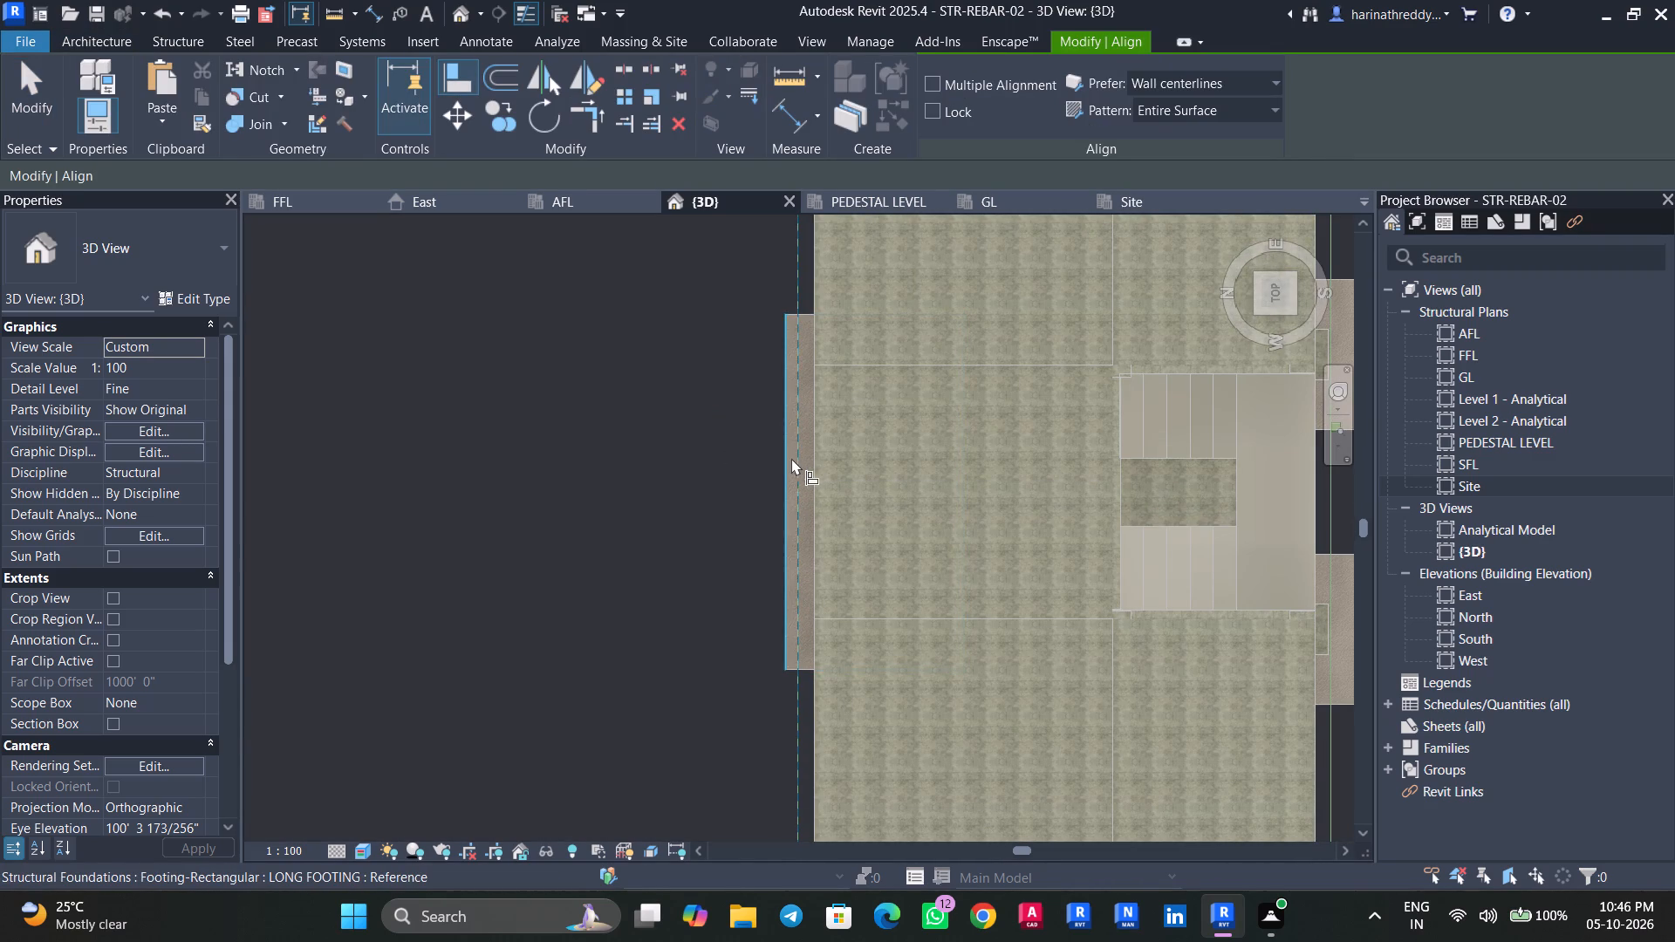
pyautogui.click(784, 459)
pyautogui.moveTo(743, 491); pyautogui.dragTo(736, 272, button='middle')
pyautogui.press('Tab')
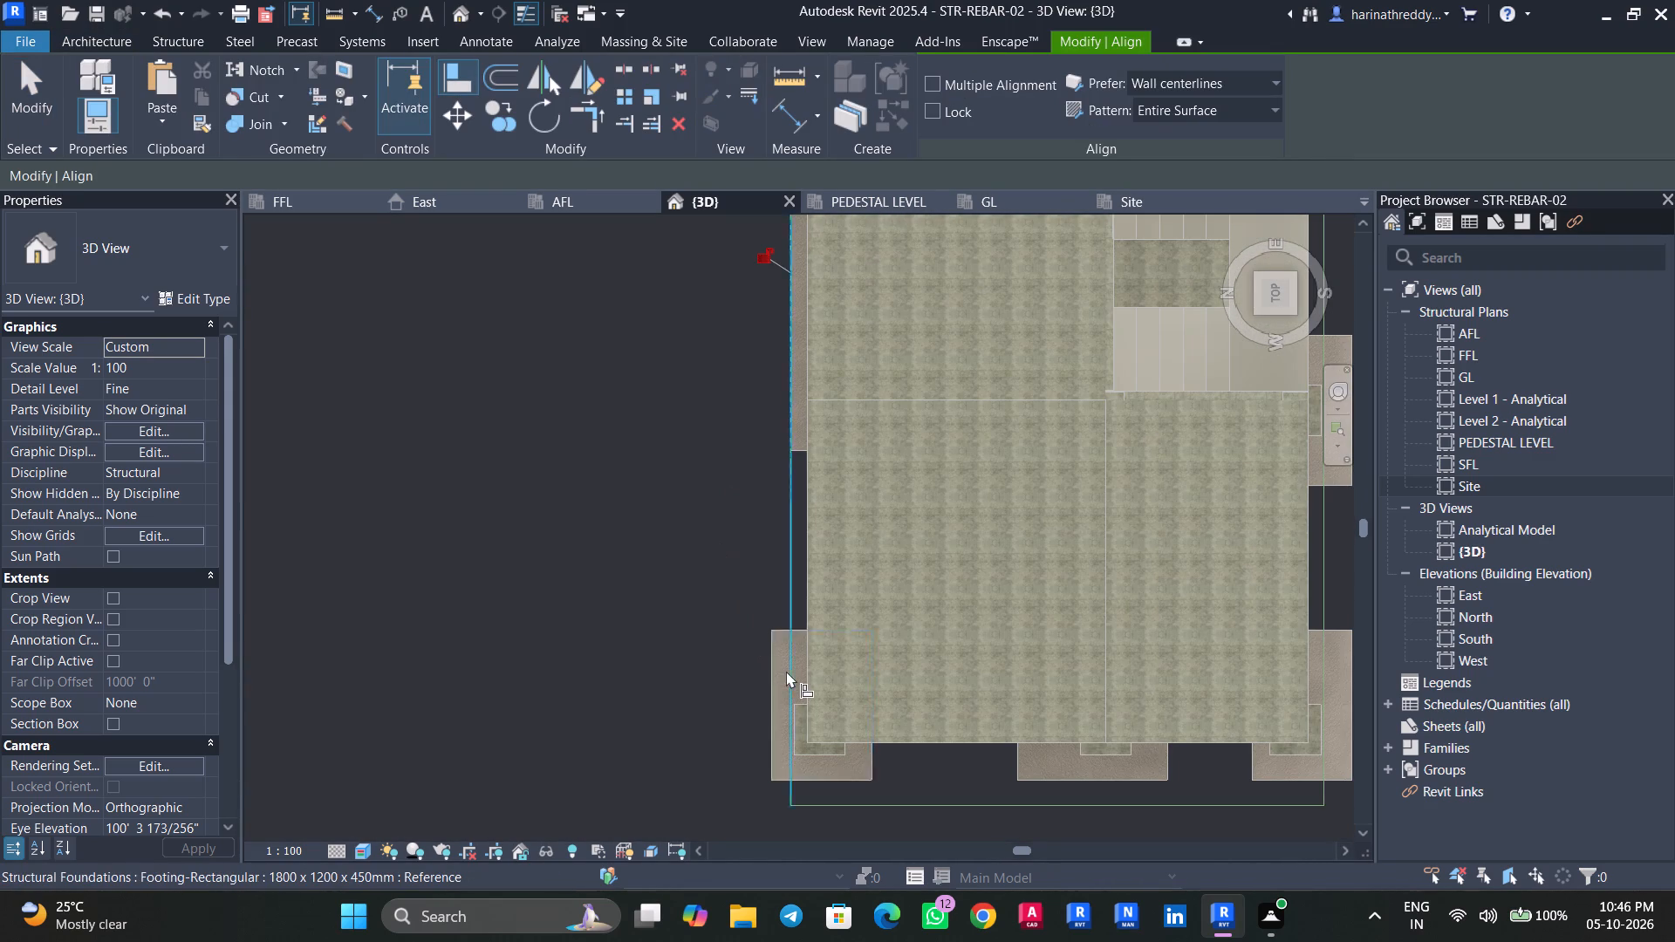
pyautogui.click(787, 673)
pyautogui.click(770, 681)
# Align the outer edges of the four footings along the south side, corner to corner, to the model-line rectangle's south edge.
pyautogui.moveTo(758, 766); pyautogui.dragTo(427, 738, button='middle')
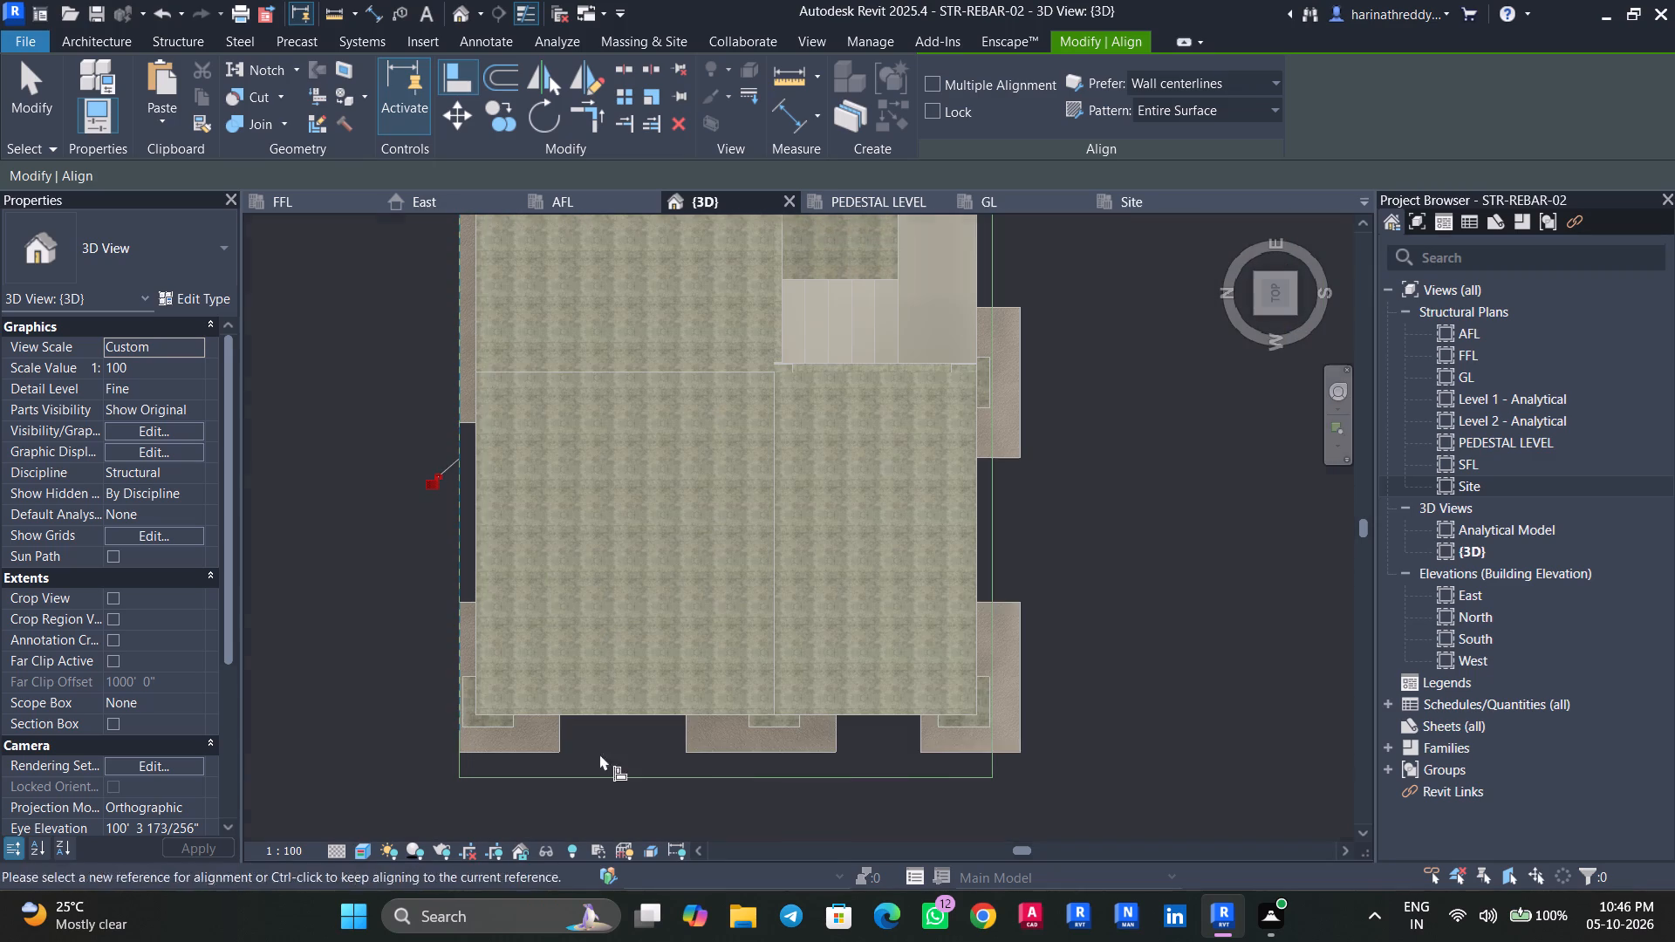
pyautogui.click(988, 571)
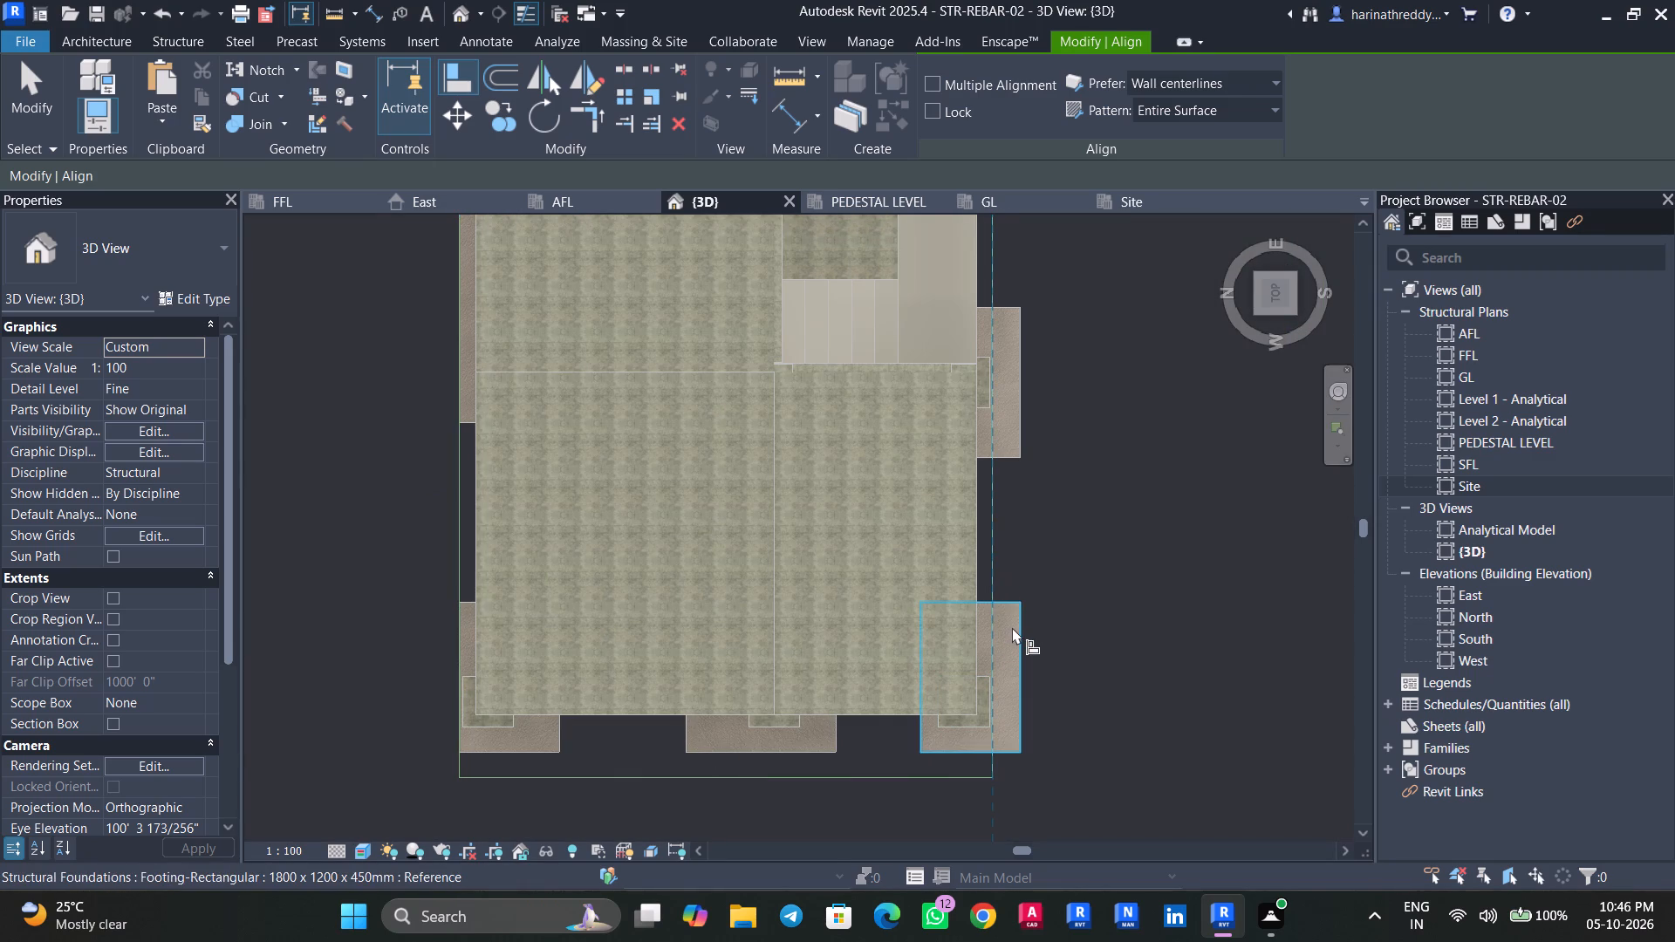
pyautogui.click(1019, 643)
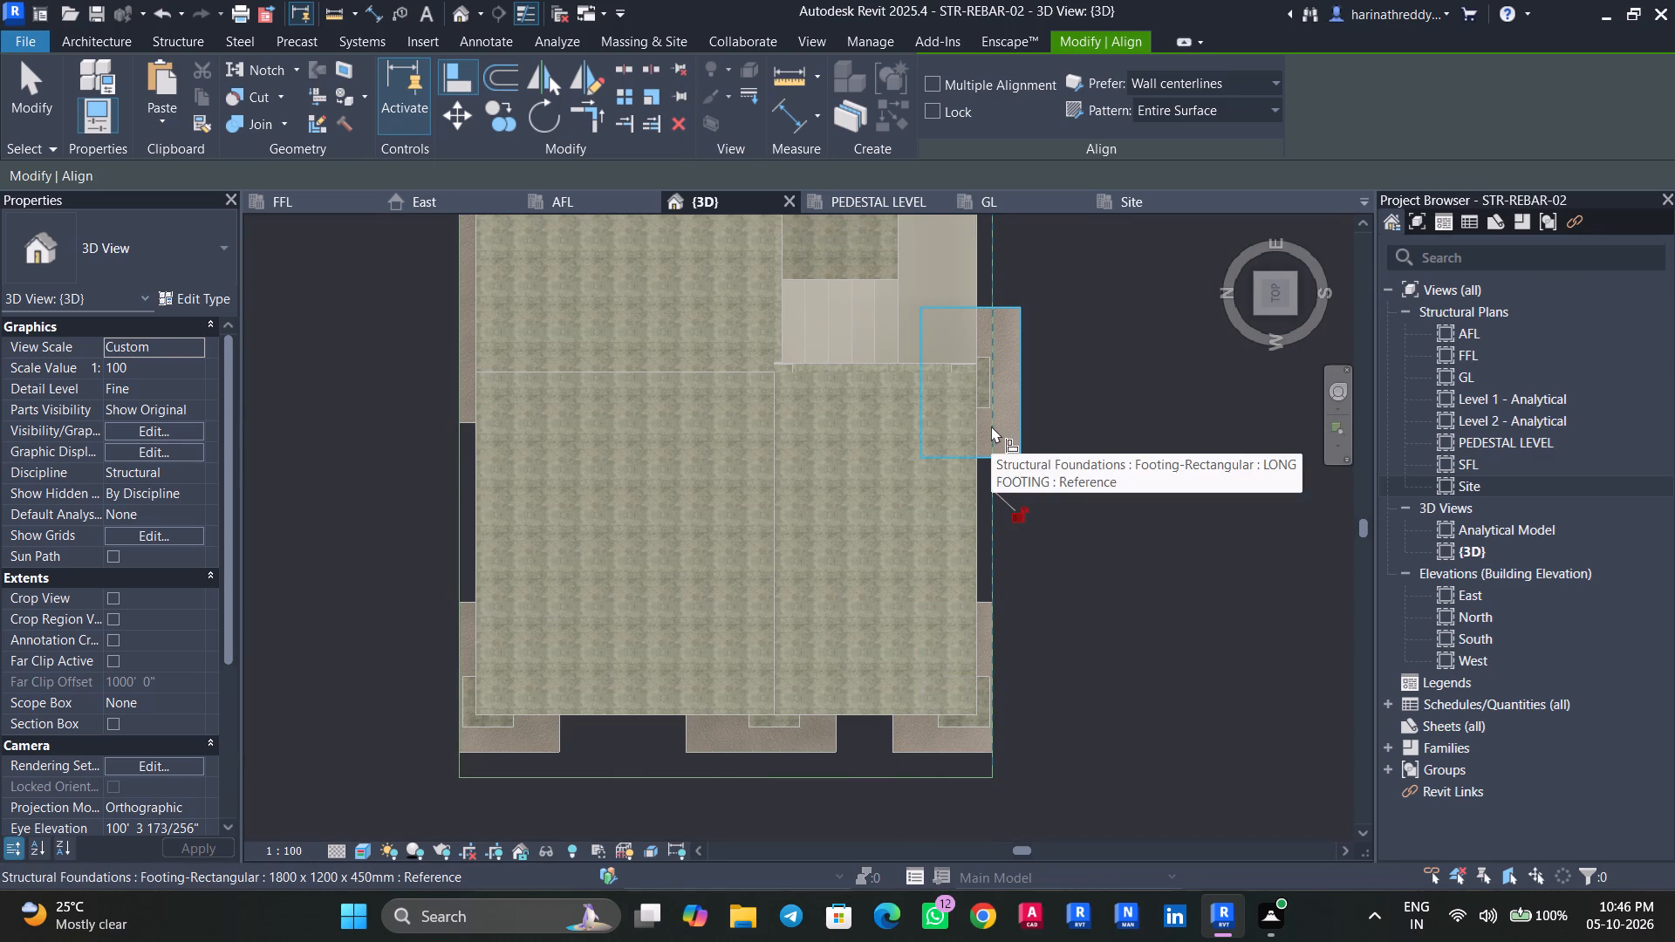
pyautogui.press('Tab')
pyautogui.click(992, 426)
pyautogui.click(1016, 427)
pyautogui.moveTo(1047, 359); pyautogui.dragTo(1108, 673, button='middle')
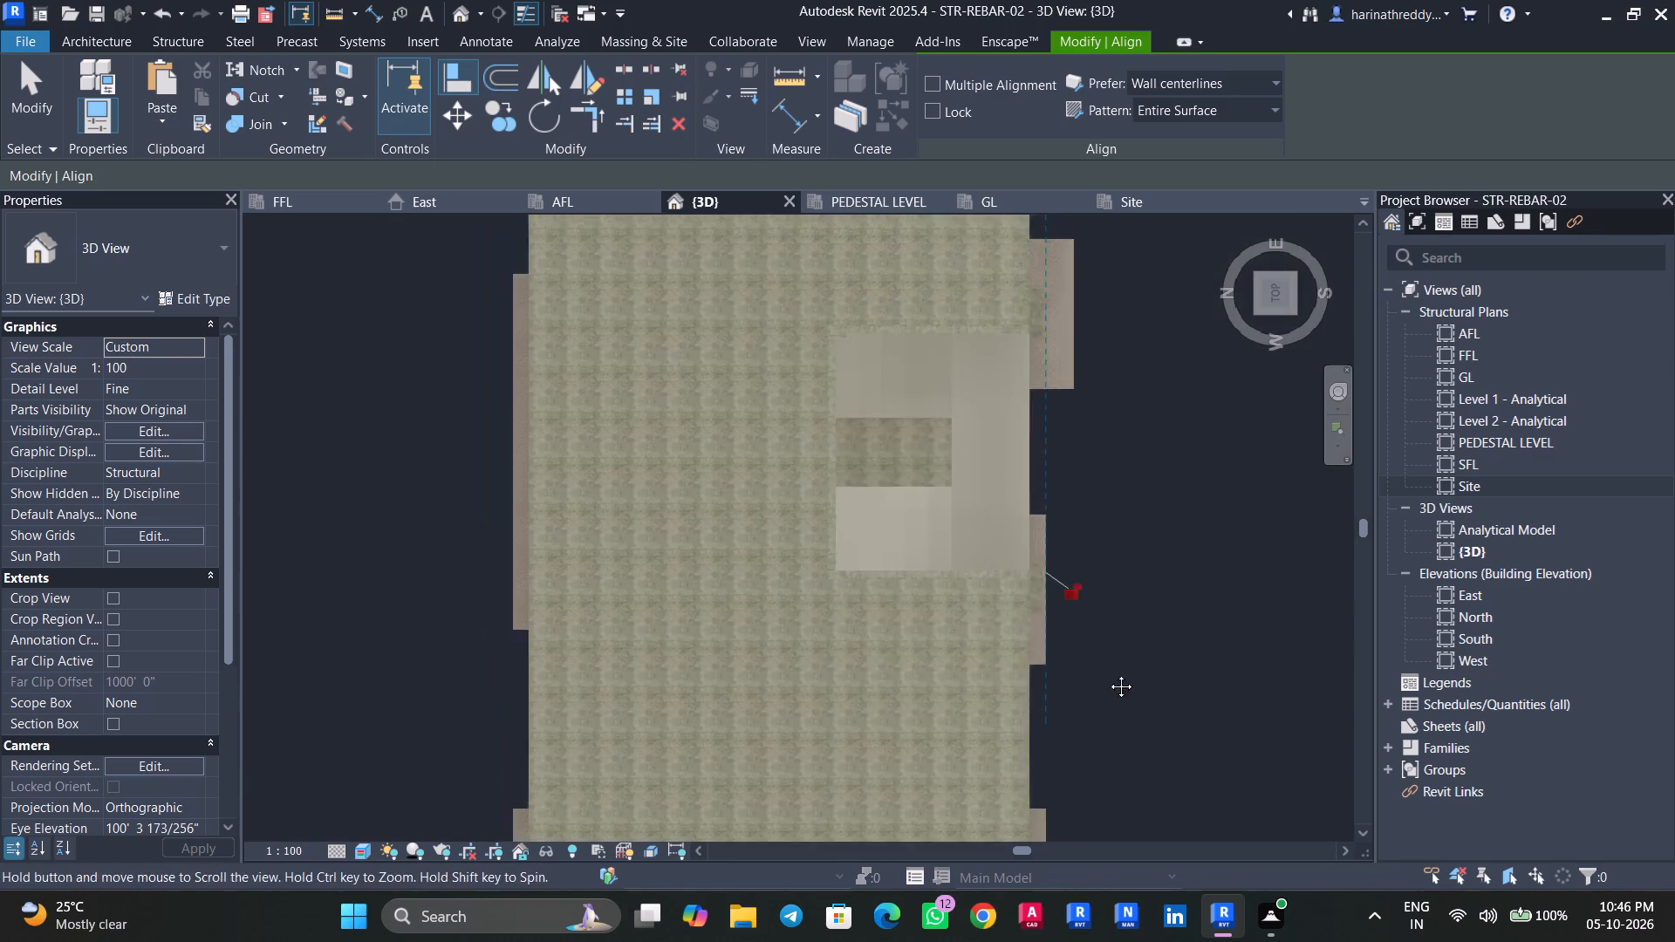
pyautogui.moveTo(1108, 673); pyautogui.dragTo(1108, 701, button='middle')
pyautogui.scroll(1, 1108, 698)
pyautogui.press('Tab')
pyautogui.click(1045, 467)
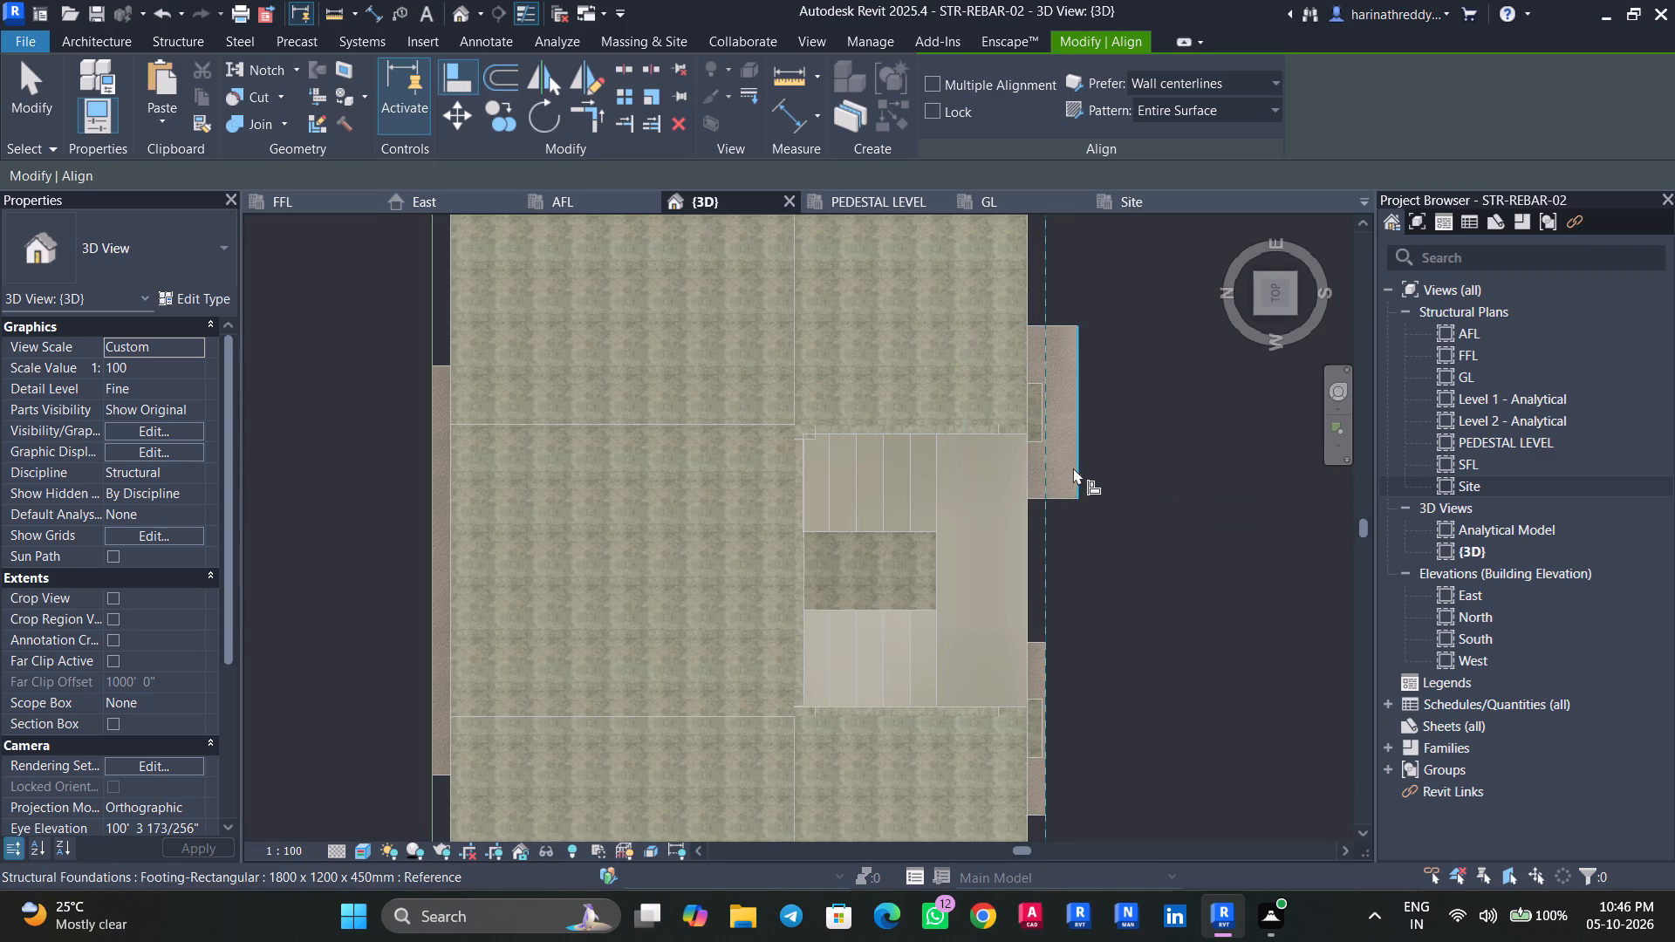
pyautogui.click(1077, 469)
pyautogui.moveTo(1098, 388); pyautogui.dragTo(1126, 707, button='middle')
pyautogui.press('Tab')
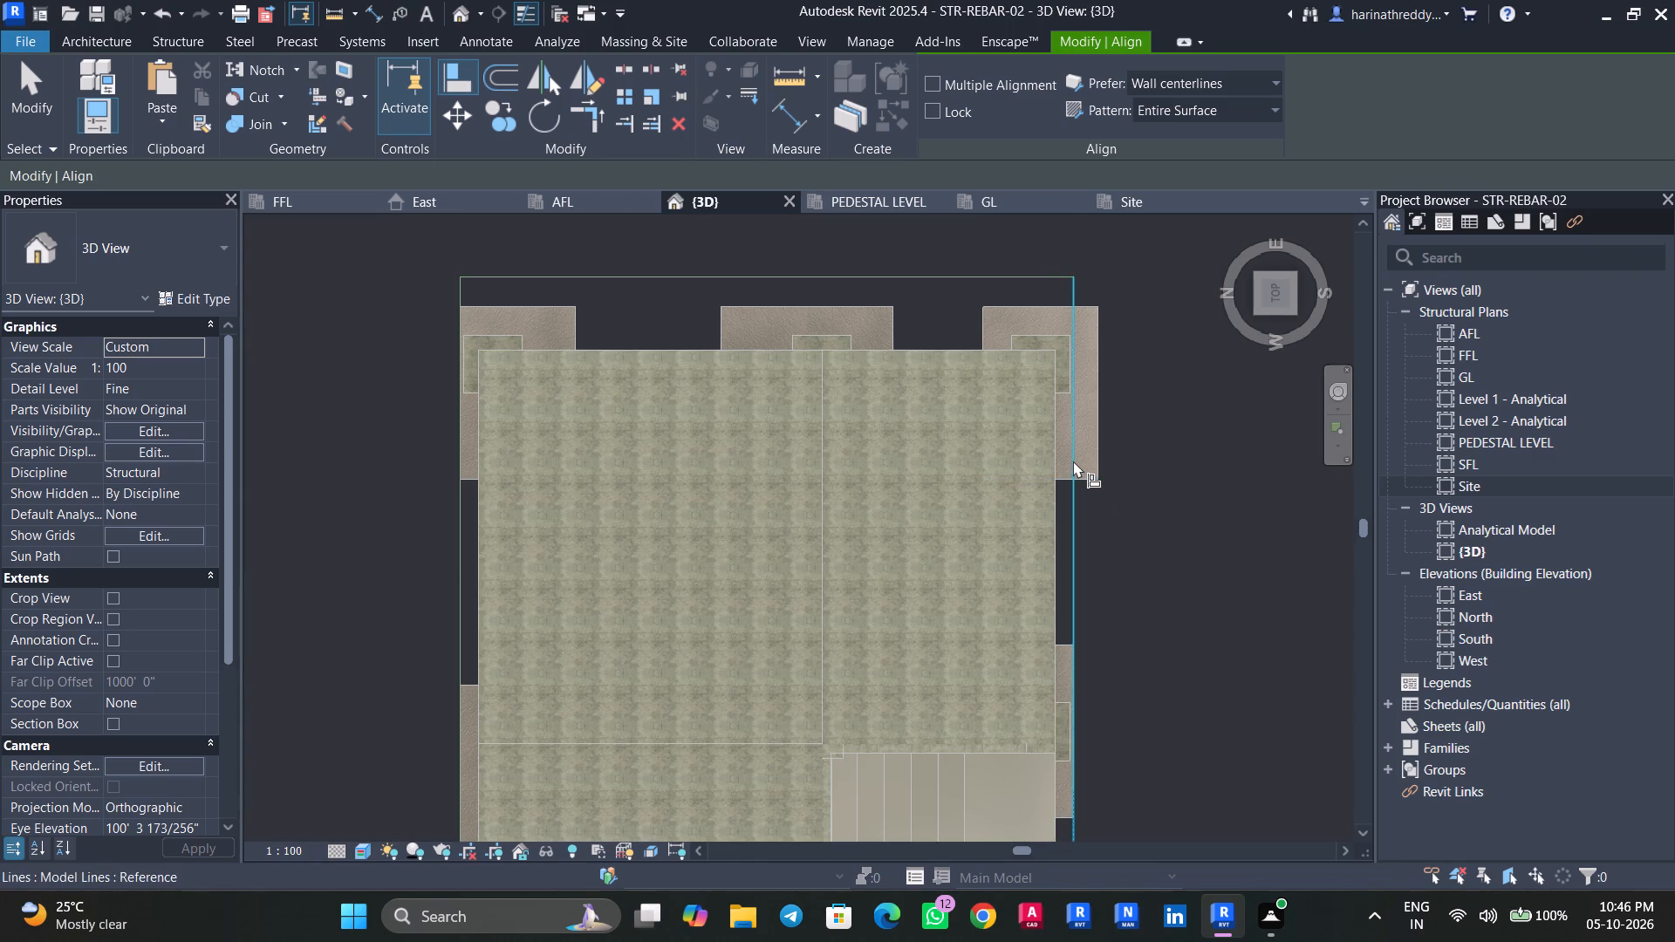
pyautogui.click(1073, 460)
pyautogui.click(1099, 433)
pyautogui.press('Escape')
pyautogui.press('Escape')
# Examine the realigned footings and the whole structural frame from several sides in the 3D view.
pyautogui.scroll(-3, 1110, 488)
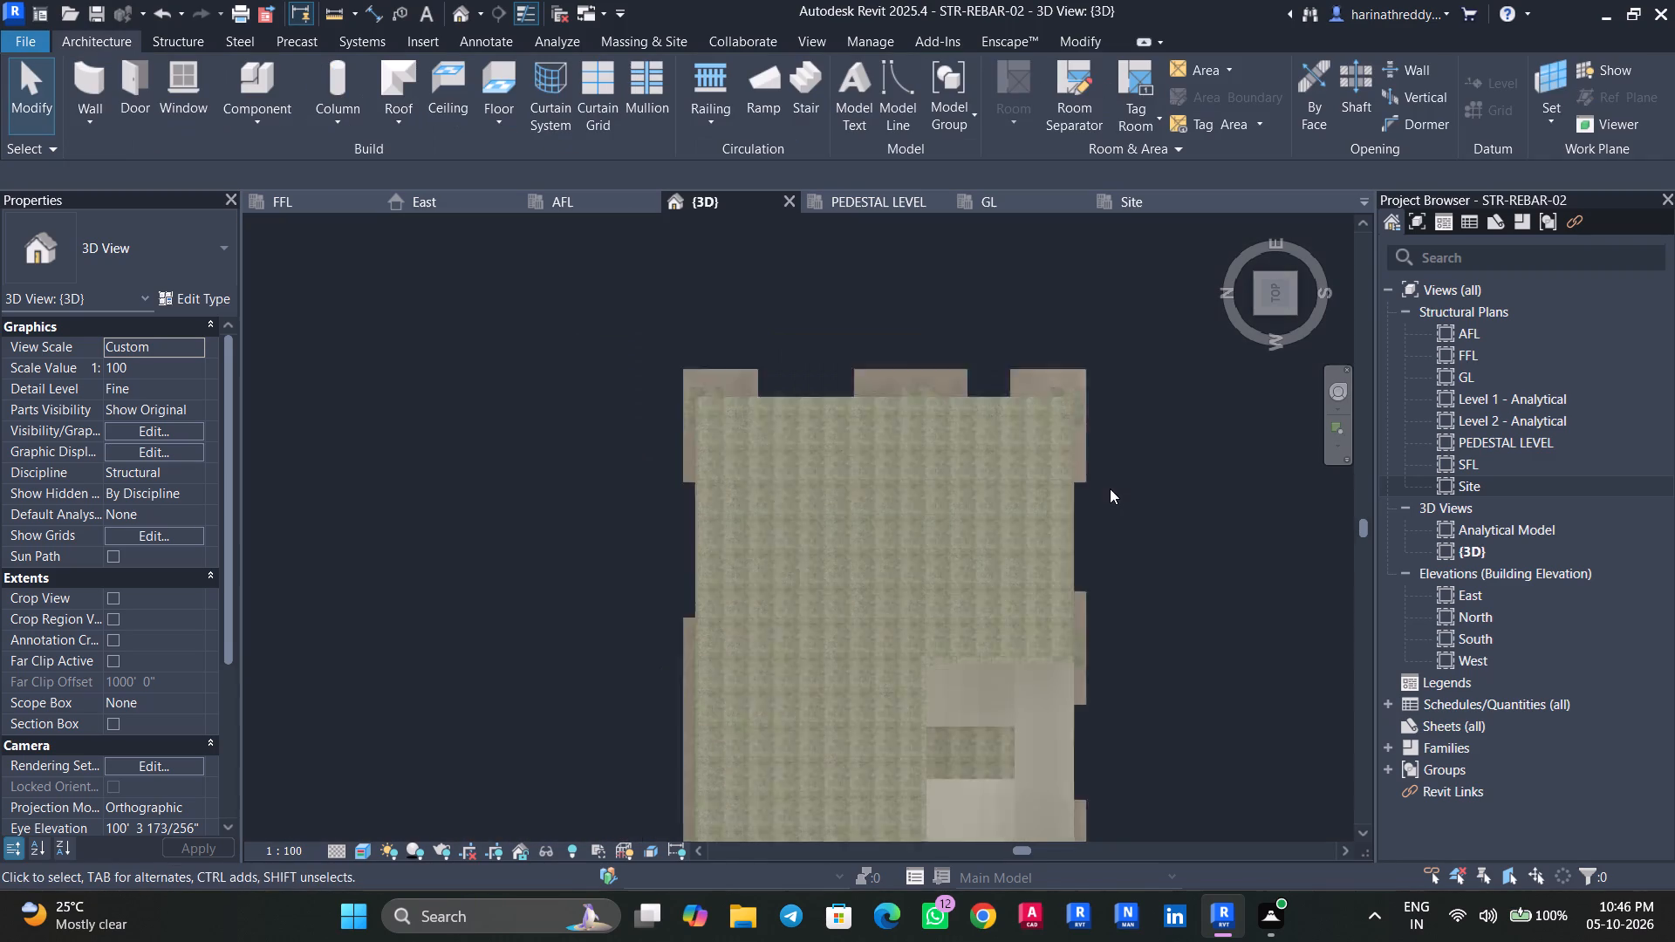
pyautogui.scroll(-7, 1110, 488)
pyautogui.keyDown('shift'); pyautogui.moveTo(831, 768); pyautogui.dragTo(888, 433, button='middle'); pyautogui.keyUp('shift')
pyautogui.keyDown('shift'); pyautogui.moveTo(1196, 741); pyautogui.dragTo(980, 649, button='middle'); pyautogui.keyUp('shift')
pyautogui.scroll(11, 972, 722)
pyautogui.keyDown('shift'); pyautogui.moveTo(1125, 790); pyautogui.dragTo(1044, 792, button='middle'); pyautogui.keyUp('shift')
pyautogui.scroll(-3, 1067, 768)
pyautogui.keyDown('shift'); pyautogui.moveTo(1124, 752); pyautogui.dragTo(1007, 720, button='middle'); pyautogui.keyUp('shift')
pyautogui.moveTo(1145, 717); pyautogui.dragTo(615, 720, button='middle')
pyautogui.keyDown('shift'); pyautogui.moveTo(1038, 752); pyautogui.dragTo(885, 756, button='middle'); pyautogui.keyUp('shift')
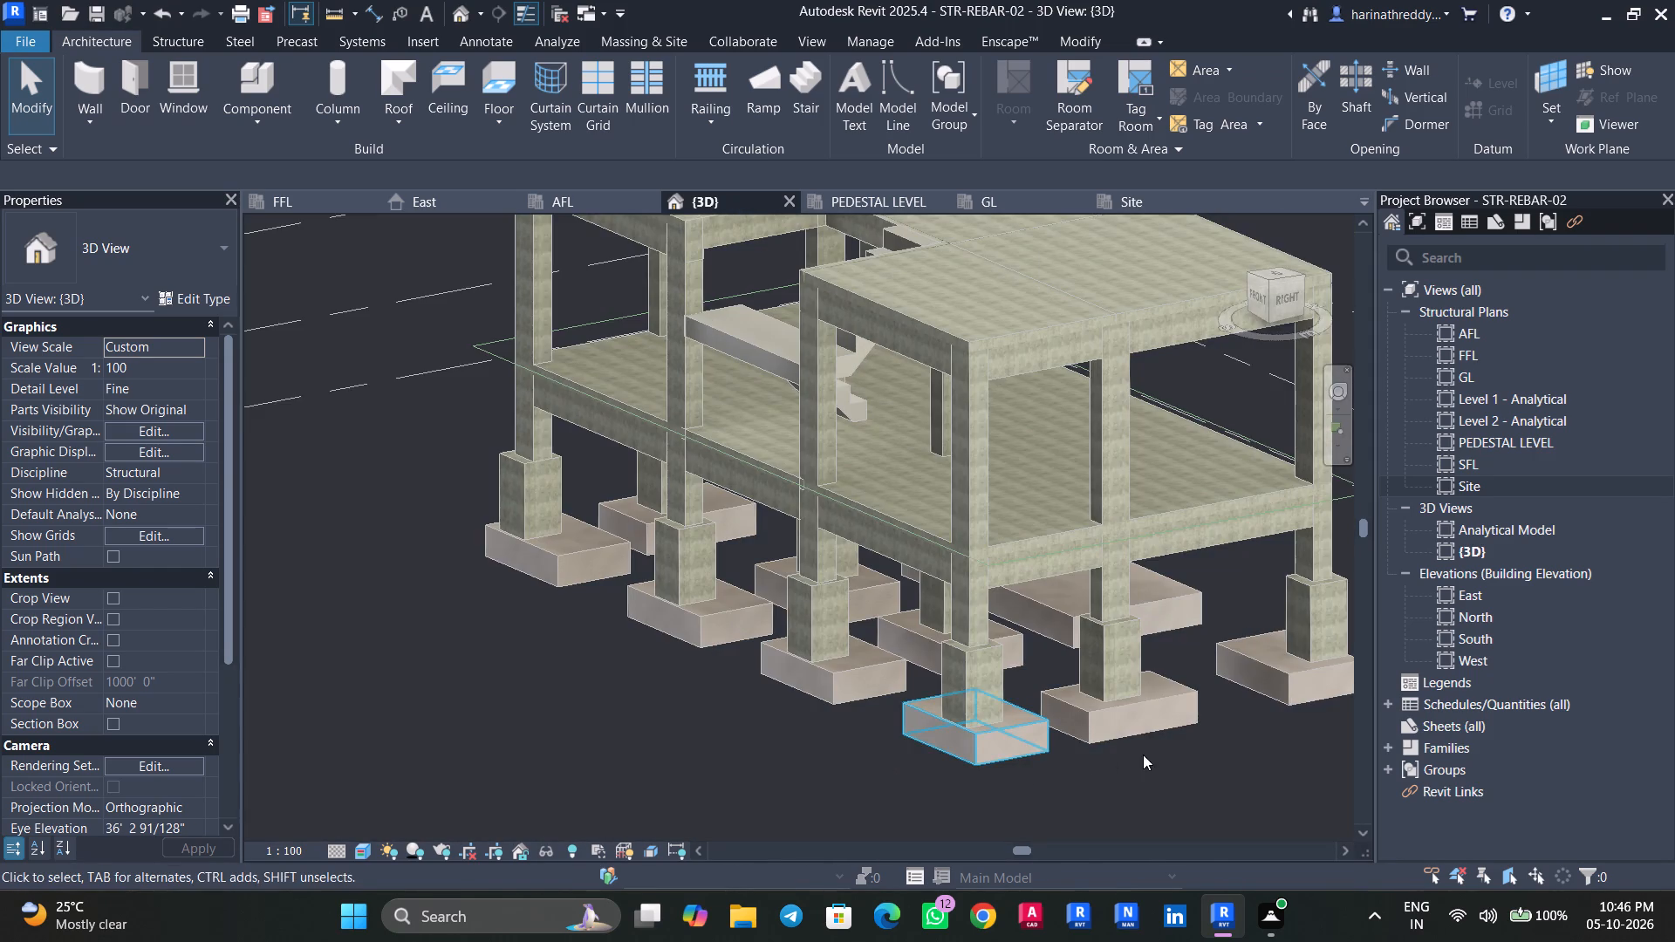
pyautogui.keyDown('shift'); pyautogui.moveTo(1143, 754); pyautogui.dragTo(1048, 787, button='middle'); pyautogui.keyUp('shift')
pyautogui.keyDown('shift'); pyautogui.moveTo(1126, 791); pyautogui.dragTo(1028, 693, button='middle'); pyautogui.keyUp('shift')
pyautogui.scroll(-3, 963, 744)
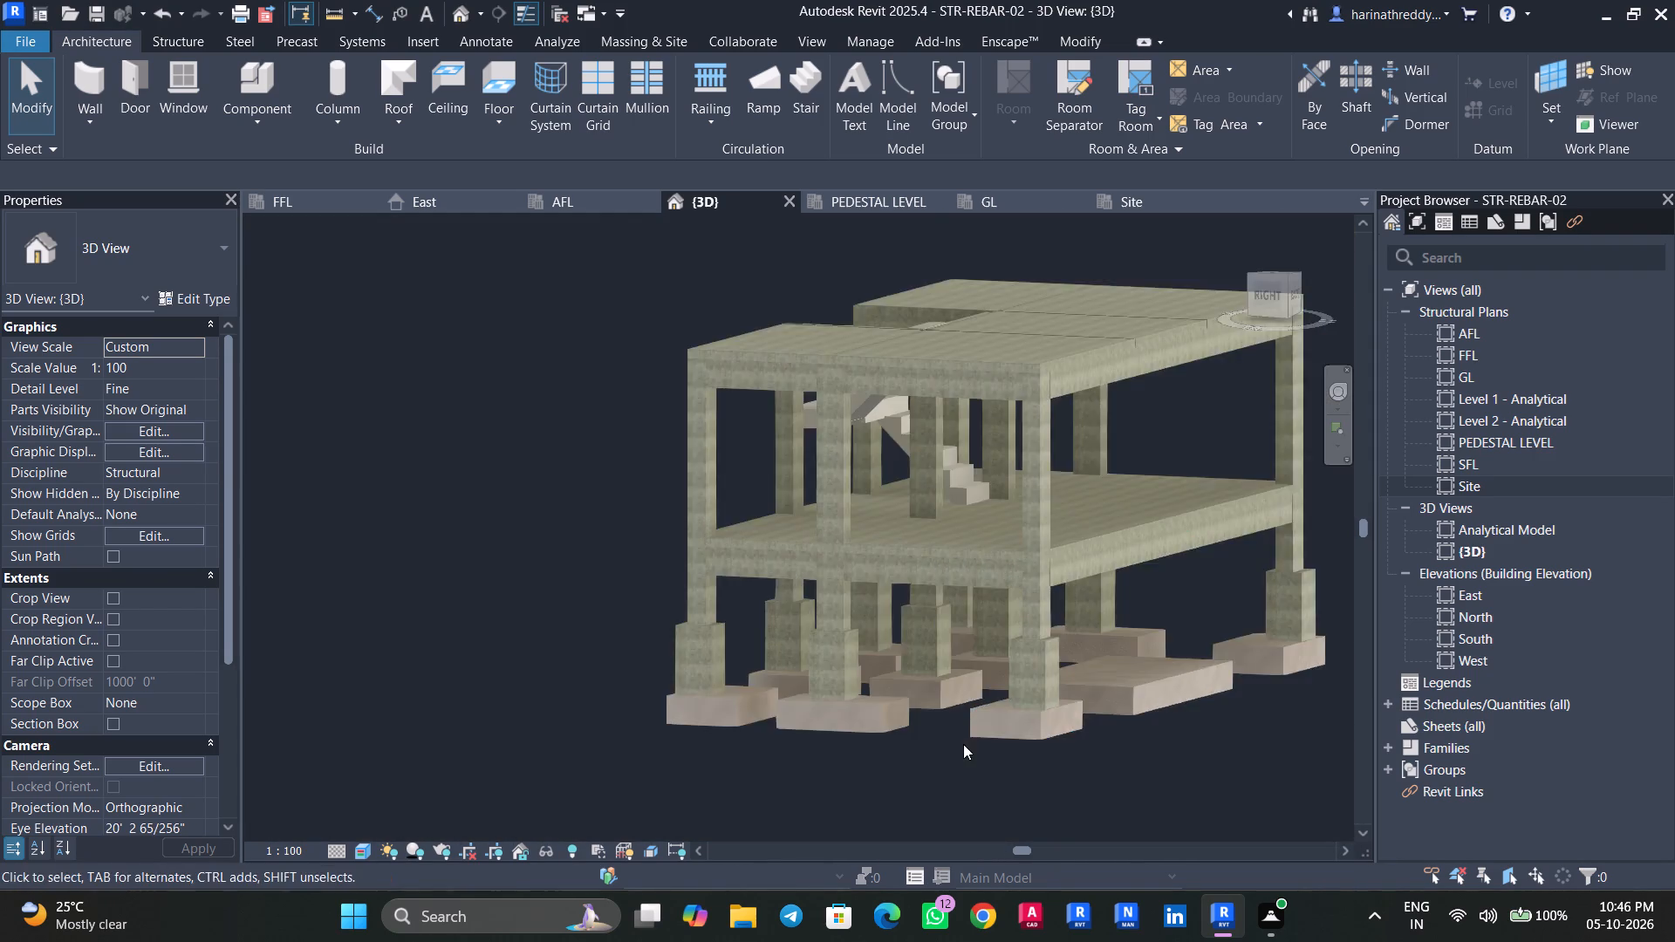
pyautogui.keyDown('shift'); pyautogui.moveTo(967, 747); pyautogui.dragTo(1232, 844, button='middle'); pyautogui.keyUp('shift')
pyautogui.keyDown('shift'); pyautogui.moveTo(927, 745); pyautogui.dragTo(1262, 721, button='middle'); pyautogui.keyUp('shift')
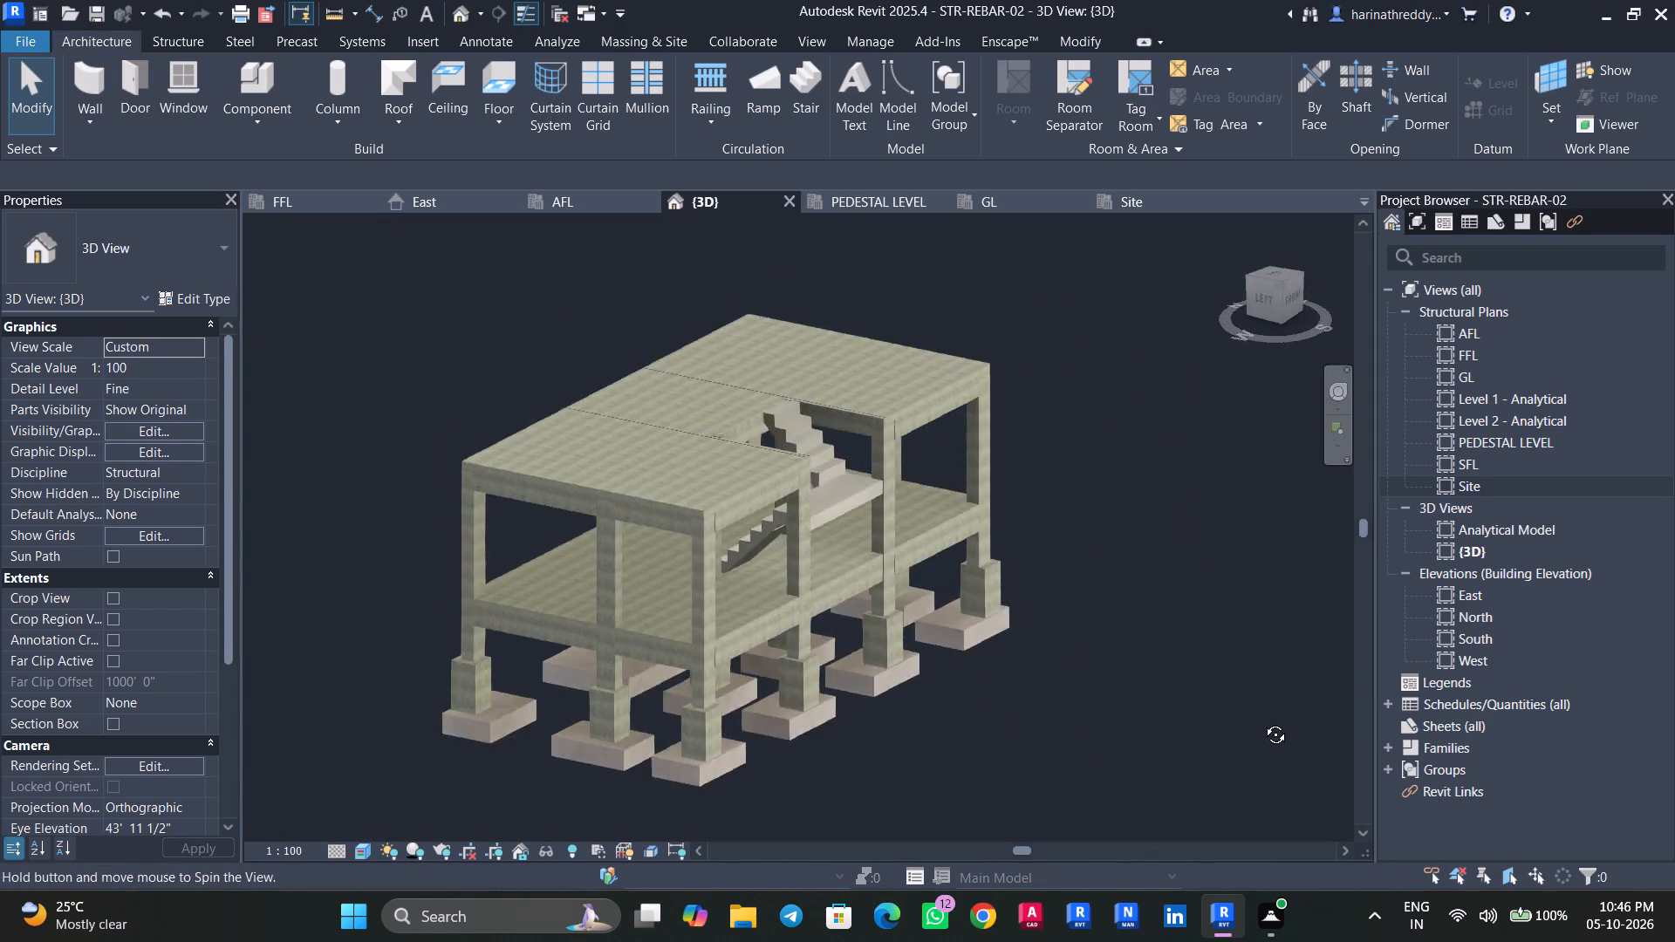
pyautogui.keyDown('shift'); pyautogui.moveTo(1262, 721); pyautogui.dragTo(1347, 698, button='middle'); pyautogui.keyUp('shift')
pyautogui.keyDown('shift'); pyautogui.moveTo(1008, 729); pyautogui.dragTo(1221, 725, button='middle'); pyautogui.keyUp('shift')
pyautogui.scroll(1, 1220, 728)
pyautogui.keyDown('shift'); pyautogui.moveTo(1214, 728); pyautogui.dragTo(1156, 721, button='middle'); pyautogui.keyUp('shift')
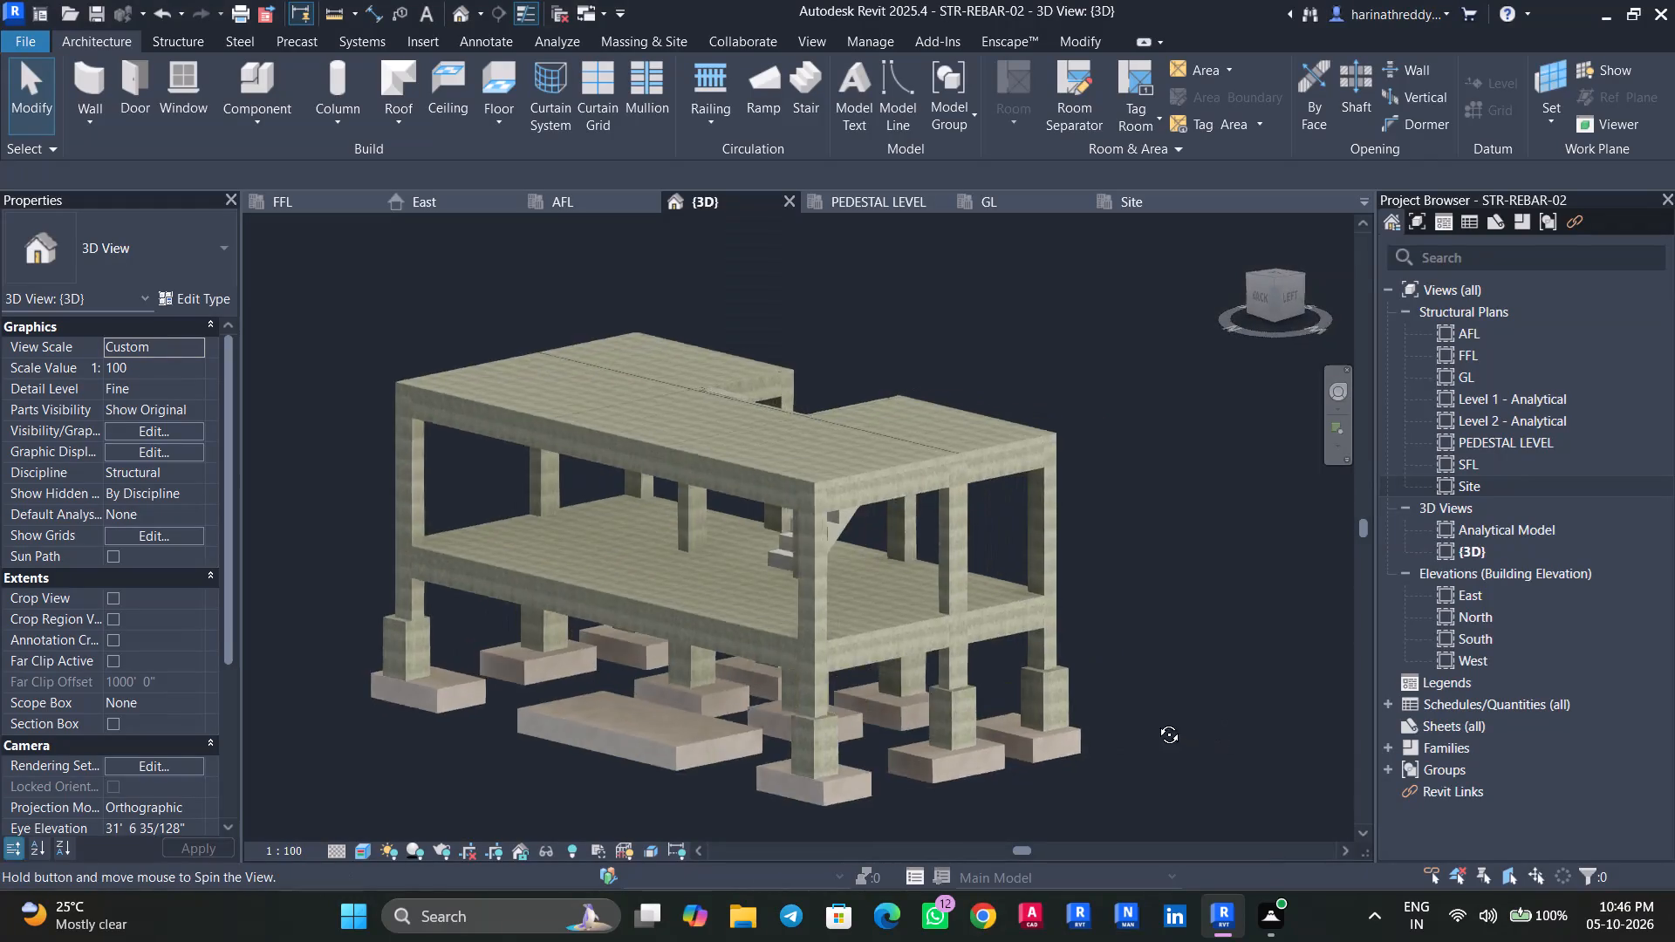
pyautogui.keyDown('shift'); pyautogui.moveTo(1156, 721); pyautogui.dragTo(1076, 742, button='middle'); pyautogui.keyUp('shift')
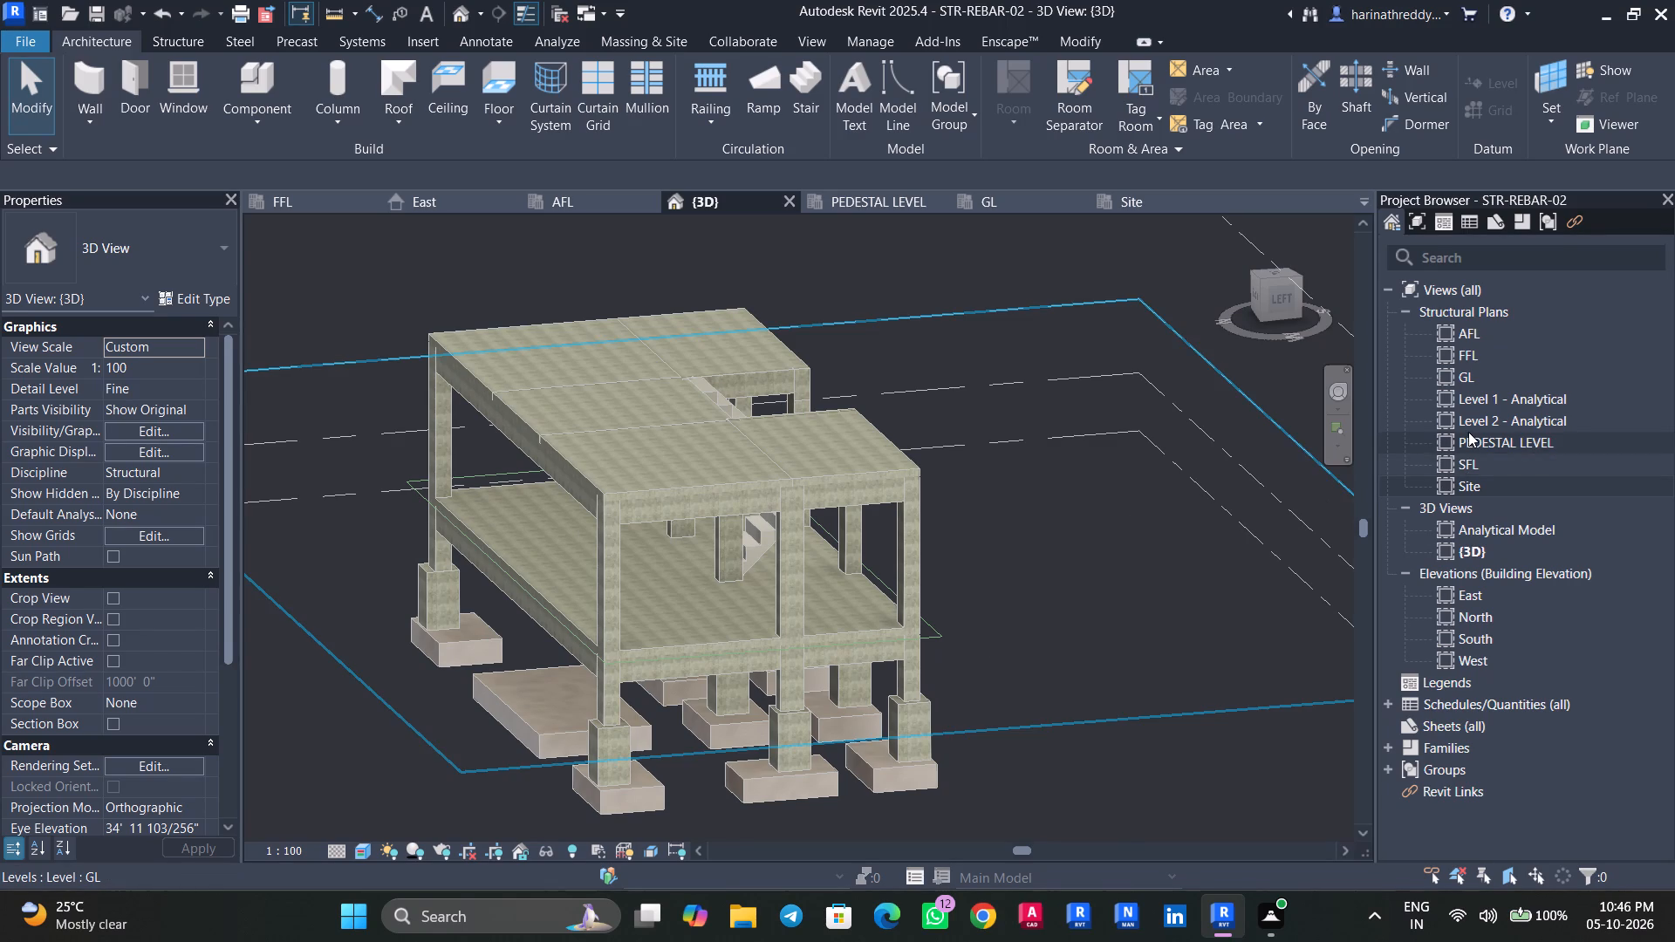
# In the AFL structural plan, cut a section along grid G through the isolated footing at grid 2.
pyautogui.doubleClick(1475, 326)
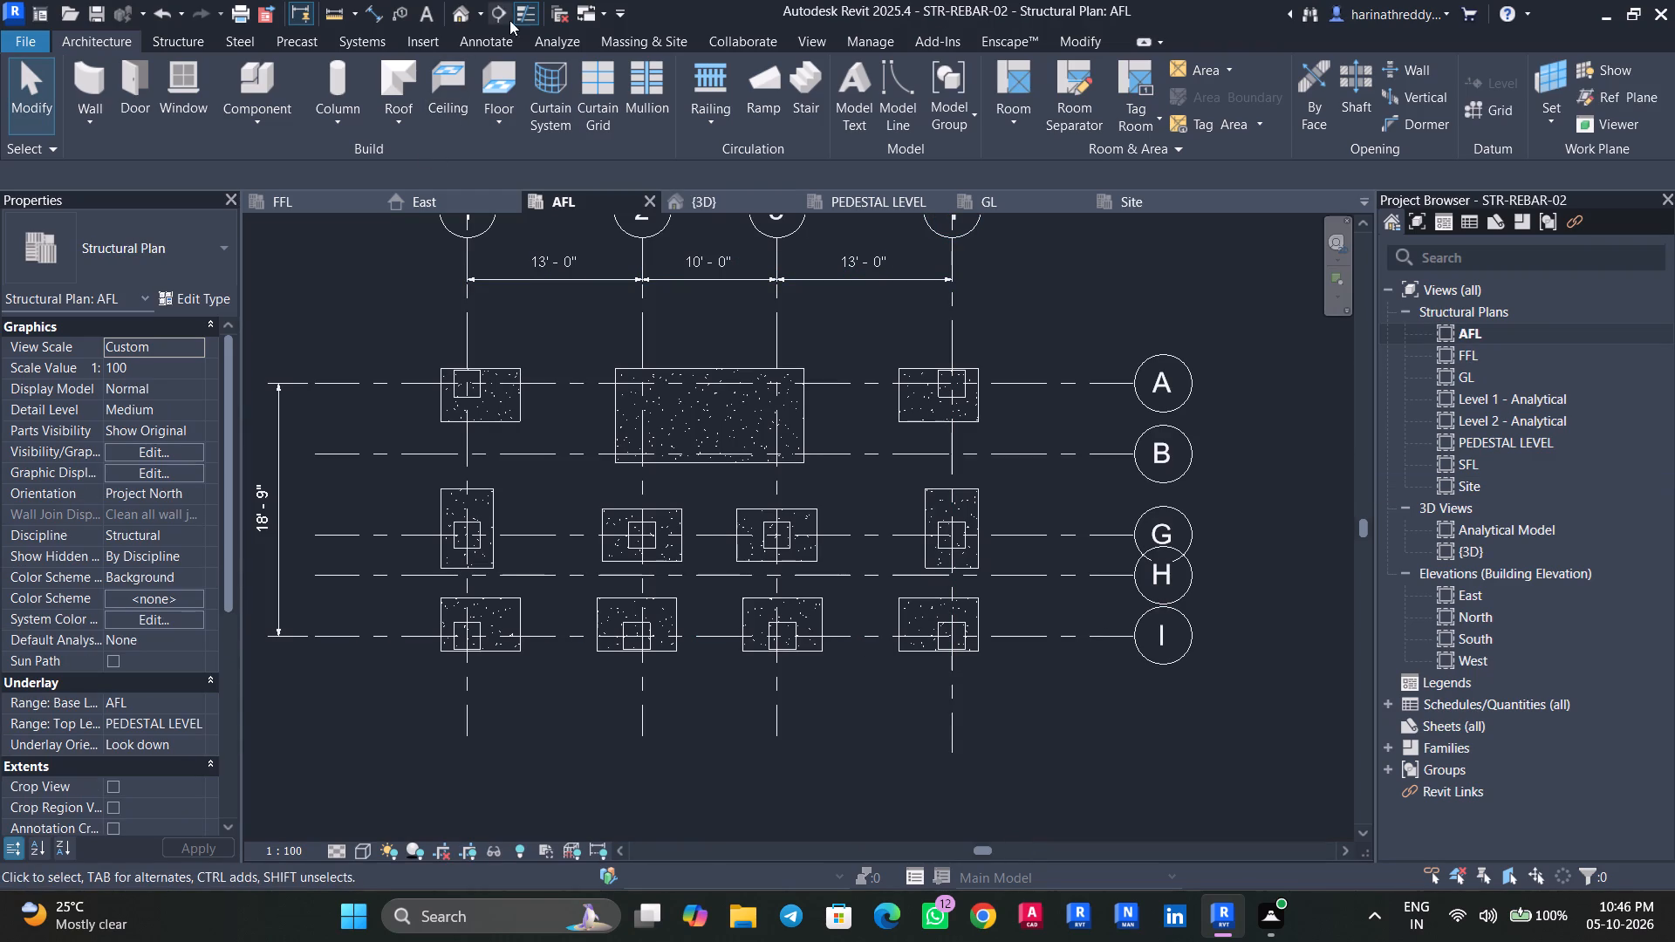
pyautogui.click(499, 18)
pyautogui.scroll(4, 567, 619)
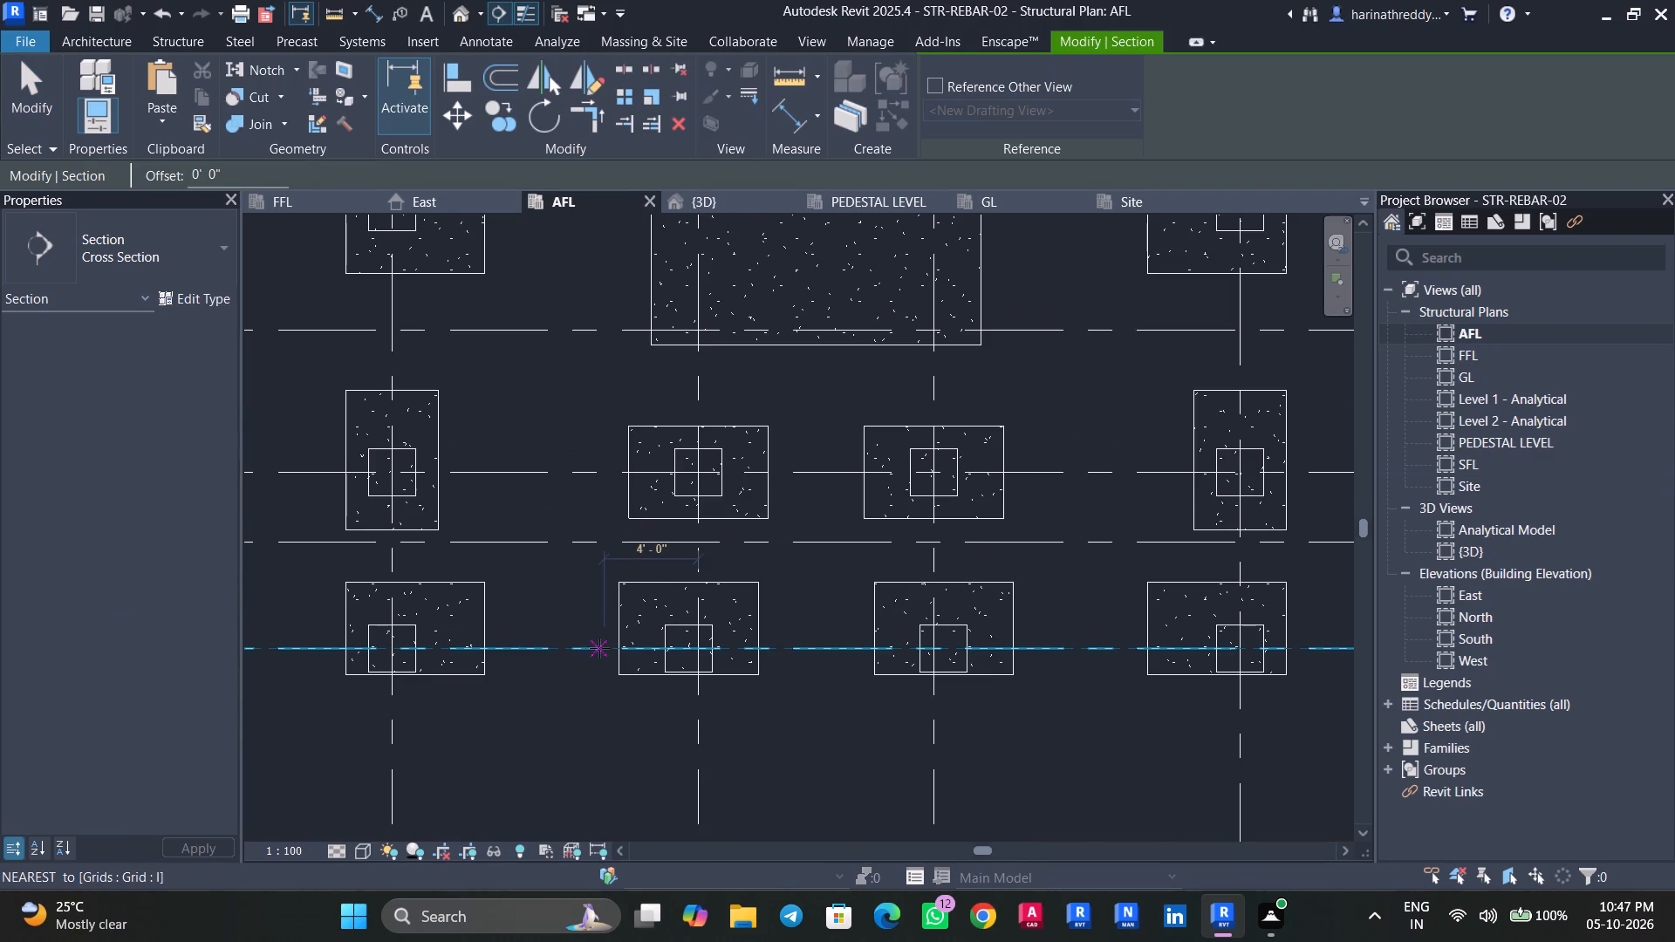
pyautogui.click(593, 648)
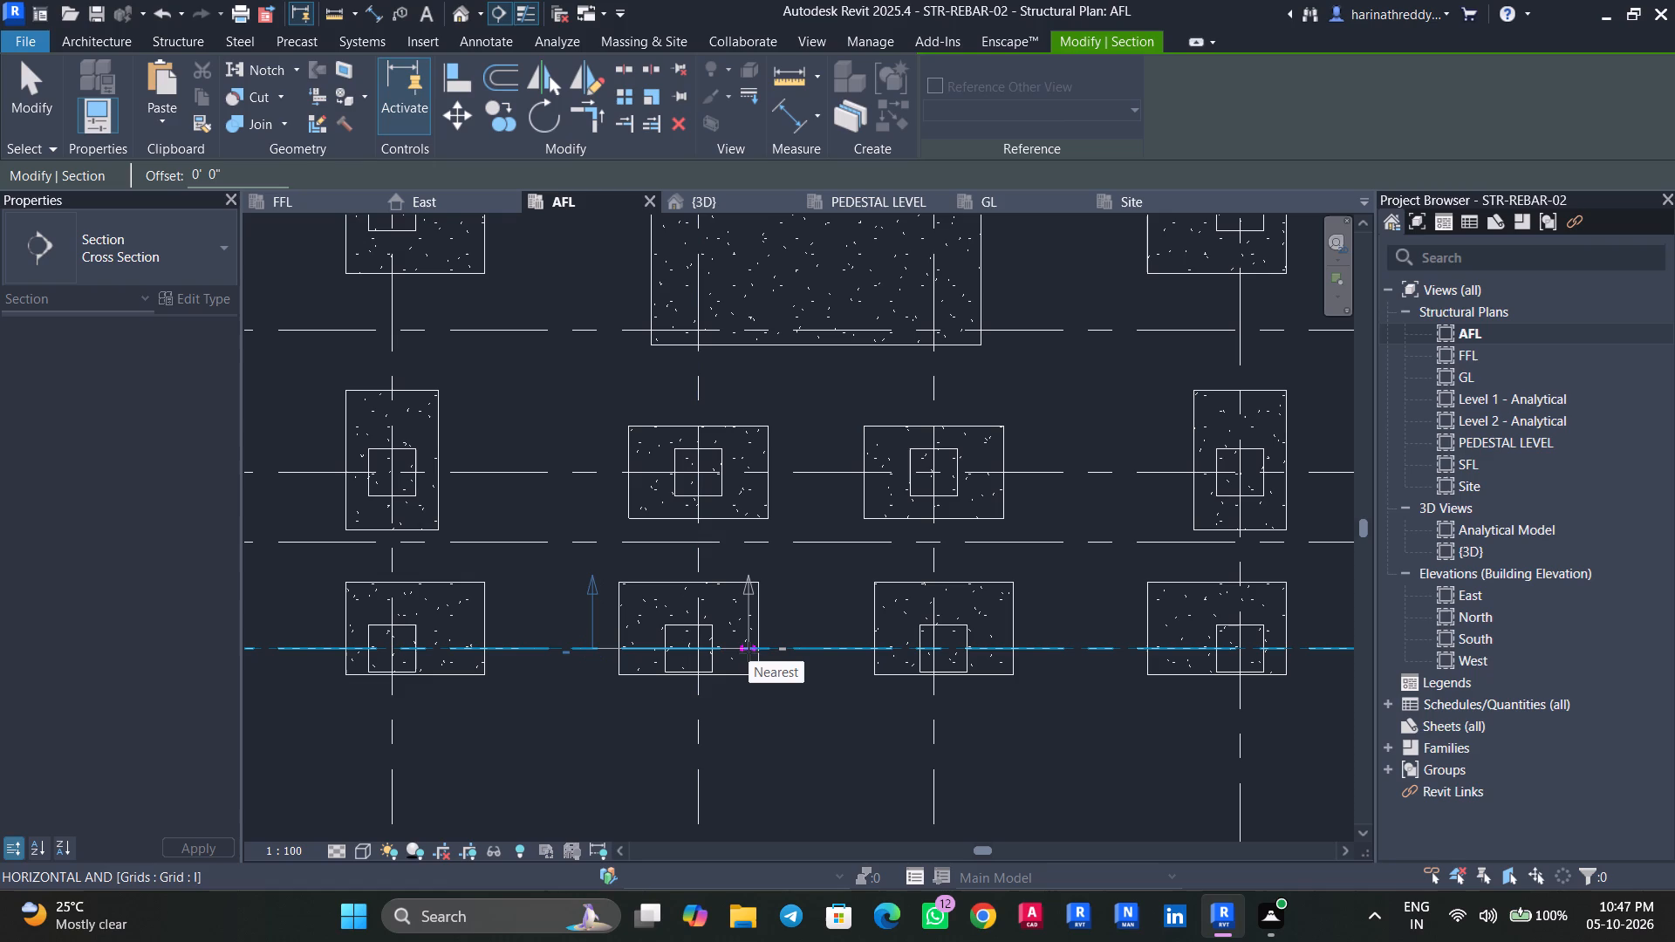
pyautogui.press('Escape')
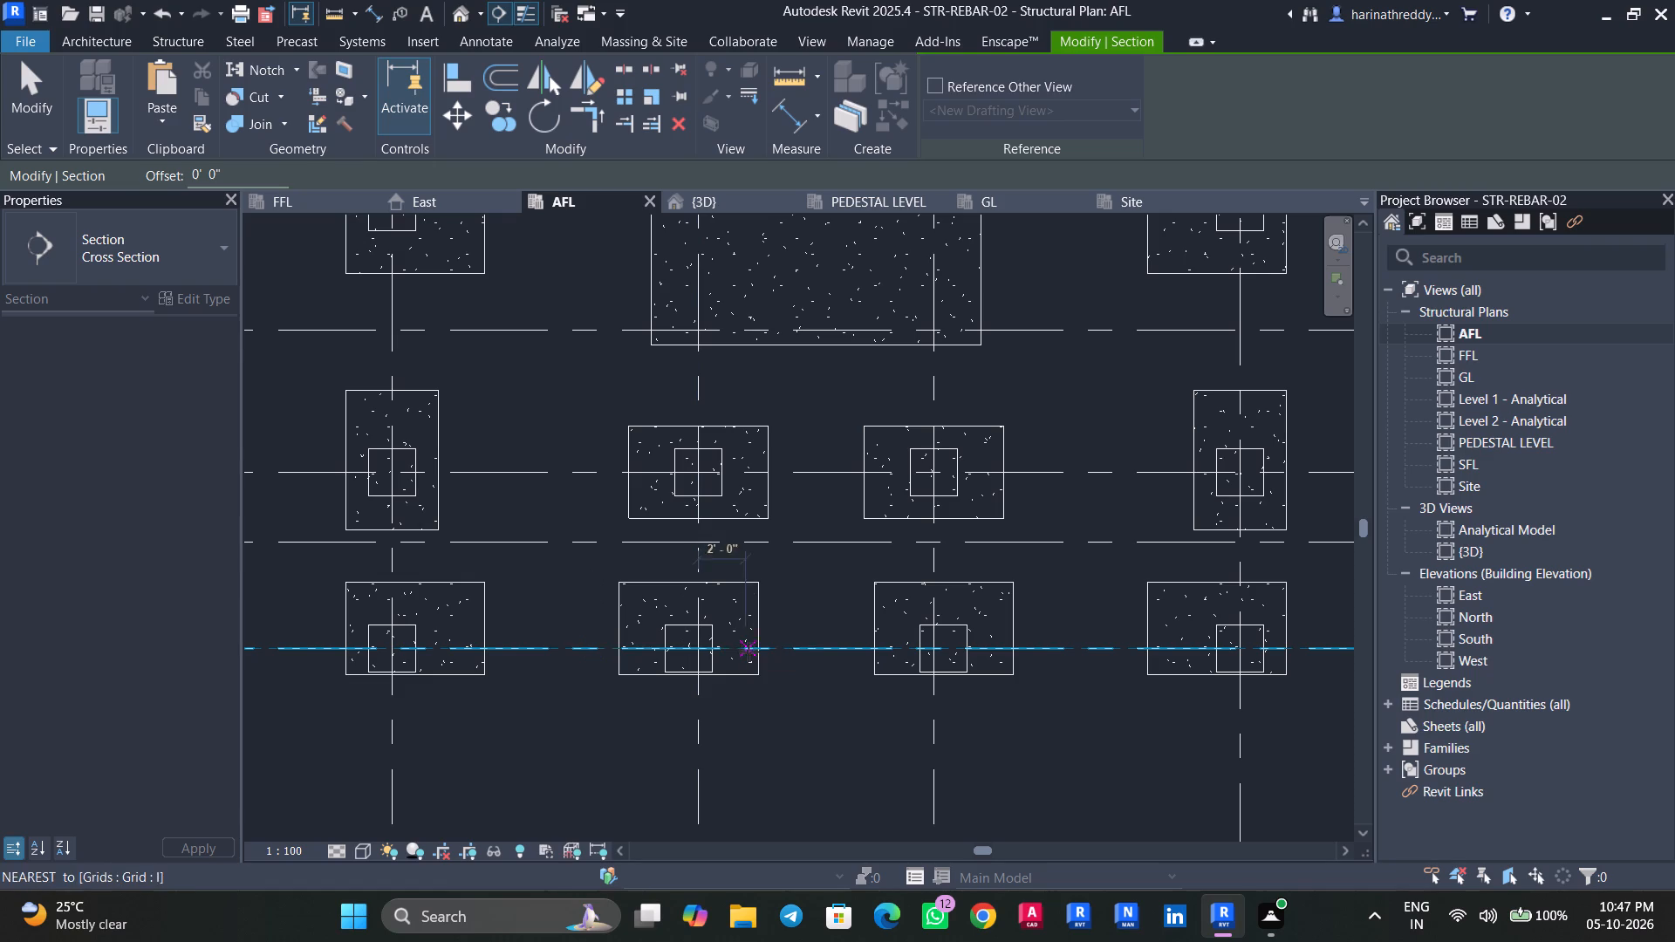
pyautogui.click(596, 474)
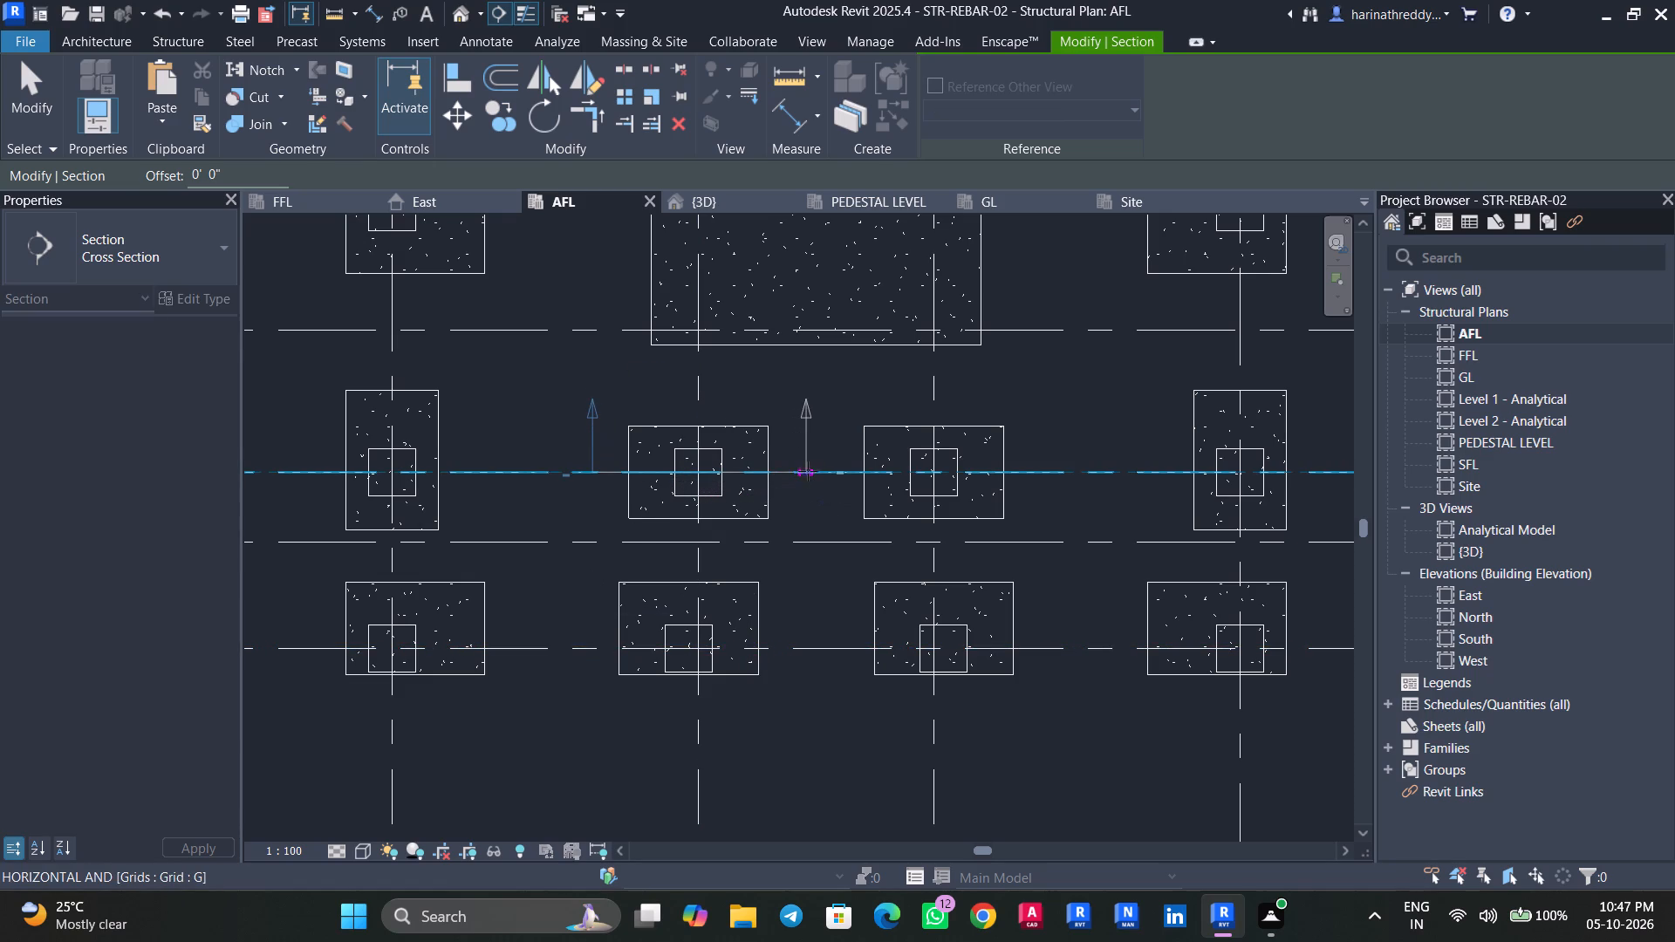
pyautogui.click(811, 469)
pyautogui.press('Escape')
pyautogui.press('Escape')
# Shorten the new section's view depth to about 2' 4", just beyond the footing's north edge.
pyautogui.click(814, 445)
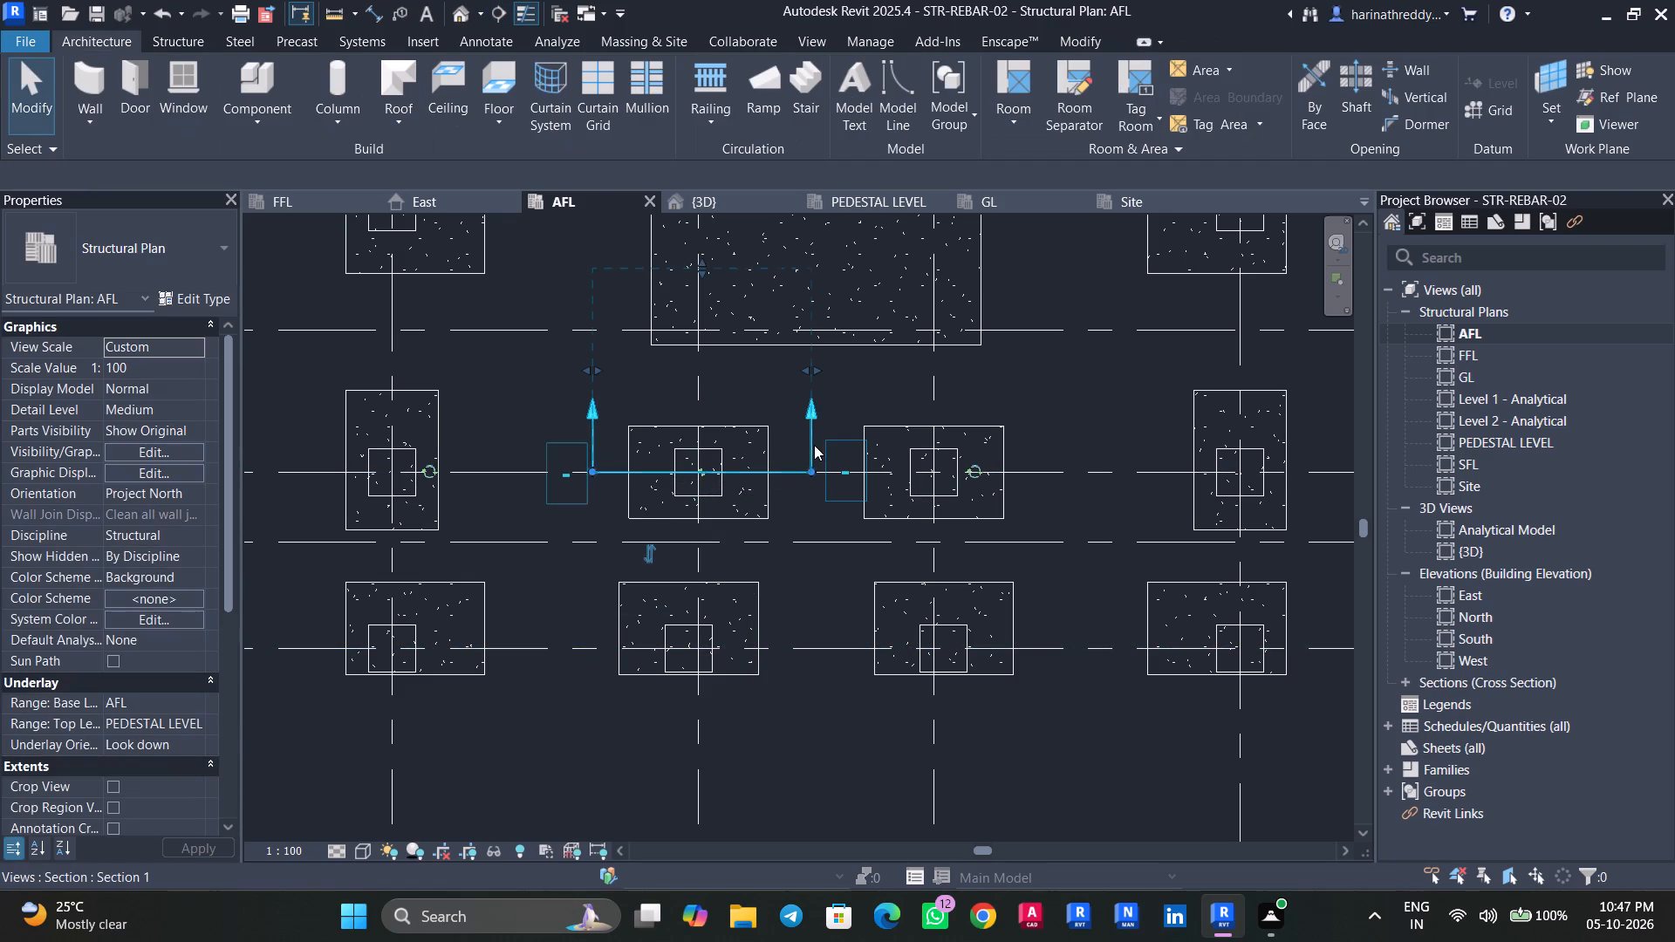
pyautogui.moveTo(702, 271); pyautogui.dragTo(716, 420)
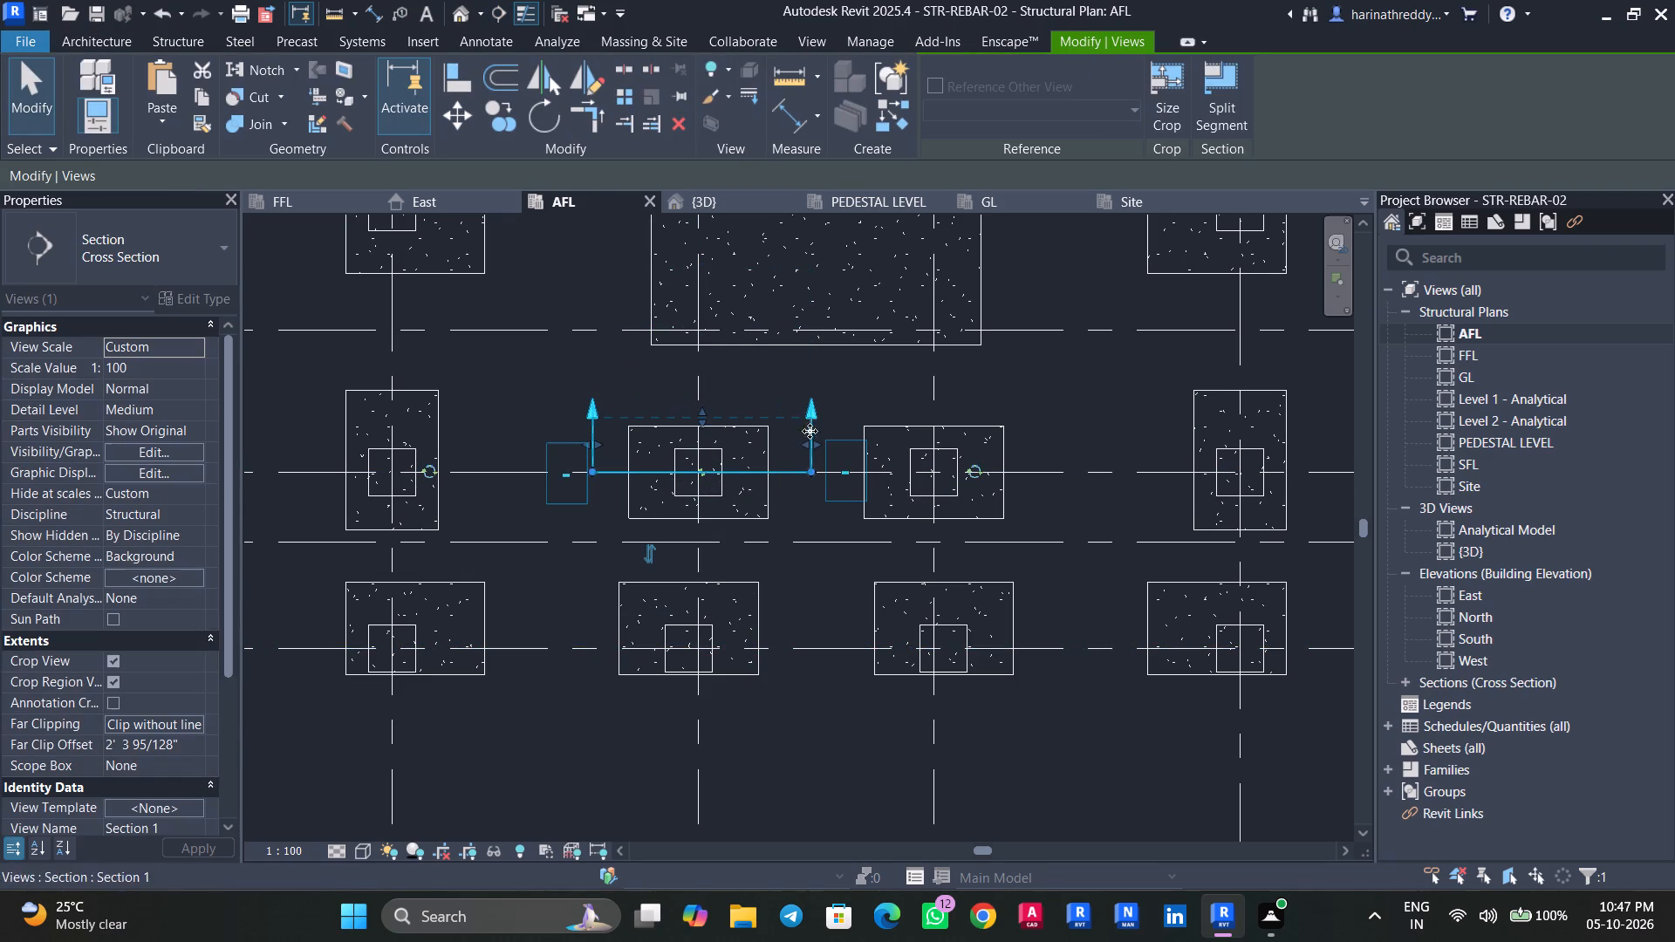
# Open the section's view and adjust its crop region to run from just below the footing up to the GL level.
pyautogui.rightClick(812, 429)
pyautogui.click(879, 394)
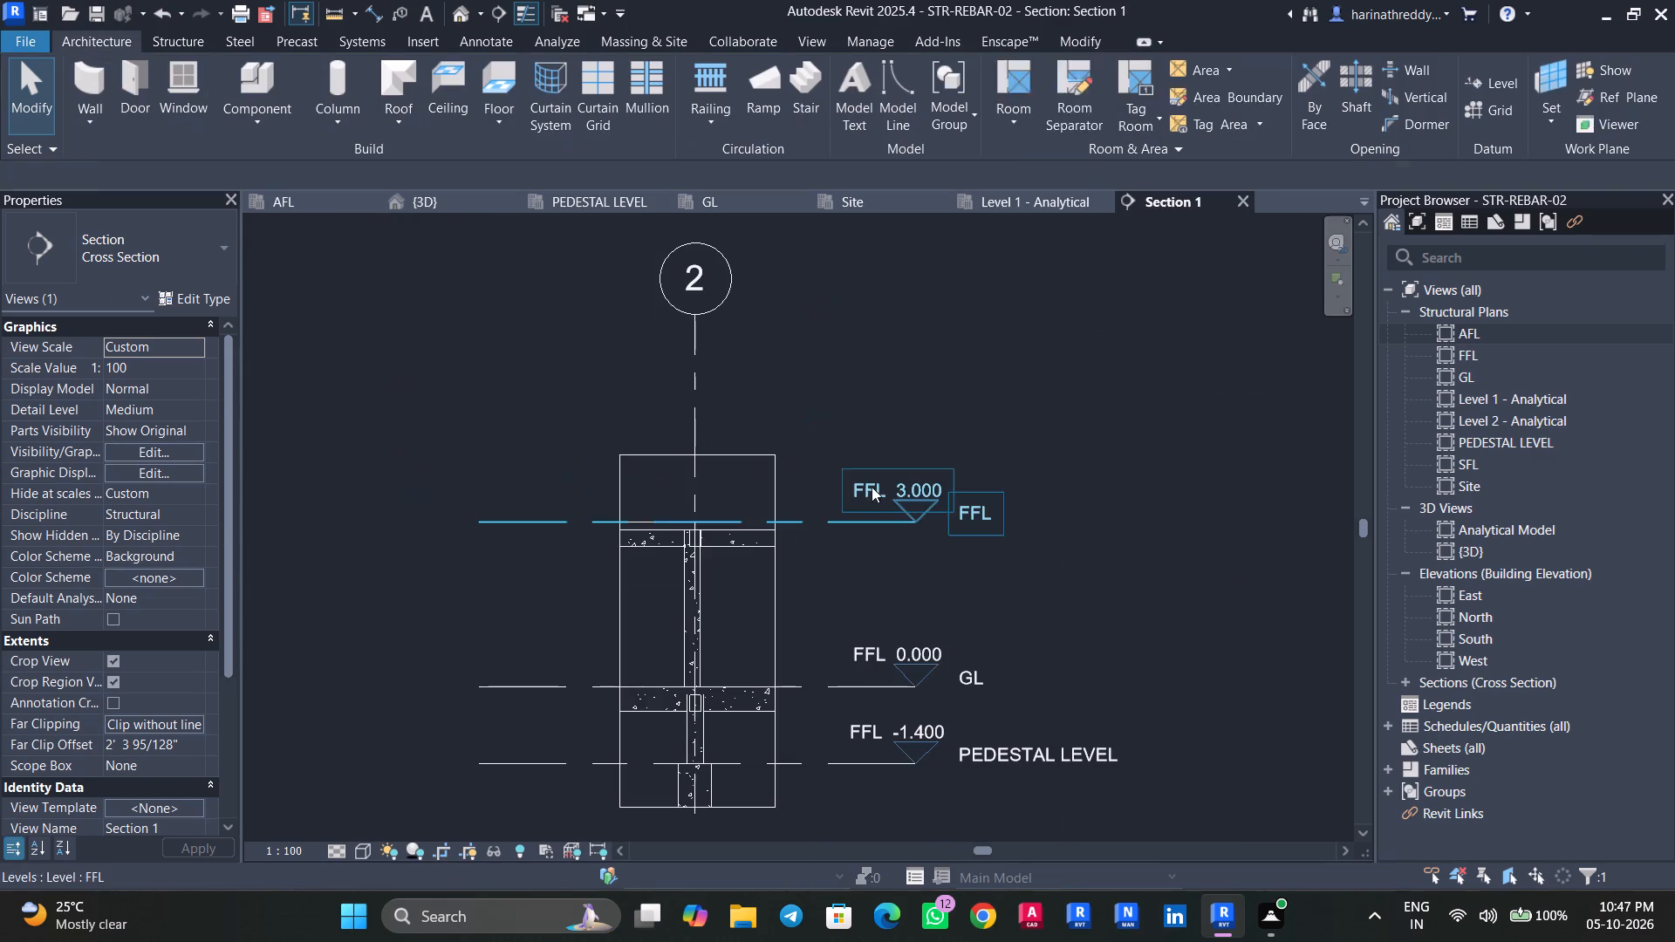
pyautogui.scroll(3, 687, 788)
pyautogui.moveTo(759, 766); pyautogui.dragTo(787, 599, button='middle')
pyautogui.click(799, 653)
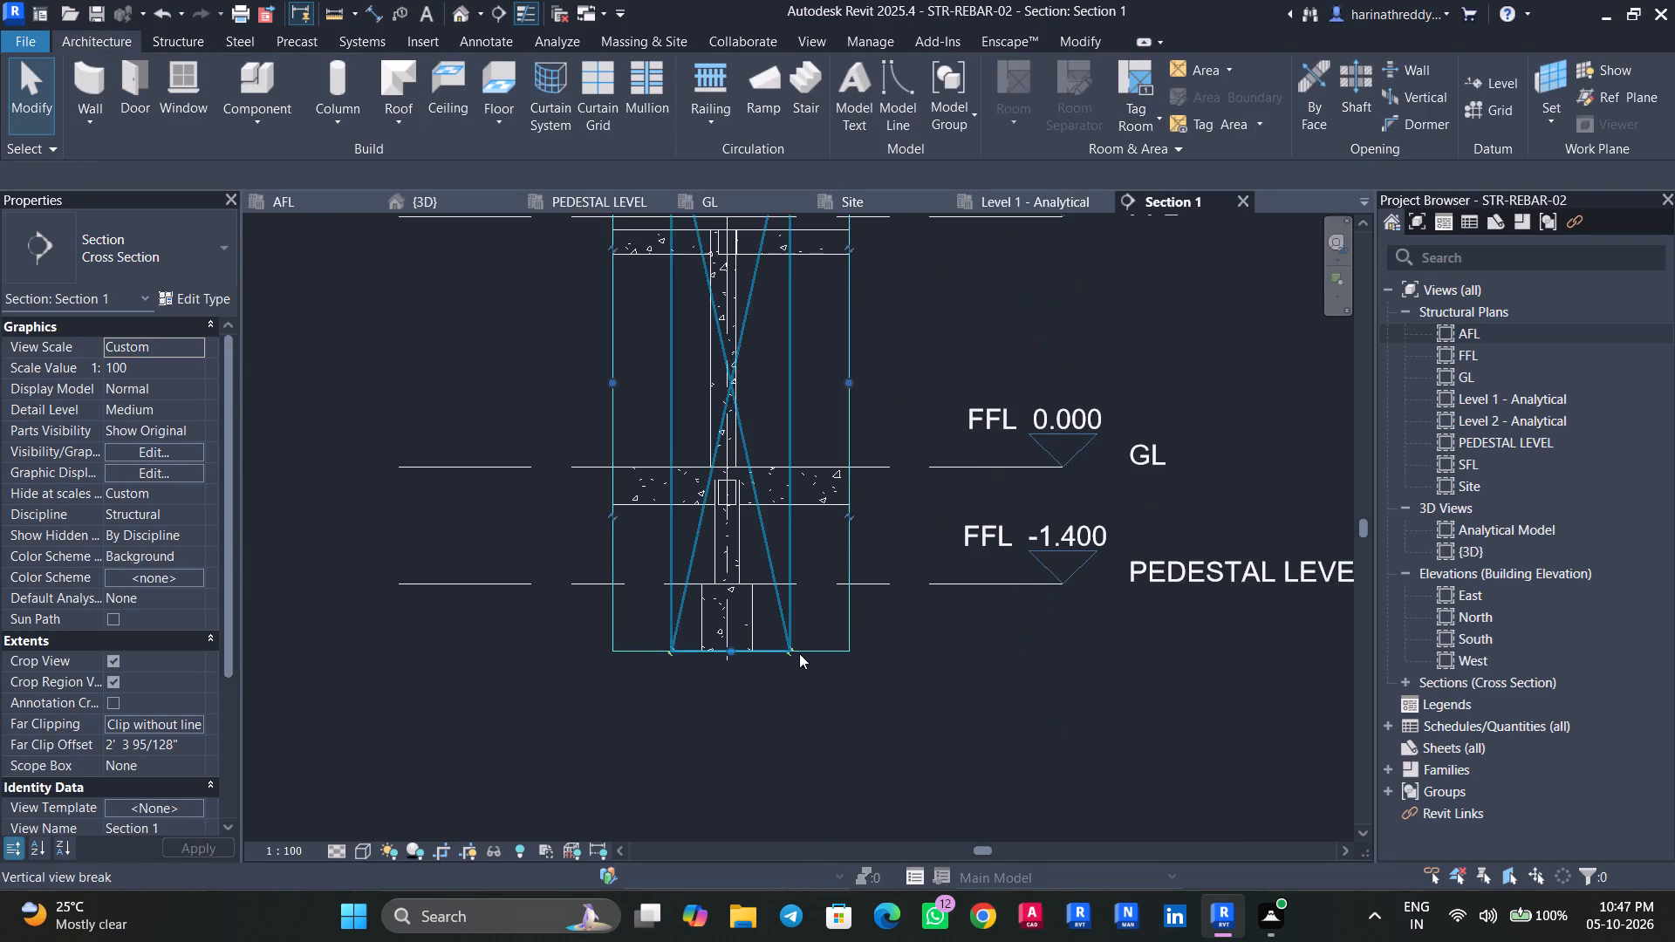
pyautogui.scroll(-5, 799, 653)
pyautogui.moveTo(762, 647); pyautogui.dragTo(779, 788)
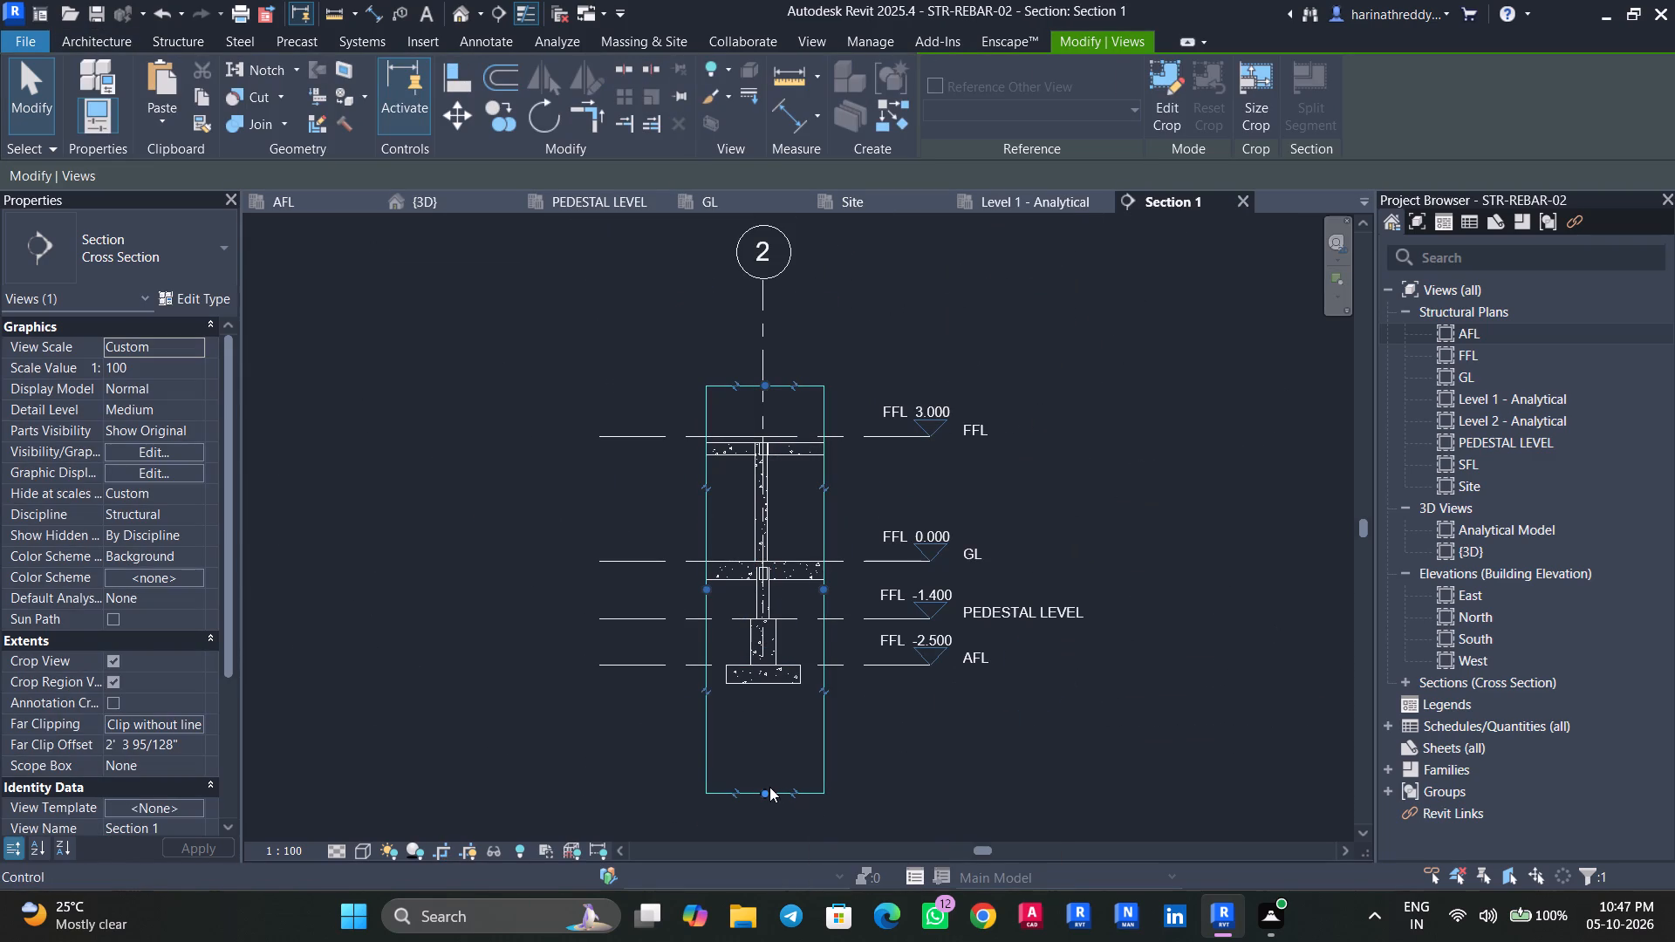
pyautogui.moveTo(769, 788); pyautogui.dragTo(777, 696)
pyautogui.moveTo(762, 384); pyautogui.dragTo(767, 485)
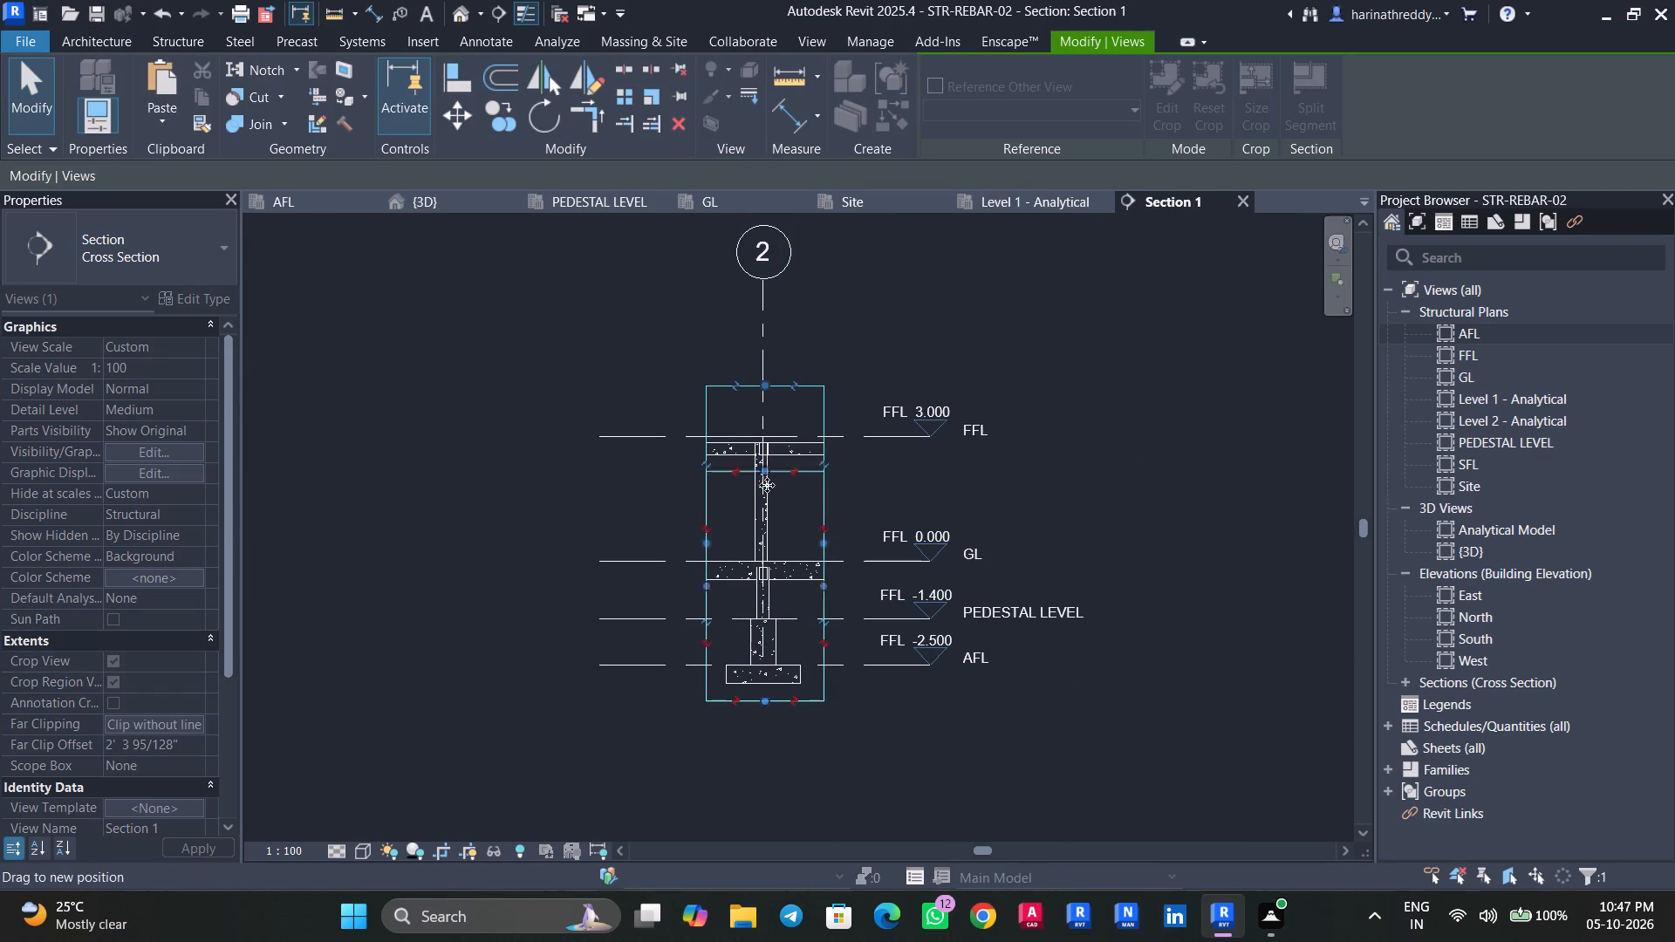
pyautogui.moveTo(767, 485); pyautogui.dragTo(779, 558)
pyautogui.scroll(7, 767, 571)
pyautogui.scroll(-1, 773, 596)
pyautogui.scroll(2, 774, 596)
pyautogui.press('Escape')
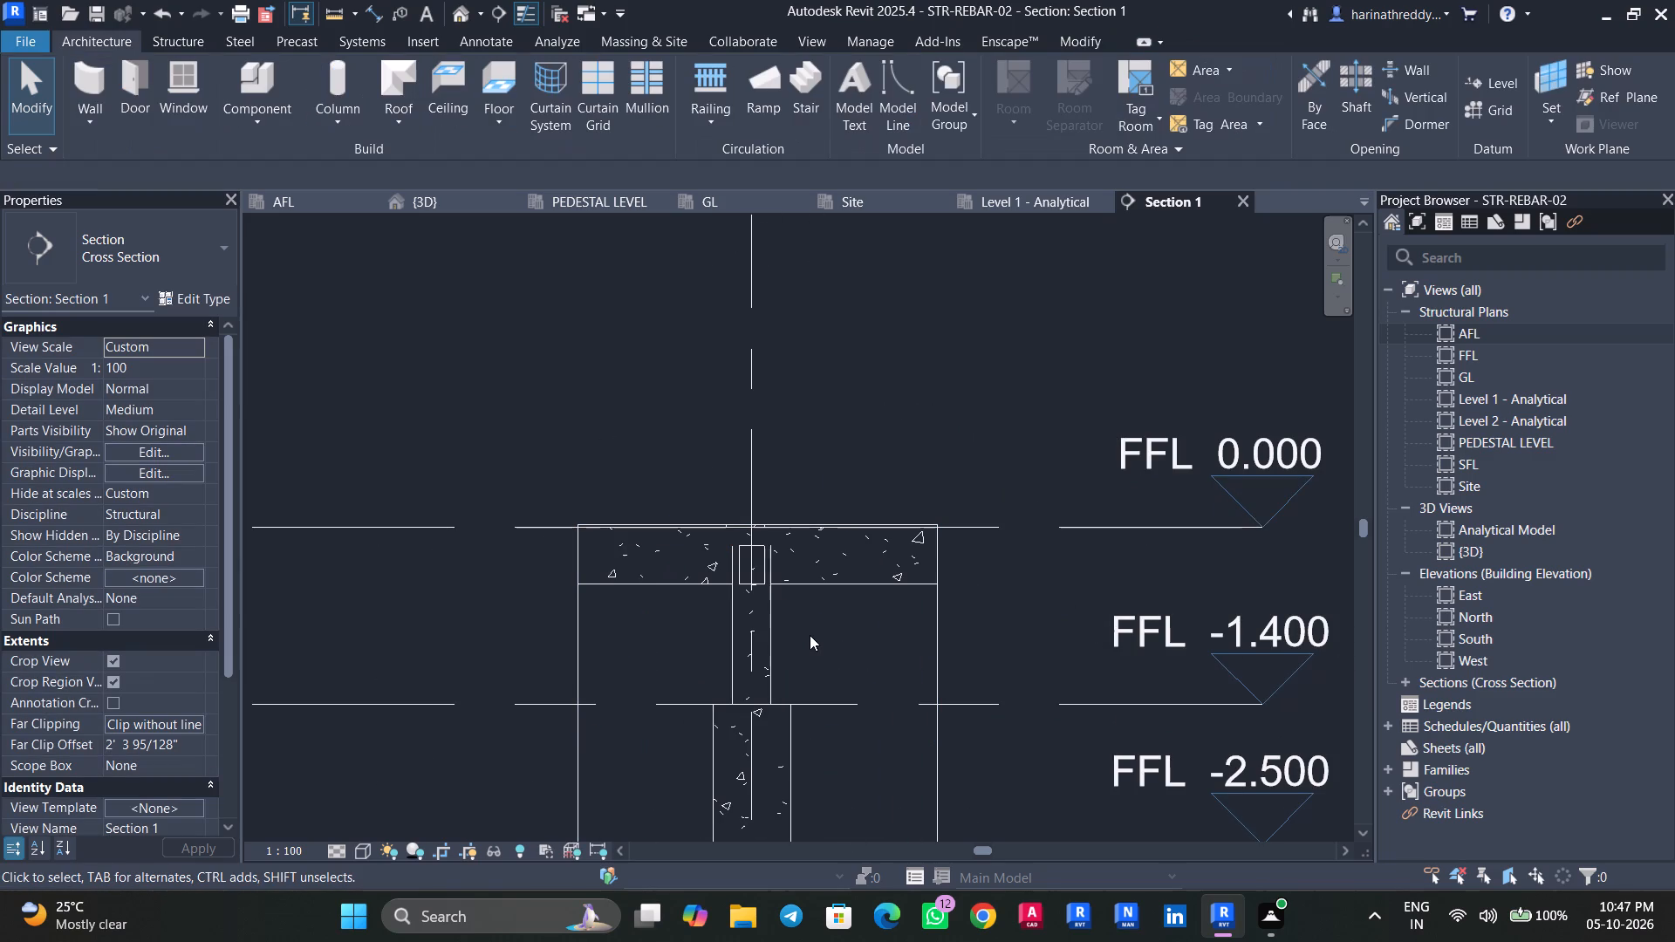
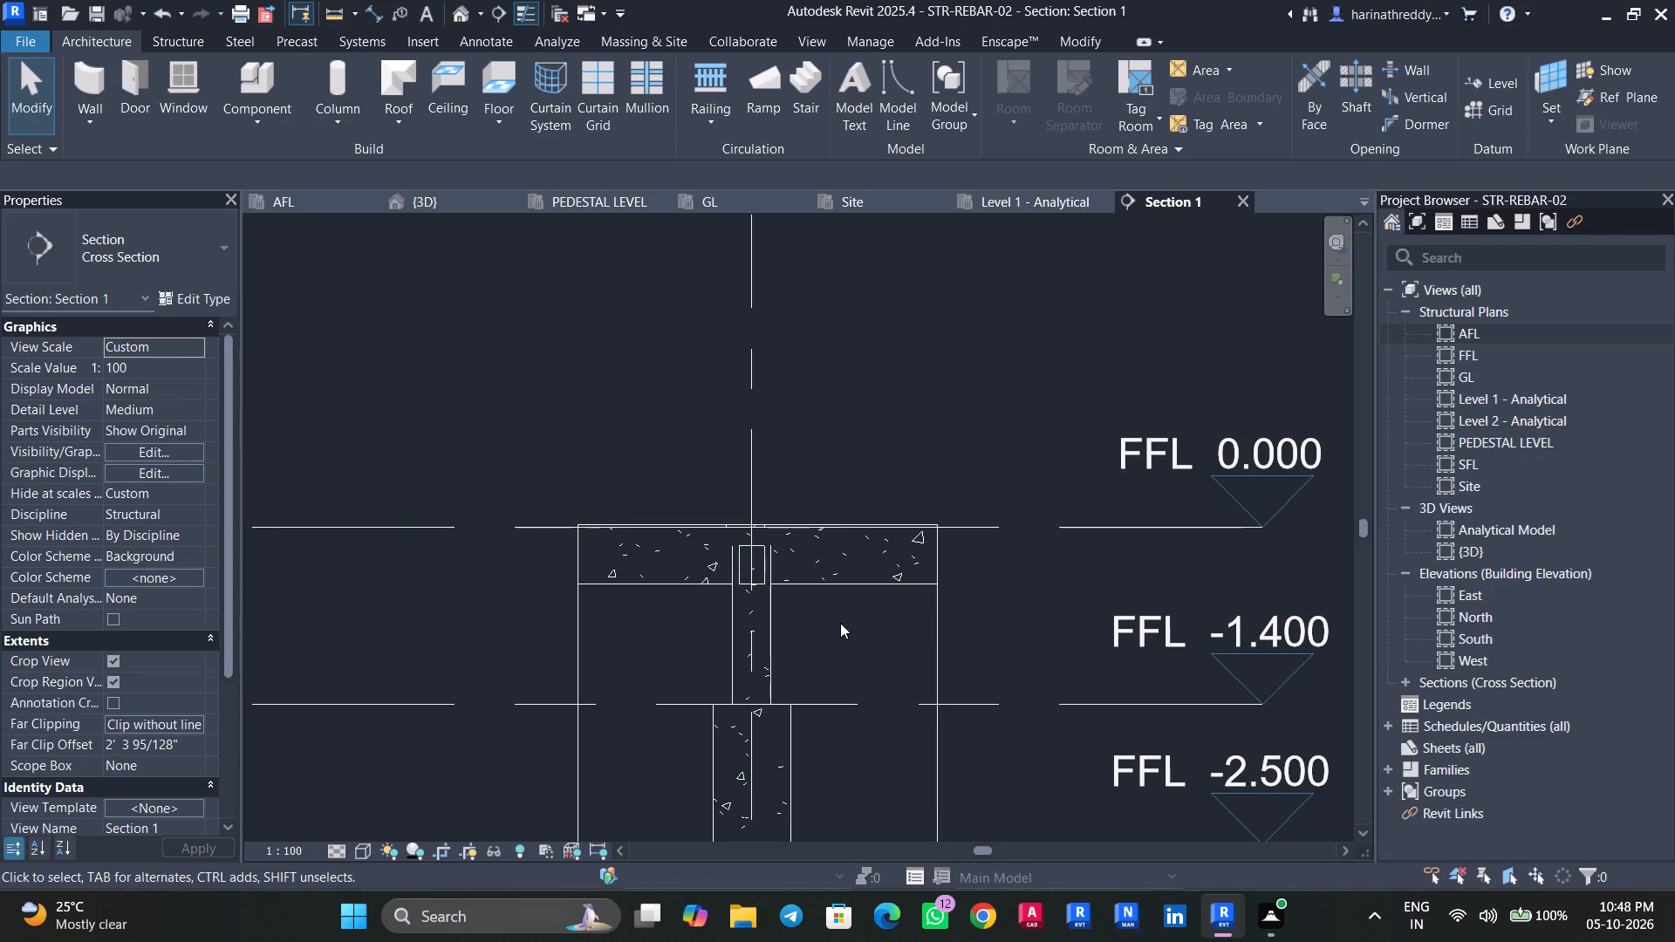
# Add a rebar cover setting named FOOTING with a 50 mm cover.
pyautogui.moveTo(823, 647); pyautogui.dragTo(843, 242, button='middle')
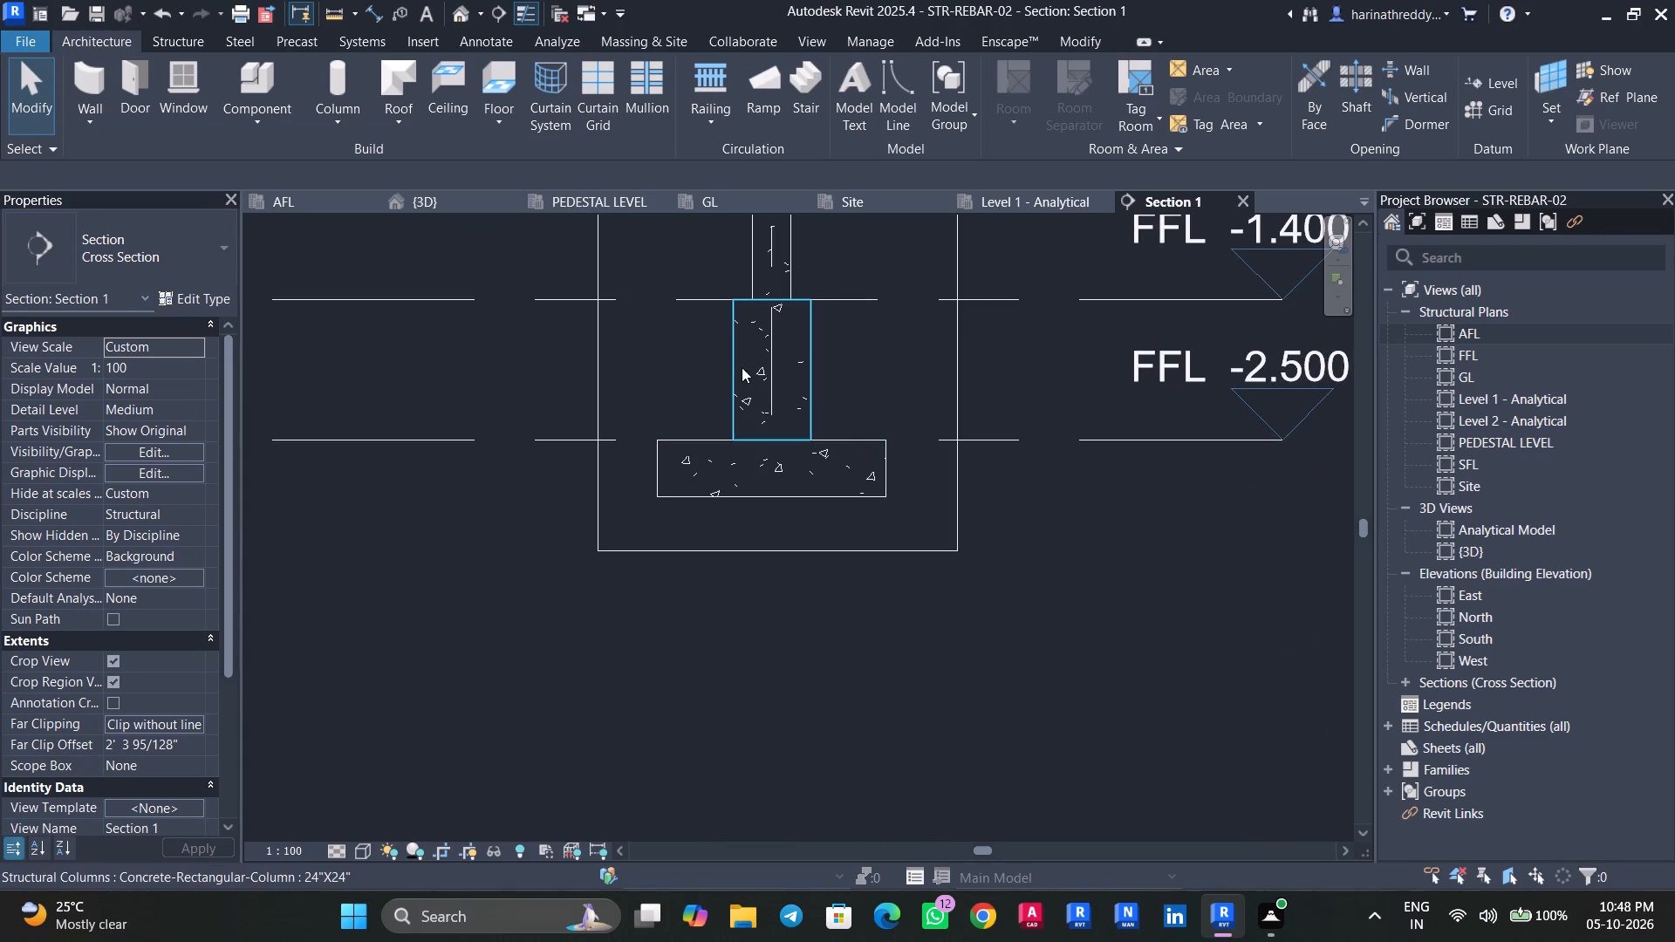
pyautogui.click(432, 40)
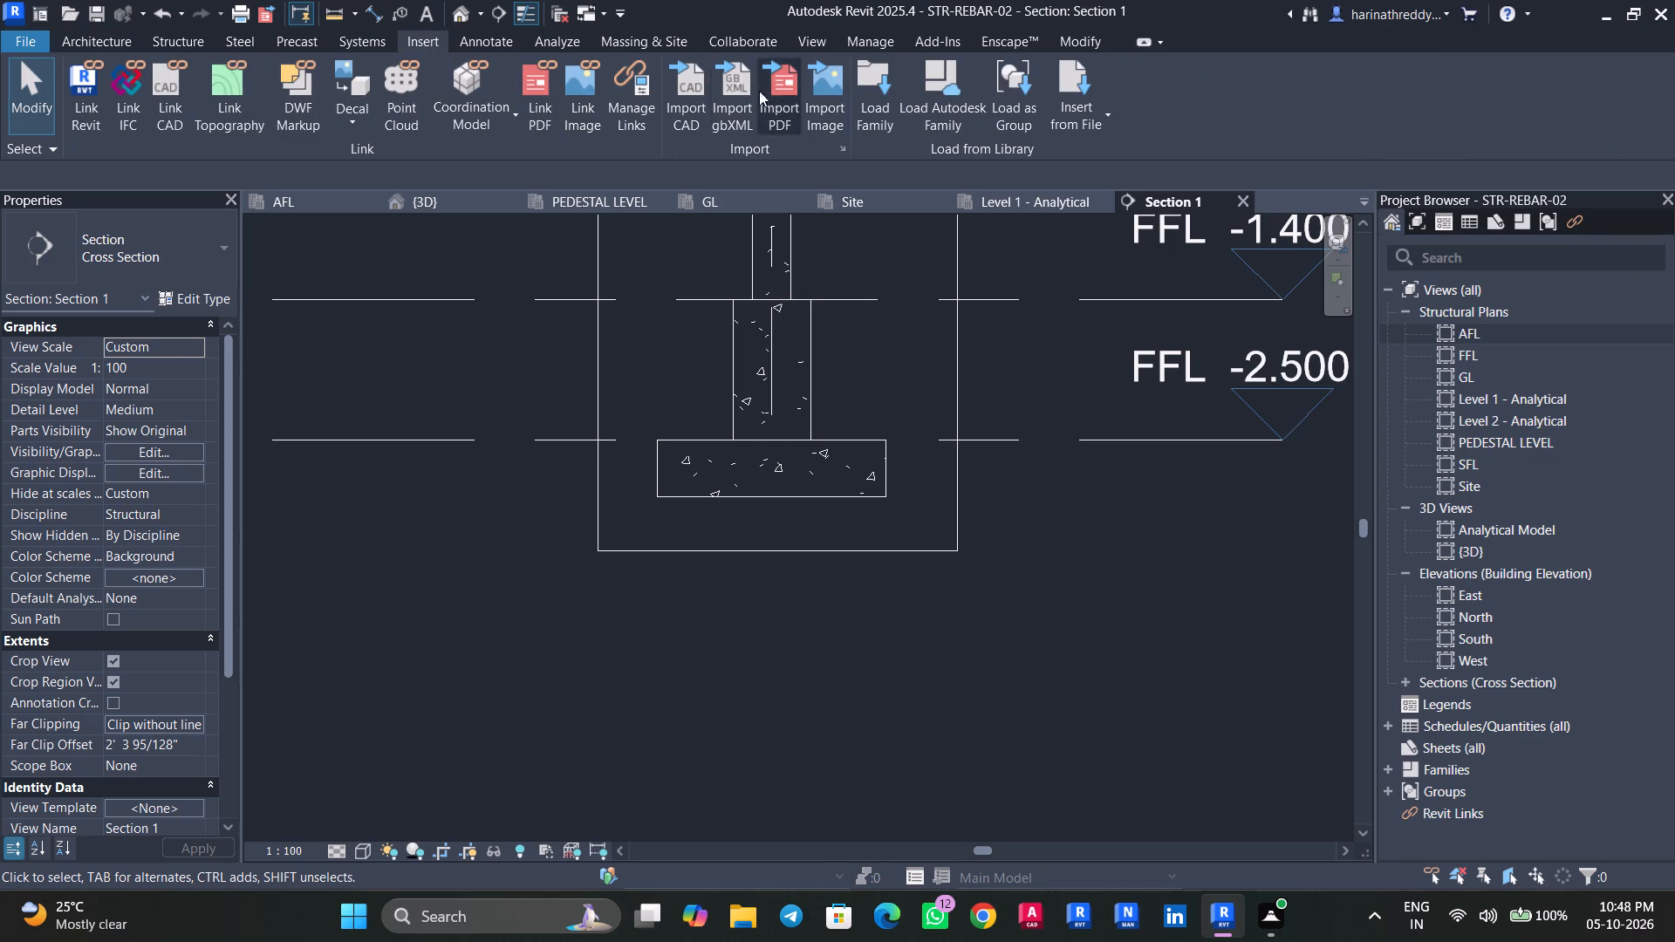
pyautogui.press('Escape')
pyautogui.click(125, 38)
pyautogui.press('Escape')
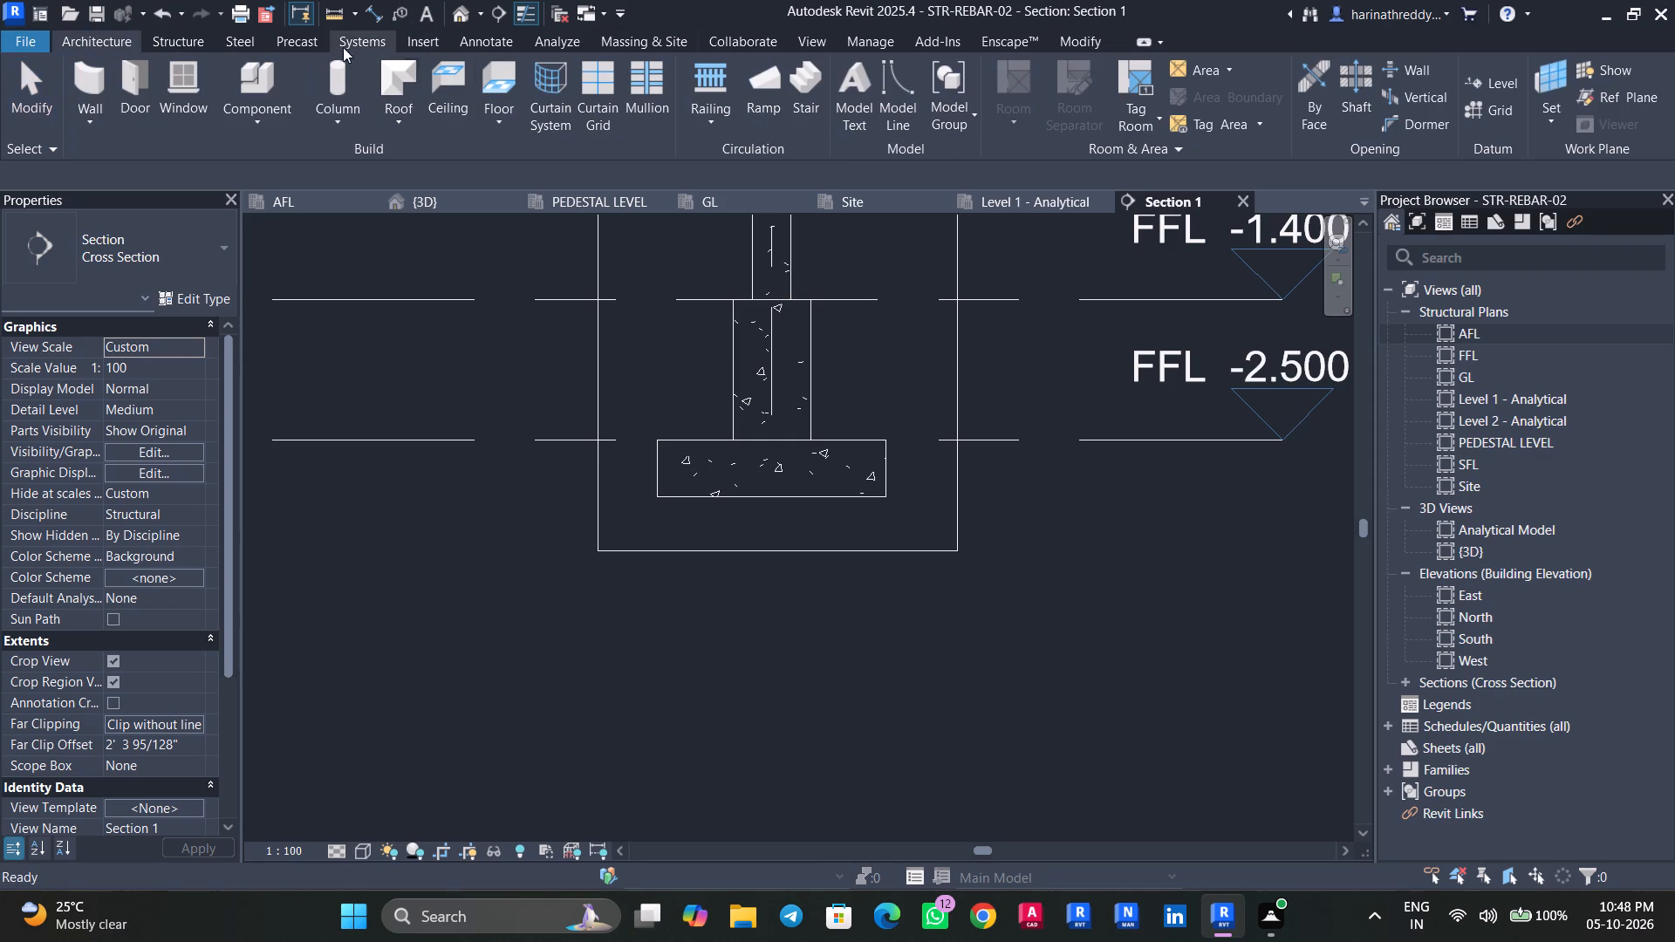
pyautogui.click(164, 43)
pyautogui.click(918, 100)
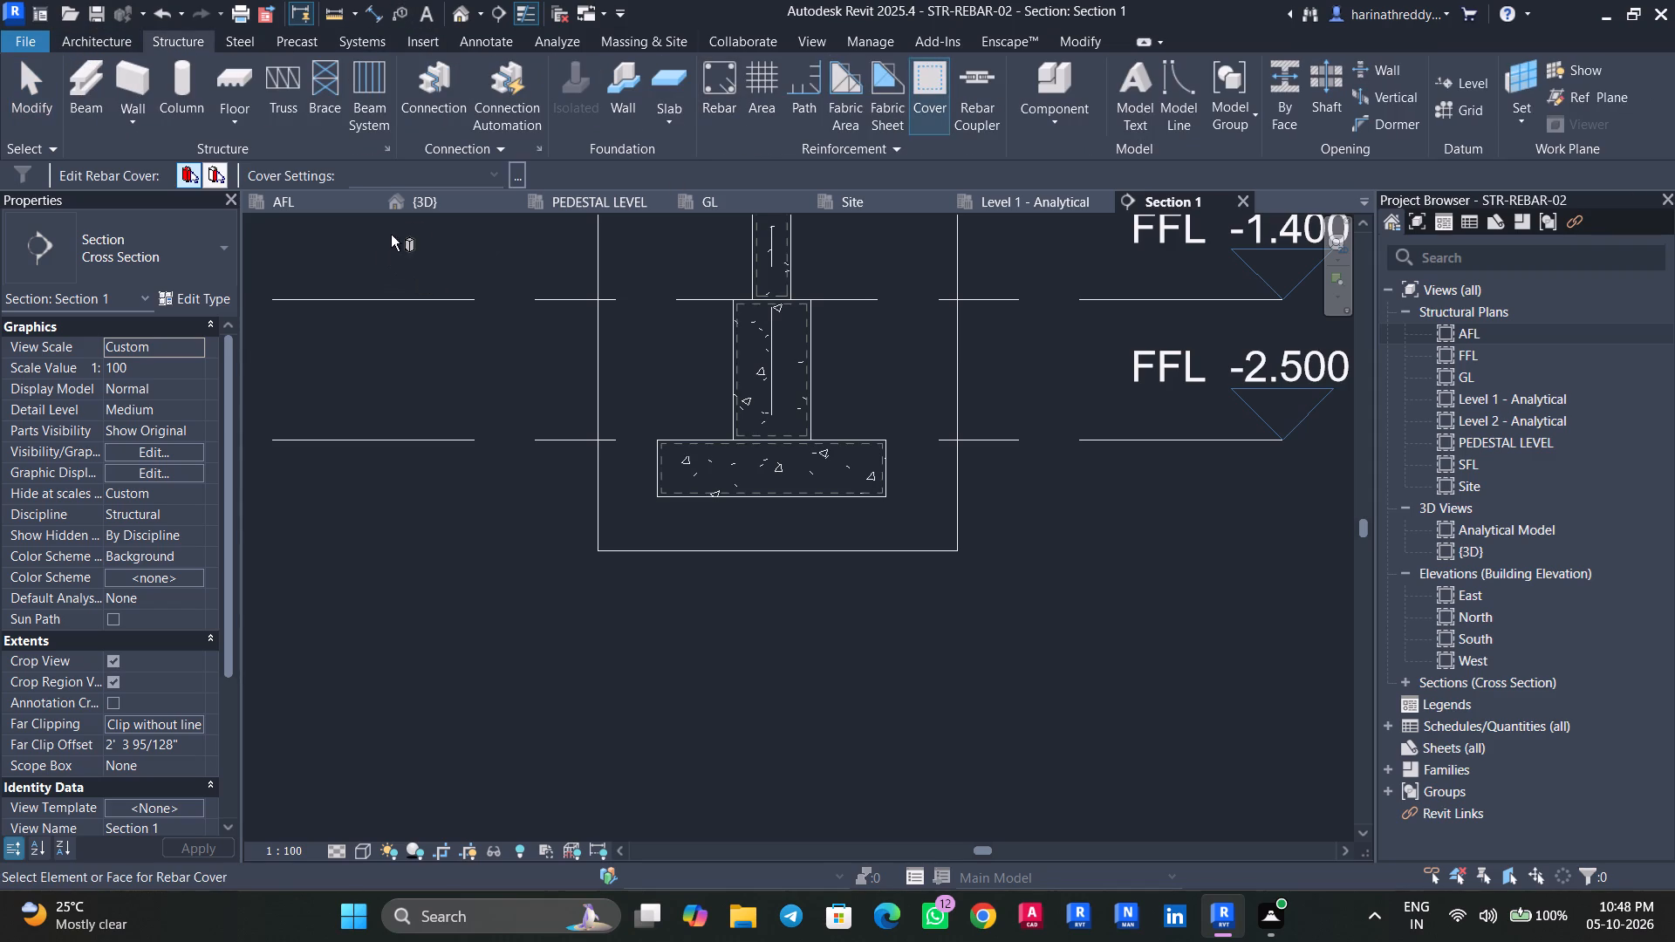
pyautogui.click(516, 176)
pyautogui.click(1087, 394)
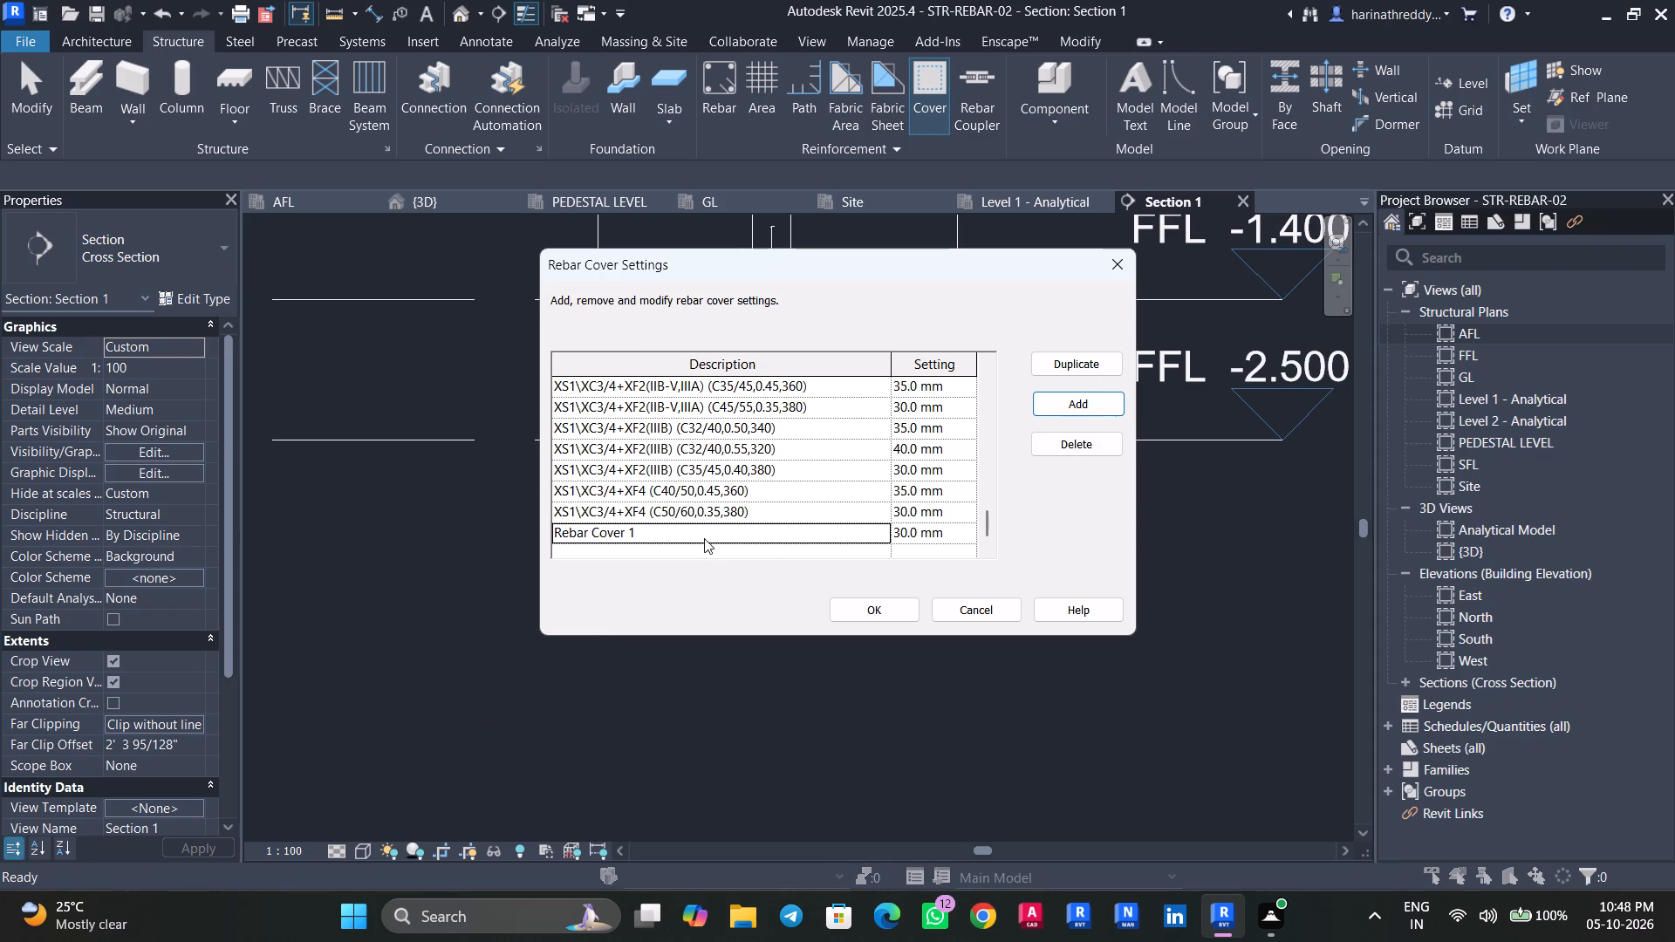
pyautogui.click(704, 538)
pyautogui.write('FOOTING')
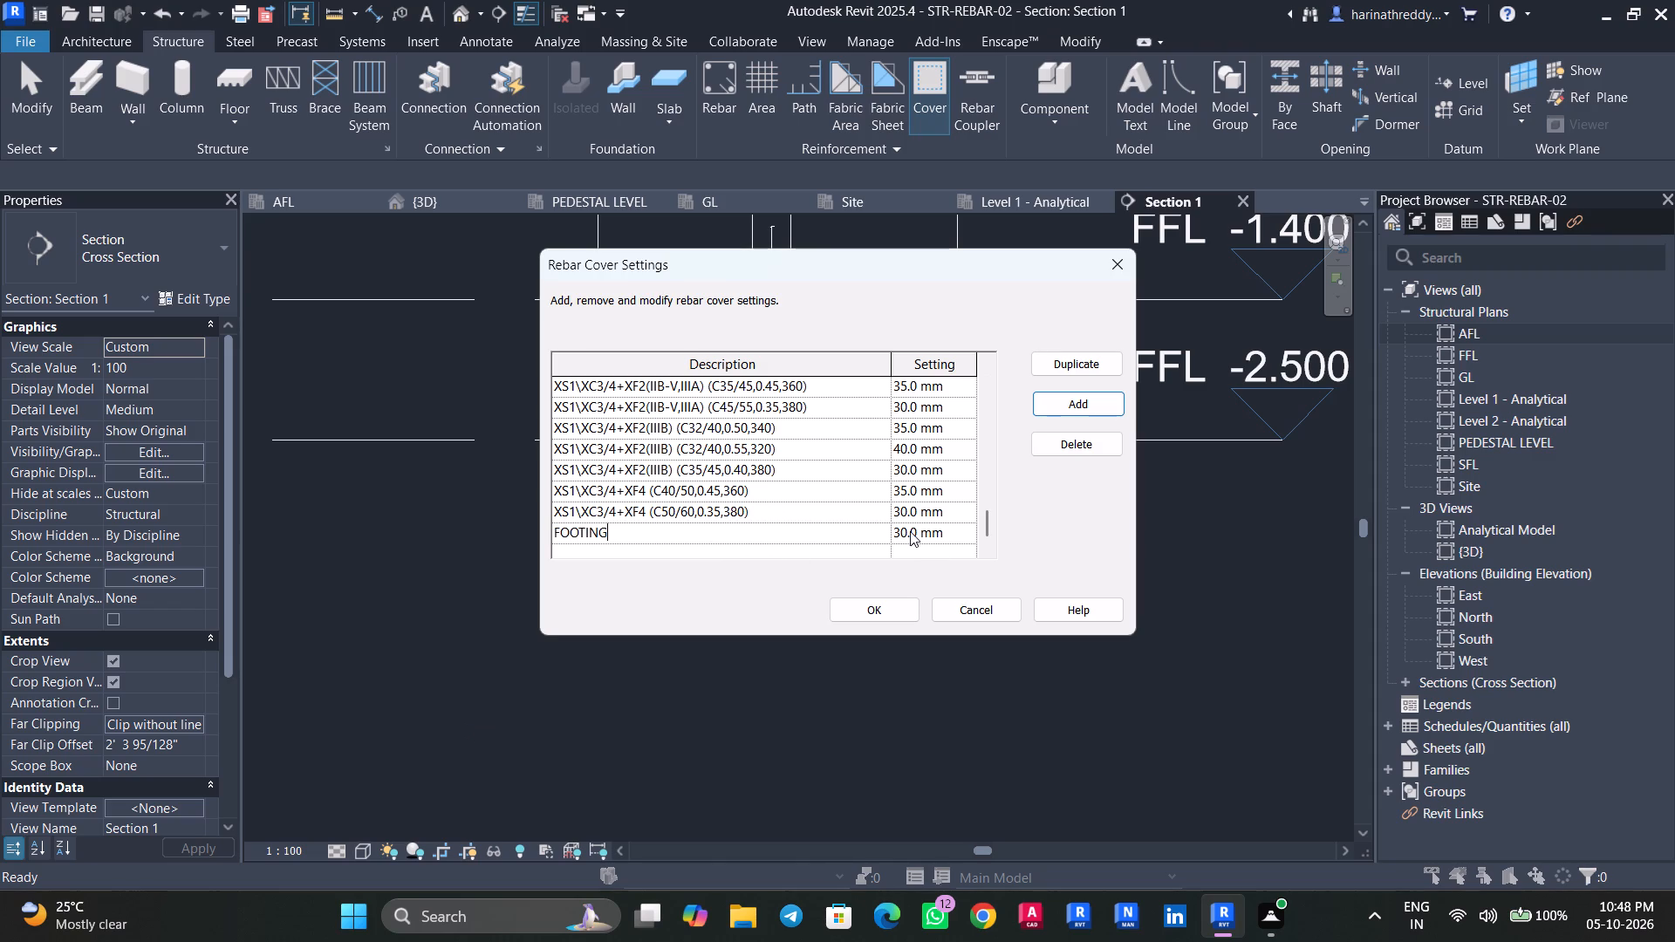
pyautogui.click(903, 532)
pyautogui.press('BackSpace')
pyautogui.press('4')
pyautogui.press('BackSpace')
pyautogui.press('5')
pyautogui.click(887, 604)
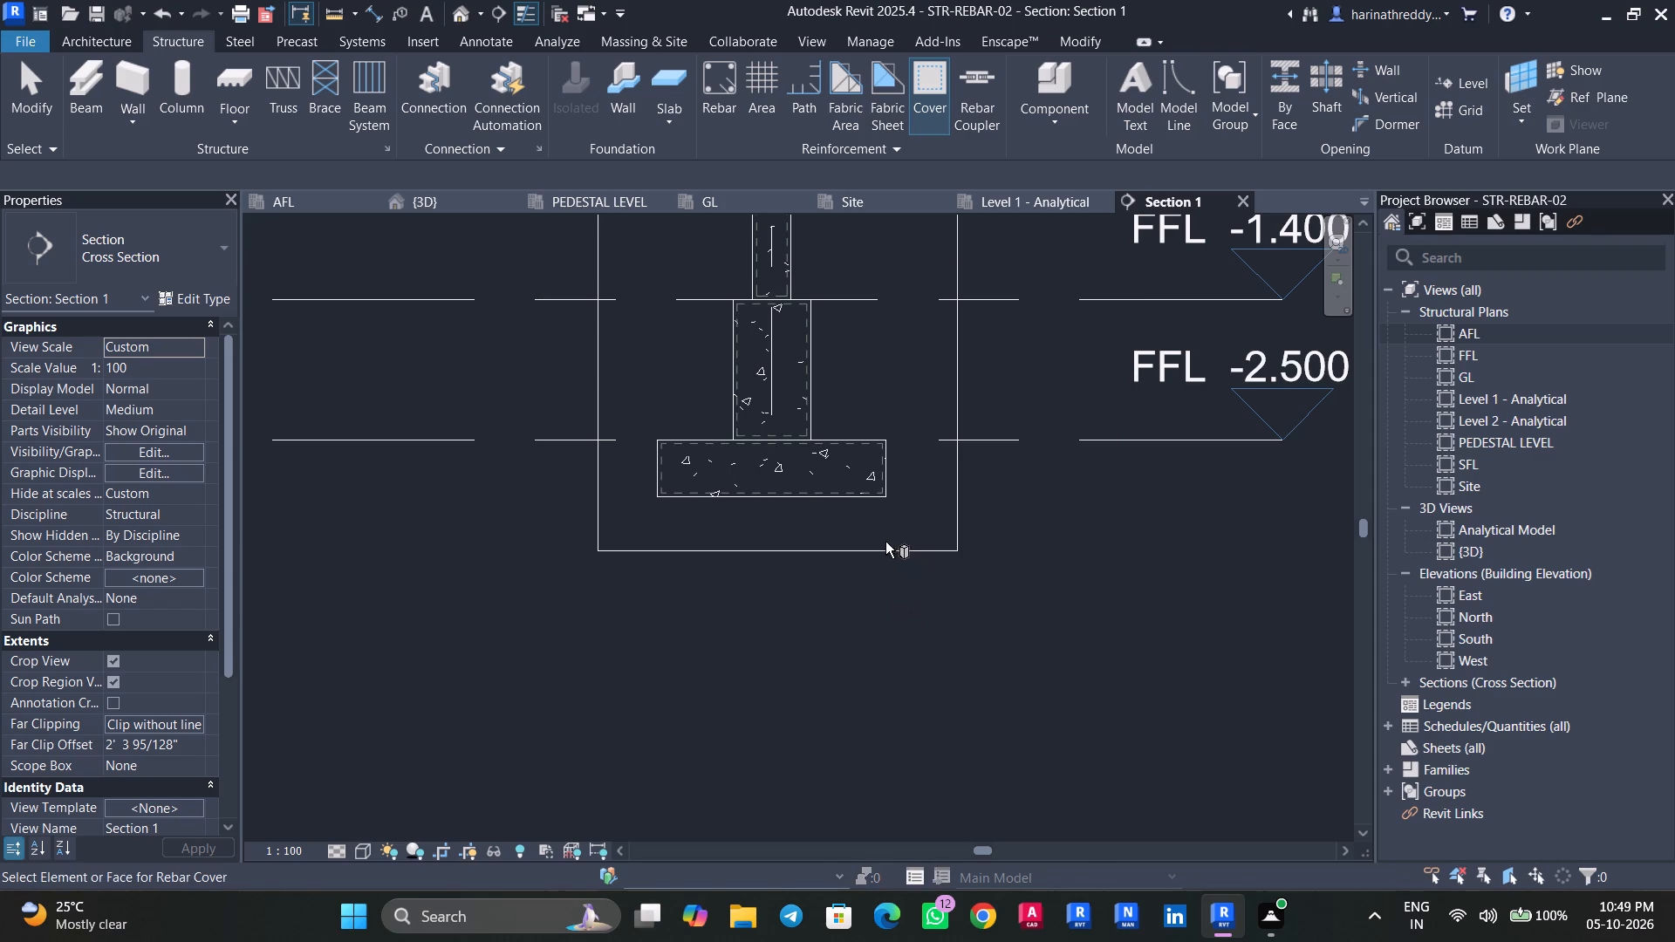
# Assign the FOOTING <50 mm> rebar cover to the isolated footing in the section.
pyautogui.click(867, 500)
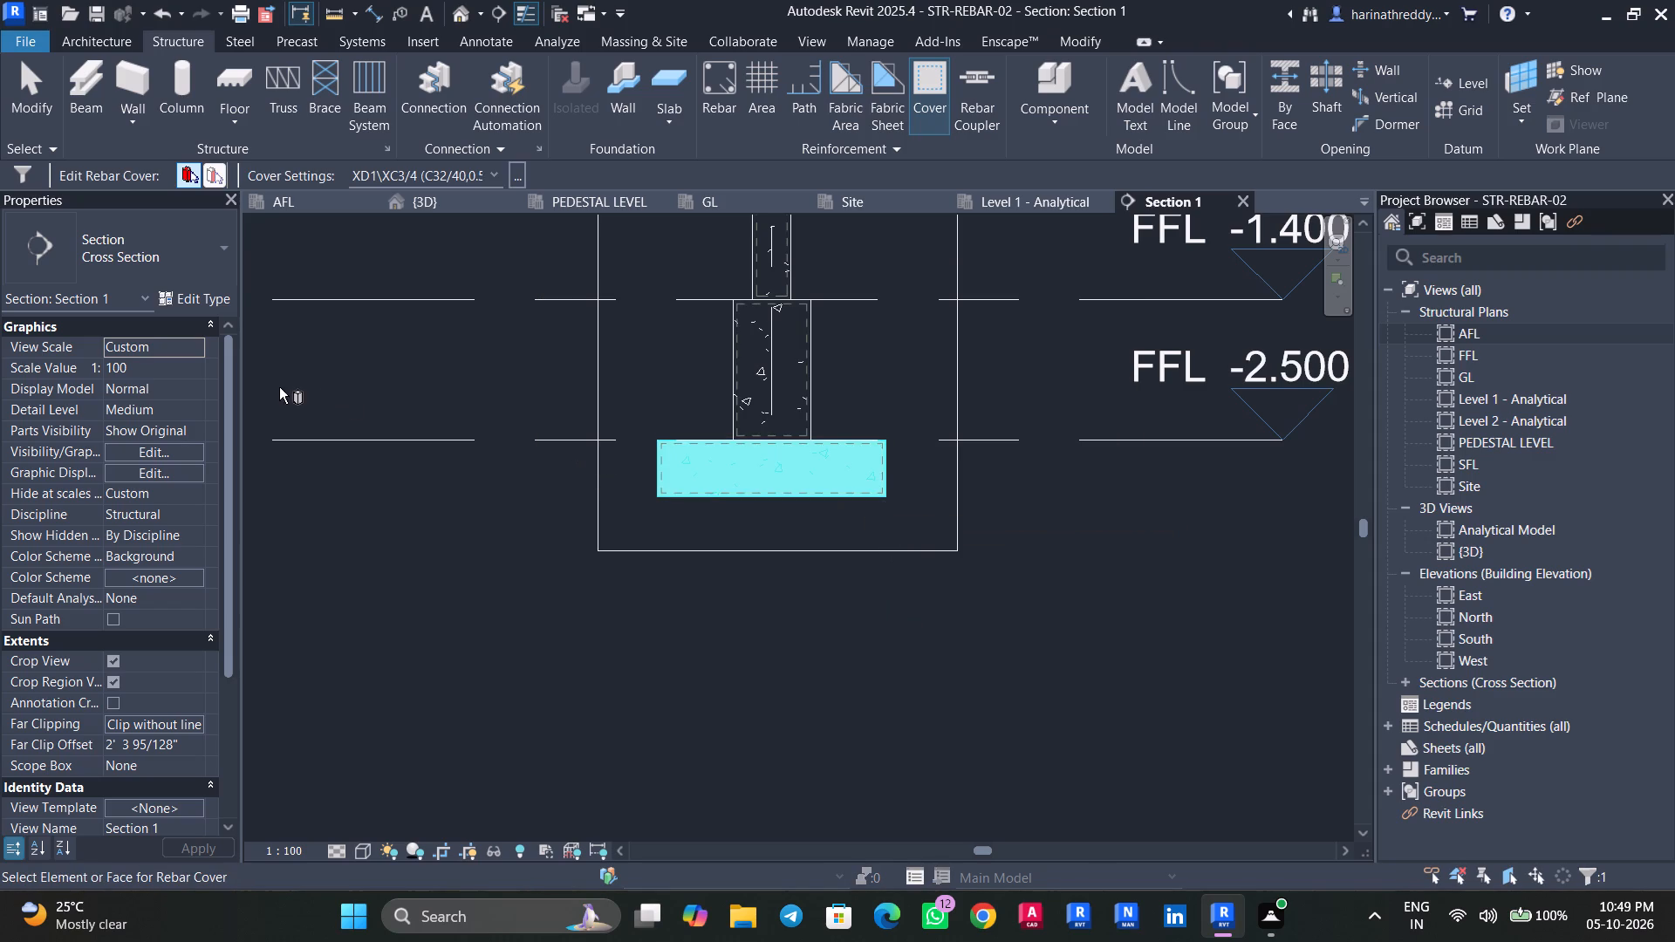
pyautogui.click(439, 184)
pyautogui.scroll(-1, 495, 389)
pyautogui.scroll(3, 496, 391)
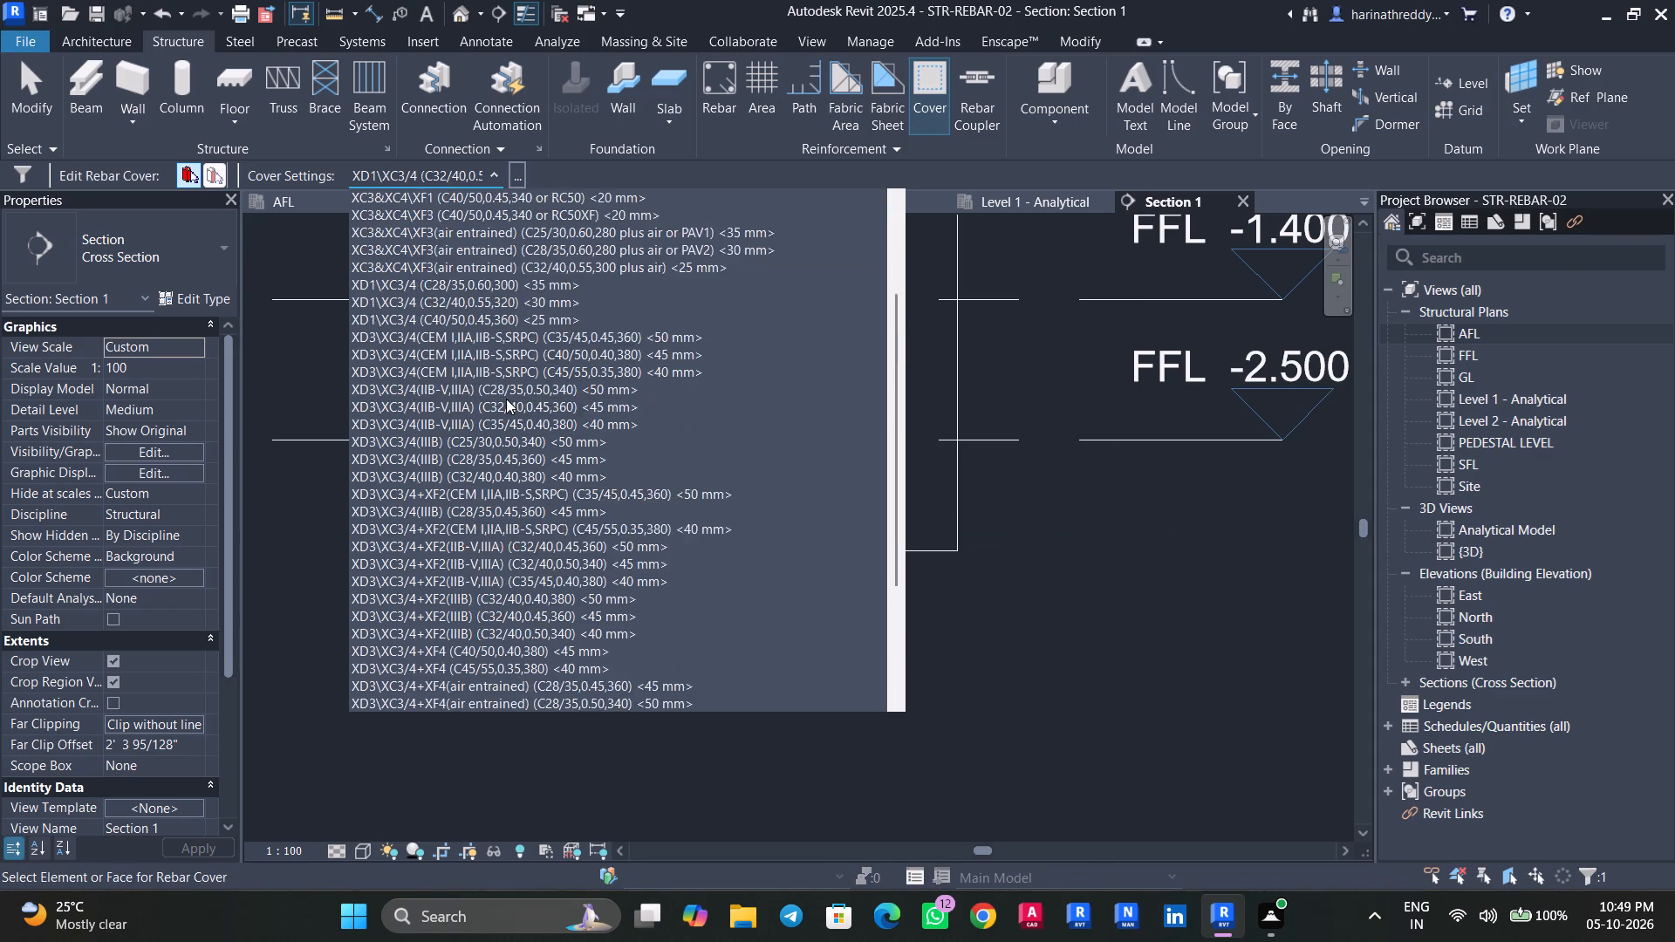
pyautogui.scroll(9, 506, 399)
pyautogui.click(489, 202)
pyautogui.moveTo(862, 403); pyautogui.dragTo(861, 414, button='middle')
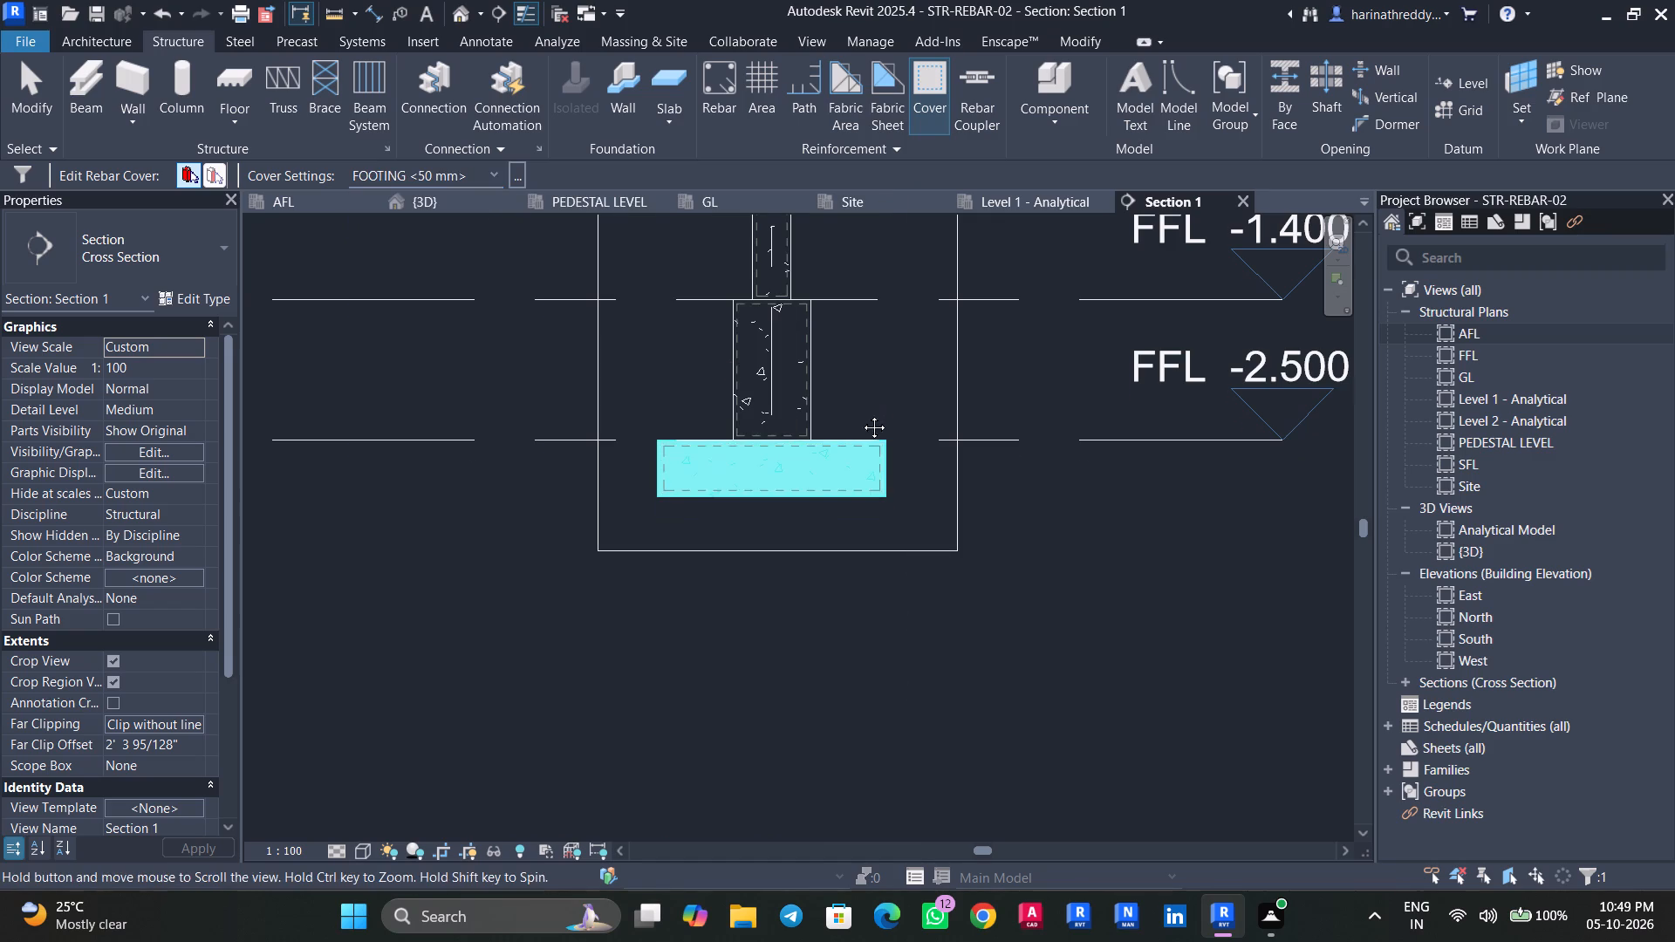
pyautogui.moveTo(861, 414); pyautogui.dragTo(844, 495, button='middle')
pyautogui.press('Escape')
pyautogui.press('Escape')
pyautogui.click(798, 461)
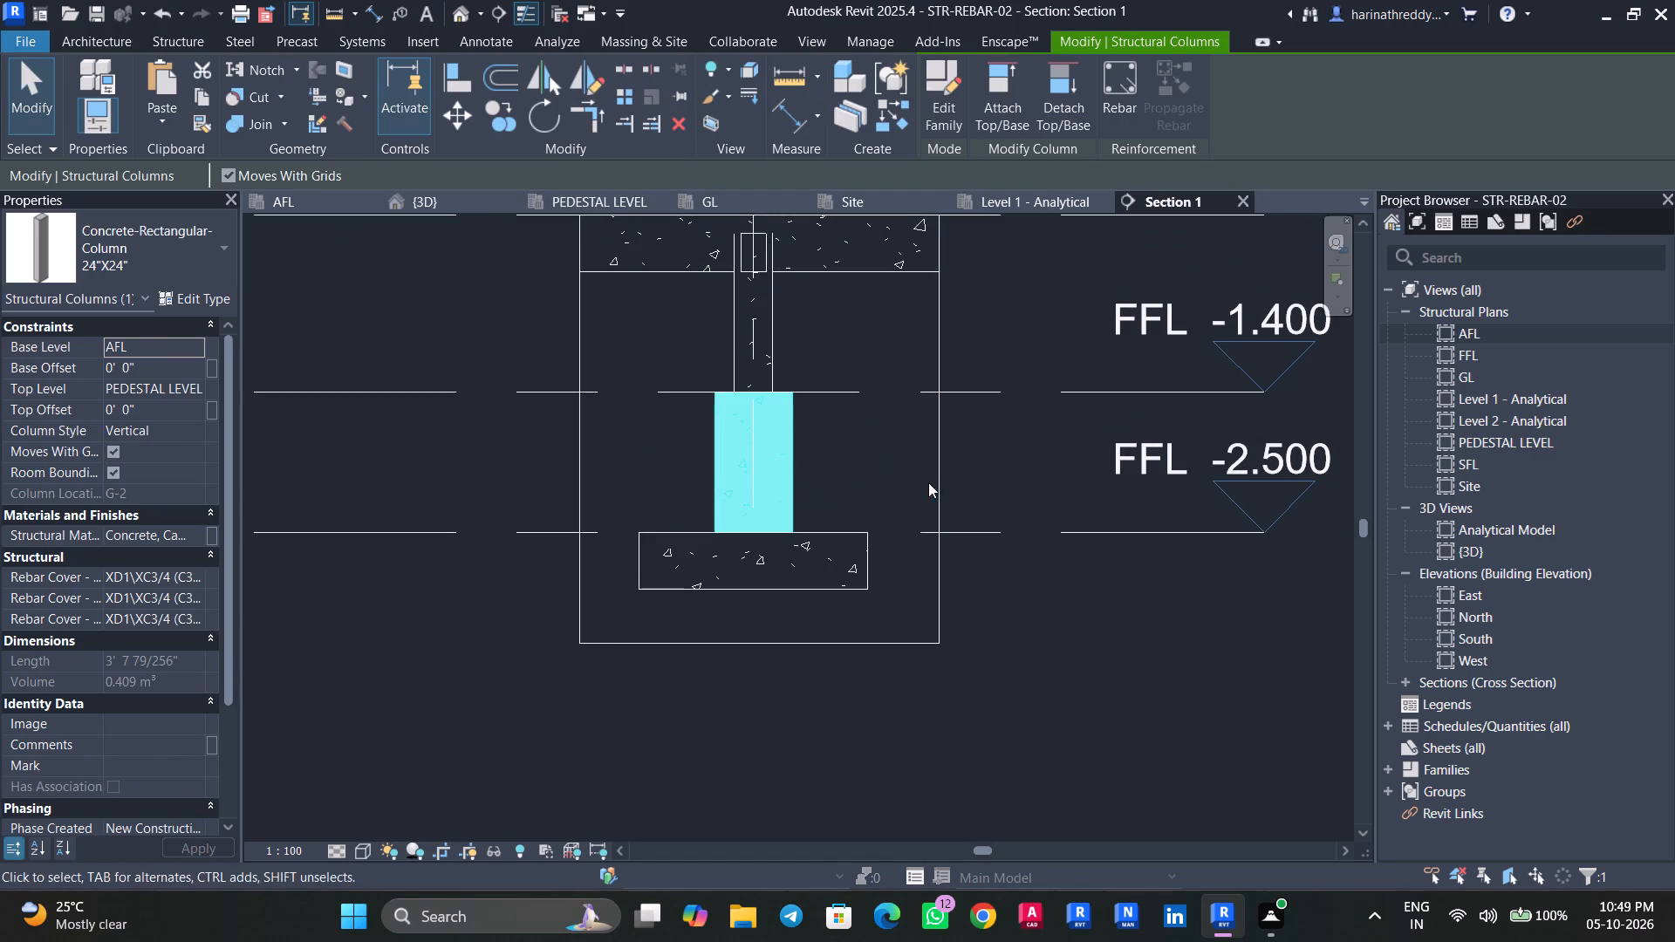
pyautogui.press('Escape')
pyautogui.press('Escape')
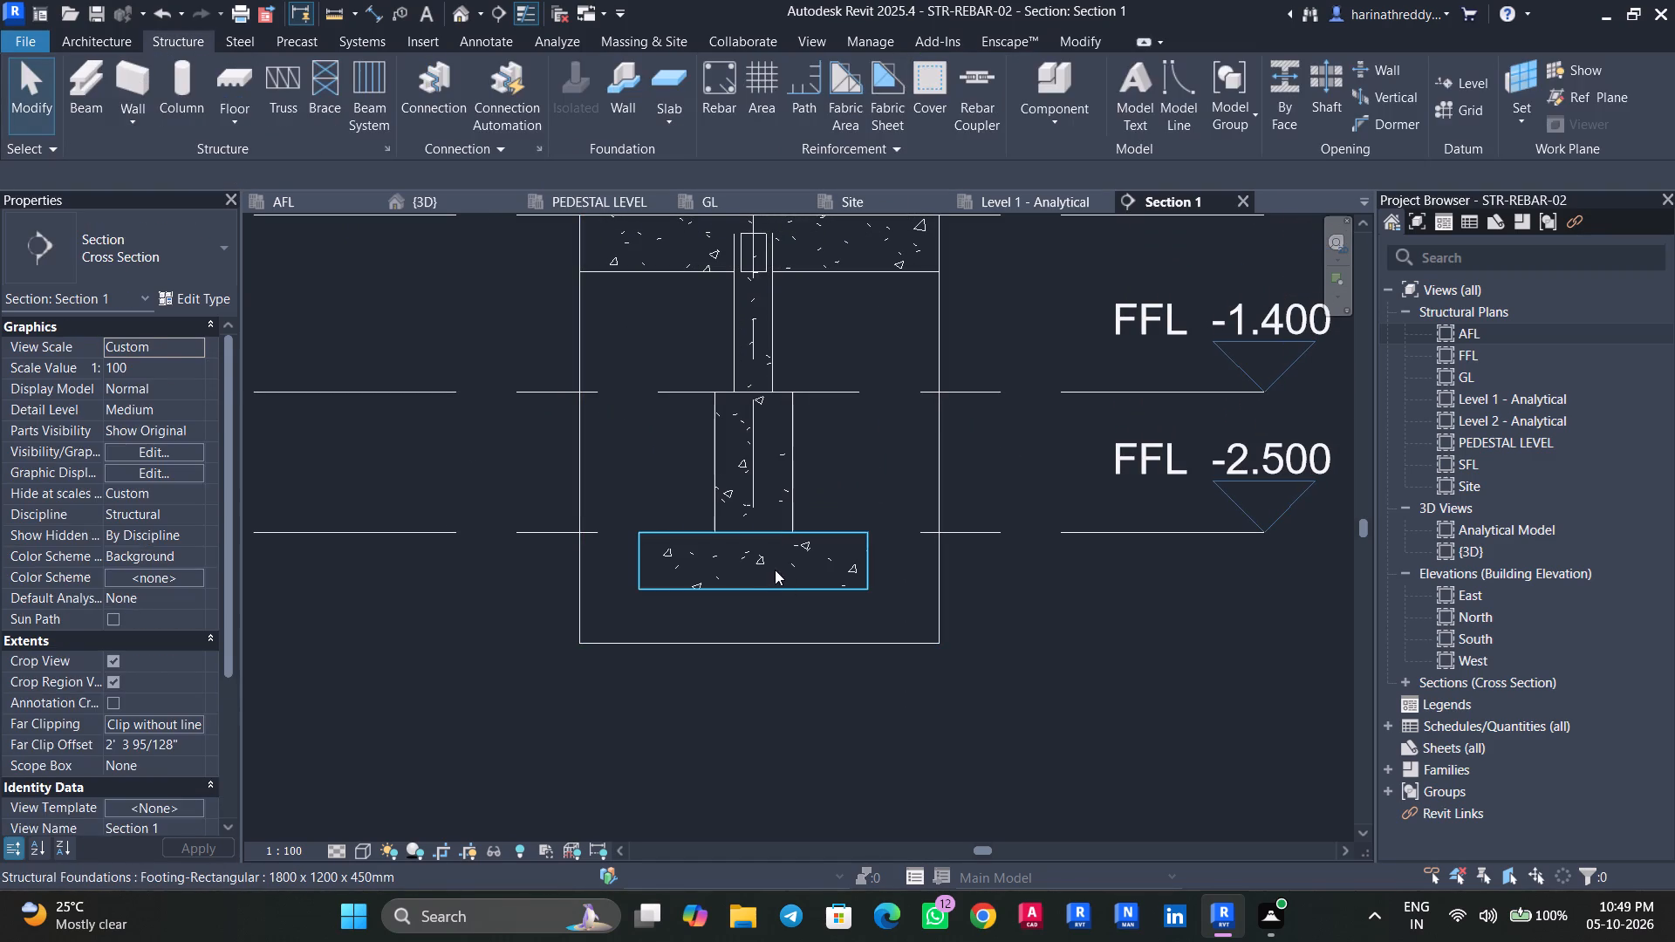
# Place an H16 rebar of shape 21 in the footing, running along its bottom cover parallel to the work plane.
pyautogui.click(775, 570)
pyautogui.click(1071, 91)
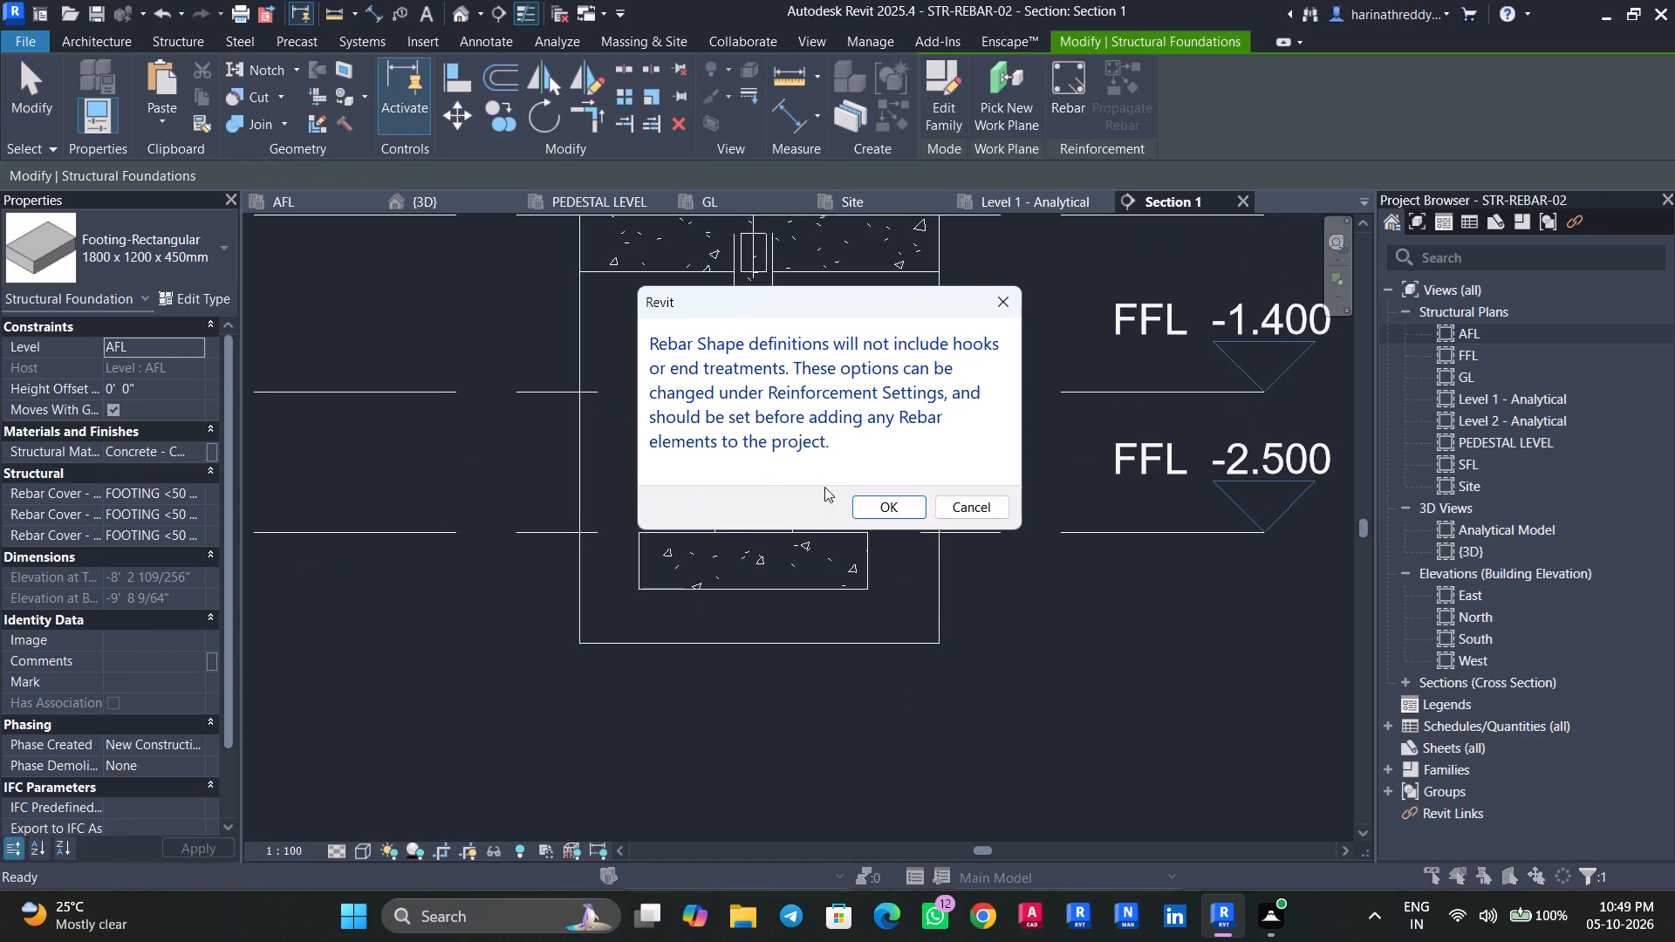
pyautogui.click(882, 504)
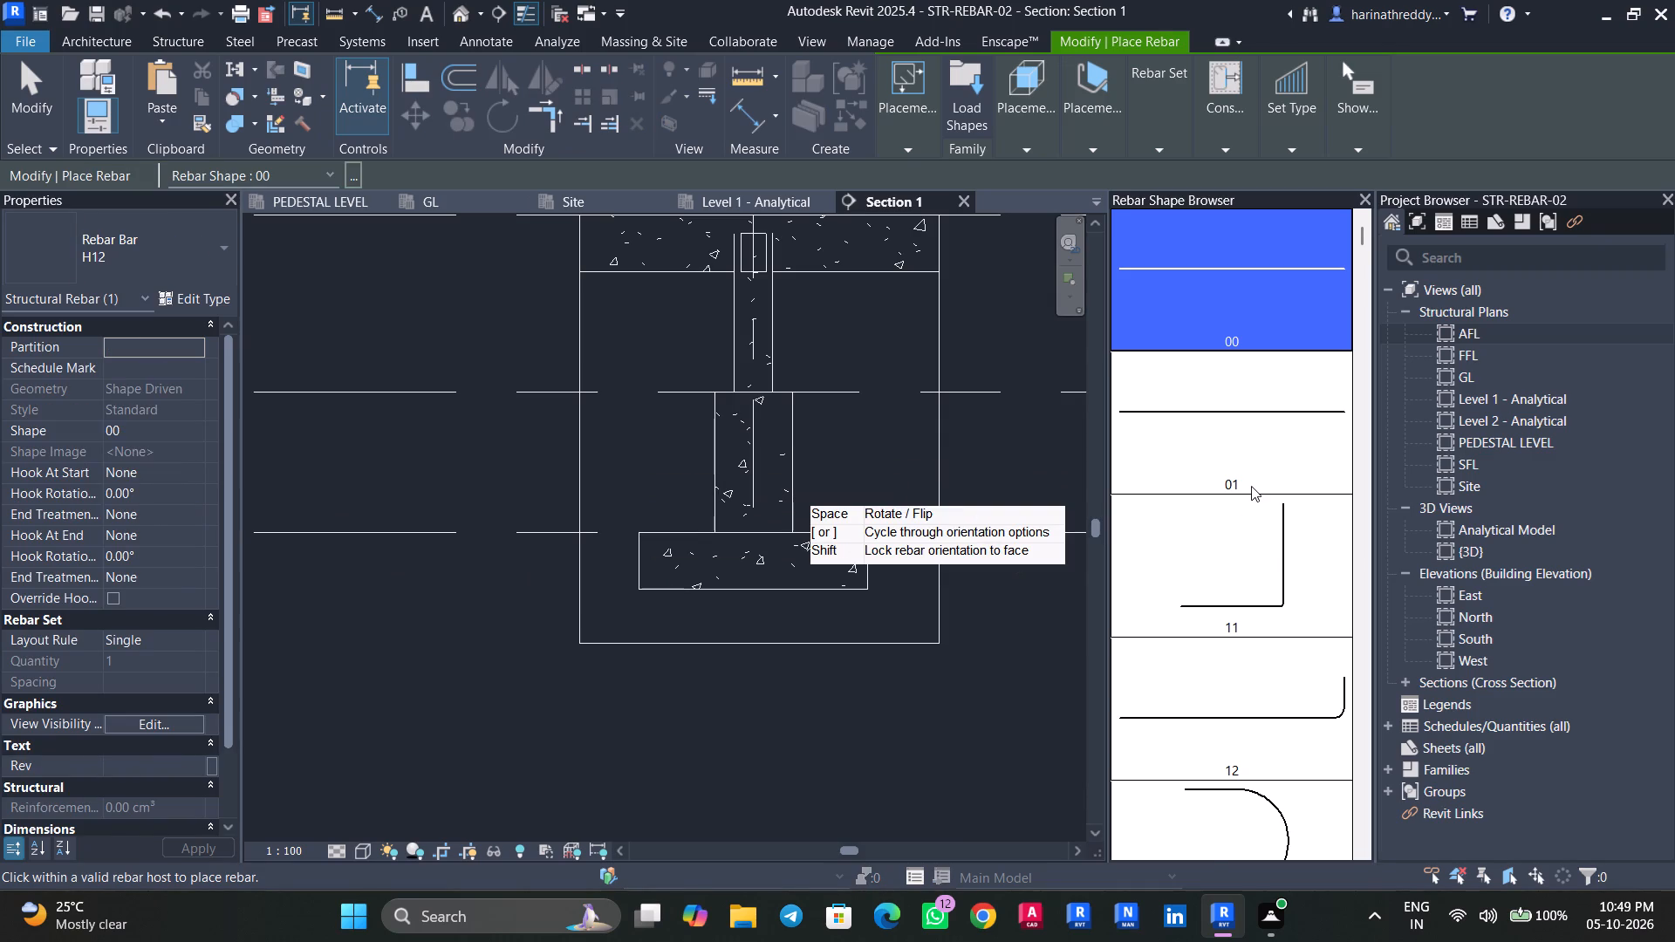
pyautogui.scroll(-13, 1251, 485)
pyautogui.scroll(6, 1251, 485)
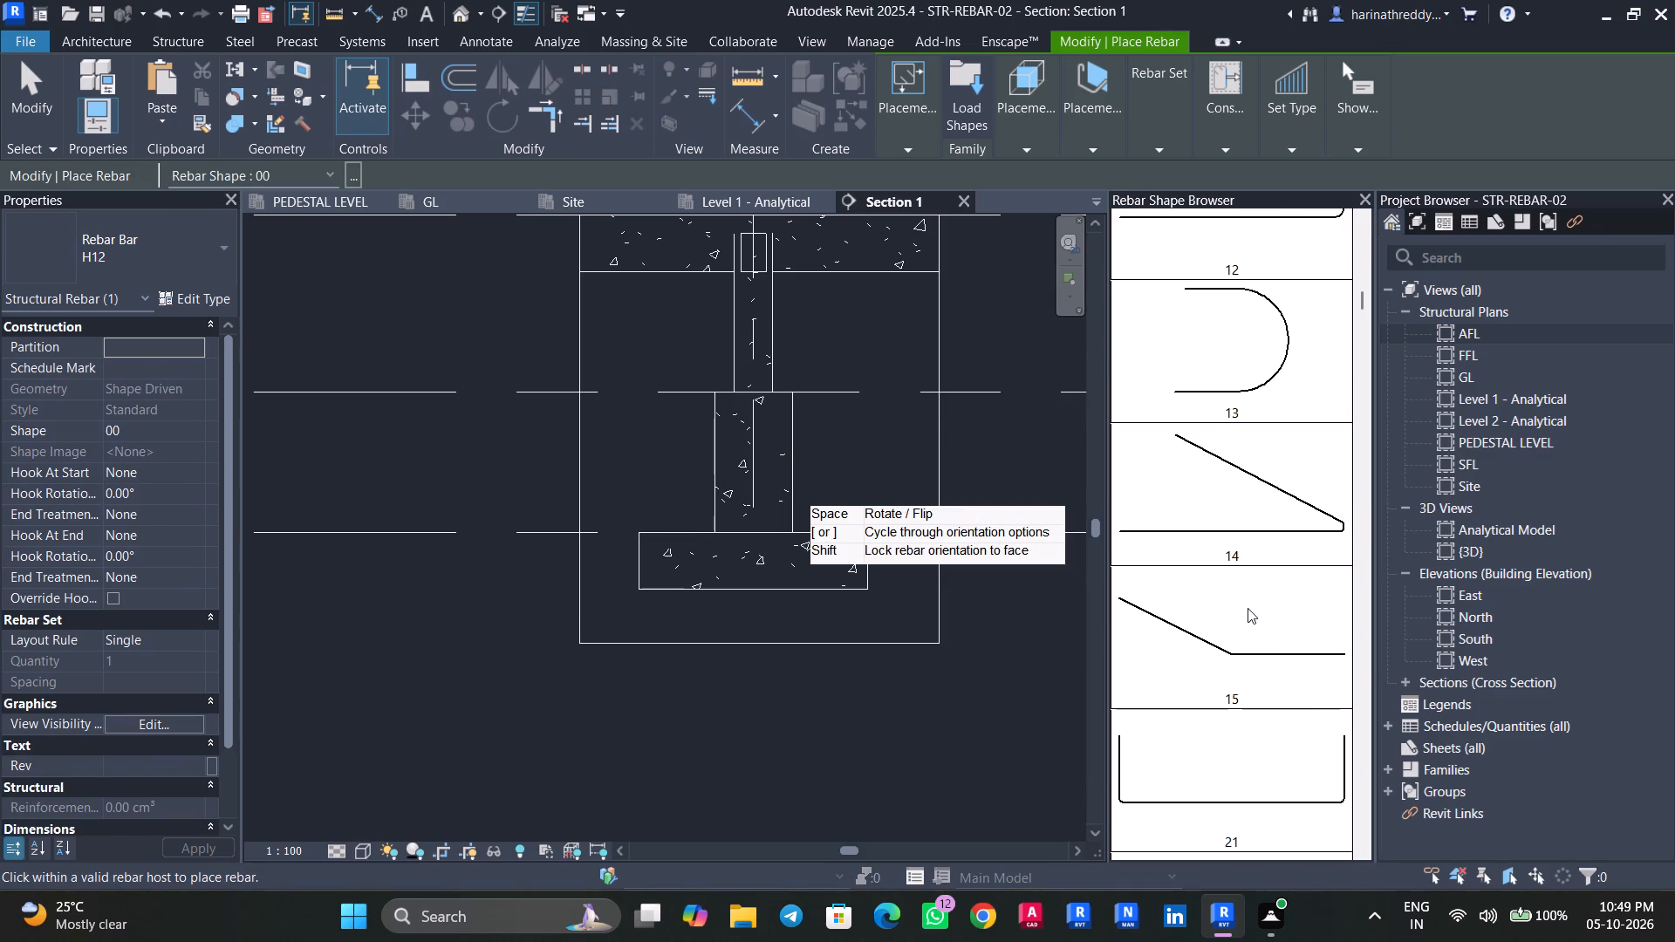
pyautogui.click(1246, 765)
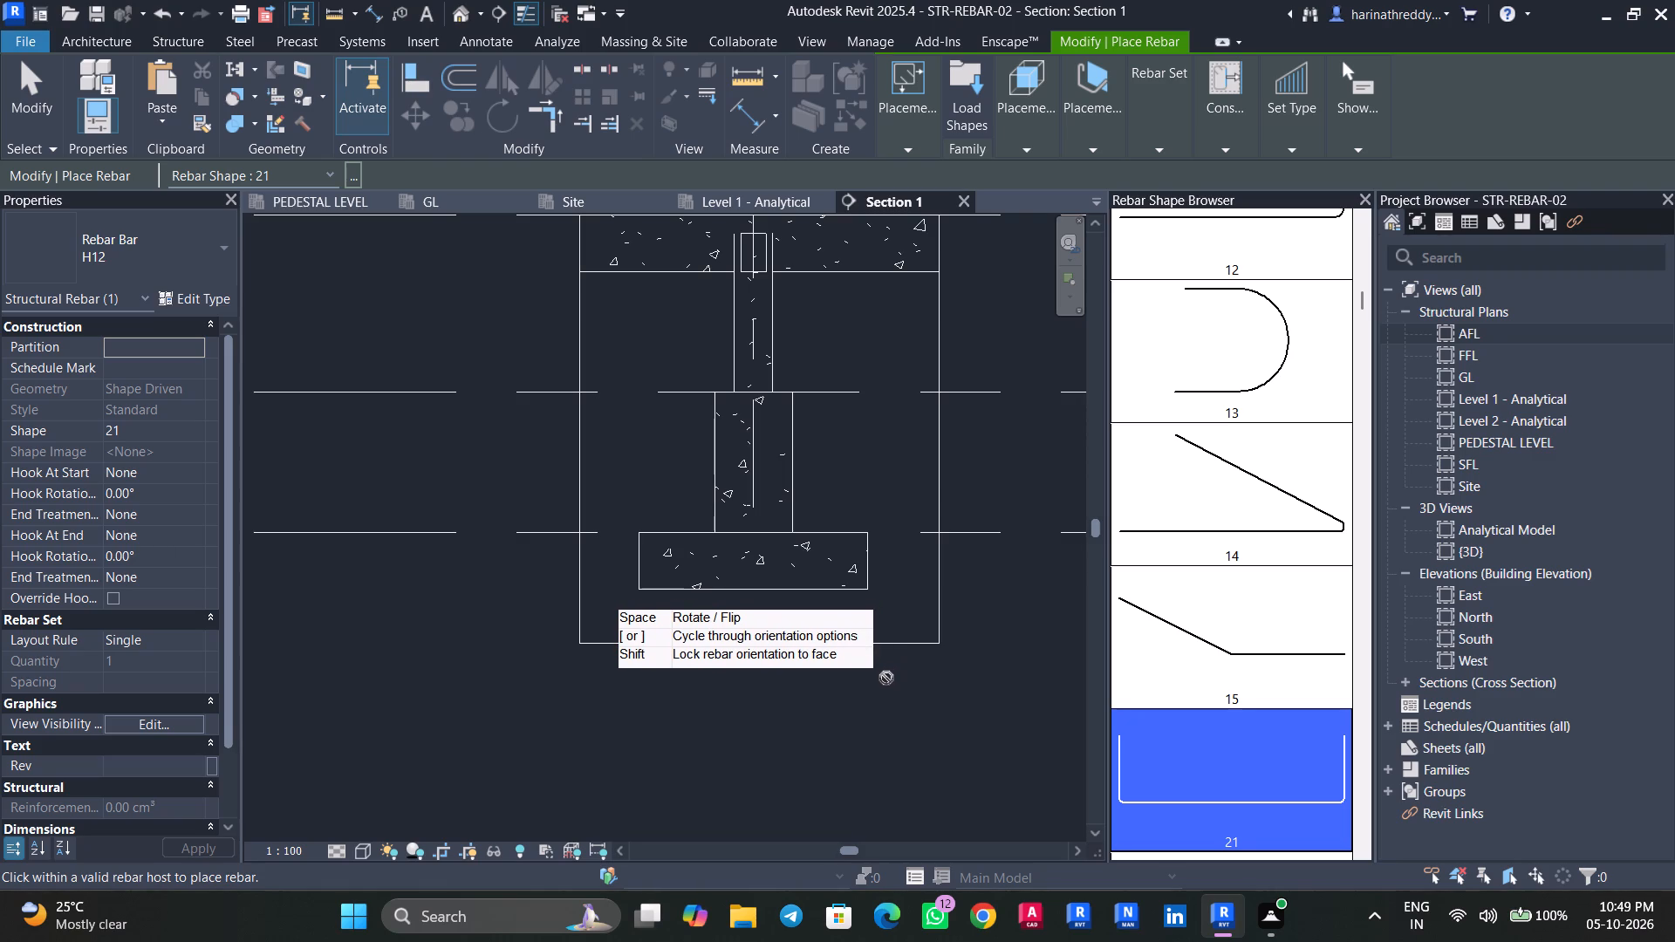
pyautogui.scroll(5, 762, 574)
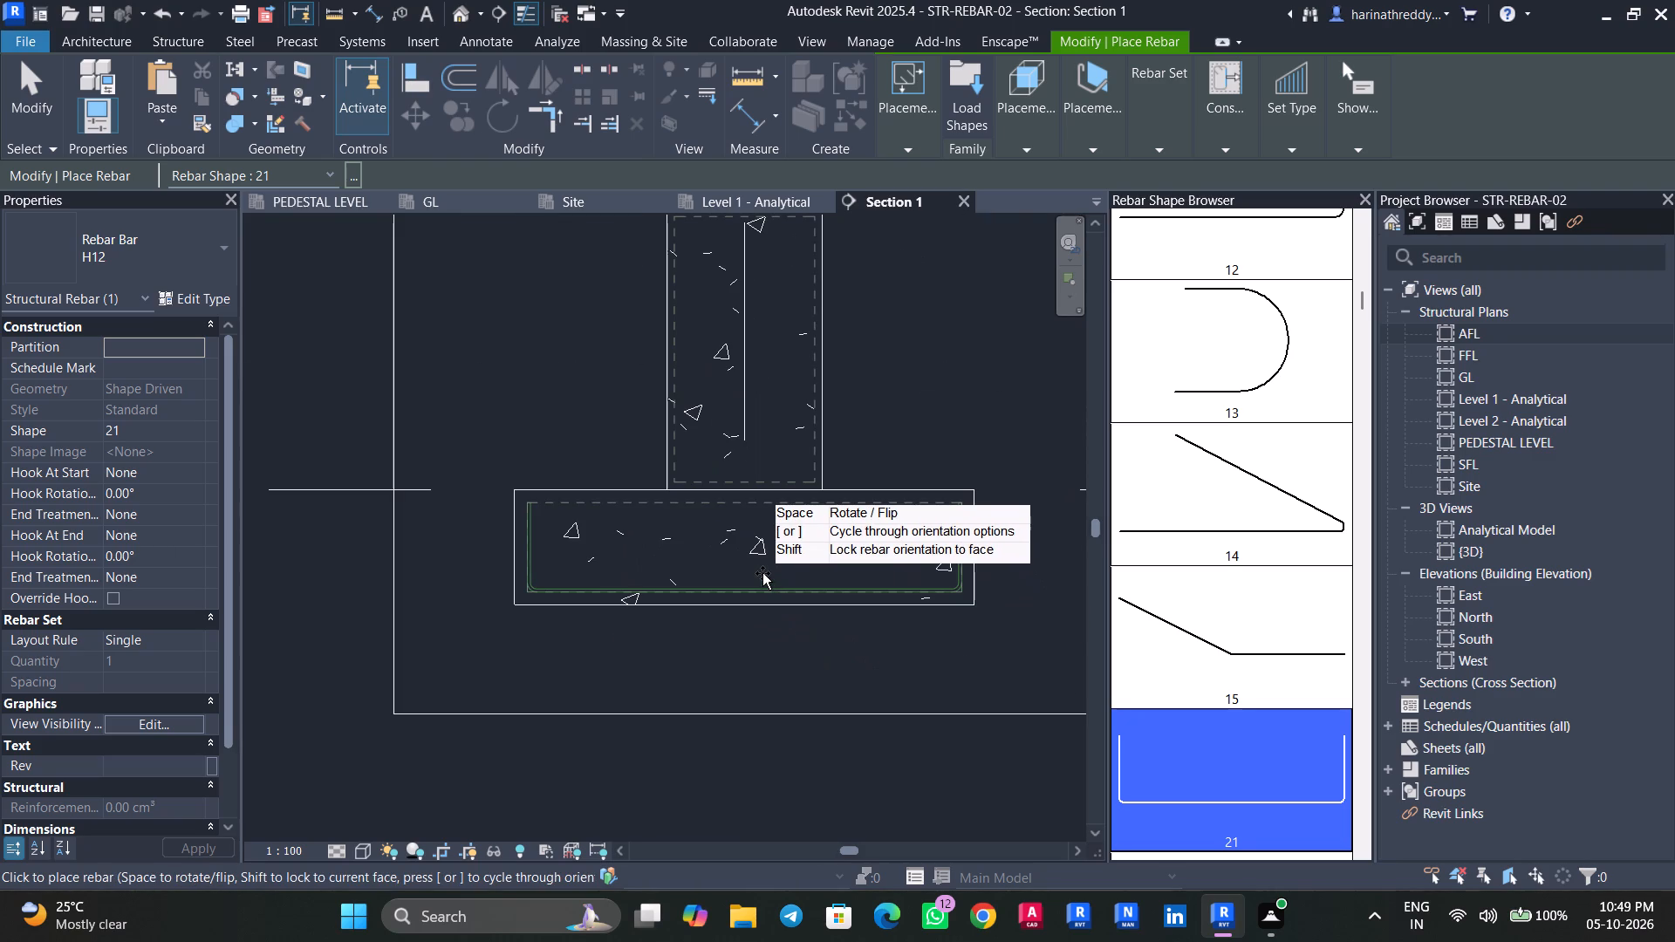
pyautogui.click(167, 267)
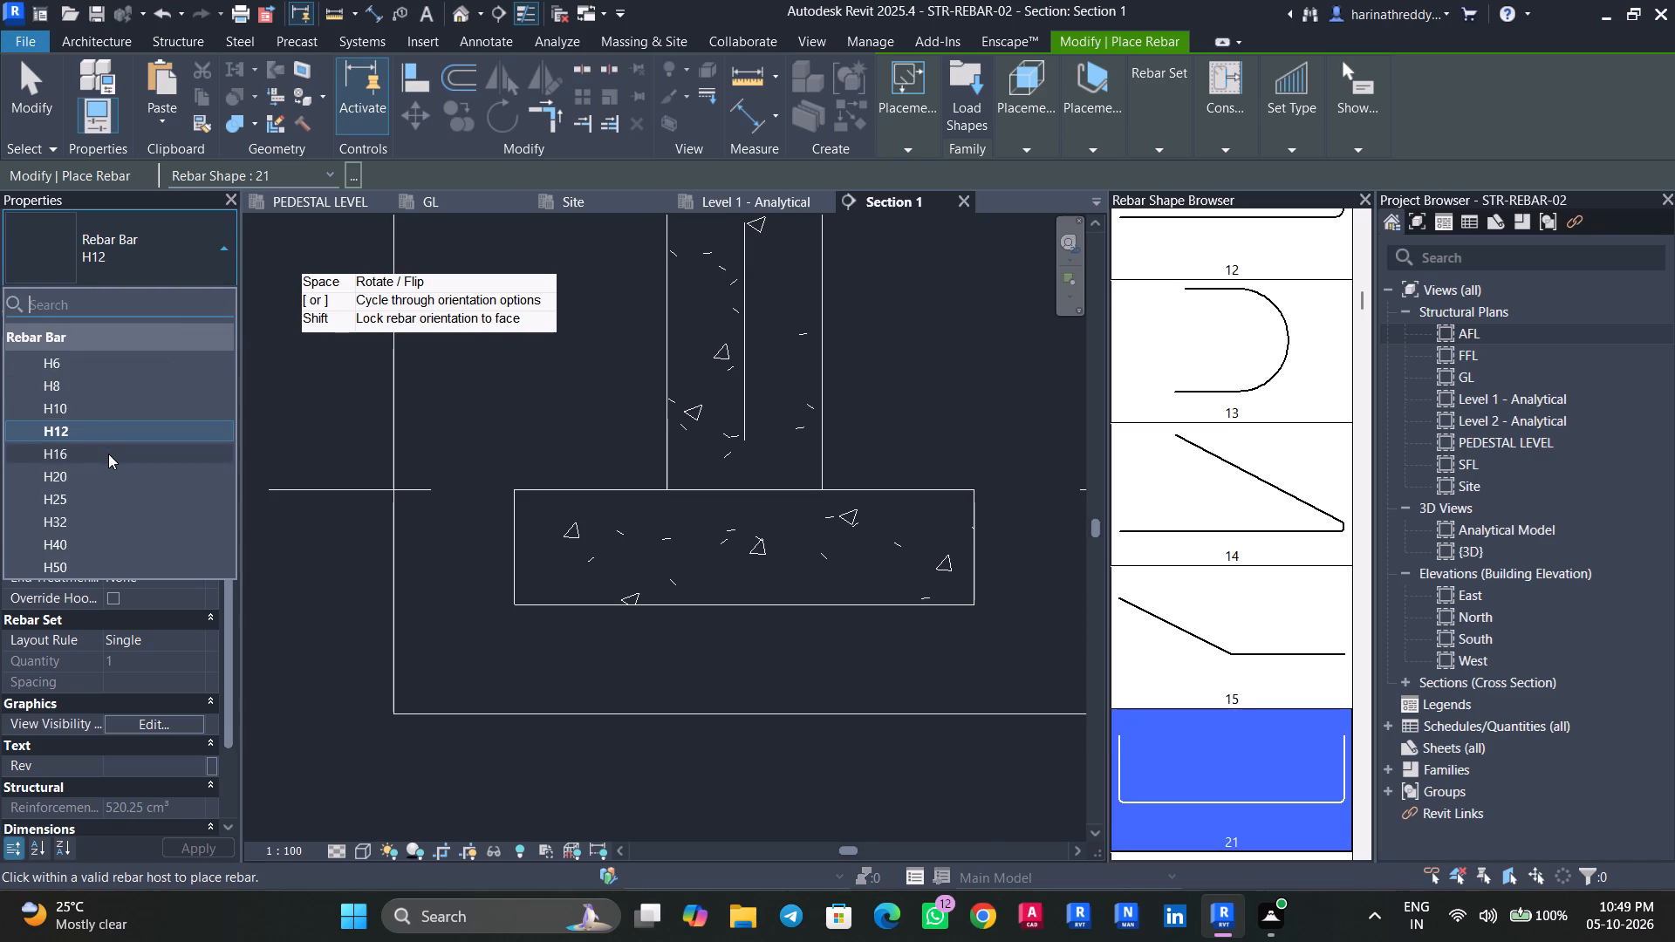
pyautogui.click(108, 454)
pyautogui.click(1020, 270)
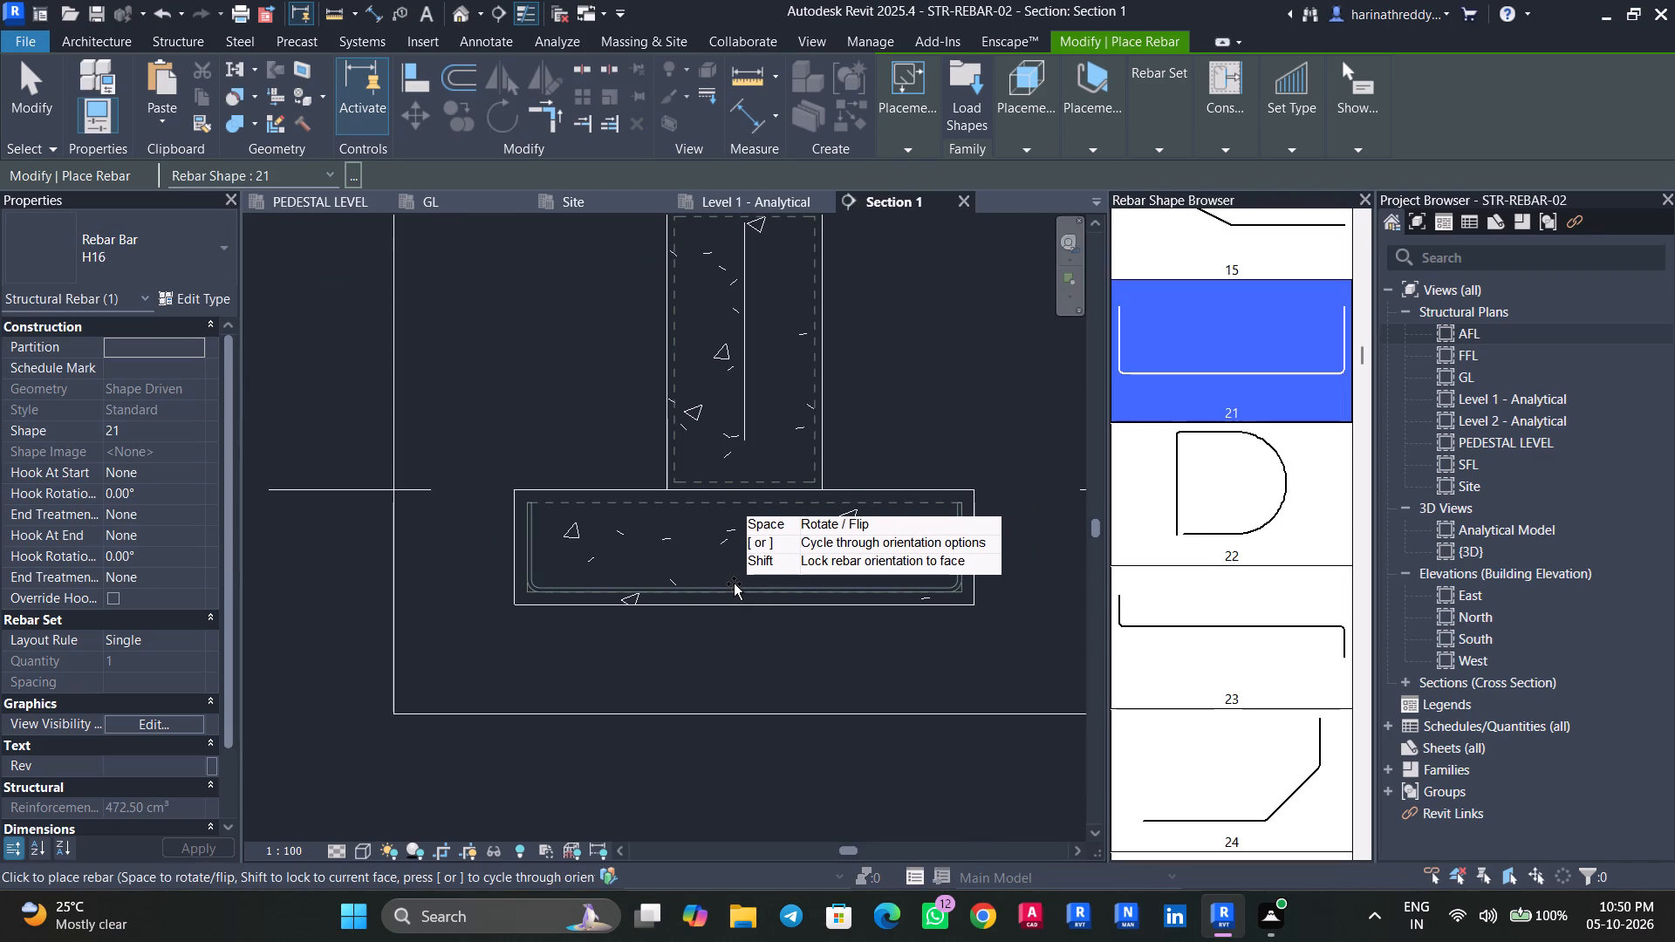
pyautogui.click(734, 584)
pyautogui.press('Escape')
pyautogui.press('Escape')
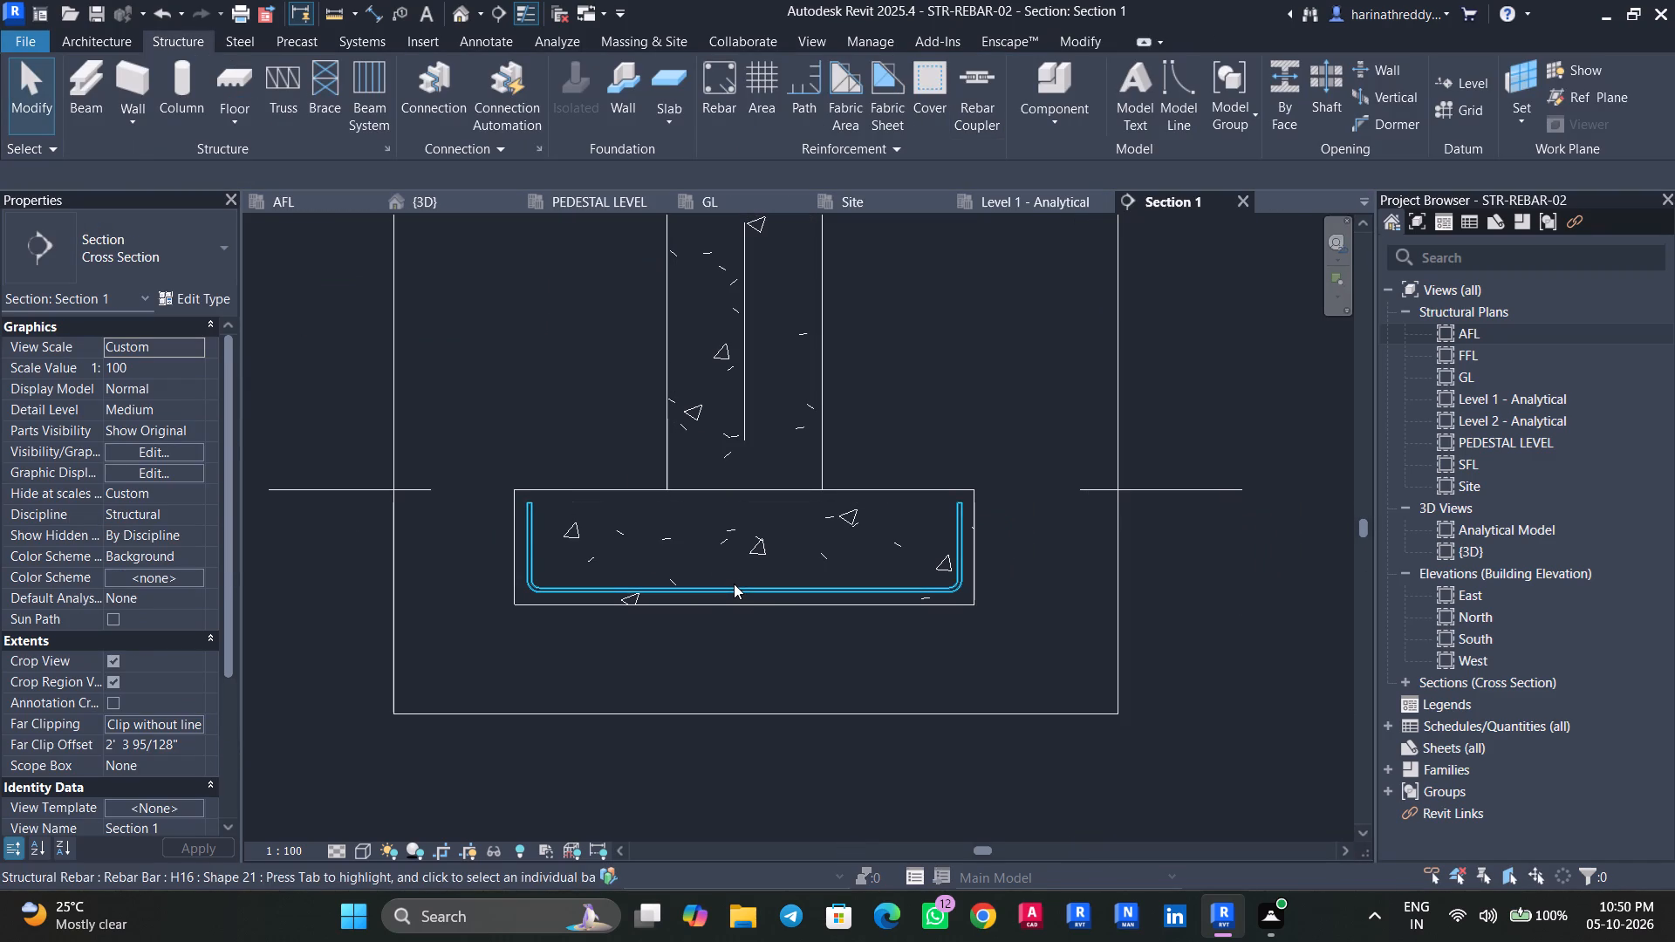
# Set both upturned legs of the footing's bottom bar, A and C, to 150 mm.
pyautogui.click(734, 584)
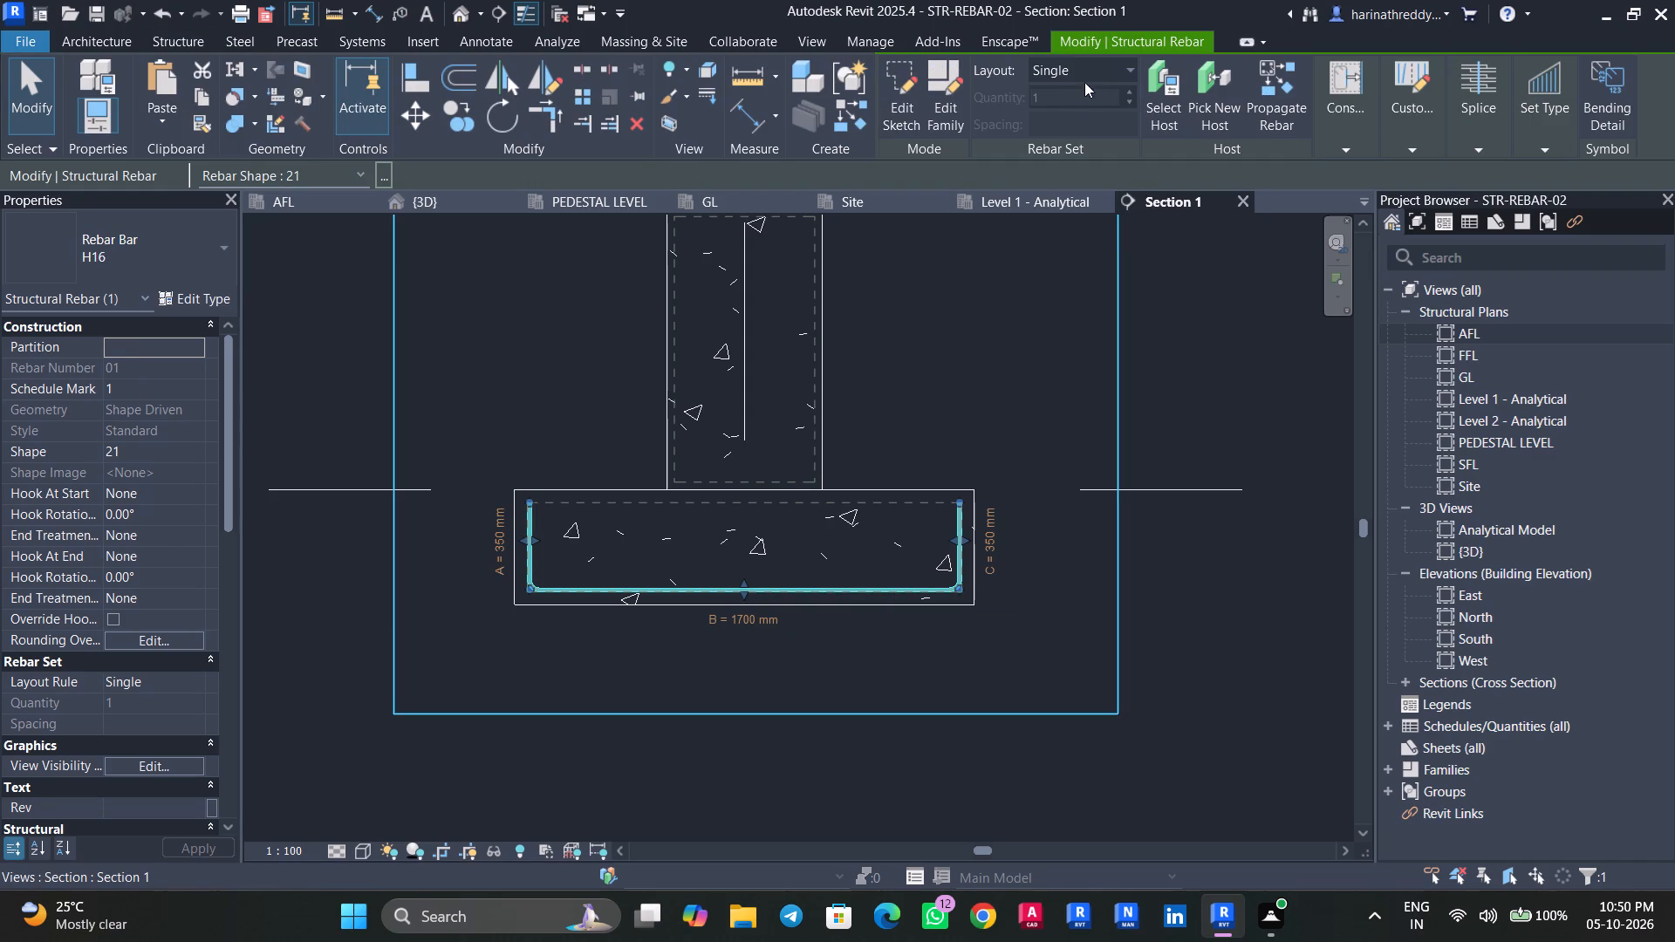
pyautogui.click(494, 543)
pyautogui.press('1')
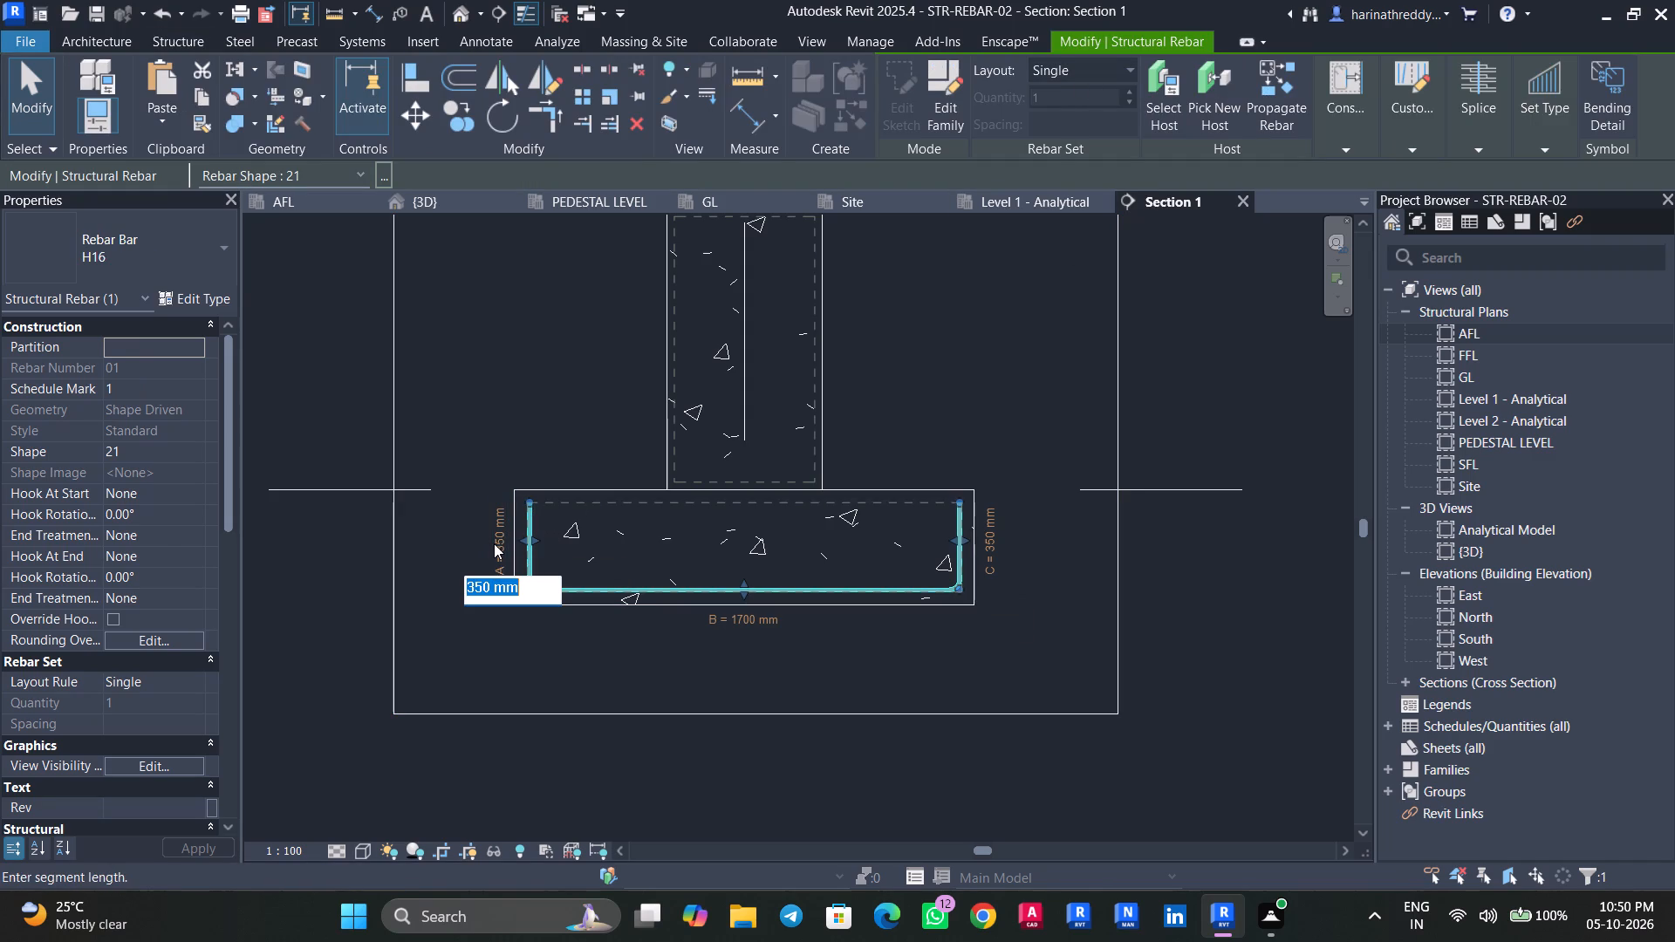
pyautogui.write('50')
pyautogui.press('Return')
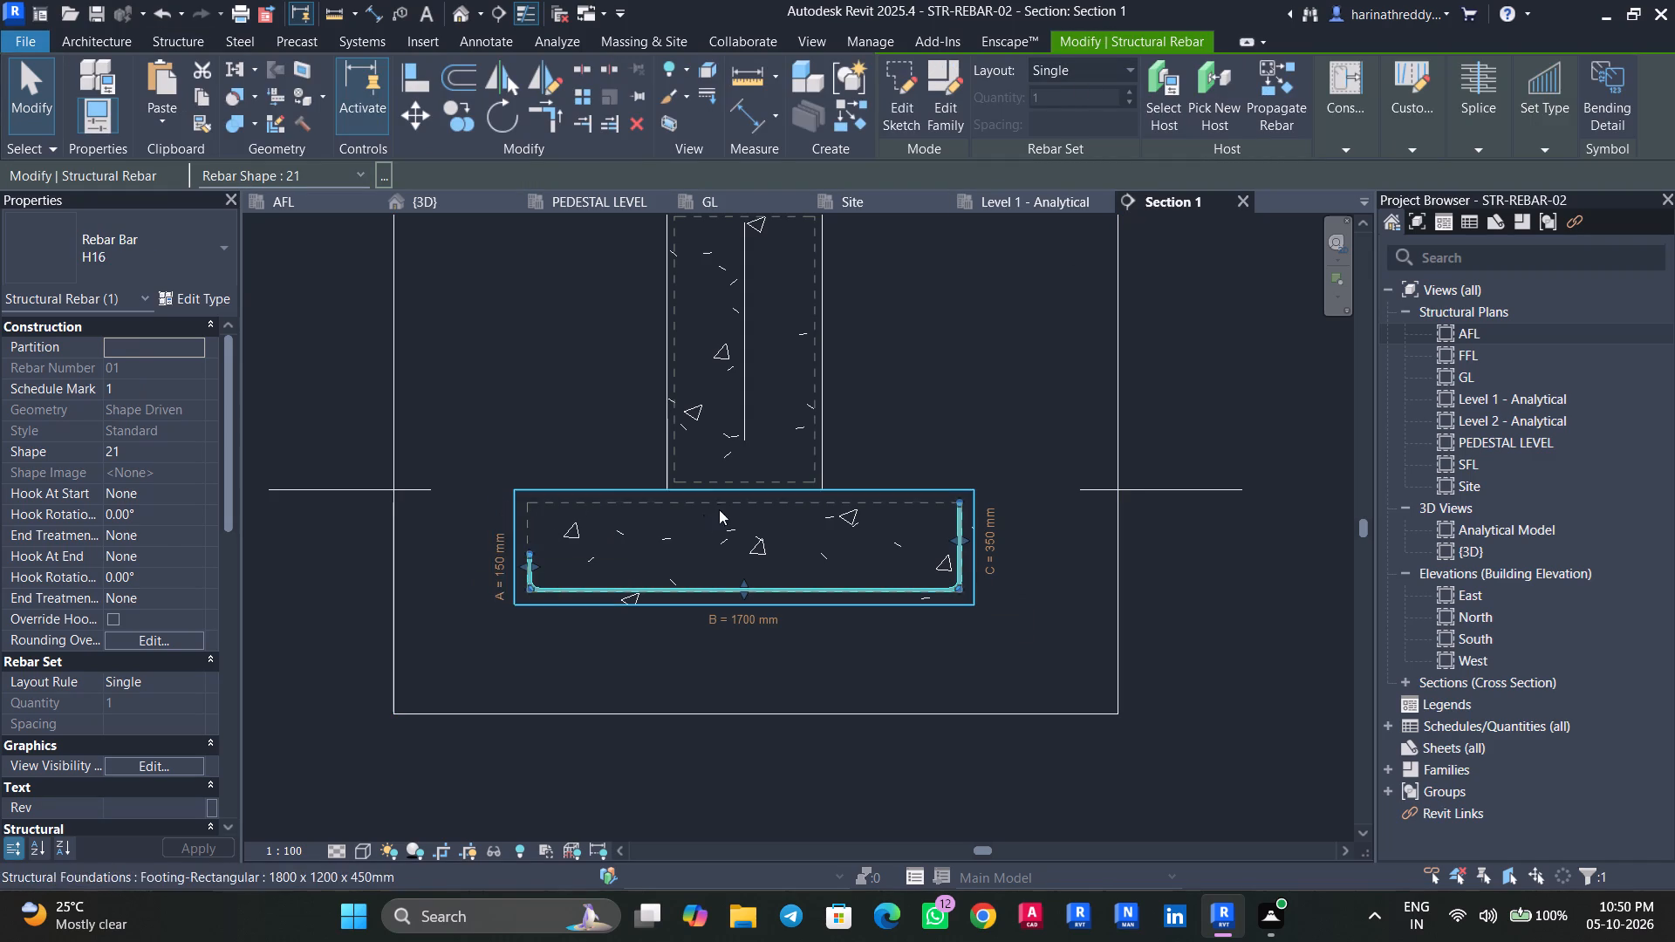
pyautogui.click(986, 549)
pyautogui.write('150')
pyautogui.press('Return')
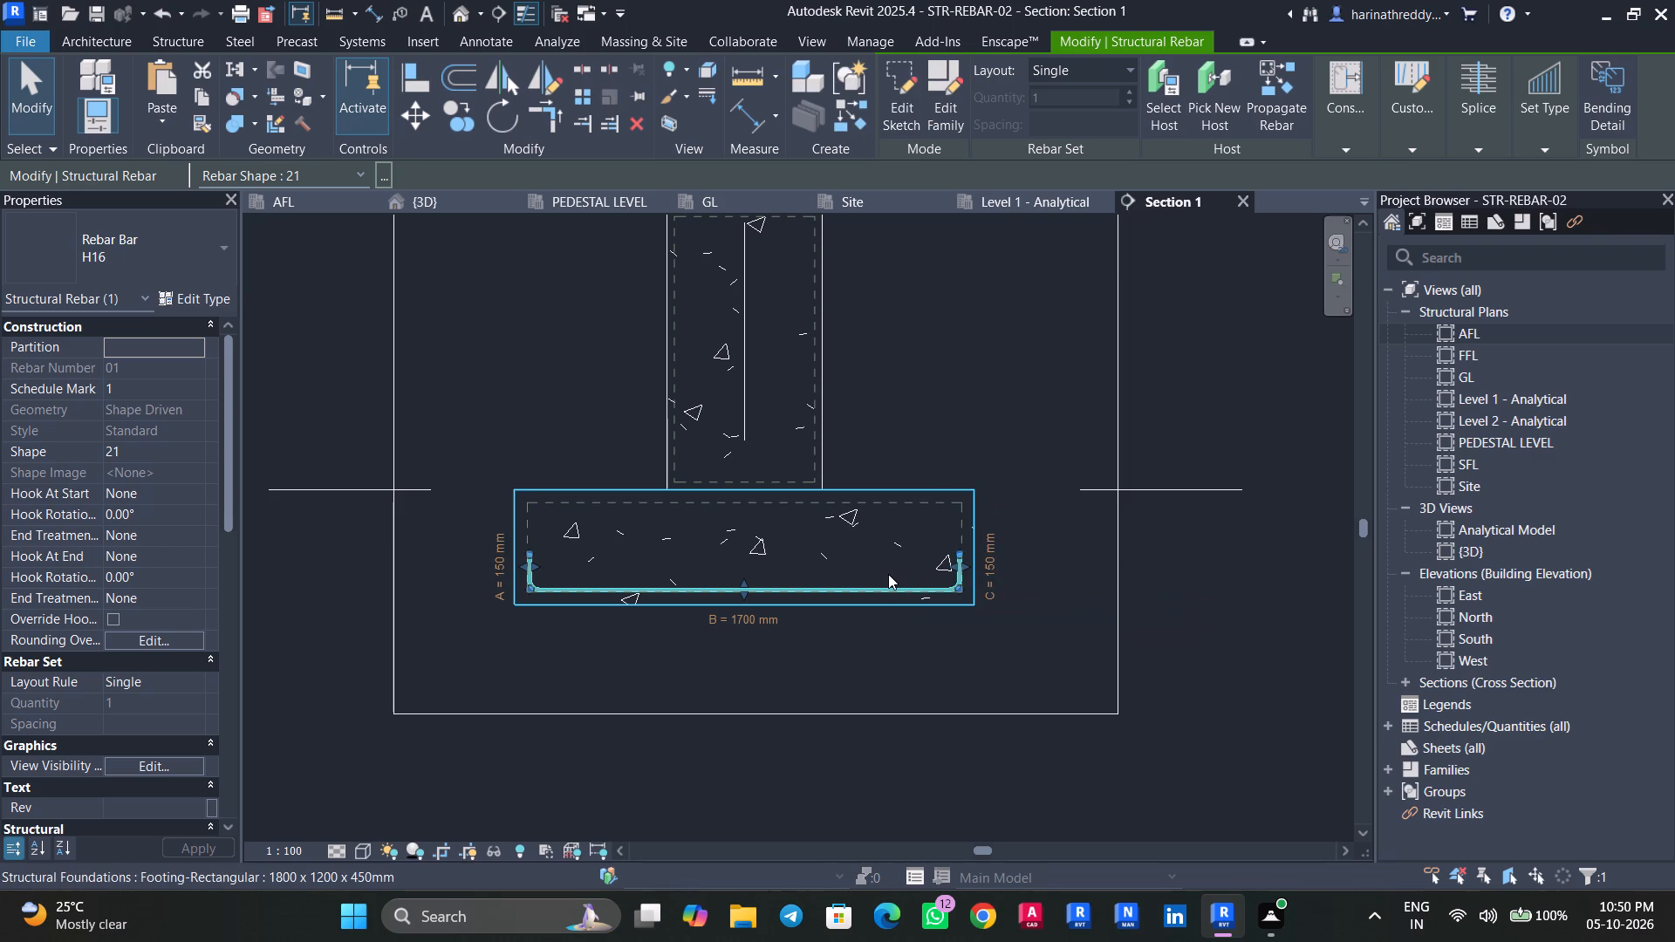
# Place a similar H16 shape 21 bar perpendicular to cover, just inside the first bar's left leg in the footing.
pyautogui.write('CS')
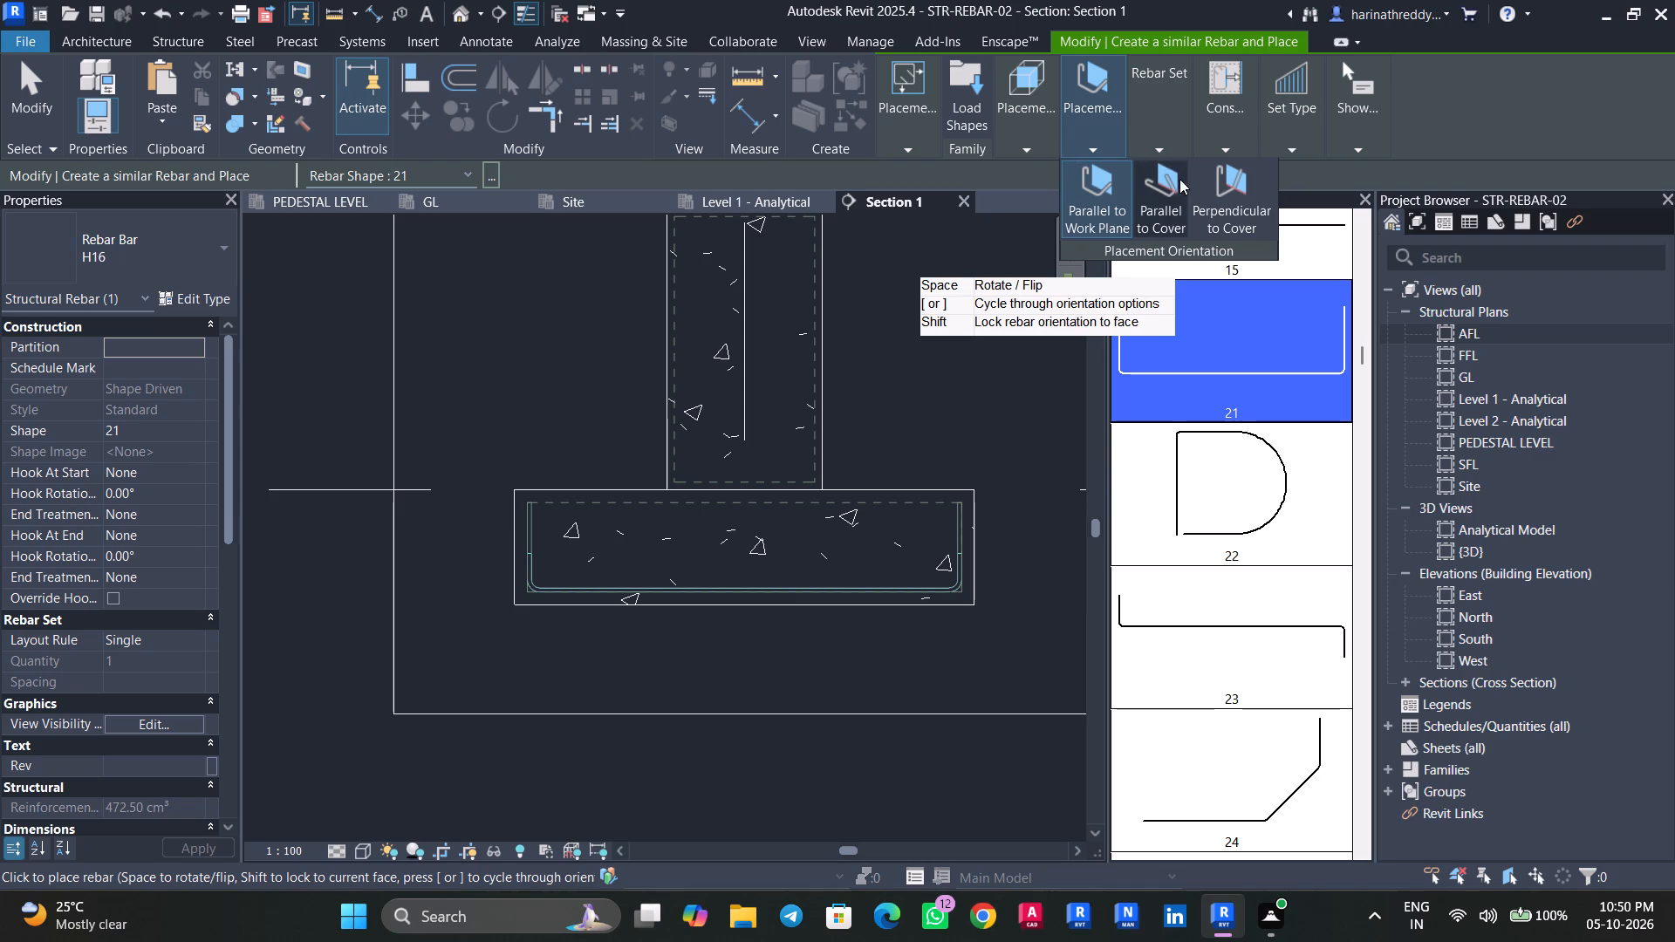
pyautogui.click(1214, 190)
pyautogui.scroll(3, 733, 575)
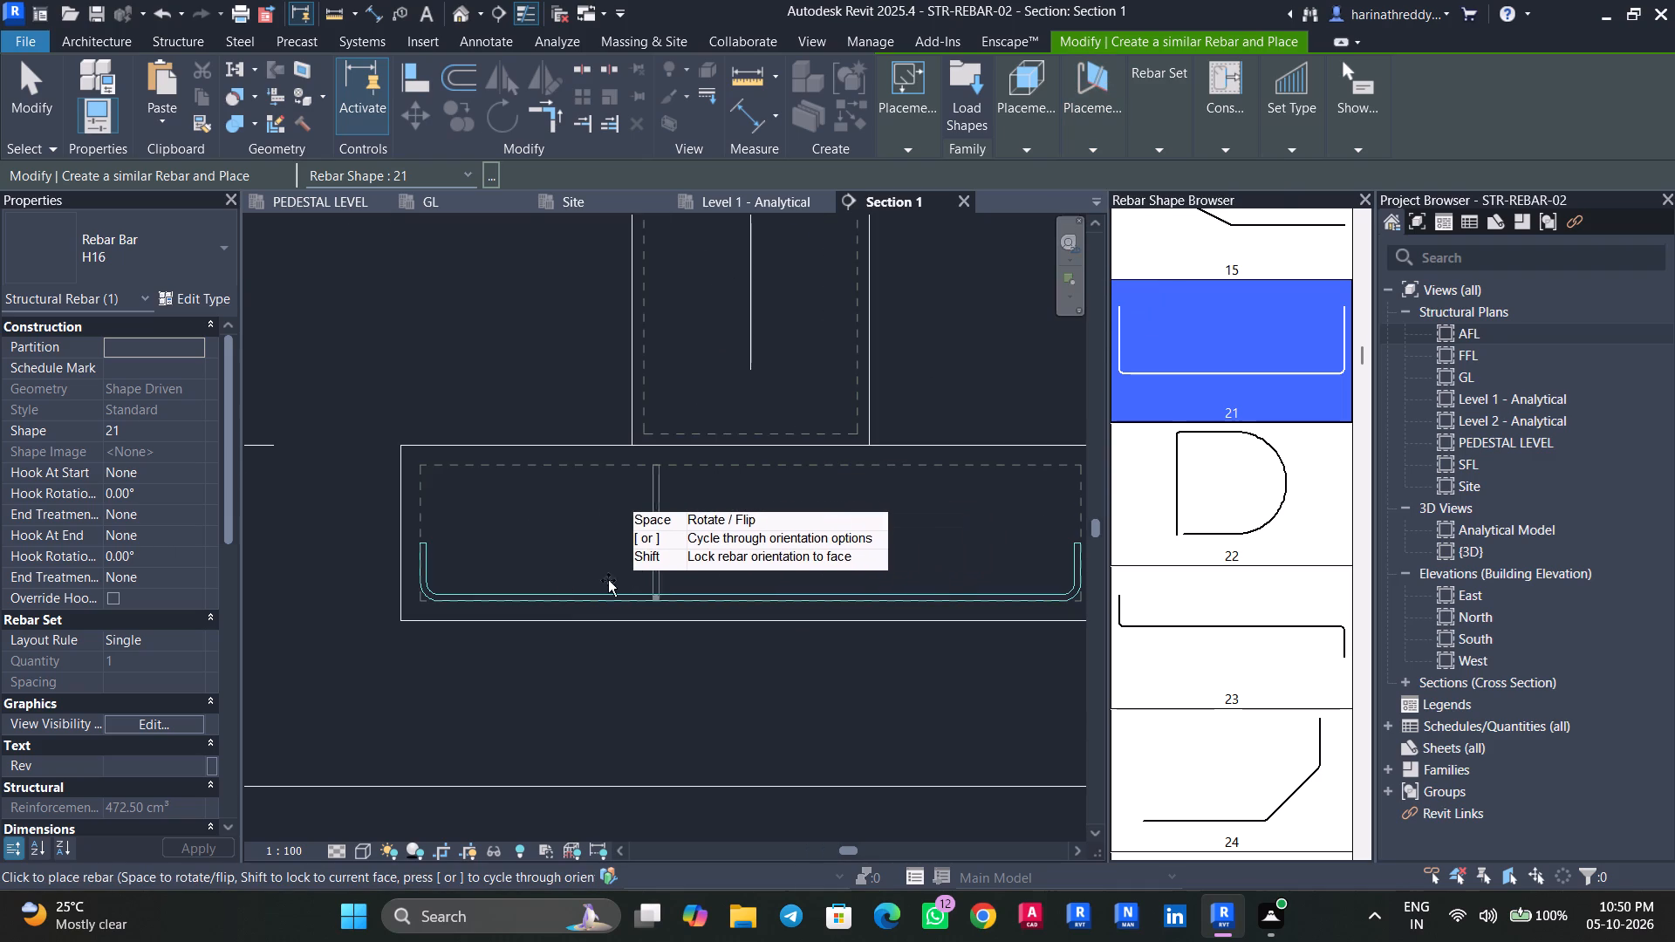
pyautogui.click(442, 583)
pyautogui.press('Escape')
pyautogui.press('Escape')
pyautogui.press('Escape')
# Set the perpendicular bar's leg lengths A and C to 150 mm.
pyautogui.click(439, 545)
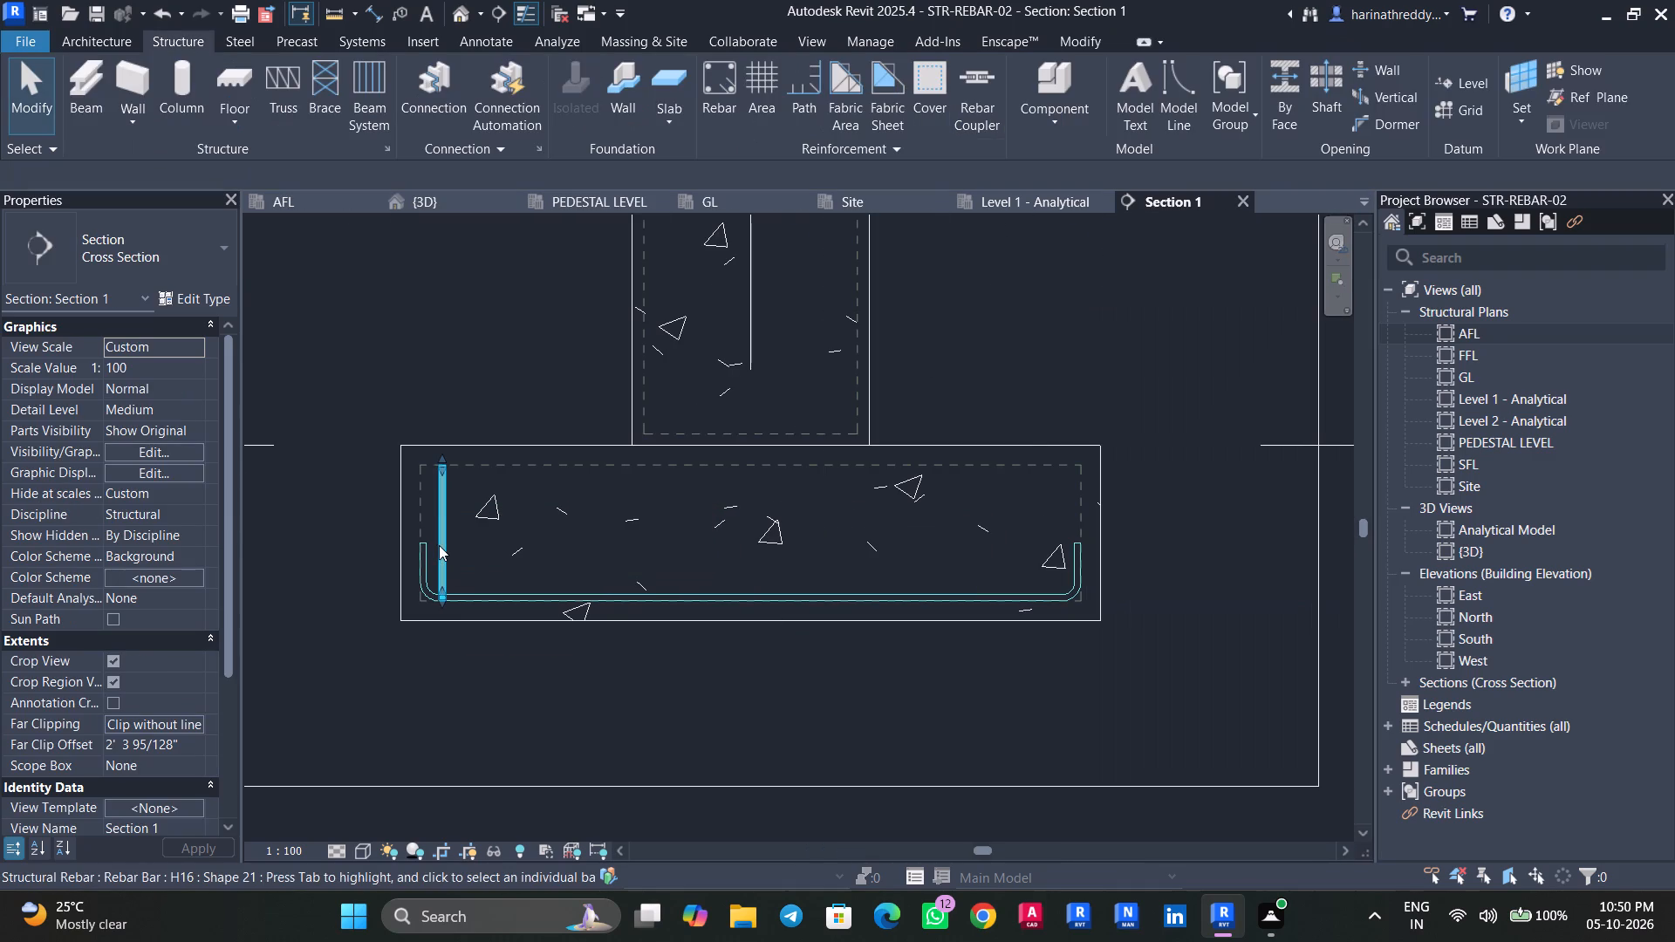
pyautogui.scroll(-5, 135, 691)
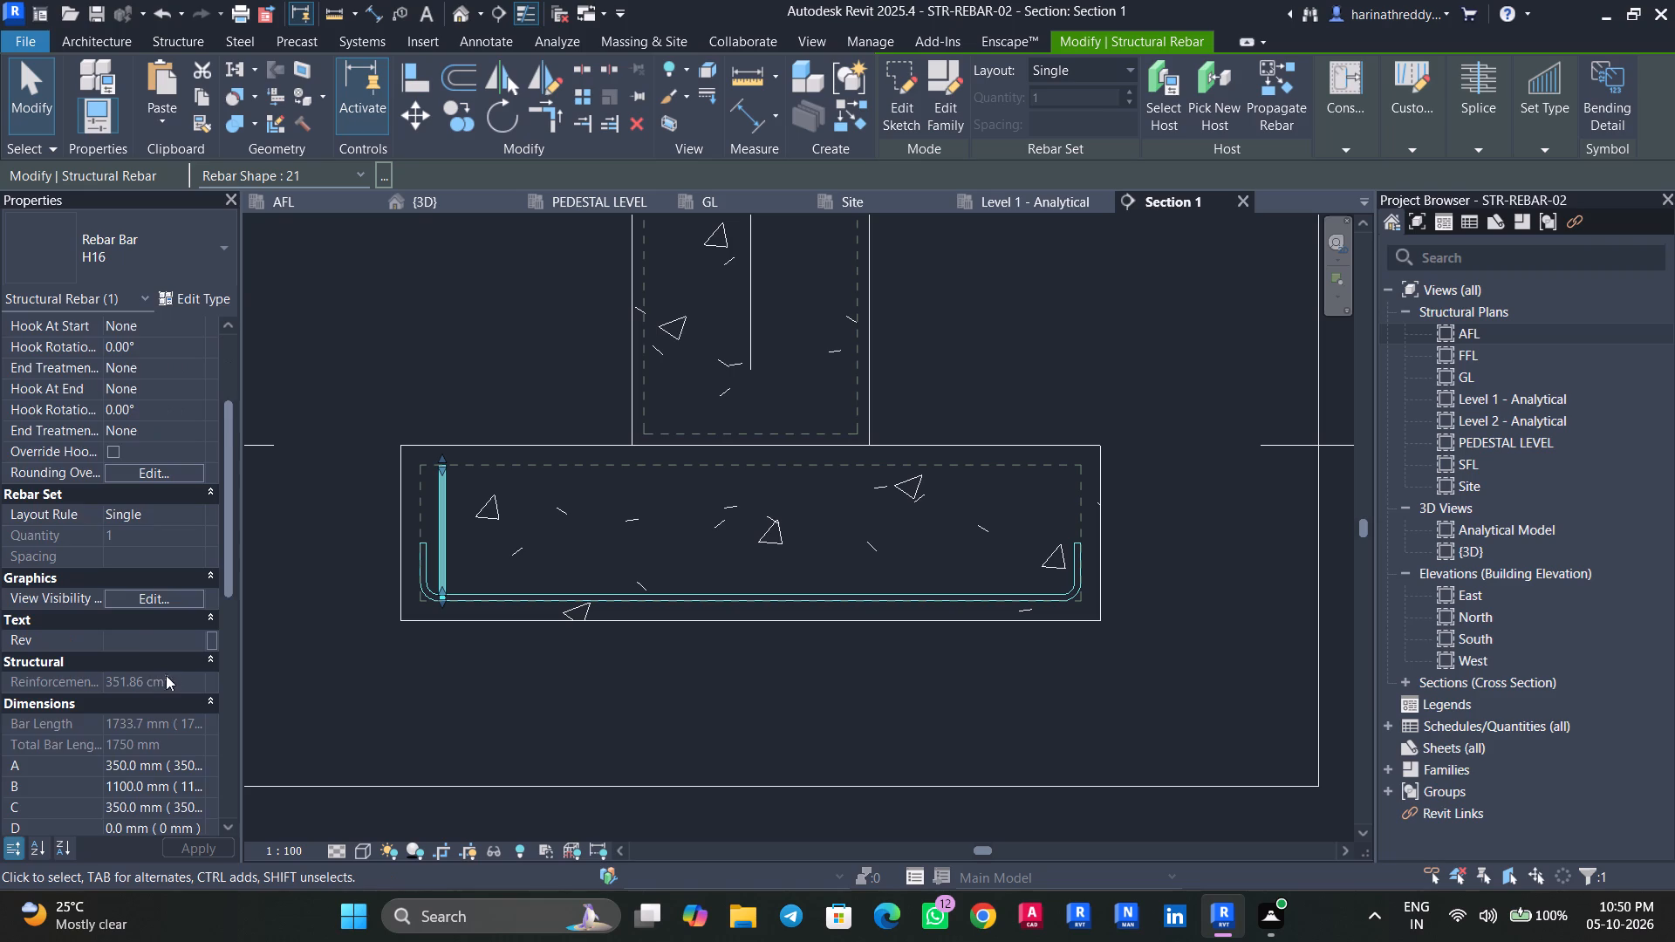
pyautogui.click(191, 683)
pyautogui.moveTo(188, 680); pyautogui.dragTo(100, 693)
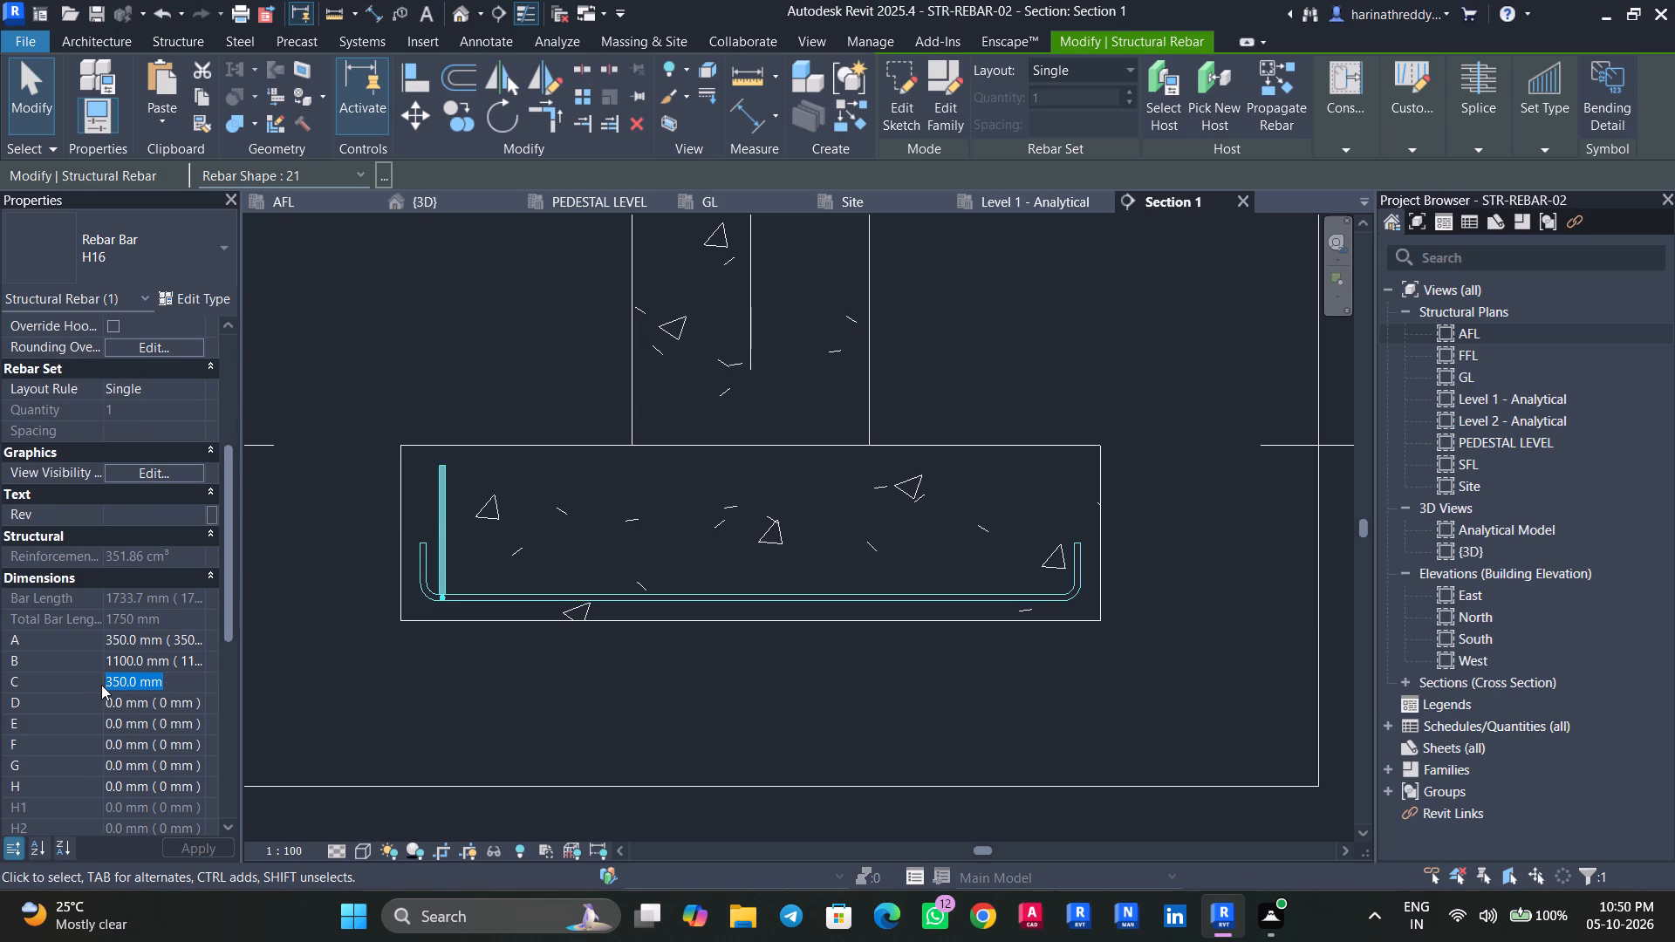
pyautogui.write('150')
pyautogui.click(175, 642)
pyautogui.moveTo(181, 643); pyautogui.dragTo(175, 644)
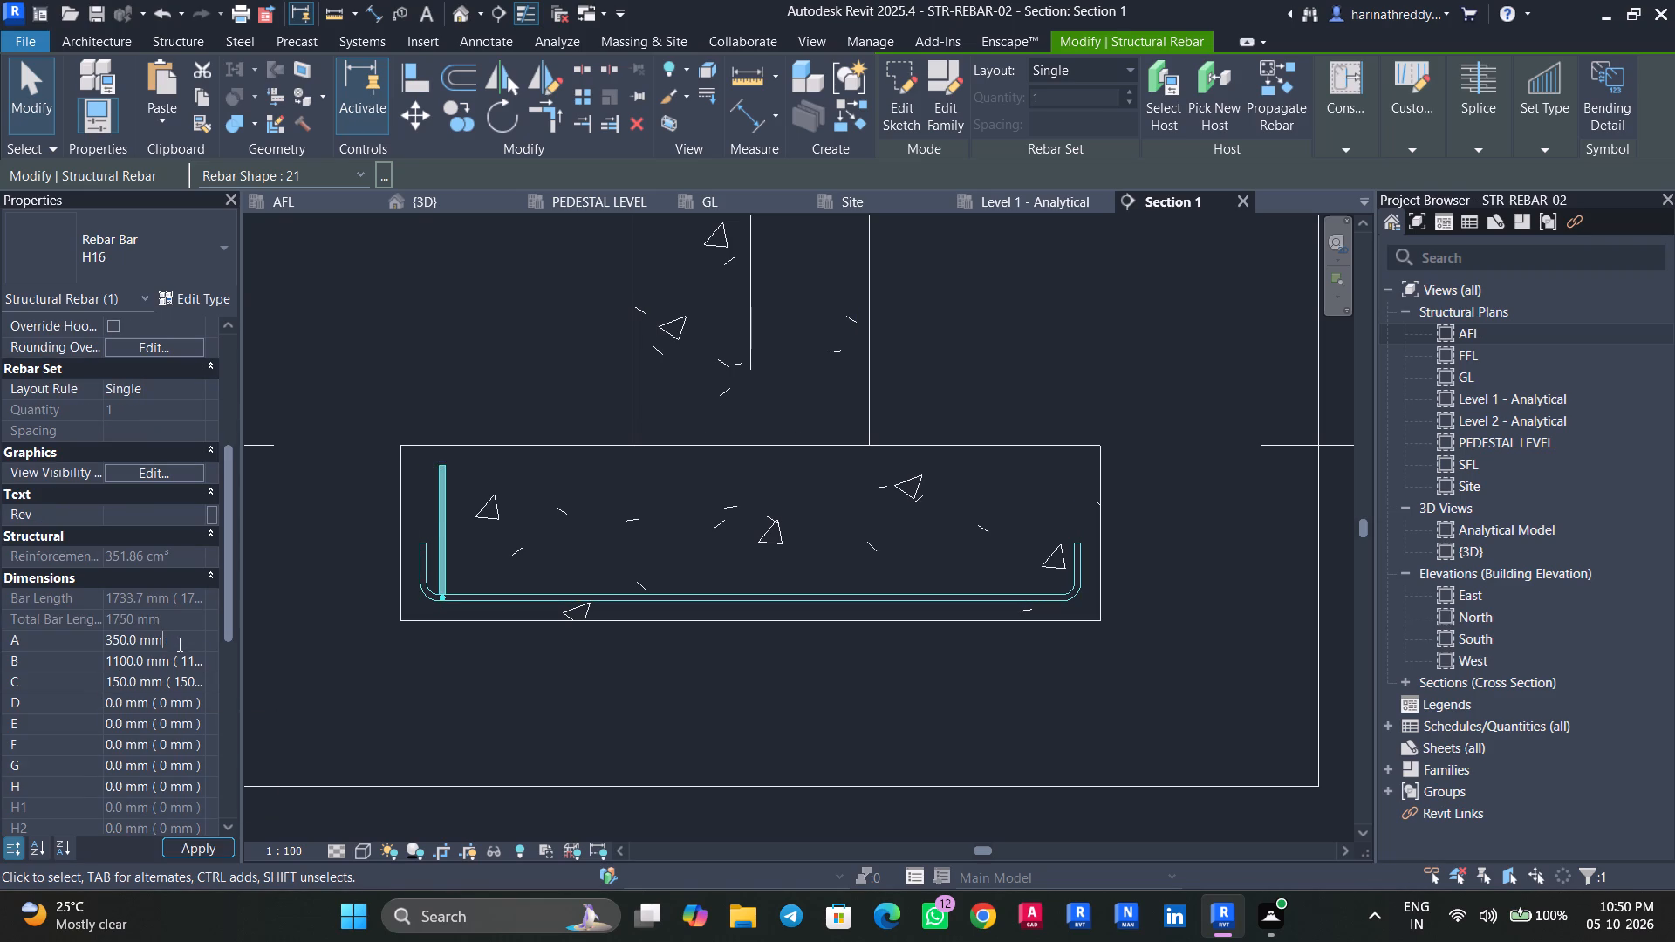
pyautogui.moveTo(175, 644); pyautogui.dragTo(94, 645)
pyautogui.write('150')
pyautogui.click(209, 850)
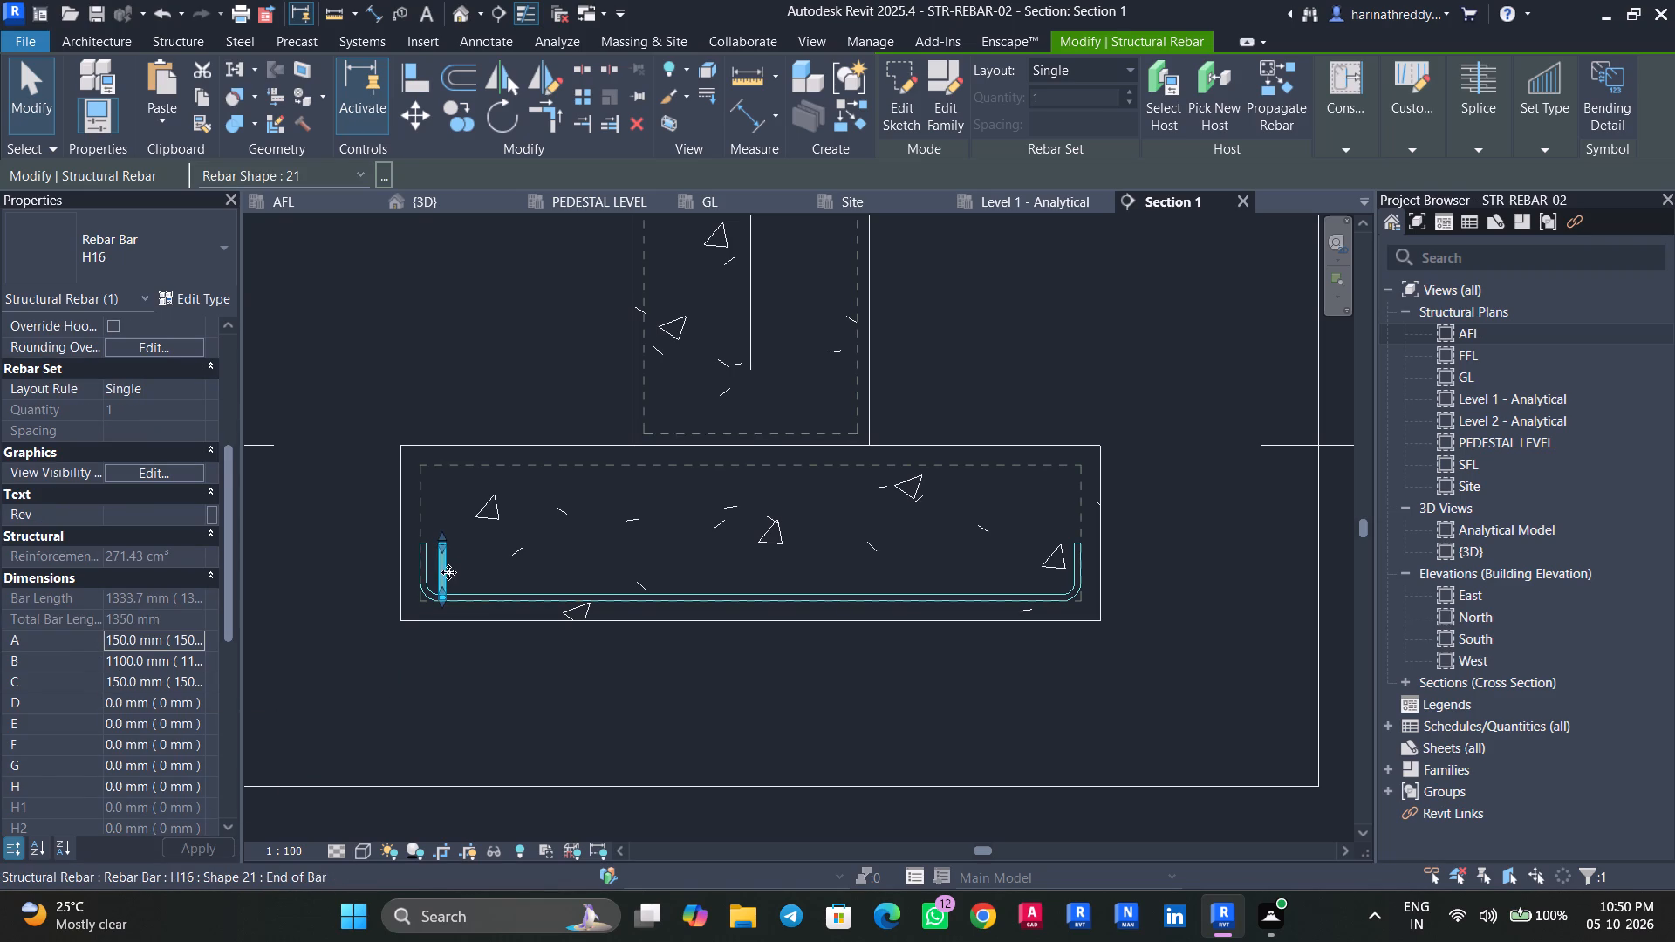
pyautogui.press('Escape')
pyautogui.press('Escape')
# Distribute the perpendicular H16 bar along the footing as a rebar set with Maximum Spacing layout at 150 mm.
pyautogui.click(441, 567)
pyautogui.click(1107, 65)
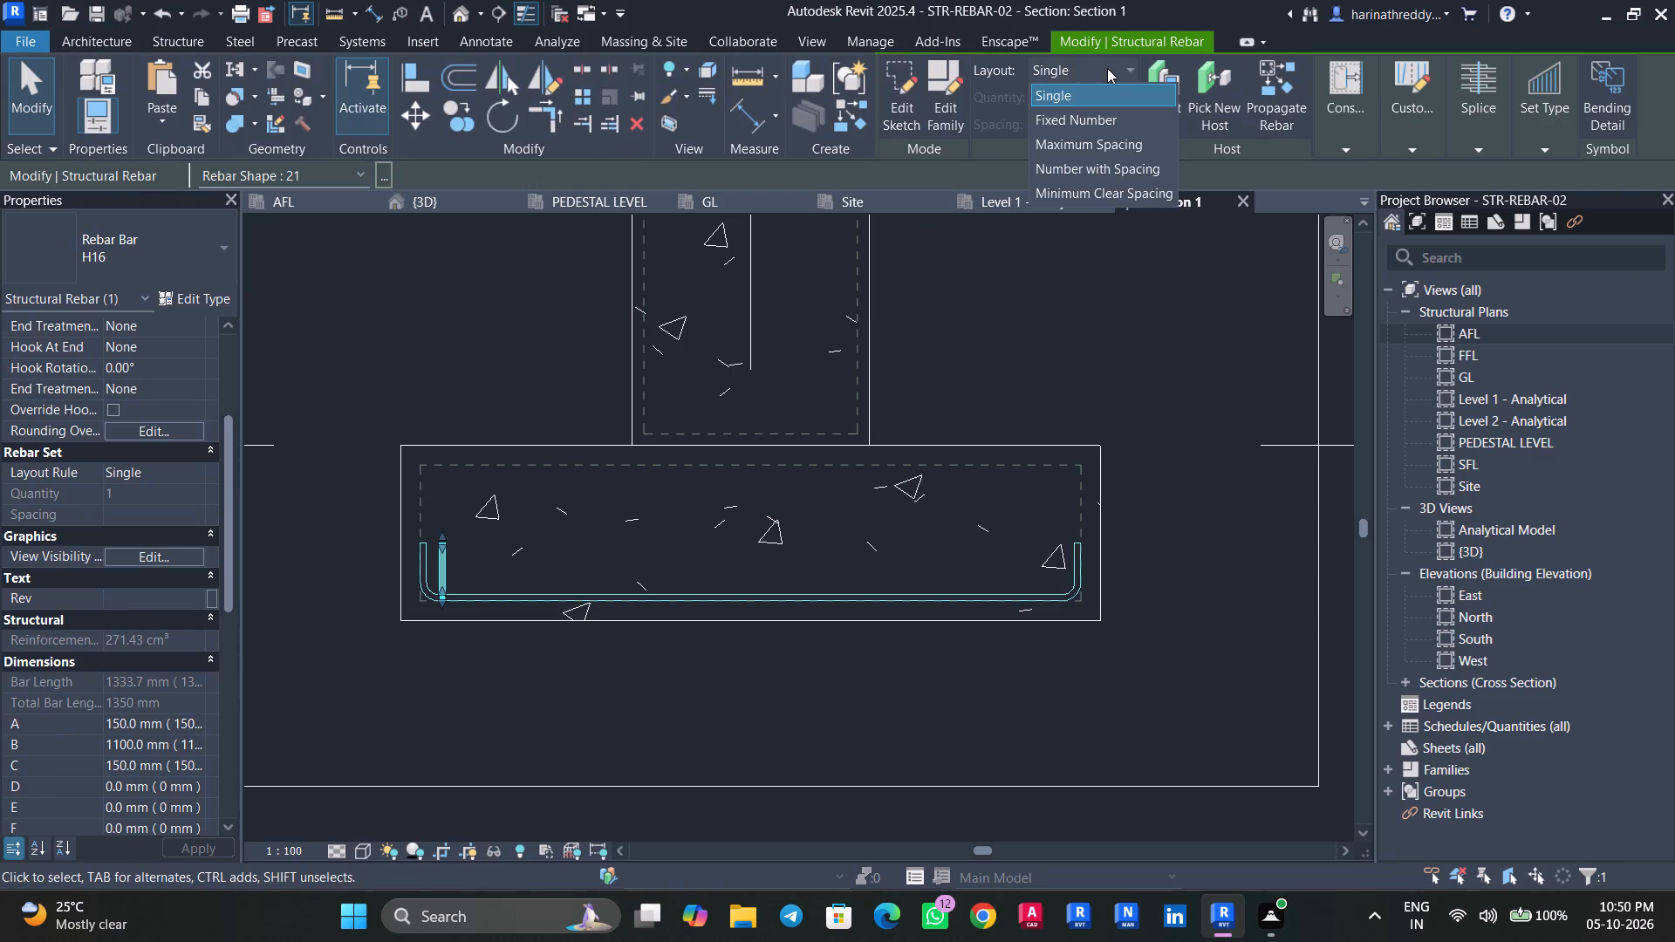
pyautogui.click(1091, 143)
pyautogui.moveTo(1098, 126); pyautogui.dragTo(987, 142)
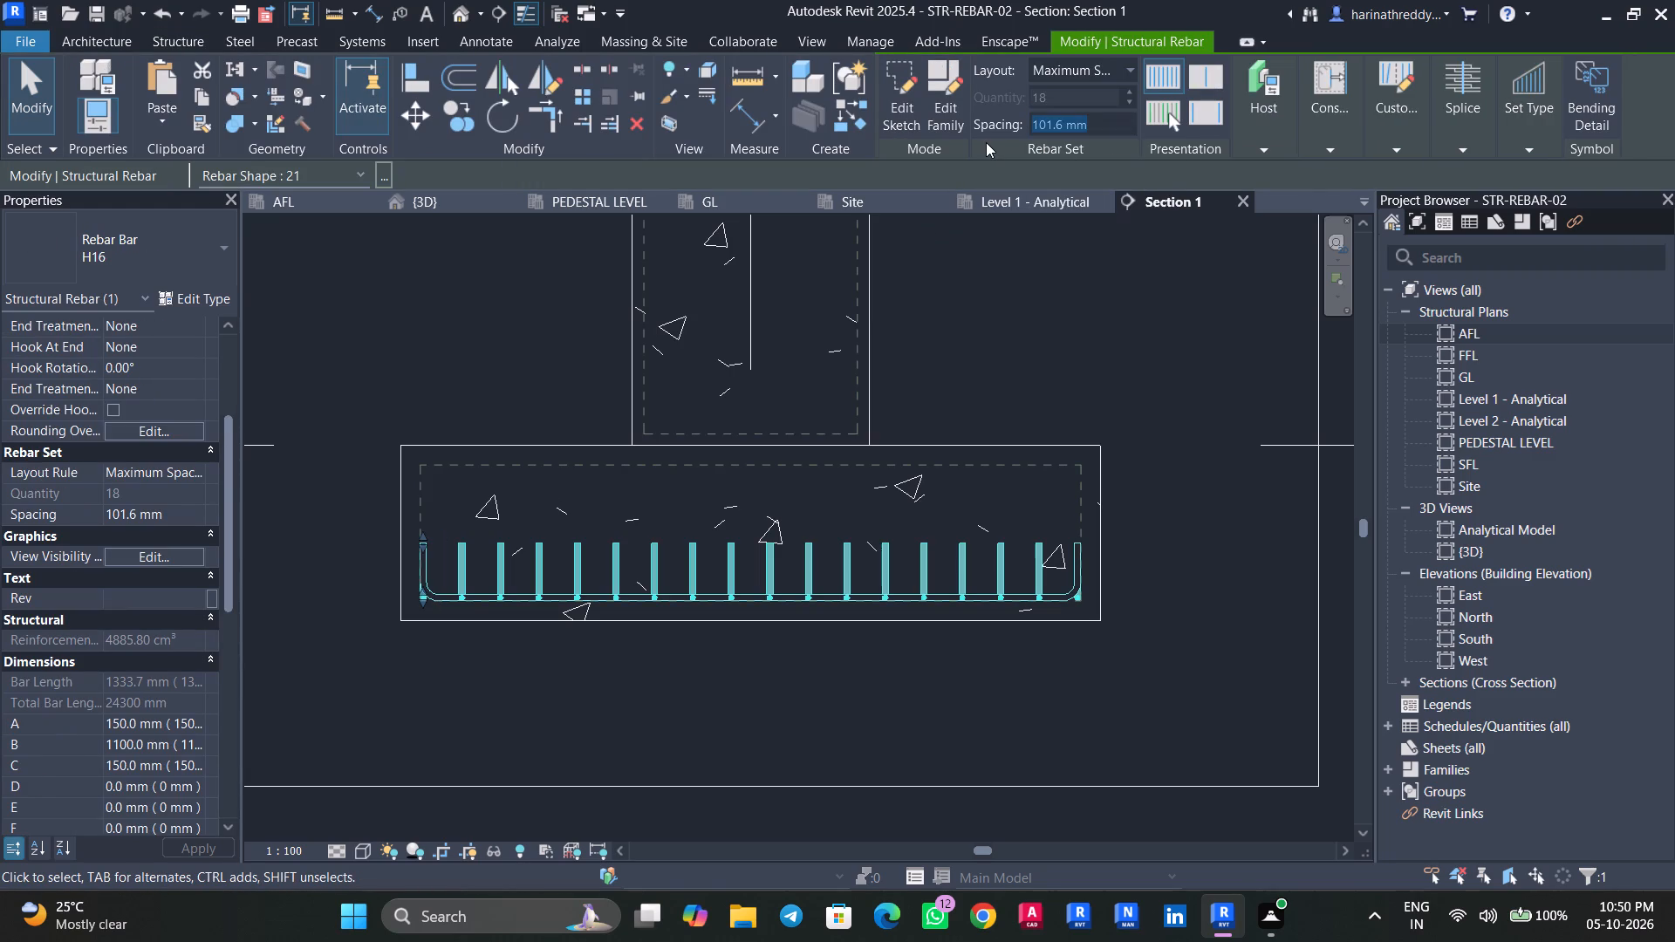
pyautogui.write('150')
pyautogui.press('Return')
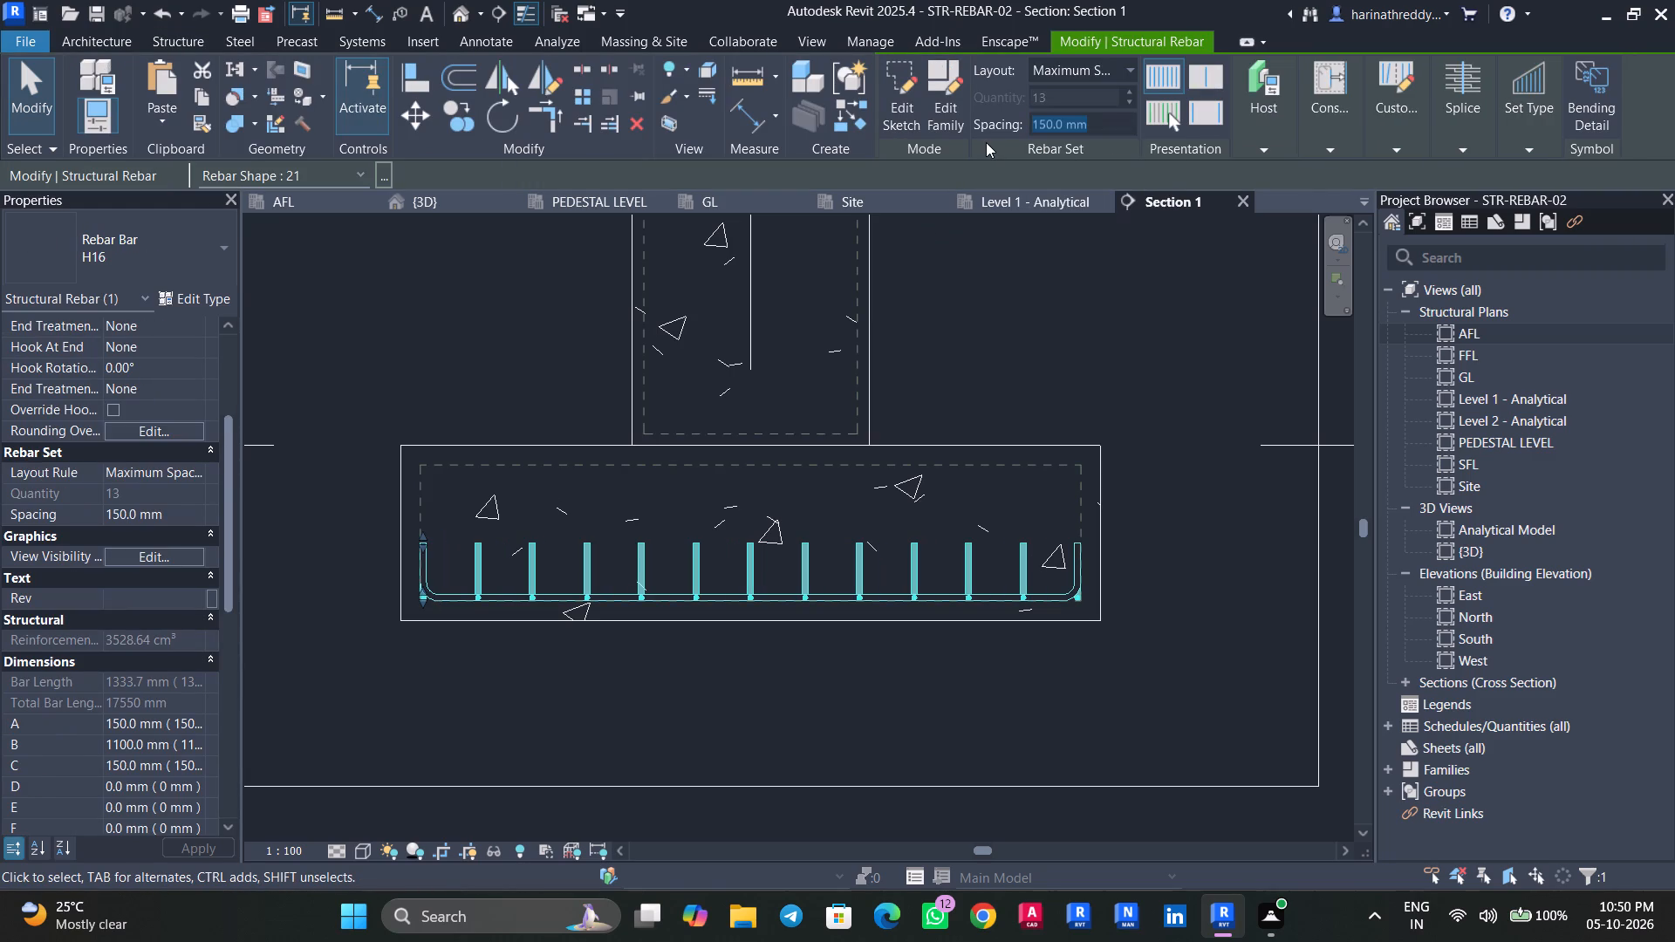
pyautogui.press('Escape')
# Distribute the long H16 bottom bar across the footing's width as a rebar set with Maximum Spacing layout at 150 mm.
pyautogui.click(445, 595)
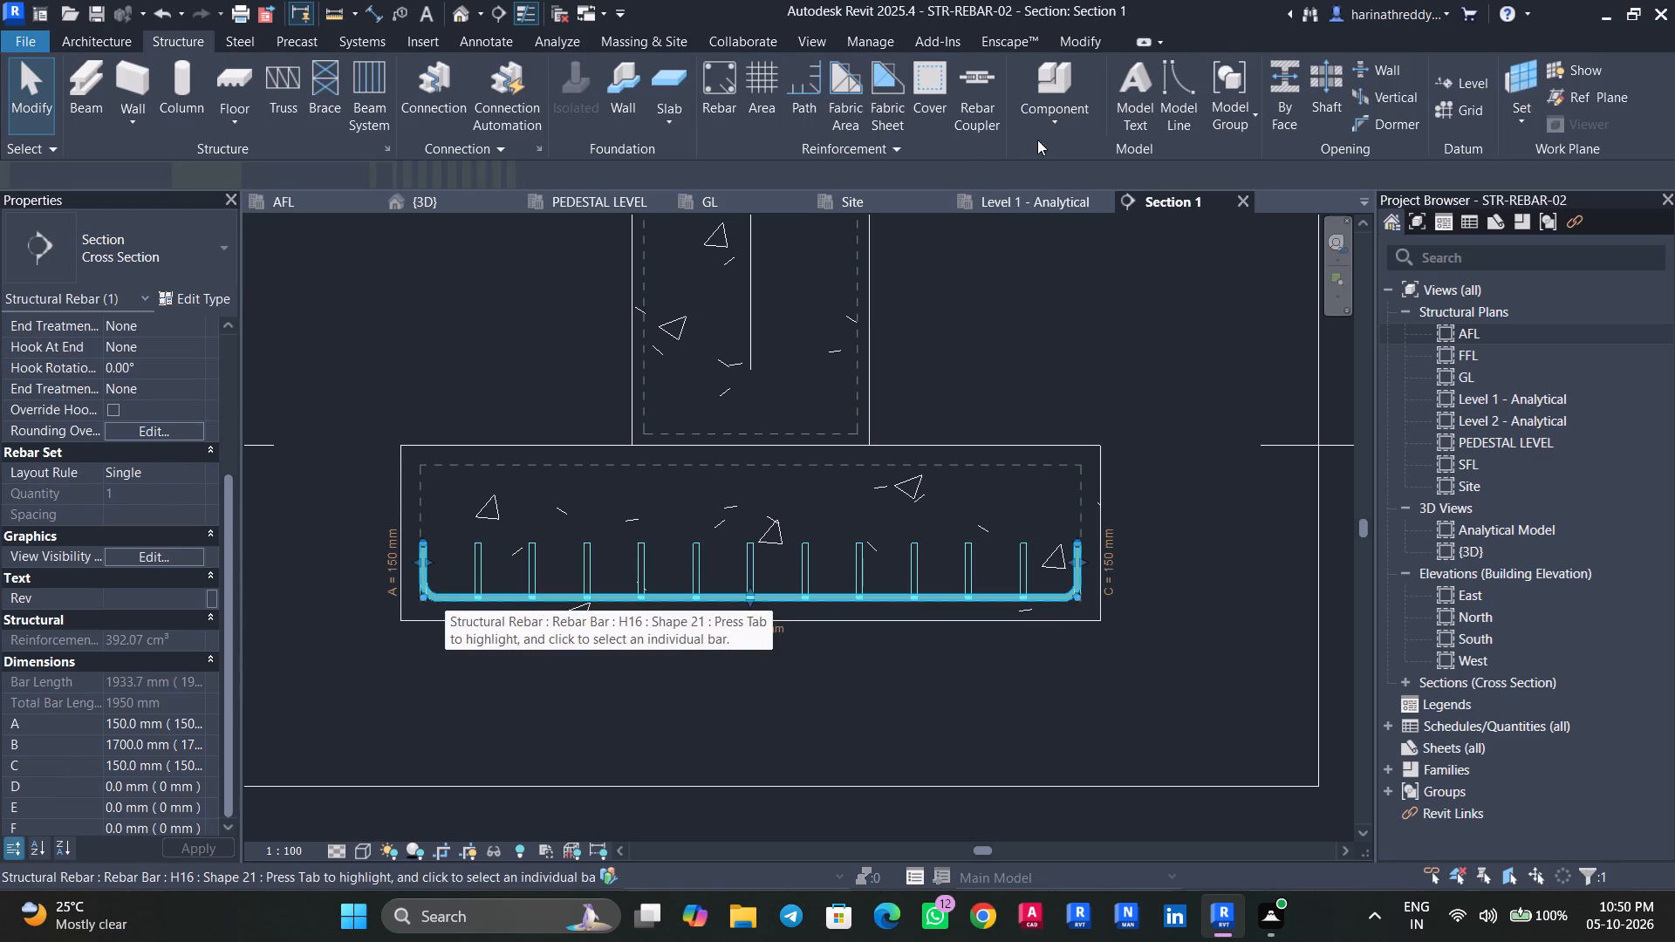
pyautogui.click(1087, 72)
pyautogui.click(1083, 143)
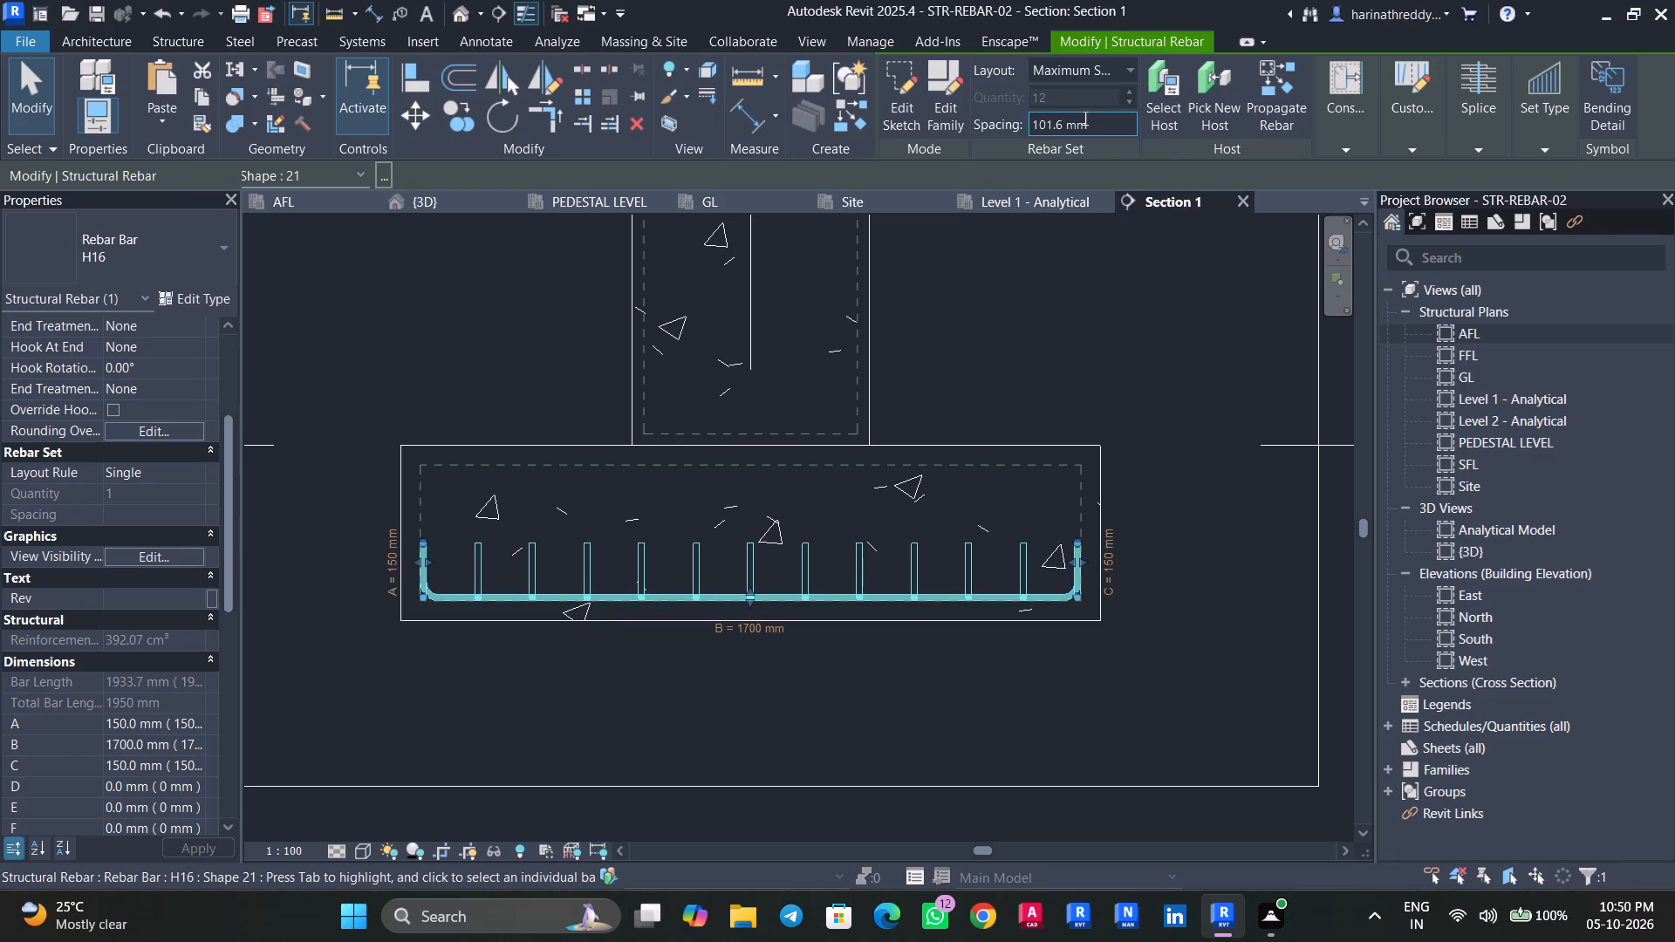
pyautogui.moveTo(1098, 122); pyautogui.dragTo(1020, 133)
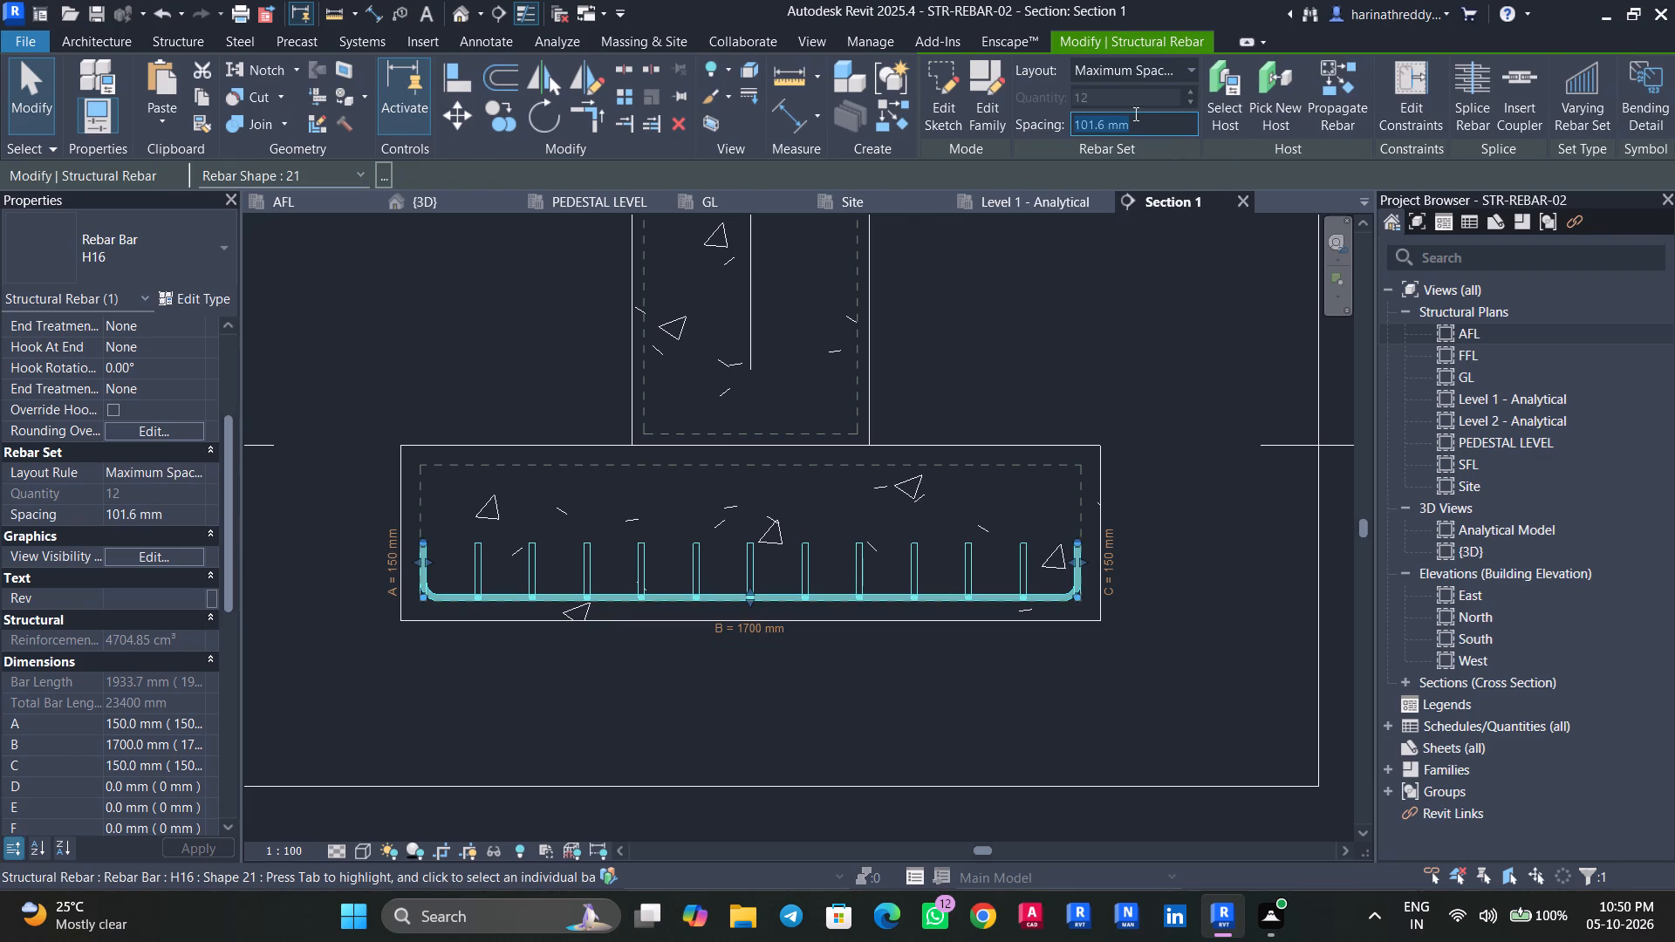
pyautogui.write('150')
pyautogui.write('MM')
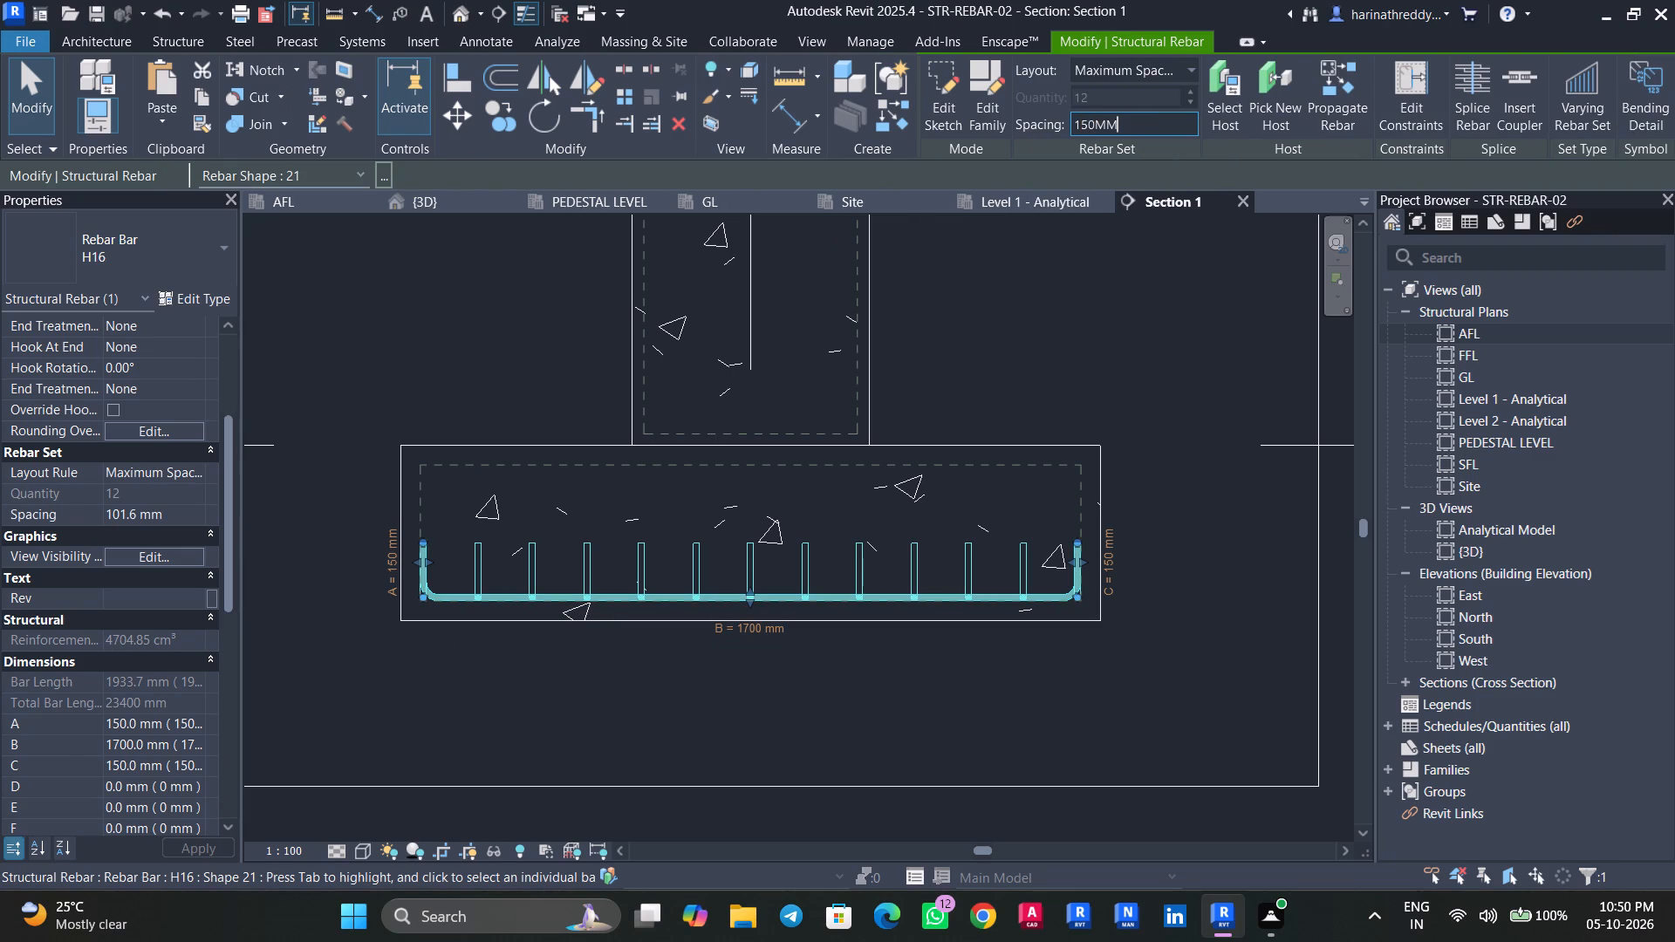
pyautogui.press('Return')
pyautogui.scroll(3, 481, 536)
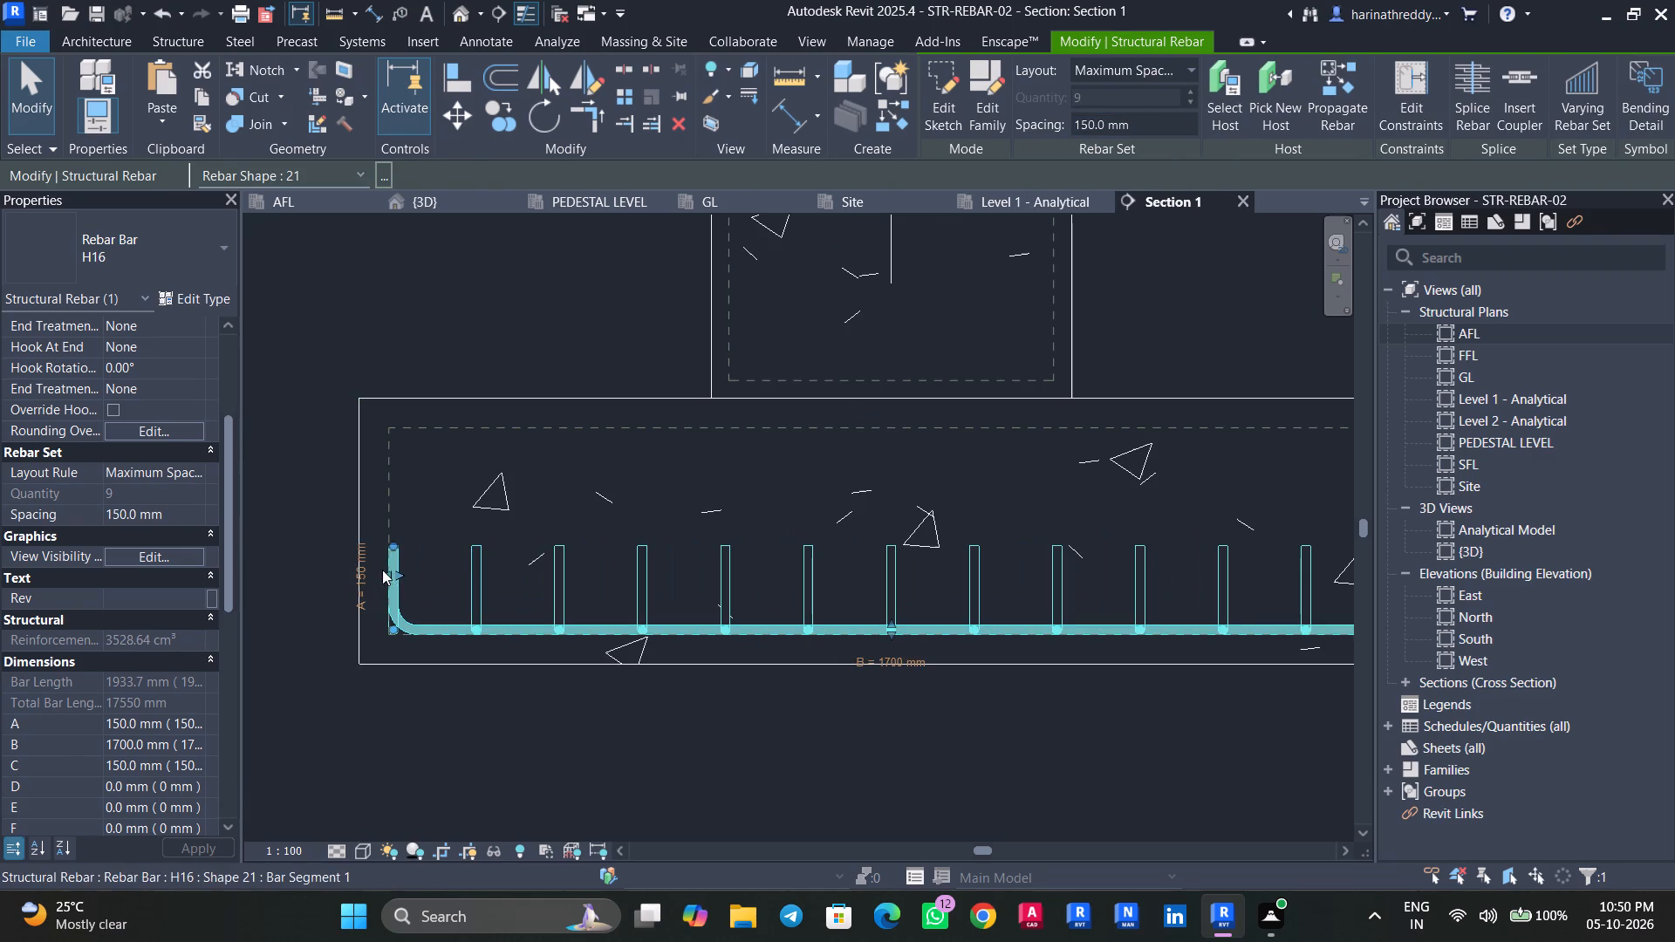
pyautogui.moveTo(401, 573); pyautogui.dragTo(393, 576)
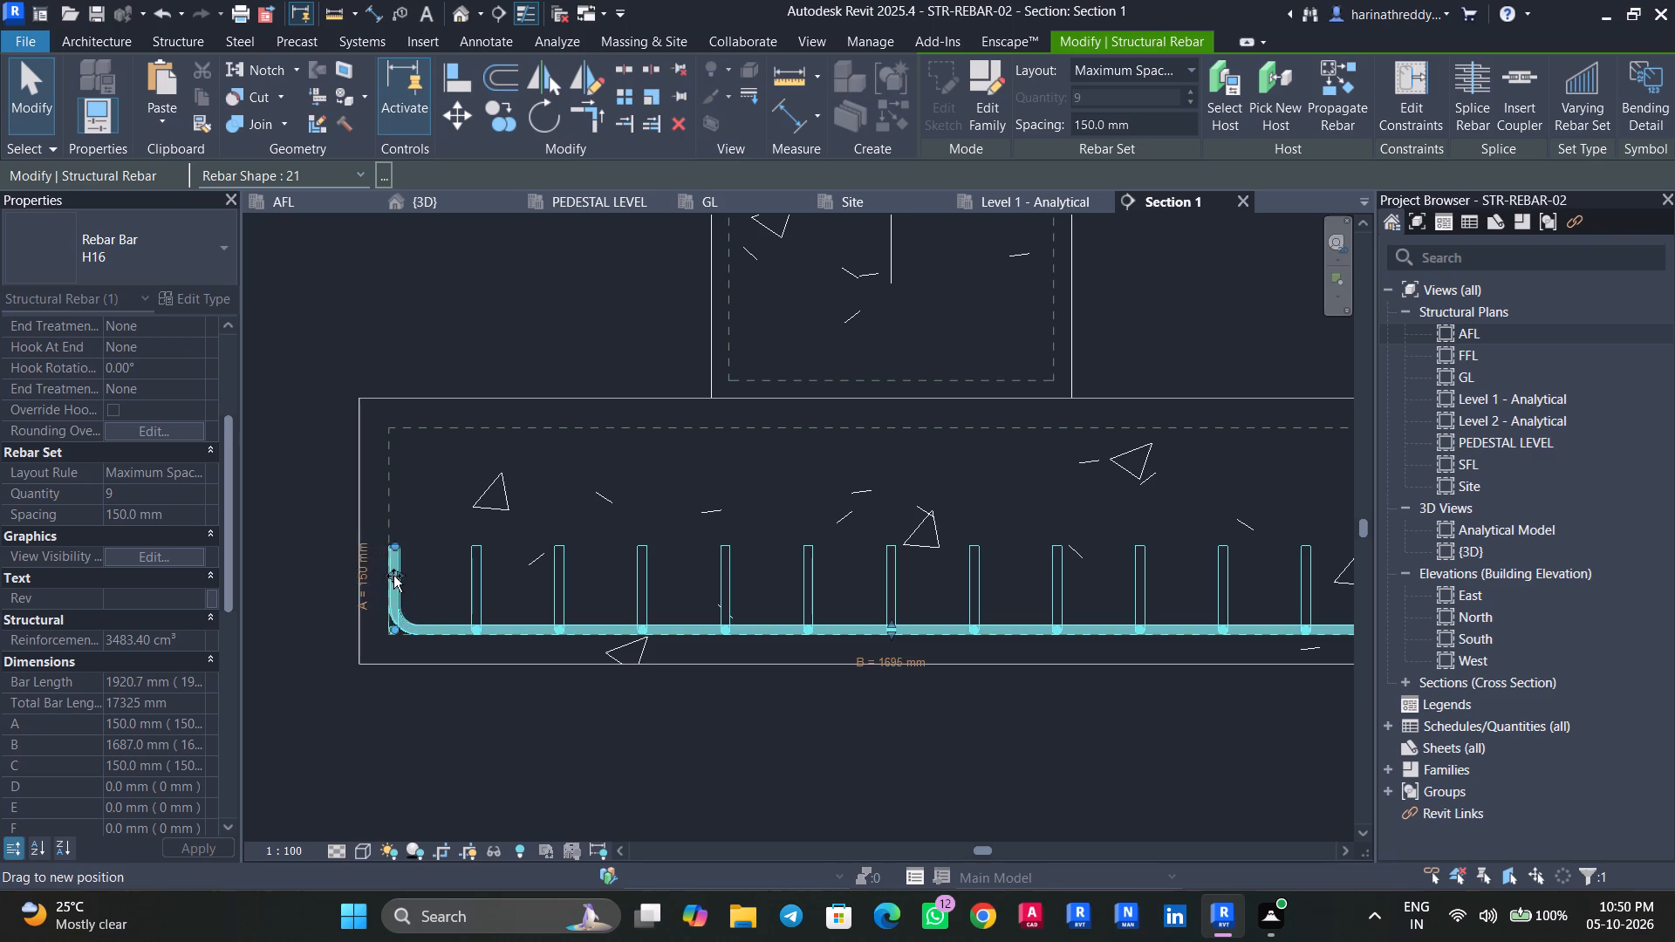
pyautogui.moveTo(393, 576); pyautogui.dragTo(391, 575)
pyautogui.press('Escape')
# Pull both ends of the perpendicular bar set inward so its outer bars sit just inside the long bar's upturned legs.
pyautogui.click(470, 585)
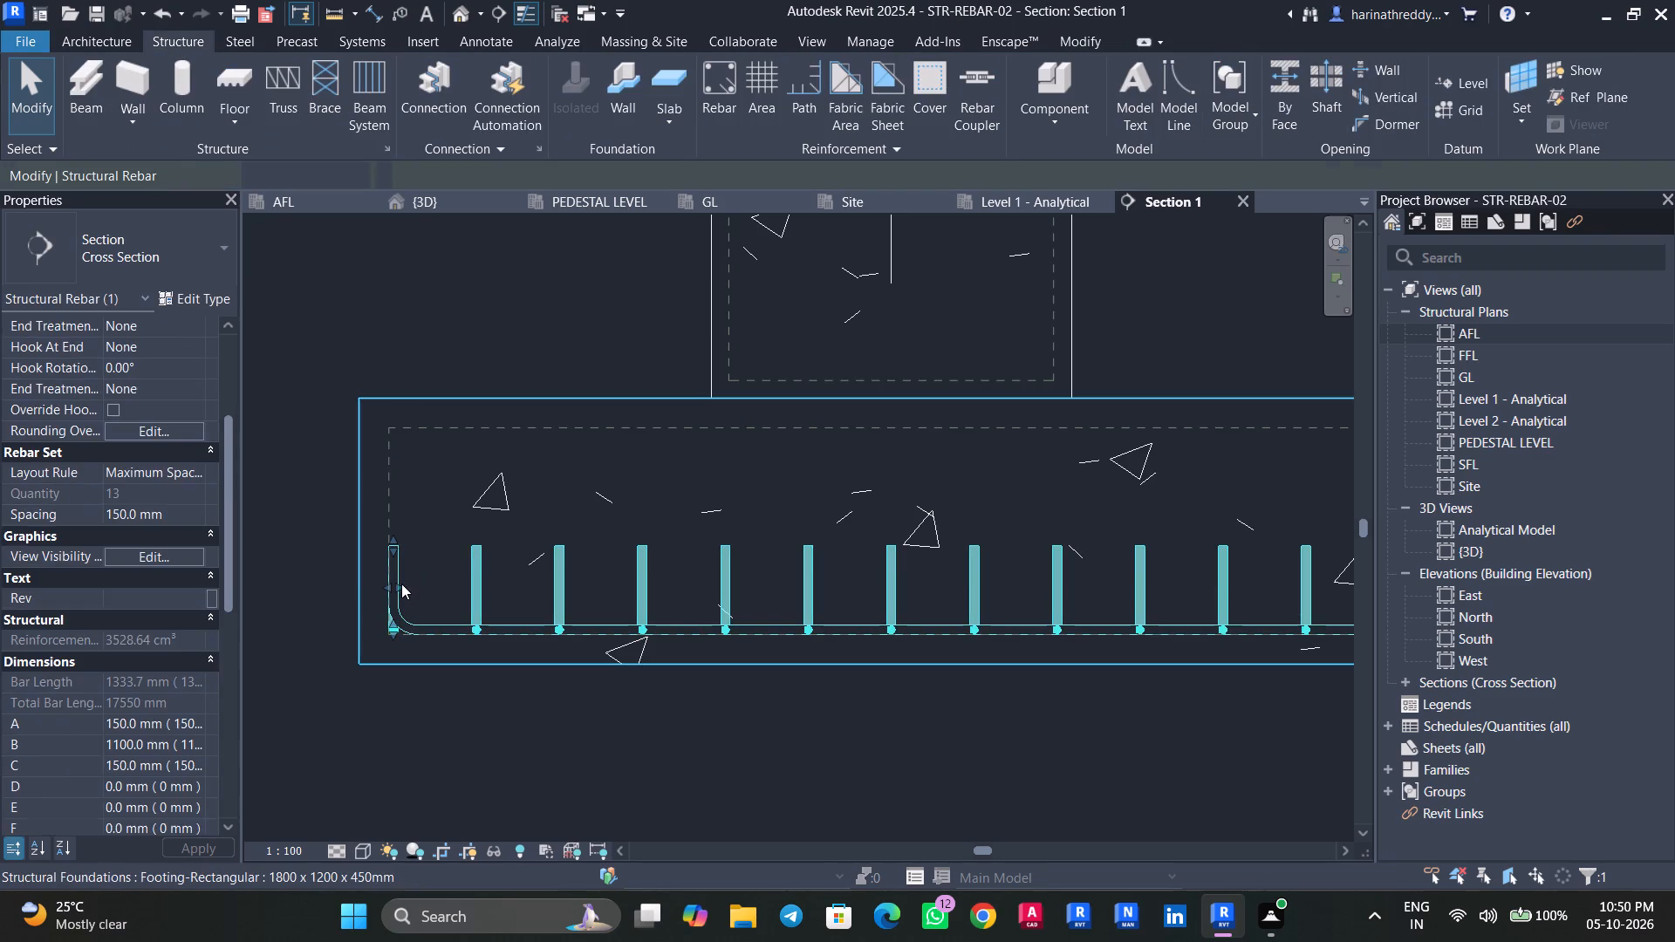
pyautogui.moveTo(401, 584); pyautogui.dragTo(418, 587)
pyautogui.moveTo(616, 486); pyautogui.dragTo(391, 500, button='middle')
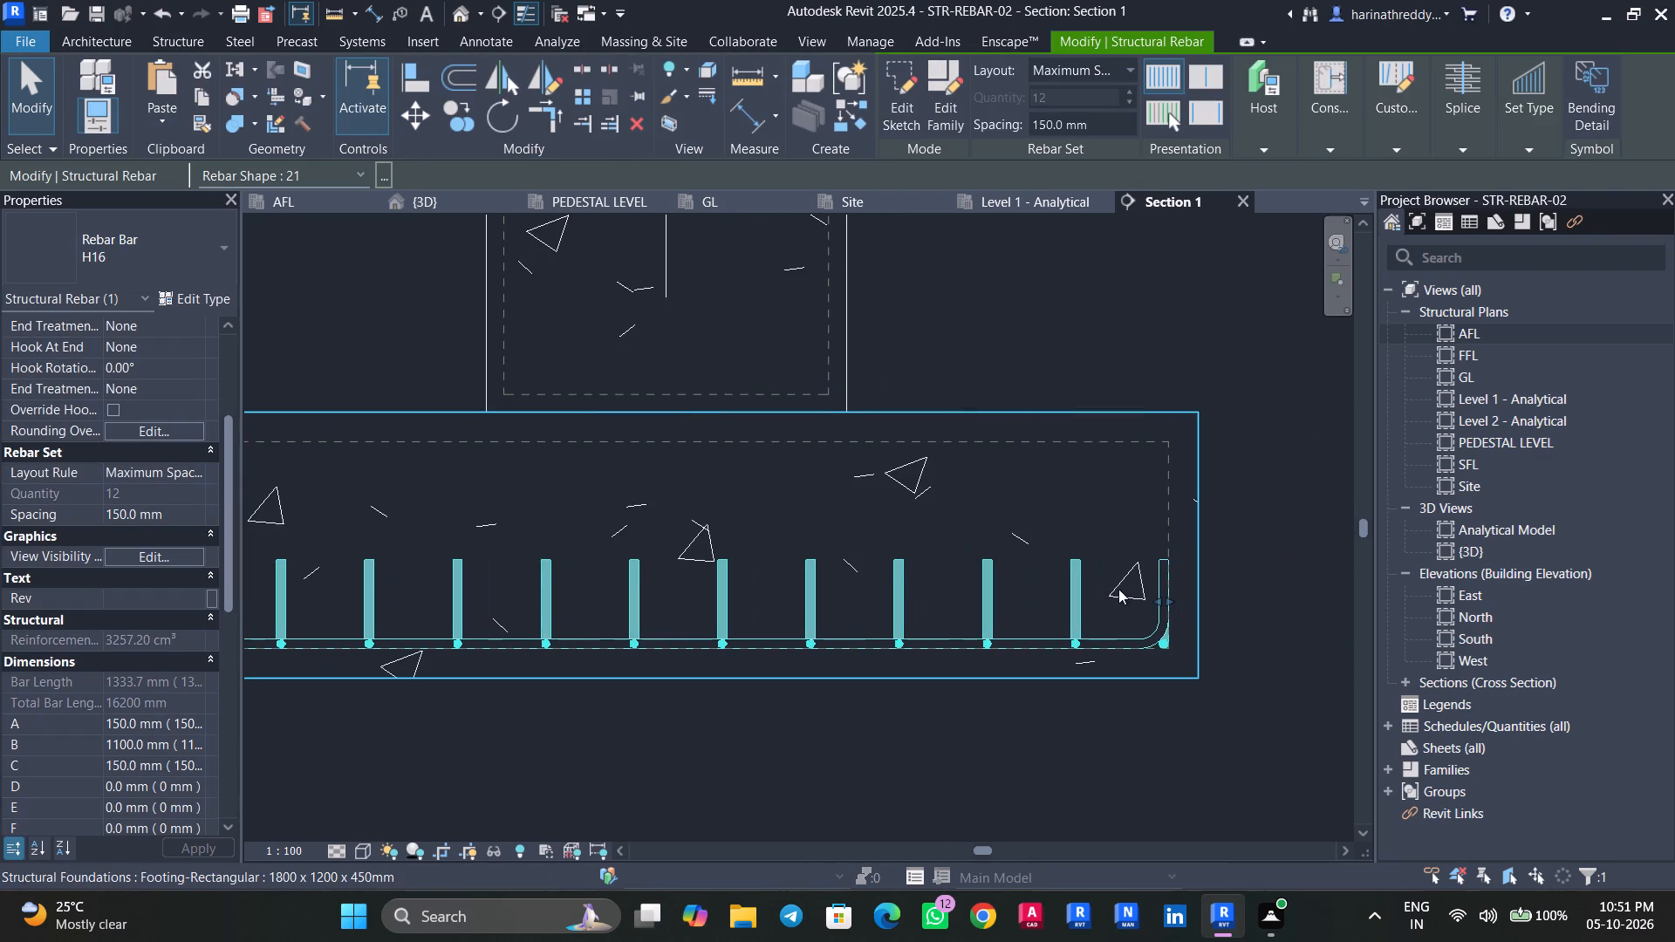
pyautogui.moveTo(1154, 594); pyautogui.dragTo(1142, 594)
pyautogui.press('Escape')
pyautogui.press('Escape')
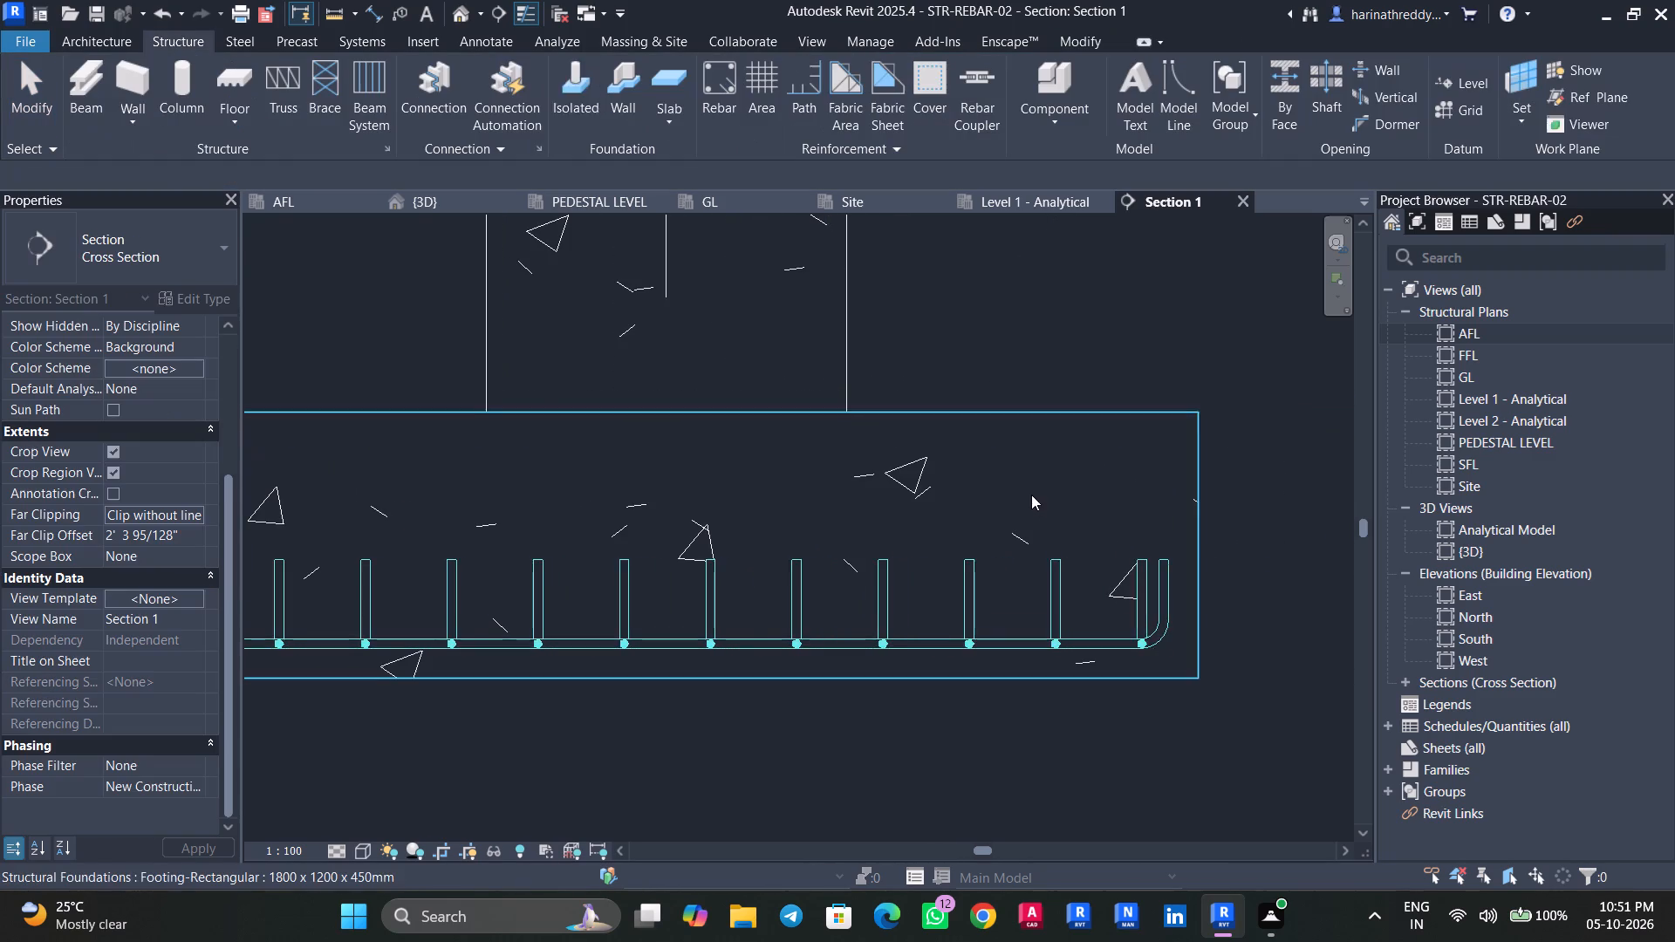
# Open the default 3D view to examine the reinforced 1800 x 1200 x 450 mm footing.
pyautogui.scroll(-2, 1031, 495)
pyautogui.scroll(1, 1031, 495)
pyautogui.scroll(-1, 1031, 495)
pyautogui.click(462, 18)
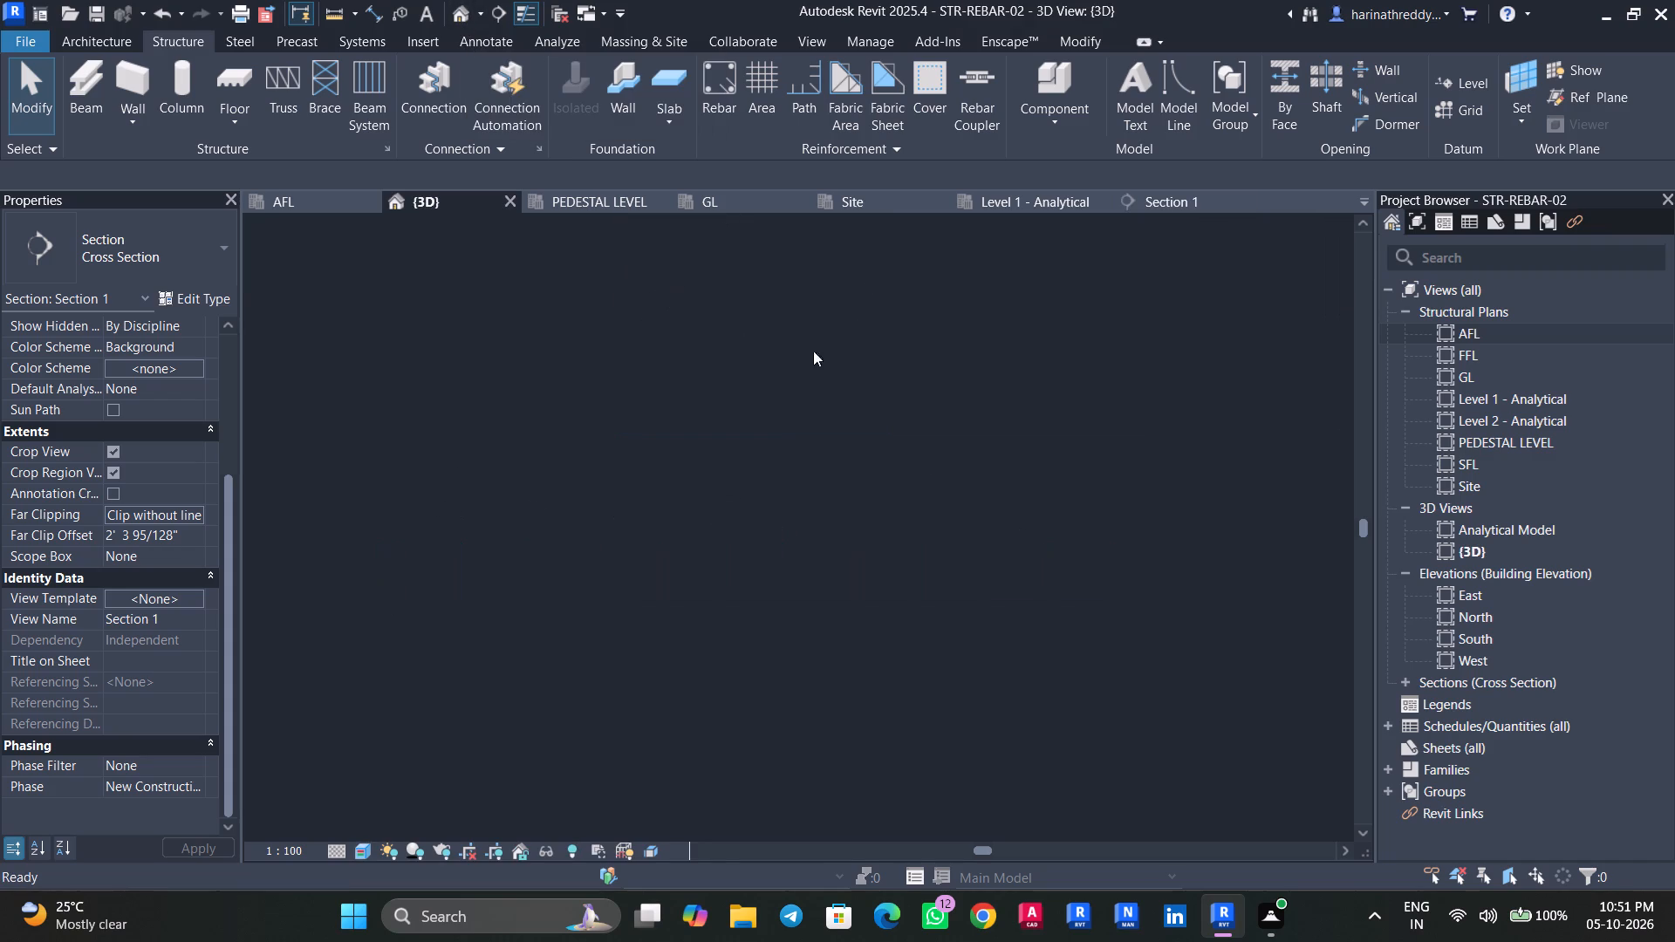
pyautogui.keyDown('shift'); pyautogui.moveTo(1003, 614); pyautogui.dragTo(663, 624, button='middle'); pyautogui.keyUp('shift')
pyautogui.scroll(3, 667, 690)
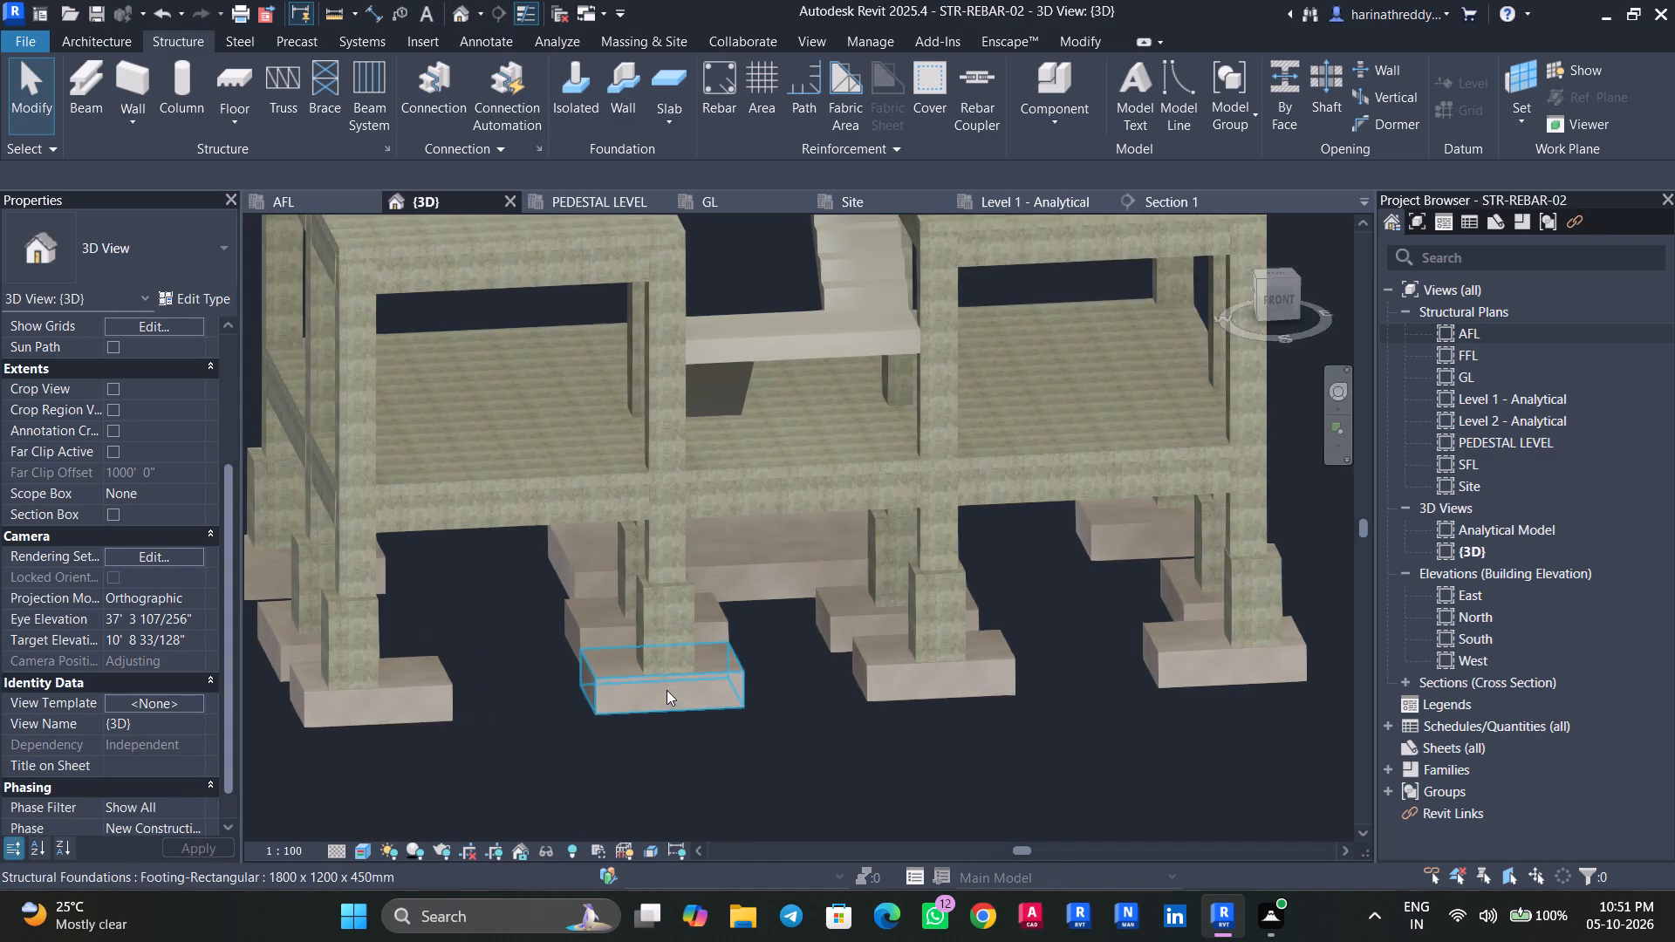
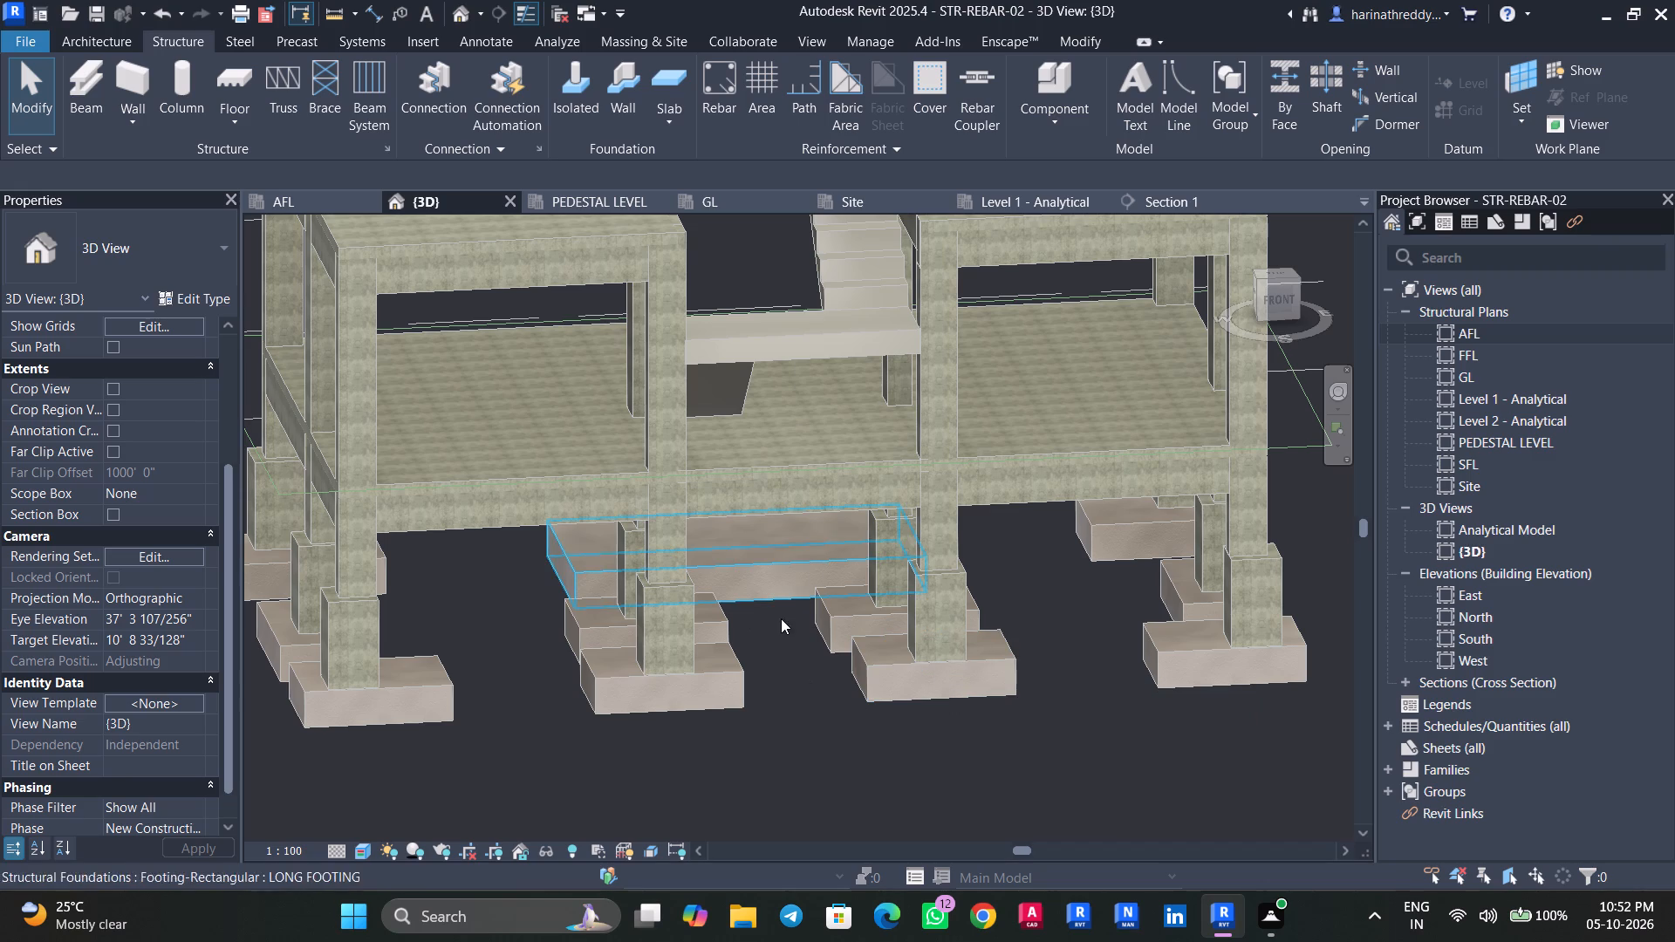
# From Section 1, set the view visibility states of both H16 bottom bar sets so they display unobscured in the 3D view.
pyautogui.click(1132, 200)
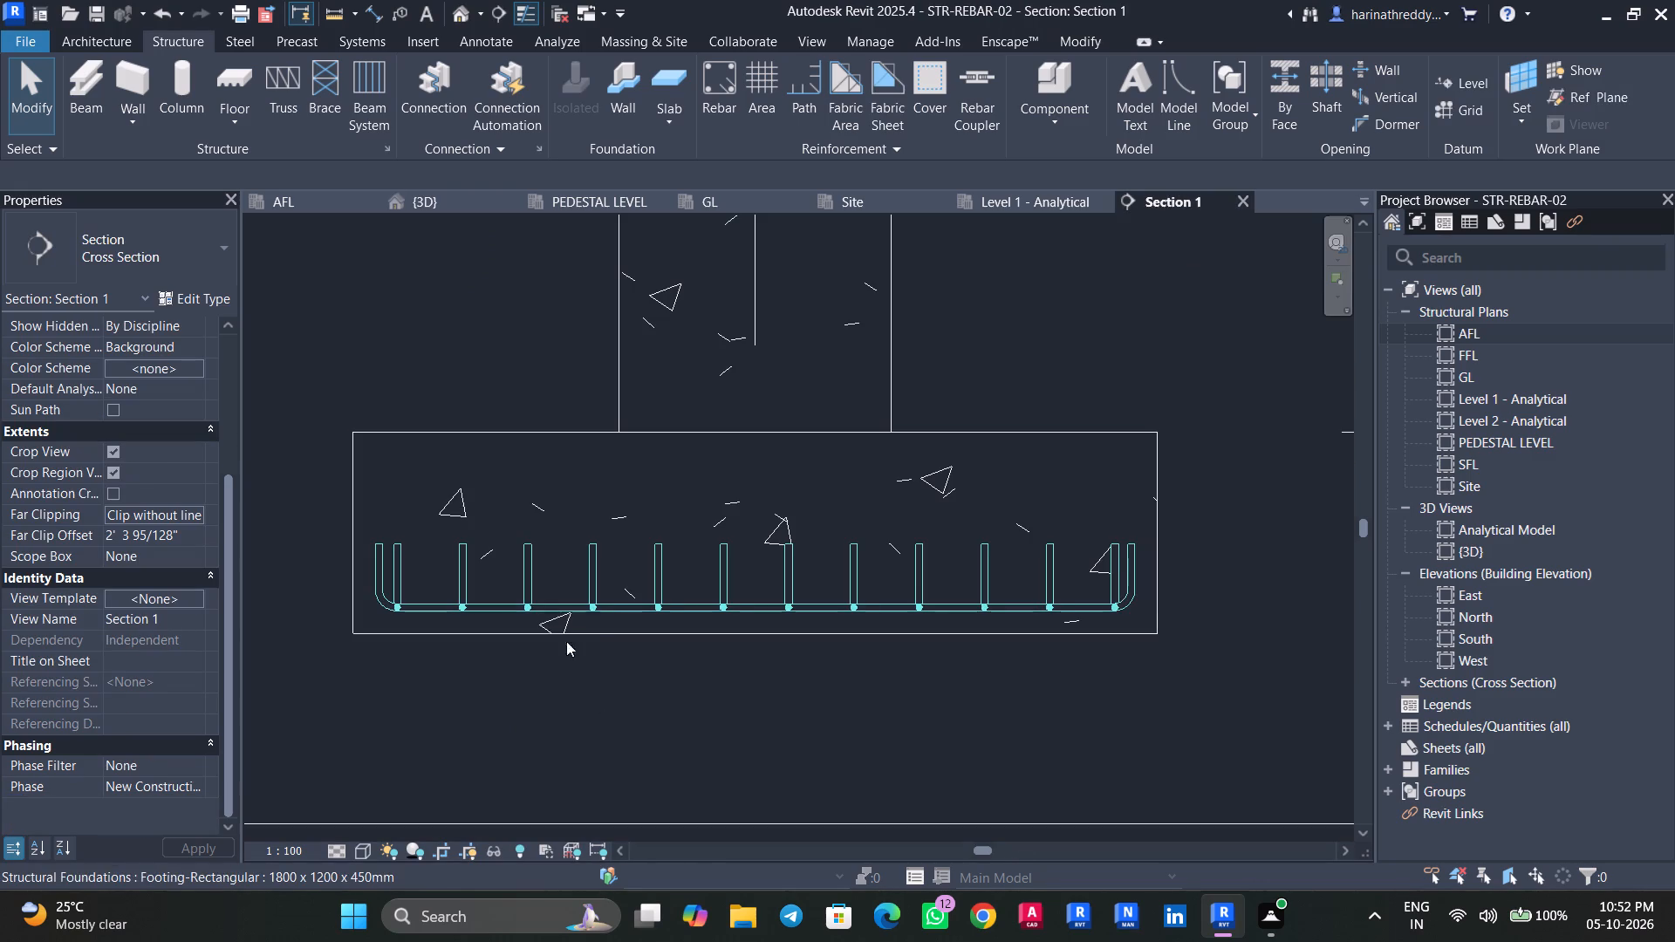
pyautogui.click(608, 606)
pyautogui.press('s')
pyautogui.press('a')
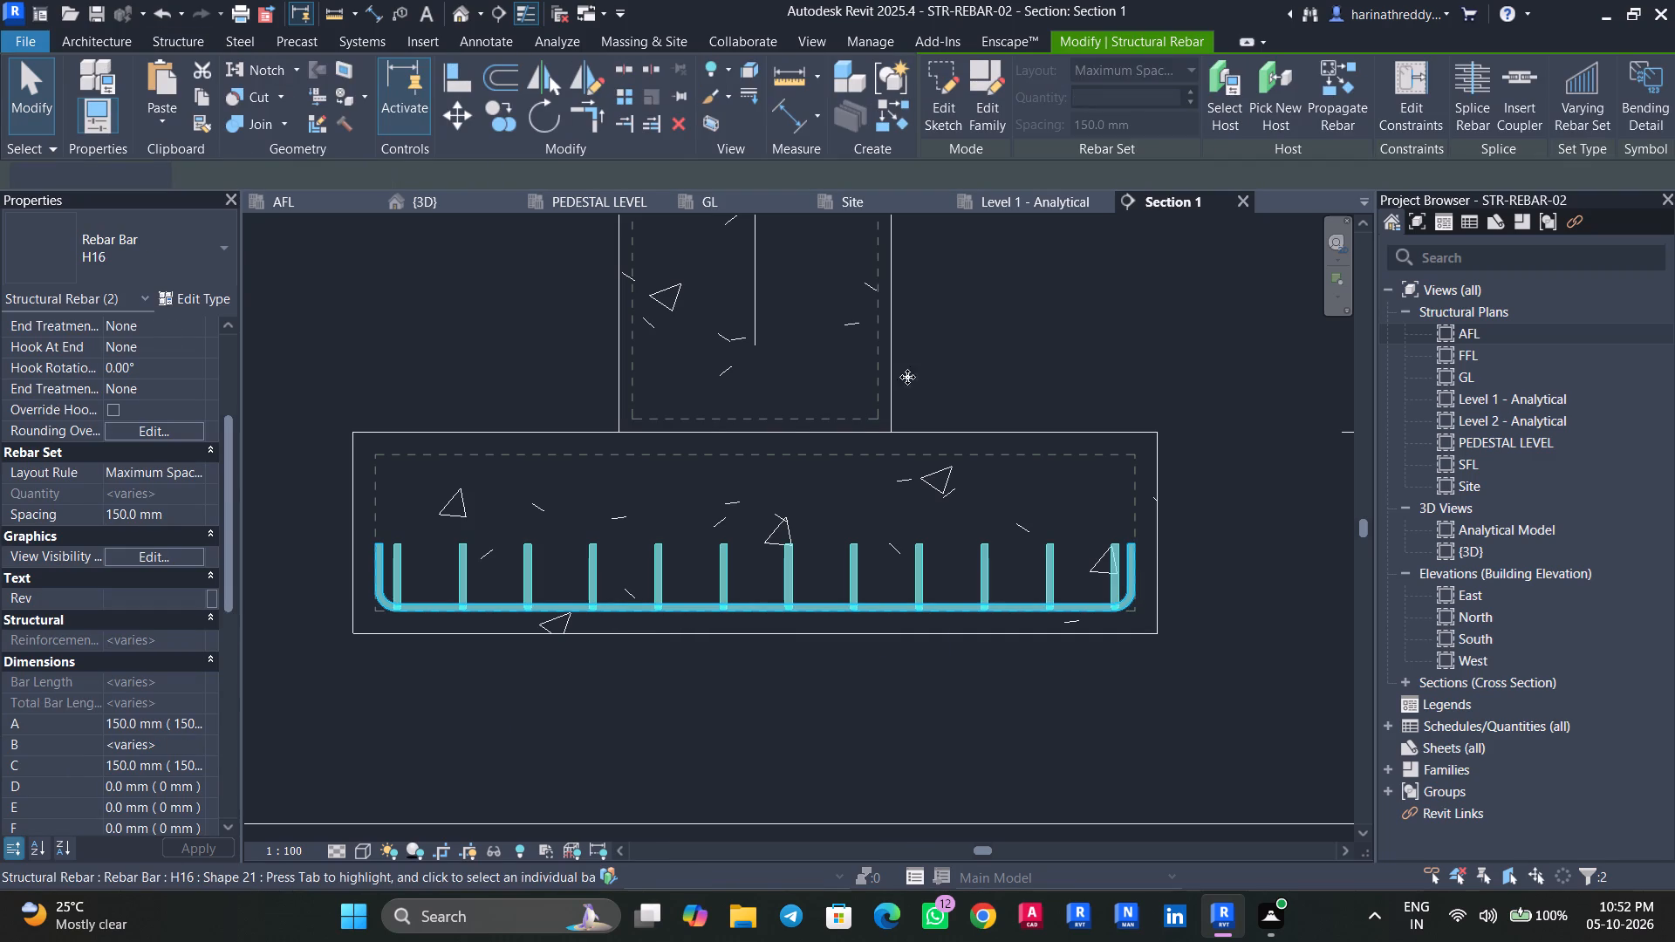
pyautogui.click(197, 552)
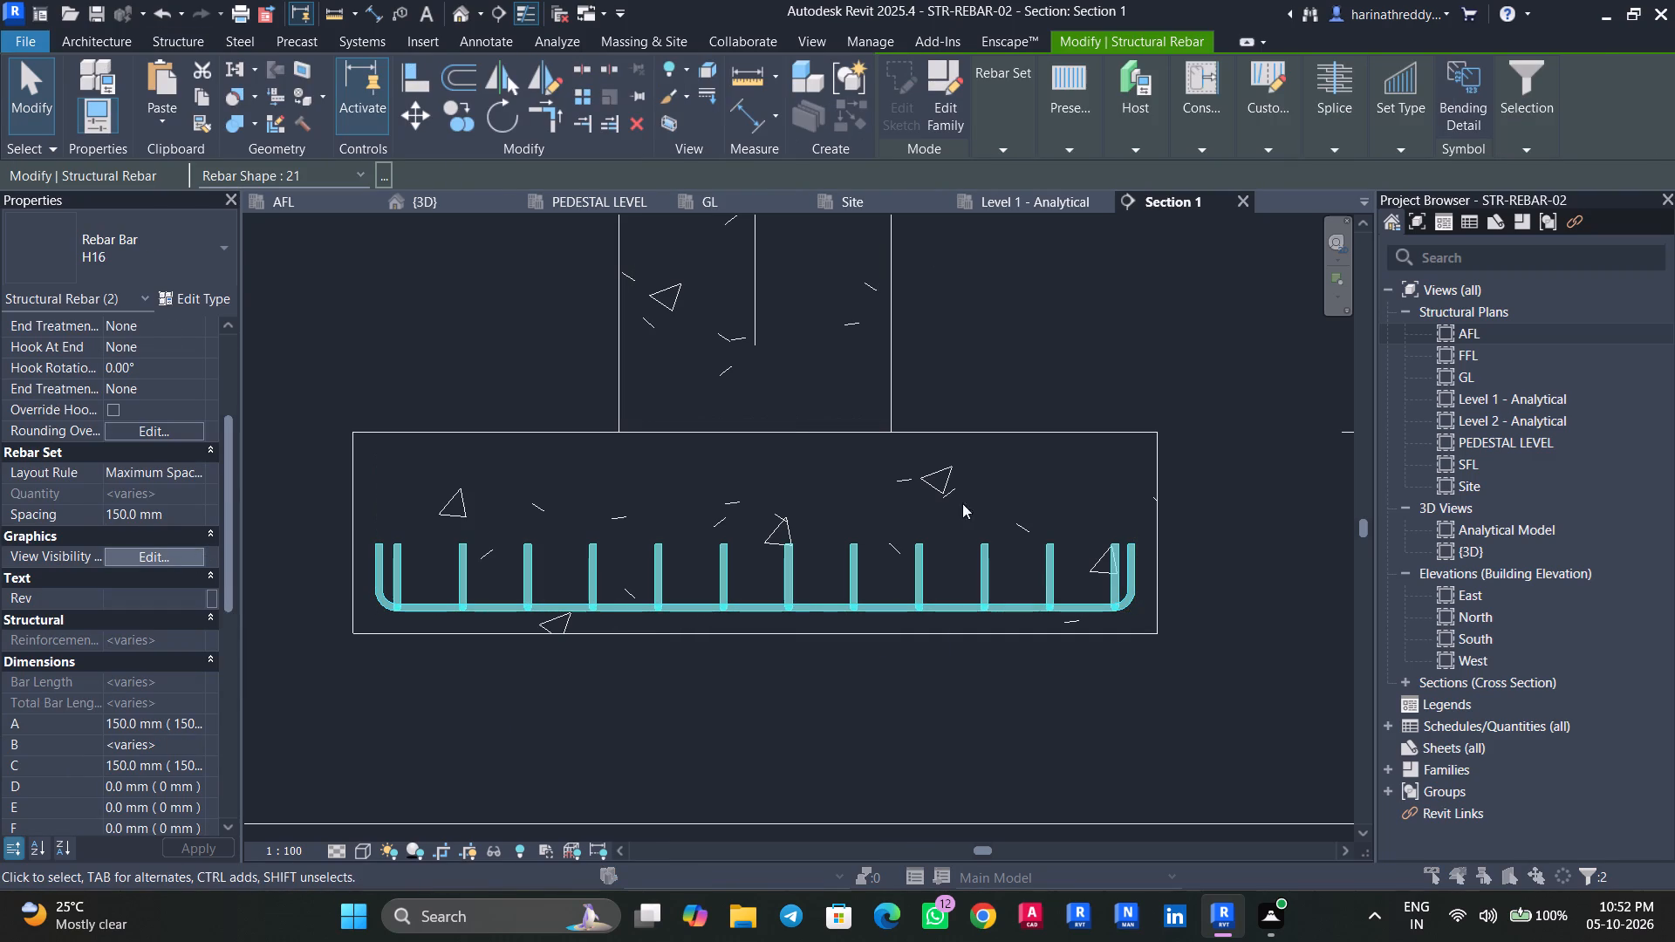
pyautogui.click(1008, 399)
pyautogui.click(960, 647)
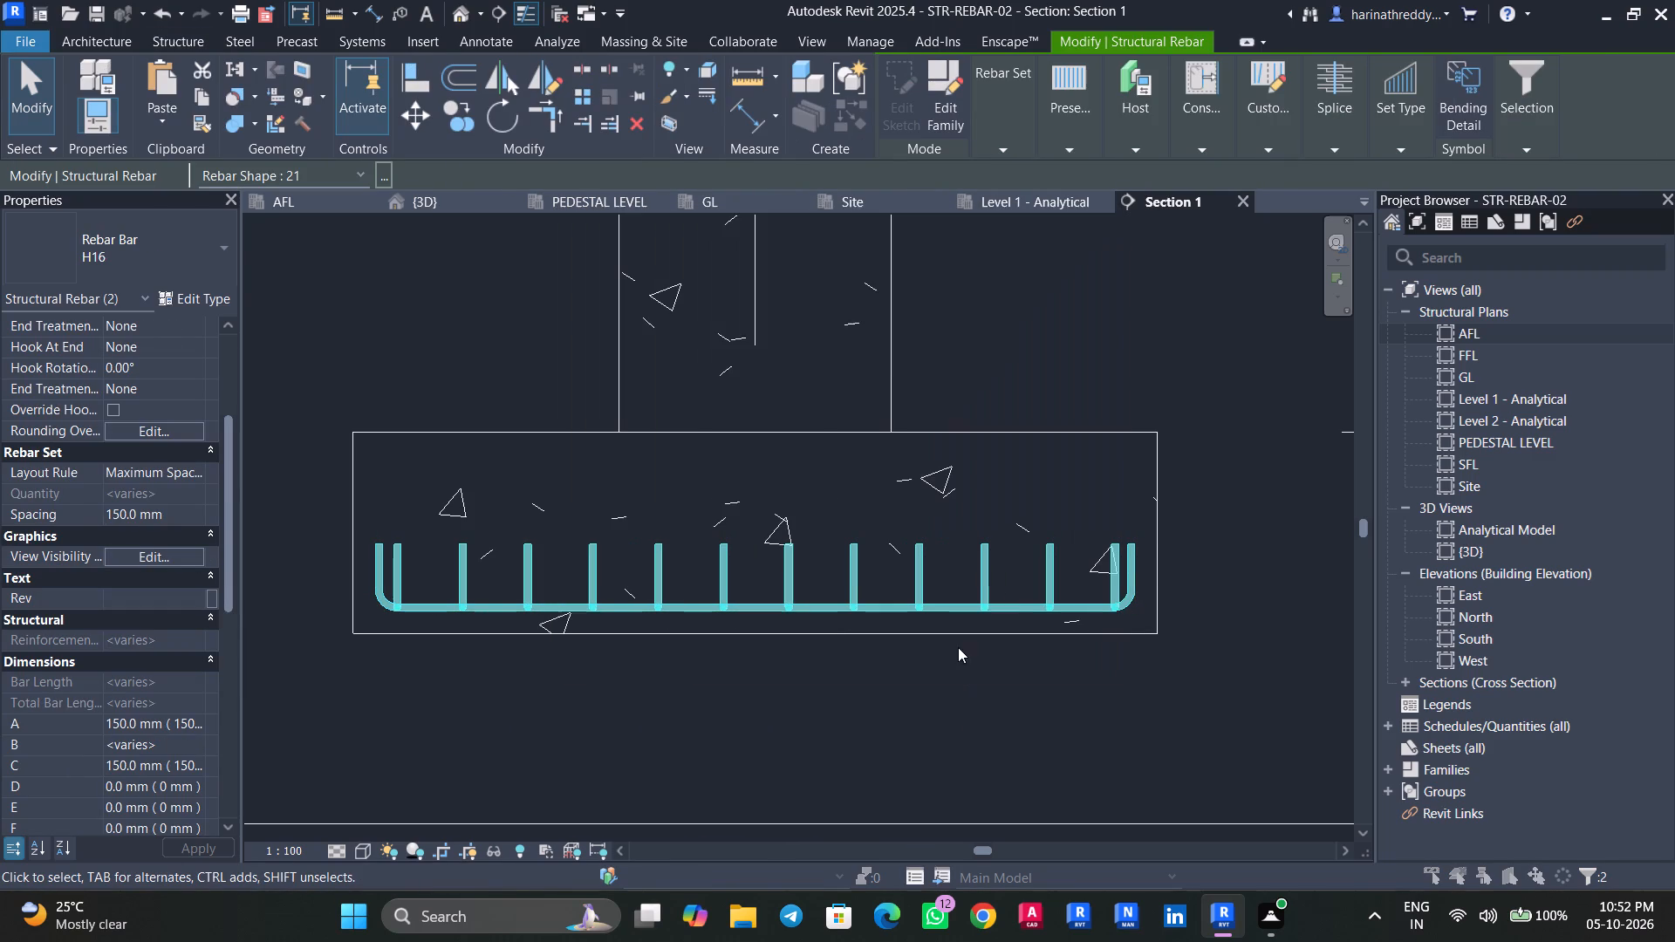
# Examine the H16 bottom mat and its upturned legs inside the footing in the 3D view.
pyautogui.click(460, 11)
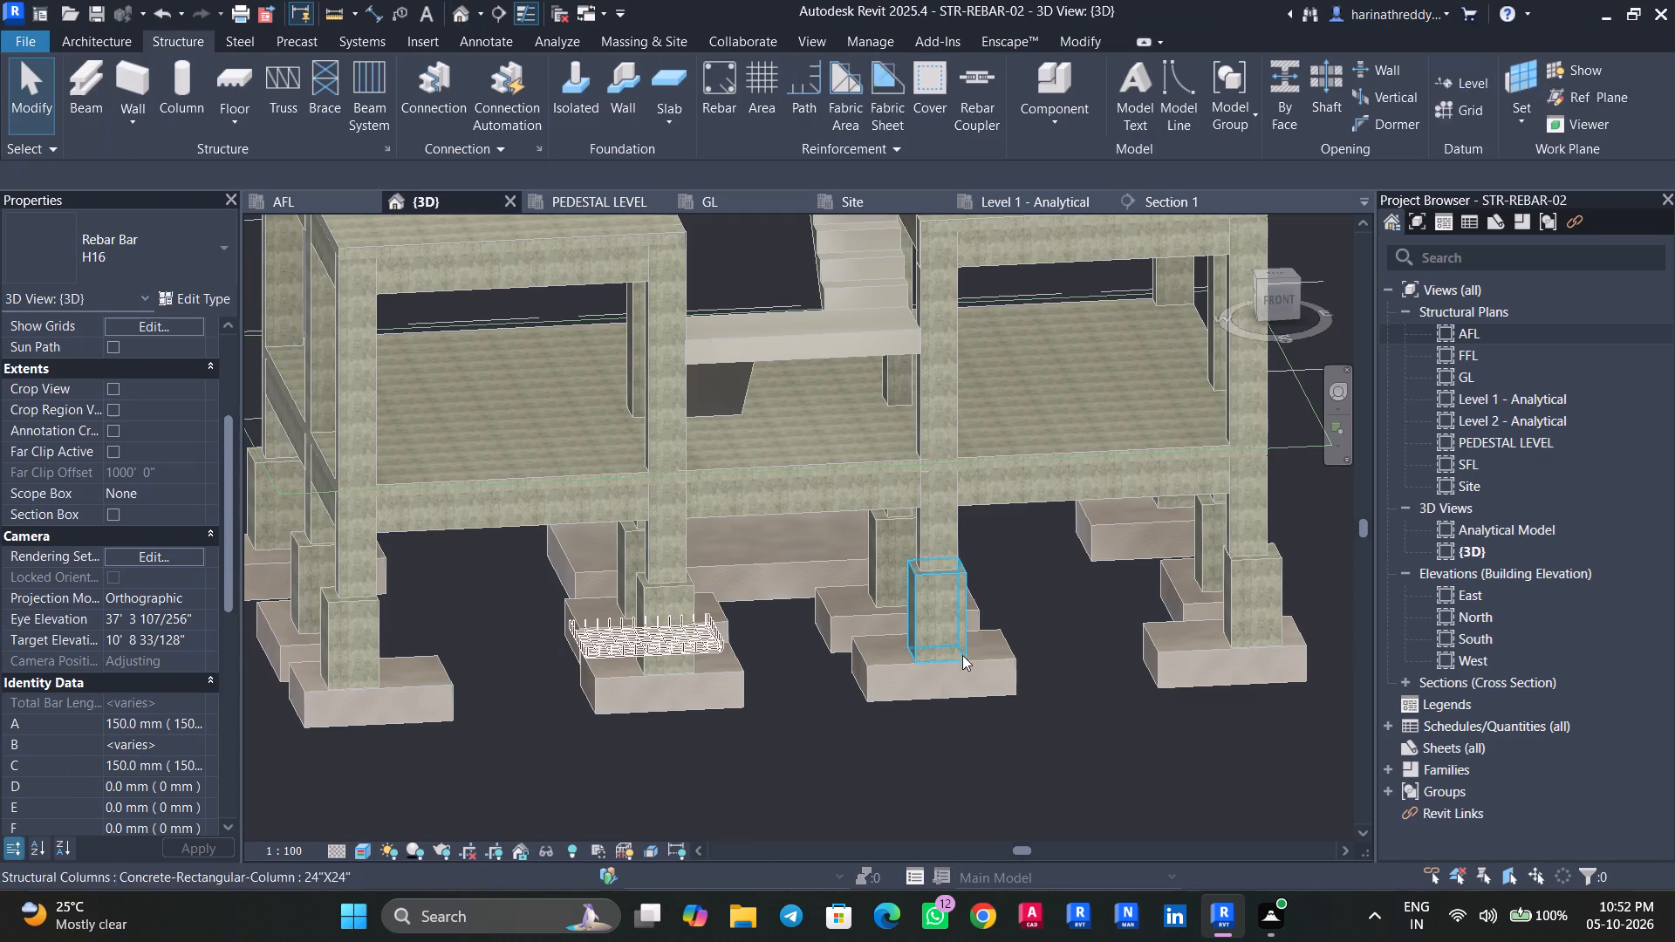
pyautogui.press('Escape')
pyautogui.keyDown('shift'); pyautogui.moveTo(487, 768); pyautogui.dragTo(640, 765, button='middle'); pyautogui.keyUp('shift')
pyautogui.scroll(7, 642, 710)
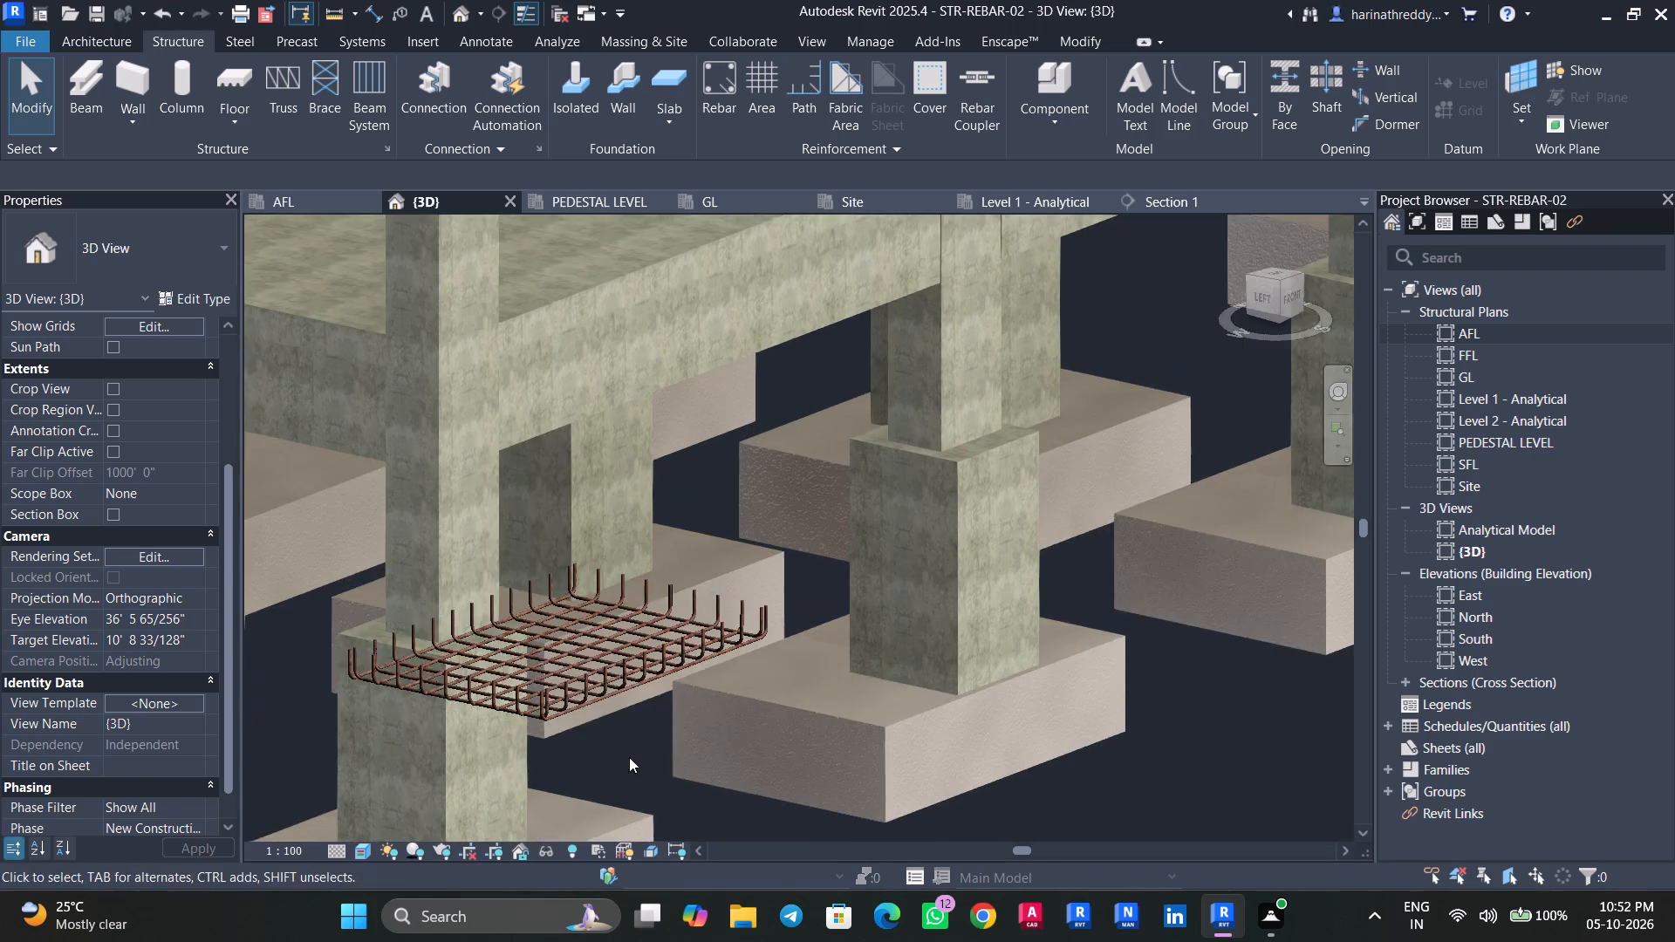
pyautogui.moveTo(606, 754); pyautogui.dragTo(520, 789, button='middle')
pyautogui.scroll(9, 354, 505)
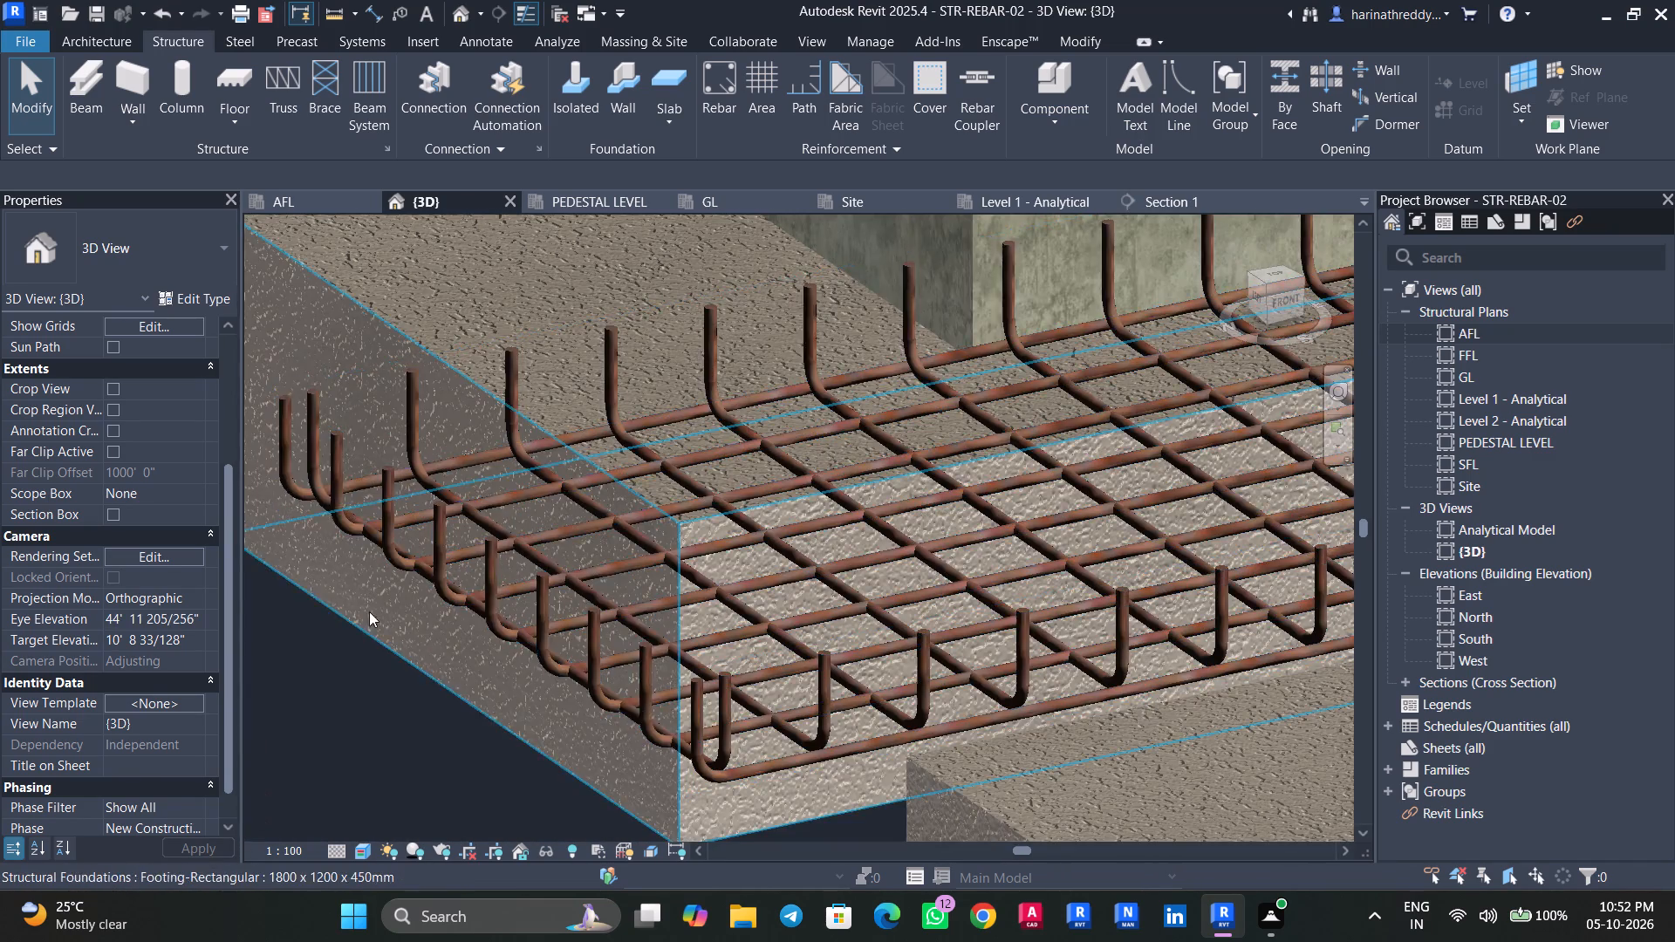
pyautogui.moveTo(908, 488); pyautogui.dragTo(470, 619, button='middle')
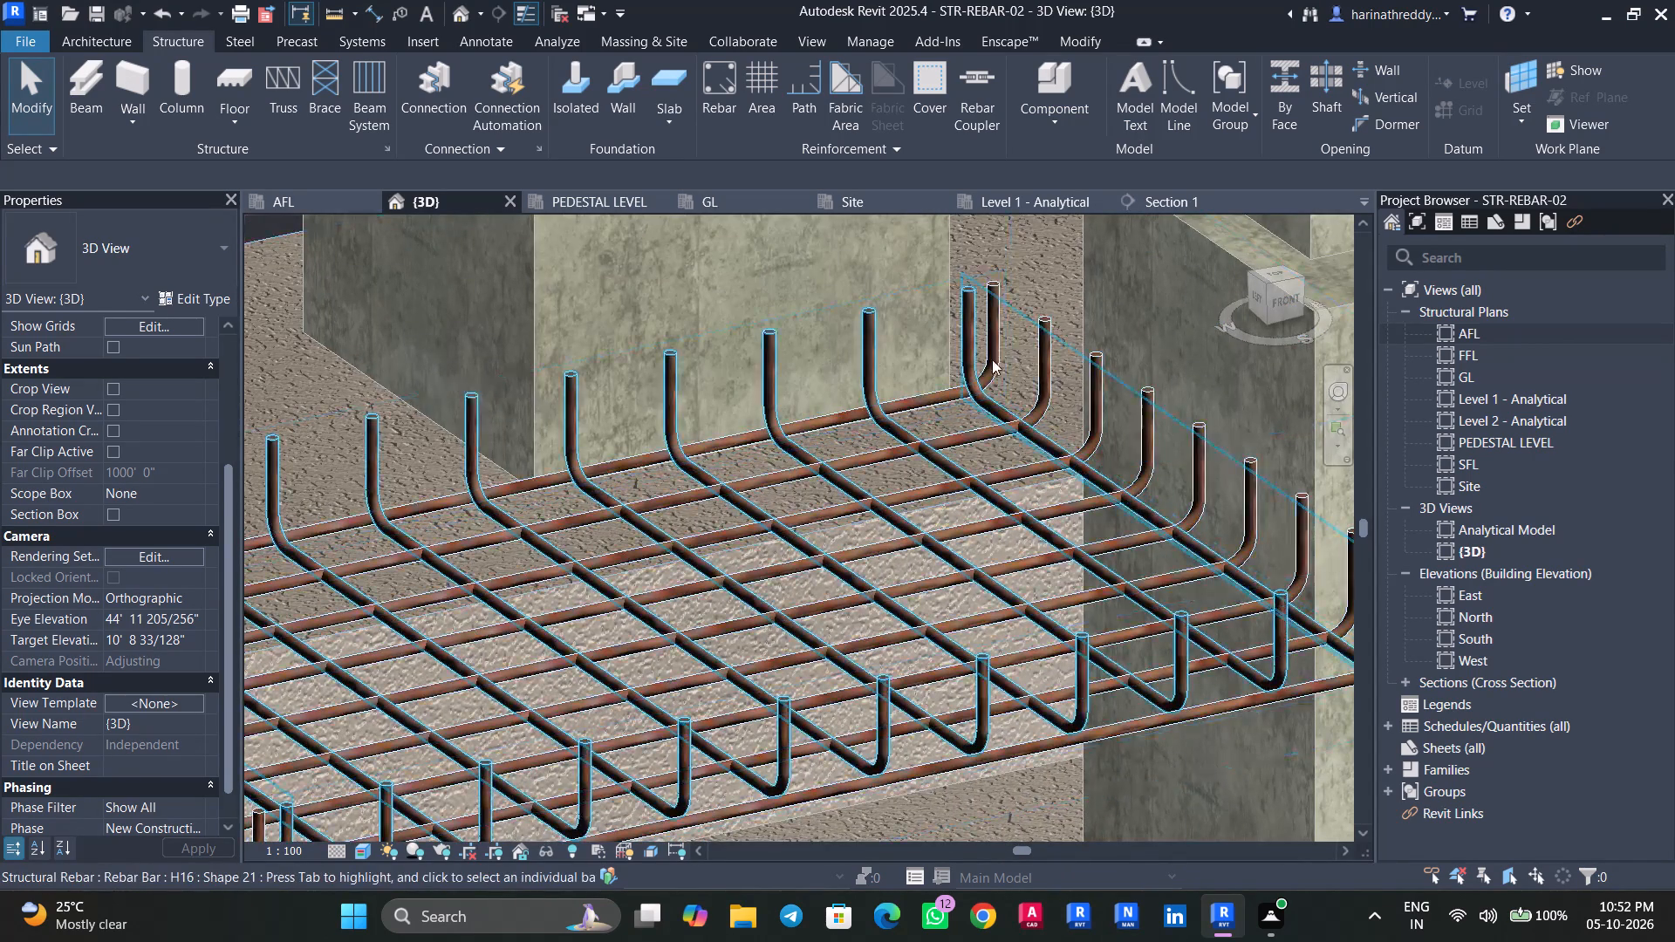
pyautogui.scroll(-2, 787, 487)
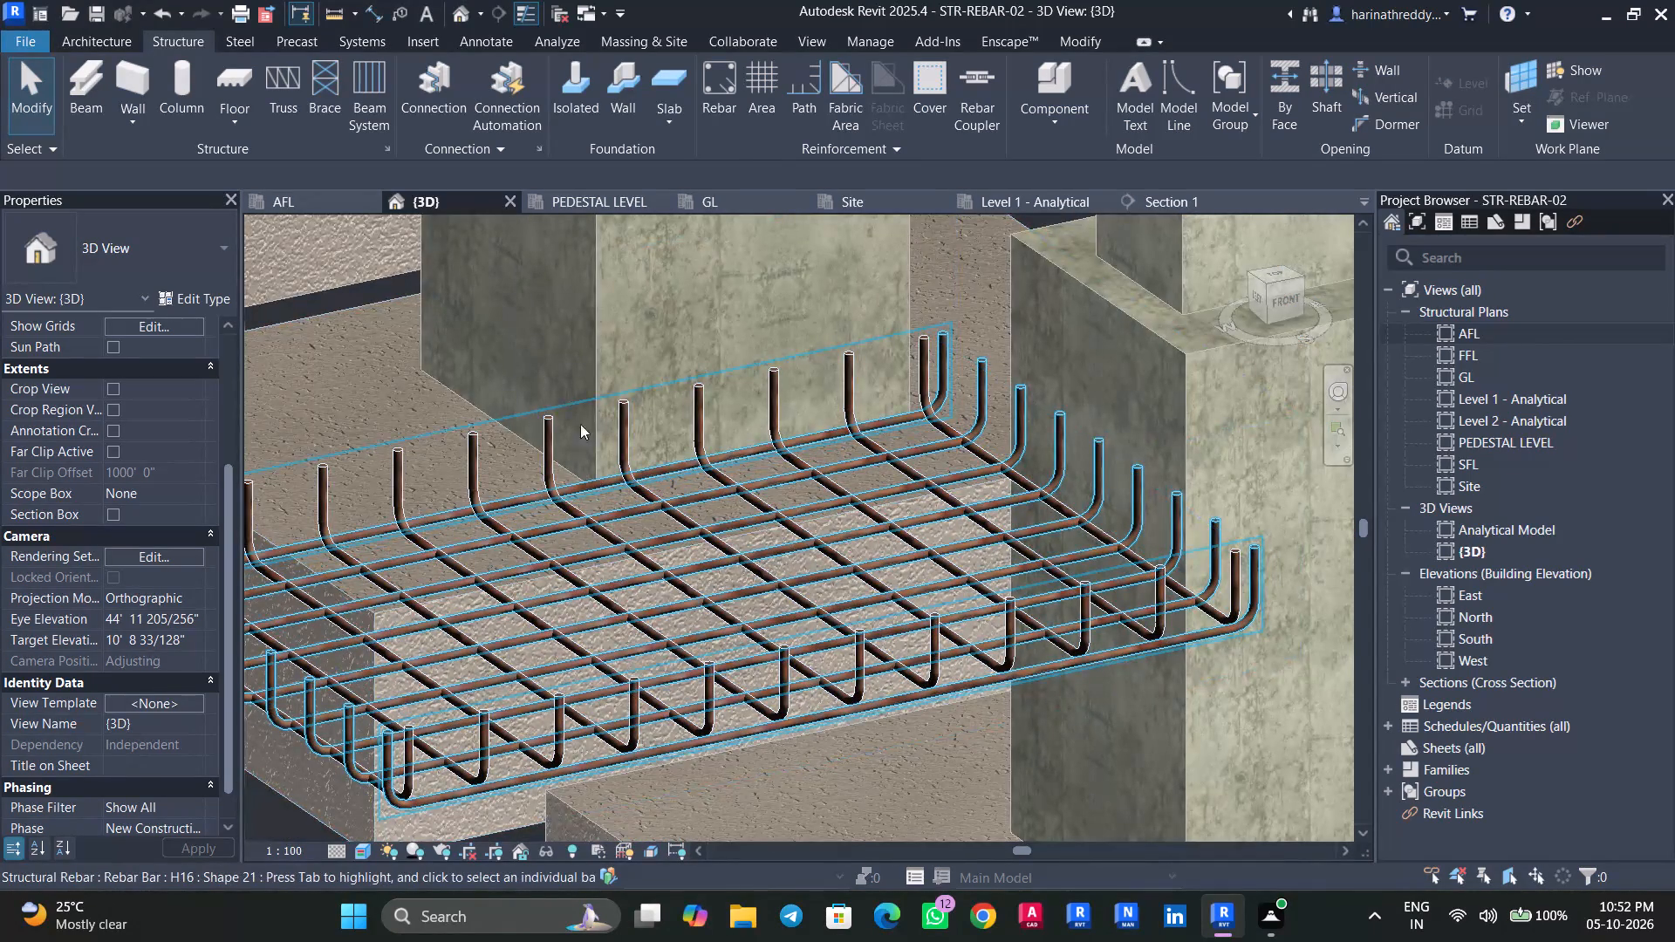
# In Section 1, place a similar H16 shape 21 bar set parallel to the work plane along the footing's top, legs pointing down.
pyautogui.click(1165, 201)
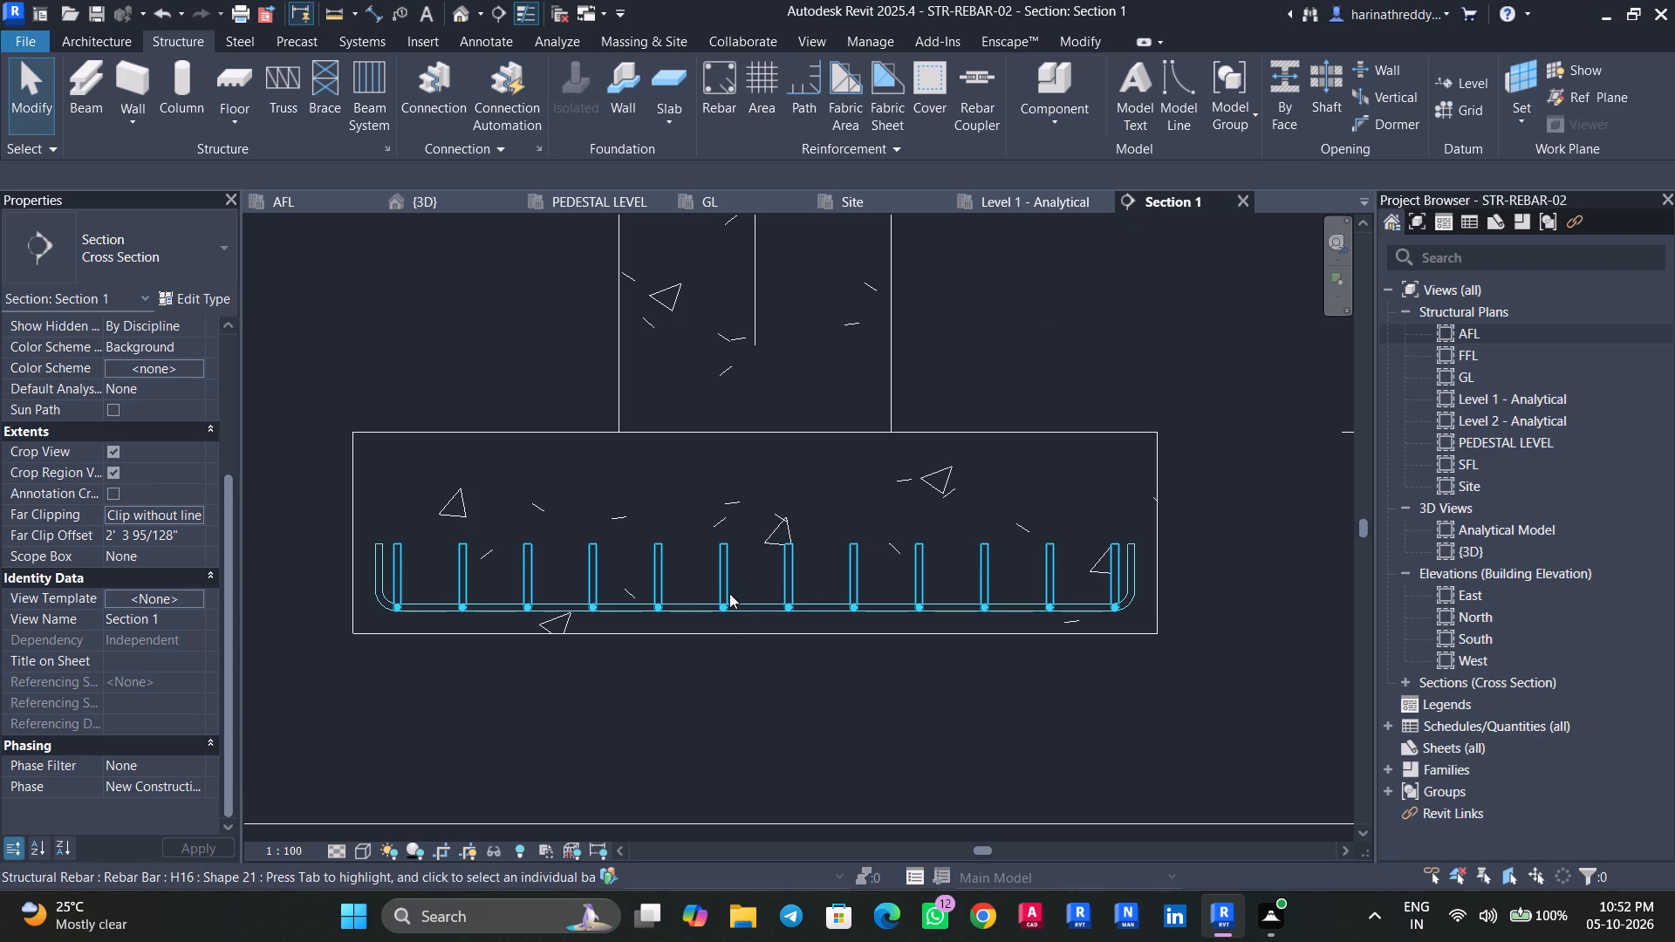
pyautogui.click(749, 604)
pyautogui.write('CS')
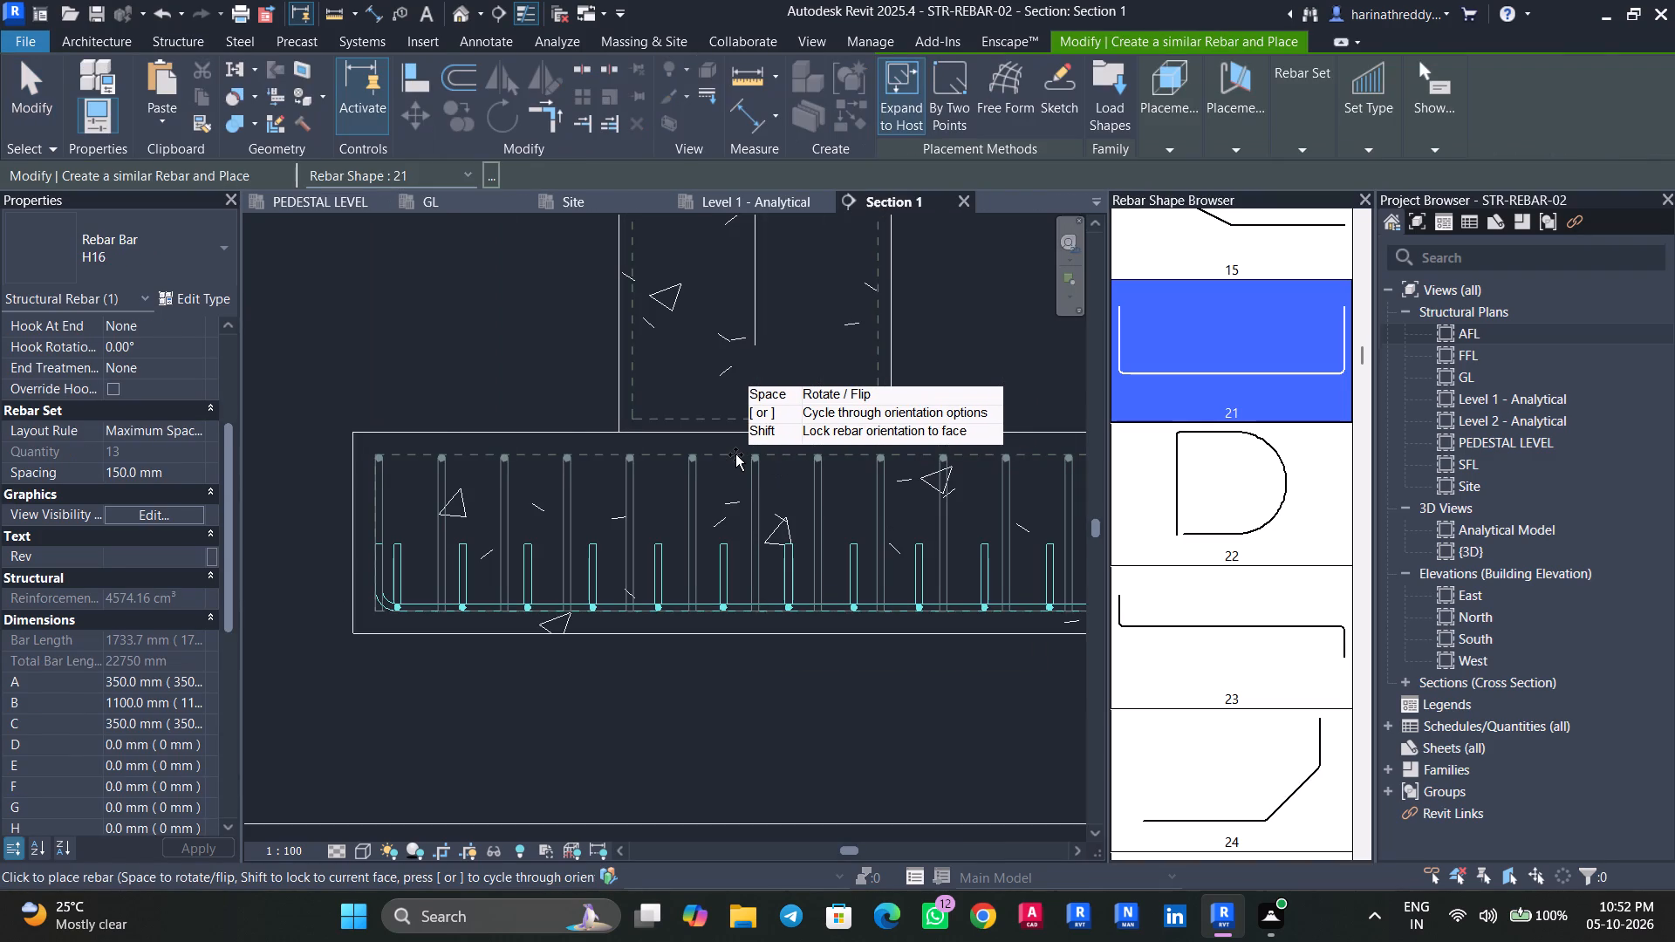
pyautogui.click(1234, 138)
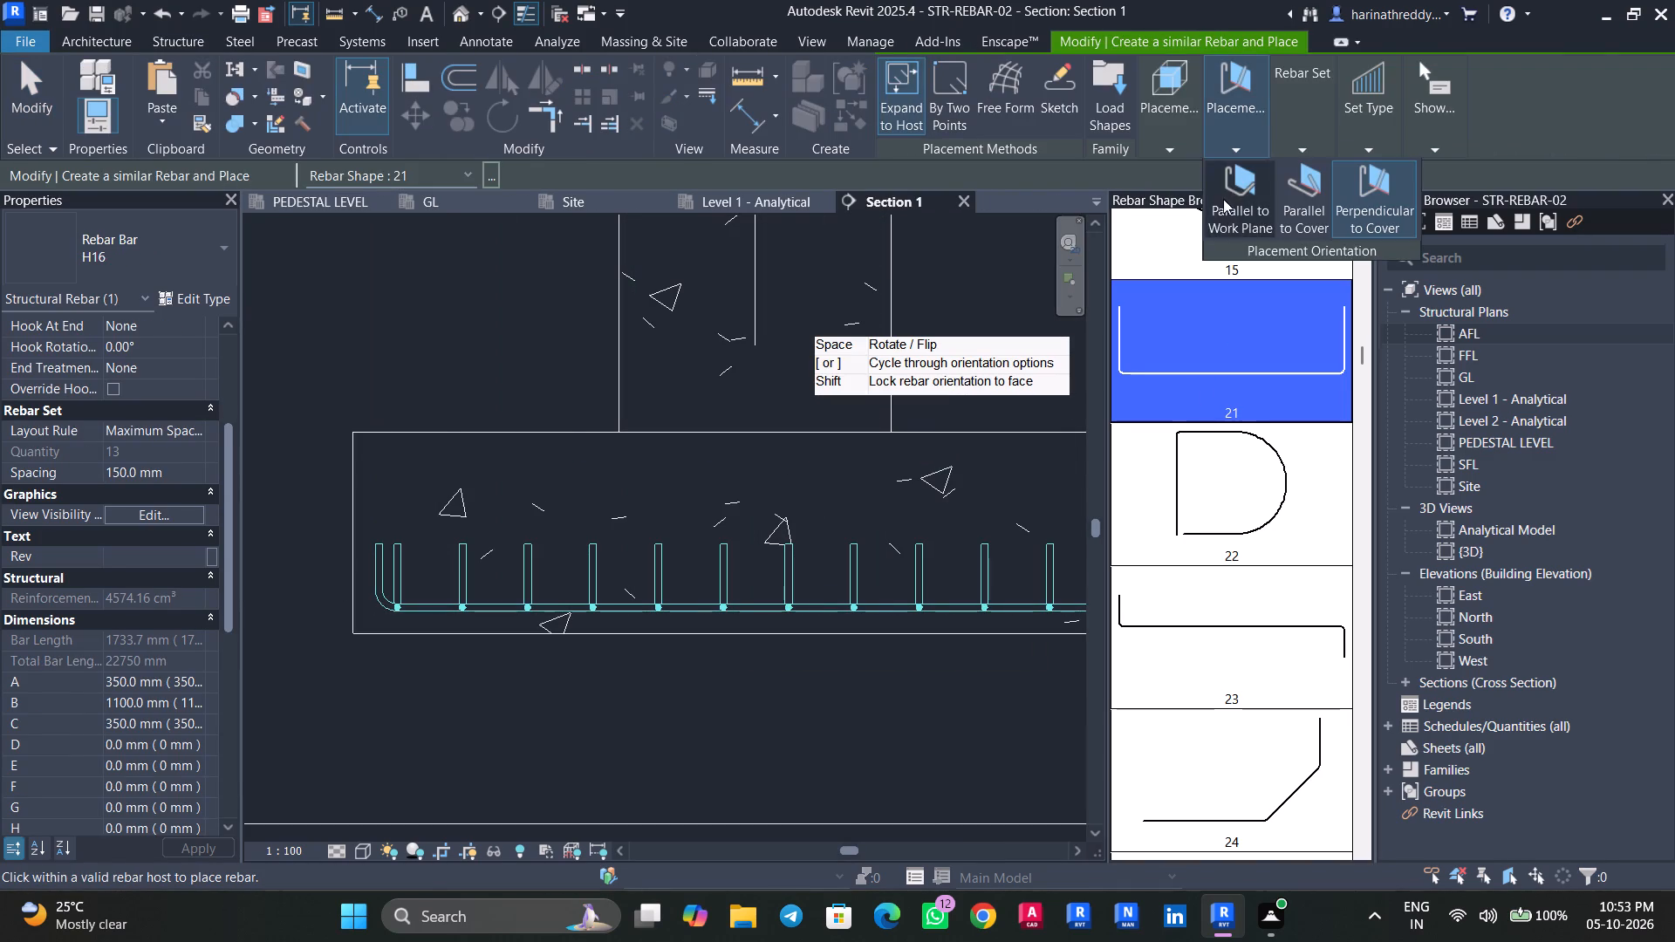
pyautogui.click(1223, 199)
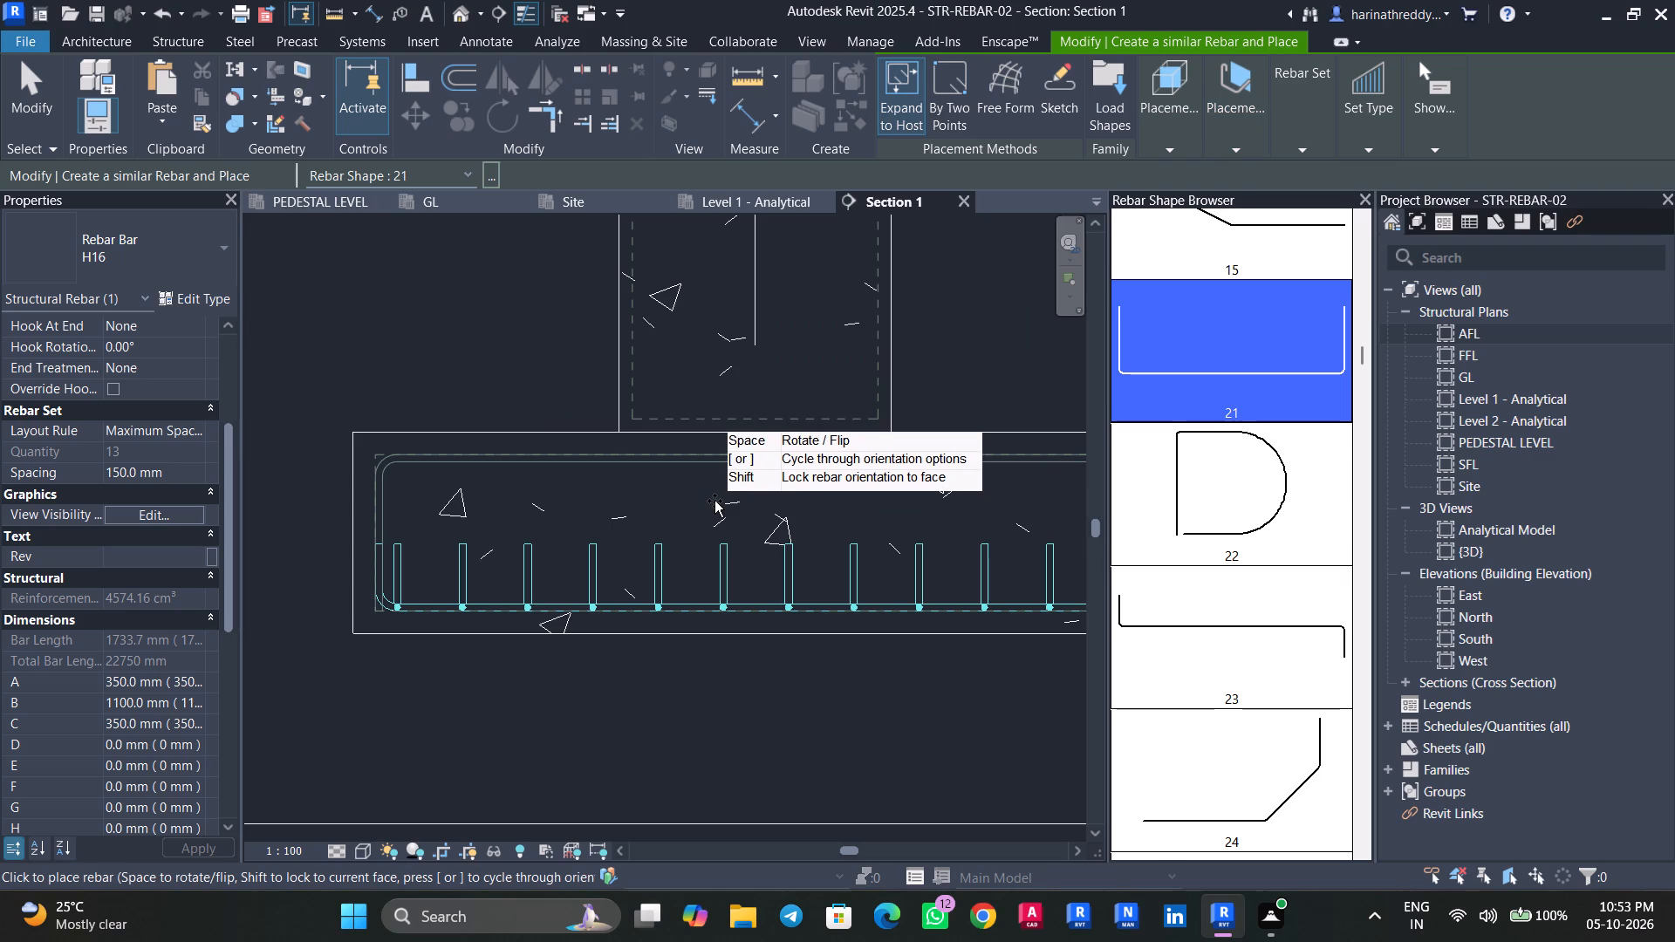
pyautogui.click(714, 501)
pyautogui.press('Escape')
pyautogui.press('Escape')
pyautogui.press('Escape')
# Change the perpendicular bottom bar set's type to H12.
pyautogui.click(720, 561)
pyautogui.click(109, 247)
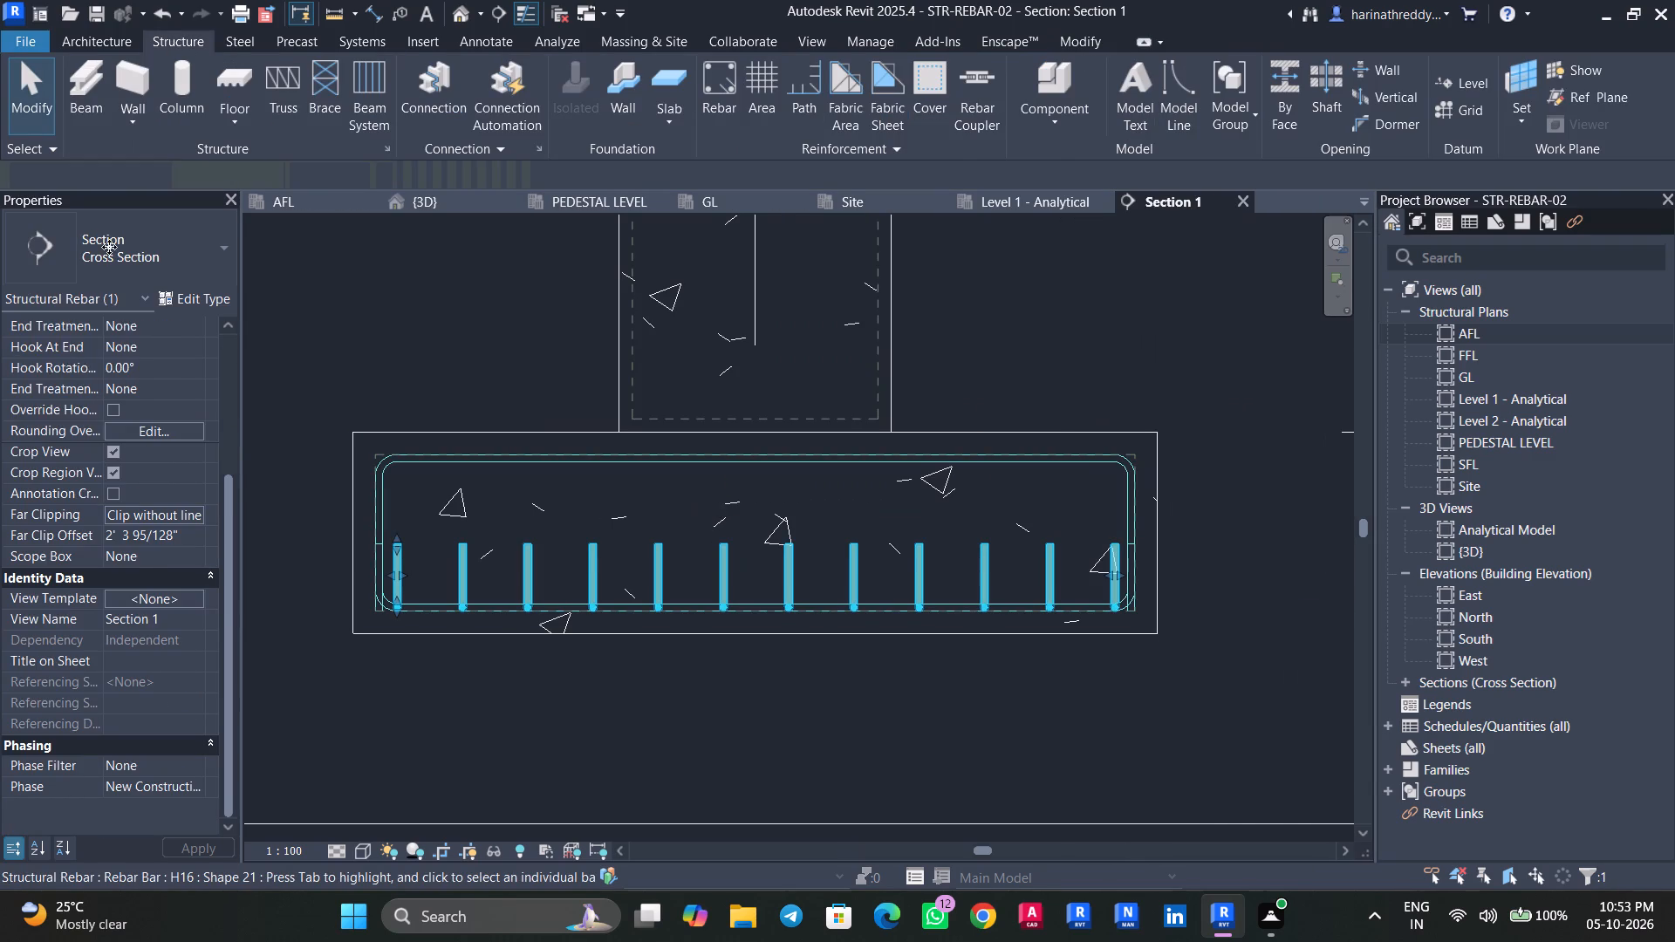
pyautogui.click(71, 429)
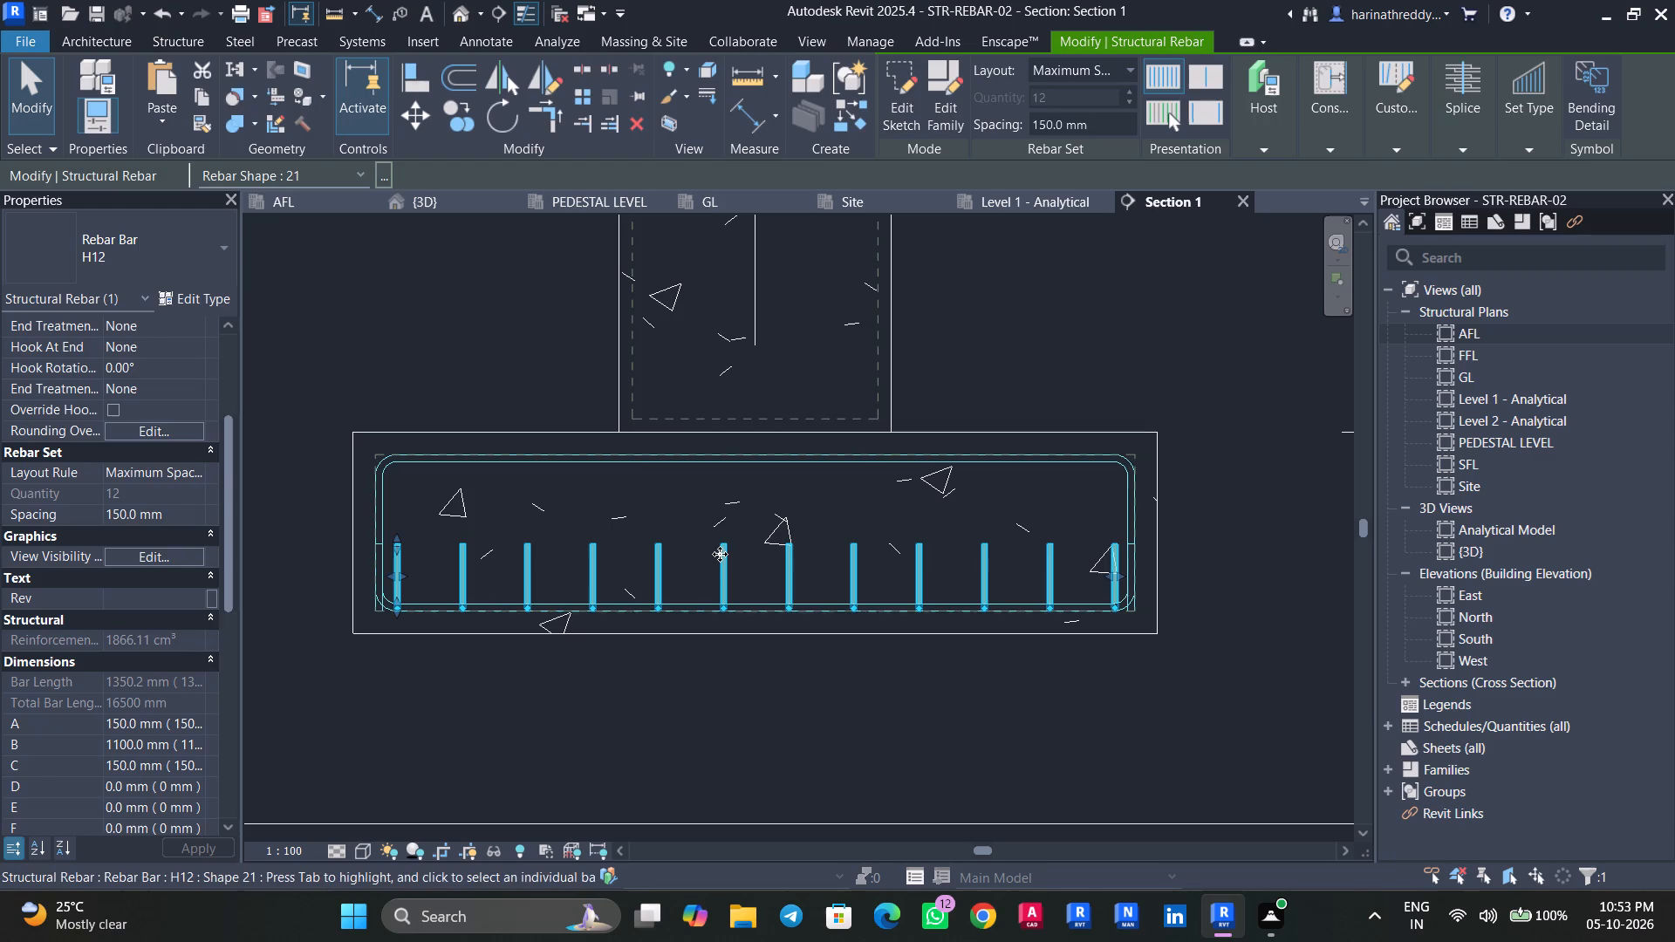
pyautogui.press('Escape')
pyautogui.press('Escape')
# Set both leg lengths, C and A, of the long H16 top bar set to 150 mm.
pyautogui.click(658, 463)
pyautogui.click(345, 540)
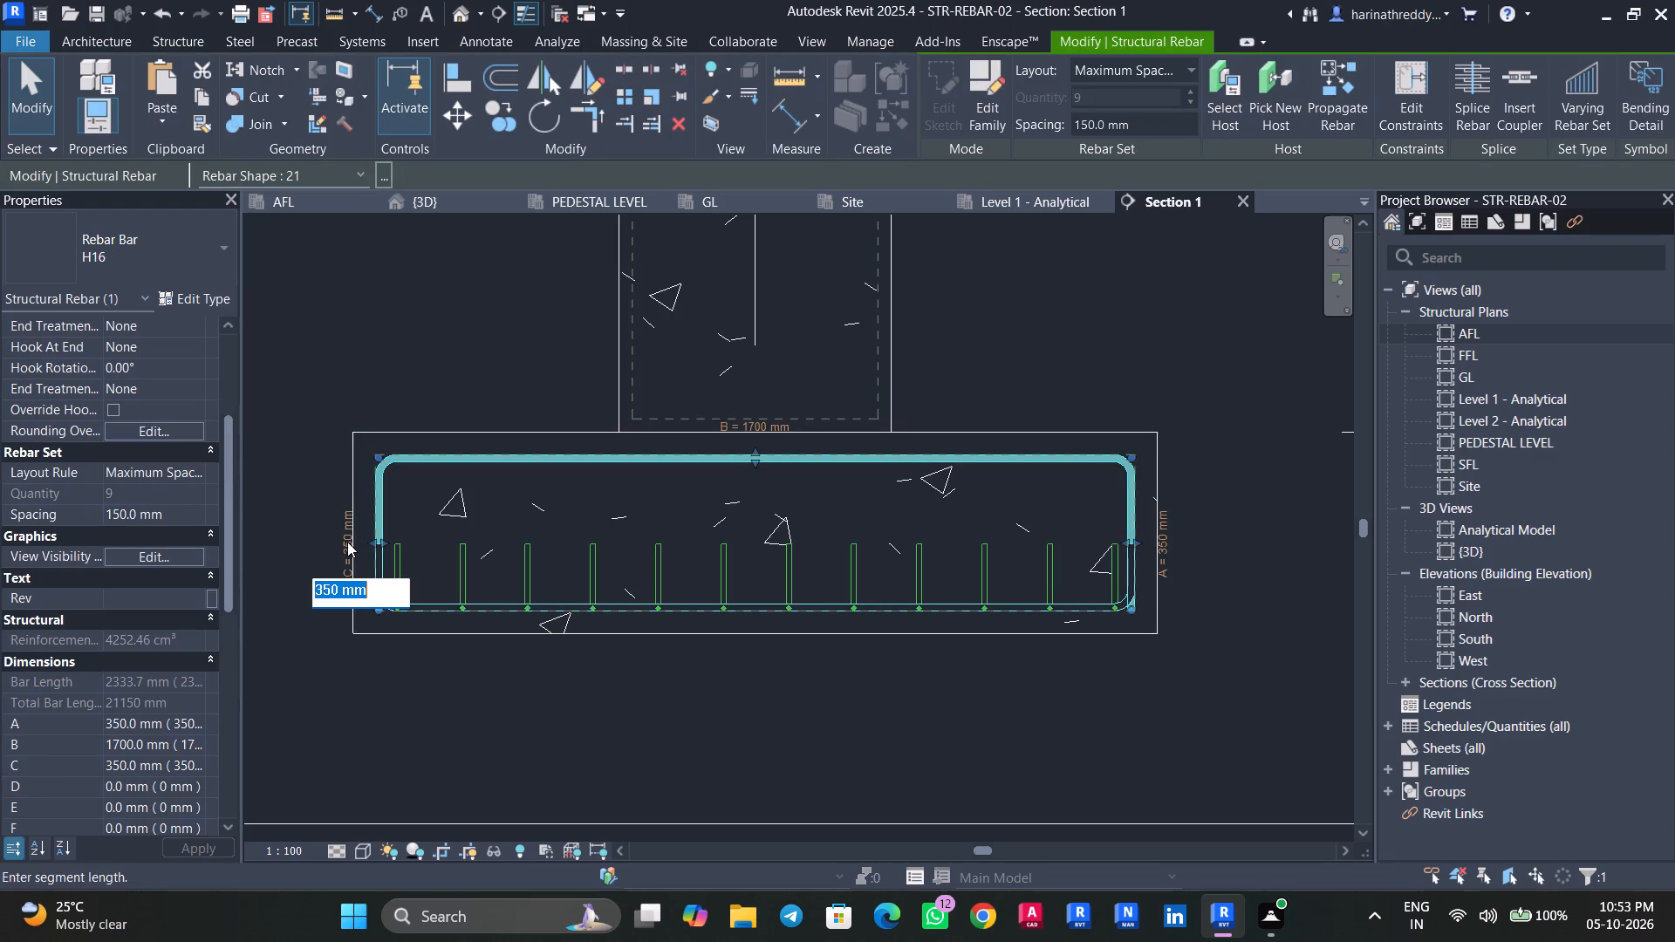
pyautogui.write('150')
pyautogui.press('Return')
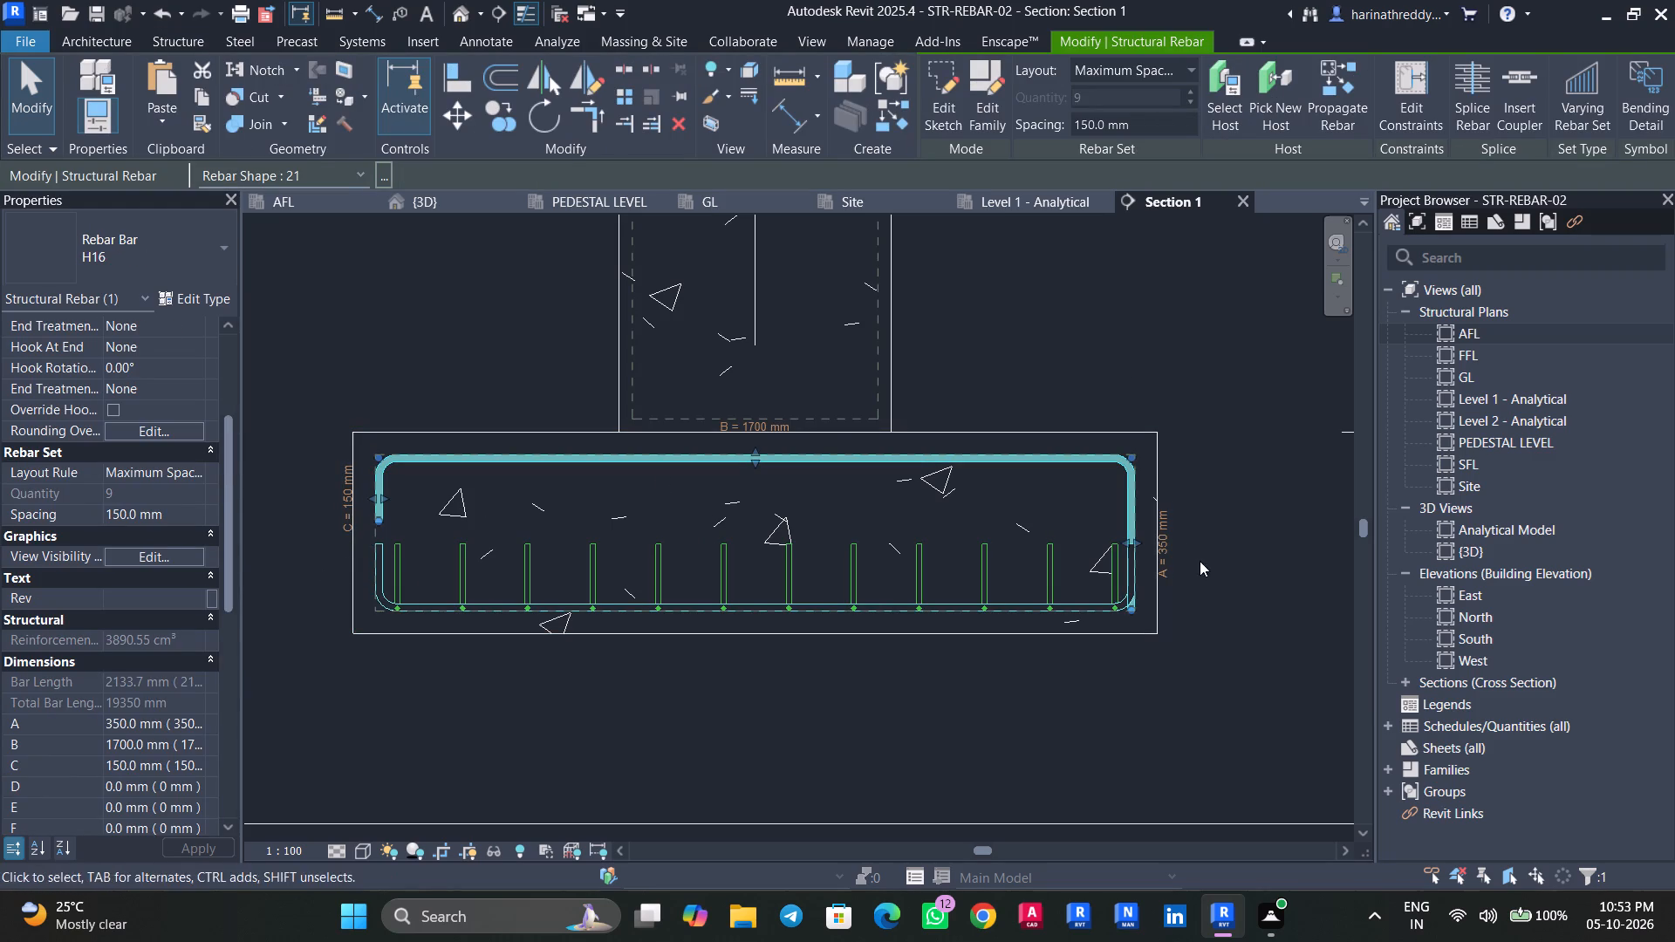
pyautogui.click(1172, 539)
pyautogui.write('150')
pyautogui.press('Return')
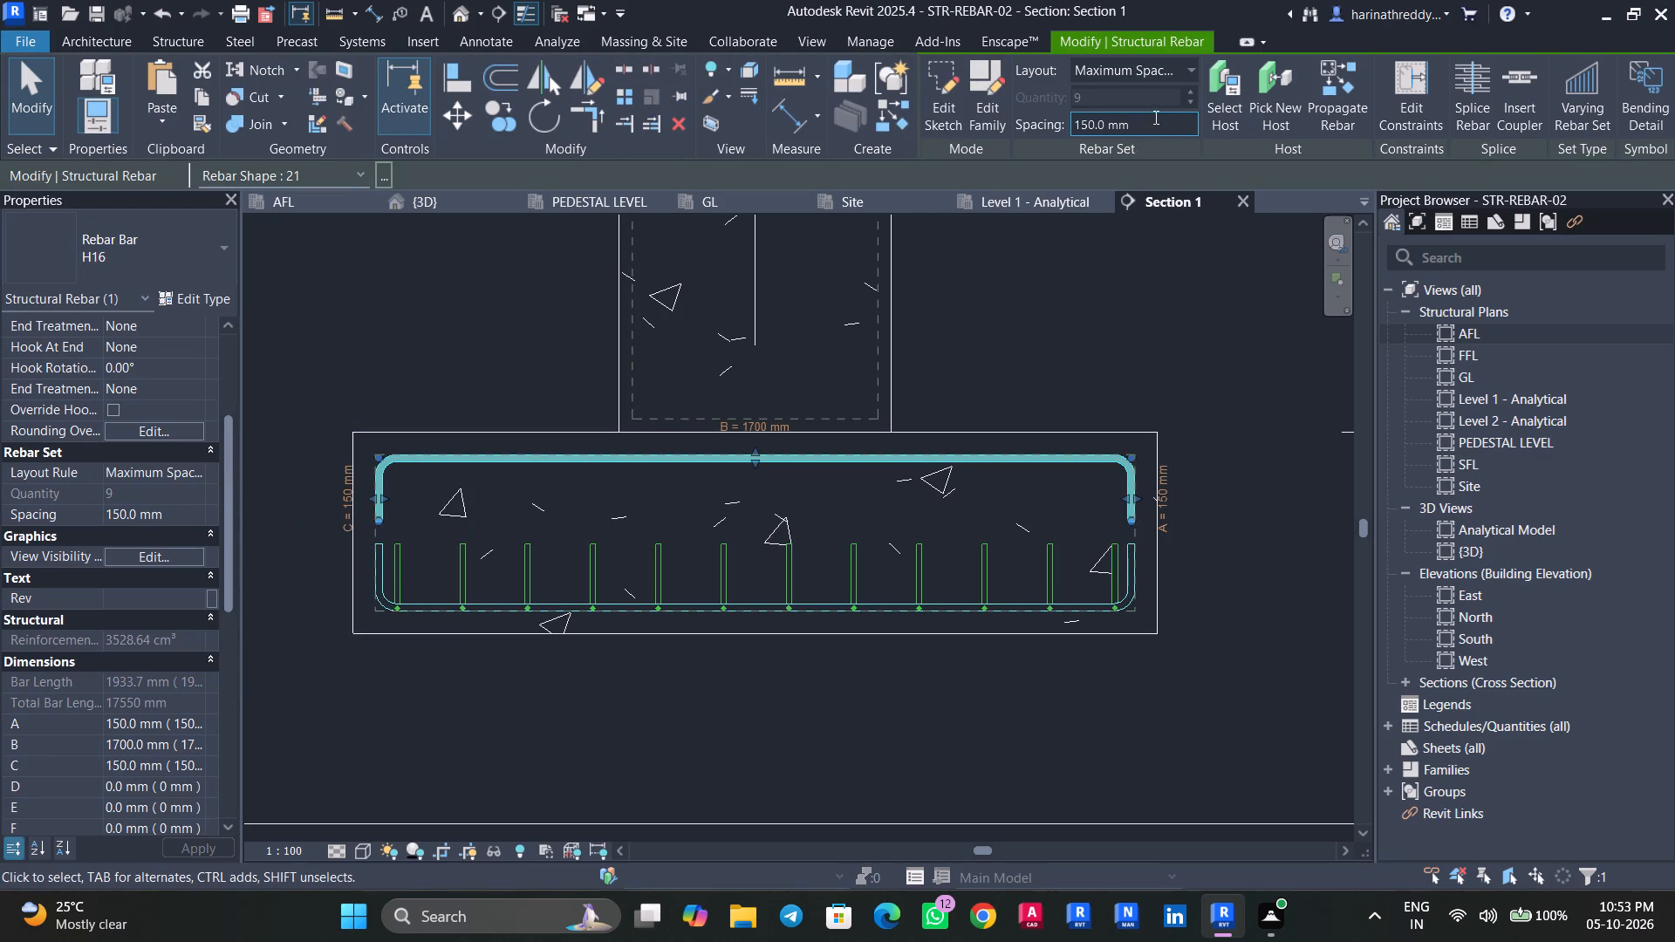
pyautogui.press('Escape')
pyautogui.press('Escape')
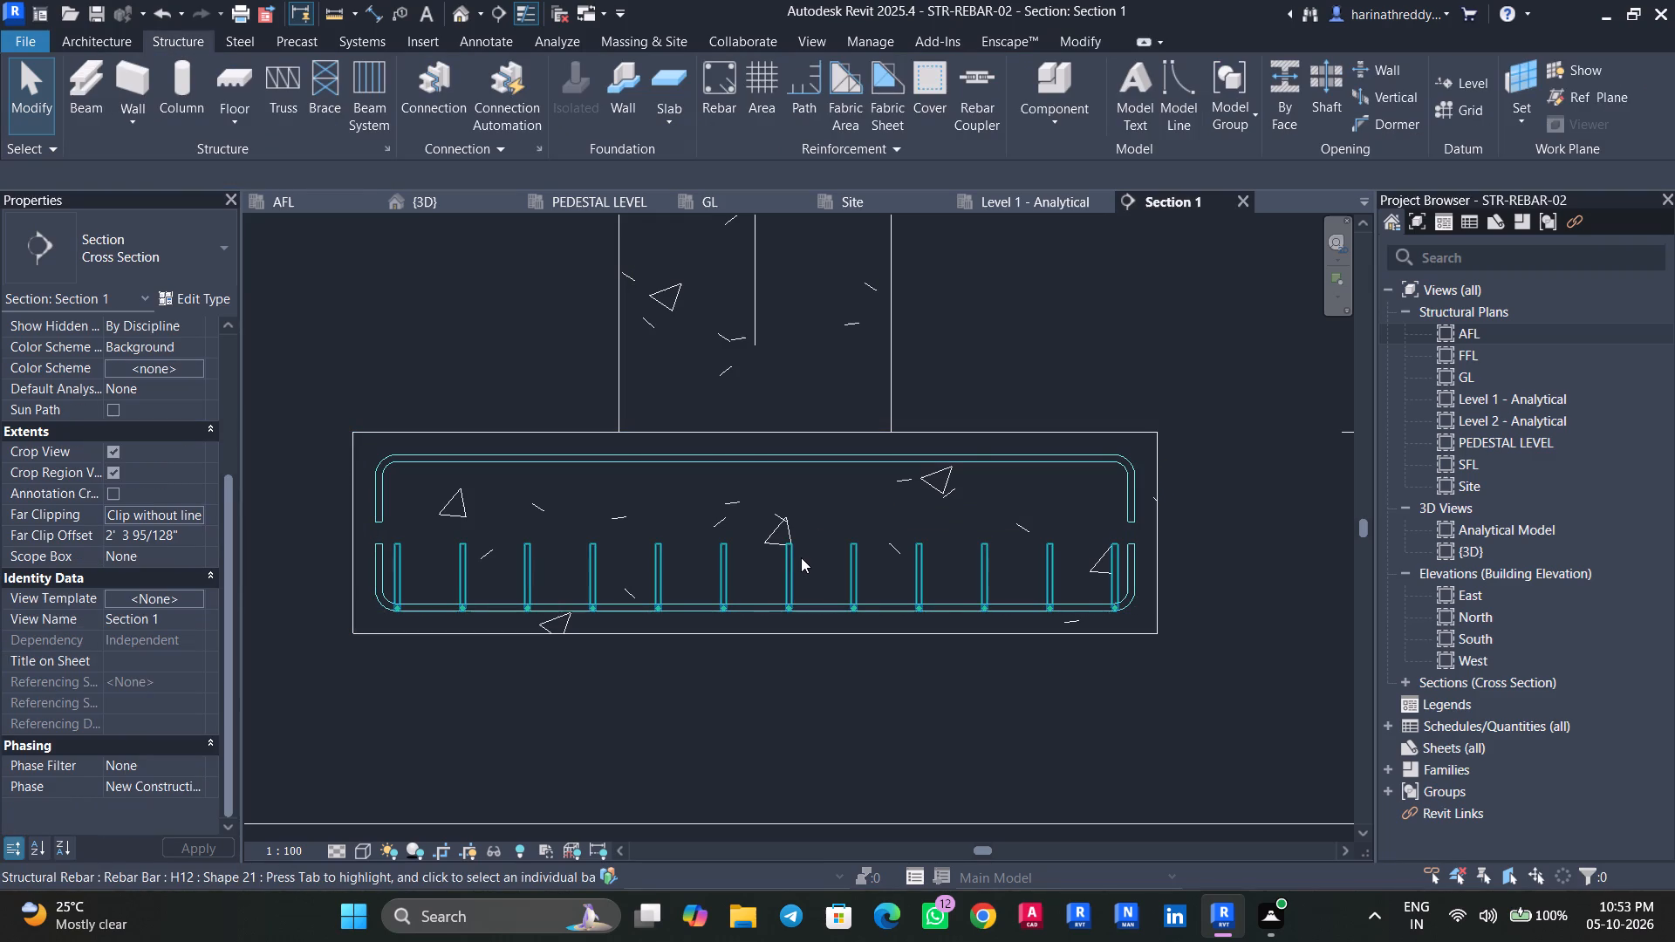
# Place a similar H12 shape 21 bar set perpendicular to cover along the footing's top, at 150 mm spacing with legs down.
pyautogui.click(801, 557)
pyautogui.write('CS')
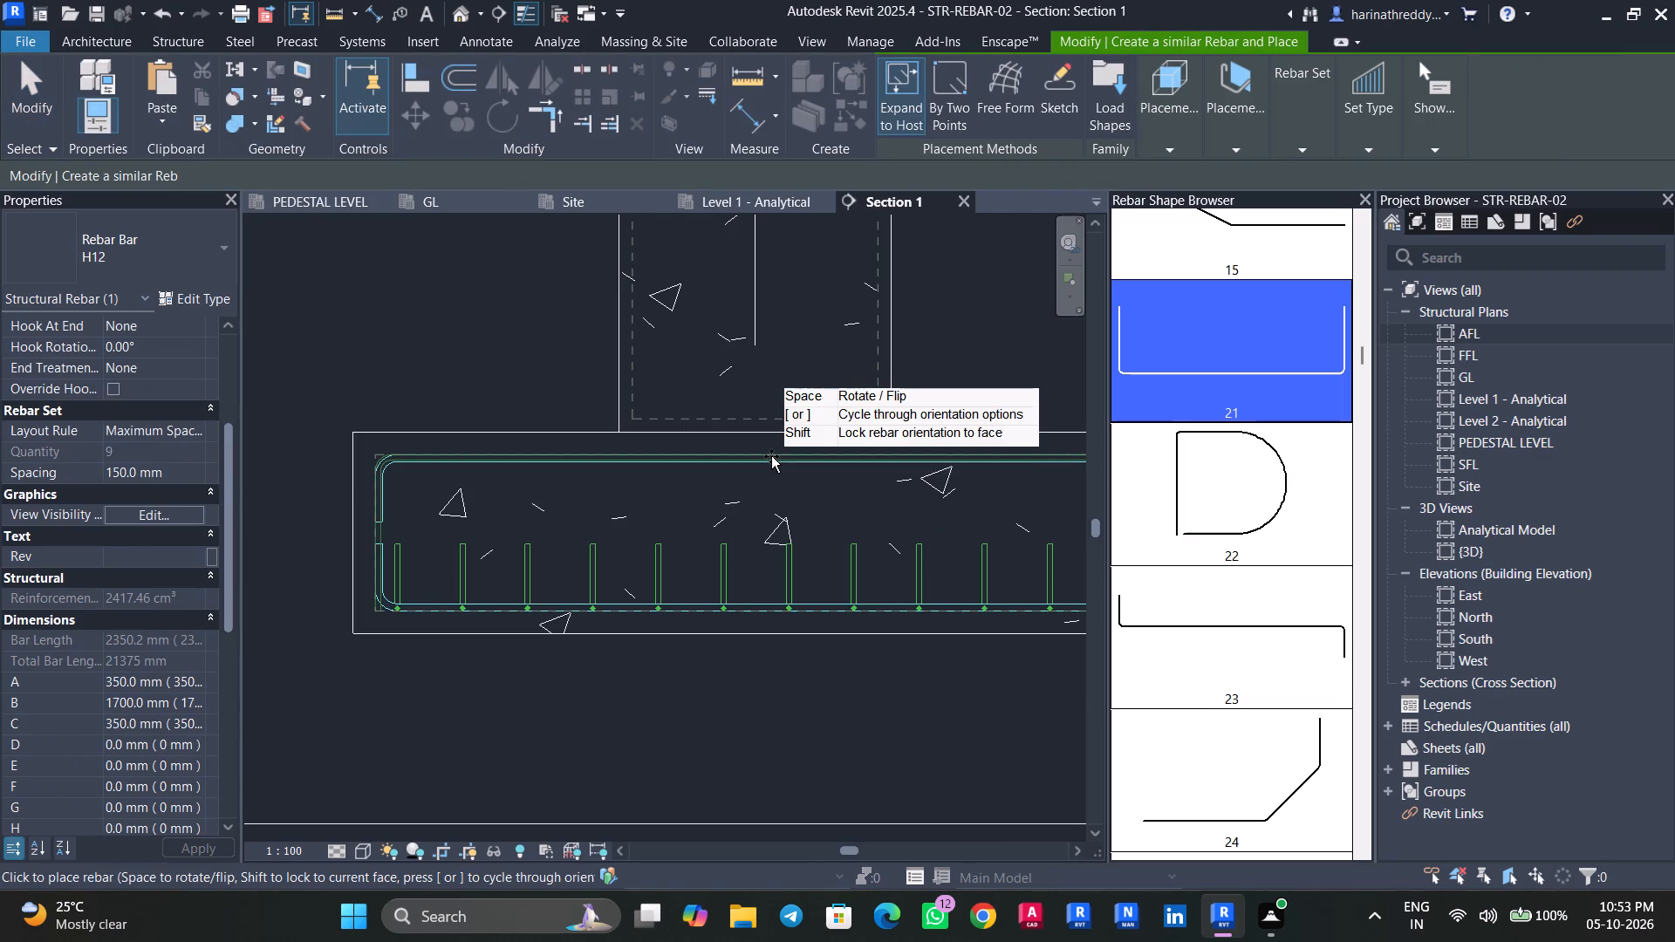
pyautogui.click(1236, 130)
pyautogui.click(1334, 206)
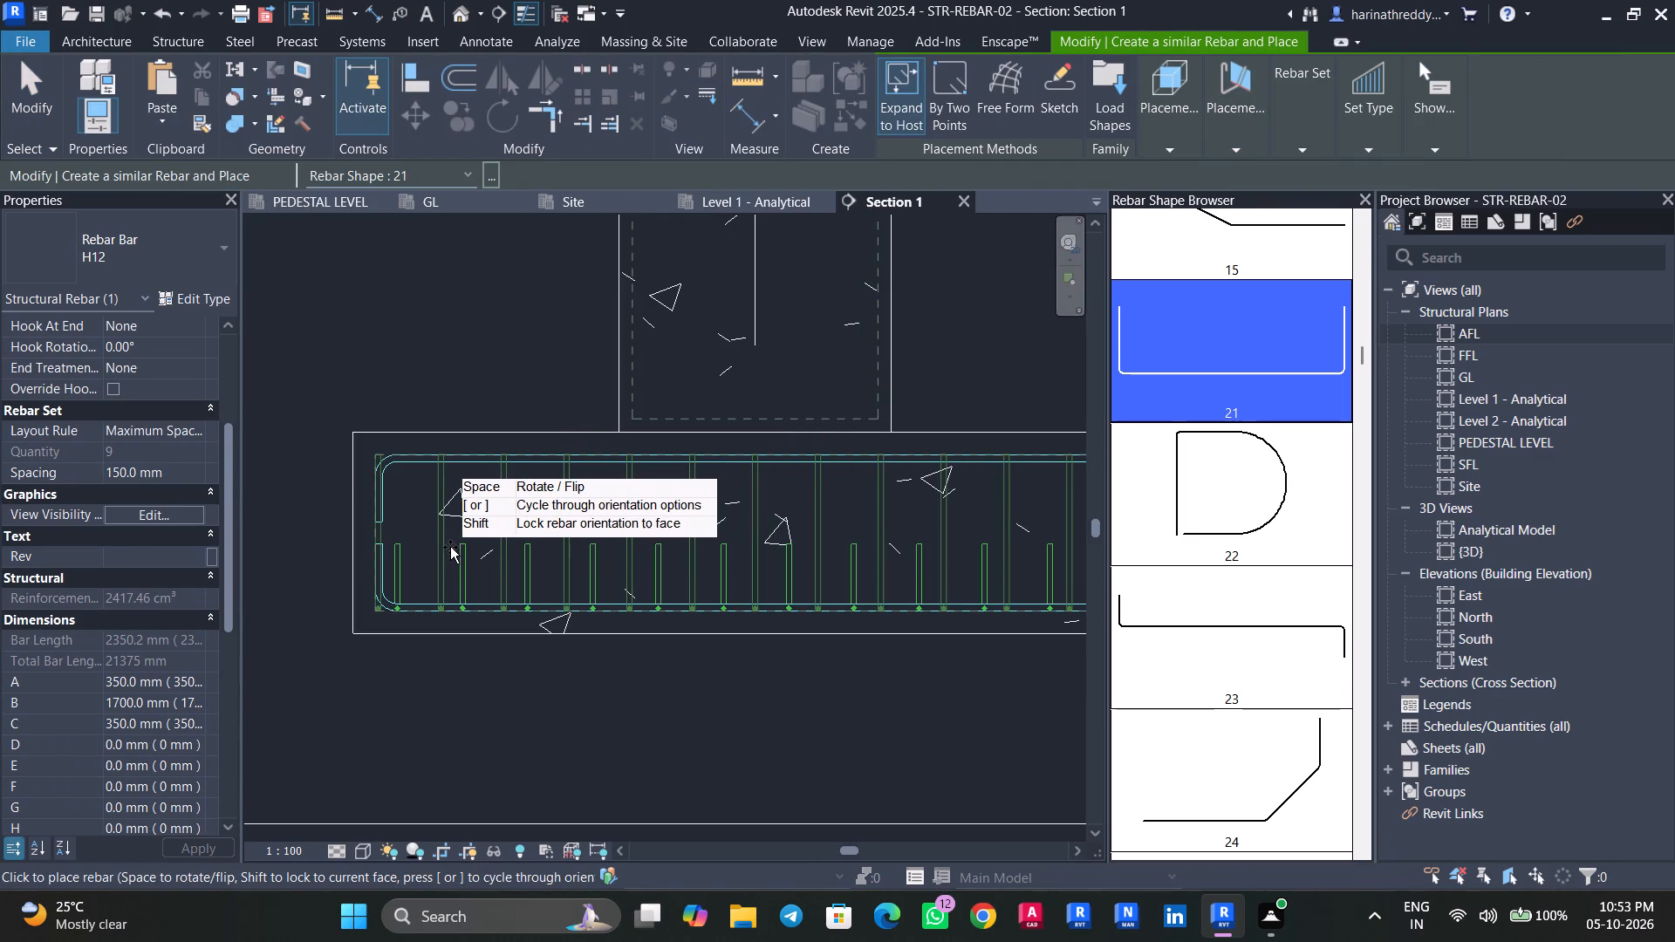
pyautogui.click(490, 461)
pyautogui.press('Escape')
pyautogui.press('Escape')
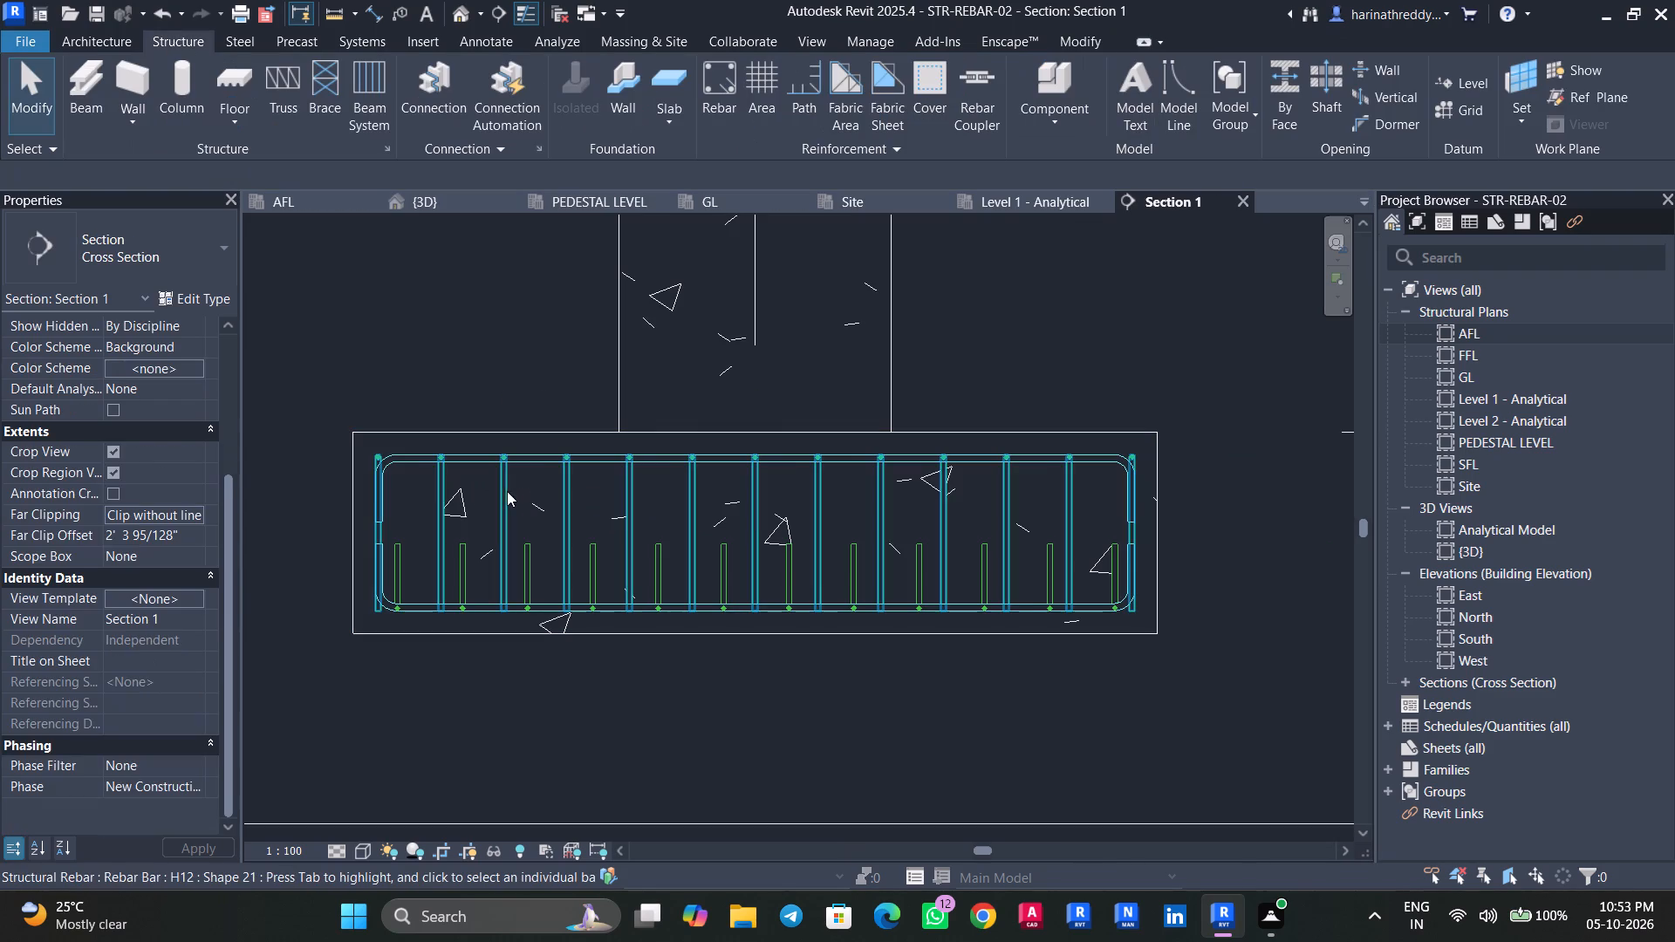
# Set leg lengths A and C of the perpendicular H12 top bar set to 150 mm.
pyautogui.click(507, 491)
pyautogui.click(193, 718)
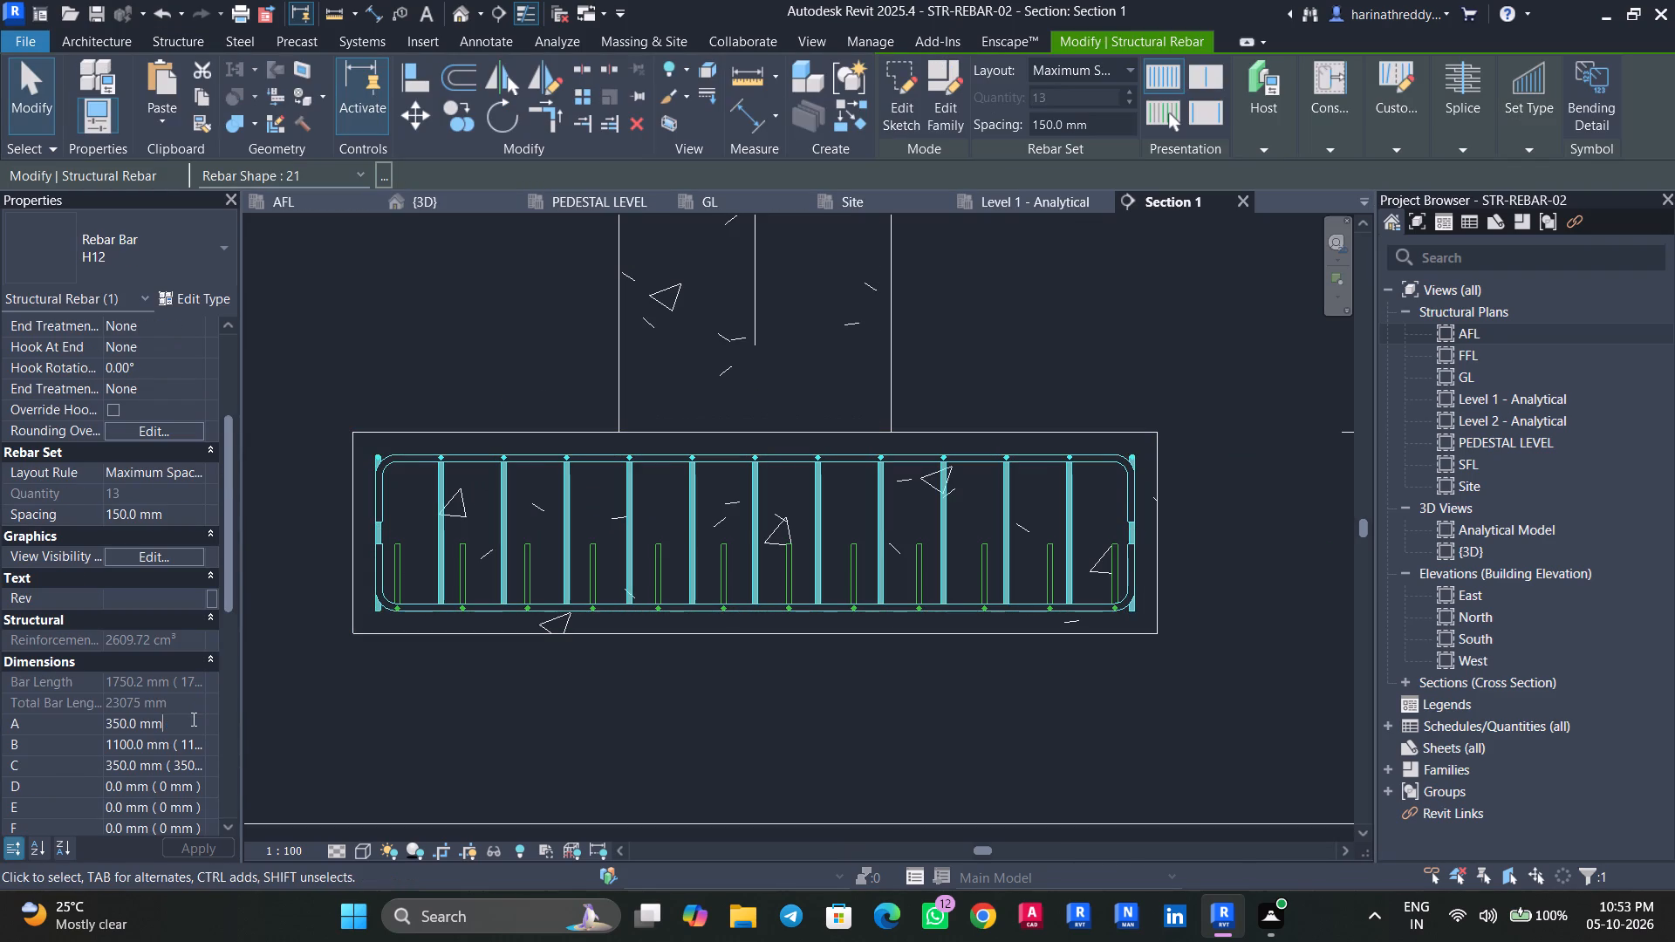
pyautogui.moveTo(191, 720); pyautogui.dragTo(72, 719)
pyautogui.write('150')
pyautogui.press('Return')
pyautogui.click(161, 768)
pyautogui.moveTo(181, 766); pyautogui.dragTo(42, 767)
pyautogui.write('150')
pyautogui.press('Return')
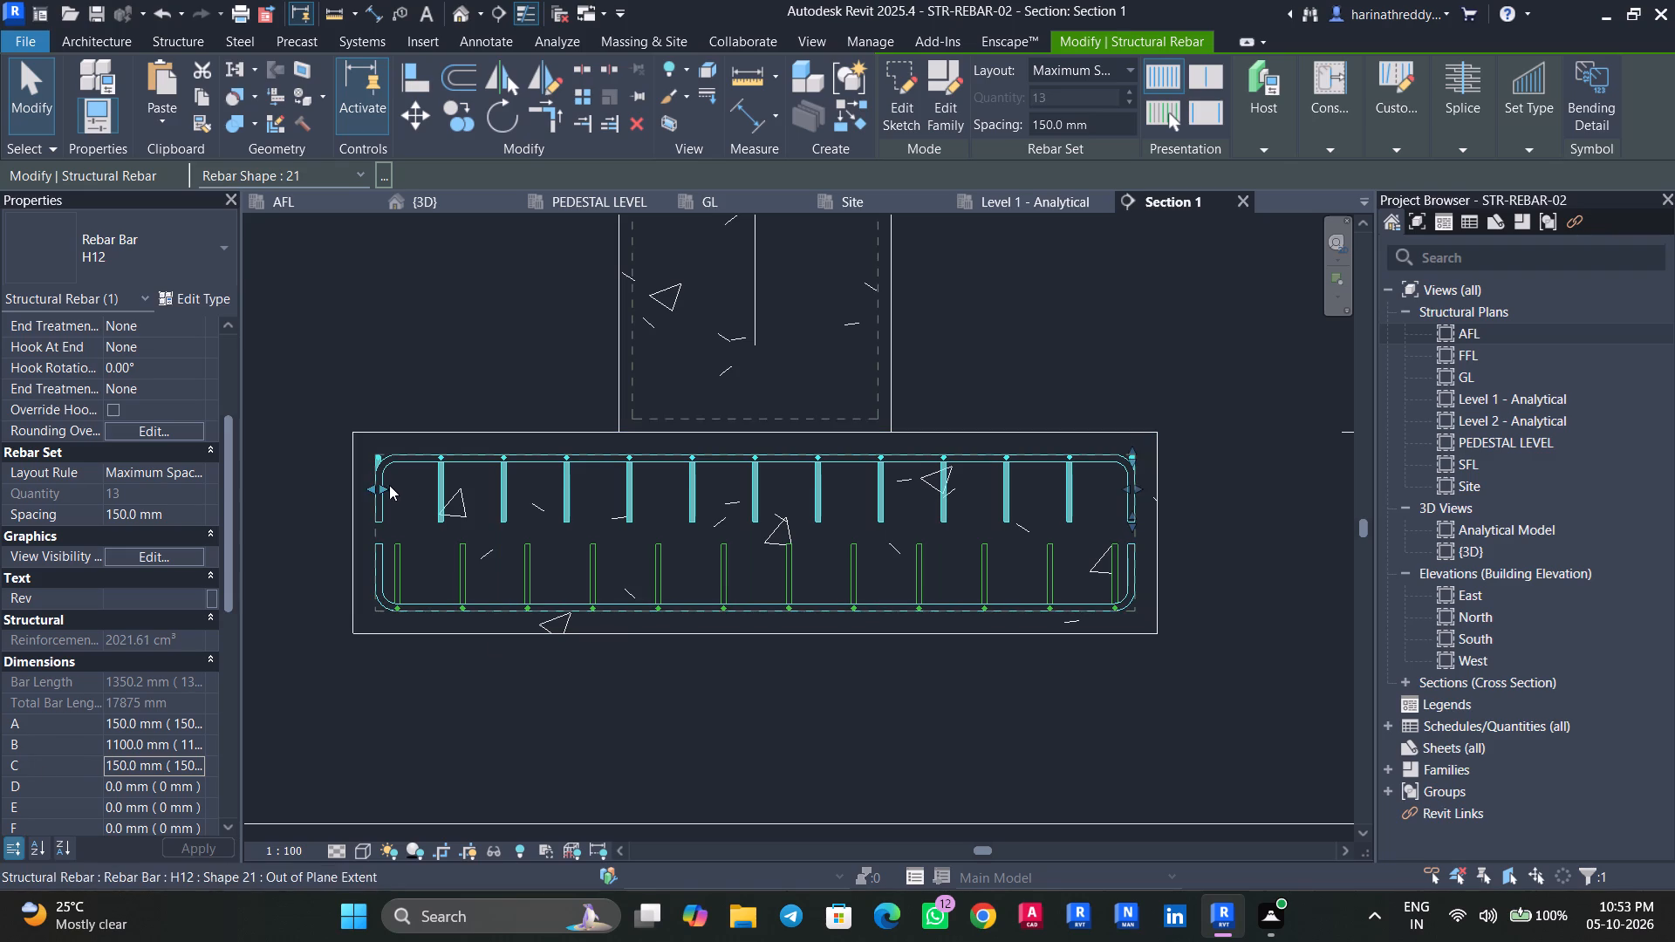
# Pull both ends of the H12 top bar set inward so its outer bars line up with the bottom perpendicular set.
pyautogui.moveTo(385, 485); pyautogui.dragTo(402, 490)
pyautogui.moveTo(1125, 492); pyautogui.dragTo(1117, 492)
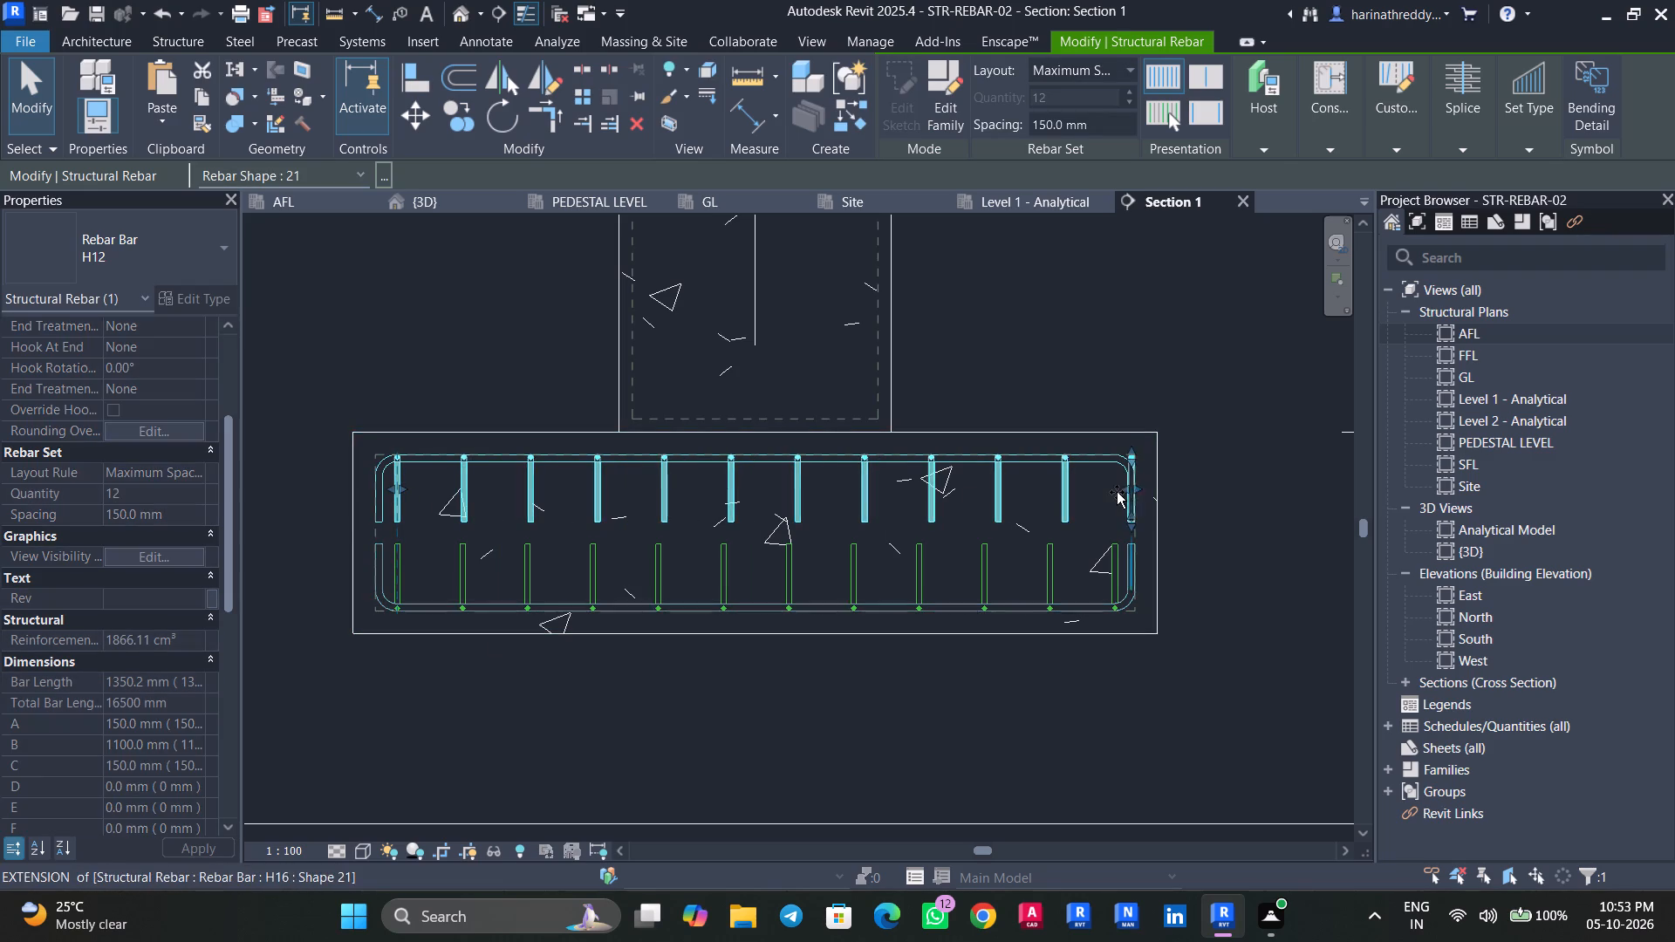
pyautogui.moveTo(1117, 492); pyautogui.dragTo(1114, 492)
pyautogui.press('Escape')
pyautogui.press('Escape')
# Select all H12 bar sets and set their view visibility states so they display unobscured in the 3D view.
pyautogui.click(516, 496)
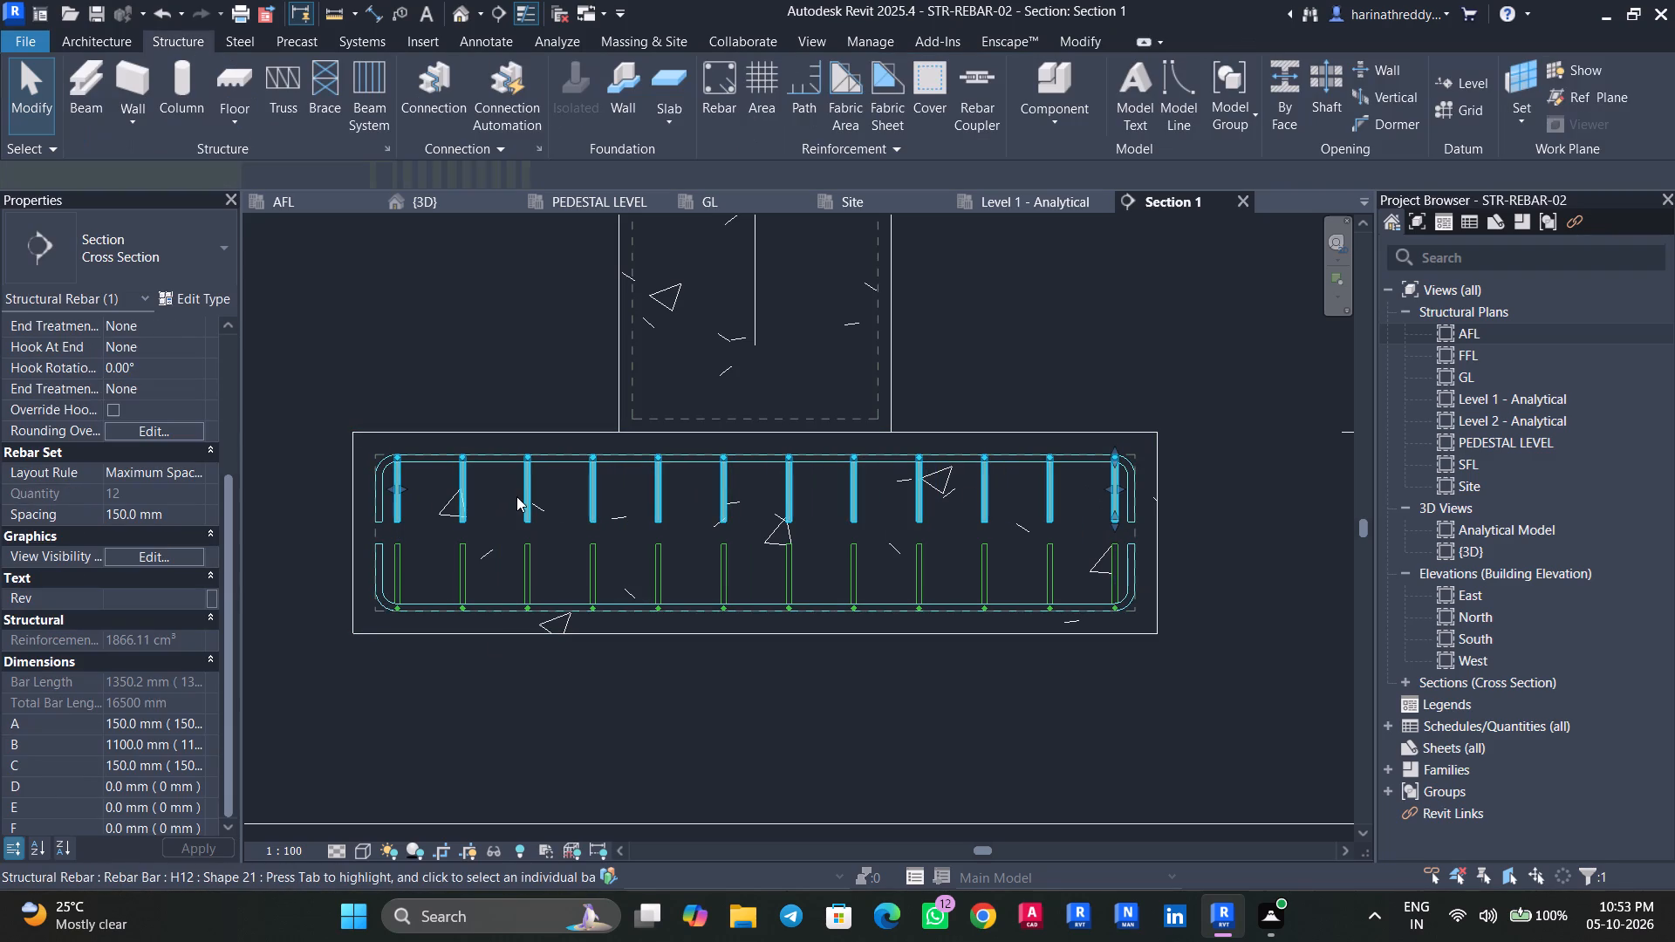
pyautogui.press('s')
pyautogui.press('a')
pyautogui.click(189, 559)
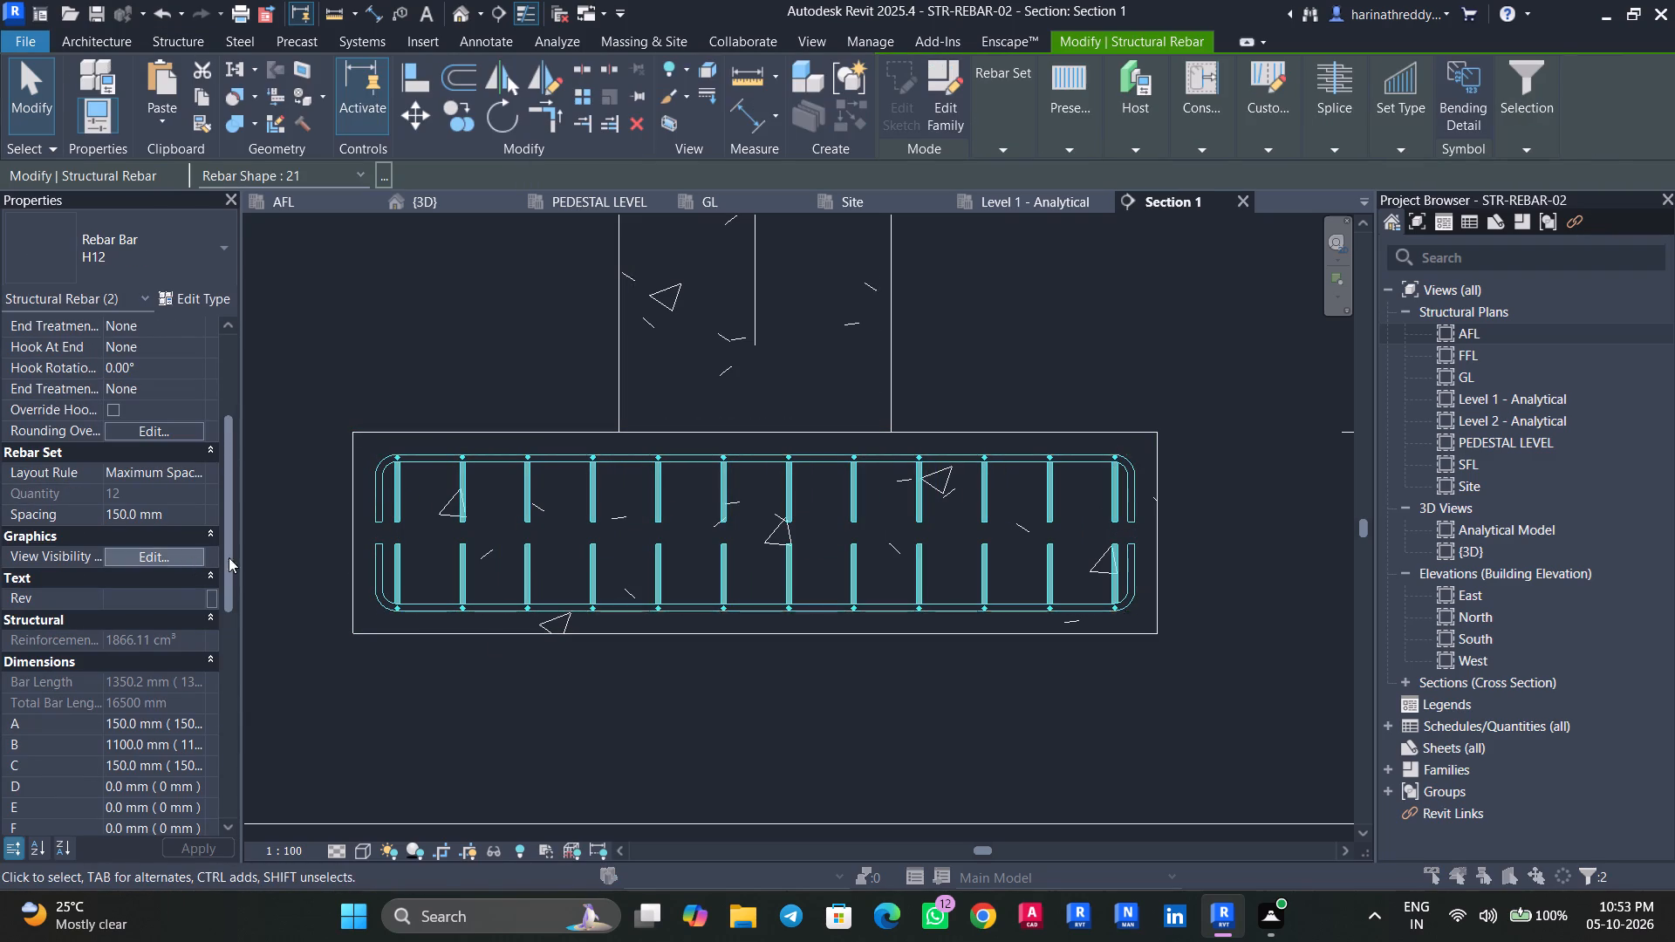
pyautogui.click(1003, 404)
pyautogui.click(964, 658)
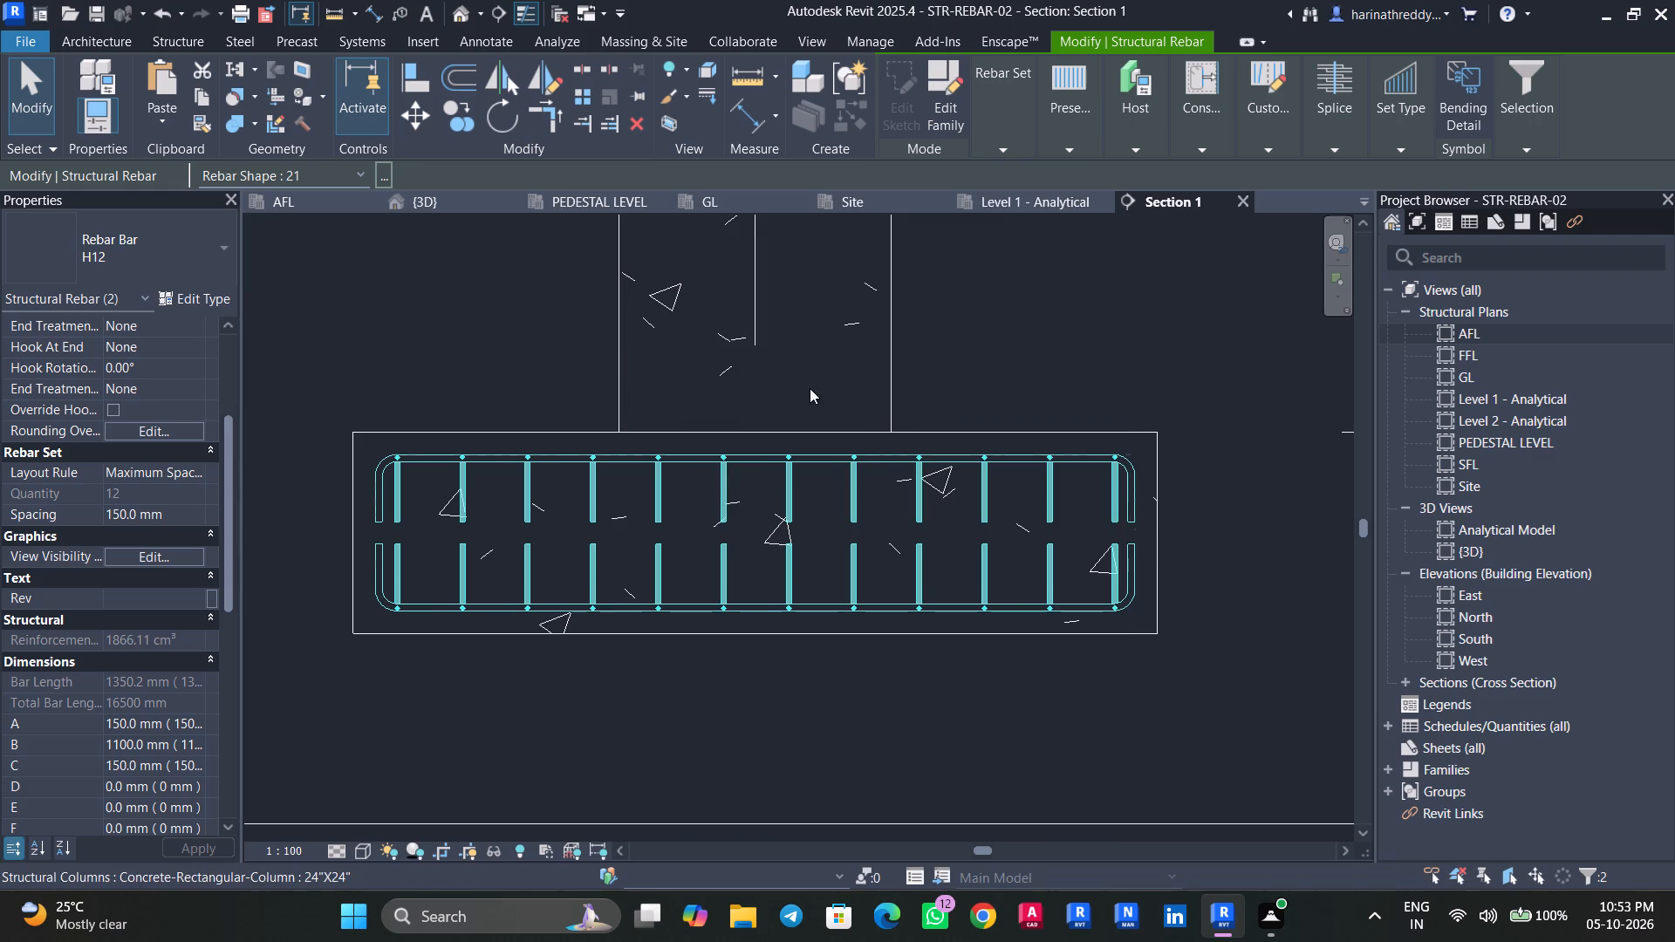
# Examine the footing's top and bottom reinforcement cage from several angles in the 3D view.
pyautogui.click(472, 13)
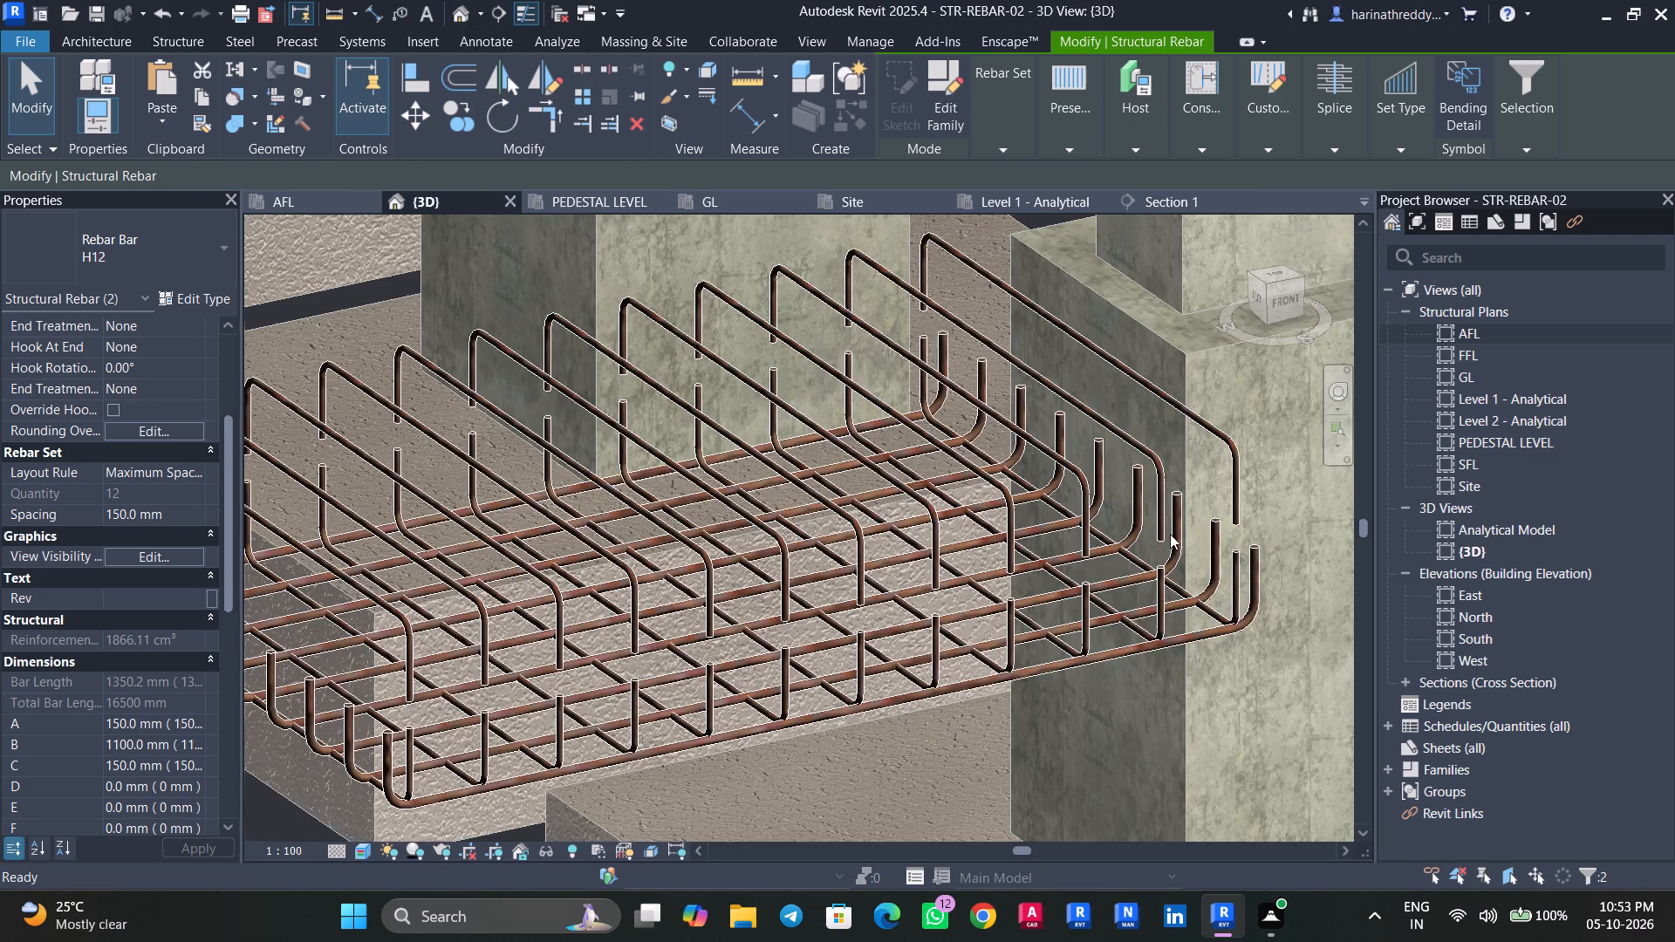
pyautogui.press('Escape')
pyautogui.press('Escape')
pyautogui.scroll(-2, 735, 721)
pyautogui.scroll(-1, 878, 738)
pyautogui.scroll(1, 878, 738)
pyautogui.scroll(-1, 878, 738)
pyautogui.keyDown('shift'); pyautogui.moveTo(884, 764); pyautogui.dragTo(974, 724, button='middle'); pyautogui.keyUp('shift')
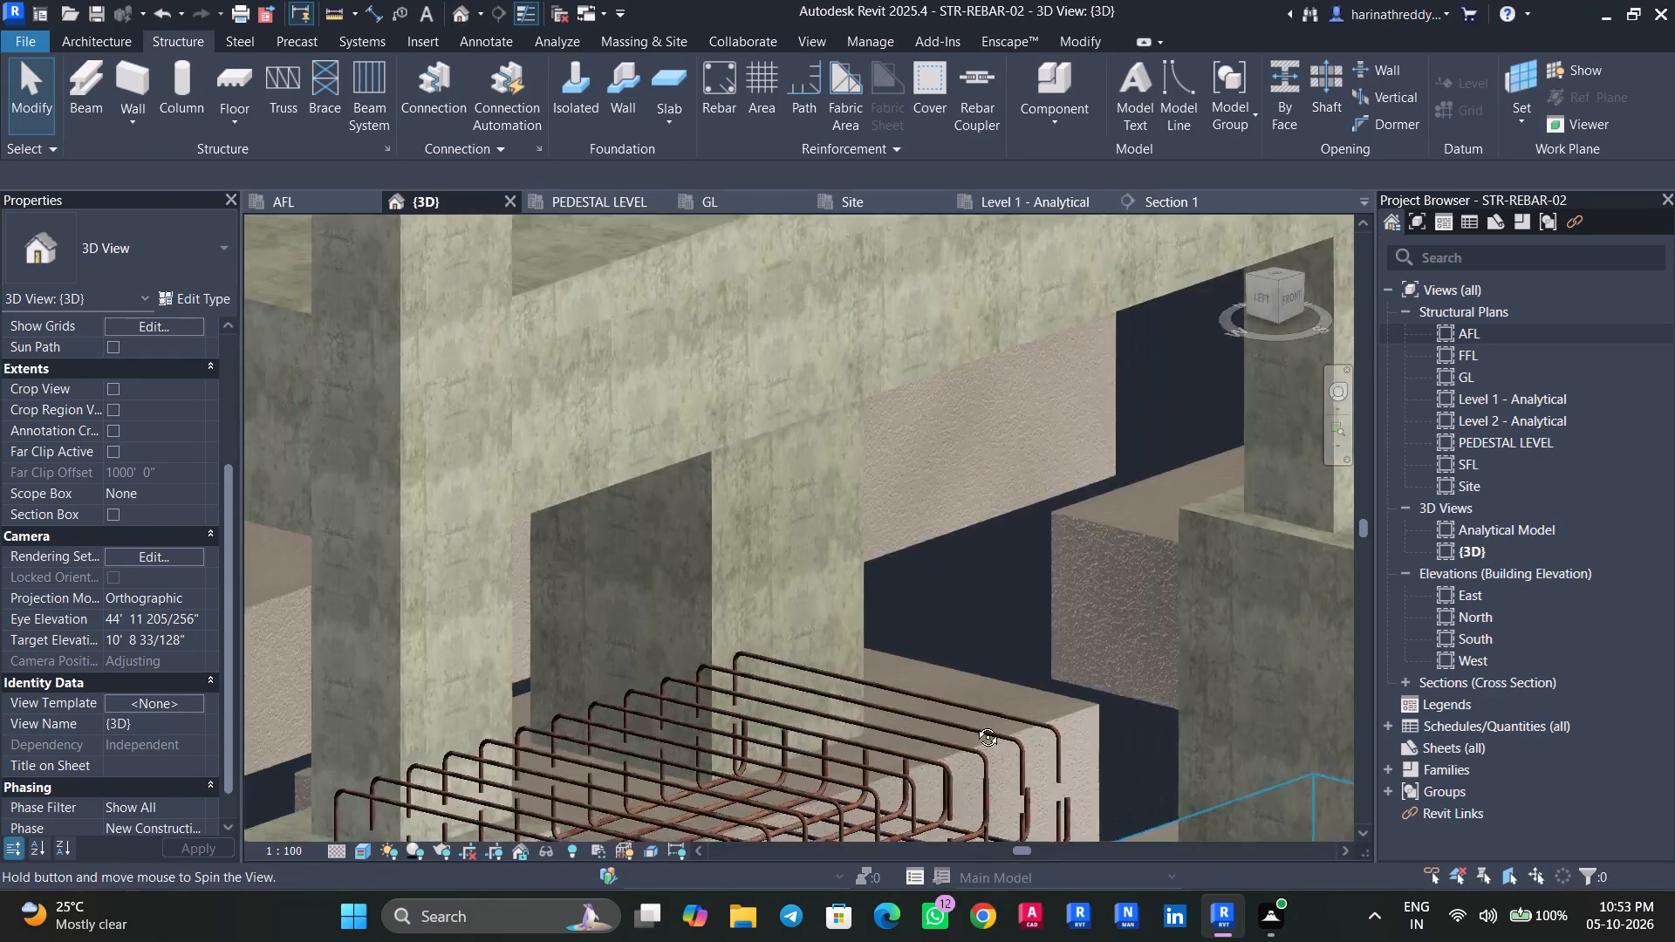
pyautogui.keyDown('shift'); pyautogui.moveTo(974, 724); pyautogui.dragTo(991, 719, button='middle'); pyautogui.keyUp('shift')
pyautogui.moveTo(1094, 671); pyautogui.dragTo(846, 389, button='middle')
pyautogui.scroll(-1, 846, 389)
pyautogui.scroll(-3, 907, 495)
pyautogui.keyDown('shift'); pyautogui.moveTo(905, 503); pyautogui.dragTo(846, 552, button='middle'); pyautogui.keyUp('shift')
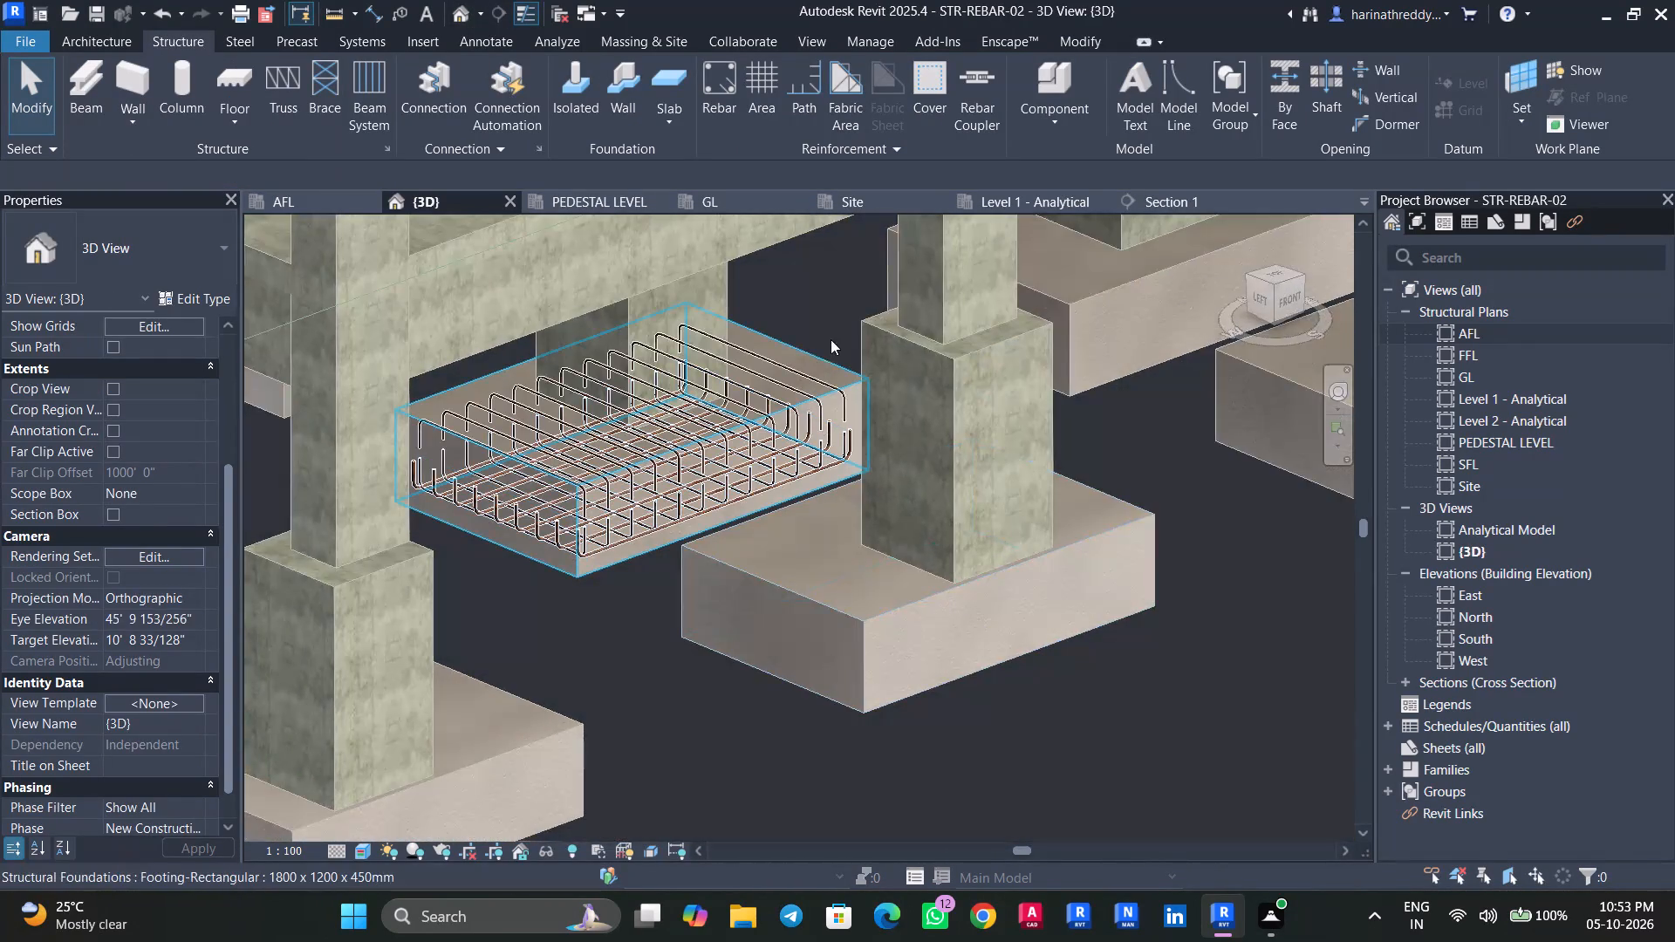
# Propagate the grid 2/G footing's rebar, aligned by host, to all the other isolated footings under the pedestals.
pyautogui.click(835, 361)
pyautogui.scroll(-8, 829, 371)
pyautogui.click(1138, 92)
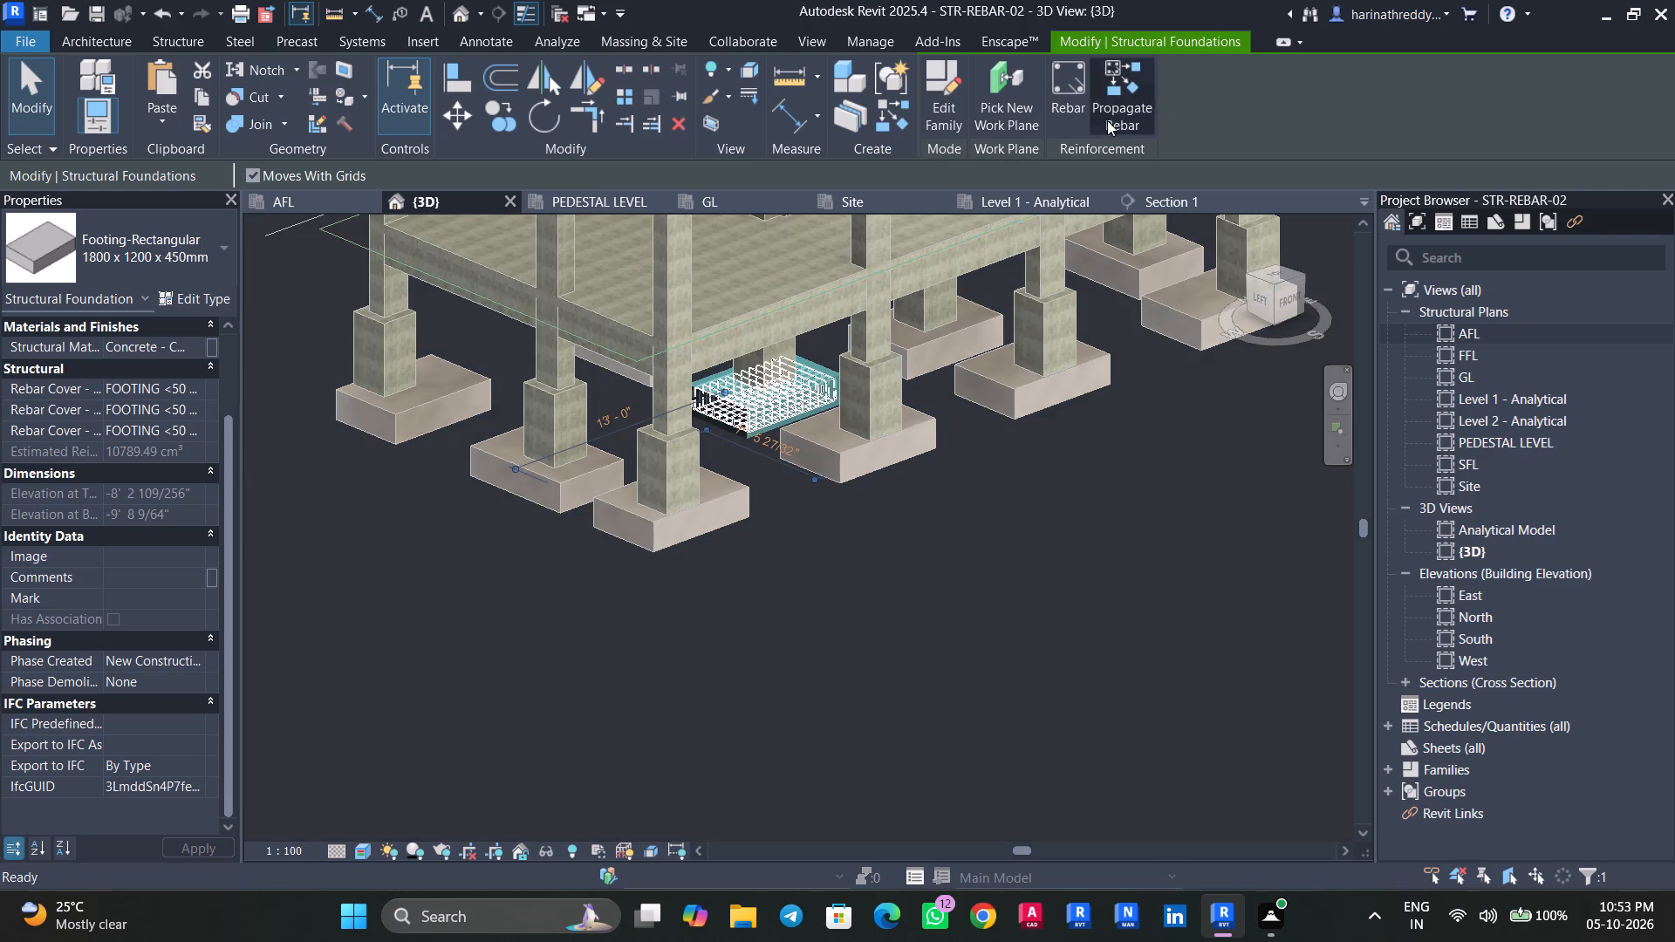
pyautogui.click(407, 407)
pyautogui.click(547, 482)
pyautogui.click(671, 522)
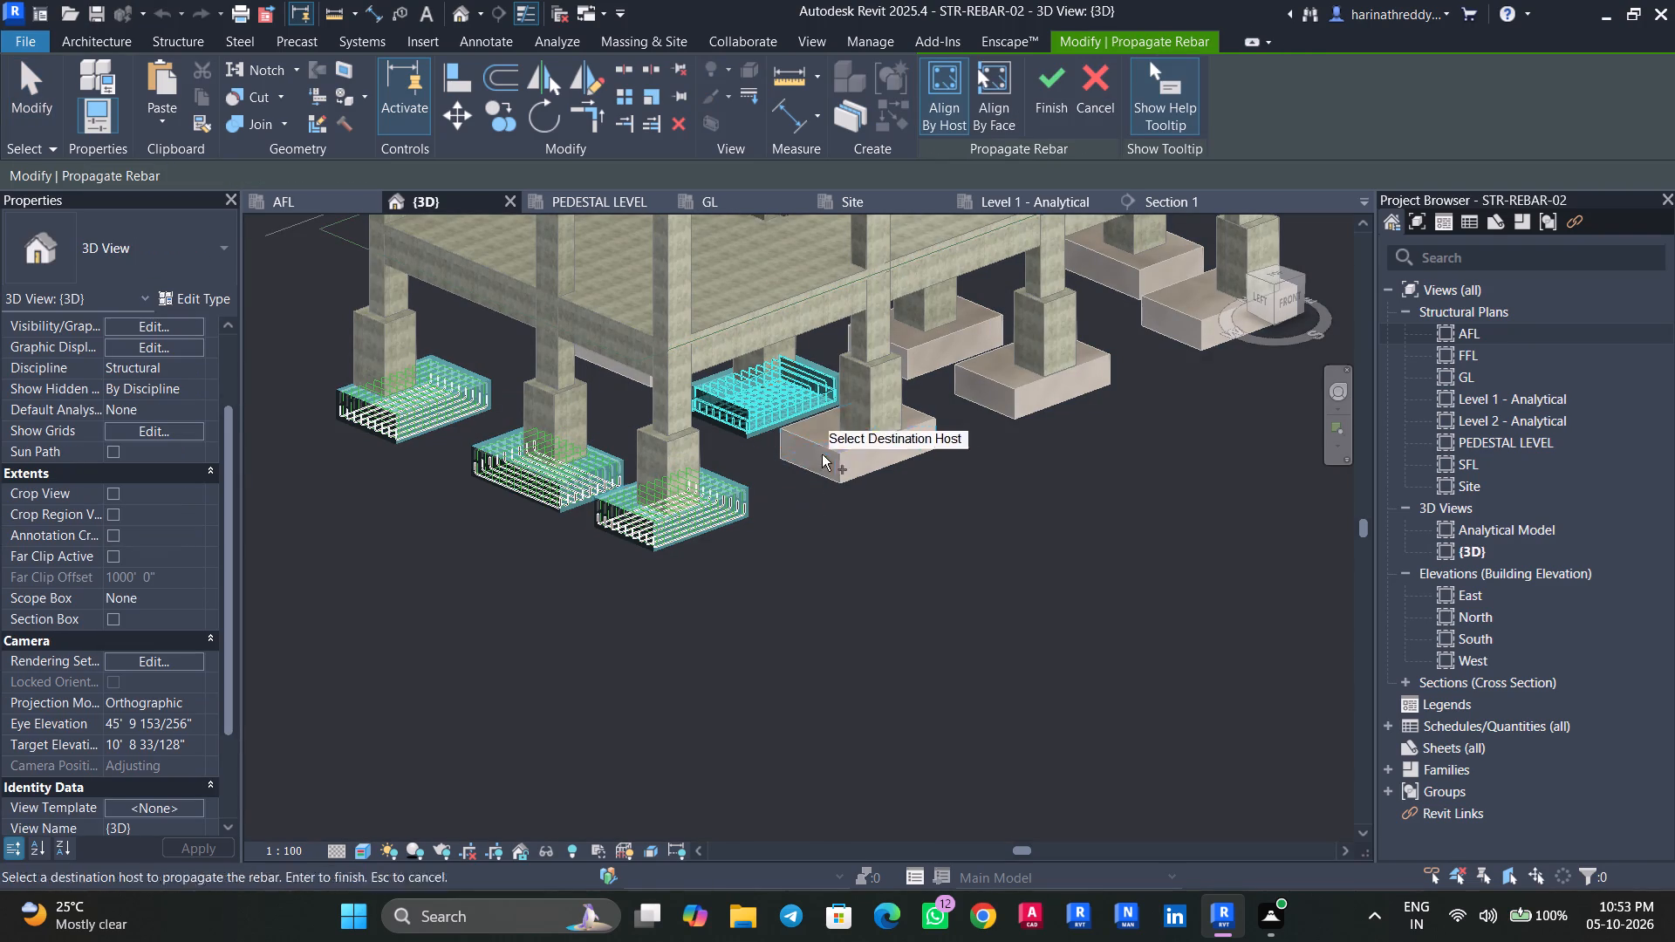
pyautogui.click(835, 447)
pyautogui.keyDown('shift'); pyautogui.moveTo(974, 461); pyautogui.dragTo(862, 455, button='middle'); pyautogui.keyUp('shift')
pyautogui.click(1011, 413)
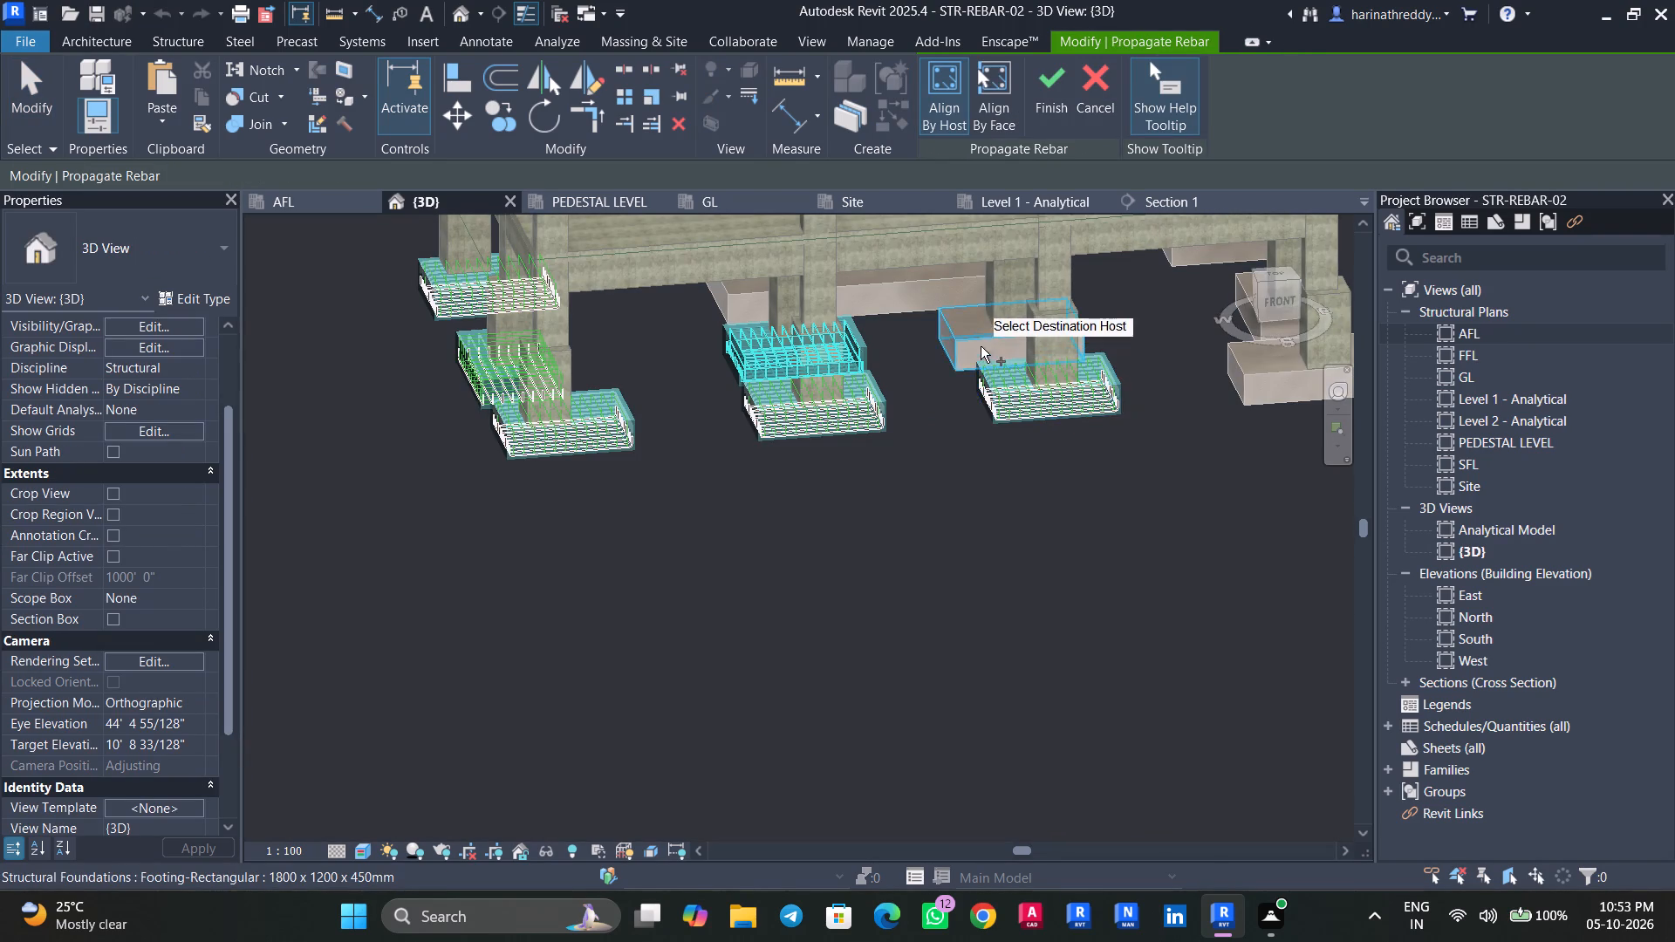
pyautogui.click(981, 346)
pyautogui.moveTo(1093, 509); pyautogui.dragTo(710, 615, button='middle')
pyautogui.click(898, 482)
pyautogui.click(881, 424)
pyautogui.keyDown('shift'); pyautogui.moveTo(1070, 499); pyautogui.dragTo(1041, 494, button='middle'); pyautogui.keyUp('shift')
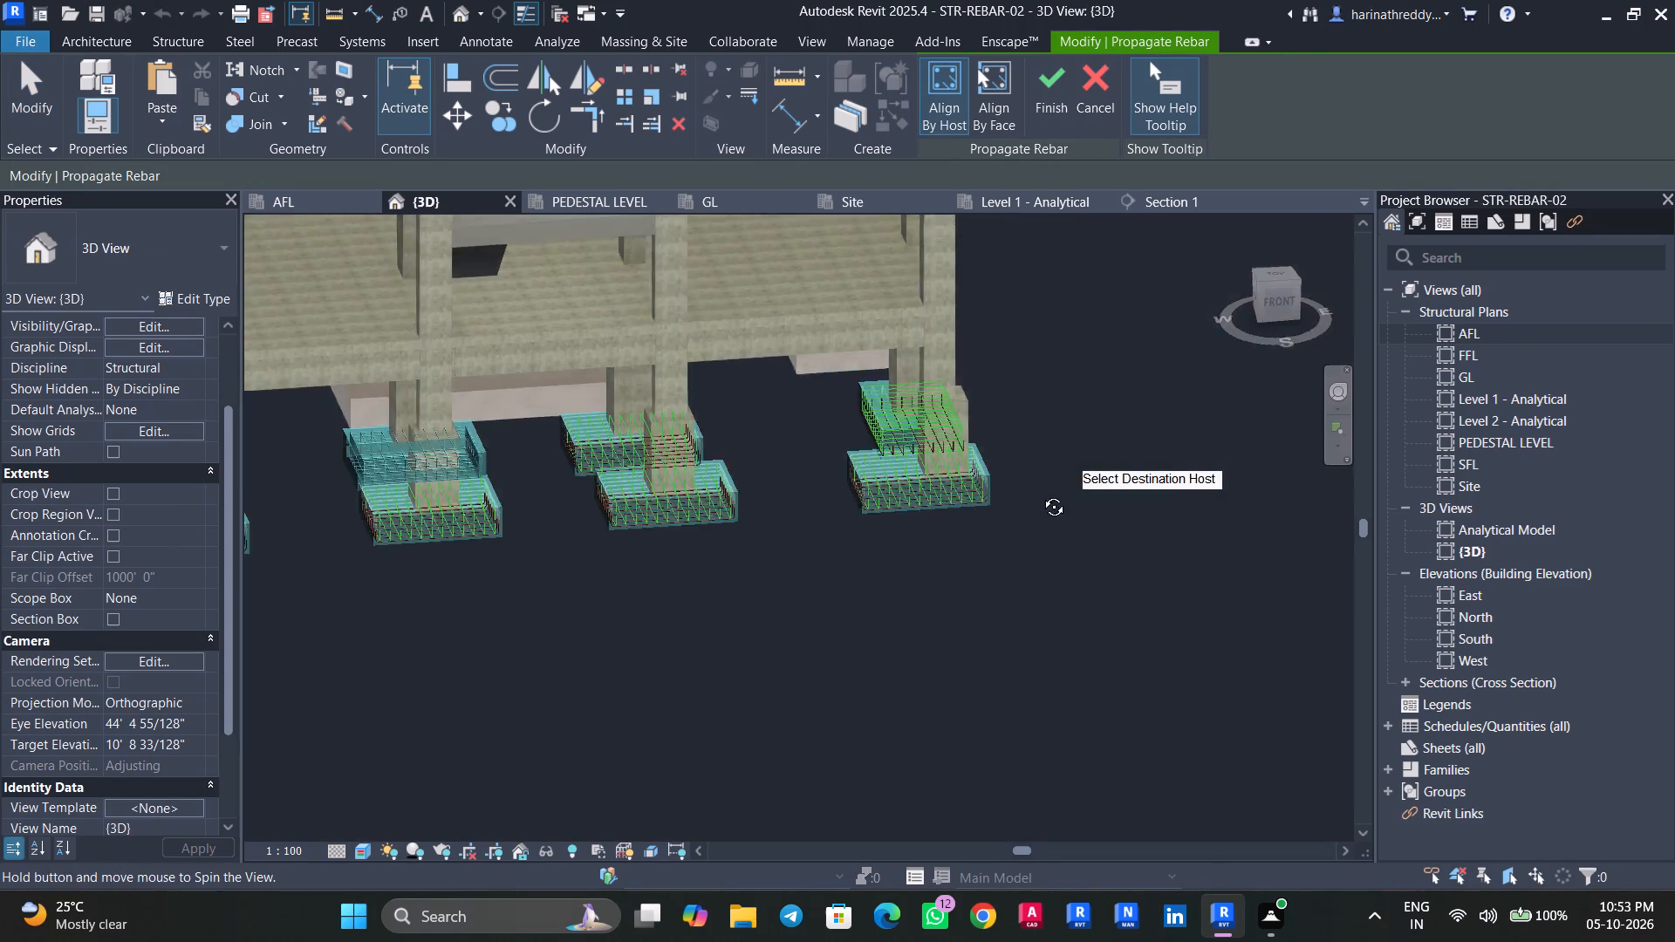
pyautogui.keyDown('shift'); pyautogui.moveTo(1041, 494); pyautogui.dragTo(807, 533, button='middle'); pyautogui.keyUp('shift')
pyautogui.click(1069, 560)
# Add the large combined footing as a destination host and finish the rebar propagation.
pyautogui.keyDown('shift'); pyautogui.moveTo(1148, 621); pyautogui.dragTo(919, 613, button='middle'); pyautogui.keyUp('shift')
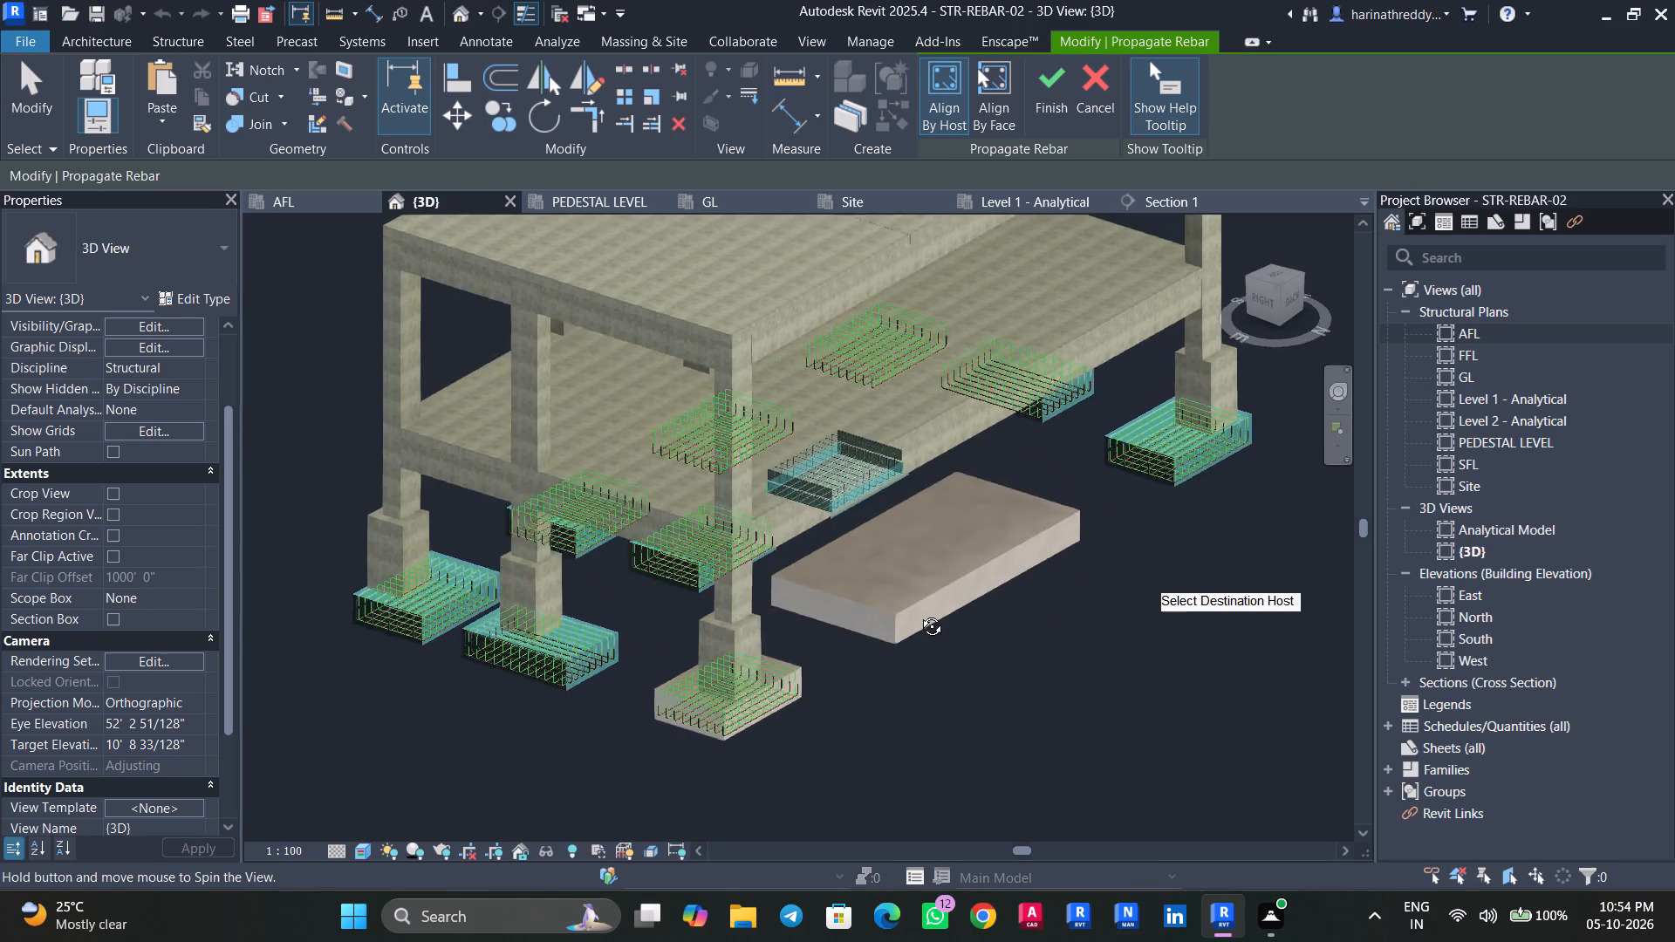
pyautogui.keyDown('shift'); pyautogui.moveTo(919, 613); pyautogui.dragTo(891, 638, button='middle'); pyautogui.keyUp('shift')
pyautogui.click(870, 602)
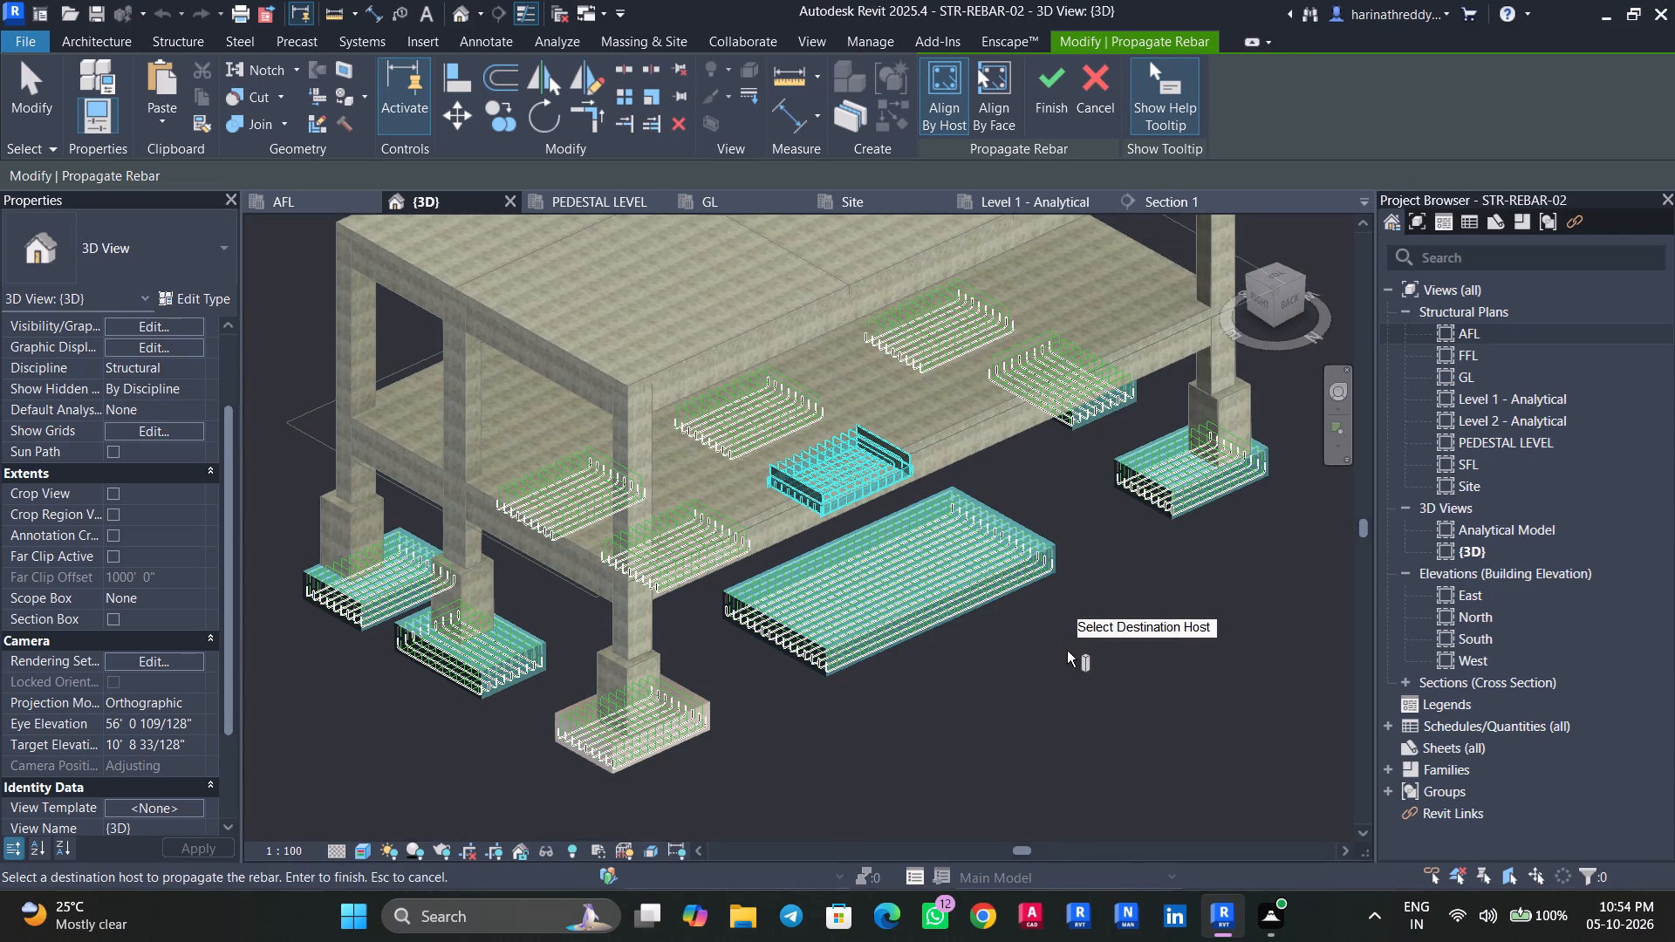
pyautogui.keyDown('shift'); pyautogui.moveTo(1067, 651); pyautogui.dragTo(1118, 549, button='middle'); pyautogui.keyUp('shift')
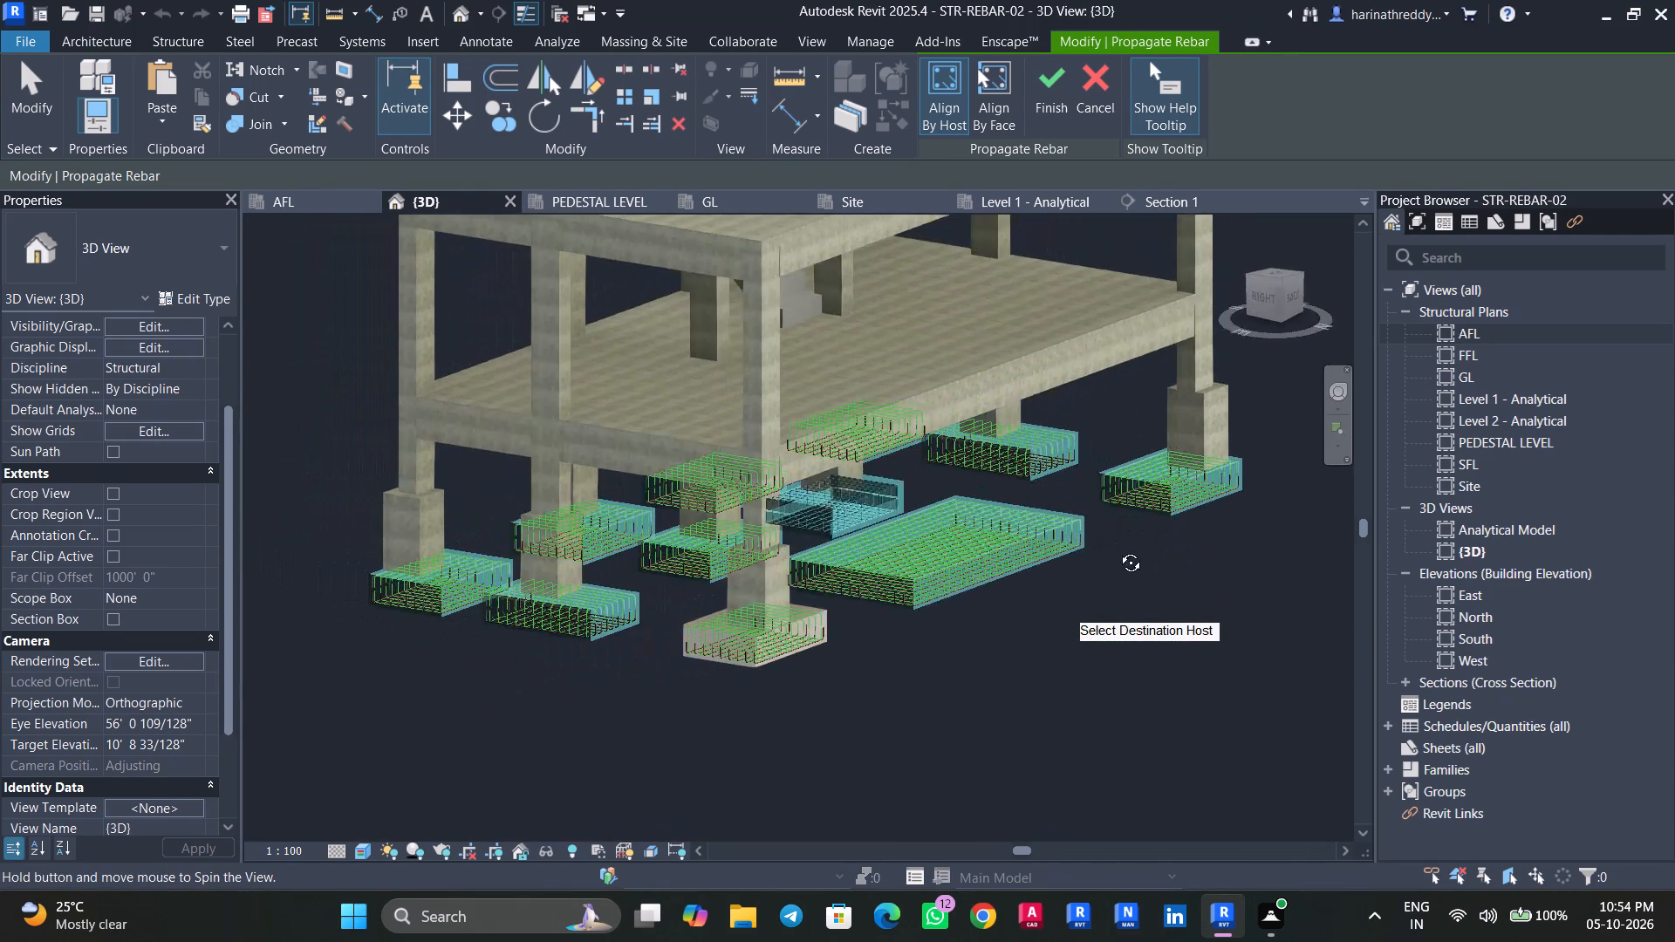
pyautogui.keyDown('shift'); pyautogui.moveTo(1118, 549); pyautogui.dragTo(1081, 628, button='middle'); pyautogui.keyUp('shift')
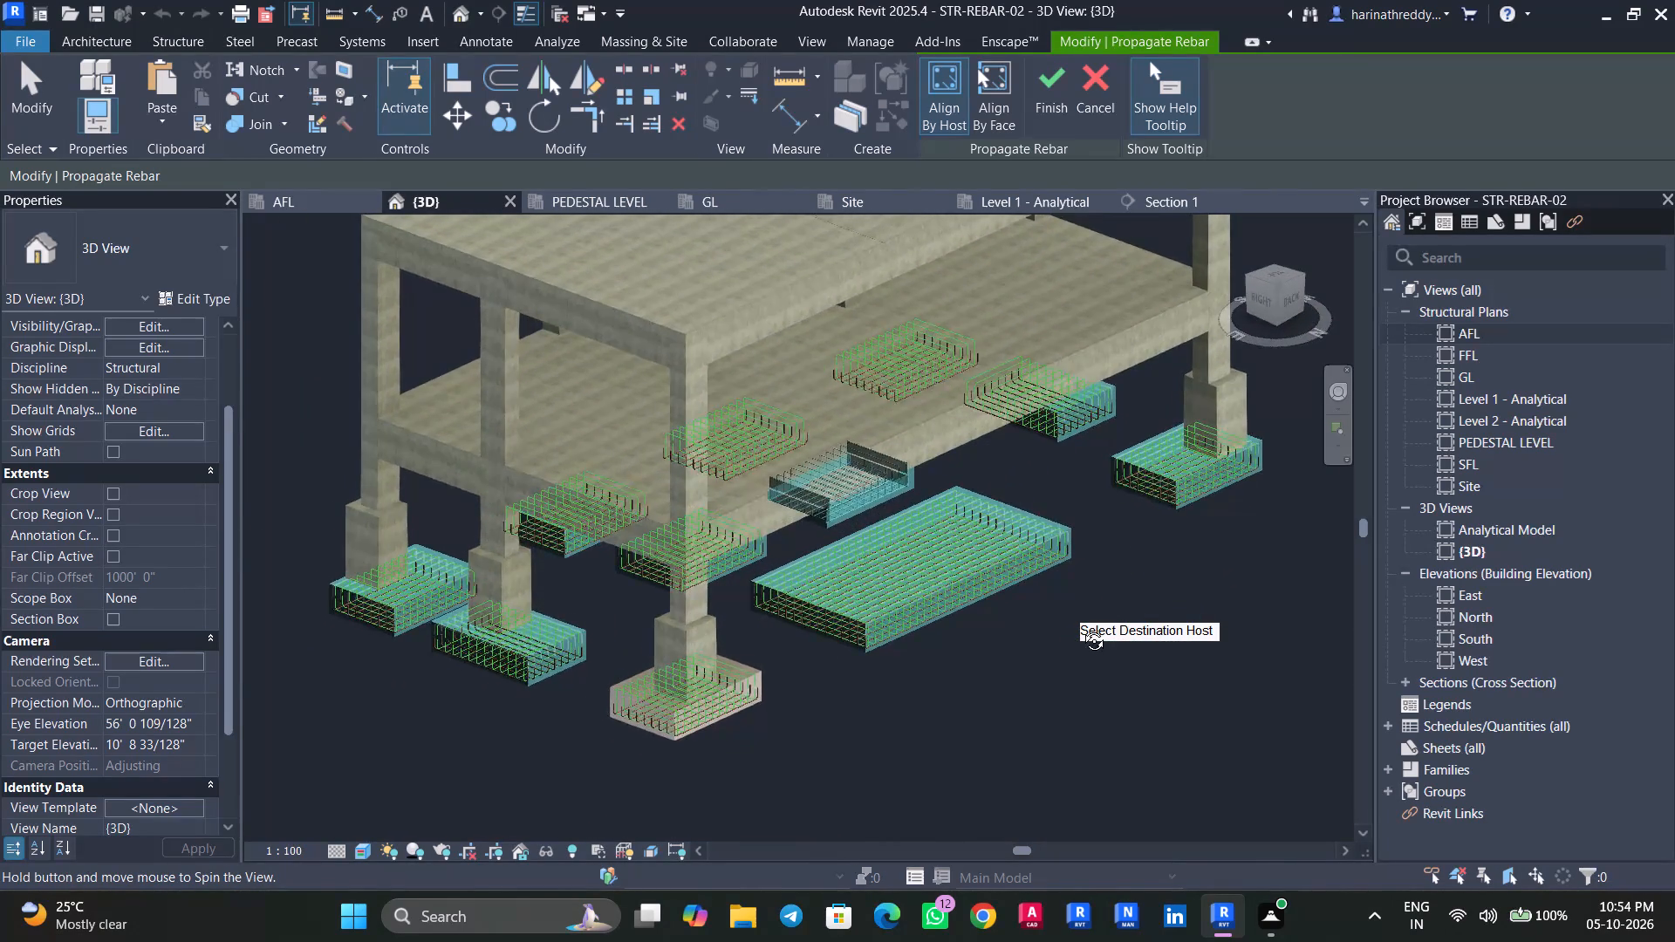
pyautogui.keyDown('shift'); pyautogui.moveTo(1081, 628); pyautogui.dragTo(1078, 632, button='middle'); pyautogui.keyUp('shift')
pyautogui.click(1043, 123)
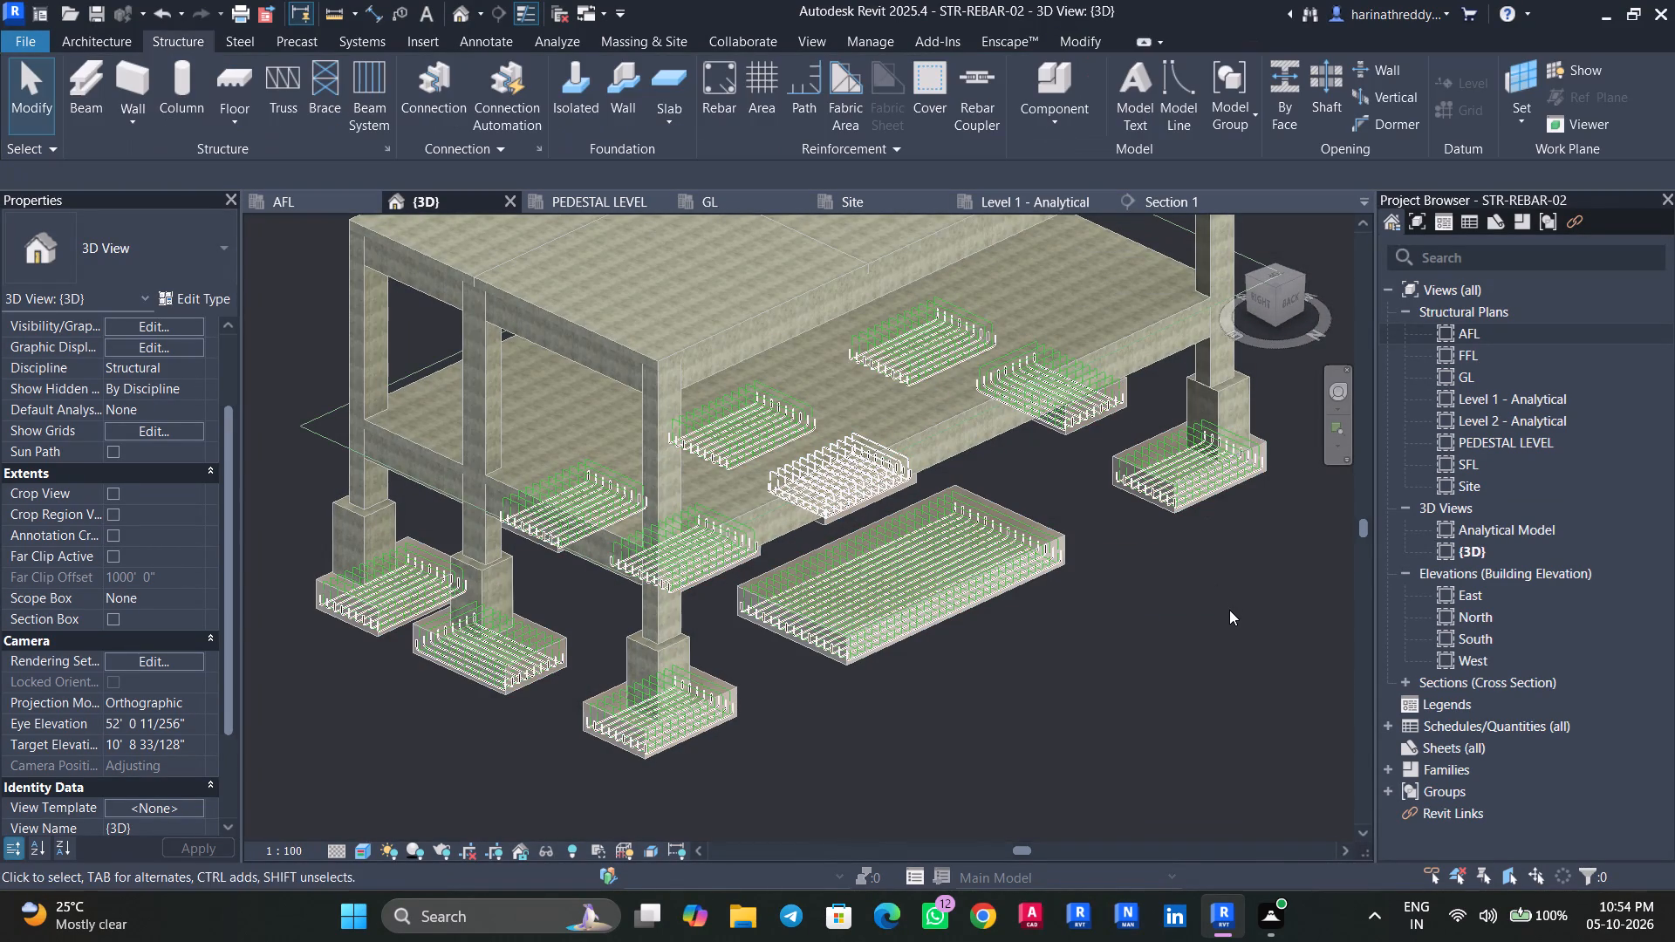
pyautogui.press('Escape')
pyautogui.press('Escape')
# Examine the propagated reinforcement in all footings from several angles and distances in the 3D view.
pyautogui.scroll(1, 1204, 513)
pyautogui.scroll(-1, 1205, 512)
pyautogui.scroll(6, 1206, 511)
pyautogui.scroll(-4, 1021, 686)
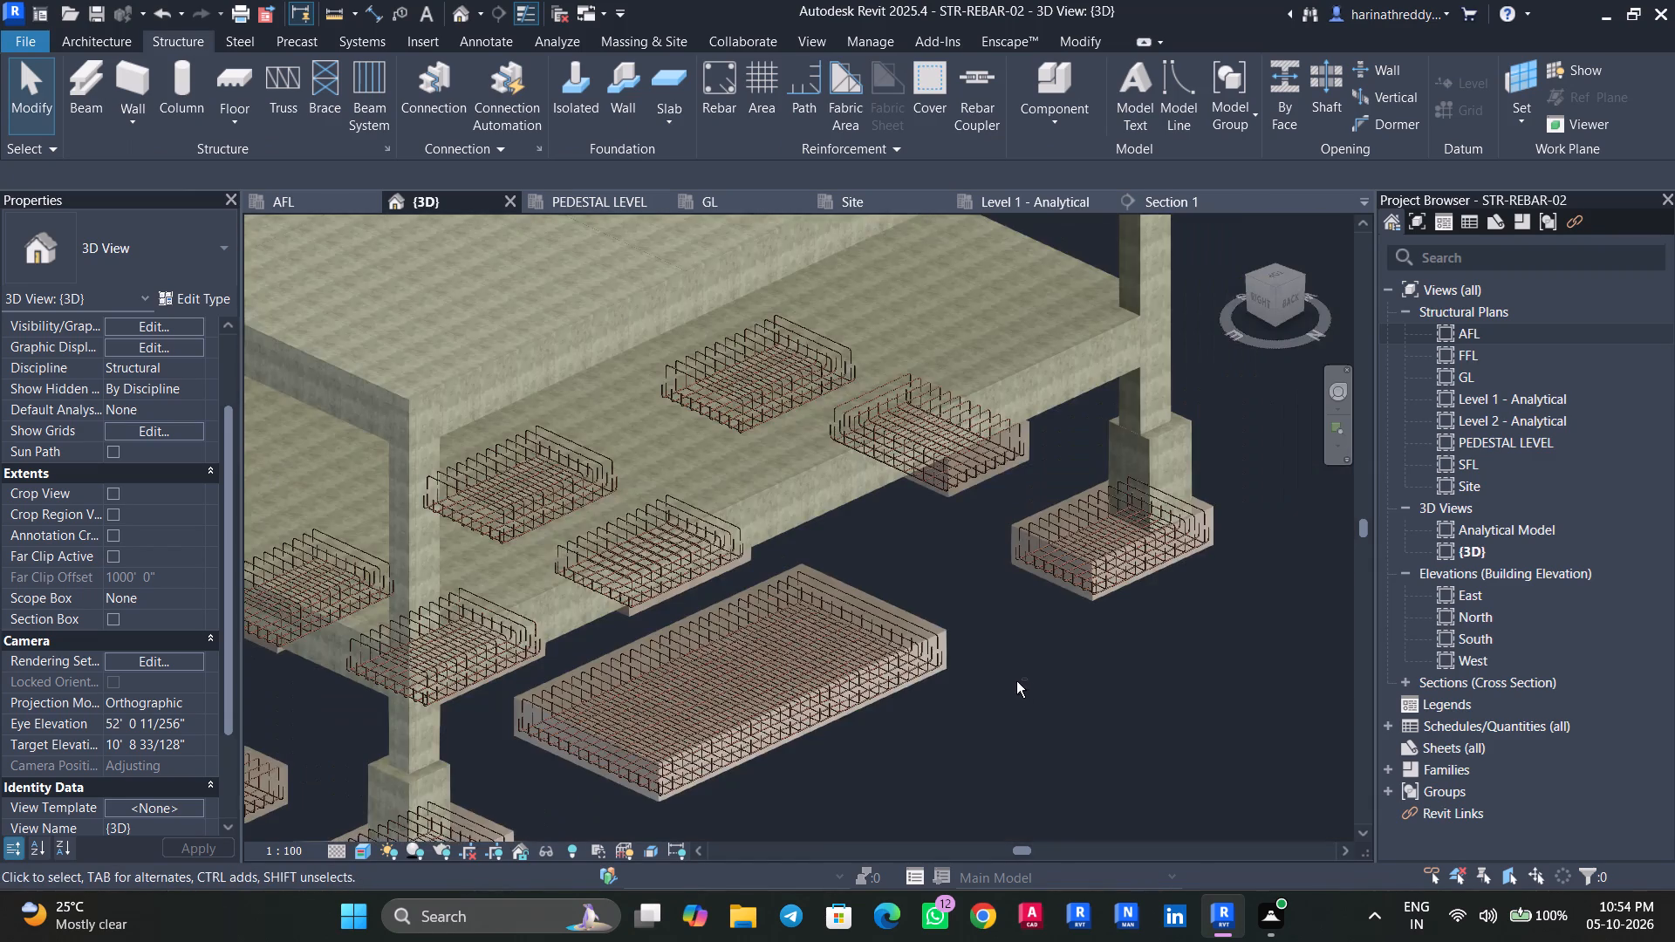
pyautogui.keyDown('shift'); pyautogui.moveTo(995, 666); pyautogui.dragTo(1256, 557, button='middle'); pyautogui.keyUp('shift')
pyautogui.scroll(4, 744, 701)
pyautogui.keyDown('shift'); pyautogui.moveTo(1029, 677); pyautogui.dragTo(1043, 738, button='middle'); pyautogui.keyUp('shift')
pyautogui.scroll(-6, 1029, 738)
pyautogui.keyDown('shift'); pyautogui.moveTo(791, 788); pyautogui.dragTo(755, 826, button='middle'); pyautogui.keyUp('shift')
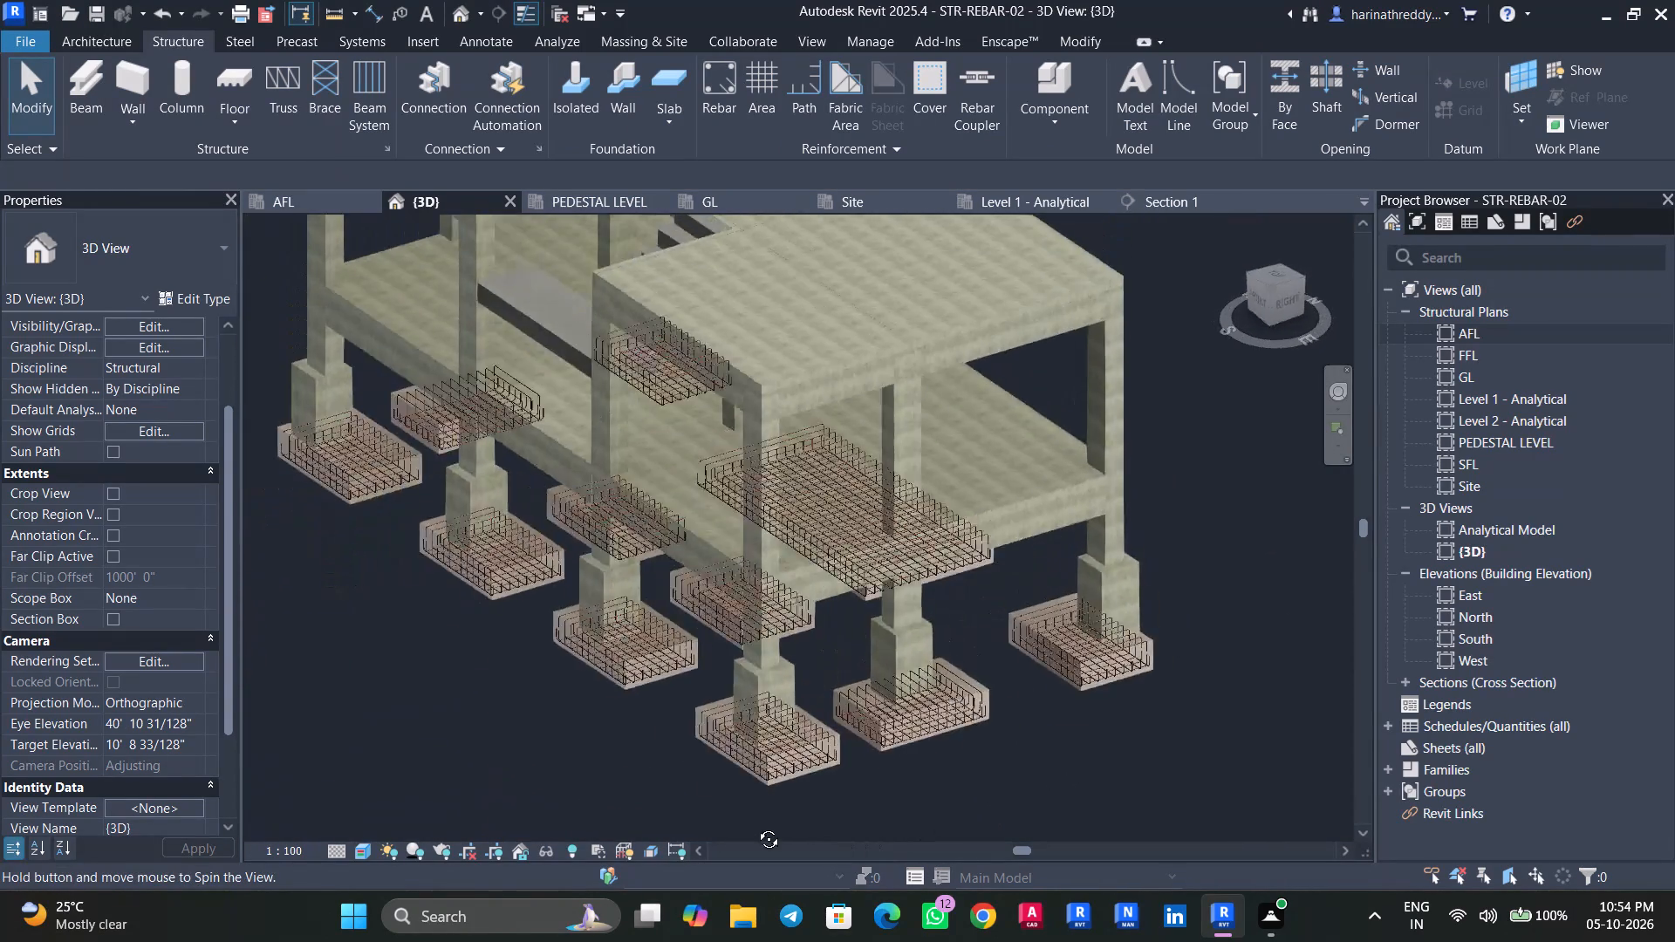
pyautogui.keyDown('shift'); pyautogui.moveTo(755, 826); pyautogui.dragTo(944, 773, button='middle'); pyautogui.keyUp('shift')
pyautogui.scroll(4, 680, 736)
pyautogui.moveTo(749, 754); pyautogui.dragTo(972, 754, button='middle')
pyautogui.scroll(-5, 962, 744)
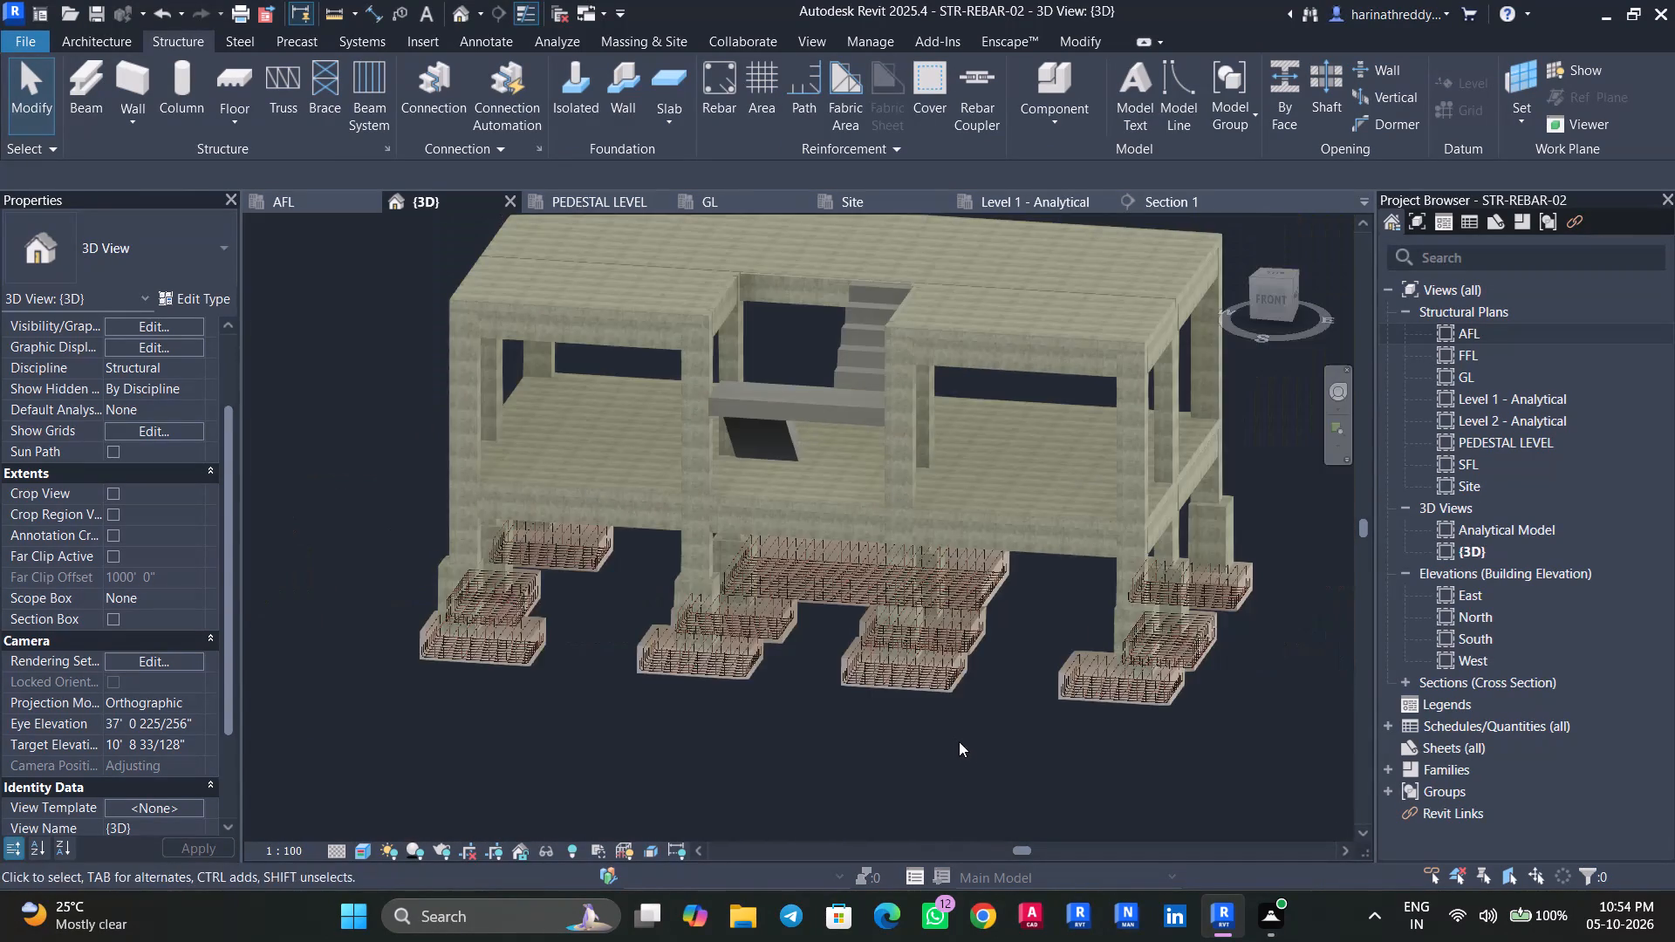
pyautogui.keyDown('shift'); pyautogui.moveTo(954, 747); pyautogui.dragTo(914, 841, button='middle'); pyautogui.keyUp('shift')
pyautogui.scroll(3, 827, 717)
pyautogui.moveTo(831, 720); pyautogui.dragTo(965, 780, button='middle')
pyautogui.scroll(-3, 940, 754)
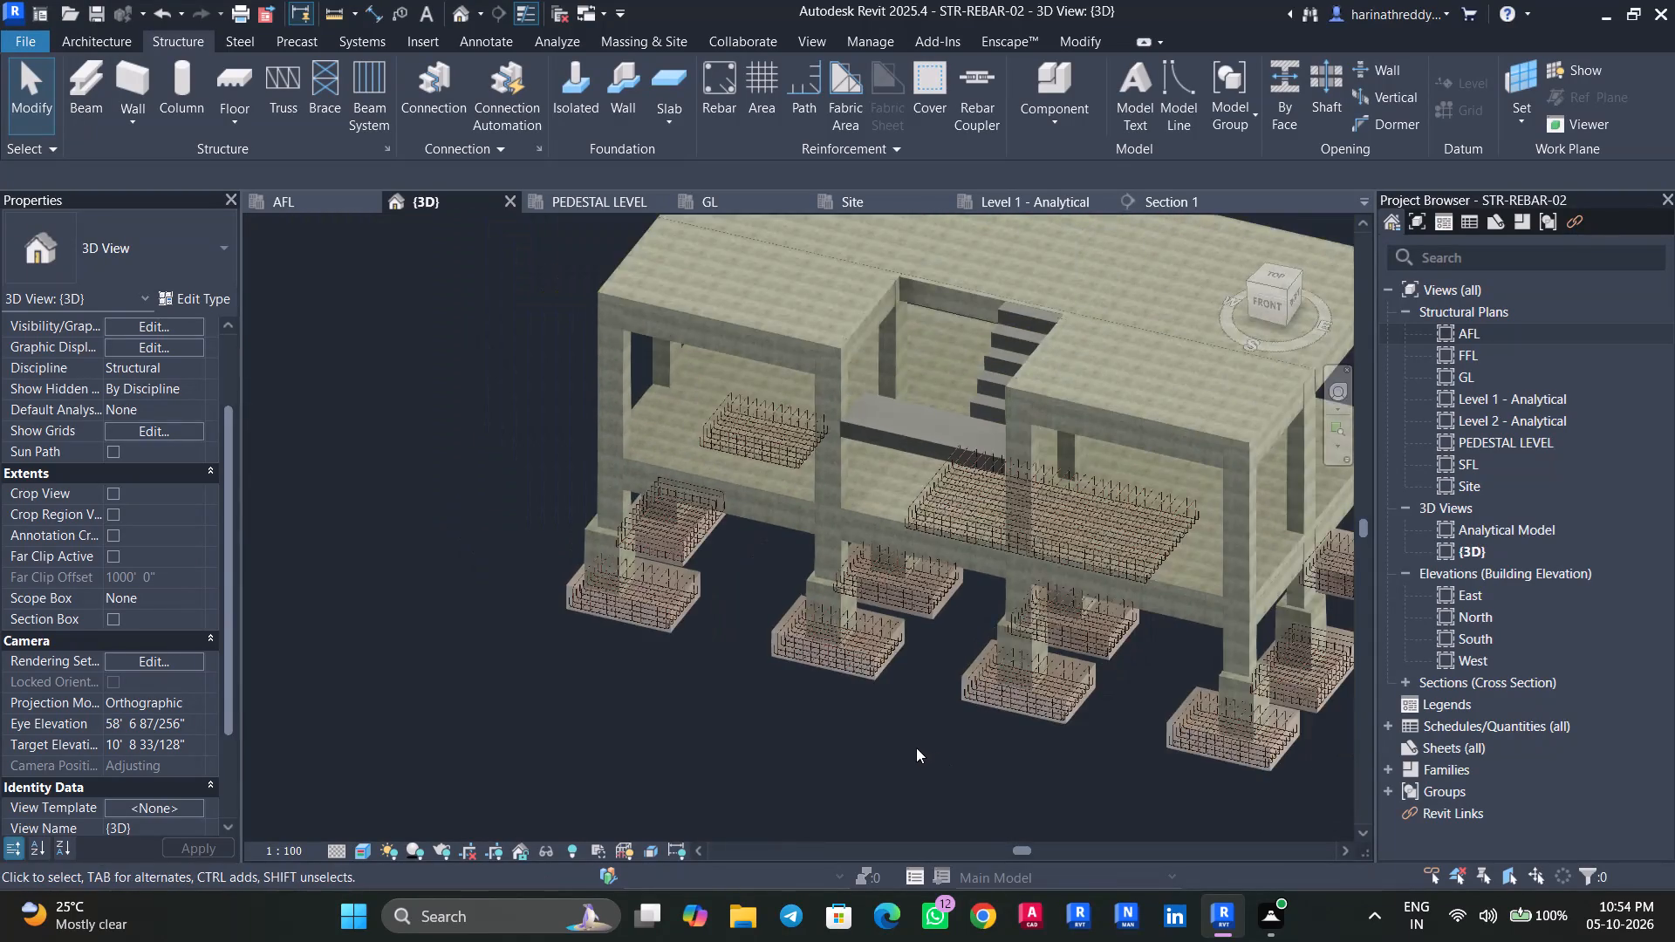
pyautogui.keyDown('shift'); pyautogui.moveTo(922, 759); pyautogui.dragTo(1139, 836, button='middle'); pyautogui.keyUp('shift')
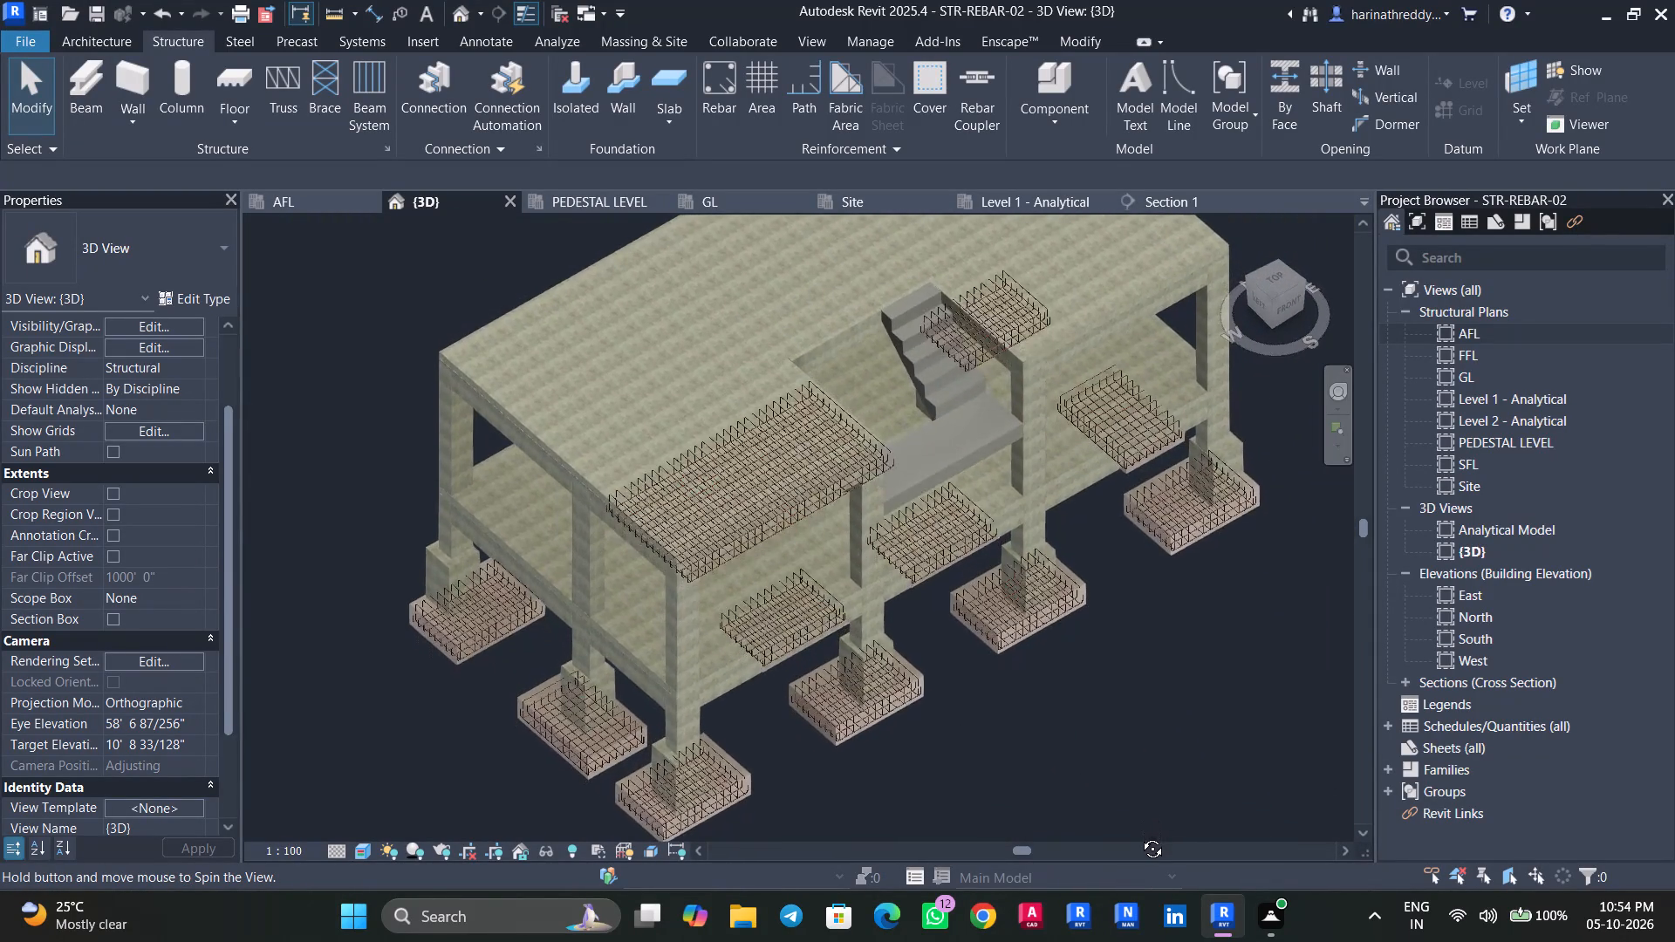
pyautogui.keyDown('shift'); pyautogui.moveTo(1139, 836); pyautogui.dragTo(1003, 845, button='middle'); pyautogui.keyUp('shift')
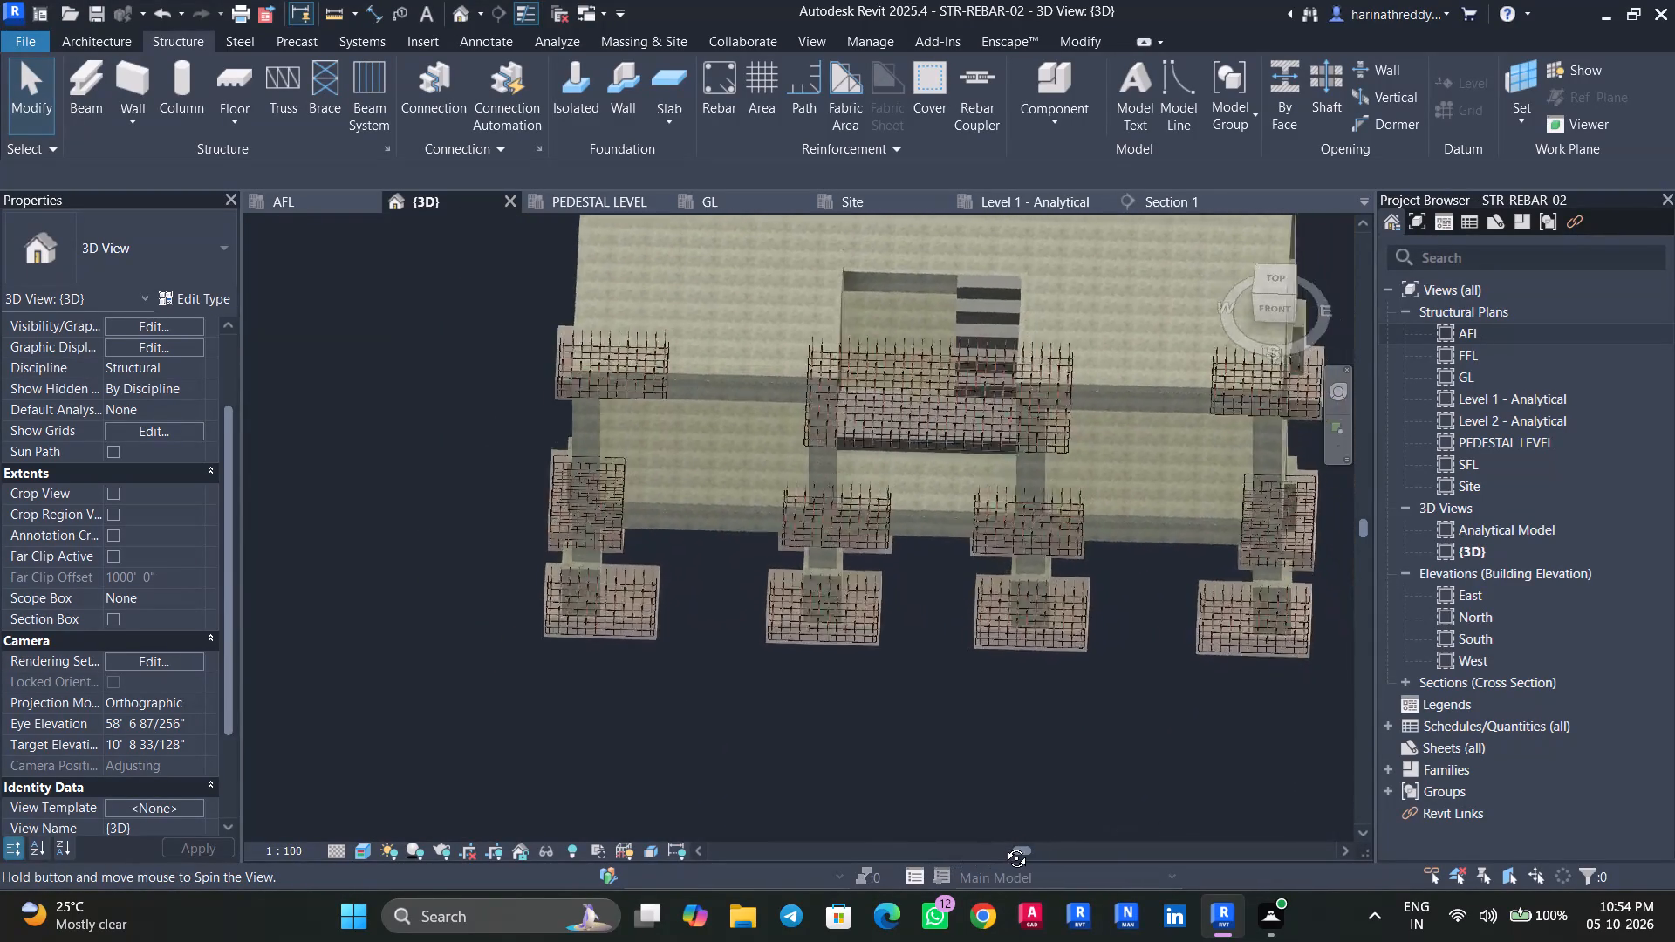
pyautogui.keyDown('shift'); pyautogui.moveTo(1003, 845); pyautogui.dragTo(1154, 742, button='middle'); pyautogui.keyUp('shift')
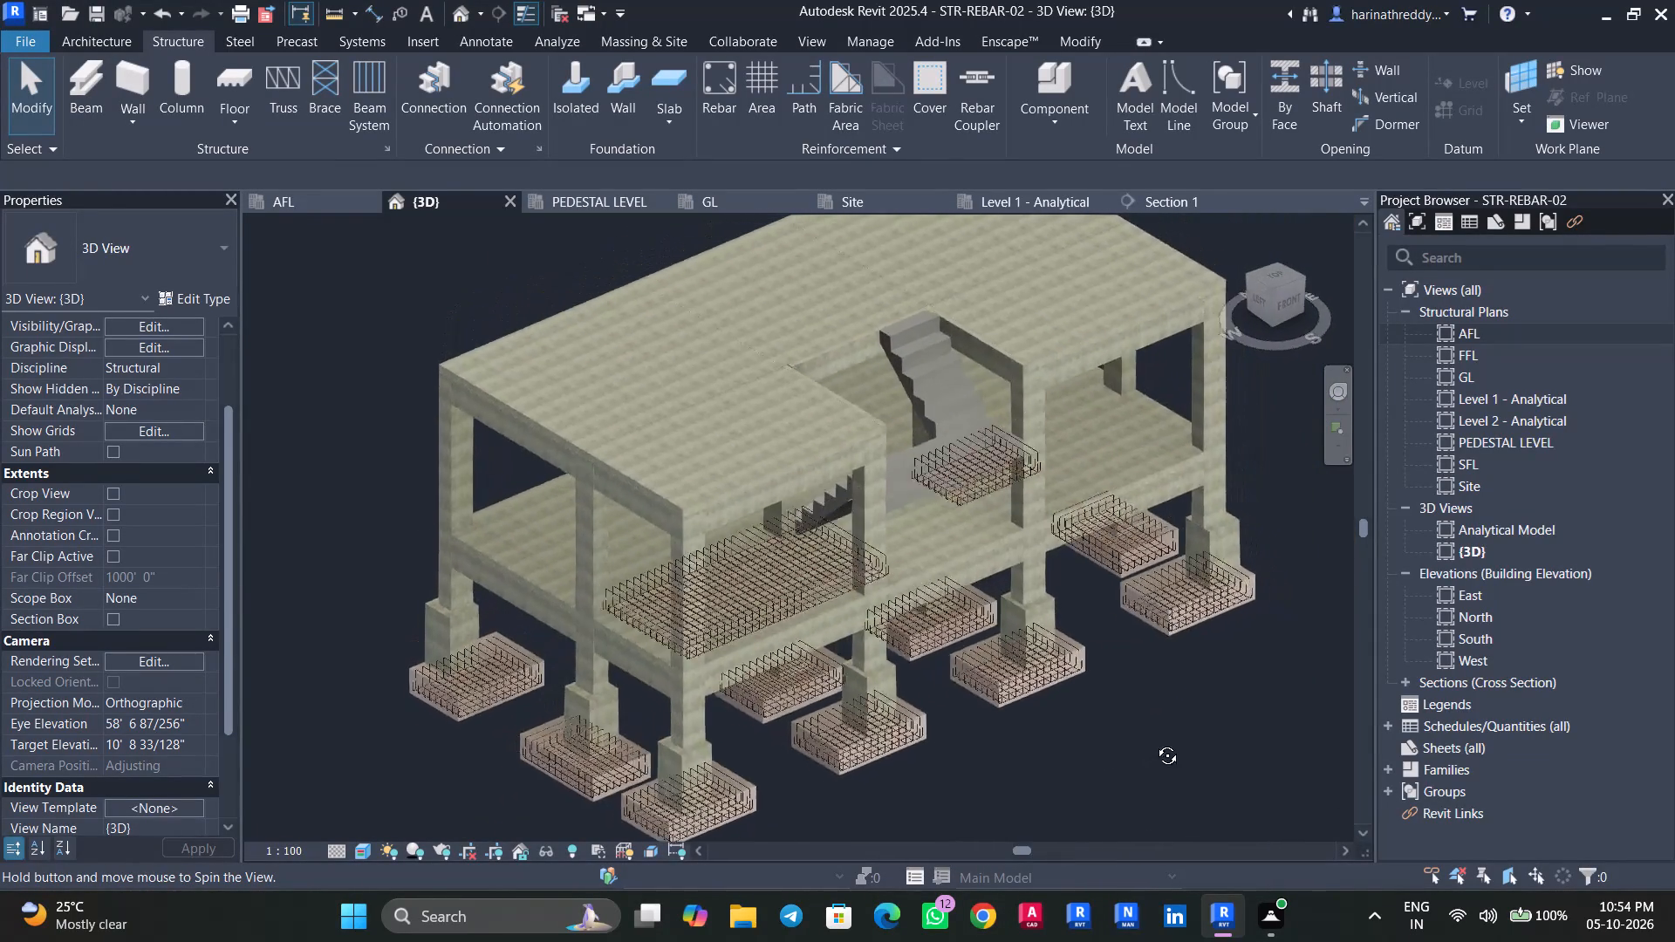
pyautogui.keyDown('shift'); pyautogui.moveTo(1154, 742); pyautogui.dragTo(1231, 729, button='middle'); pyautogui.keyUp('shift')
pyautogui.scroll(4, 1097, 750)
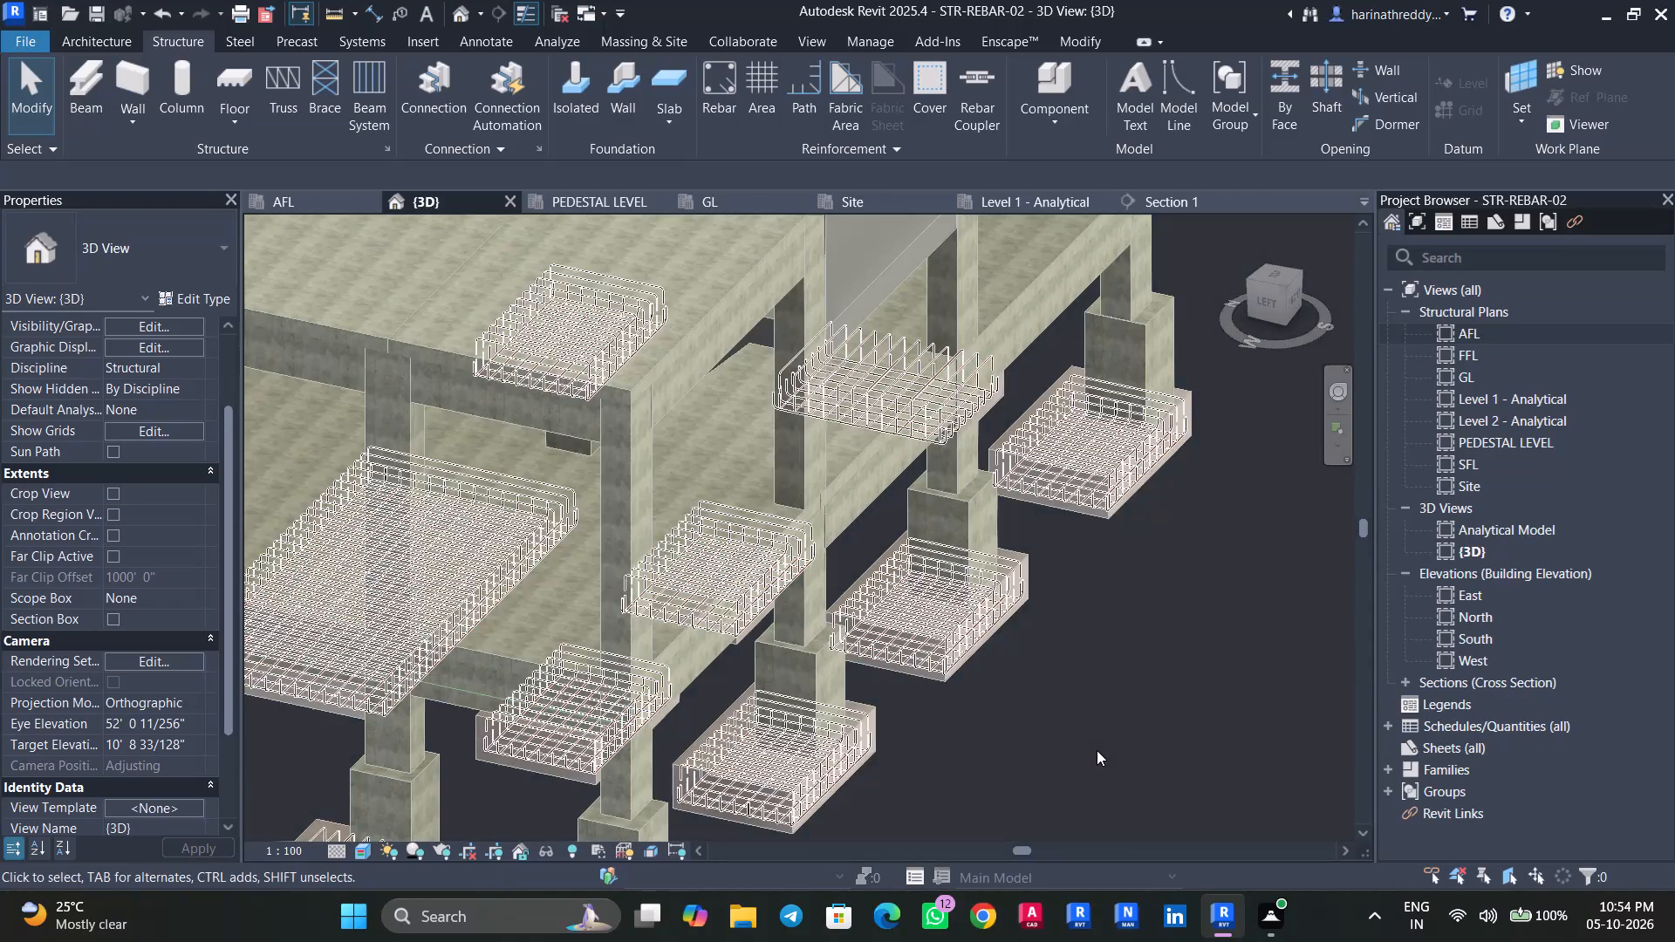
pyautogui.scroll(-3, 1097, 750)
pyautogui.keyDown('shift'); pyautogui.moveTo(1118, 787); pyautogui.dragTo(1378, 665, button='middle'); pyautogui.keyUp('shift')
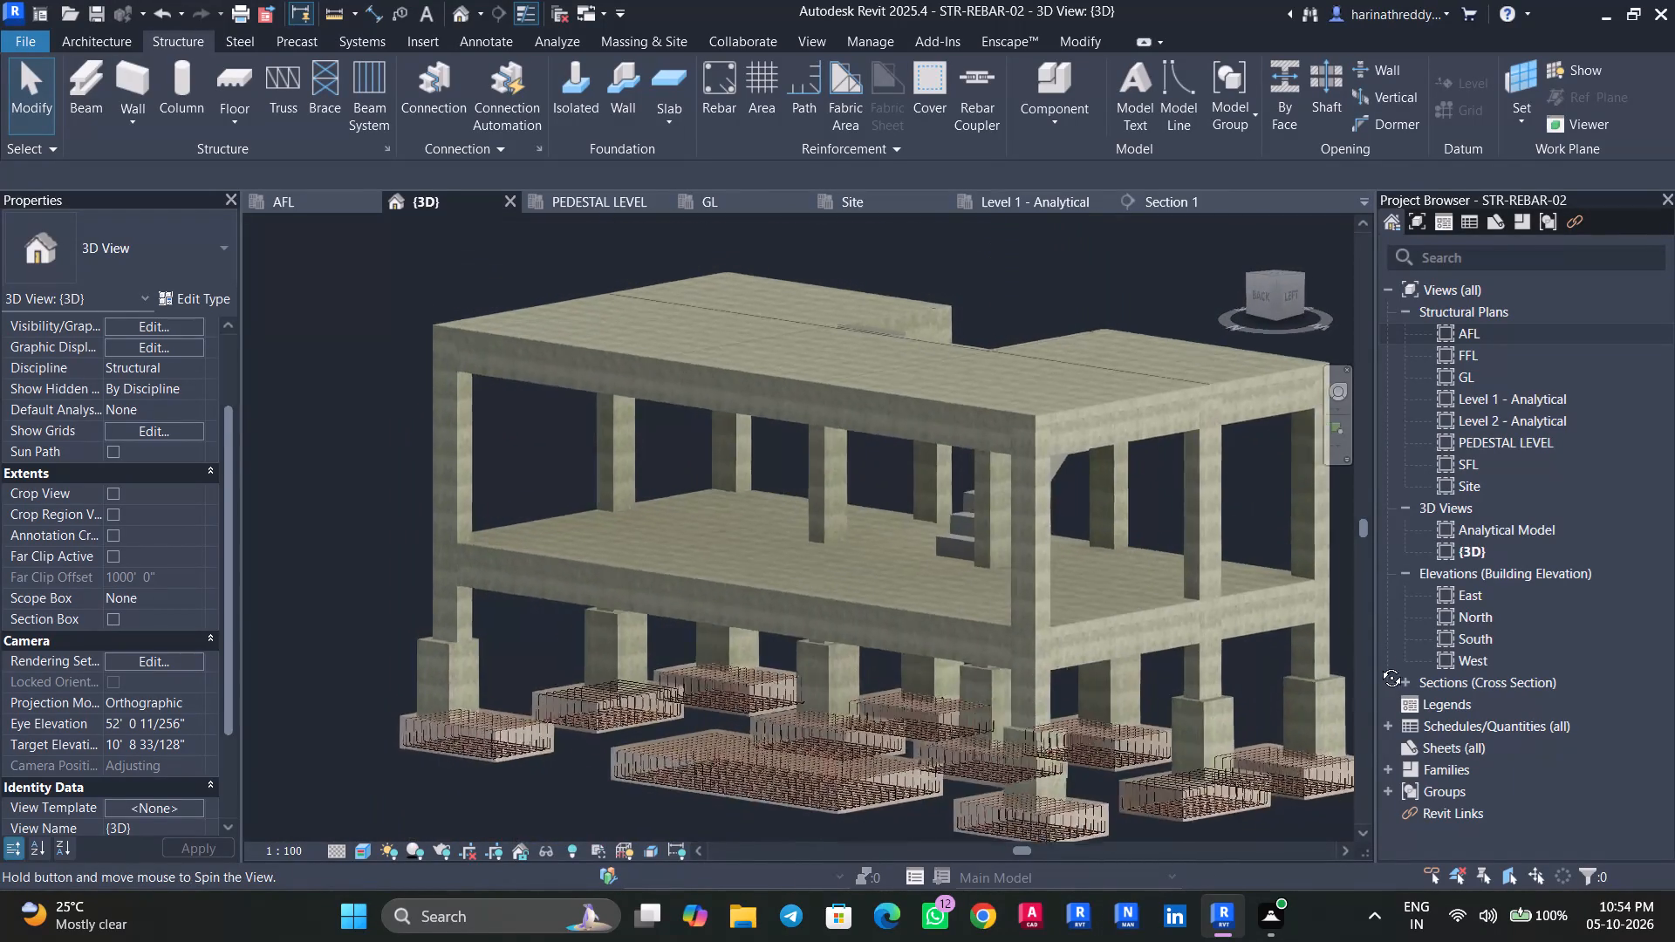
pyautogui.keyDown('shift'); pyautogui.moveTo(1378, 665); pyautogui.dragTo(1377, 667, button='middle'); pyautogui.keyUp('shift')
pyautogui.keyDown('shift'); pyautogui.middleClick(1386, 641); pyautogui.keyUp('shift')
pyautogui.keyDown('shift'); pyautogui.middleClick(1384, 617); pyautogui.keyUp('shift')
pyautogui.keyDown('shift'); pyautogui.middleClick(1384, 614); pyautogui.keyUp('shift')
pyautogui.keyDown('shift'); pyautogui.middleClick(1380, 614); pyautogui.keyUp('shift')
pyautogui.scroll(-2, 701, 807)
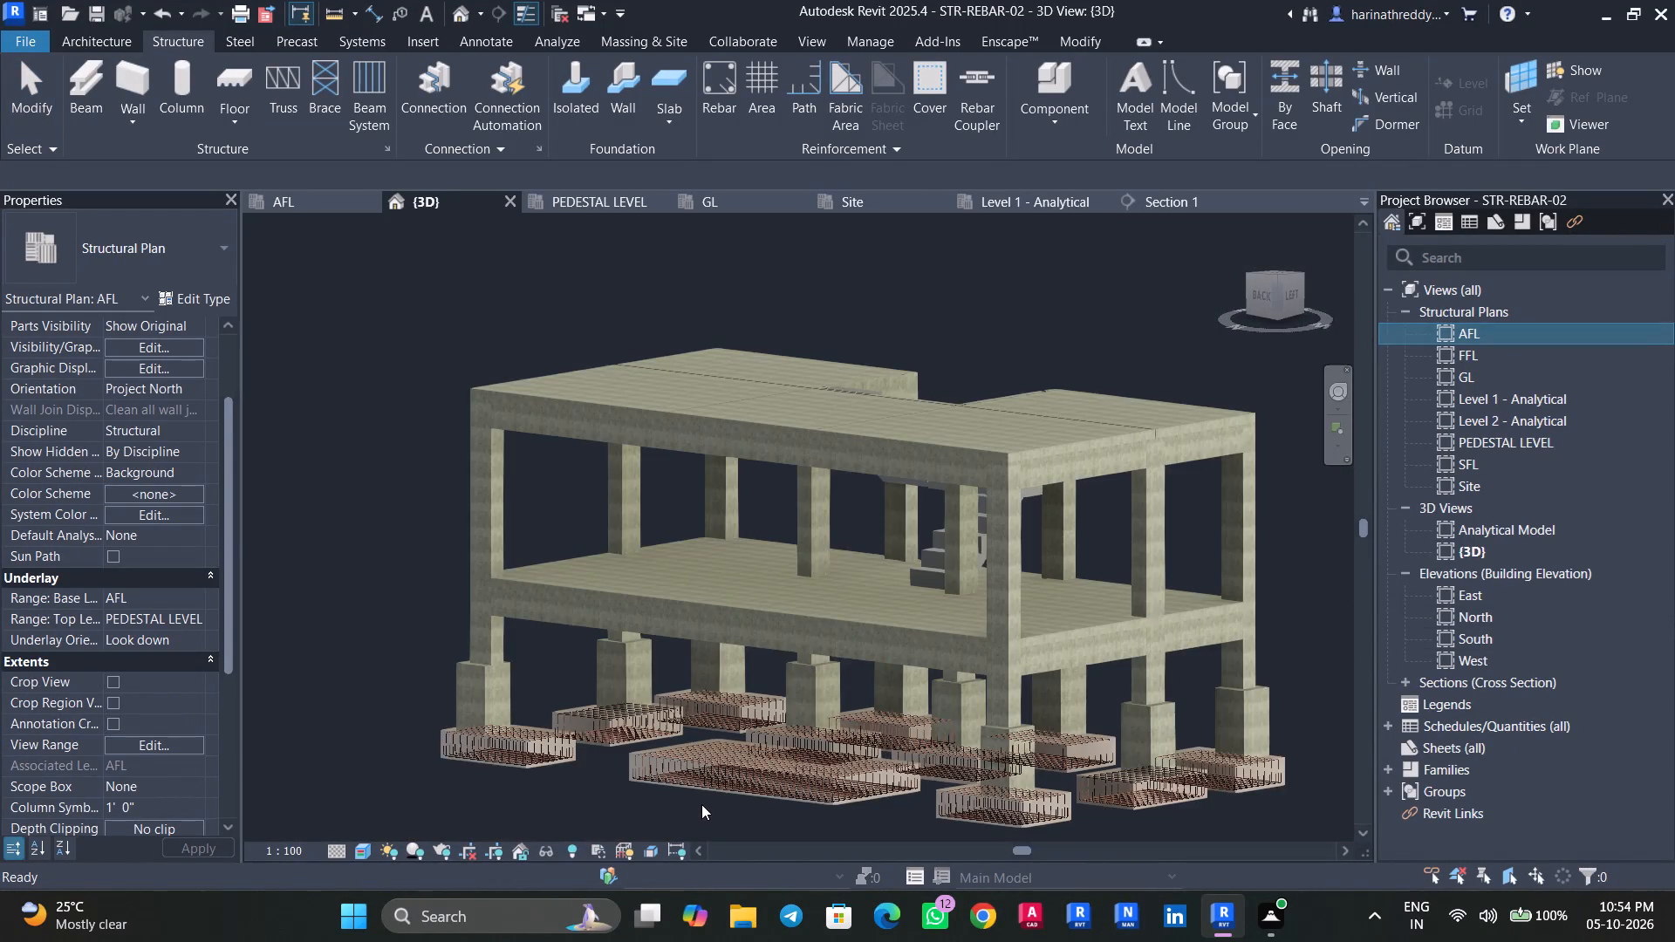
pyautogui.keyDown('shift'); pyautogui.moveTo(695, 805); pyautogui.dragTo(584, 840, button='middle'); pyautogui.keyUp('shift')
pyautogui.scroll(-6, 583, 804)
pyautogui.scroll(1, 583, 806)
pyautogui.press('Escape')
pyautogui.scroll(-3, 583, 806)
pyautogui.keyDown('shift'); pyautogui.moveTo(914, 751); pyautogui.dragTo(785, 844, button='middle'); pyautogui.keyUp('shift')
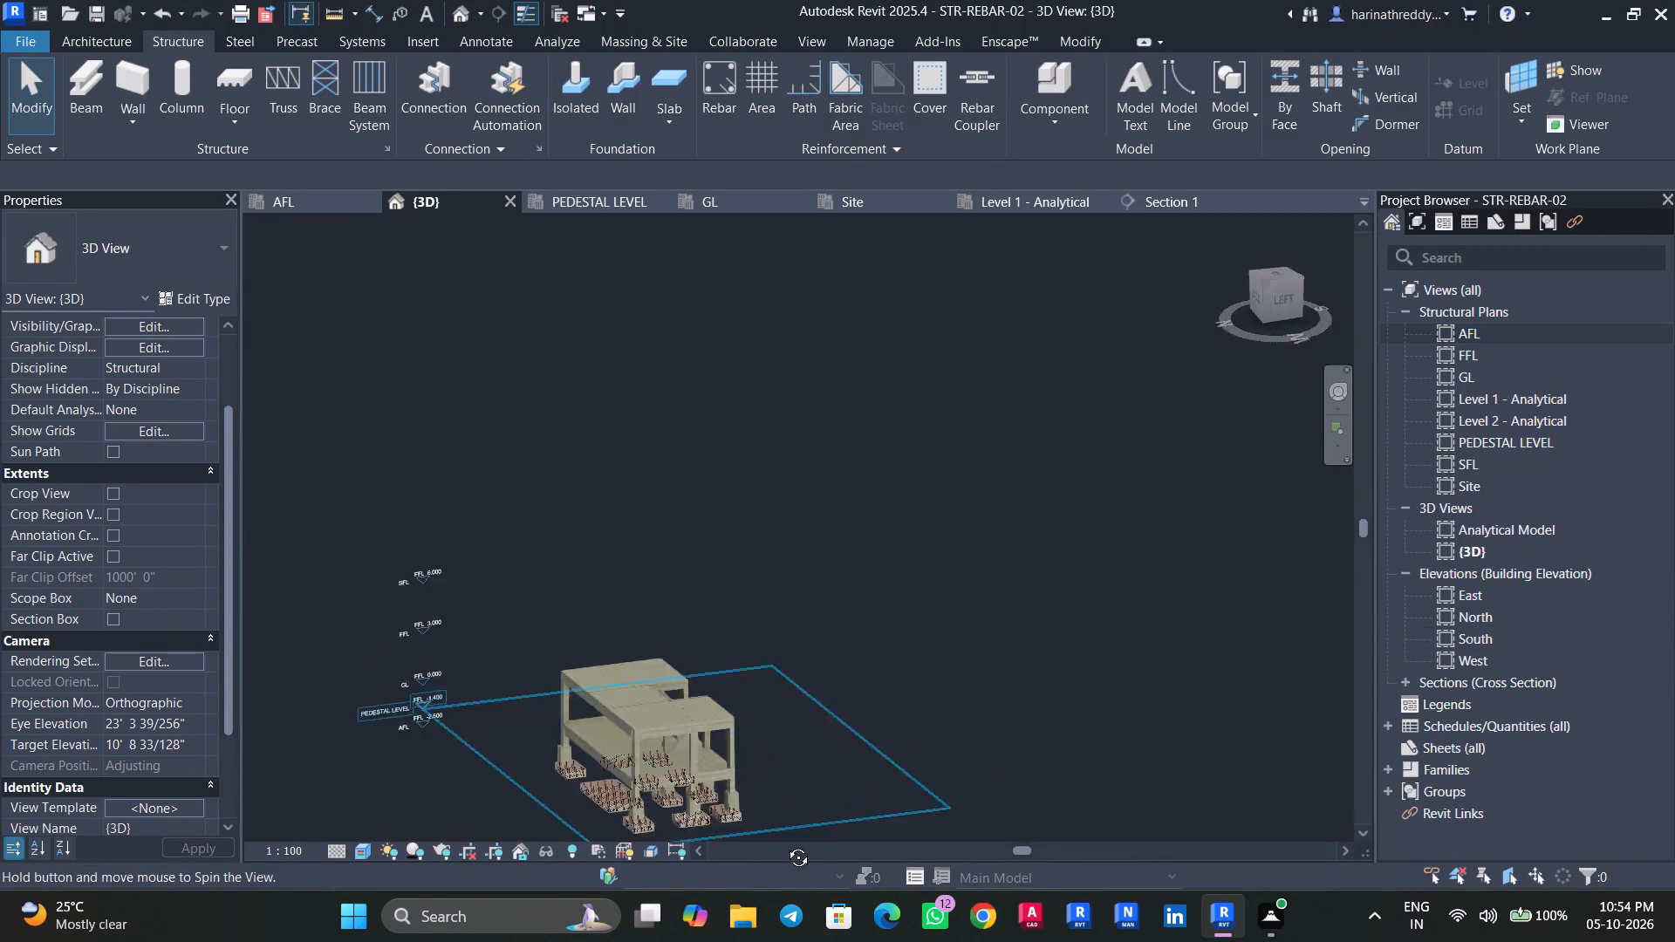
pyautogui.keyDown('shift'); pyautogui.moveTo(785, 844); pyautogui.dragTo(684, 871, button='middle'); pyautogui.keyUp('shift')
pyautogui.scroll(10, 707, 761)
pyautogui.keyDown('shift'); pyautogui.moveTo(803, 782); pyautogui.dragTo(691, 817, button='middle'); pyautogui.keyUp('shift')
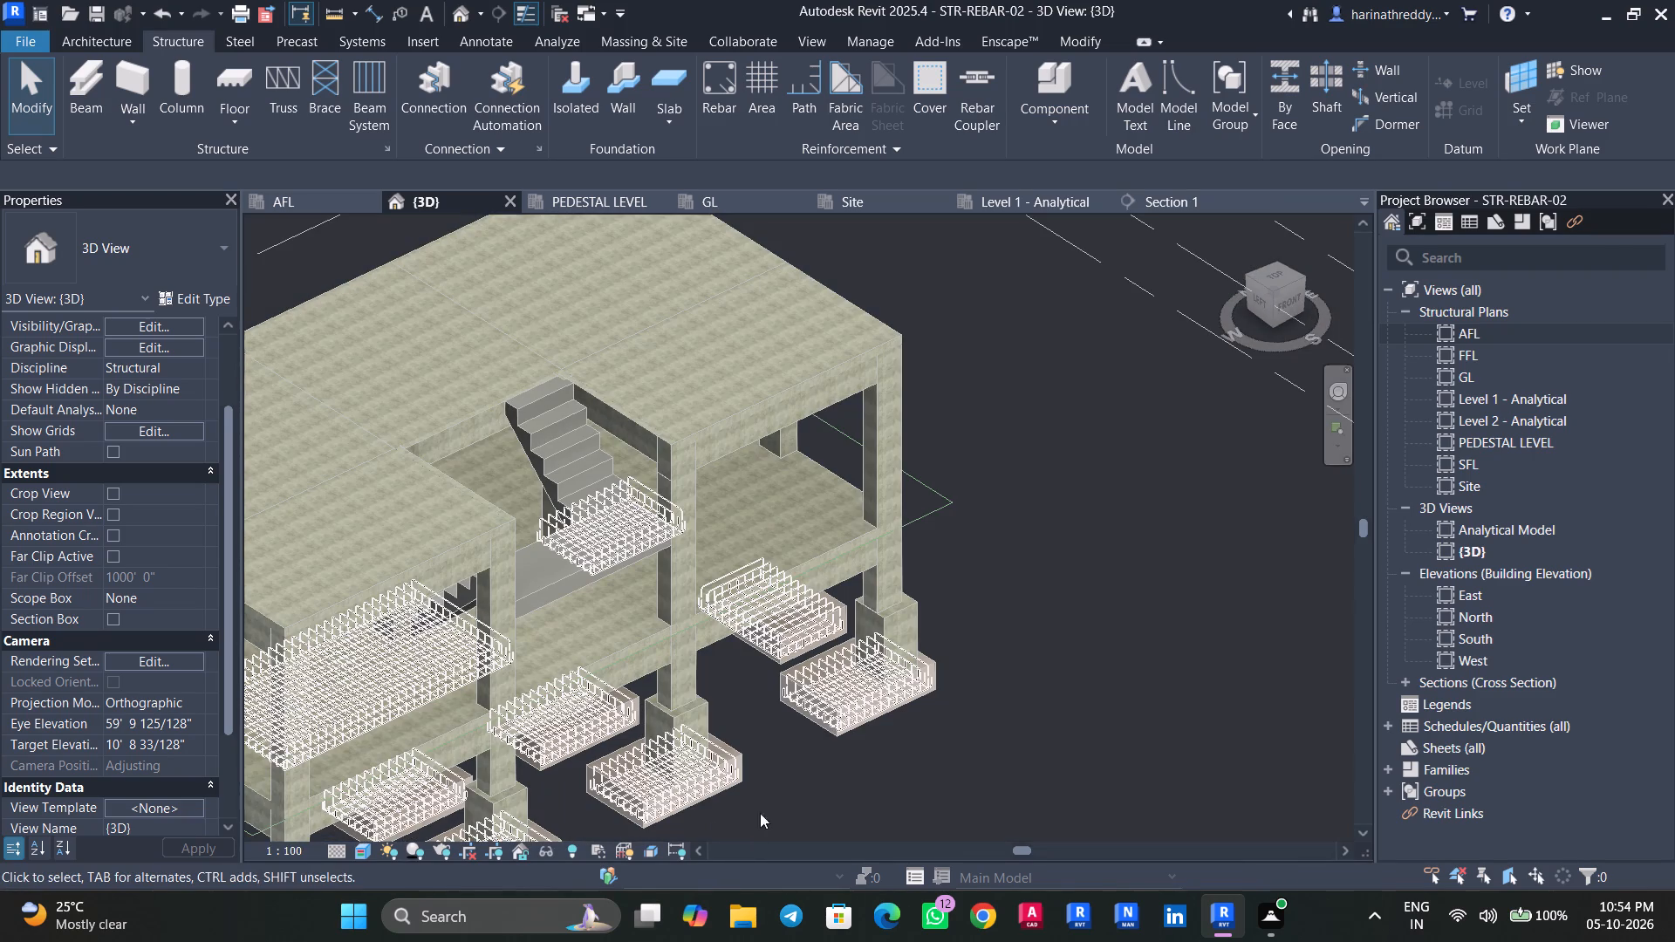
# Open the PEDESTAL LEVEL plan and switch from it to the Section 1 view through the reinforced footing.
pyautogui.doubleClick(1502, 446)
pyautogui.scroll(-3, 793, 556)
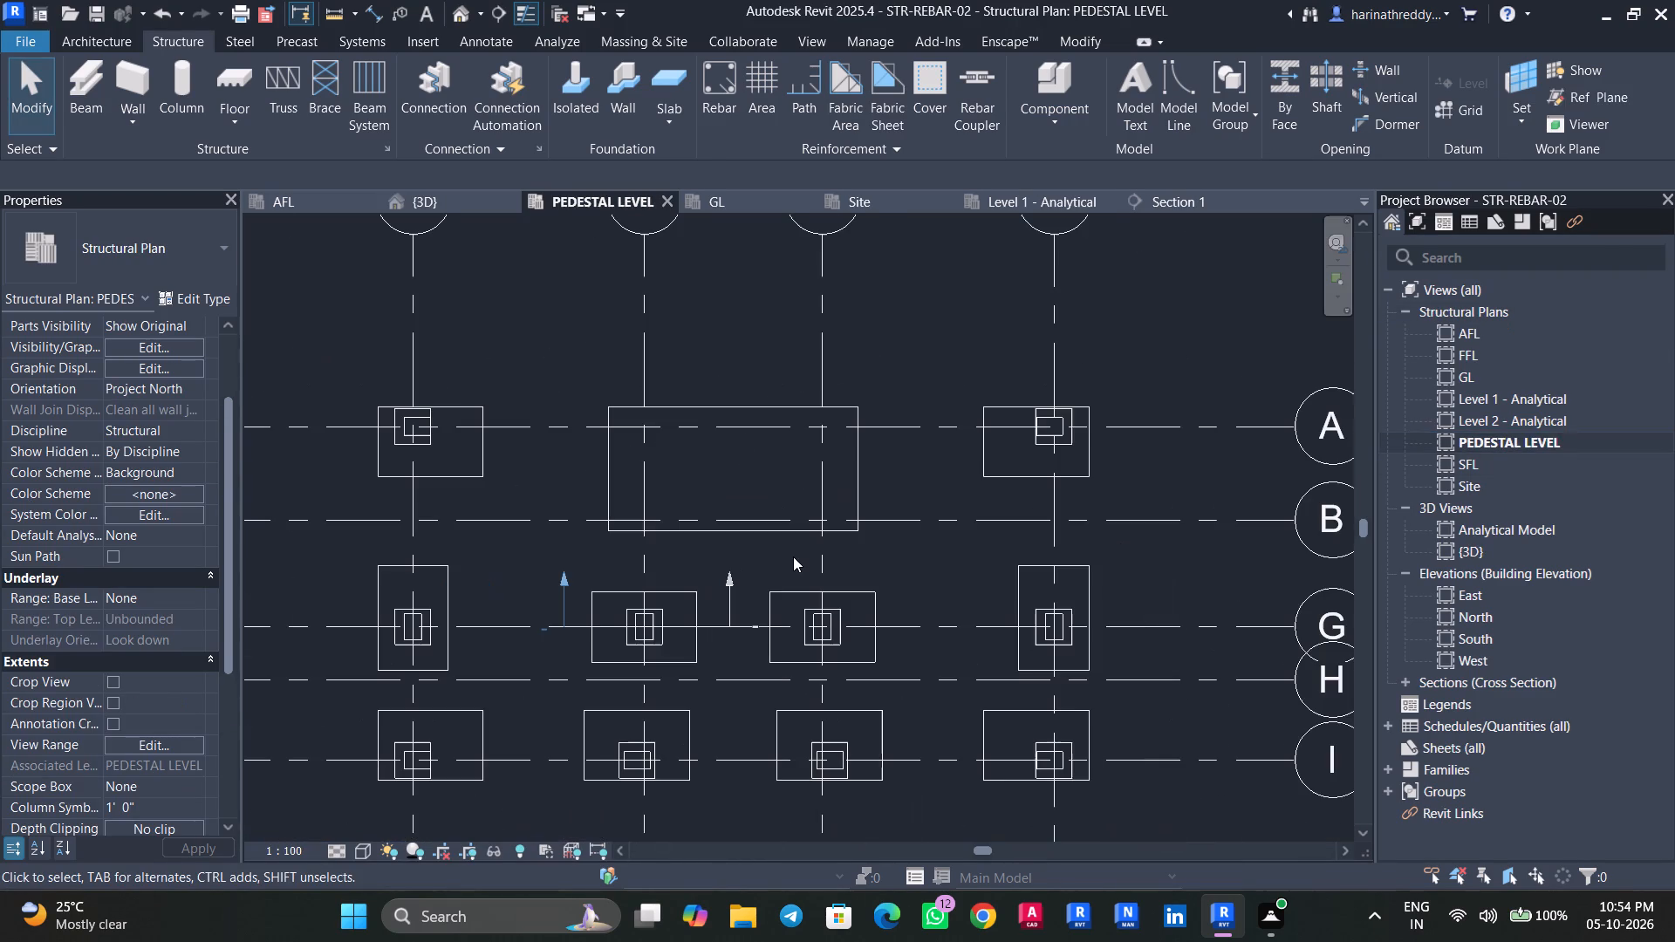
pyautogui.click(1476, 686)
pyautogui.click(1404, 681)
pyautogui.doubleClick(1473, 708)
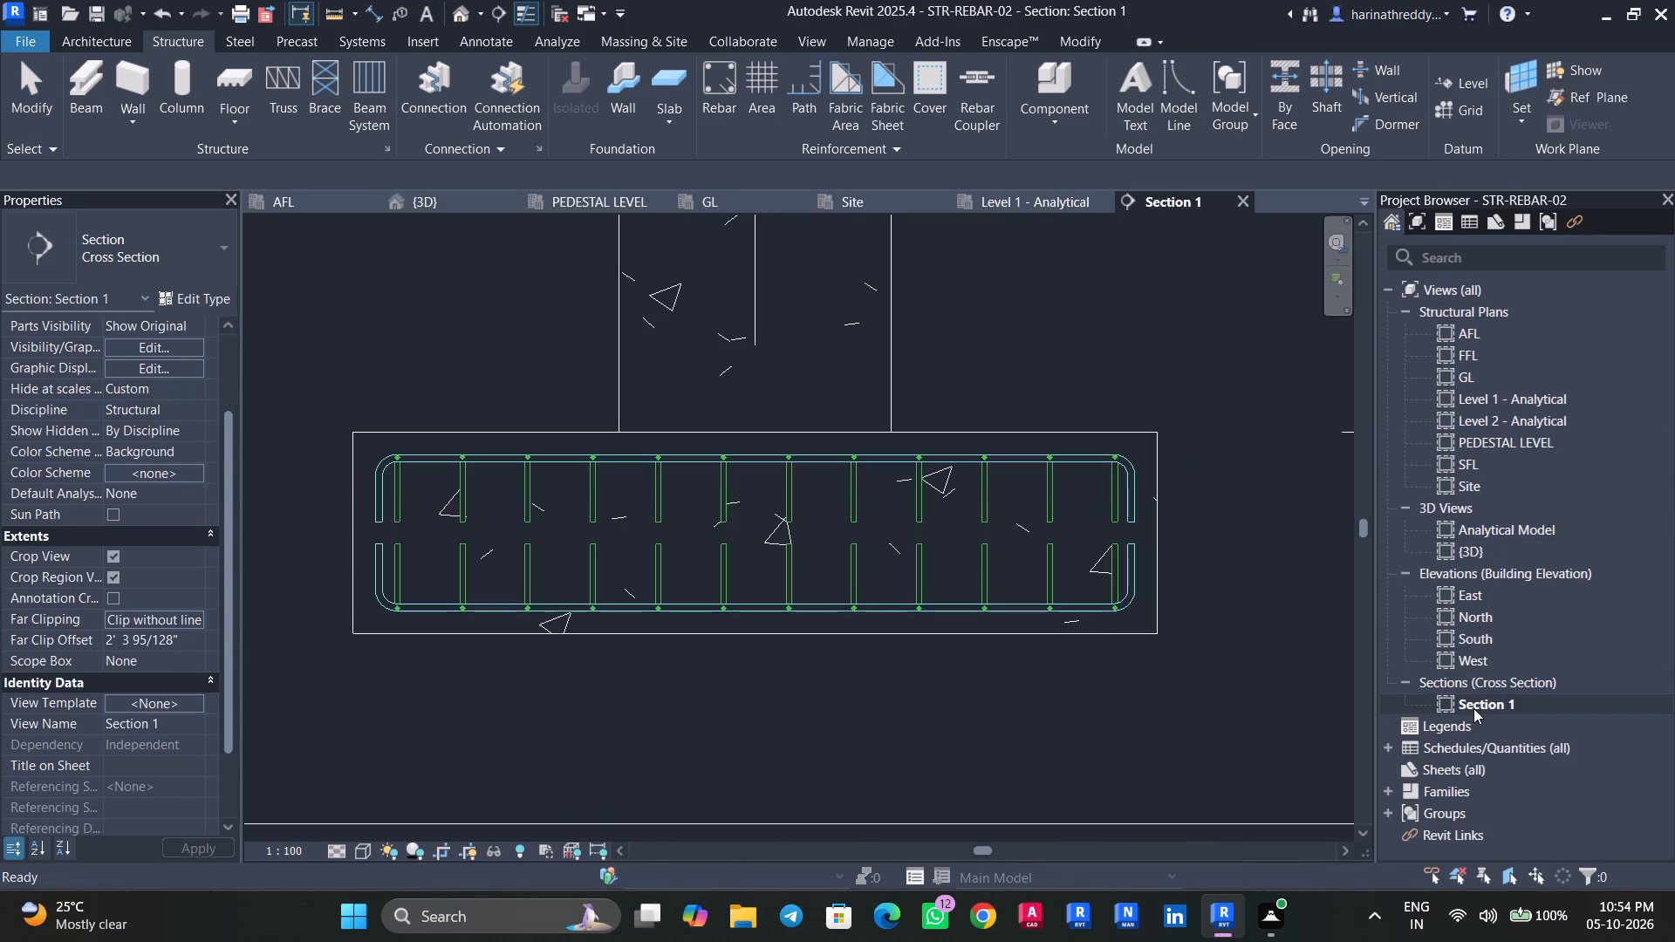
pyautogui.scroll(-4, 780, 670)
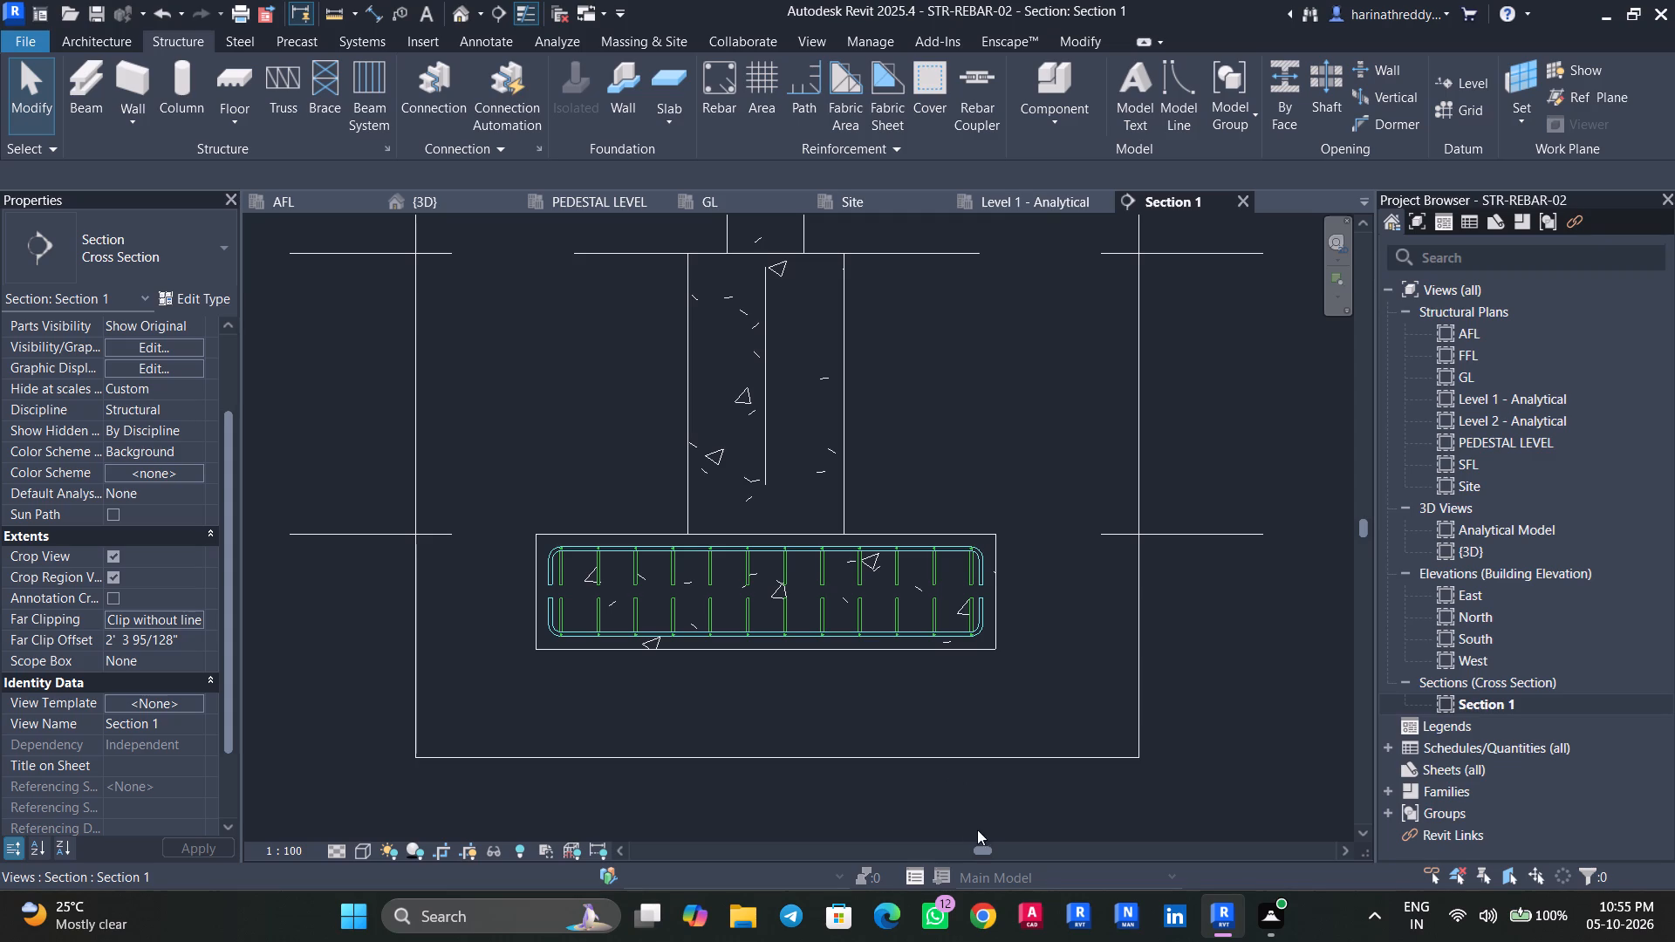
# Add a rebar cover type named PEDESTAL with a 50 mm setting.
pyautogui.click(831, 357)
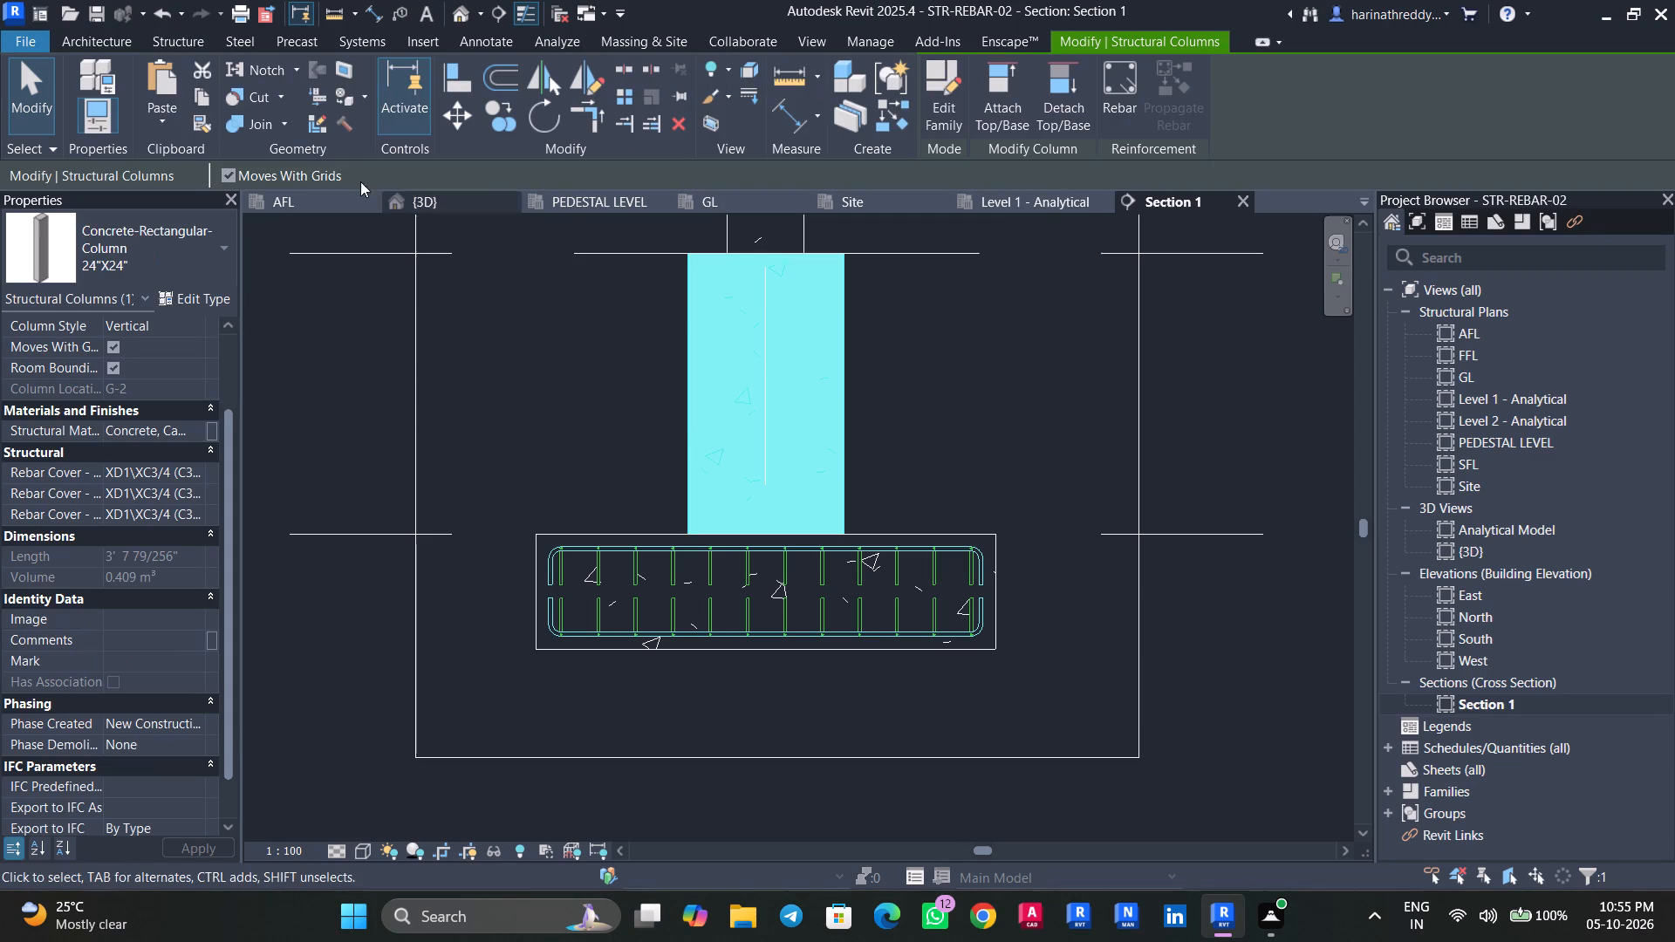
pyautogui.press('Escape')
pyautogui.click(159, 44)
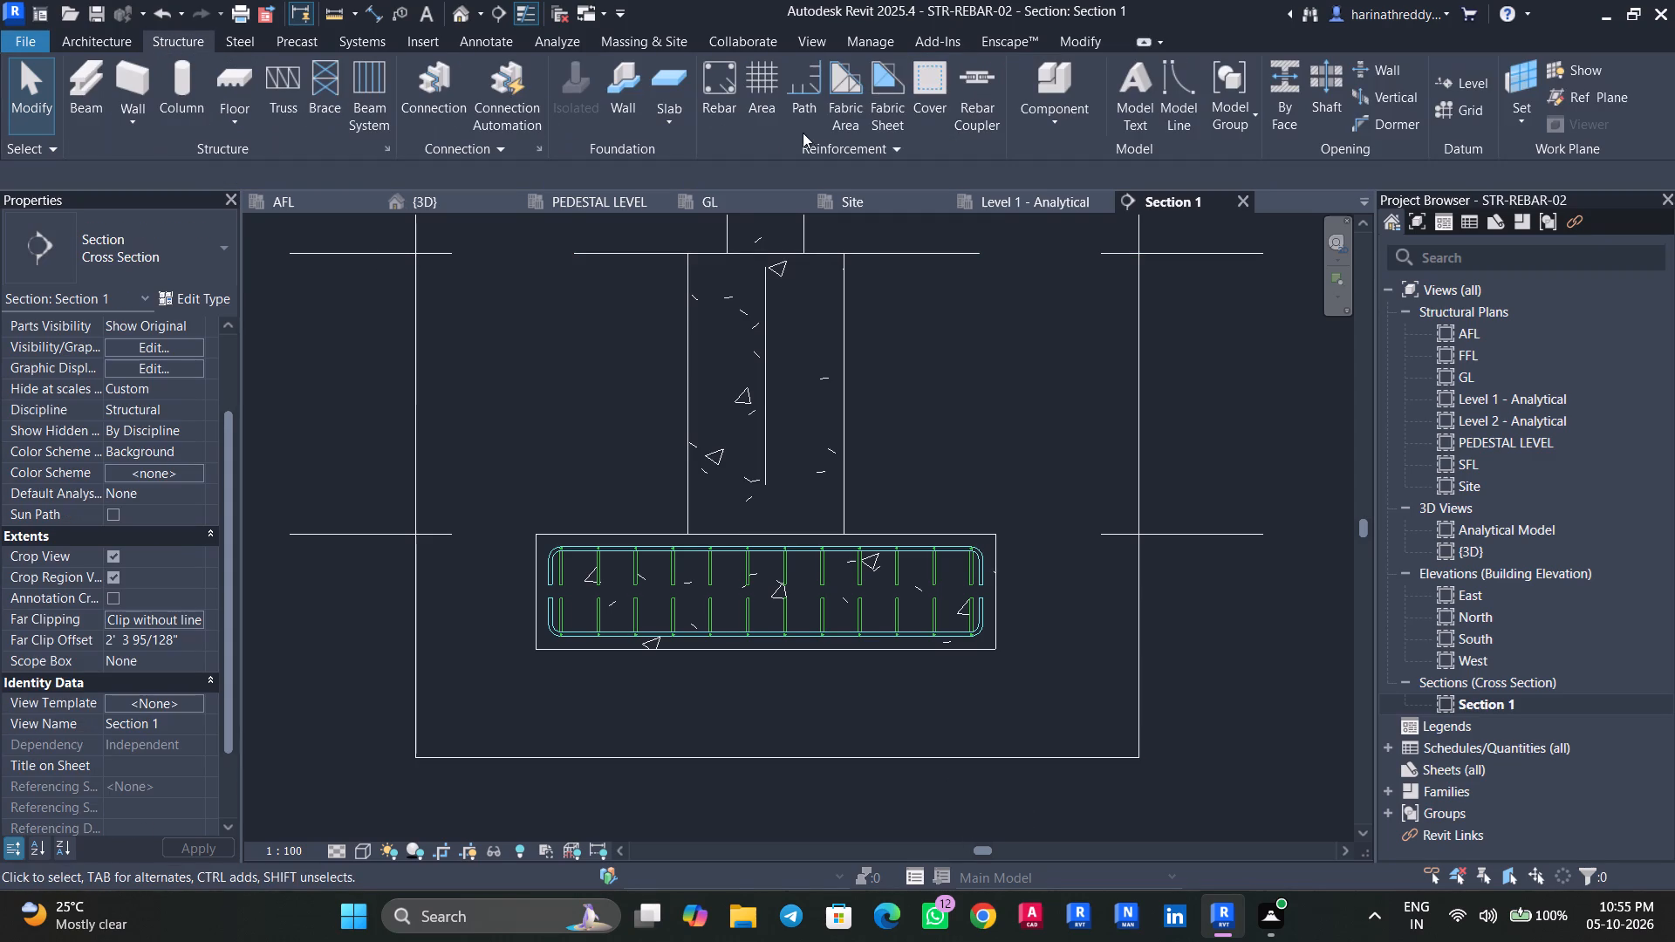
pyautogui.click(918, 128)
pyautogui.click(517, 175)
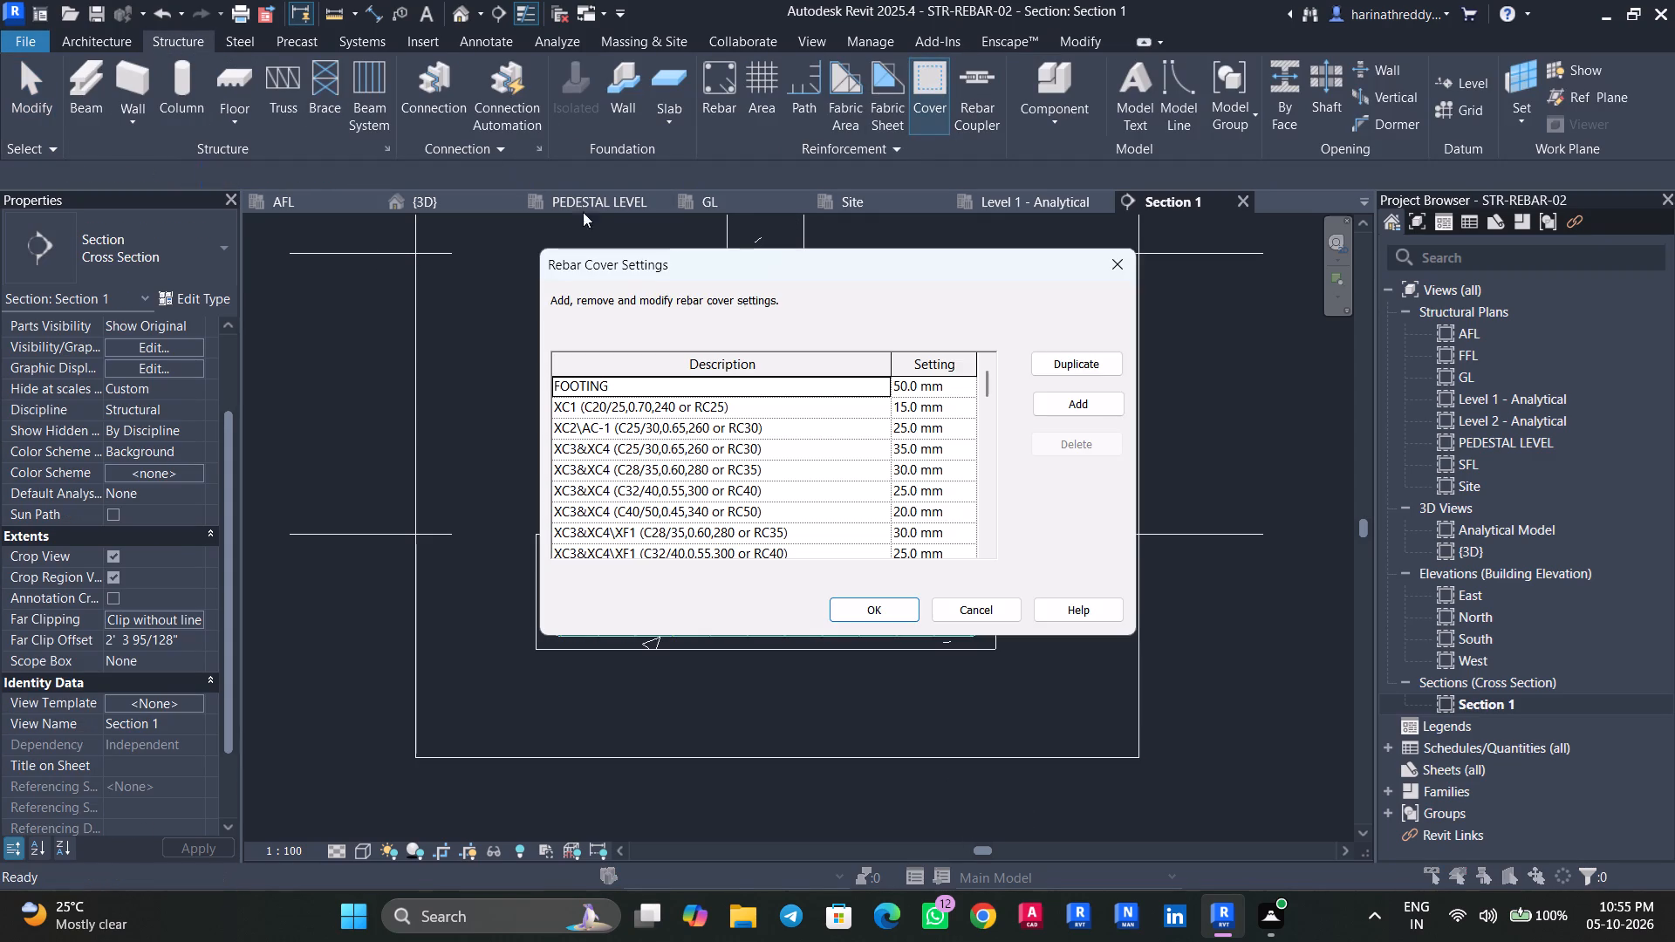
pyautogui.click(1066, 400)
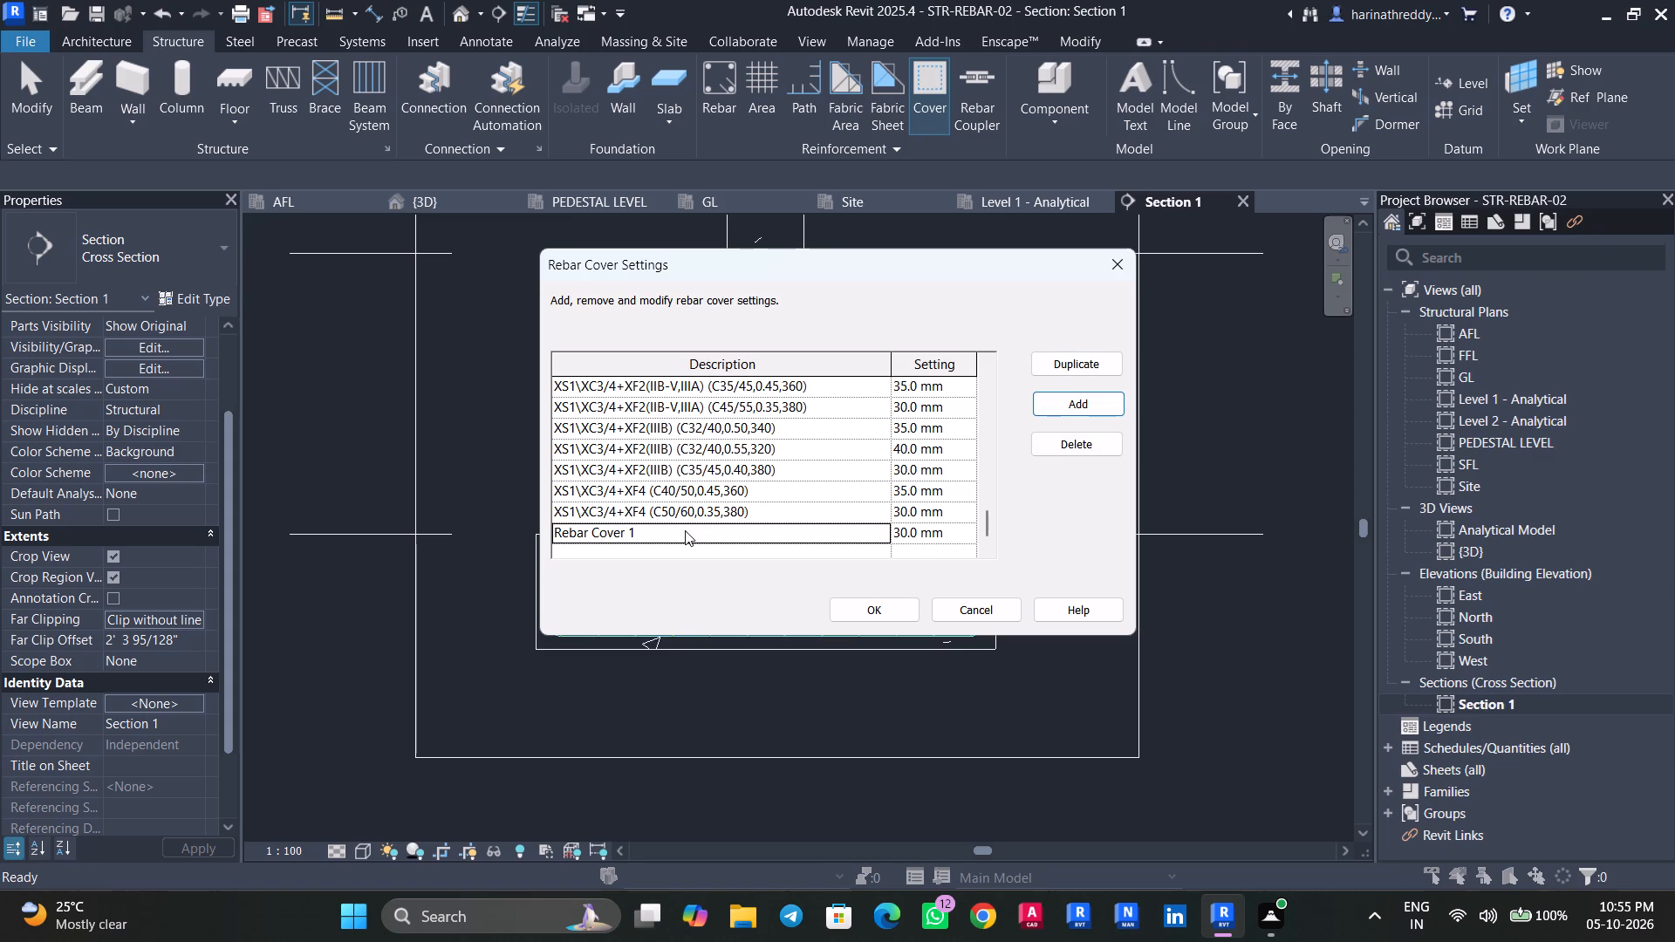
pyautogui.click(685, 530)
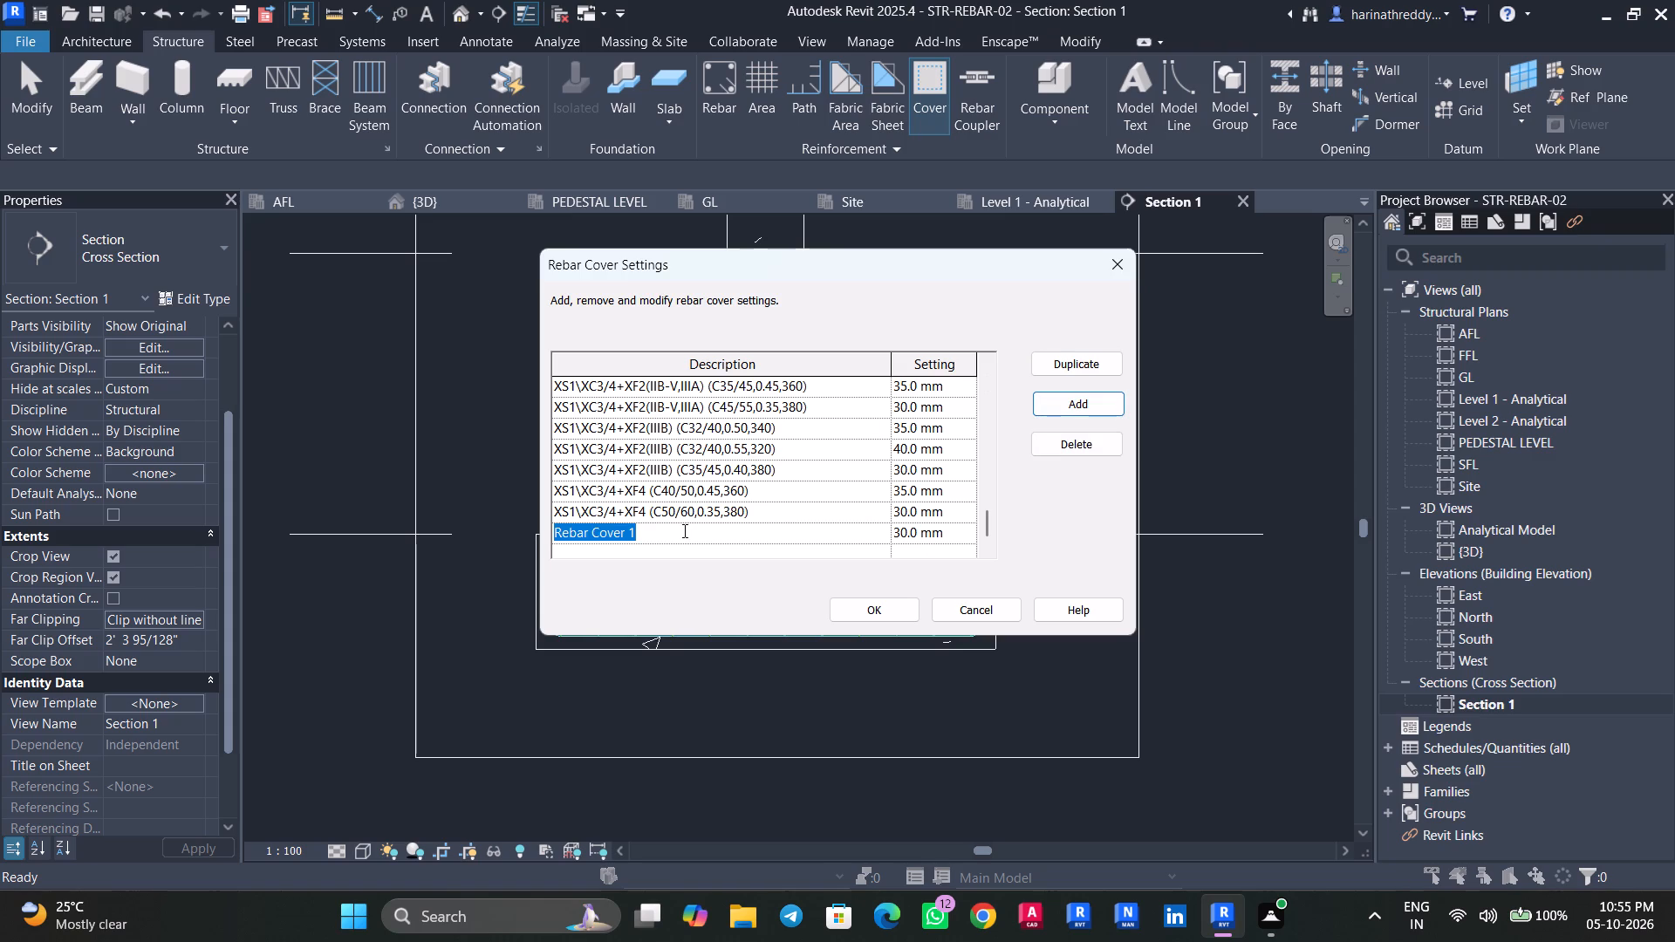
pyautogui.write('PEDESTAL')
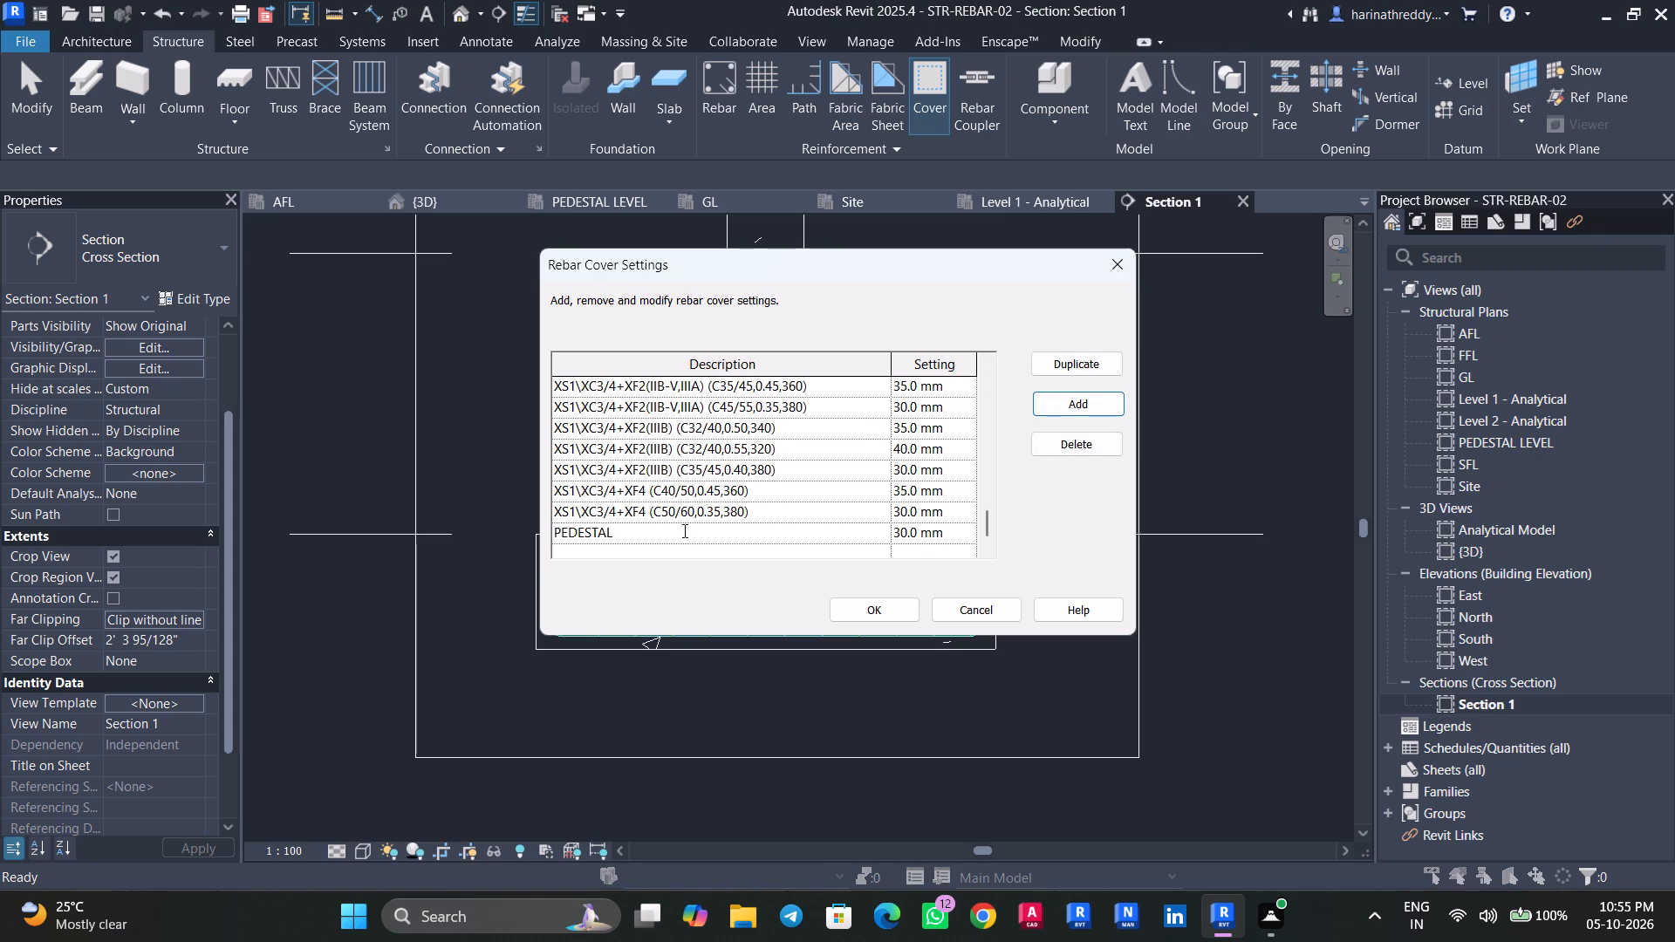
pyautogui.click(905, 538)
pyautogui.moveTo(905, 538); pyautogui.dragTo(887, 538)
pyautogui.write('50')
pyautogui.press('Return')
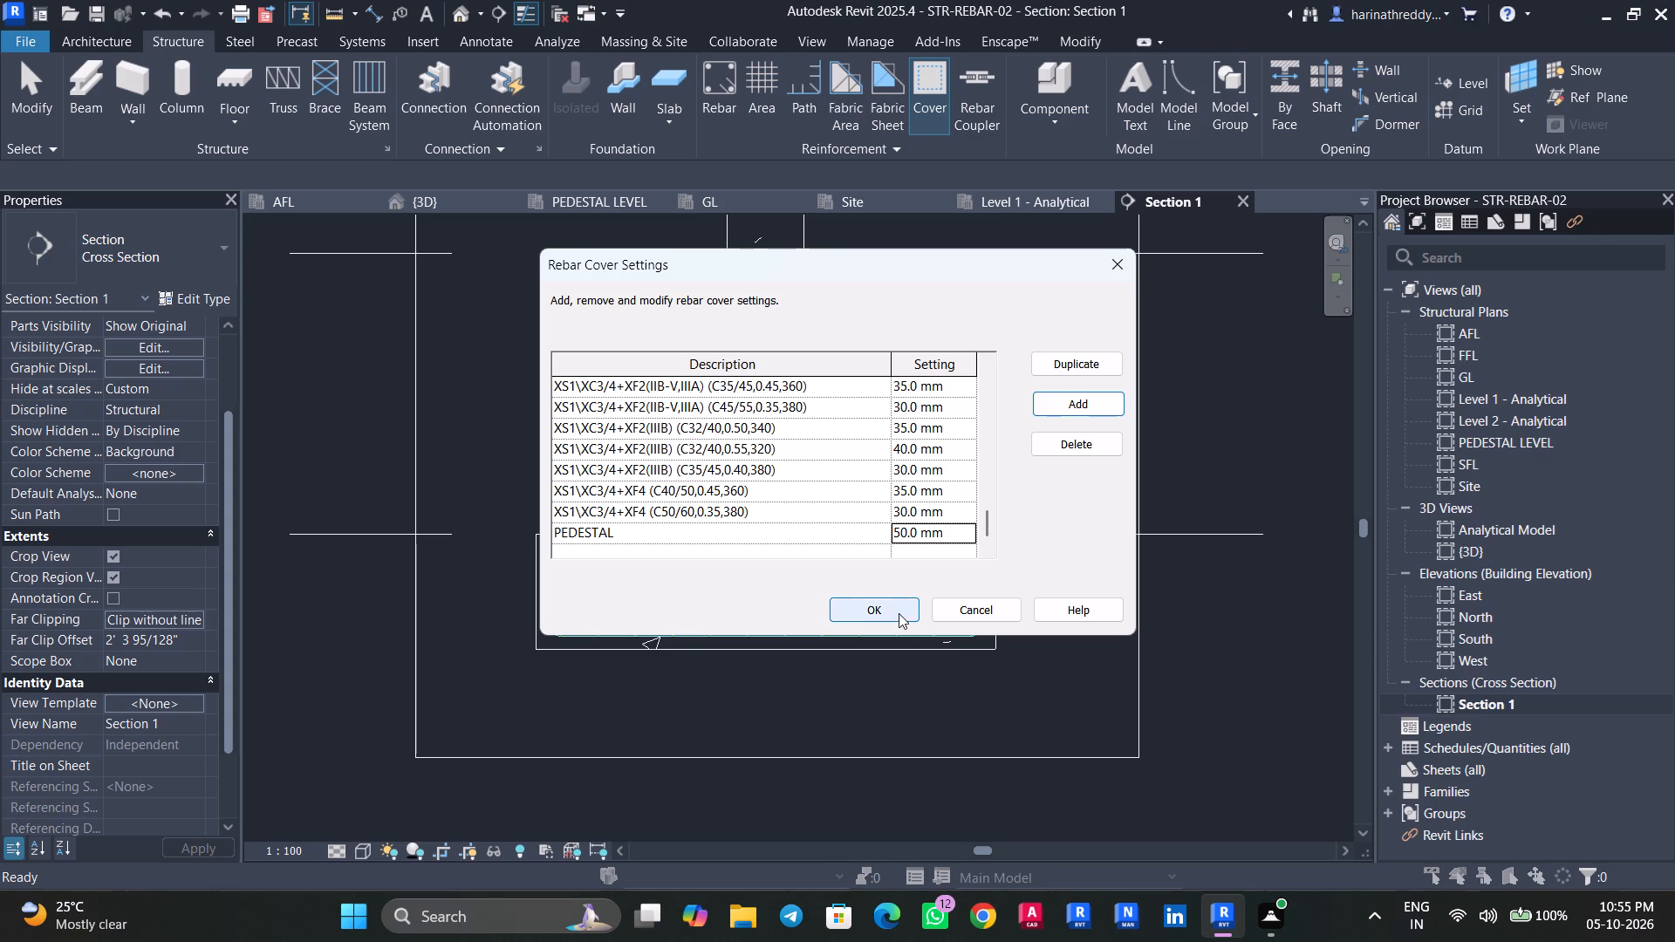
pyautogui.click(894, 614)
# Assign the PEDESTAL <50 mm> cover to the 24"x24" pedestal column above the footing in Section 1.
pyautogui.click(687, 335)
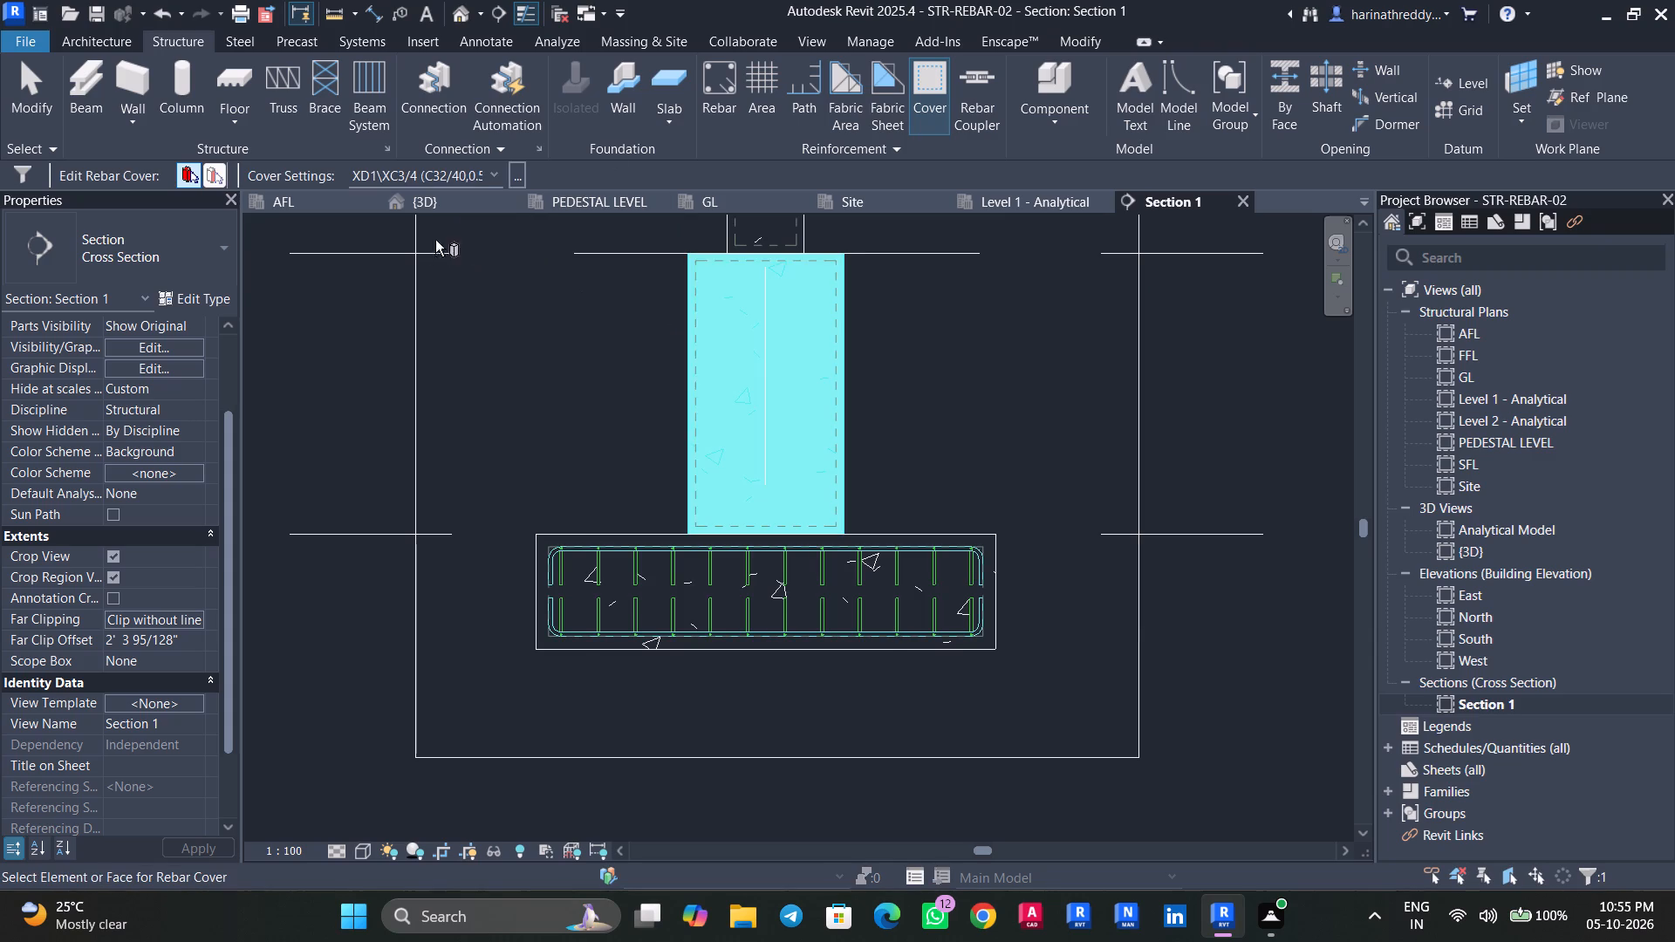
pyautogui.click(487, 179)
pyautogui.scroll(12, 464, 238)
pyautogui.click(441, 222)
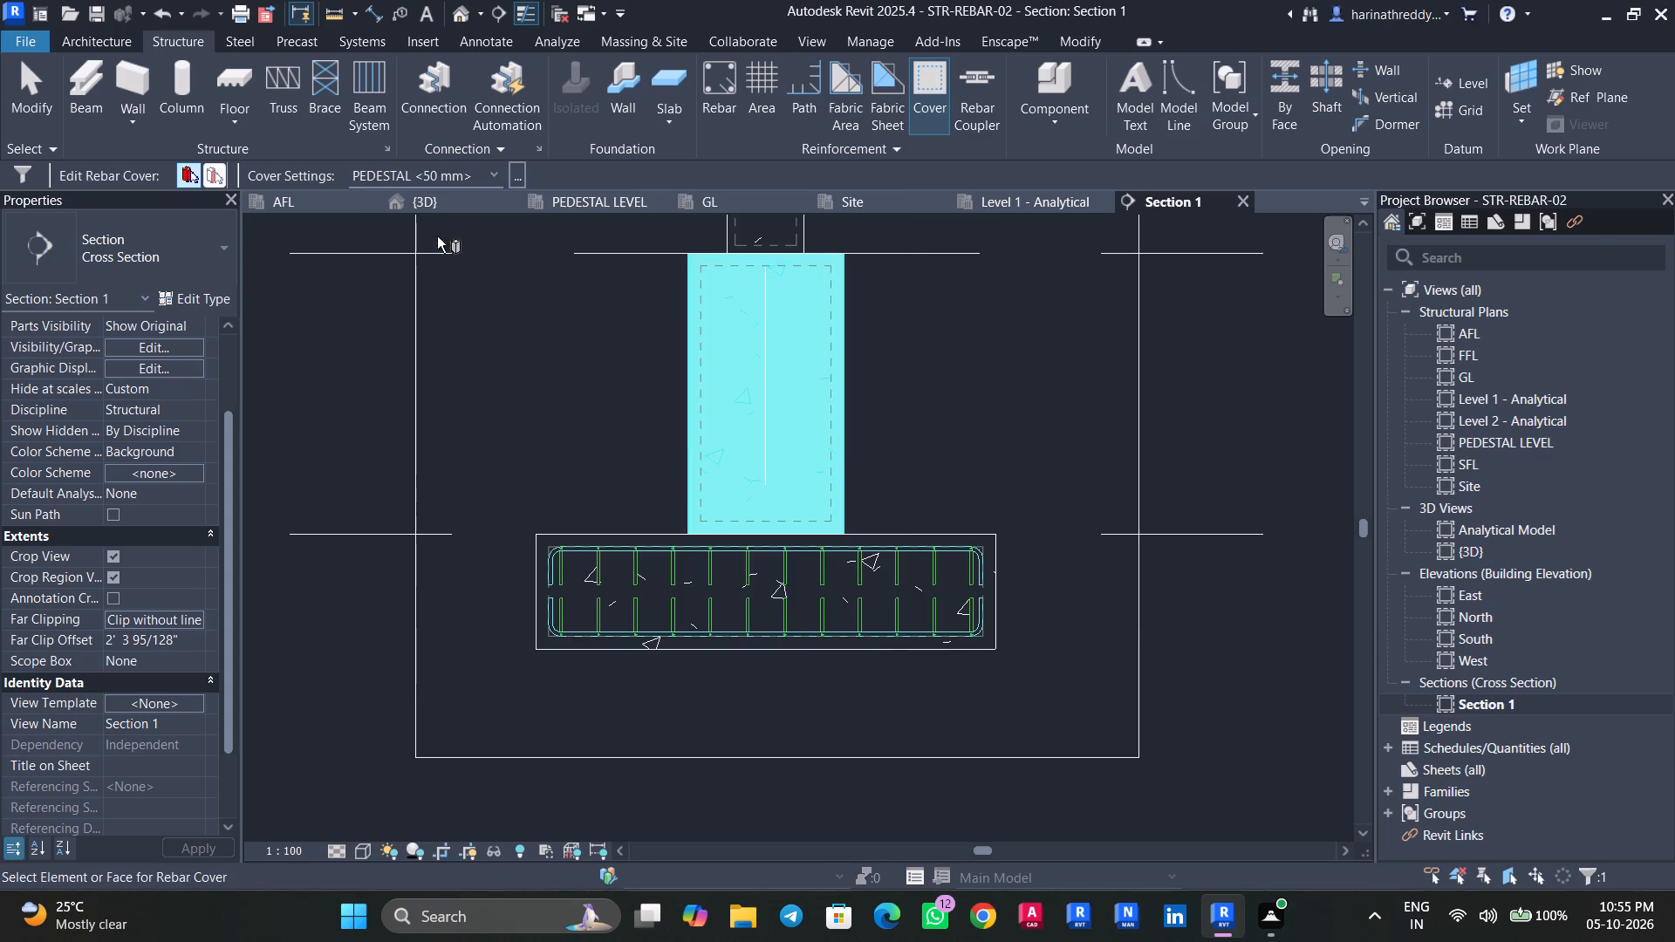
pyautogui.press('Escape')
pyautogui.press('Escape')
# Start a sketched rebar hosted by the 24"x24" pedestal column in Section 1, using bar type H16.
pyautogui.click(831, 362)
pyautogui.moveTo(899, 344); pyautogui.dragTo(903, 396, button='middle')
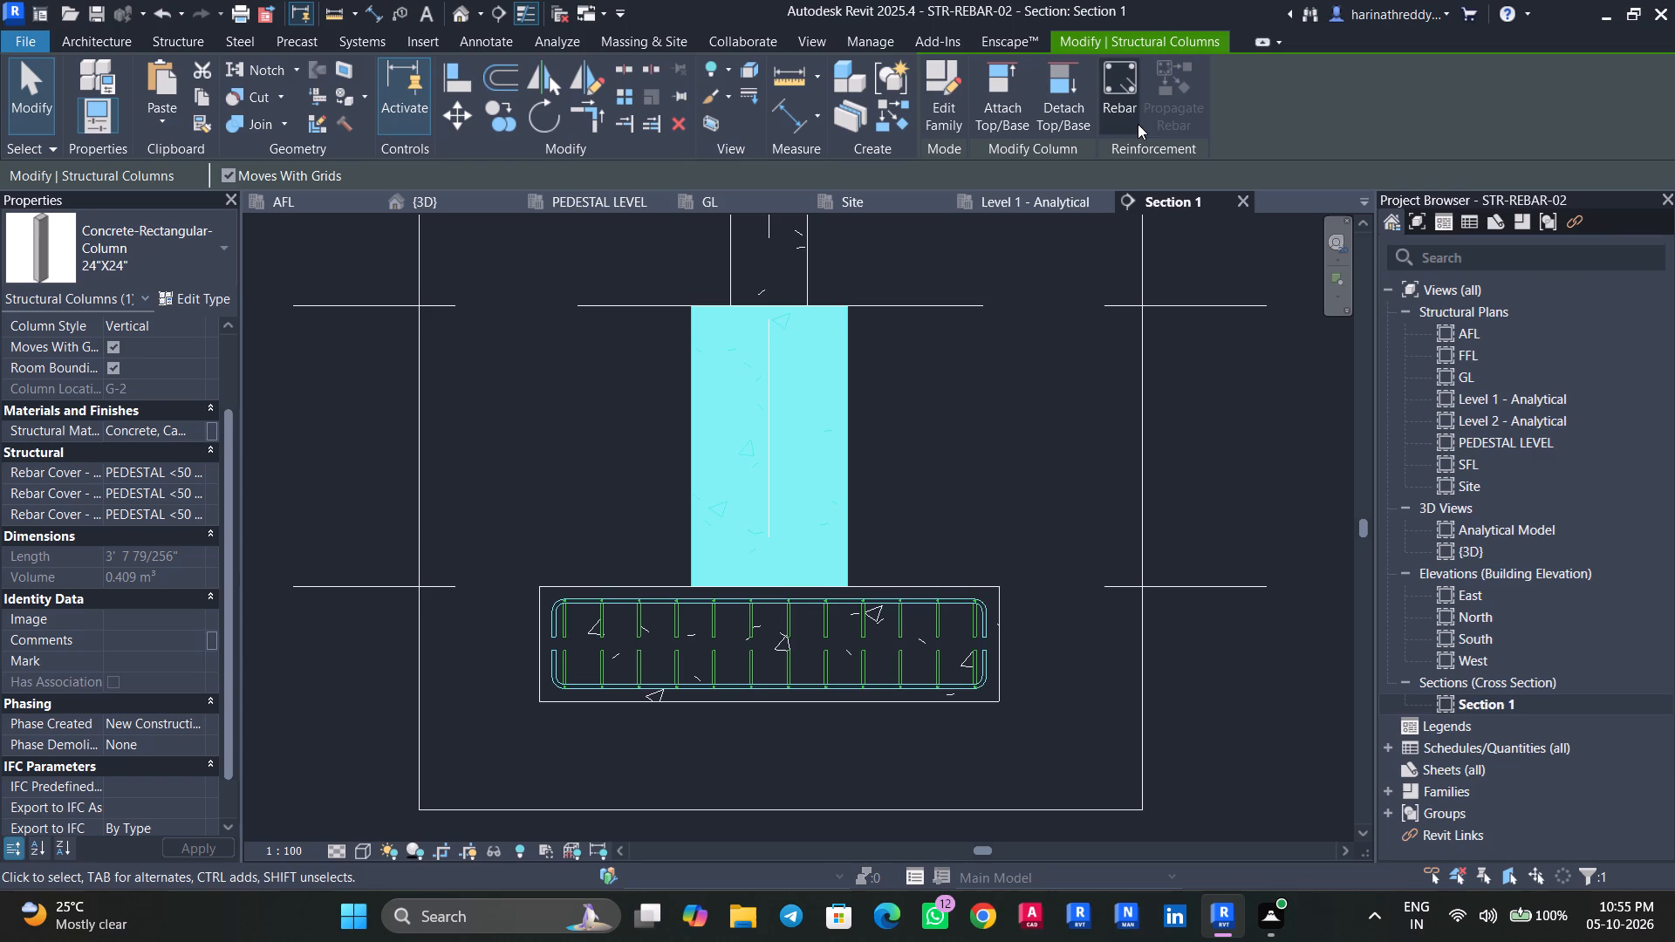
pyautogui.click(1145, 106)
pyautogui.click(1130, 94)
pyautogui.scroll(1, 1218, 390)
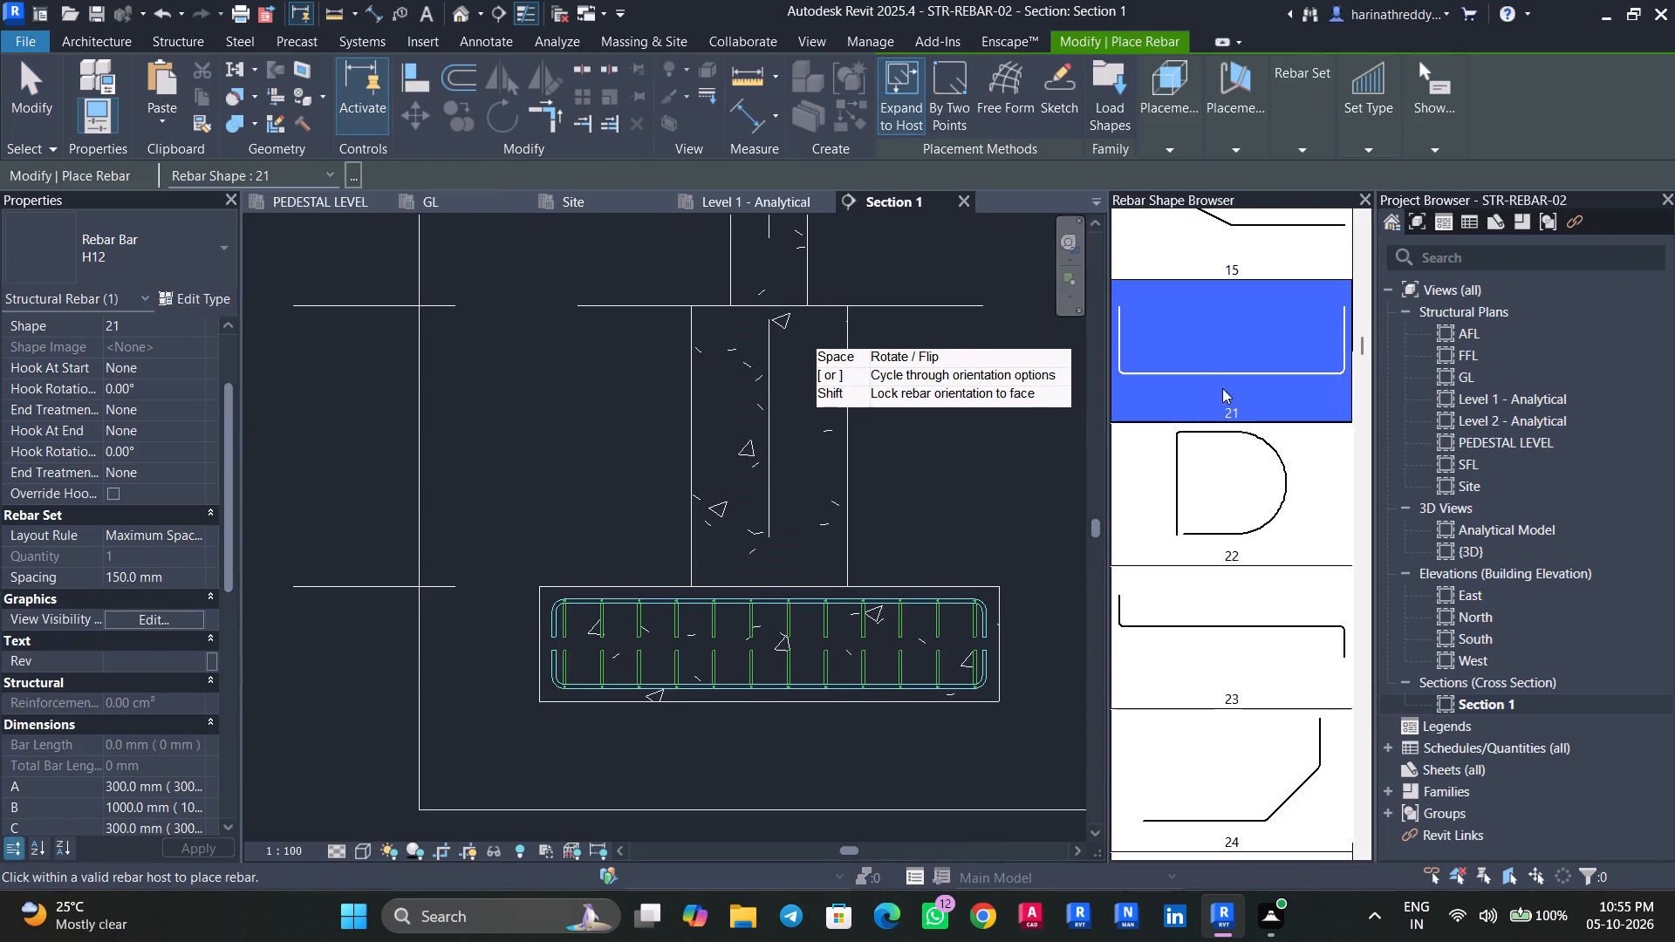
pyautogui.scroll(1, 1222, 388)
pyautogui.scroll(-1, 1222, 387)
pyautogui.scroll(18, 1221, 388)
pyautogui.click(1240, 291)
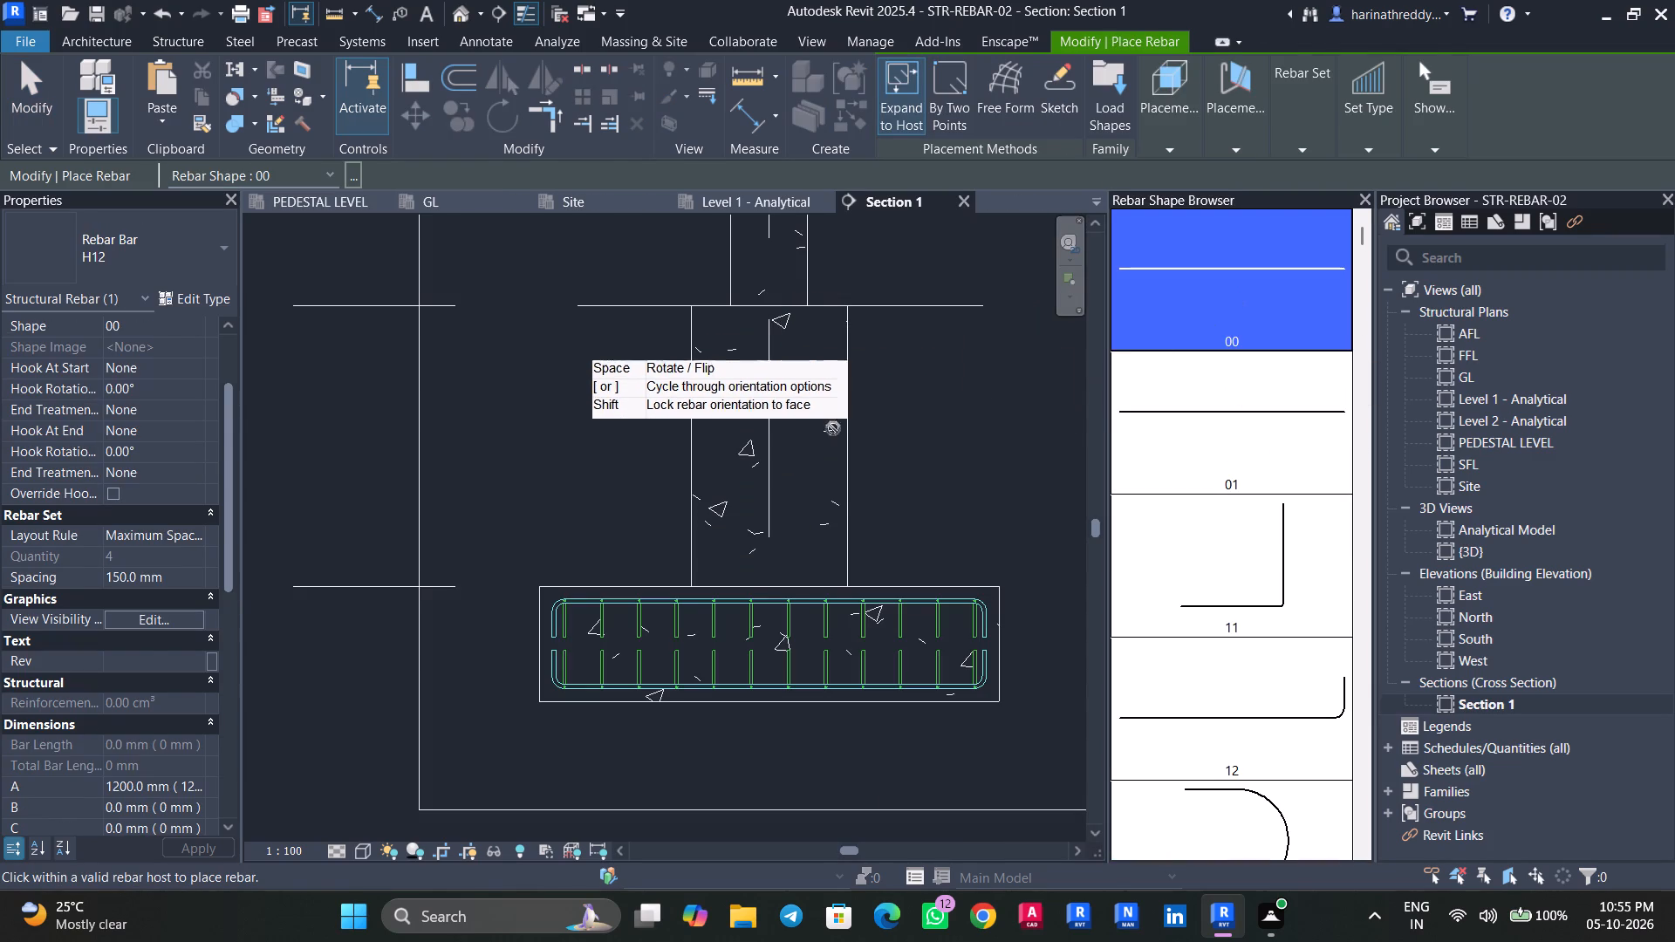
pyautogui.click(1056, 92)
pyautogui.scroll(3, 827, 331)
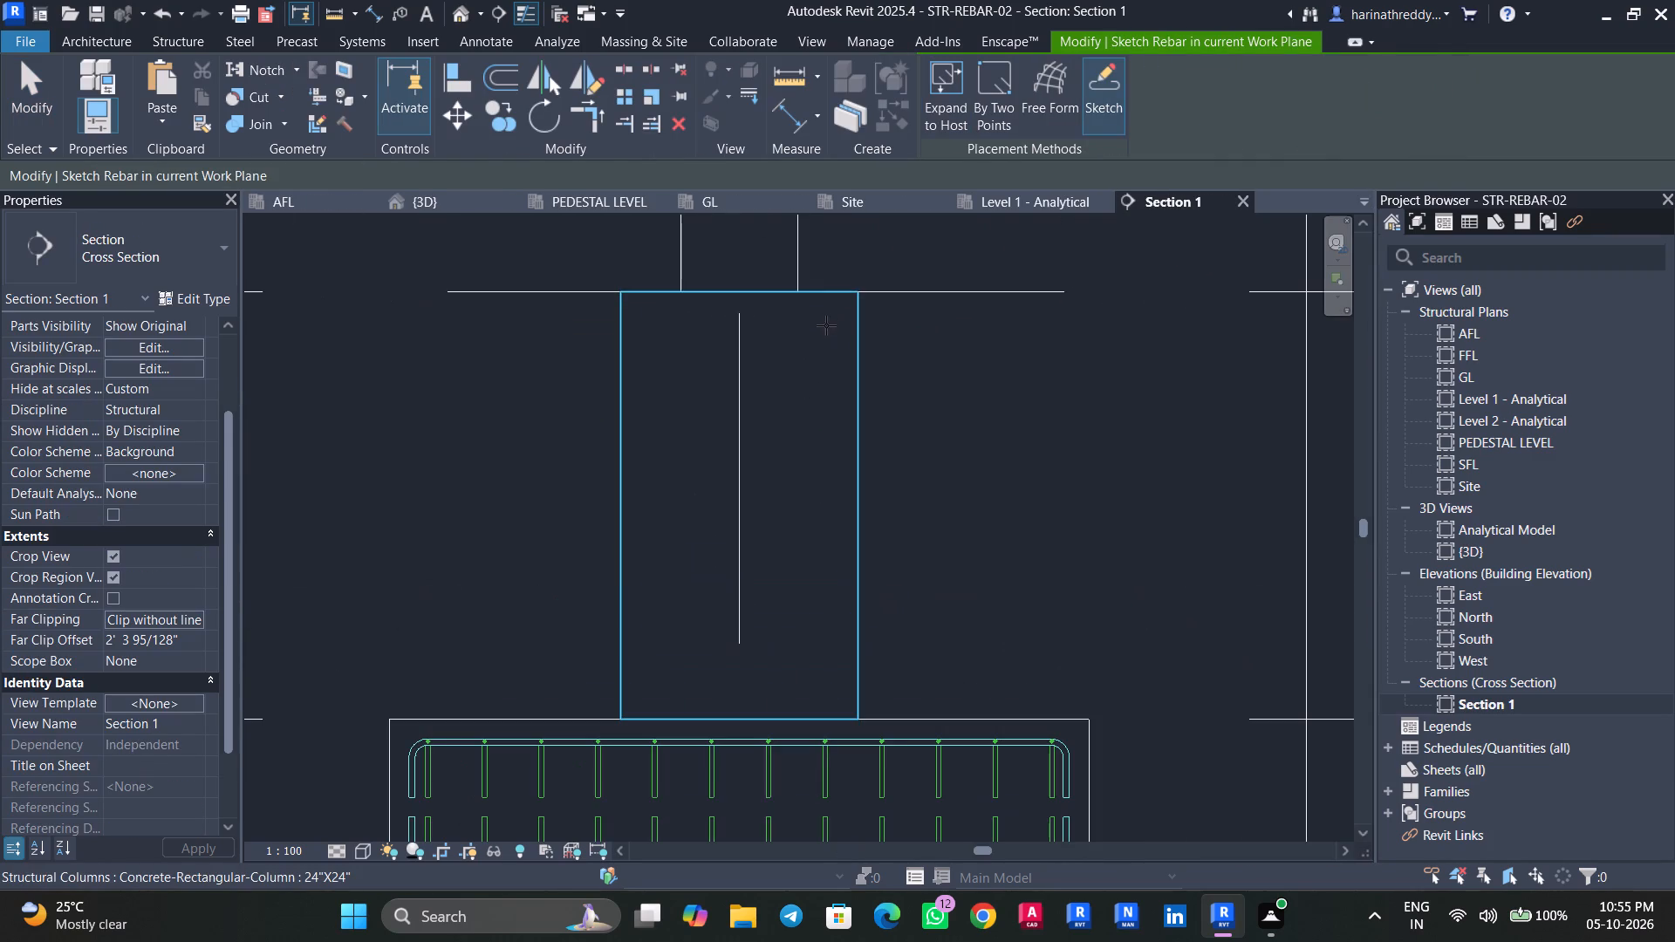
pyautogui.click(818, 294)
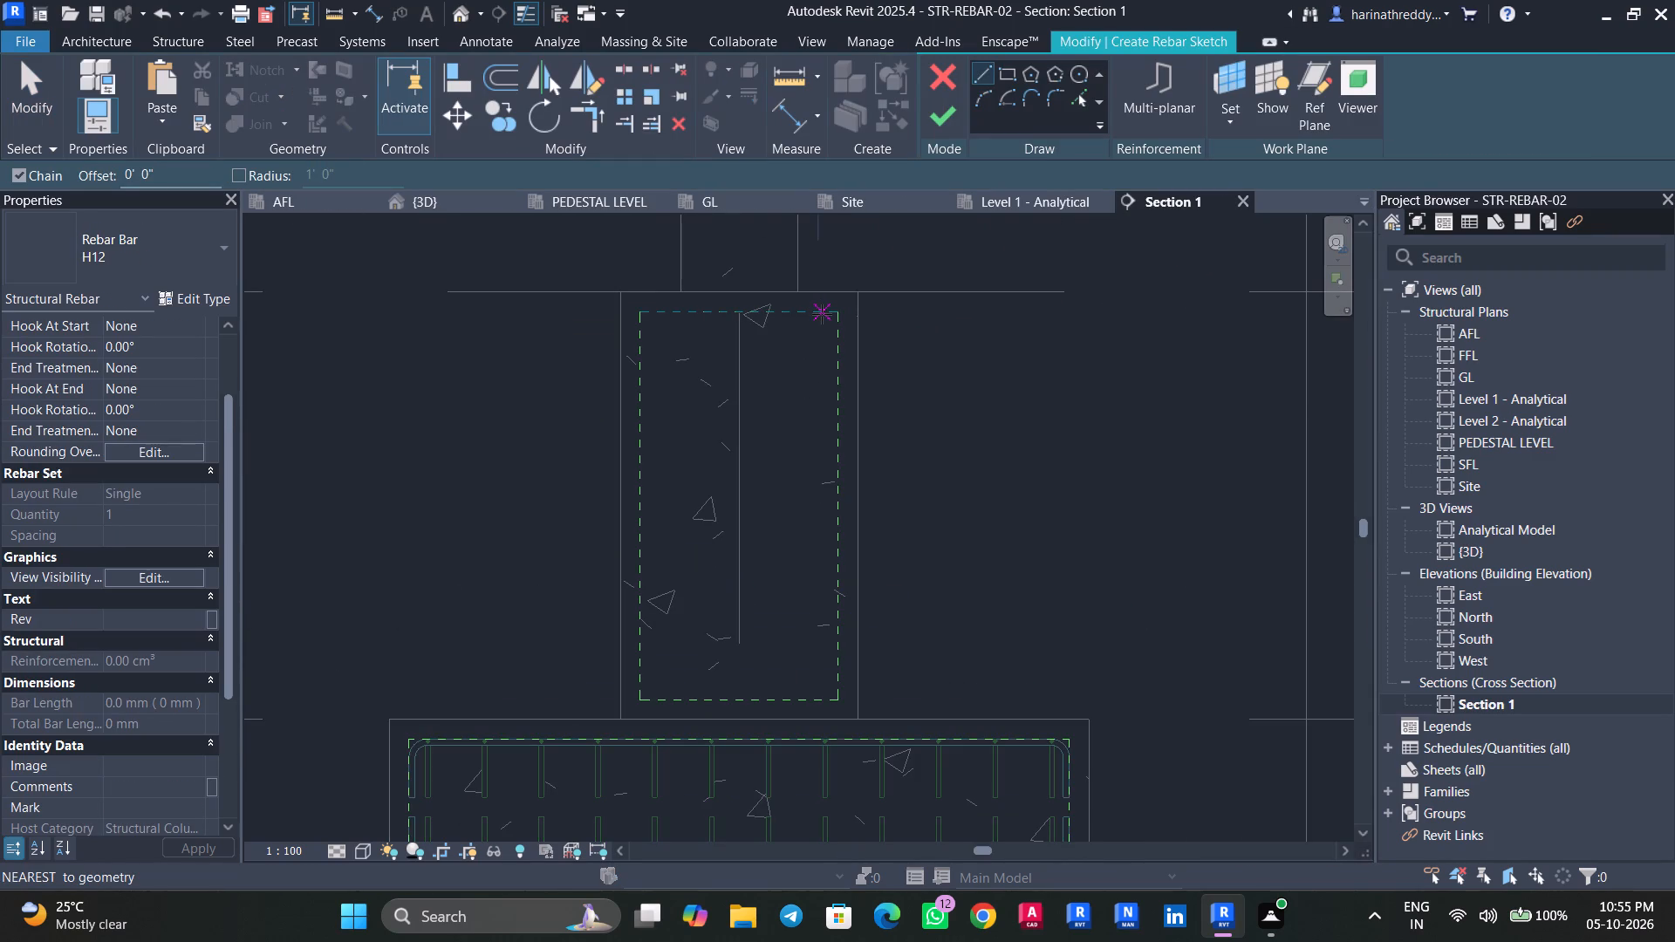
pyautogui.click(176, 263)
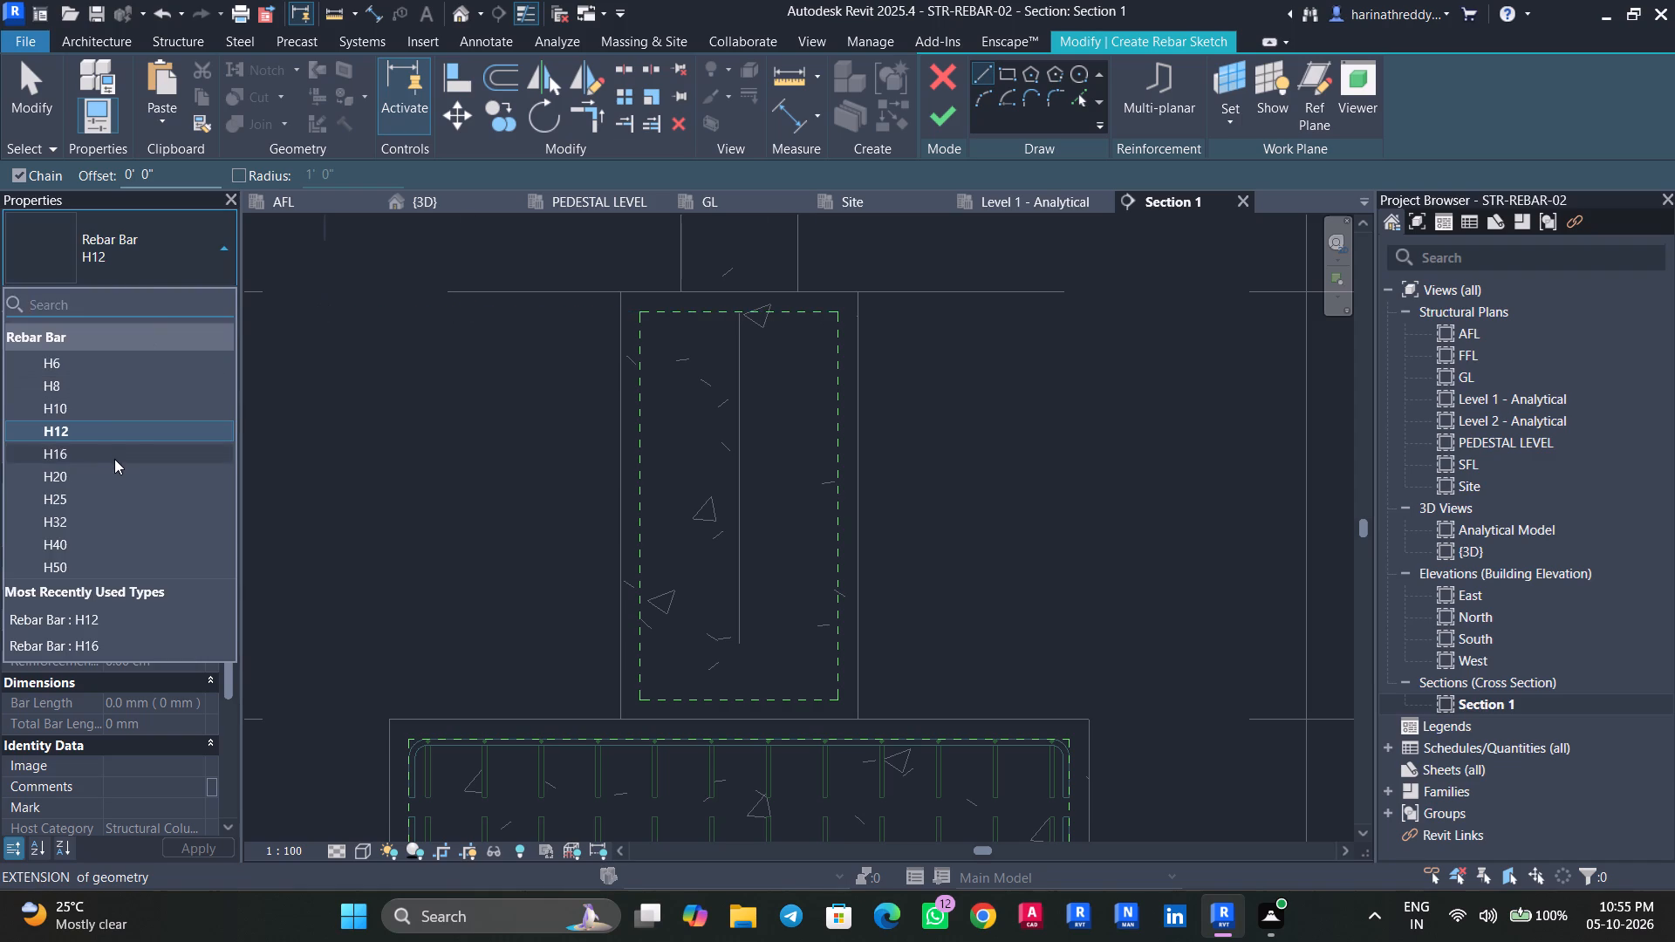
pyautogui.click(114, 458)
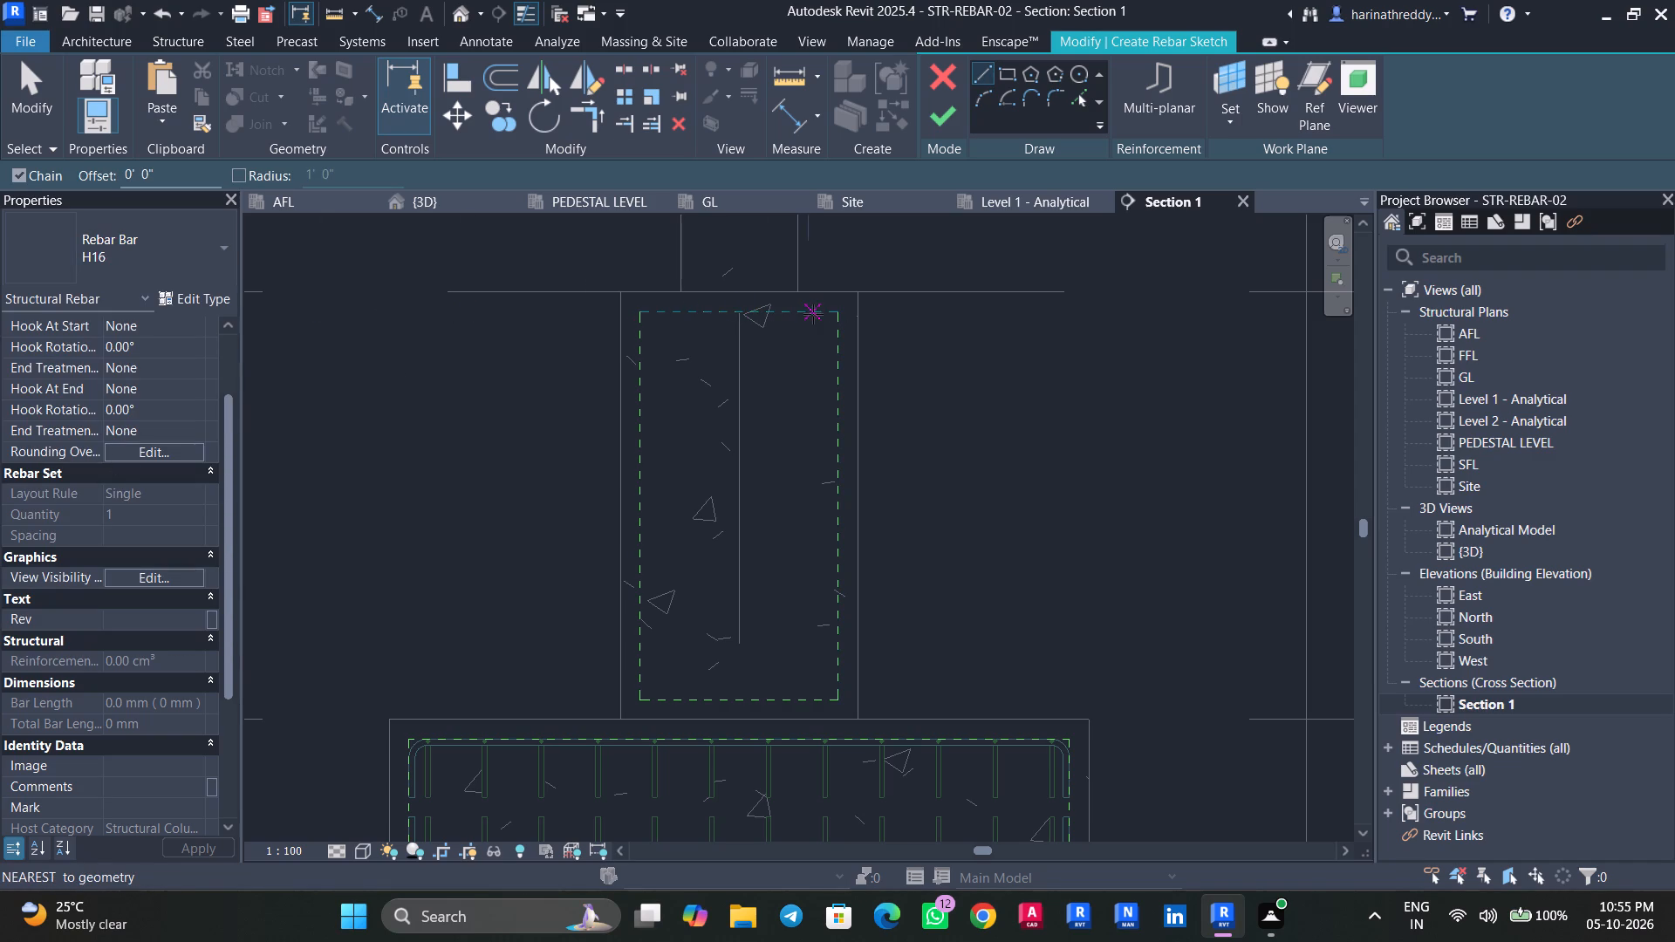
# Sketch an L-shaped bar from the pedestal's top cover line about 4'-6" down into the footing, with a horizontal leg of about 1'-3" turned outward.
pyautogui.click(824, 315)
pyautogui.moveTo(817, 600); pyautogui.dragTo(804, 366, button='middle')
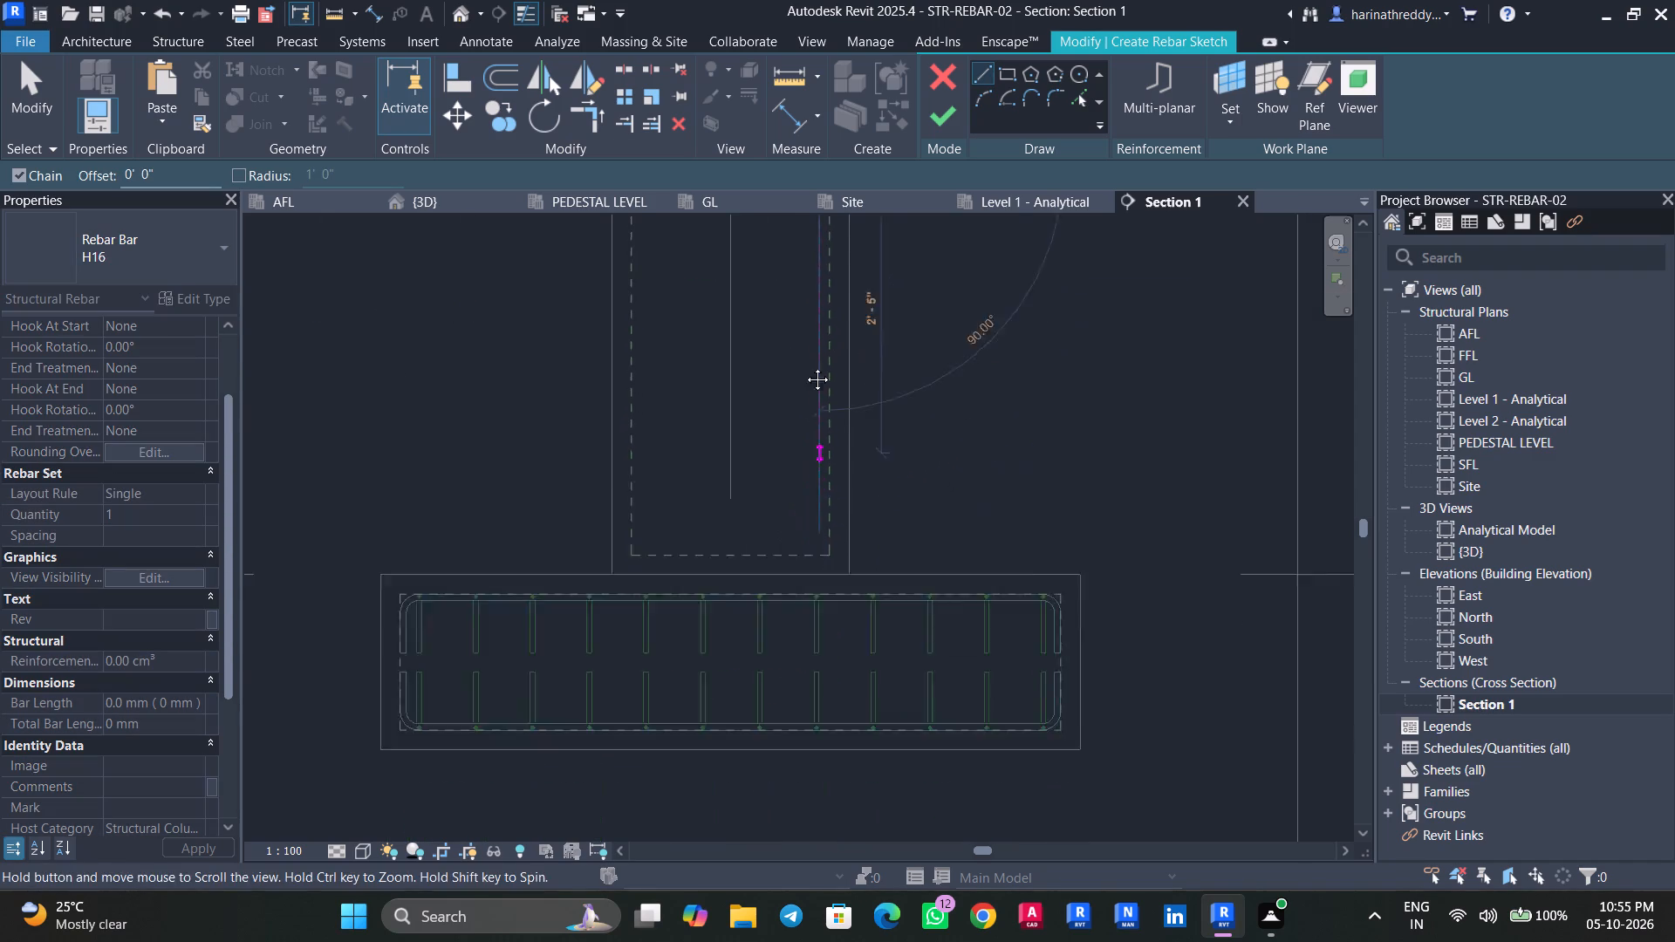
pyautogui.moveTo(804, 366); pyautogui.dragTo(804, 348, button='middle')
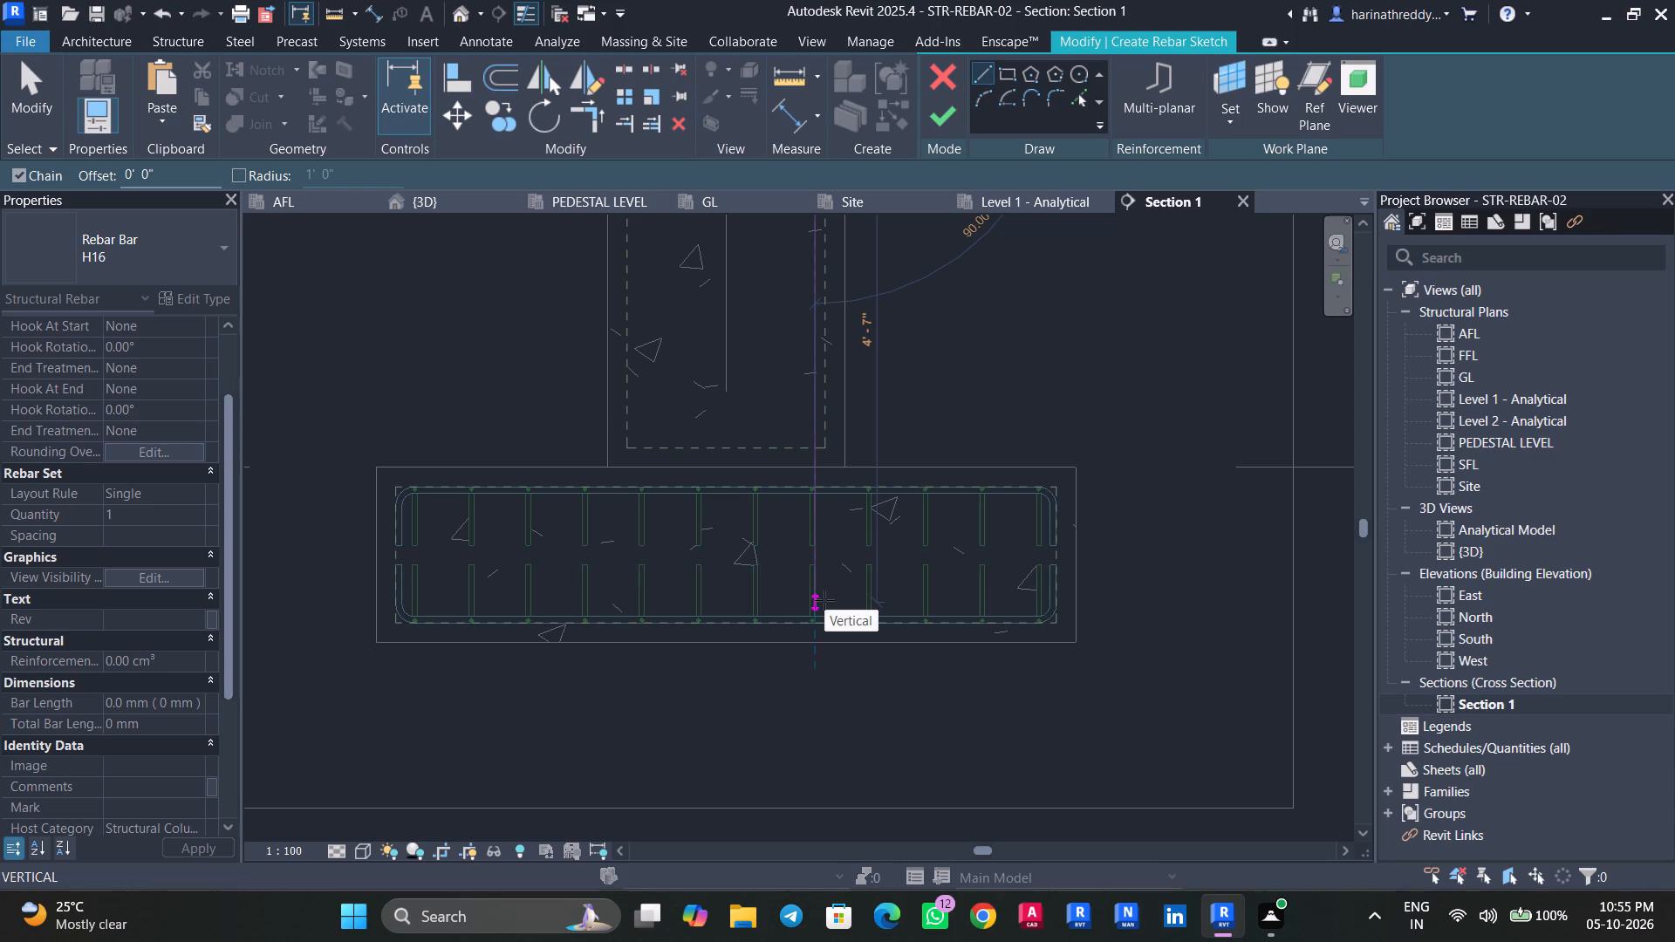
pyautogui.click(823, 597)
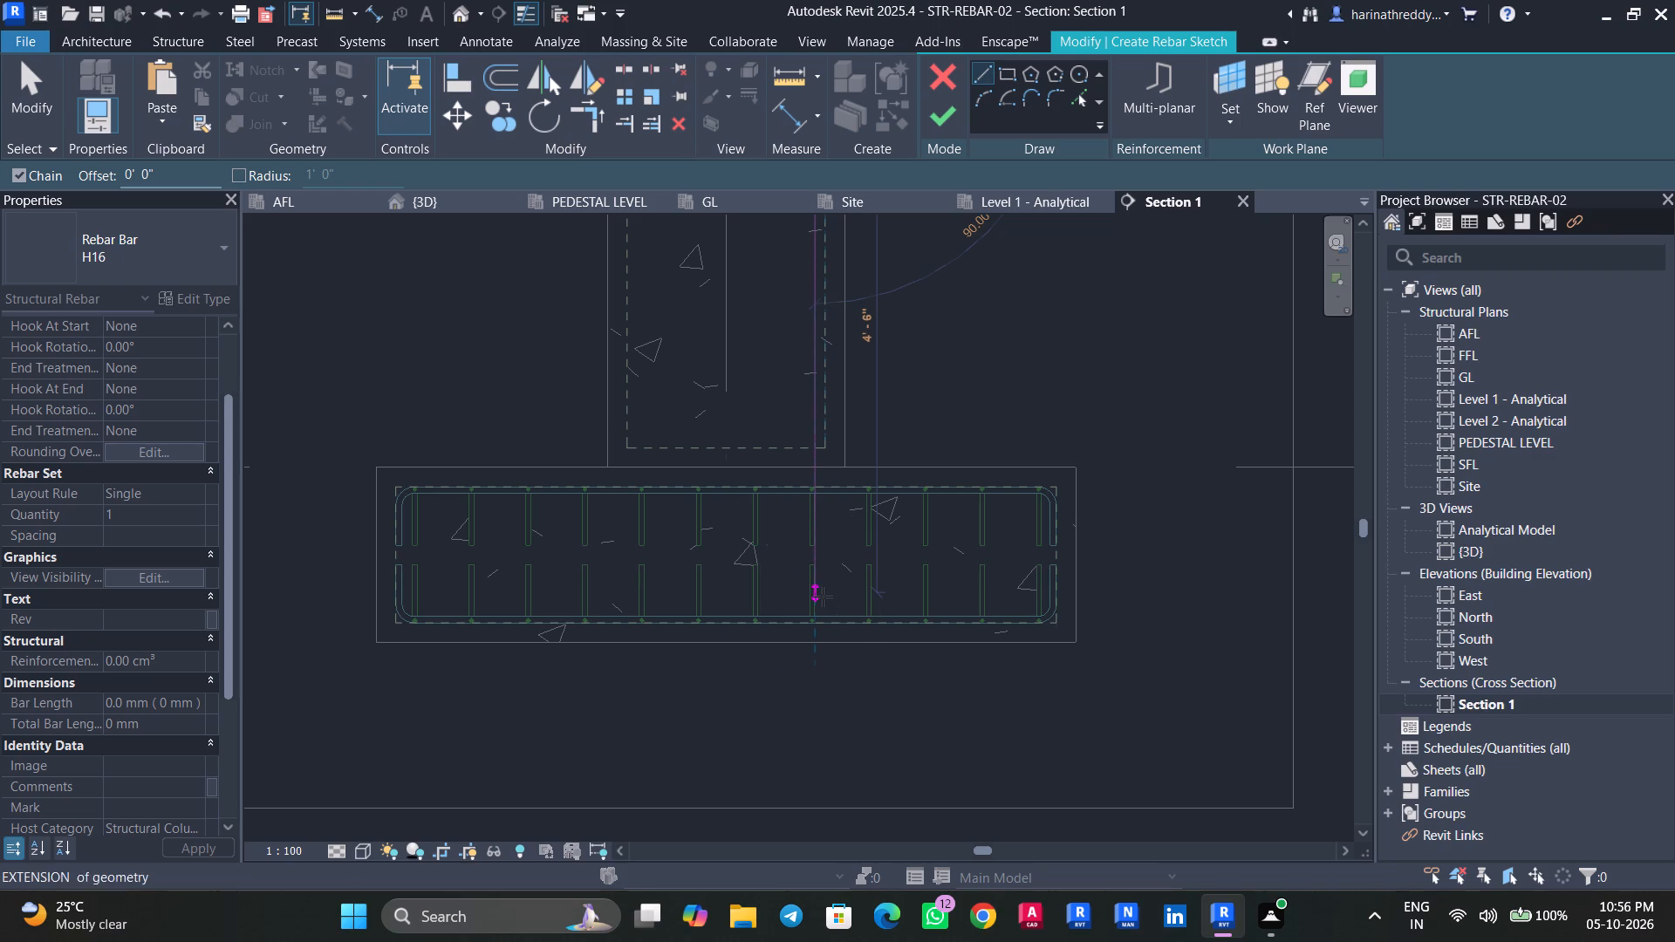
pyautogui.click(962, 590)
pyautogui.press('Escape')
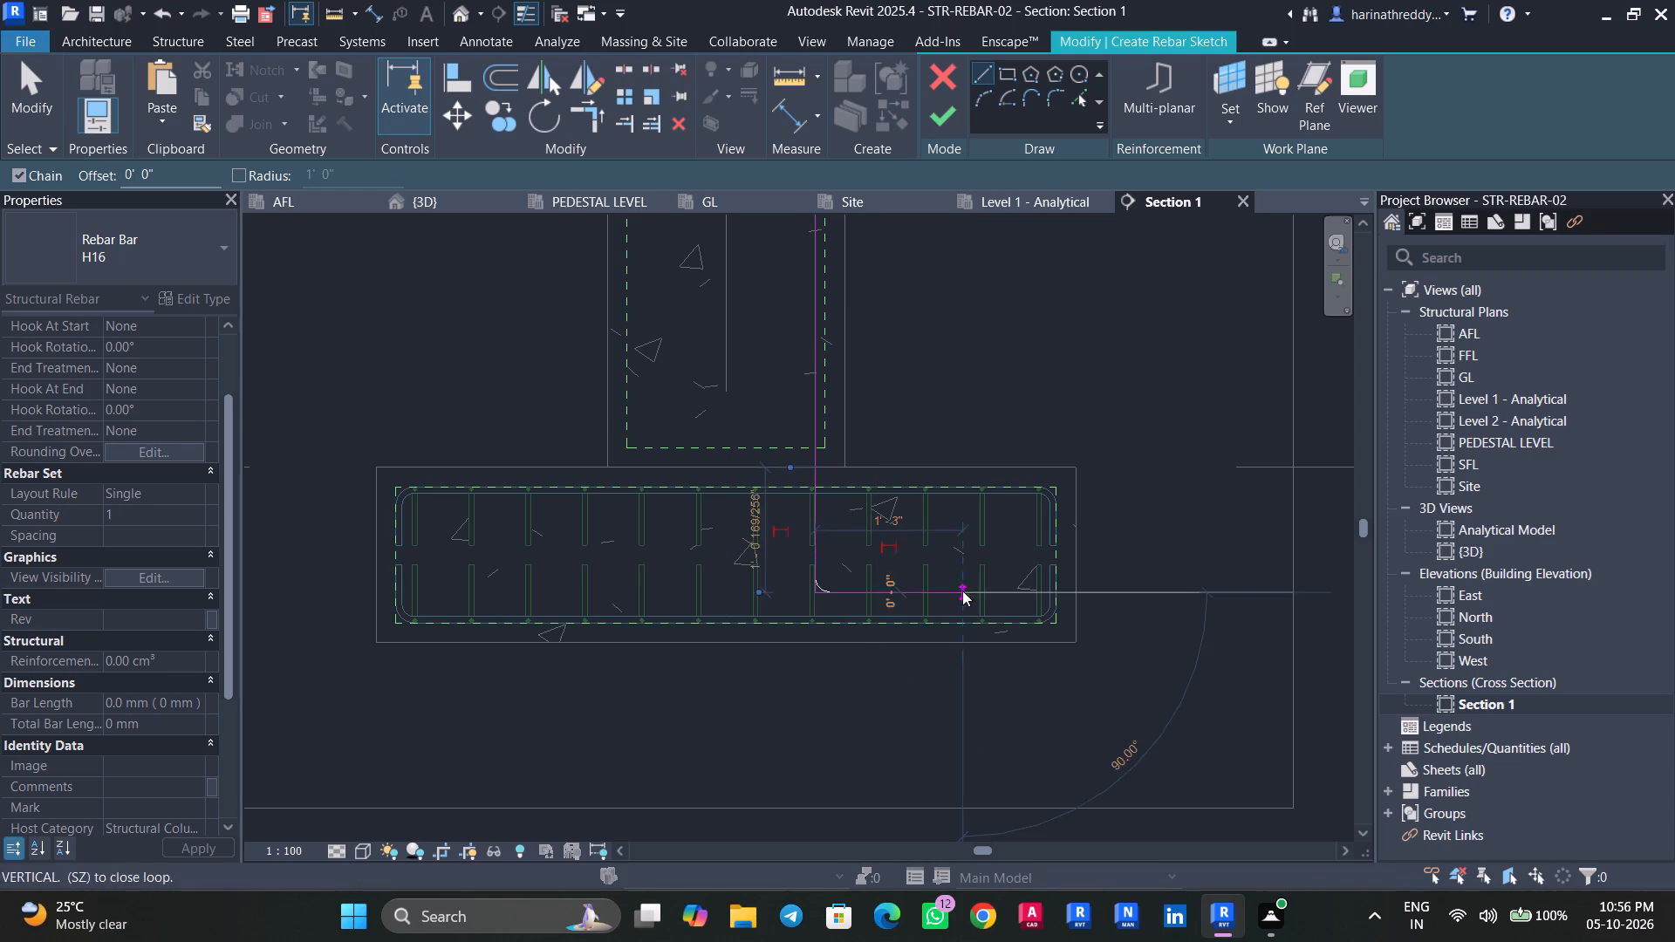
pyautogui.press('Escape')
pyautogui.press('Escape')
# Set the bar sketch's horizontal leg to 1'3" and finish the rebar sketch.
pyautogui.scroll(5, 823, 561)
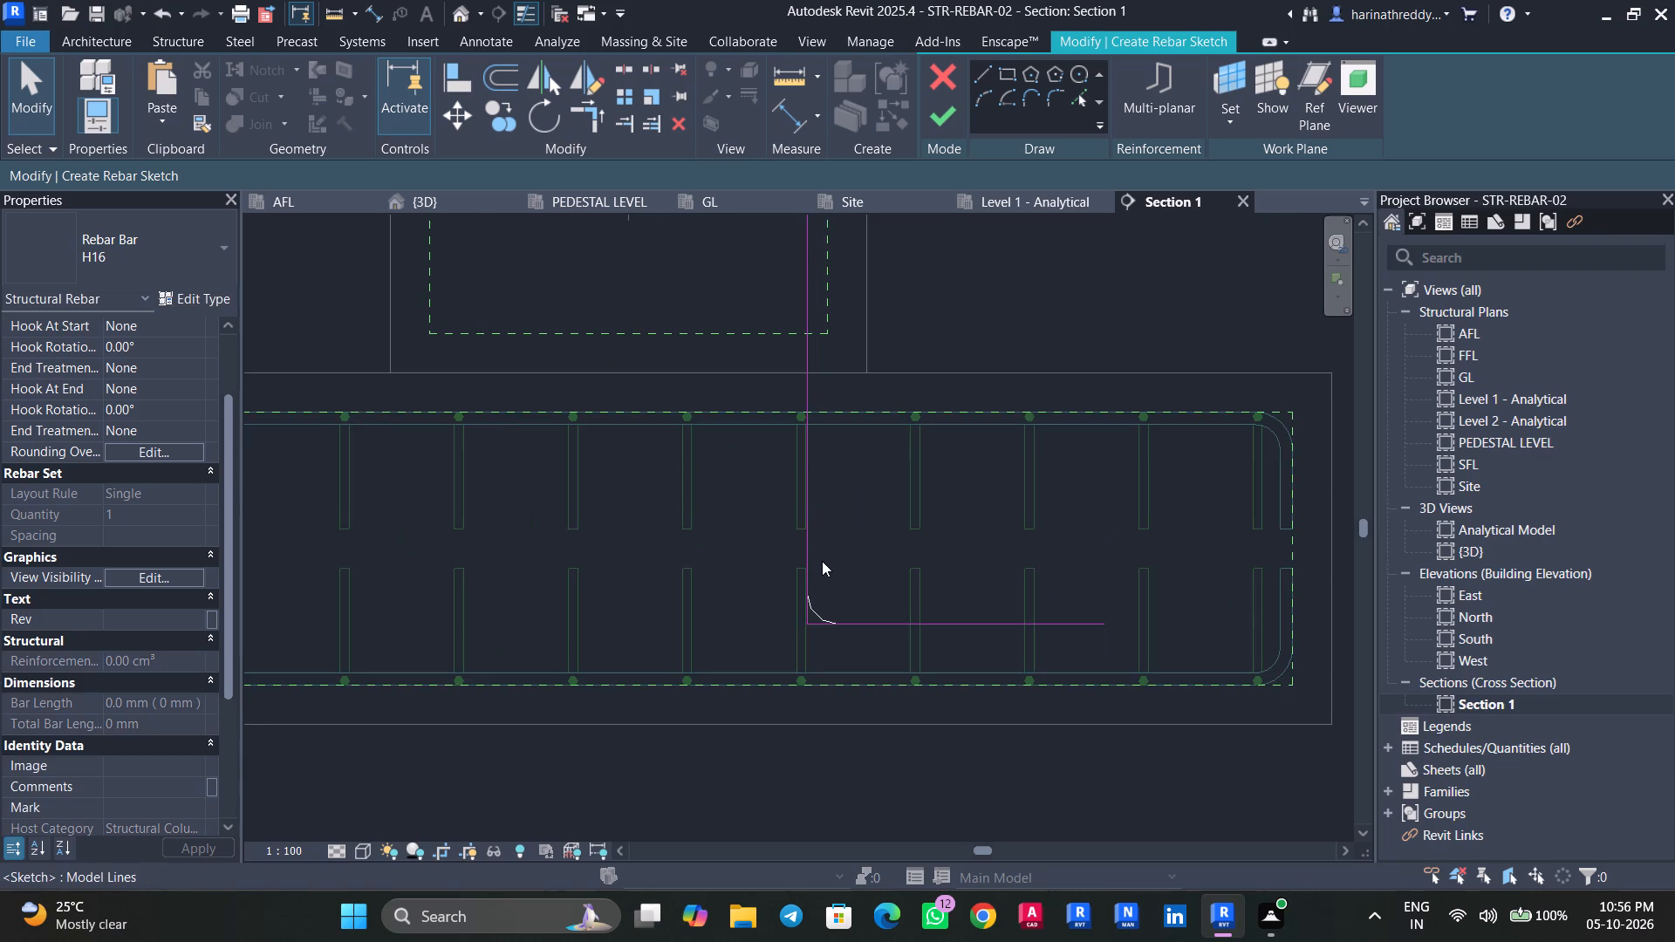
pyautogui.click(811, 551)
pyautogui.scroll(4, 811, 551)
pyautogui.press('Right')
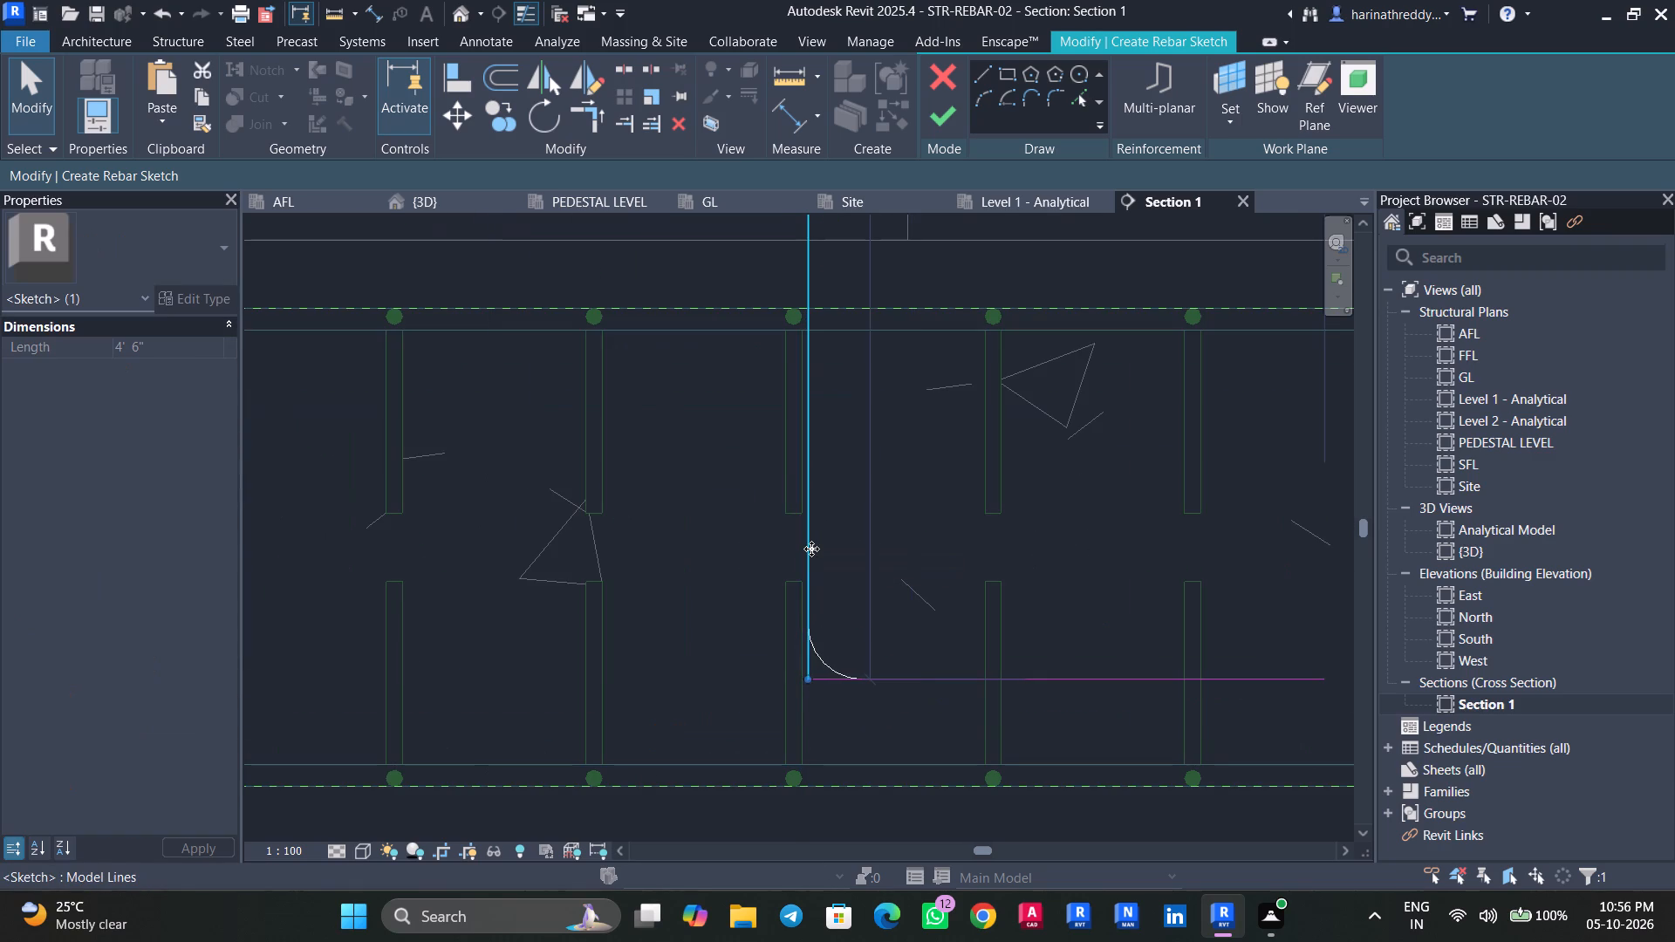
pyautogui.press('Escape')
pyautogui.scroll(-4, 924, 507)
pyautogui.click(970, 609)
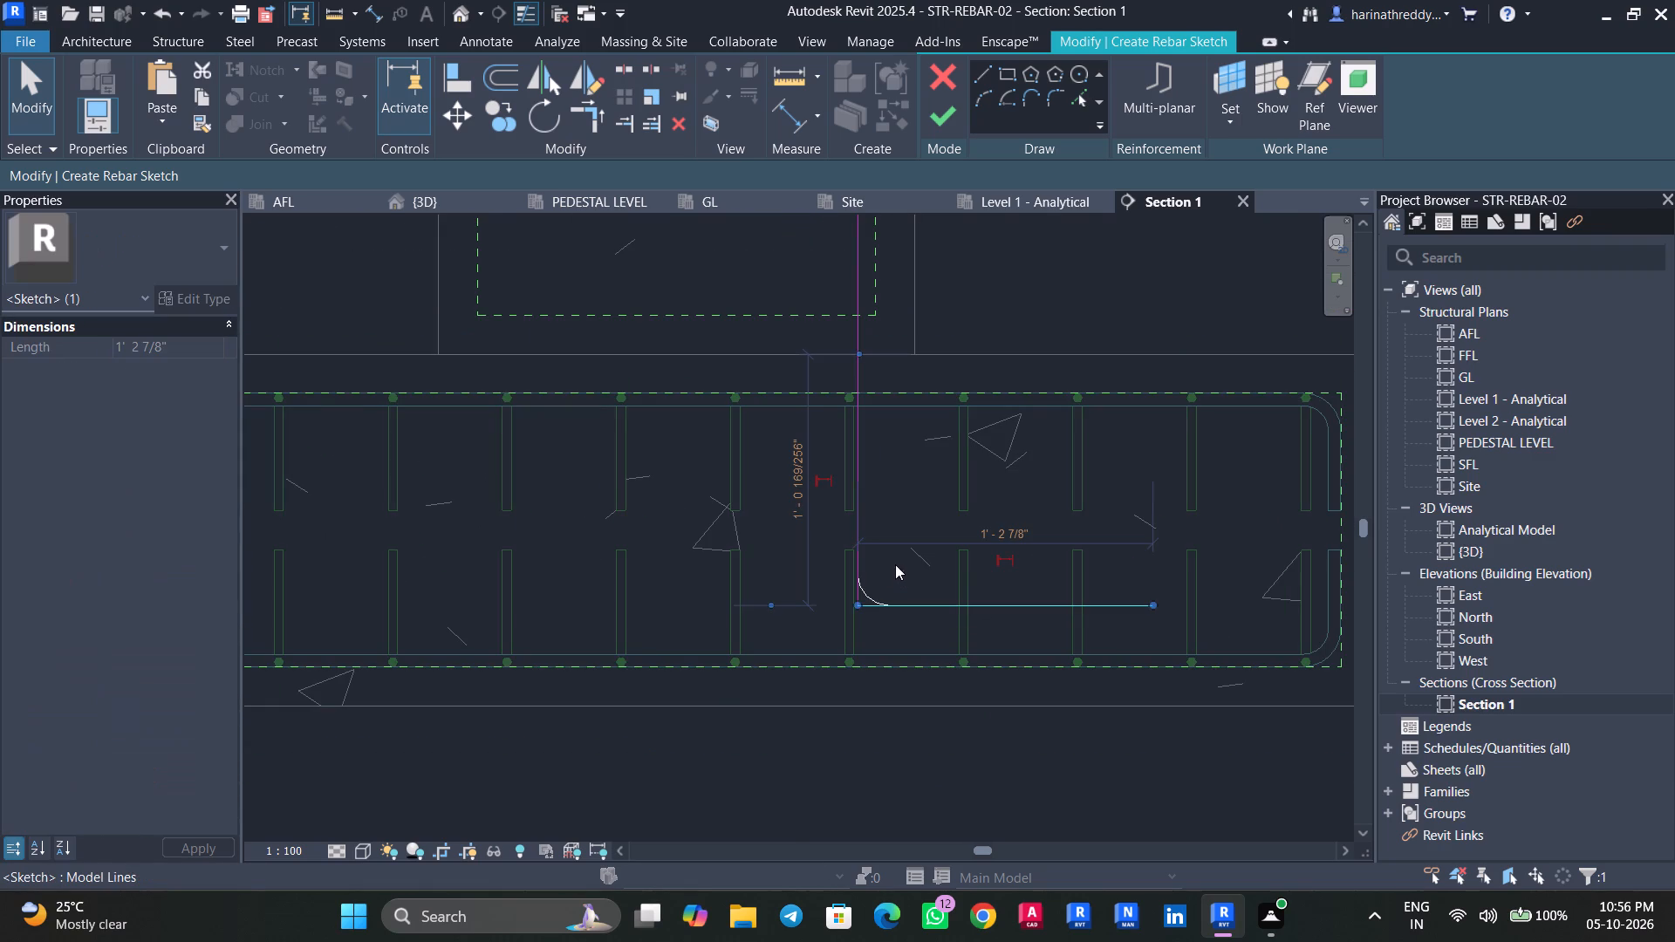
pyautogui.click(1008, 534)
pyautogui.write('1\'3"')
pyautogui.press('Return')
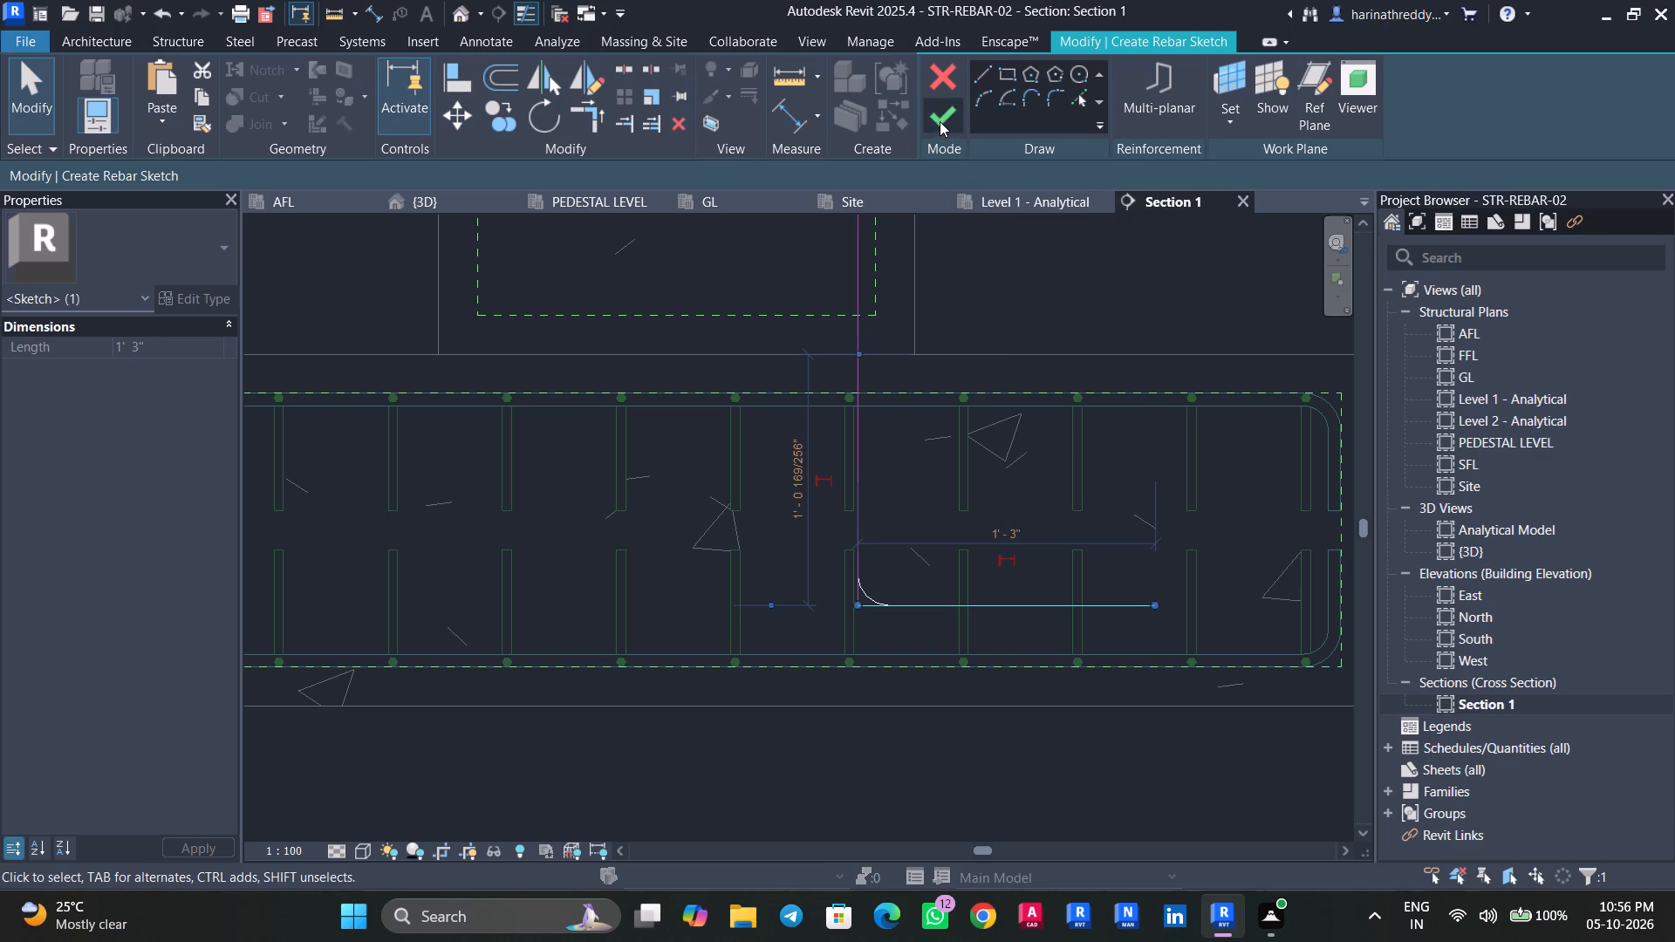
pyautogui.click(940, 120)
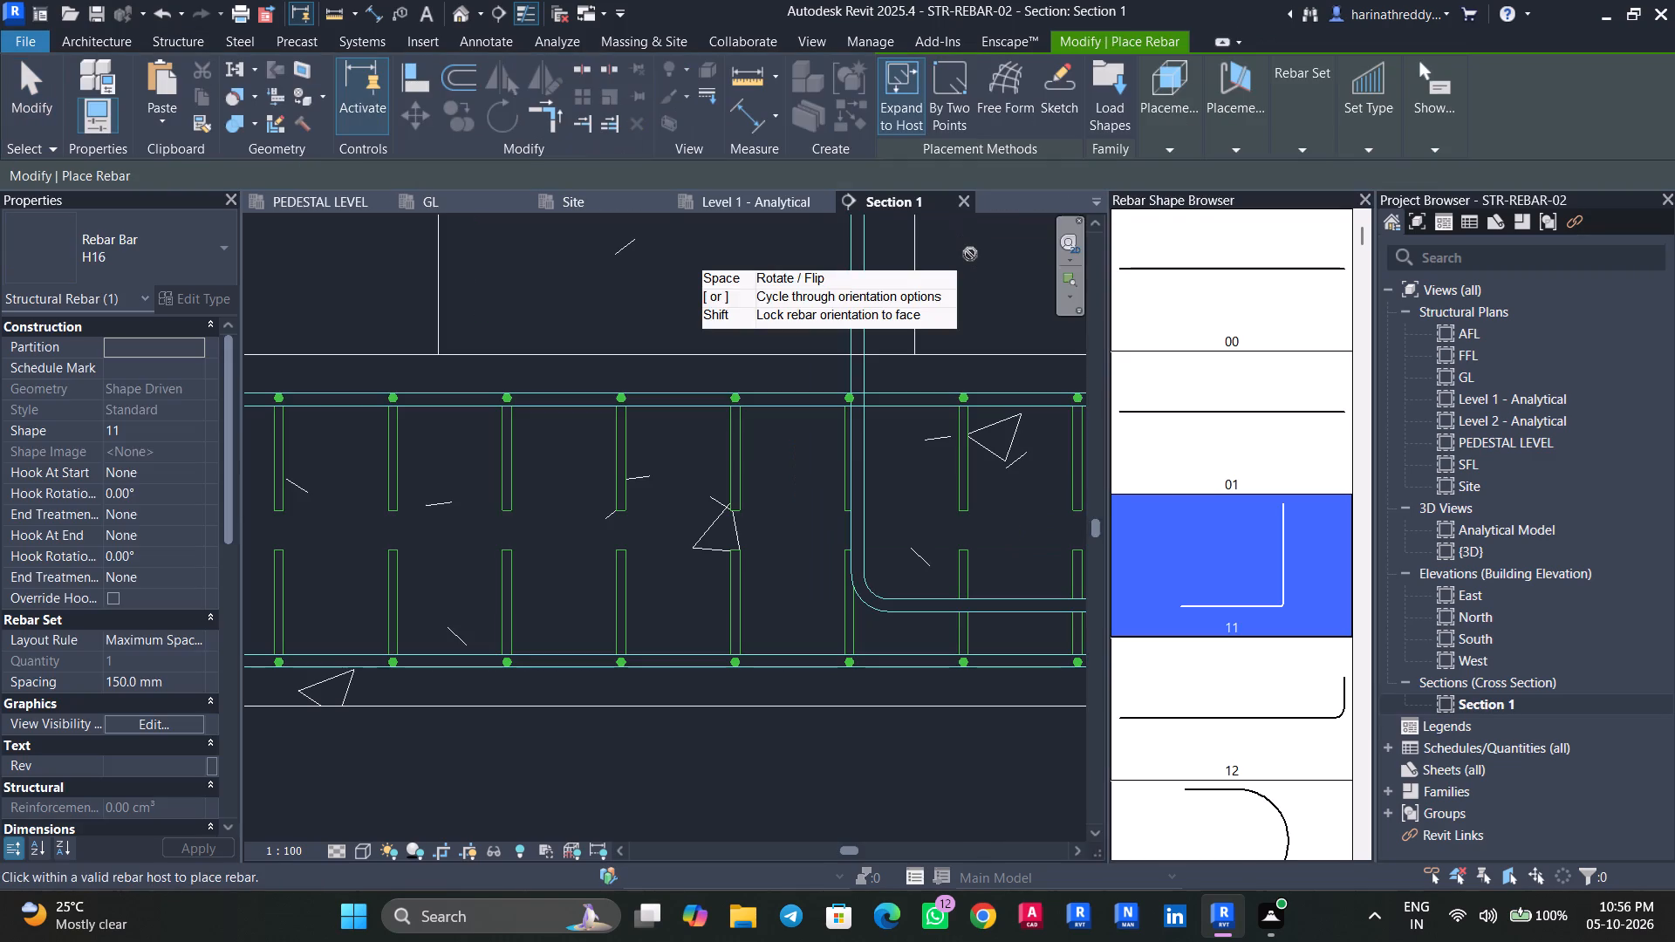
pyautogui.press('Escape')
pyautogui.press('Escape')
pyautogui.press('Escape')
# Open the PEDESTAL LEVEL plan and look for the new L-shaped bar within the pedestal outline.
pyautogui.scroll(-9, 918, 281)
pyautogui.moveTo(979, 235); pyautogui.dragTo(963, 387, button='middle')
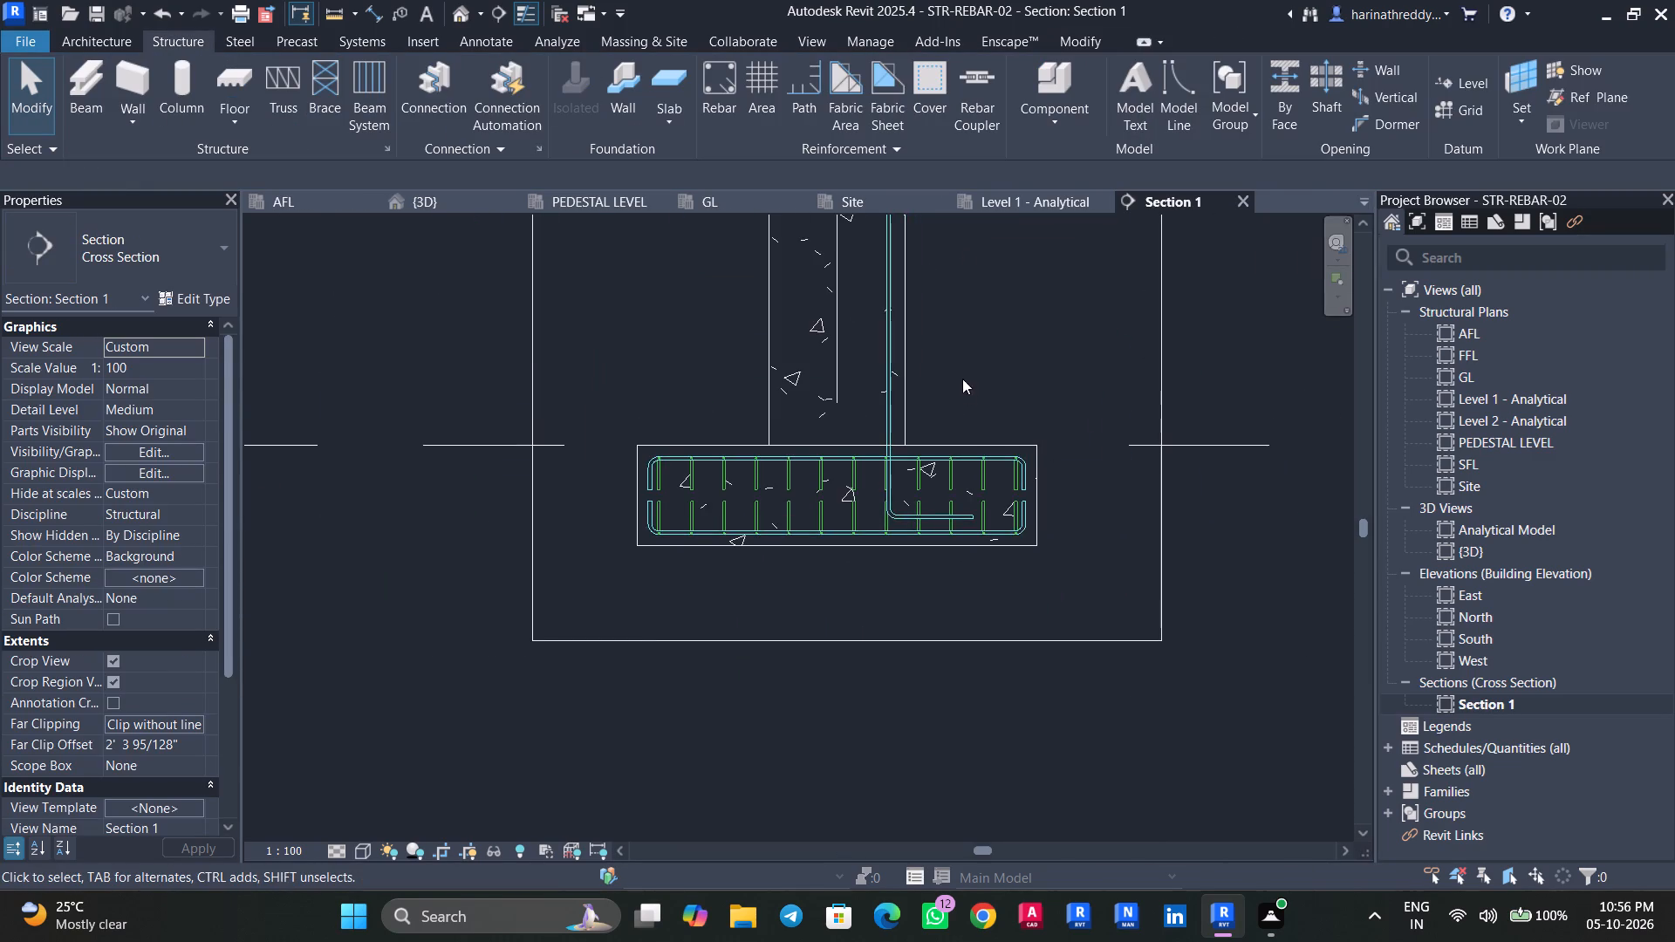
pyautogui.scroll(-4, 951, 352)
pyautogui.moveTo(954, 361); pyautogui.dragTo(950, 401, button='middle')
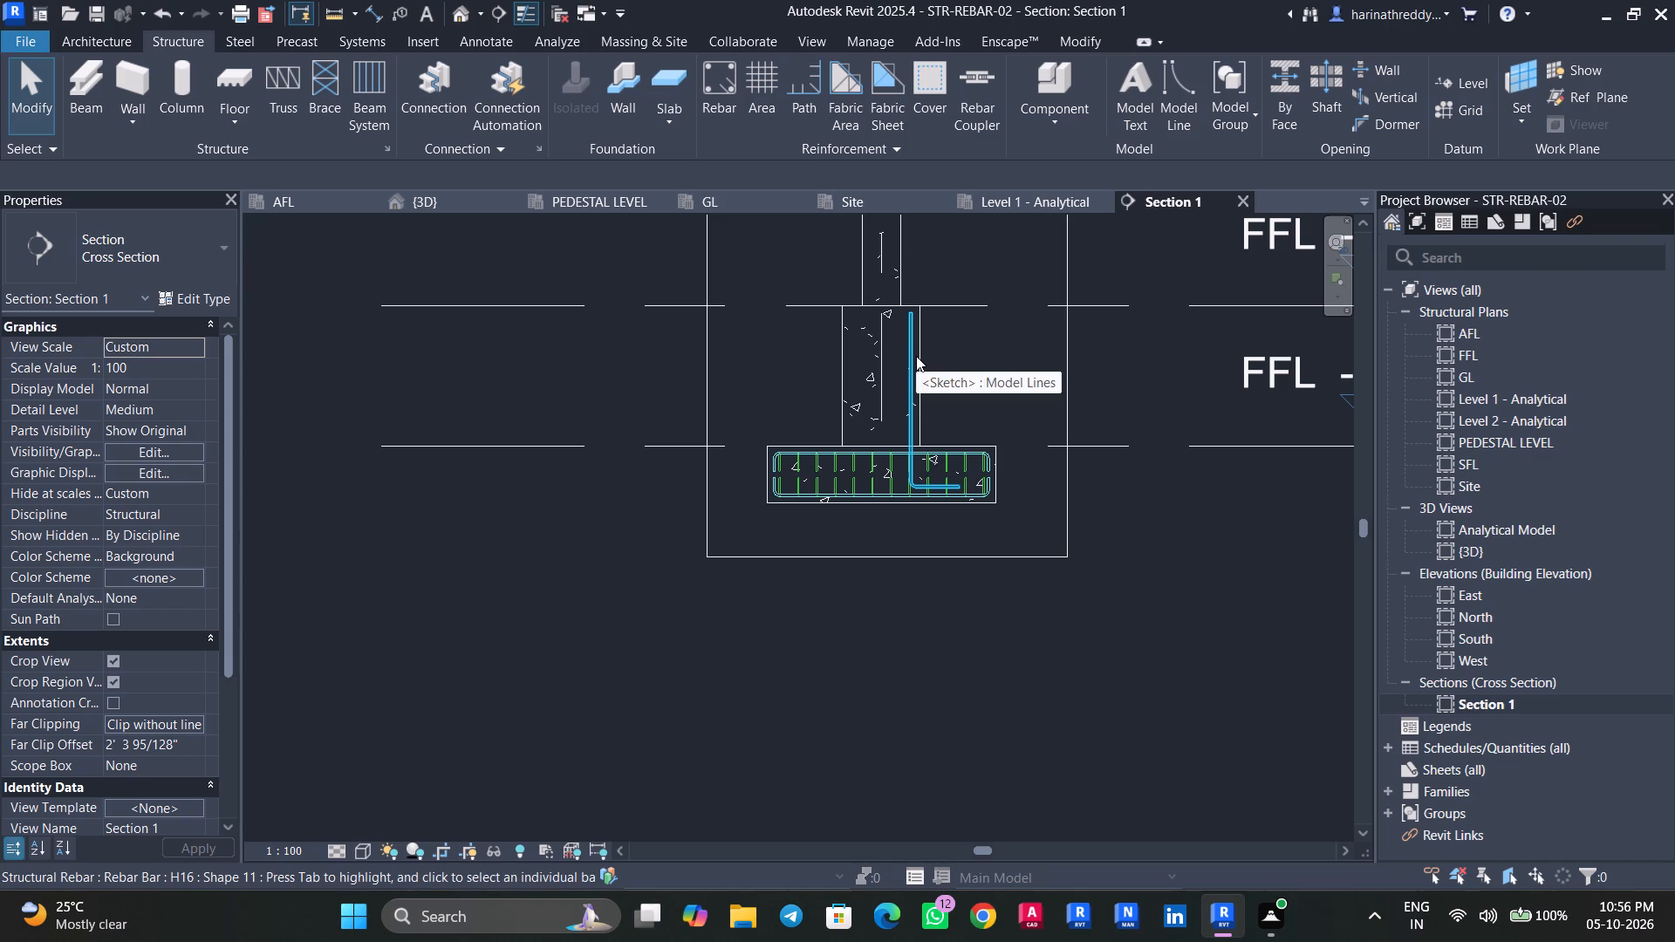
pyautogui.doubleClick(1480, 435)
pyautogui.scroll(11, 626, 657)
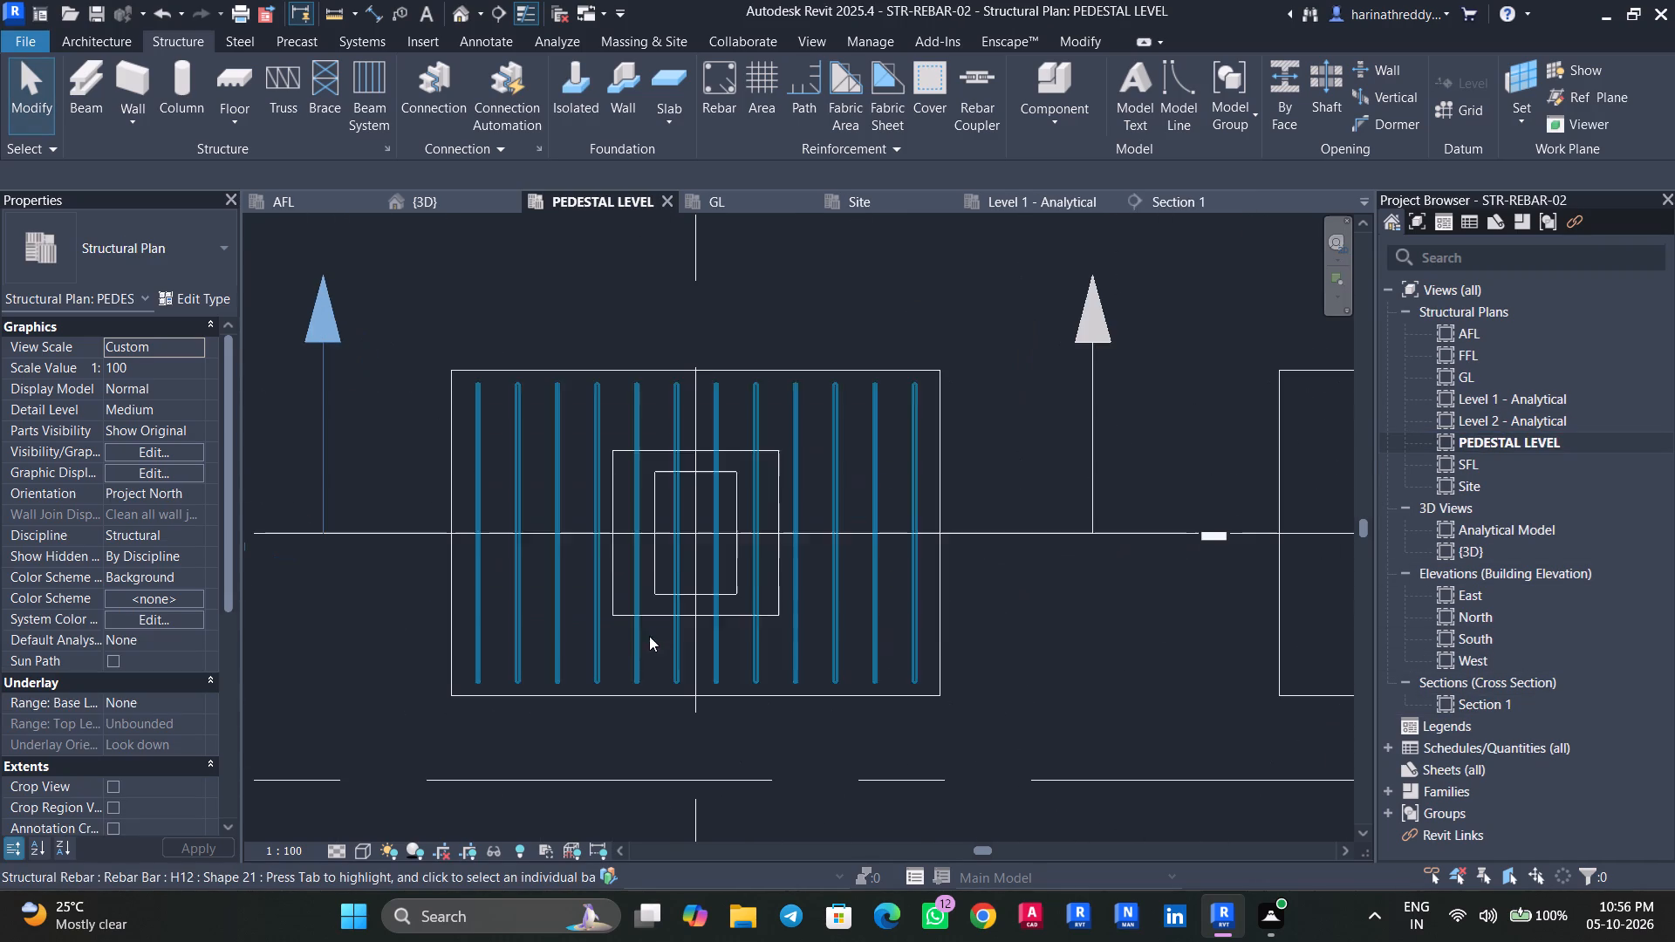
pyautogui.click(733, 543)
pyautogui.press('Escape')
pyautogui.press('Escape')
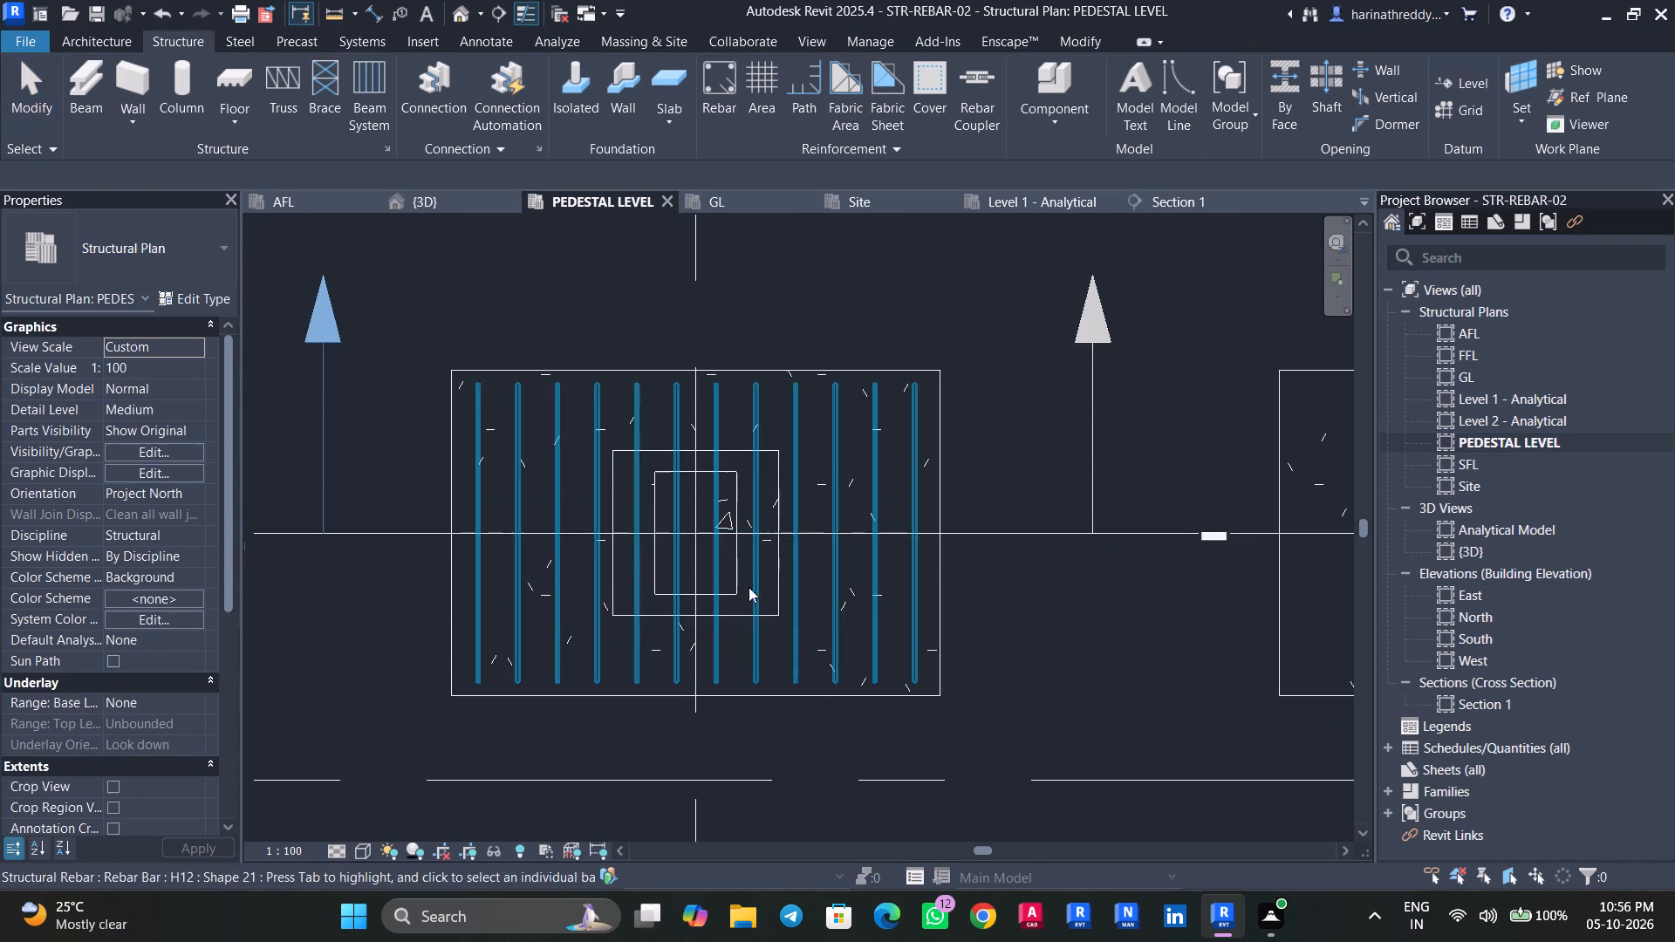
pyautogui.scroll(3, 730, 587)
pyautogui.click(735, 577)
pyautogui.press('Escape')
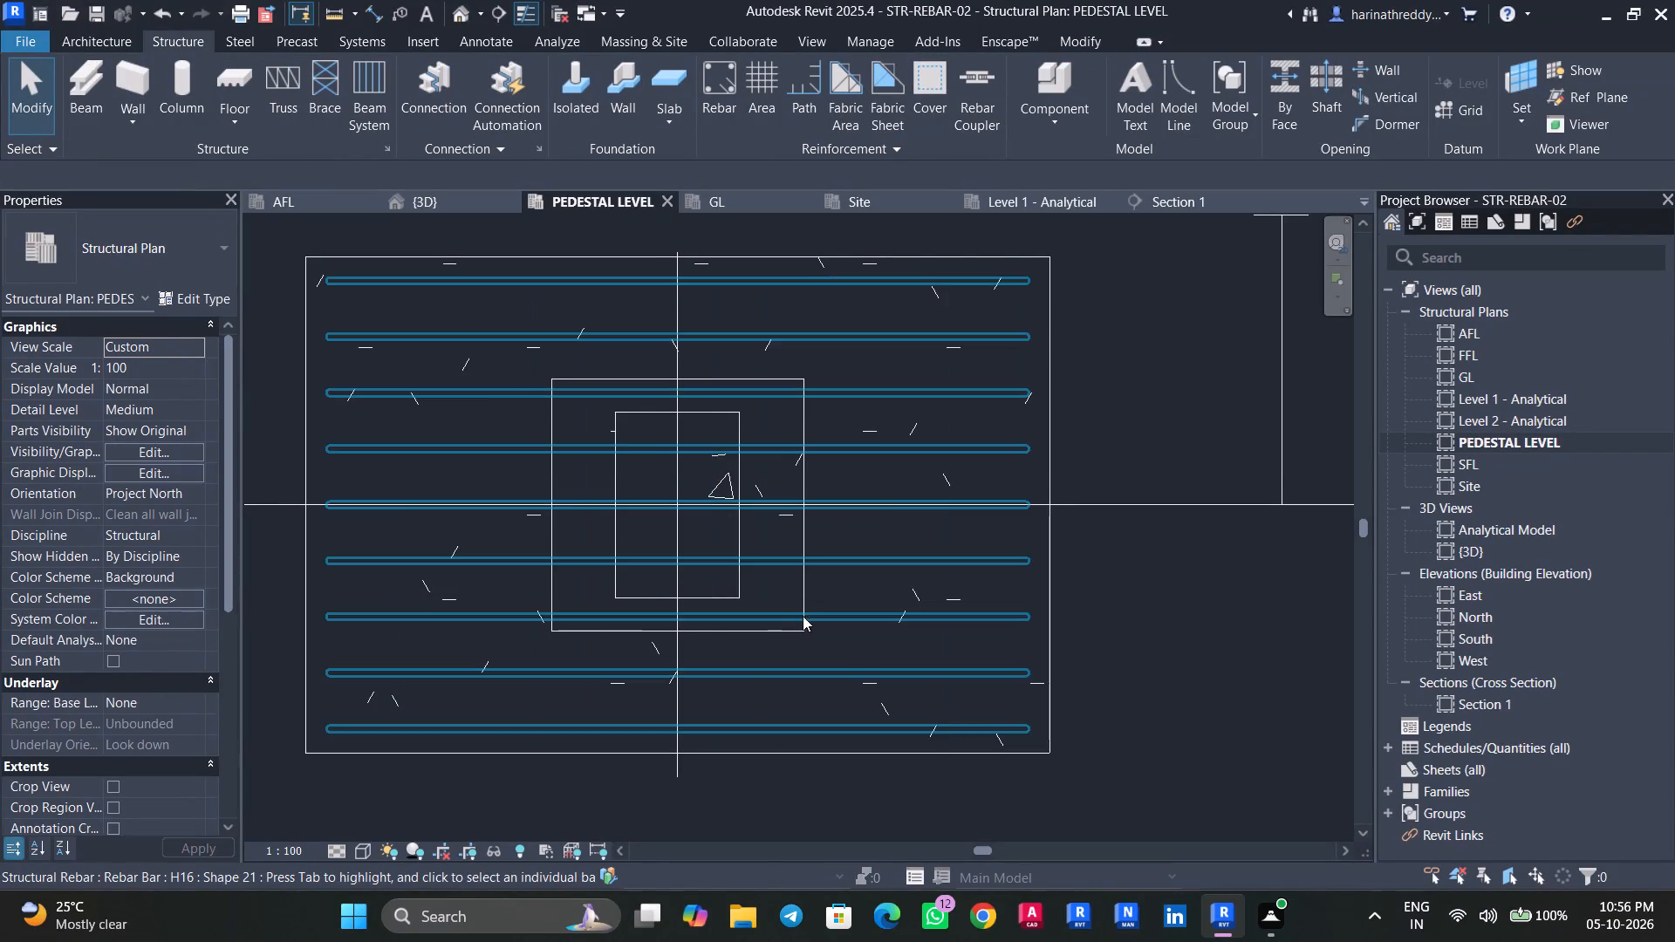
# Set the underlay range base level of the PEDESTAL LEVEL plan to AFL.
pyautogui.click(192, 703)
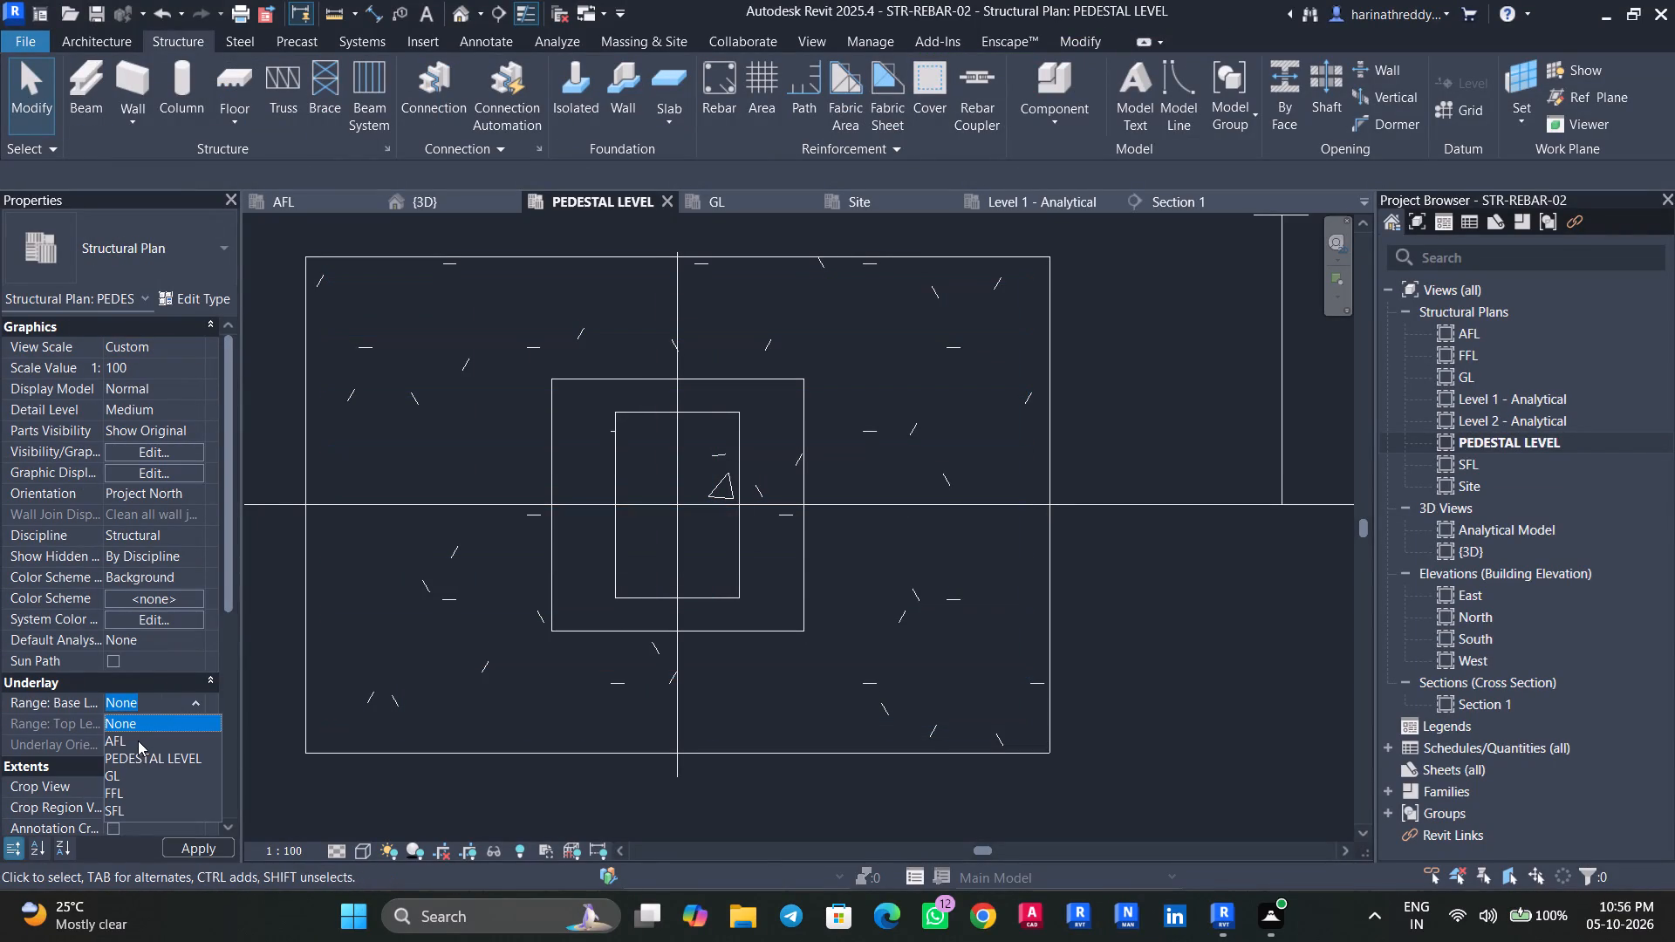
pyautogui.click(137, 741)
pyautogui.click(183, 844)
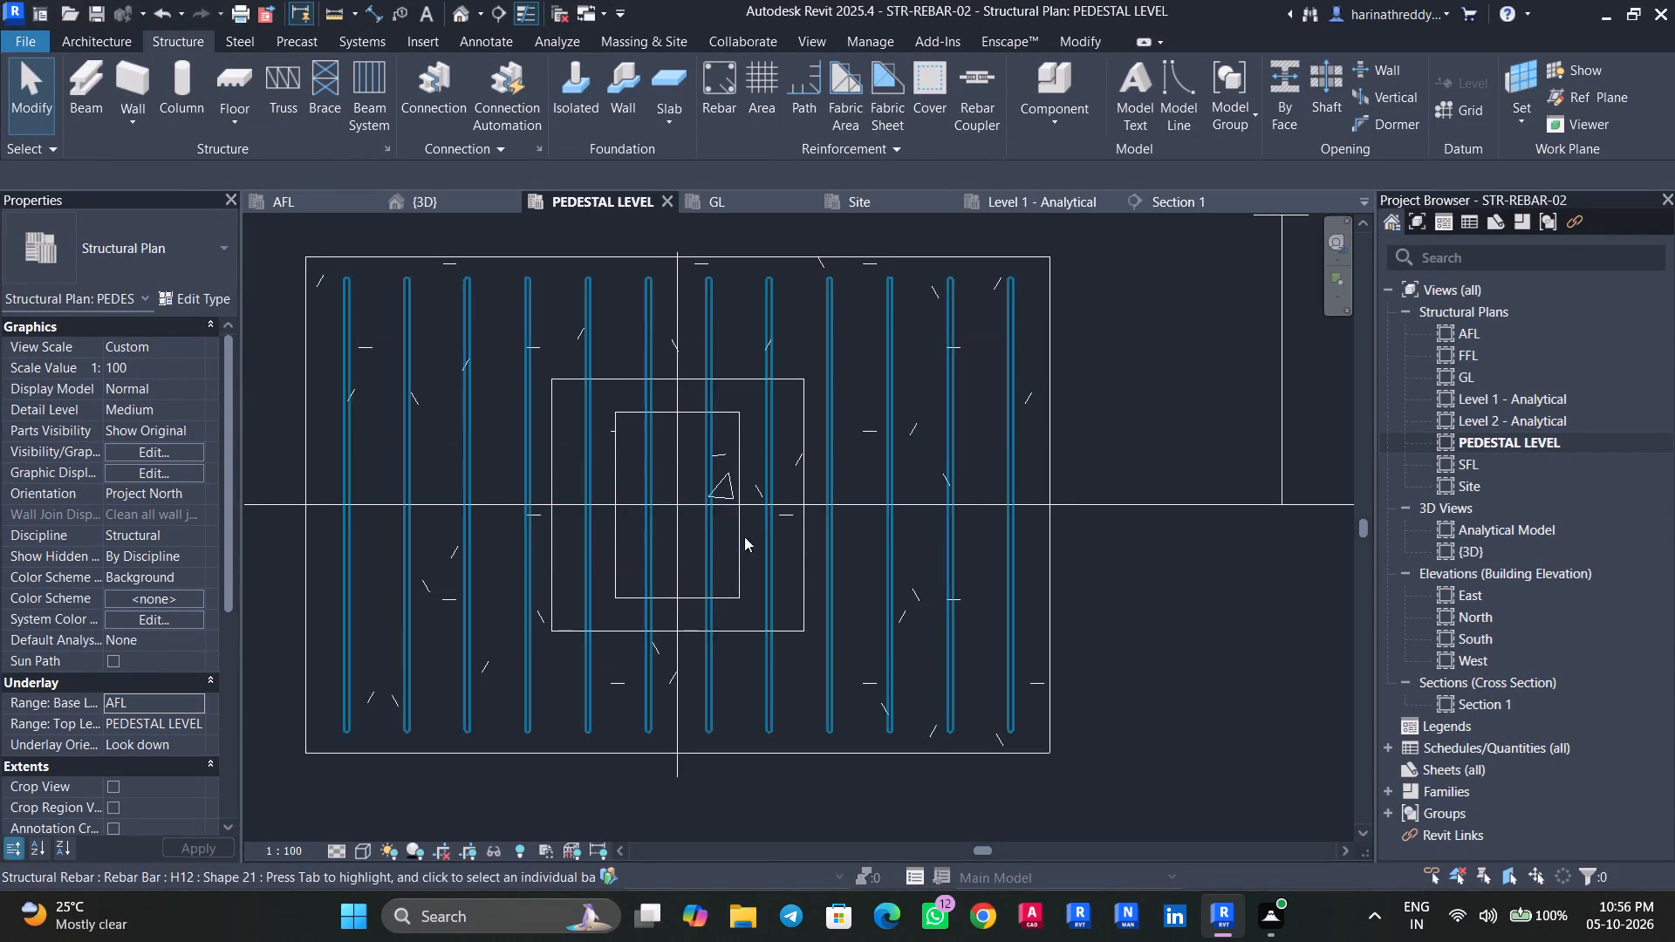
# Check the overlapping elements around the pedestal in plan for the new L-shaped bar.
pyautogui.press('Tab')
pyautogui.press('Tab')
pyautogui.press('Tab')
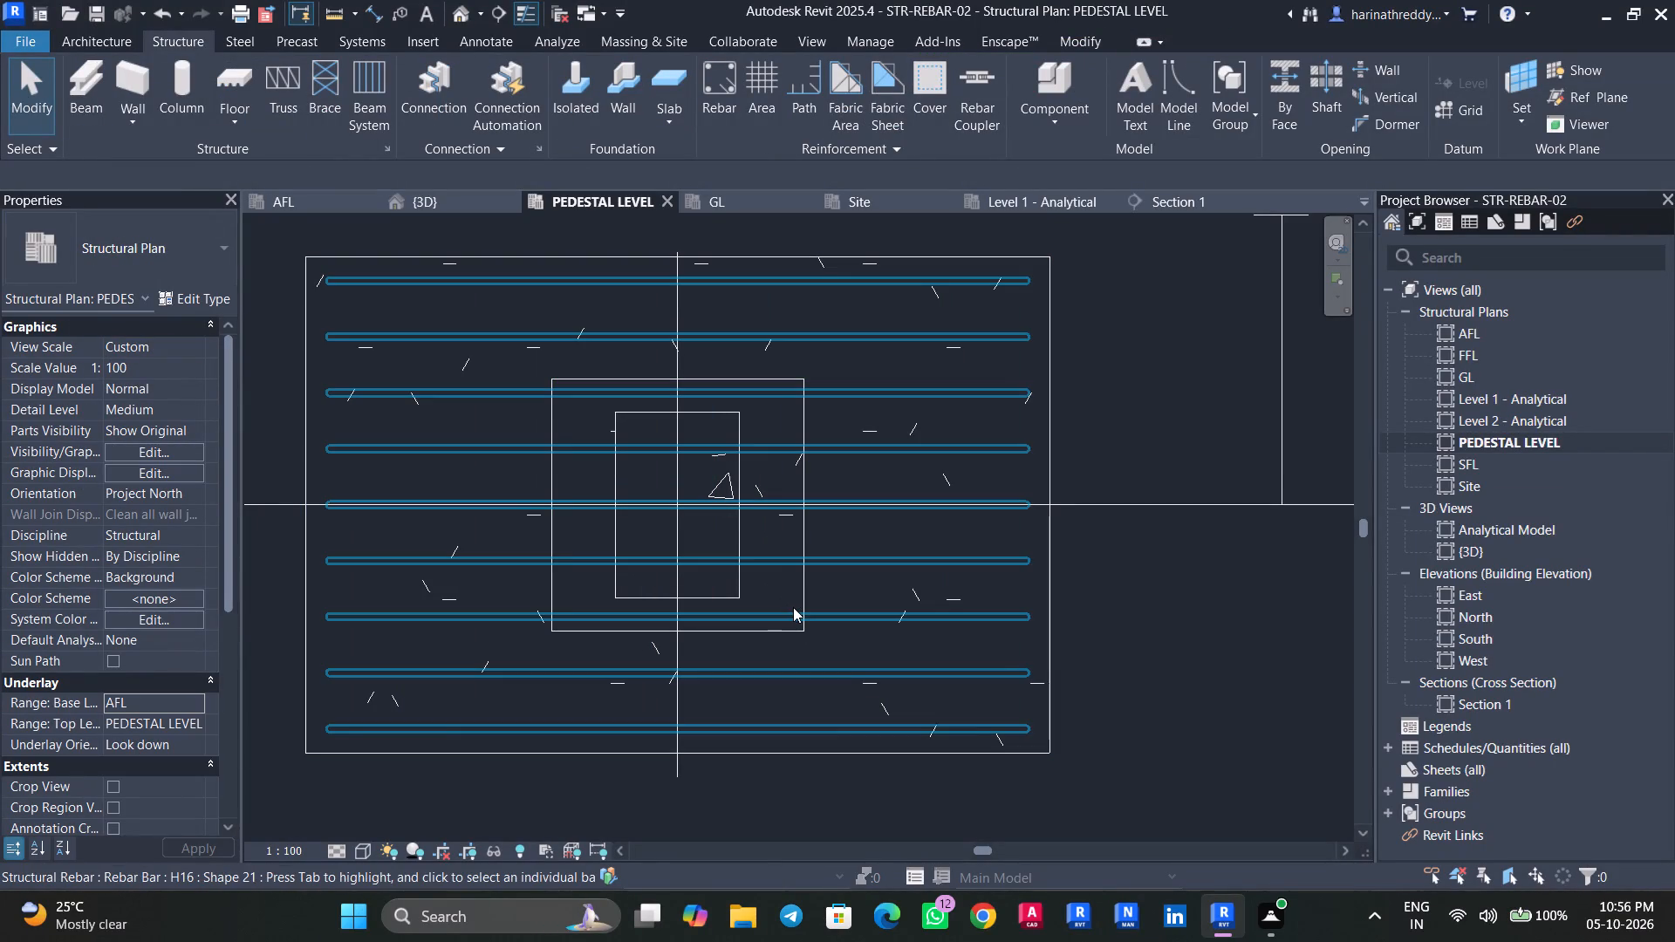
pyautogui.click(793, 607)
pyautogui.scroll(5, 728, 573)
pyautogui.scroll(-5, 728, 573)
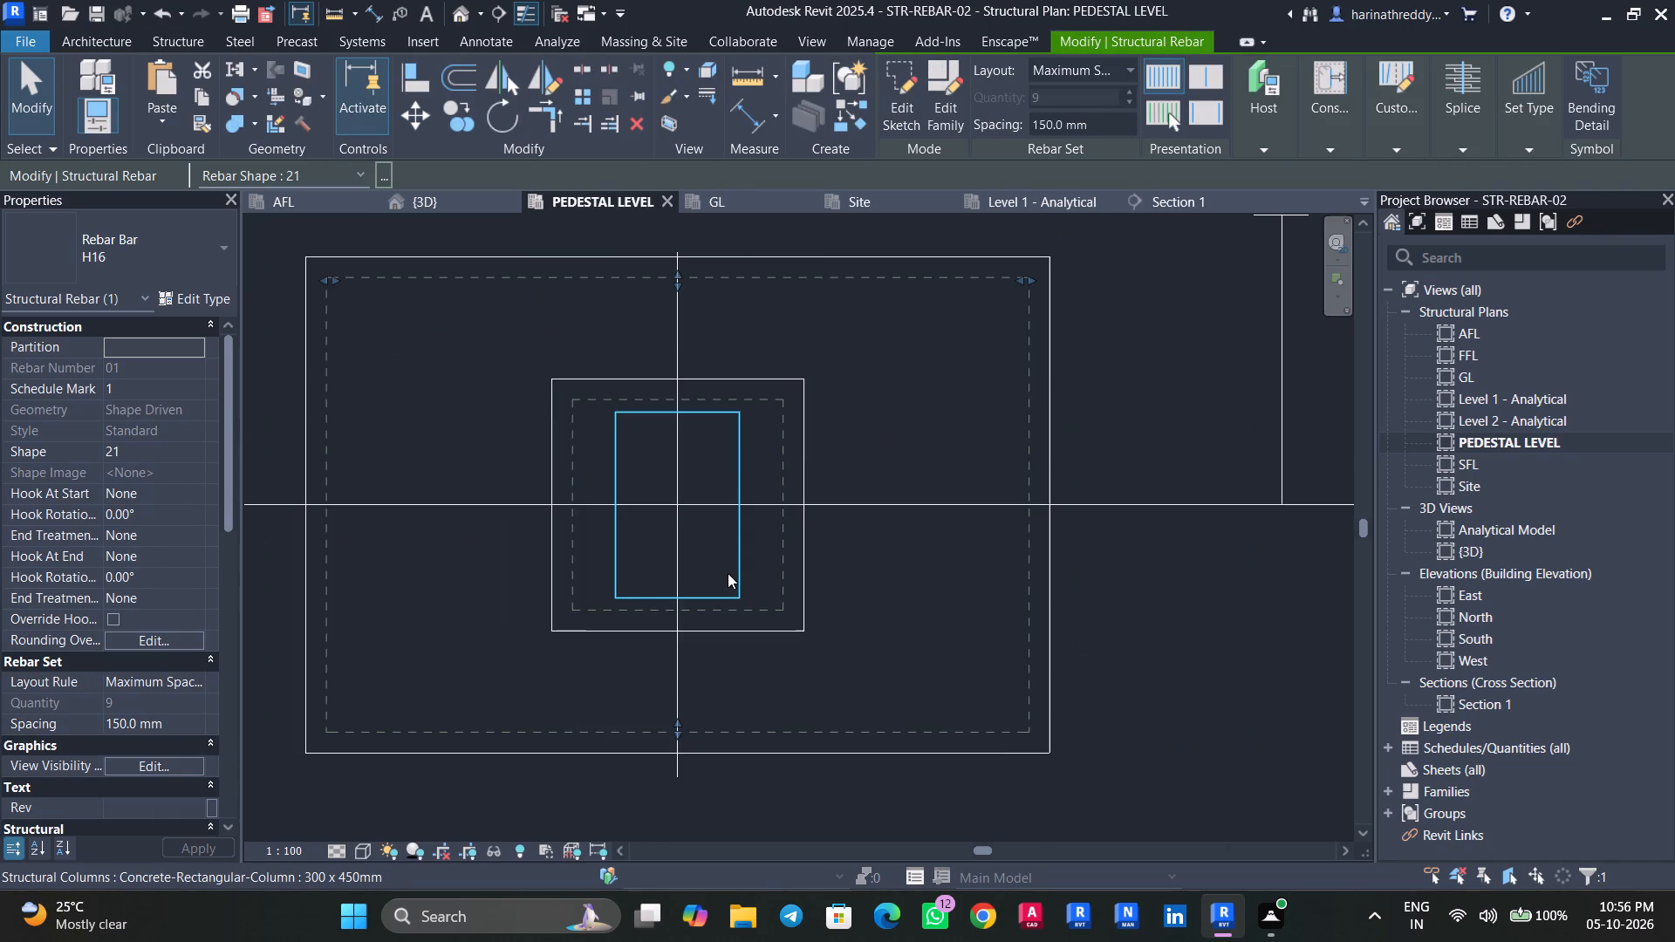
pyautogui.scroll(3, 728, 573)
pyautogui.press('Escape')
pyautogui.press('Escape')
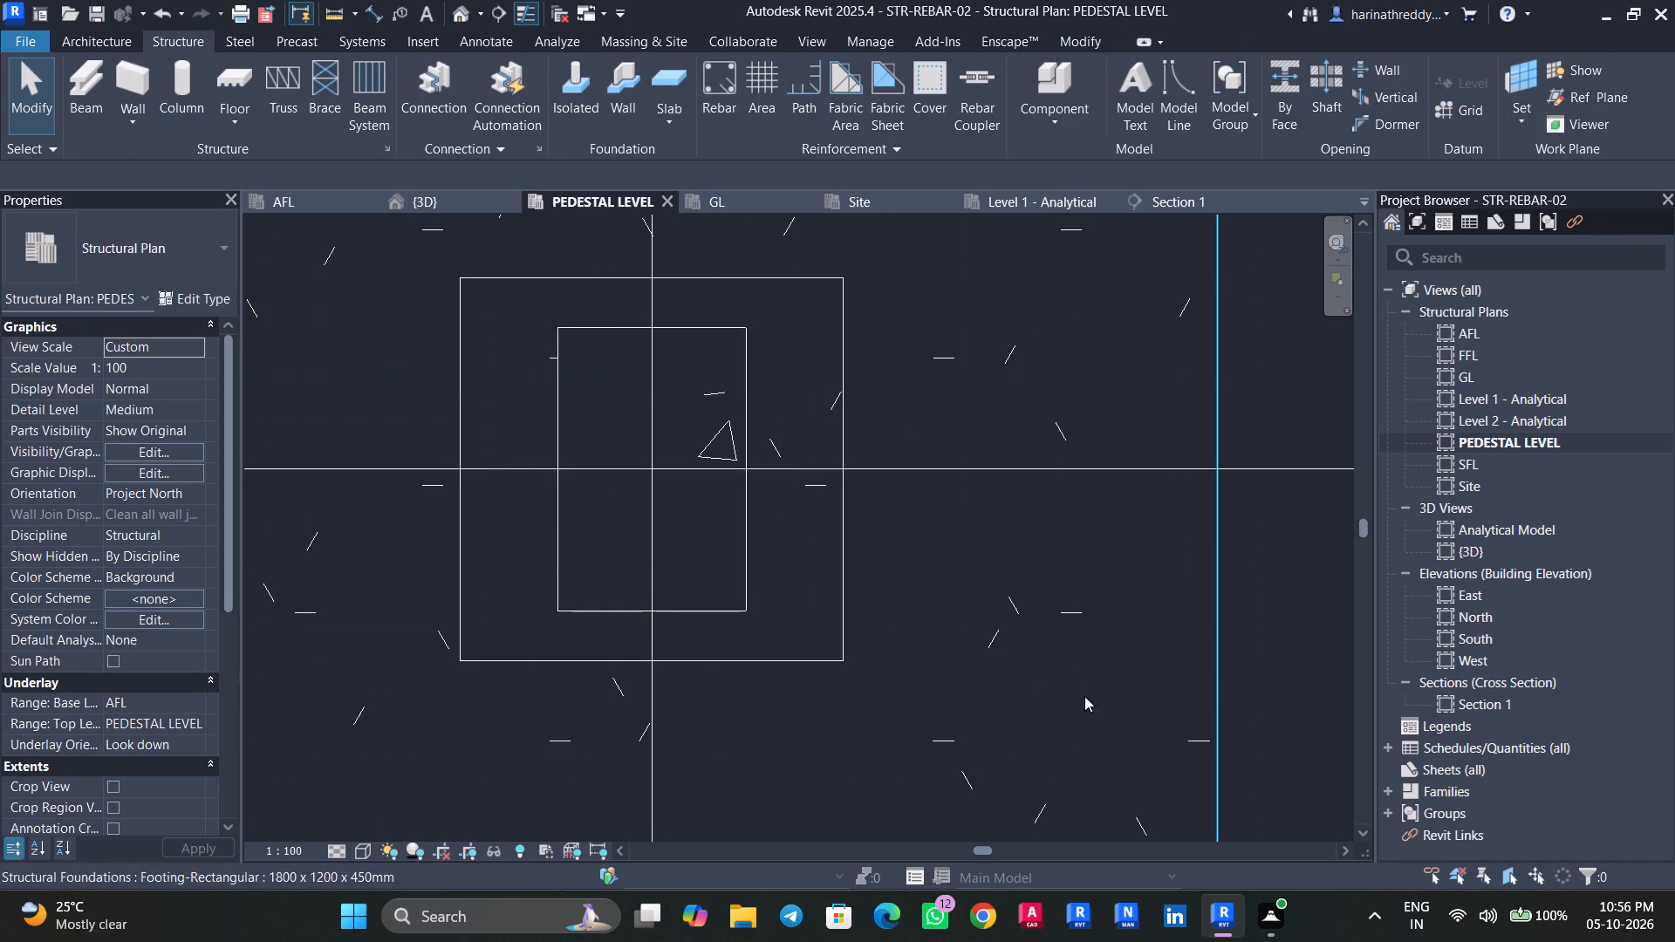
# From Section 1, set the L-shaped H16 bar to show unobscured in the PEDESTAL LEVEL plan.
pyautogui.doubleClick(1484, 716)
pyautogui.doubleClick(1485, 710)
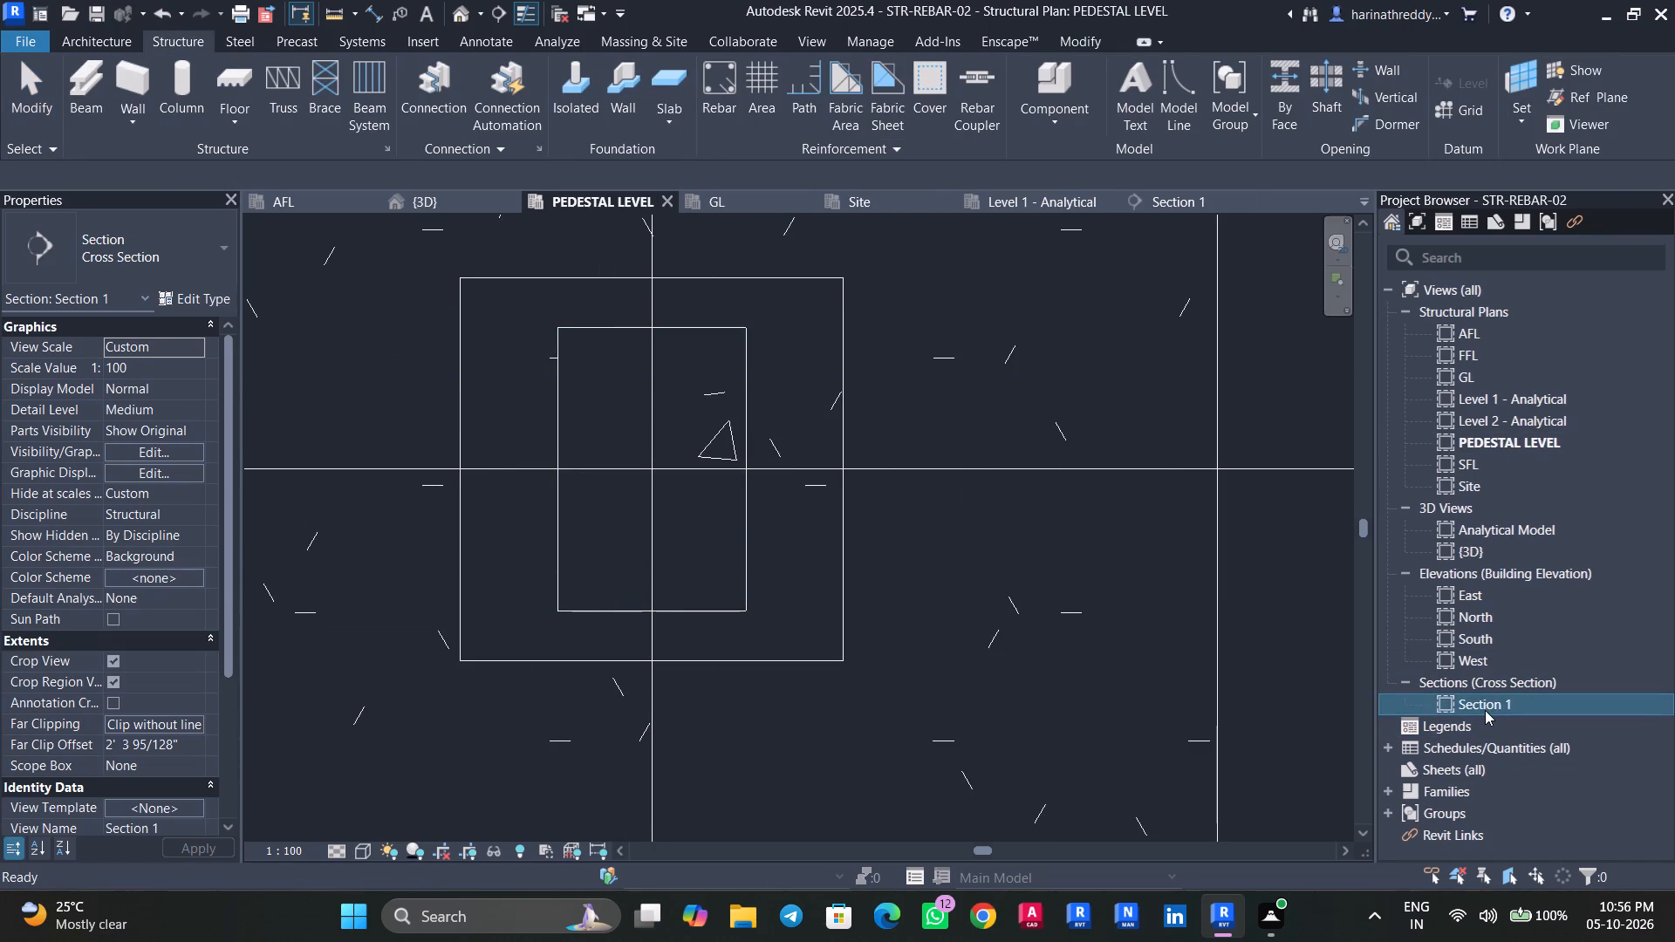
pyautogui.scroll(4, 874, 382)
pyautogui.click(935, 399)
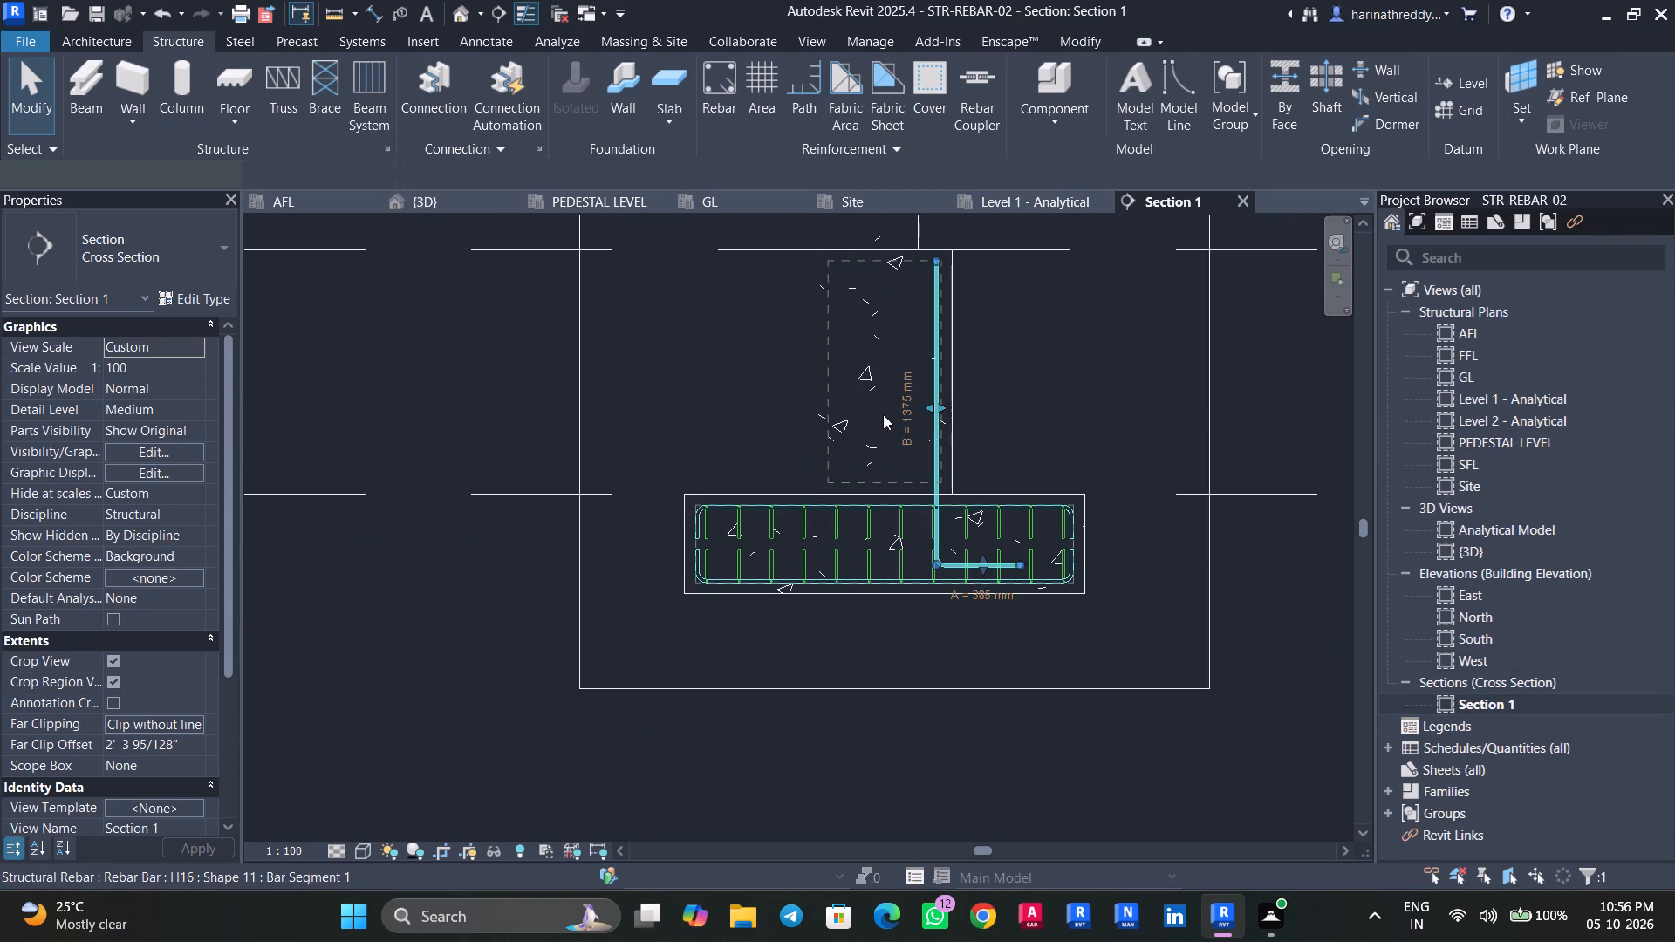
pyautogui.click(168, 766)
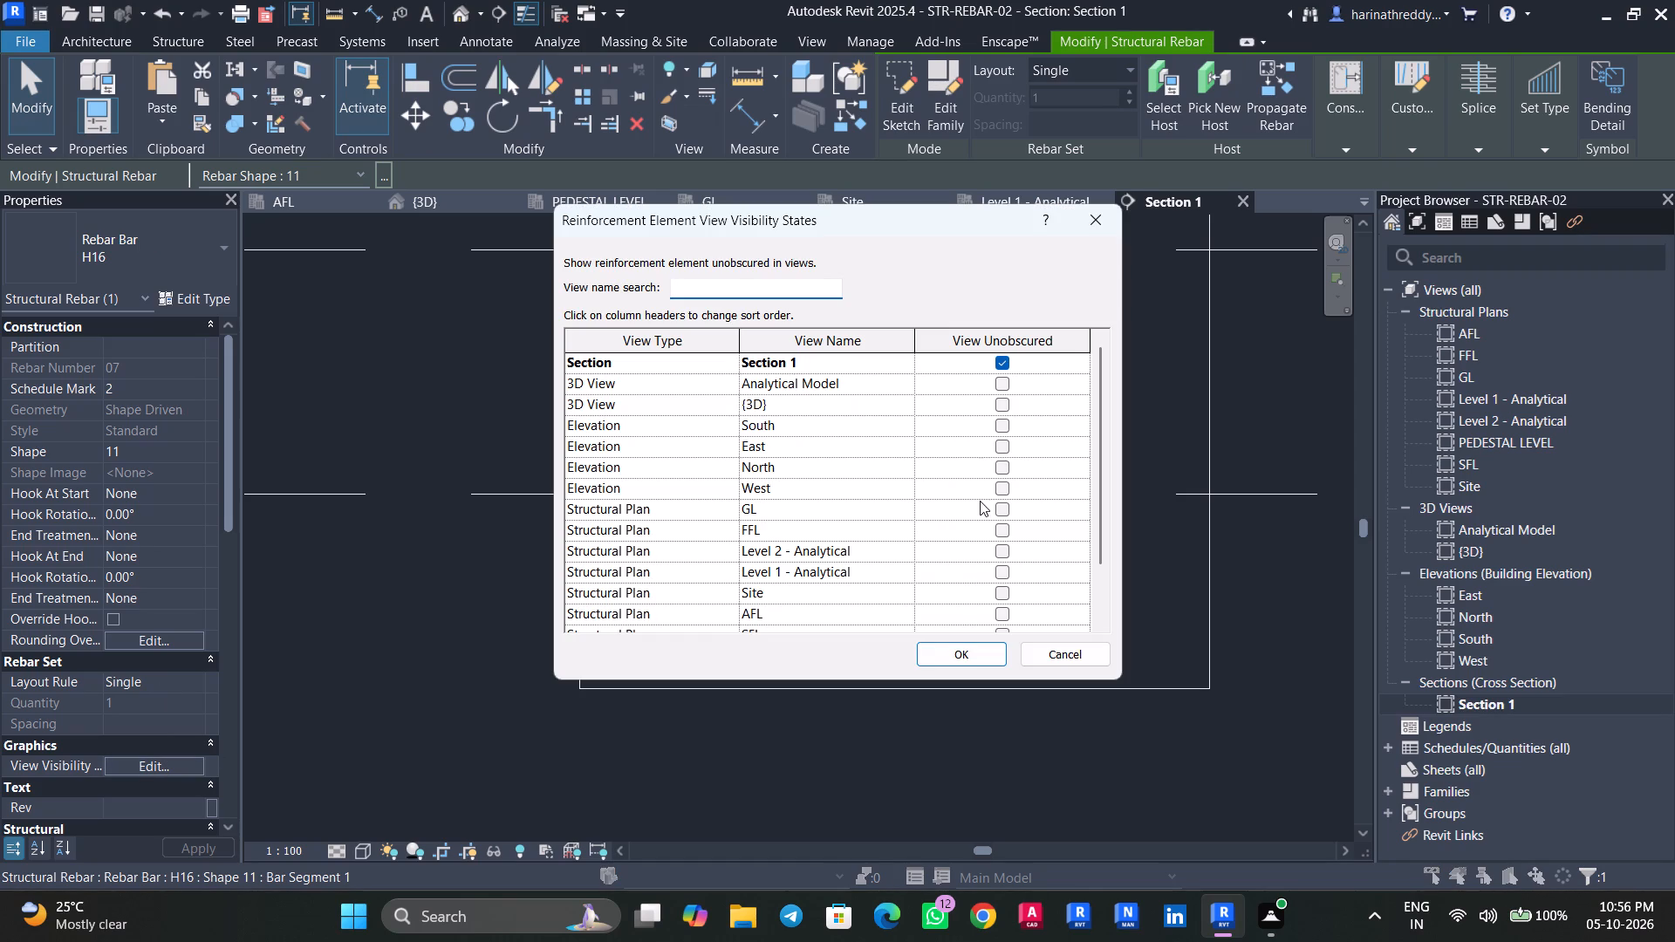
pyautogui.scroll(-1, 993, 536)
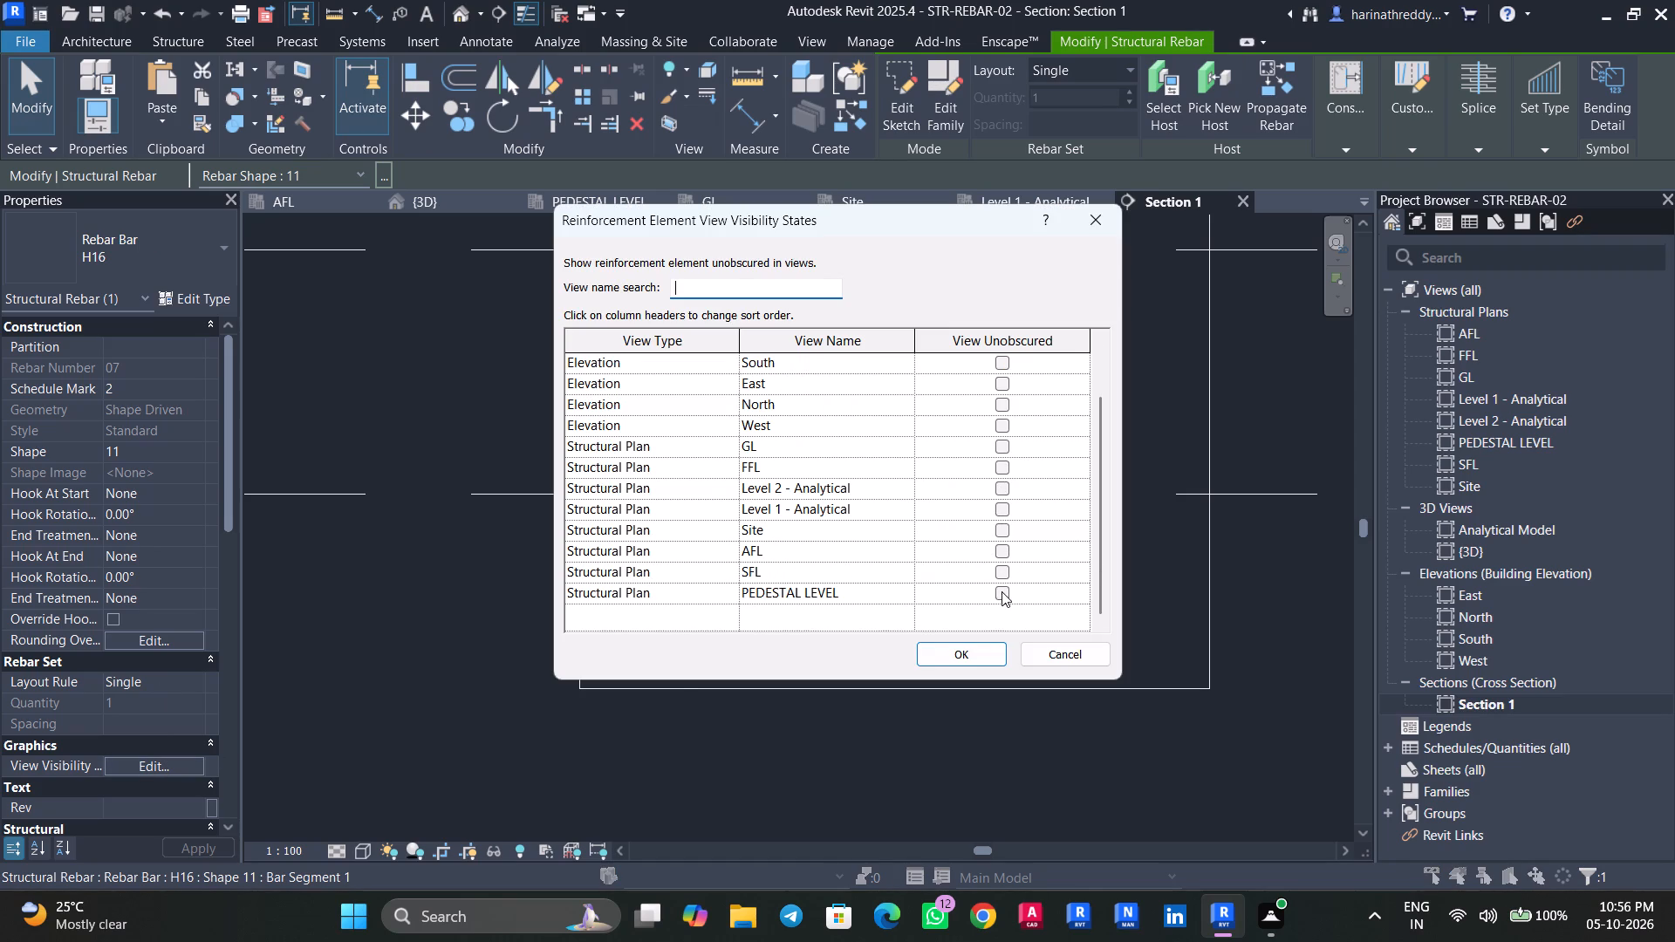
pyautogui.click(1002, 591)
pyautogui.click(983, 653)
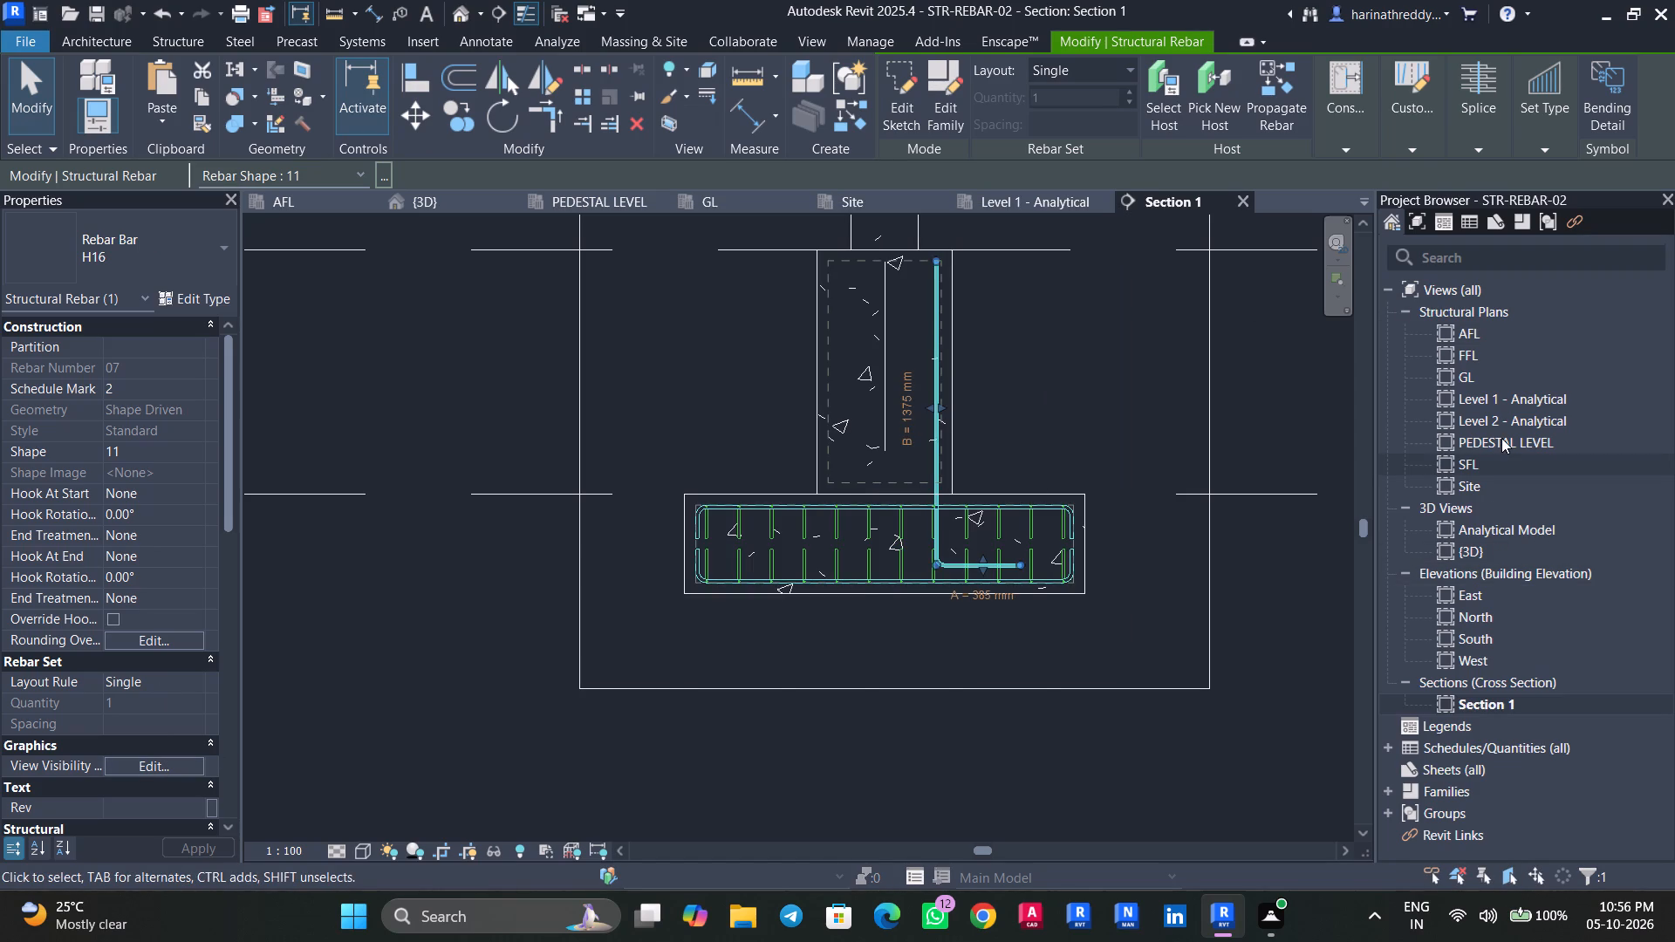
# In the PEDESTAL LEVEL plan, copy the L-shaped H16 bar about 8 inches south, towards the pedestal's corner.
pyautogui.doubleClick(1501, 438)
pyautogui.press('Escape')
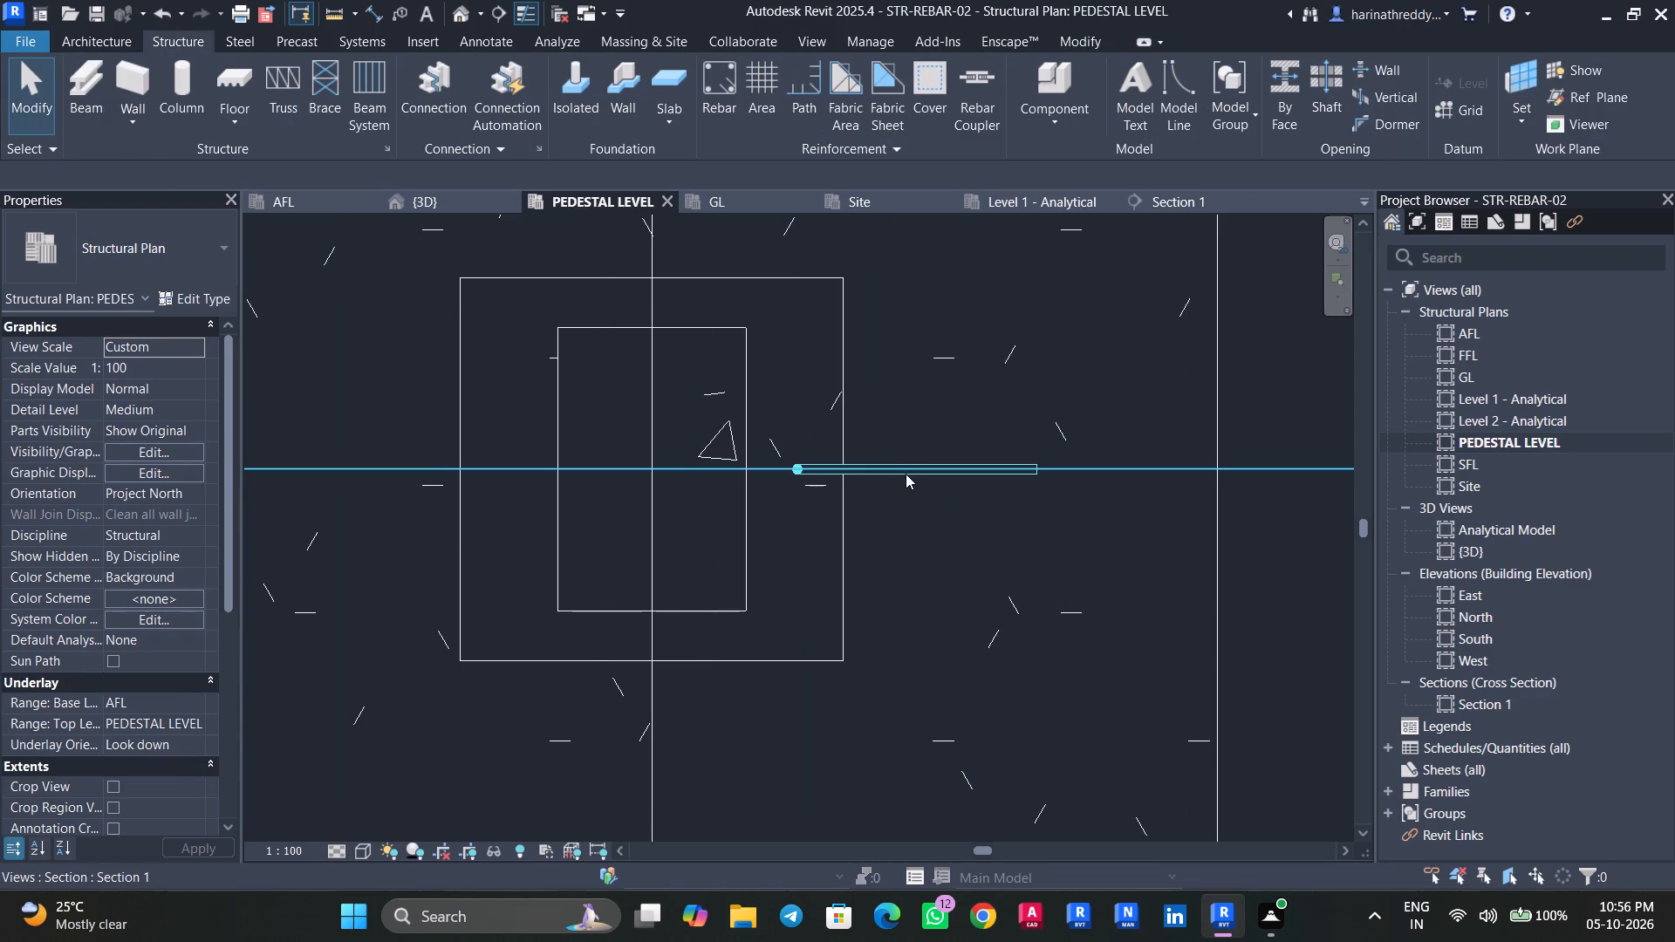
pyautogui.click(906, 474)
pyautogui.press('Escape')
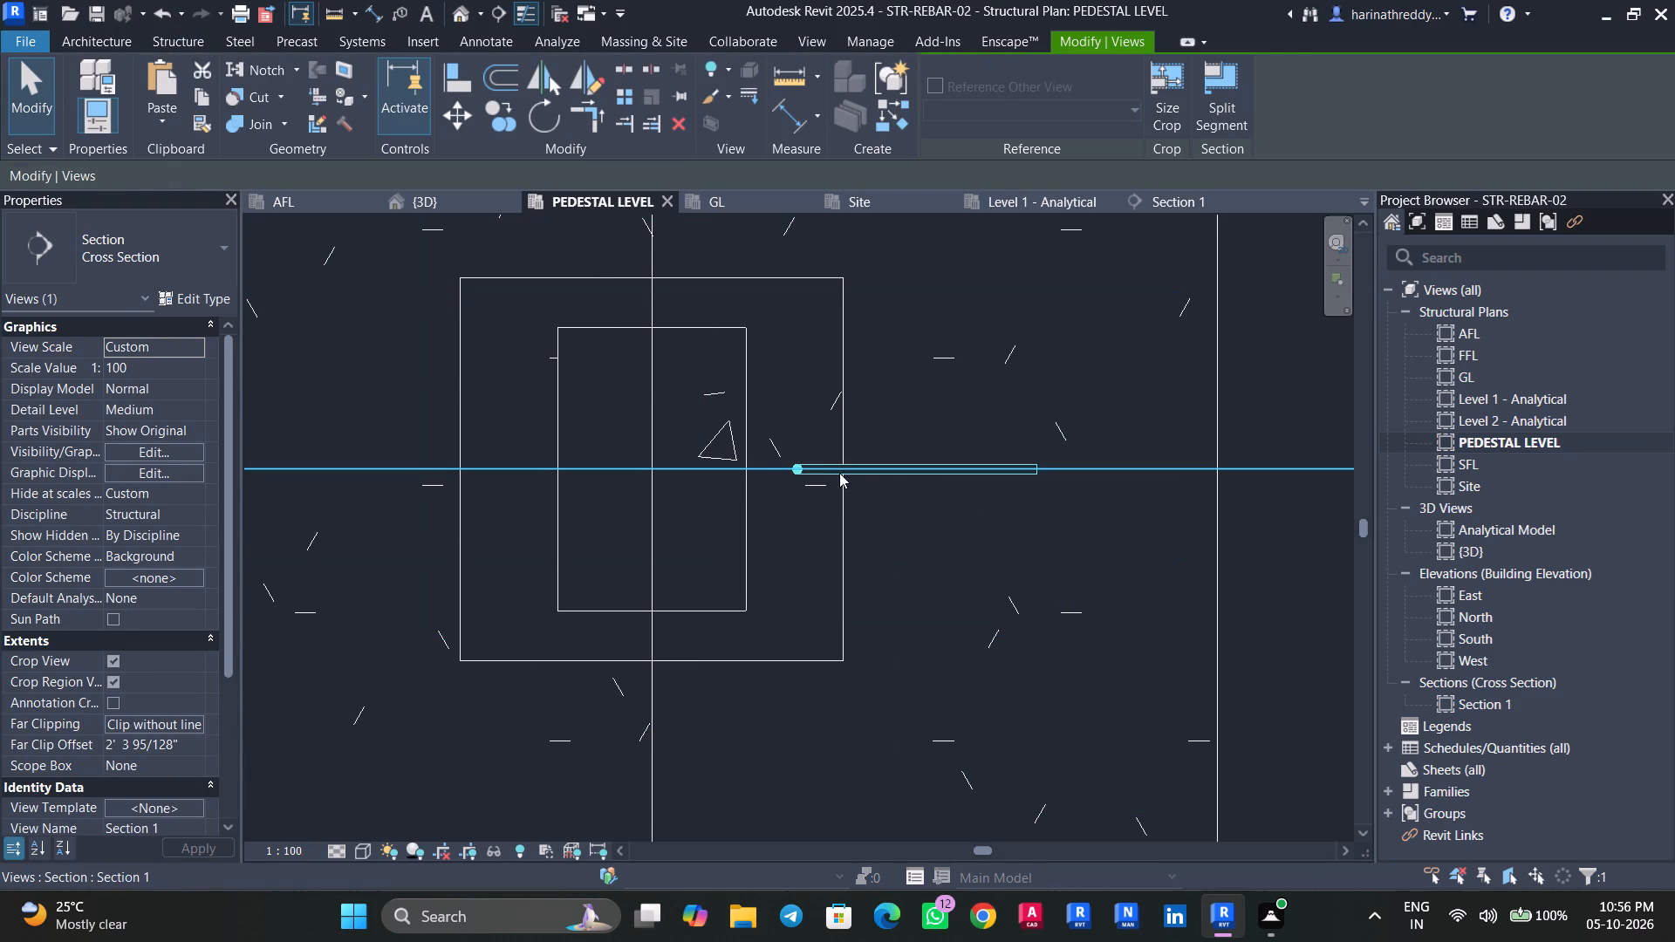
pyautogui.press('Tab')
pyautogui.press('Tab')
pyautogui.click(915, 477)
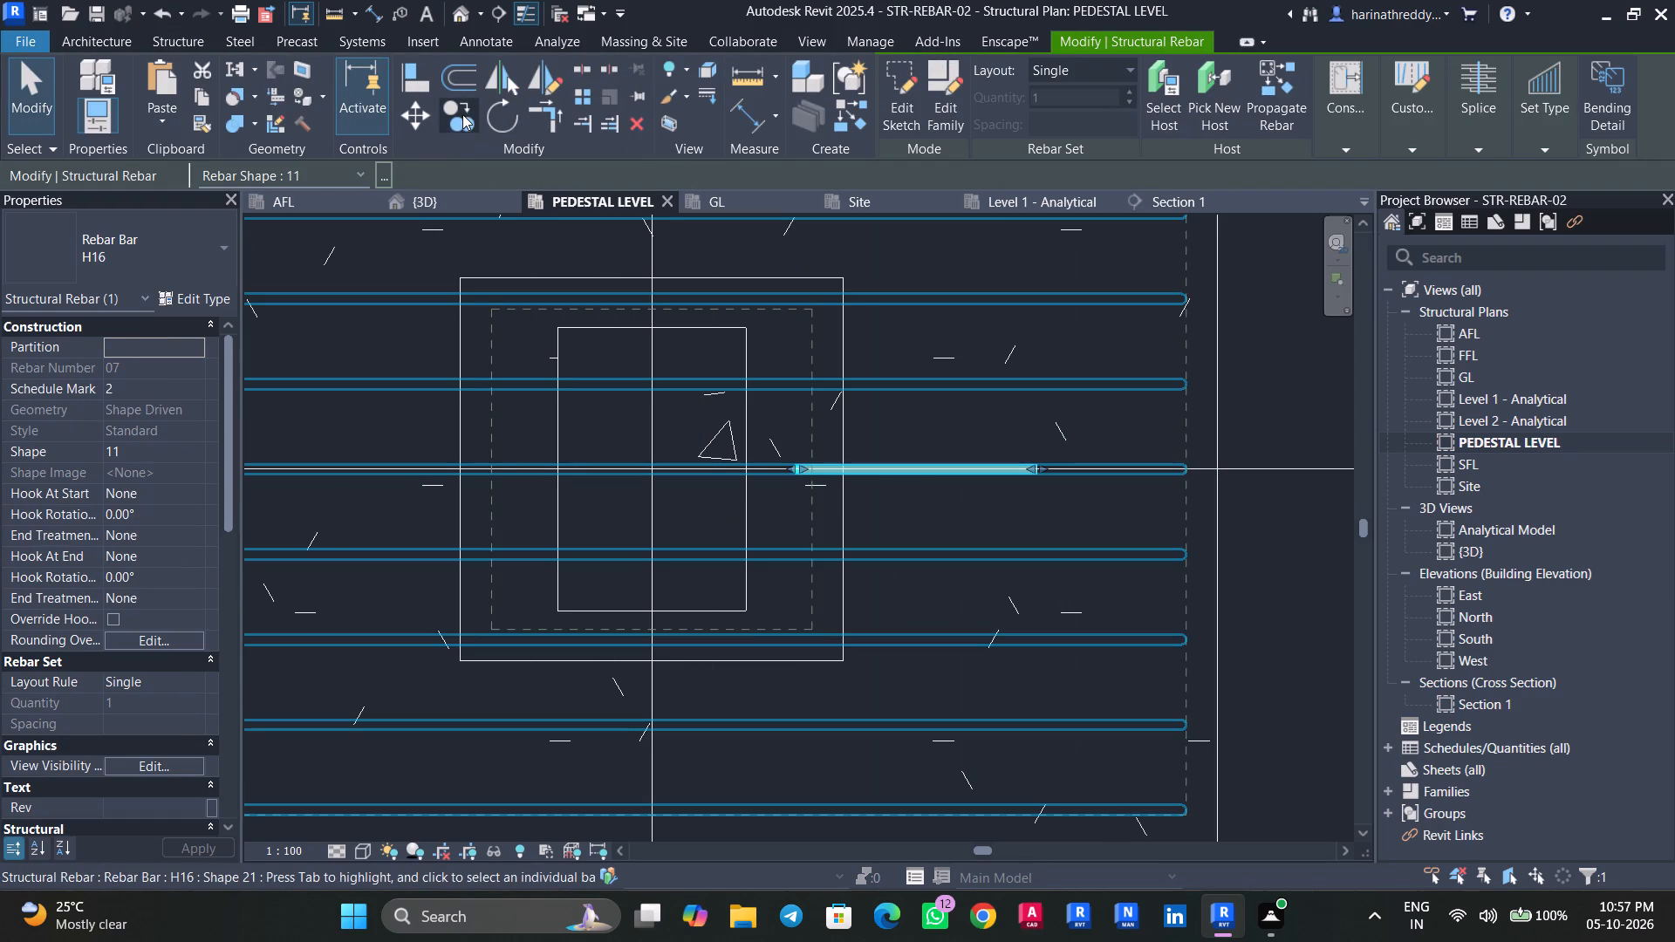
pyautogui.click(455, 122)
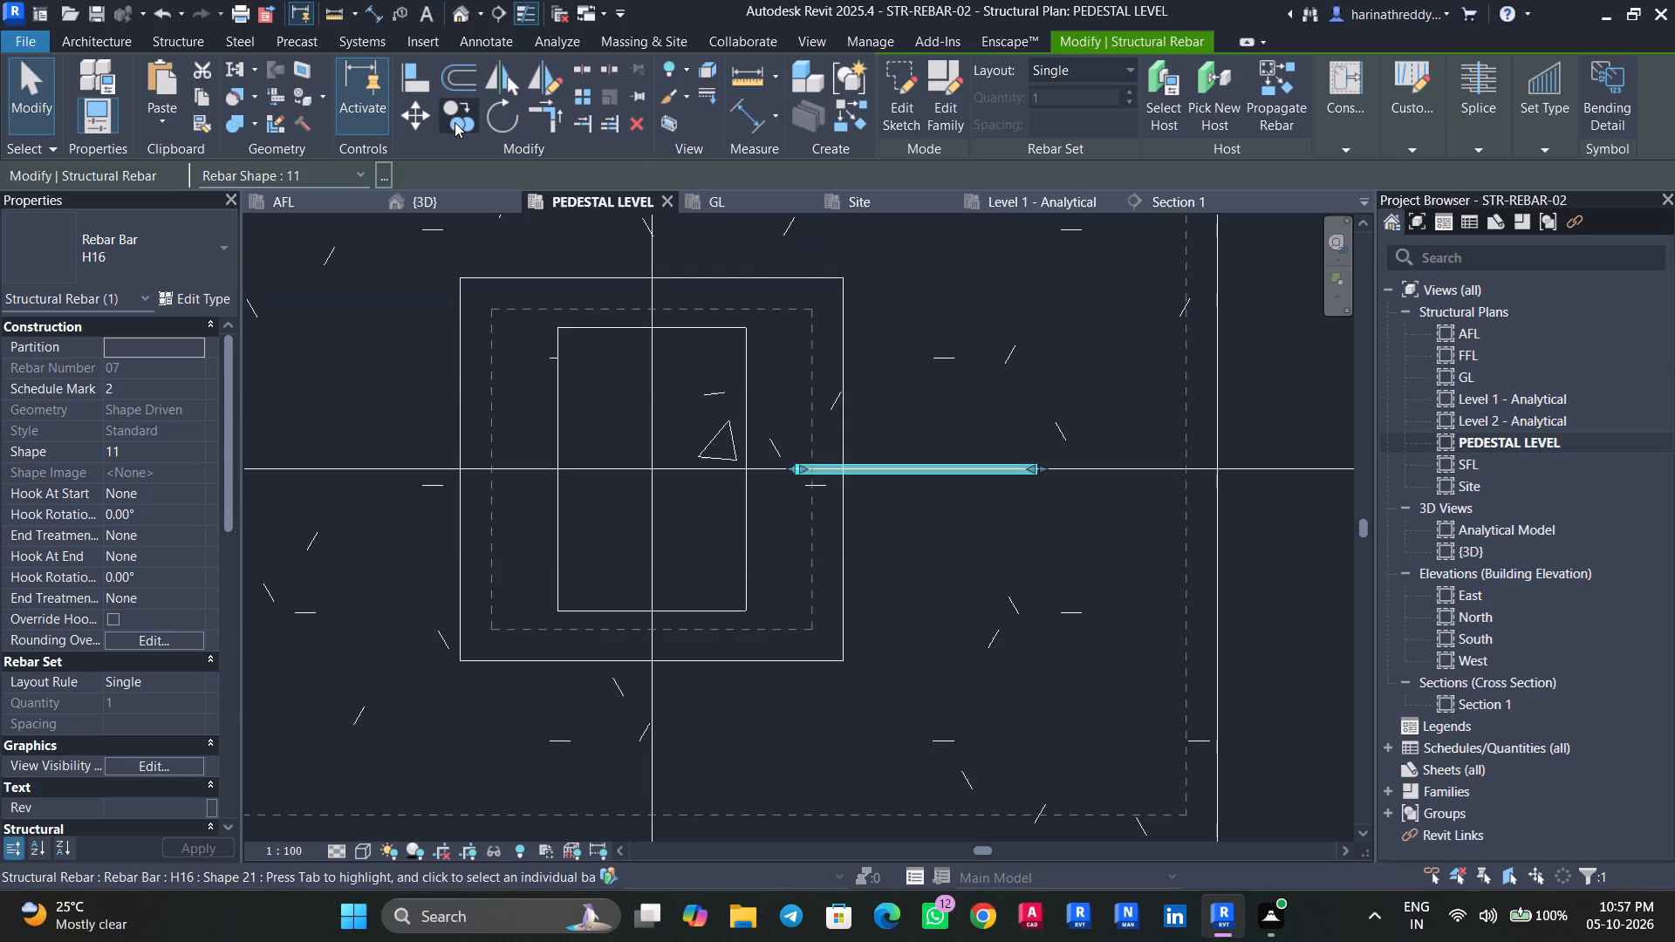
pyautogui.click(796, 467)
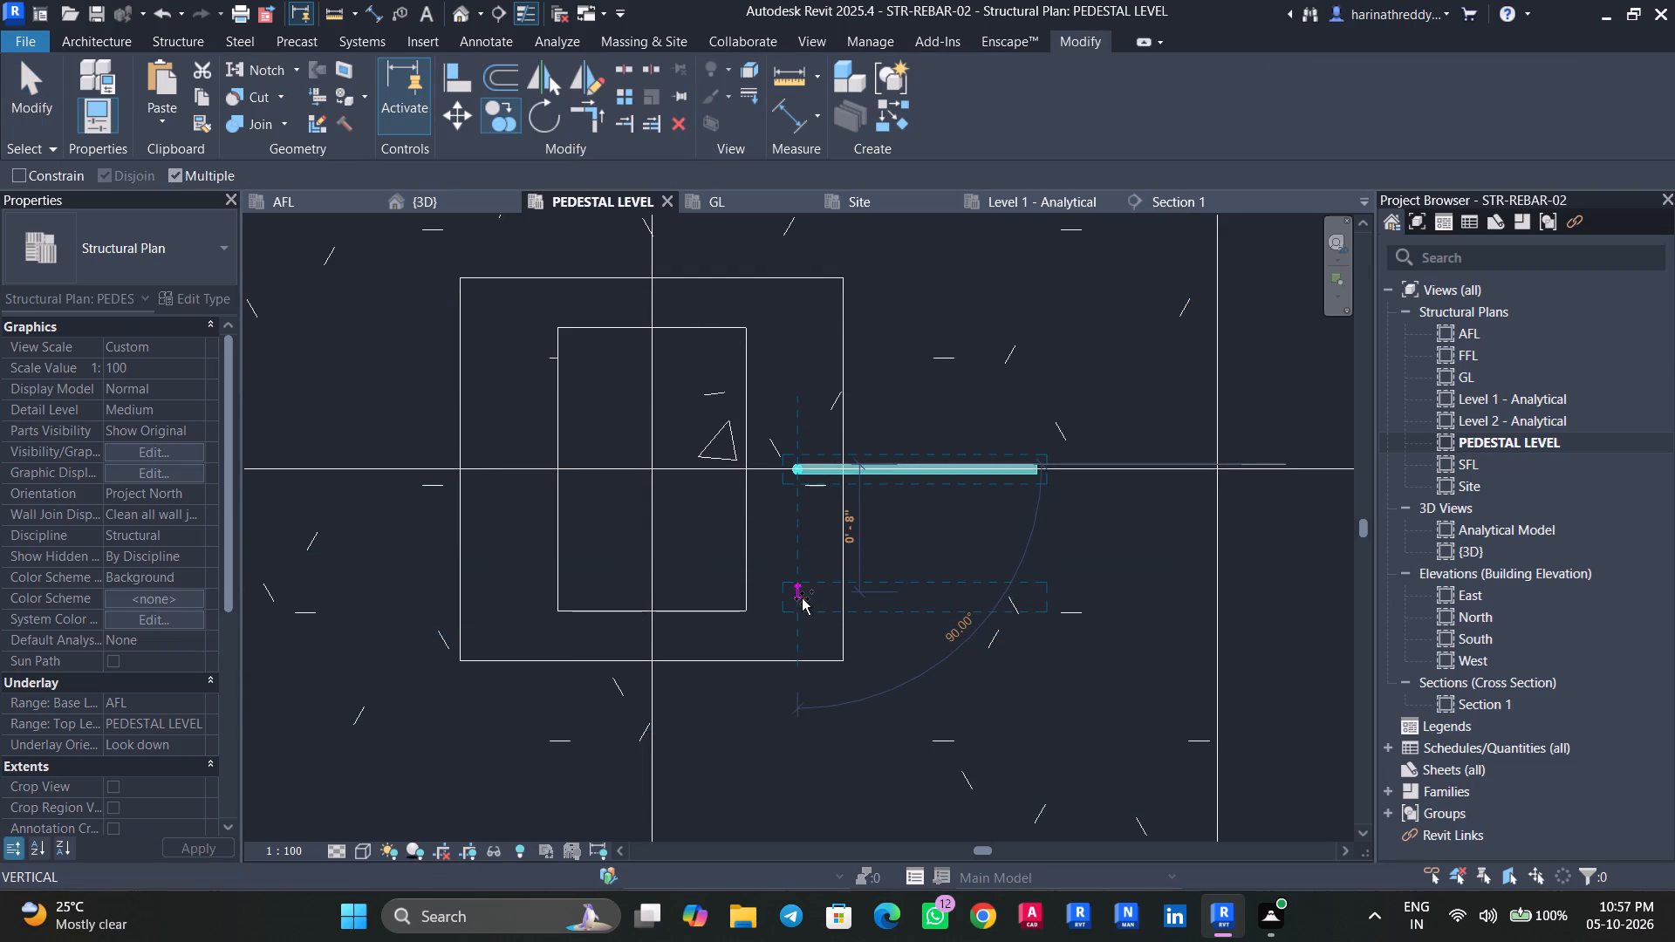
pyautogui.click(802, 598)
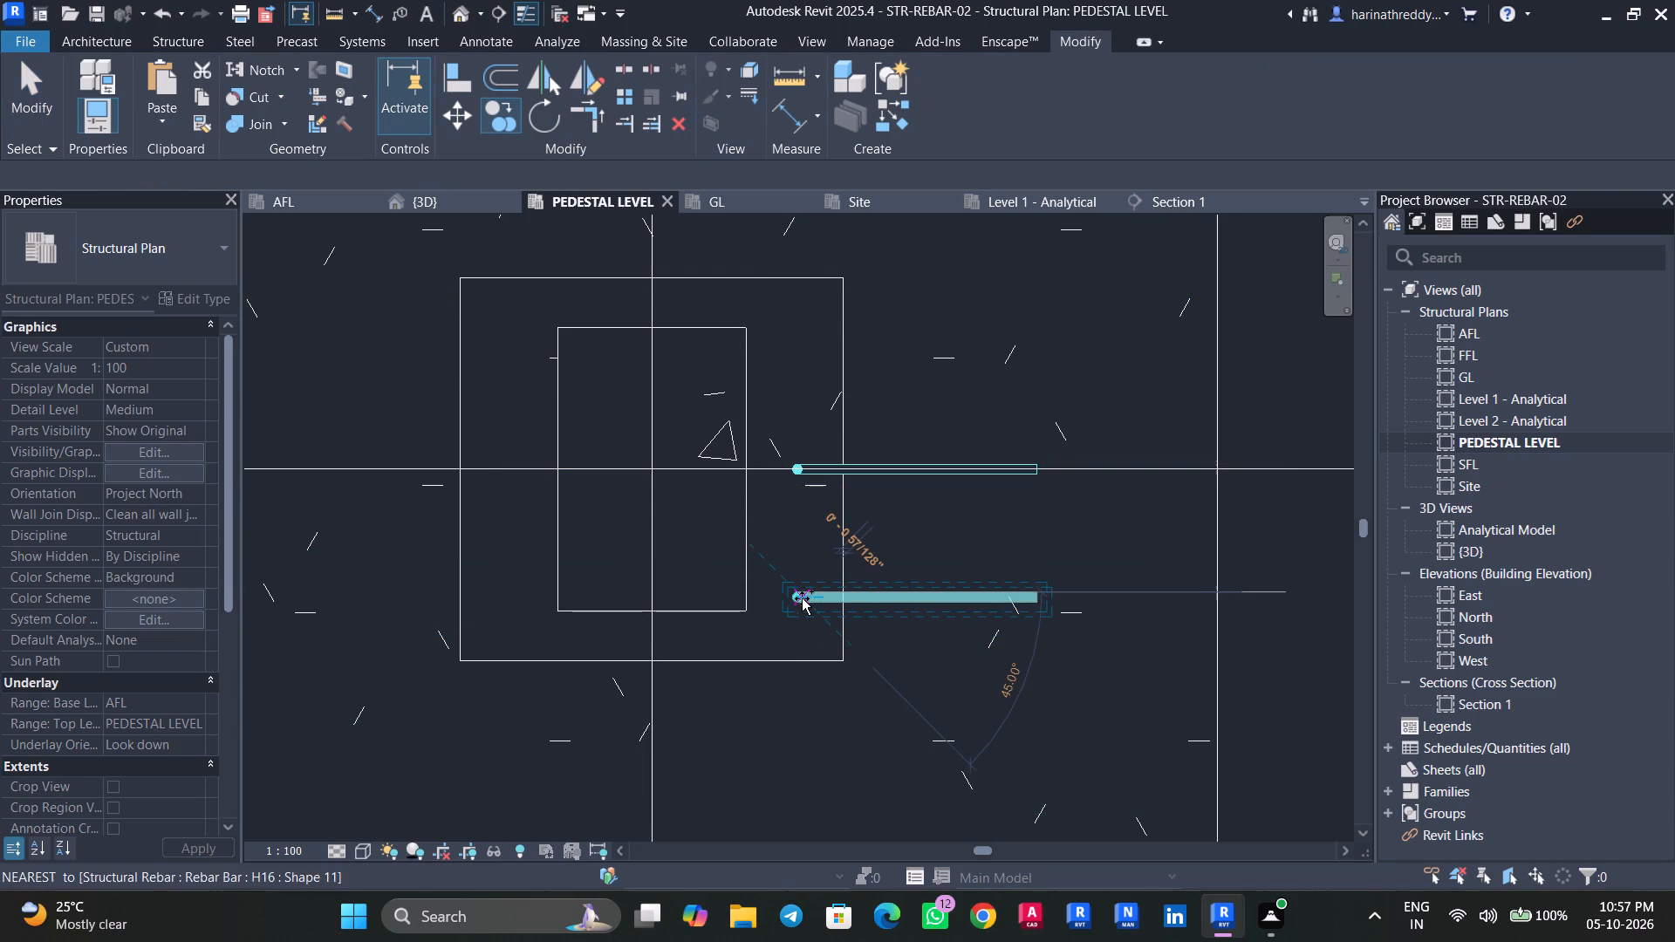
pyautogui.press('Escape')
pyautogui.press('Escape')
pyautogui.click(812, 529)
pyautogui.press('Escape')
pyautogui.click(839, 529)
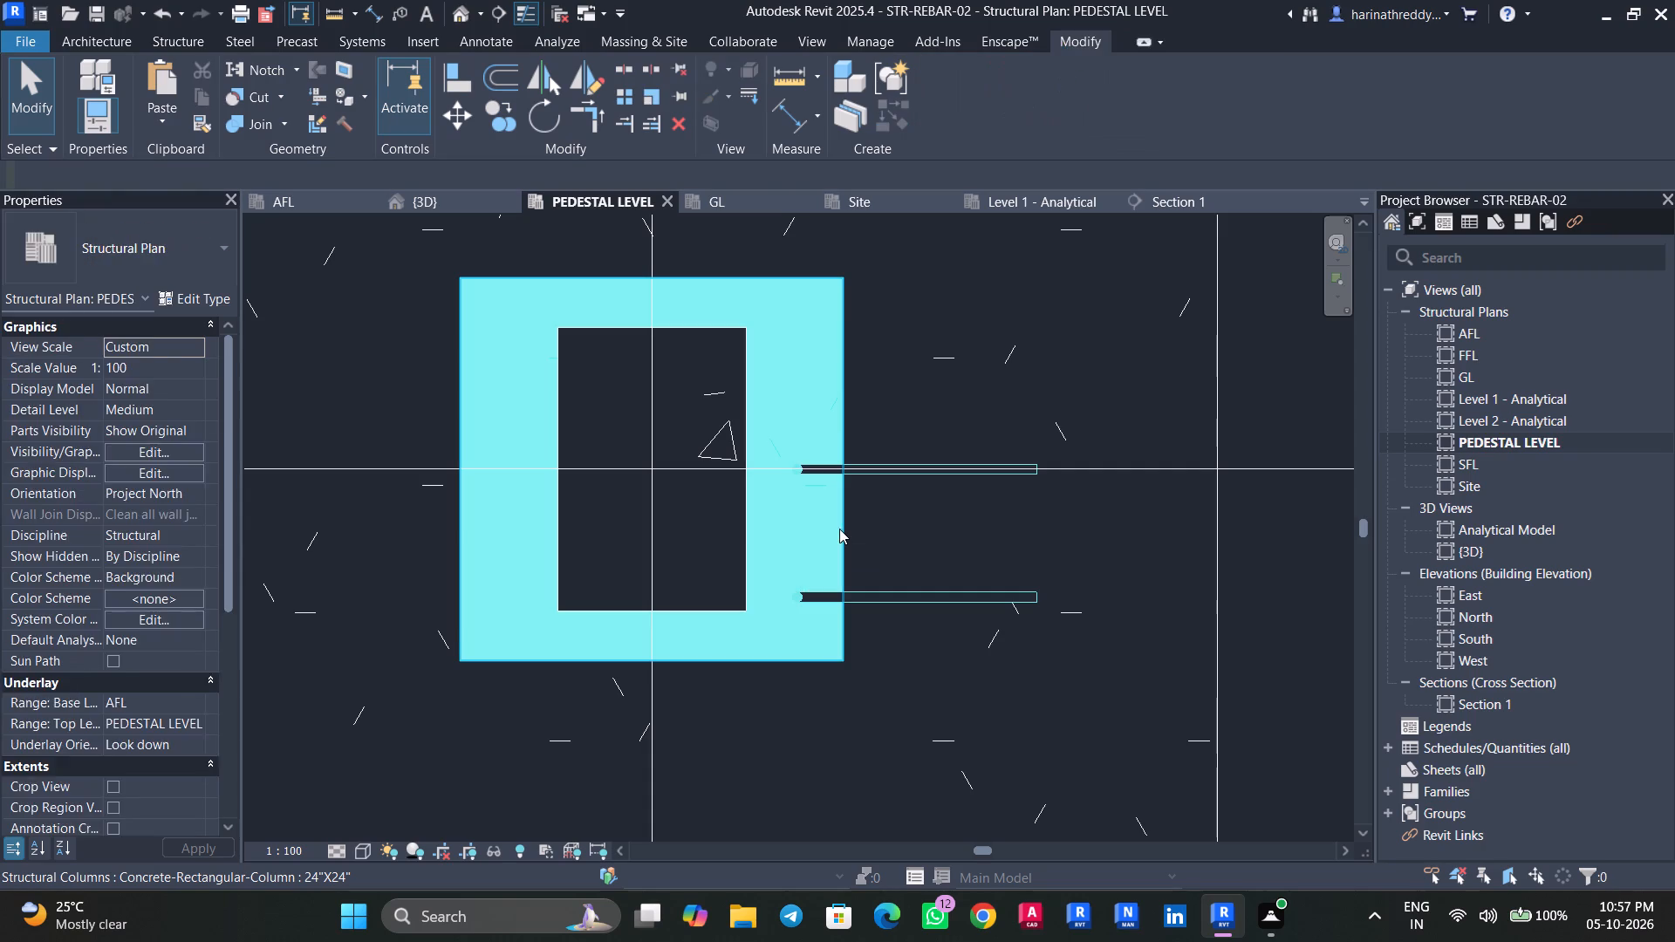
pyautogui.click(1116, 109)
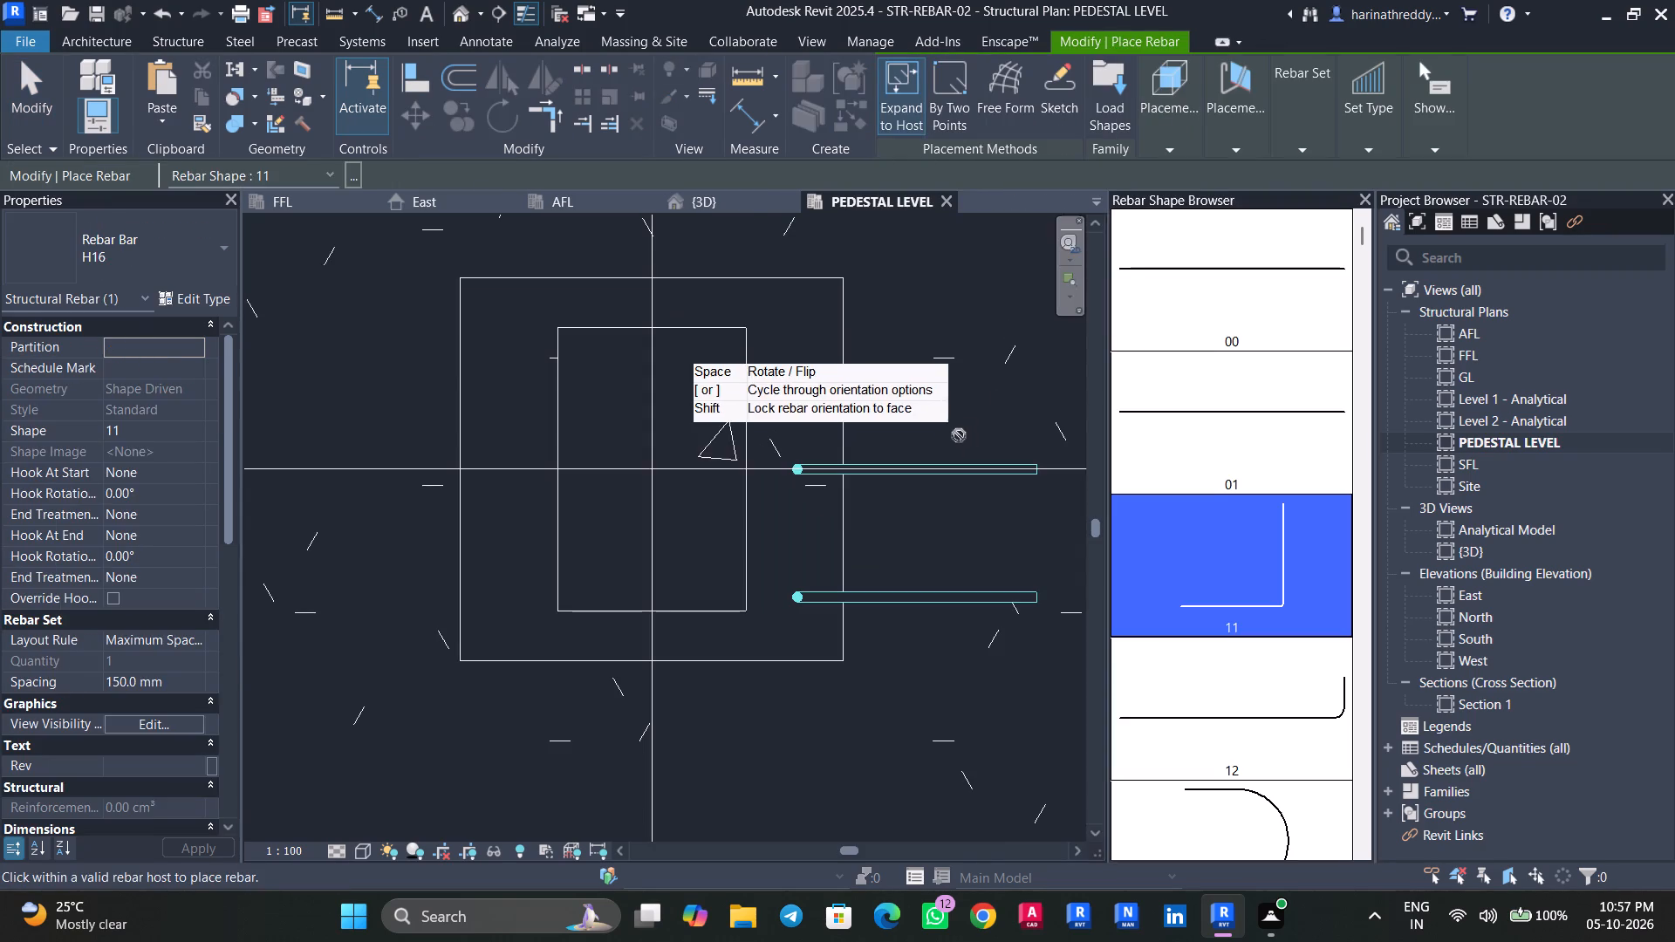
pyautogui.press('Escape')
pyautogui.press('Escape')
# Nudge the copied H16 bar south and east so its vertical leg sits inside the pedestal's south-east cover corner.
pyautogui.click(869, 470)
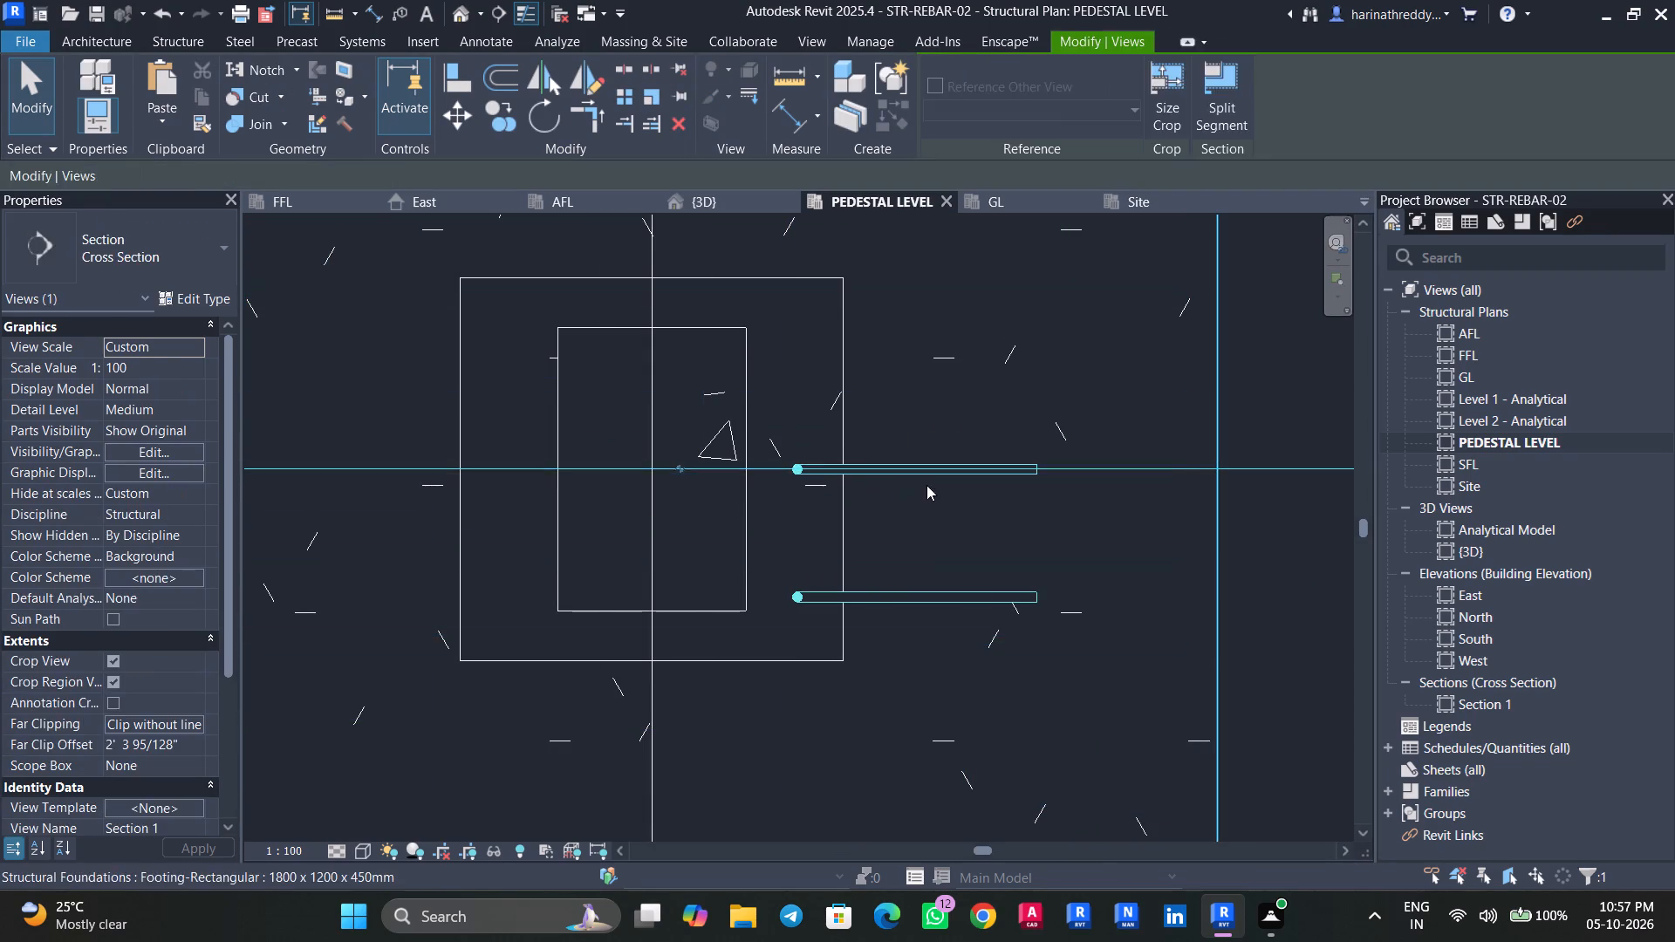
pyautogui.press('Escape')
pyautogui.click(868, 599)
pyautogui.scroll(4, 811, 607)
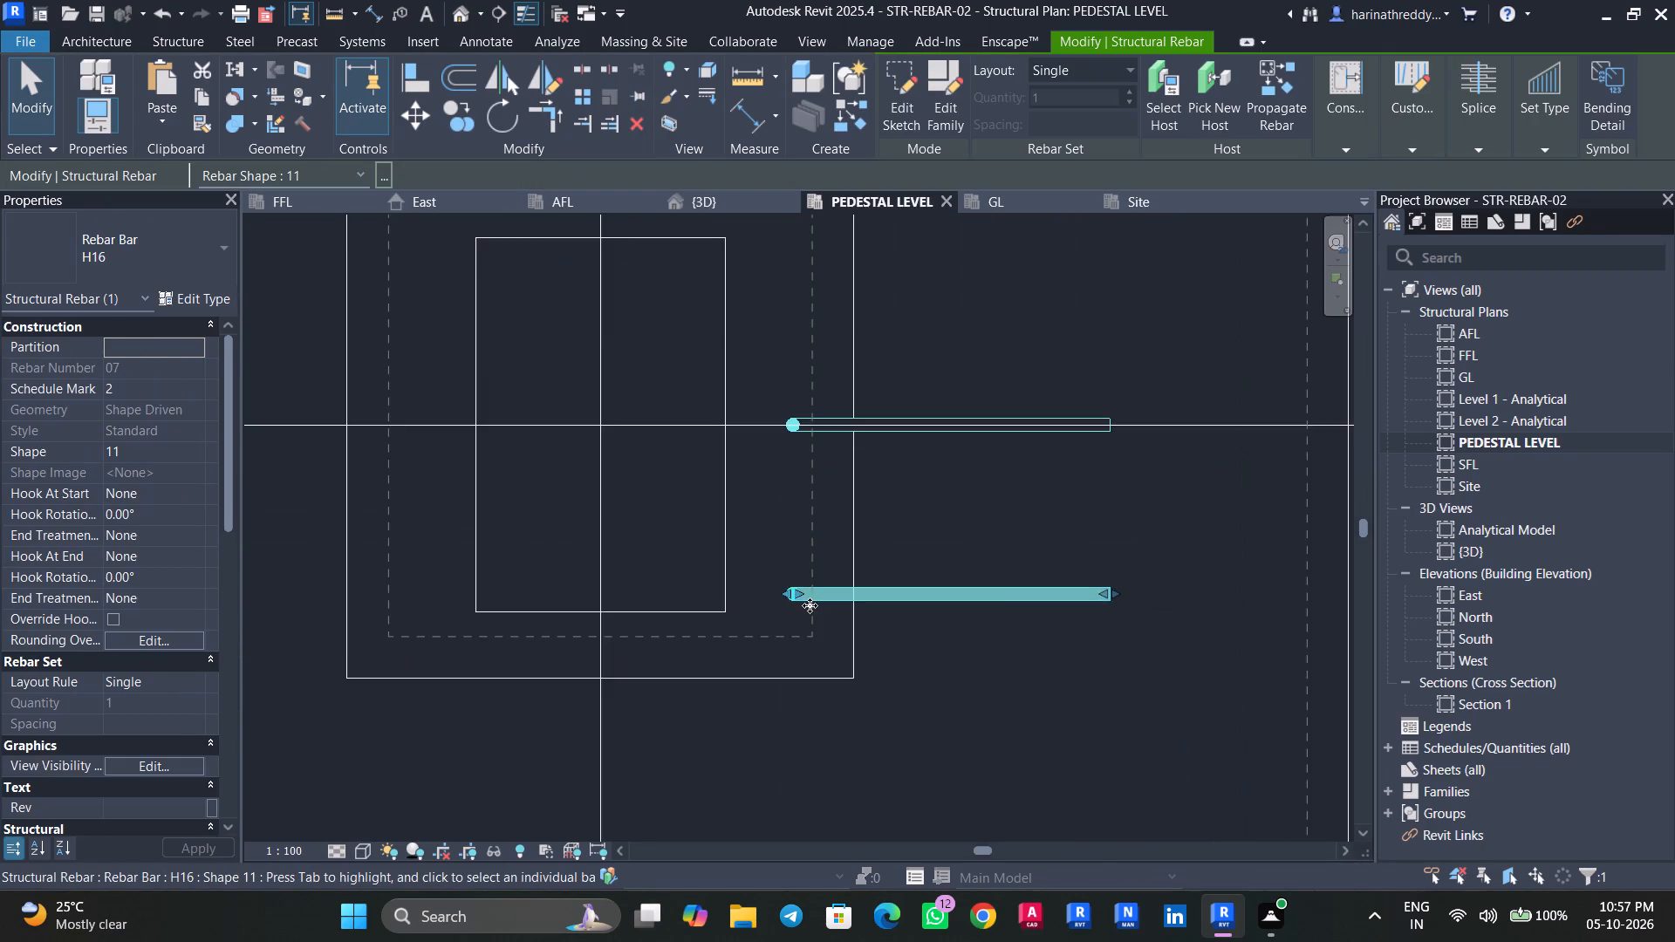
pyautogui.press('Down')
pyautogui.press('Down')
pyautogui.press('Down')
pyautogui.press('Down')
pyautogui.press('Down')
pyautogui.press('Down')
pyautogui.press('Down')
pyautogui.press('Down')
pyautogui.press('Down')
pyautogui.press('Down')
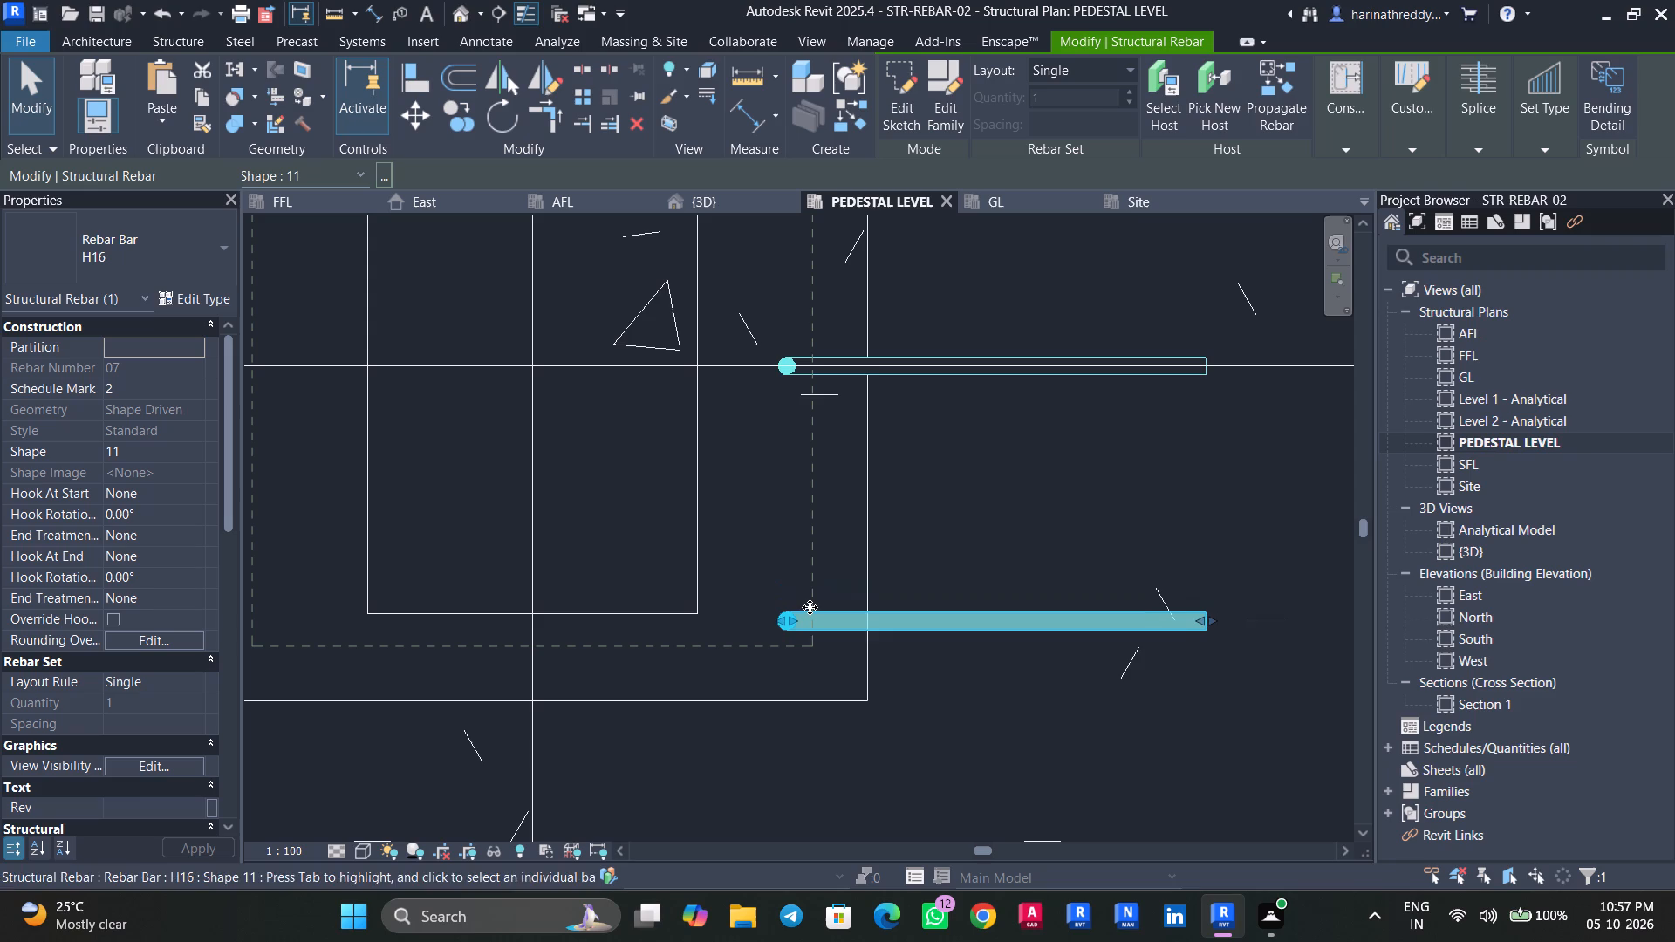
pyautogui.press('Down')
pyautogui.press('Down')
pyautogui.press('Right')
pyautogui.press('Right')
pyautogui.press('Right')
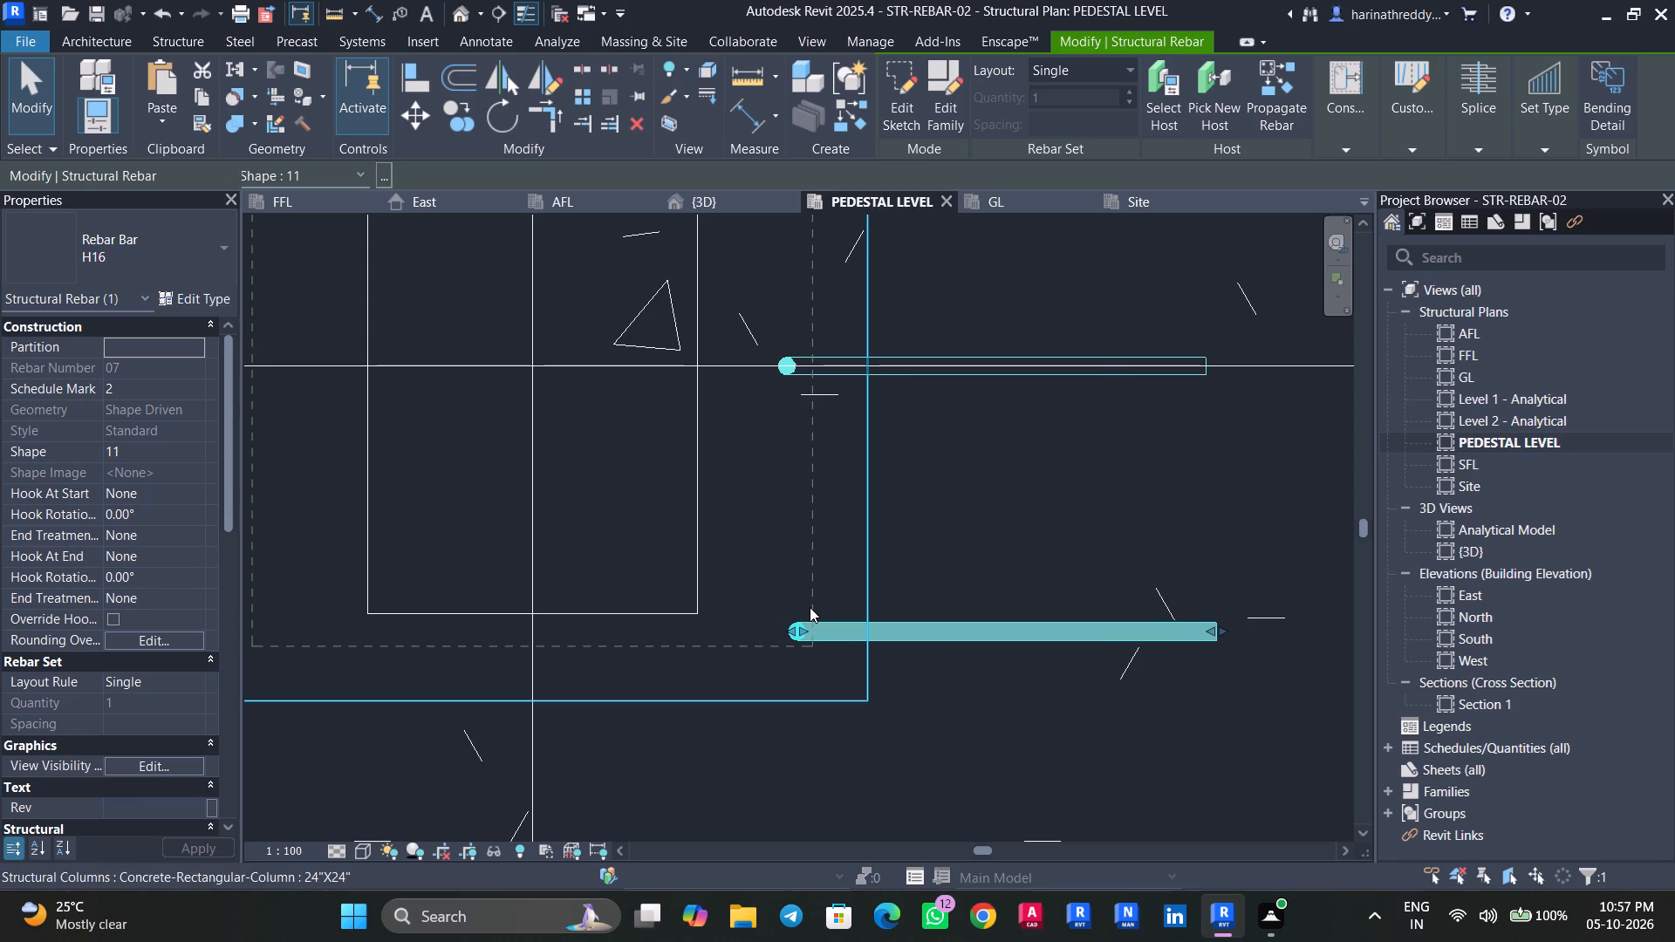
pyautogui.press('Right')
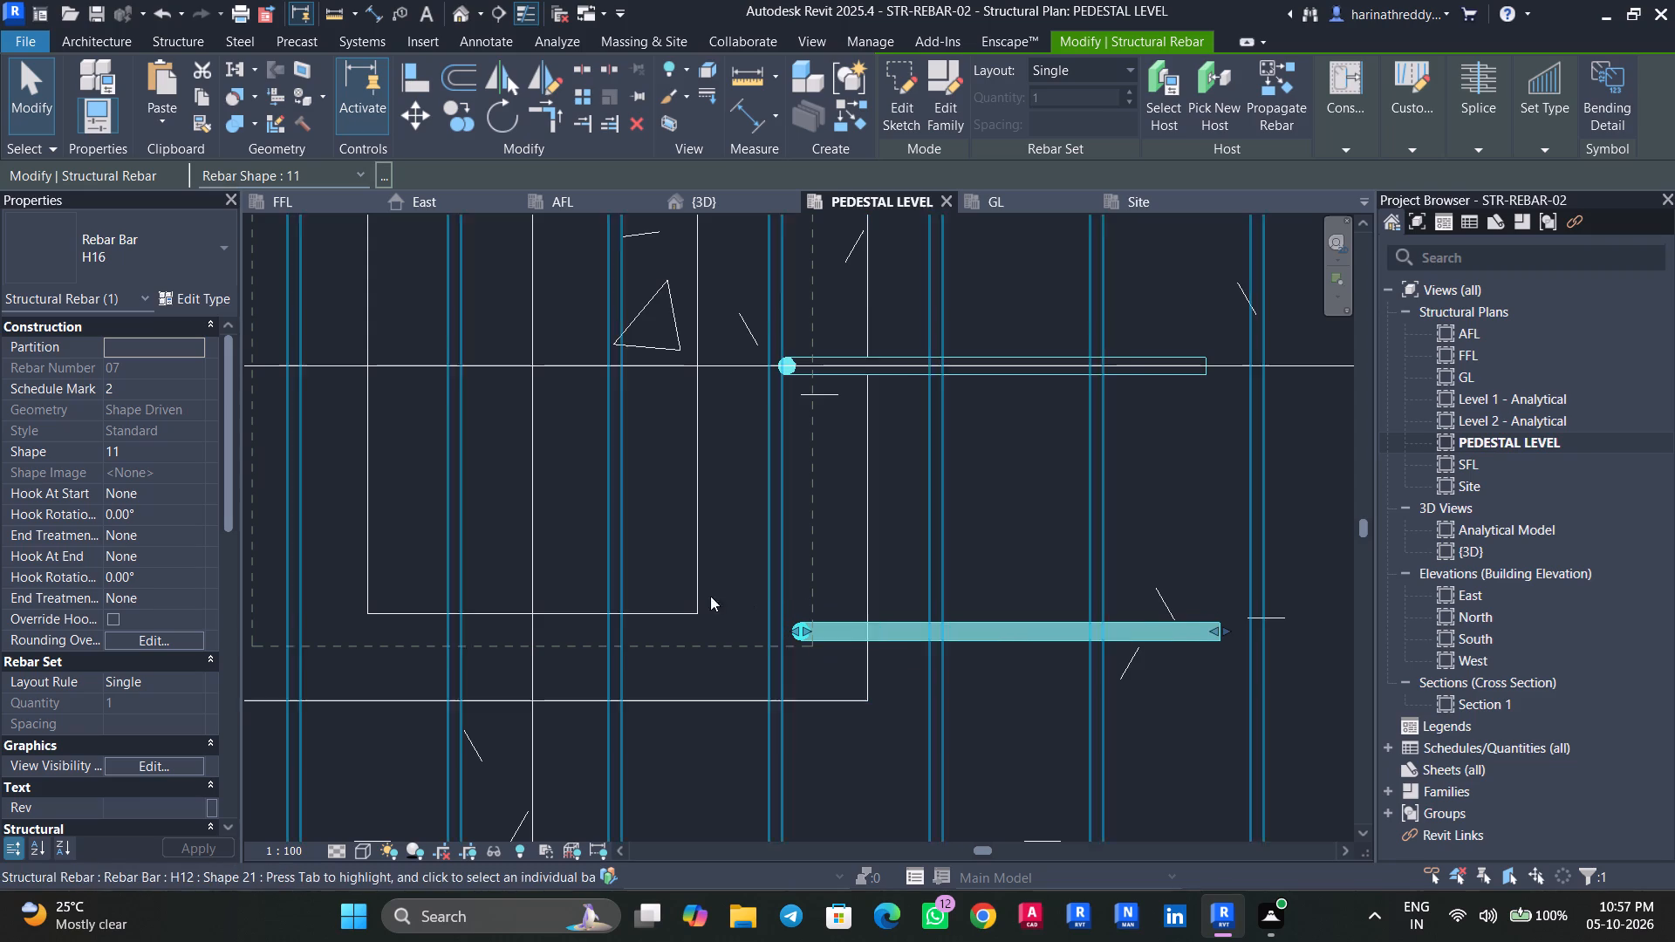
# Make a rotated copy of the corner H16 bar at 45 degrees, centred on its vertical leg and pointing diagonally outward.
pyautogui.click(509, 124)
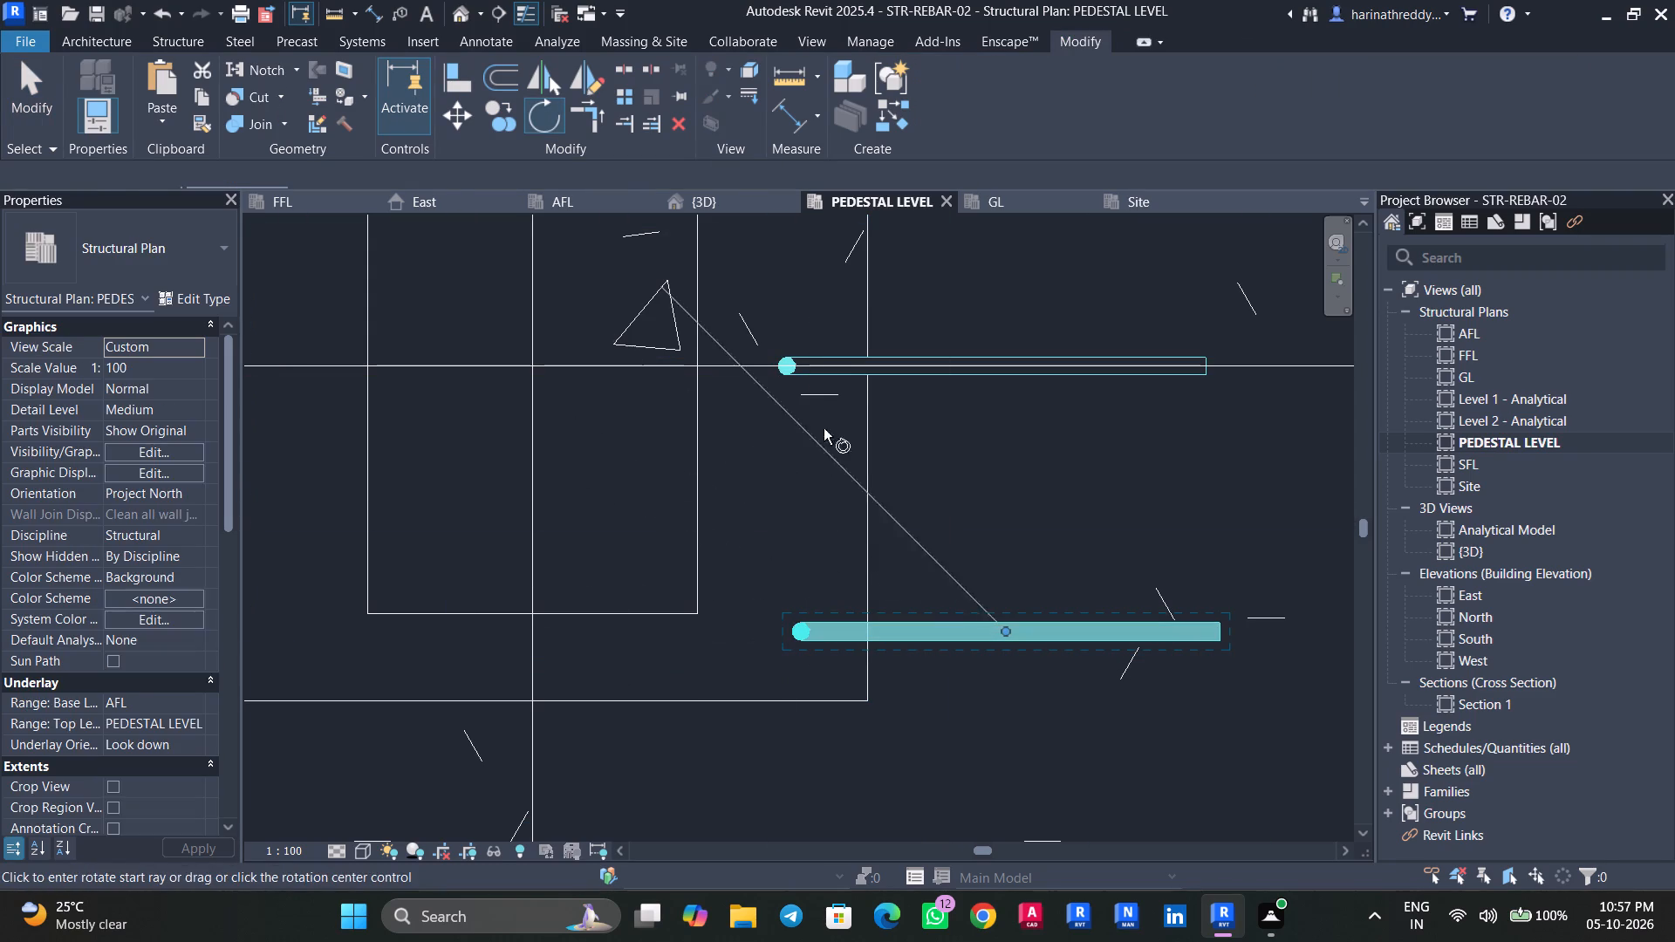
pyautogui.click(453, 174)
pyautogui.click(803, 630)
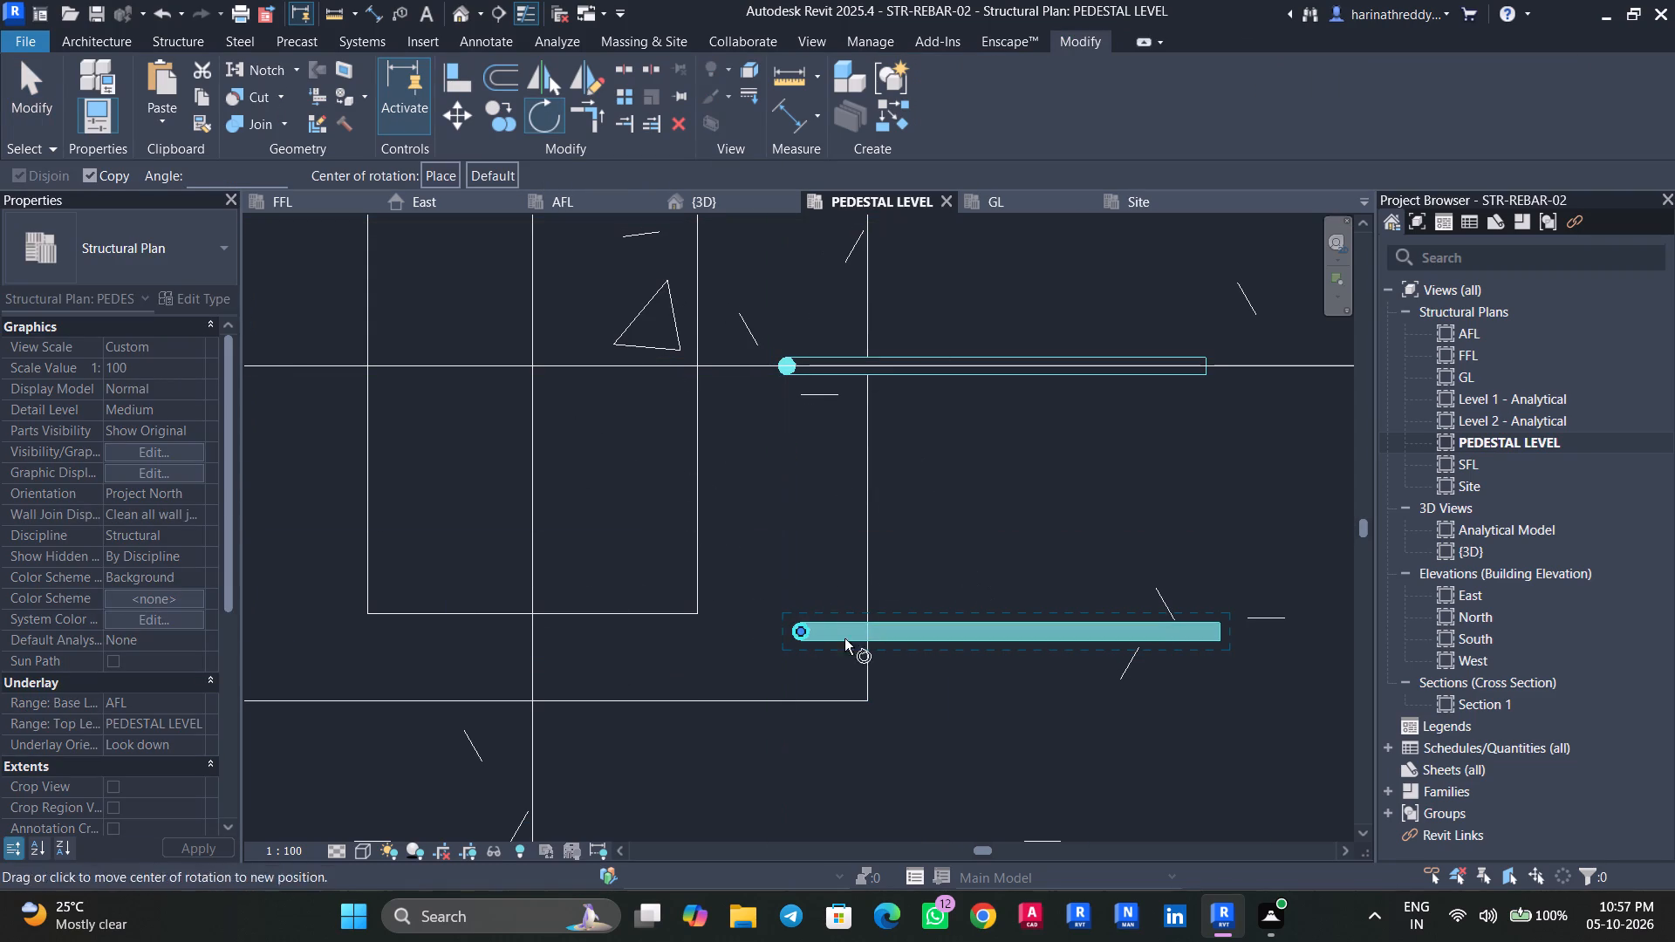
pyautogui.click(1330, 628)
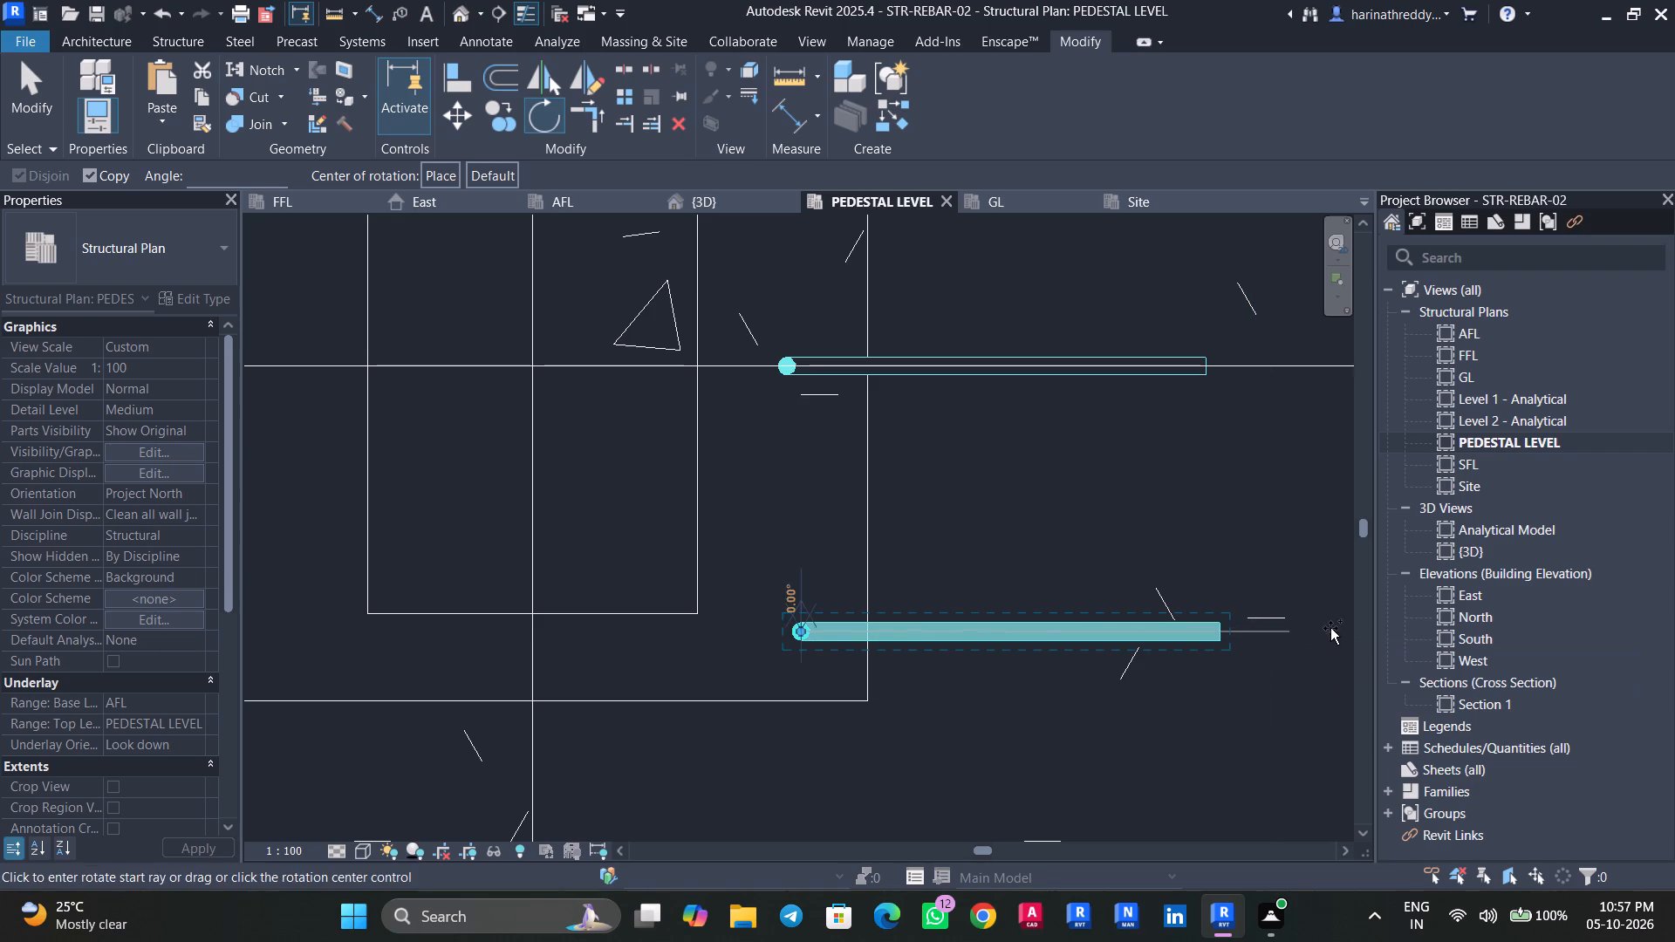
pyautogui.moveTo(1151, 801); pyautogui.dragTo(1200, 694, button='middle')
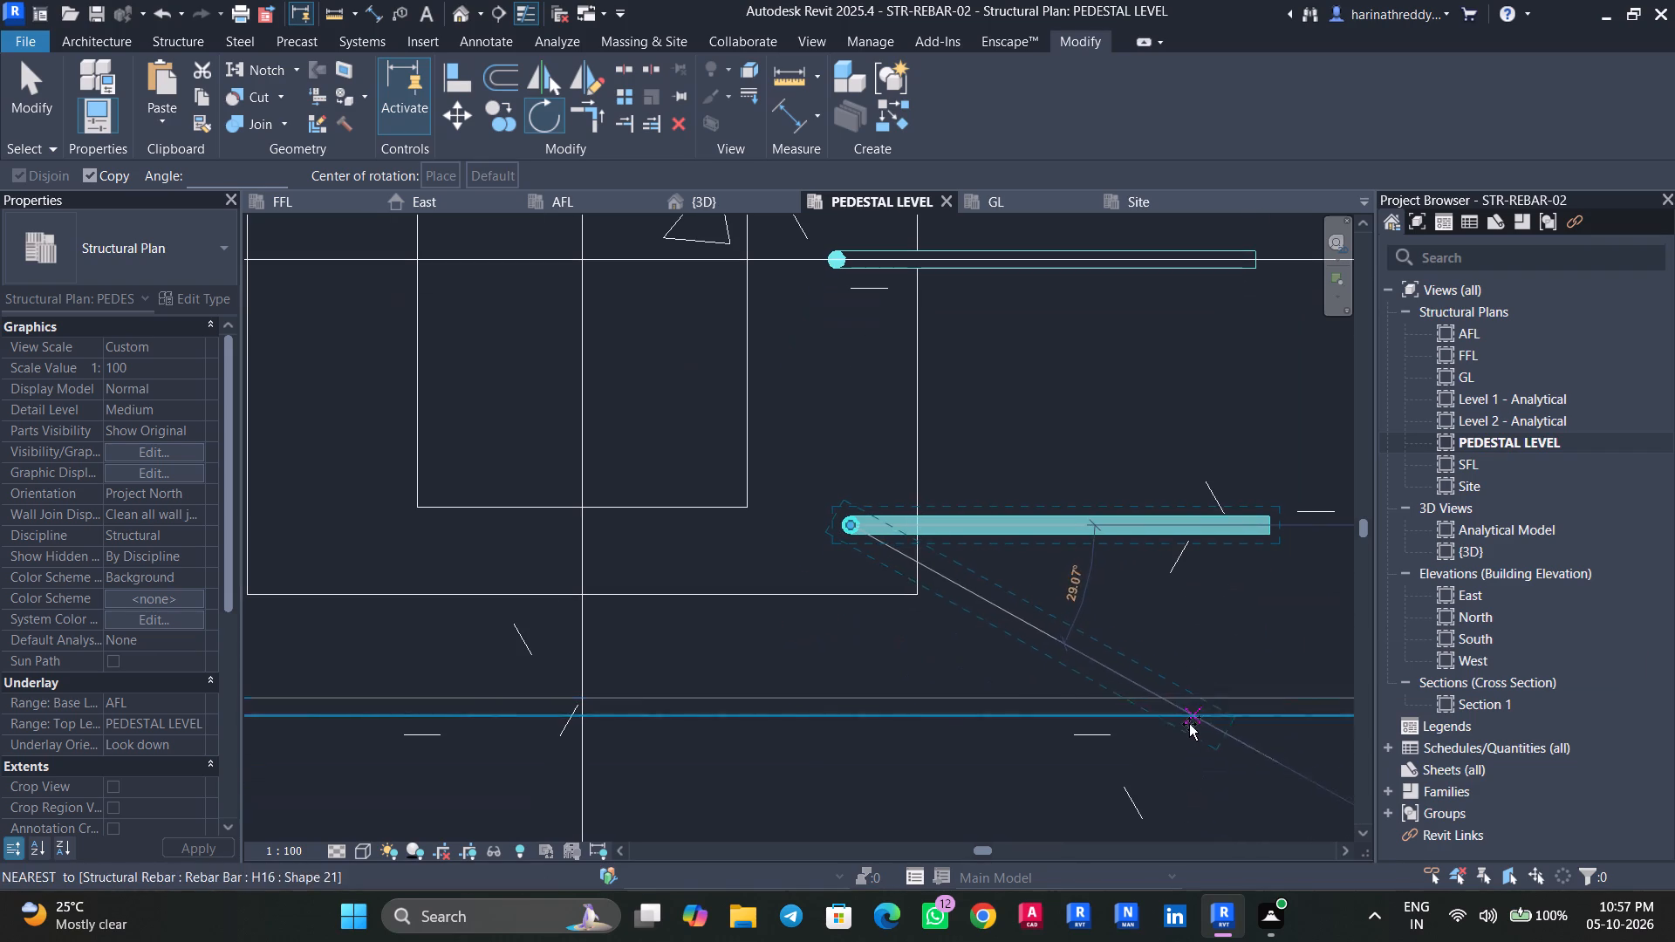
pyautogui.write('45')
pyautogui.press('Return')
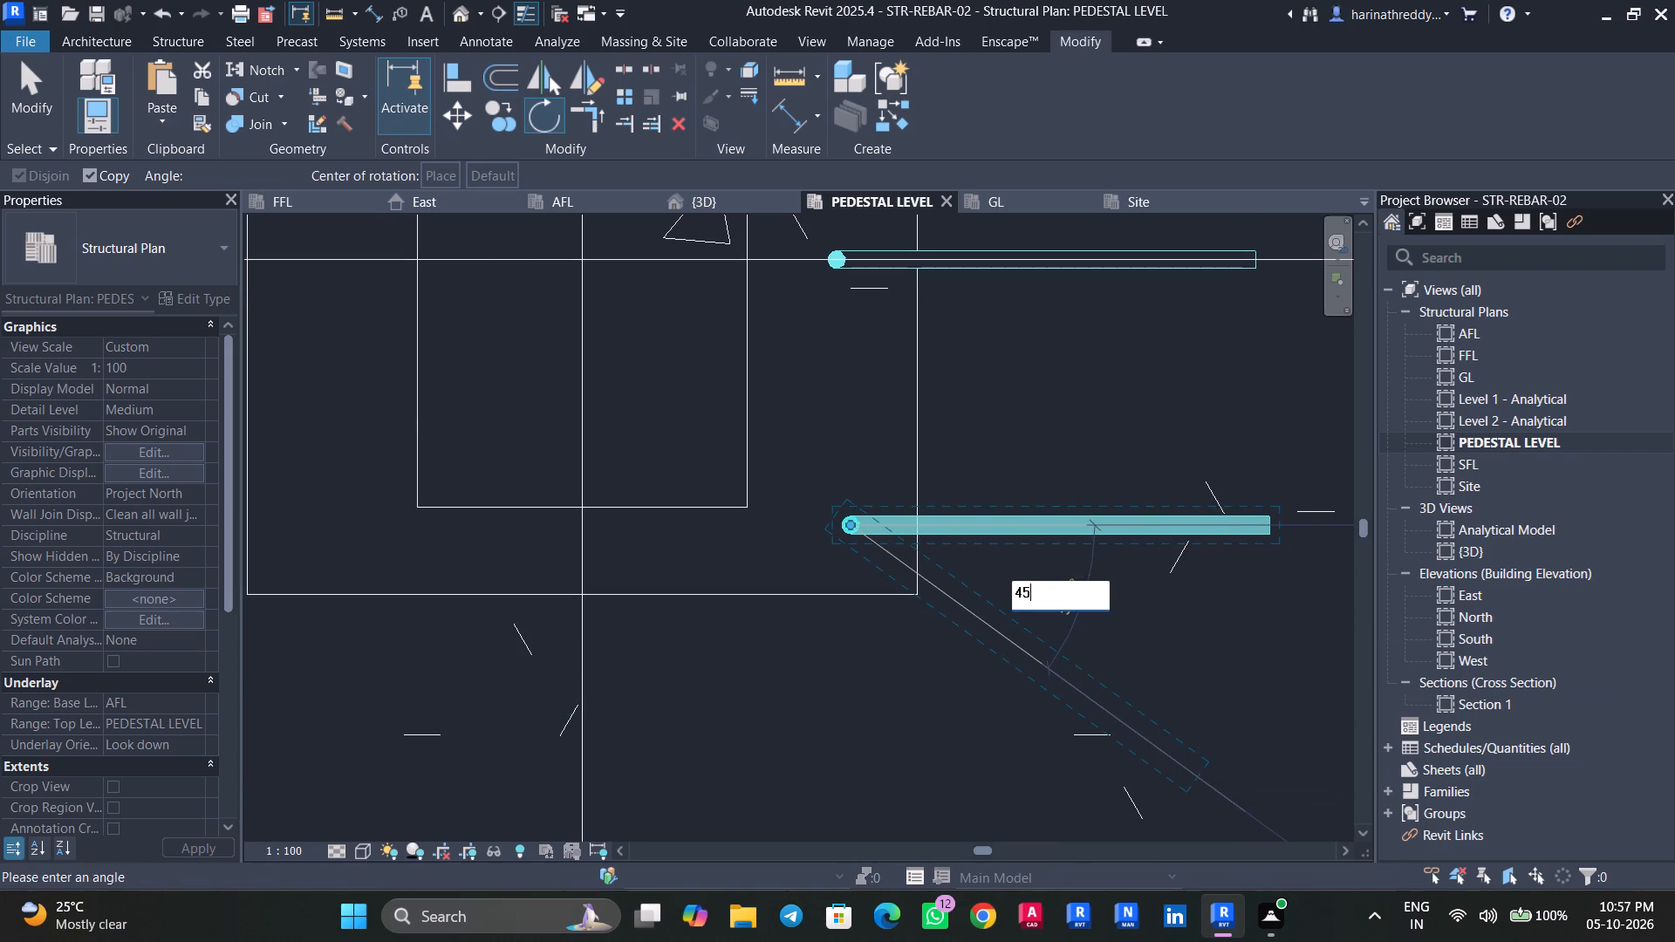
pyautogui.press('Escape')
pyautogui.press('Escape')
# Nudge the unrotated H16 bar north so it clears the diagonal corner bar.
pyautogui.press('Tab')
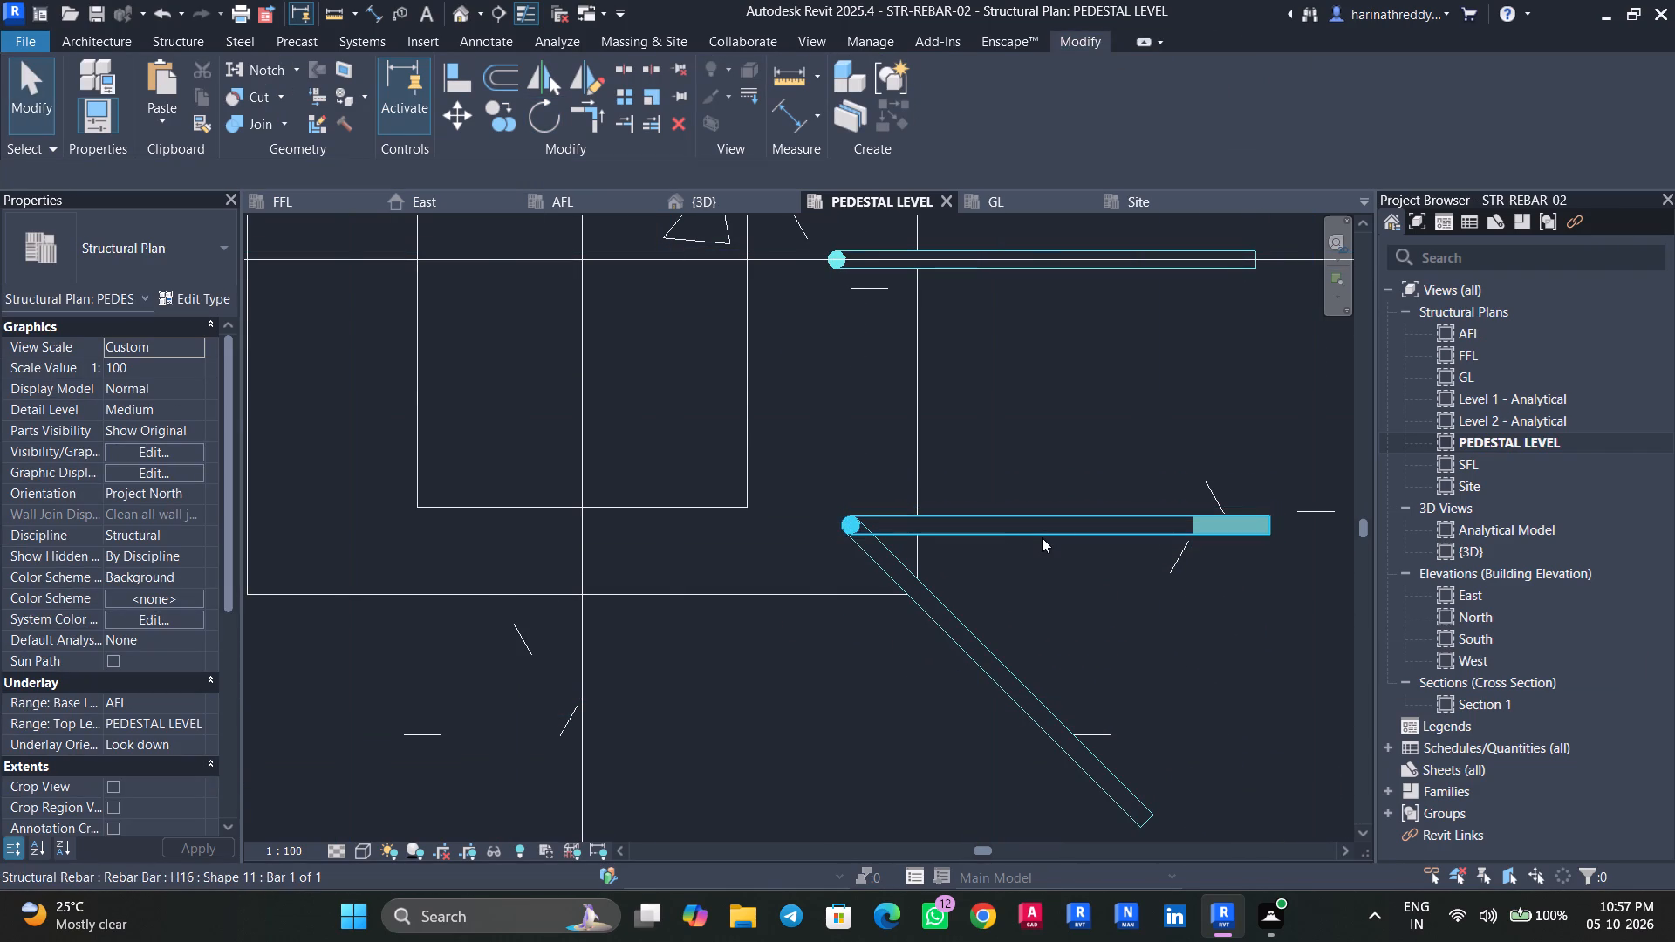
pyautogui.click(1043, 535)
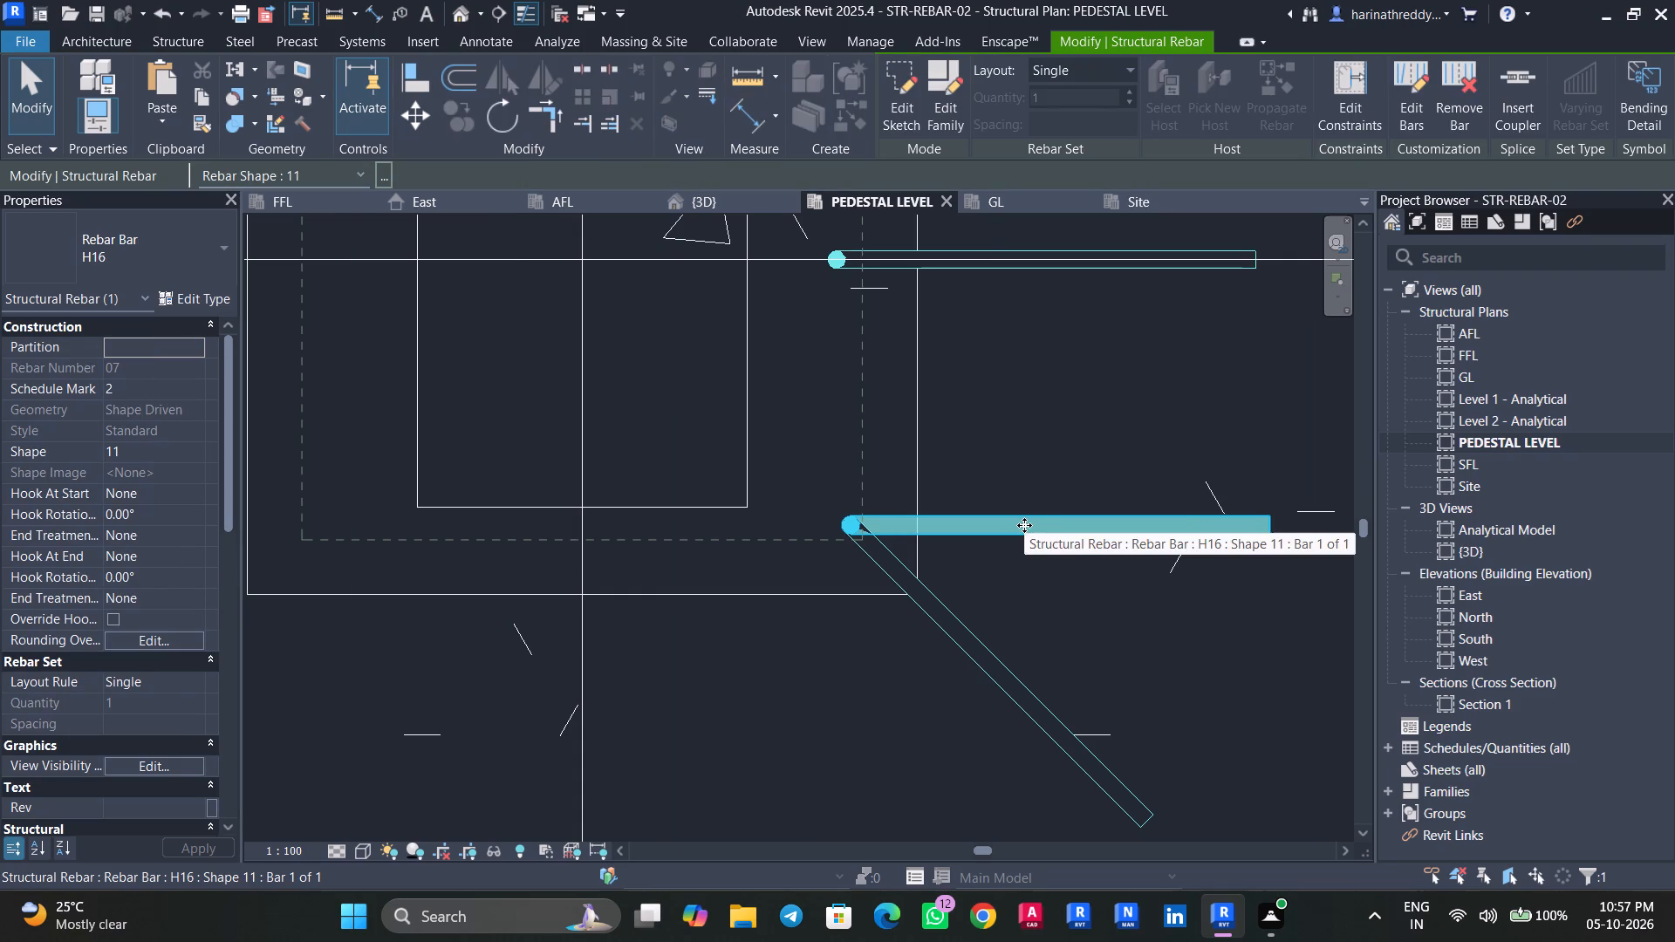
pyautogui.press('Up')
pyautogui.press('Up')
pyautogui.press('Up')
pyautogui.press('Up')
pyautogui.press('Up')
pyautogui.press('Up')
pyautogui.press('Up')
pyautogui.press('Up')
pyautogui.press('Up')
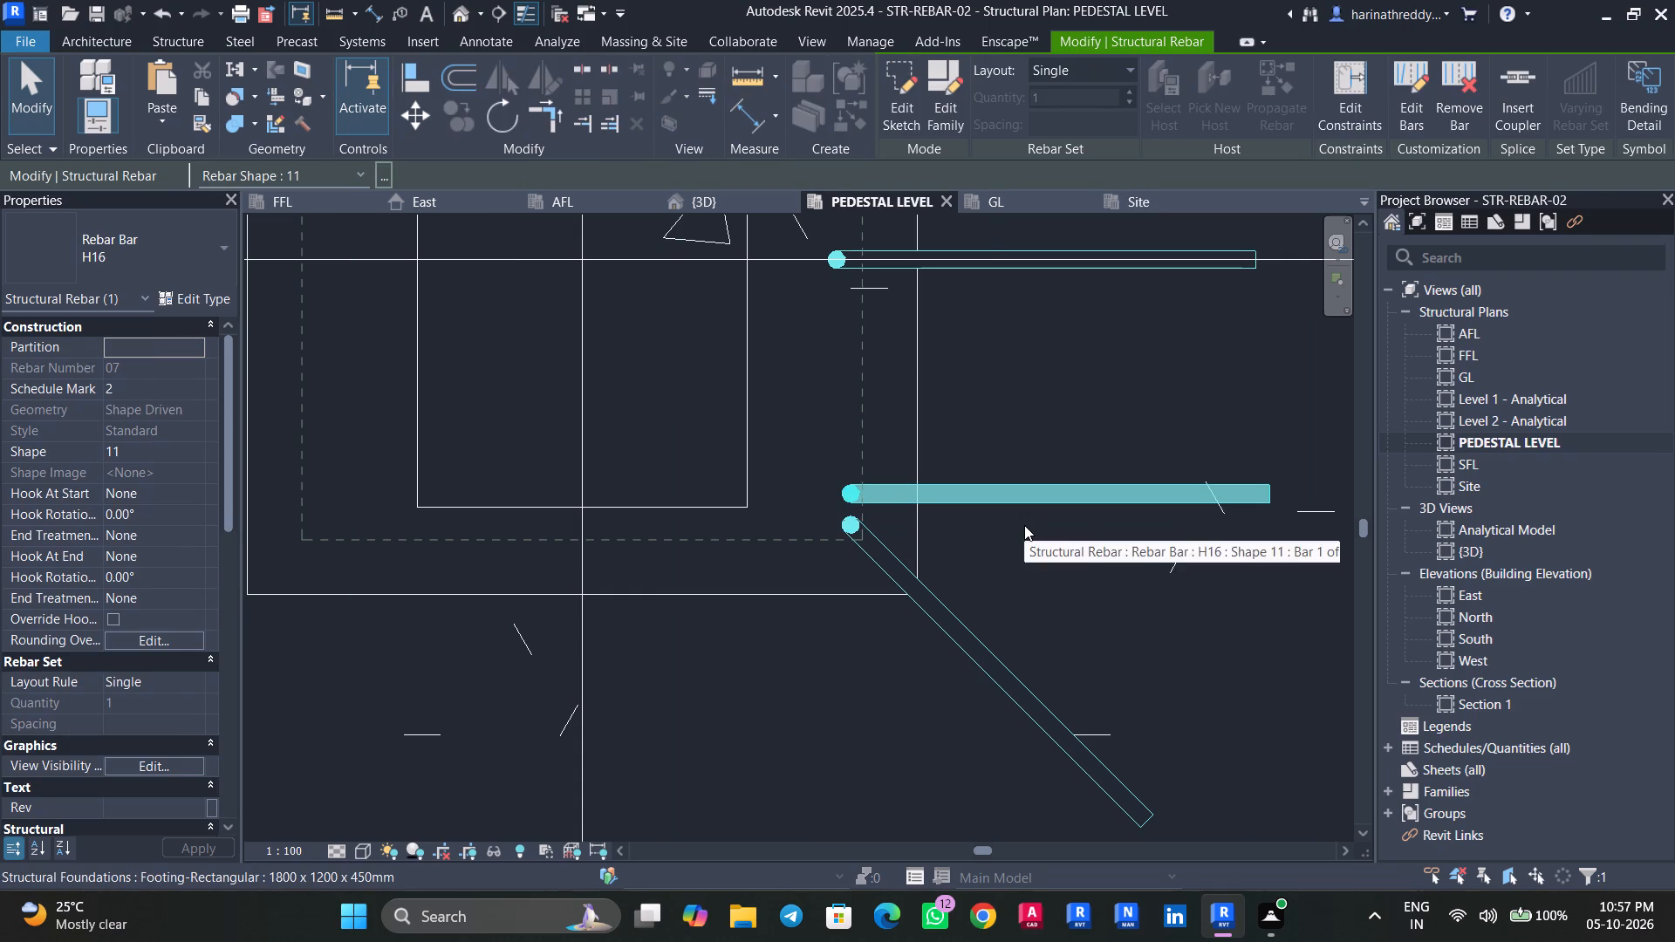
pyautogui.press('Down')
pyautogui.press('Down')
pyautogui.press('Escape')
pyautogui.press('Escape')
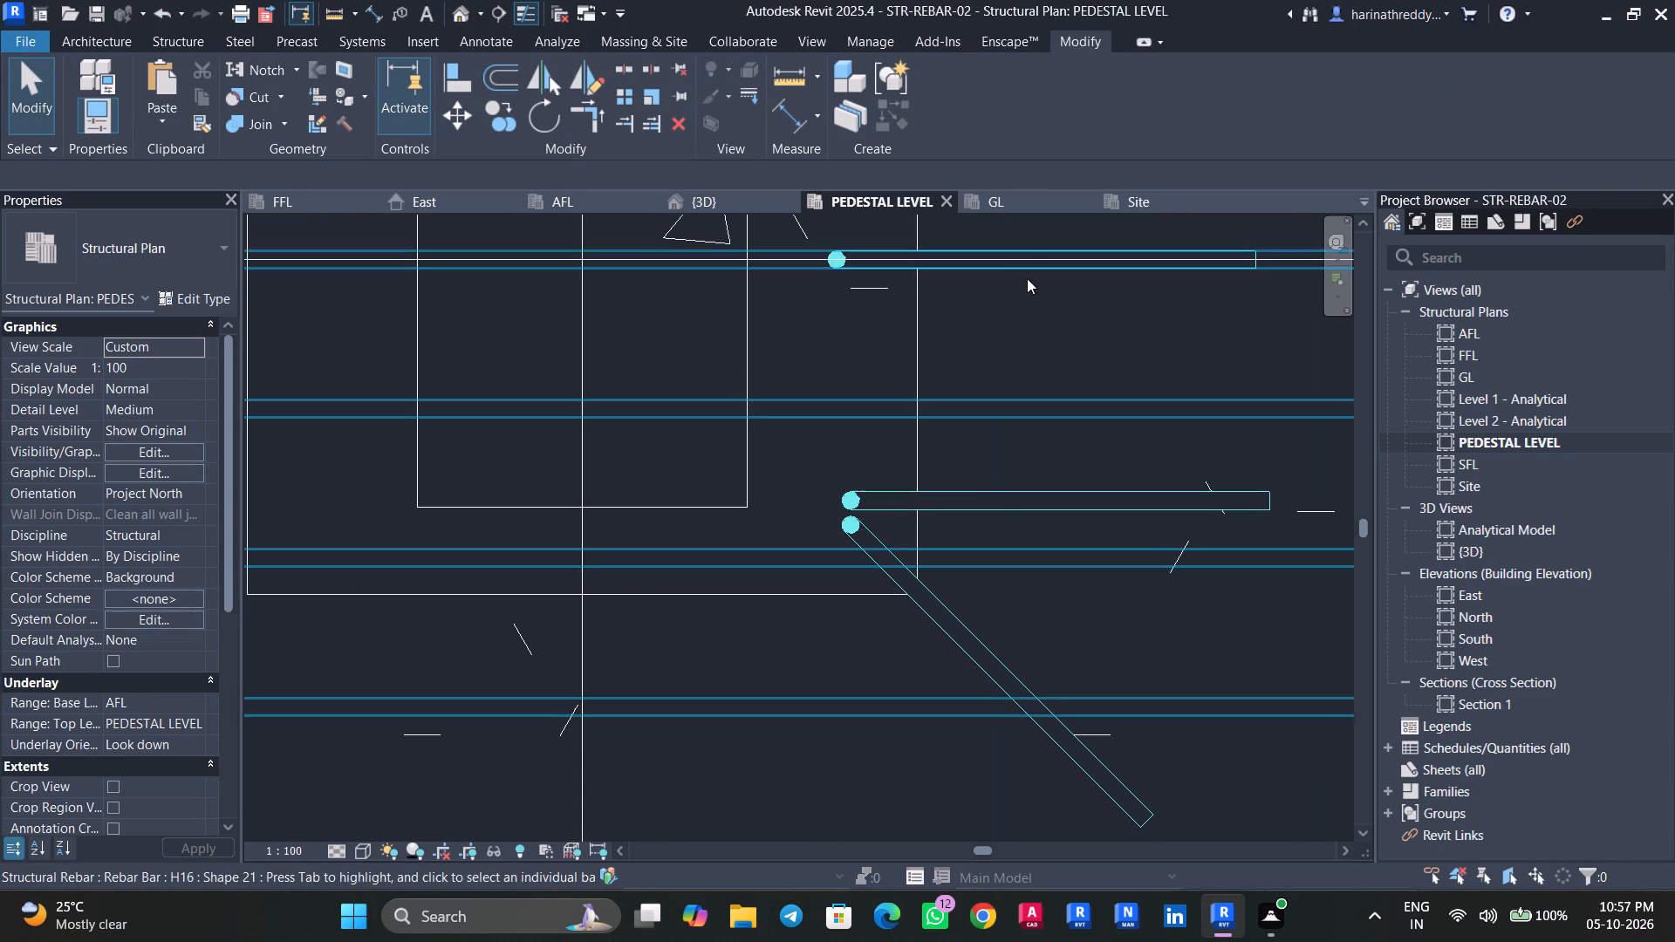
# Delete the original L-shaped H16 bar lying on the pedestal's centreline.
pyautogui.press('Tab')
pyautogui.click(1029, 277)
pyautogui.press('Delete')
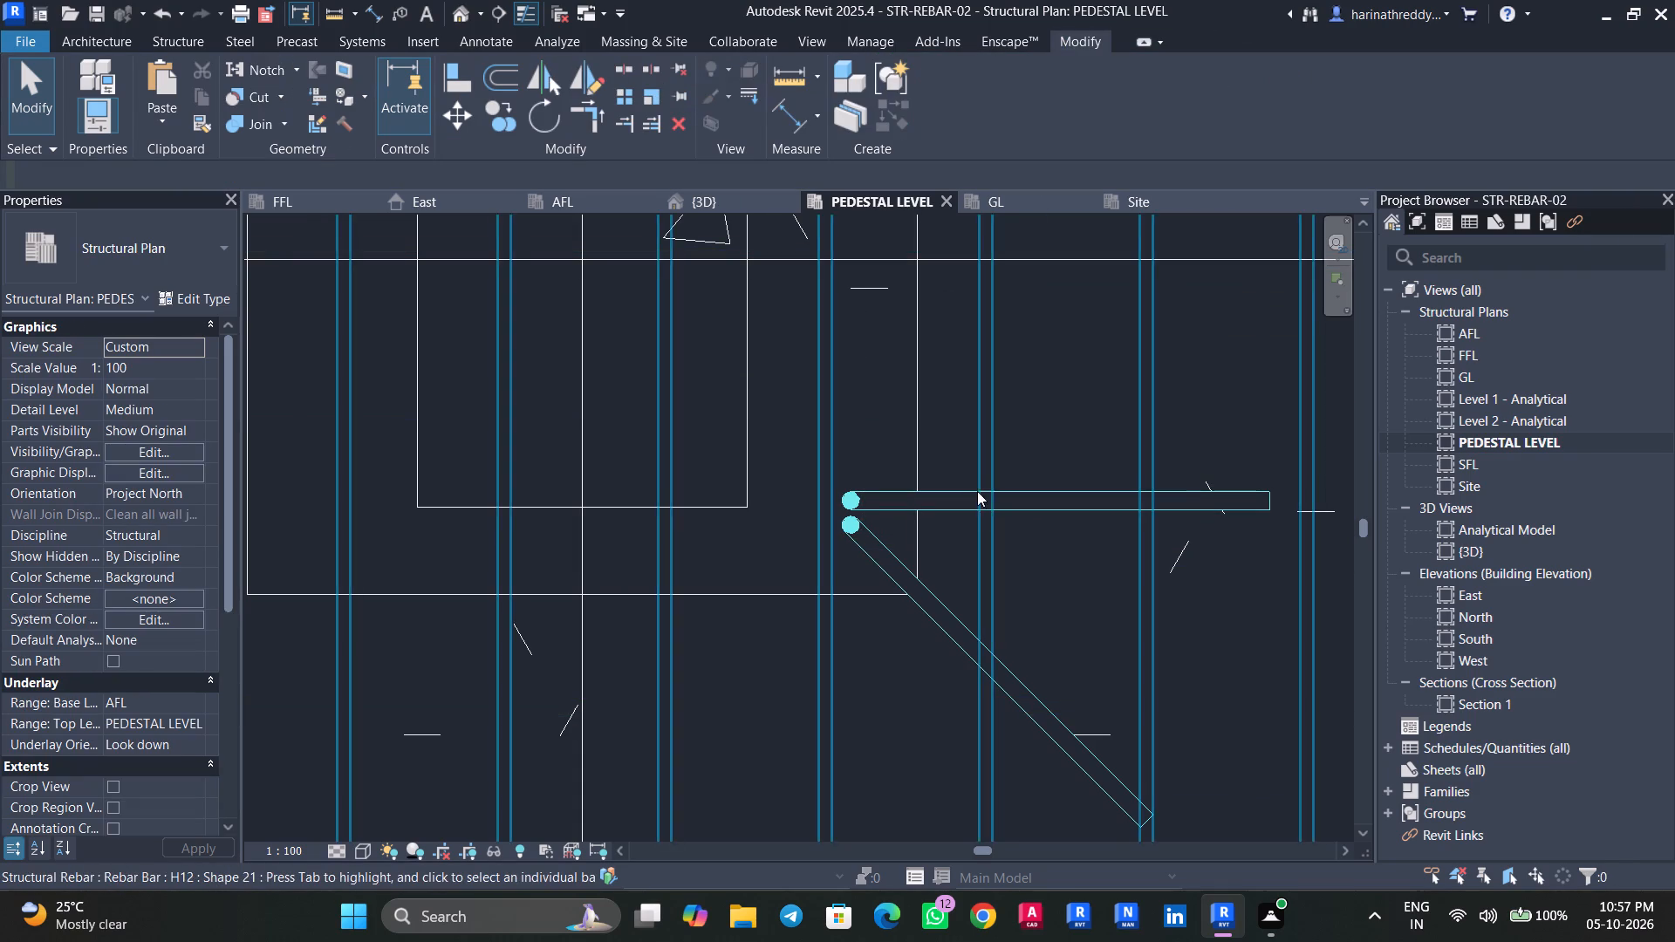
# Change the straight-running L-shaped bar beside the diagonal corner bar to type H12.
pyautogui.press('Tab')
pyautogui.press('Tab')
pyautogui.click(978, 509)
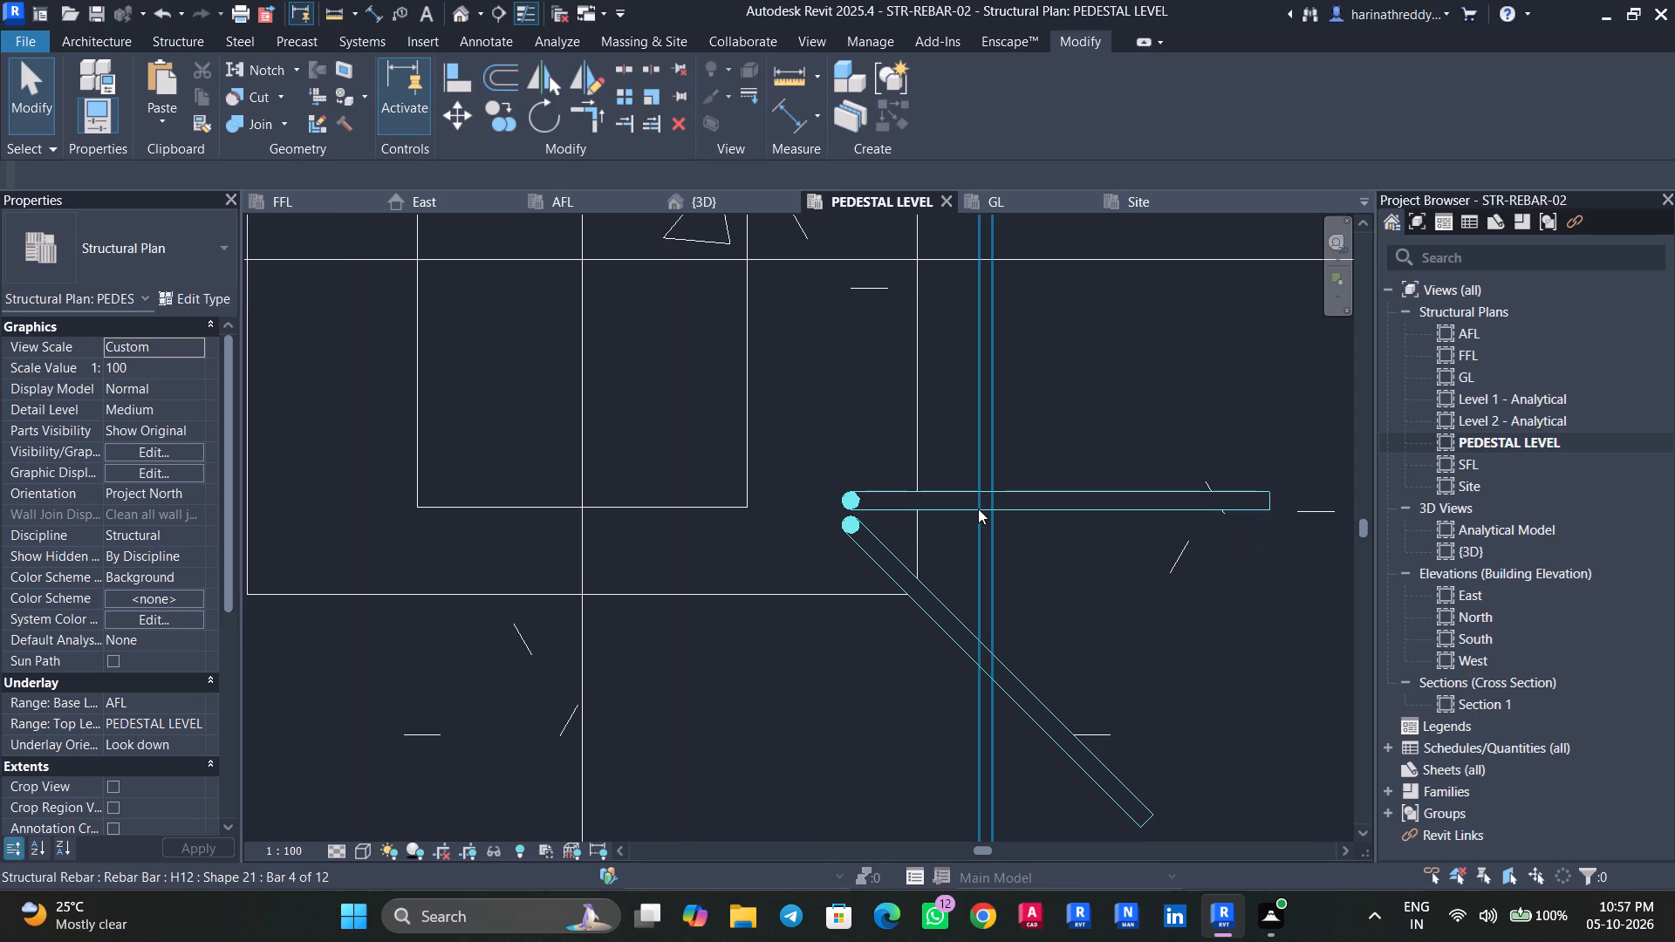
pyautogui.press('Tab')
pyautogui.press('Escape')
pyautogui.press('Tab')
pyautogui.click(944, 506)
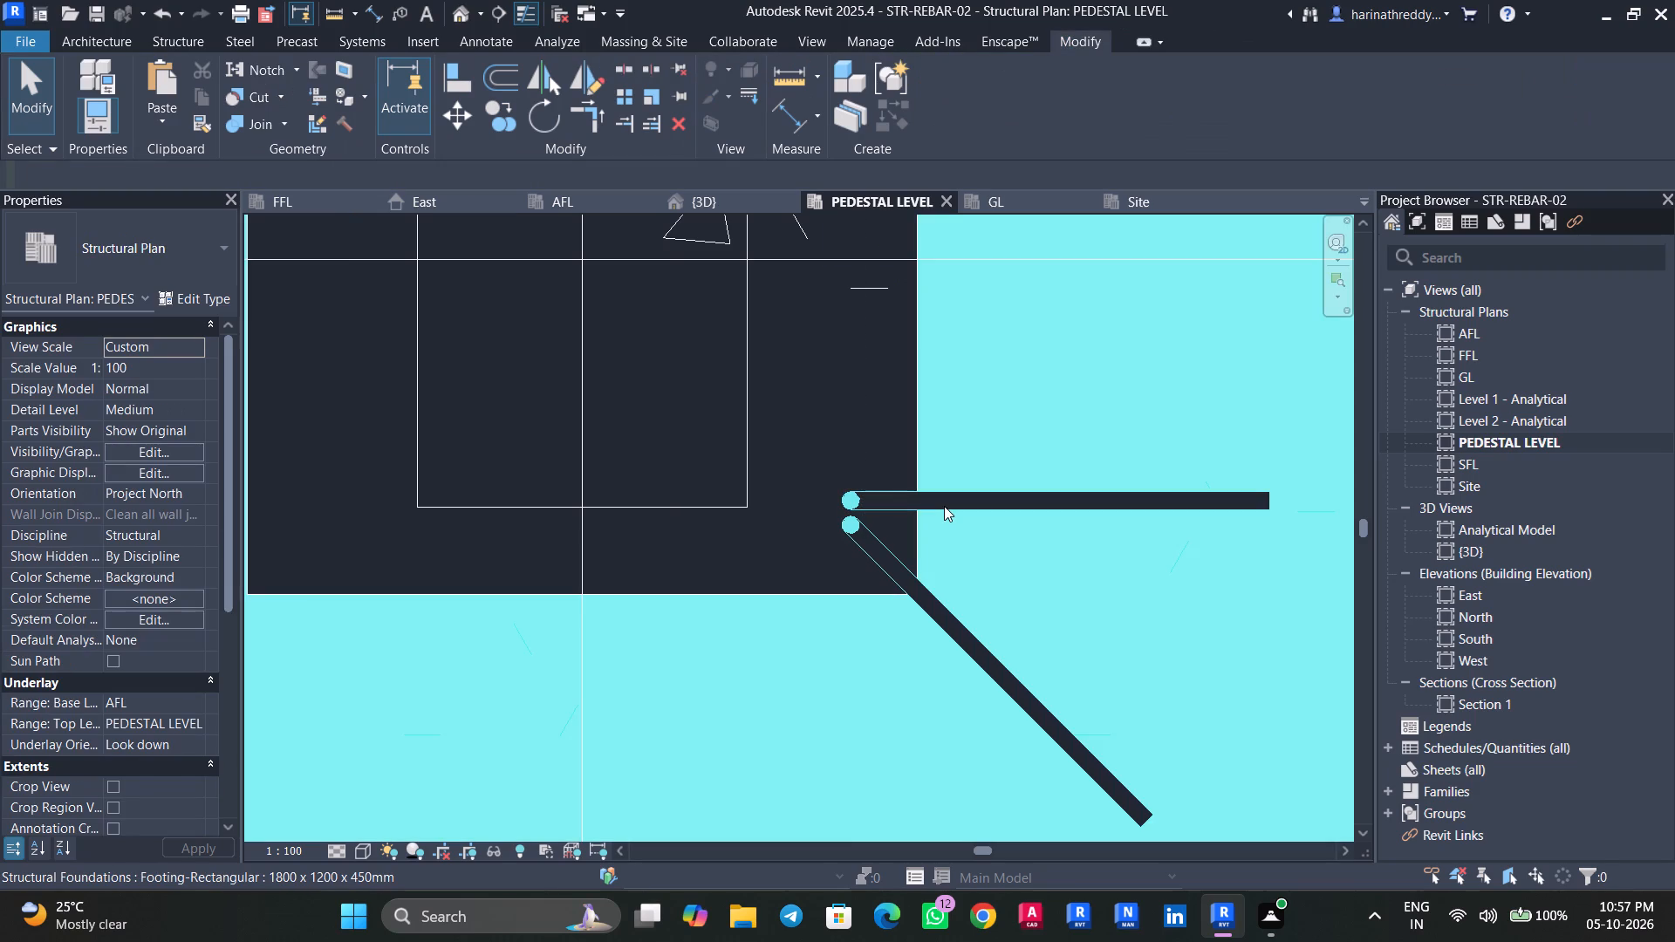
pyautogui.press('Escape')
pyautogui.press('Tab')
pyautogui.press('Tab')
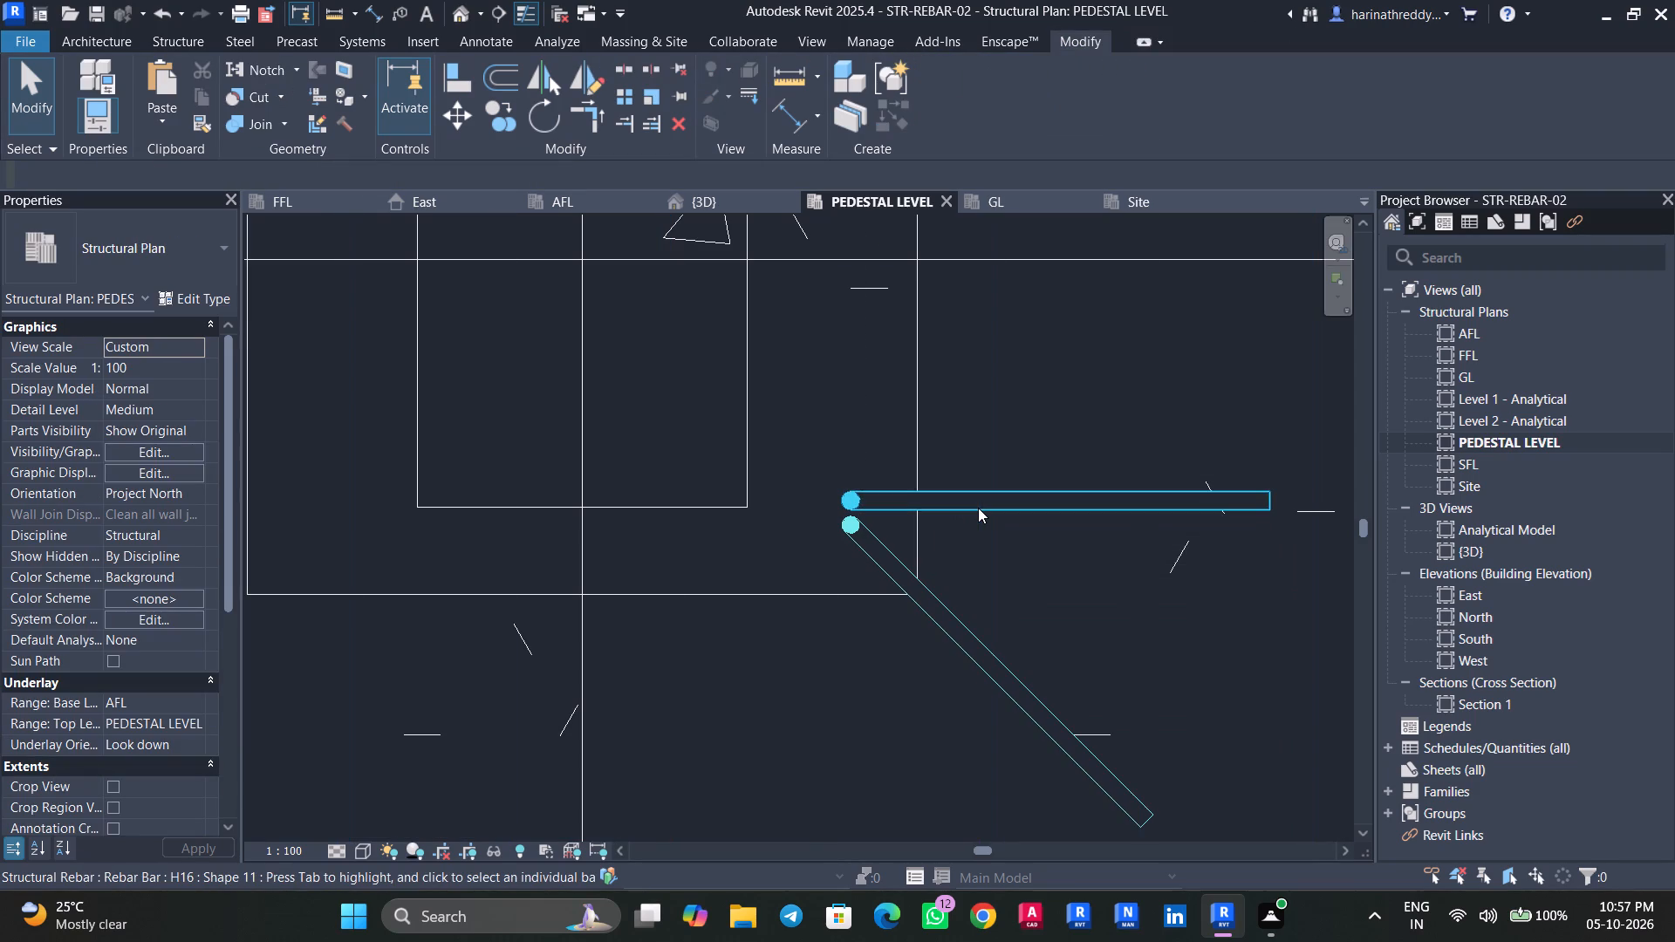
pyautogui.click(978, 508)
pyautogui.click(174, 248)
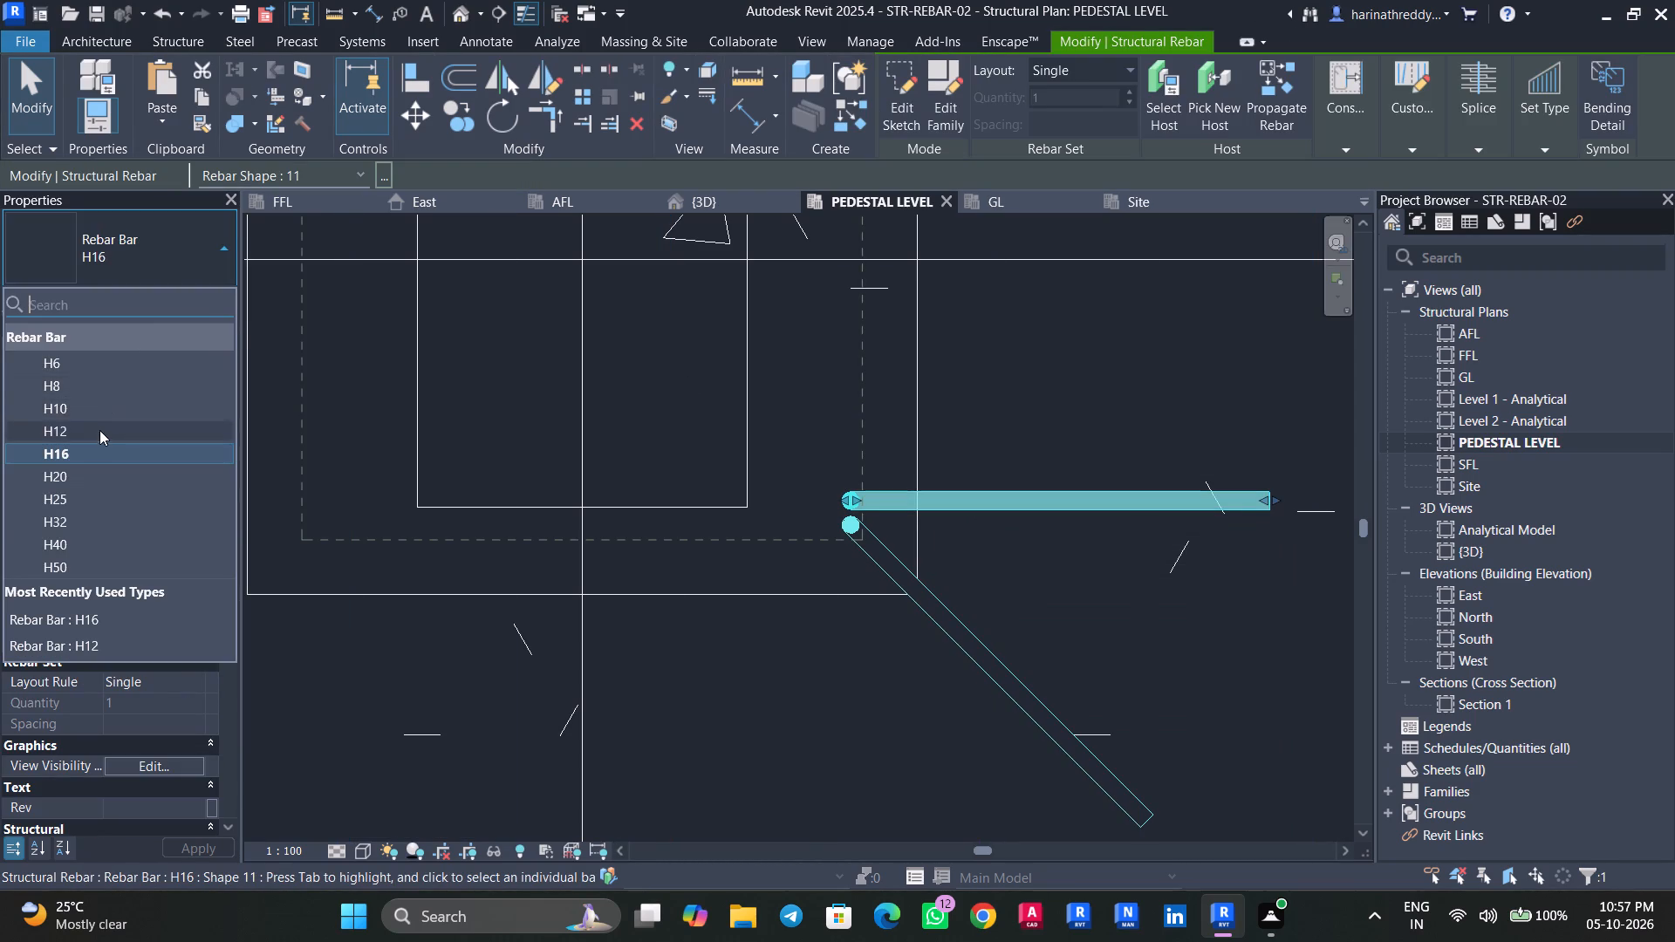
pyautogui.click(99, 432)
# Lay out the H12 bar as a Maximum Spacing set along the pedestal face with 150 mm spacing.
pyautogui.click(1061, 74)
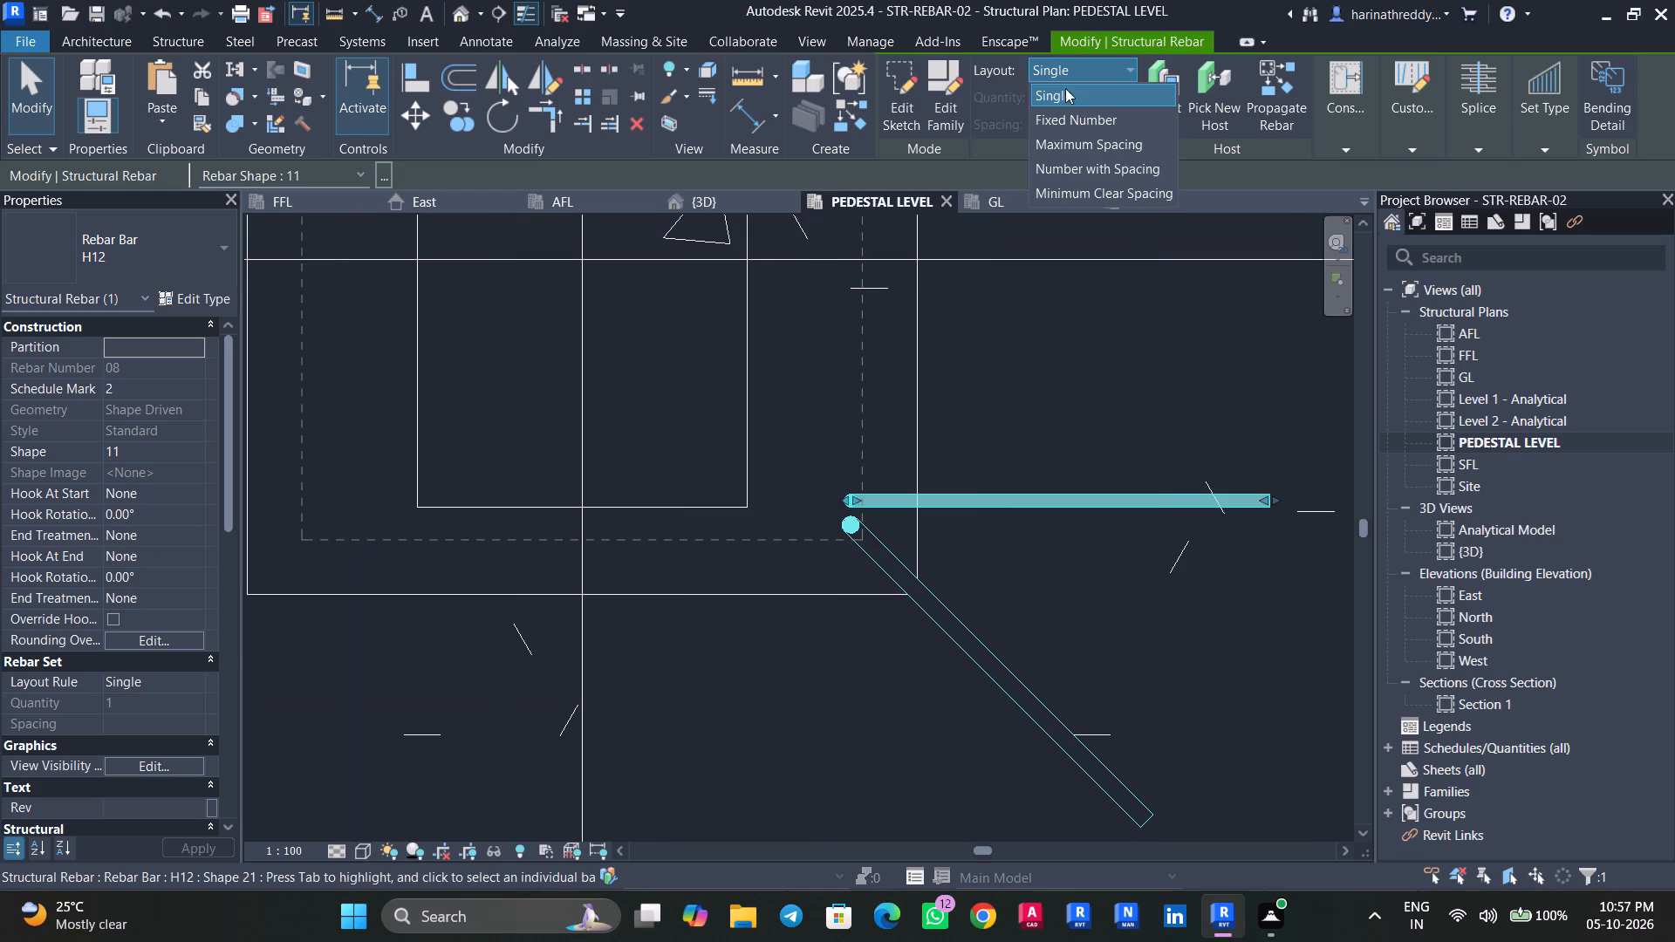
pyautogui.click(1082, 147)
pyautogui.scroll(-5, 1063, 254)
pyautogui.moveTo(1068, 256); pyautogui.dragTo(1020, 498, button='middle')
pyautogui.moveTo(1094, 126); pyautogui.dragTo(997, 130)
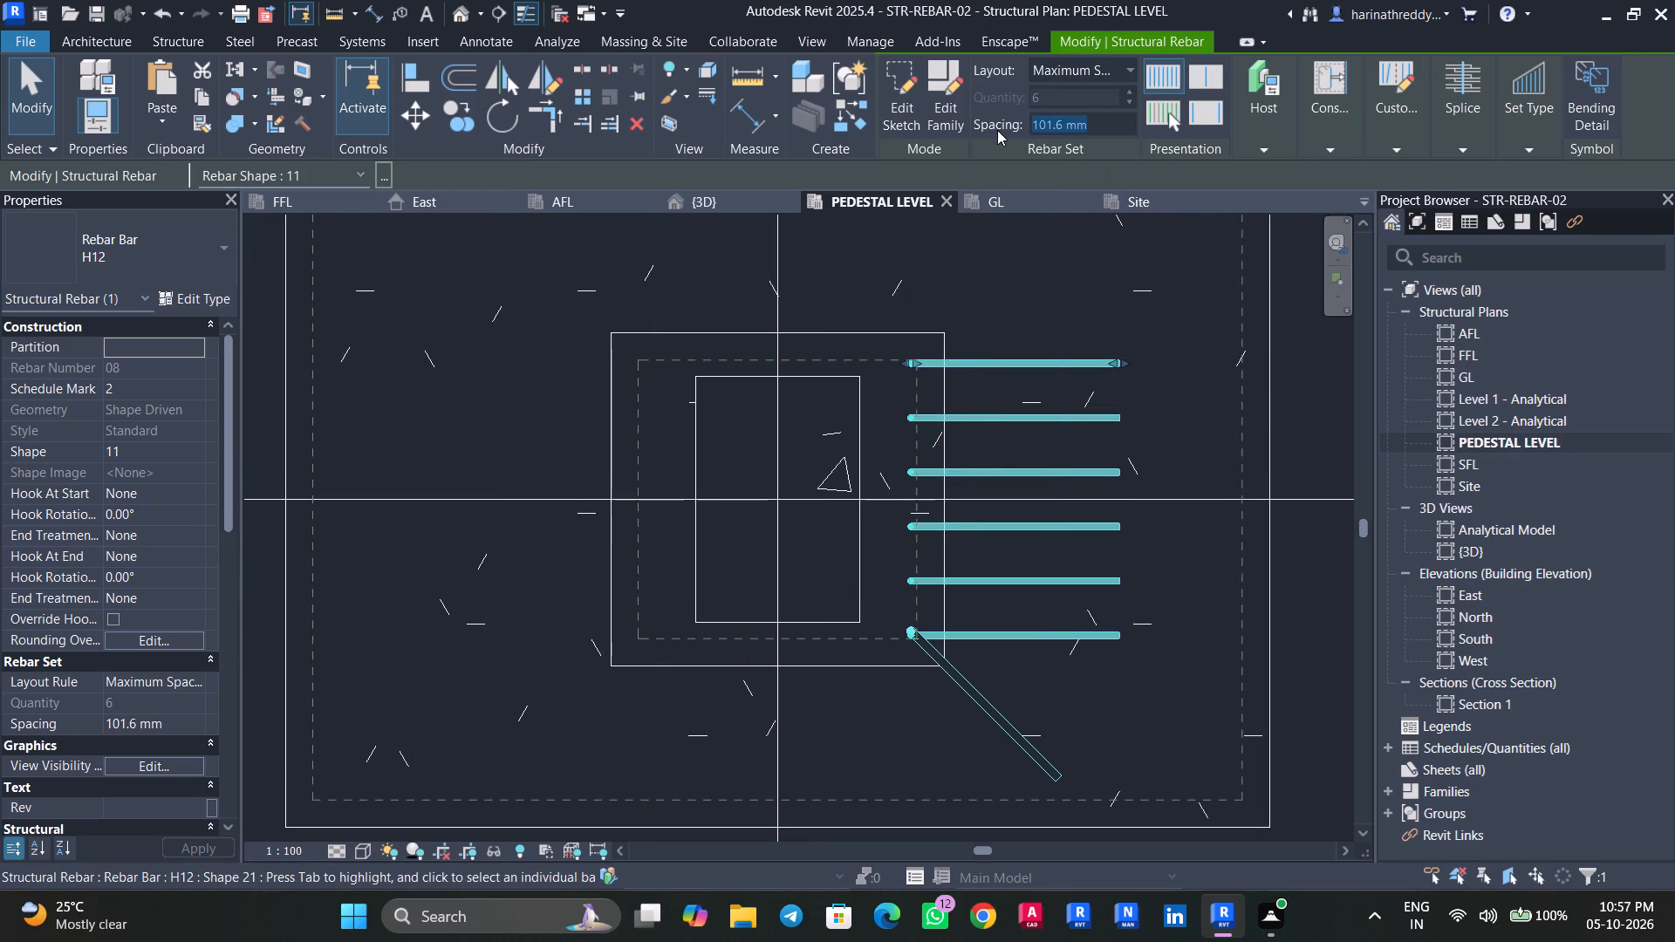
pyautogui.write('150')
pyautogui.press('Return')
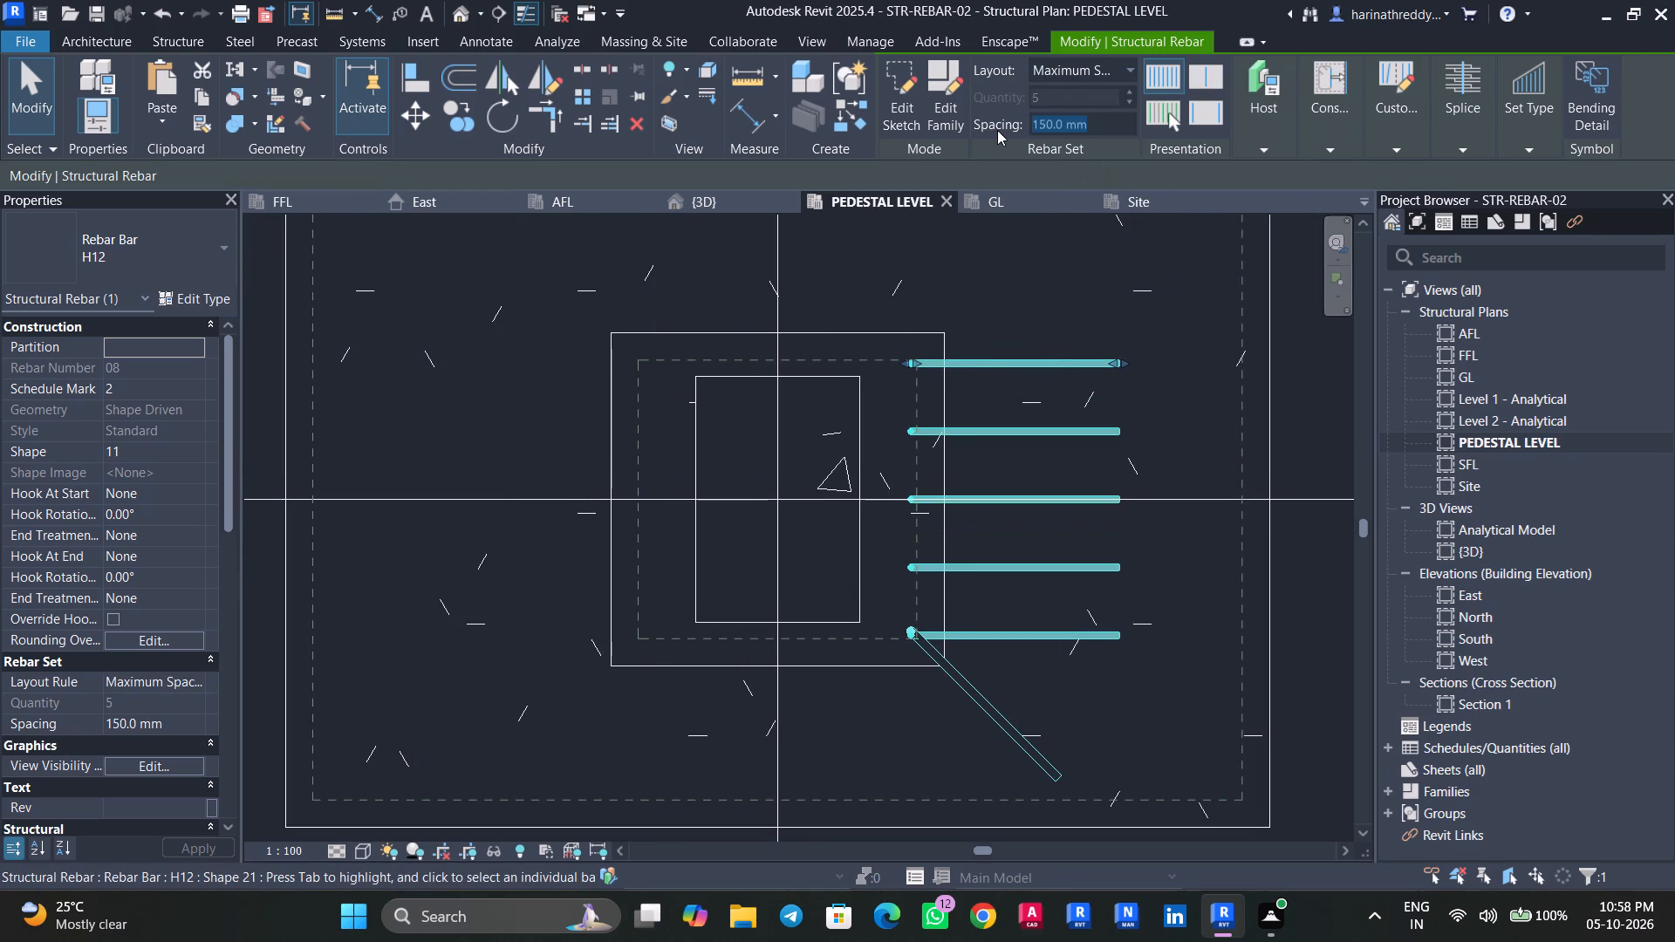
pyautogui.press('Escape')
# Pull both ends of the H12 bar set slightly inward from the pedestal's cover corners.
pyautogui.click(995, 369)
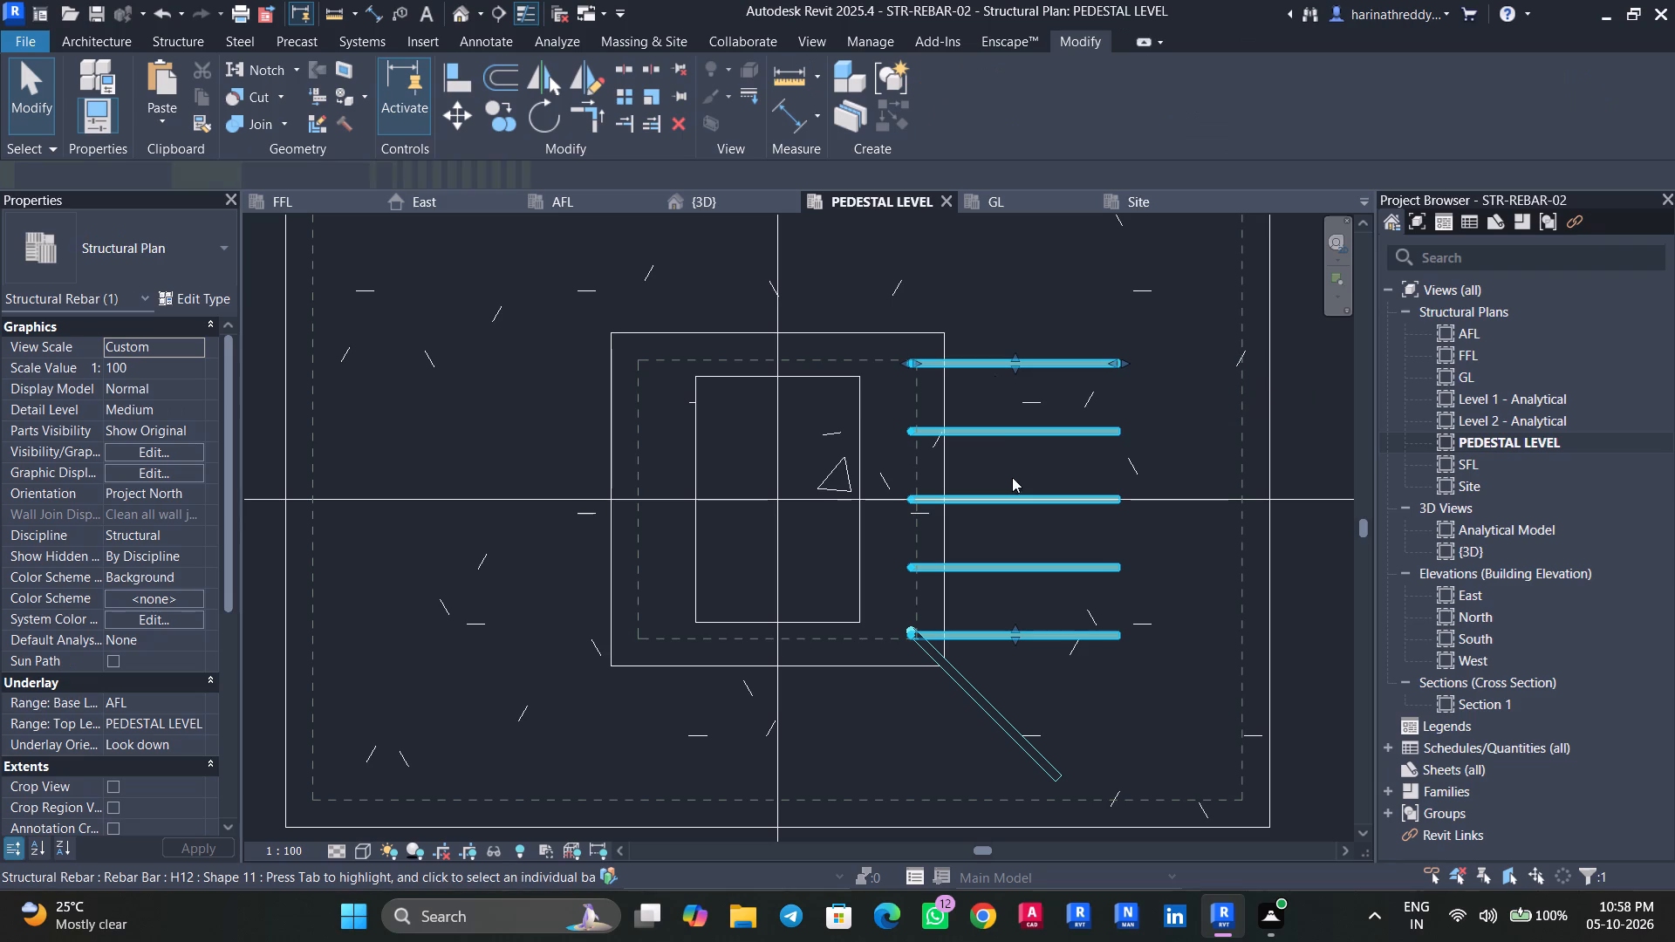
pyautogui.moveTo(1015, 628); pyautogui.dragTo(1015, 615)
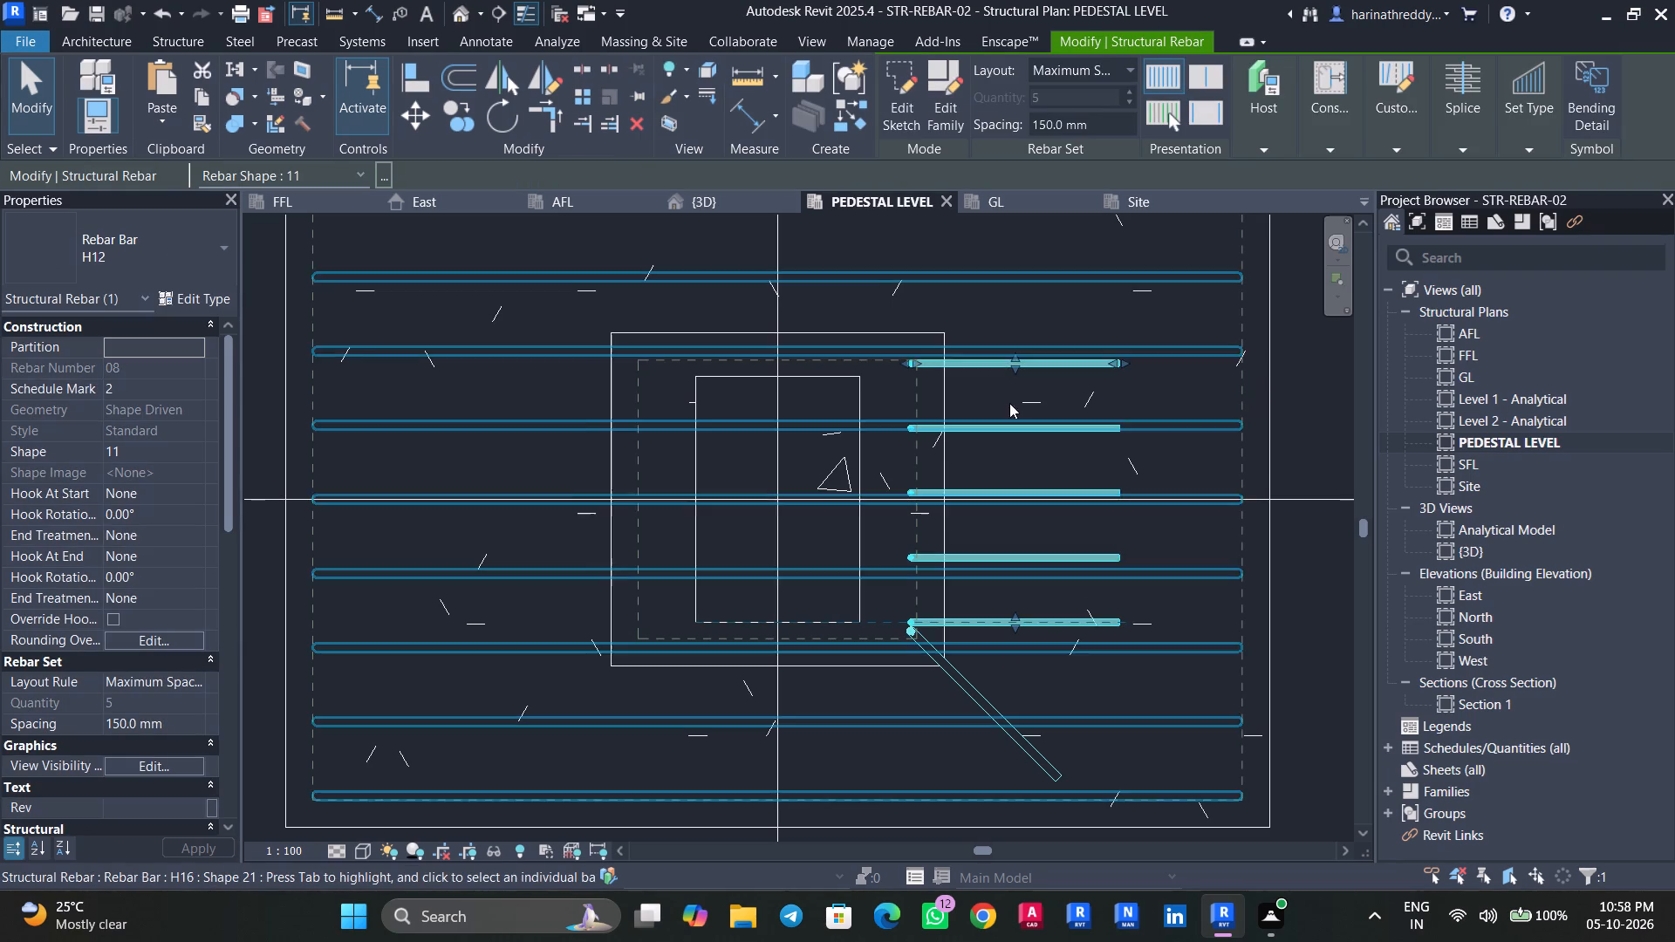
pyautogui.moveTo(1013, 372); pyautogui.dragTo(1013, 386)
pyautogui.scroll(9, 950, 610)
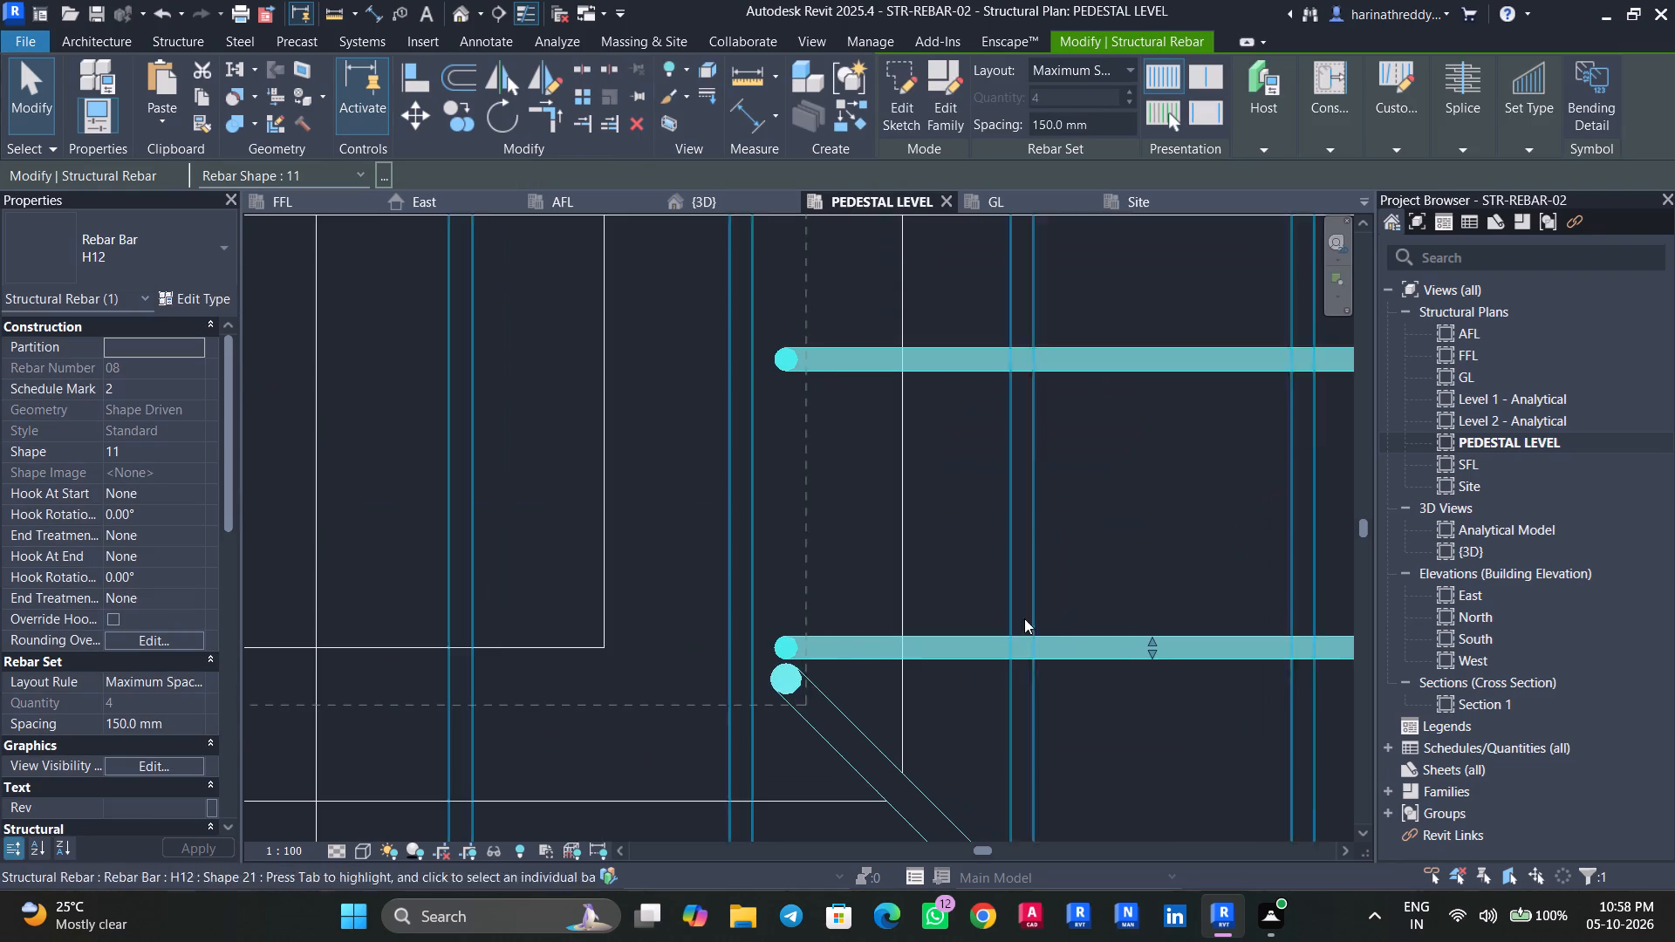
pyautogui.press('Escape')
# Mirror the diagonal L-shaped H16 corner bar about the pedestal's vertical plan centreline, keeping the original.
pyautogui.click(932, 803)
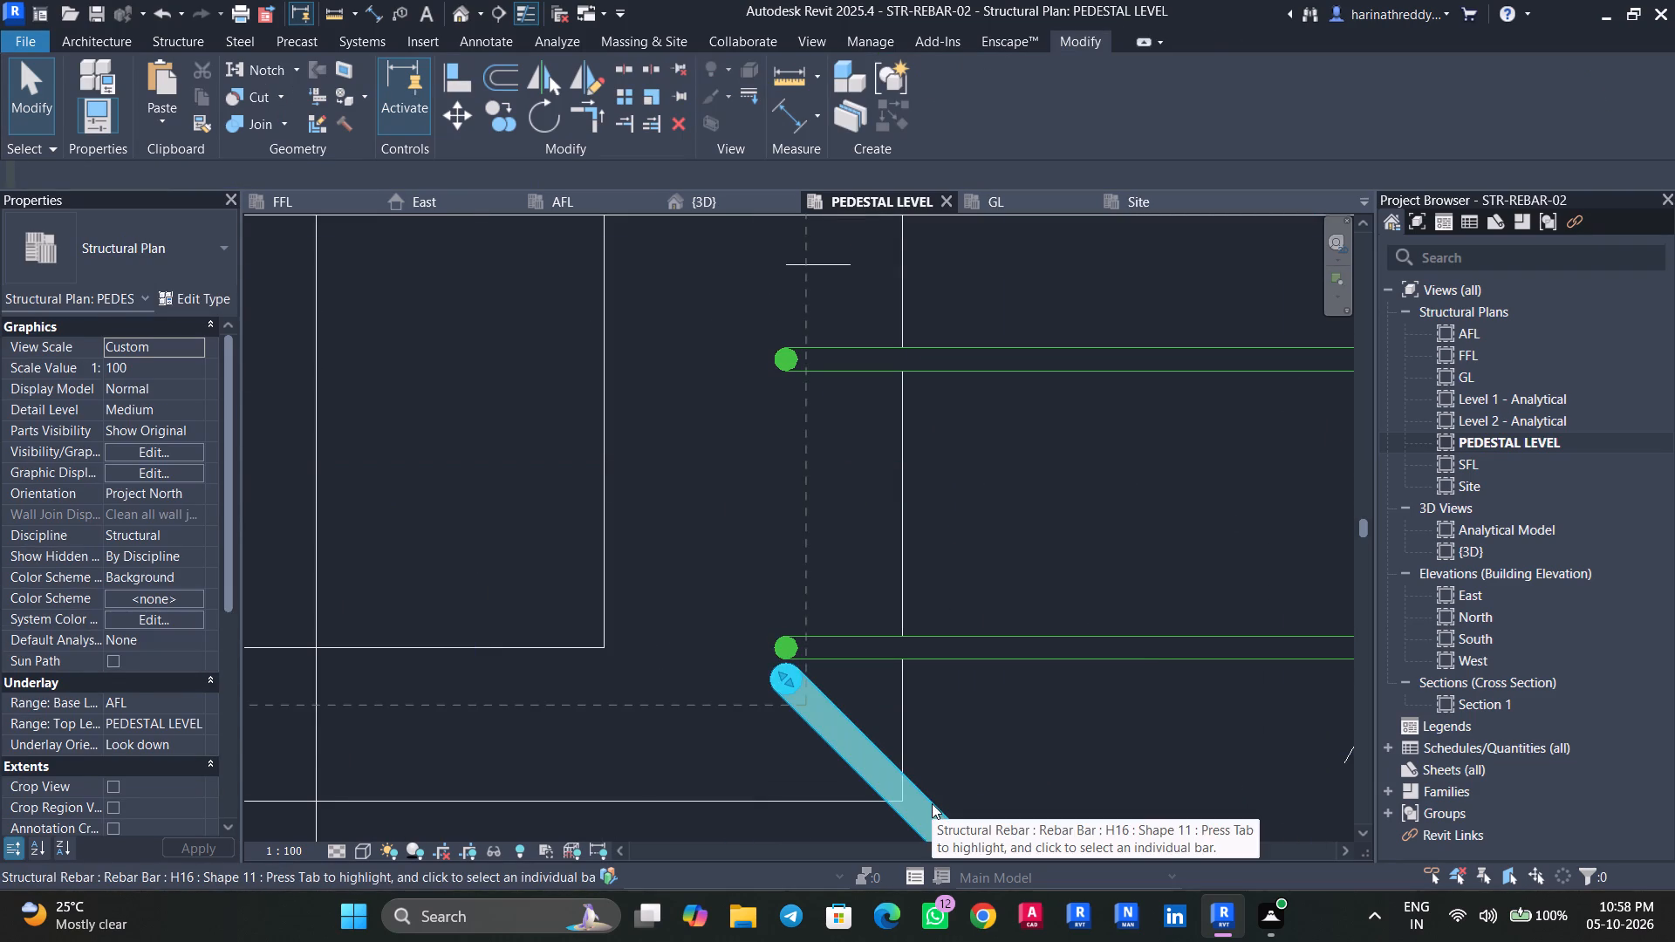
pyautogui.scroll(-8, 932, 803)
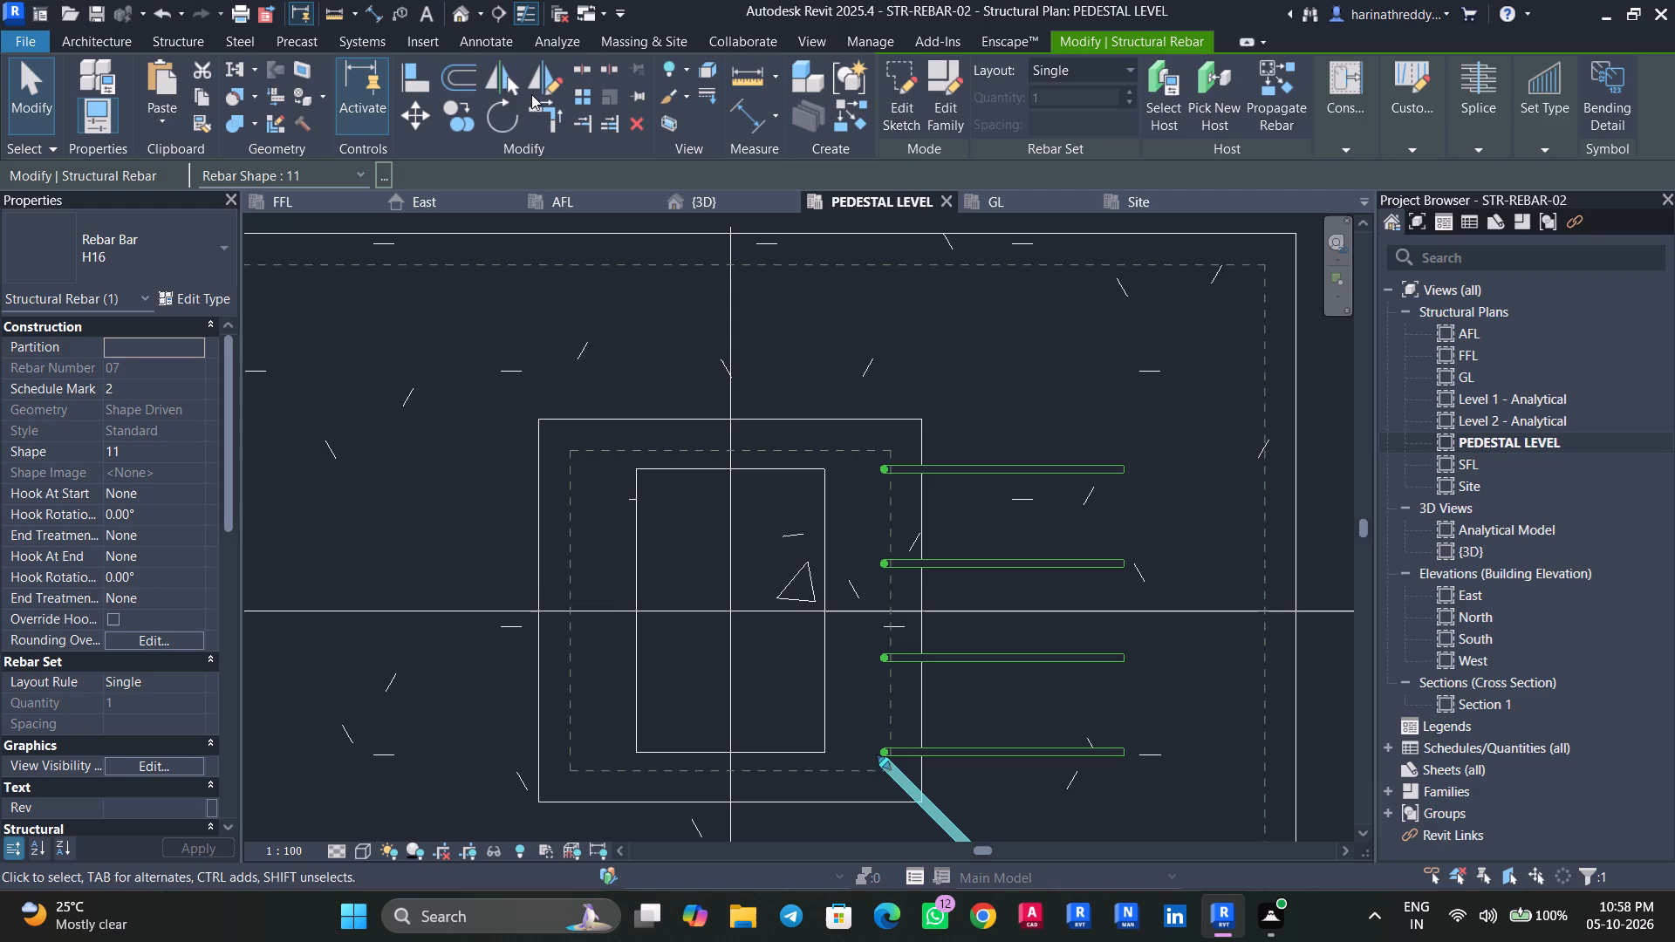
pyautogui.click(512, 89)
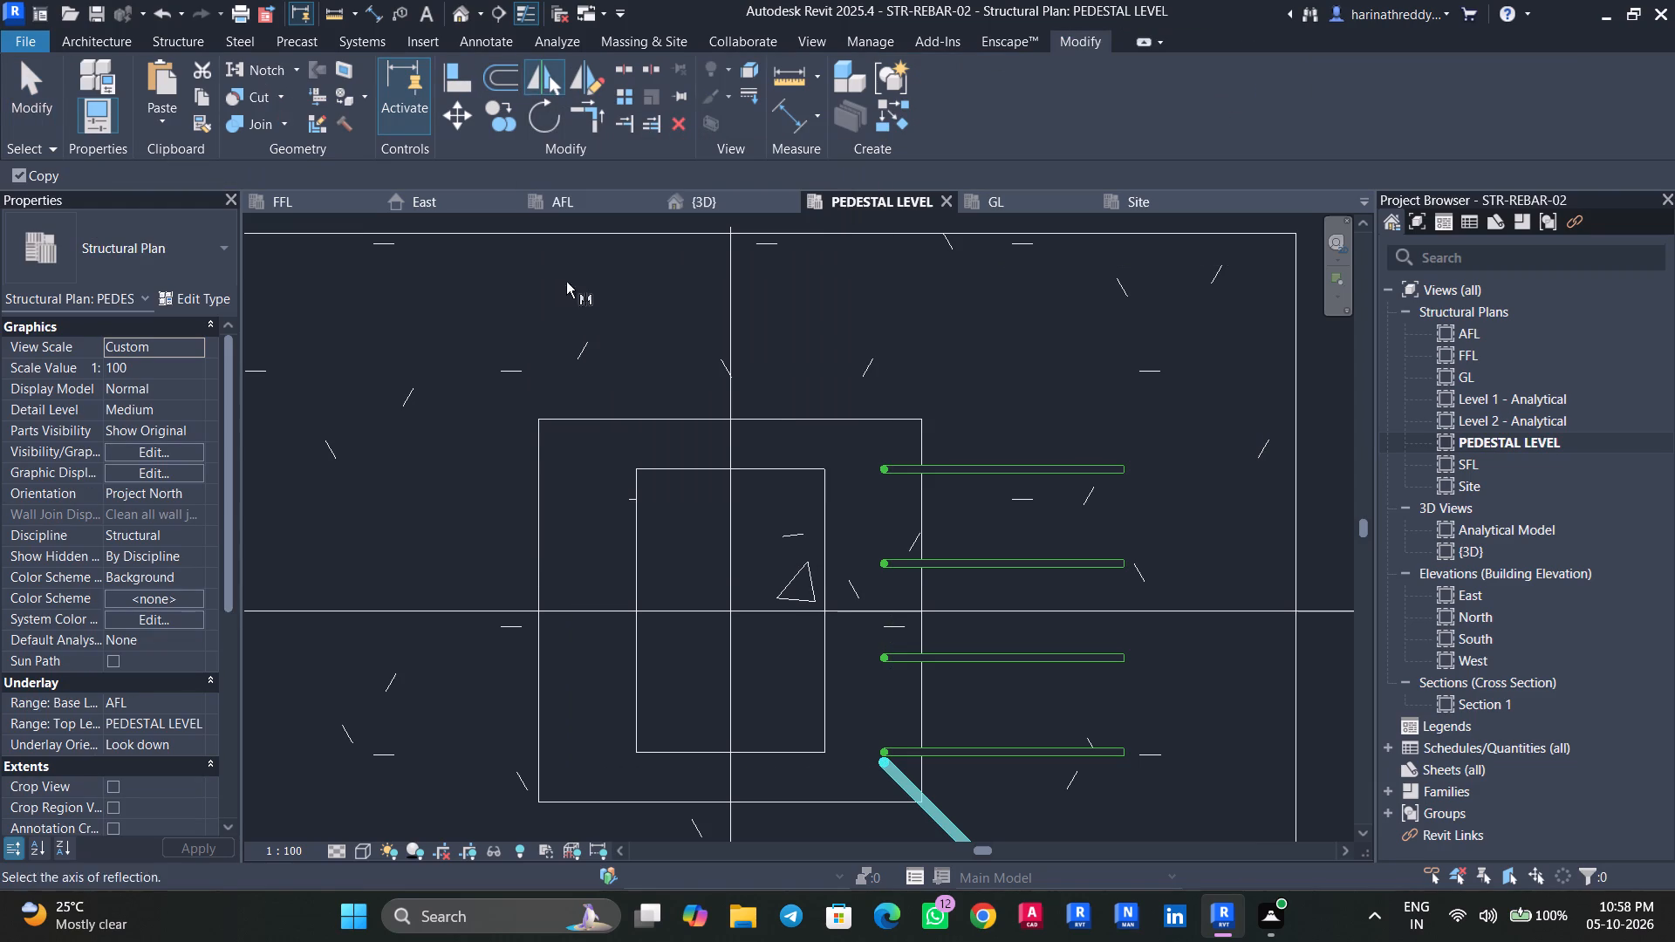
pyautogui.click(733, 582)
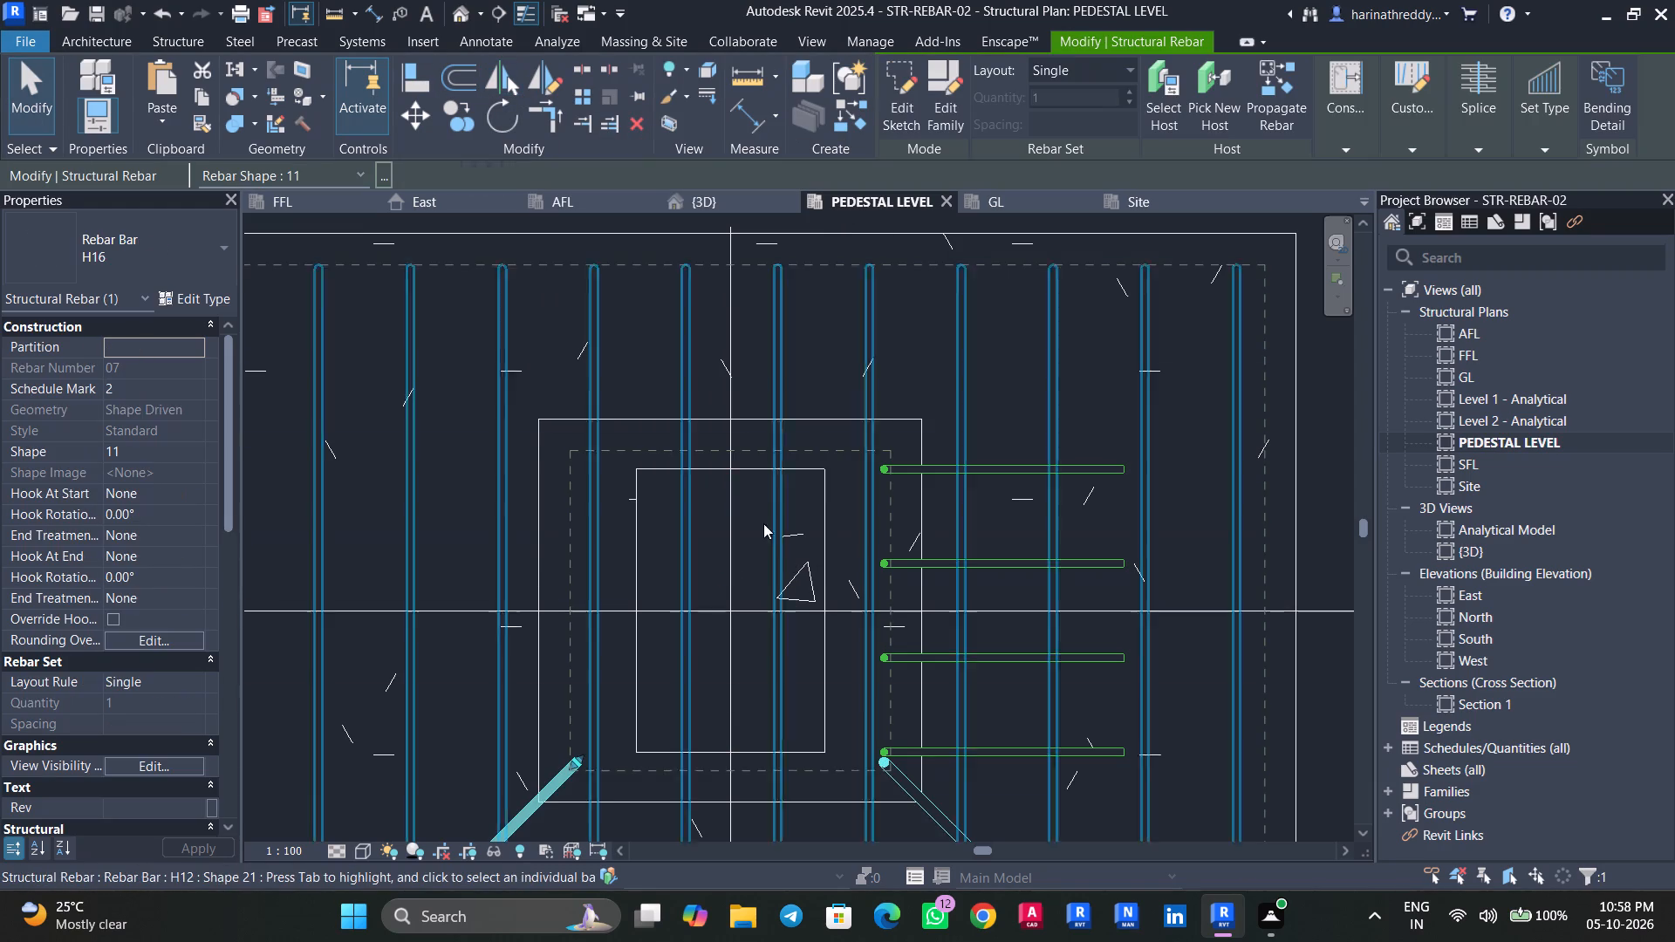
pyautogui.moveTo(669, 733); pyautogui.dragTo(707, 576, button='middle')
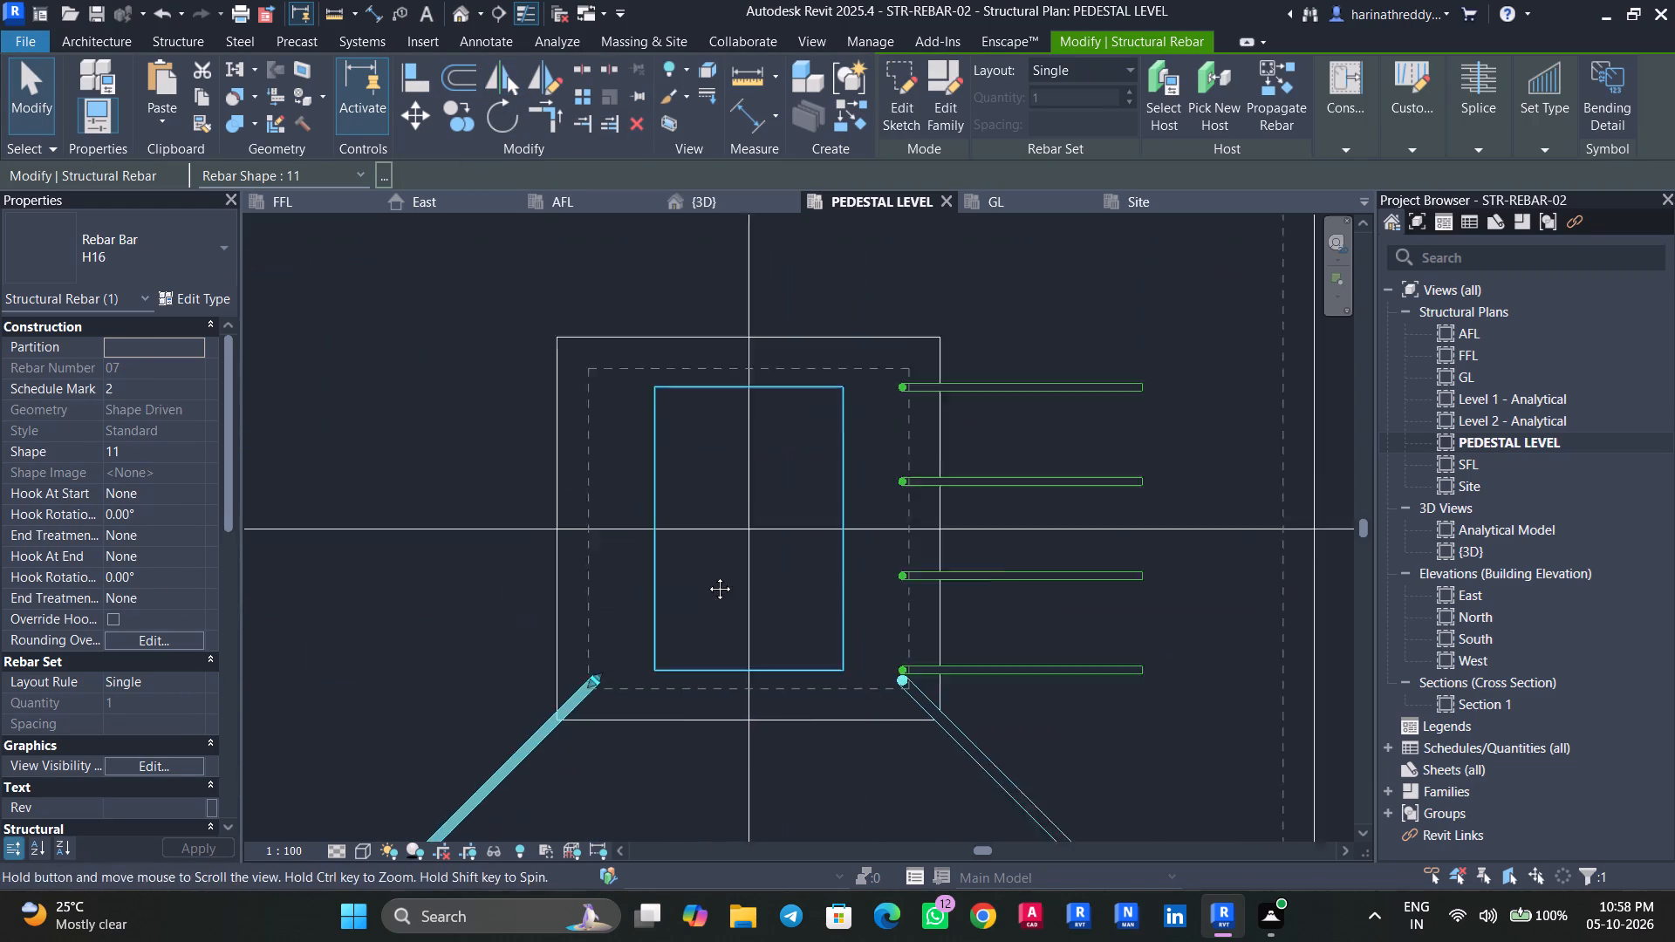
pyautogui.moveTo(707, 576); pyautogui.dragTo(708, 570, button='middle')
pyautogui.press('Escape')
# Mirror both diagonal H16 corner bars about the Section 1 line through the pedestal's centre, keeping the originals.
pyautogui.keyDown('ctrl'); pyautogui.click(557, 670); pyautogui.keyUp('ctrl')
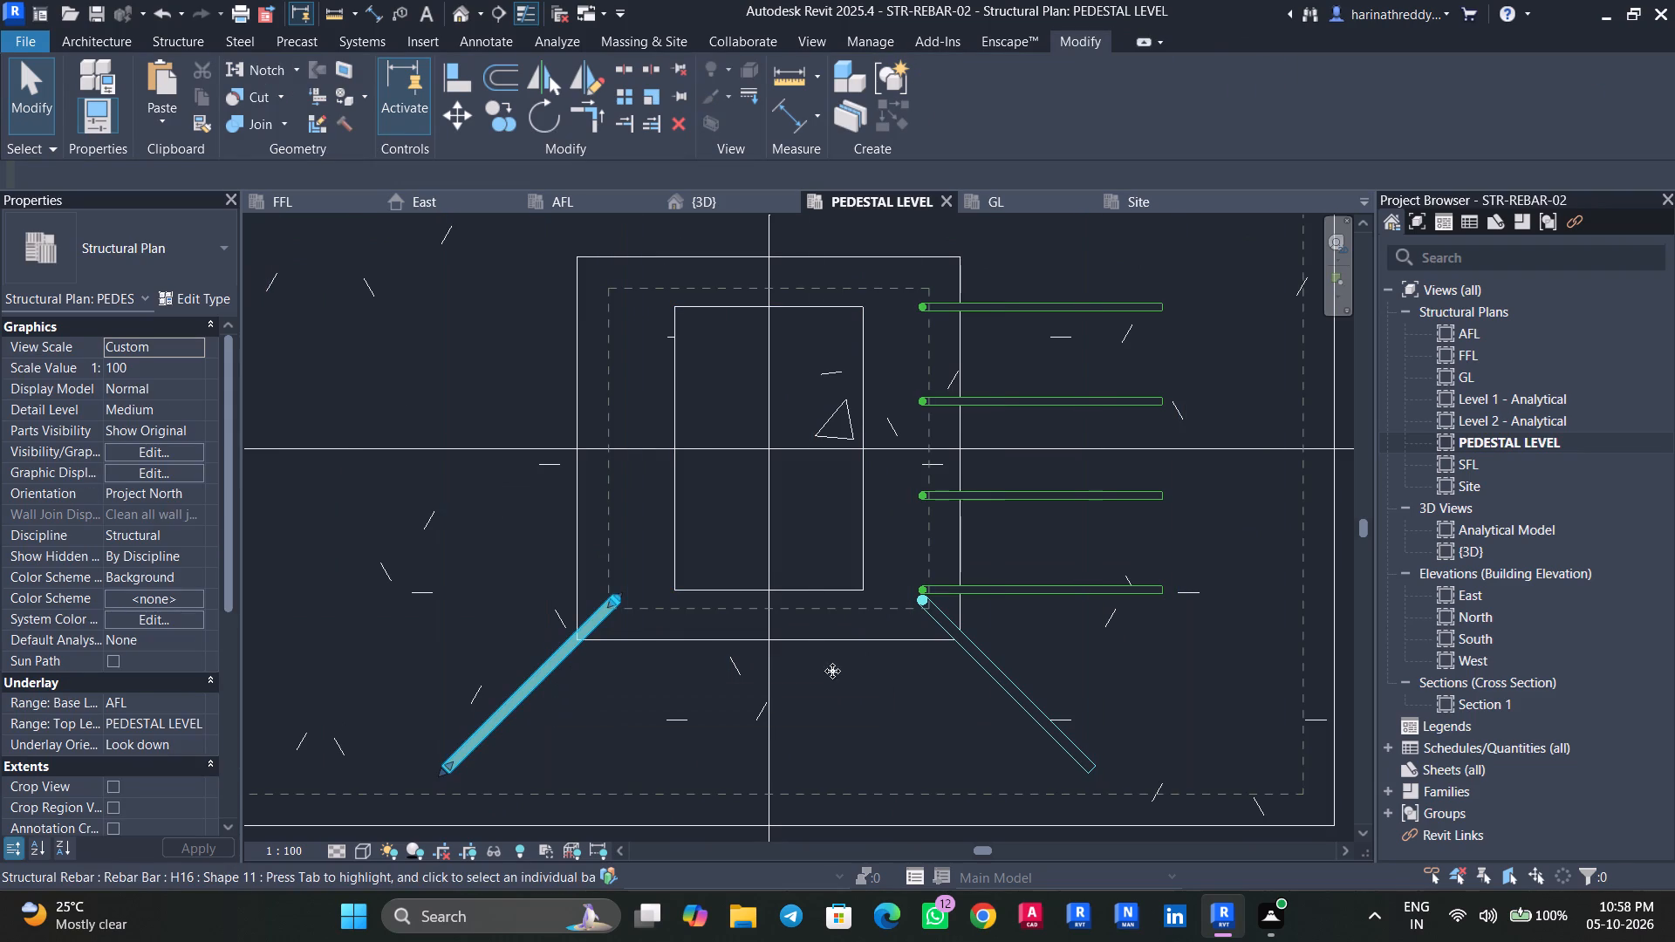
pyautogui.keyDown('ctrl'); pyautogui.click(985, 672); pyautogui.keyUp('ctrl')
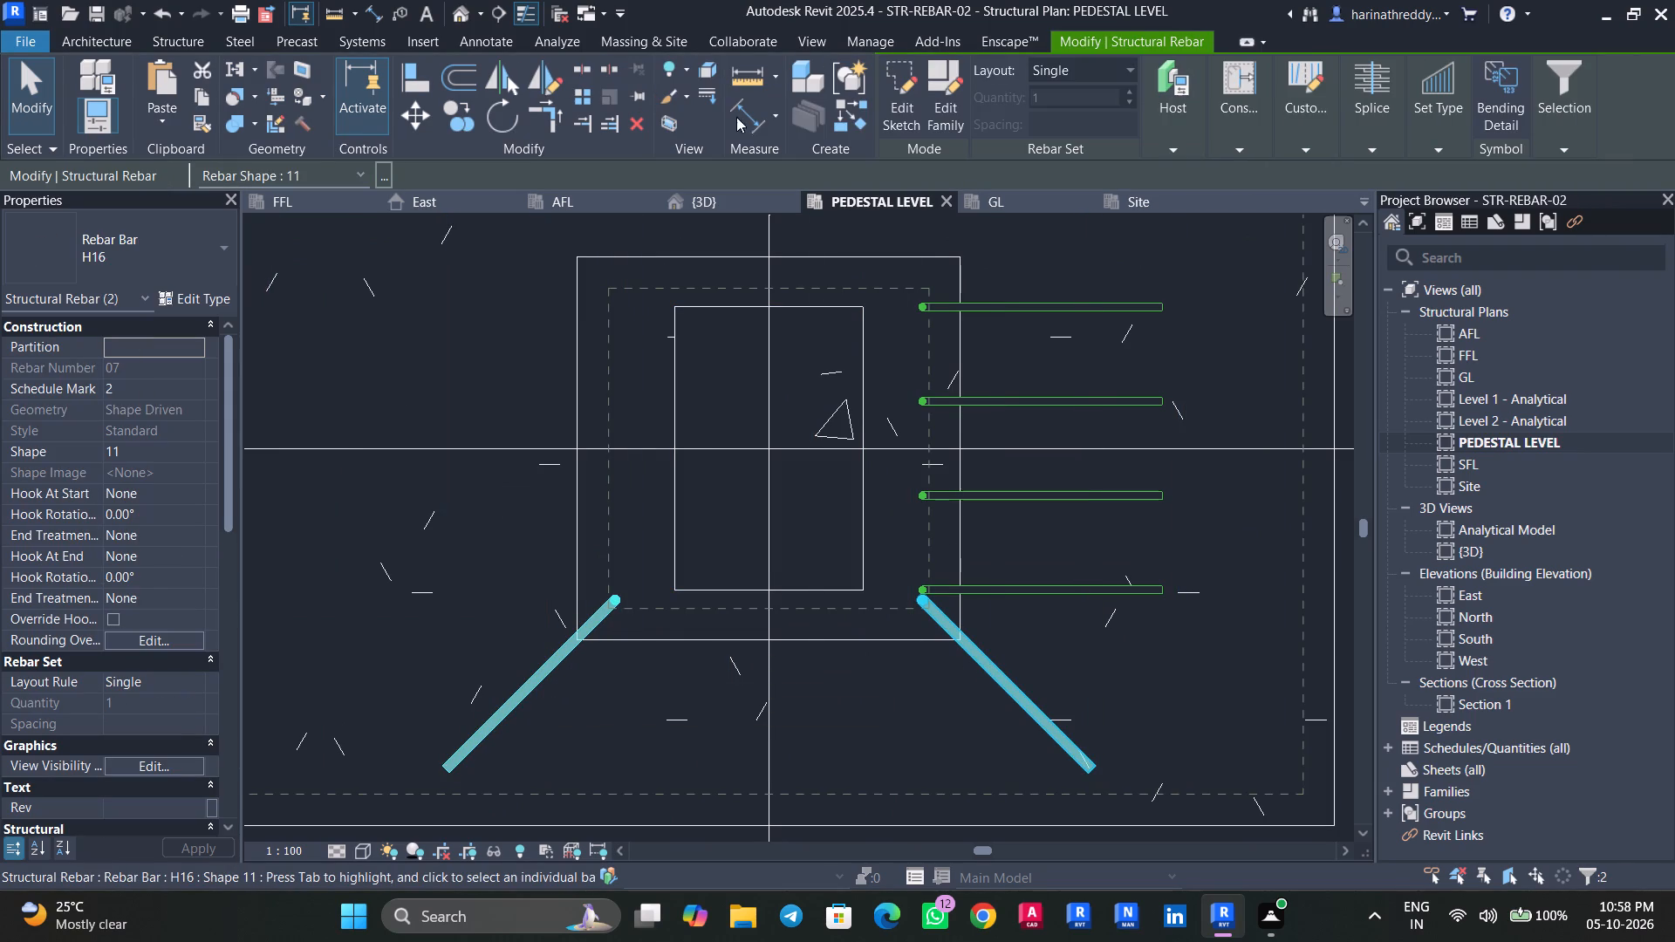
pyautogui.click(501, 89)
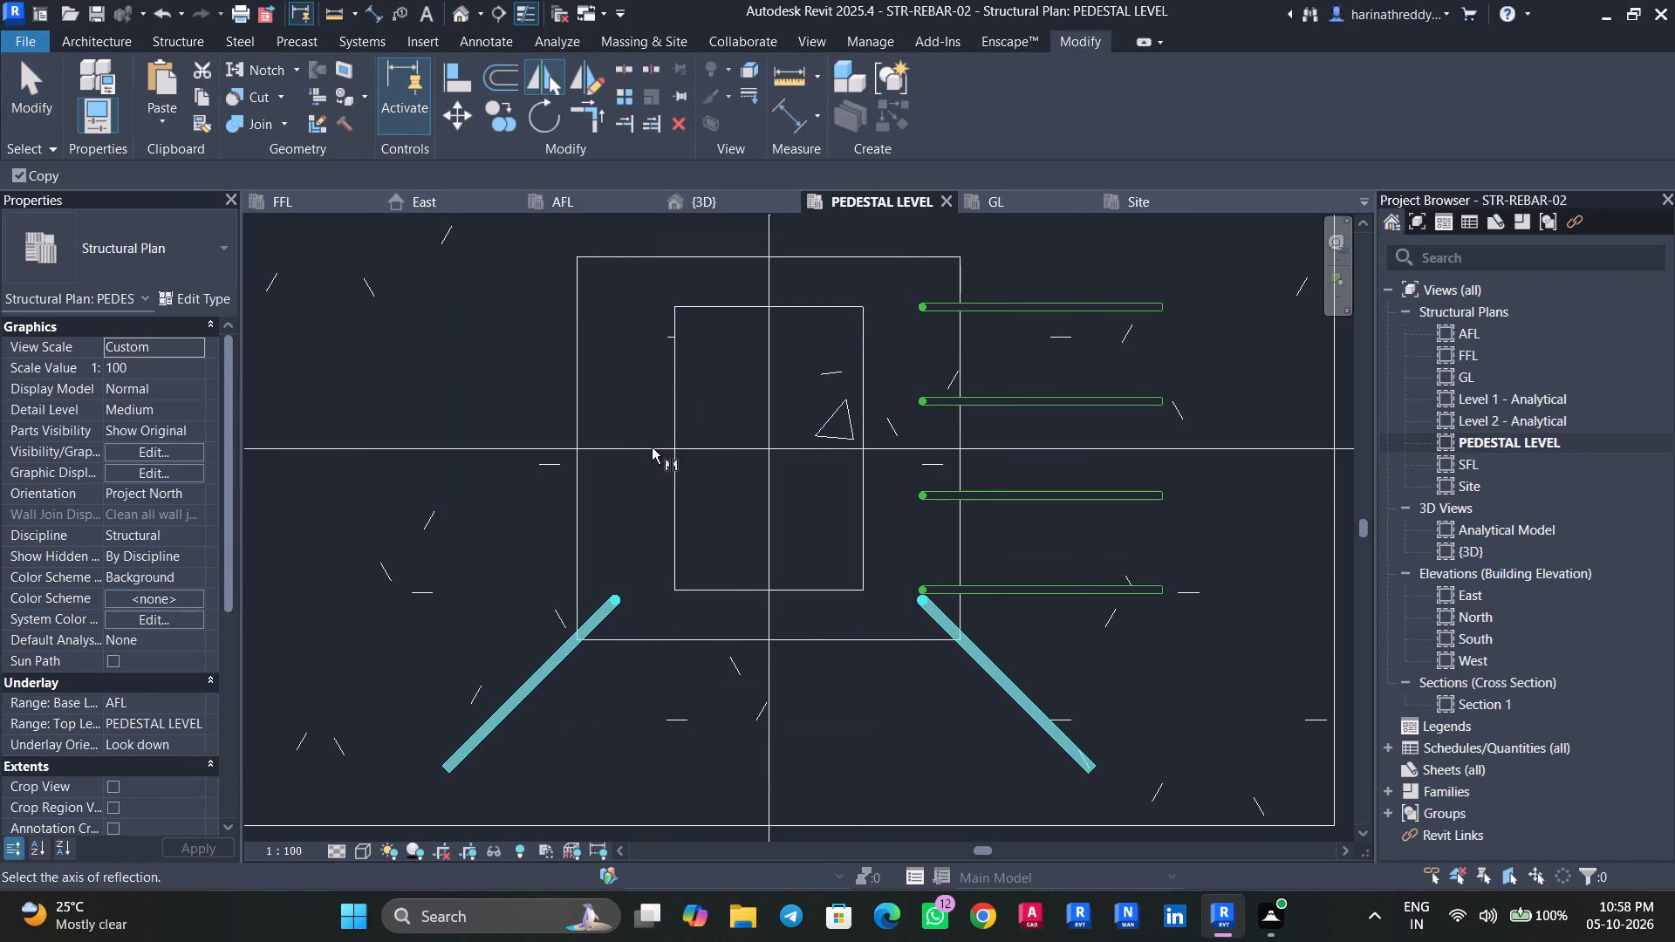
pyautogui.click(652, 447)
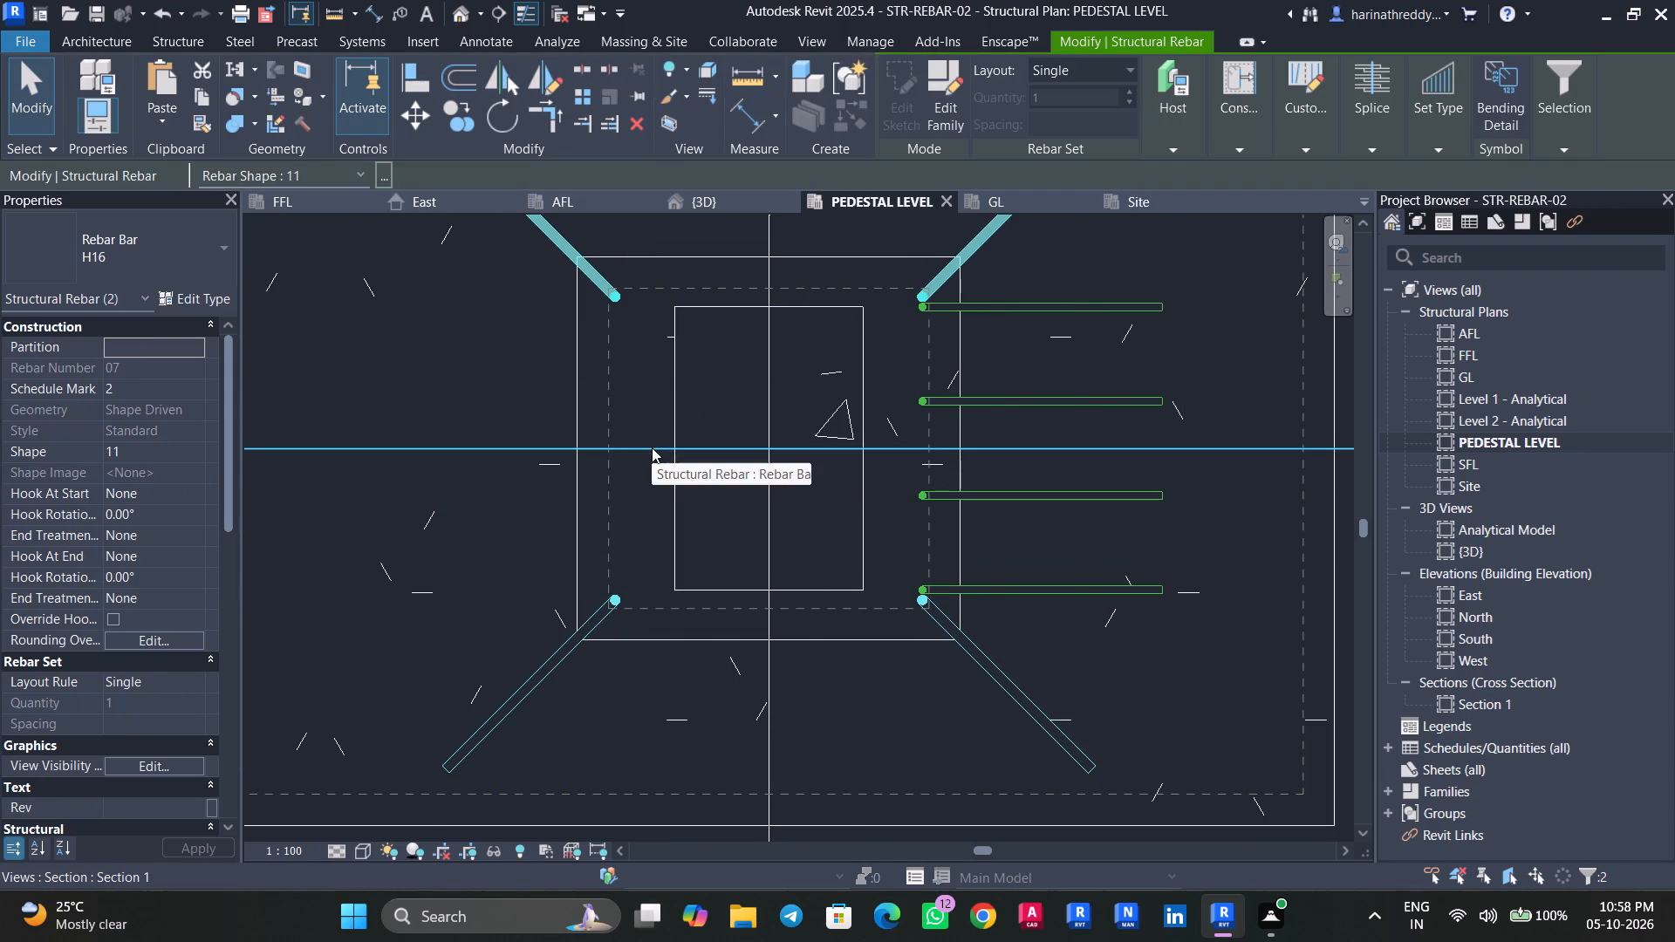
pyautogui.scroll(8, 897, 281)
pyautogui.press('Escape')
pyautogui.press('Escape')
pyautogui.scroll(-7, 974, 345)
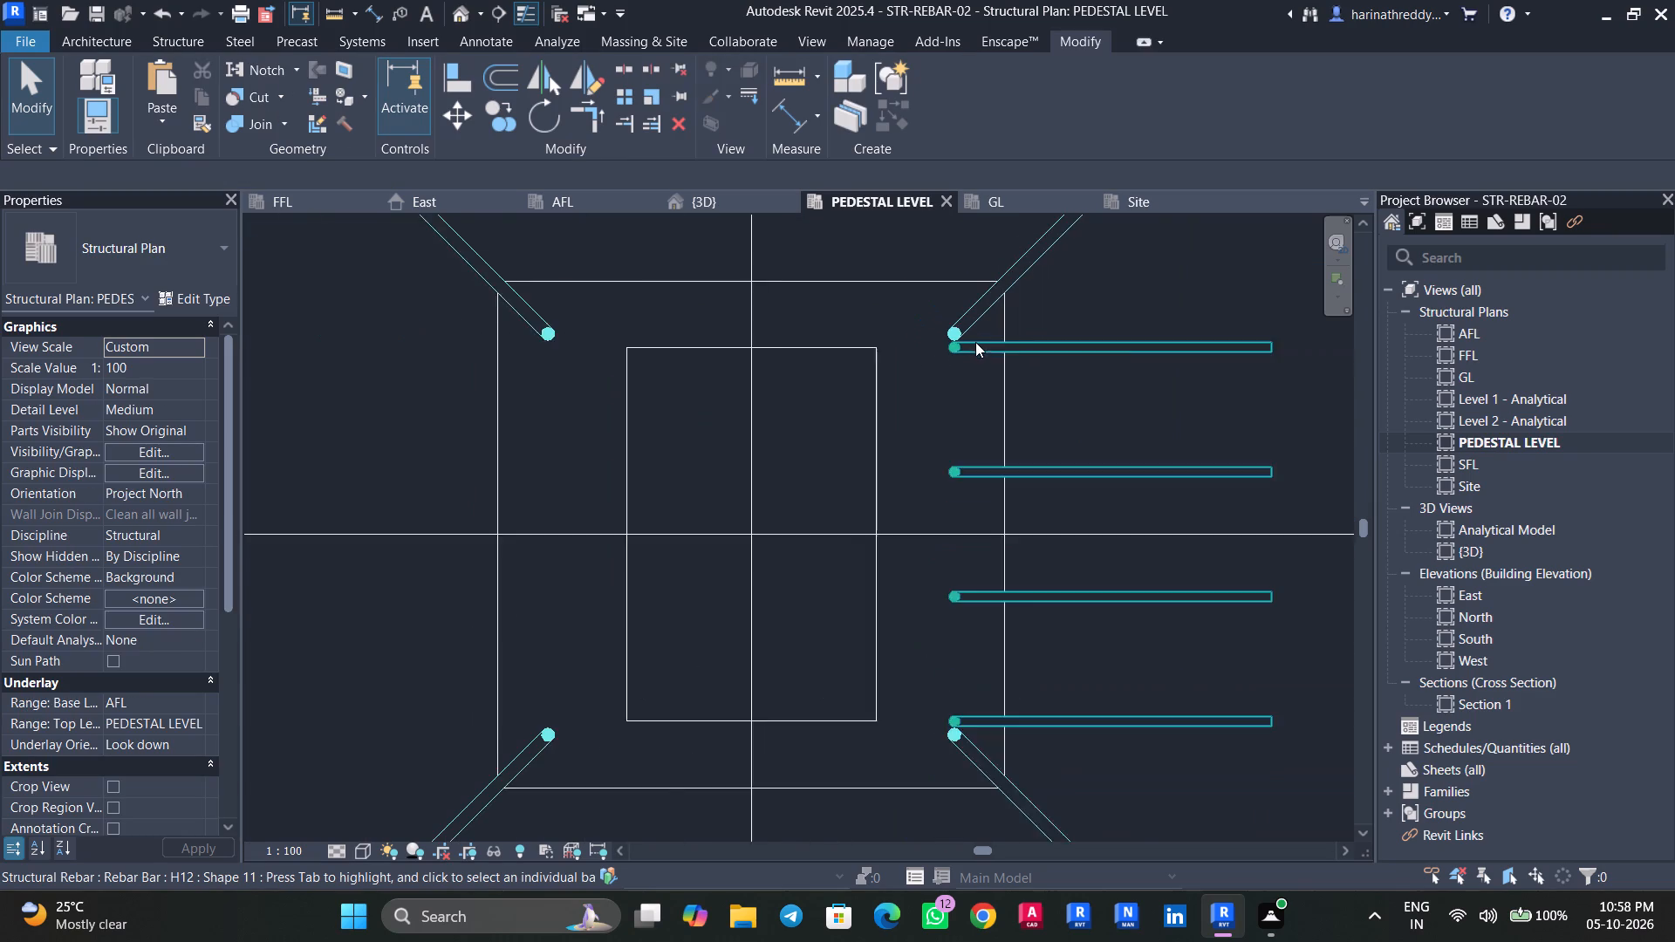
# Mirror the L-shaped H12 bar set about the vertical plan centreline onto the pedestal's opposite face.
pyautogui.click(976, 341)
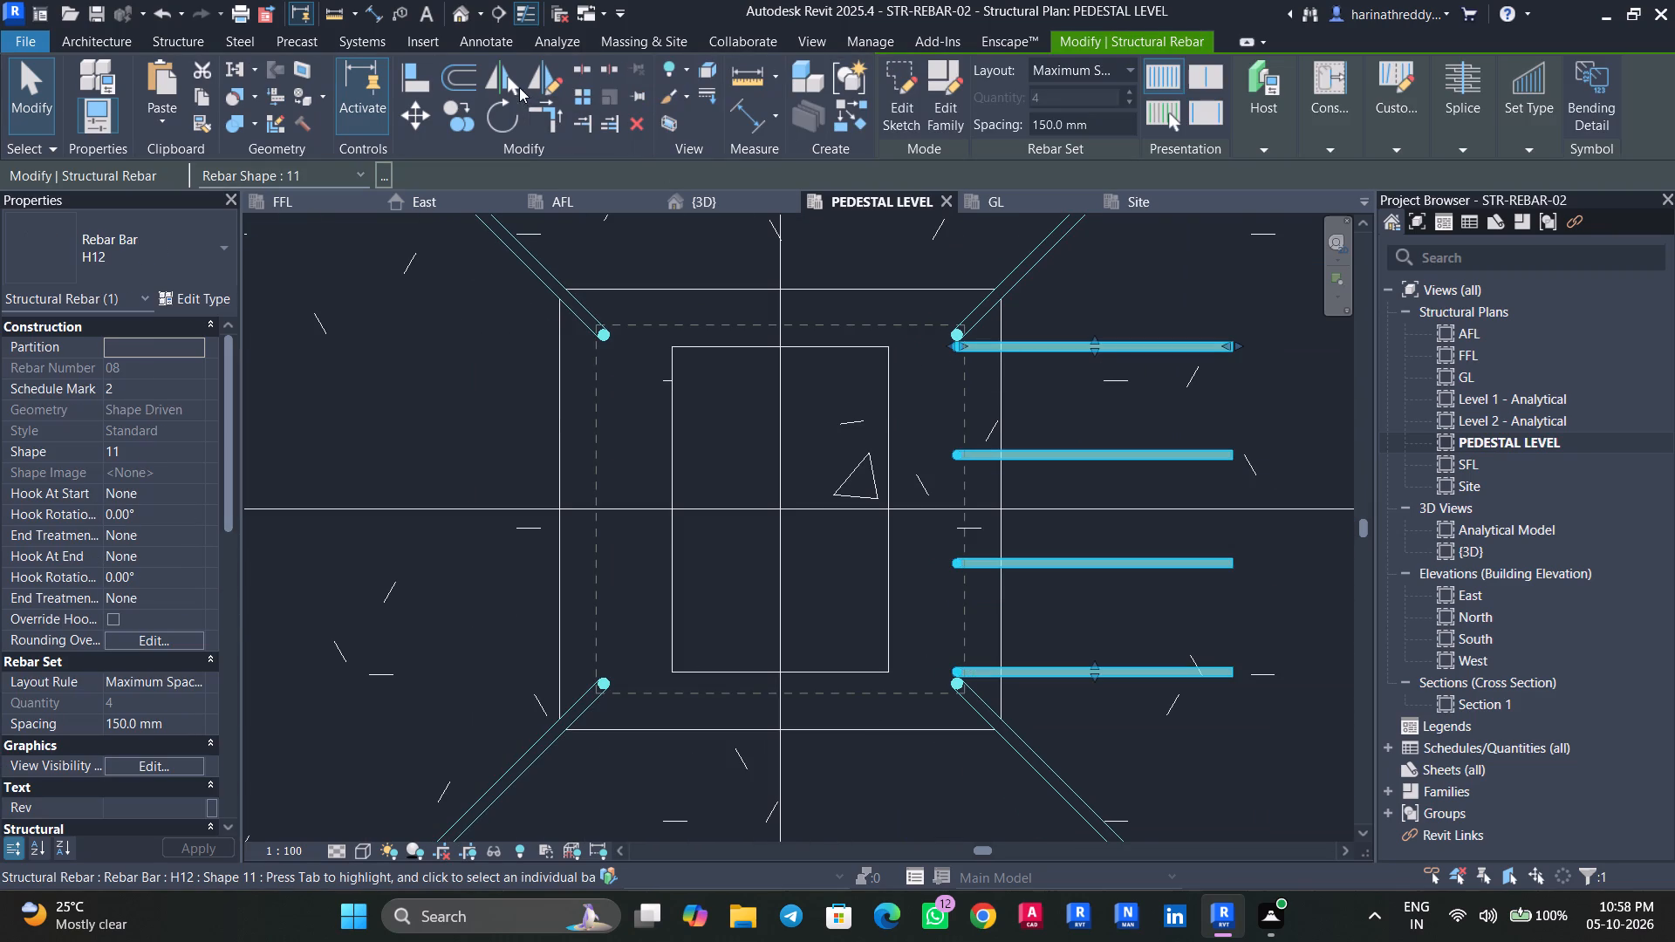
pyautogui.click(518, 87)
pyautogui.click(783, 450)
pyautogui.press('Escape')
pyautogui.press('Escape')
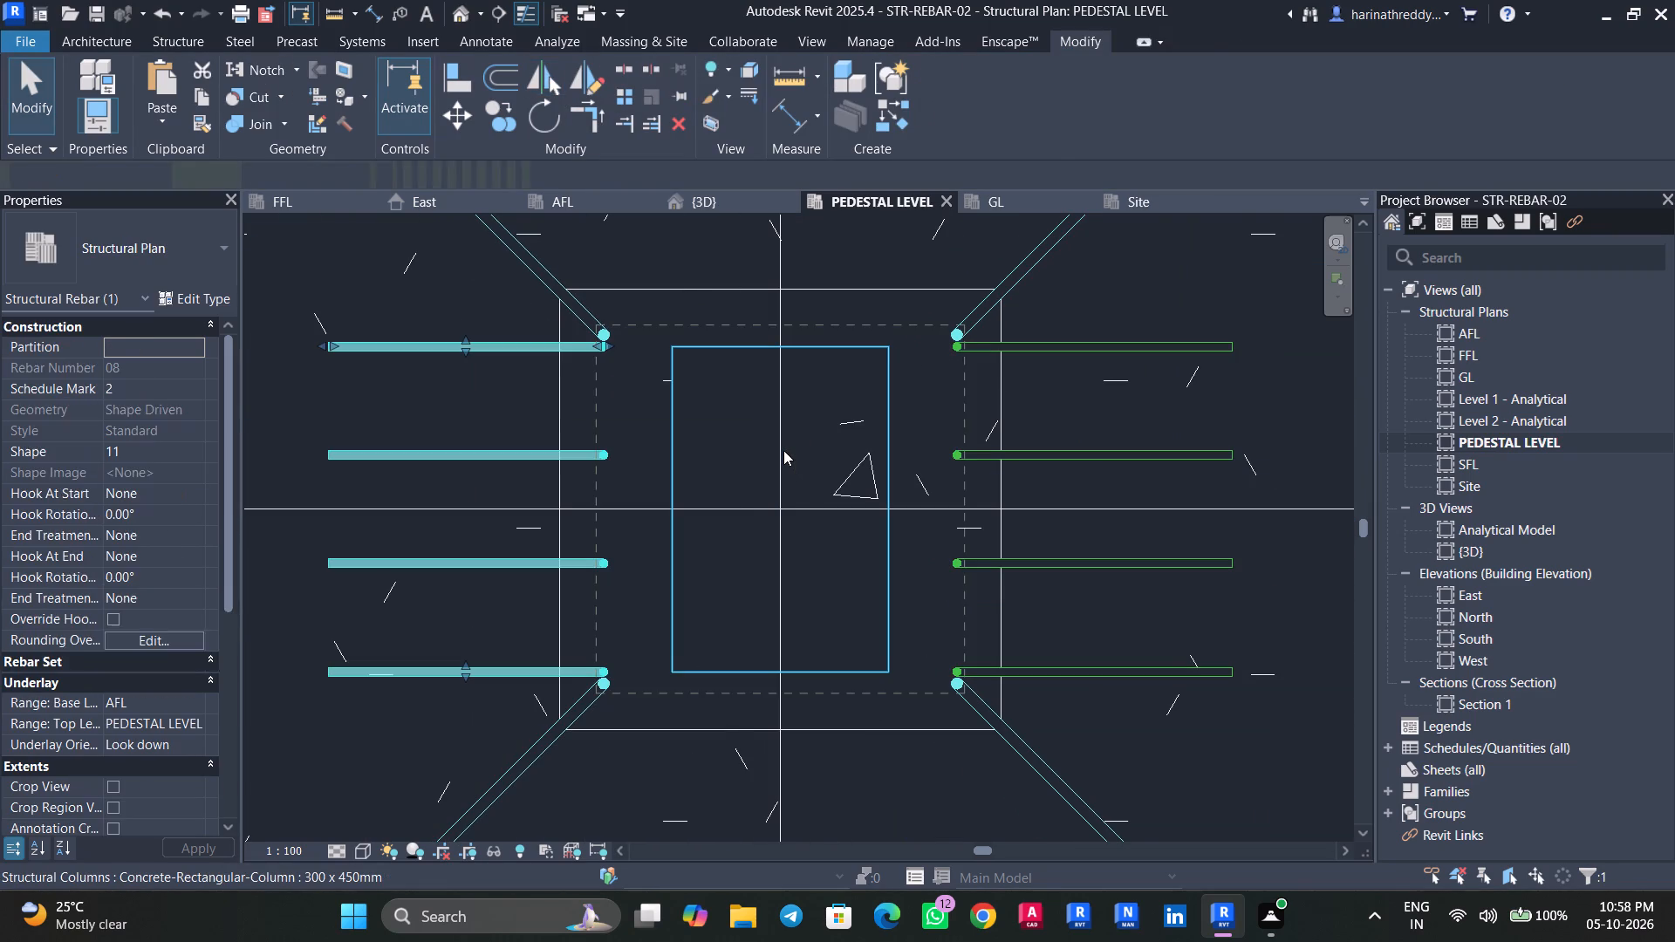
pyautogui.press('Escape')
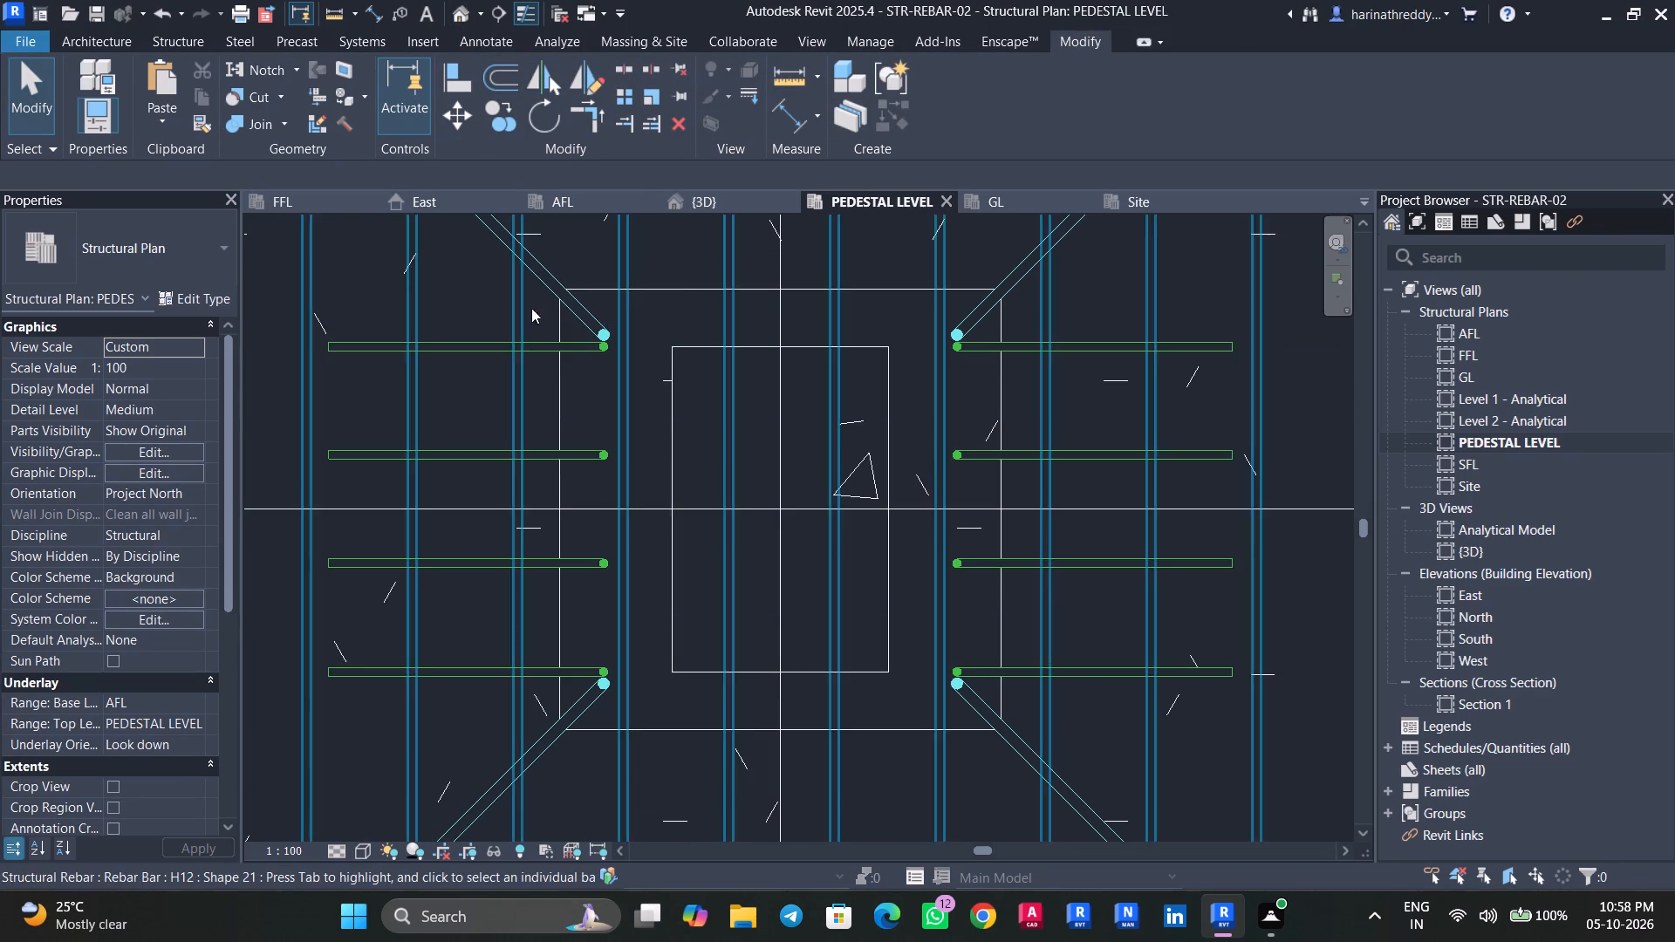
# Set all H12 rebar instances to display unobscured in the {3D} view.
pyautogui.click(530, 351)
pyautogui.write('SA')
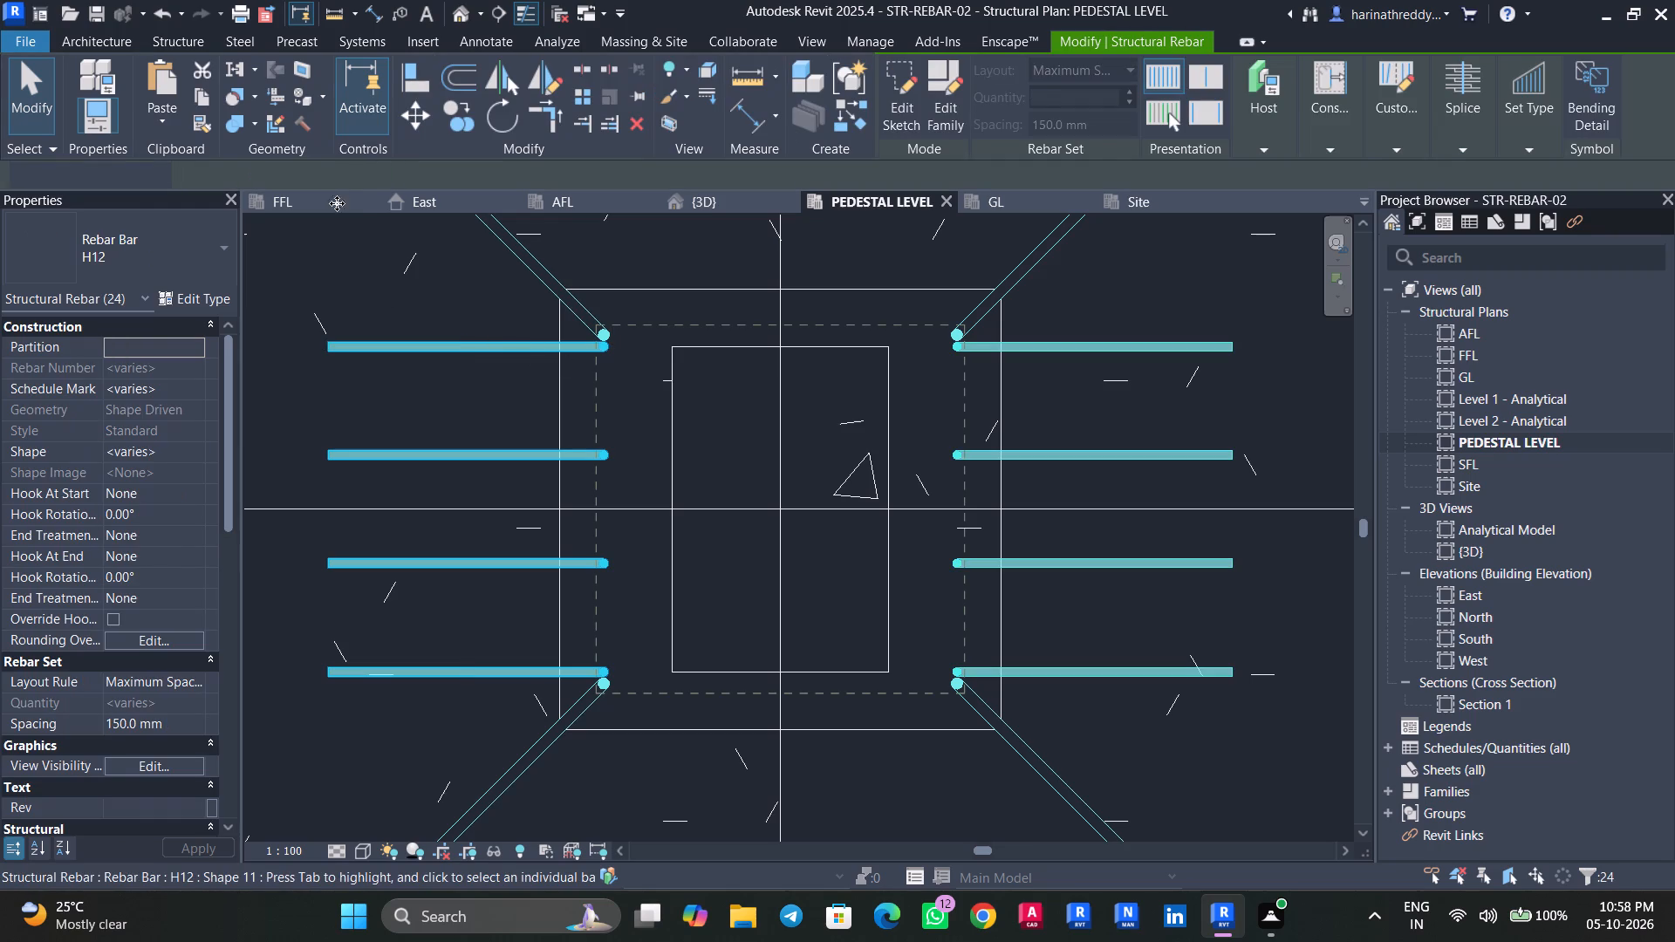
pyautogui.click(161, 755)
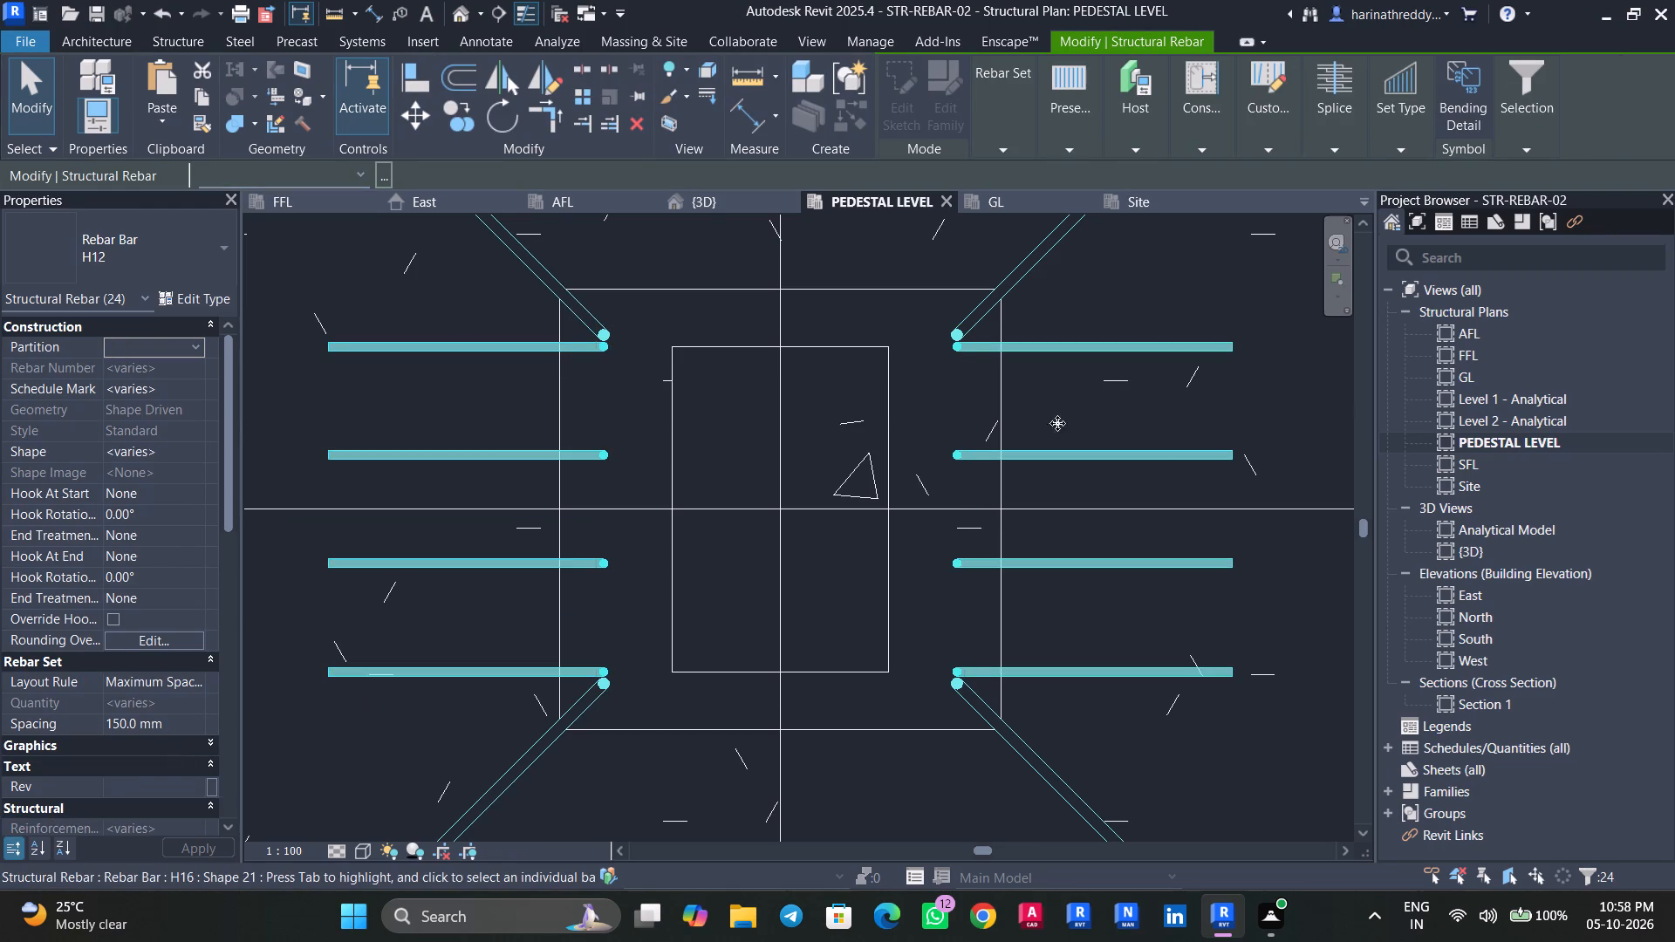
pyautogui.click(174, 745)
pyautogui.click(178, 772)
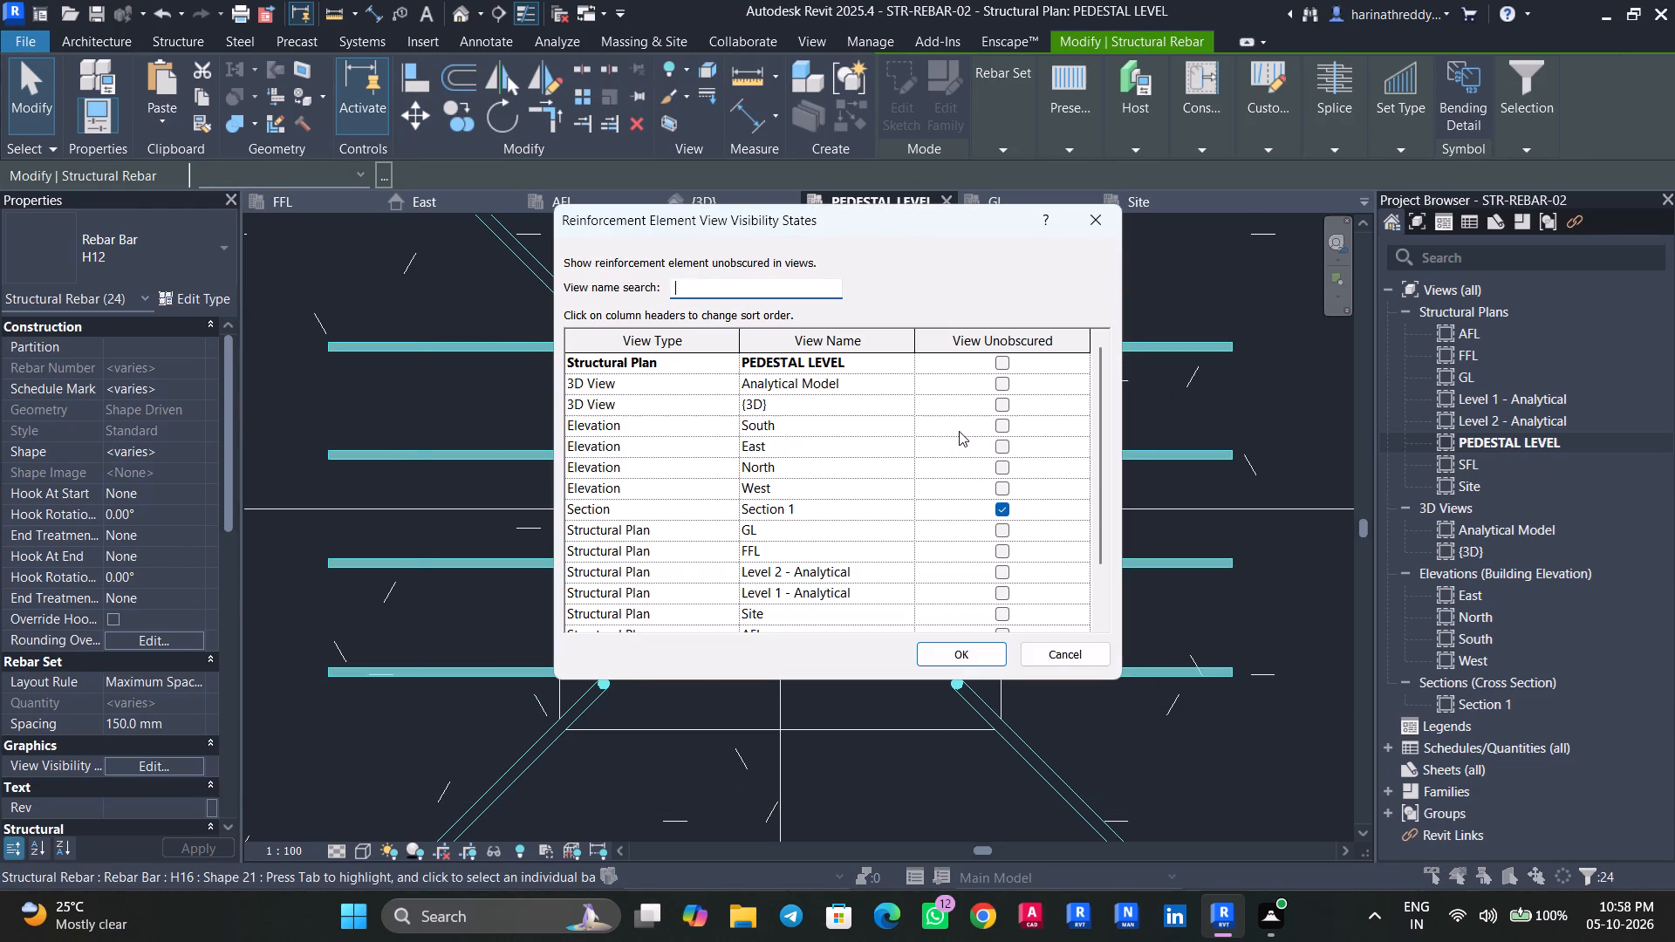
pyautogui.click(1003, 406)
pyautogui.click(954, 645)
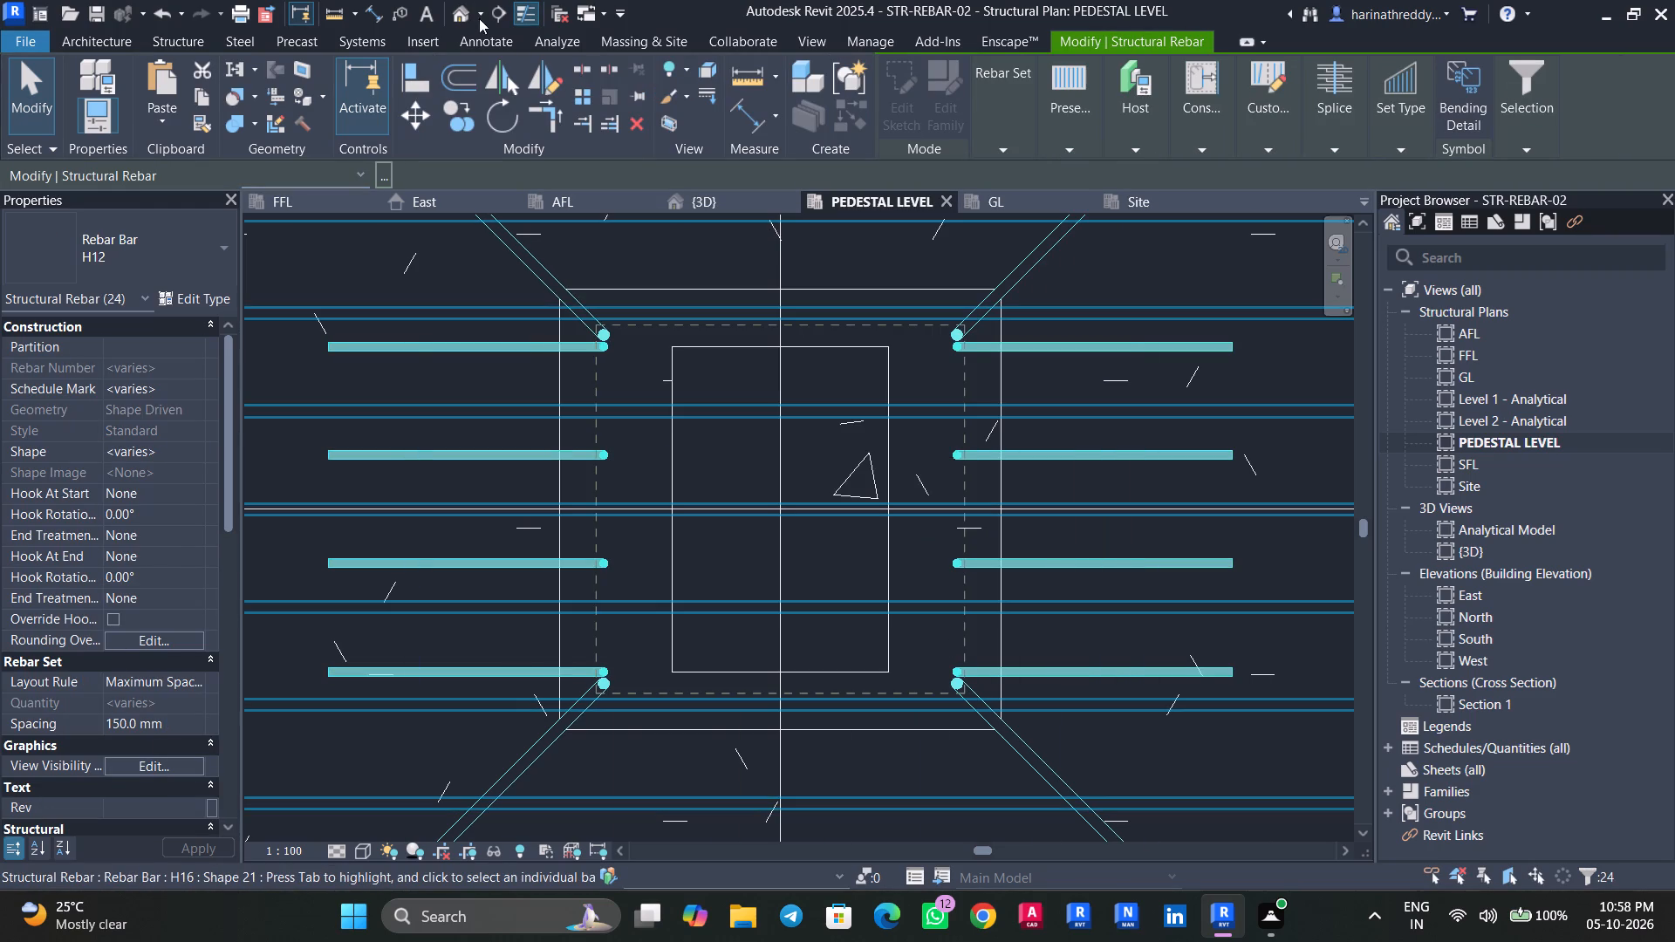
pyautogui.press('Escape')
# Examine the pedestal and footing reinforcement in the 3D view from several angles.
pyautogui.click(462, 18)
pyautogui.keyDown('shift'); pyautogui.moveTo(1020, 568); pyautogui.dragTo(1083, 506, button='middle'); pyautogui.keyUp('shift')
pyautogui.moveTo(965, 585); pyautogui.dragTo(1120, 322, button='middle')
pyautogui.scroll(3, 528, 625)
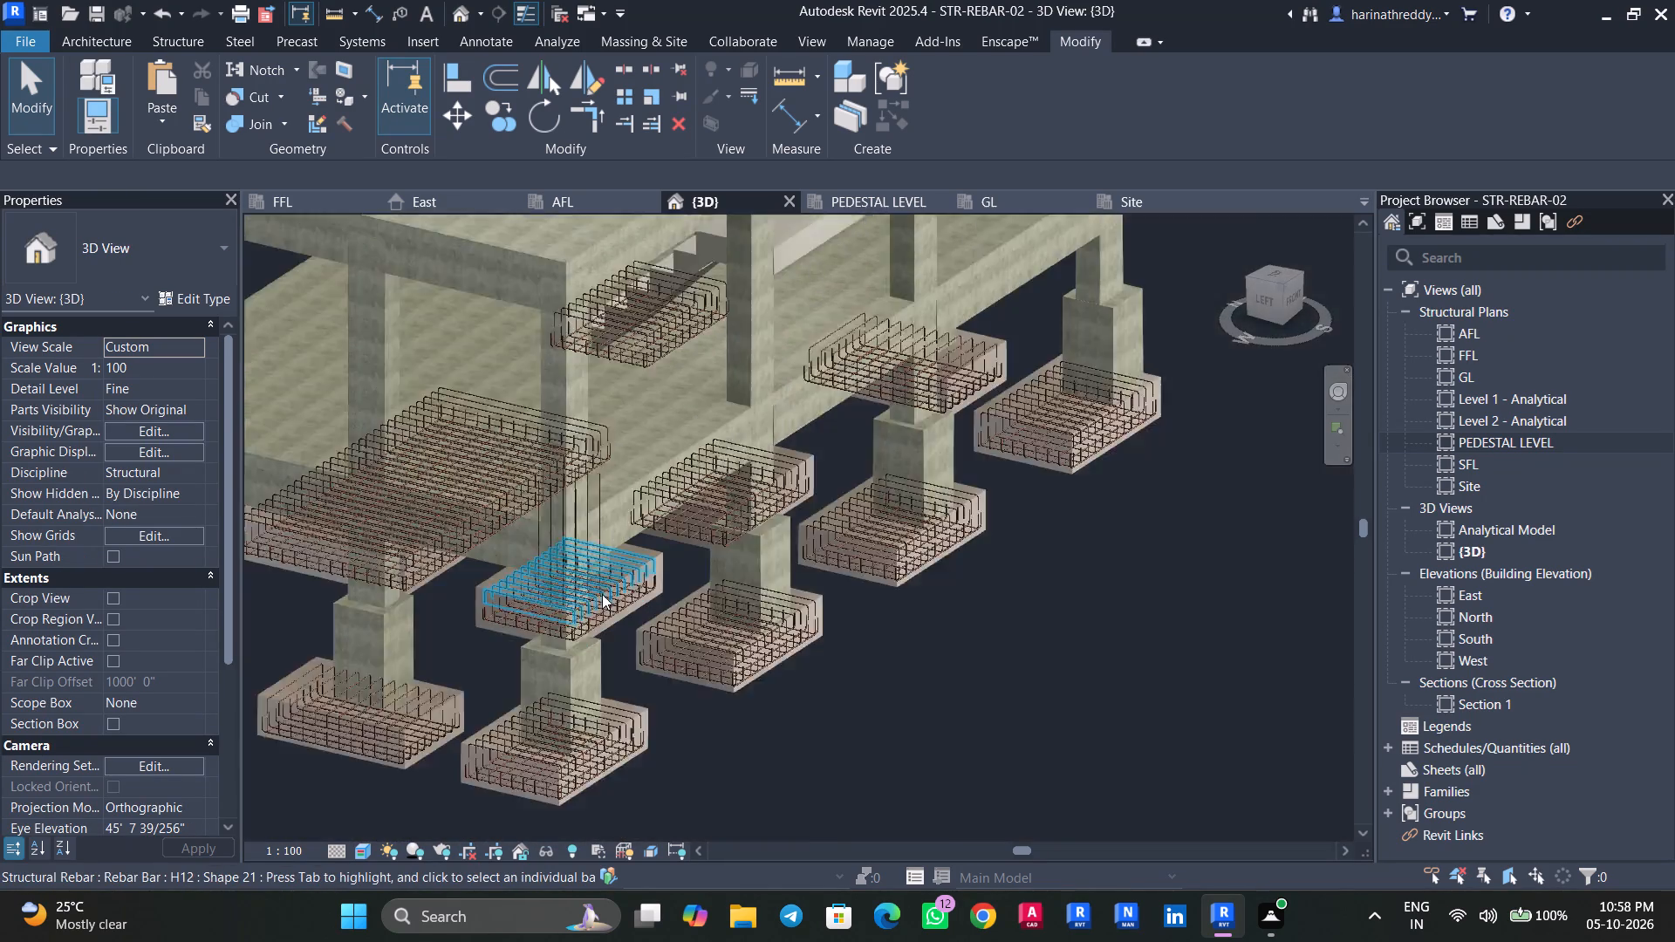
pyautogui.scroll(7, 602, 594)
pyautogui.keyDown('shift'); pyautogui.moveTo(649, 608); pyautogui.dragTo(646, 582, button='middle'); pyautogui.keyUp('shift')
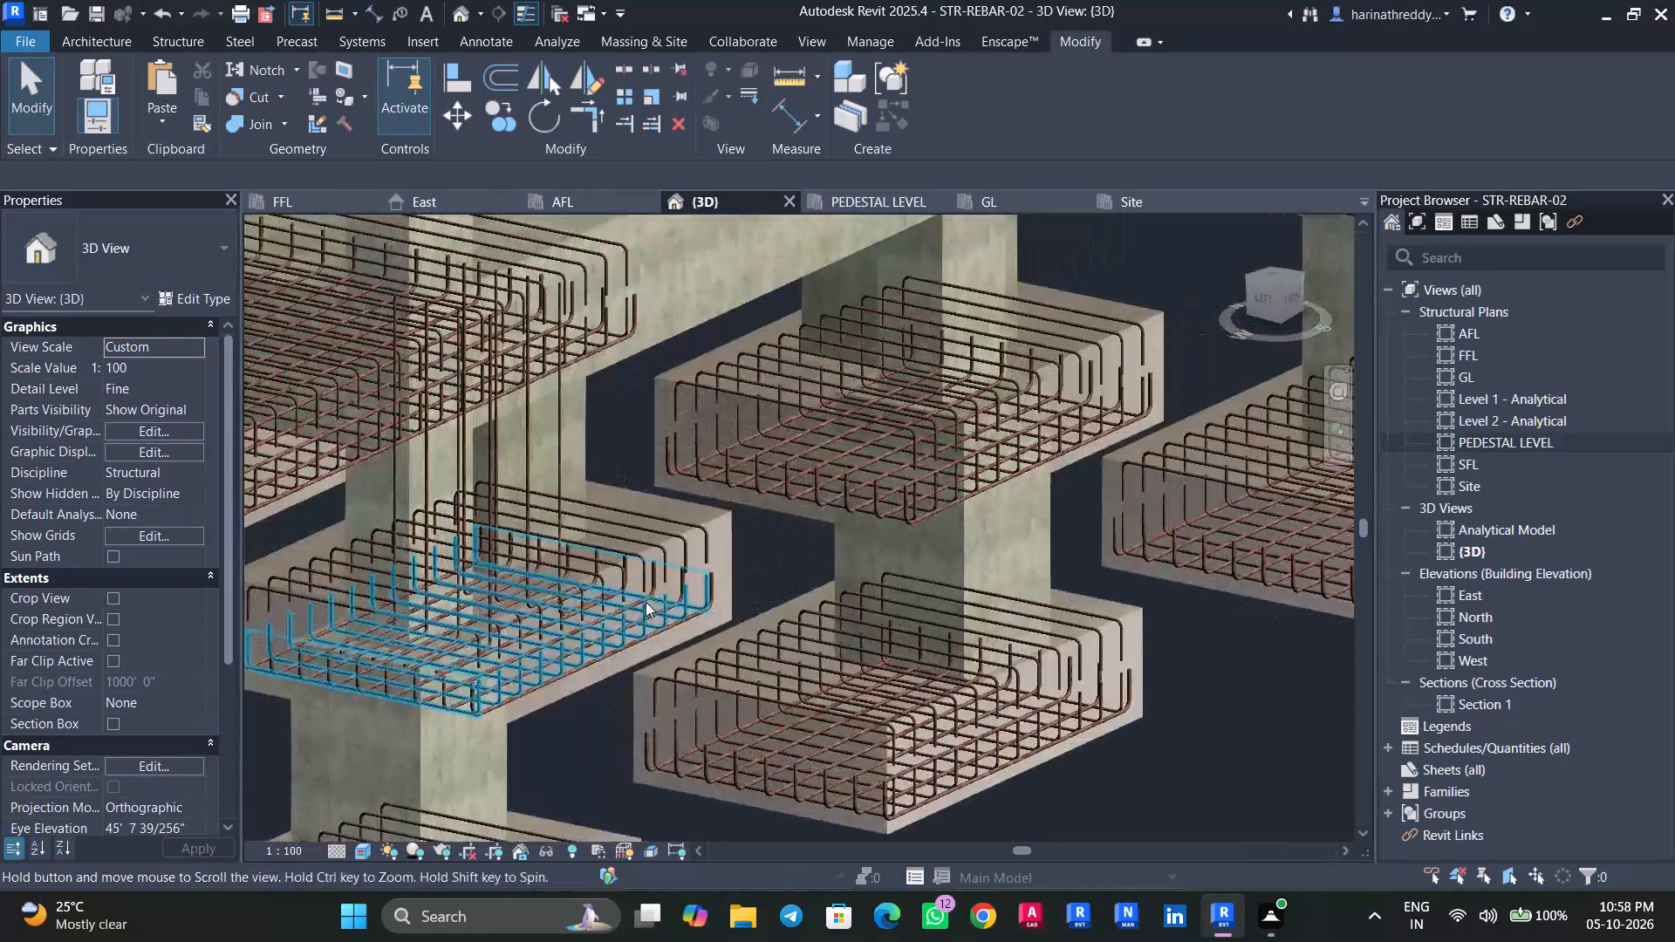
pyautogui.keyDown('shift'); pyautogui.moveTo(632, 638); pyautogui.dragTo(725, 613, button='middle'); pyautogui.keyUp('shift')
pyautogui.keyDown('shift'); pyautogui.moveTo(819, 729); pyautogui.dragTo(1019, 745, button='middle'); pyautogui.keyUp('shift')
pyautogui.scroll(1, 1033, 734)
pyautogui.moveTo(1033, 734); pyautogui.dragTo(956, 699, button='middle')
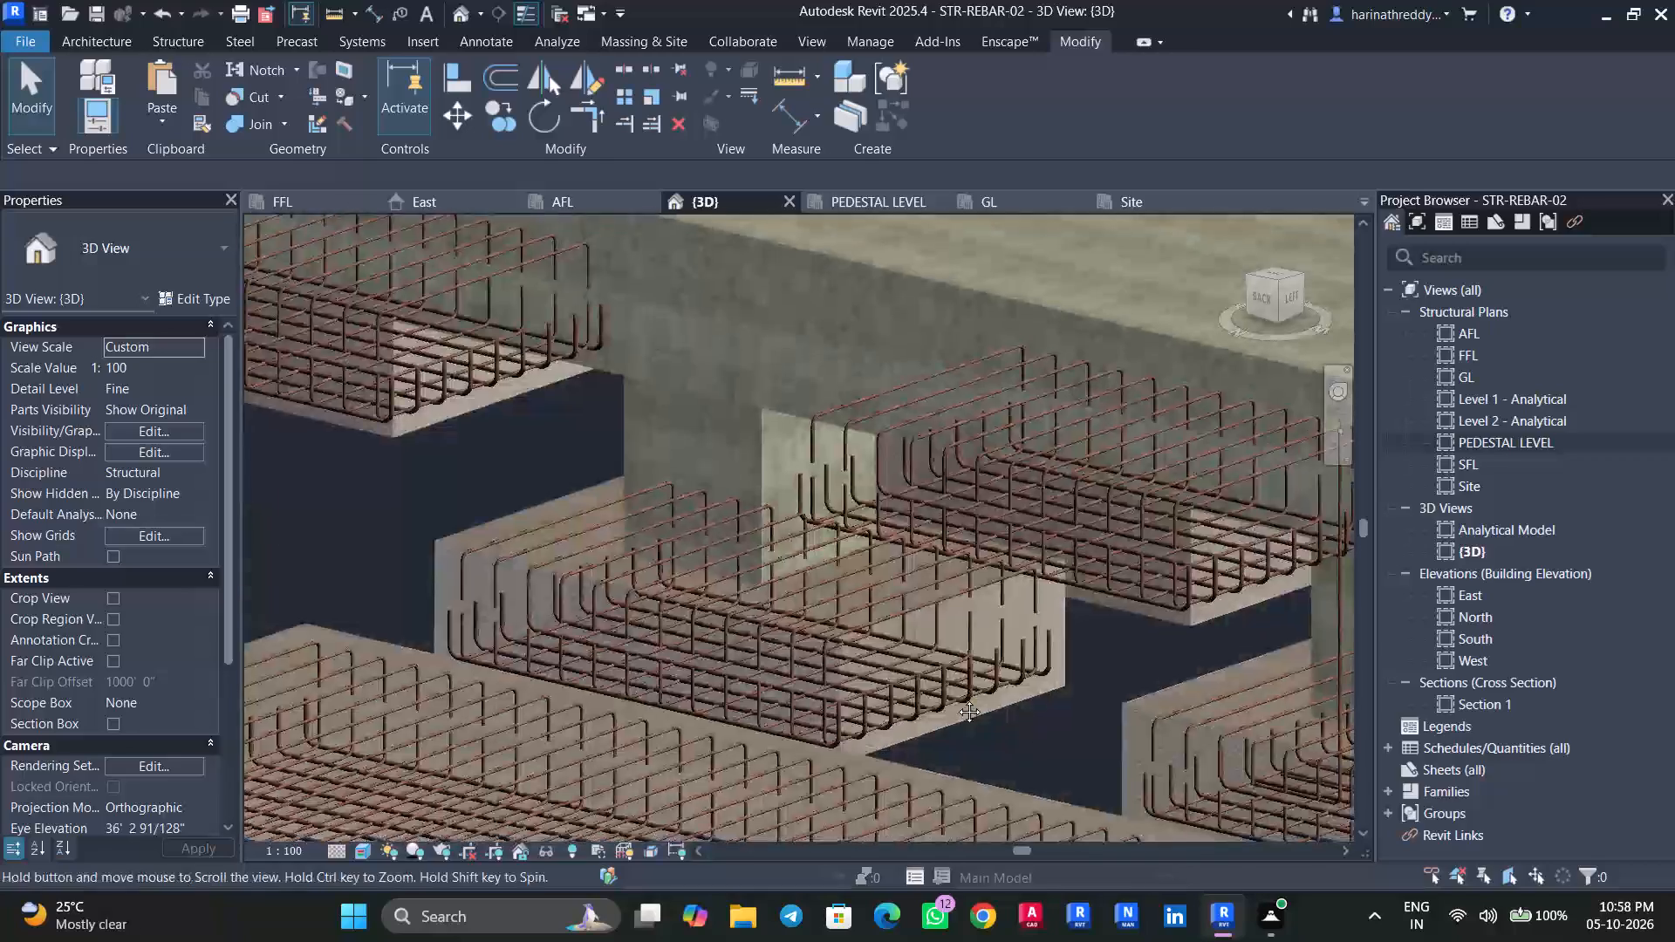
pyautogui.moveTo(956, 699); pyautogui.dragTo(688, 618, button='middle')
pyautogui.keyDown('shift'); pyautogui.moveTo(688, 618); pyautogui.dragTo(709, 580, button='middle'); pyautogui.keyUp('shift')
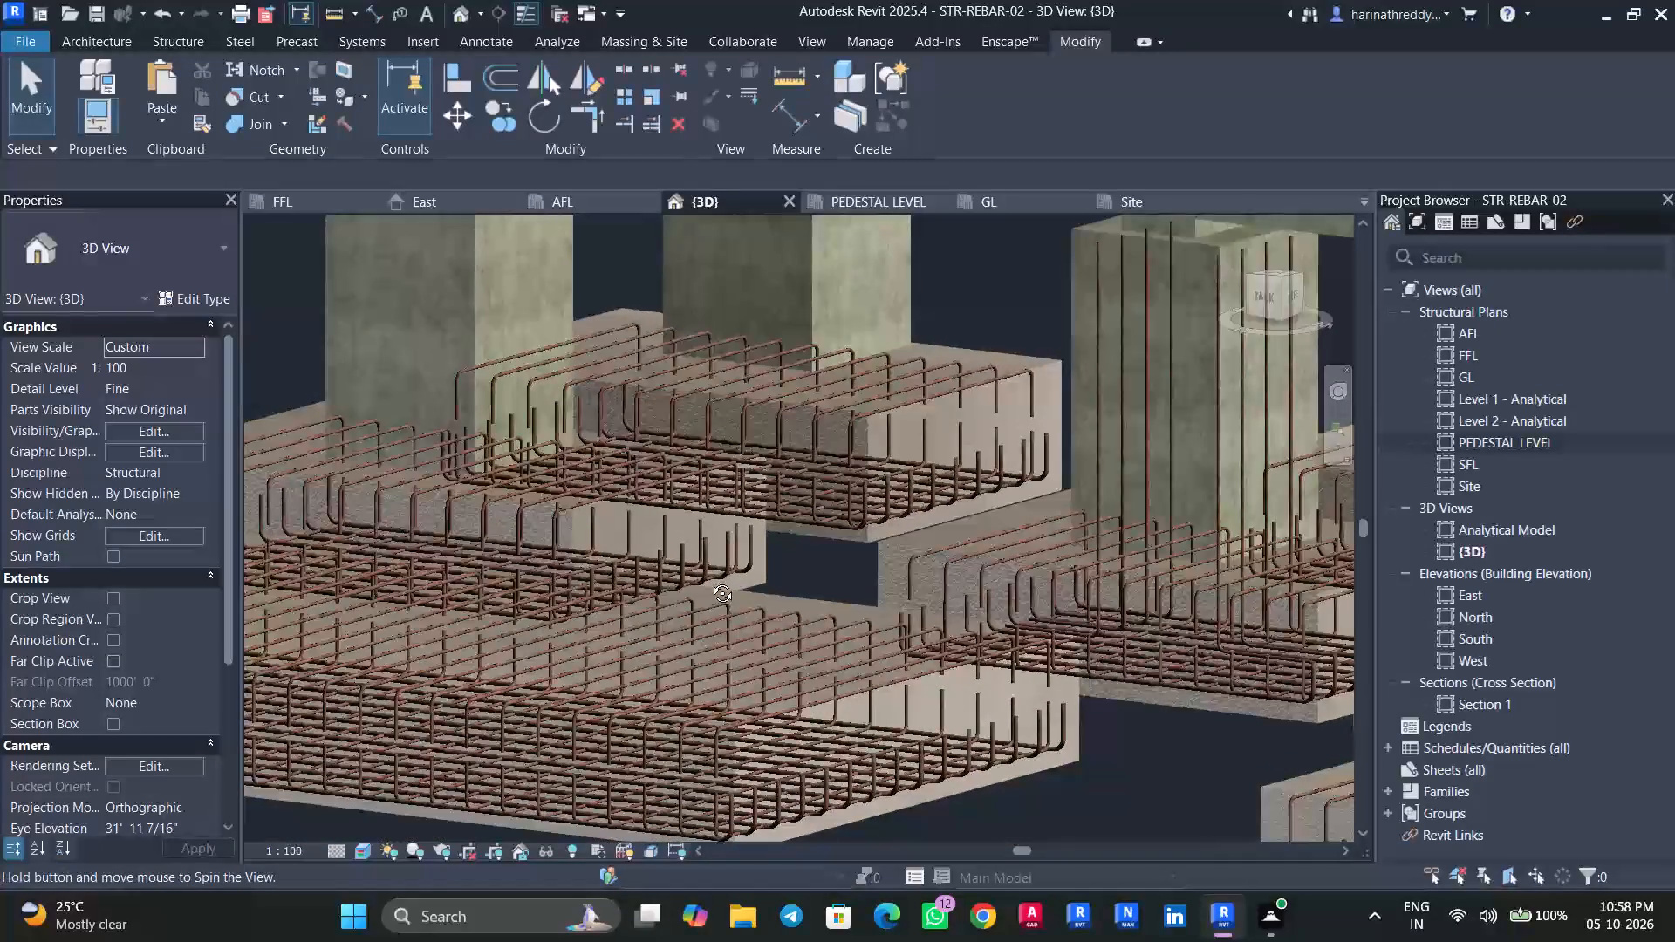
pyautogui.keyDown('shift'); pyautogui.moveTo(709, 580); pyautogui.dragTo(675, 594, button='middle'); pyautogui.keyUp('shift')
pyautogui.scroll(9, 1014, 679)
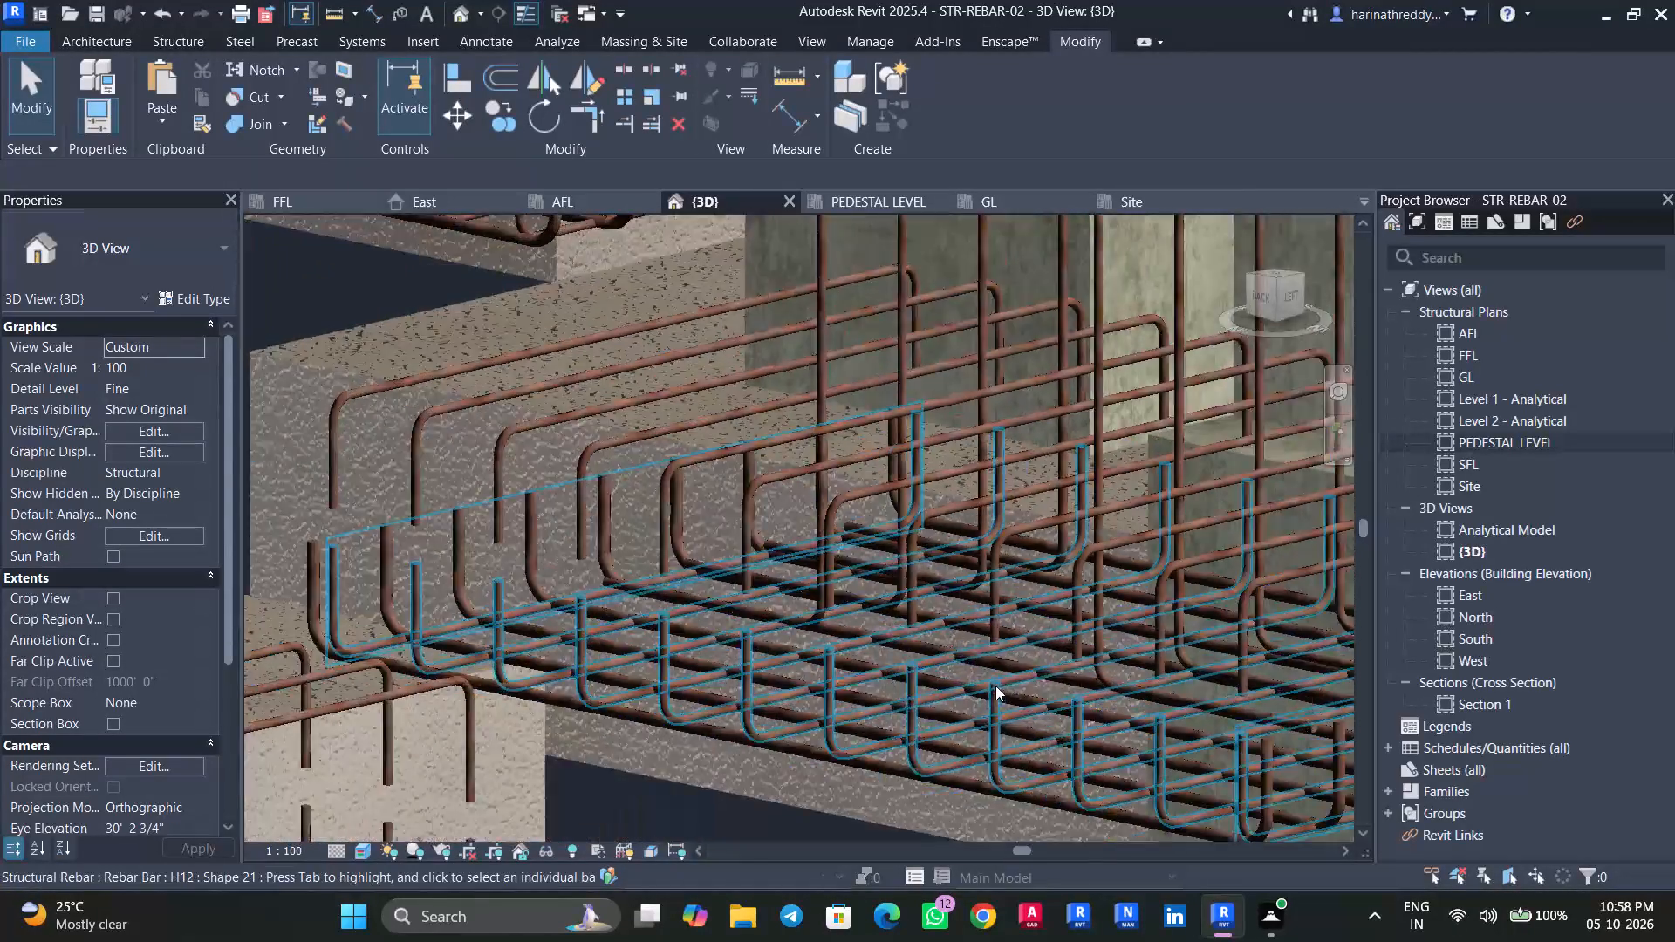
pyautogui.keyDown('shift'); pyautogui.moveTo(981, 677); pyautogui.dragTo(972, 727, button='middle'); pyautogui.keyUp('shift')
pyautogui.scroll(-12, 971, 716)
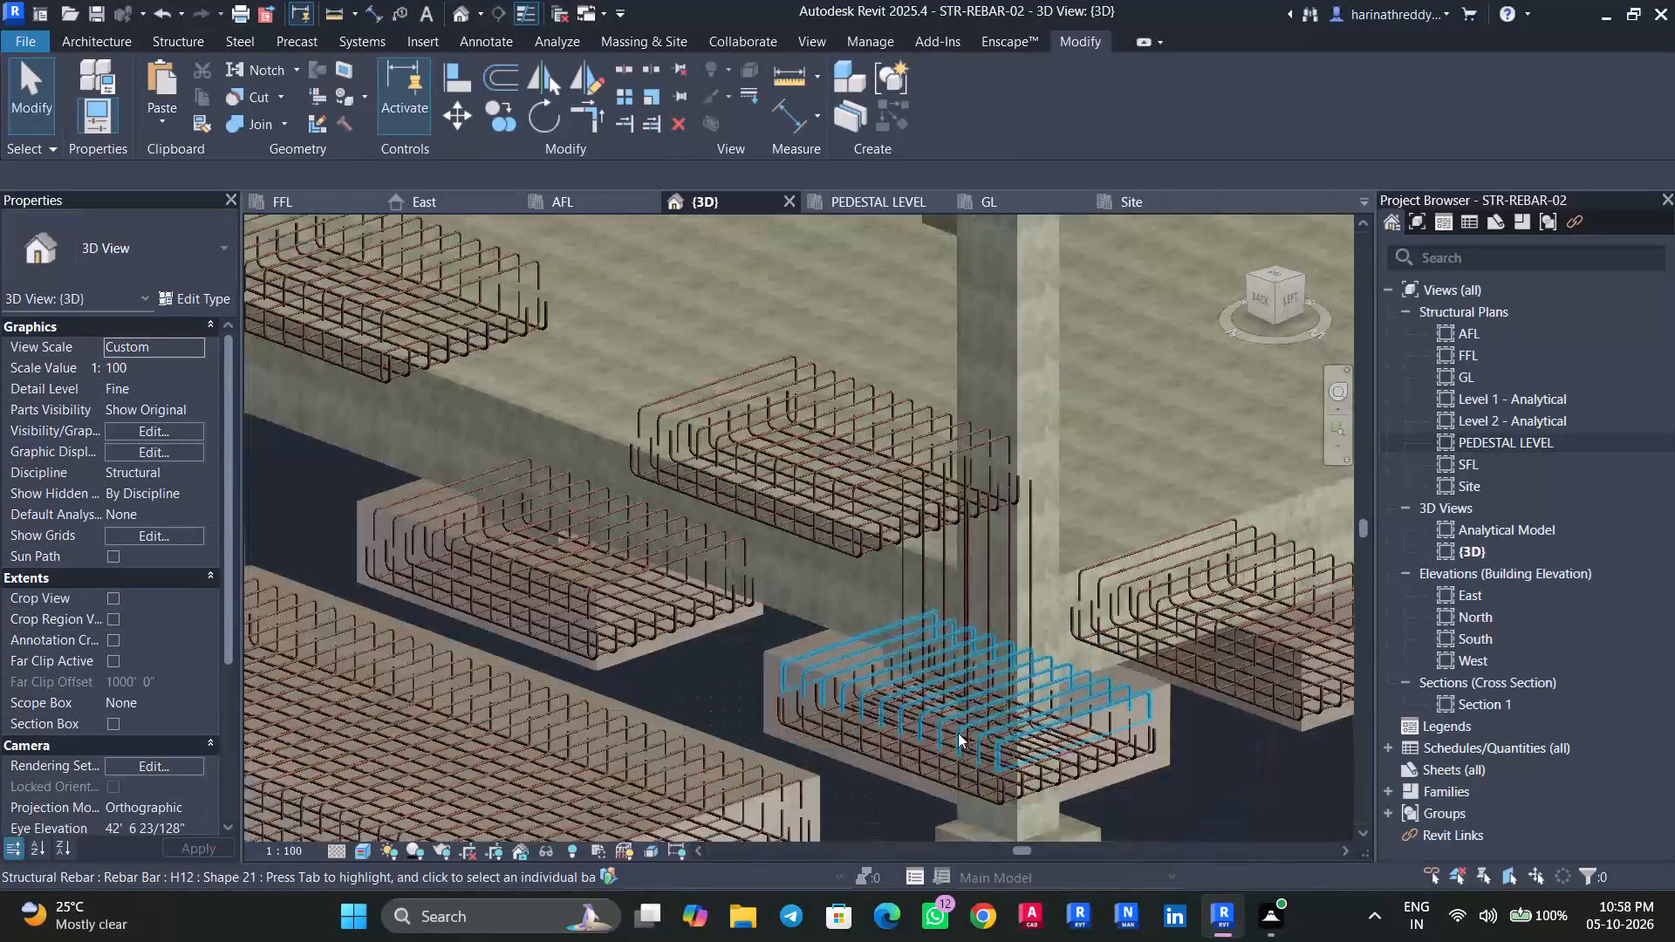
pyautogui.keyDown('shift'); pyautogui.moveTo(892, 789); pyautogui.dragTo(948, 704, button='middle'); pyautogui.keyUp('shift')
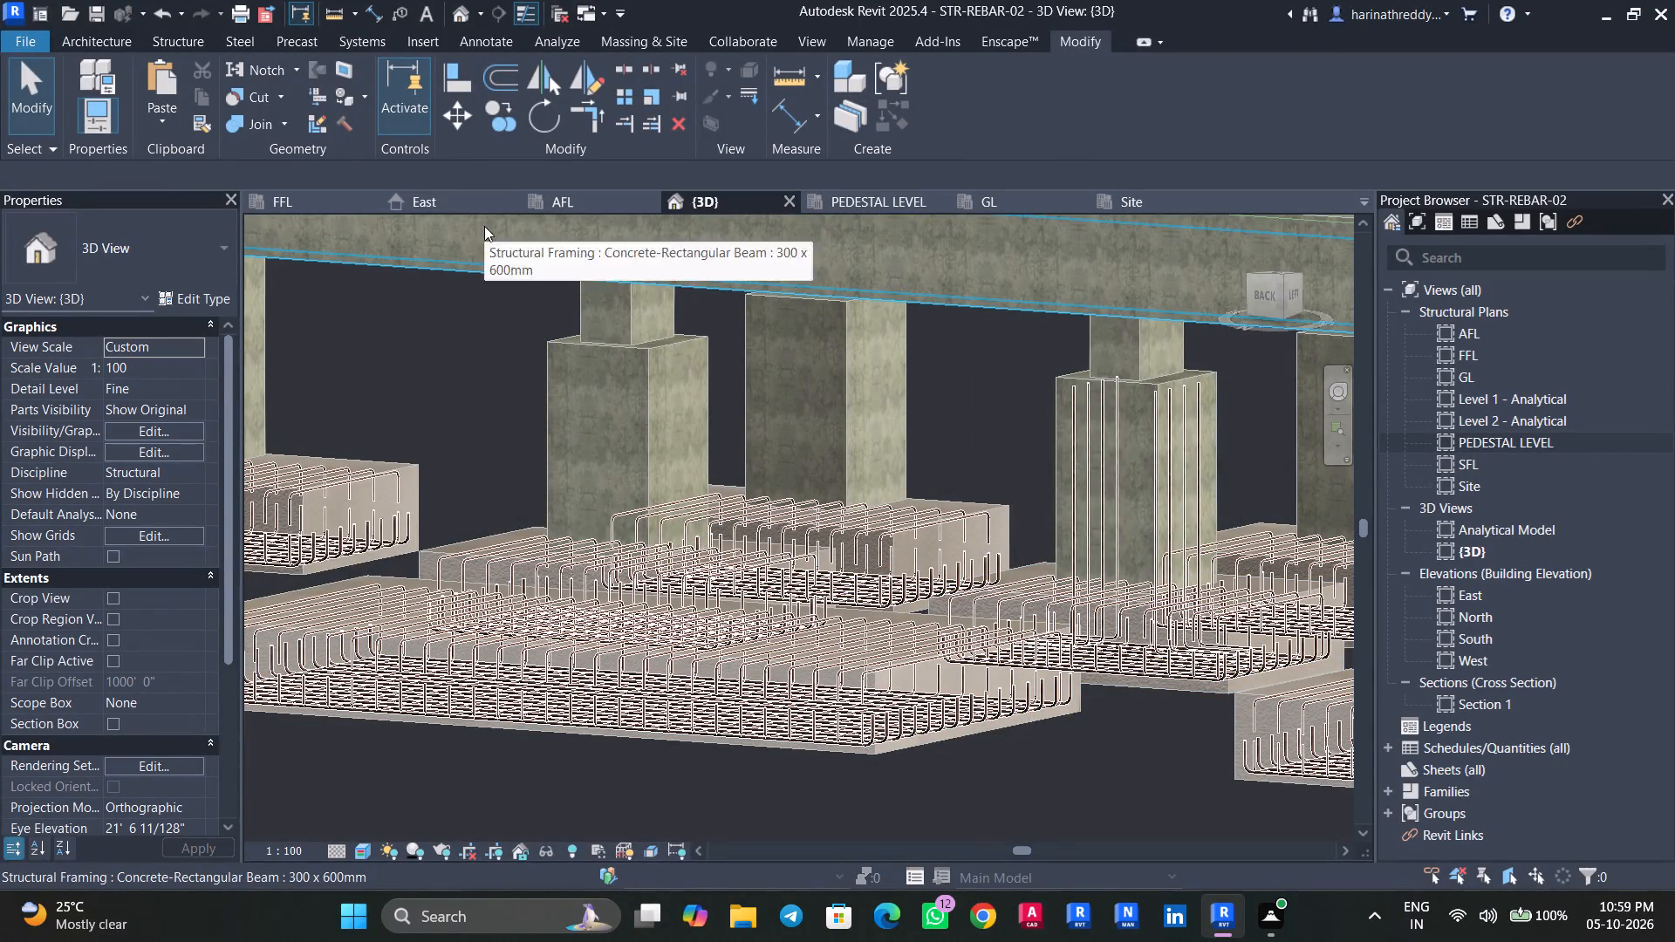
# Set all H16 rebar instances to display unobscured in the {3D} view, selecting them from the PEDESTAL LEVEL plan.
pyautogui.click(867, 199)
pyautogui.press('Escape')
pyautogui.click(590, 706)
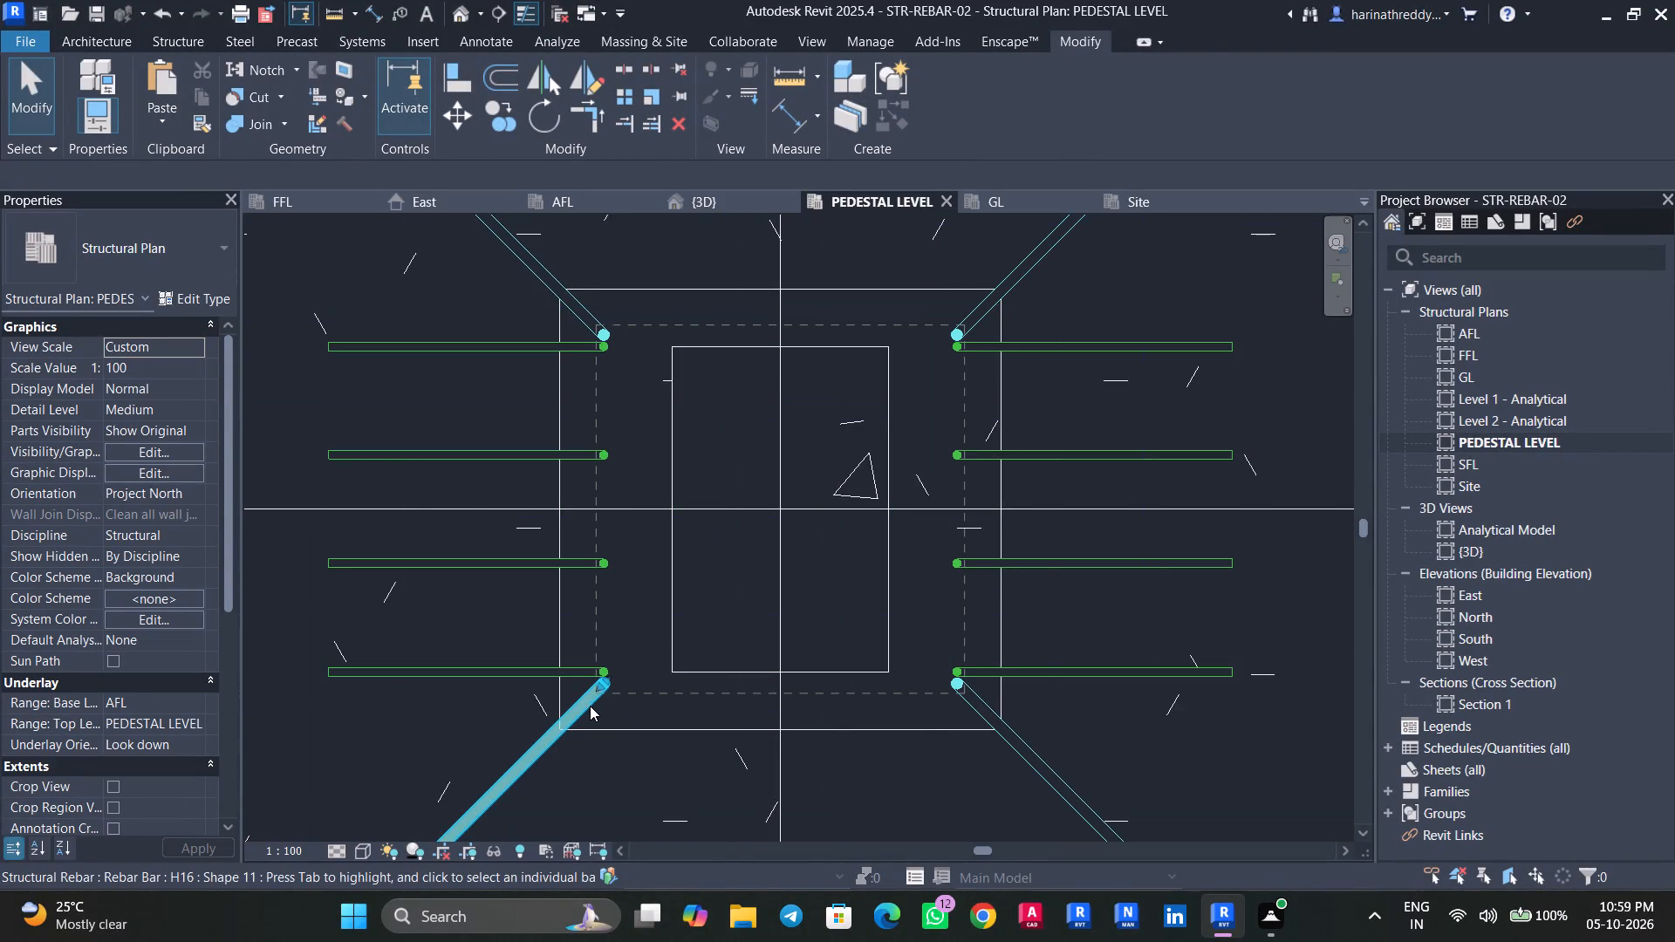
pyautogui.write('SA')
pyautogui.click(153, 766)
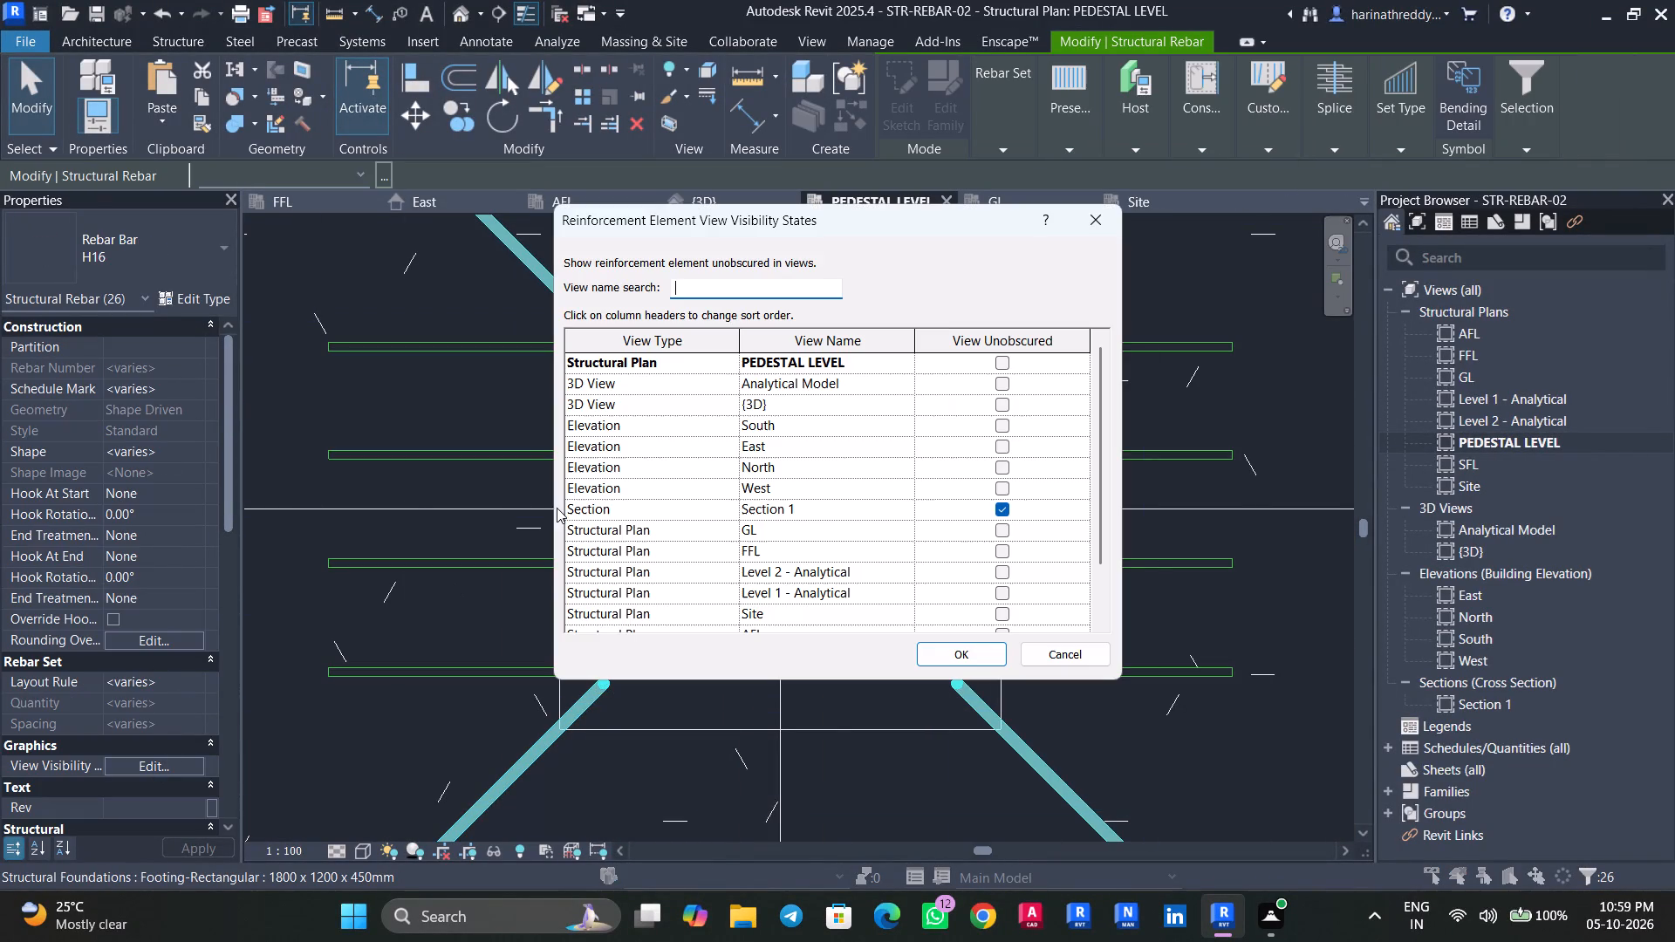
pyautogui.click(998, 411)
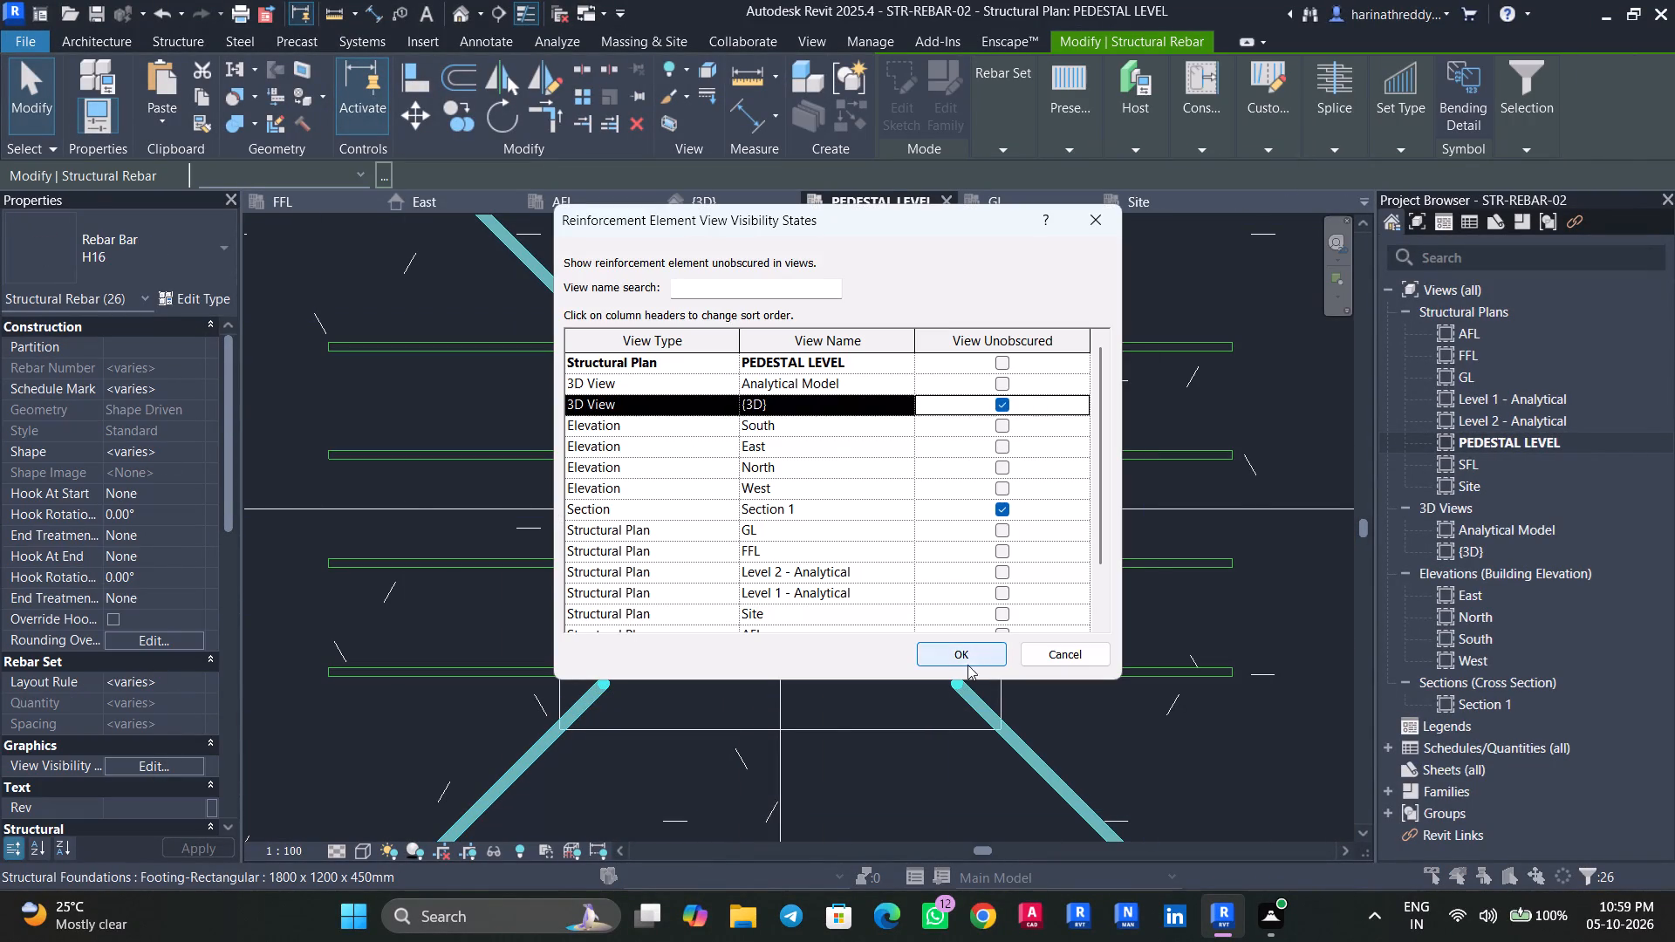
pyautogui.click(967, 665)
# Examine the pedestal's H16 corner bars and H12 face bars up close in the 3D view.
pyautogui.click(686, 208)
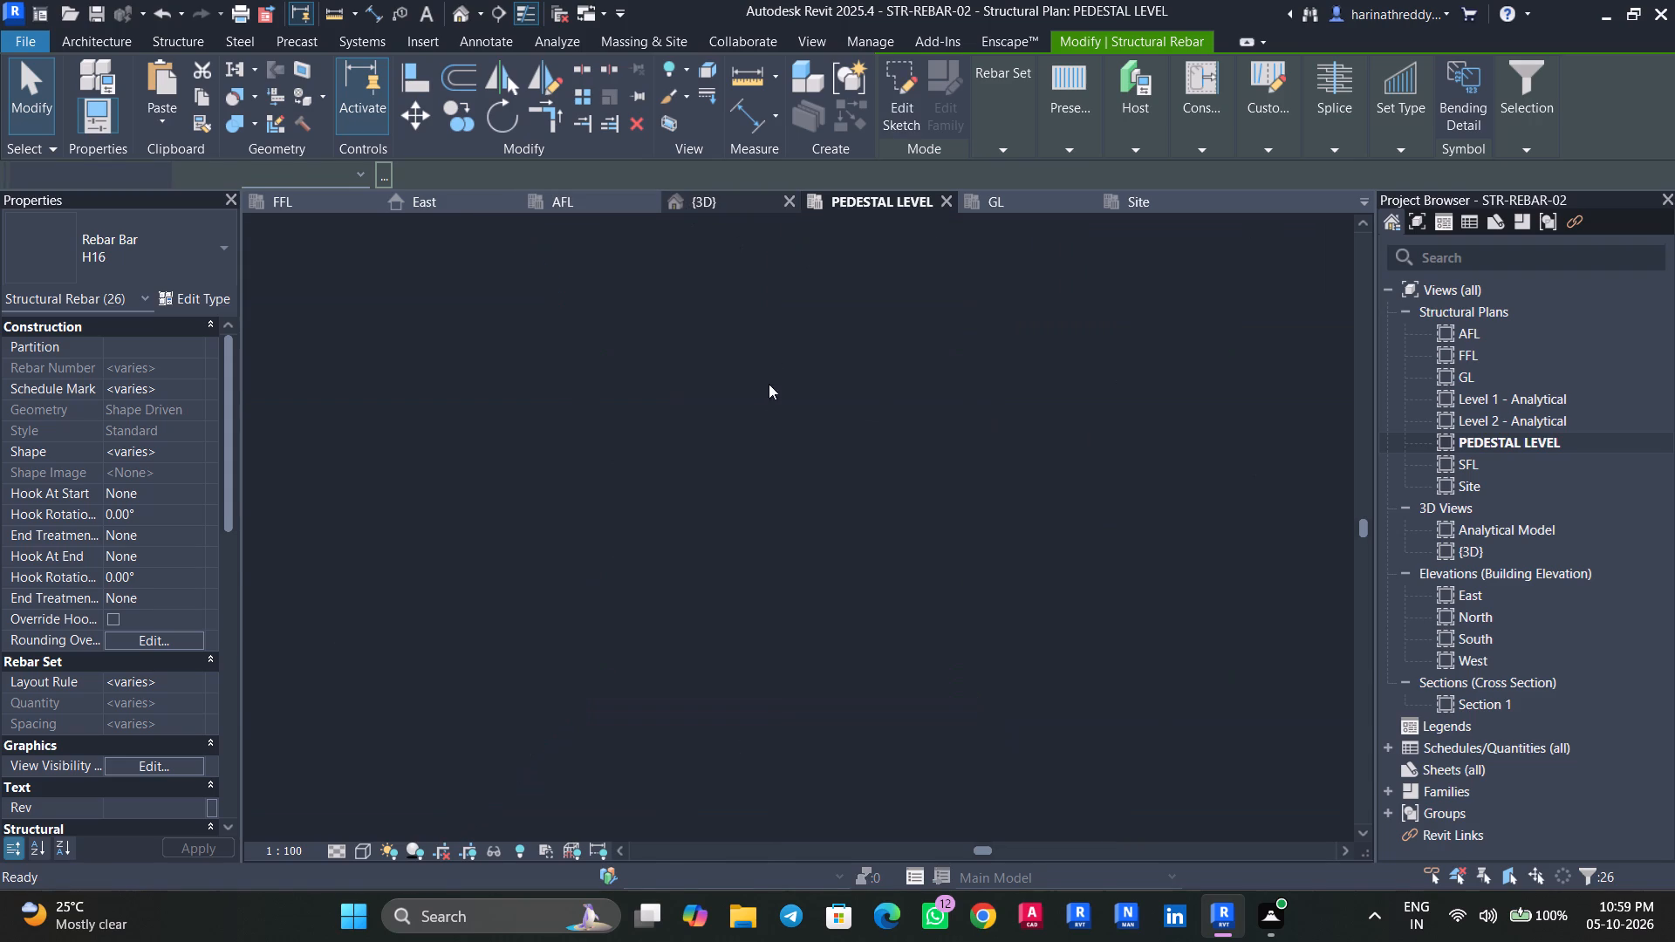
pyautogui.press('Escape')
pyautogui.press('Escape')
pyautogui.keyDown('shift'); pyautogui.moveTo(1046, 711); pyautogui.dragTo(1009, 742, button='middle'); pyautogui.keyUp('shift')
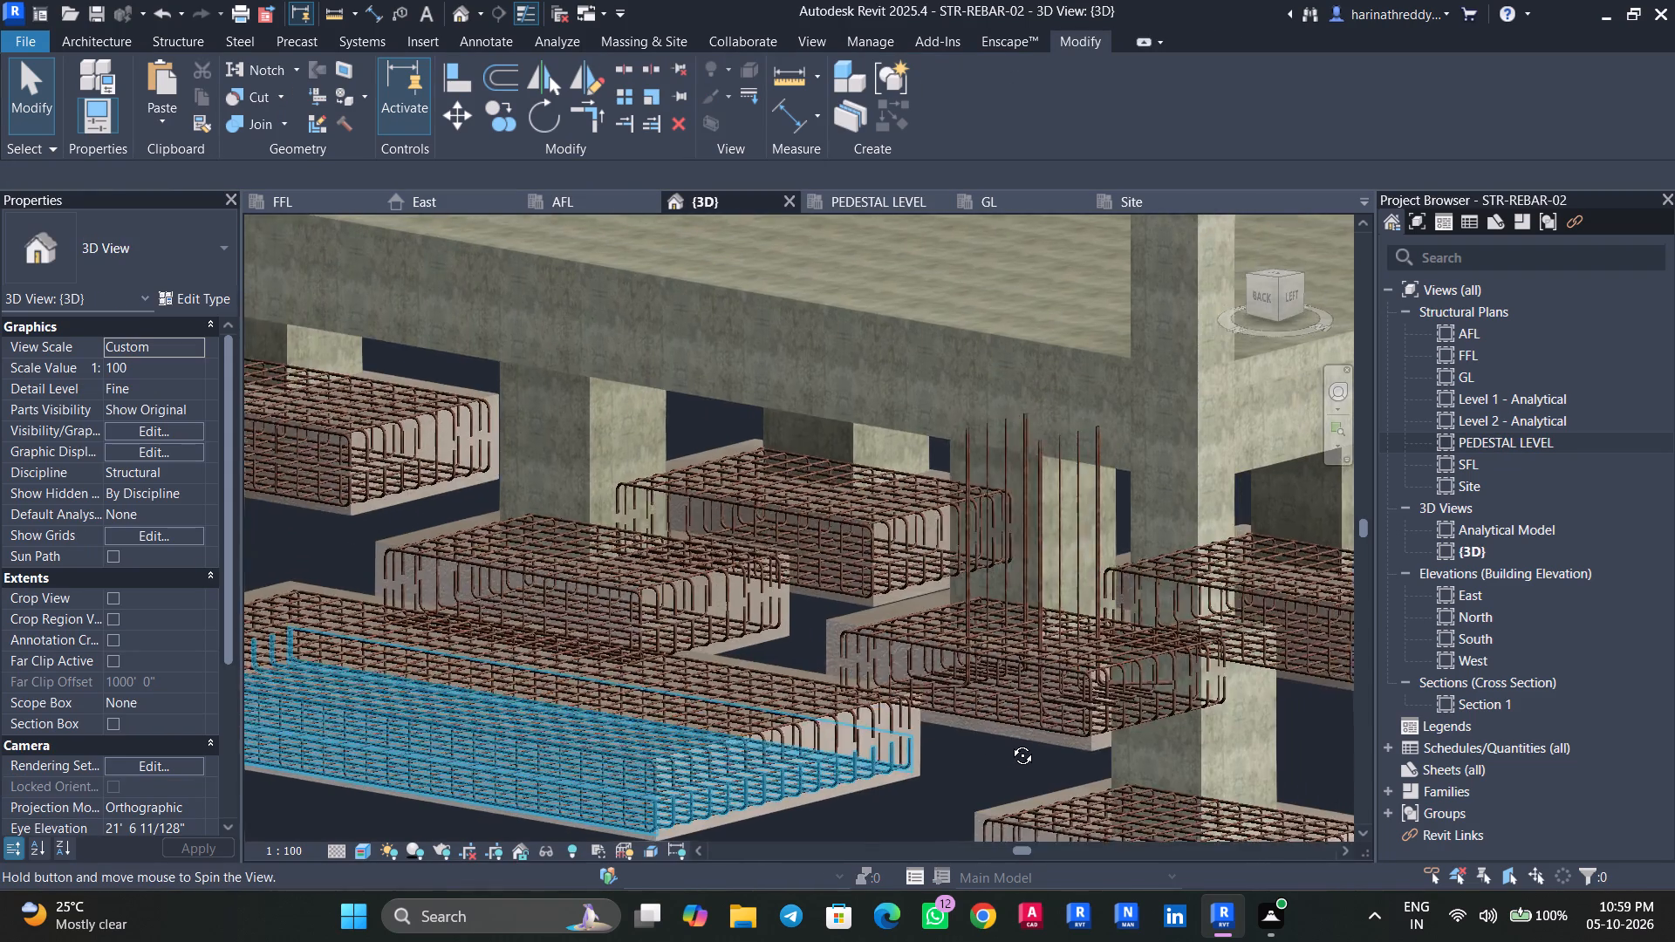
pyautogui.keyDown('shift'); pyautogui.moveTo(1009, 742); pyautogui.dragTo(1007, 743, button='middle'); pyautogui.keyUp('shift')
pyautogui.scroll(8, 1040, 534)
pyautogui.scroll(-1, 1040, 533)
pyautogui.scroll(1, 1040, 533)
pyautogui.moveTo(1020, 548); pyautogui.dragTo(981, 701, button='middle')
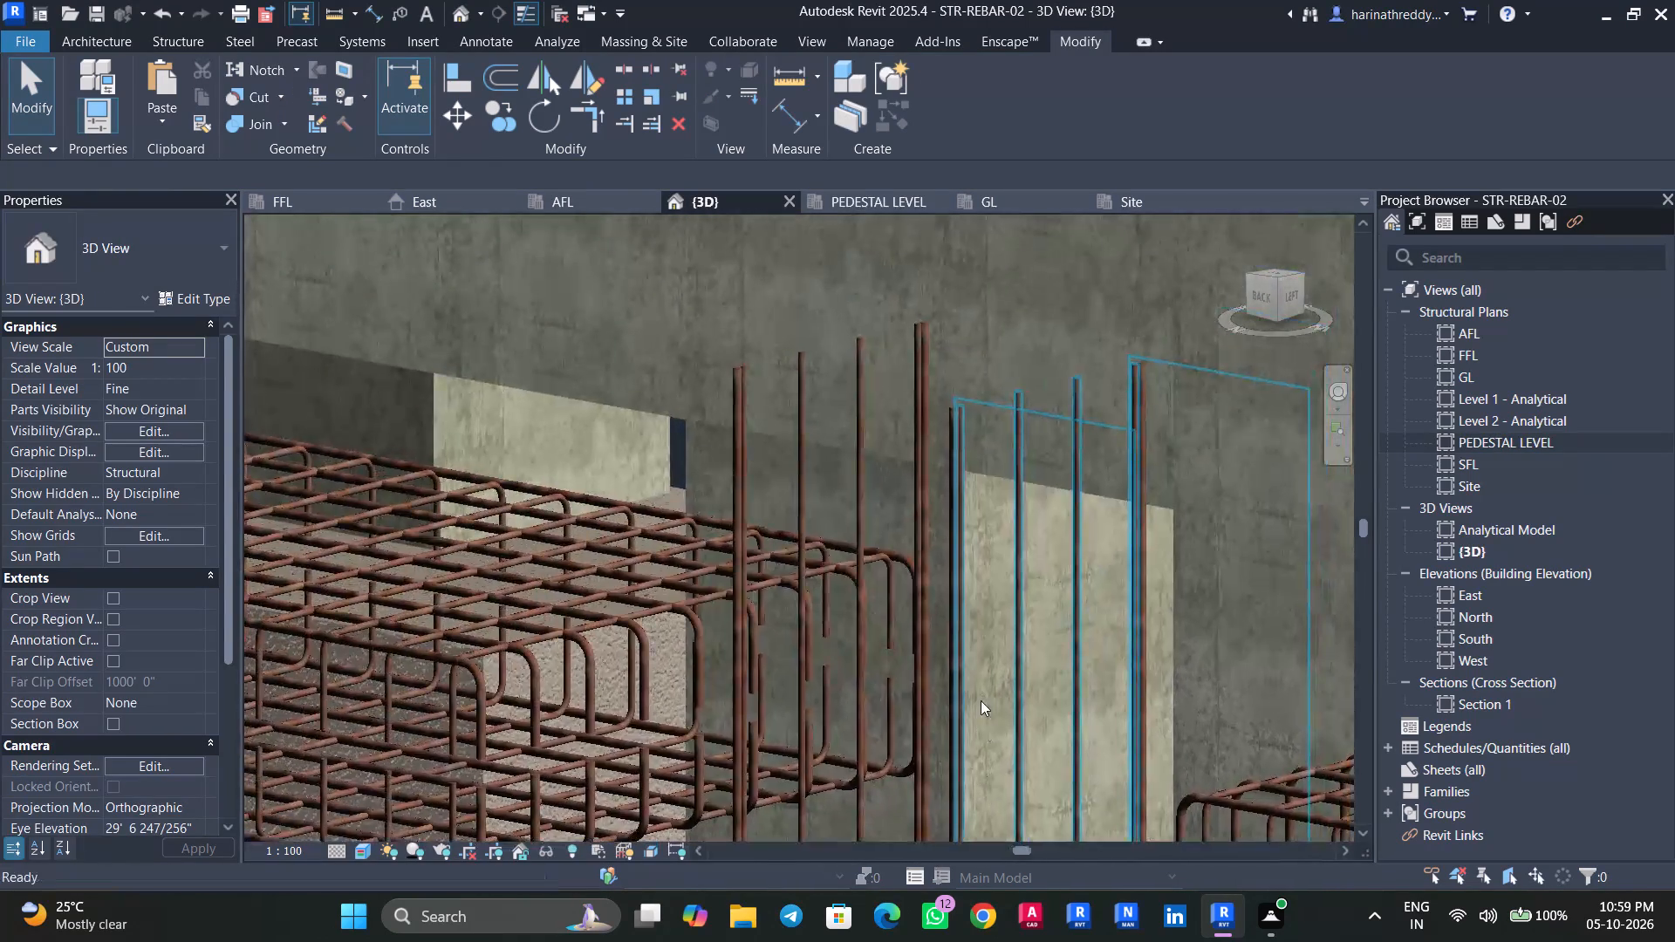
# In the PEDESTAL LEVEL plan, pull both ends of the right-face H12 bar set slightly inward, away from the corner bars.
pyautogui.click(564, 207)
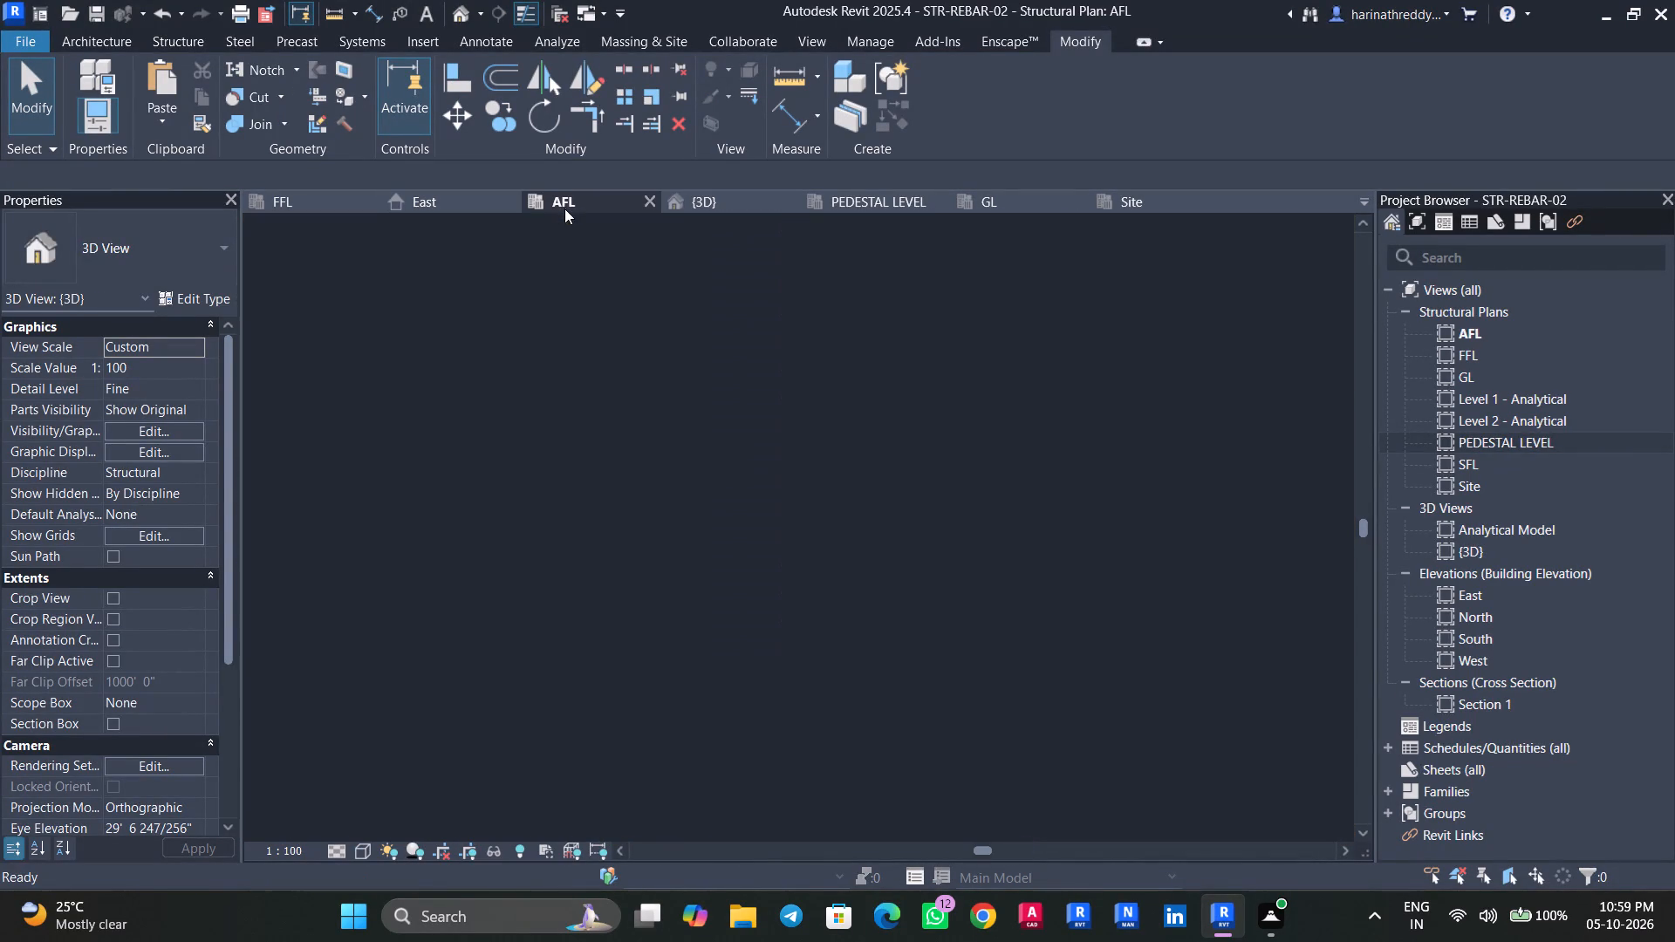
pyautogui.click(892, 207)
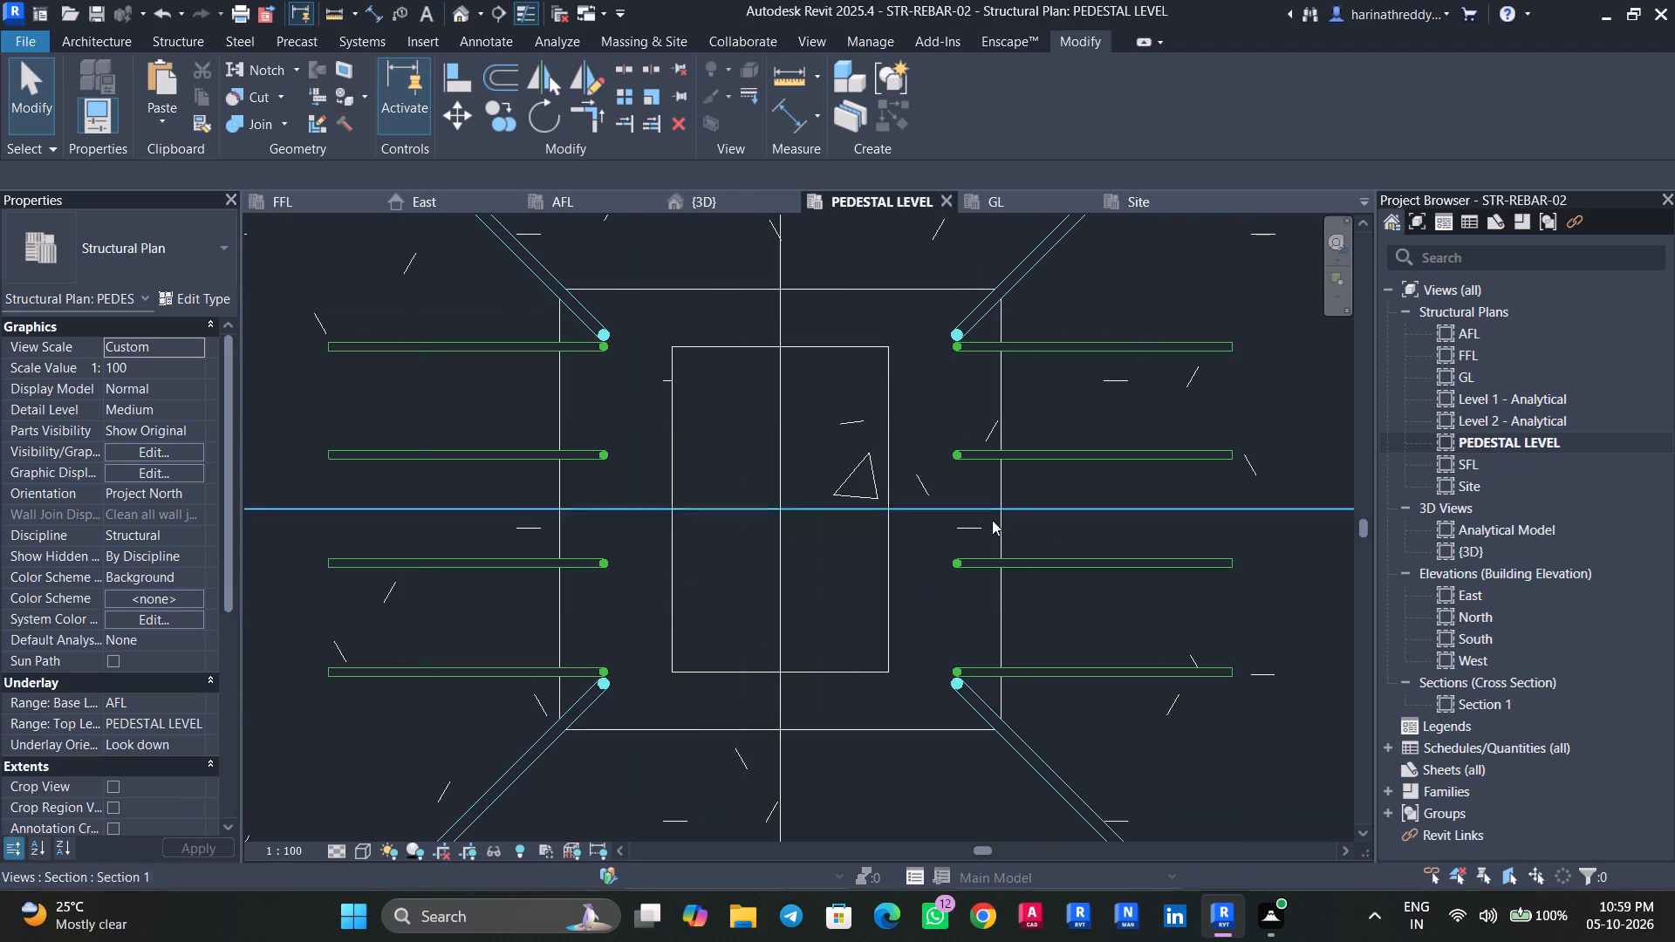
pyautogui.click(1043, 670)
pyautogui.click(1093, 668)
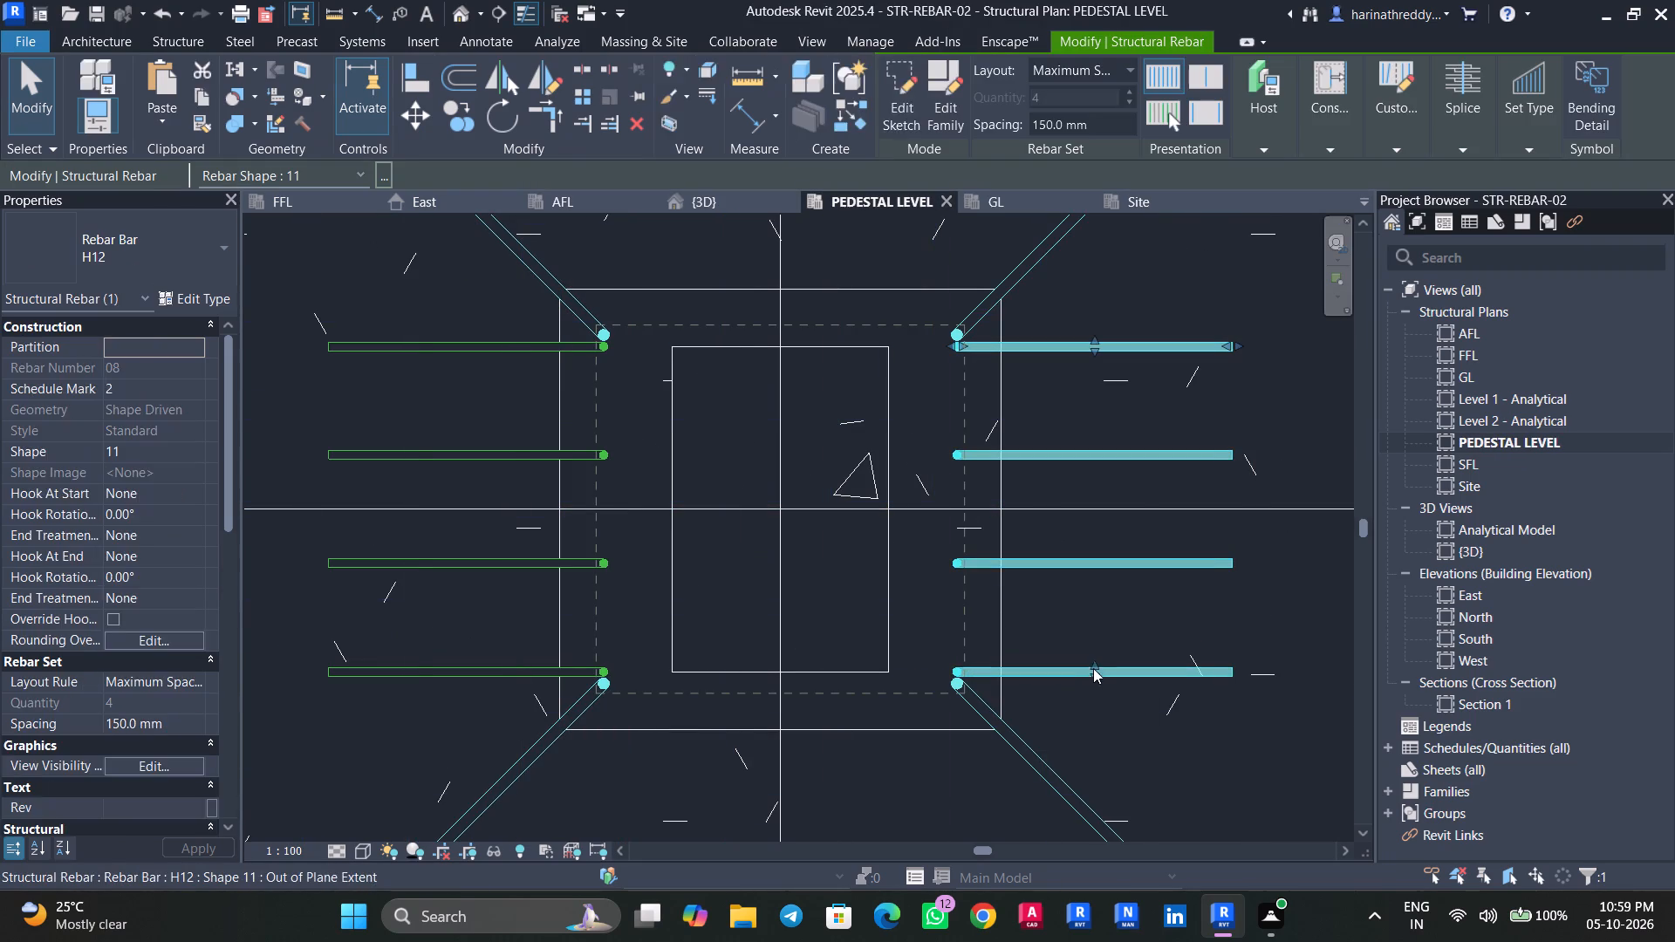
pyautogui.click(1096, 351)
pyautogui.press('Escape')
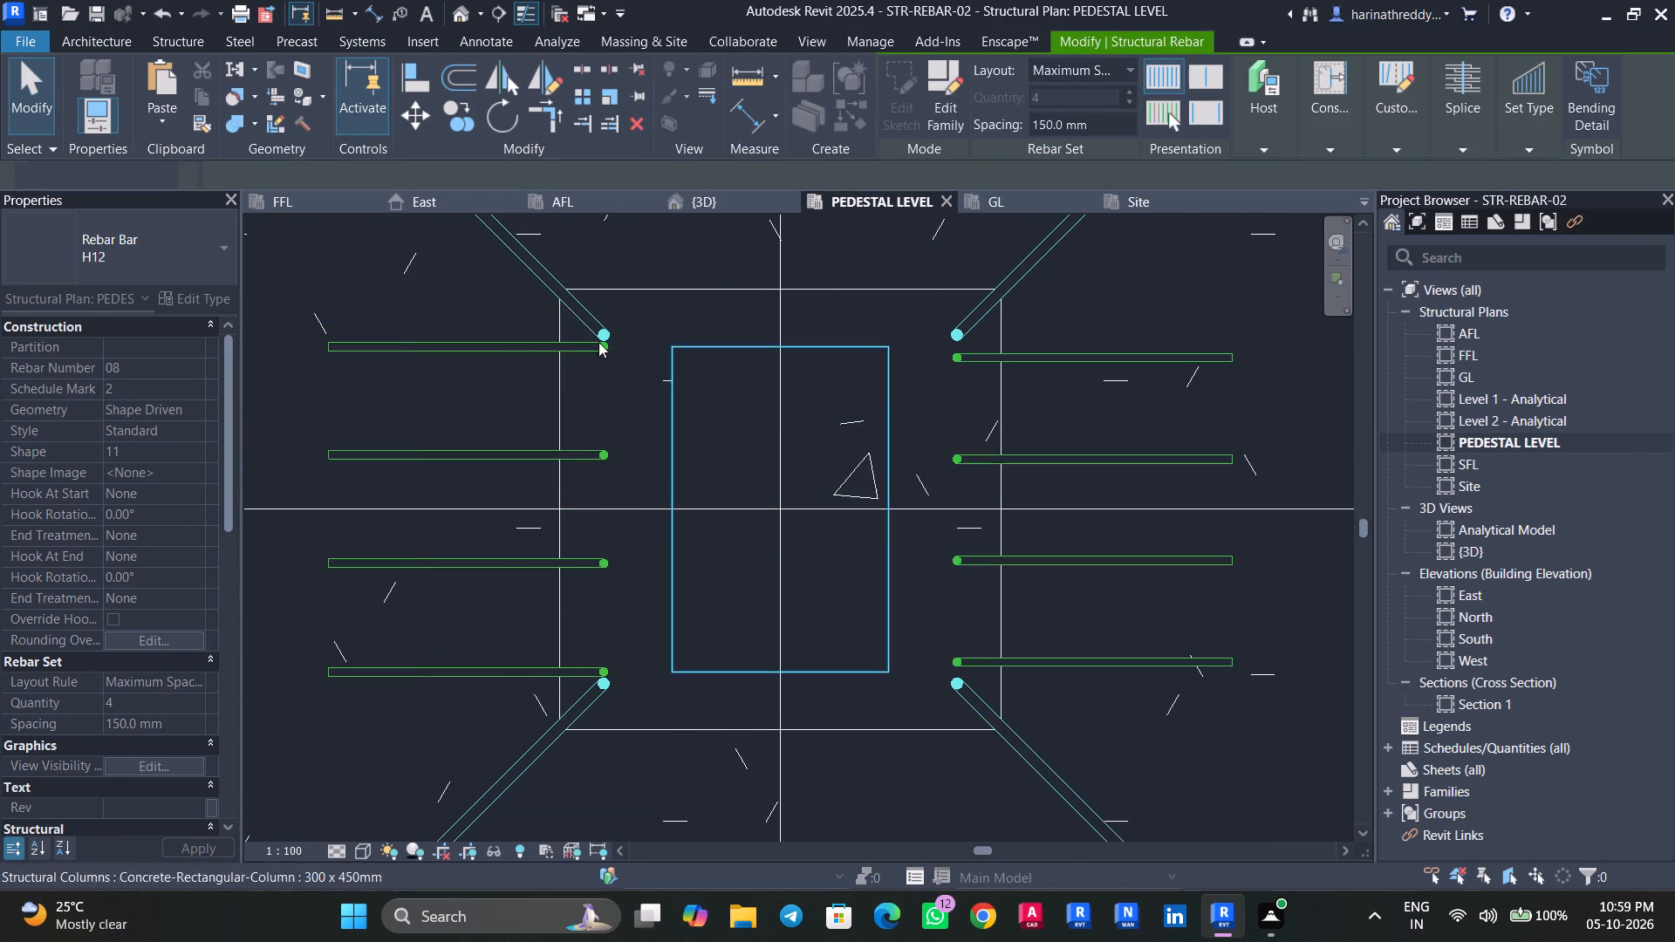
# In the PEDESTAL LEVEL plan, pull both ends of the left-face H12 bar set inward, in line with the right-face set.
pyautogui.click(451, 341)
pyautogui.moveTo(465, 350); pyautogui.dragTo(463, 365)
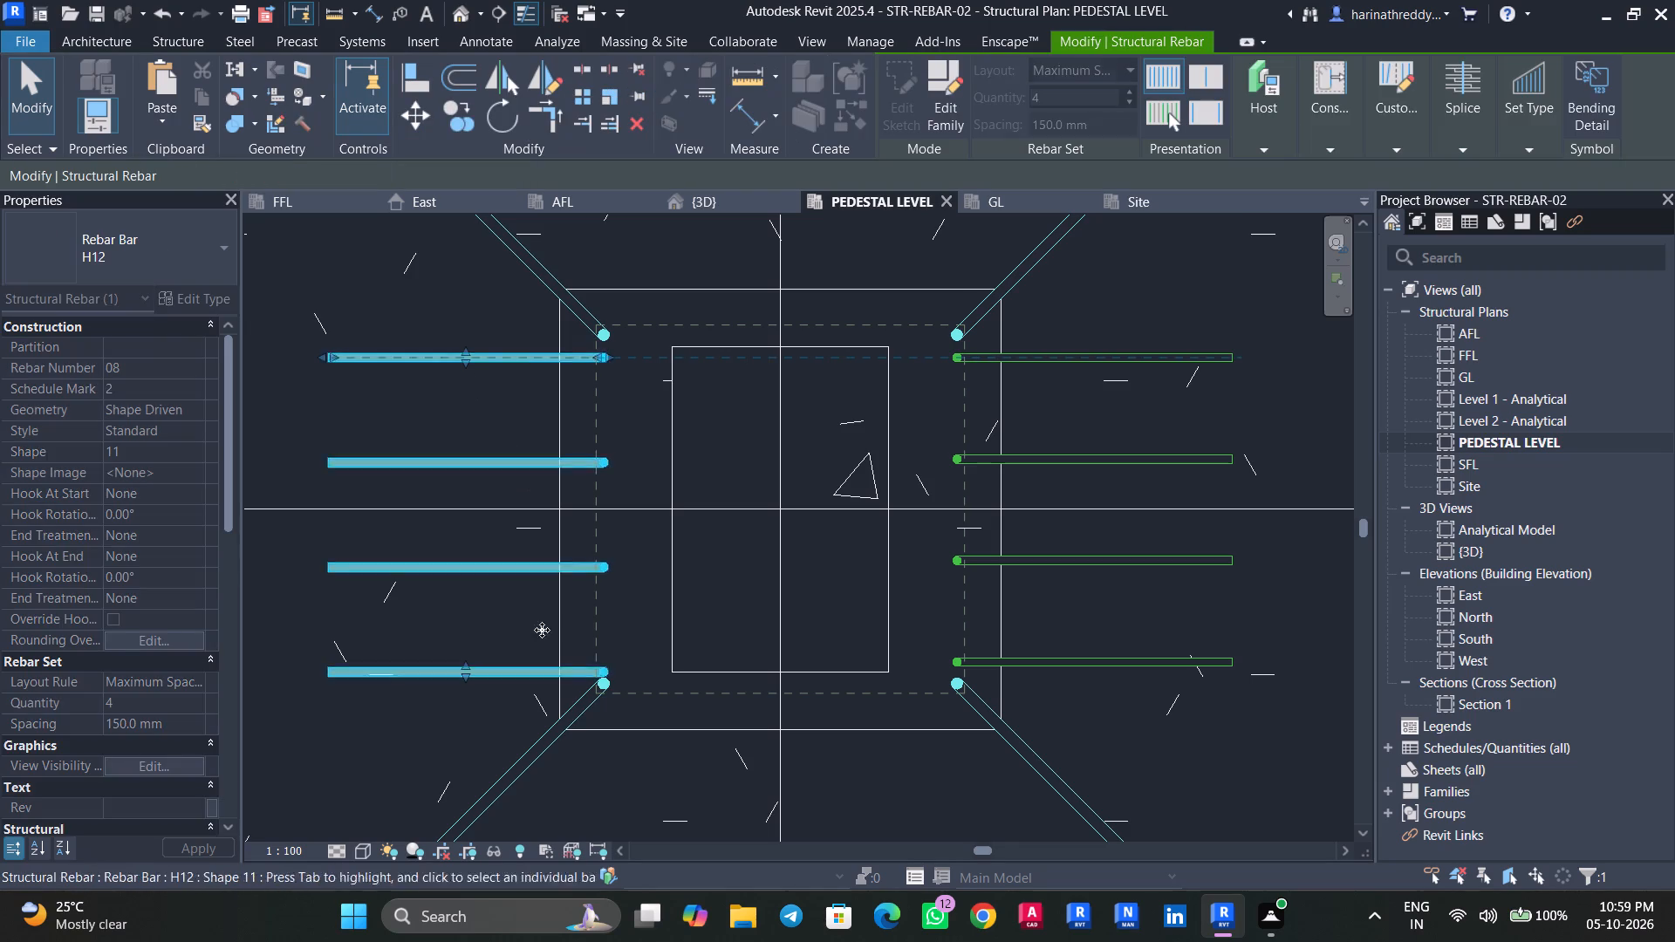
pyautogui.moveTo(468, 666); pyautogui.dragTo(468, 652)
pyautogui.press('Escape')
pyautogui.press('Escape')
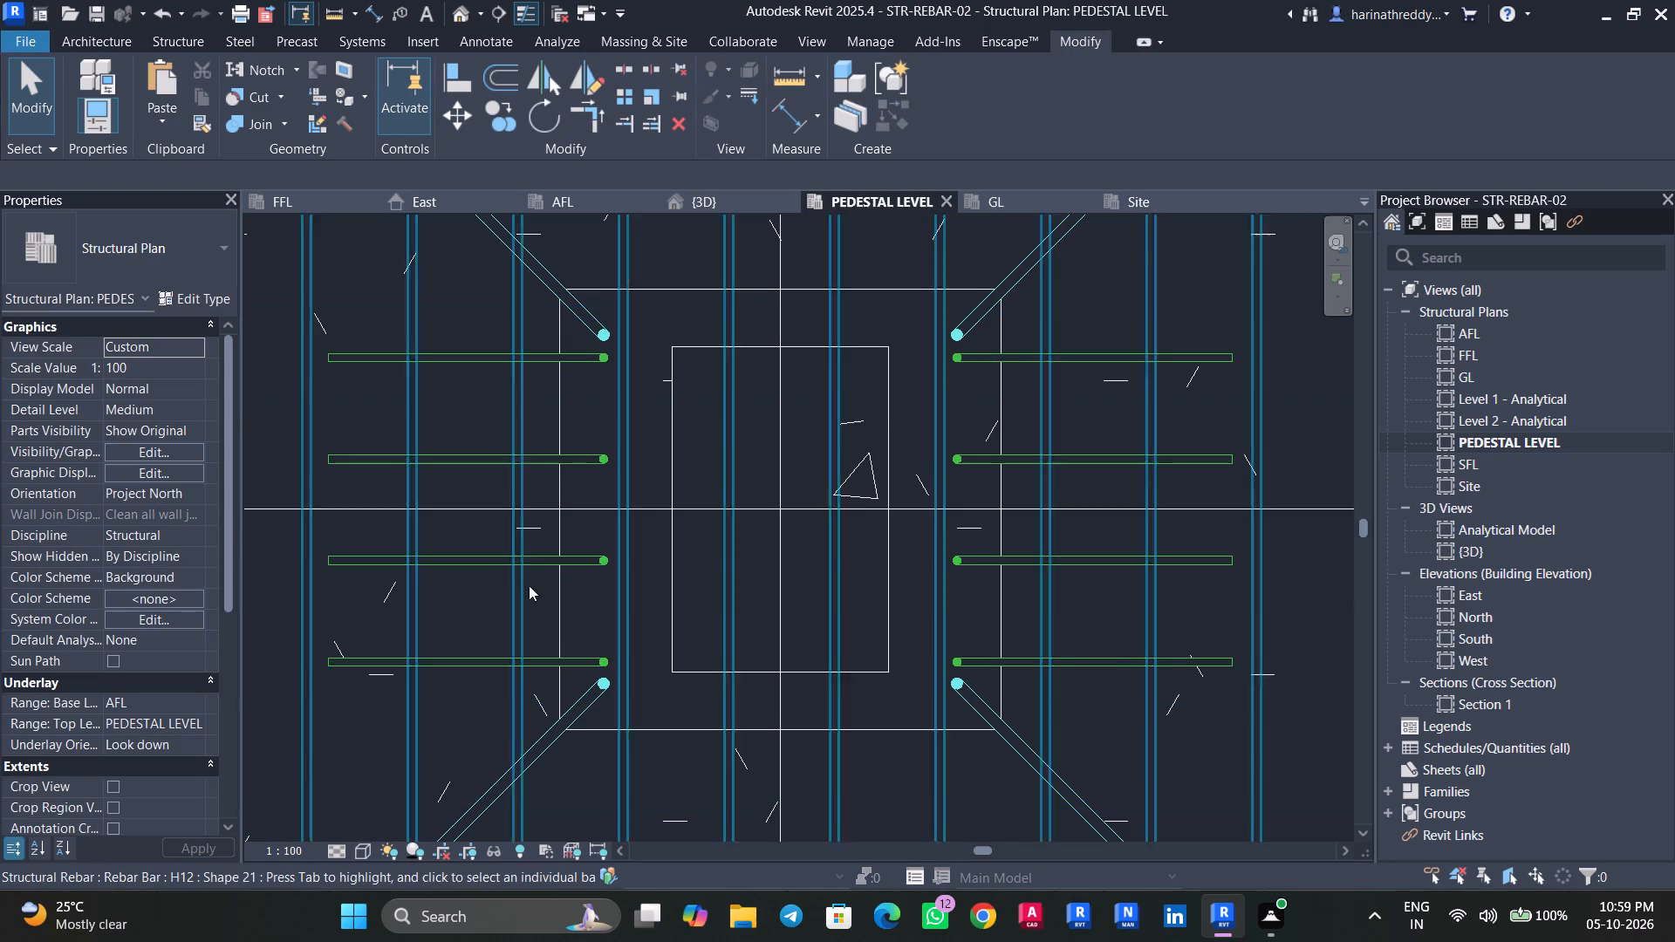
# In Section 1, place a set of H8 stirrups of shape 52 at 150 mm maximum spacing in the 24"x24" pedestal.
pyautogui.scroll(-5, 1014, 461)
pyautogui.doubleClick(1501, 706)
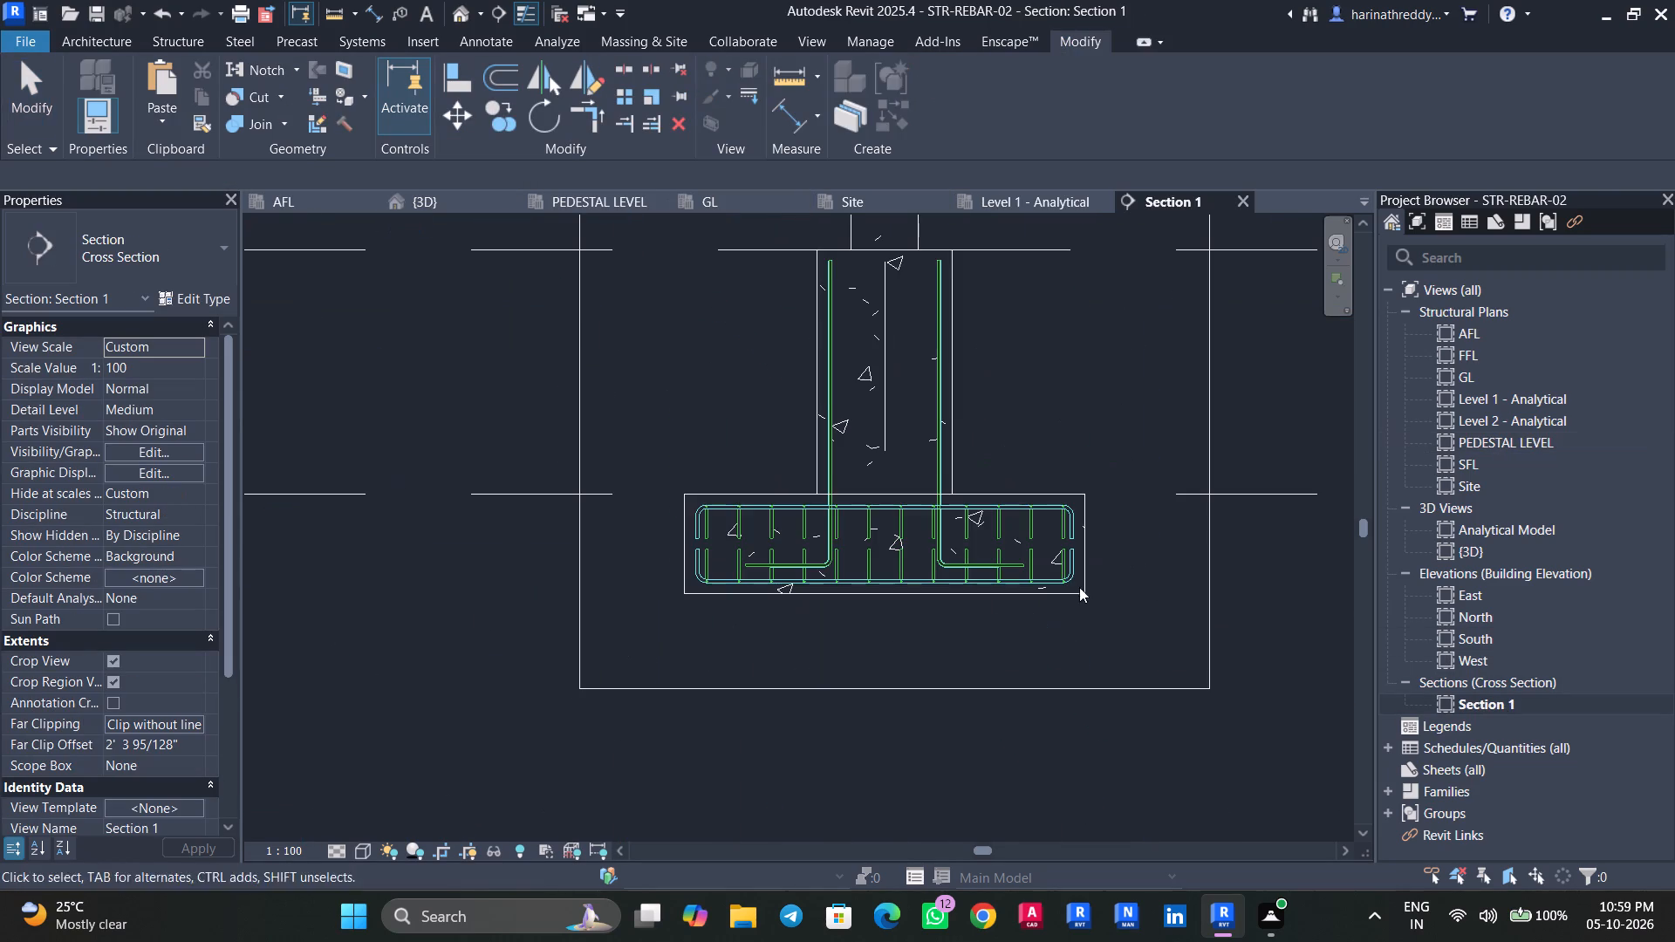
pyautogui.click(954, 386)
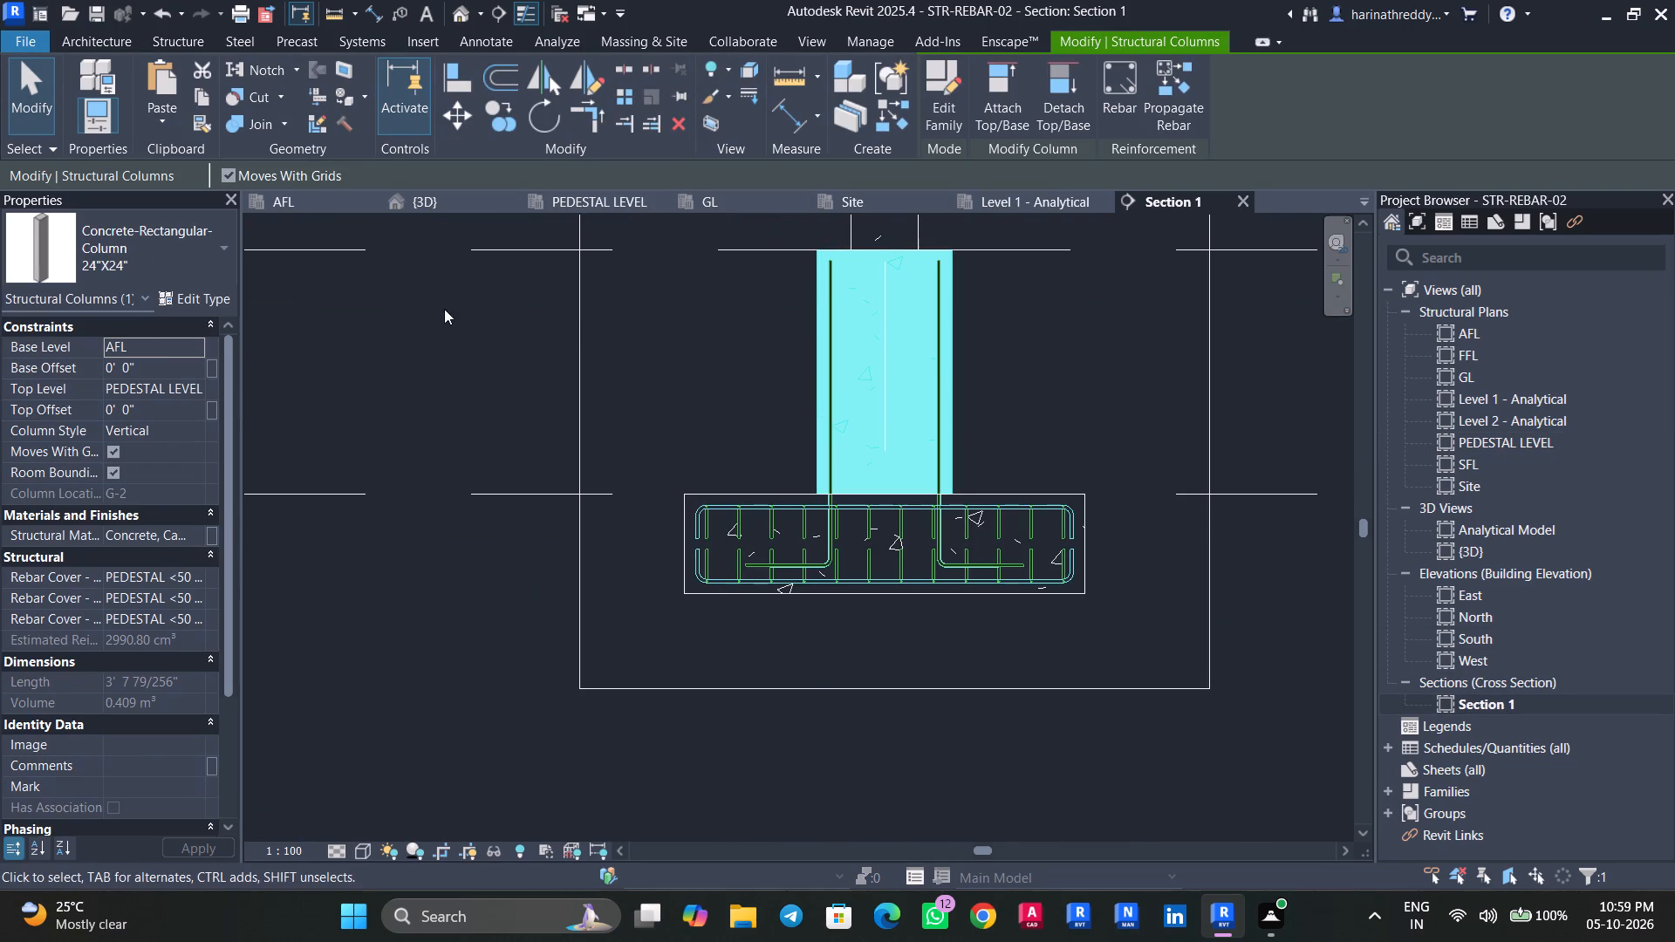
pyautogui.click(1133, 90)
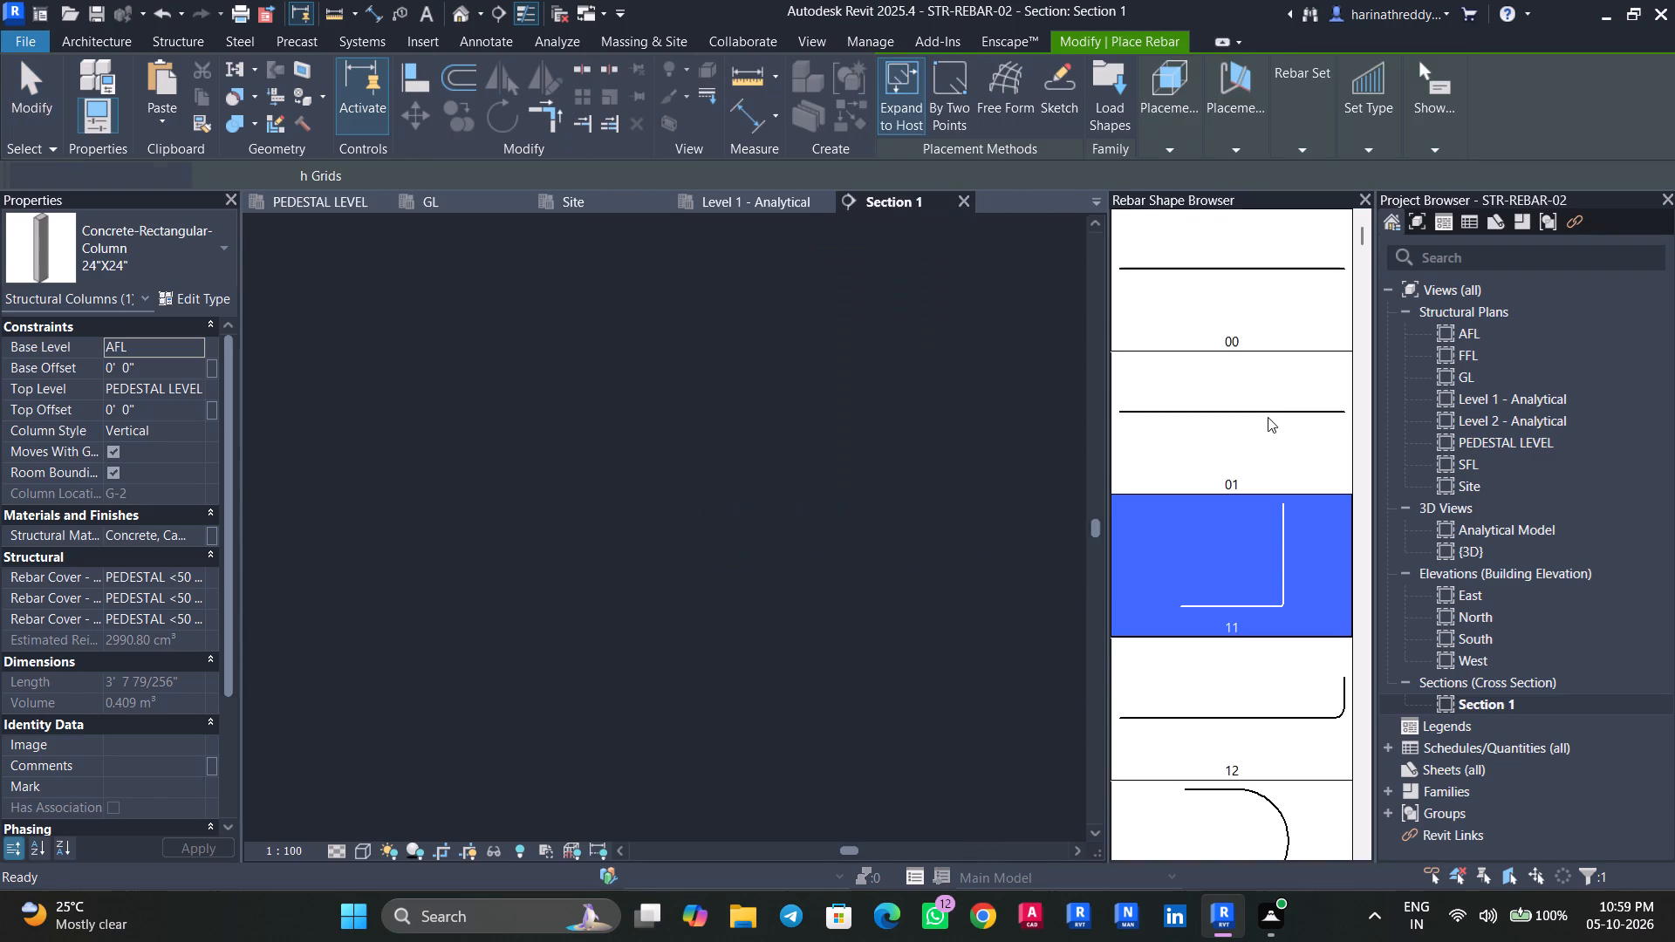
pyautogui.scroll(-20, 1248, 521)
pyautogui.scroll(-14, 1248, 521)
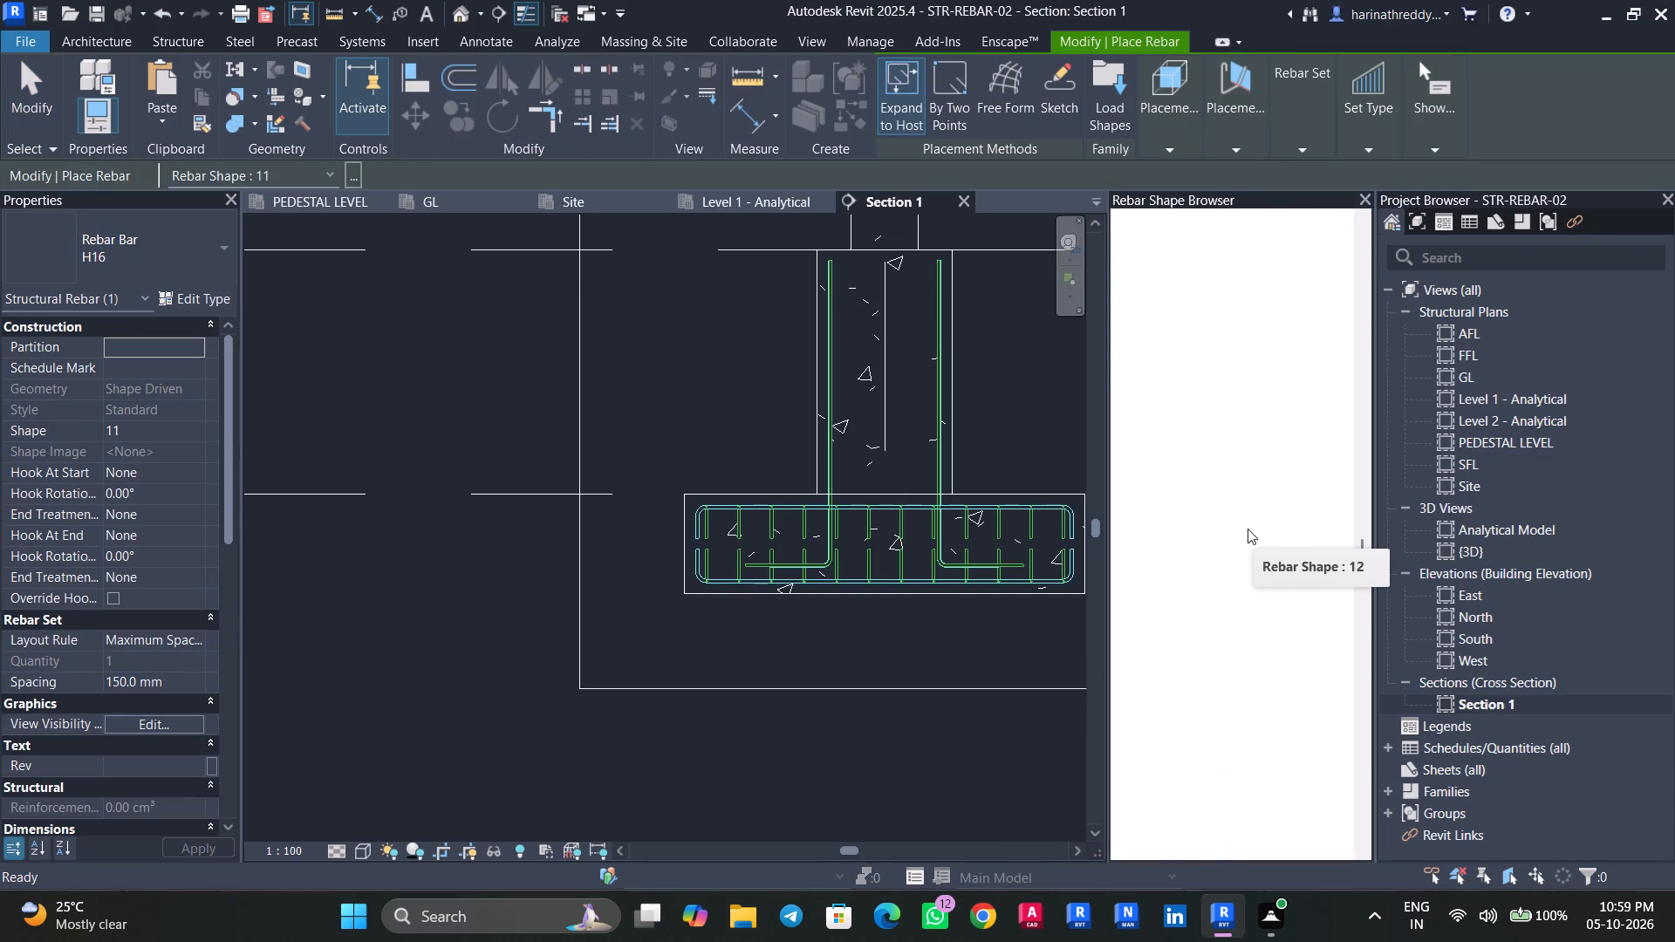
pyautogui.scroll(-2, 1248, 529)
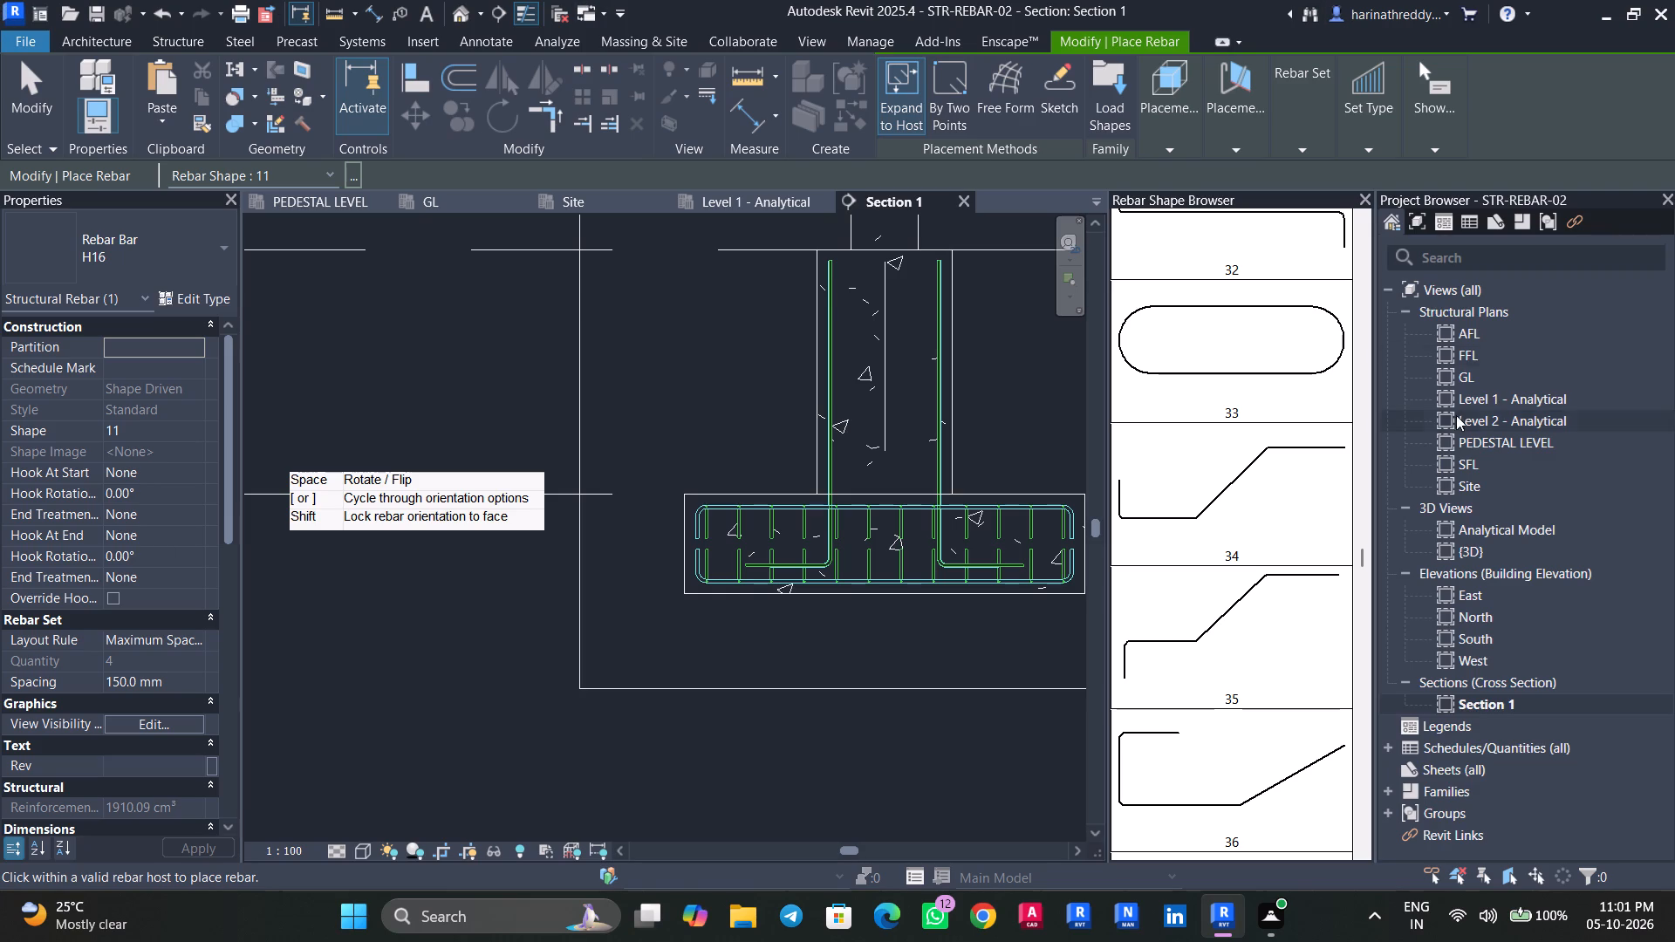
pyautogui.scroll(11, 1261, 509)
pyautogui.scroll(-1, 1260, 505)
pyautogui.scroll(8, 1260, 505)
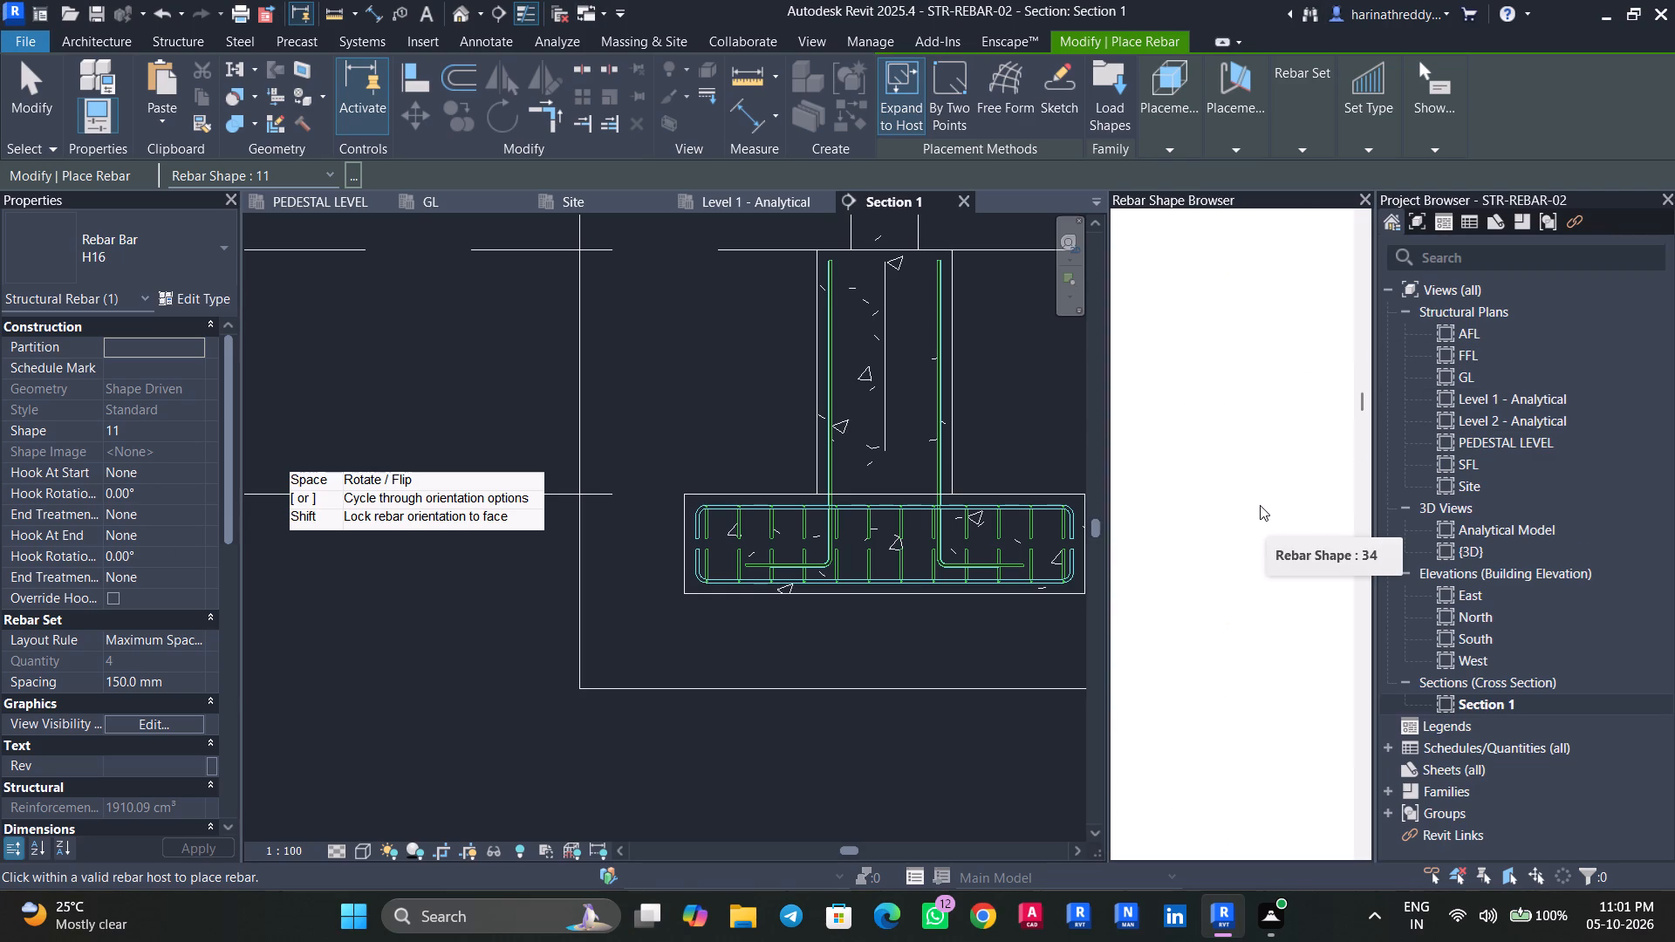
pyautogui.scroll(1, 1260, 505)
pyautogui.scroll(-14, 1260, 505)
pyautogui.scroll(1, 1260, 505)
pyautogui.scroll(-17, 1260, 505)
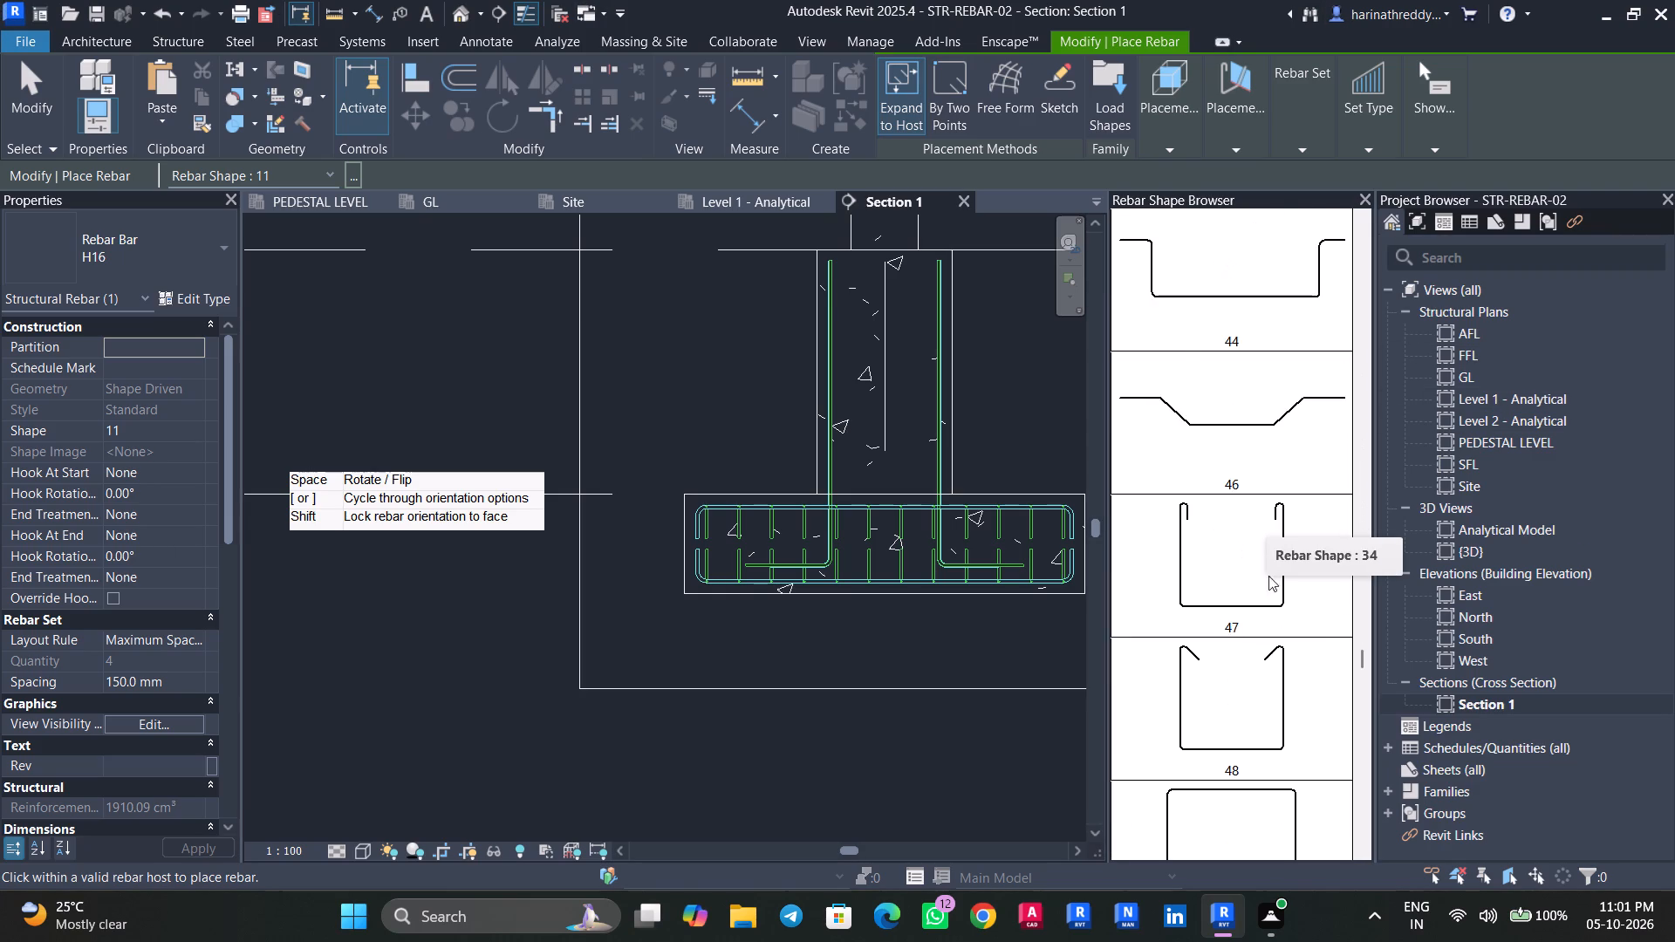
pyautogui.scroll(-3, 1268, 585)
pyautogui.click(1235, 776)
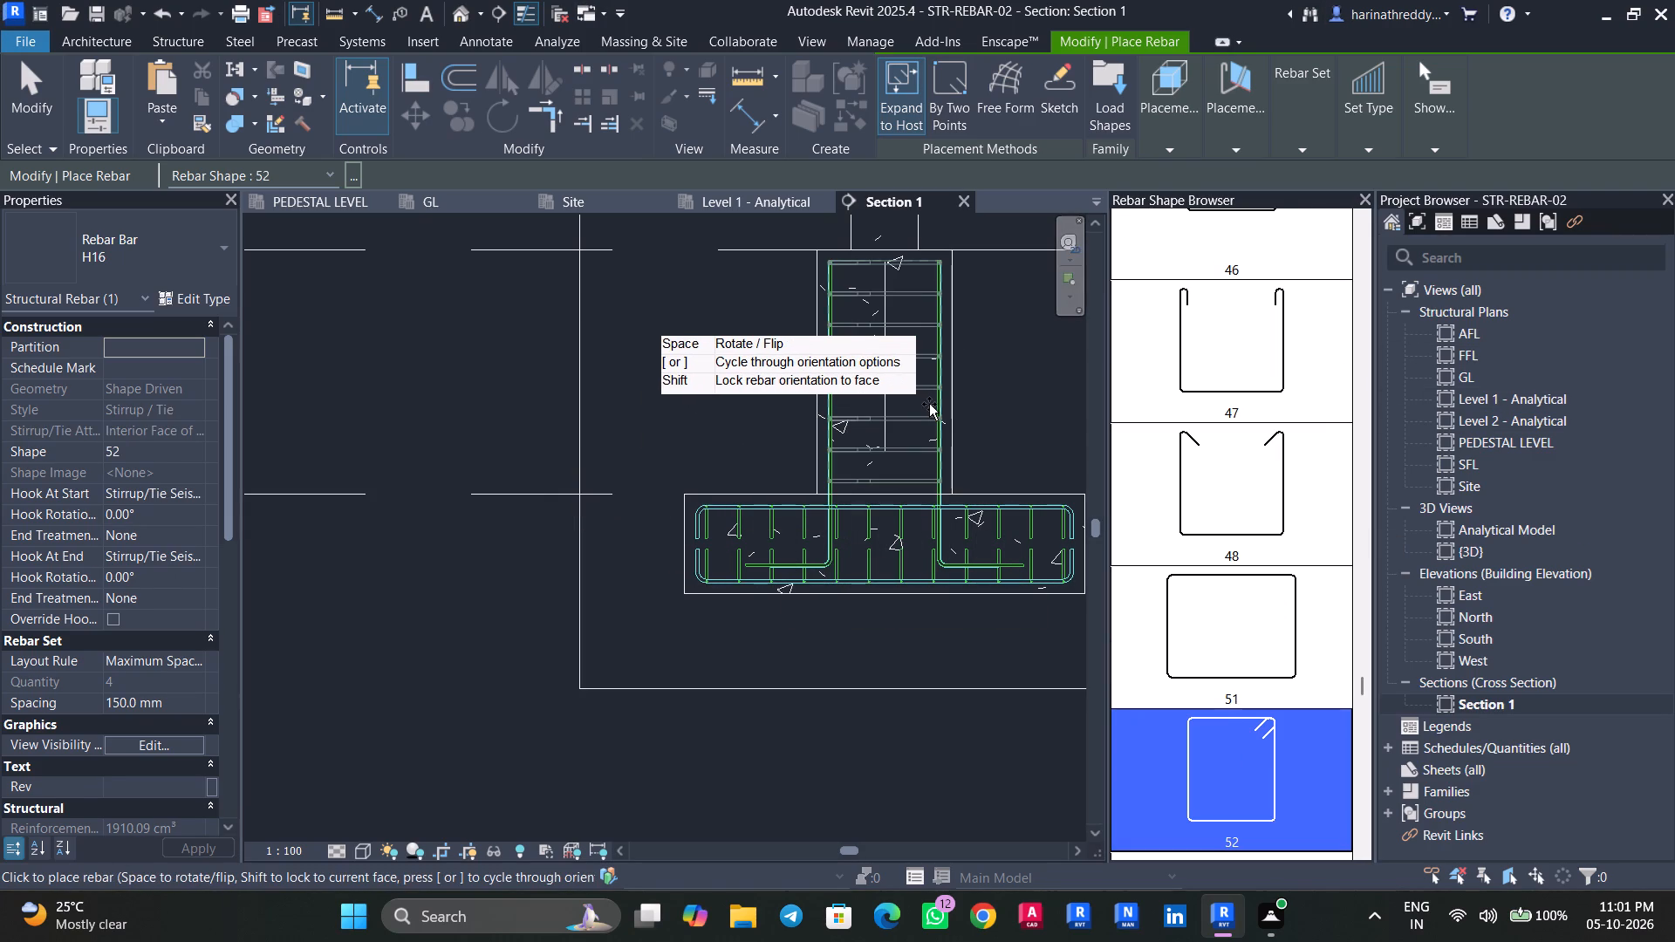
pyautogui.click(158, 256)
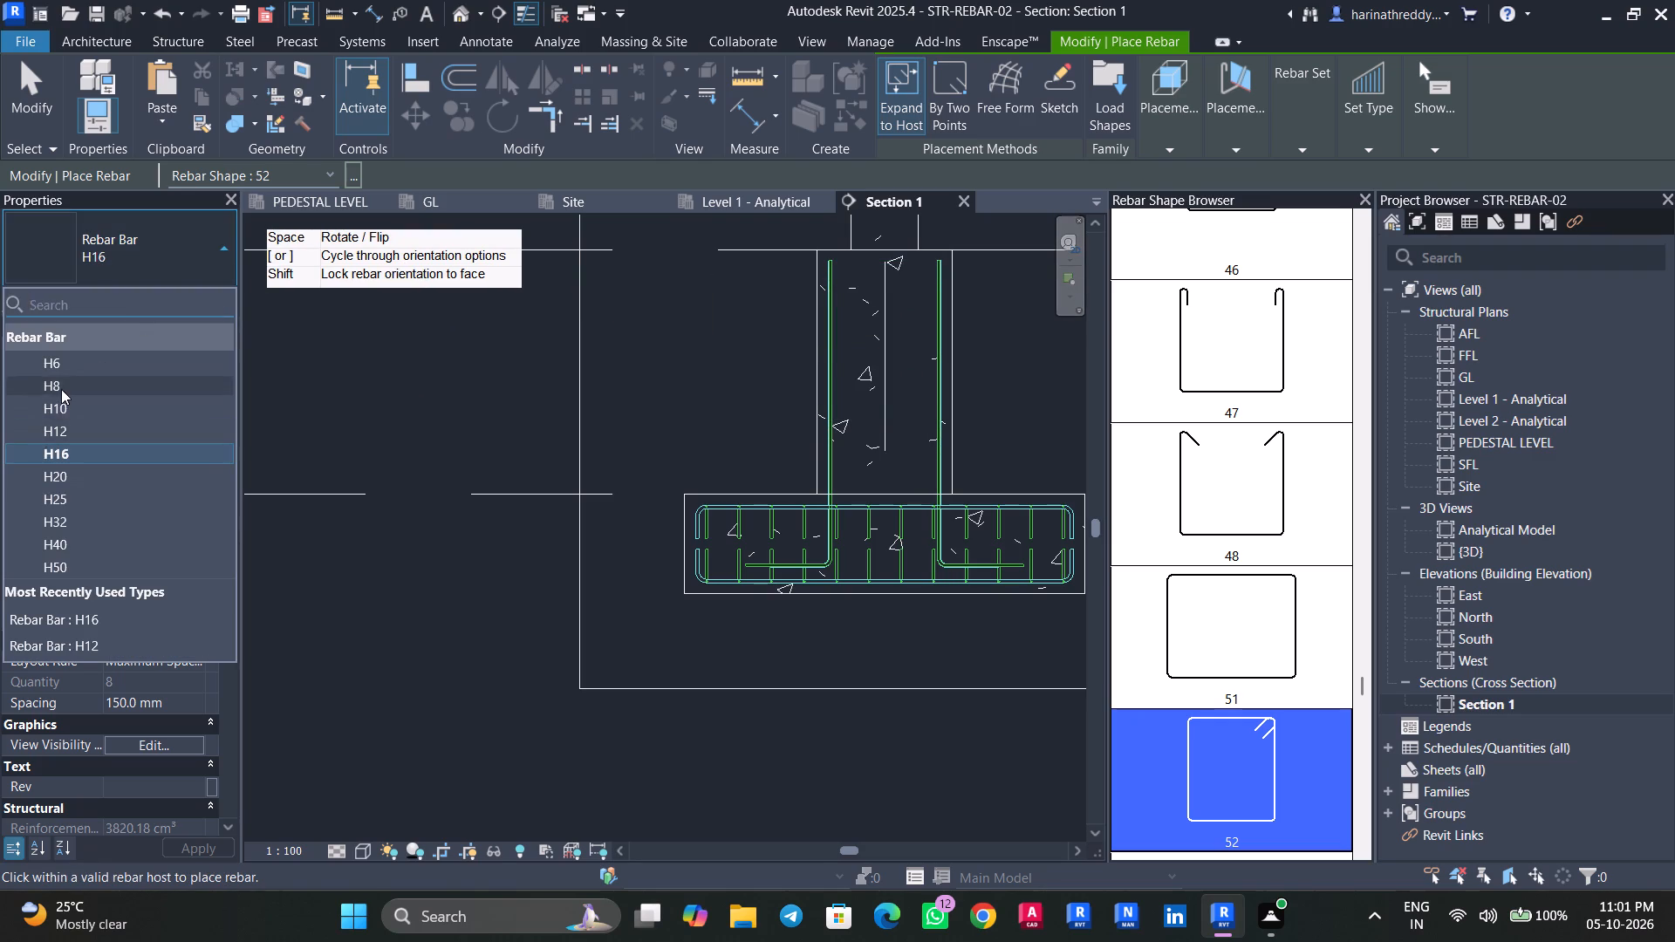
pyautogui.click(61, 389)
pyautogui.click(894, 373)
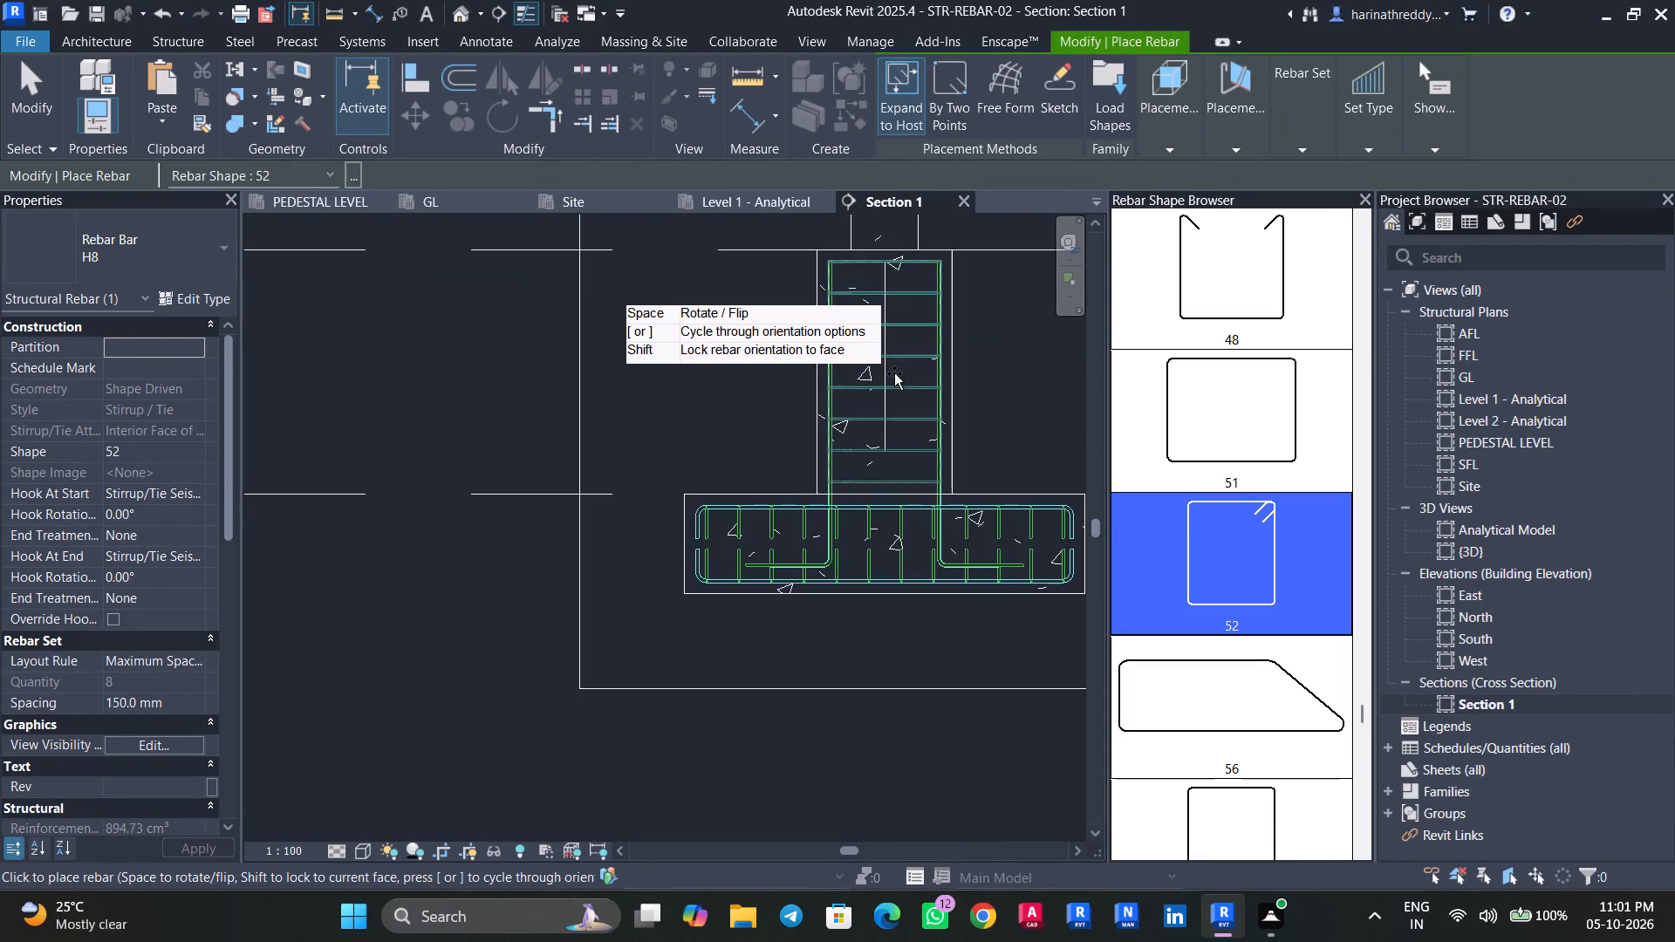
pyautogui.press('Escape')
pyautogui.press('Escape')
# Extend the lower end of the H8 stirrup set down into the footing, to the bends of the vertical bars.
pyautogui.click(893, 444)
pyautogui.scroll(3, 892, 495)
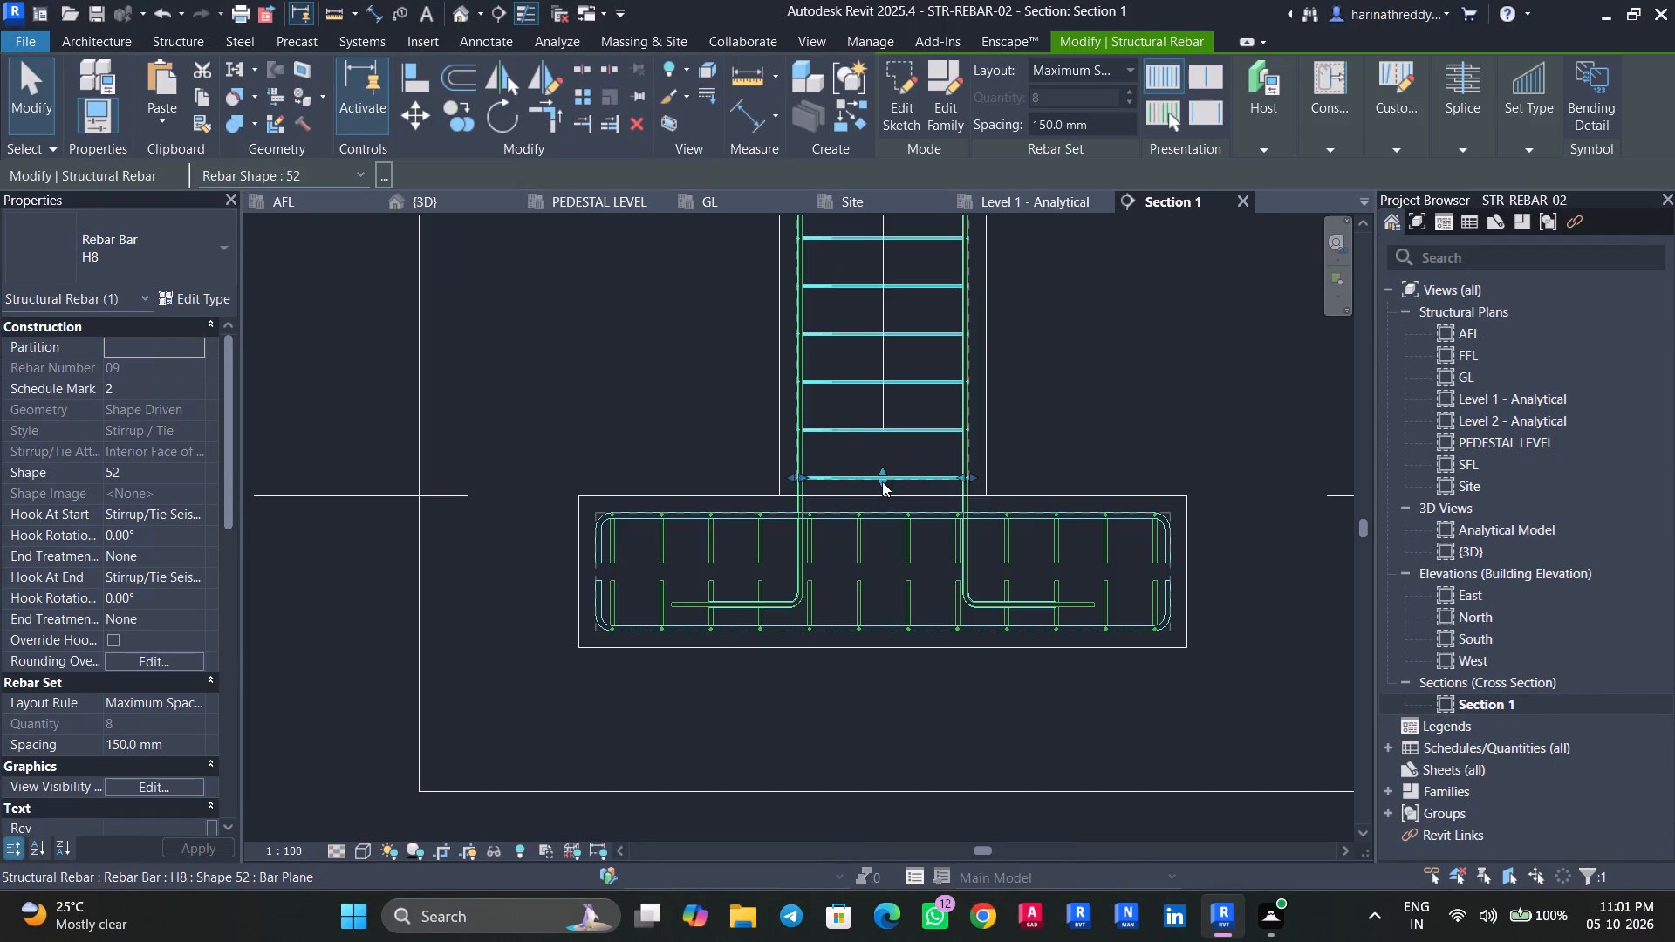
pyautogui.moveTo(882, 481); pyautogui.dragTo(899, 584)
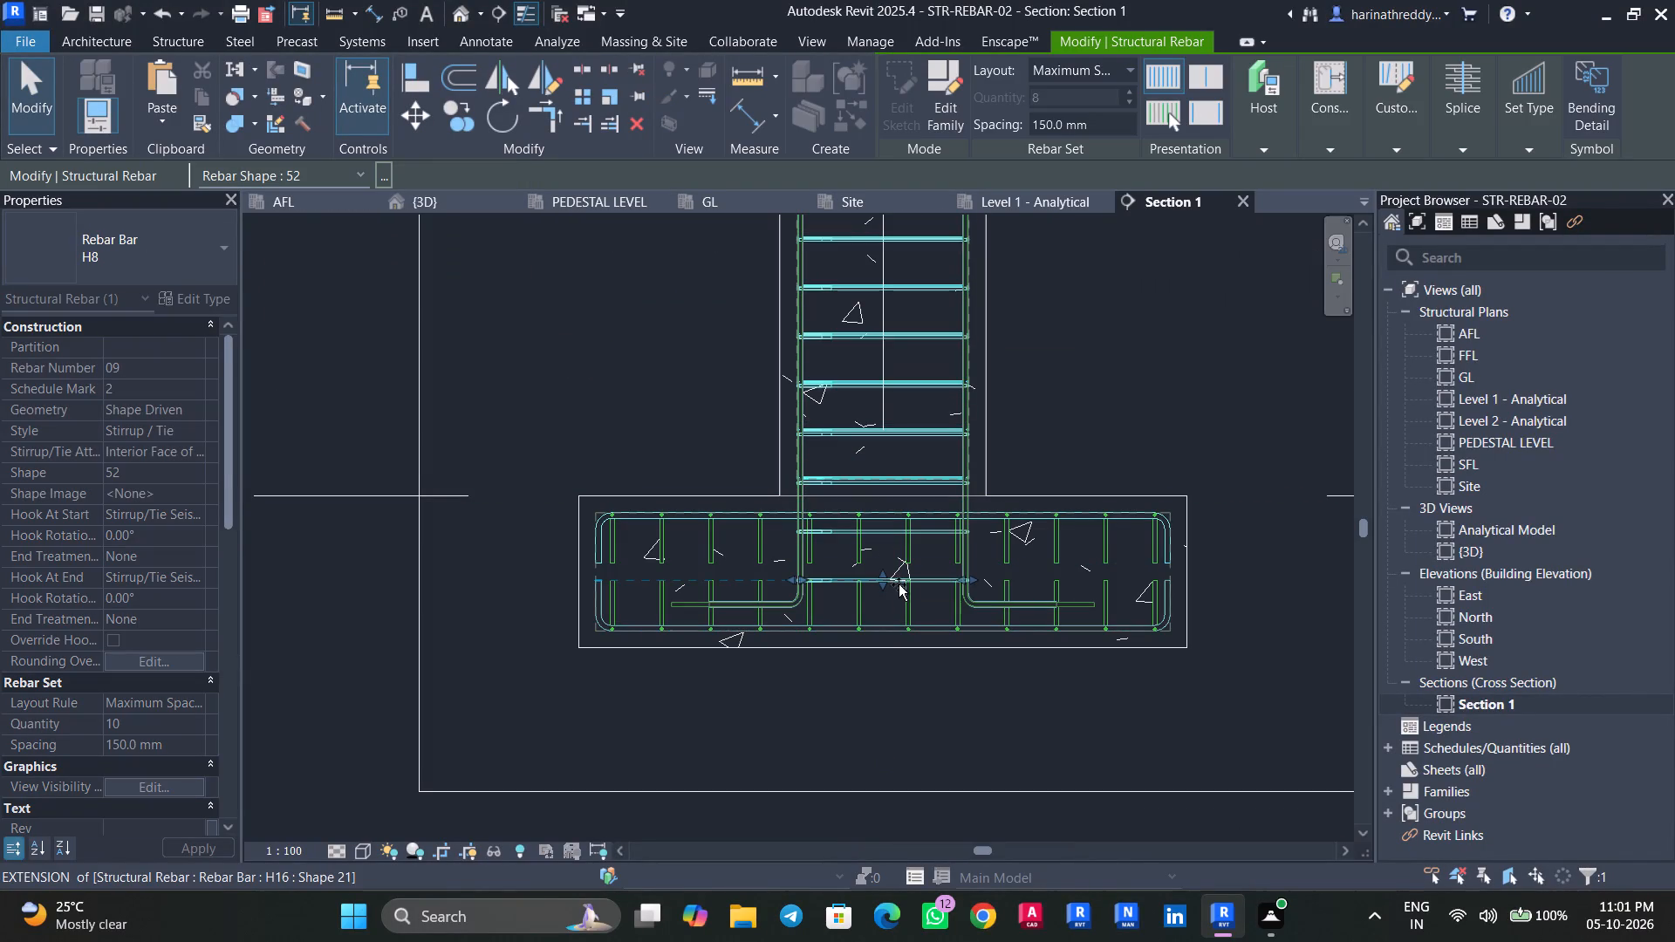
pyautogui.moveTo(899, 584); pyautogui.dragTo(901, 593)
pyautogui.press('Escape')
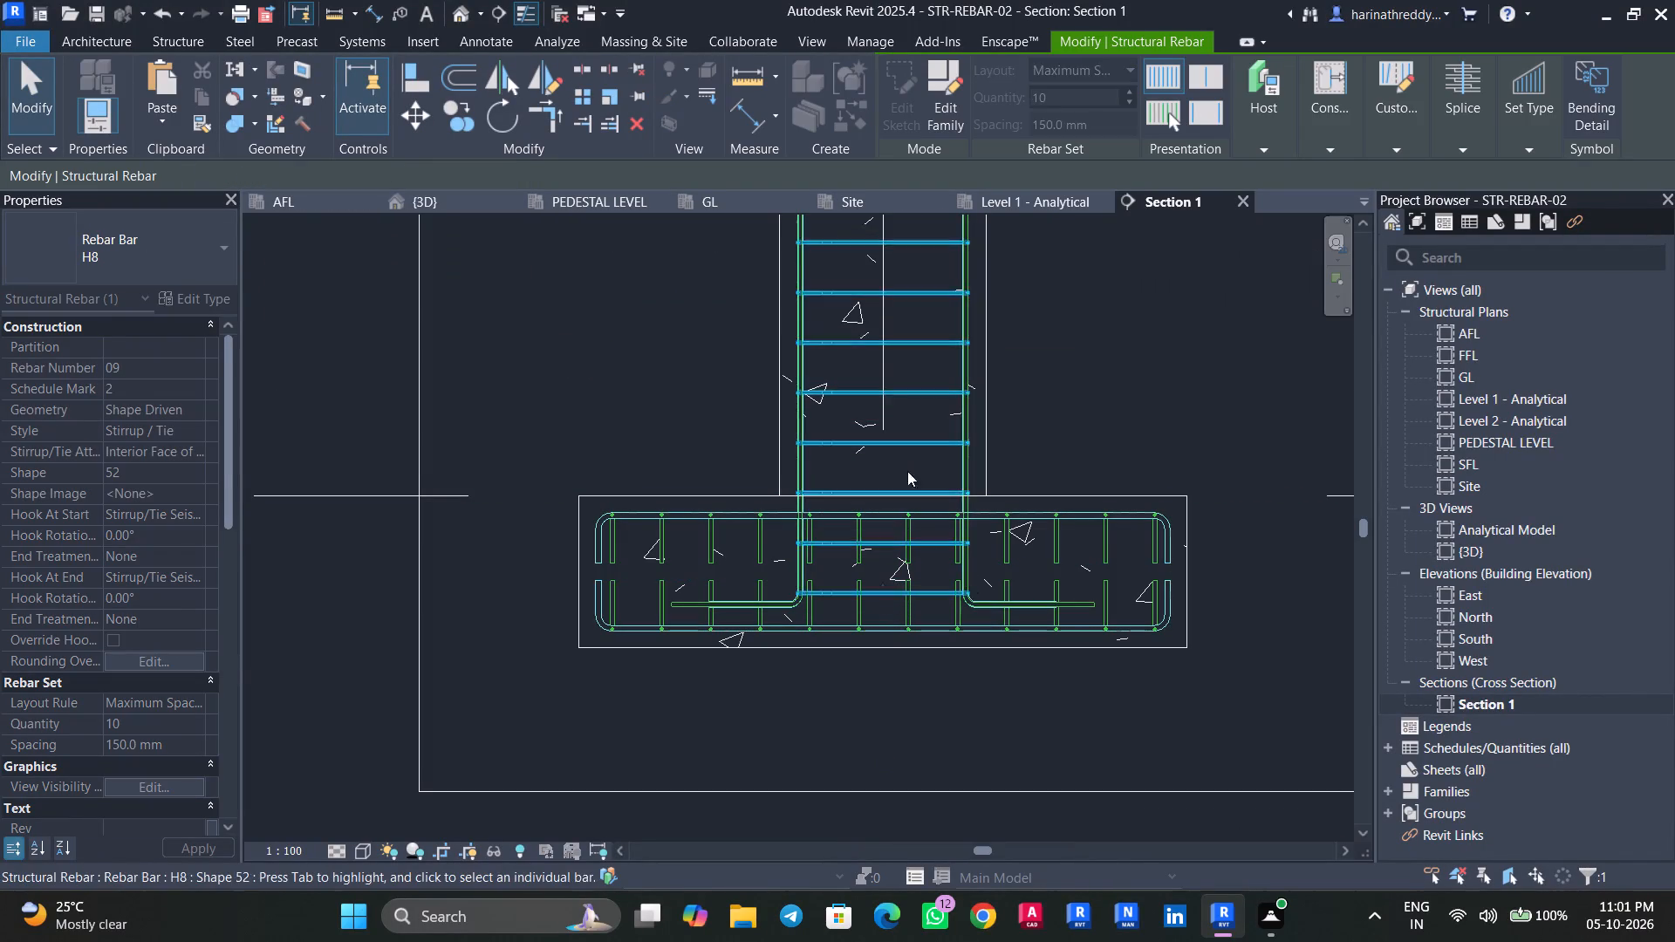
# Pull the upper end of the H8 stirrup set slightly down from the tops of the pedestal's vertical bars.
pyautogui.scroll(1, 1014, 299)
pyautogui.moveTo(1016, 299); pyautogui.dragTo(992, 596, button='middle')
pyautogui.click(885, 414)
pyautogui.scroll(5, 868, 416)
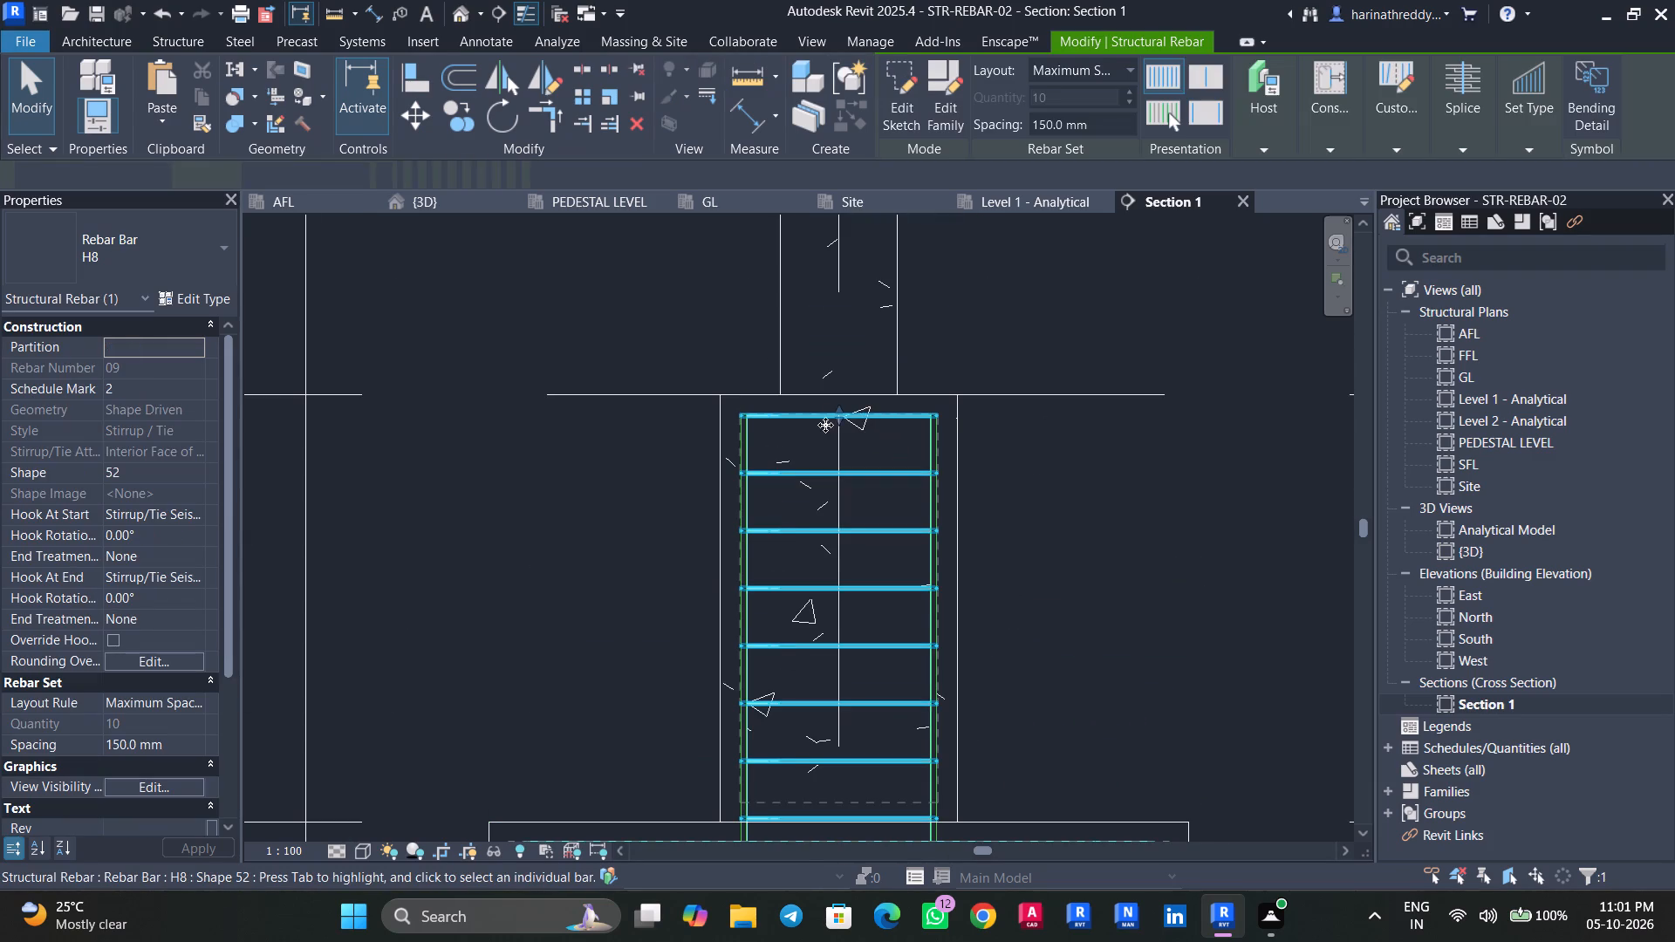
pyautogui.moveTo(819, 420); pyautogui.dragTo(817, 433)
pyautogui.press('Escape')
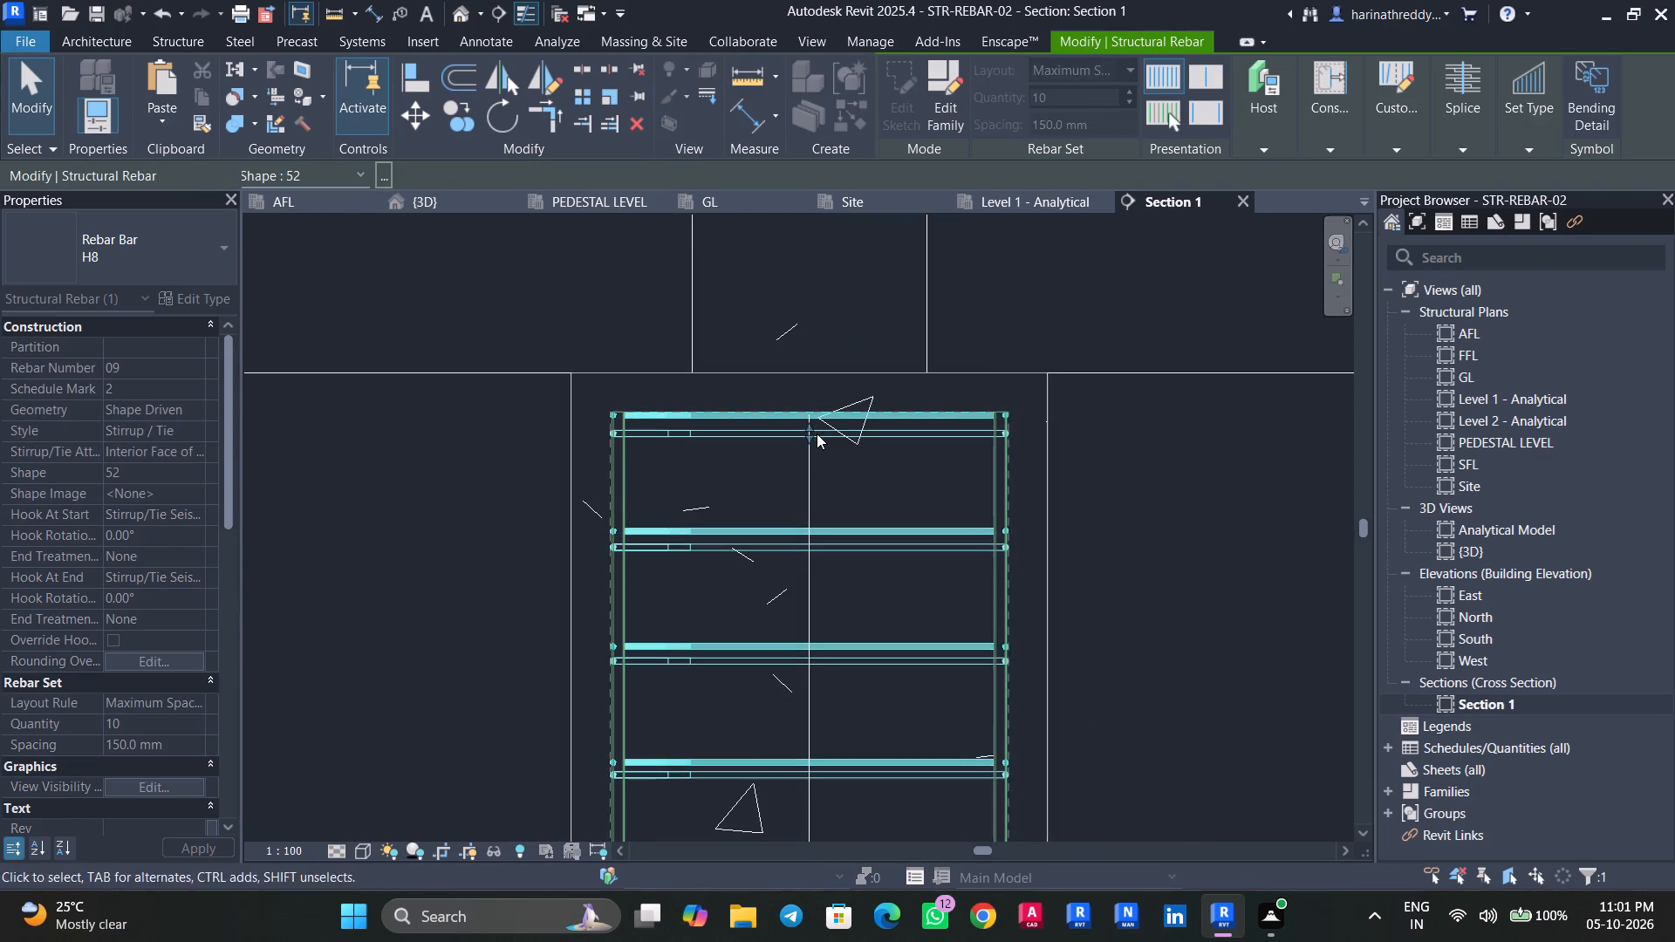
pyautogui.press('Escape')
pyautogui.scroll(-4, 1103, 408)
pyautogui.scroll(1, 1103, 405)
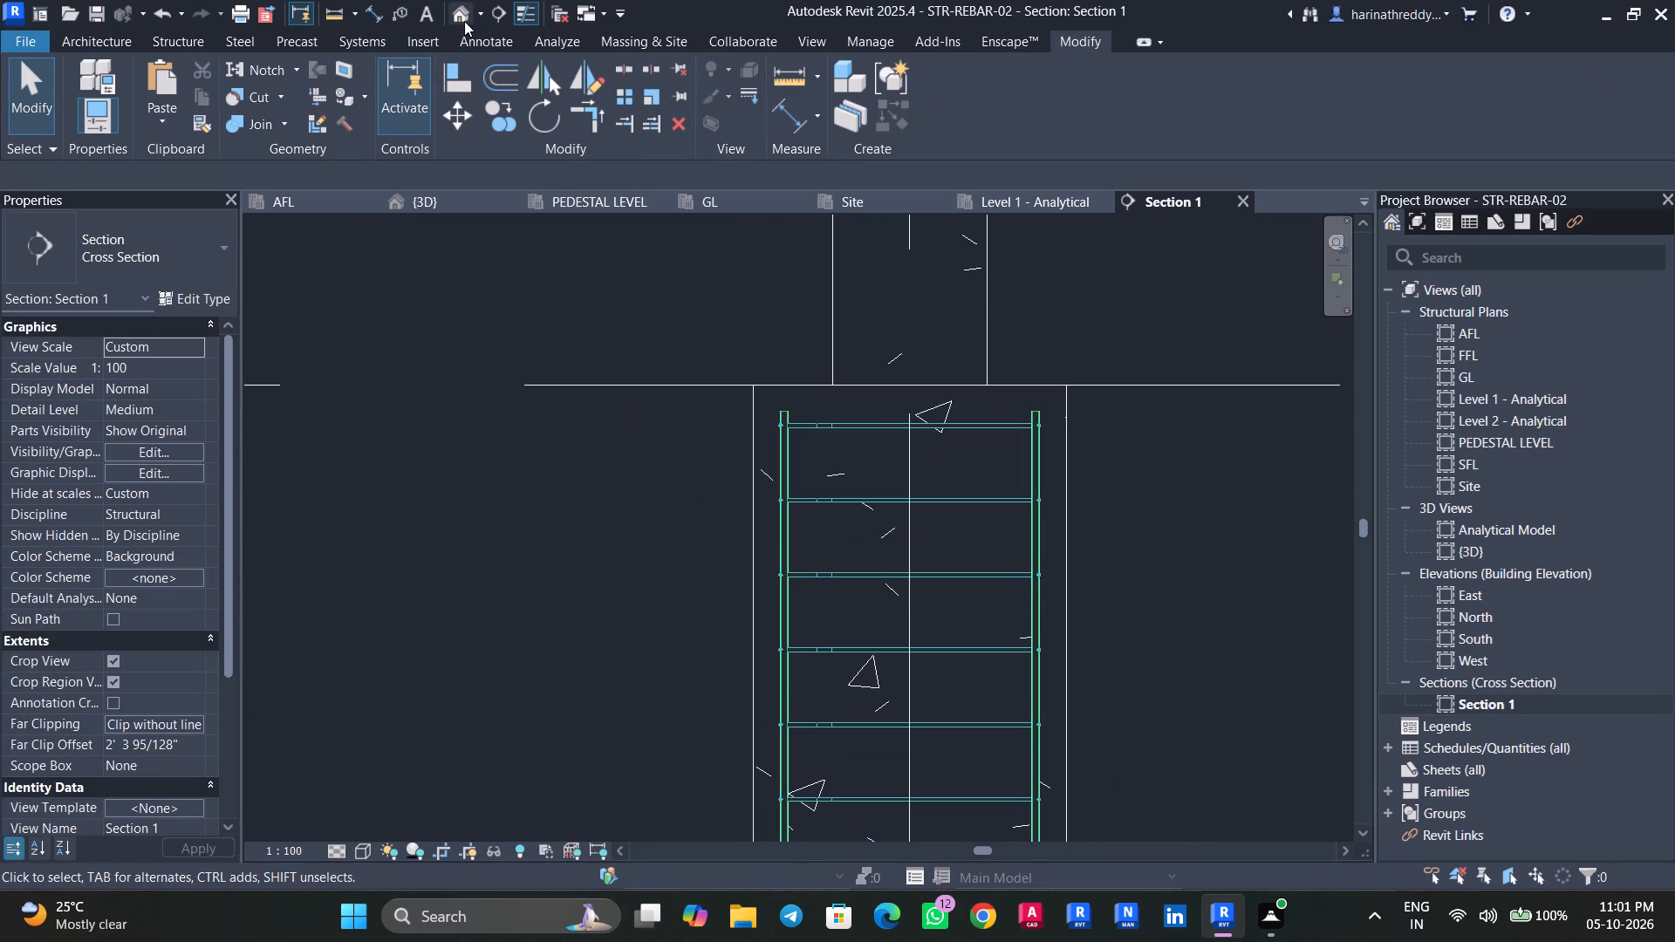
# Check the pedestal's H8 stirrups in the 3D view and in Section 1.
pyautogui.click(464, 21)
pyautogui.scroll(-7, 1031, 519)
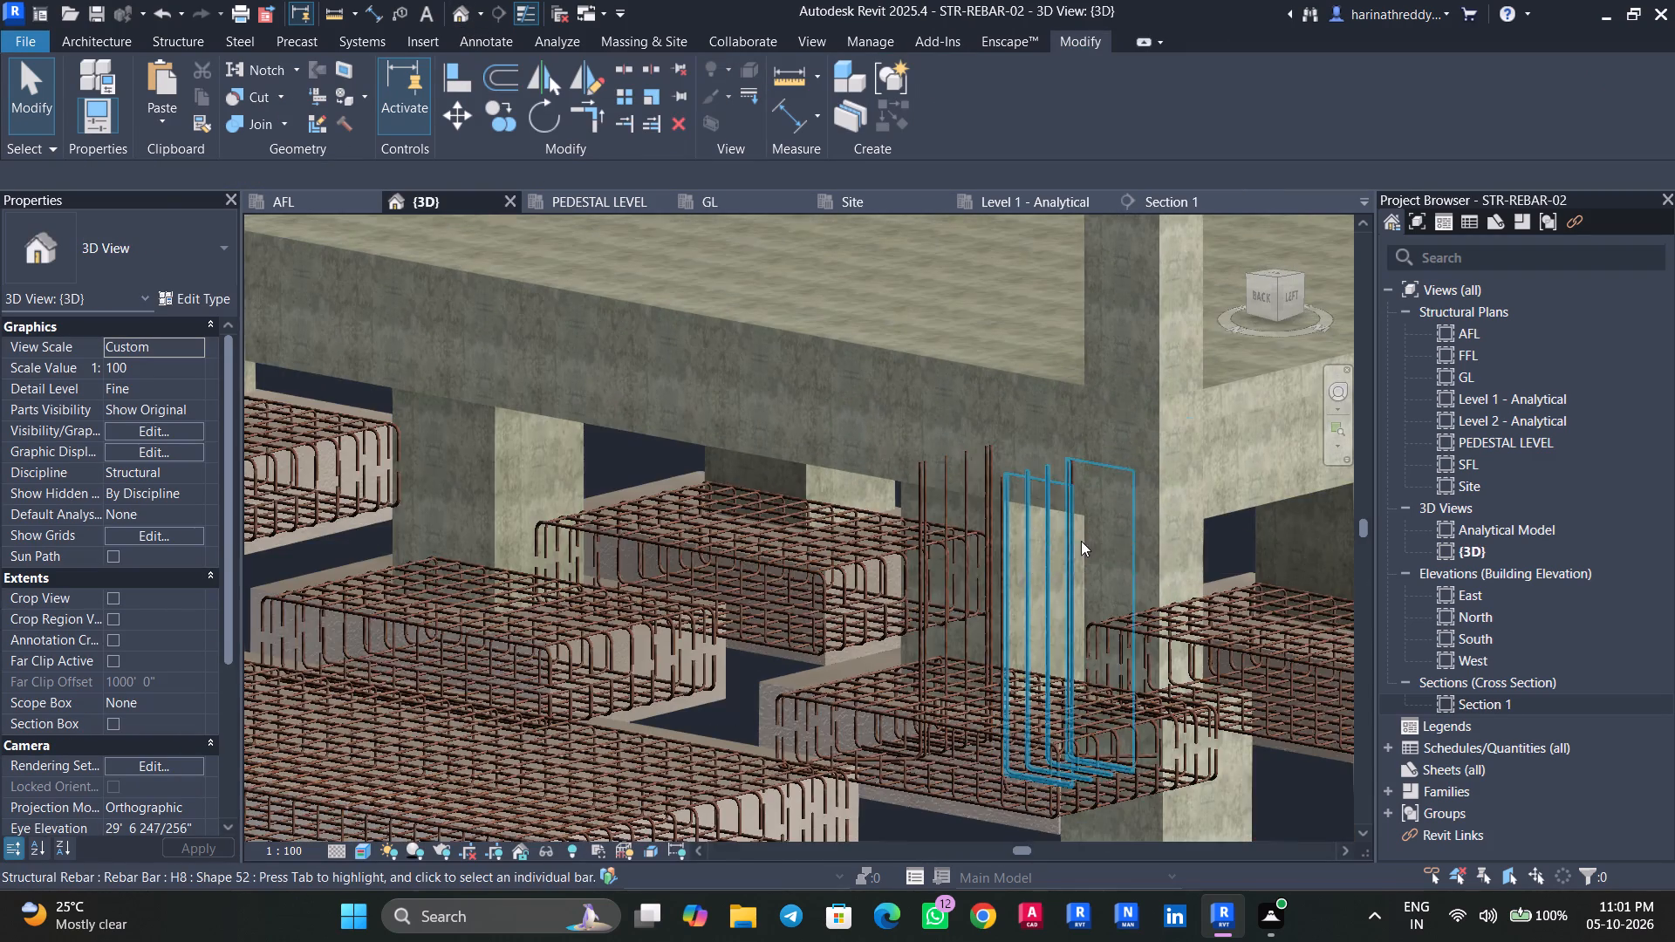
pyautogui.doubleClick(1518, 706)
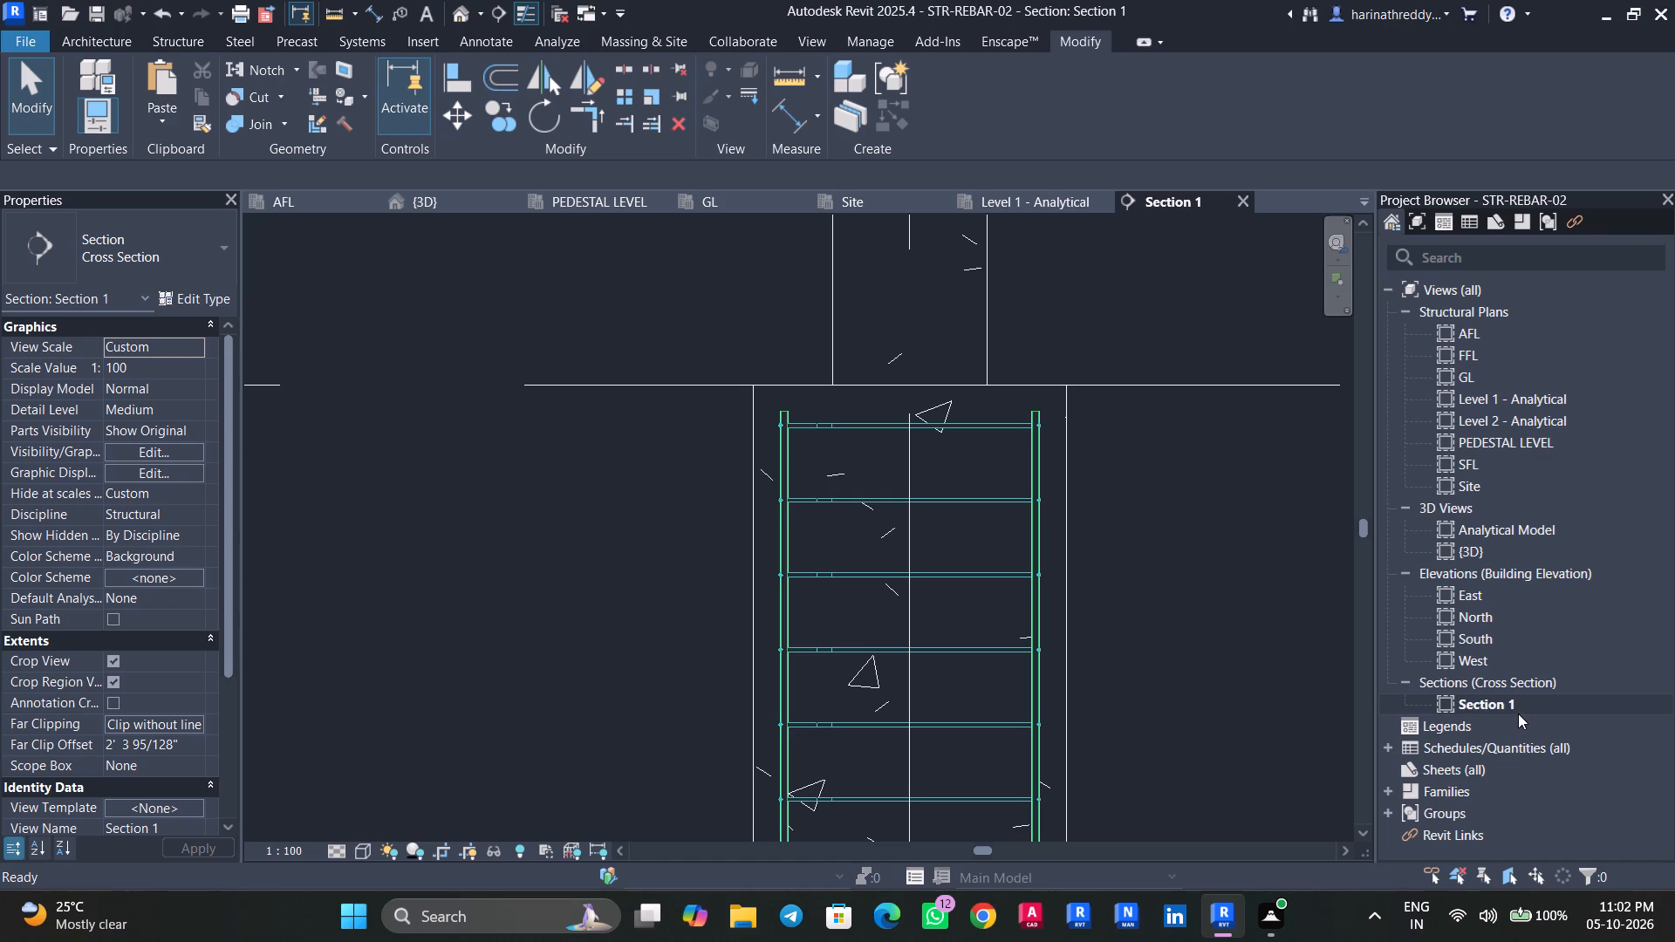
pyautogui.scroll(1, 1518, 713)
pyautogui.press('Escape')
pyautogui.scroll(-7, 1146, 383)
pyautogui.scroll(1, 1151, 392)
pyautogui.scroll(-1, 1154, 402)
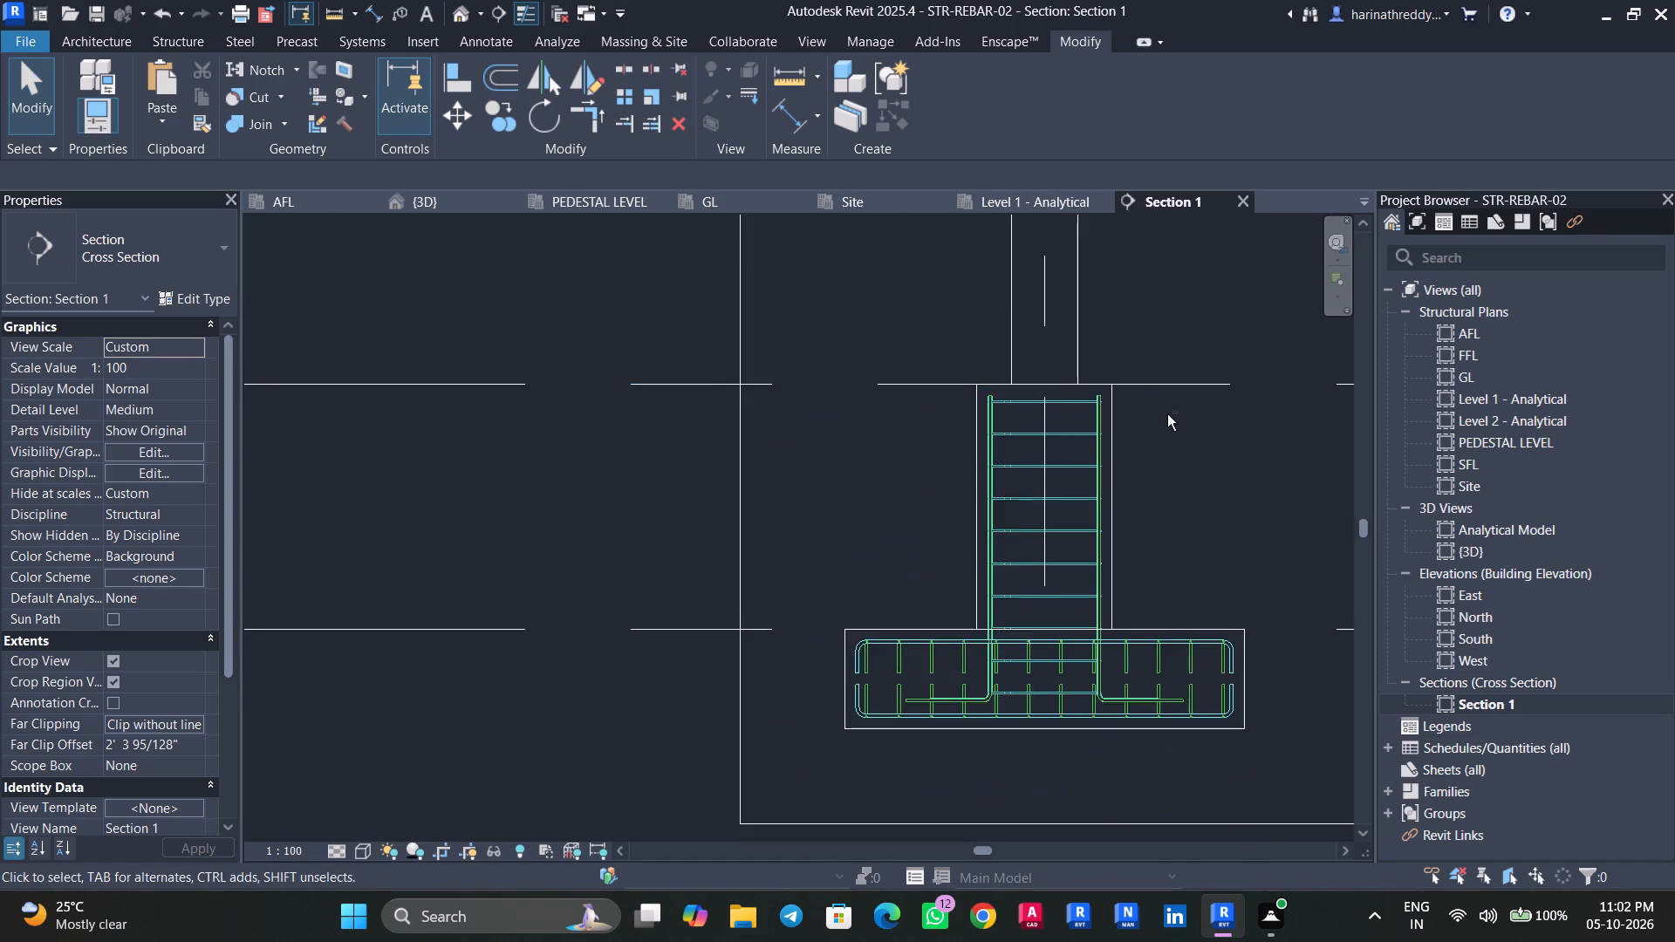
pyautogui.keyDown('shift'); pyautogui.moveTo(1167, 423); pyautogui.dragTo(1086, 486, button='middle'); pyautogui.keyUp('shift')
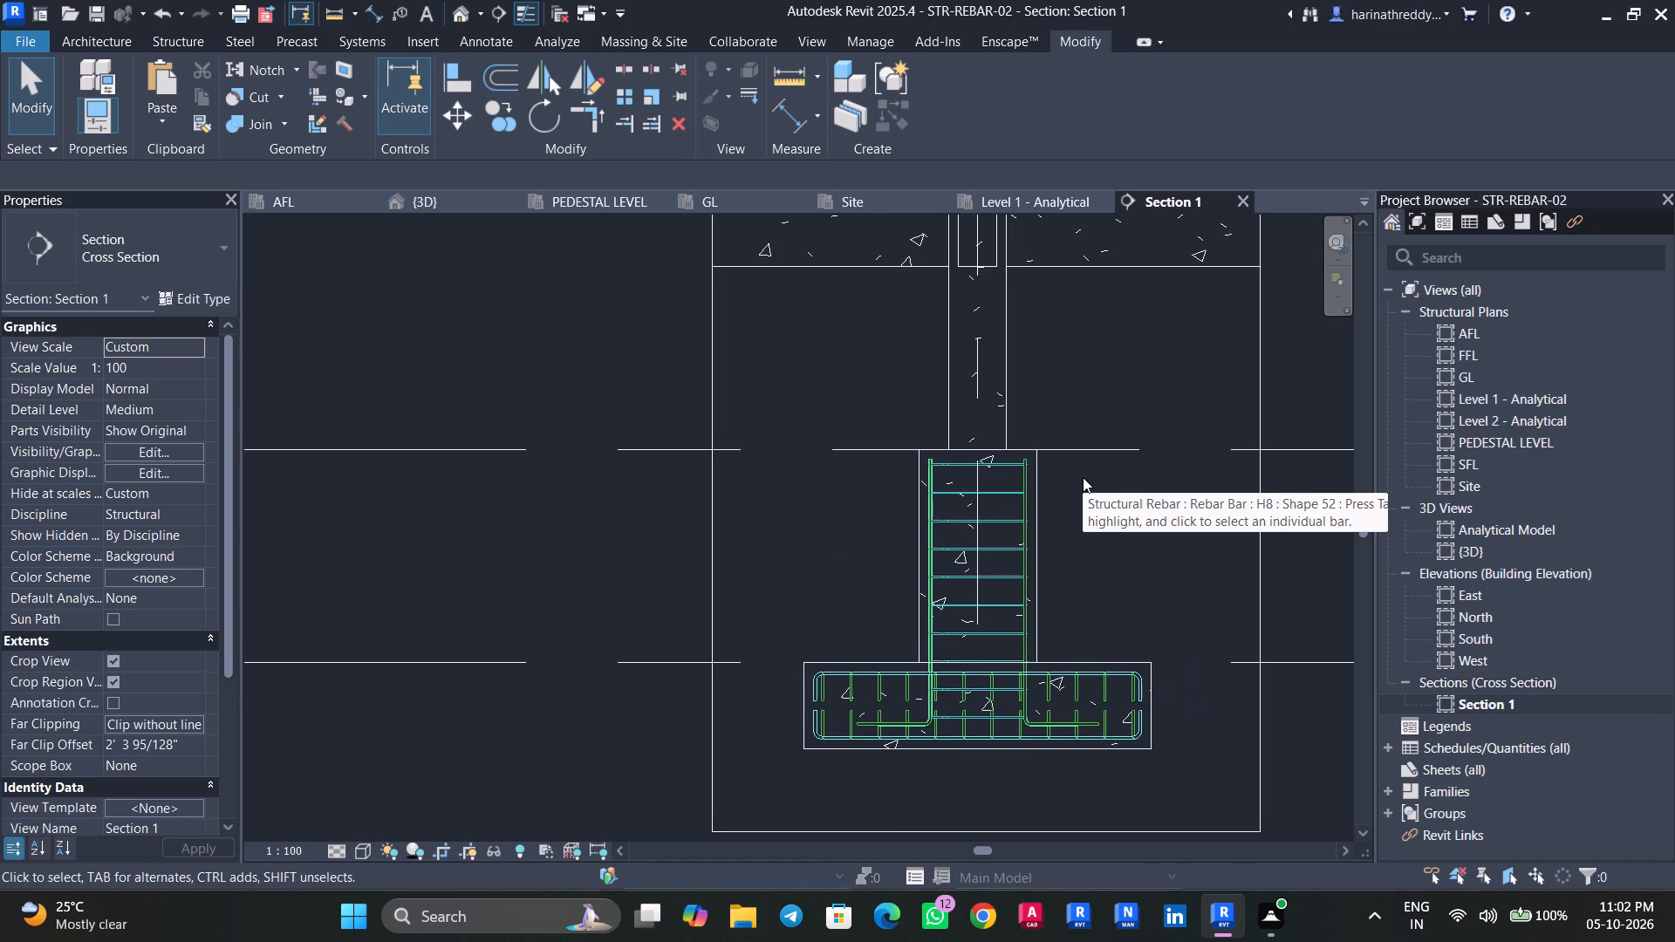
pyautogui.click(986, 493)
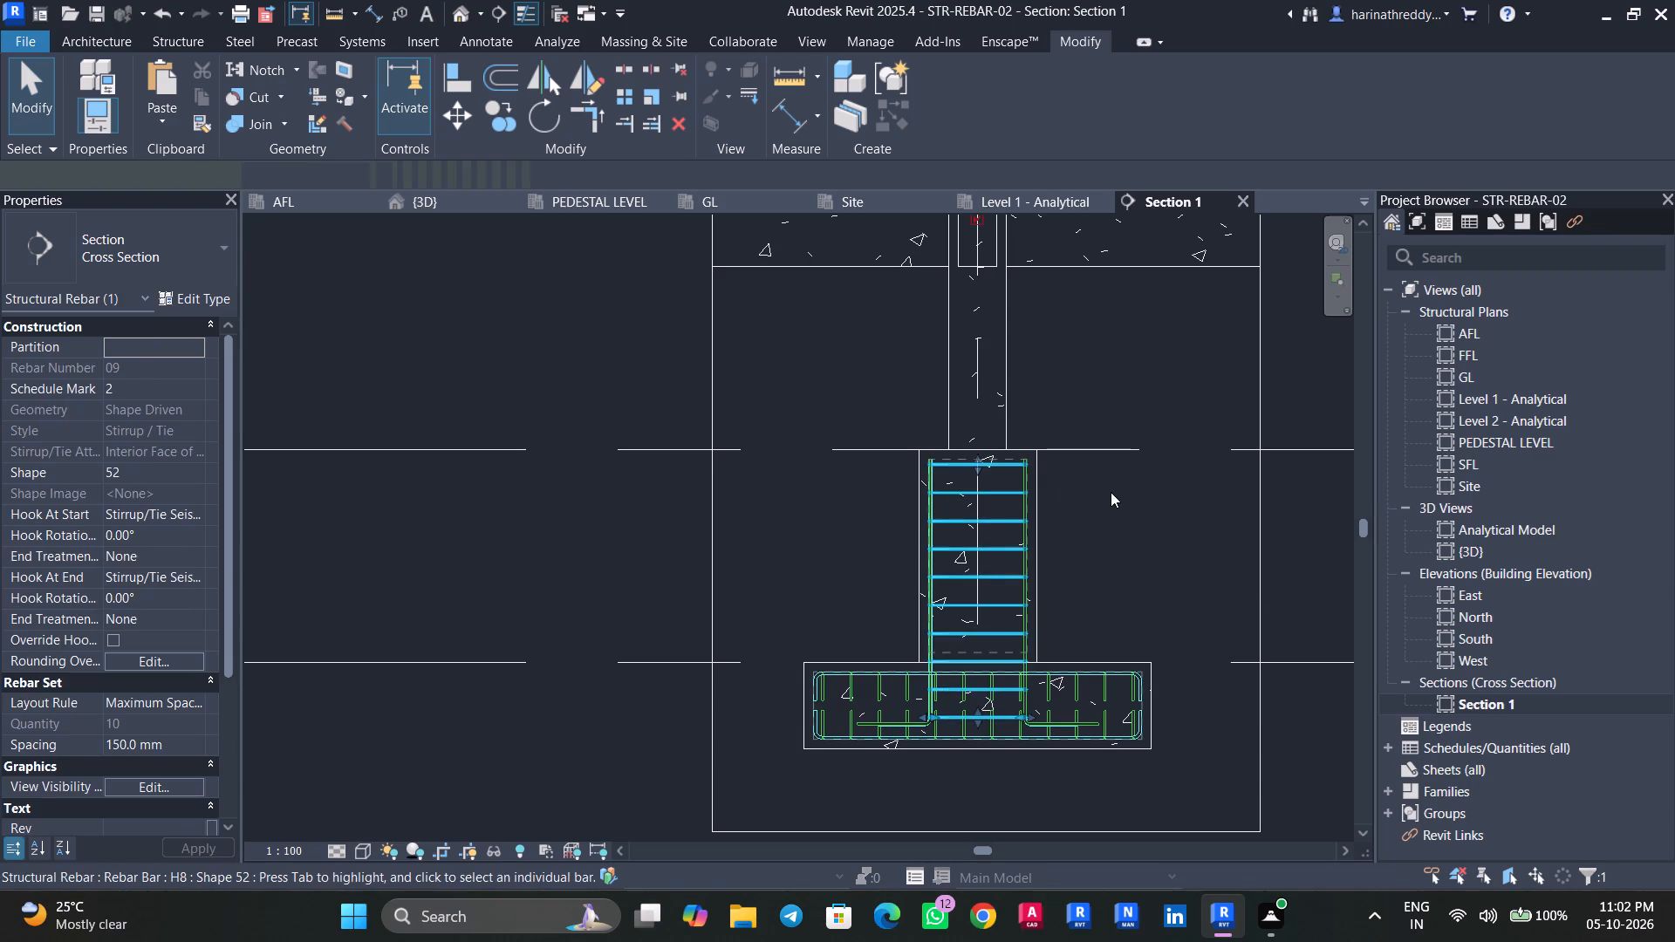
pyautogui.press('Escape')
pyautogui.press('Escape')
pyautogui.click(1007, 521)
pyautogui.press('Escape')
pyautogui.press('Escape')
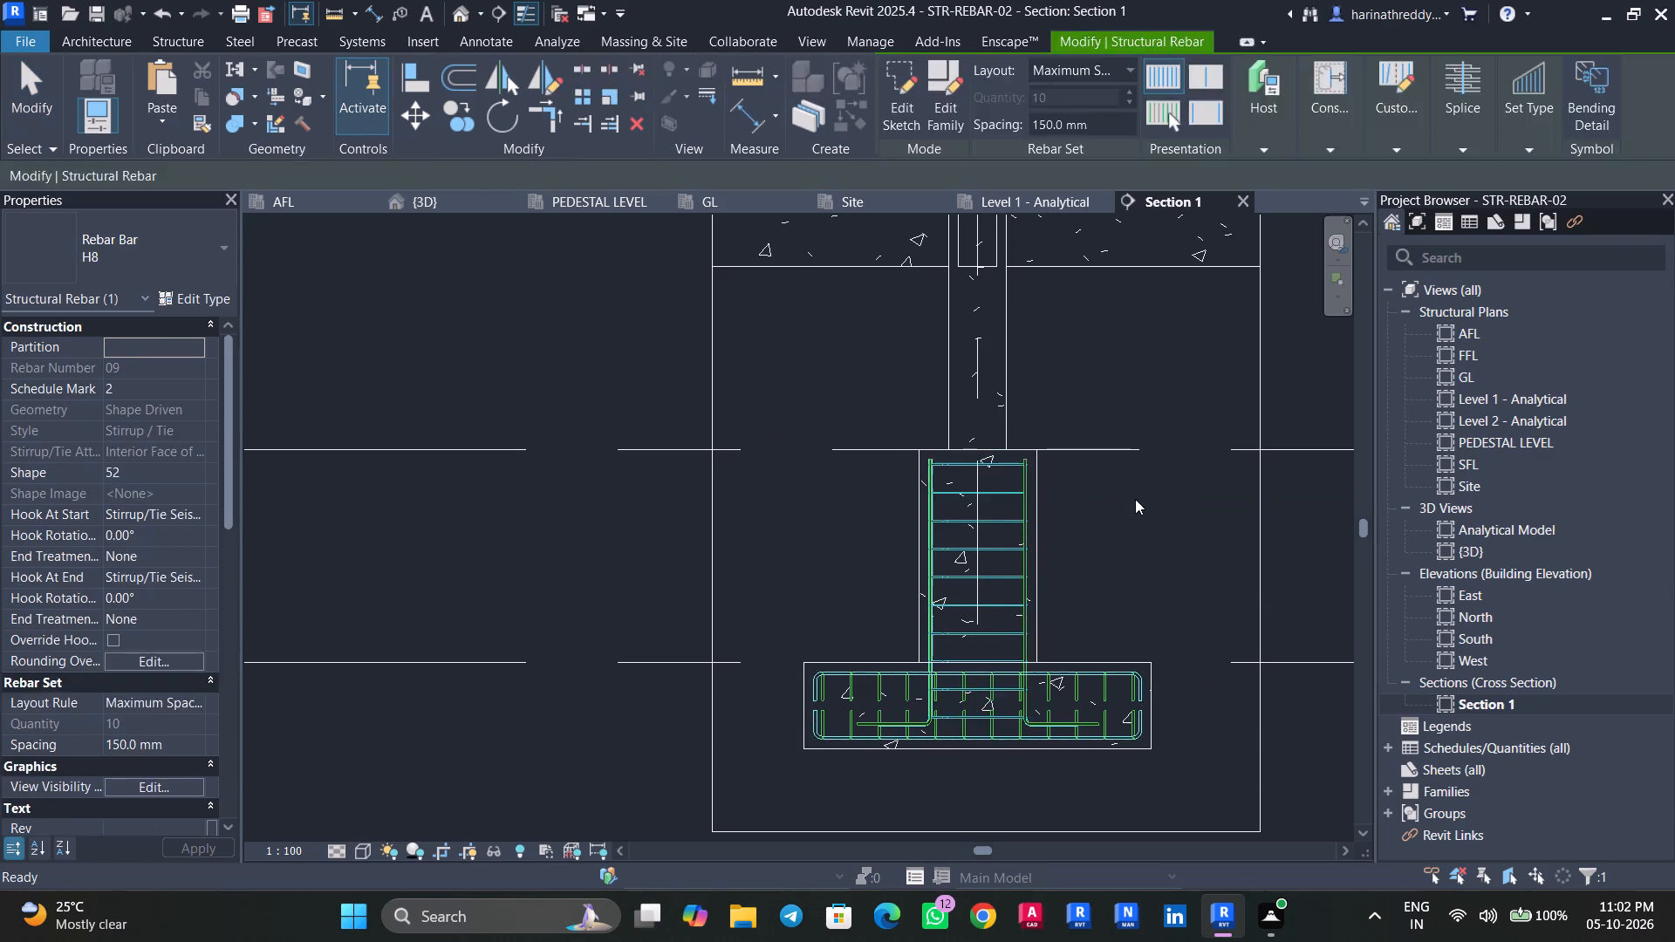
pyautogui.moveTo(1125, 548); pyautogui.dragTo(1102, 619, button='middle')
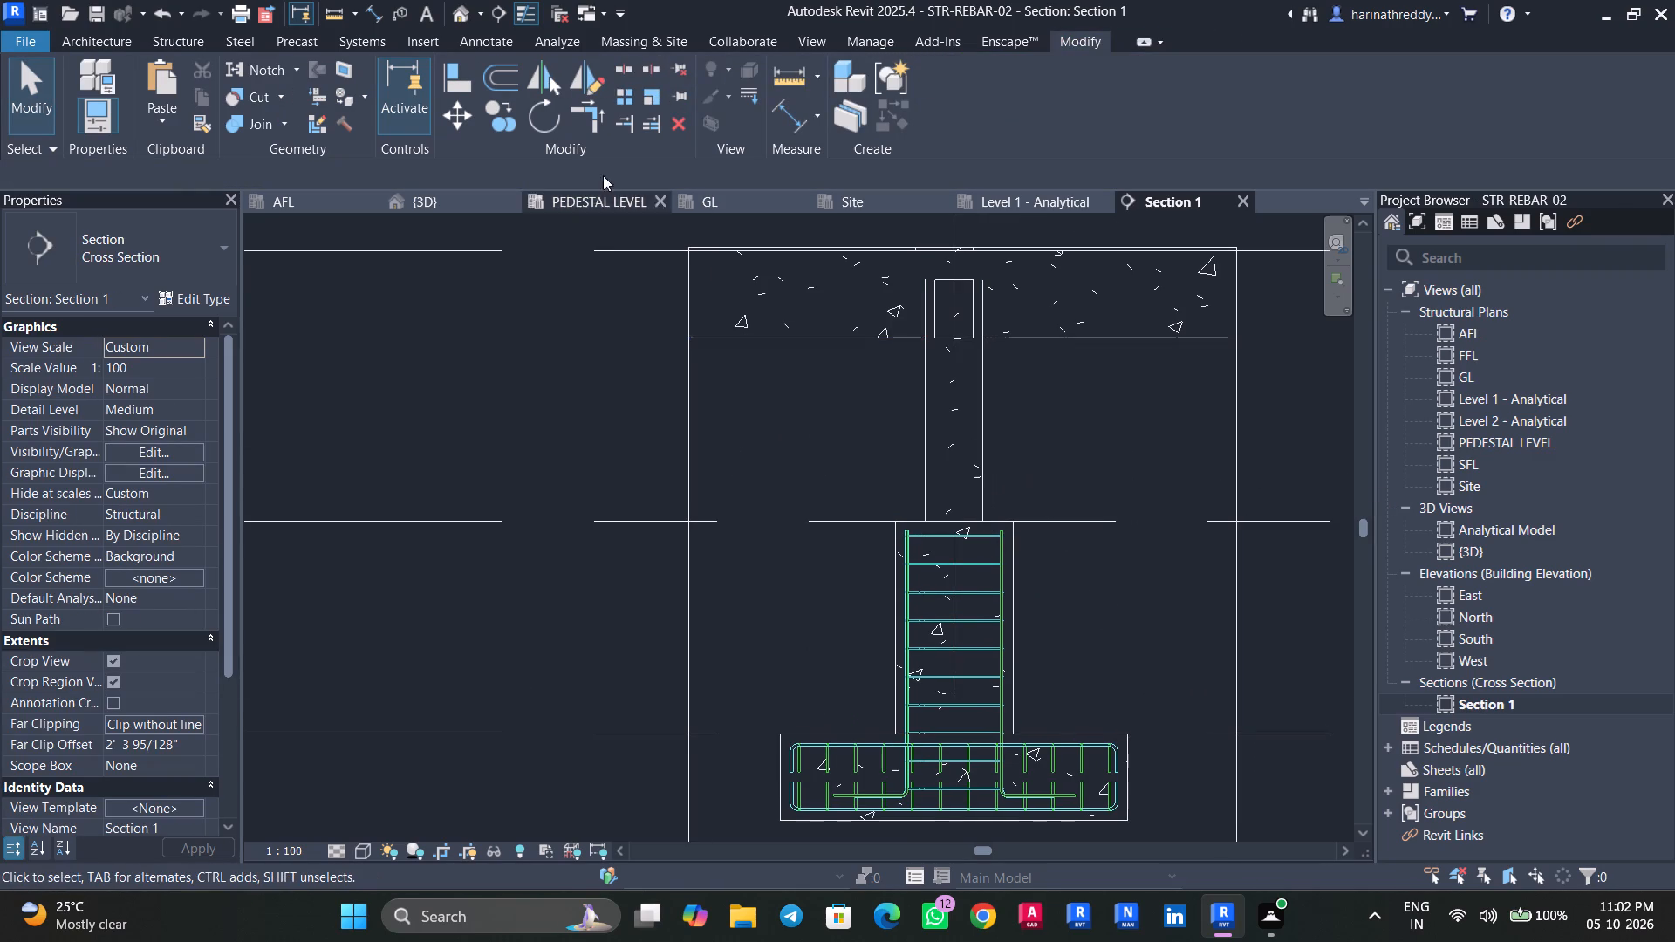
# Set all H8 stirrup instances to display unobscured in the {3D} view, selecting them from Section 1.
pyautogui.click(940, 569)
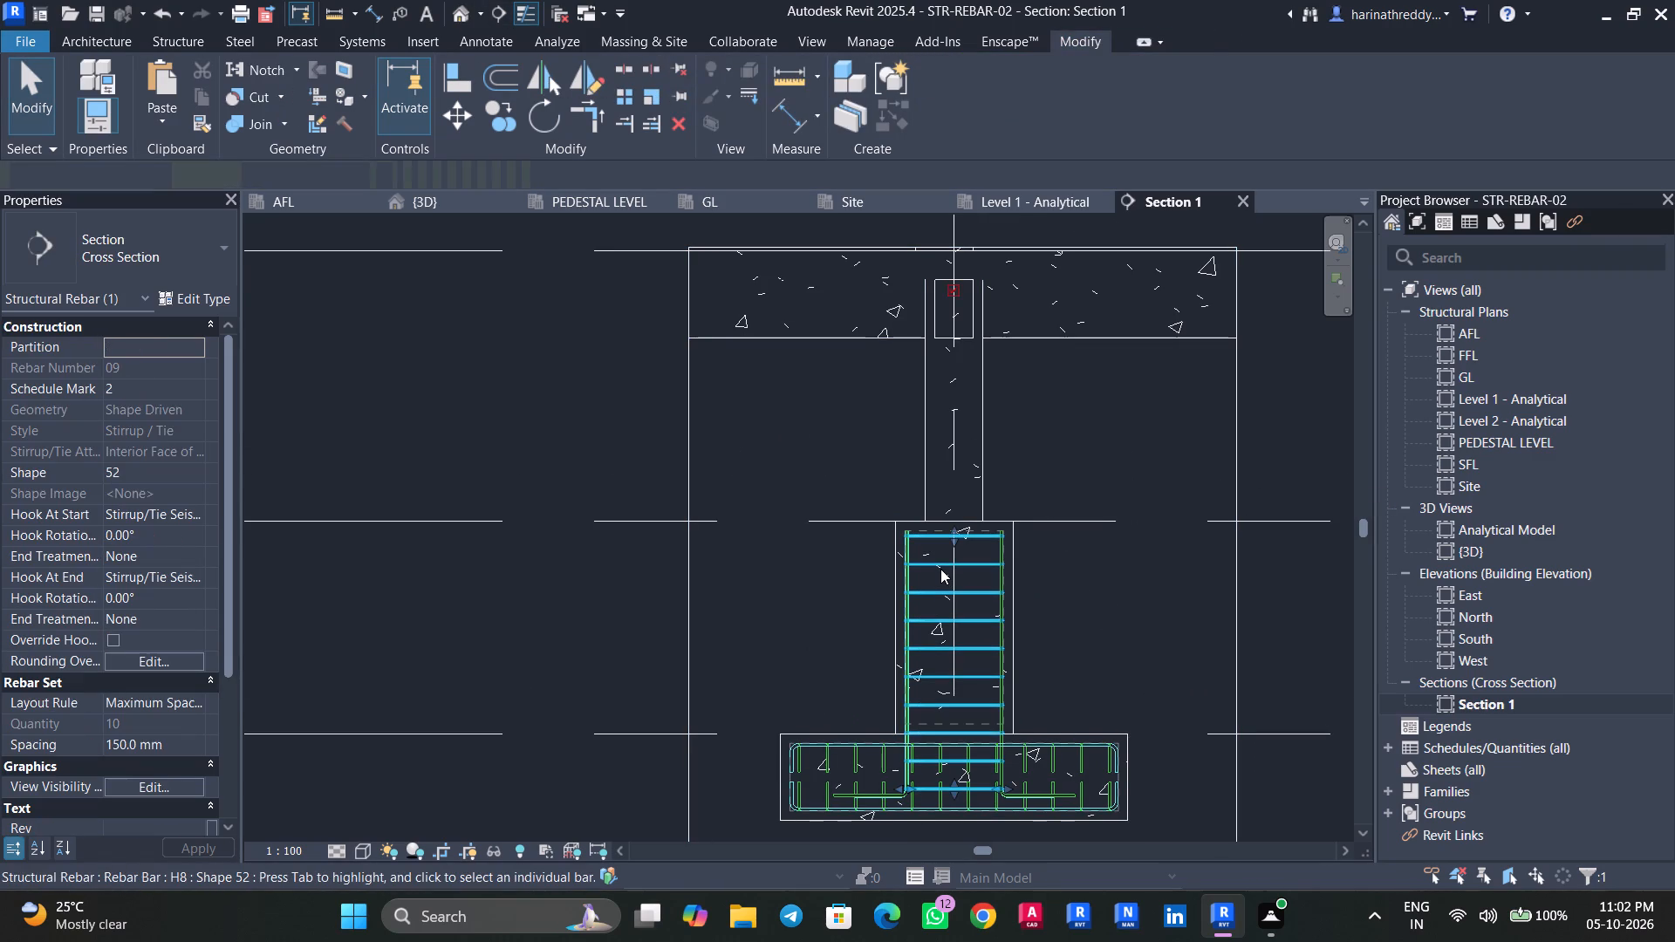
pyautogui.write('SA')
pyautogui.click(164, 781)
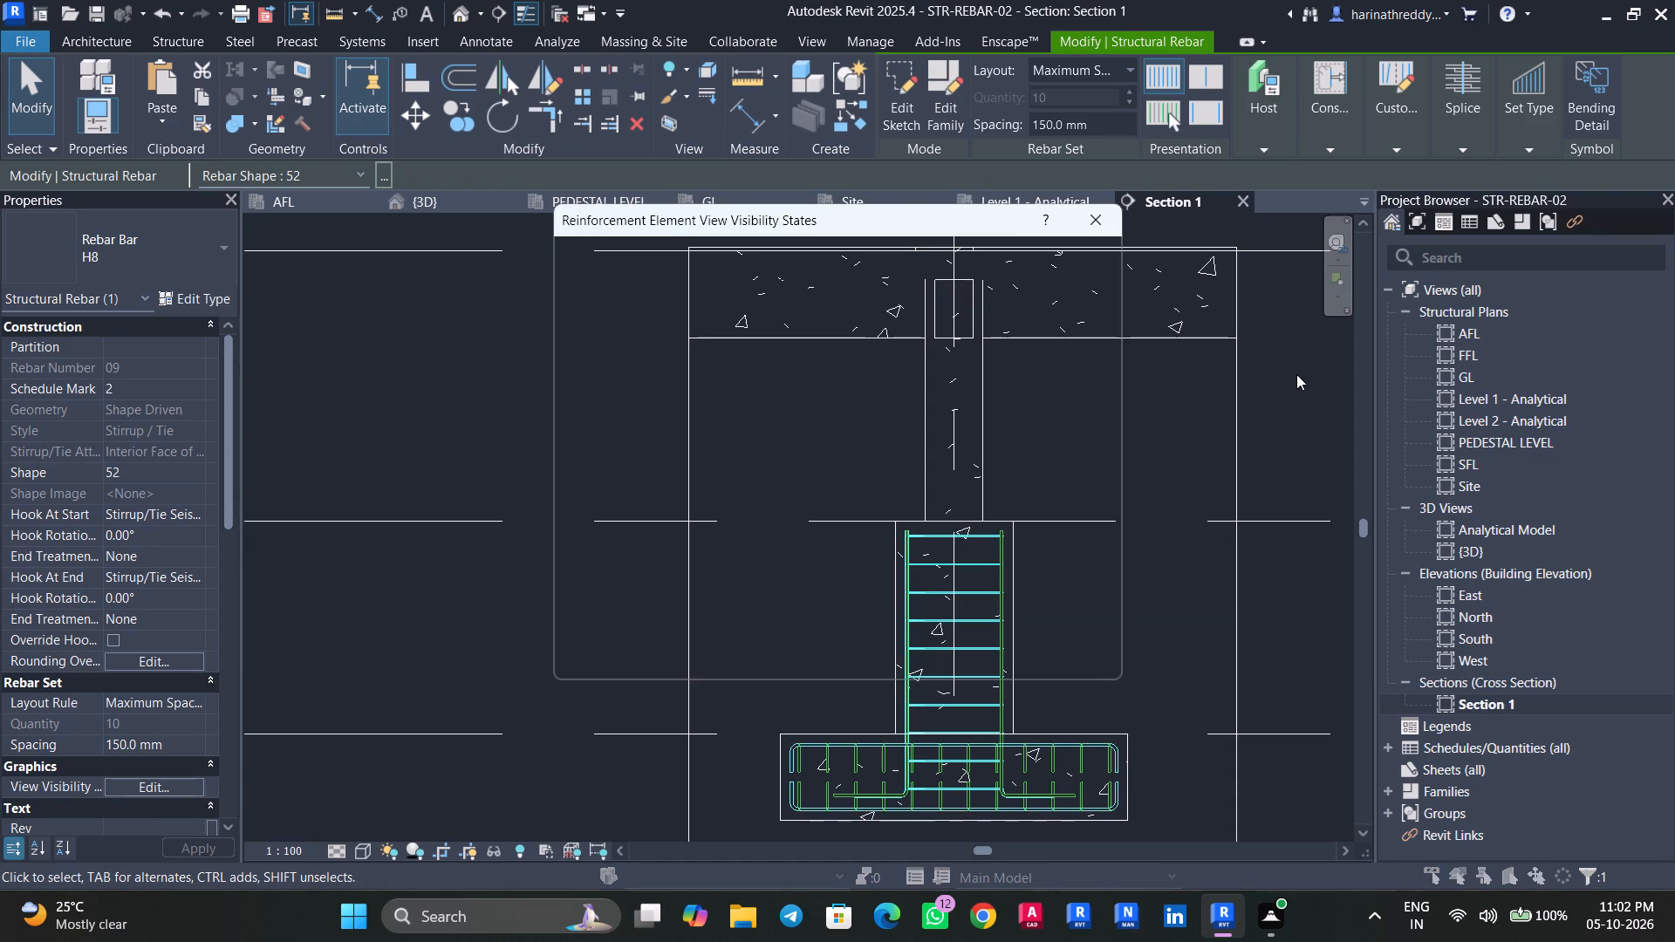
pyautogui.click(1004, 418)
pyautogui.click(998, 410)
pyautogui.click(969, 648)
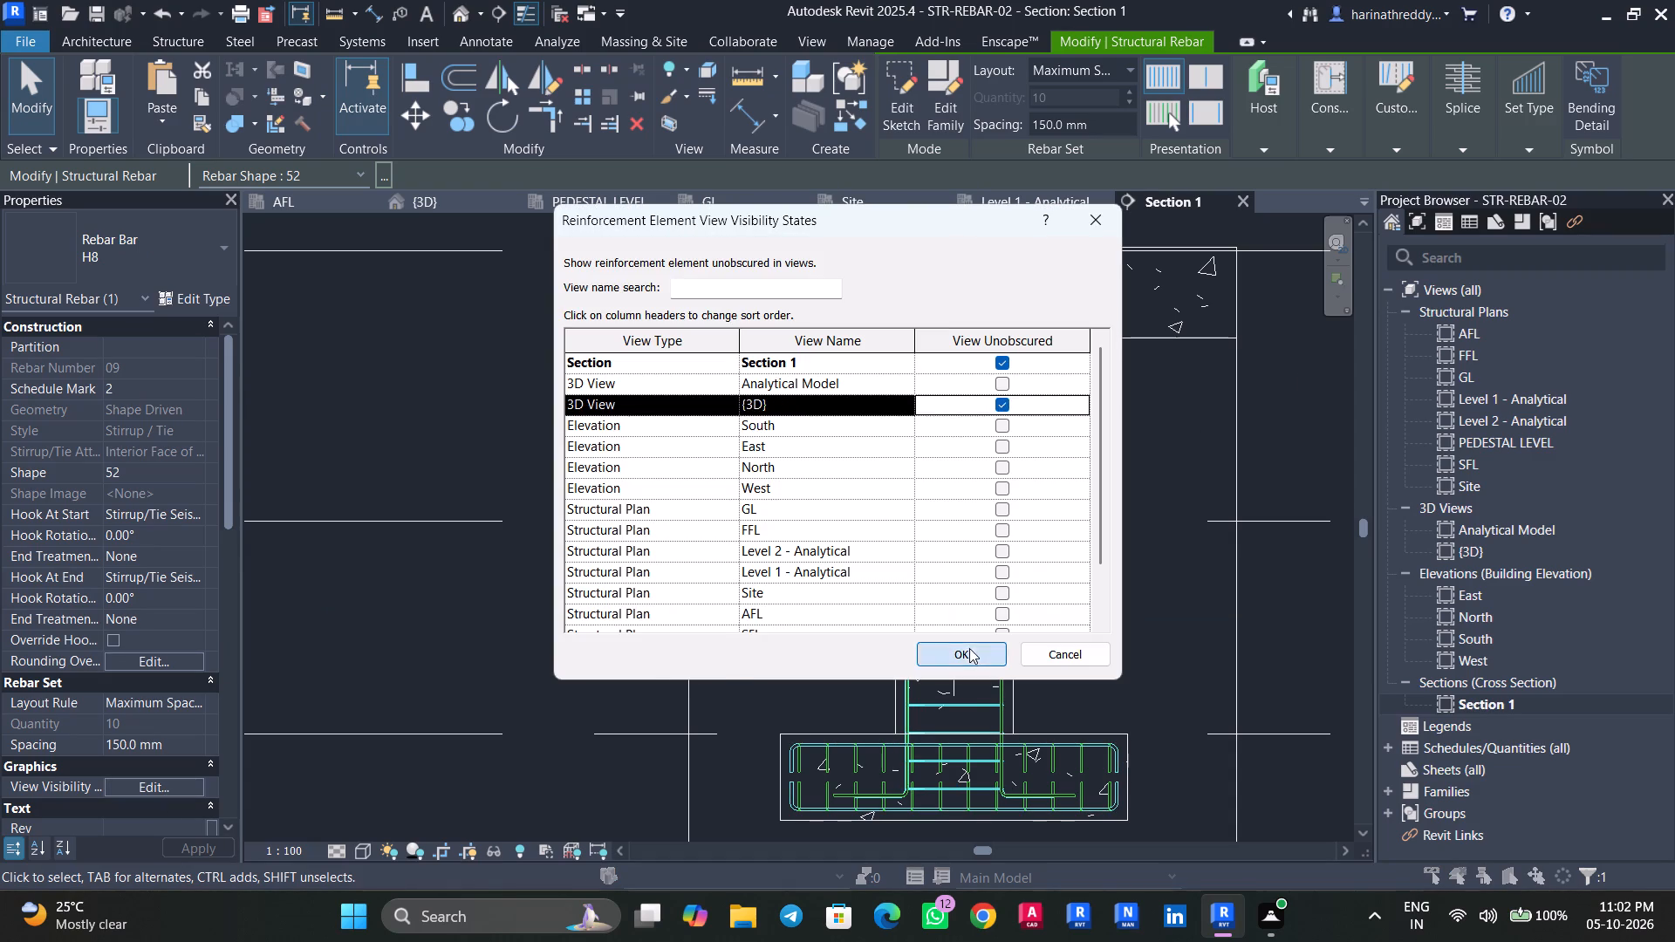
# Return to the default 3D view and bring the reinforced pedestal into sight.
pyautogui.click(468, 6)
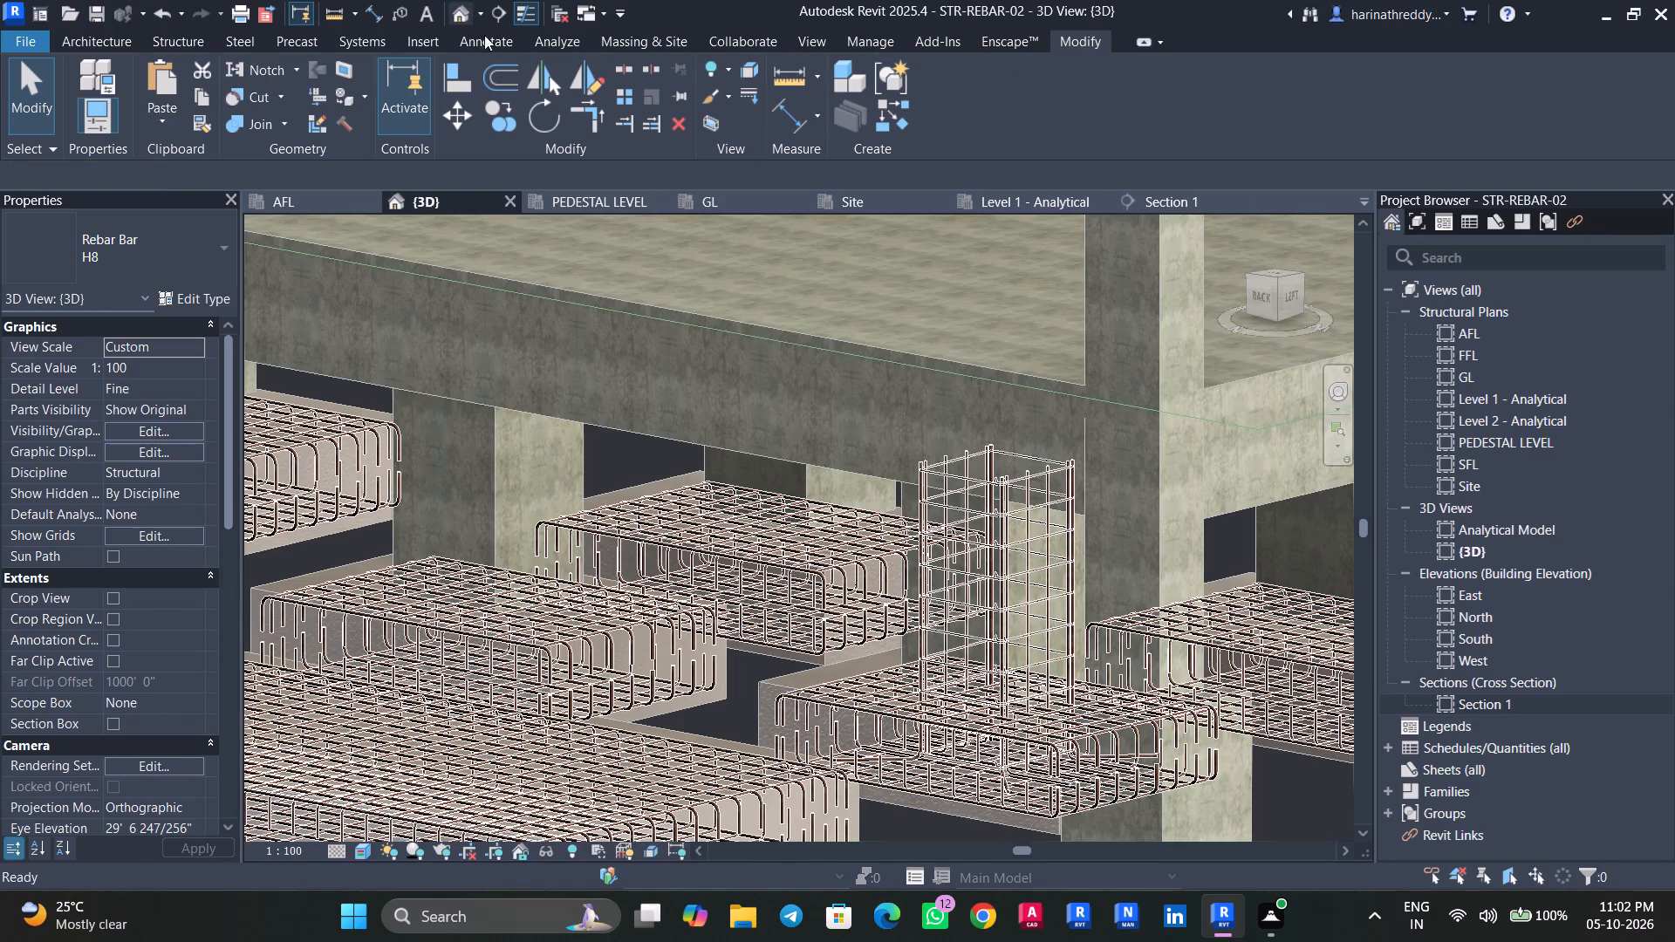
pyautogui.press('Escape')
pyautogui.press('Escape')
pyautogui.scroll(-6, 1079, 637)
pyautogui.keyDown('shift'); pyautogui.moveTo(1031, 695); pyautogui.dragTo(1044, 696, button='middle'); pyautogui.keyUp('shift')
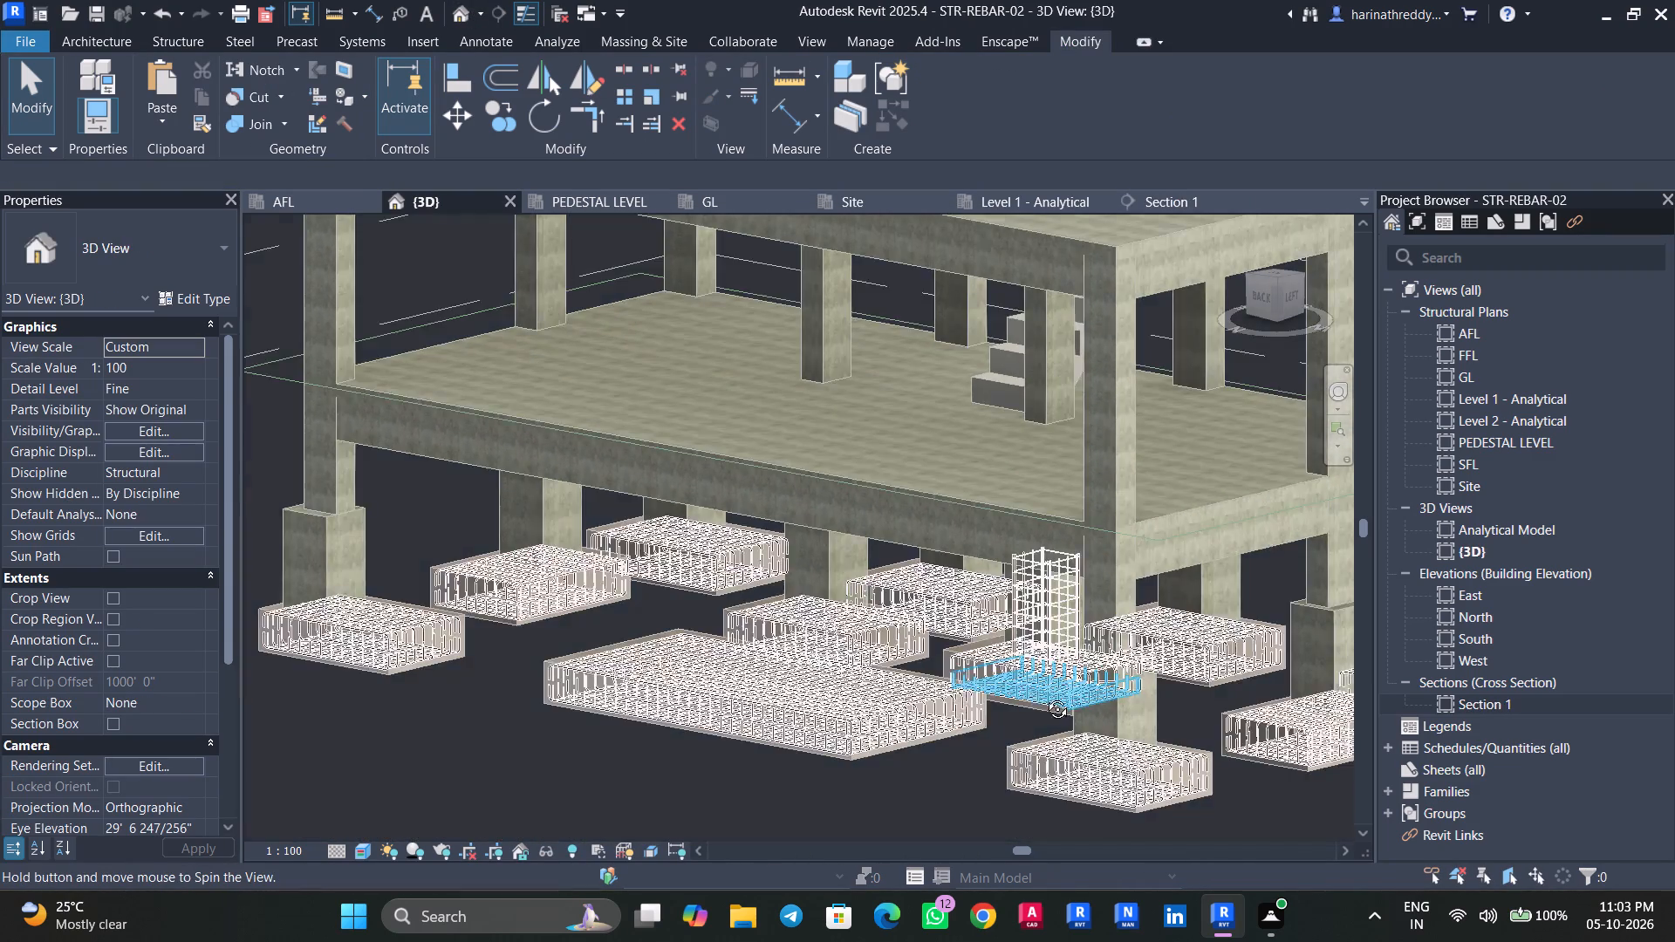
pyautogui.keyDown('shift'); pyautogui.moveTo(1044, 696); pyautogui.dragTo(1135, 681, button='middle'); pyautogui.keyUp('shift')
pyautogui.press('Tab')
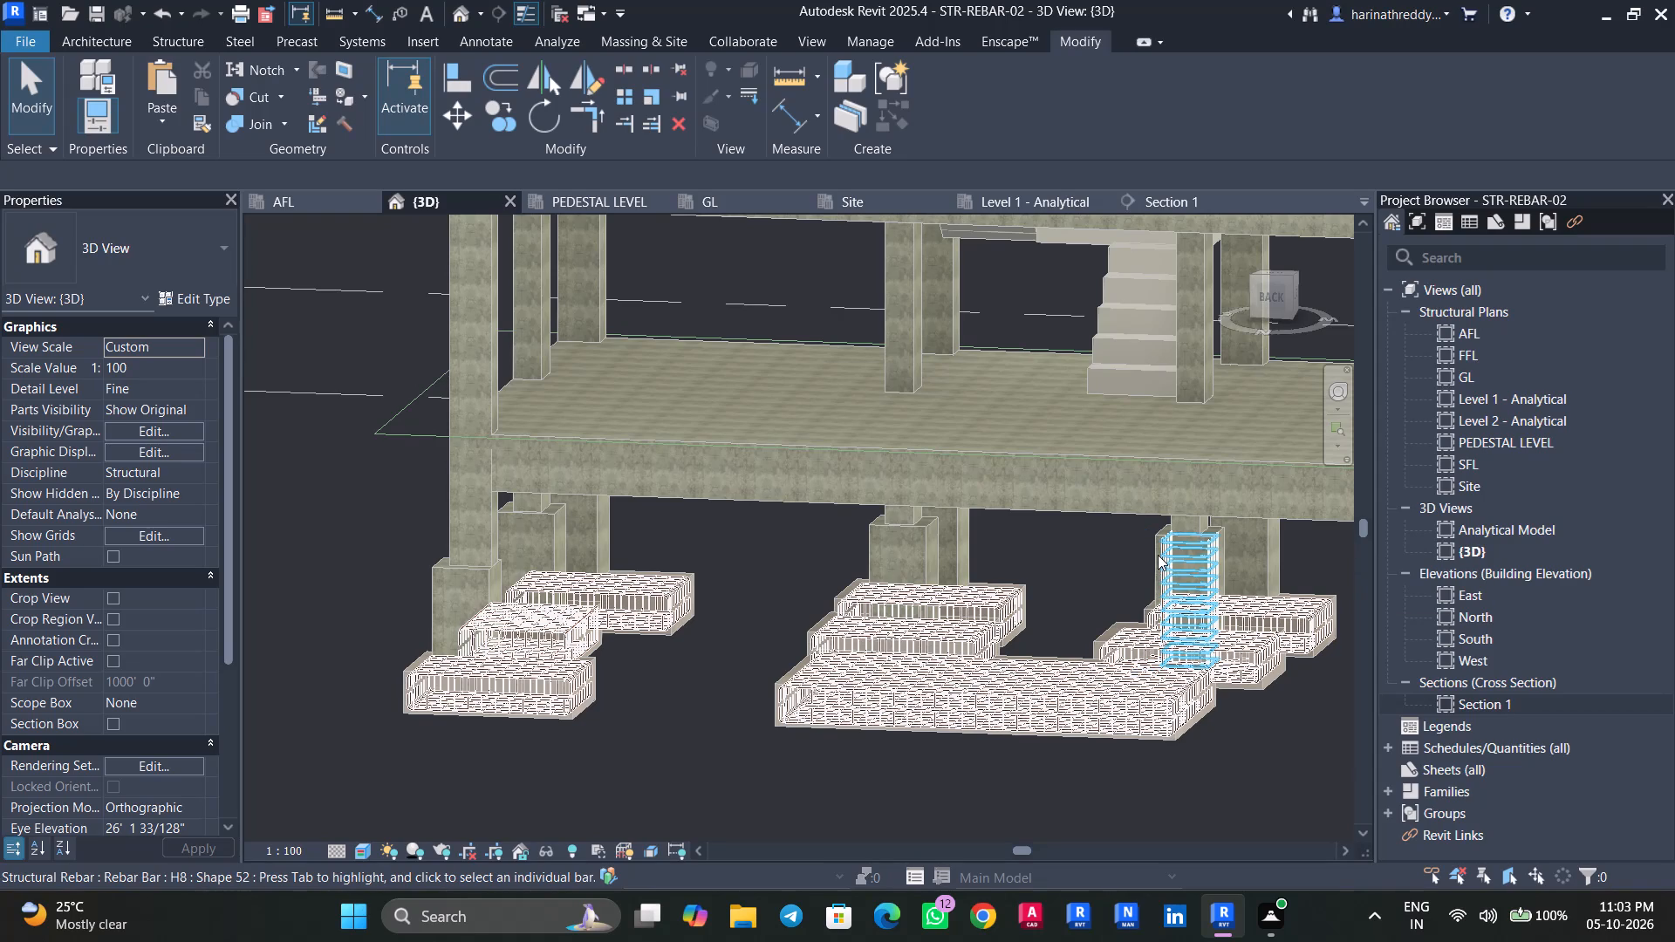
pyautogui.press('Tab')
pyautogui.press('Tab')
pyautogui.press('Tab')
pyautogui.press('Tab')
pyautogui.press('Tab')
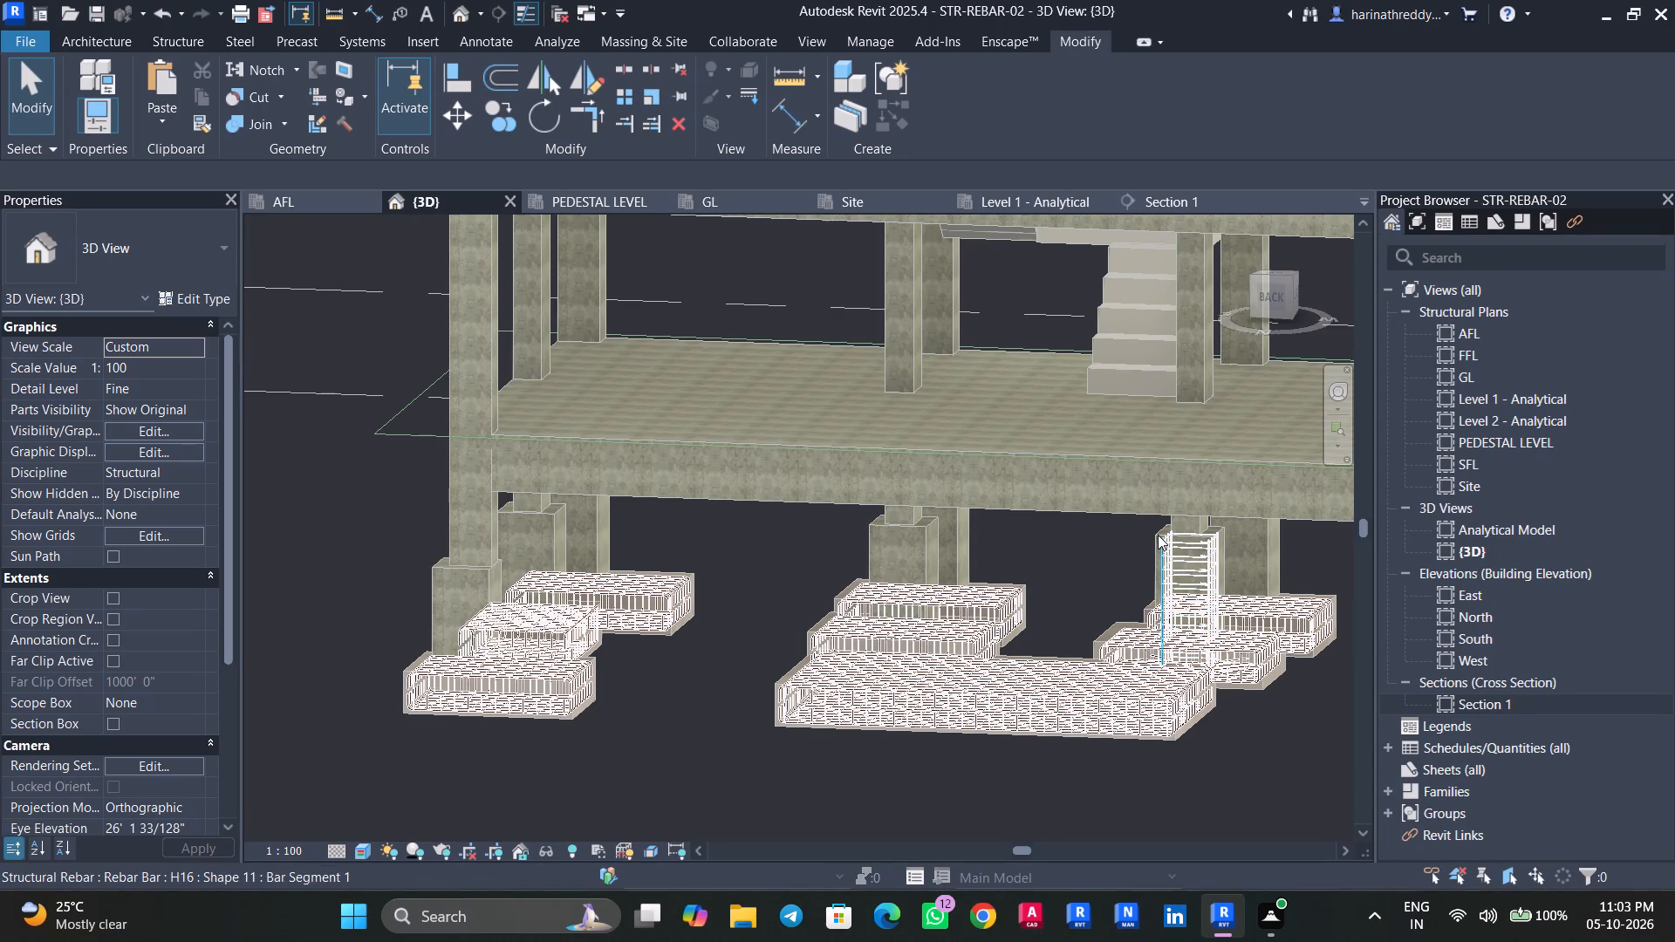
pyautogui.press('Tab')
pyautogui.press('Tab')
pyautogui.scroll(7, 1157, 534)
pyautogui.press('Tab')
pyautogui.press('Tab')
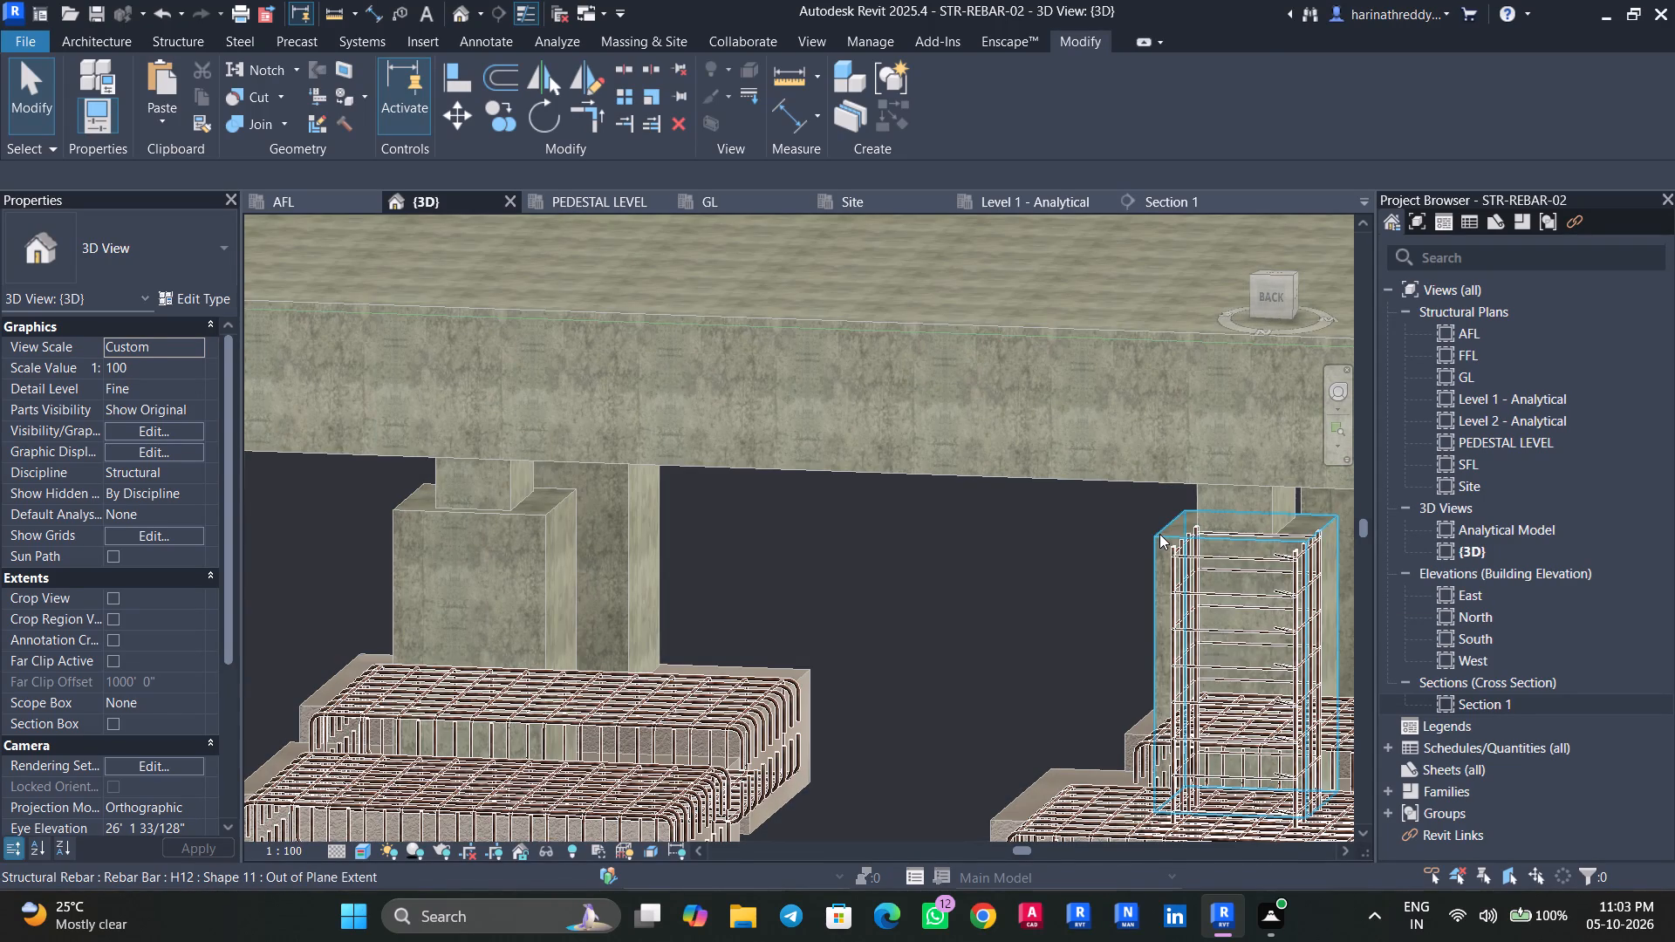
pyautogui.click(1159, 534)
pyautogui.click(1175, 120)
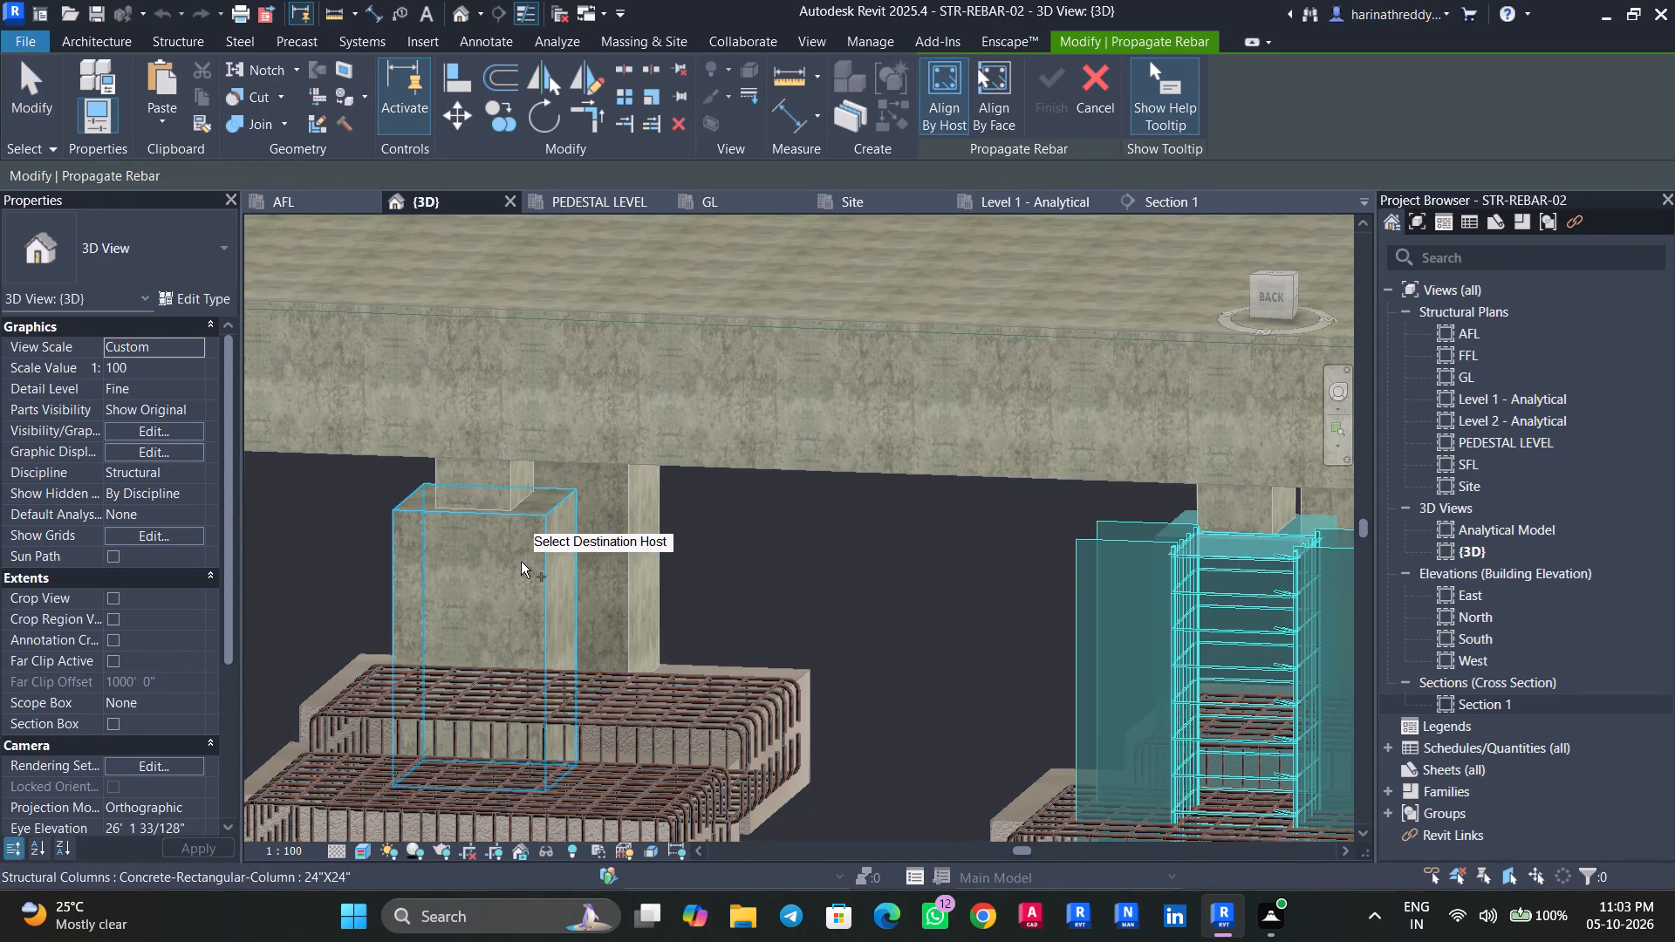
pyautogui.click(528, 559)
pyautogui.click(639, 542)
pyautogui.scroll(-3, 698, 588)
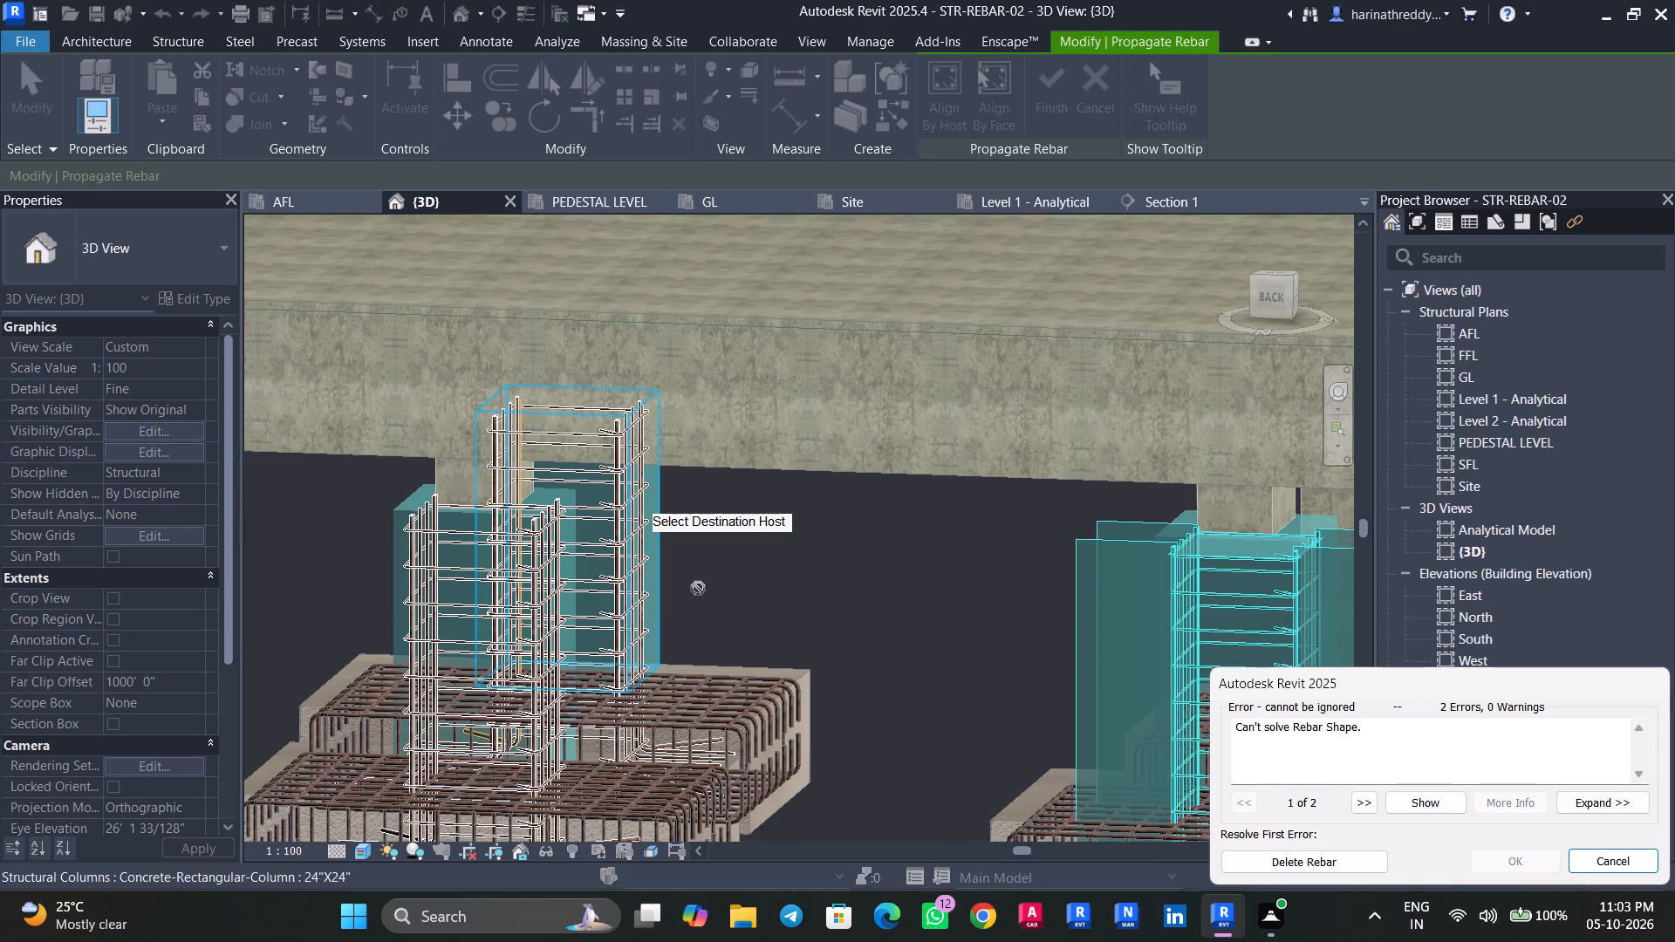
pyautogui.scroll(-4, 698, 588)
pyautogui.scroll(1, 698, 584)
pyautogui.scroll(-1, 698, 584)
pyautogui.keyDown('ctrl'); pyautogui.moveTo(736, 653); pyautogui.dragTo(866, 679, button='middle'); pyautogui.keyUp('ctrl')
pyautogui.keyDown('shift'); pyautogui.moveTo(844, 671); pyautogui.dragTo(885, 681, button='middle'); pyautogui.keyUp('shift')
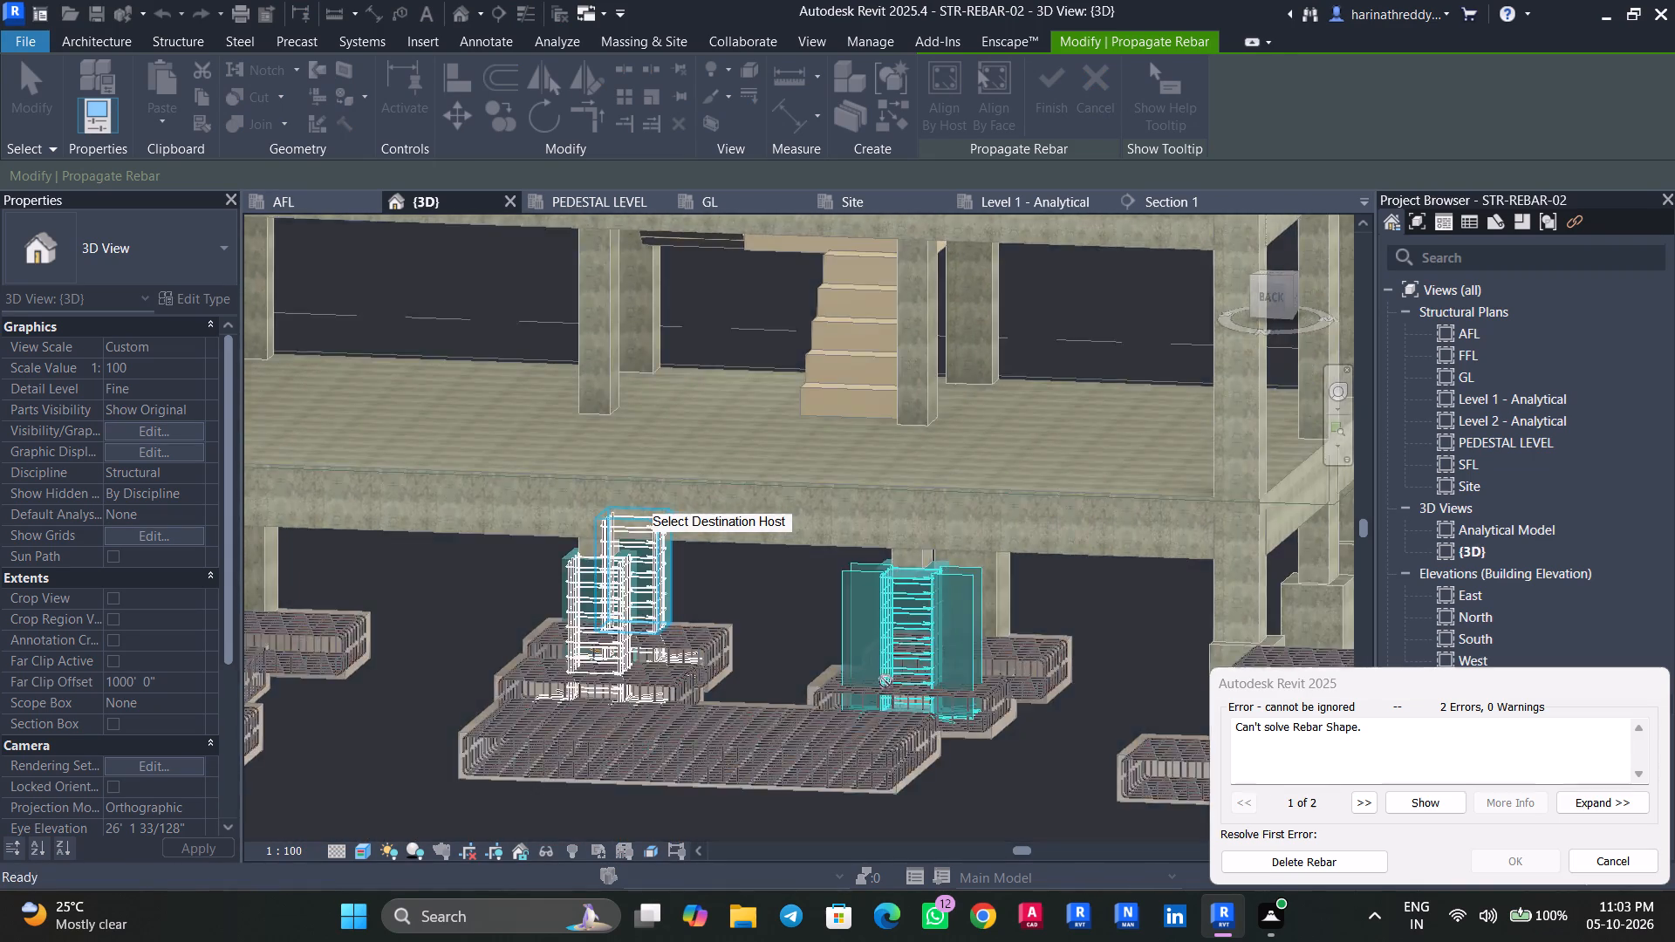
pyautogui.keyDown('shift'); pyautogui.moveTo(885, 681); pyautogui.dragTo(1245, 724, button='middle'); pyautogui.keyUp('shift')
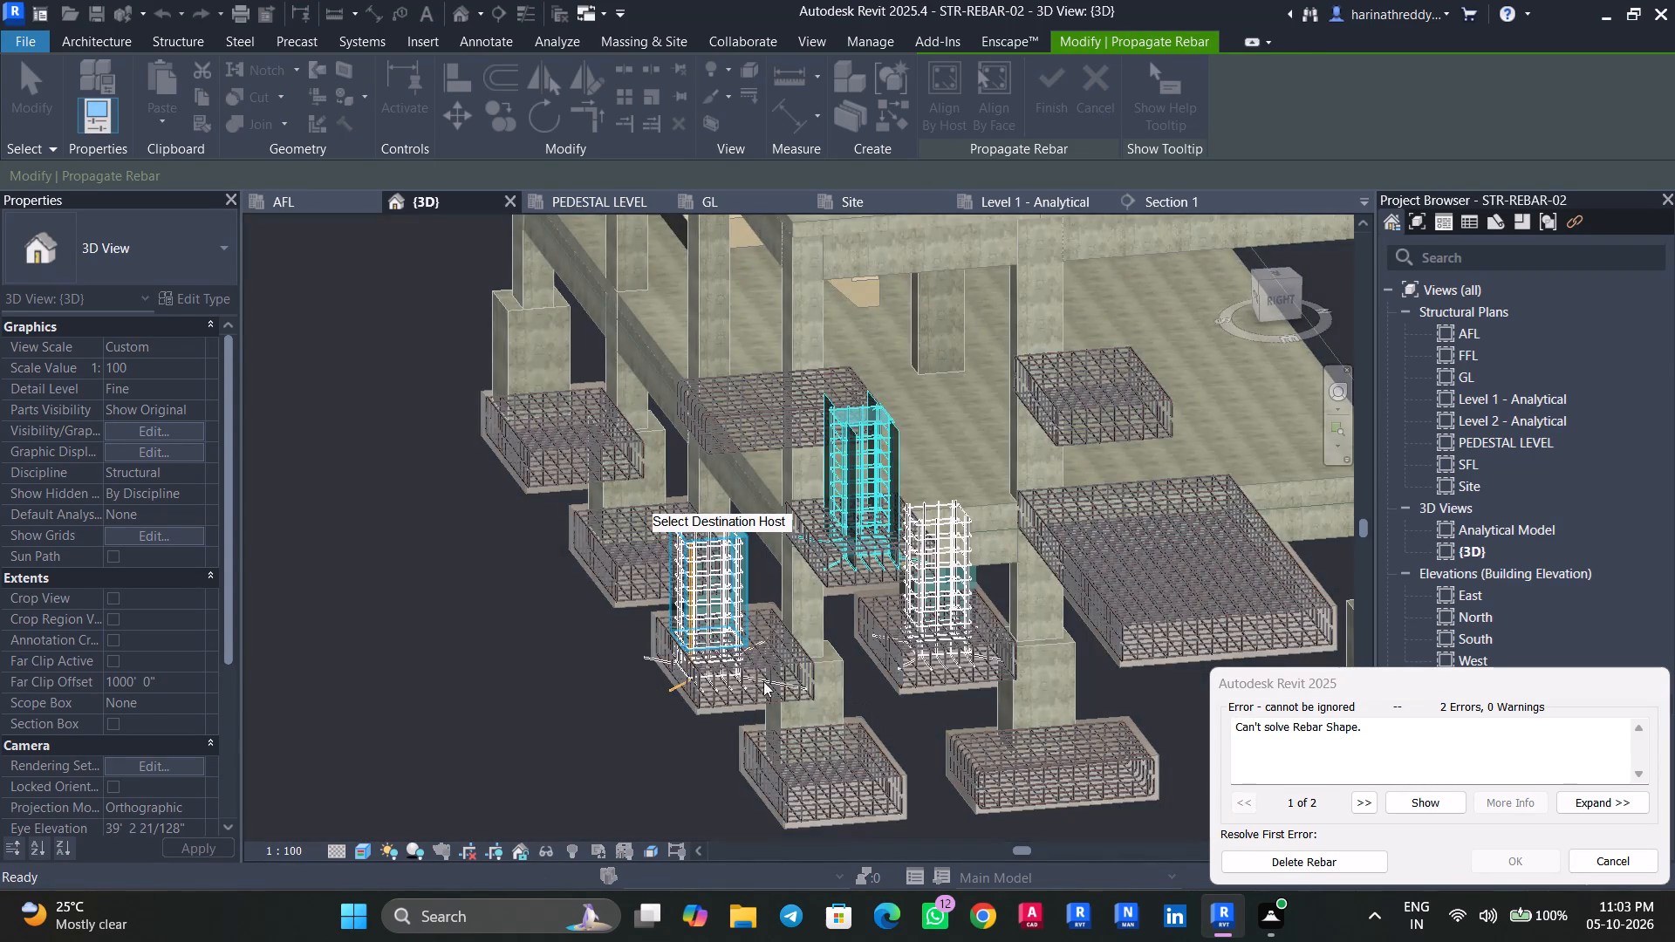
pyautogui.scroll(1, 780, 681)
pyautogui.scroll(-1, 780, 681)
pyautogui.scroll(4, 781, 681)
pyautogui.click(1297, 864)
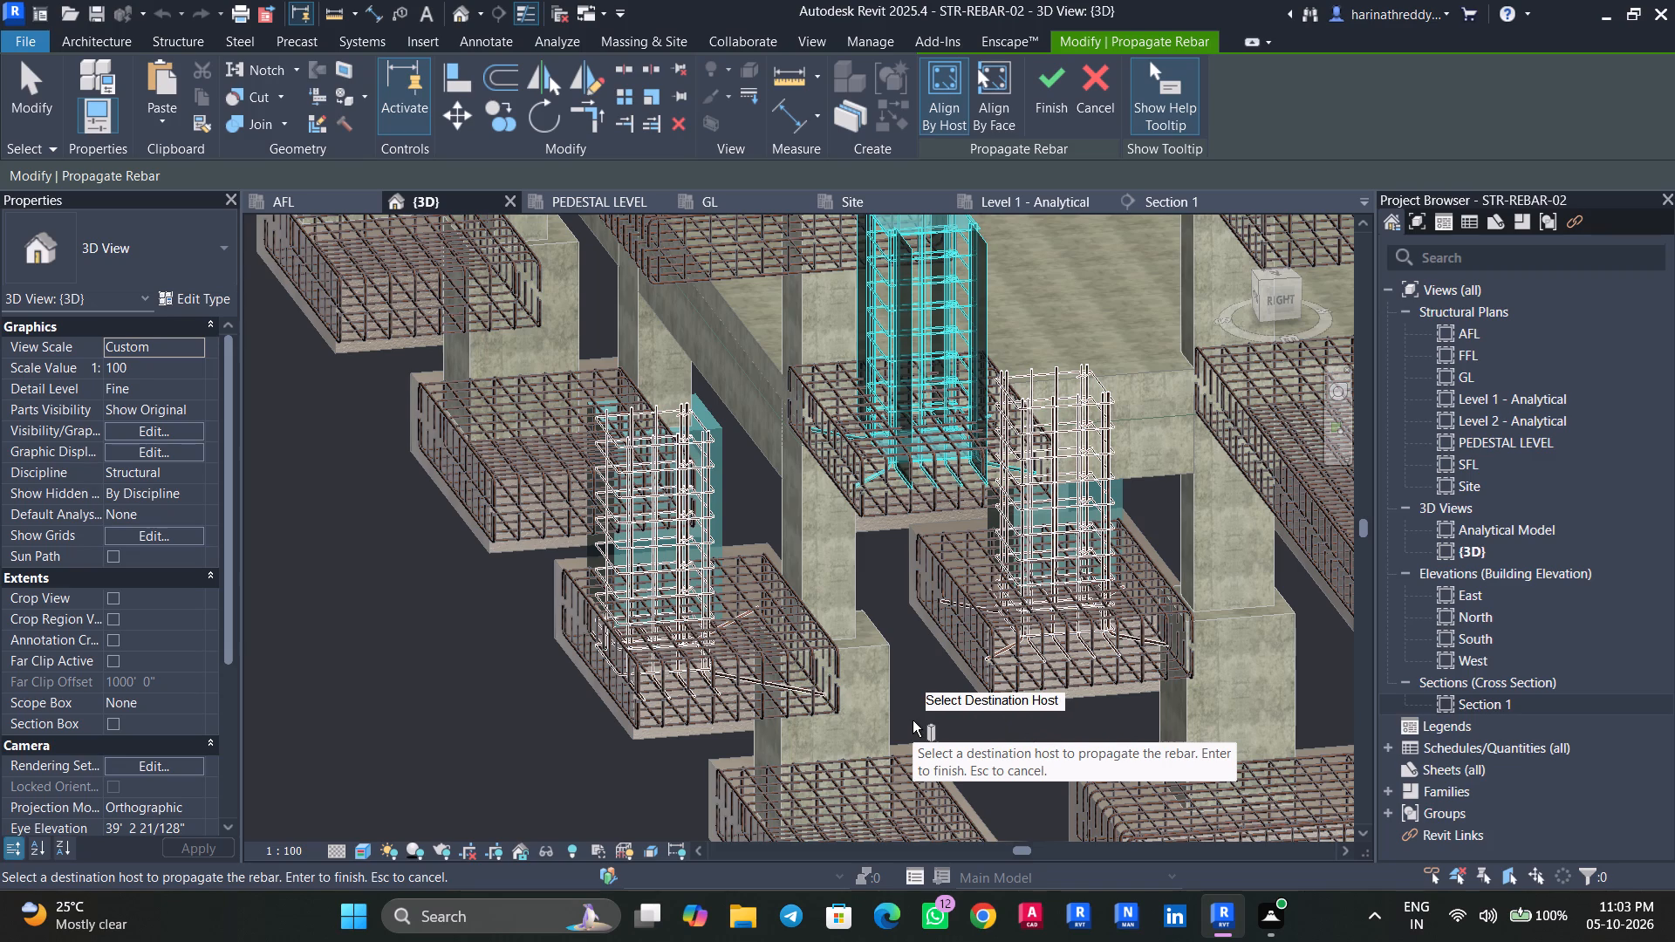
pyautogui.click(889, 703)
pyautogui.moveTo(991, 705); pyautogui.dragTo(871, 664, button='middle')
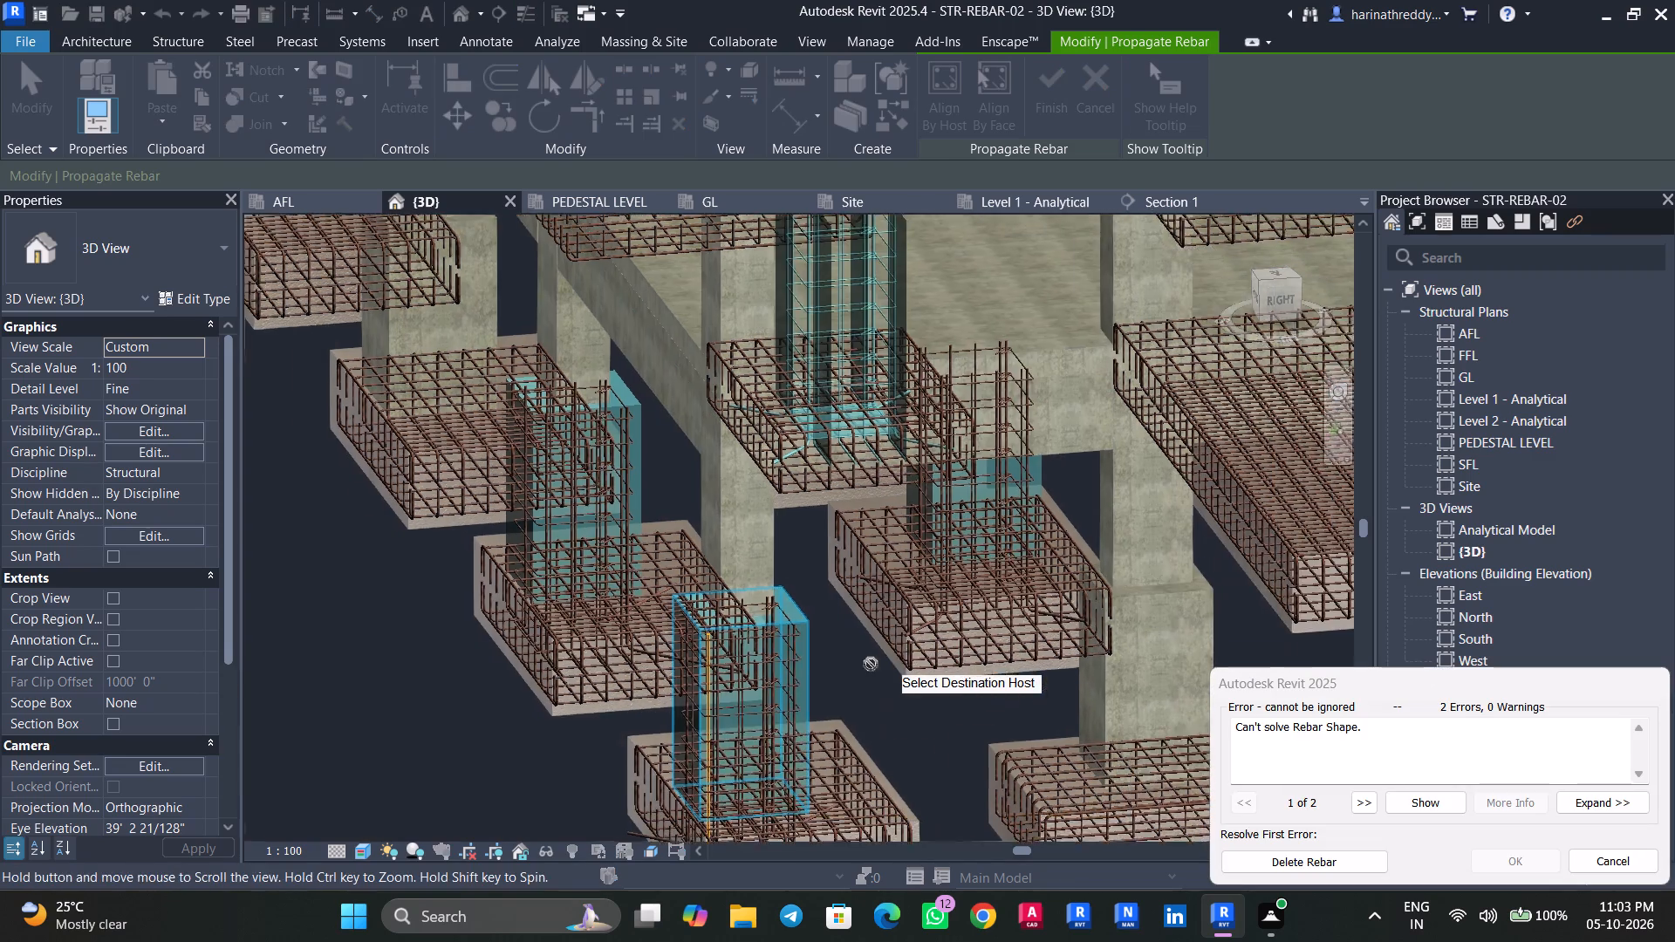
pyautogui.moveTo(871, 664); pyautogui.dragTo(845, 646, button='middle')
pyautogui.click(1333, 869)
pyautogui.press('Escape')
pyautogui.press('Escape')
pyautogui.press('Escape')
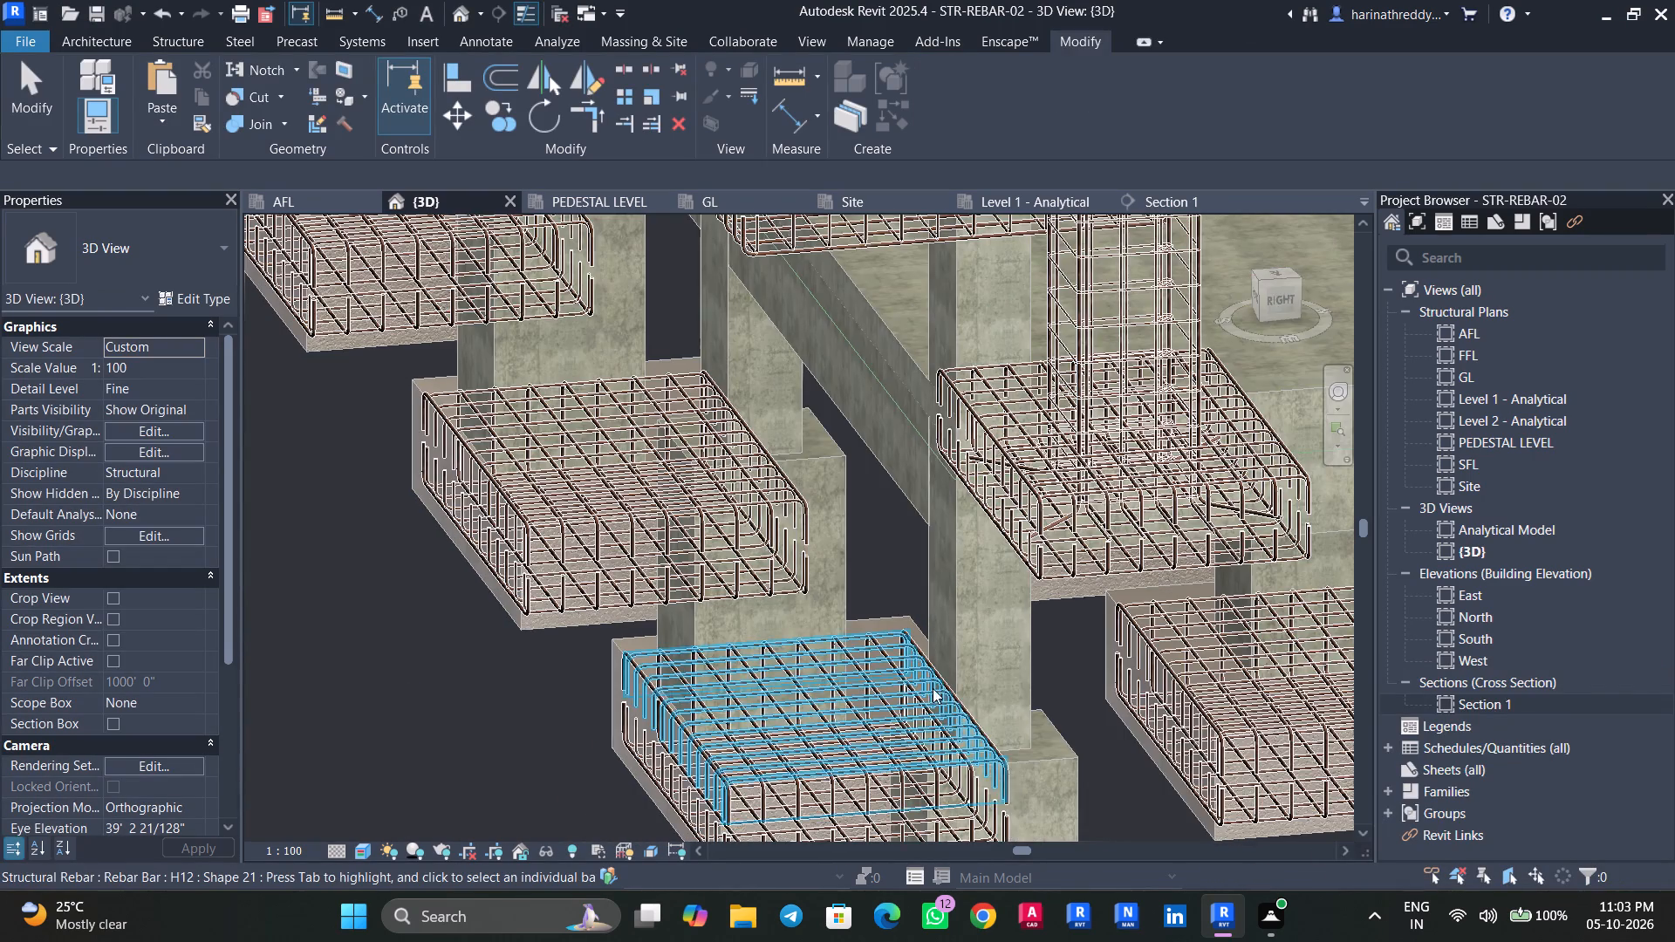
# Propagate the reinforced pedestal's rebar, aligned by host, to the adjacent 24"X24" pedestal in the middle row, towards the building's right side.
pyautogui.scroll(-11, 935, 675)
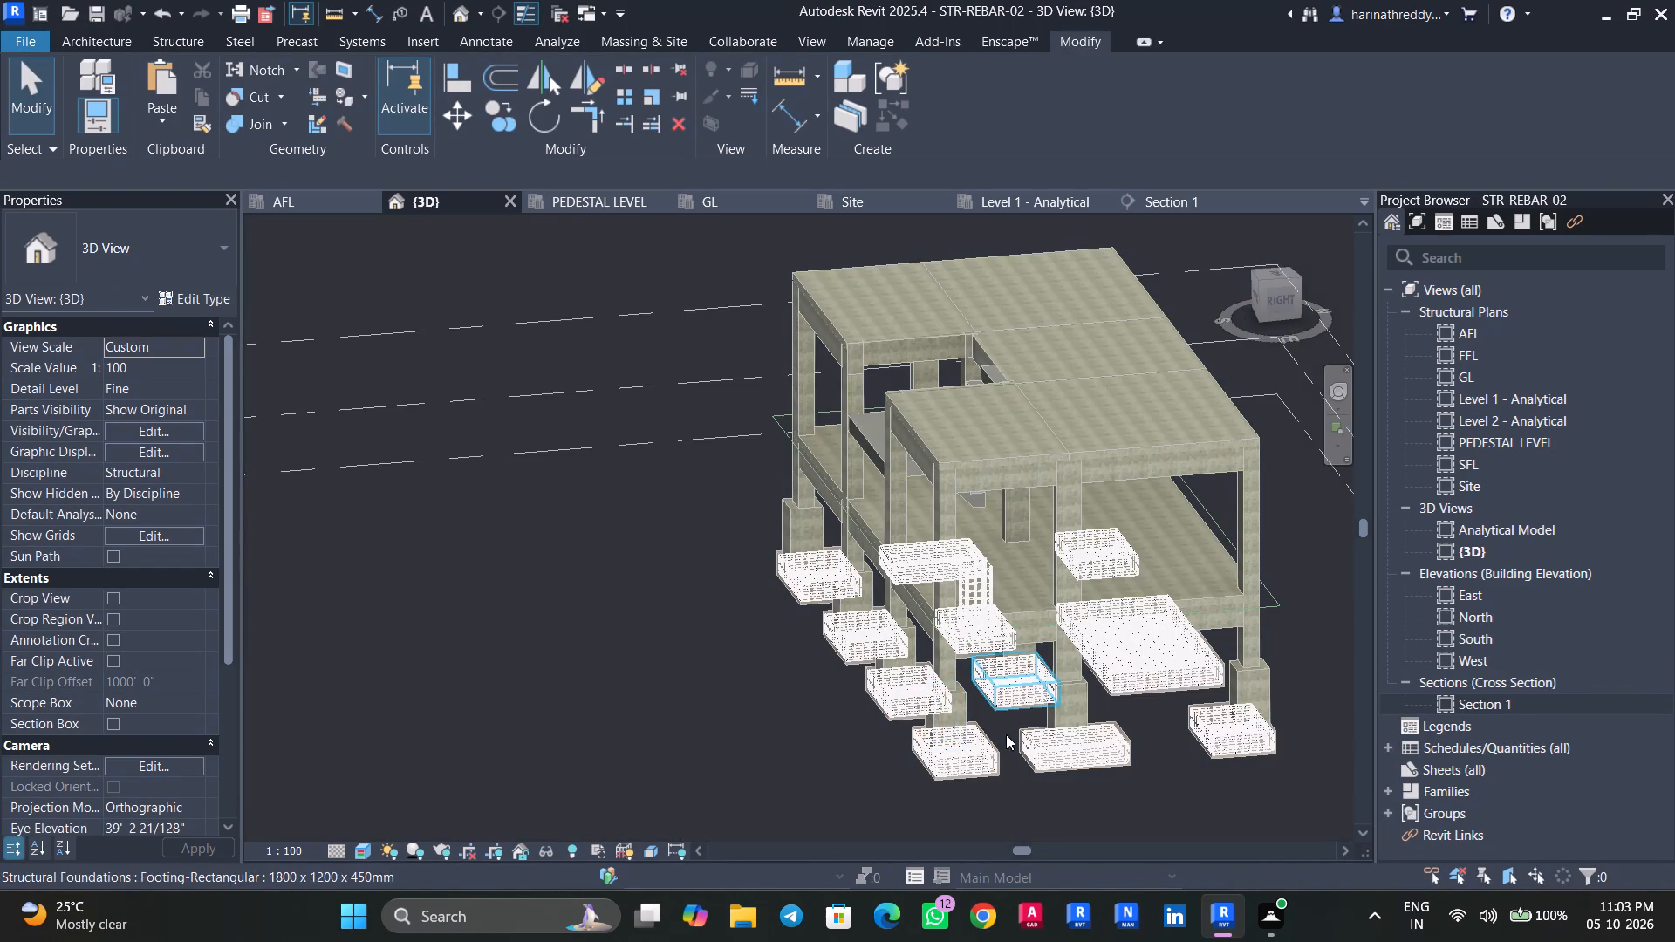
pyautogui.keyDown('shift'); pyautogui.moveTo(1130, 789); pyautogui.dragTo(851, 724, button='middle'); pyautogui.keyUp('shift')
pyautogui.scroll(3, 1101, 642)
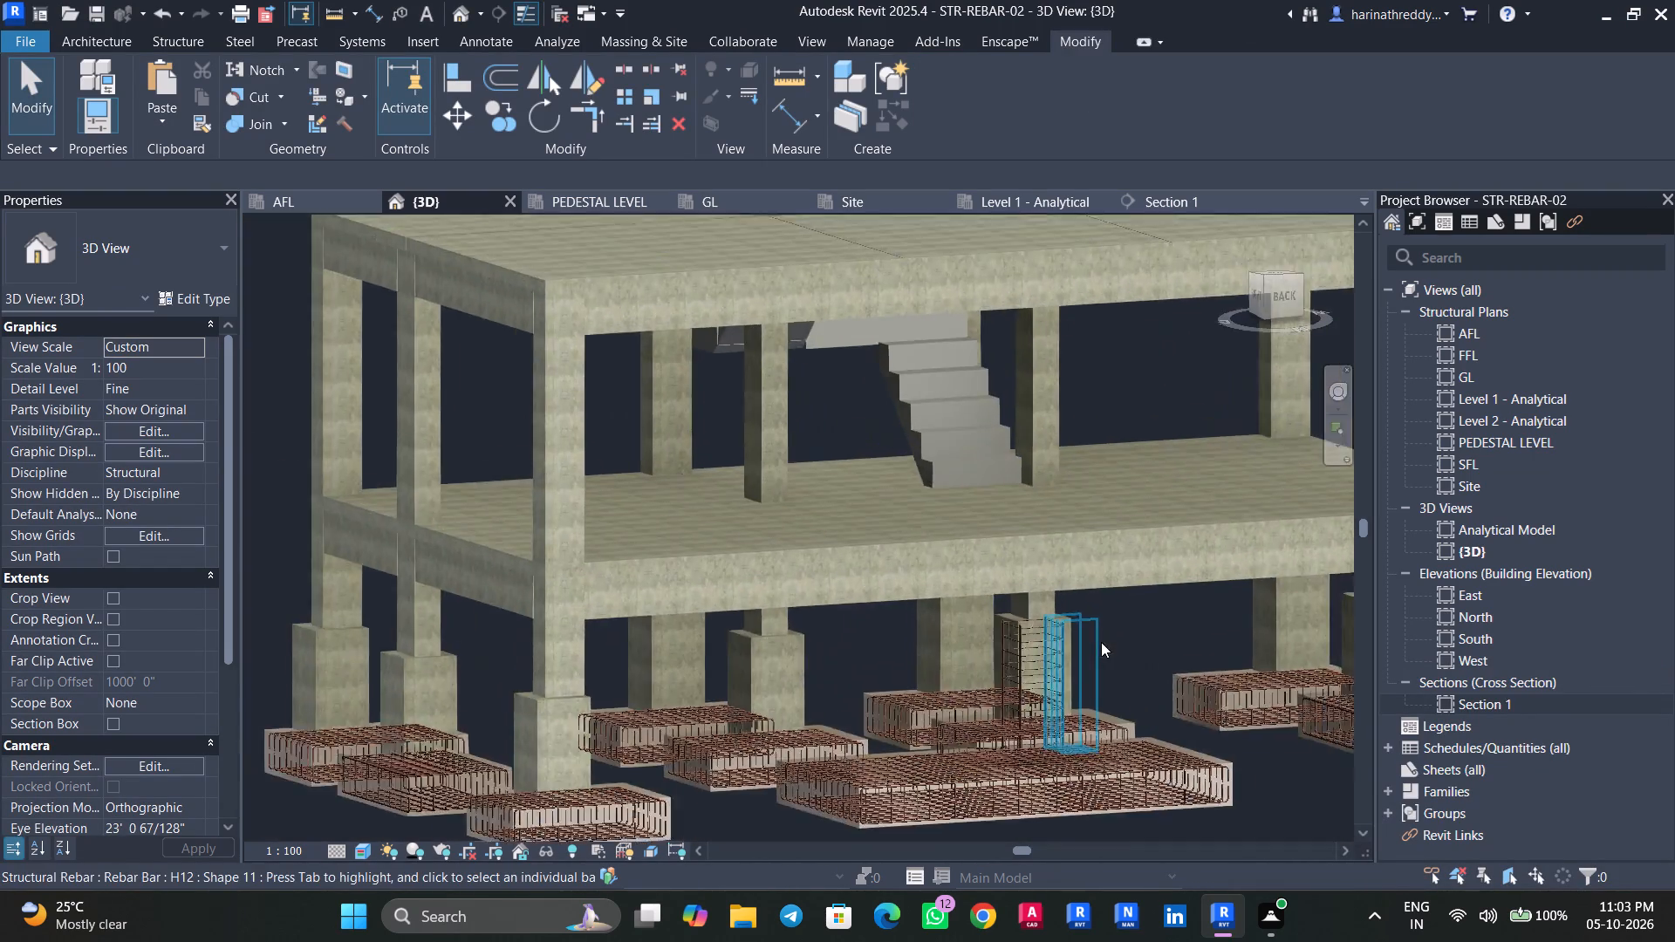
pyautogui.scroll(5, 1101, 642)
pyautogui.scroll(4, 1043, 602)
pyautogui.press('Tab')
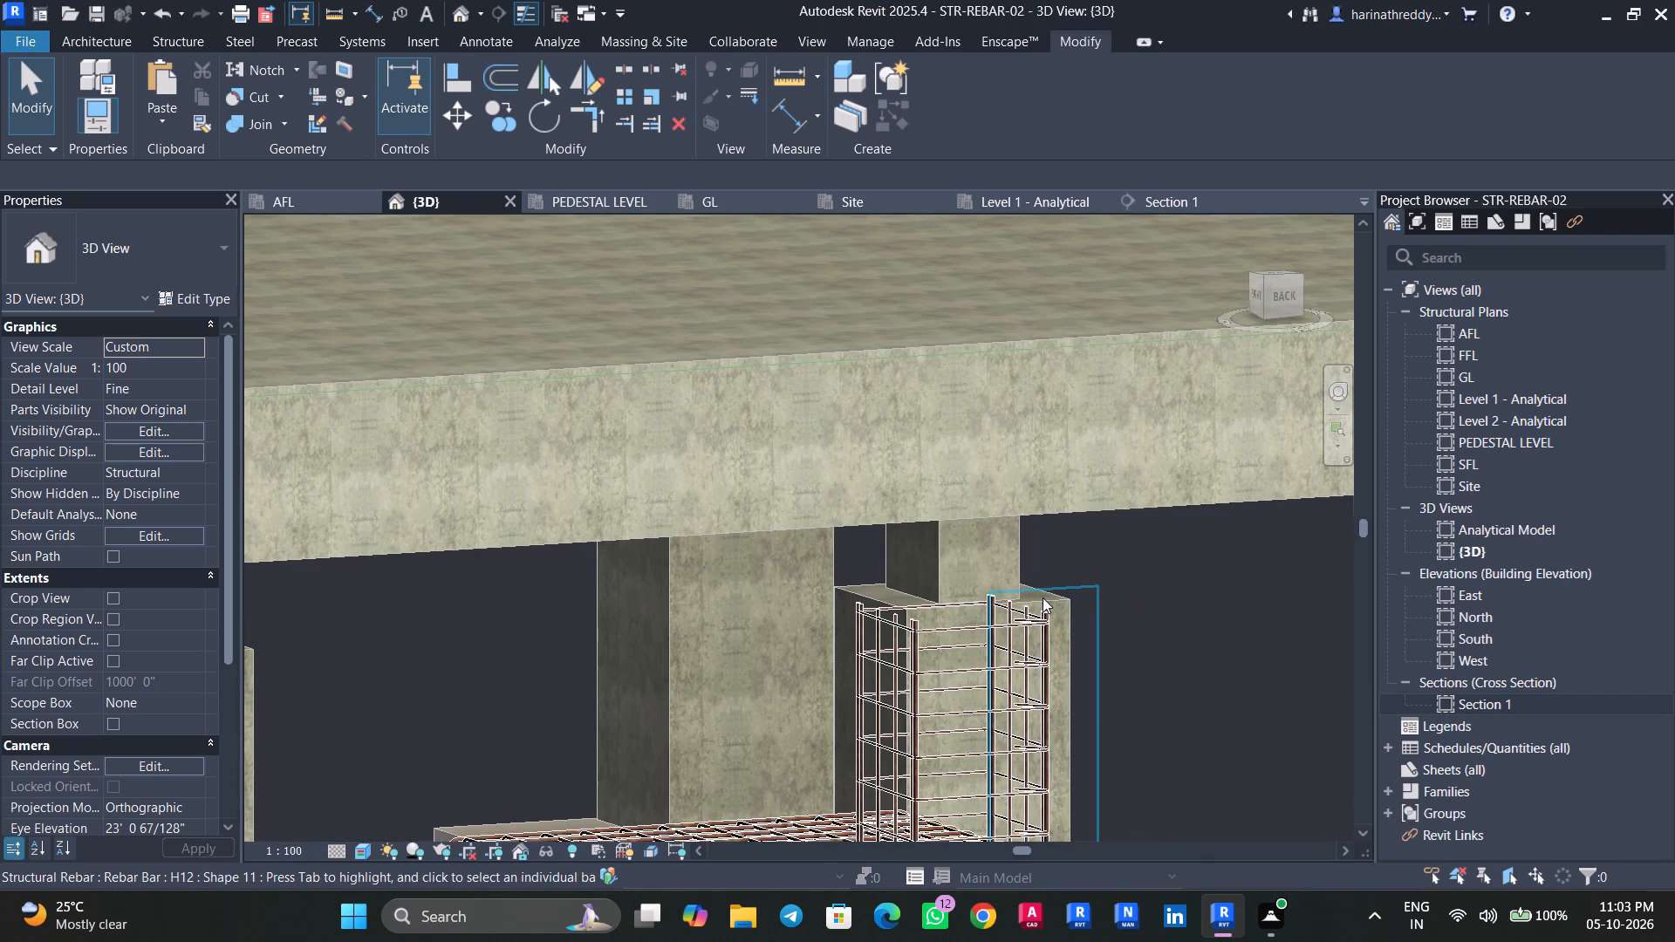
pyautogui.press('Tab')
pyautogui.click(1043, 597)
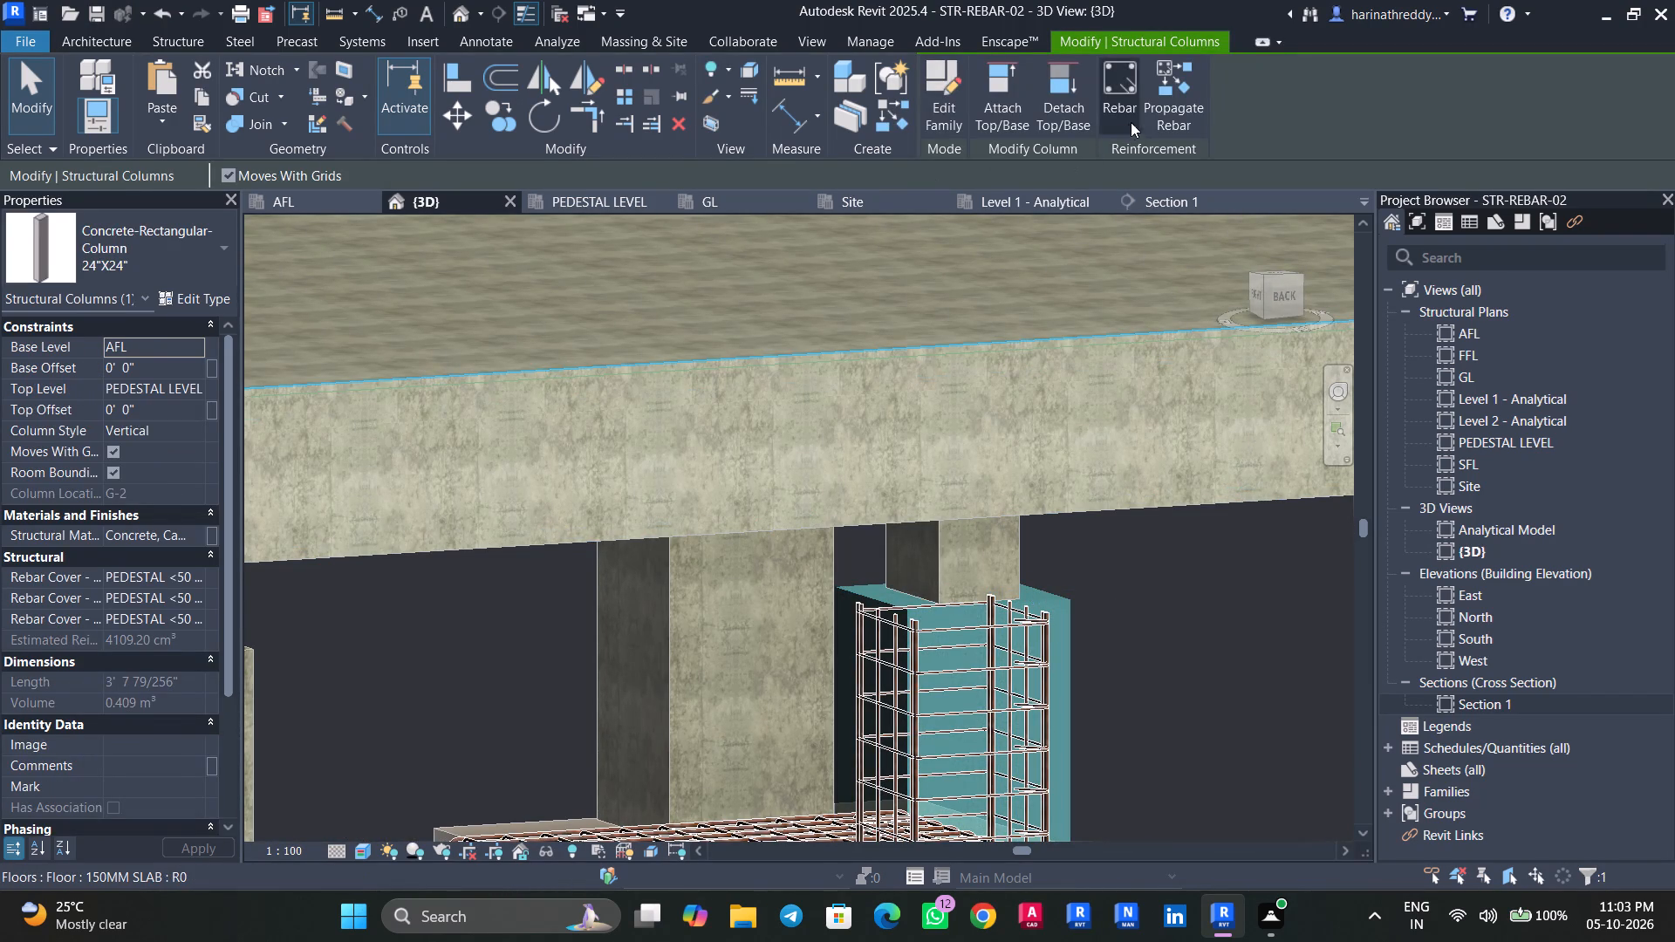
pyautogui.click(1168, 112)
pyautogui.scroll(-1, 1134, 661)
pyautogui.scroll(1, 1134, 661)
pyautogui.scroll(-6, 1134, 661)
pyautogui.scroll(1, 1134, 661)
pyautogui.scroll(-2, 1134, 661)
pyautogui.keyDown('shift'); pyautogui.moveTo(1137, 663); pyautogui.dragTo(1150, 699, button='middle'); pyautogui.keyUp('shift')
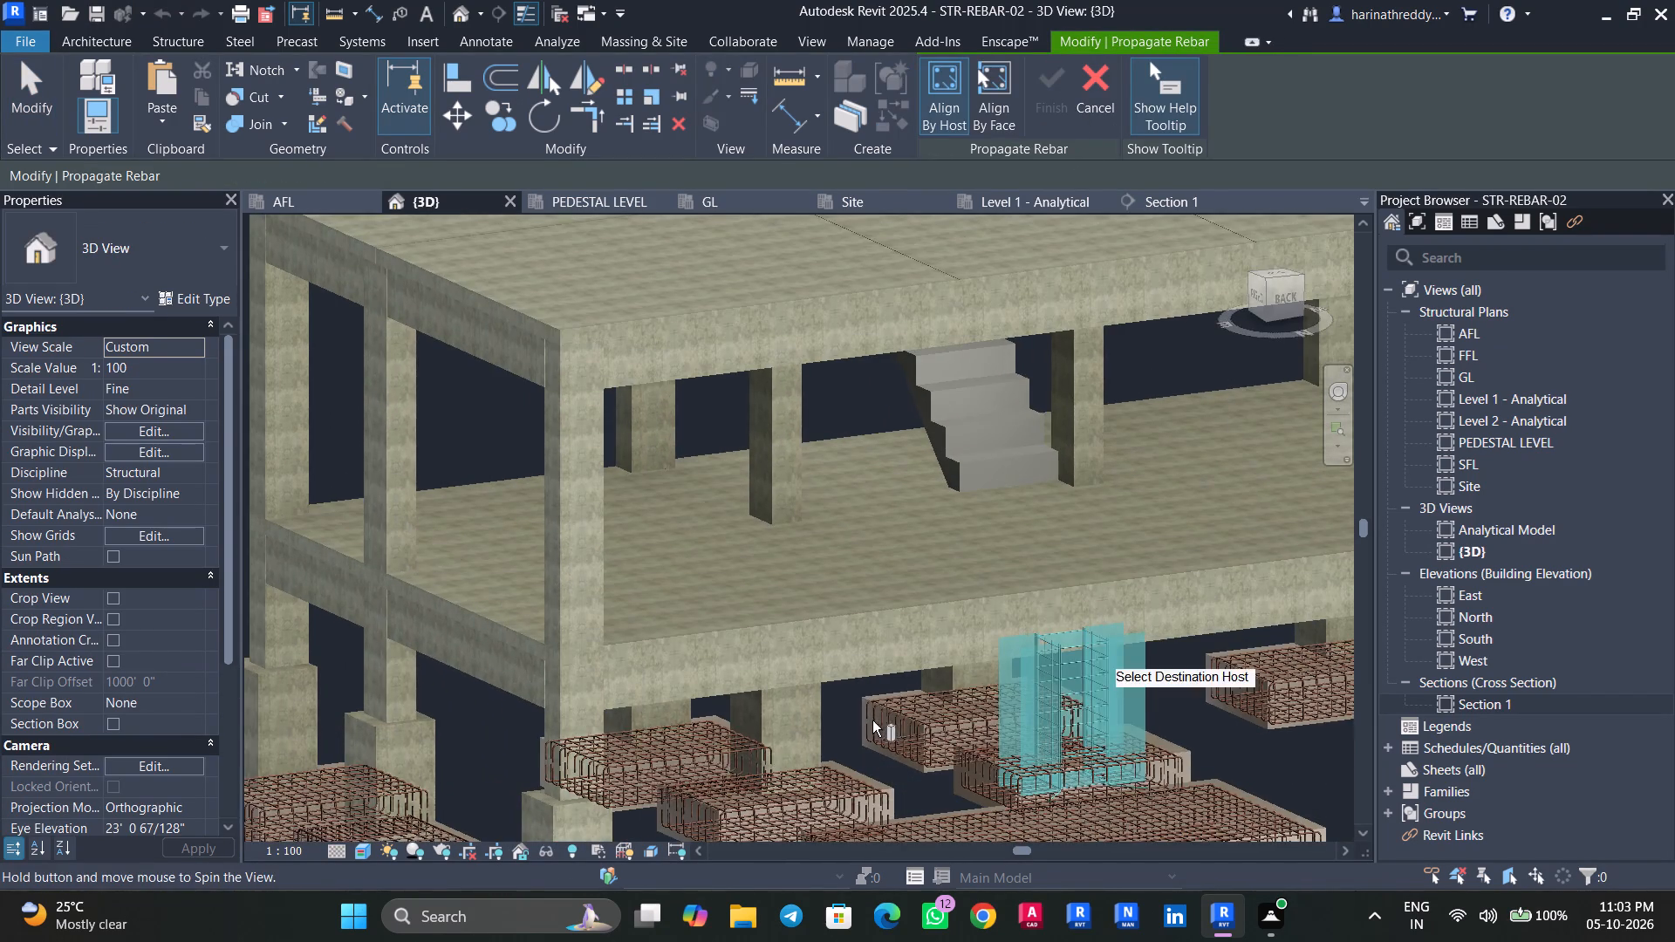
pyautogui.click(821, 726)
# Add the middle pedestals on the building's right and left sides as destination hosts for the propagated rebar.
pyautogui.moveTo(899, 732); pyautogui.dragTo(1005, 563, button='middle')
pyautogui.keyDown('shift'); pyautogui.moveTo(1006, 563); pyautogui.dragTo(990, 597, button='middle'); pyautogui.keyUp('shift')
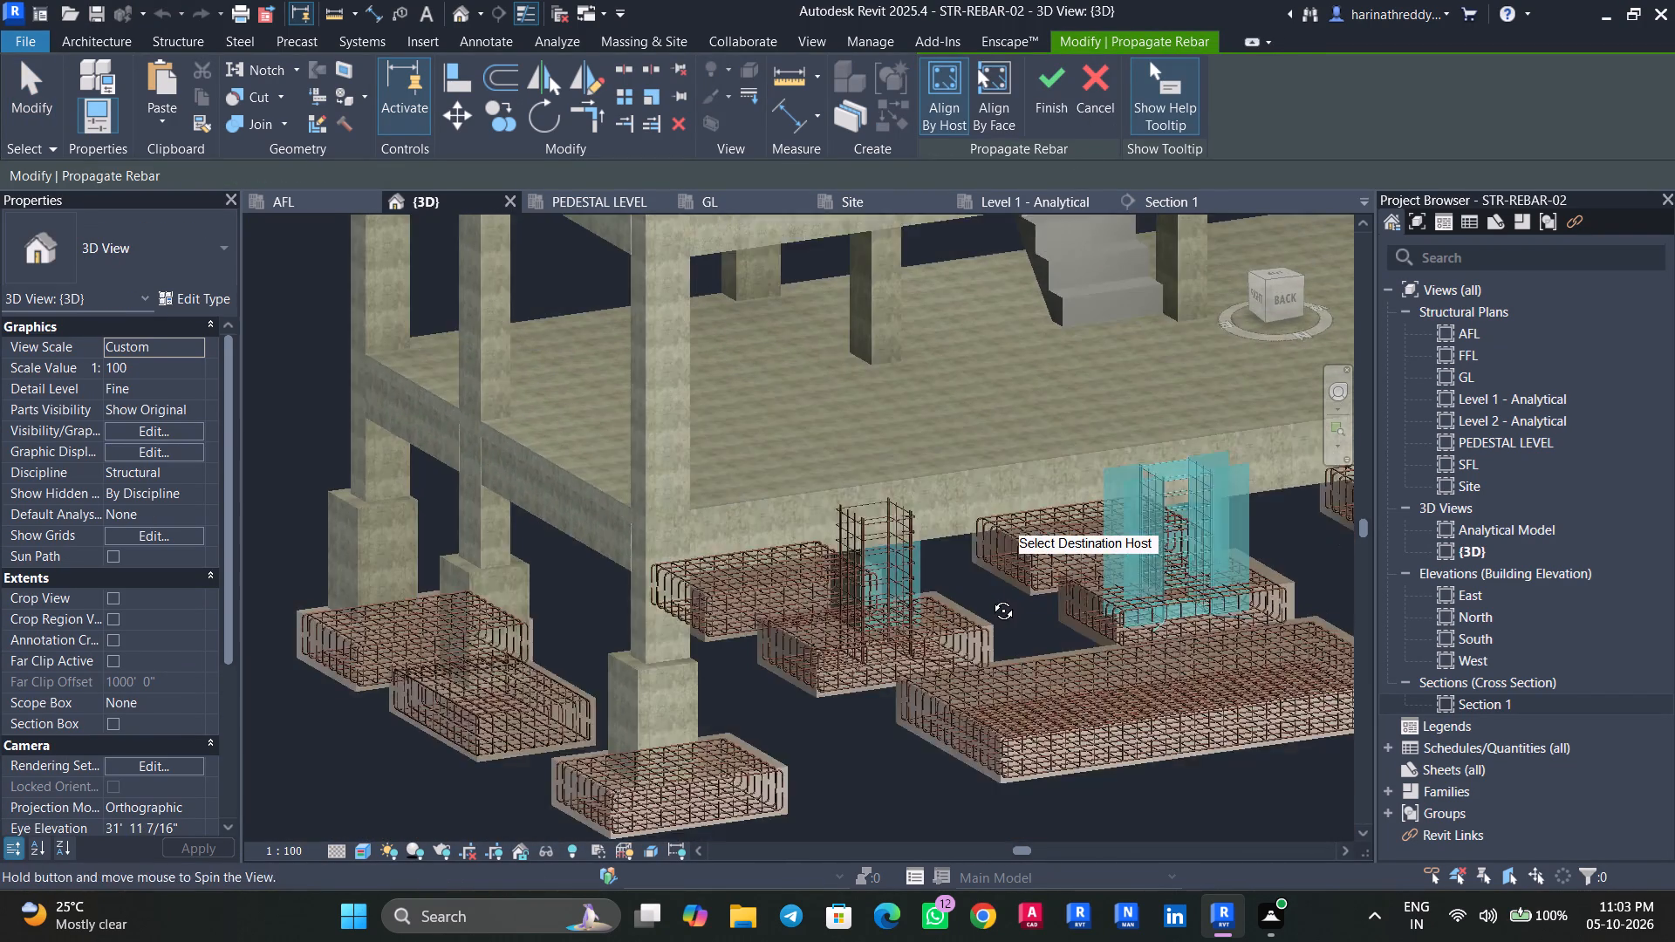
pyautogui.keyDown('shift'); pyautogui.moveTo(990, 597); pyautogui.dragTo(989, 599, button='middle'); pyautogui.keyUp('shift')
pyautogui.click(472, 617)
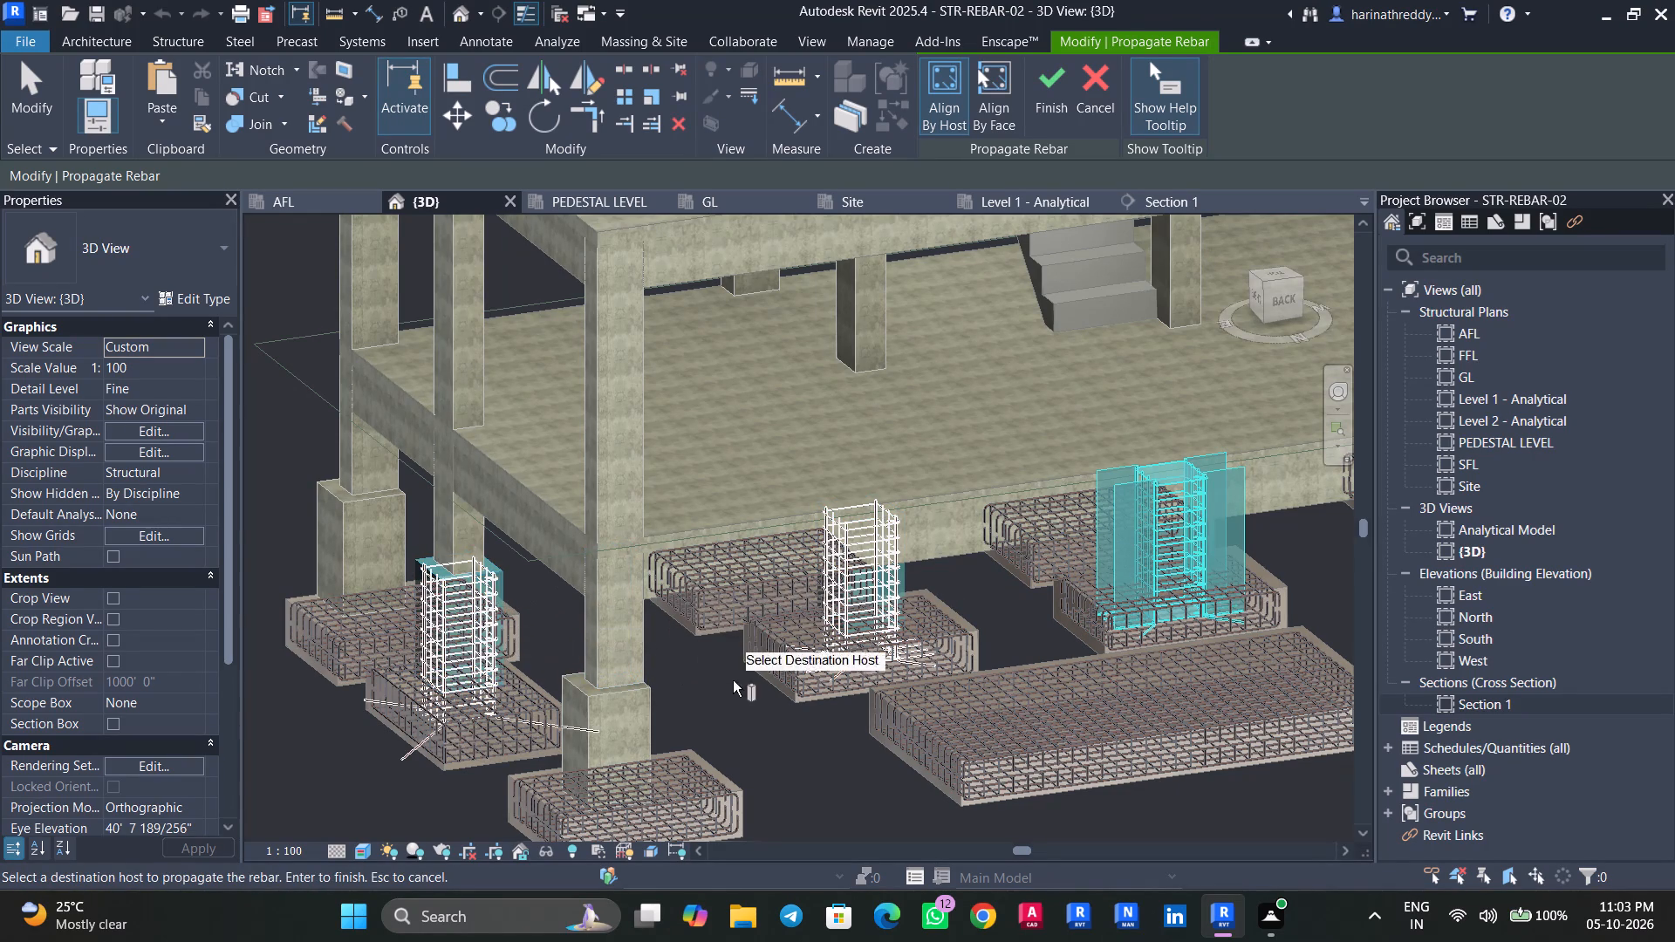
pyautogui.keyDown('shift'); pyautogui.moveTo(817, 700); pyautogui.dragTo(710, 651, button='middle'); pyautogui.keyUp('shift')
pyautogui.moveTo(1129, 704); pyautogui.dragTo(824, 639, button='middle')
pyautogui.keyDown('shift'); pyautogui.moveTo(1037, 660); pyautogui.dragTo(922, 662, button='middle'); pyautogui.keyUp('shift')
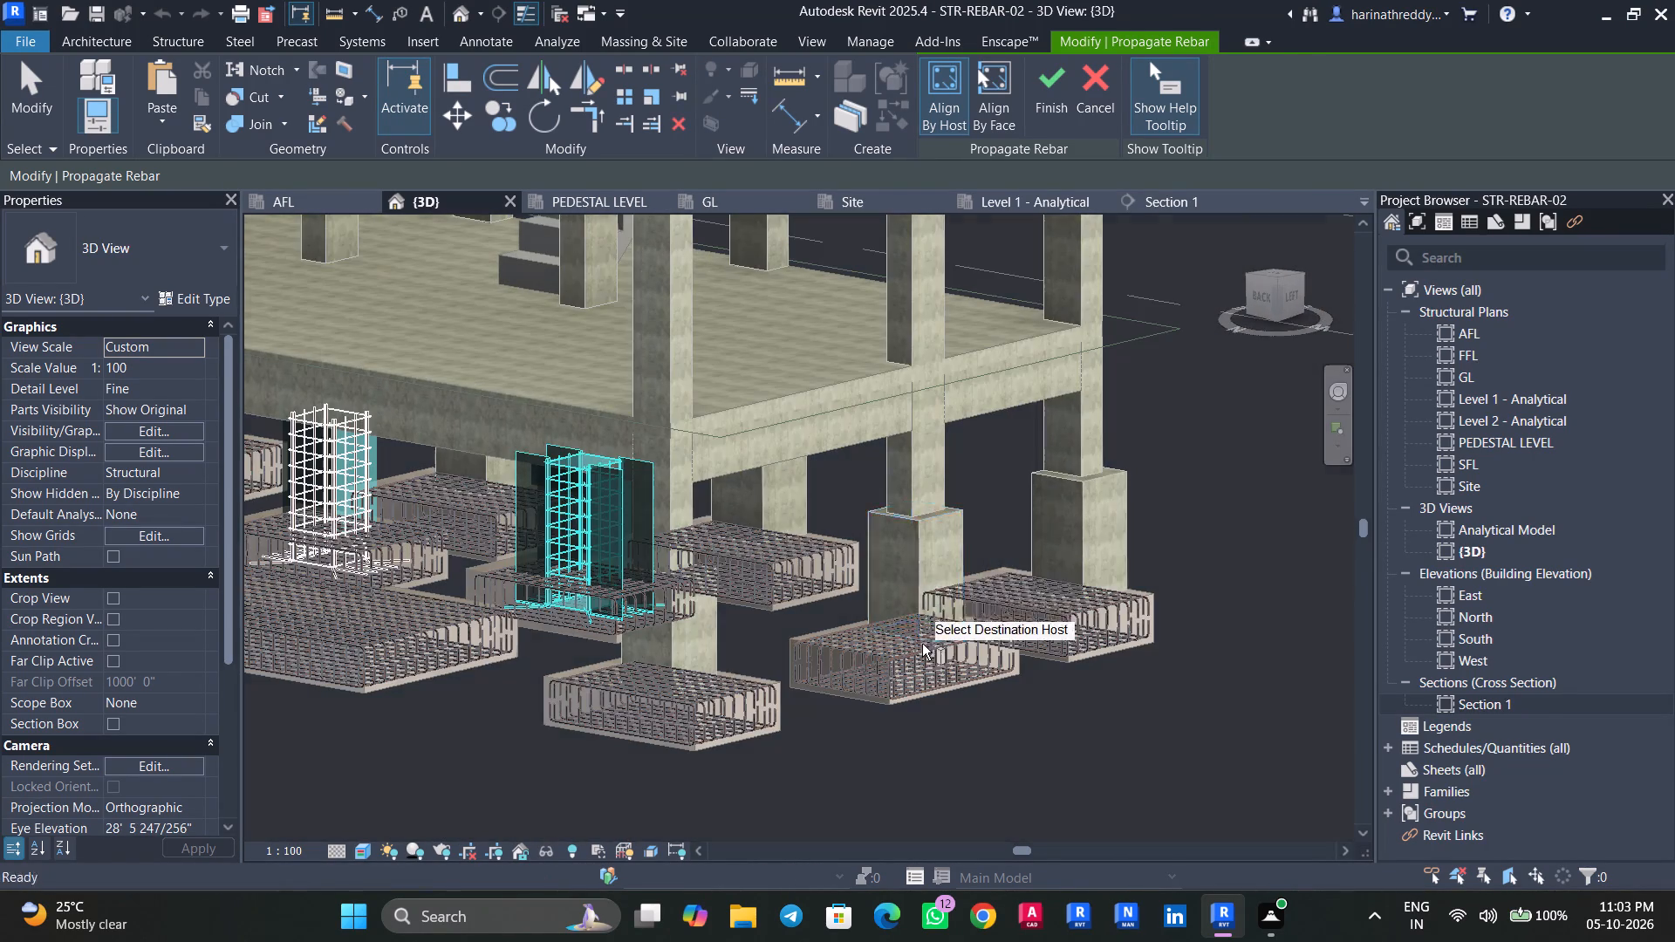
pyautogui.click(913, 590)
# Propagate the rebar to the two inner pedestals of the front row, deleting the bars whose shape cannot be solved.
pyautogui.keyDown('shift'); pyautogui.moveTo(1070, 699); pyautogui.dragTo(959, 706, button='middle'); pyautogui.keyUp('shift')
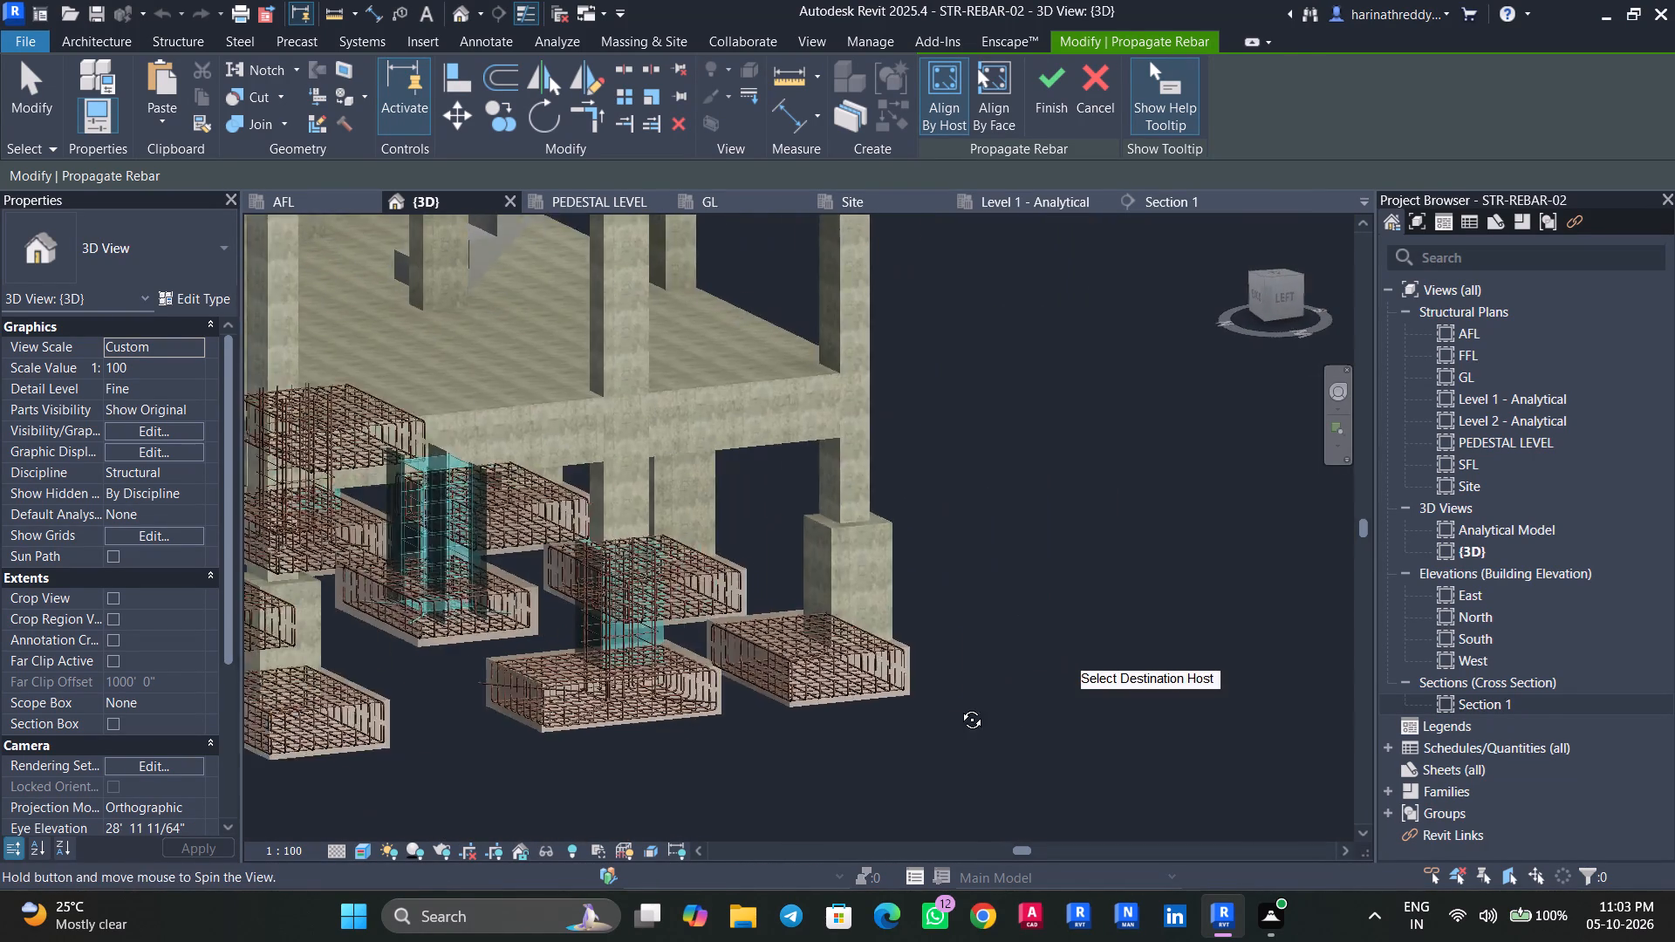
pyautogui.keyDown('shift'); pyautogui.moveTo(959, 706); pyautogui.dragTo(938, 710, button='middle'); pyautogui.keyUp('shift')
pyautogui.keyDown('shift'); pyautogui.moveTo(991, 691); pyautogui.dragTo(803, 689, button='middle'); pyautogui.keyUp('shift')
pyautogui.moveTo(827, 662); pyautogui.dragTo(1082, 749, button='middle')
pyautogui.keyDown('shift'); pyautogui.moveTo(1080, 740); pyautogui.dragTo(987, 710, button='middle'); pyautogui.keyUp('shift')
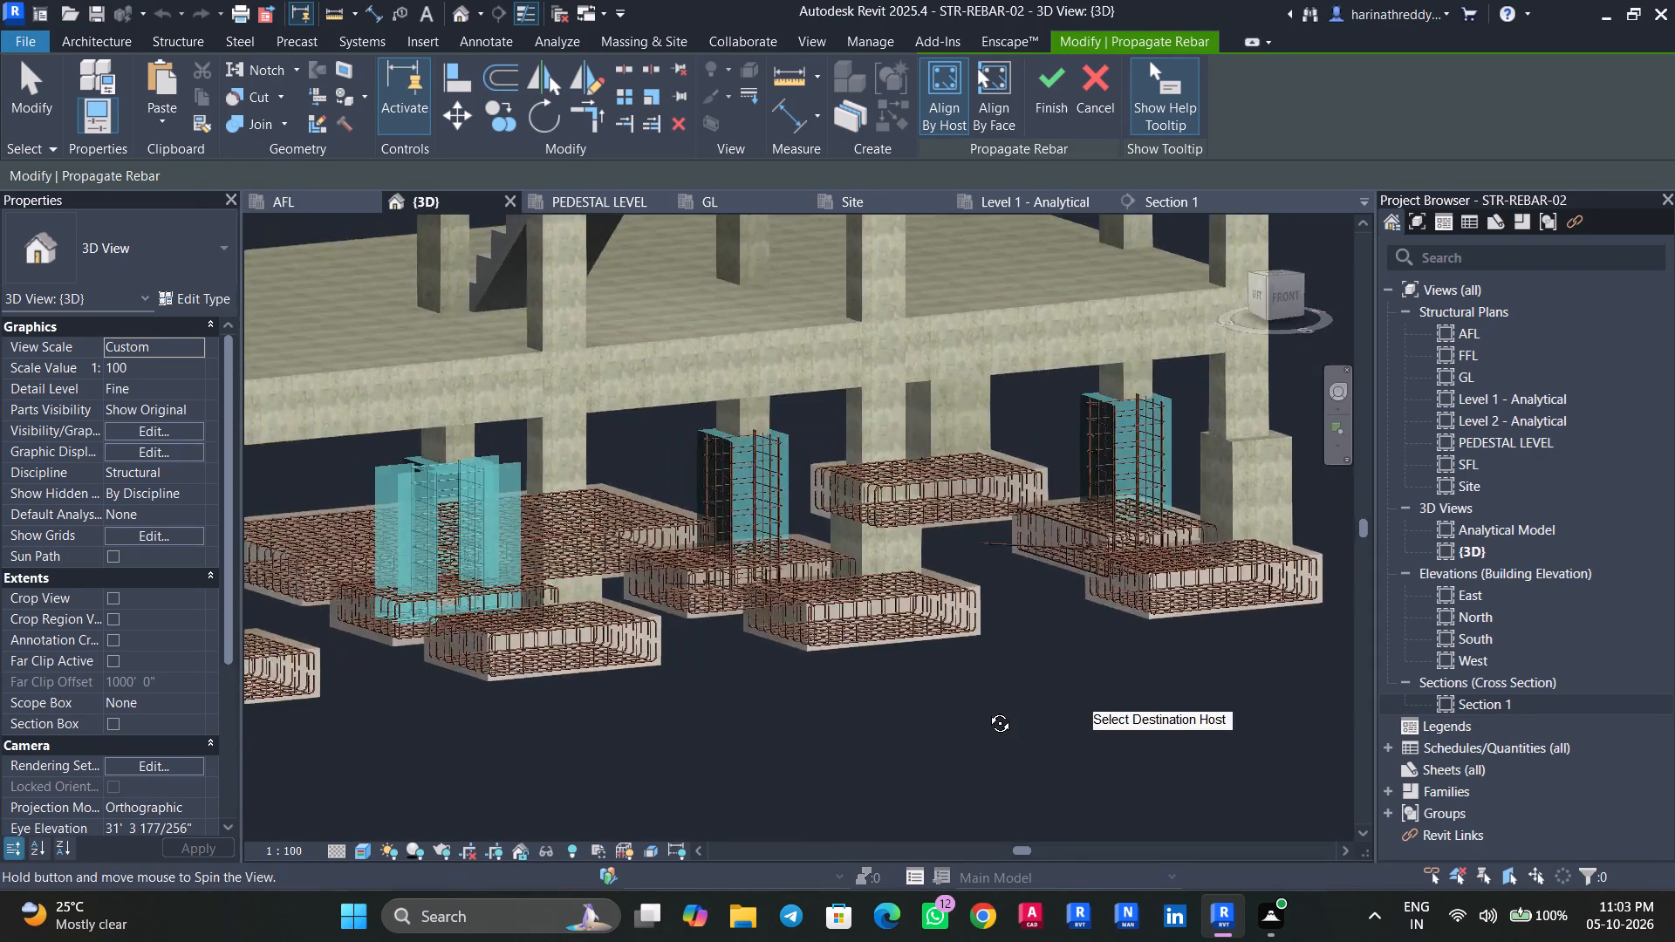
pyautogui.keyDown('shift'); pyautogui.moveTo(987, 710); pyautogui.dragTo(765, 785, button='middle'); pyautogui.keyUp('shift')
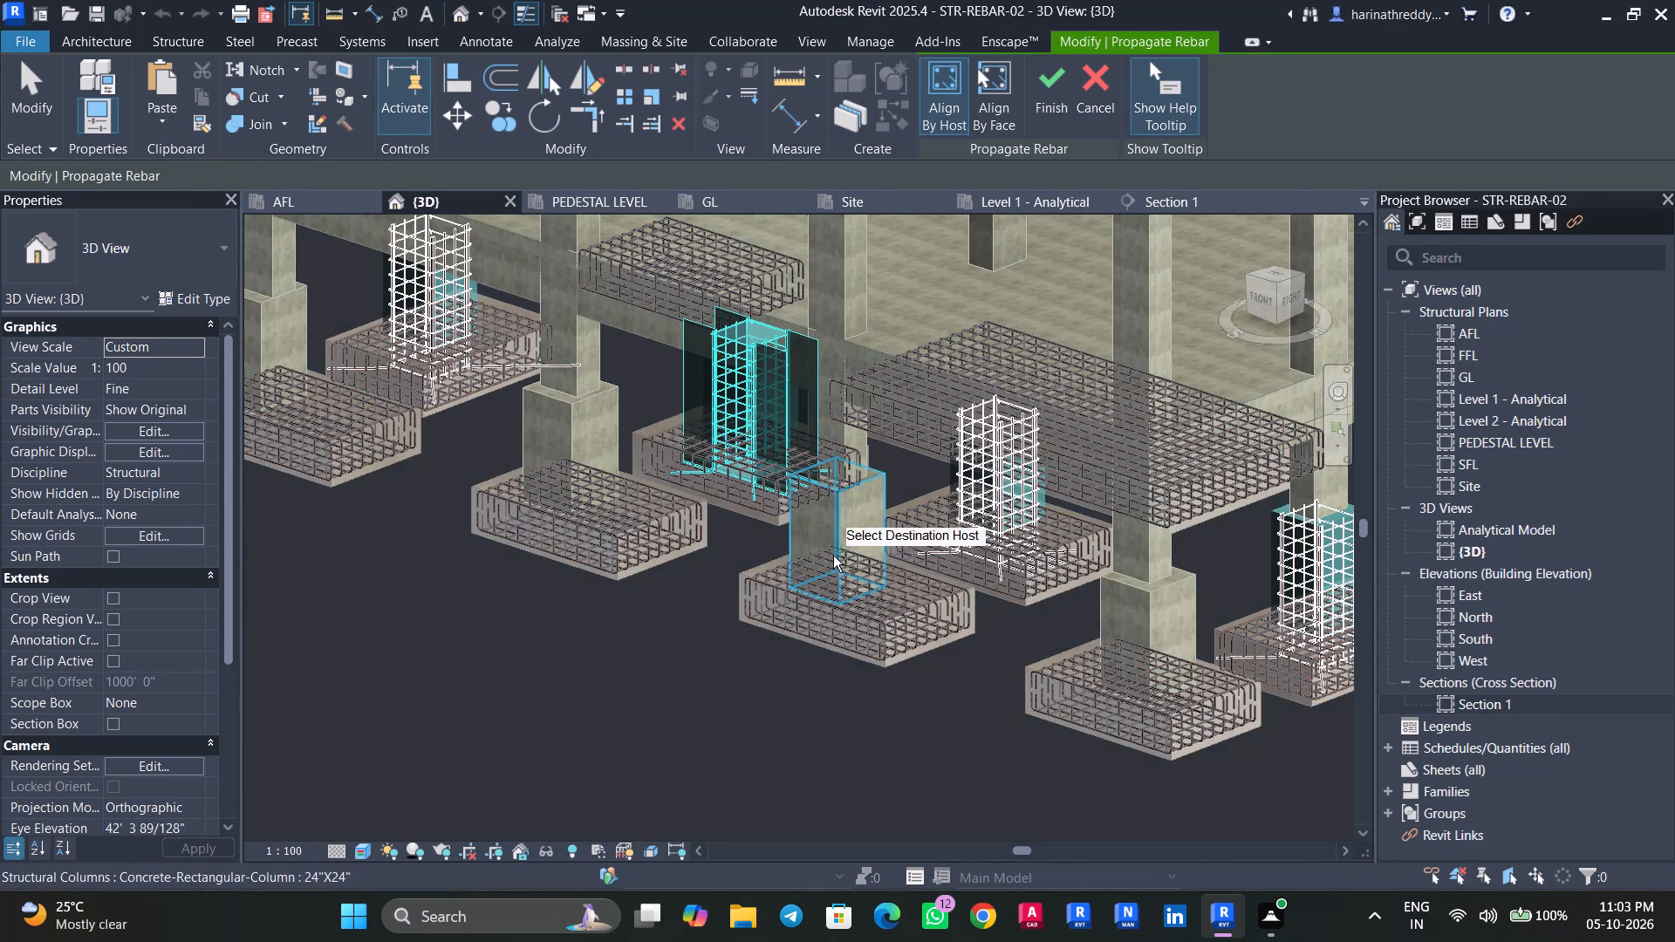
pyautogui.click(833, 556)
pyautogui.click(1292, 860)
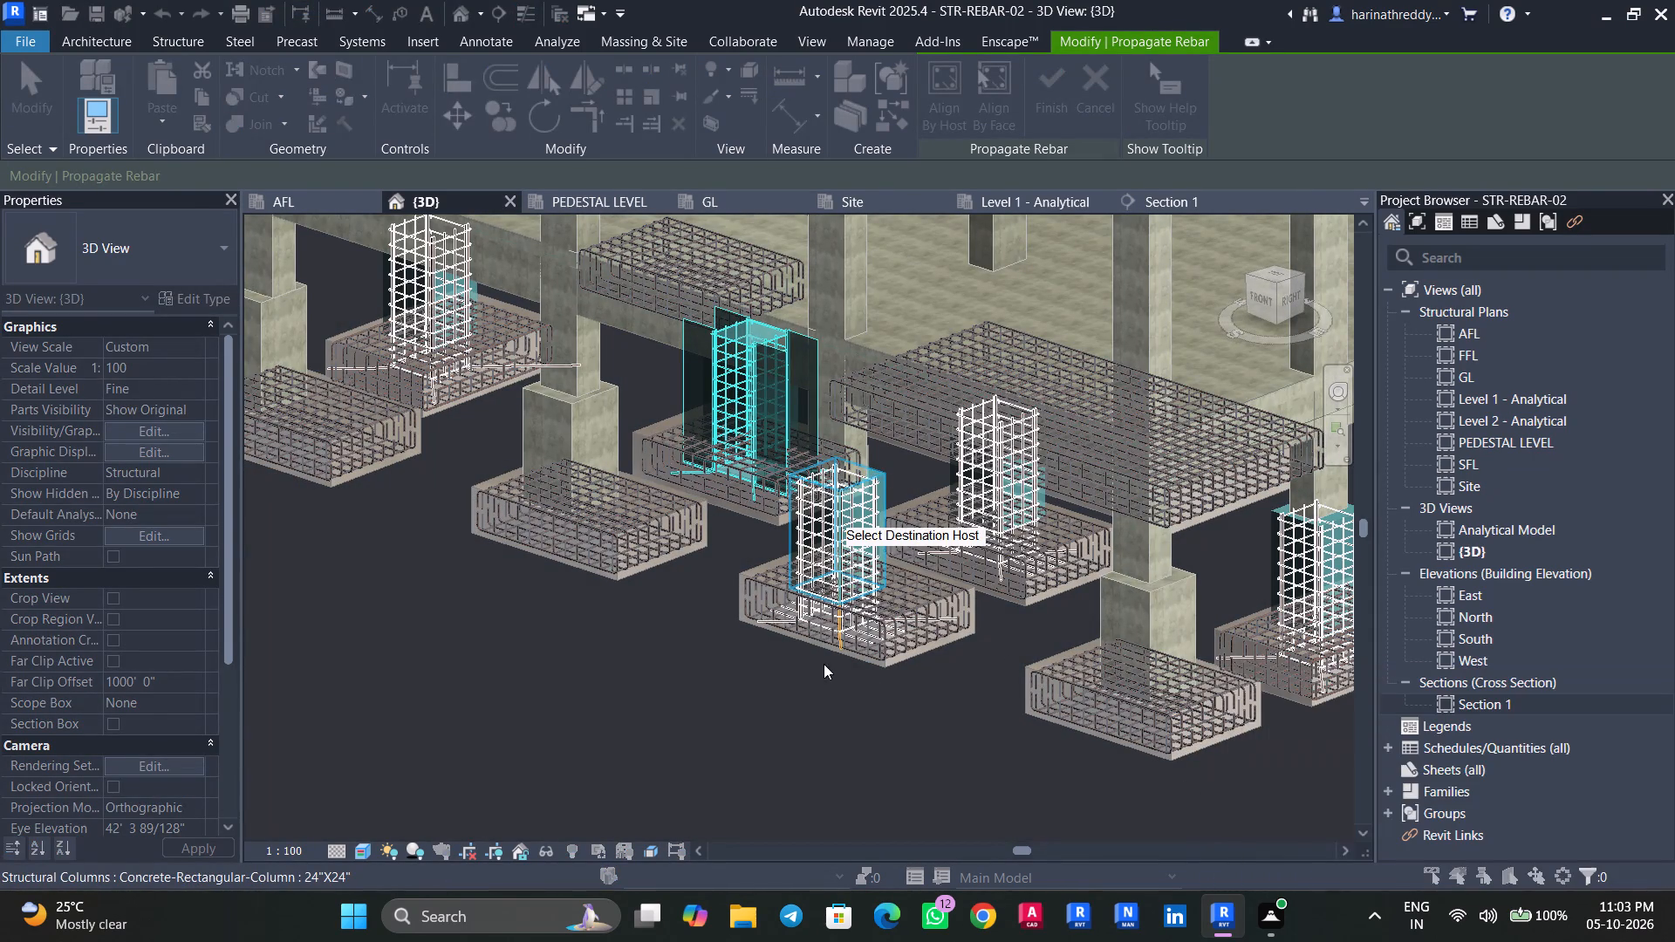
pyautogui.scroll(5, 813, 647)
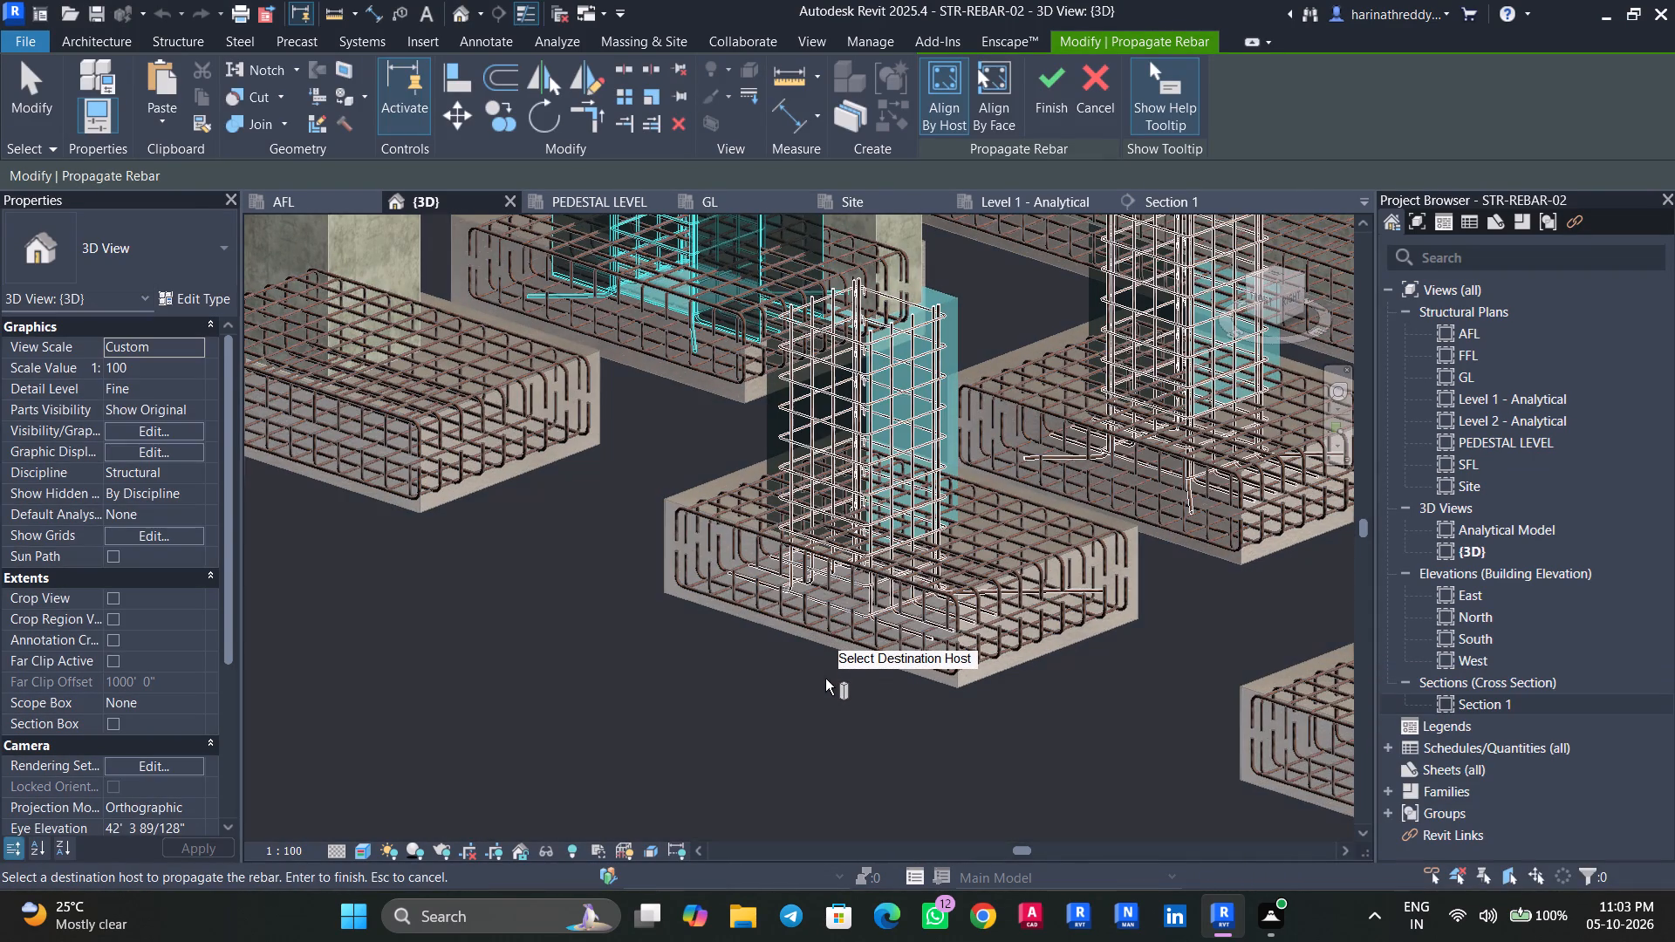
pyautogui.scroll(-1, 825, 679)
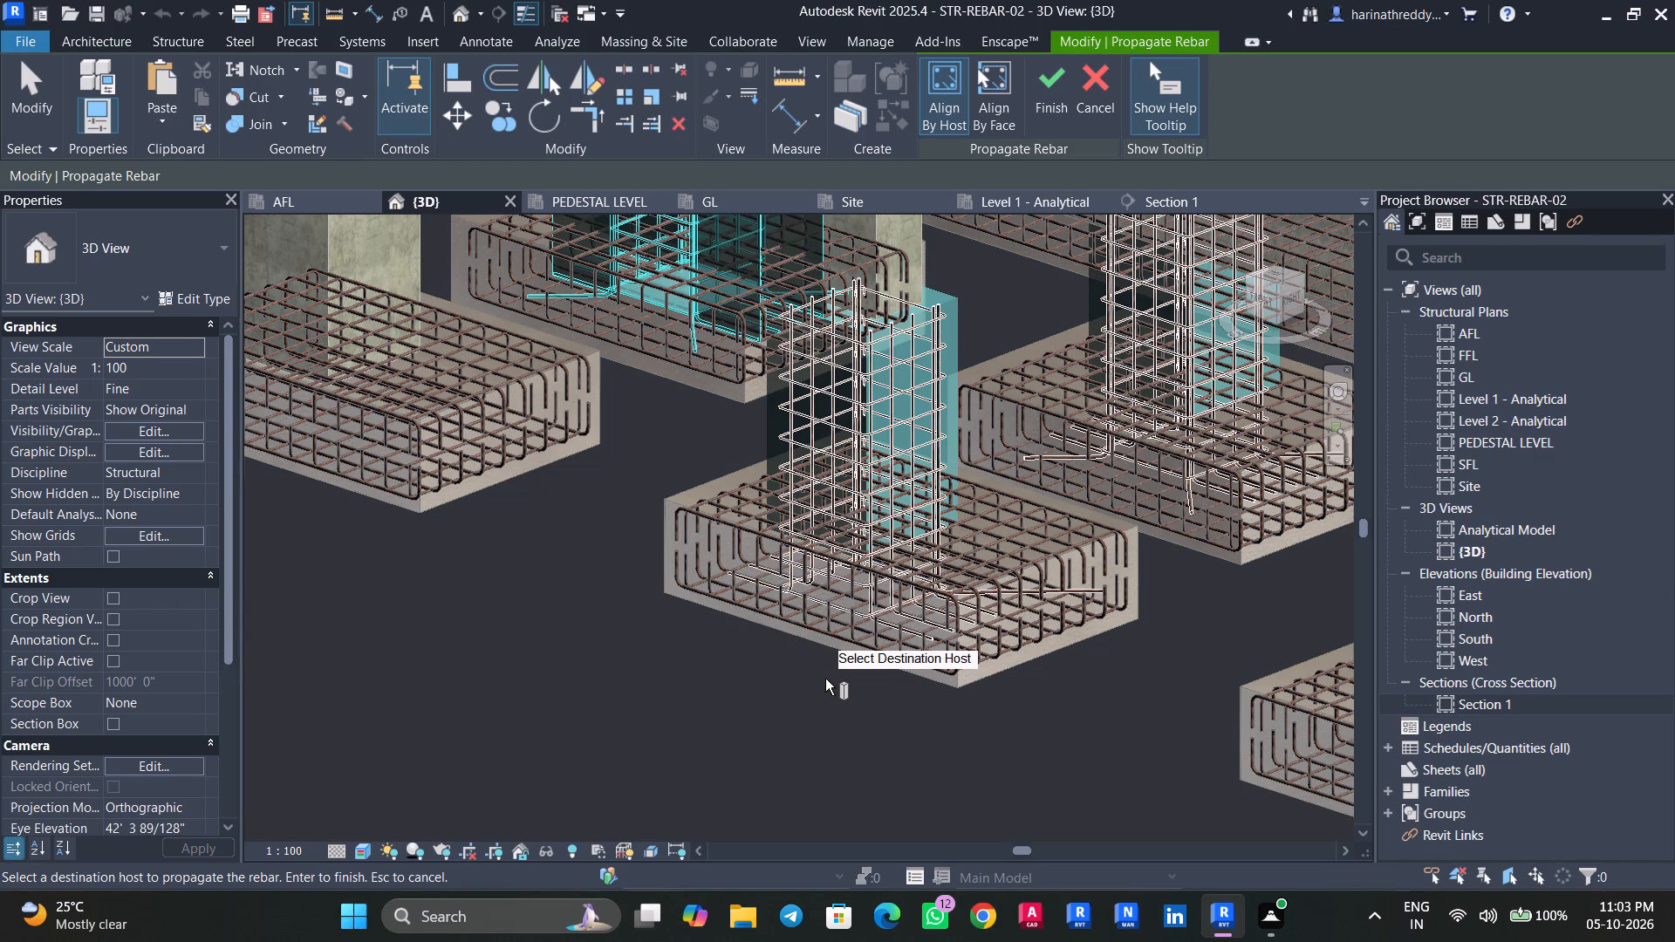
pyautogui.scroll(-1, 825, 679)
pyautogui.moveTo(817, 679); pyautogui.dragTo(1062, 809, button='middle')
pyautogui.click(687, 482)
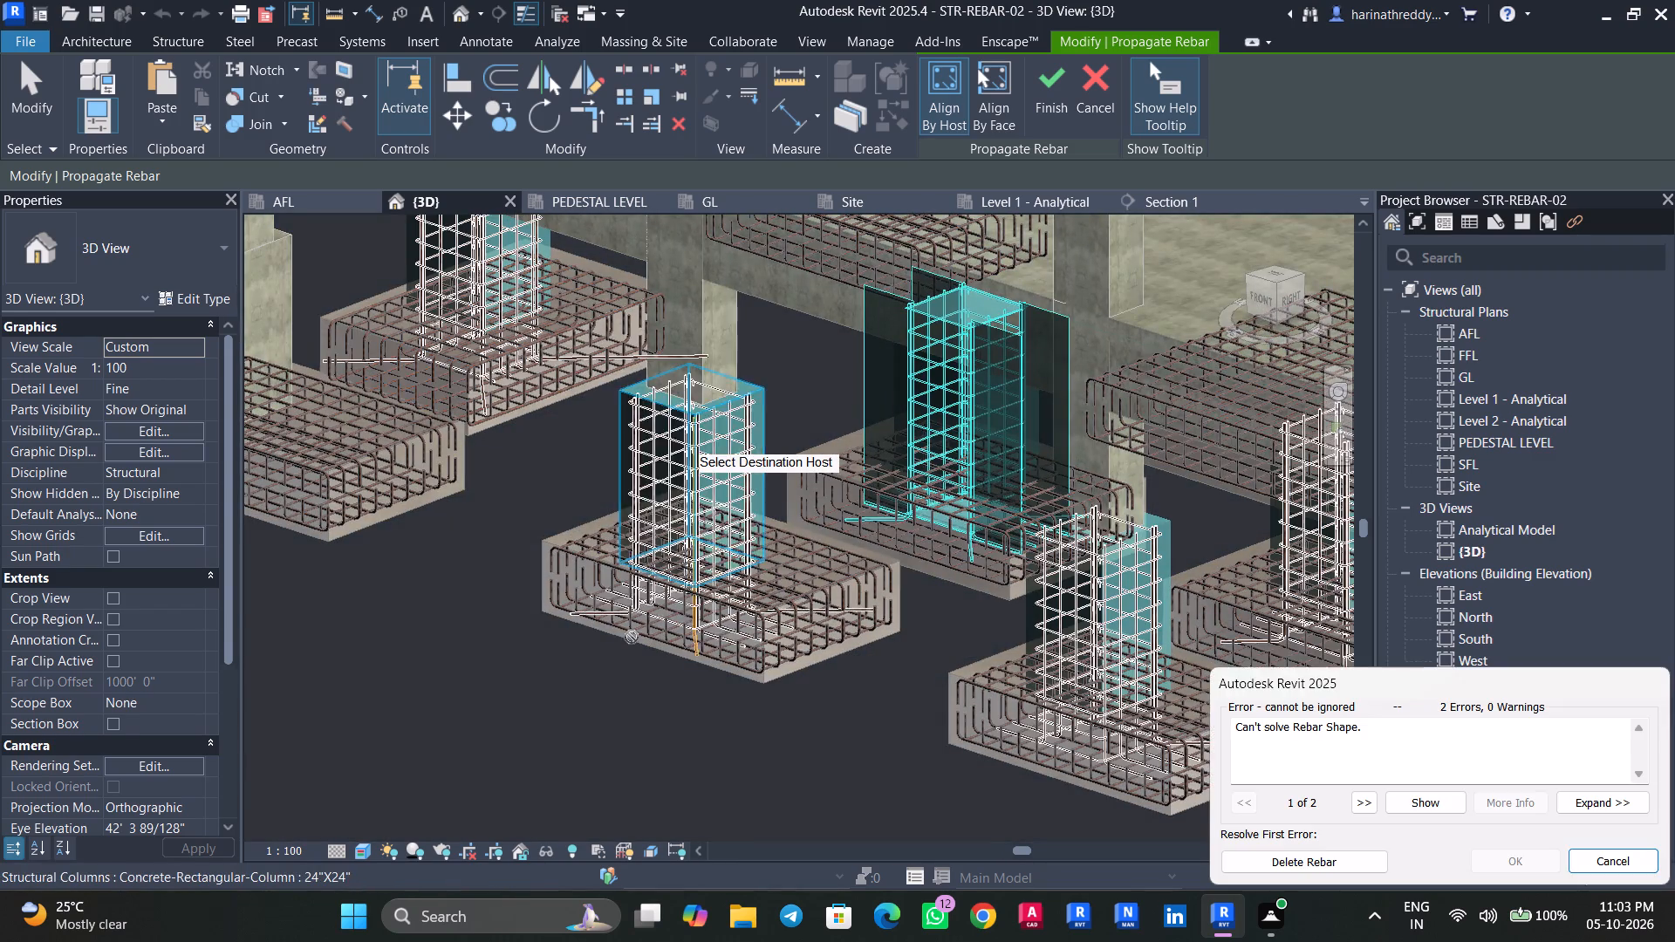
pyautogui.moveTo(632, 637); pyautogui.dragTo(992, 822, button='middle')
pyautogui.click(1269, 862)
# Propagate the rebar to the front-left and front-right corner pedestals, deleting the bars whose shape cannot be solved.
pyautogui.click(564, 543)
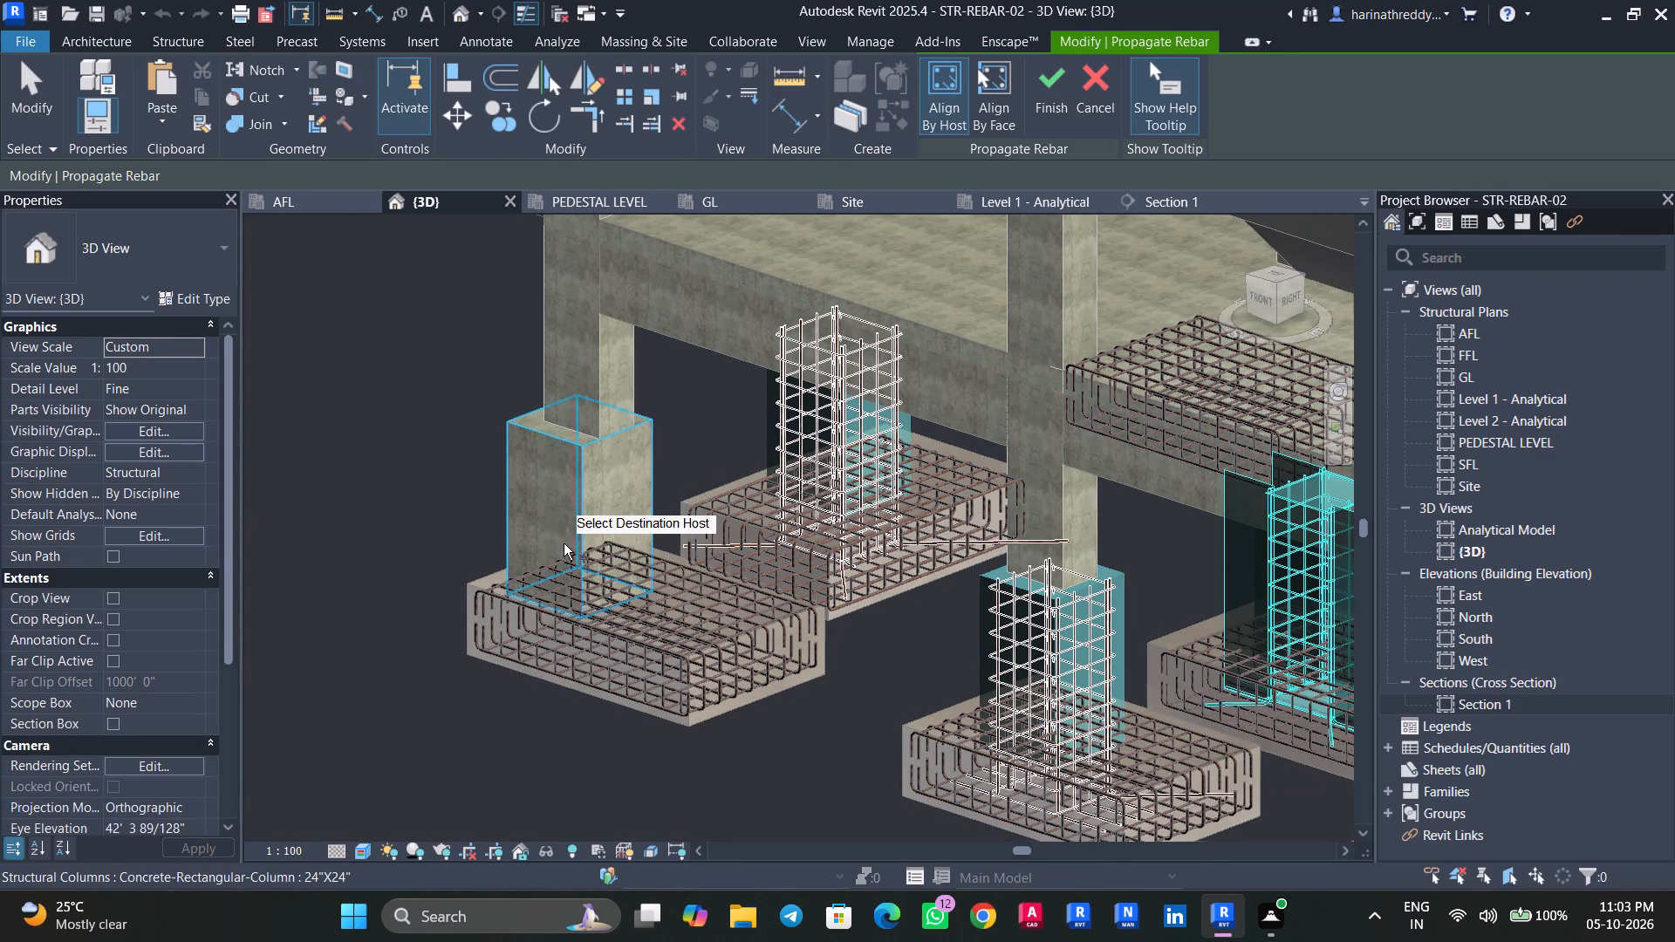
pyautogui.click(1254, 869)
pyautogui.scroll(-7, 711, 736)
pyautogui.moveTo(762, 755); pyautogui.dragTo(659, 683, button='middle')
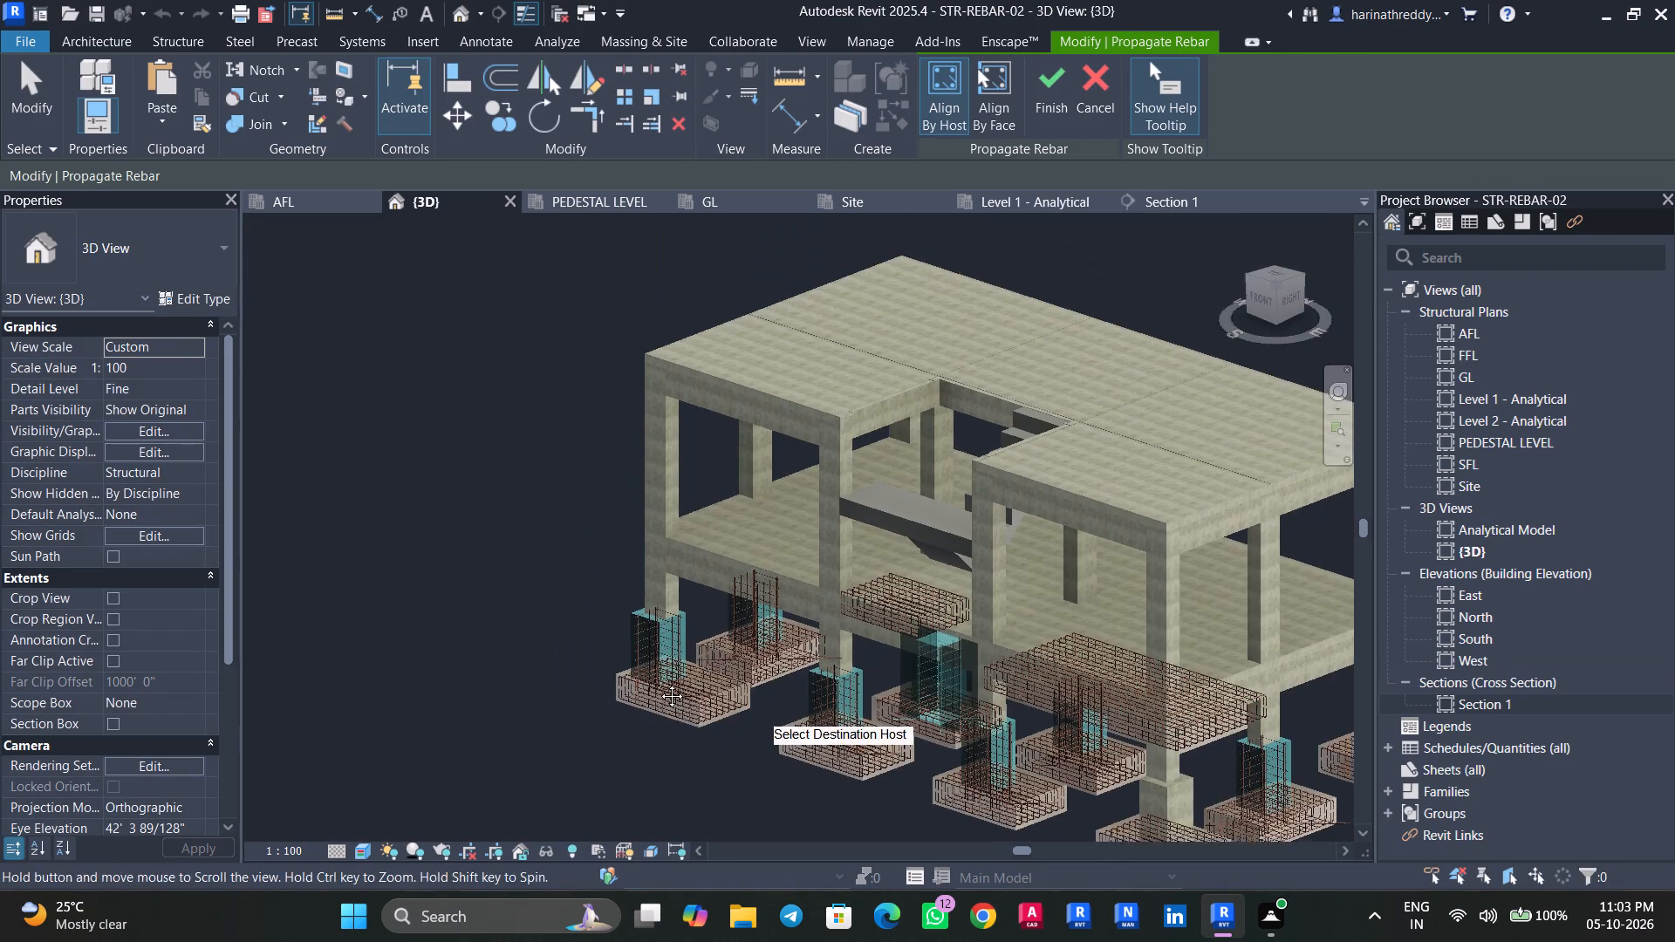
pyautogui.moveTo(659, 683); pyautogui.dragTo(586, 624, button='middle')
pyautogui.click(990, 693)
pyautogui.click(1298, 863)
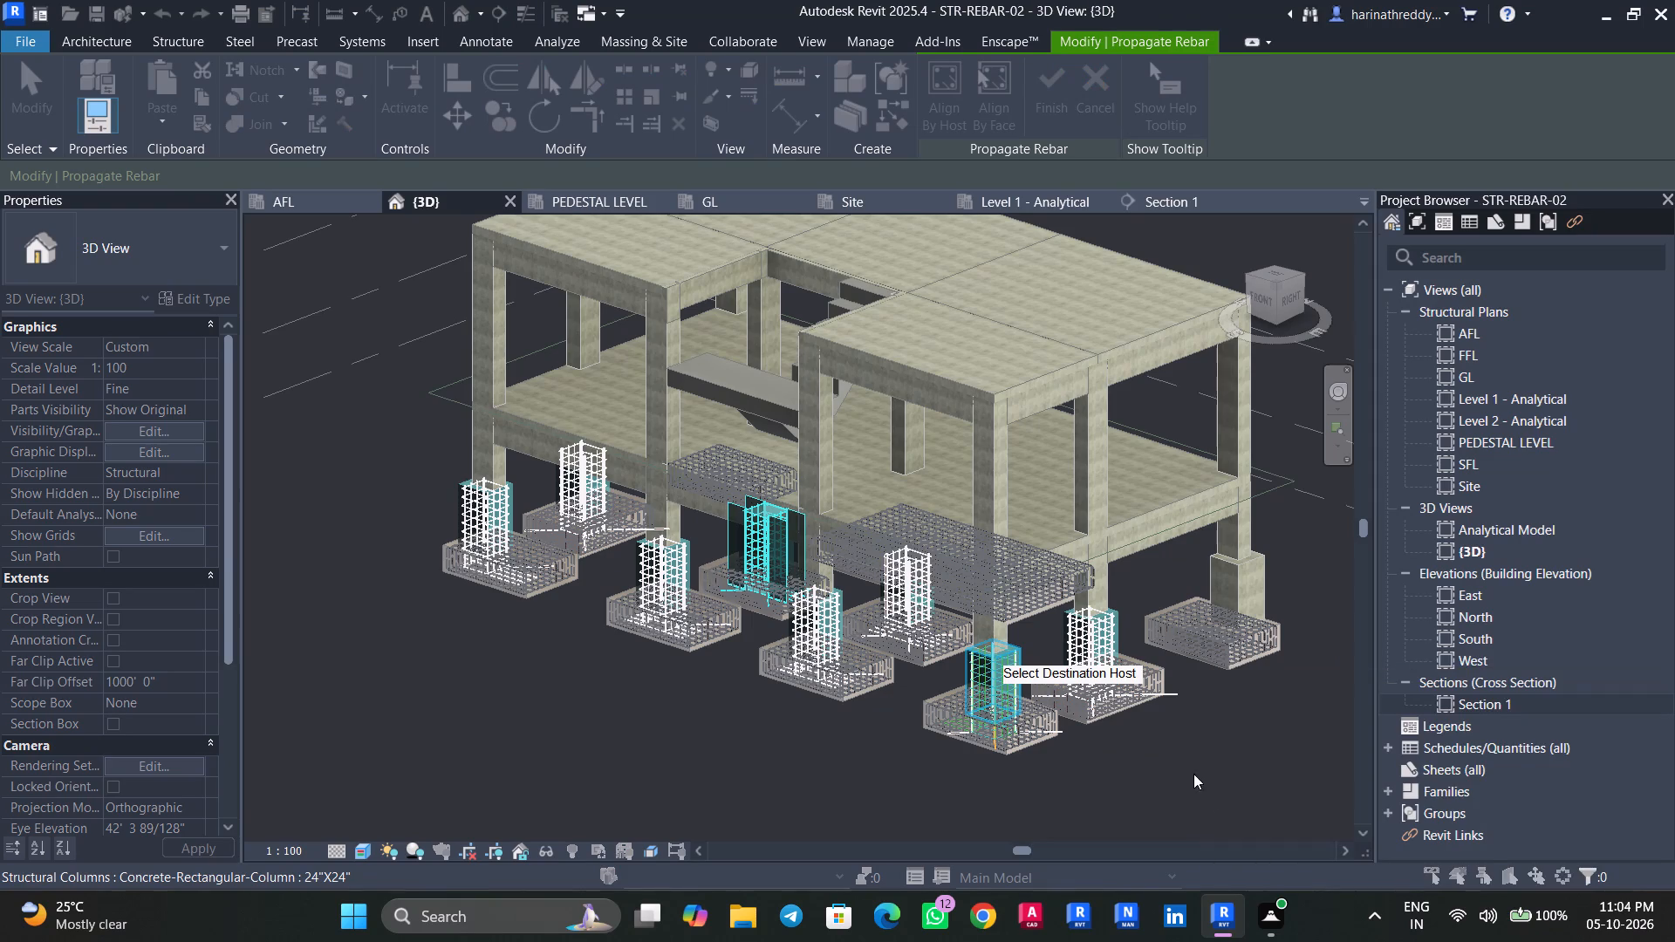
# Propagate the rebar to the back-right and back-left corner pedestals, deleting the bars whose shape cannot be solved, and finish the propagation.
pyautogui.keyDown('shift'); pyautogui.moveTo(1193, 771); pyautogui.dragTo(1033, 768, button='middle'); pyautogui.keyUp('shift')
pyautogui.click(1159, 726)
pyautogui.click(1288, 857)
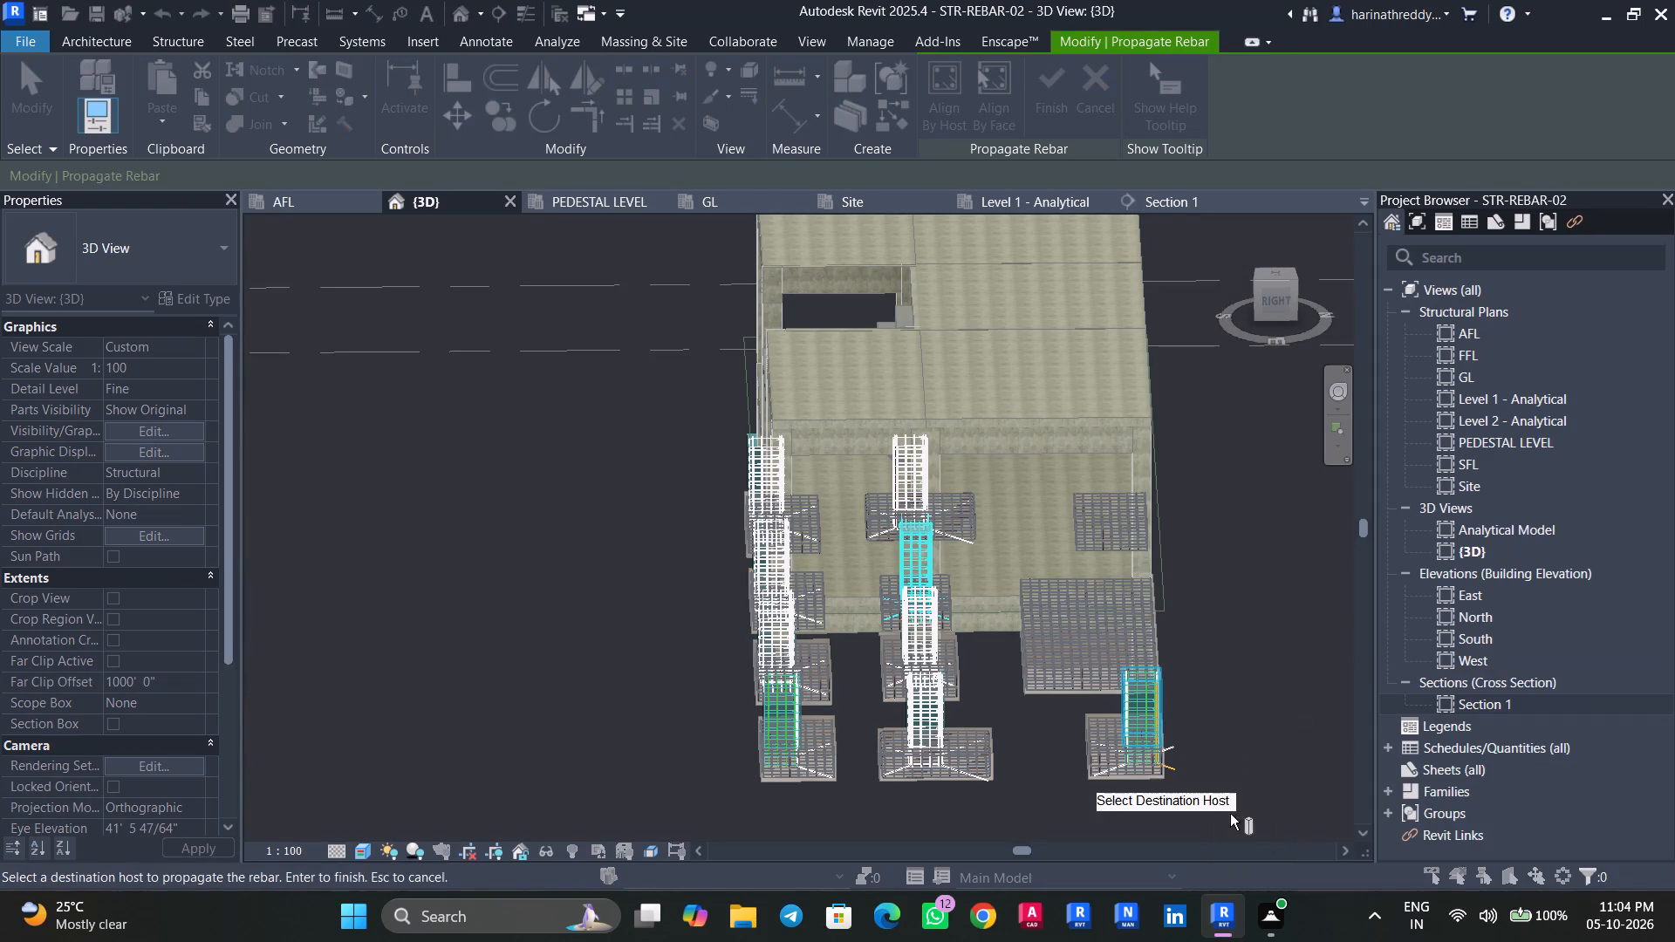
pyautogui.keyDown('shift'); pyautogui.moveTo(1210, 802); pyautogui.dragTo(1078, 785, button='middle'); pyautogui.keyUp('shift')
pyautogui.click(1316, 590)
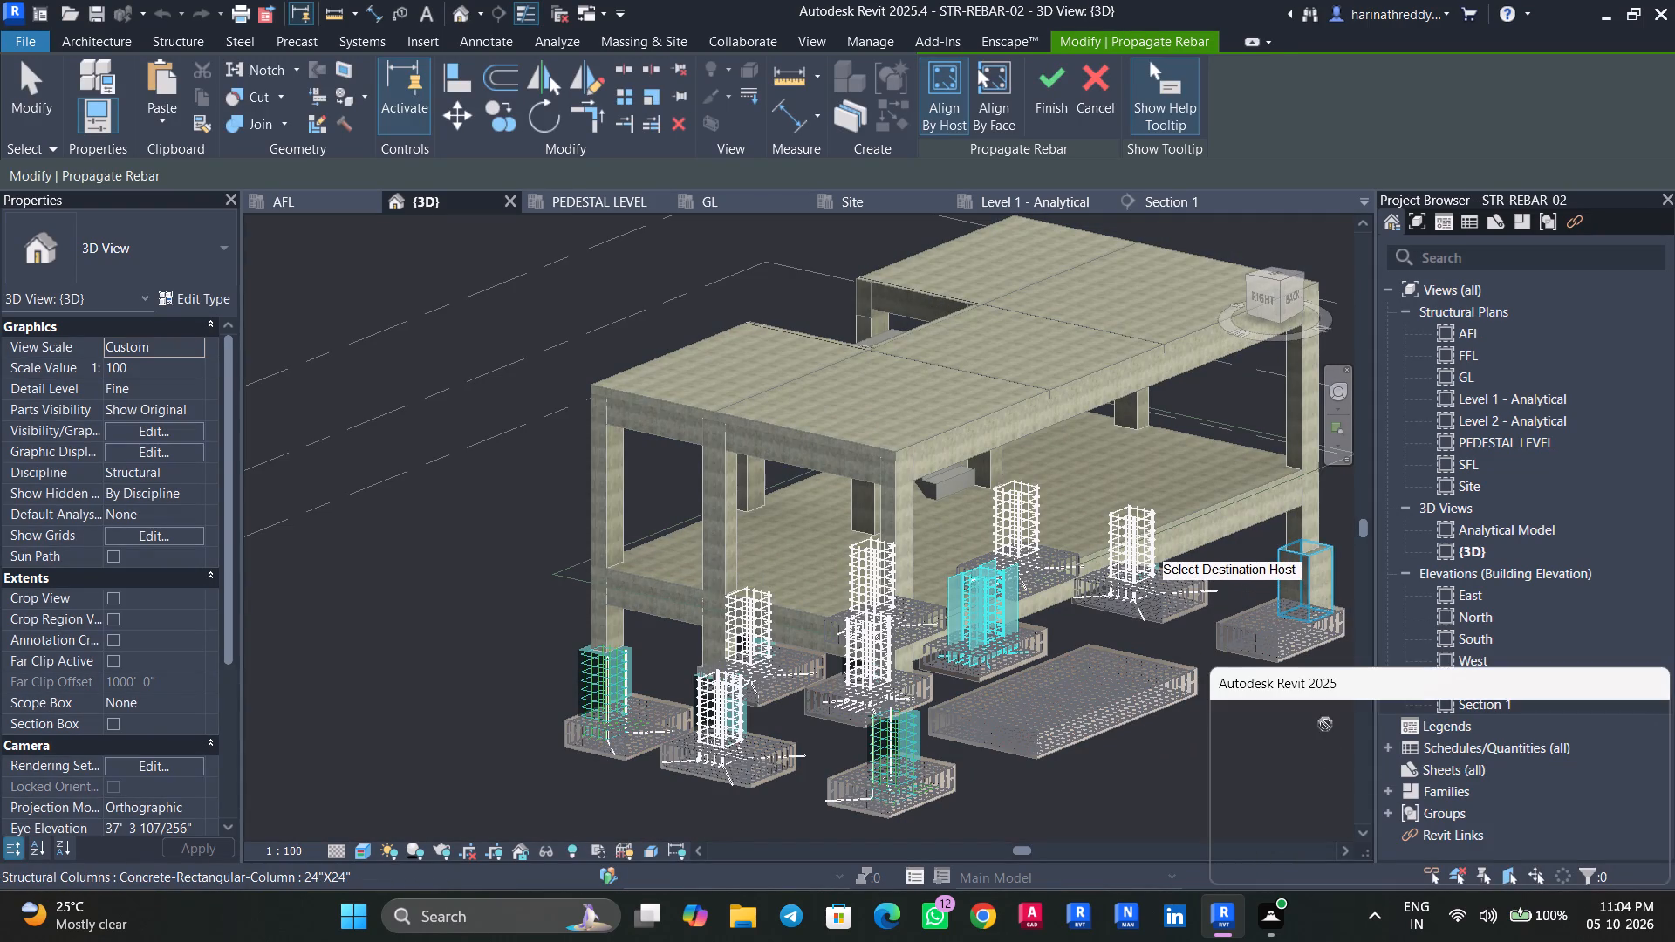
pyautogui.click(1287, 871)
pyautogui.moveTo(1216, 788); pyautogui.dragTo(1026, 758, button='middle')
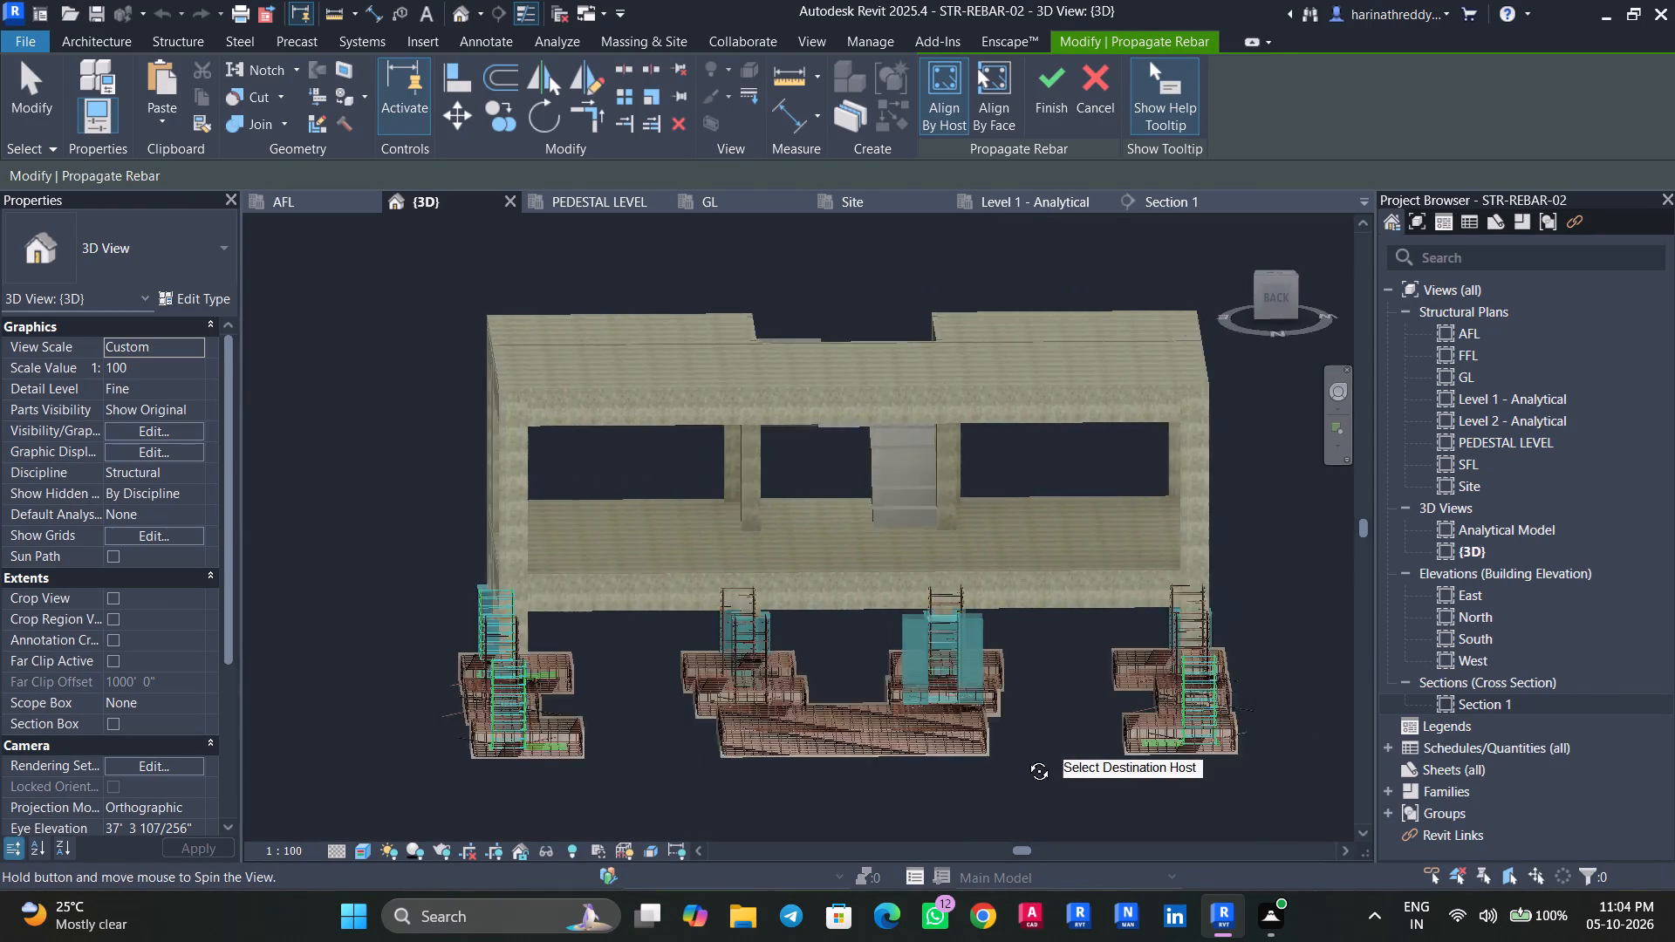
pyautogui.moveTo(1026, 758); pyautogui.dragTo(982, 833, button='middle')
pyautogui.keyDown('shift'); pyautogui.moveTo(942, 834); pyautogui.dragTo(1045, 733, button='middle'); pyautogui.keyUp('shift')
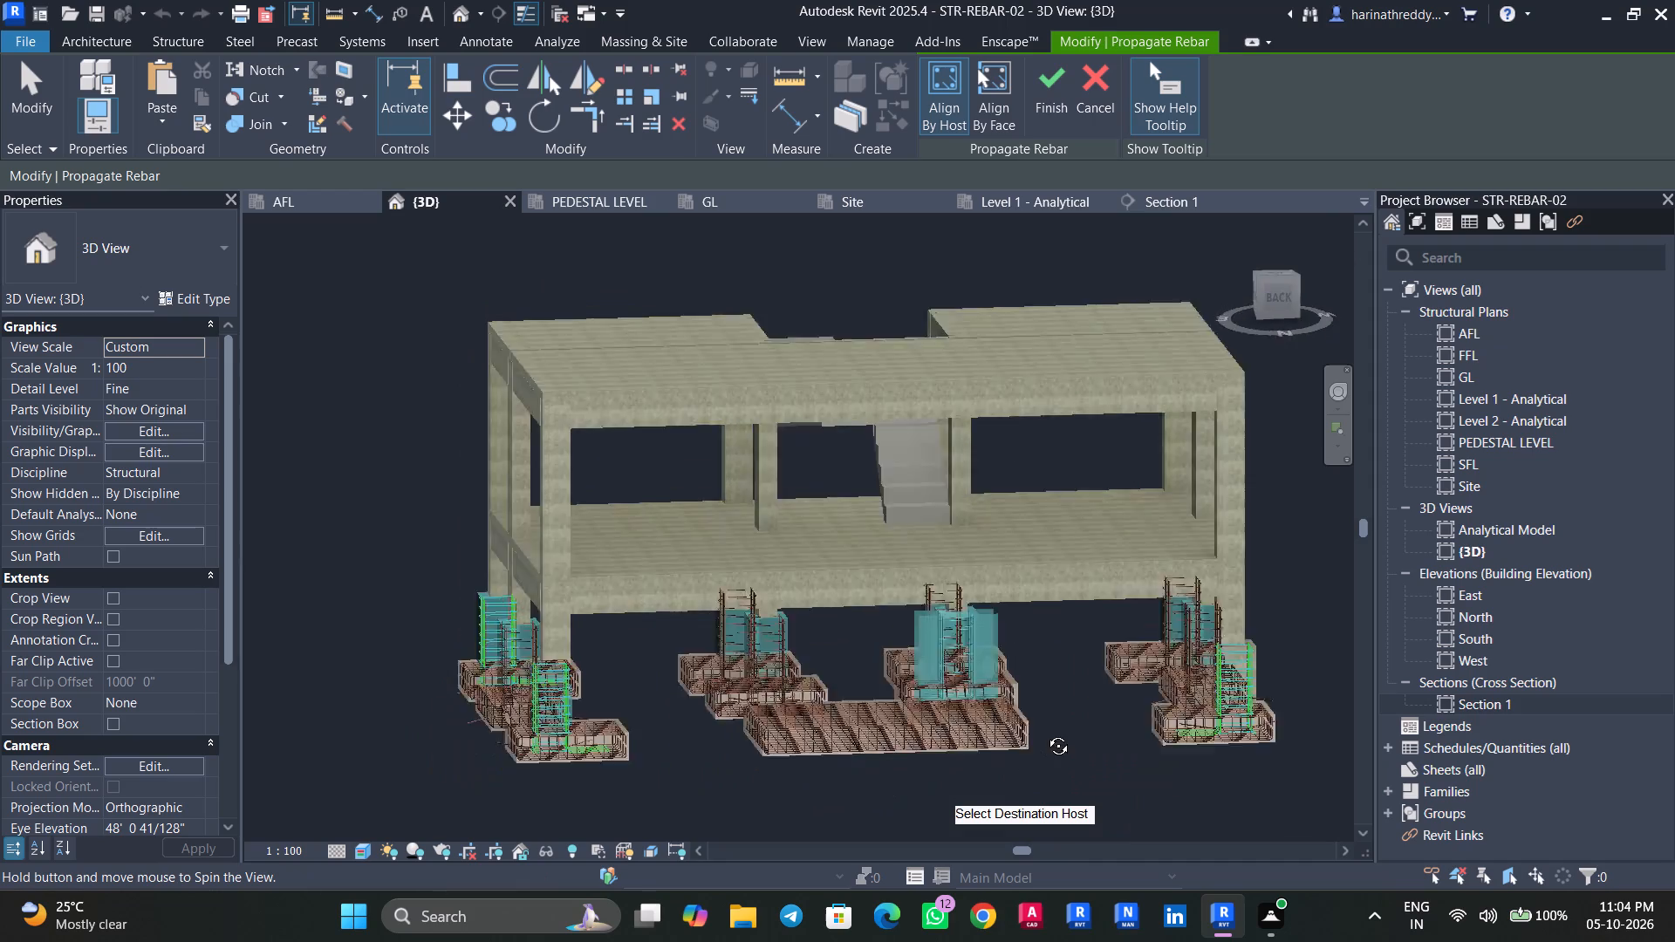
pyautogui.keyDown('shift'); pyautogui.moveTo(1045, 733); pyautogui.dragTo(1121, 748, button='middle'); pyautogui.keyUp('shift')
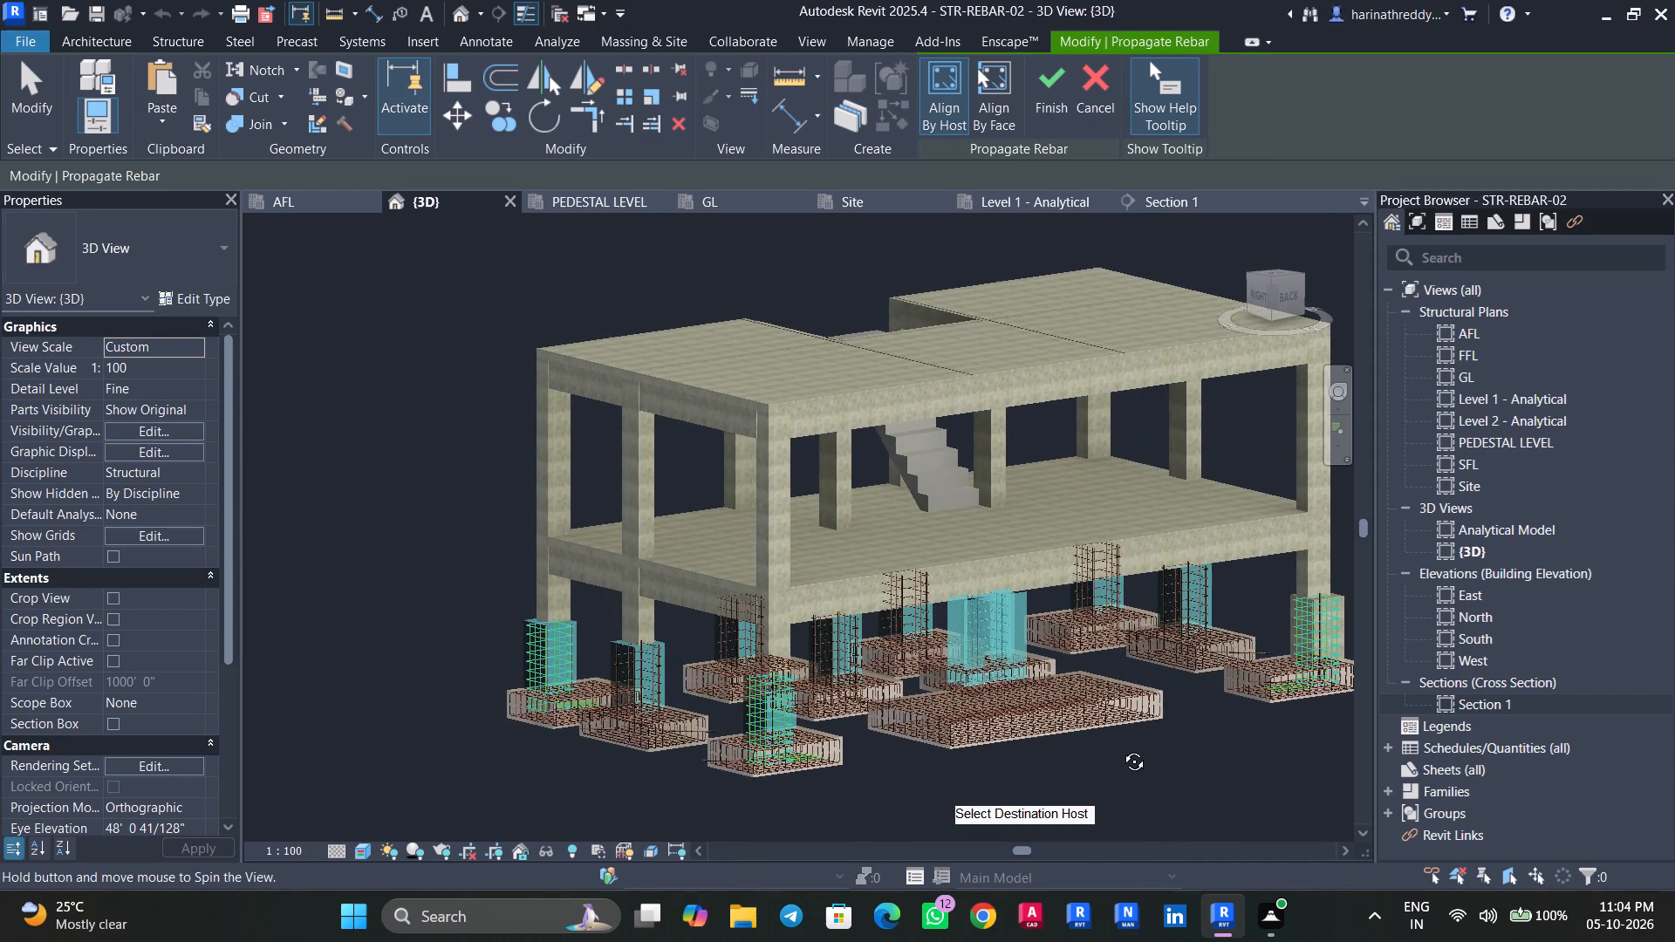
pyautogui.keyDown('shift'); pyautogui.moveTo(1121, 748); pyautogui.dragTo(1351, 780, button='middle'); pyautogui.keyUp('shift')
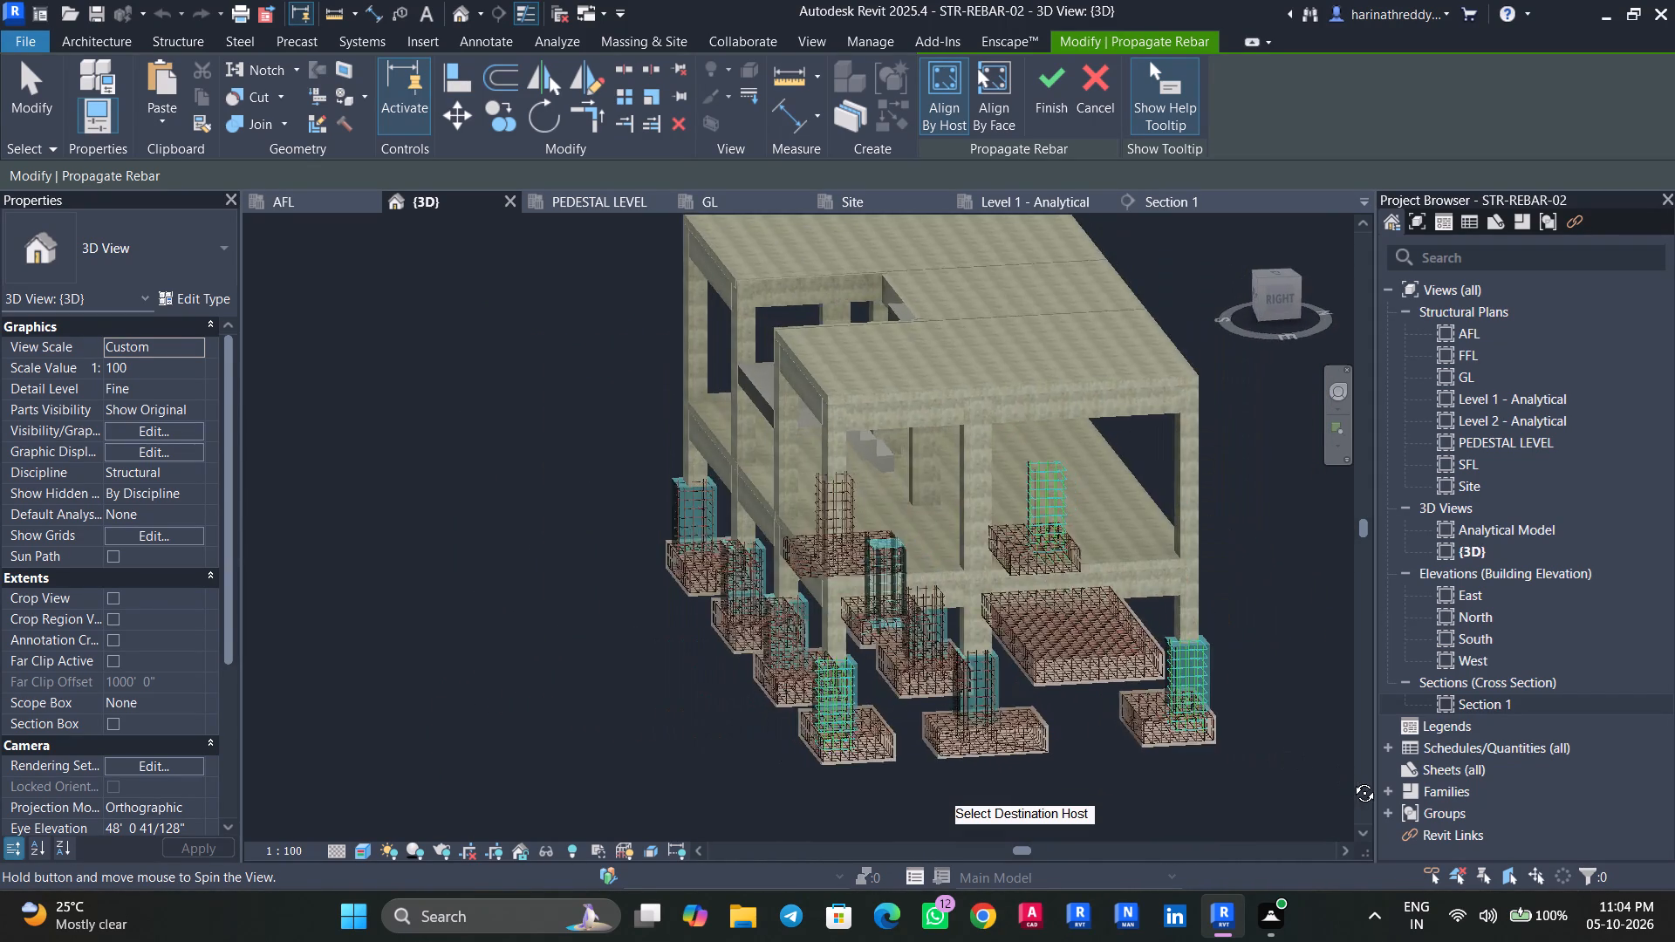
pyautogui.keyDown('shift'); pyautogui.moveTo(1351, 780); pyautogui.dragTo(1350, 780, button='middle'); pyautogui.keyUp('shift')
pyautogui.click(1070, 92)
# Examine the propagated pedestal and footing rebar in 3D for bars extending outside the footings.
pyautogui.scroll(5, 806, 726)
pyautogui.scroll(-1, 807, 726)
pyautogui.scroll(2, 807, 726)
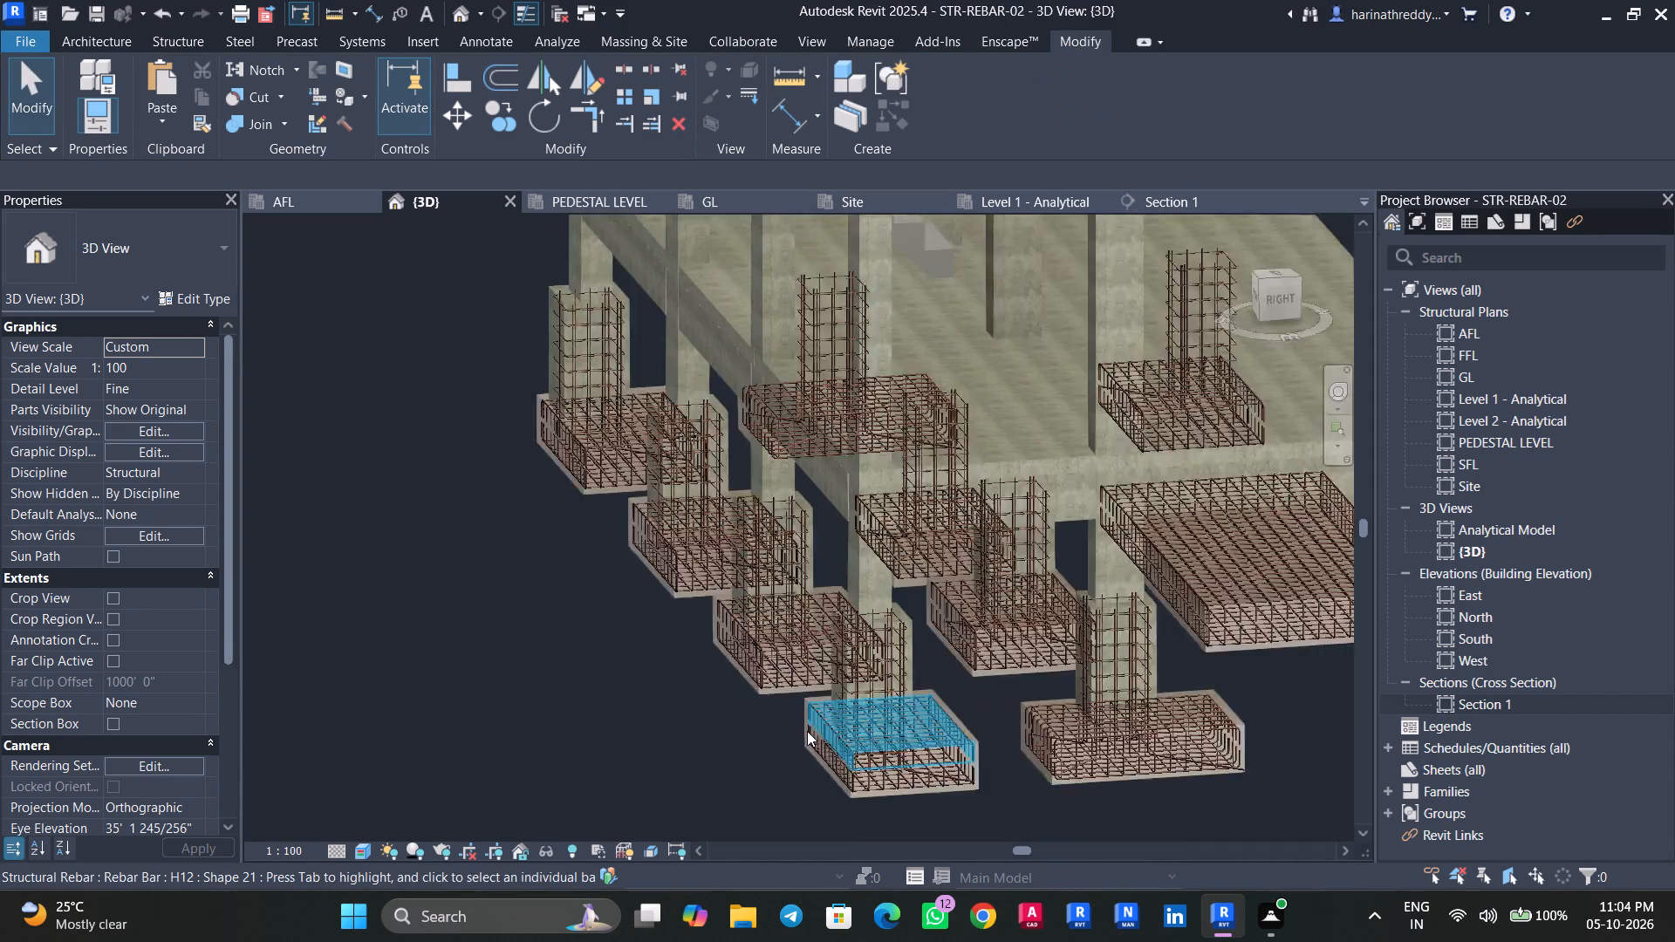
pyautogui.scroll(6, 807, 731)
pyautogui.press('Escape')
pyautogui.press('Escape')
pyautogui.scroll(-7, 704, 725)
pyautogui.keyDown('shift'); pyautogui.moveTo(704, 724); pyautogui.dragTo(814, 720, button='middle'); pyautogui.keyUp('shift')
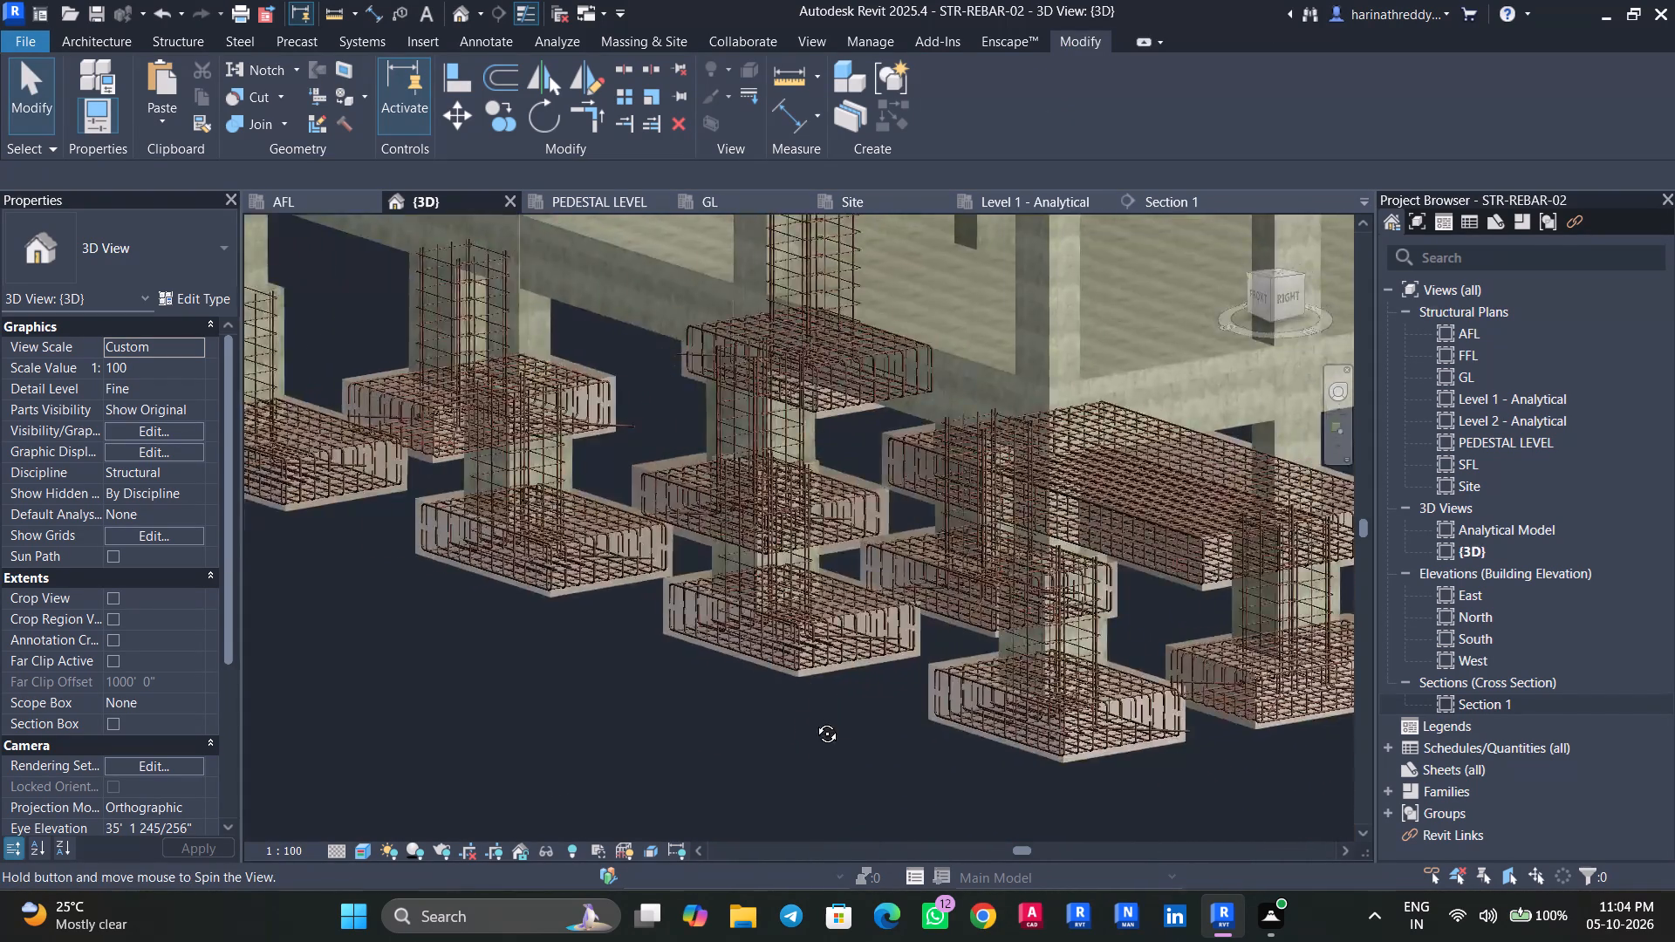
pyautogui.keyDown('shift'); pyautogui.moveTo(814, 720); pyautogui.dragTo(868, 753, button='middle'); pyautogui.keyUp('shift')
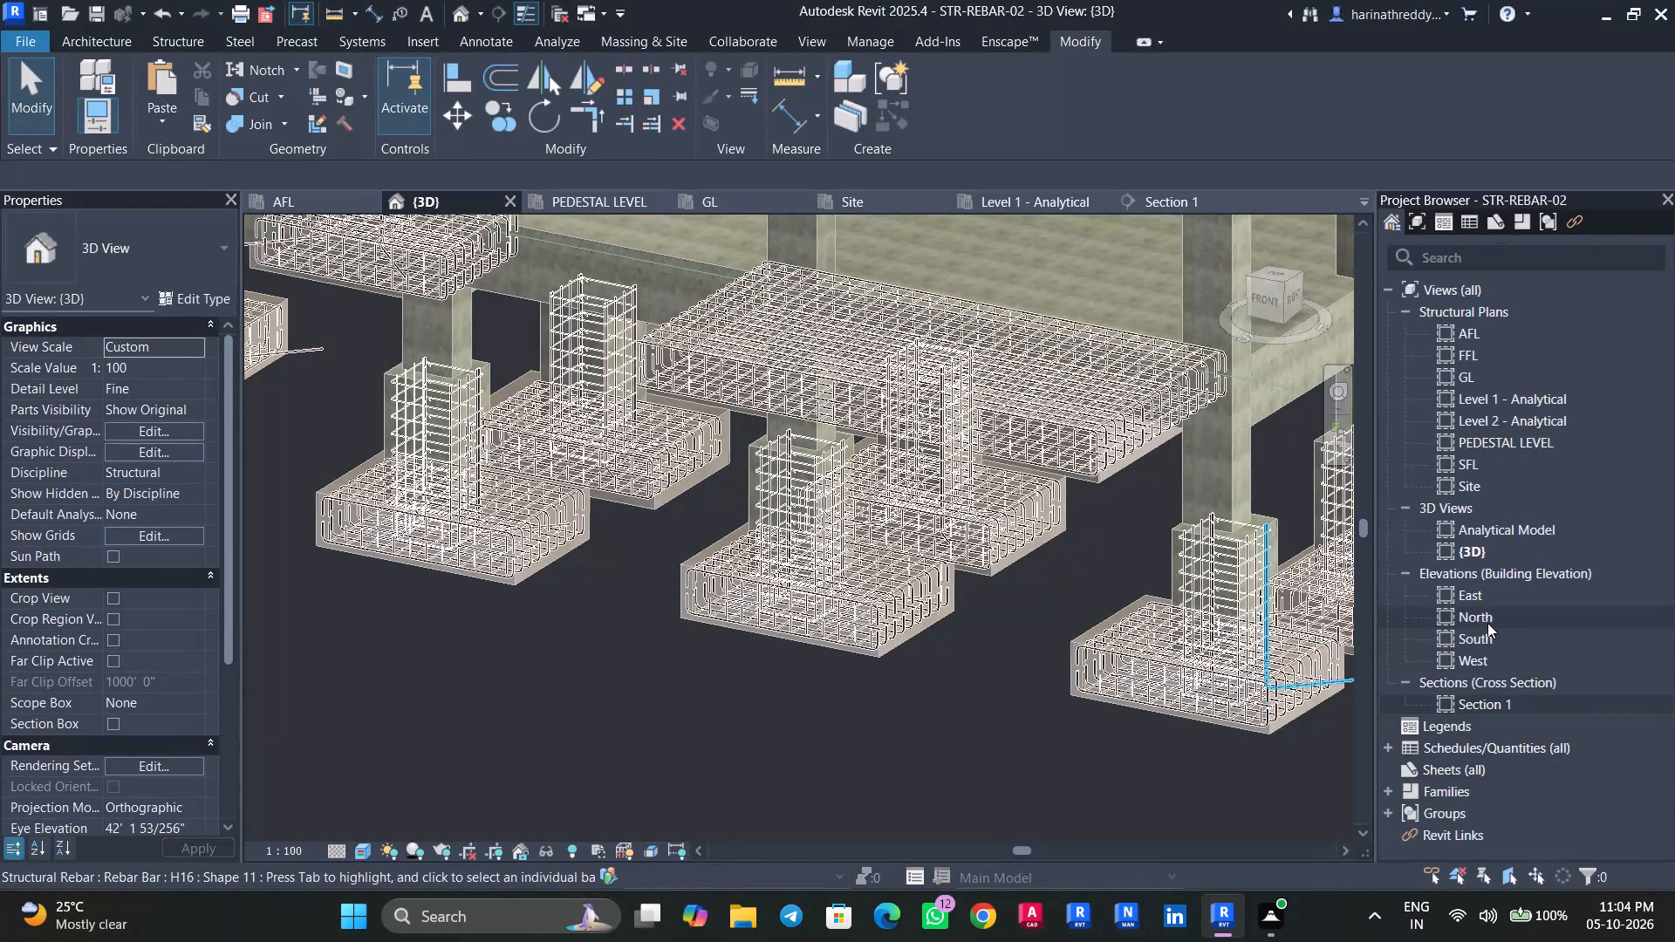
# Open the AFL structural plan.
pyautogui.doubleClick(1490, 338)
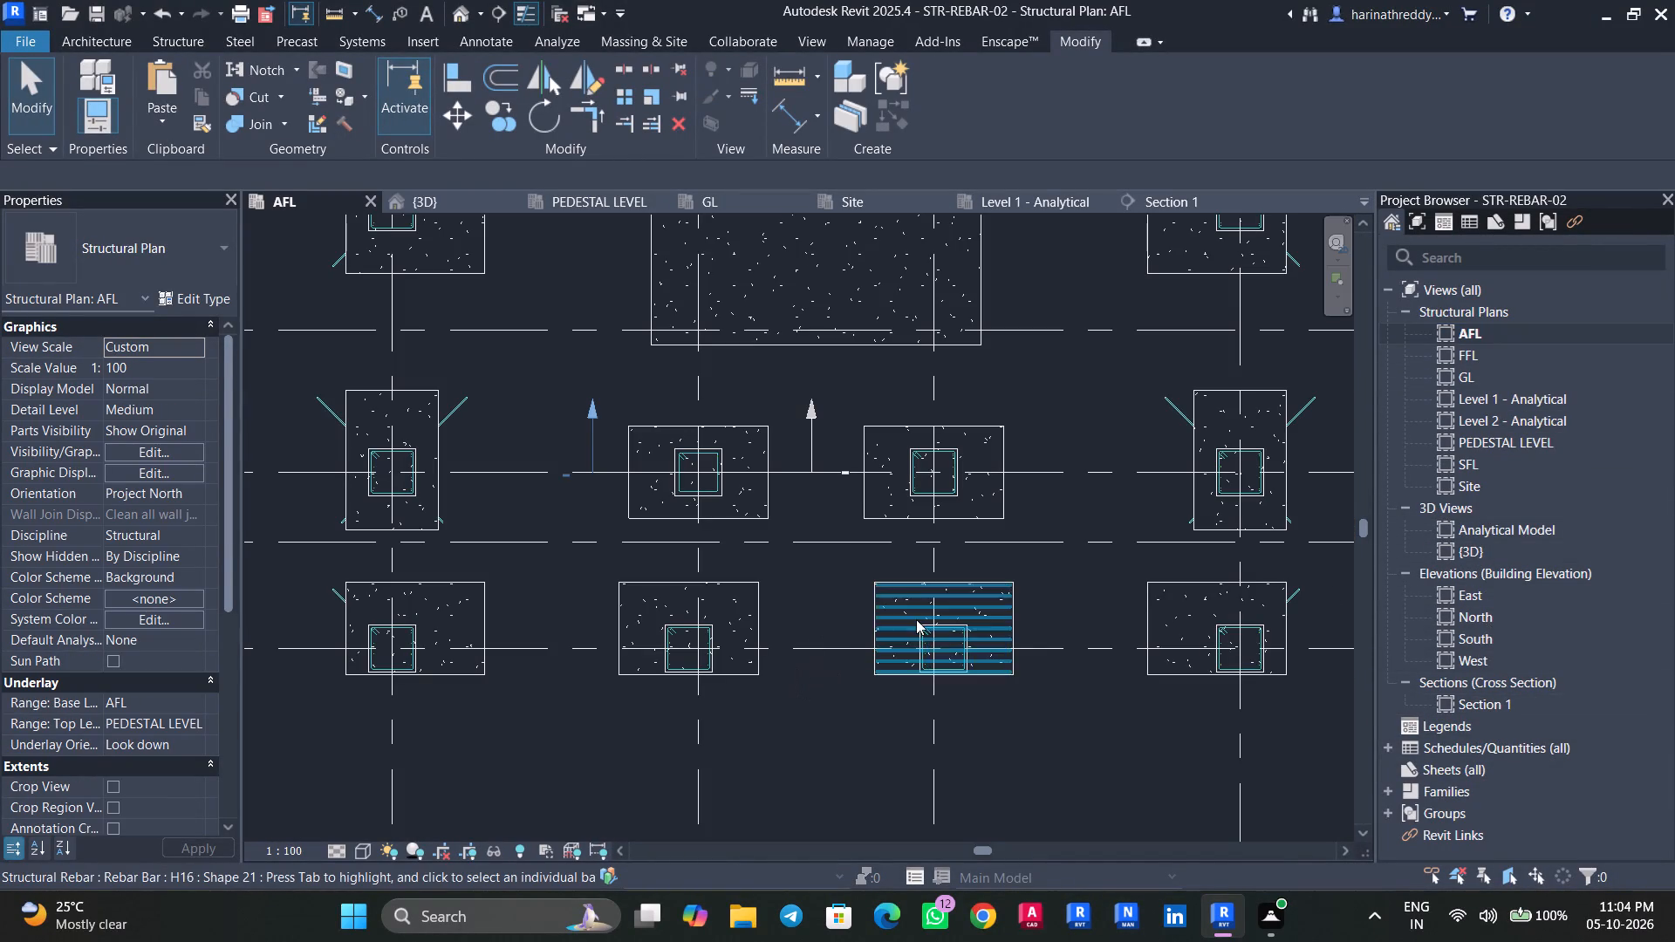
pyautogui.moveTo(808, 659); pyautogui.dragTo(883, 754, button='middle')
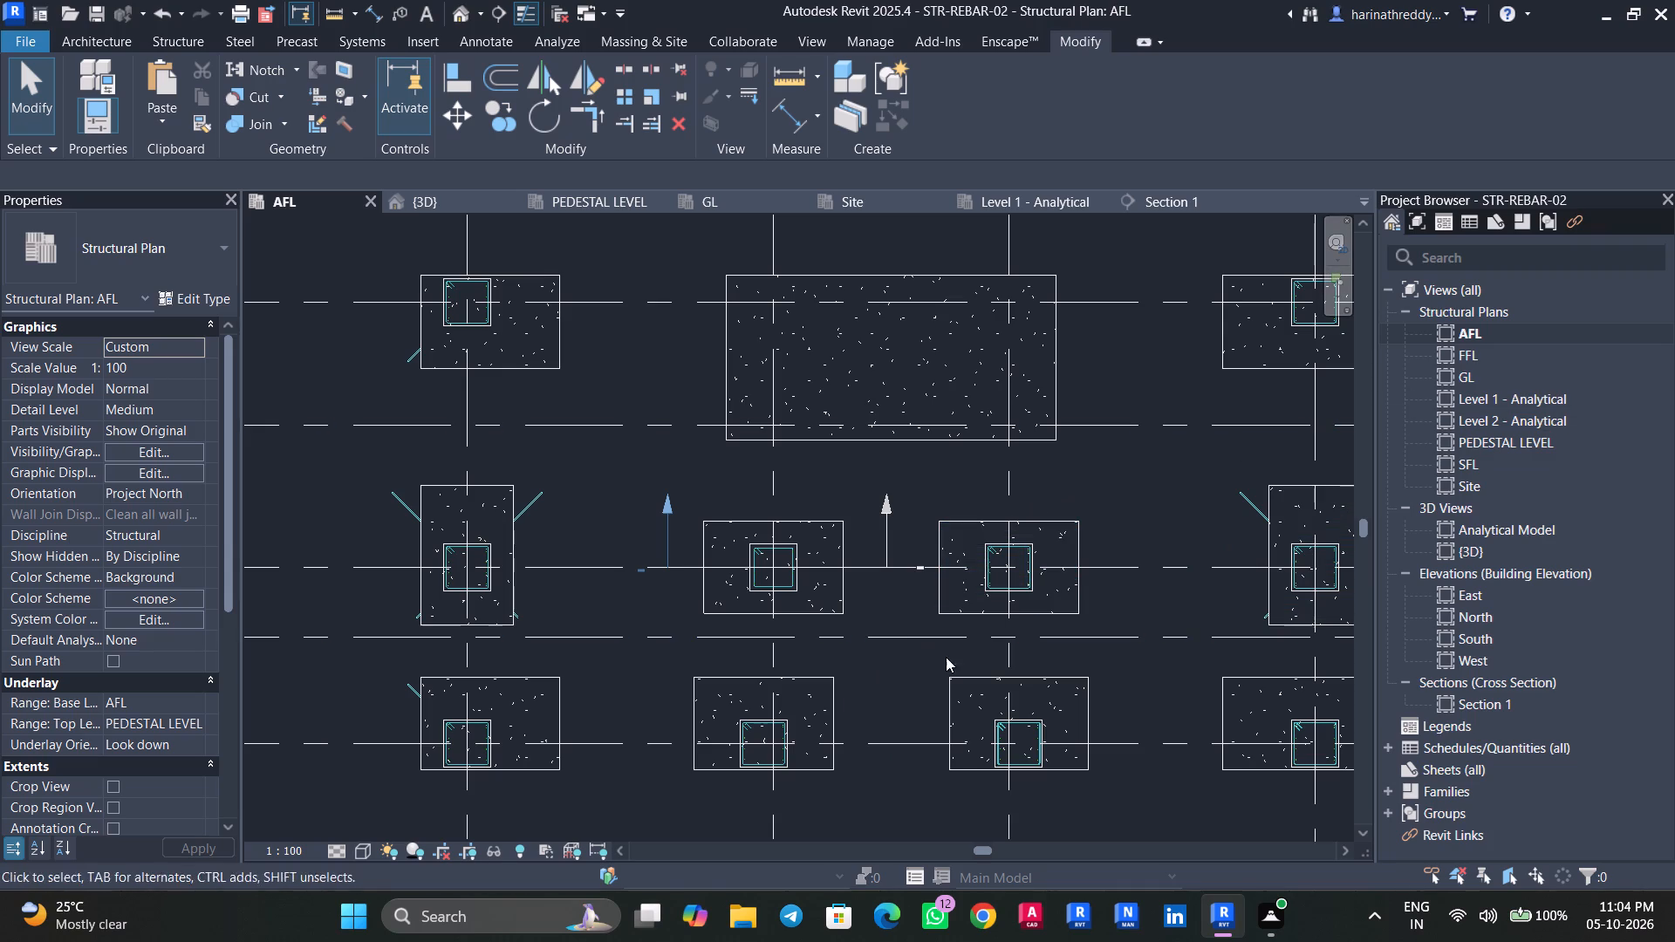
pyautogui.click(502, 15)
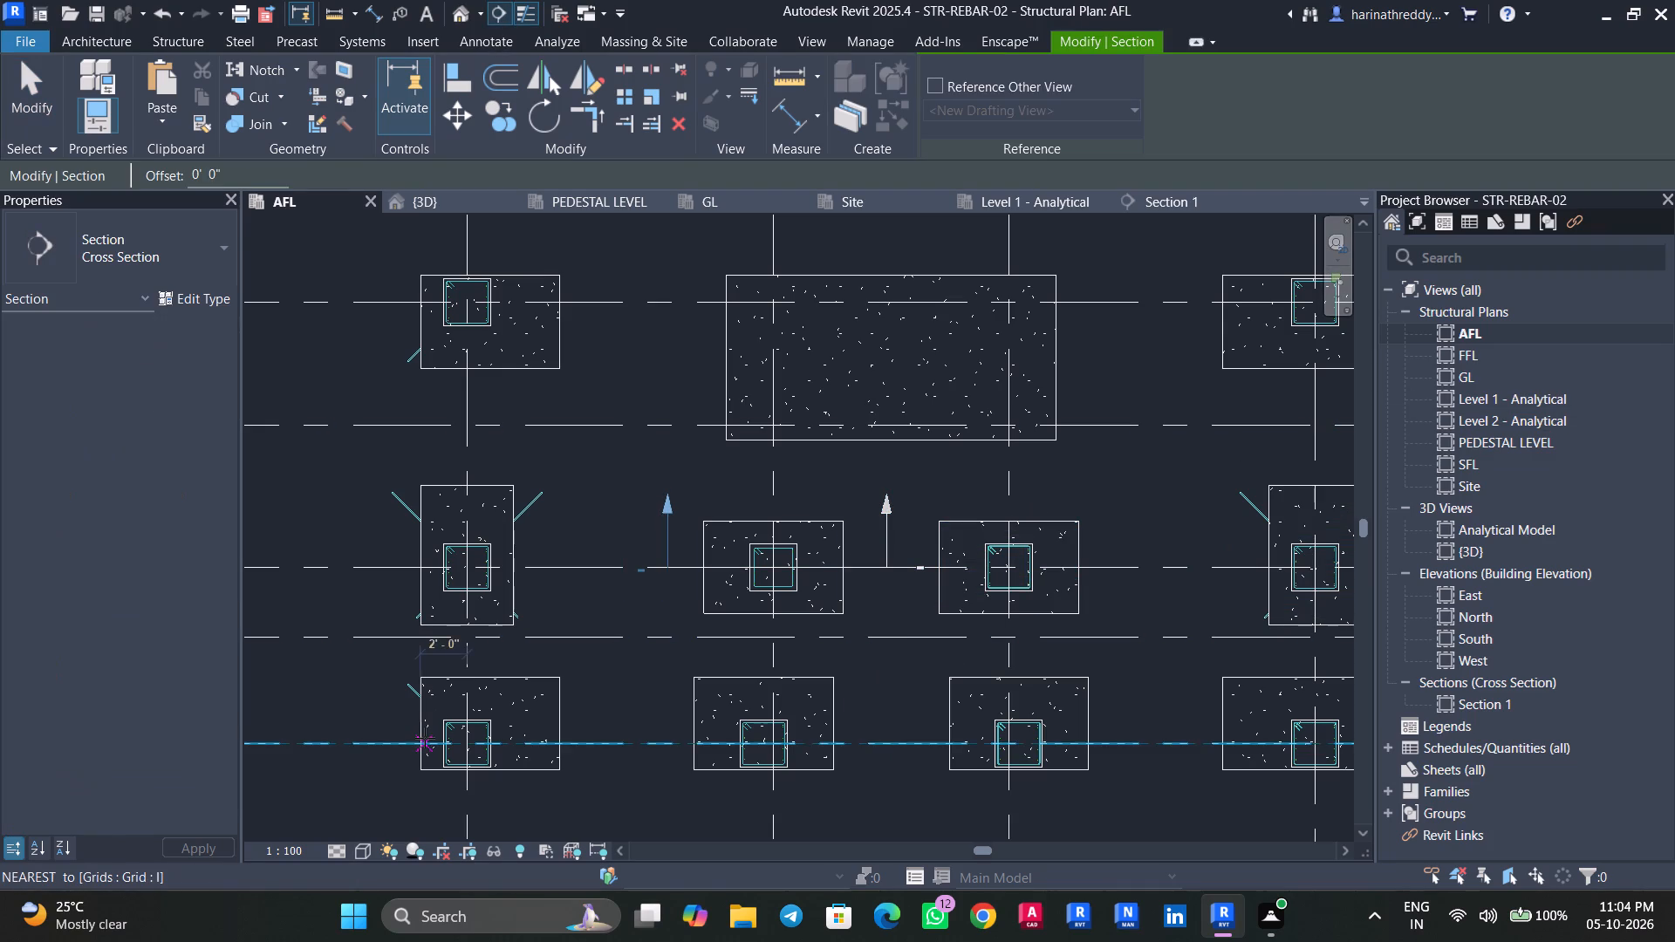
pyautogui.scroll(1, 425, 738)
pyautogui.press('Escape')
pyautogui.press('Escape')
# Shorten the H16 Shape 11 bar projecting beyond the front-left corner footing so that it ends inside the concrete.
pyautogui.click(410, 682)
pyautogui.scroll(7, 410, 682)
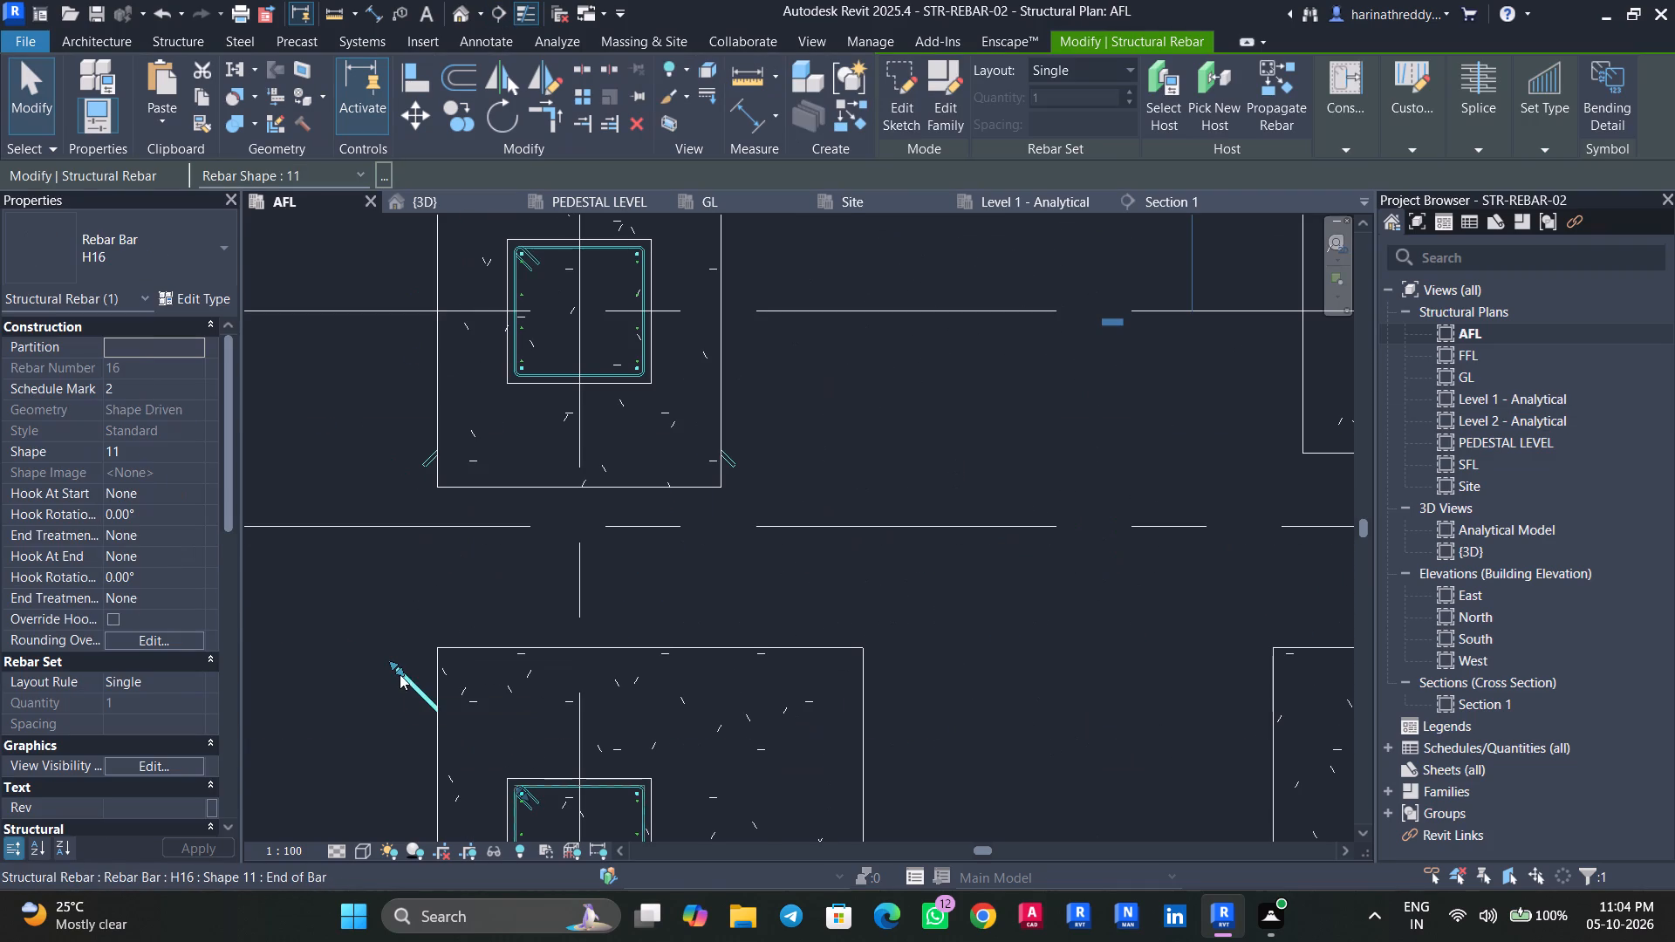
pyautogui.moveTo(401, 670); pyautogui.dragTo(455, 713)
pyautogui.press('Escape')
pyautogui.press('Escape')
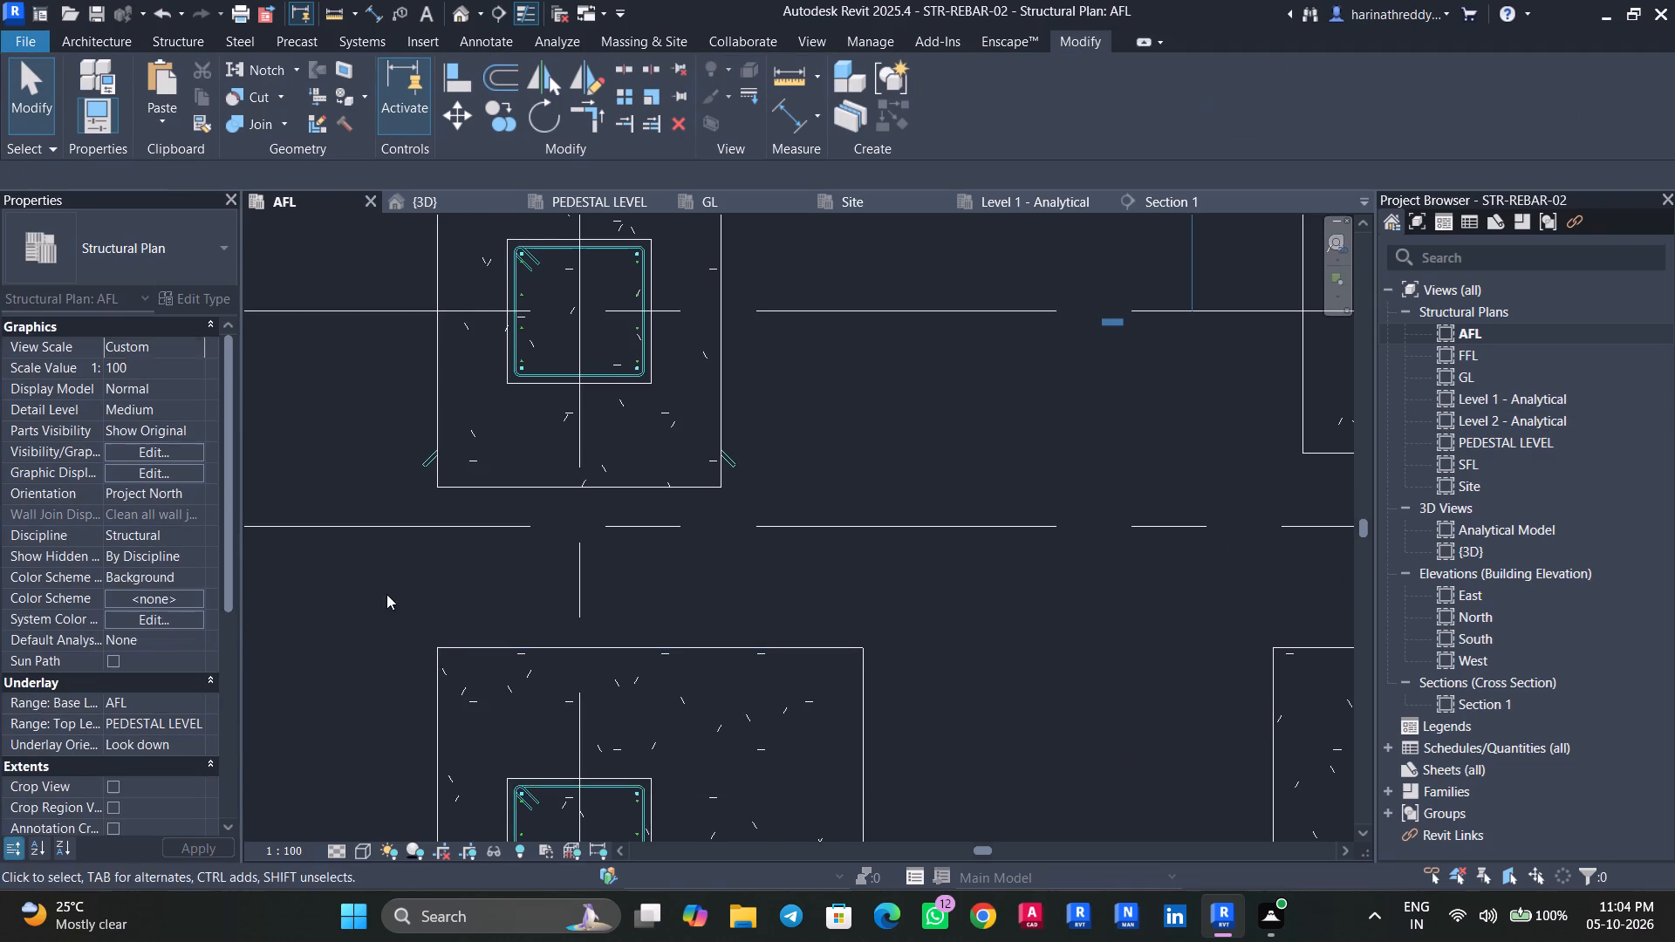
# Shorten the two diagonal H16 bars projecting from the left edge of the left middle-row footing to end inside it.
pyautogui.moveTo(386, 594); pyautogui.dragTo(454, 836, button='middle')
pyautogui.click(460, 370)
pyautogui.moveTo(420, 327); pyautogui.dragTo(479, 409)
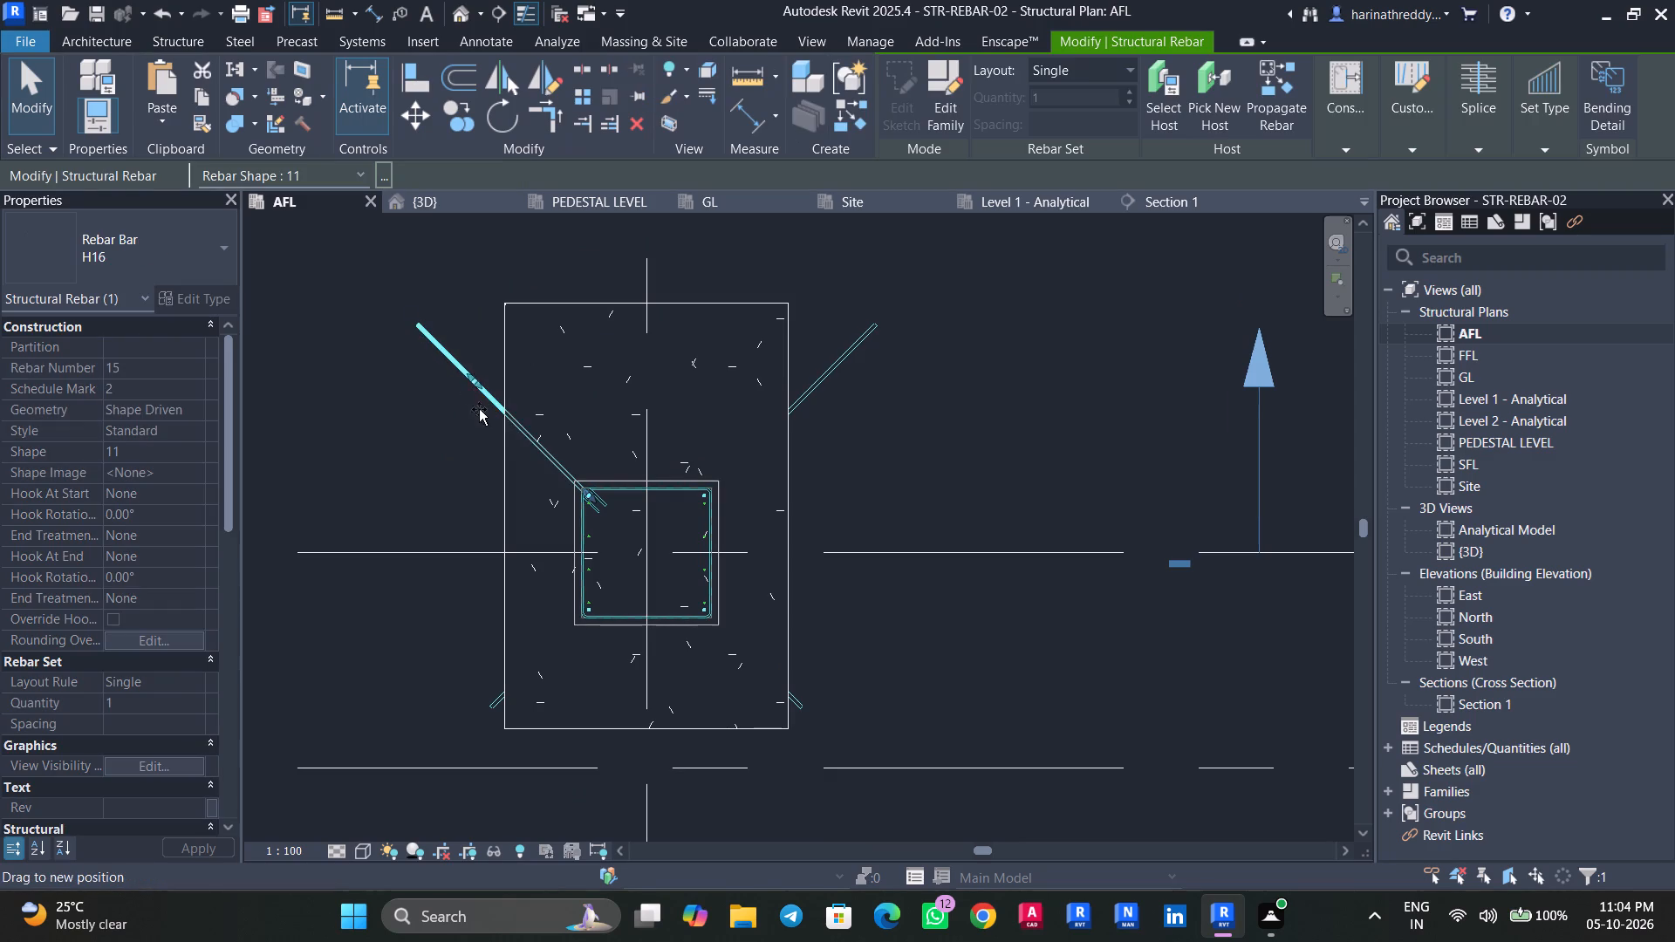
pyautogui.moveTo(479, 409); pyautogui.dragTo(547, 464)
pyautogui.press('Escape')
pyautogui.press('Escape')
pyautogui.click(485, 699)
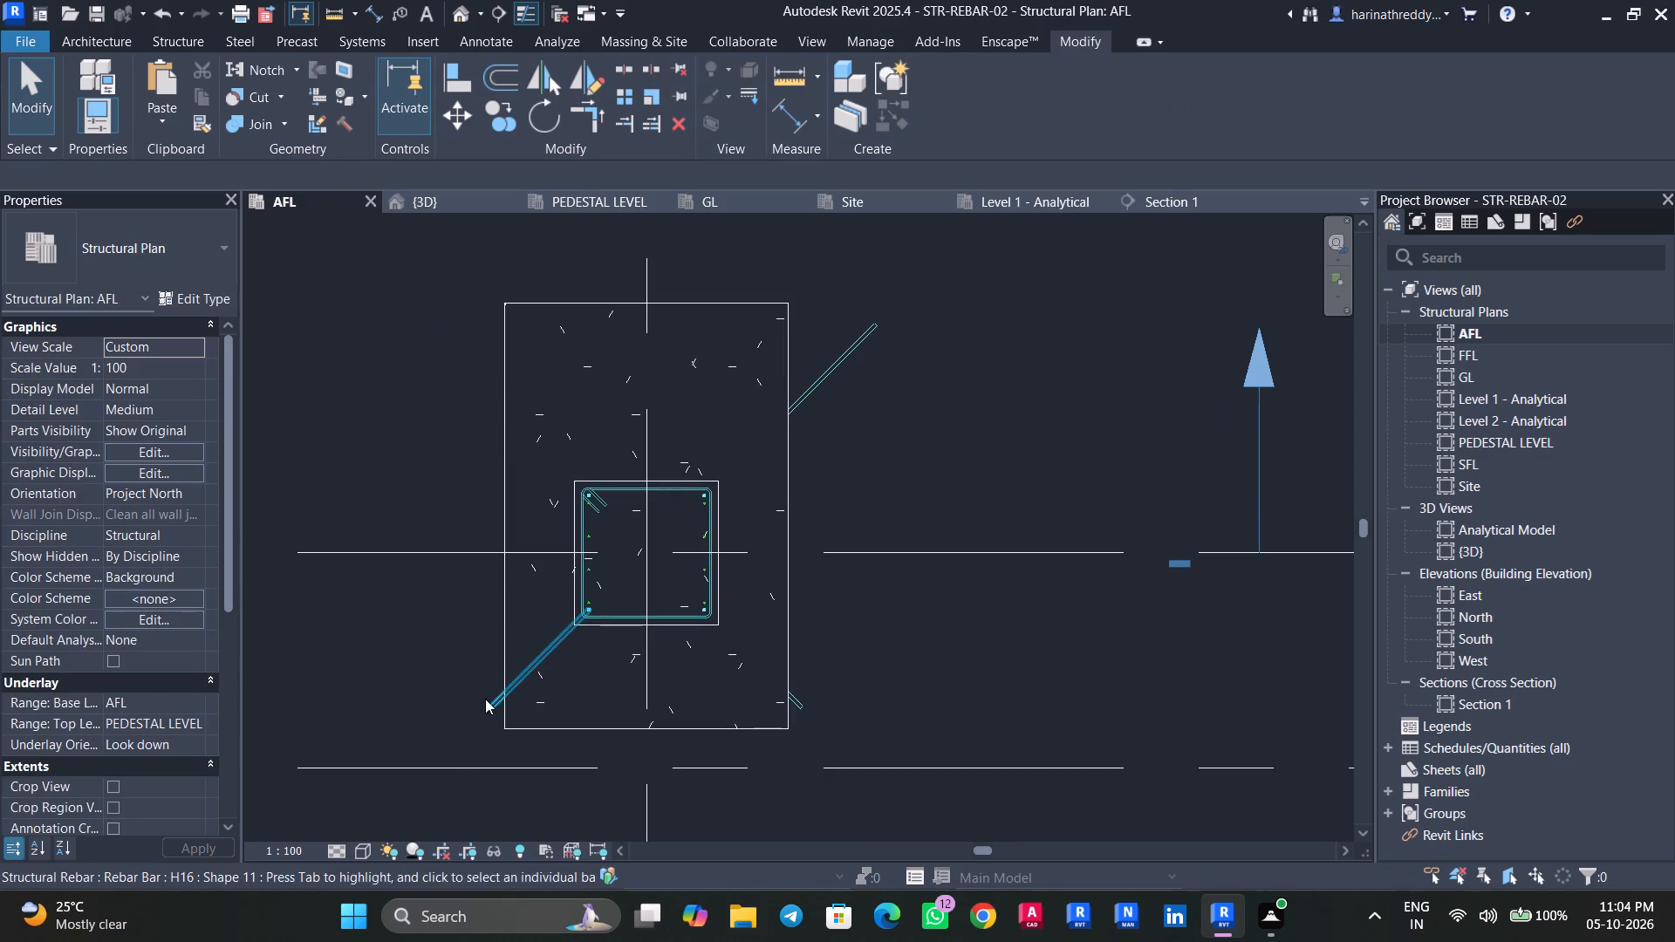
pyautogui.moveTo(492, 700); pyautogui.dragTo(523, 691)
pyautogui.press('Escape')
pyautogui.press('Escape')
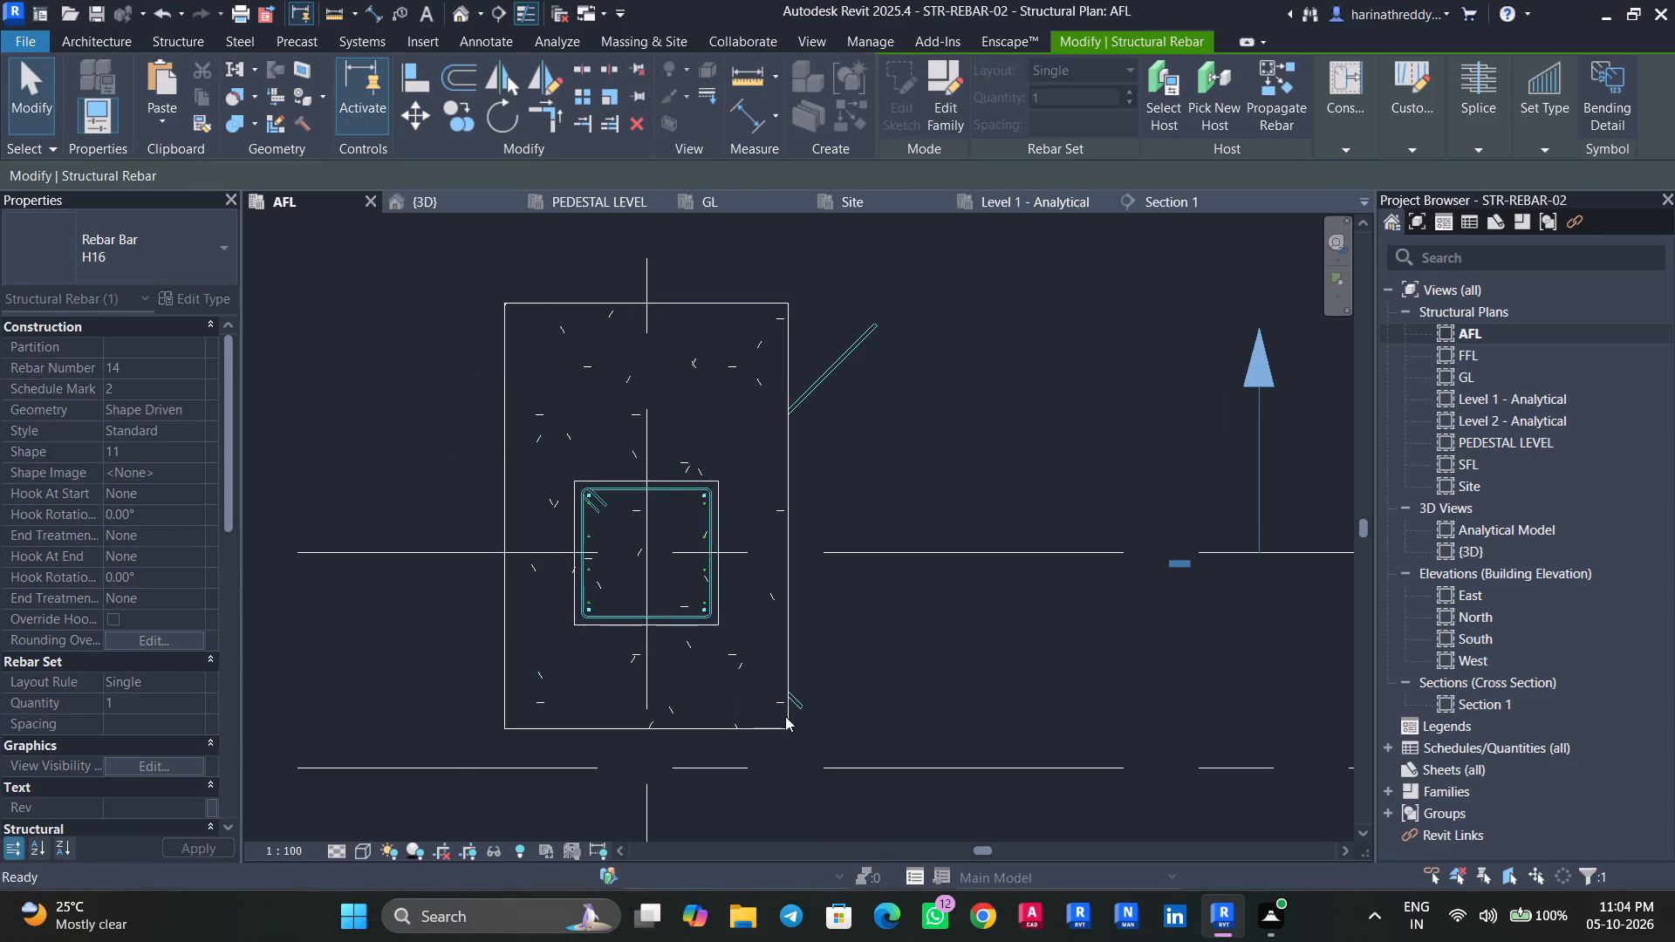
# Shorten the two diagonal H16 bars projecting from the right edge of the left middle-row footing to end inside it.
pyautogui.click(802, 705)
pyautogui.moveTo(800, 701); pyautogui.dragTo(776, 680)
pyautogui.press('Escape')
pyautogui.press('Escape')
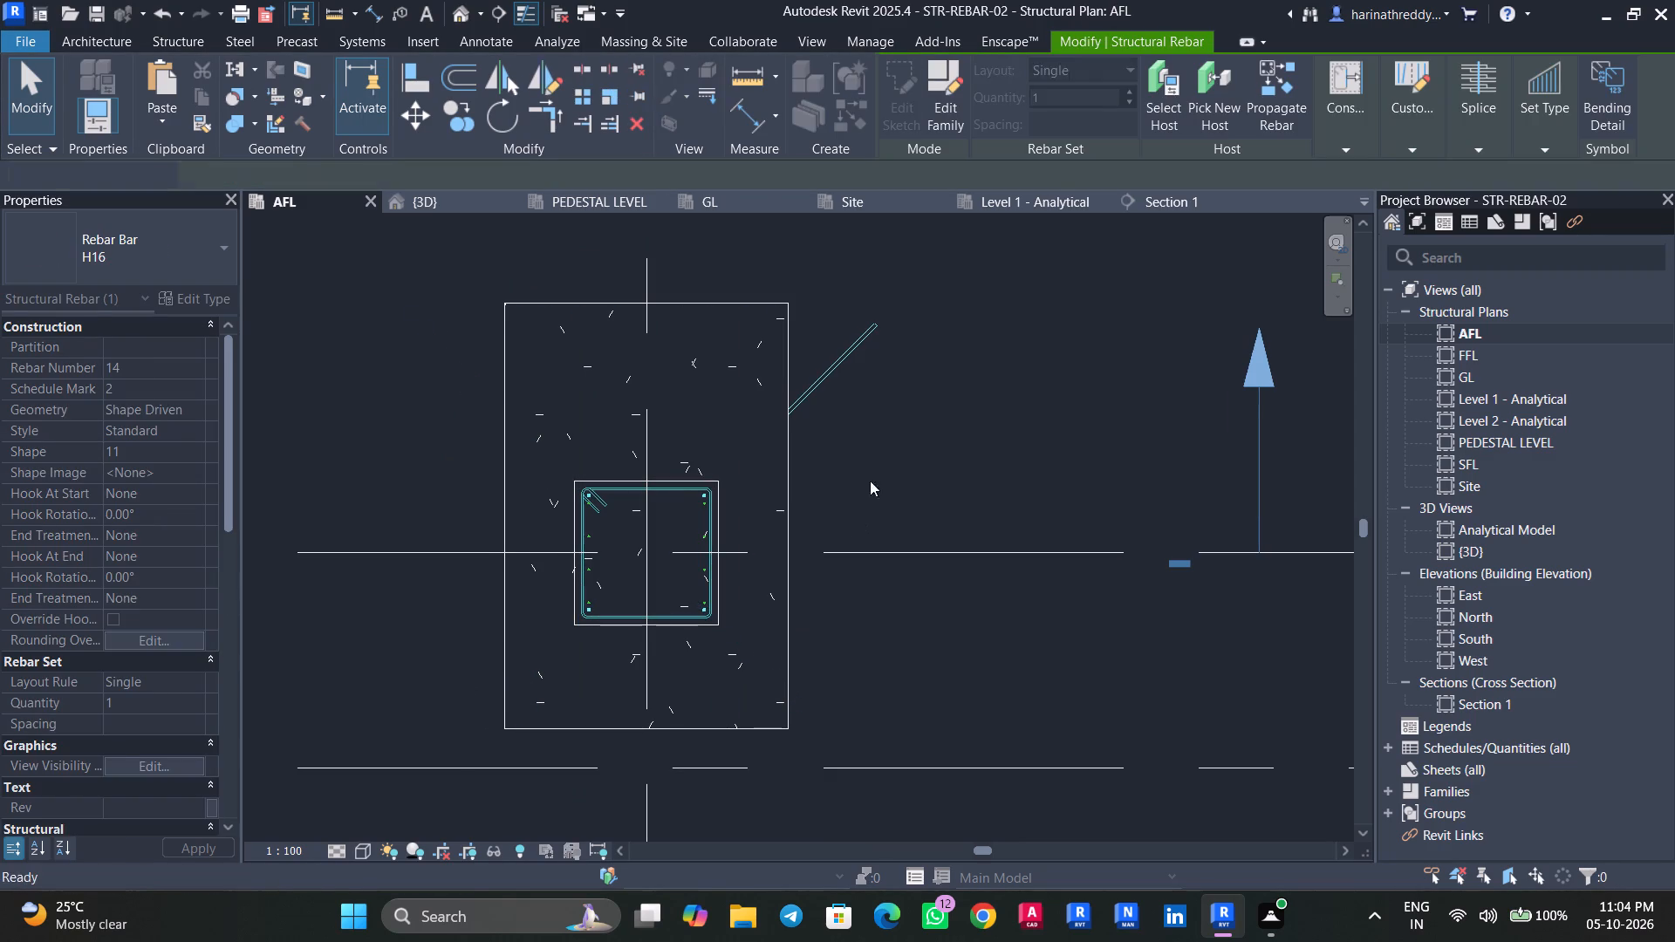
pyautogui.click(848, 354)
pyautogui.moveTo(871, 321); pyautogui.dragTo(772, 415)
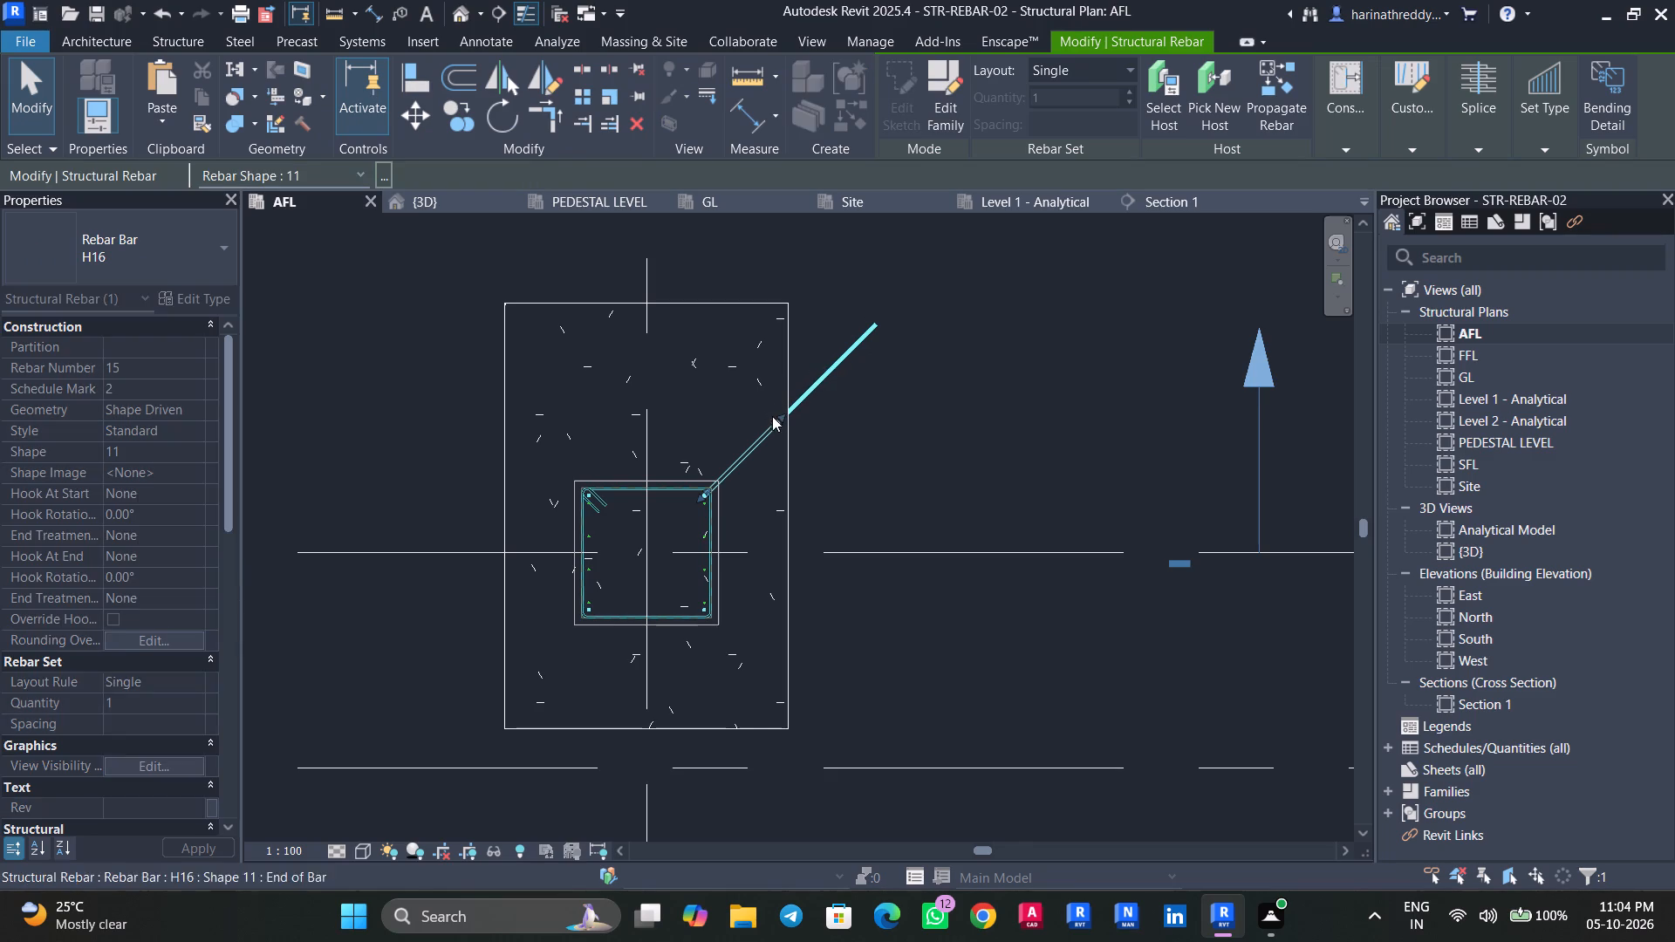
pyautogui.press('Escape')
pyautogui.press('Escape')
# Shorten the H16 bar projecting beyond the back-left corner footing so that it ends inside the footing.
pyautogui.scroll(-4, 835, 361)
pyautogui.moveTo(838, 303); pyautogui.dragTo(796, 748, button='middle')
pyautogui.click(586, 550)
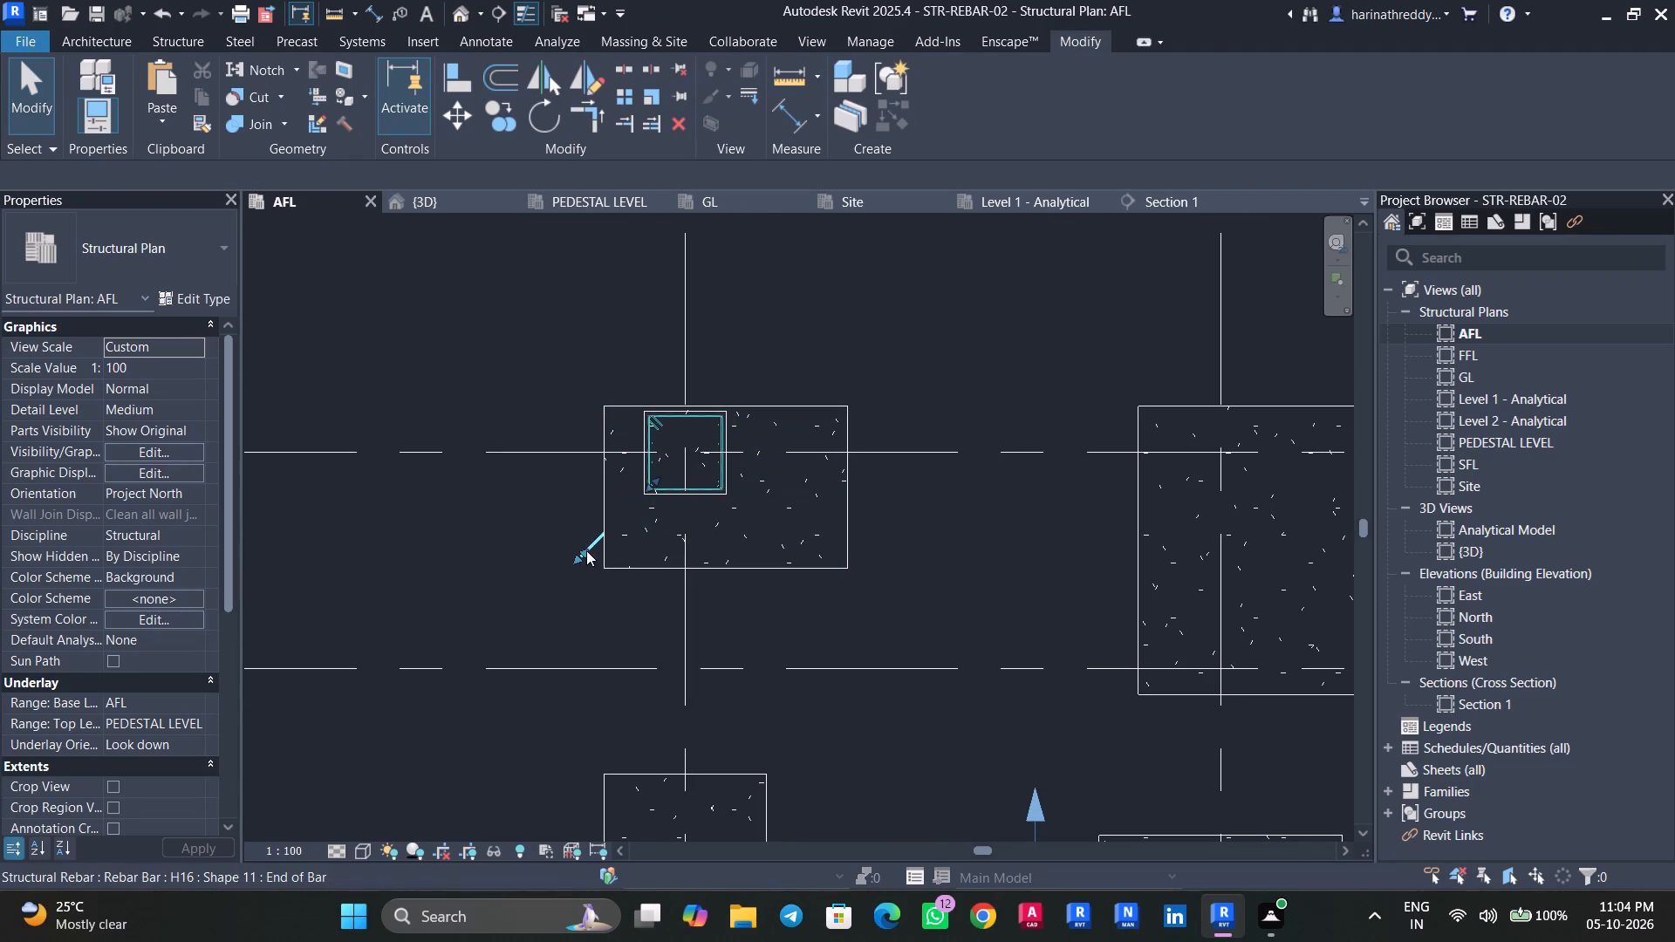
pyautogui.moveTo(585, 549); pyautogui.dragTo(626, 532)
pyautogui.press('Escape')
pyautogui.press('Escape')
# Shorten the H16 bar projecting beyond the back-right corner footing so that it ends inside the footing.
pyautogui.scroll(-2, 780, 623)
pyautogui.moveTo(853, 632); pyautogui.dragTo(495, 568, button='middle')
pyautogui.scroll(-1, 496, 571)
pyautogui.moveTo(1088, 597); pyautogui.dragTo(647, 601, button='middle')
pyautogui.scroll(3, 900, 448)
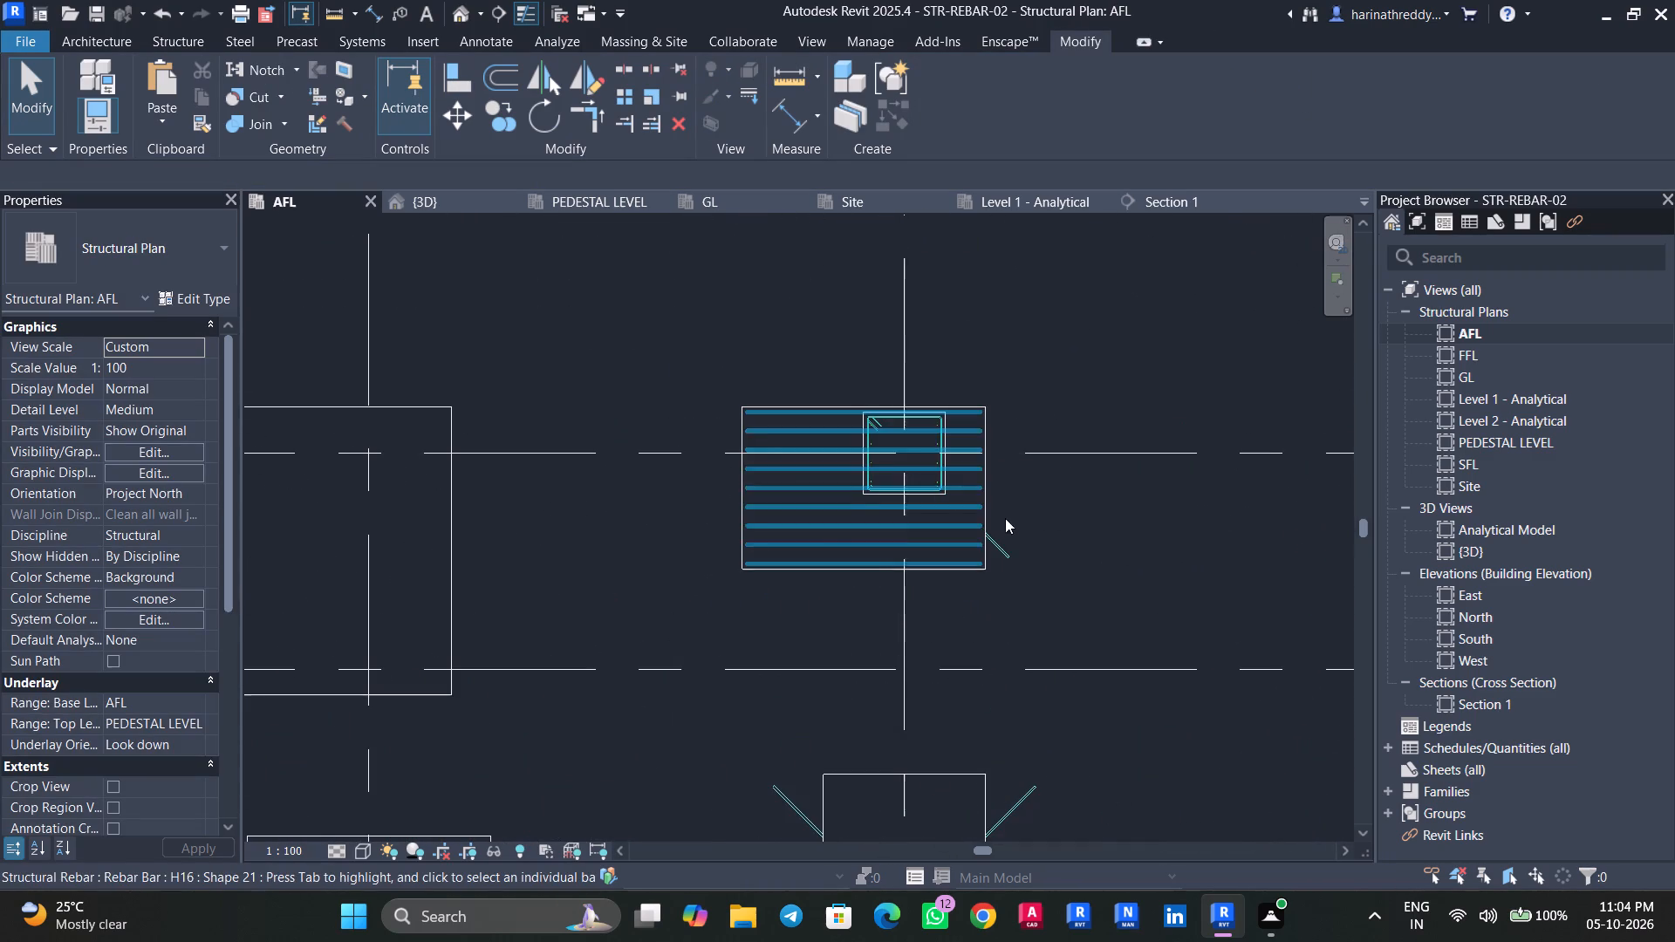
pyautogui.click(997, 546)
pyautogui.scroll(4, 1003, 549)
pyautogui.moveTo(1004, 552); pyautogui.dragTo(954, 511)
pyautogui.press('Escape')
pyautogui.press('Escape')
# Shorten the two rear diagonal H16 bars of the right middle-row footing so that they end inside the footing.
pyautogui.scroll(-8, 974, 563)
pyautogui.moveTo(1039, 644); pyautogui.dragTo(1008, 501, button='middle')
pyautogui.click(965, 551)
pyautogui.scroll(4, 961, 551)
pyautogui.scroll(-1, 961, 551)
pyautogui.scroll(4, 961, 551)
pyautogui.moveTo(969, 546); pyautogui.dragTo(877, 611)
pyautogui.press('Escape')
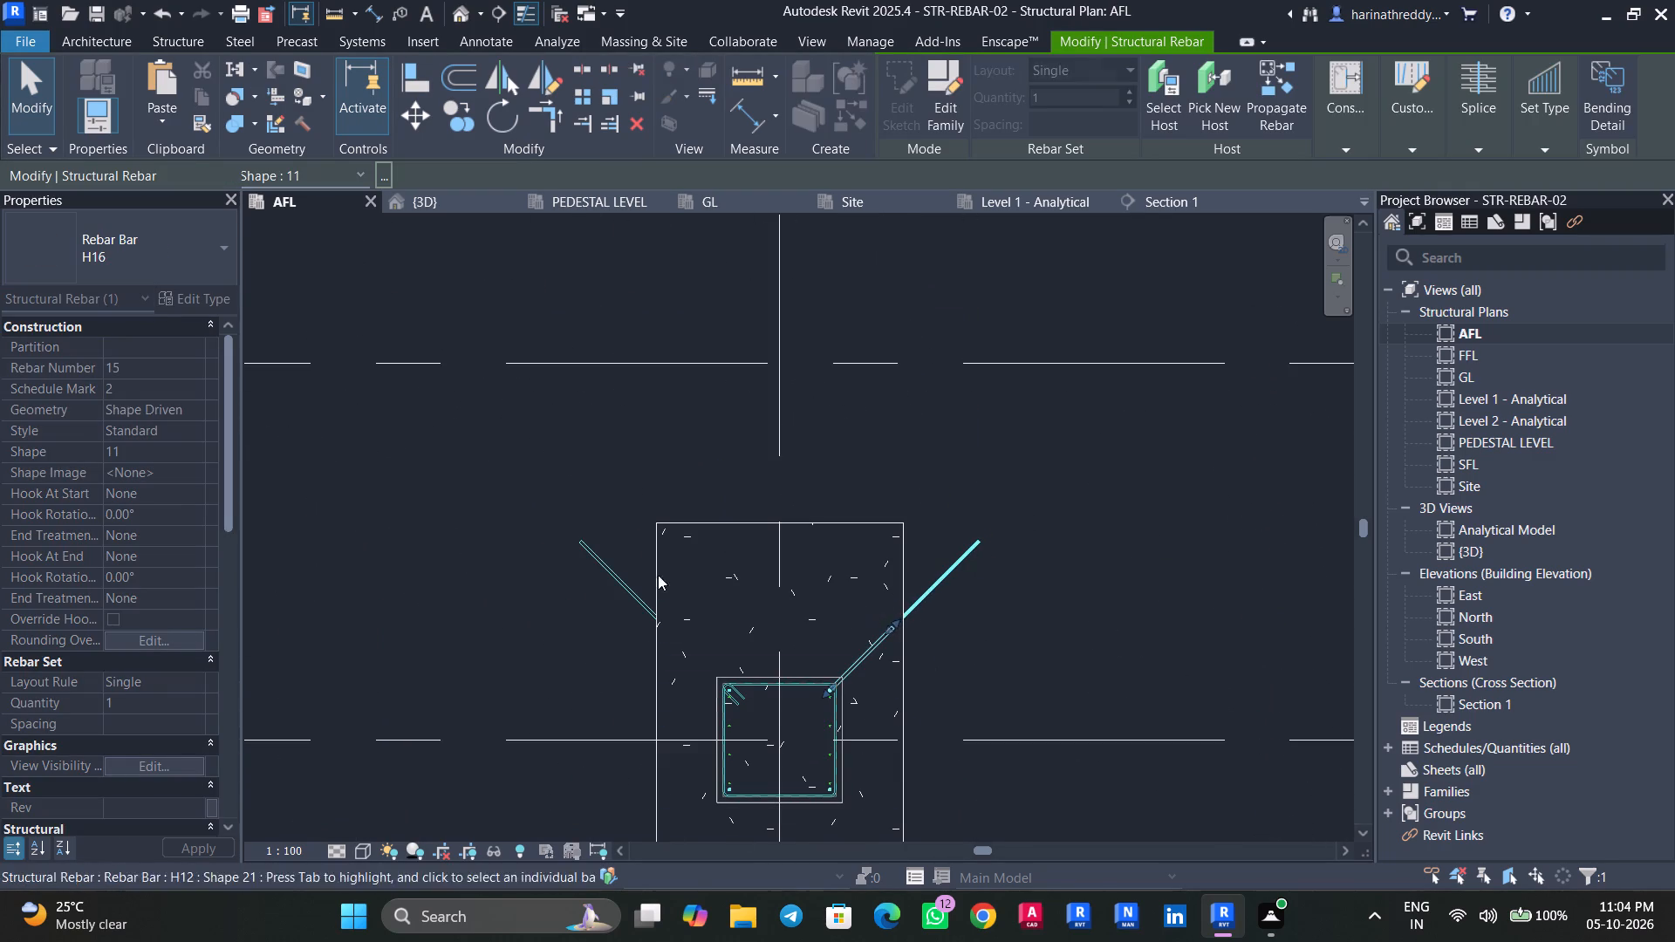
pyautogui.press('Escape')
pyautogui.click(599, 565)
pyautogui.moveTo(586, 544); pyautogui.dragTo(680, 643)
pyautogui.press('Escape')
pyautogui.press('Escape')
# Shorten the two front diagonal H16 bars of the right middle-row footing so that they end inside the footing.
pyautogui.moveTo(585, 659); pyautogui.dragTo(624, 345, button='middle')
pyautogui.click(684, 564)
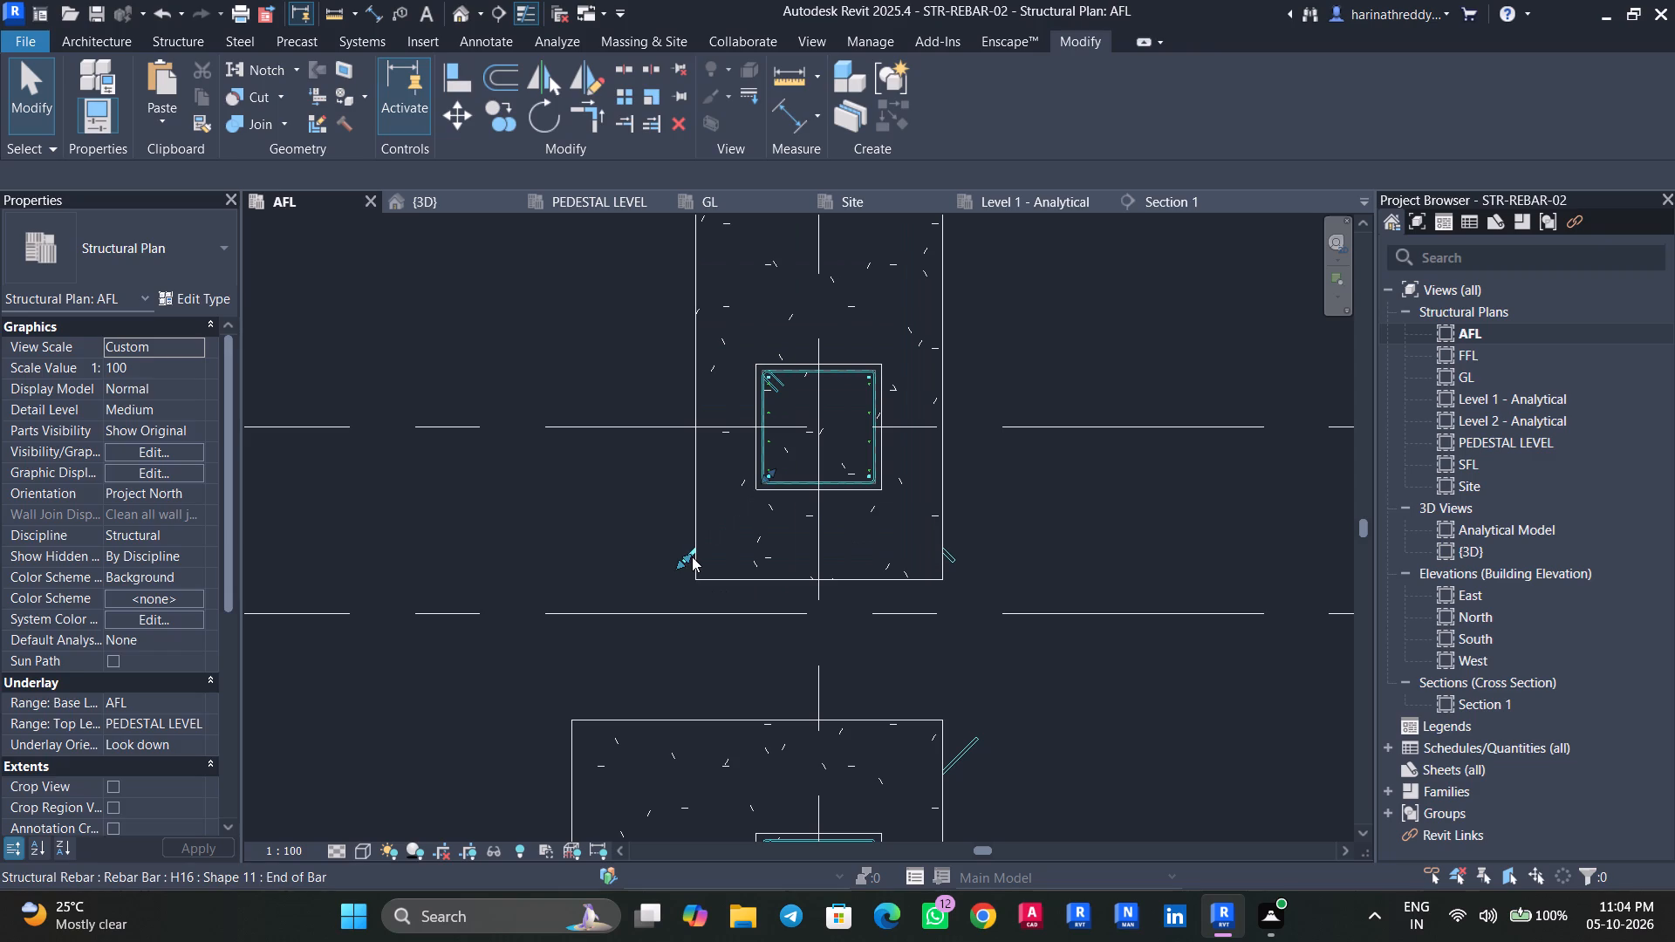
pyautogui.moveTo(691, 556); pyautogui.dragTo(726, 525)
pyautogui.press('Escape')
pyautogui.press('Escape')
pyautogui.click(951, 558)
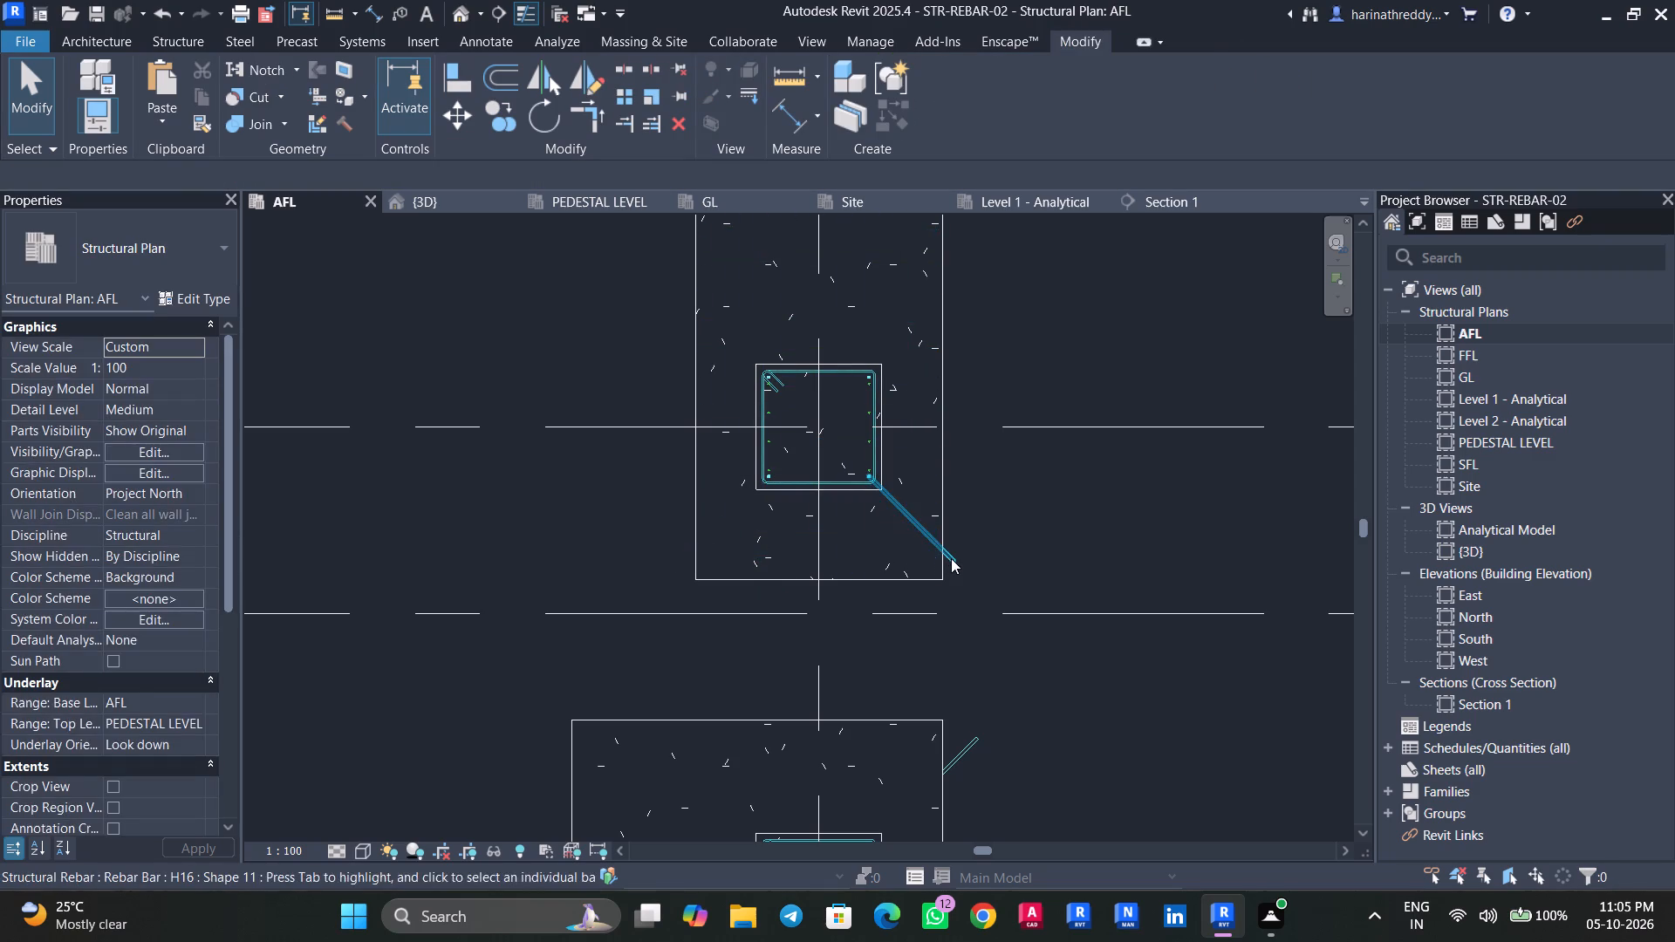
pyautogui.moveTo(947, 551); pyautogui.dragTo(916, 529)
pyautogui.press('Escape')
pyautogui.press('Escape')
# Shorten the H16 bar projecting beyond the front-right corner footing so that it ends inside the footing.
pyautogui.moveTo(991, 620); pyautogui.dragTo(990, 591, button='middle')
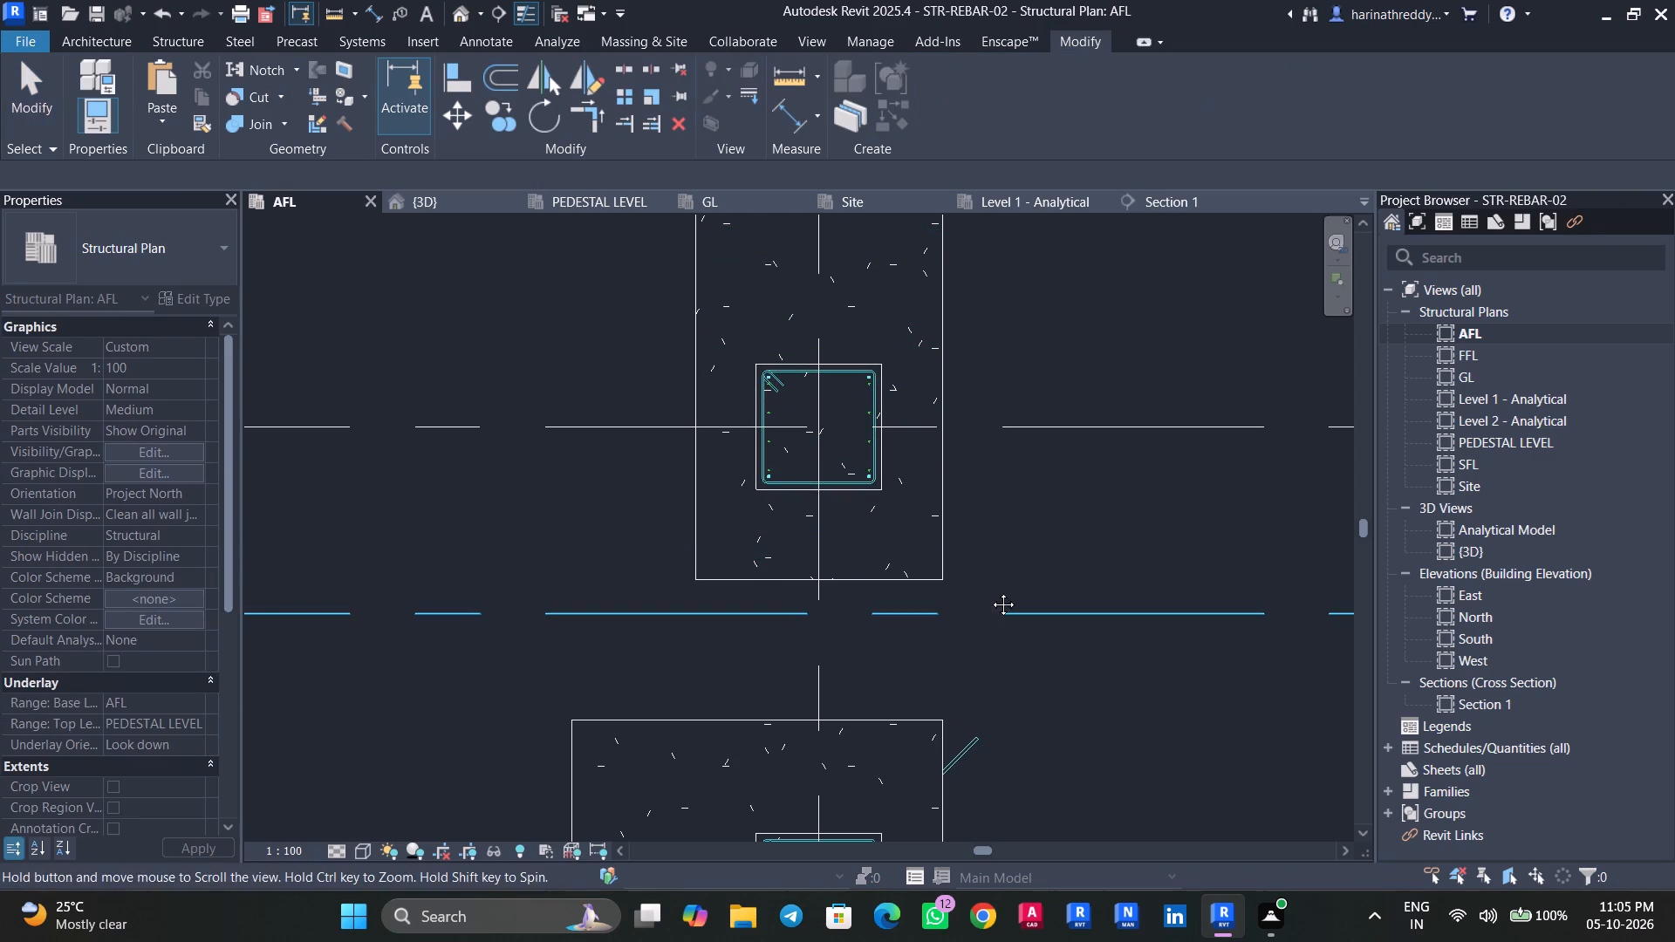
pyautogui.moveTo(990, 591); pyautogui.dragTo(1016, 414, button='middle')
pyautogui.scroll(1, 1015, 418)
pyautogui.click(992, 545)
pyautogui.moveTo(999, 546); pyautogui.dragTo(923, 622)
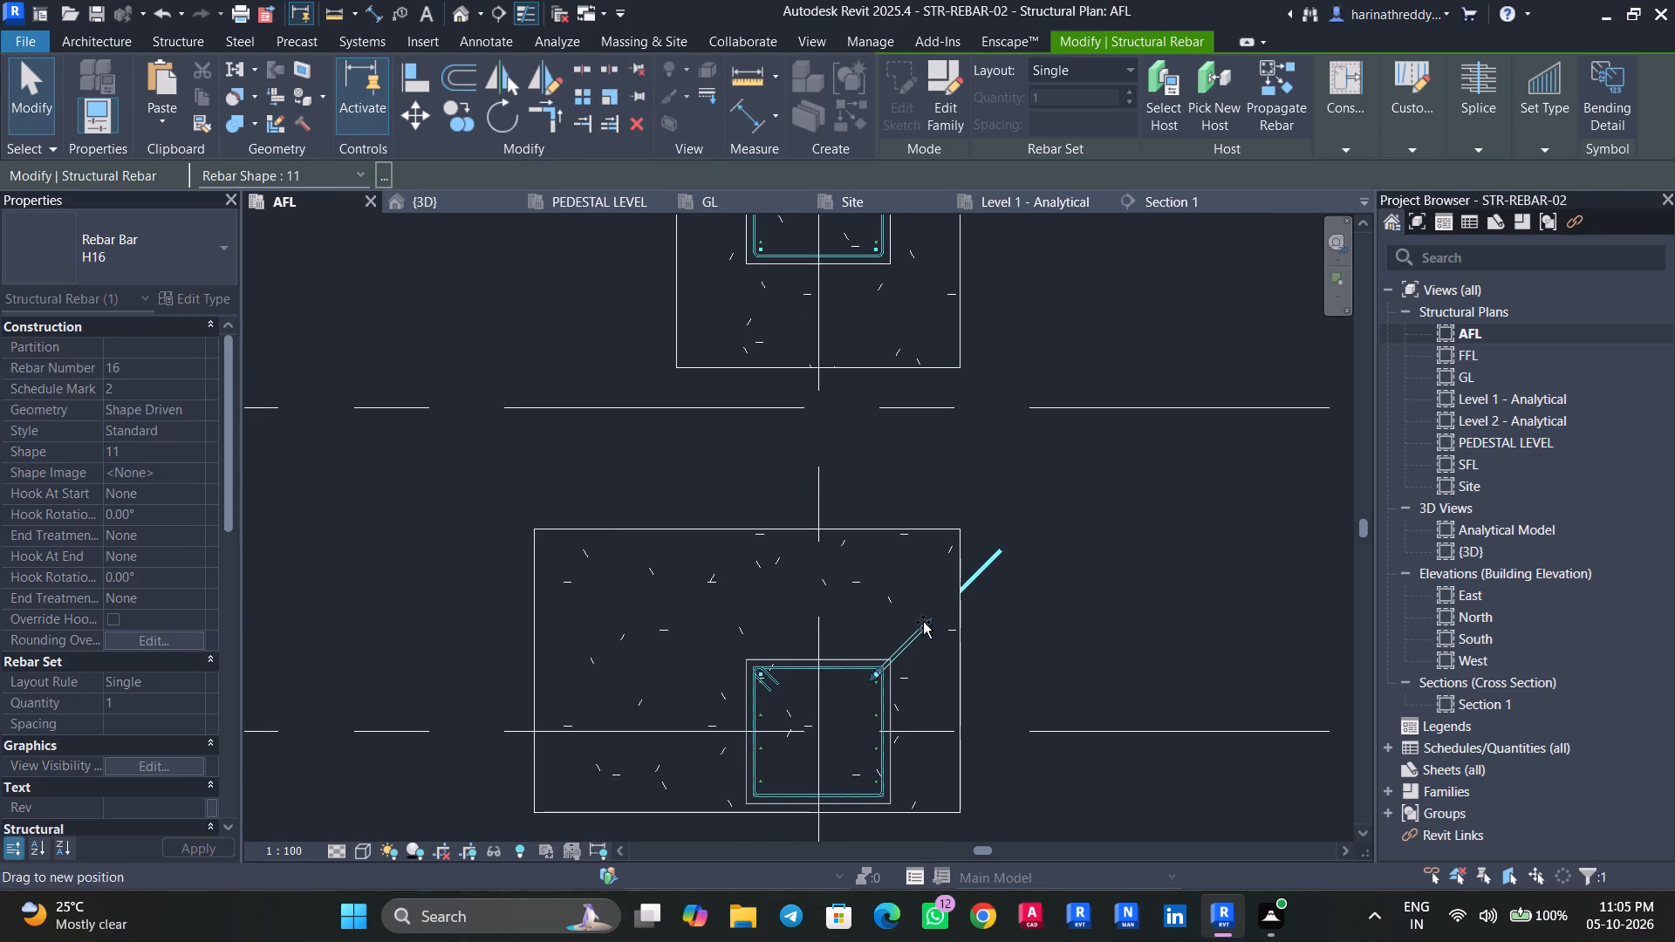
pyautogui.moveTo(923, 622); pyautogui.dragTo(922, 622)
pyautogui.press('Escape')
pyautogui.press('Escape')
# Mirror a copy of the front-left corner pedestal's upper-left H16 bar about the pedestal's horizontal centreline.
pyautogui.moveTo(1045, 631); pyautogui.dragTo(1018, 508, button='middle')
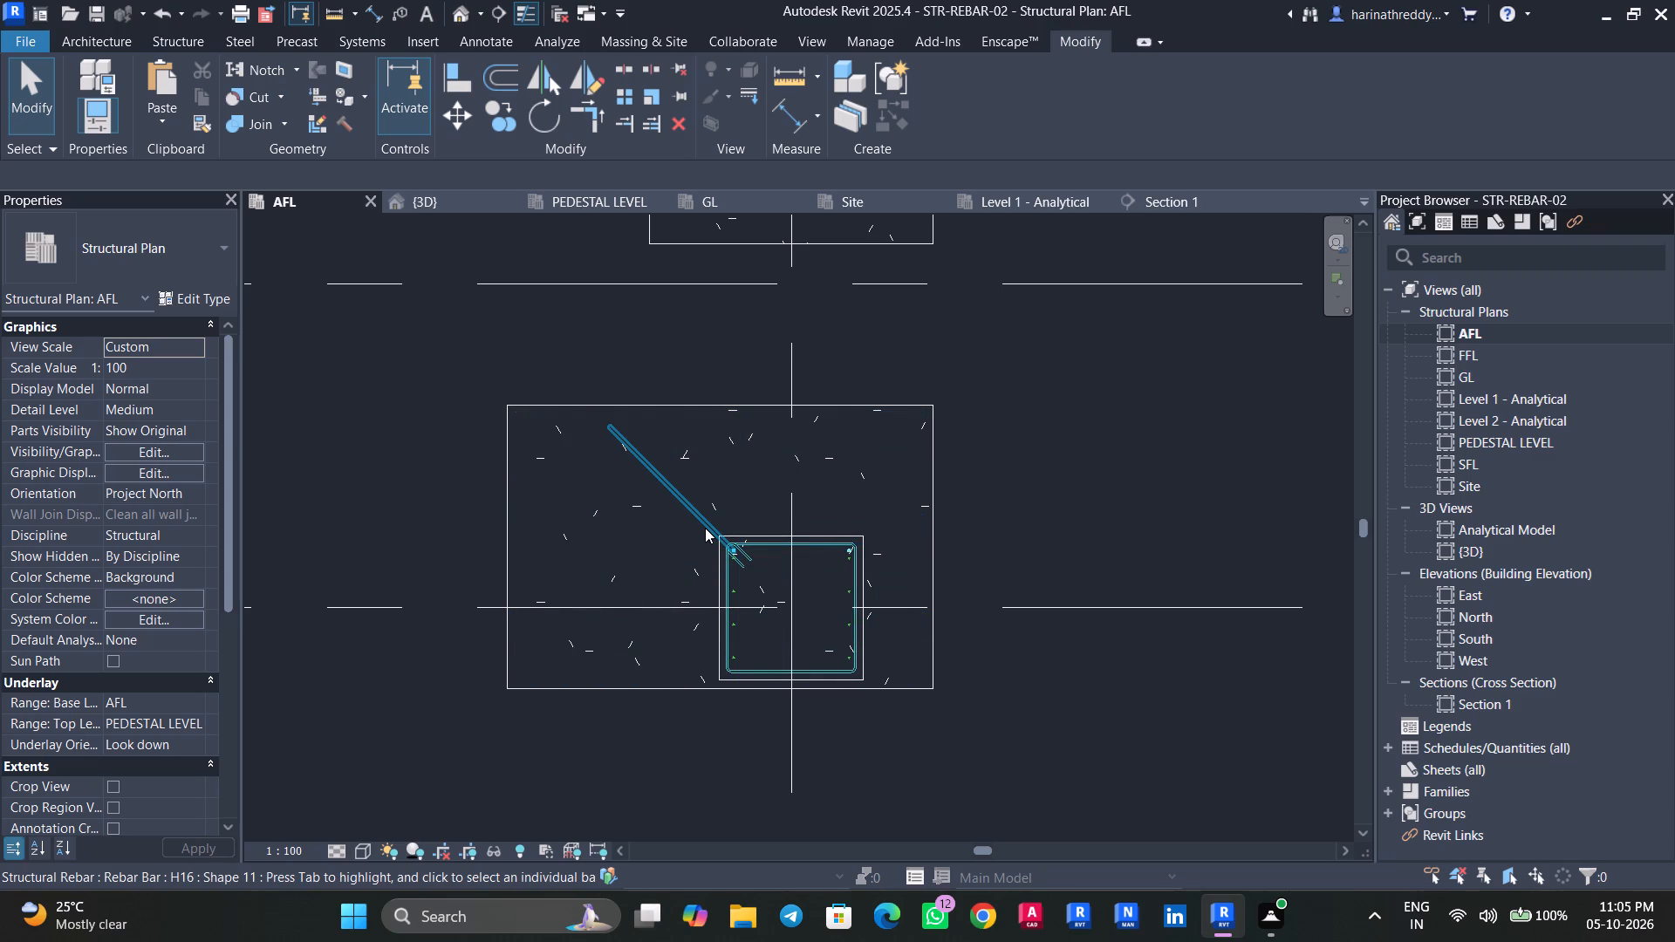
pyautogui.moveTo(1031, 747); pyautogui.dragTo(1008, 390, button='middle')
pyautogui.moveTo(896, 618); pyautogui.dragTo(975, 331, button='middle')
pyautogui.scroll(-9, 987, 336)
pyautogui.moveTo(1017, 484); pyautogui.dragTo(1046, 690, button='middle')
pyautogui.scroll(5, 743, 445)
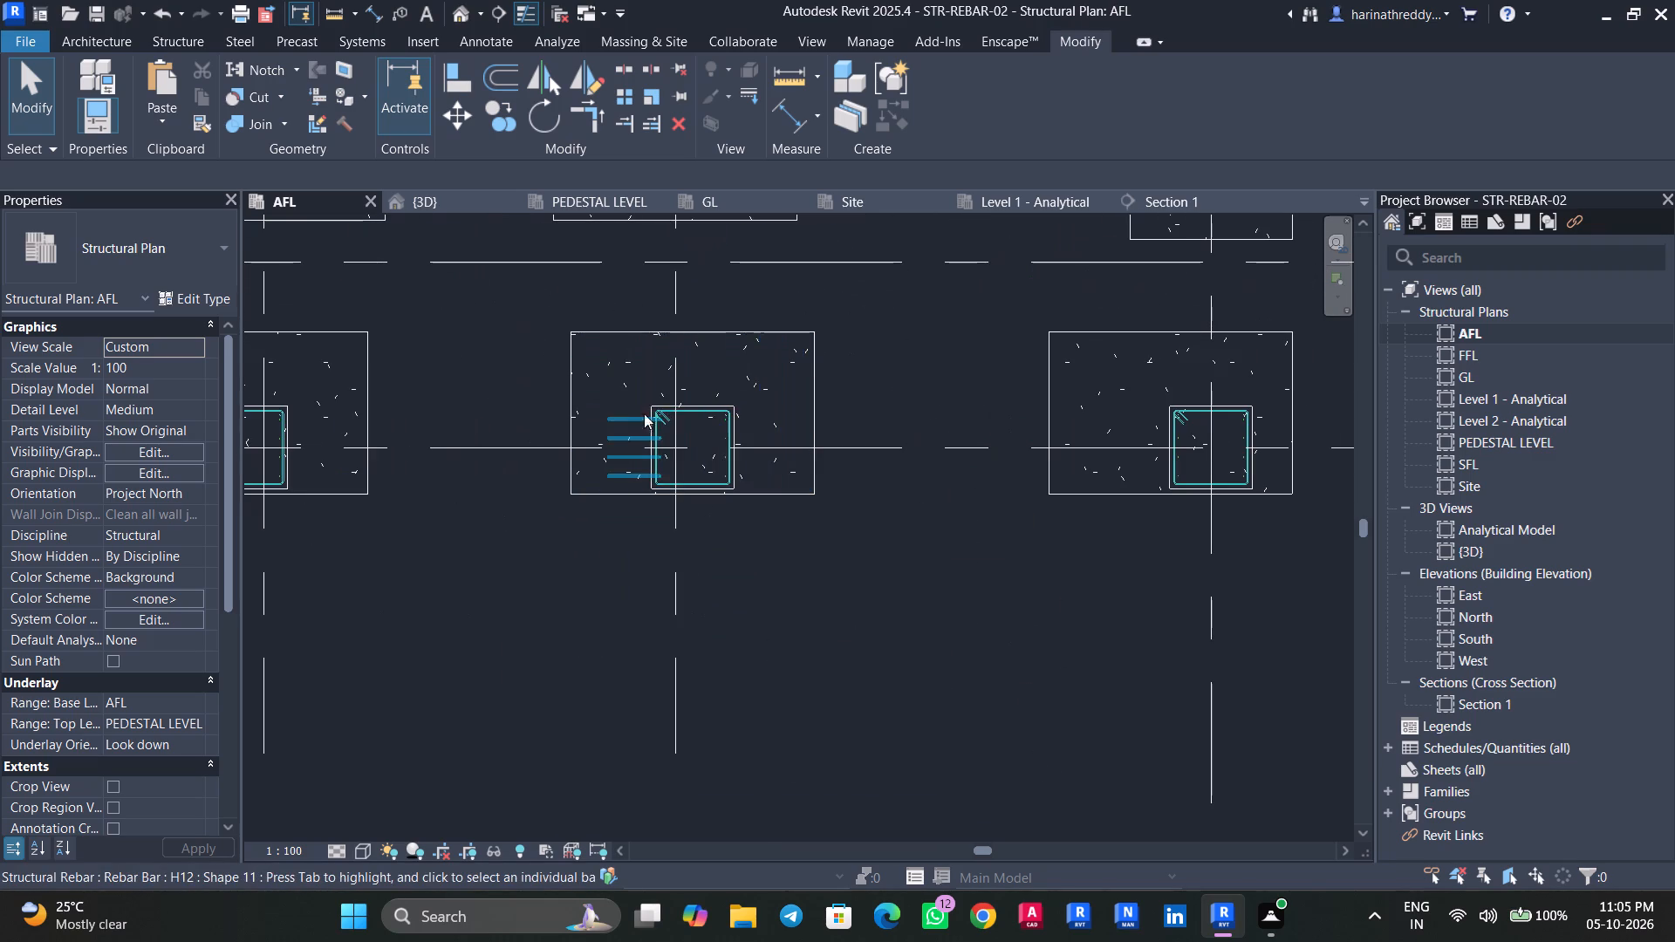
pyautogui.moveTo(630, 526); pyautogui.dragTo(1063, 655, button='middle')
pyautogui.moveTo(563, 652); pyautogui.dragTo(893, 734, button='middle')
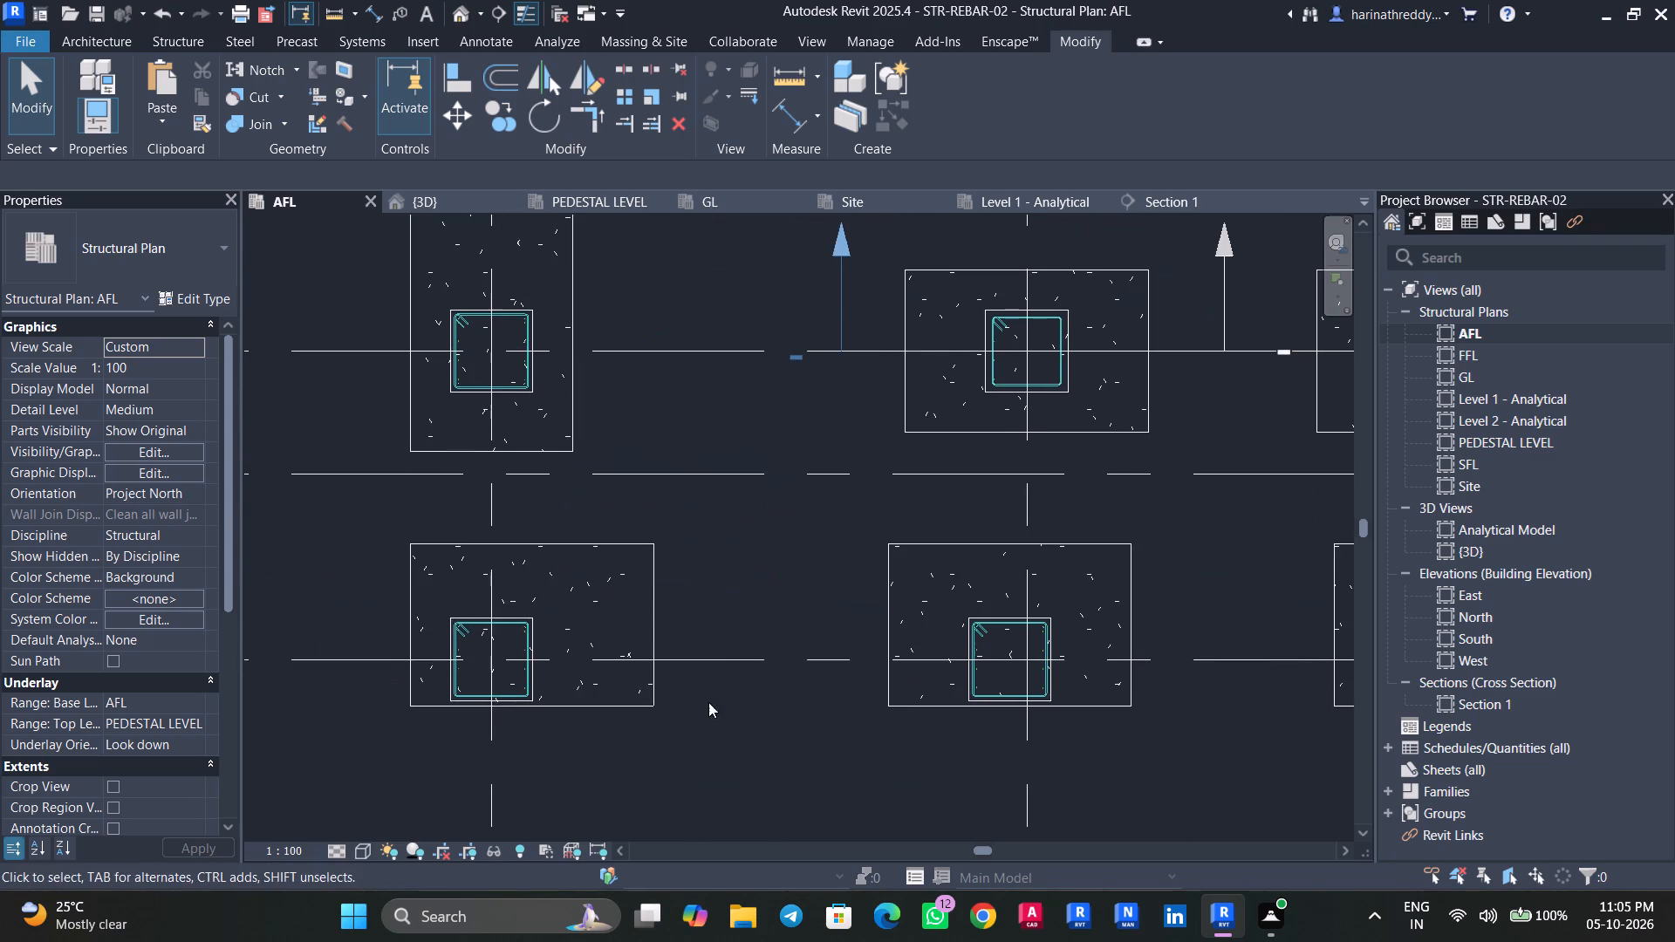
pyautogui.scroll(7, 472, 668)
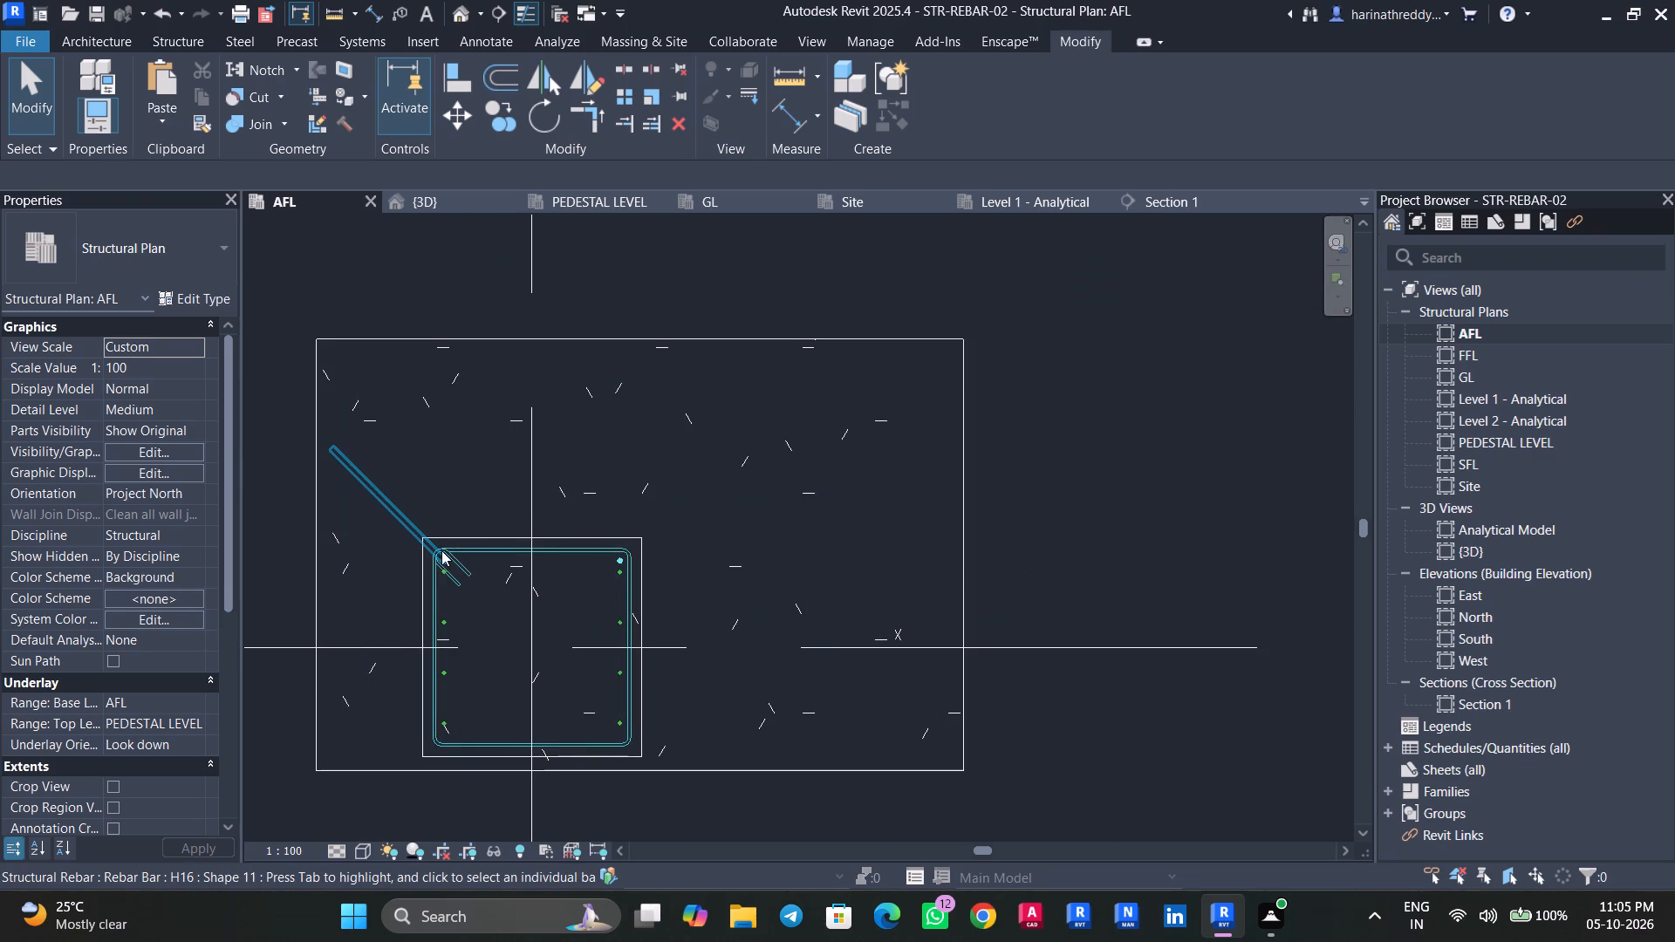
pyautogui.click(441, 549)
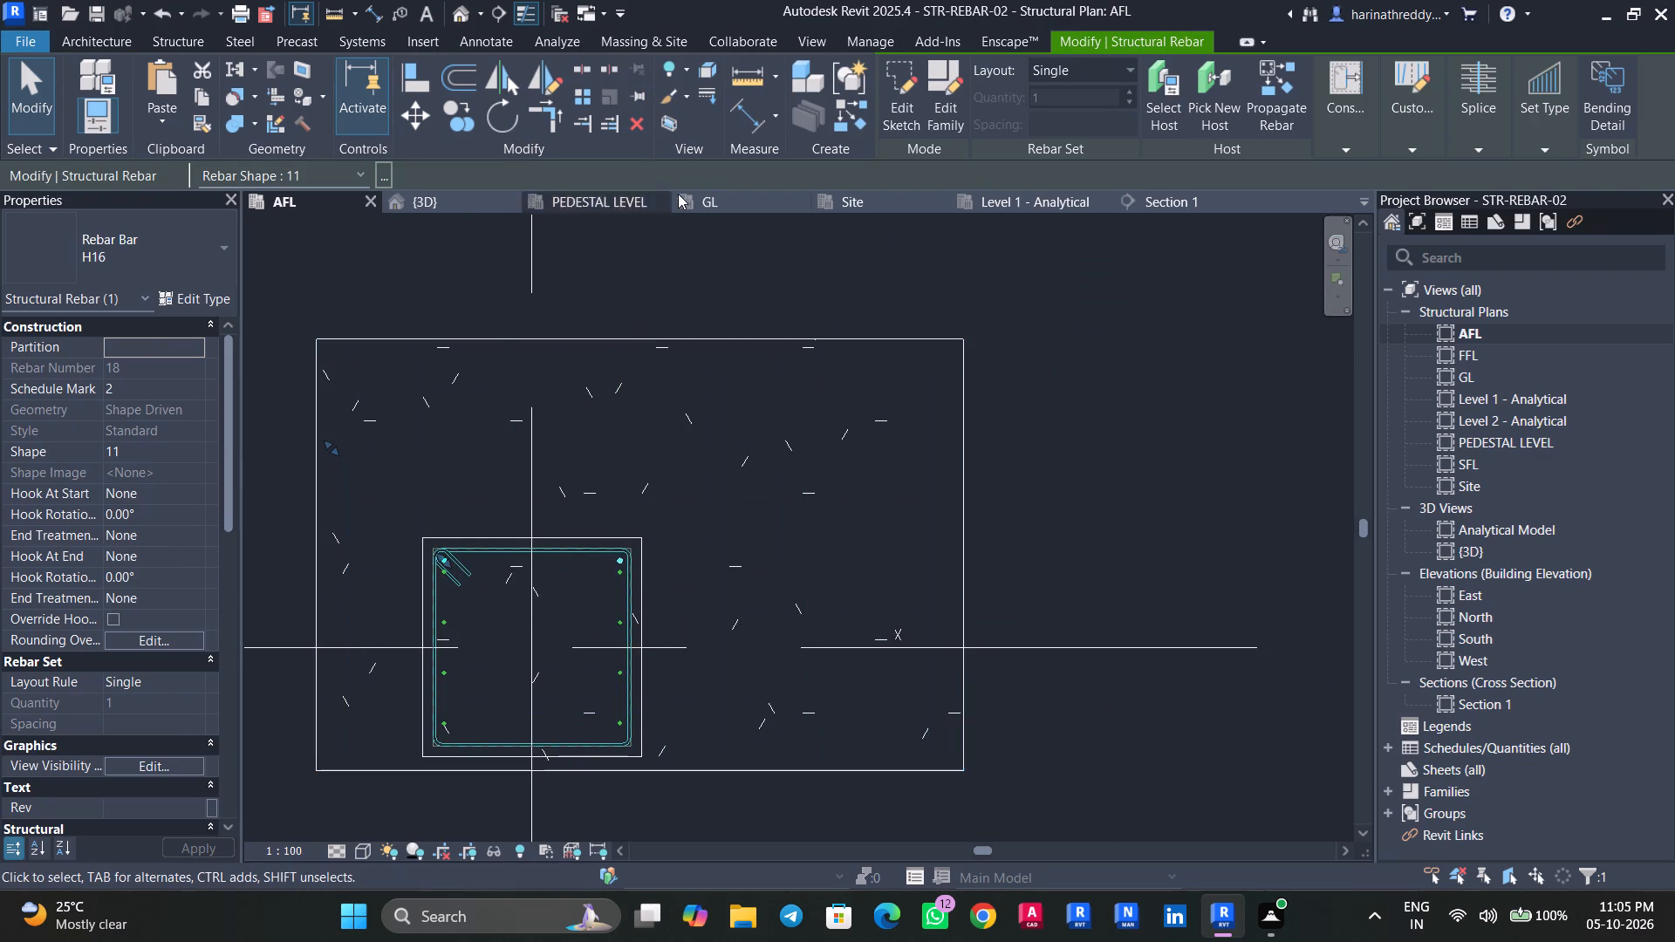
pyautogui.click(504, 84)
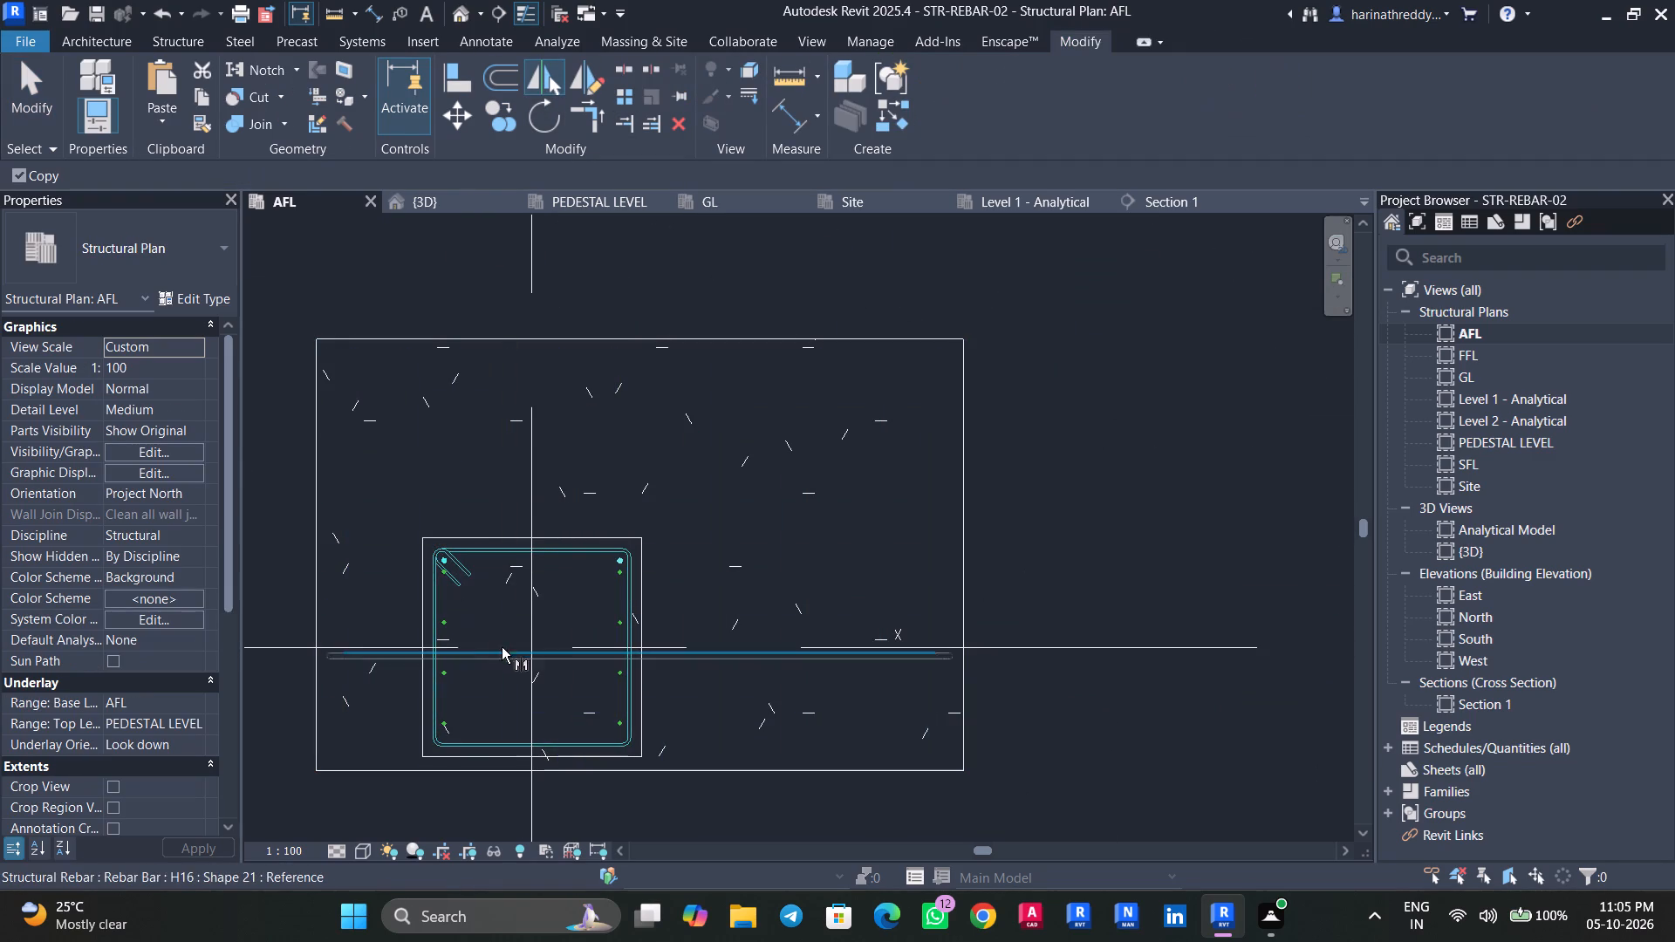
pyautogui.scroll(5, 490, 645)
pyautogui.click(486, 641)
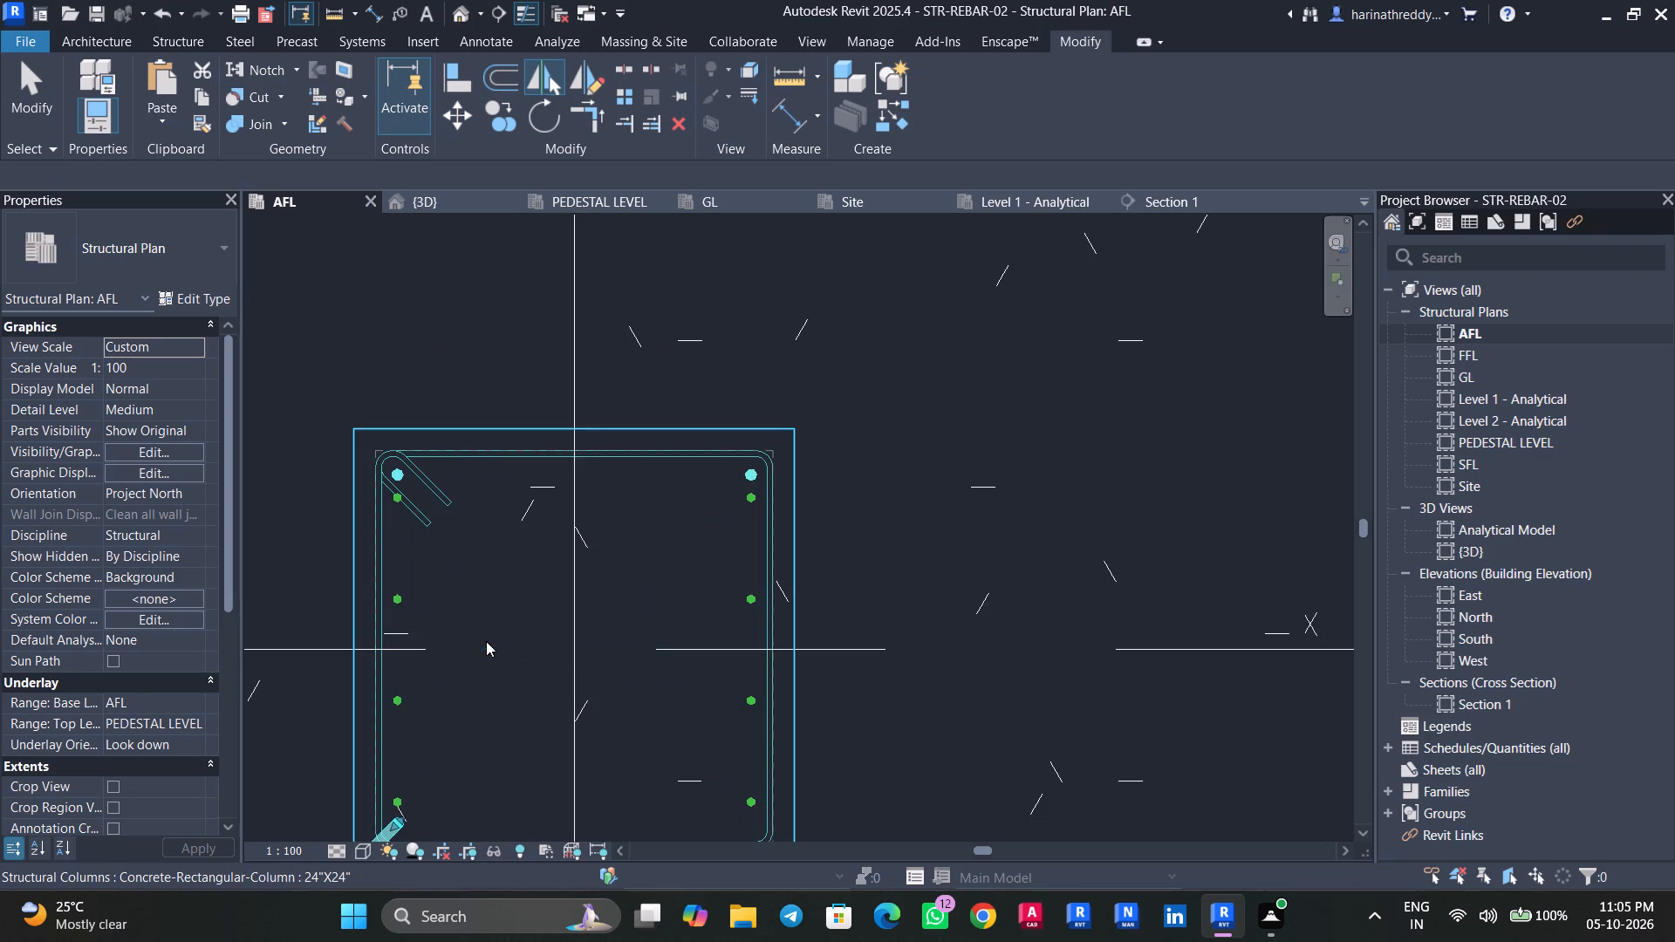
pyautogui.moveTo(484, 695); pyautogui.dragTo(691, 422, button='middle')
pyautogui.press('Escape')
# Shorten the mirrored H16 bar at the front-left corner pedestal so that it ends inside the footing's front edge.
pyautogui.click(465, 682)
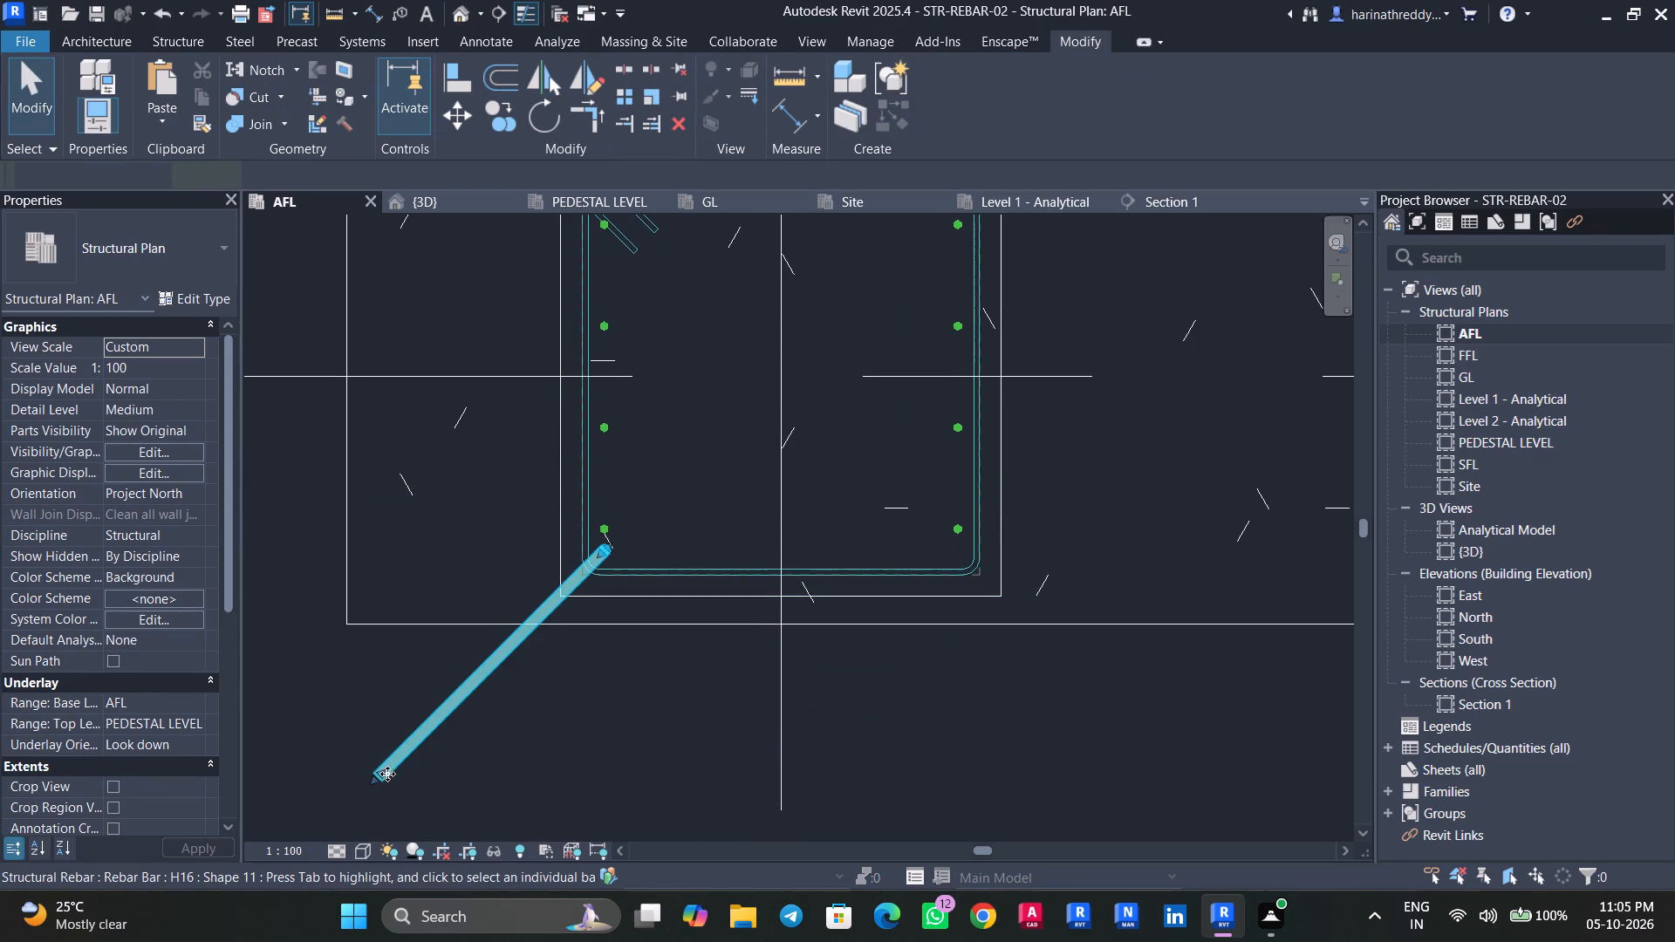
pyautogui.moveTo(382, 772); pyautogui.dragTo(557, 629)
pyautogui.press('Escape')
pyautogui.press('Escape')
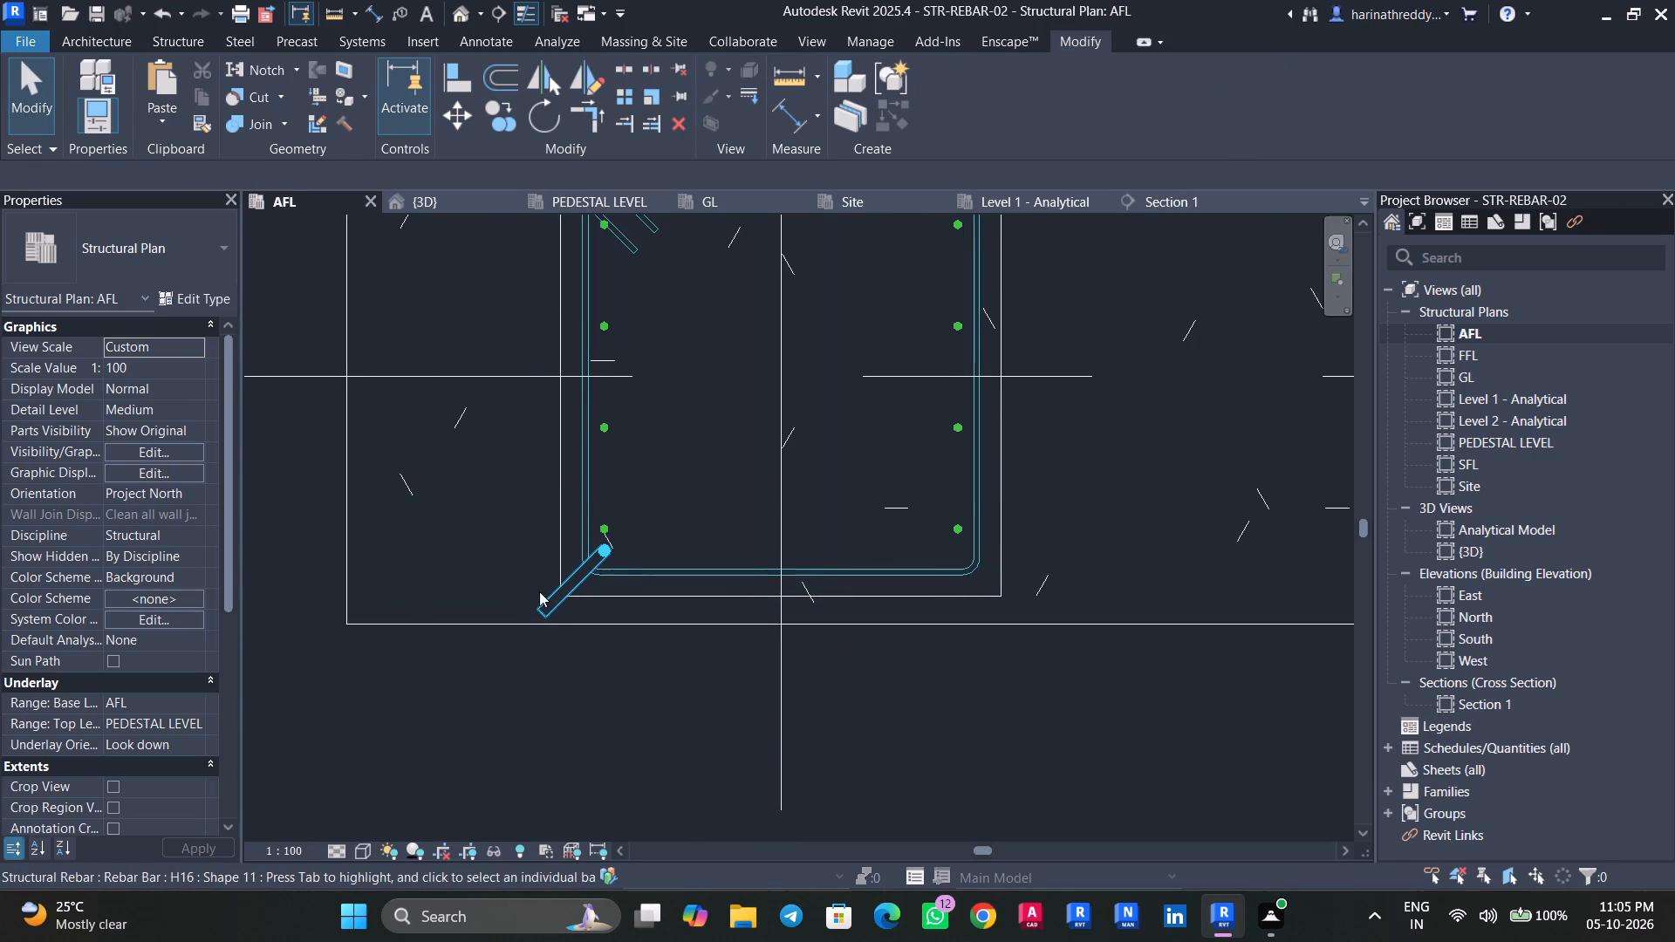
# Mirror a copy of the front-left corner pedestal's lower-left H16 bar about the pedestal's vertical centreline.
pyautogui.press('Tab')
pyautogui.press('Tab')
pyautogui.click(551, 607)
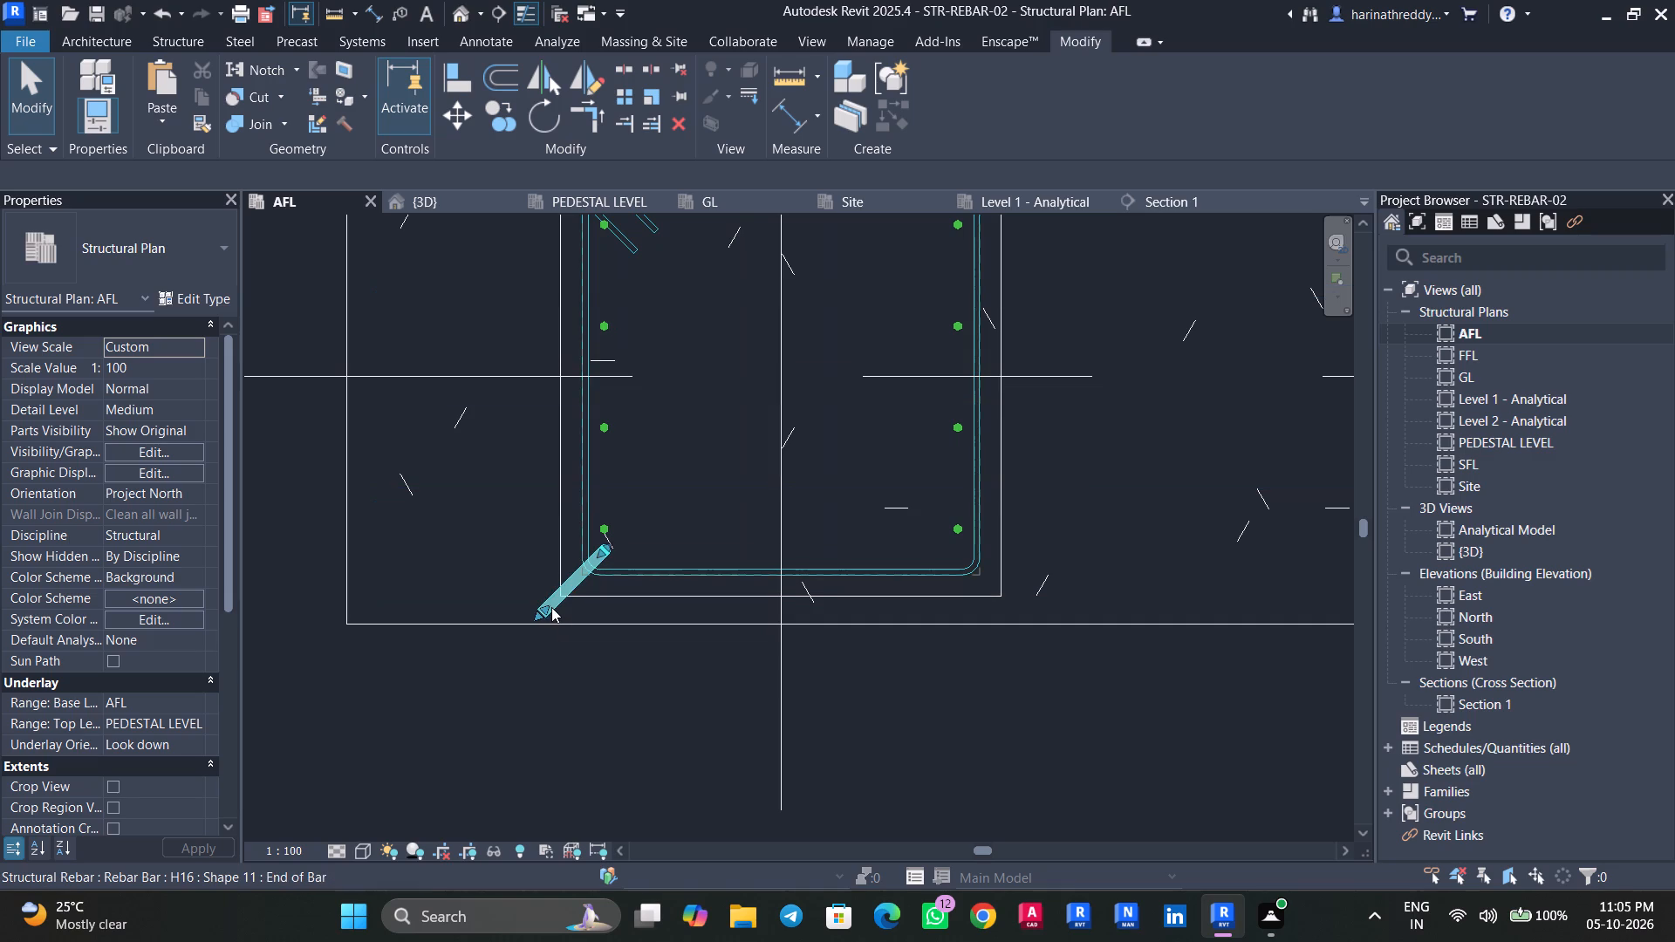
pyautogui.click(504, 87)
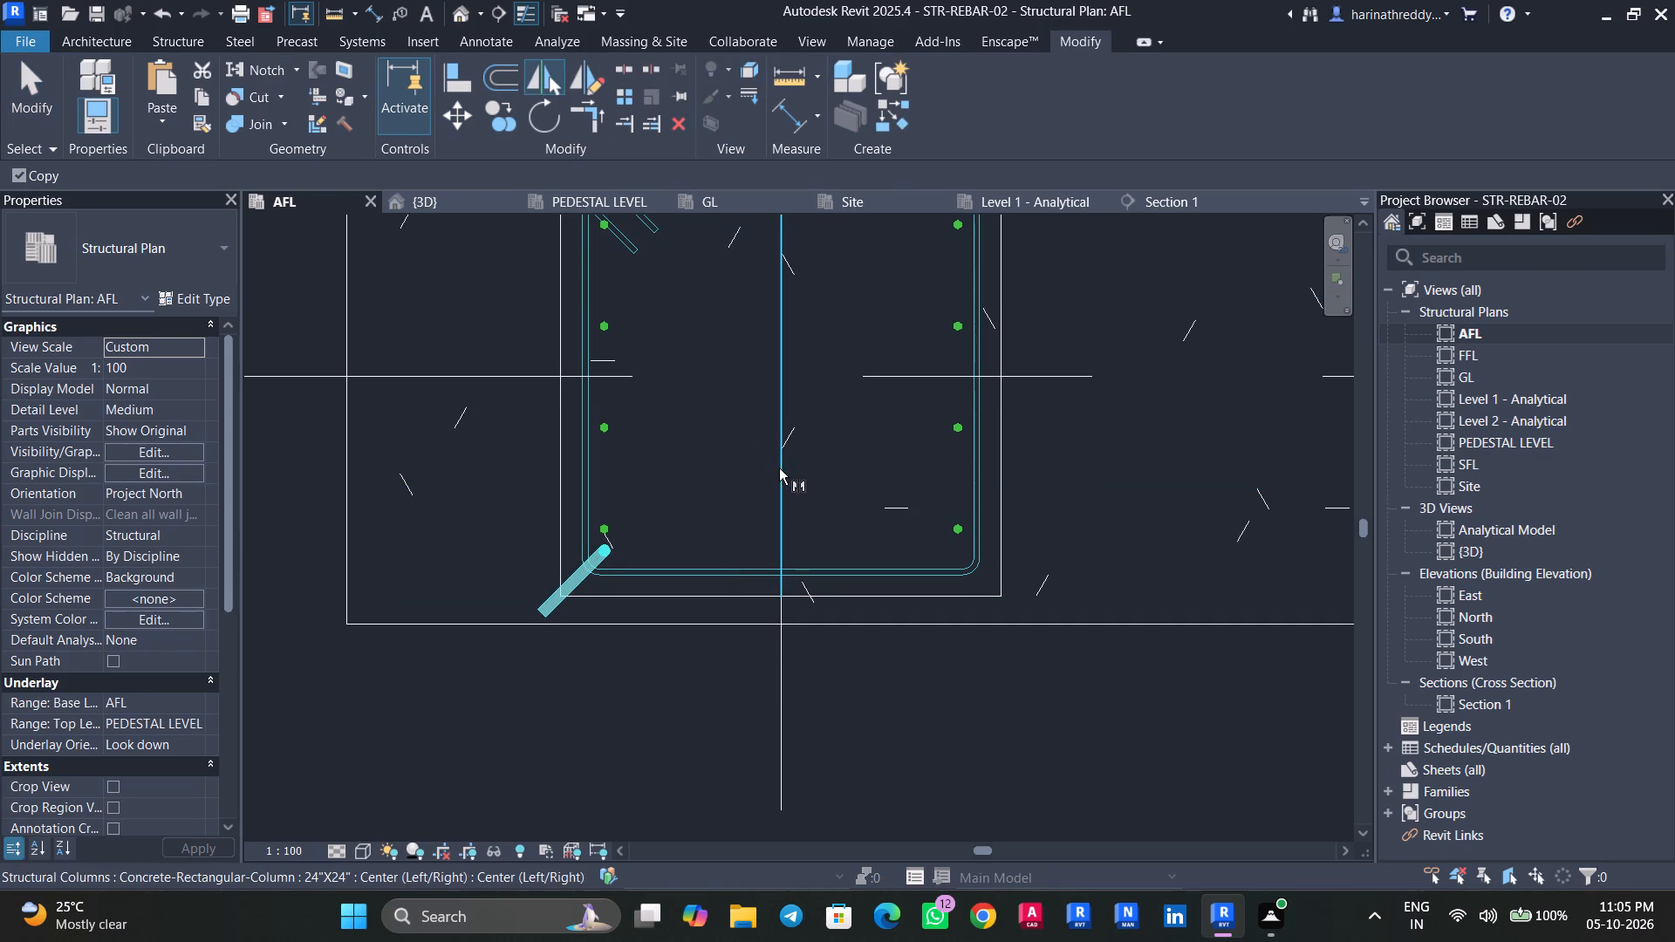
pyautogui.click(782, 472)
pyautogui.press('Escape')
pyautogui.press('Escape')
# Shift the vertical legs of the front-left corner pedestal's two lower H16 bars outward into the stirrup corners.
pyautogui.scroll(5, 998, 577)
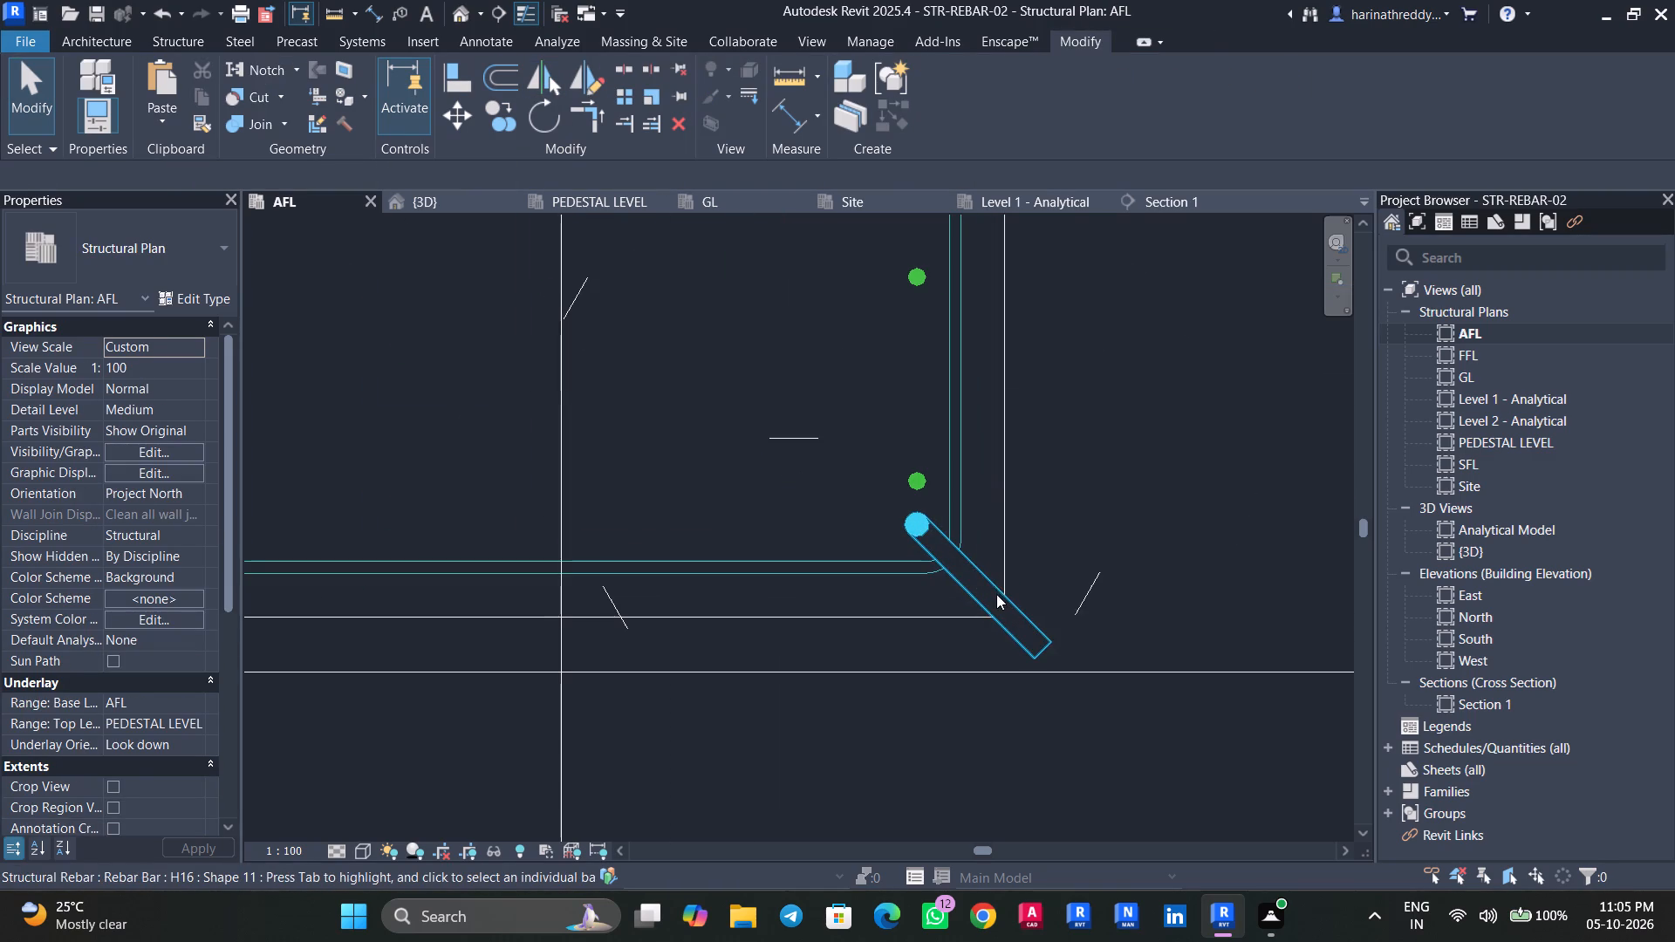
pyautogui.click(998, 595)
pyautogui.moveTo(921, 529); pyautogui.dragTo(936, 542)
pyautogui.press('Escape')
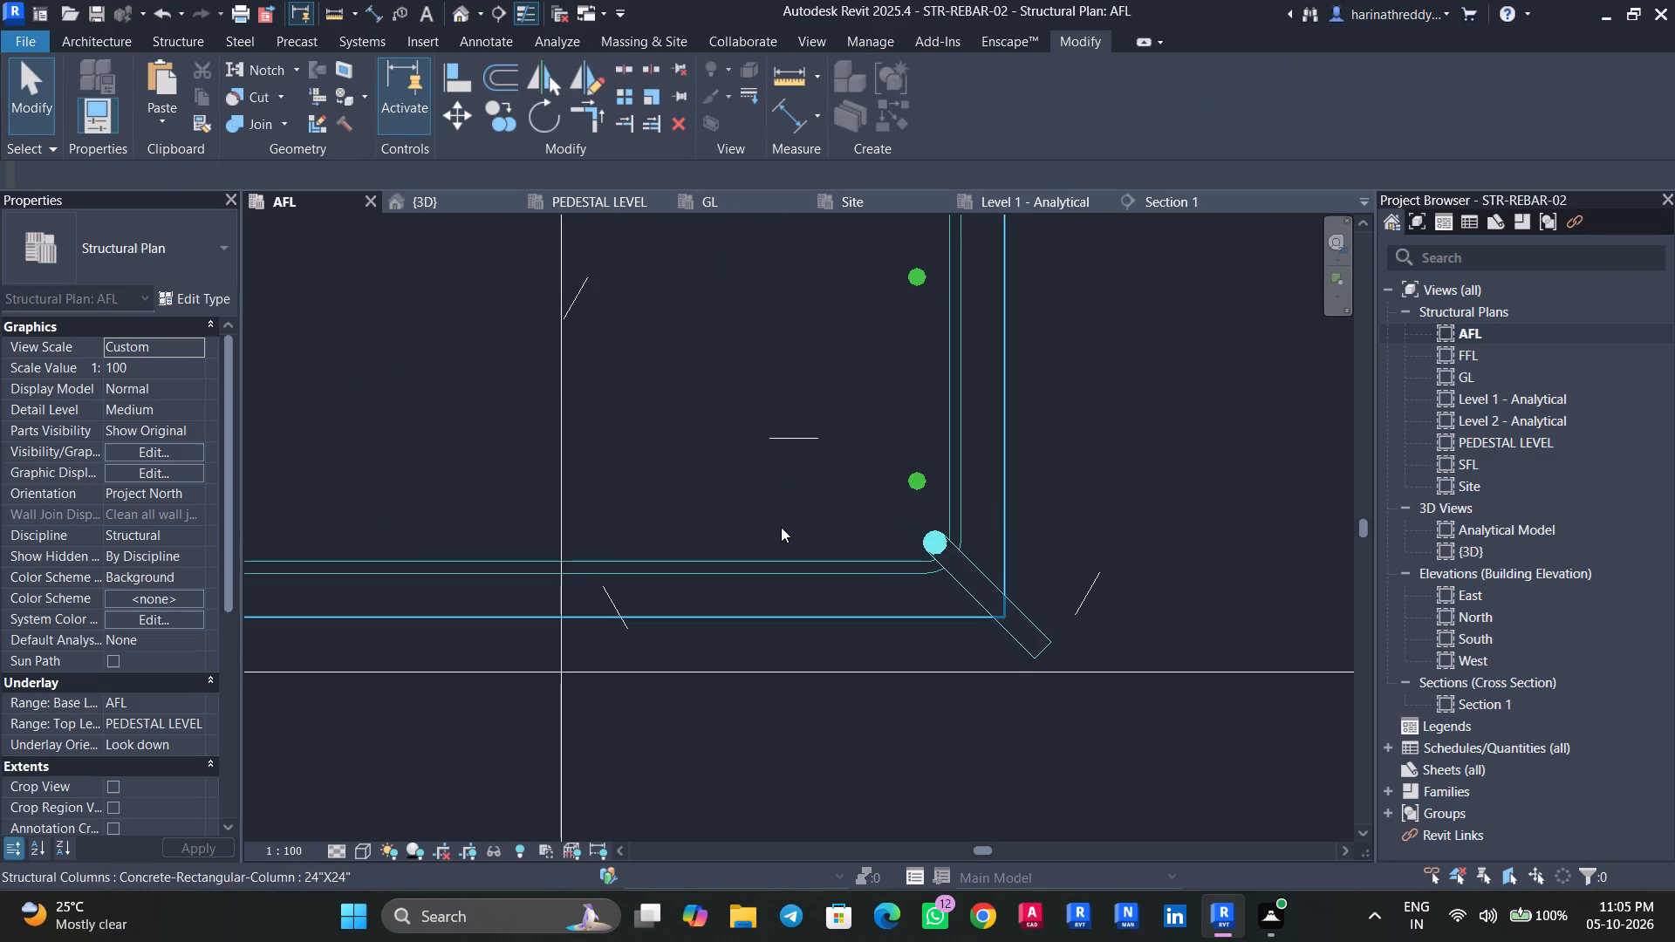
pyautogui.moveTo(789, 530); pyautogui.dragTo(1188, 630, button='middle')
pyautogui.click(611, 618)
pyautogui.moveTo(601, 621); pyautogui.dragTo(593, 645)
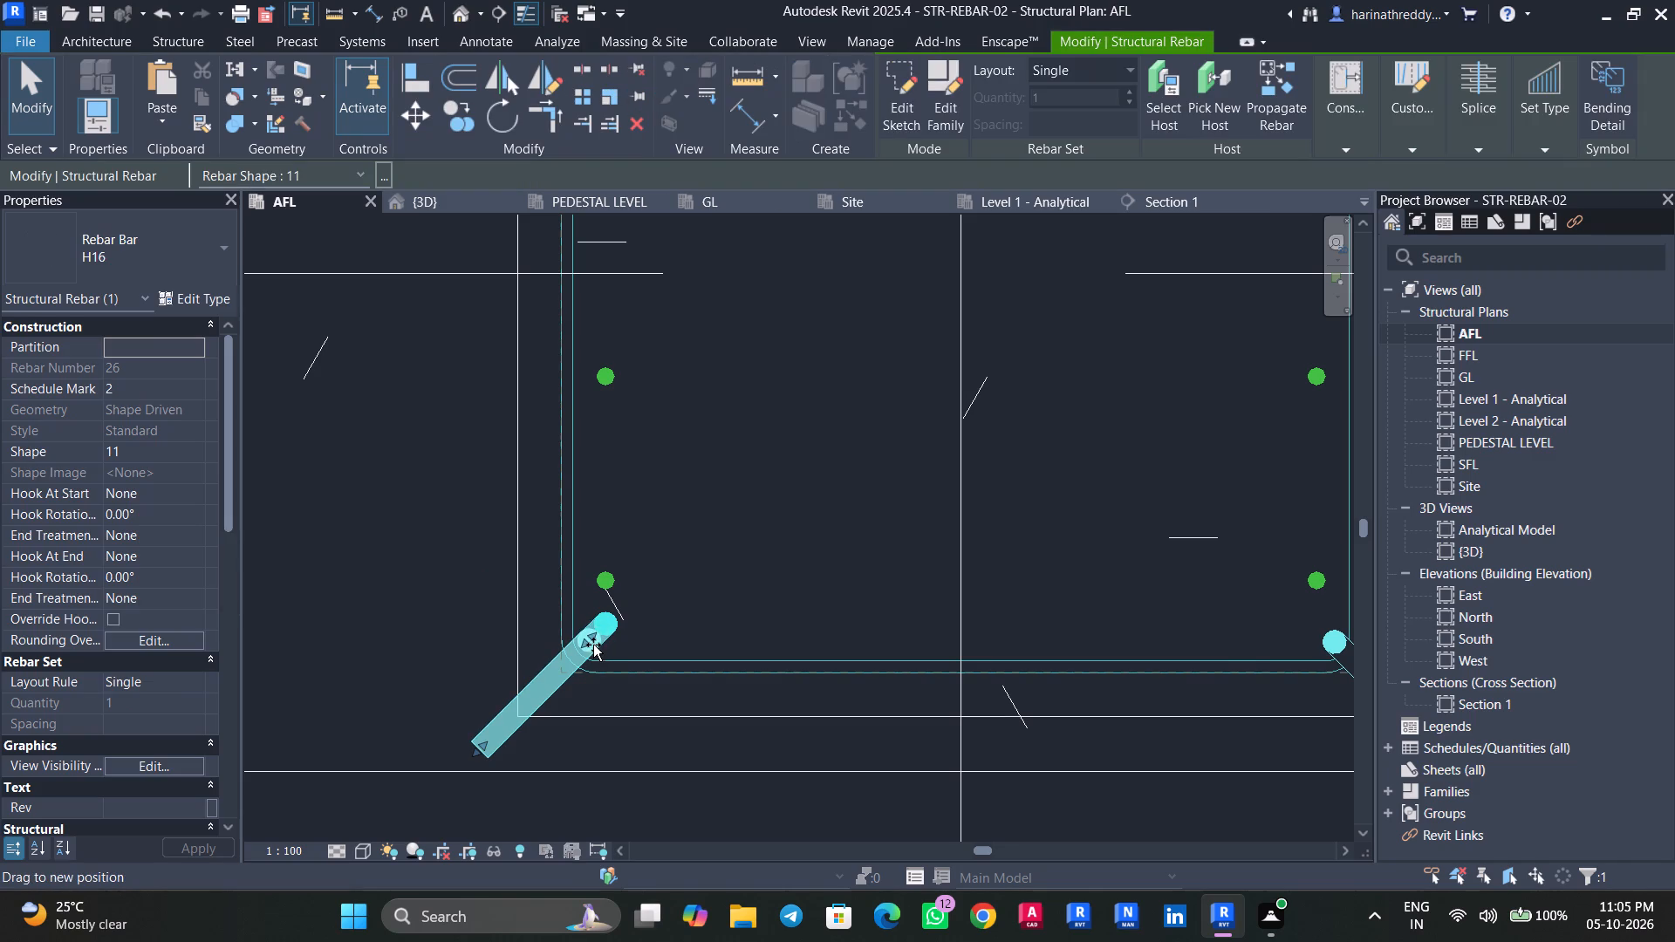
pyautogui.moveTo(593, 645); pyautogui.dragTo(593, 645)
pyautogui.press('Escape')
# Shift the front-left corner pedestal's left H12 bar set outward against the stirrup.
pyautogui.scroll(-4, 701, 570)
pyautogui.moveTo(752, 502); pyautogui.dragTo(760, 723, button='middle')
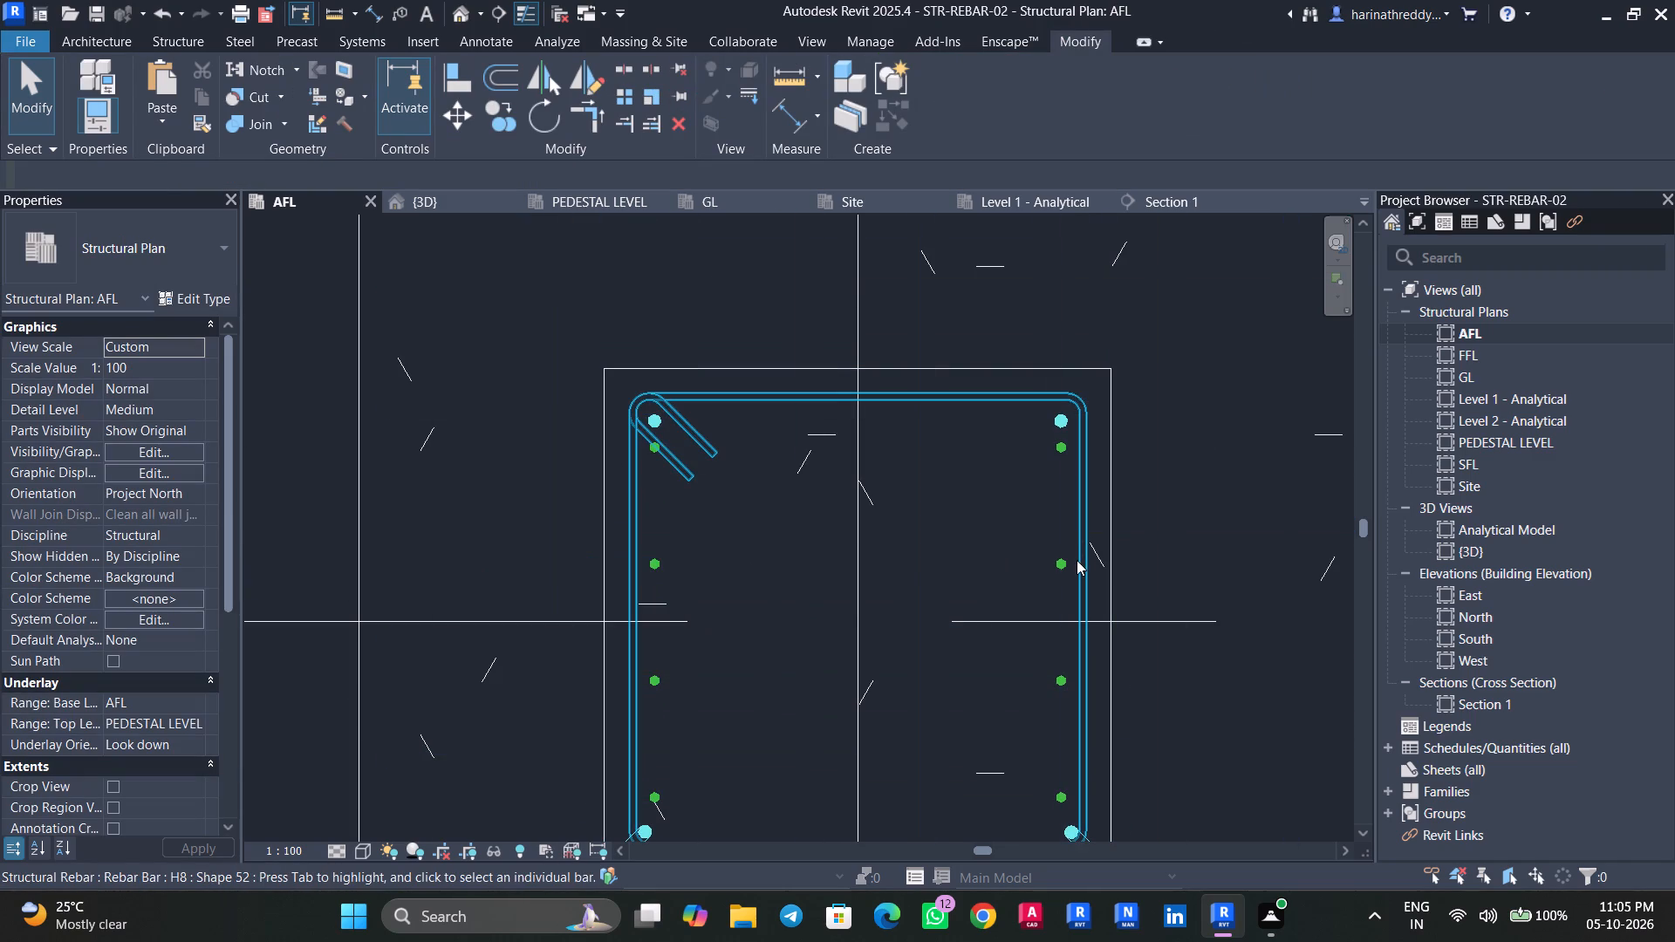
pyautogui.scroll(-8, 667, 553)
pyautogui.click(667, 556)
pyautogui.press('Escape')
pyautogui.press('Escape')
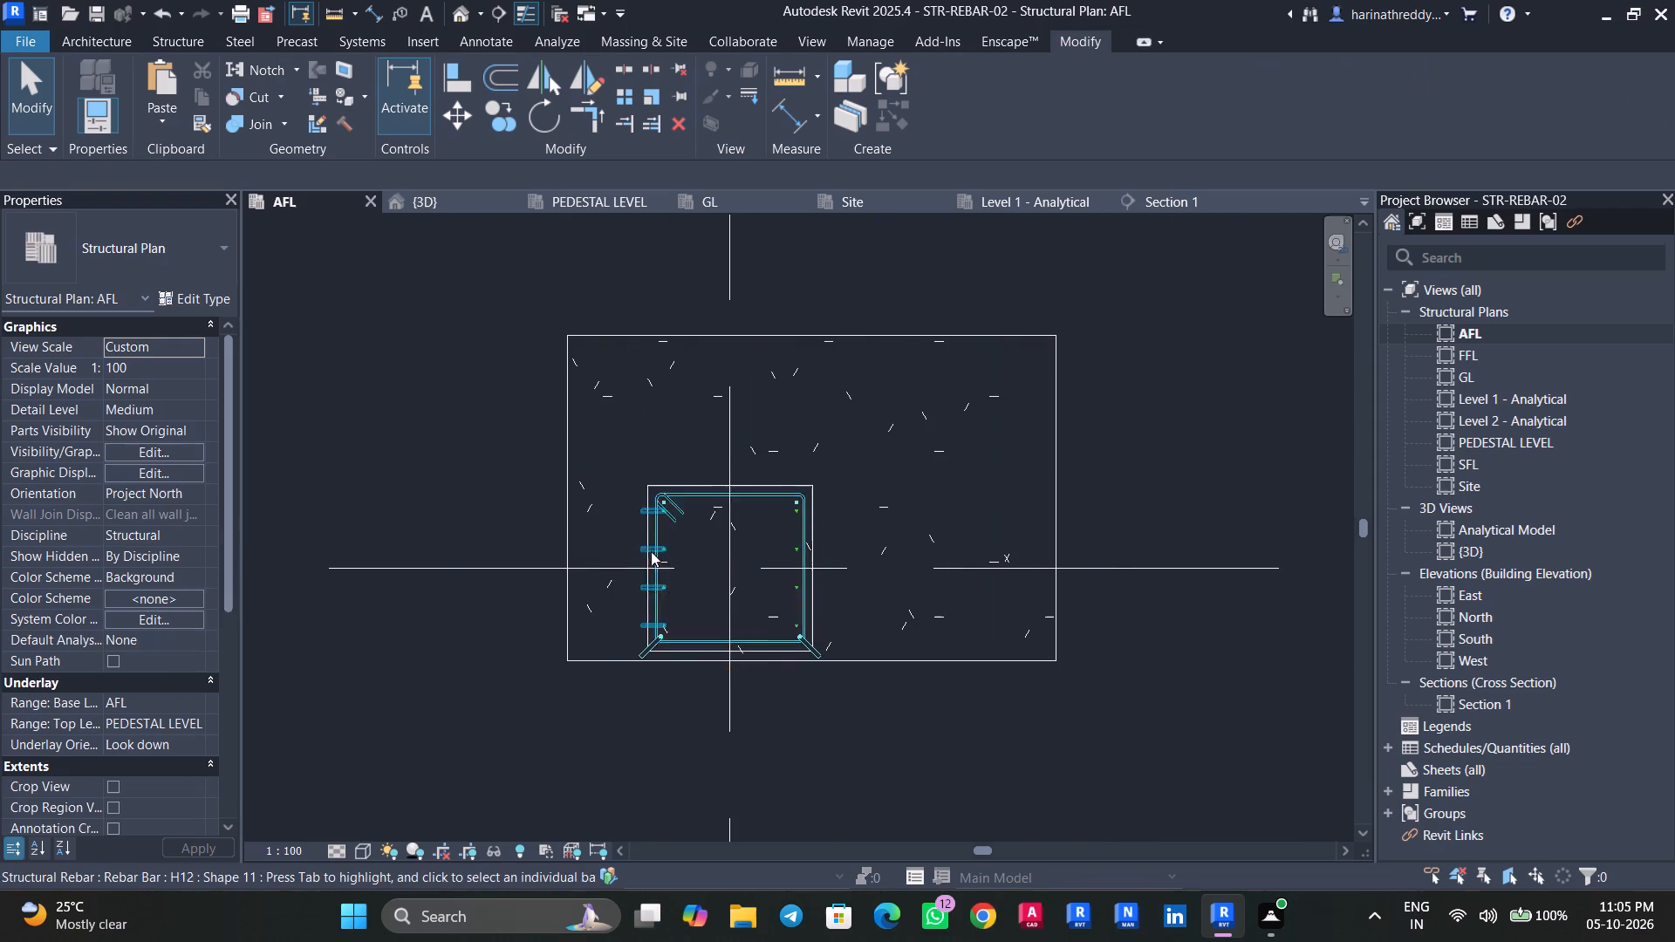
pyautogui.scroll(8, 654, 549)
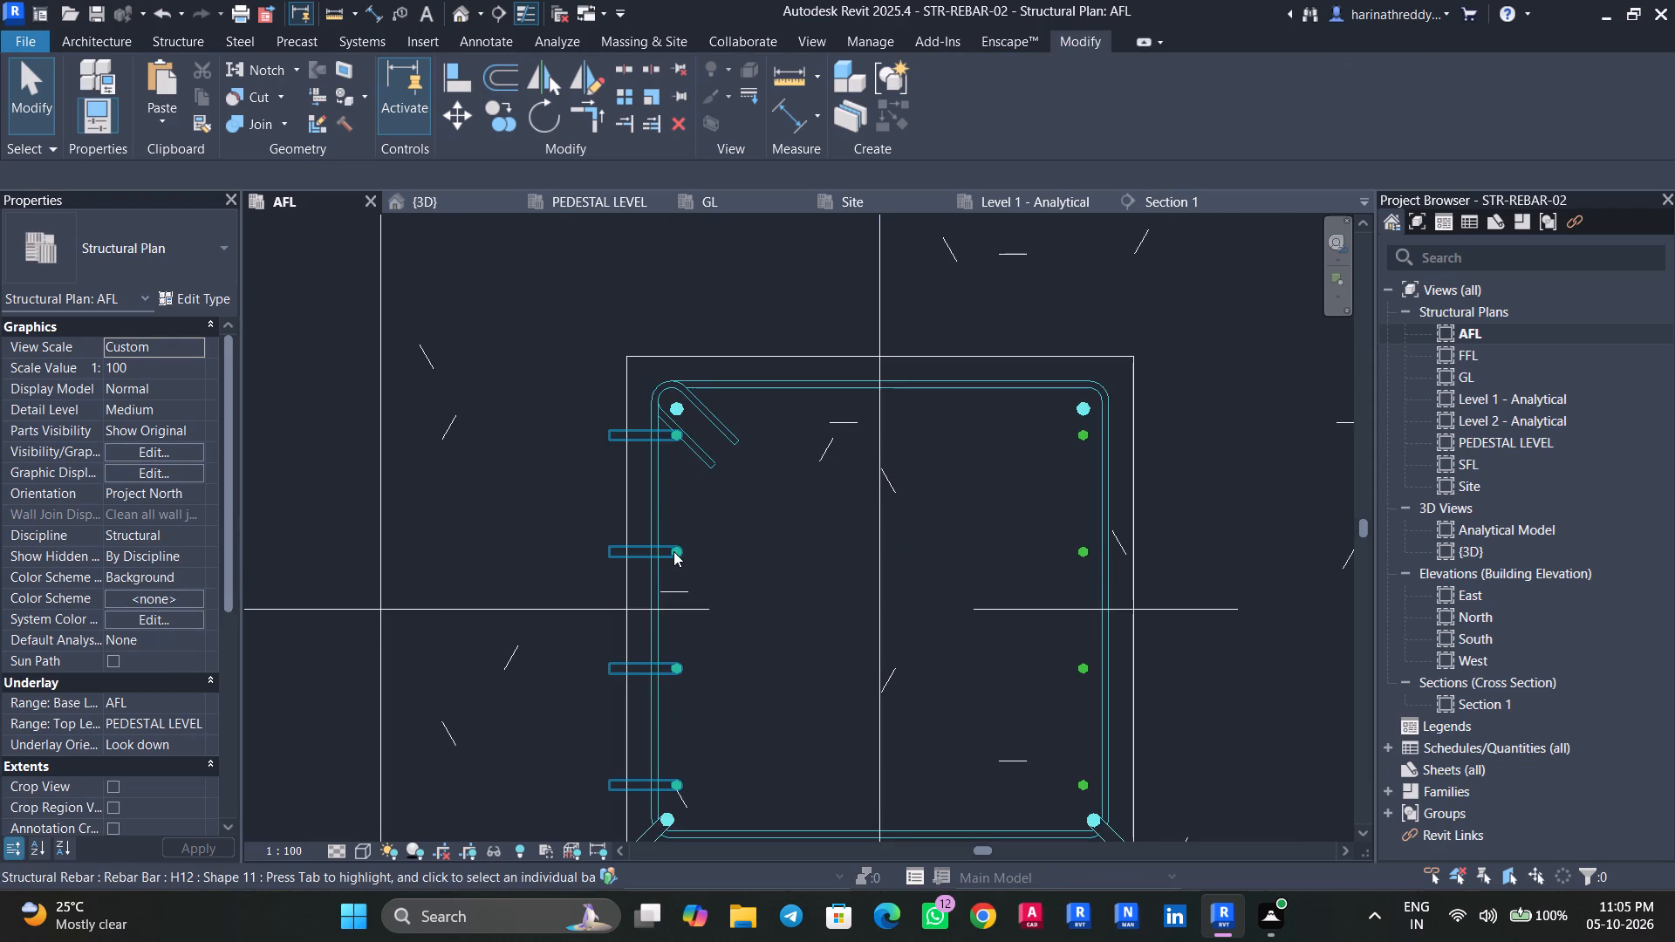
pyautogui.click(677, 550)
pyautogui.moveTo(671, 433); pyautogui.dragTo(657, 430)
pyautogui.scroll(4, 667, 439)
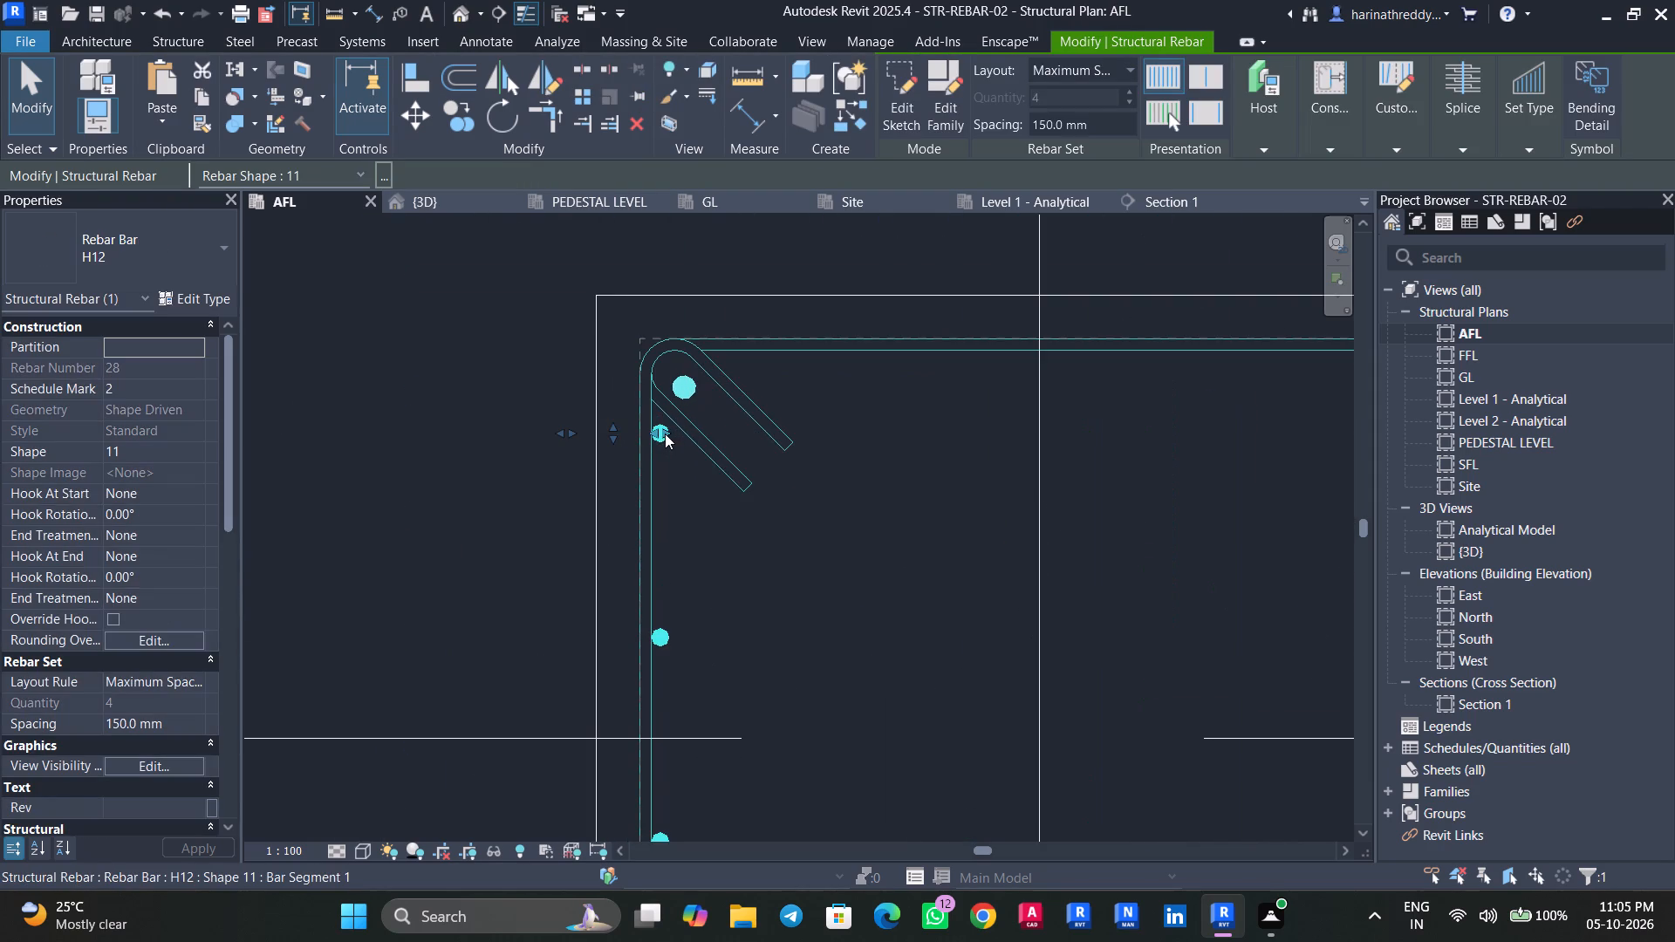
pyautogui.press('Escape')
# Shift the vertical legs of the front-left corner pedestal's two upper H16 bars outward into the stirrup corners.
pyautogui.click(682, 379)
pyautogui.moveTo(677, 380); pyautogui.dragTo(667, 366)
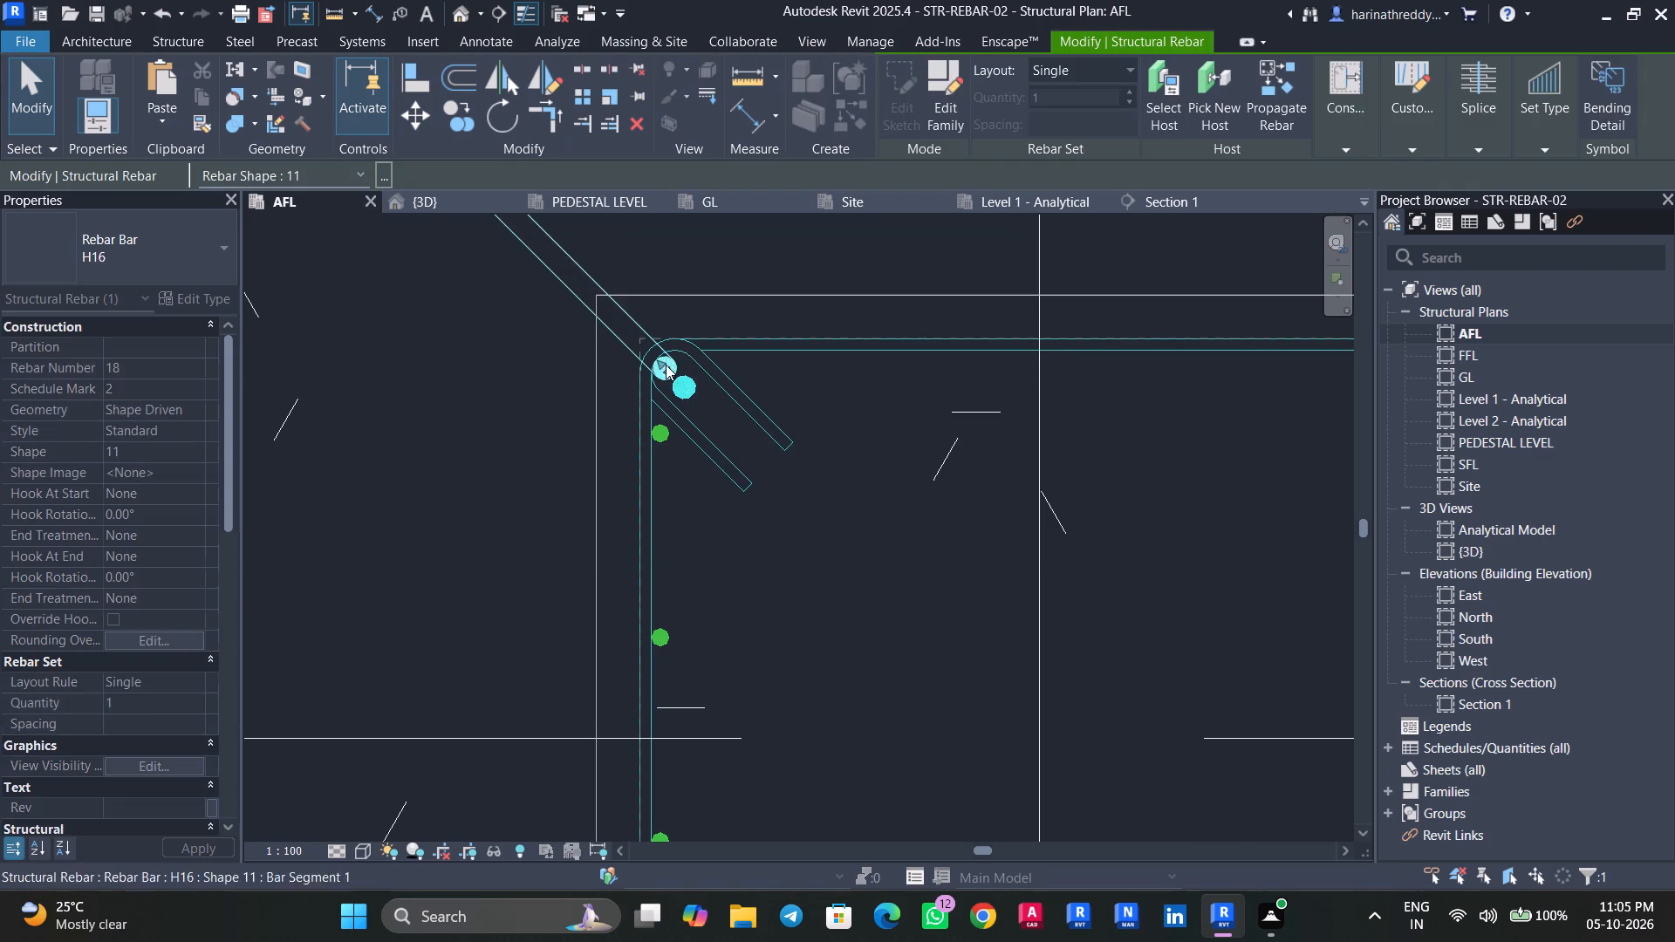
pyautogui.press('Escape')
pyautogui.moveTo(898, 410); pyautogui.dragTo(461, 512, button='middle')
pyautogui.click(959, 496)
pyautogui.moveTo(960, 482); pyautogui.dragTo(974, 467)
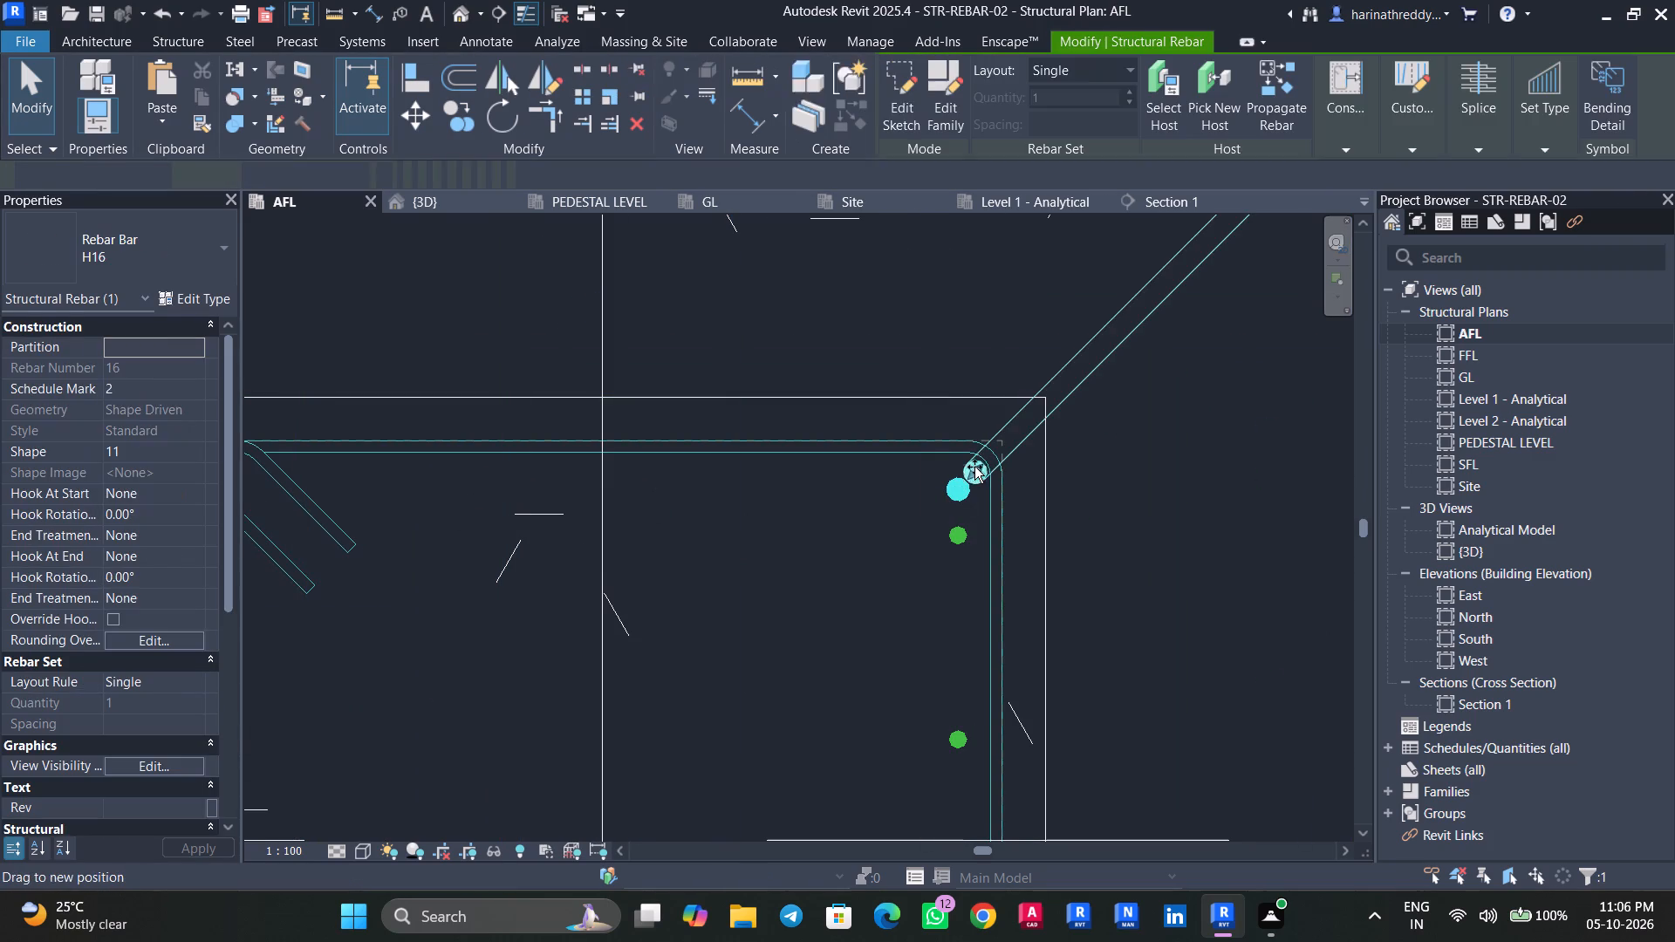
pyautogui.moveTo(974, 467); pyautogui.dragTo(978, 465)
pyautogui.press('Escape')
pyautogui.click(976, 468)
pyautogui.moveTo(976, 467); pyautogui.dragTo(969, 469)
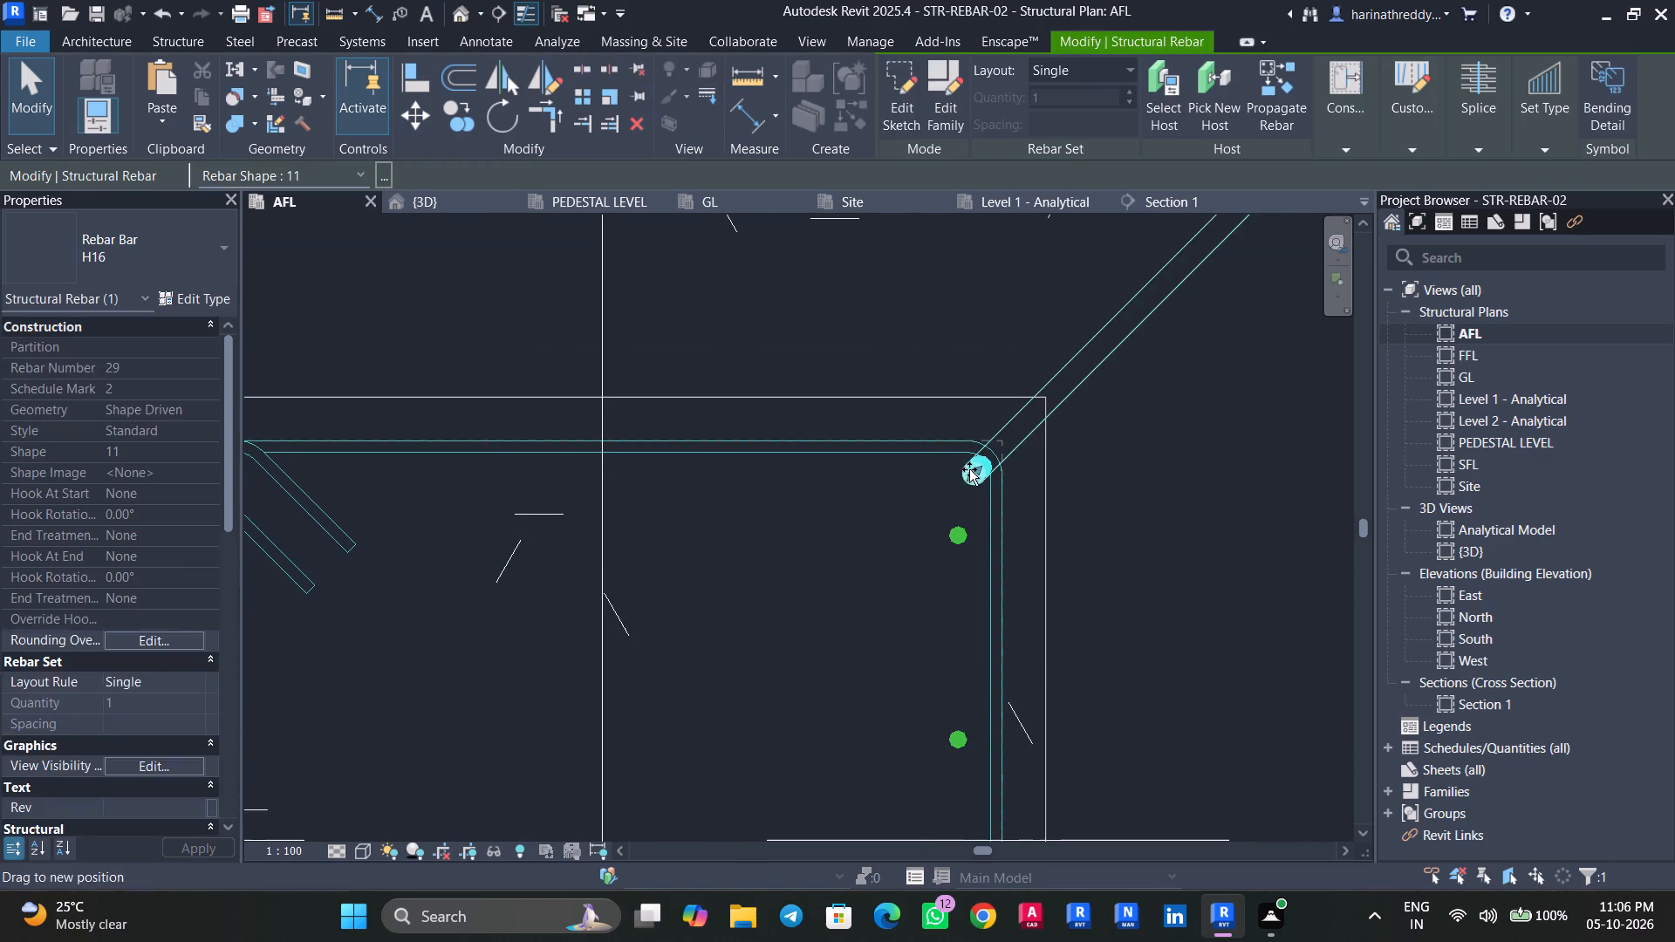
pyautogui.moveTo(969, 469); pyautogui.dragTo(968, 469)
pyautogui.press('Escape')
# Shift the front-left corner pedestal's right H12 bar set outward against the stirrup.
pyautogui.click(962, 532)
pyautogui.moveTo(963, 531); pyautogui.dragTo(980, 536)
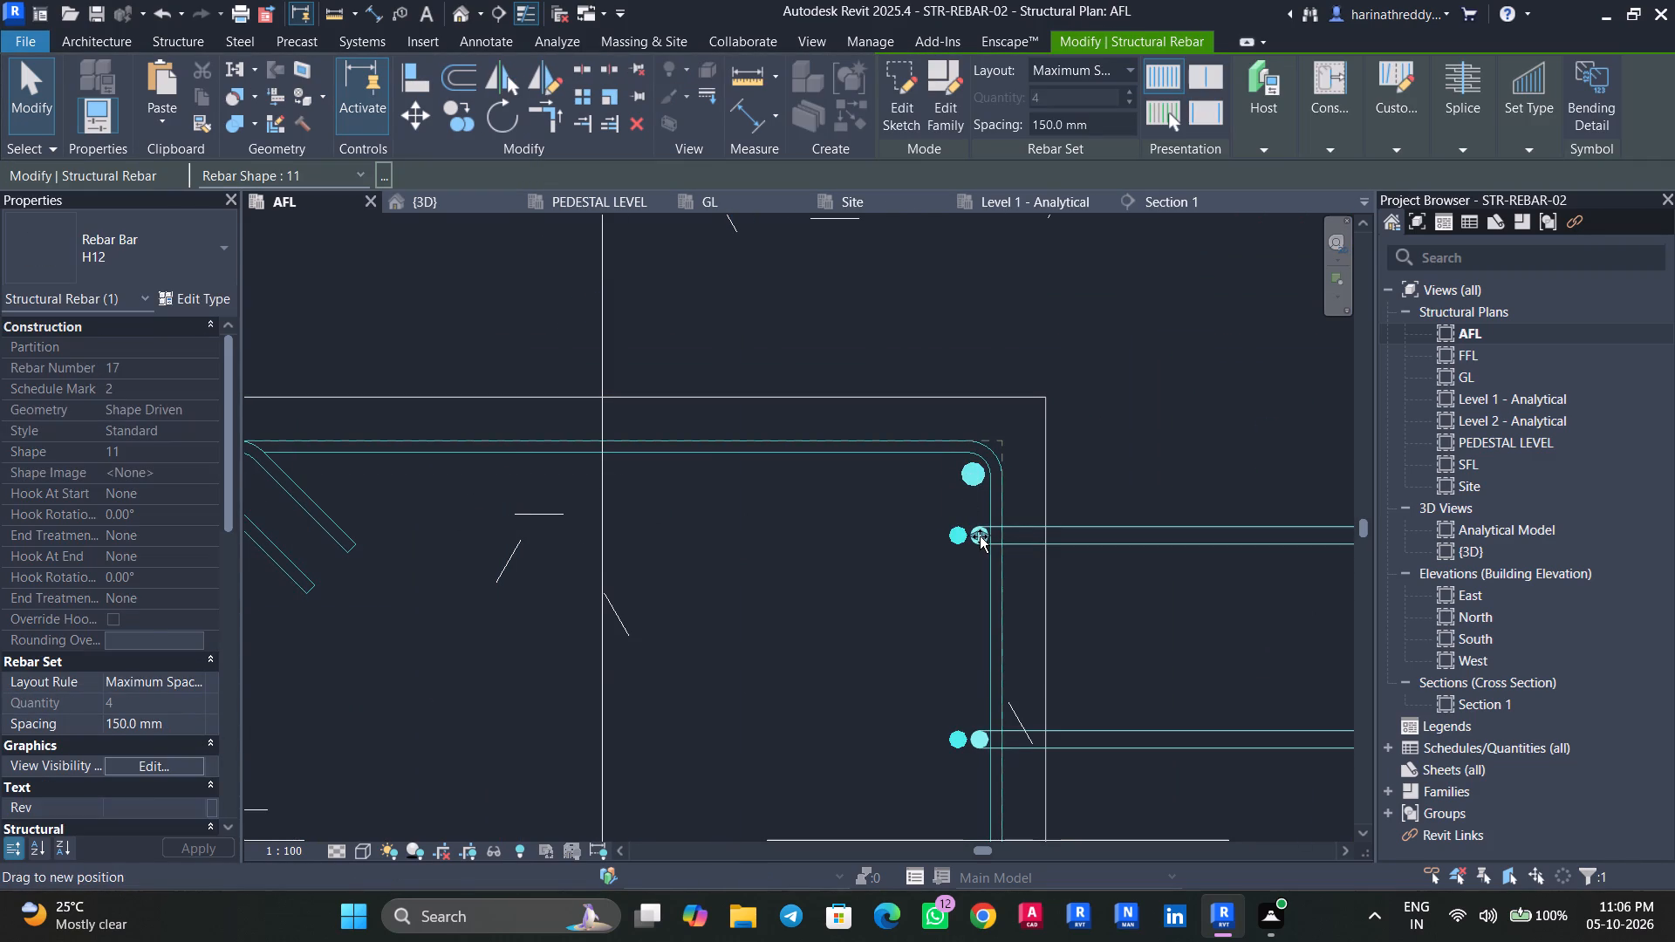
pyautogui.moveTo(980, 536); pyautogui.dragTo(981, 536)
pyautogui.press('Escape')
# Shift the left middle-row pedestal's left H12 bar set outward against the stirrup.
pyautogui.scroll(-9, 899, 570)
pyautogui.moveTo(892, 631); pyautogui.dragTo(888, 532, button='middle')
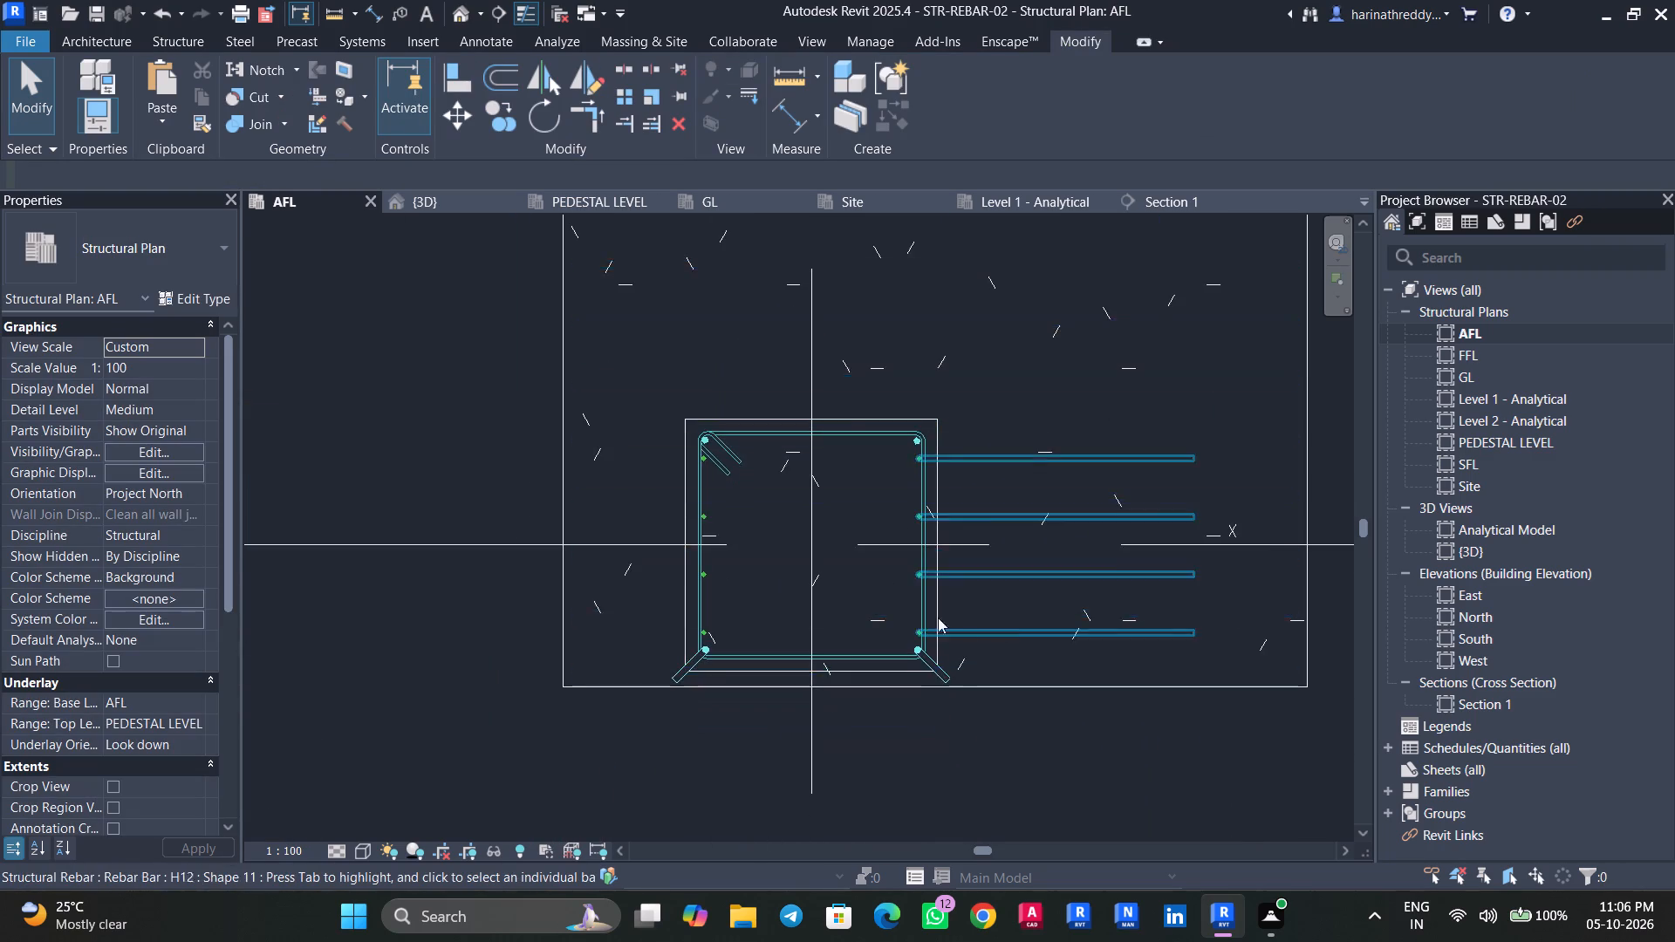
pyautogui.scroll(-6, 1030, 582)
pyautogui.moveTo(1036, 686); pyautogui.dragTo(892, 807, button='middle')
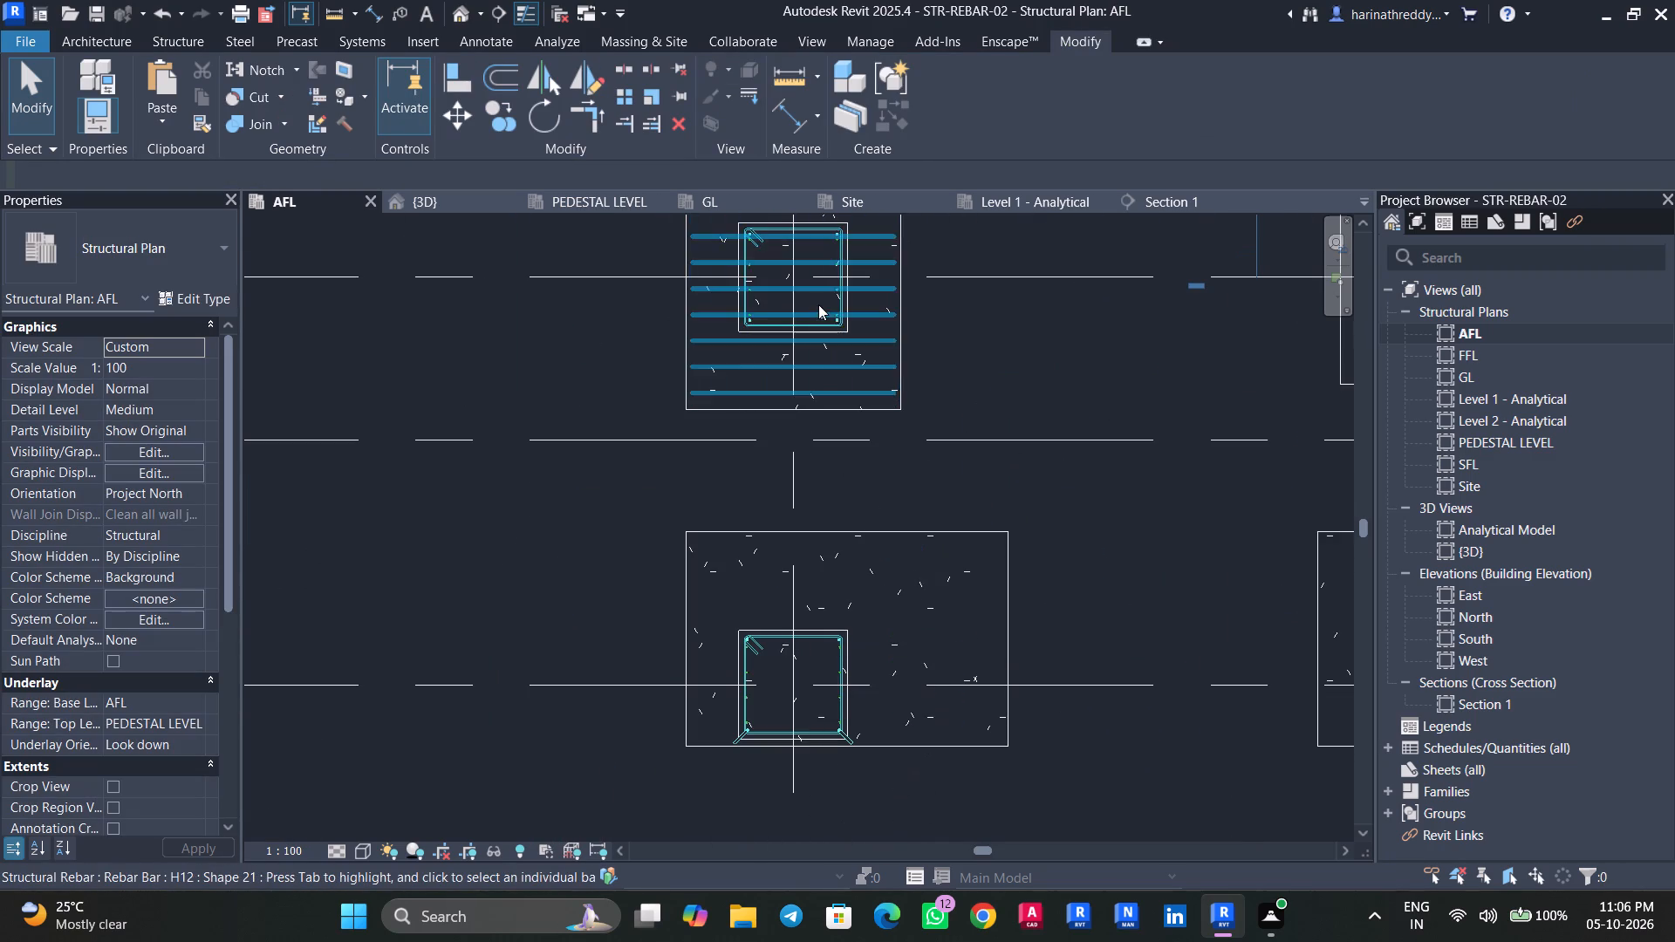
pyautogui.scroll(9, 750, 304)
pyautogui.moveTo(749, 324); pyautogui.dragTo(737, 592, button='middle')
pyautogui.click(738, 522)
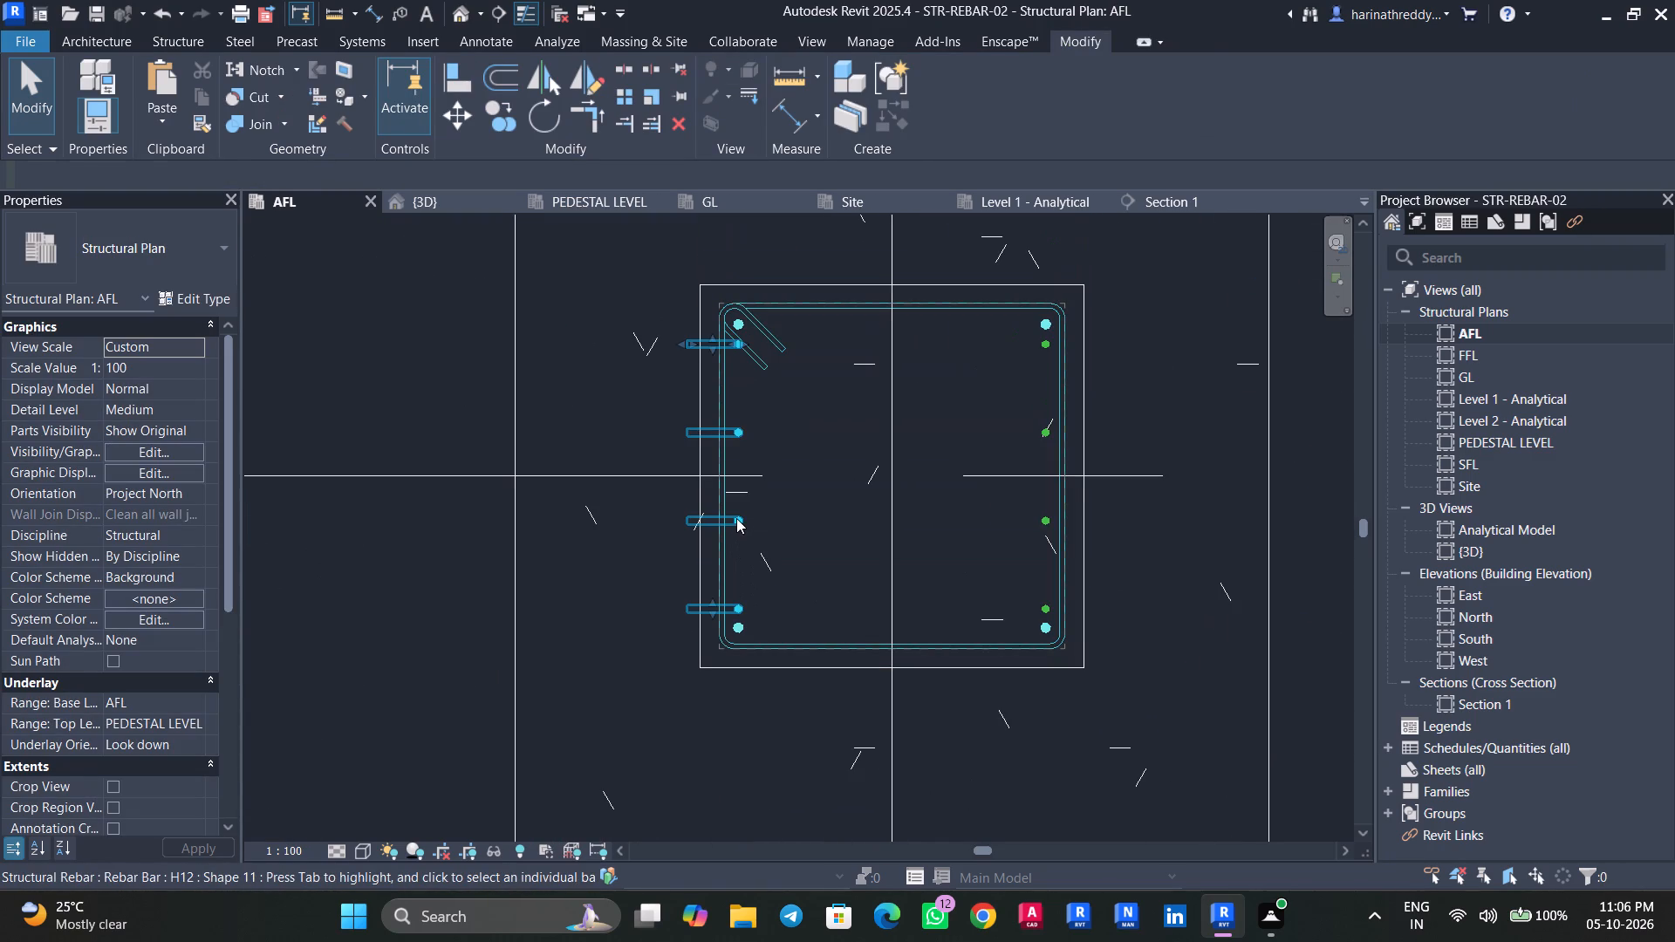
pyautogui.scroll(3, 735, 520)
pyautogui.moveTo(782, 451); pyautogui.dragTo(780, 591, button='middle')
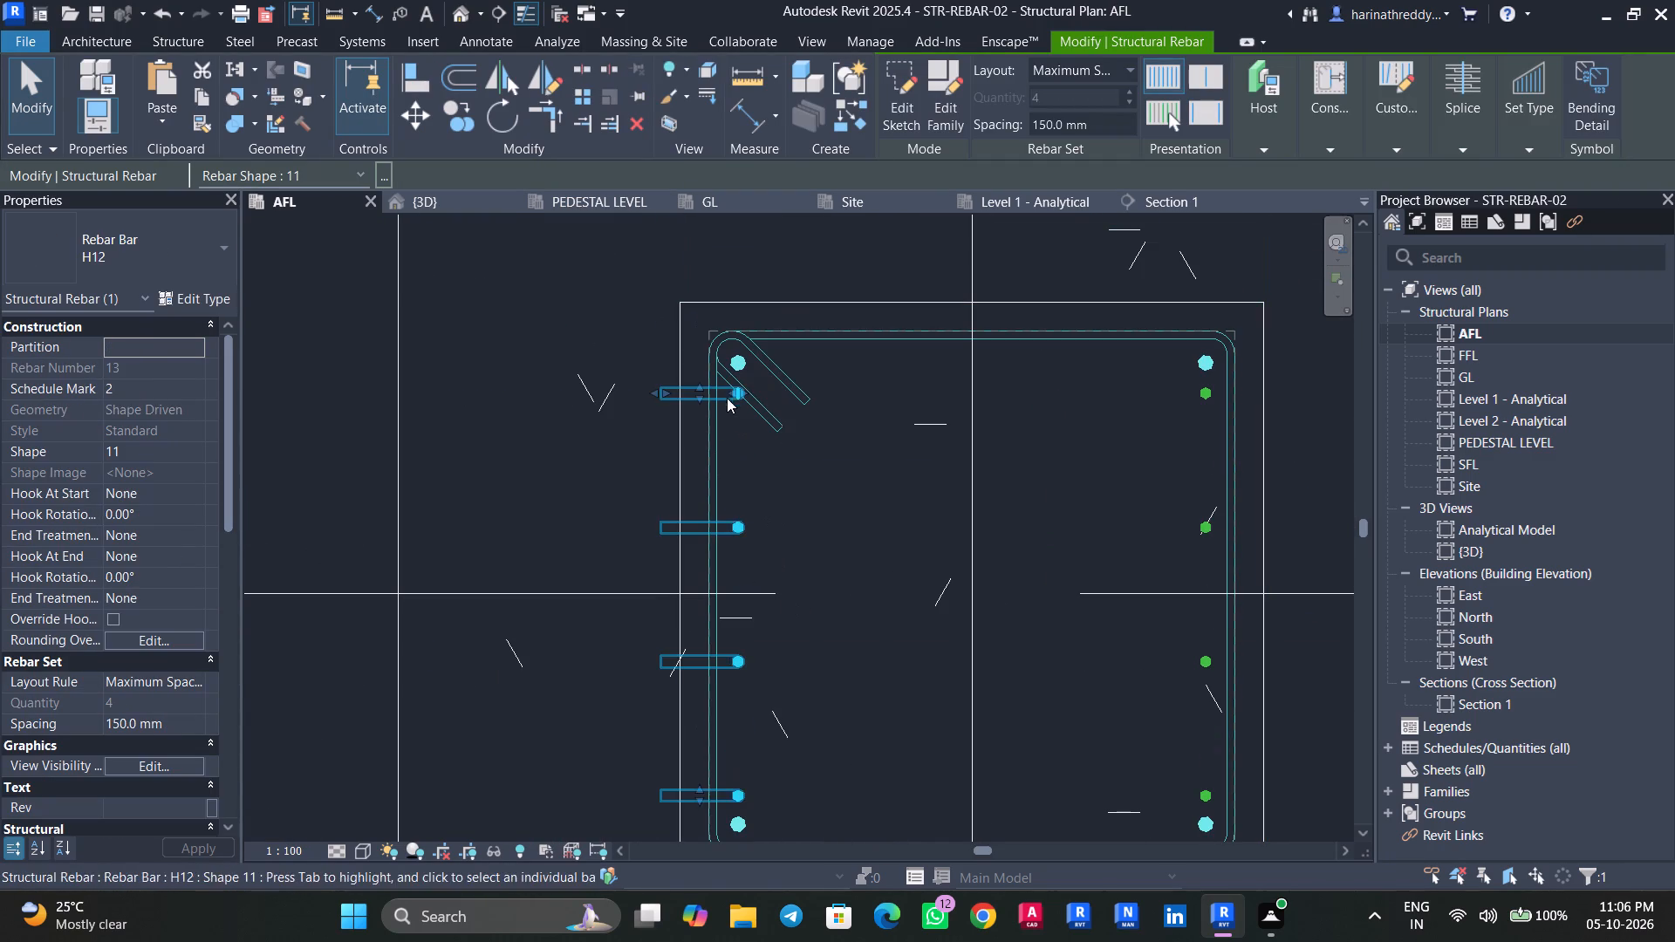
pyautogui.click(727, 392)
pyautogui.scroll(9, 728, 418)
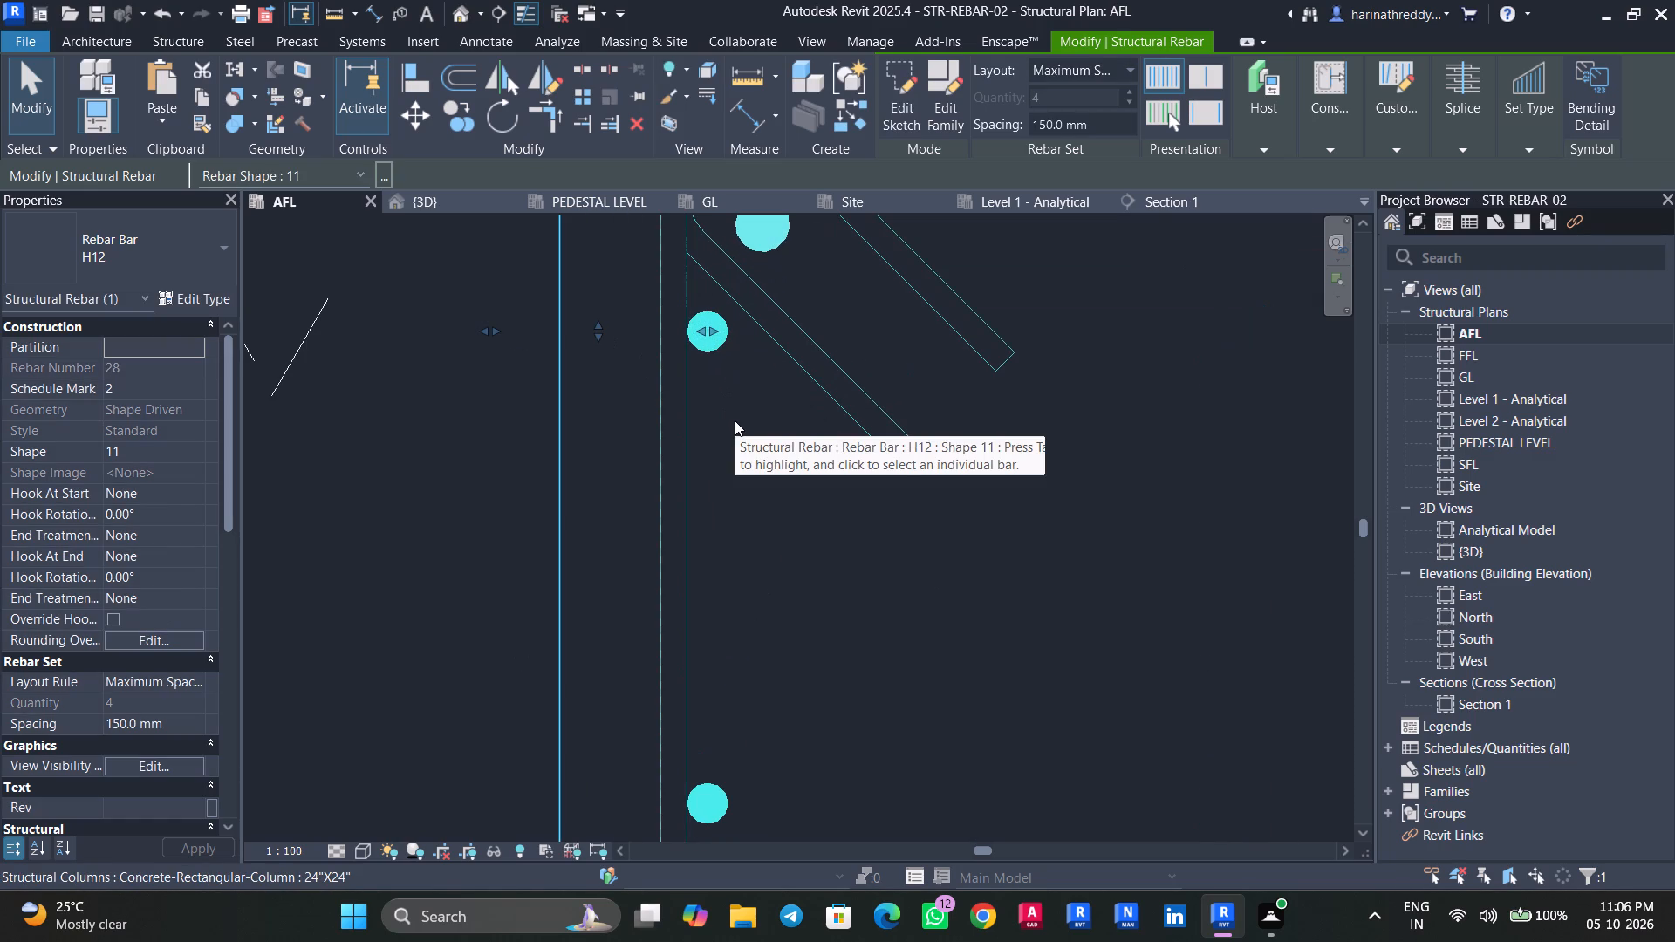
pyautogui.scroll(-13, 712, 440)
pyautogui.press('Escape')
pyautogui.press('Escape')
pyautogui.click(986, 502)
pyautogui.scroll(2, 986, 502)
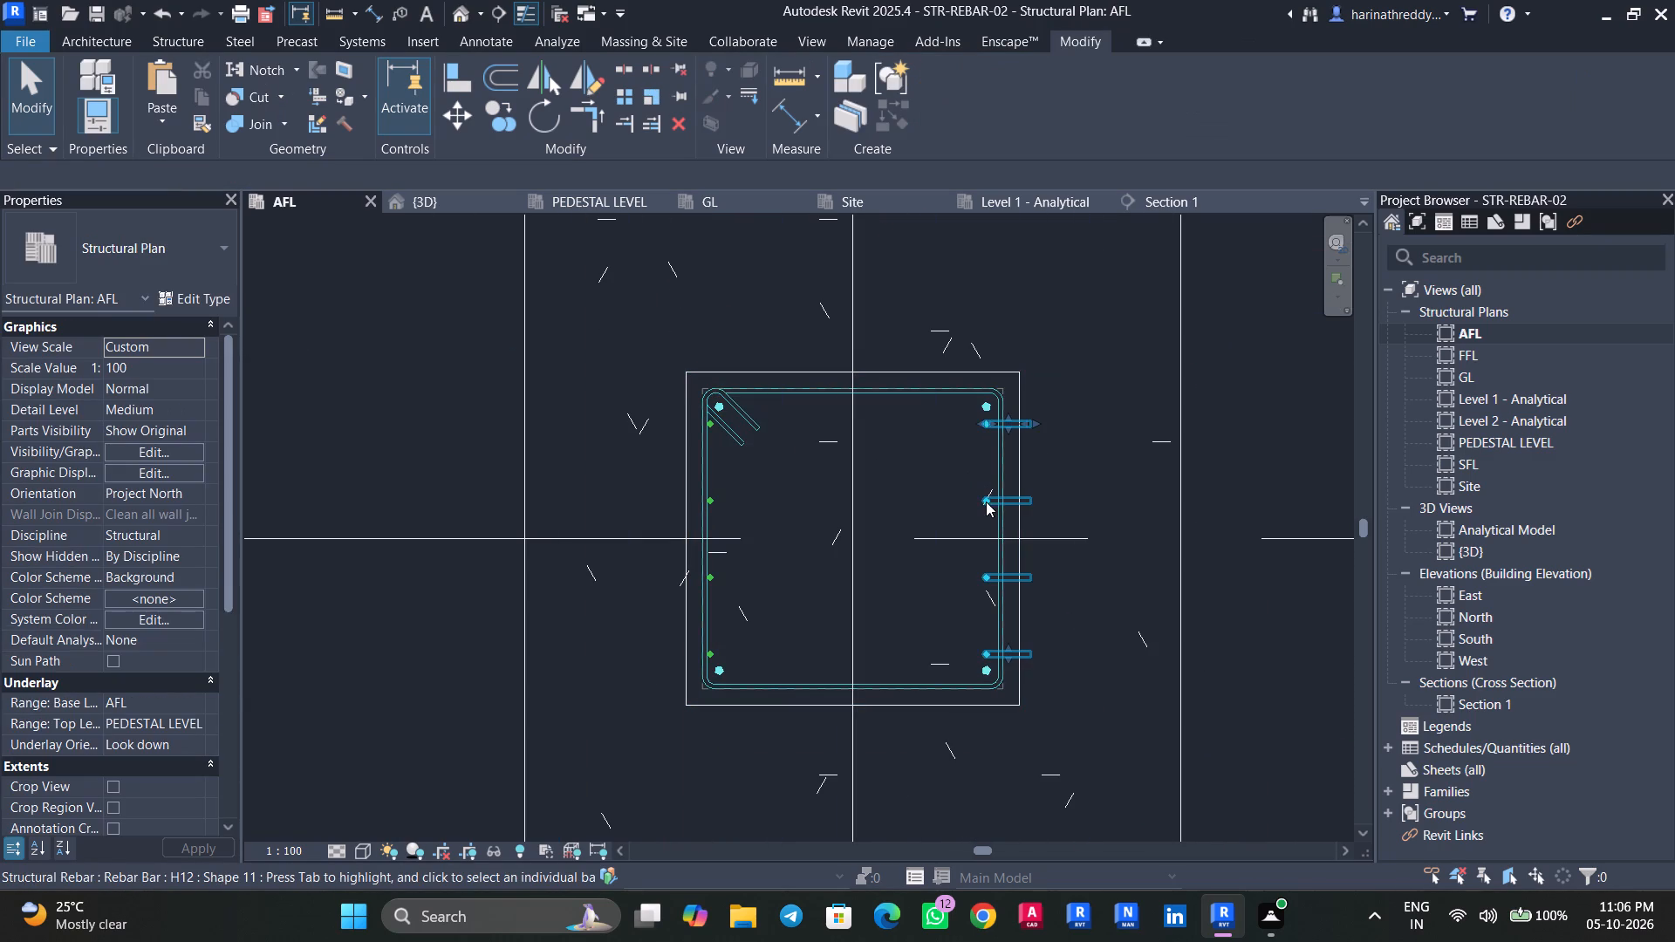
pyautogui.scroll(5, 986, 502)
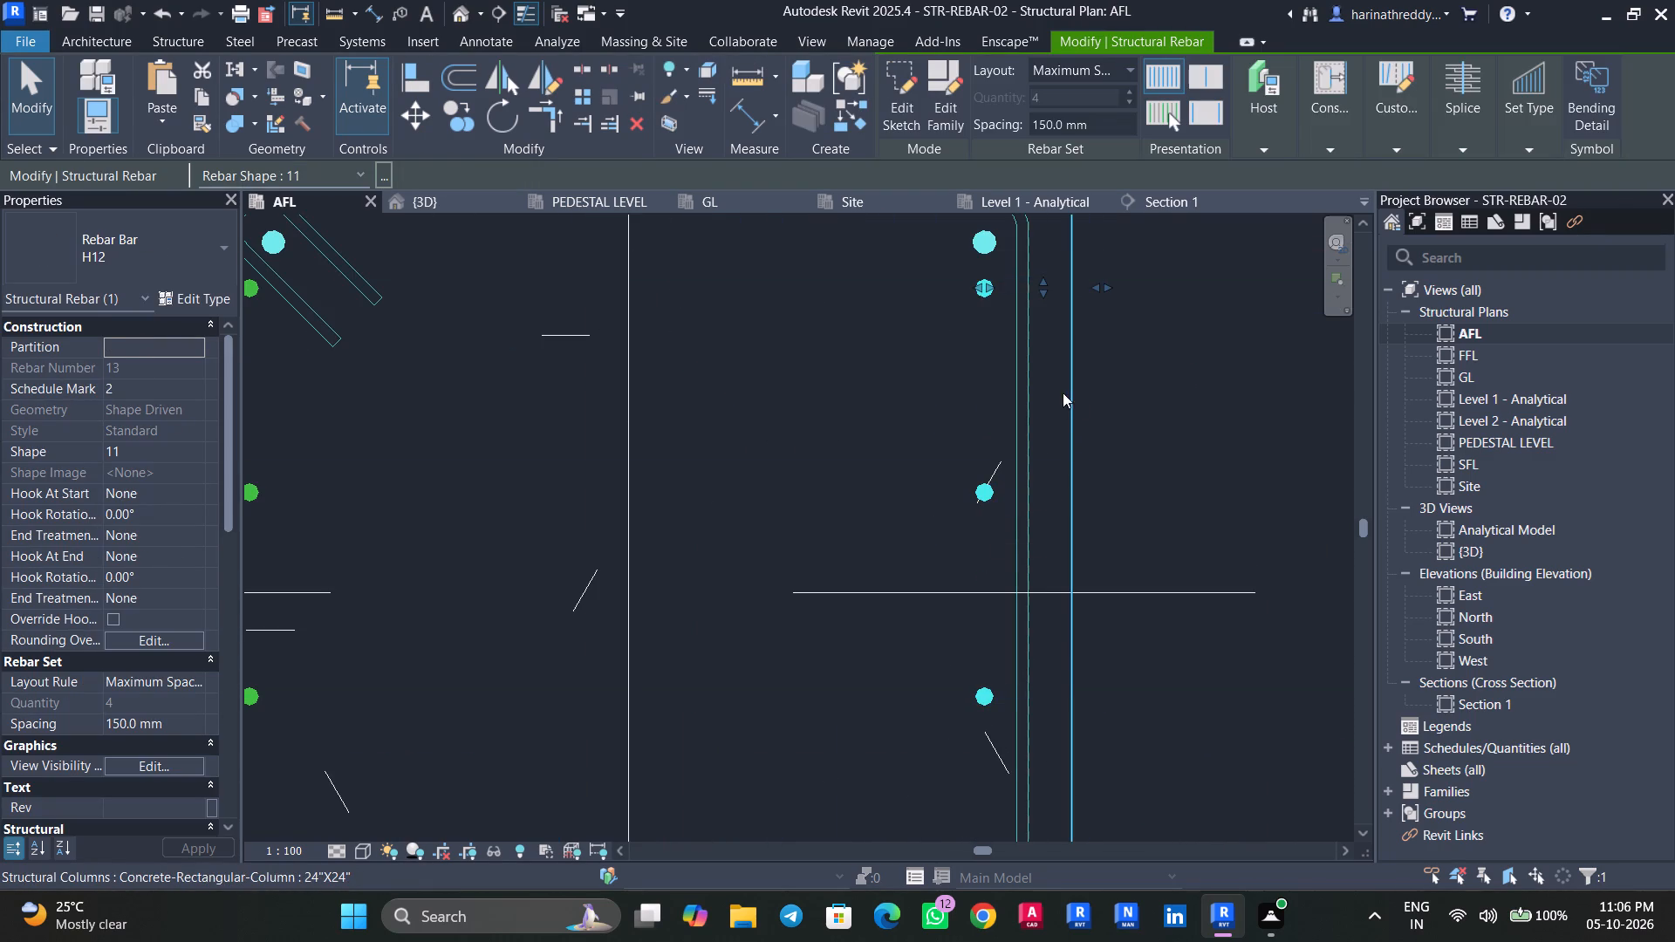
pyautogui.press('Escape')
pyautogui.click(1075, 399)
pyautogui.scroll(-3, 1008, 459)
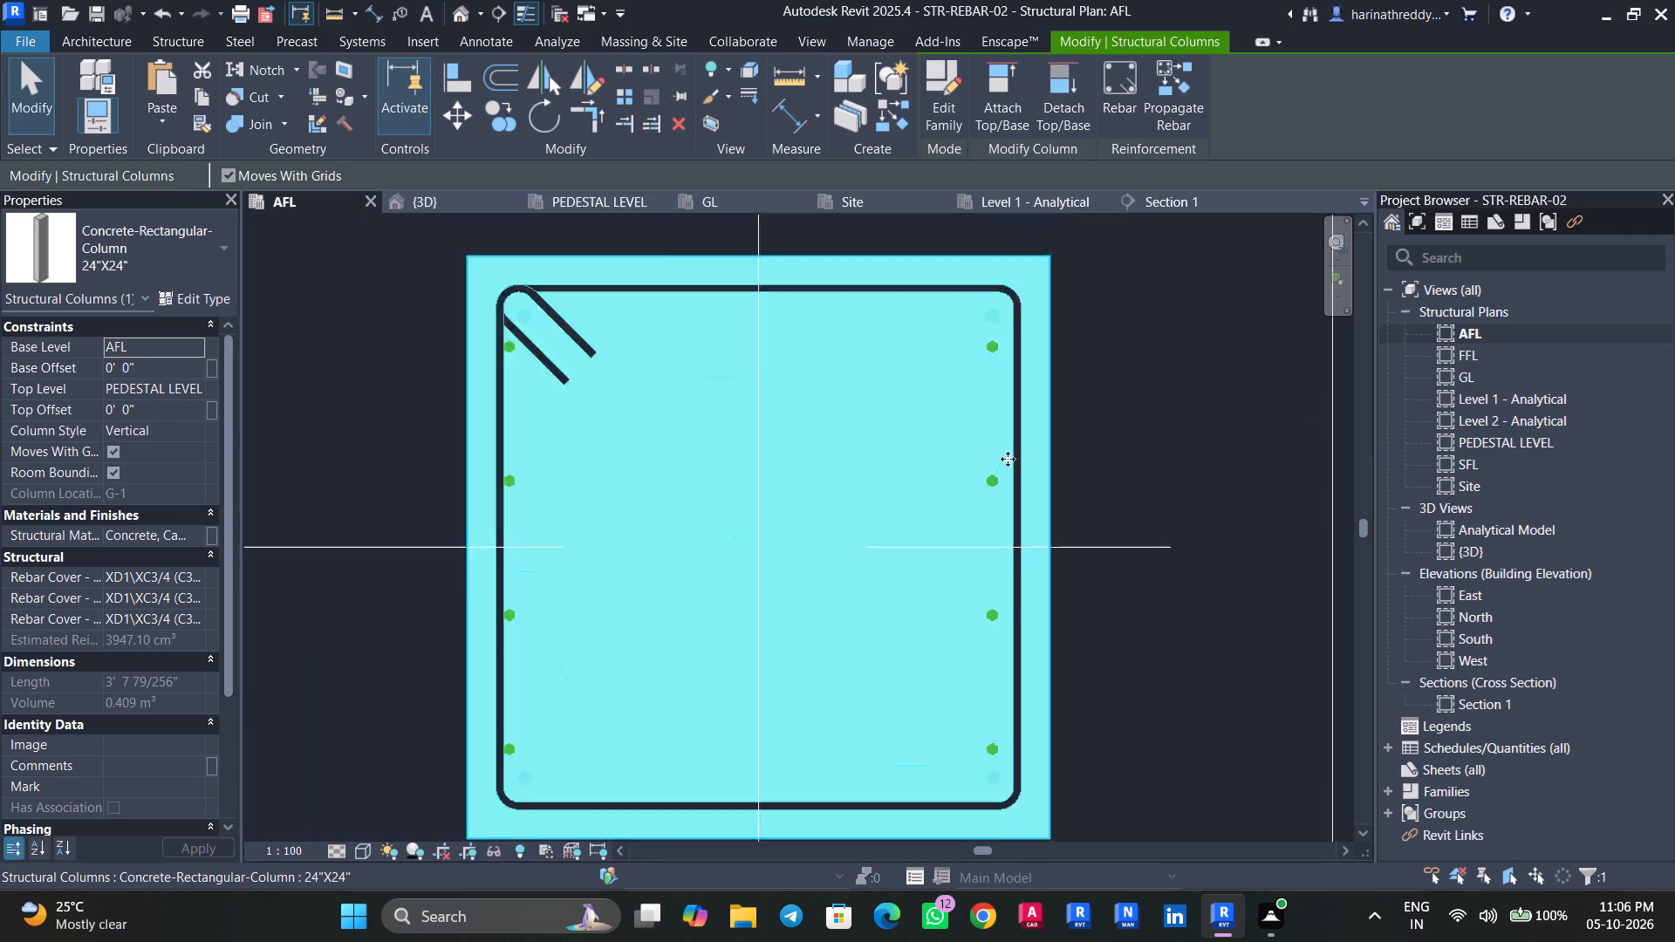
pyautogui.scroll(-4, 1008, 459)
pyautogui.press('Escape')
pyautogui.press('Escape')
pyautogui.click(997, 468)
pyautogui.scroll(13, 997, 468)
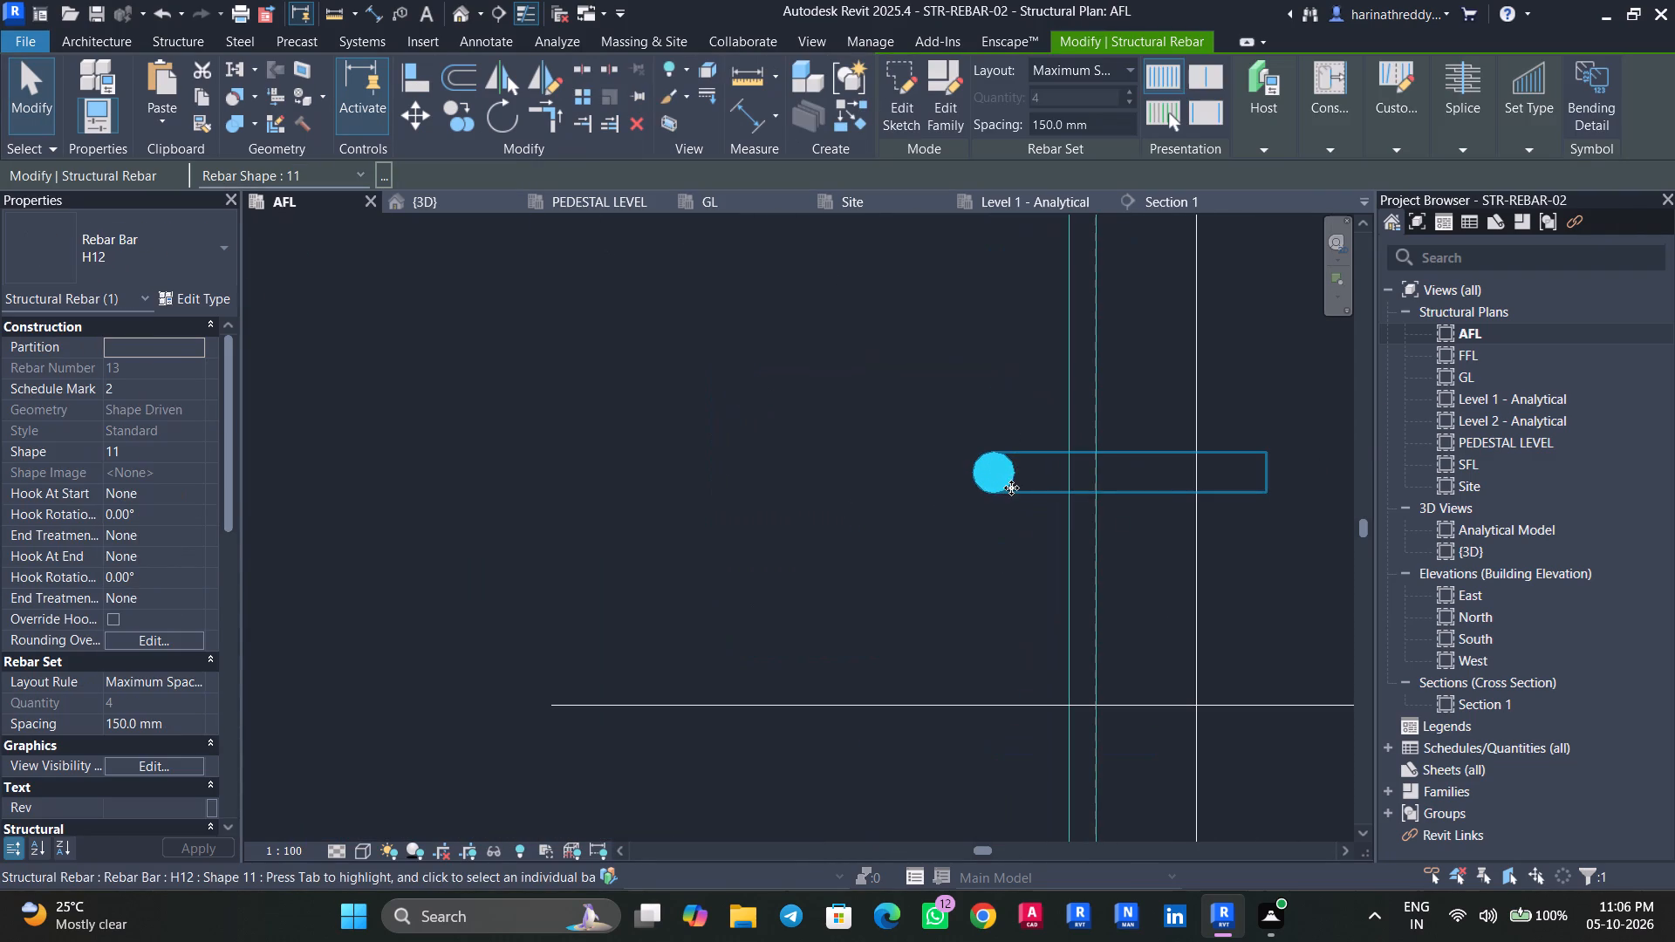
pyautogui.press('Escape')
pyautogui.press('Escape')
# Shift the left middle-row pedestal's right H12 bar set outward against the stirrup.
pyautogui.moveTo(1013, 445); pyautogui.dragTo(987, 566, button='middle')
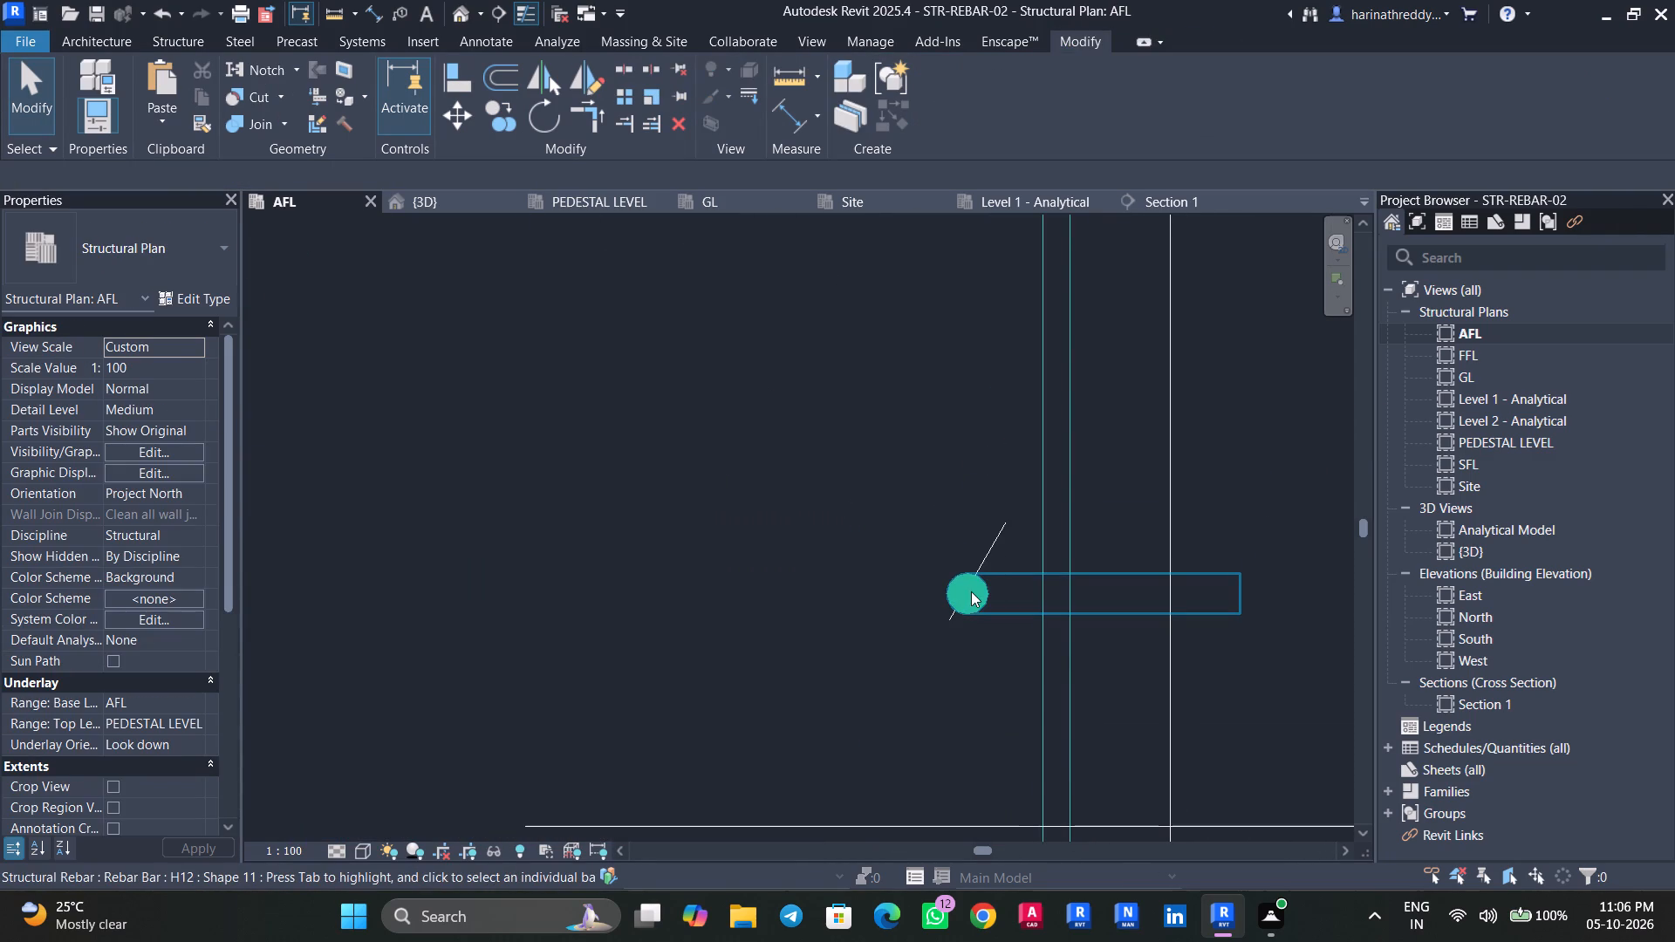
pyautogui.click(971, 591)
pyautogui.scroll(-5, 974, 587)
pyautogui.moveTo(977, 354); pyautogui.dragTo(981, 357)
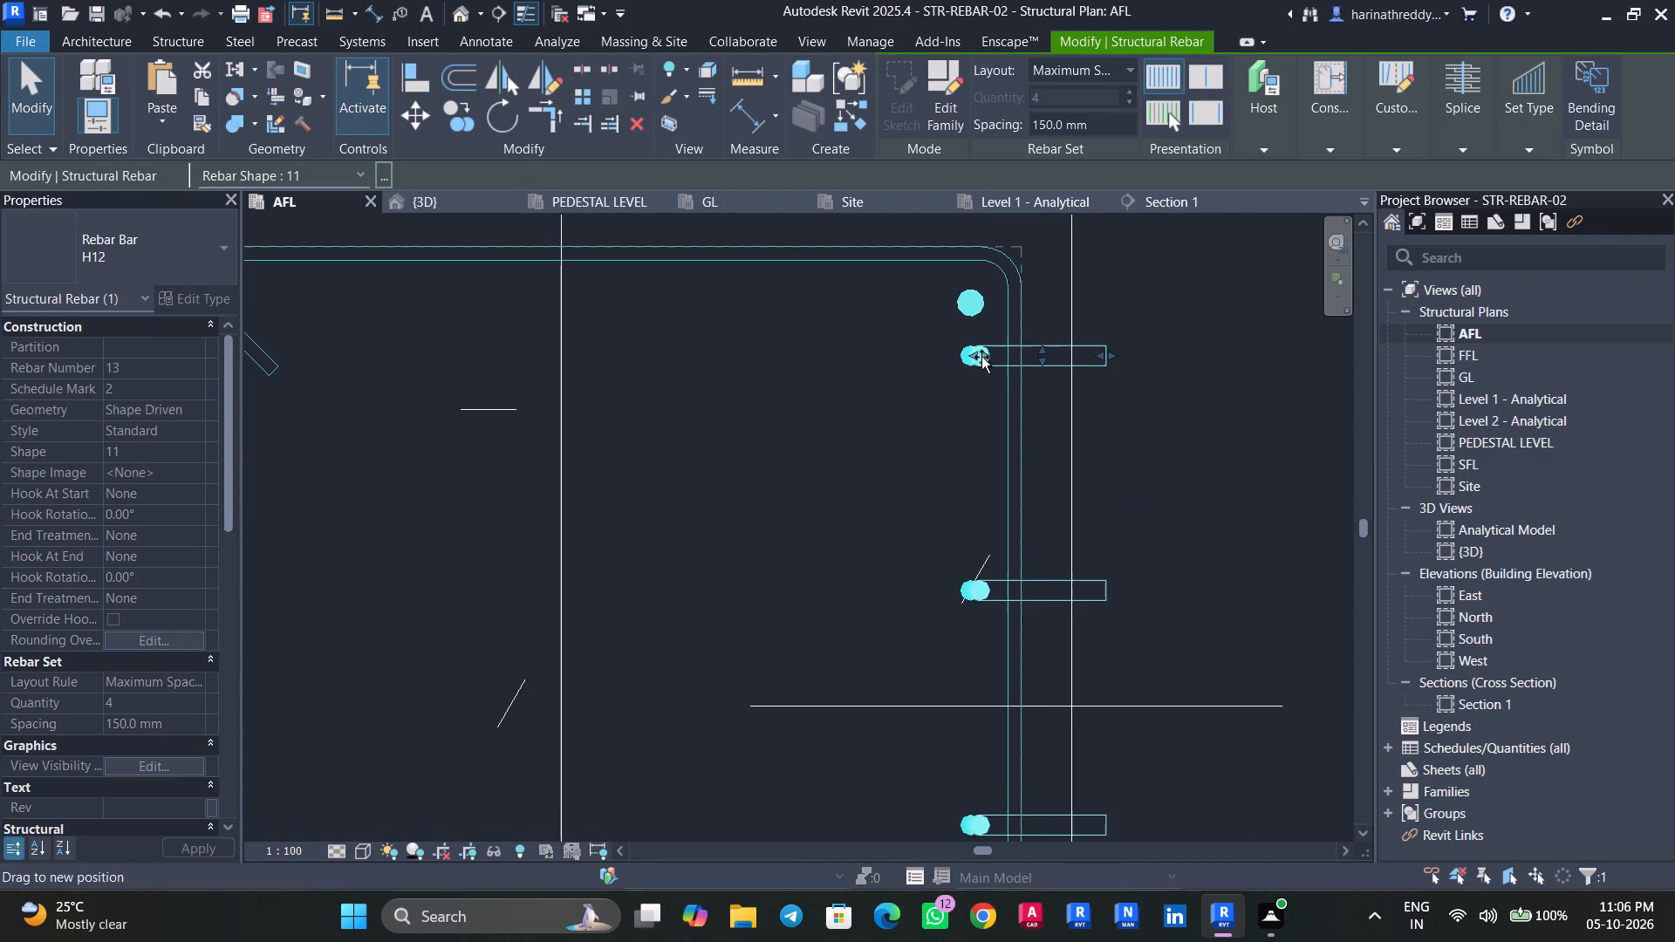
pyautogui.moveTo(981, 357); pyautogui.dragTo(996, 365)
pyautogui.press('Escape')
# Shift the vertical legs of the left middle-row pedestal's lower-right and upper-right H16 bars into the stirrup corners.
pyautogui.moveTo(942, 616); pyautogui.dragTo(917, 207, button='middle')
pyautogui.press('Escape')
pyautogui.click(945, 697)
pyautogui.scroll(5, 947, 696)
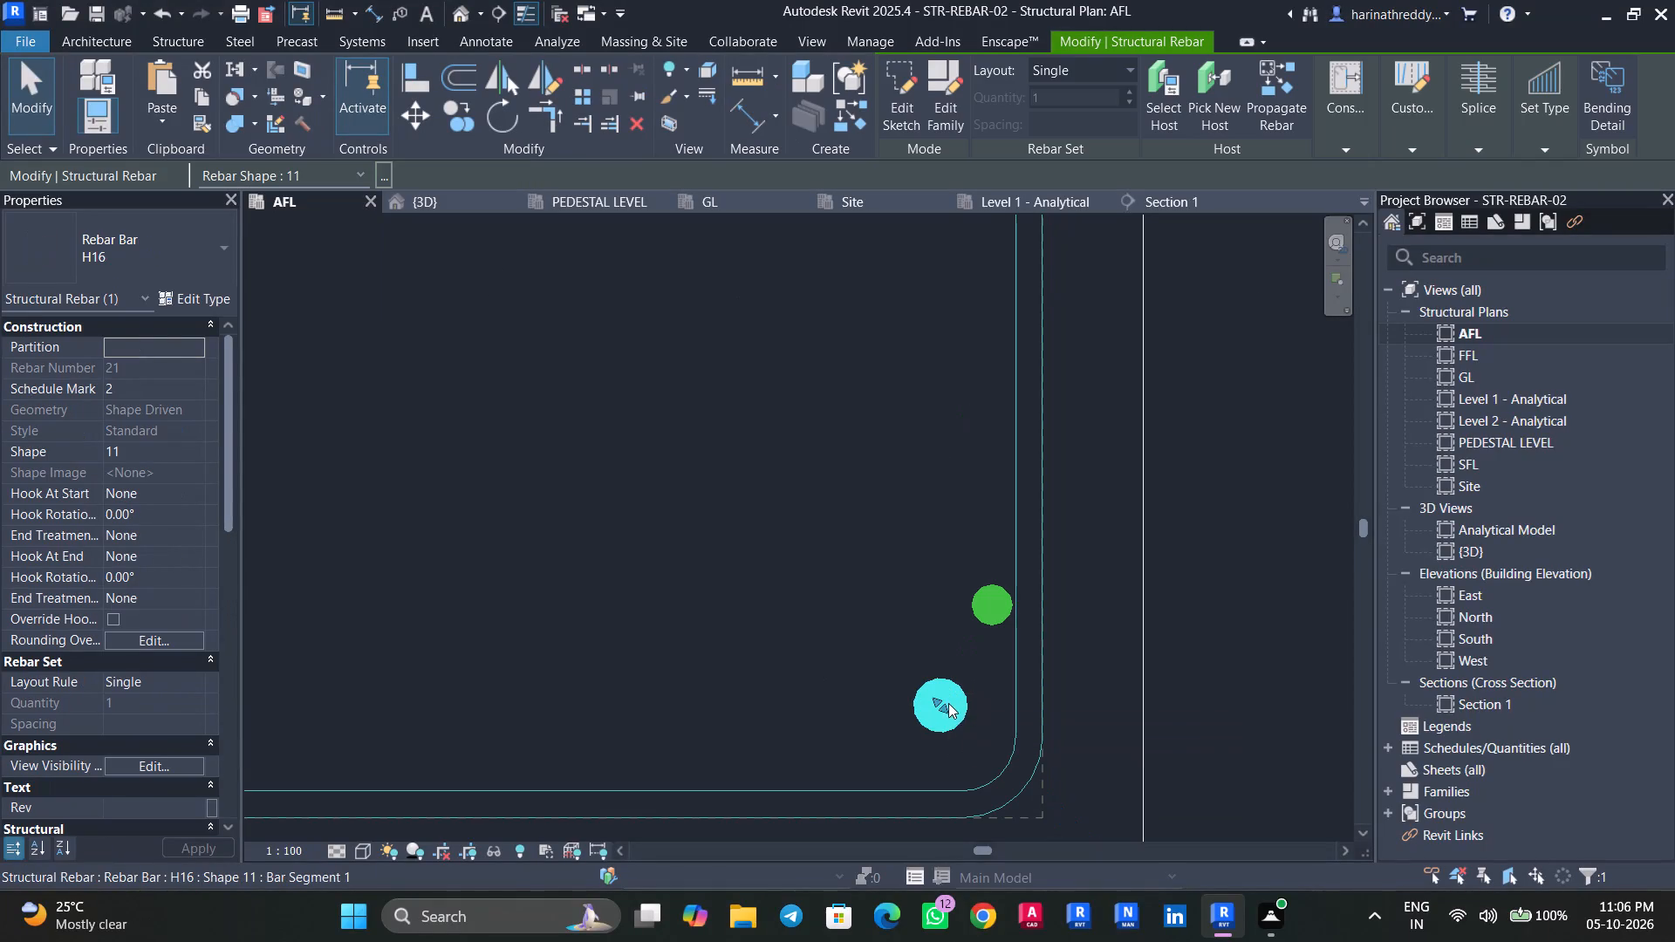
pyautogui.moveTo(946, 706); pyautogui.dragTo(981, 754)
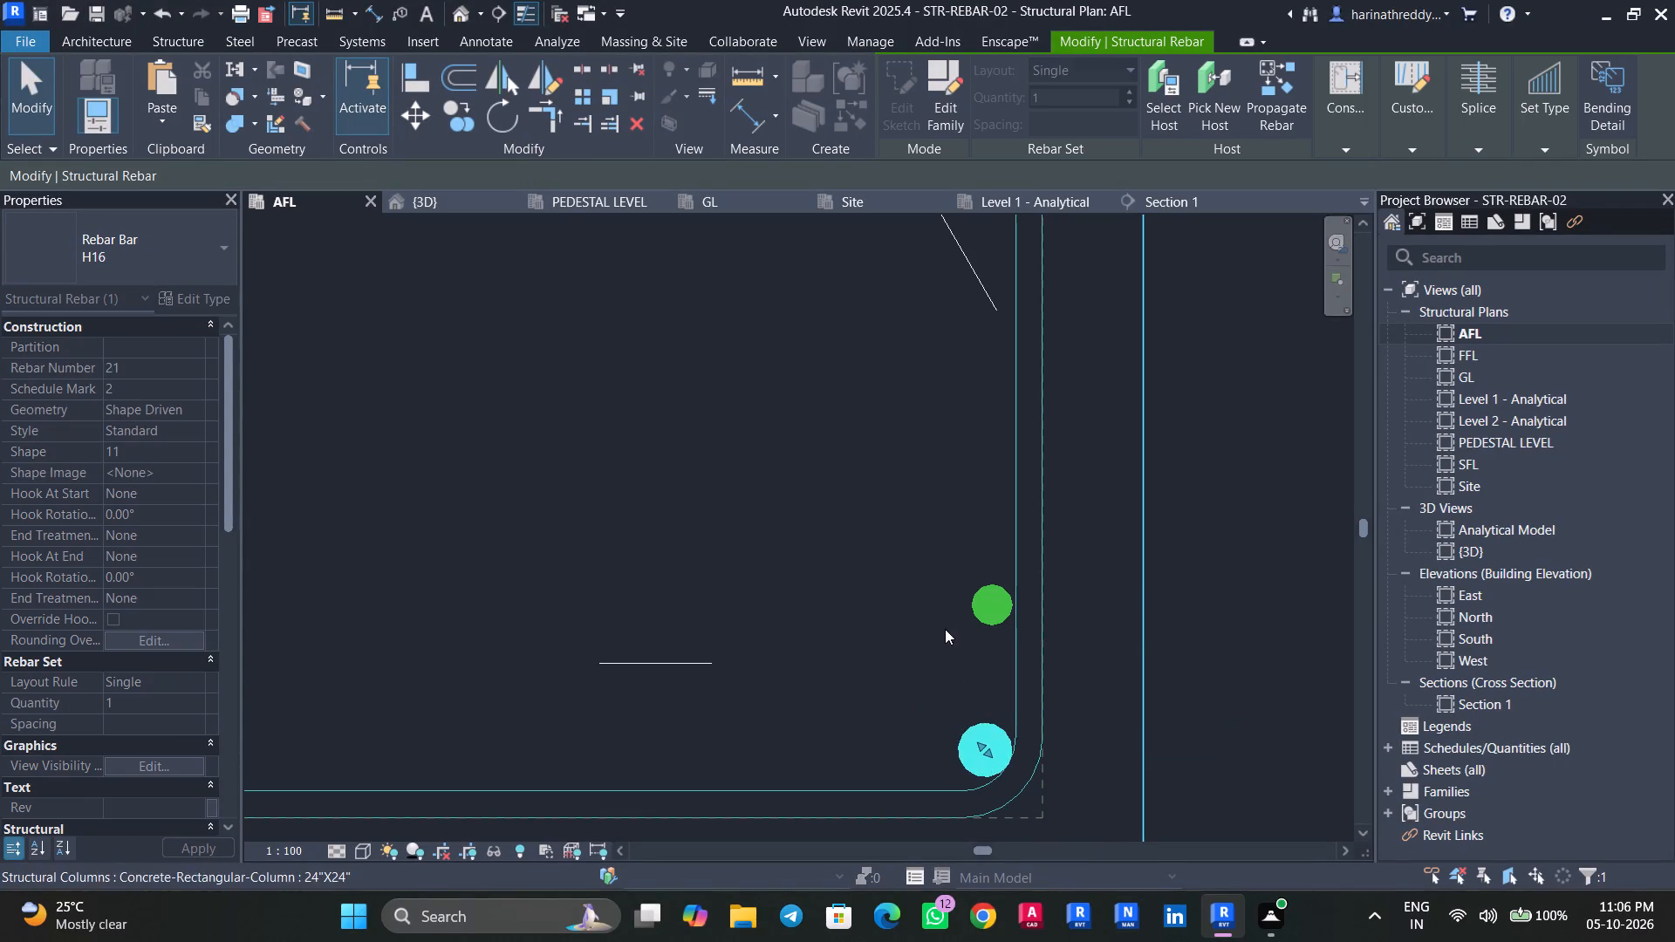
pyautogui.scroll(-6, 945, 629)
pyautogui.moveTo(1069, 365); pyautogui.dragTo(1117, 799, button='middle')
pyautogui.press('Escape')
pyautogui.press('Escape')
pyautogui.click(993, 386)
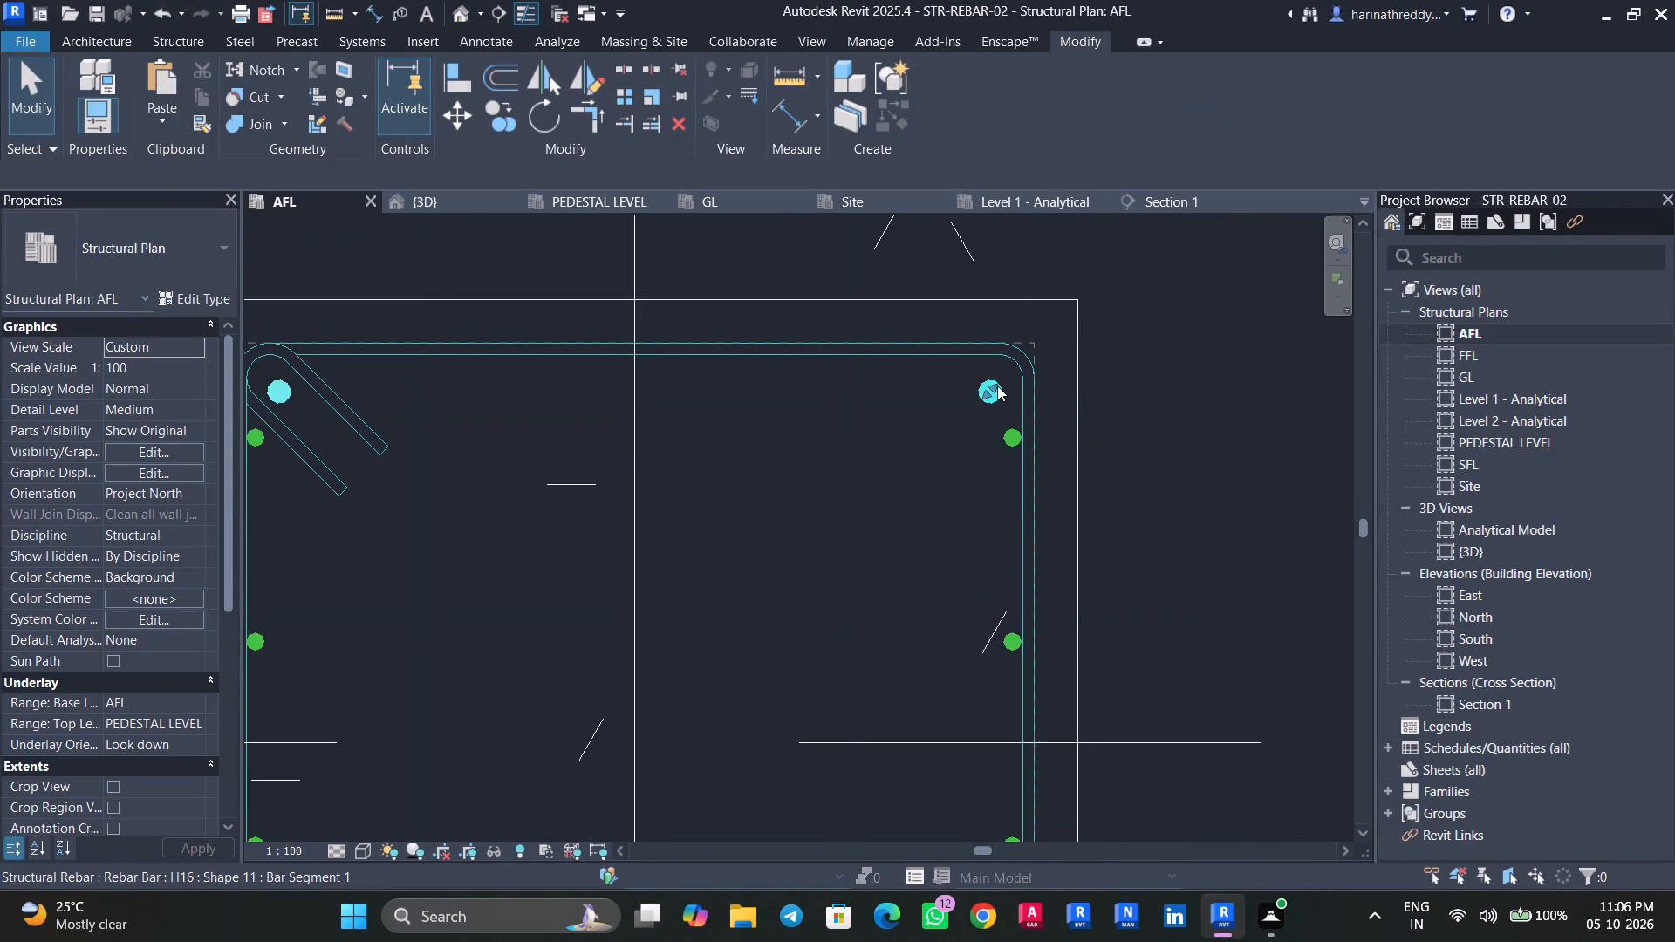
pyautogui.moveTo(996, 385); pyautogui.dragTo(1009, 373)
pyautogui.press('Escape')
# Shift the vertical legs of the left middle-row pedestal's upper-left and lower-left H16 bars into the stirrup corners.
pyautogui.scroll(-4, 929, 437)
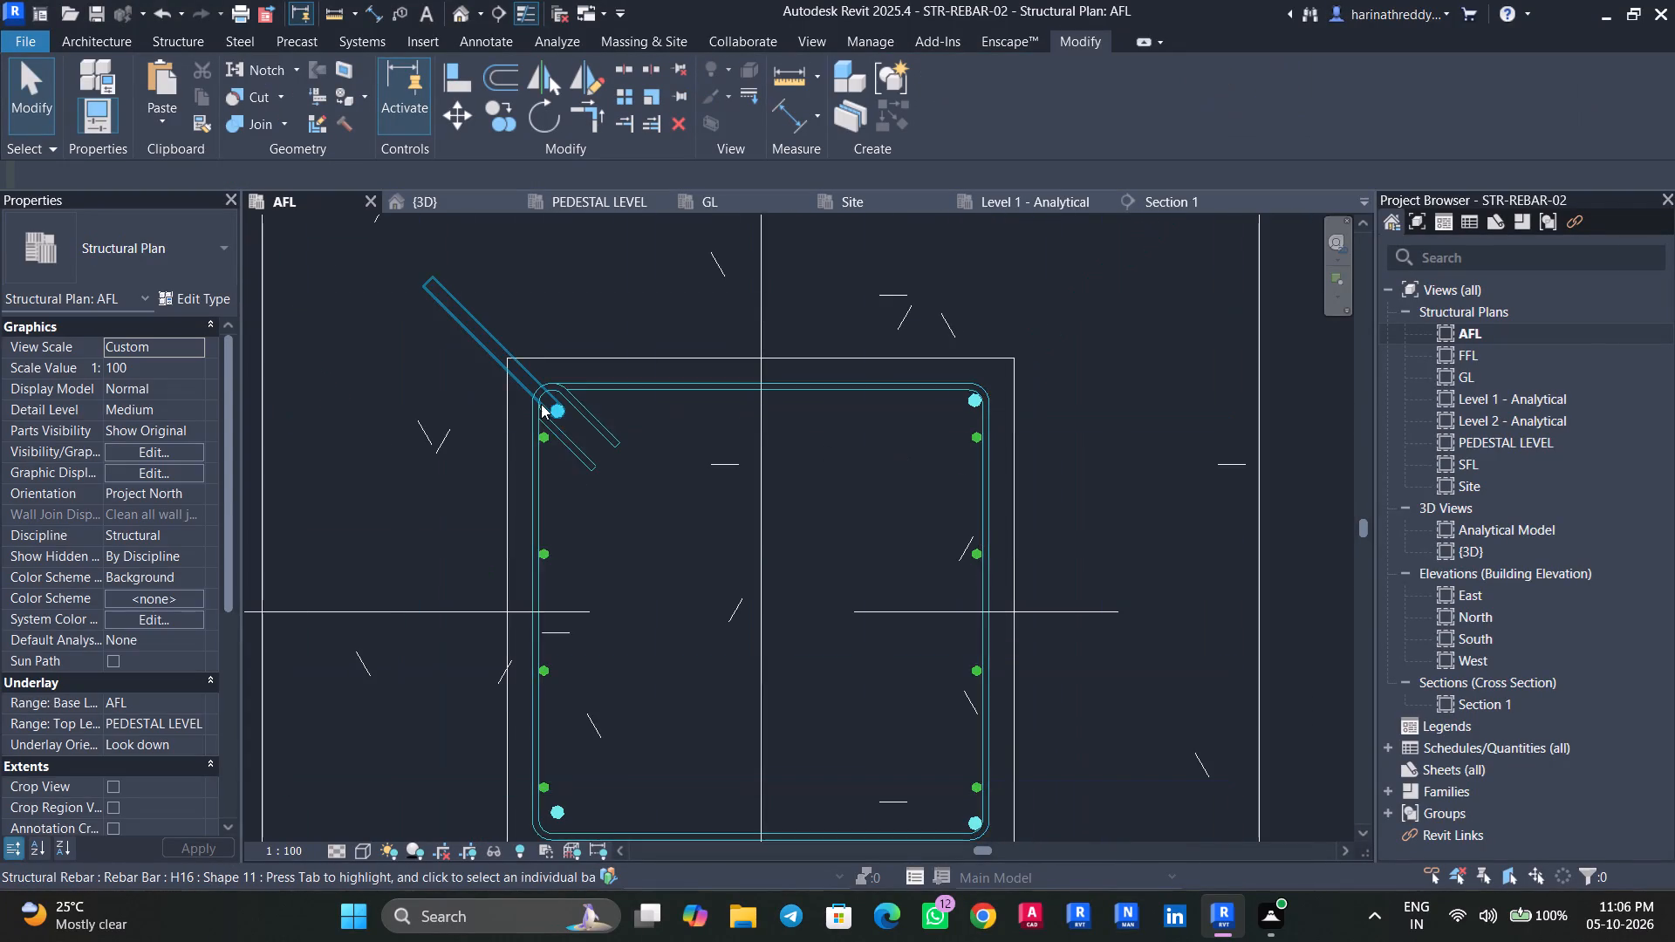
pyautogui.scroll(5, 551, 405)
pyautogui.click(554, 407)
pyautogui.moveTo(557, 406); pyautogui.dragTo(539, 389)
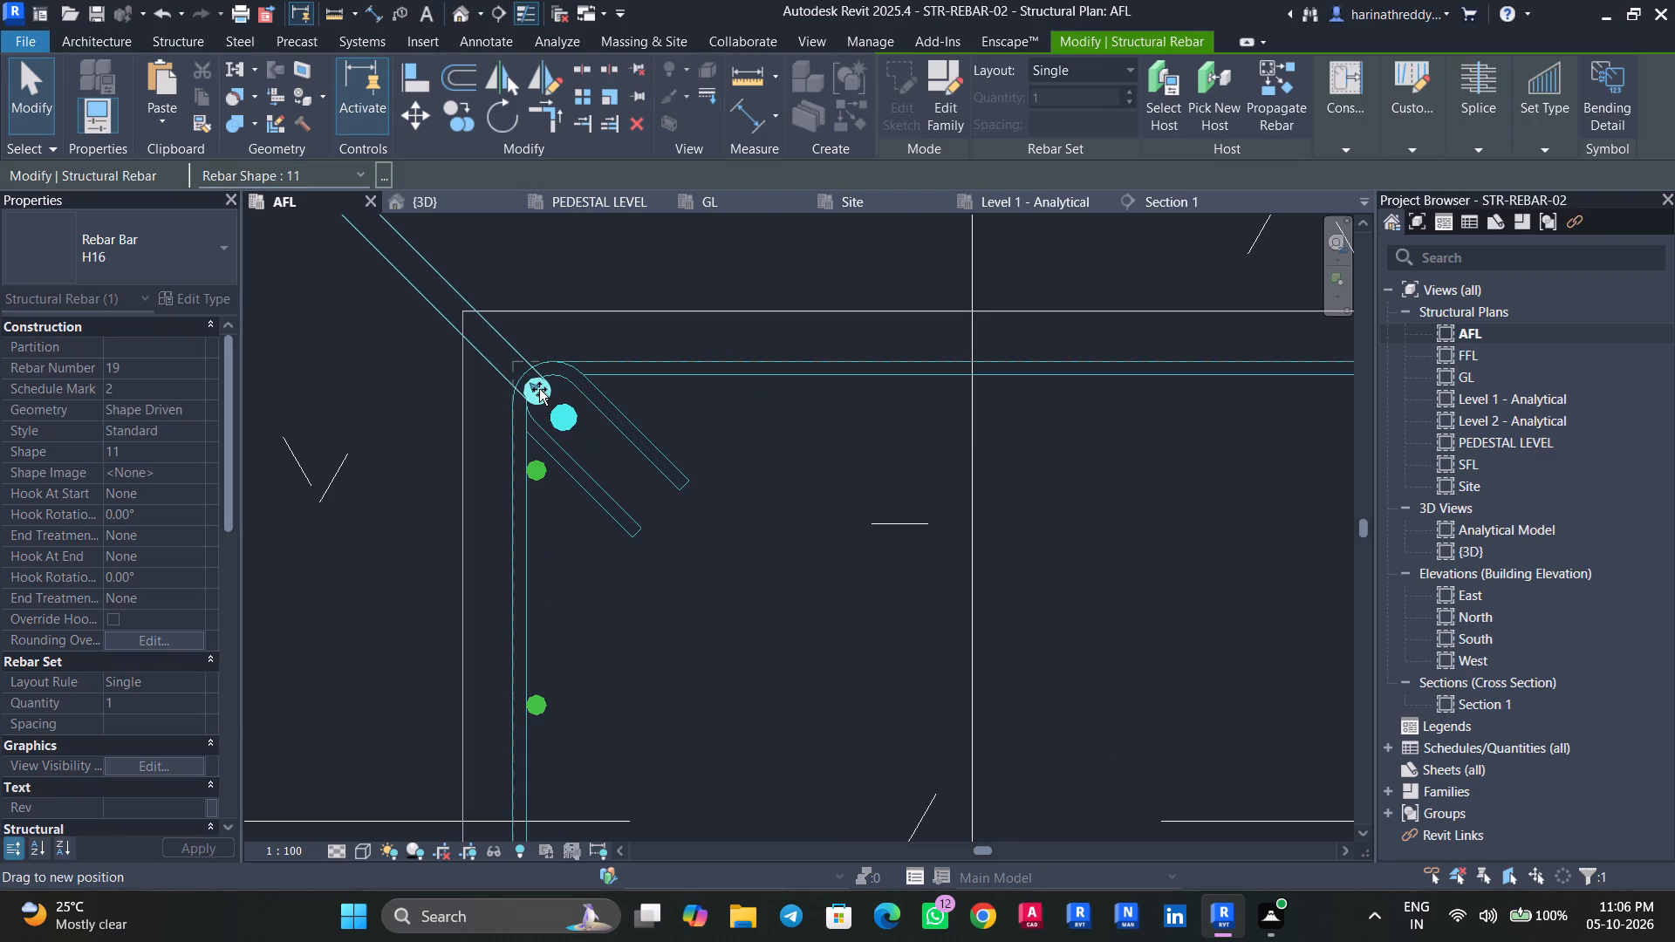
pyautogui.moveTo(539, 389); pyautogui.dragTo(545, 393)
pyautogui.press('Escape')
pyautogui.scroll(-8, 645, 506)
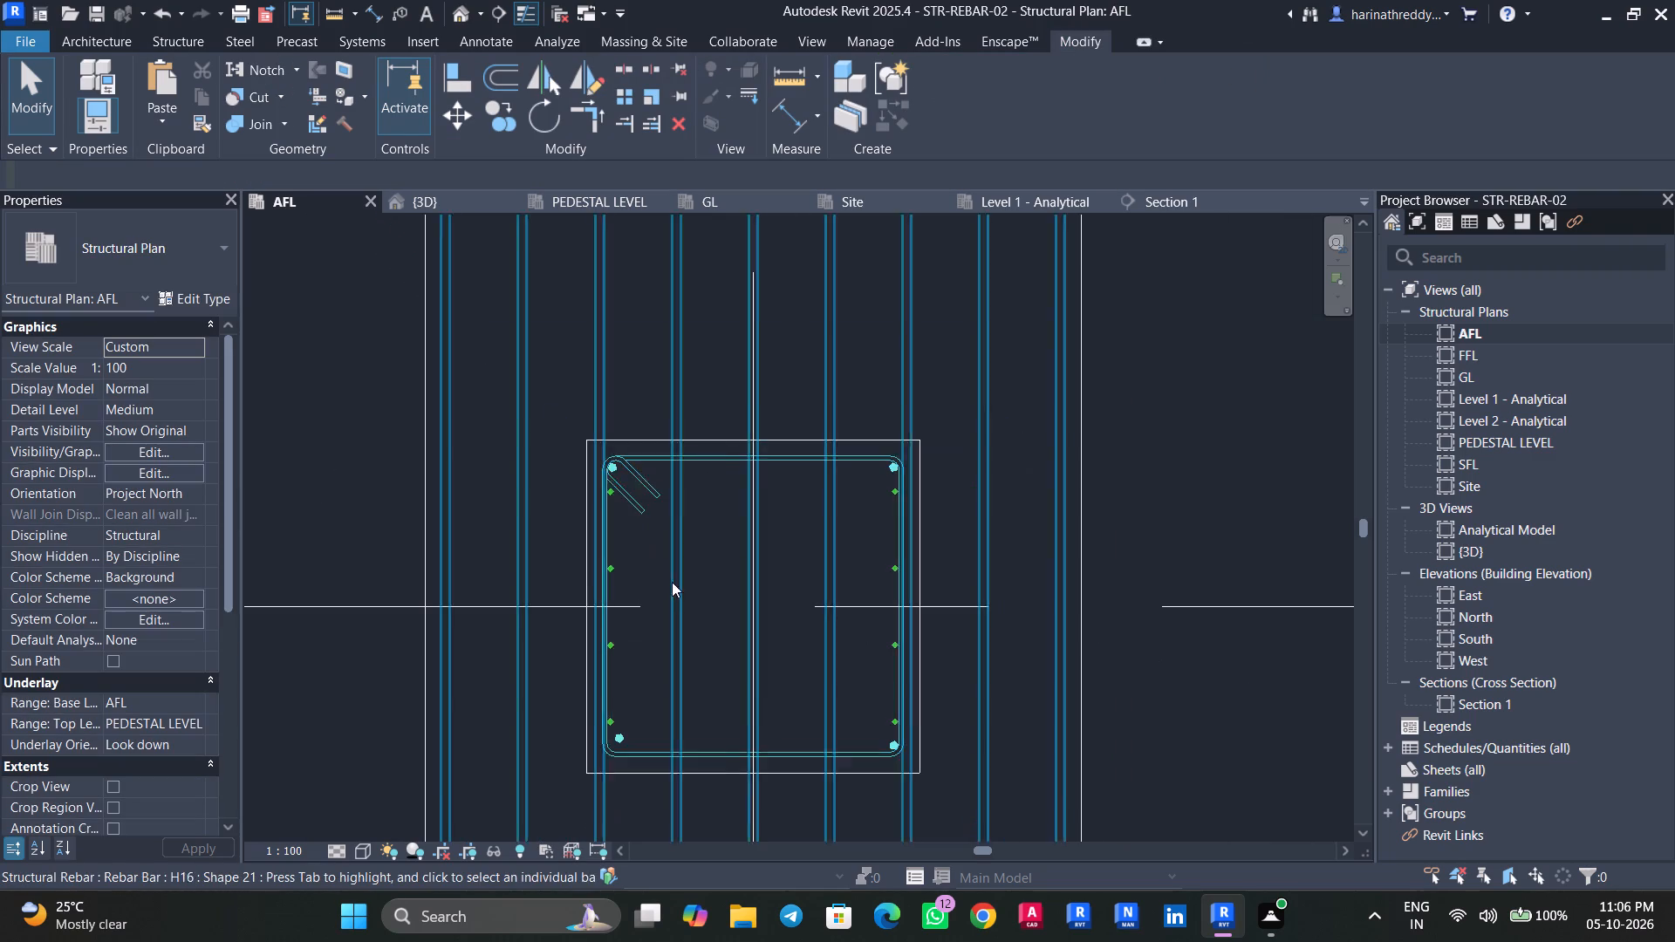
pyautogui.scroll(6, 615, 737)
pyautogui.click(618, 738)
pyautogui.moveTo(619, 739); pyautogui.dragTo(610, 752)
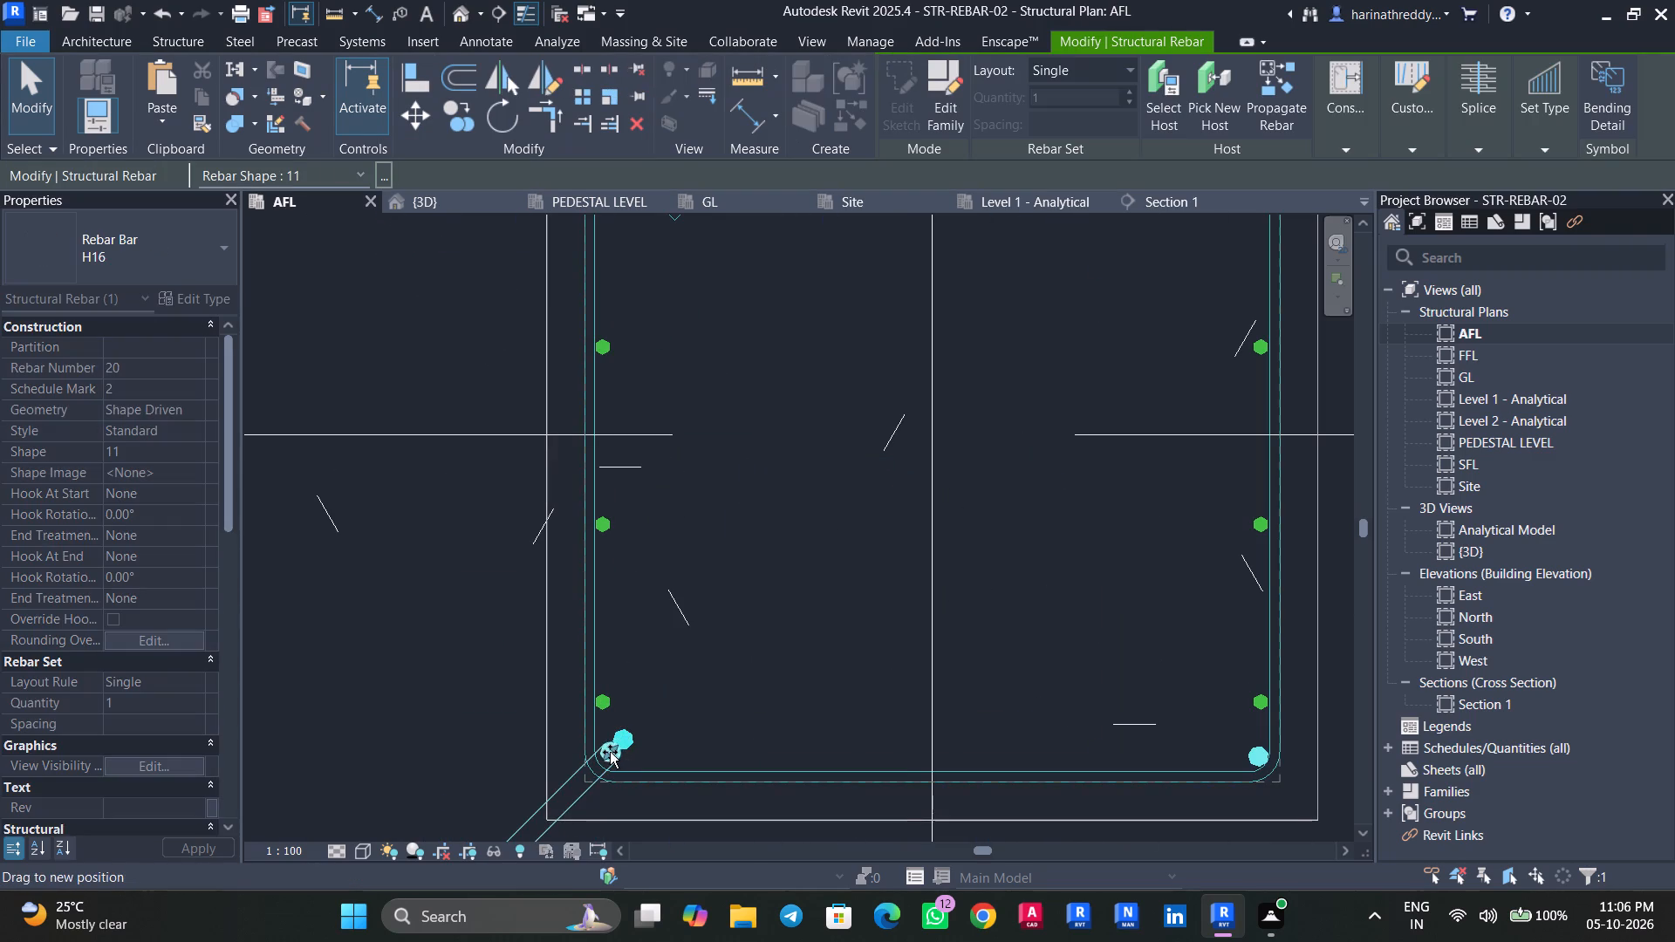
pyautogui.moveTo(610, 752); pyautogui.dragTo(607, 755)
pyautogui.press('Escape')
# Shift the back-left corner pedestal's left H12 bar set outward against the stirrup.
pyautogui.scroll(-12, 912, 657)
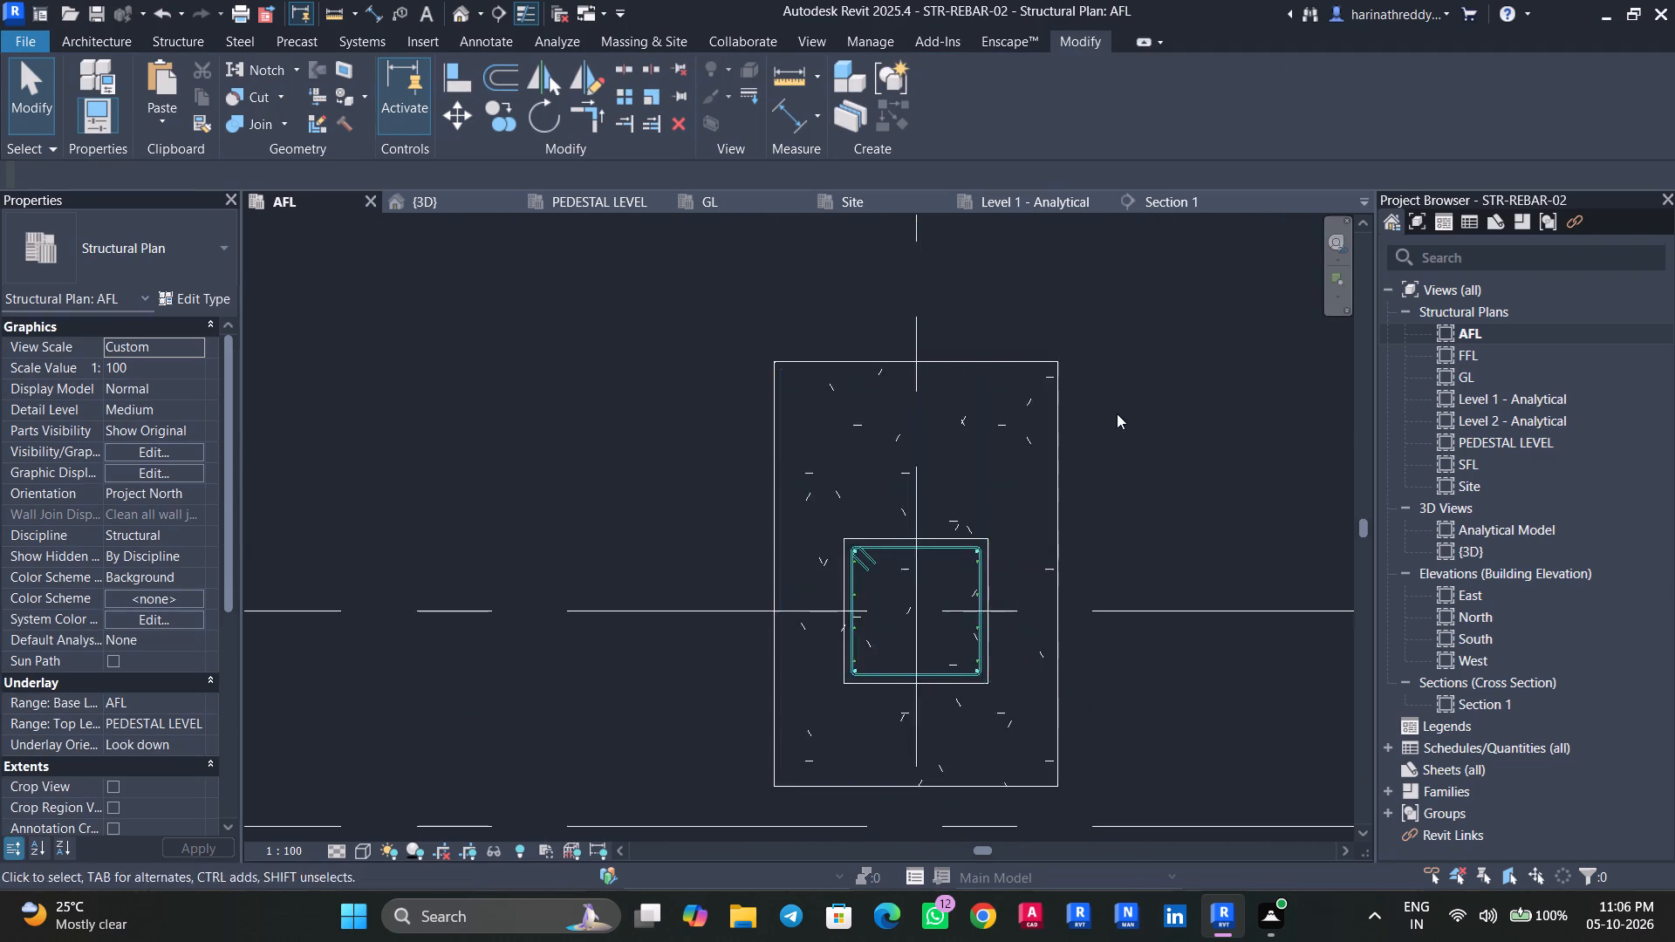
pyautogui.moveTo(1120, 415); pyautogui.dragTo(1131, 783, button='middle')
pyautogui.scroll(-1, 1125, 418)
pyautogui.scroll(1, 1131, 783)
pyautogui.scroll(-5, 1103, 637)
pyautogui.scroll(10, 1031, 387)
pyautogui.scroll(-1, 947, 390)
pyautogui.scroll(4, 947, 390)
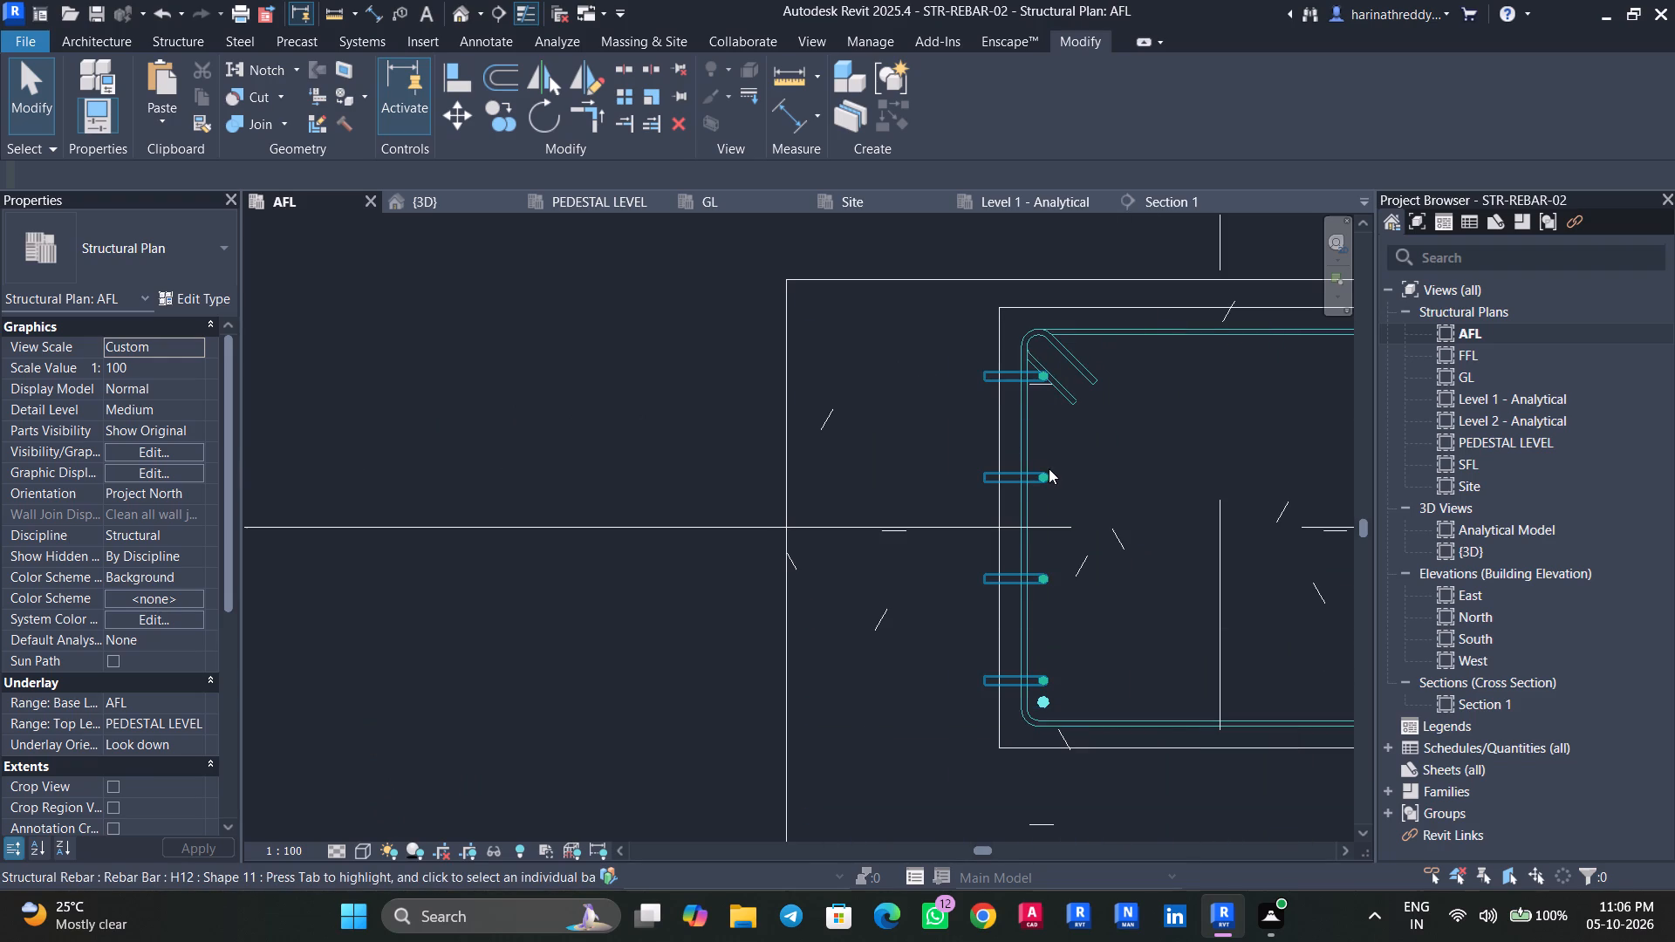
pyautogui.click(1049, 468)
pyautogui.scroll(2, 1049, 469)
pyautogui.scroll(-1, 1049, 469)
pyautogui.scroll(1, 1049, 469)
pyautogui.moveTo(1035, 342); pyautogui.dragTo(1029, 342)
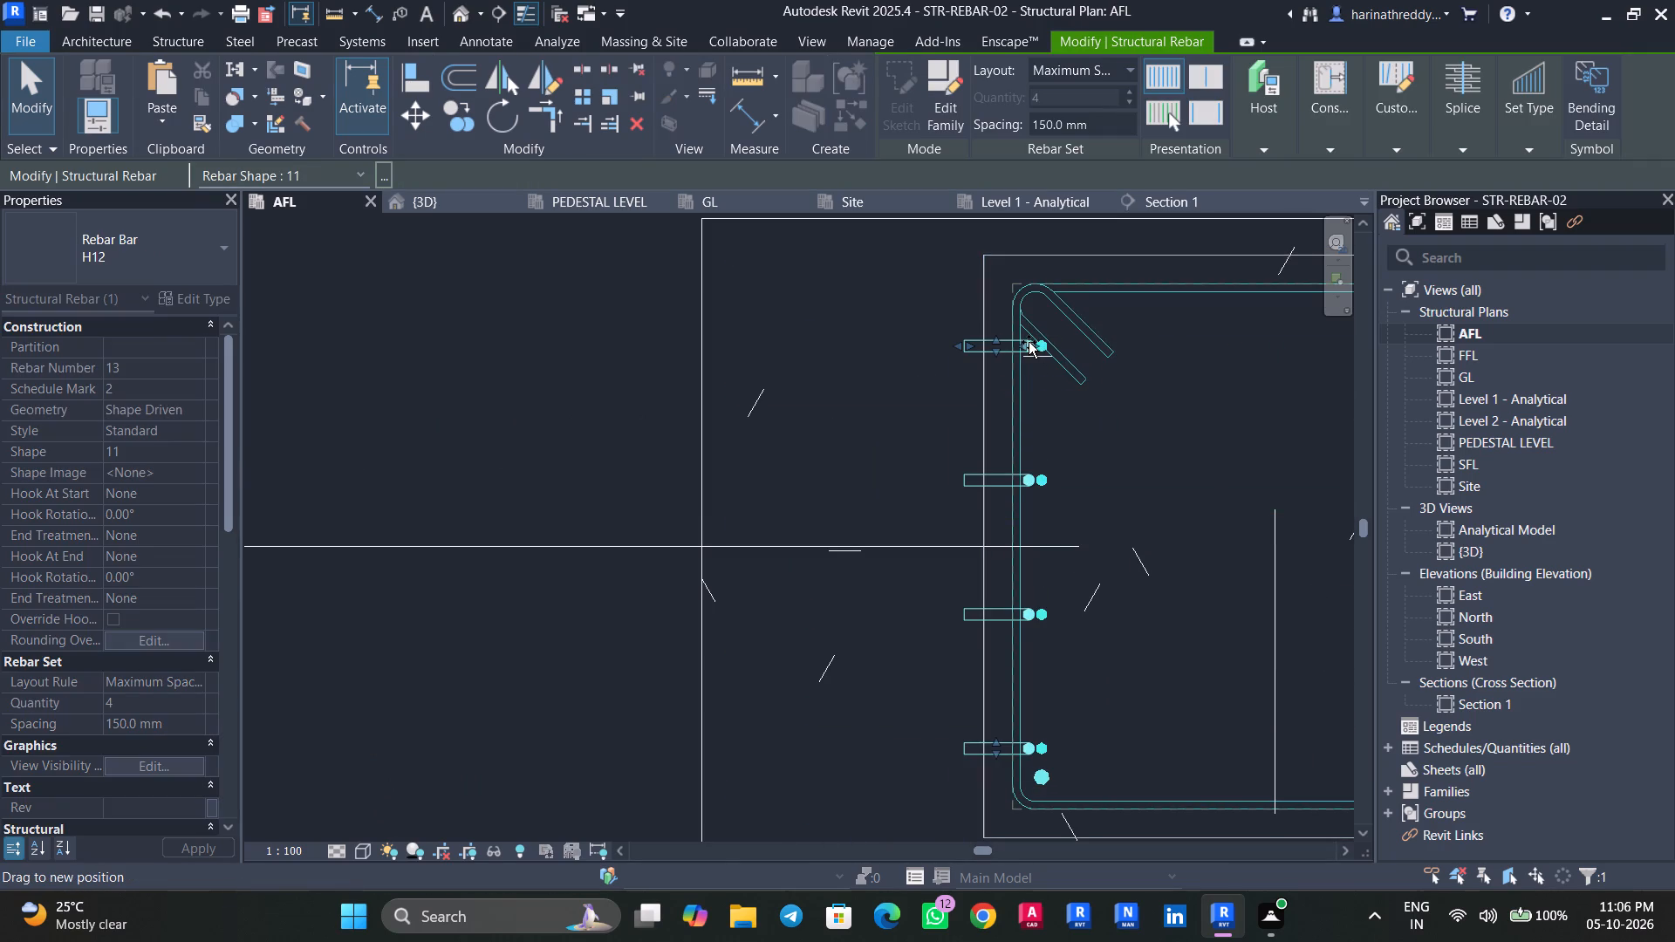
pyautogui.moveTo(1029, 342); pyautogui.dragTo(1027, 343)
pyautogui.scroll(5, 1027, 343)
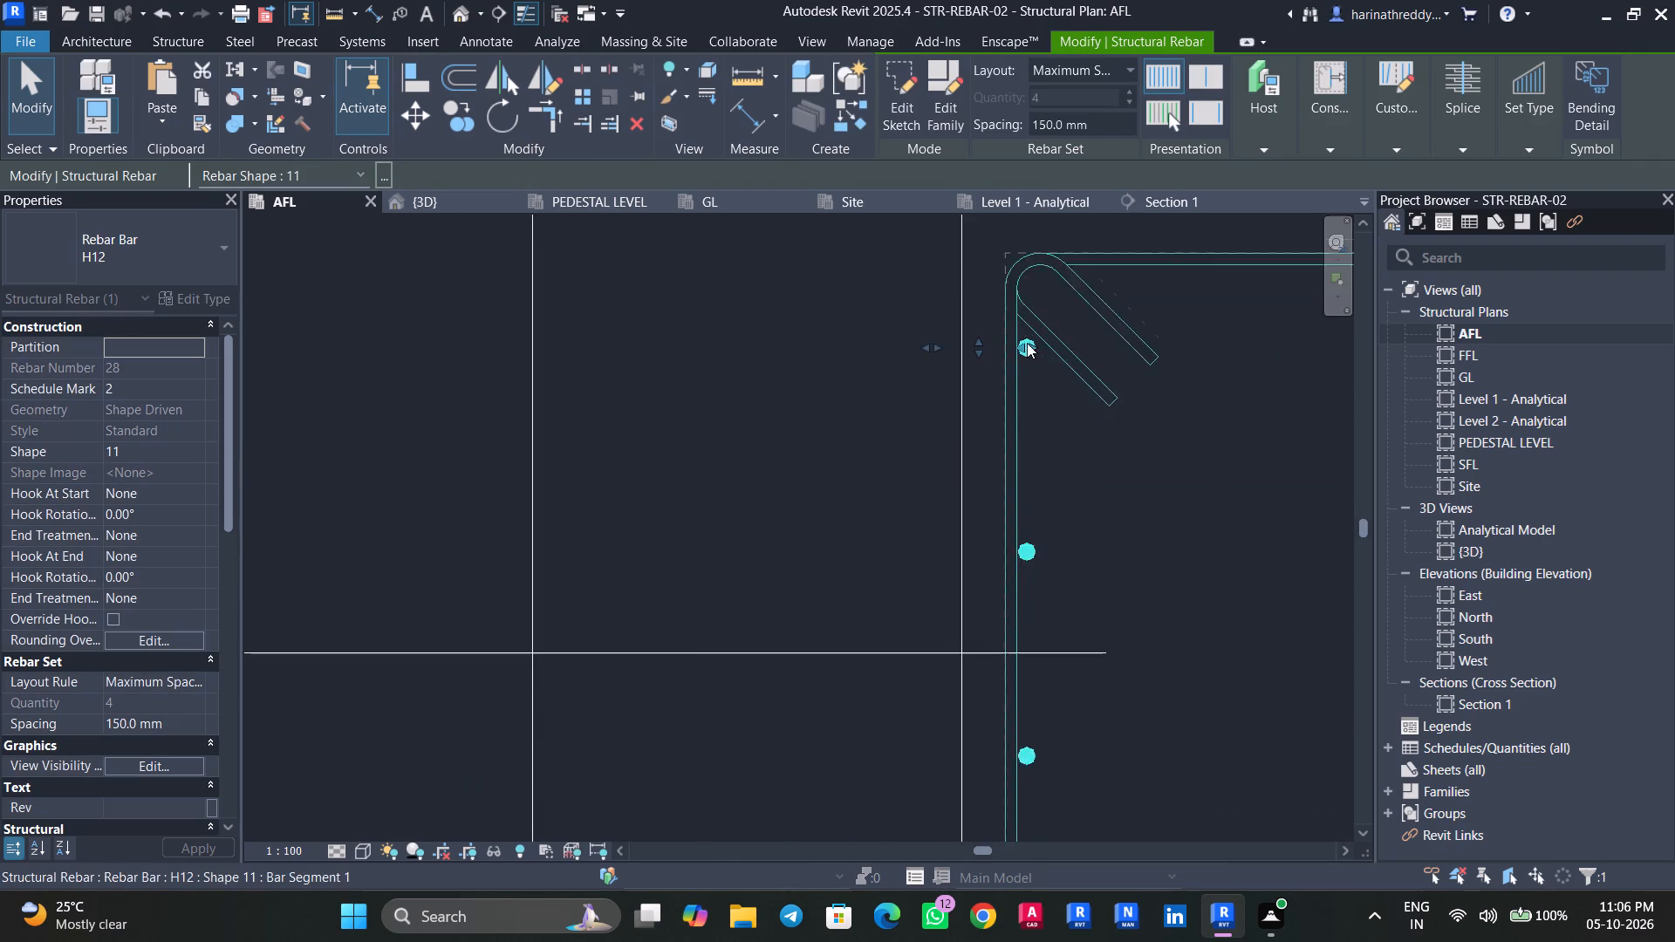
# Examine how the back-left corner pedestal's left H12 bars sit against the stirrup.
pyautogui.scroll(13, 1027, 343)
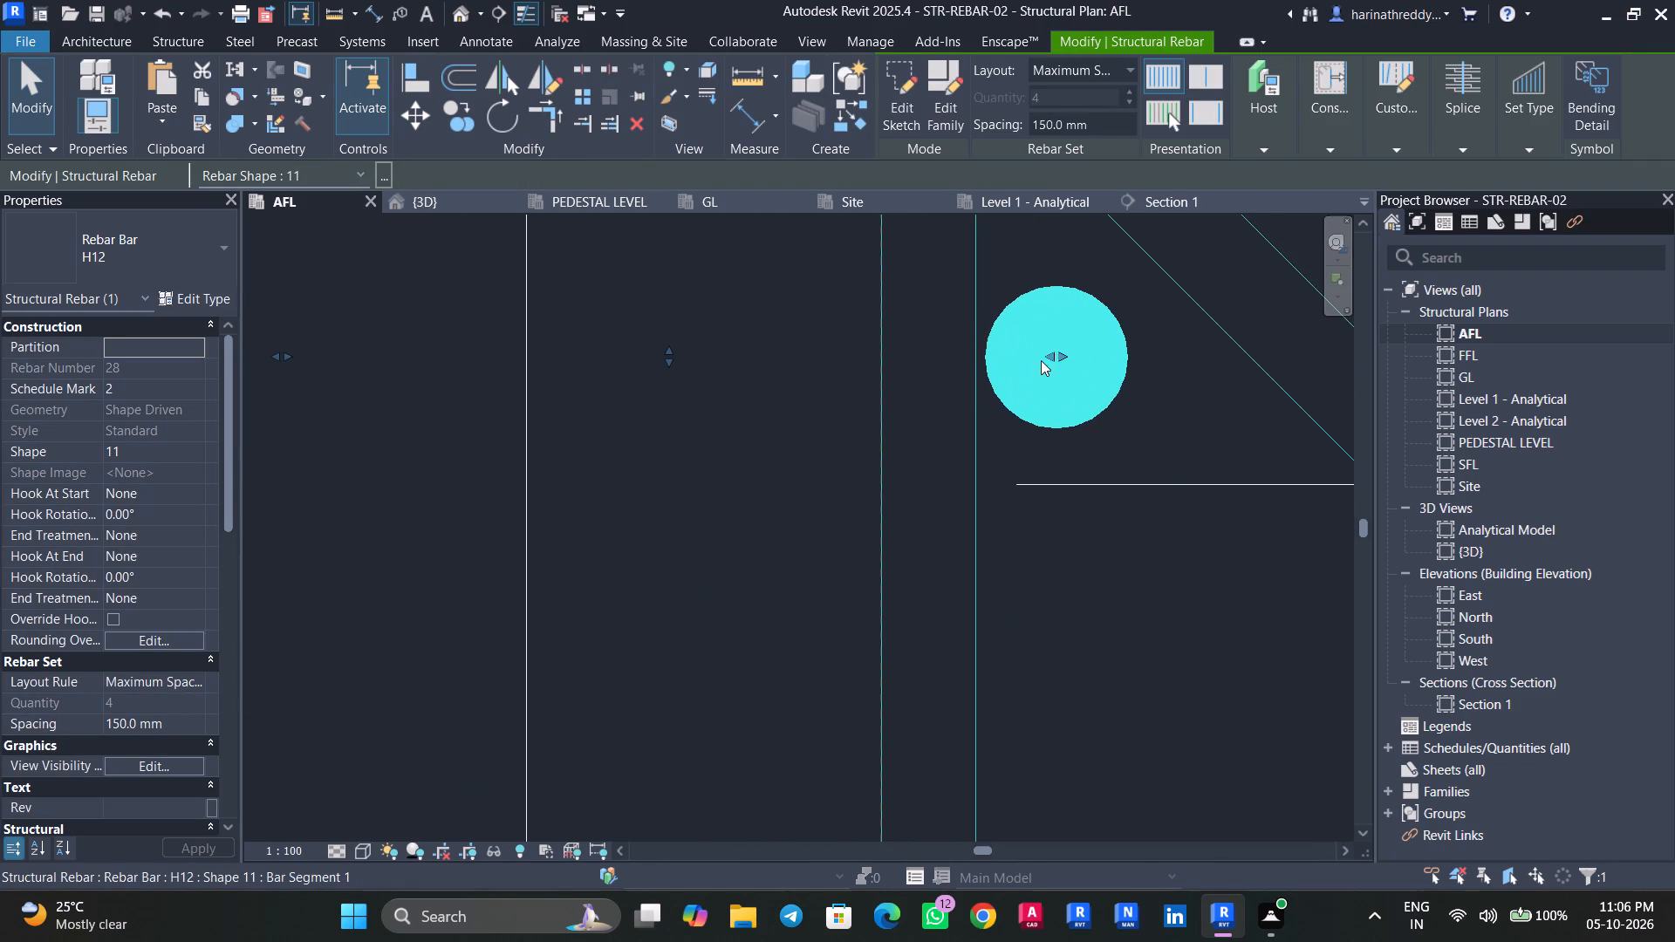
pyautogui.click(1042, 352)
pyautogui.press('Escape')
pyautogui.scroll(-16, 1041, 413)
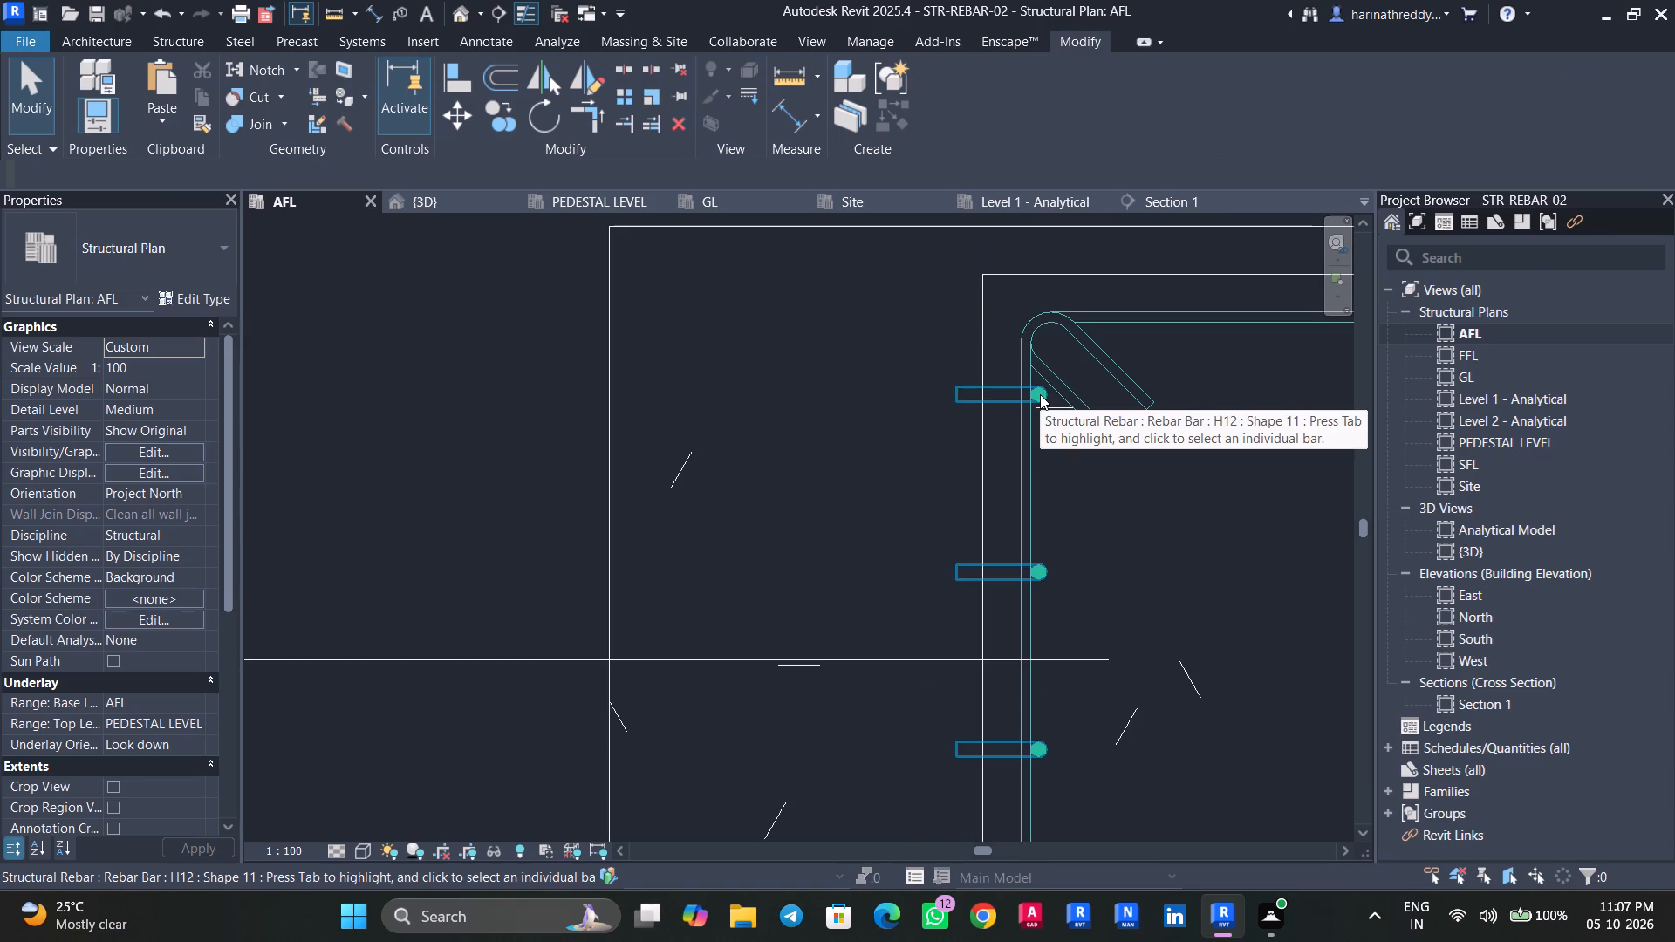
pyautogui.scroll(-9, 1062, 402)
pyautogui.press('Escape')
# Shift the back-left corner pedestal's right H12 bar set outward against the stirrup.
pyautogui.moveTo(1077, 468); pyautogui.dragTo(969, 499, button='middle')
pyautogui.scroll(-1, 969, 500)
pyautogui.scroll(8, 1204, 501)
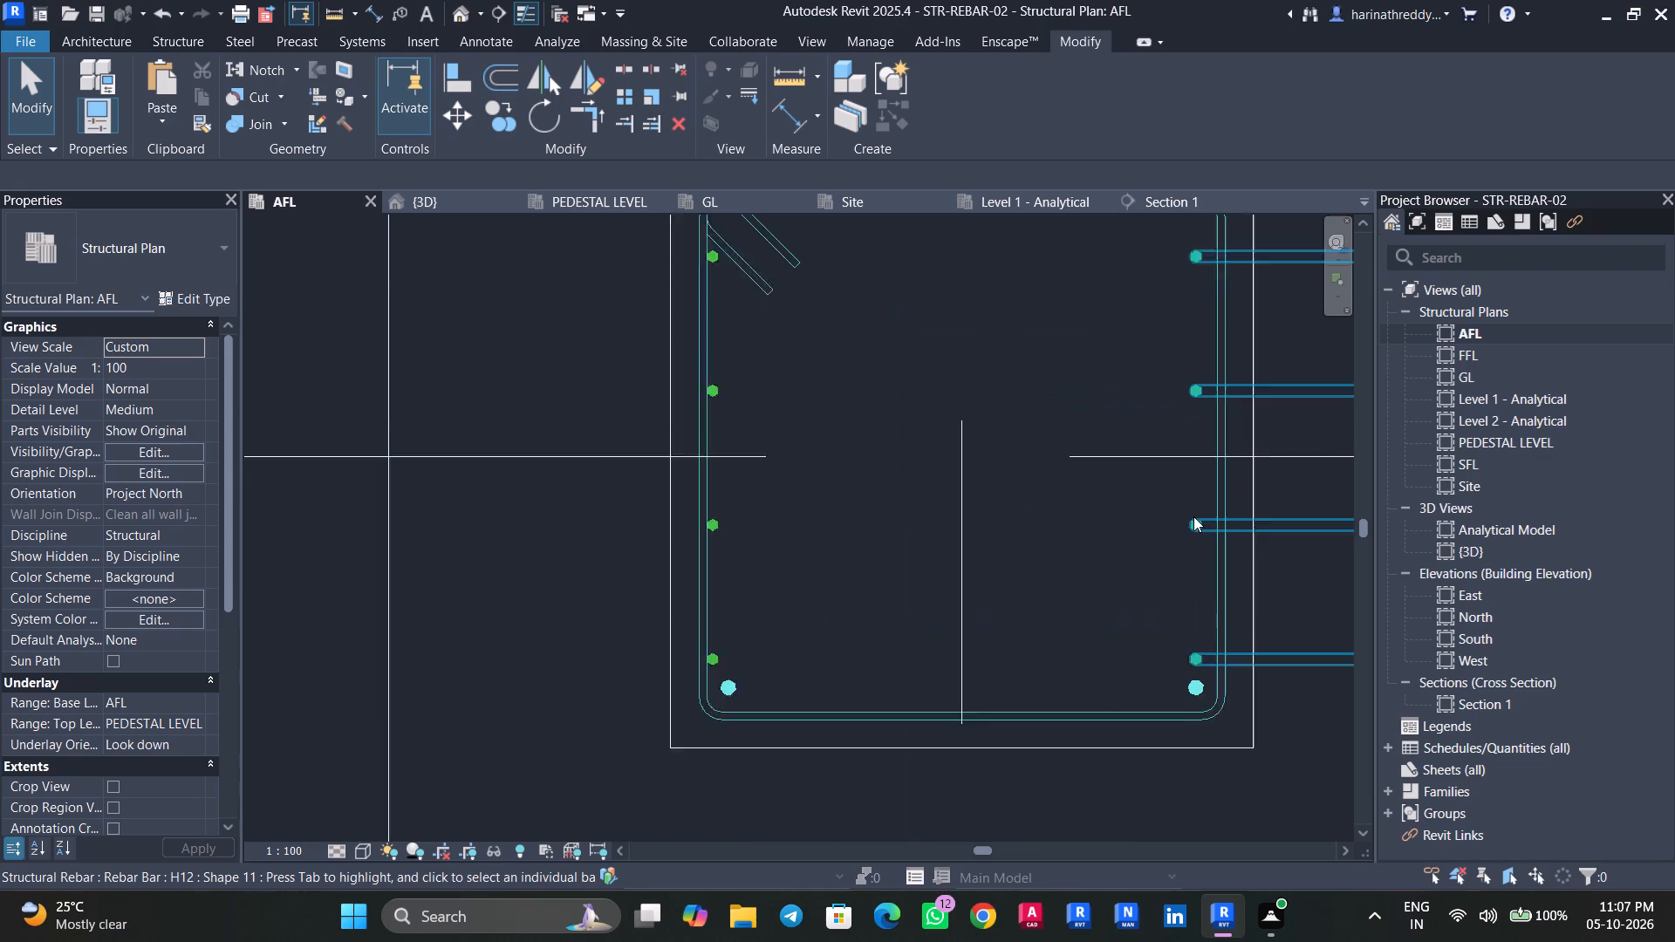
pyautogui.scroll(1, 1193, 516)
pyautogui.click(1200, 527)
pyautogui.scroll(6, 1200, 527)
pyautogui.moveTo(1160, 578); pyautogui.dragTo(901, 753, button='middle')
pyautogui.scroll(-4, 913, 719)
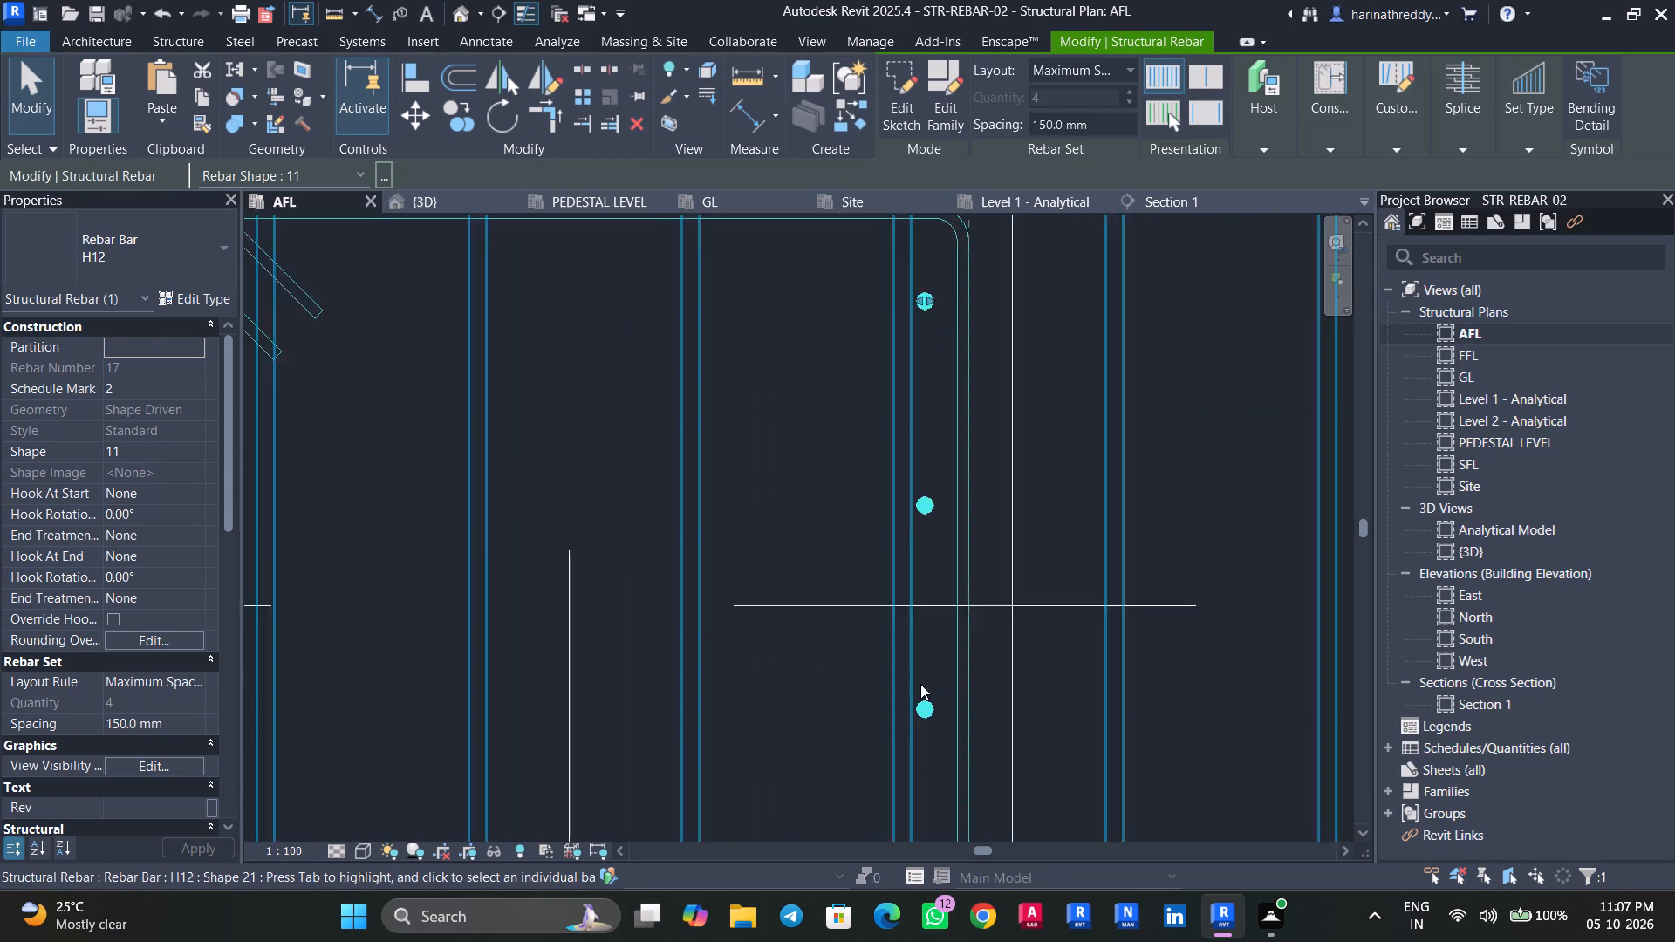
pyautogui.scroll(-2, 920, 684)
pyautogui.scroll(9, 901, 441)
pyautogui.moveTo(952, 412); pyautogui.dragTo(985, 421)
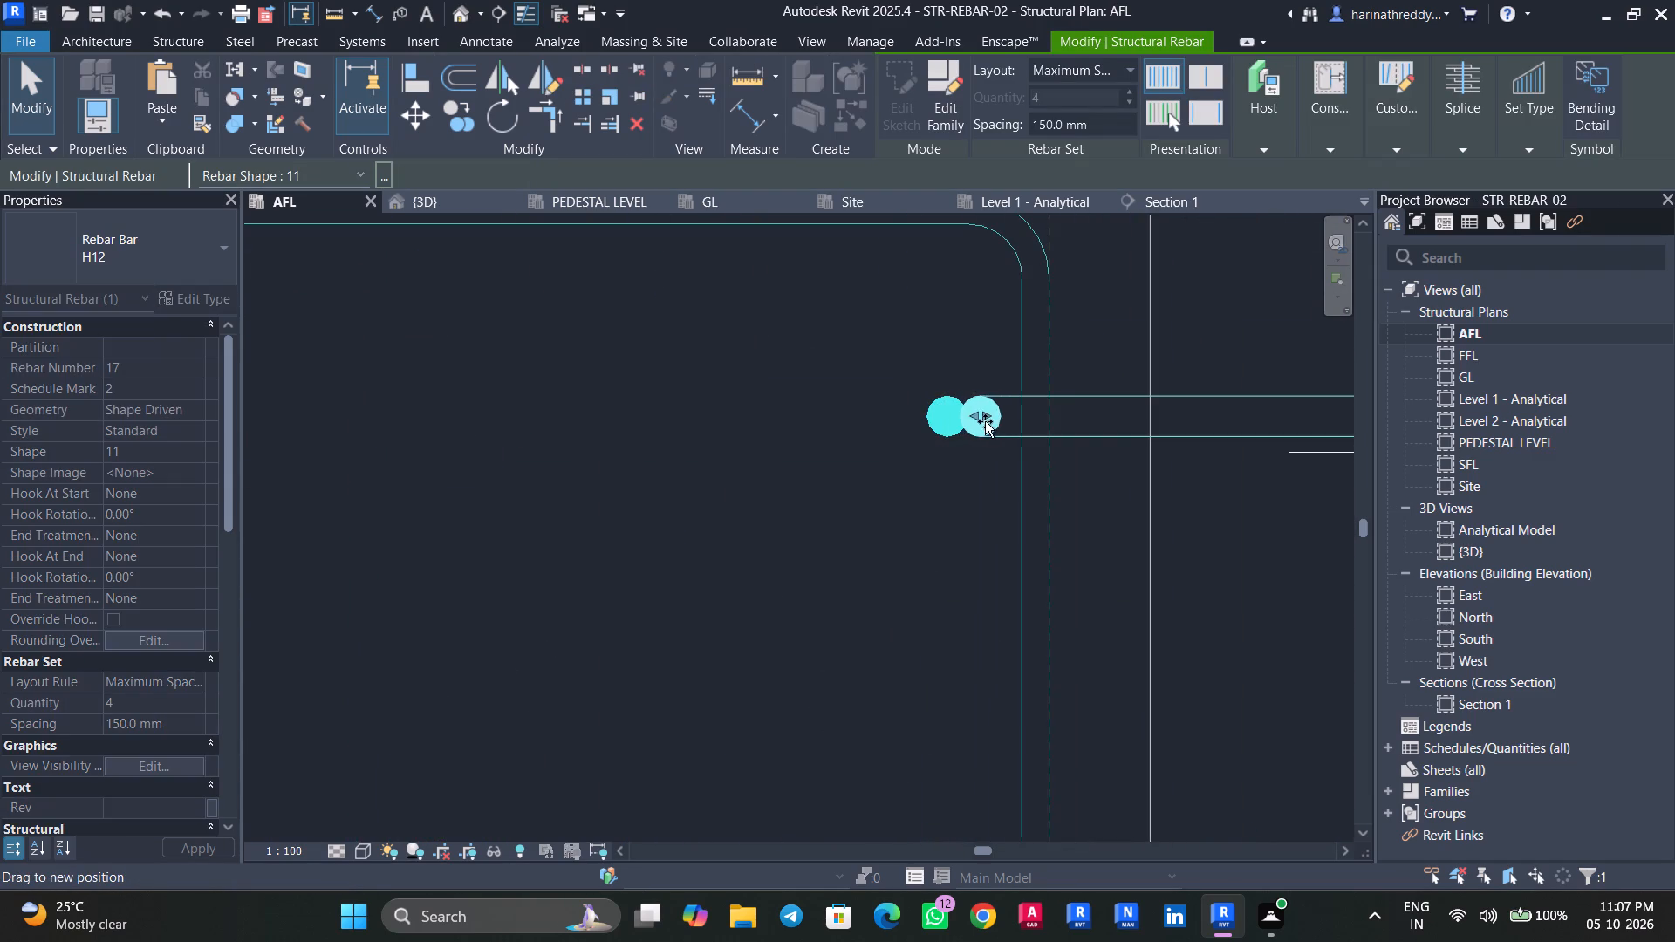
pyautogui.moveTo(985, 421); pyautogui.dragTo(1002, 427)
pyautogui.press('Escape')
pyautogui.scroll(-11, 931, 435)
pyautogui.scroll(1, 931, 433)
pyautogui.scroll(-1, 931, 433)
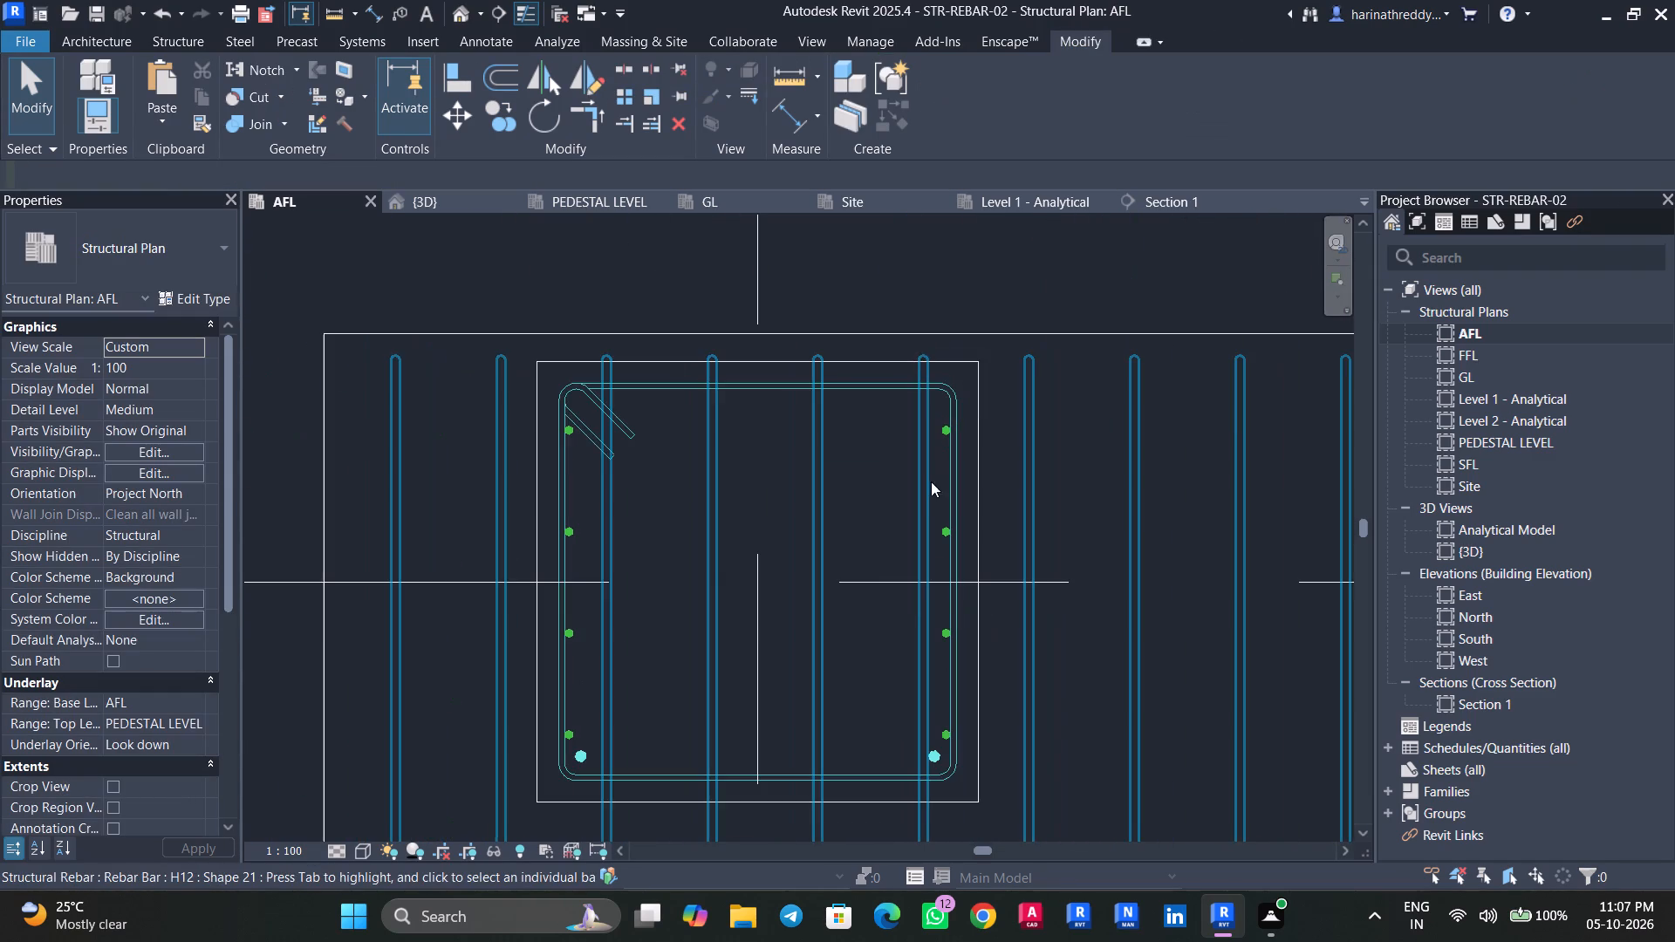
# Shift the vertical leg of the back-left corner pedestal's lower-left H16 bar into the stirrup corner.
pyautogui.scroll(3, 595, 749)
pyautogui.scroll(-1, 595, 749)
pyautogui.scroll(2, 595, 749)
pyautogui.moveTo(594, 749); pyautogui.dragTo(627, 710, button='middle')
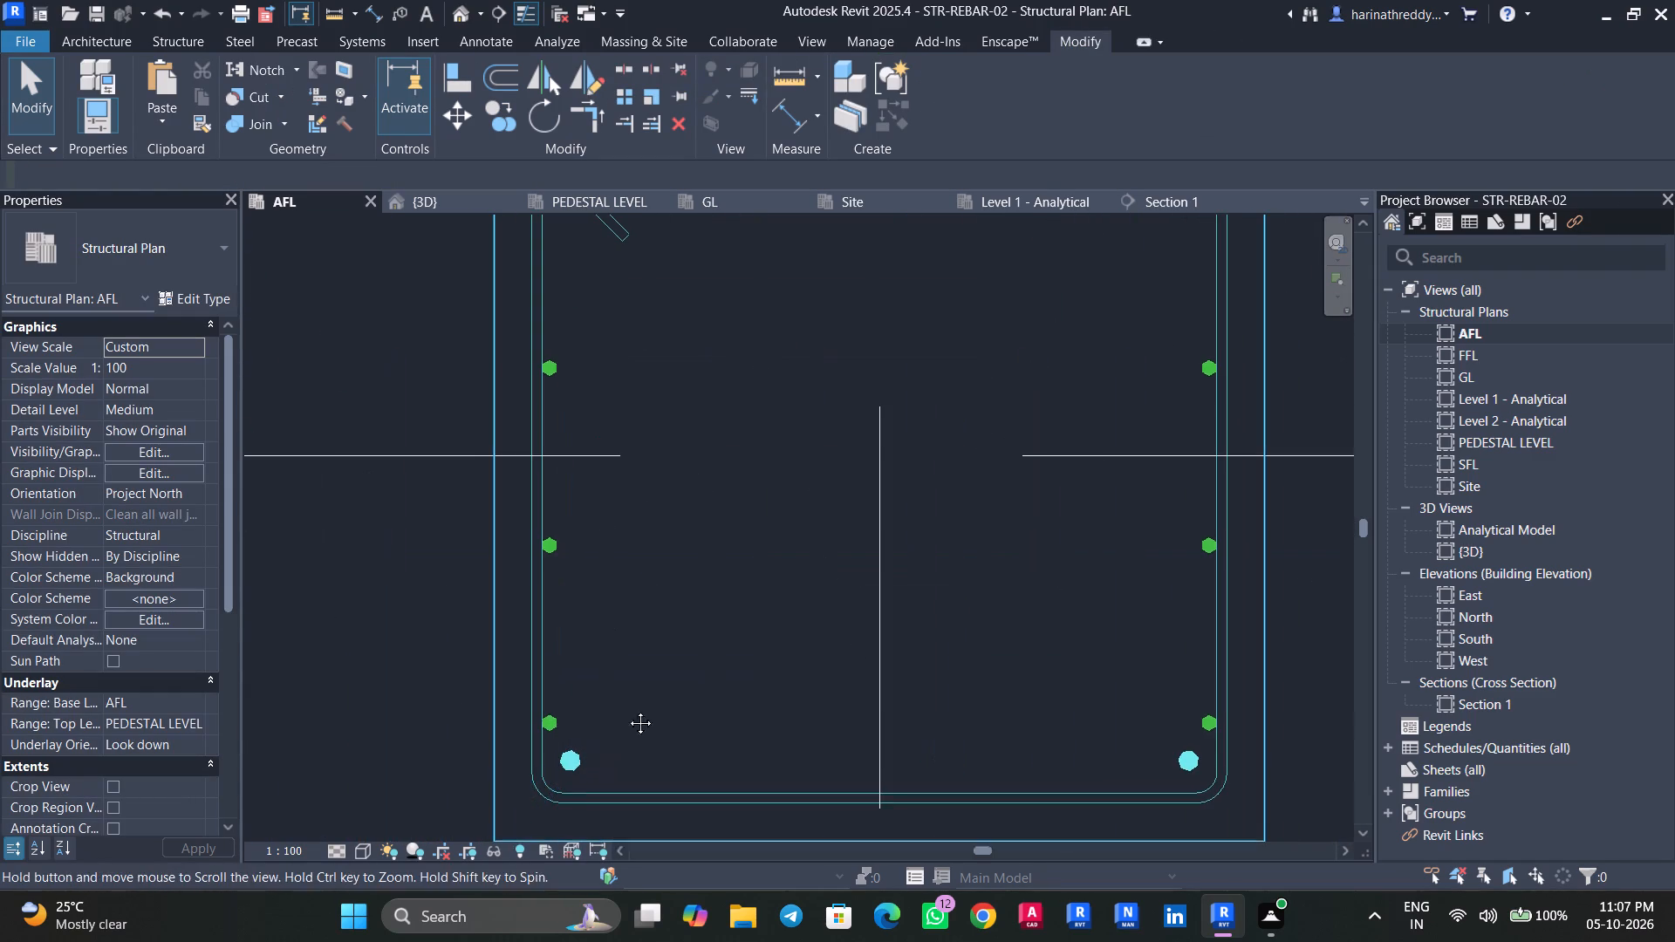
pyautogui.moveTo(627, 710); pyautogui.dragTo(722, 637, button='middle')
pyautogui.click(693, 646)
pyautogui.moveTo(699, 648); pyautogui.dragTo(684, 664)
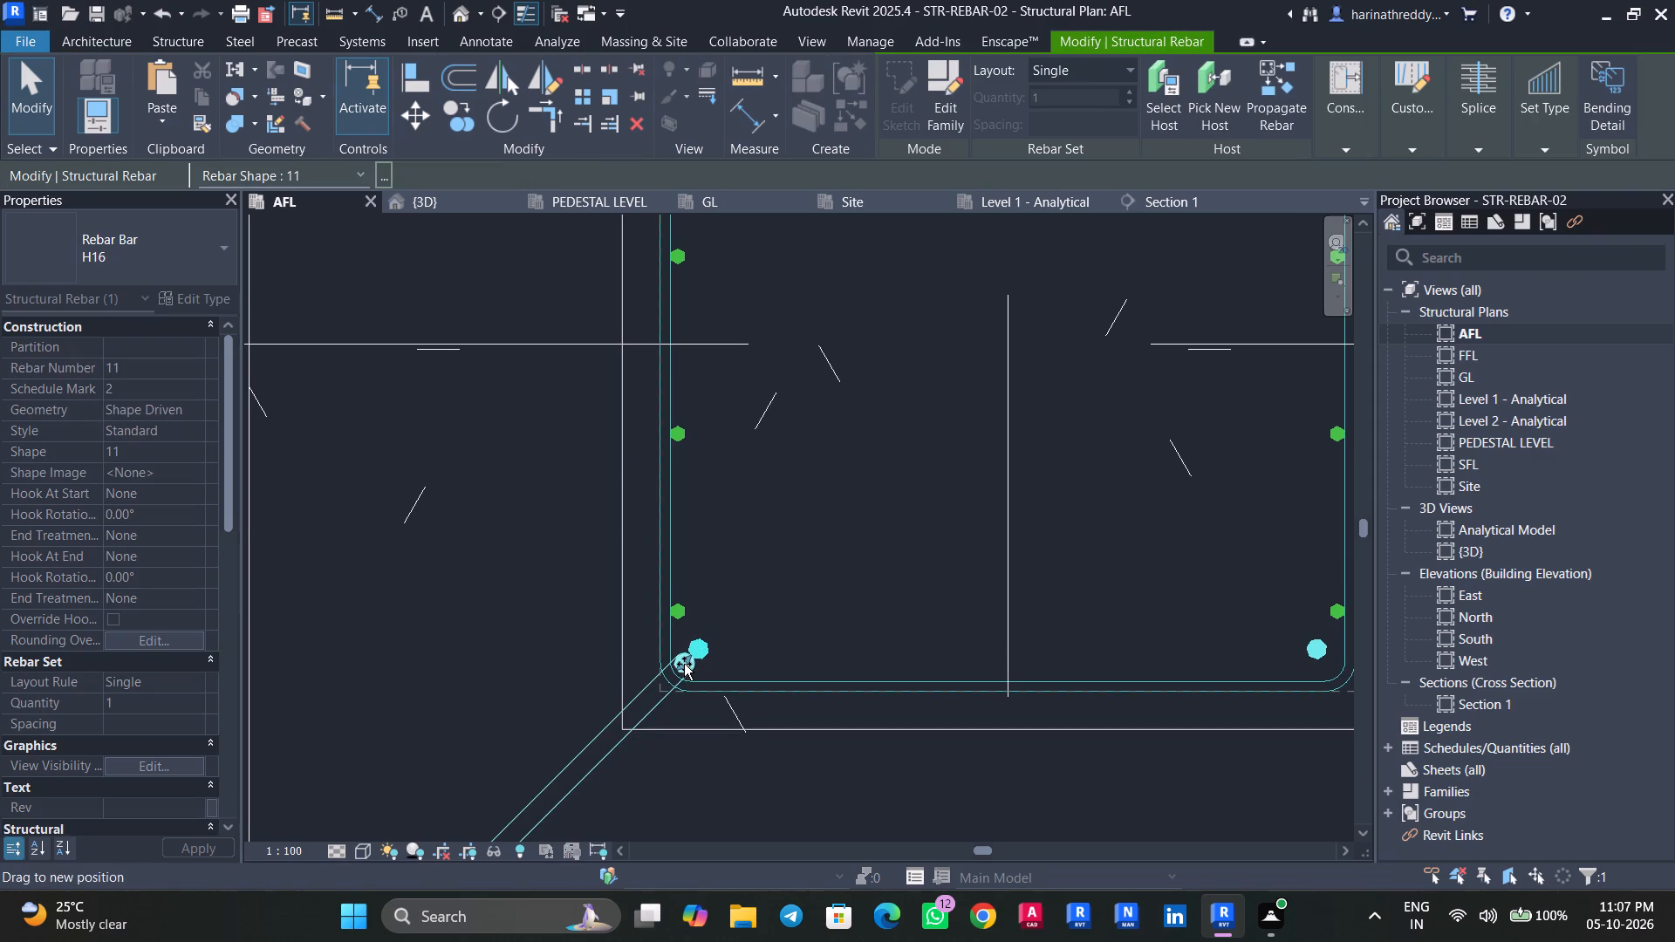
pyautogui.moveTo(684, 664); pyautogui.dragTo(681, 666)
pyautogui.scroll(16, 681, 667)
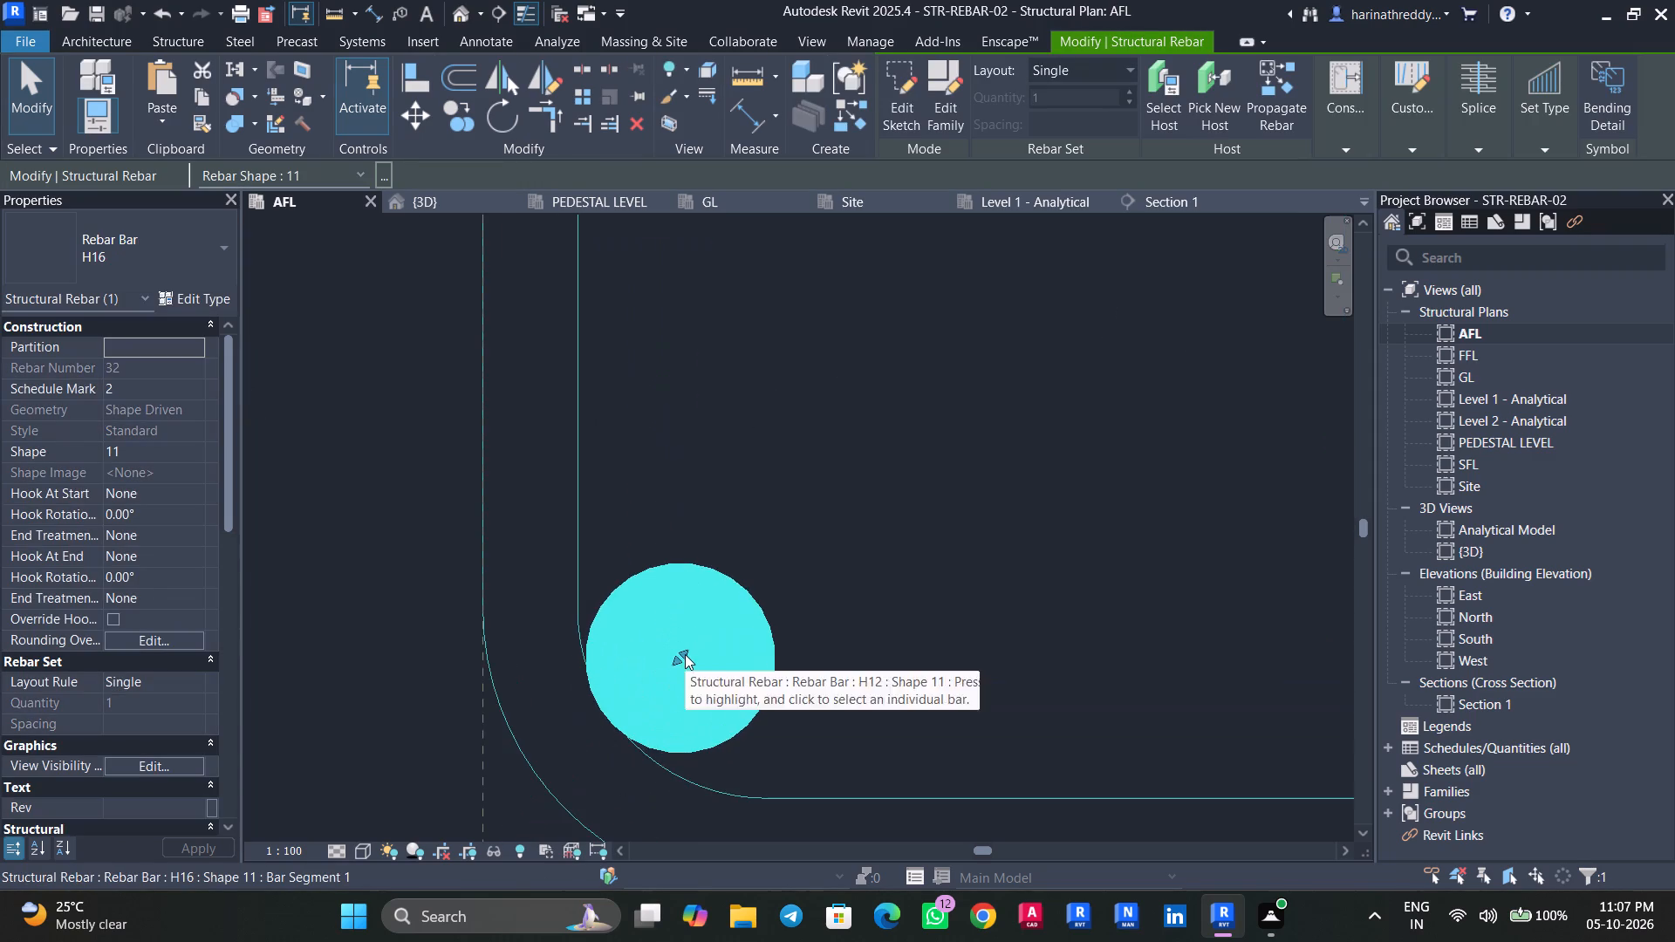
pyautogui.click(685, 652)
pyautogui.scroll(-8, 687, 652)
# Shift the vertical leg of the back-left corner pedestal's lower-right H16 bar into the stirrup corner.
pyautogui.moveTo(904, 628); pyautogui.dragTo(496, 645, button='middle')
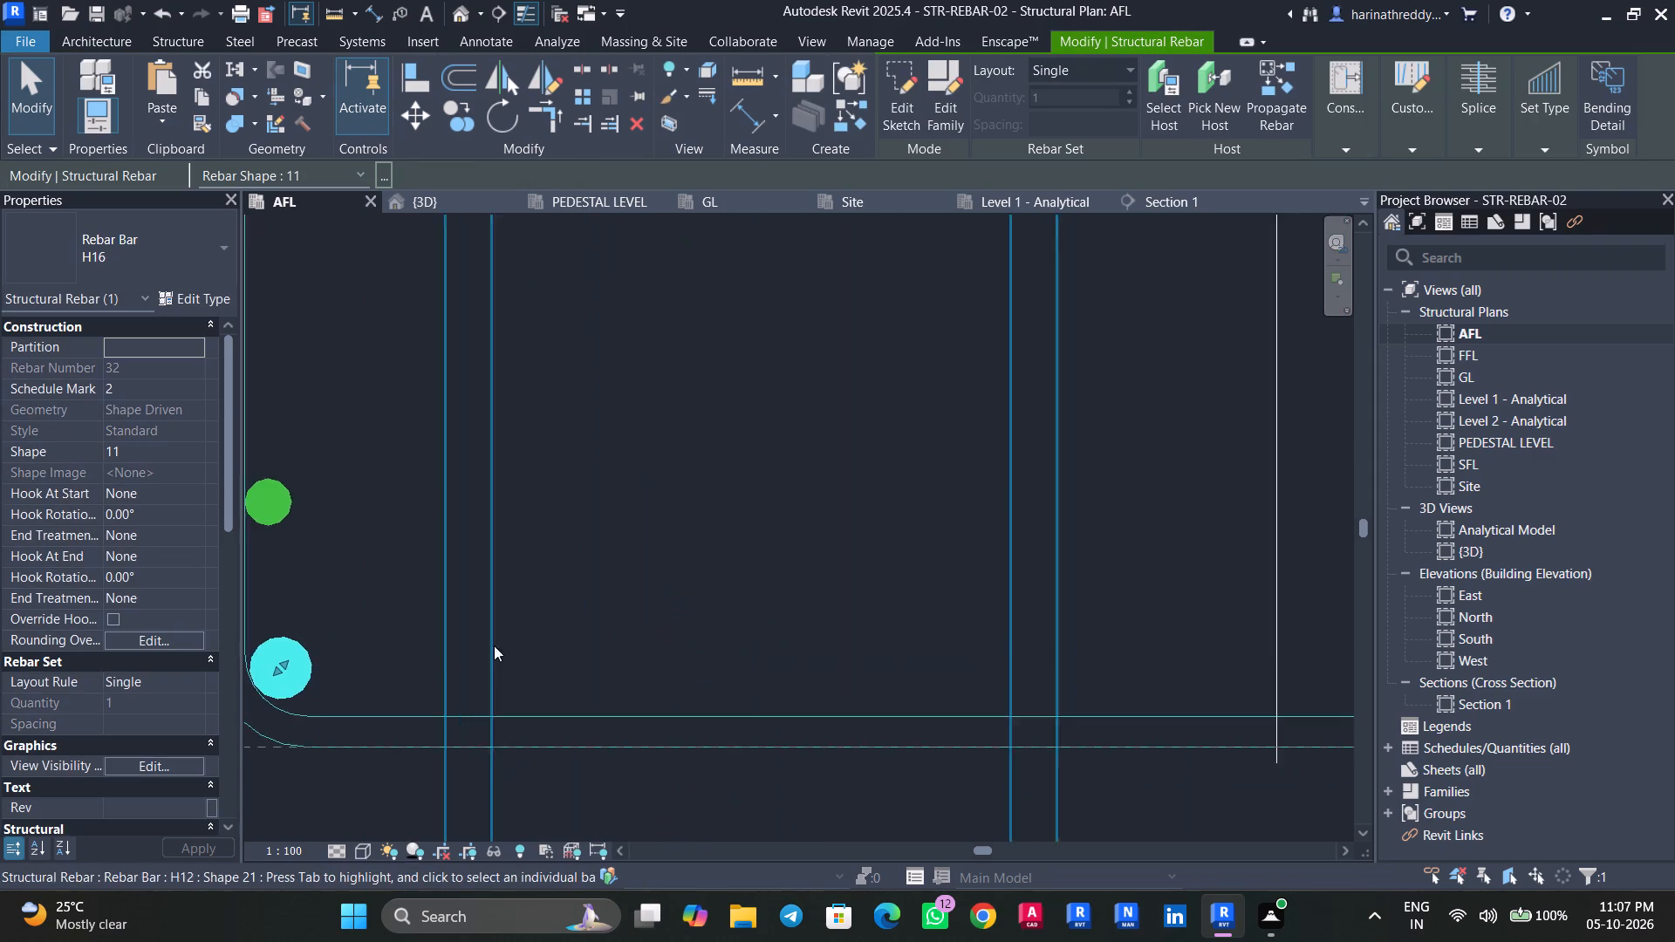
pyautogui.scroll(-2, 1049, 634)
pyautogui.moveTo(1002, 635); pyautogui.dragTo(662, 631, button='middle')
pyautogui.press('Escape')
pyautogui.press('Escape')
pyautogui.moveTo(1233, 649); pyautogui.dragTo(707, 651, button='middle')
pyautogui.click(1063, 627)
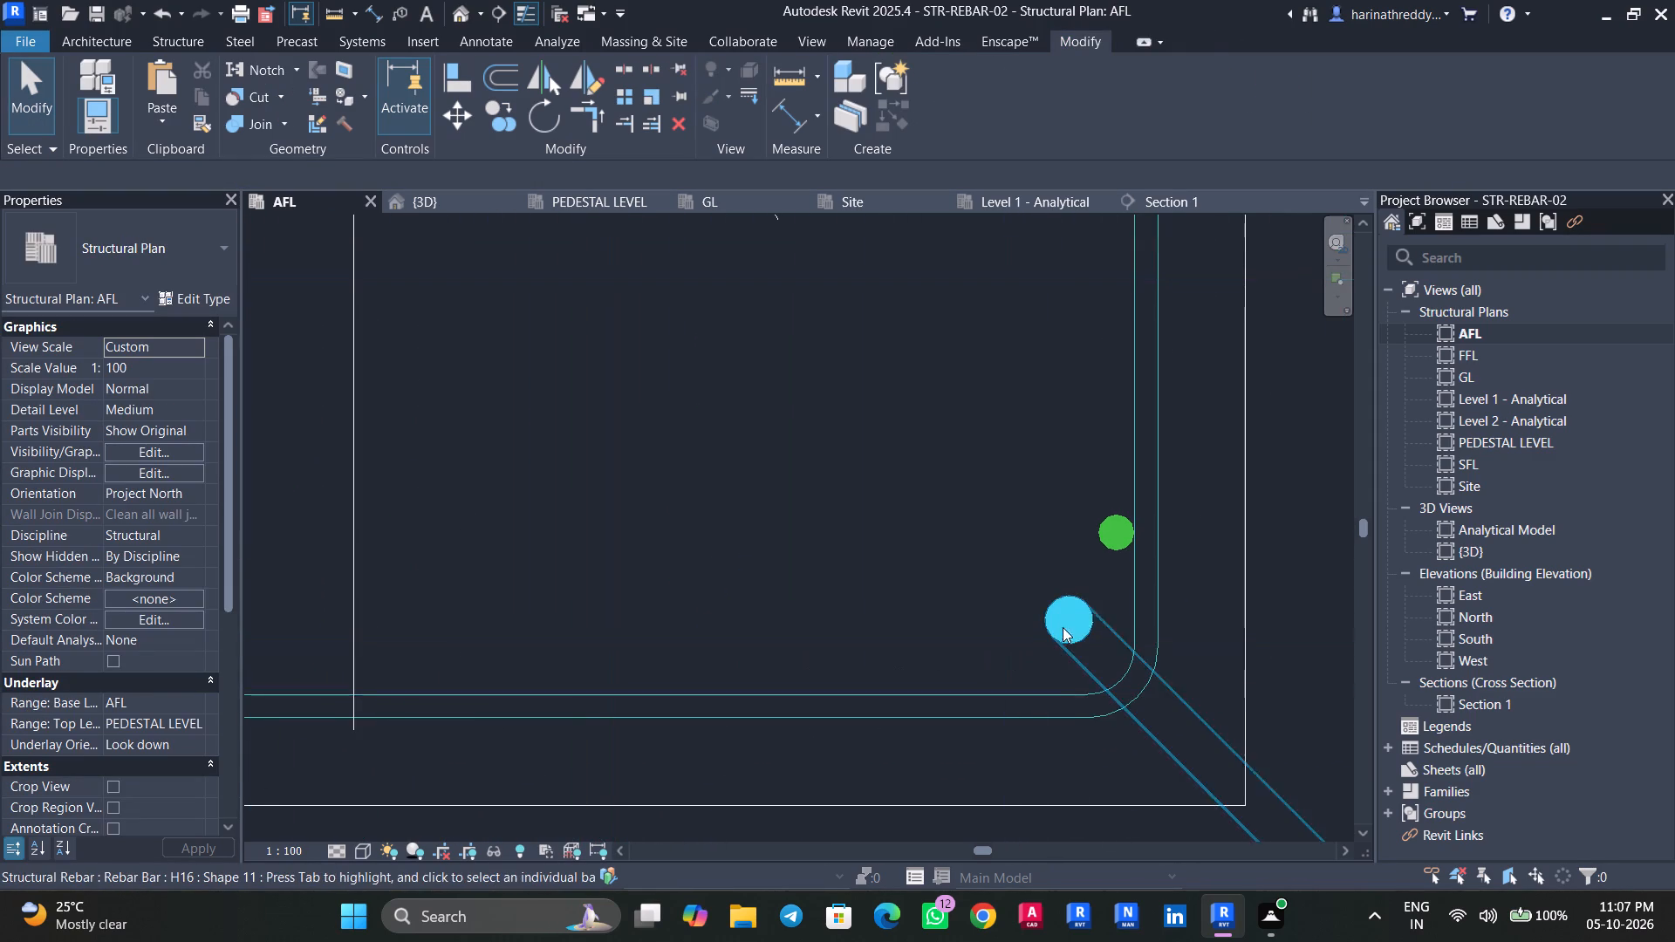
pyautogui.scroll(4, 1075, 627)
pyautogui.moveTo(1070, 619); pyautogui.dragTo(1114, 697)
pyautogui.press('Escape')
pyautogui.press('Escape')
# Mirror a copy of the lower-right H16 bar about the pedestal's horizontal centreline into the upper-right stirrup corner.
pyautogui.click(1114, 697)
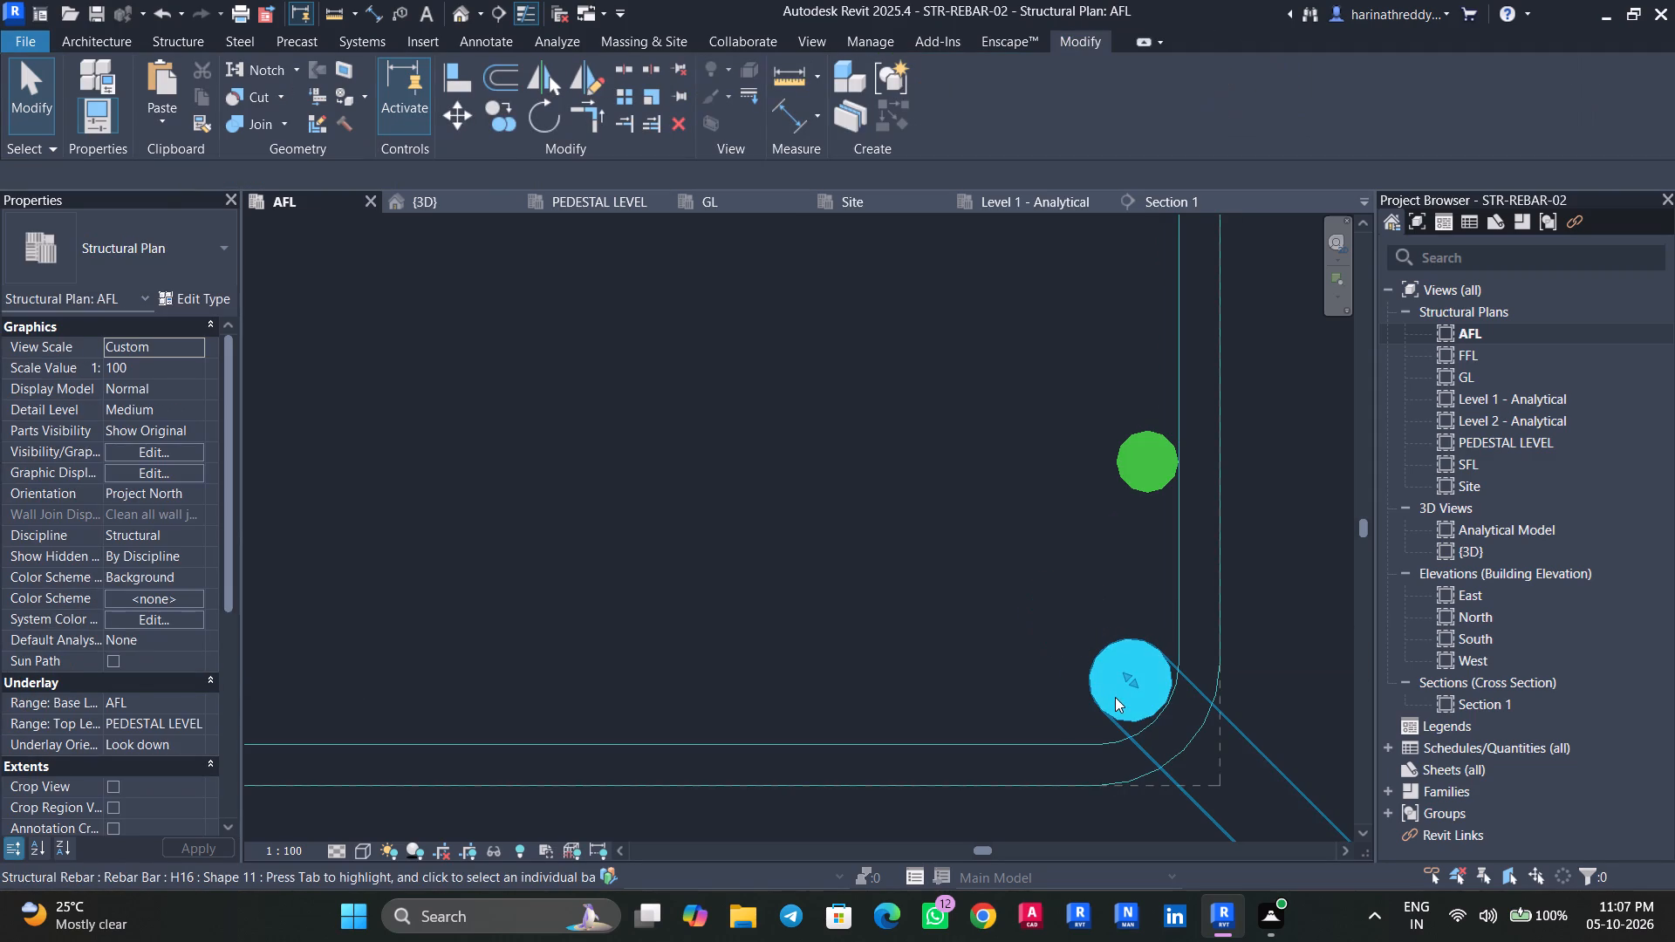
pyautogui.scroll(-14, 1115, 697)
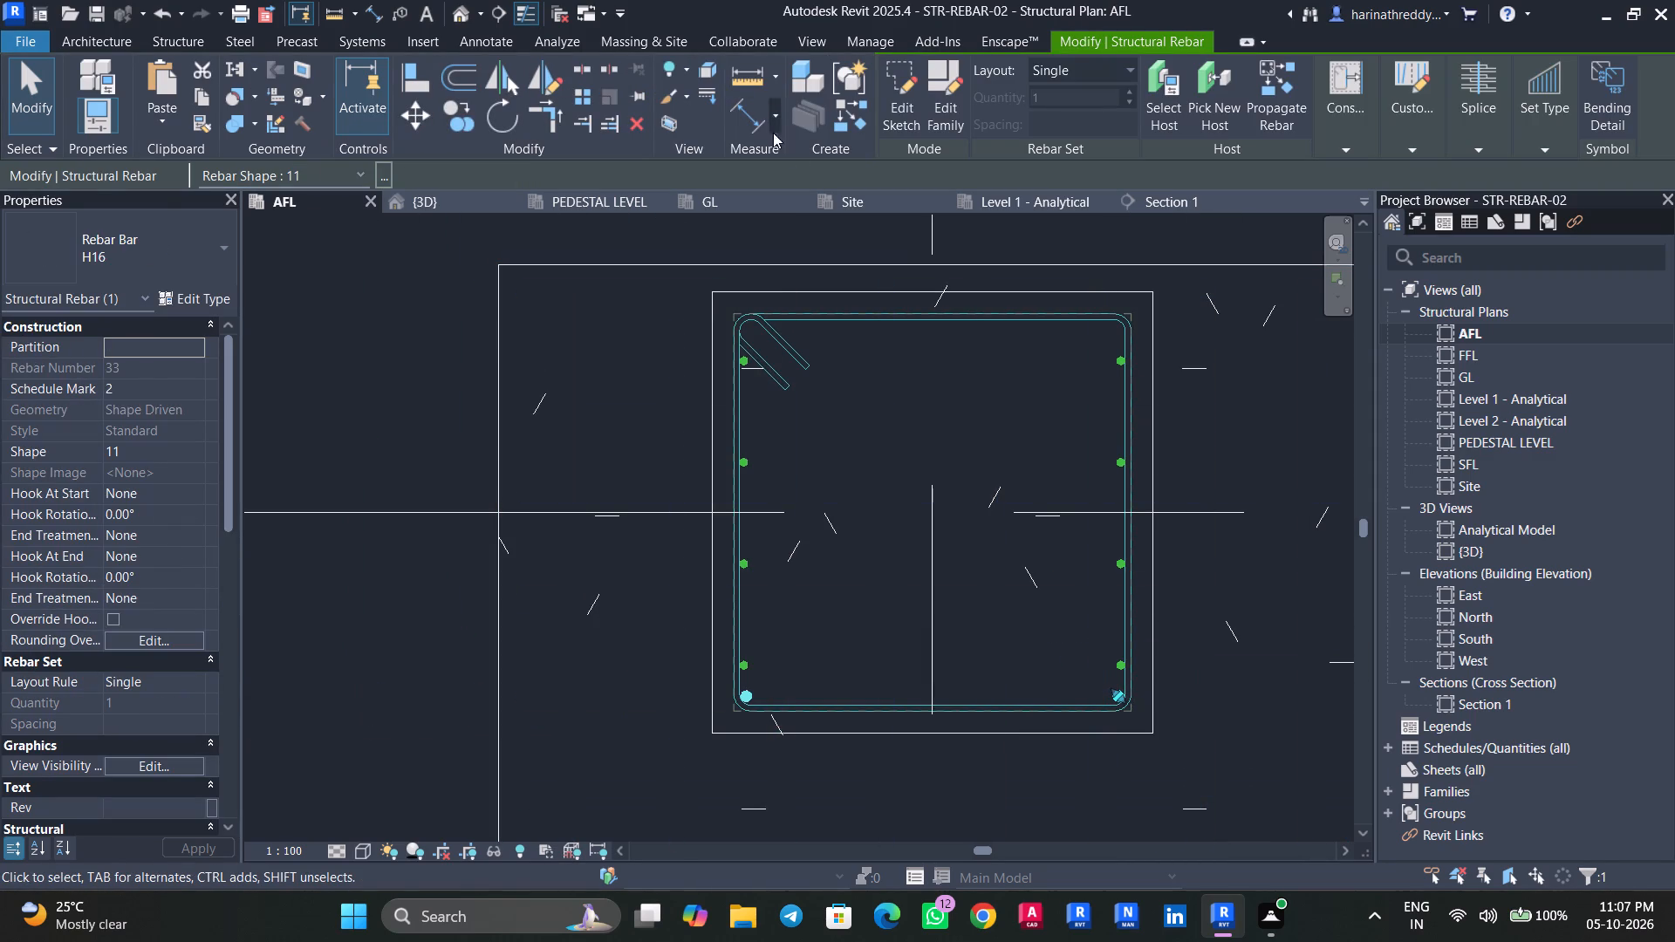
pyautogui.click(508, 91)
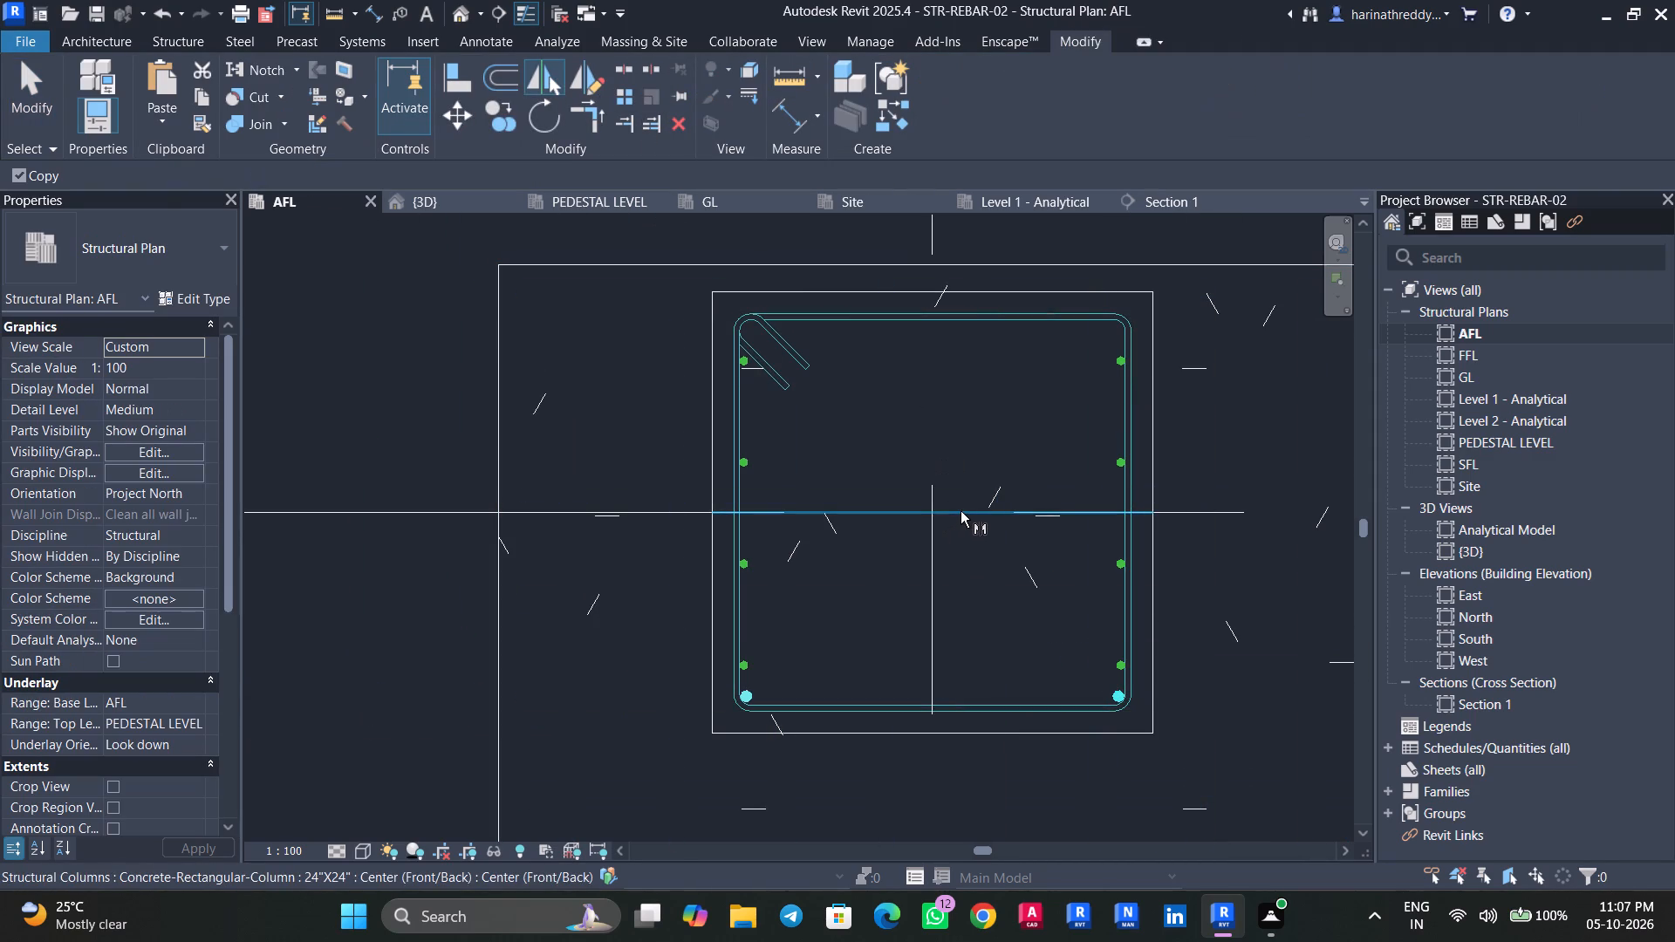
pyautogui.click(961, 511)
pyautogui.press('Escape')
# Shorten the upper-right H16 bar's projecting bottom leg so that it ends inside the footing's back edge.
pyautogui.scroll(4, 1138, 304)
pyautogui.scroll(-4, 1207, 291)
pyautogui.moveTo(1199, 323); pyautogui.dragTo(1033, 584, button='middle')
pyautogui.click(1147, 418)
pyautogui.scroll(-5, 1147, 417)
pyautogui.moveTo(1256, 366); pyautogui.dragTo(1224, 387, button='middle')
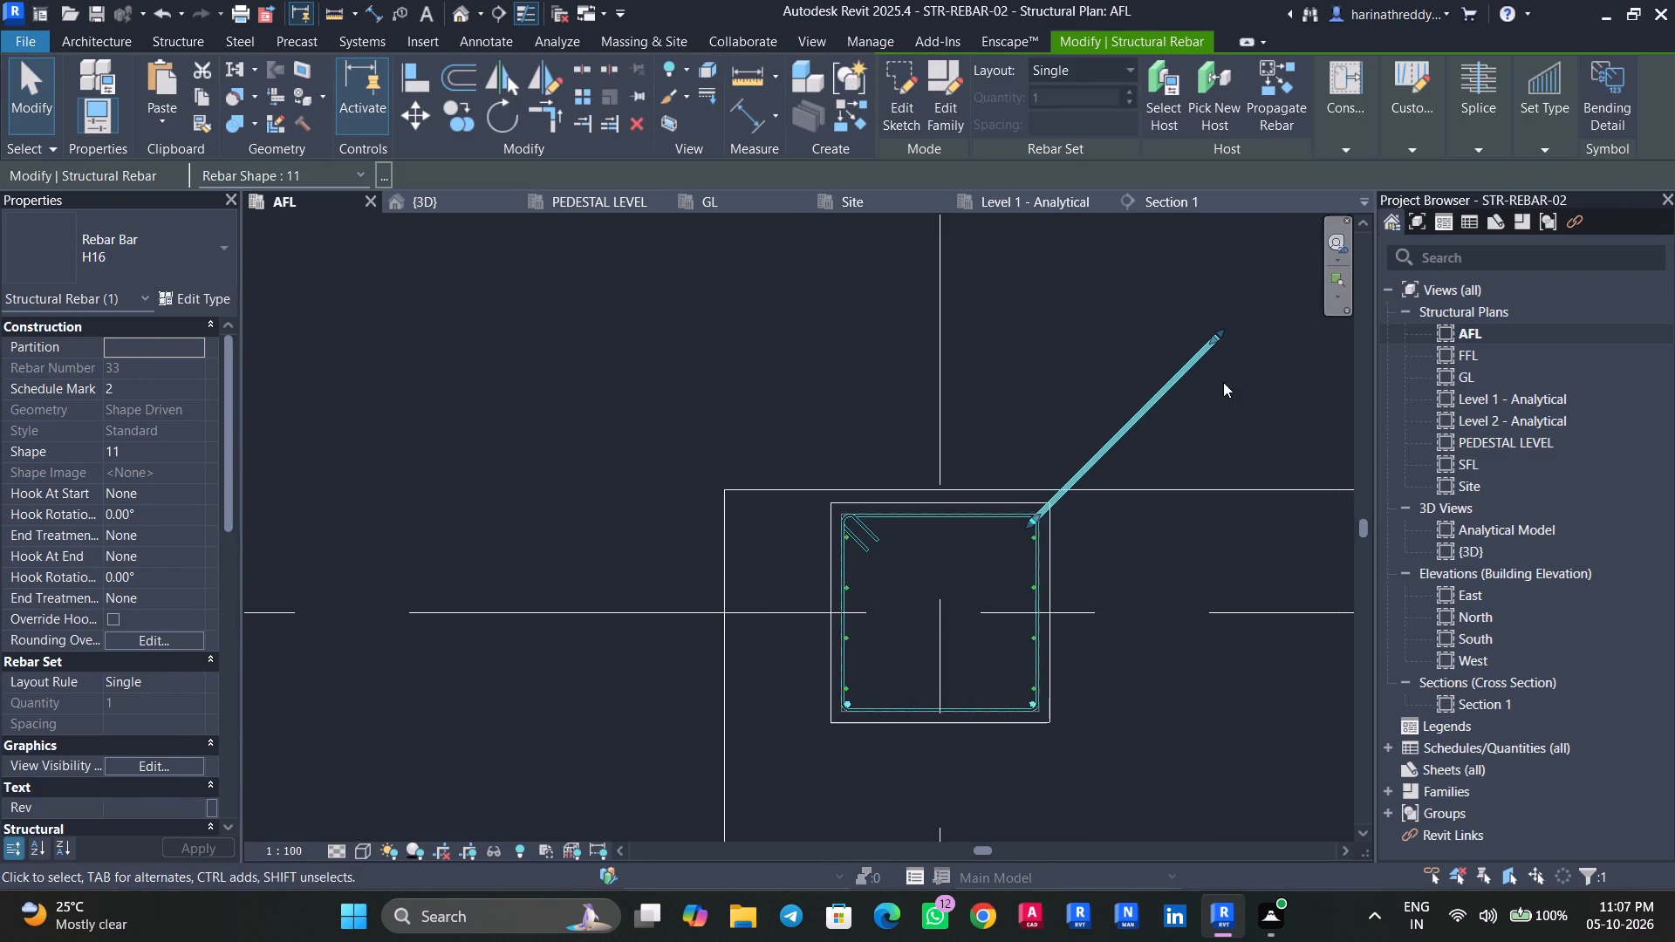
pyautogui.moveTo(1213, 341); pyautogui.dragTo(1062, 500)
pyautogui.scroll(5, 1062, 500)
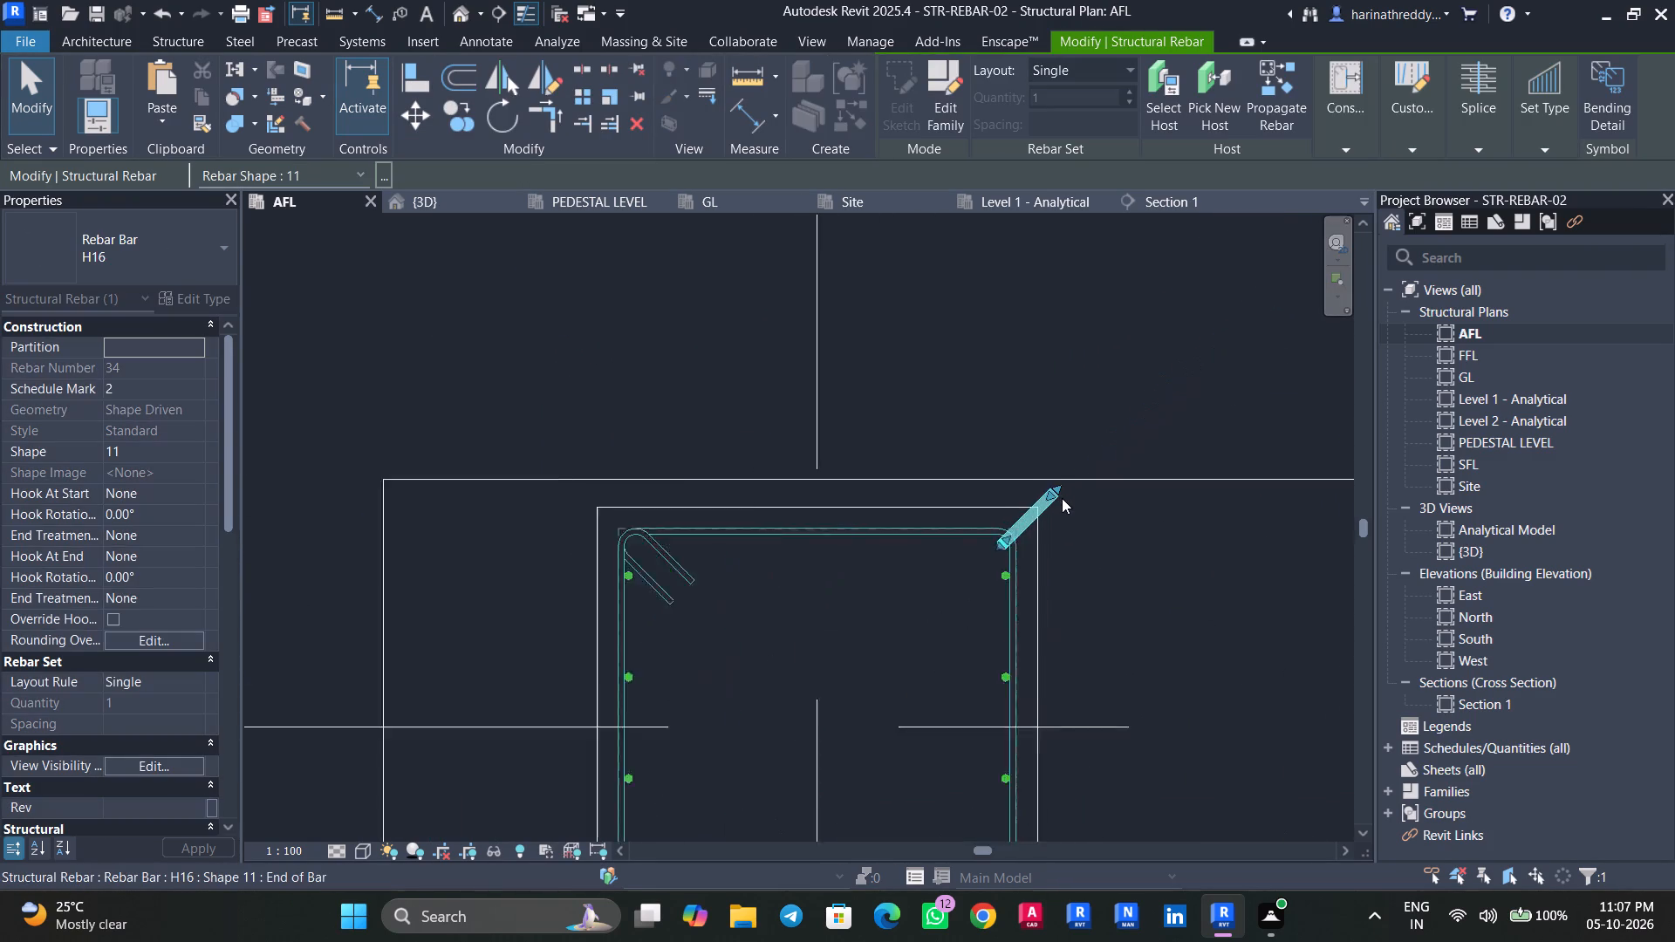
pyautogui.scroll(2, 1062, 498)
pyautogui.scroll(-1, 1062, 498)
pyautogui.scroll(5, 1062, 498)
pyautogui.click(1048, 481)
pyautogui.moveTo(1081, 527); pyautogui.dragTo(1235, 536, button='middle')
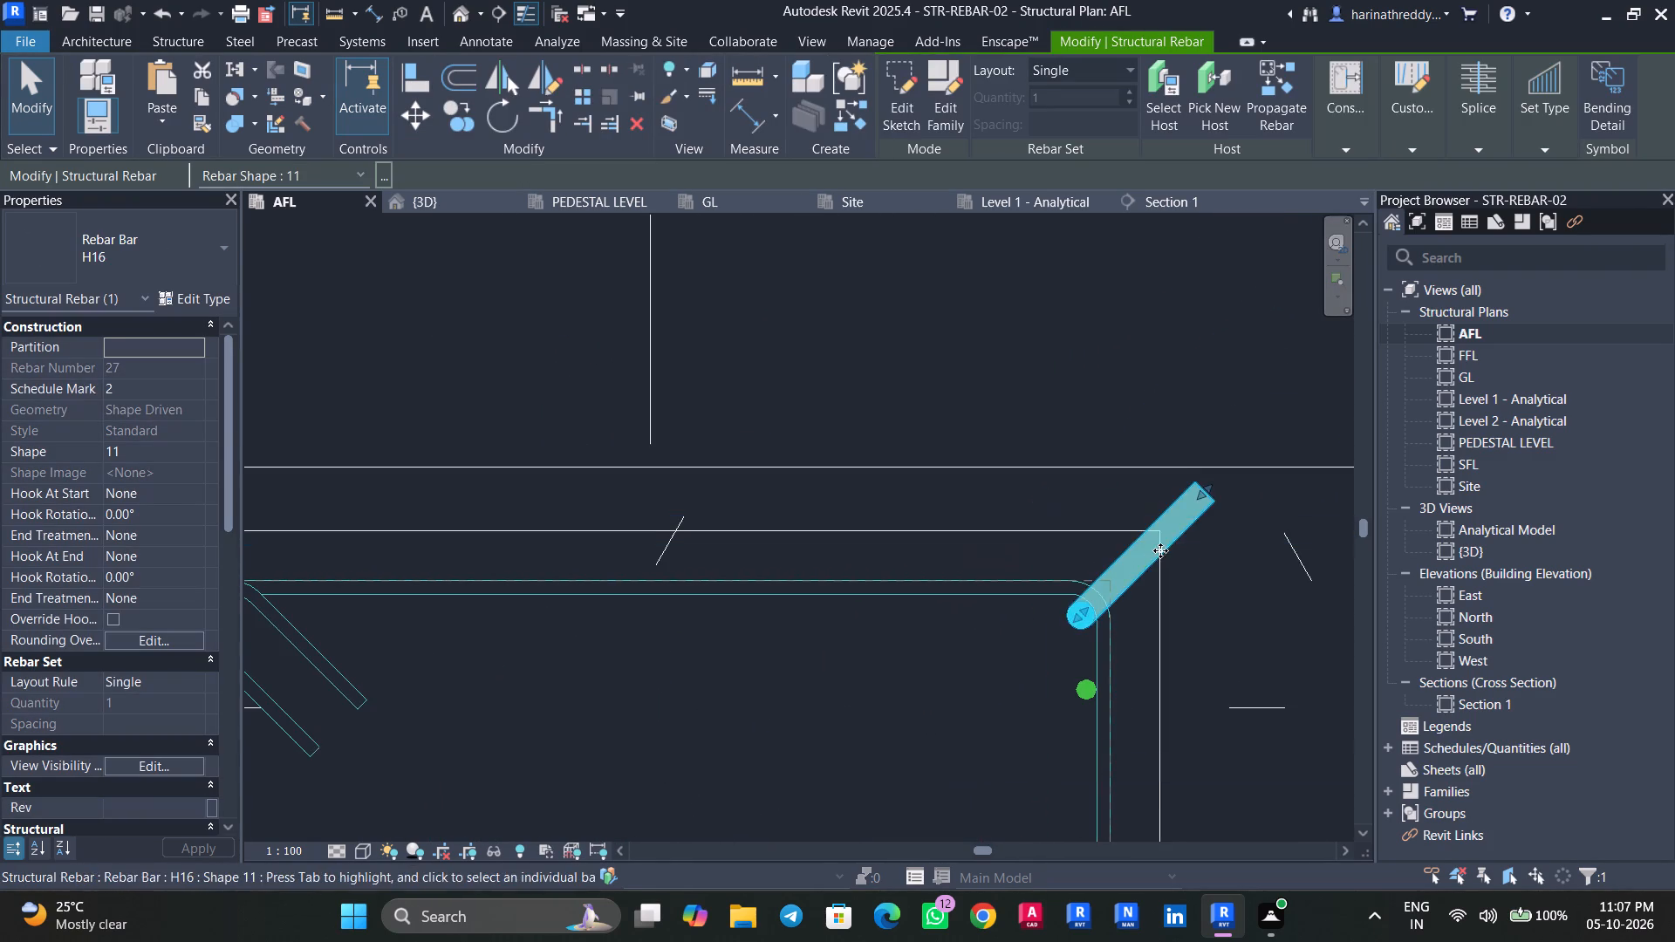
# Mirror a copy of the shortened upper-right H16 bar about vertical grid 1 into the upper-left stirrup corner.
pyautogui.press('Escape')
pyautogui.press('Tab')
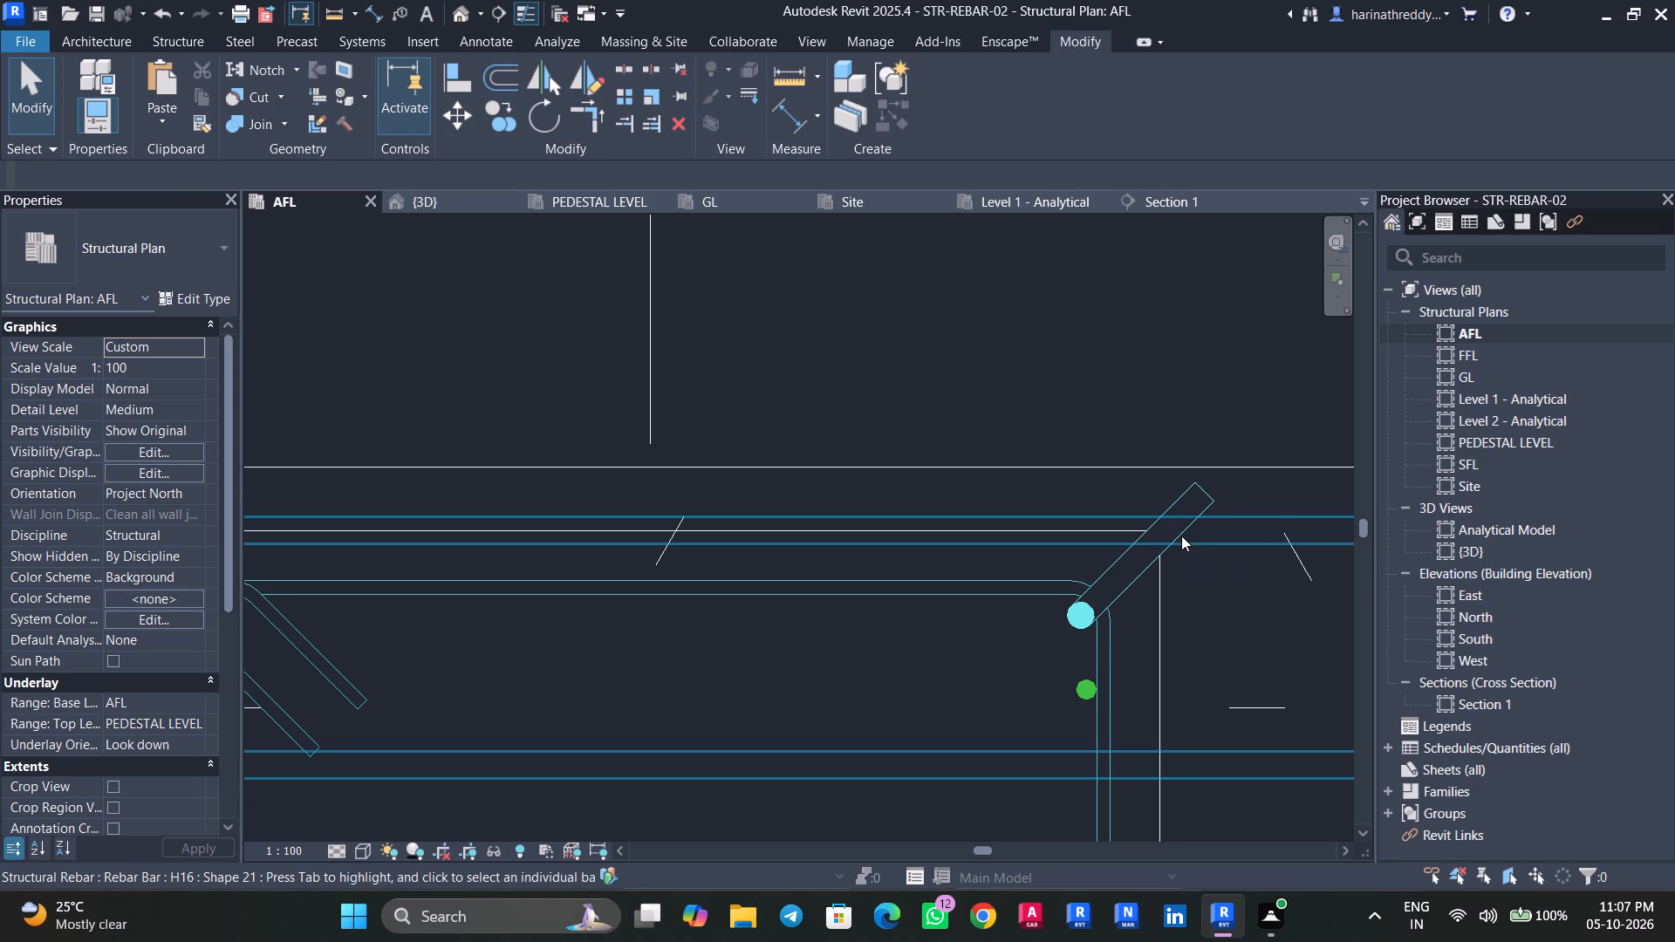
pyautogui.press('Tab')
pyautogui.click(1177, 533)
pyautogui.scroll(-5, 1177, 531)
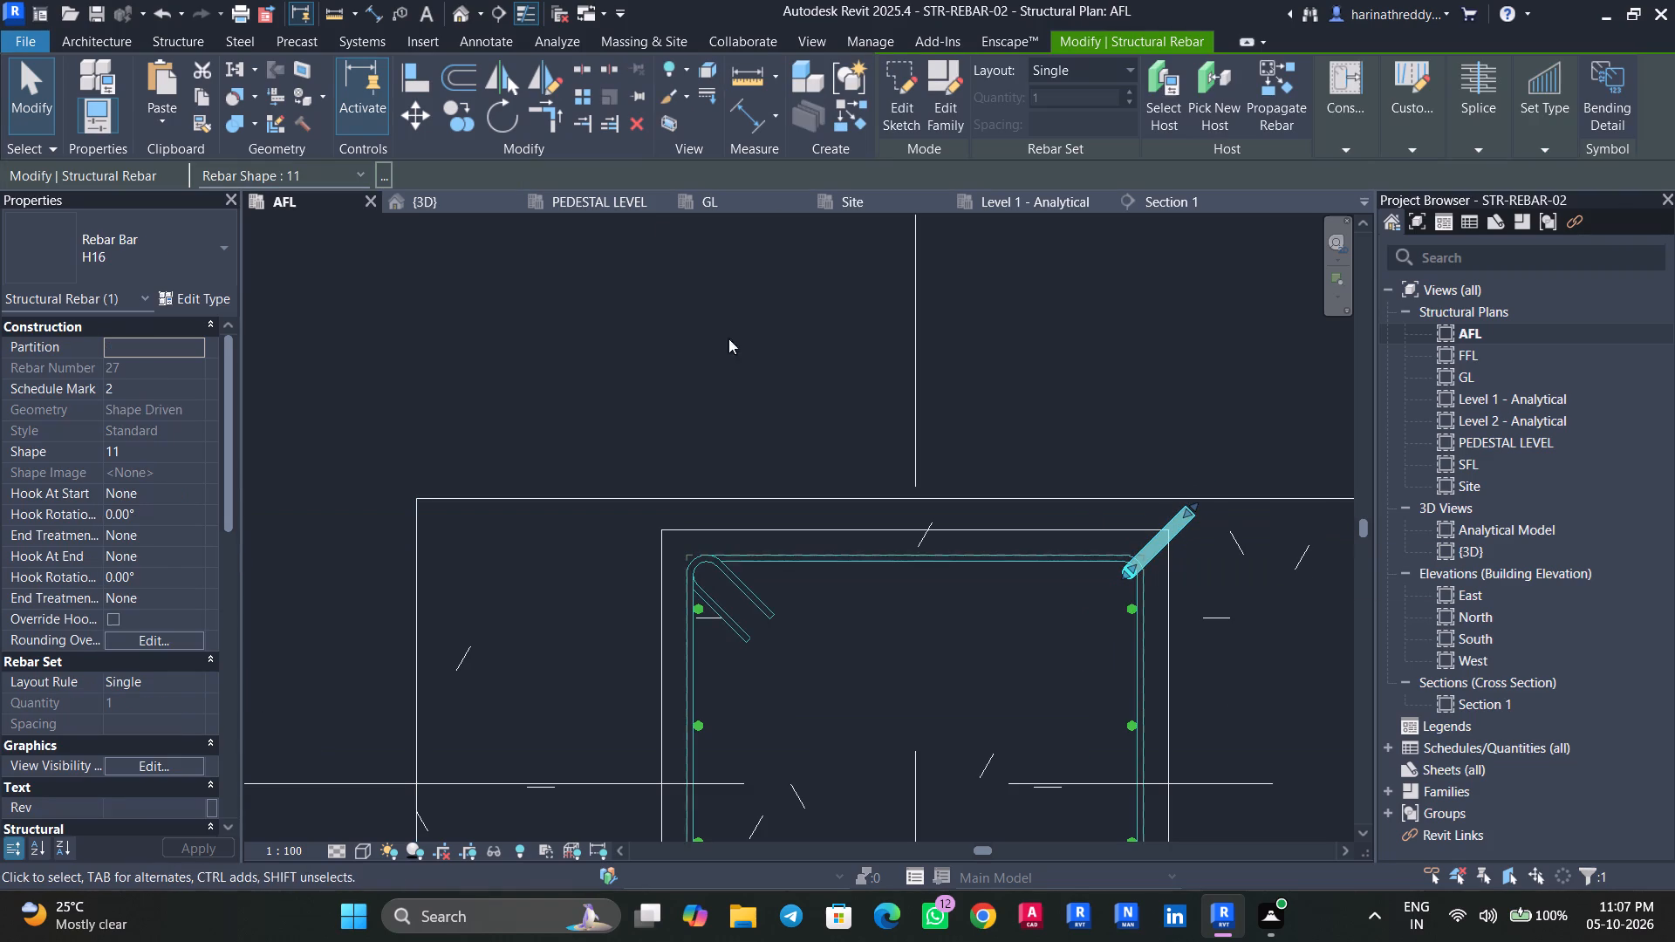
pyautogui.click(502, 84)
pyautogui.click(915, 450)
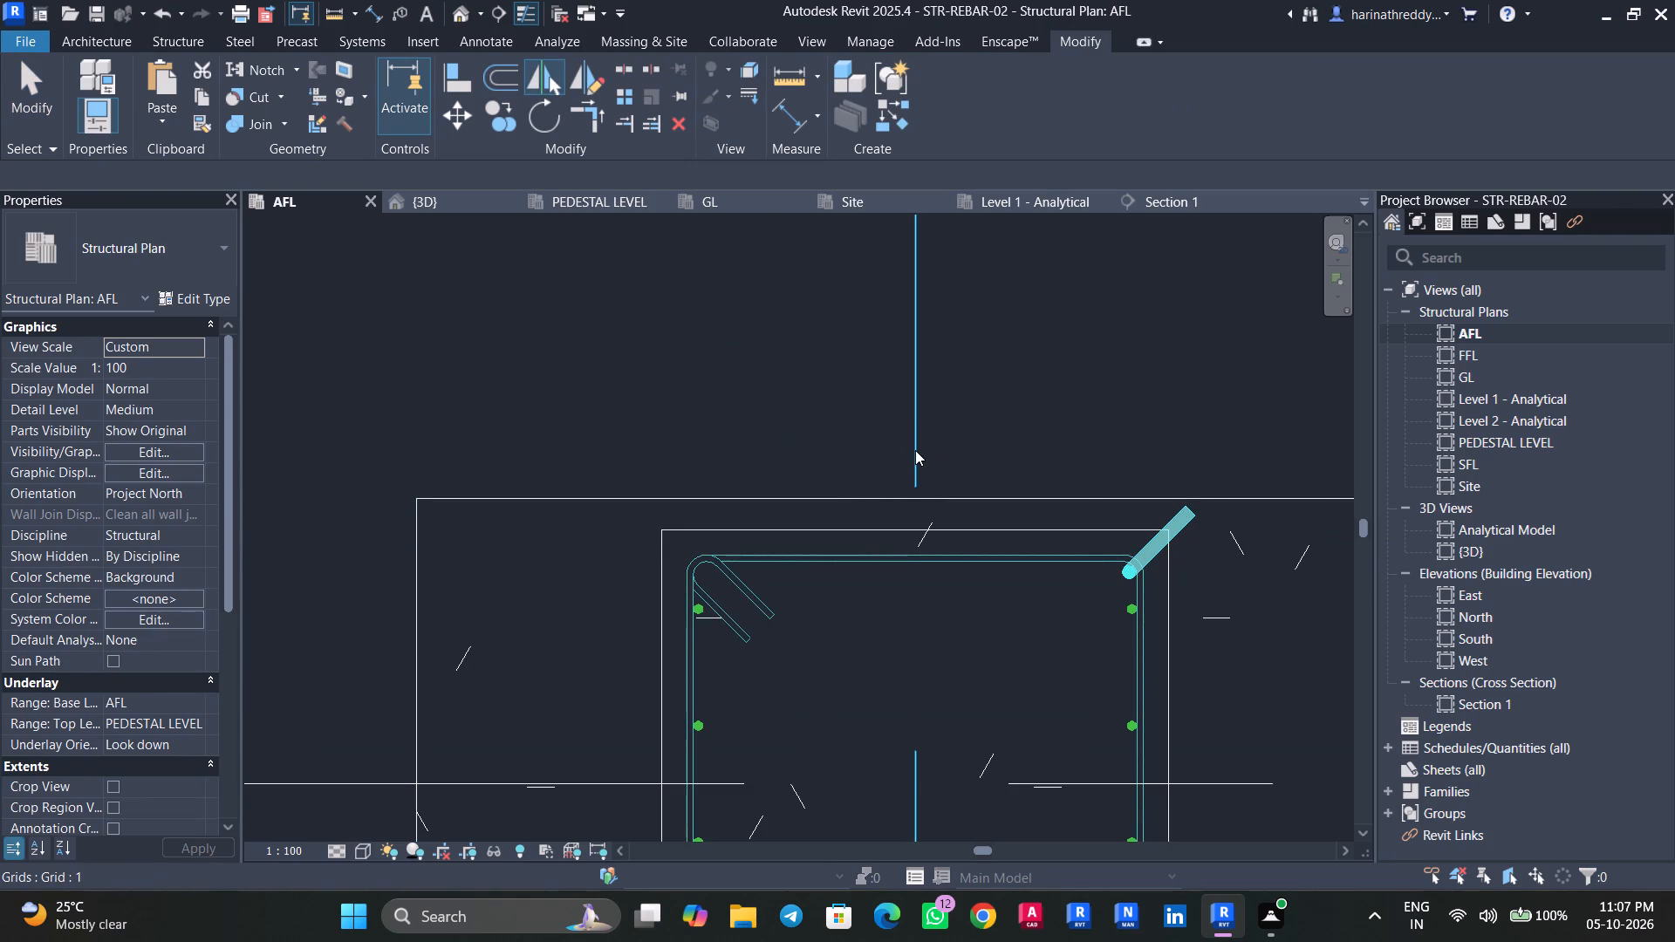
pyautogui.press('Escape')
pyautogui.press('Escape')
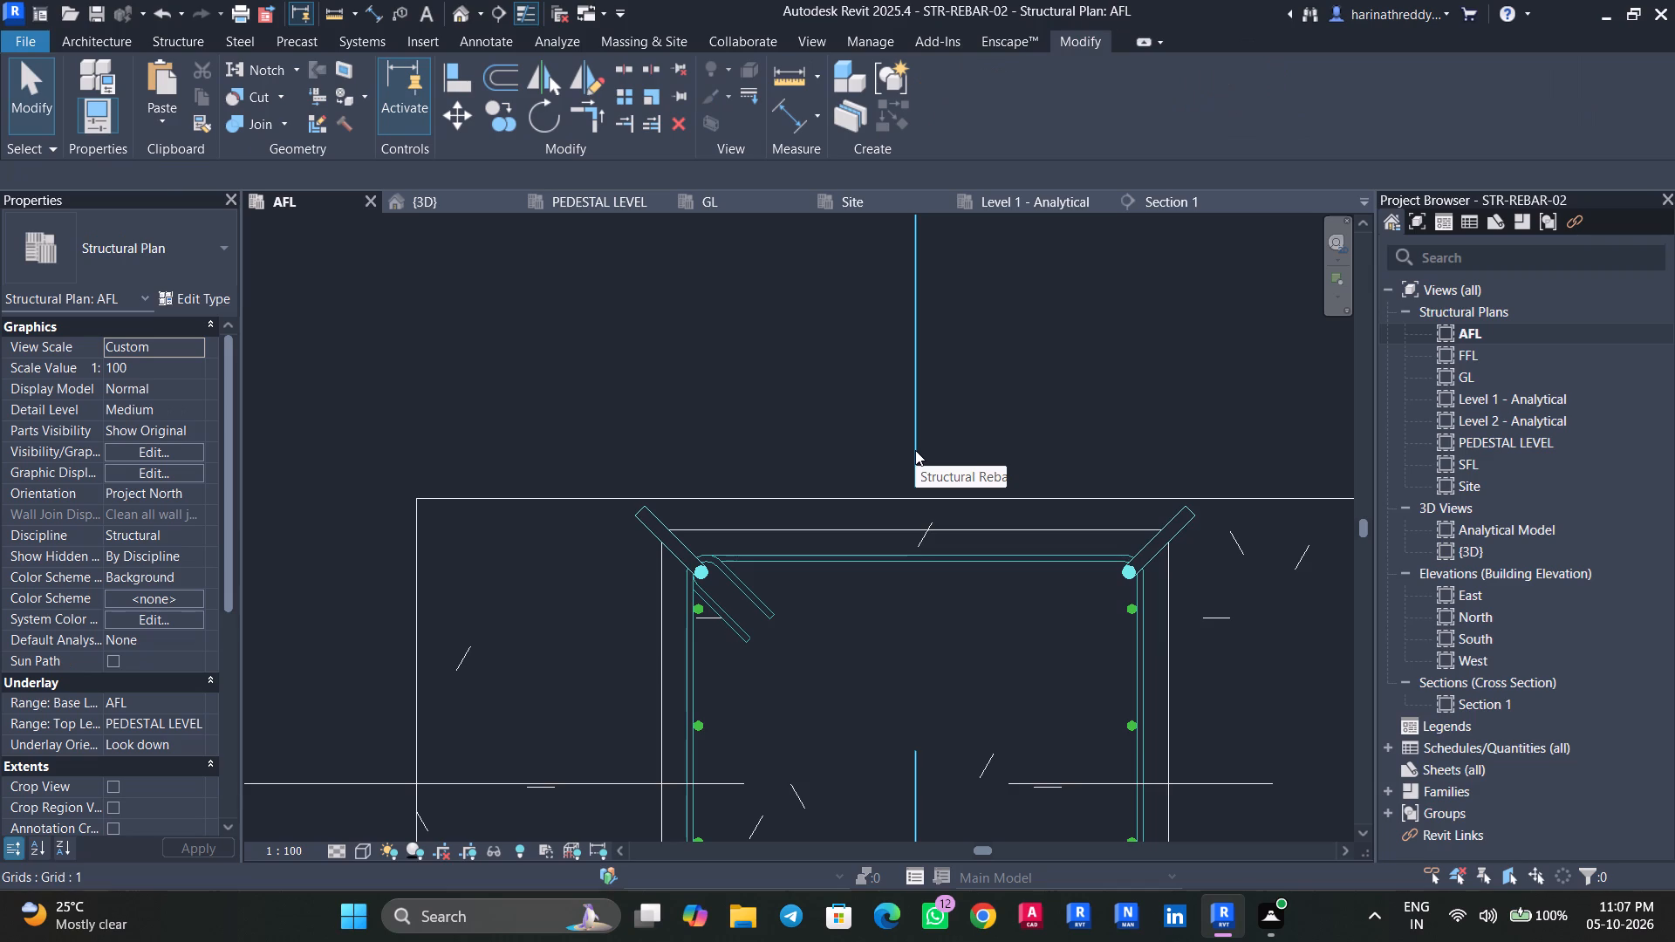
pyautogui.press('Escape')
pyautogui.press('Escape')
# Shift the next back-row pedestal's left H12 bar set outward against the stirrup.
pyautogui.scroll(-17, 959, 330)
pyautogui.moveTo(1166, 502); pyautogui.dragTo(964, 550, button='middle')
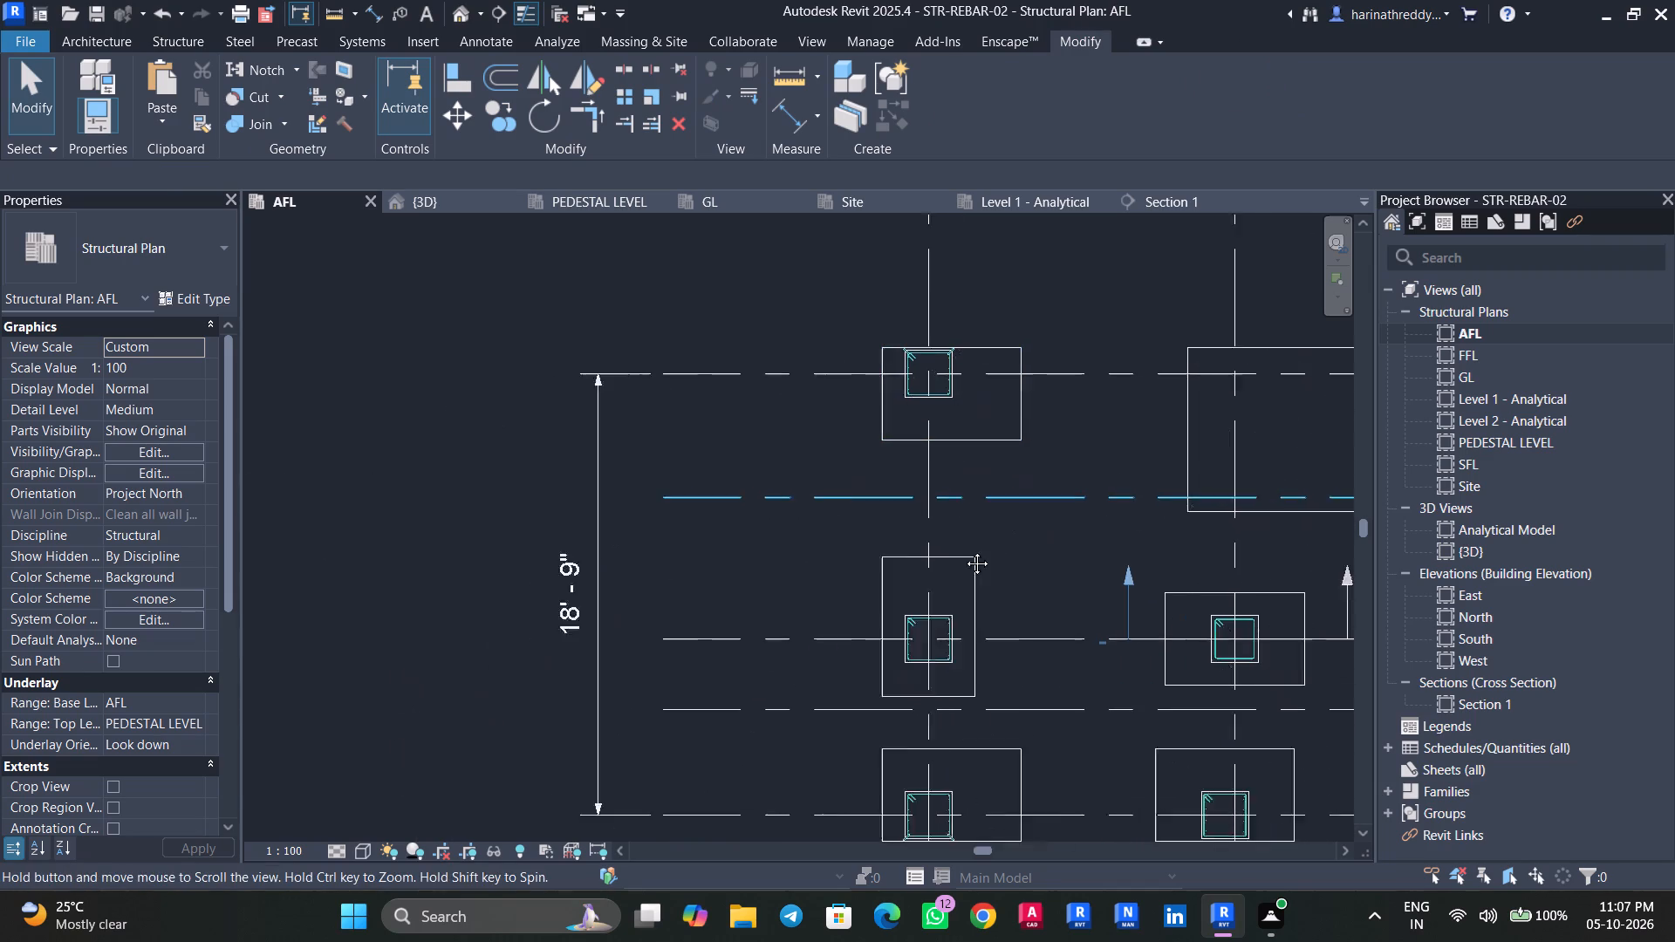
pyautogui.moveTo(964, 550); pyautogui.dragTo(420, 679, button='middle')
pyautogui.scroll(15, 1049, 543)
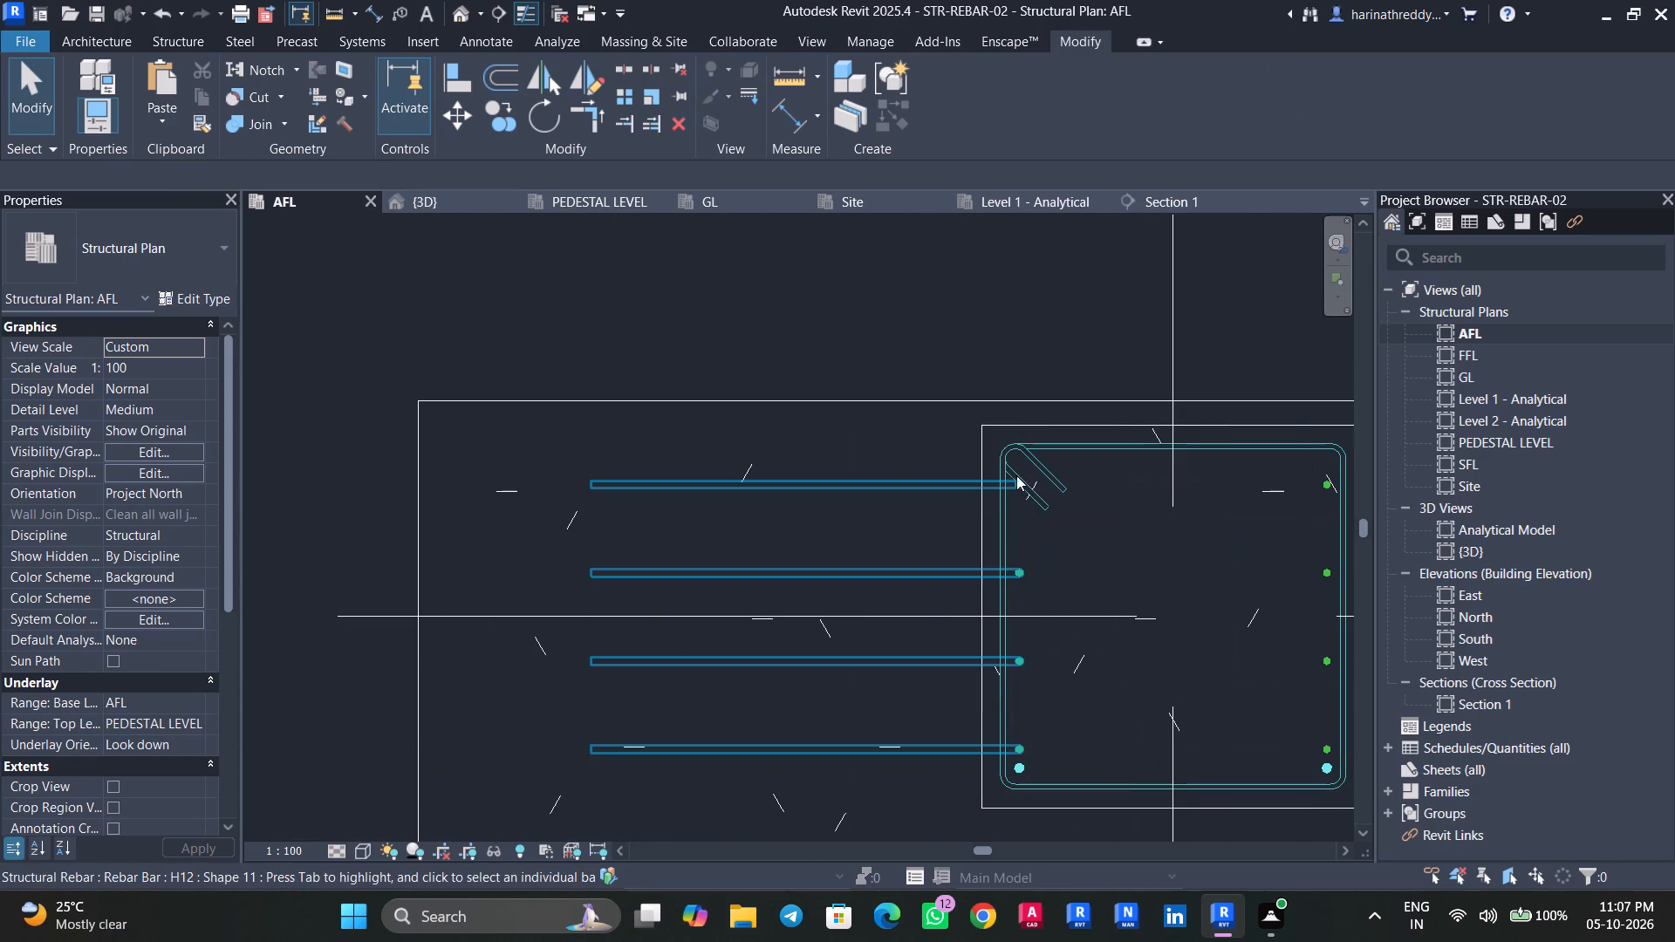
pyautogui.click(1014, 482)
pyautogui.scroll(5, 1014, 486)
pyautogui.moveTo(1017, 479); pyautogui.dragTo(1011, 480)
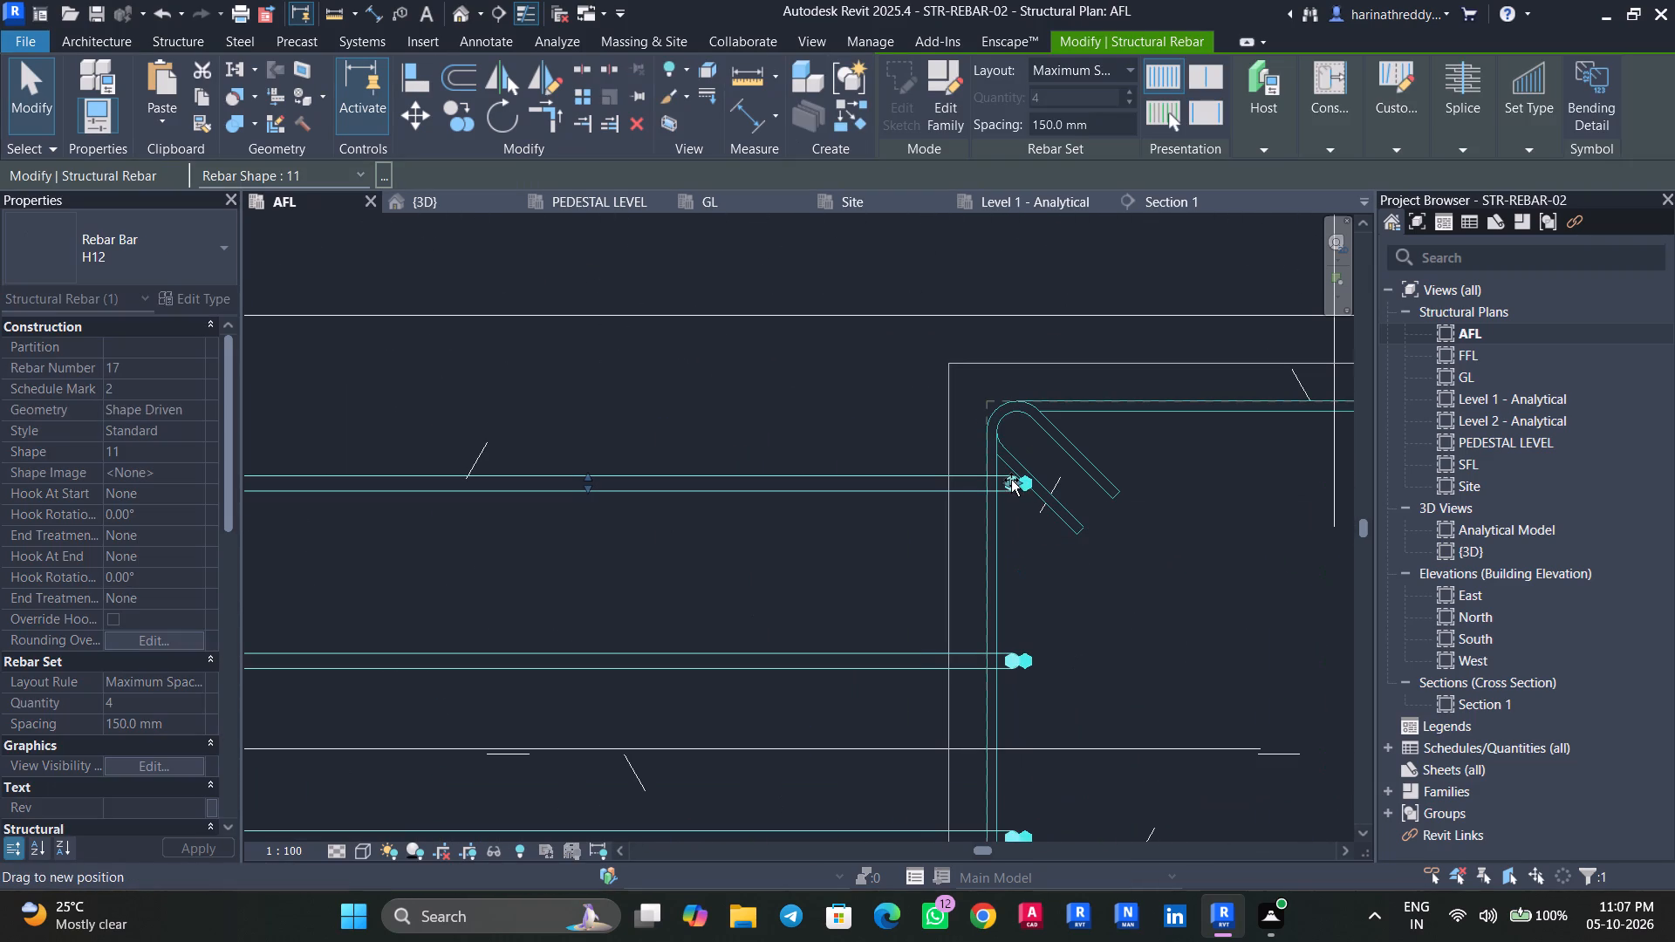
pyautogui.moveTo(1011, 480); pyautogui.dragTo(1008, 481)
pyautogui.scroll(1, 1008, 481)
pyautogui.scroll(-1, 1008, 481)
pyautogui.scroll(7, 1008, 481)
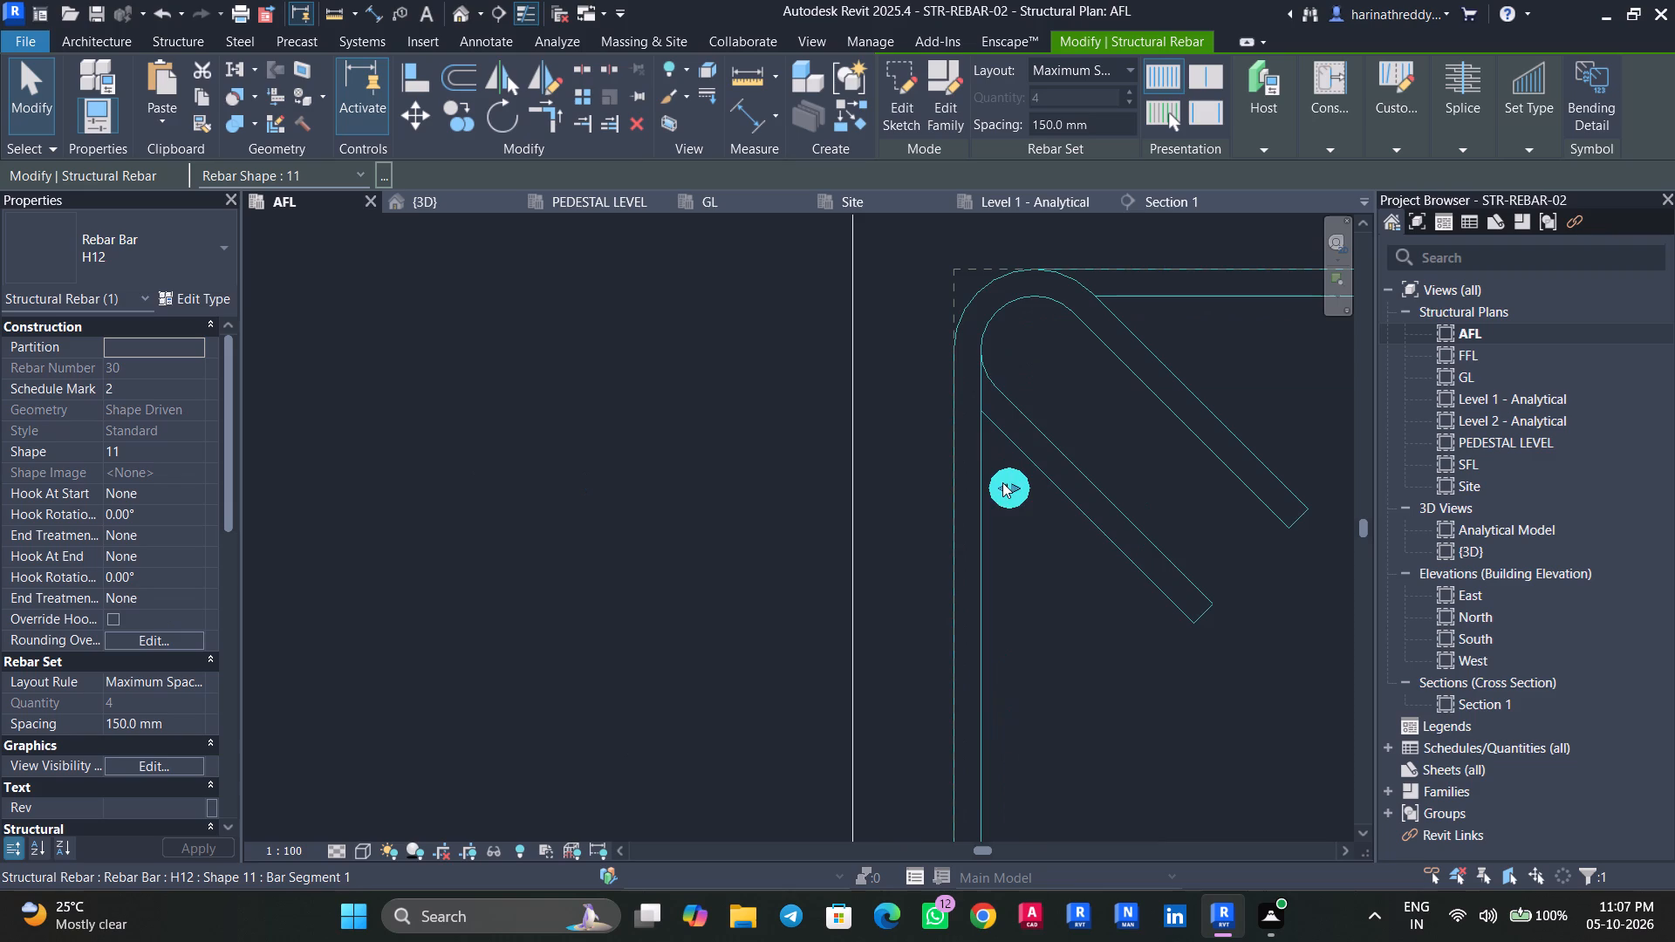
pyautogui.scroll(6, 1000, 488)
pyautogui.moveTo(1015, 487); pyautogui.dragTo(1005, 489)
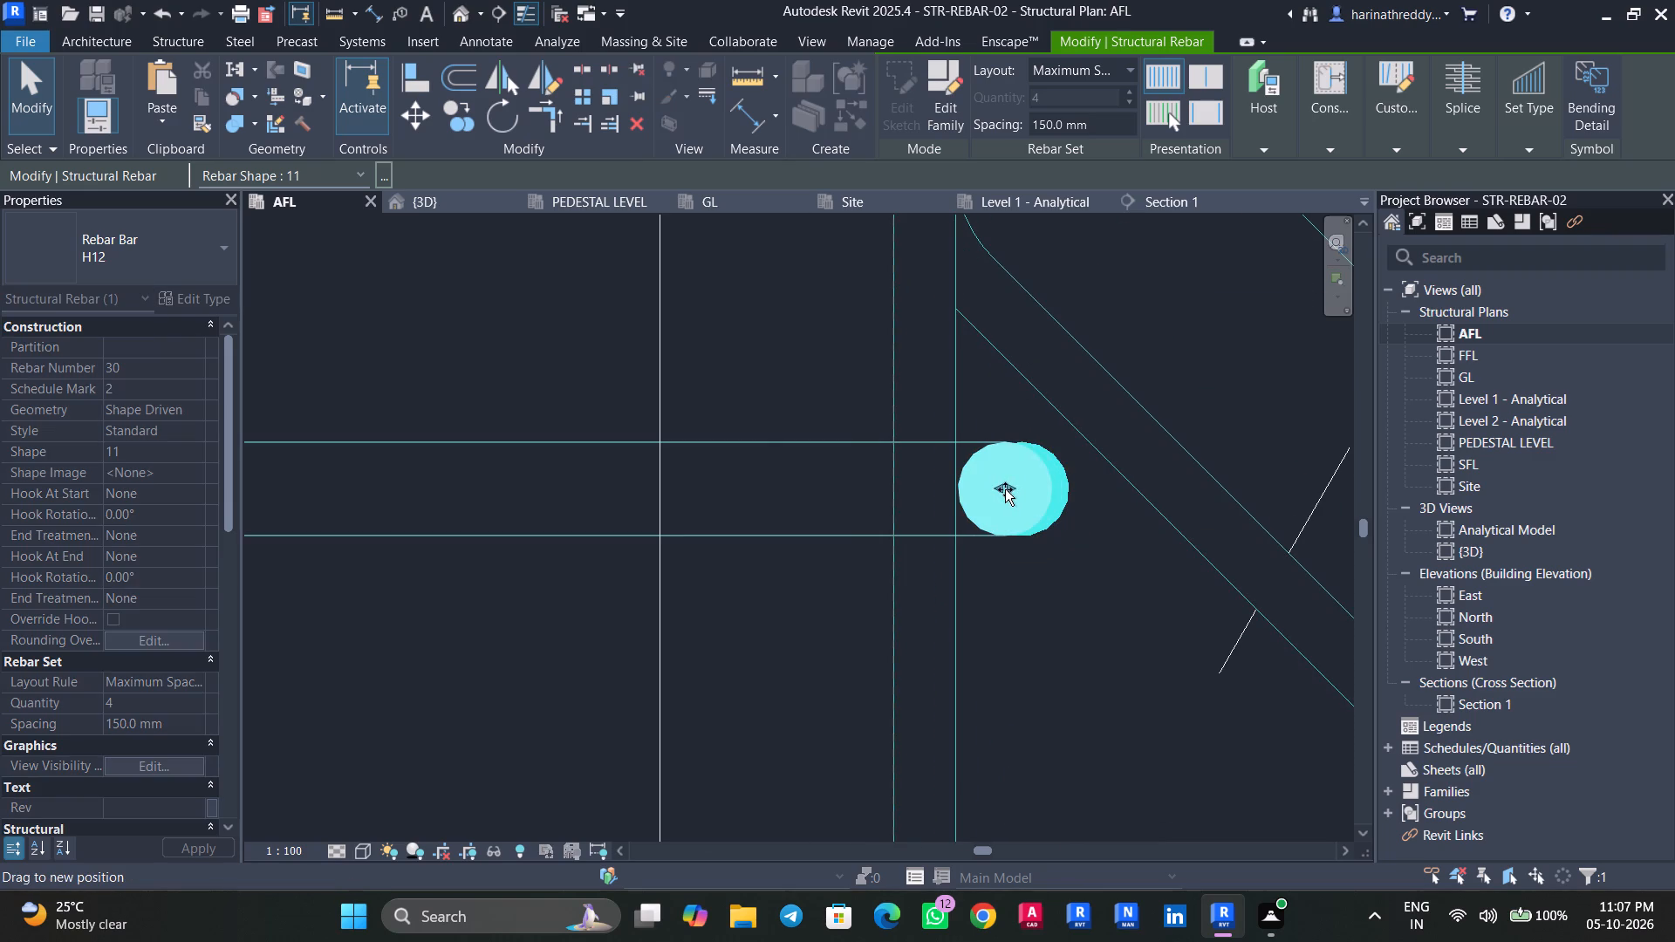
pyautogui.moveTo(1005, 489); pyautogui.dragTo(1003, 489)
pyautogui.press('Escape')
# Shift the same back-row pedestal's right H12 bar set outward against the stirrup.
pyautogui.scroll(-16, 1049, 556)
pyautogui.scroll(1, 1138, 575)
pyautogui.moveTo(1124, 576); pyautogui.dragTo(596, 537, button='middle')
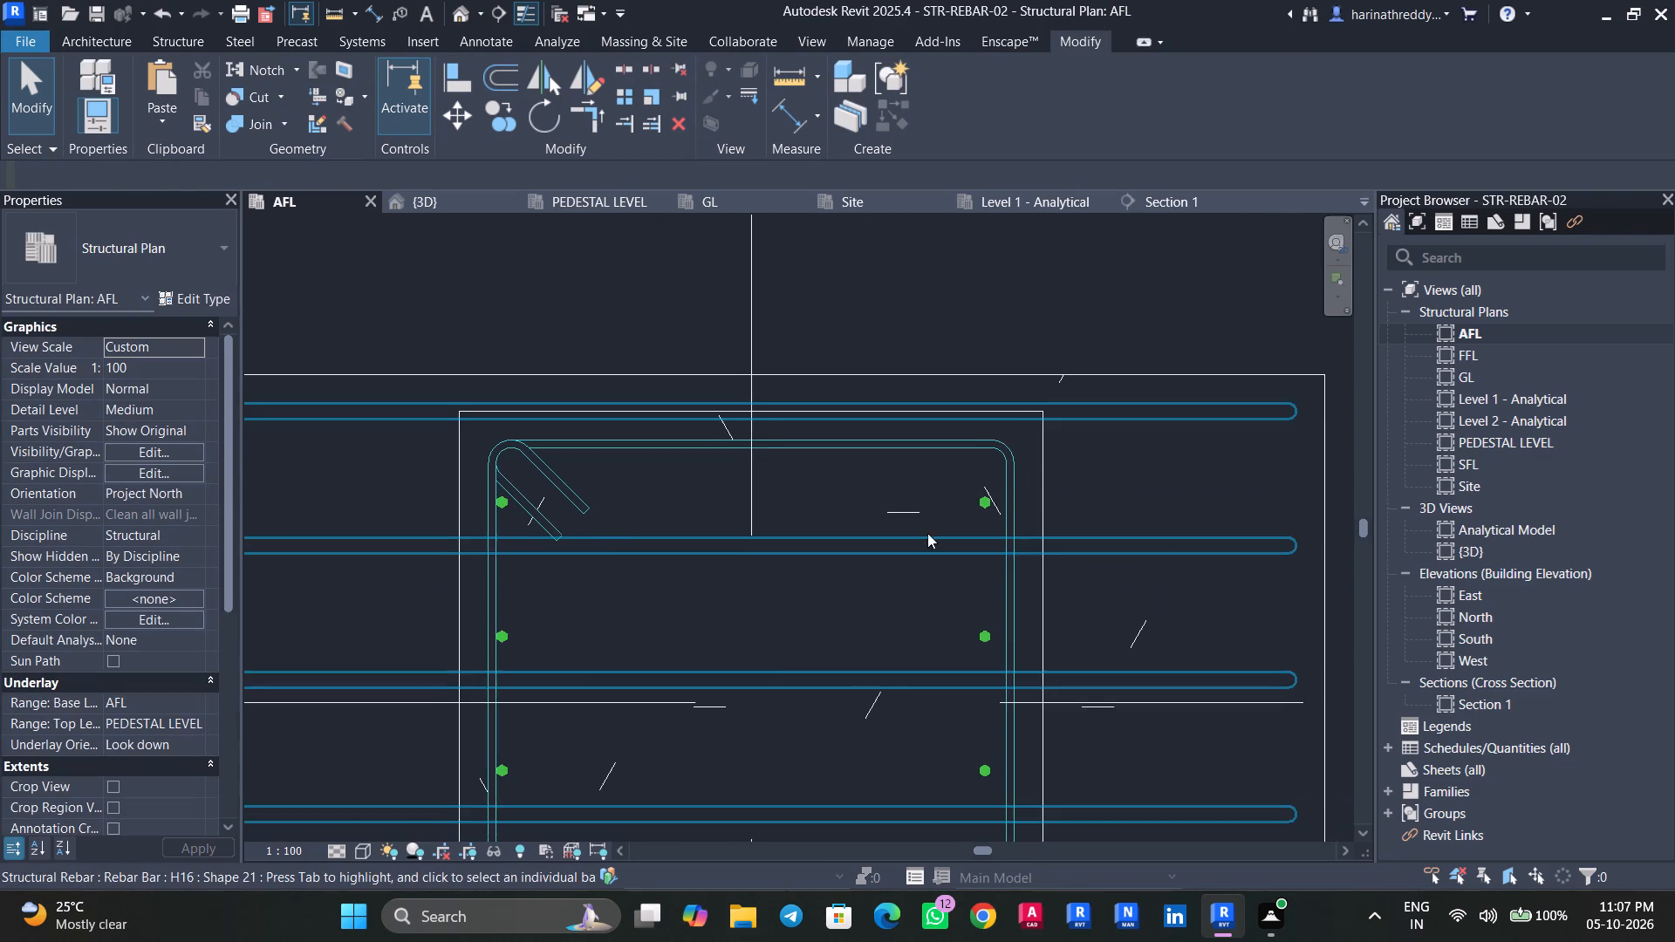
pyautogui.click(989, 499)
pyautogui.scroll(14, 989, 499)
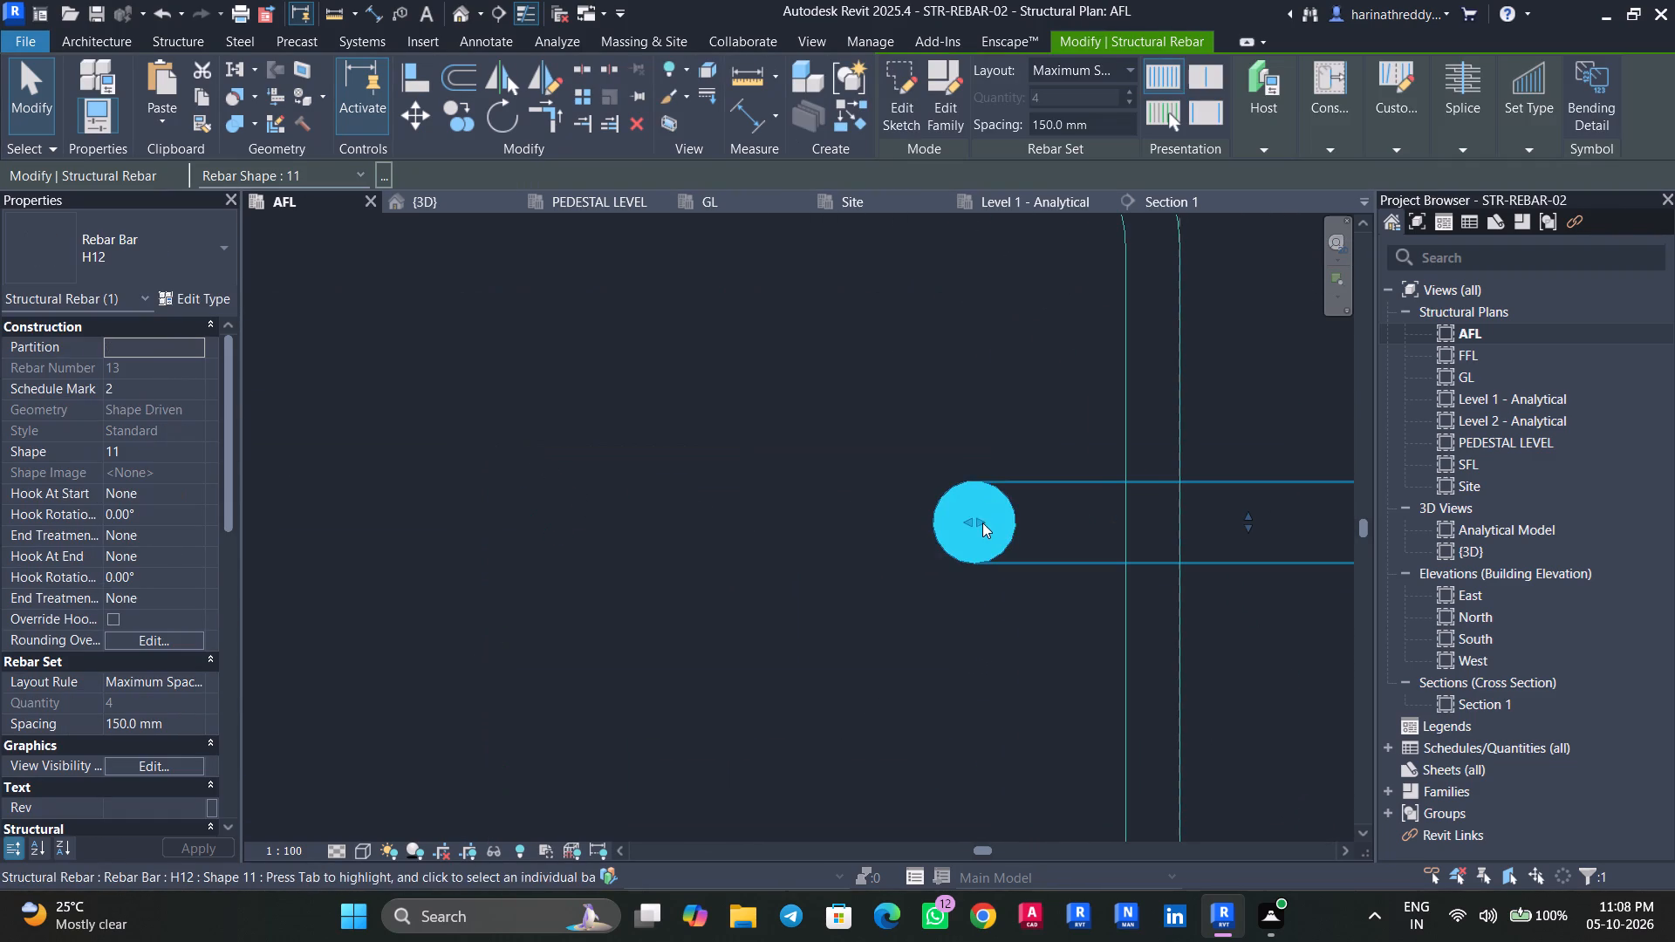
pyautogui.moveTo(982, 521); pyautogui.dragTo(1087, 545)
pyautogui.press('Escape')
# Shift the vertical leg of this back-row pedestal's lower-right H16 bar into the stirrup corner.
pyautogui.scroll(-4, 1005, 534)
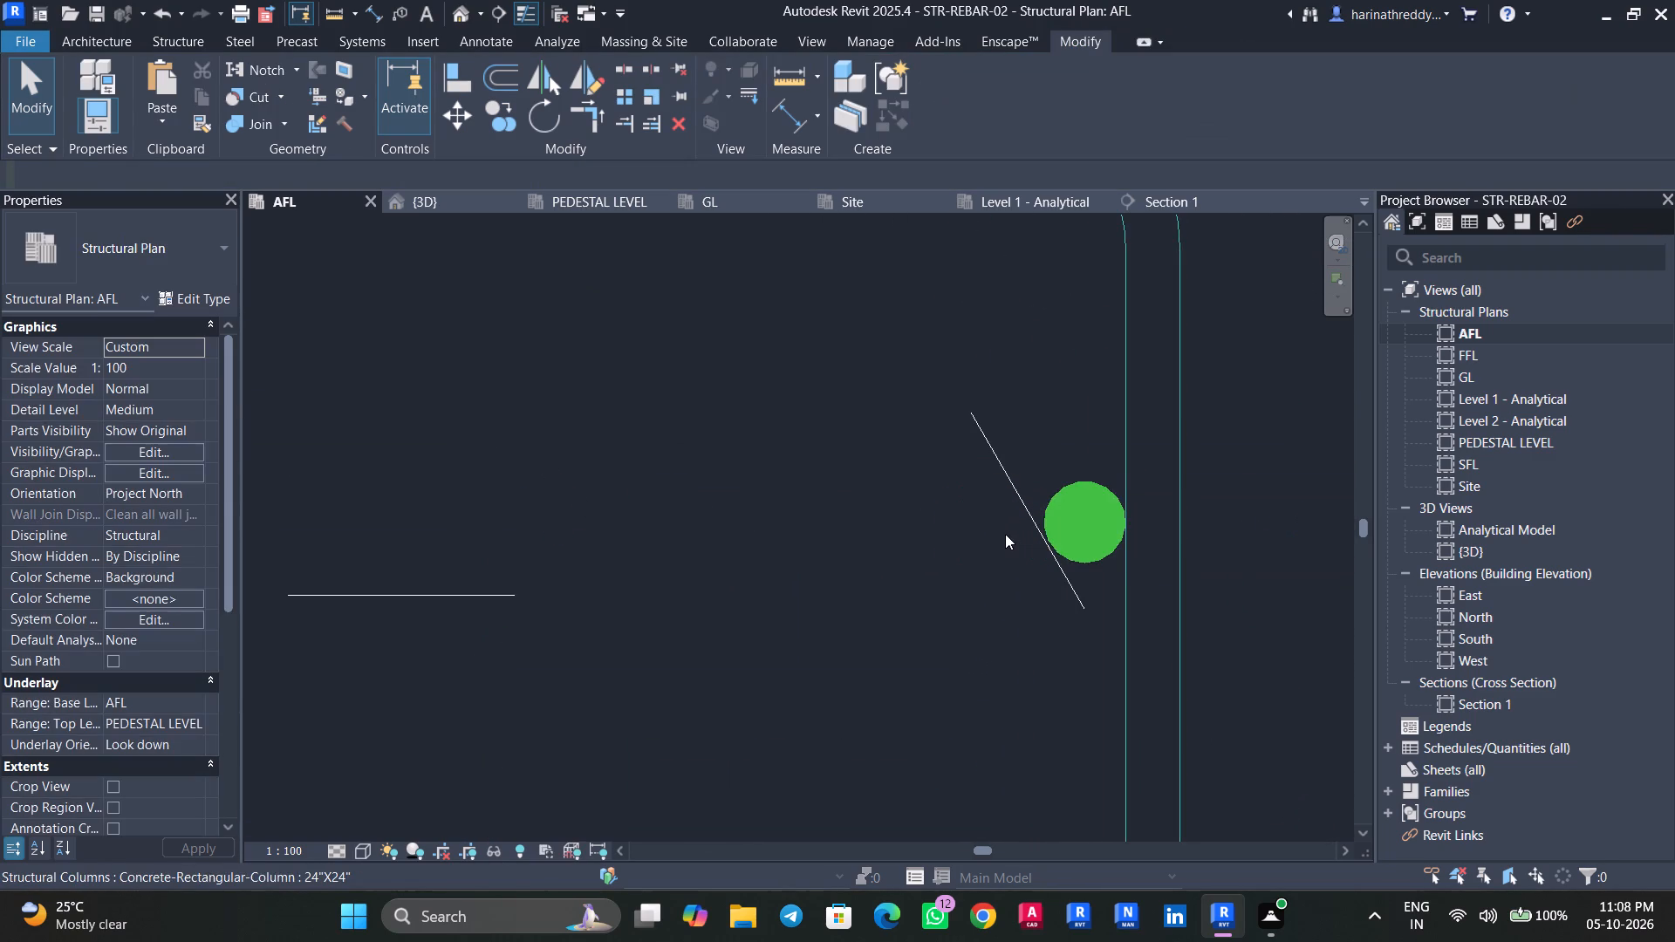
pyautogui.scroll(-16, 1005, 534)
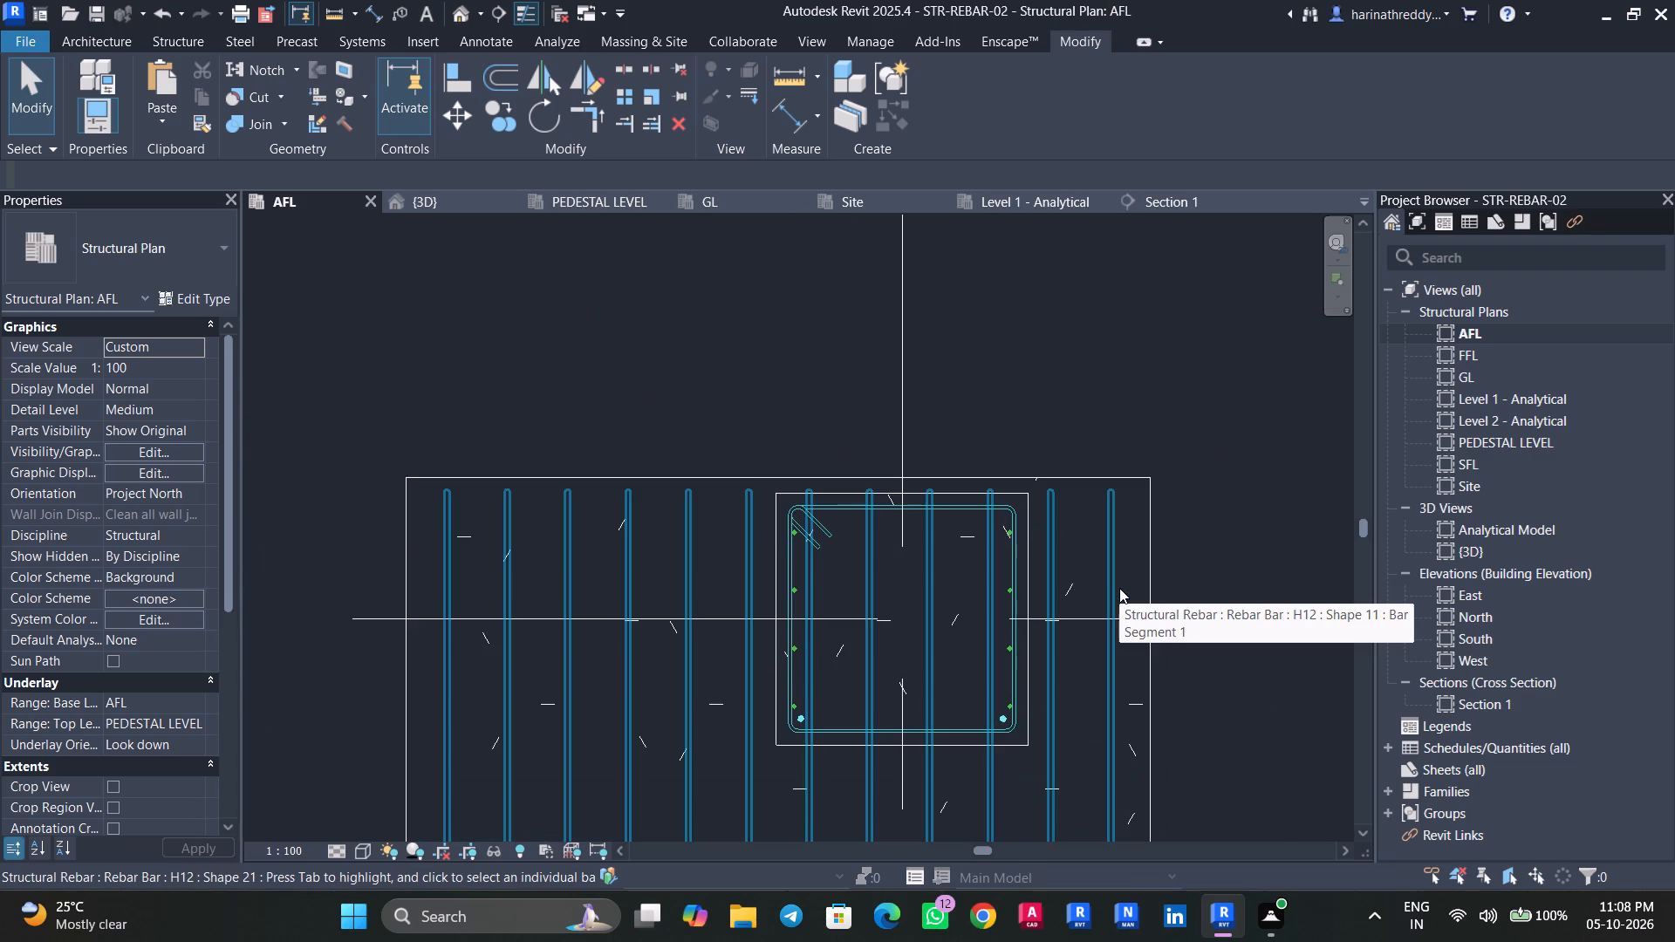
pyautogui.scroll(4, 1063, 702)
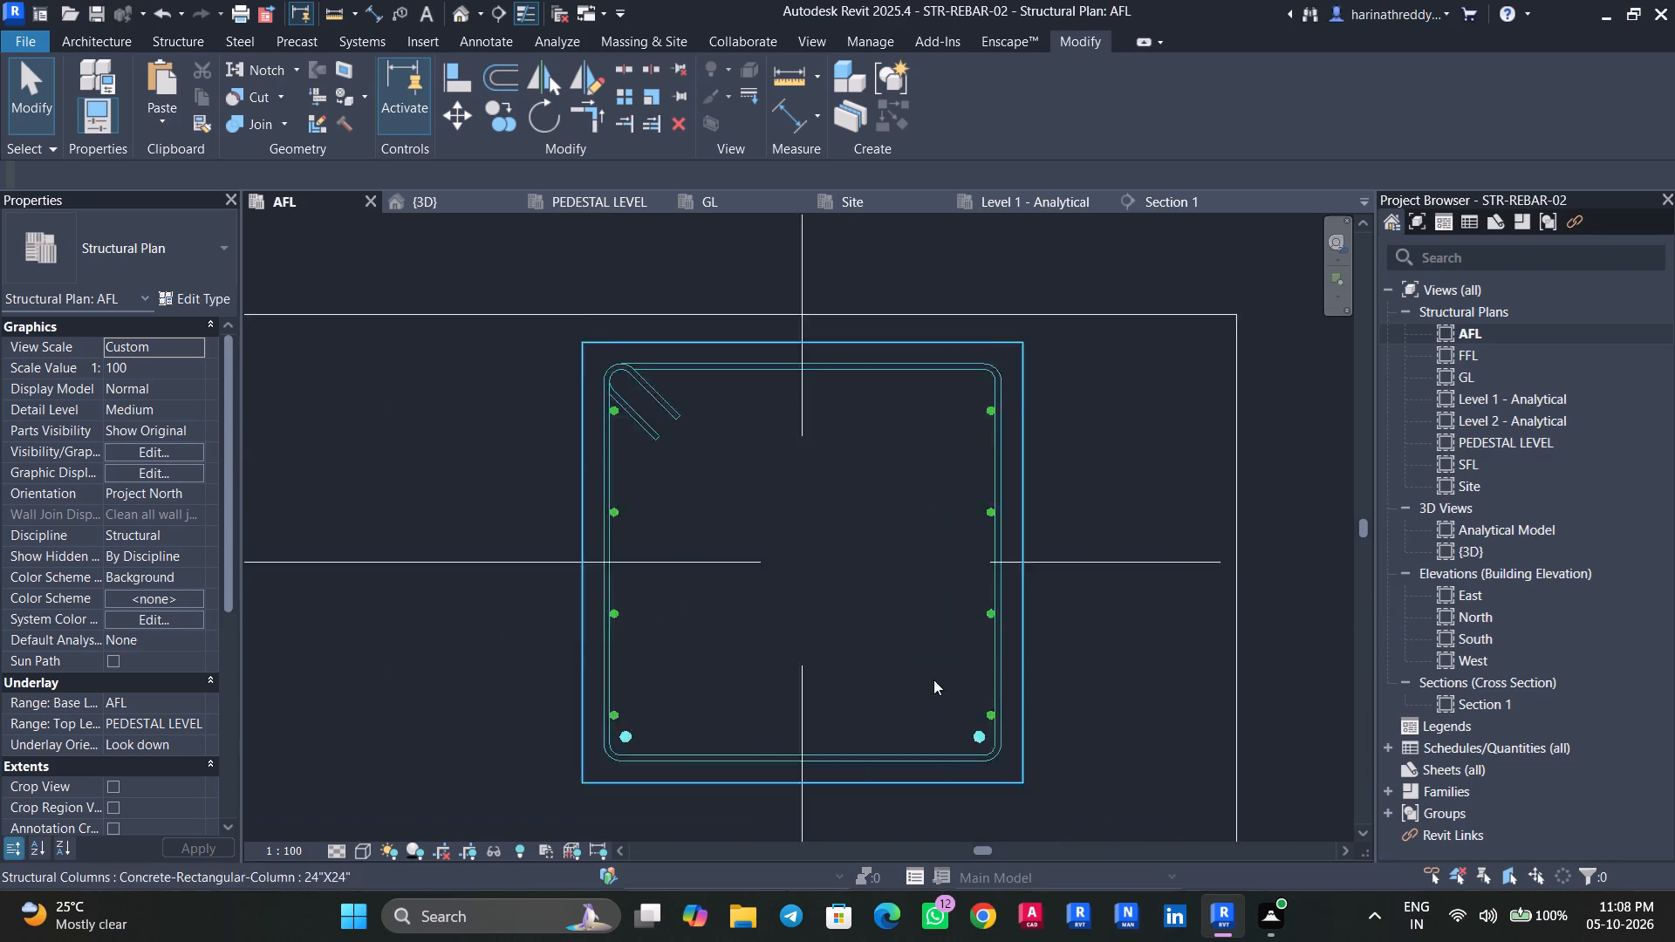
pyautogui.scroll(5, 933, 679)
pyautogui.moveTo(960, 706); pyautogui.dragTo(857, 359, button='middle')
pyautogui.press('Escape')
pyautogui.click(981, 509)
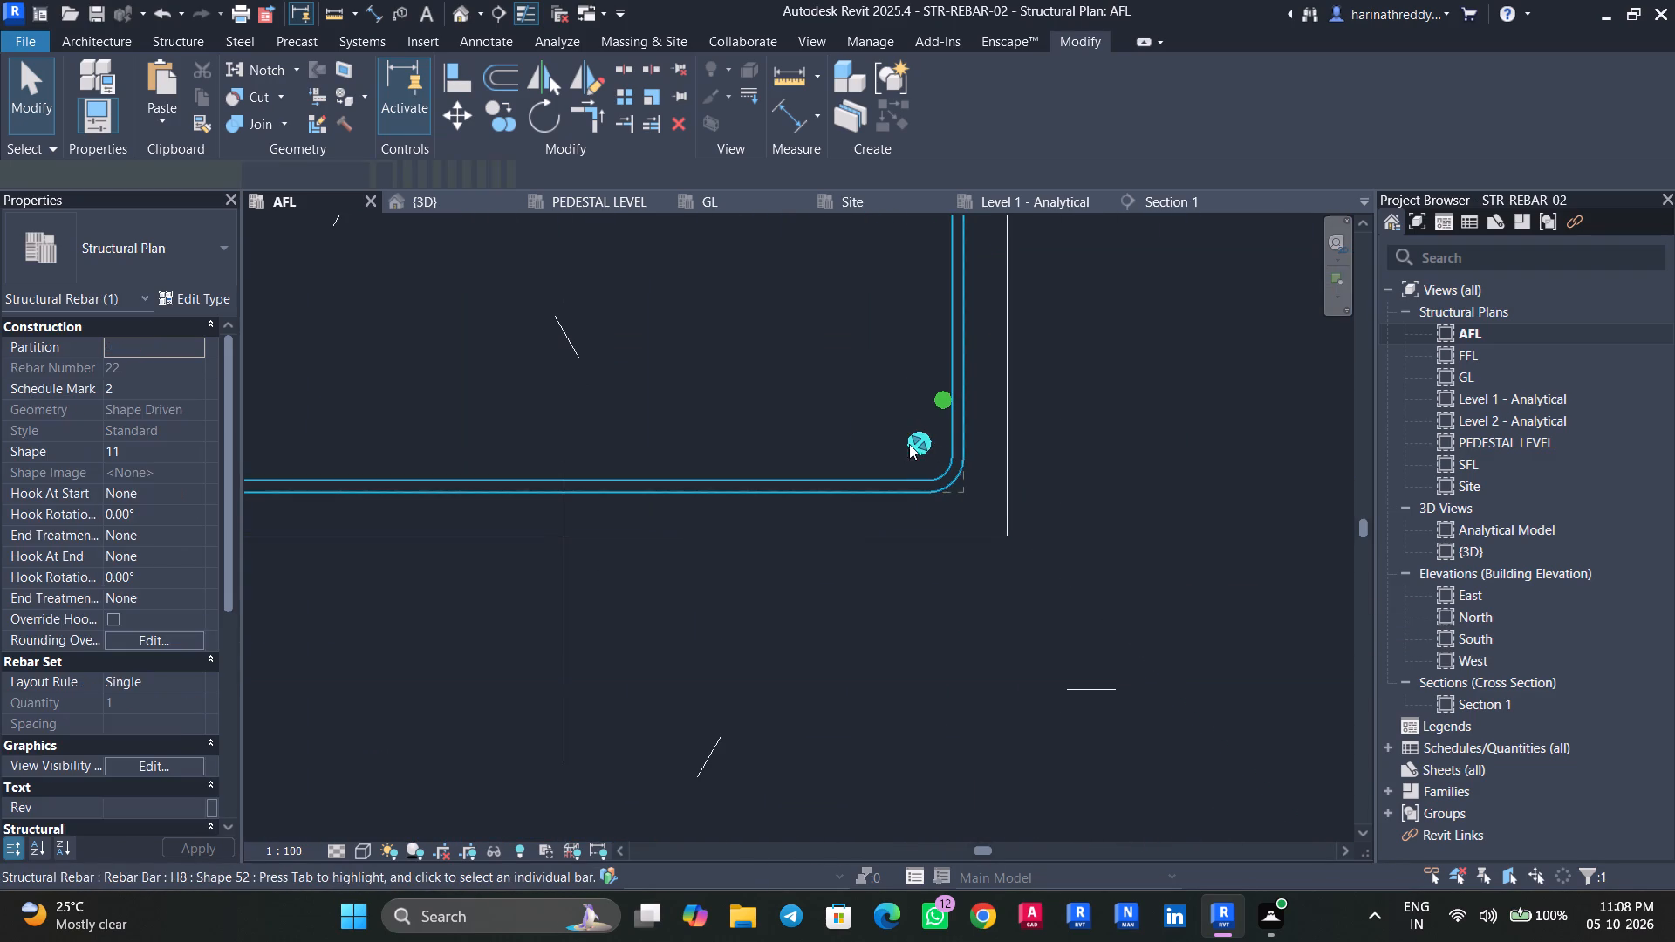
pyautogui.moveTo(920, 441); pyautogui.dragTo(935, 464)
pyautogui.scroll(10, 933, 464)
pyautogui.press('Escape')
# Shift the vertical leg of this back-row pedestal's lower-left H16 bar into the stirrup corner.
pyautogui.scroll(-14, 908, 484)
pyautogui.moveTo(735, 491); pyautogui.dragTo(995, 499, button='middle')
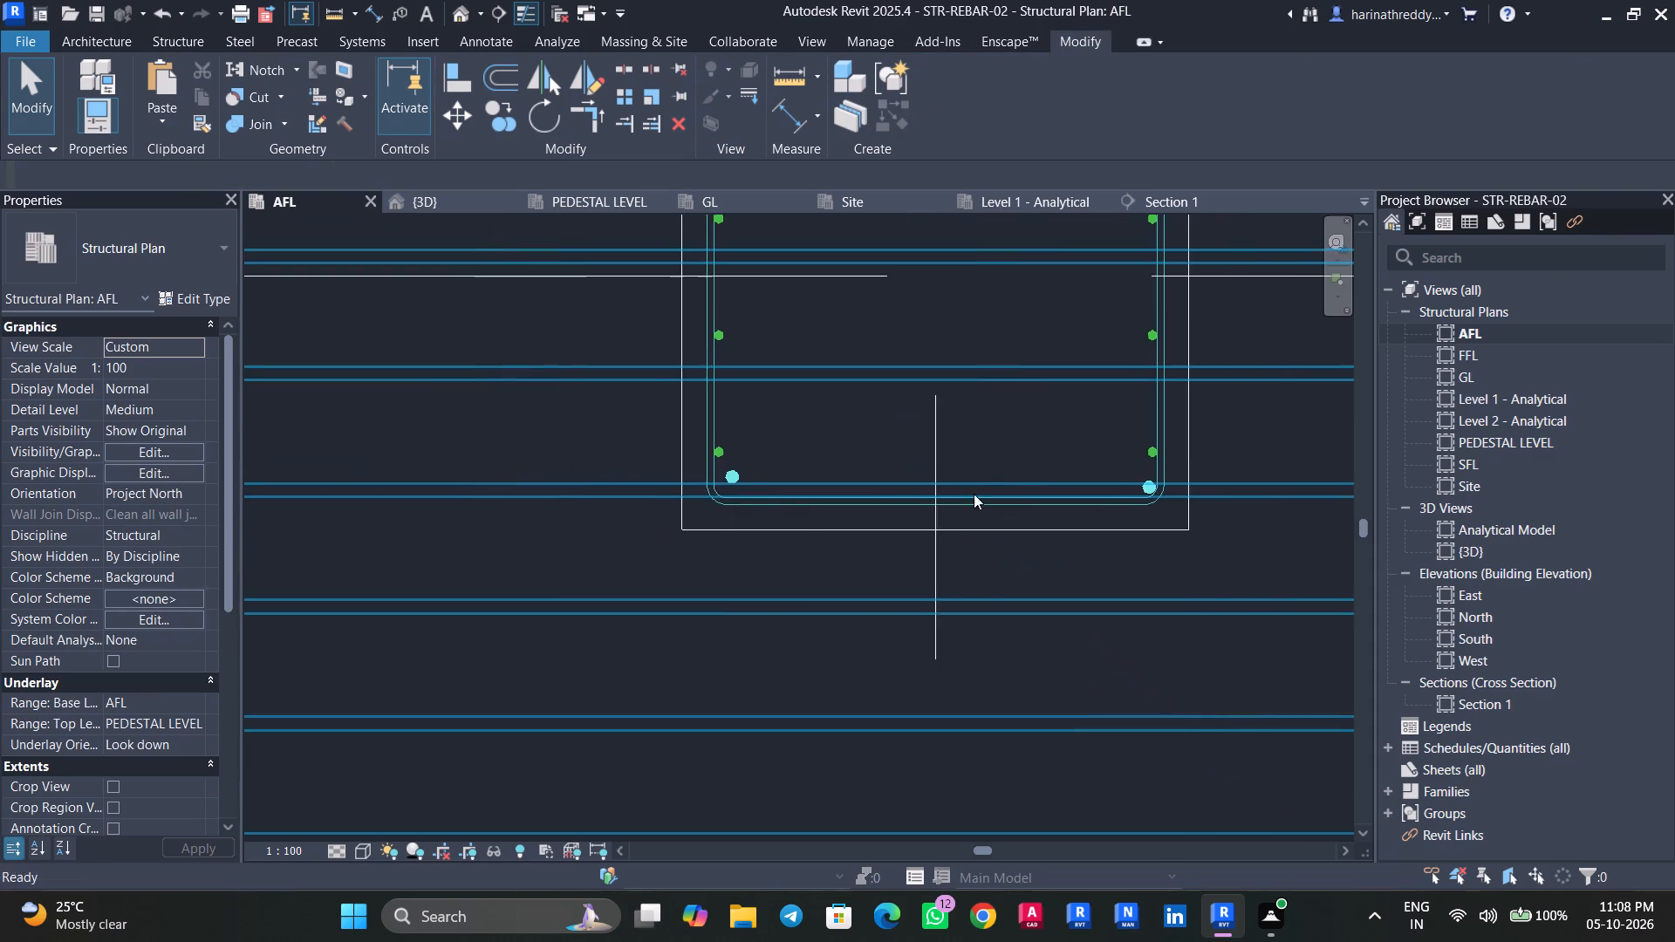
pyautogui.scroll(6, 741, 489)
pyautogui.click(729, 473)
pyautogui.scroll(4, 712, 473)
pyautogui.moveTo(721, 454); pyautogui.dragTo(687, 499)
pyautogui.press('Escape')
pyautogui.scroll(-7, 795, 452)
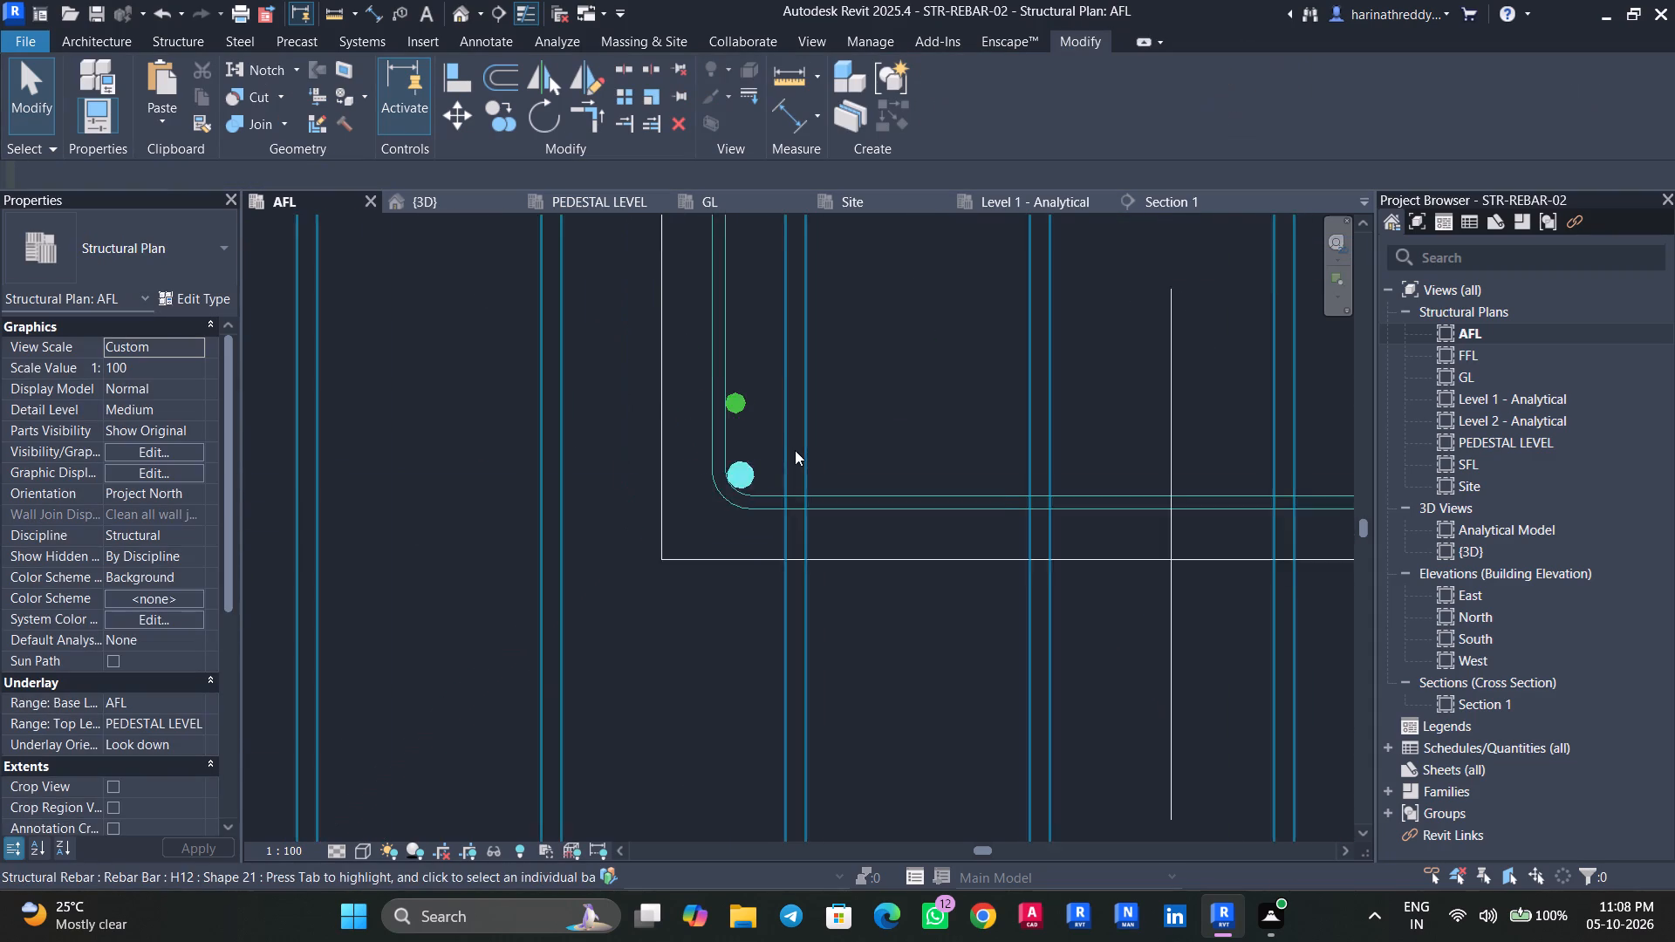
pyautogui.scroll(-11, 795, 450)
pyautogui.moveTo(852, 384); pyautogui.dragTo(816, 570, button='middle')
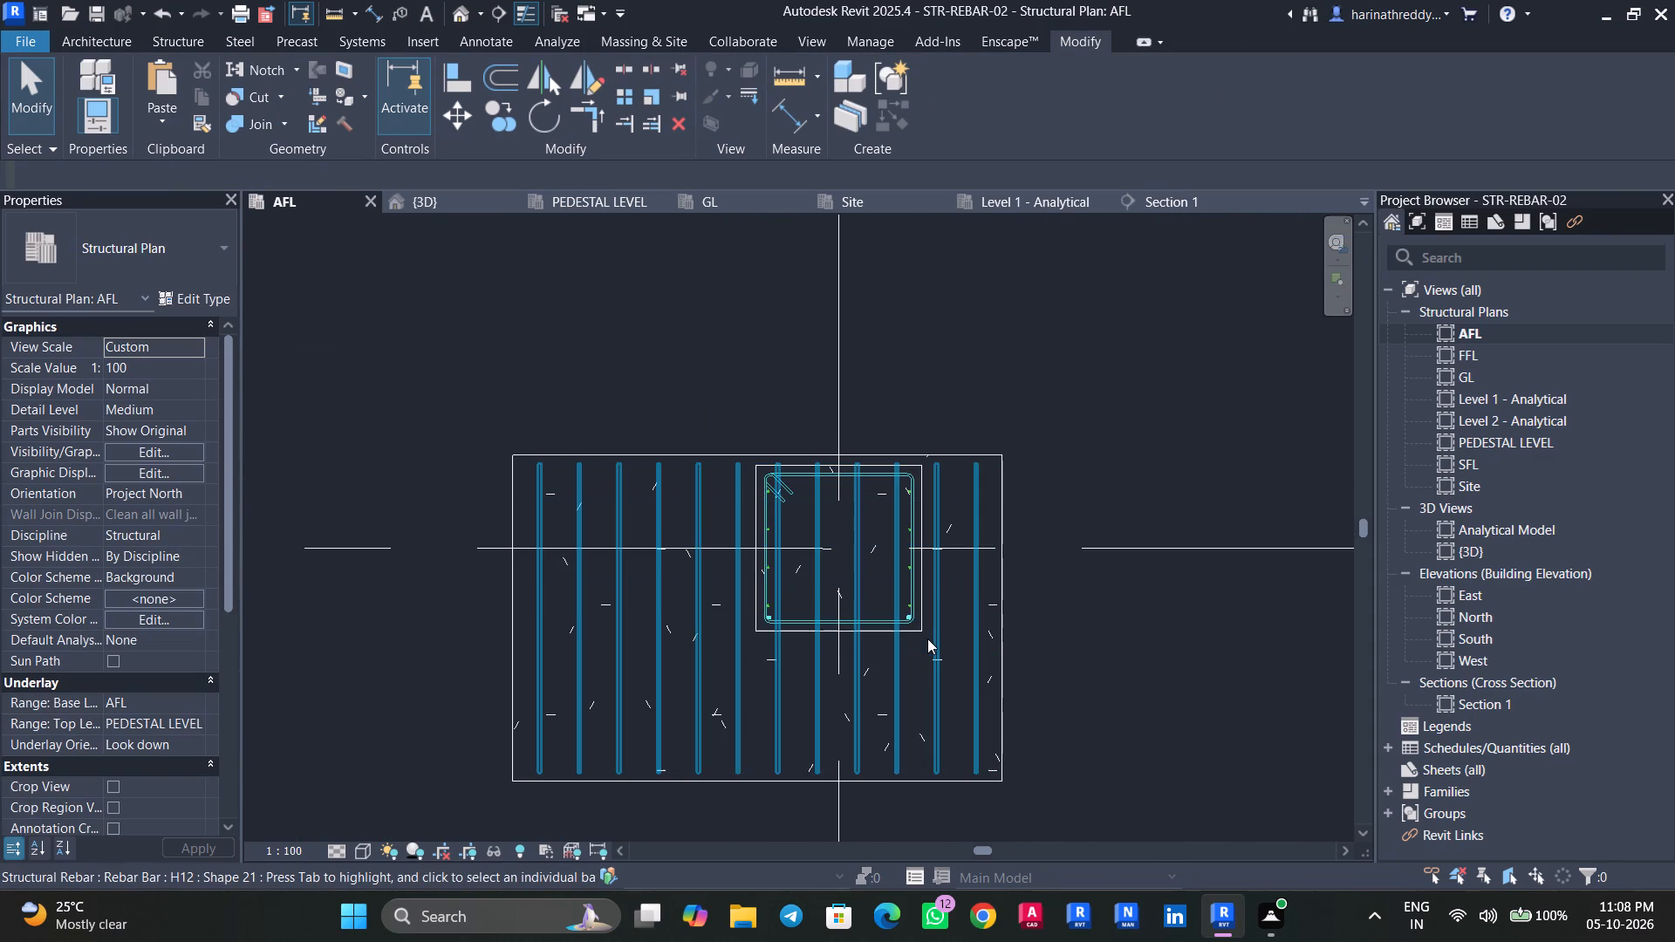
# Mirror the lower-right H16 corner bar of the grid A pedestal about the horizontal grid line to the upper-right corner.
pyautogui.press('Tab')
pyautogui.press('Tab')
pyautogui.click(926, 634)
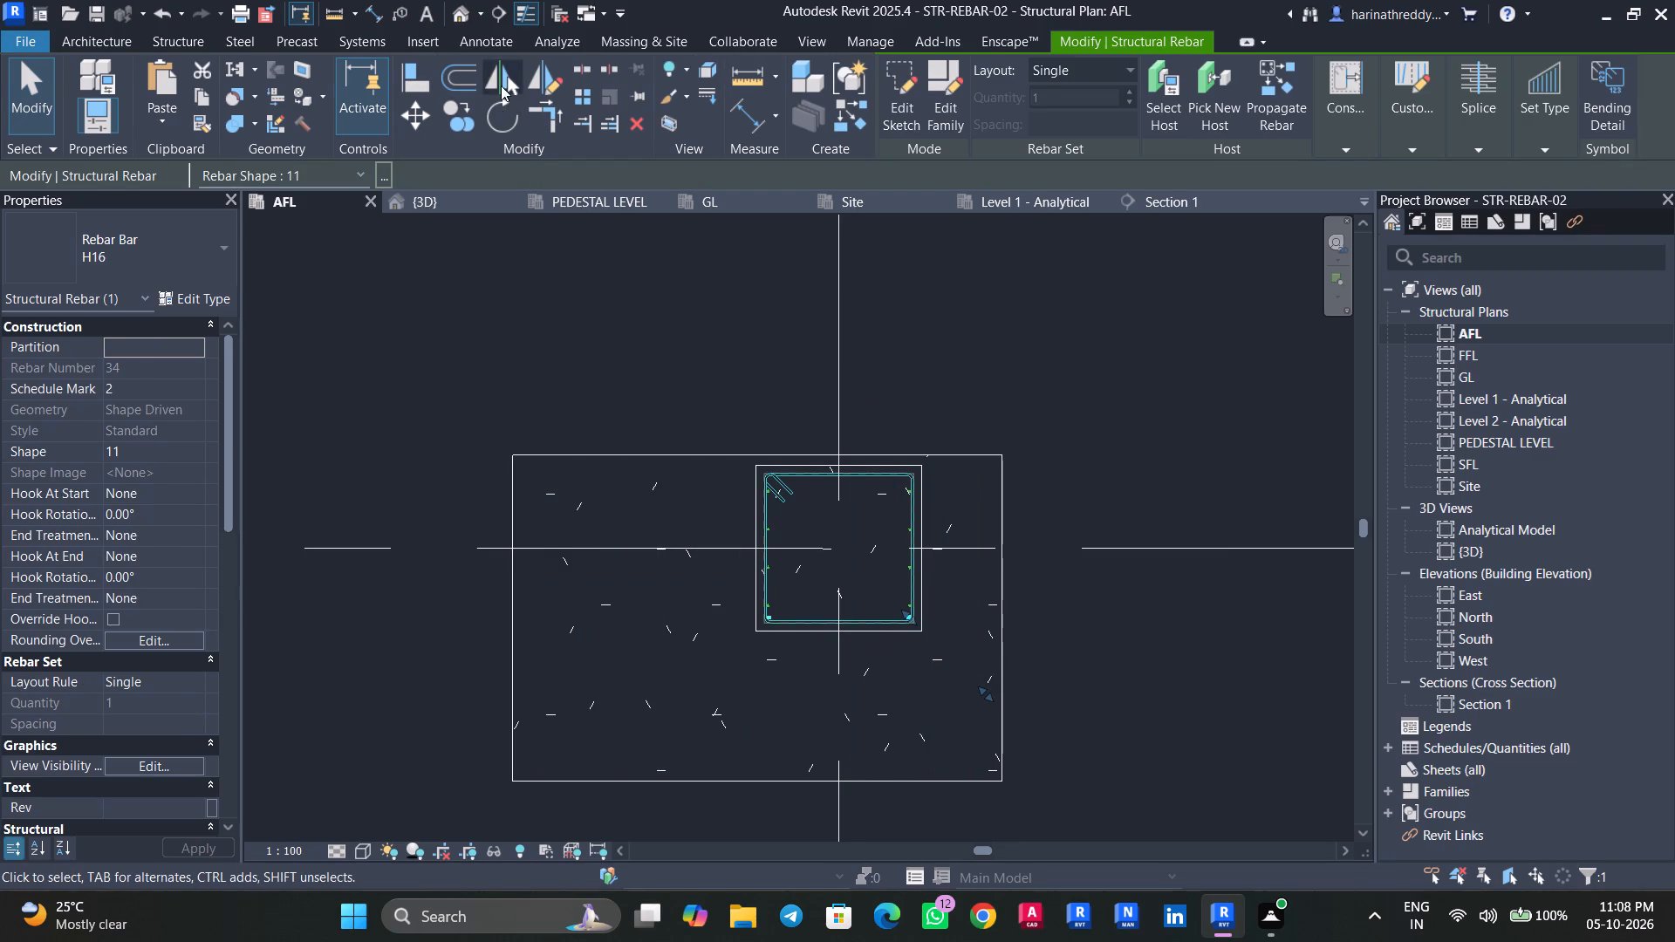
pyautogui.click(501, 81)
pyautogui.scroll(8, 793, 550)
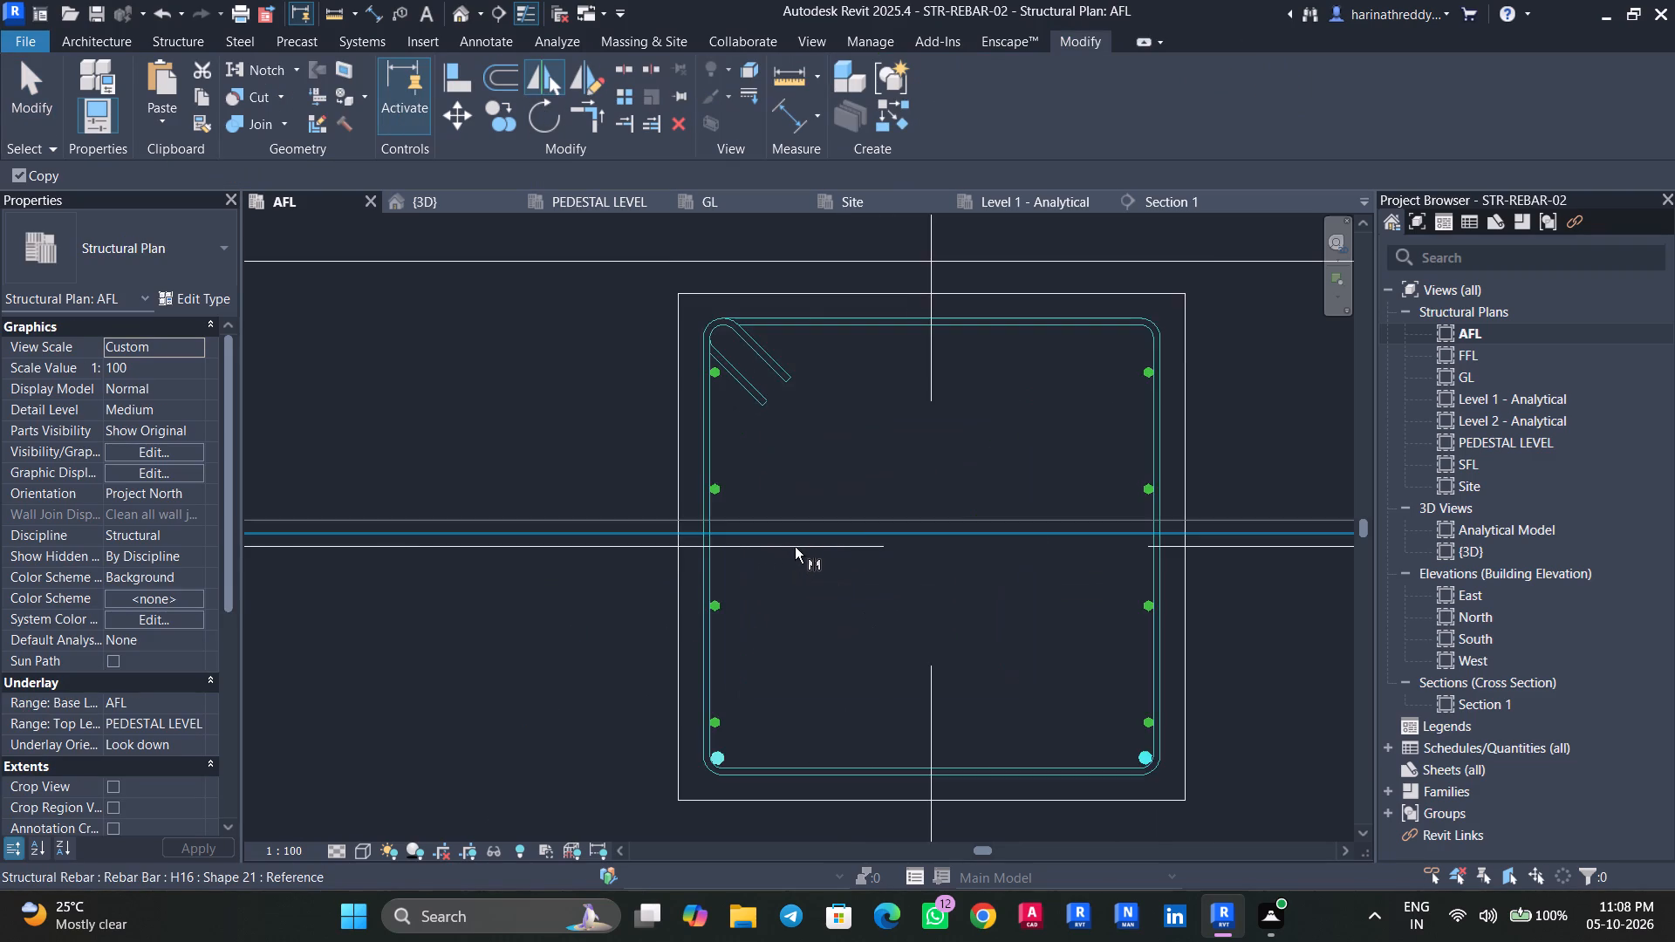
pyautogui.scroll(1, 795, 552)
pyautogui.click(795, 545)
pyautogui.moveTo(895, 466); pyautogui.dragTo(660, 635, button='middle')
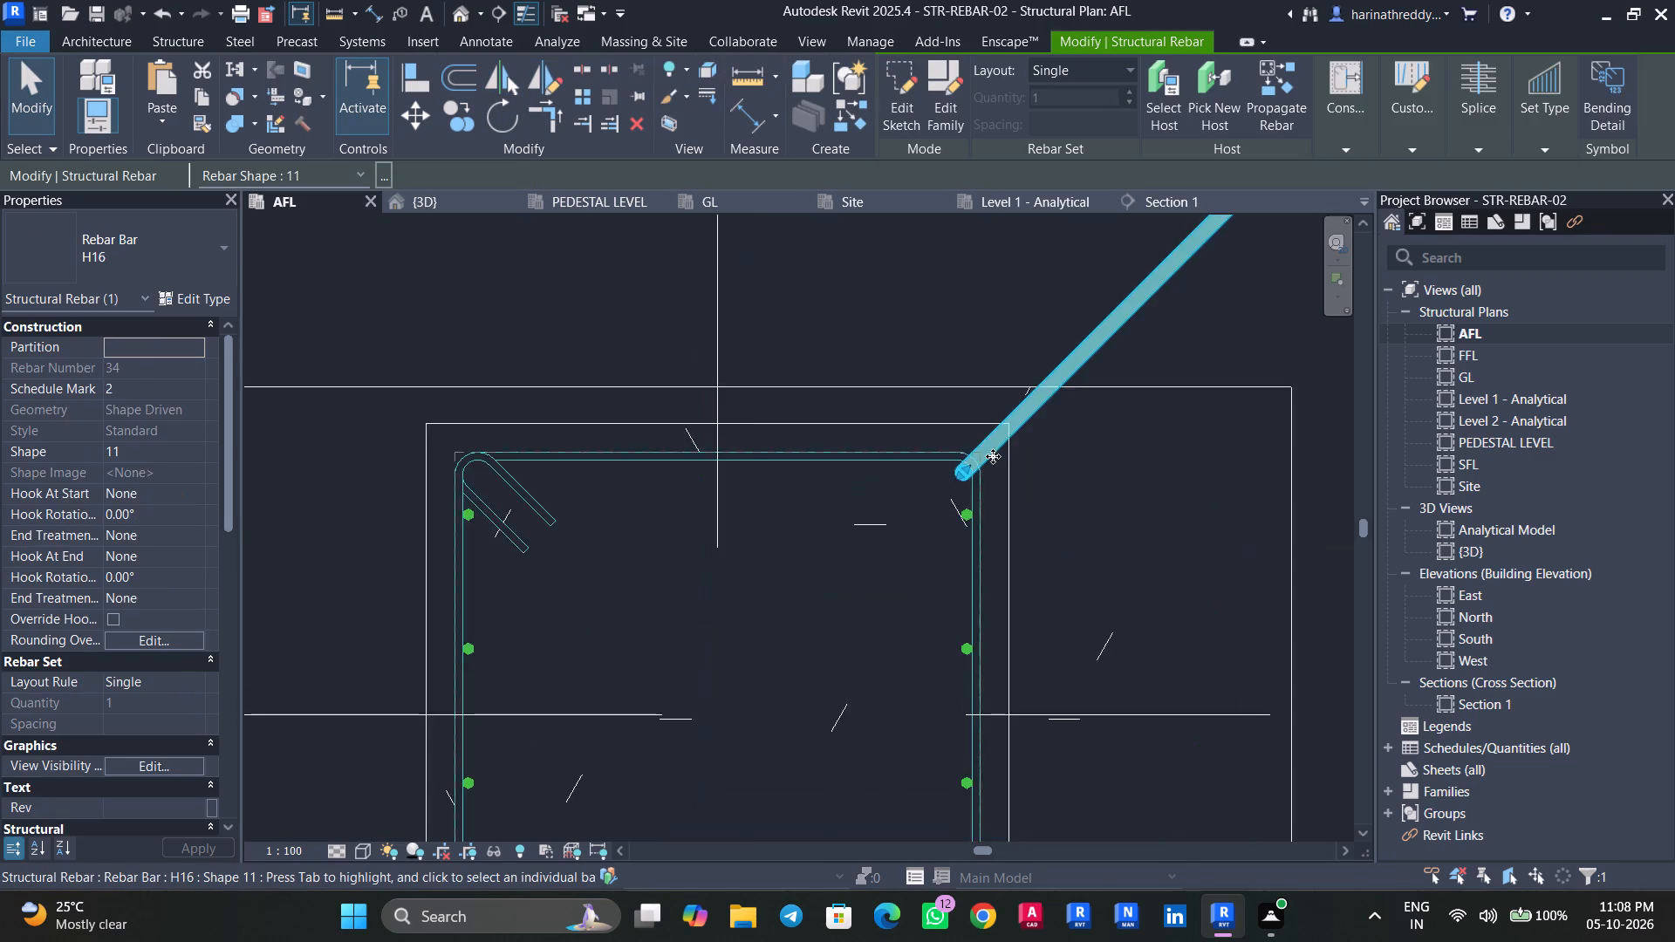
pyautogui.scroll(-4, 993, 456)
pyautogui.press('Escape')
# Shorten the diagonal bottom leg of the mirrored upper-right H16 bar so that it ends inside the footing edge.
pyautogui.click(1131, 324)
pyautogui.moveTo(1128, 310); pyautogui.dragTo(1101, 393)
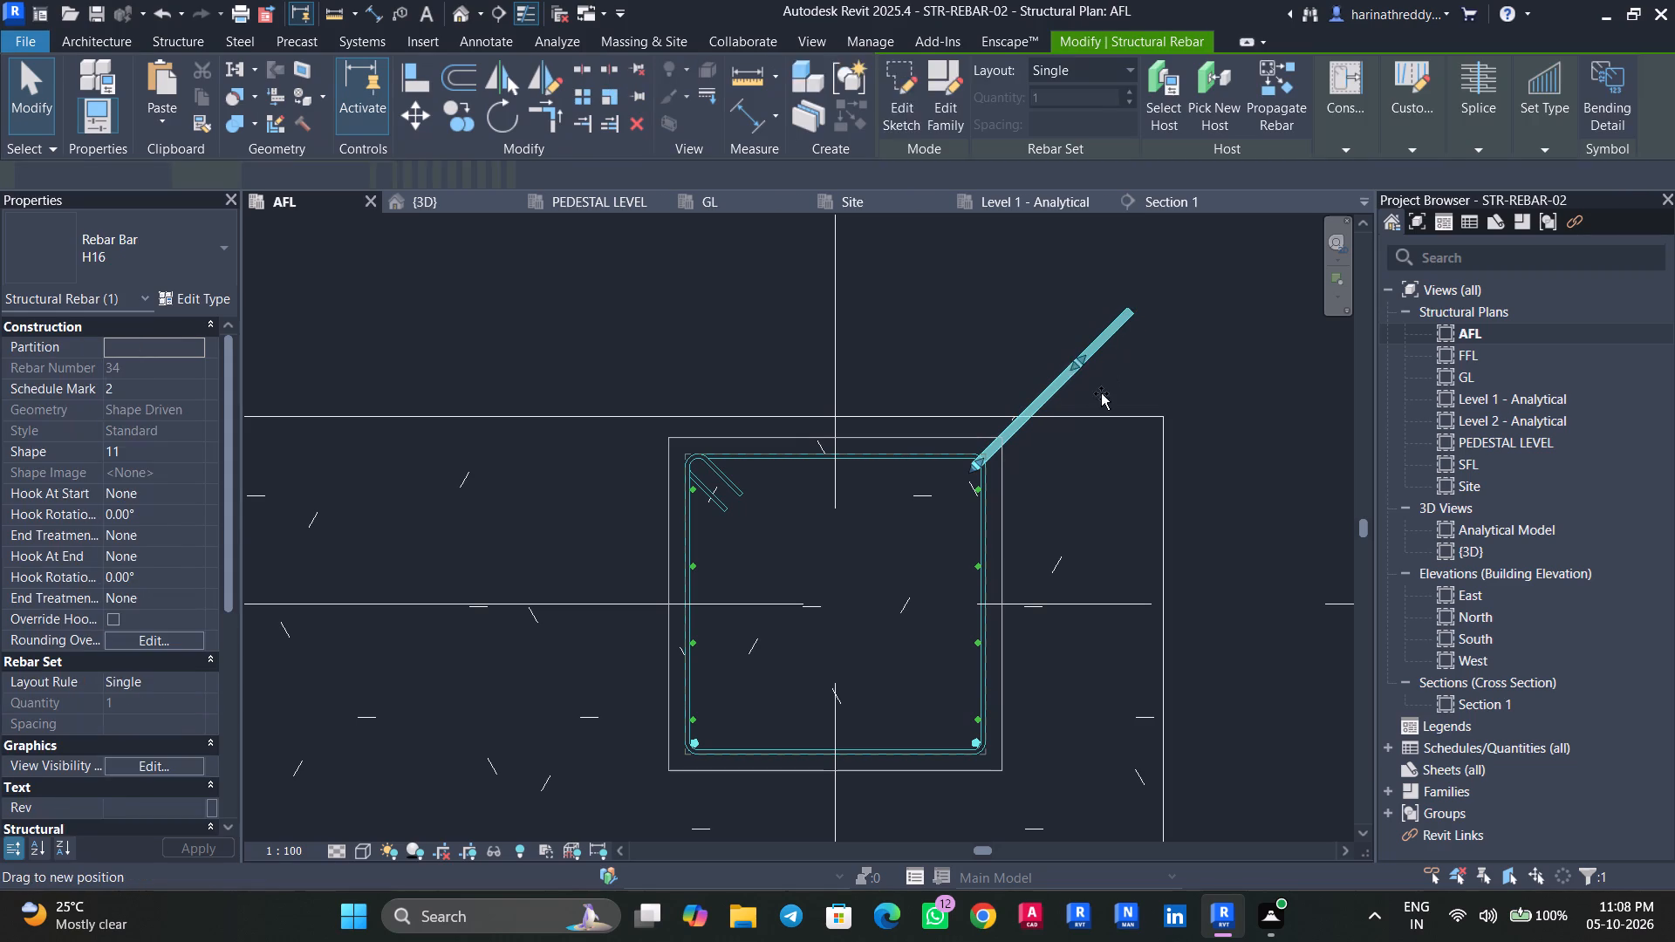
pyautogui.moveTo(1101, 393); pyautogui.dragTo(1036, 446)
pyautogui.press('Escape')
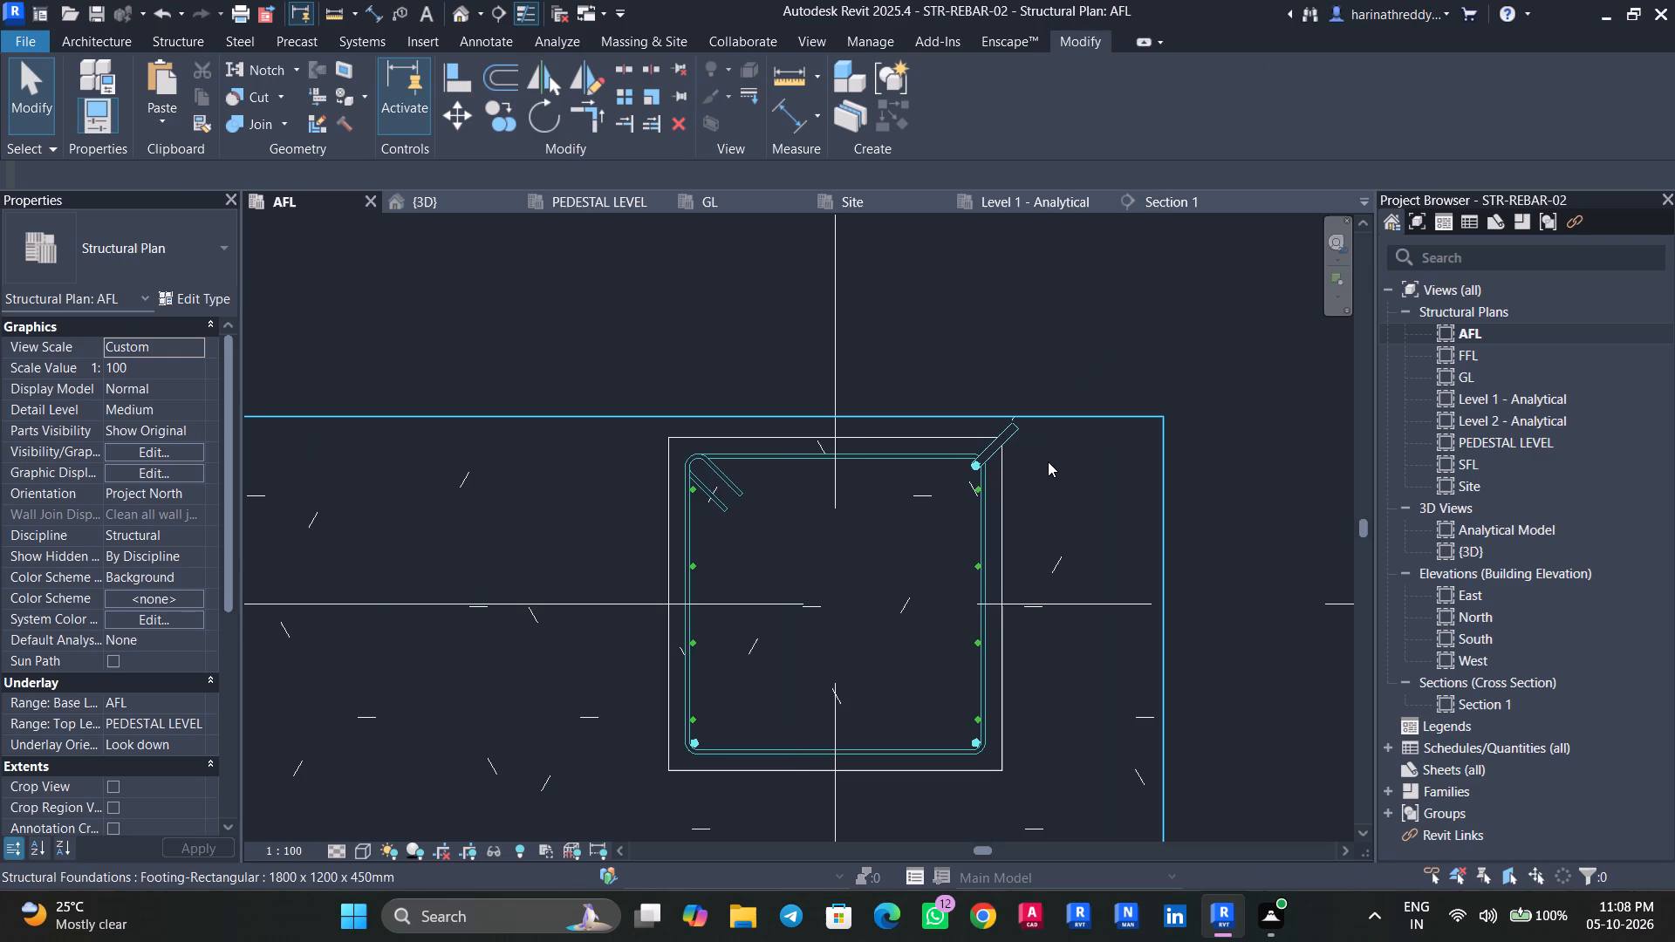
pyautogui.press('Escape')
pyautogui.press('Escape')
# Mirror the shortened upper-right H16 bar about the vertical grid line to the pedestal's upper-left corner.
pyautogui.press('Tab')
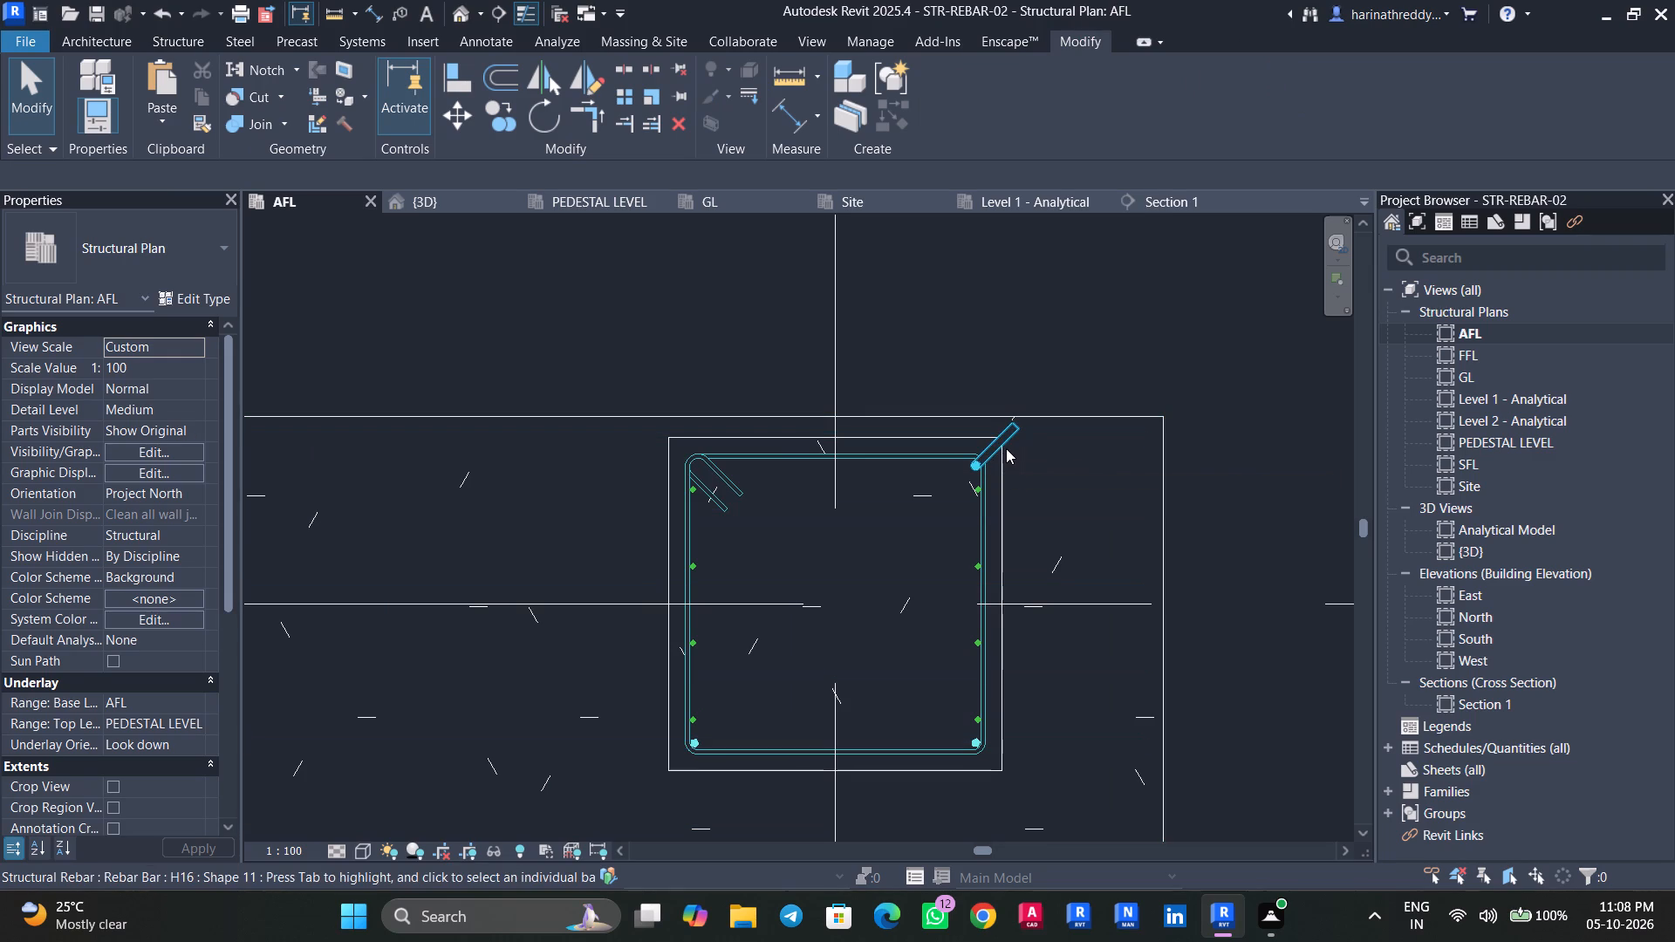
pyautogui.click(1006, 448)
pyautogui.click(510, 83)
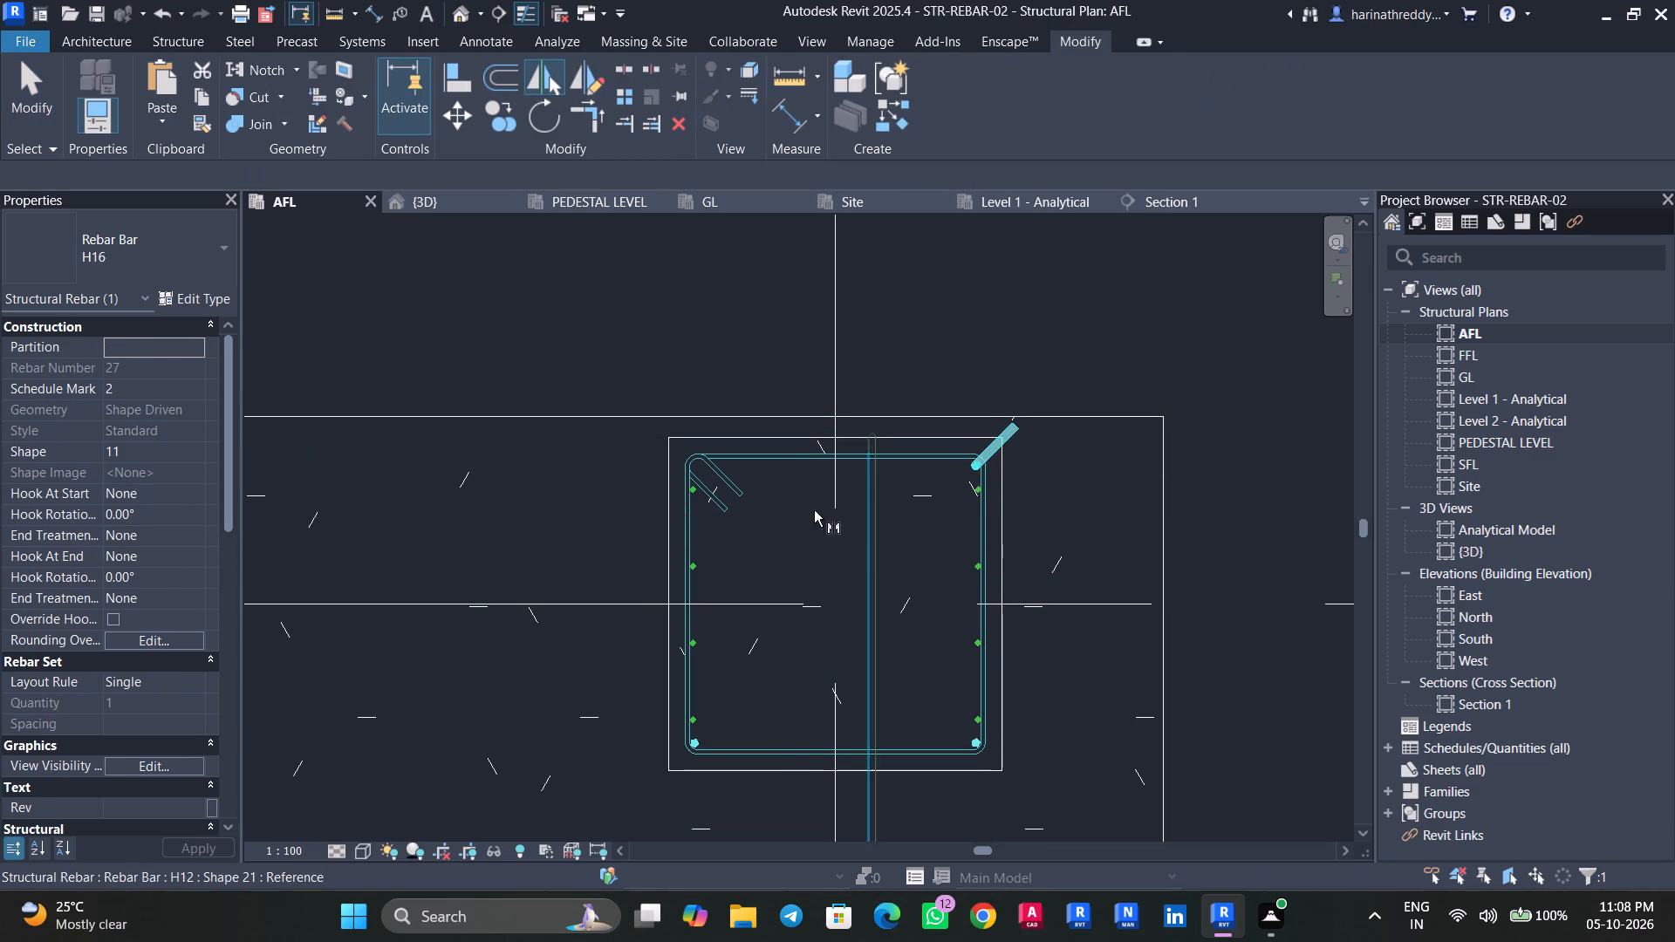
pyautogui.click(831, 365)
pyautogui.press('Escape')
pyautogui.press('Escape')
# Shift the left H12 bar set of the grid G pedestal outward against the stirrup.
pyautogui.scroll(-4, 673, 522)
pyautogui.scroll(1, 673, 522)
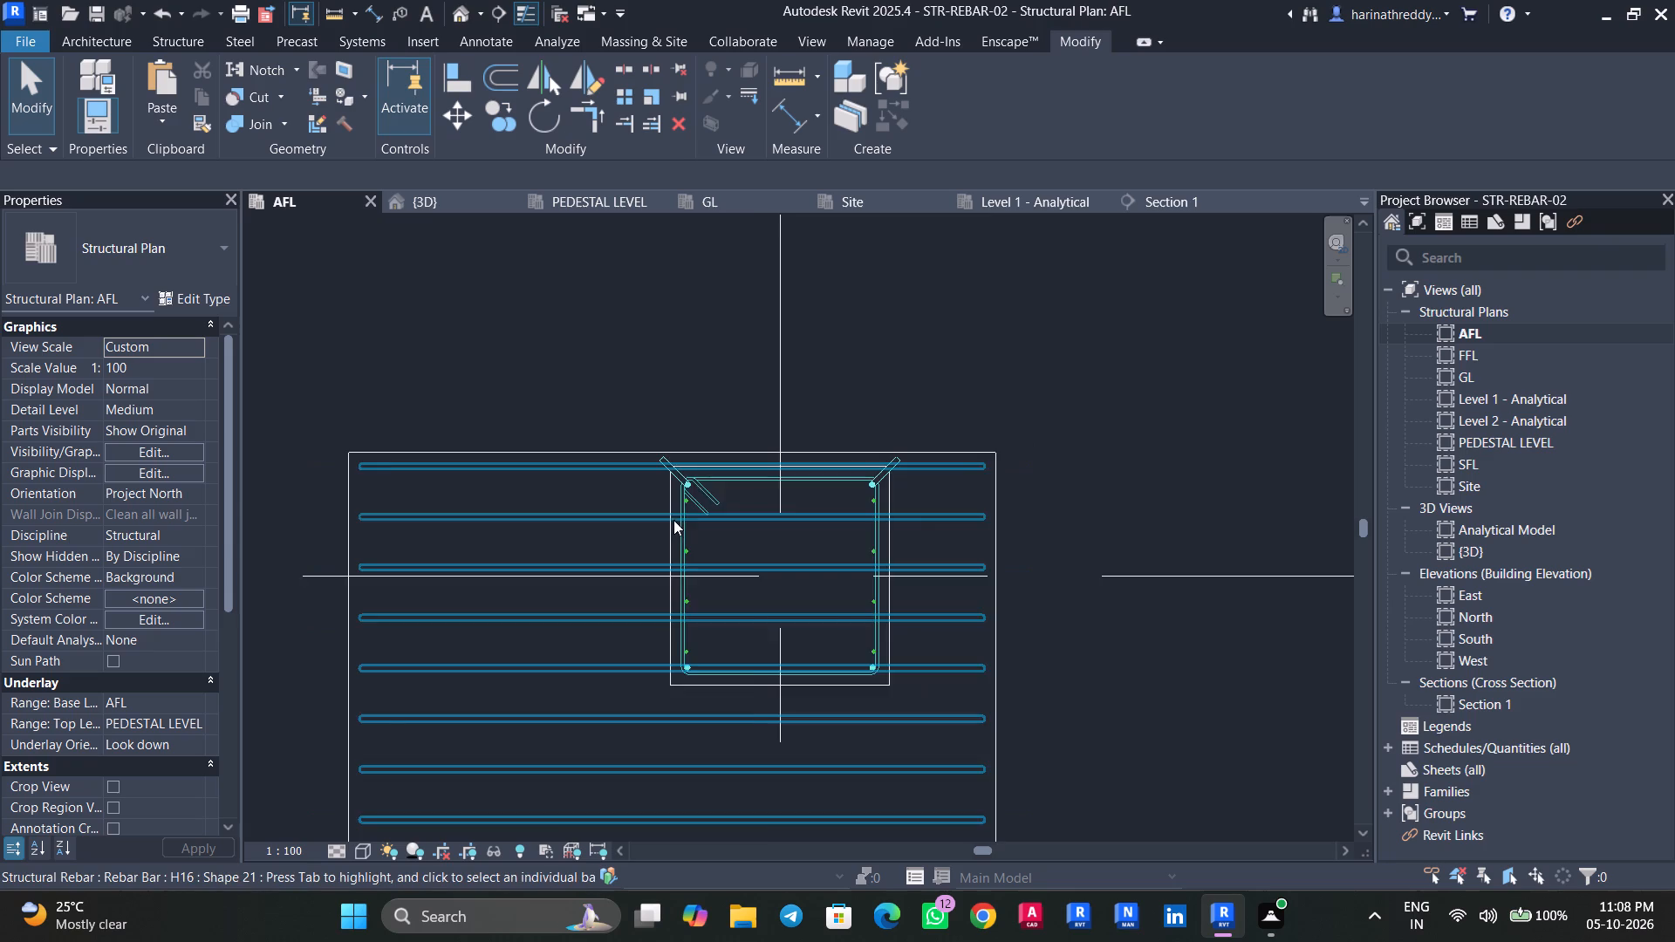
pyautogui.scroll(-7, 673, 520)
pyautogui.scroll(6, 636, 575)
pyautogui.scroll(-3, 1084, 589)
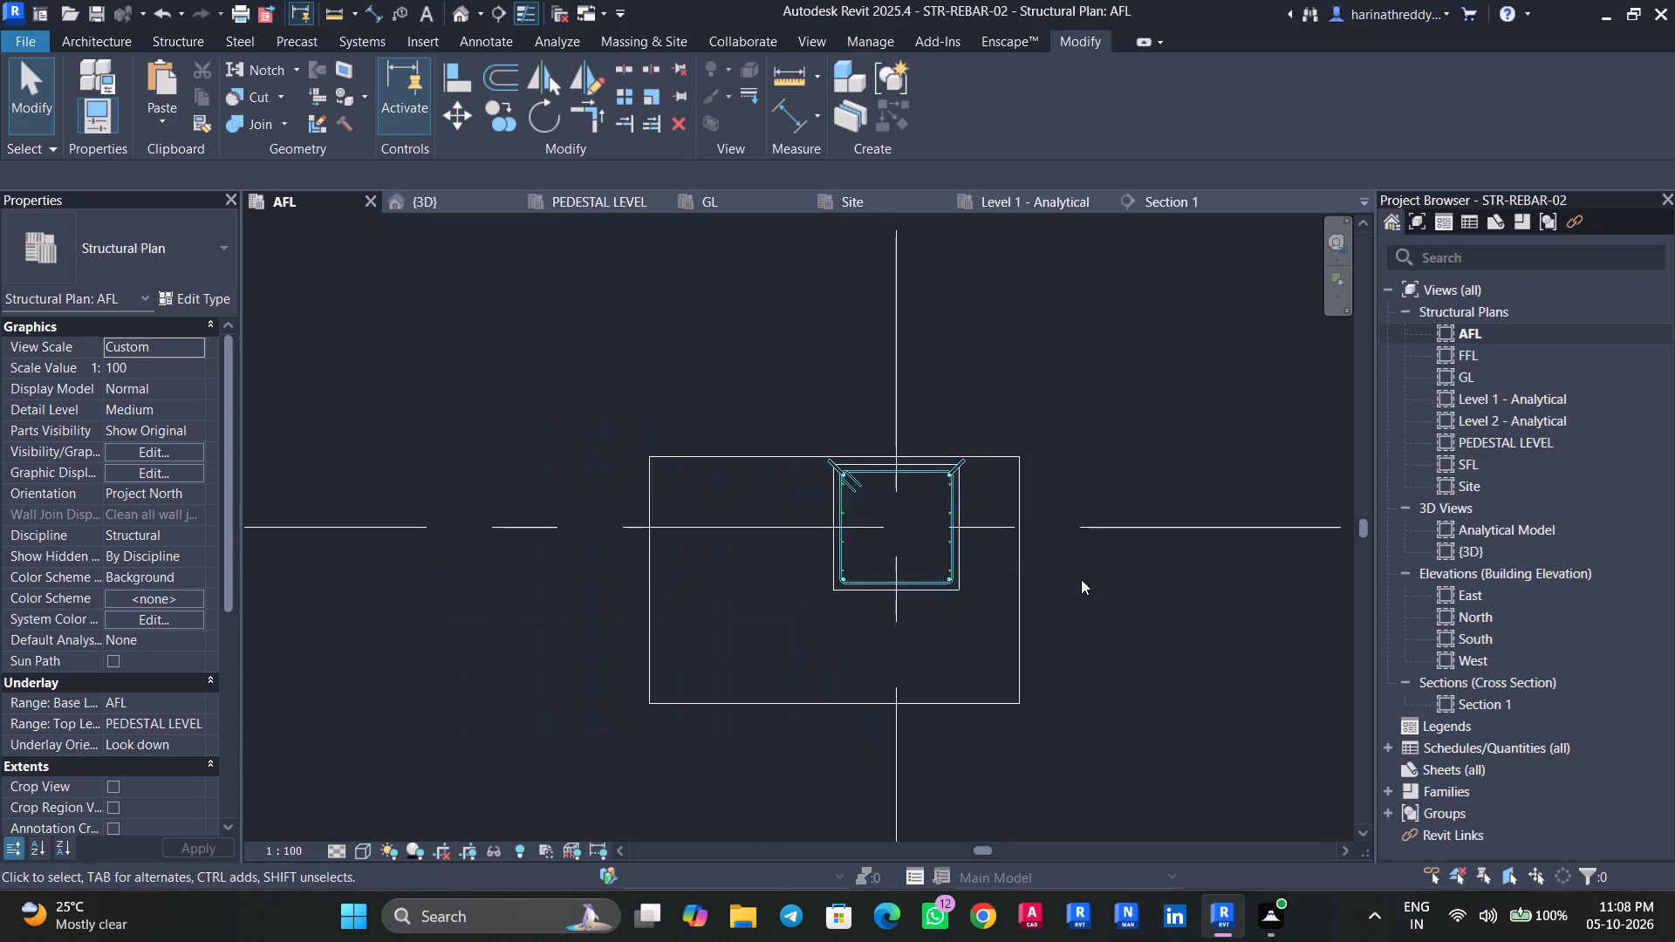
pyautogui.scroll(1, 1080, 579)
pyautogui.scroll(-5, 1080, 579)
pyautogui.scroll(1, 1080, 579)
pyautogui.scroll(-3, 1080, 579)
pyautogui.moveTo(1107, 664); pyautogui.dragTo(1101, 319, button='middle')
pyautogui.scroll(11, 1008, 485)
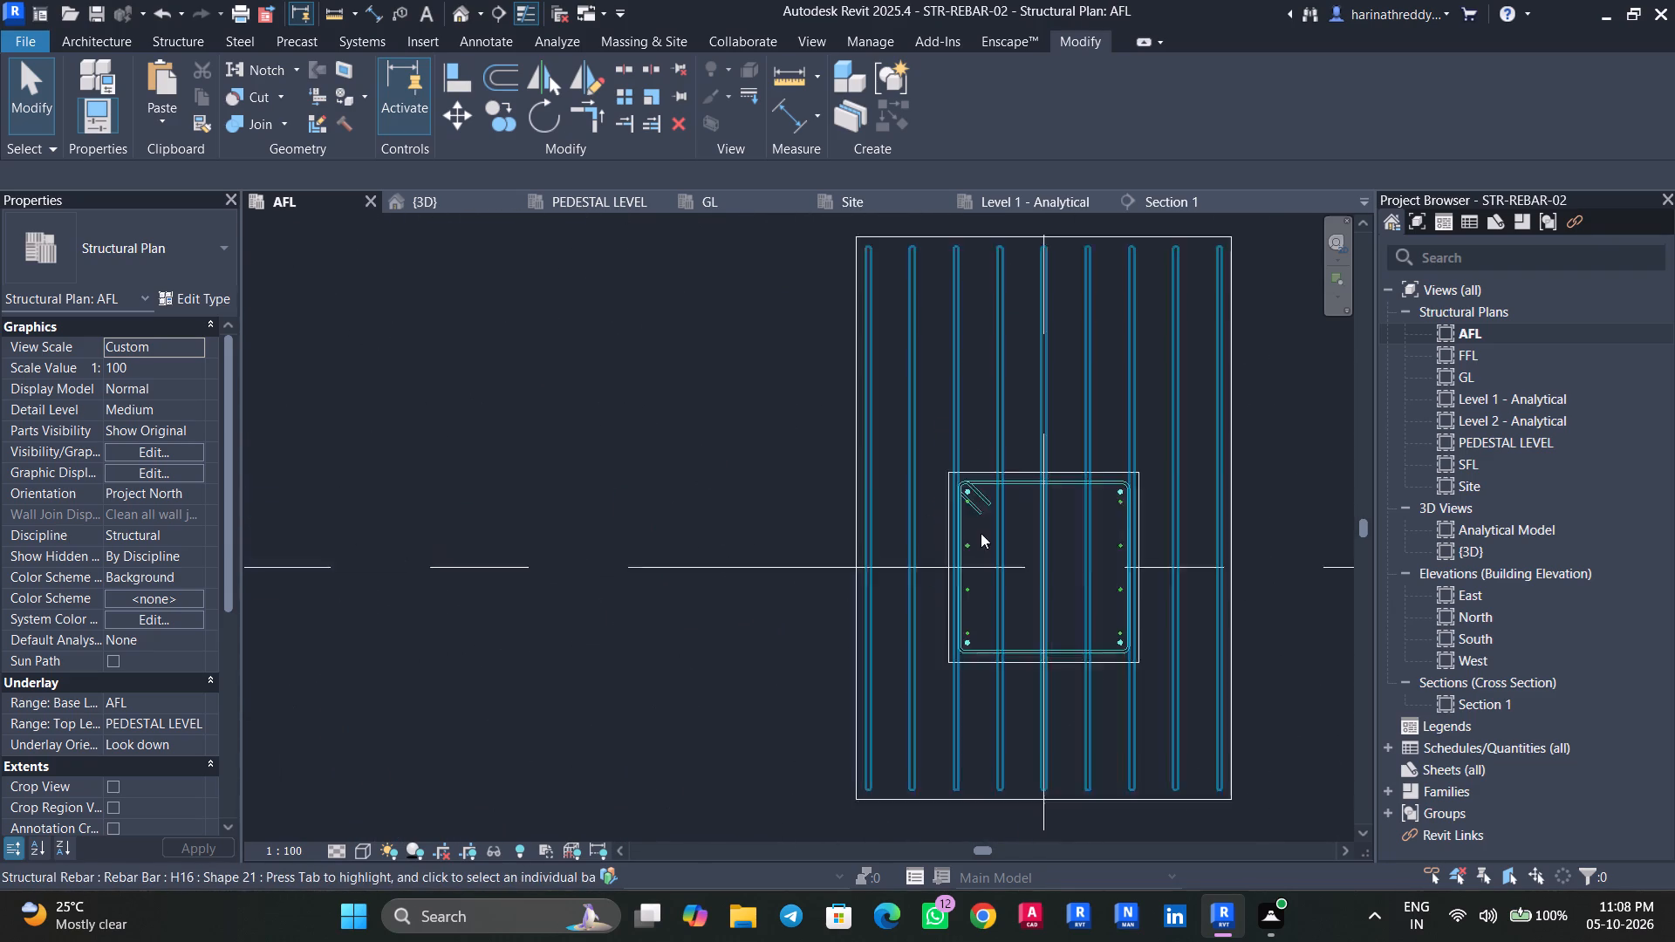
pyautogui.scroll(2, 981, 533)
pyautogui.scroll(-1, 981, 533)
pyautogui.scroll(6, 981, 533)
pyautogui.click(949, 569)
pyautogui.moveTo(949, 421); pyautogui.dragTo(937, 421)
pyautogui.press('Escape')
# Shift the vertical leg of the grid G pedestal's upper-left H16 bar into the stirrup corner.
pyautogui.scroll(-2, 1000, 538)
pyautogui.scroll(1, 1000, 538)
pyautogui.click(958, 400)
pyautogui.scroll(10, 961, 399)
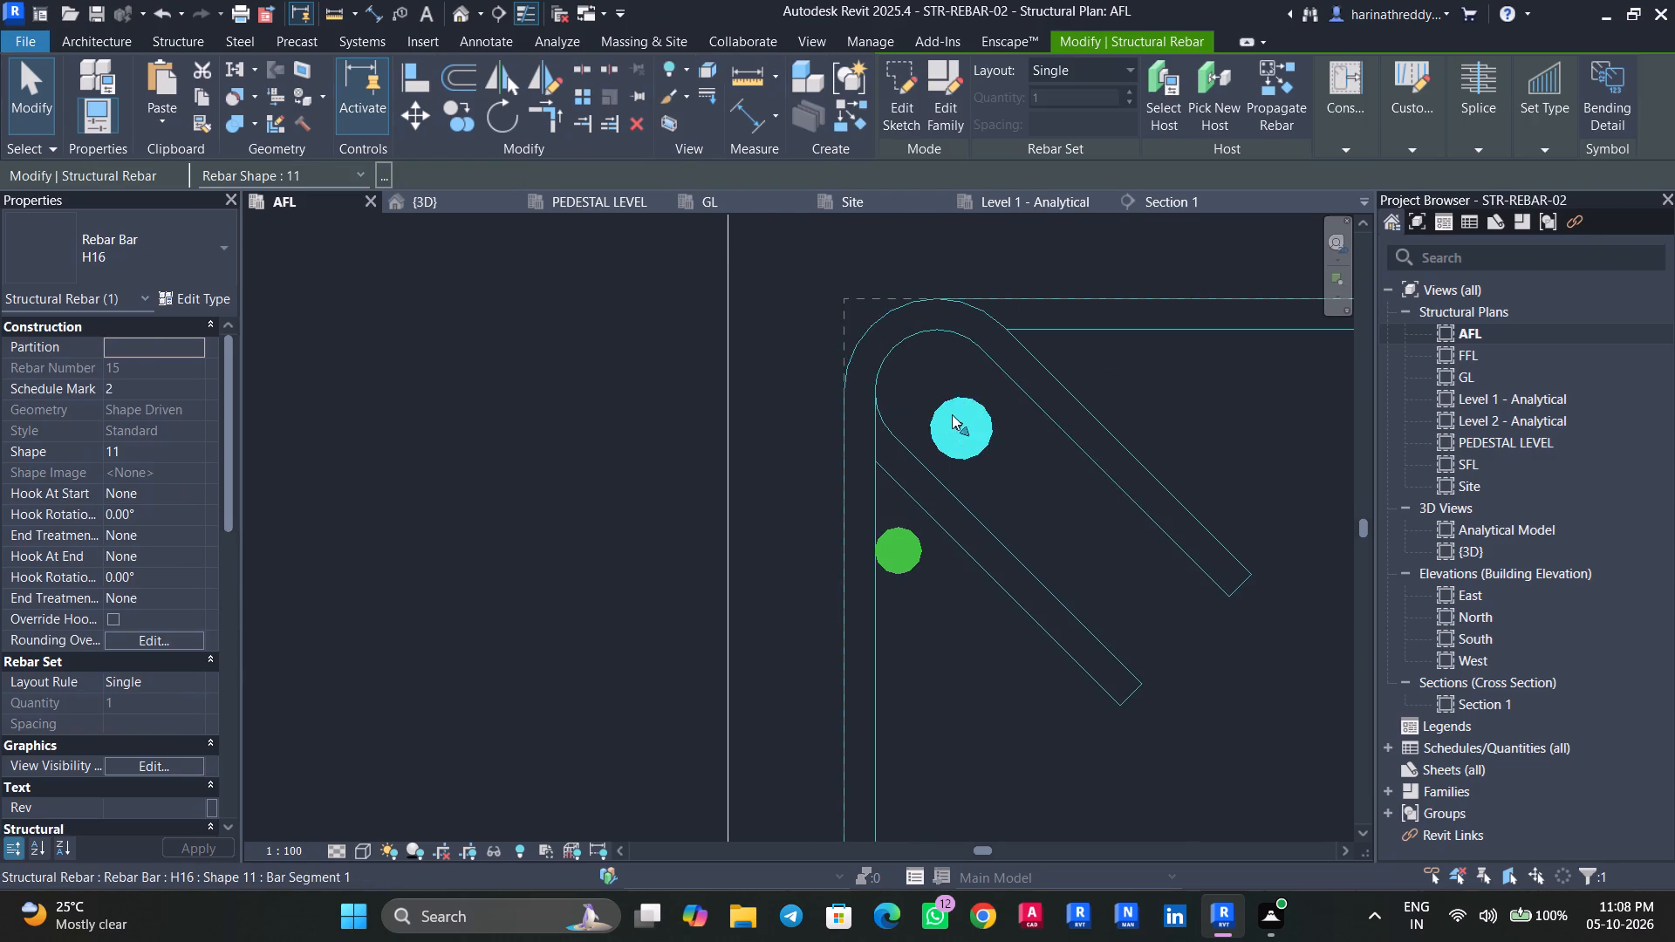
pyautogui.moveTo(952, 416); pyautogui.dragTo(920, 369)
pyautogui.press('Escape')
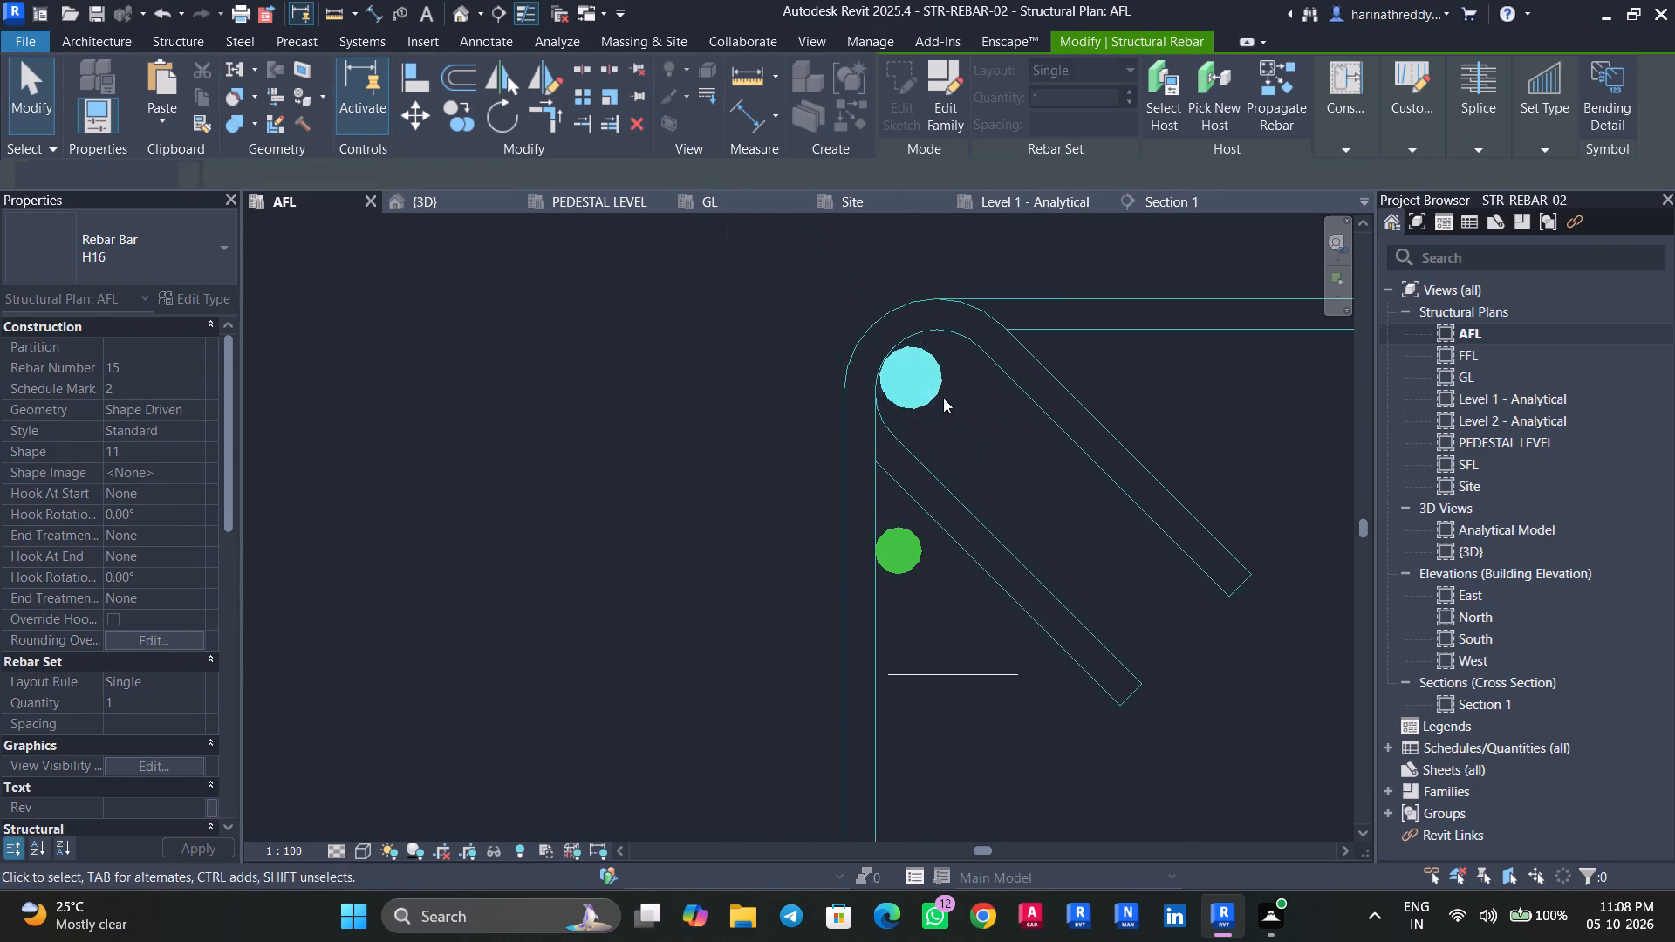
pyautogui.press('Escape')
# Shift the vertical leg of the grid G pedestal's upper-right H16 bar into the stirrup corner.
pyautogui.scroll(-12, 1015, 449)
pyautogui.moveTo(1144, 543); pyautogui.dragTo(605, 554, button='middle')
pyautogui.scroll(-1, 605, 554)
pyautogui.scroll(4, 812, 459)
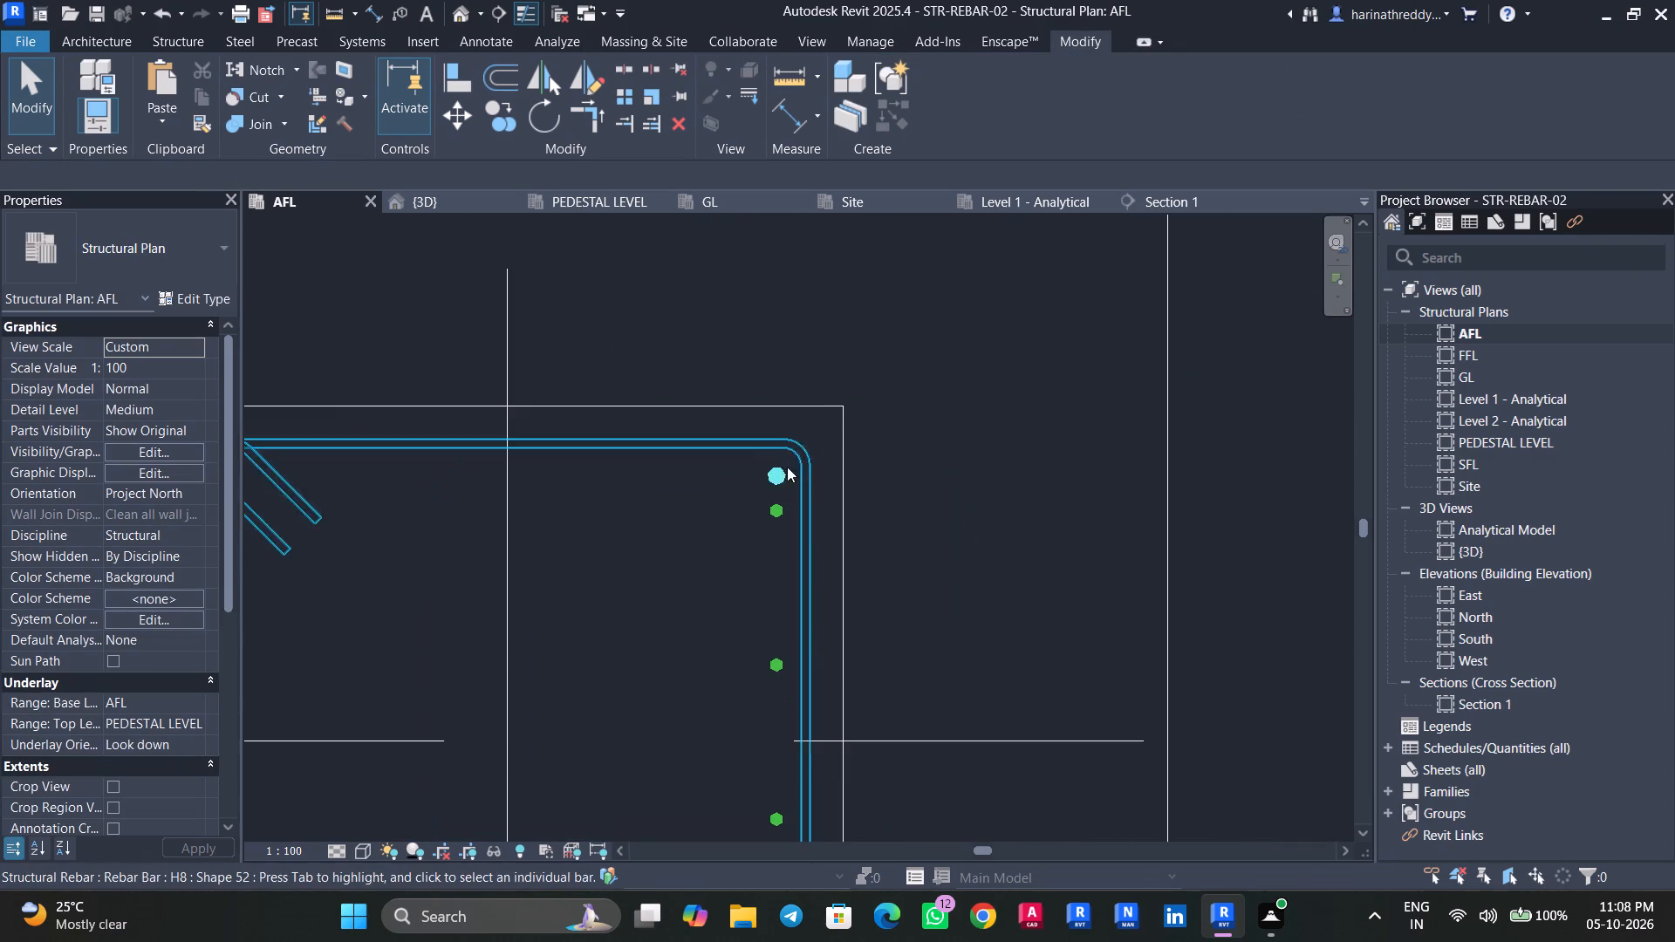
pyautogui.click(762, 474)
pyautogui.scroll(8, 797, 475)
pyautogui.moveTo(763, 443); pyautogui.dragTo(797, 417)
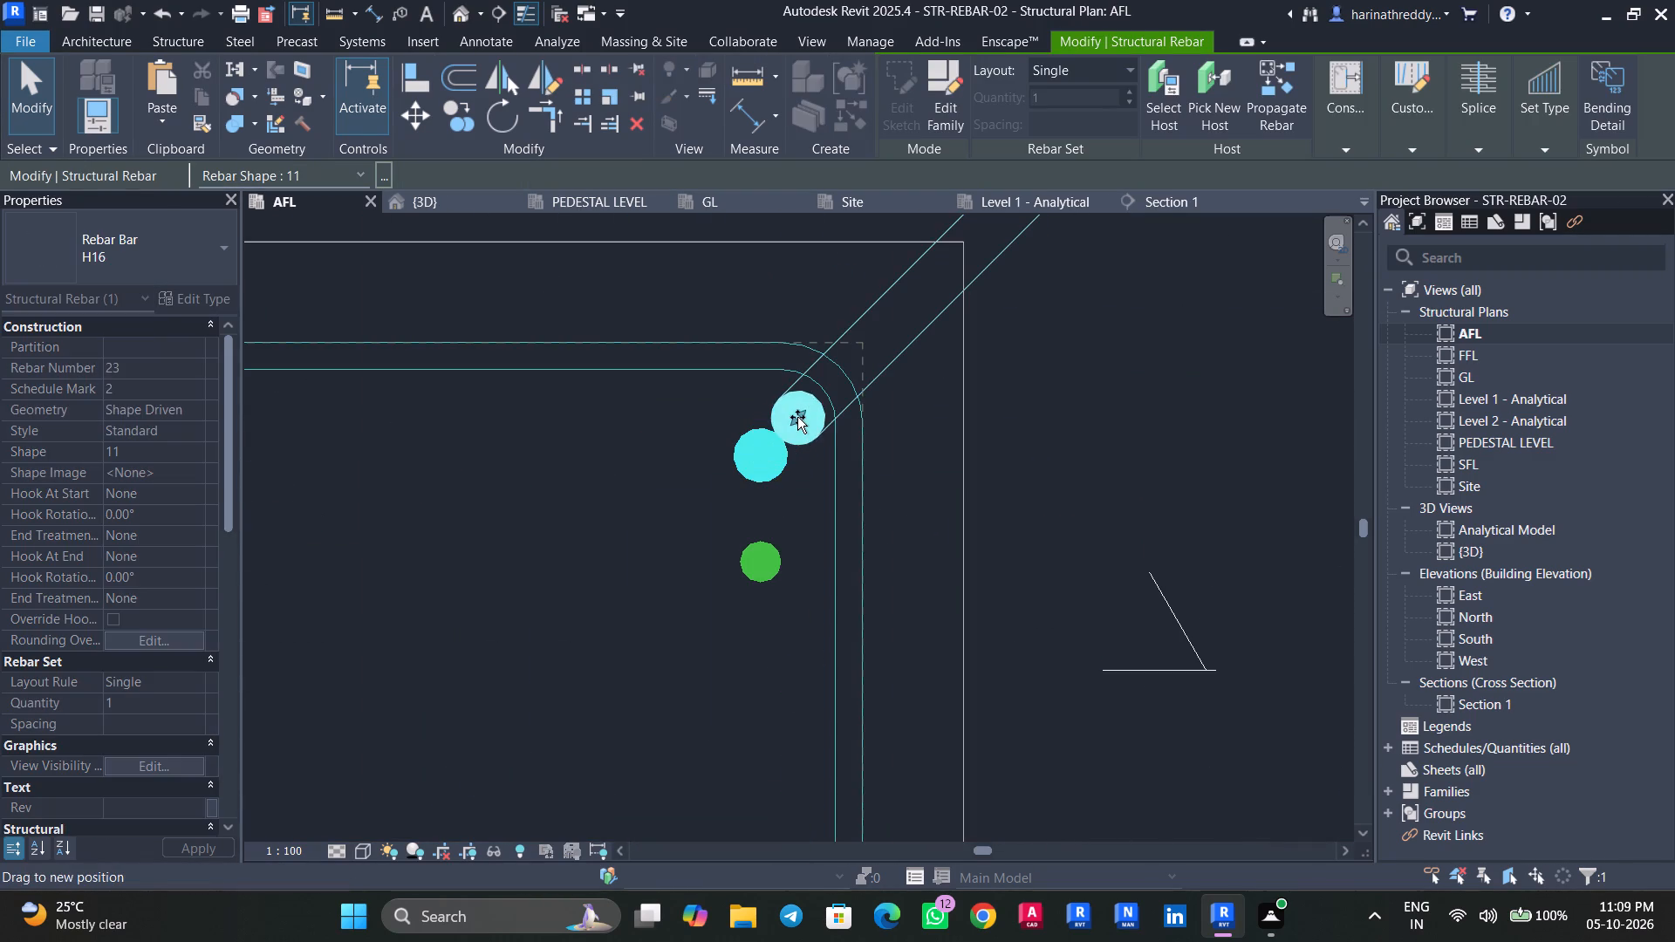
pyautogui.moveTo(797, 417); pyautogui.dragTo(804, 413)
# Shift the right H12 bar set of the grid G pedestal outward against the stirrup.
pyautogui.click(774, 563)
pyautogui.moveTo(768, 558); pyautogui.dragTo(783, 562)
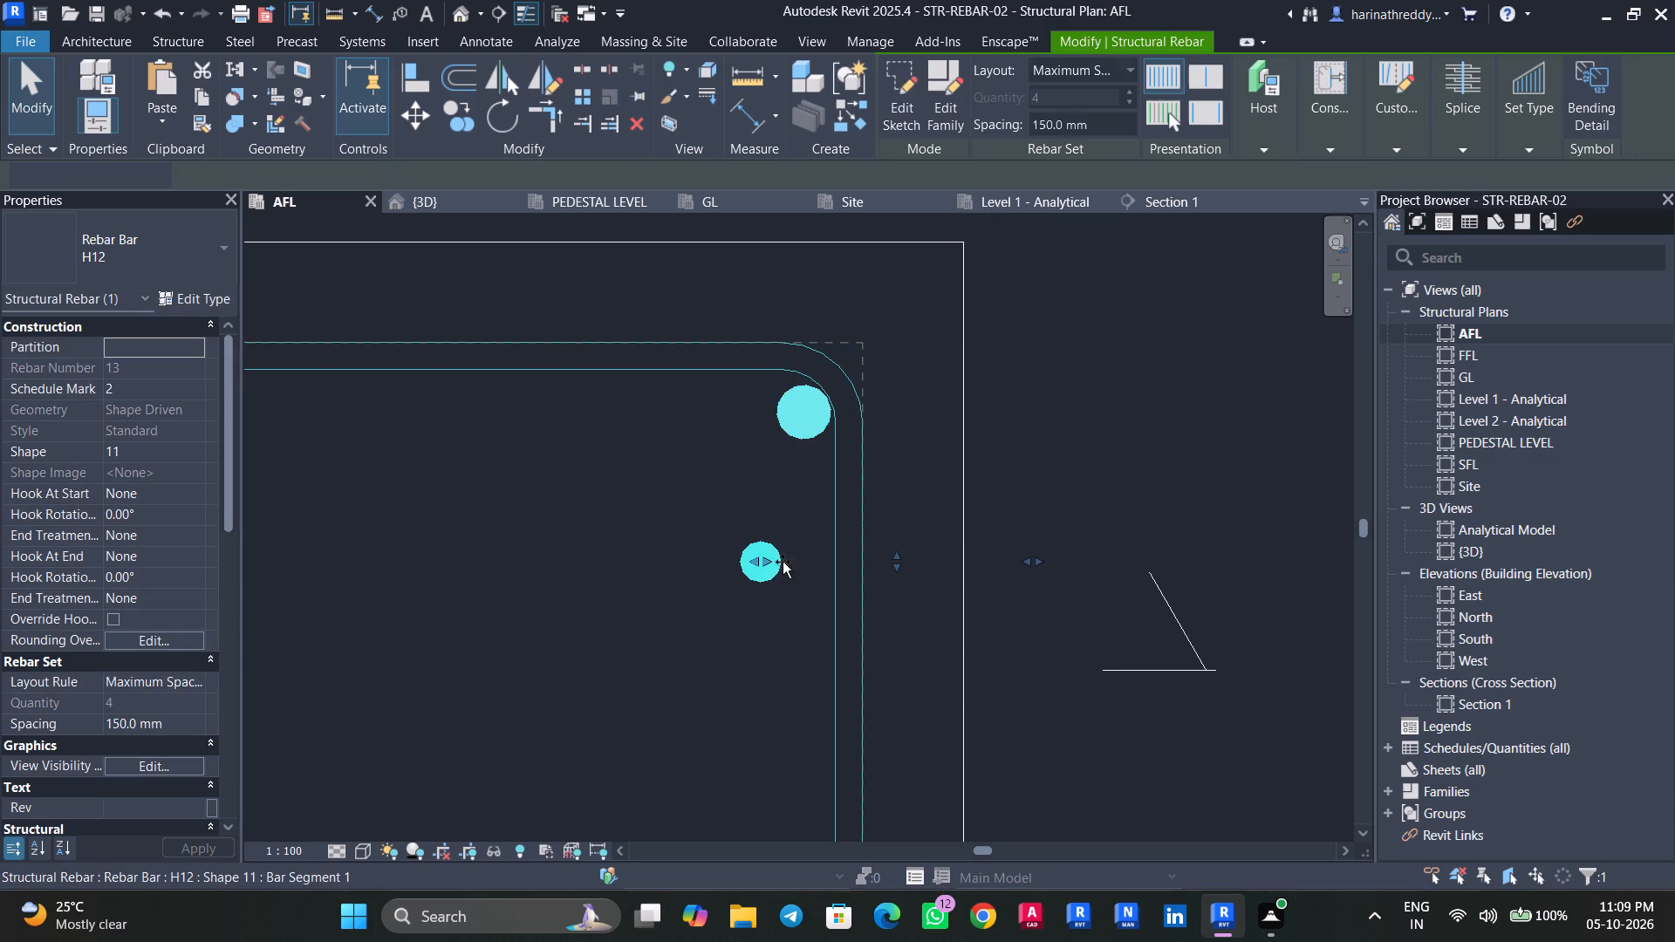
pyautogui.moveTo(783, 562); pyautogui.dragTo(812, 564)
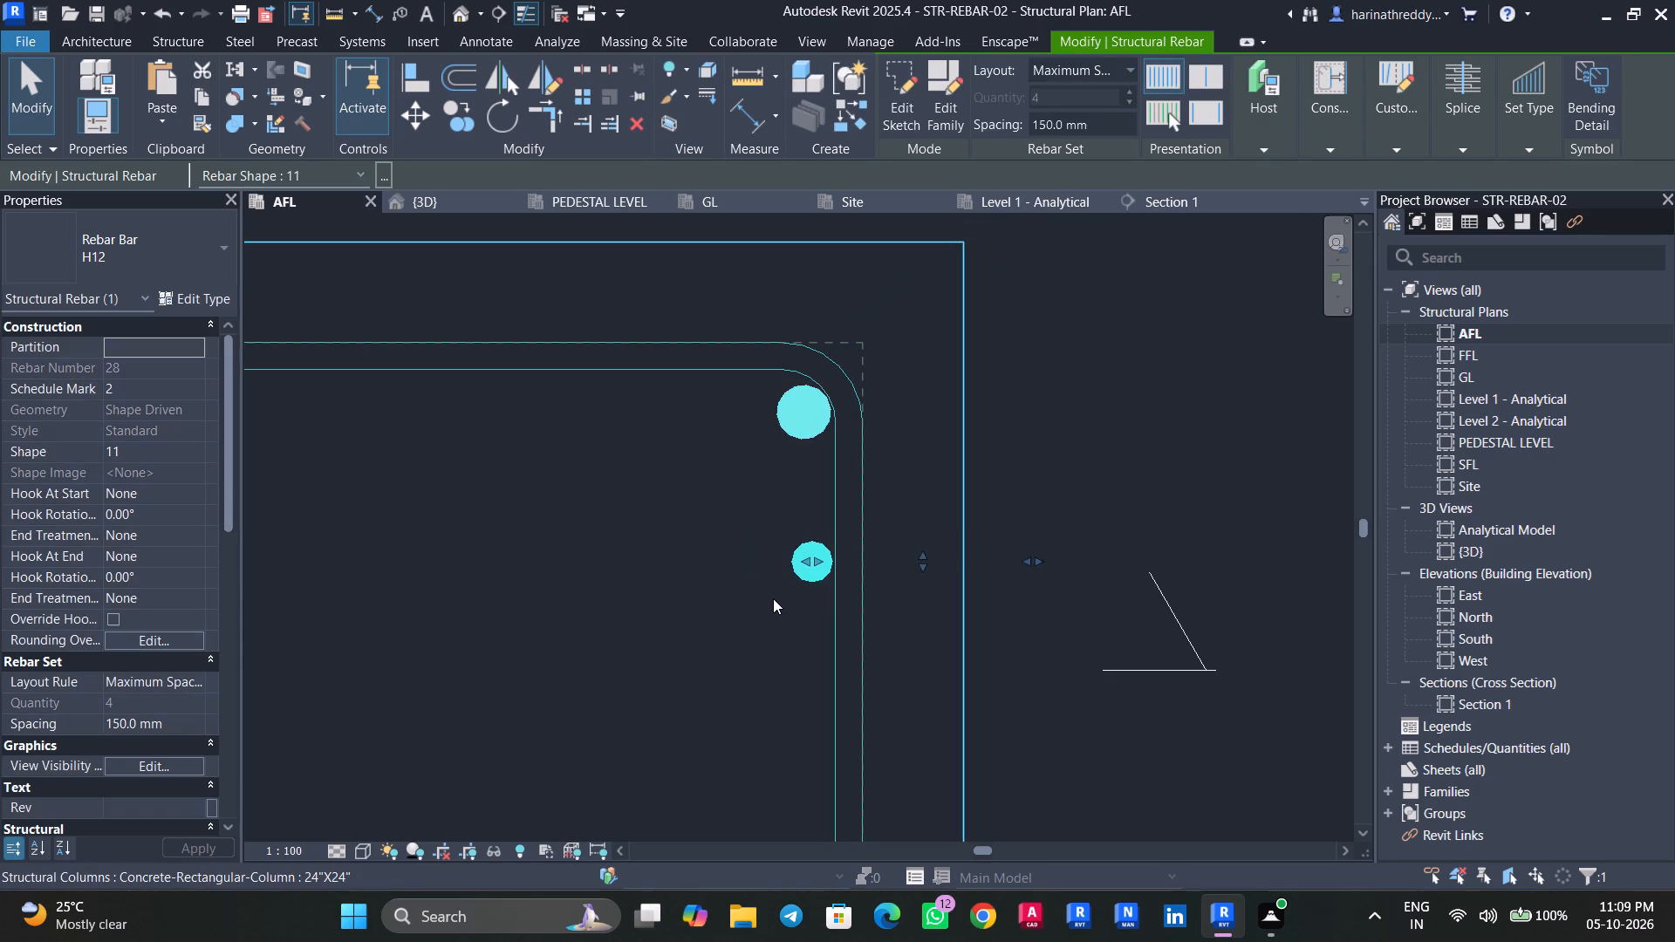
# Shift the vertical leg of the grid G pedestal's lower-right H16 bar into the stirrup corner.
pyautogui.scroll(-4, 773, 598)
pyautogui.scroll(1, 773, 598)
pyautogui.scroll(-4, 771, 596)
pyautogui.moveTo(763, 636); pyautogui.dragTo(865, 348, button='middle')
pyautogui.moveTo(981, 754); pyautogui.dragTo(1026, 435, button='middle')
pyautogui.scroll(1, 1022, 446)
pyautogui.scroll(2, 874, 605)
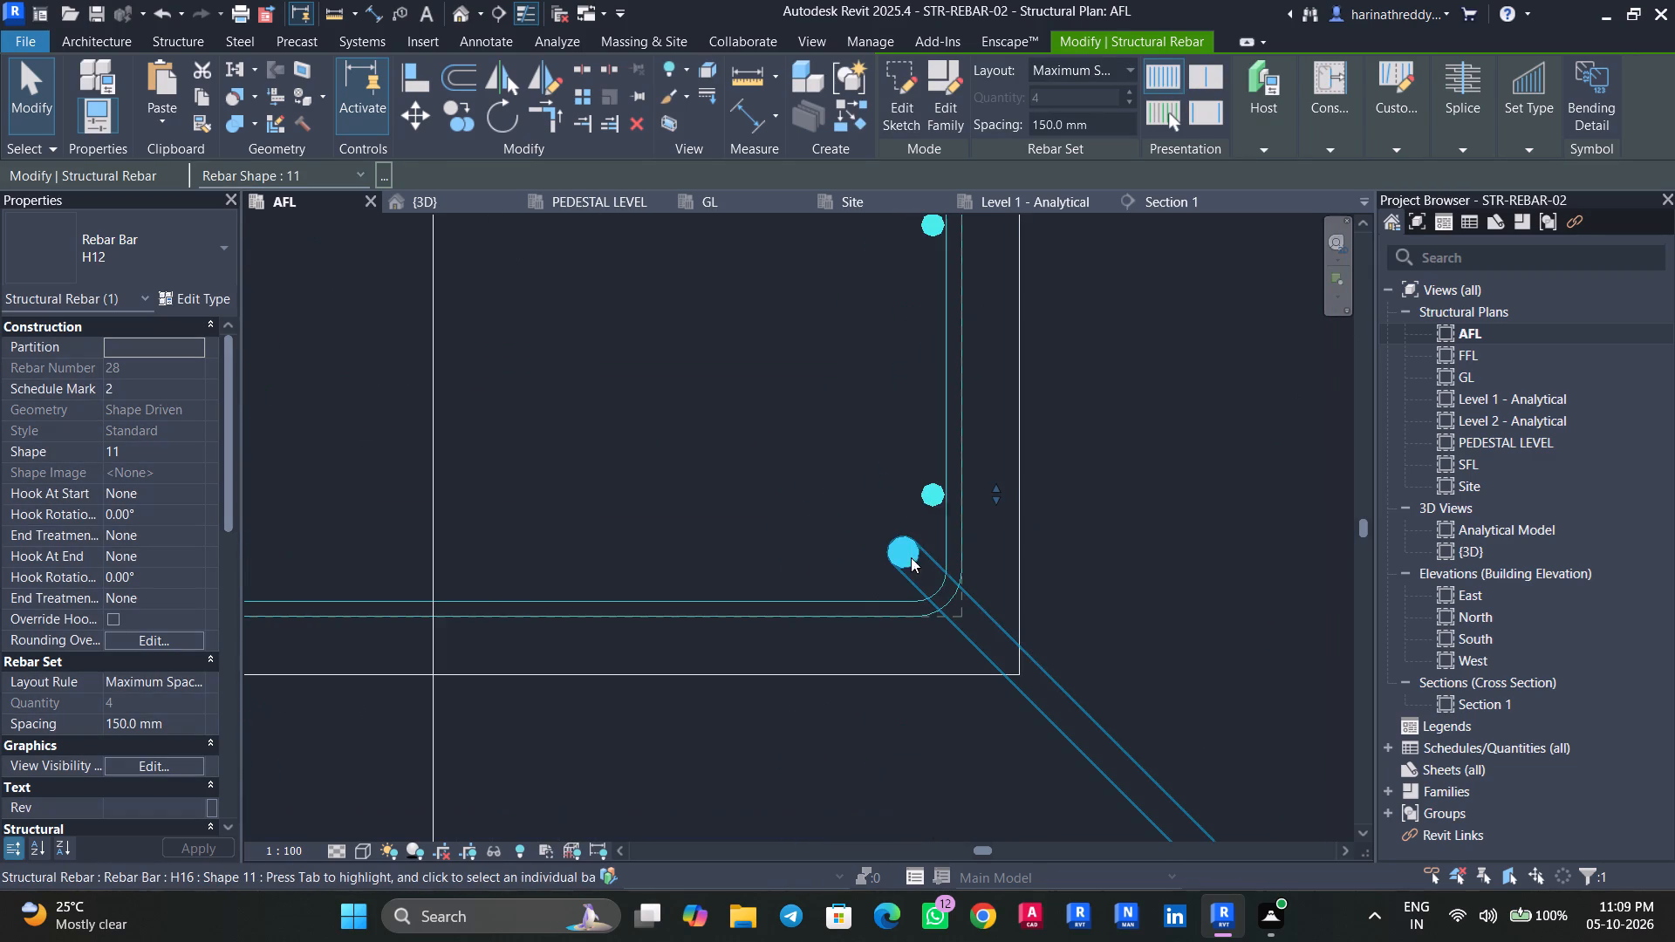
pyautogui.click(909, 546)
pyautogui.scroll(10, 906, 563)
pyautogui.moveTo(908, 523); pyautogui.dragTo(956, 586)
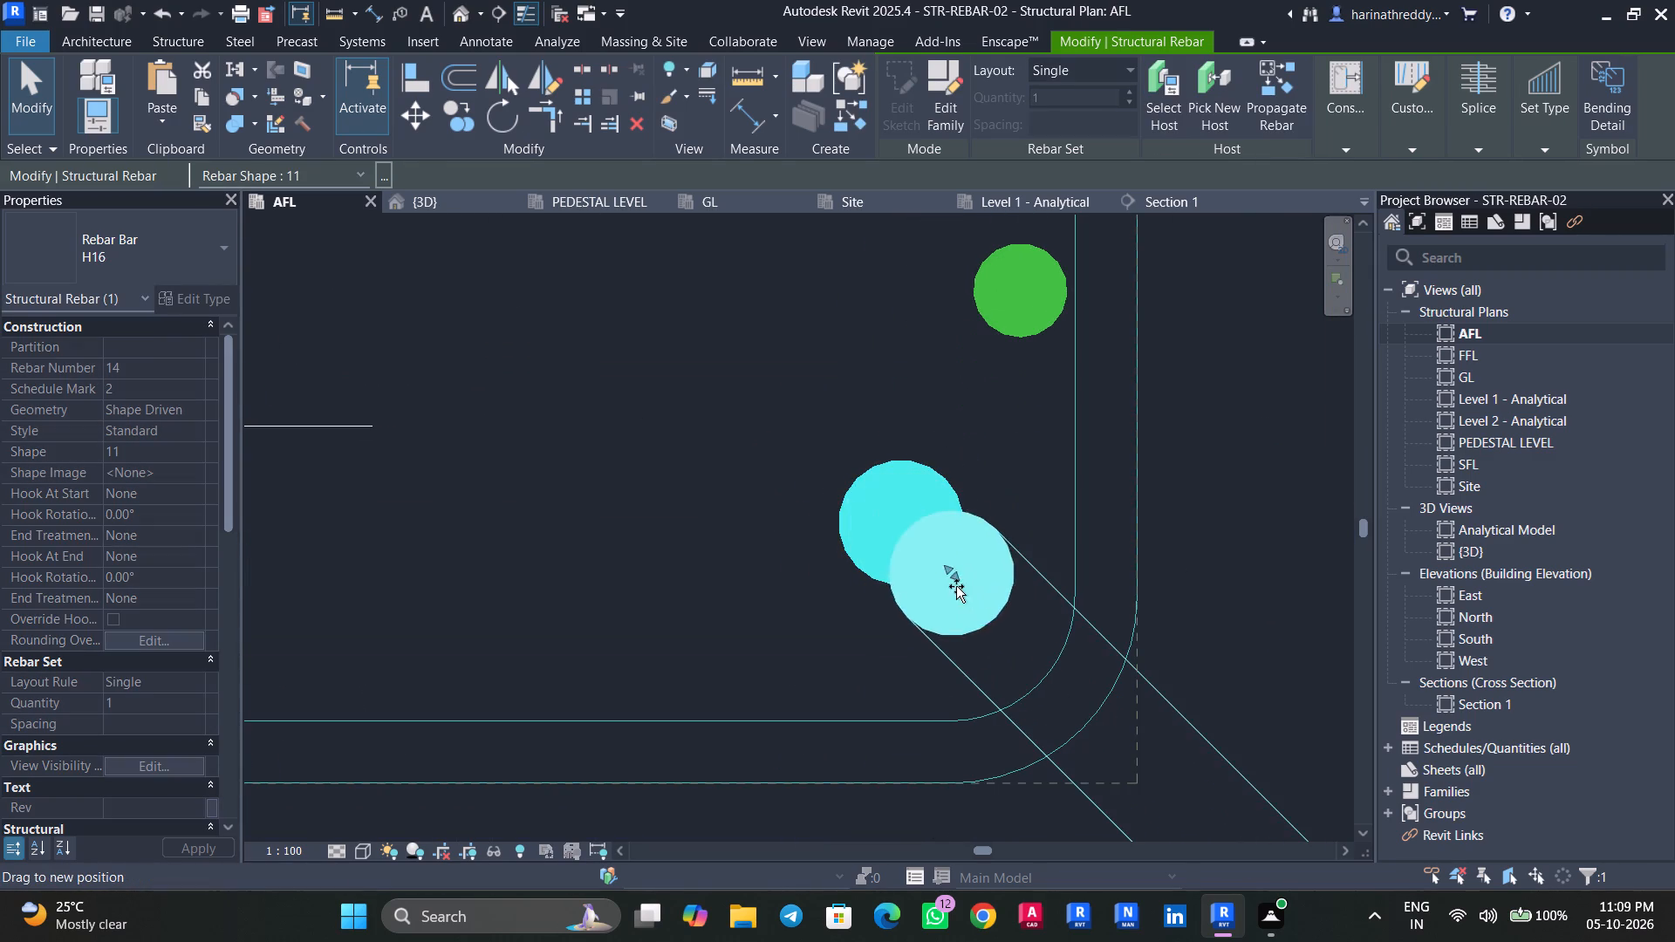
pyautogui.moveTo(956, 586); pyautogui.dragTo(992, 638)
pyautogui.press('Escape')
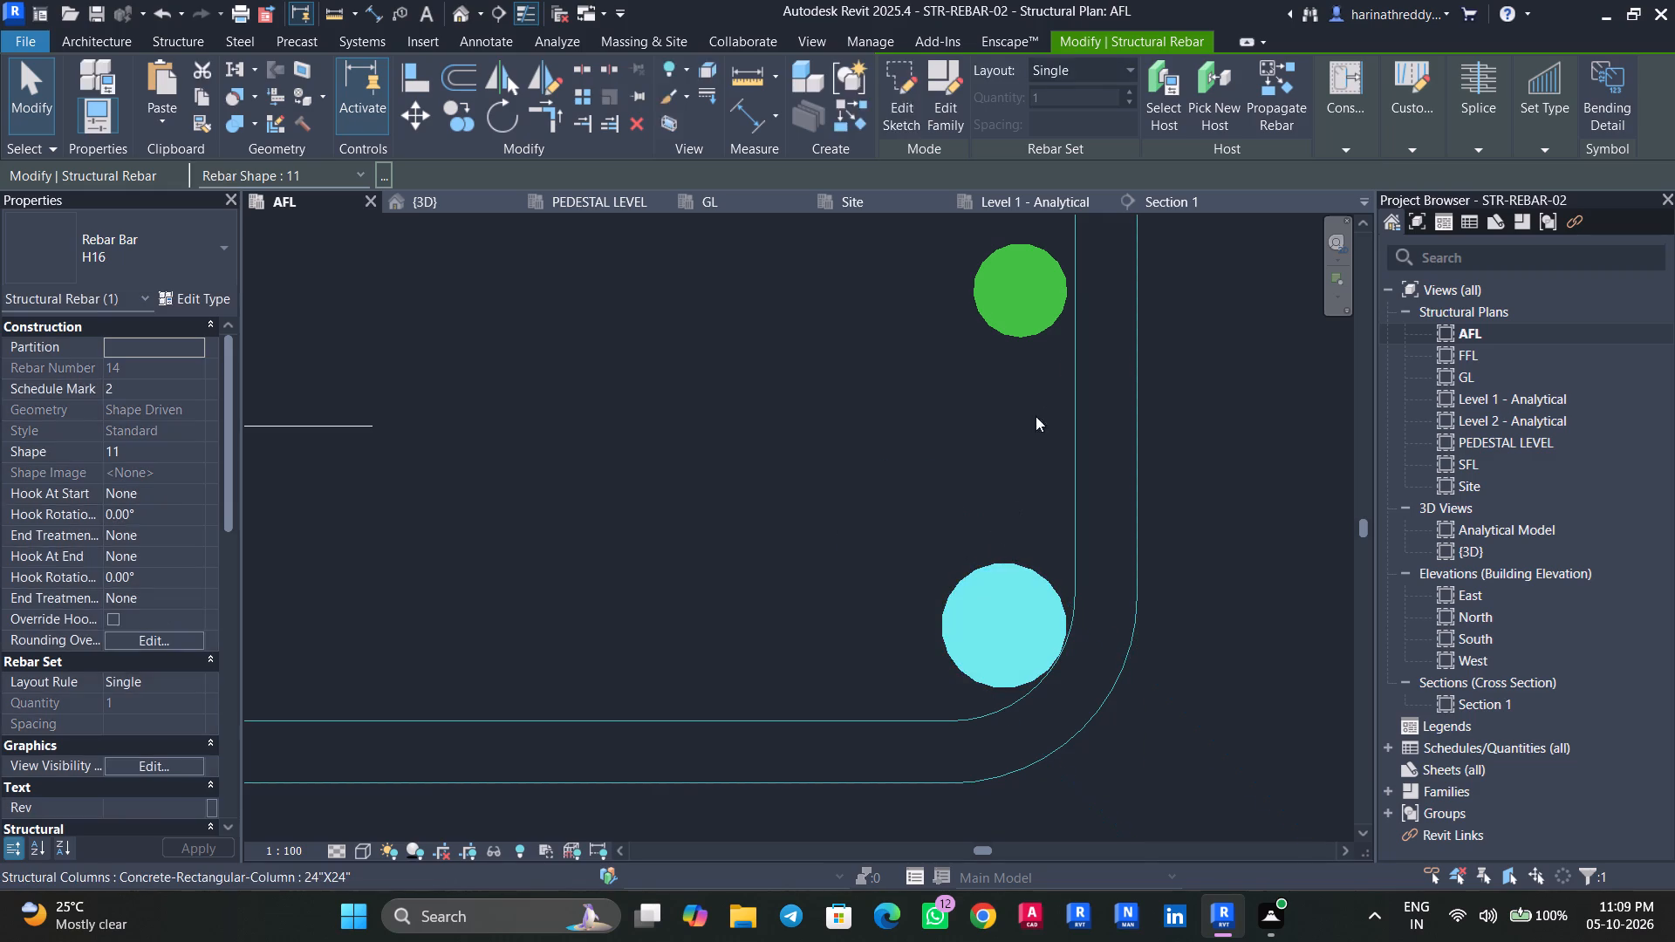
pyautogui.press('Escape')
# Nudge the grid G pedestal's right H12 bar set slightly further outward to meet the stirrup's inner face.
pyautogui.click(1041, 311)
pyautogui.scroll(-3, 1051, 312)
pyautogui.moveTo(1040, 297); pyautogui.dragTo(965, 668, button='middle')
pyautogui.scroll(-6, 1035, 474)
pyautogui.moveTo(1050, 444); pyautogui.dragTo(1059, 770, button='middle')
pyautogui.moveTo(1063, 375); pyautogui.dragTo(1071, 713, button='middle')
pyautogui.scroll(8, 1017, 275)
pyautogui.scroll(-1, 1035, 301)
pyautogui.scroll(5, 1035, 301)
pyautogui.scroll(-1, 1038, 319)
pyautogui.scroll(7, 1038, 319)
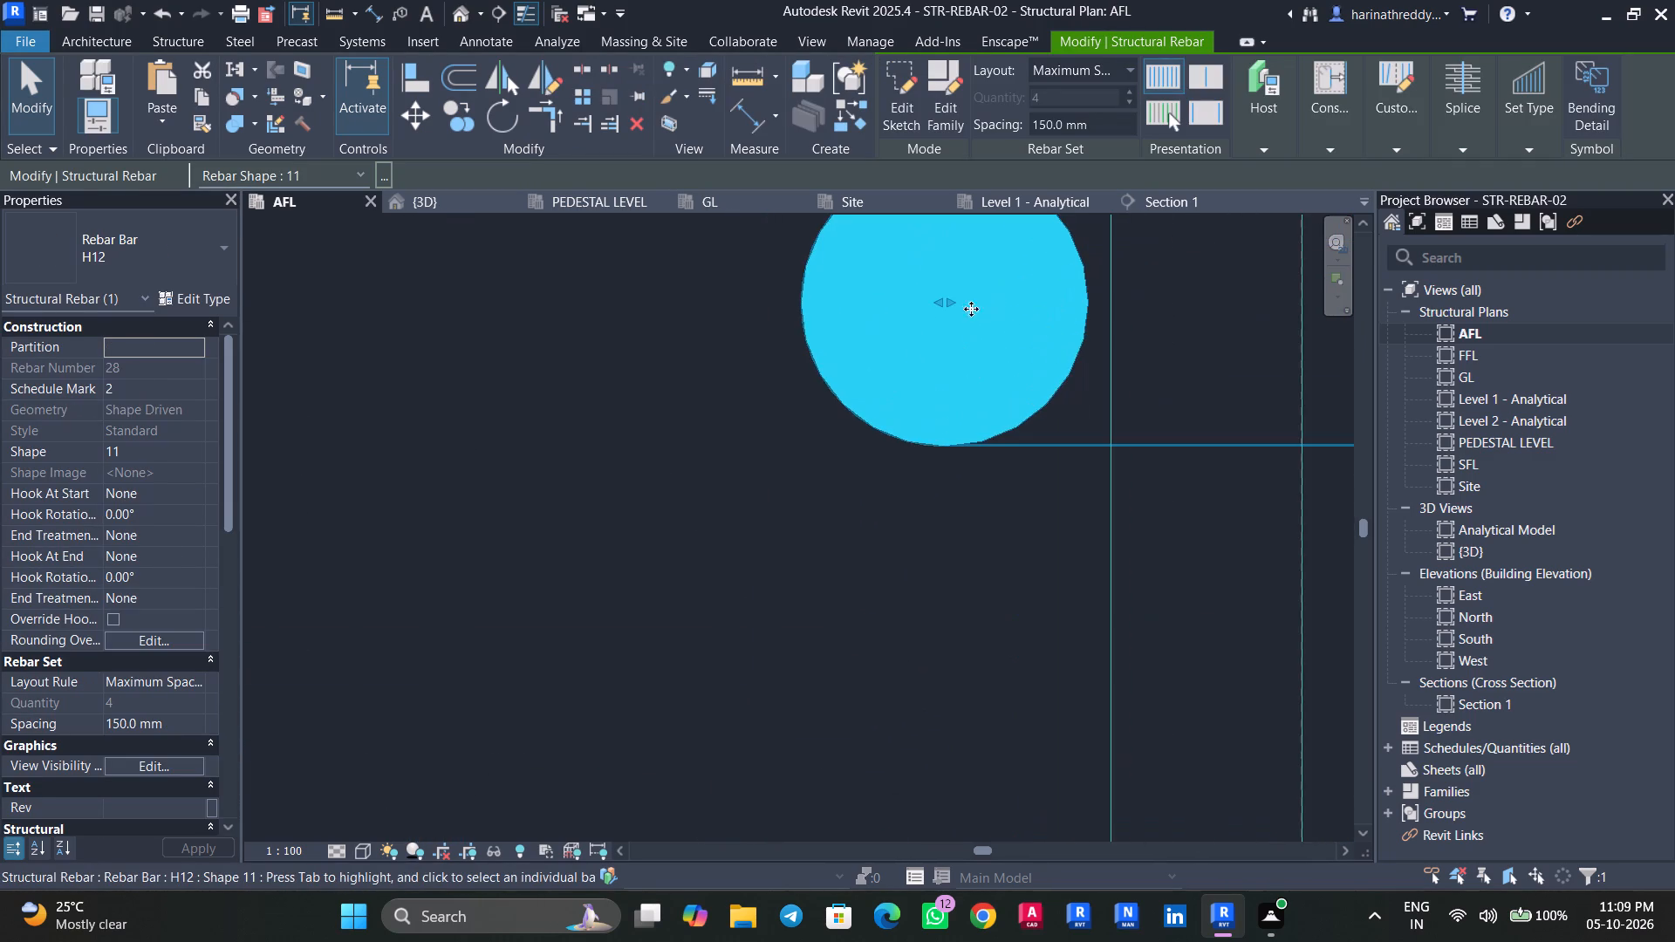
pyautogui.moveTo(935, 298); pyautogui.dragTo(957, 302)
pyautogui.press('Escape')
# Shift the vertical leg of the grid G pedestal's lower-left H16 bar into the stirrup corner and fine-tune its position.
pyautogui.scroll(-7, 840, 394)
pyautogui.scroll(1, 839, 398)
pyautogui.scroll(-2, 839, 398)
pyautogui.scroll(1, 839, 398)
pyautogui.scroll(-12, 839, 398)
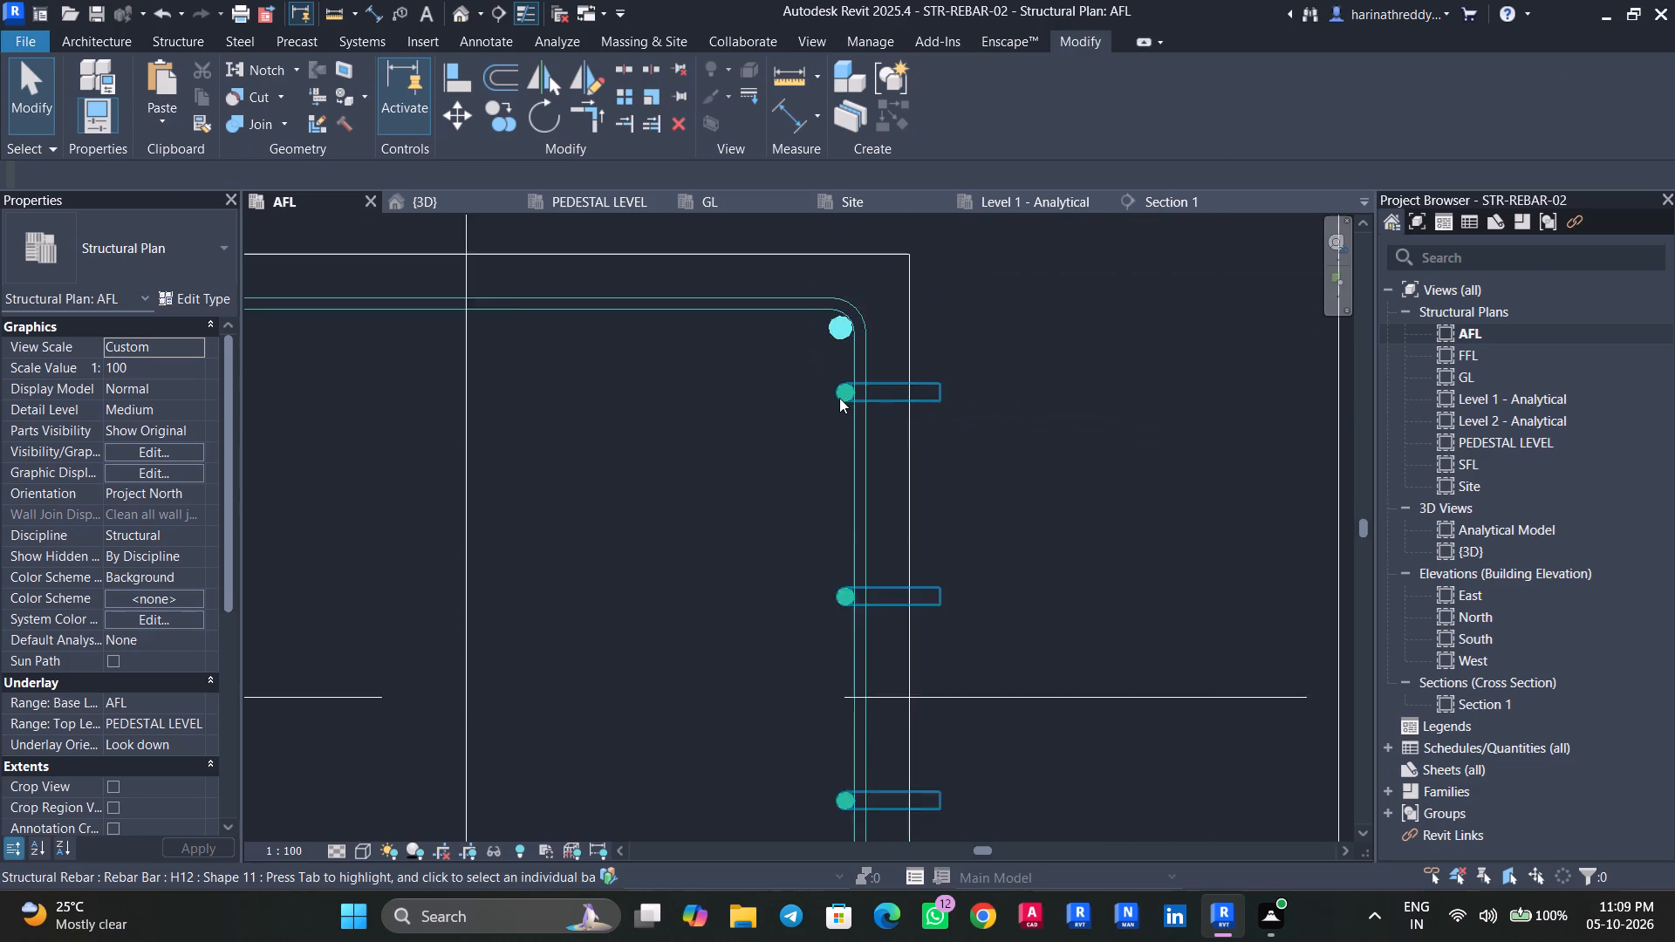
pyautogui.scroll(-3, 839, 398)
pyautogui.scroll(1, 839, 398)
pyautogui.scroll(-2, 839, 398)
pyautogui.moveTo(670, 467); pyautogui.dragTo(1114, 357, button='middle')
pyautogui.moveTo(736, 535); pyautogui.dragTo(887, 304, button='middle')
pyautogui.scroll(1, 755, 520)
pyautogui.scroll(6, 889, 622)
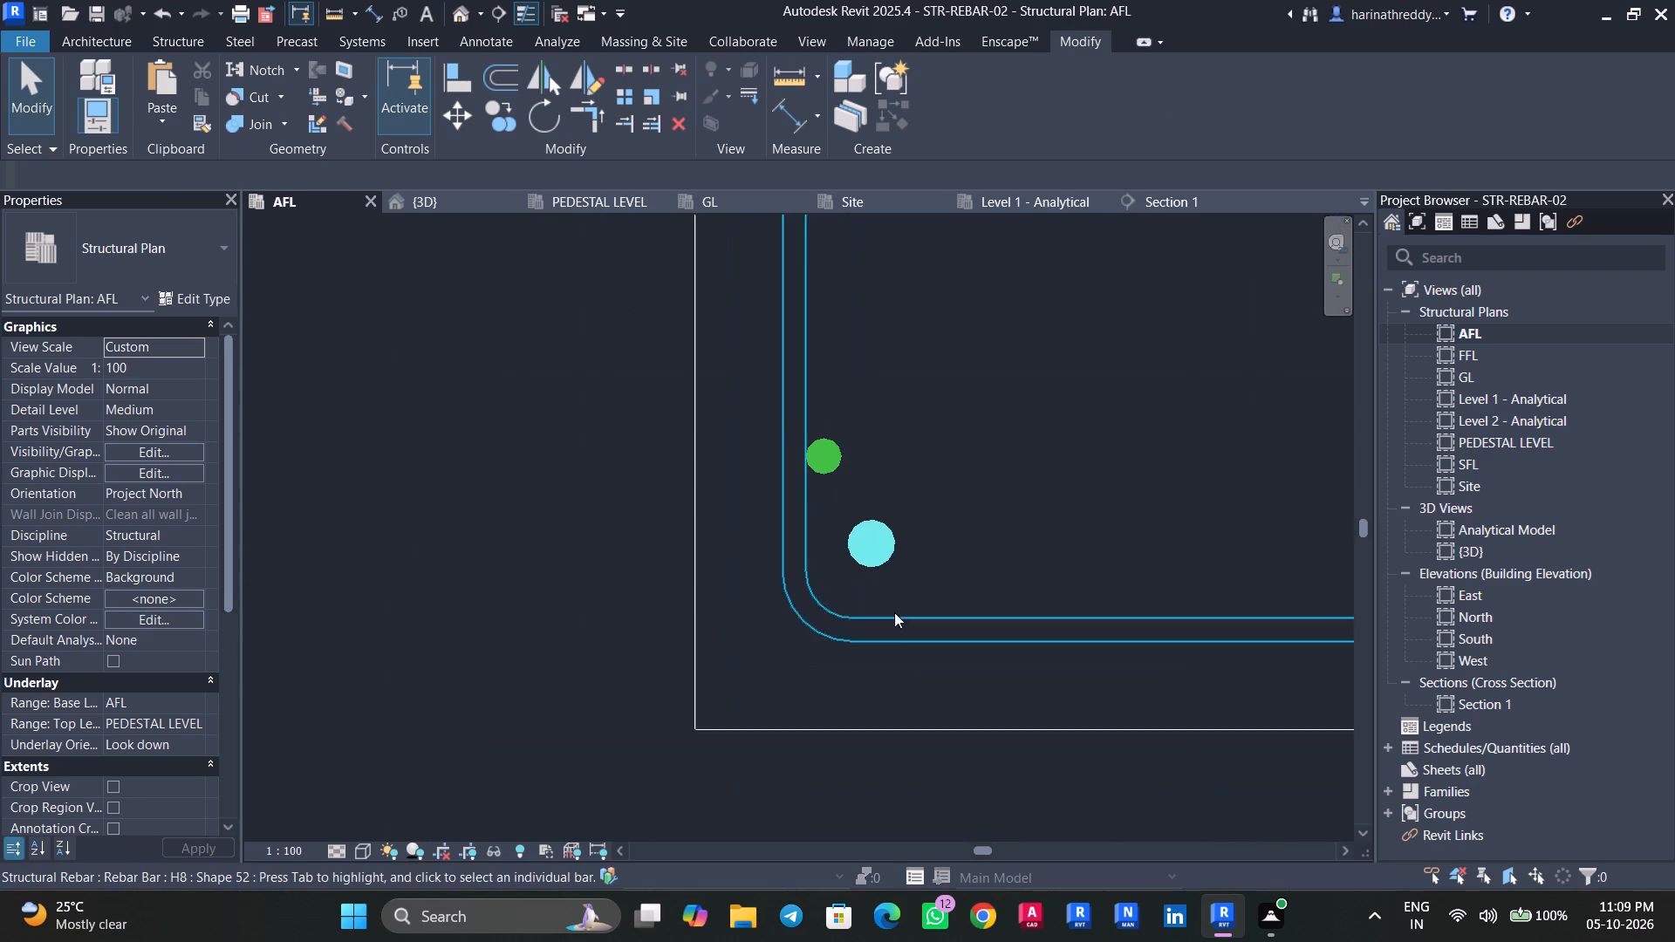
pyautogui.scroll(3, 894, 612)
pyautogui.click(858, 528)
pyautogui.moveTo(857, 509); pyautogui.dragTo(808, 576)
pyautogui.scroll(13, 757, 630)
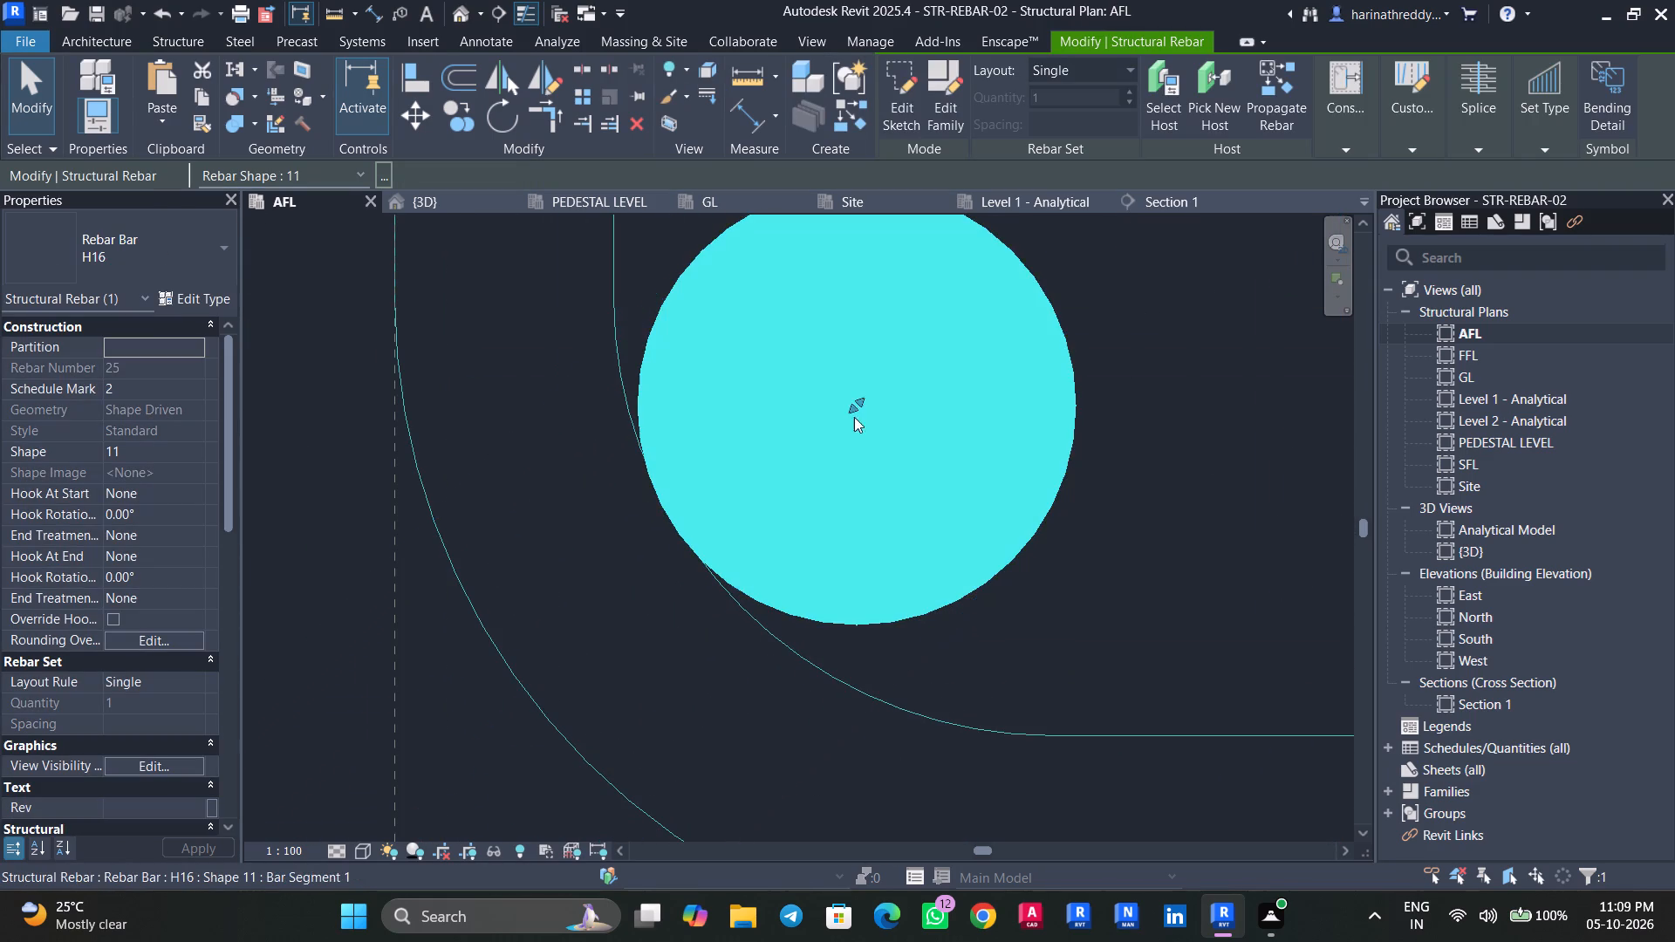
pyautogui.click(864, 398)
pyautogui.click(860, 399)
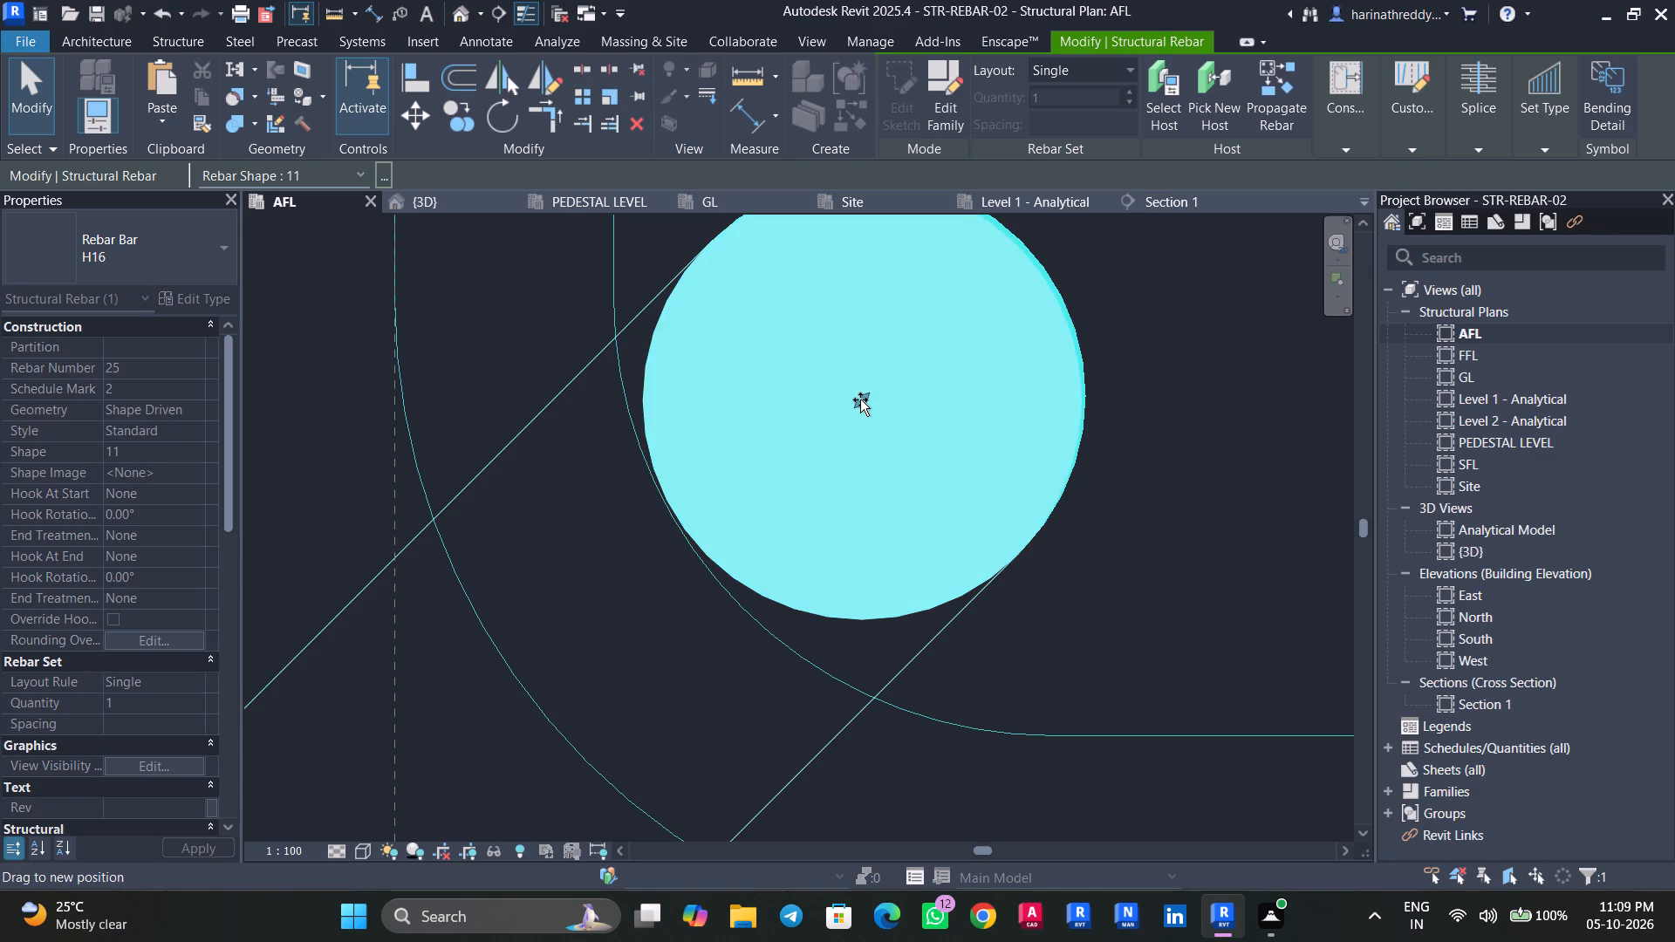
pyautogui.press('Escape')
# Shift the left H12 bar set of the grid I pedestal in the same column outward against the stirrup.
pyautogui.scroll(-11, 813, 546)
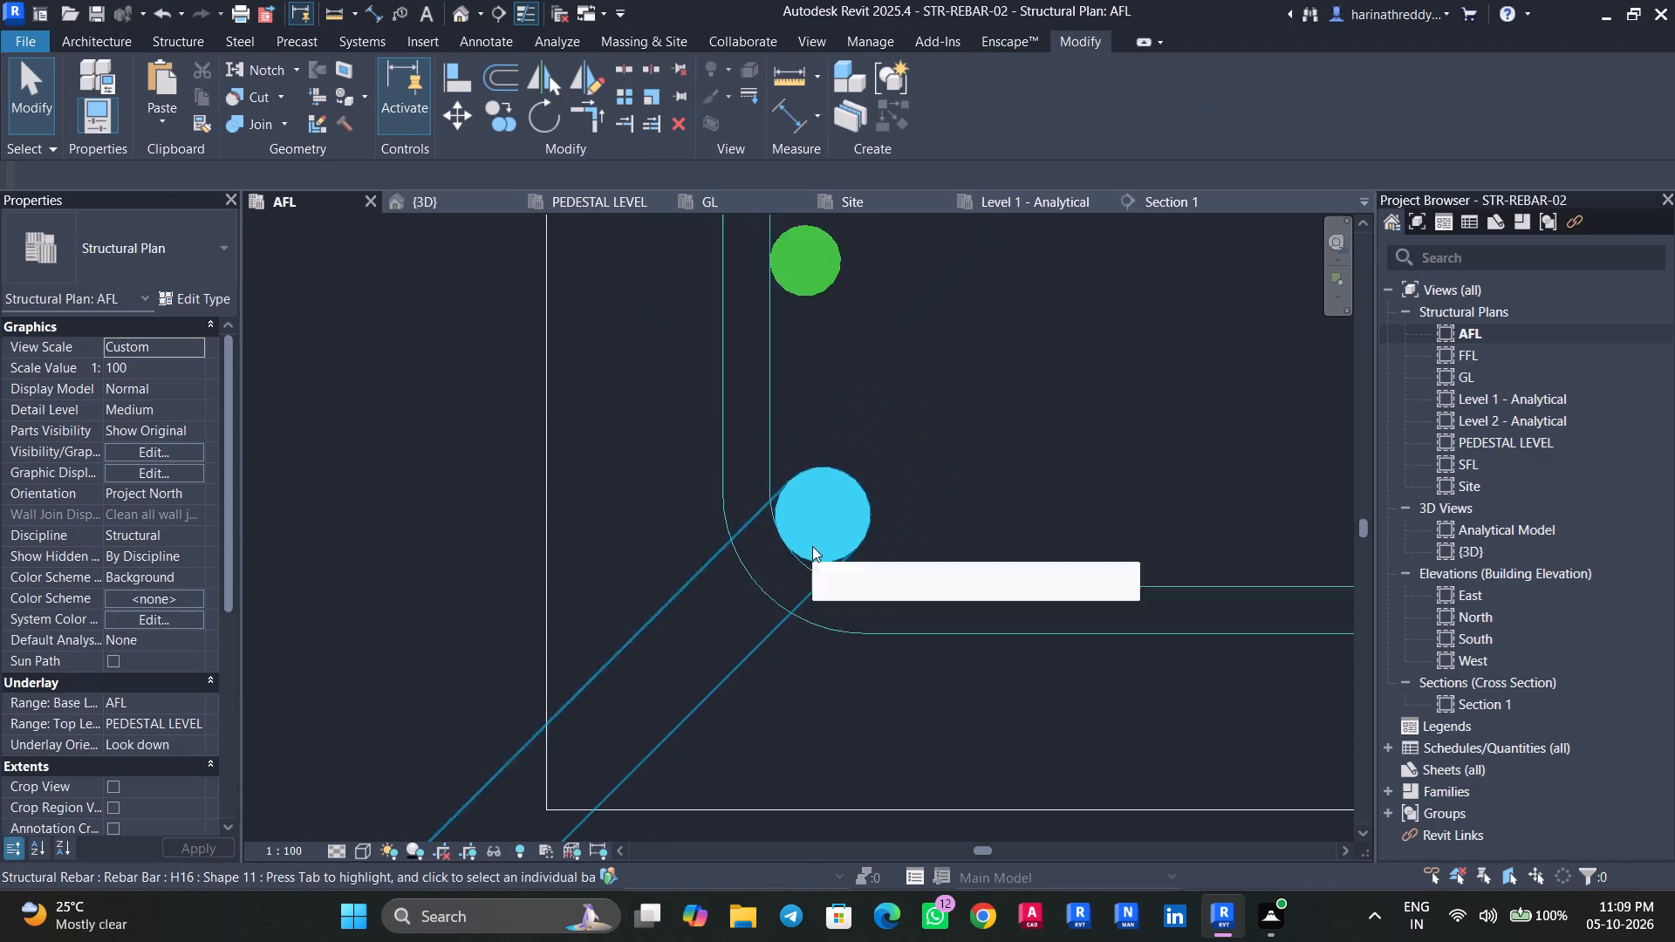
pyautogui.scroll(-10, 812, 546)
pyautogui.scroll(1, 812, 552)
pyautogui.scroll(-20, 812, 552)
pyautogui.scroll(-2, 812, 552)
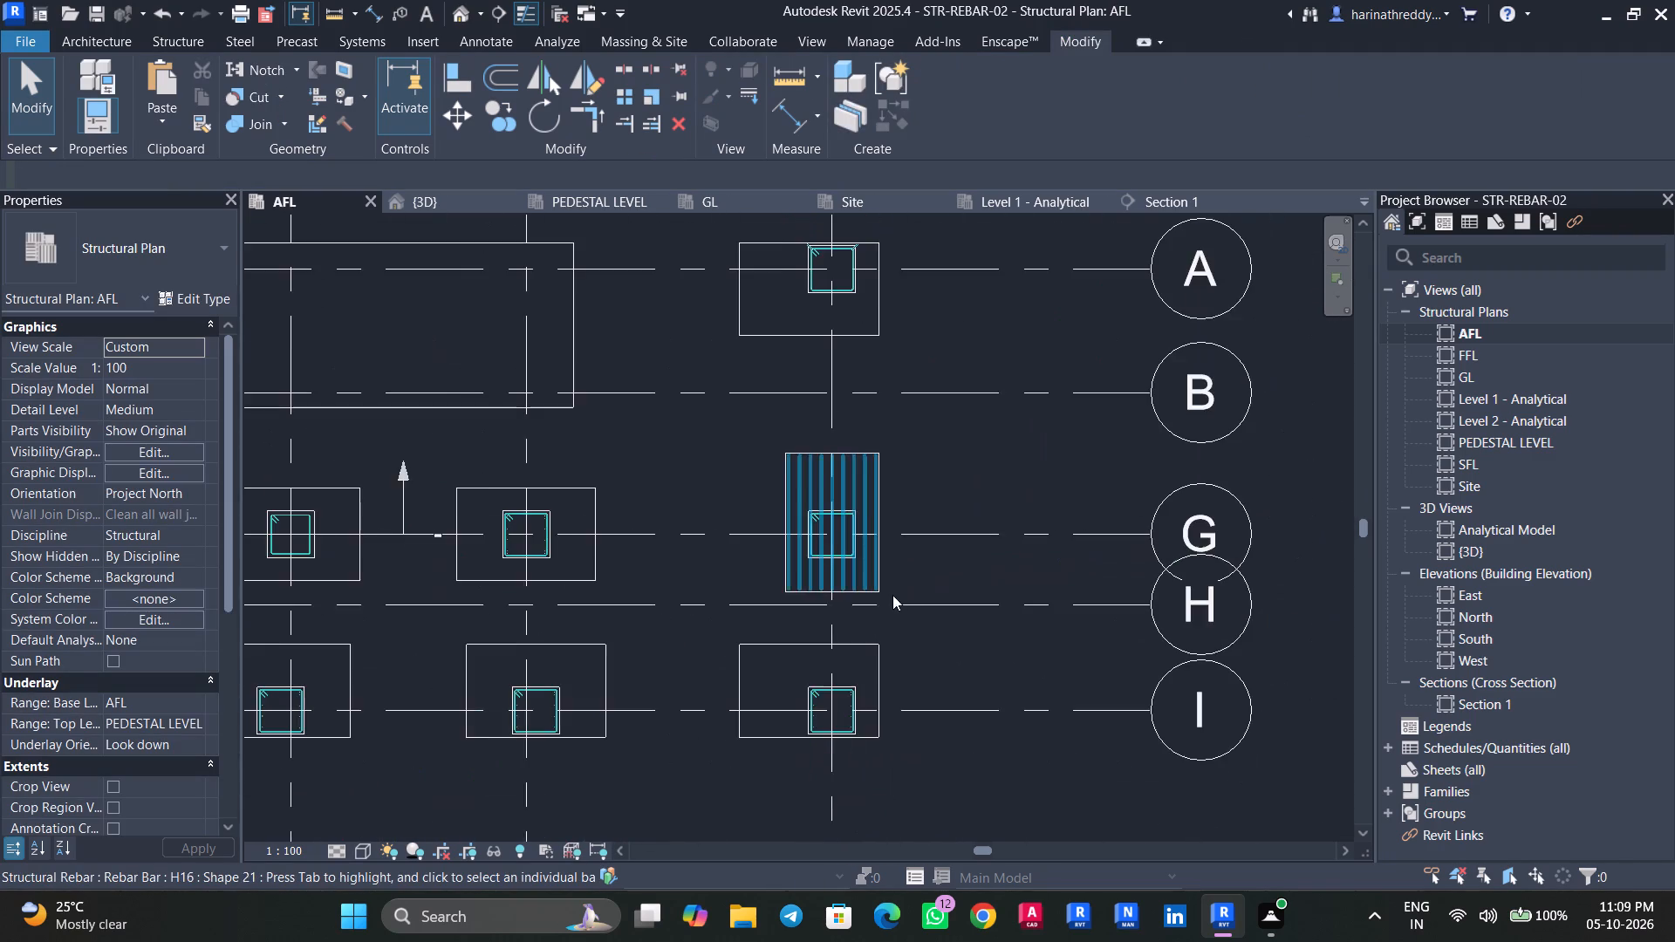
pyautogui.moveTo(906, 608); pyautogui.dragTo(1012, 424, button='middle')
pyautogui.scroll(20, 950, 543)
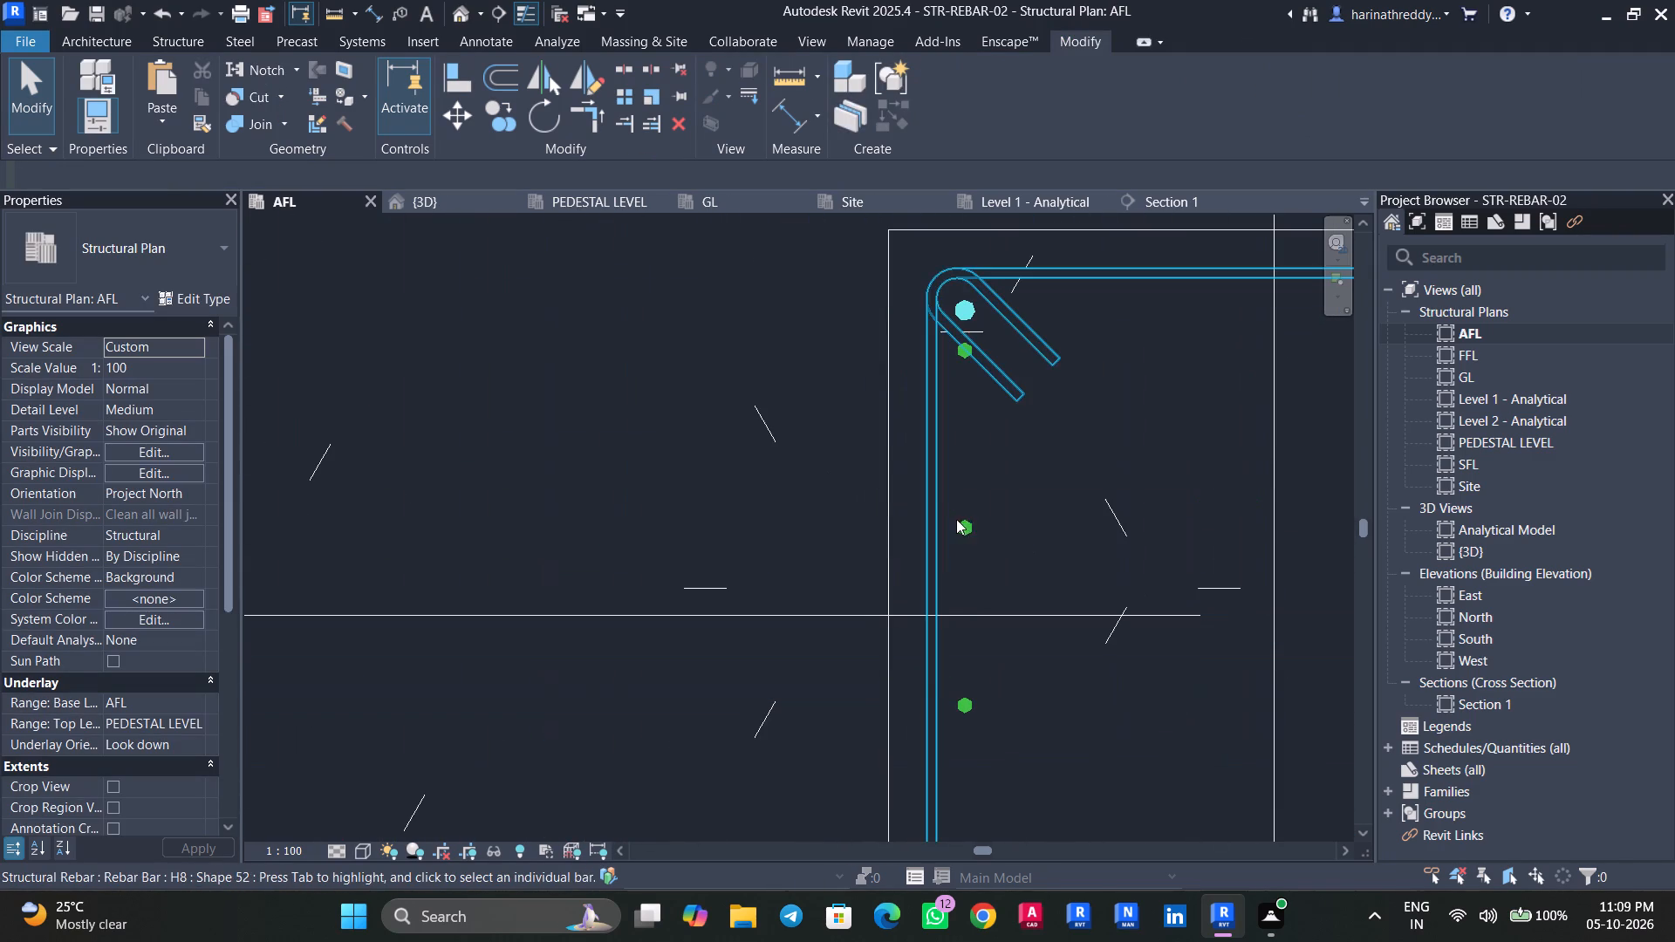
pyautogui.click(958, 523)
pyautogui.scroll(4, 960, 529)
pyautogui.moveTo(974, 359); pyautogui.dragTo(1026, 628, button='middle')
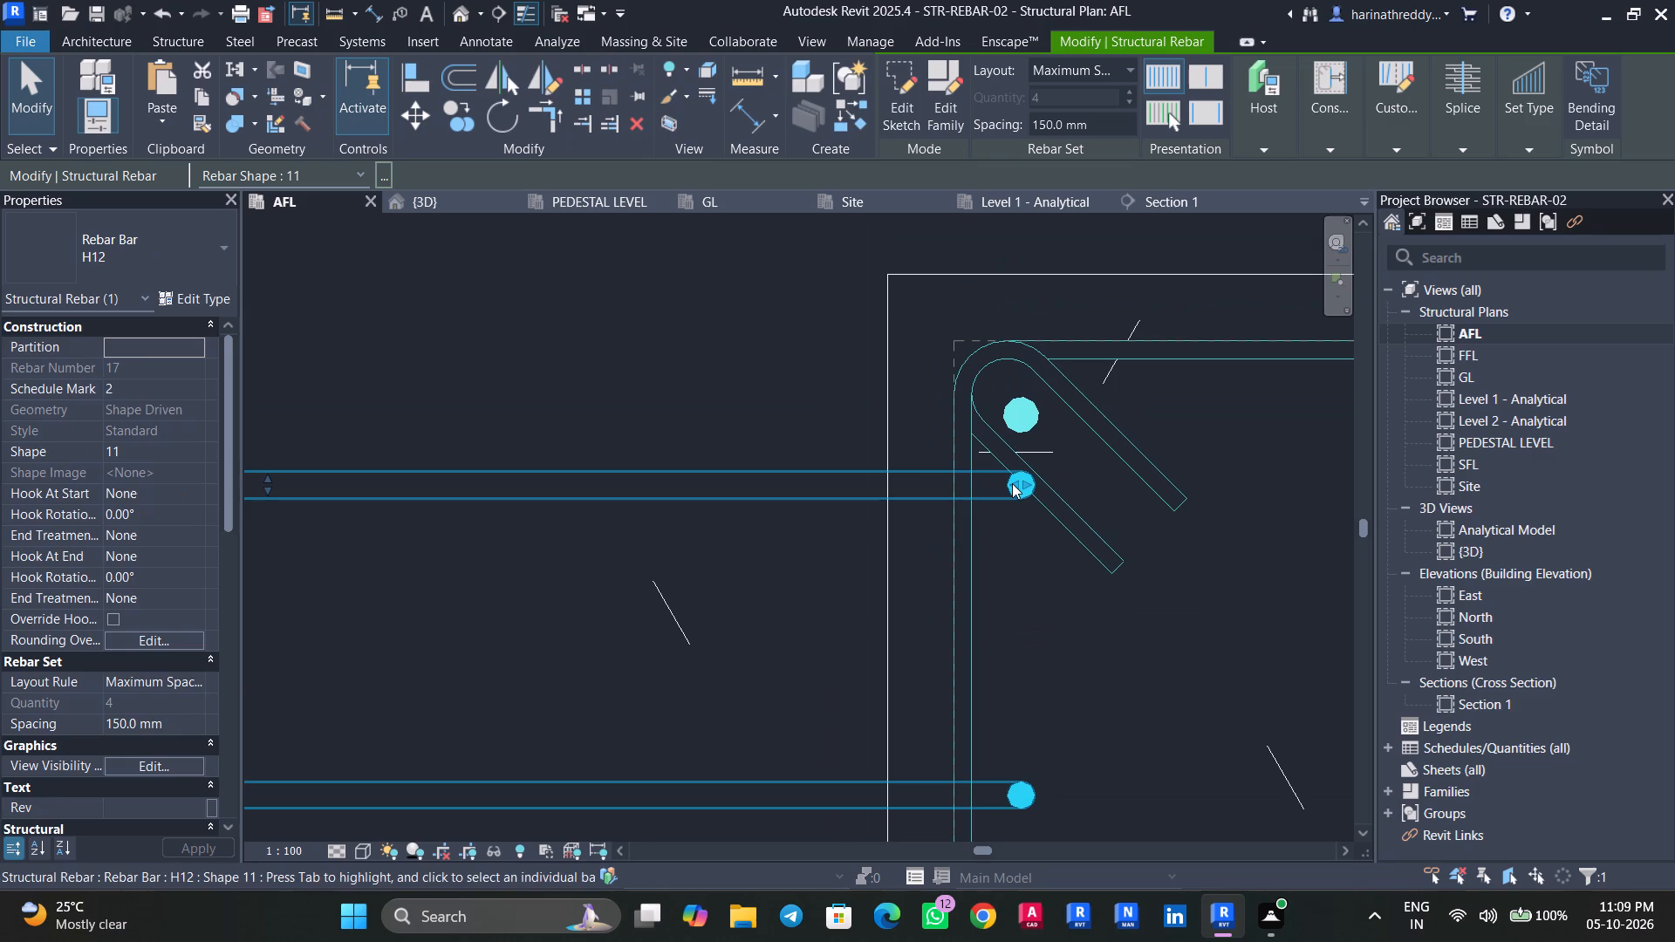
pyautogui.moveTo(1013, 482); pyautogui.dragTo(988, 484)
pyautogui.scroll(16, 988, 485)
pyautogui.moveTo(1084, 481); pyautogui.dragTo(1076, 481)
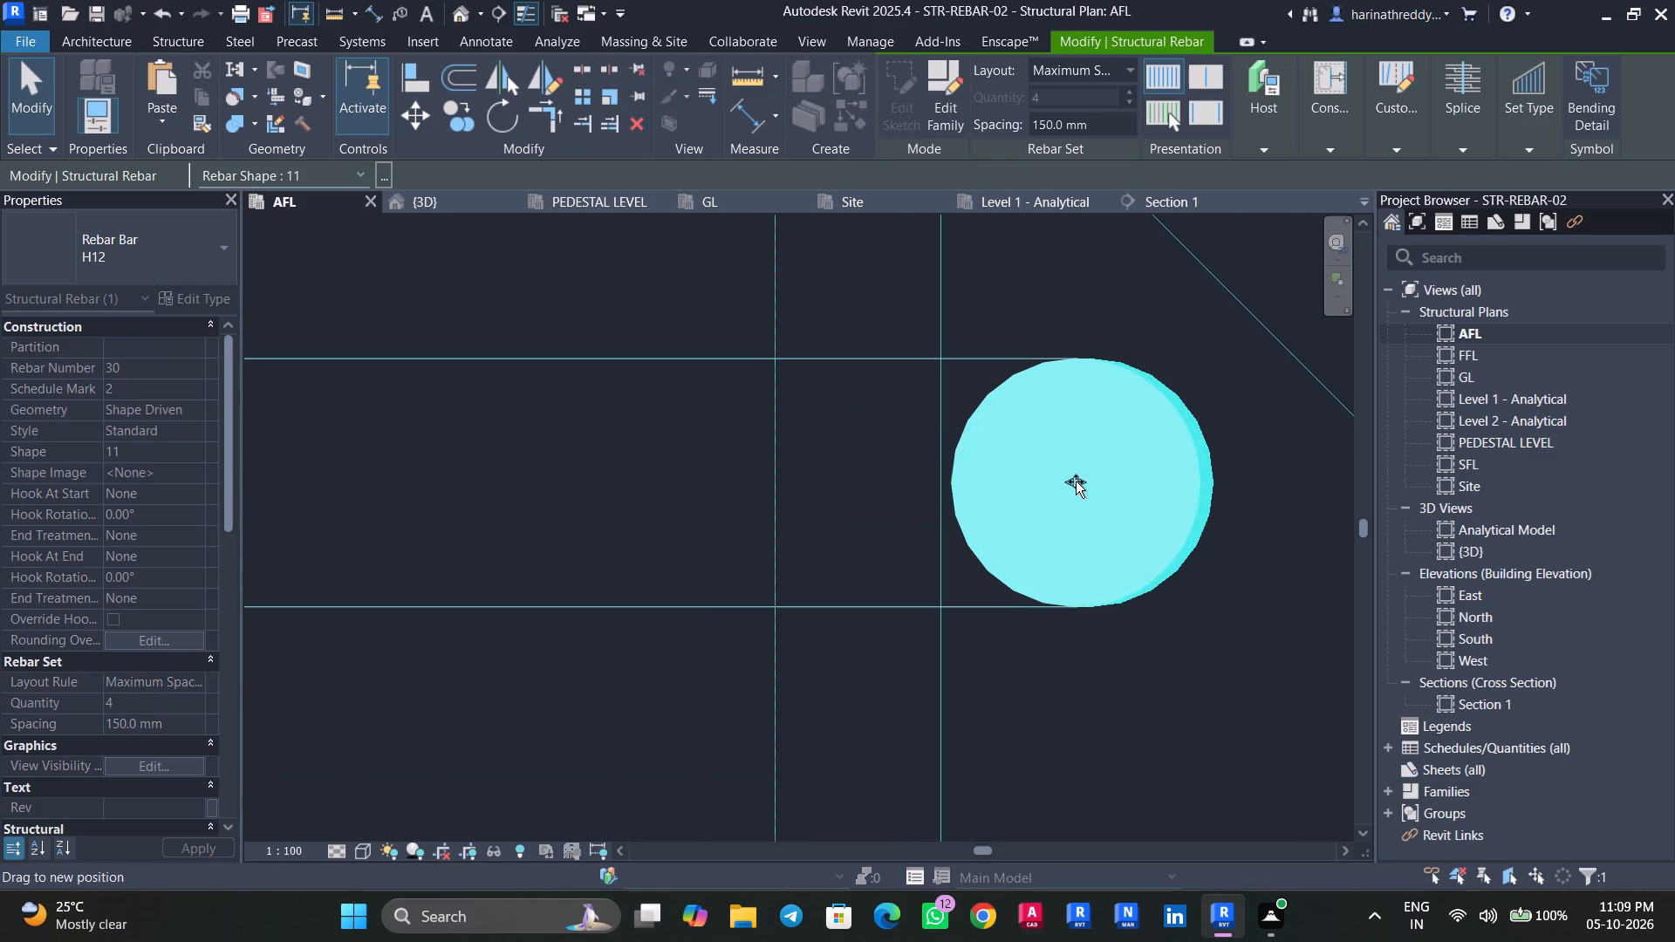
pyautogui.moveTo(1076, 481); pyautogui.dragTo(1066, 481)
# Shift the vertical leg of the grid I pedestal's upper-left H16 bar into the stirrup corner.
pyautogui.scroll(-1, 1064, 482)
pyautogui.scroll(1, 1064, 482)
pyautogui.scroll(-7, 1064, 482)
pyautogui.moveTo(1118, 313); pyautogui.dragTo(1020, 685, button='middle')
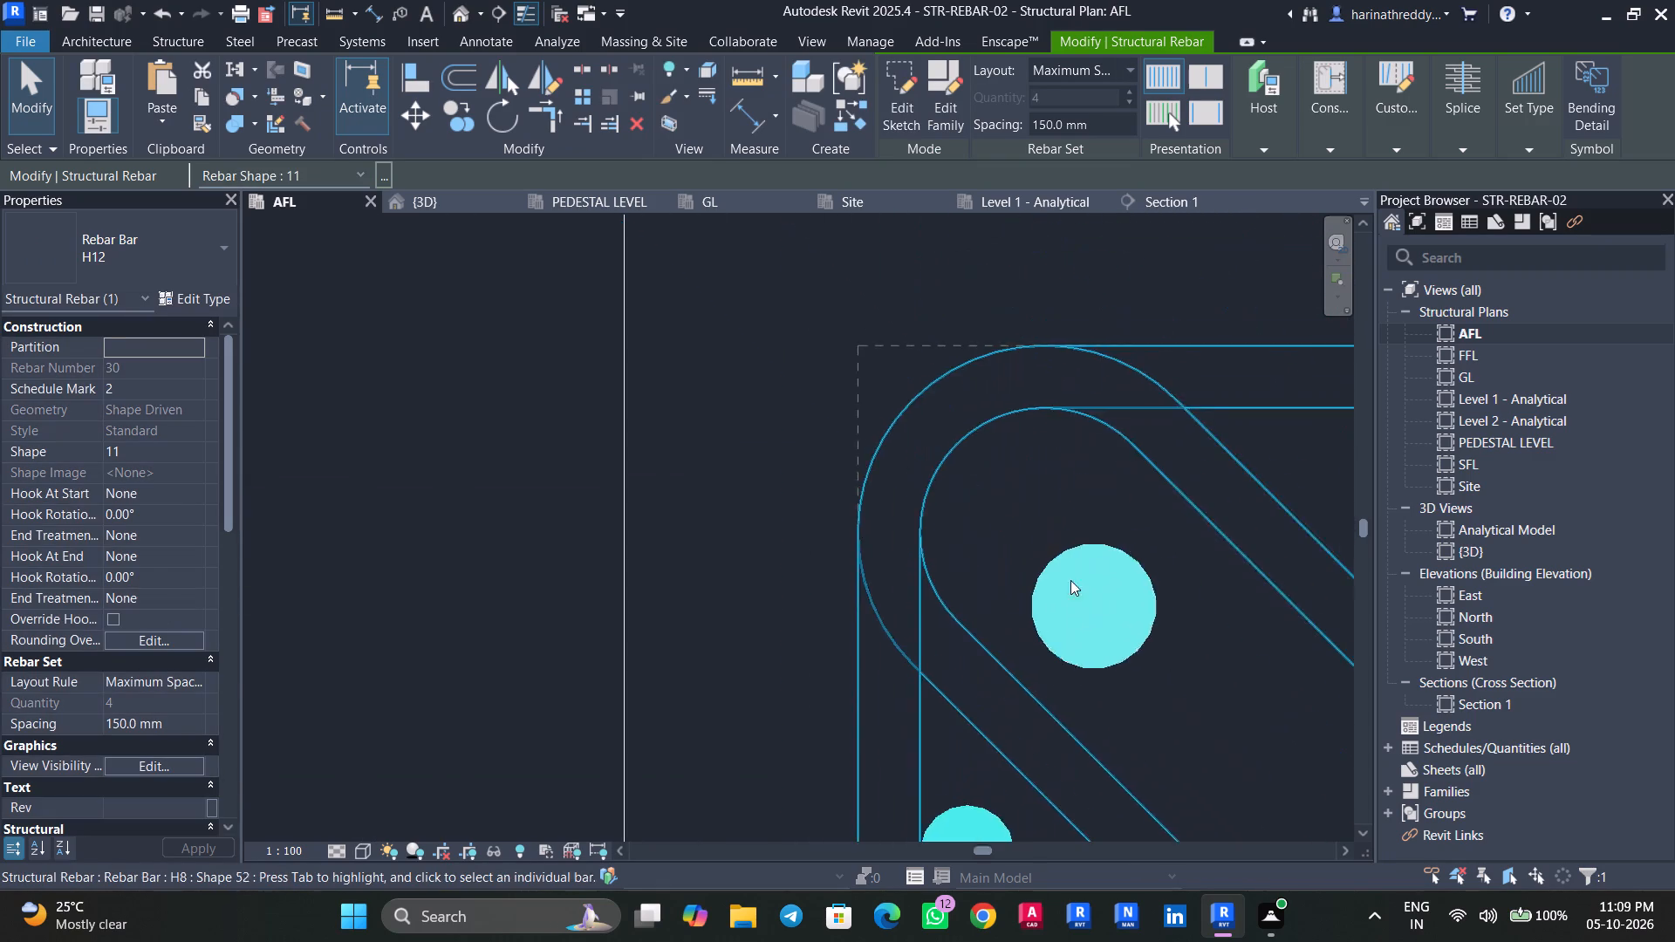
pyautogui.press('Escape')
pyautogui.click(1125, 562)
pyautogui.moveTo(1088, 595); pyautogui.dragTo(1005, 488)
pyautogui.press('Escape')
# Shift the vertical leg of the grid I pedestal's upper-right H16 bar into the stirrup corner.
pyautogui.scroll(-10, 1168, 566)
pyautogui.moveTo(1169, 561); pyautogui.dragTo(293, 636, button='middle')
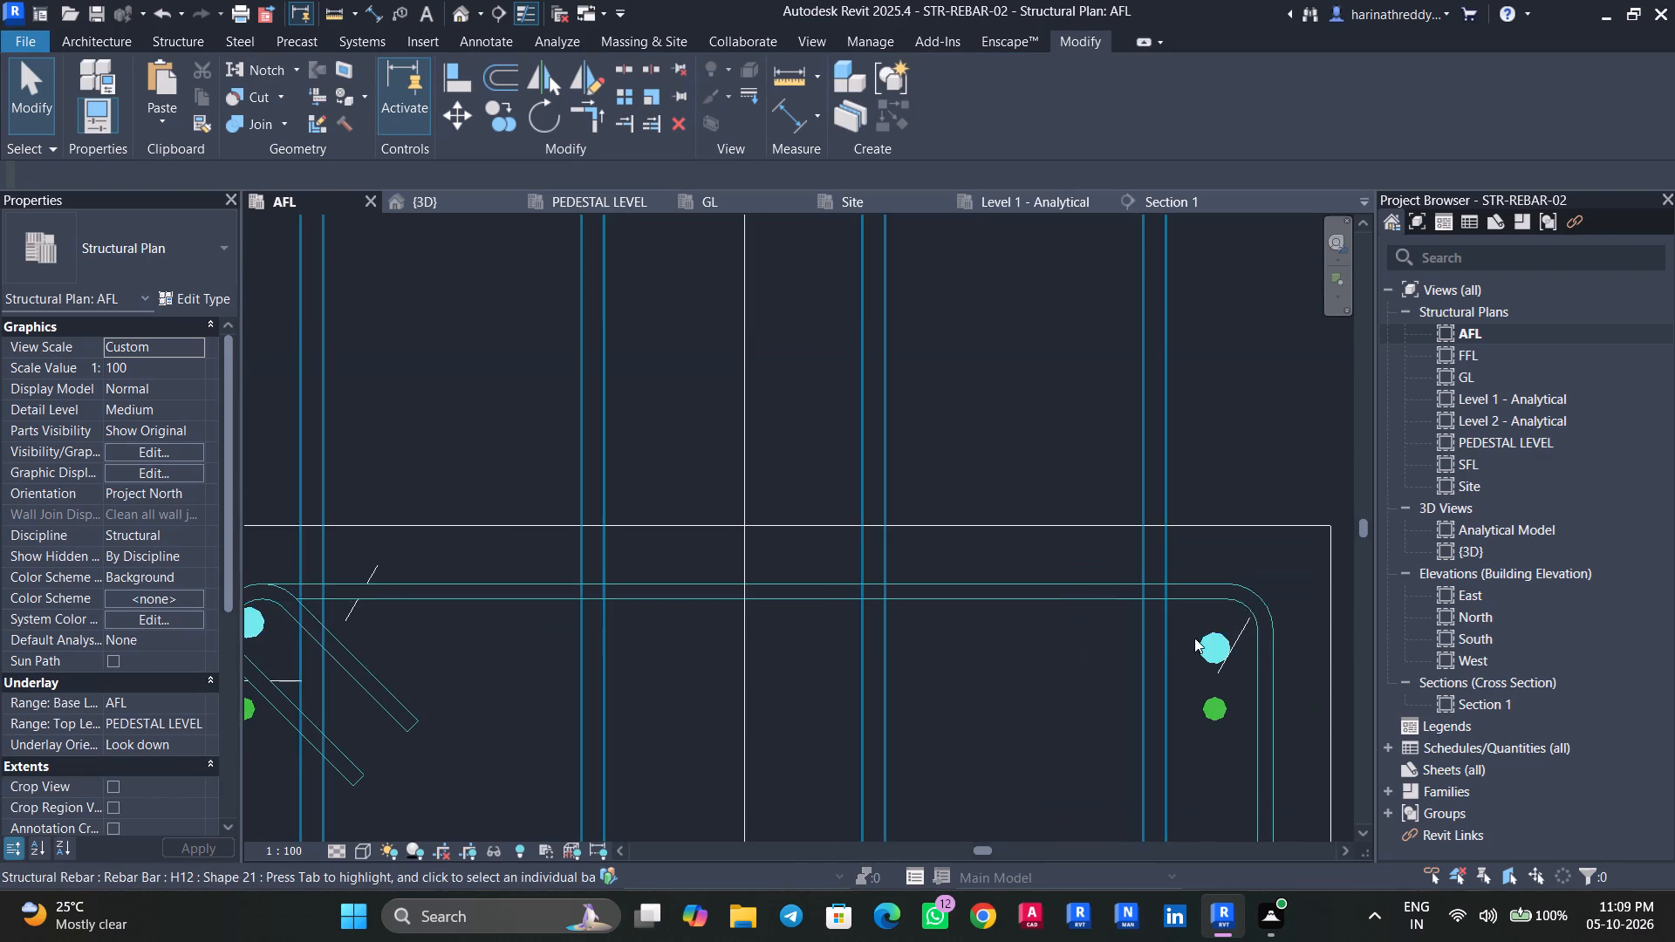
pyautogui.scroll(4, 1192, 636)
pyautogui.click(1222, 651)
pyautogui.moveTo(1236, 655); pyautogui.dragTo(1278, 618)
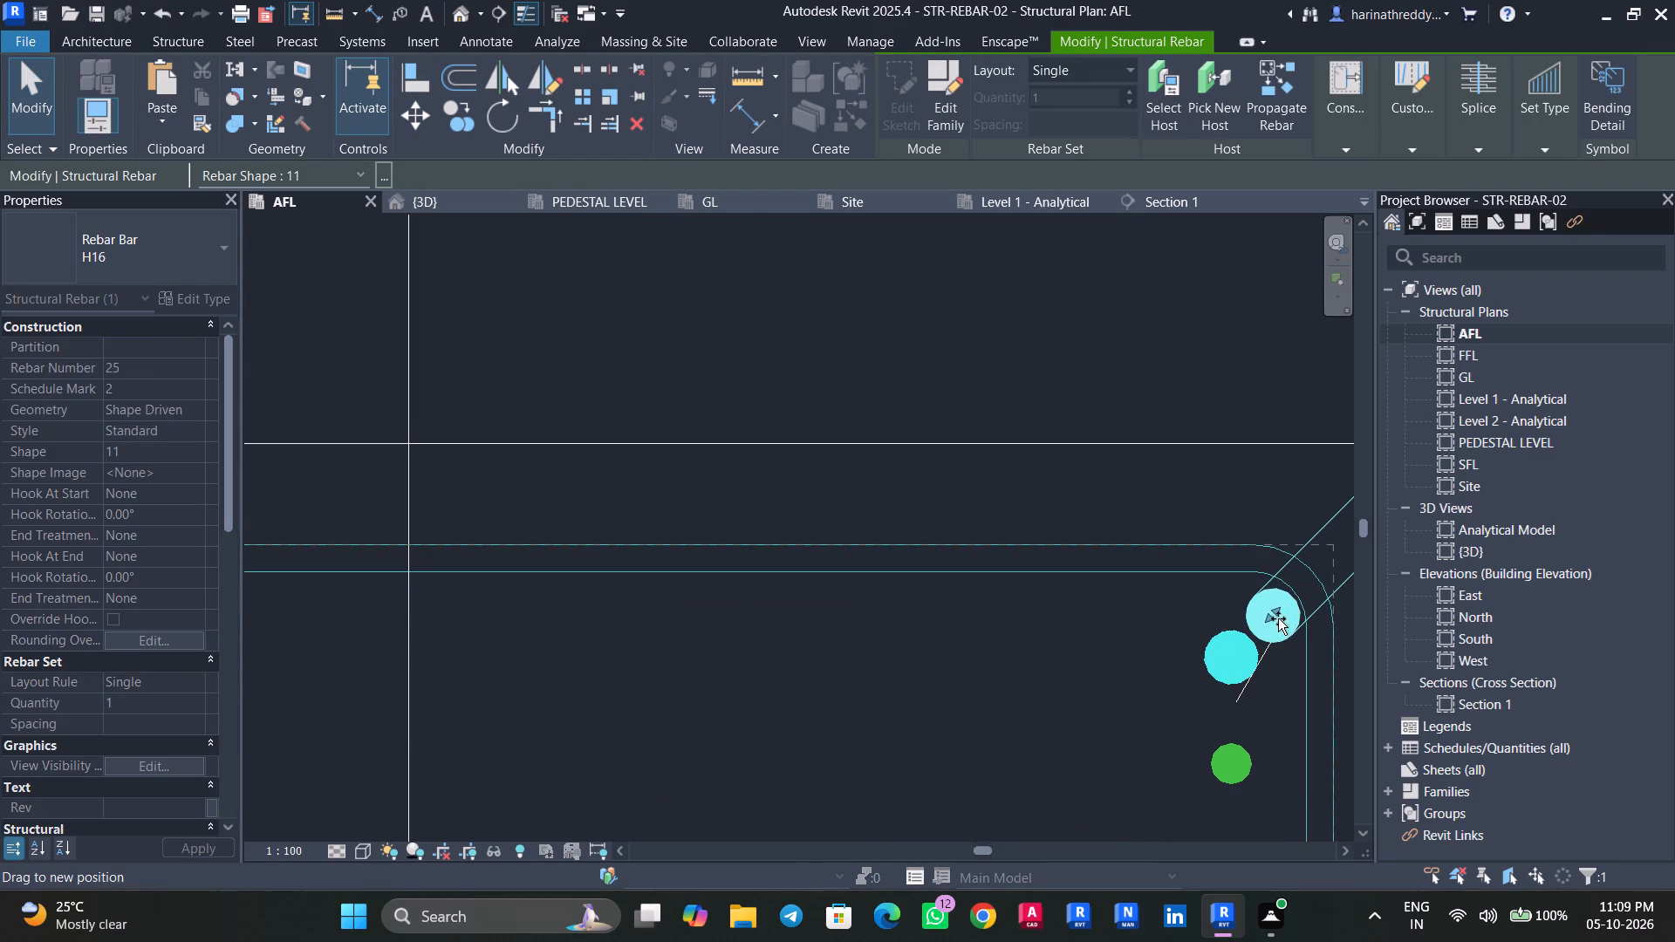
pyautogui.moveTo(1278, 618); pyautogui.dragTo(1280, 618)
pyautogui.scroll(4, 1308, 639)
pyautogui.moveTo(1260, 706); pyautogui.dragTo(797, 454, button='middle')
pyautogui.scroll(1, 828, 487)
pyautogui.press('Escape')
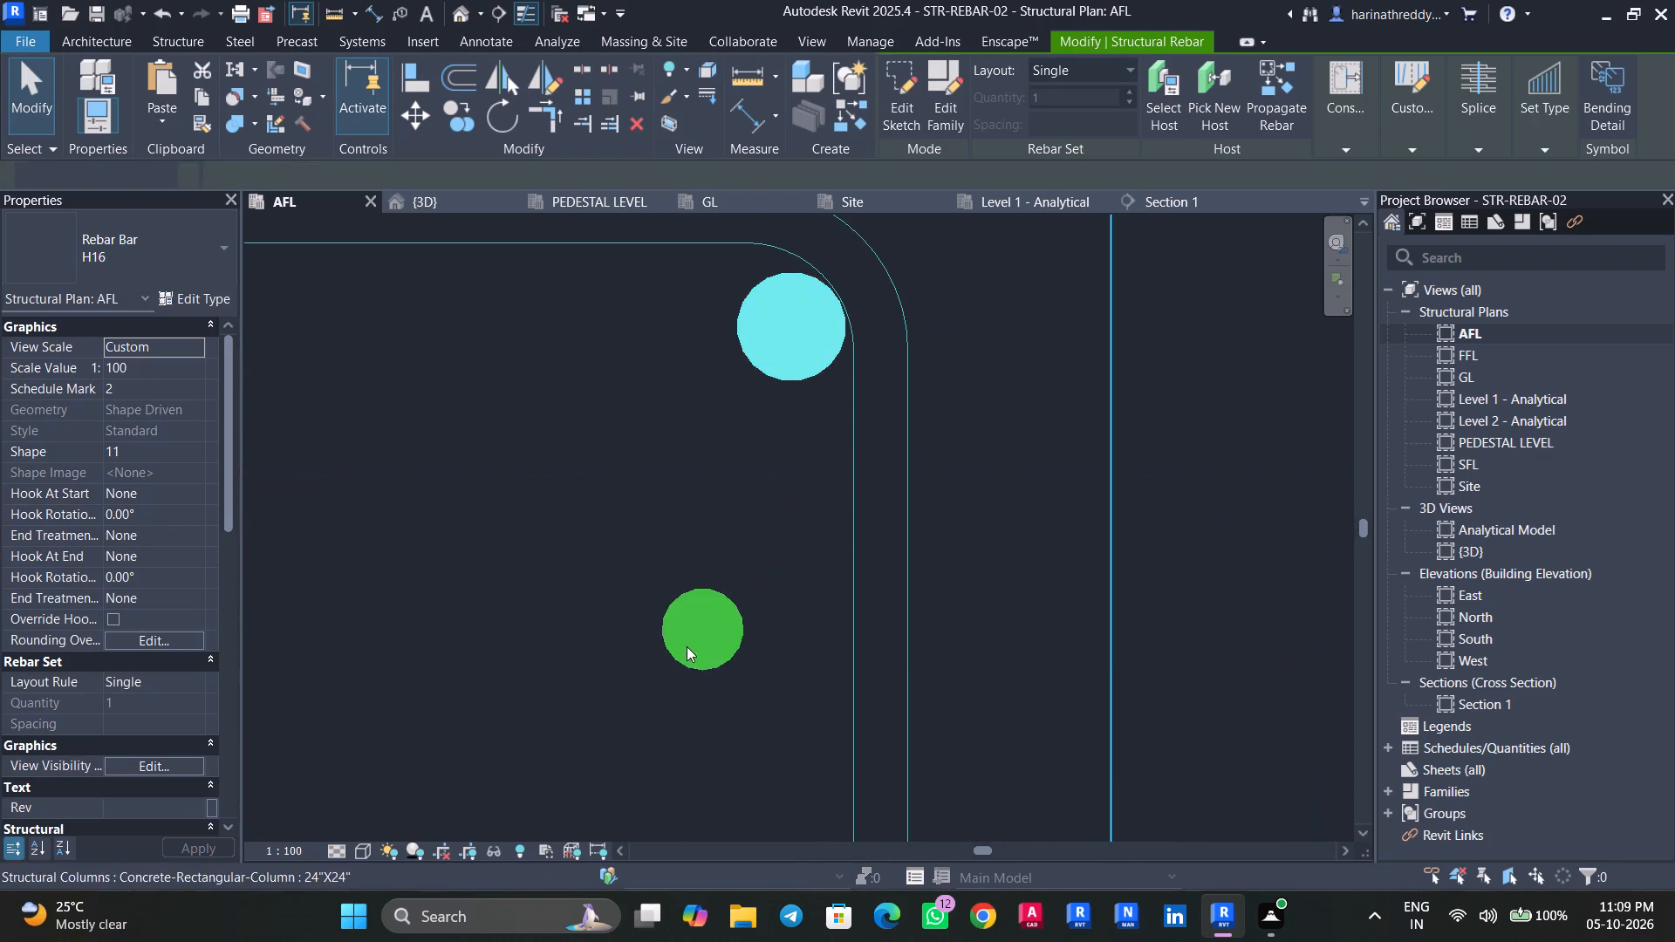
# Shift the right H12 bar set of the grid I pedestal outward against the stirrup.
pyautogui.click(696, 628)
pyautogui.moveTo(707, 625); pyautogui.dragTo(810, 633)
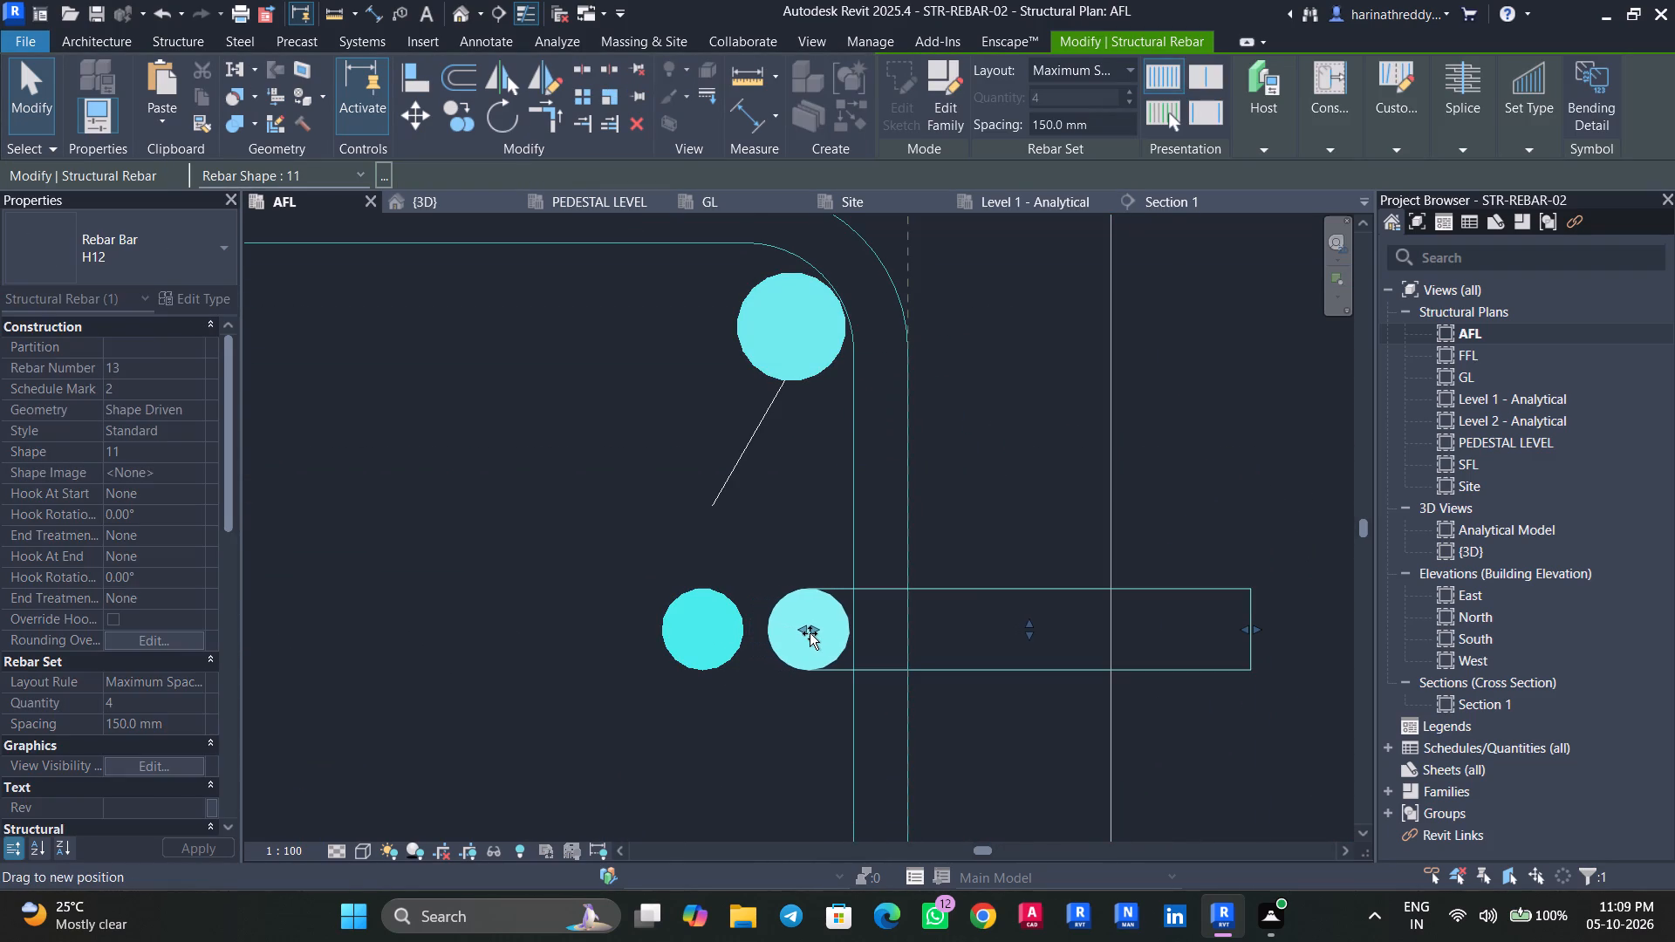
pyautogui.moveTo(810, 633); pyautogui.dragTo(812, 633)
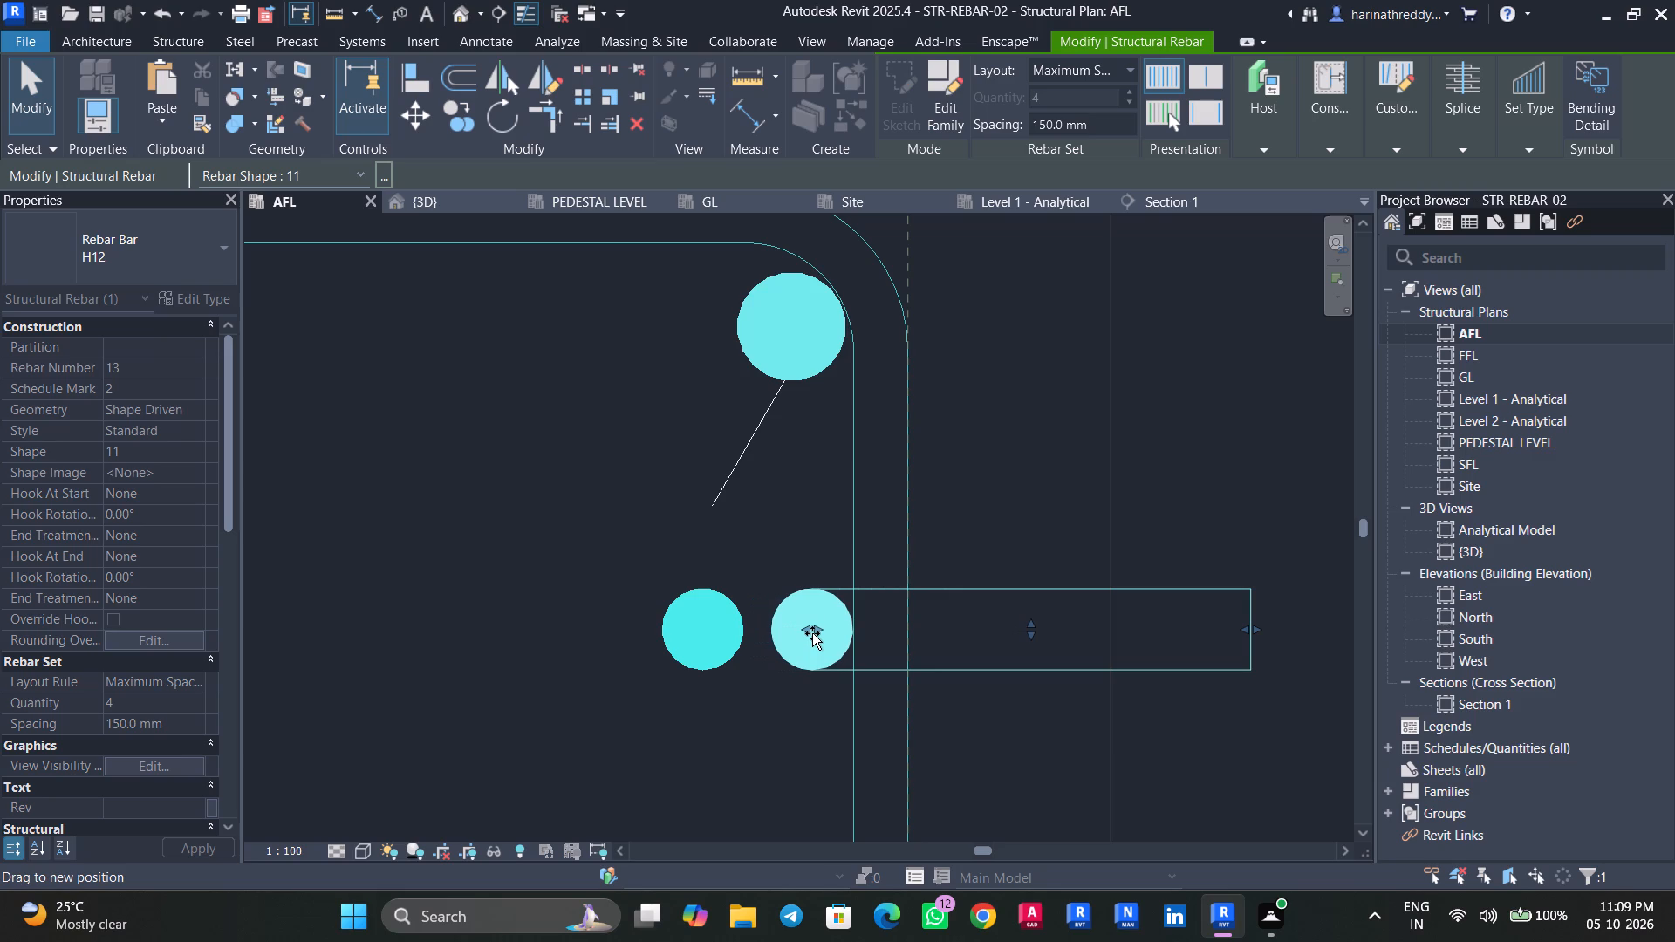
pyautogui.moveTo(812, 633); pyautogui.dragTo(812, 634)
# Extend the bottom legs of the grid I pedestal's right H12 bar set outward to near the footing's right edge.
pyautogui.scroll(-12, 775, 631)
pyautogui.moveTo(858, 625); pyautogui.dragTo(830, 625)
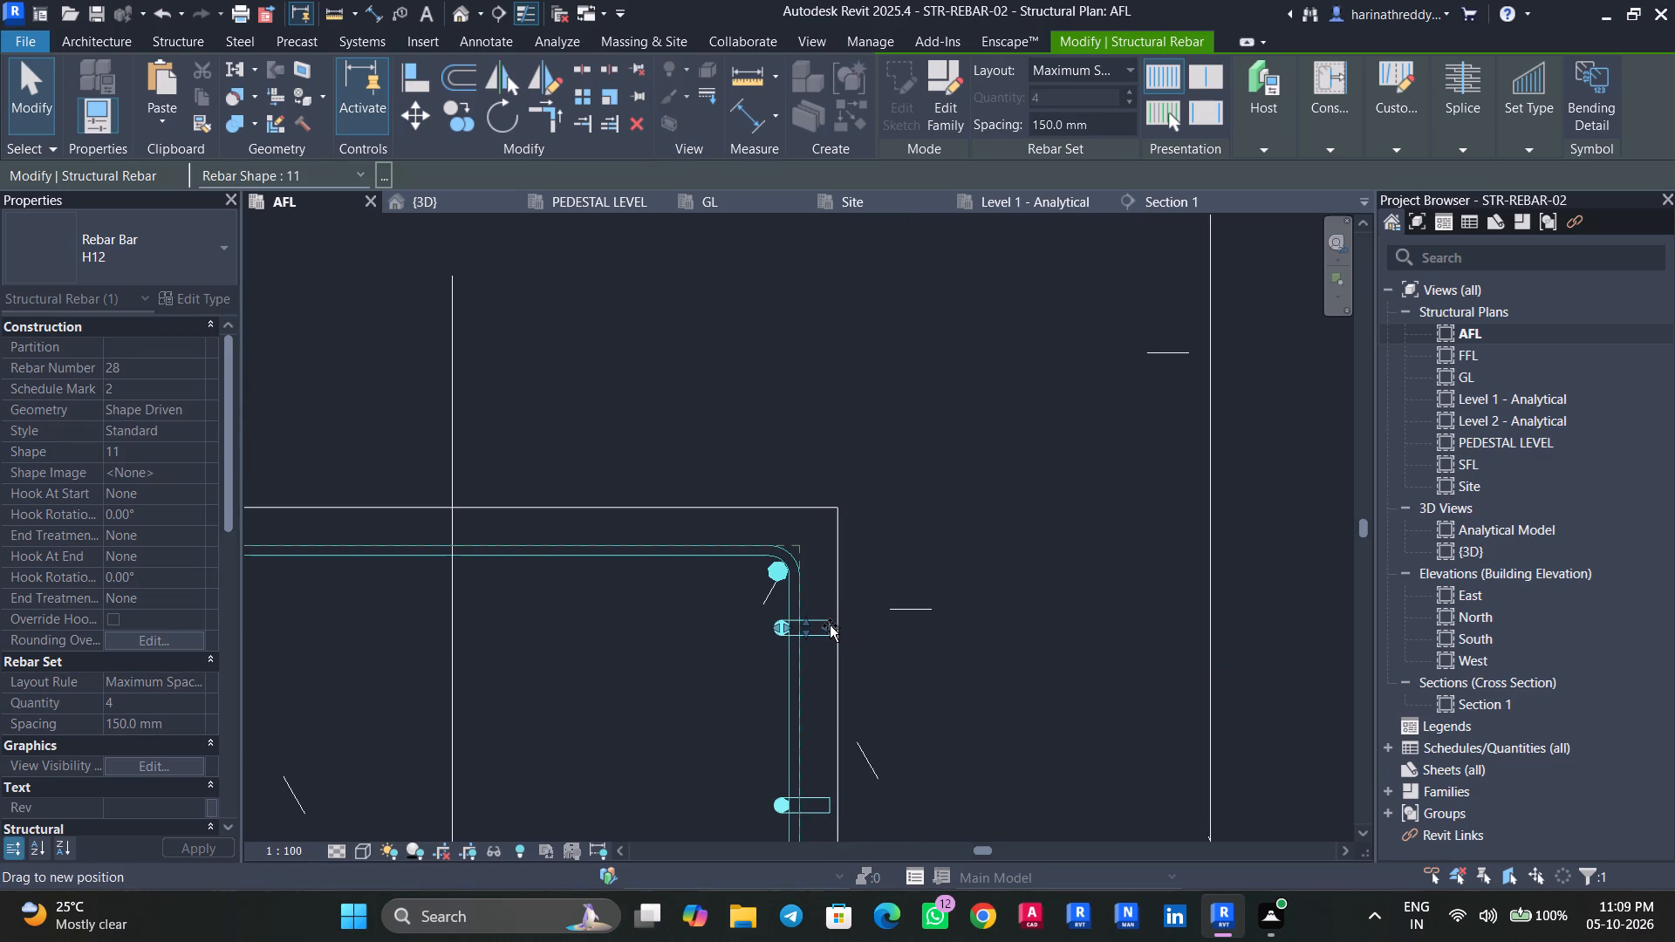
pyautogui.moveTo(830, 625); pyautogui.dragTo(831, 625)
pyautogui.scroll(-9, 909, 631)
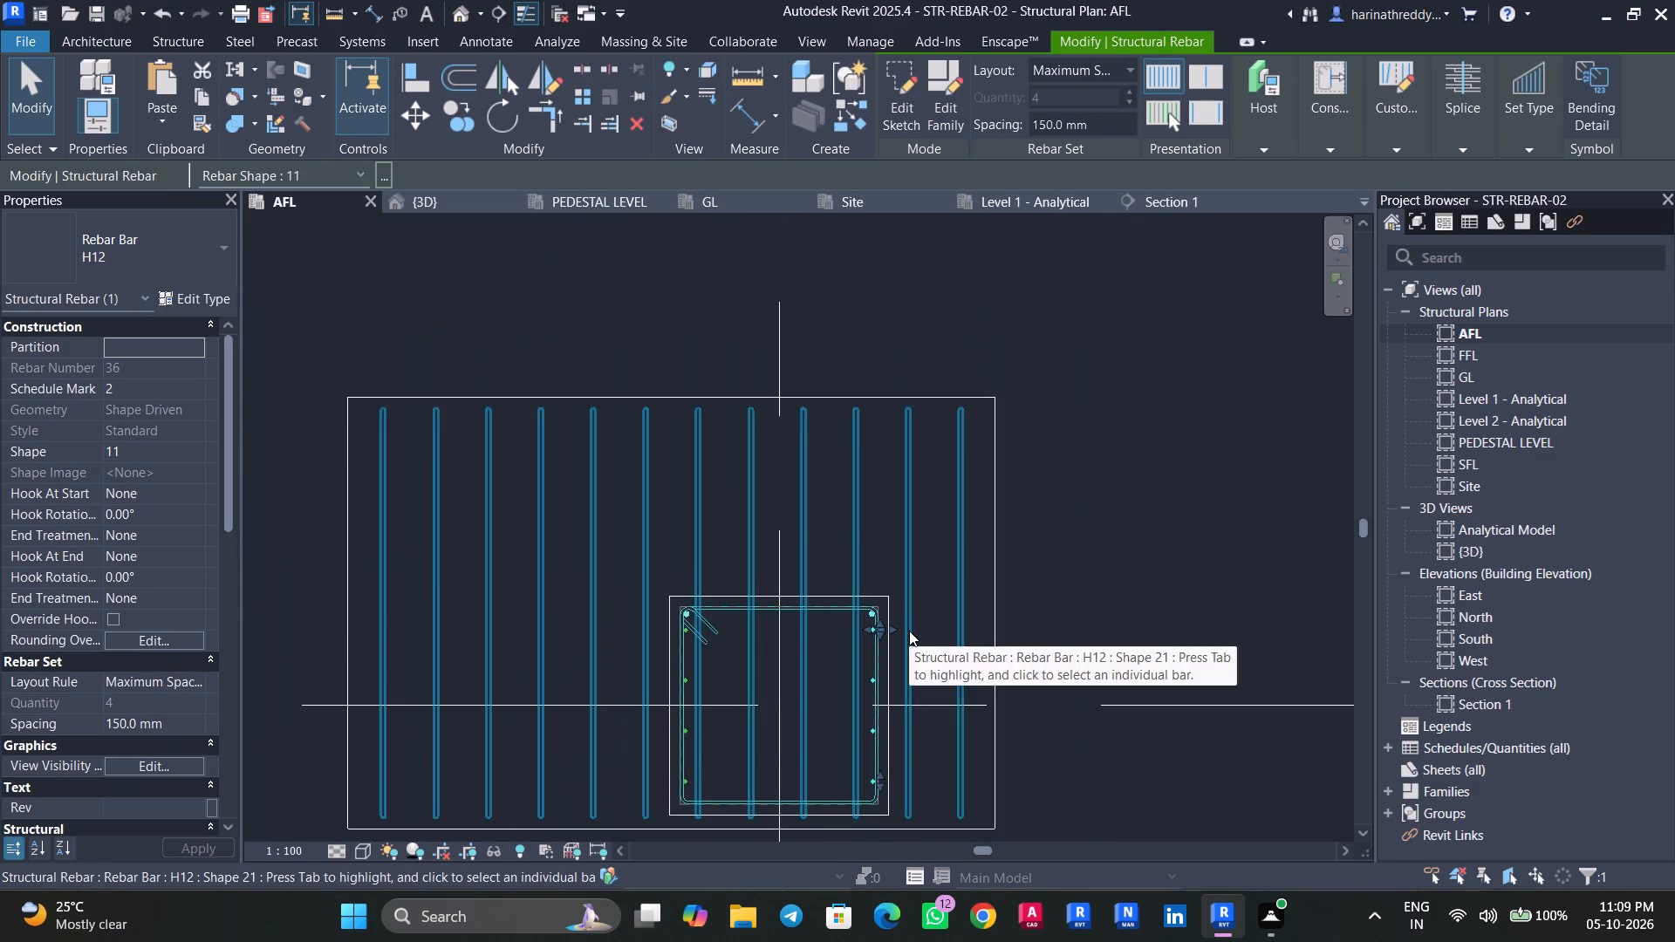
pyautogui.moveTo(896, 626); pyautogui.dragTo(908, 629)
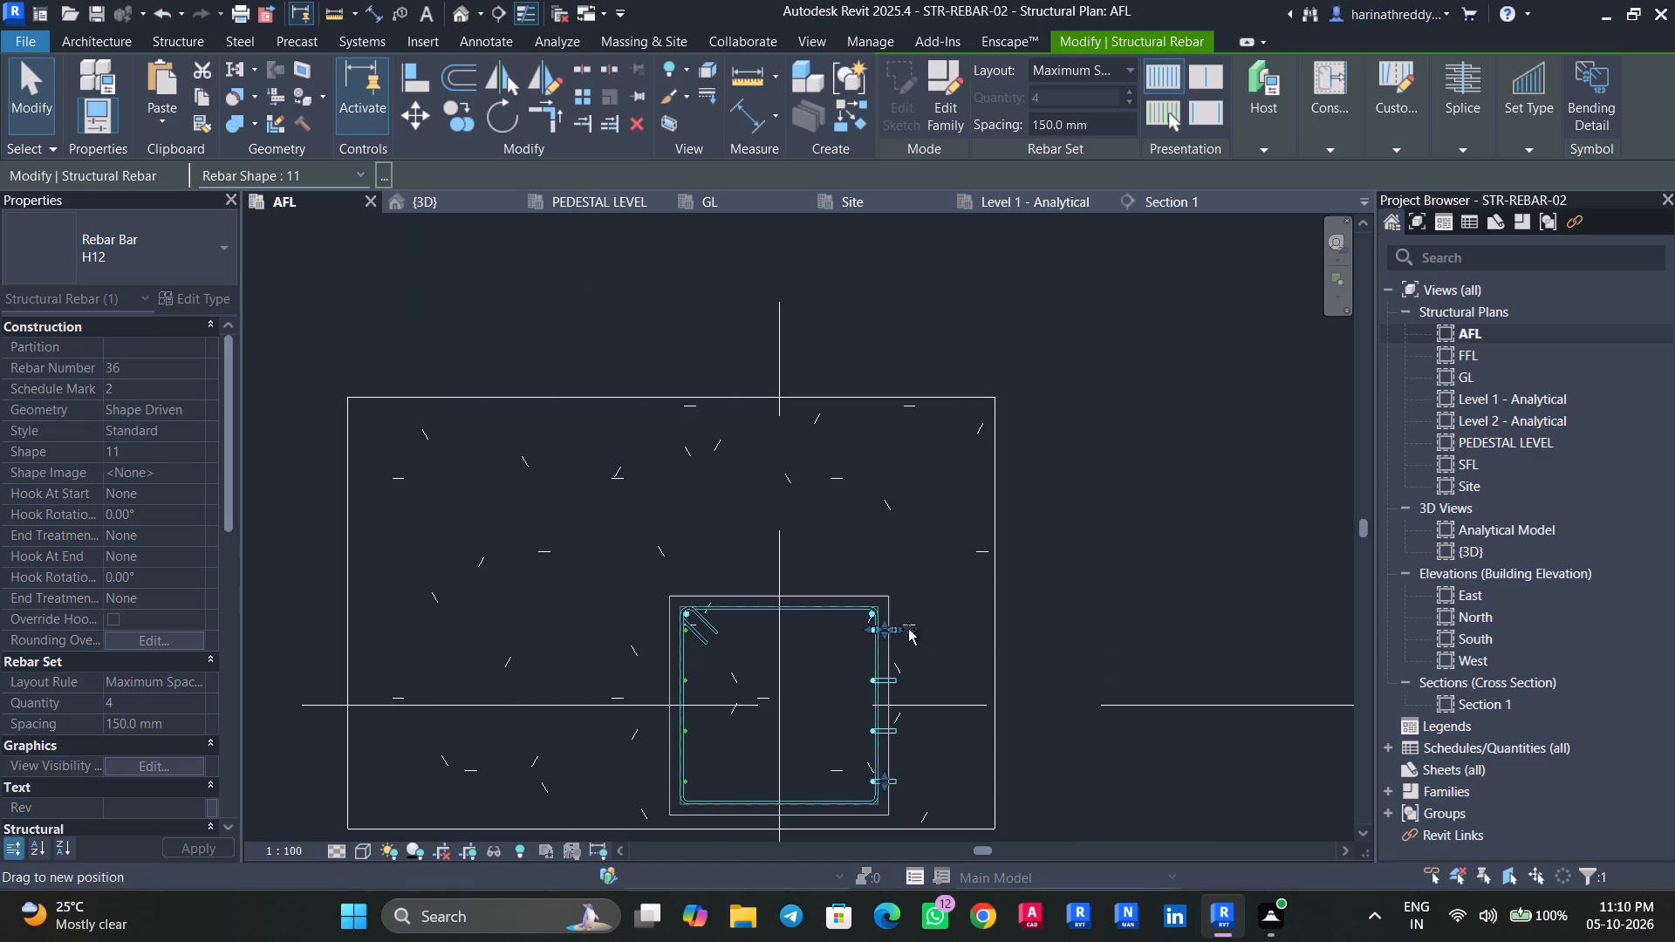
pyautogui.moveTo(908, 629); pyautogui.dragTo(979, 635)
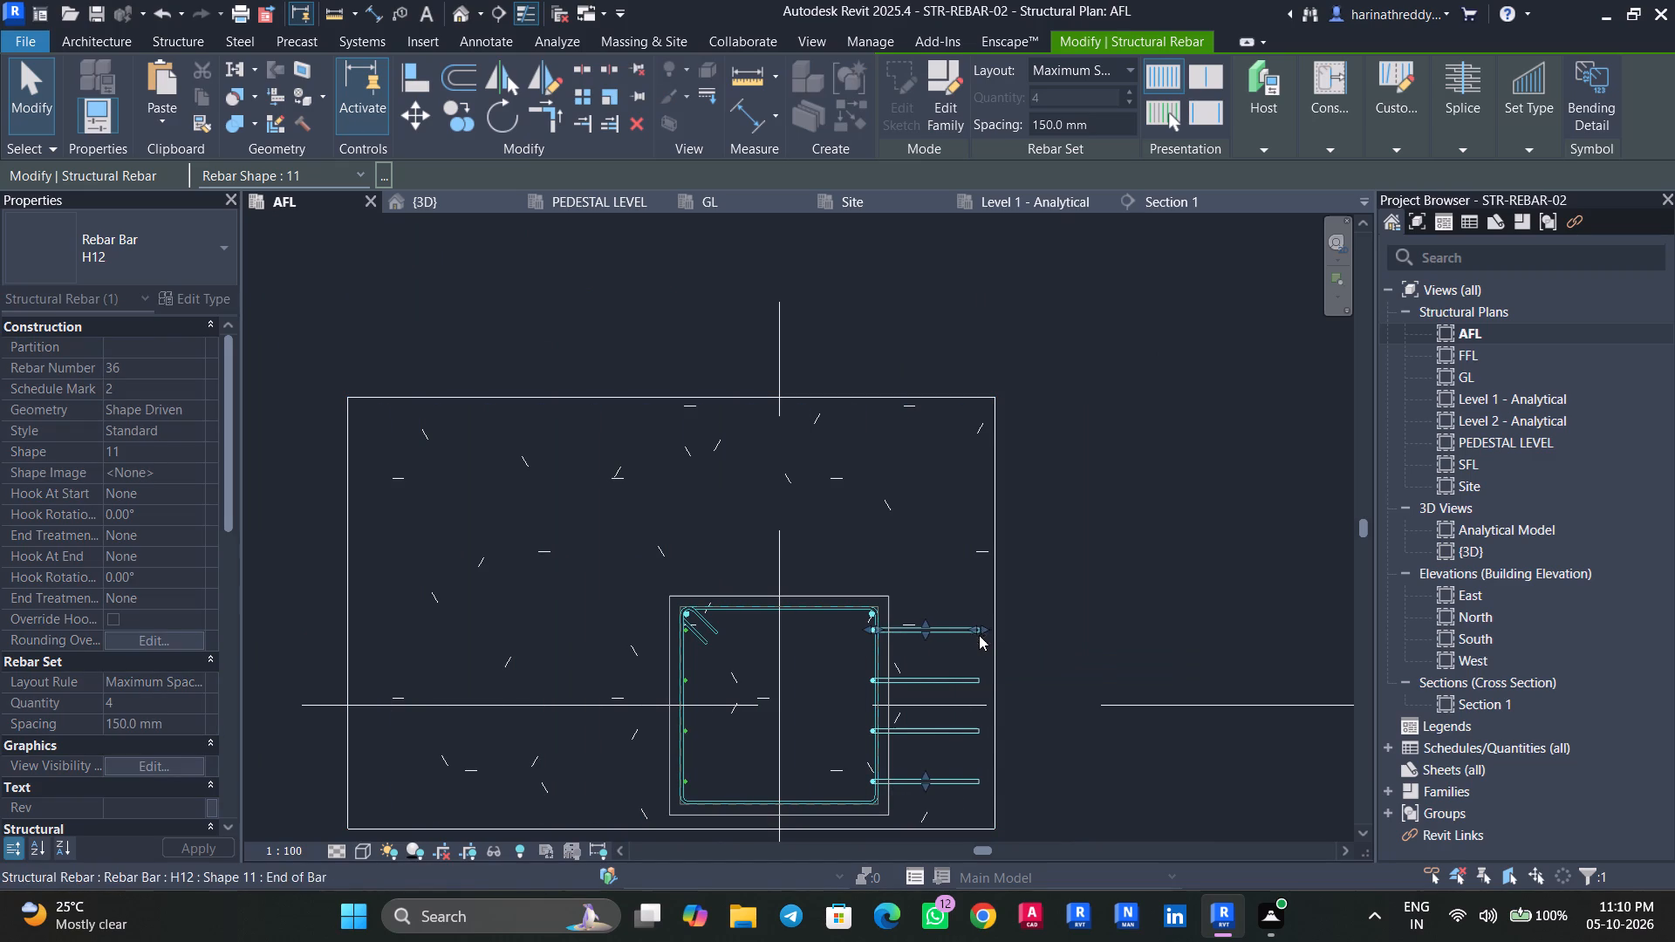
pyautogui.press('Escape')
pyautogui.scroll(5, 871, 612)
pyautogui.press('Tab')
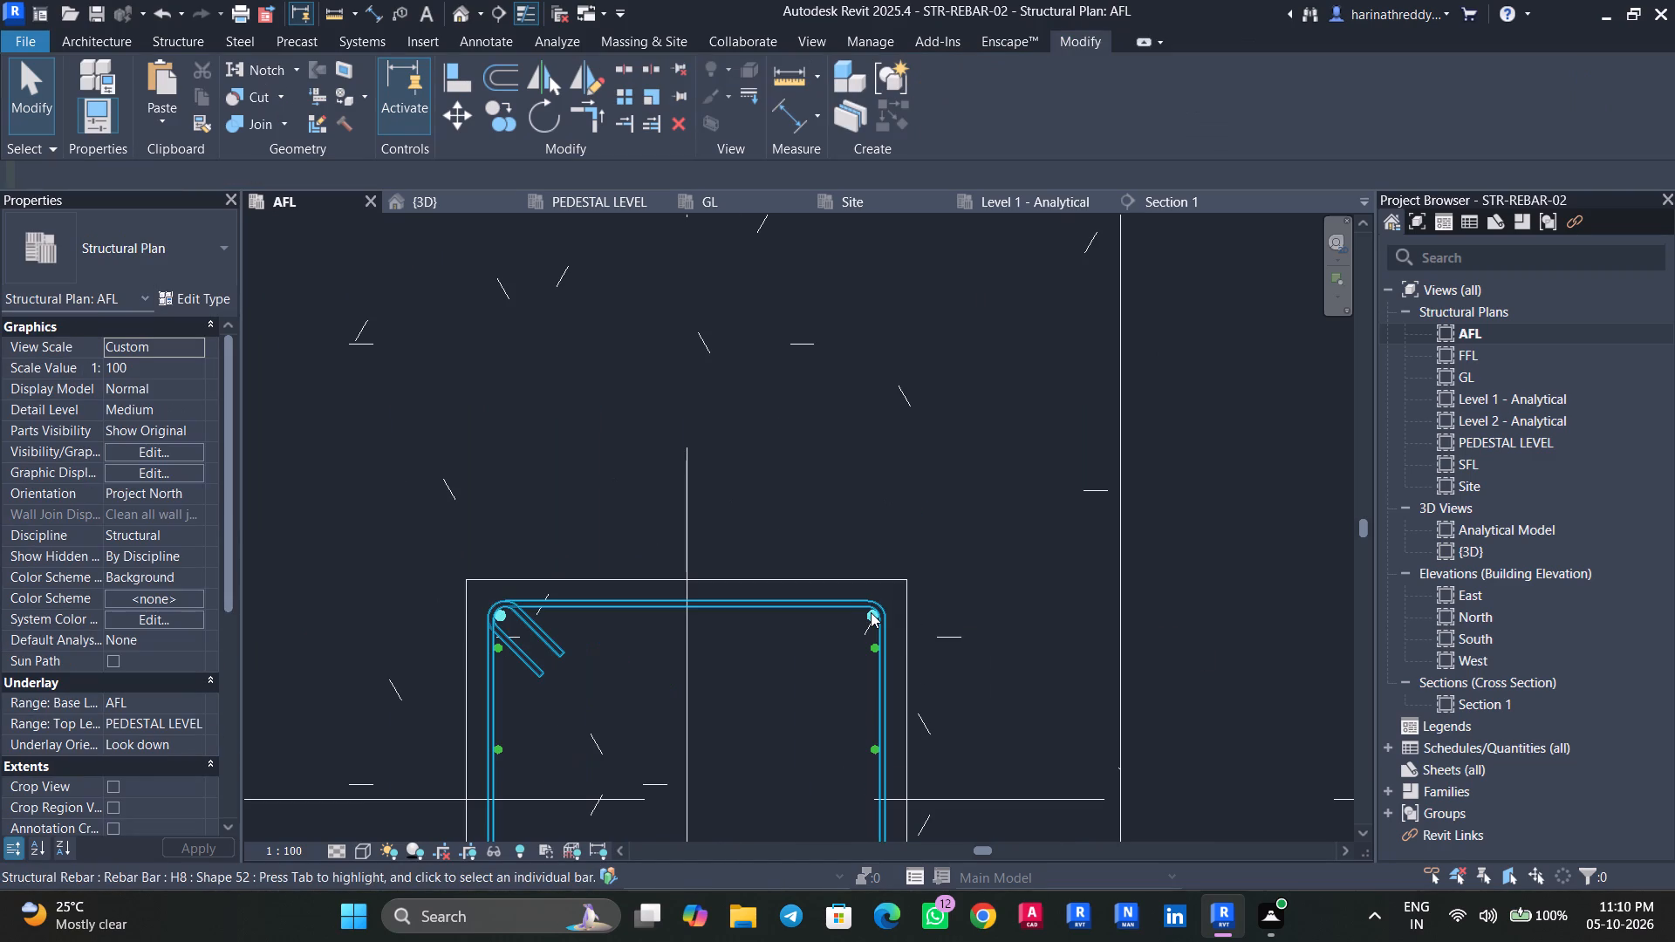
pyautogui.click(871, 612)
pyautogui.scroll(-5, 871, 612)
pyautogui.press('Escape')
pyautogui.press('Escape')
# Mirror a copy of the pedestal's upper-left H16 bar about the horizontal centreline into the lower-left stirrup corner.
pyautogui.moveTo(755, 709); pyautogui.dragTo(853, 524, button='middle')
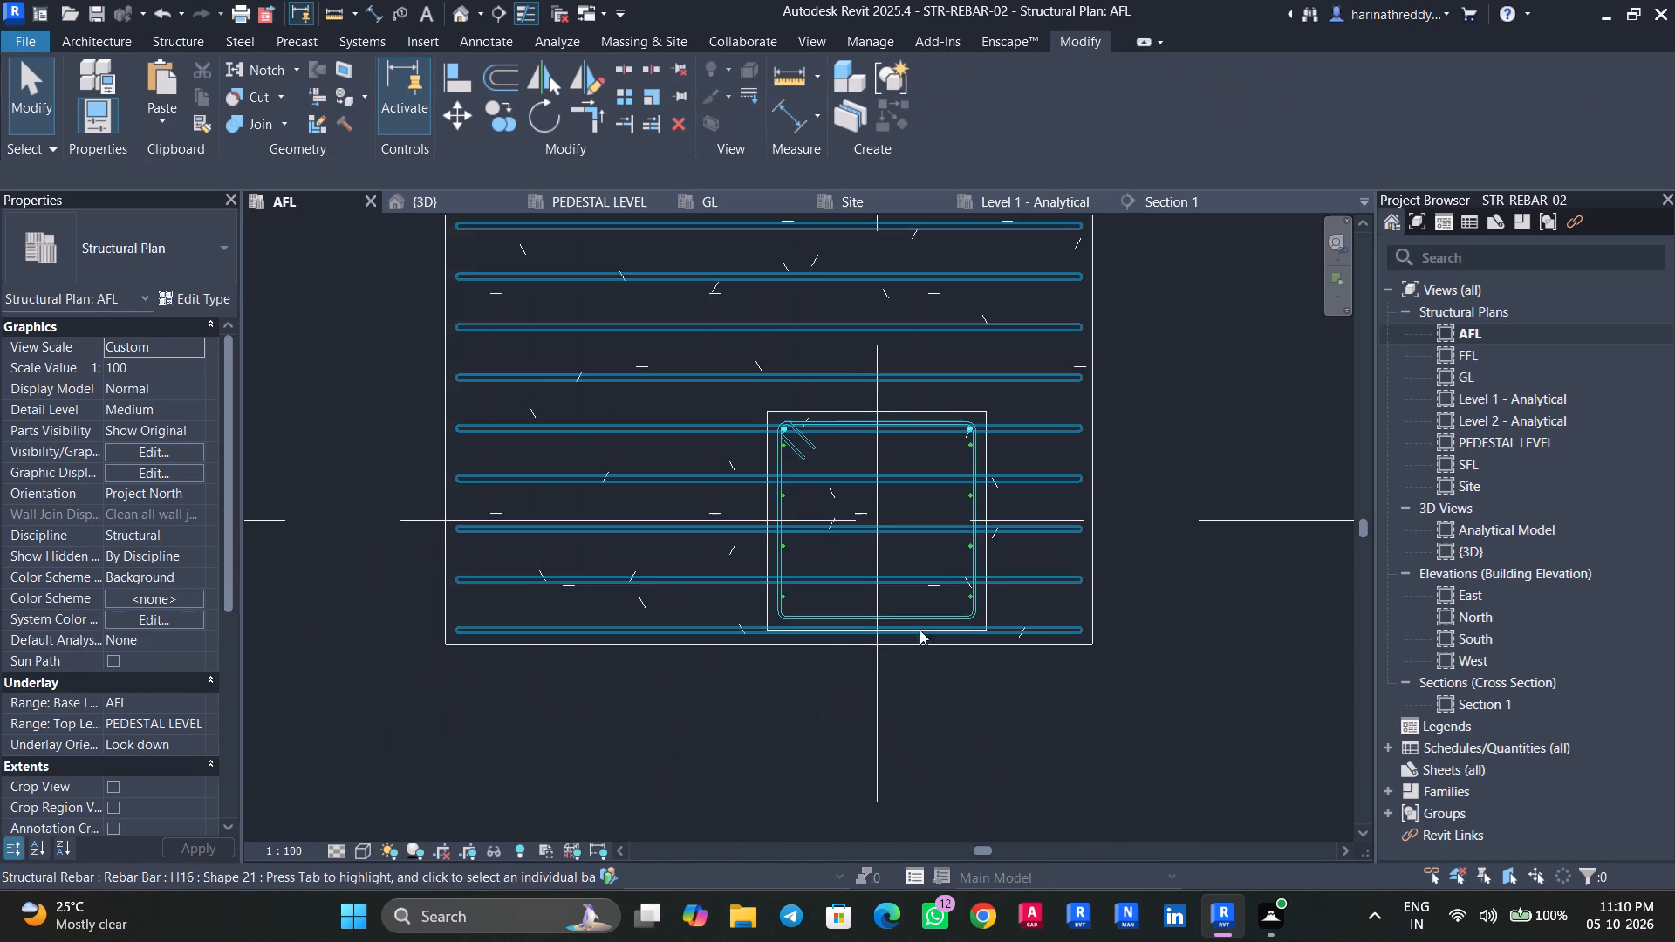
pyautogui.scroll(4, 963, 619)
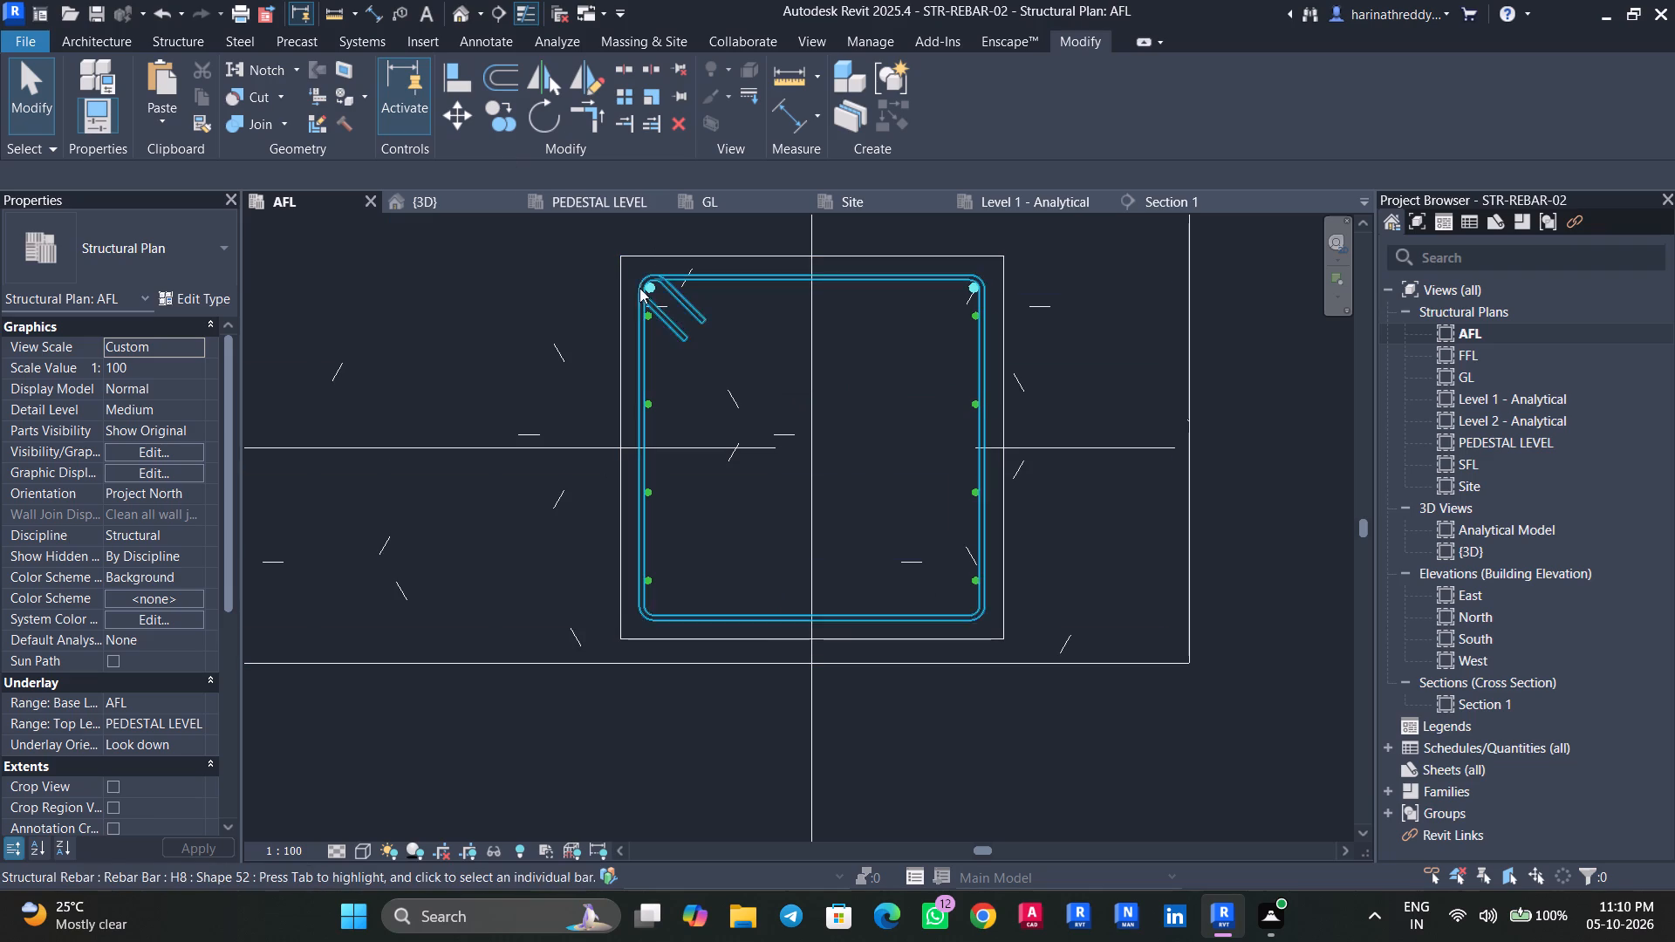
pyautogui.press('Tab')
pyautogui.click(649, 287)
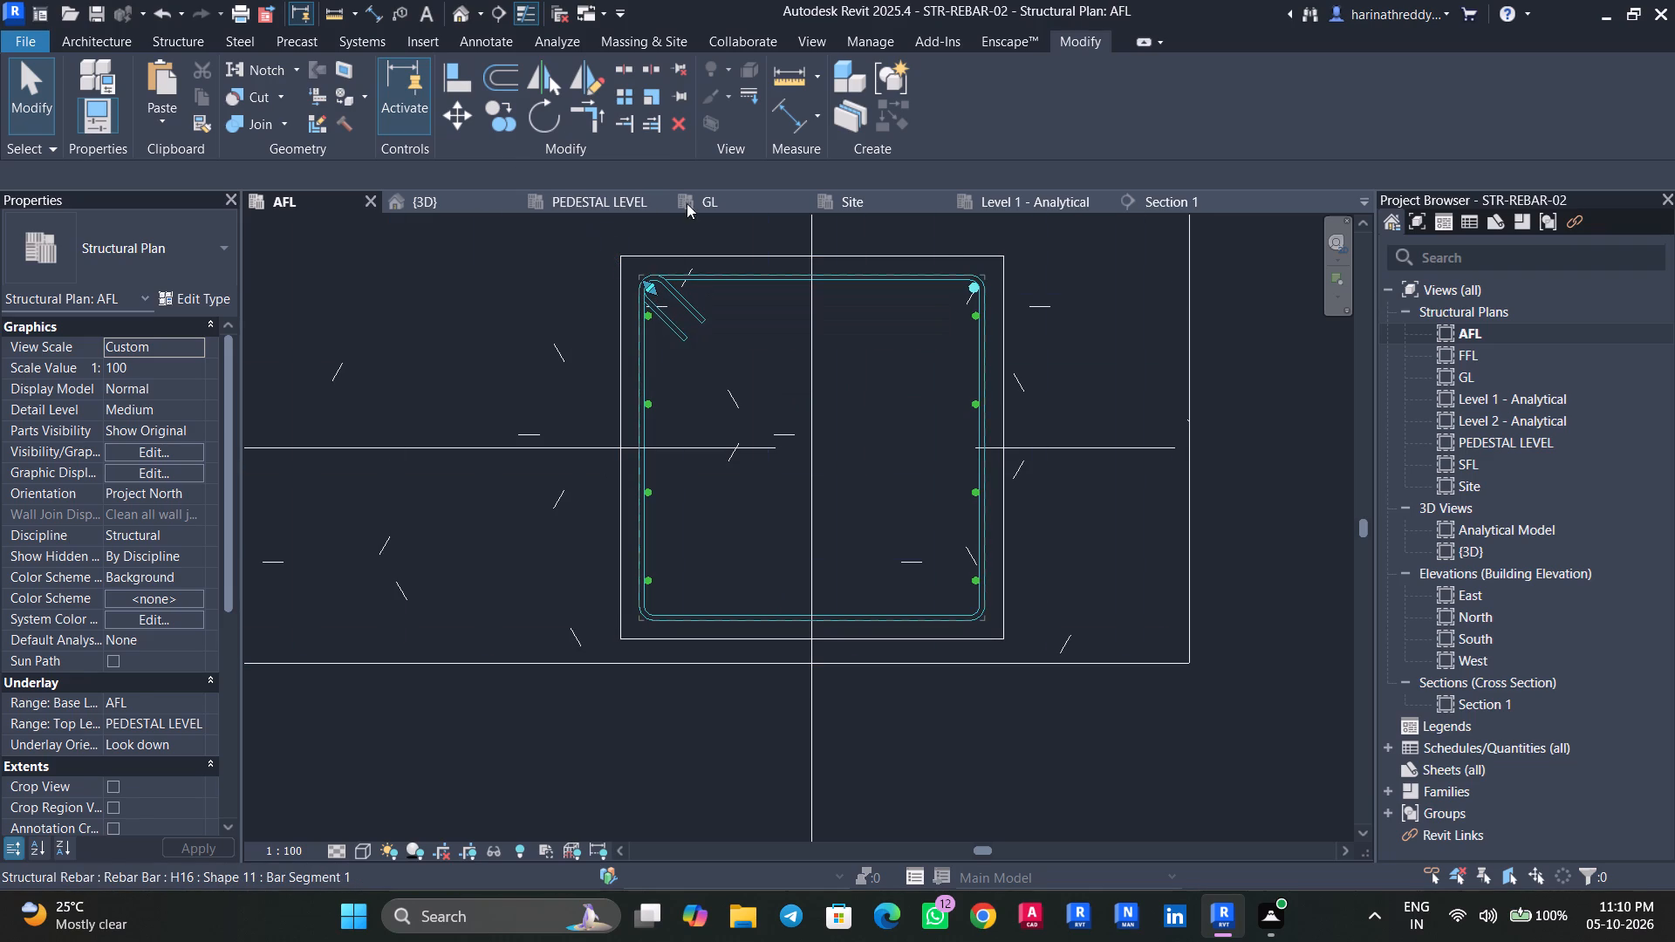
pyautogui.click(499, 89)
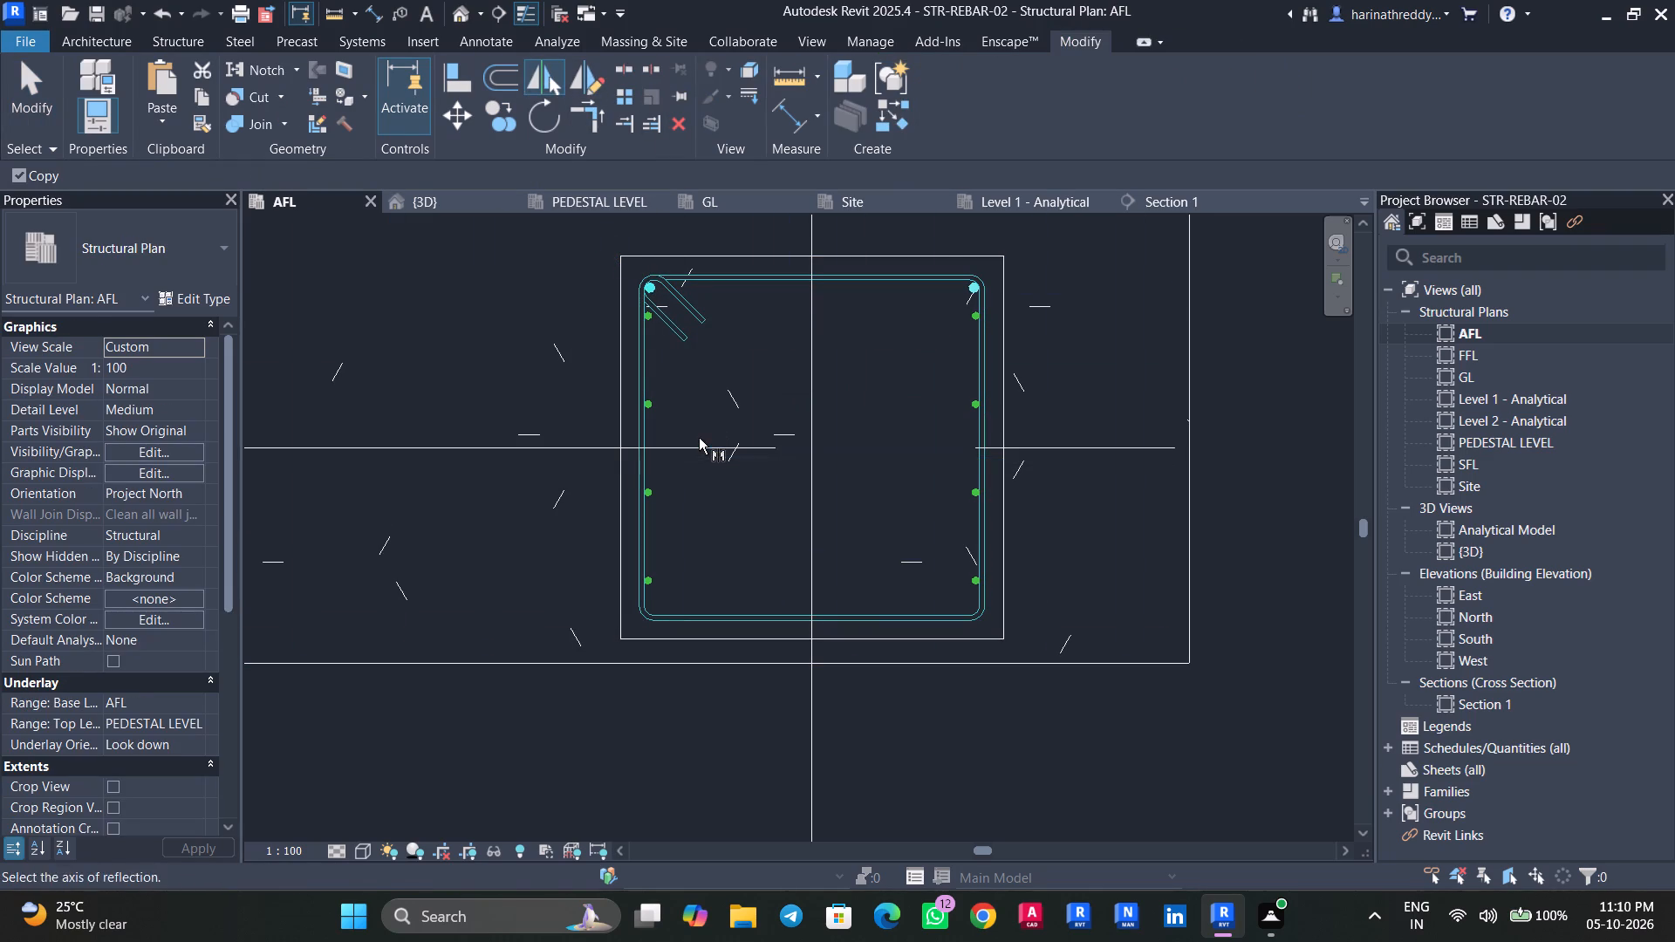
pyautogui.click(699, 443)
# Shorten the diagonal leg of the pedestal's lower-left H16 bar so it ends inside the footing's lower edge.
pyautogui.moveTo(466, 733); pyautogui.dragTo(530, 604, button='middle')
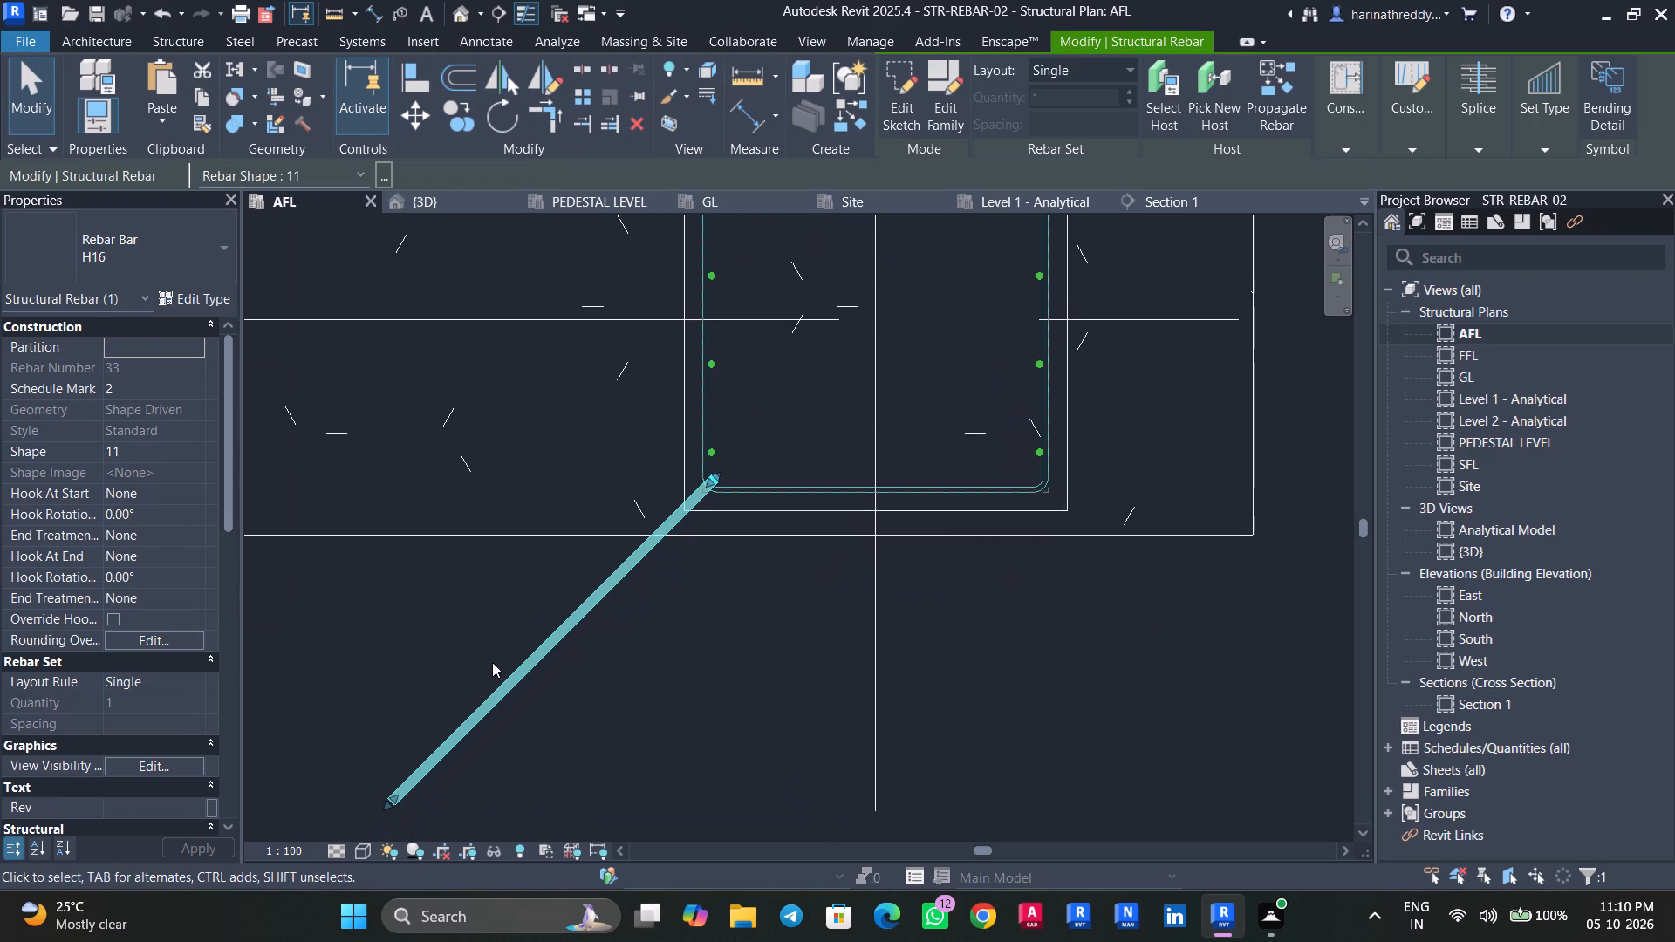
pyautogui.moveTo(398, 791); pyautogui.dragTo(666, 522)
pyautogui.scroll(1, 674, 516)
pyautogui.scroll(-1, 675, 516)
pyautogui.scroll(7, 675, 516)
pyautogui.press('Escape')
pyautogui.press('Escape')
# Mirror a copy of the shortened lower-left H16 bar about the vertical grid line into the pedestal's lower-right stirrup corner.
pyautogui.press('Tab')
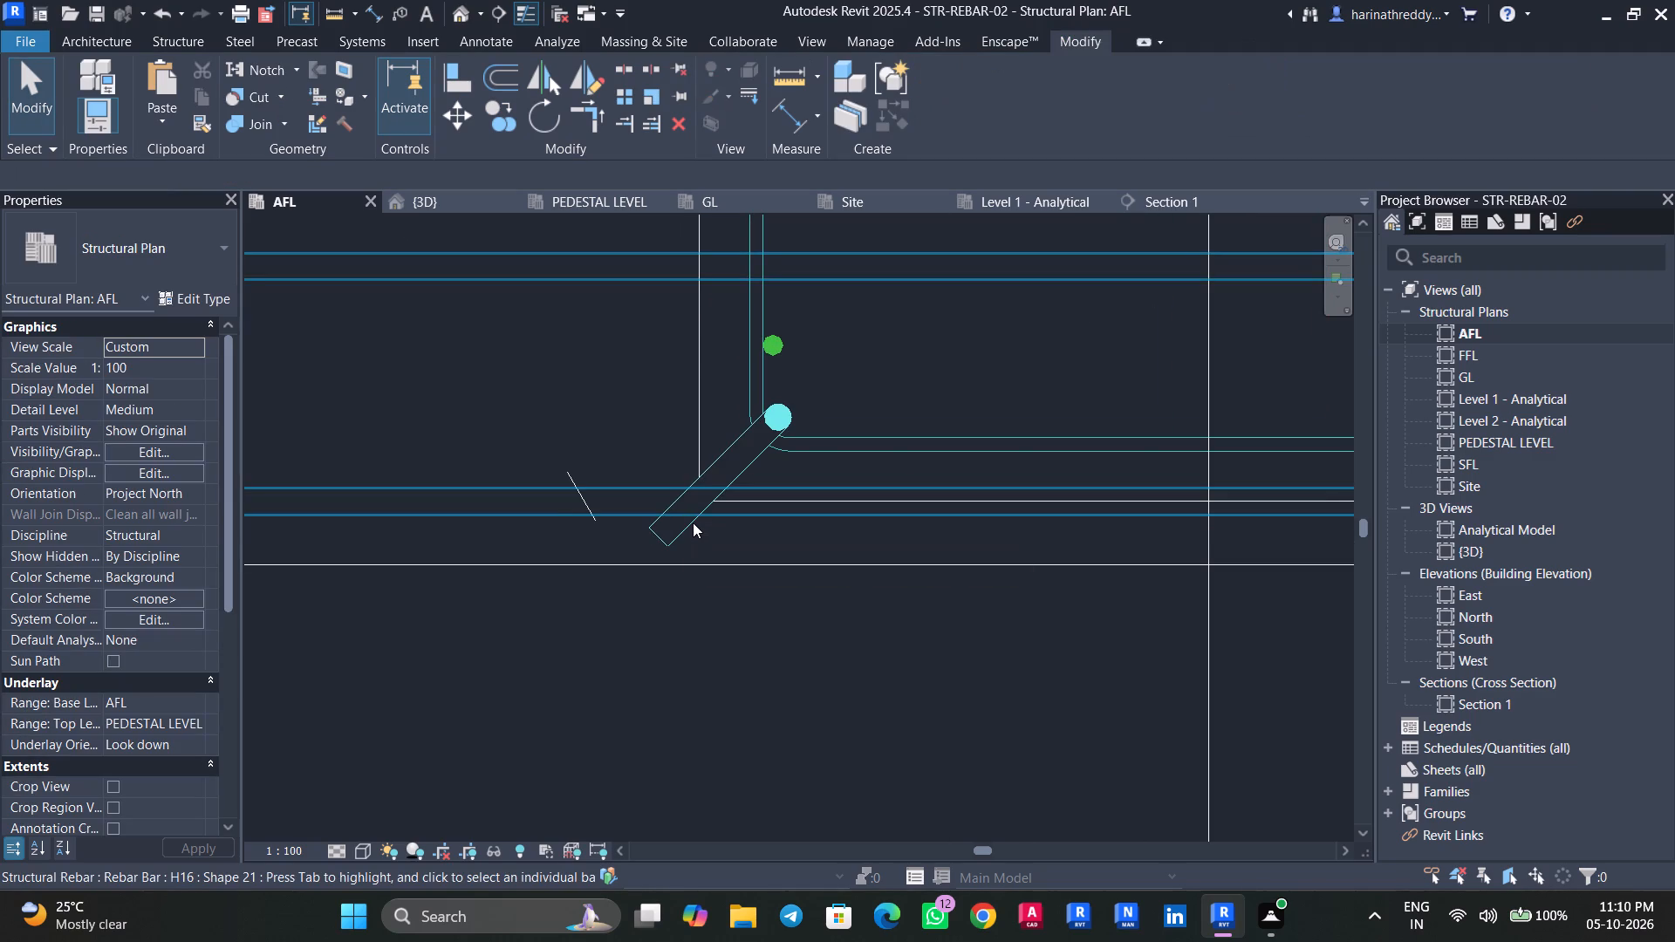
pyautogui.click(693, 522)
pyautogui.scroll(-9, 693, 520)
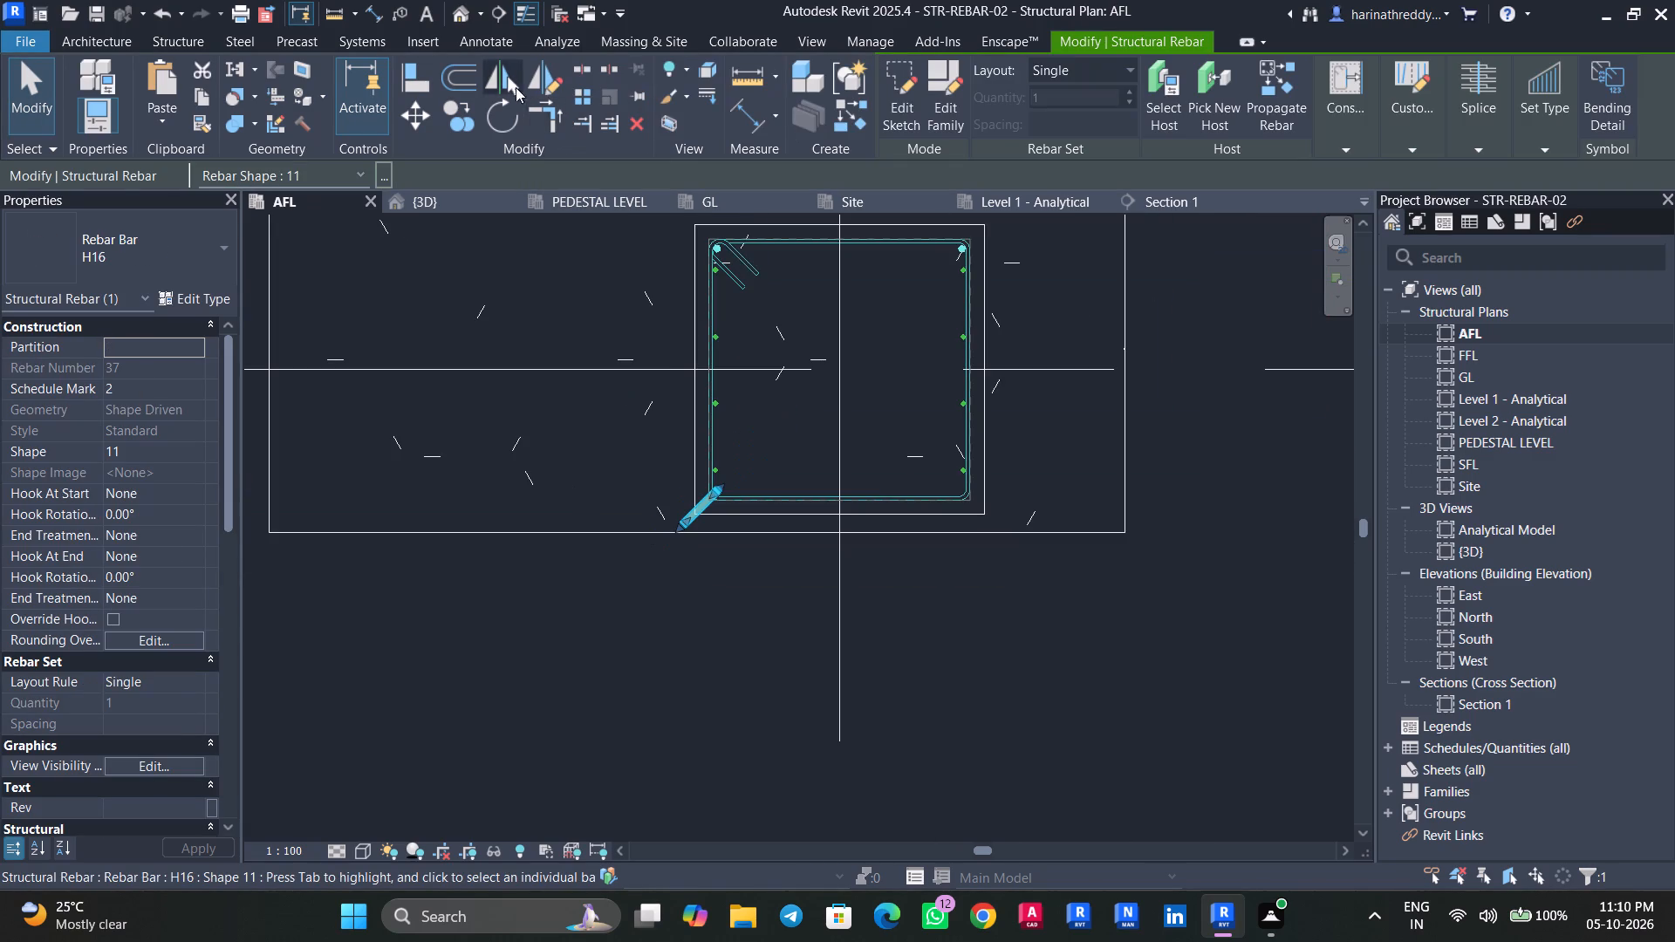
pyautogui.click(514, 86)
pyautogui.click(837, 595)
pyautogui.scroll(6, 975, 481)
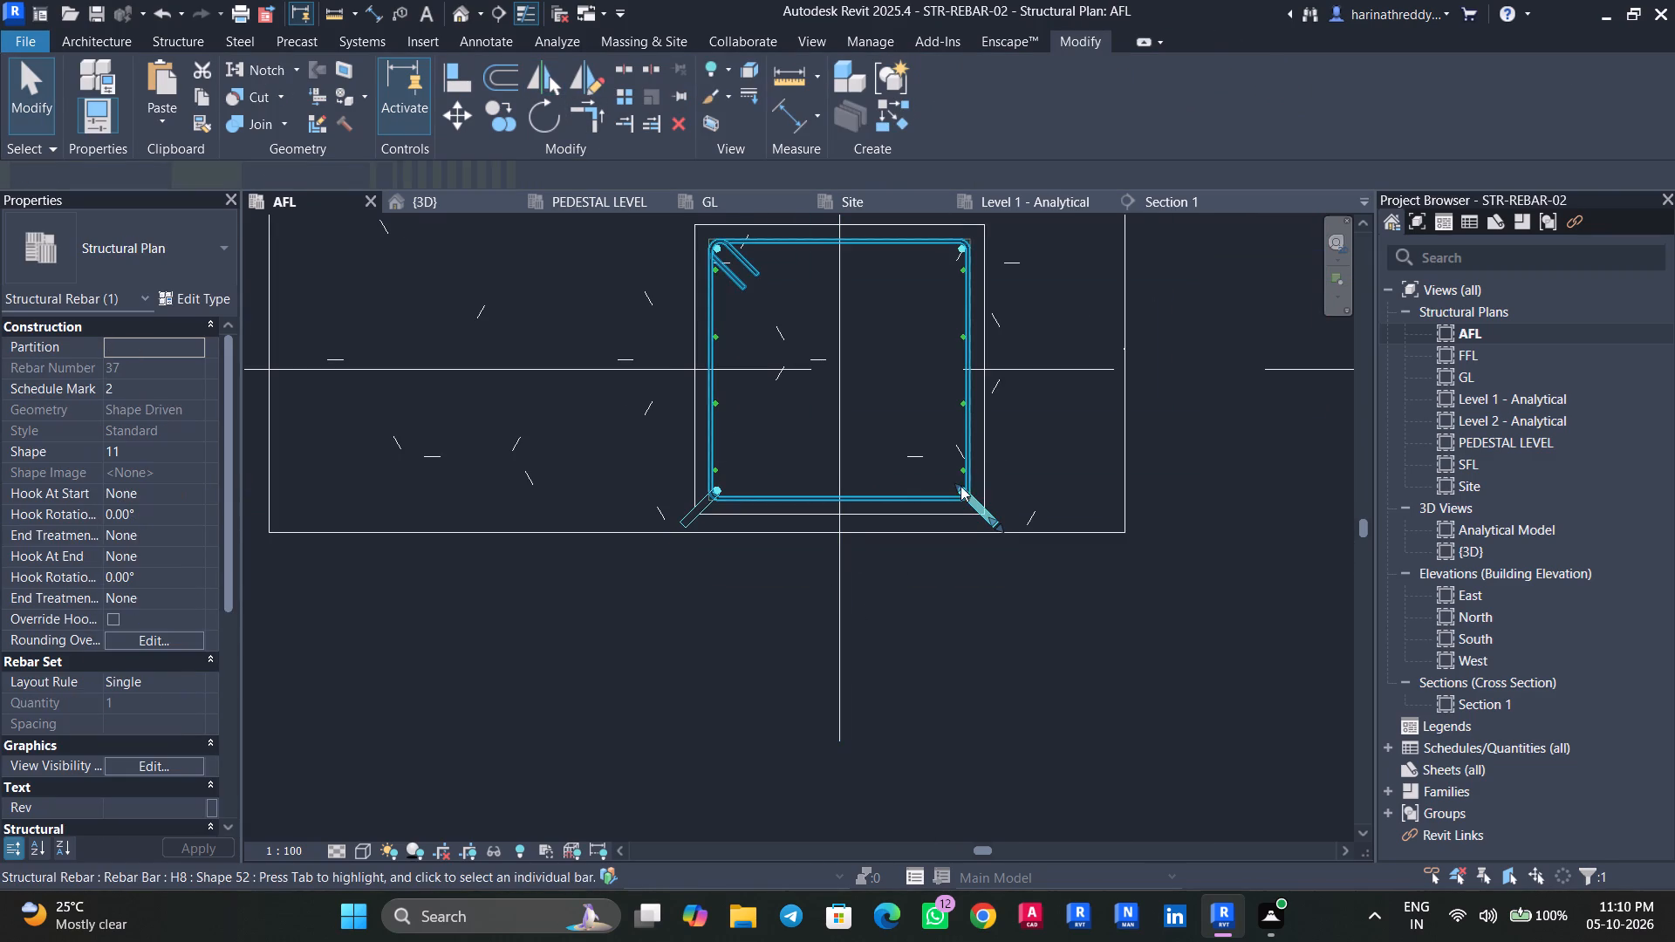
pyautogui.scroll(4, 961, 486)
pyautogui.press('Escape')
pyautogui.press('Escape')
# Shift the left H12 bar set of the next grid I pedestal to the left outward against its stirrup.
pyautogui.scroll(-15, 866, 495)
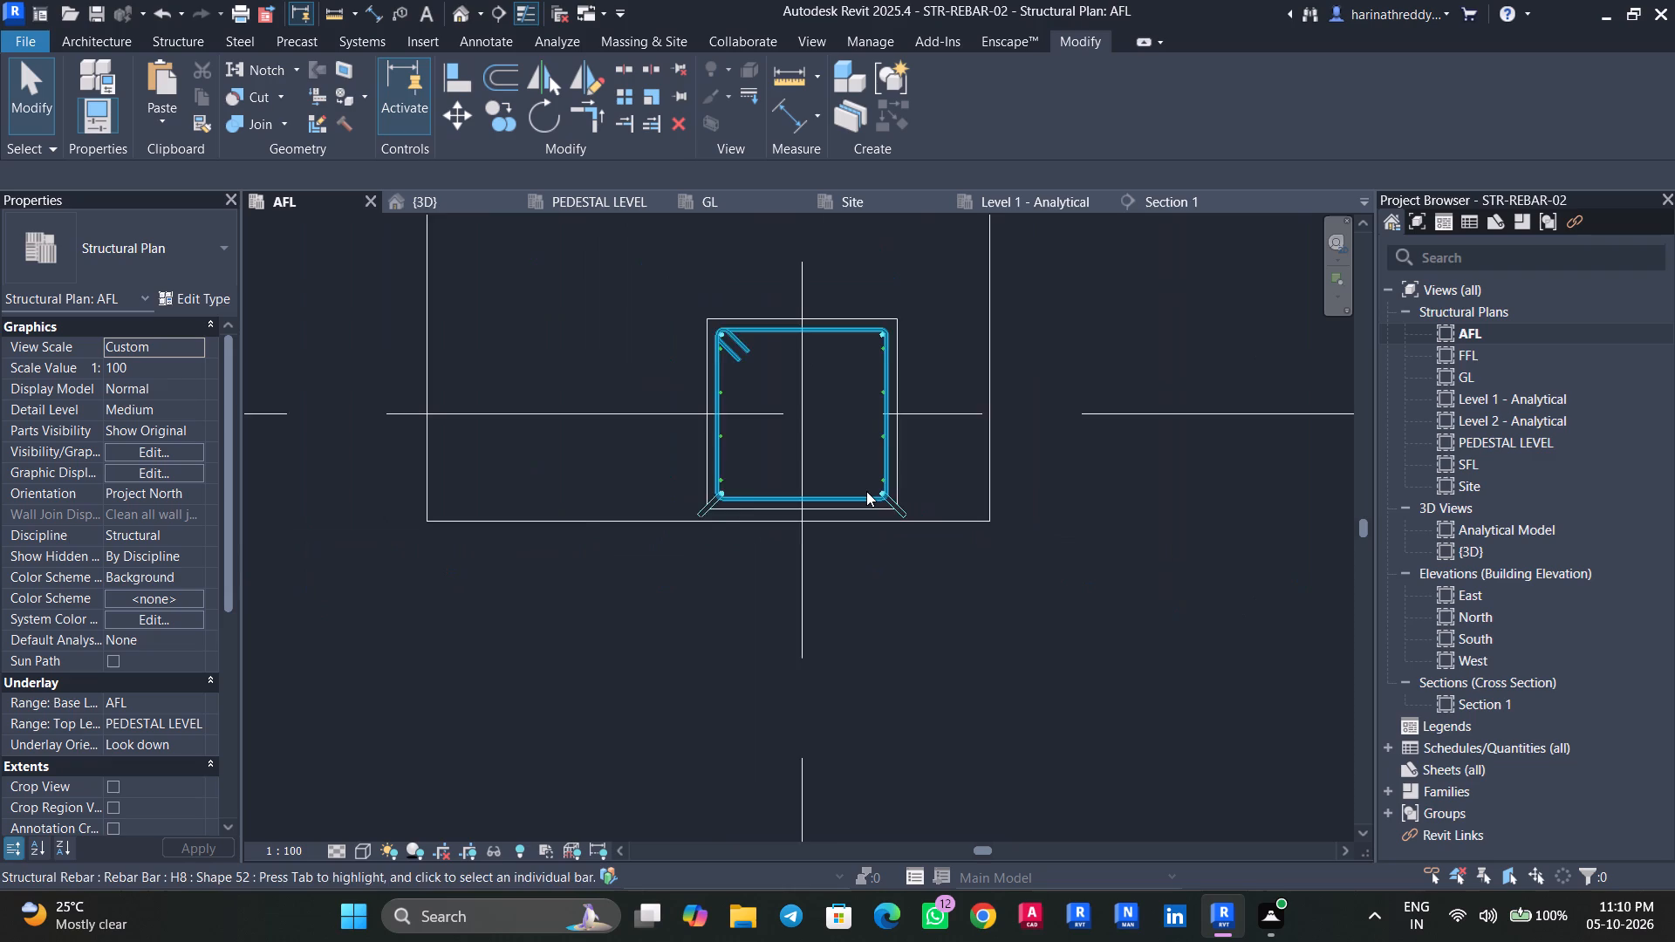
pyautogui.scroll(-3, 866, 491)
pyautogui.moveTo(633, 576); pyautogui.dragTo(1001, 576, button='middle')
pyautogui.moveTo(746, 597); pyautogui.dragTo(932, 630, button='middle')
pyautogui.scroll(10, 771, 488)
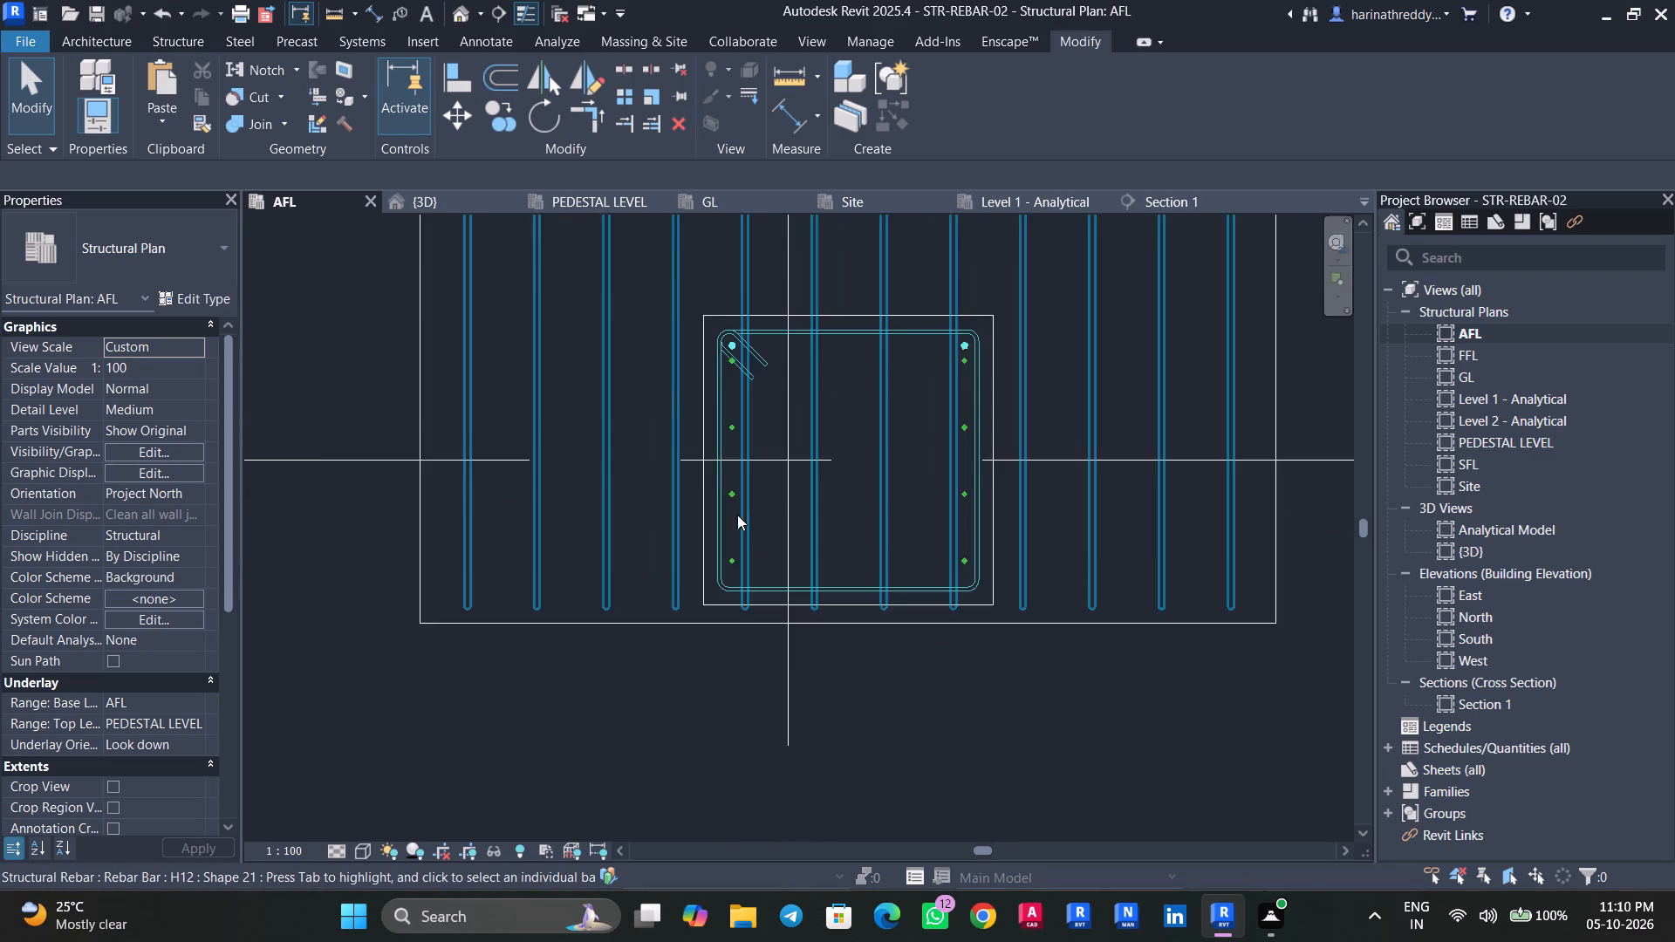
pyautogui.click(732, 483)
pyautogui.scroll(5, 728, 483)
pyautogui.moveTo(742, 319); pyautogui.dragTo(813, 620, button='middle')
pyautogui.moveTo(789, 433); pyautogui.dragTo(774, 433)
pyautogui.scroll(9, 774, 433)
pyautogui.press('Escape')
# Shift the vertical leg of this pedestal's upper-left H16 bar into the stirrup corner.
pyautogui.click(852, 301)
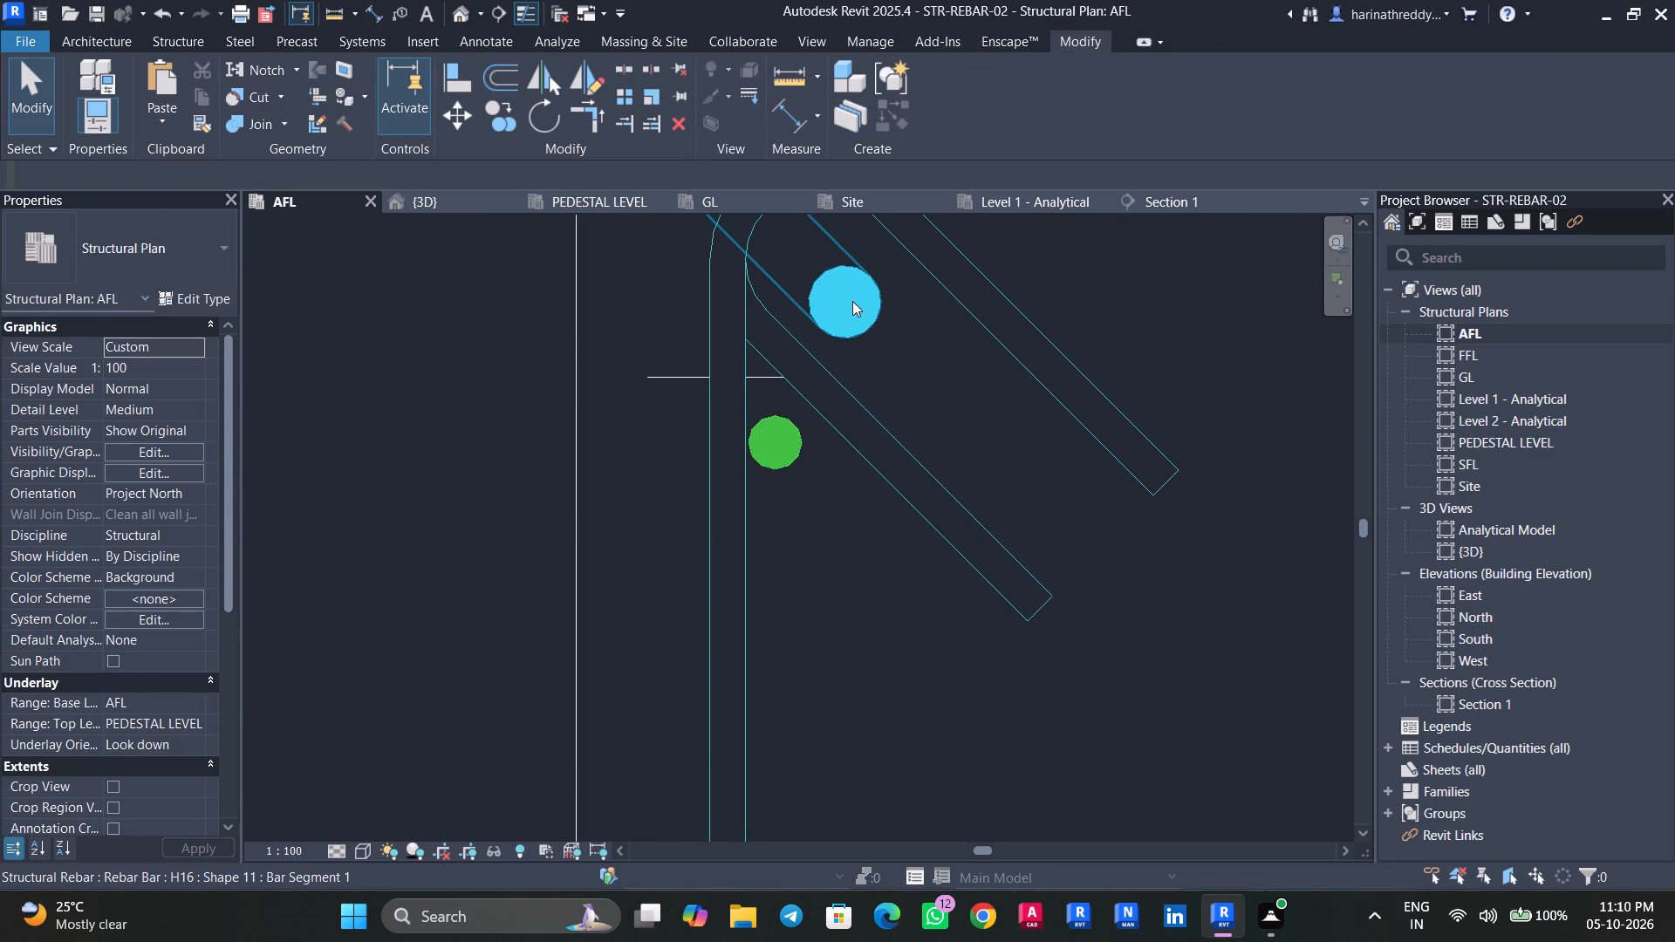
pyautogui.moveTo(858, 311); pyautogui.dragTo(922, 561, button='middle')
pyautogui.moveTo(904, 544); pyautogui.dragTo(864, 485)
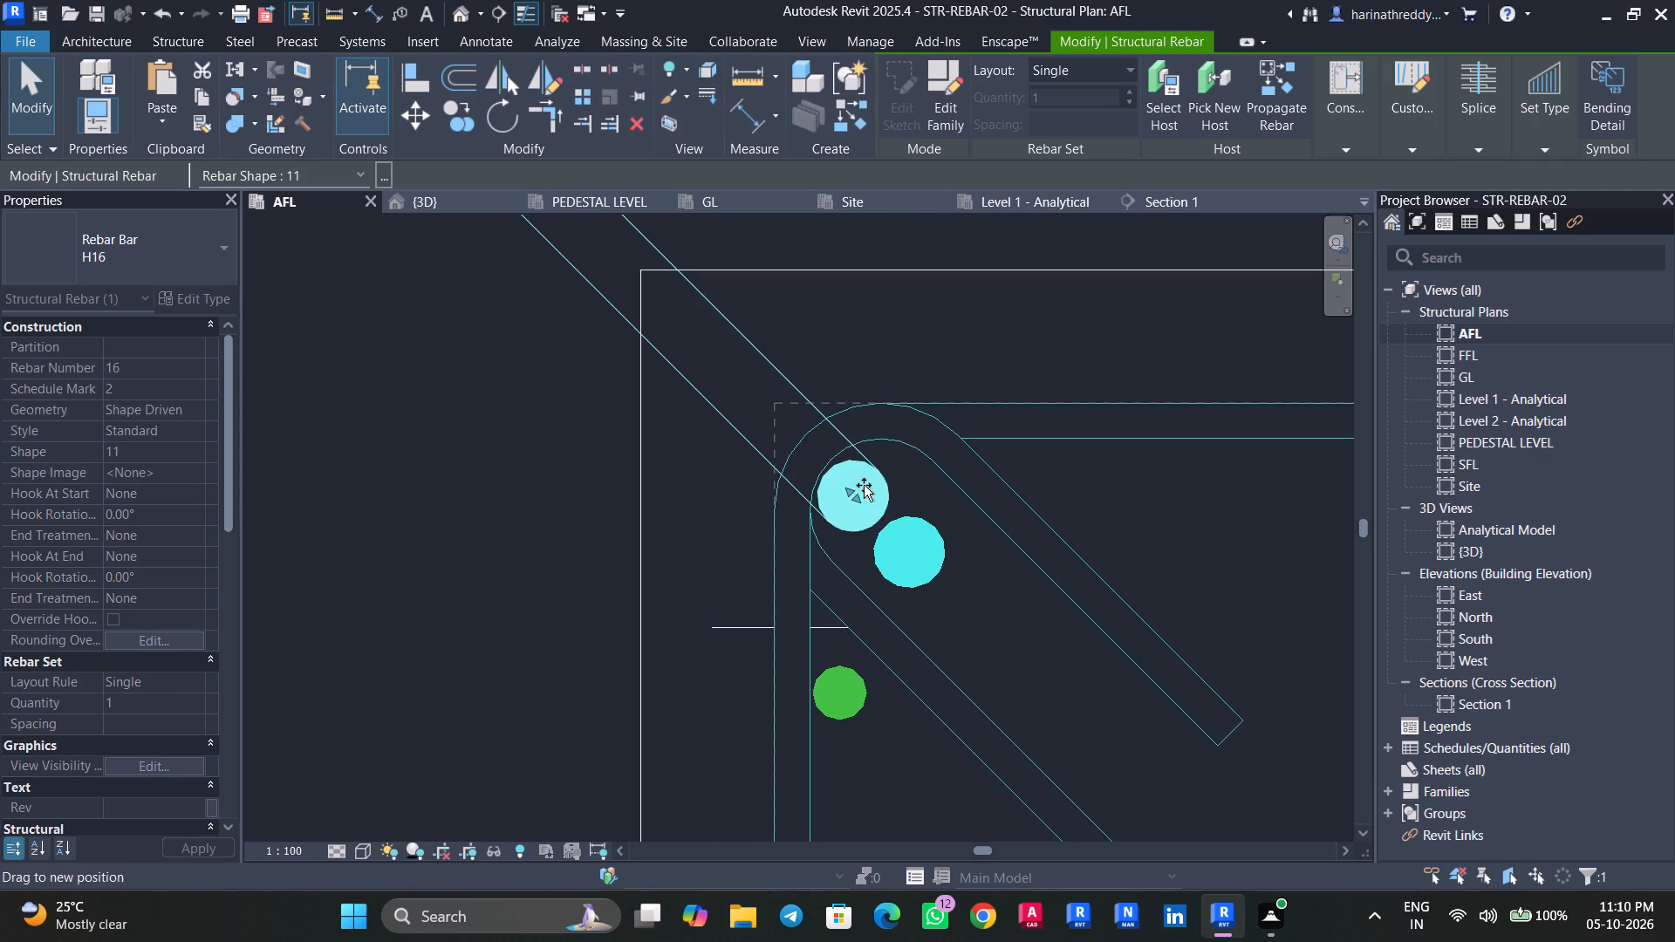
pyautogui.moveTo(864, 485); pyautogui.dragTo(861, 482)
pyautogui.press('Escape')
# Shift the vertical leg of the same pedestal's upper-right H16 bar into the stirrup corner.
pyautogui.scroll(-10, 1145, 539)
pyautogui.moveTo(1242, 570); pyautogui.dragTo(625, 579, button='middle')
pyautogui.scroll(2, 977, 563)
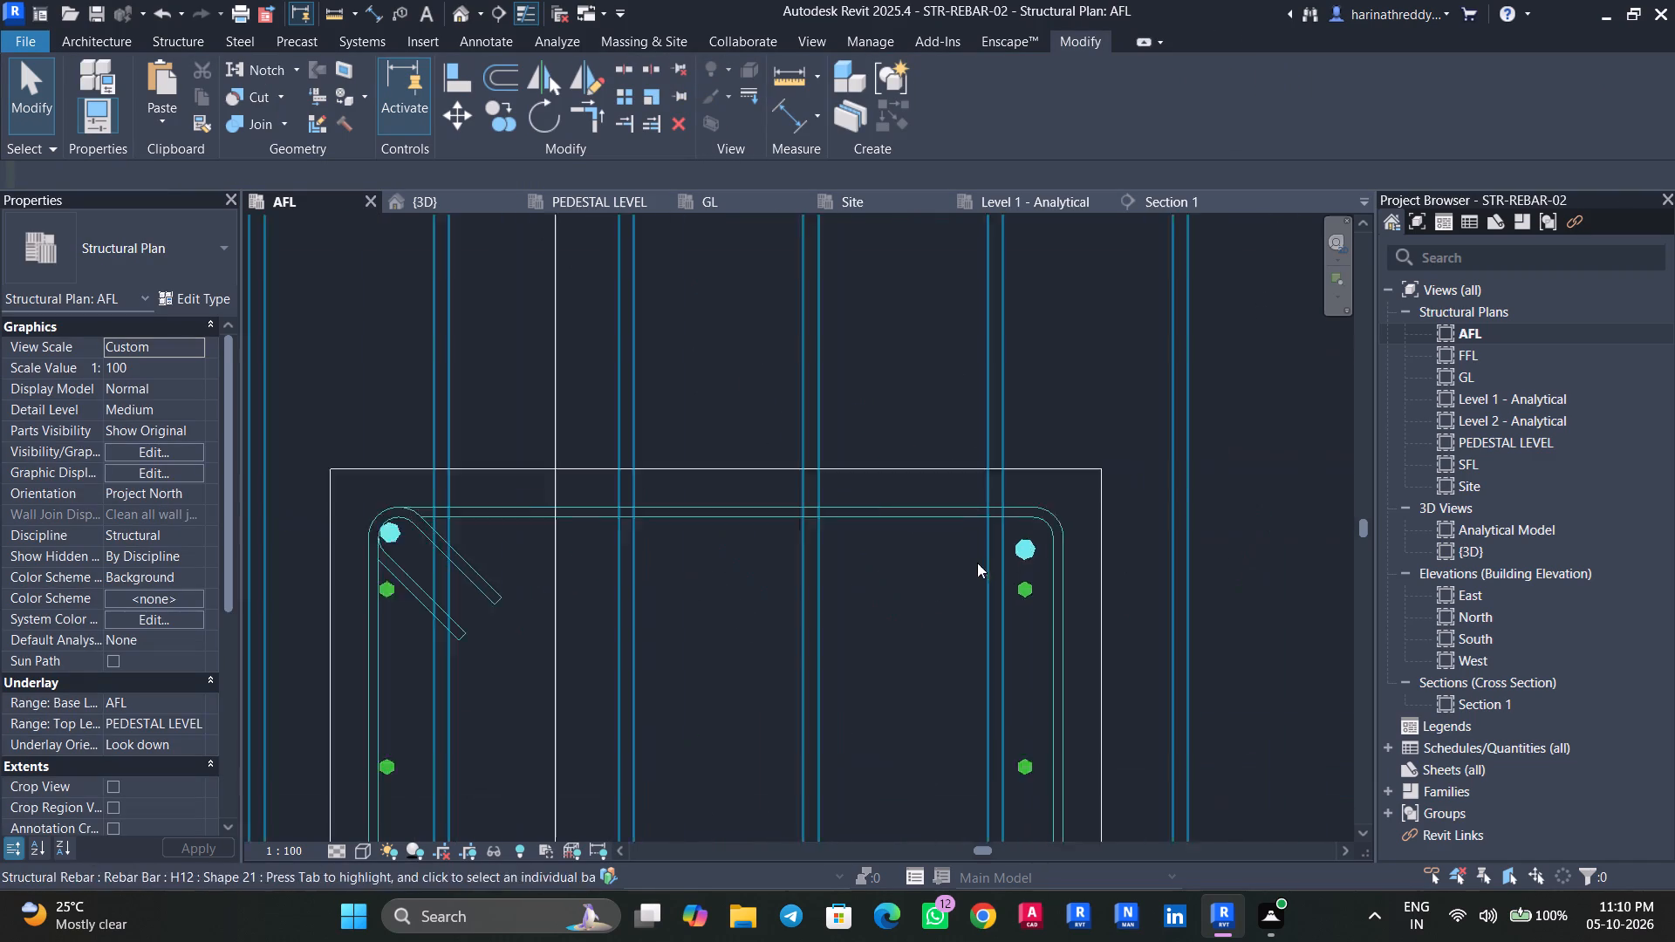
pyautogui.scroll(4, 977, 563)
pyautogui.click(1076, 540)
pyautogui.scroll(5, 1081, 531)
pyautogui.moveTo(1063, 538); pyautogui.dragTo(1118, 474)
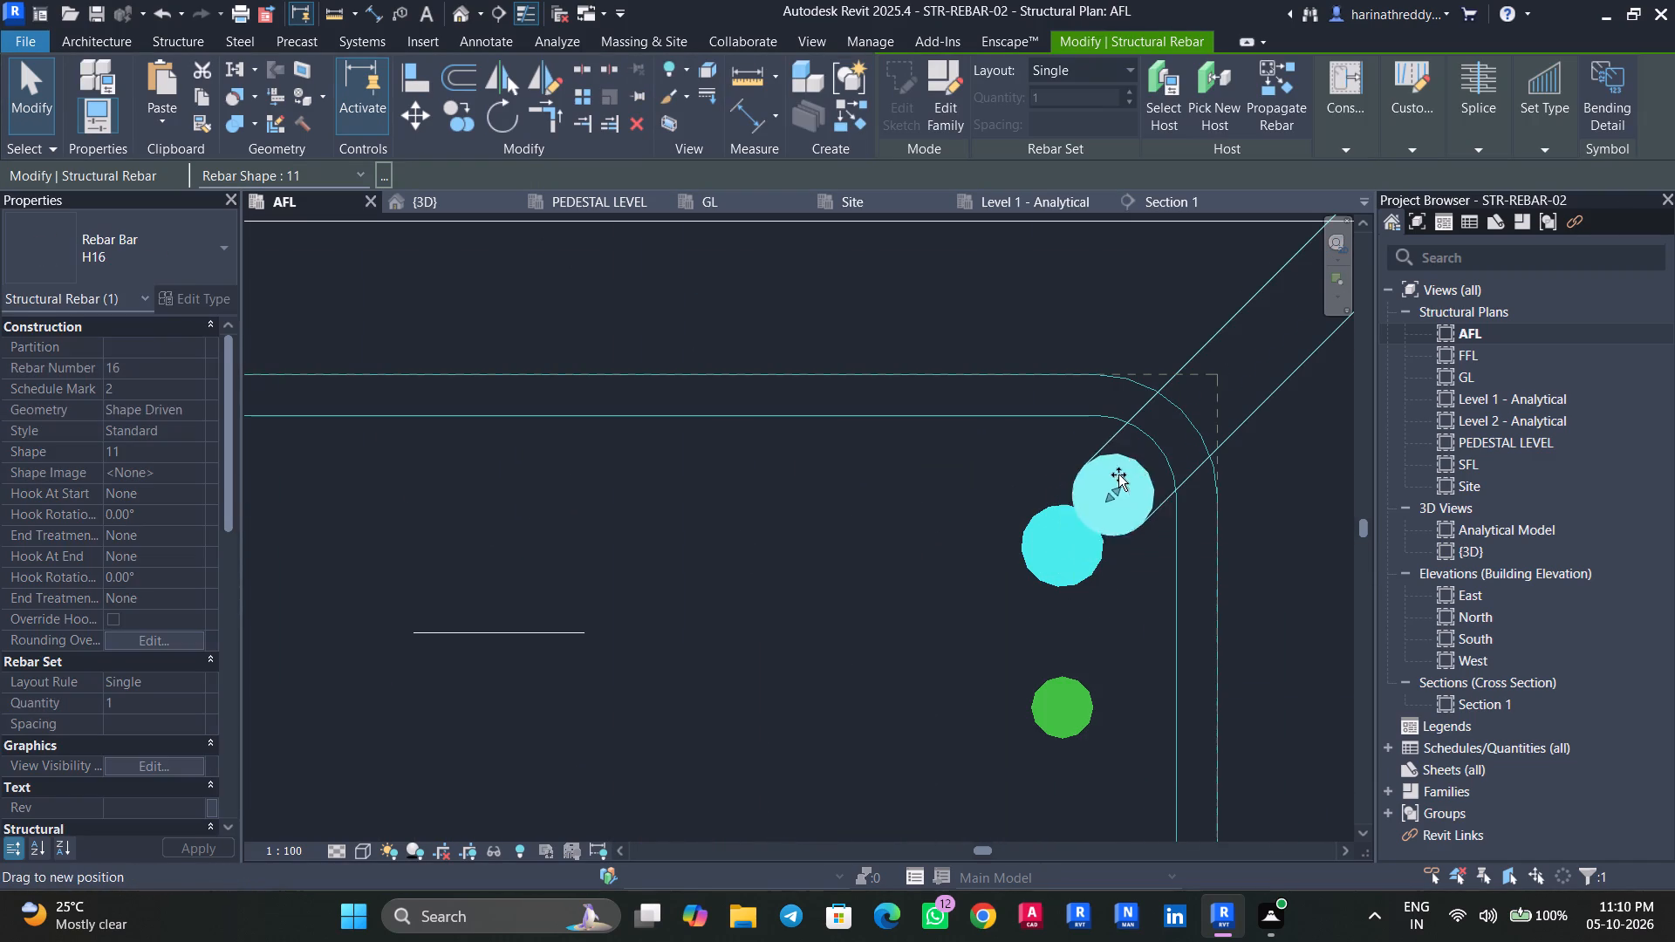
pyautogui.moveTo(1118, 474); pyautogui.dragTo(1123, 471)
pyautogui.press('Escape')
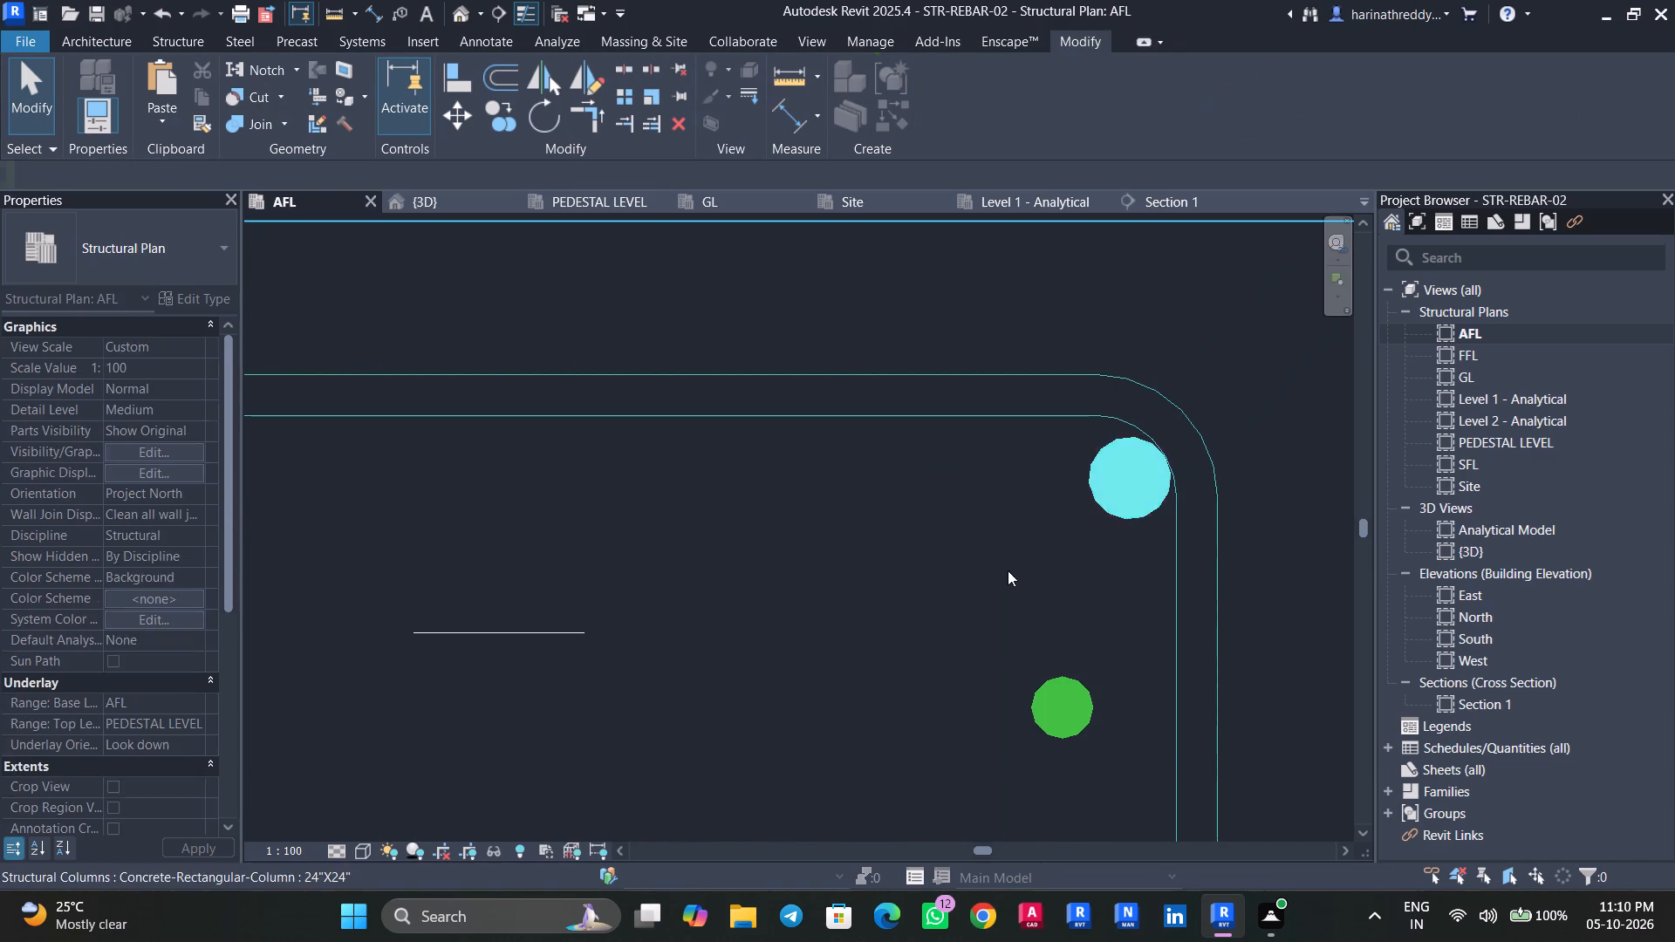
# Shift the right H12 bar set of the same pedestal outward against the stirrup.
pyautogui.moveTo(1006, 576); pyautogui.dragTo(803, 330, button='middle')
pyautogui.click(868, 461)
pyautogui.moveTo(868, 458); pyautogui.dragTo(953, 467)
pyautogui.press('Escape')
# Mirror a copy of this pedestal's upper-left H16 bar about its horizontal centreline into the lower-left stirrup corner.
pyautogui.scroll(-6, 851, 517)
pyautogui.scroll(1, 852, 503)
pyautogui.scroll(-9, 852, 503)
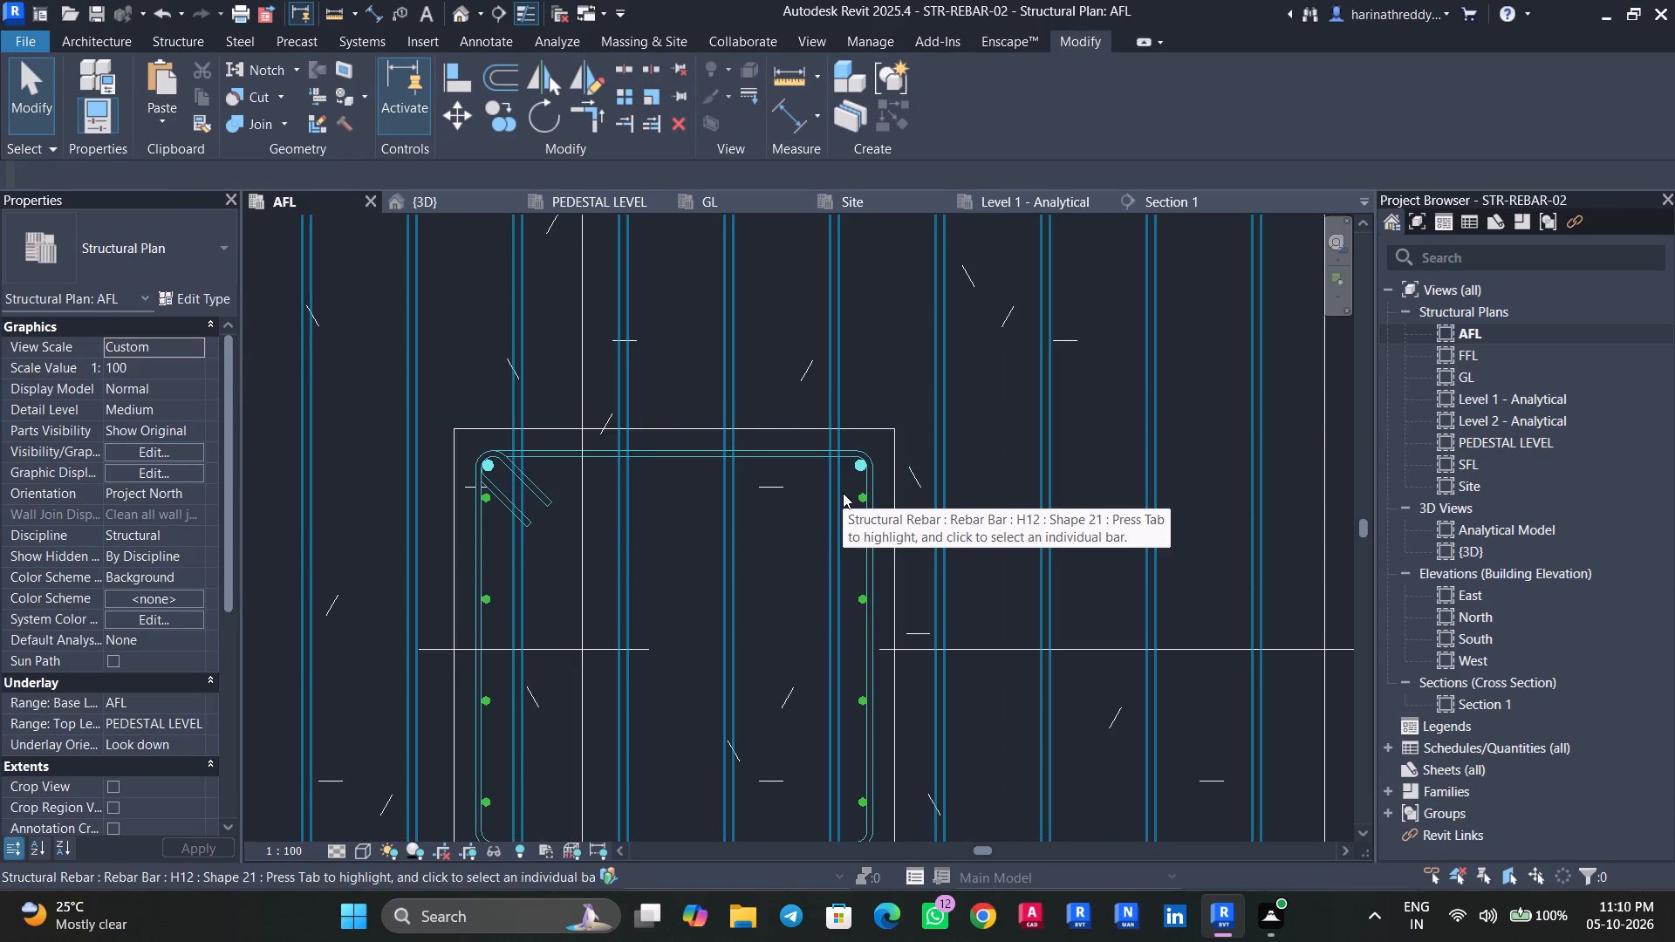
pyautogui.scroll(-2, 1048, 550)
pyautogui.scroll(1, 1047, 550)
pyautogui.moveTo(1013, 594); pyautogui.dragTo(984, 381, button='middle')
pyautogui.scroll(3, 830, 566)
pyautogui.moveTo(769, 567); pyautogui.dragTo(786, 544, button='middle')
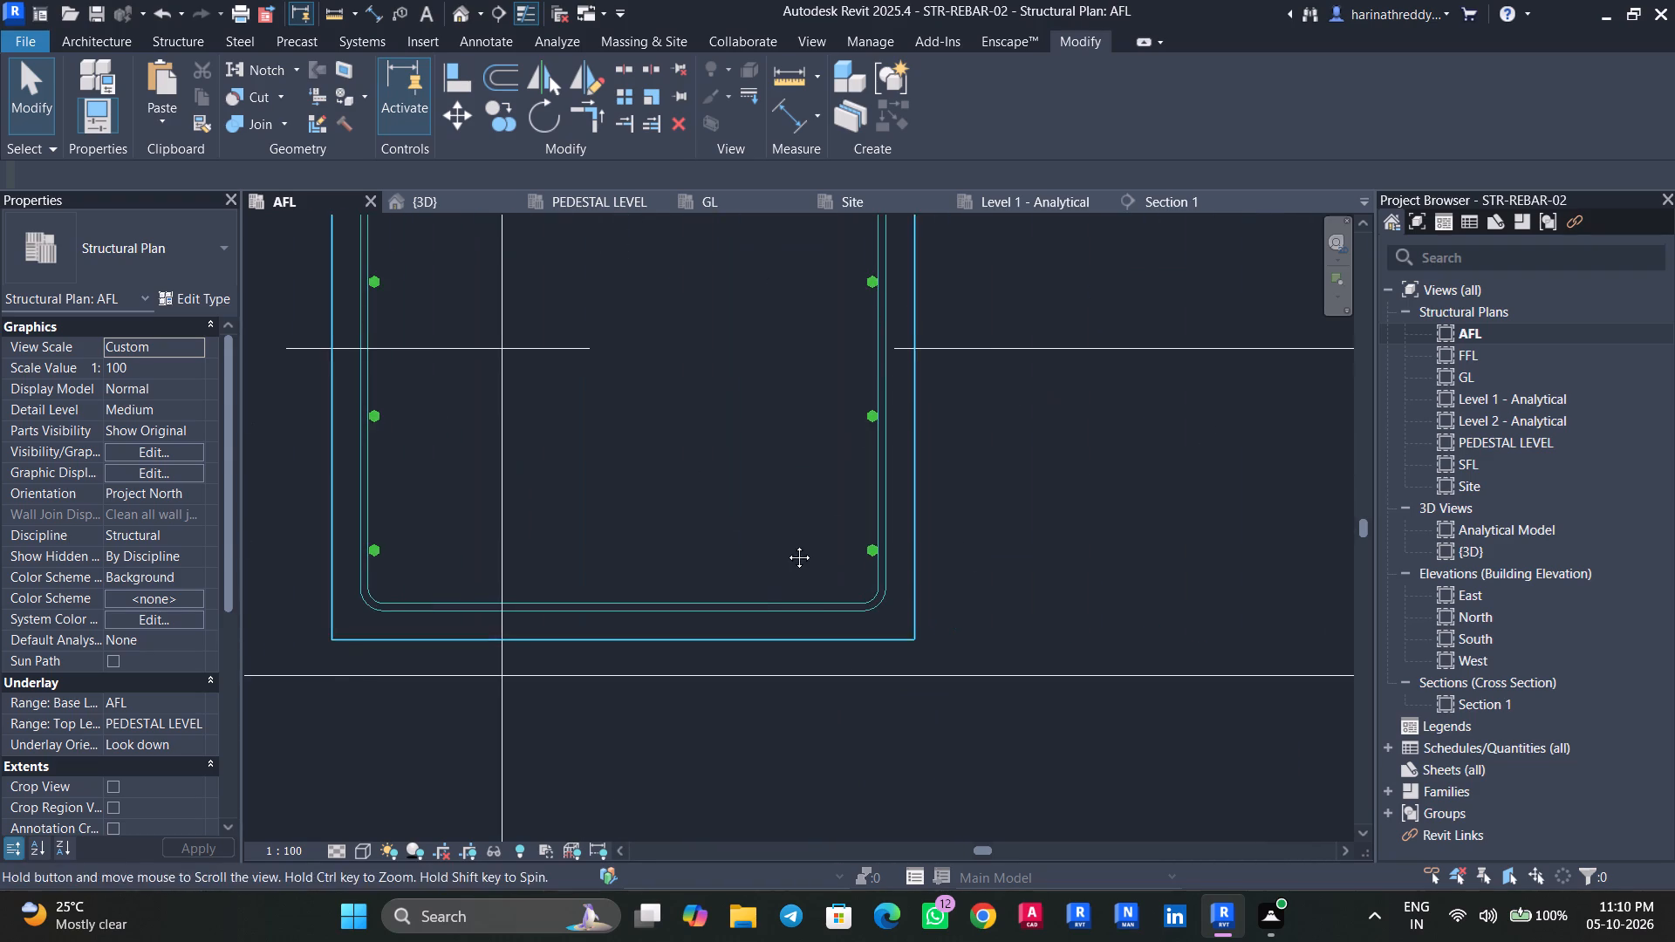
pyautogui.moveTo(786, 544); pyautogui.dragTo(834, 503, button='middle')
pyautogui.scroll(-4, 785, 517)
pyautogui.scroll(1, 790, 506)
pyautogui.moveTo(790, 506); pyautogui.dragTo(831, 661, button='middle')
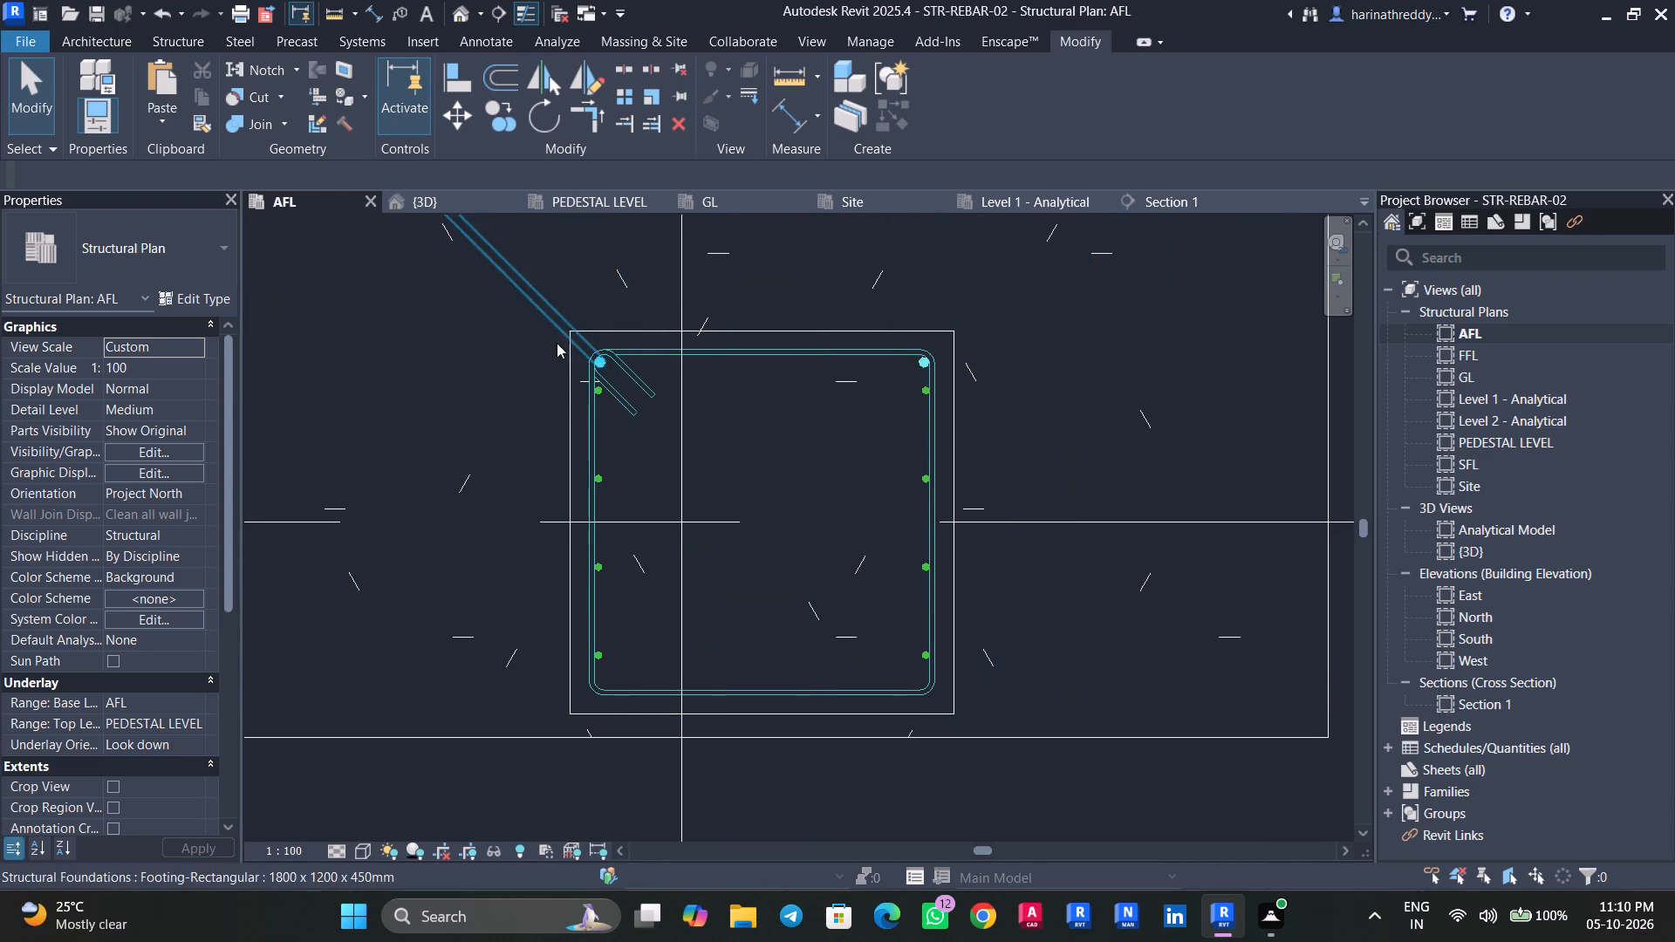
pyautogui.click(568, 315)
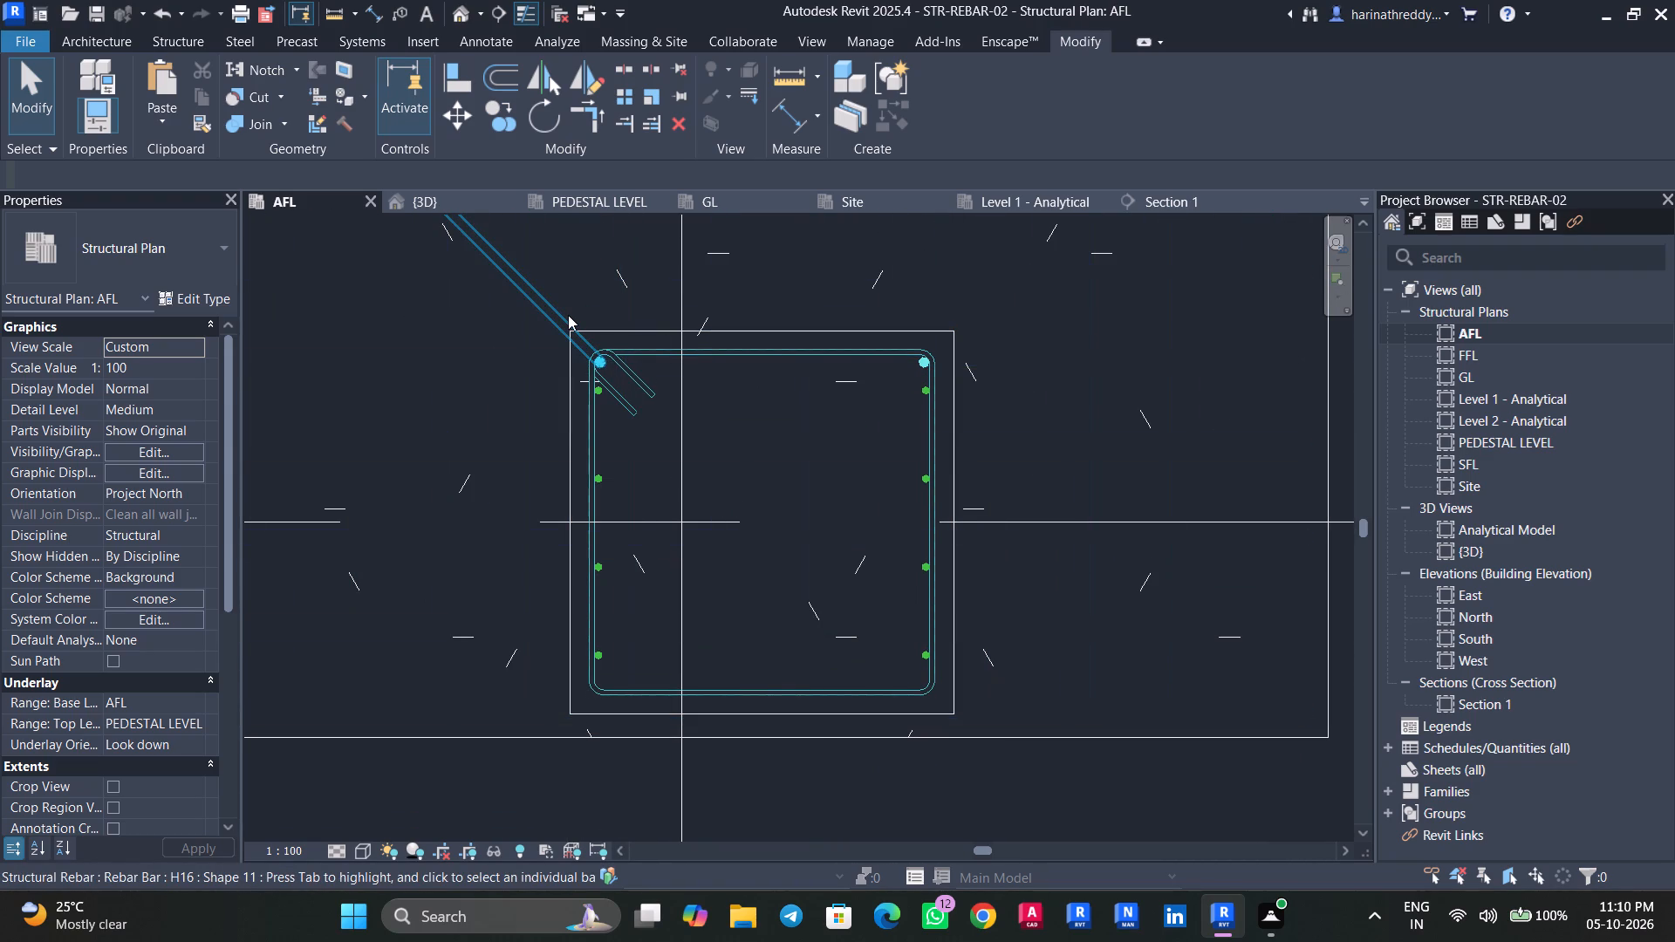
pyautogui.click(509, 97)
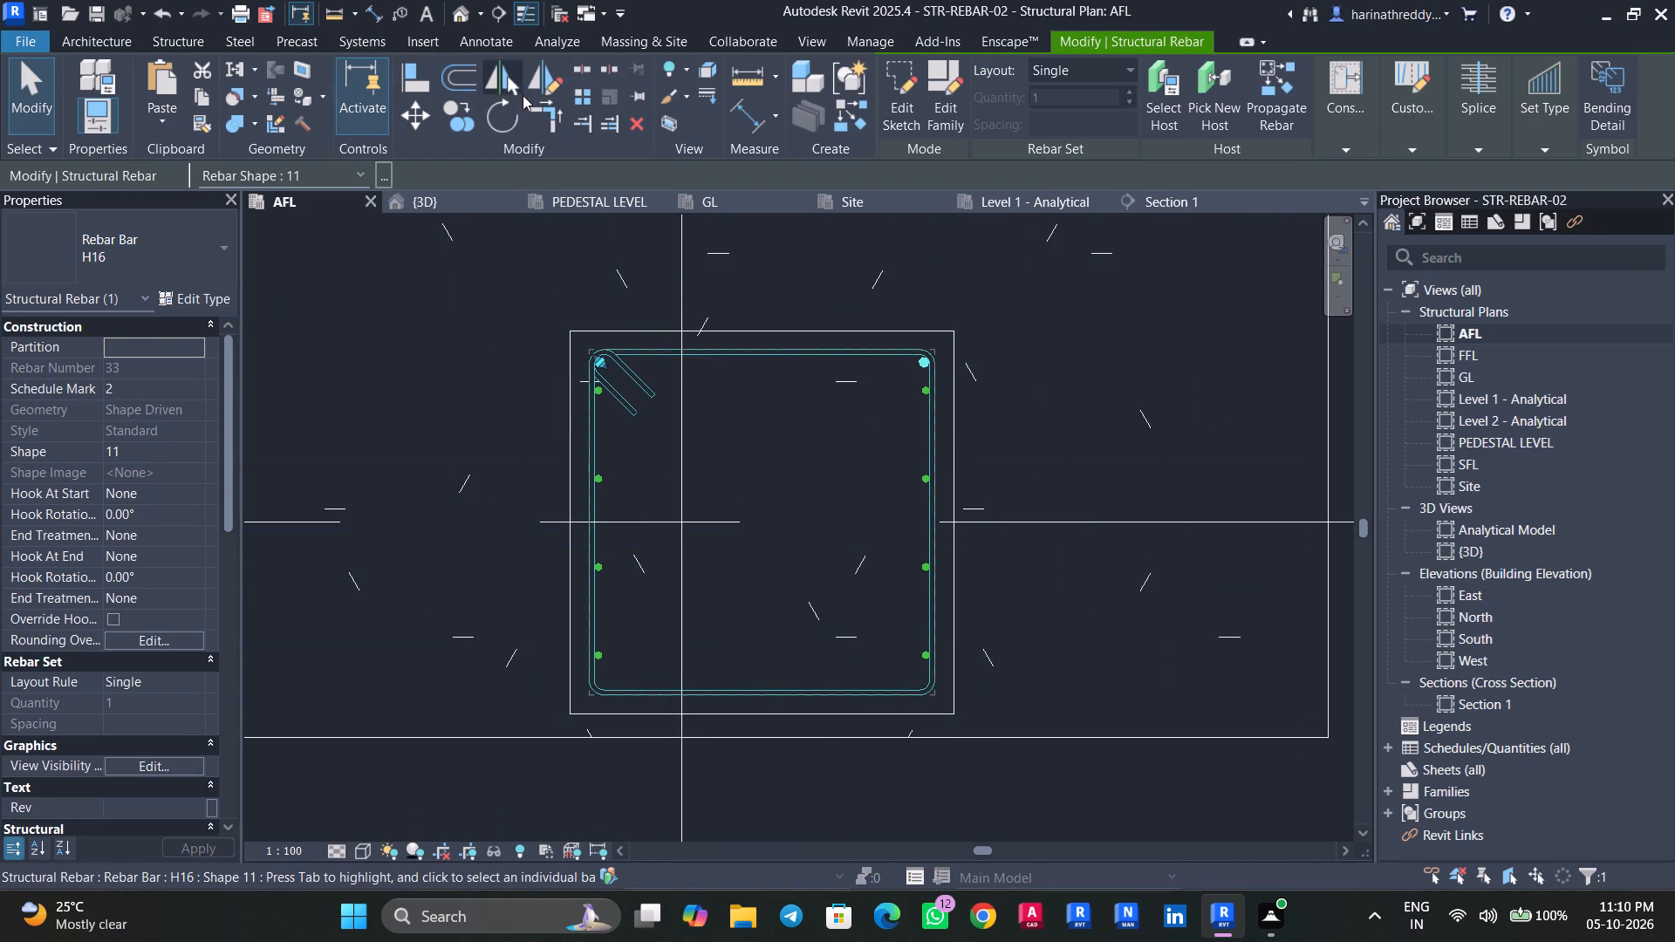
pyautogui.click(511, 83)
pyautogui.click(749, 518)
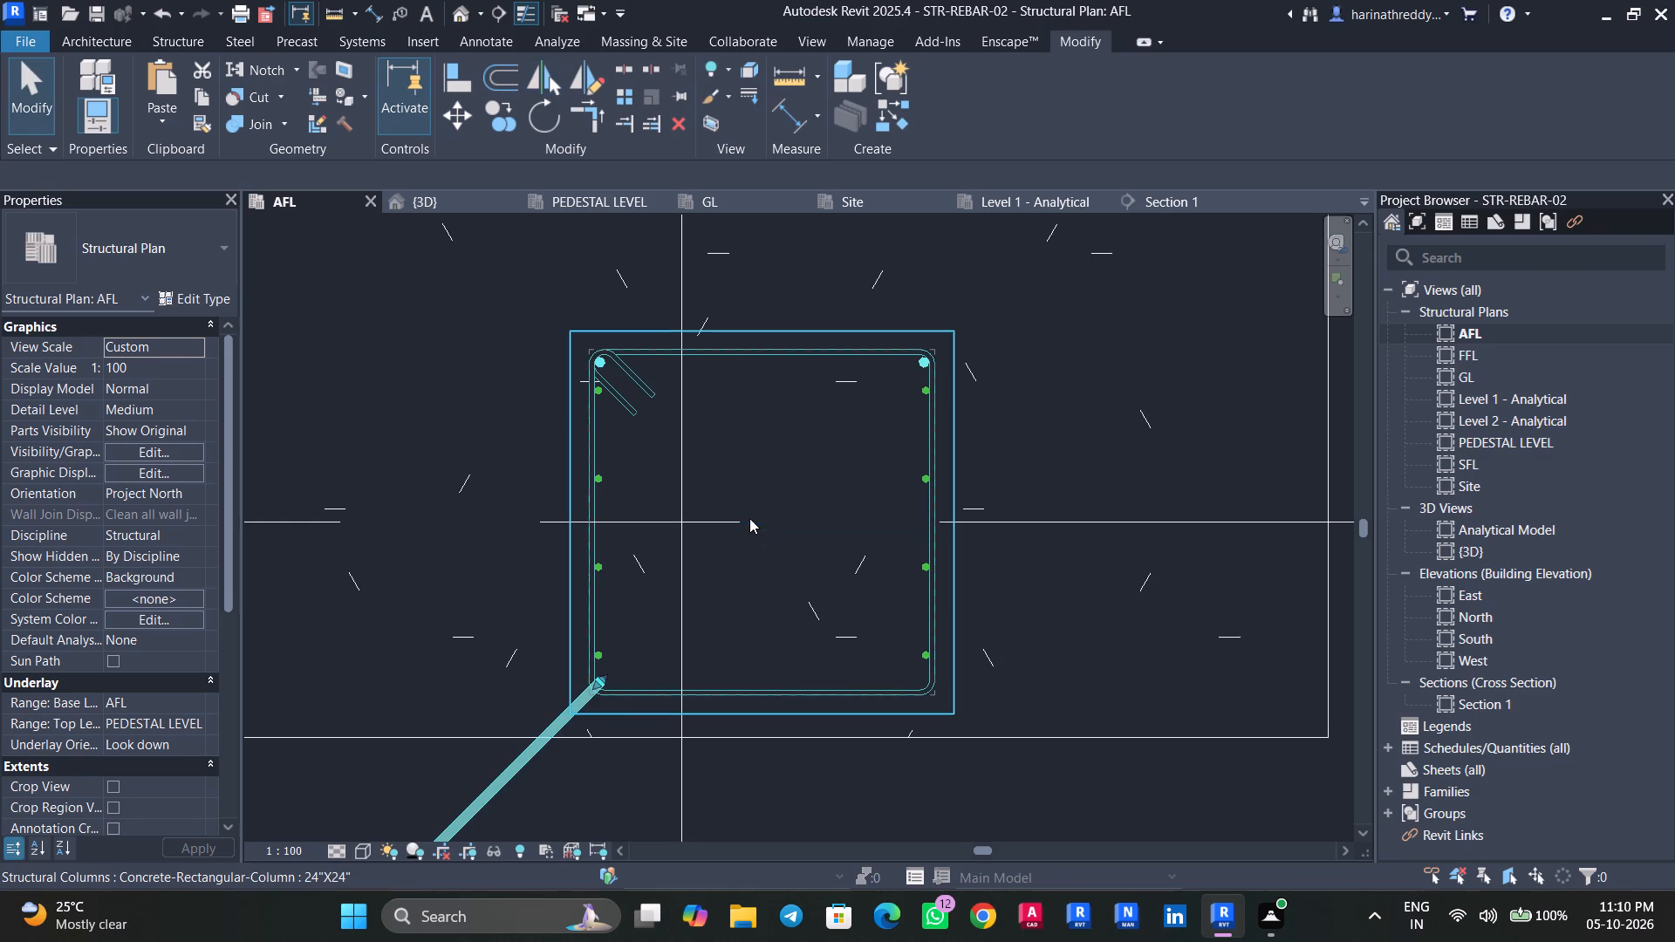
pyautogui.press('Escape')
pyautogui.press('Escape')
# Mirror a copy of the lower-left H16 bar about the pedestal's vertical centreline into the lower-right stirrup corner.
pyautogui.click(492, 785)
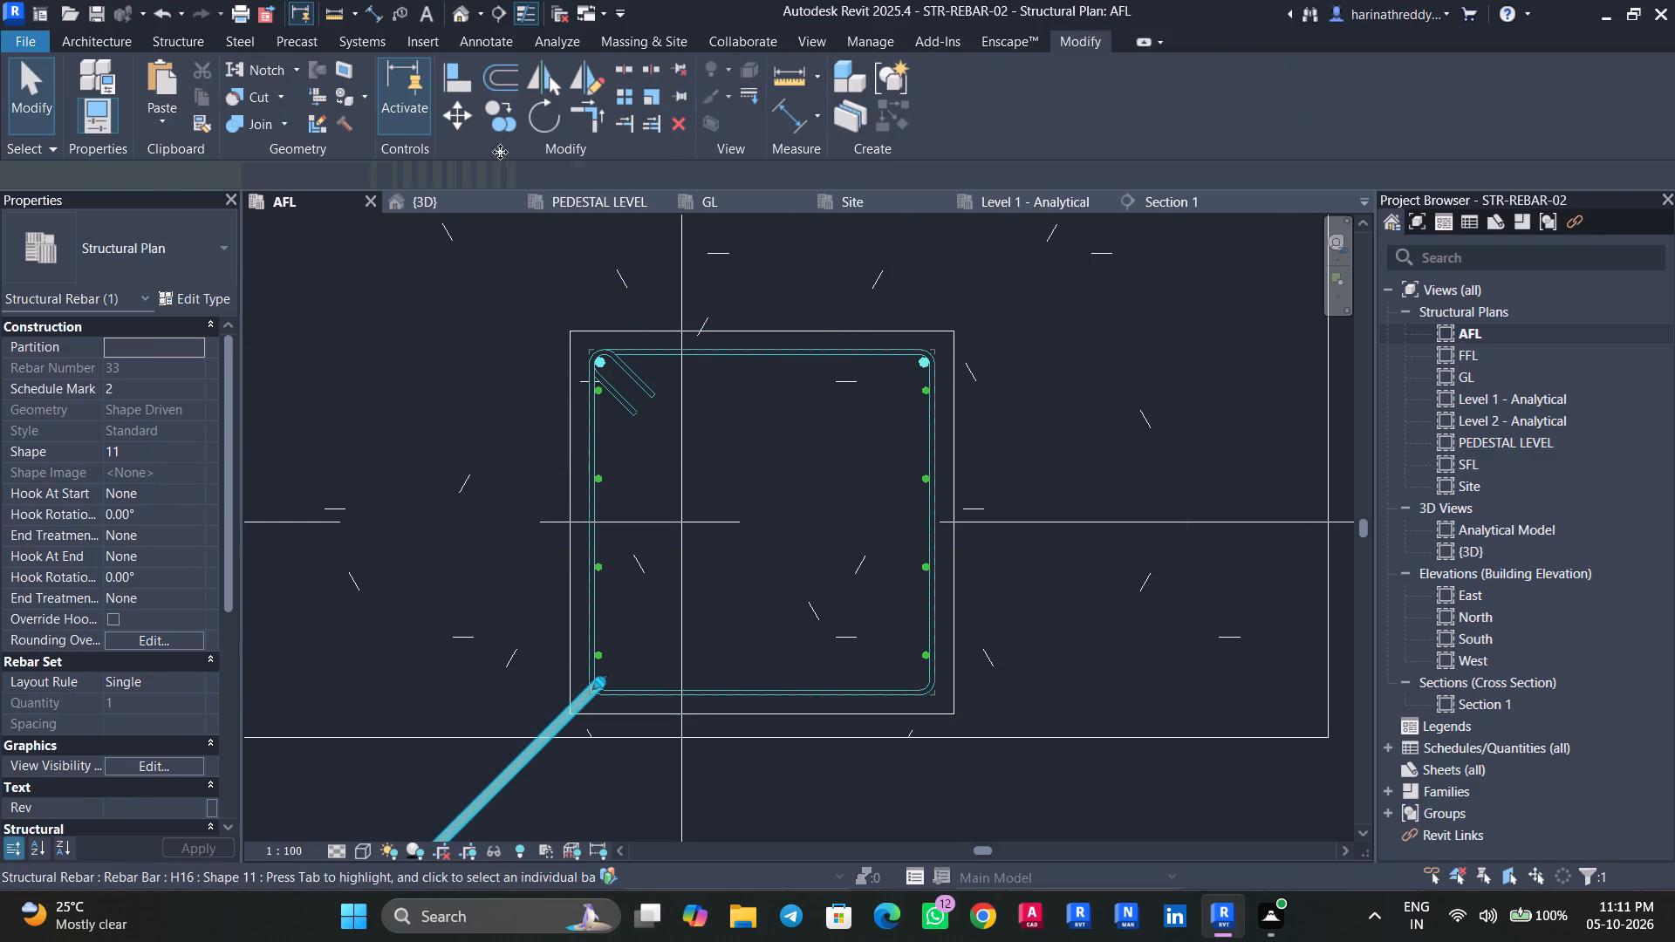
pyautogui.click(509, 93)
pyautogui.click(762, 420)
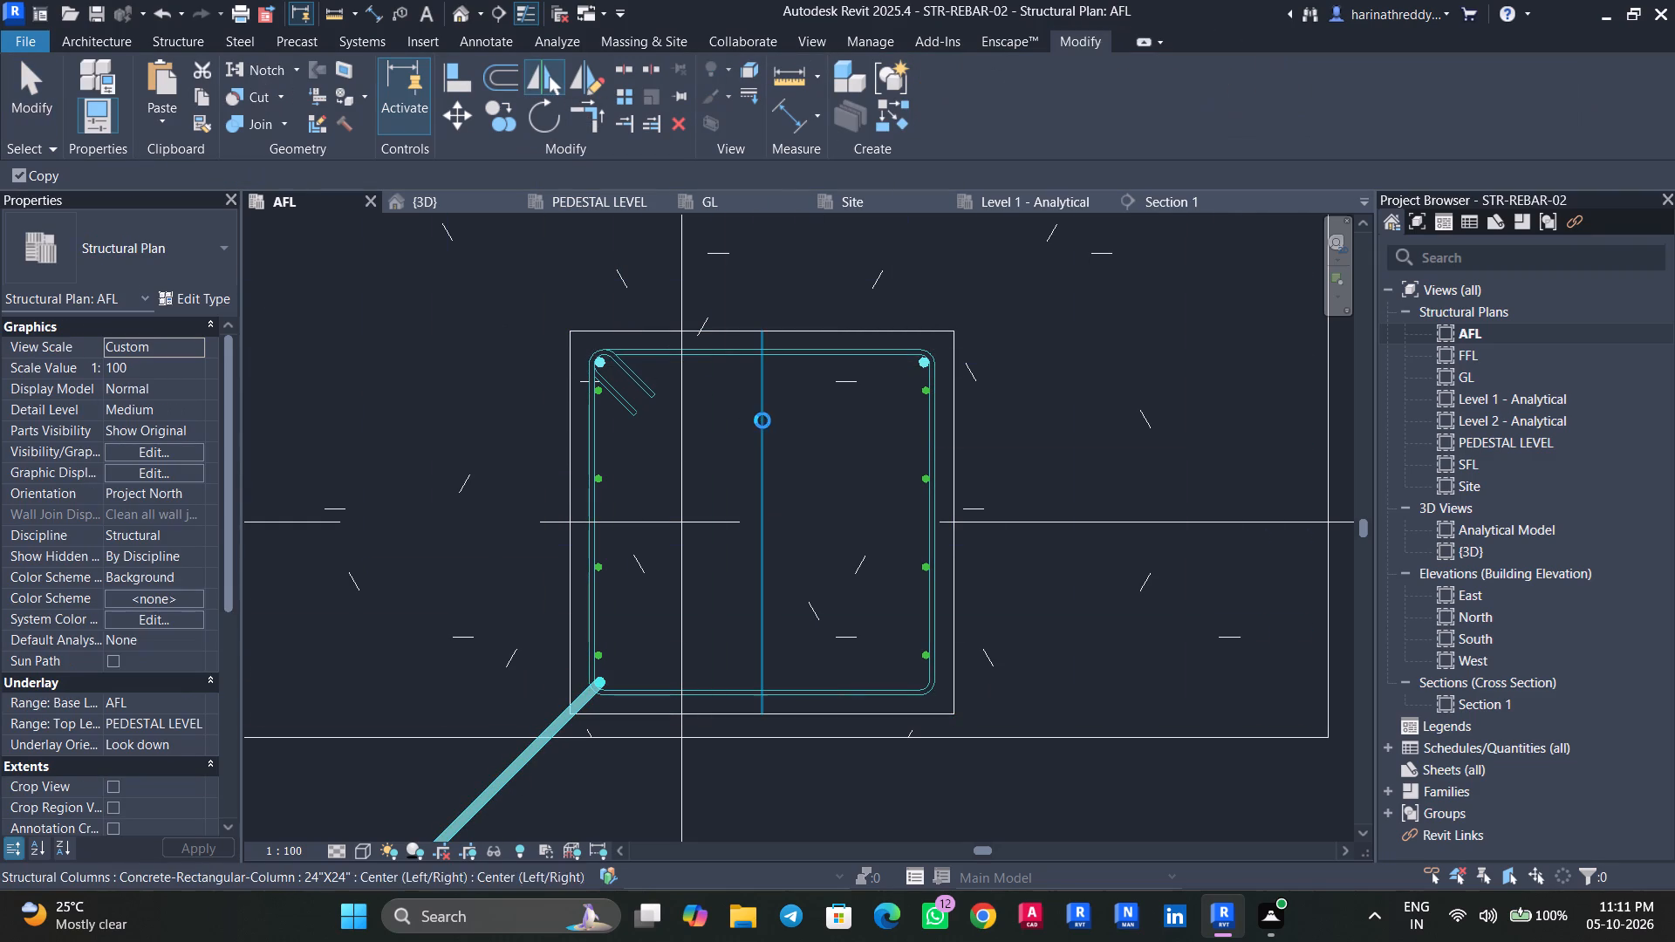
pyautogui.press('Escape')
pyautogui.press('Escape')
# Shorten the diagonal leg of the lower-right H16 bar so it ends inside the footing's lower edge.
pyautogui.click(1041, 800)
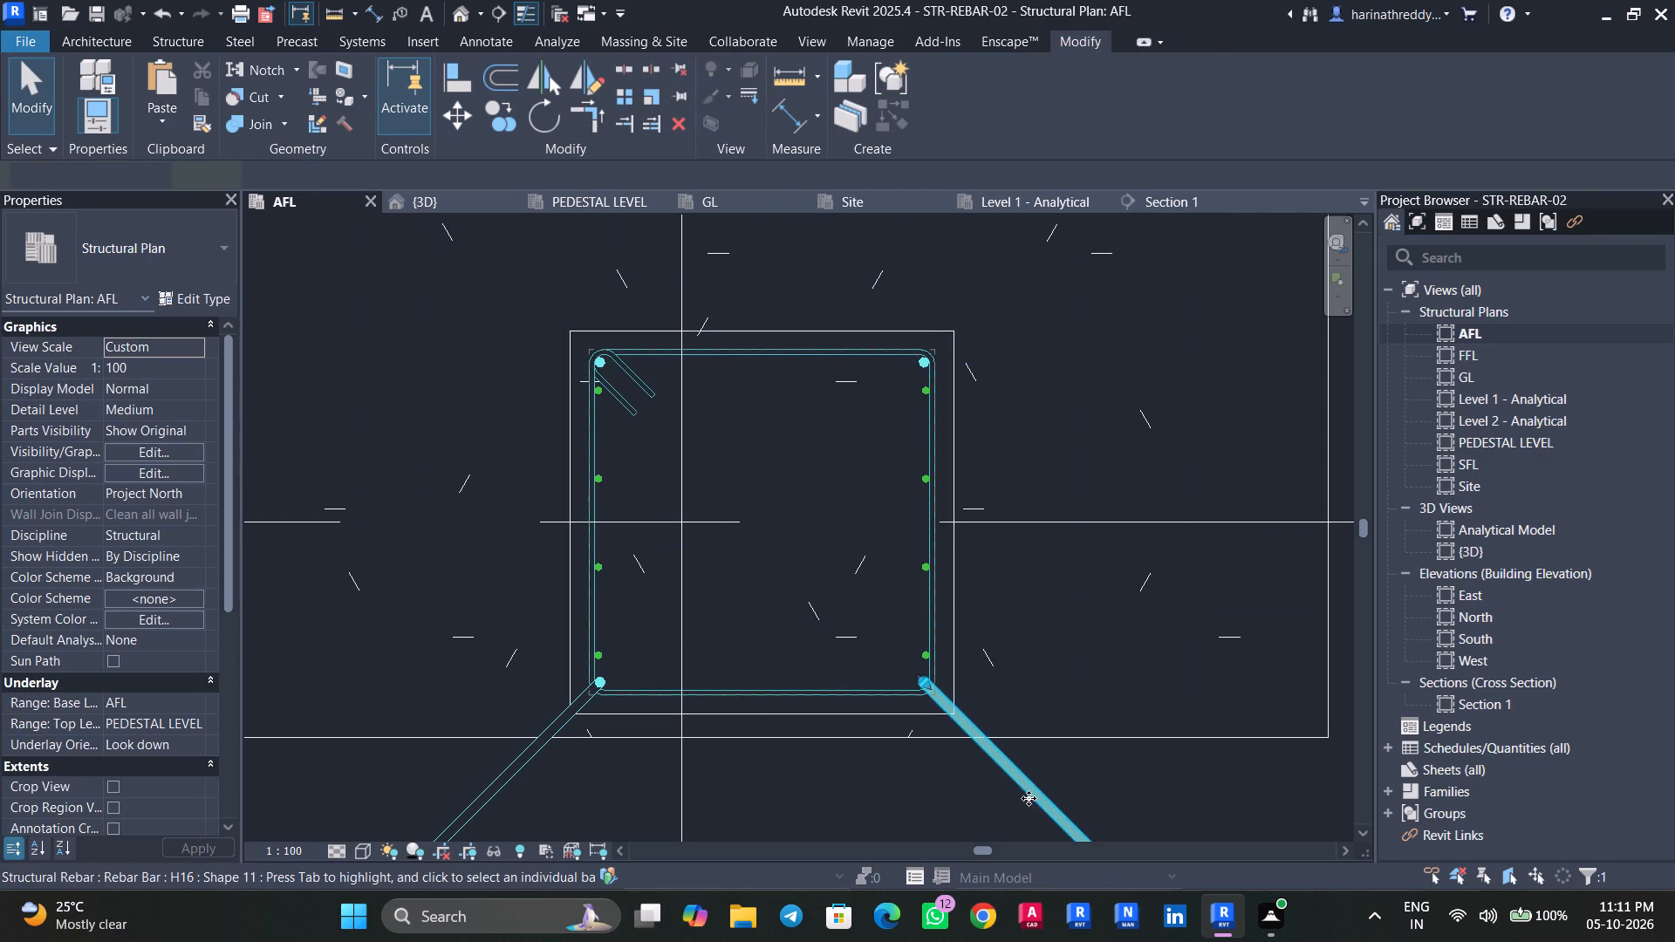
pyautogui.moveTo(1025, 797); pyautogui.dragTo(941, 653, button='middle')
pyautogui.scroll(-4, 970, 719)
pyautogui.moveTo(1072, 789); pyautogui.dragTo(980, 683)
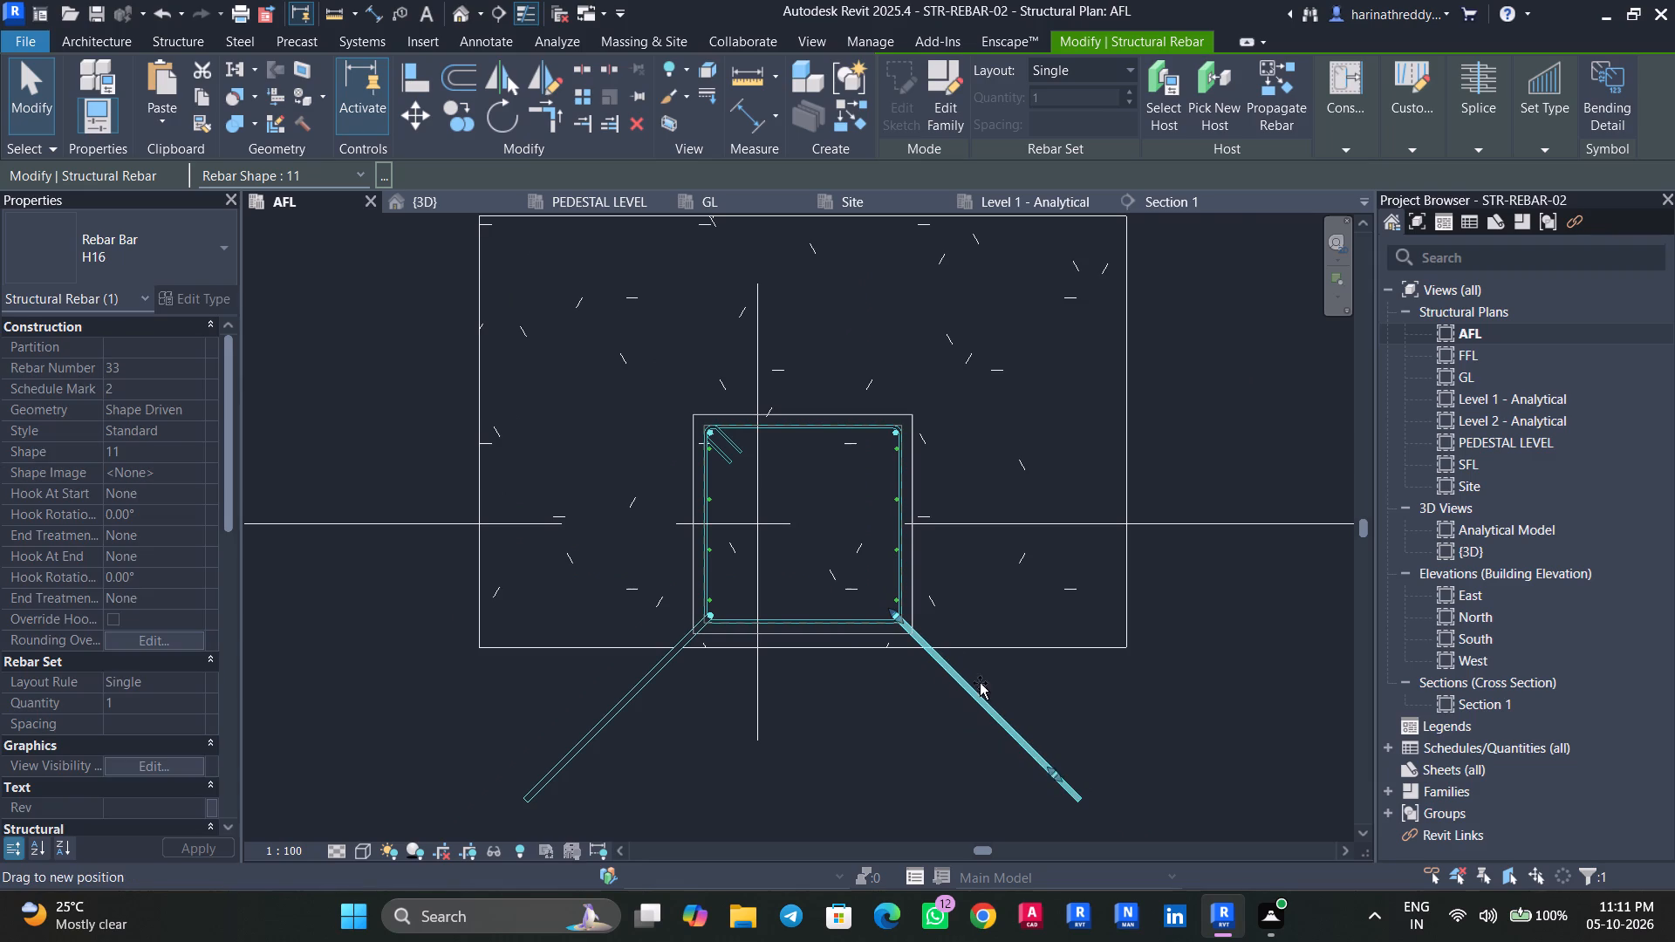
pyautogui.moveTo(980, 683); pyautogui.dragTo(924, 638)
pyautogui.scroll(4, 924, 638)
pyautogui.scroll(-1, 924, 638)
pyautogui.scroll(2, 924, 638)
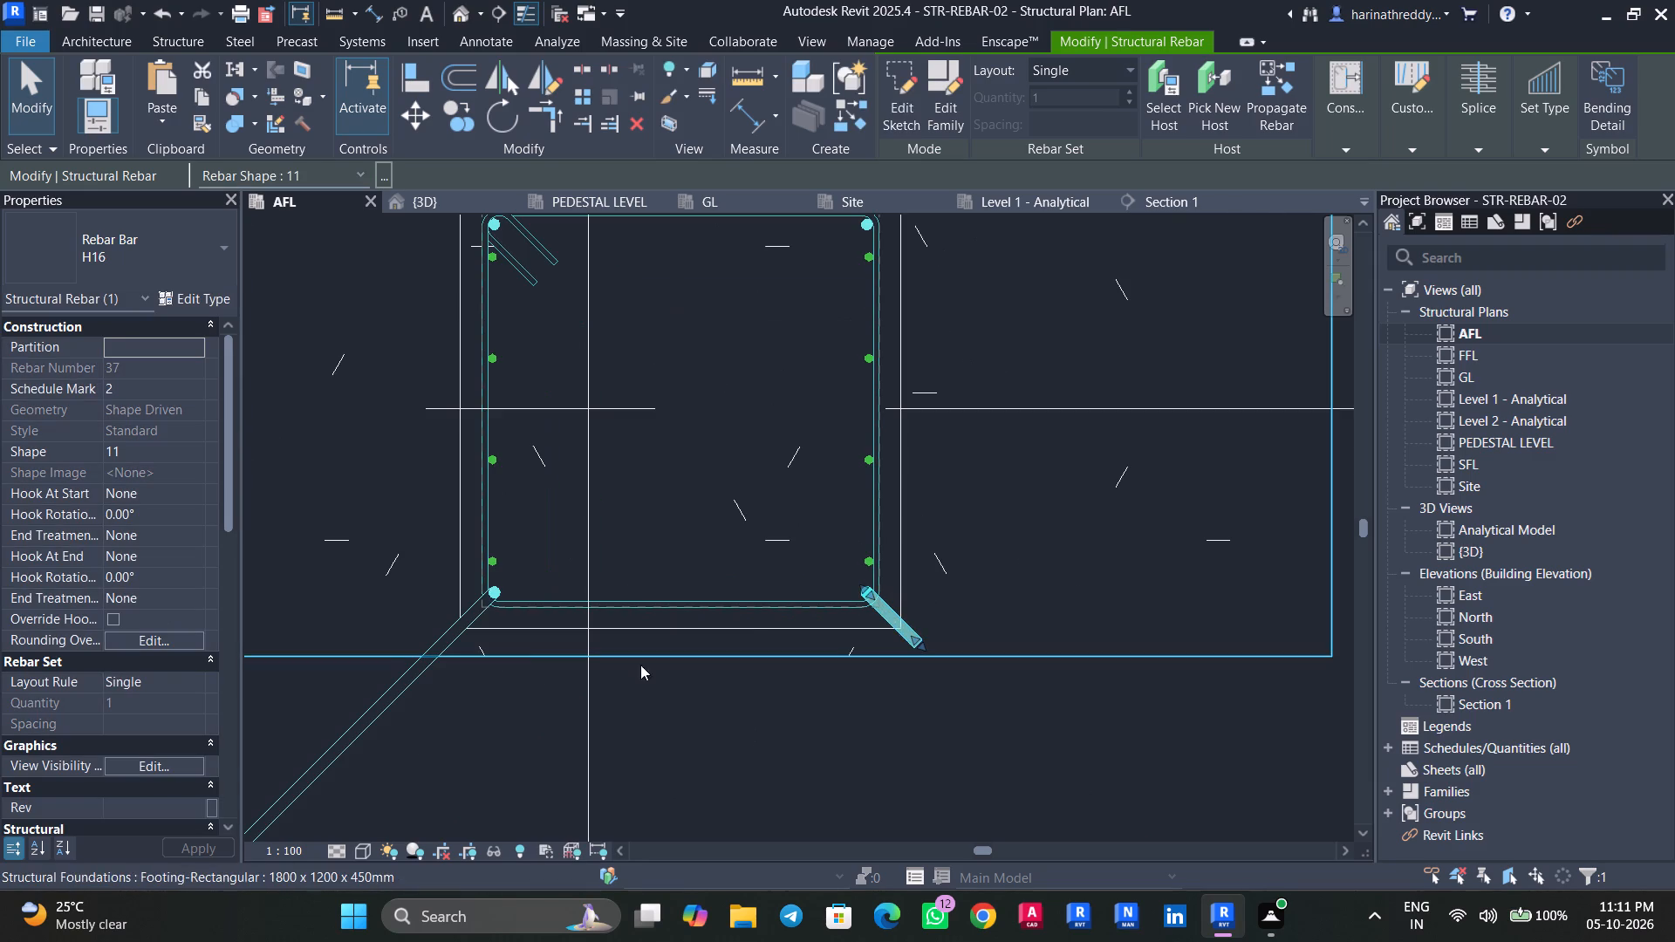
pyautogui.press('Escape')
# Shorten the diagonal leg of the lower-left H16 bar so it ends inside the footing's lower edge.
pyautogui.click(355, 741)
pyautogui.moveTo(369, 779); pyautogui.dragTo(612, 666, button='middle')
pyautogui.scroll(1, 371, 779)
pyautogui.scroll(-4, 441, 746)
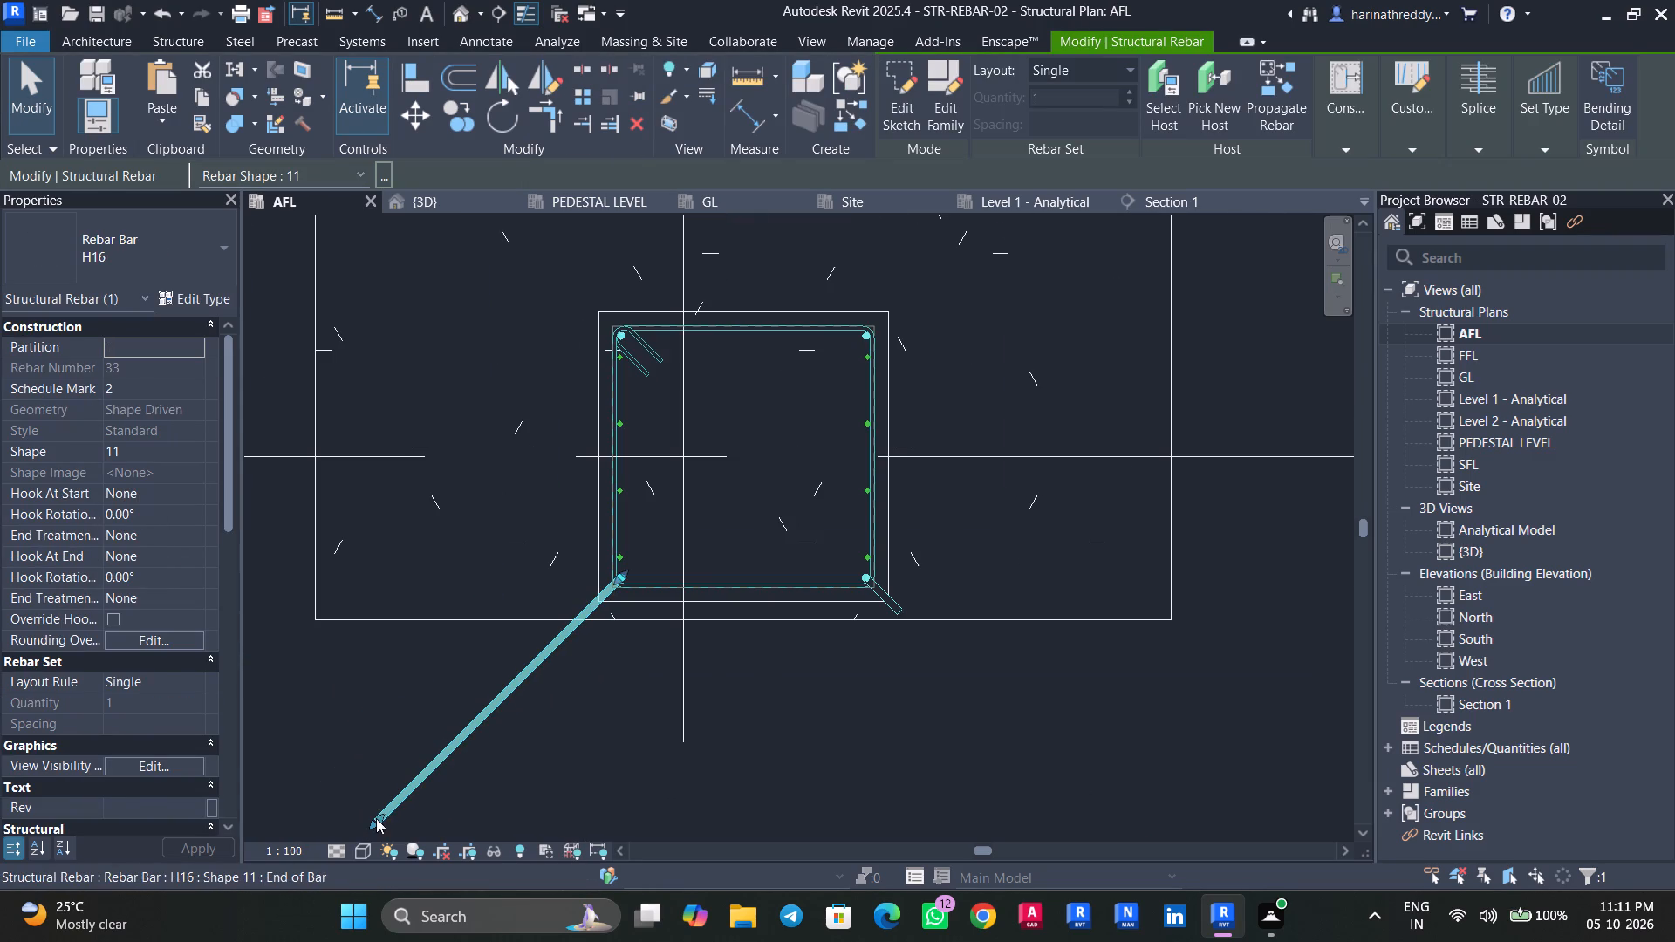
pyautogui.moveTo(382, 812); pyautogui.dragTo(608, 632)
pyautogui.scroll(2, 608, 632)
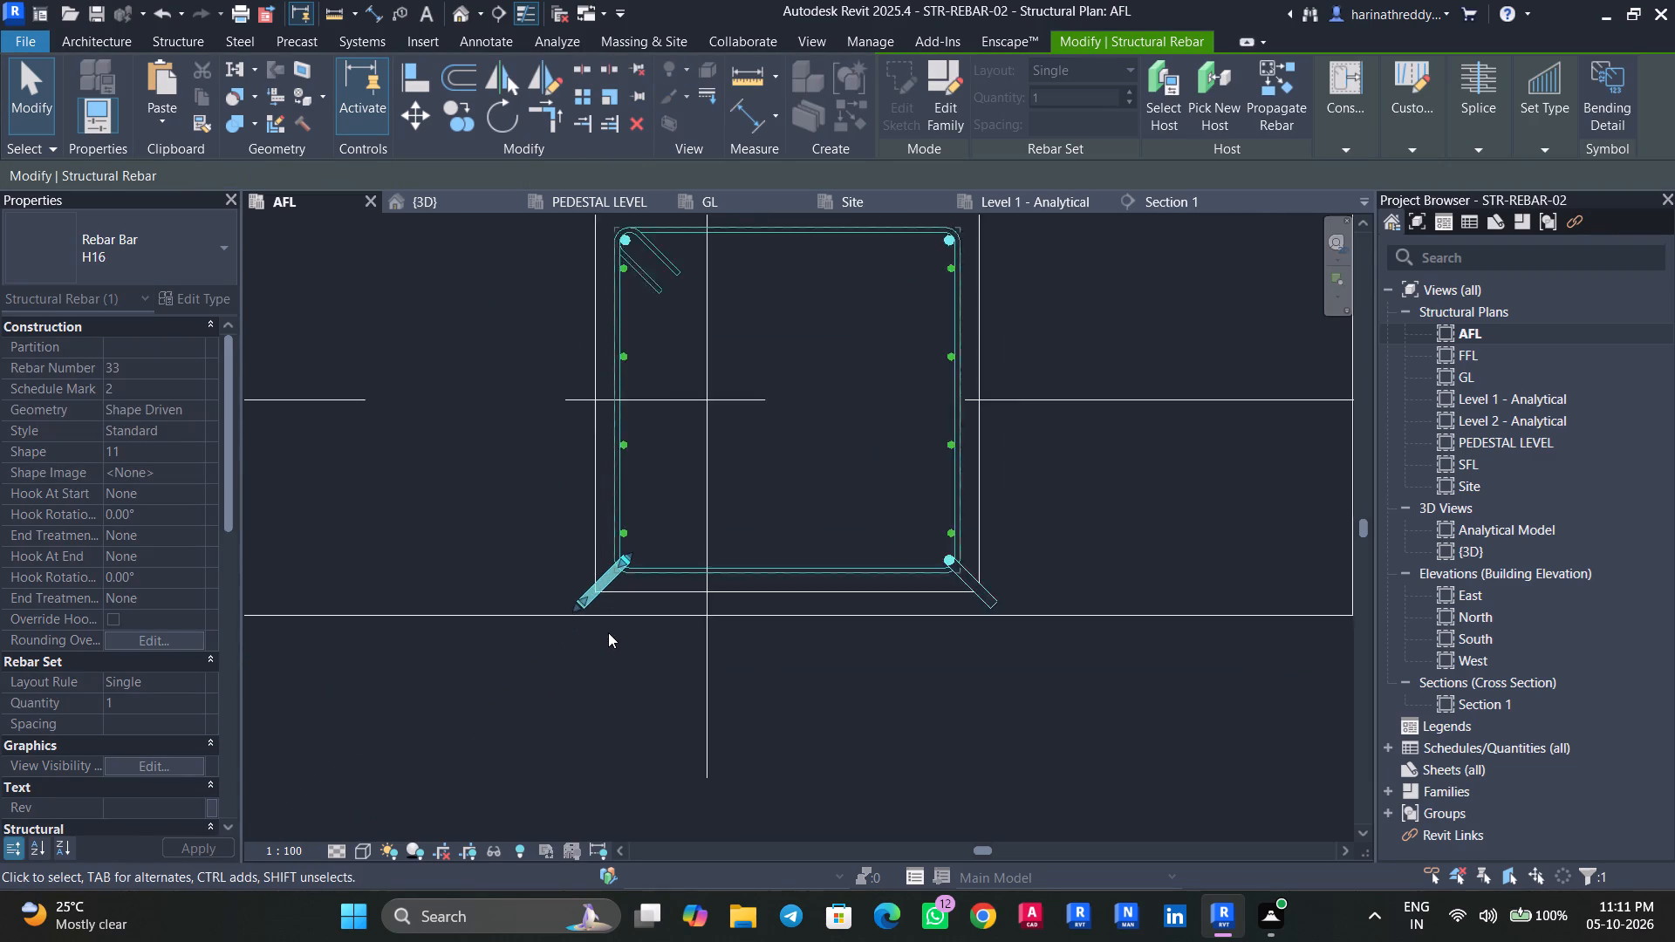
# Move the right-hand set of H12 vertical bars in the adjacent pedestal outward against the inner face of the stirrup.
pyautogui.scroll(5, 608, 632)
pyautogui.press('Escape')
pyautogui.press('Escape')
pyautogui.scroll(-9, 608, 632)
pyautogui.scroll(1, 608, 632)
pyautogui.scroll(-5, 608, 632)
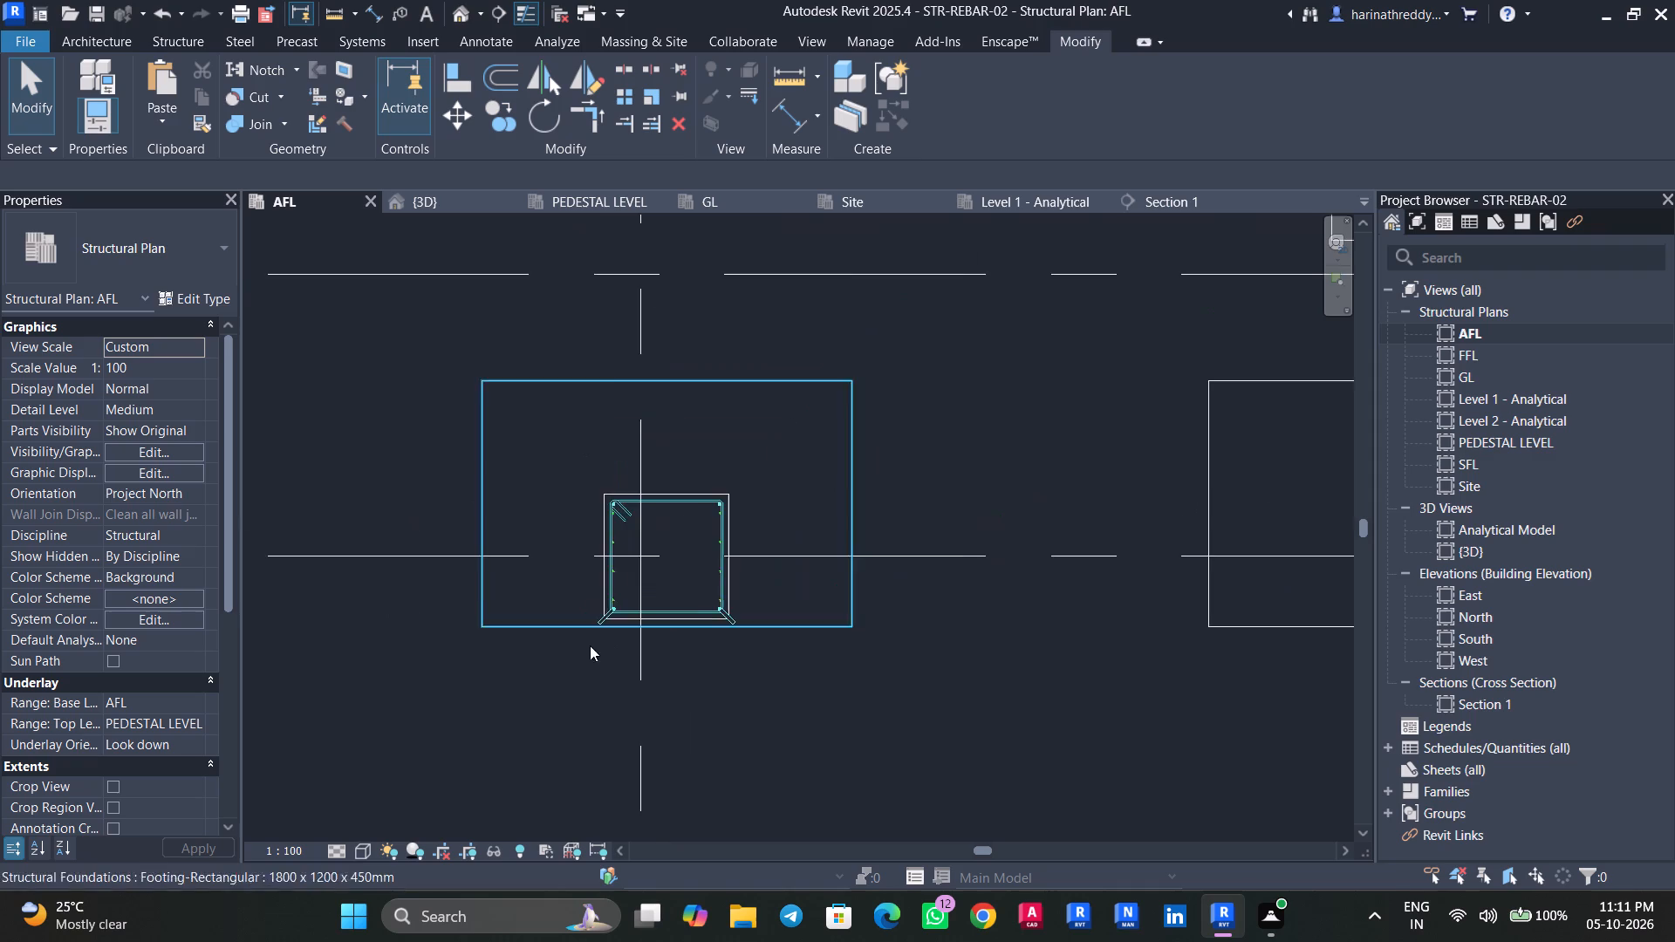
pyautogui.moveTo(548, 660); pyautogui.dragTo(1102, 707, button='middle')
pyautogui.scroll(10, 565, 592)
pyautogui.moveTo(622, 645); pyautogui.dragTo(686, 600, button='middle')
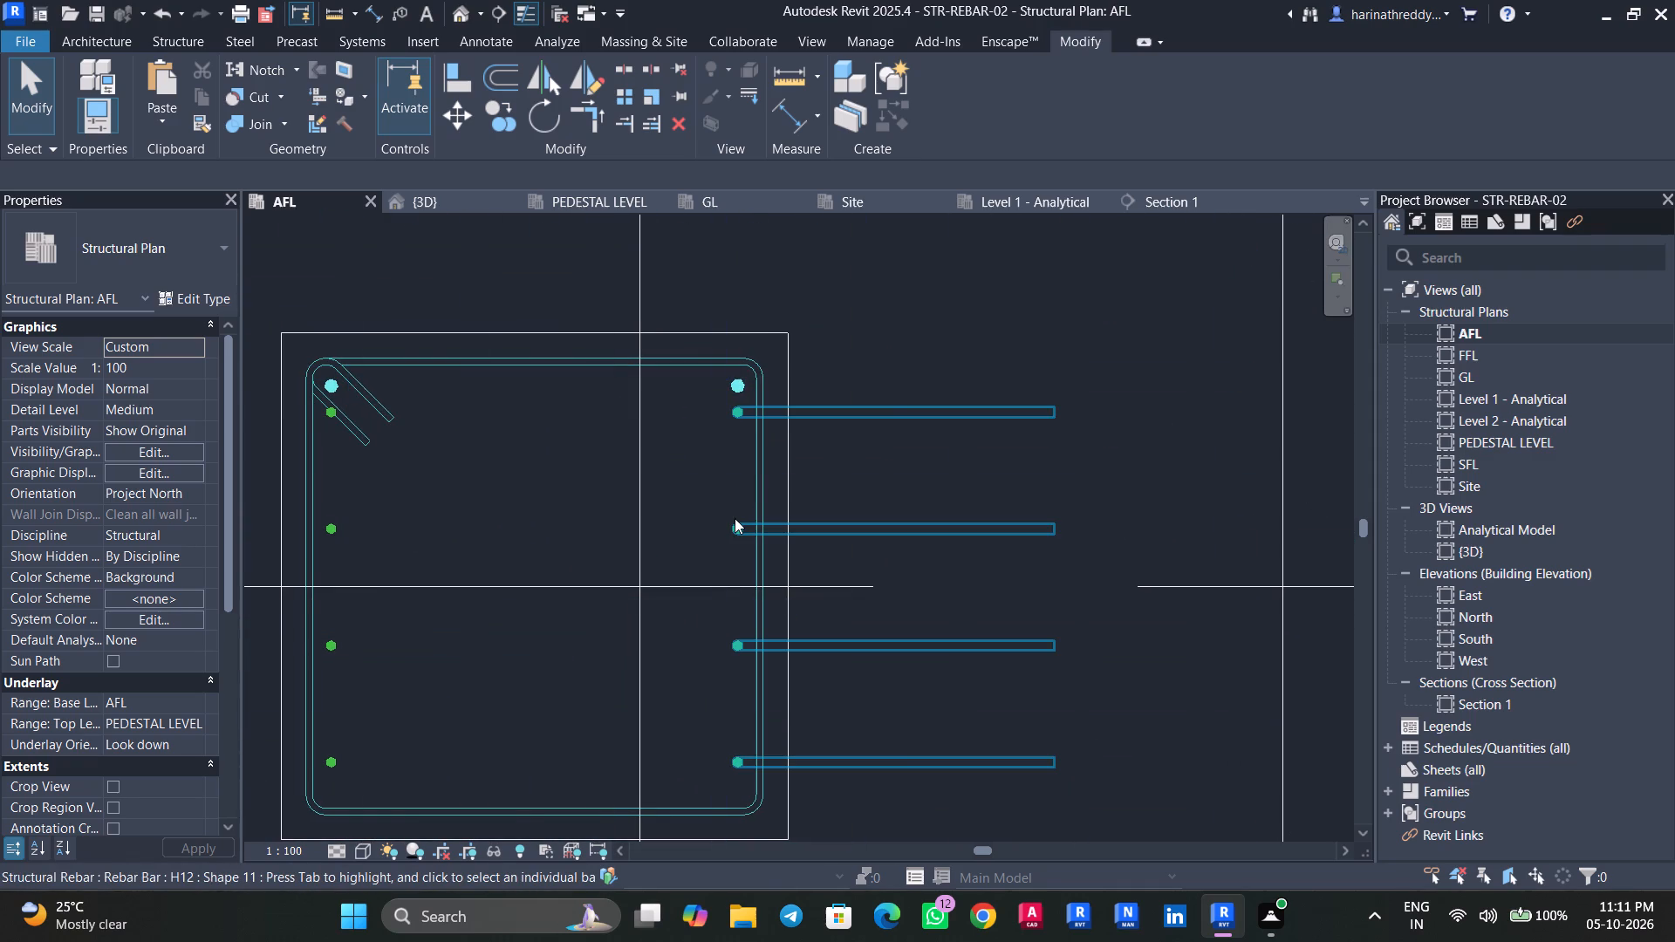
pyautogui.click(735, 518)
pyautogui.scroll(5, 735, 518)
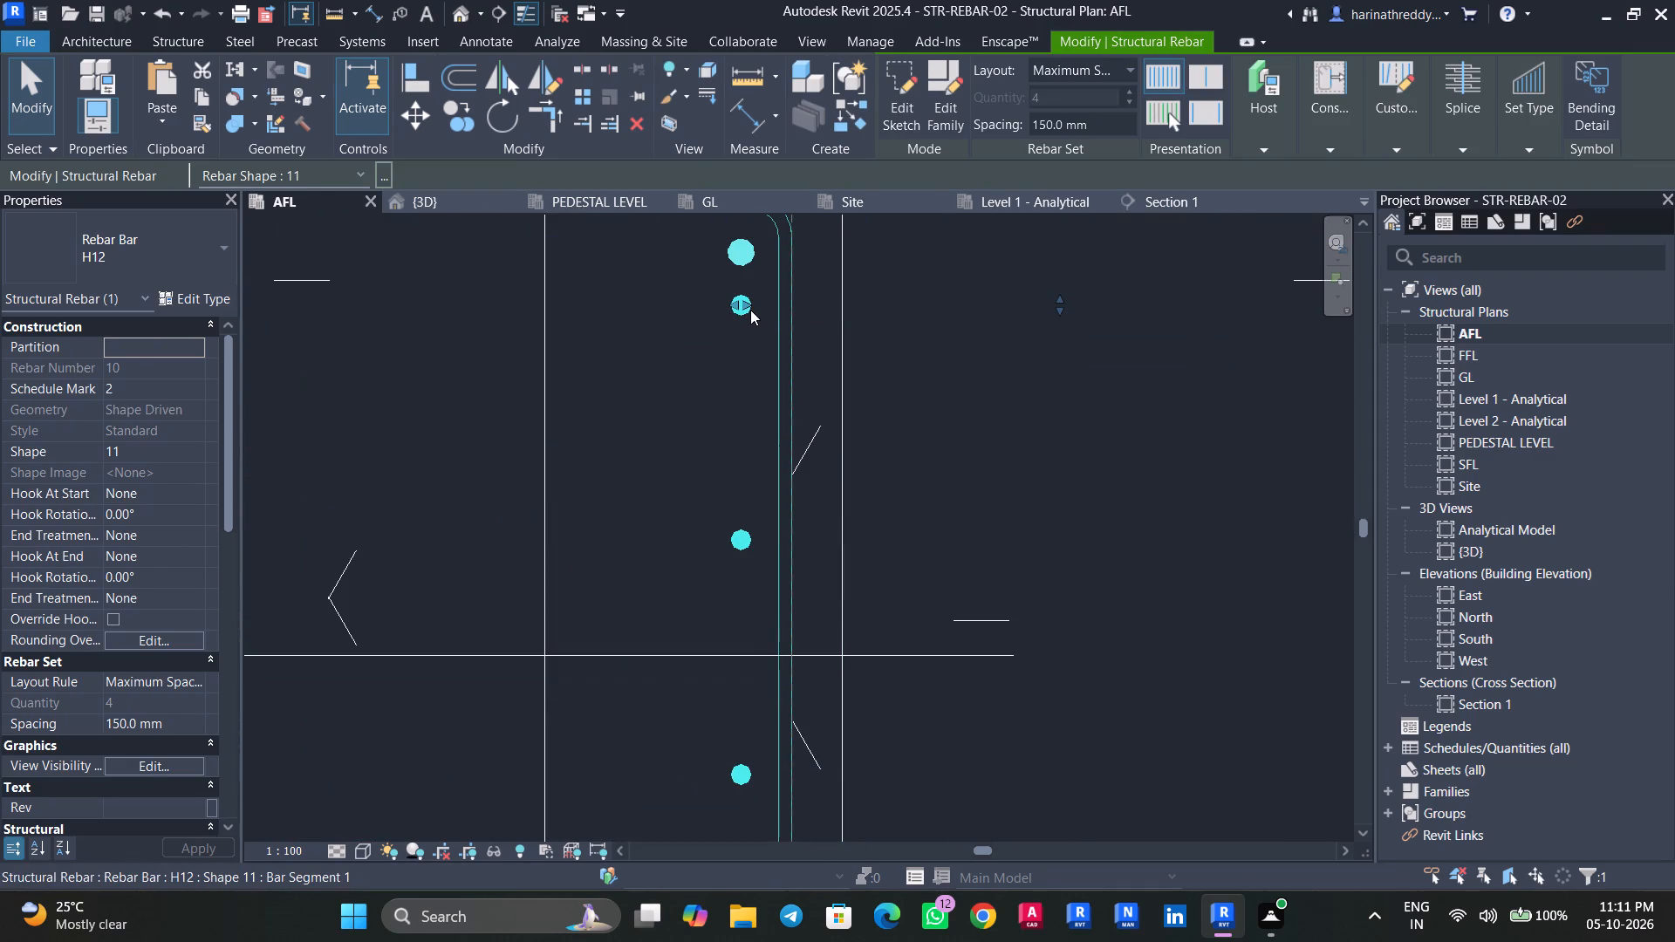
pyautogui.moveTo(743, 304); pyautogui.dragTo(767, 306)
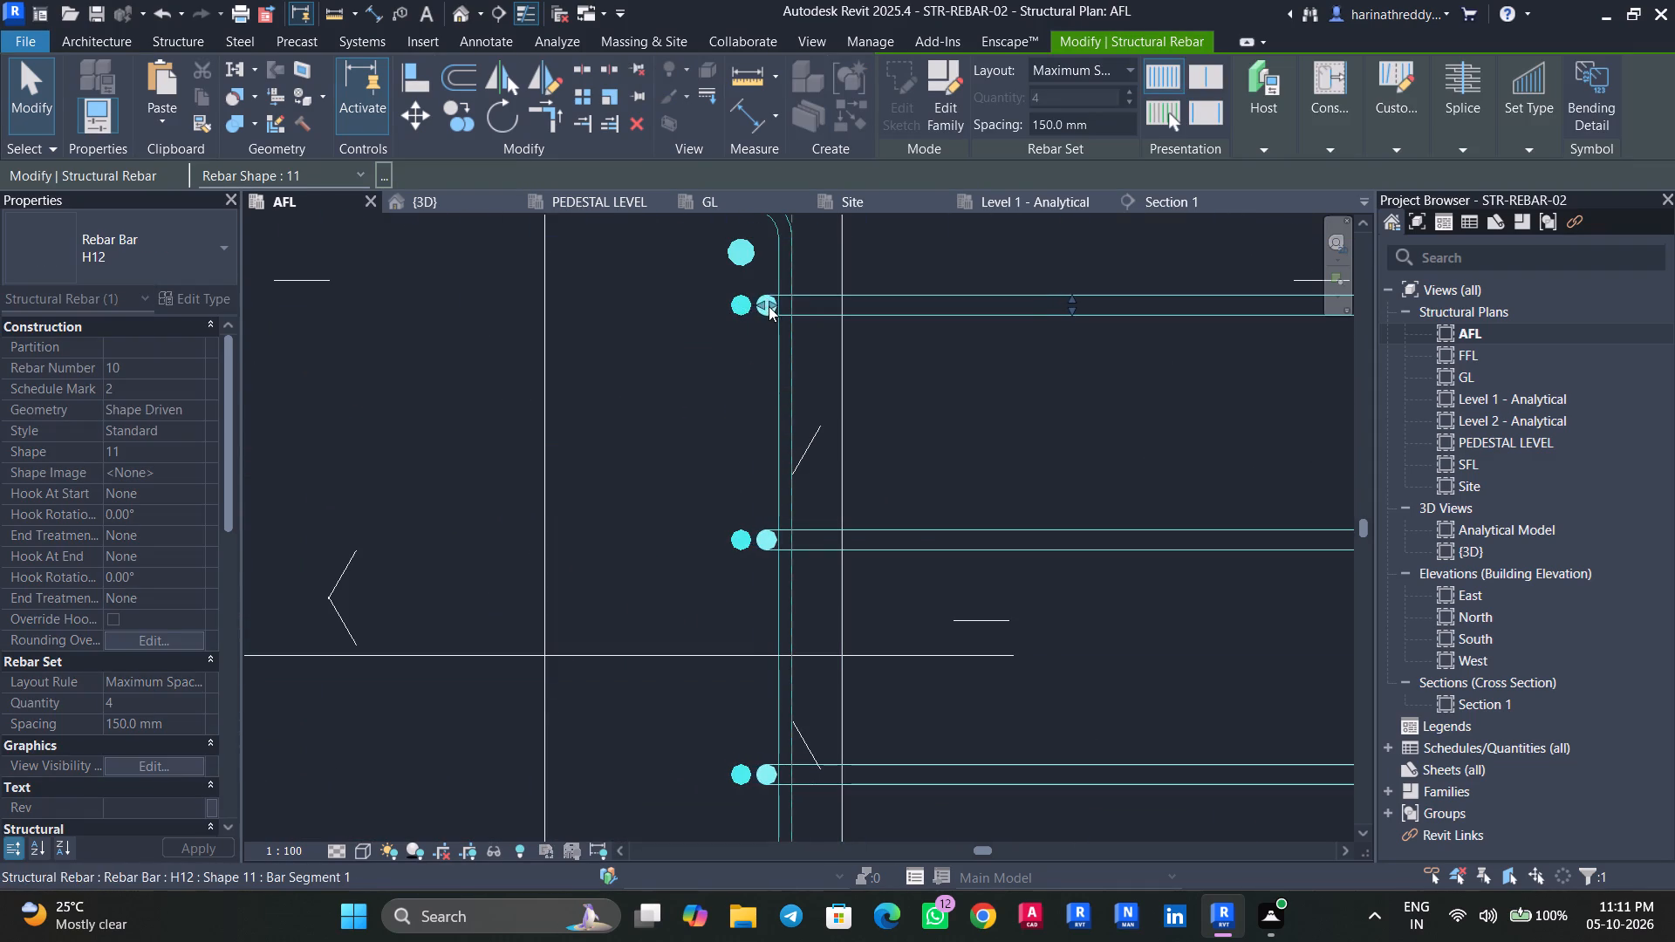
pyautogui.scroll(18, 769, 306)
pyautogui.moveTo(742, 292); pyautogui.dragTo(749, 292)
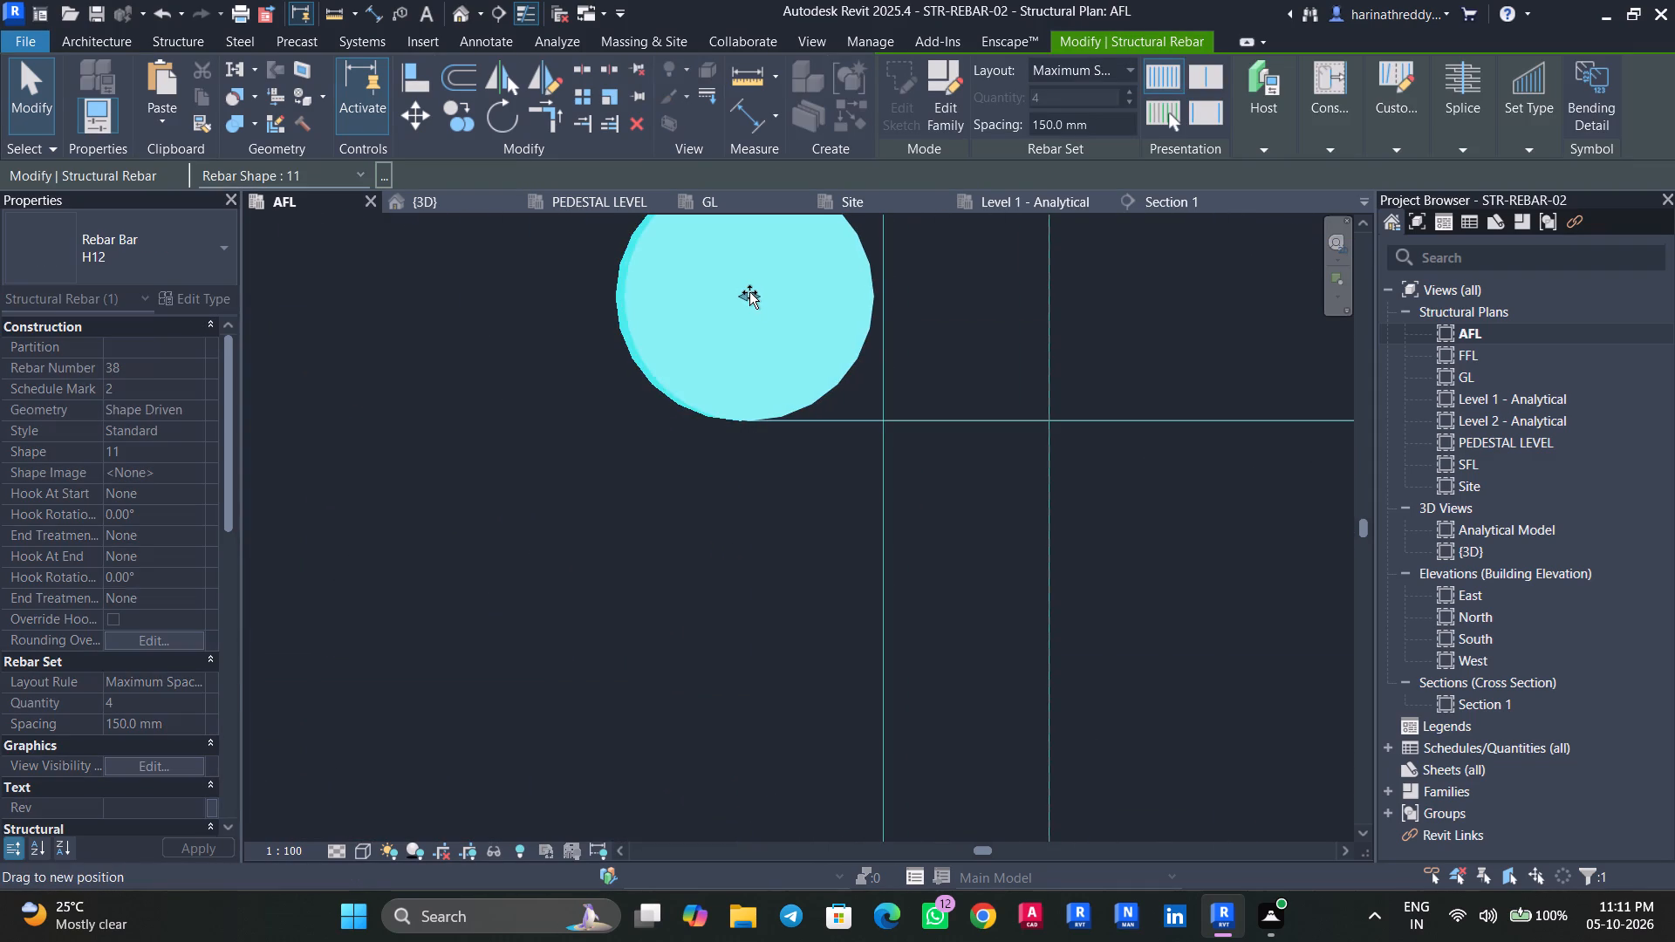
pyautogui.moveTo(749, 292); pyautogui.dragTo(756, 292)
pyautogui.scroll(-7, 633, 431)
pyautogui.scroll(1, 635, 428)
pyautogui.scroll(-3, 635, 428)
pyautogui.moveTo(516, 358); pyautogui.dragTo(562, 459, button='middle')
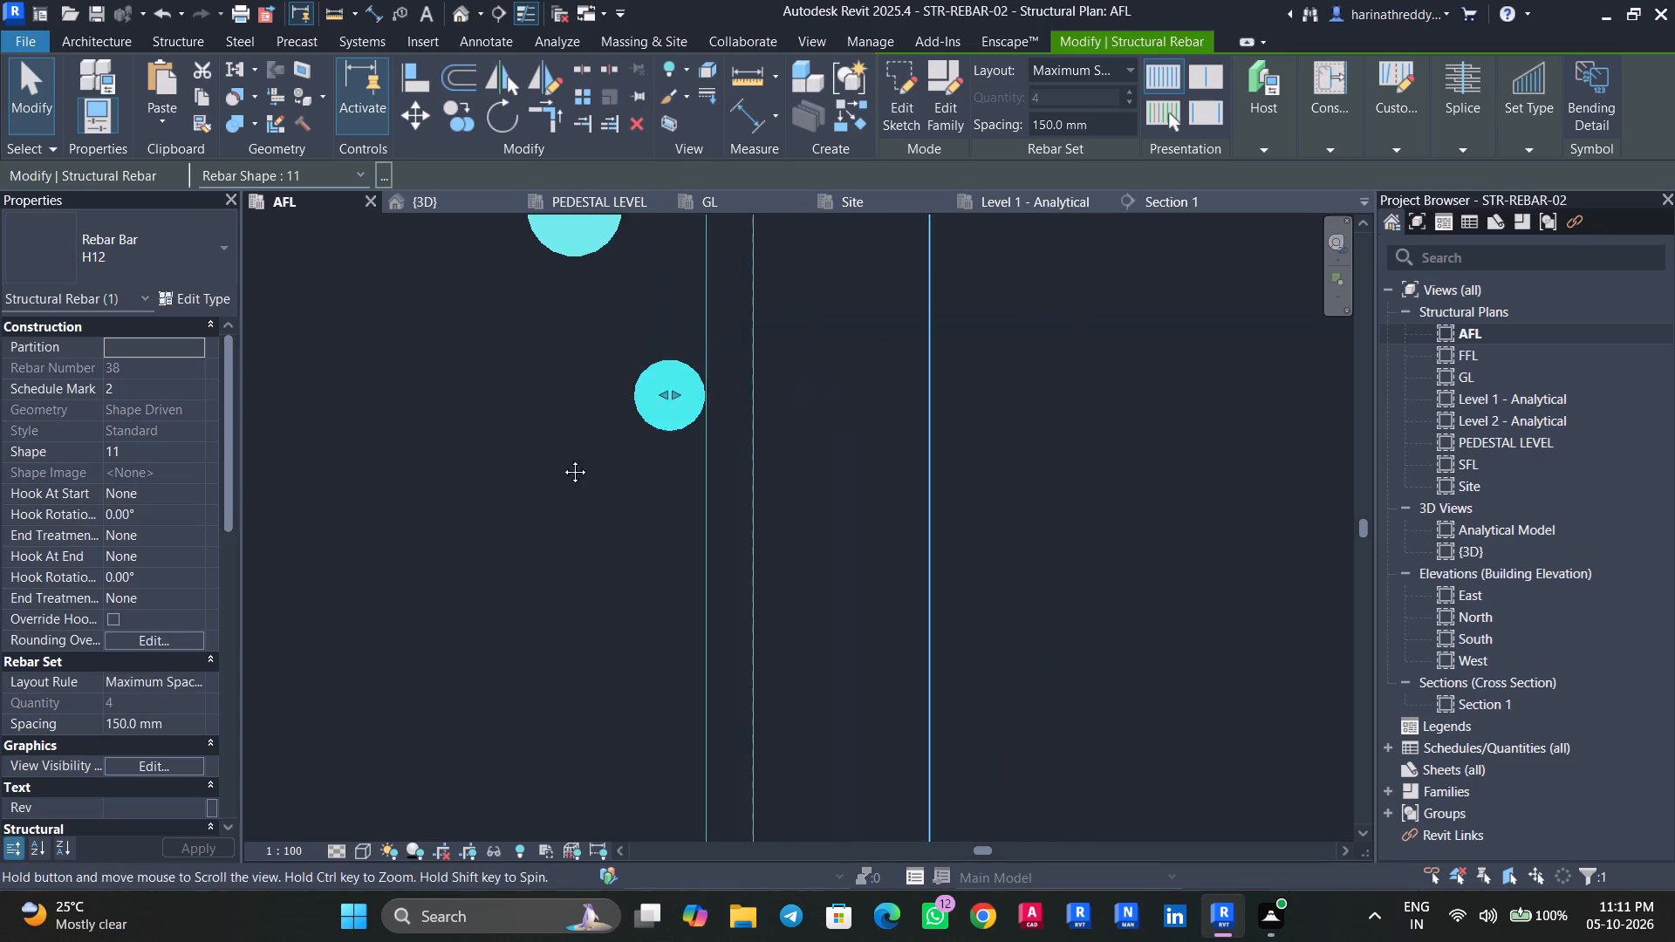
pyautogui.moveTo(562, 459); pyautogui.dragTo(626, 635, button='middle')
pyautogui.scroll(1, 588, 517)
pyautogui.press('Escape')
pyautogui.press('Escape')
# Move this pedestal's upper-right H16 bar diagonally into the stirrup's upper-right corner.
pyautogui.click(663, 453)
pyautogui.moveTo(695, 461); pyautogui.dragTo(775, 389)
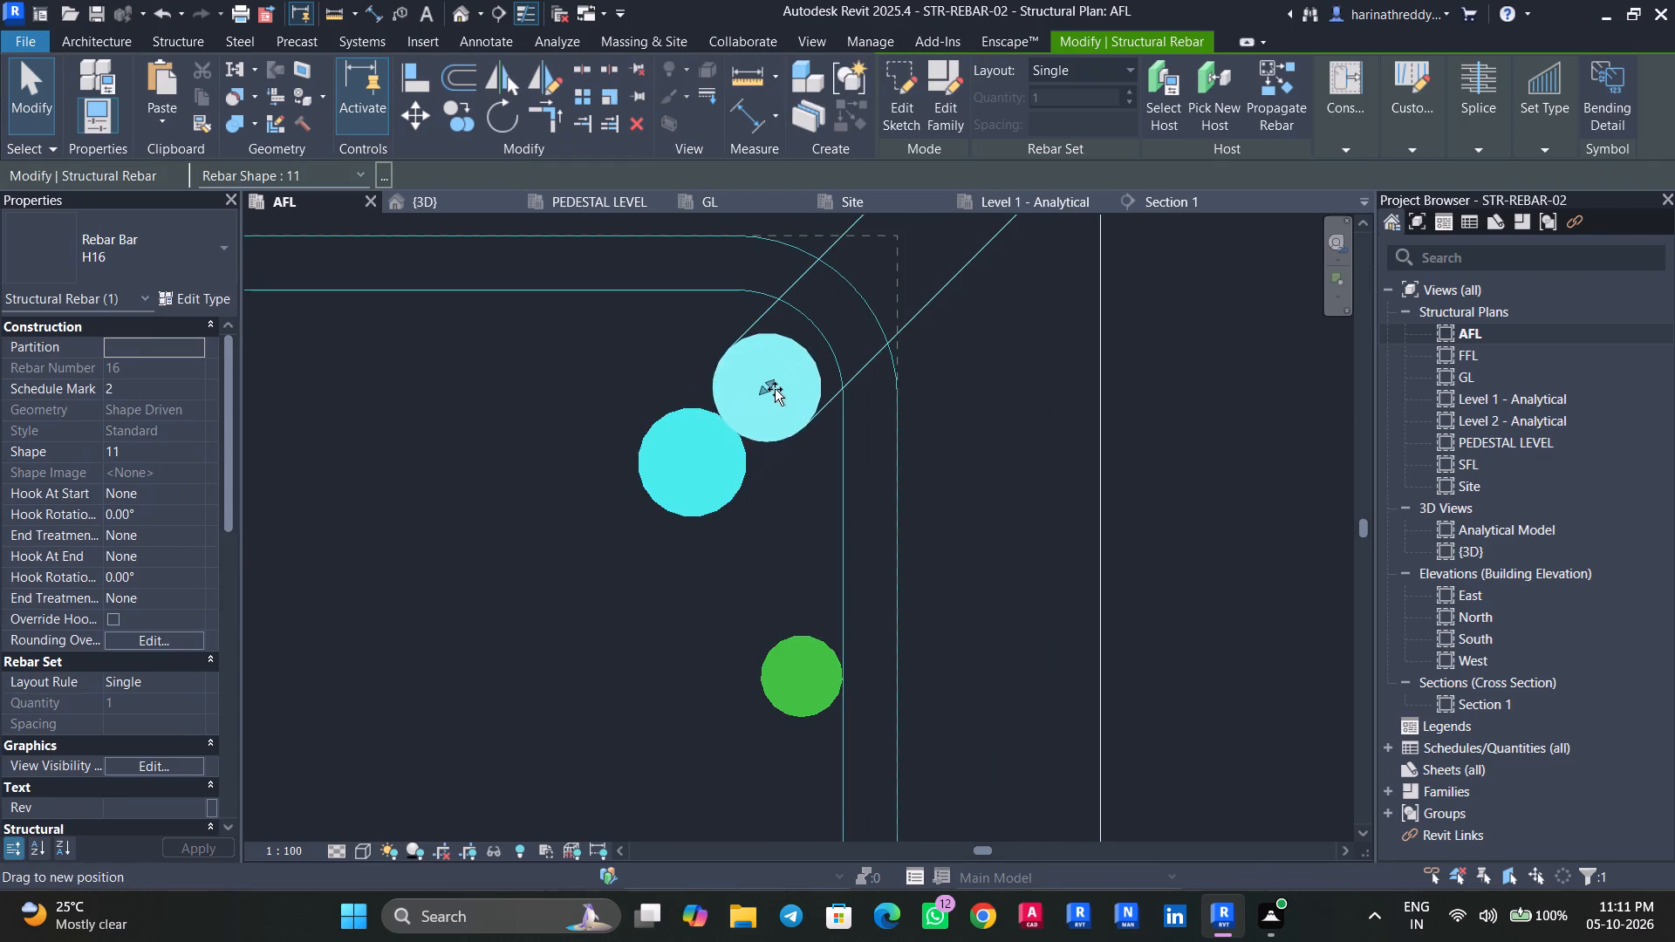
pyautogui.moveTo(775, 389); pyautogui.dragTo(788, 379)
pyautogui.press('Escape')
# Move this pedestal's upper-left H16 bar diagonally into the stirrup's hooked upper-left corner.
pyautogui.scroll(-9, 691, 474)
pyautogui.moveTo(555, 484); pyautogui.dragTo(946, 513, button='middle')
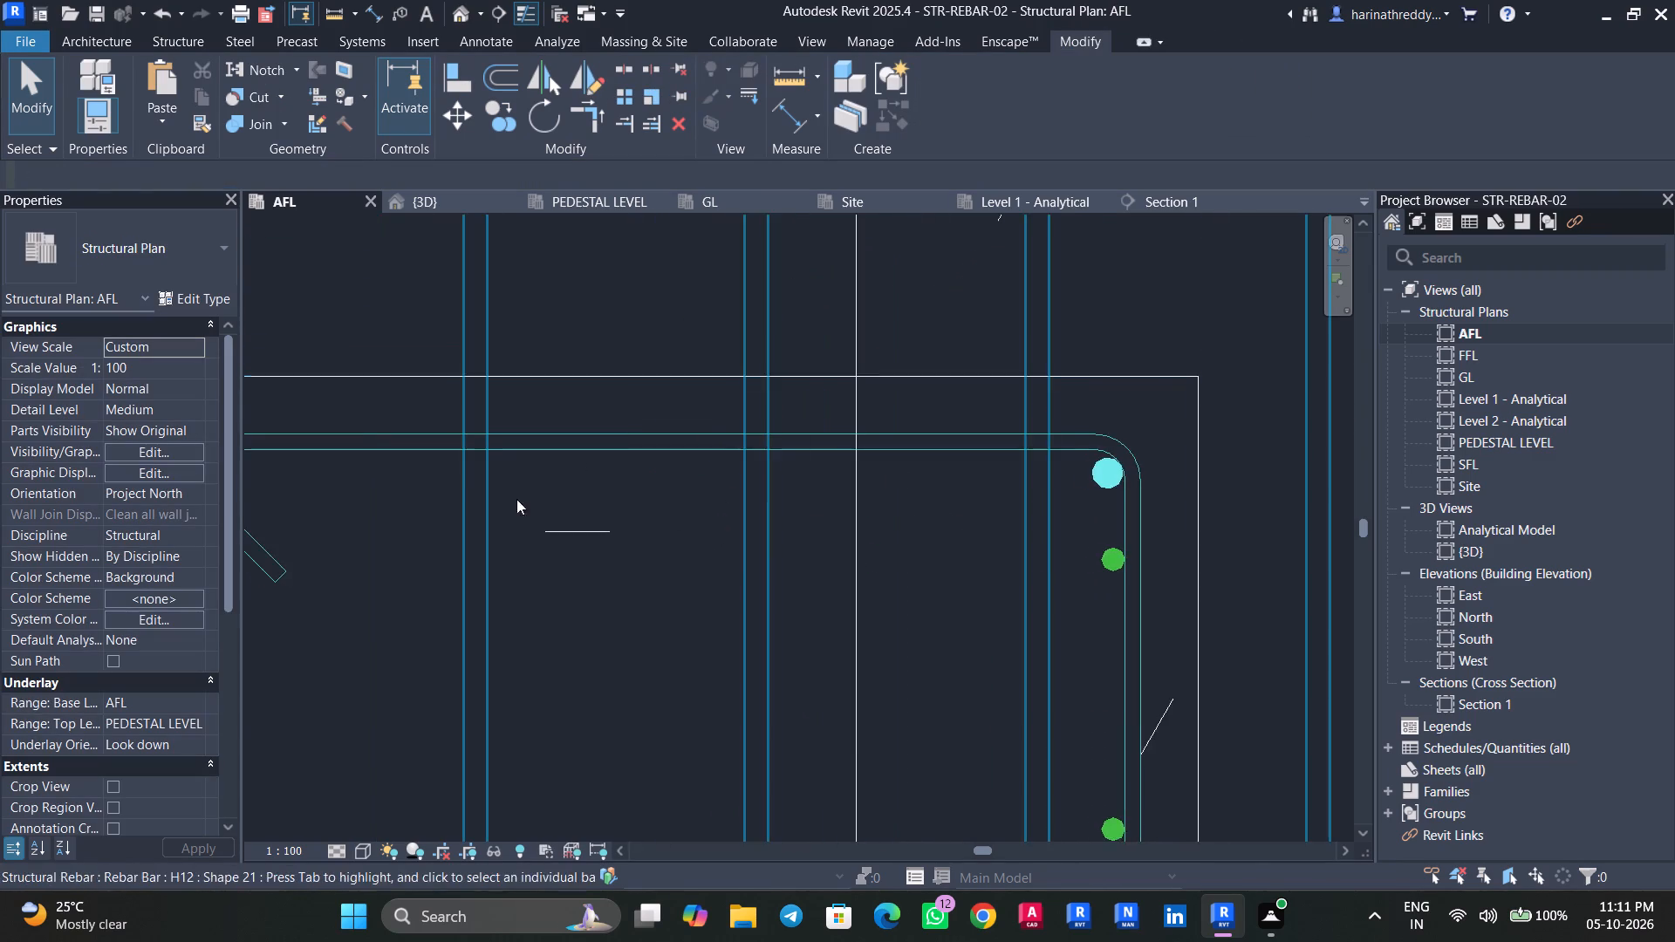
pyautogui.moveTo(479, 492); pyautogui.dragTo(937, 500, button='middle')
pyautogui.scroll(4, 594, 486)
pyautogui.click(615, 513)
pyautogui.moveTo(602, 517); pyautogui.dragTo(571, 468)
pyautogui.scroll(2, 541, 456)
pyautogui.press('Escape')
pyautogui.press('Escape')
# Move the left-hand set of H12 vertical bars outward against the inner face of the stirrup's left leg.
pyautogui.click(619, 691)
pyautogui.scroll(1, 608, 723)
pyautogui.moveTo(611, 722); pyautogui.dragTo(792, 511, button='middle')
pyautogui.moveTo(804, 468); pyautogui.dragTo(731, 468)
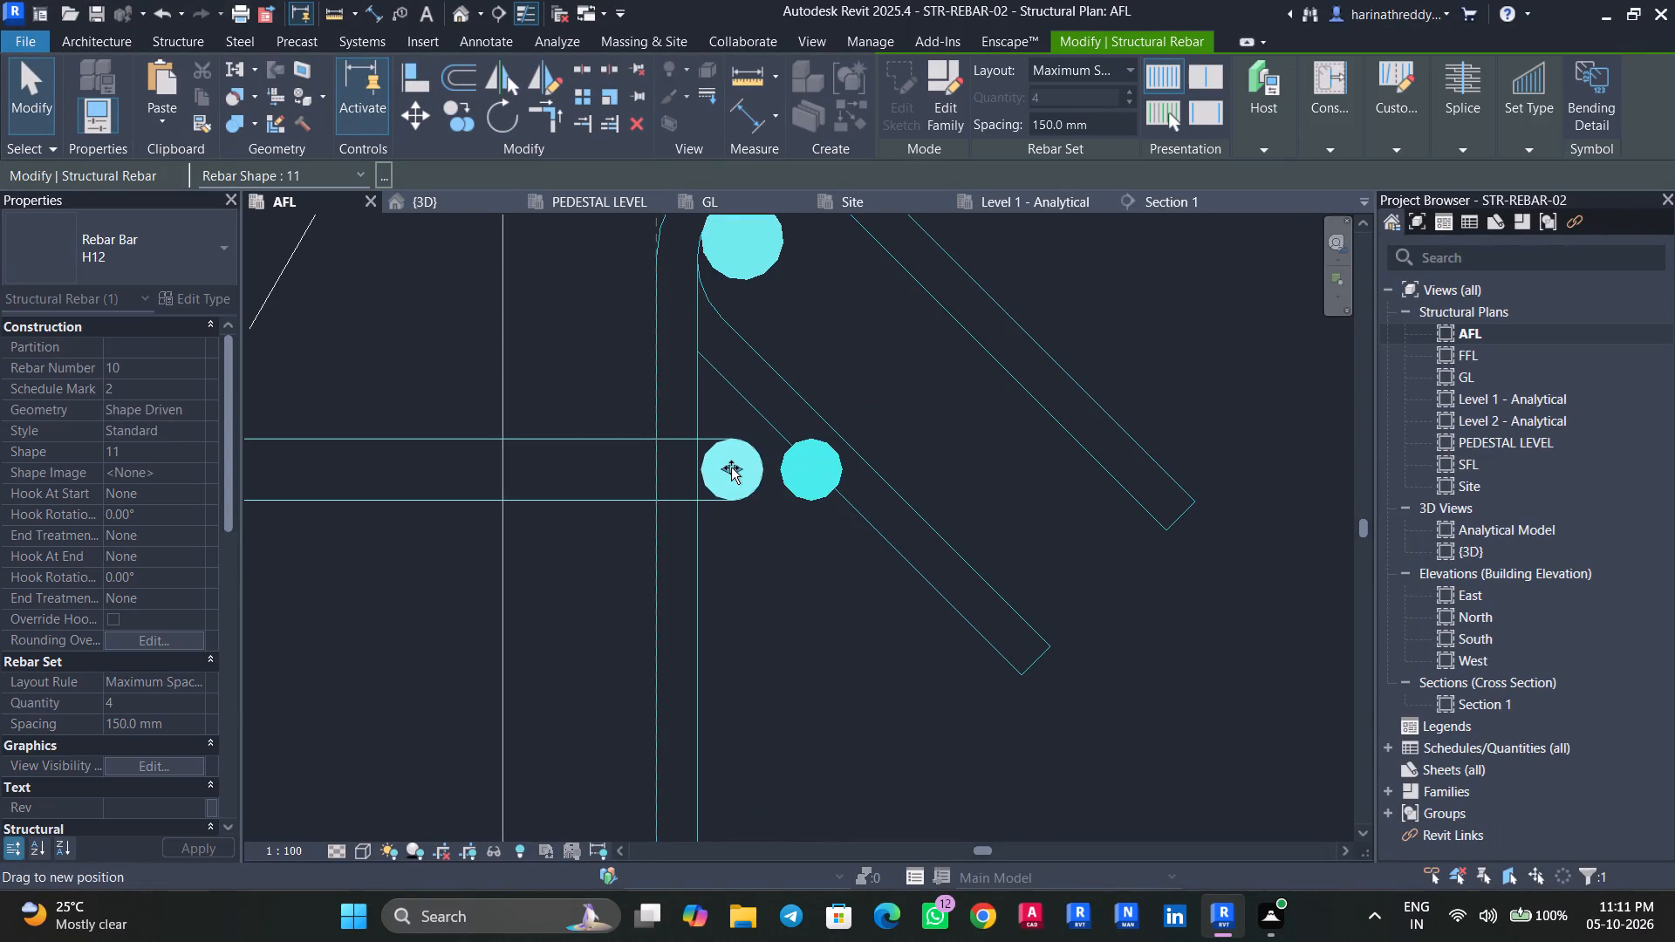
pyautogui.moveTo(731, 468); pyautogui.dragTo(730, 468)
pyautogui.press('Escape')
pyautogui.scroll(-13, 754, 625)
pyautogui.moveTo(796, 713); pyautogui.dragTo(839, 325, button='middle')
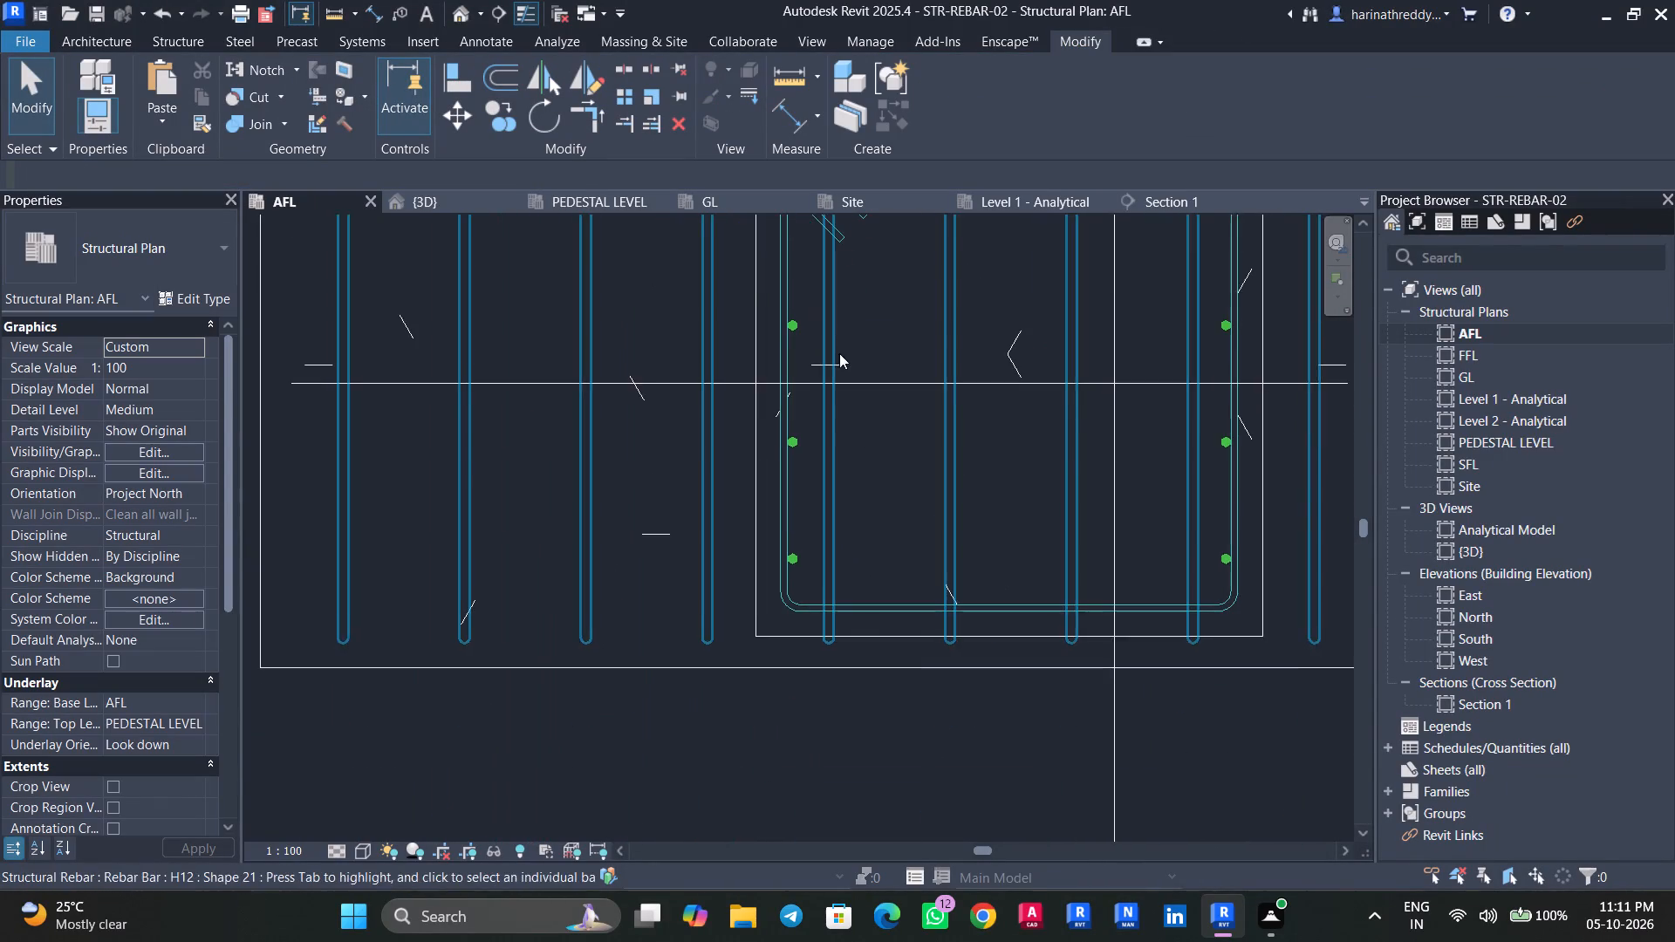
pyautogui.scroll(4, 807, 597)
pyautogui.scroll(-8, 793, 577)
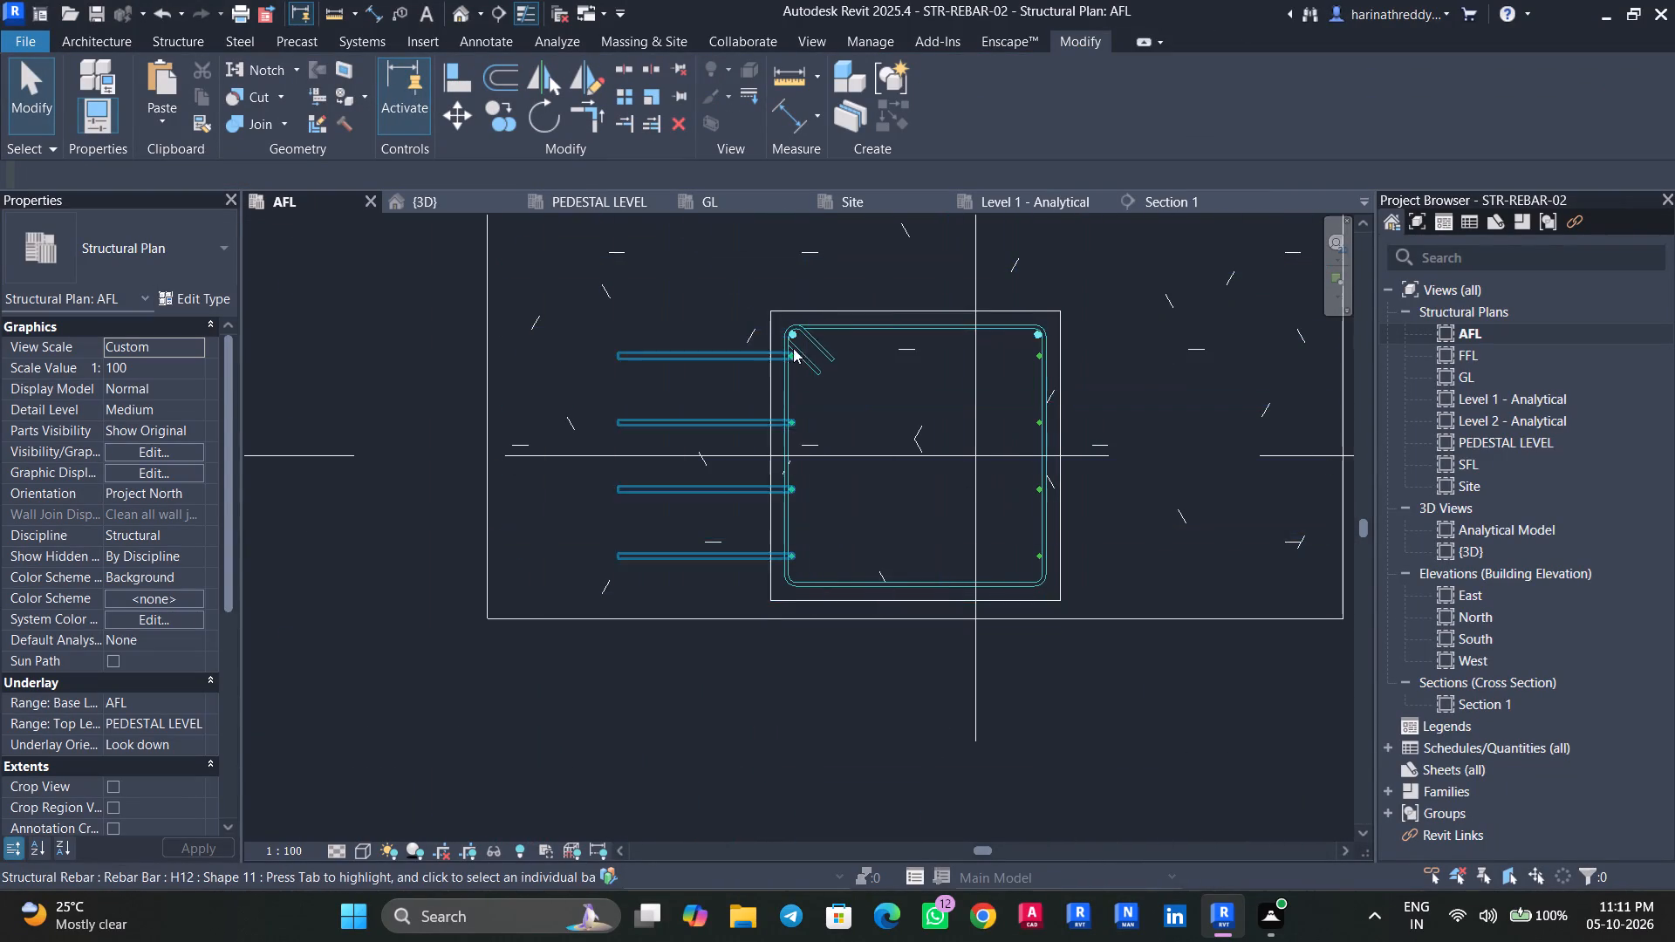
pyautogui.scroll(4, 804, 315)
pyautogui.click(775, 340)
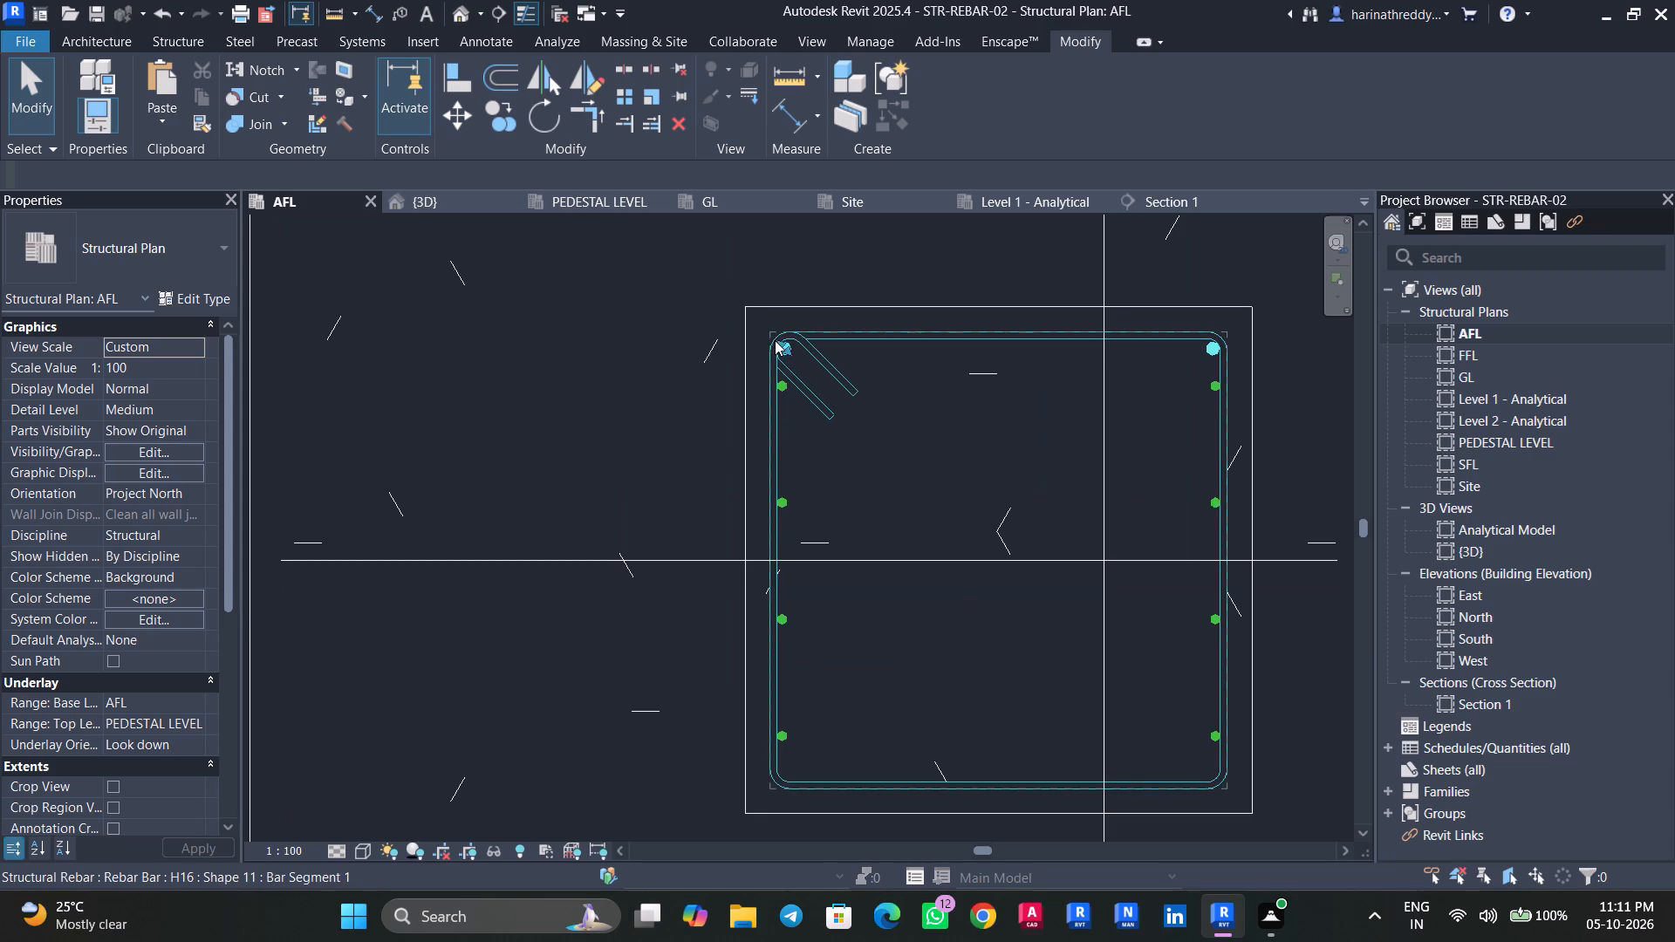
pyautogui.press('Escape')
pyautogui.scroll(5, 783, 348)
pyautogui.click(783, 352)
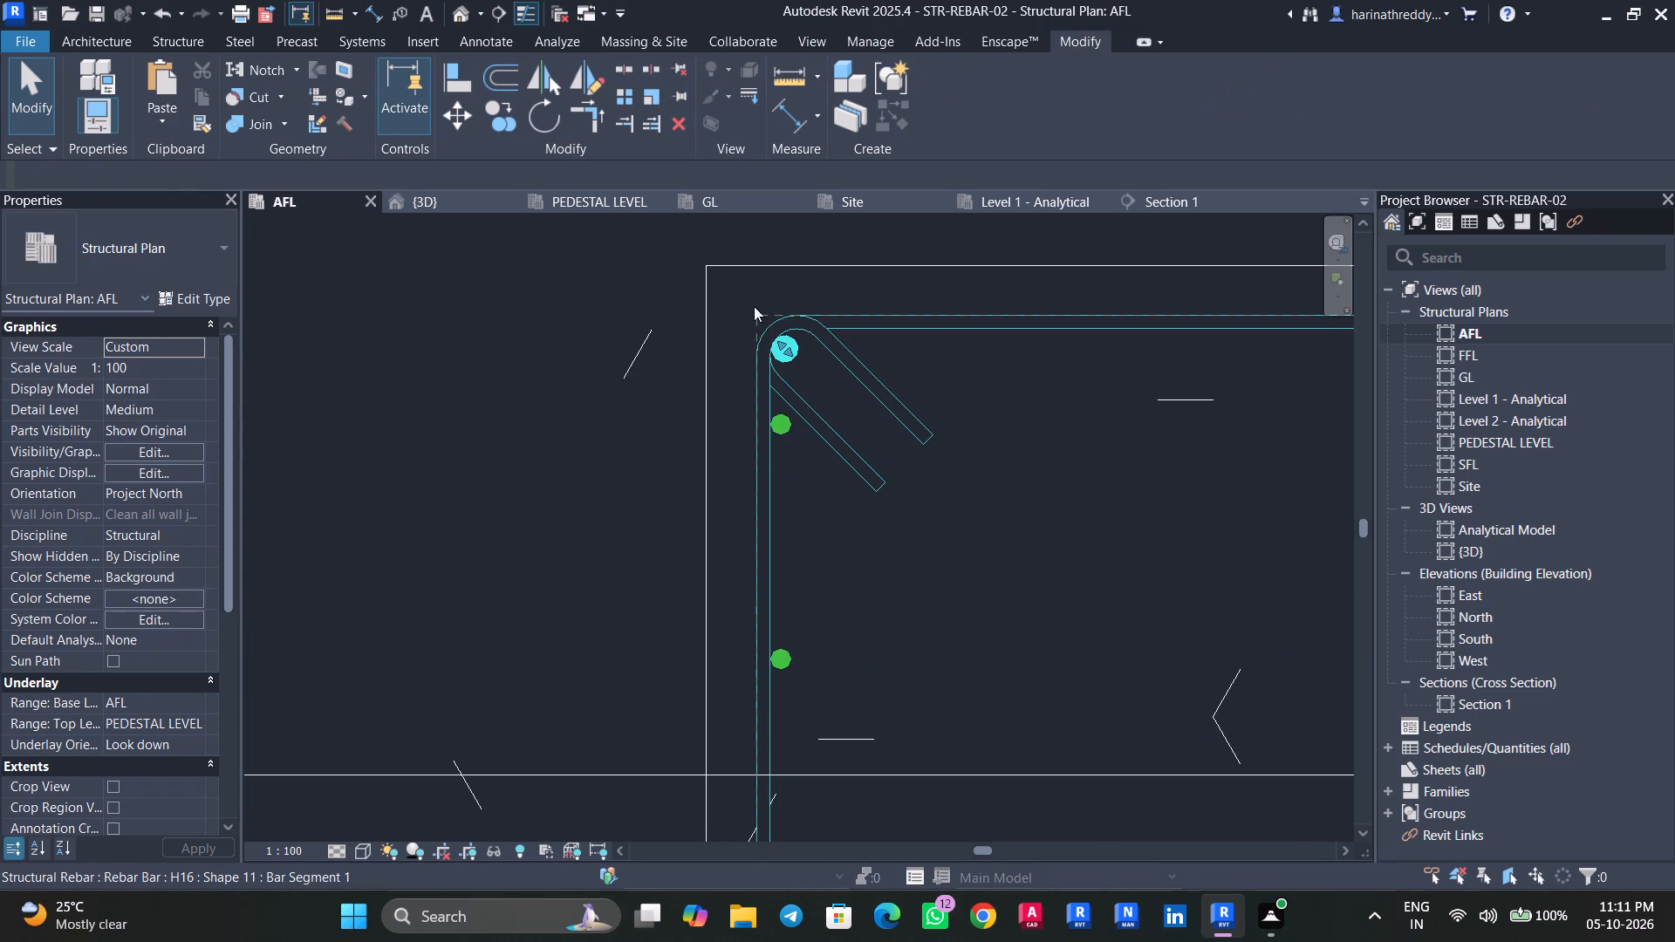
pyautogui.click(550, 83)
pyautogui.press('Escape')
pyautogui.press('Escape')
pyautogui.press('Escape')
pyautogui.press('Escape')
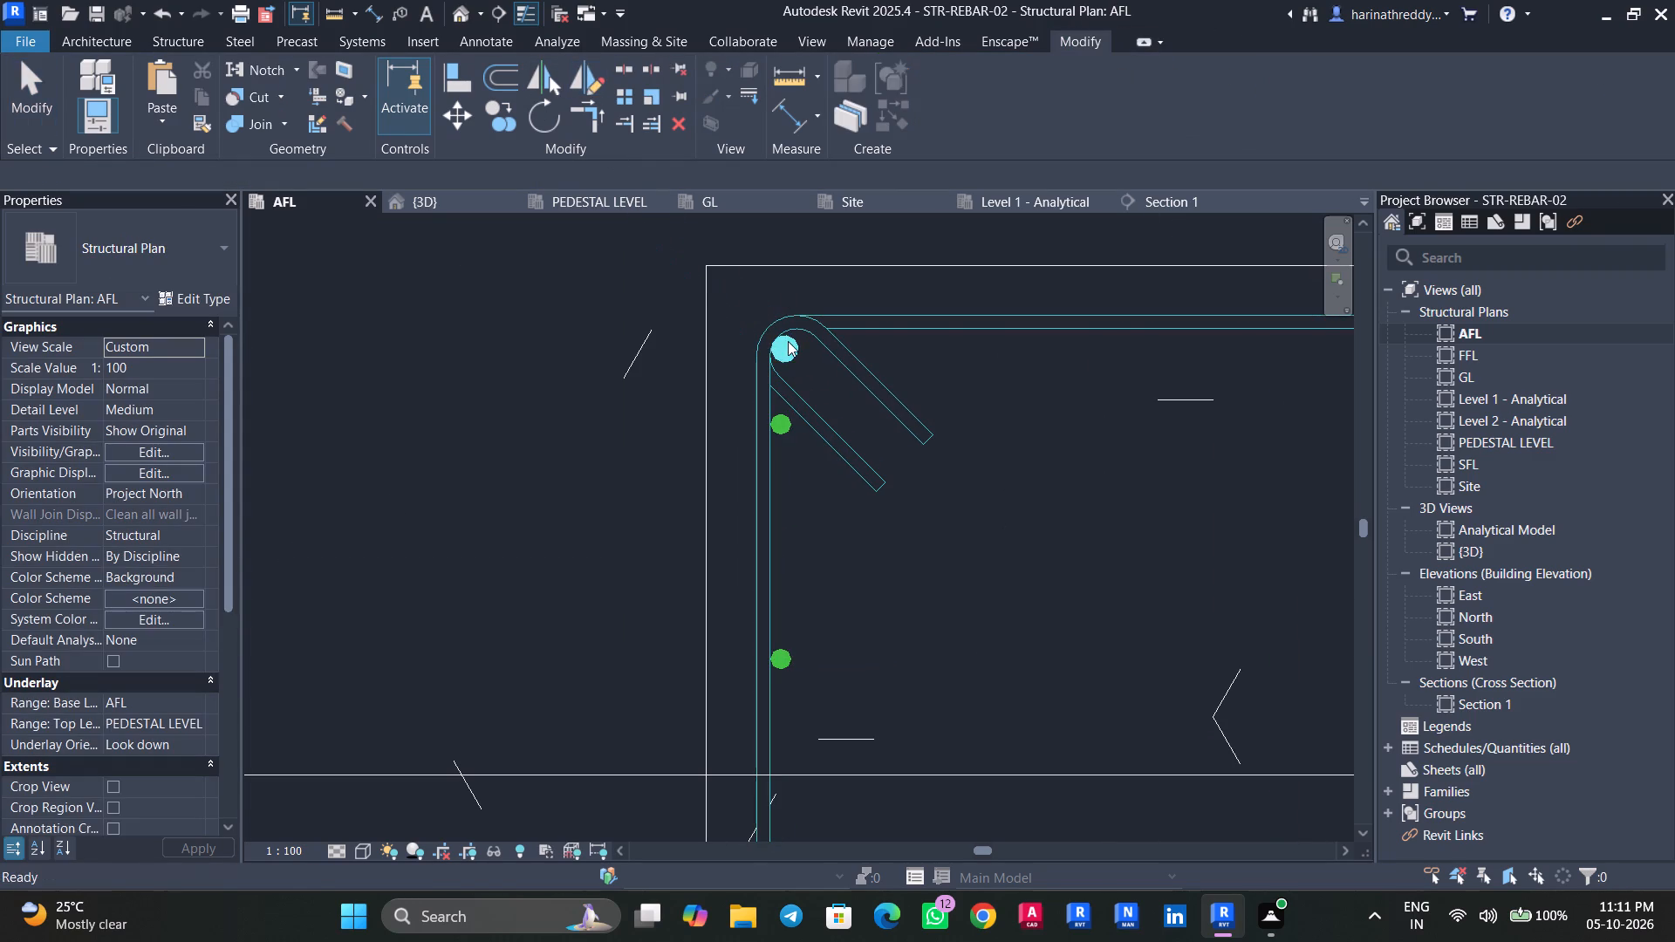
# Mirror a copy of the upper-left H16 bar about the pedestal's horizontal centreline into the lower-left stirrup corner.
pyautogui.click(794, 358)
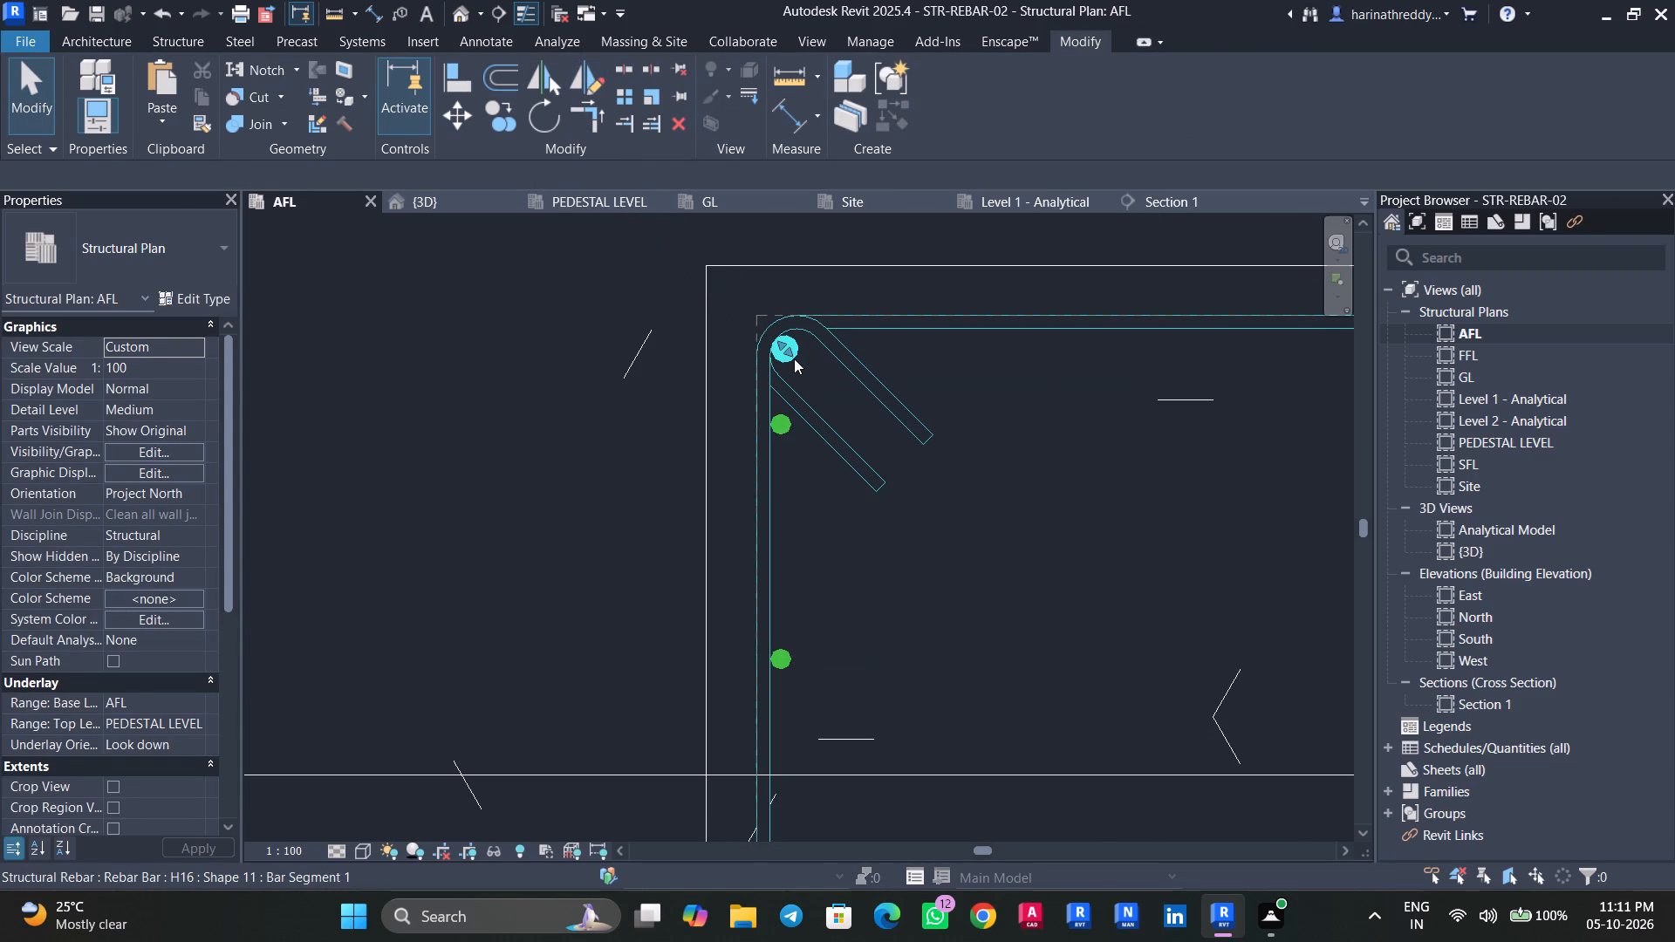
pyautogui.click(505, 85)
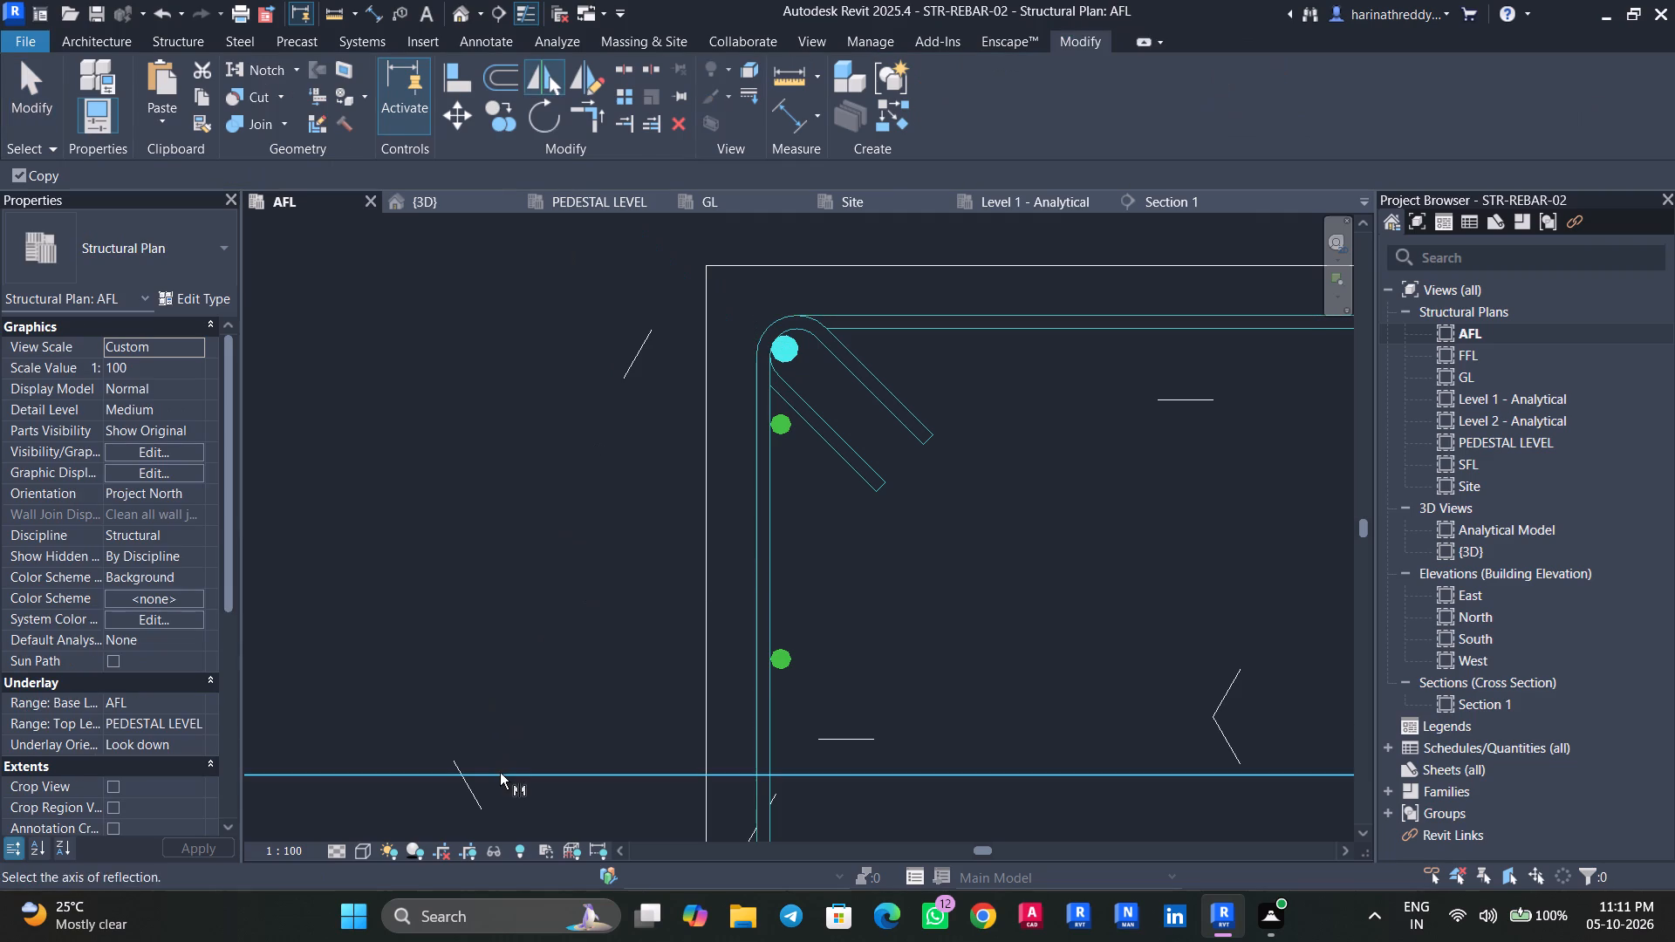
pyautogui.click(502, 773)
pyautogui.scroll(-9, 504, 756)
pyautogui.scroll(1, 504, 756)
pyautogui.moveTo(504, 747); pyautogui.dragTo(584, 338, button='middle')
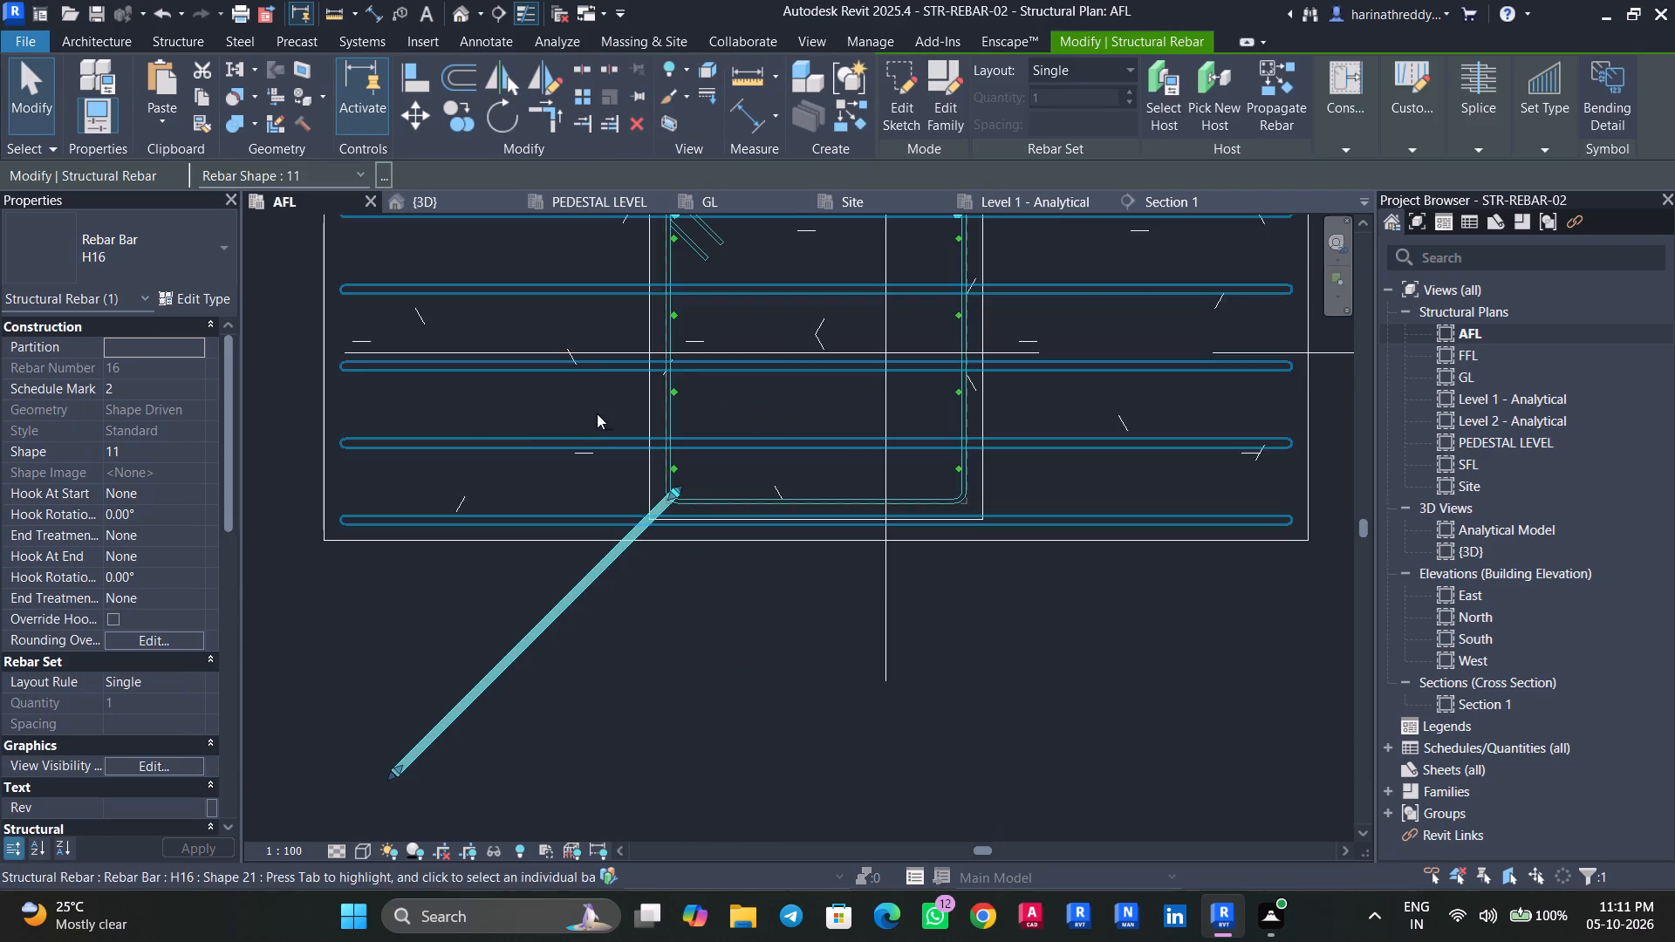
pyautogui.press('Escape')
pyautogui.press('Escape')
# Shorten the diagonal leg of the lower-left H16 bar so it ends inside the footing's lower edge.
pyautogui.click(597, 591)
pyautogui.click(588, 588)
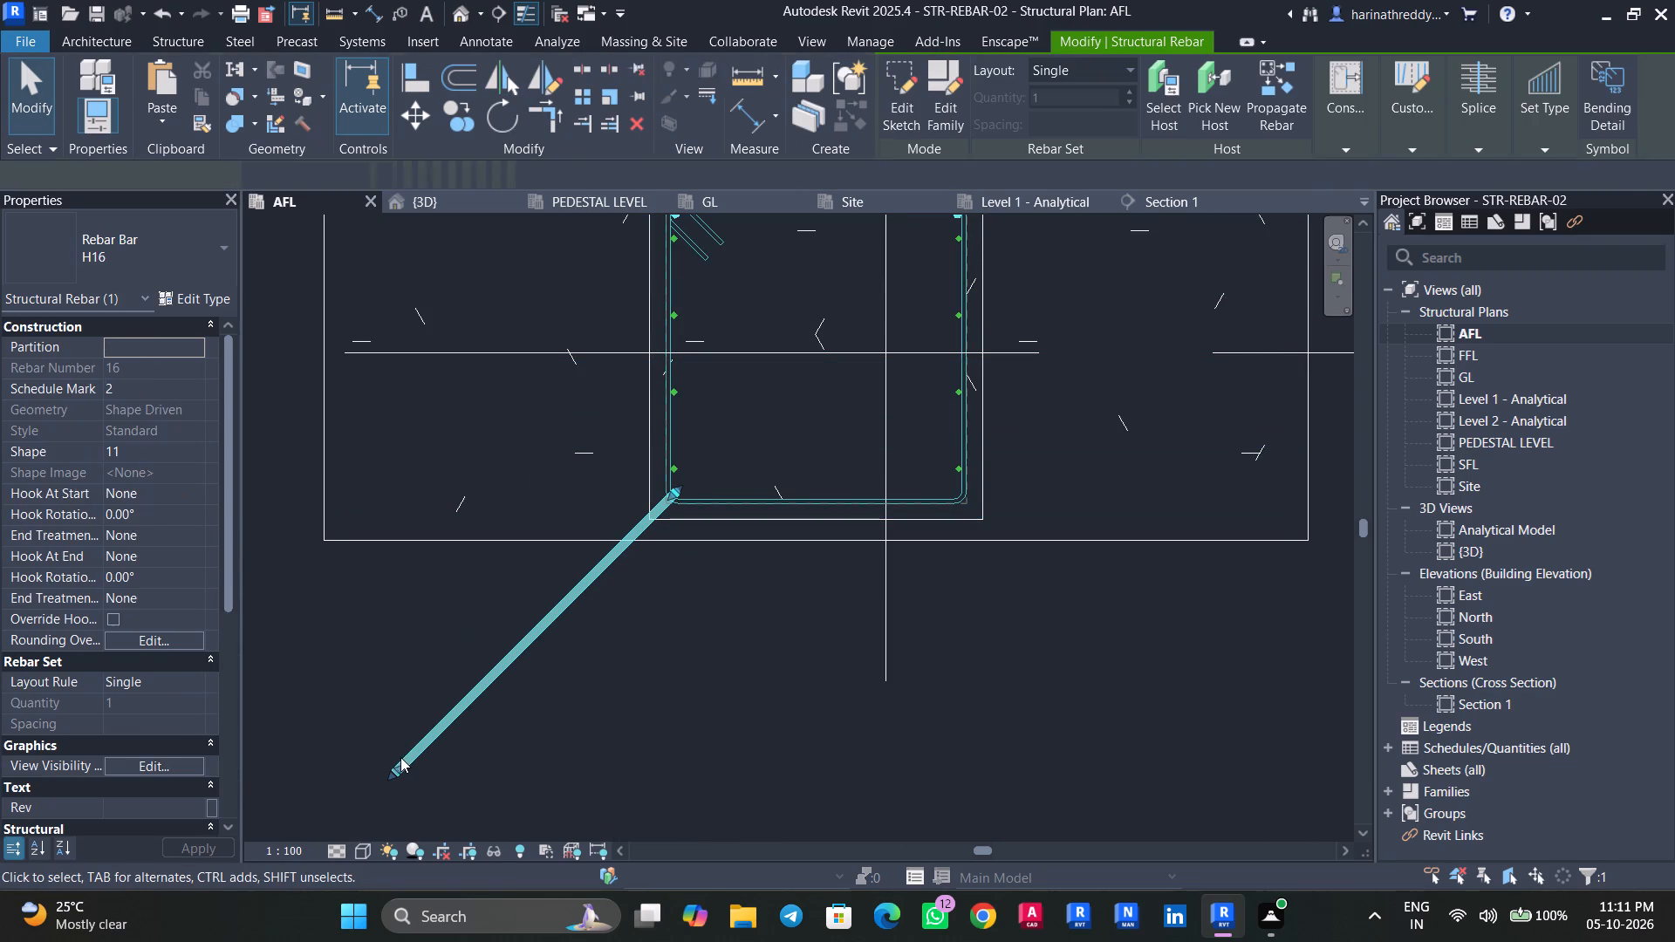
pyautogui.moveTo(399, 761); pyautogui.dragTo(639, 533)
pyautogui.scroll(4, 639, 533)
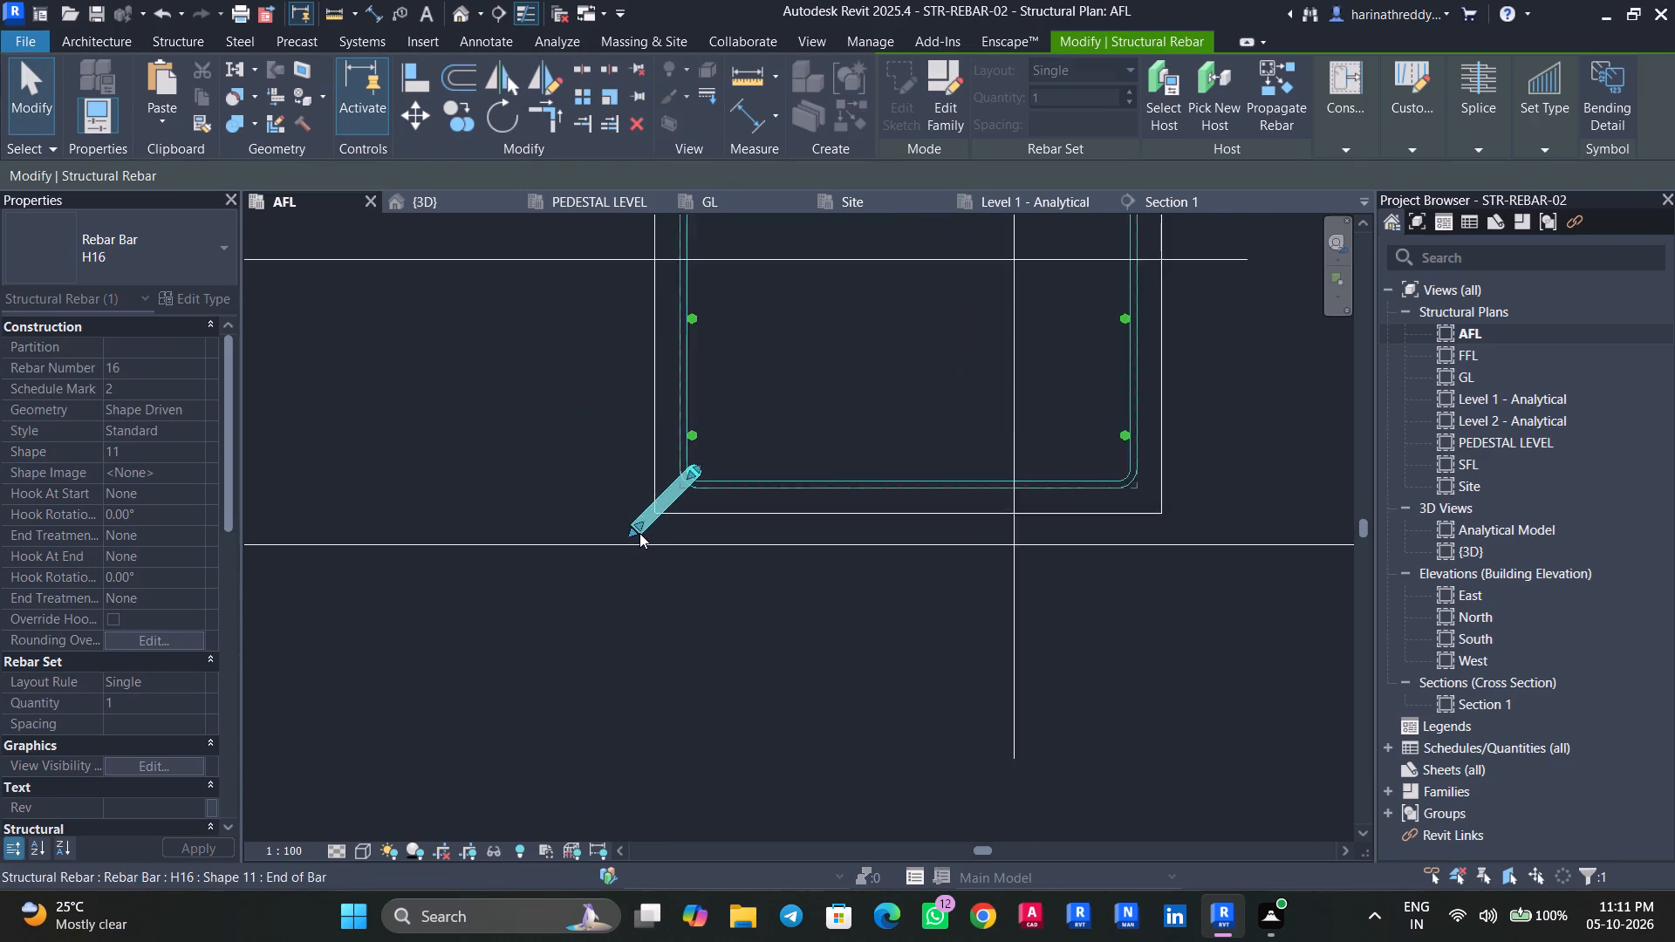
pyautogui.scroll(4, 639, 533)
pyautogui.moveTo(642, 532); pyautogui.dragTo(432, 704, button='middle')
pyautogui.press('Escape')
# Mirror a copy of the shortened lower-left H16 bar about the pedestal's vertical centreline into the lower-right stirrup corner.
pyautogui.press('Tab')
pyautogui.click(456, 687)
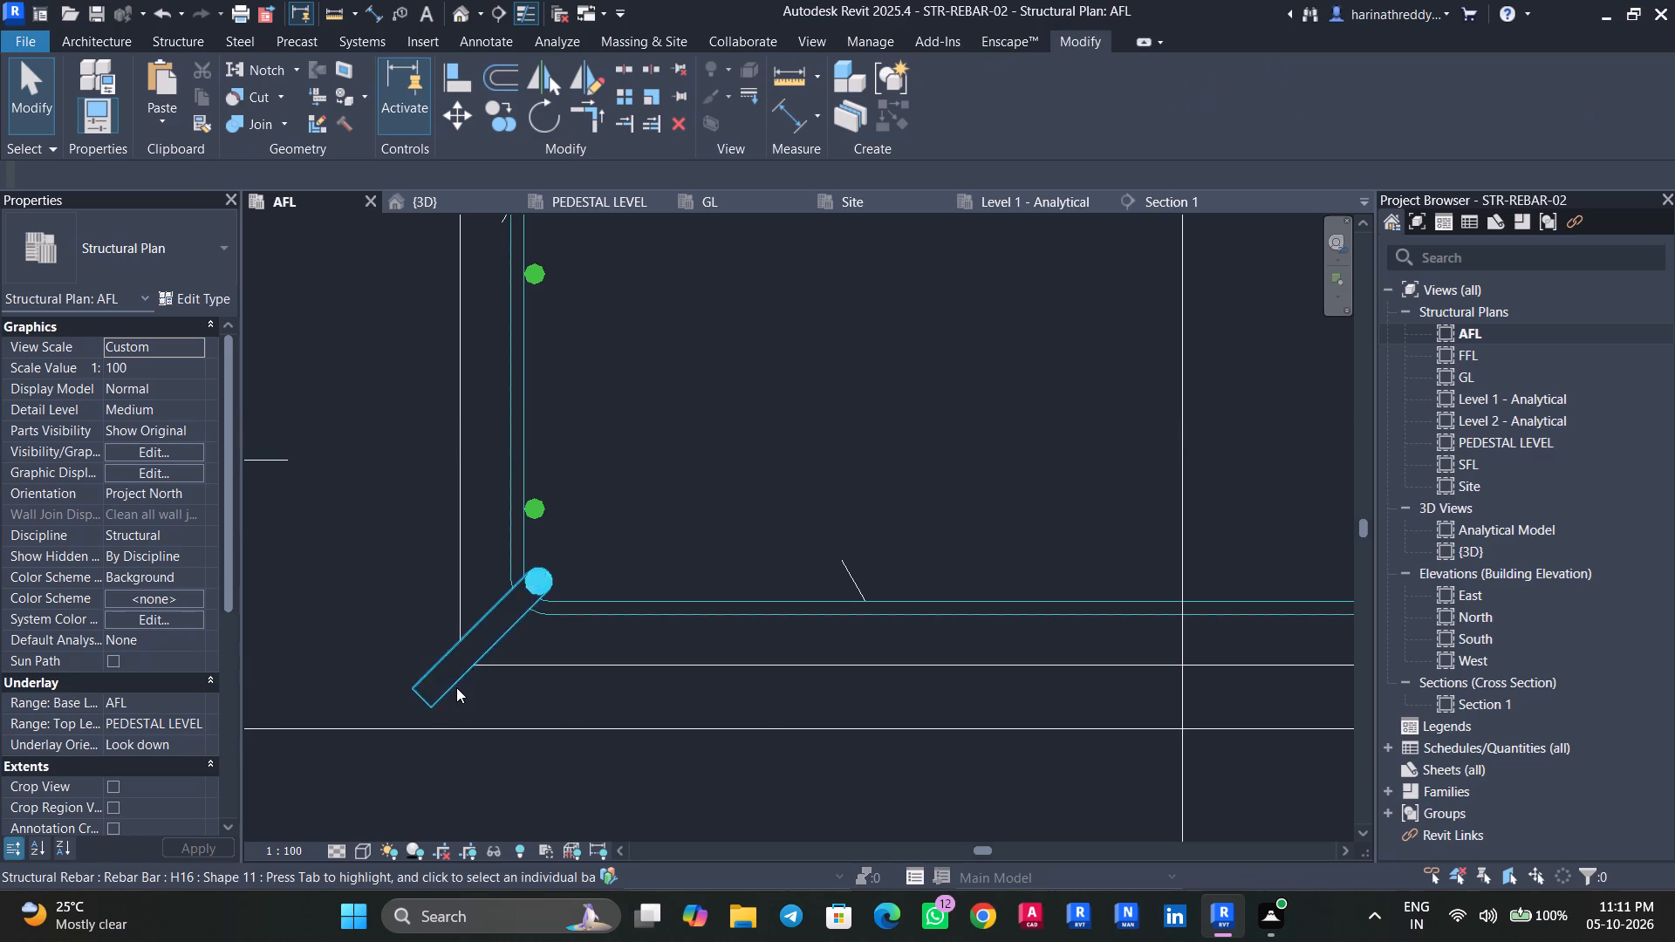
pyautogui.scroll(-4, 456, 687)
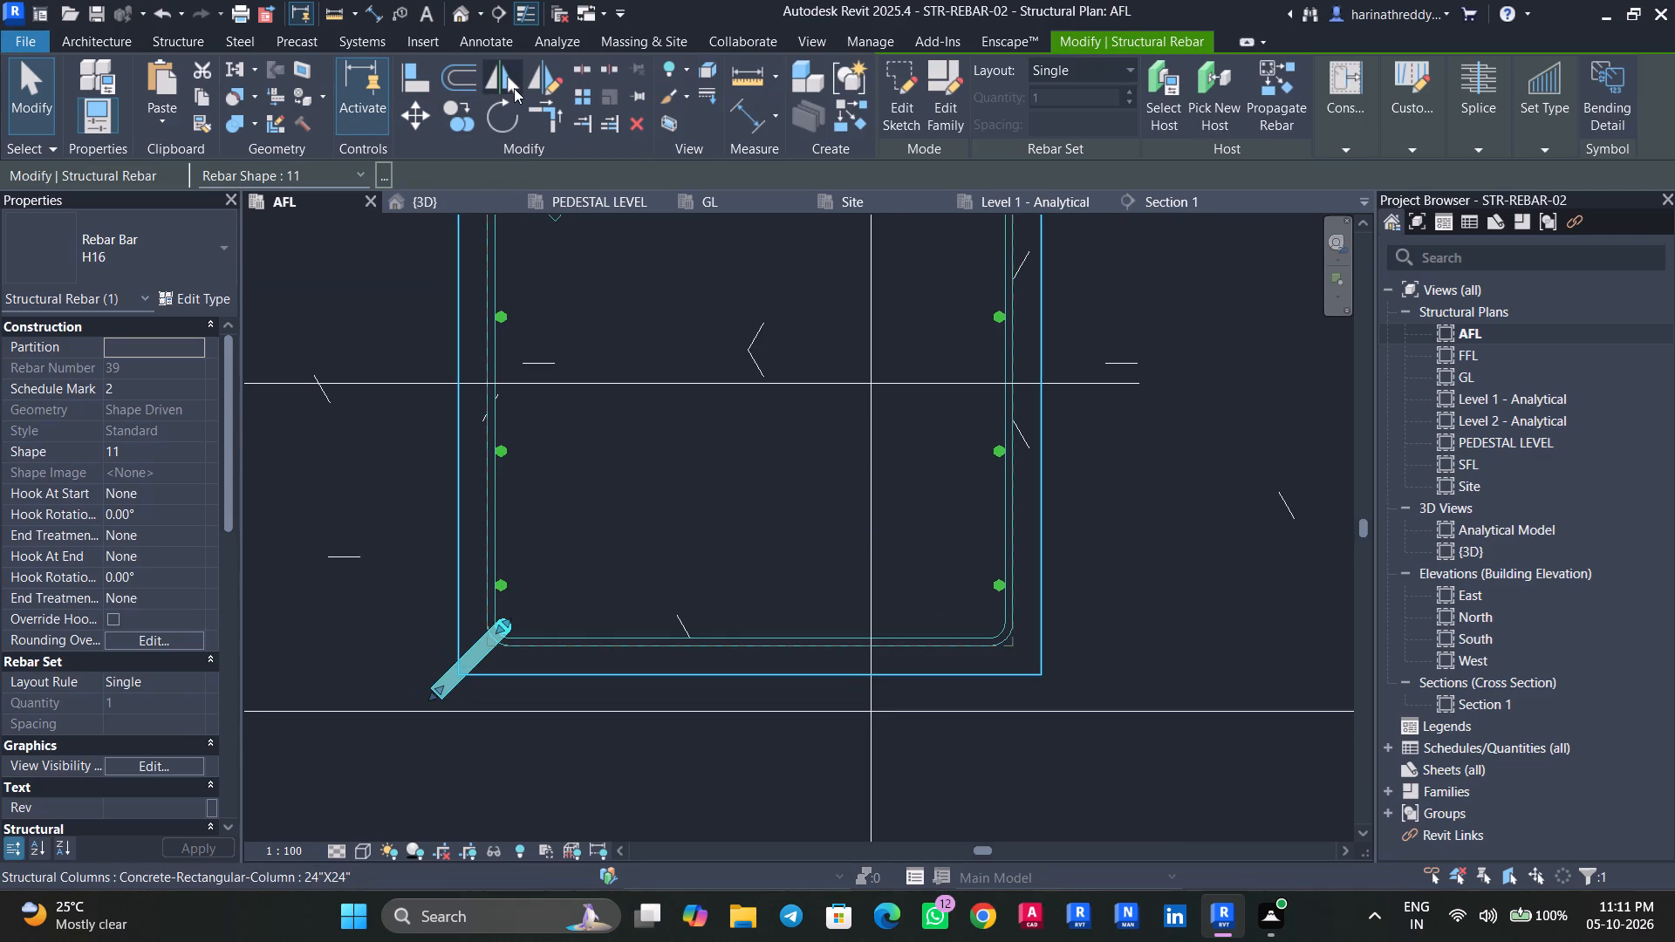
pyautogui.click(514, 88)
pyautogui.click(757, 472)
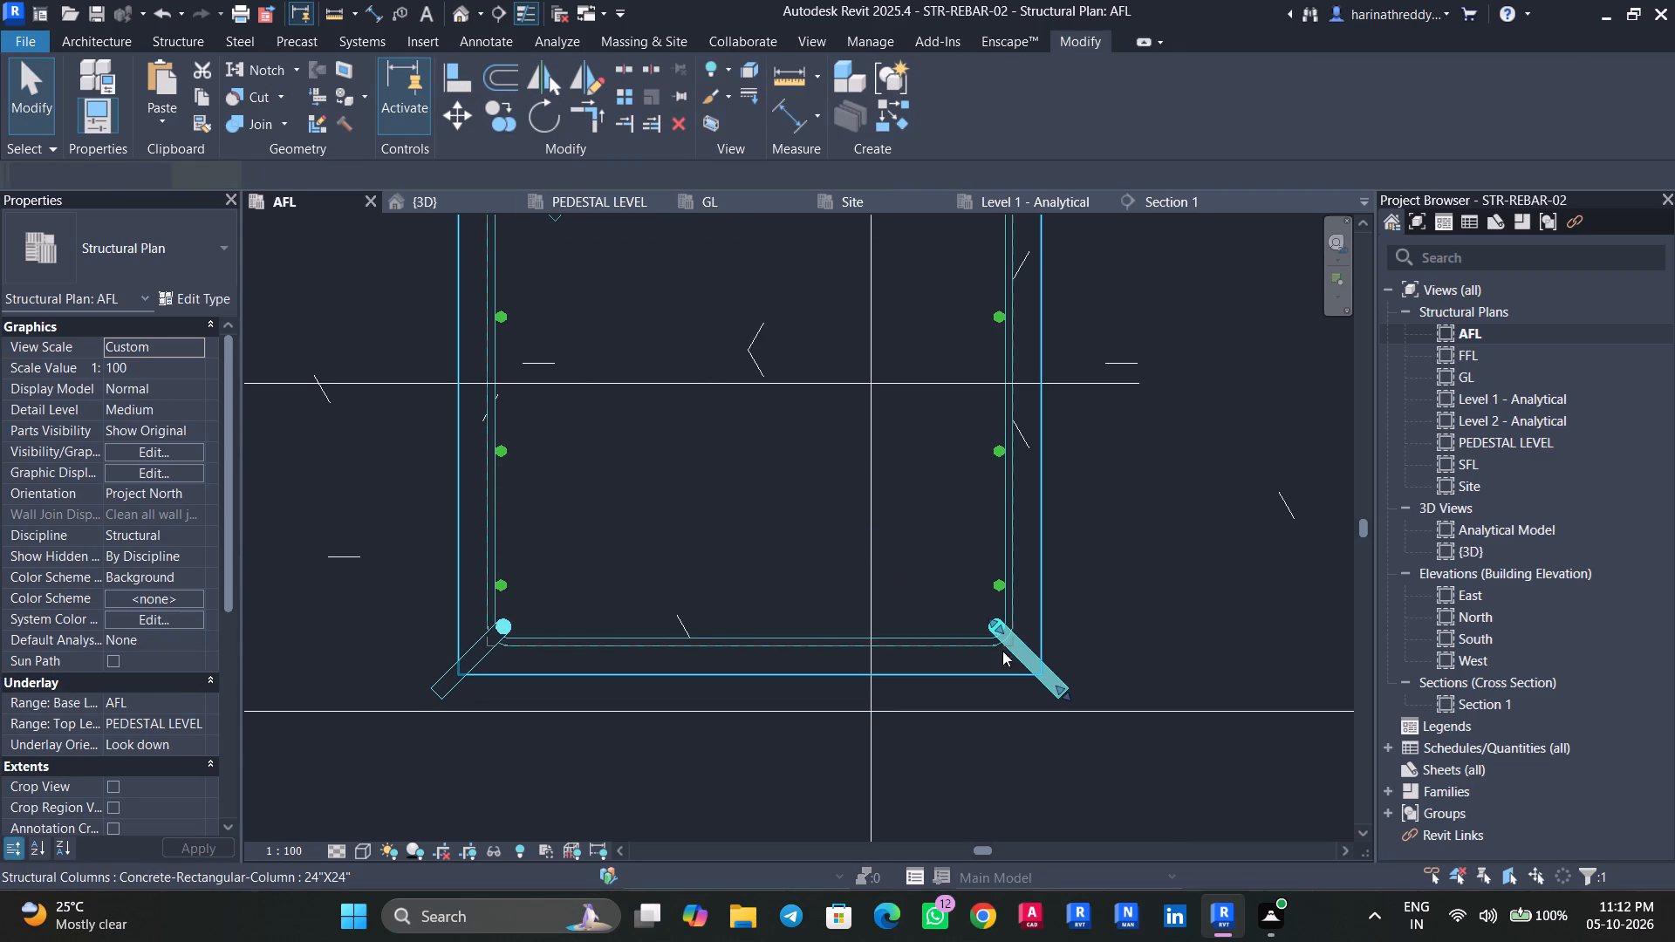
pyautogui.press('Escape')
pyautogui.press('Escape')
# Check the corner bars and side bars of the neighbouring pedestals across the AFL plan for missing or misplaced reinforcement.
pyautogui.scroll(-10, 807, 568)
pyautogui.scroll(4, 727, 468)
pyautogui.scroll(-1, 727, 468)
pyautogui.scroll(6, 906, 495)
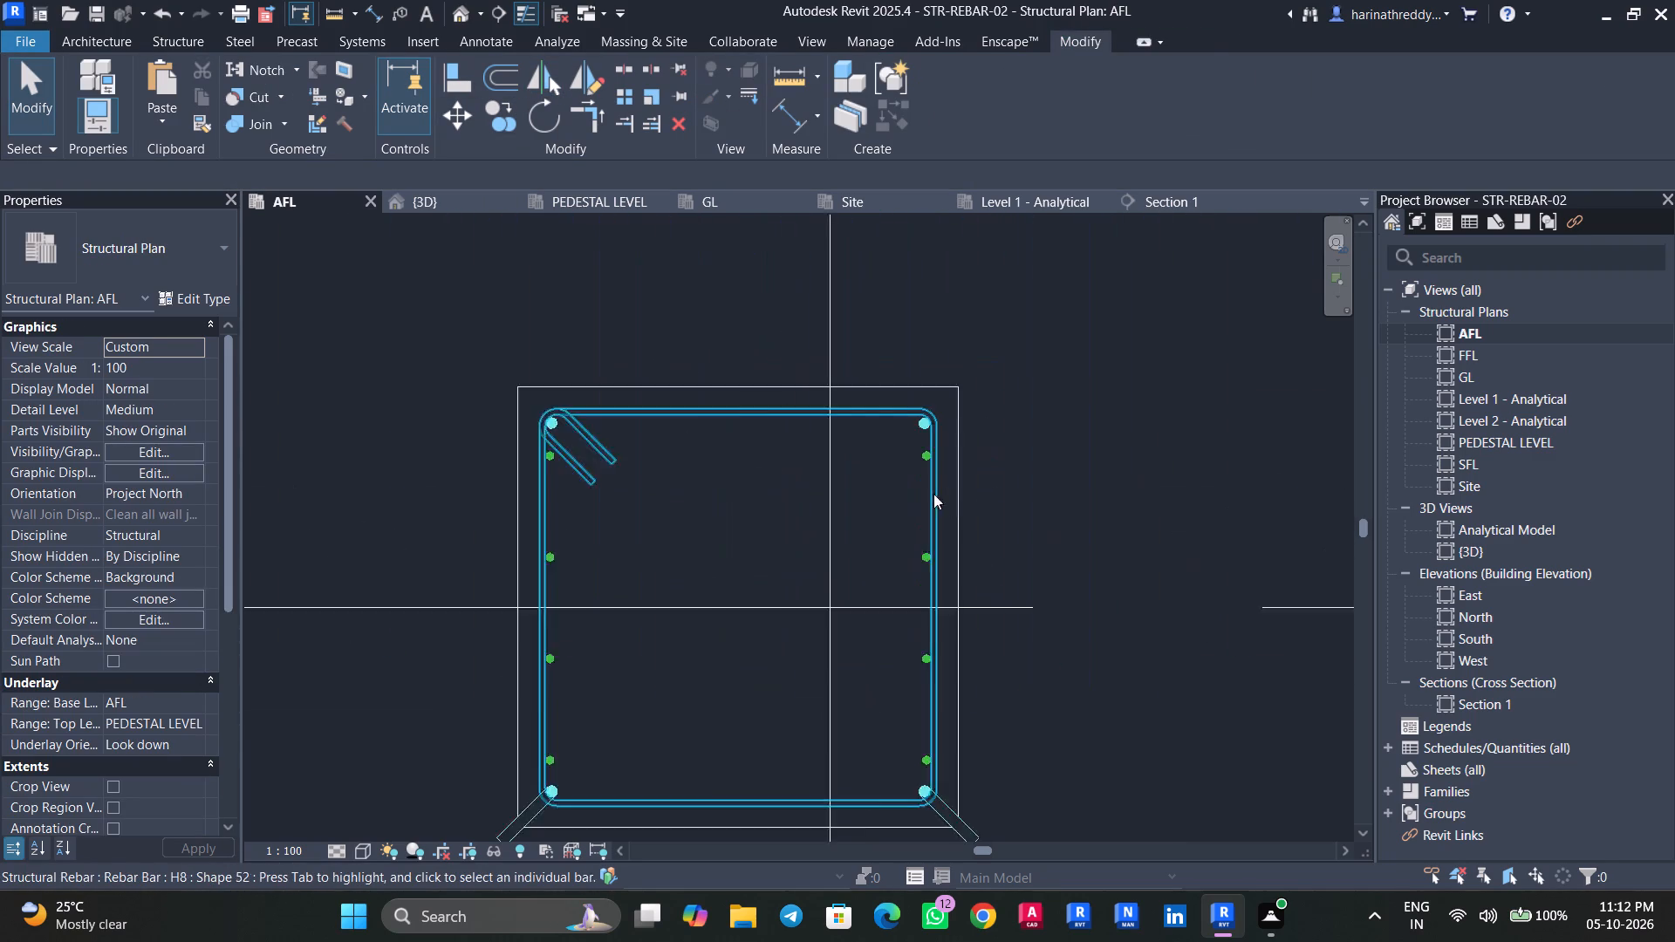
pyautogui.scroll(-9, 781, 491)
pyautogui.moveTo(438, 571); pyautogui.dragTo(884, 561, button='middle')
pyautogui.scroll(-4, 798, 562)
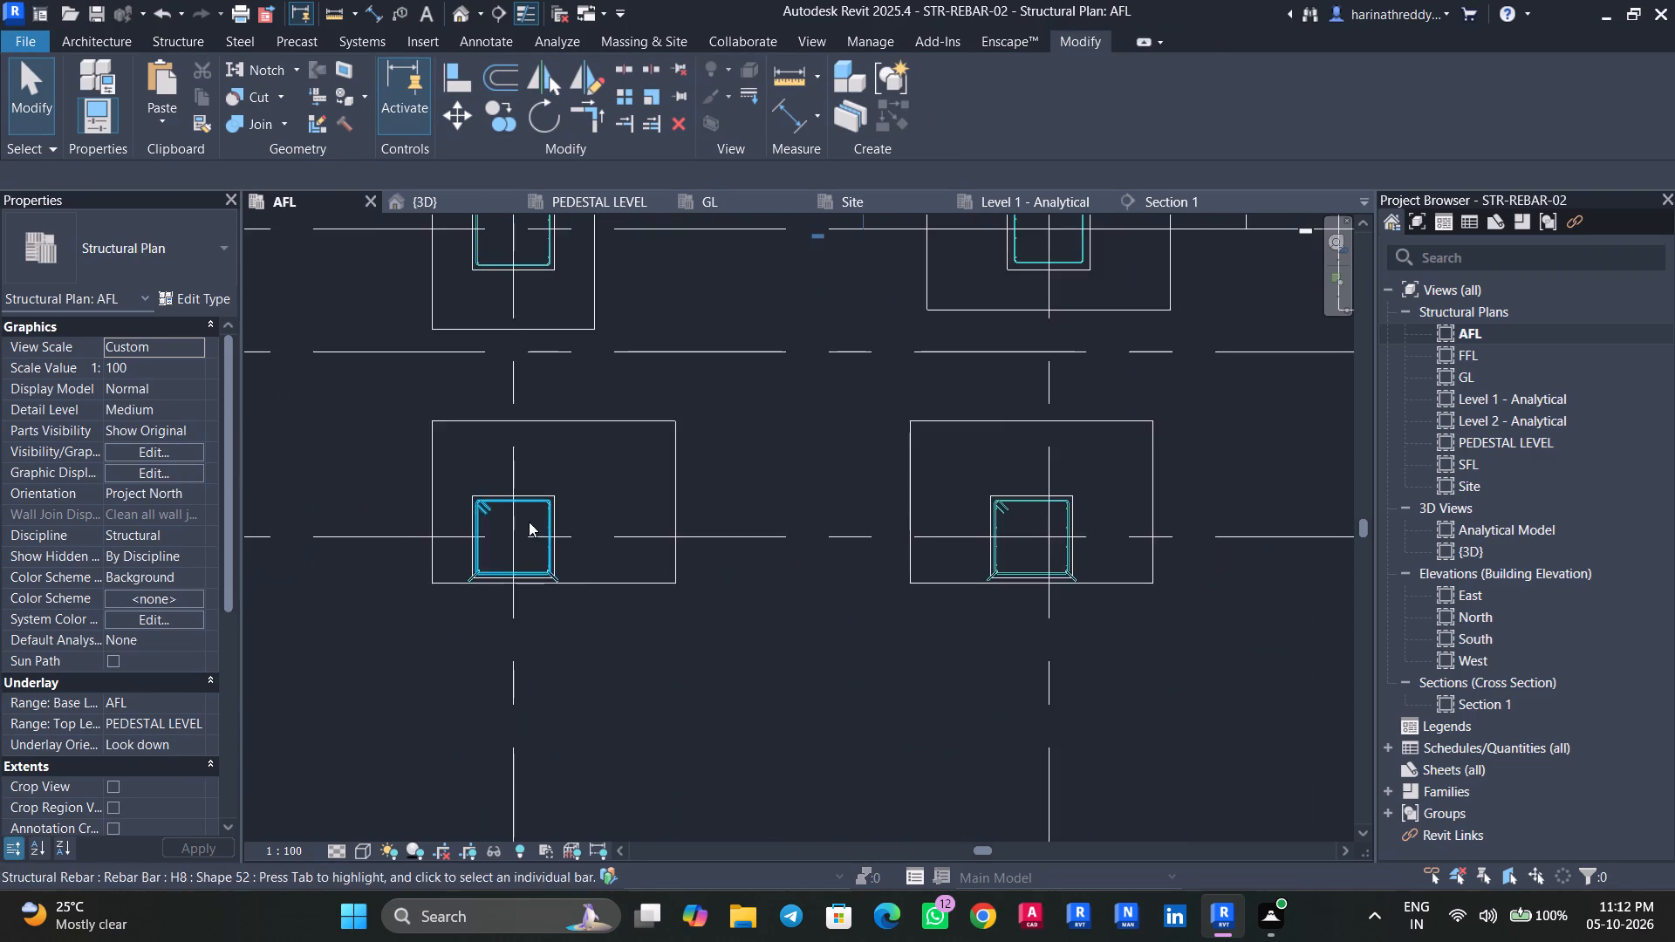
pyautogui.scroll(9, 529, 522)
pyautogui.moveTo(444, 563); pyautogui.dragTo(733, 566, button='middle')
pyautogui.scroll(11, 632, 564)
pyautogui.scroll(-8, 774, 531)
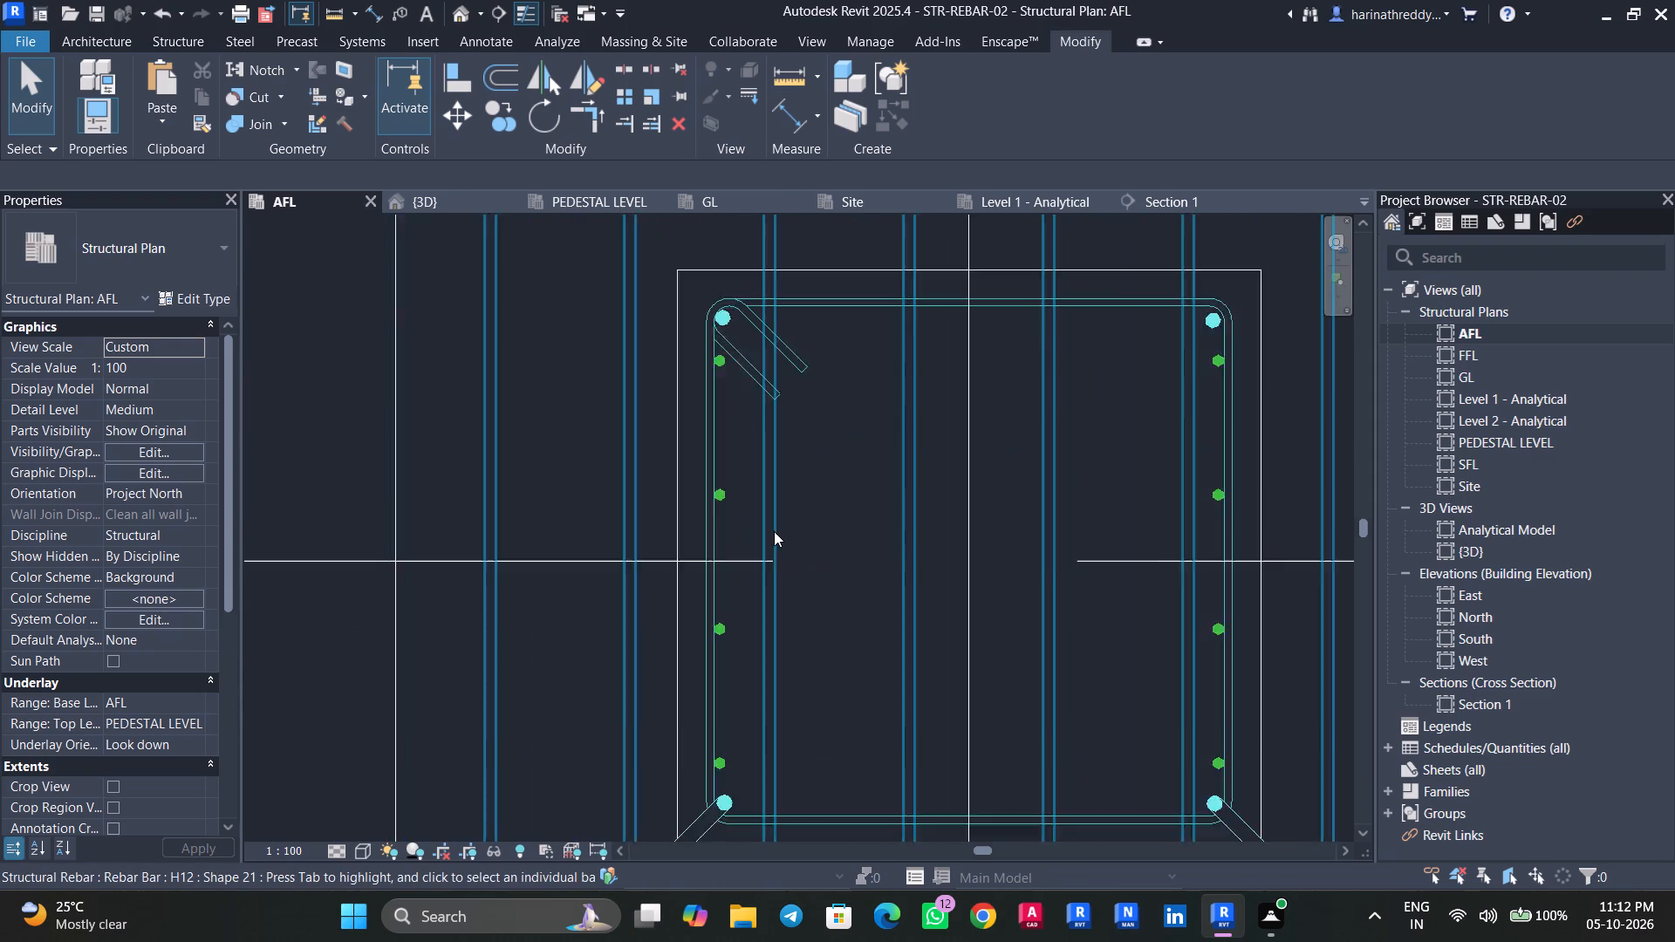
pyautogui.scroll(-1, 774, 531)
pyautogui.moveTo(906, 600); pyautogui.dragTo(831, 666, button='middle')
pyautogui.scroll(-3, 836, 657)
pyautogui.scroll(1, 836, 657)
pyautogui.scroll(-6, 836, 657)
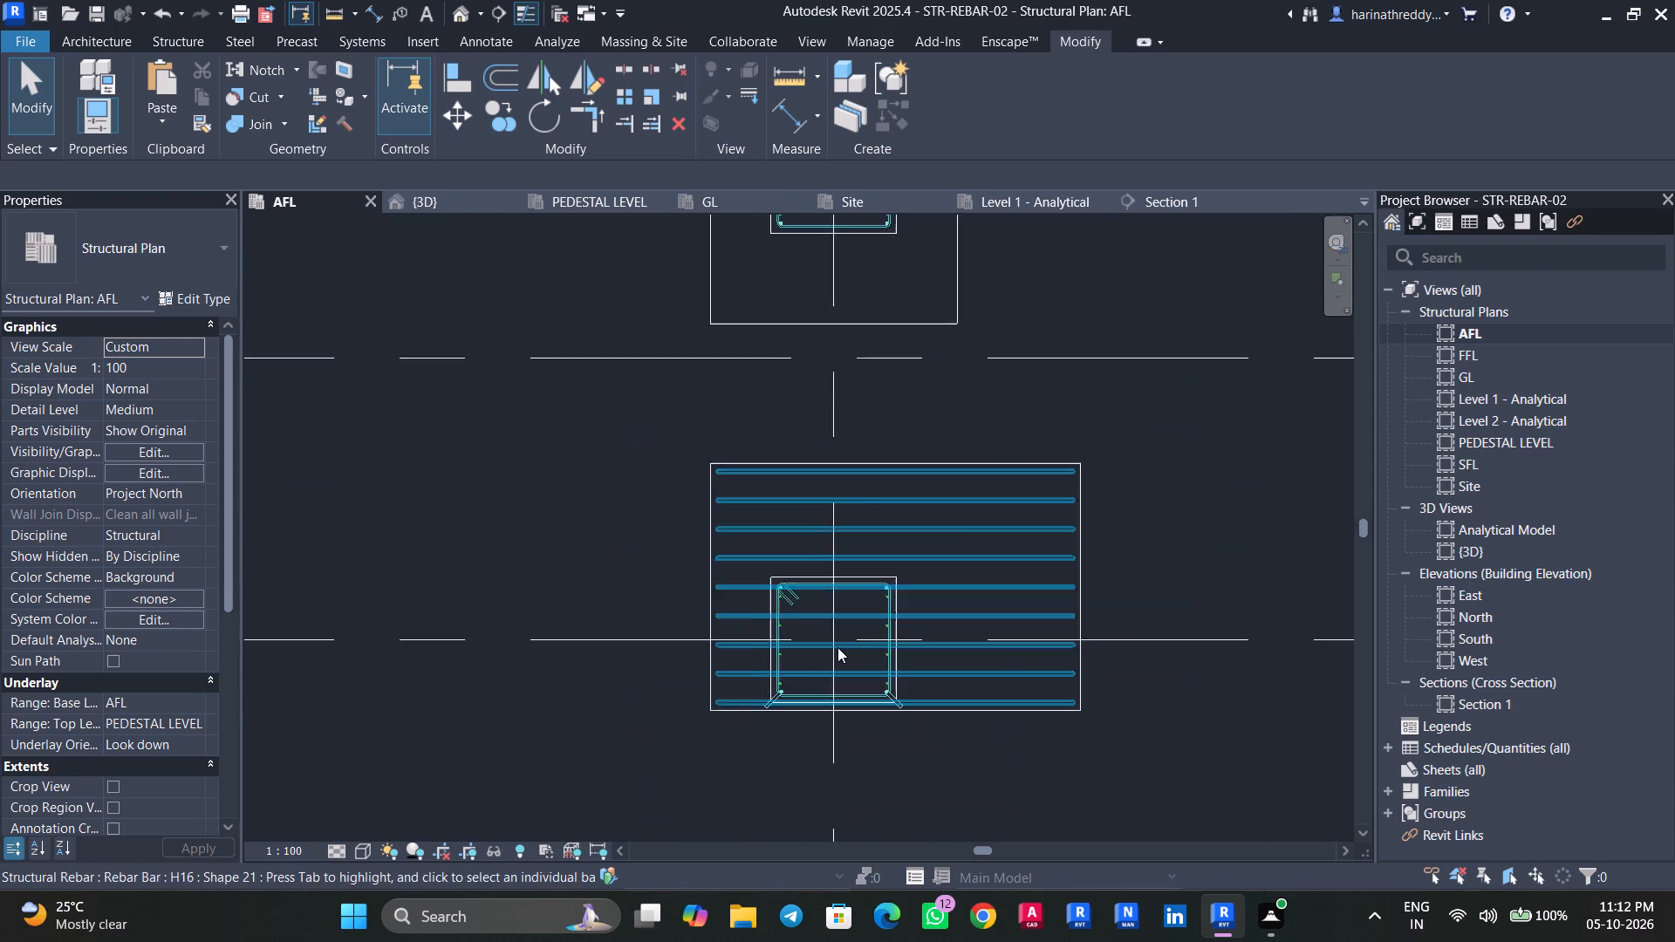
pyautogui.scroll(-5, 837, 647)
pyautogui.scroll(7, 852, 347)
pyautogui.scroll(-1, 815, 406)
pyautogui.scroll(2, 815, 406)
pyautogui.scroll(6, 744, 592)
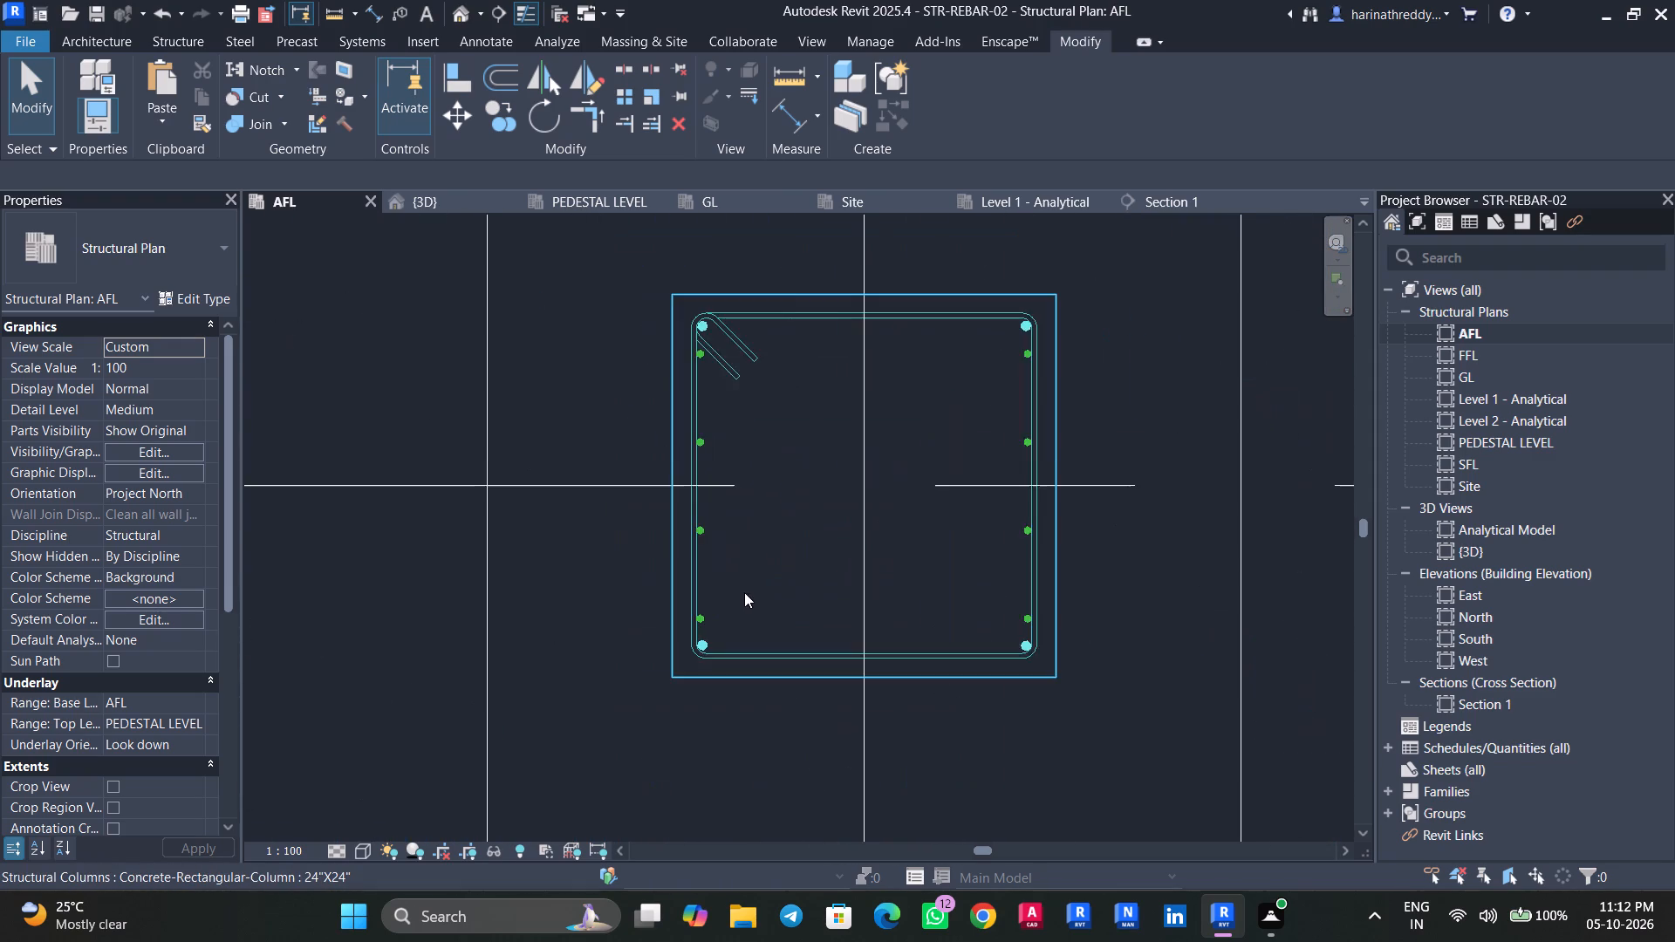
pyautogui.scroll(1, 790, 405)
pyautogui.moveTo(790, 405); pyautogui.dragTo(657, 611, button='middle')
pyautogui.scroll(-6, 653, 601)
pyautogui.scroll(1, 653, 597)
pyautogui.scroll(-12, 653, 597)
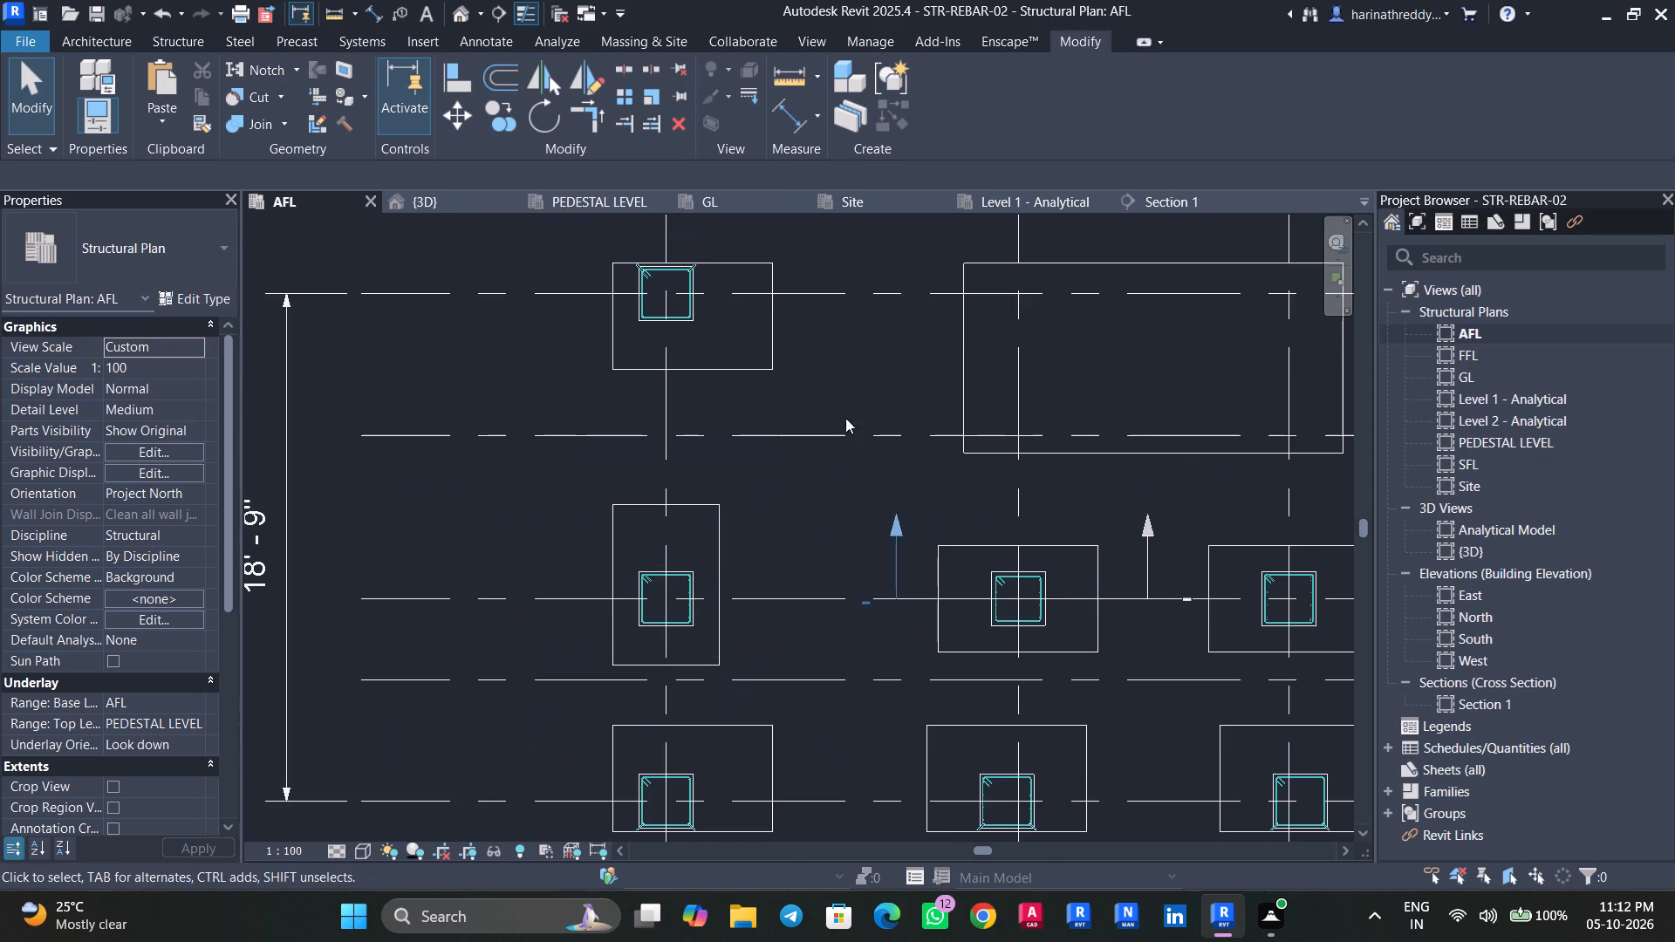
# Save the STR-REBAR-02 model.
pyautogui.hotkey('ctrl', 's')
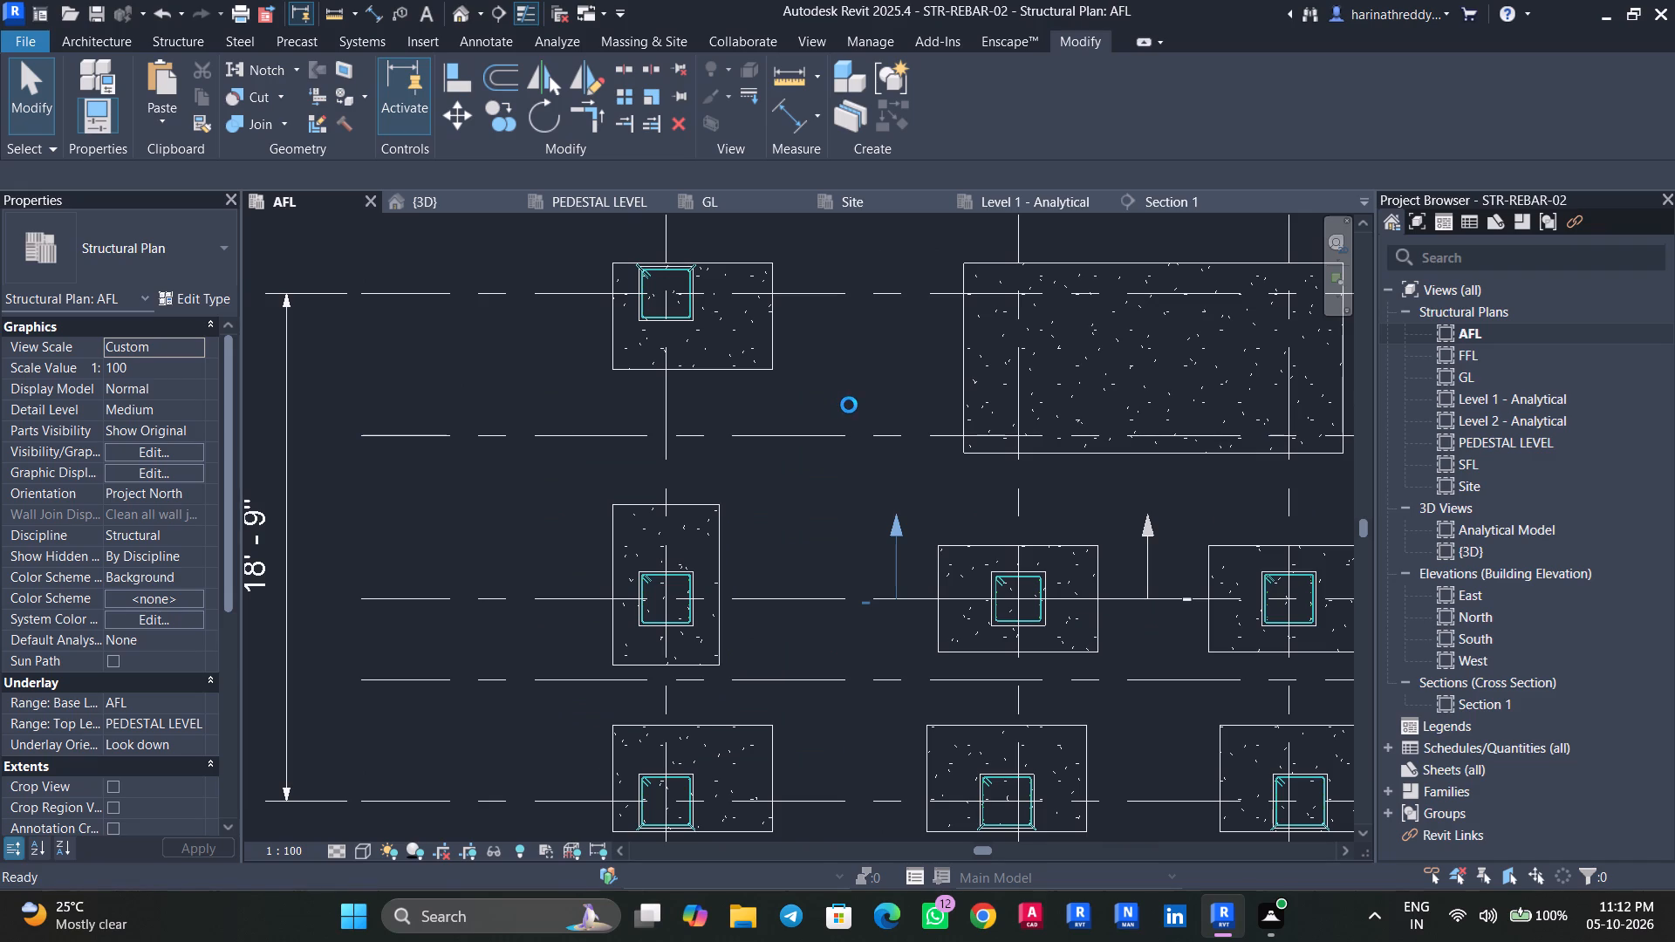
# Open the 3D view and examine the footing and pedestal reinforcement from the back of the building.
pyautogui.click(455, 11)
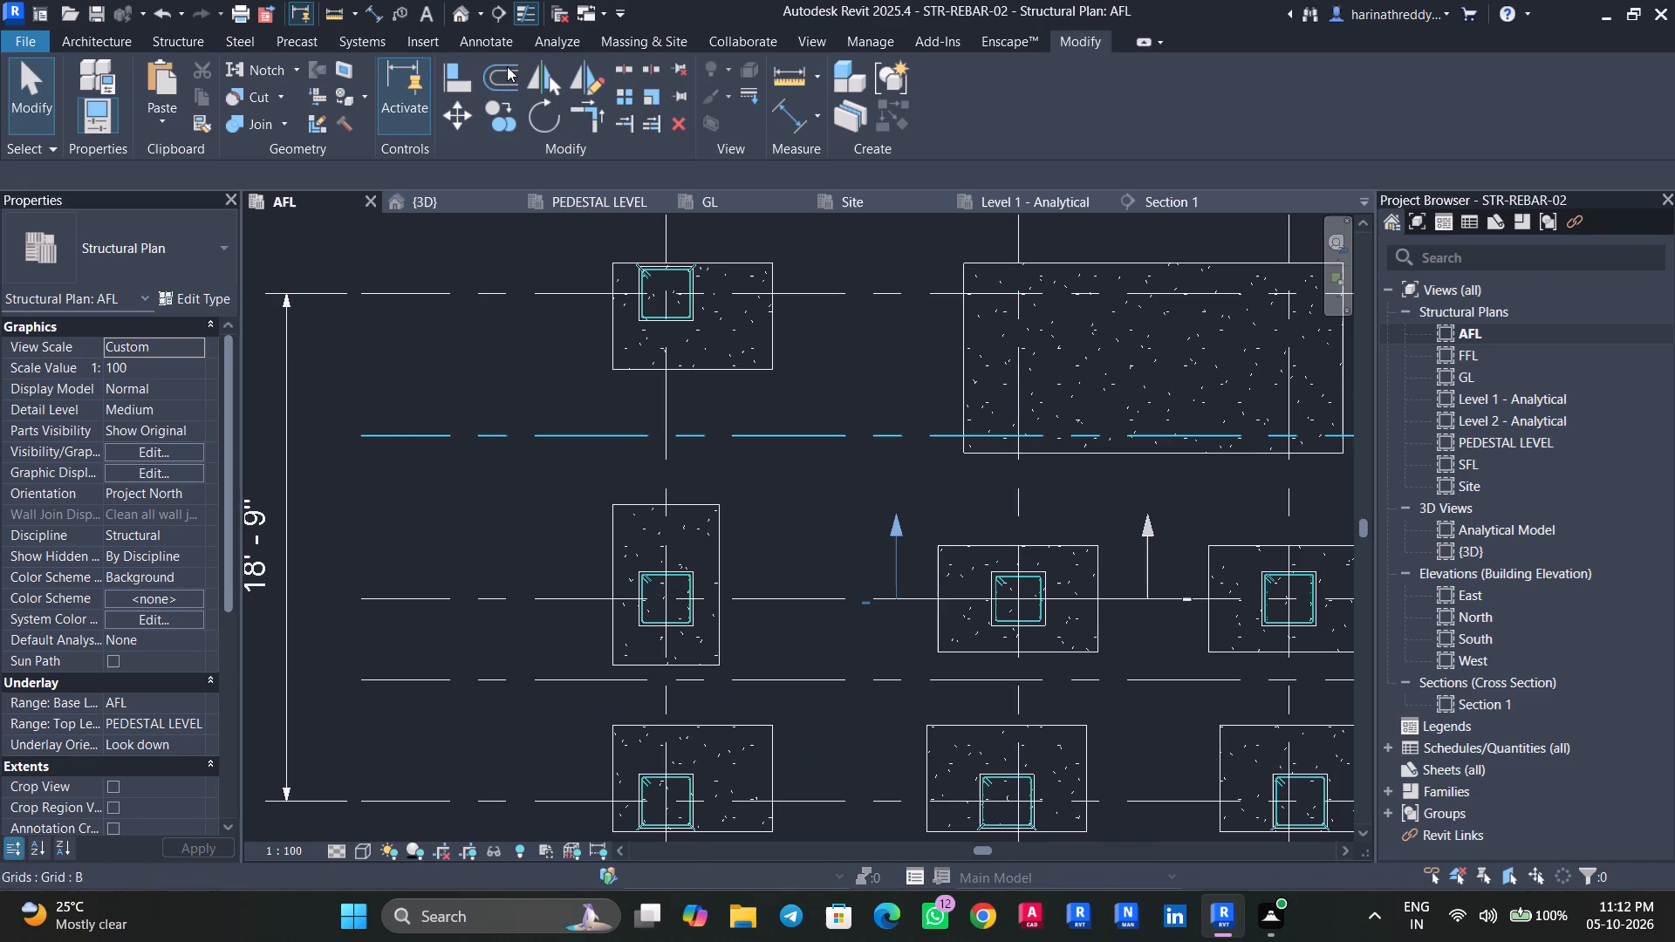
pyautogui.keyDown('shift'); pyautogui.moveTo(596, 641); pyautogui.dragTo(606, 635, button='middle'); pyautogui.keyUp('shift')
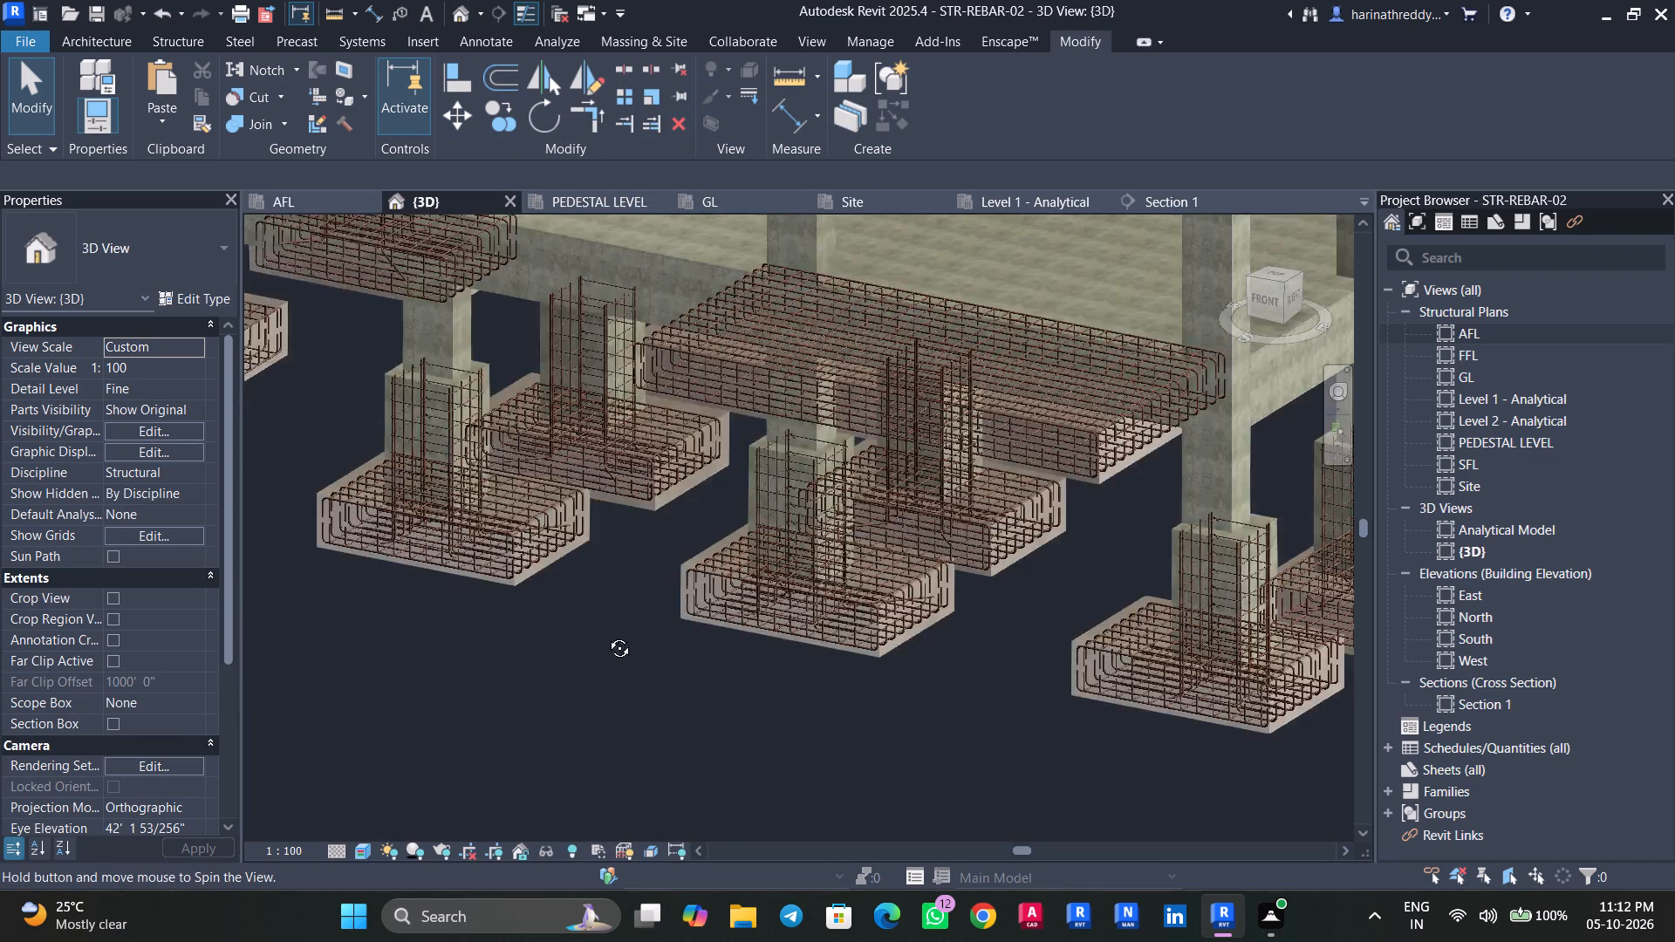
pyautogui.keyDown('shift'); pyautogui.moveTo(606, 635); pyautogui.dragTo(951, 644, button='middle'); pyautogui.keyUp('shift')
pyautogui.scroll(-9, 943, 641)
pyautogui.keyDown('shift'); pyautogui.moveTo(622, 727); pyautogui.dragTo(892, 711, button='middle'); pyautogui.keyUp('shift')
pyautogui.scroll(4, 669, 672)
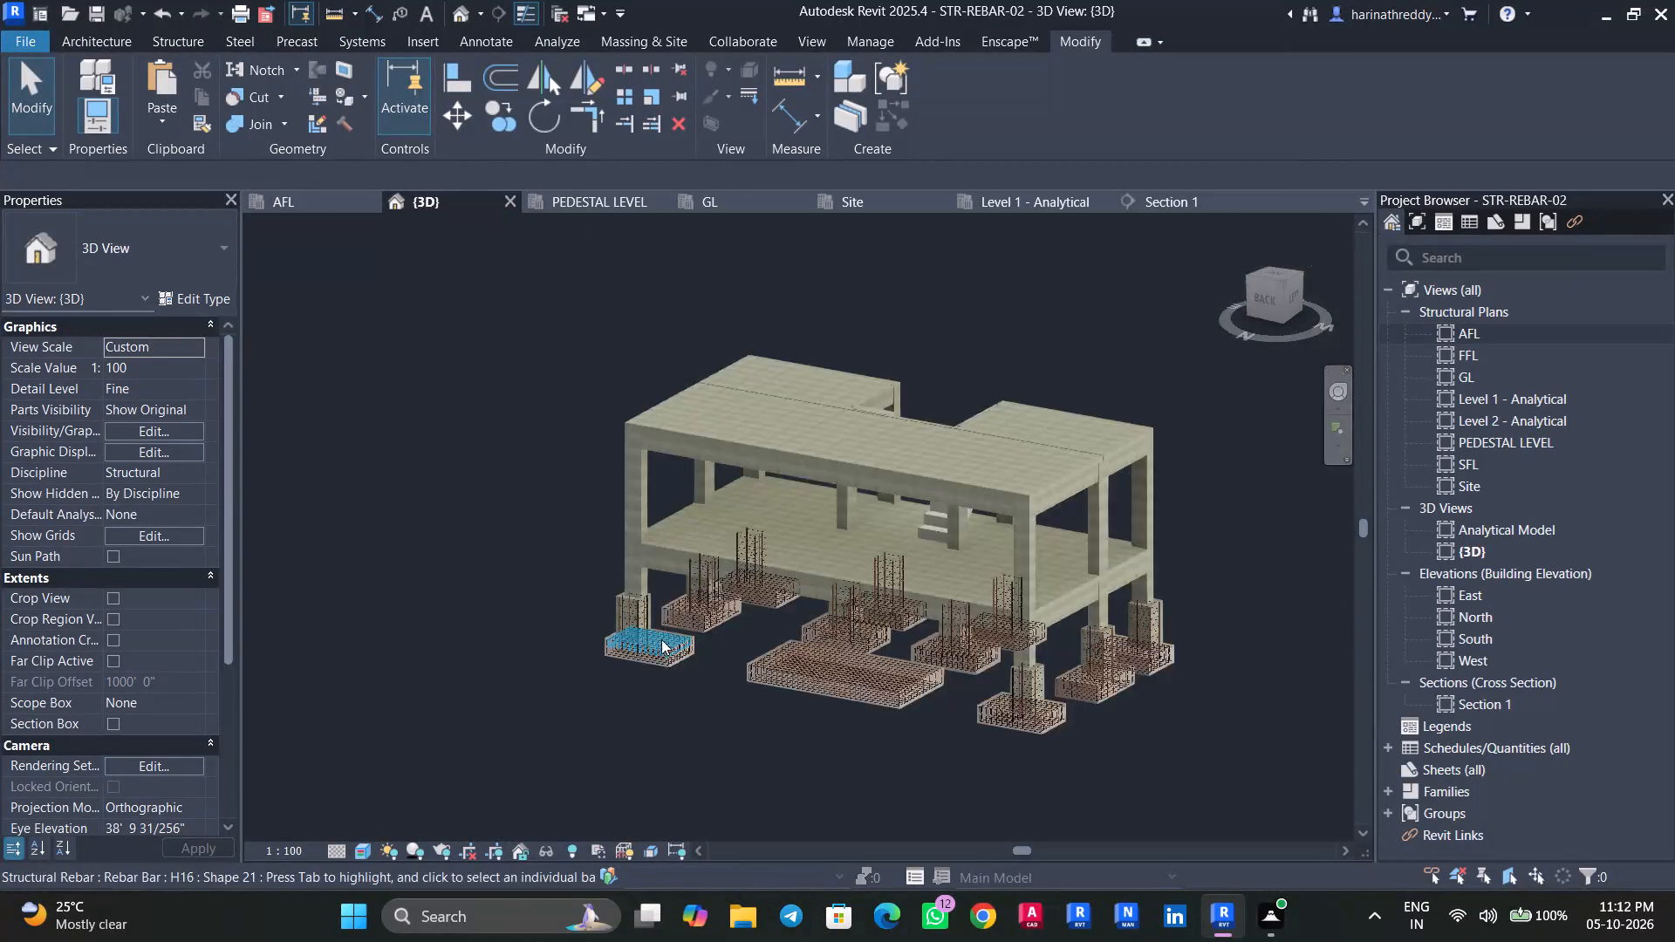
pyautogui.scroll(9, 661, 639)
pyautogui.scroll(4, 482, 497)
pyautogui.scroll(-1, 482, 497)
pyautogui.scroll(1, 482, 497)
pyautogui.moveTo(482, 497); pyautogui.dragTo(373, 401, button='middle')
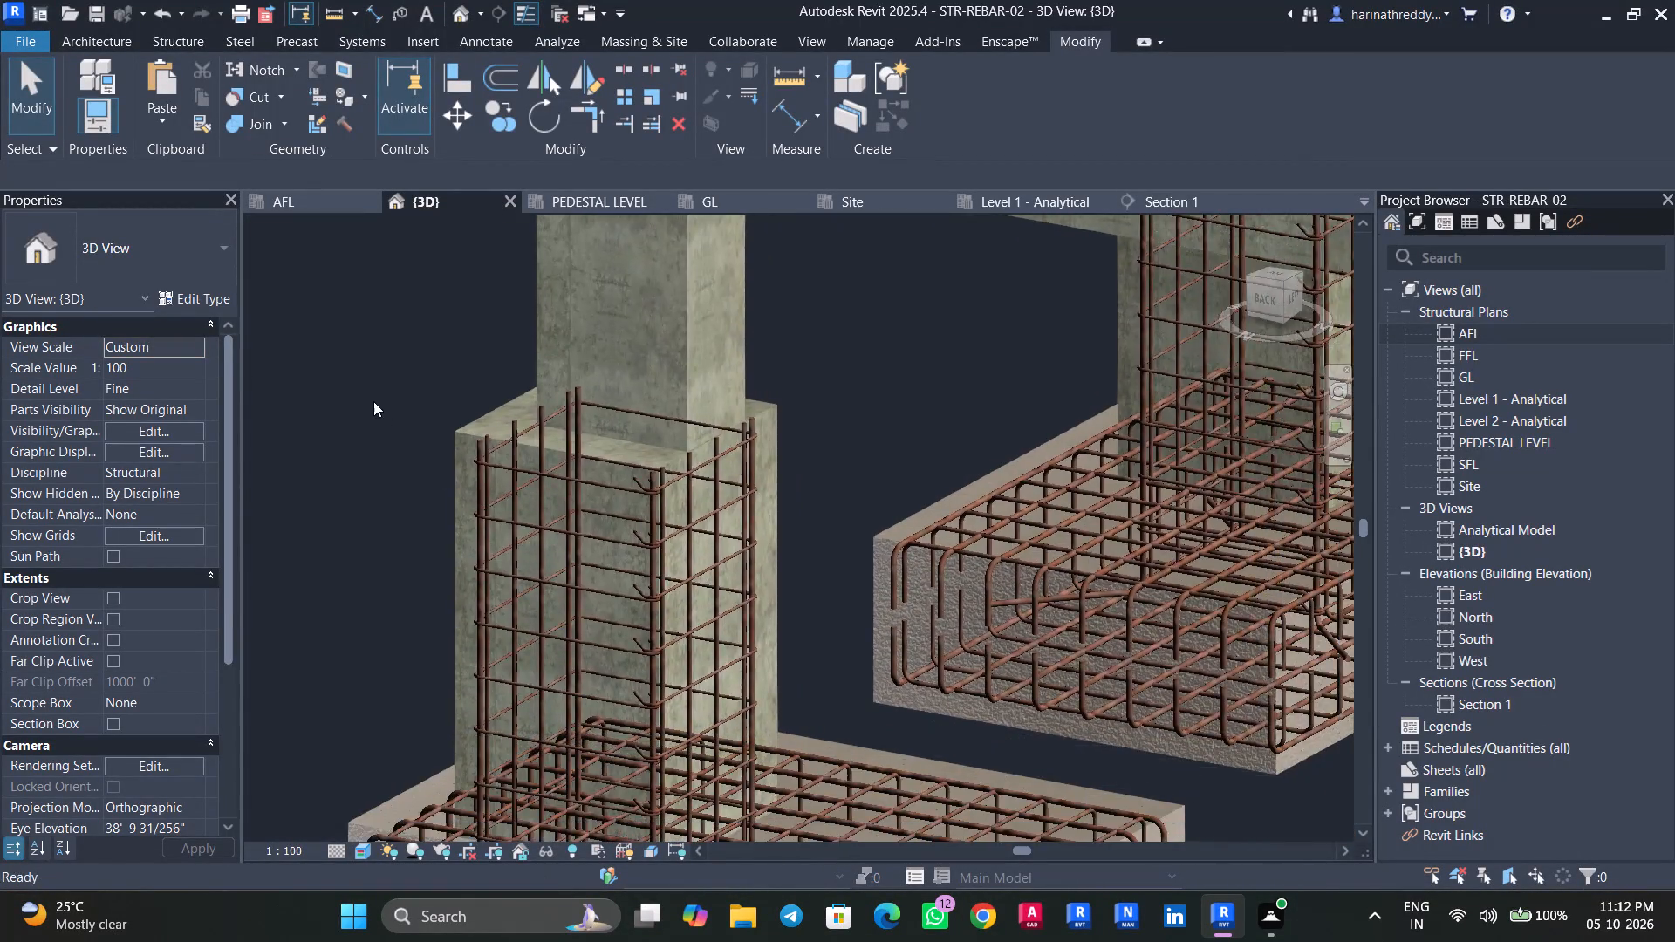
pyautogui.scroll(5, 523, 426)
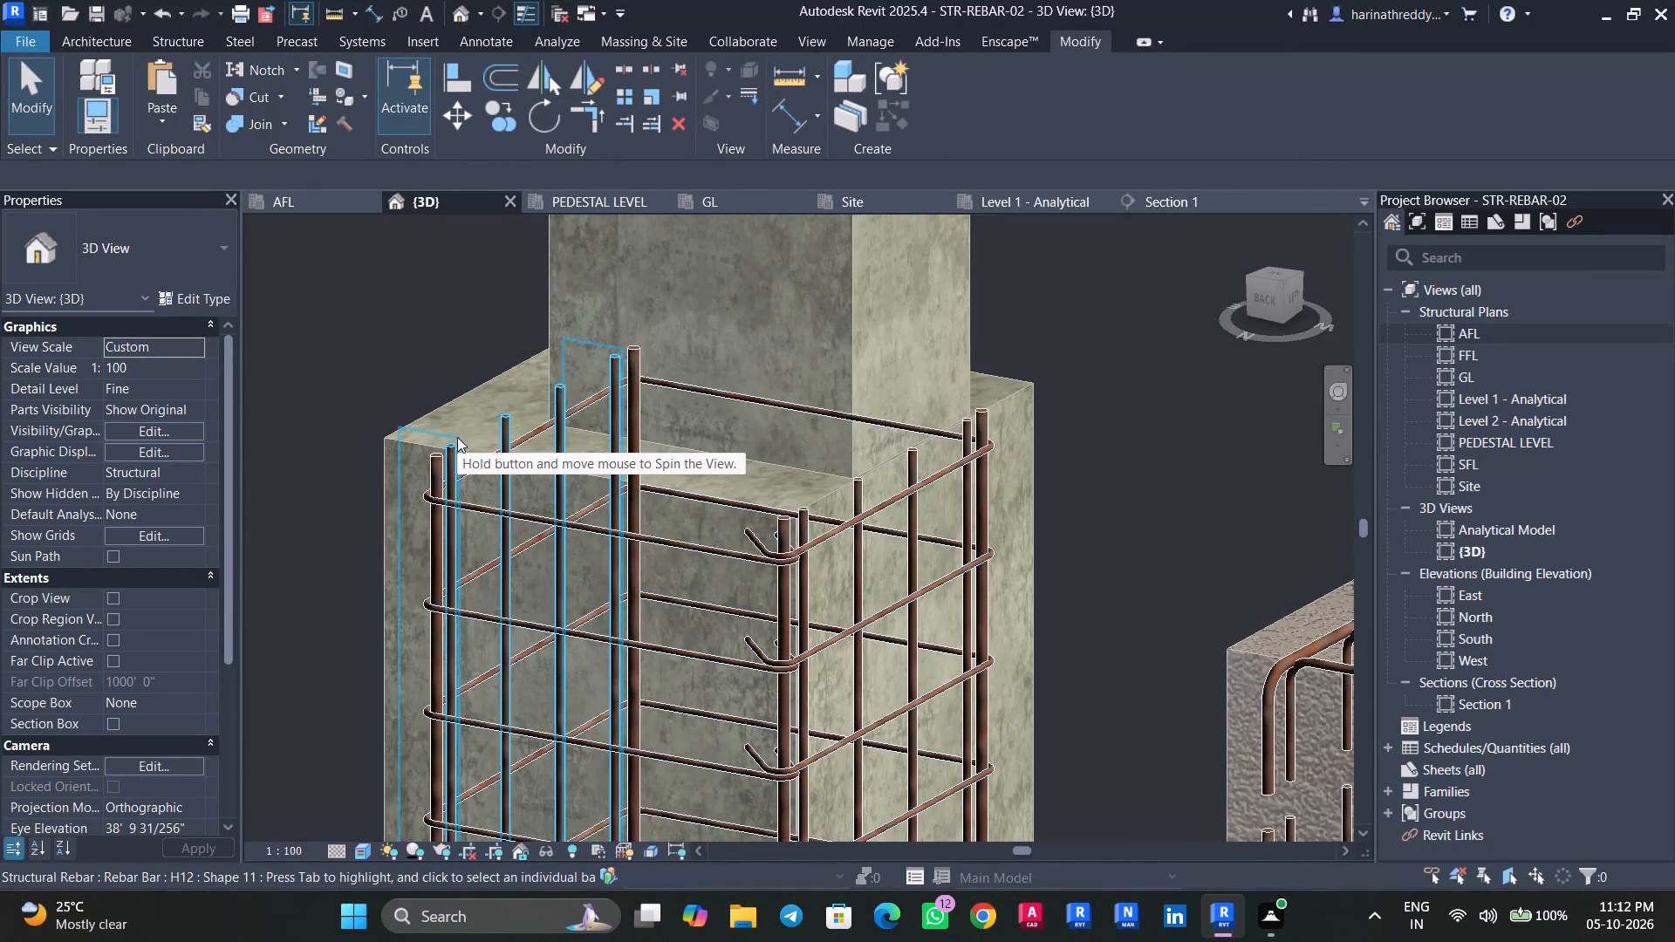
pyautogui.scroll(-10, 457, 437)
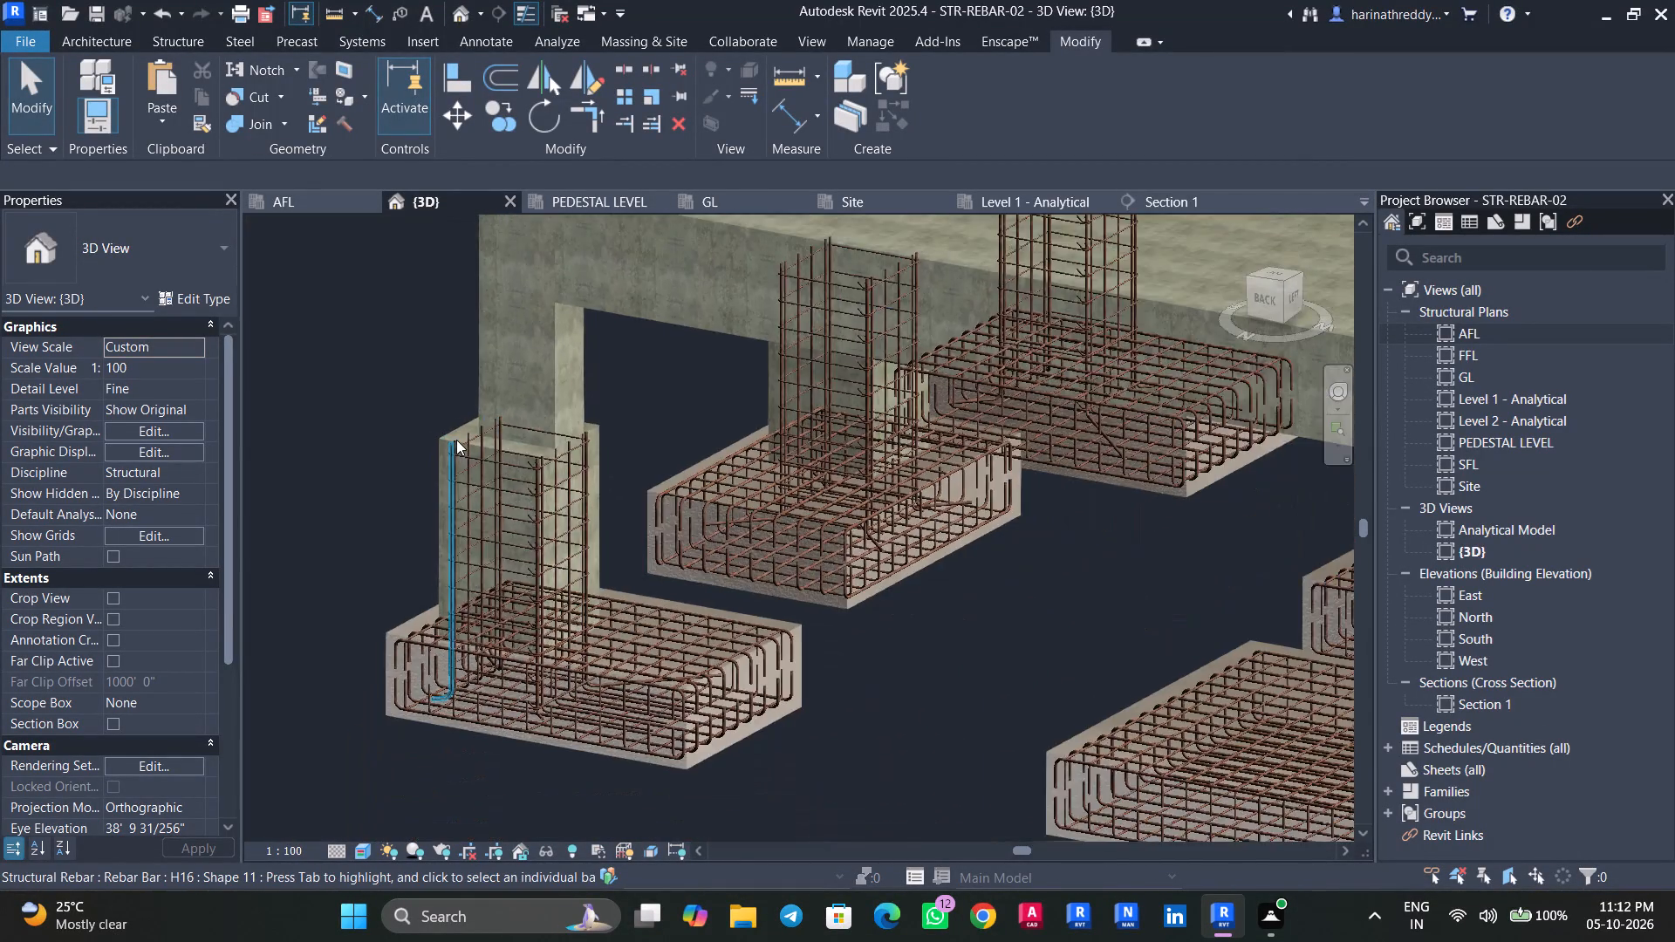
# Examine the footing and pedestal reinforcement in 3D from the right, front and back sides of the building.
pyautogui.scroll(-7, 456, 440)
pyautogui.keyDown('shift'); pyautogui.moveTo(502, 640); pyautogui.dragTo(768, 639, button='middle'); pyautogui.keyUp('shift')
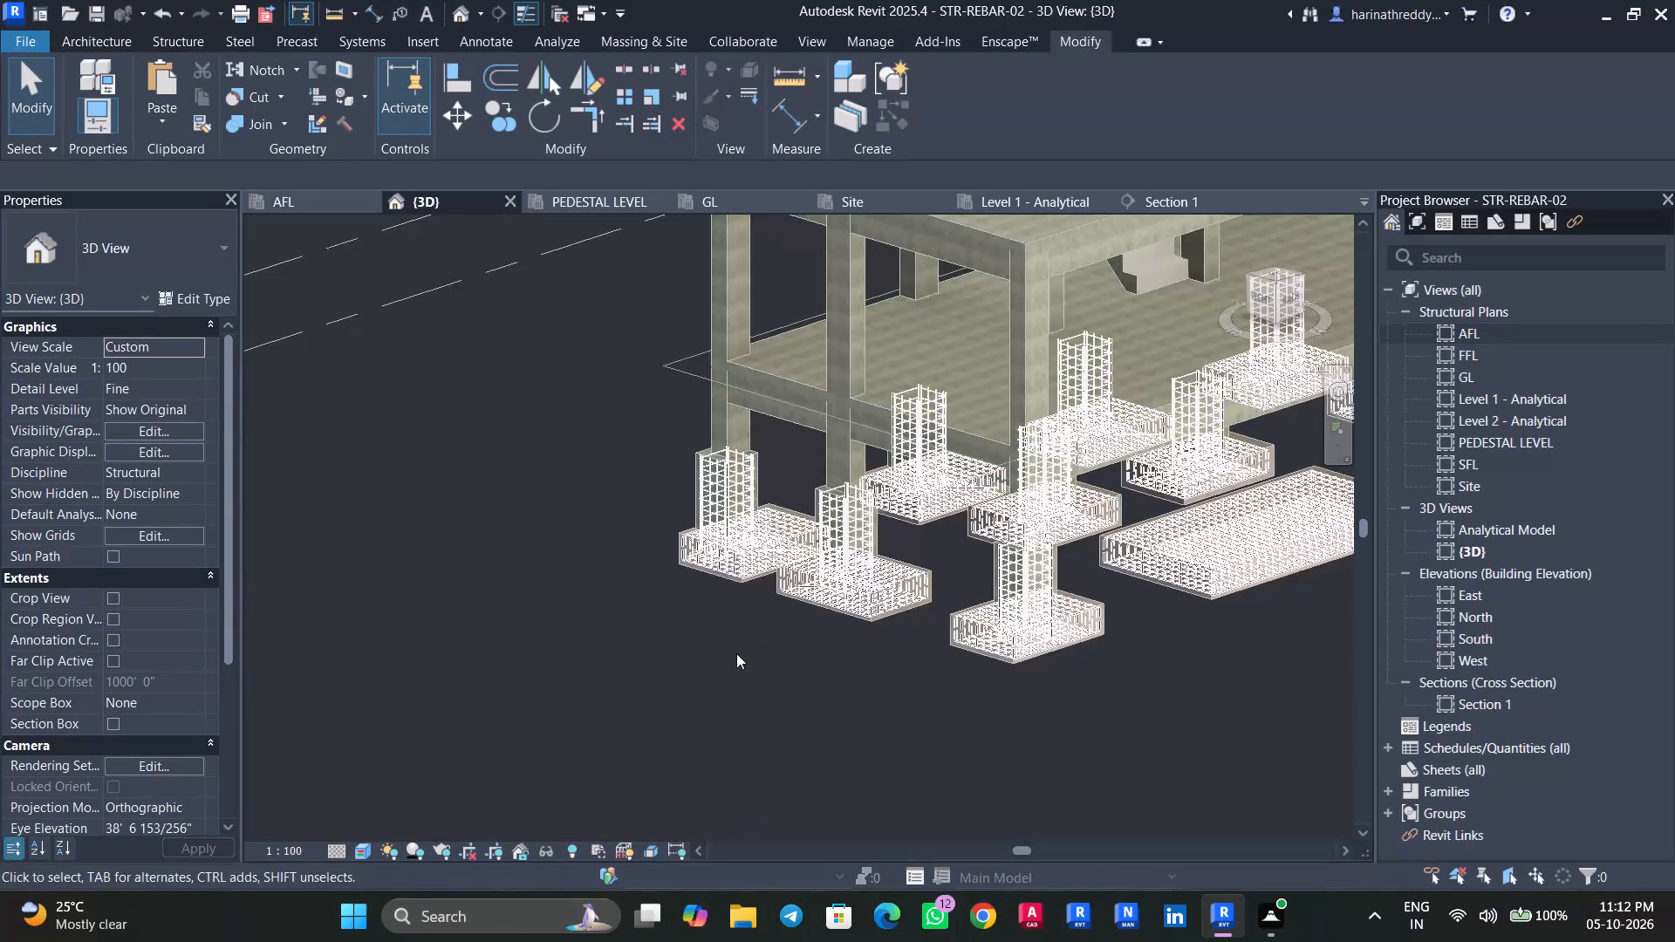
pyautogui.moveTo(731, 653); pyautogui.dragTo(537, 668, button='middle')
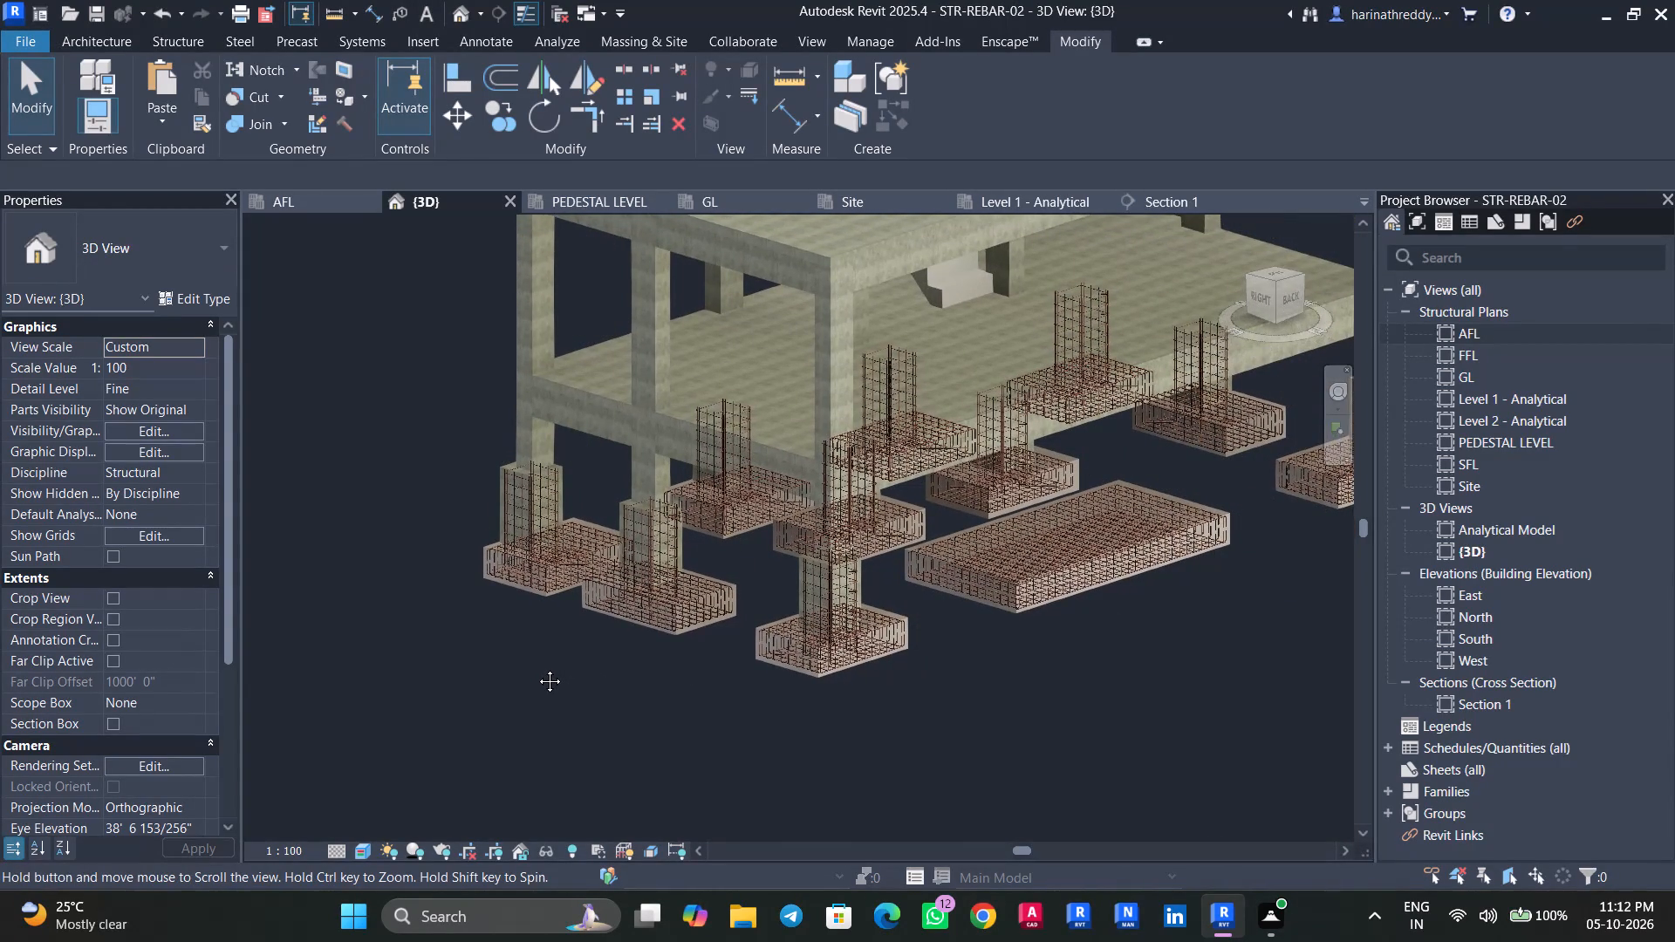
pyautogui.moveTo(537, 668); pyautogui.dragTo(543, 671, button='middle')
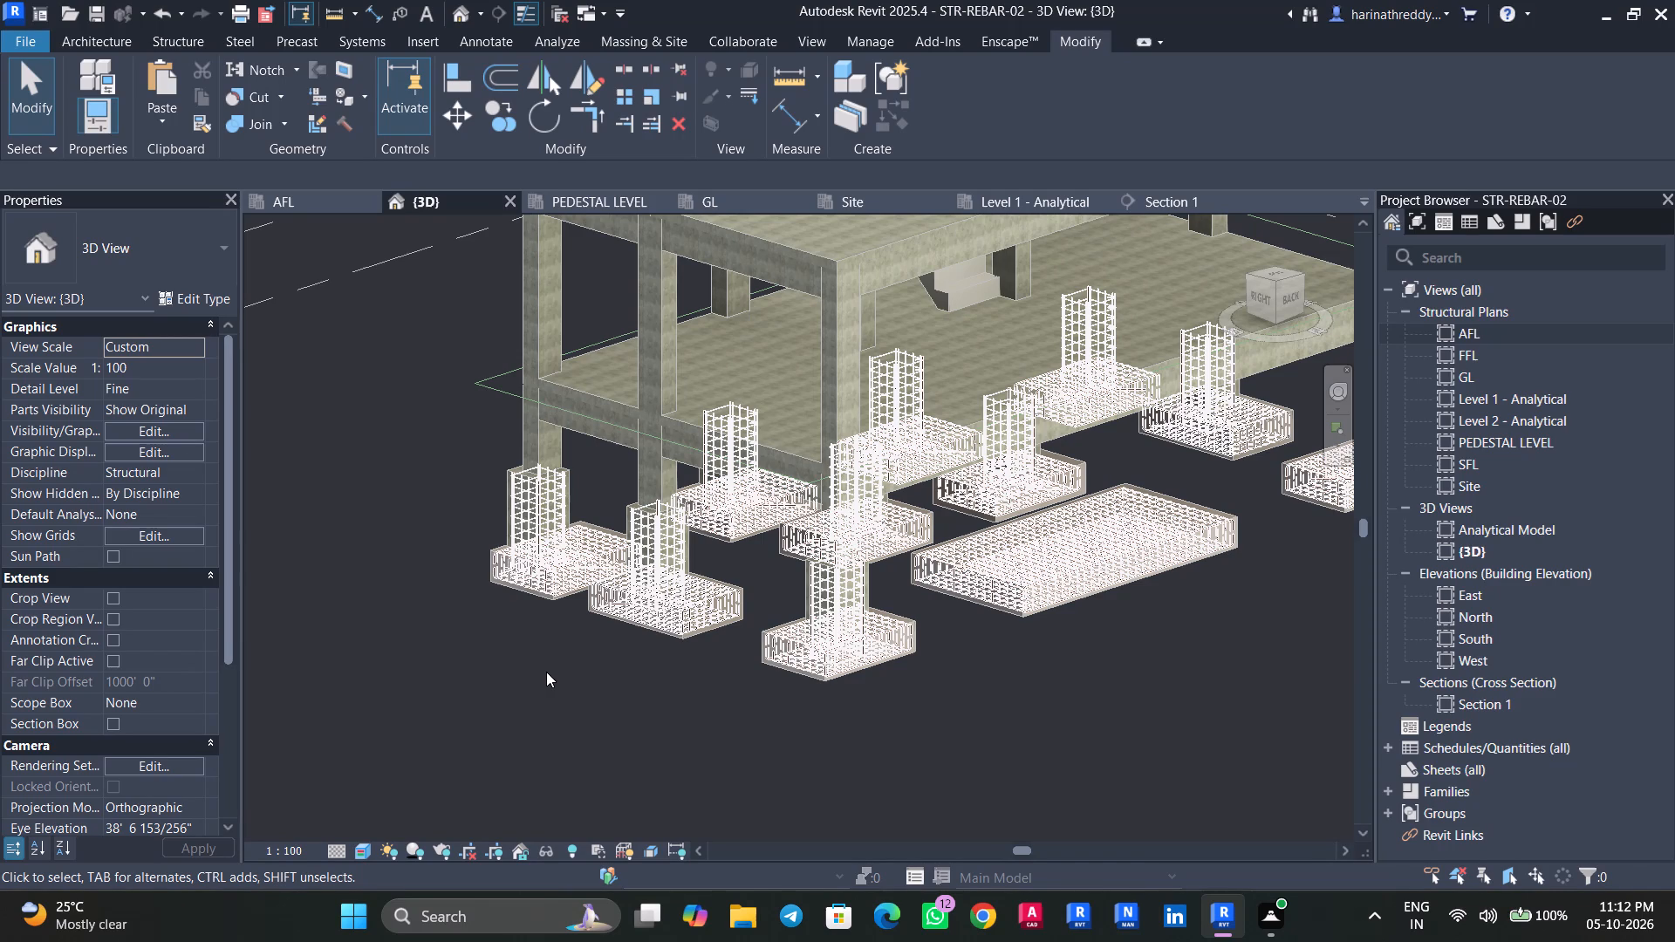
pyautogui.press('Escape')
pyautogui.keyDown('shift'); pyautogui.moveTo(491, 679); pyautogui.dragTo(712, 706, button='middle'); pyautogui.keyUp('shift')
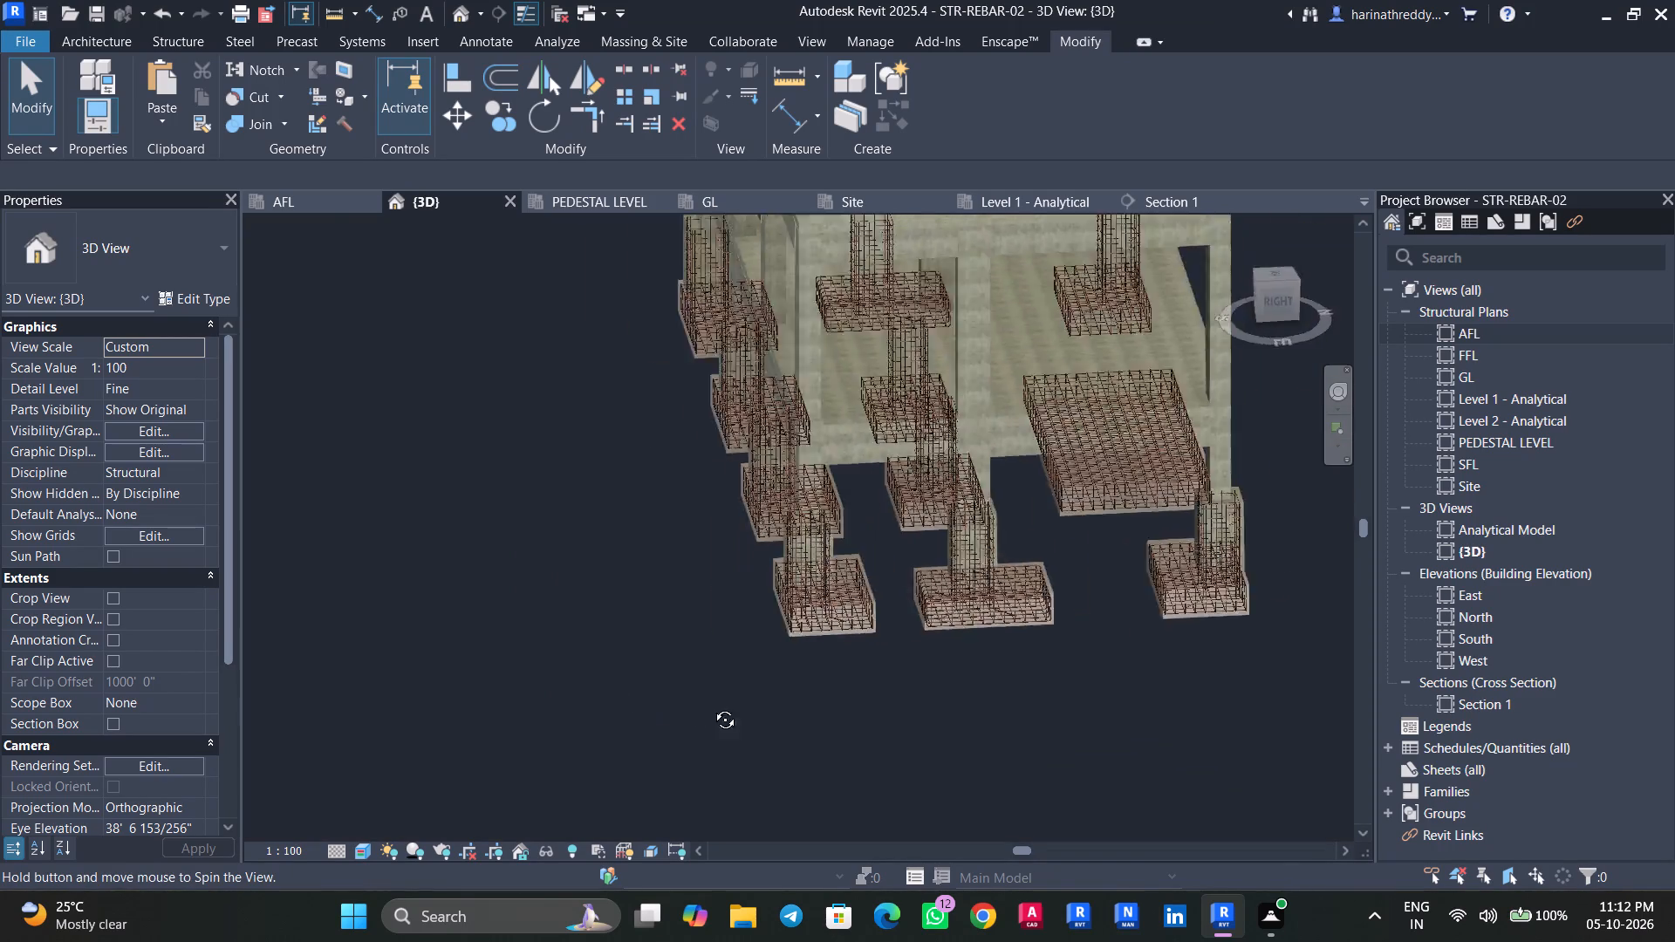
pyautogui.keyDown('shift'); pyautogui.moveTo(712, 706); pyautogui.dragTo(938, 711, button='middle'); pyautogui.keyUp('shift')
pyautogui.scroll(11, 755, 373)
pyautogui.keyDown('shift'); pyautogui.moveTo(713, 540); pyautogui.dragTo(774, 461, button='middle'); pyautogui.keyUp('shift')
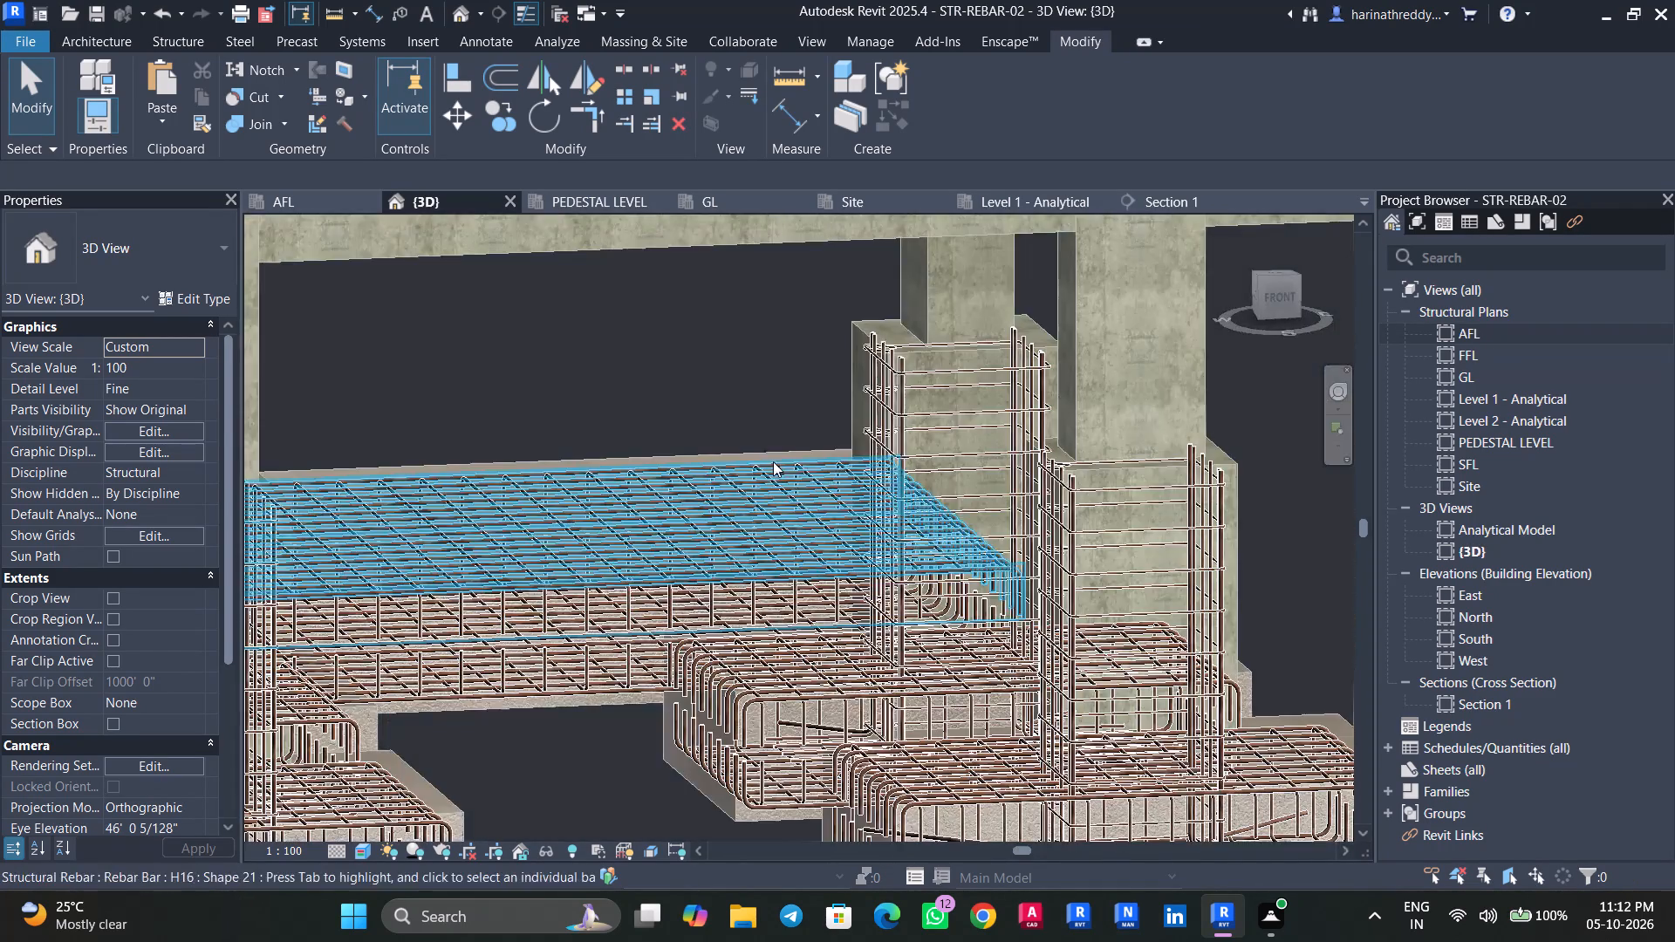
pyautogui.scroll(-4, 692, 444)
pyautogui.scroll(1, 692, 444)
pyautogui.scroll(-6, 692, 444)
pyautogui.moveTo(428, 632); pyautogui.dragTo(571, 683, button='middle')
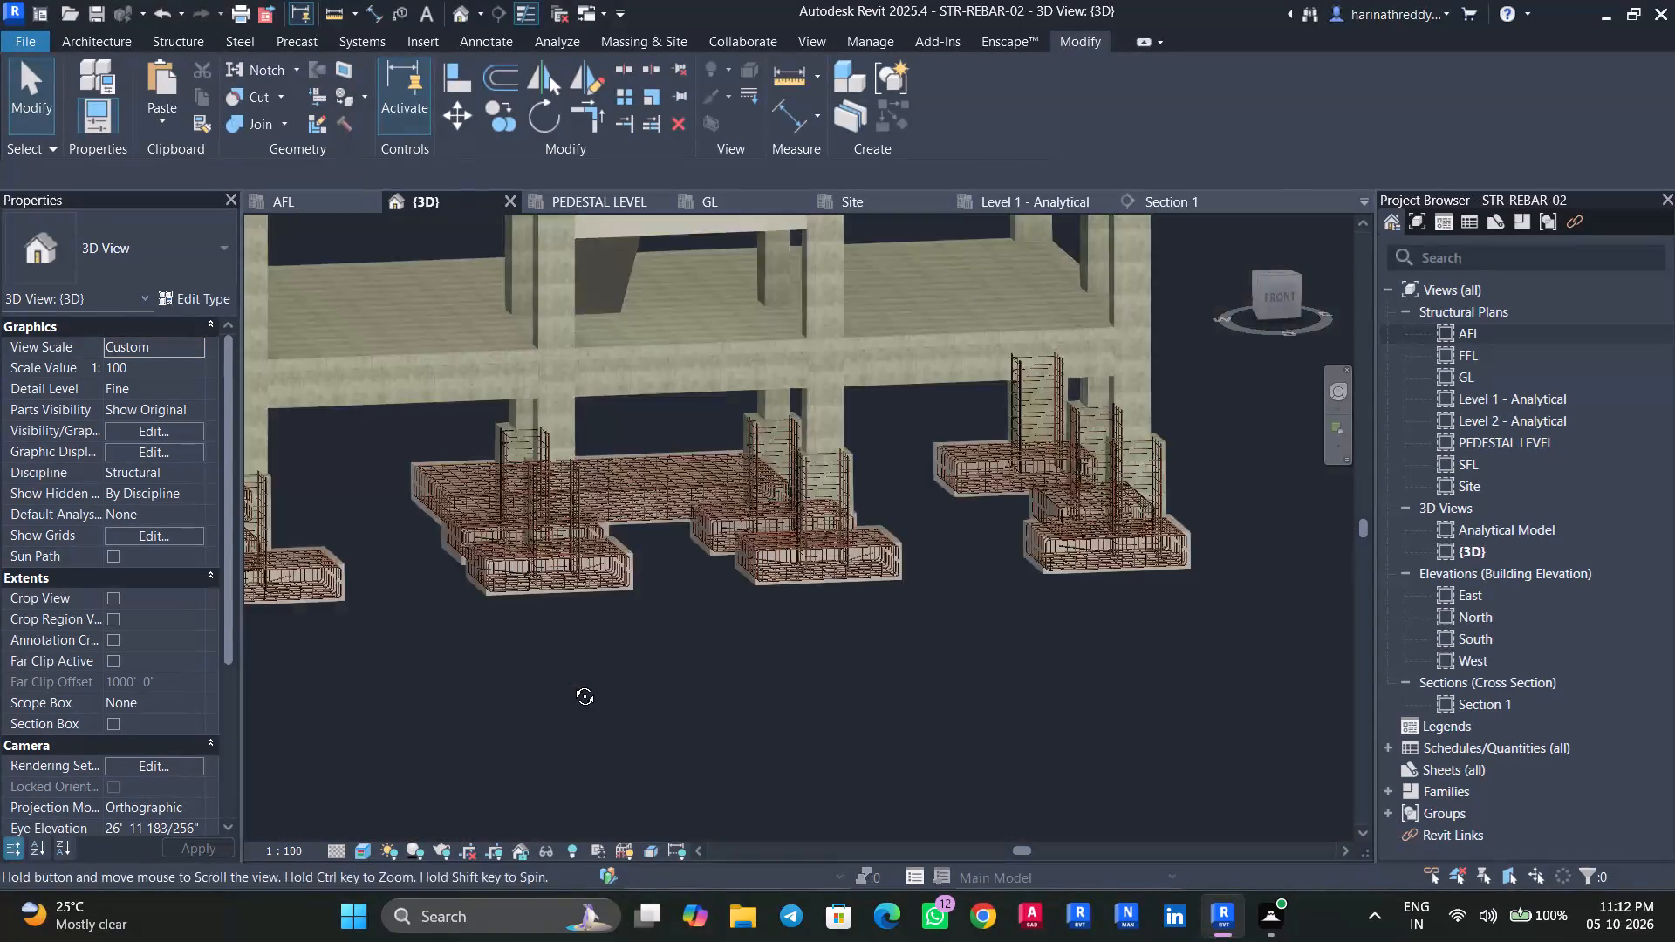
pyautogui.moveTo(571, 683); pyautogui.dragTo(688, 692, button='middle')
pyautogui.keyDown('shift'); pyautogui.moveTo(507, 768); pyautogui.dragTo(920, 768, button='middle'); pyautogui.keyUp('shift')
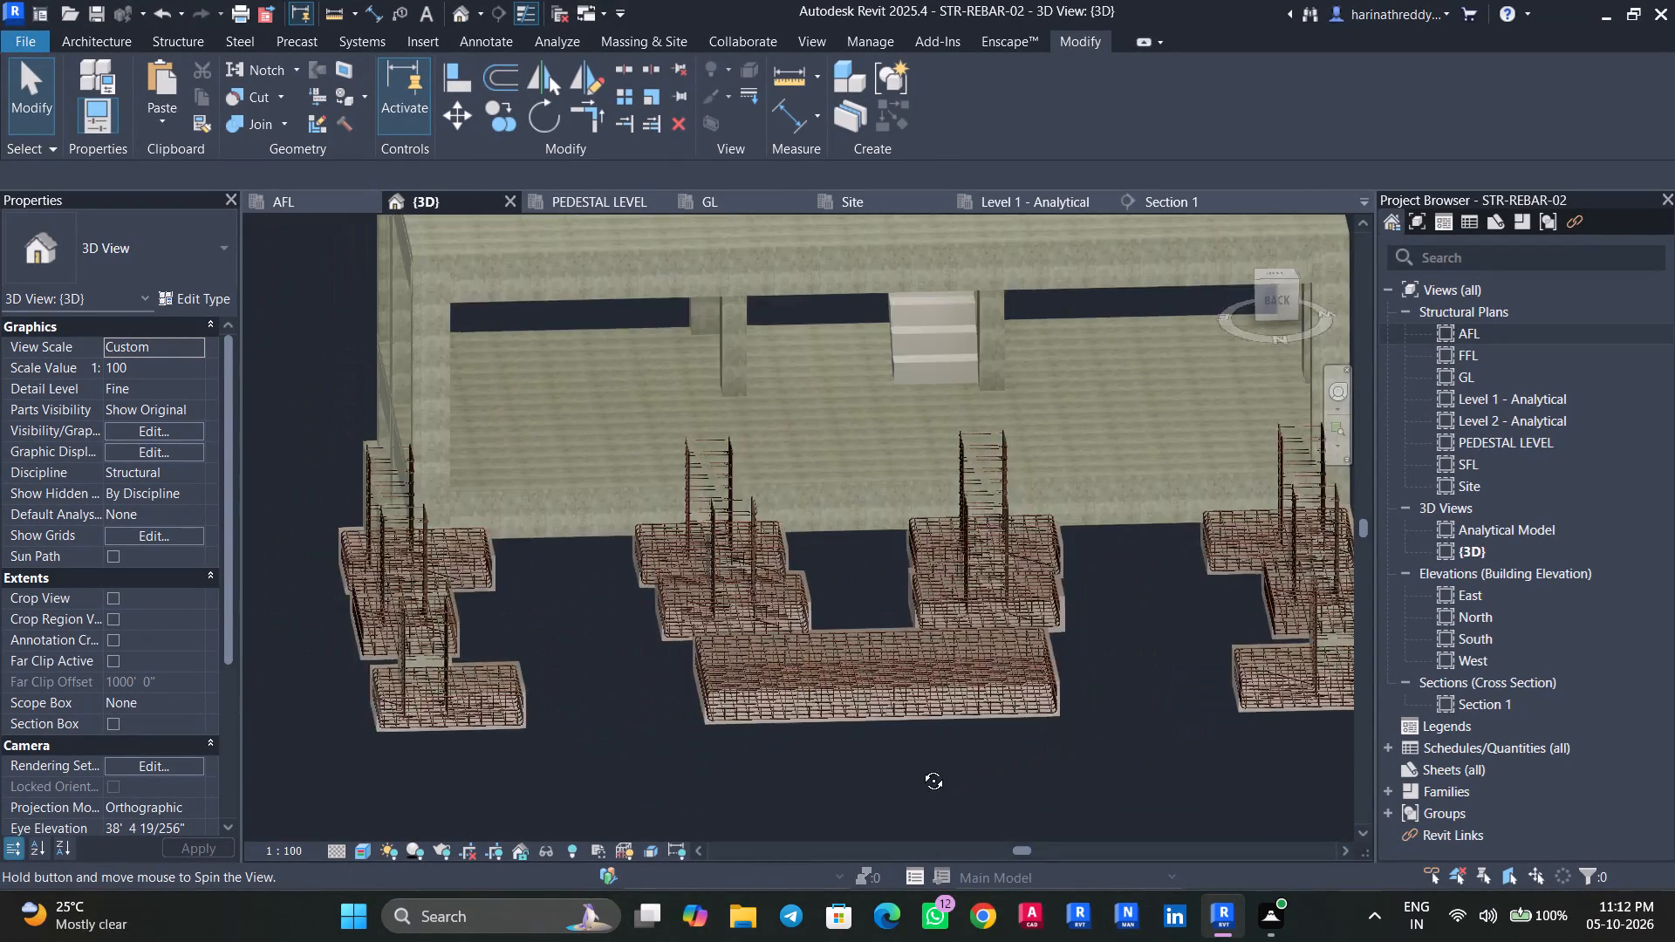
pyautogui.keyDown('shift'); pyautogui.moveTo(920, 768); pyautogui.dragTo(1077, 752, button='middle'); pyautogui.keyUp('shift')
# Inspect the rebar cage of a 1800 x 1200 x 450mm footing up close, and view the whole structure.
pyautogui.scroll(9, 779, 706)
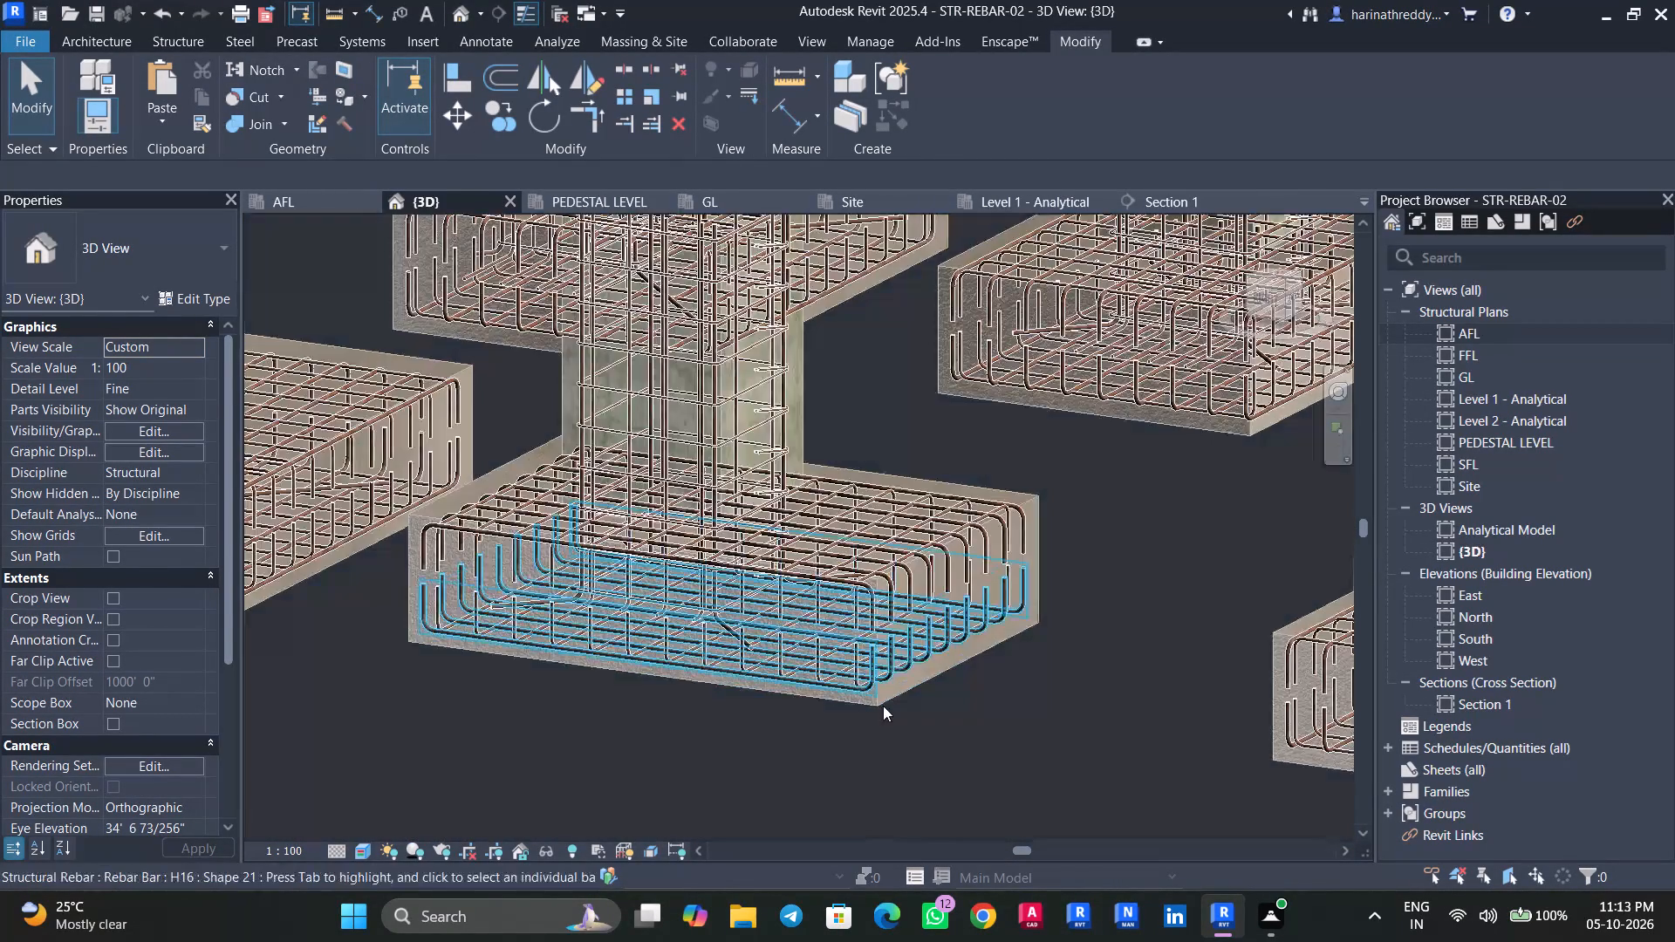
pyautogui.click(883, 706)
pyautogui.scroll(-8, 817, 715)
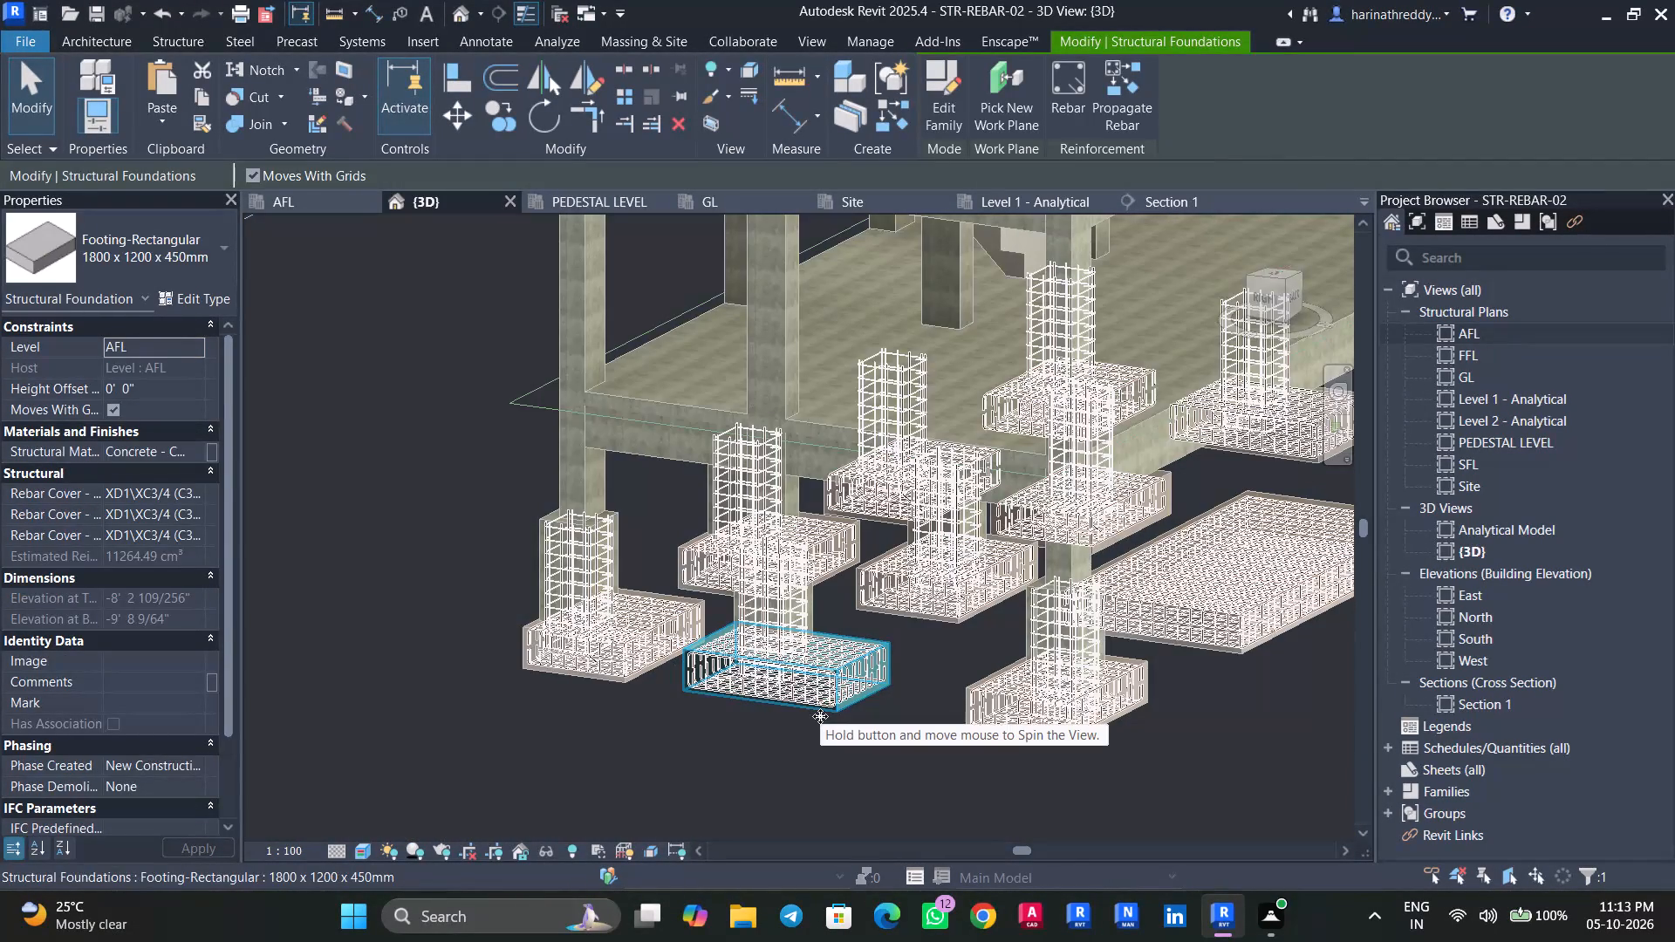
pyautogui.press('Escape')
pyautogui.press('Escape')
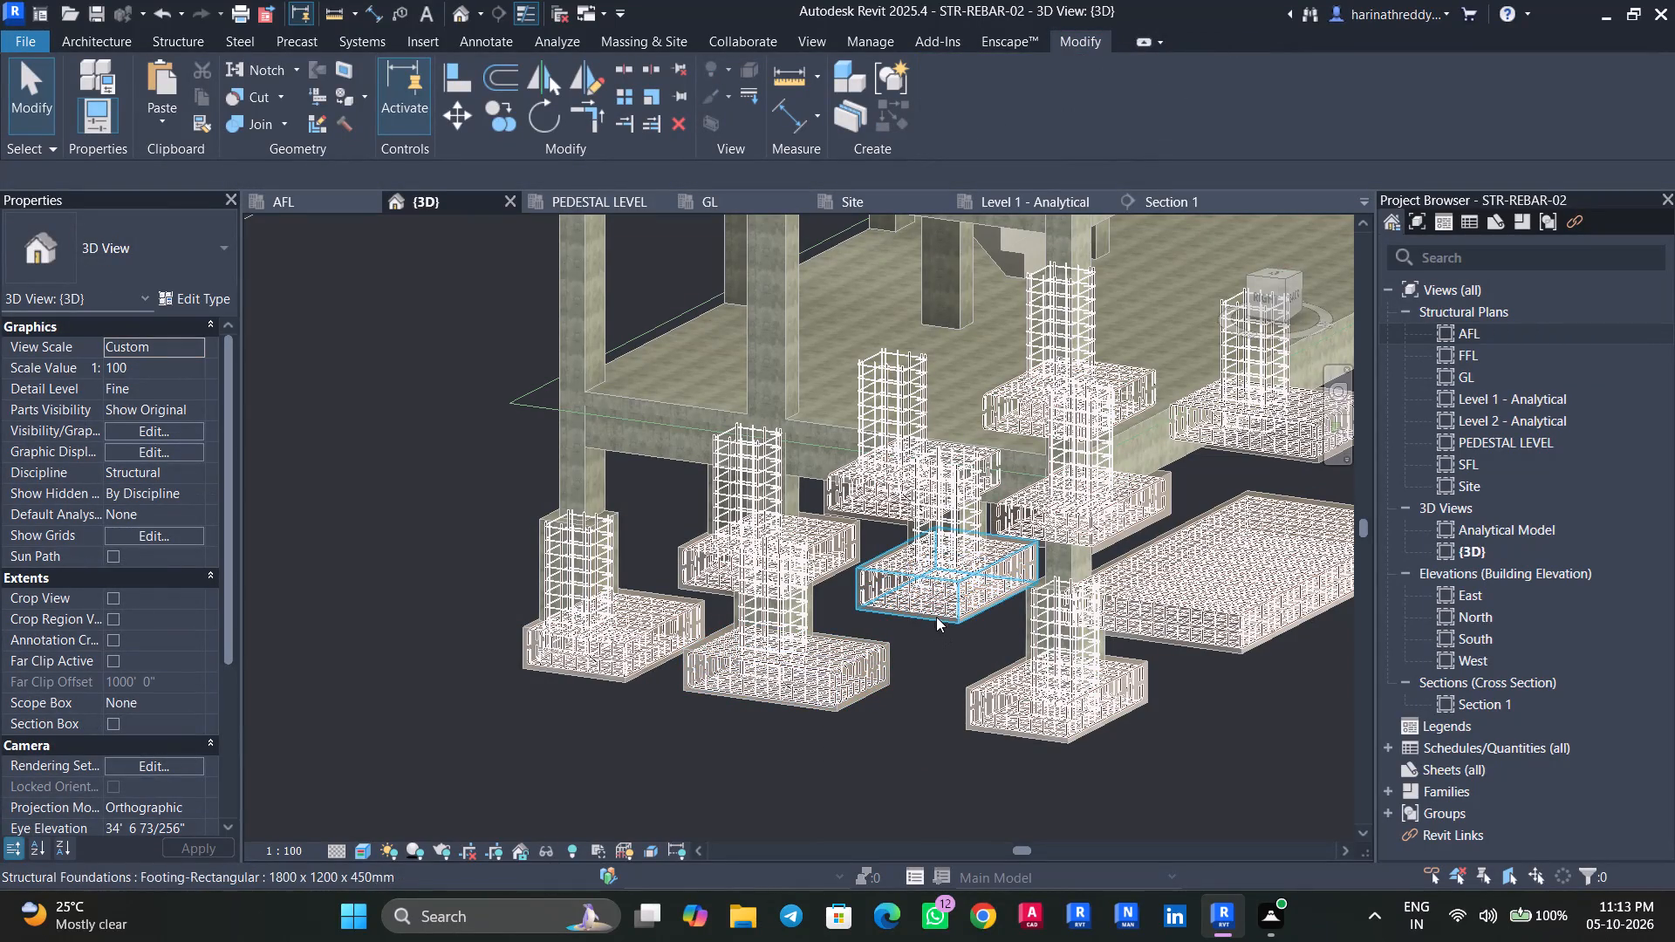
pyautogui.press('Escape')
pyautogui.scroll(-5, 562, 713)
pyautogui.scroll(1, 525, 713)
pyautogui.keyDown('shift'); pyautogui.moveTo(525, 713); pyautogui.dragTo(578, 700, button='middle'); pyautogui.keyUp('shift')
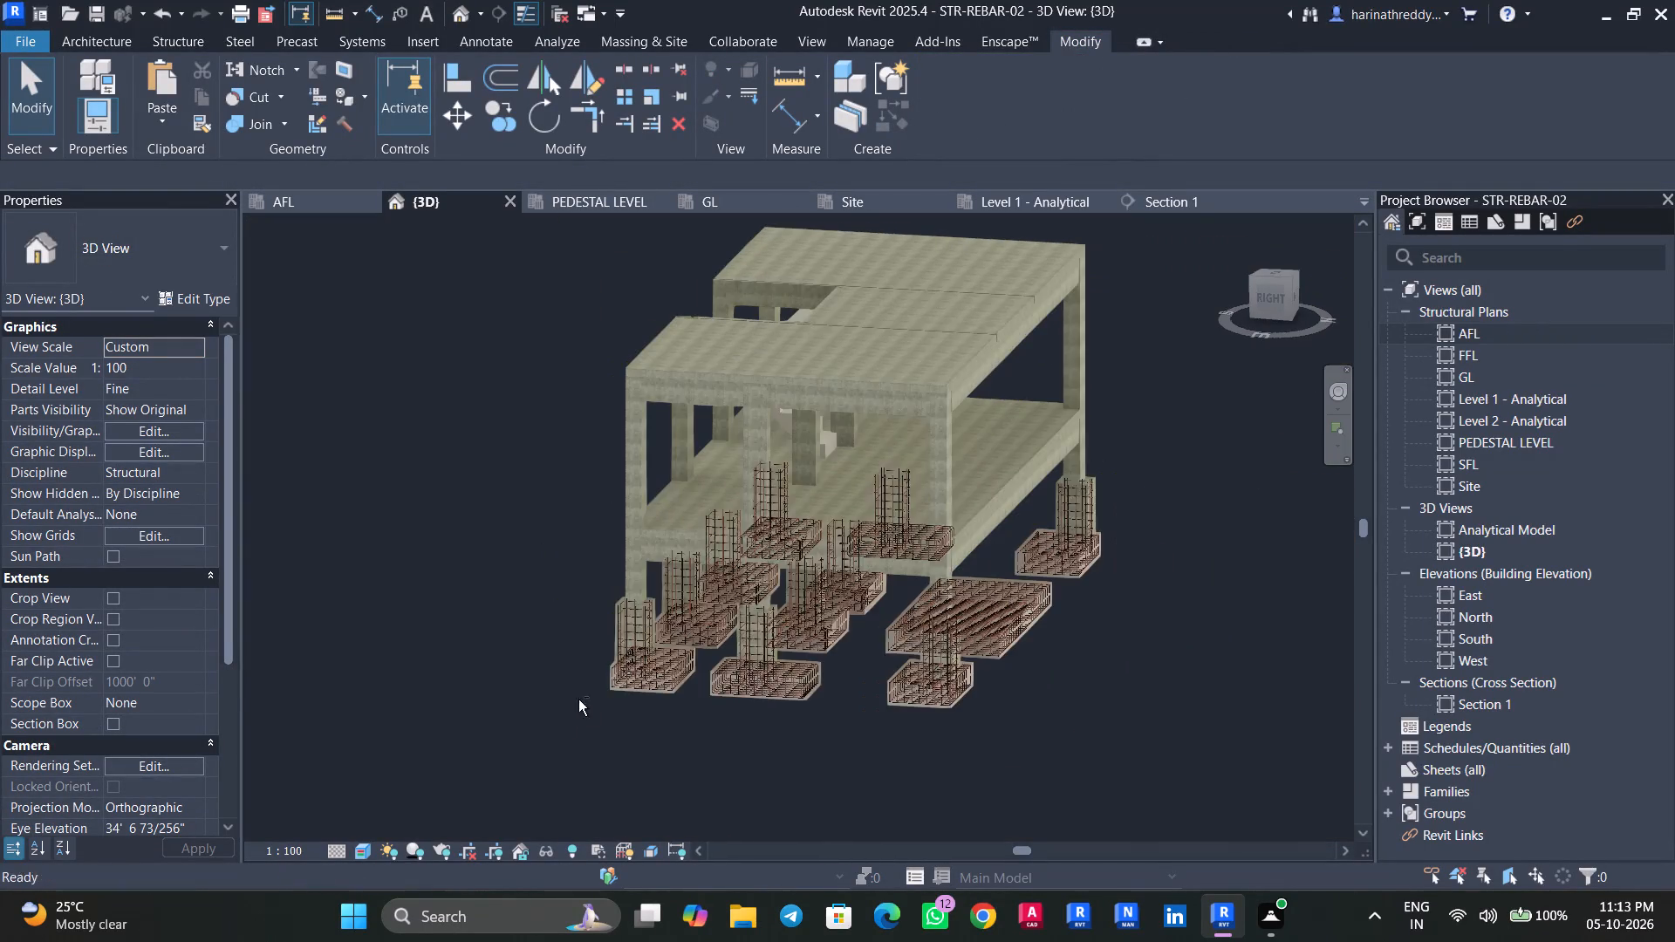
pyautogui.keyDown('shift'); pyautogui.moveTo(578, 700); pyautogui.dragTo(576, 700, button='middle'); pyautogui.keyUp('shift')
# Open Section 1 and add a rebar cover setting named COLUMNS with a 40 mm cover.
pyautogui.doubleClick(1476, 706)
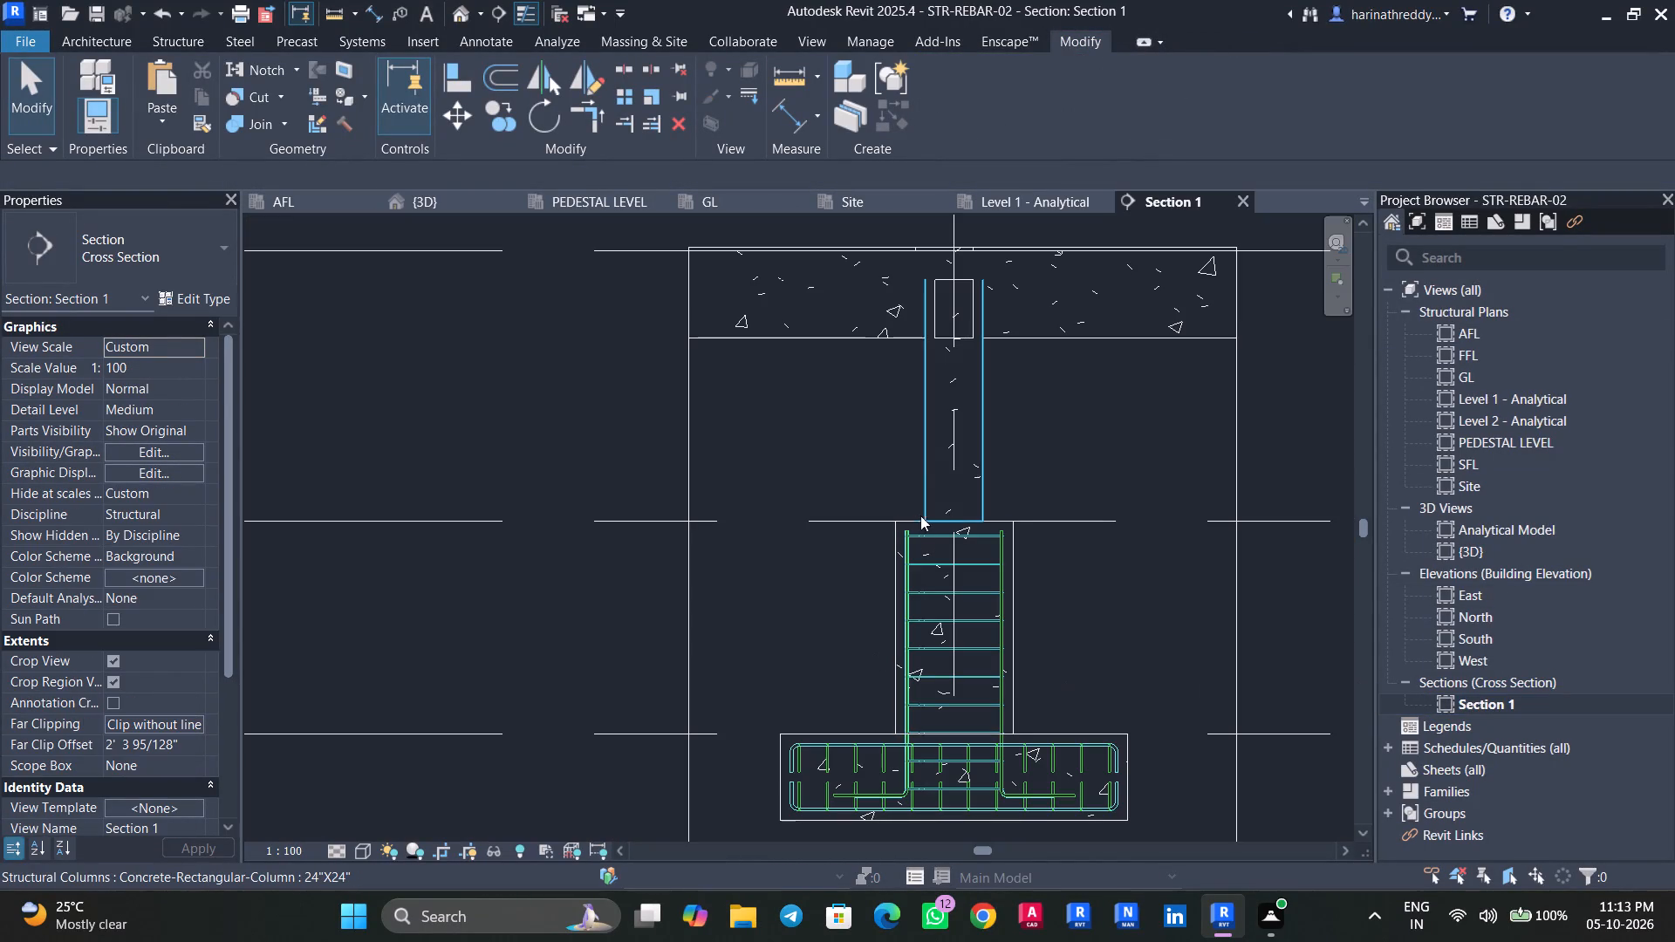
pyautogui.click(926, 470)
pyautogui.press('Escape')
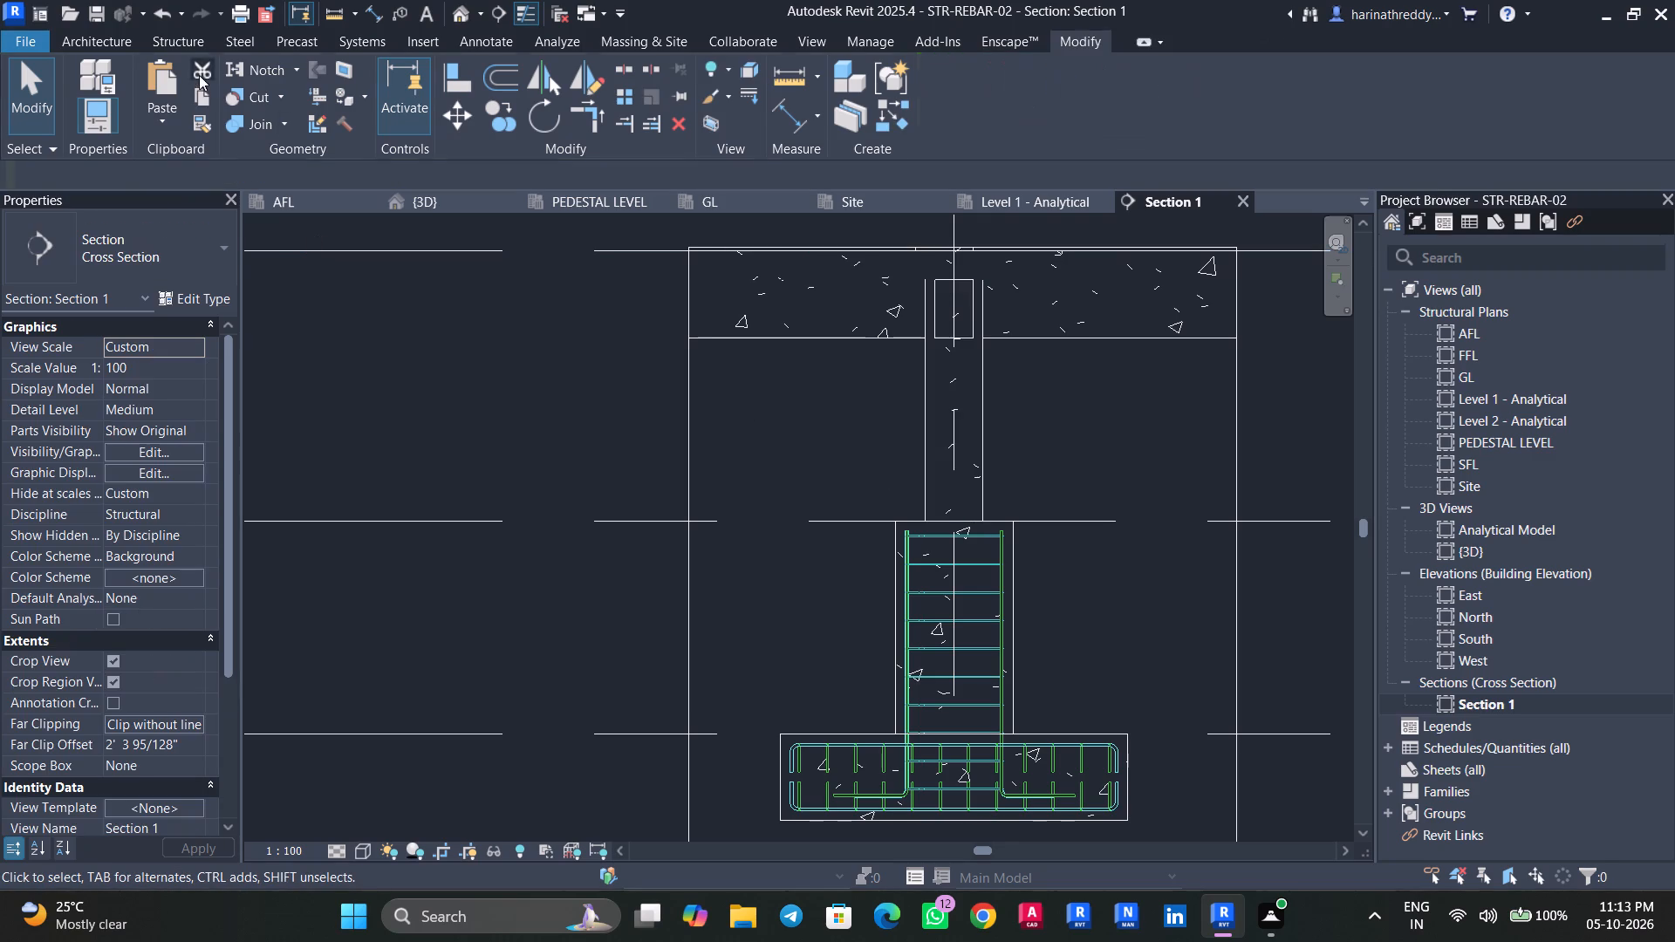
pyautogui.press('Escape')
pyautogui.click(185, 46)
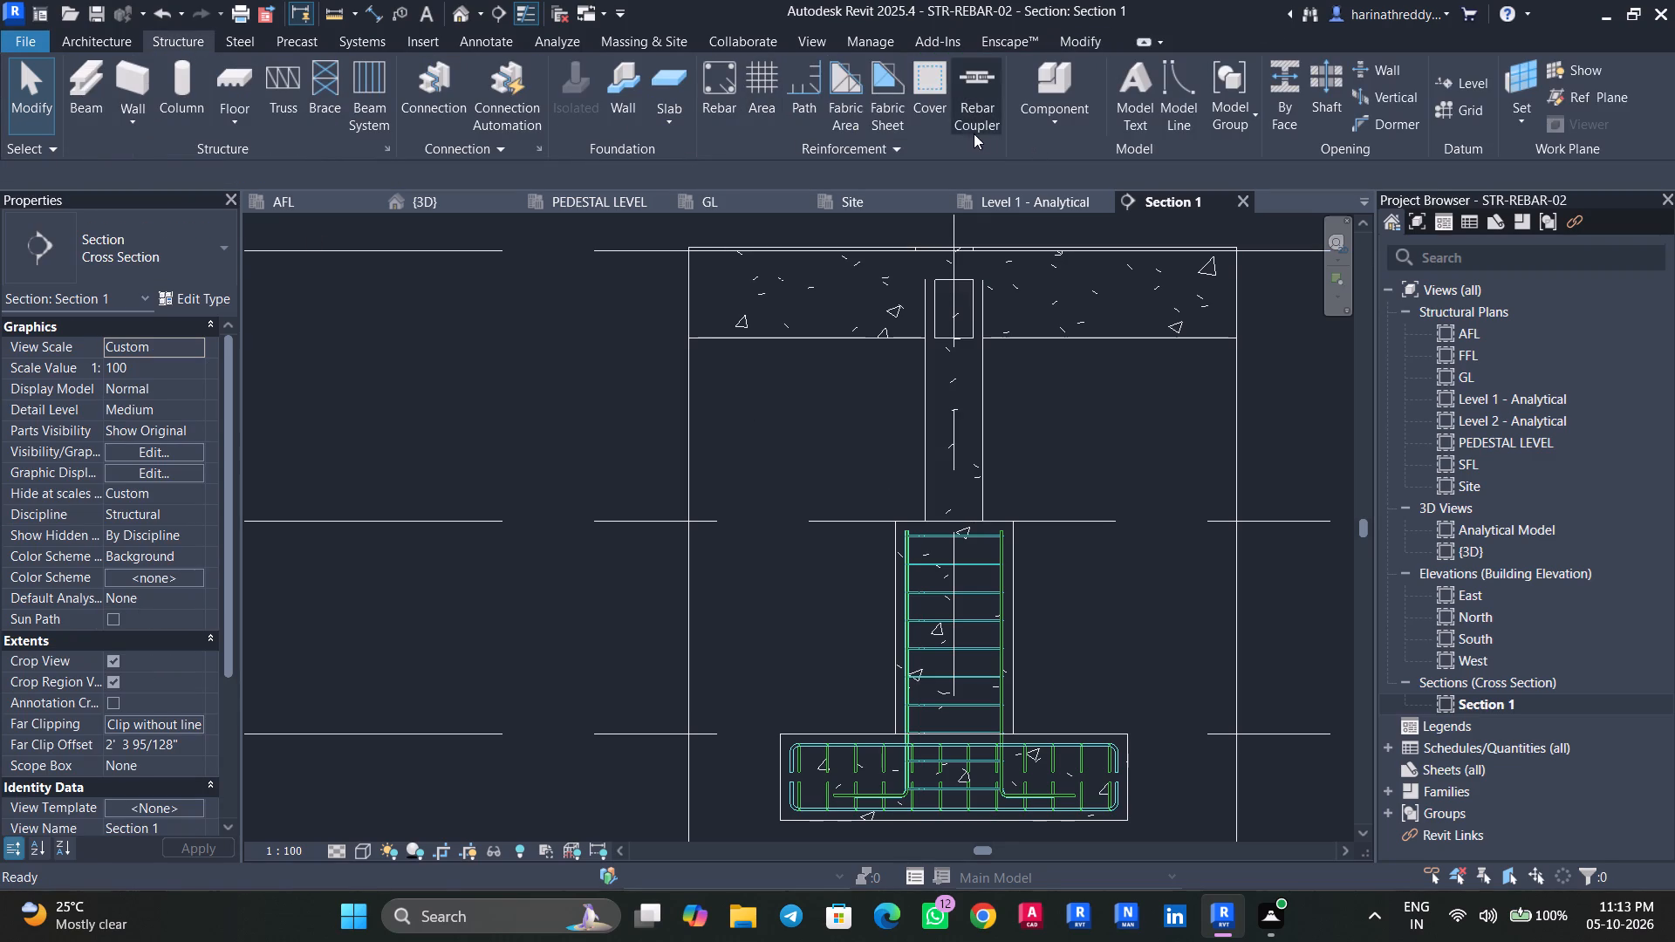
pyautogui.click(946, 122)
pyautogui.click(515, 170)
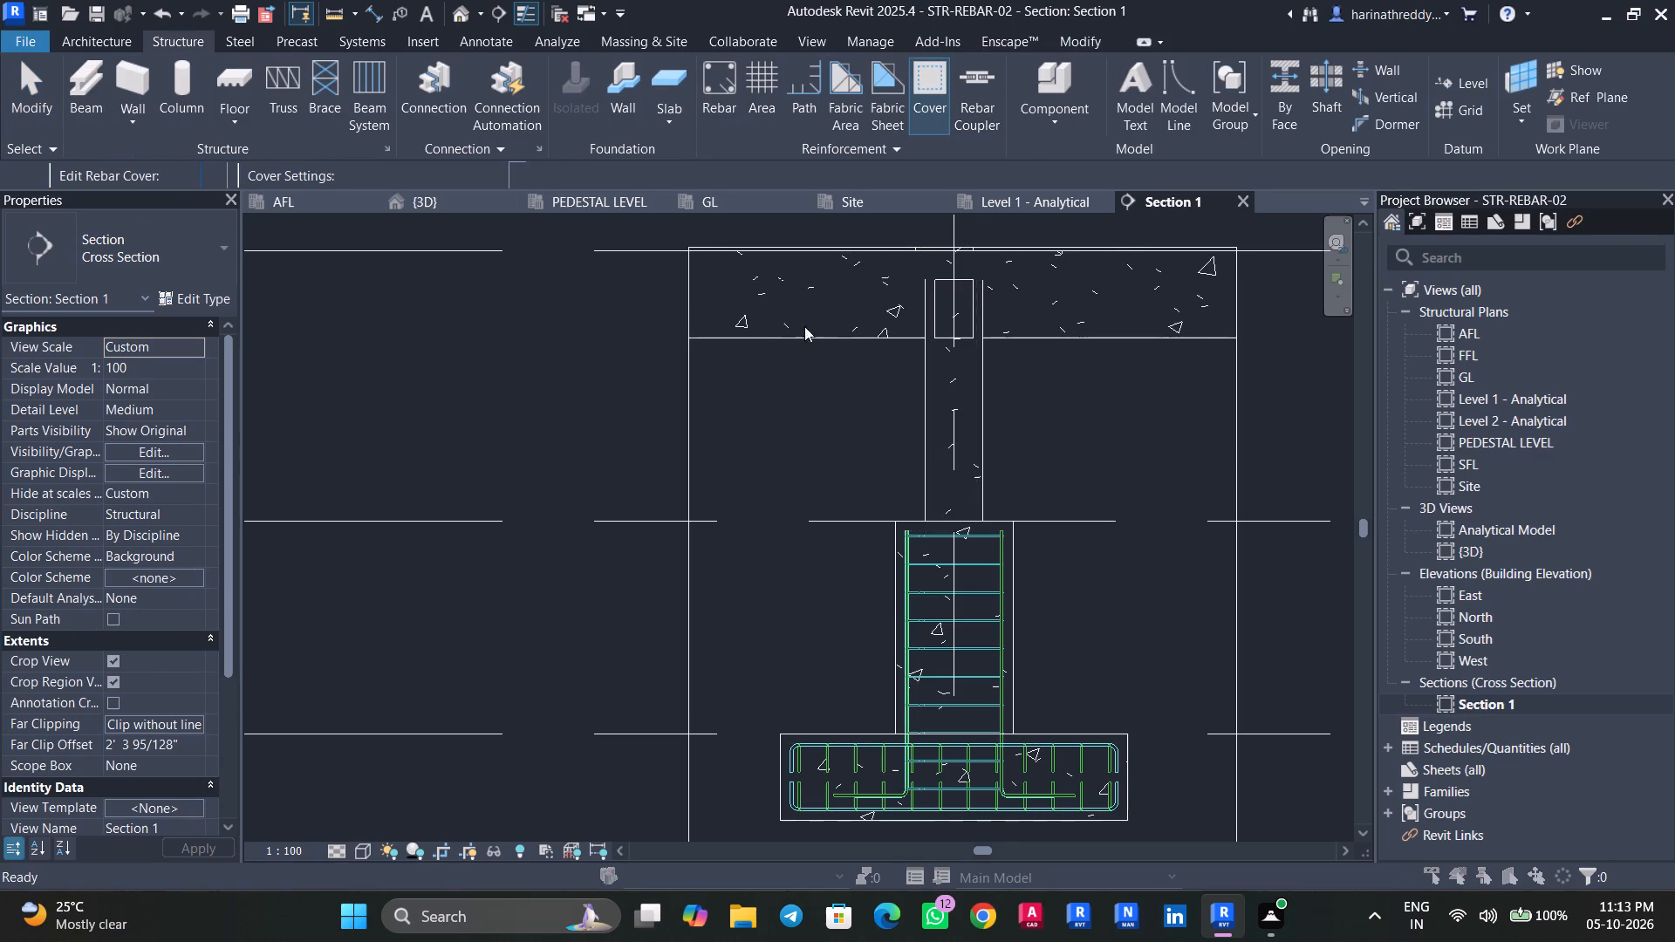
pyautogui.click(1049, 402)
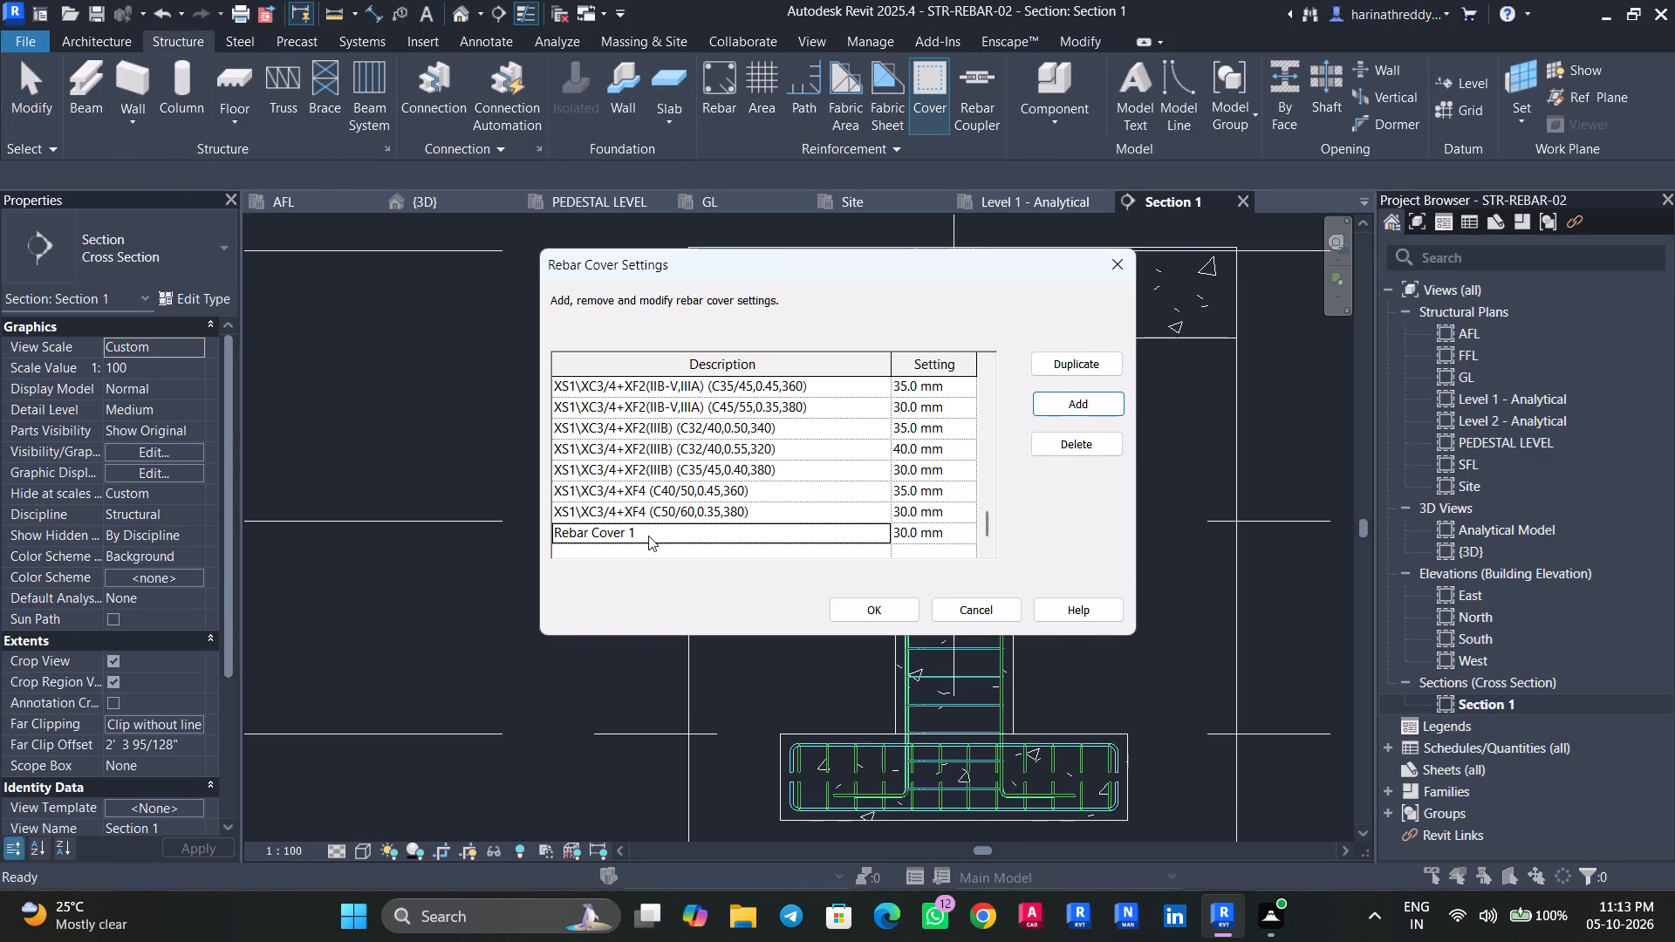
pyautogui.click(648, 536)
pyautogui.write('COLUMN')
pyautogui.press('s')
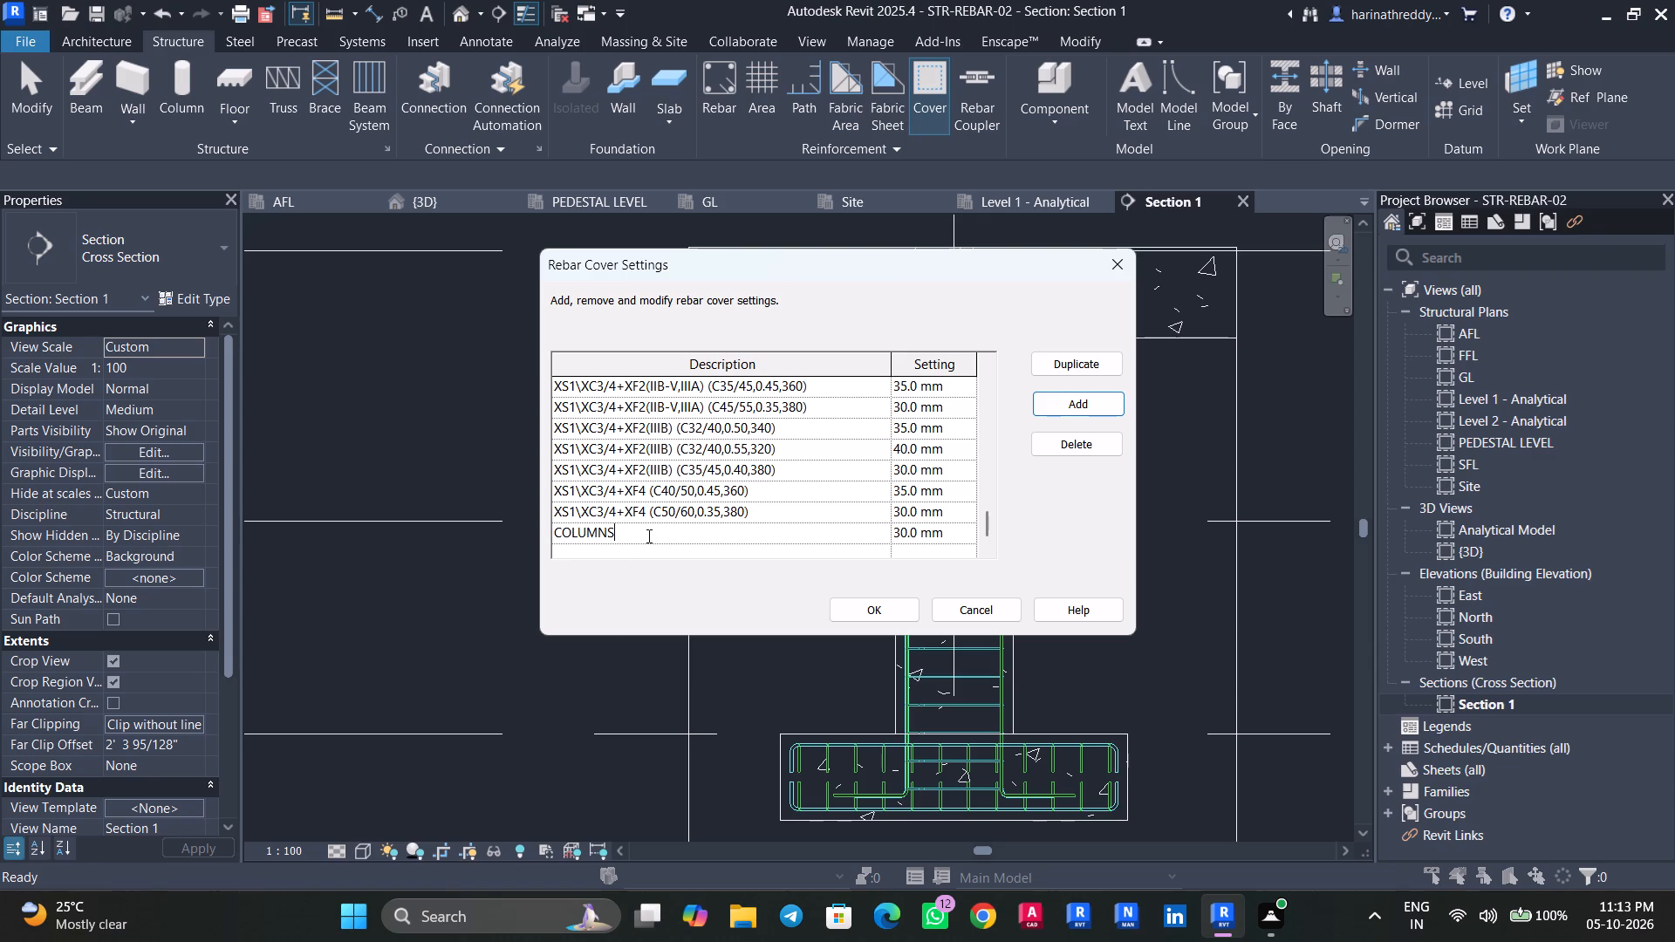
pyautogui.click(902, 533)
pyautogui.moveTo(902, 533); pyautogui.dragTo(879, 536)
pyautogui.press('BackSpace')
pyautogui.press('4')
pyautogui.click(896, 609)
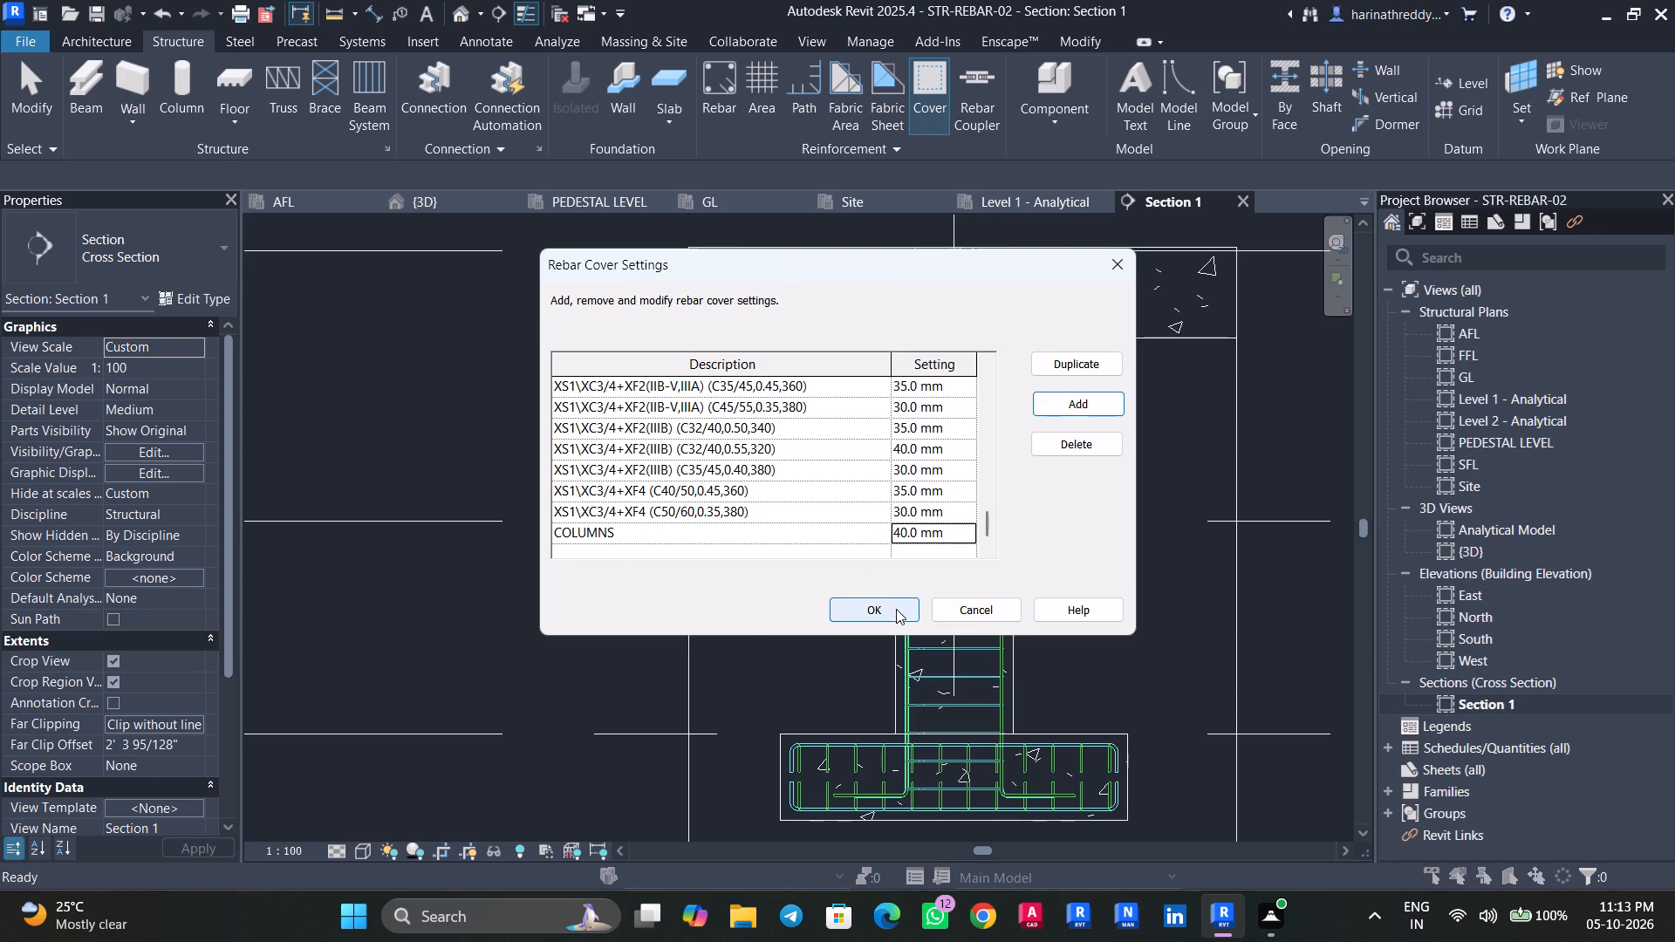
# Assign the COLUMNS <40 mm> rebar cover to the 300 x 450mm column above the pedestal.
pyautogui.click(929, 412)
pyautogui.click(481, 181)
pyautogui.scroll(2, 439, 323)
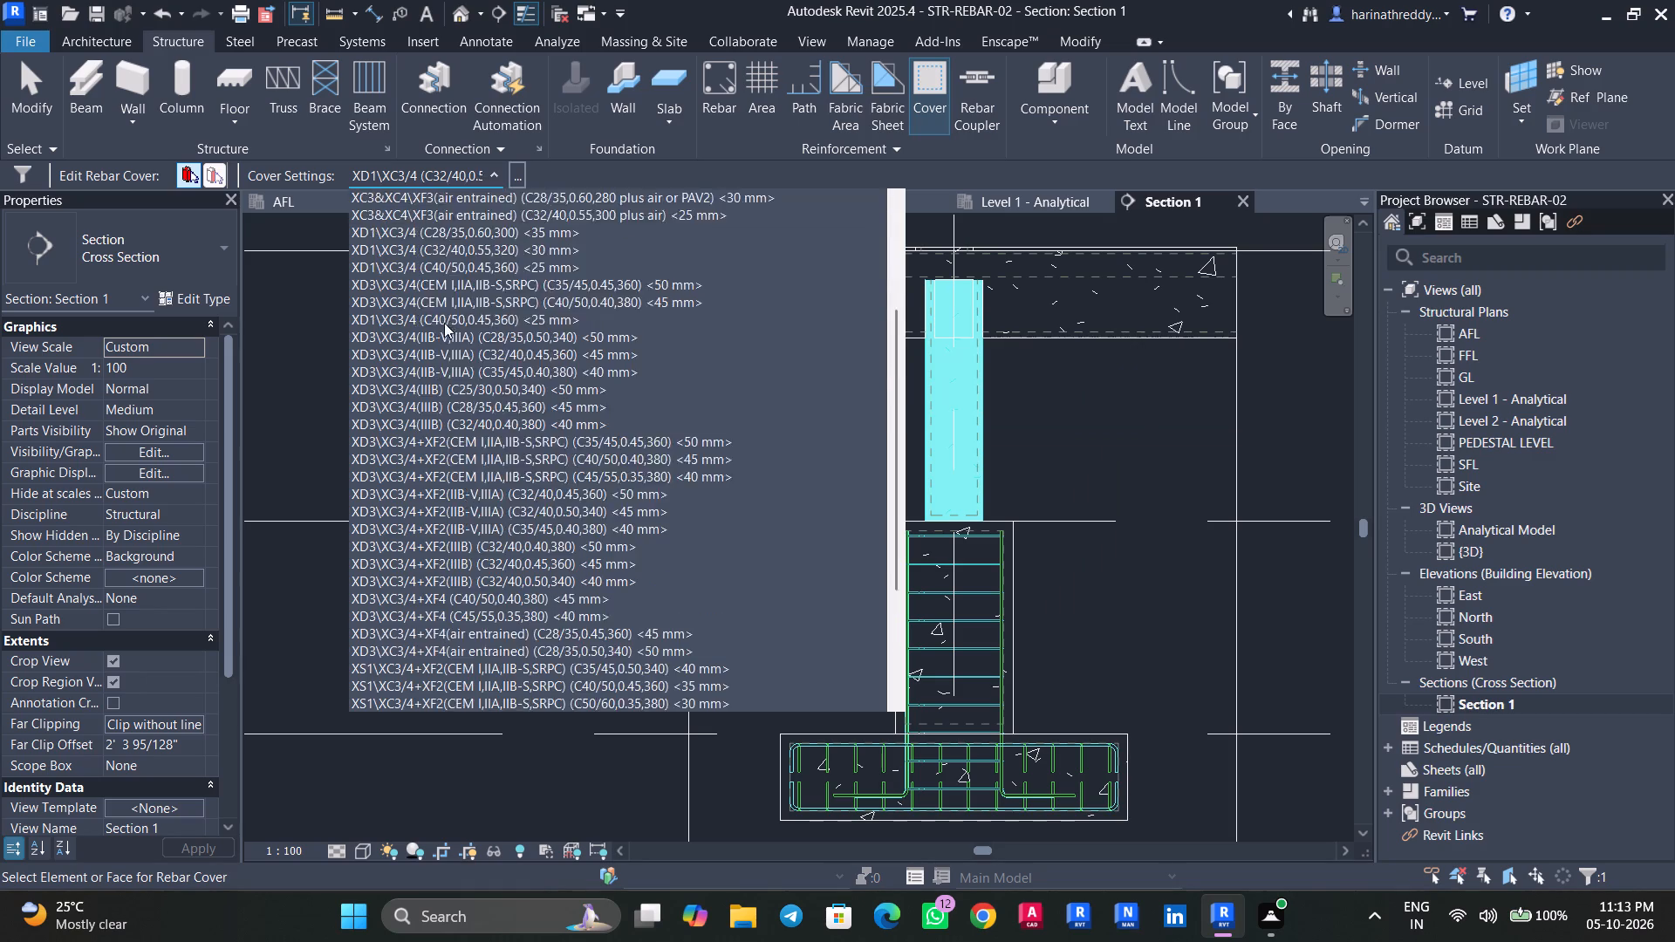
pyautogui.scroll(2, 444, 323)
pyautogui.scroll(-1, 445, 315)
pyautogui.scroll(5, 447, 313)
pyautogui.click(431, 199)
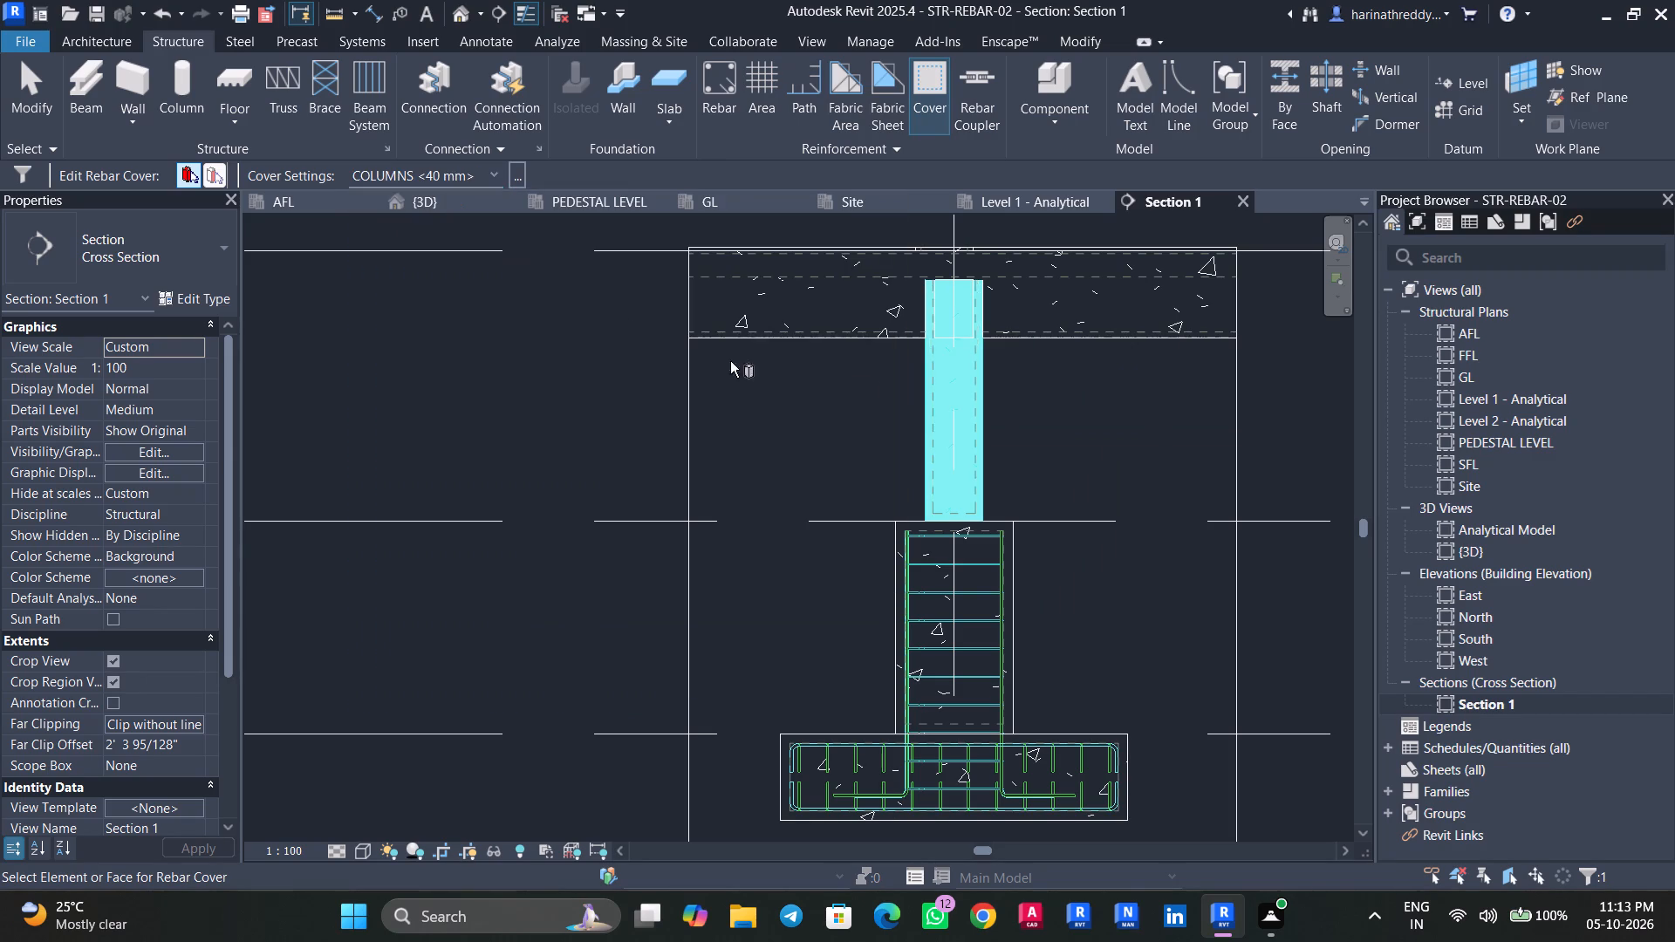
pyautogui.press('Escape')
pyautogui.press('Escape')
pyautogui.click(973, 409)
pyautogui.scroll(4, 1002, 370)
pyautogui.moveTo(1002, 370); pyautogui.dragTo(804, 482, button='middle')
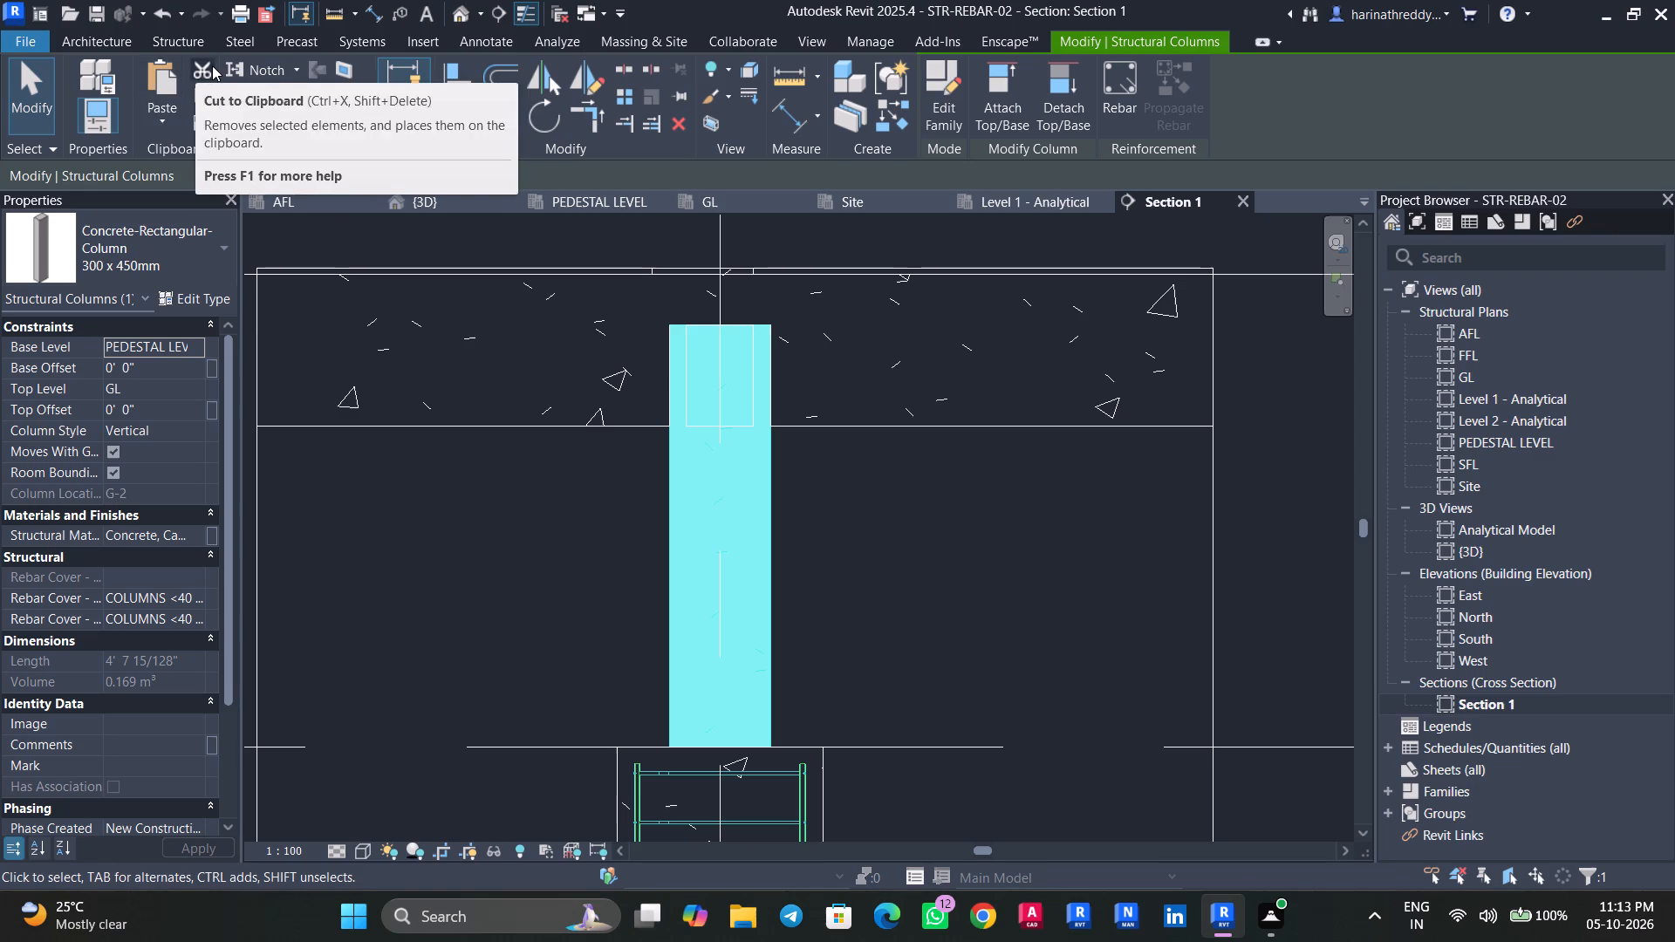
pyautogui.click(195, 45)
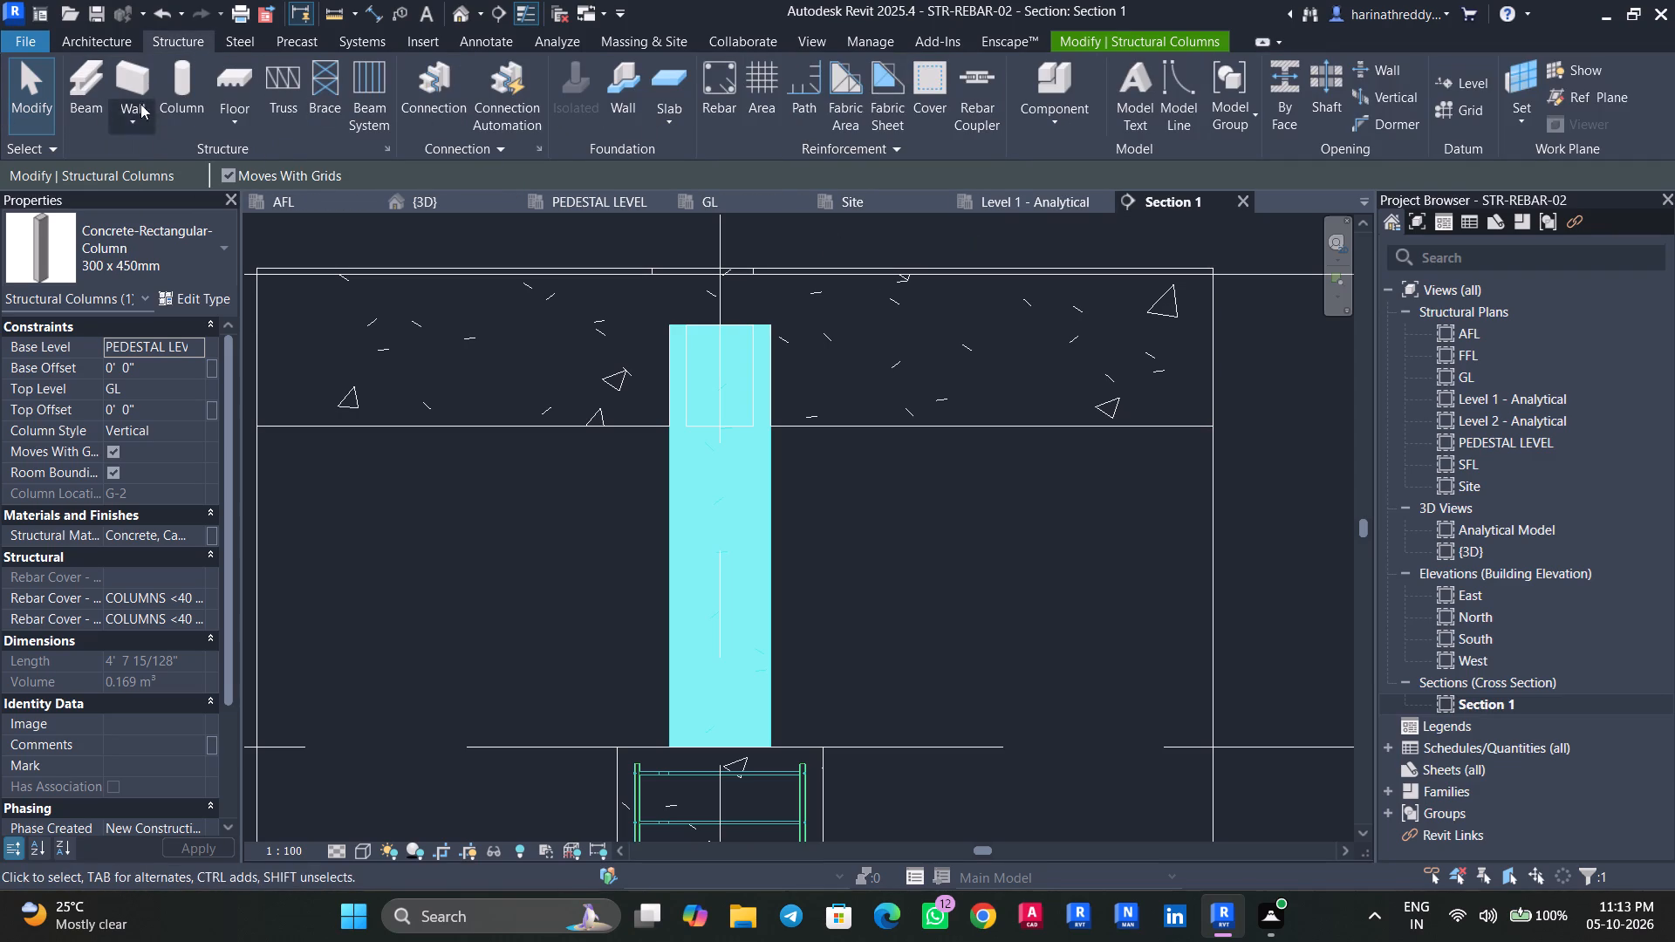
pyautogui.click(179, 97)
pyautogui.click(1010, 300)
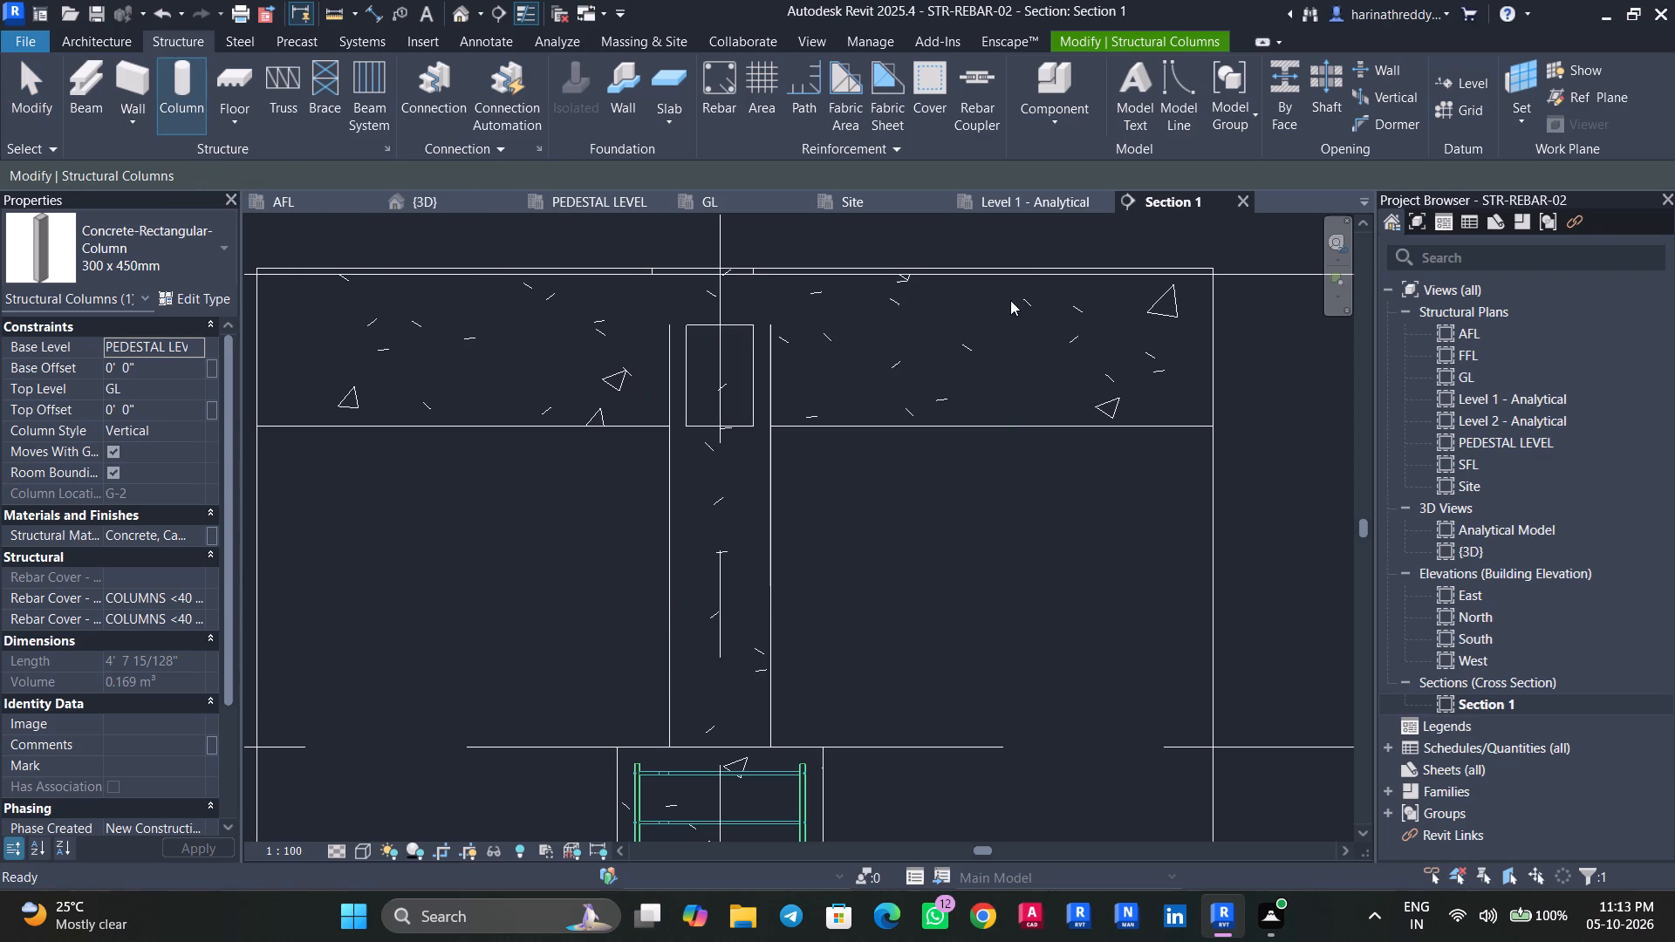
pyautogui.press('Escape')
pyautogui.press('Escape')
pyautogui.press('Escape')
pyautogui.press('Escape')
# Start placing rebar in the 300 x 450mm column, choosing straight shape 00 and the H12 bar type.
pyautogui.click(666, 487)
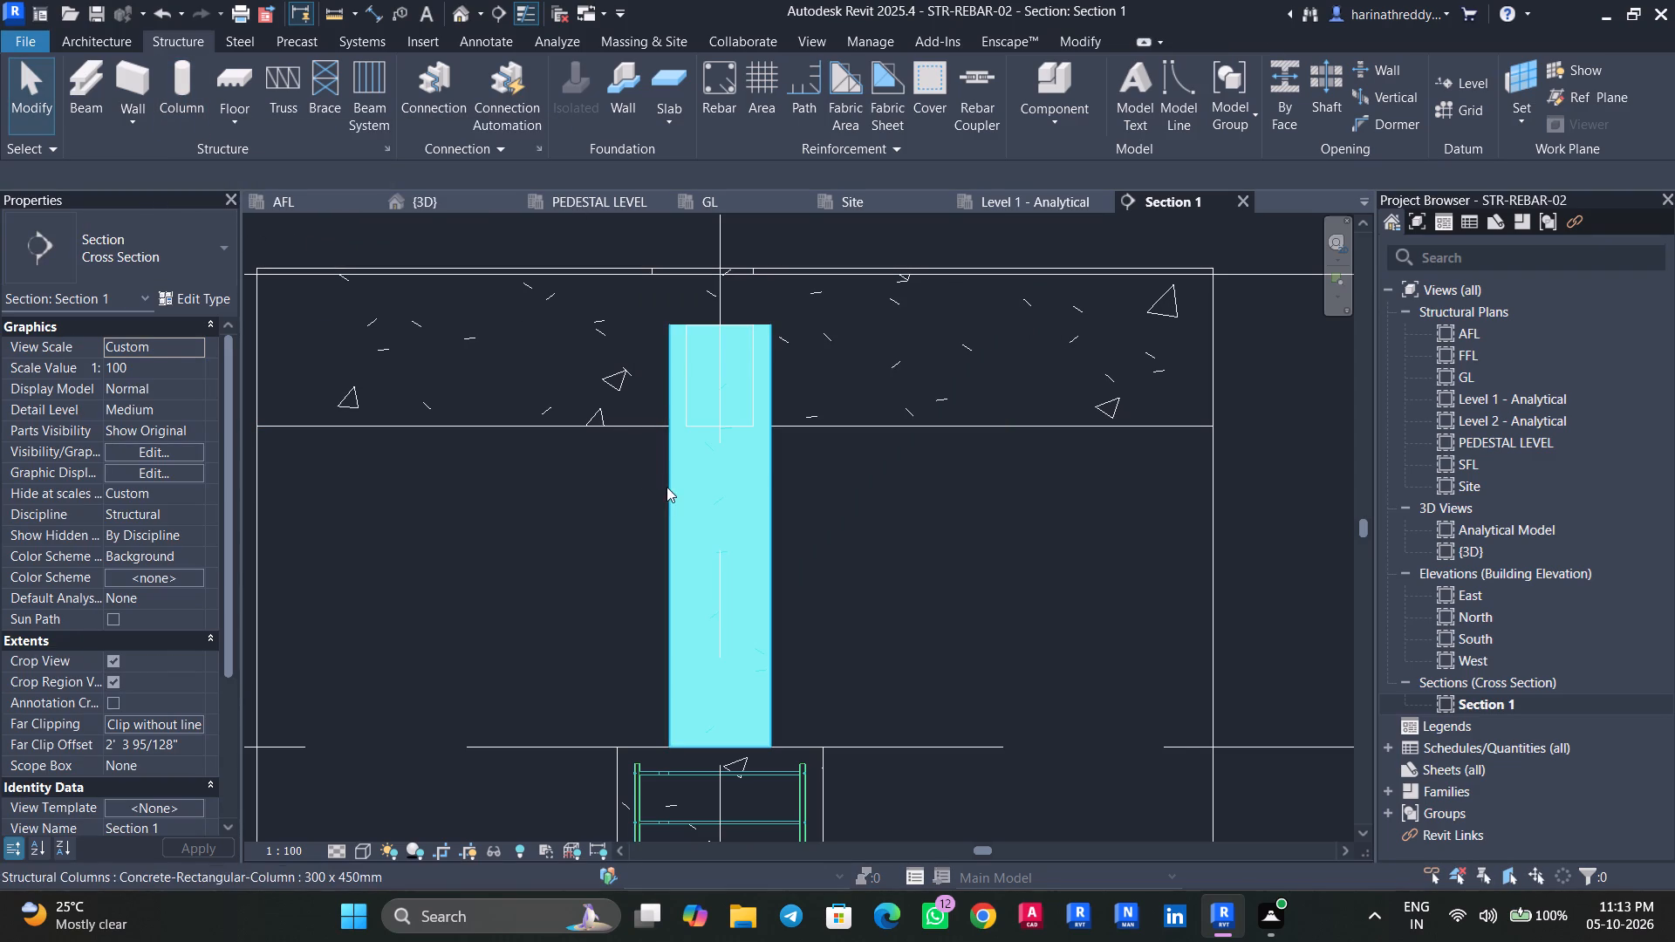
pyautogui.click(1115, 103)
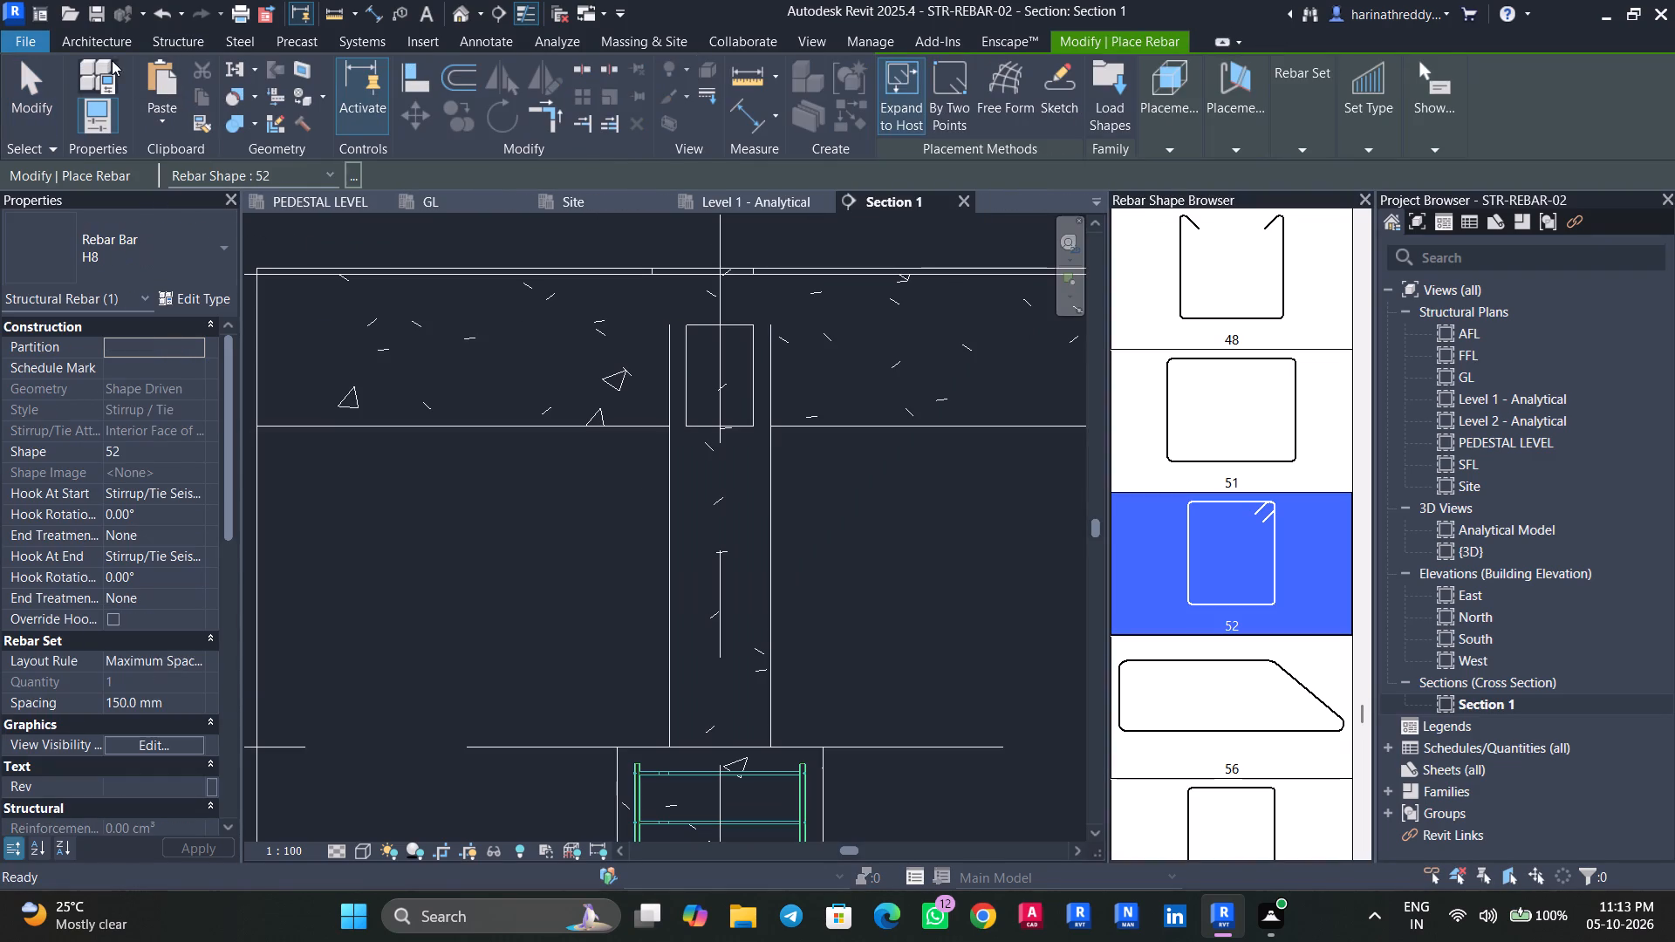
pyautogui.scroll(8, 1367, 515)
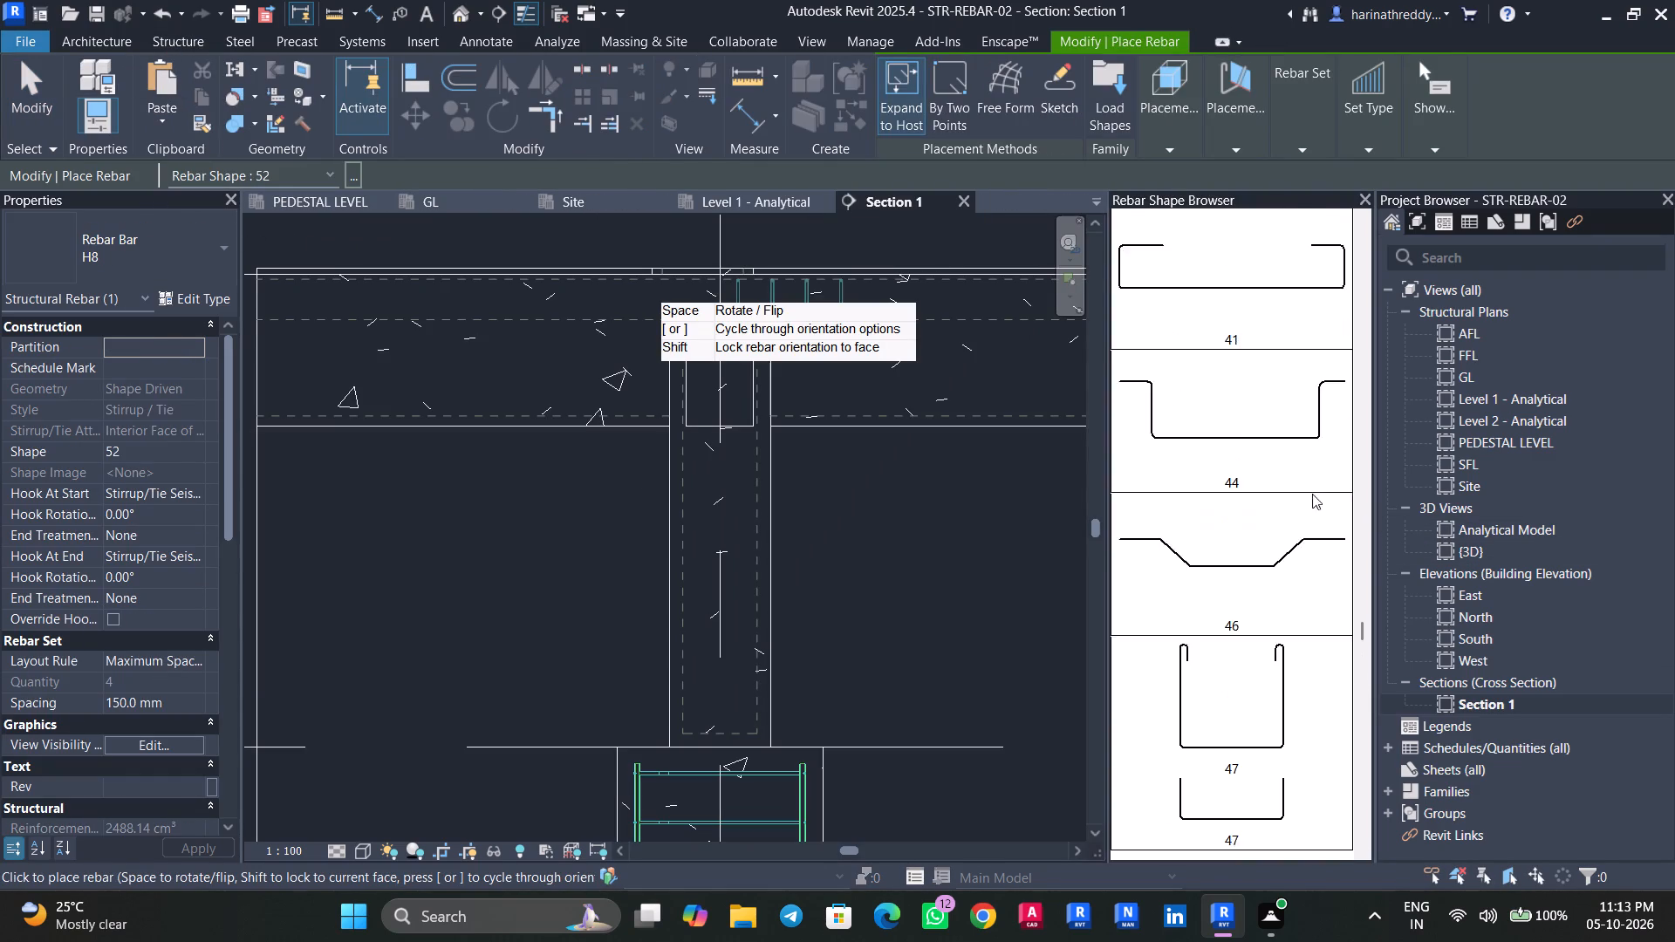
pyautogui.scroll(7, 1312, 494)
pyautogui.scroll(-1, 1236, 426)
pyautogui.scroll(18, 1237, 425)
pyautogui.scroll(-1, 1237, 416)
pyautogui.scroll(3, 1237, 416)
pyautogui.scroll(-1, 1238, 416)
pyautogui.scroll(8, 1238, 416)
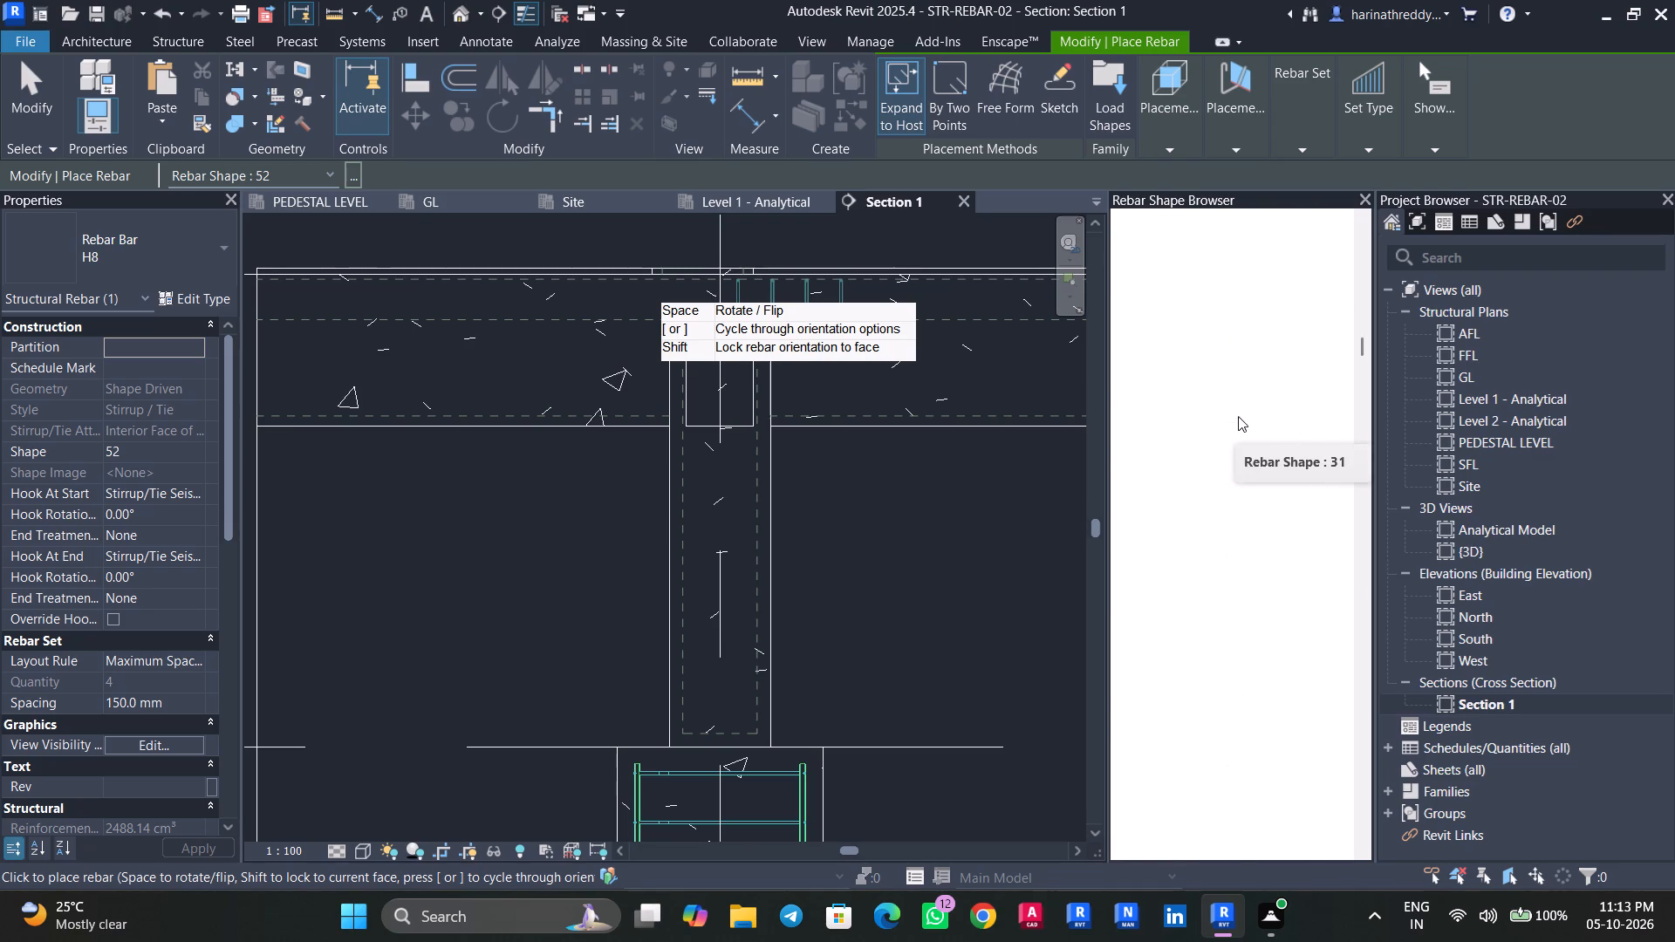
pyautogui.scroll(15, 1238, 416)
pyautogui.scroll(-1, 1238, 416)
pyautogui.scroll(8, 1238, 416)
pyautogui.click(1256, 242)
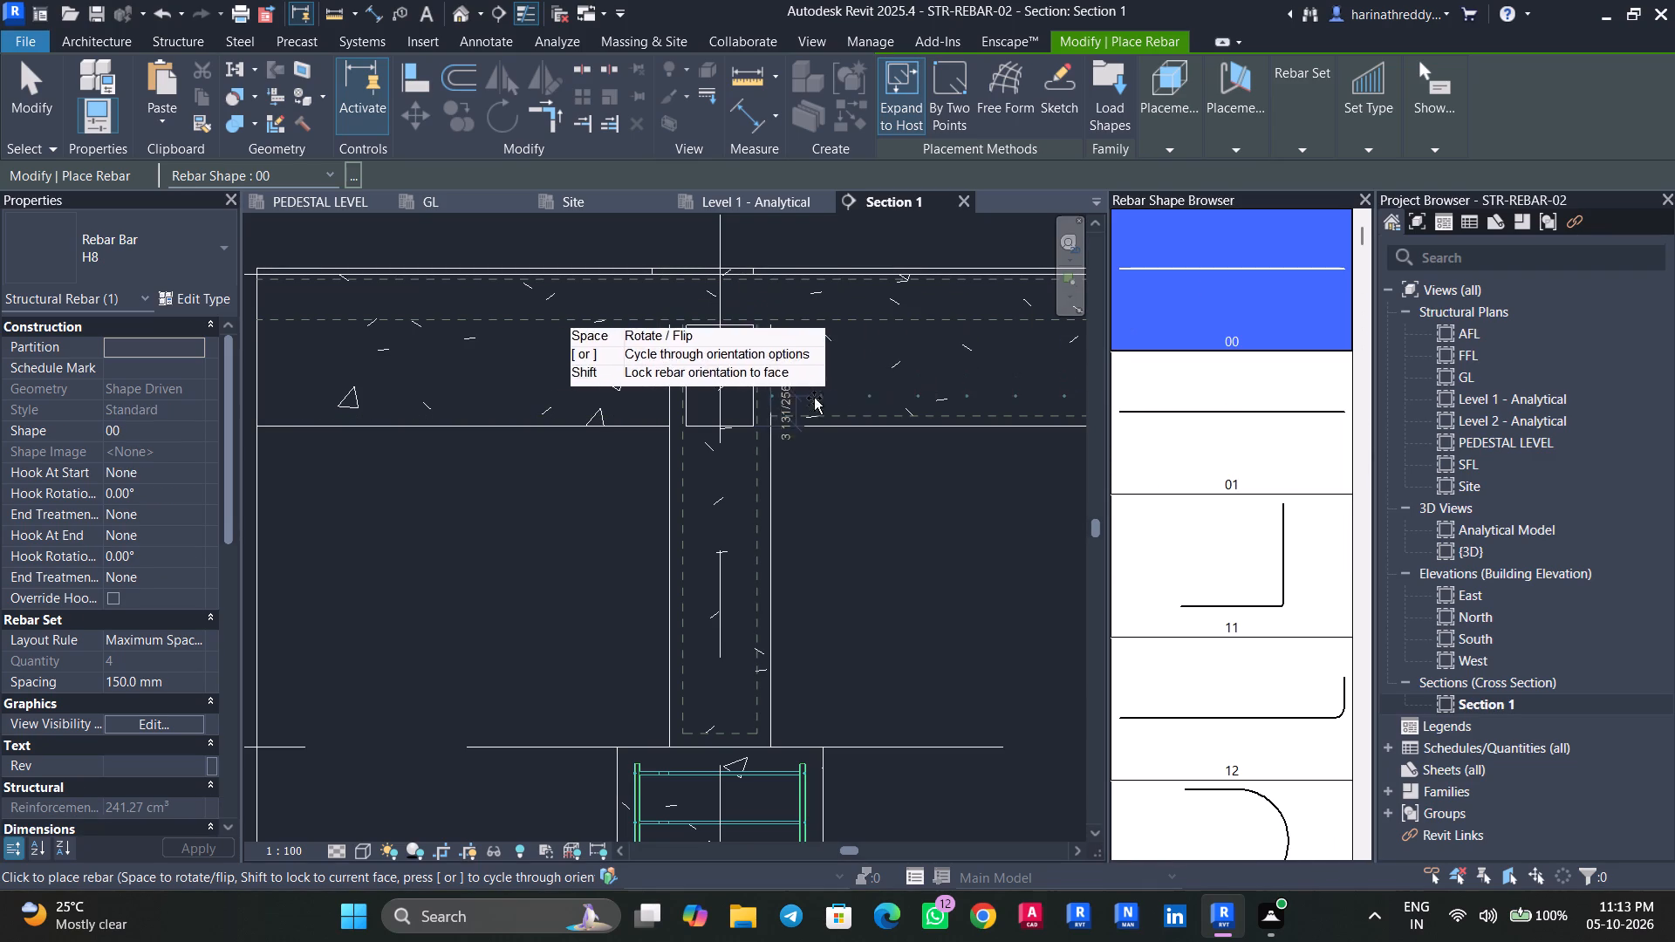
pyautogui.click(200, 249)
pyautogui.click(81, 427)
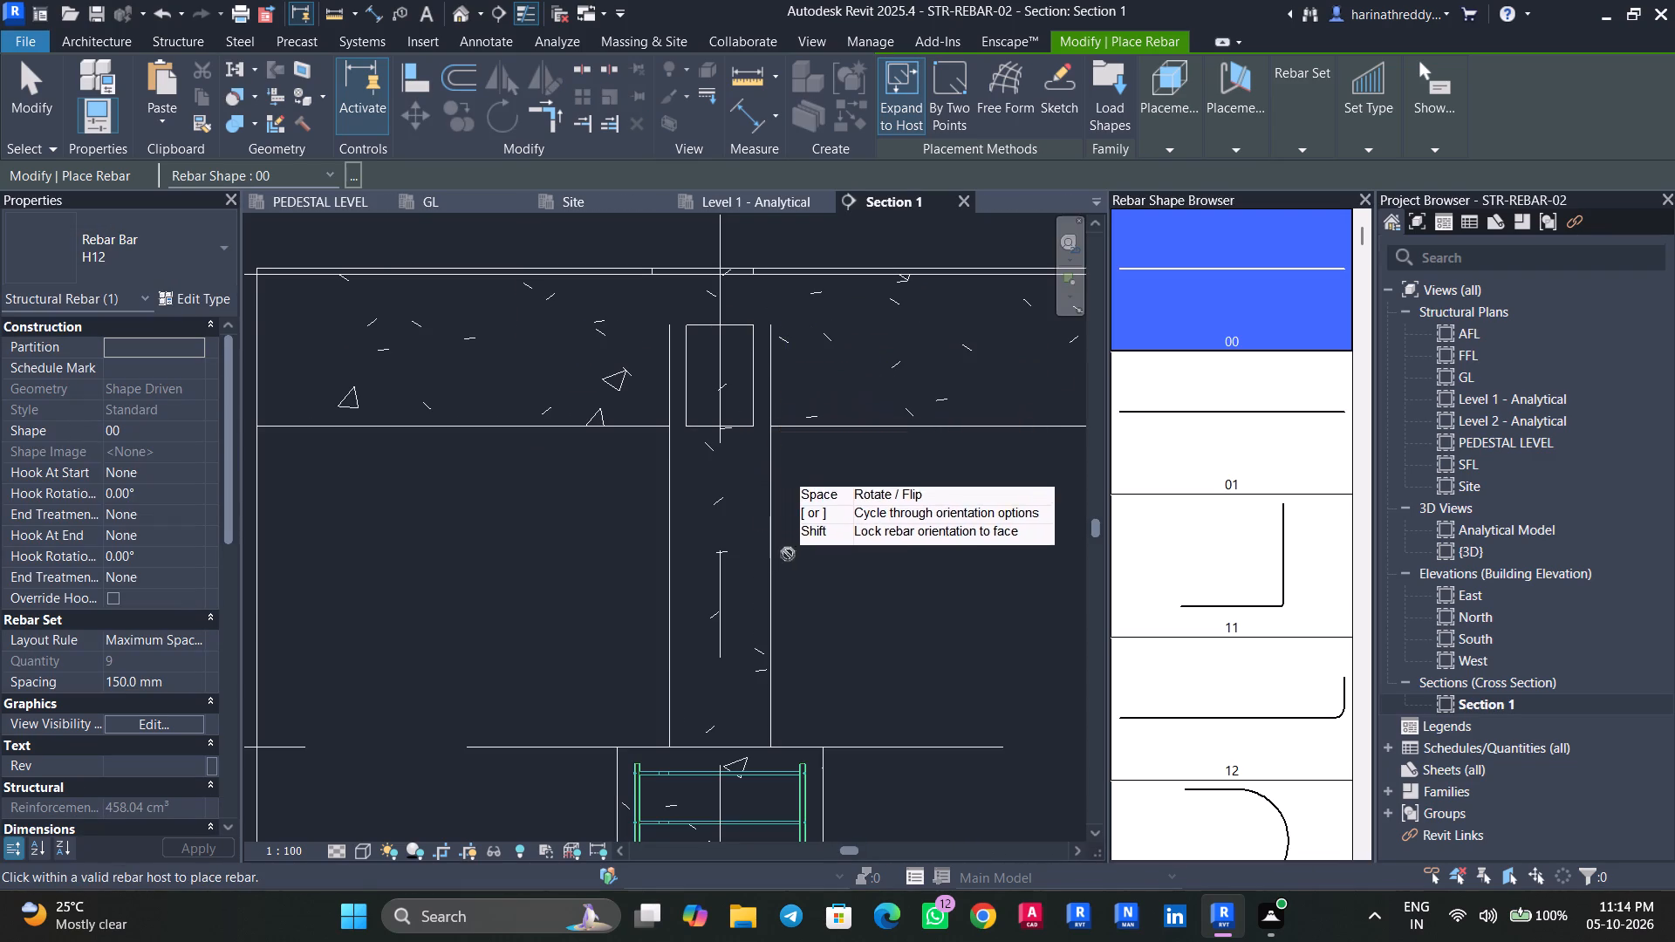
# Sketch an H12 bar hosted by the 300 x 450mm column, drawing its vertical leg from the column top down into the footing.
pyautogui.click(1049, 99)
pyautogui.click(774, 492)
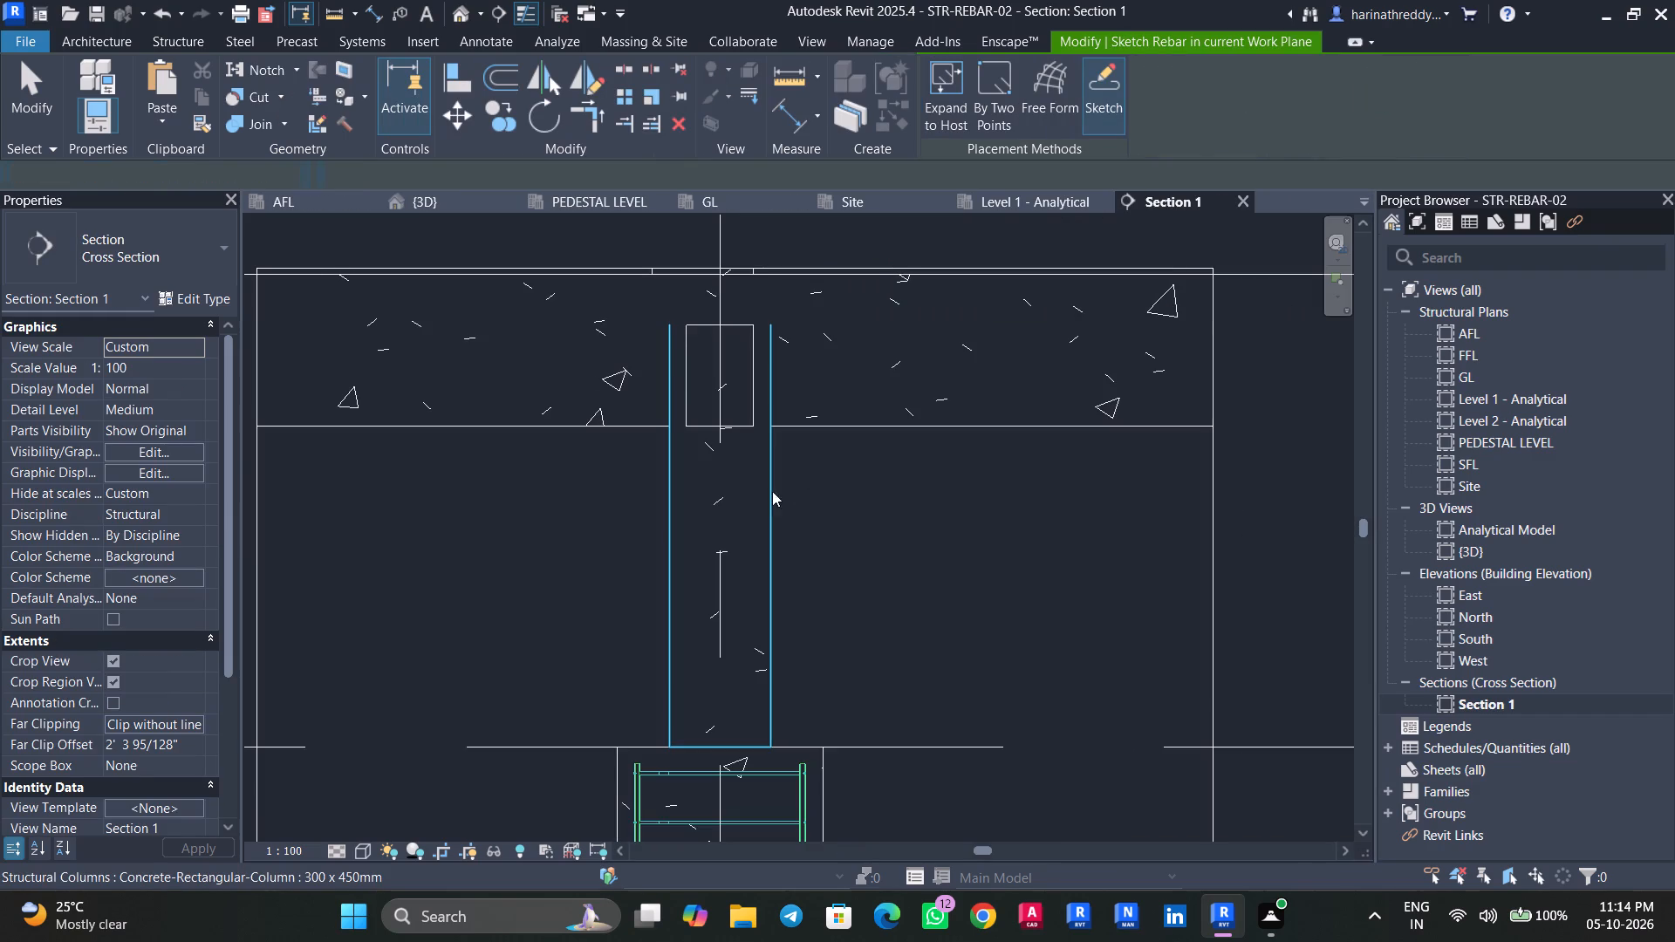
pyautogui.scroll(1, 735, 451)
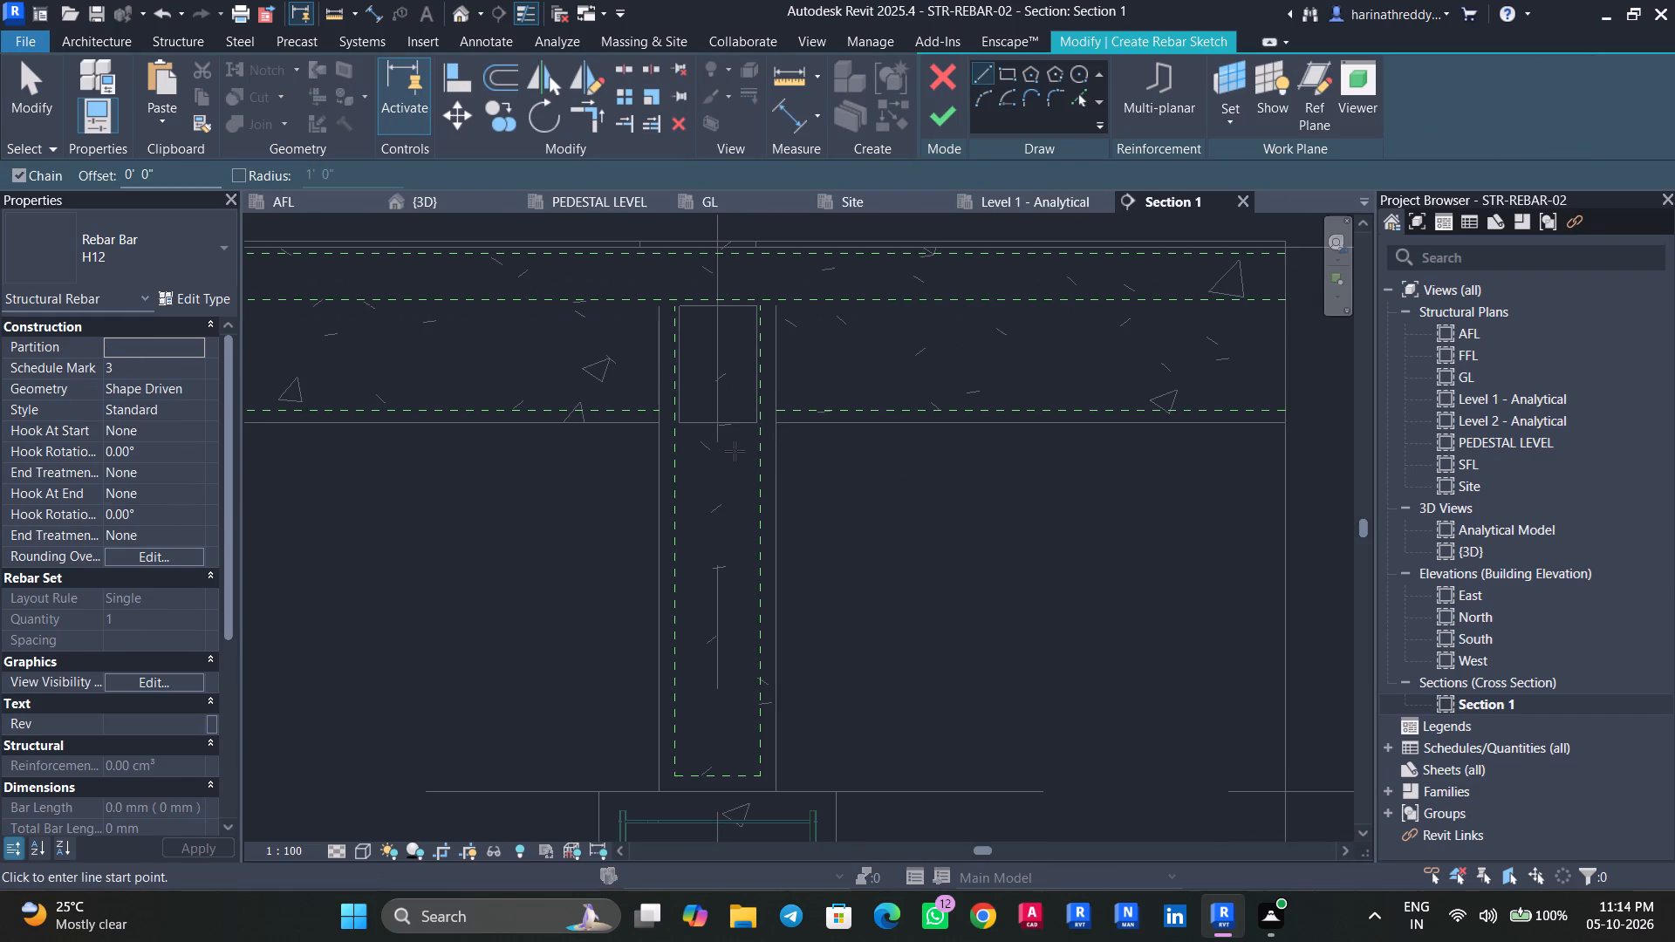
pyautogui.scroll(1, 735, 451)
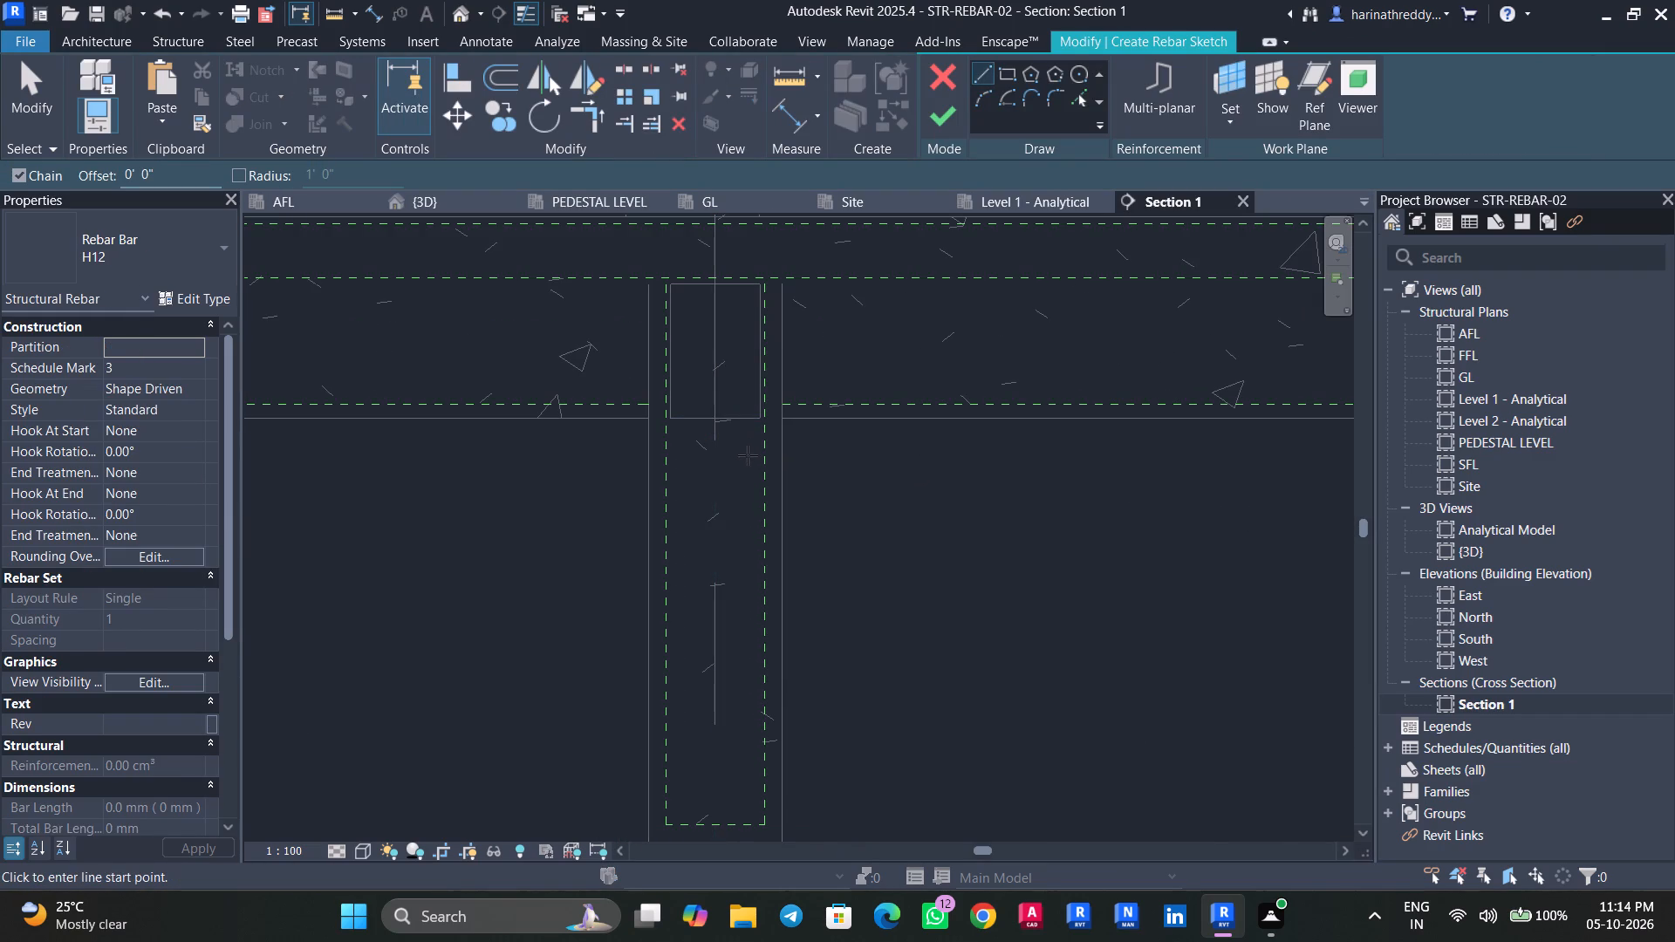
pyautogui.scroll(5, 748, 322)
pyautogui.moveTo(755, 292); pyautogui.dragTo(748, 502, button='middle')
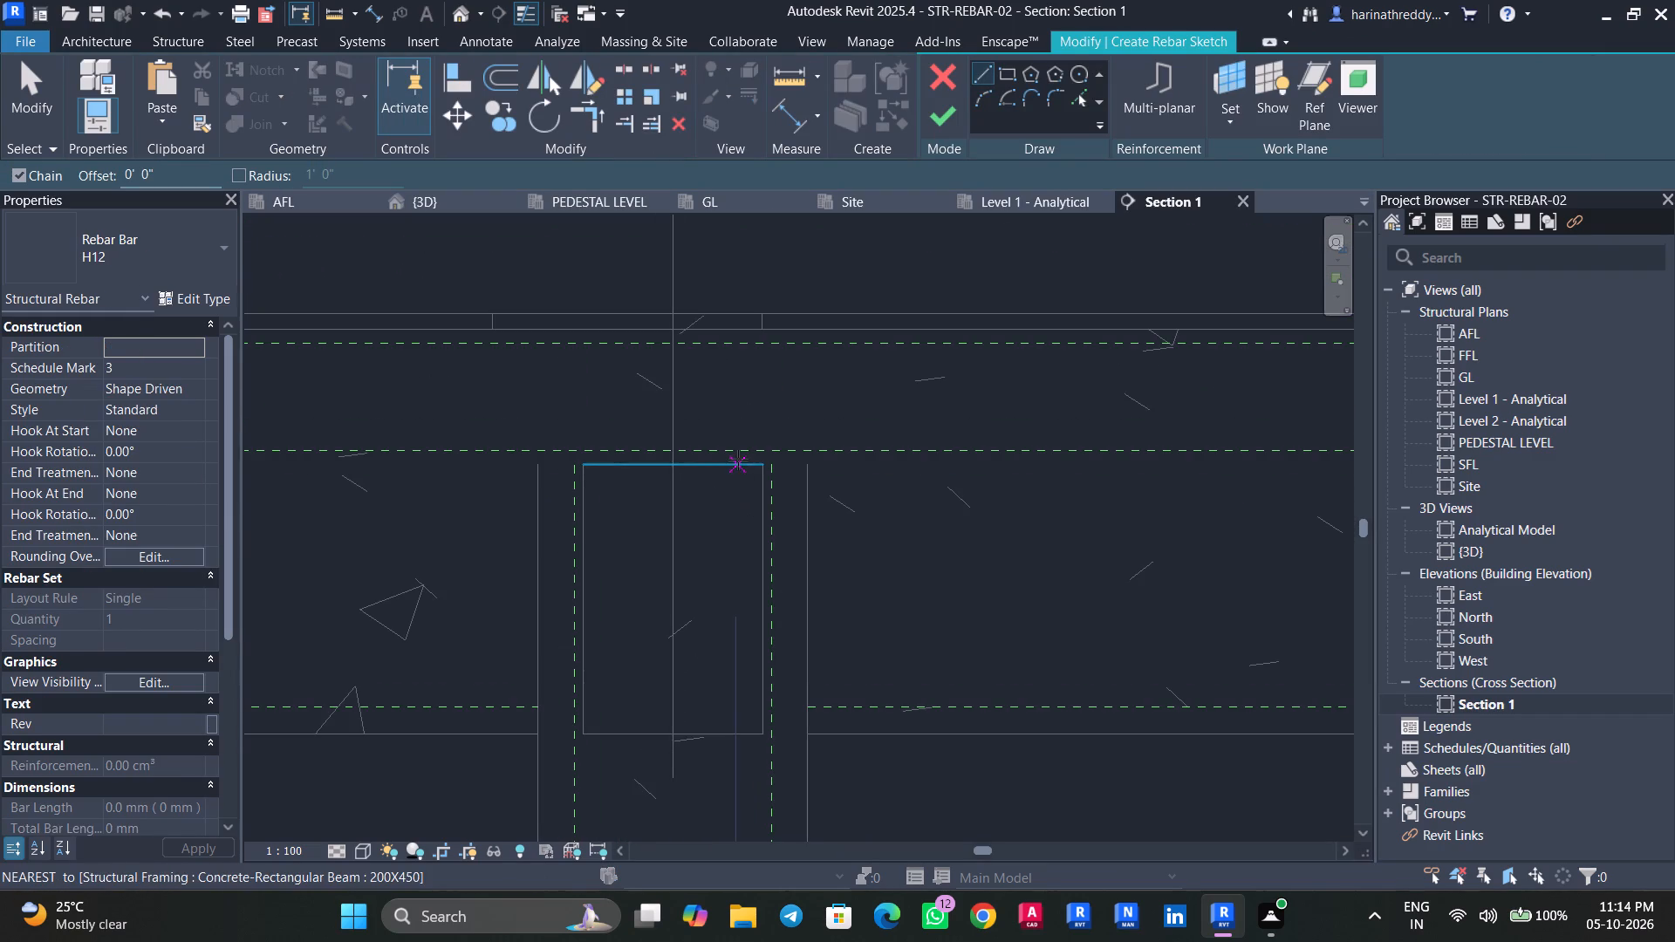
pyautogui.scroll(-2, 737, 468)
pyautogui.scroll(1, 737, 468)
pyautogui.scroll(-2, 737, 468)
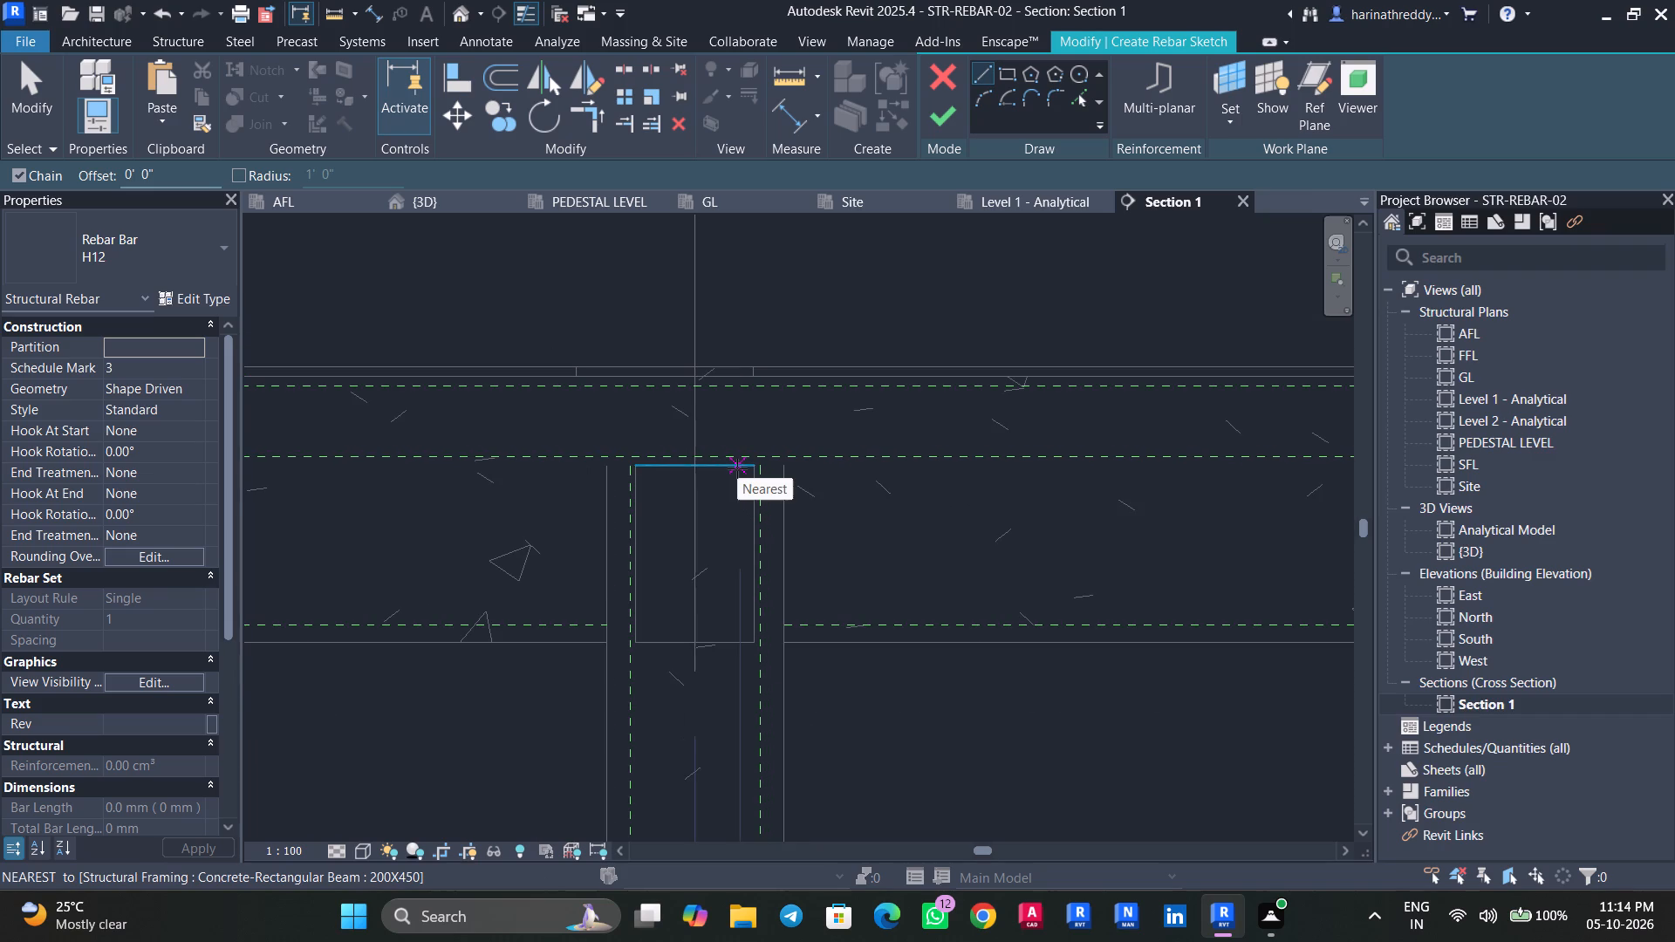
pyautogui.scroll(3, 739, 469)
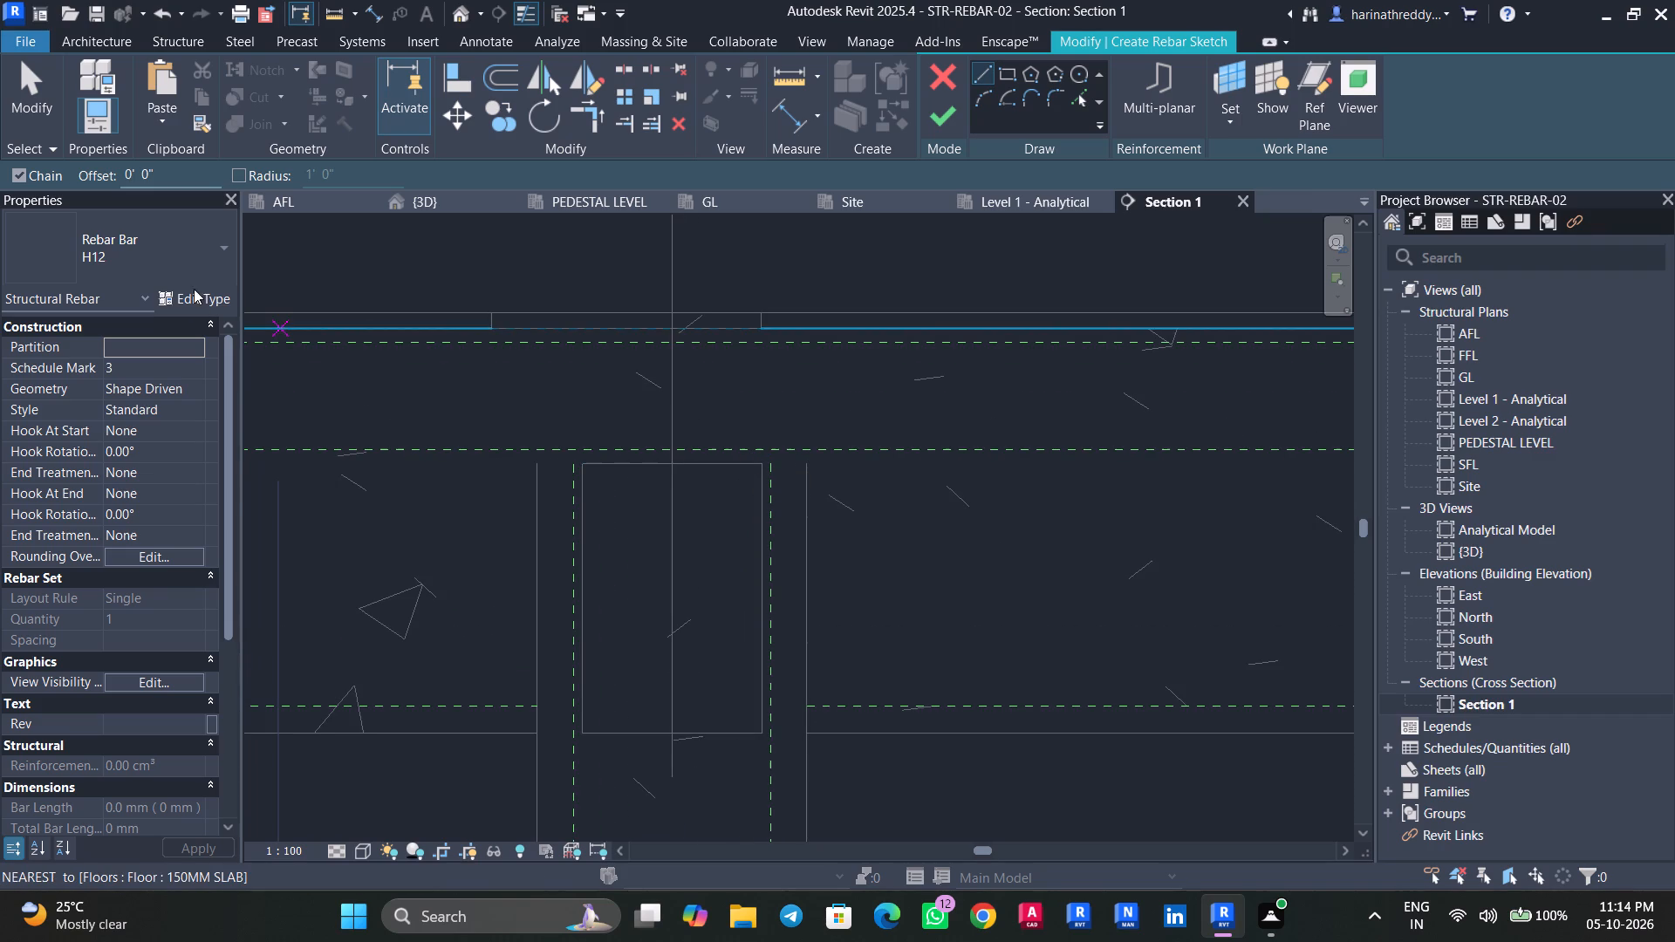
pyautogui.click(188, 257)
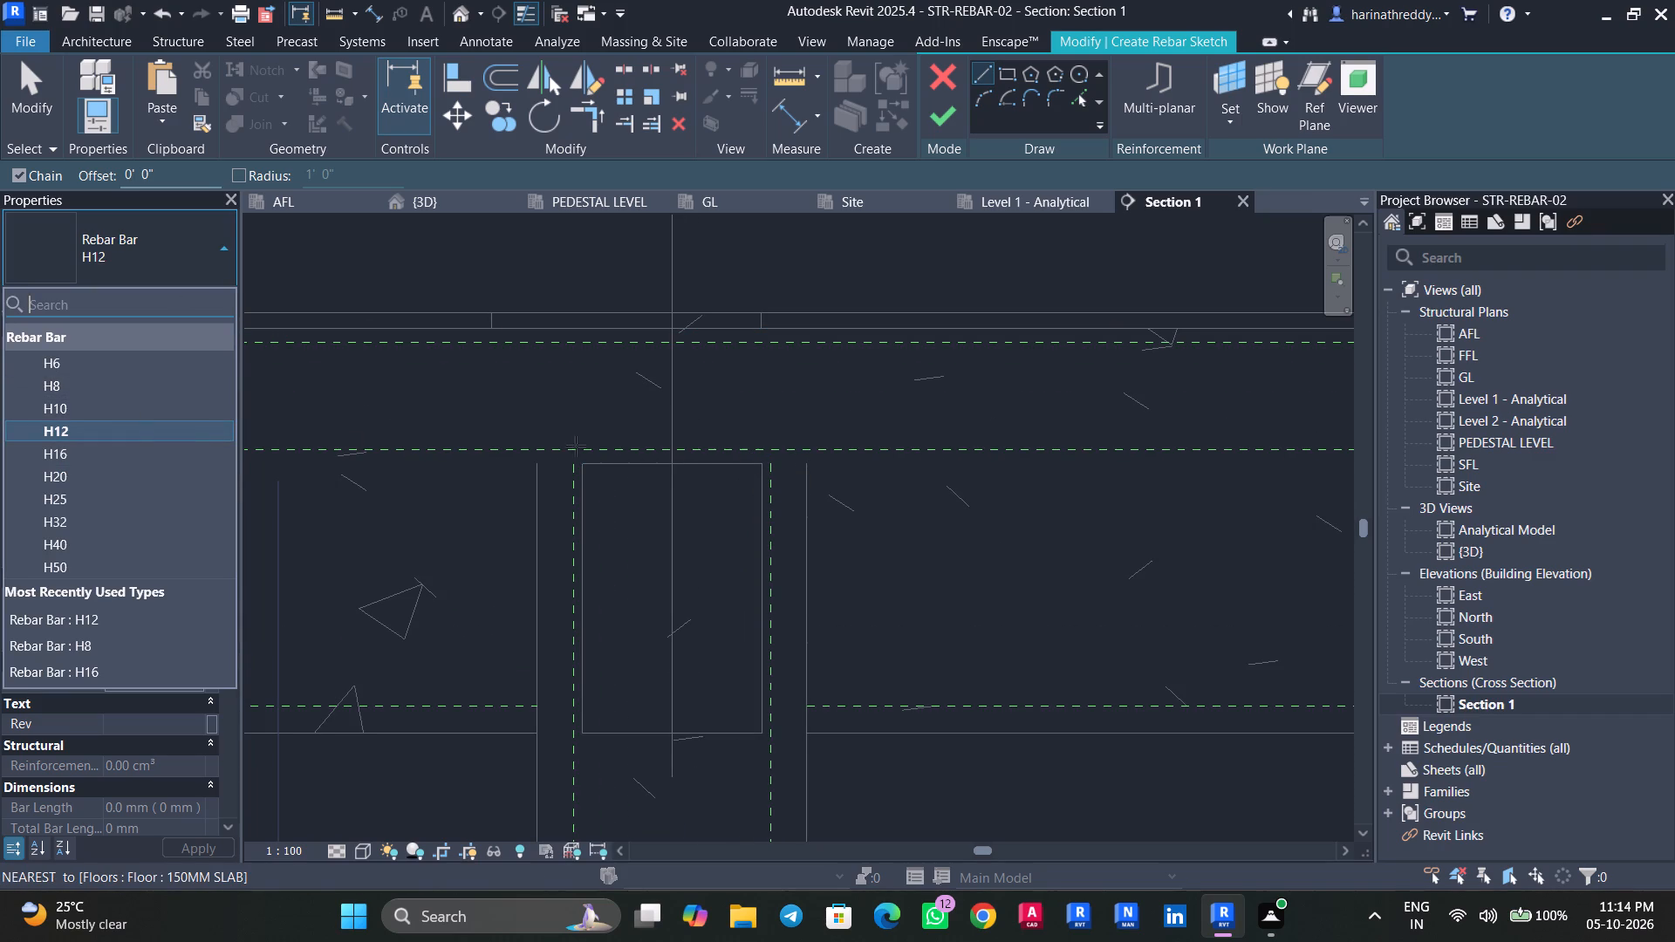
pyautogui.press('Escape')
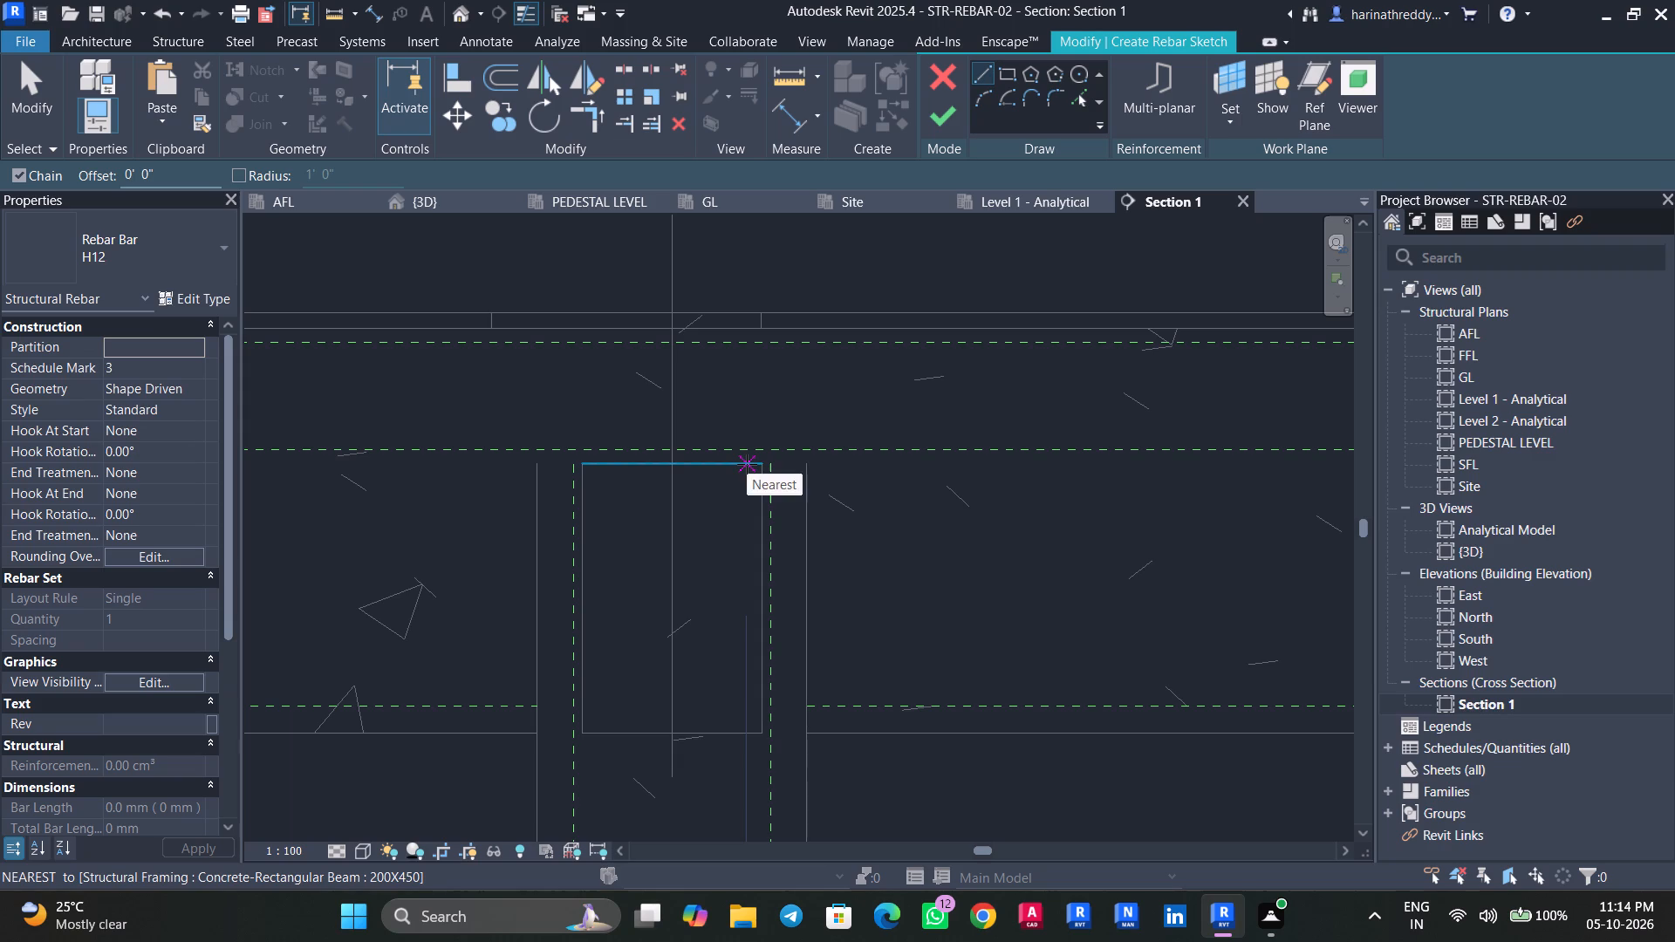
pyautogui.click(747, 464)
pyautogui.moveTo(738, 695); pyautogui.dragTo(703, 246, button='middle')
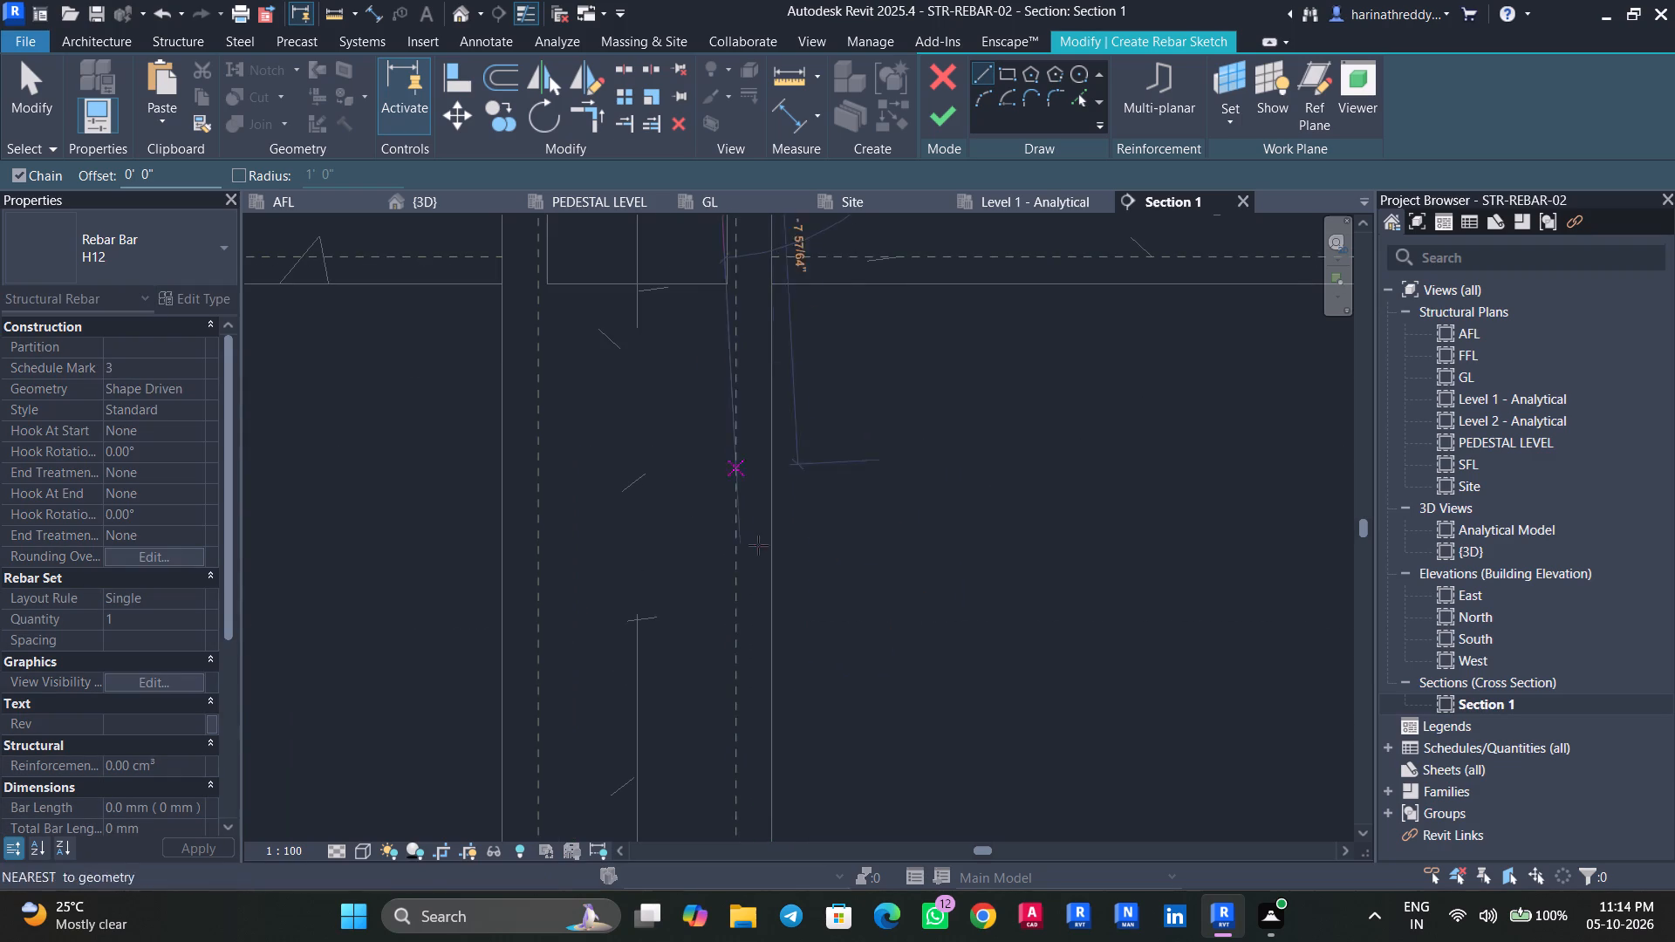
pyautogui.moveTo(714, 622); pyautogui.dragTo(713, 311, button='middle')
pyautogui.moveTo(697, 575); pyautogui.dragTo(678, 310, button='middle')
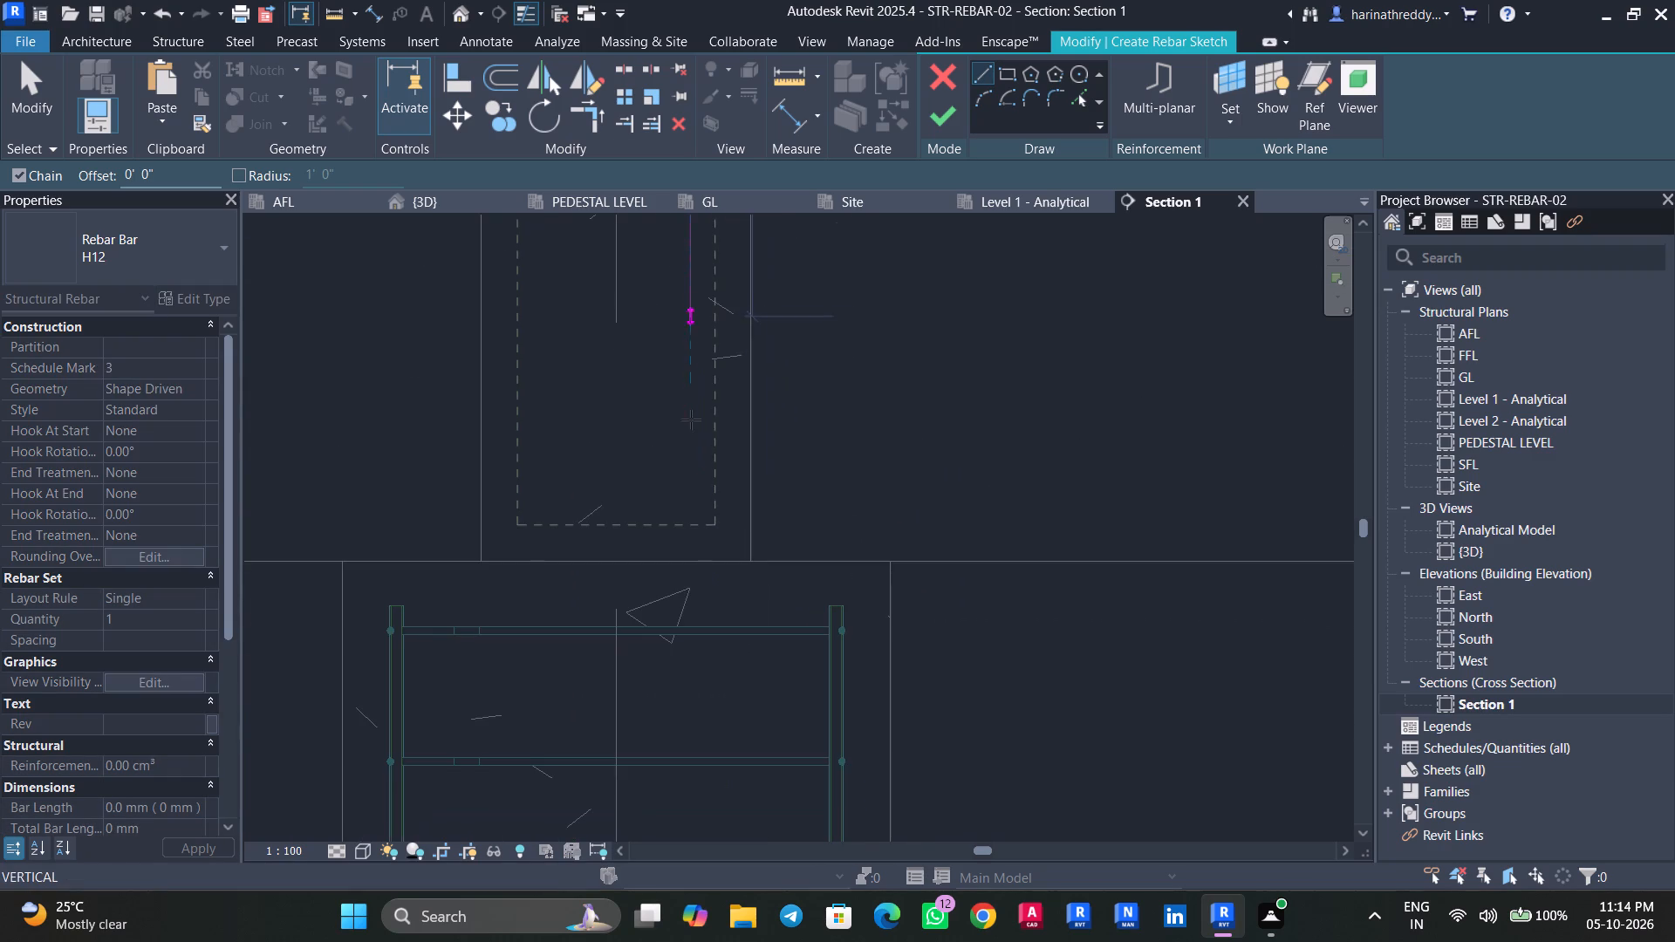
pyautogui.scroll(-2, 701, 640)
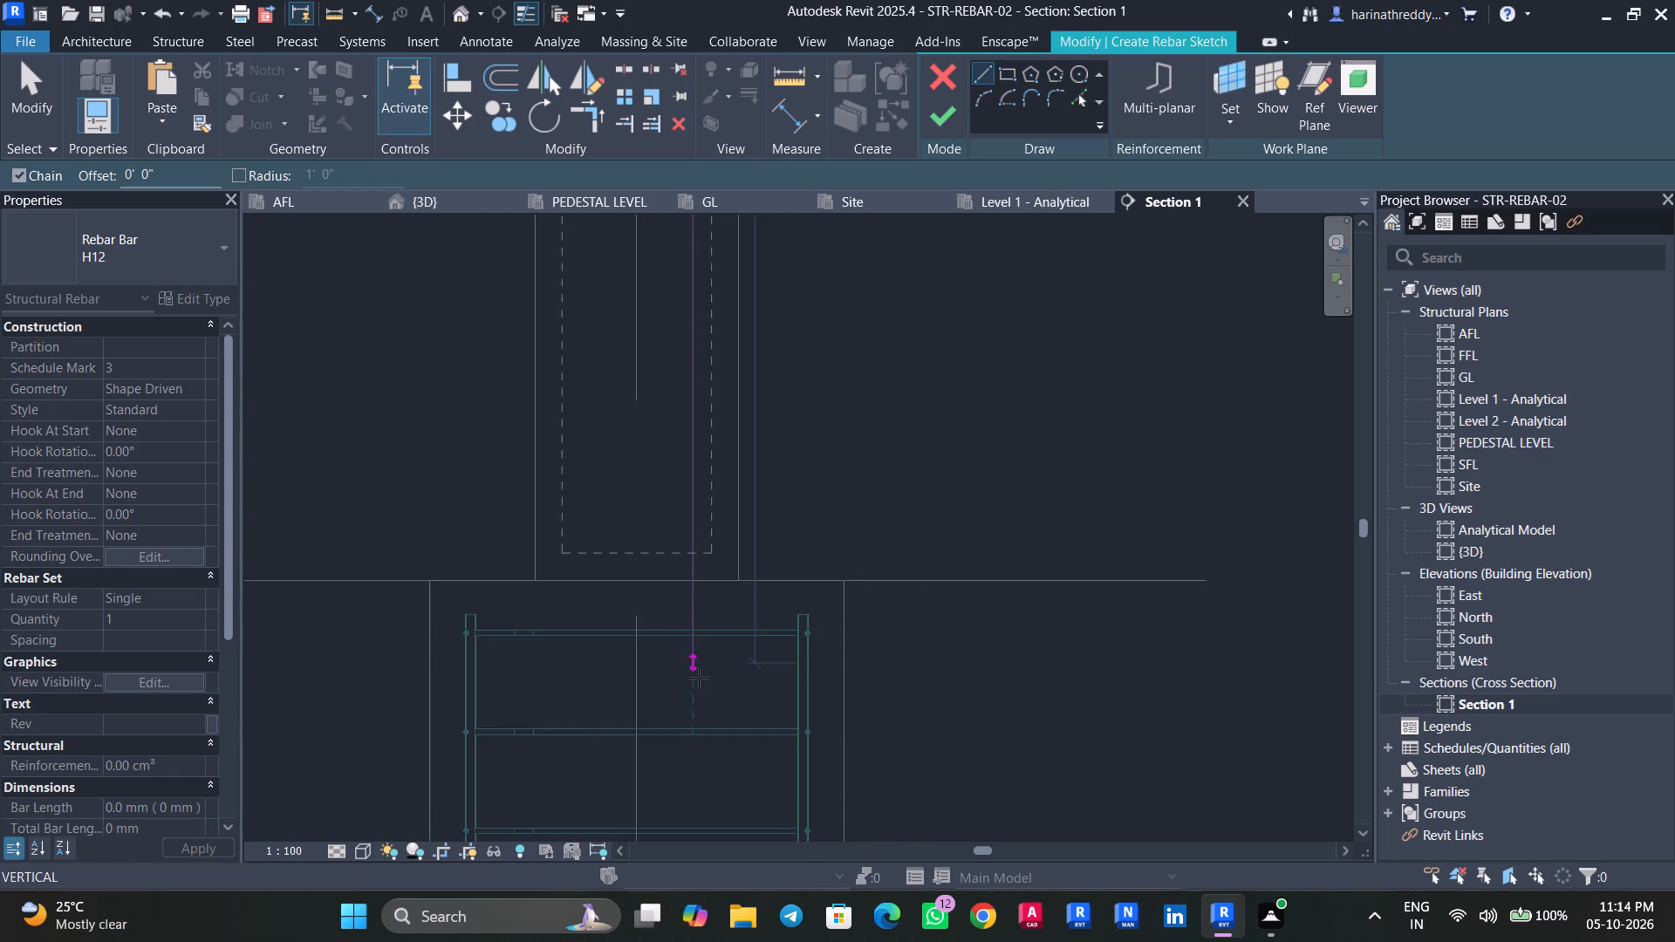
pyautogui.moveTo(699, 679); pyautogui.dragTo(693, 419, button='middle')
pyautogui.scroll(-3, 689, 471)
pyautogui.moveTo(690, 633); pyautogui.dragTo(681, 351, button='middle')
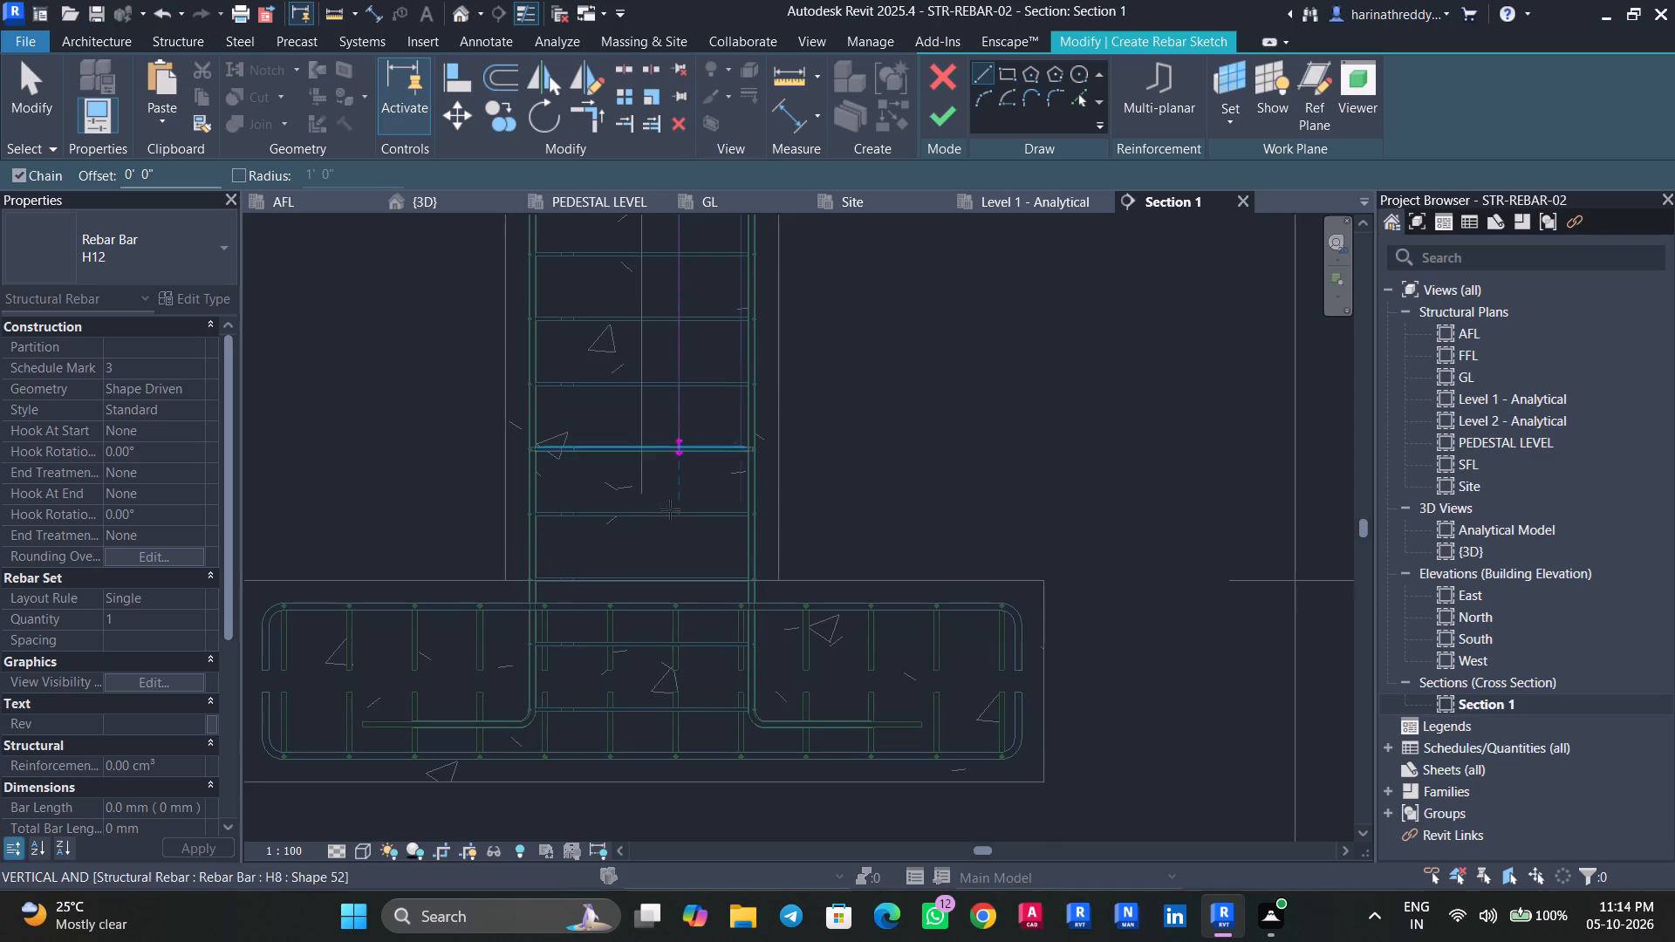
pyautogui.scroll(3, 697, 694)
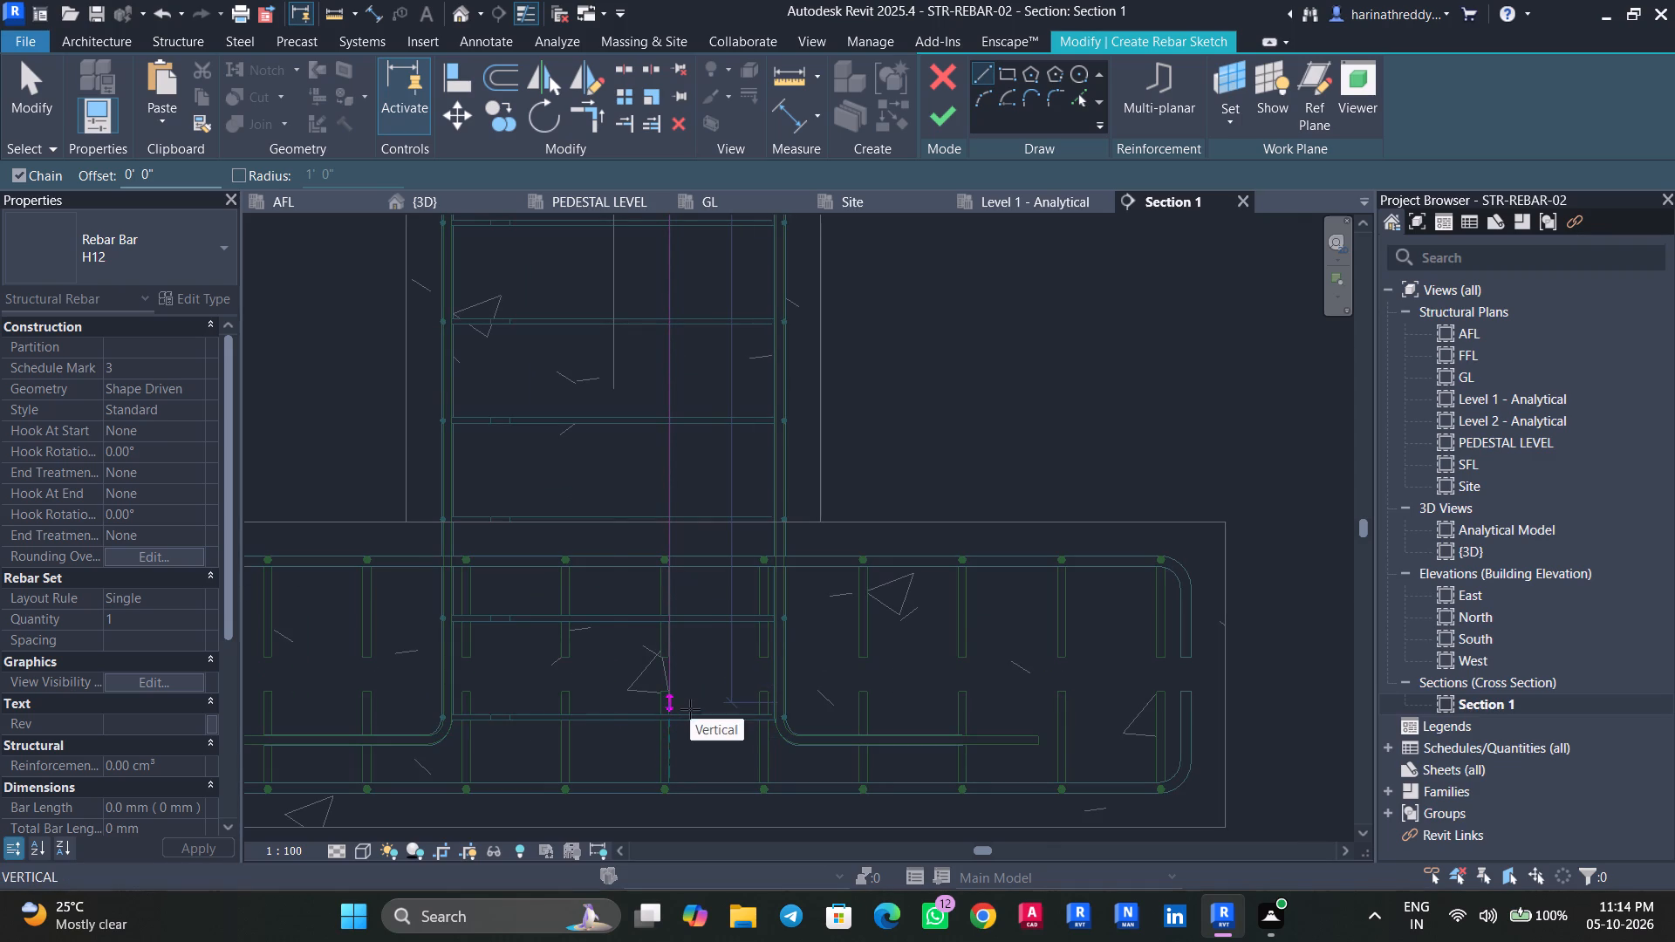
pyautogui.click(690, 709)
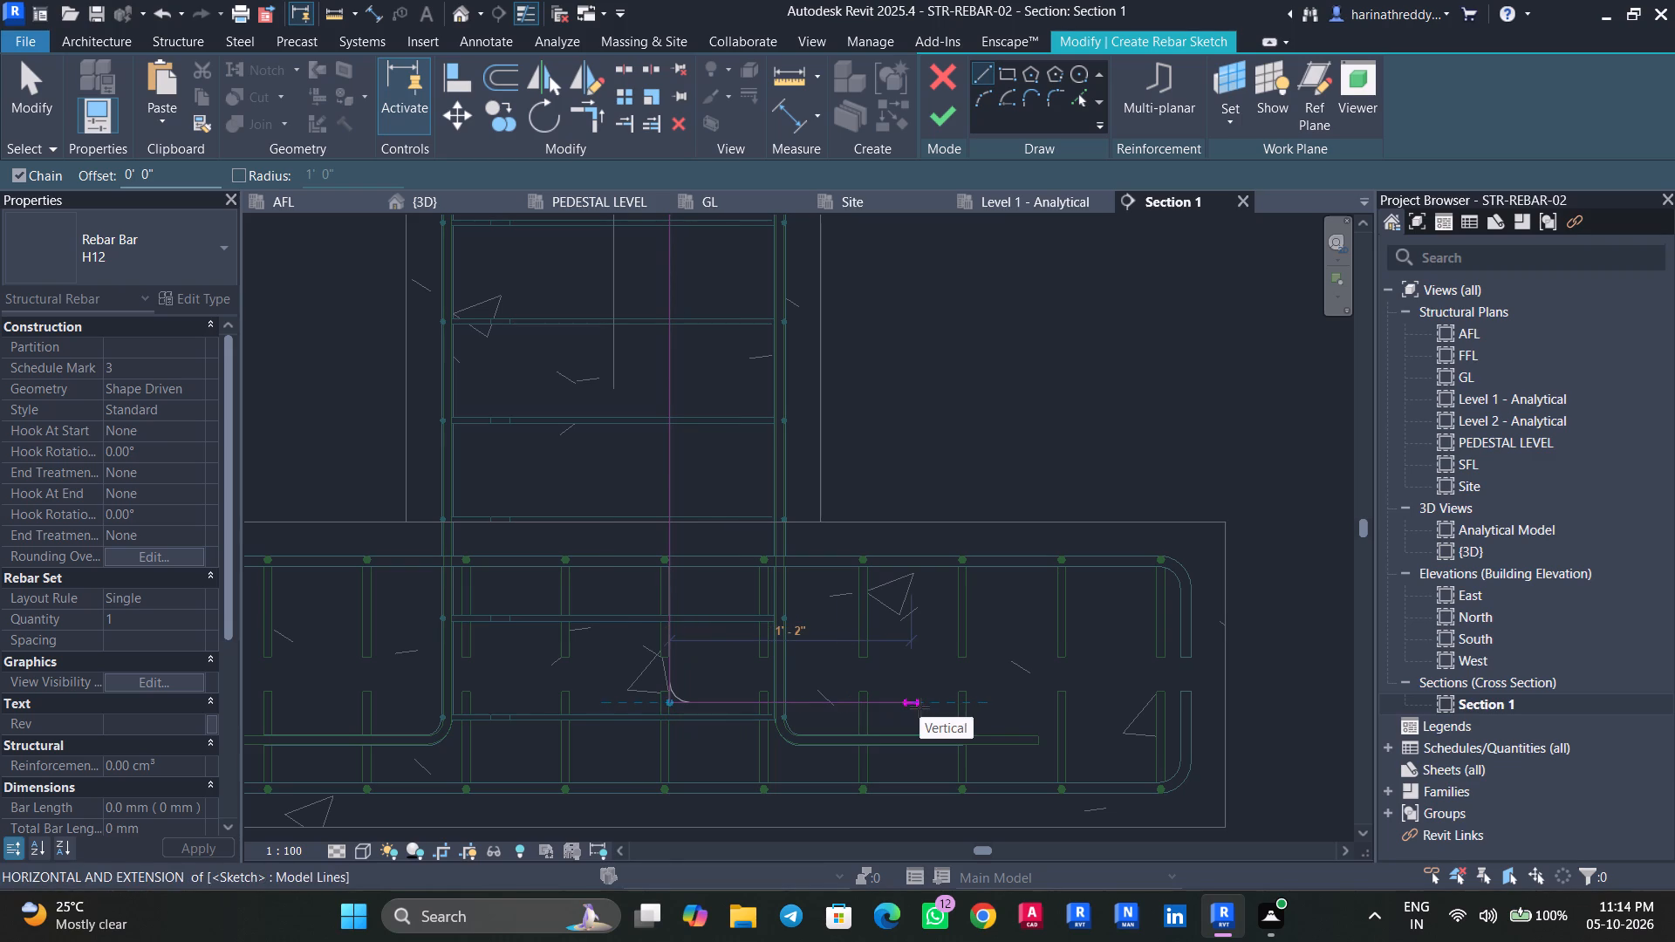
# Add a horizontal bottom leg about 360 mm long inside the footing and finish the rebar sketch.
pyautogui.click(920, 707)
pyautogui.press('Escape')
pyautogui.press('Escape')
pyautogui.press('Escape')
pyautogui.click(933, 117)
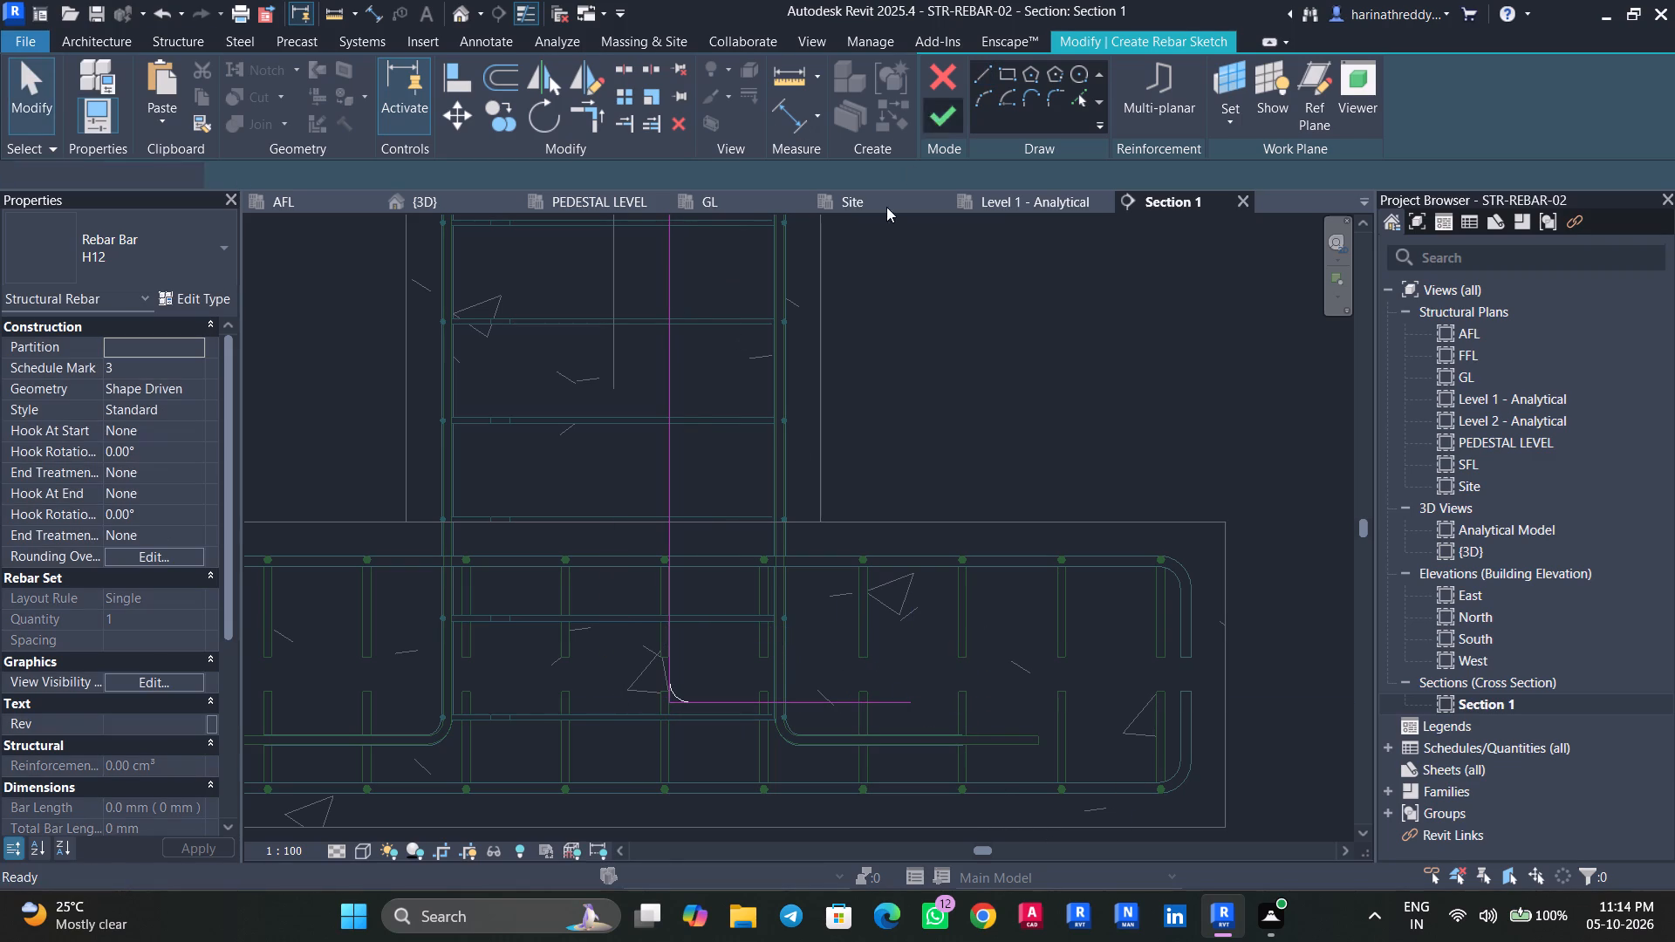
pyautogui.press('Escape')
pyautogui.press('Escape')
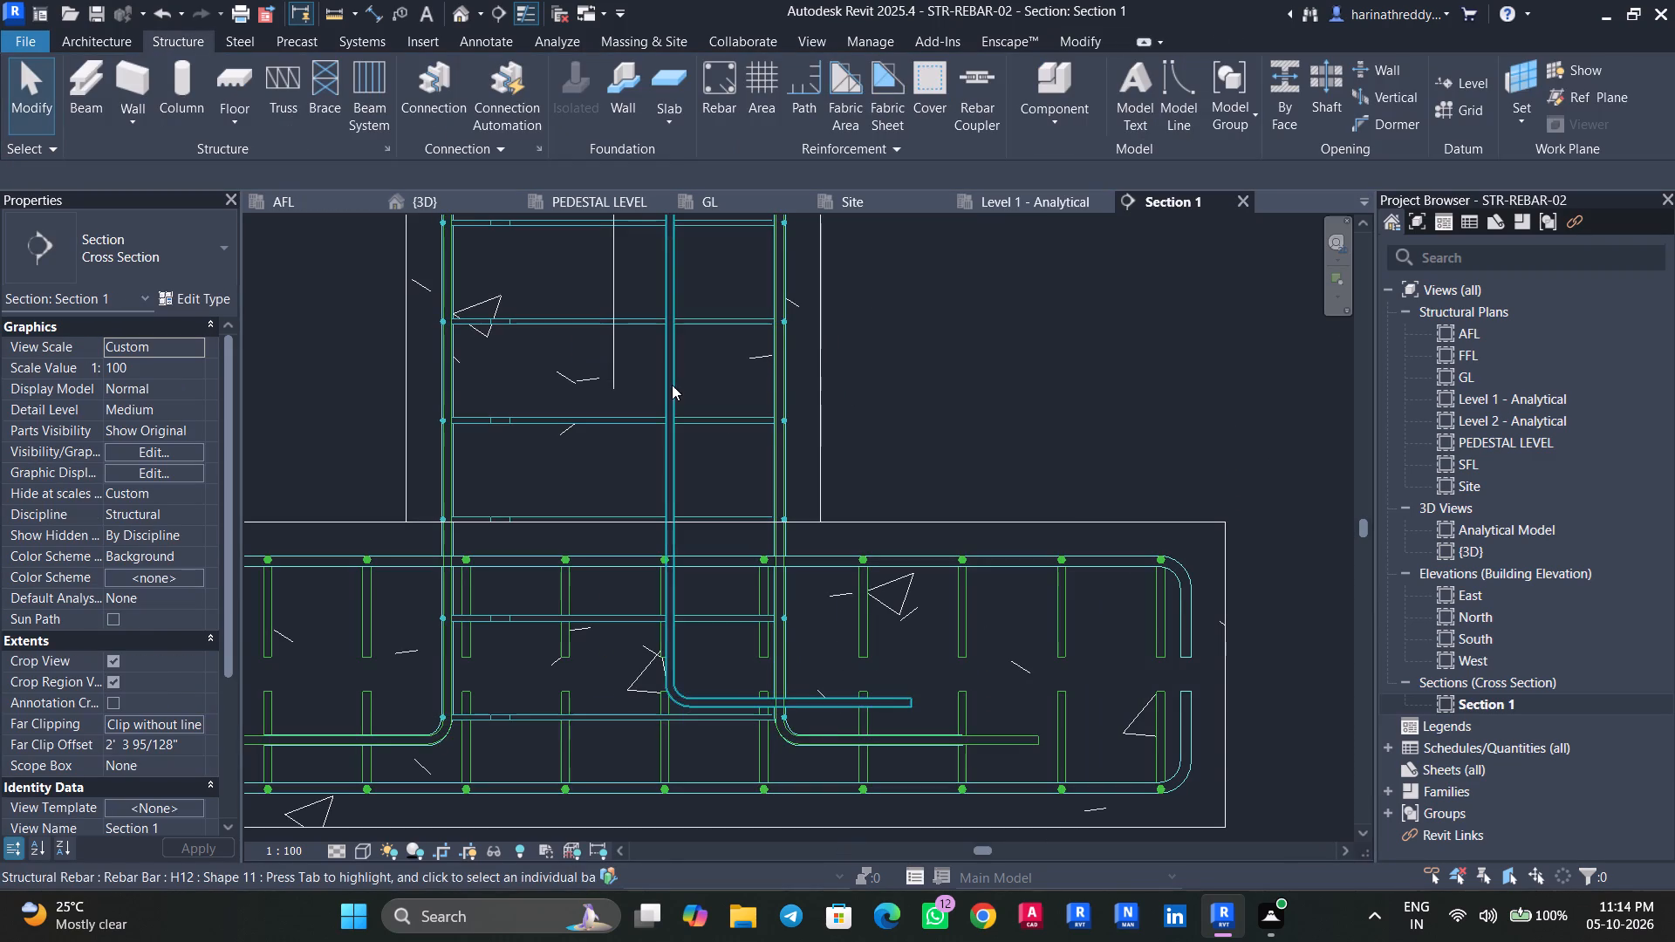
# Set the layout rule of the new L-shaped H12 column bar to Maximum Spacing.
pyautogui.click(672, 385)
pyautogui.scroll(-3, 866, 283)
pyautogui.moveTo(869, 291); pyautogui.dragTo(918, 628, button='middle')
pyautogui.scroll(-4, 926, 503)
pyautogui.moveTo(921, 394); pyautogui.dragTo(869, 659, button='middle')
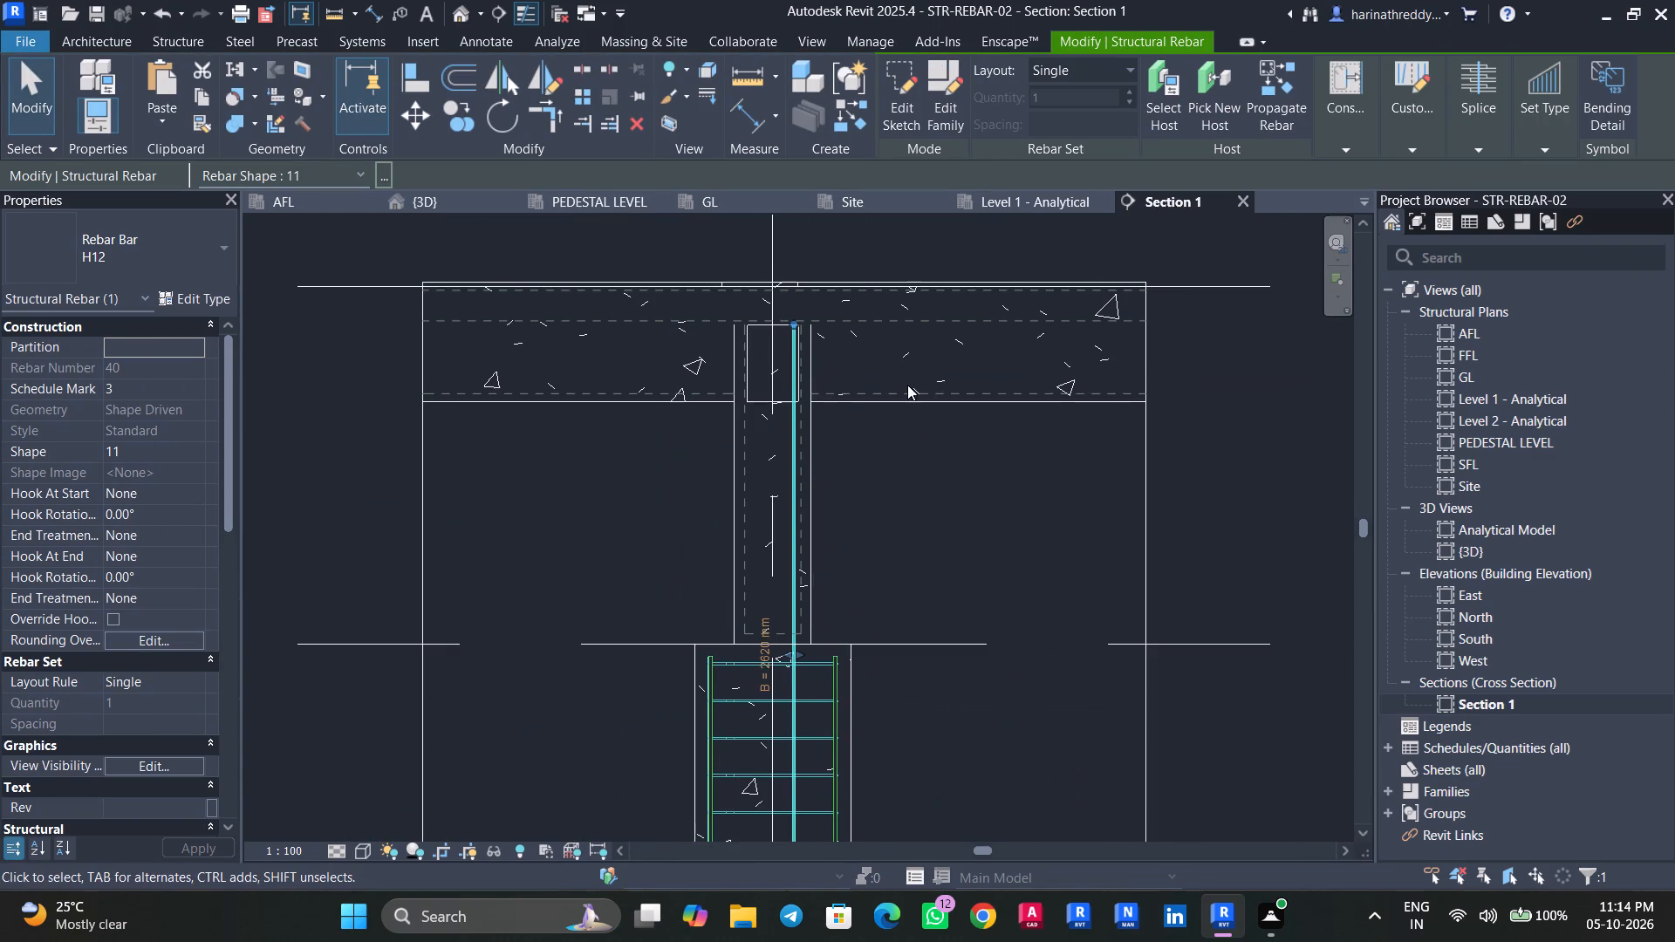
pyautogui.click(1052, 63)
pyautogui.click(1065, 144)
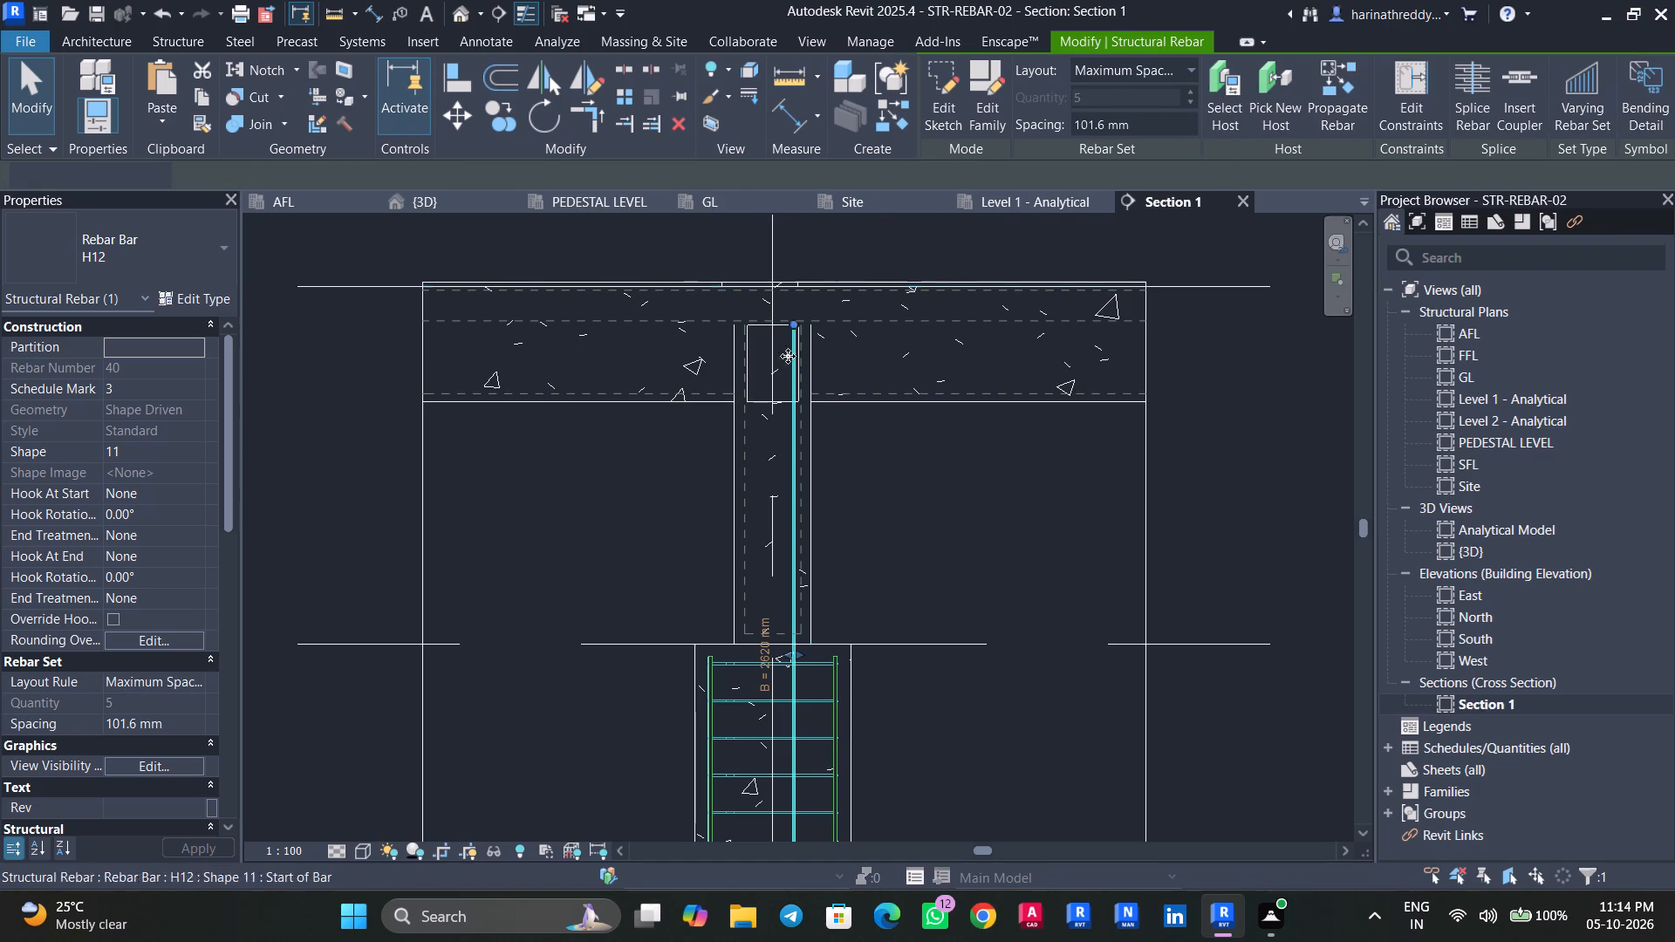
# Lower the bottom leg of the H12 column bar set to about the level of the pedestal bars' bottom legs.
pyautogui.scroll(5, 750, 478)
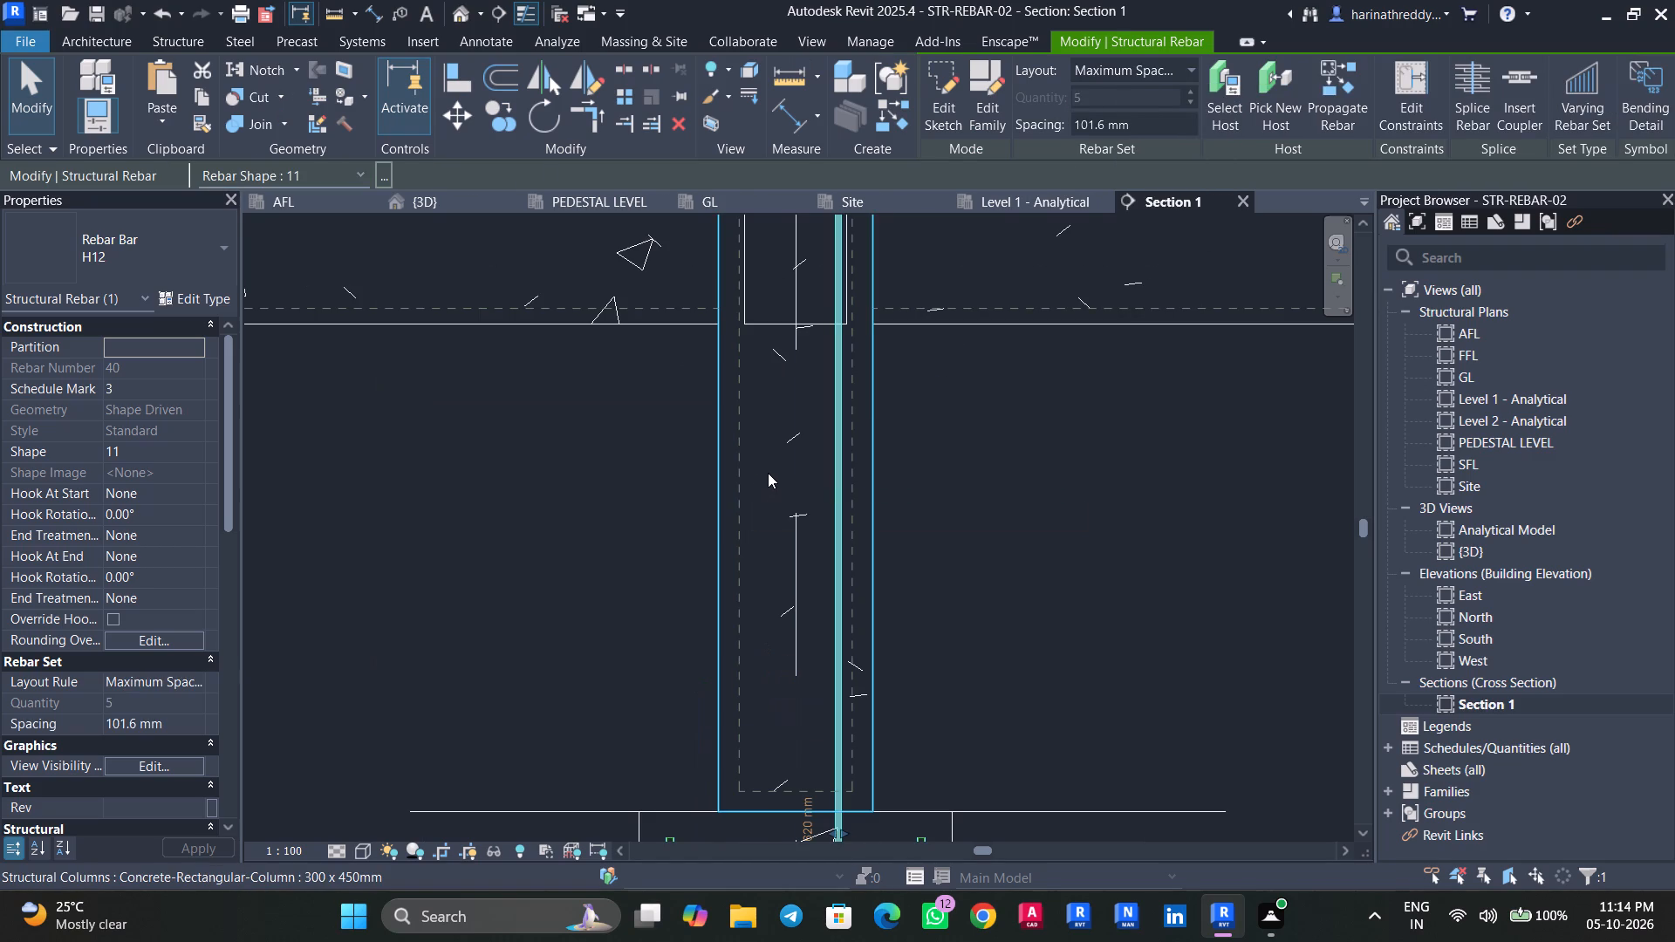
pyautogui.scroll(-3, 768, 473)
pyautogui.moveTo(901, 571); pyautogui.dragTo(920, 225, button='middle')
pyautogui.moveTo(910, 518); pyautogui.dragTo(920, 283, button='middle')
pyautogui.scroll(8, 919, 566)
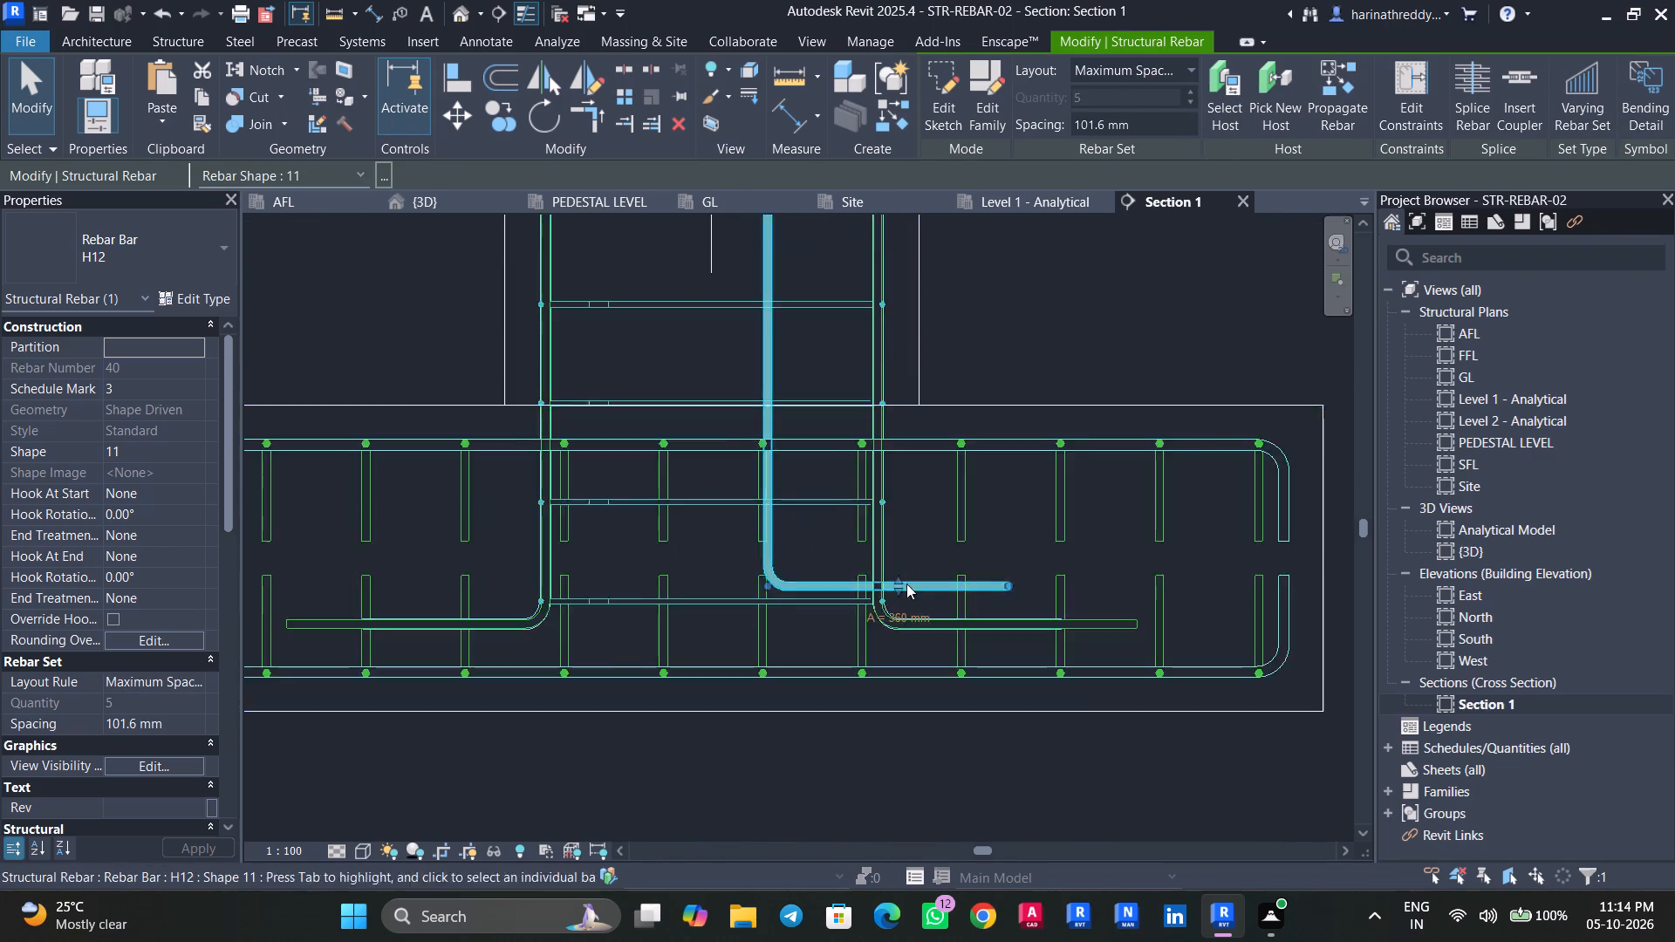
pyautogui.scroll(3, 906, 584)
pyautogui.moveTo(906, 623); pyautogui.dragTo(934, 510, button='middle')
pyautogui.scroll(3, 933, 516)
pyautogui.moveTo(921, 463); pyautogui.dragTo(926, 548)
pyautogui.scroll(-2, 781, 599)
pyautogui.scroll(1, 781, 600)
pyautogui.scroll(-6, 781, 600)
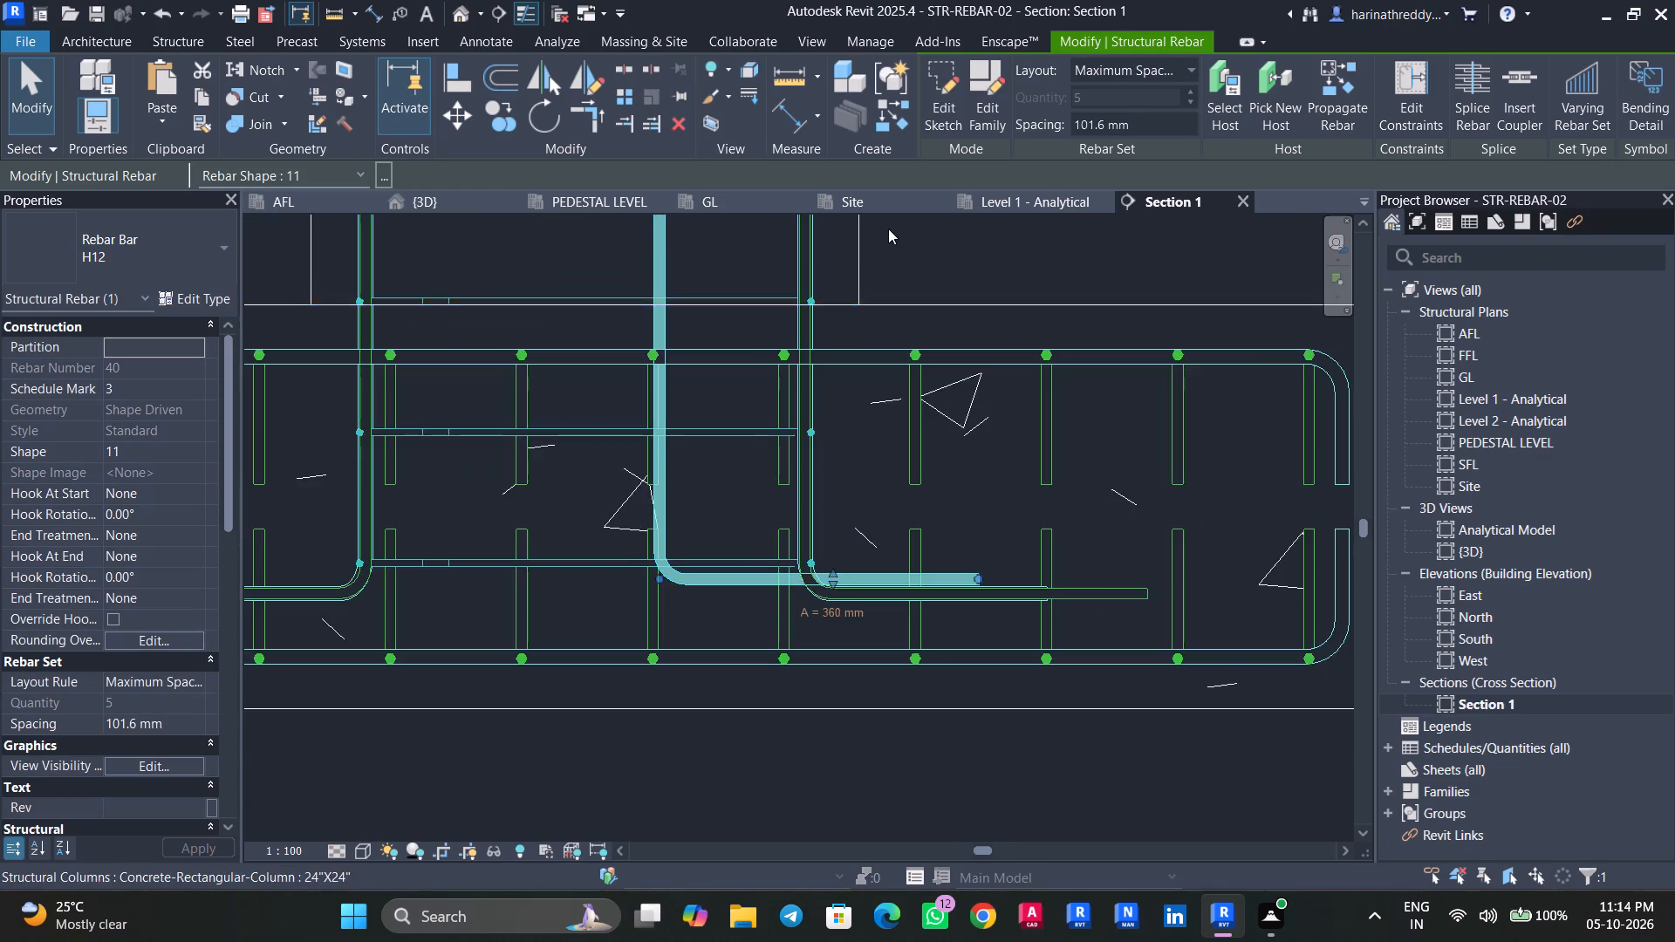
pyautogui.scroll(-2, 888, 228)
pyautogui.scroll(1, 889, 235)
pyautogui.scroll(-7, 889, 239)
pyautogui.moveTo(919, 311); pyautogui.dragTo(861, 682, button='middle')
pyautogui.press('Escape')
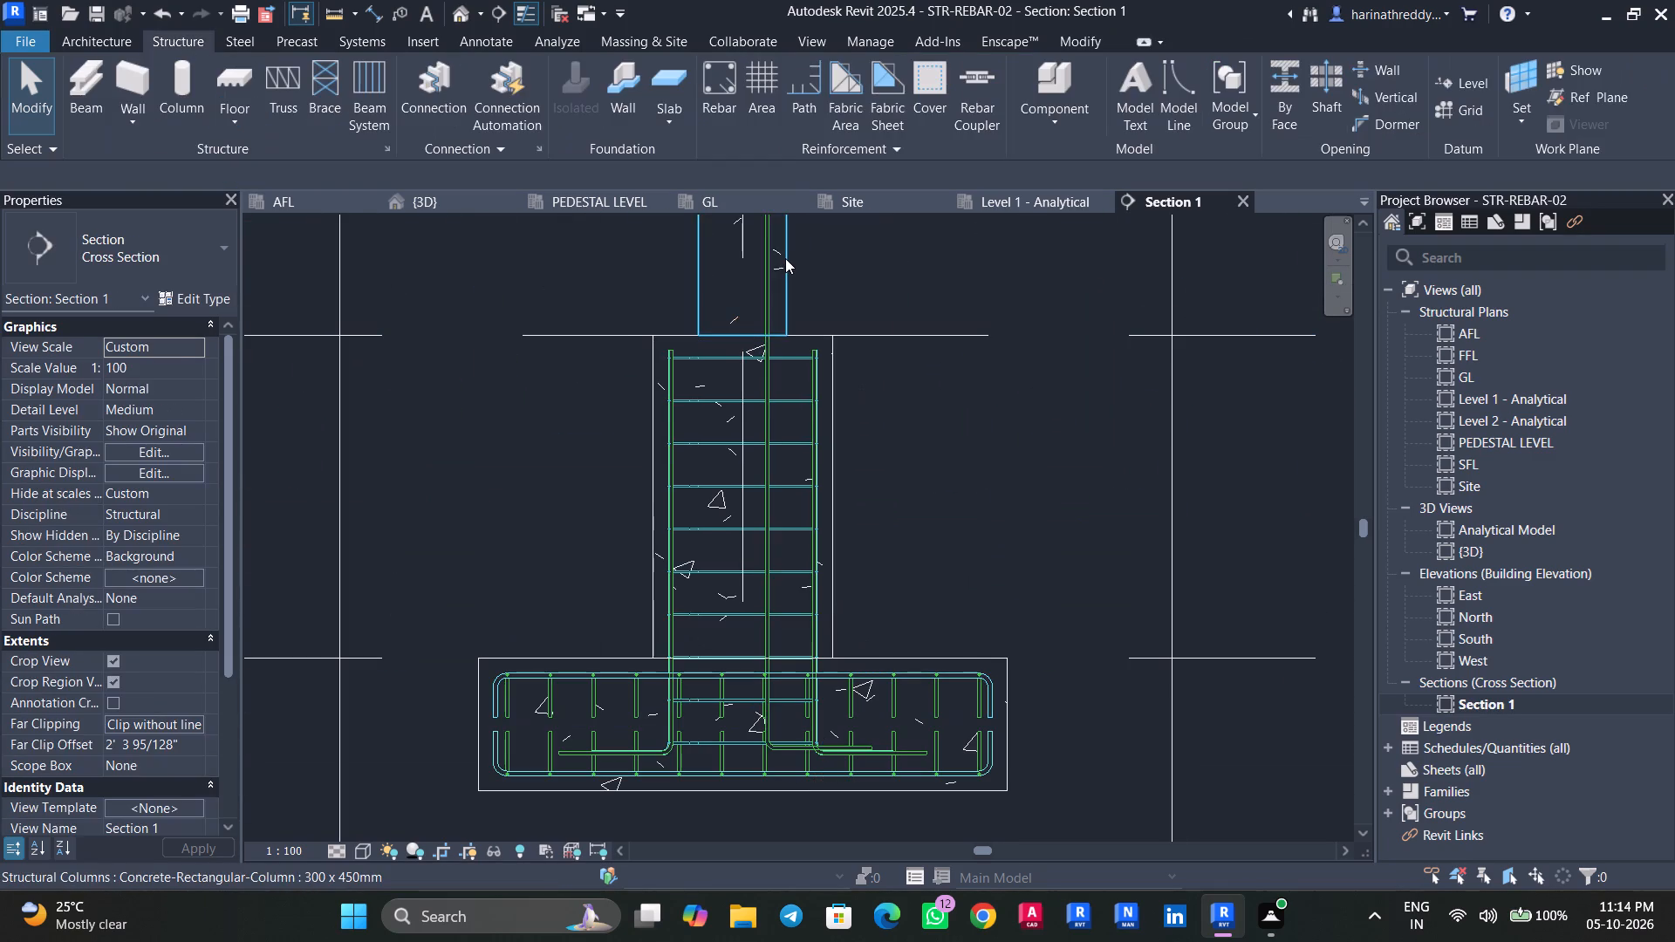
# Place H8 stirrups of shape 52 in the 300 x 450mm column at 150 mm maximum spacing.
pyautogui.click(785, 258)
pyautogui.moveTo(822, 284); pyautogui.dragTo(823, 507, button='middle')
pyautogui.click(1120, 81)
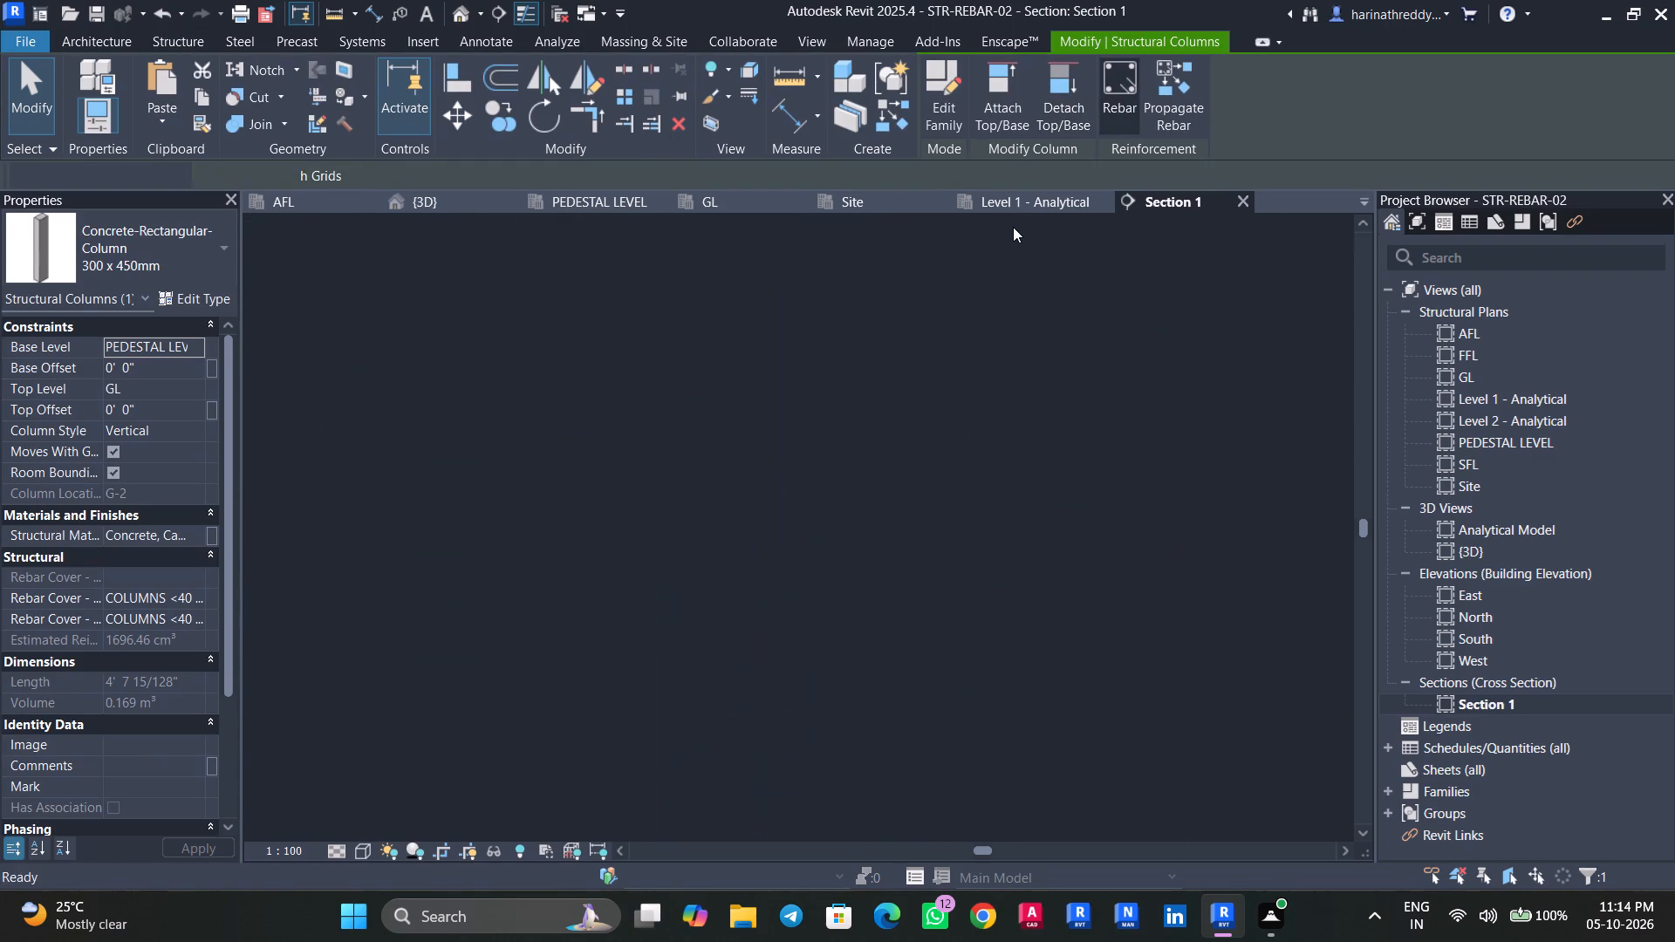
pyautogui.scroll(-10, 1202, 509)
pyautogui.scroll(1, 1200, 503)
pyautogui.scroll(-14, 1200, 505)
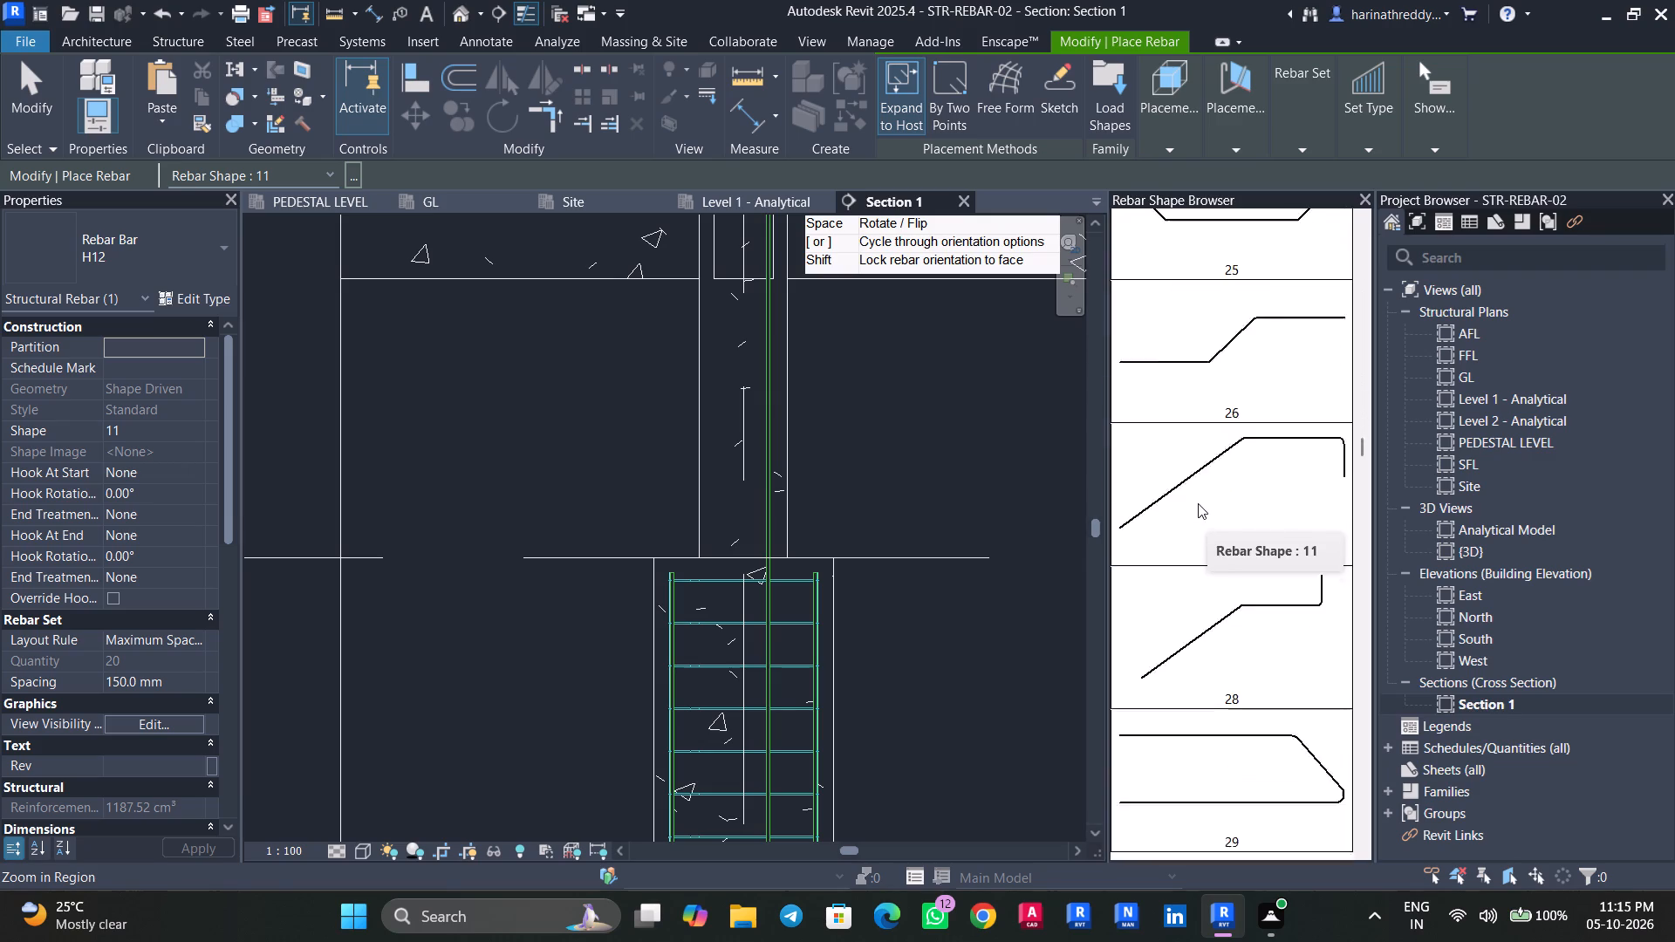
pyautogui.scroll(-20, 1198, 503)
pyautogui.scroll(-4, 1198, 503)
pyautogui.scroll(1, 1193, 511)
pyautogui.scroll(-3, 1193, 511)
pyautogui.click(1249, 744)
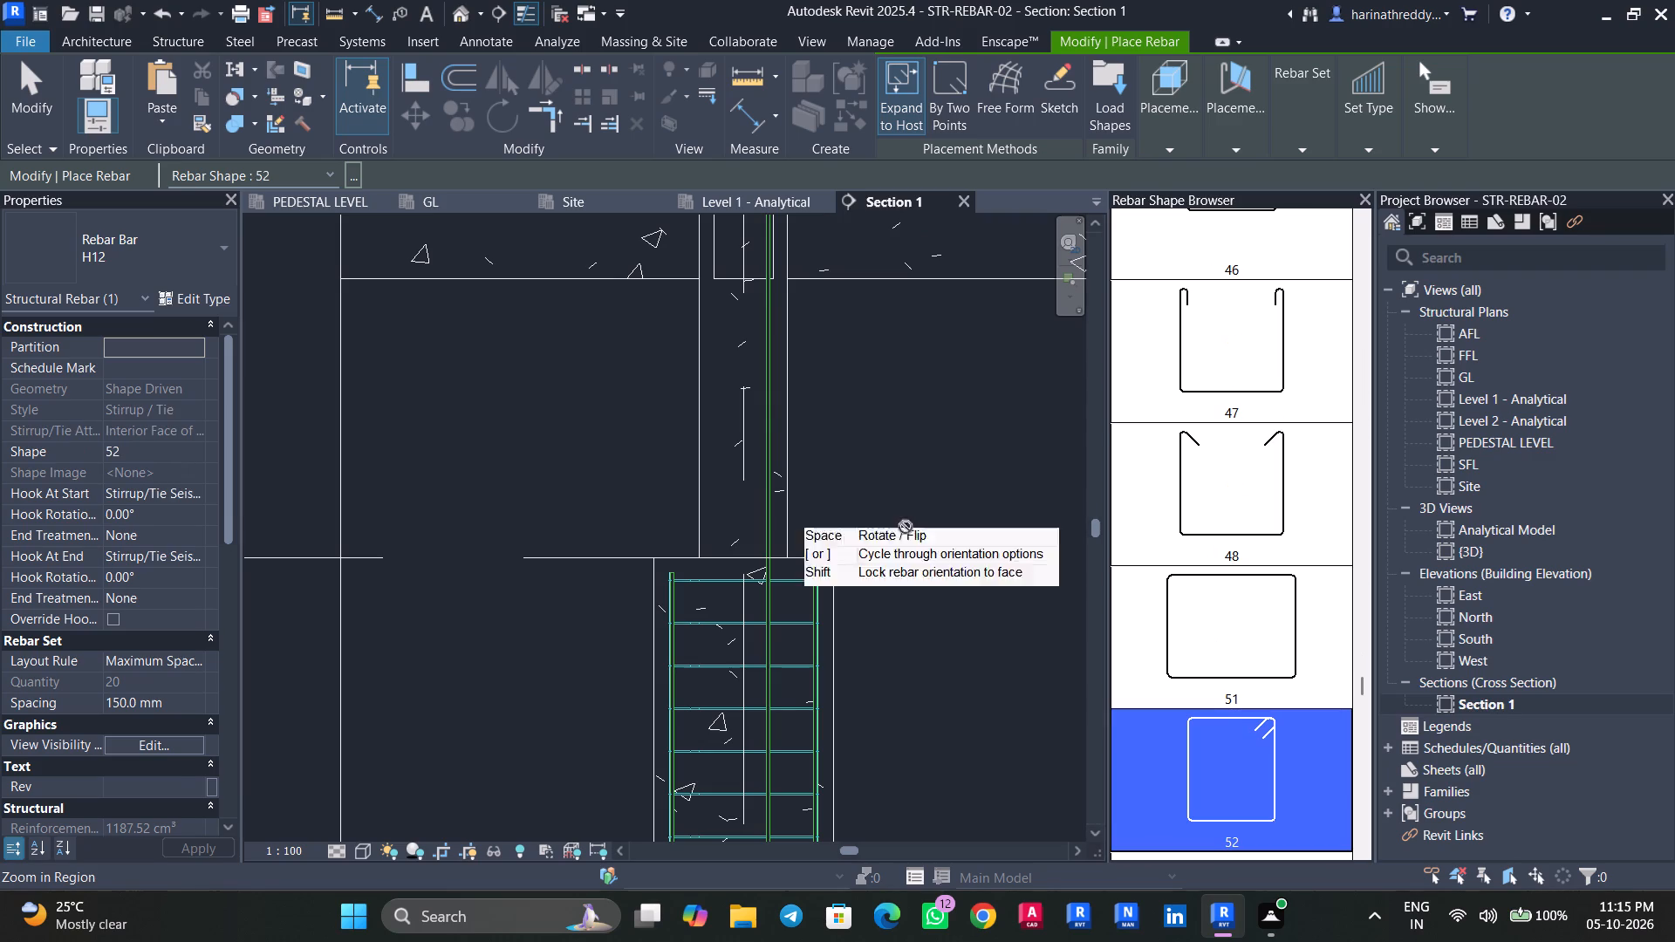
pyautogui.click(173, 243)
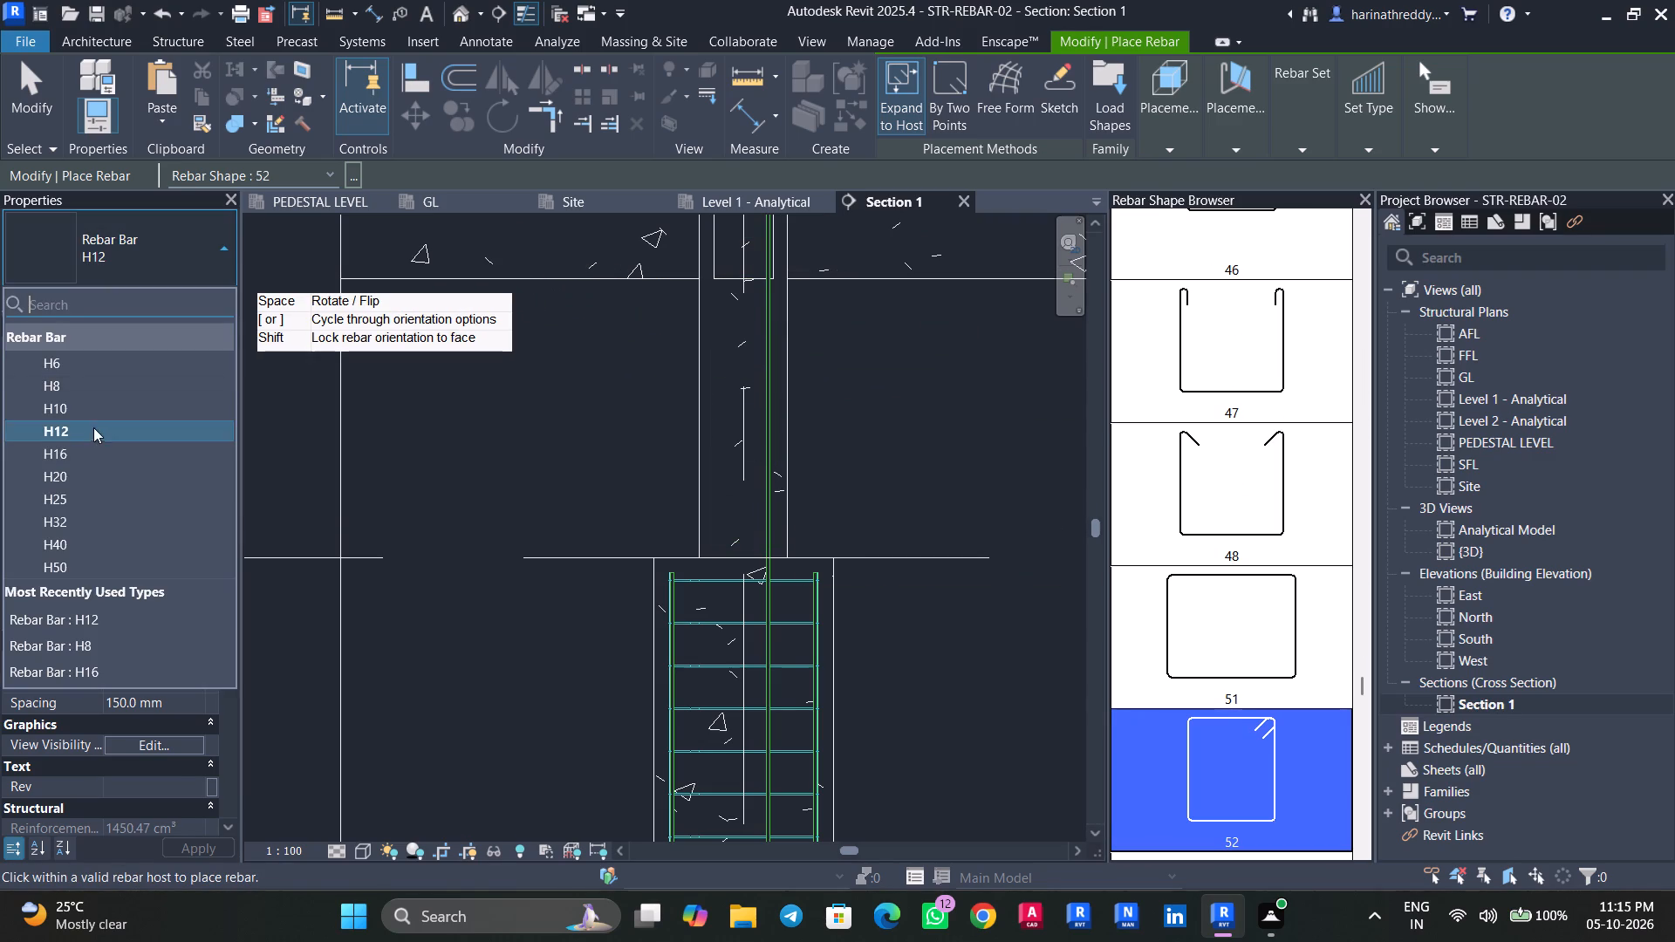
pyautogui.click(94, 382)
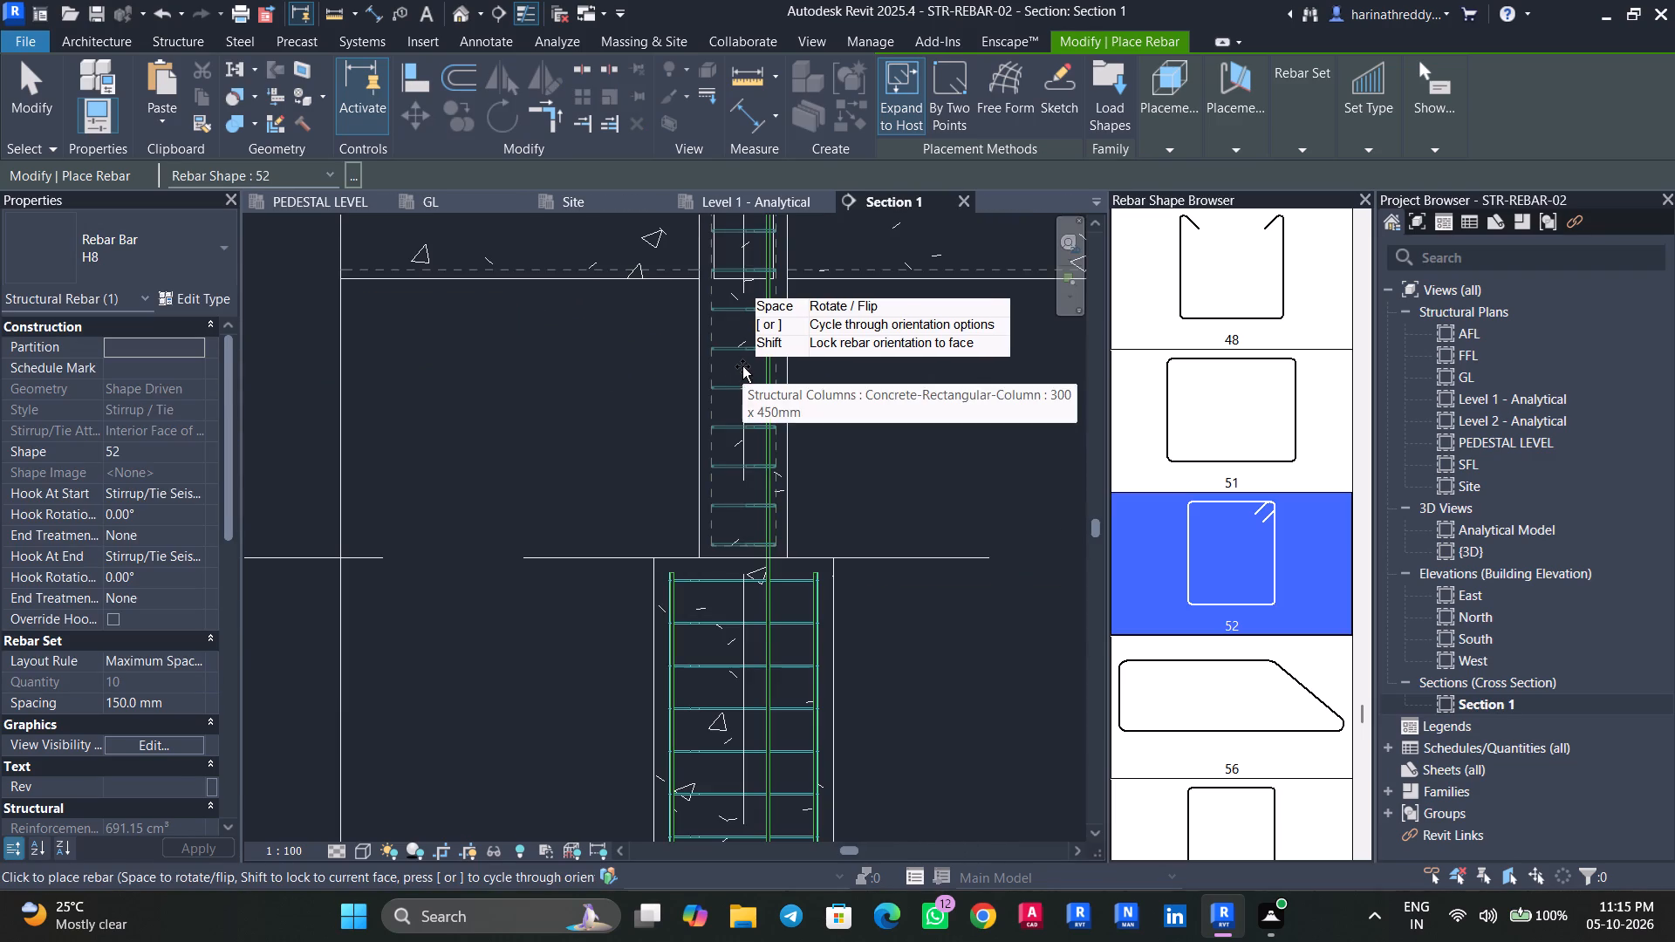
pyautogui.click(742, 366)
pyautogui.press('Escape')
pyautogui.press('Escape')
# Extend the column's H8 stirrup set downward through the pedestal and into the footing.
pyautogui.click(742, 416)
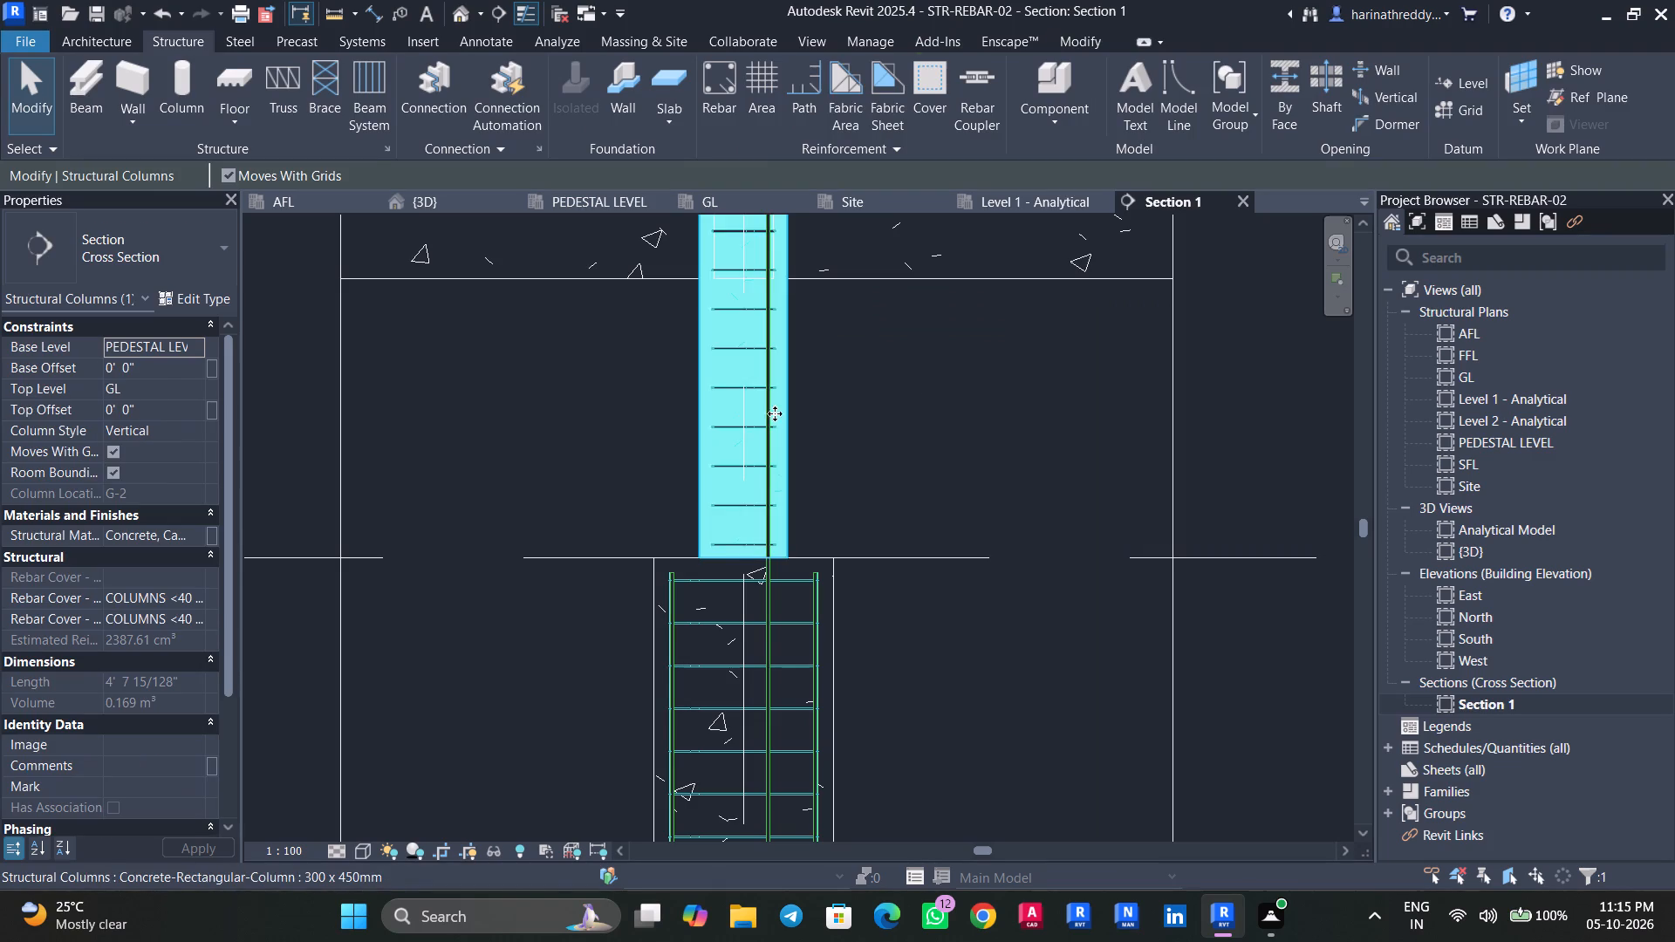
pyautogui.moveTo(913, 394); pyautogui.dragTo(891, 556, button='middle')
pyautogui.press('Escape')
pyautogui.click(716, 395)
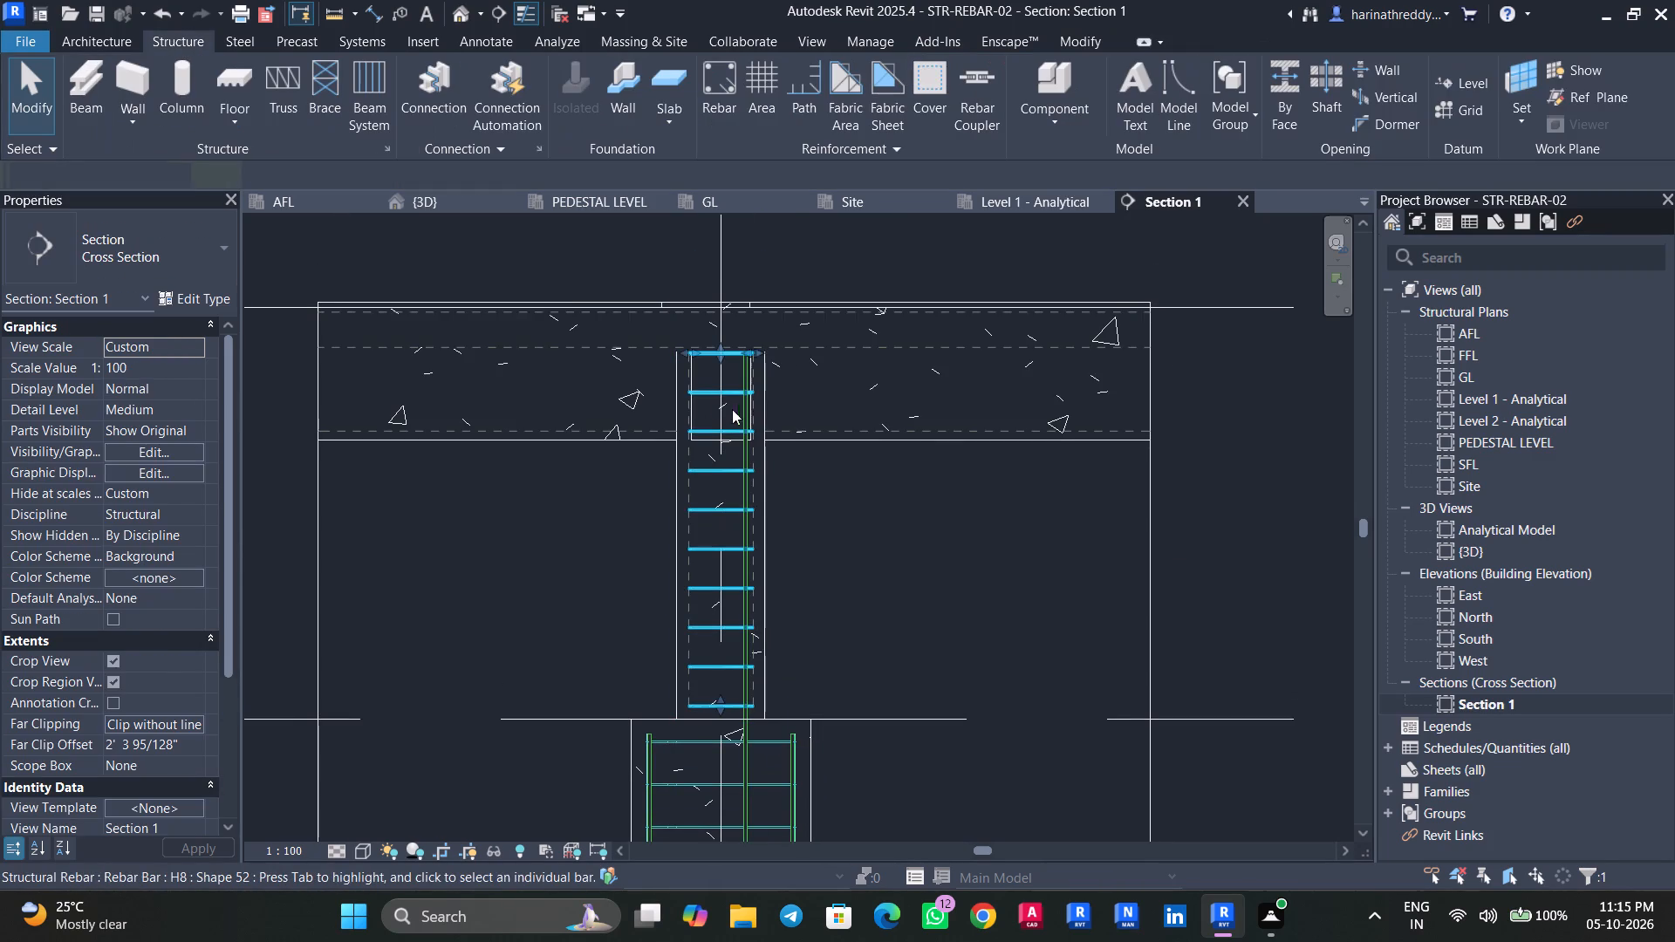
pyautogui.moveTo(809, 546); pyautogui.dragTo(821, 283, button='middle')
pyautogui.moveTo(734, 447); pyautogui.dragTo(739, 622)
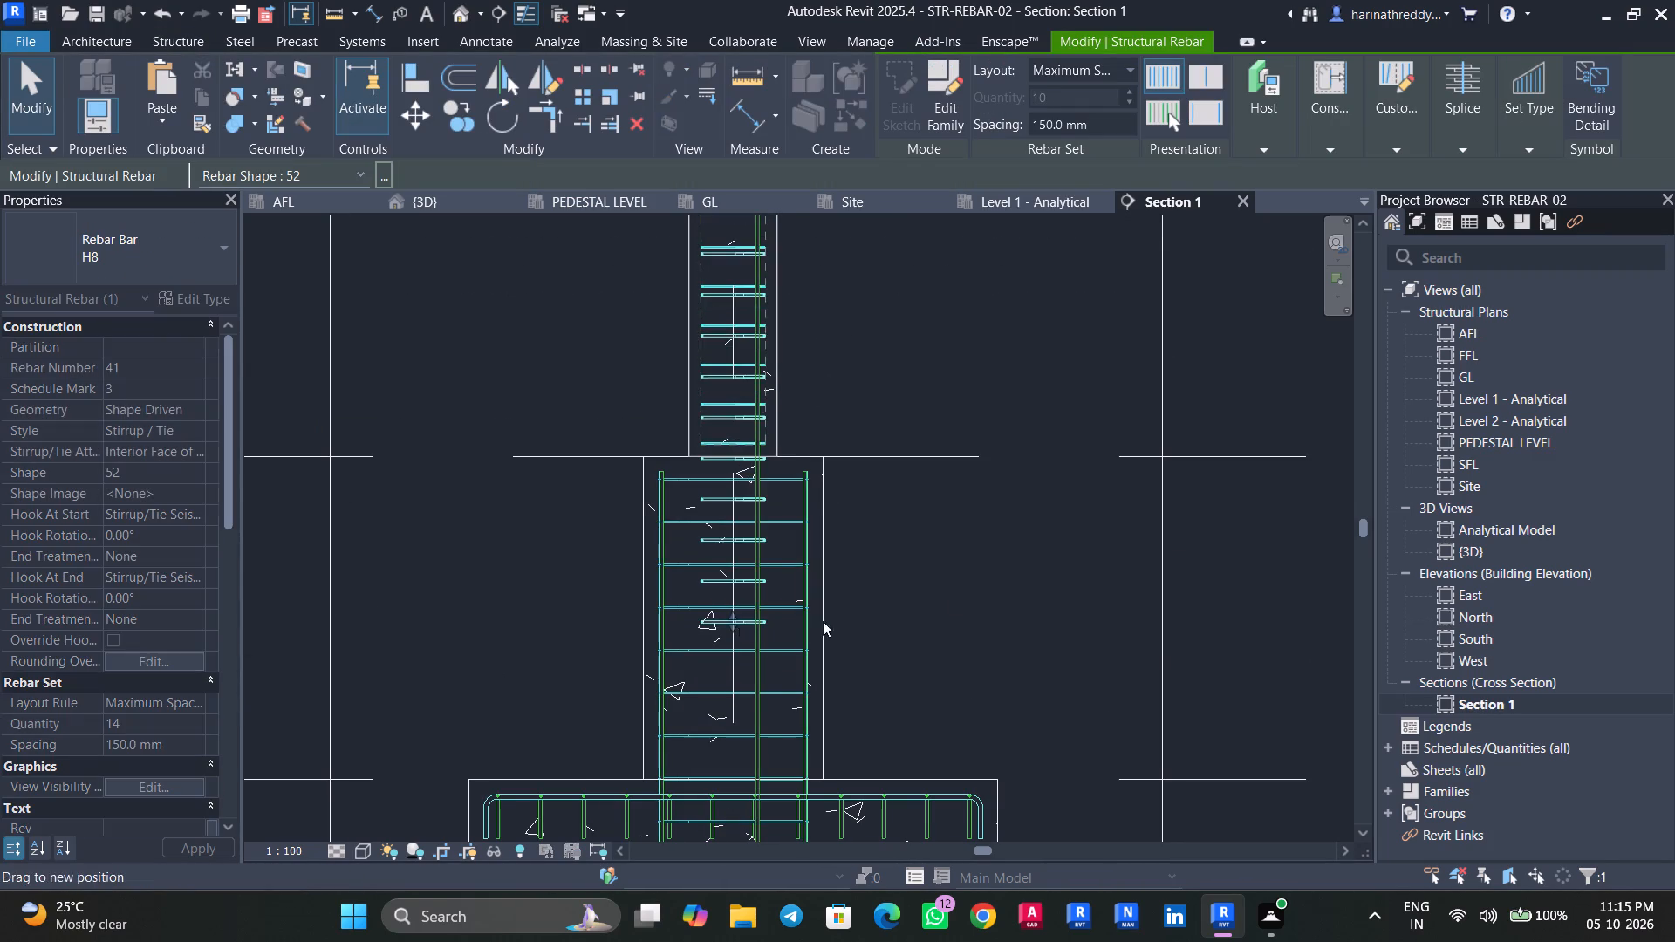
pyautogui.moveTo(958, 576); pyautogui.dragTo(966, 272, button='middle')
pyautogui.moveTo(742, 324); pyautogui.dragTo(742, 543)
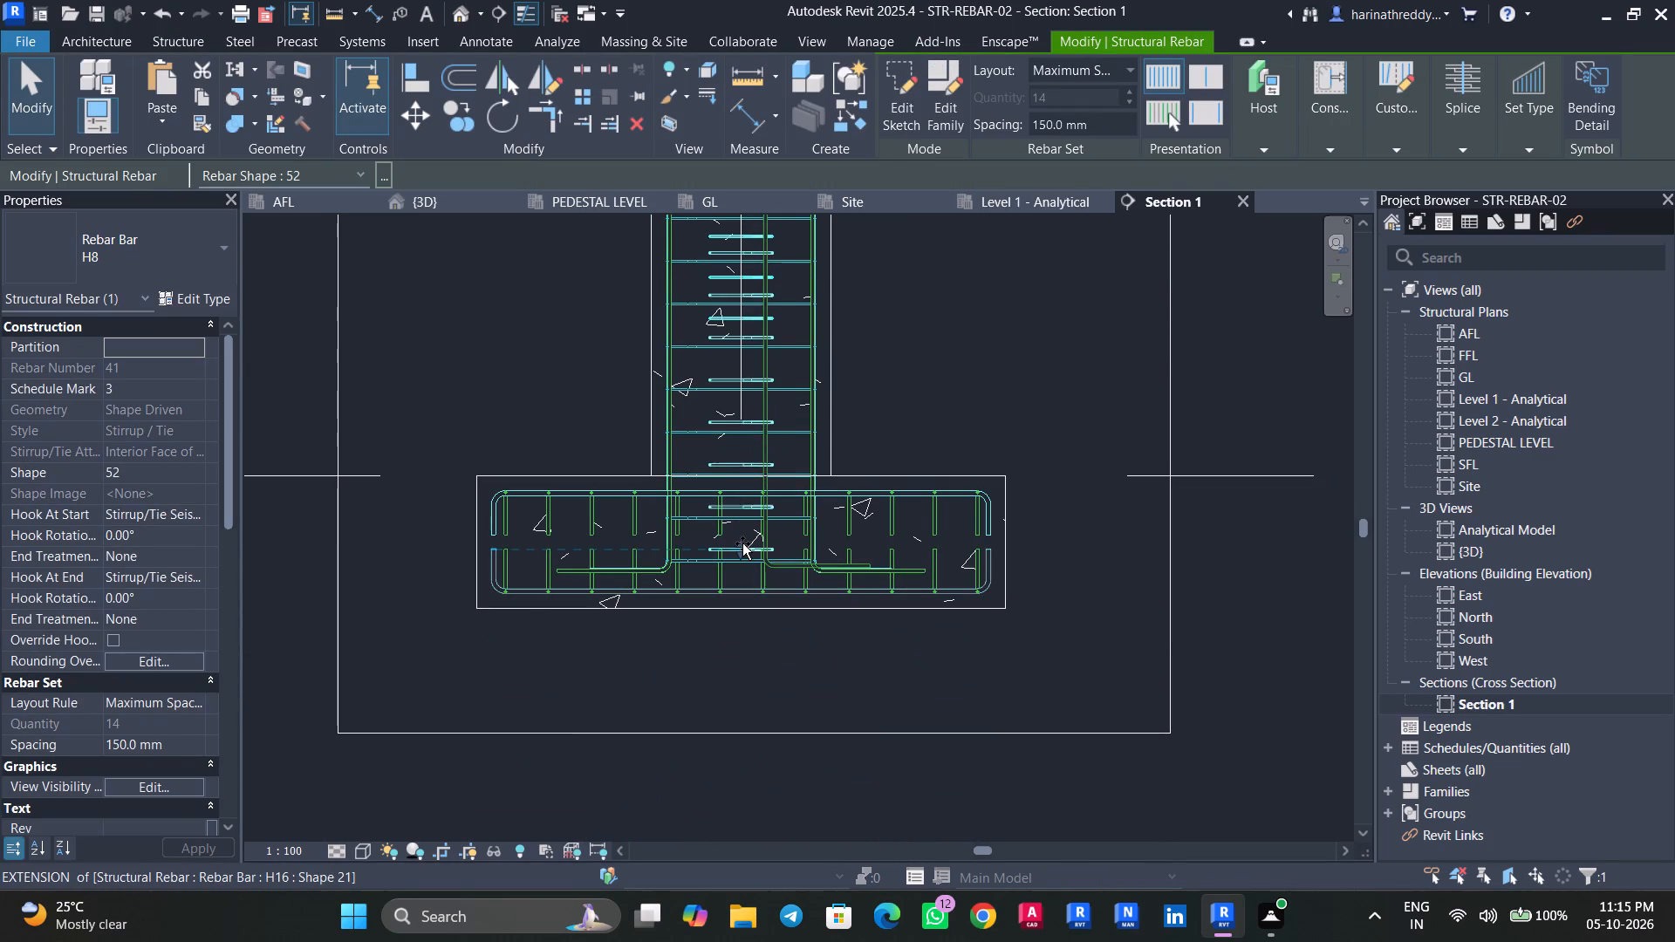
pyautogui.moveTo(742, 543); pyautogui.dragTo(744, 545)
pyautogui.press('Escape')
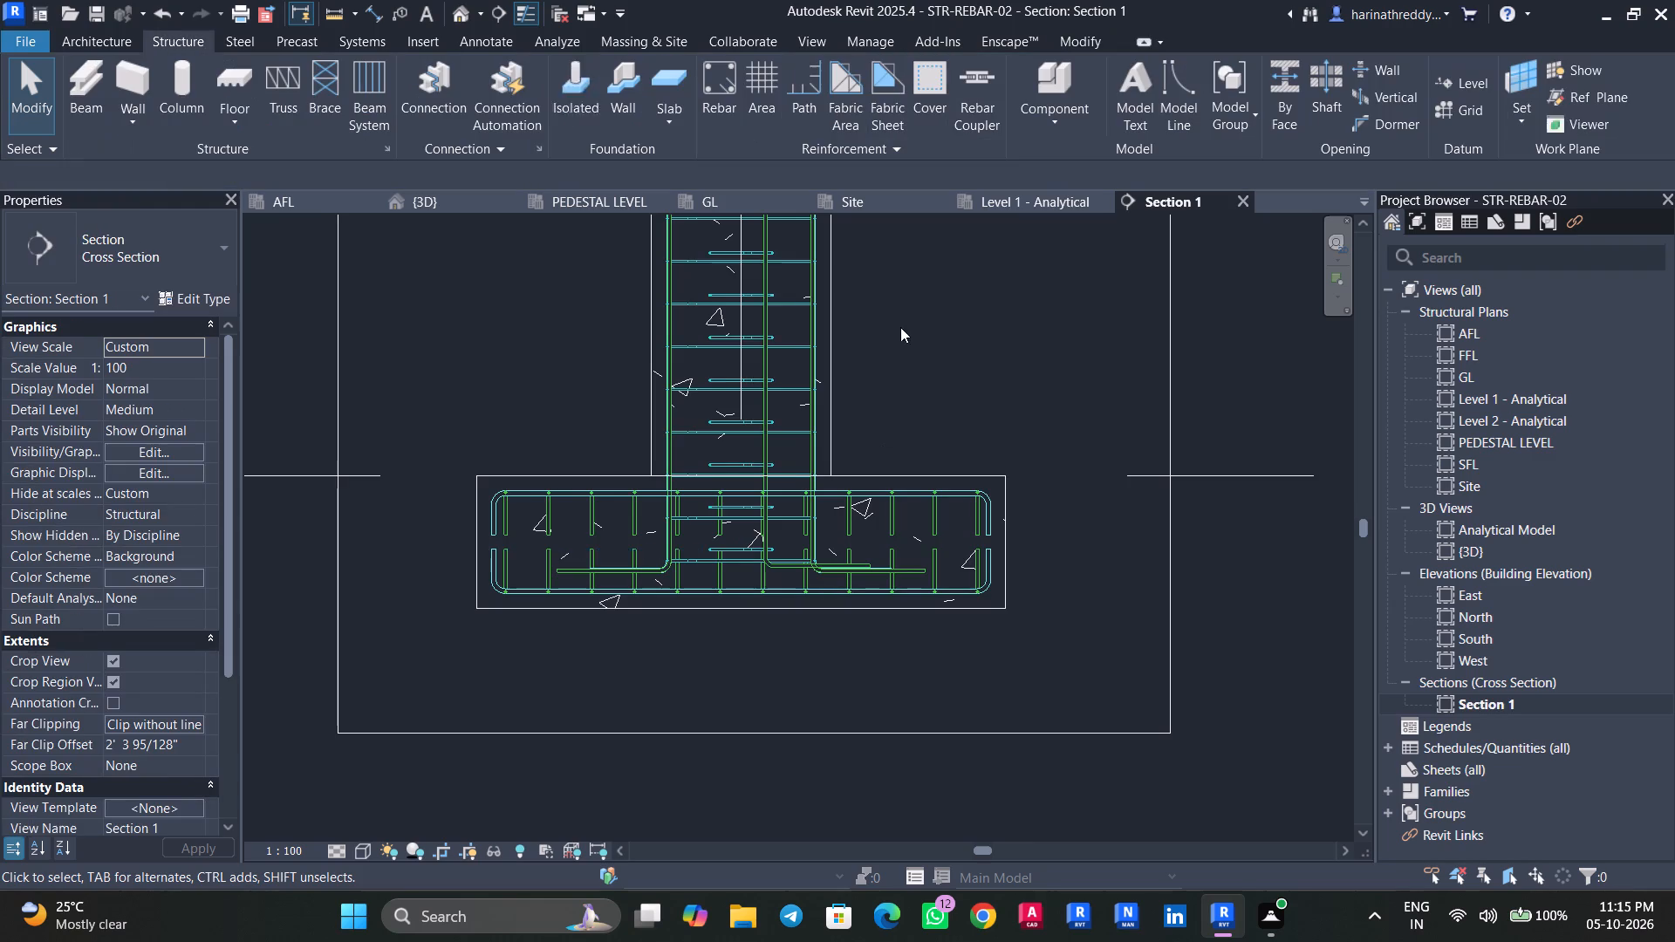
# Mirror a copy of the column's vertical H12 bar set to the opposite face about grid line 2.
pyautogui.moveTo(896, 326); pyautogui.dragTo(922, 640, button='middle')
pyautogui.scroll(1, 696, 263)
pyautogui.moveTo(946, 233); pyautogui.dragTo(944, 502, button='middle')
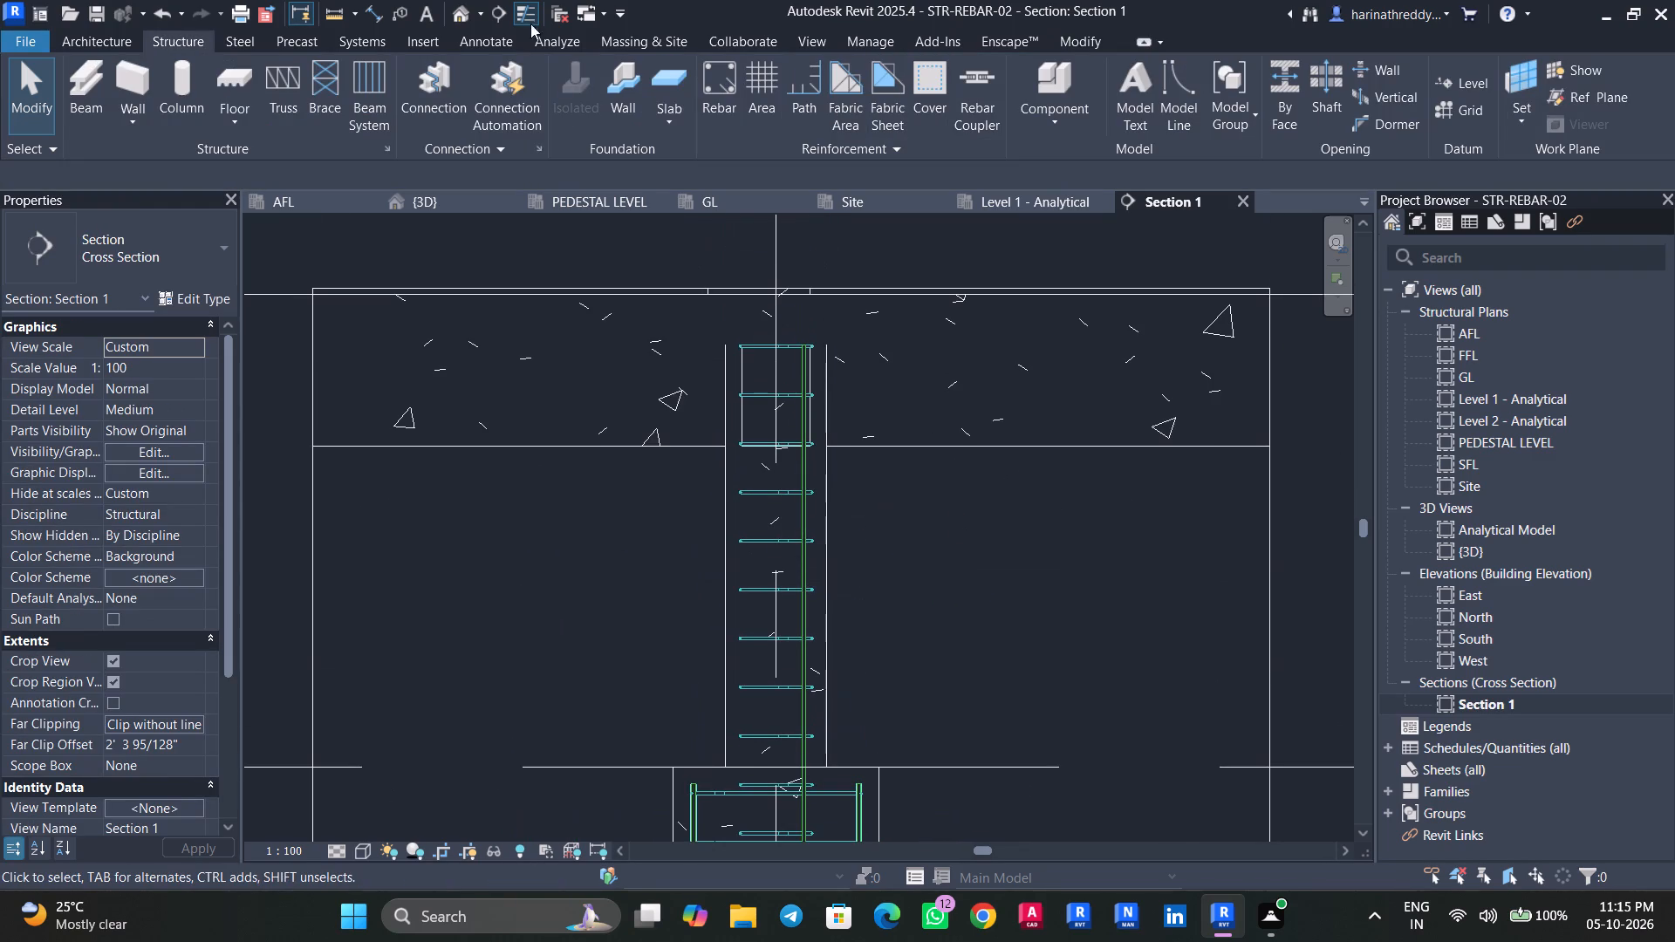
pyautogui.click(806, 410)
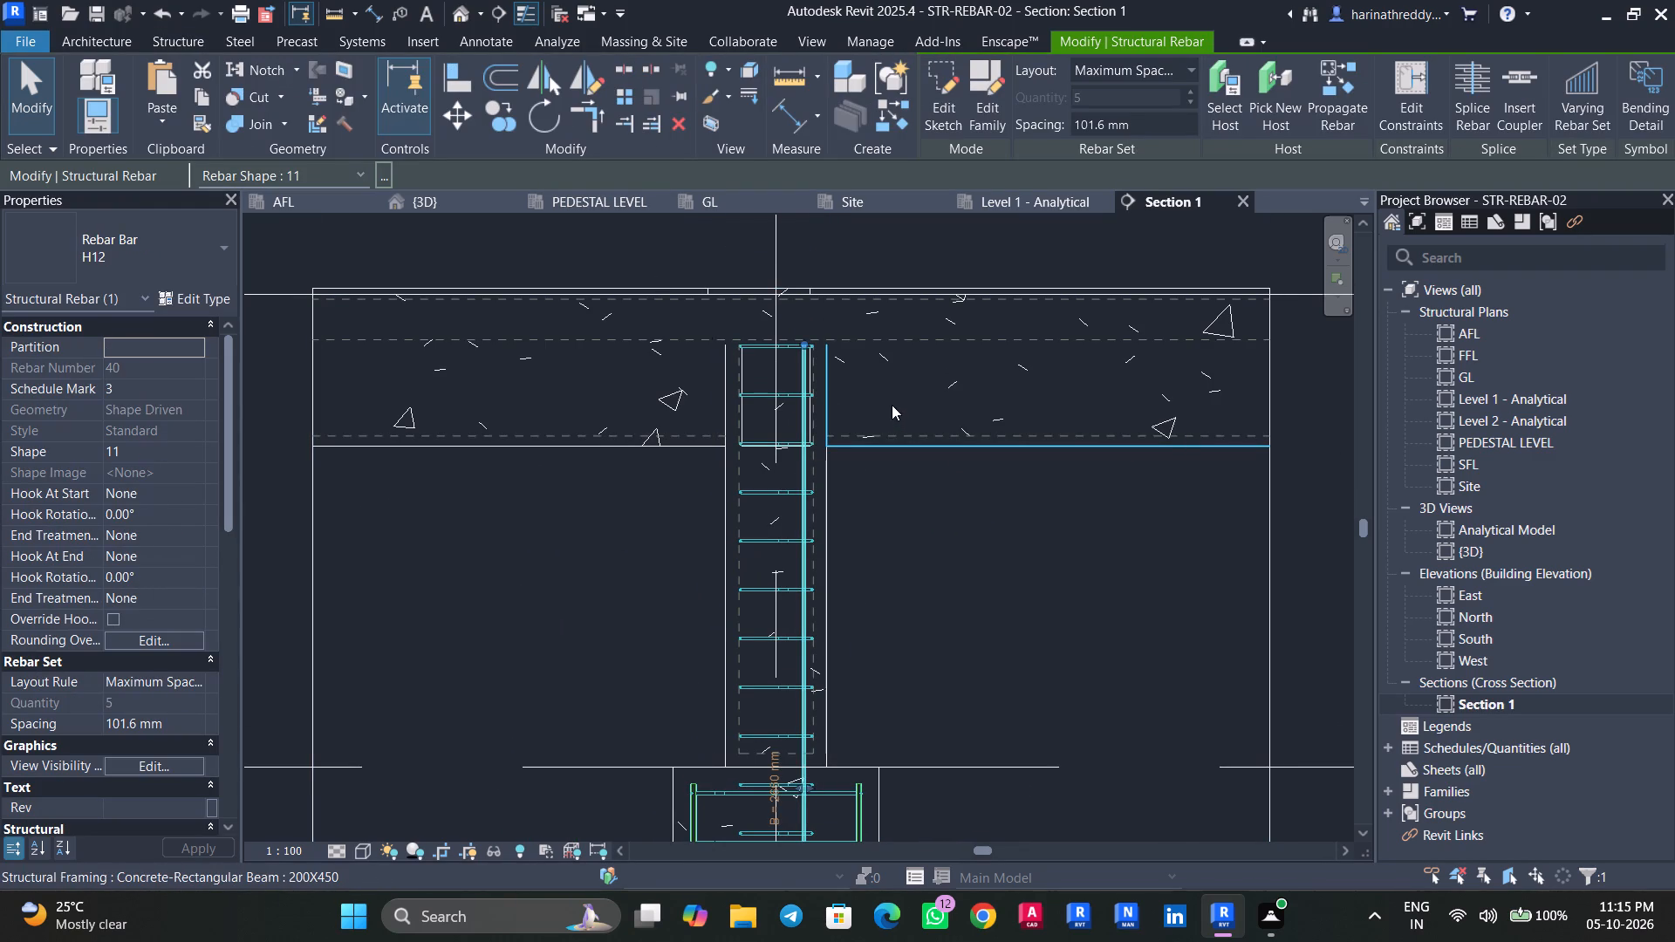
pyautogui.click(580, 85)
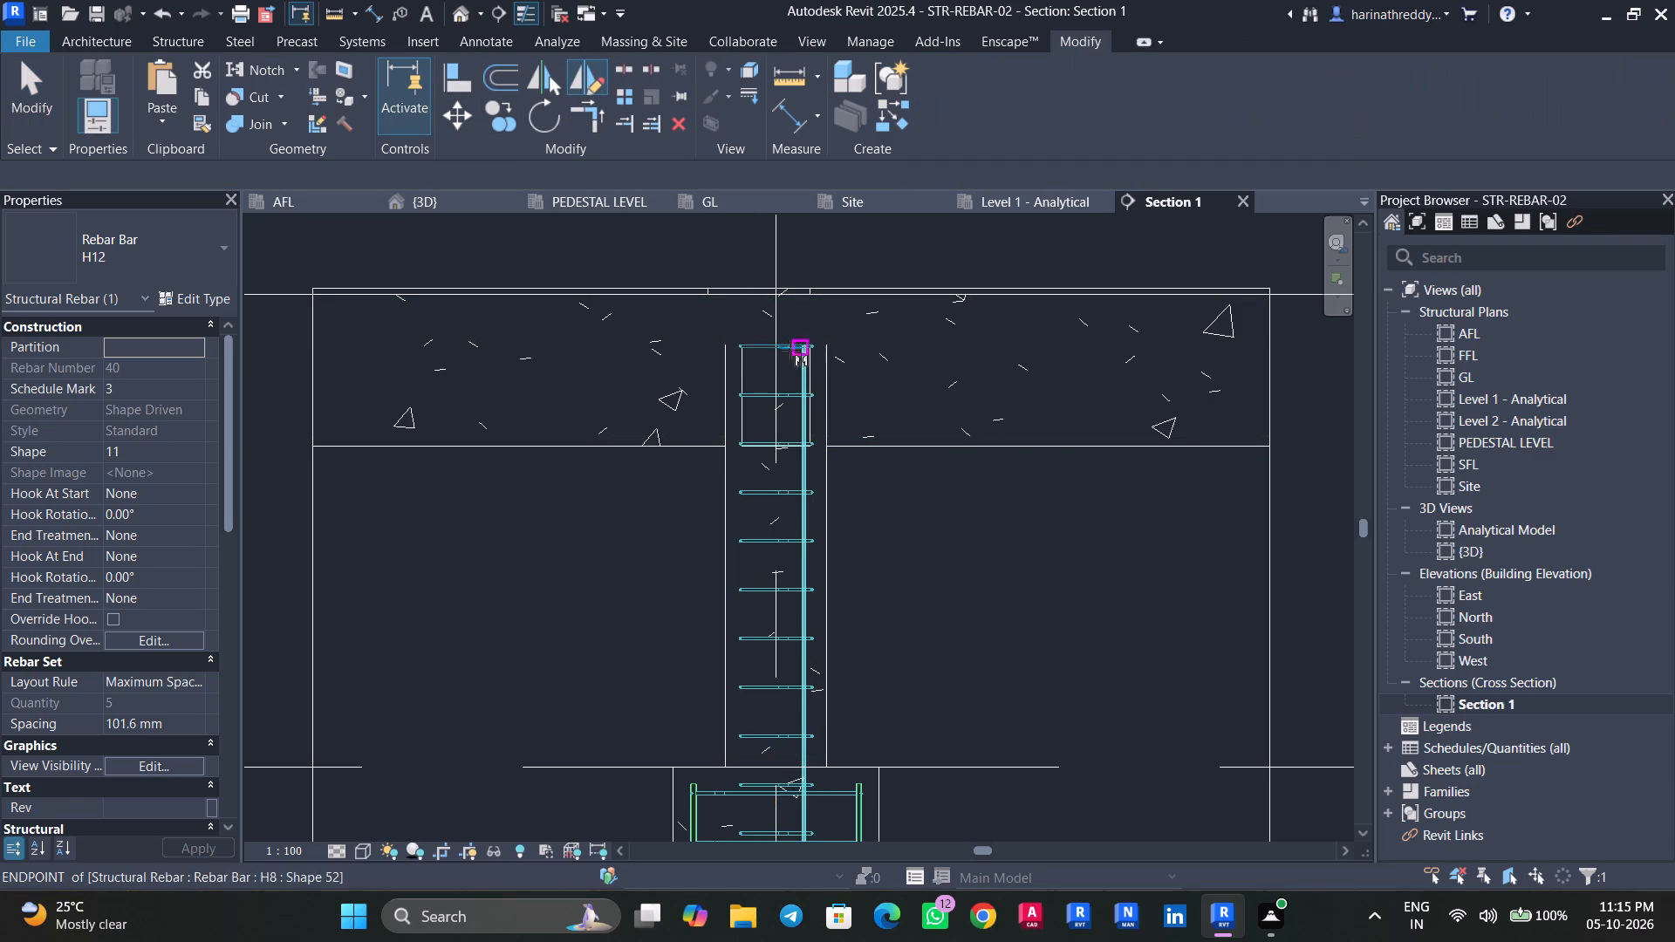
pyautogui.click(776, 272)
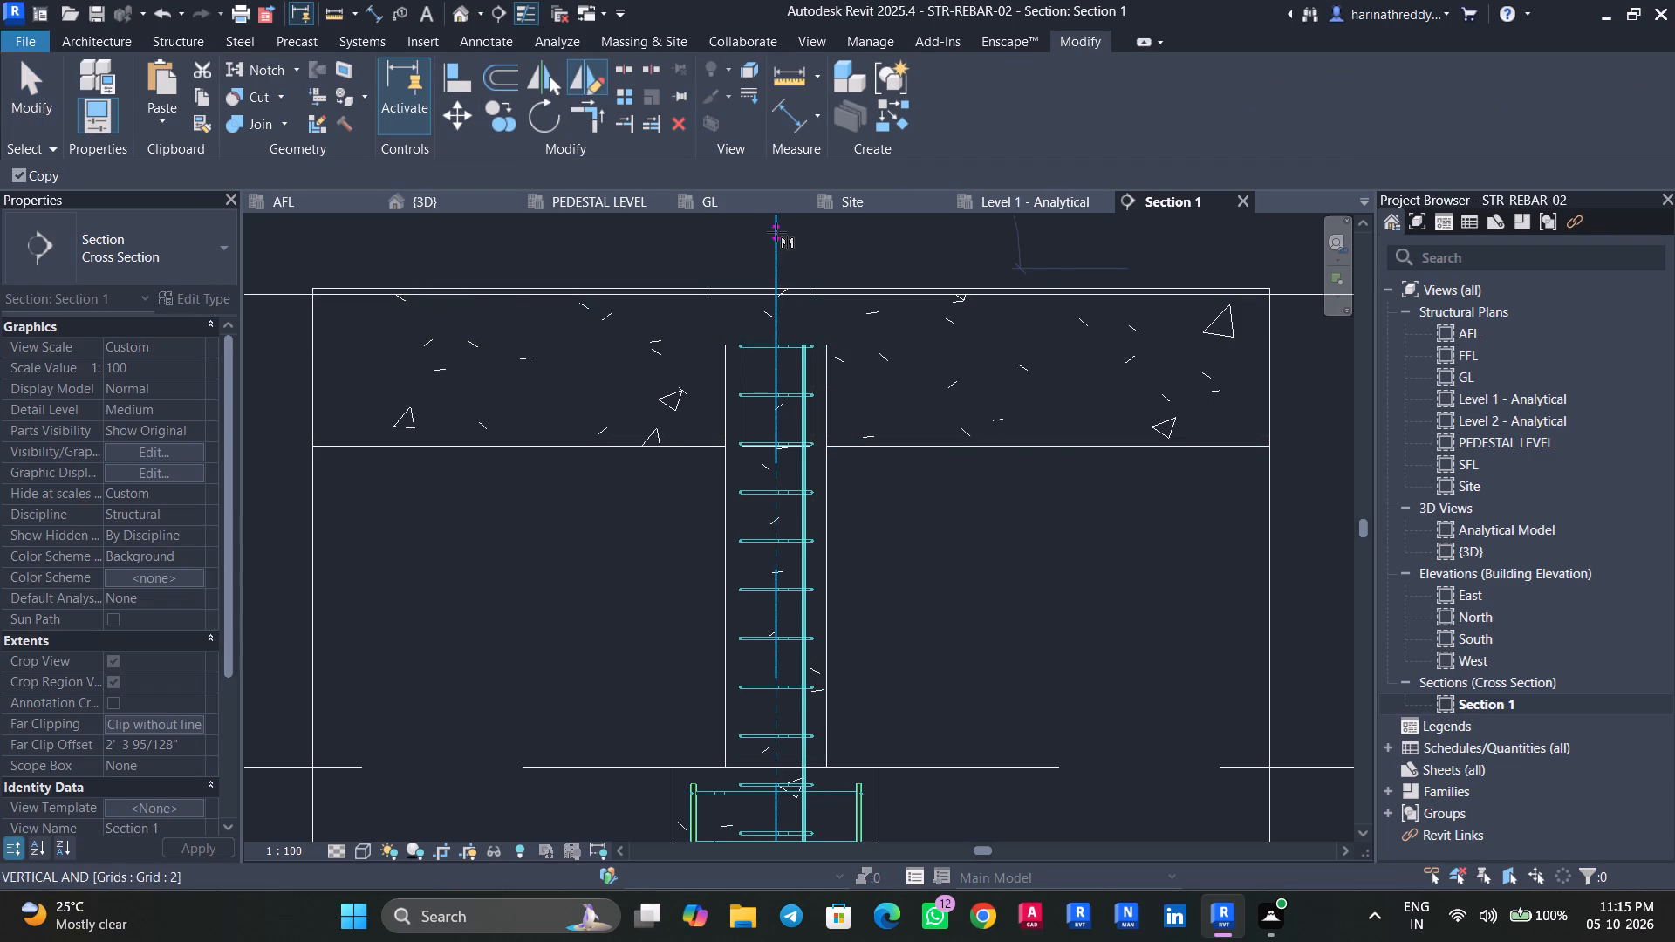
pyautogui.click(776, 232)
pyautogui.press('Escape')
pyautogui.press('Escape')
pyautogui.press('Escape')
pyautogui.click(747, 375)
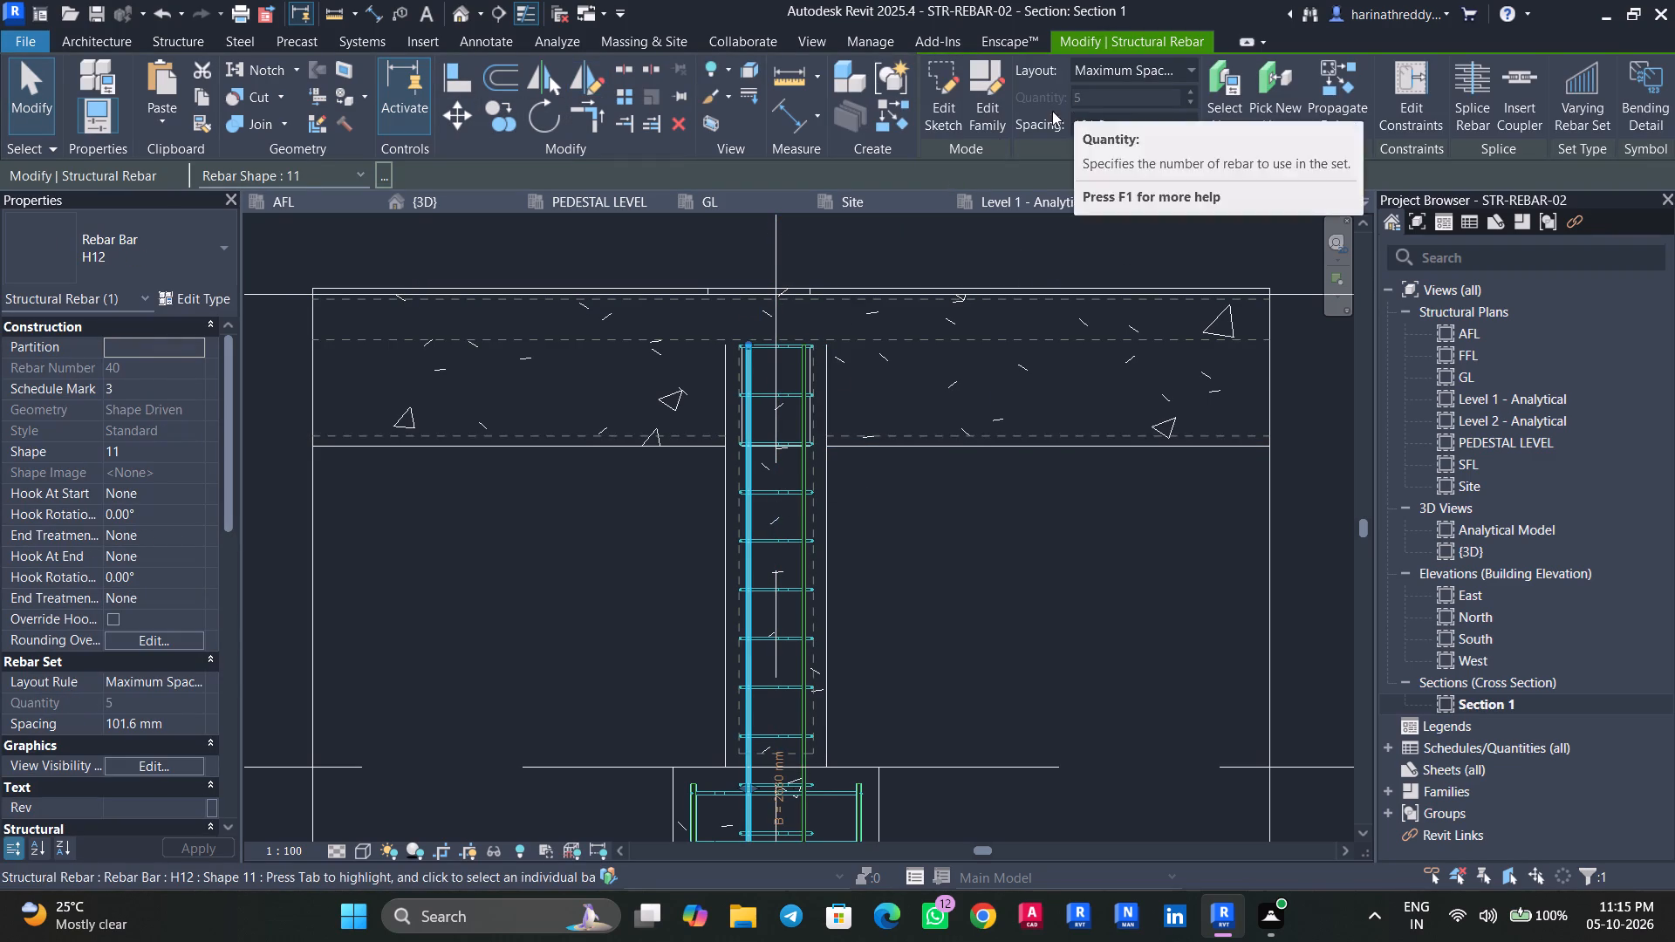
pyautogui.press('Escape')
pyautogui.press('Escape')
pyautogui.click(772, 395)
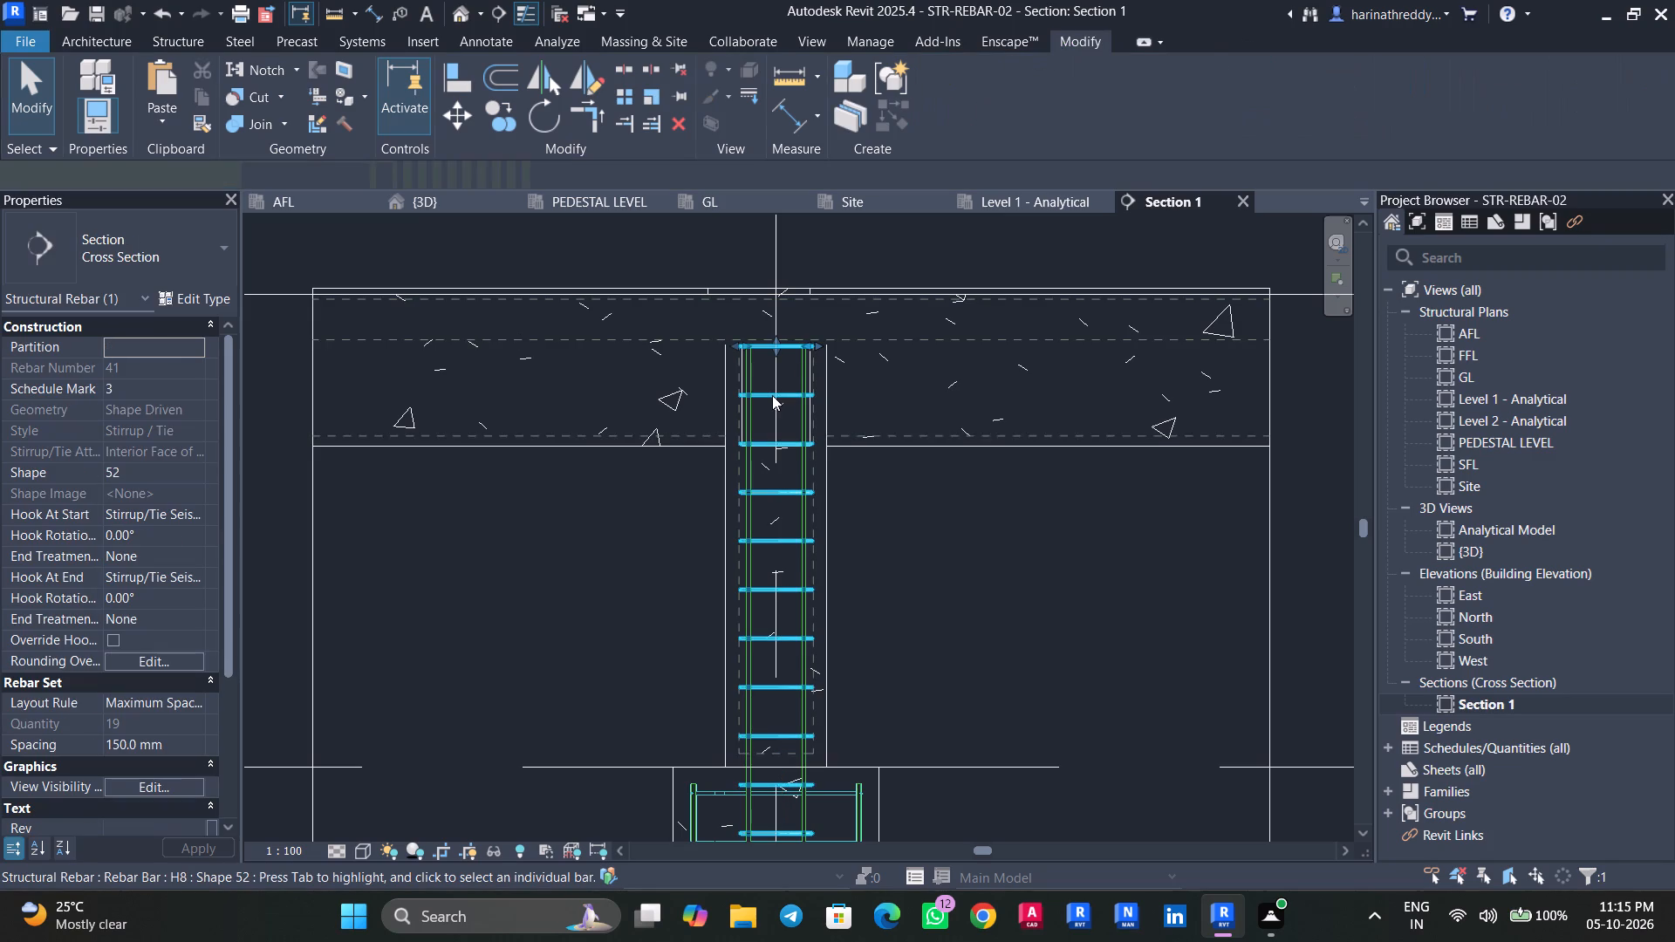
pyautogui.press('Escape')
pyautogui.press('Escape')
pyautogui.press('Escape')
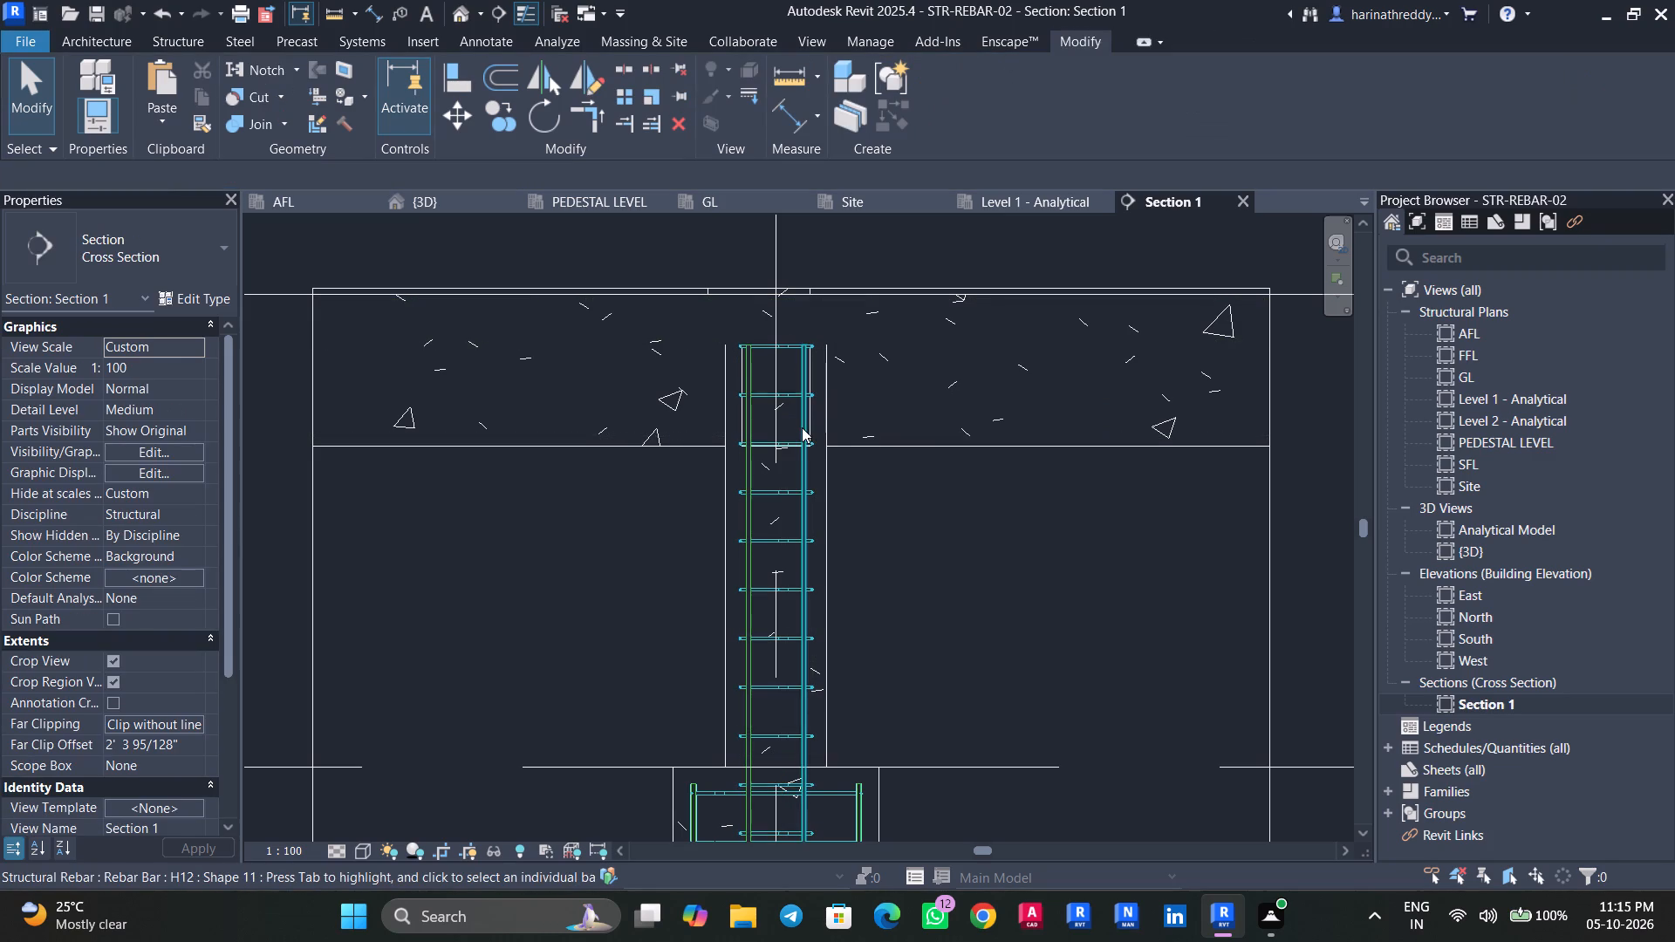
# Select all H12 rebar instances in the project and set them to show unobscured in the {3D} view.
pyautogui.click(802, 427)
pyautogui.press('s')
pyautogui.write('SA')
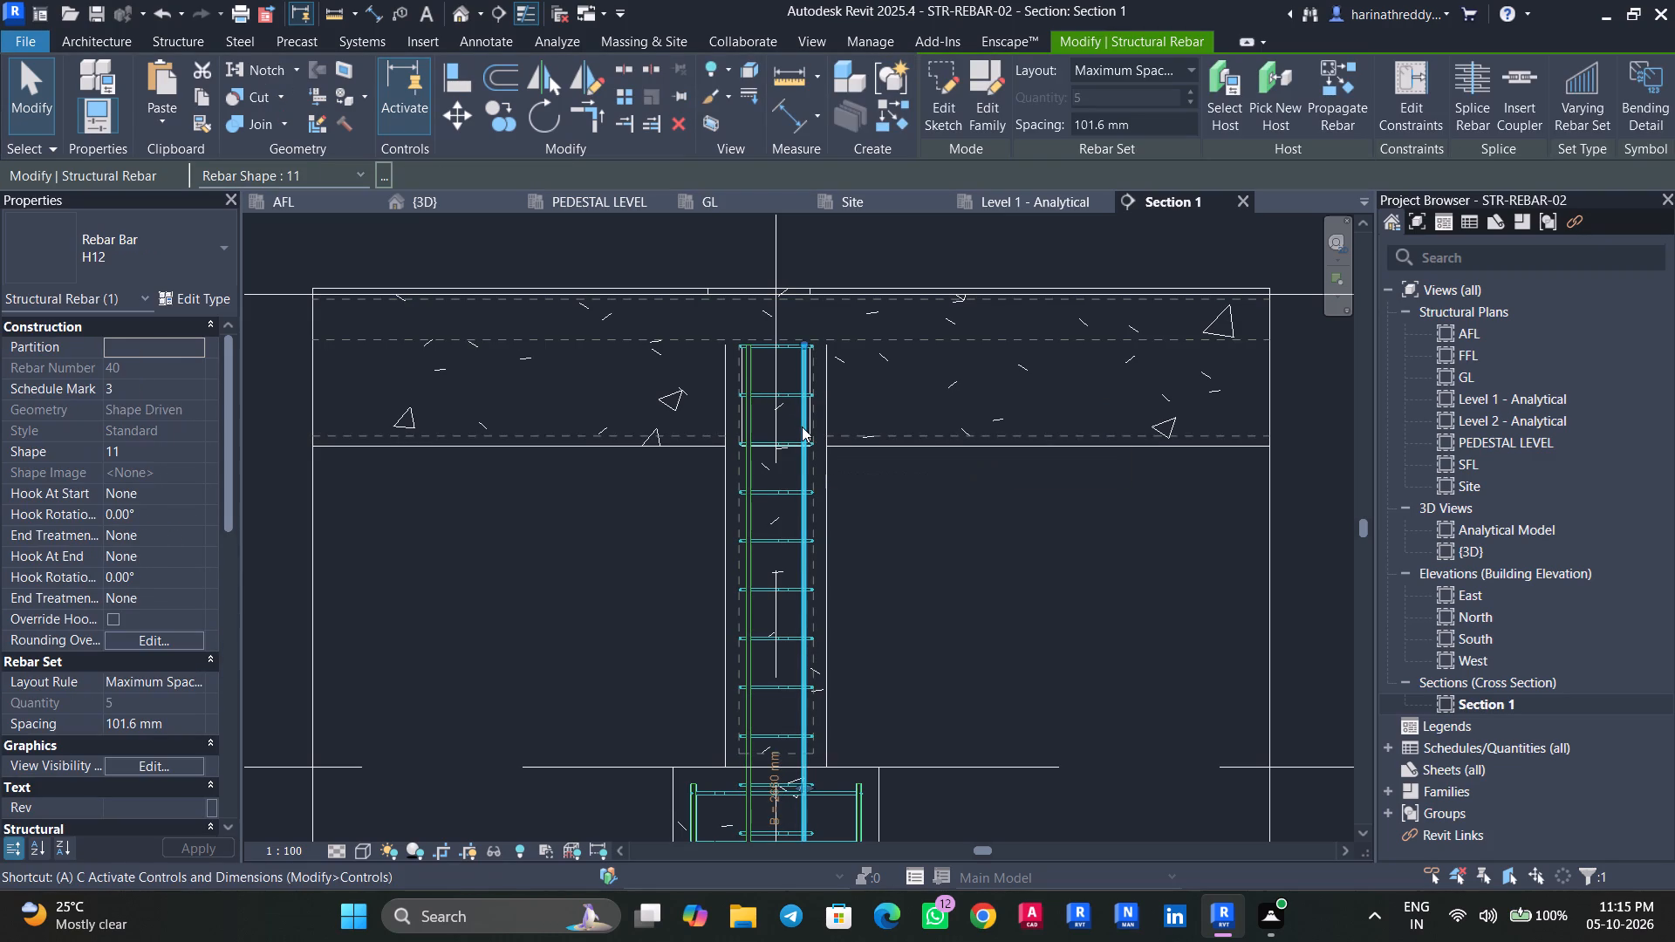
pyautogui.press('Escape')
pyautogui.press('Escape')
pyautogui.click(802, 427)
pyautogui.write('SA')
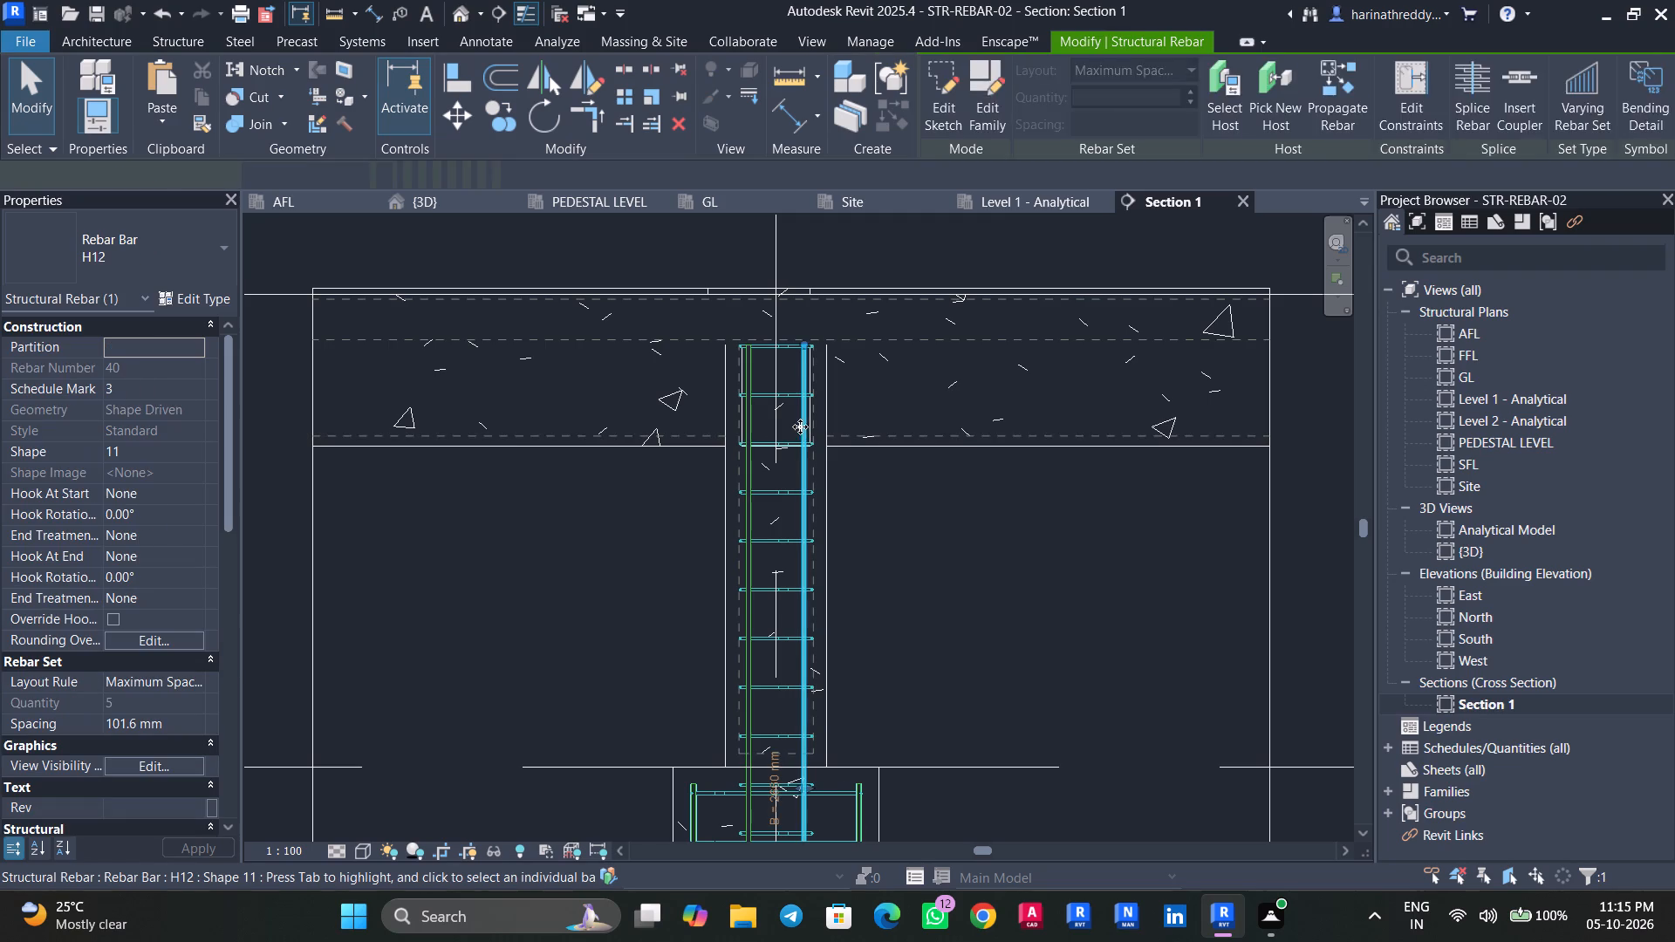
pyautogui.click(149, 765)
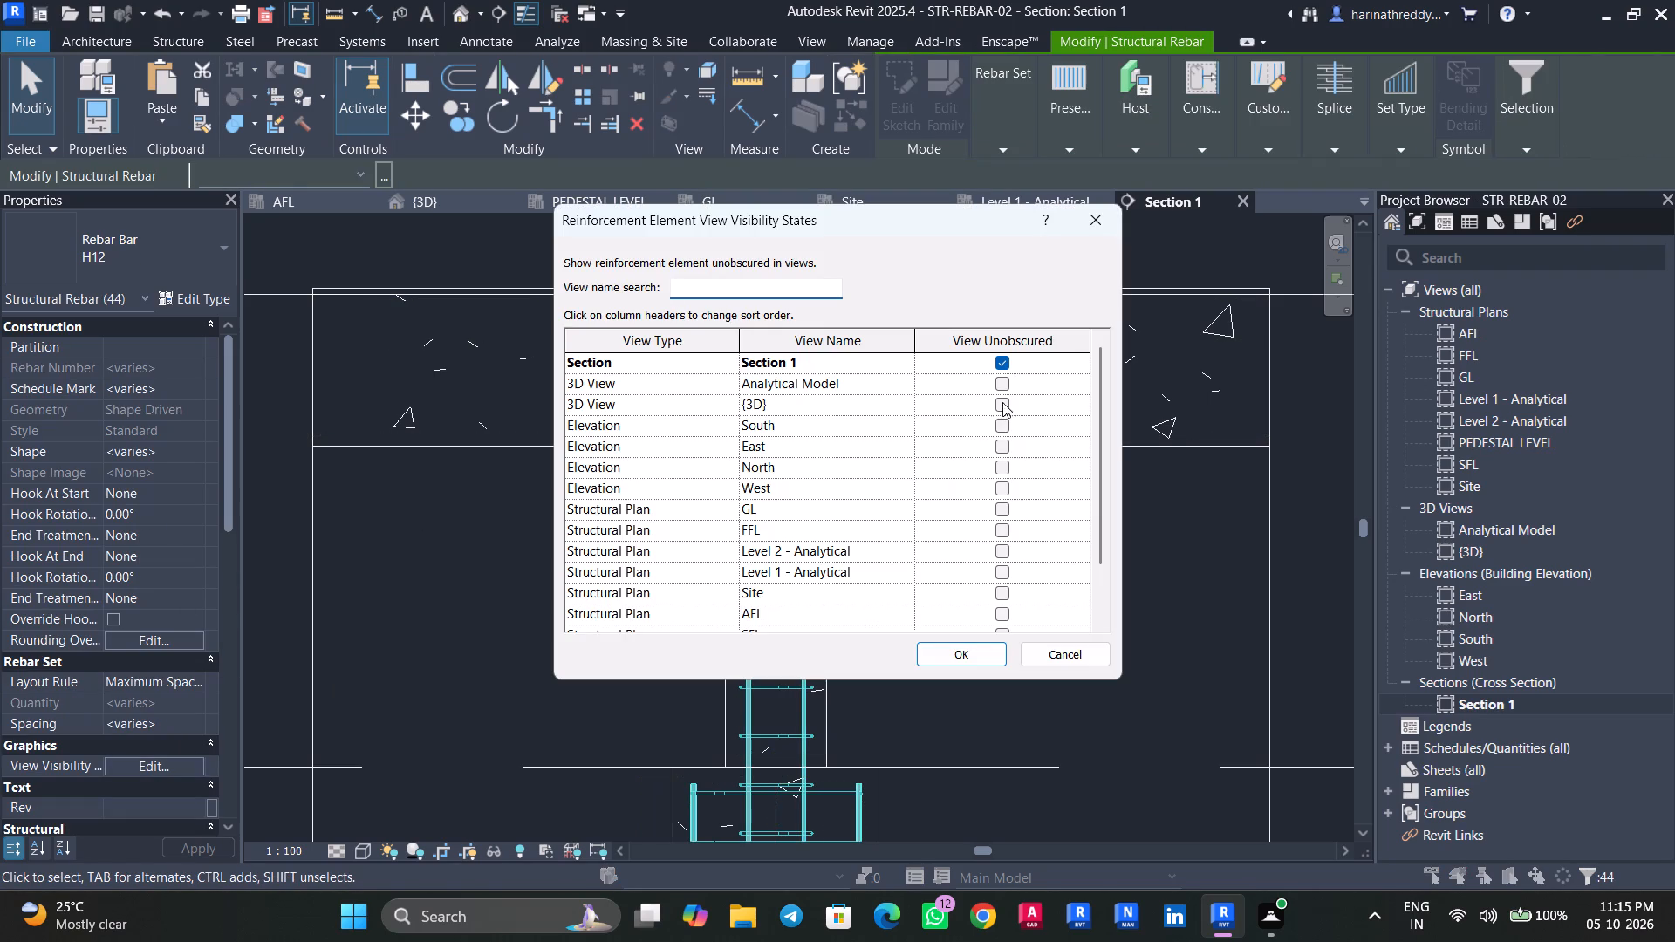
pyautogui.click(1002, 402)
pyautogui.click(951, 654)
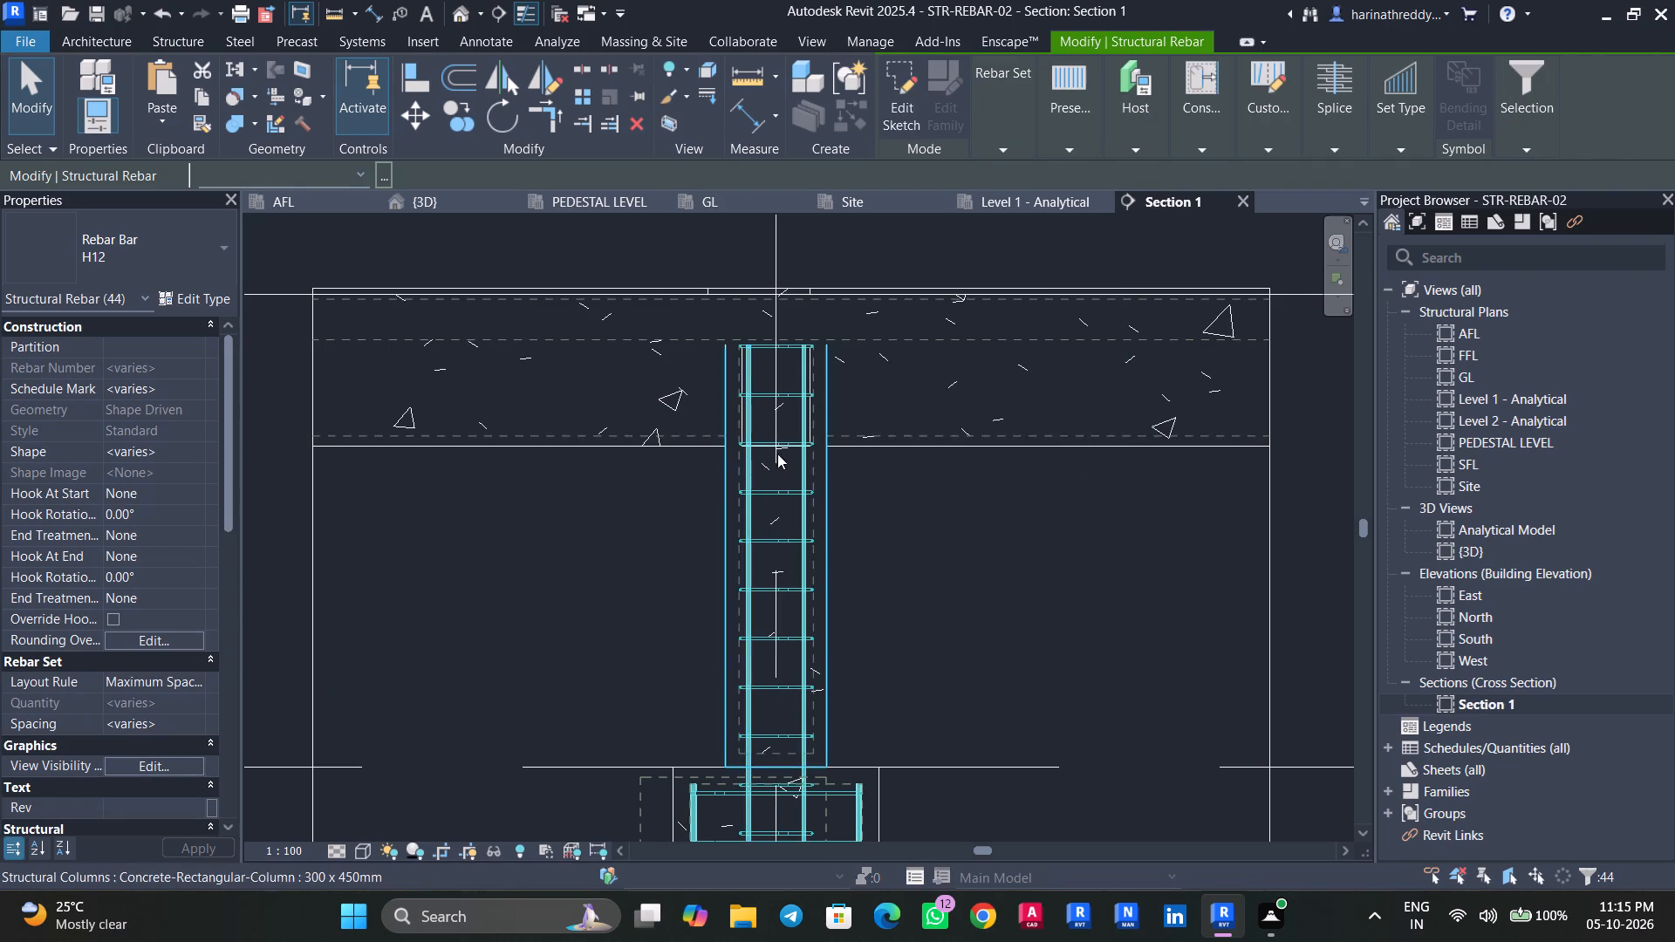
pyautogui.press('Escape')
# Select all H8 stirrup instances in the project and set them to show unobscured in the {3D} view.
pyautogui.click(774, 444)
pyautogui.write('SA')
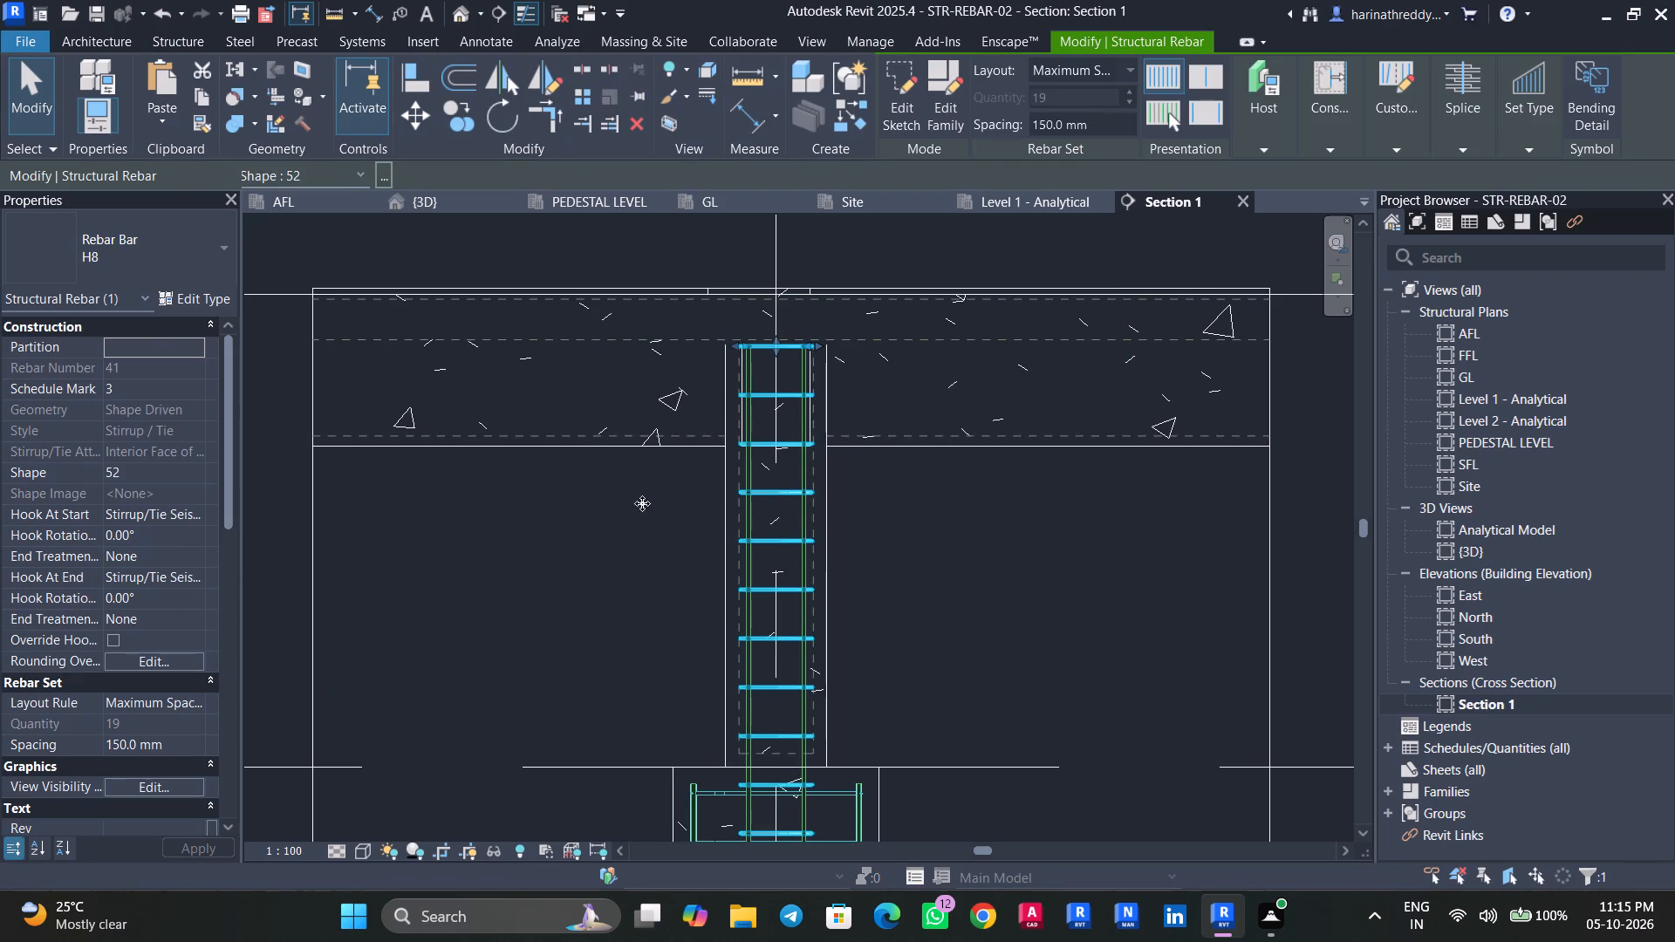
pyautogui.click(155, 657)
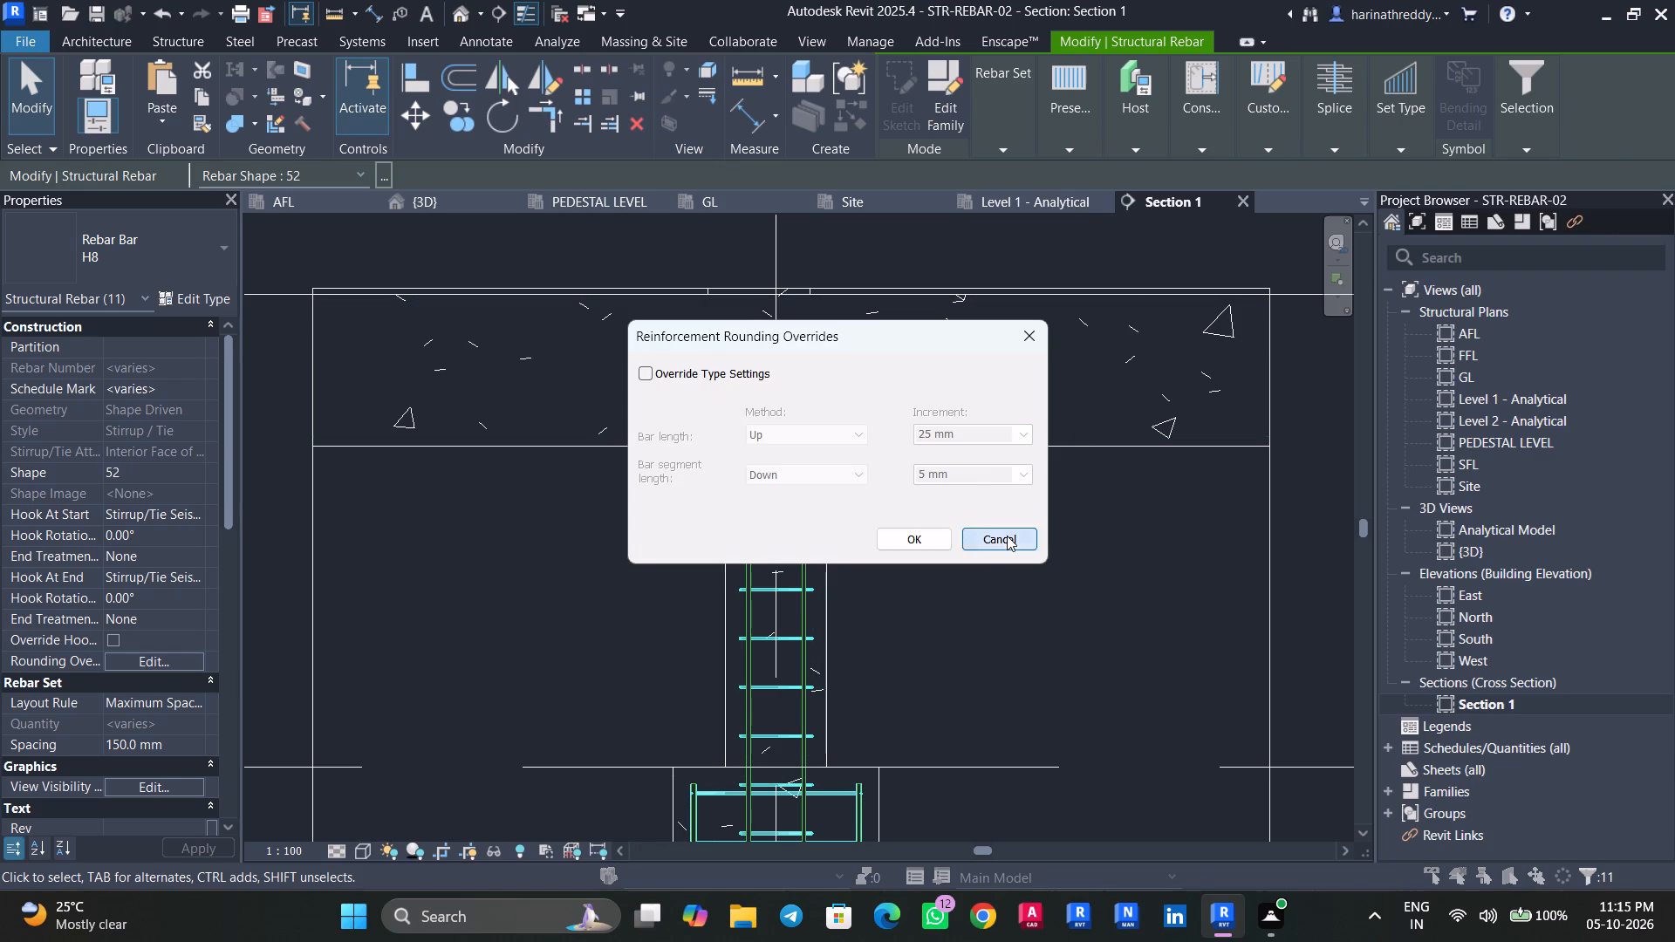
pyautogui.click(1007, 536)
pyautogui.click(208, 781)
pyautogui.click(186, 777)
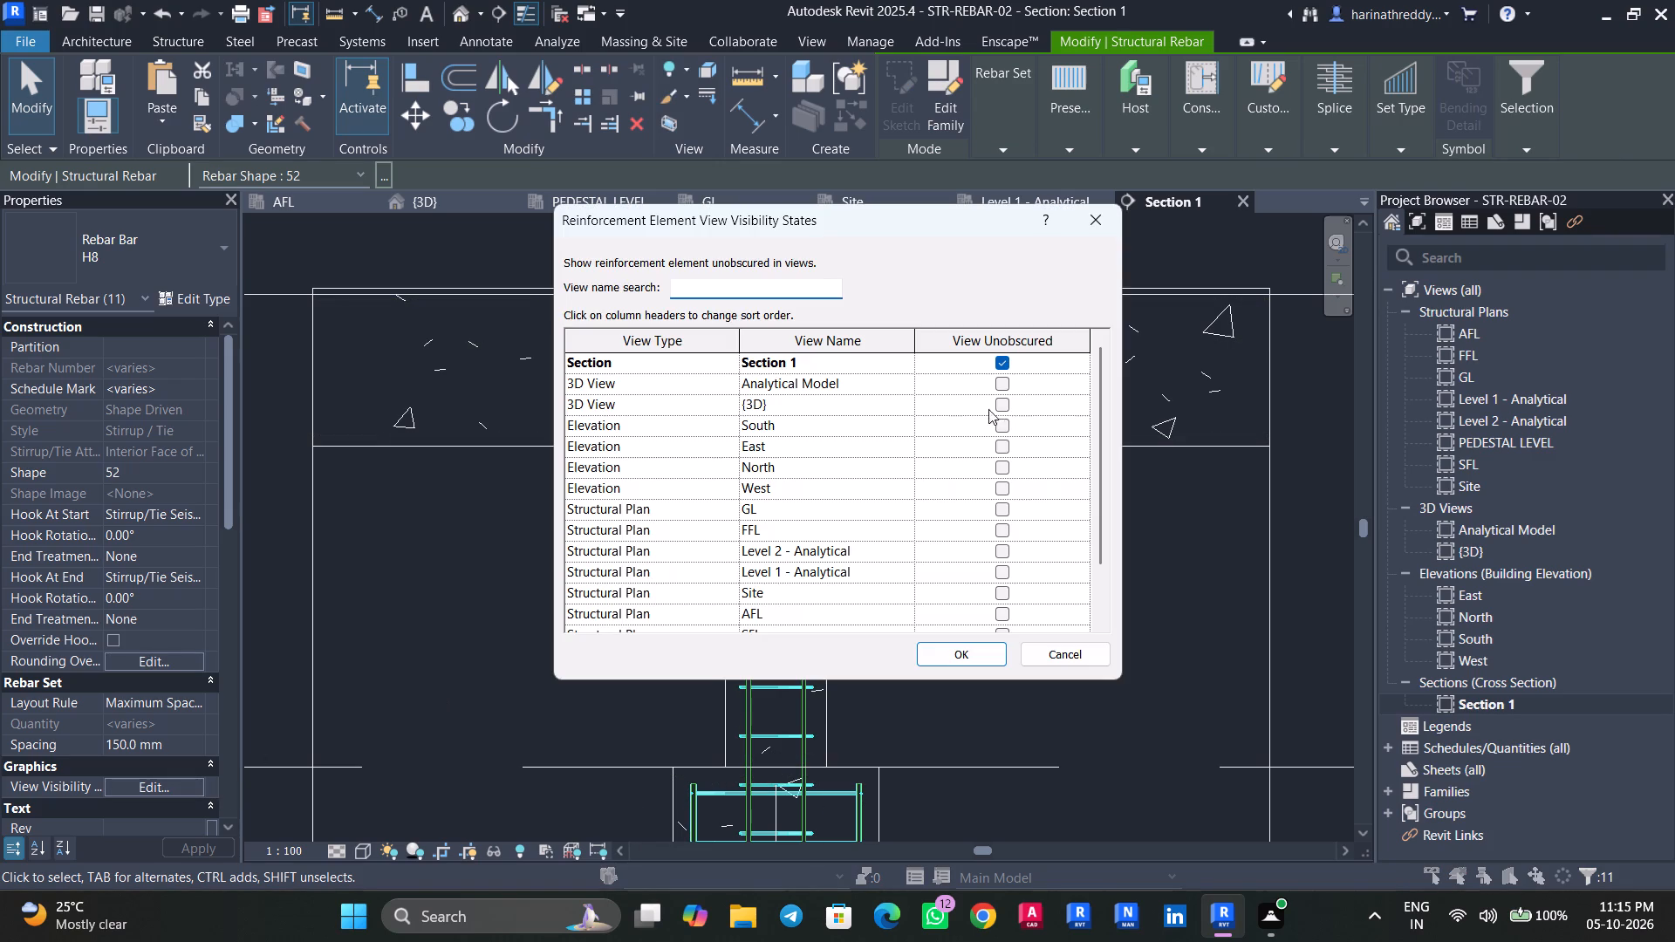
pyautogui.click(999, 405)
pyautogui.click(950, 652)
pyautogui.press('Escape')
pyautogui.press('Escape')
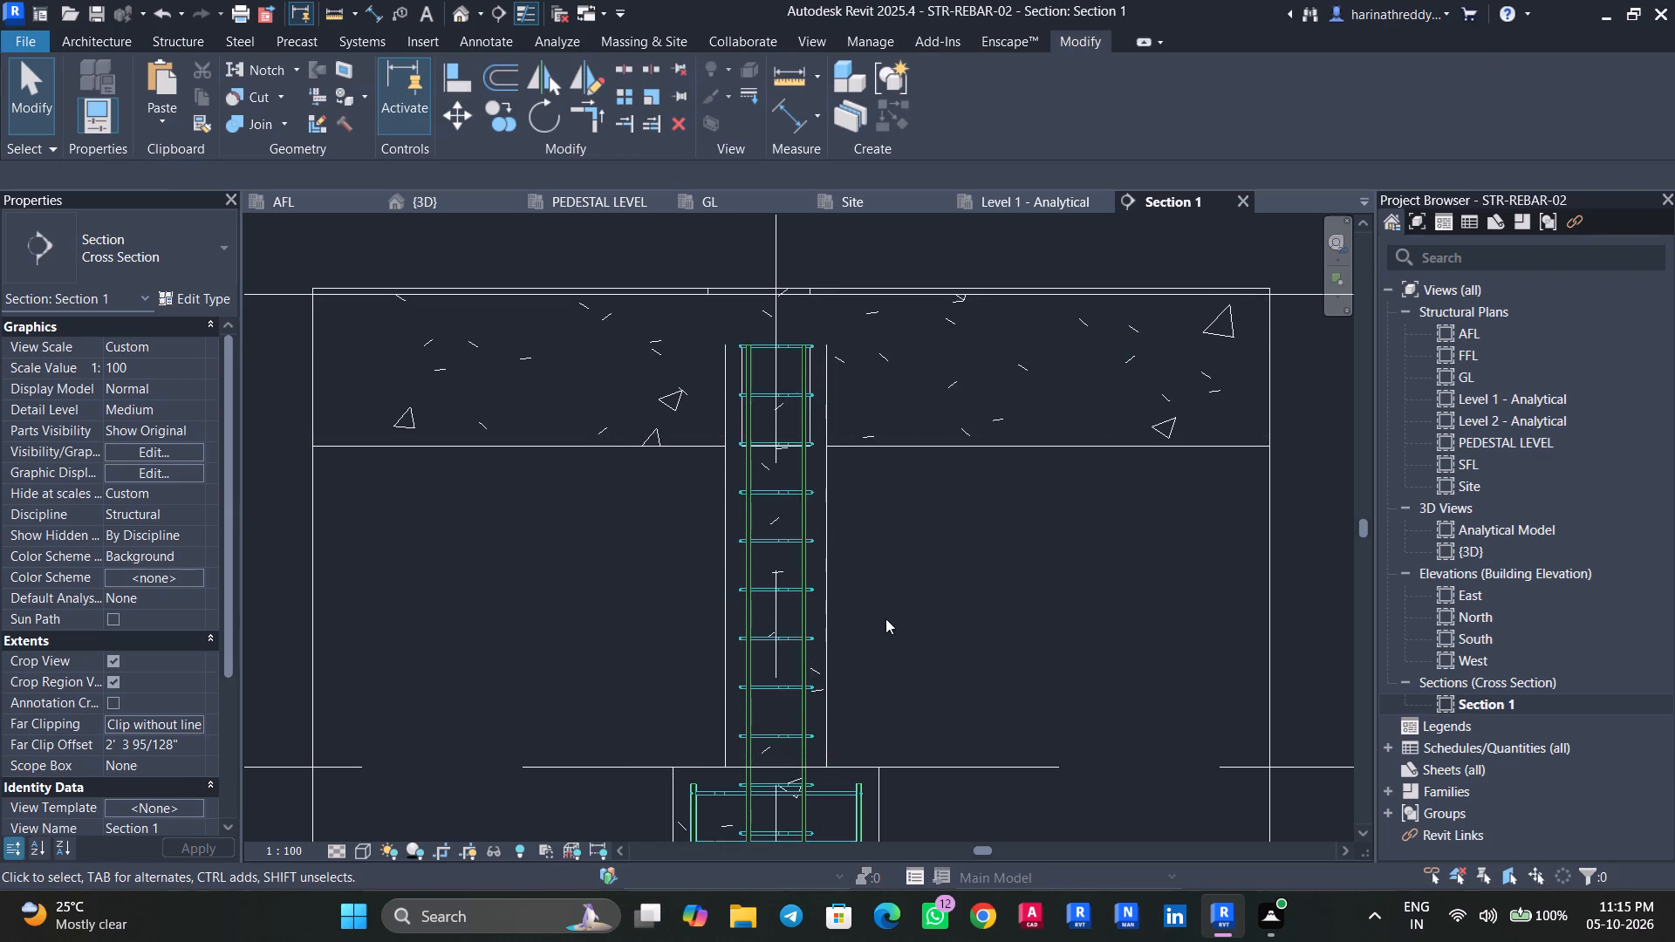
# Open the {3D} view and examine the reinforcement running through the 300 x 450mm column, its pedestal and footing.
pyautogui.moveTo(883, 611); pyautogui.dragTo(817, 352, button='middle')
pyautogui.click(467, 17)
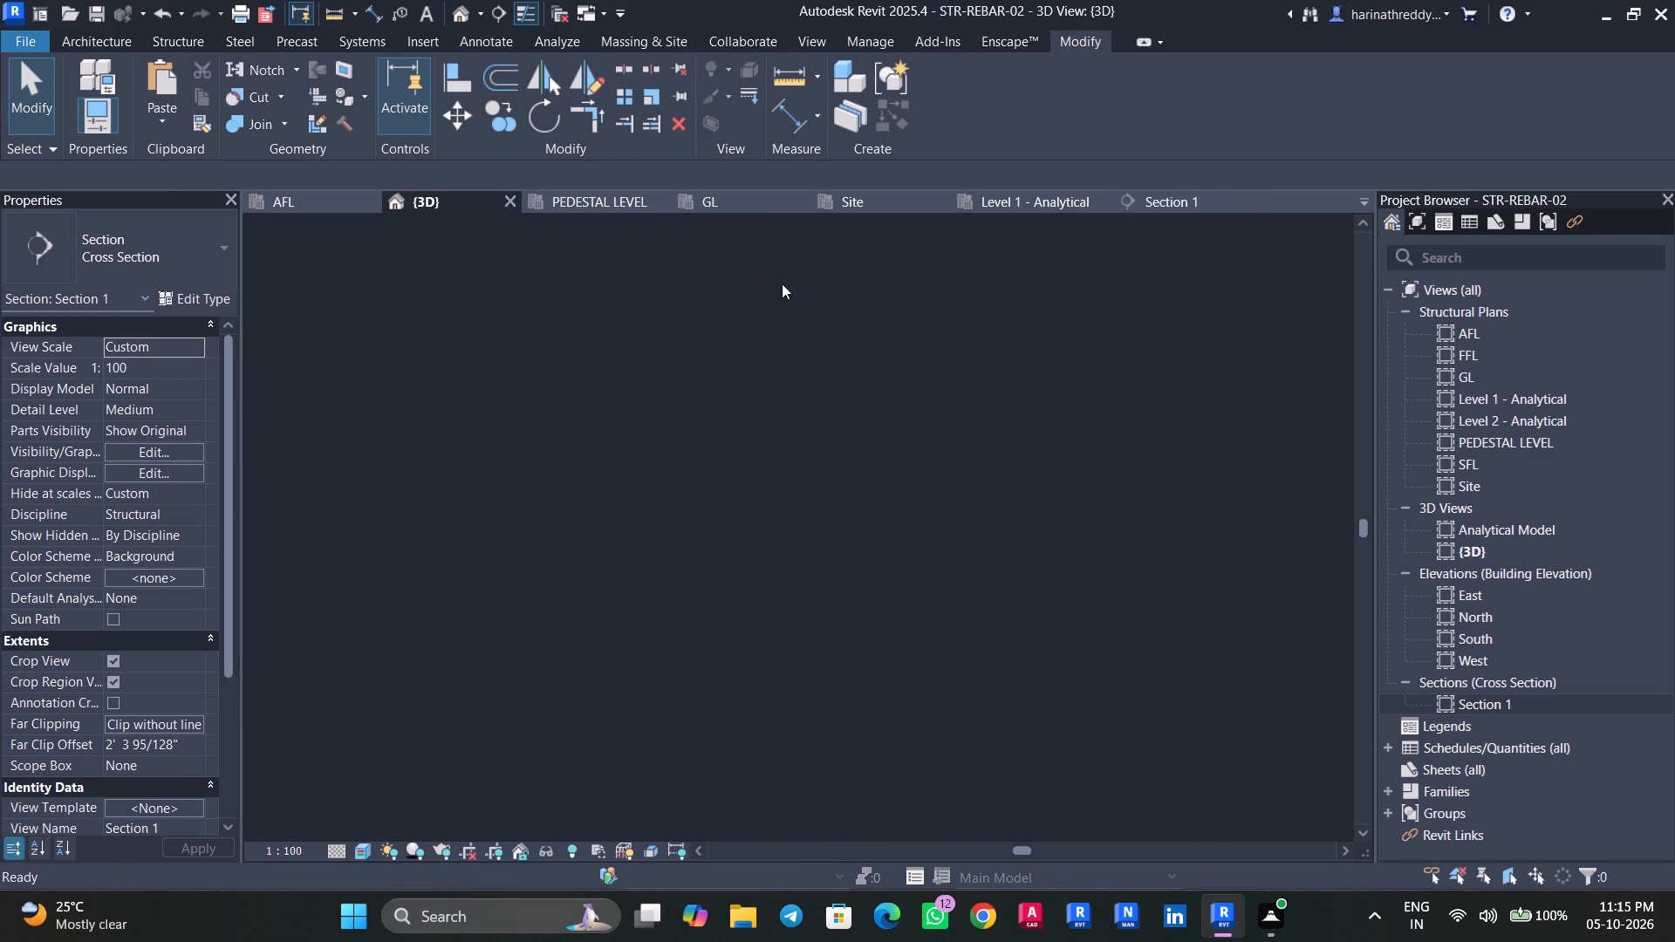
pyautogui.press('Escape')
pyautogui.keyDown('shift'); pyautogui.moveTo(1082, 725); pyautogui.dragTo(813, 648, button='middle'); pyautogui.keyUp('shift')
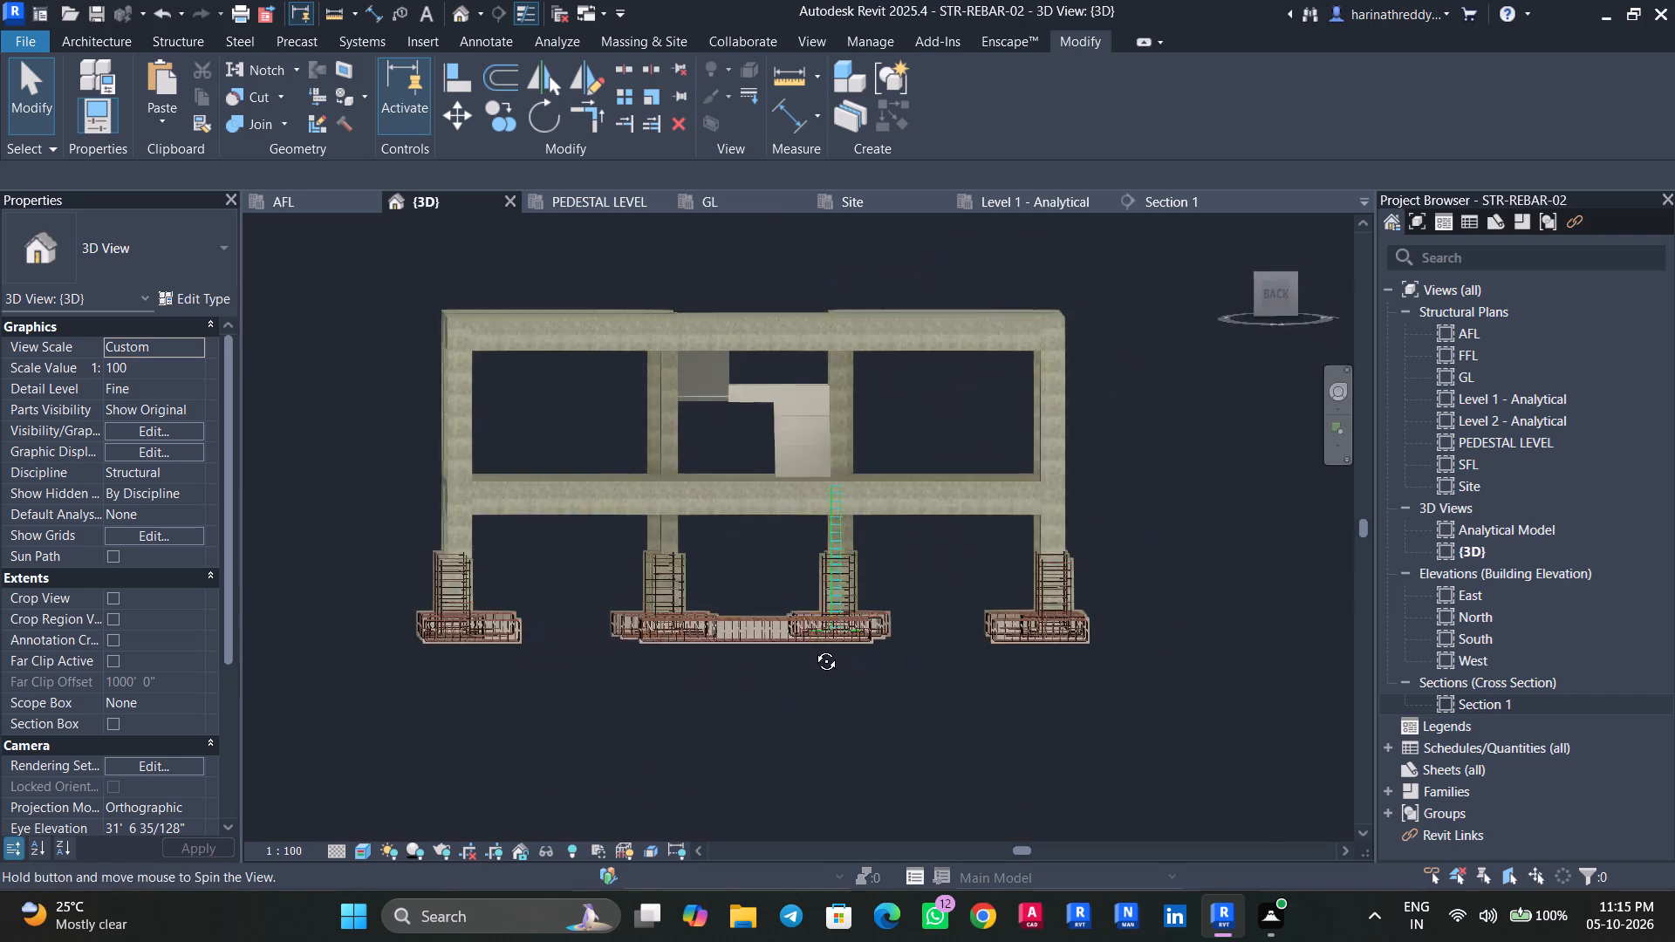
pyautogui.keyDown('shift'); pyautogui.moveTo(813, 648); pyautogui.dragTo(721, 691, button='middle'); pyautogui.keyUp('shift')
pyautogui.scroll(12, 772, 579)
pyautogui.scroll(-1, 738, 533)
pyautogui.scroll(1, 738, 533)
pyautogui.keyDown('shift'); pyautogui.moveTo(622, 574); pyautogui.dragTo(667, 549, button='middle'); pyautogui.keyUp('shift')
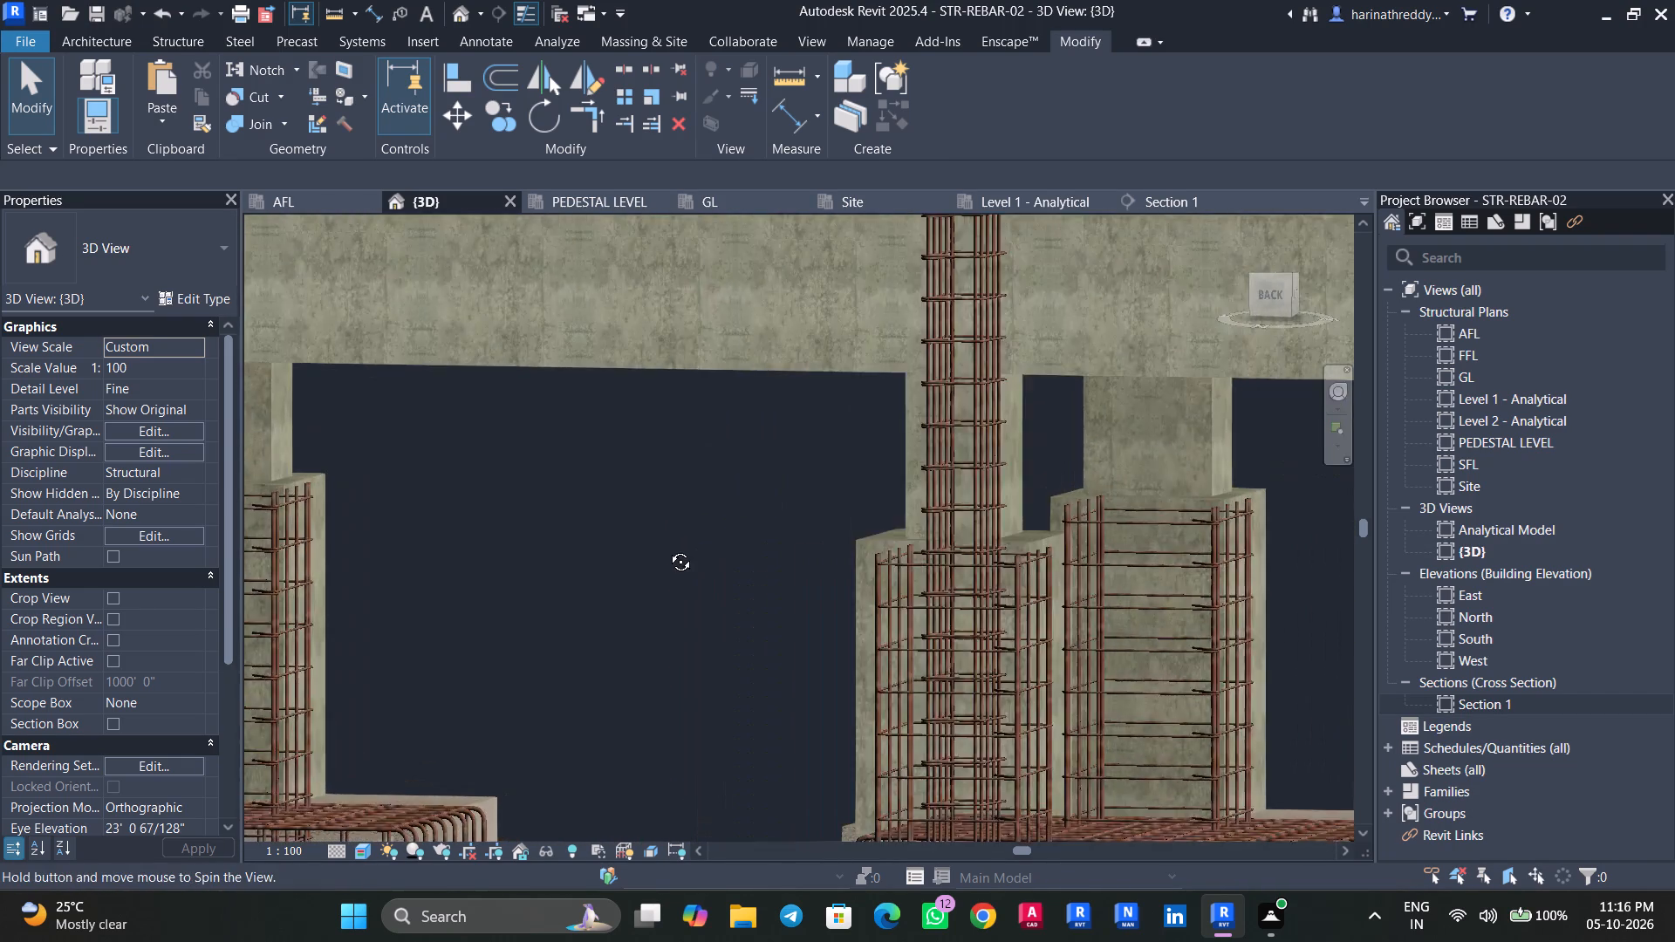
pyautogui.keyDown('shift'); pyautogui.moveTo(667, 549); pyautogui.dragTo(670, 597, button='middle'); pyautogui.keyUp('shift')
# From the back view, lower the top end of the column's H8 stirrup set slightly below the tops of the H12 bars.
pyautogui.click(968, 338)
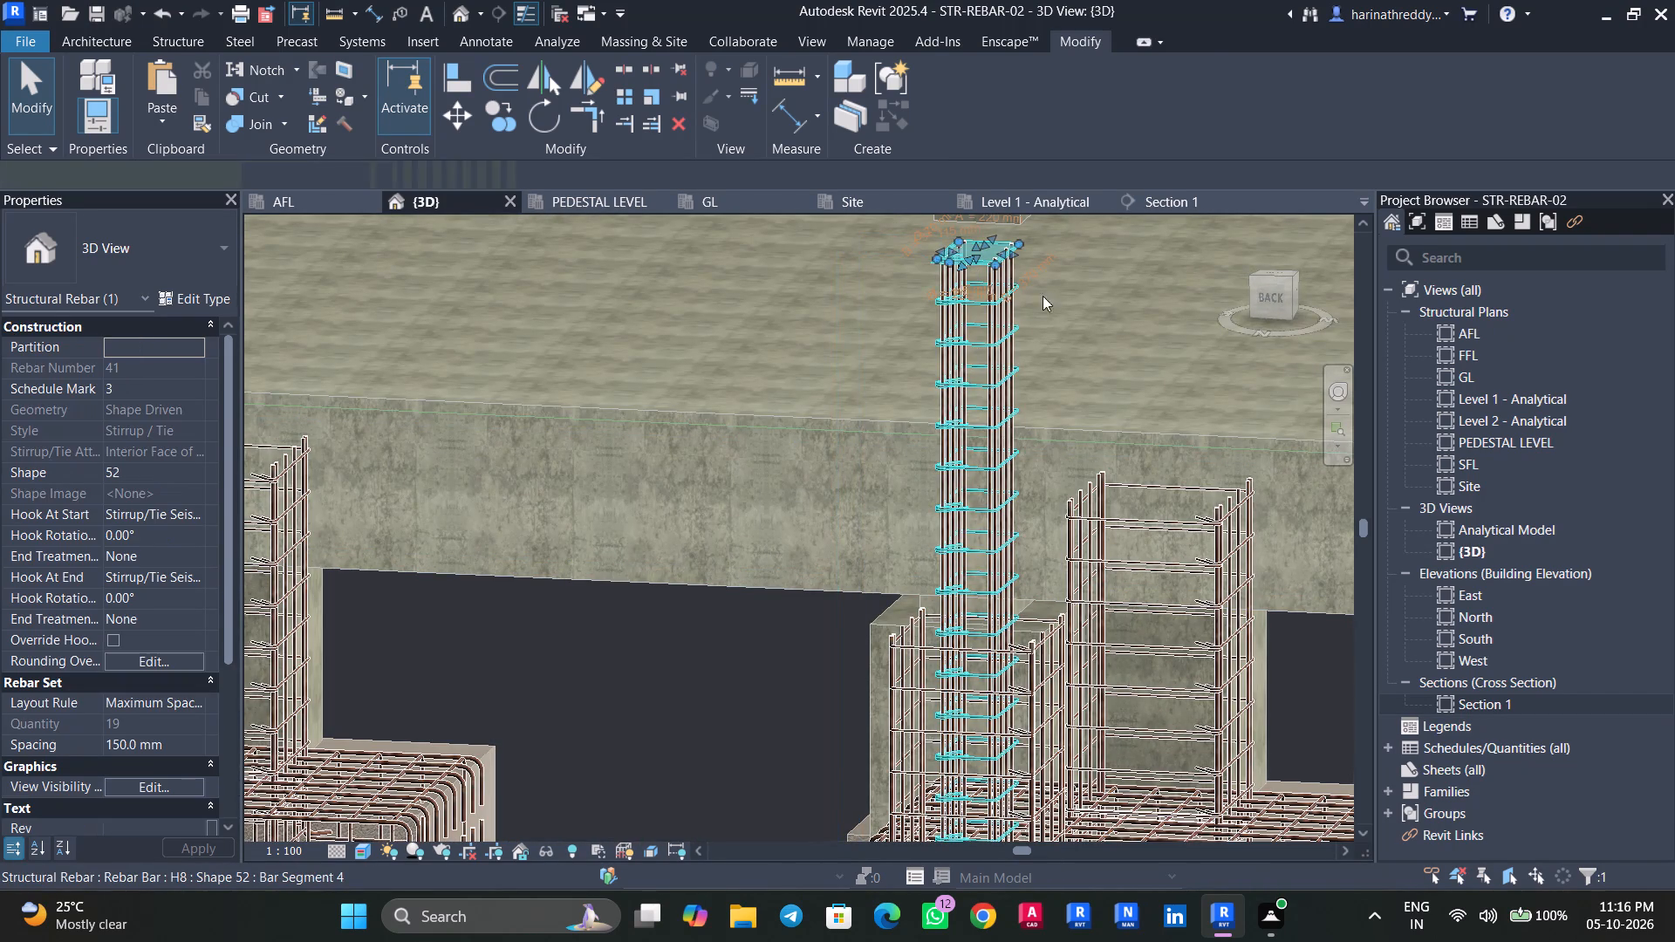
pyautogui.click(1280, 297)
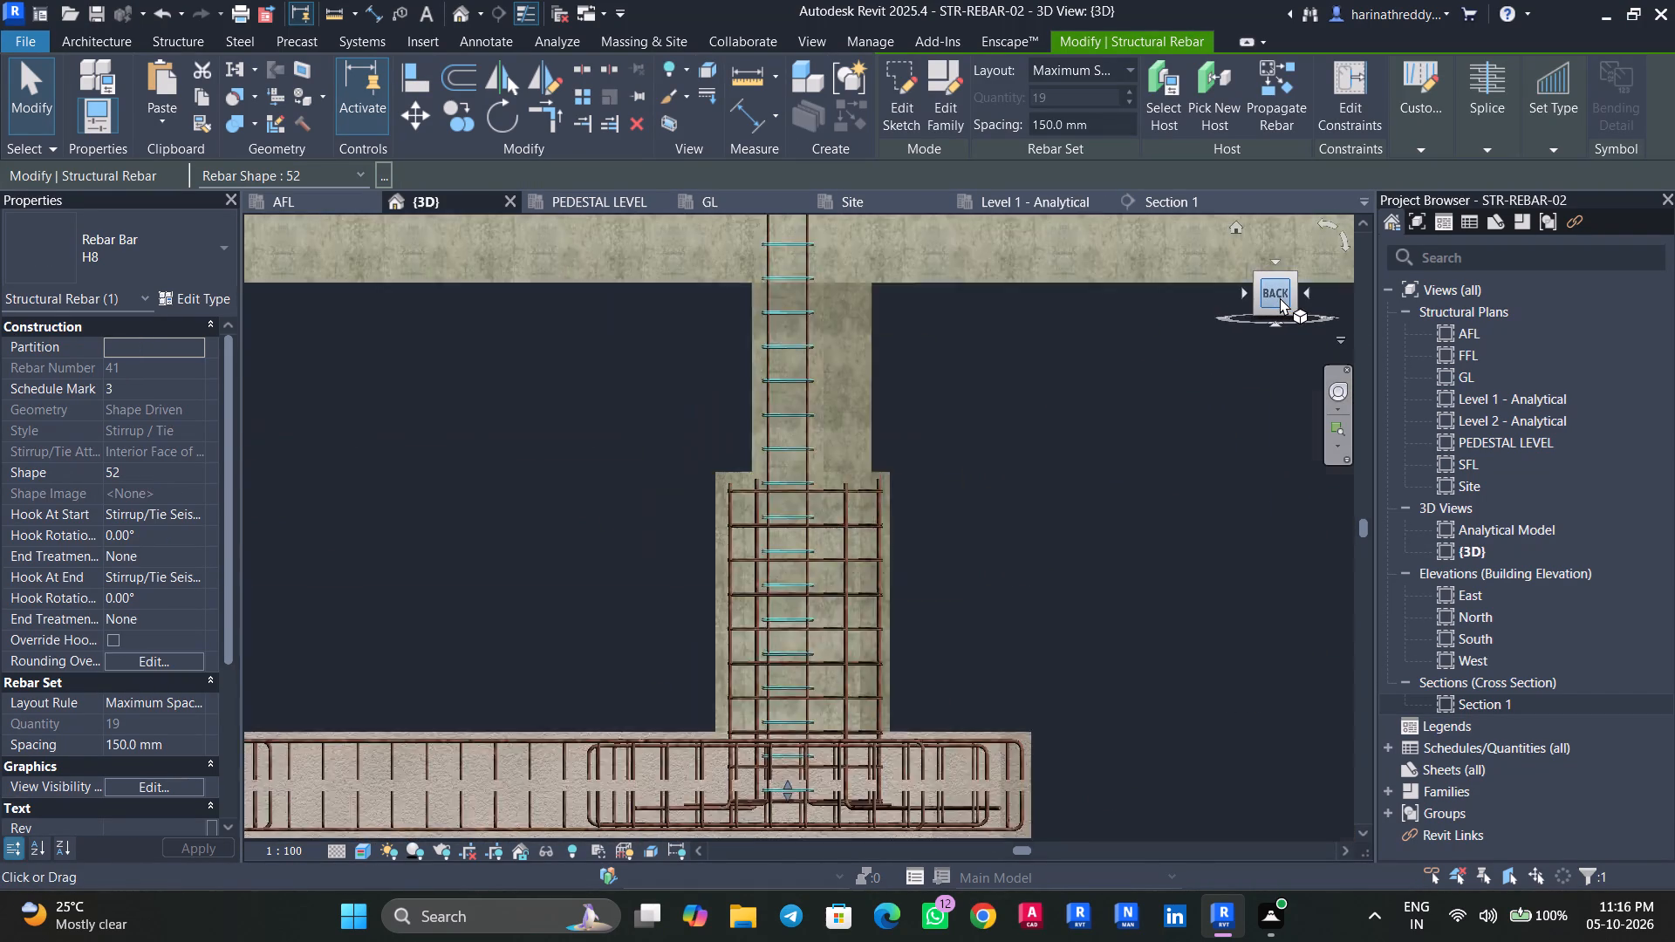
pyautogui.moveTo(994, 362); pyautogui.dragTo(1010, 501, button='middle')
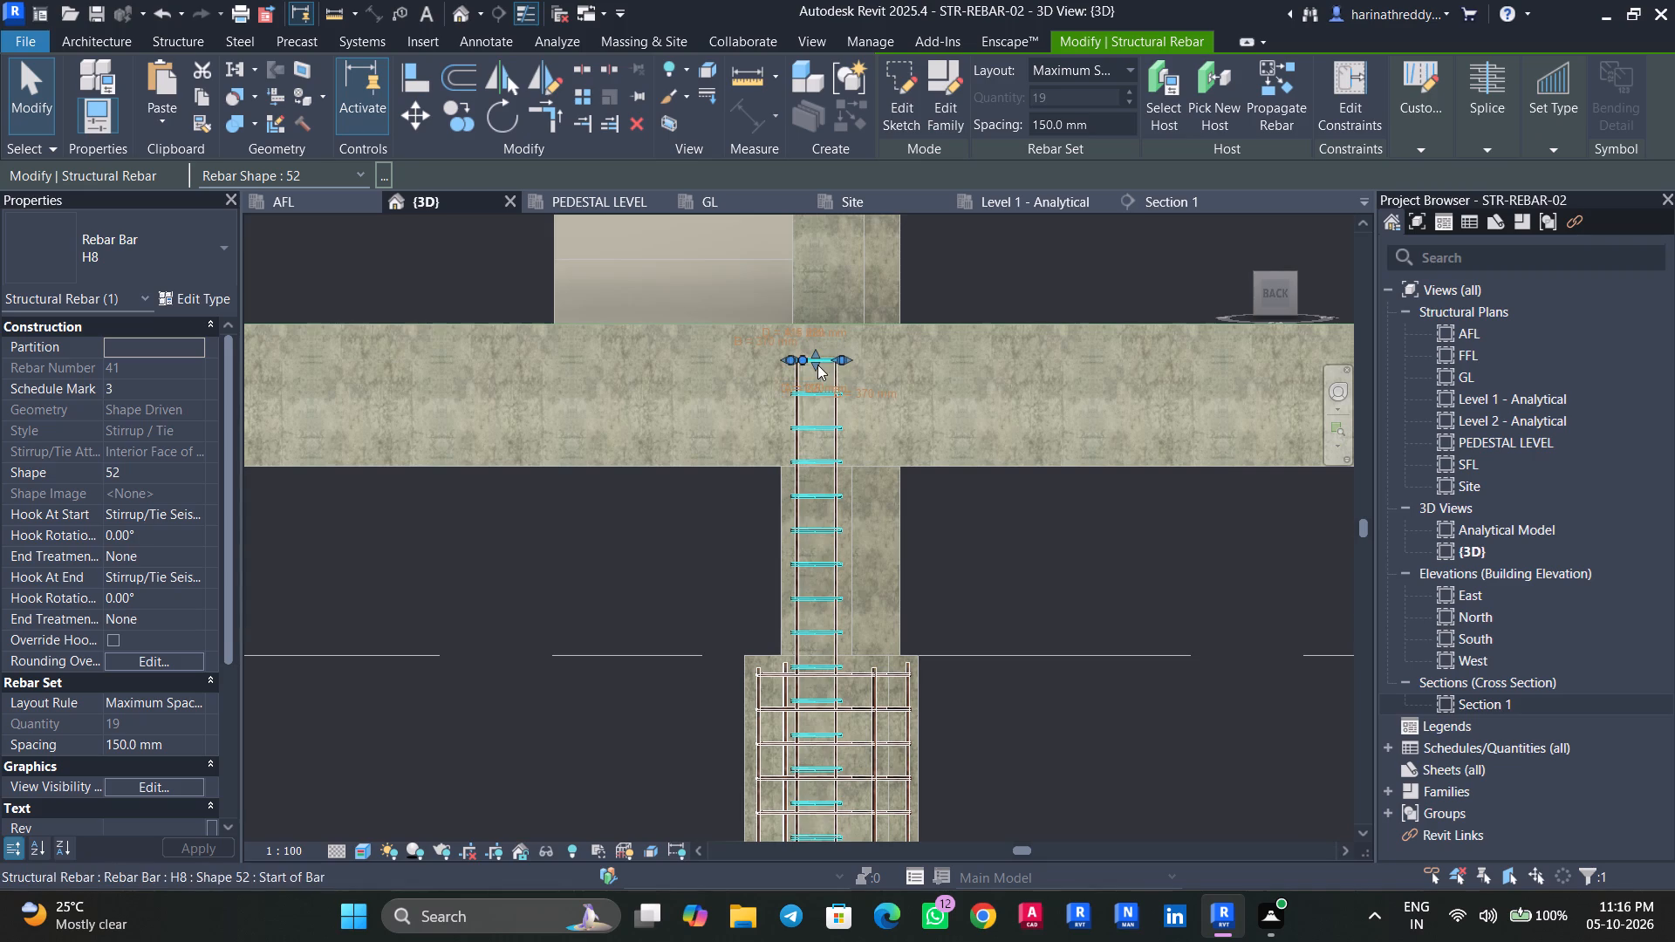
pyautogui.moveTo(817, 365); pyautogui.dragTo(813, 384)
pyautogui.hotkey('ctrl', 'z')
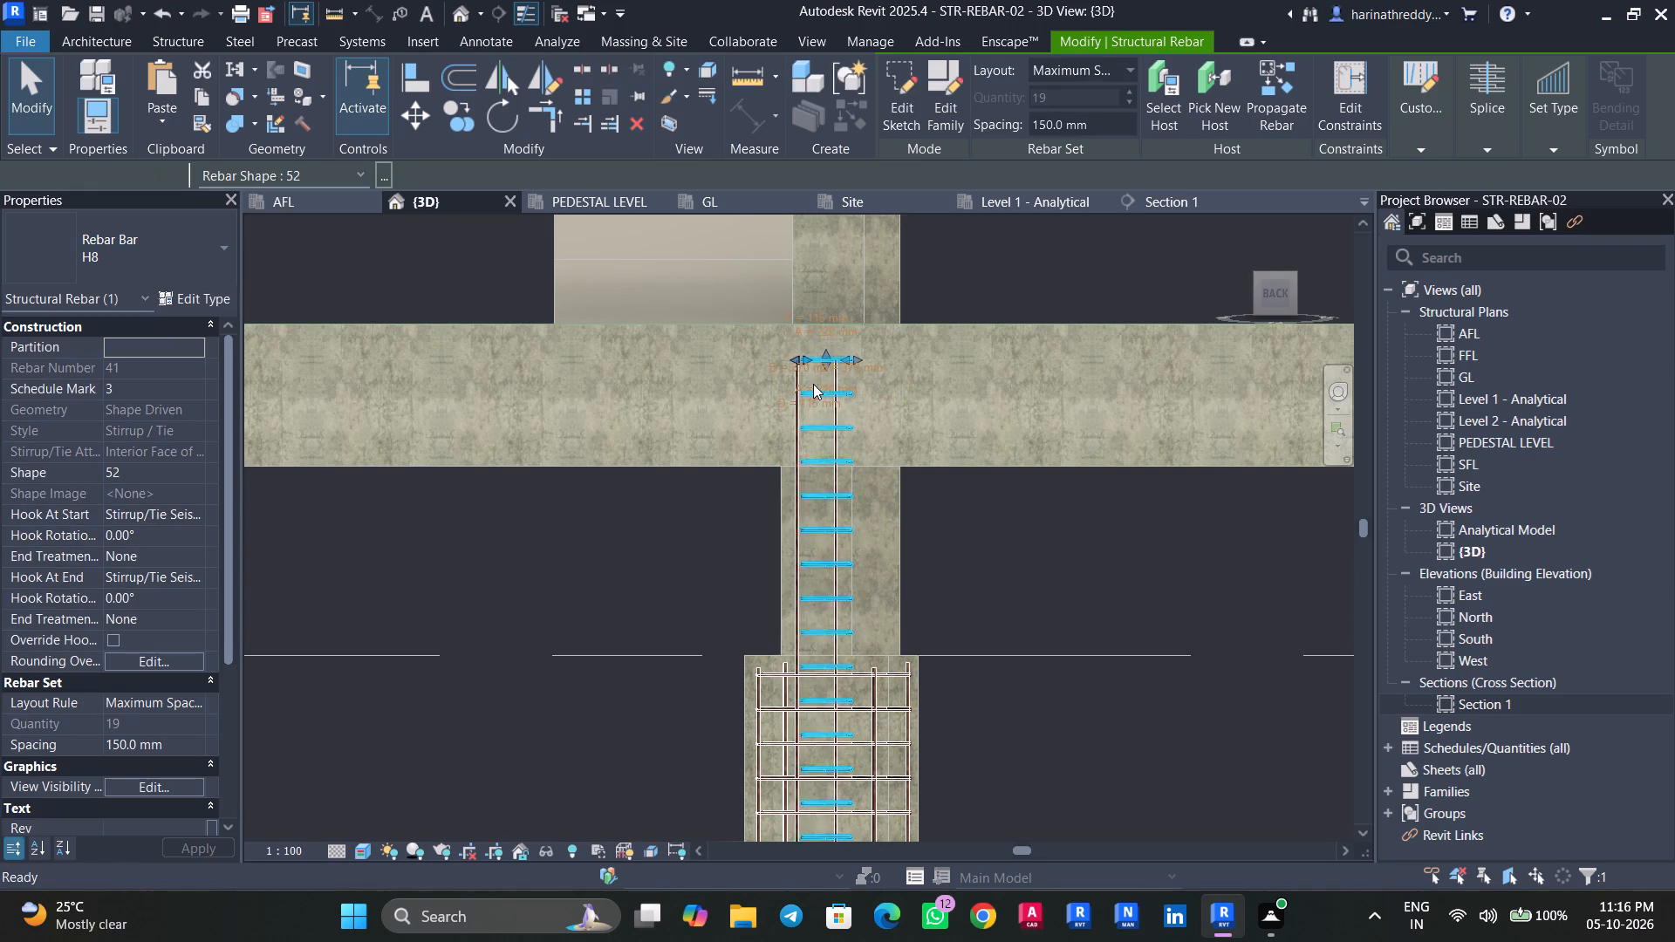
pyautogui.click(815, 362)
pyautogui.scroll(2, 815, 362)
pyautogui.scroll(-1, 815, 362)
pyautogui.scroll(7, 815, 362)
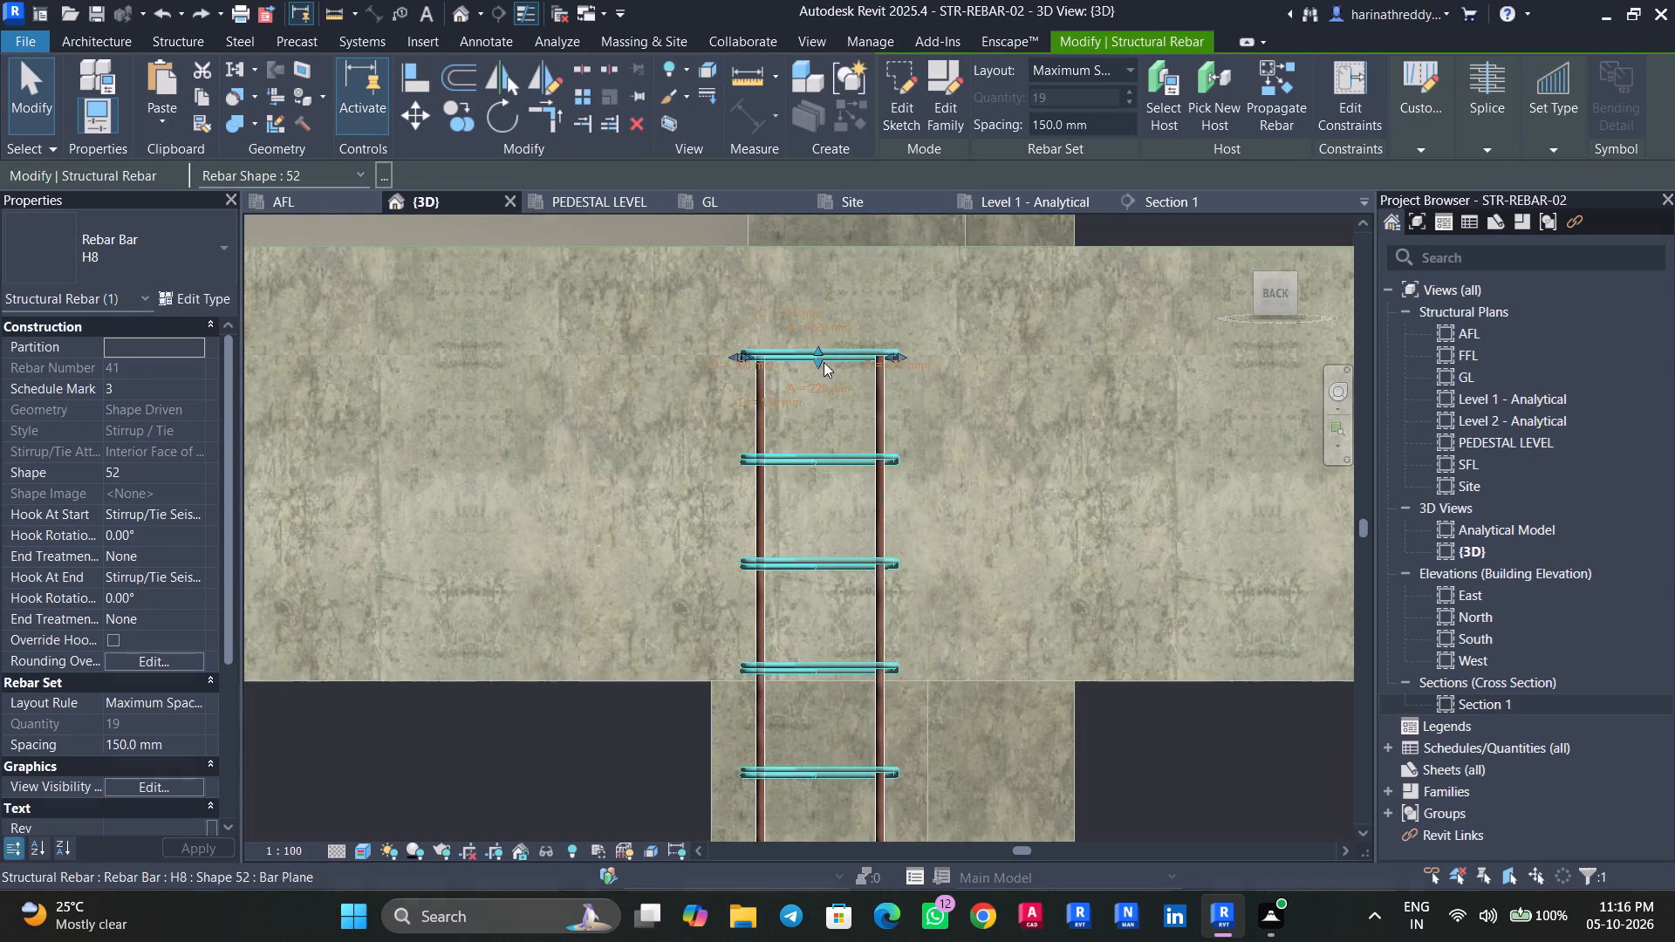
pyautogui.moveTo(817, 360); pyautogui.dragTo(814, 399)
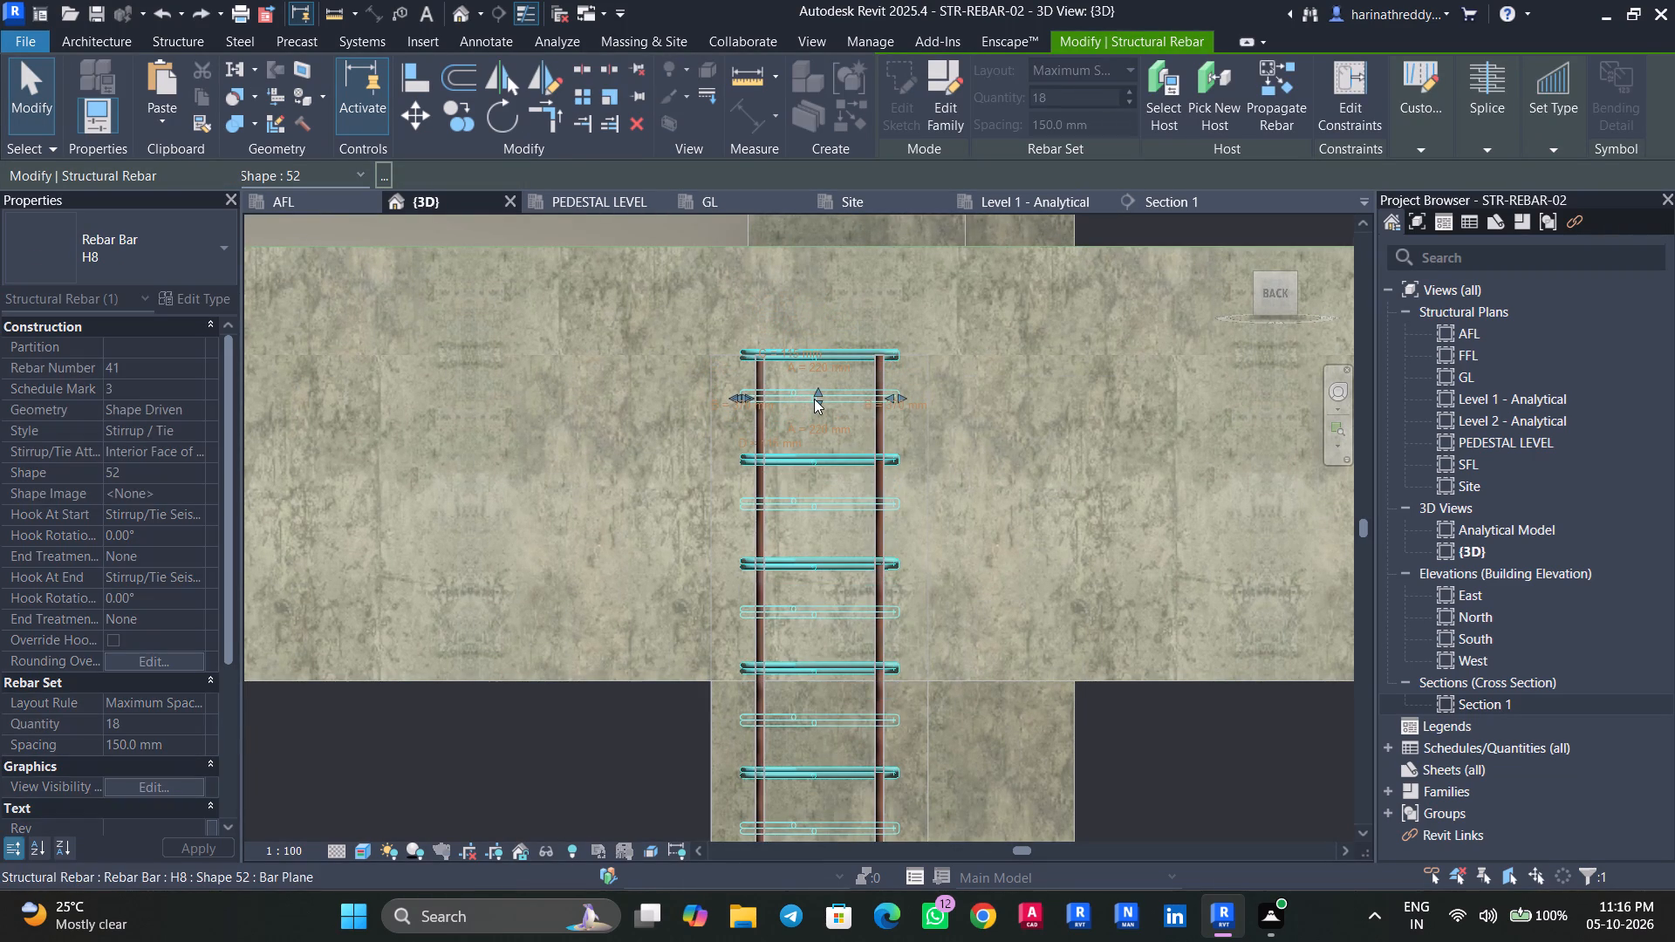
pyautogui.press('Escape')
pyautogui.press('Escape')
# Examine the column, pedestal and footing rebar cages from above, below and the sides in 3D.
pyautogui.keyDown('shift'); pyautogui.moveTo(1038, 461); pyautogui.dragTo(999, 627, button='middle'); pyautogui.keyUp('shift')
pyautogui.scroll(-3, 981, 597)
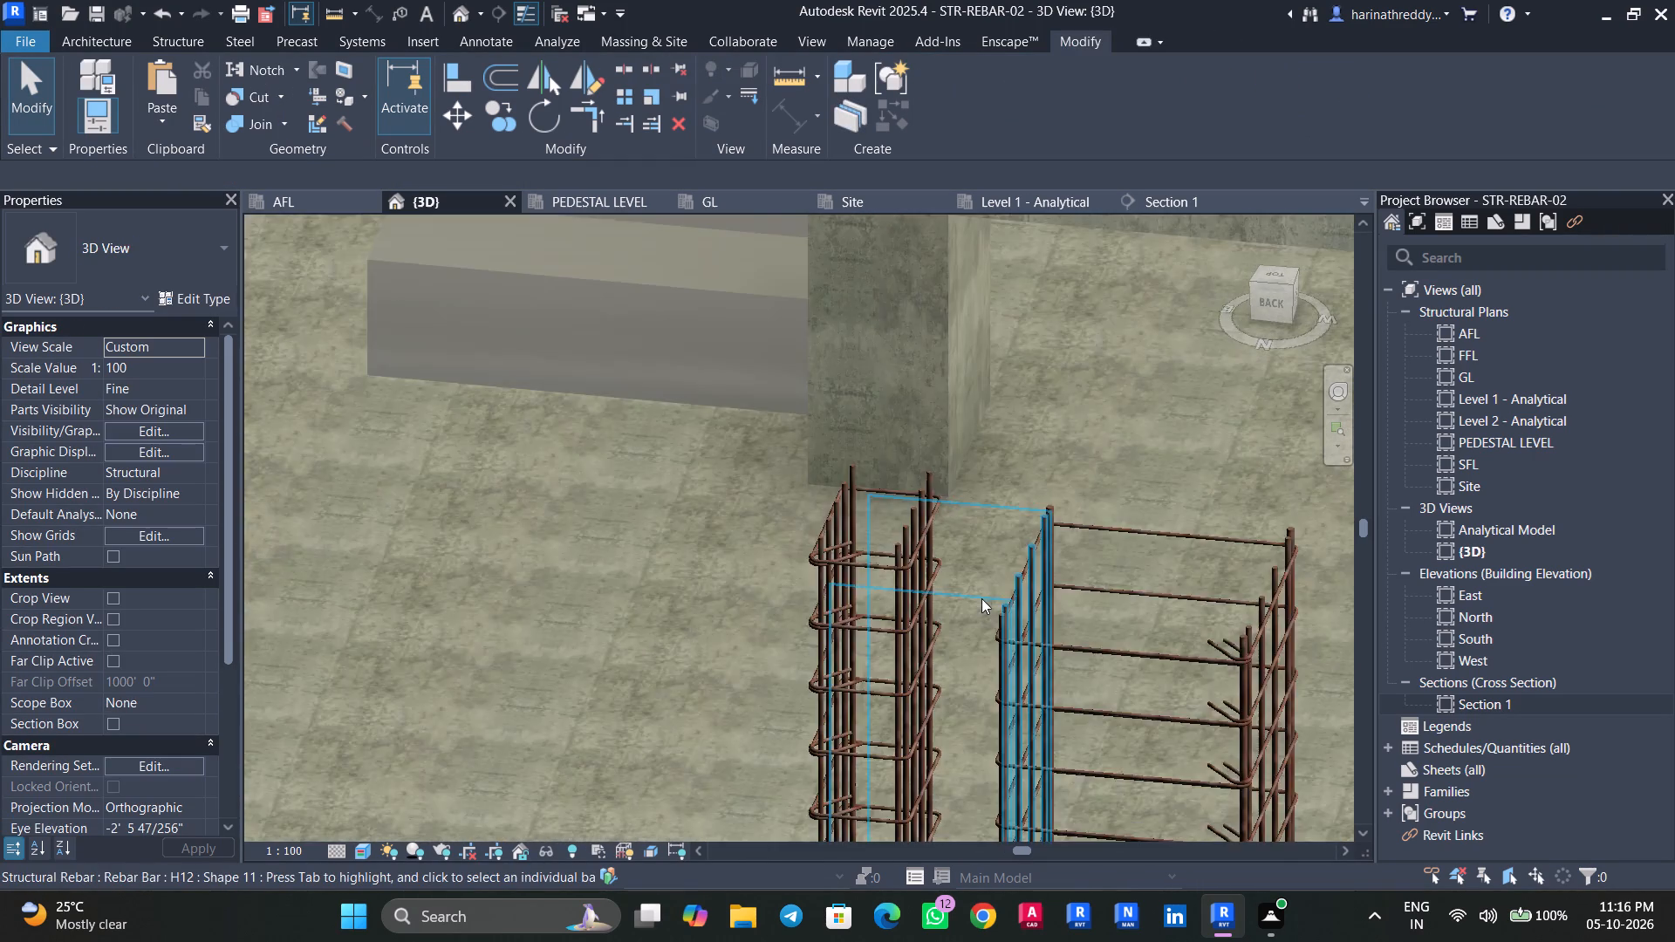
pyautogui.scroll(-3, 981, 598)
pyautogui.keyDown('shift'); pyautogui.moveTo(981, 593); pyautogui.dragTo(1204, 355, button='middle'); pyautogui.keyUp('shift')
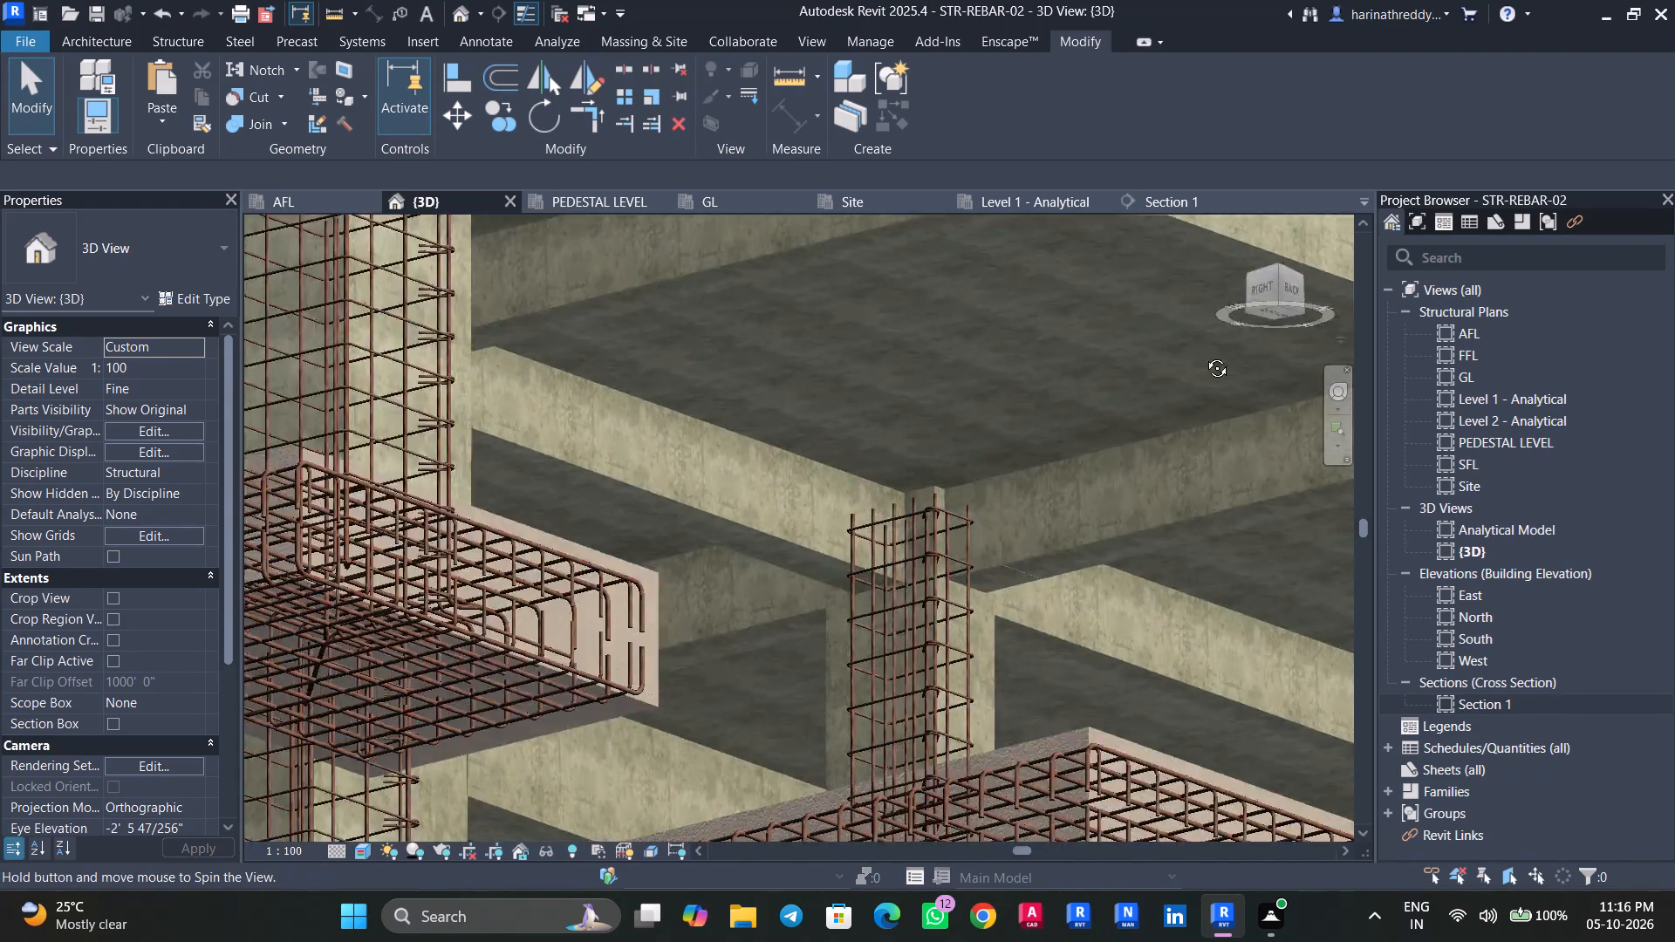
pyautogui.keyDown('shift'); pyautogui.moveTo(1204, 355); pyautogui.dragTo(1011, 413, button='middle'); pyautogui.keyUp('shift')
pyautogui.moveTo(1081, 695); pyautogui.dragTo(1052, 406, button='middle')
pyautogui.keyDown('shift'); pyautogui.moveTo(1197, 488); pyautogui.dragTo(1092, 598, button='middle'); pyautogui.keyUp('shift')
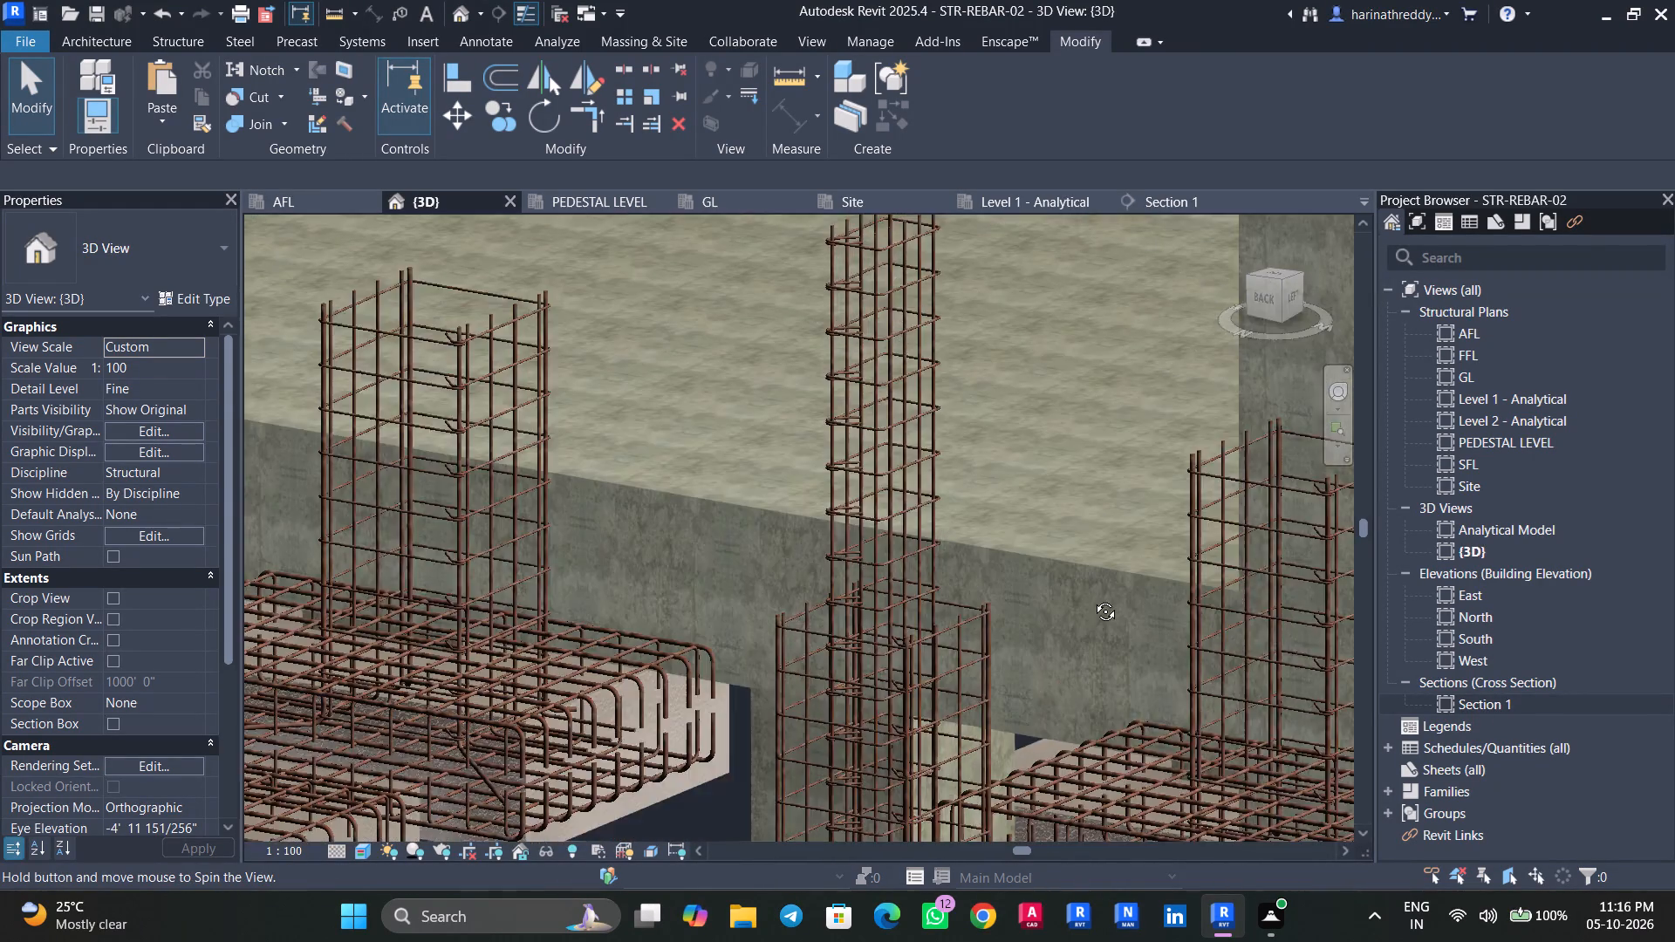
pyautogui.keyDown('shift'); pyautogui.moveTo(1092, 598); pyautogui.dragTo(1121, 520, button='middle'); pyautogui.keyUp('shift')
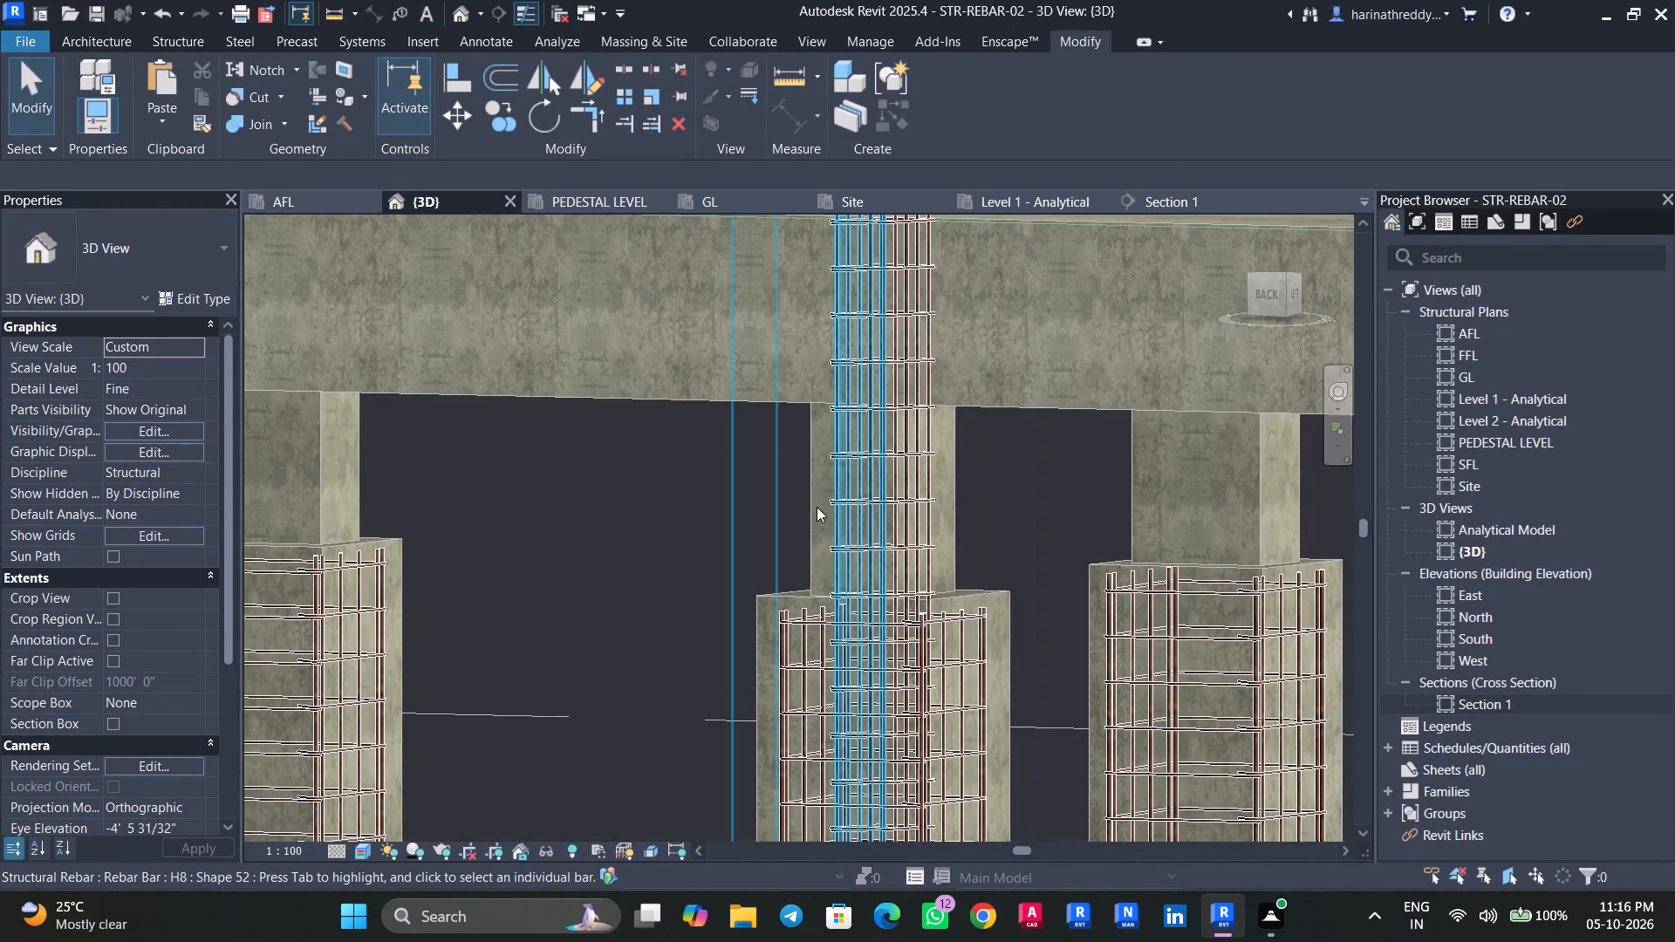
# Select the reinforced 300 x 450mm column and use Propagate Rebar, aligned by host, picking the nearby pedestal-level columns on the back side as destinations.
pyautogui.press('Tab')
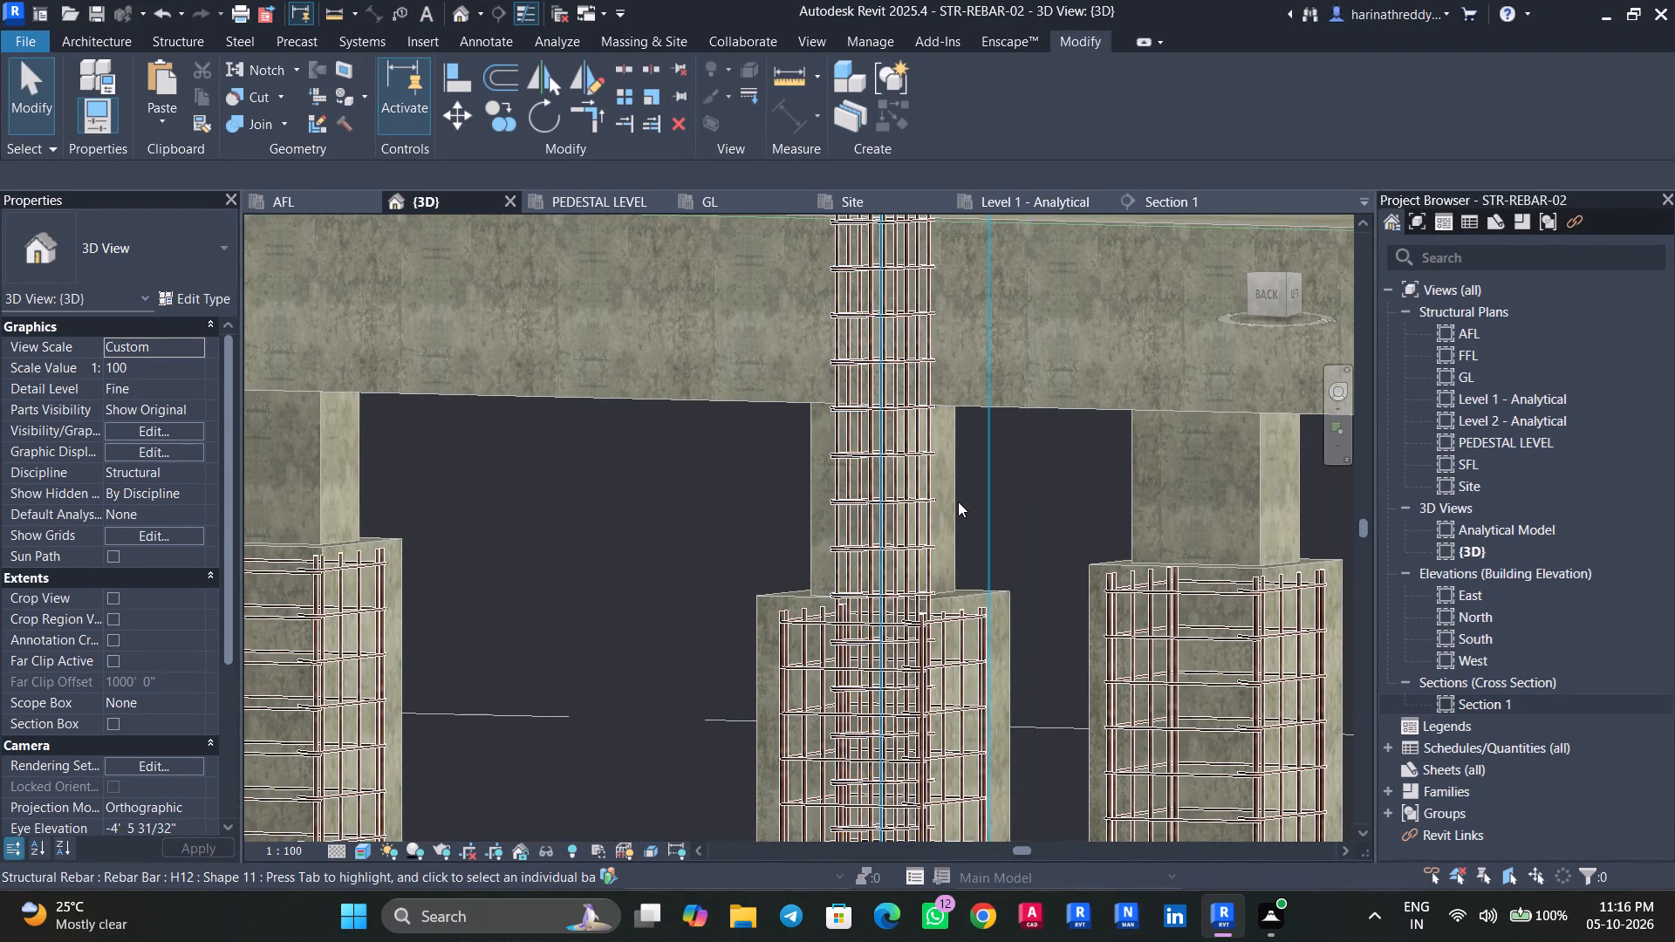
pyautogui.press('Tab')
pyautogui.press('Tab')
pyautogui.click(958, 502)
pyautogui.scroll(-5, 958, 502)
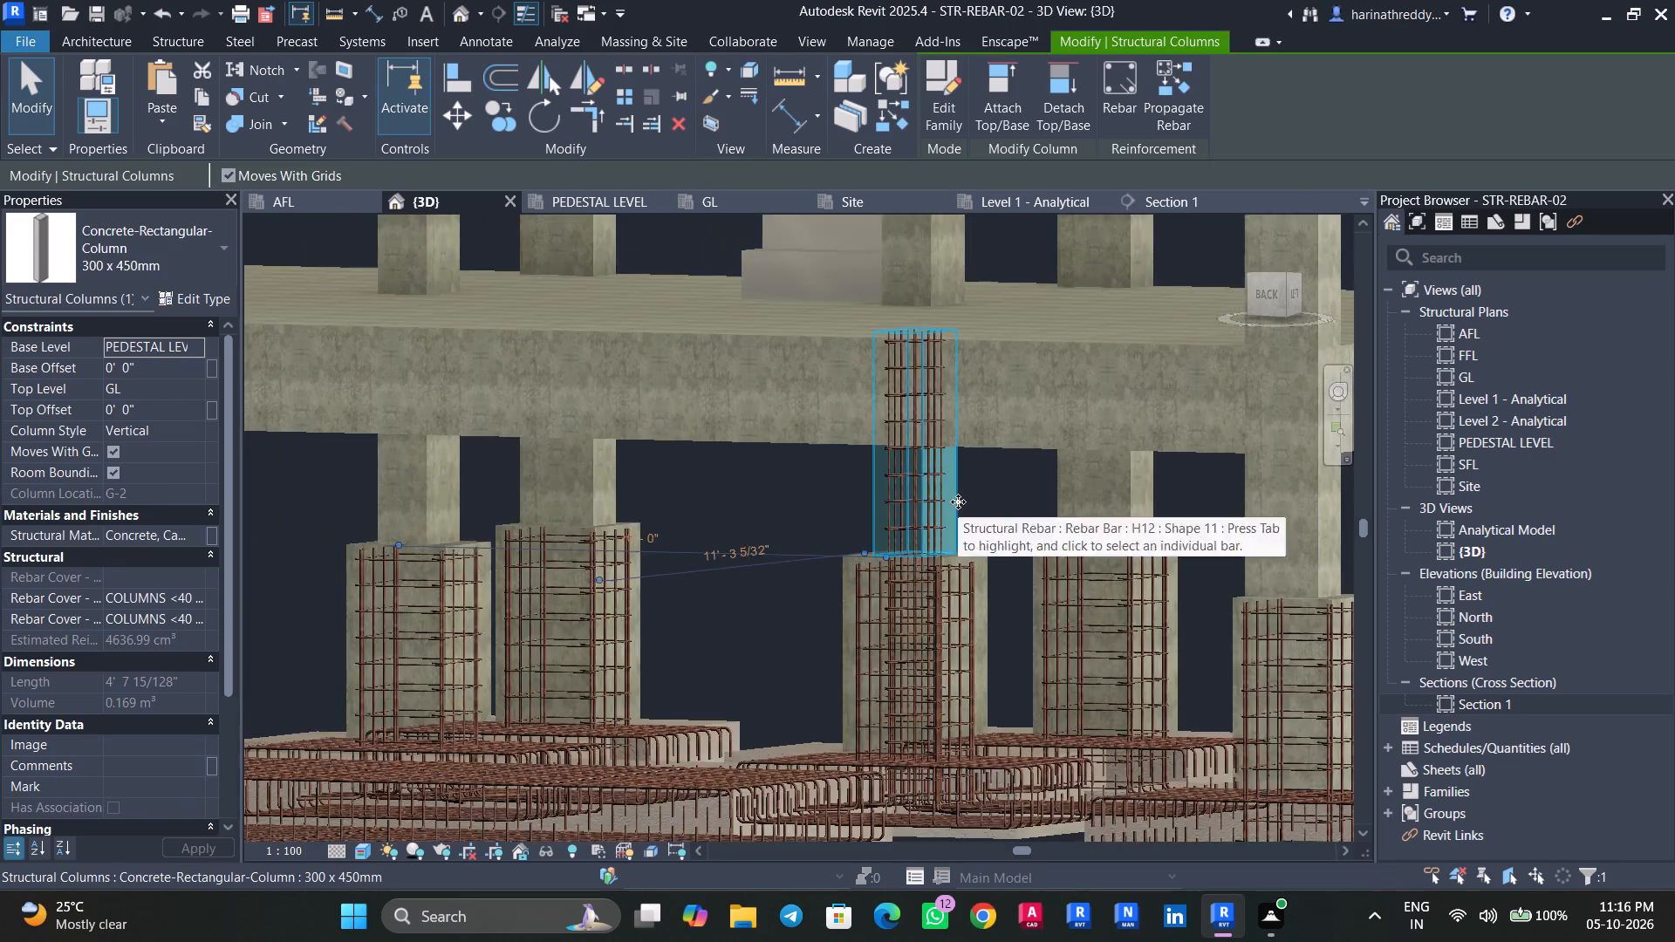
pyautogui.scroll(-3, 958, 502)
pyautogui.click(1173, 110)
pyautogui.click(636, 502)
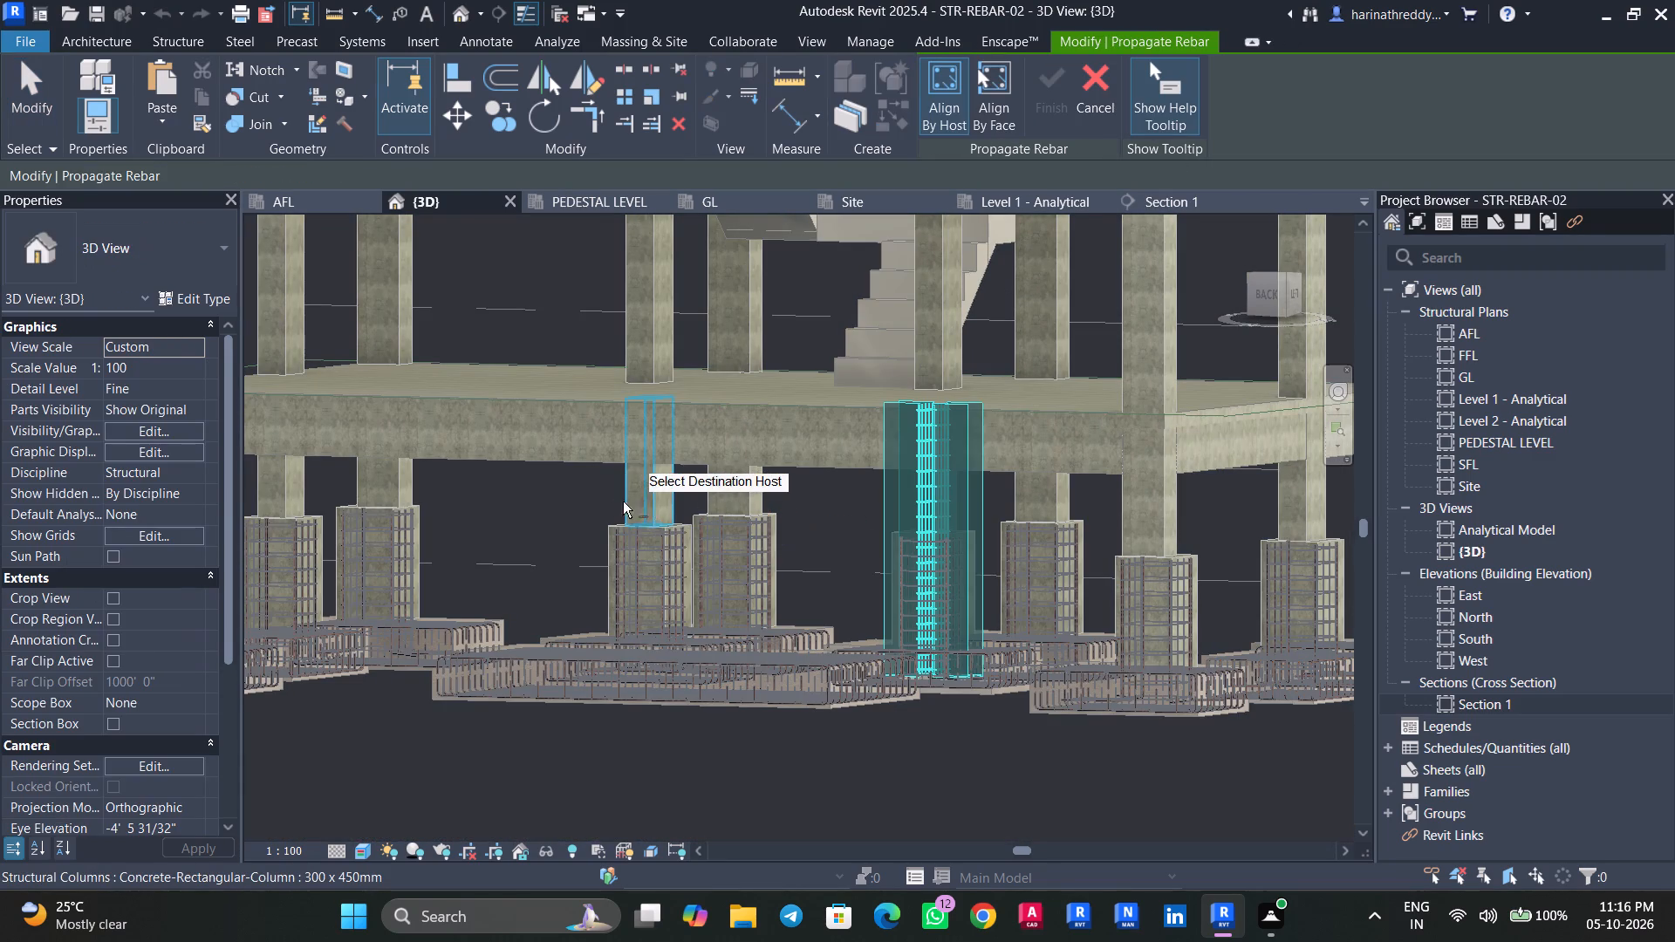
pyautogui.keyDown('shift'); pyautogui.moveTo(492, 541); pyautogui.dragTo(544, 549, button='middle'); pyautogui.keyUp('shift')
pyautogui.moveTo(556, 555); pyautogui.dragTo(832, 587, button='middle')
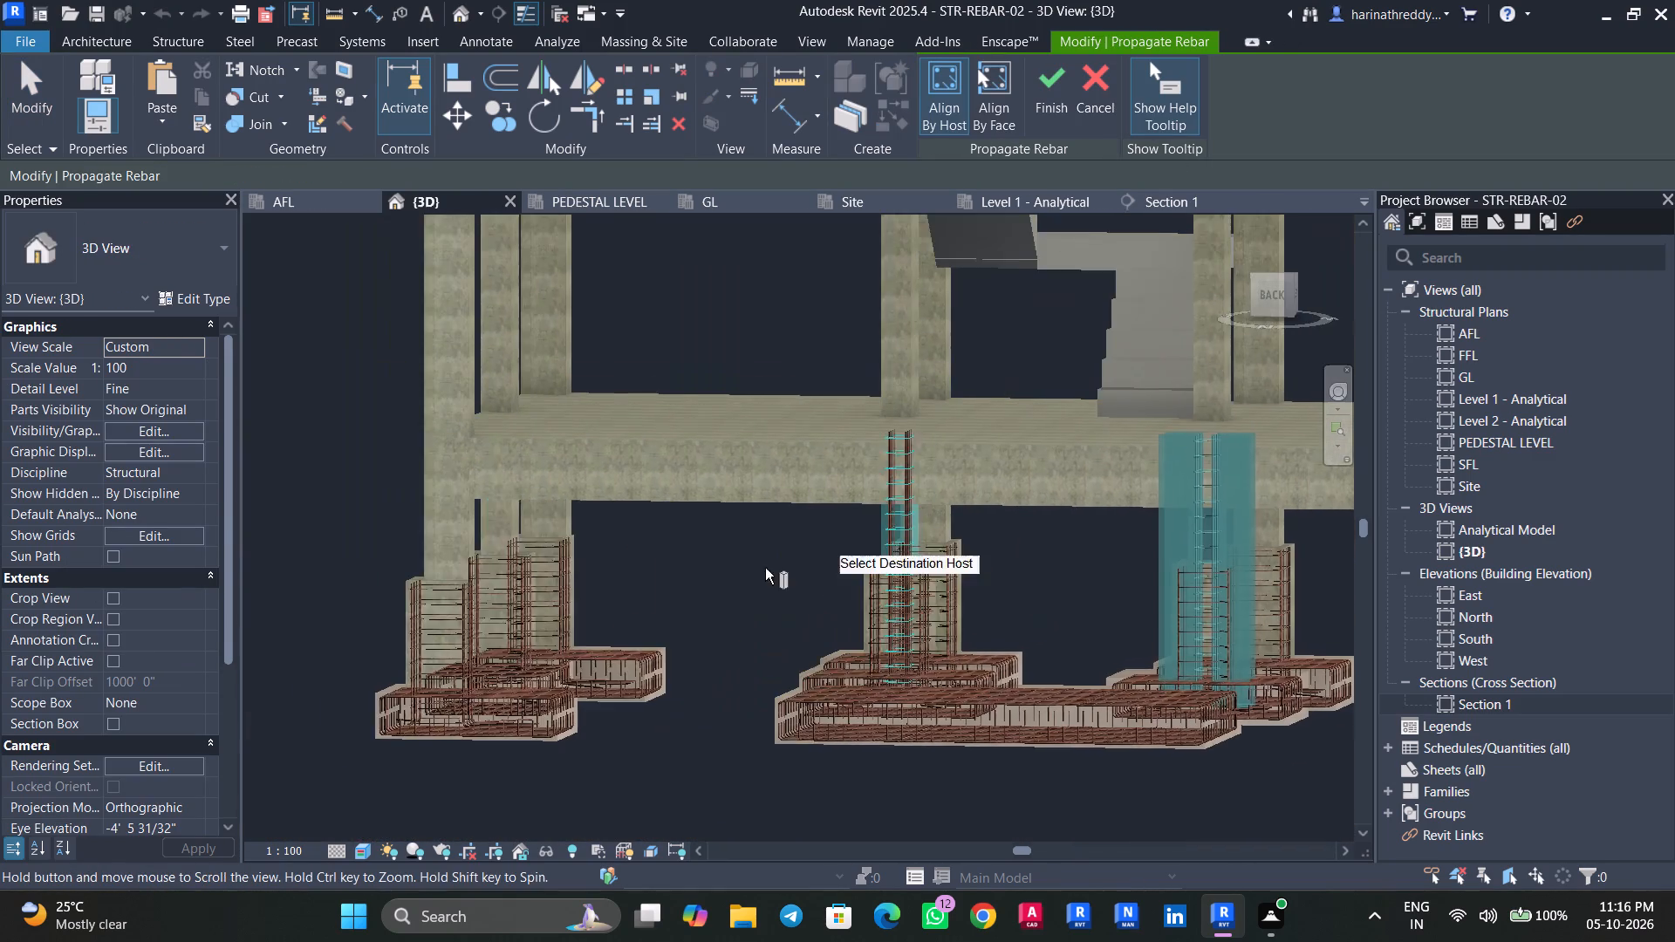
pyautogui.click(469, 529)
pyautogui.click(504, 533)
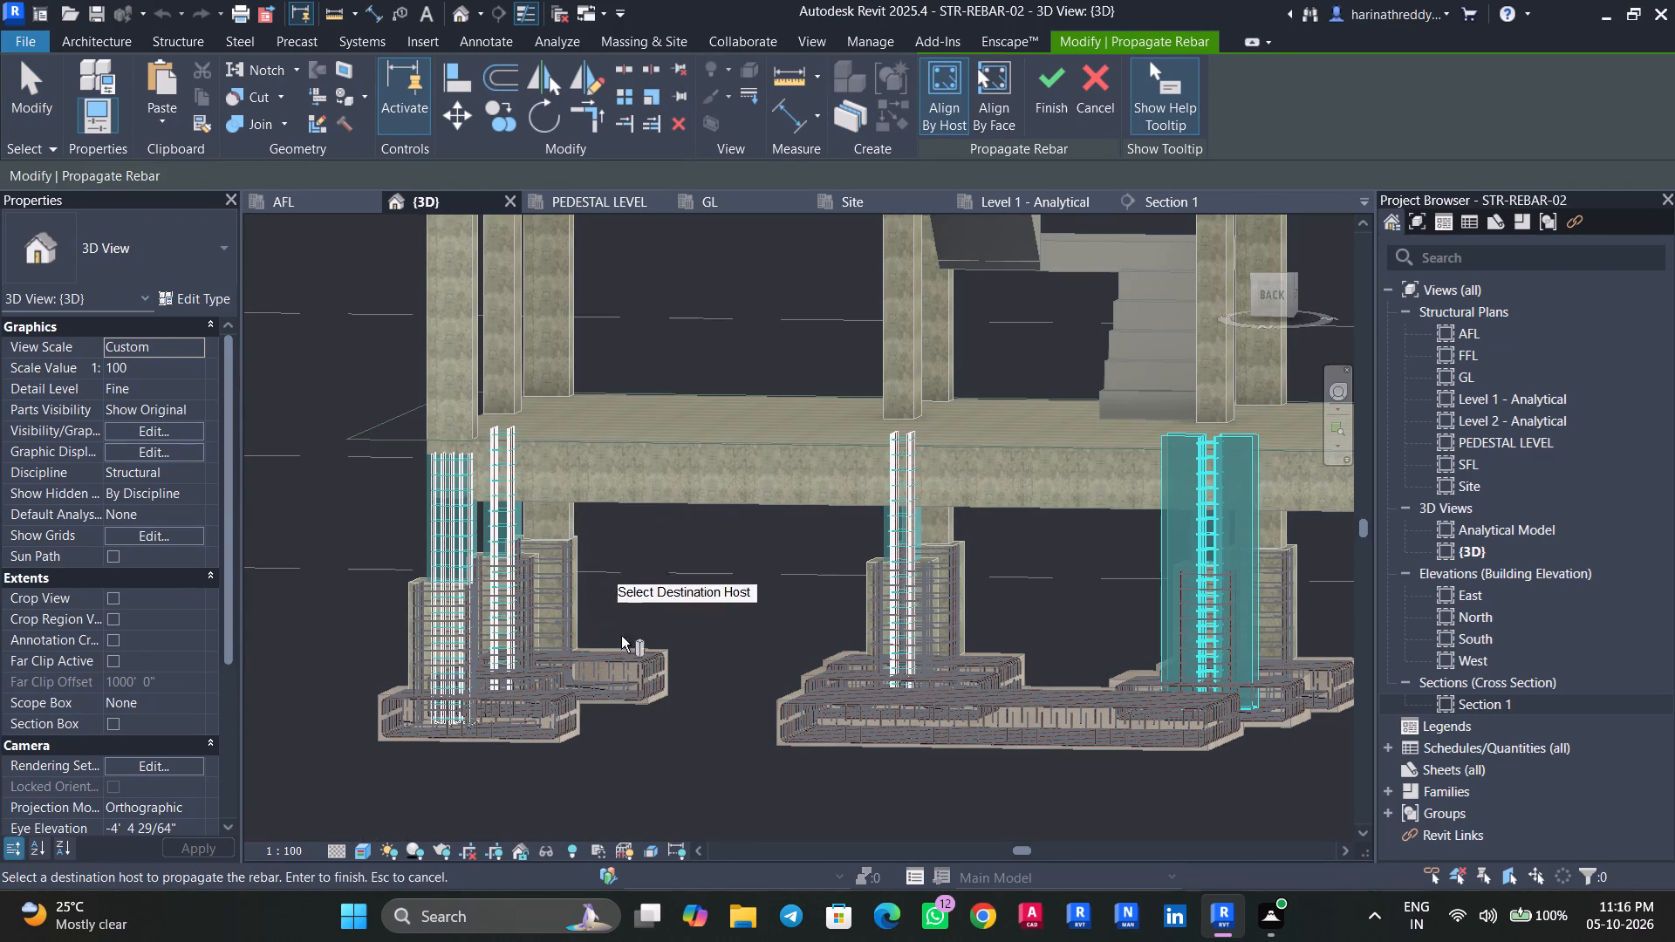
# Add the pedestal-level columns around the side and front of the building as destination hosts for the rebar.
pyautogui.keyDown('shift'); pyautogui.moveTo(654, 659); pyautogui.dragTo(860, 697, button='middle'); pyautogui.keyUp('shift')
pyautogui.click(575, 602)
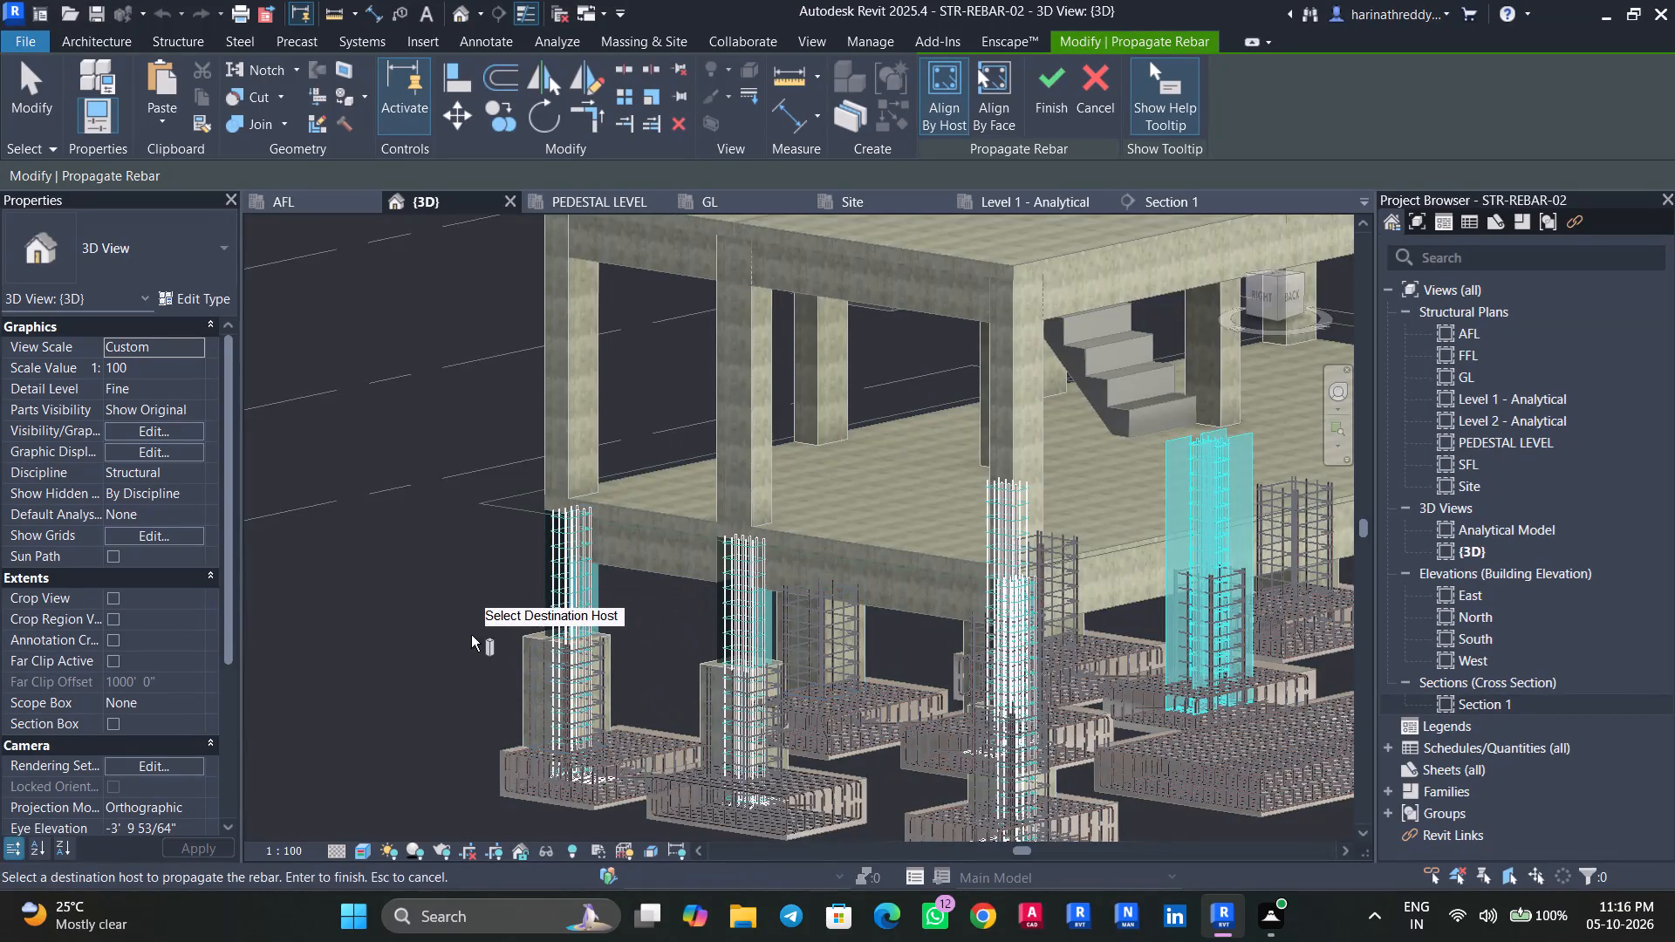
pyautogui.keyDown('shift'); pyautogui.moveTo(478, 638); pyautogui.dragTo(795, 685, button='middle'); pyautogui.keyUp('shift')
pyautogui.click(756, 518)
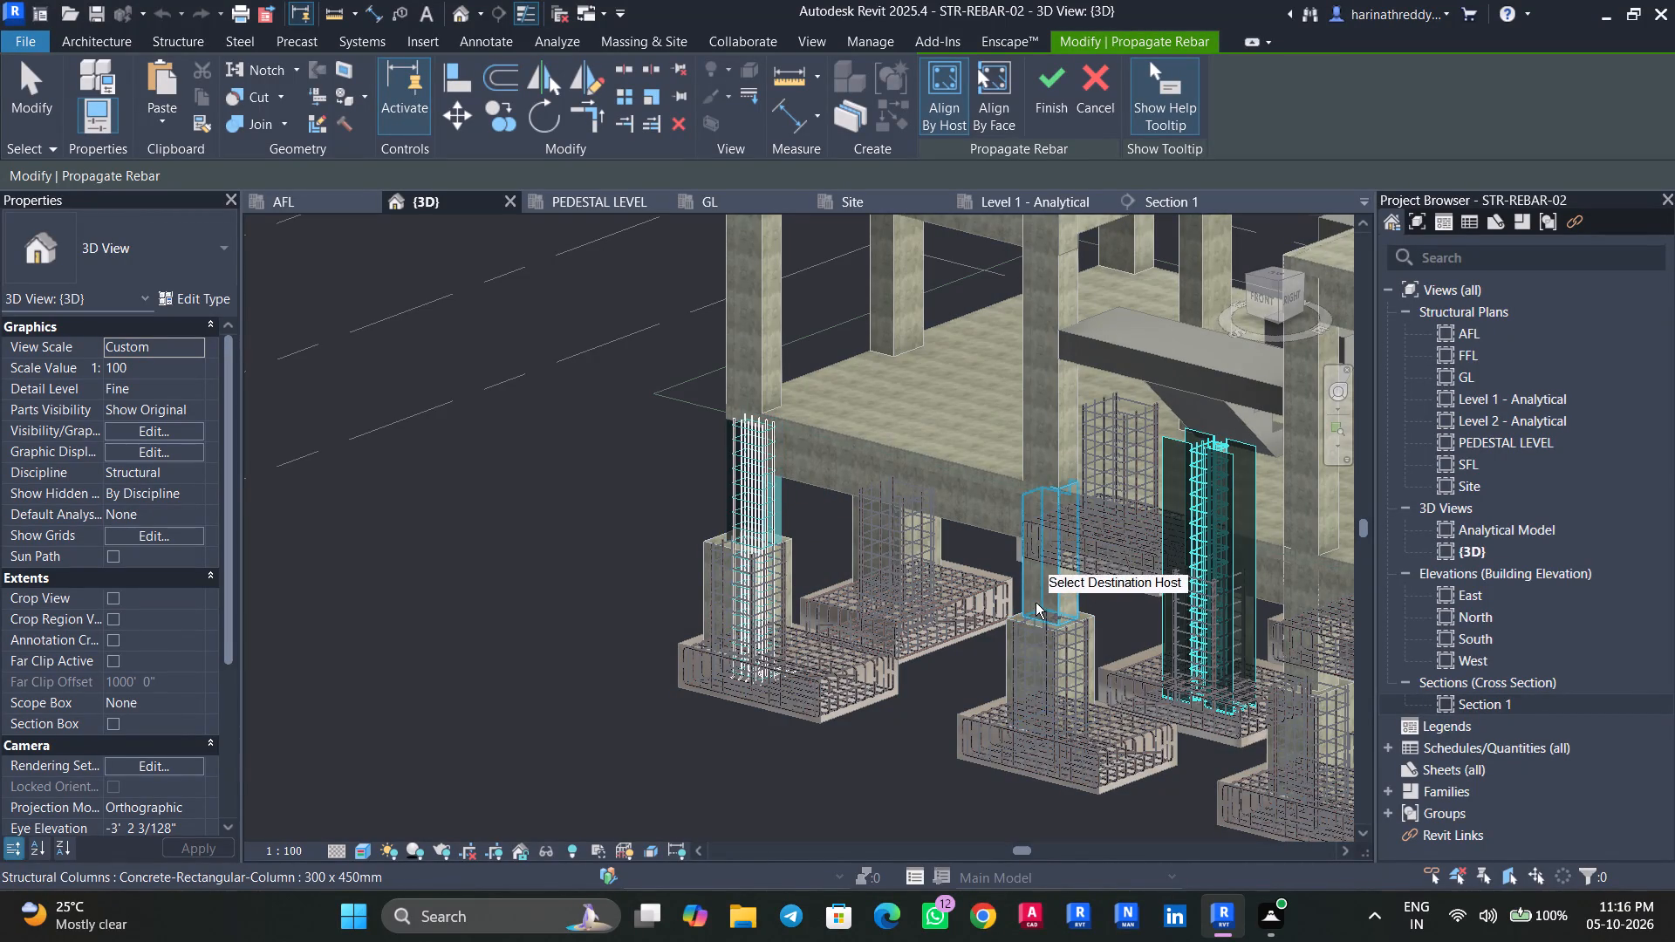
pyautogui.click(1037, 598)
pyautogui.moveTo(924, 645); pyautogui.dragTo(426, 645, button='middle')
pyautogui.click(816, 639)
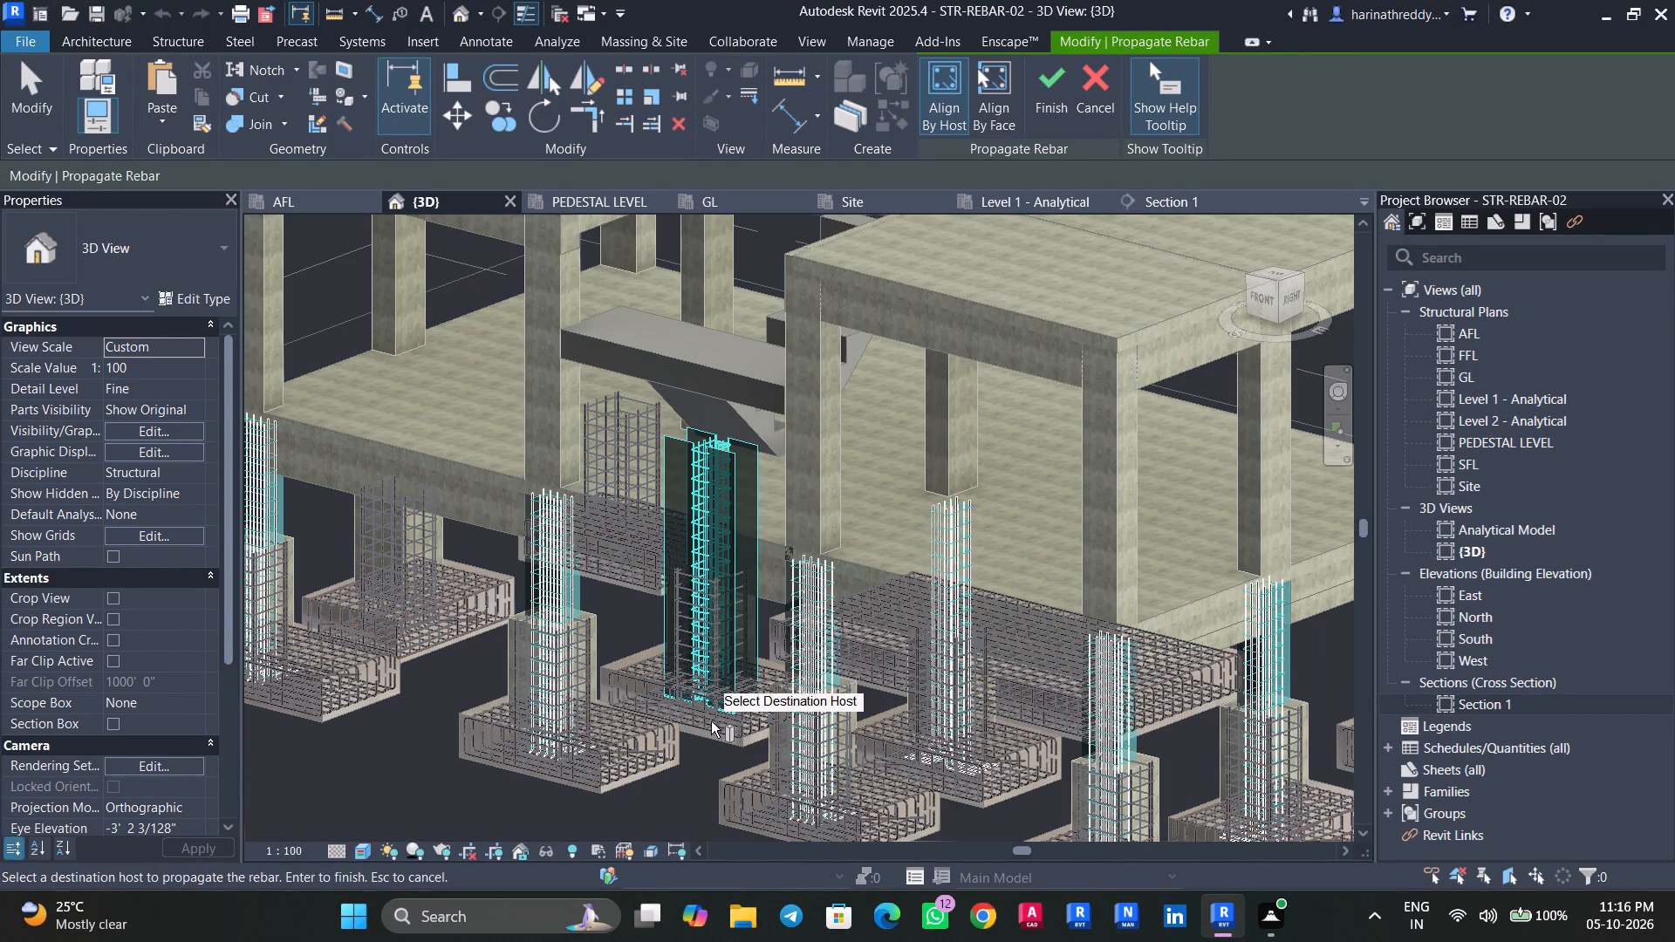
# Add the remaining pedestal-level columns around the back corner as destination hosts and finish the rebar propagation.
pyautogui.keyDown('shift'); pyautogui.moveTo(699, 798); pyautogui.dragTo(1159, 713, button='middle'); pyautogui.keyUp('shift')
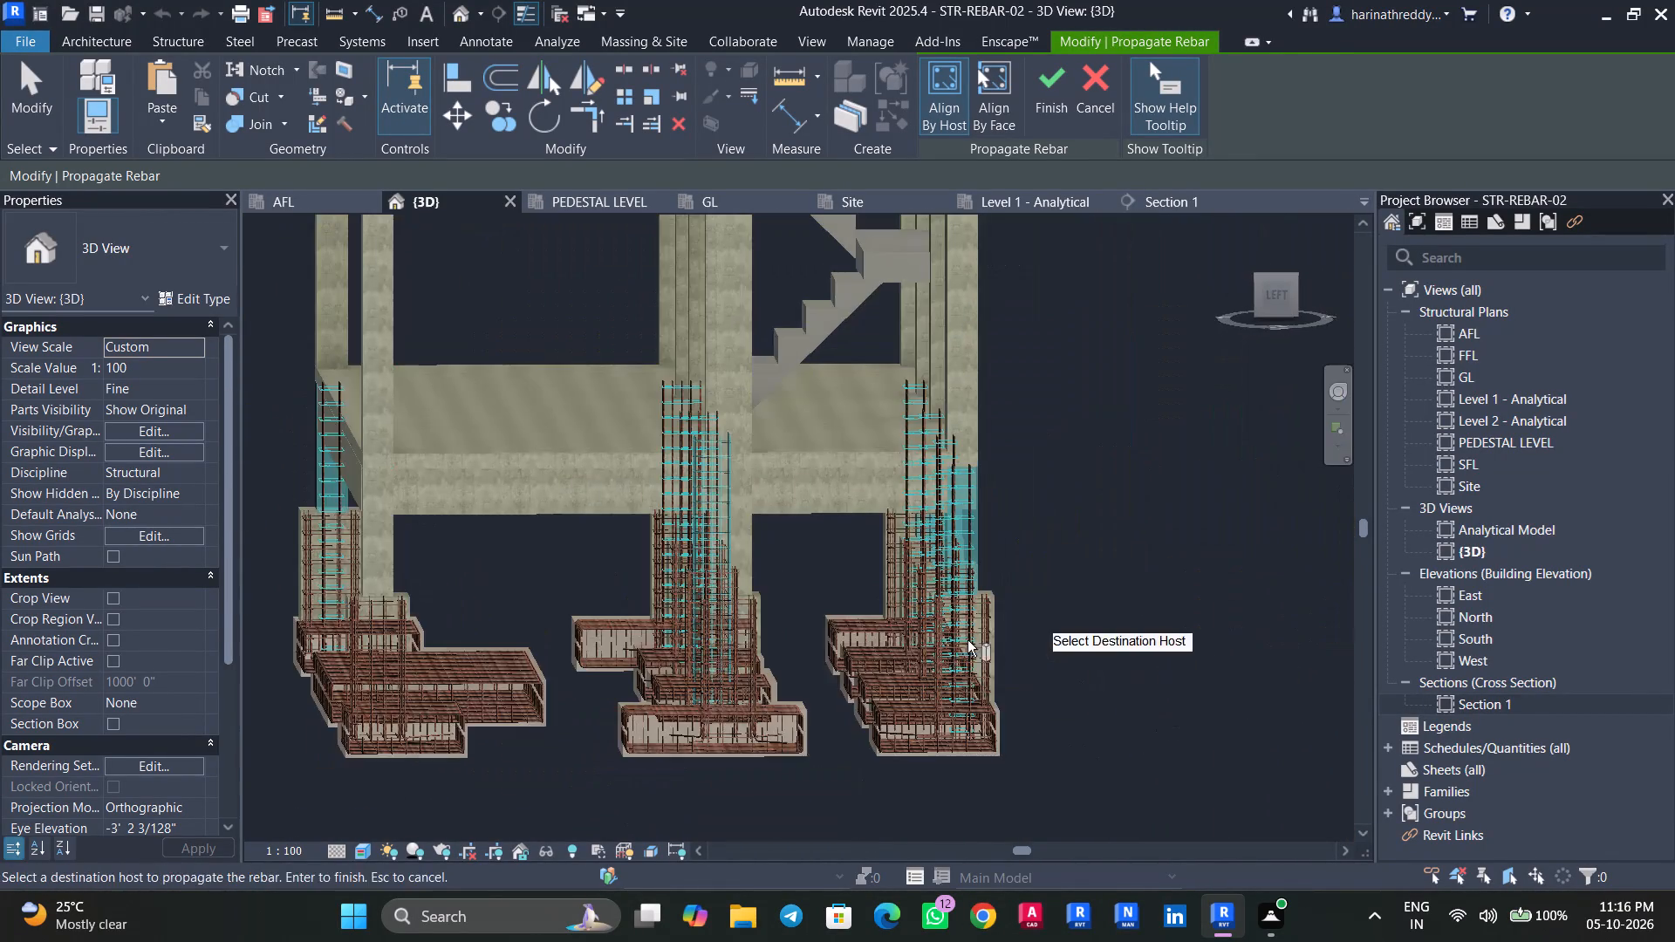
pyautogui.keyDown('shift'); pyautogui.moveTo(901, 631); pyautogui.dragTo(1093, 671, button='middle'); pyautogui.keyUp('shift')
pyautogui.click(1064, 572)
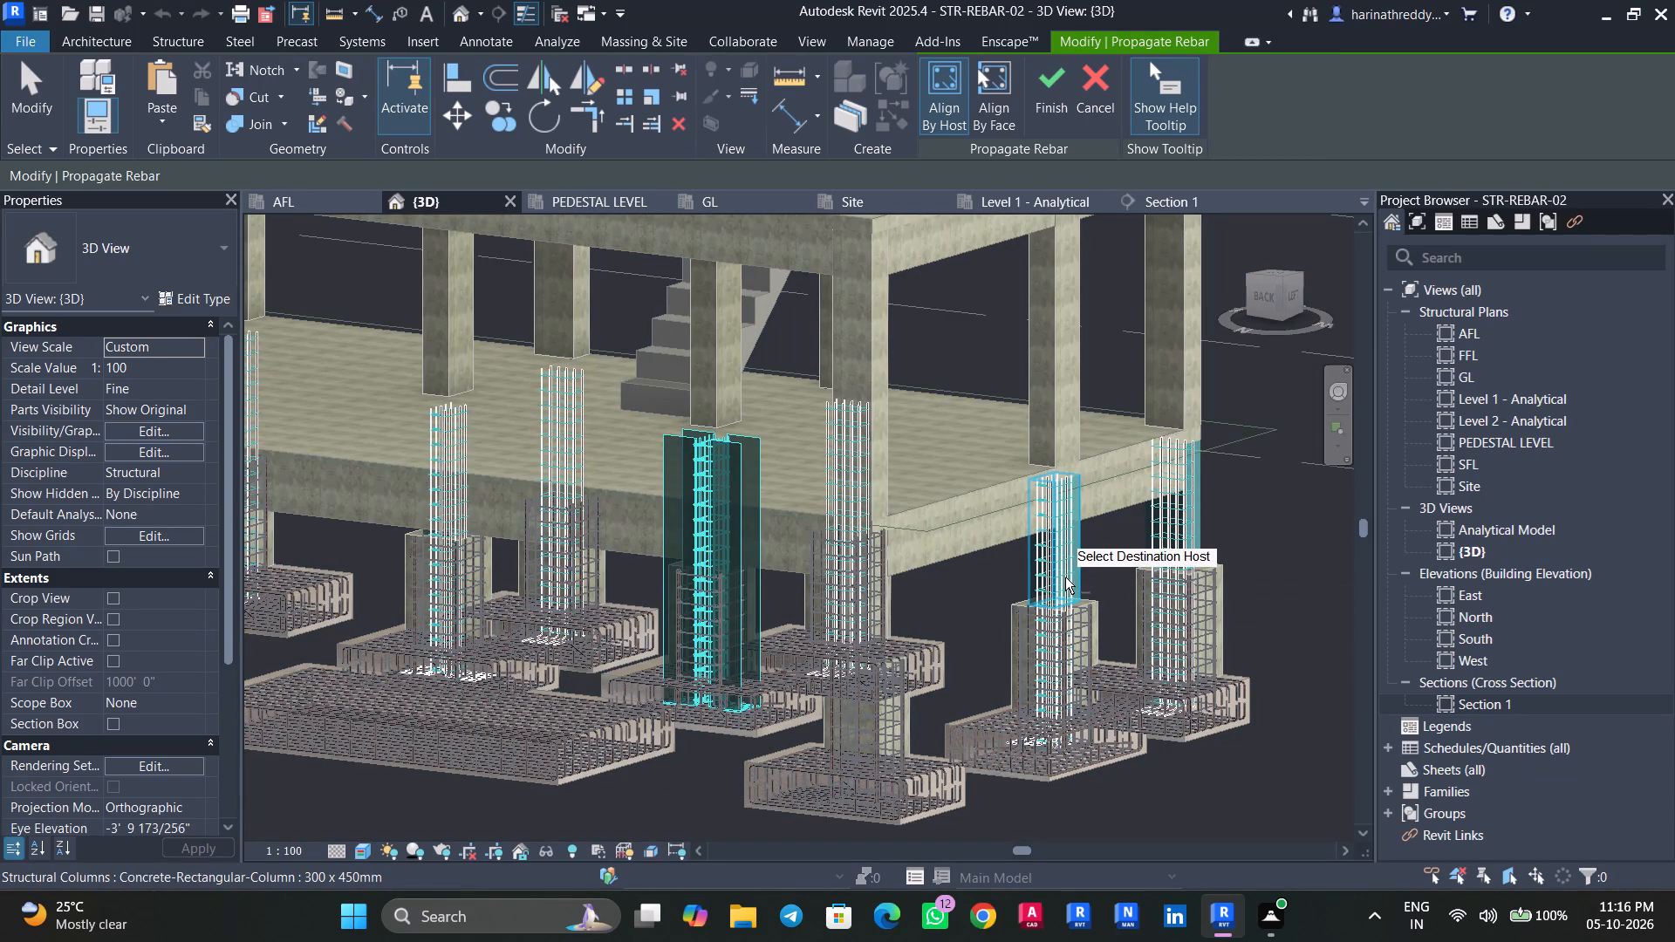
pyautogui.keyDown('shift'); pyautogui.moveTo(1172, 803); pyautogui.dragTo(1323, 769, button='middle'); pyautogui.keyUp('shift')
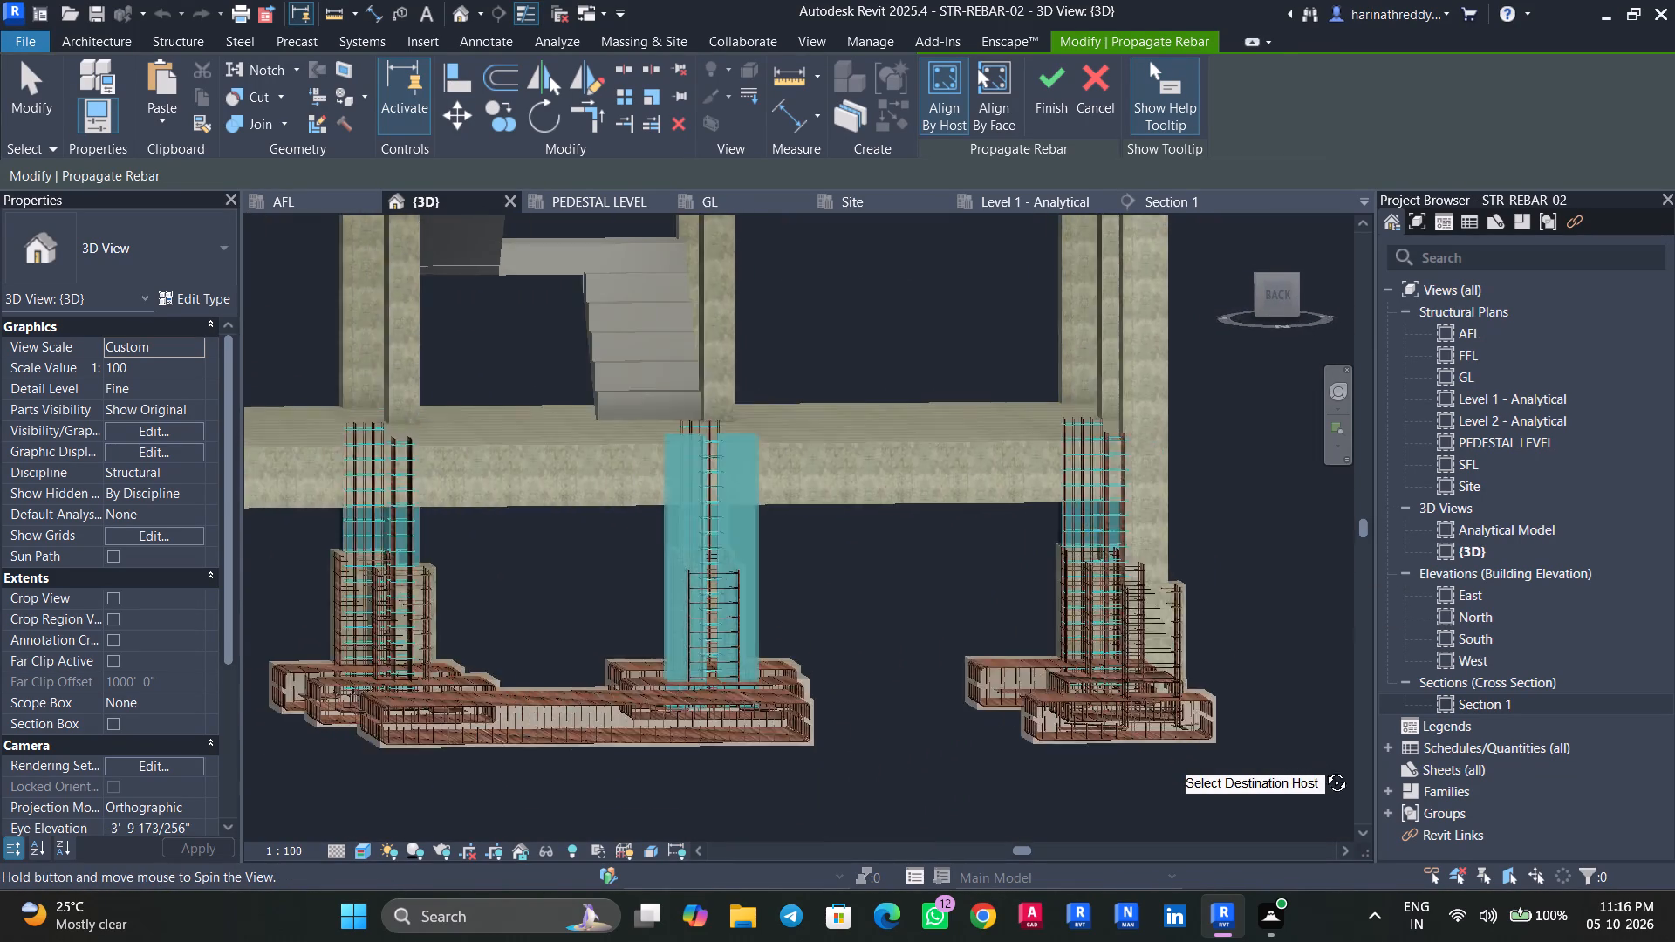
pyautogui.keyDown('shift'); pyautogui.moveTo(1323, 769); pyautogui.dragTo(1386, 813, button='middle'); pyautogui.keyUp('shift')
pyautogui.click(1228, 535)
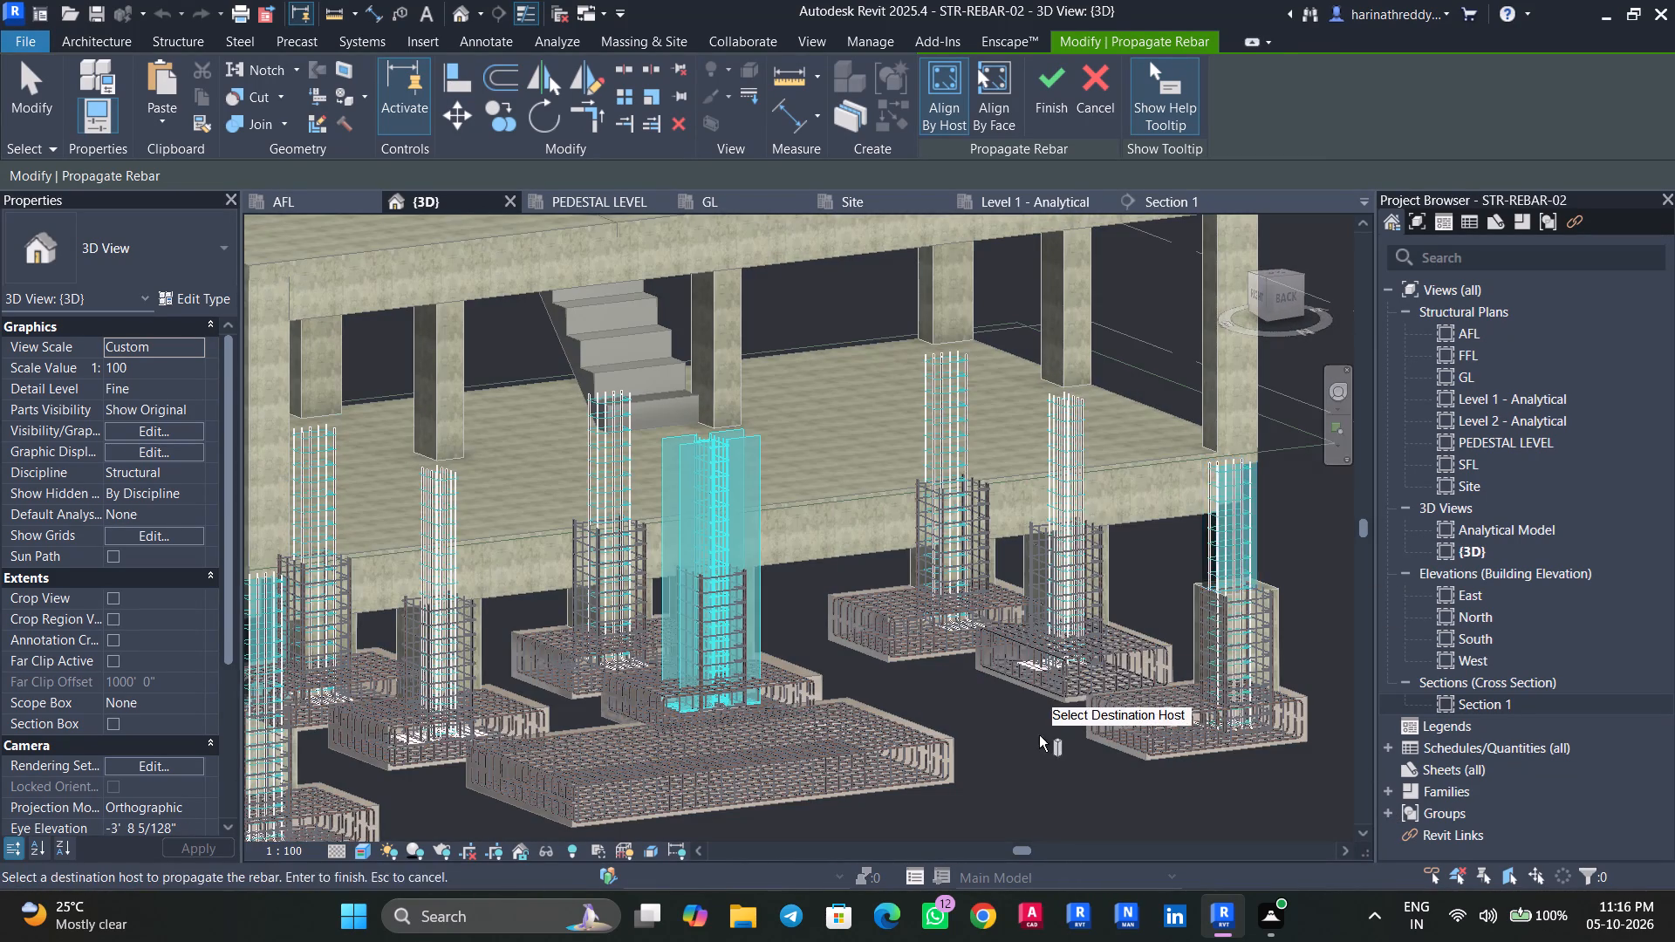
pyautogui.keyDown('shift'); pyautogui.moveTo(1039, 735); pyautogui.dragTo(675, 717, button='middle'); pyautogui.keyUp('shift')
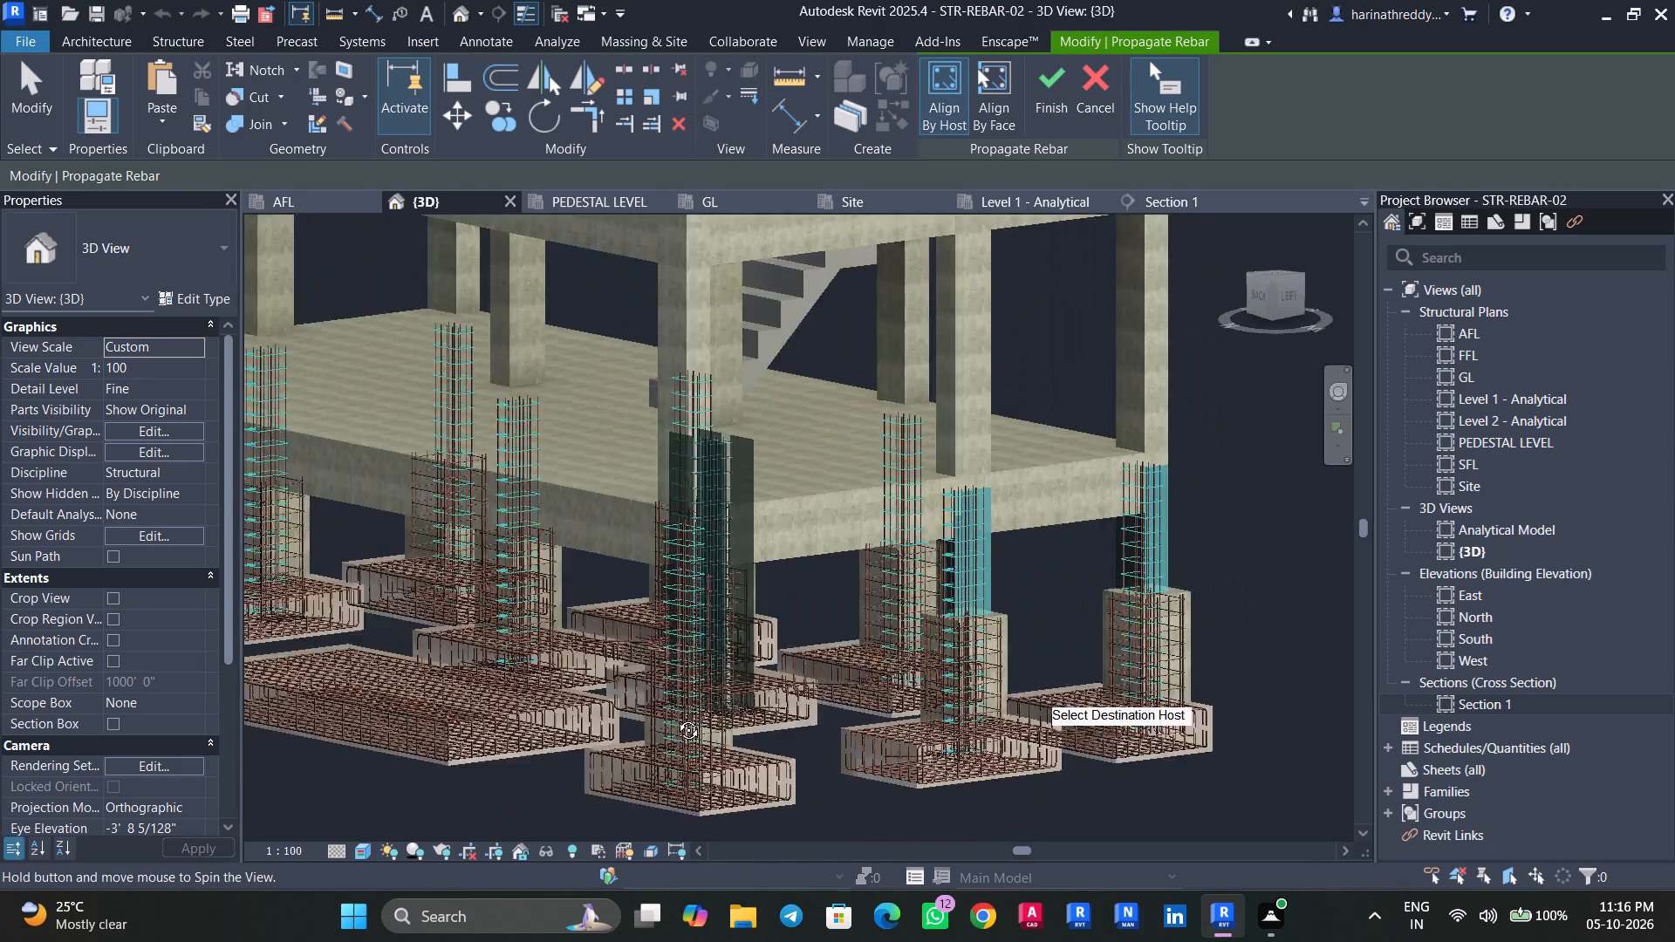
pyautogui.keyDown('shift'); pyautogui.moveTo(675, 717); pyautogui.dragTo(383, 691, button='middle'); pyautogui.keyUp('shift')
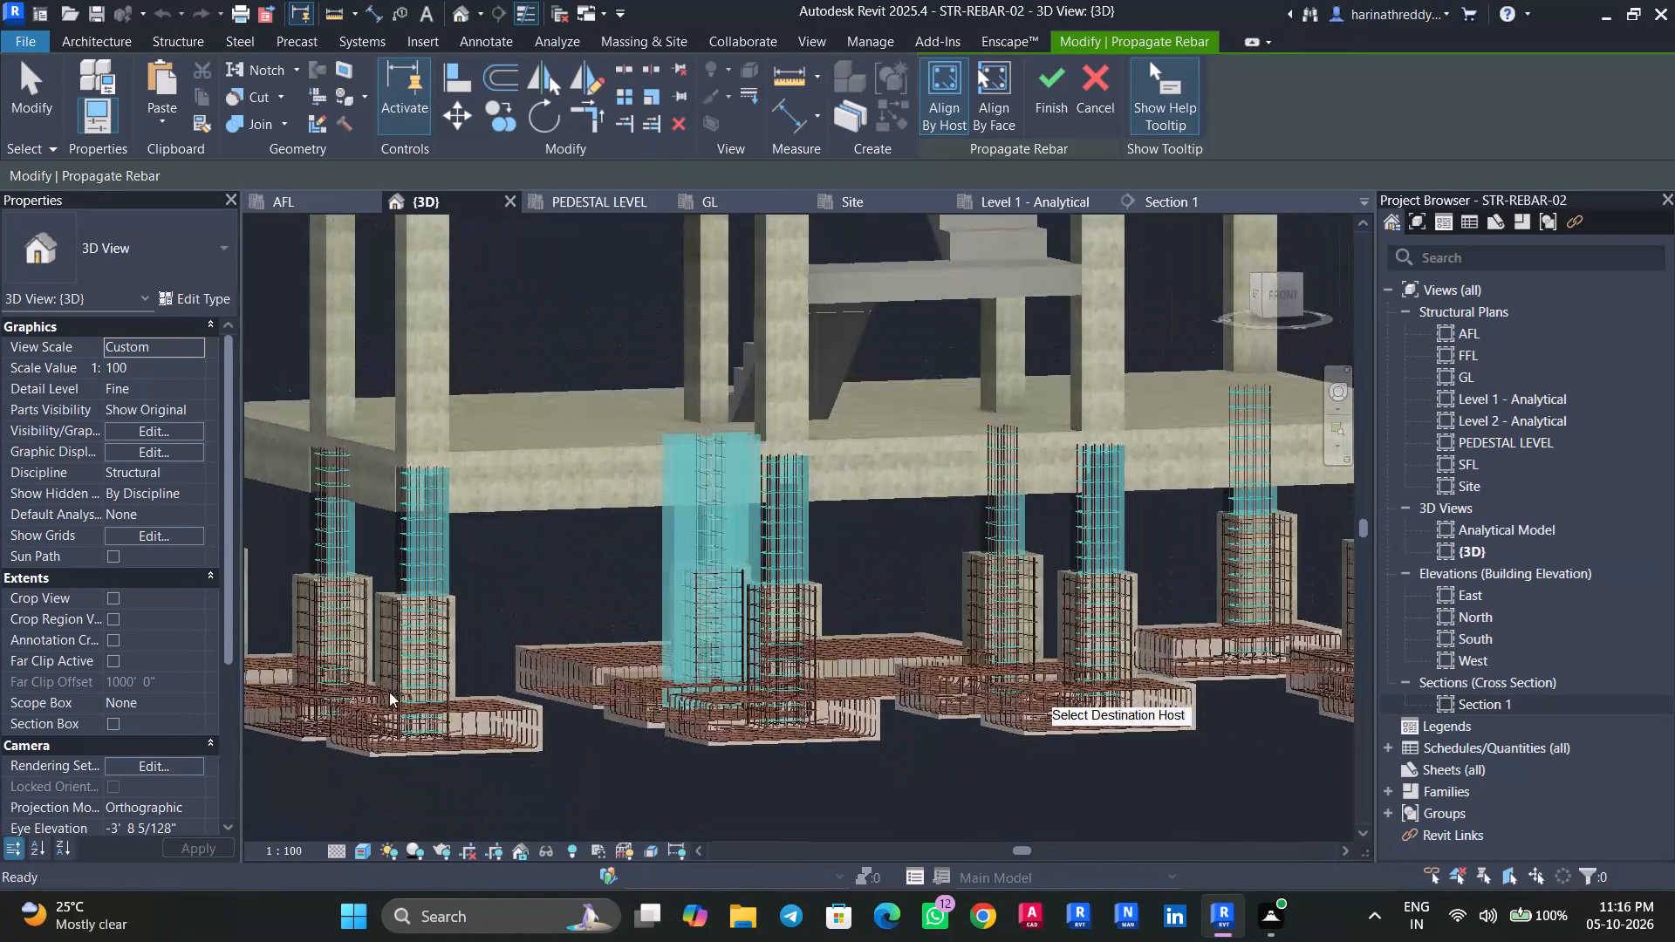
pyautogui.keyDown('shift'); pyautogui.moveTo(1086, 795); pyautogui.dragTo(784, 817, button='middle'); pyautogui.keyUp('shift')
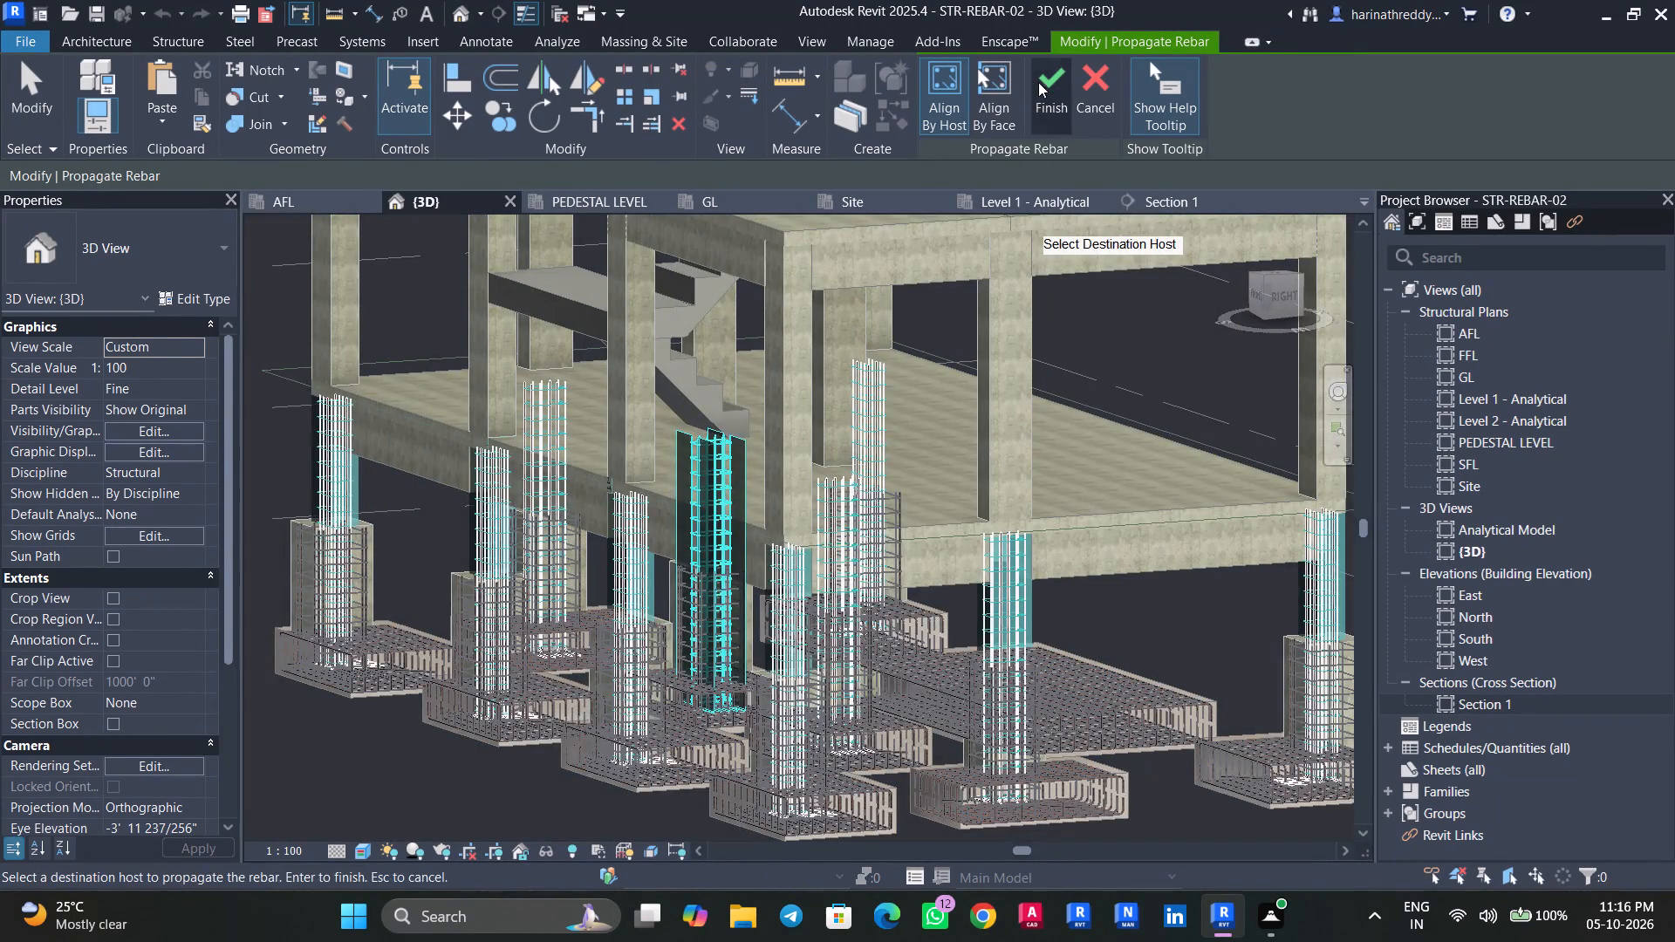
pyautogui.click(1038, 82)
pyautogui.press('Escape')
pyautogui.press('Escape')
# Examine the propagated column cages around the whole building in 3D.
pyautogui.scroll(5, 769, 604)
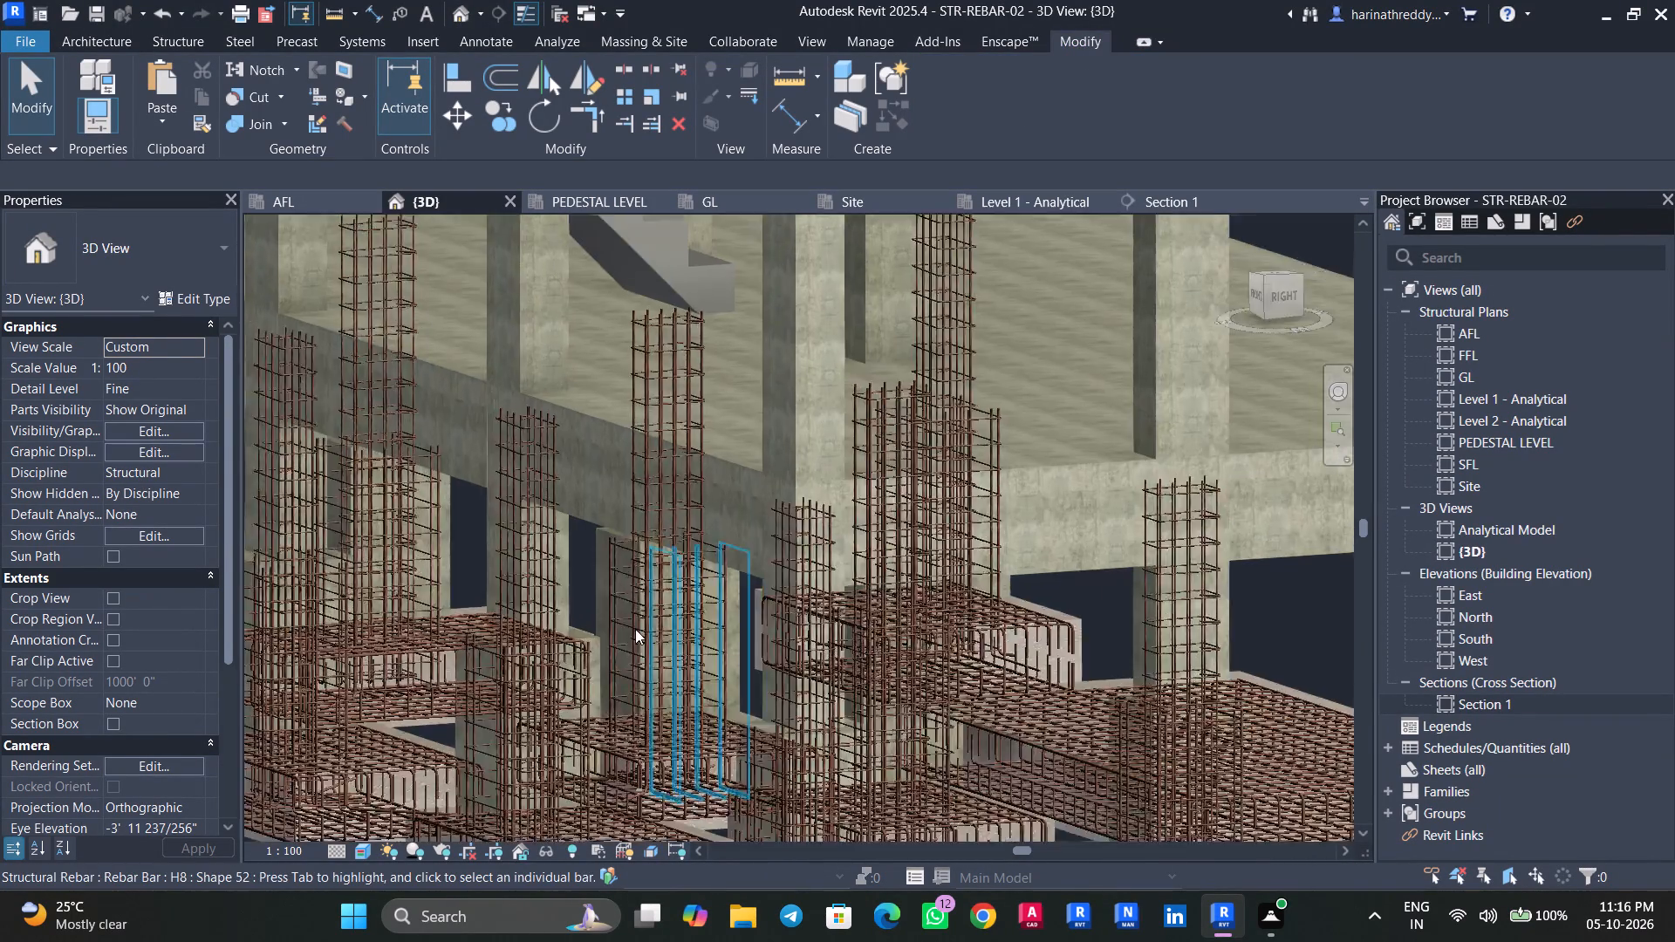
pyautogui.scroll(5, 635, 629)
pyautogui.scroll(-1, 636, 626)
pyautogui.scroll(2, 636, 626)
pyautogui.scroll(-13, 587, 586)
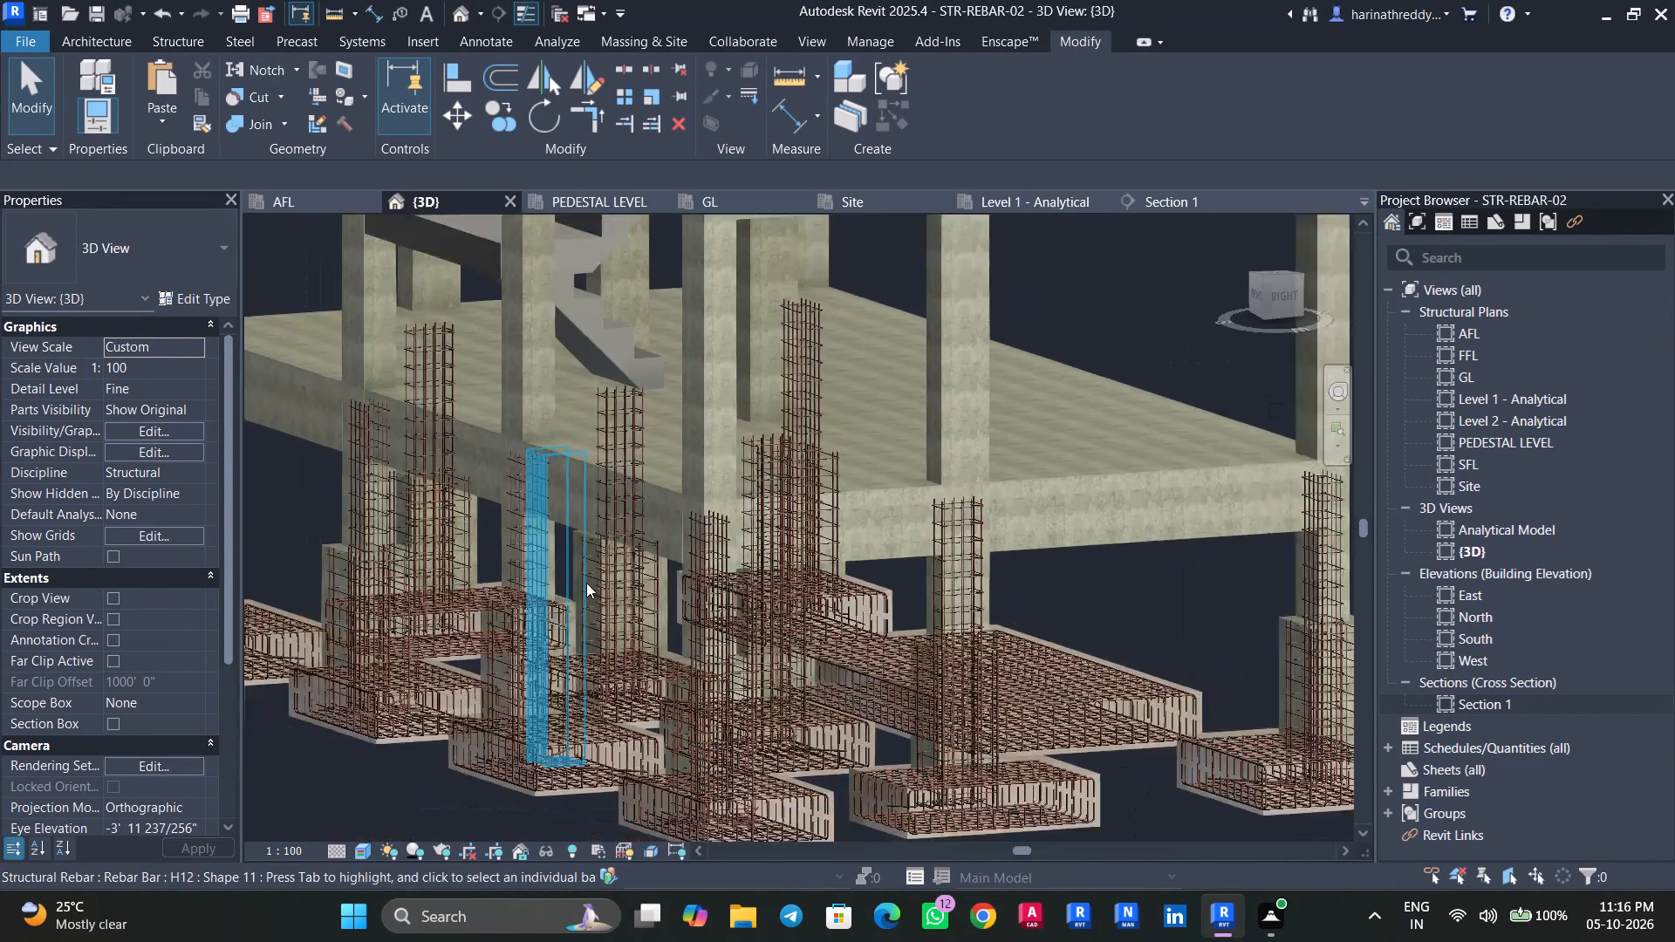
pyautogui.keyDown('shift'); pyautogui.moveTo(1183, 563); pyautogui.dragTo(851, 581, button='middle'); pyautogui.keyUp('shift')
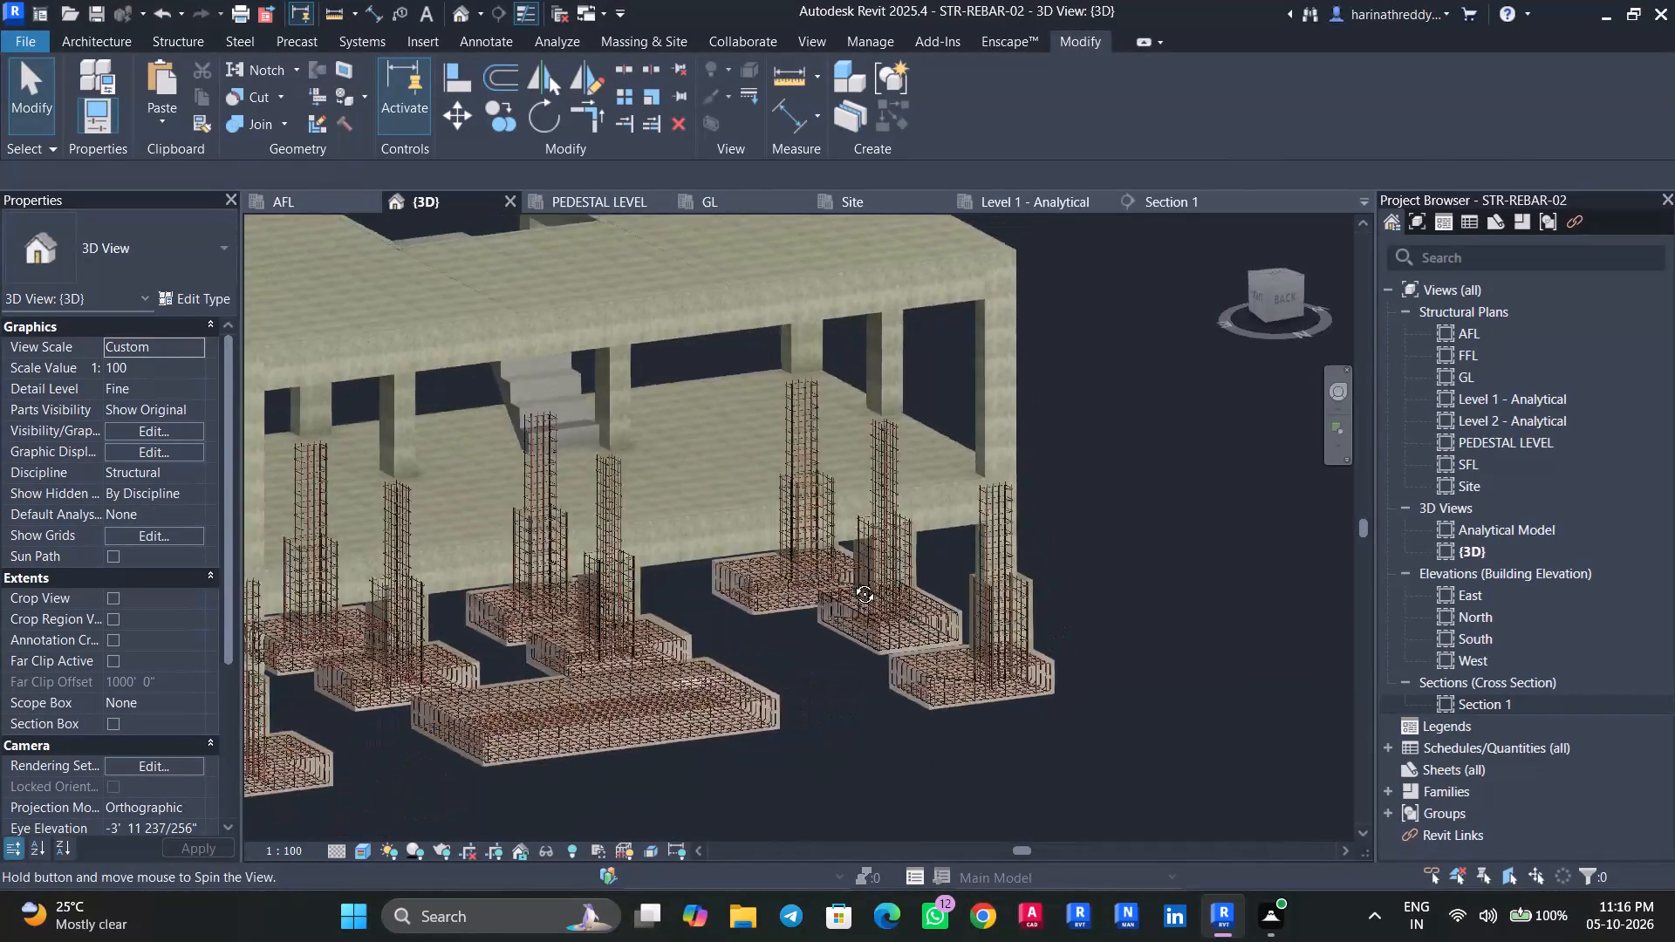
pyautogui.keyDown('shift'); pyautogui.moveTo(851, 581); pyautogui.dragTo(1200, 616, button='middle'); pyautogui.keyUp('shift')
# Save the project.
pyautogui.hotkey('ctrl', 's')
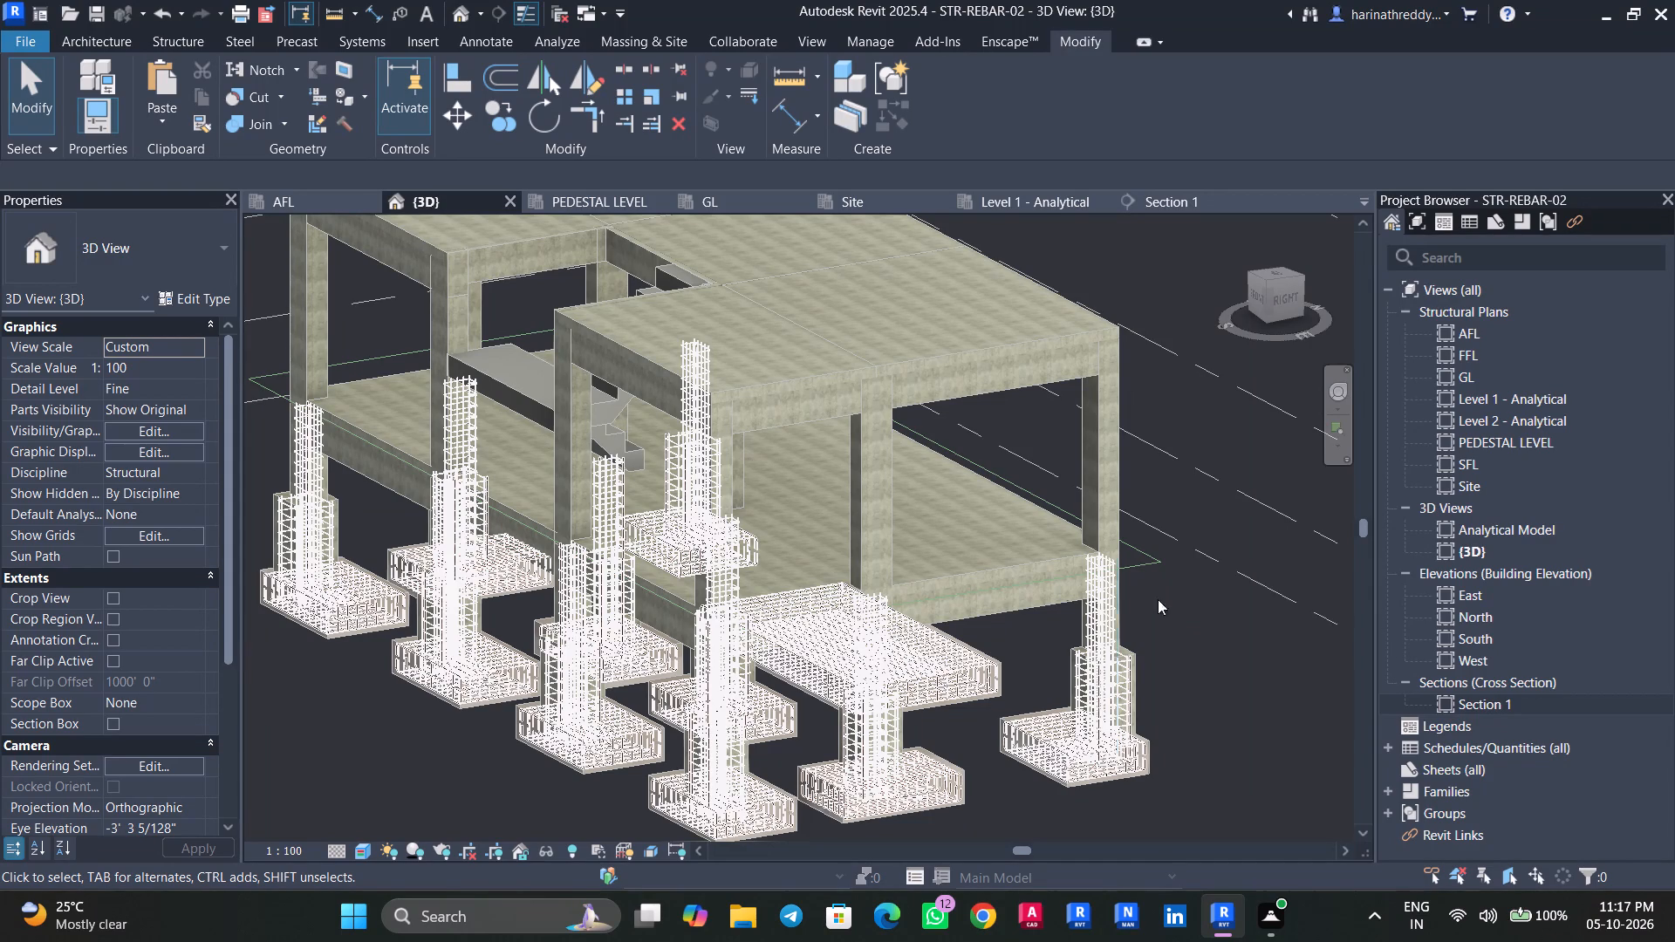
# Examine the column and pedestal cages up close in 3D, checking how the pedestal's H8 stirrups sit around its vertical bars.
pyautogui.scroll(-3, 462, 736)
pyautogui.keyDown('shift'); pyautogui.moveTo(385, 764); pyautogui.dragTo(940, 754, button='middle'); pyautogui.keyUp('shift')
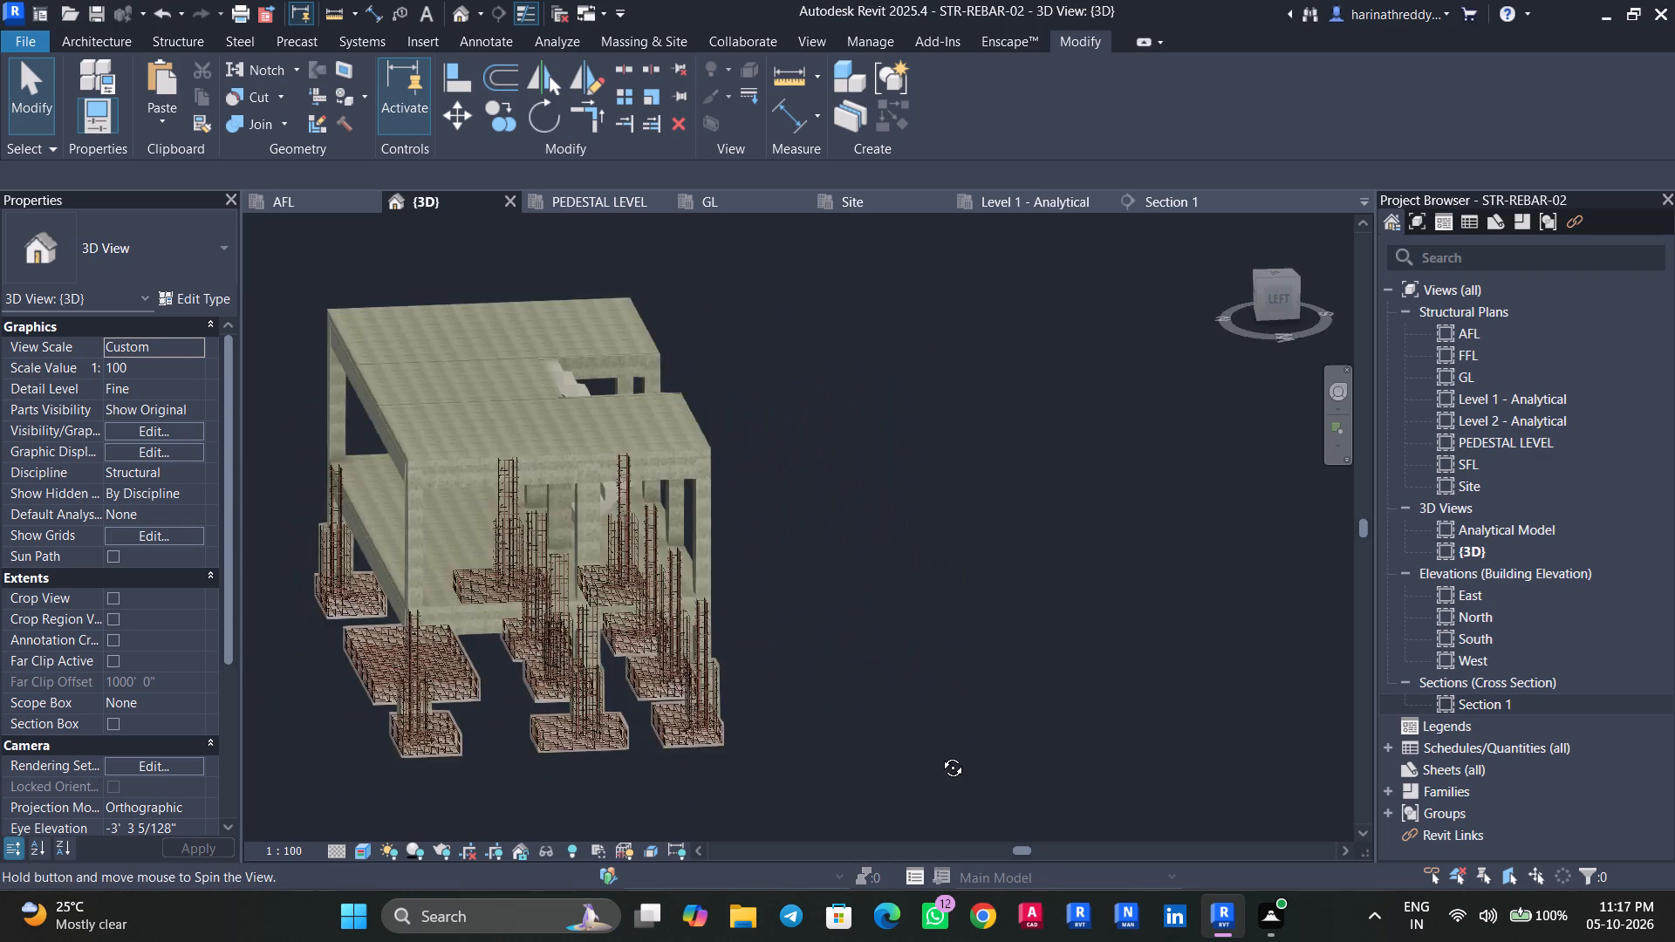
pyautogui.keyDown('shift'); pyautogui.moveTo(940, 754); pyautogui.dragTo(1131, 750, button='middle'); pyautogui.keyUp('shift')
pyautogui.scroll(9, 577, 631)
pyautogui.scroll(-1, 507, 657)
pyautogui.scroll(1, 507, 657)
pyautogui.keyDown('shift'); pyautogui.moveTo(406, 618); pyautogui.dragTo(464, 591, button='middle'); pyautogui.keyUp('shift')
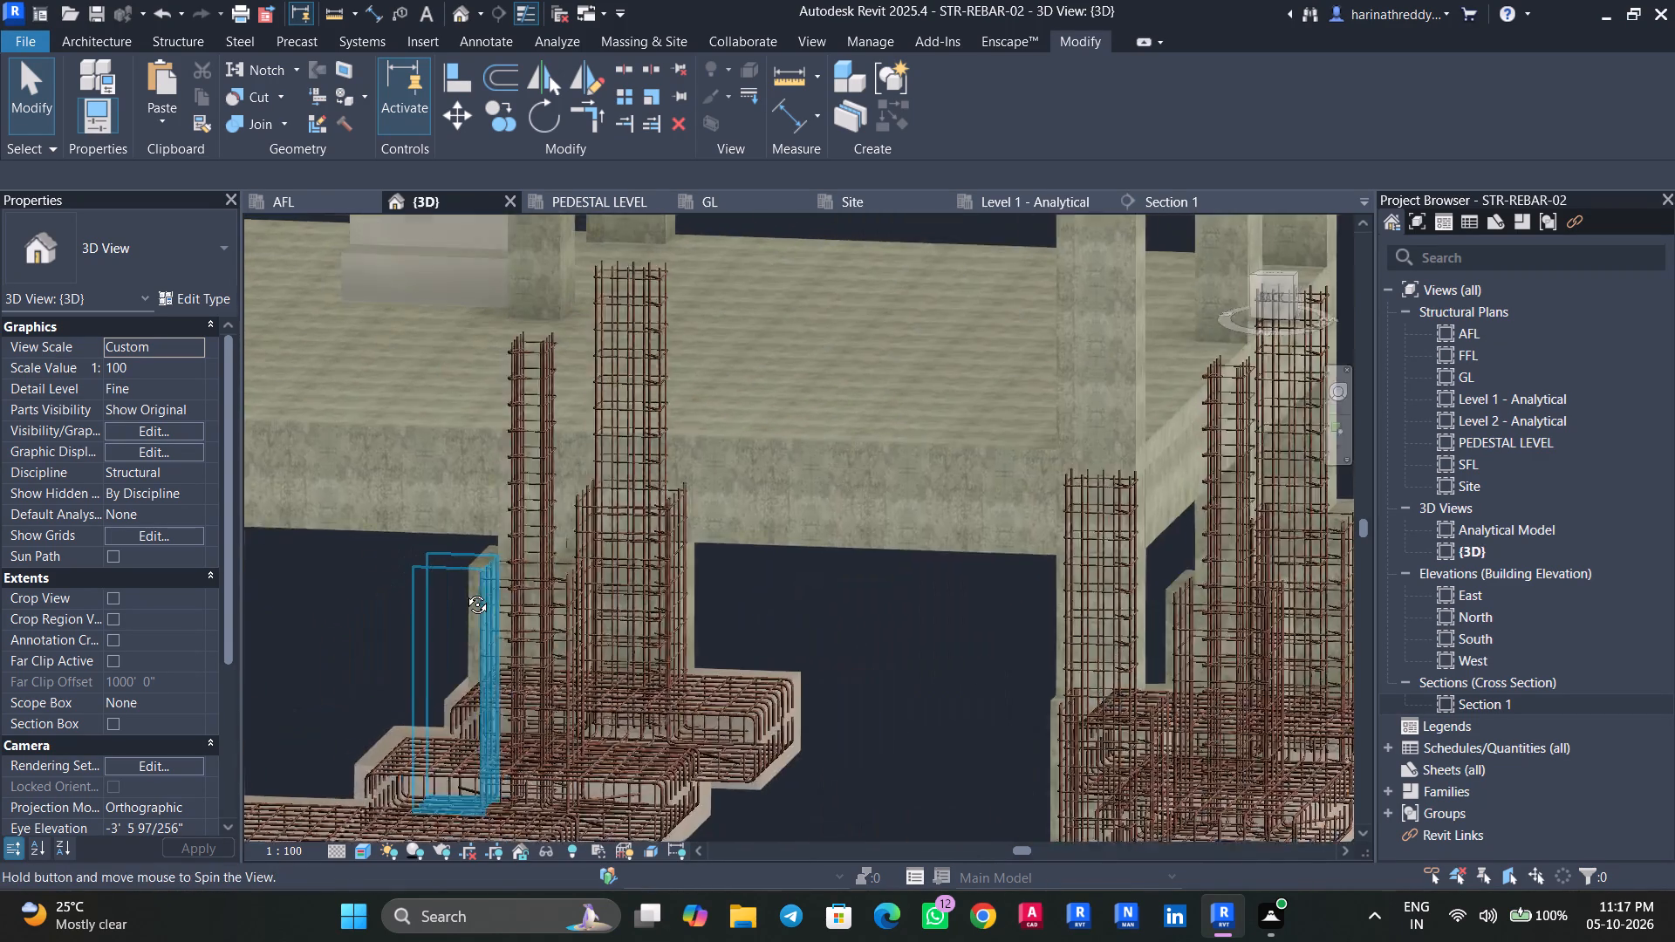
pyautogui.keyDown('shift'); pyautogui.moveTo(464, 591); pyautogui.dragTo(478, 562, button='middle'); pyautogui.keyUp('shift')
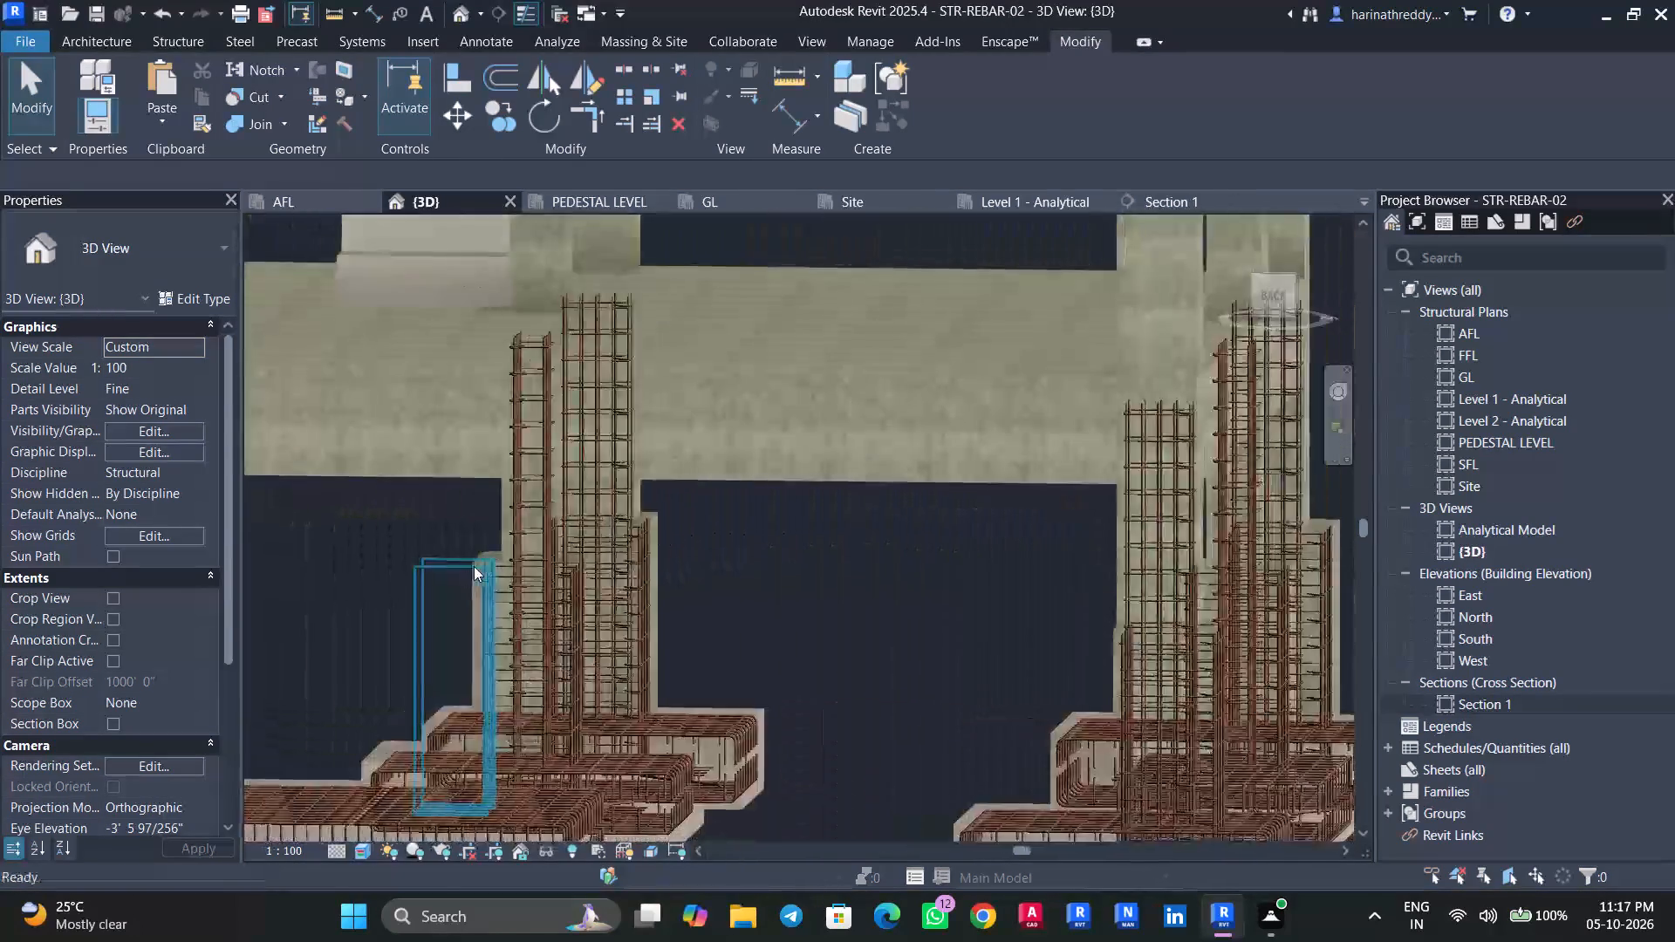
pyautogui.press('Escape')
pyautogui.scroll(9, 511, 578)
pyautogui.click(476, 565)
pyautogui.keyDown('shift'); pyautogui.scroll(1, 476, 565); pyautogui.keyUp('shift')
pyautogui.keyDown('shift'); pyautogui.moveTo(476, 565); pyautogui.dragTo(543, 569, button='middle'); pyautogui.keyUp('shift')
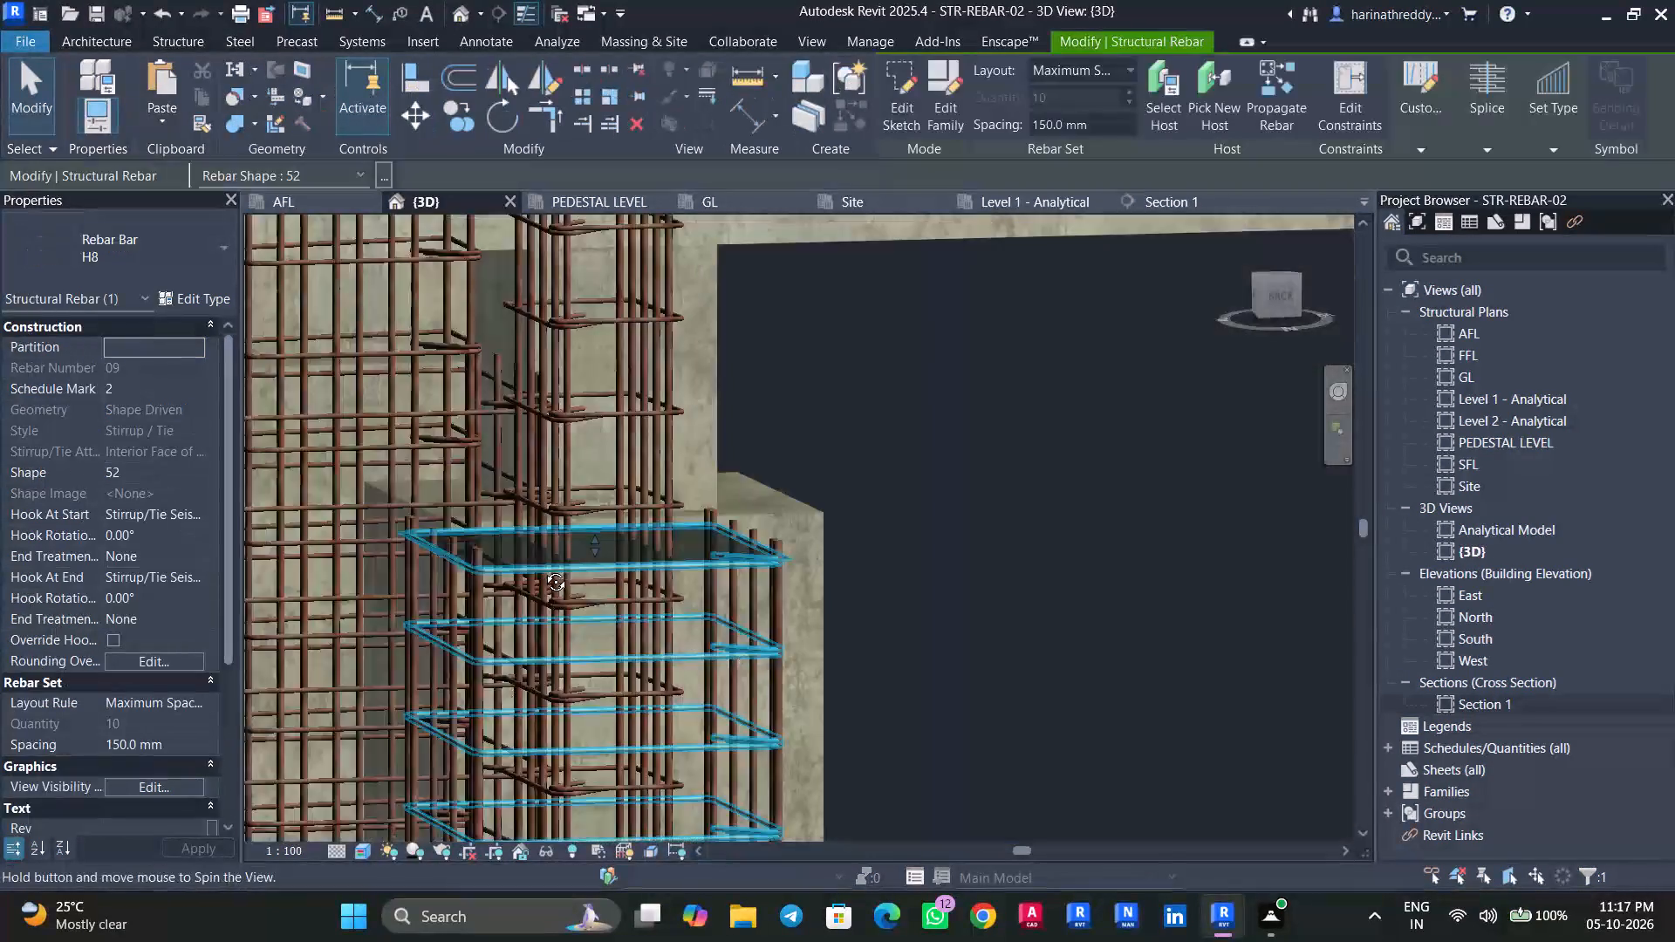
pyautogui.keyDown('shift'); pyautogui.moveTo(543, 569); pyautogui.dragTo(581, 585, button='middle'); pyautogui.keyUp('shift')
pyautogui.scroll(10, 491, 586)
pyautogui.press('Escape')
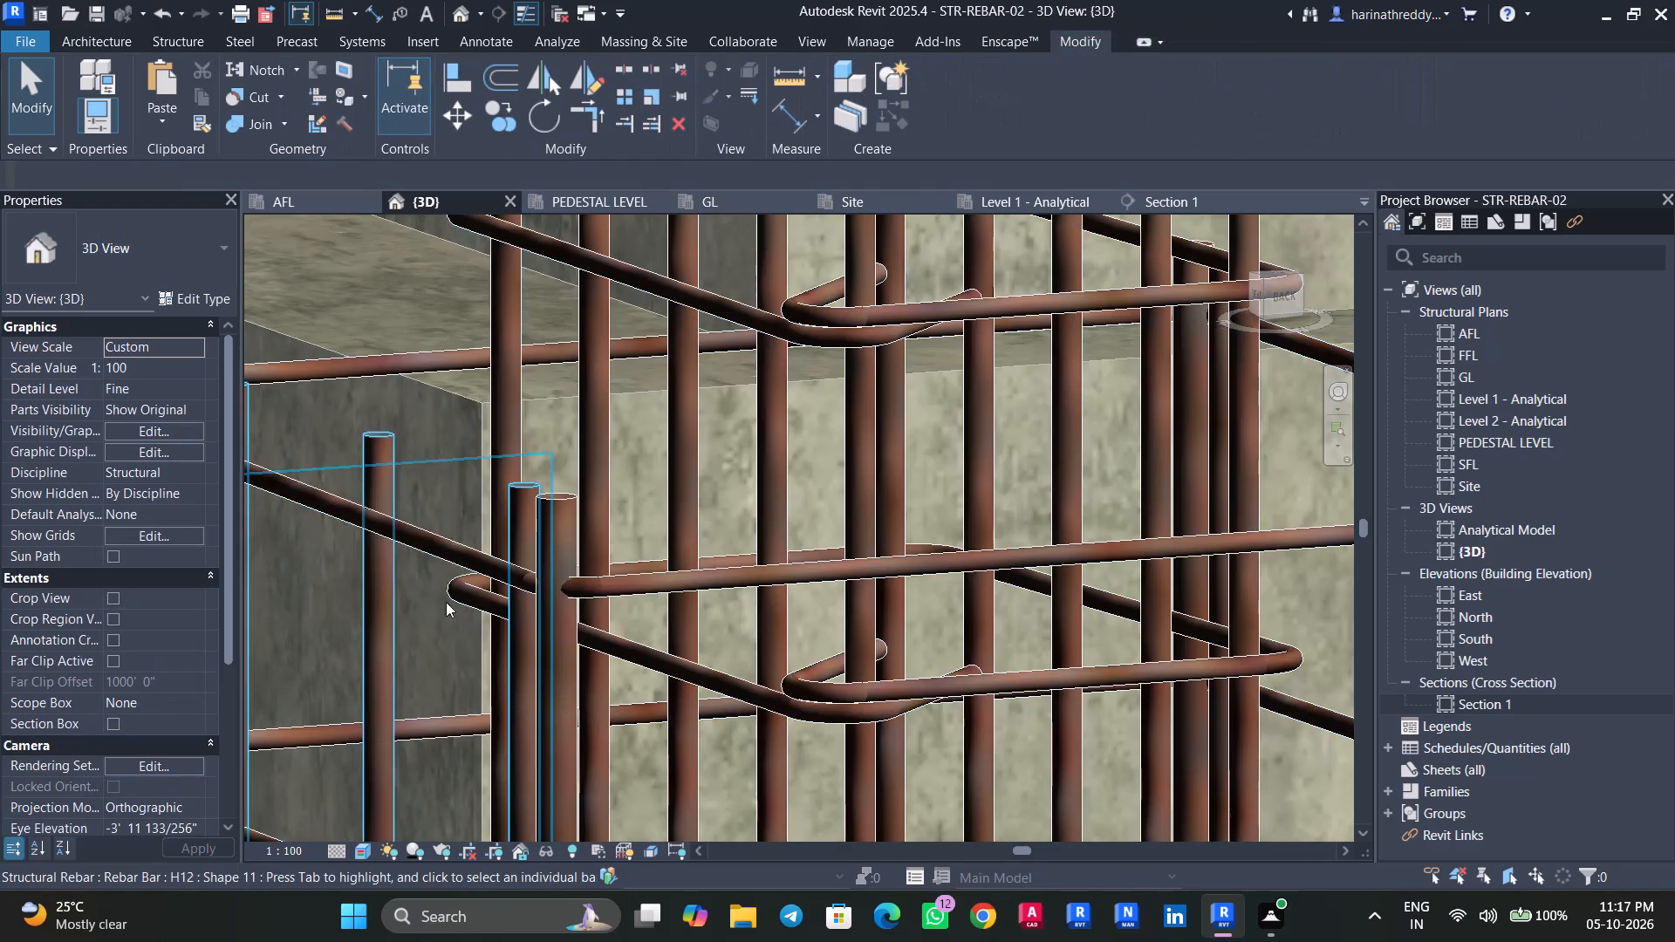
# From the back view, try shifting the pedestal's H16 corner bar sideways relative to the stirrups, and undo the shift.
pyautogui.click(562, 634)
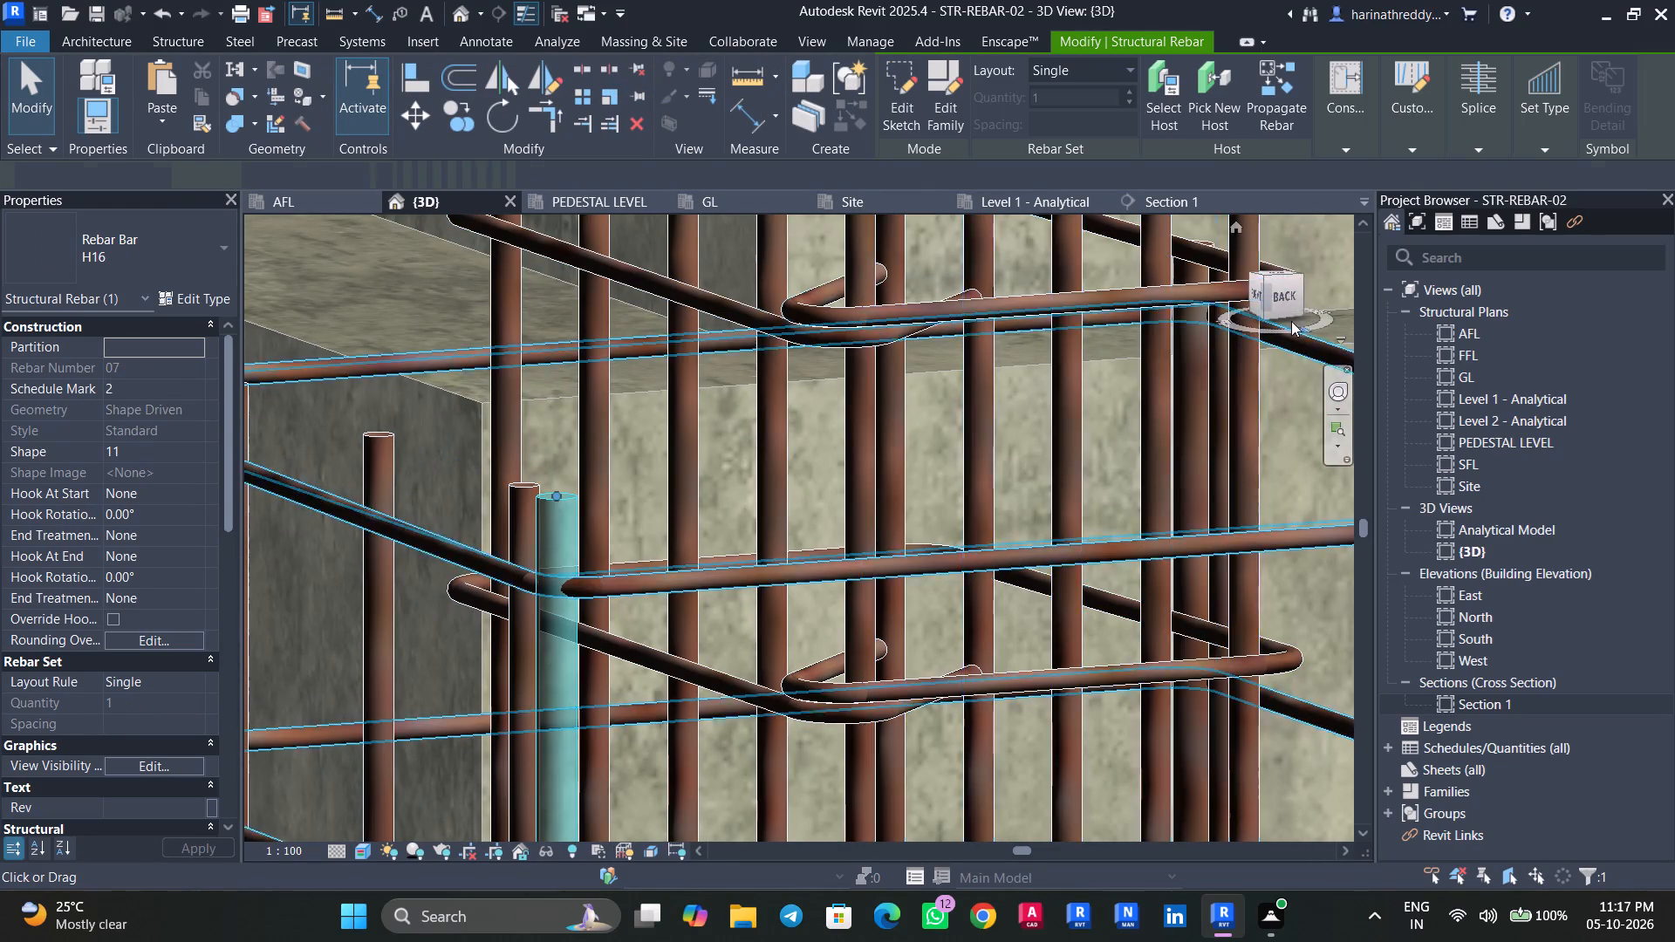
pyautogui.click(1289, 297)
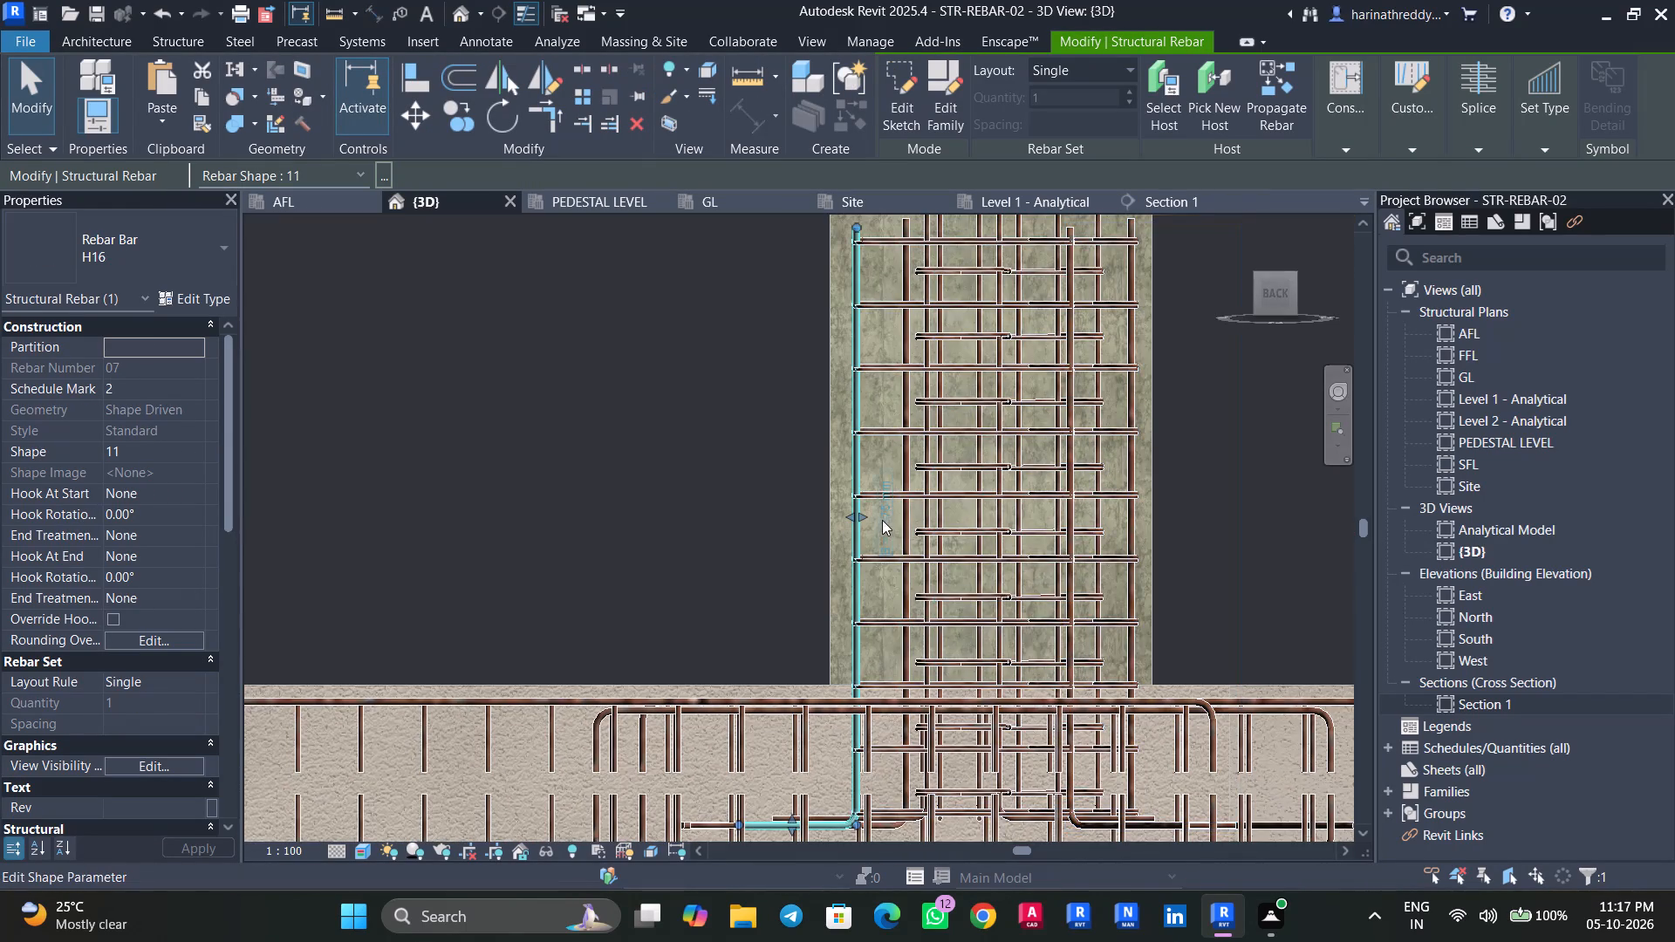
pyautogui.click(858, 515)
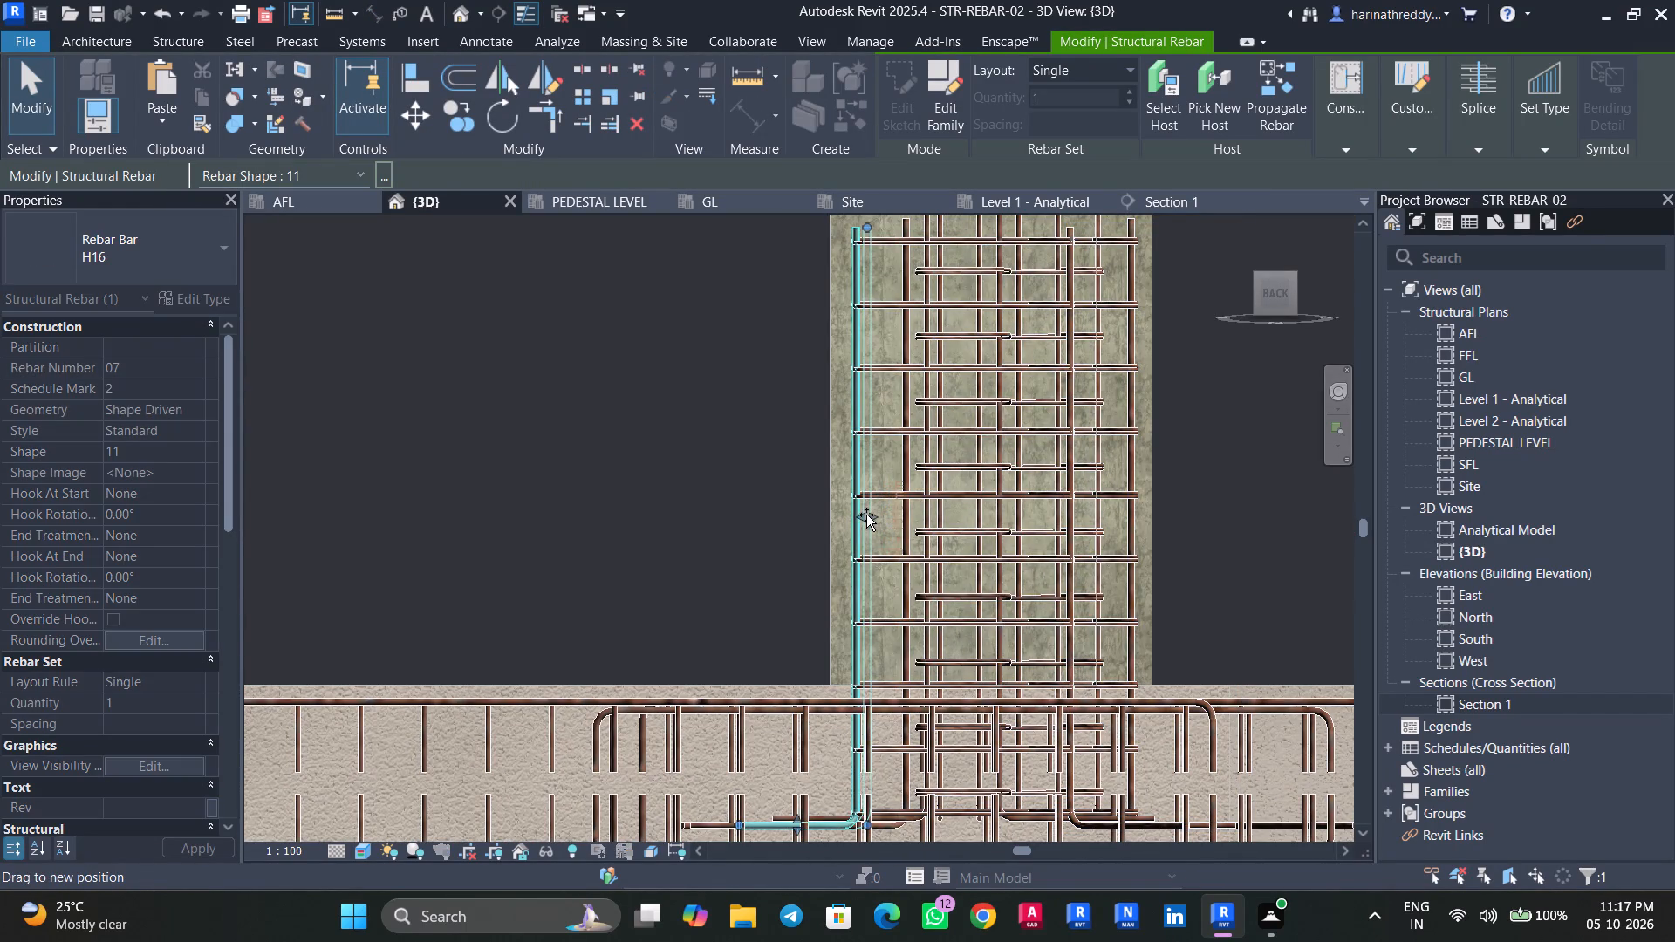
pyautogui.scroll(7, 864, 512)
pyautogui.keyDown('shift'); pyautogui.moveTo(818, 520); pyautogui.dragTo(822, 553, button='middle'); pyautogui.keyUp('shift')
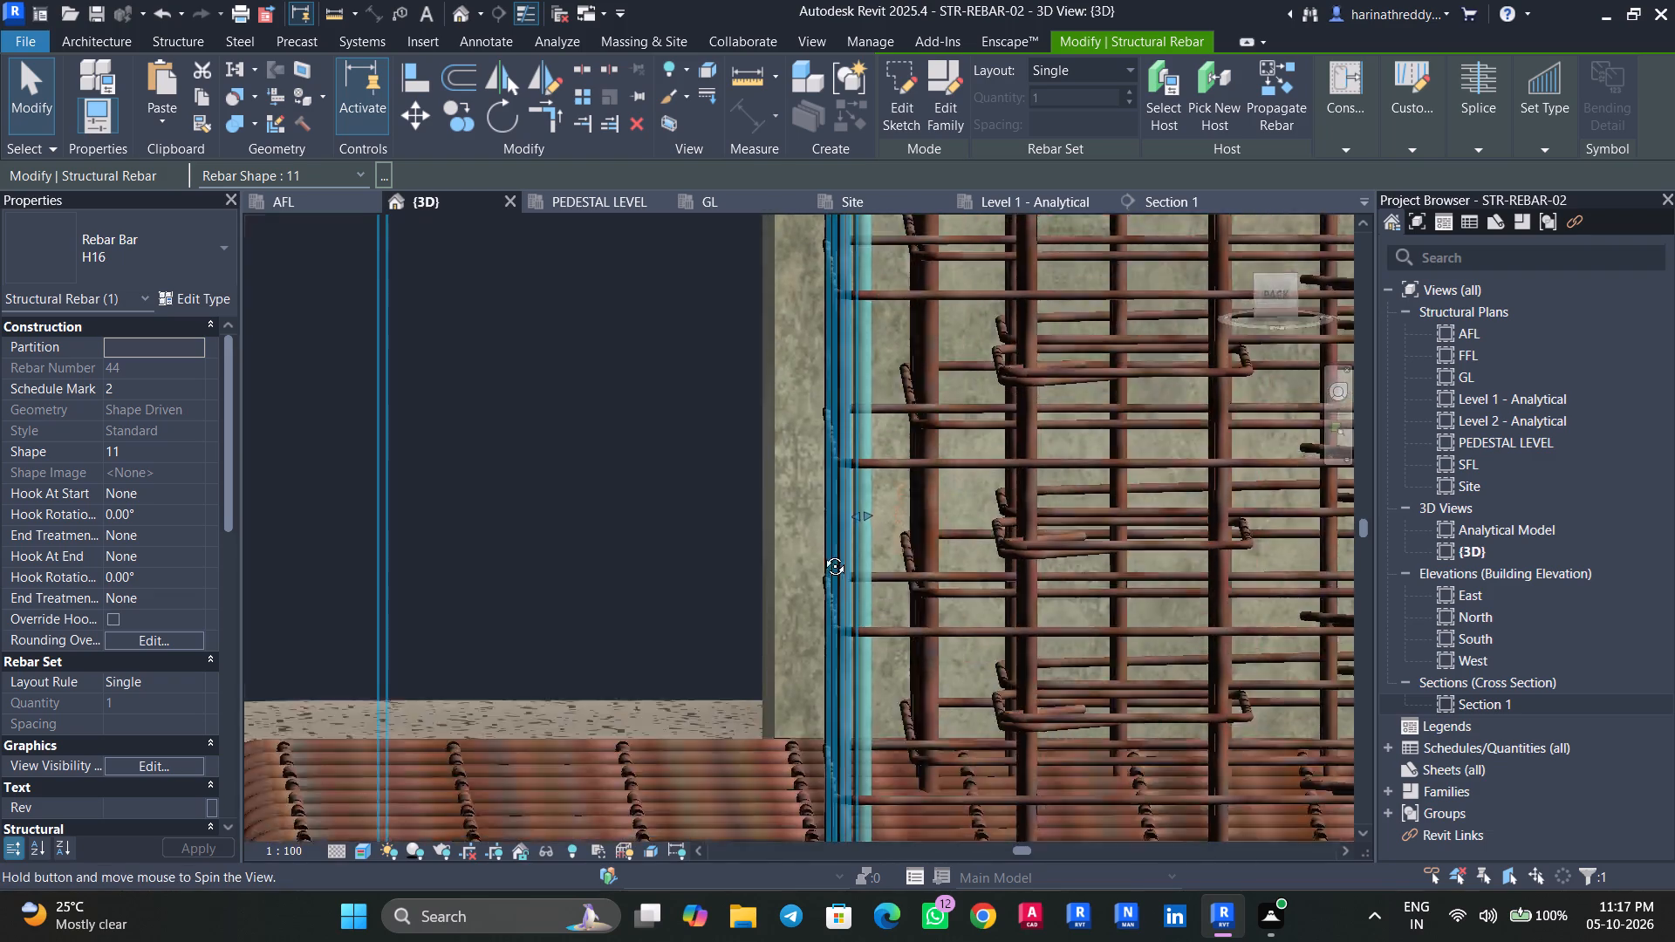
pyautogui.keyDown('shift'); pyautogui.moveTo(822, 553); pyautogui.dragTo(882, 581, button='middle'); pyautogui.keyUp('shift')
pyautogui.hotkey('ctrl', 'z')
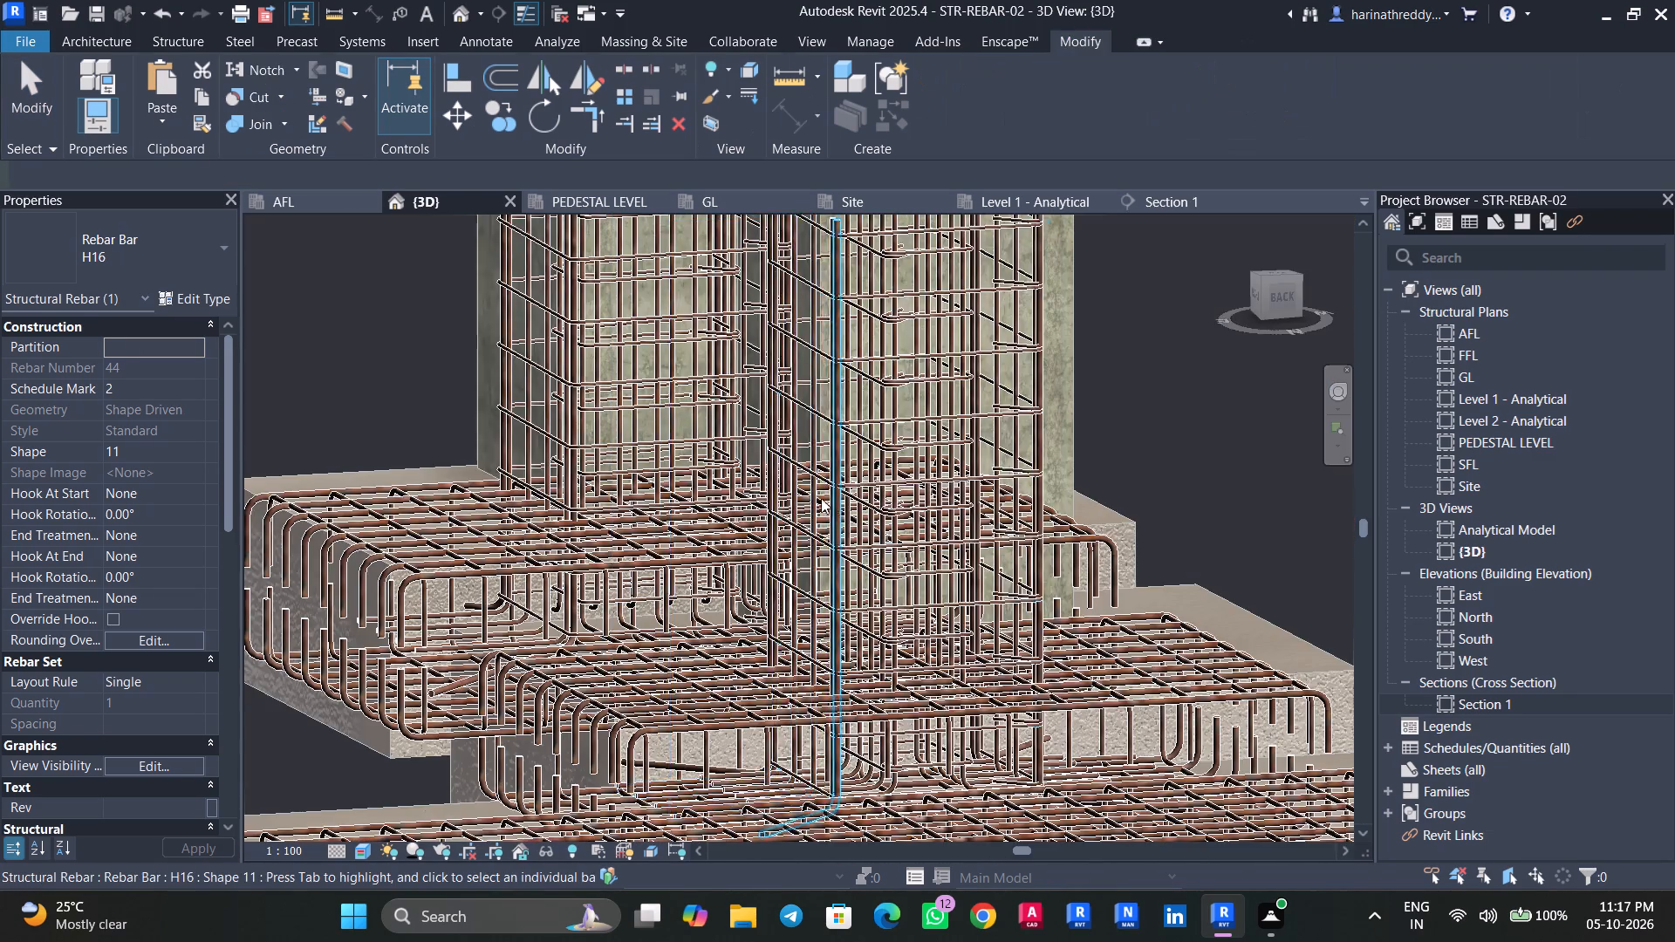
# Open the East elevation and set its detail level to Fine.
pyautogui.scroll(5, 819, 465)
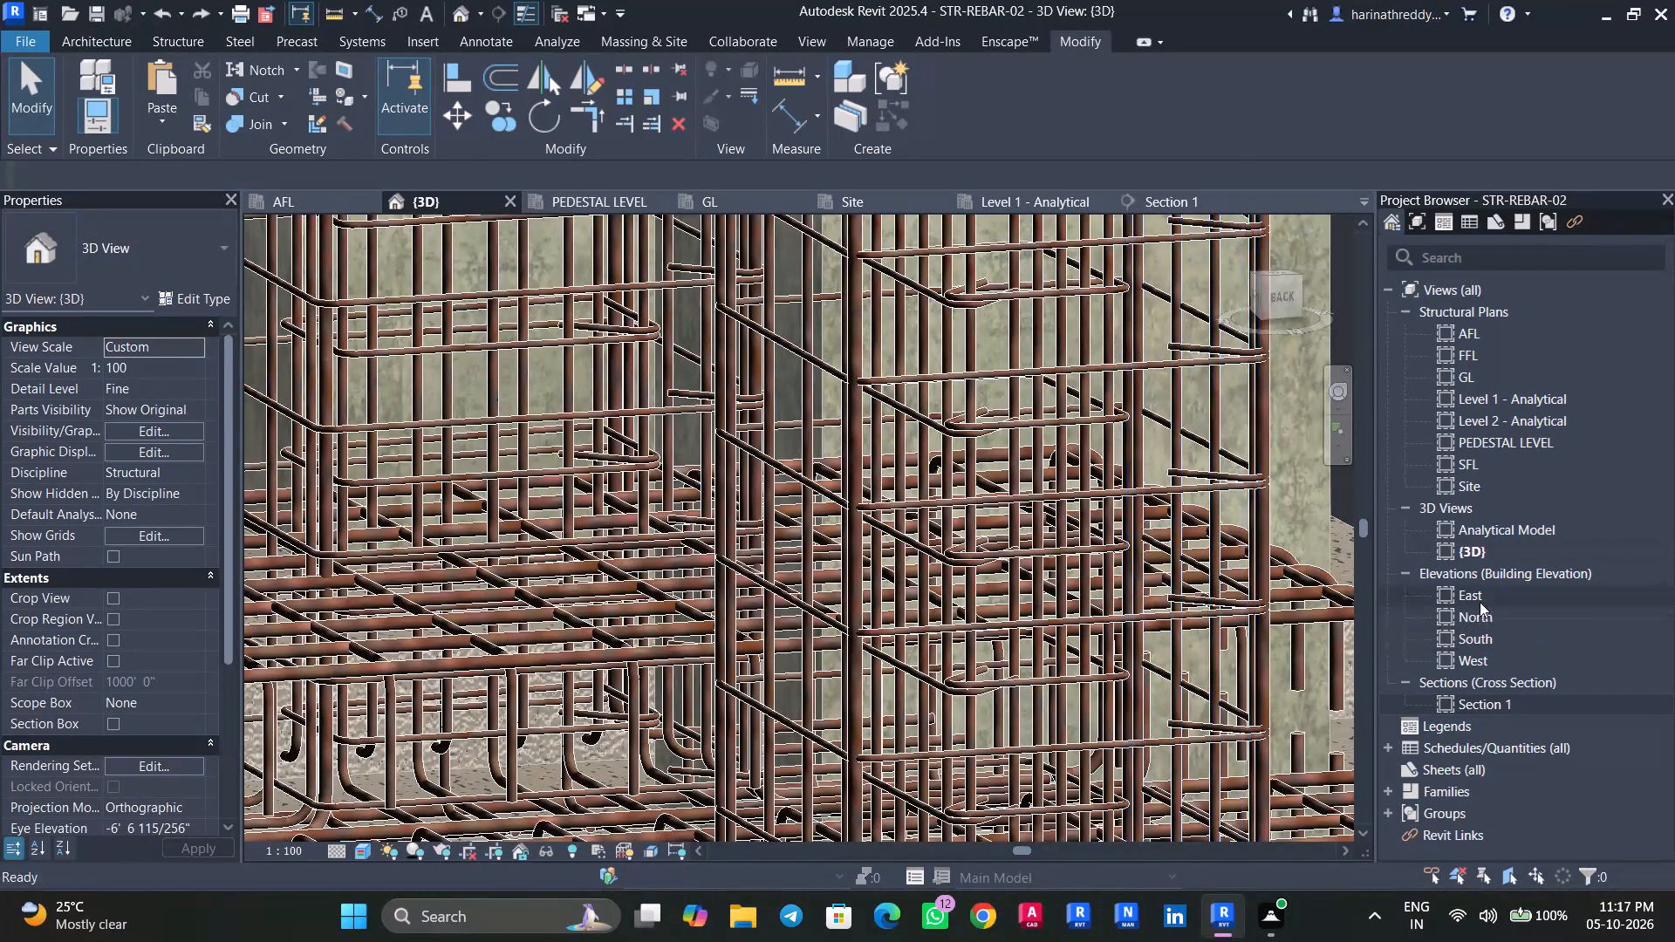
pyautogui.doubleClick(1480, 602)
pyautogui.moveTo(600, 706); pyautogui.dragTo(855, 448, button='middle')
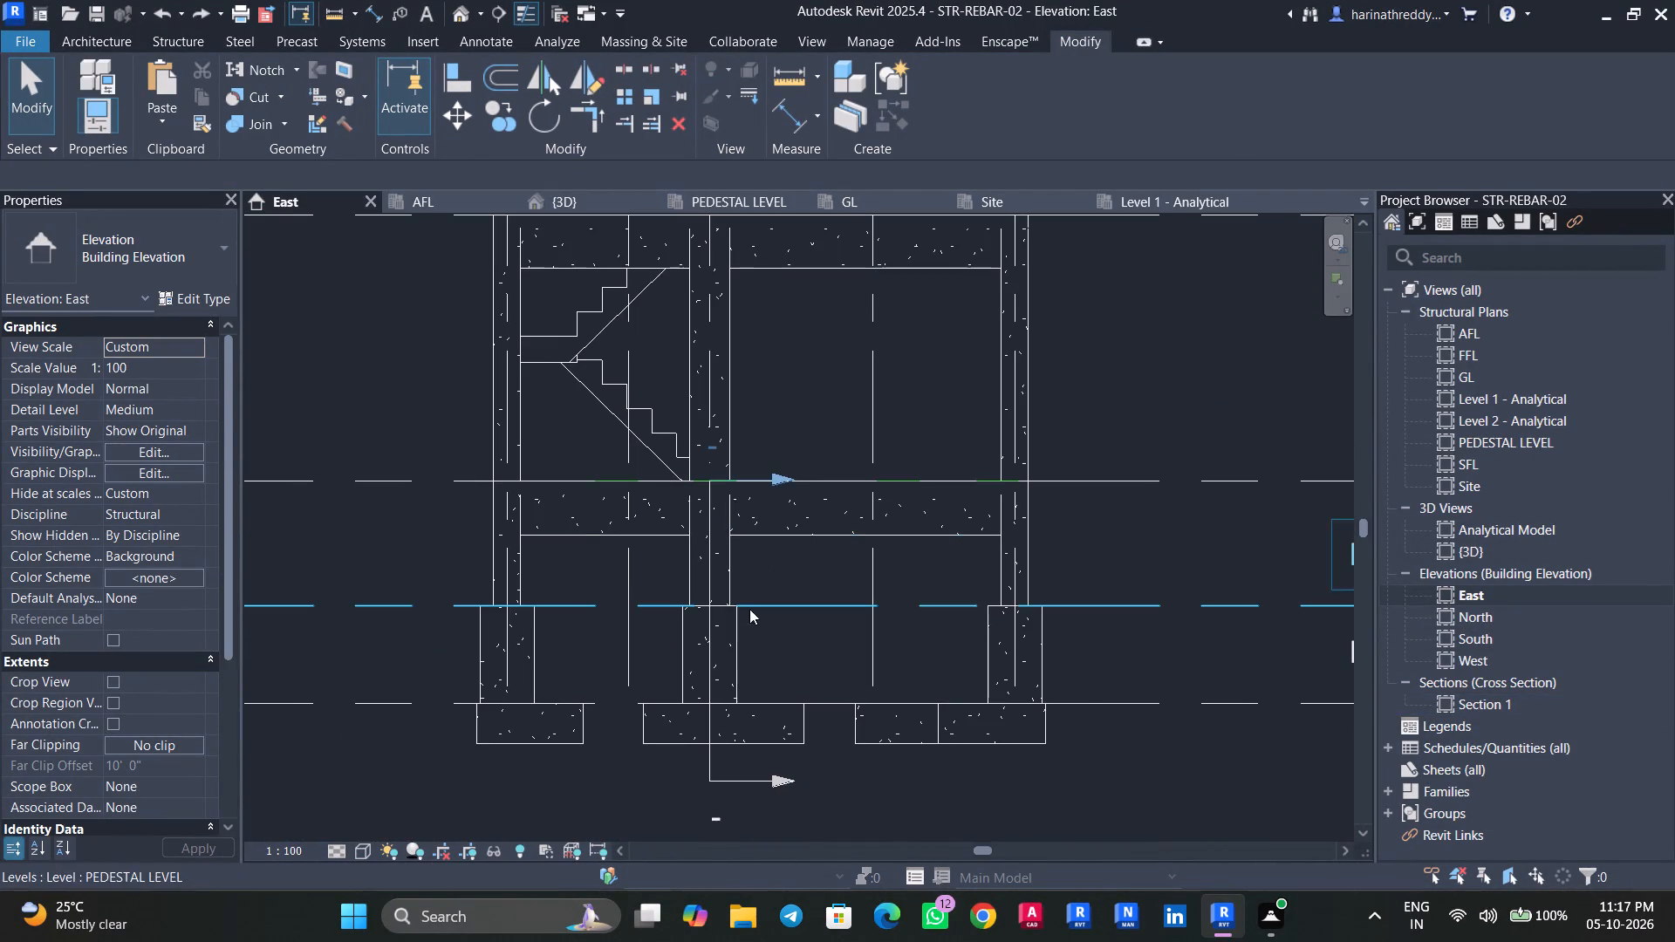
pyautogui.click(334, 852)
pyautogui.click(341, 838)
pyautogui.click(357, 850)
pyautogui.click(382, 744)
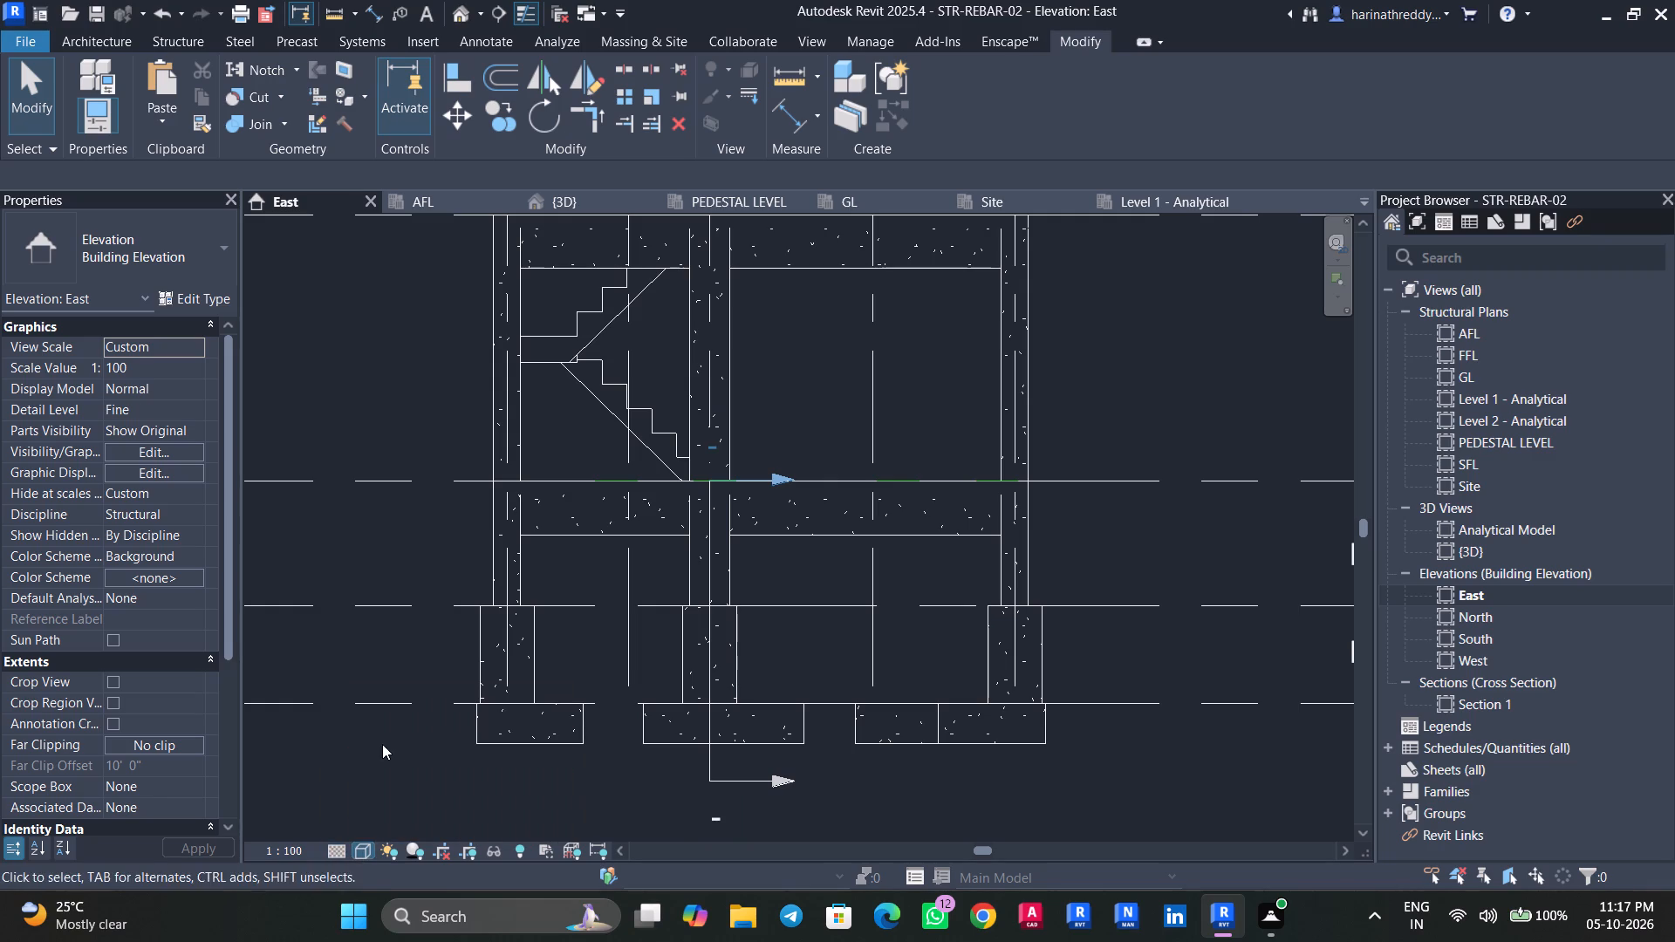
# Open Section 1 and examine how the pedestal's H12 vertical bars line up with its H8 stirrups.
pyautogui.doubleClick(1480, 705)
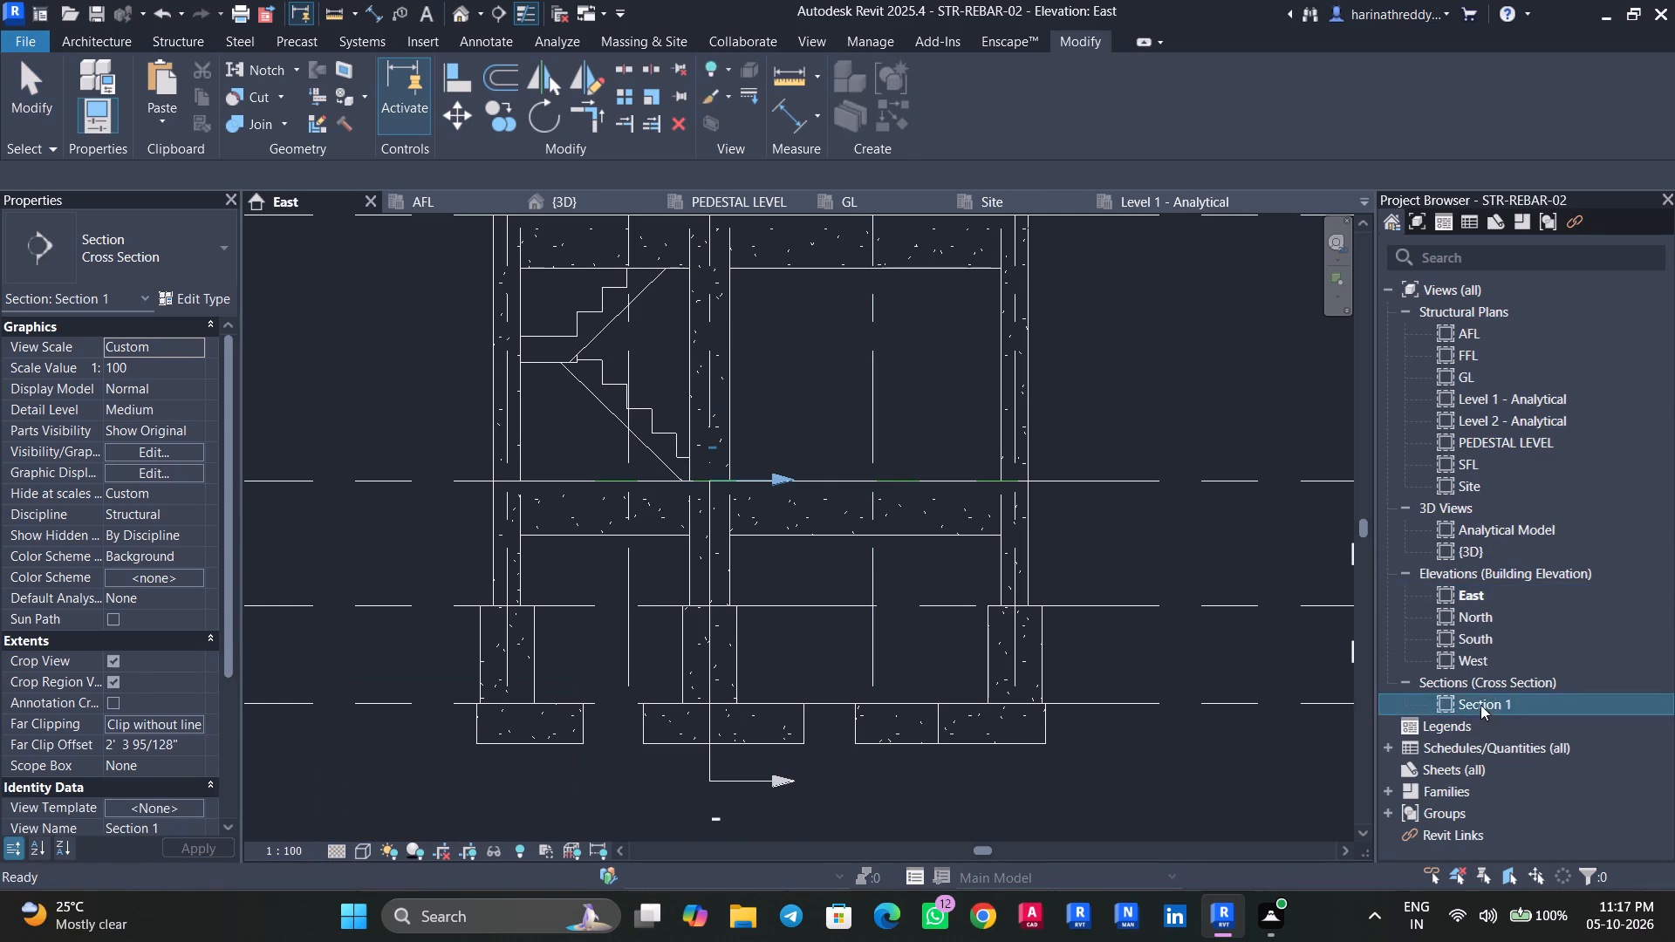
pyautogui.scroll(4, 632, 604)
pyautogui.scroll(2, 626, 523)
pyautogui.click(624, 520)
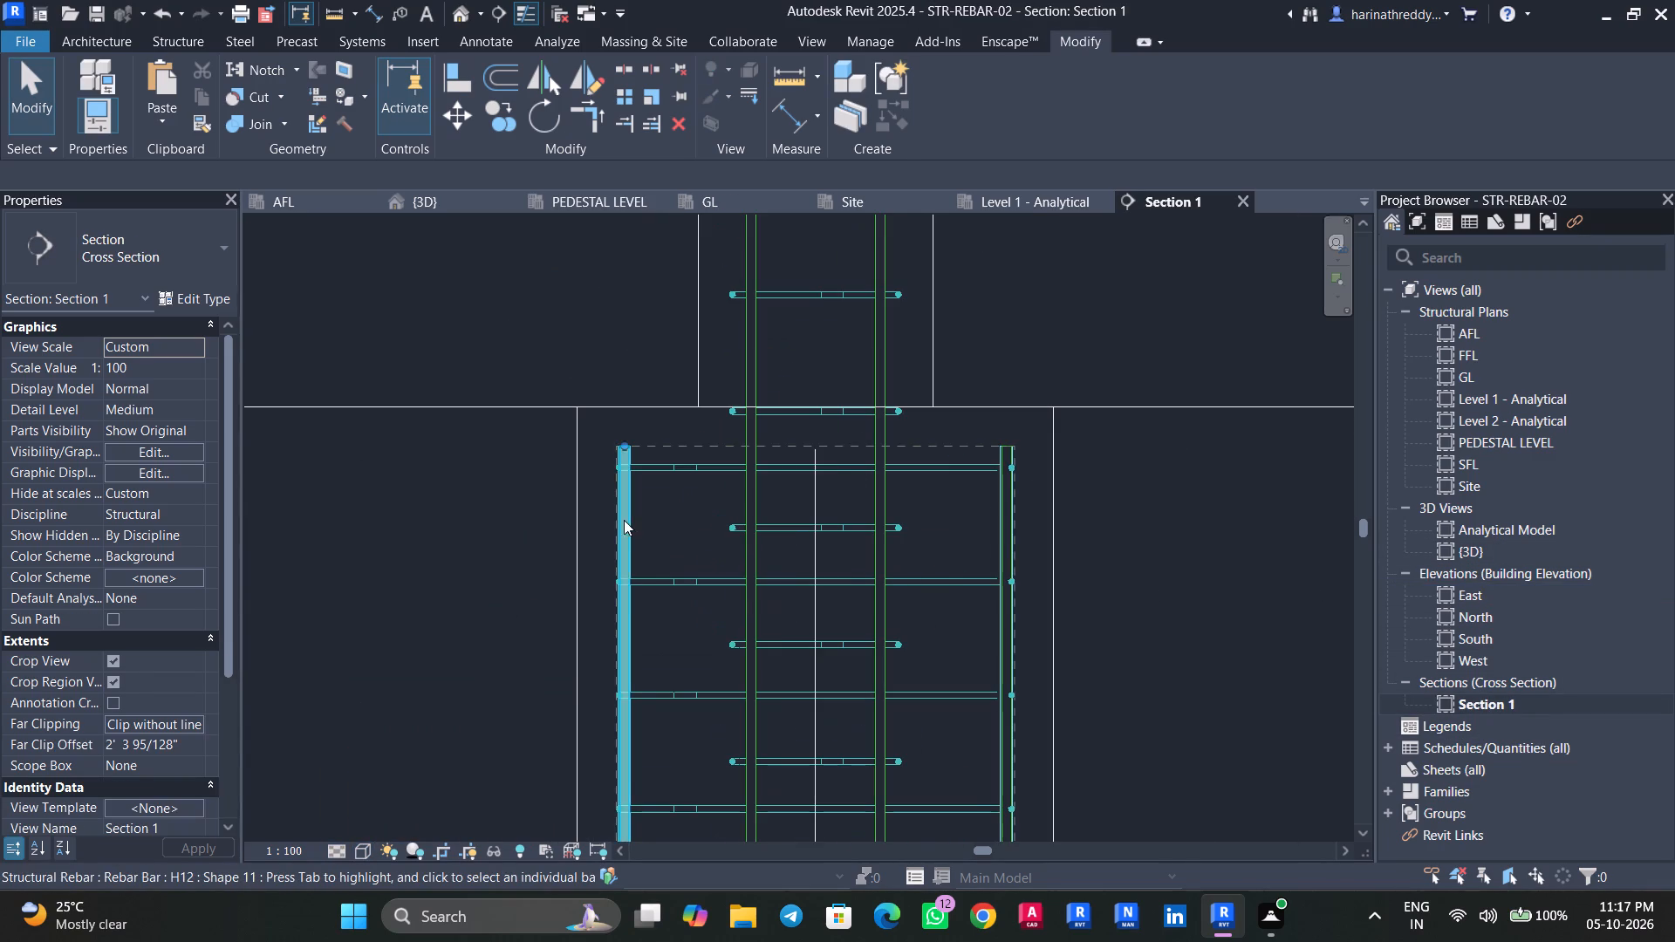
pyautogui.scroll(3, 624, 520)
pyautogui.moveTo(653, 679); pyautogui.dragTo(687, 520, button='middle')
pyautogui.press('Escape')
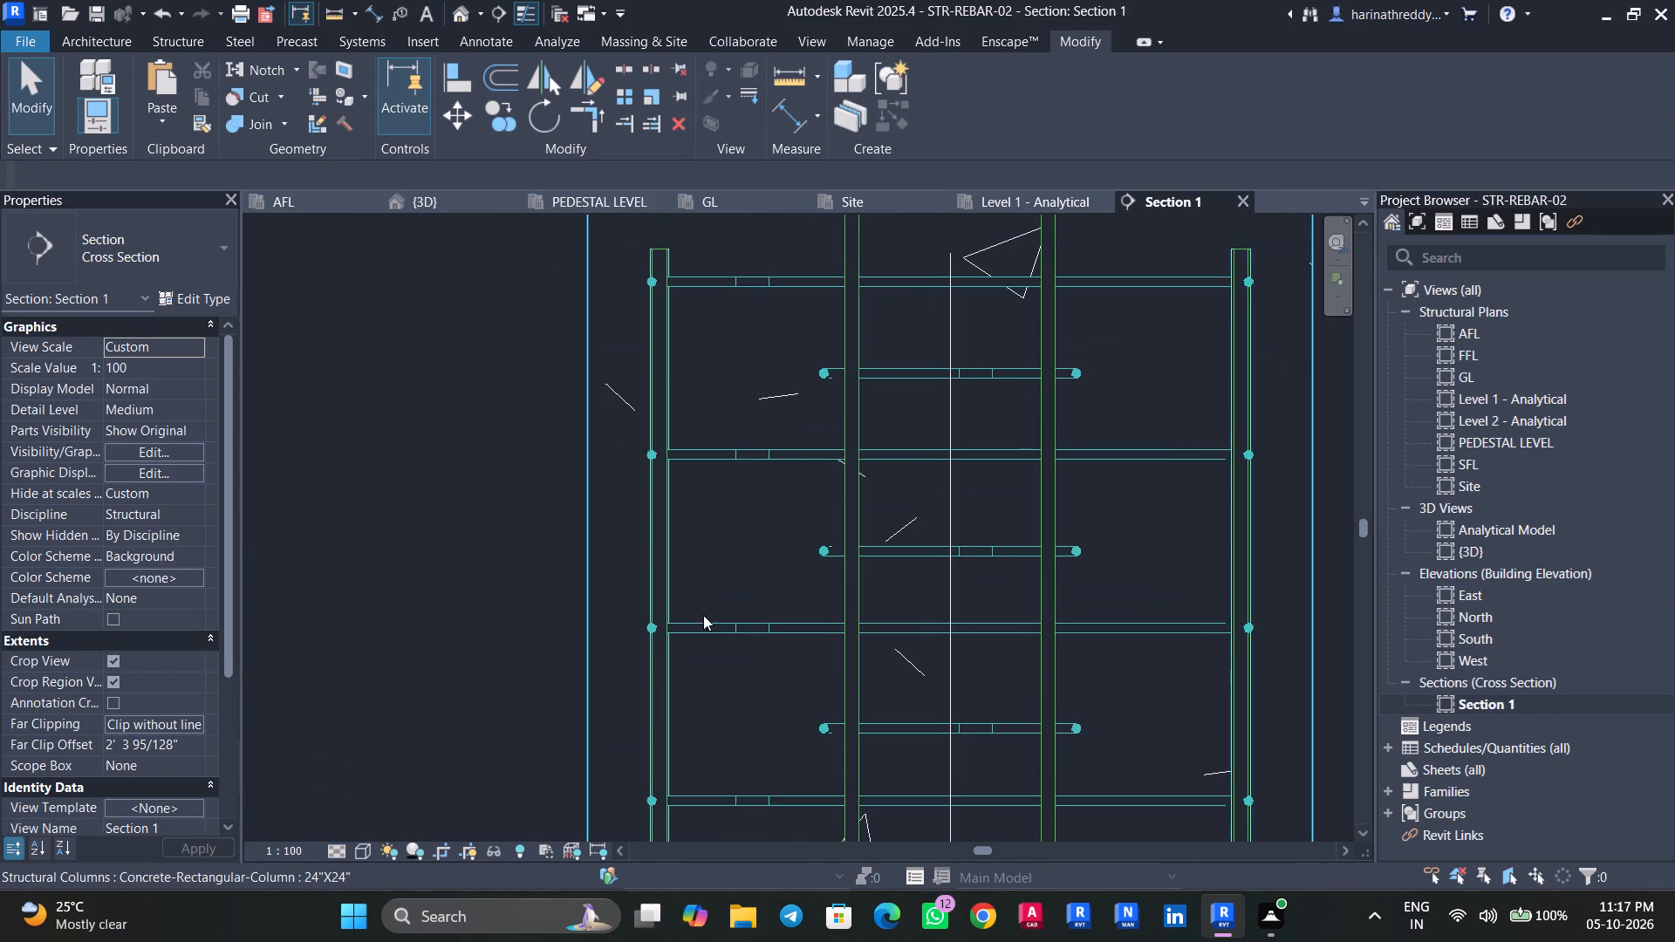
pyautogui.click(702, 636)
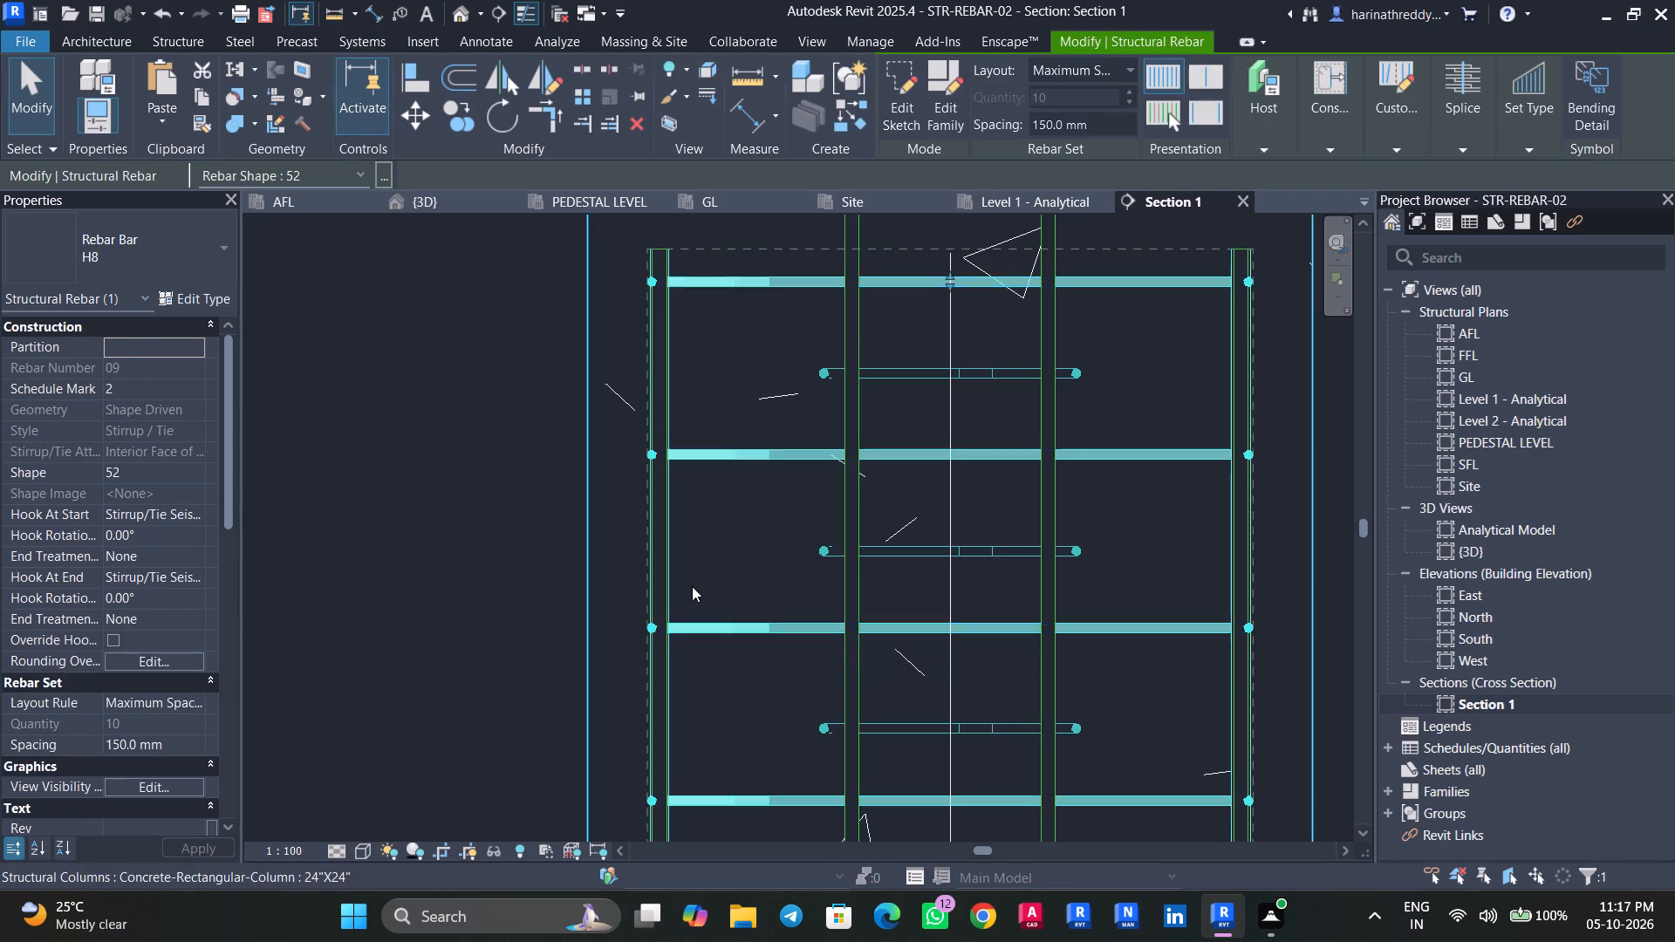
pyautogui.press('Escape')
pyautogui.press('Escape')
pyautogui.click(658, 560)
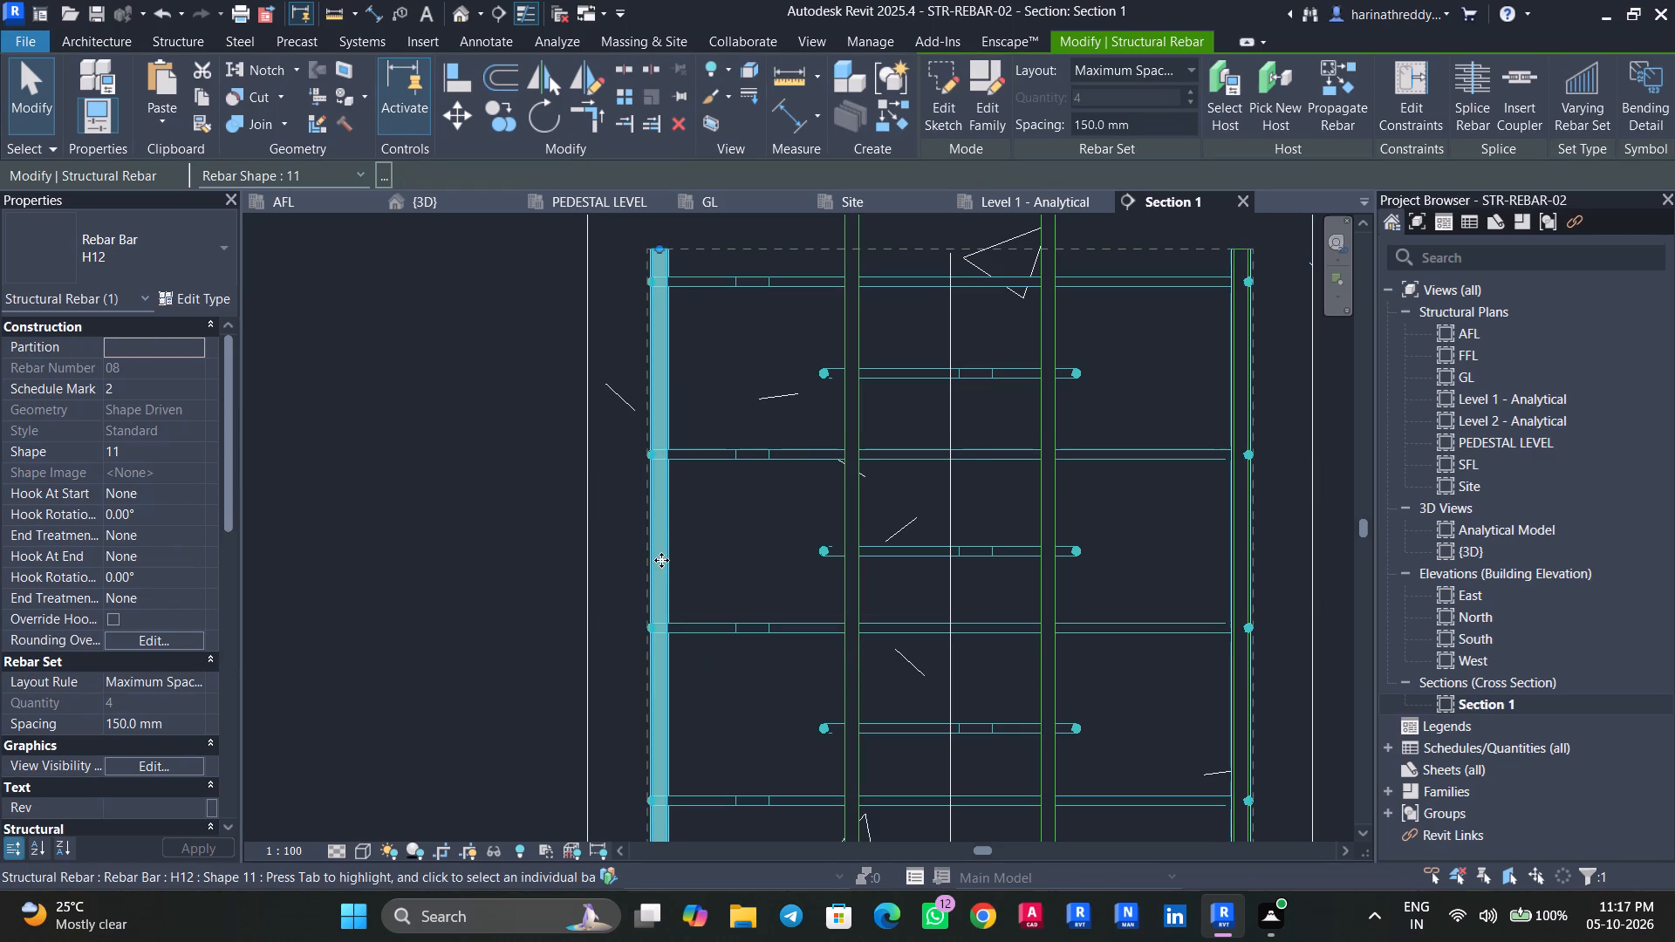
pyautogui.press('s')
pyautogui.press('a')
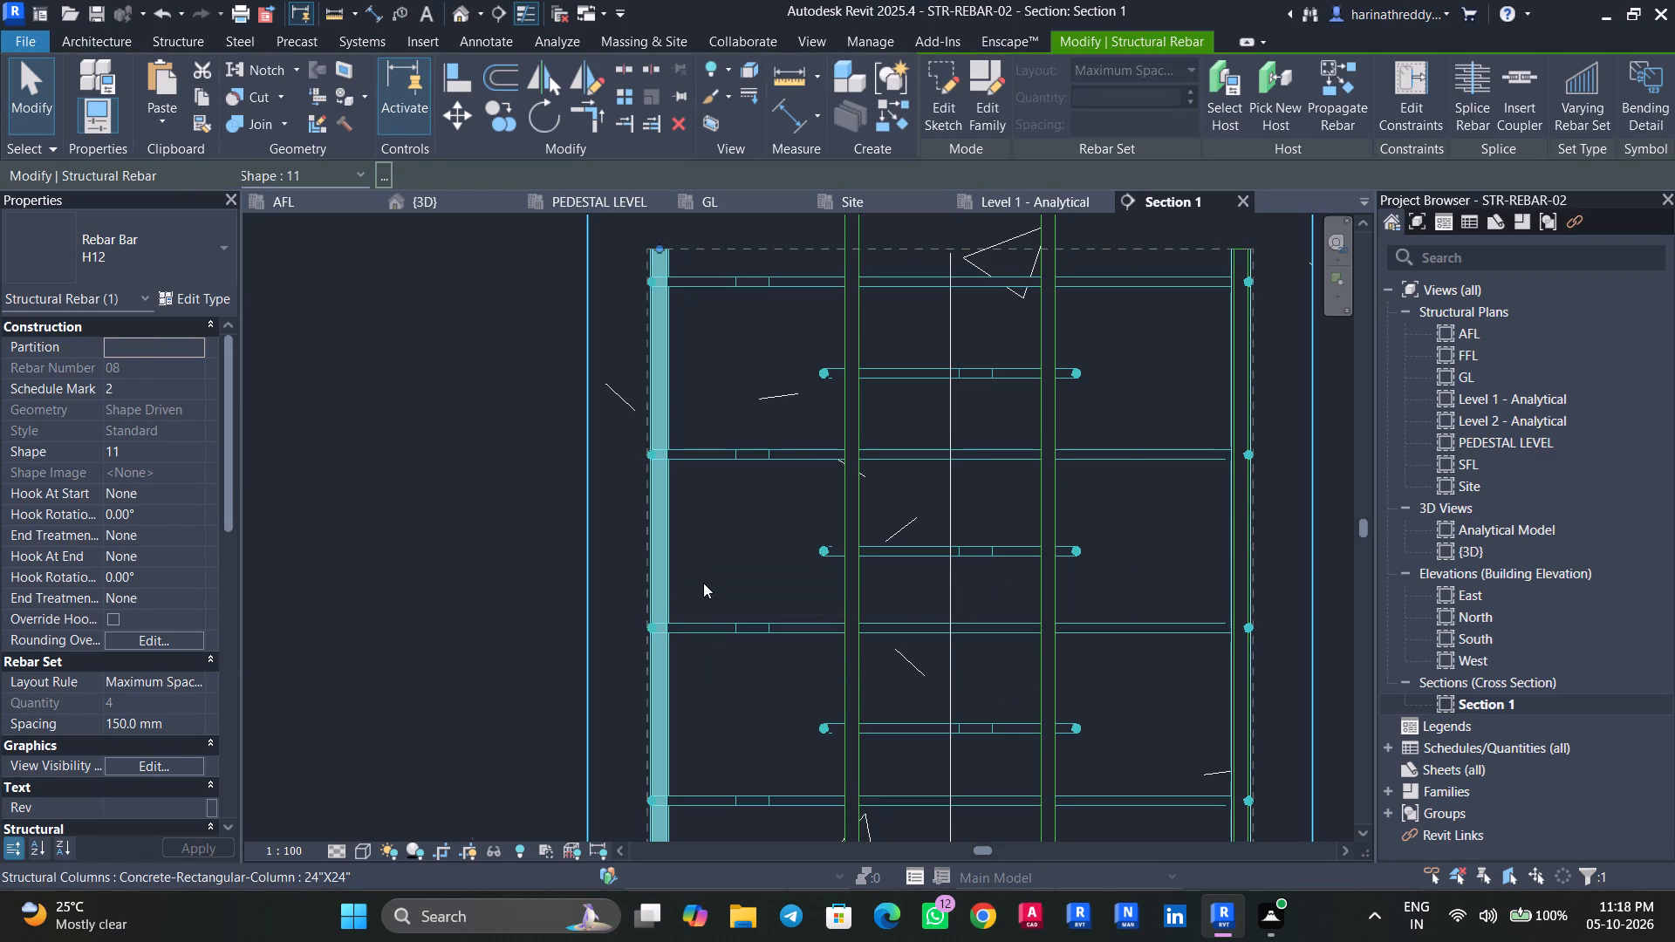
pyautogui.moveTo(702, 653); pyautogui.dragTo(639, 432, button='middle')
pyautogui.scroll(-7, 653, 489)
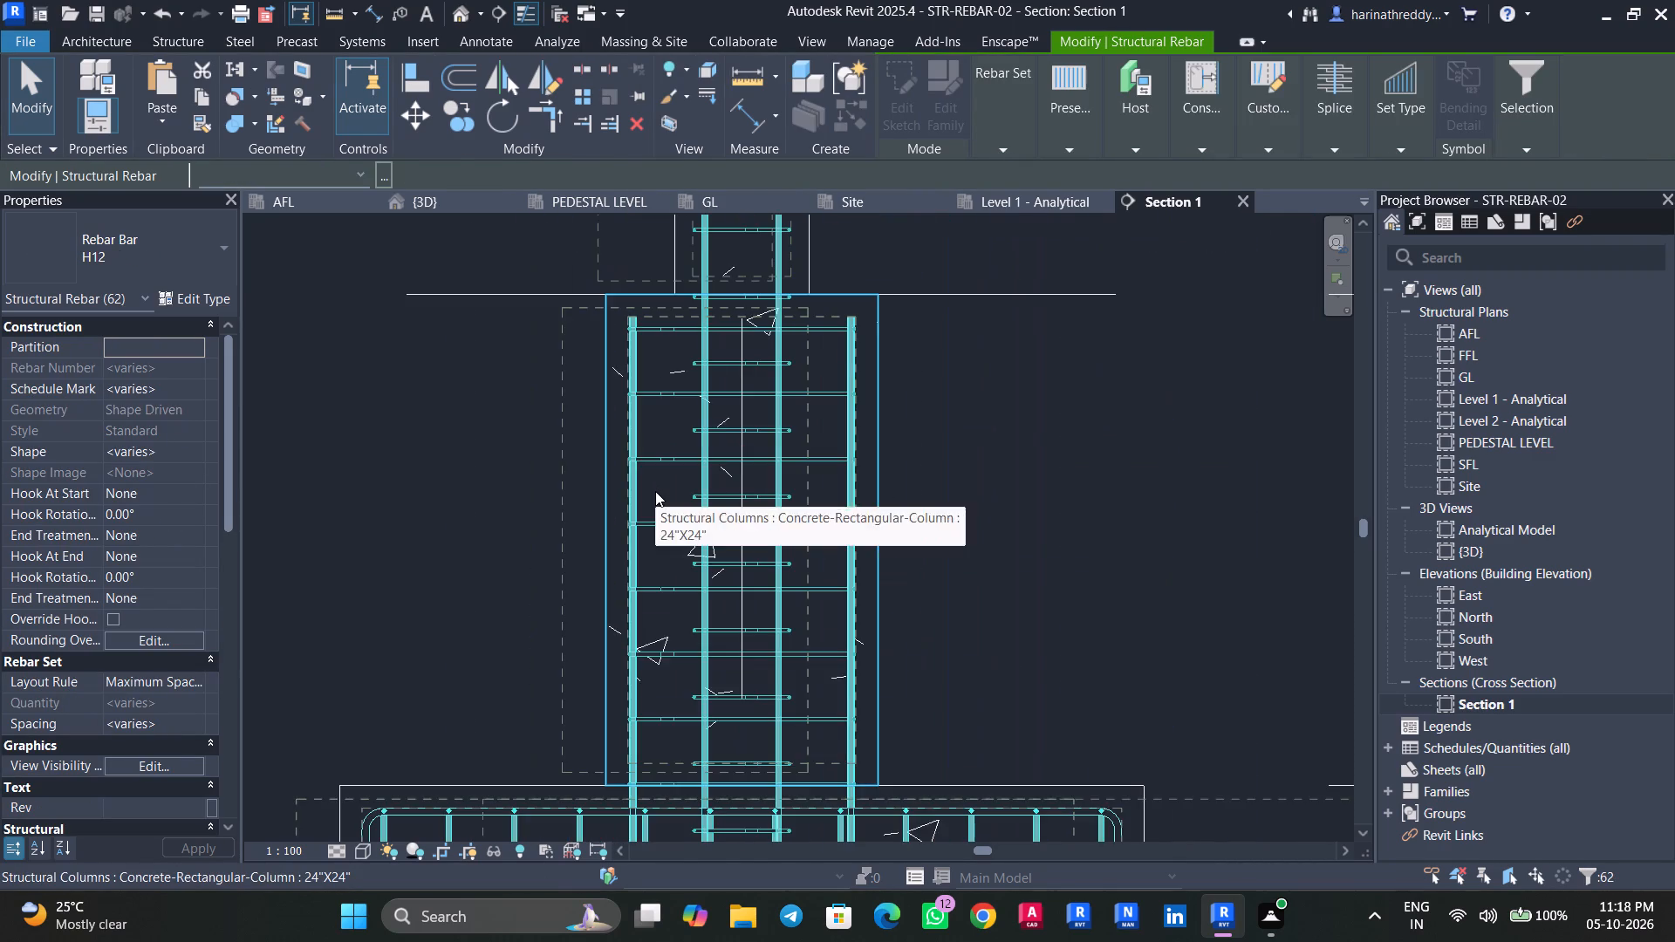
pyautogui.scroll(-4, 655, 491)
pyautogui.scroll(10, 646, 662)
pyautogui.press('Escape')
pyautogui.press('Escape')
pyautogui.click(633, 543)
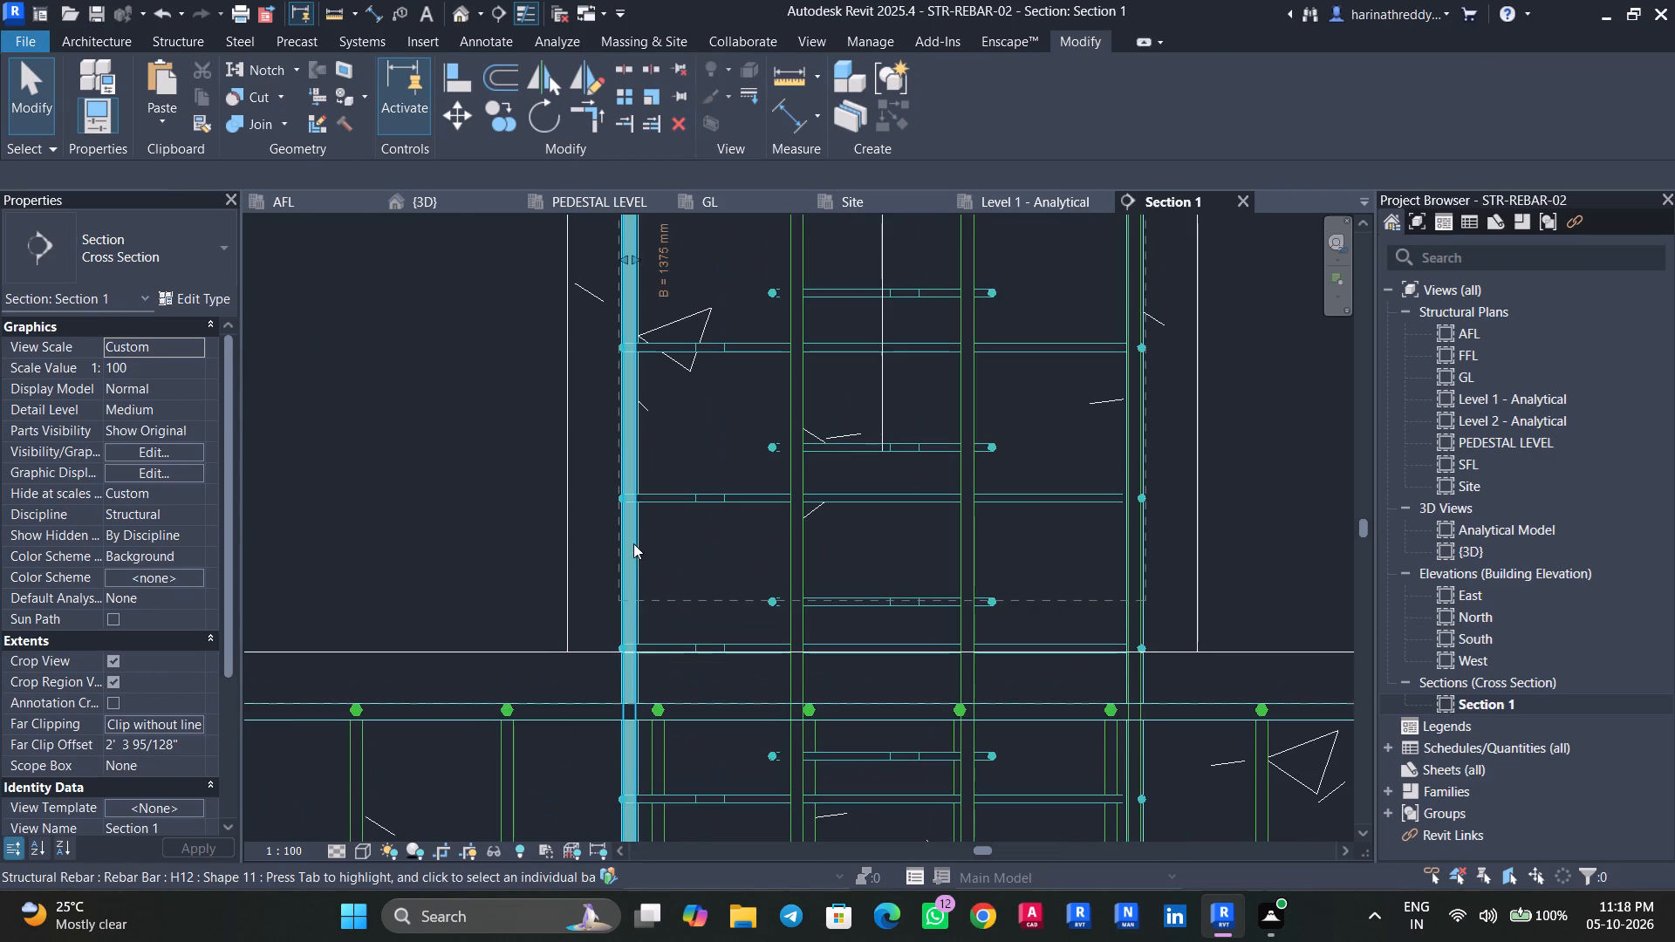
pyautogui.moveTo(682, 393); pyautogui.dragTo(744, 630, button='middle')
pyautogui.press('Escape')
pyautogui.press('Escape')
pyautogui.press('Escape')
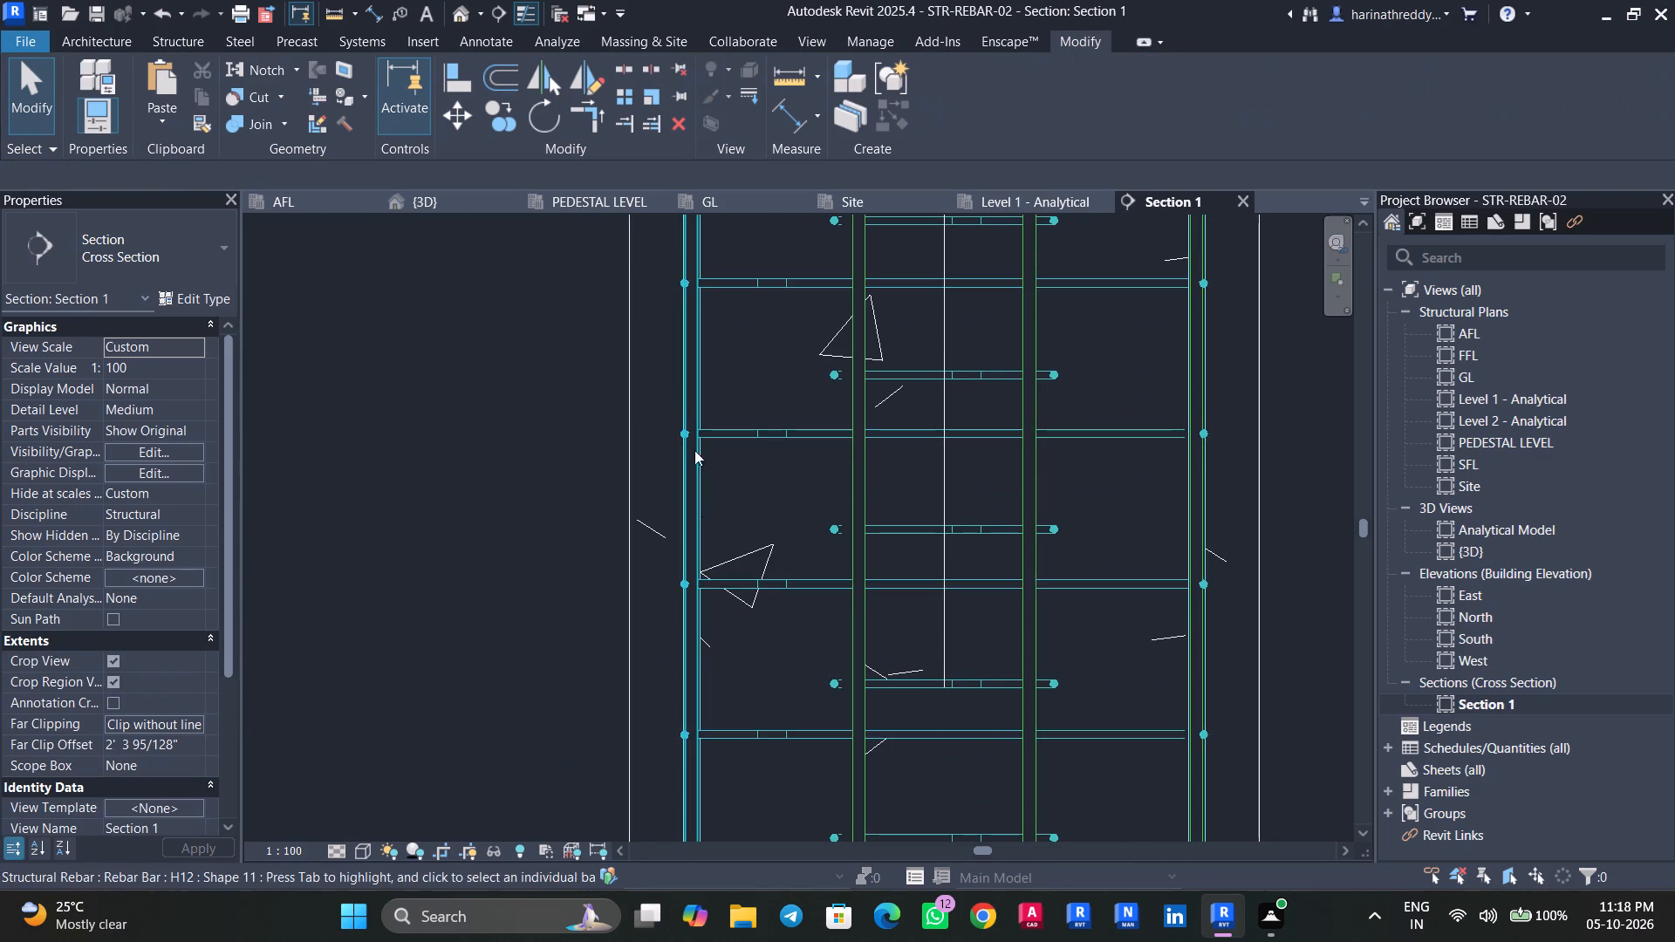
# Examine the pedestal cages in the 3D view, checking the vertical bars against the stirrups near the pedestal top.
pyautogui.click(464, 207)
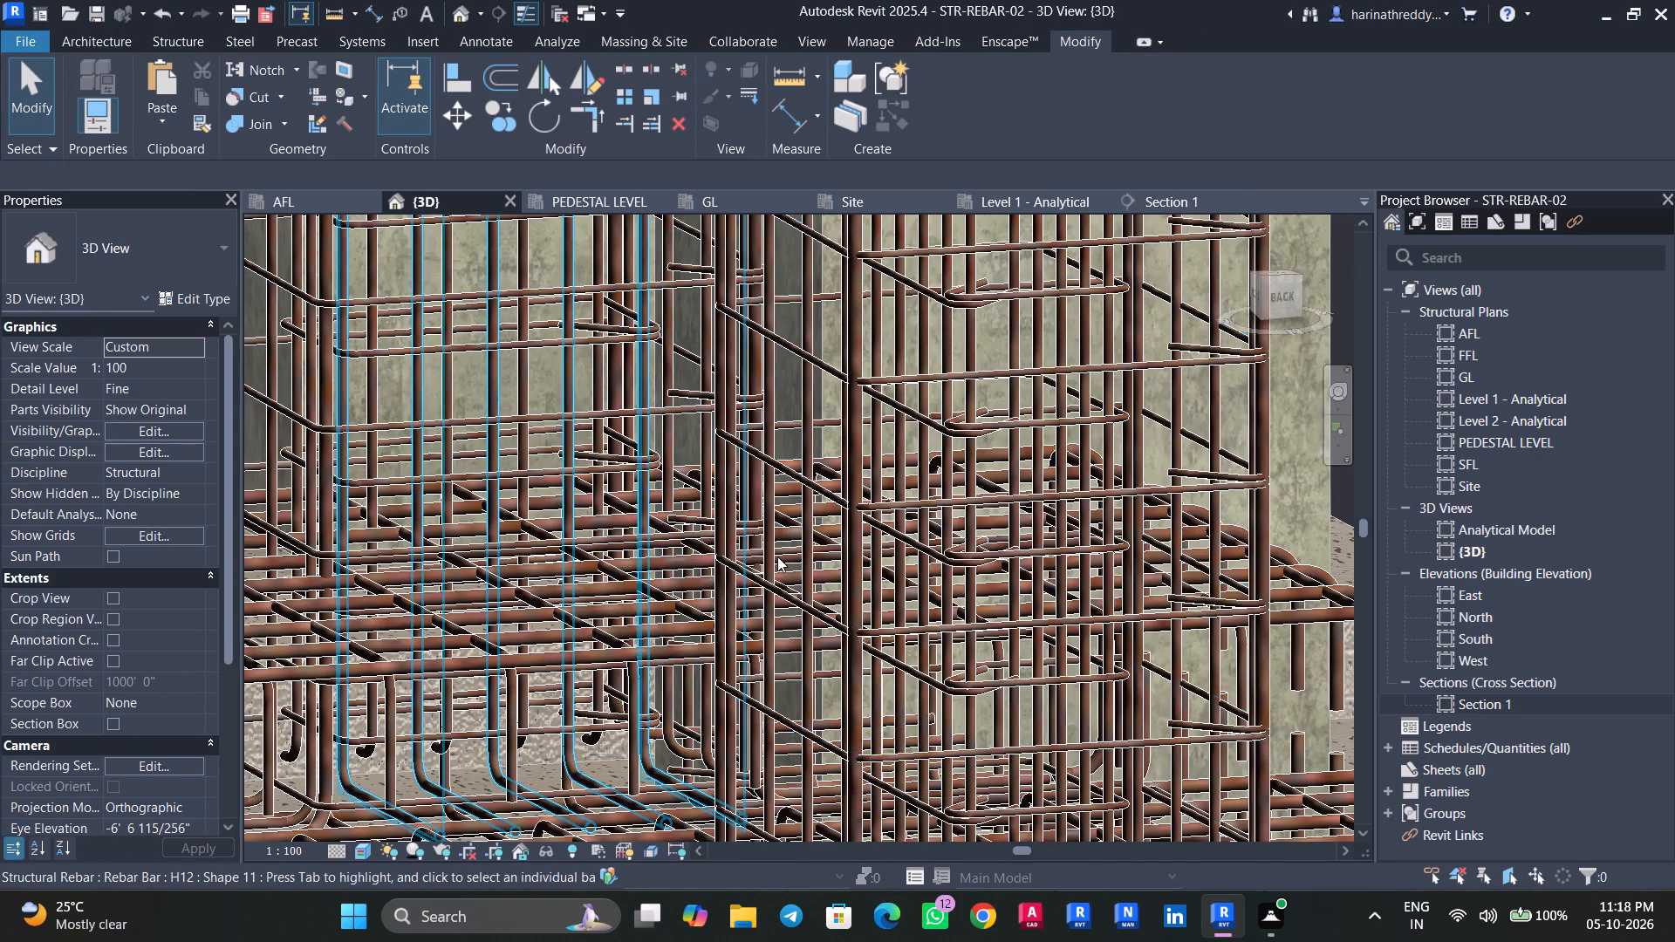
pyautogui.keyDown('shift'); pyautogui.moveTo(1299, 572); pyautogui.dragTo(1292, 638, button='middle'); pyautogui.keyUp('shift')
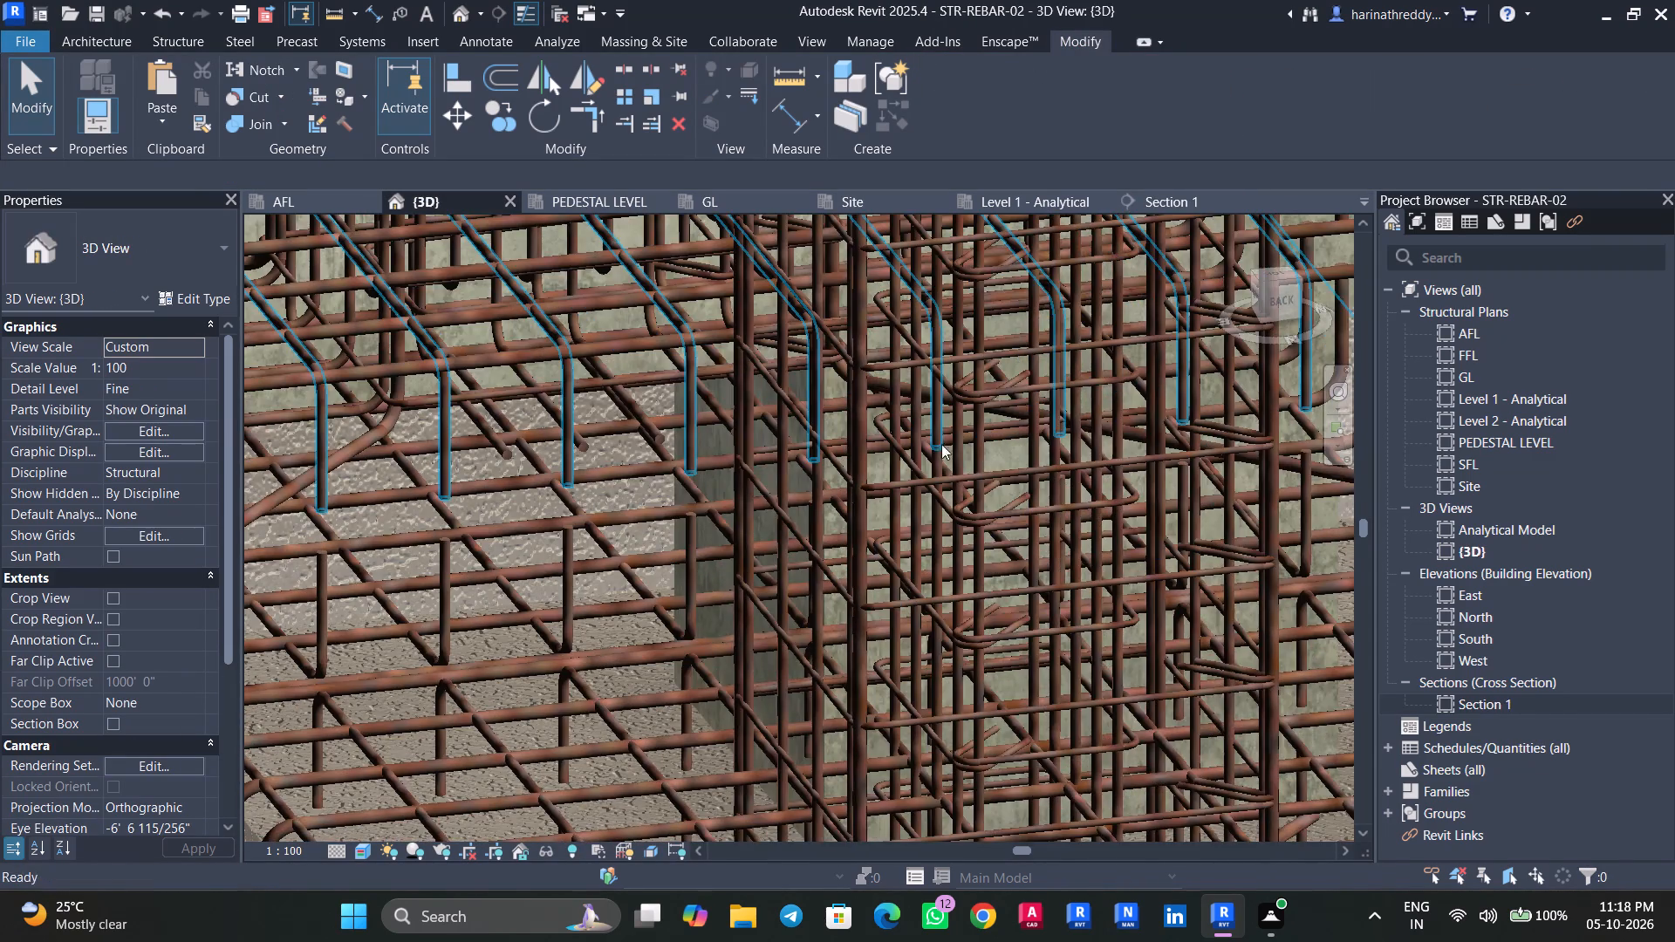
pyautogui.scroll(-9, 842, 431)
pyautogui.scroll(1, 842, 433)
pyautogui.scroll(-3, 842, 433)
pyautogui.keyDown('shift'); pyautogui.moveTo(591, 509); pyautogui.dragTo(717, 490, button='middle'); pyautogui.keyUp('shift')
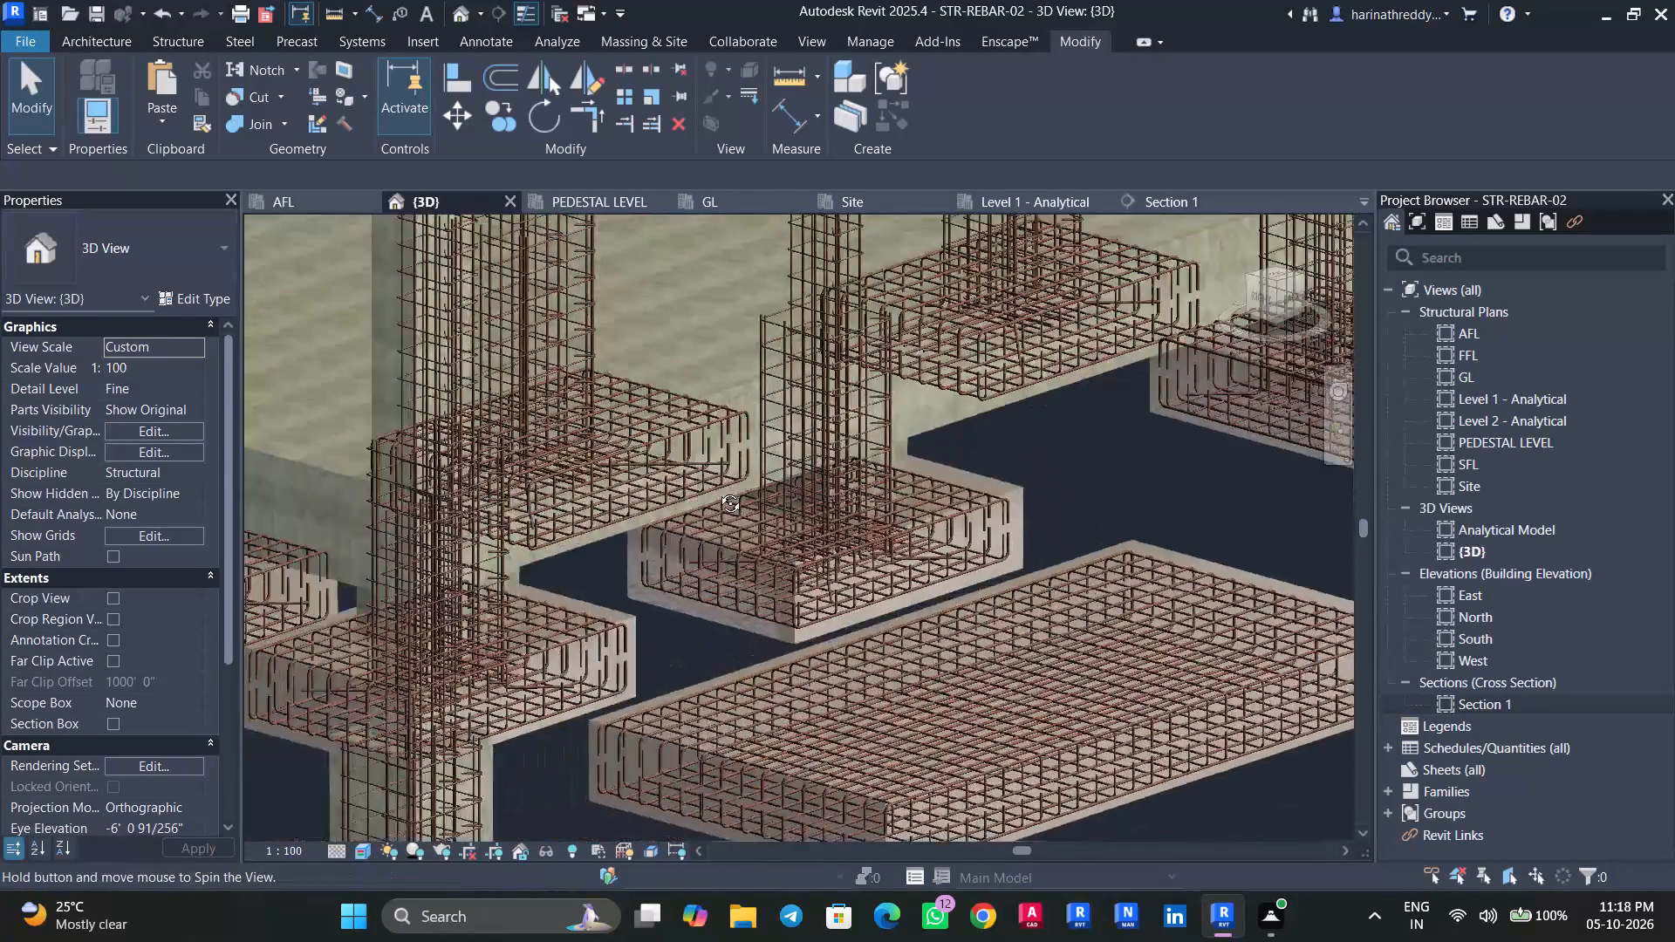
pyautogui.keyDown('shift'); pyautogui.moveTo(717, 490); pyautogui.dragTo(1053, 490, button='middle'); pyautogui.keyUp('shift')
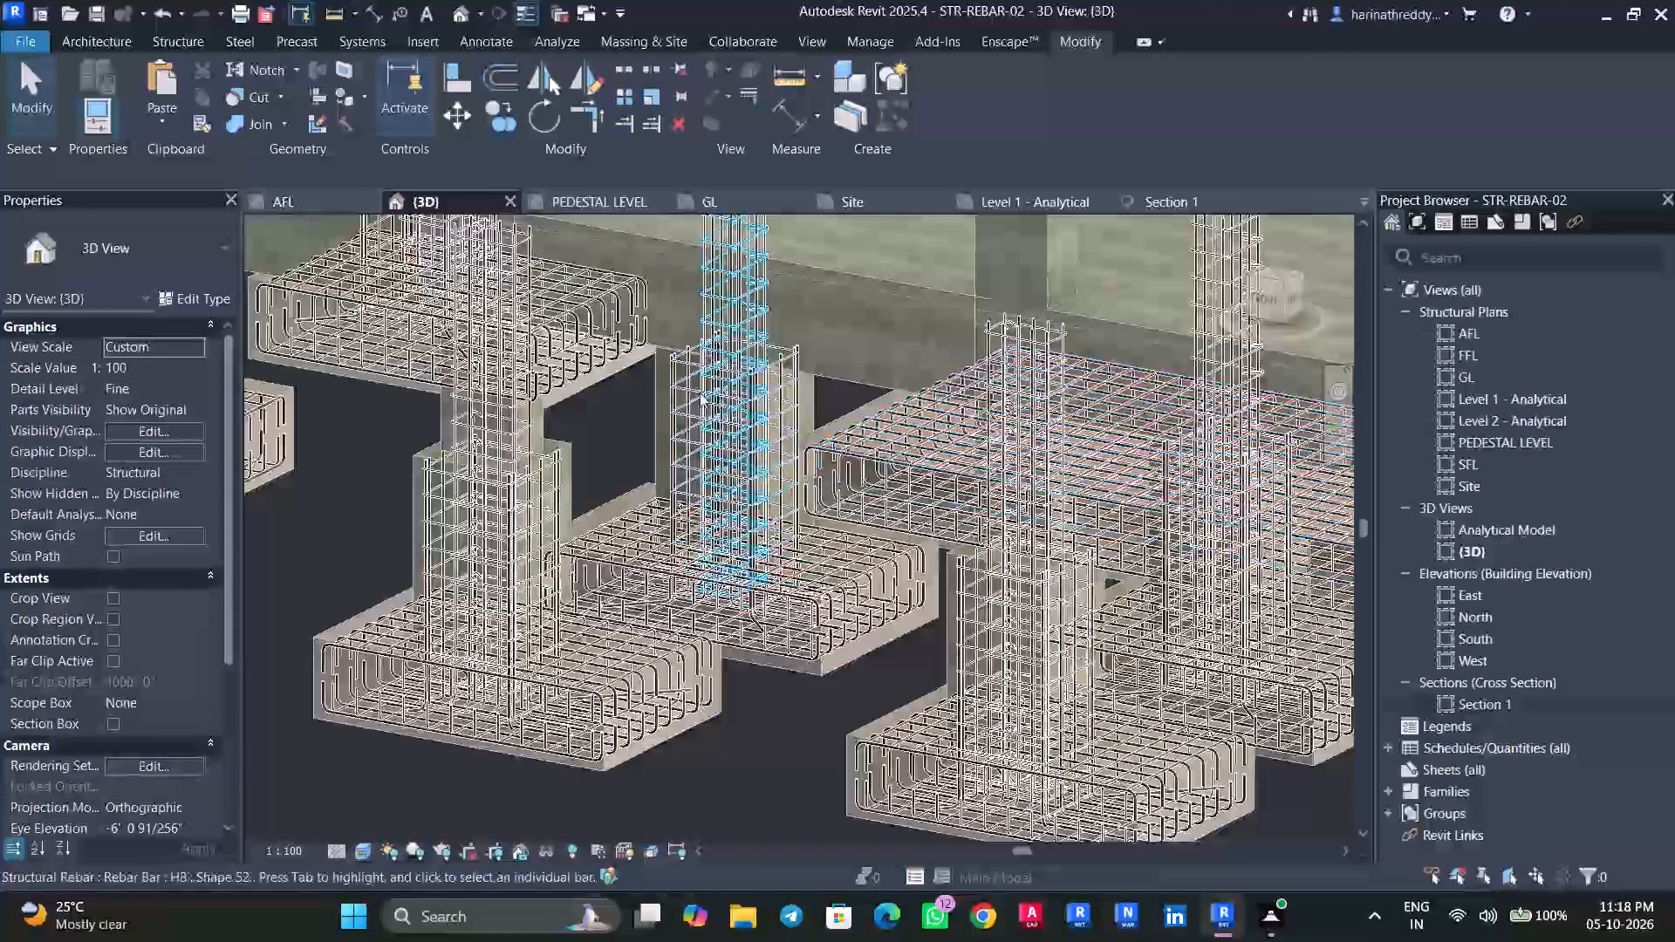
pyautogui.scroll(10, 663, 389)
pyautogui.moveTo(577, 392); pyautogui.dragTo(464, 523, button='middle')
pyautogui.scroll(1, 464, 524)
pyautogui.scroll(-1, 464, 524)
pyautogui.scroll(5, 519, 477)
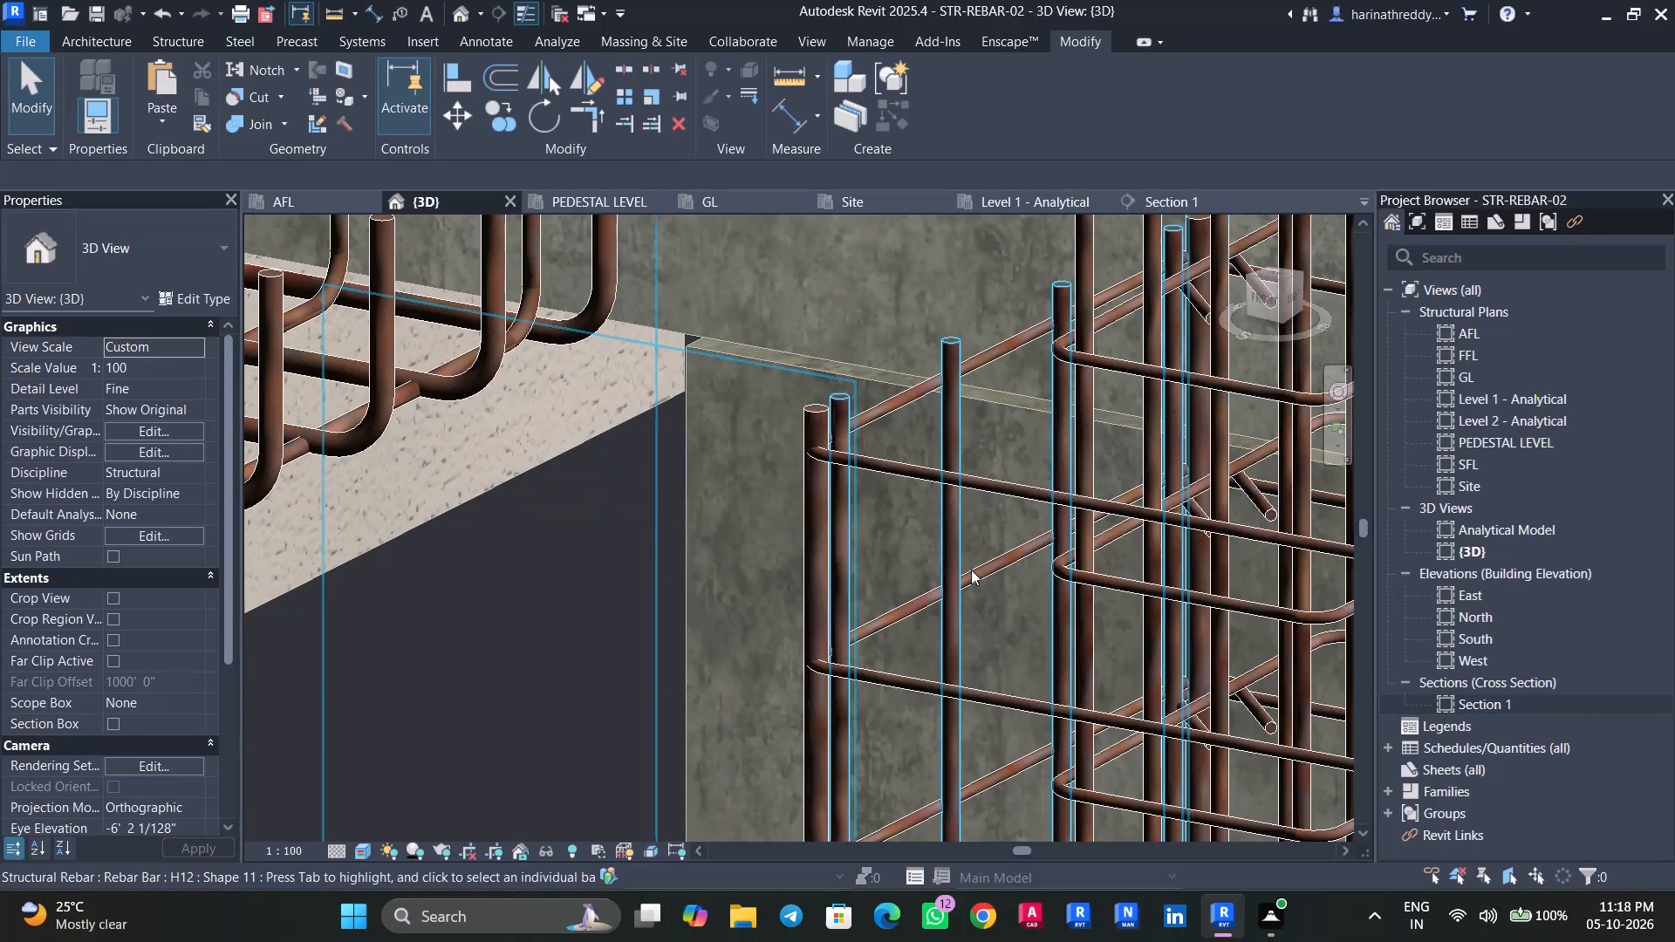
pyautogui.scroll(-12, 660, 446)
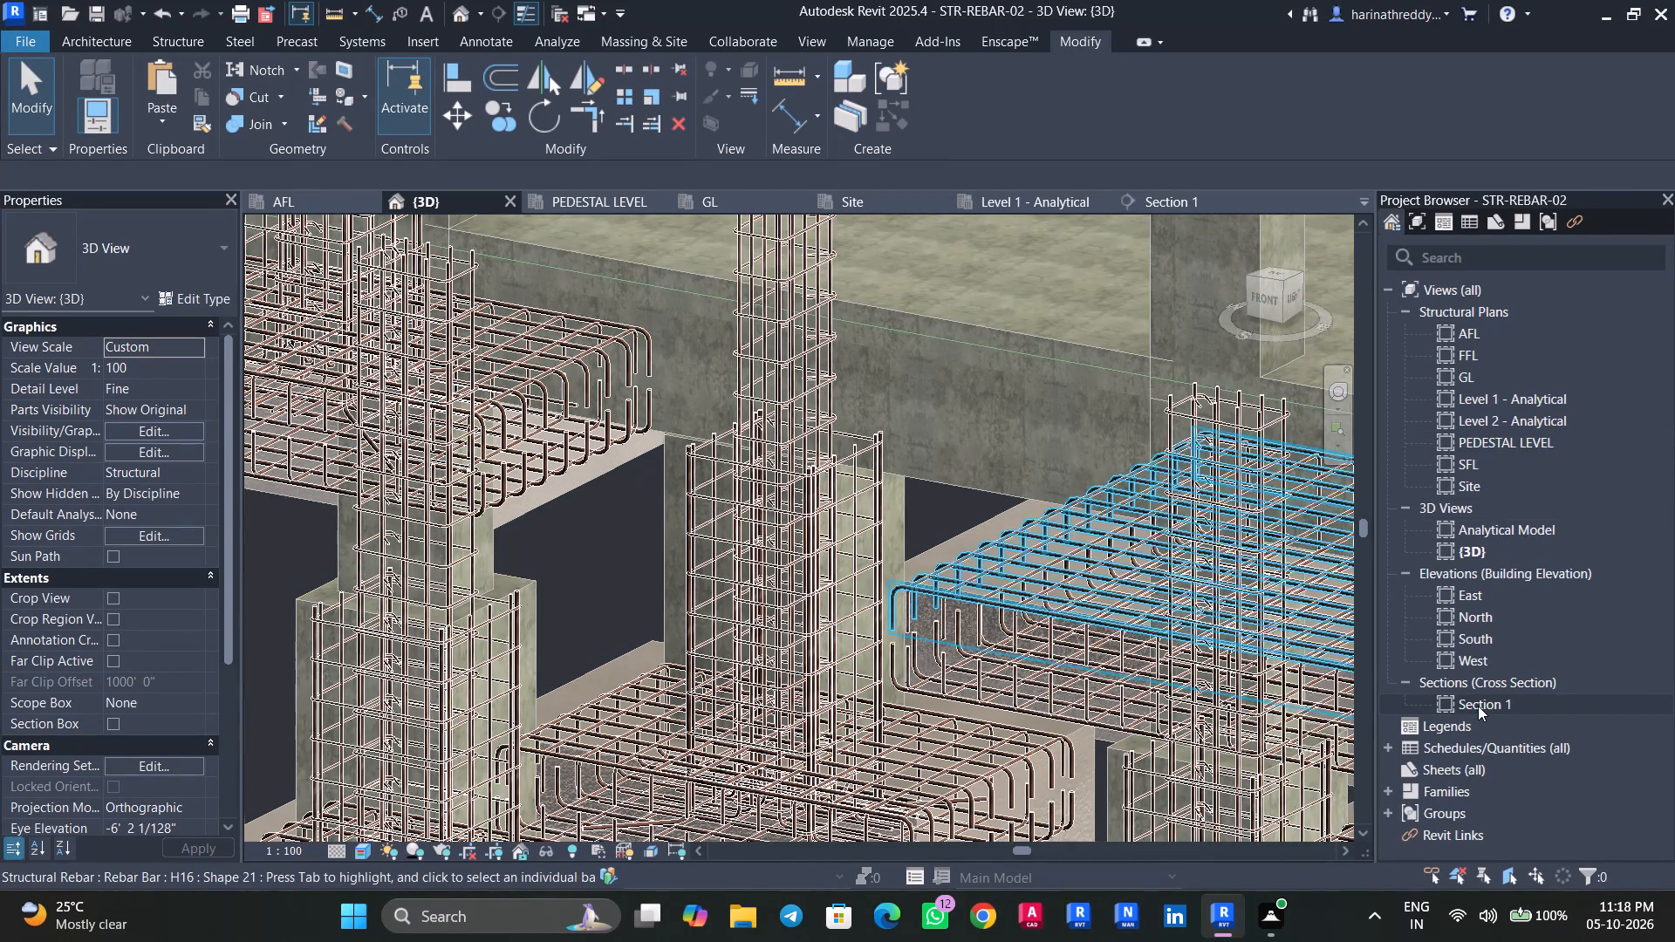
# In Section 1, shift the H12 bar set on the pedestal's left face slightly inward from the stirrup line.
pyautogui.doubleClick(1478, 709)
pyautogui.click(687, 488)
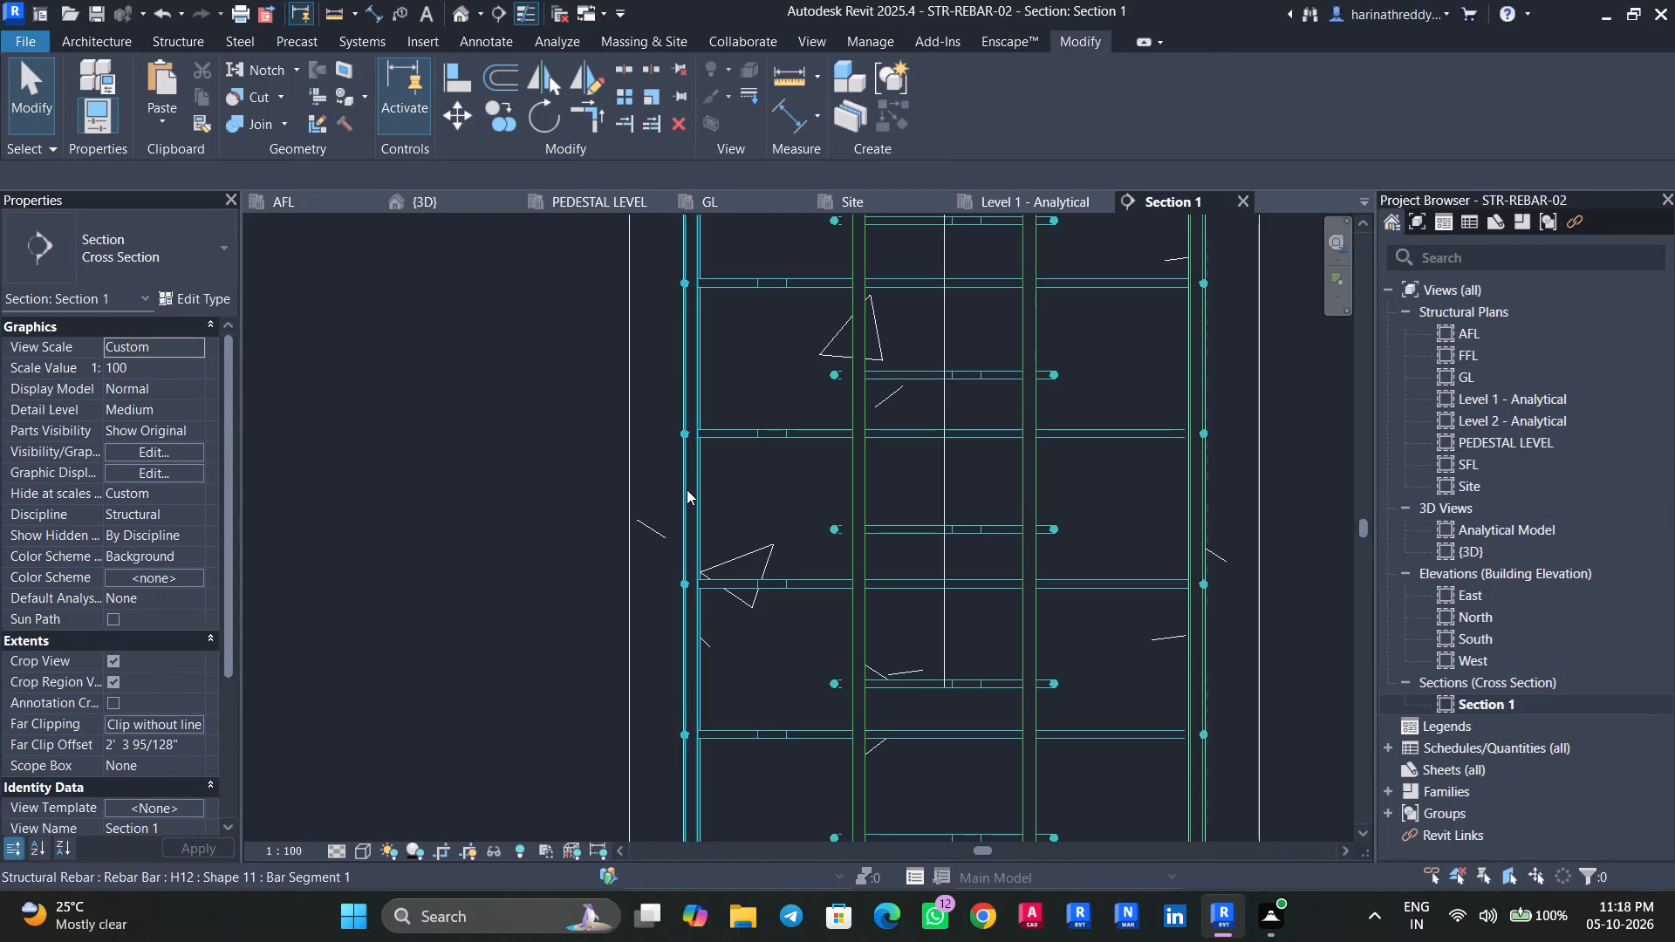
pyautogui.scroll(-1, 687, 489)
pyautogui.scroll(3, 687, 489)
pyautogui.write('SA')
pyautogui.scroll(-4, 699, 515)
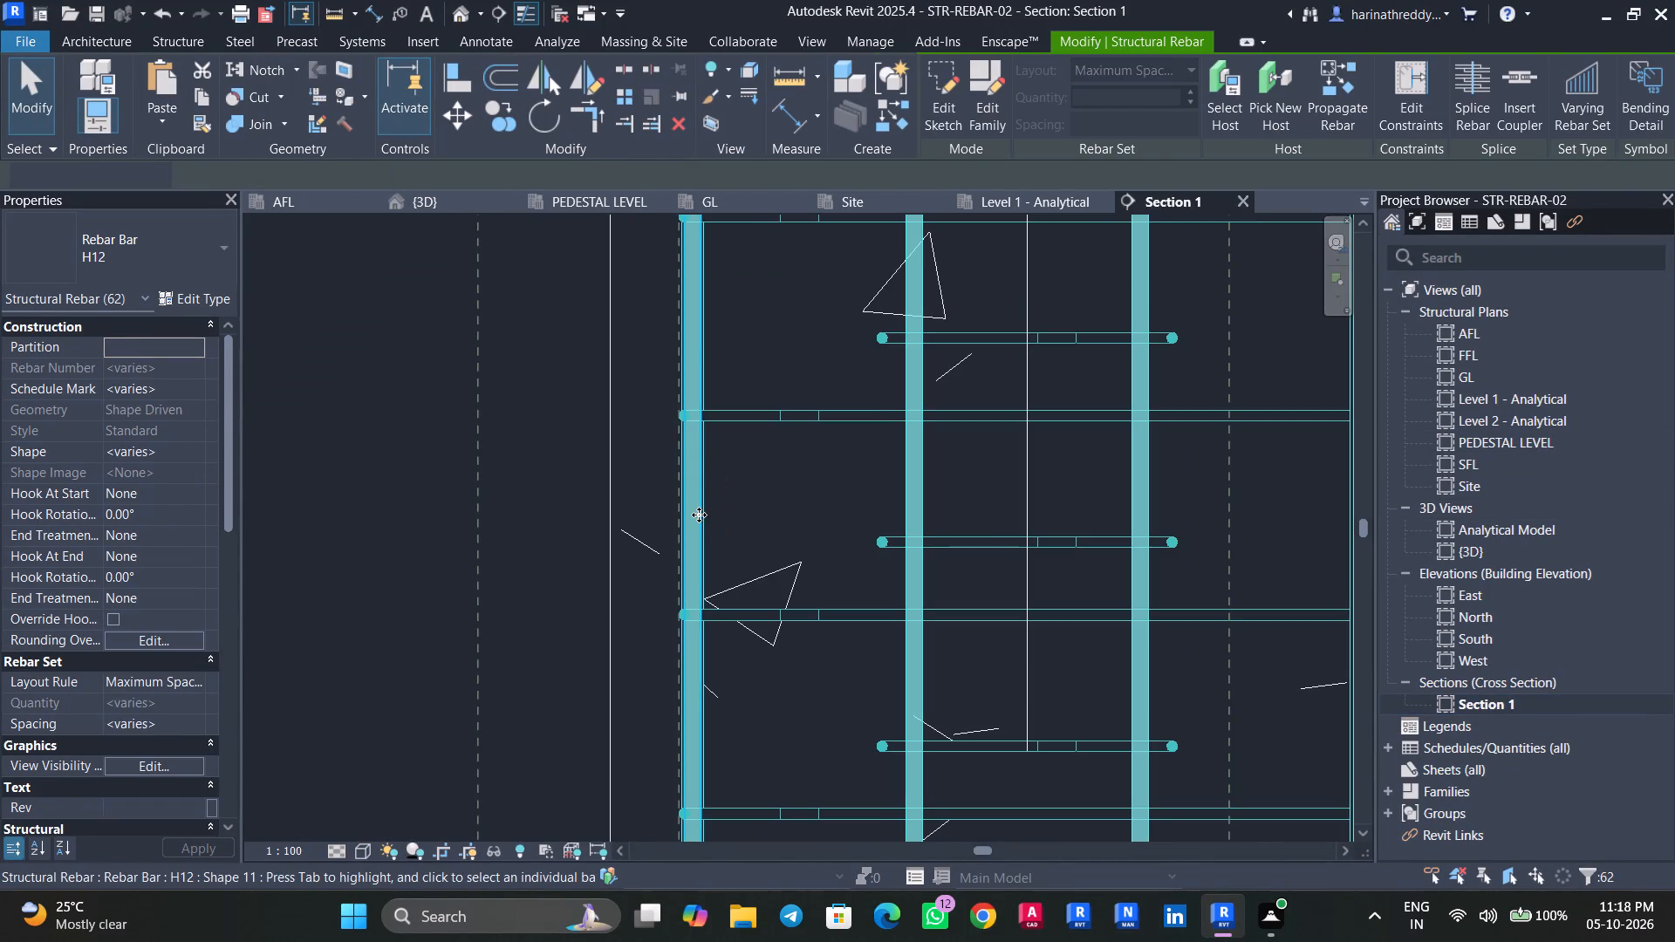
pyautogui.press('Escape')
pyautogui.click(700, 509)
pyautogui.click(702, 503)
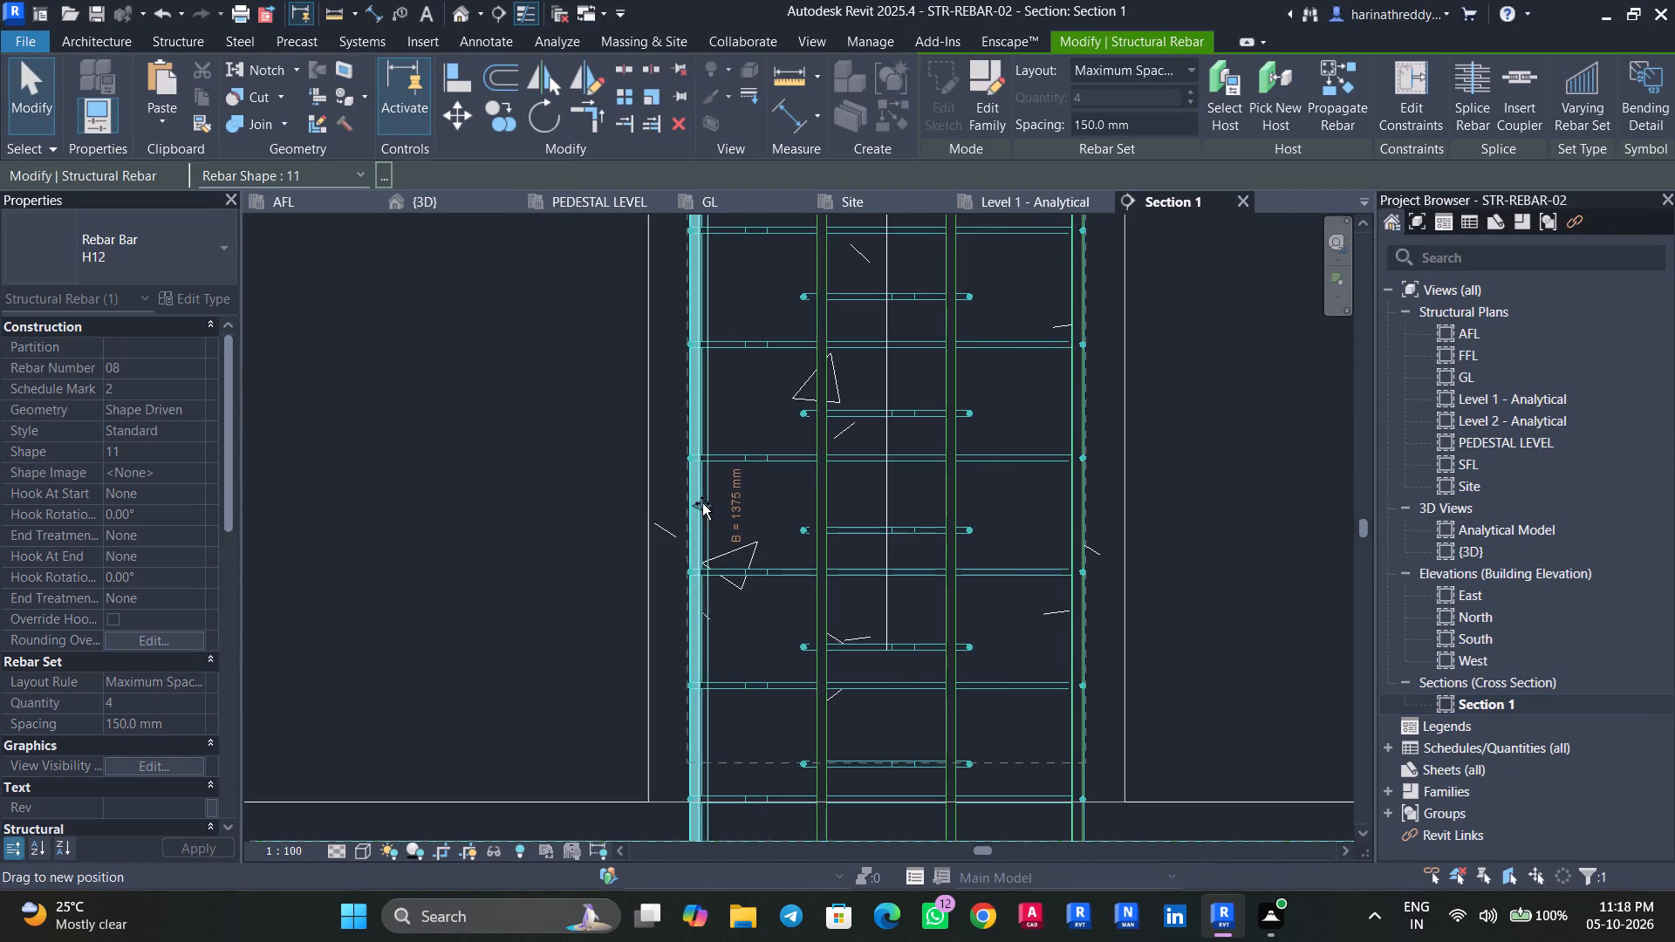
pyautogui.click(698, 503)
pyautogui.scroll(5, 701, 502)
pyautogui.press('Escape')
pyautogui.press('Escape')
# Shift the H12 bar set on the pedestal's right face slightly inward from the stirrup line.
pyautogui.scroll(-1, 766, 520)
pyautogui.moveTo(766, 520); pyautogui.dragTo(561, 547, button='middle')
pyautogui.click(1152, 526)
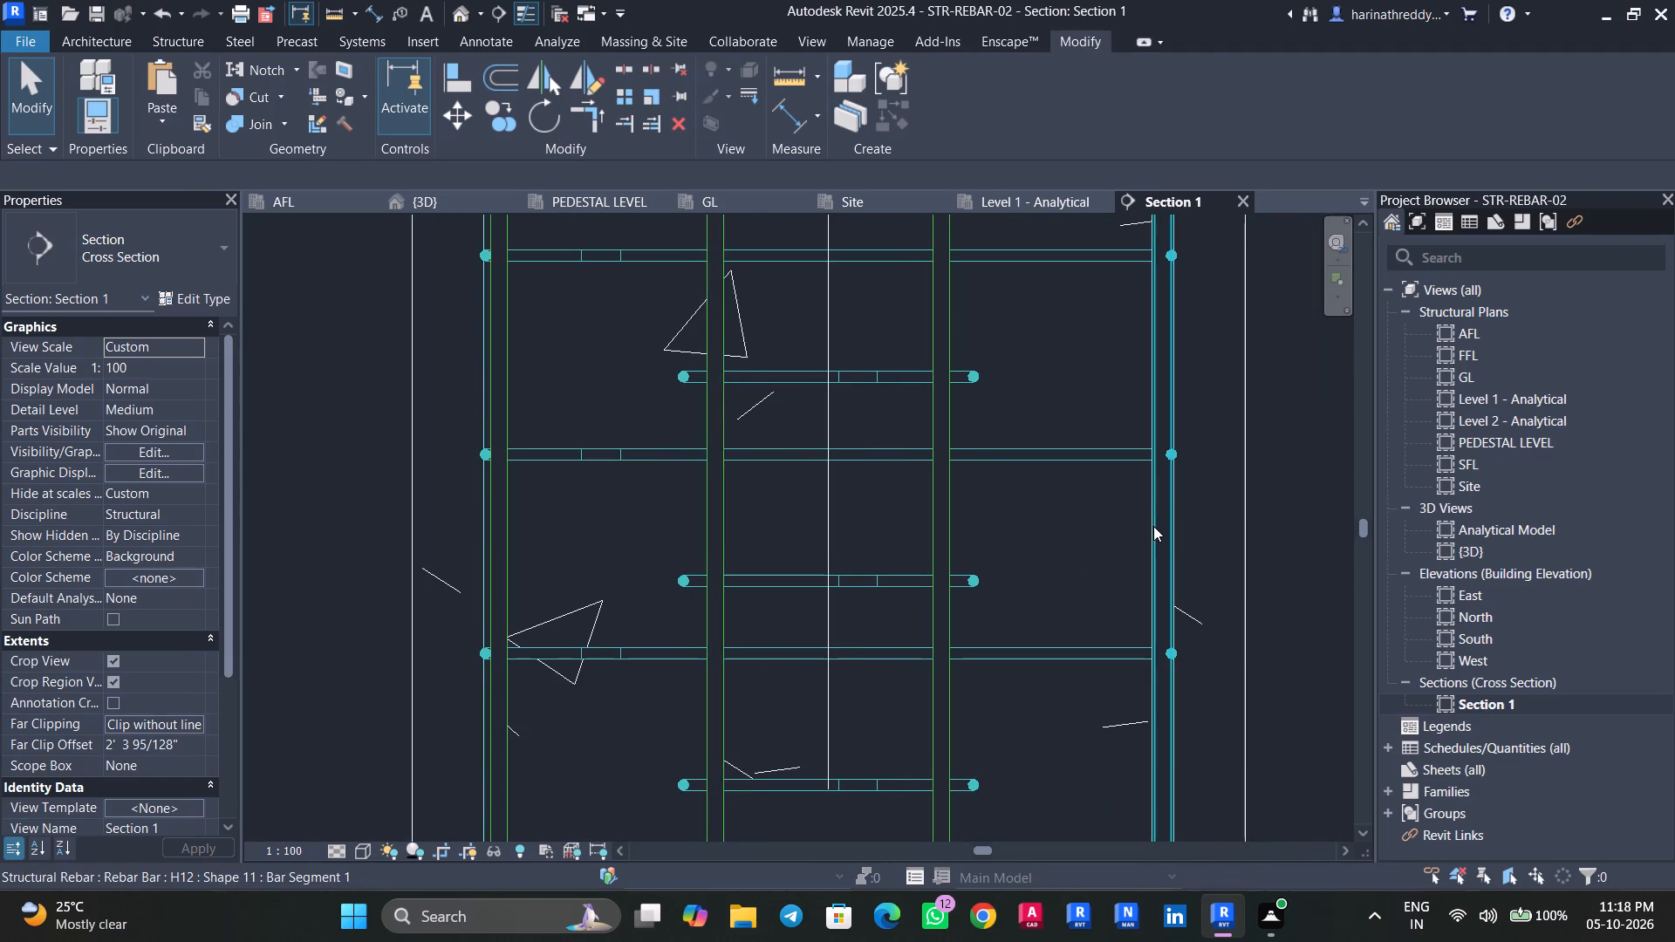
pyautogui.click(1158, 534)
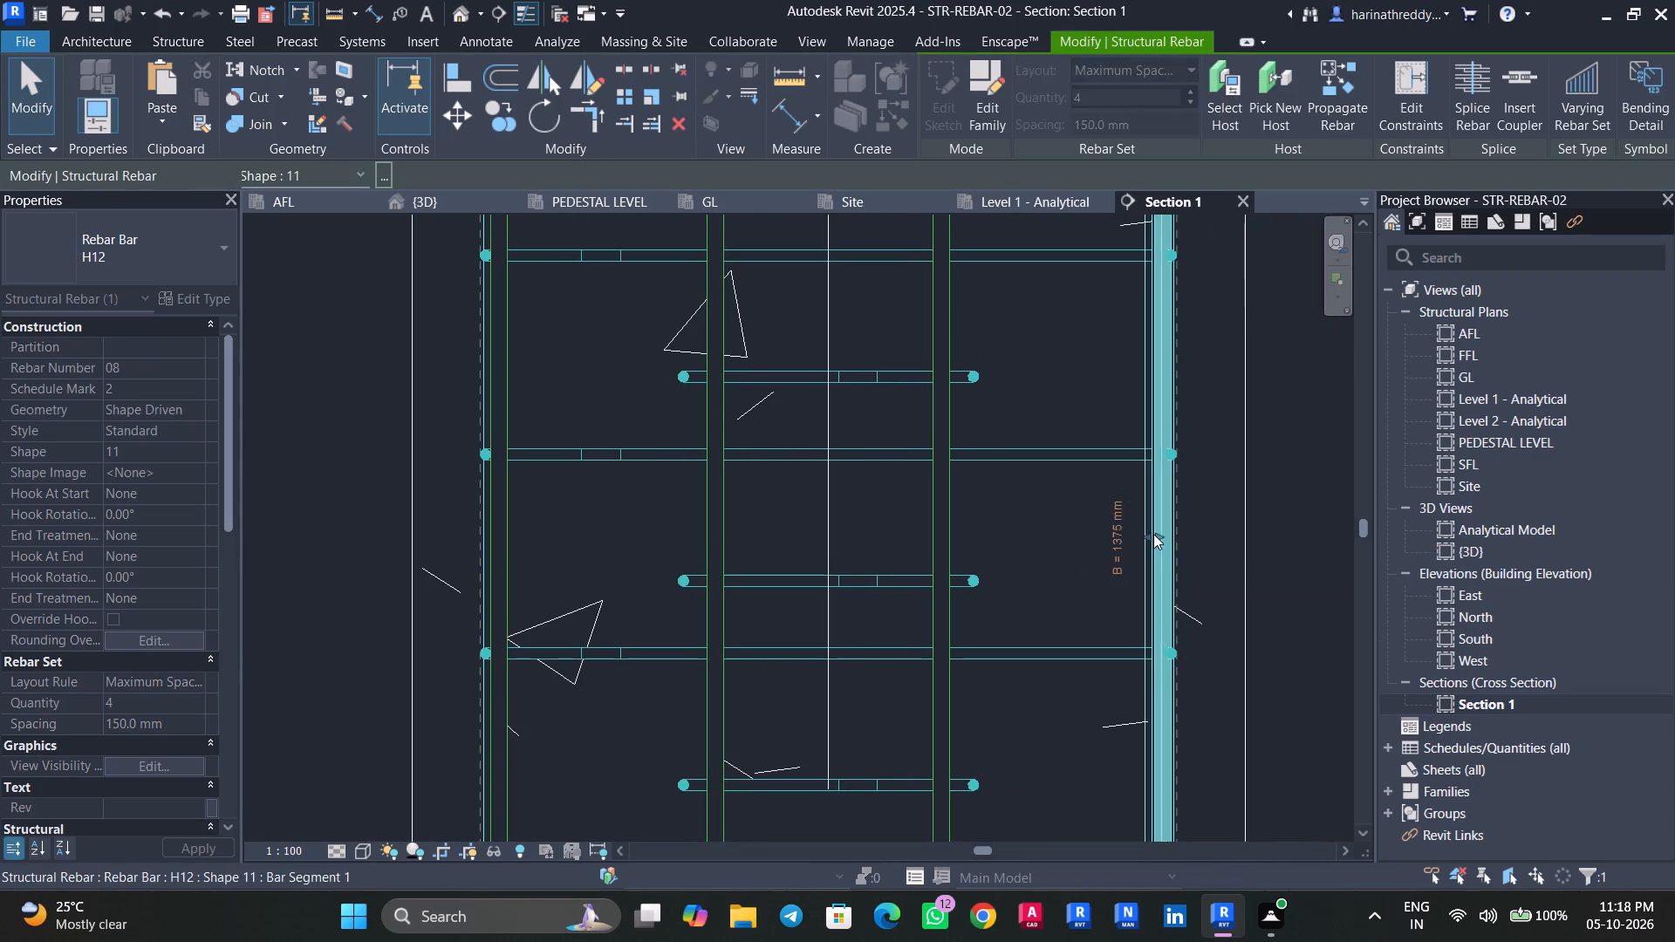
pyautogui.press('Escape')
pyautogui.press('Escape')
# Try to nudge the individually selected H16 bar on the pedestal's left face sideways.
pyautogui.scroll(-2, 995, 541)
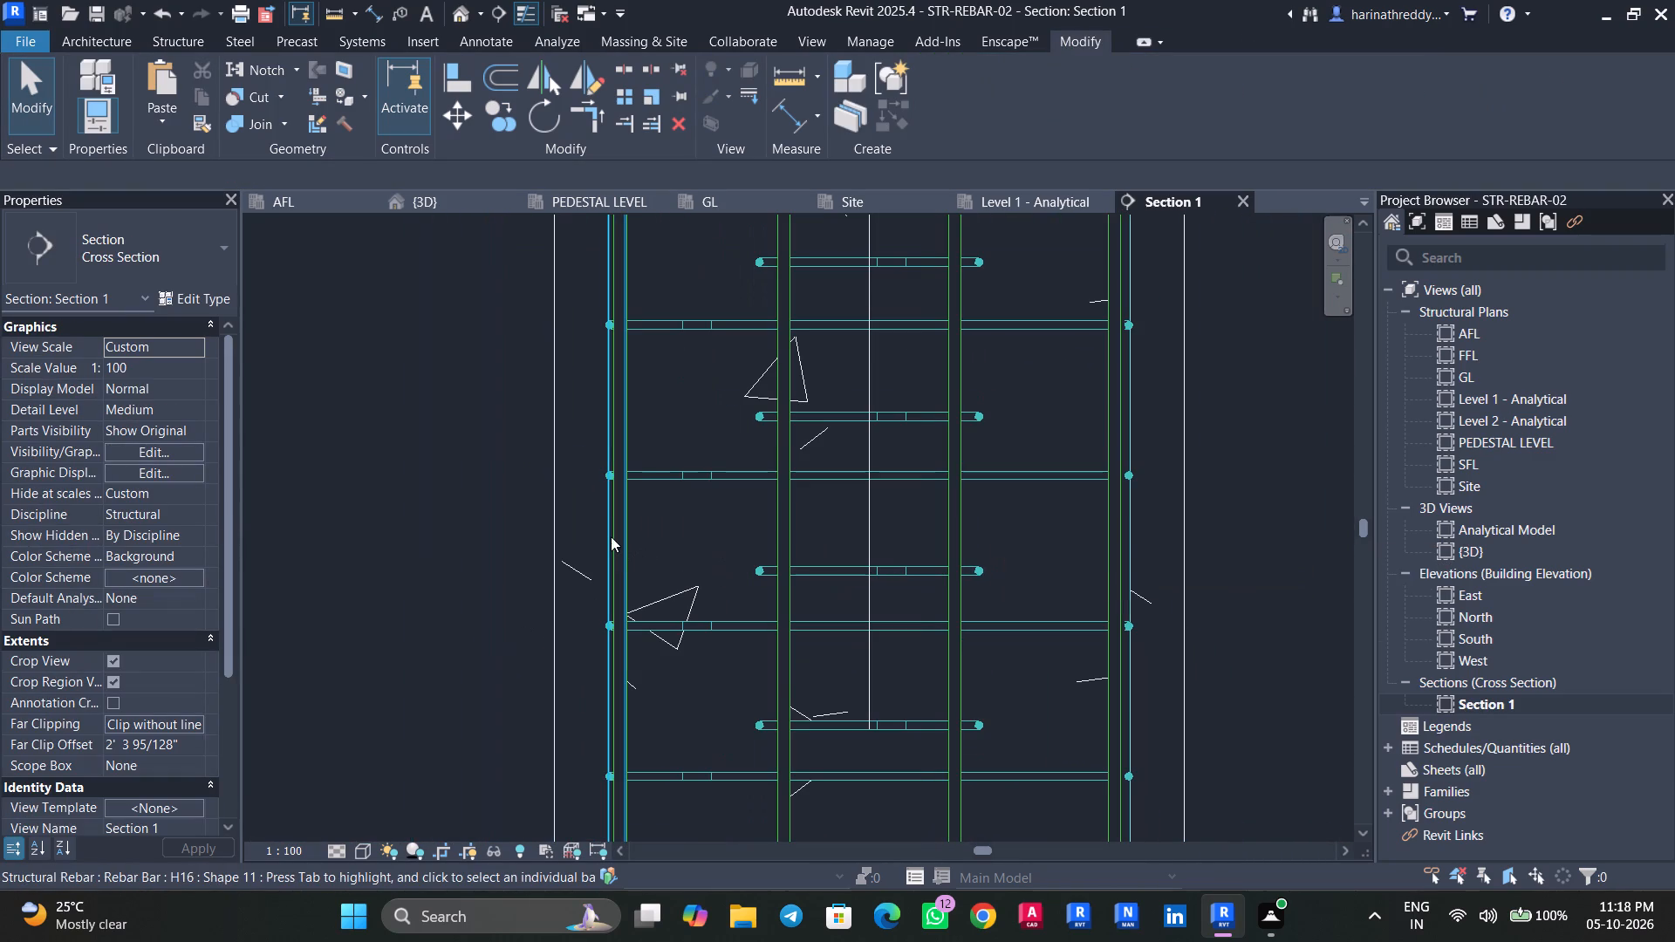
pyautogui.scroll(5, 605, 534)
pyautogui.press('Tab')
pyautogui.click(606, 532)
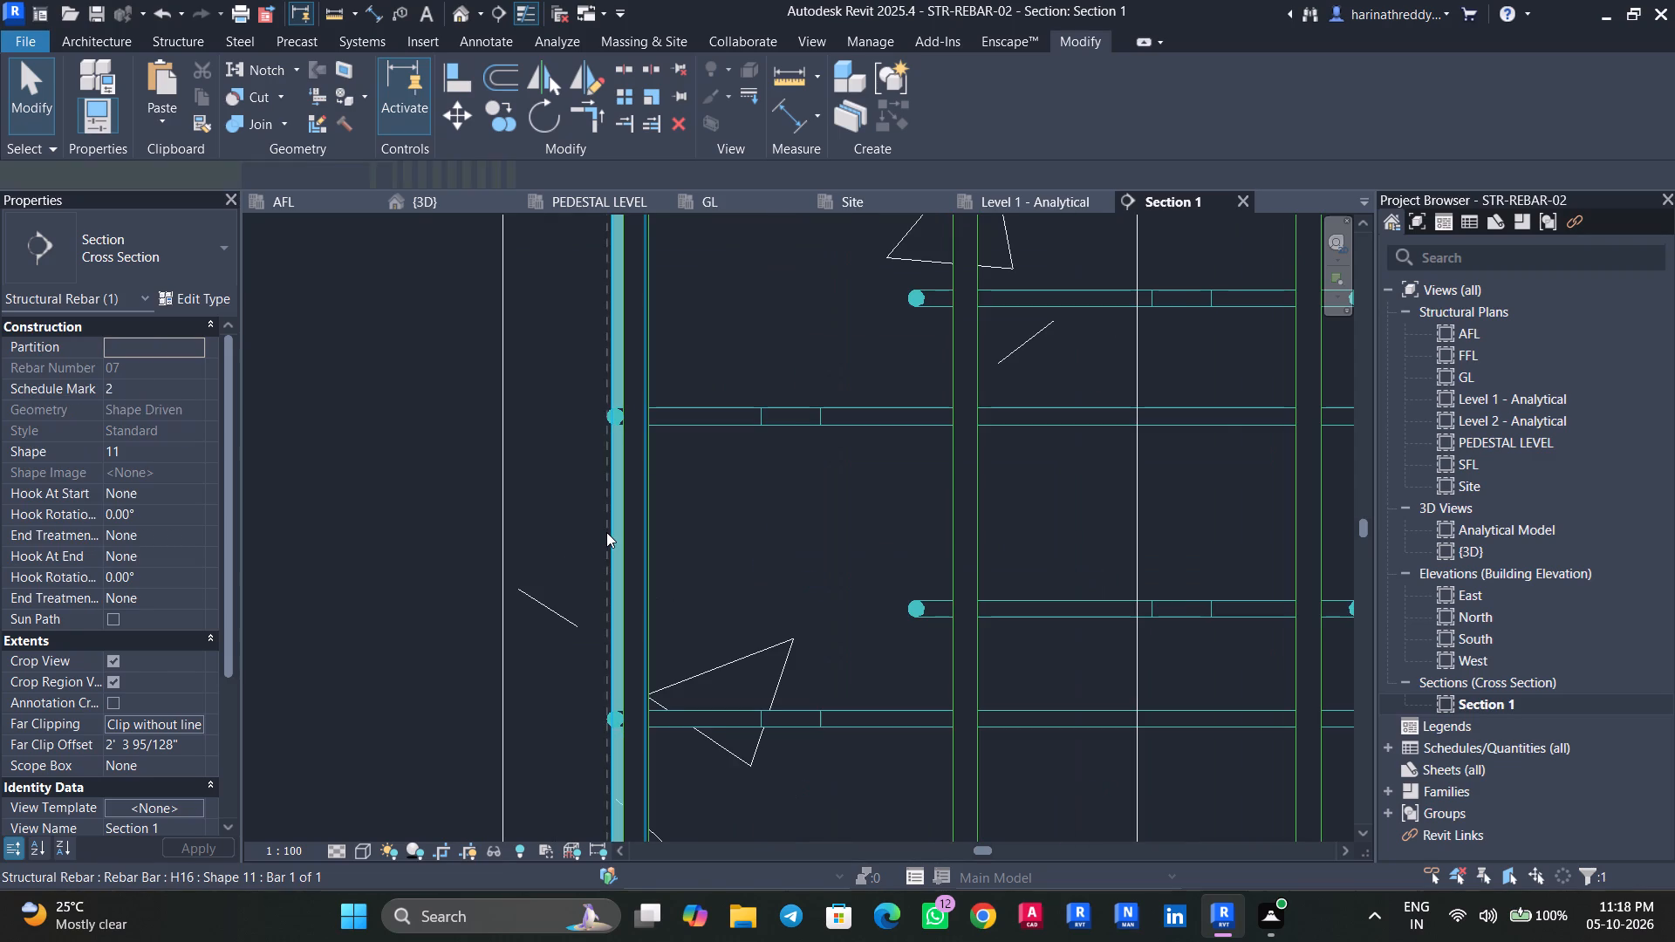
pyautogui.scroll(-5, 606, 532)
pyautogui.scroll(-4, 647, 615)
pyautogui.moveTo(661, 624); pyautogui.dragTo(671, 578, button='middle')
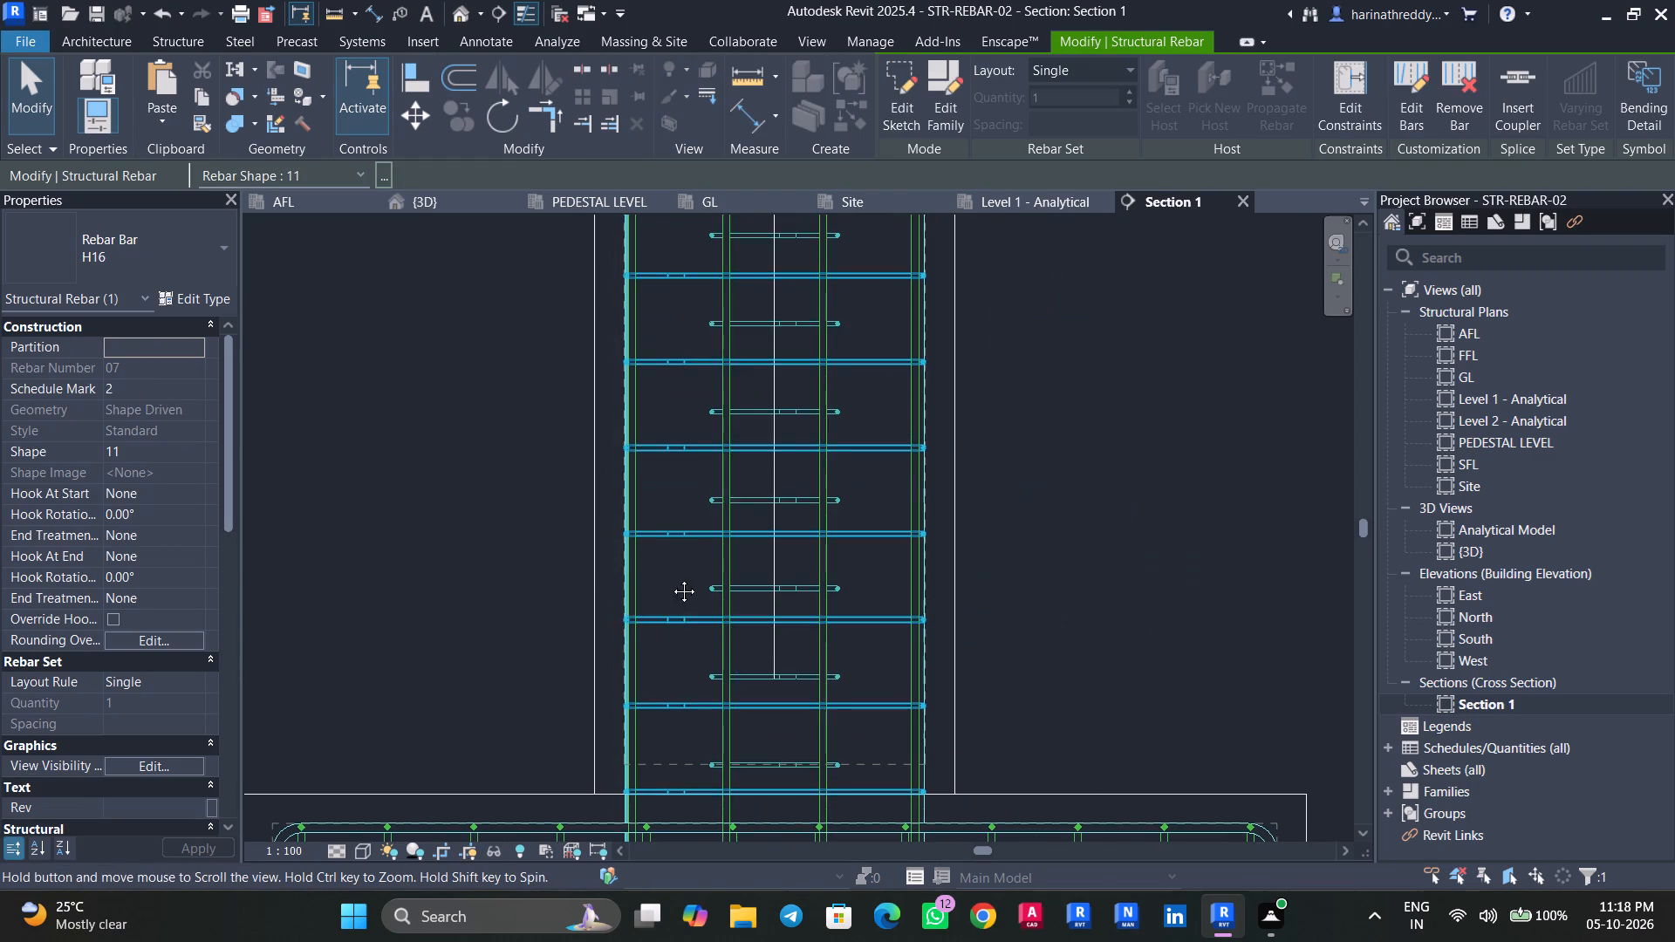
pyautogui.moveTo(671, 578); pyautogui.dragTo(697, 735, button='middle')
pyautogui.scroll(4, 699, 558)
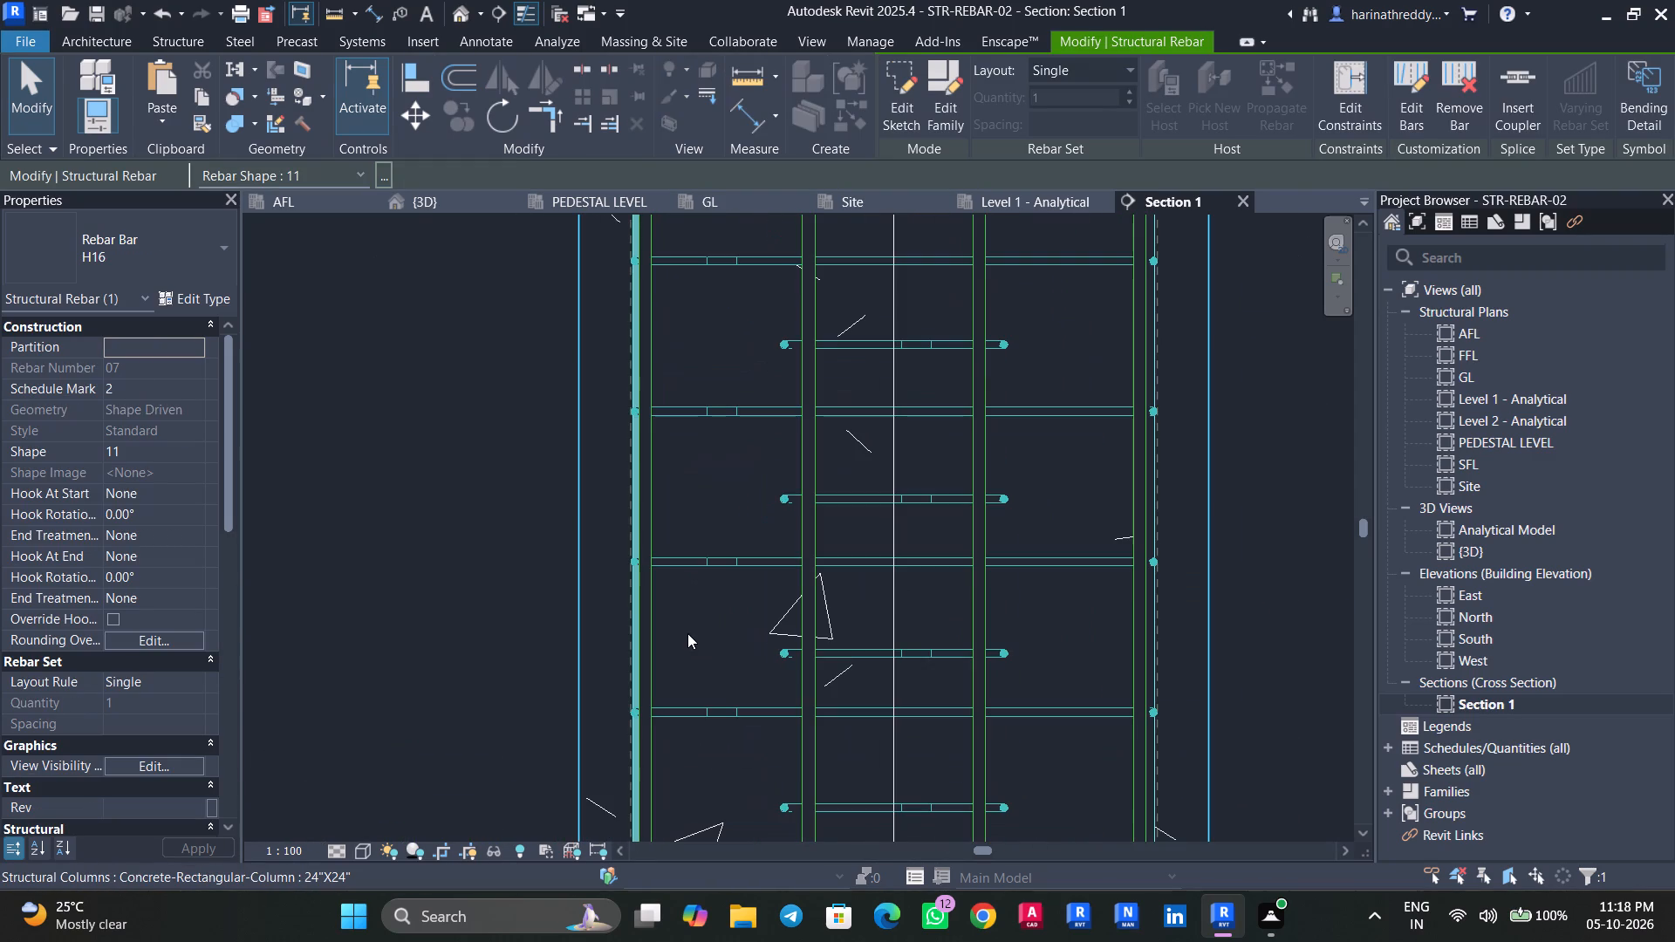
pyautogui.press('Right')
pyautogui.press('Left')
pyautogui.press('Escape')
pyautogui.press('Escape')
# Nudge the whole H16 rebar element on the pedestal's left face inward to the right by one increment.
pyautogui.scroll(5, 625, 626)
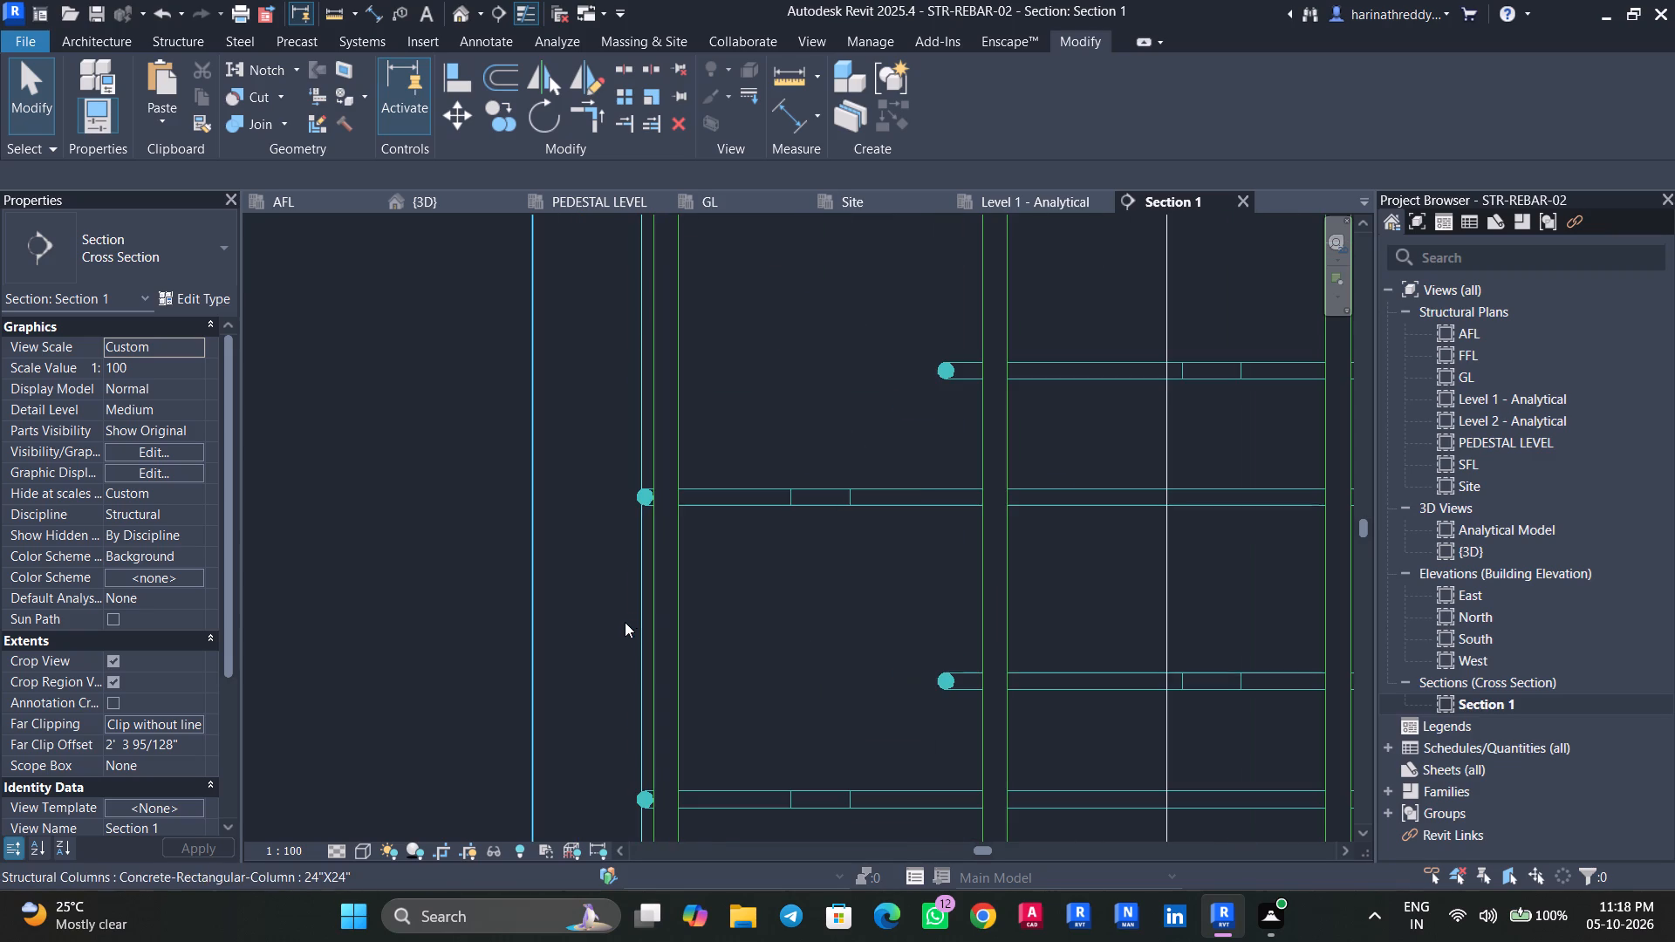
pyautogui.click(637, 608)
pyautogui.press('Right')
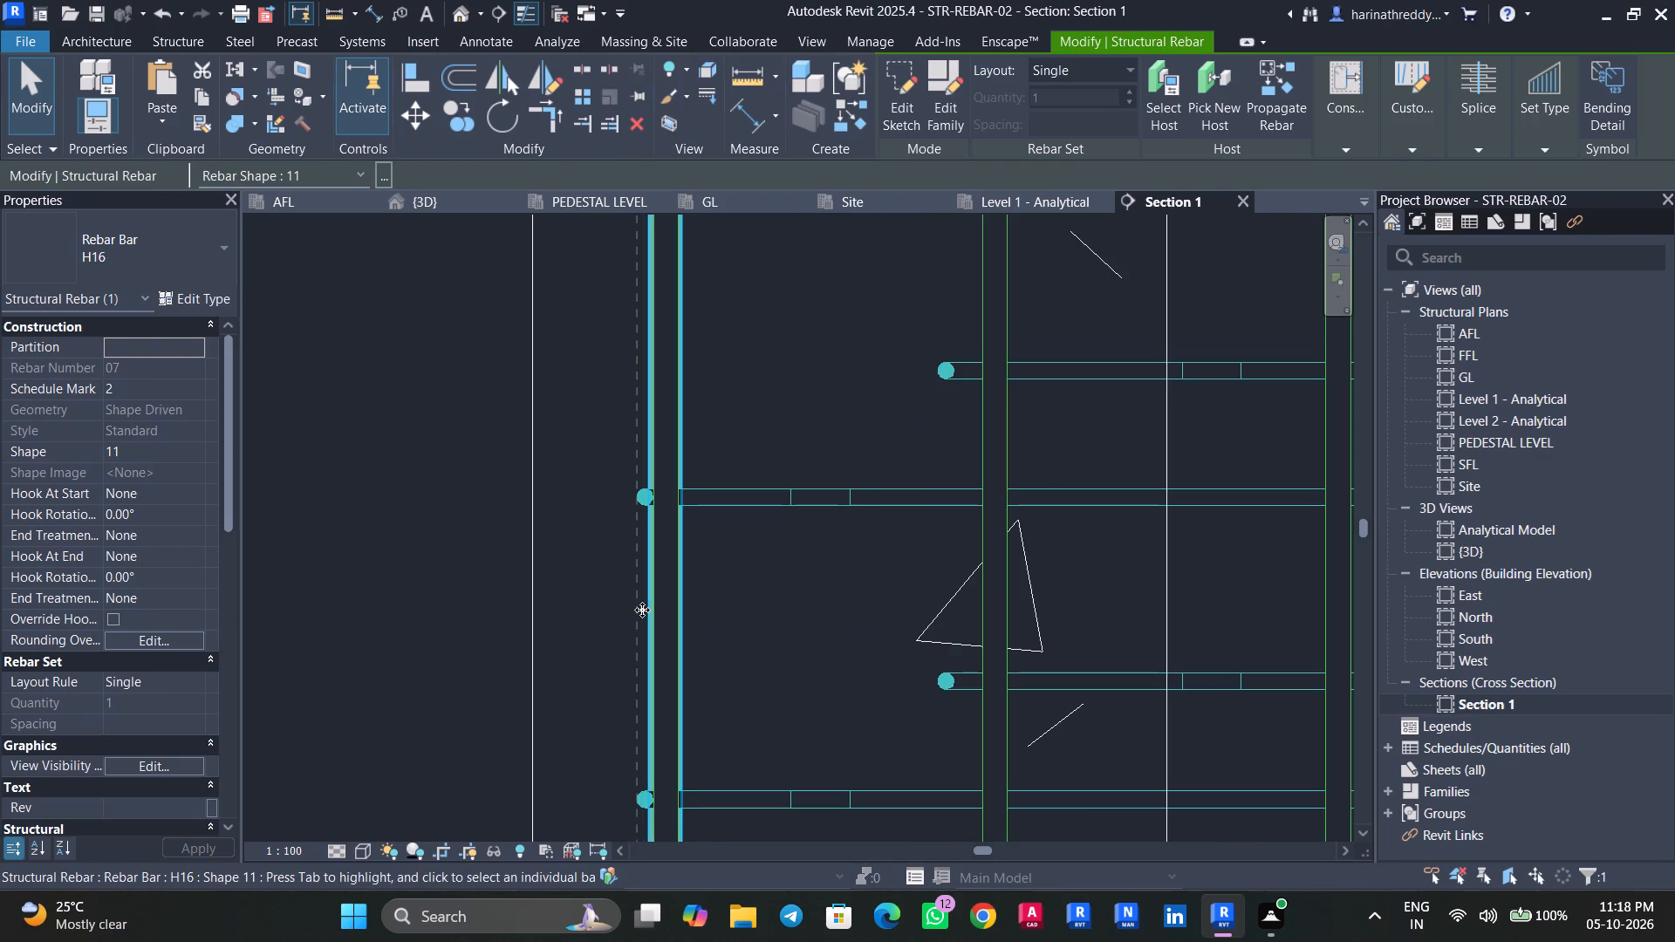
pyautogui.press('Escape')
# Nudge the H16 bar on the pedestal's right face inward to the left by two increments.
pyautogui.scroll(-4, 865, 604)
pyautogui.moveTo(863, 604); pyautogui.dragTo(485, 659, button='middle')
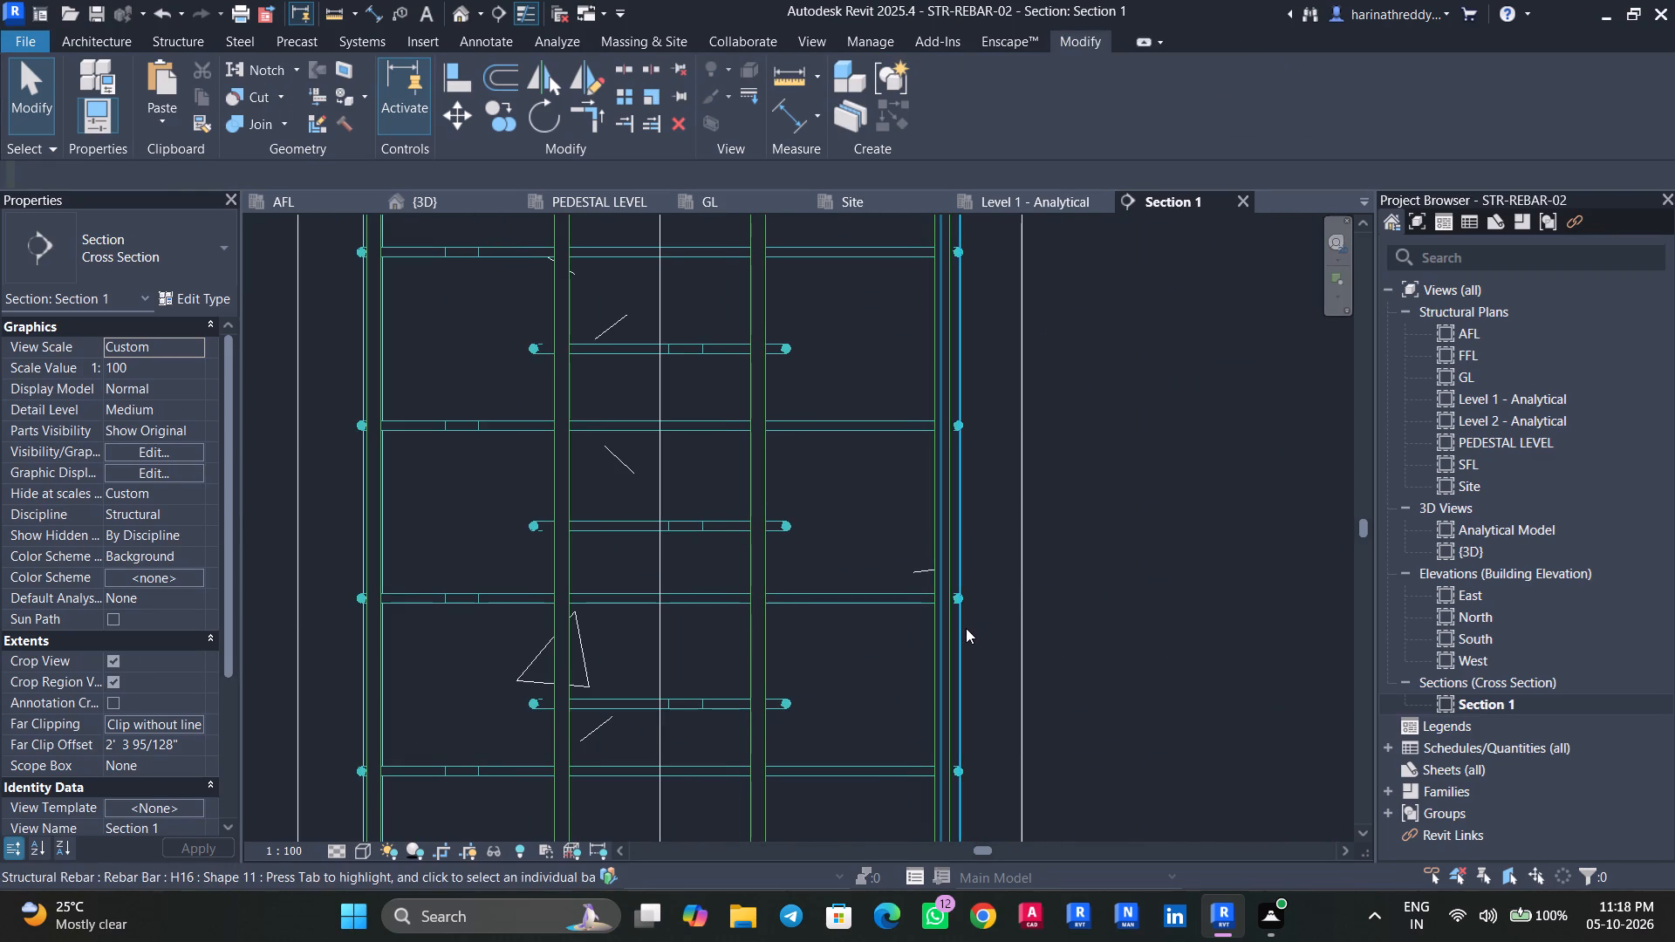
pyautogui.click(964, 628)
pyautogui.press('Left')
pyautogui.press('Escape')
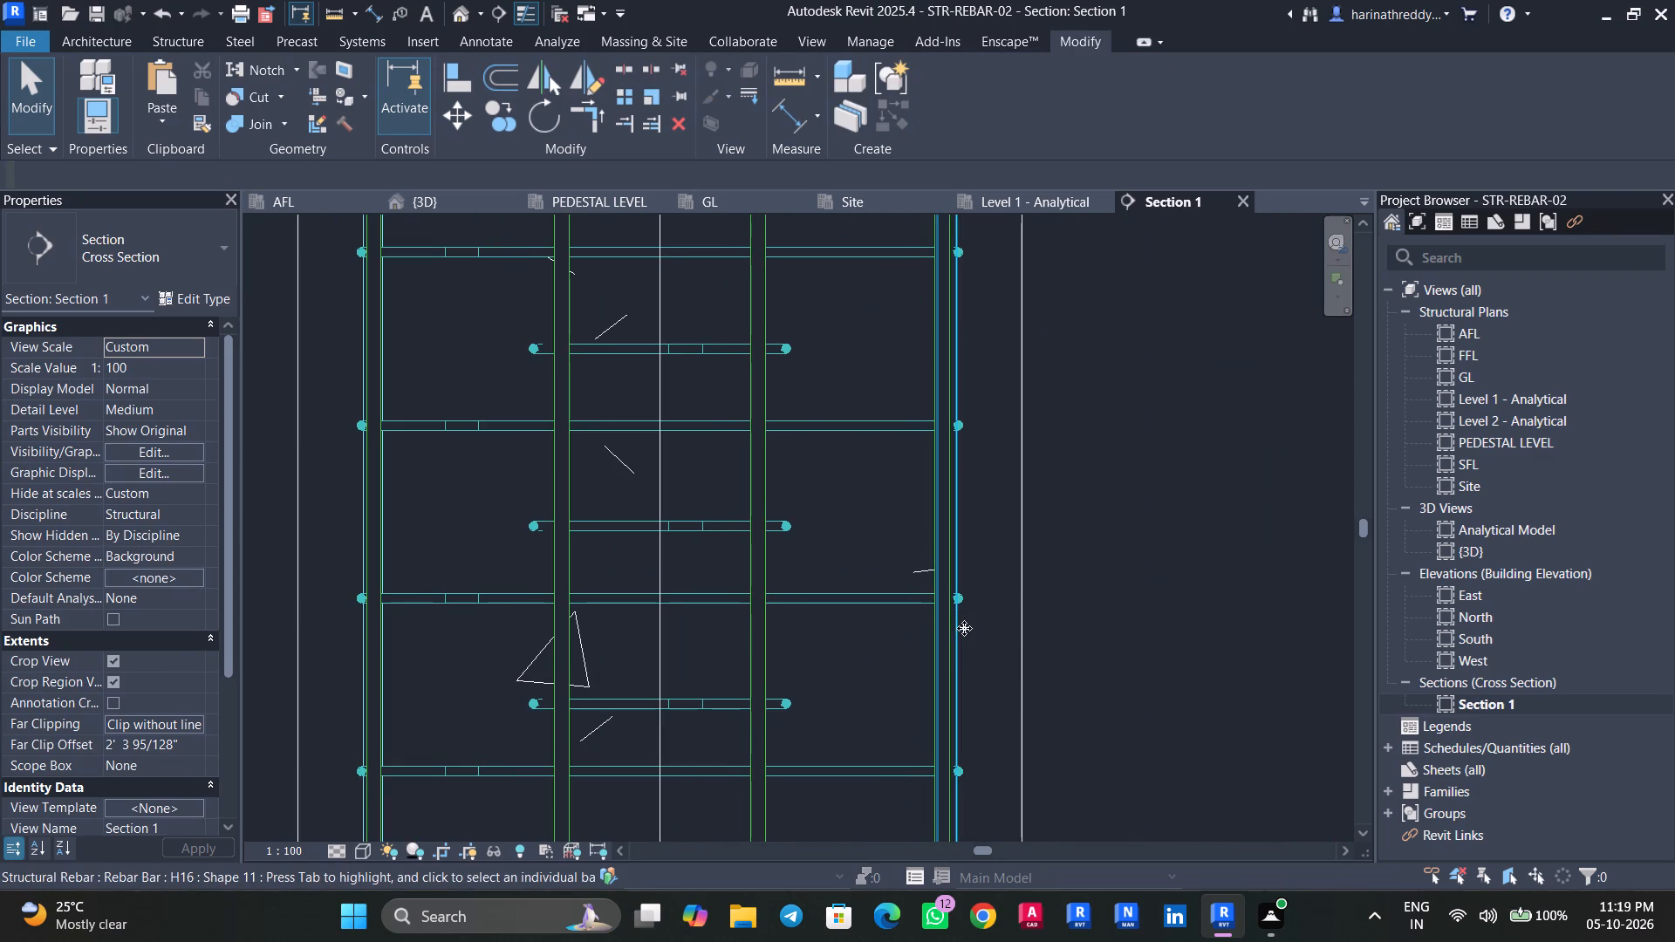
pyautogui.scroll(-3, 983, 439)
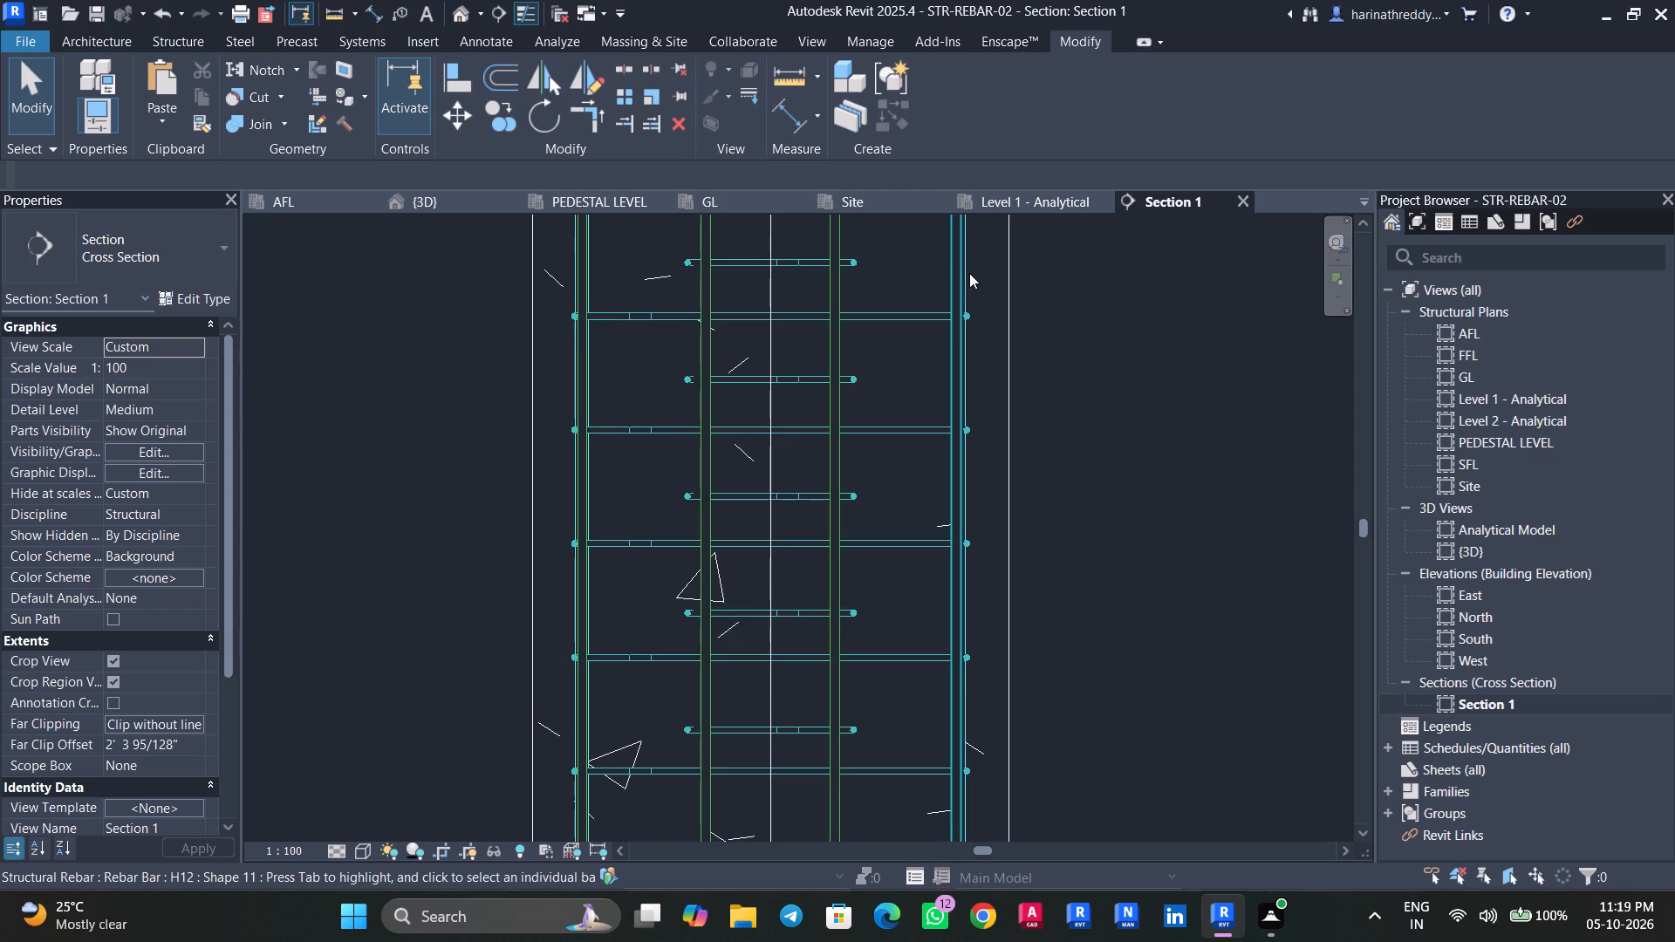
pyautogui.click(969, 273)
pyautogui.press('Escape')
pyautogui.scroll(2, 969, 273)
pyautogui.scroll(-1, 969, 273)
pyautogui.scroll(5, 969, 273)
pyautogui.click(960, 276)
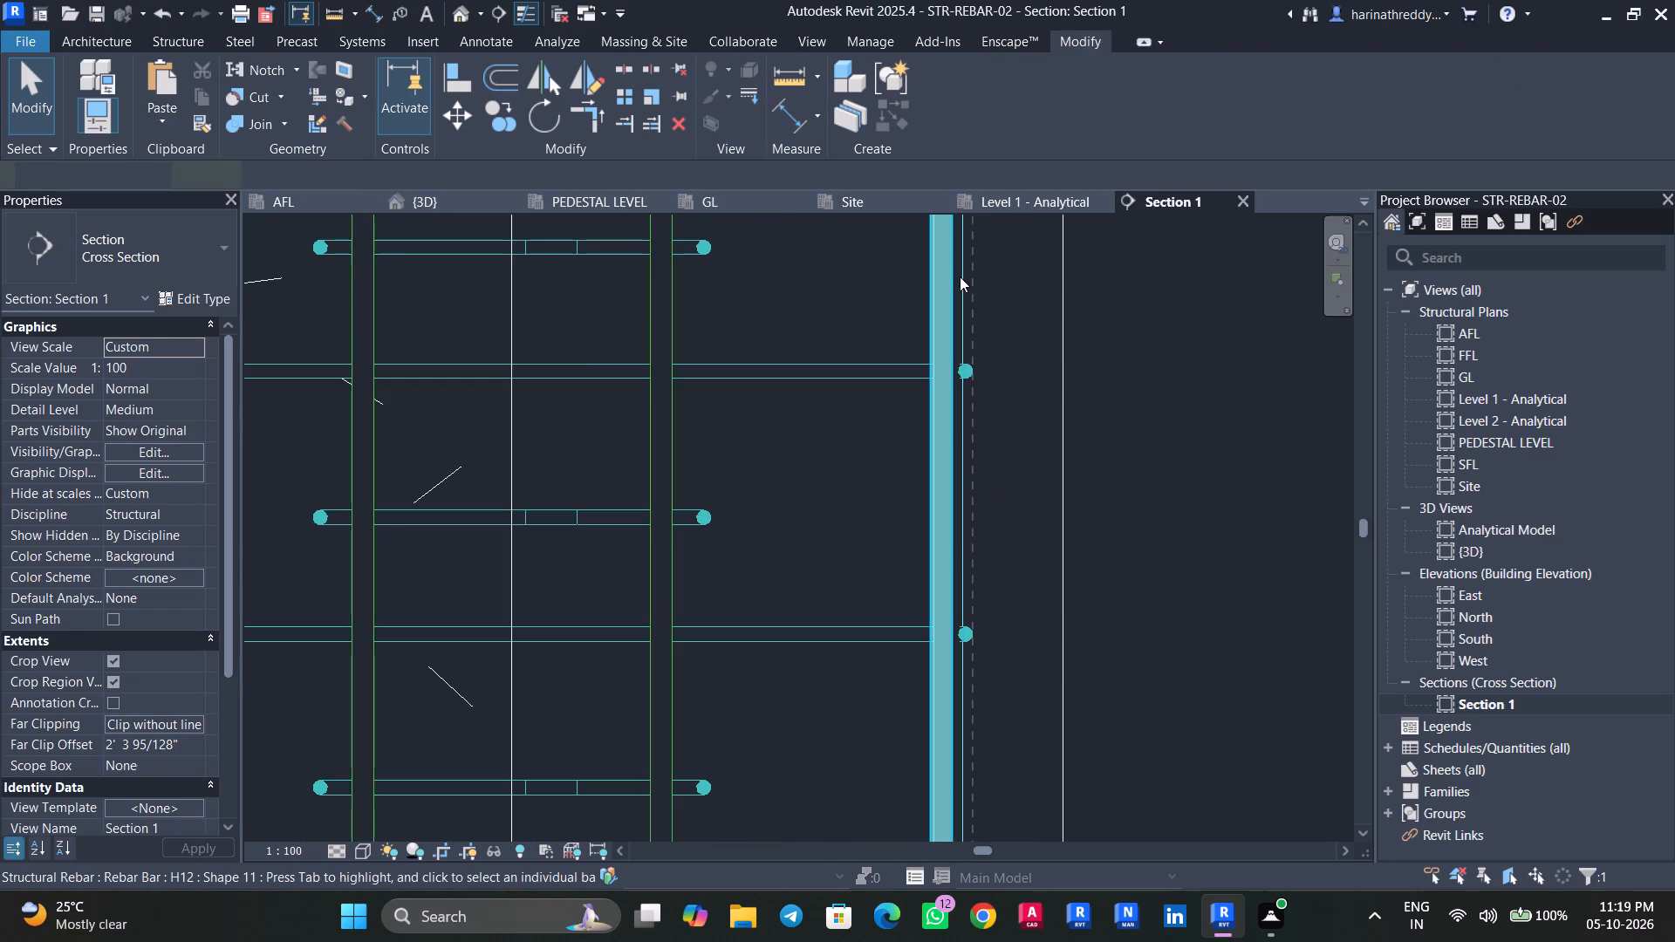
pyautogui.press('Escape')
pyautogui.press('Tab')
pyautogui.click(960, 276)
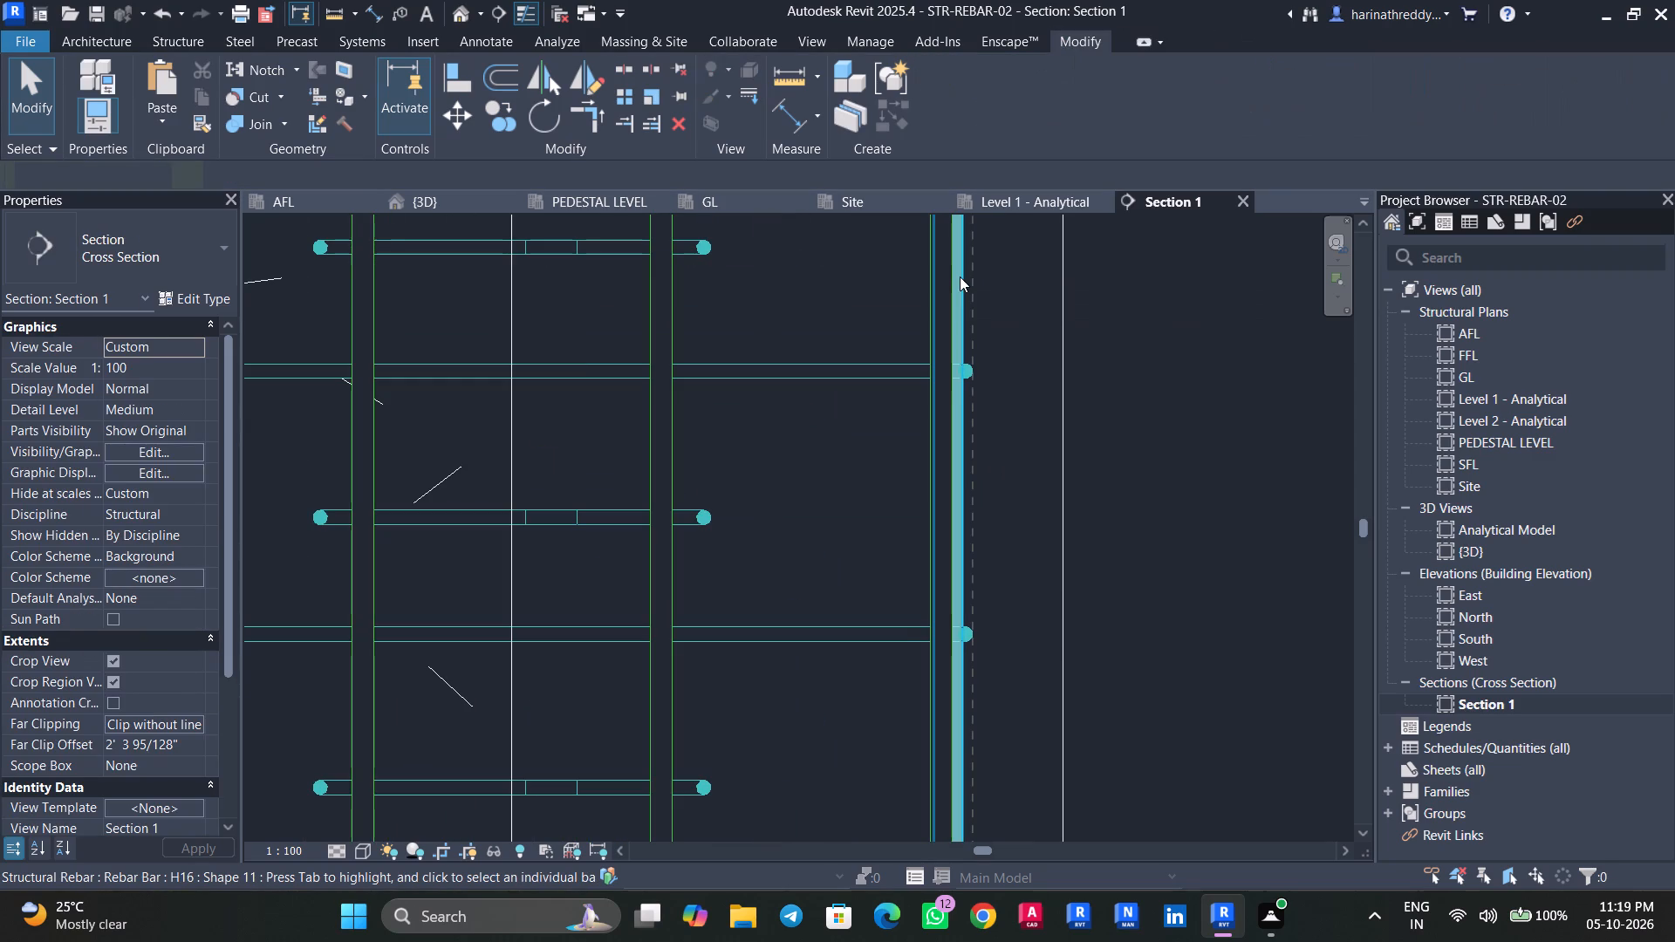
pyautogui.press('Left')
pyautogui.press('Escape')
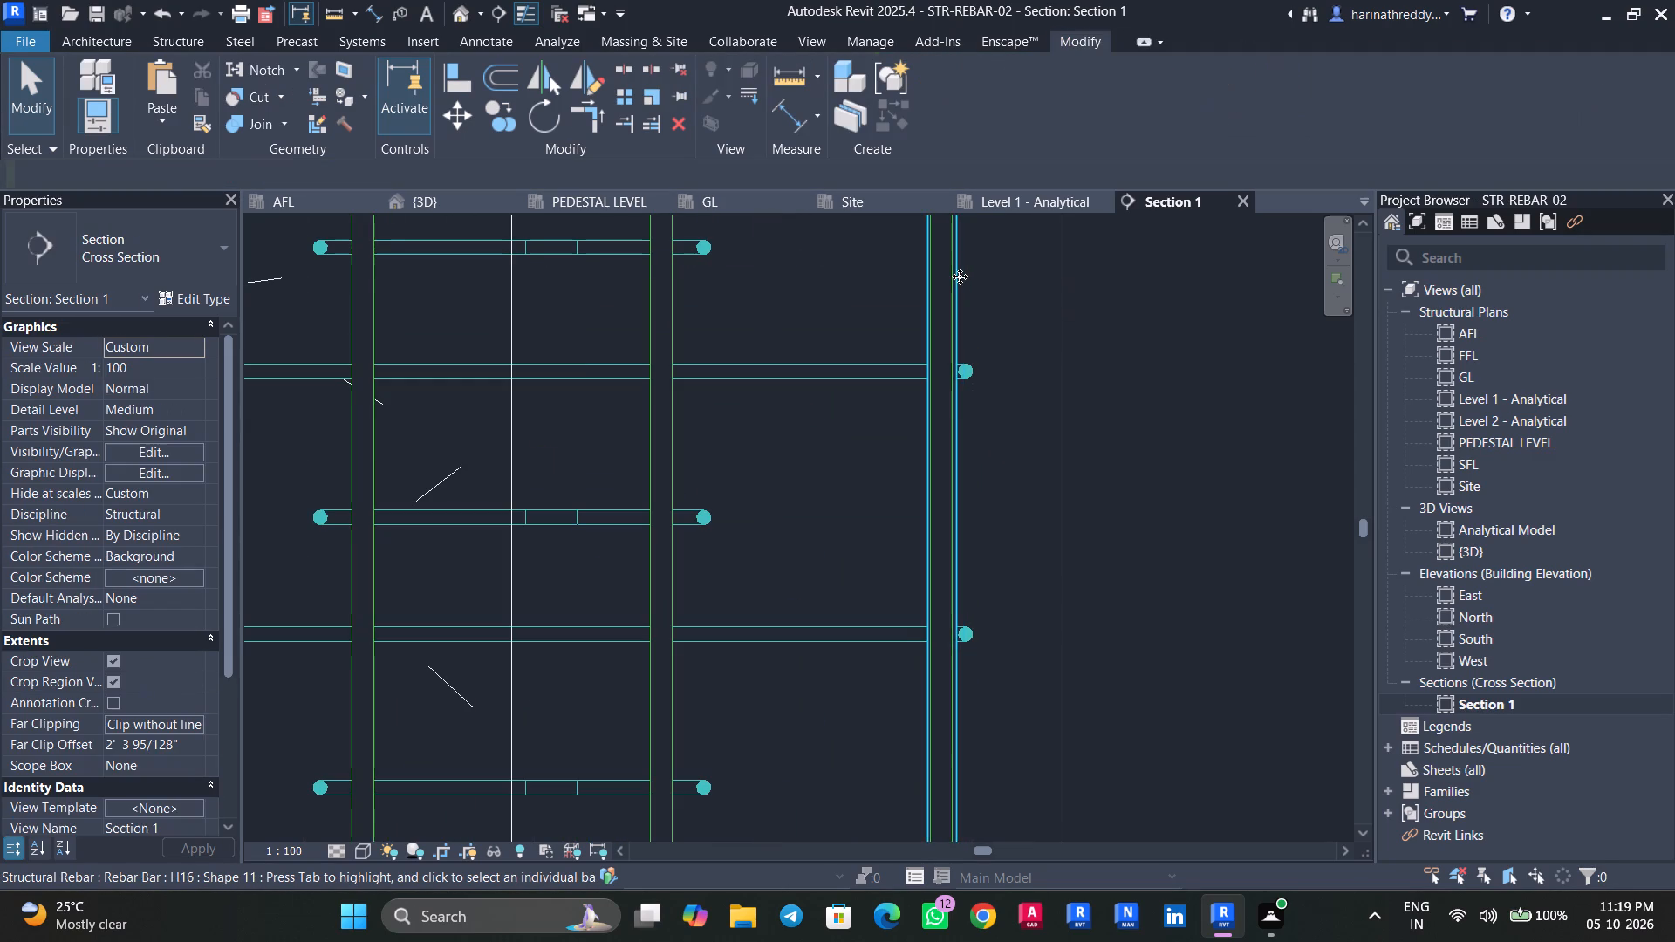
pyautogui.scroll(-6, 980, 286)
pyautogui.scroll(12, 580, 338)
pyautogui.scroll(-4, 579, 335)
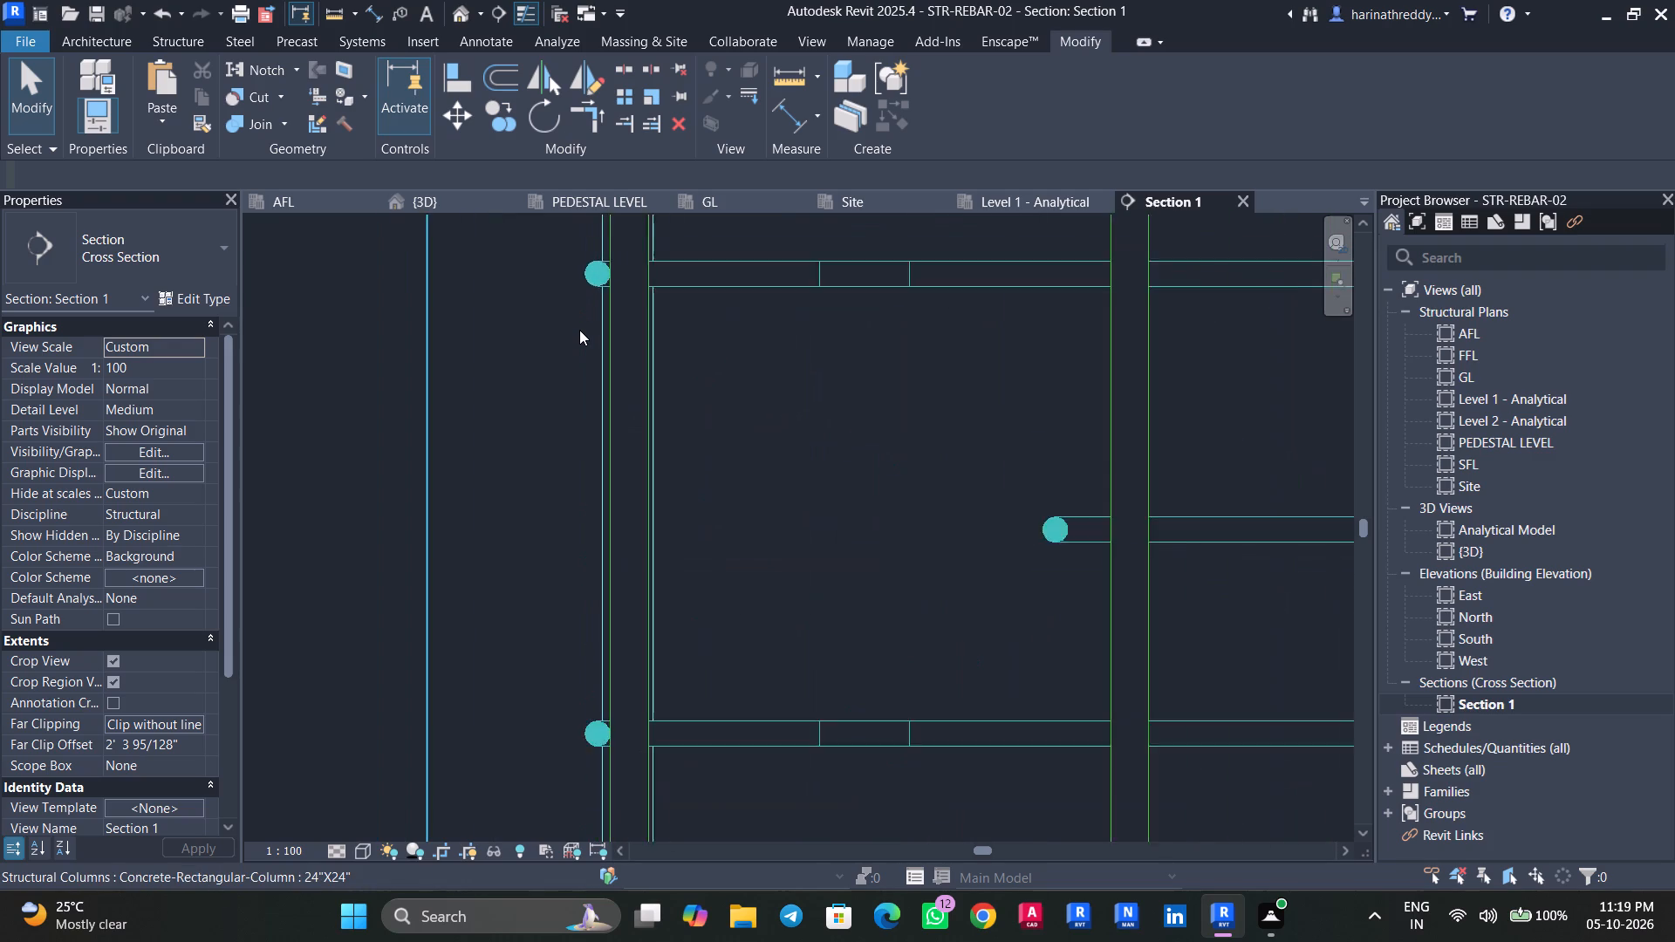
pyautogui.scroll(-11, 579, 330)
pyautogui.scroll(1, 595, 307)
pyautogui.scroll(-13, 595, 307)
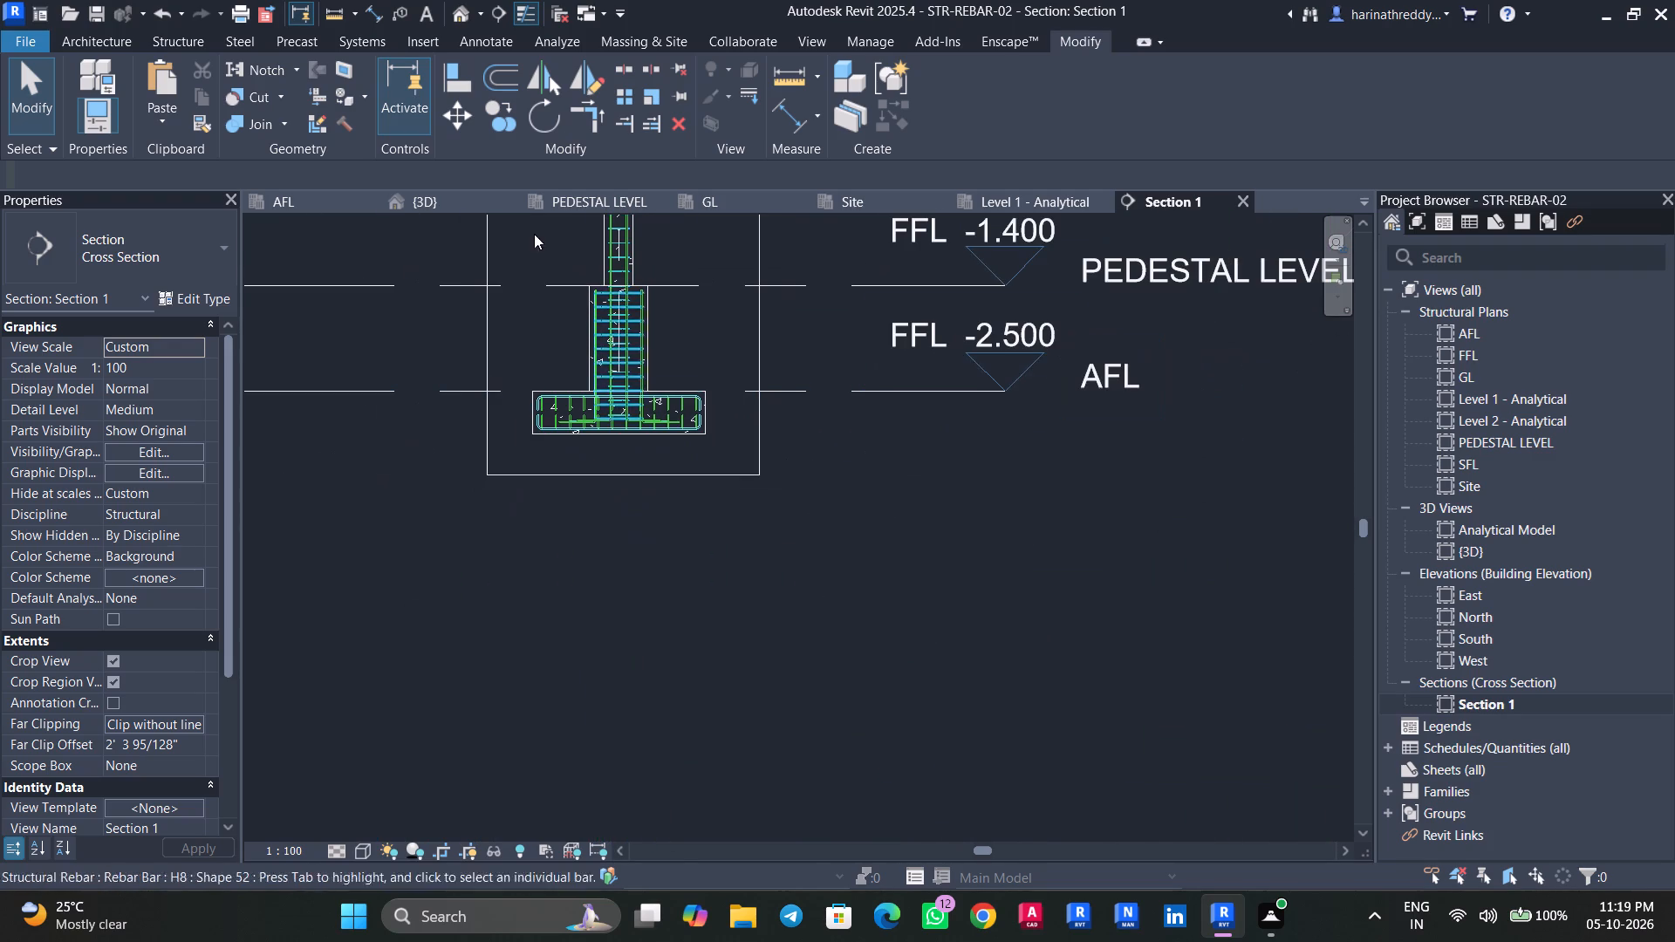
# Examine in the 3D view how the vertical bars sit against the stirrups on the pedestals.
pyautogui.click(466, 202)
pyautogui.scroll(1, 639, 451)
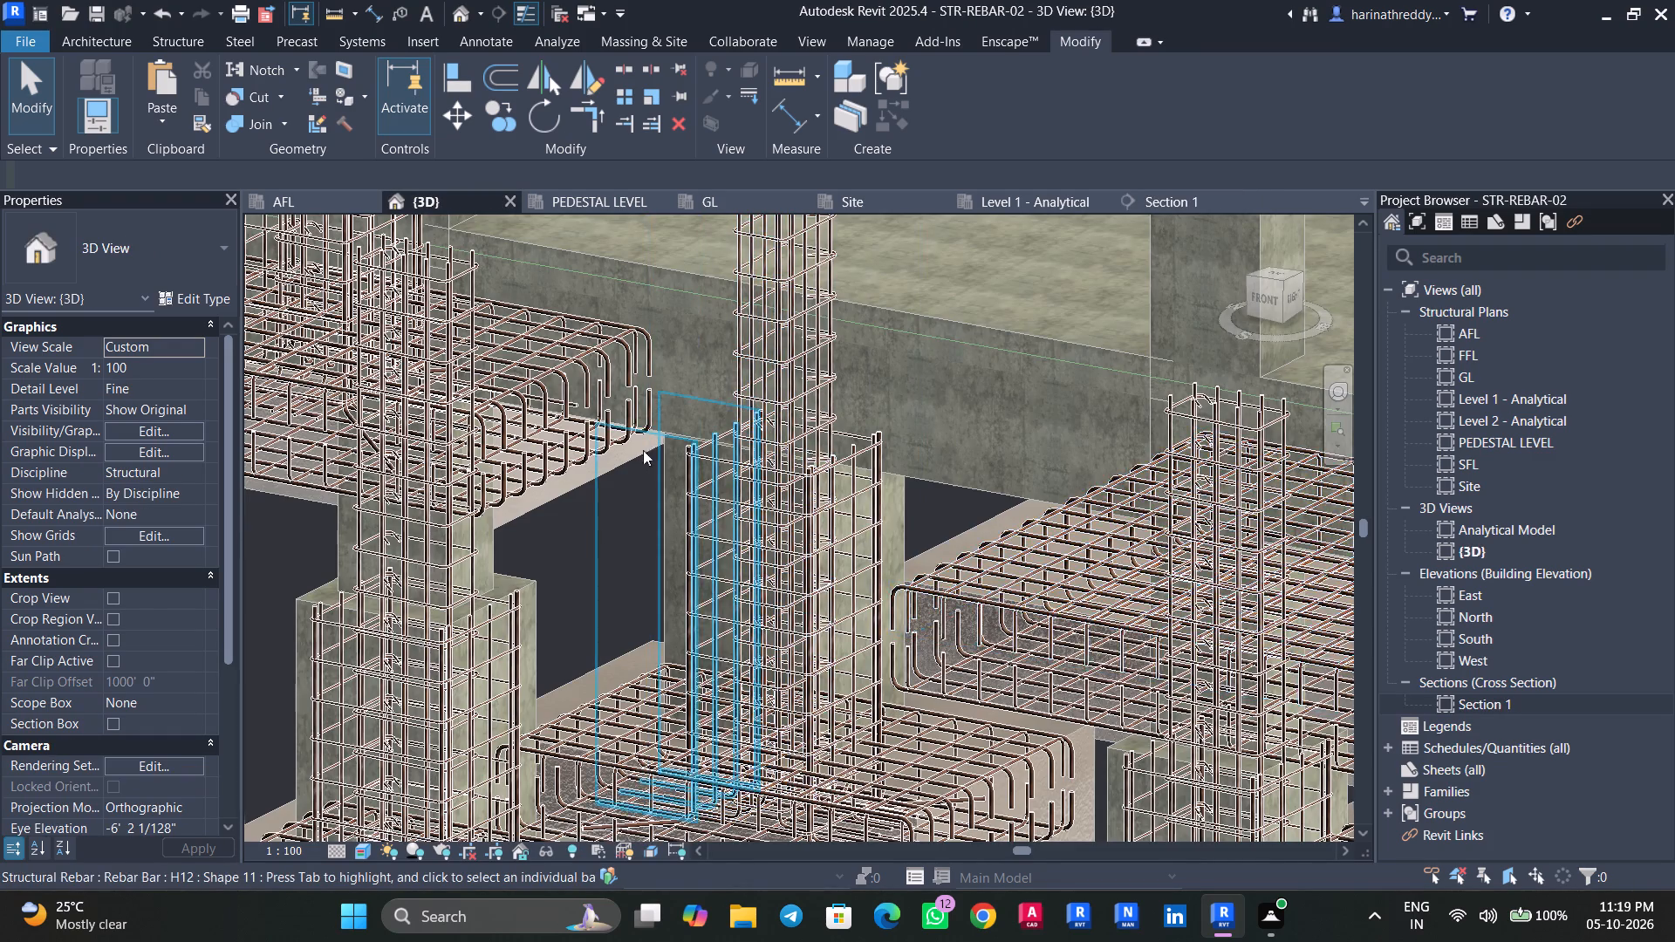
pyautogui.scroll(4, 643, 450)
pyautogui.scroll(-1, 623, 498)
pyautogui.scroll(2, 623, 498)
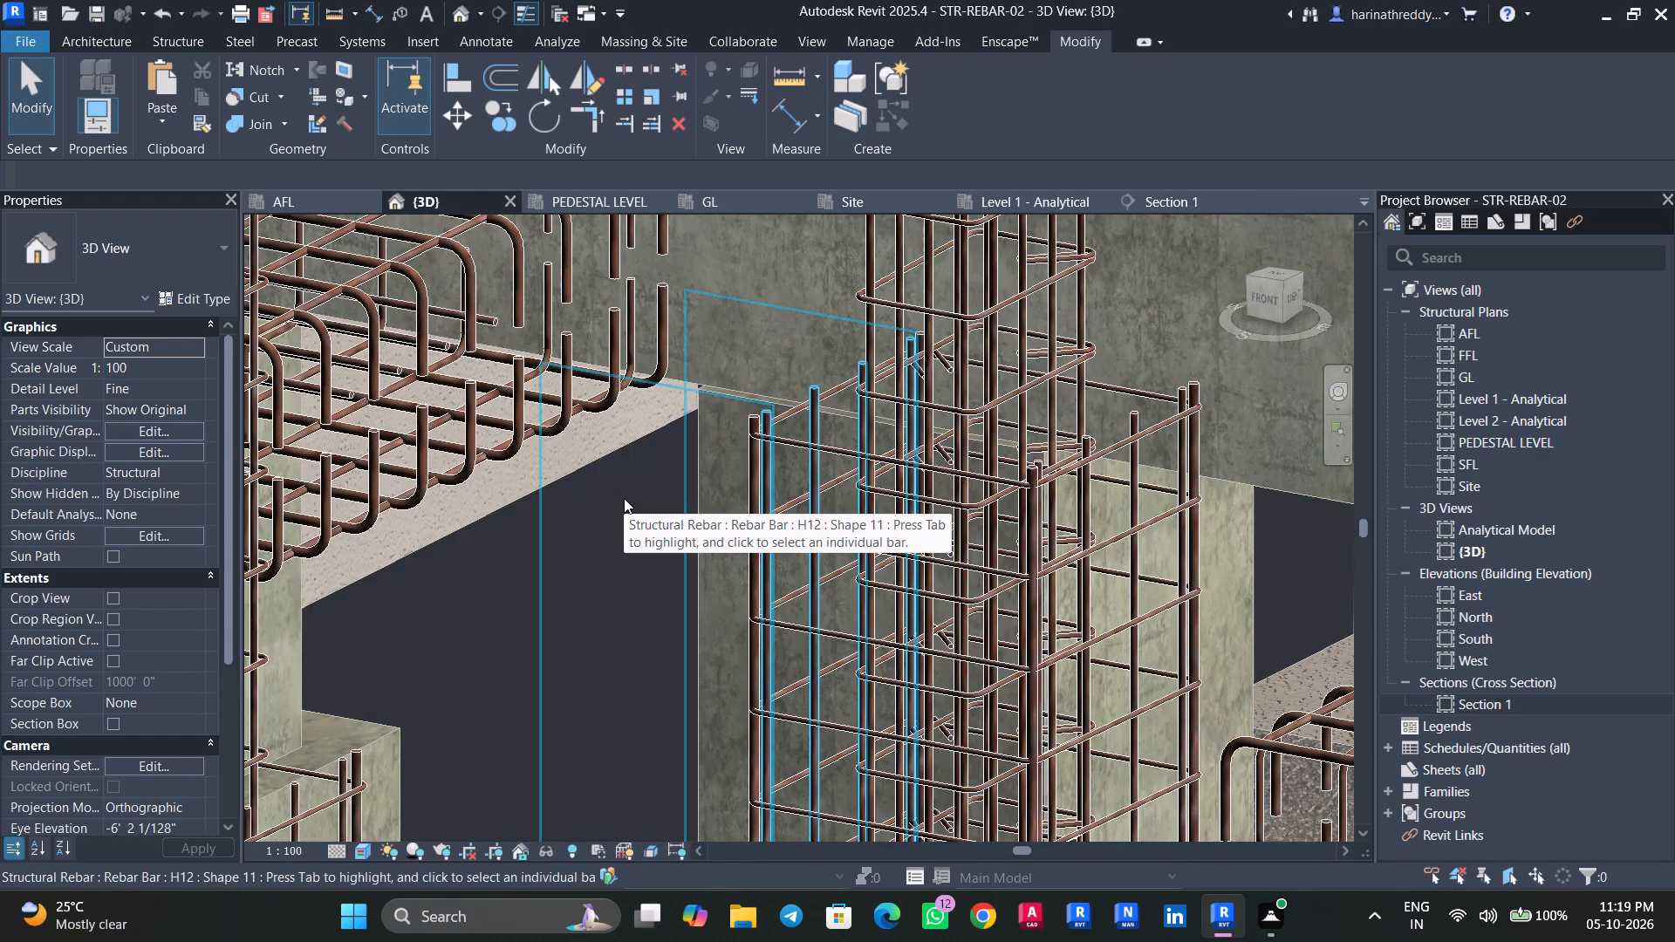
pyautogui.scroll(-5, 489, 504)
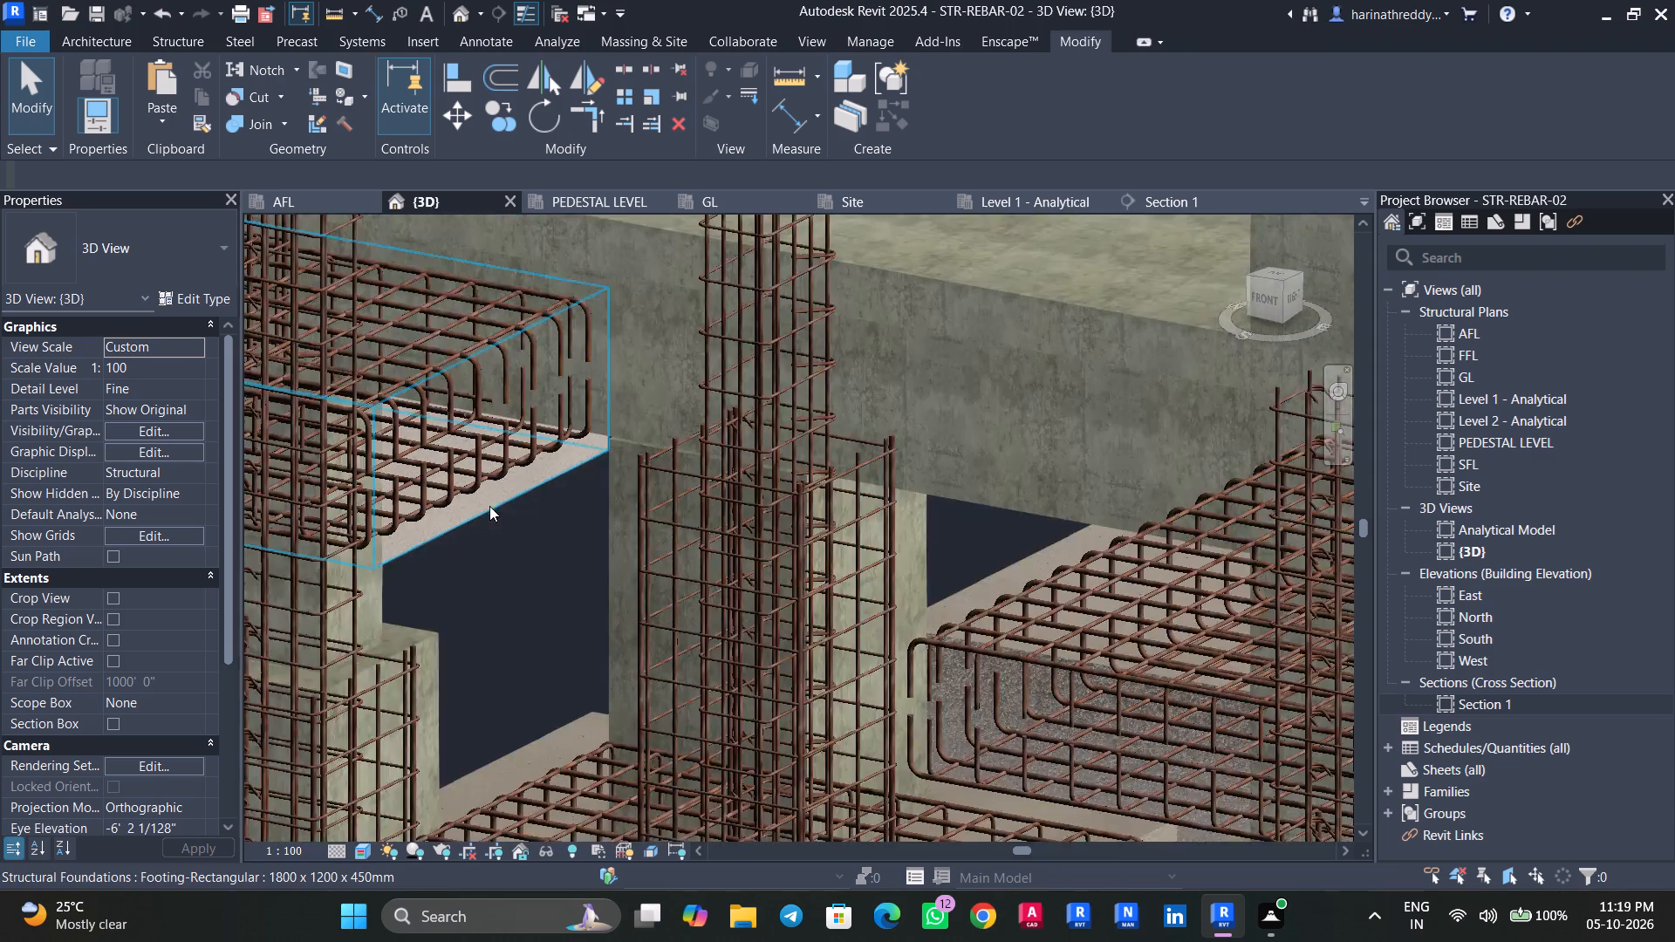
pyautogui.scroll(-3, 489, 506)
pyautogui.keyDown('shift'); pyautogui.moveTo(556, 585); pyautogui.dragTo(606, 569, button='middle'); pyautogui.keyUp('shift')
pyautogui.scroll(3, 450, 531)
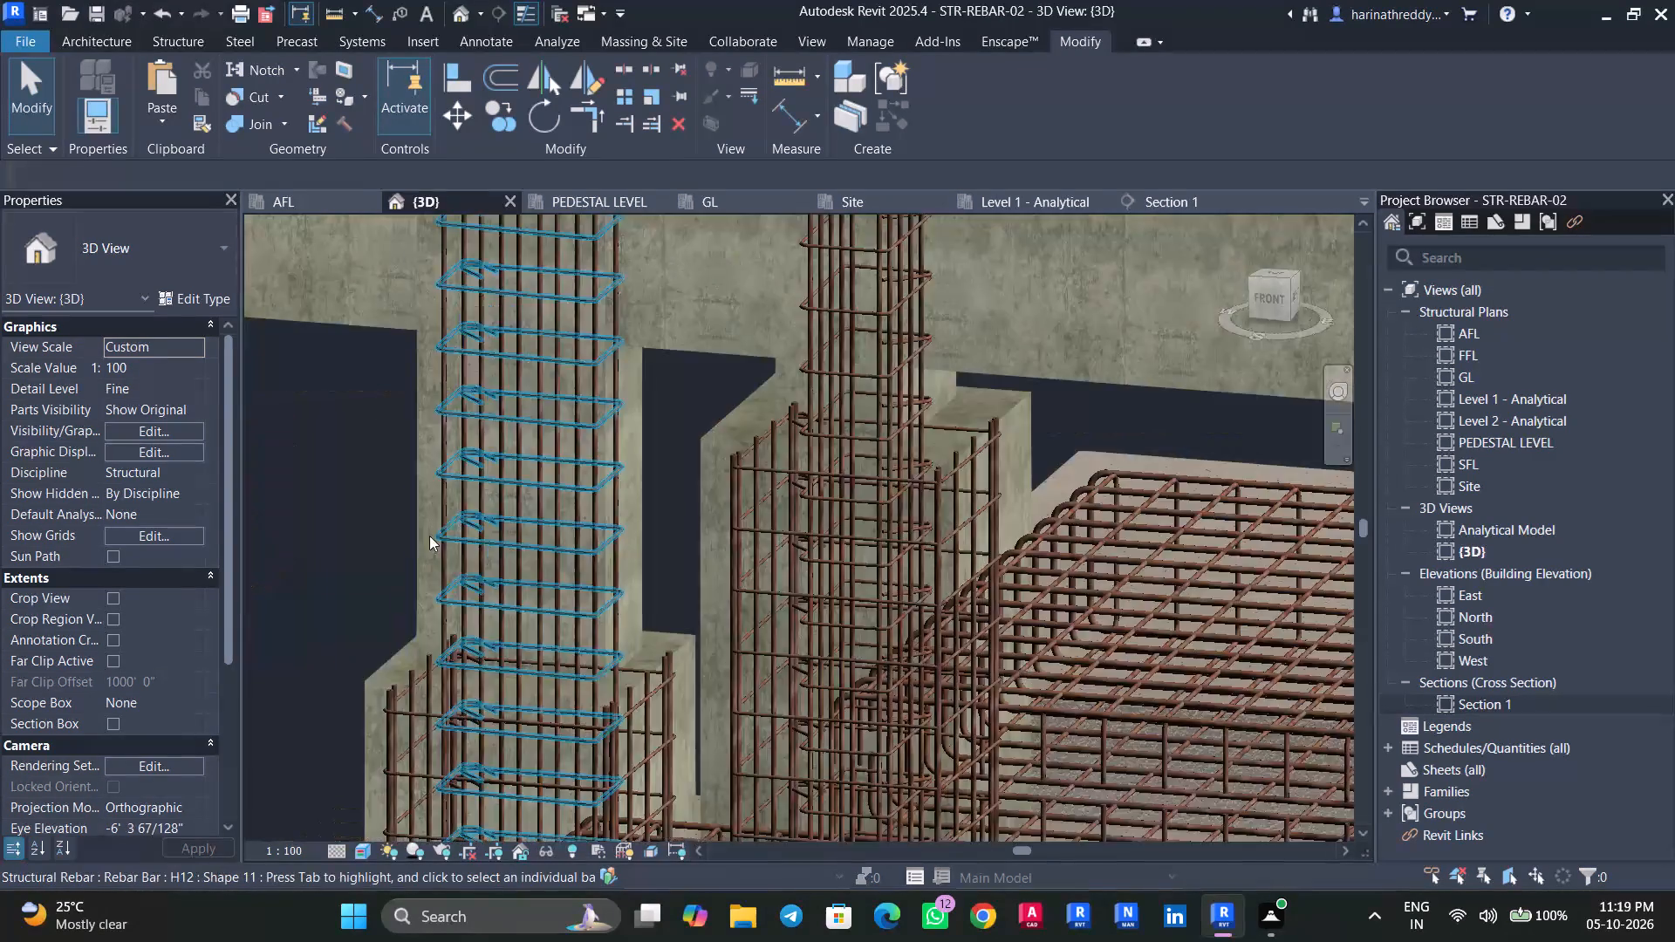
pyautogui.scroll(6, 429, 536)
pyautogui.scroll(2, 319, 554)
pyautogui.moveTo(319, 554); pyautogui.dragTo(489, 303, button='middle')
pyautogui.scroll(1, 489, 303)
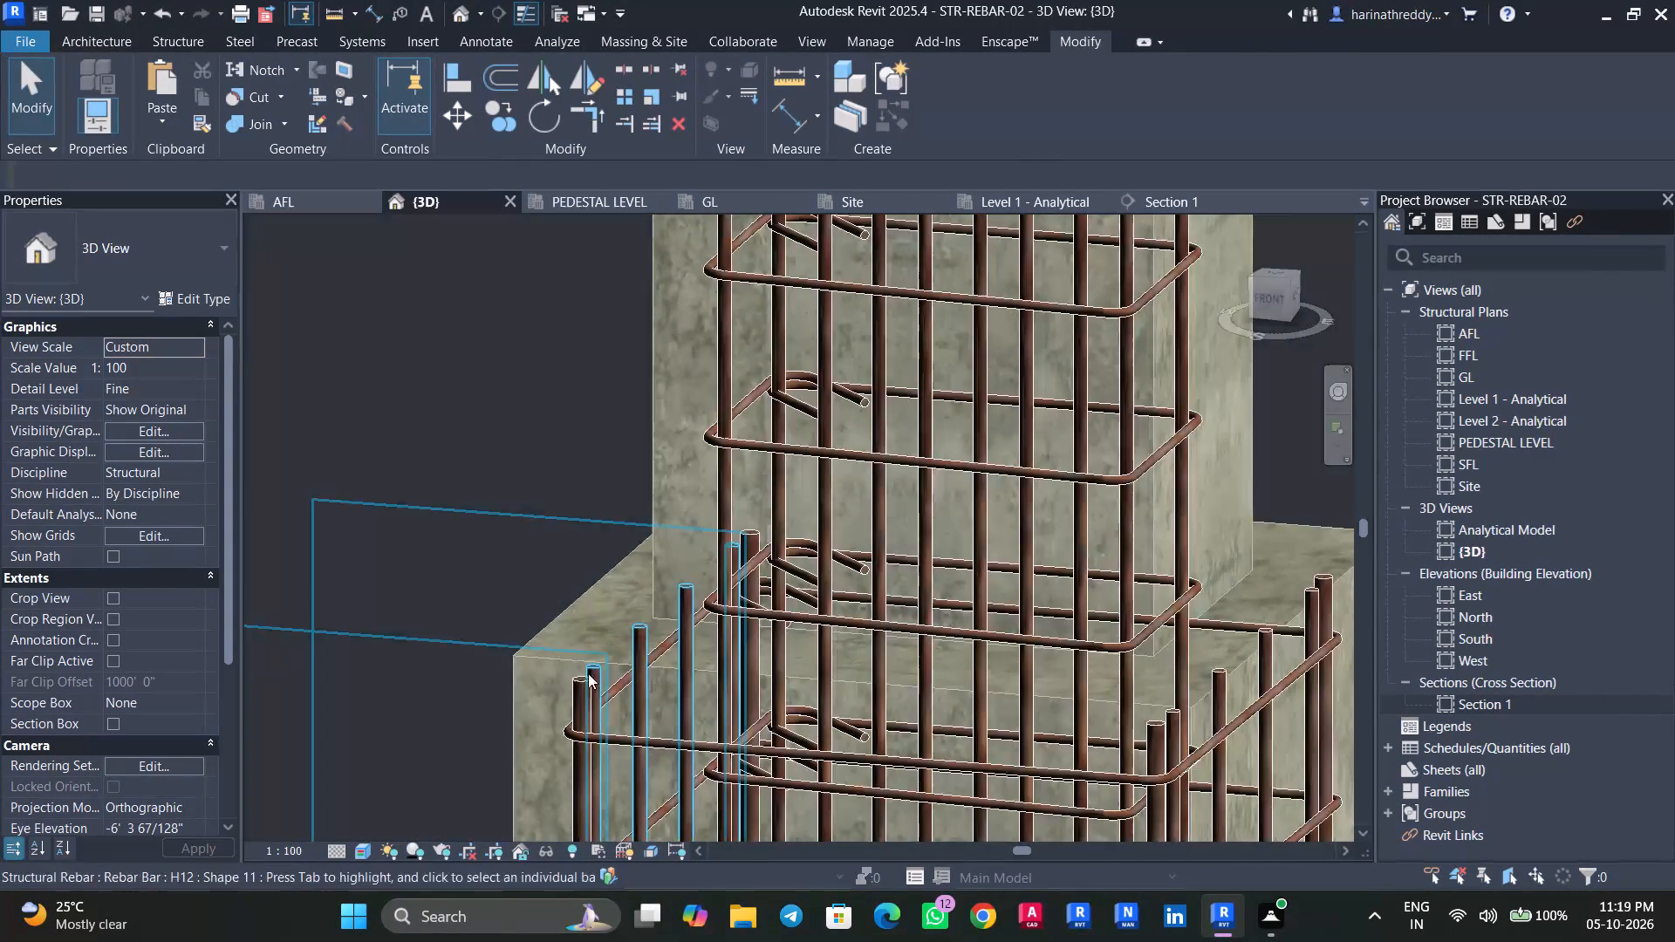
pyautogui.moveTo(416, 615); pyautogui.dragTo(320, 392, button='middle')
pyautogui.scroll(-4, 1182, 340)
pyautogui.scroll(1, 1182, 340)
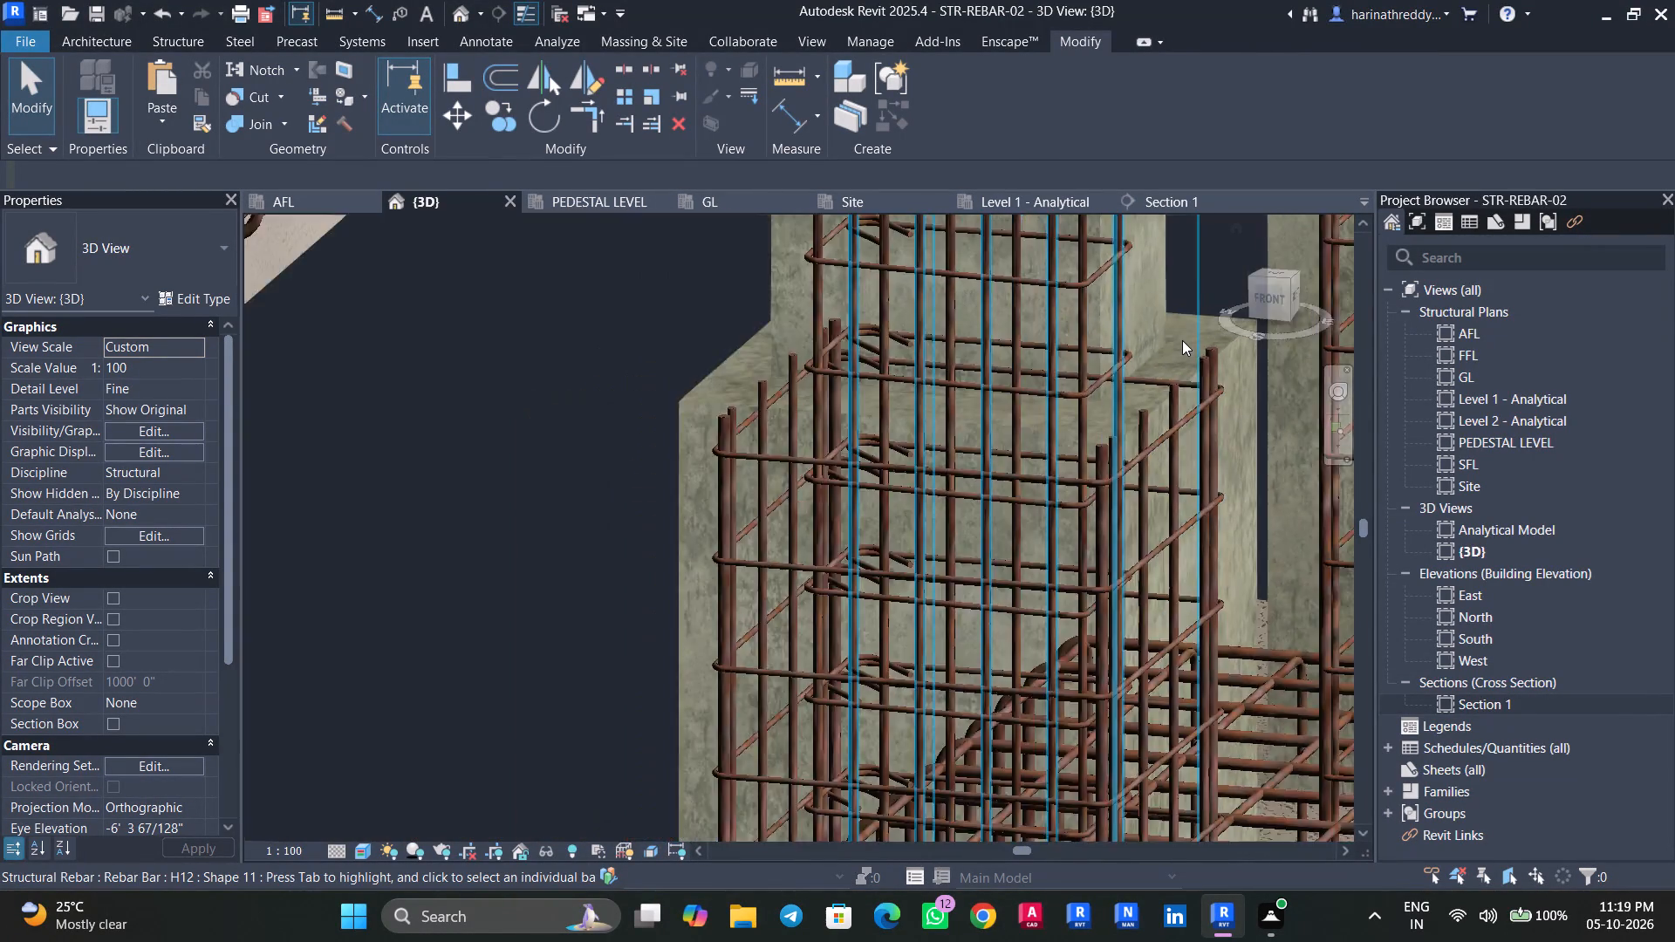
pyautogui.scroll(-8, 1182, 340)
pyautogui.moveTo(1182, 340); pyautogui.dragTo(803, 452, button='middle')
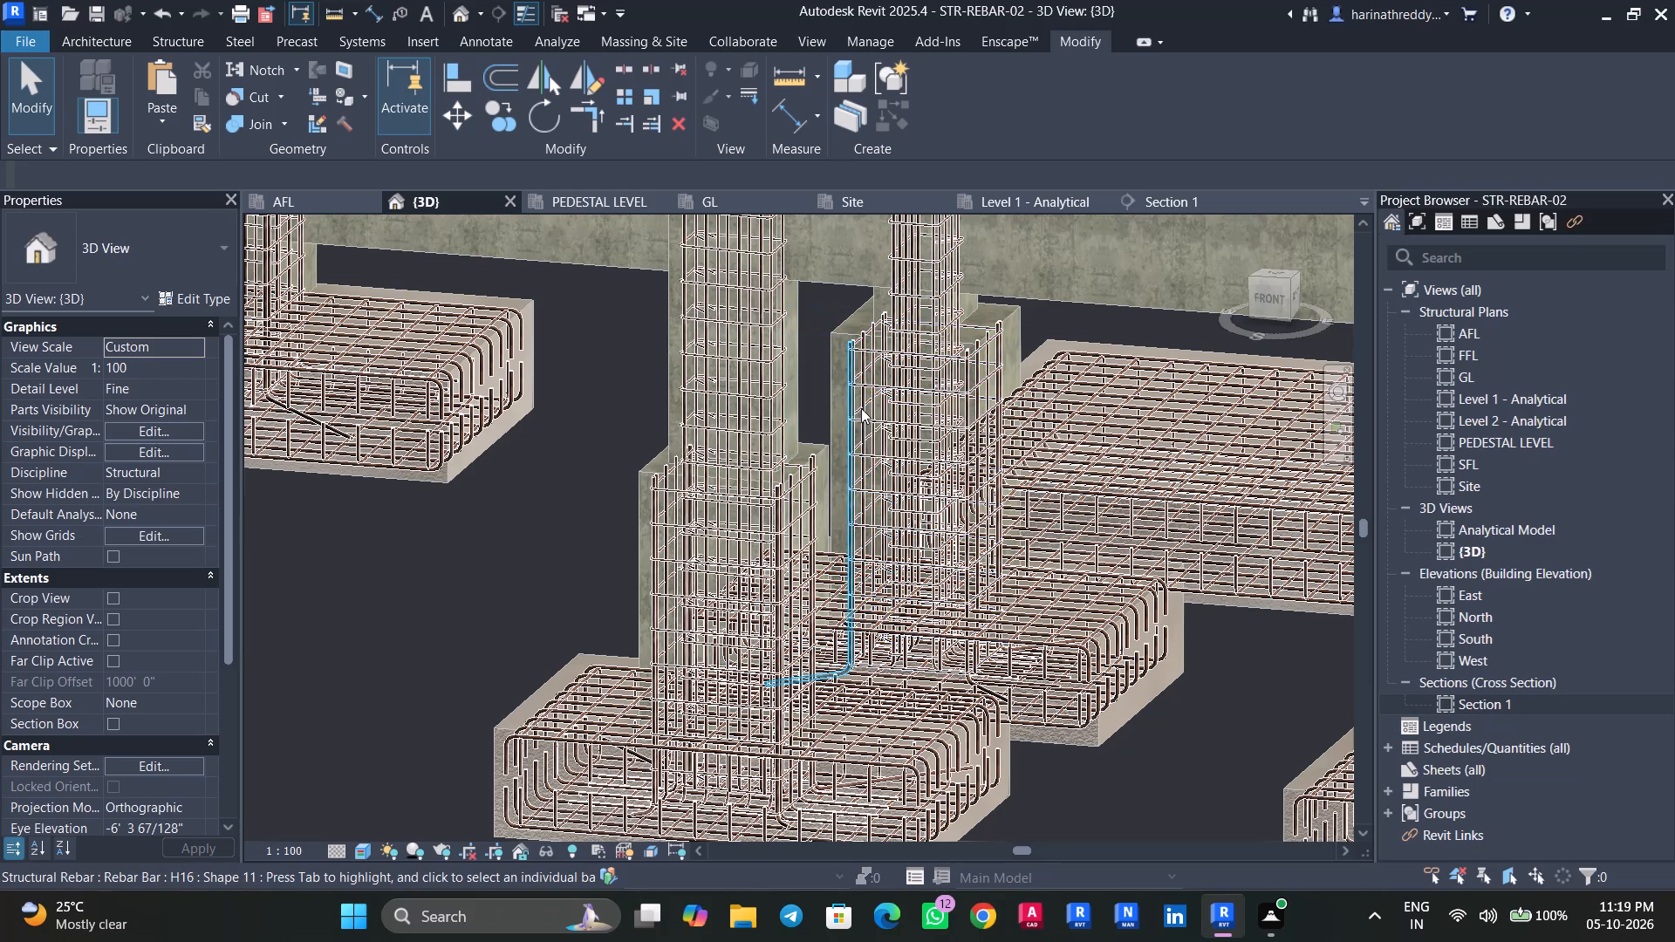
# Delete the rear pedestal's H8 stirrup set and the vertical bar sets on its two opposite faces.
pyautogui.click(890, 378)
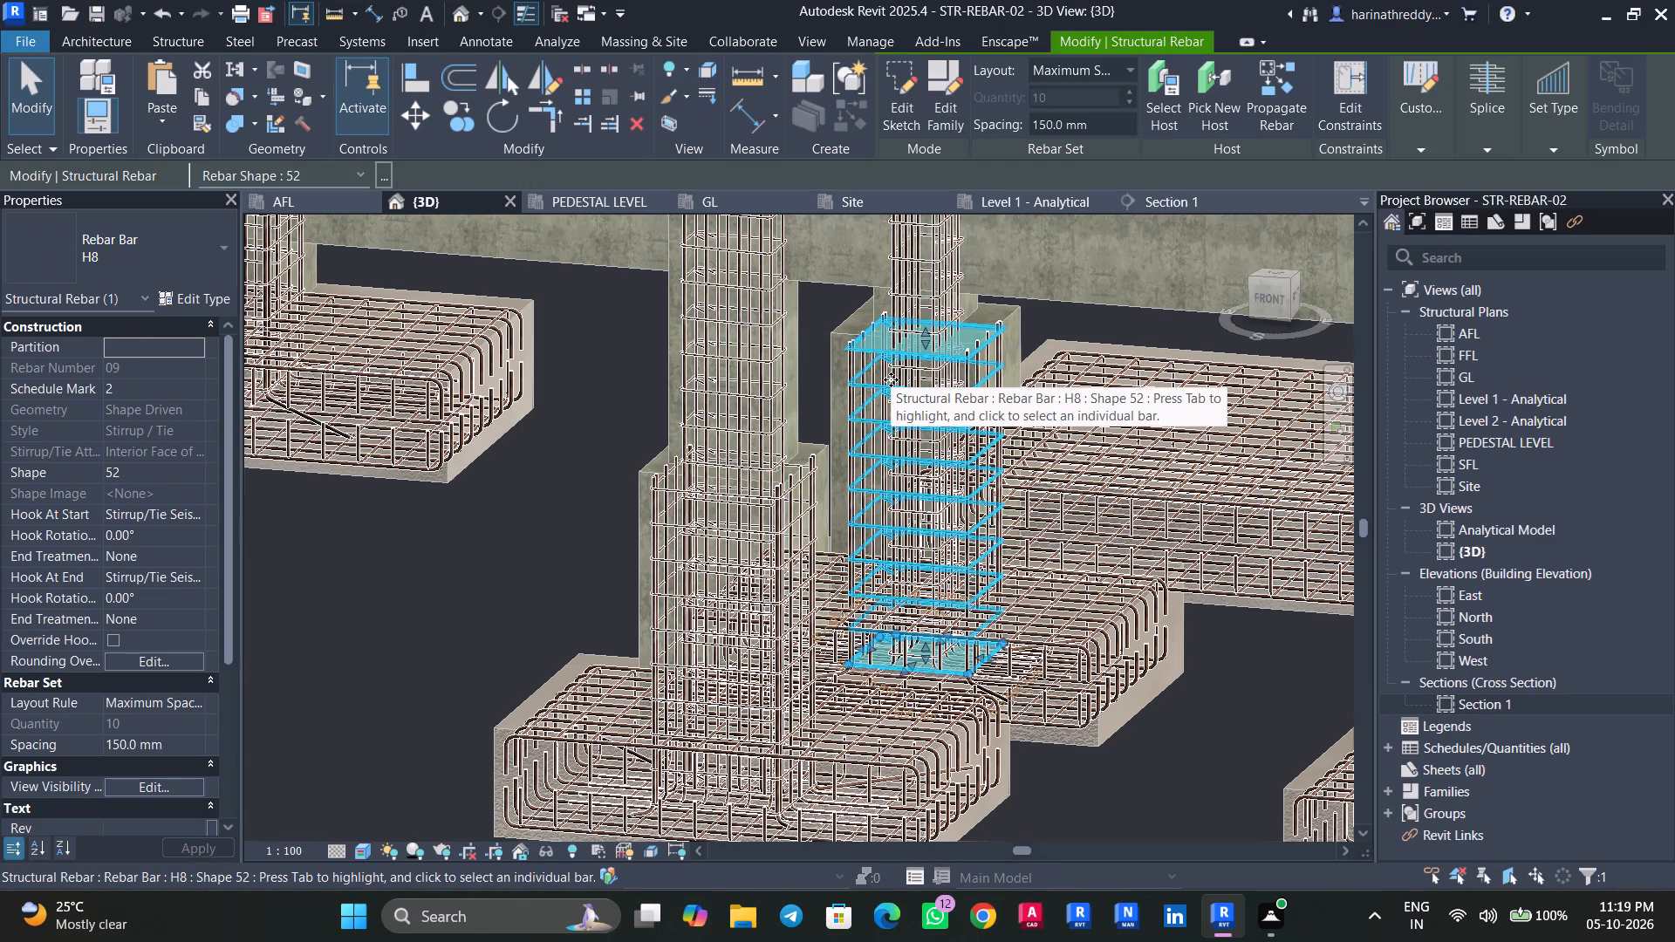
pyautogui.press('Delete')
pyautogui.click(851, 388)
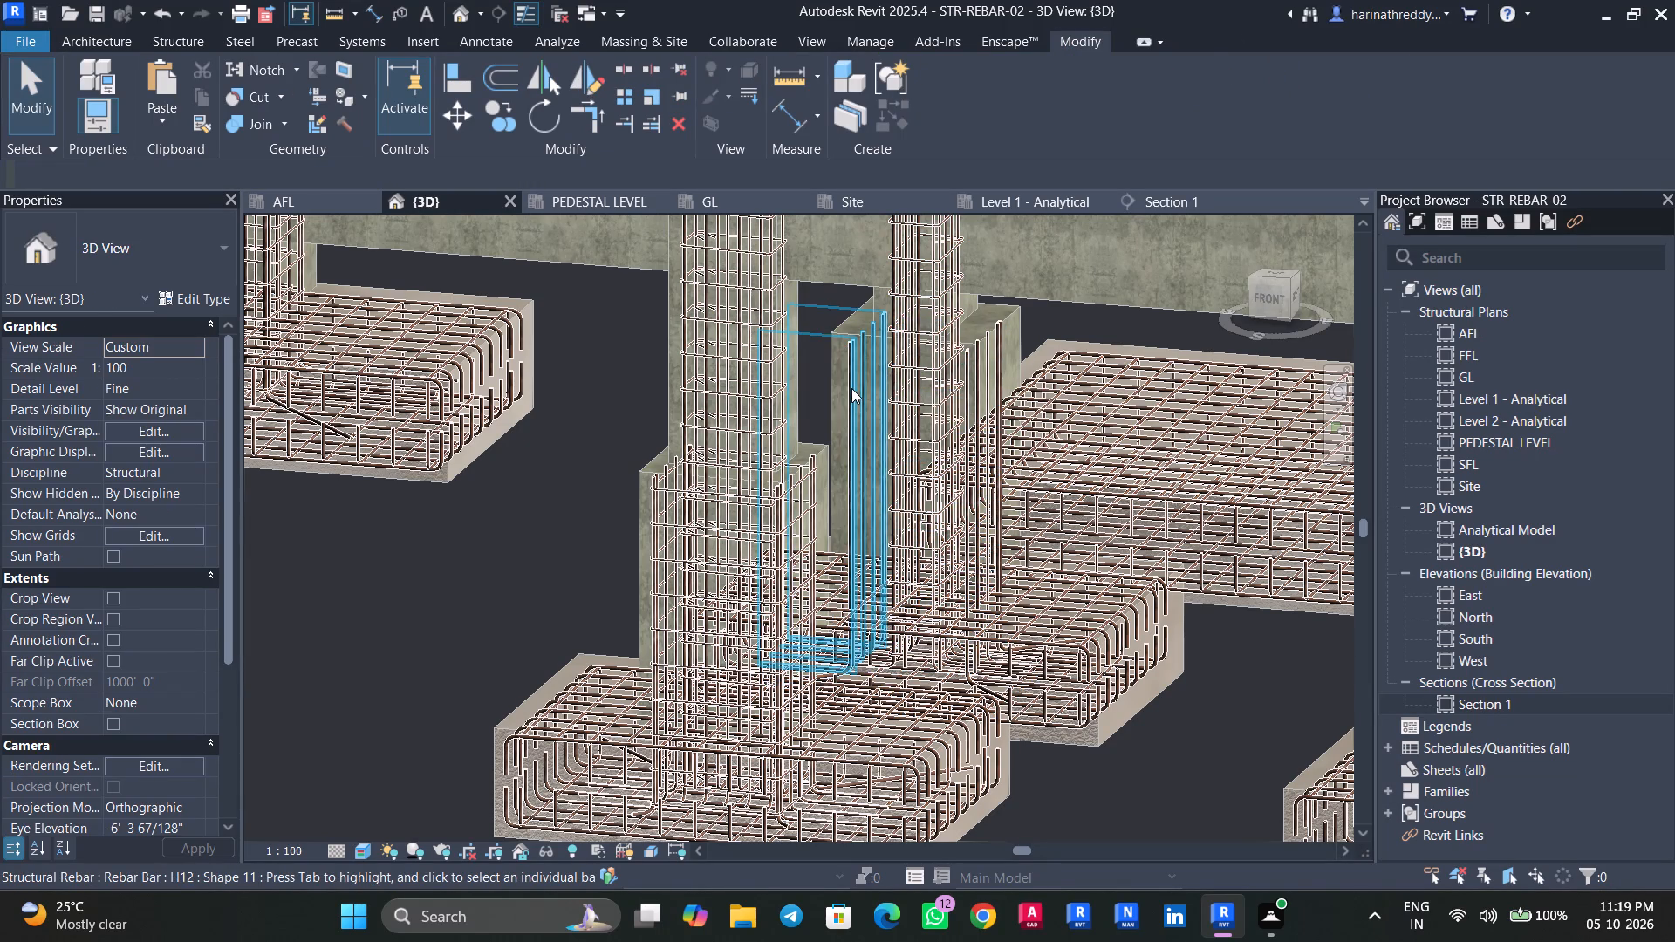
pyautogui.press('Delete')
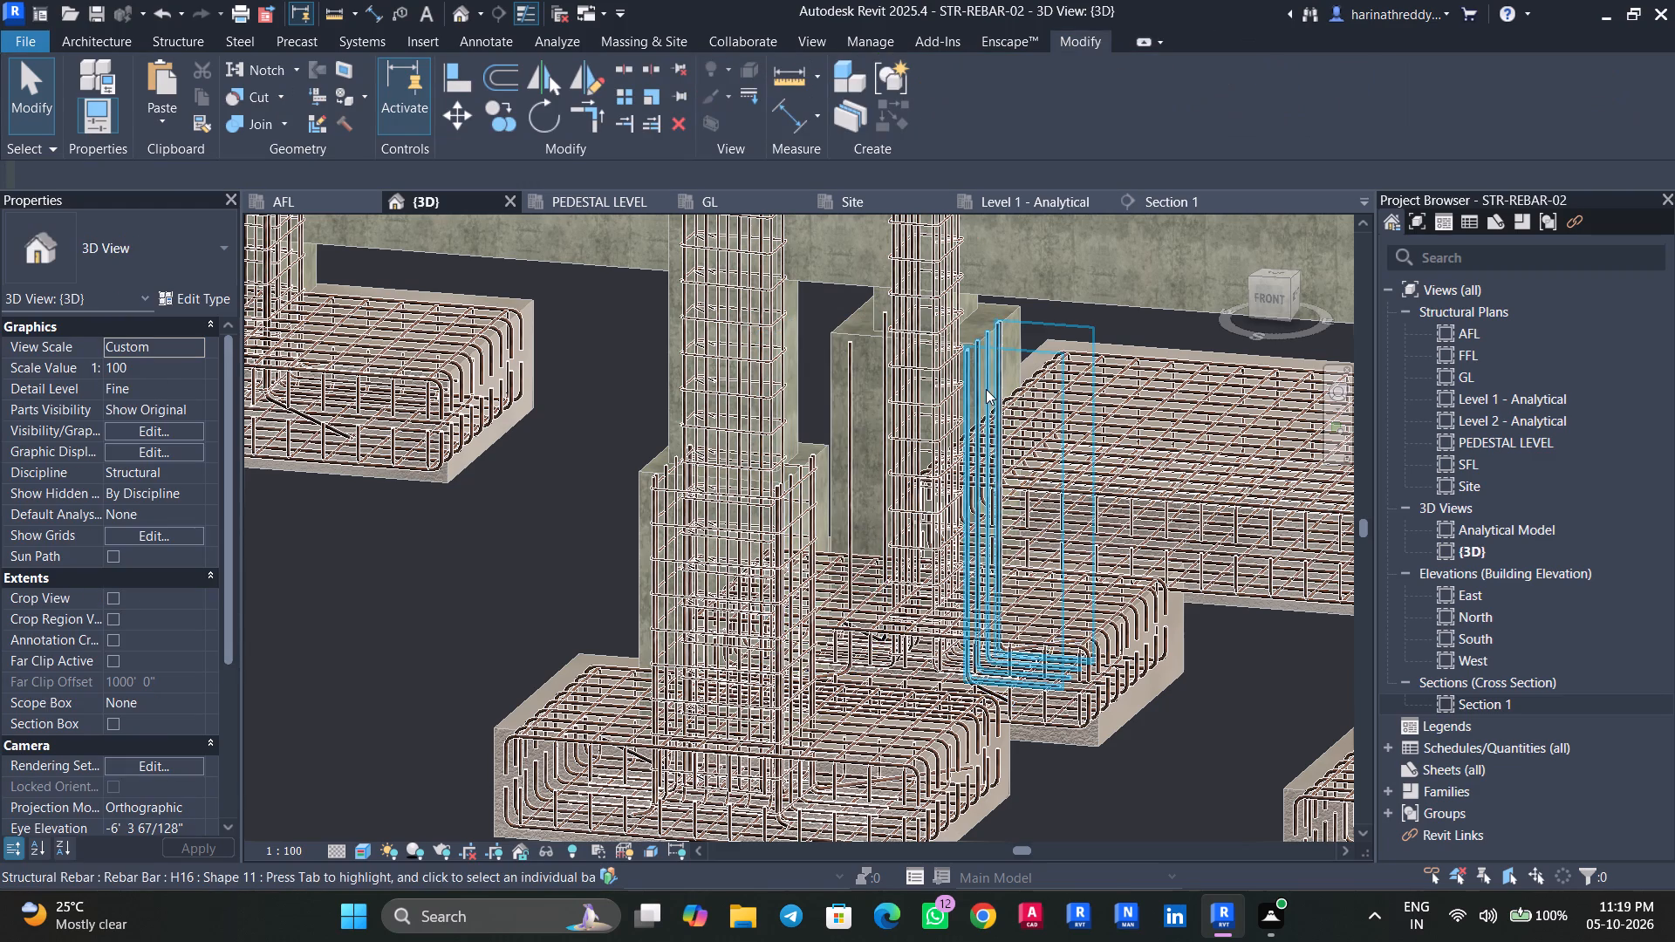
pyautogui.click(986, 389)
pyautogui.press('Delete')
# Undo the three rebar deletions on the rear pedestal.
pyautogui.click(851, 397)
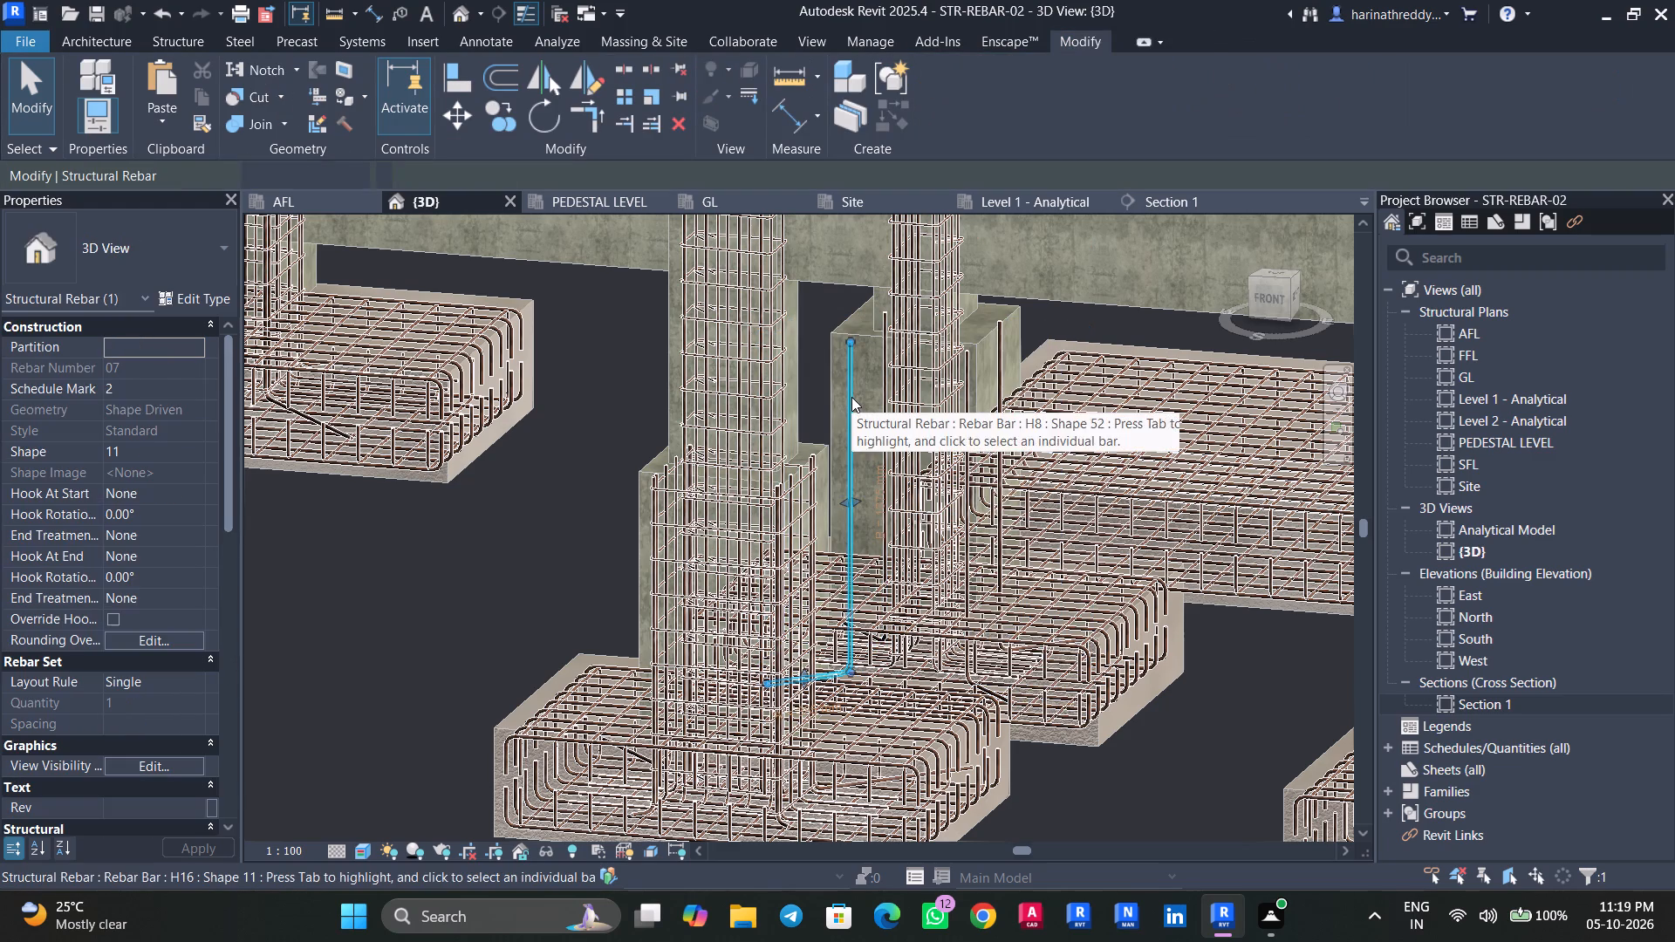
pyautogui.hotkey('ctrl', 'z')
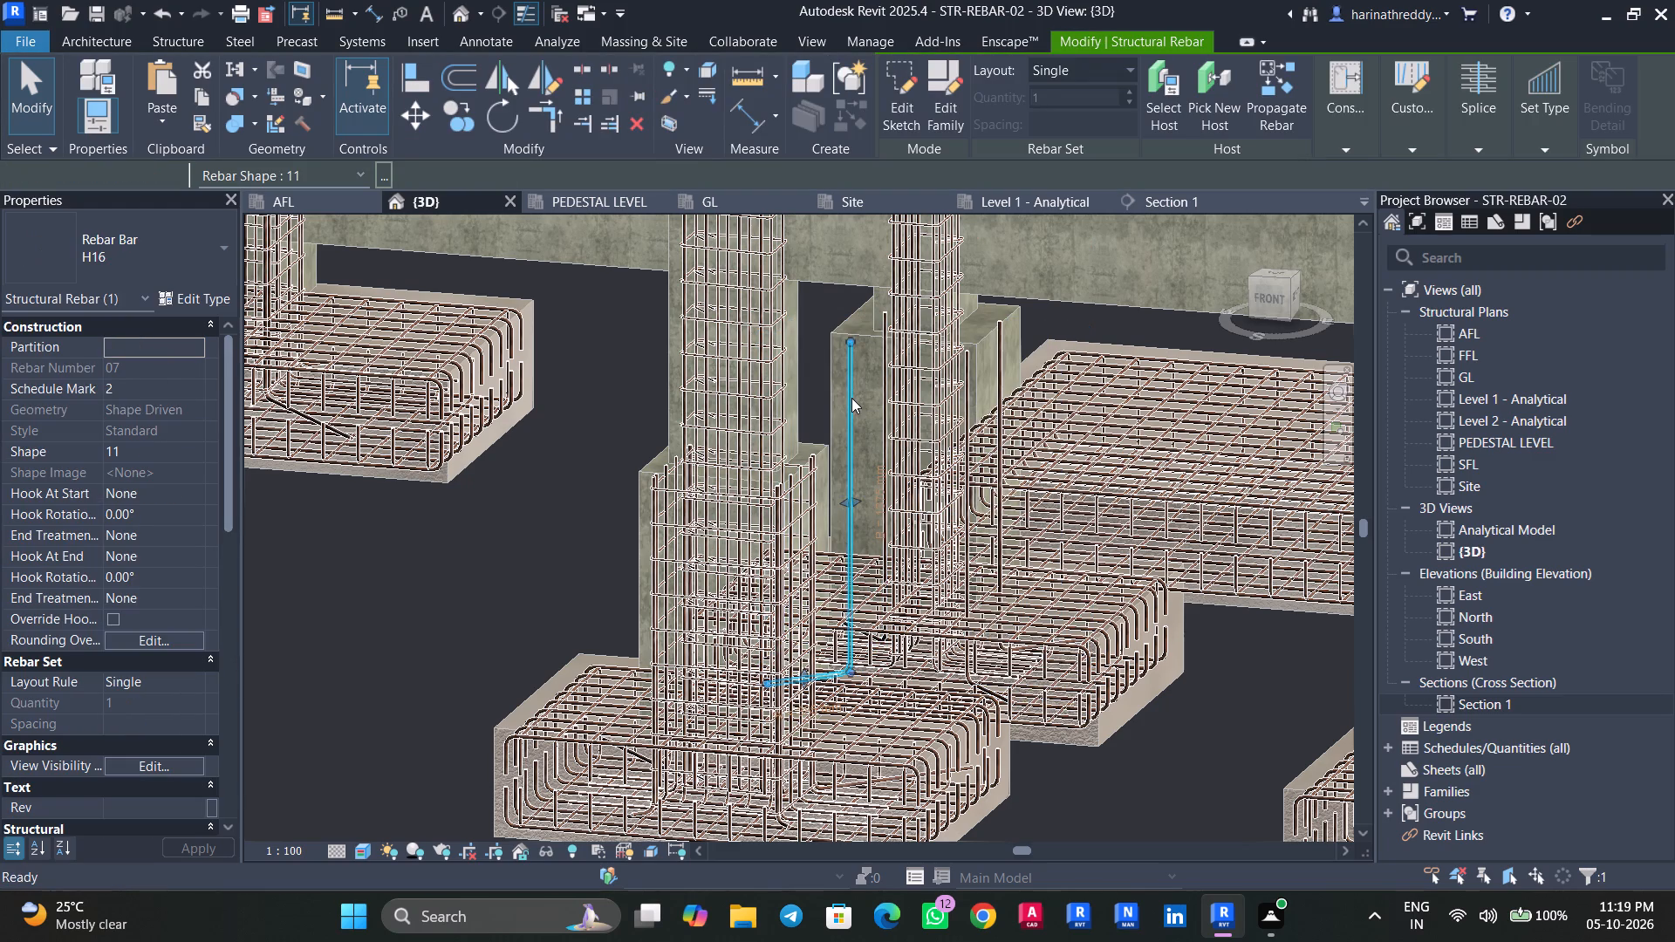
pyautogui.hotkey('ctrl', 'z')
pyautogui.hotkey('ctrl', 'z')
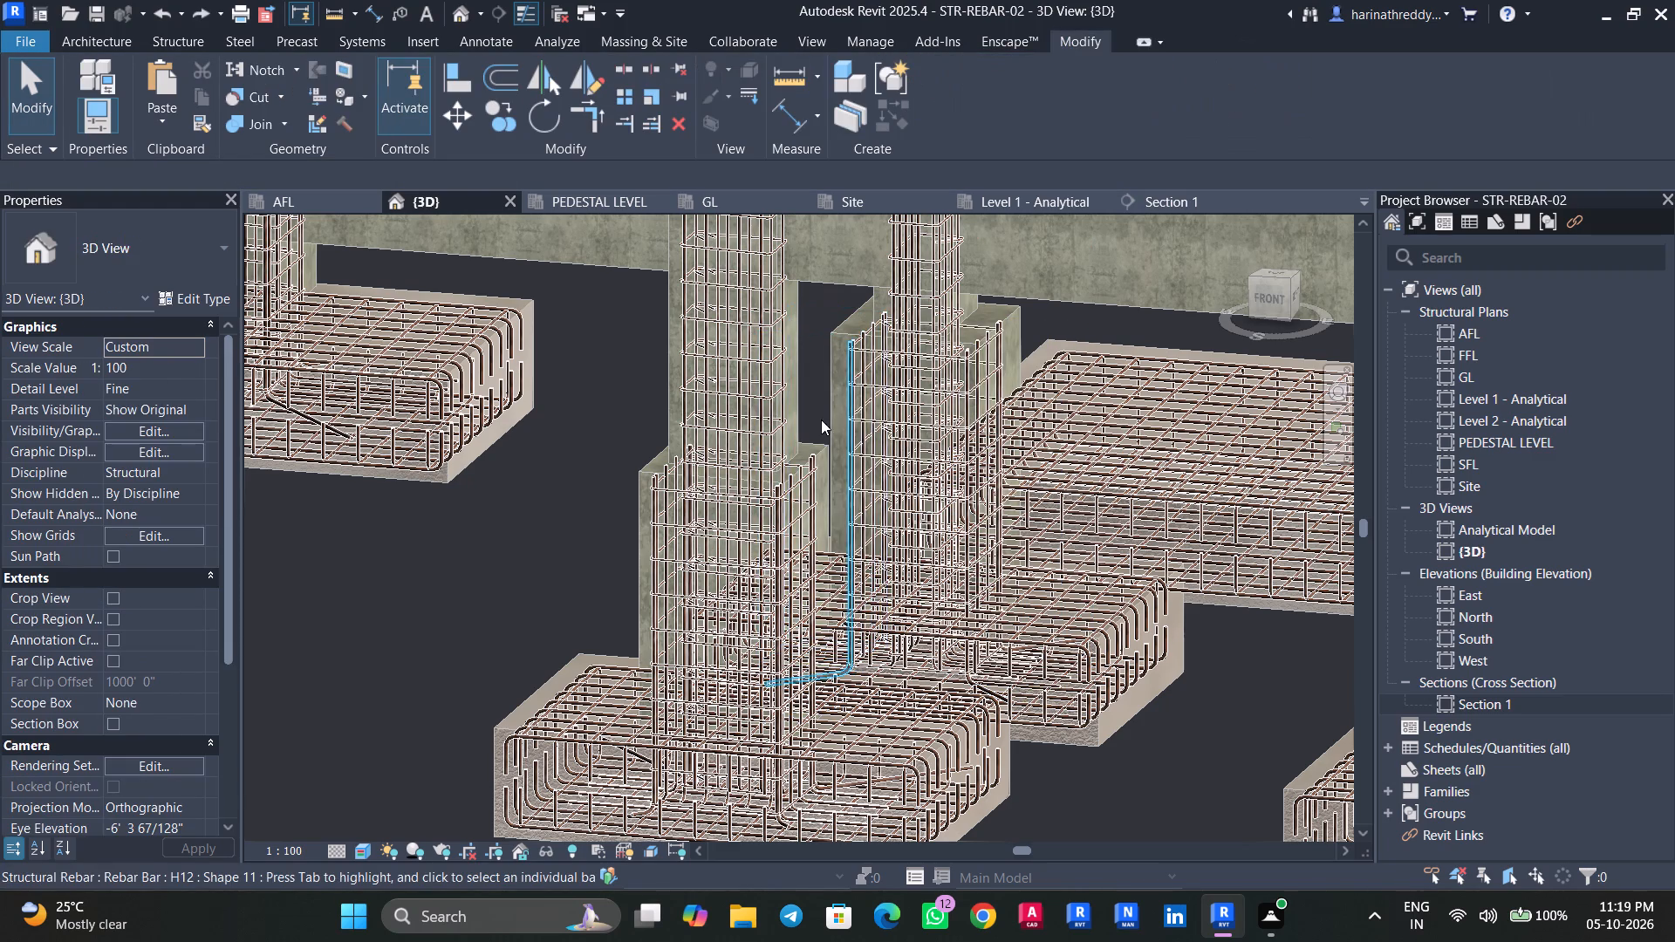
# Check the front pedestal's H16 corner bar against the H8 stirrups from the front.
pyautogui.scroll(1, 661, 491)
pyautogui.scroll(-1, 661, 491)
pyautogui.scroll(7, 660, 491)
pyautogui.click(651, 468)
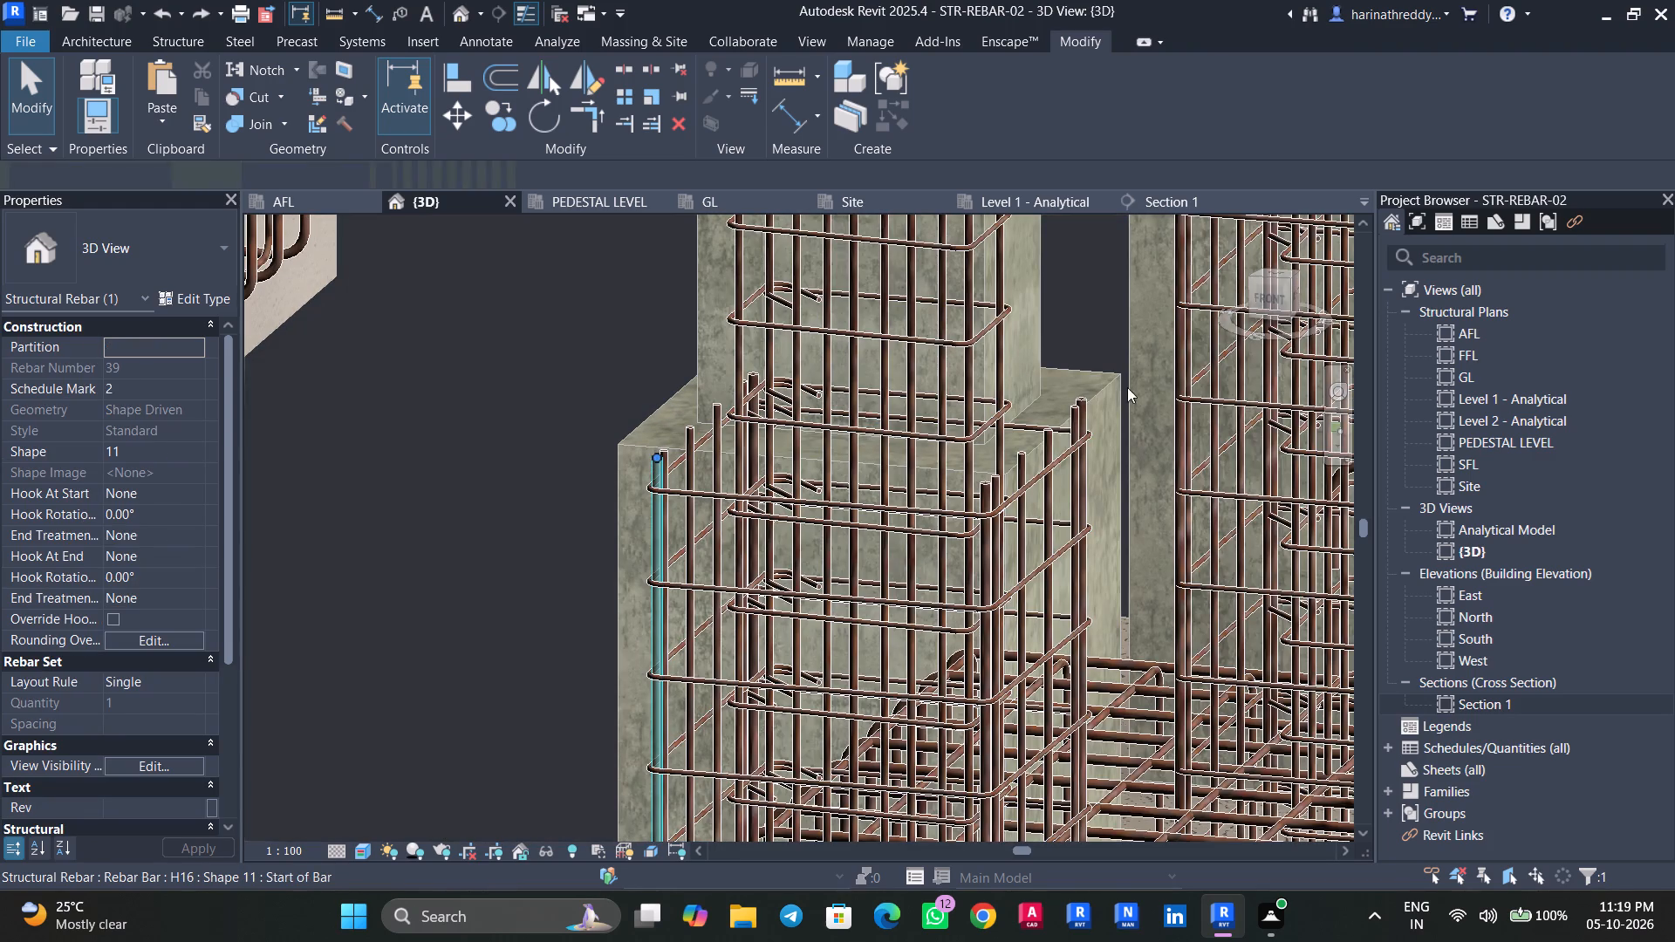
pyautogui.click(1271, 305)
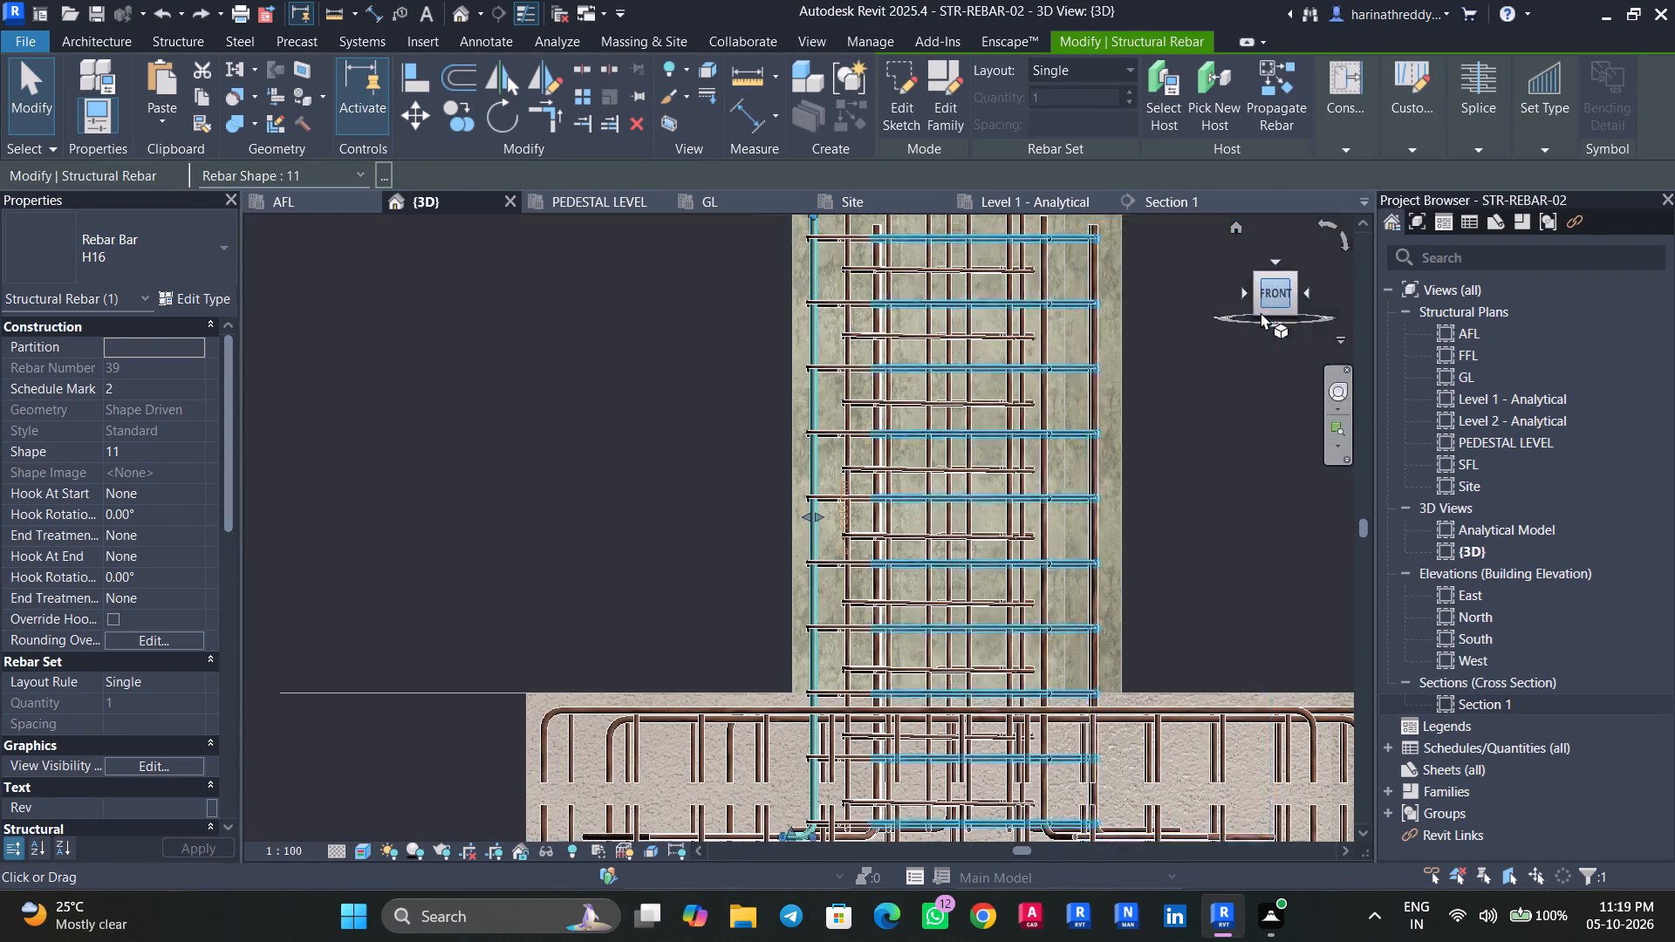
pyautogui.scroll(11, 816, 515)
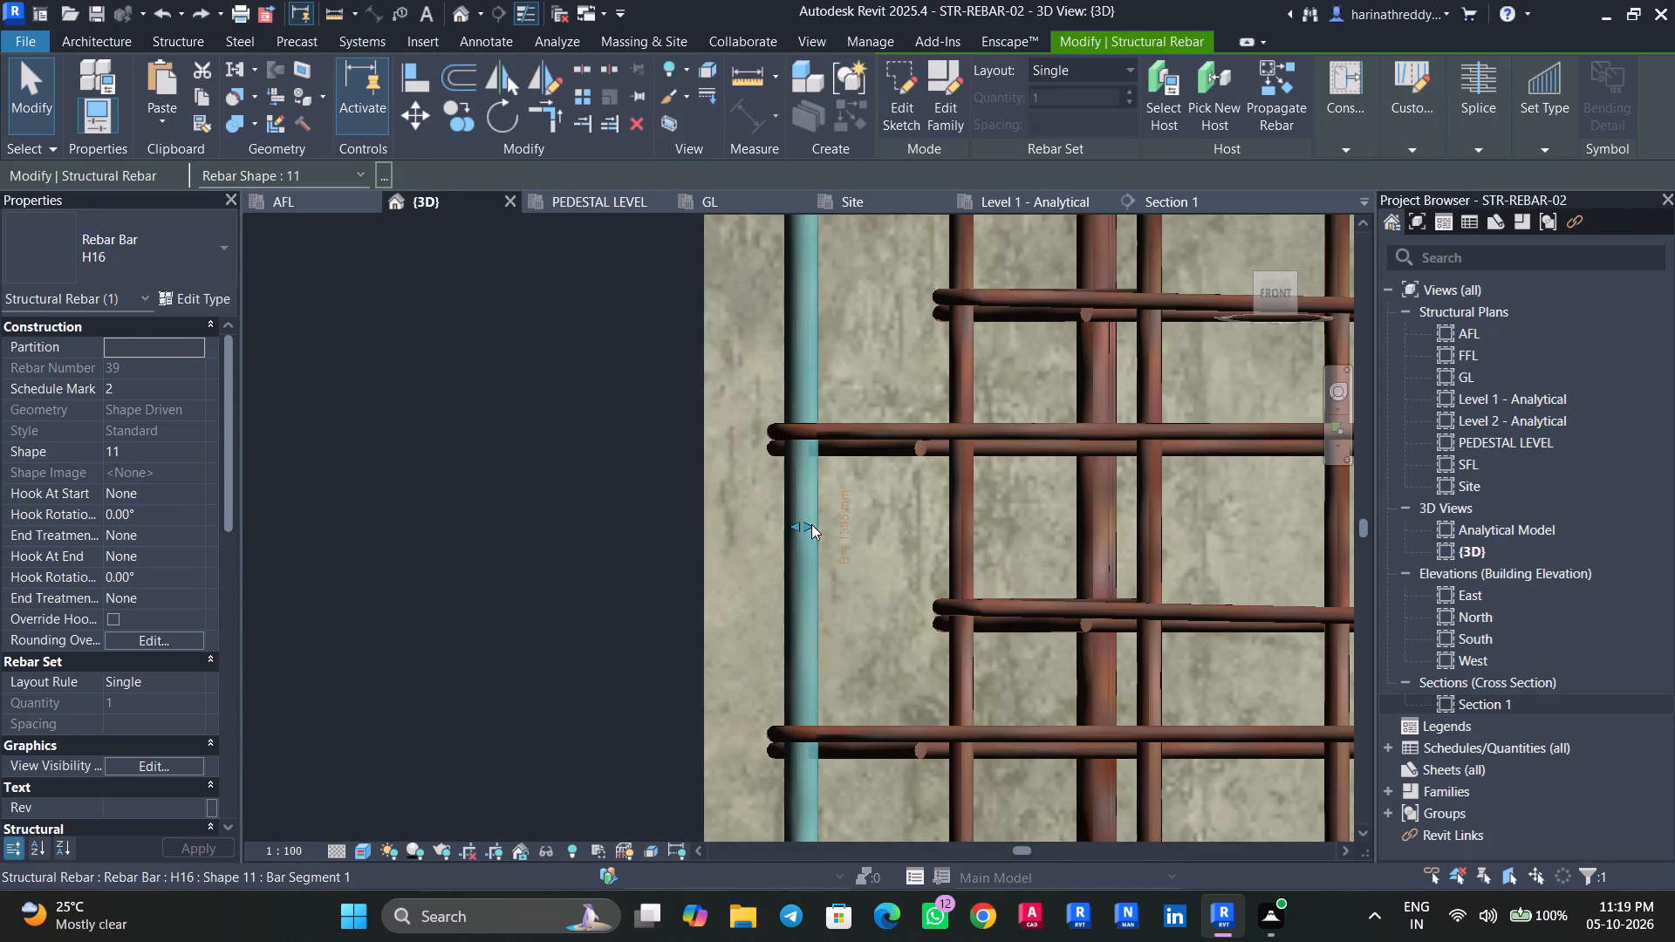
pyautogui.click(806, 523)
pyautogui.keyDown('shift'); pyautogui.moveTo(673, 494); pyautogui.dragTo(656, 630, button='middle'); pyautogui.keyUp('shift')
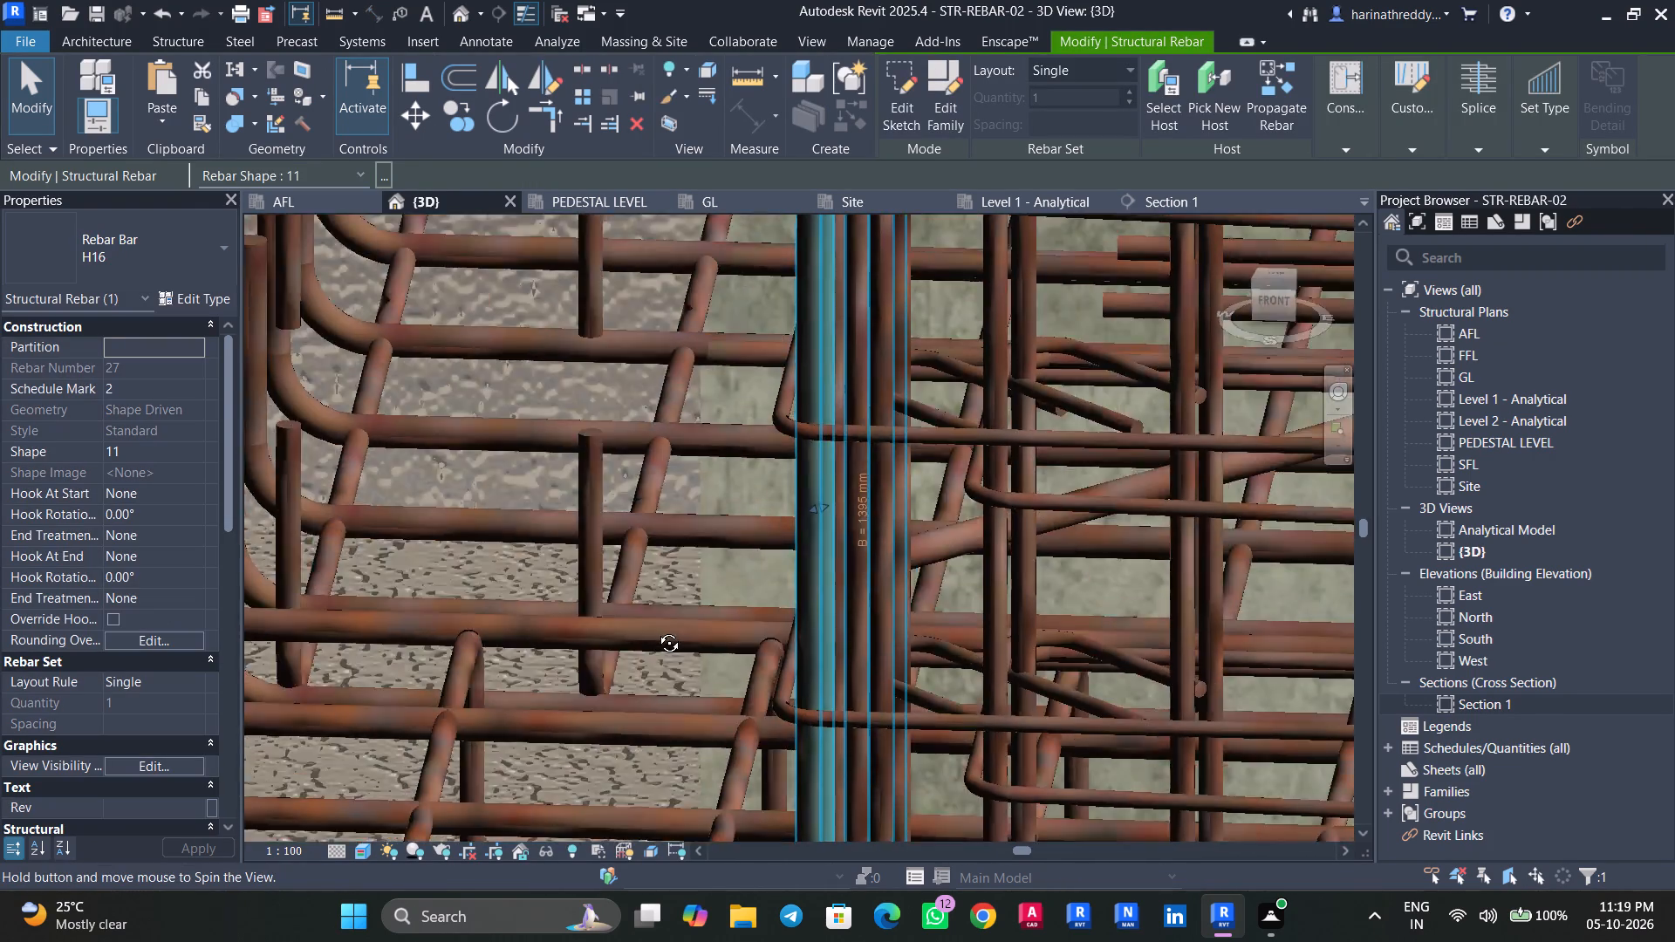
pyautogui.keyDown('shift'); pyautogui.moveTo(656, 630); pyautogui.dragTo(656, 631, button='middle'); pyautogui.keyUp('shift')
pyautogui.press('Escape')
pyautogui.press('Escape')
# Inspect the H12 vertical bar set on the pedestal's left face relative to the H8 stirrups.
pyautogui.scroll(-15, 594, 586)
pyautogui.scroll(1, 594, 573)
pyautogui.scroll(-1, 594, 573)
pyautogui.scroll(1, 594, 573)
pyautogui.keyDown('shift'); pyautogui.moveTo(344, 638); pyautogui.dragTo(352, 638, button='middle'); pyautogui.keyUp('shift')
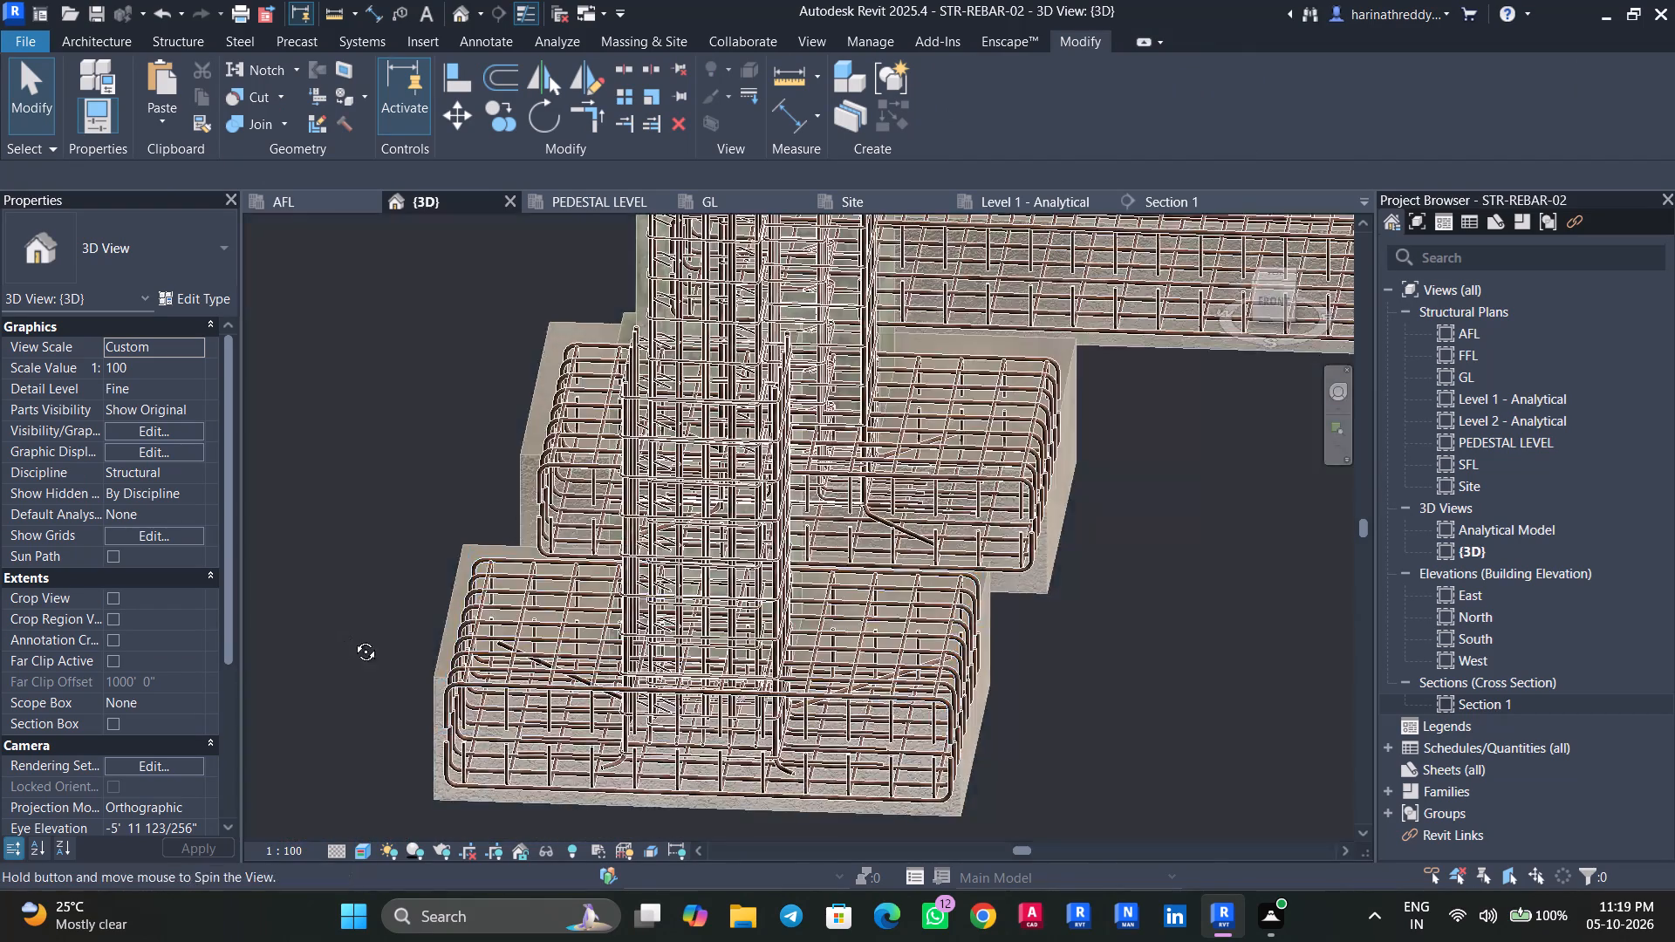
pyautogui.keyDown('shift'); pyautogui.moveTo(352, 638); pyautogui.dragTo(652, 606, button='middle'); pyautogui.keyUp('shift')
pyautogui.click(502, 539)
pyautogui.scroll(9, 450, 543)
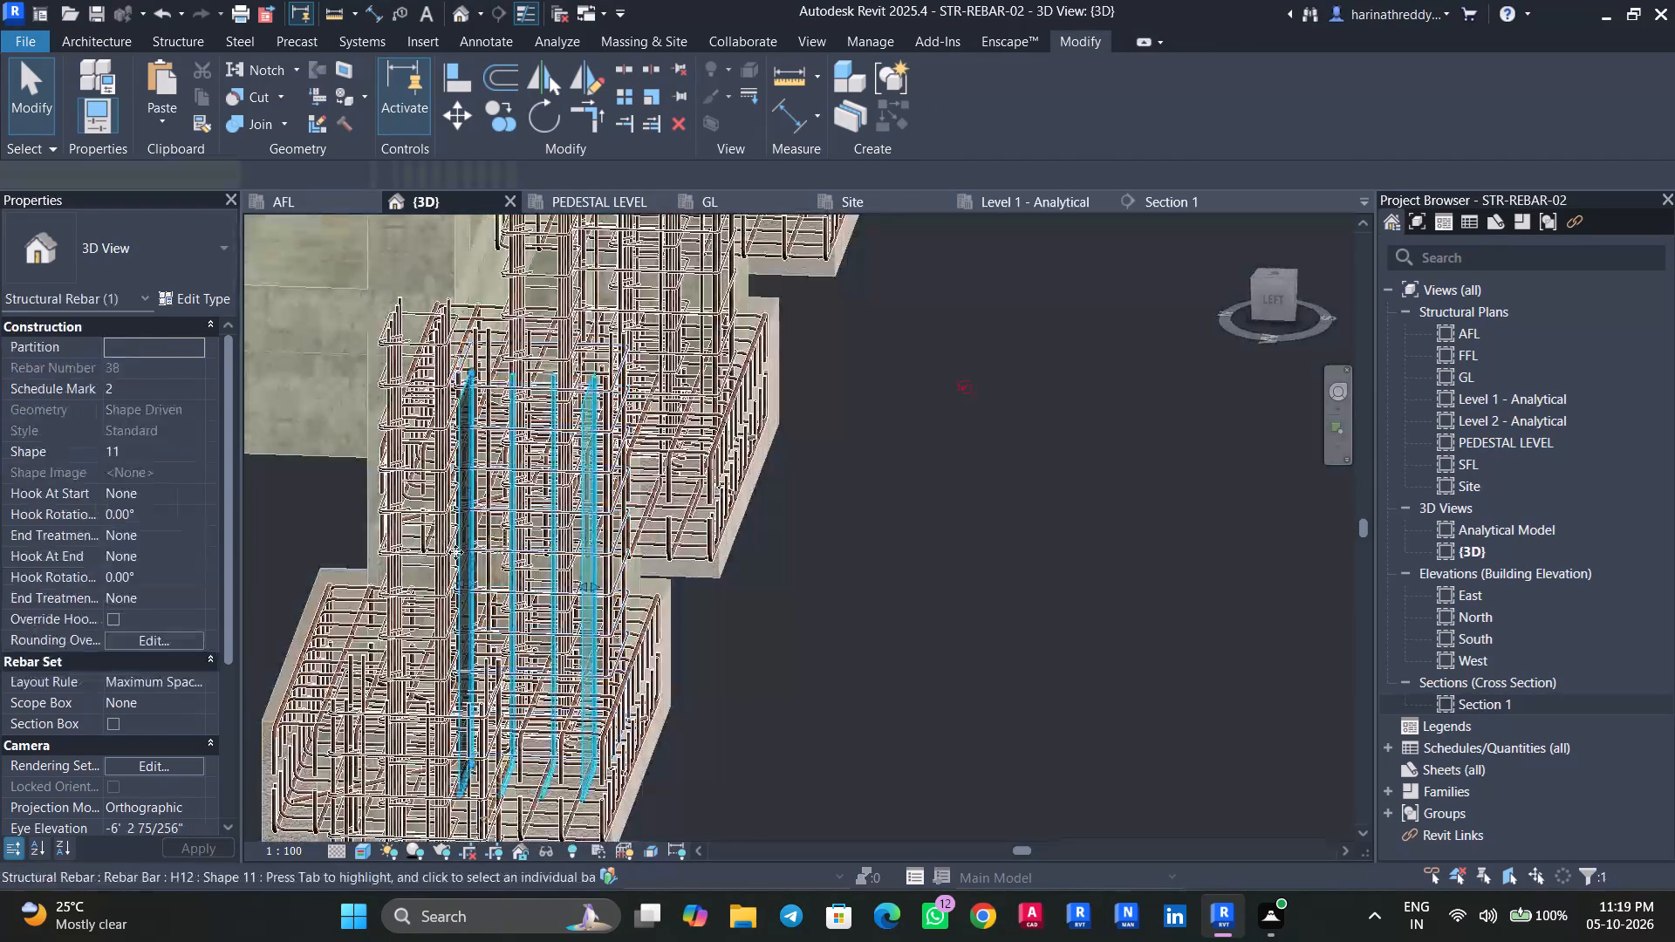
pyautogui.scroll(4, 496, 607)
pyautogui.moveTo(516, 605); pyautogui.dragTo(545, 554, button='middle')
pyautogui.click(523, 646)
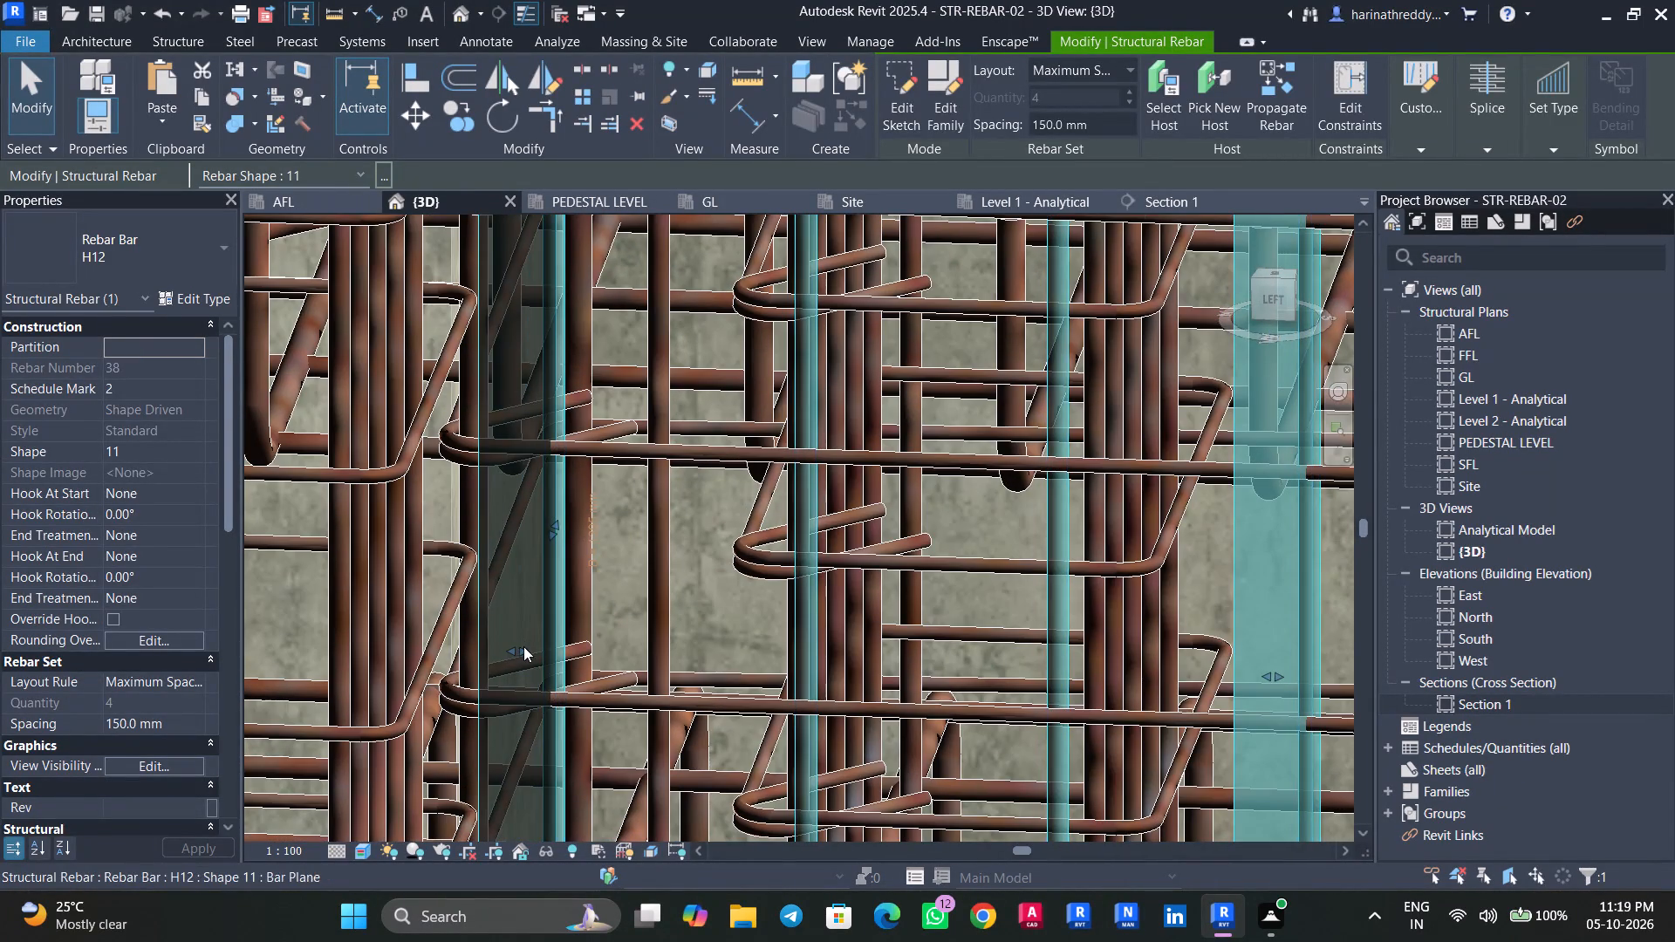
pyautogui.press('Escape')
pyautogui.press('Escape')
pyautogui.scroll(-3, 685, 622)
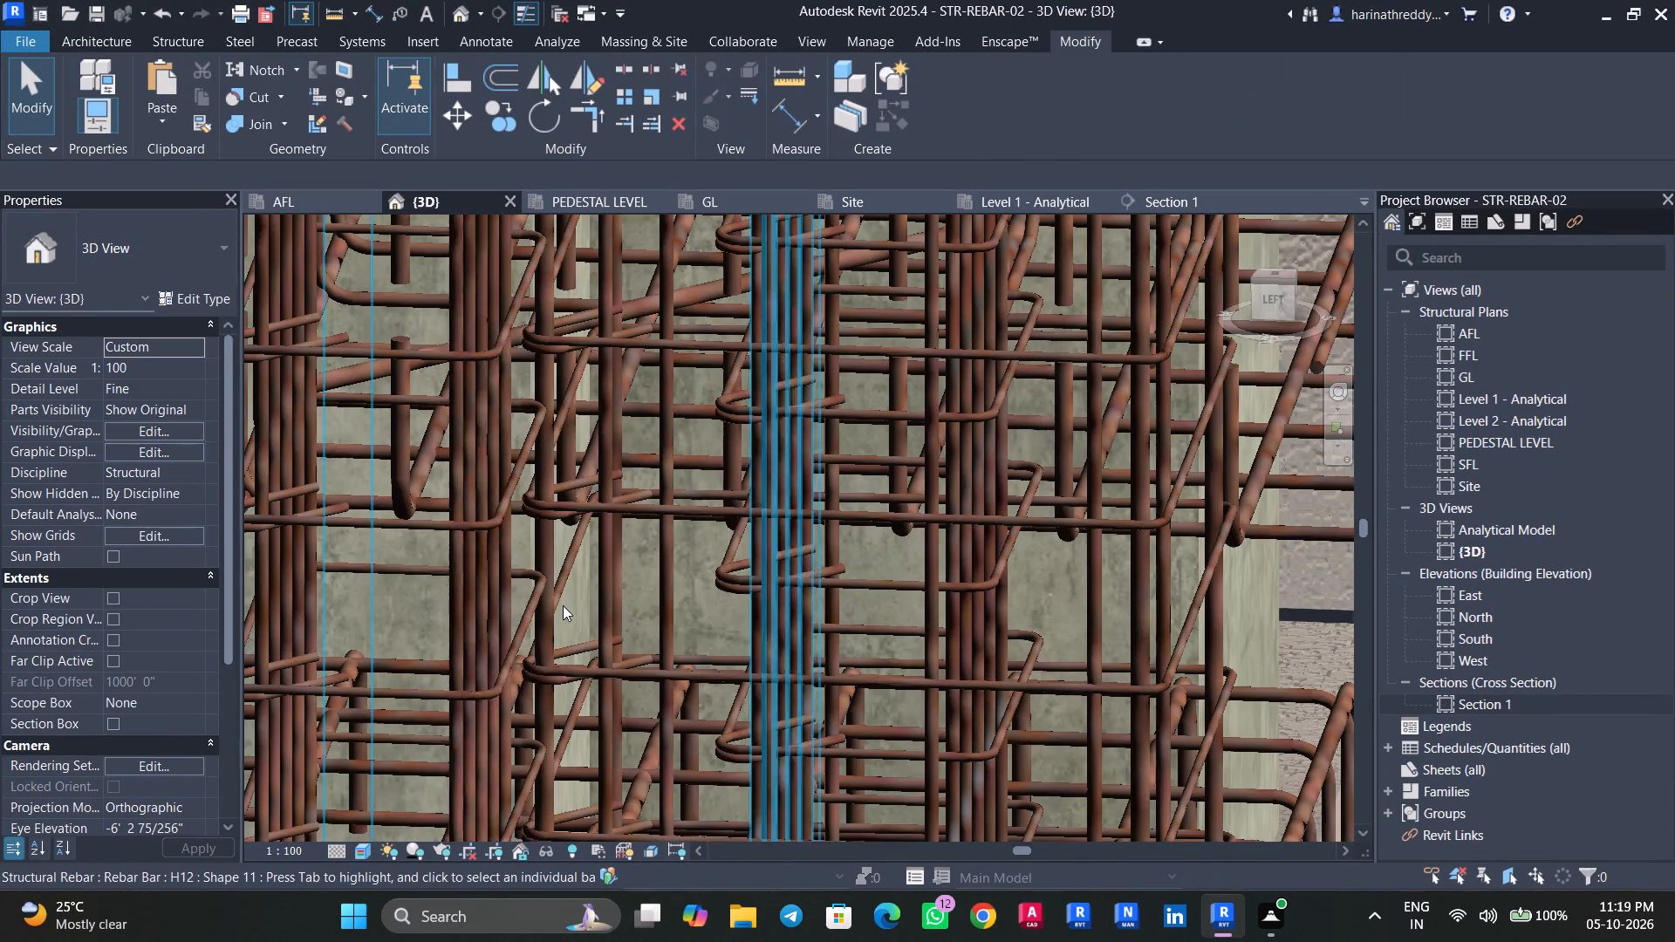
pyautogui.press('Escape')
# Compare the H16 corner bars and the H12 set on the pedestal's left face with the stirrup line.
pyautogui.click(597, 594)
pyautogui.press('Escape')
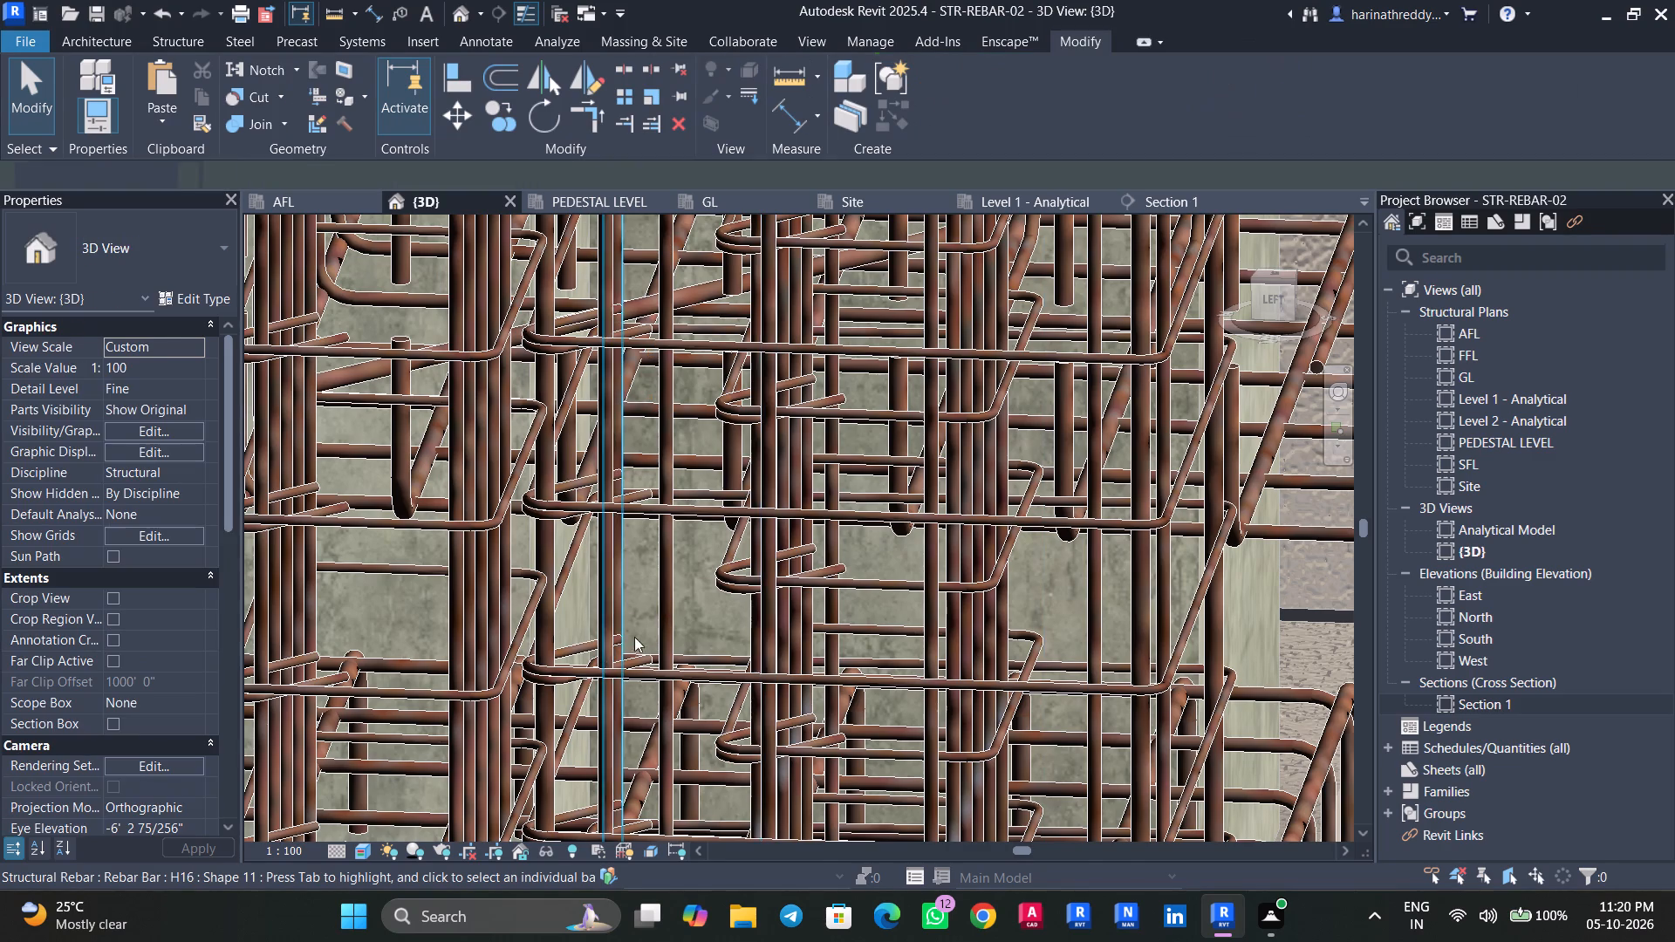
pyautogui.press('Escape')
pyautogui.click(1138, 604)
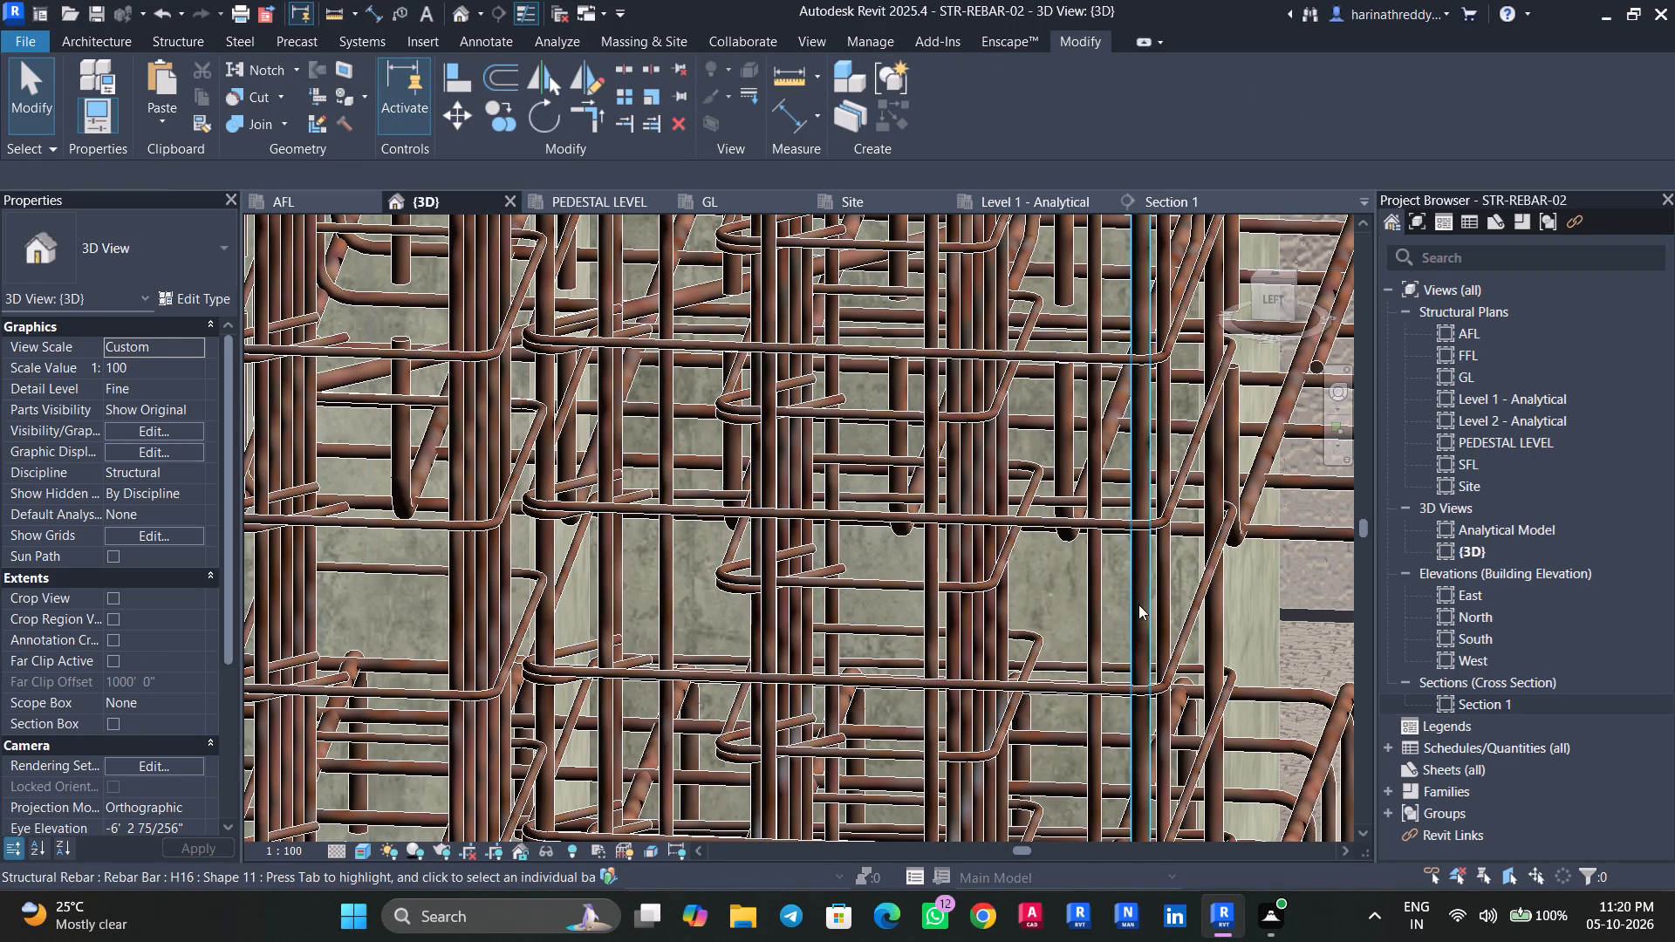
pyautogui.press('Escape')
pyautogui.click(1087, 605)
pyautogui.keyDown('shift'); pyautogui.moveTo(1073, 605); pyautogui.dragTo(1069, 606, button='middle'); pyautogui.keyUp('shift')
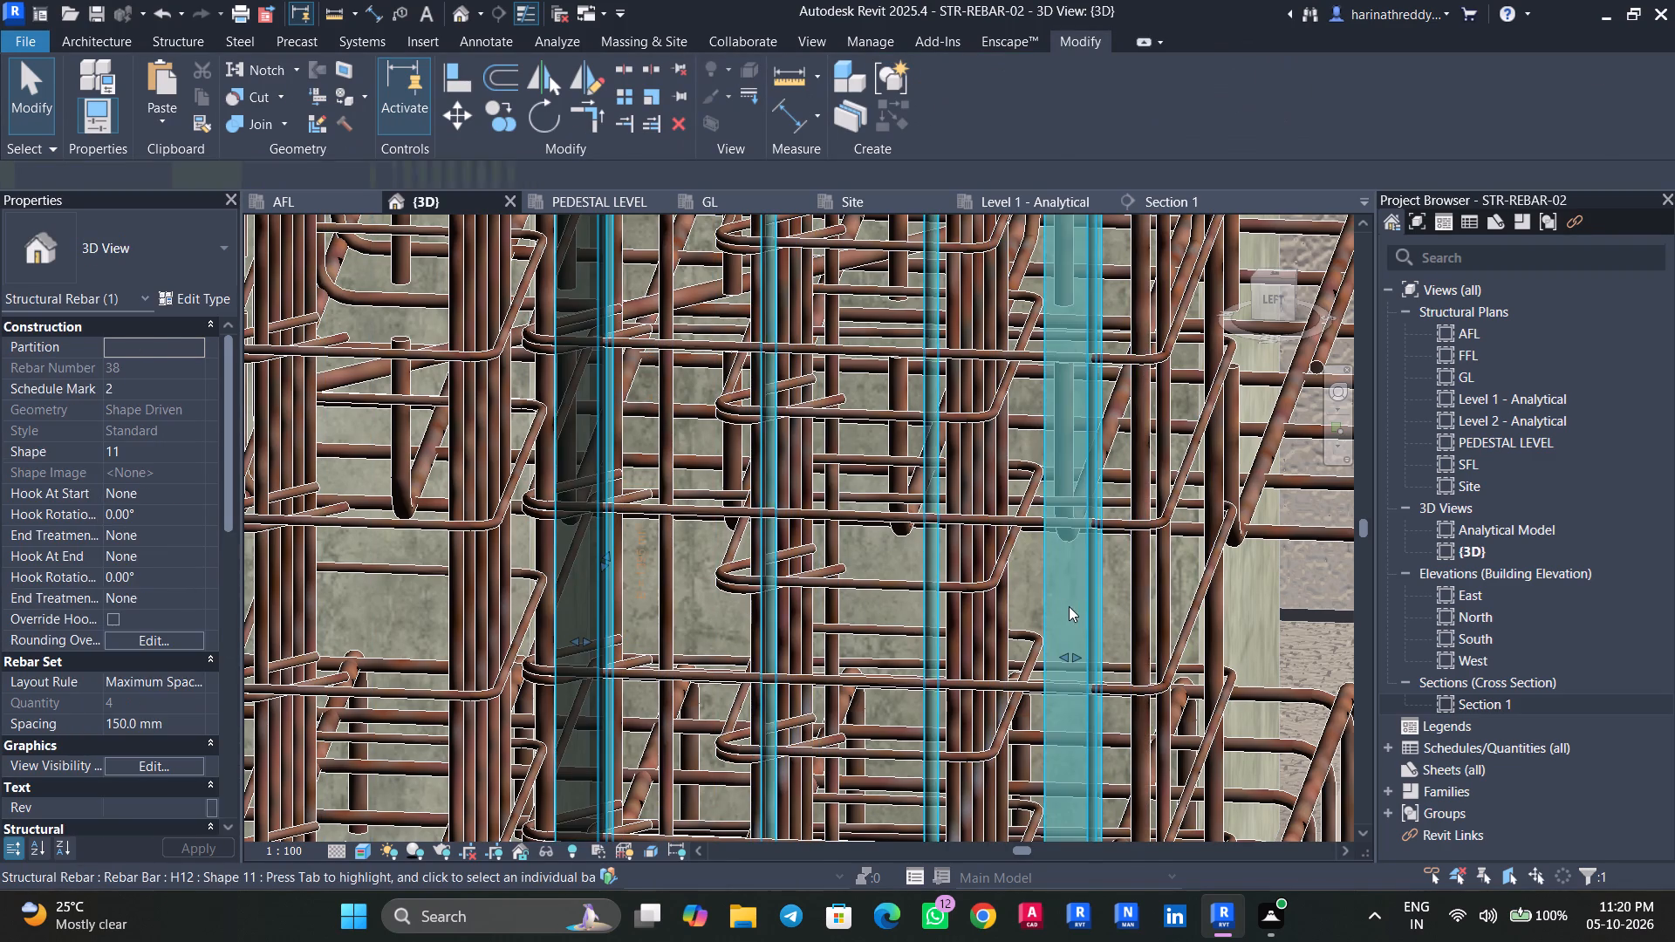
pyautogui.keyDown('shift'); pyautogui.moveTo(1069, 606); pyautogui.dragTo(1048, 622, button='middle'); pyautogui.keyUp('shift')
pyautogui.scroll(1, 1048, 623)
pyautogui.press('Escape')
pyautogui.click(1165, 613)
pyautogui.press('Escape')
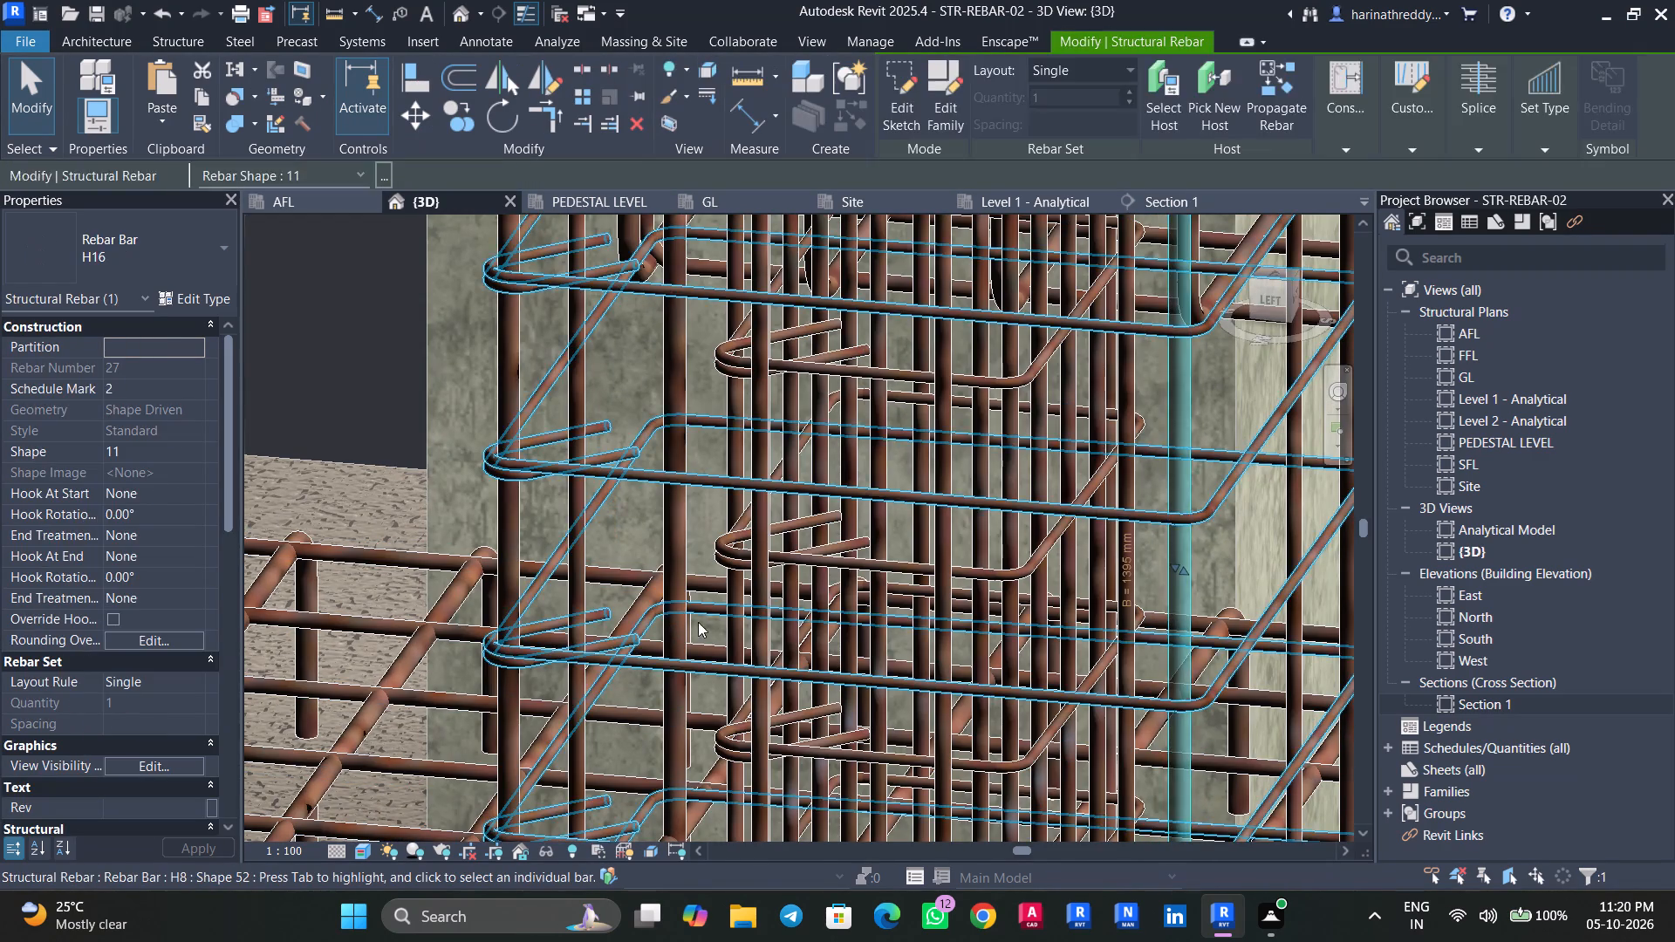
pyautogui.scroll(-5, 746, 624)
pyautogui.scroll(1, 747, 624)
pyautogui.scroll(-5, 747, 624)
# Inspect the H16 corner bar on the pedestal's right face against the stirrup bends near the footing.
pyautogui.keyDown('shift'); pyautogui.moveTo(1122, 634); pyautogui.dragTo(865, 659, button='middle'); pyautogui.keyUp('shift')
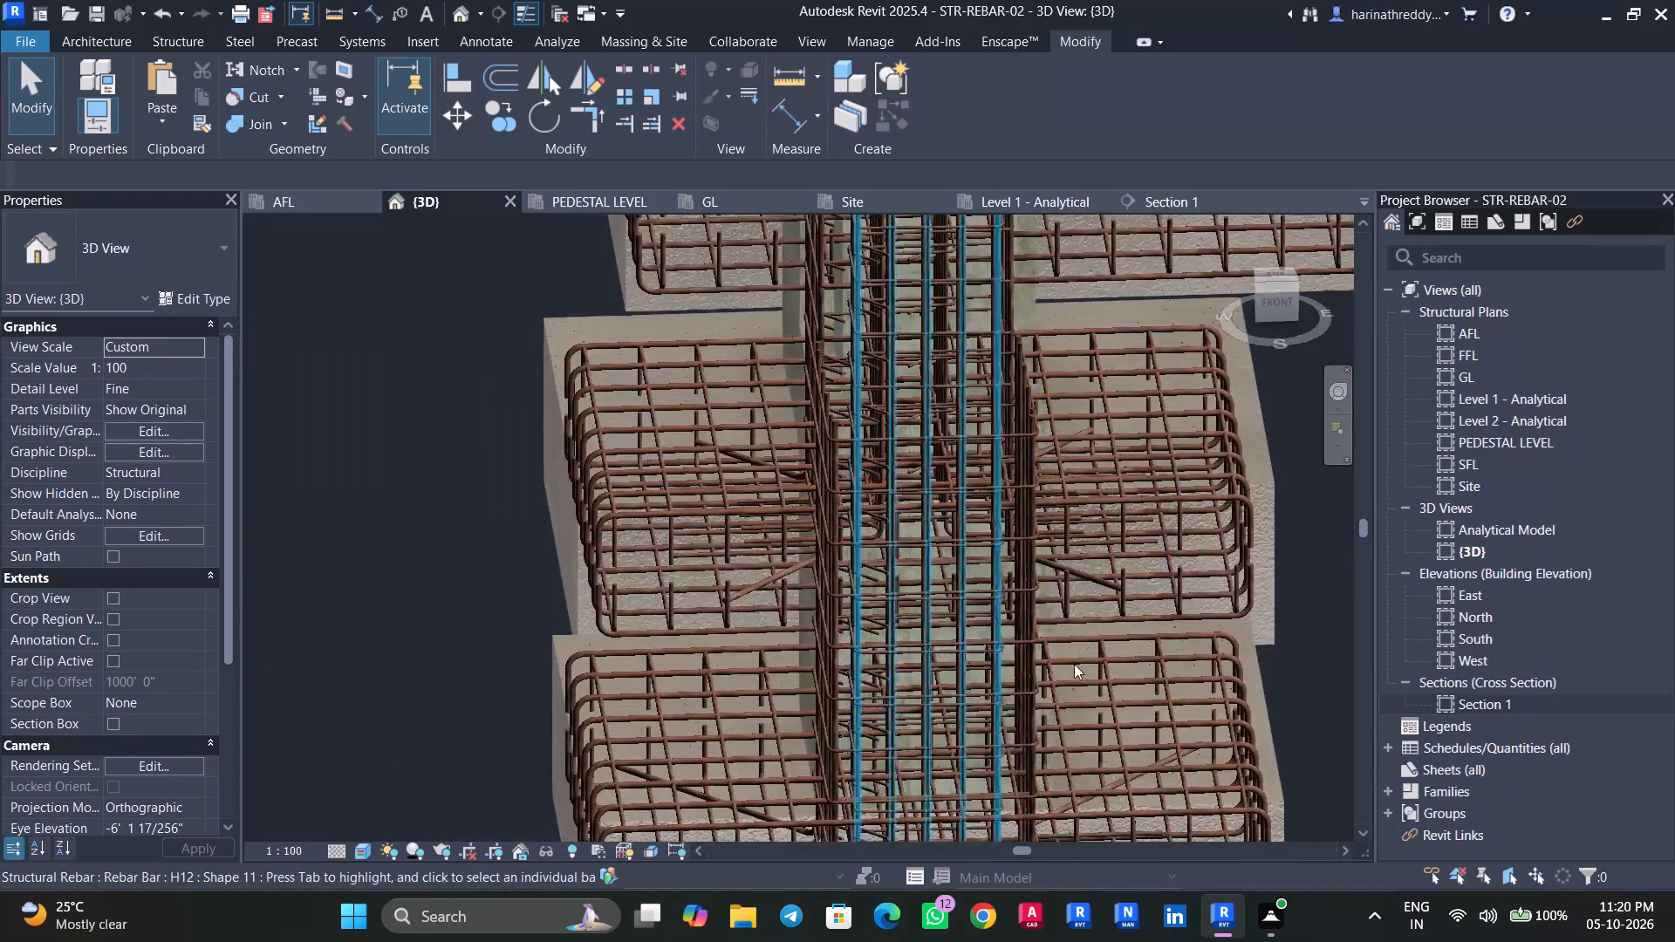
pyautogui.scroll(13, 1014, 693)
pyautogui.moveTo(1106, 728); pyautogui.dragTo(1154, 700, button='middle')
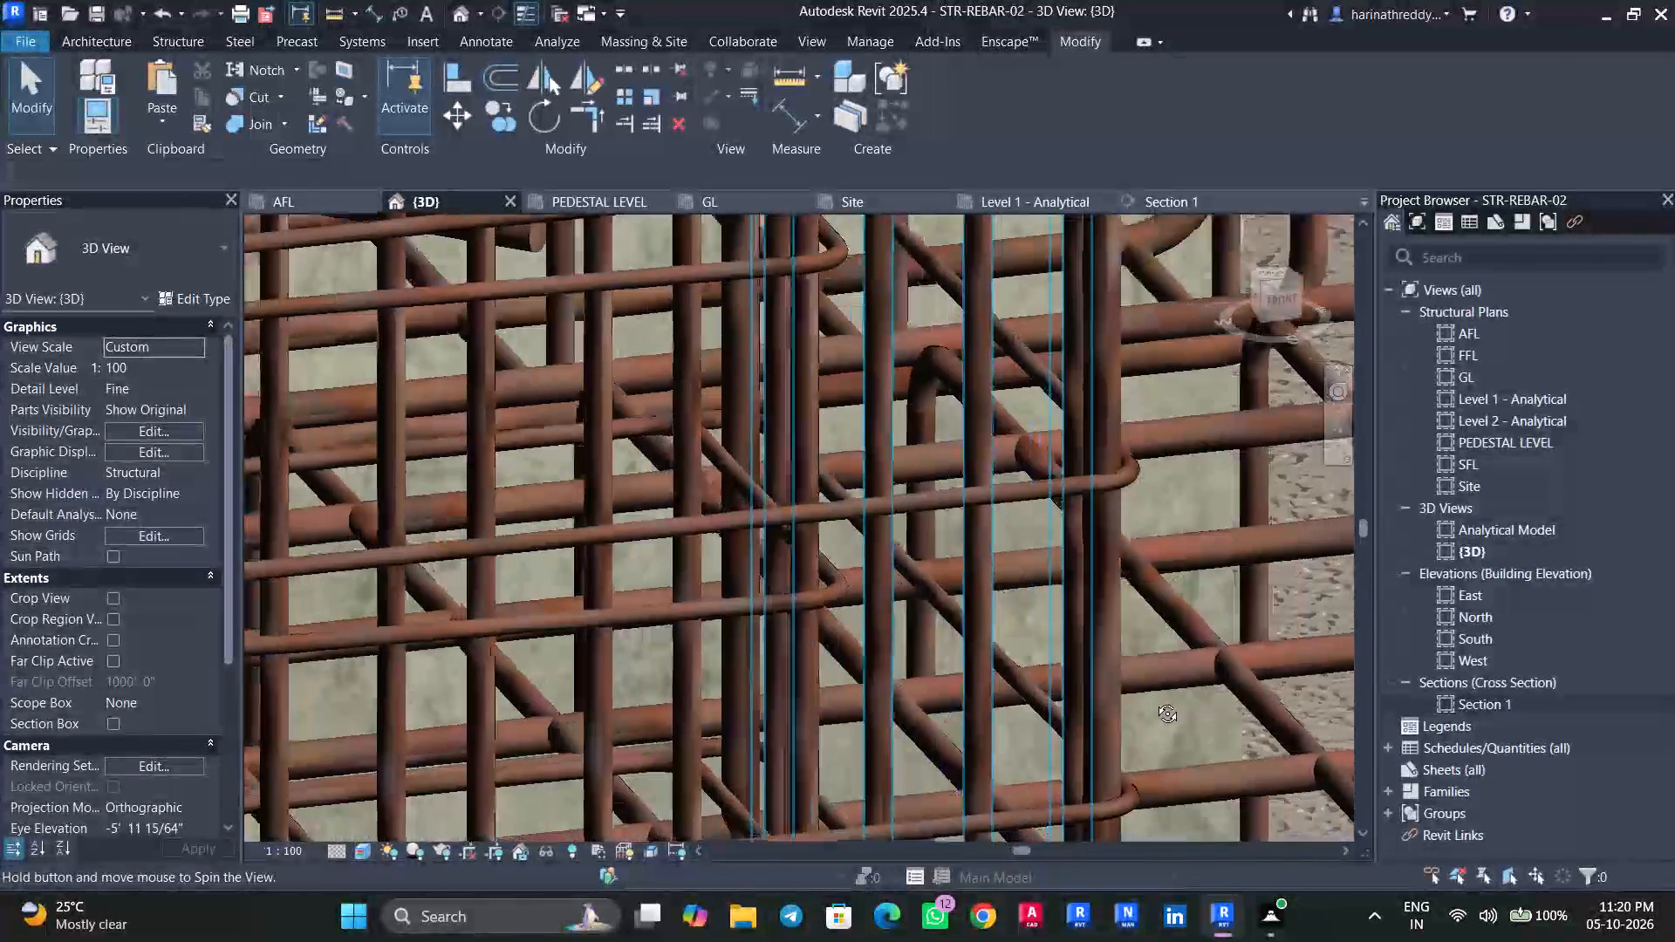
pyautogui.moveTo(1154, 700); pyautogui.dragTo(1153, 698, button='middle')
pyautogui.scroll(-2, 1151, 692)
pyautogui.keyDown('shift'); pyautogui.moveTo(1139, 692); pyautogui.dragTo(892, 704, button='middle'); pyautogui.keyUp('shift')
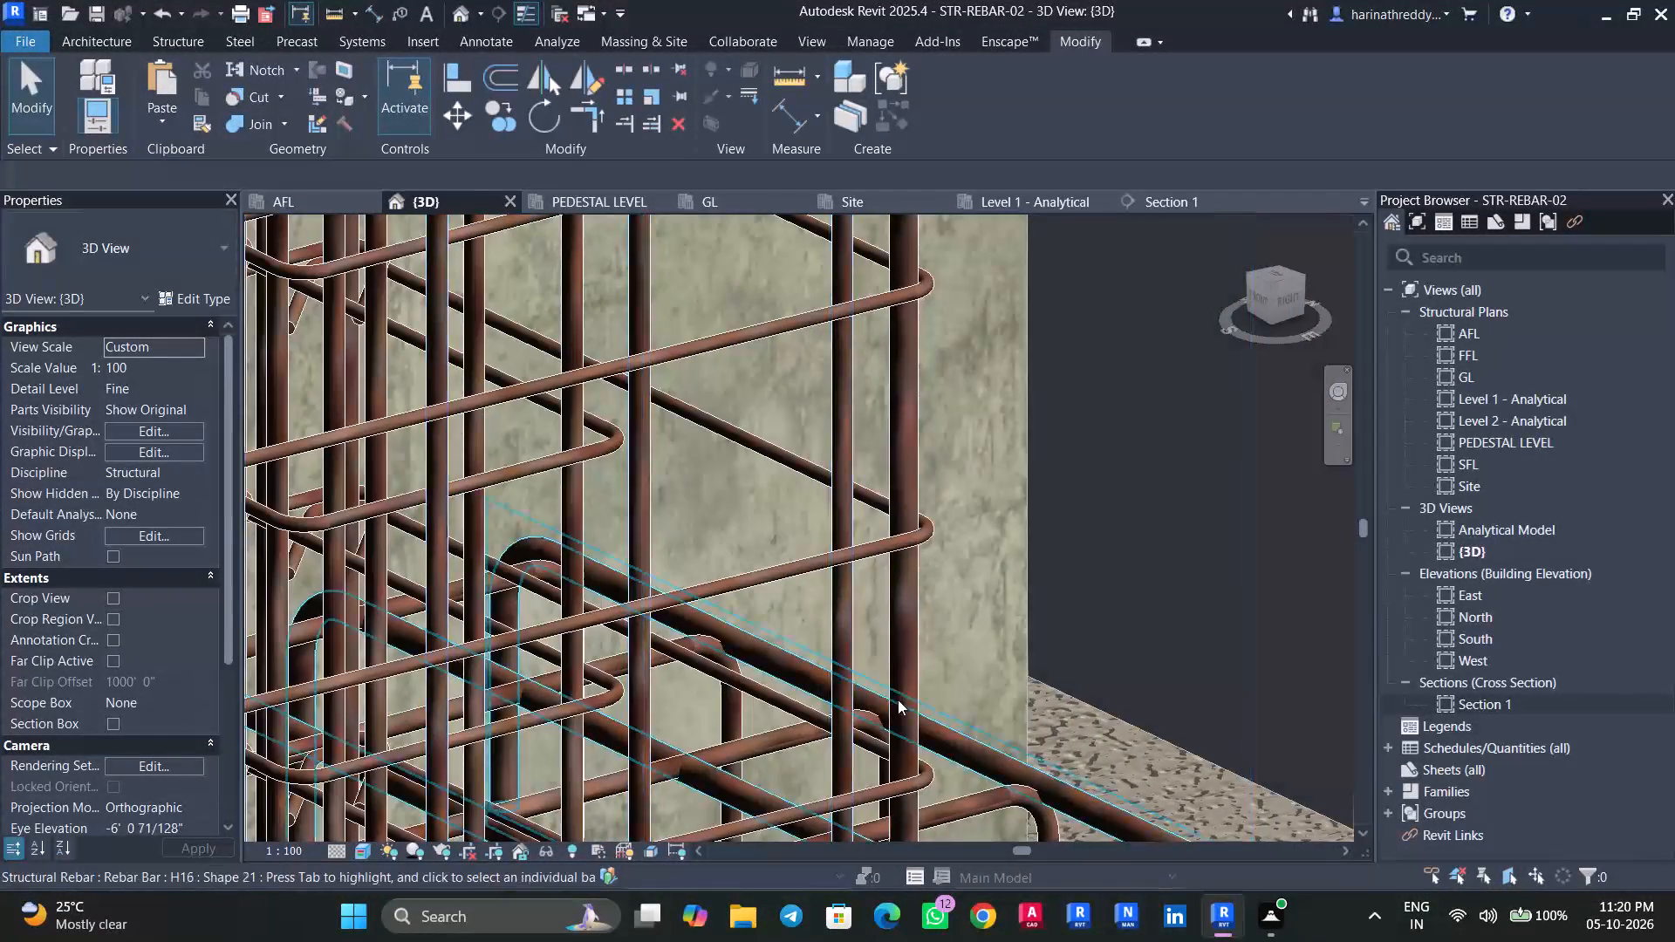
pyautogui.keyDown('shift'); pyautogui.moveTo(1098, 692); pyautogui.dragTo(1079, 706, button='middle'); pyautogui.keyUp('shift')
pyautogui.moveTo(1041, 697); pyautogui.dragTo(1159, 495, button='middle')
pyautogui.scroll(4, 934, 654)
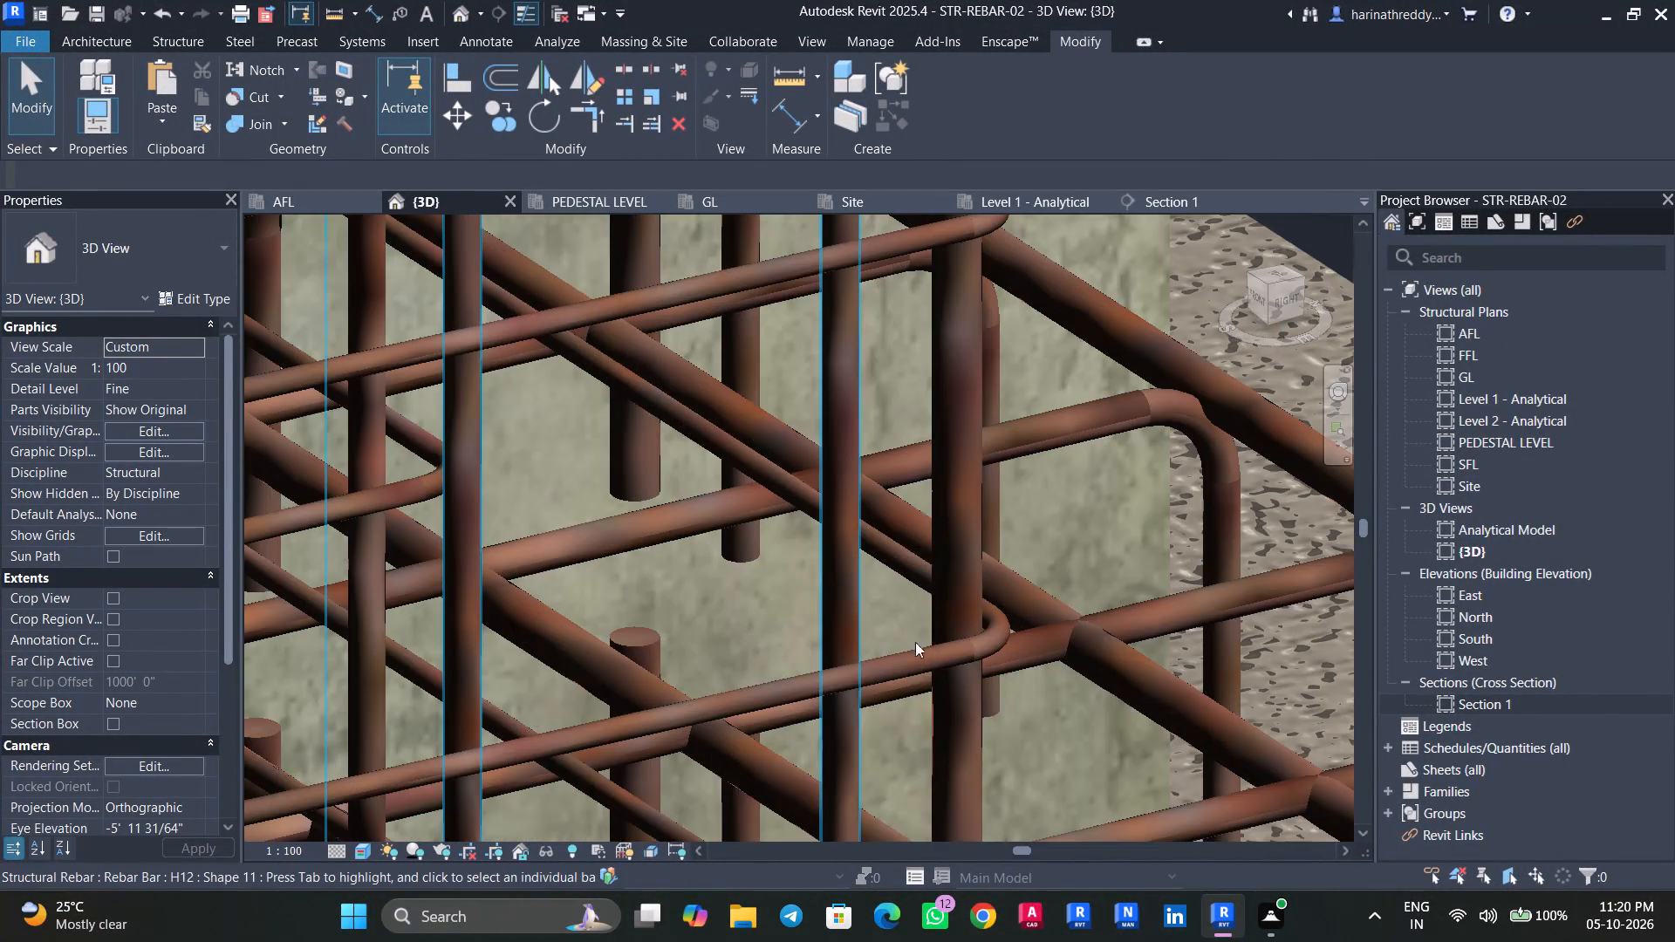
pyautogui.click(954, 575)
pyautogui.press('Escape')
# Check the same pedestal's right-hand corner bar from its top end down along the stirrup corners.
pyautogui.scroll(-8, 964, 489)
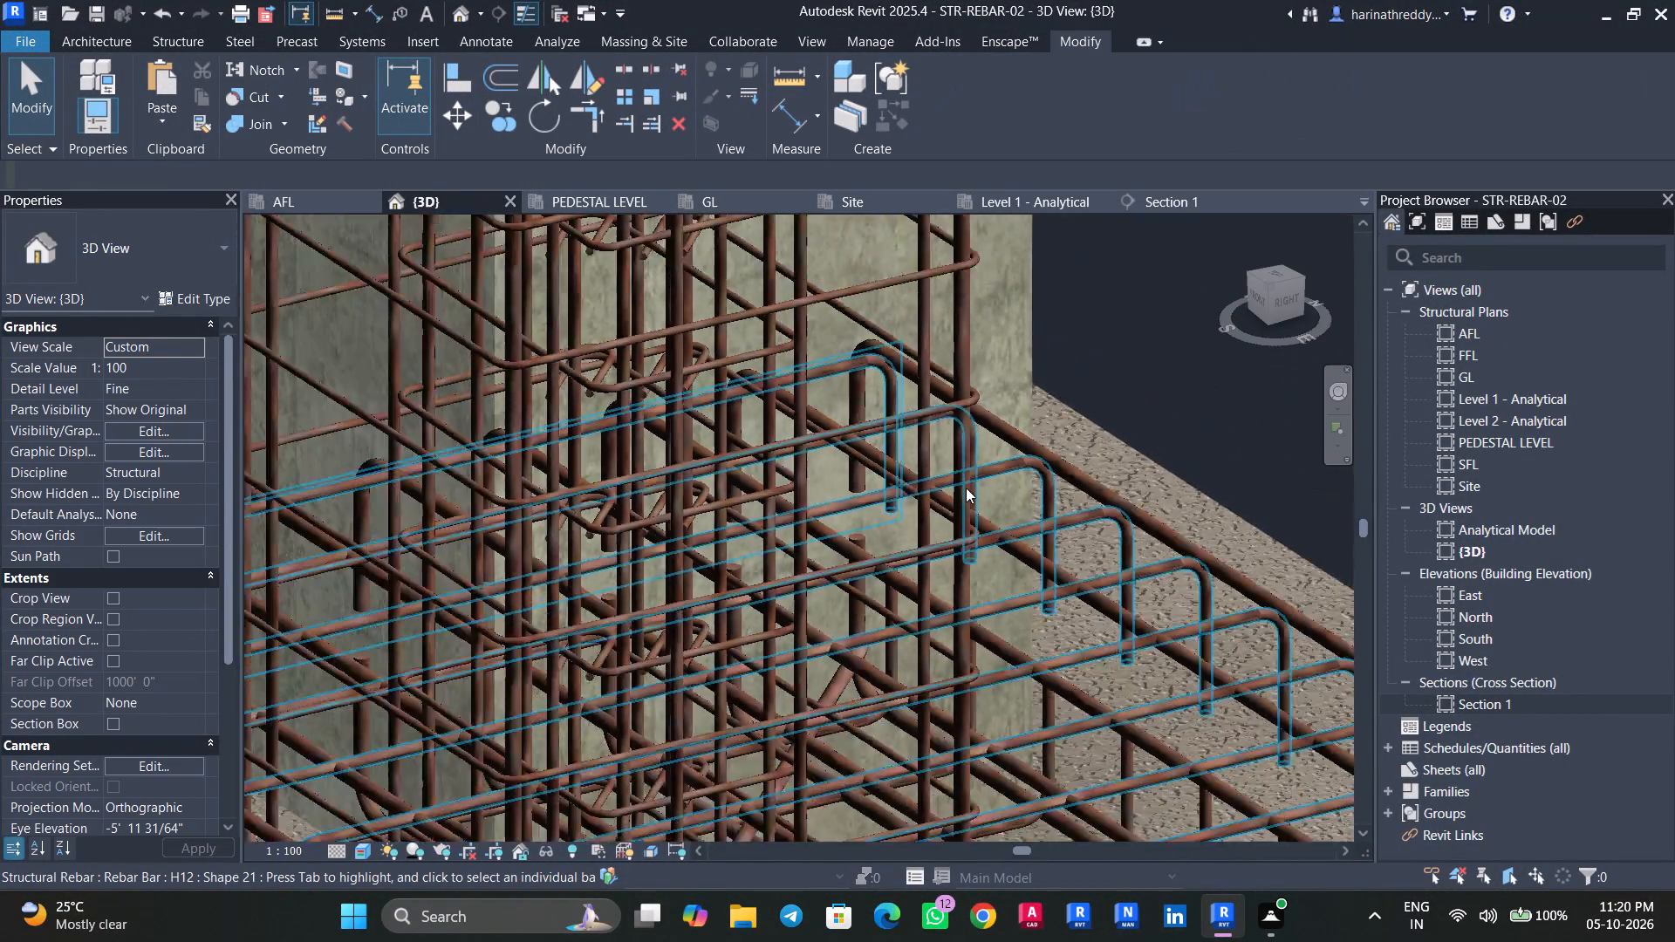
pyautogui.scroll(-1, 966, 488)
pyautogui.scroll(1, 966, 488)
pyautogui.scroll(-5, 966, 488)
pyautogui.moveTo(962, 351); pyautogui.dragTo(963, 580, button='middle')
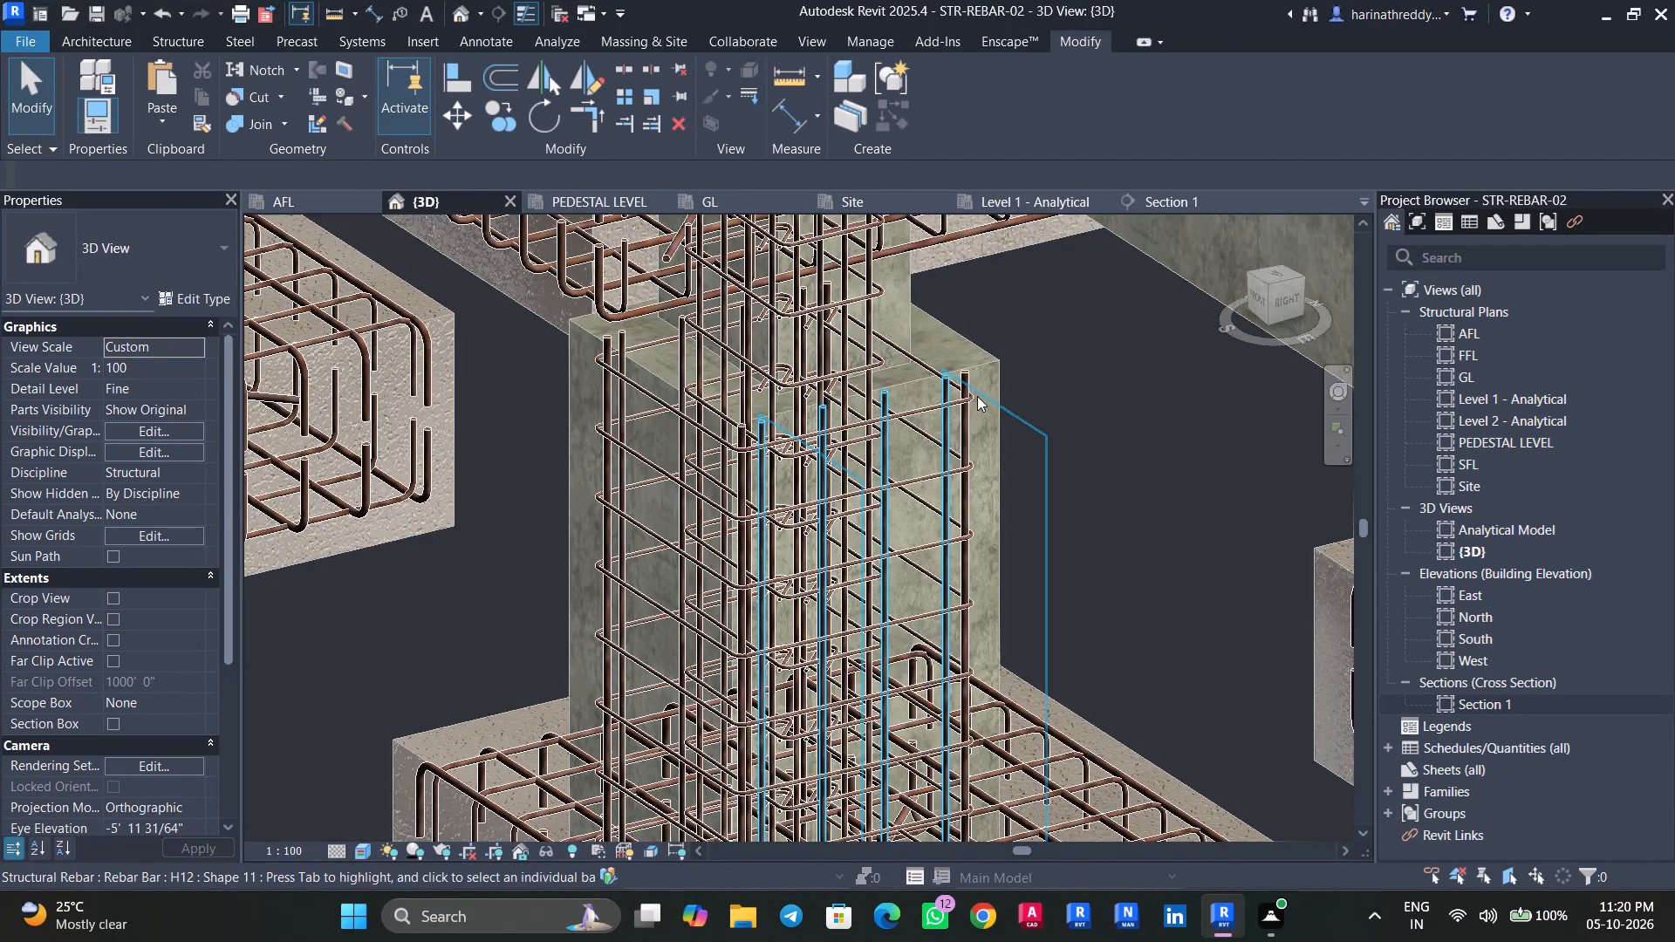
pyautogui.scroll(2, 962, 379)
pyautogui.scroll(-1, 962, 379)
pyautogui.scroll(1, 962, 379)
pyautogui.press('Tab')
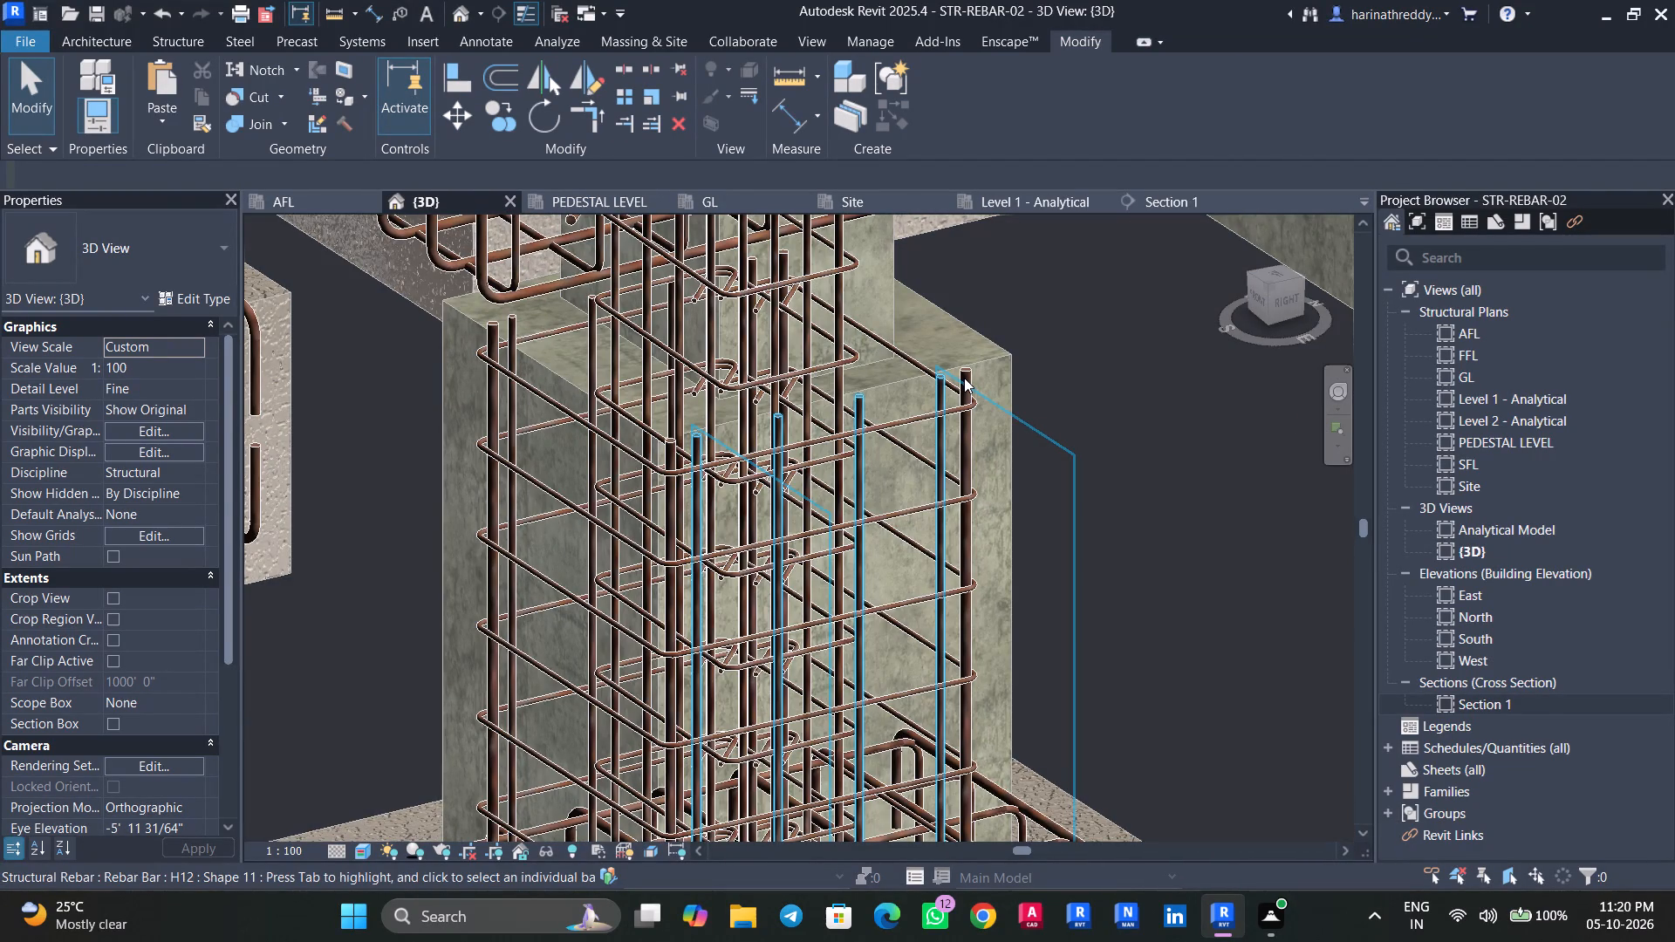
pyautogui.click(965, 378)
pyautogui.moveTo(1037, 557); pyautogui.dragTo(1013, 345, button='middle')
pyautogui.scroll(10, 921, 635)
pyautogui.scroll(-1, 923, 634)
pyautogui.scroll(1, 923, 634)
pyautogui.press('Escape')
pyautogui.press('Escape')
pyautogui.scroll(-9, 927, 620)
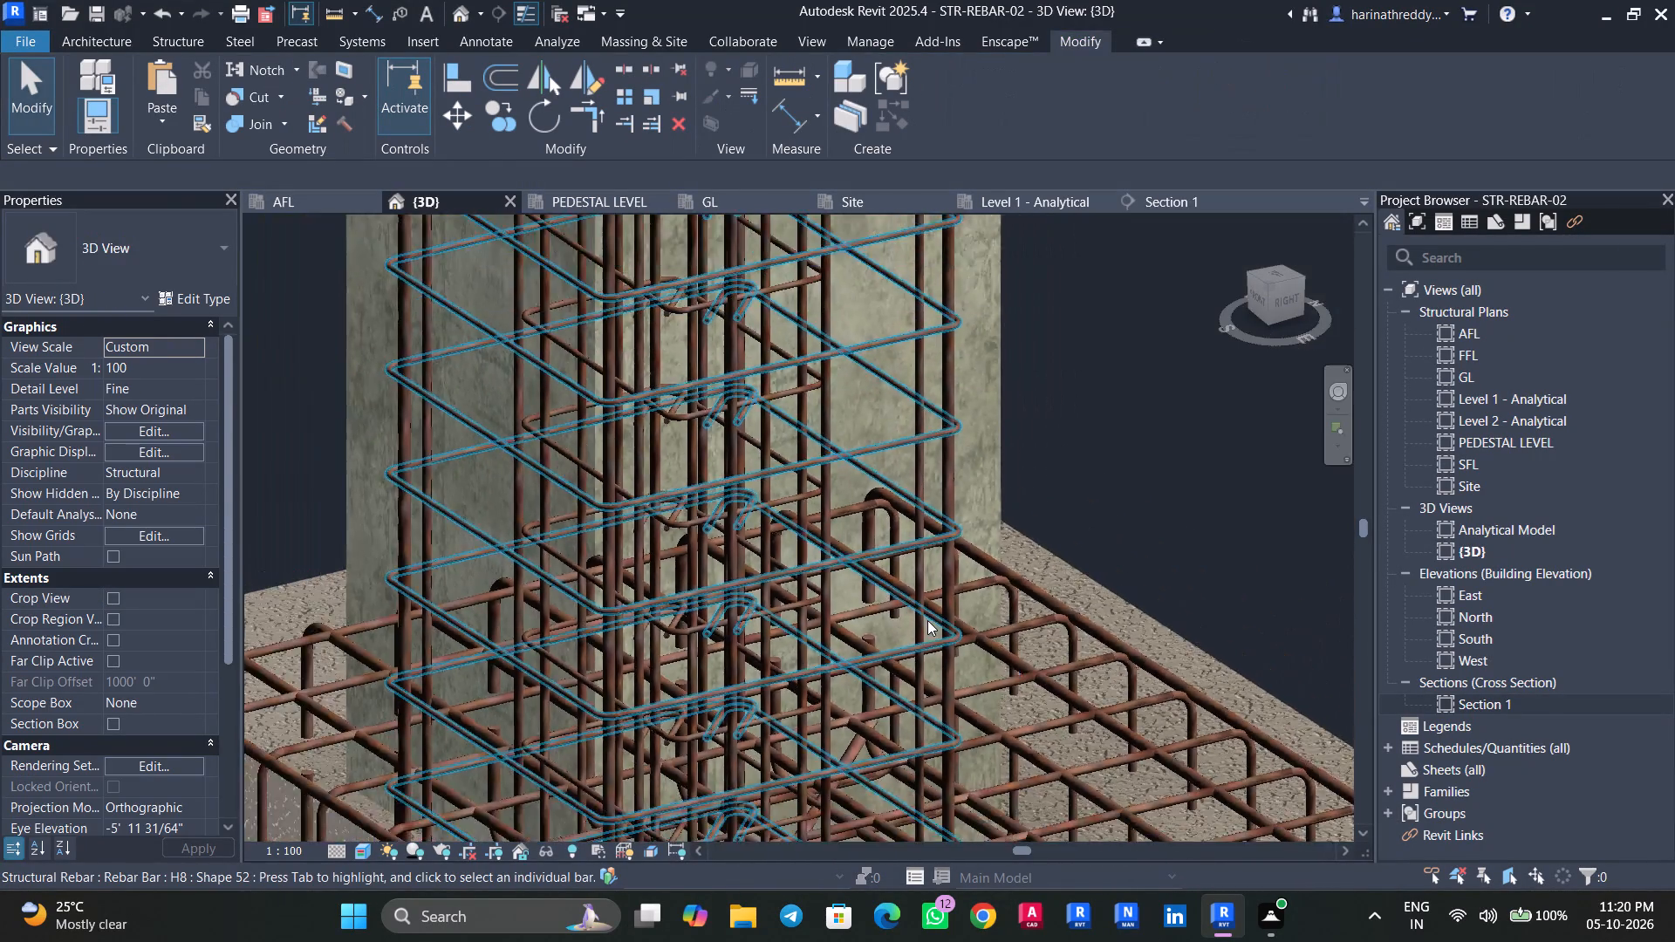
# Inspect the H16 corner bar on the next pedestal against the stirrup bends down to the footing.
pyautogui.scroll(-6, 927, 620)
pyautogui.scroll(1, 927, 620)
pyautogui.scroll(-8, 927, 620)
pyautogui.keyDown('shift'); pyautogui.moveTo(758, 706); pyautogui.dragTo(1082, 681, button='middle'); pyautogui.keyUp('shift')
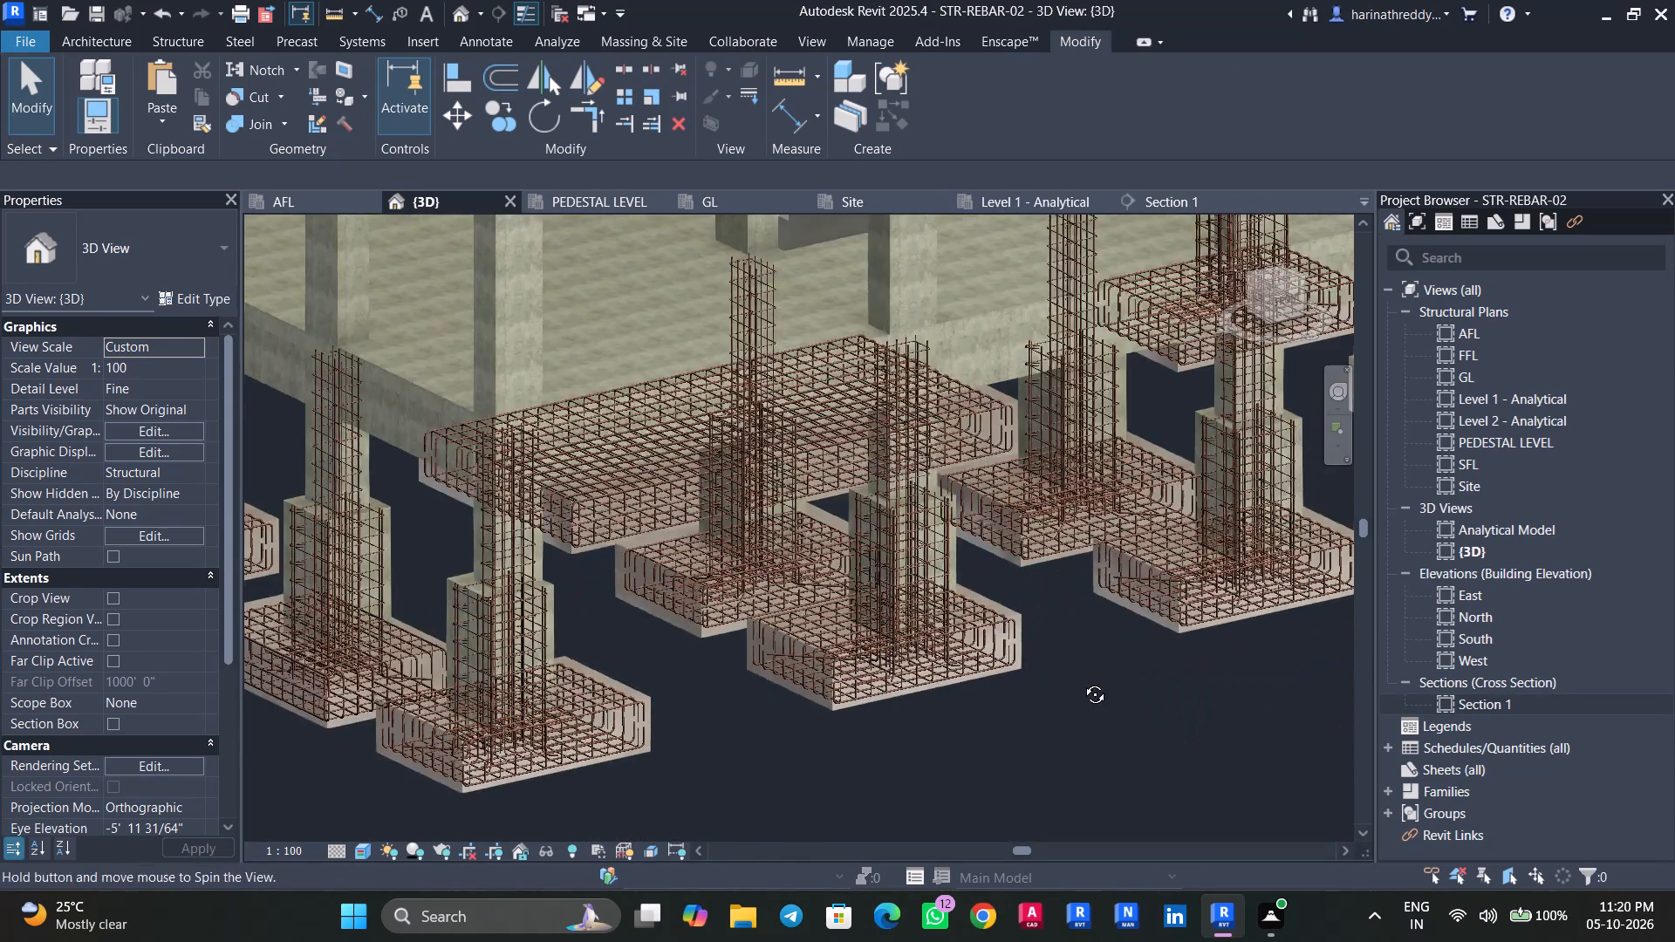
pyautogui.keyDown('shift'); pyautogui.moveTo(1082, 681); pyautogui.dragTo(1083, 680, button='middle'); pyautogui.keyUp('shift')
pyautogui.scroll(15, 813, 533)
pyautogui.click(928, 422)
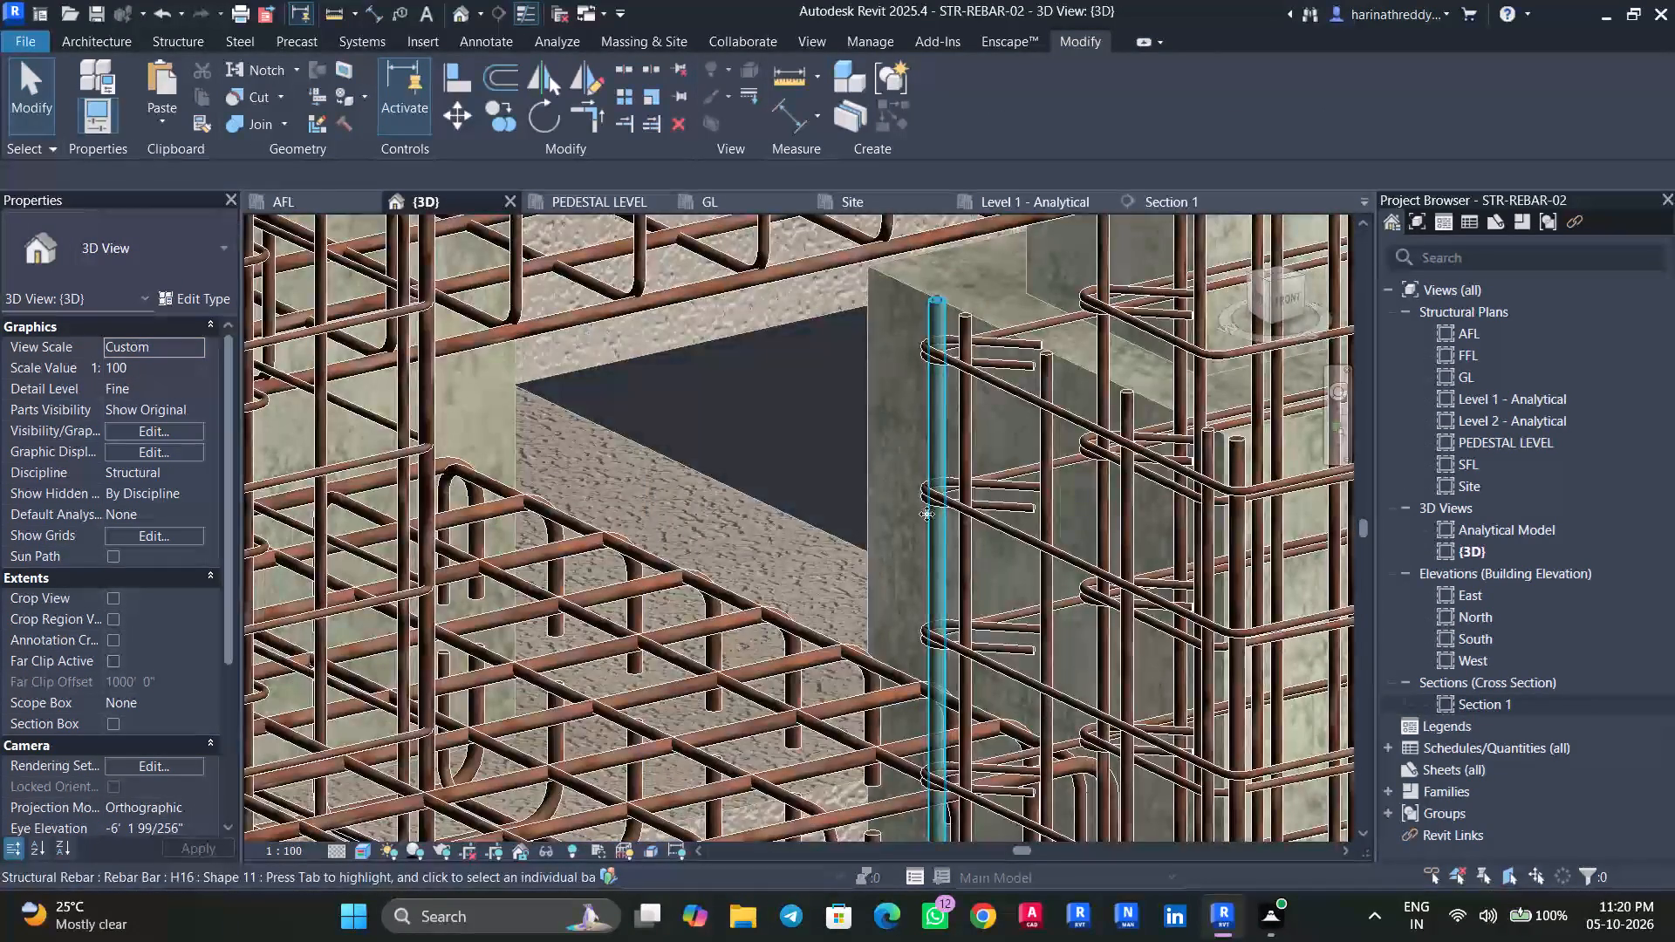
pyautogui.moveTo(900, 652); pyautogui.dragTo(887, 408, button='middle')
pyautogui.scroll(4, 890, 656)
pyautogui.press('Escape')
pyautogui.press('Escape')
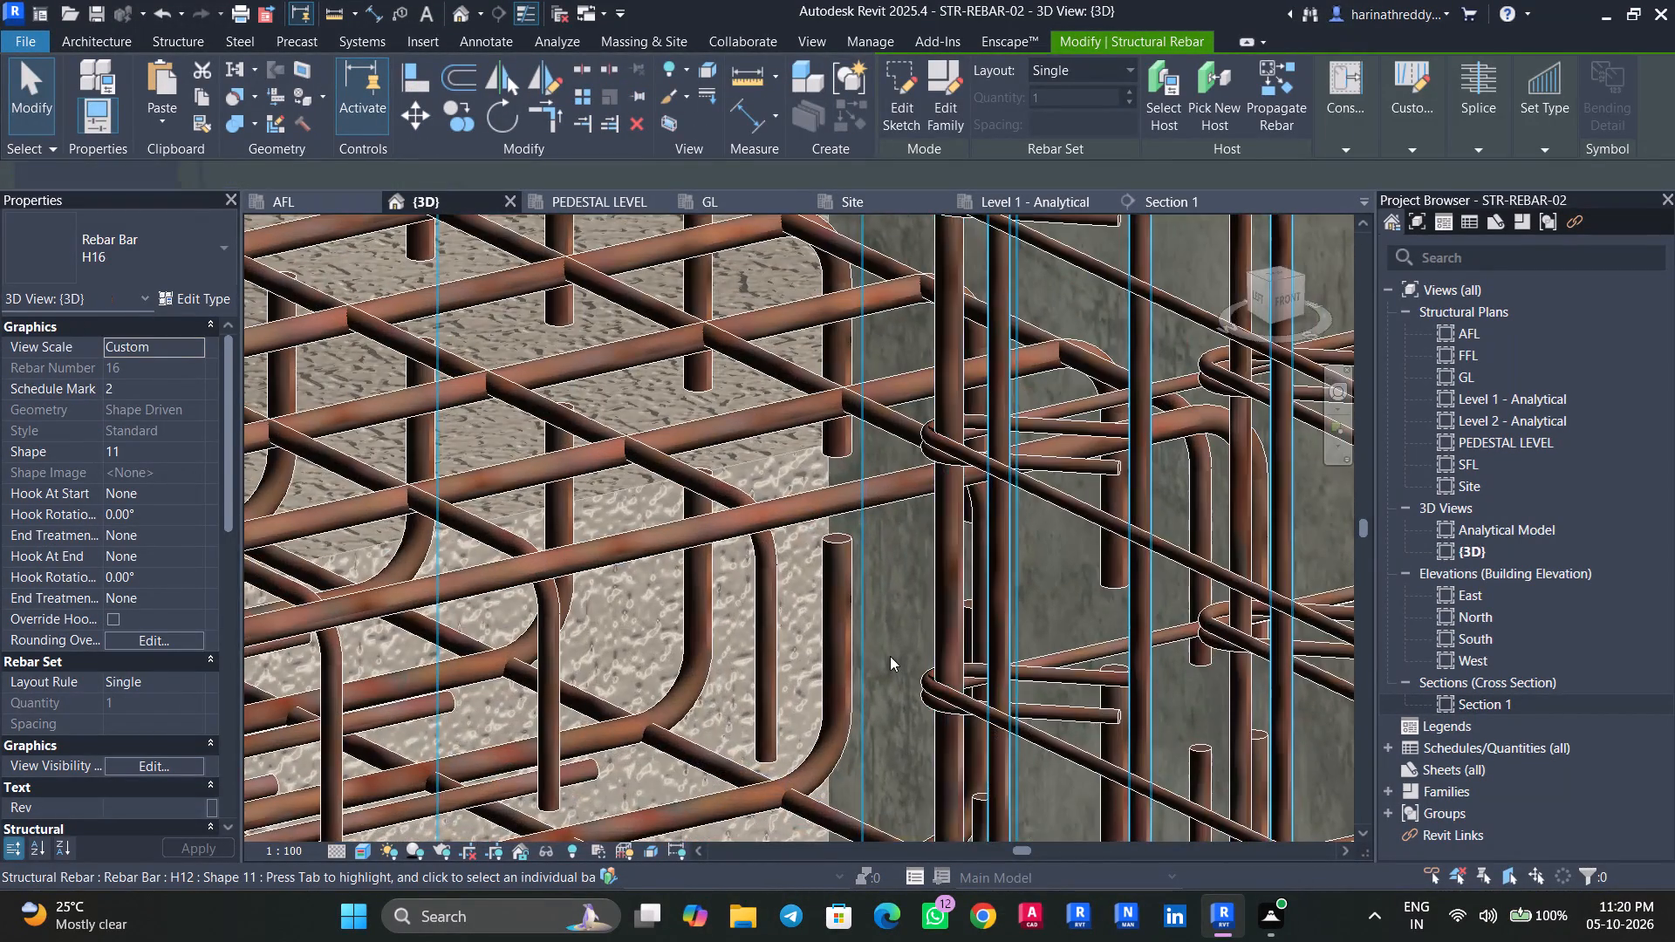
# Check the adjacent pedestal's H16 corner bar from its top end down along the H8 stirrup corners.
pyautogui.scroll(-20, 890, 656)
pyautogui.scroll(-1, 890, 656)
pyautogui.scroll(6, 619, 713)
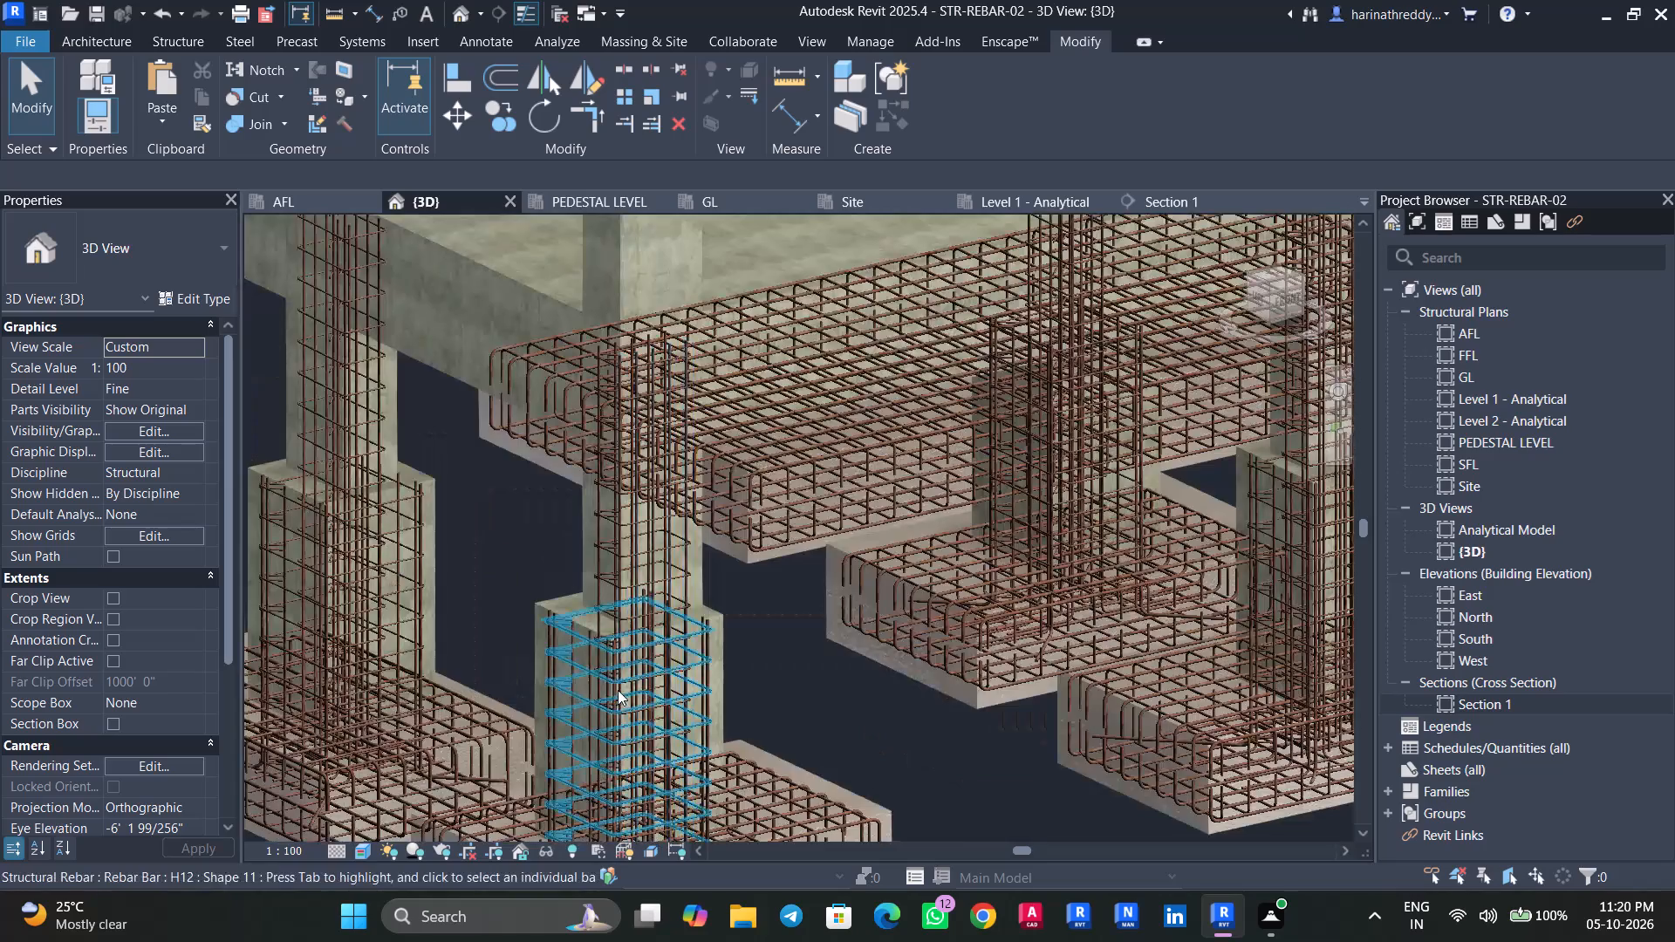
pyautogui.scroll(3, 618, 690)
pyautogui.scroll(2, 462, 610)
pyautogui.scroll(-1, 464, 602)
pyautogui.scroll(3, 465, 602)
pyautogui.scroll(10, 536, 608)
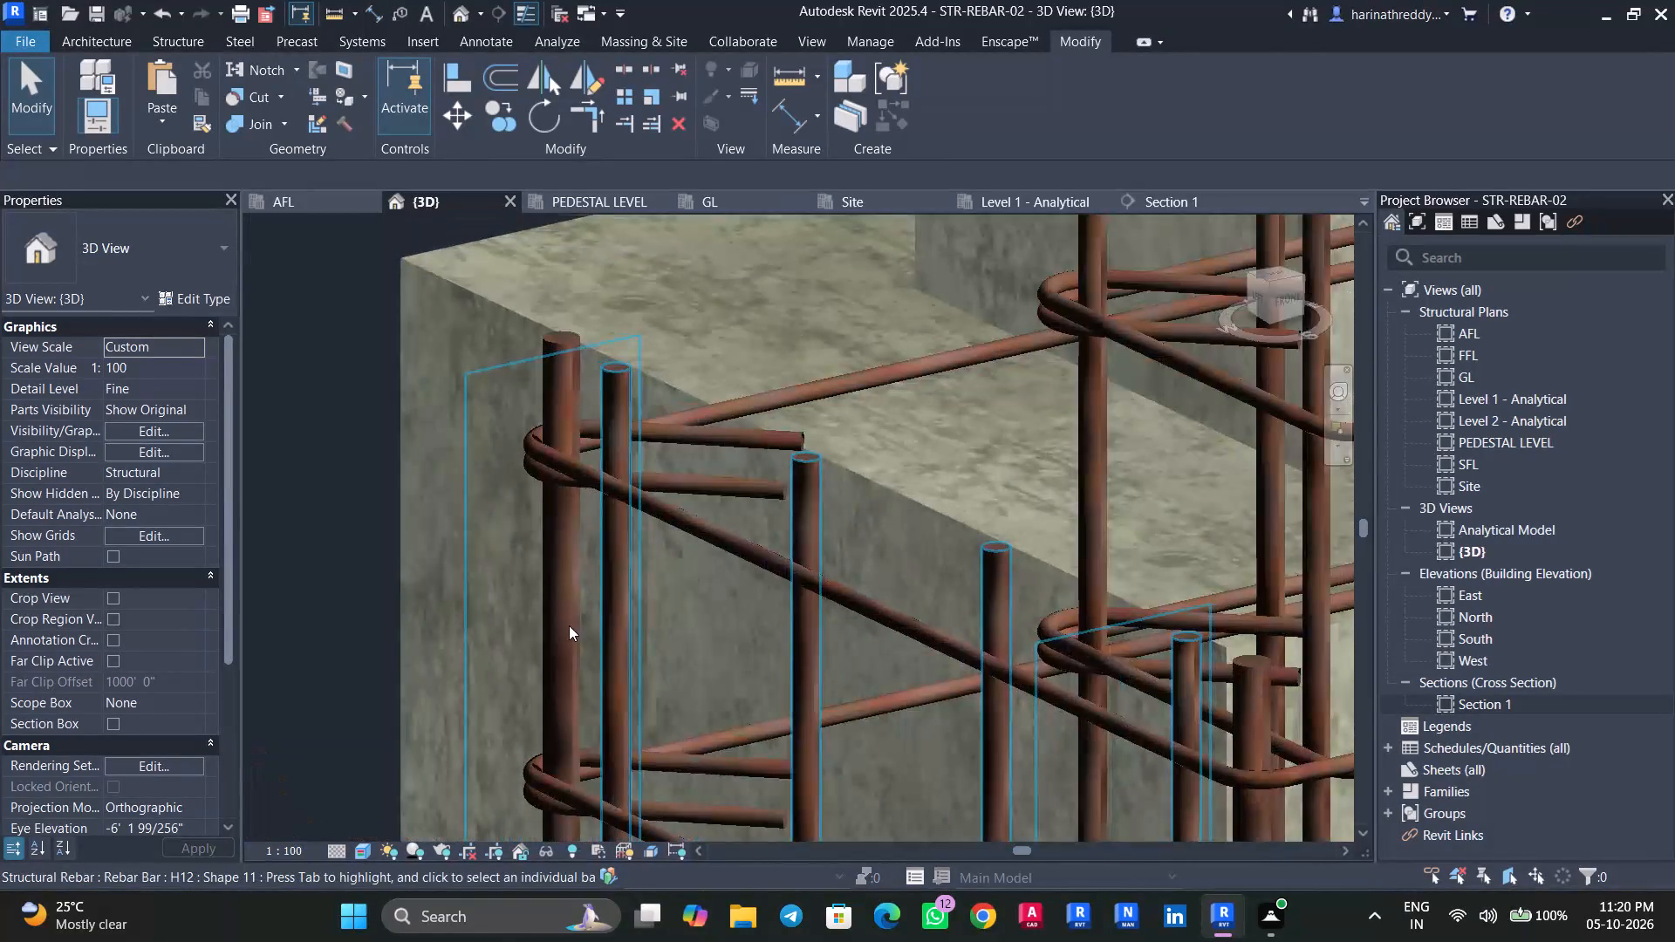
pyautogui.press('Tab')
pyautogui.click(562, 630)
pyautogui.scroll(-11, 562, 630)
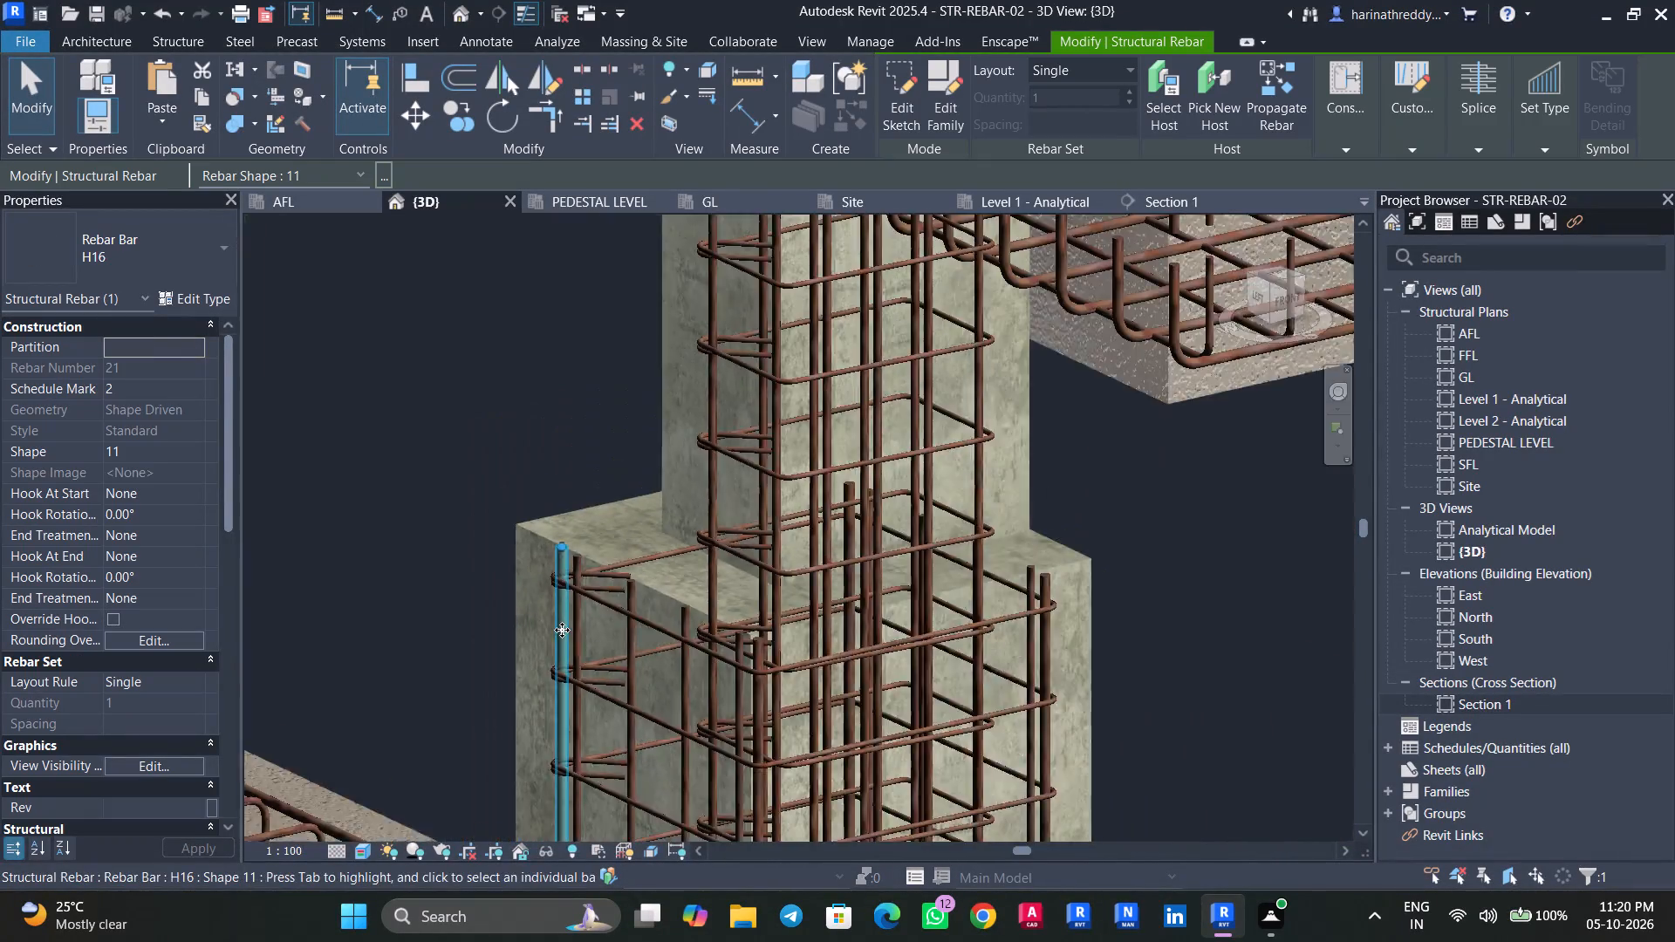
pyautogui.scroll(-2, 562, 630)
pyautogui.moveTo(516, 682); pyautogui.dragTo(563, 446, button='middle')
pyautogui.scroll(12, 612, 618)
pyautogui.scroll(-1, 578, 645)
pyautogui.scroll(1, 578, 645)
pyautogui.scroll(-1, 578, 645)
pyautogui.scroll(6, 579, 645)
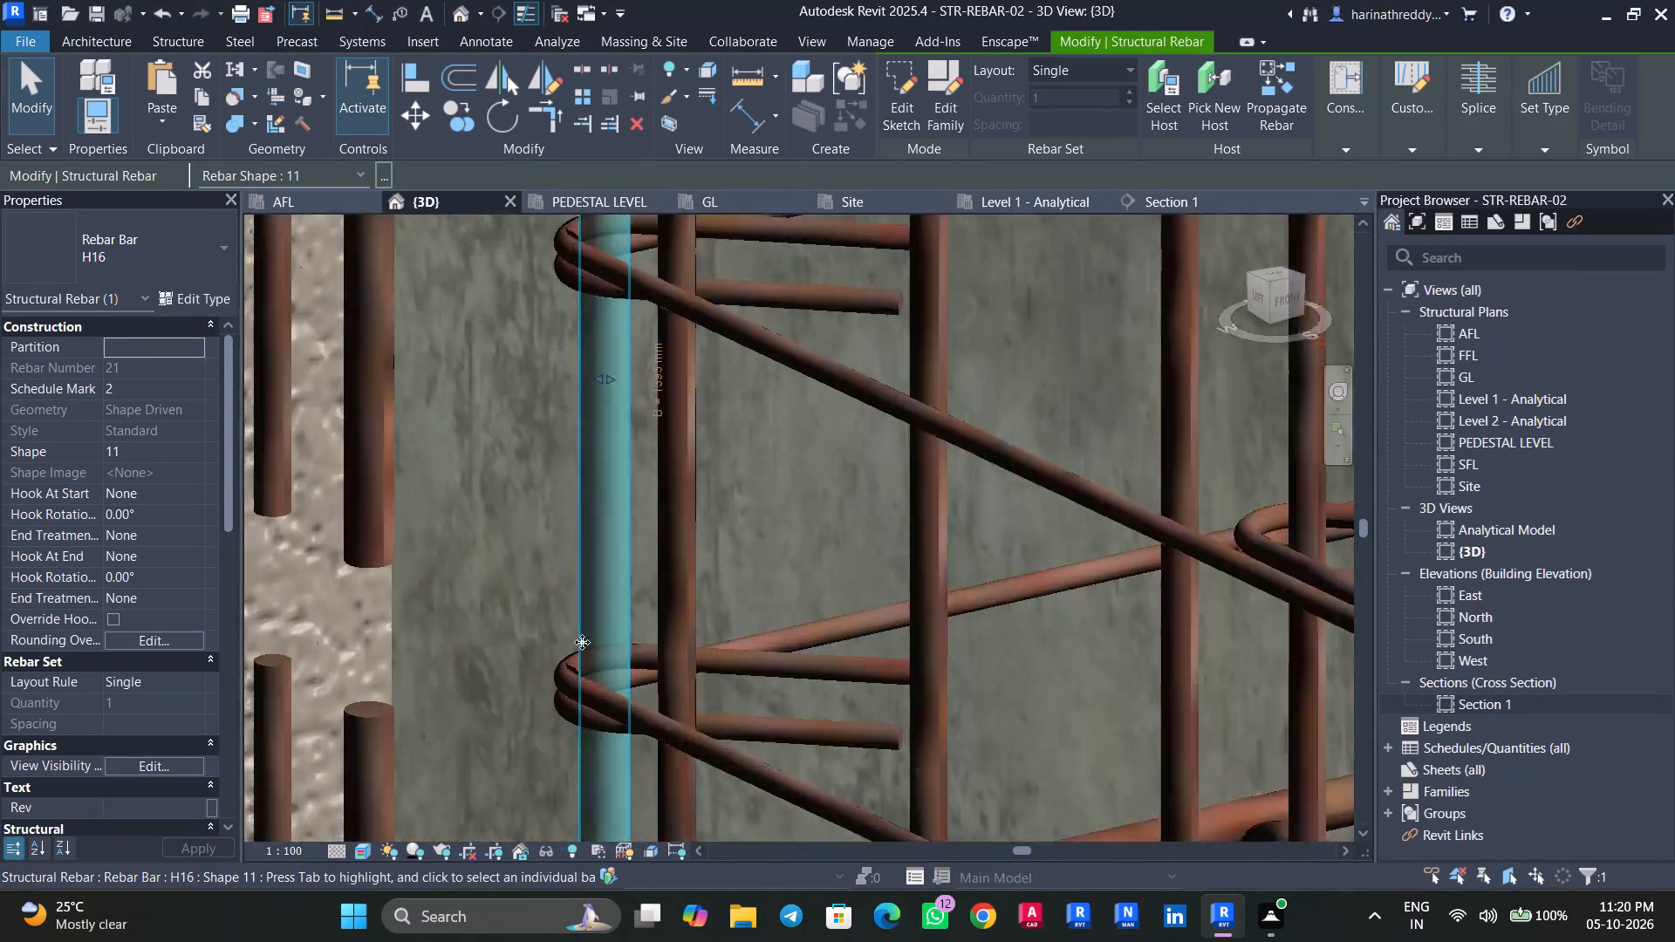
pyautogui.press('Escape')
pyautogui.press('Escape')
# Inspect the H12 vertical bar set on the pedestal's left-side face relative to the H8 stirrups.
pyautogui.scroll(-4, 537, 616)
pyautogui.scroll(1, 537, 616)
pyautogui.scroll(-18, 537, 616)
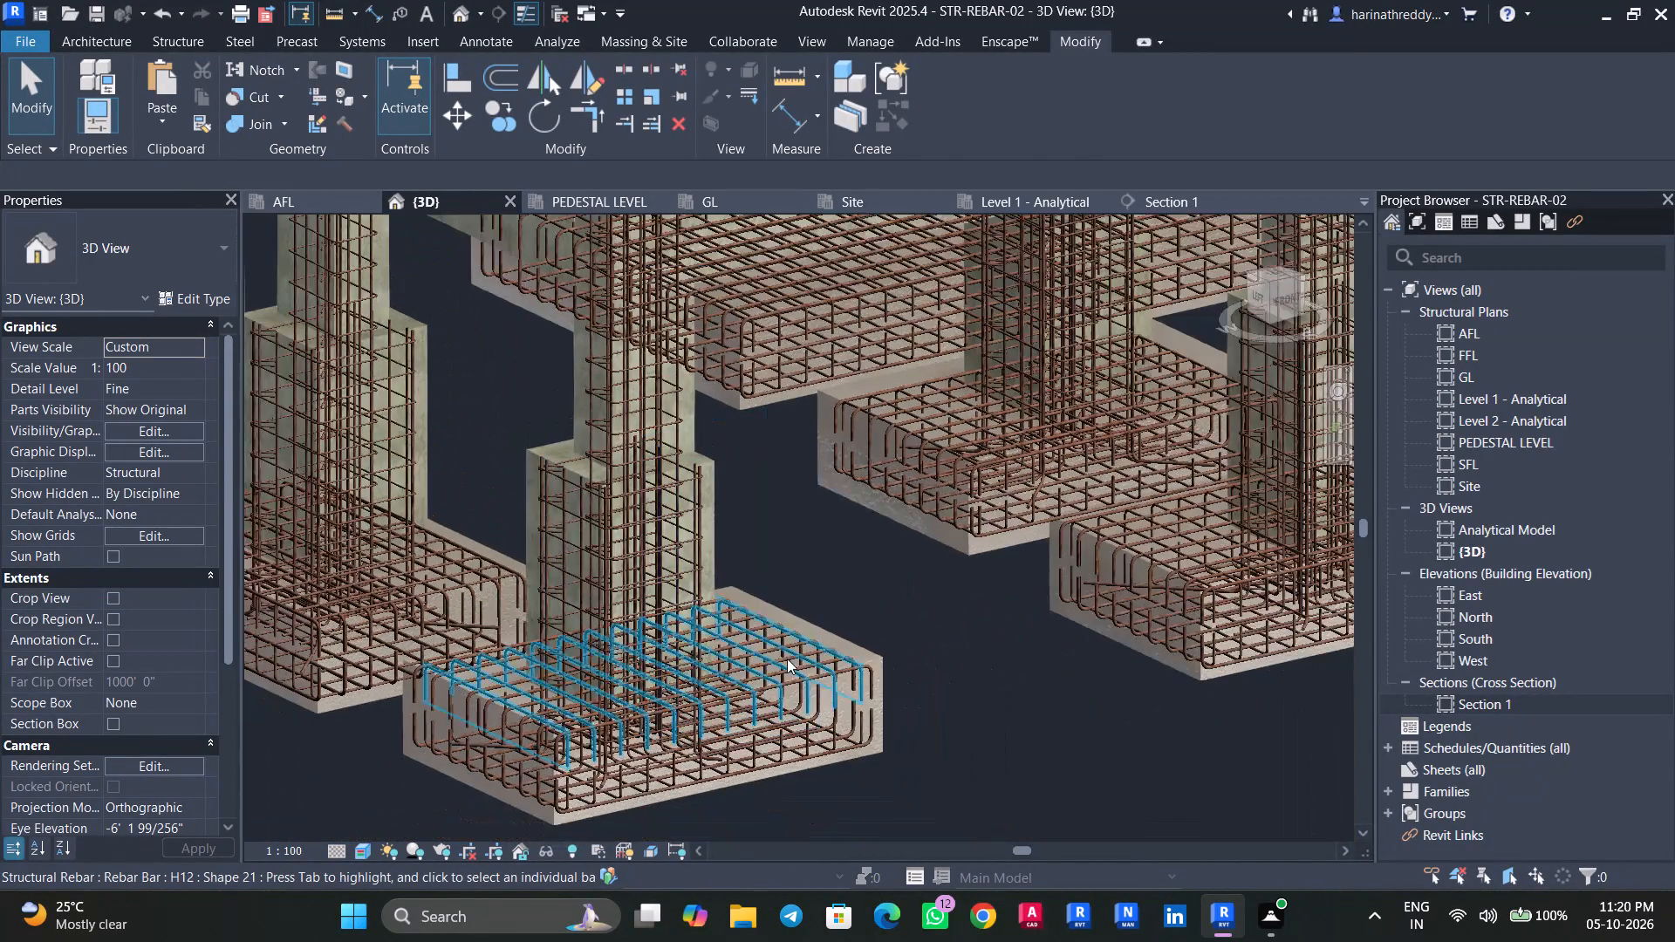
pyautogui.keyDown('shift'); pyautogui.moveTo(870, 679); pyautogui.dragTo(992, 664, button='middle'); pyautogui.keyUp('shift')
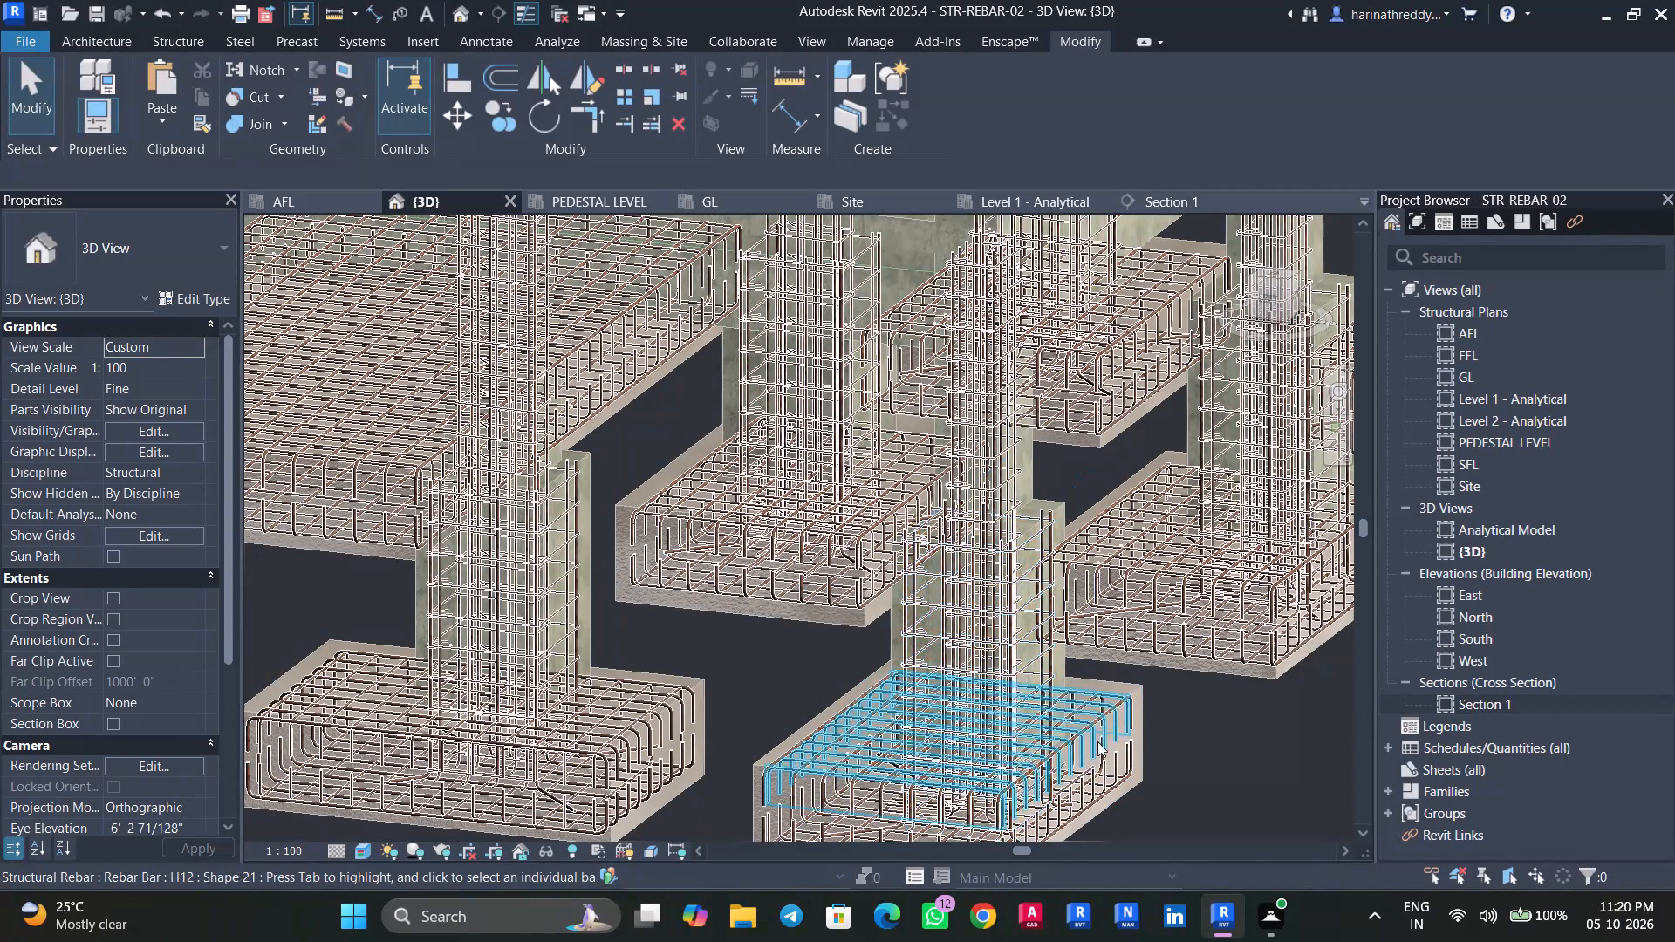
pyautogui.keyDown('shift'); pyautogui.moveTo(1094, 751); pyautogui.dragTo(1264, 758, button='middle'); pyautogui.keyUp('shift')
pyautogui.moveTo(1225, 732); pyautogui.dragTo(335, 736, button='middle')
pyautogui.scroll(7, 716, 666)
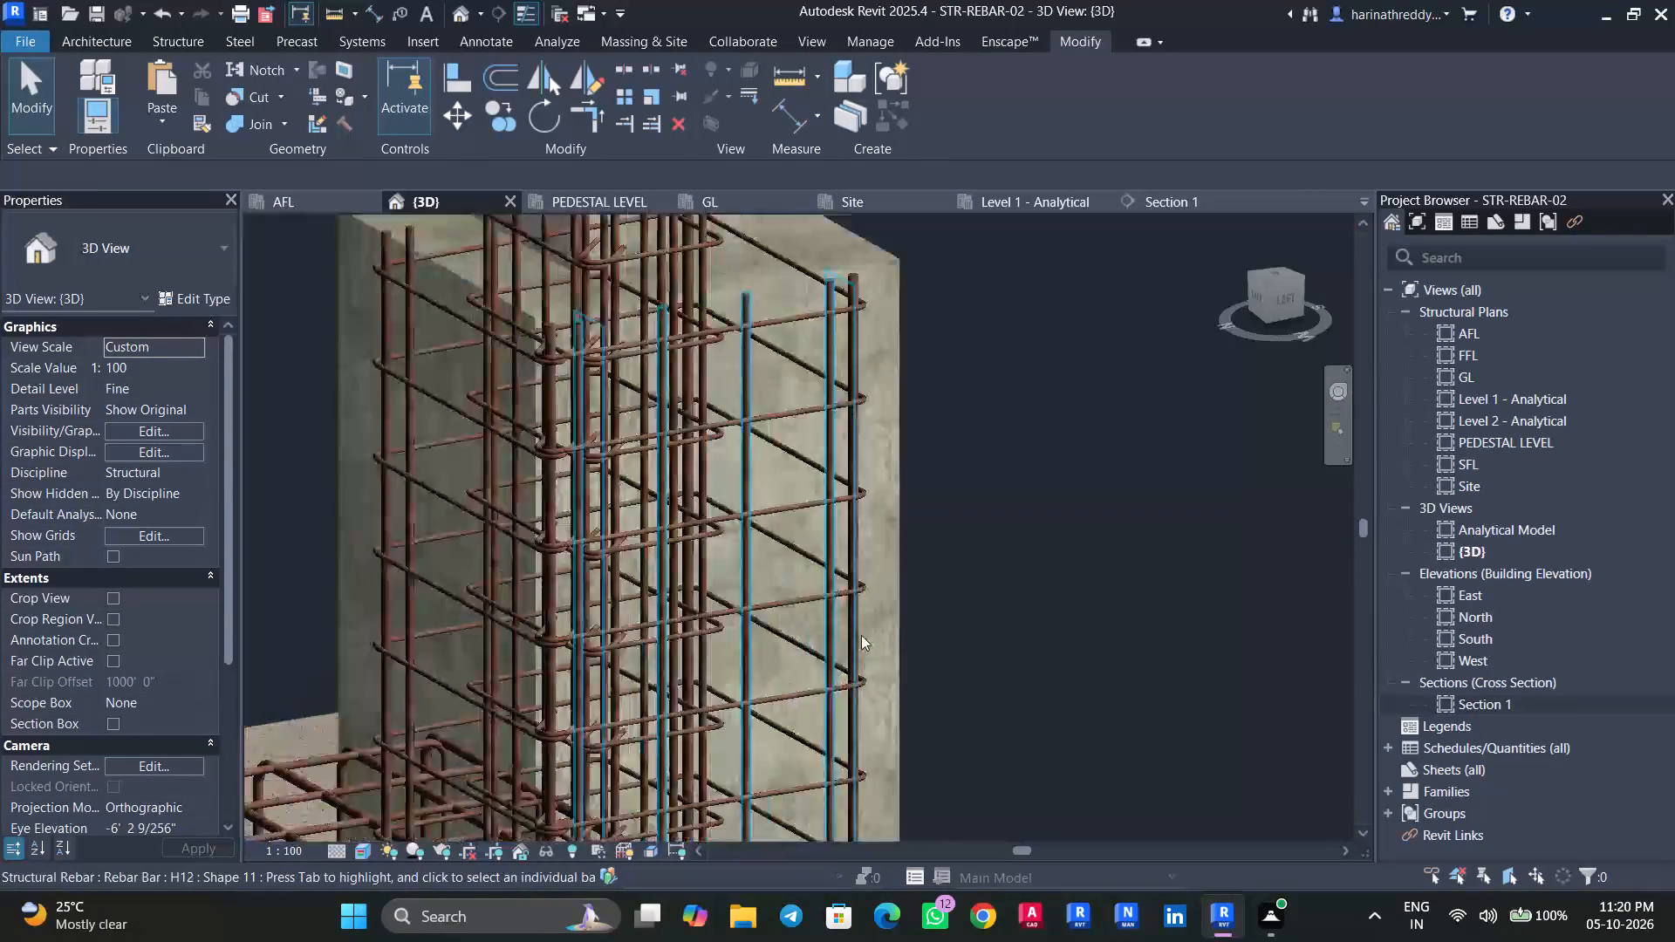
pyautogui.scroll(7, 861, 635)
pyautogui.click(841, 625)
pyautogui.press('Escape')
pyautogui.press('Escape')
pyautogui.scroll(-7, 988, 612)
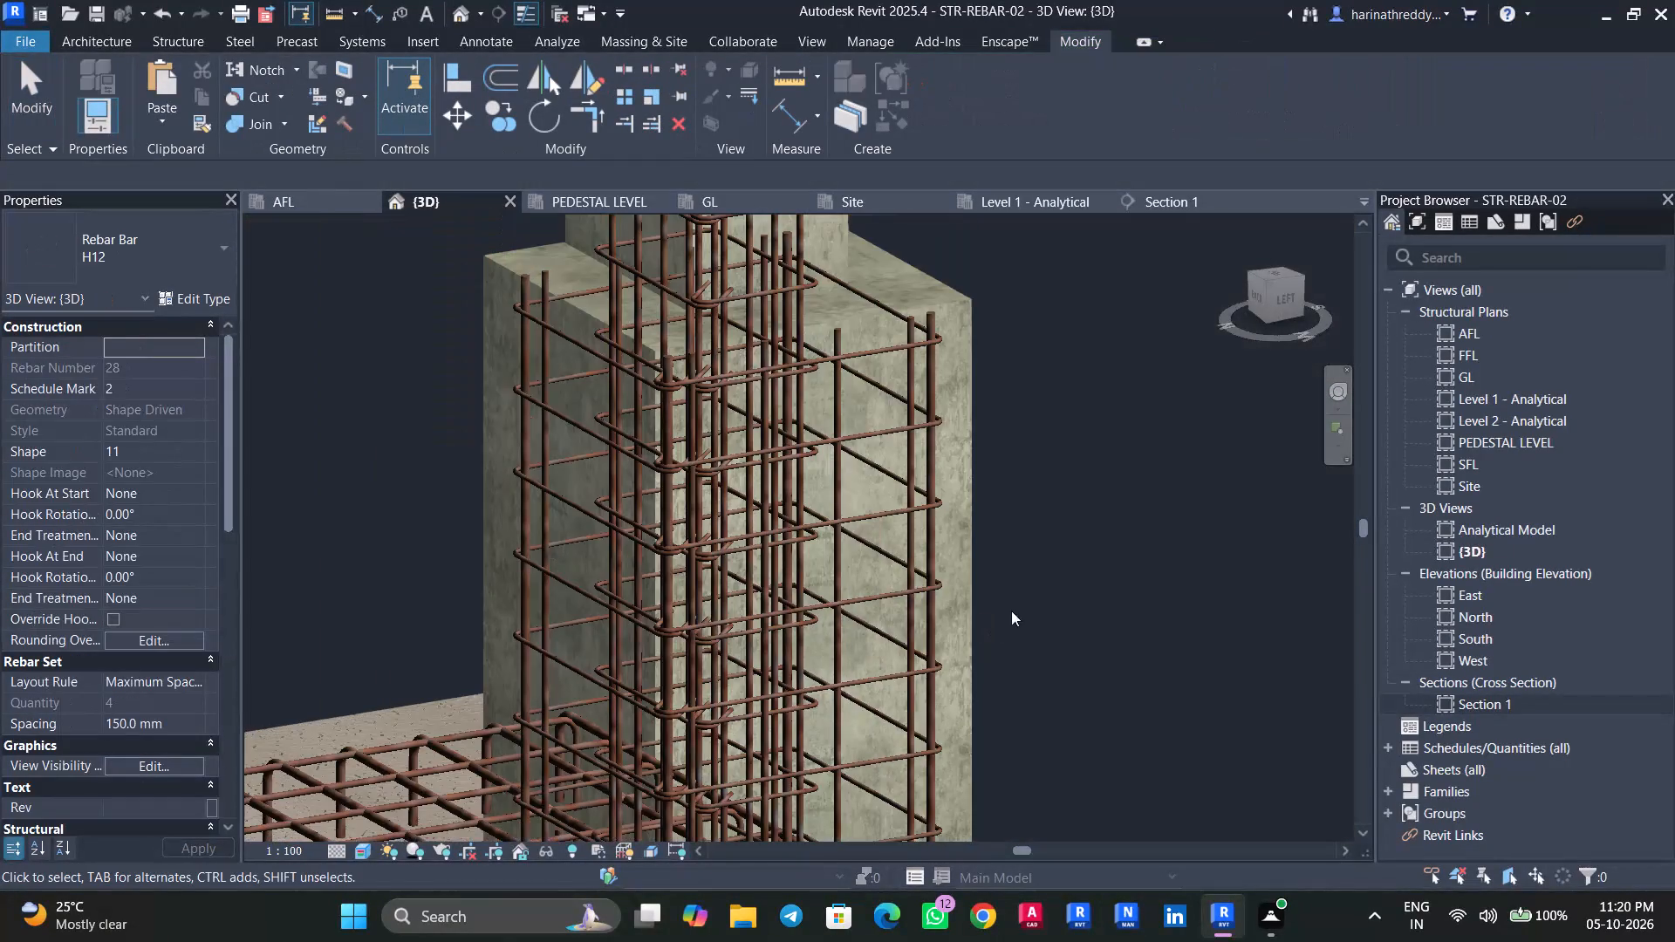
# Examine the vertical bars at the next pedestal's outer corner against the stirrup bends near the footing.
pyautogui.keyDown('shift'); pyautogui.moveTo(1035, 611); pyautogui.dragTo(754, 691, button='middle'); pyautogui.keyUp('shift')
pyautogui.moveTo(756, 678); pyautogui.dragTo(1165, 601, button='middle')
pyautogui.scroll(-10, 885, 633)
pyautogui.scroll(1, 885, 627)
pyautogui.scroll(-2, 885, 627)
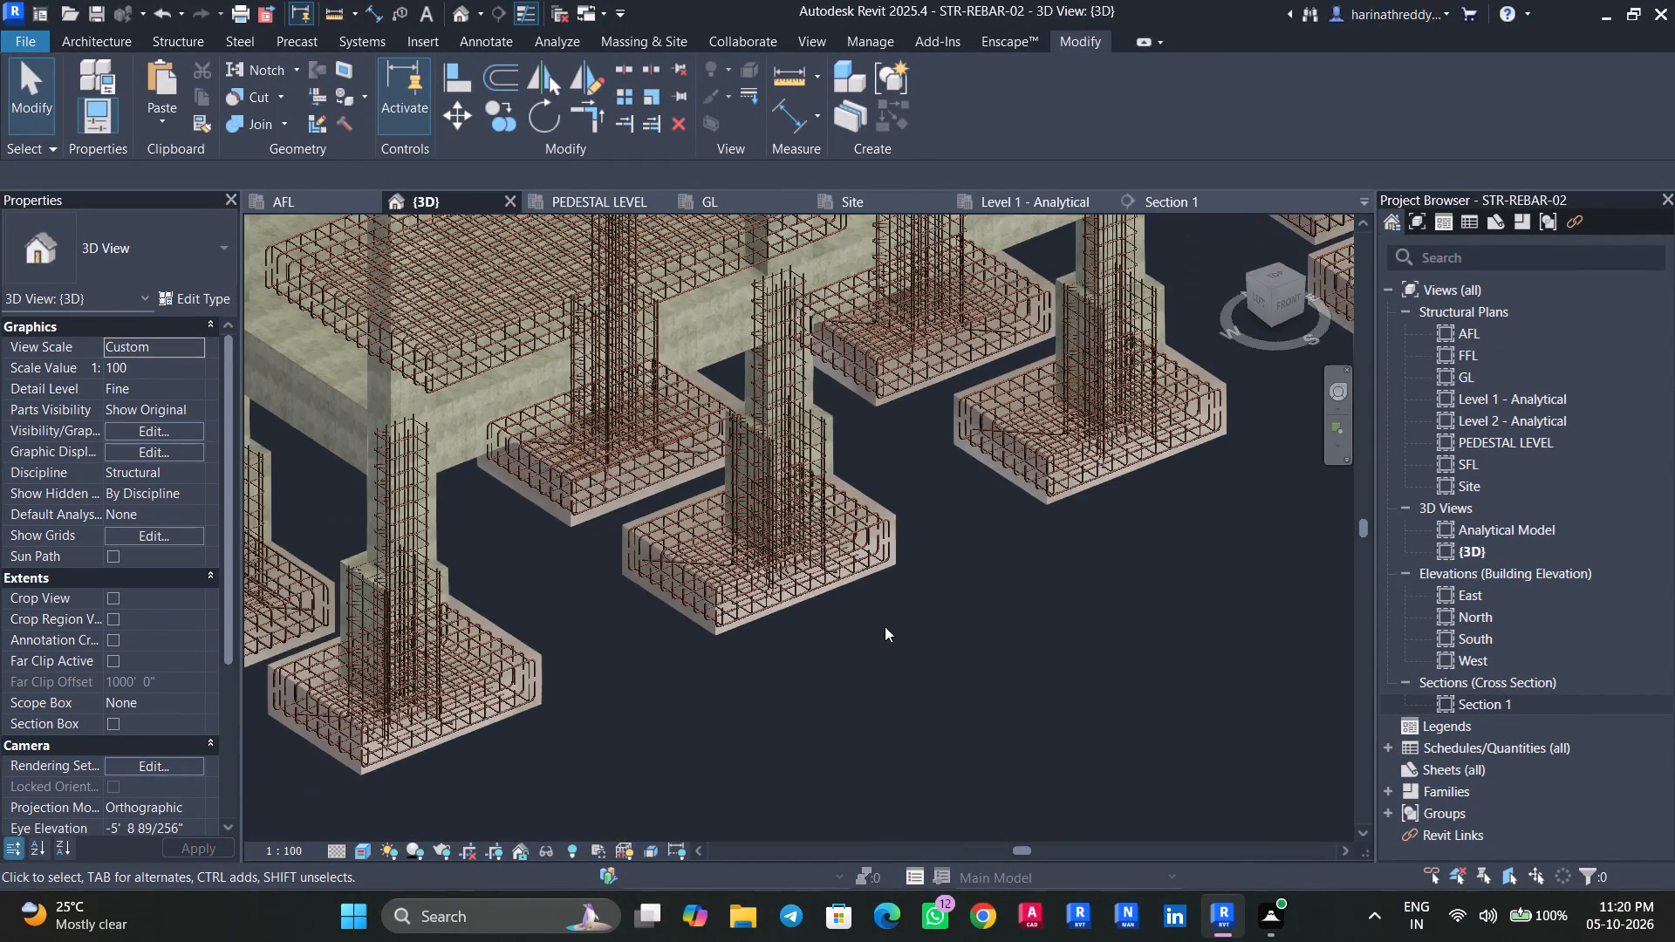
pyautogui.scroll(2, 276, 509)
pyautogui.scroll(-1, 278, 510)
pyautogui.scroll(8, 284, 513)
pyautogui.keyDown('shift'); pyautogui.moveTo(908, 564); pyautogui.dragTo(865, 543, button='middle'); pyautogui.keyUp('shift')
pyautogui.keyDown('shift'); pyautogui.moveTo(862, 543); pyautogui.dragTo(838, 527, button='middle'); pyautogui.keyUp('shift')
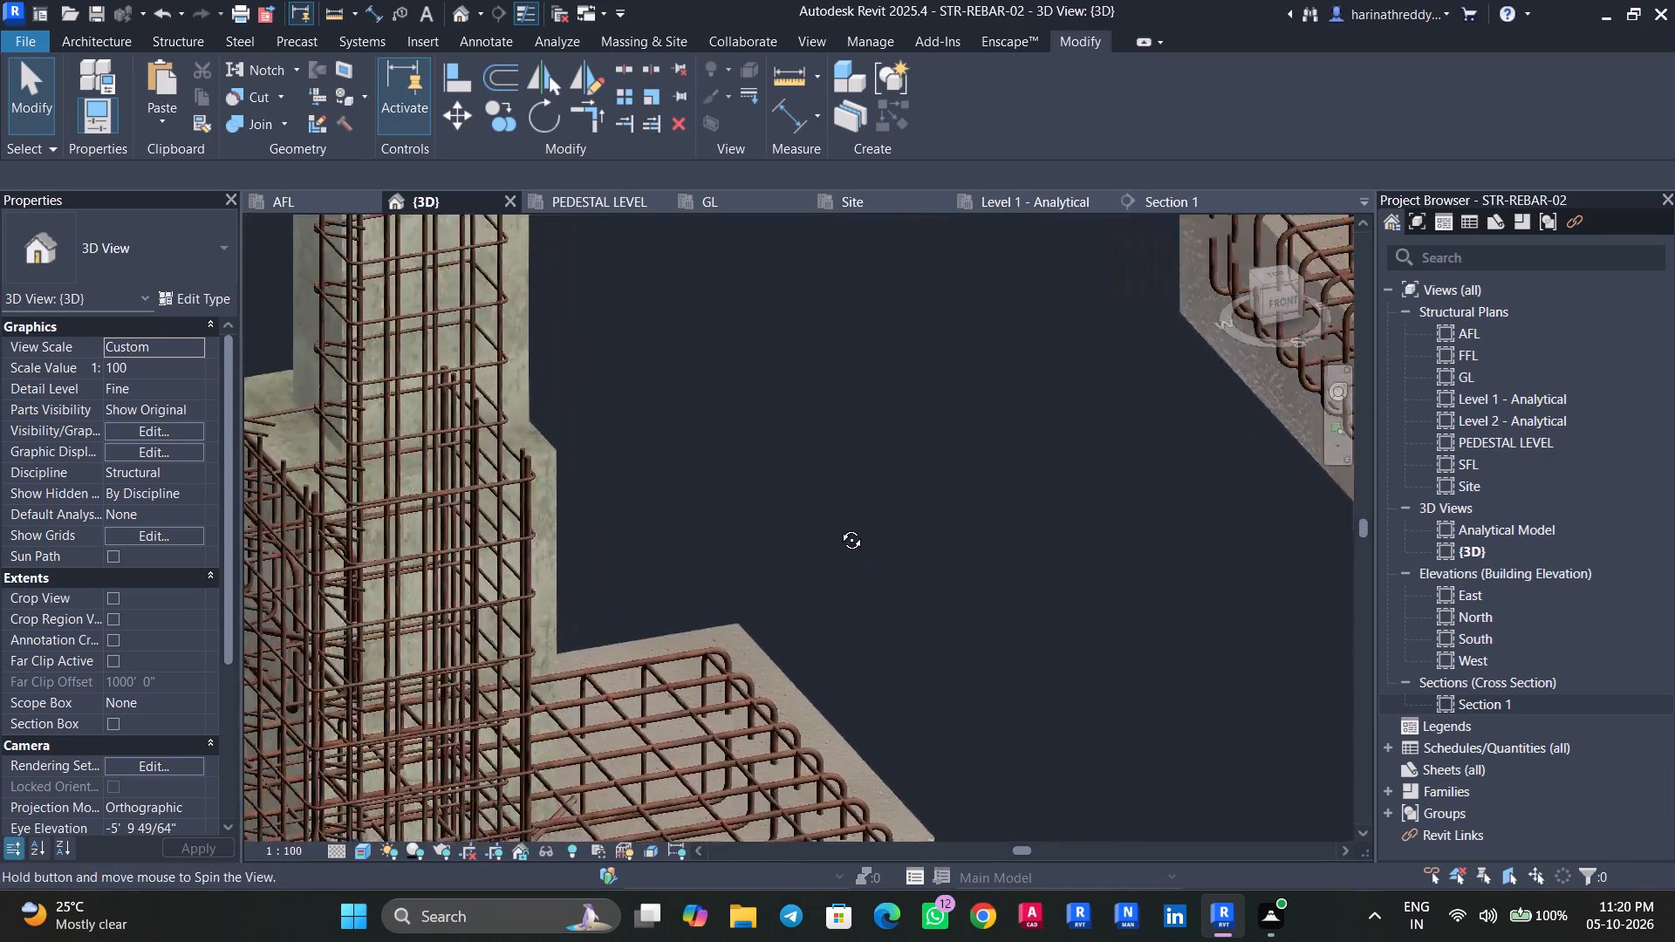
pyautogui.keyDown('shift'); pyautogui.moveTo(838, 527); pyautogui.dragTo(836, 525, button='middle'); pyautogui.keyUp('shift')
pyautogui.moveTo(824, 533); pyautogui.dragTo(1100, 462, button='middle')
pyautogui.scroll(12, 753, 584)
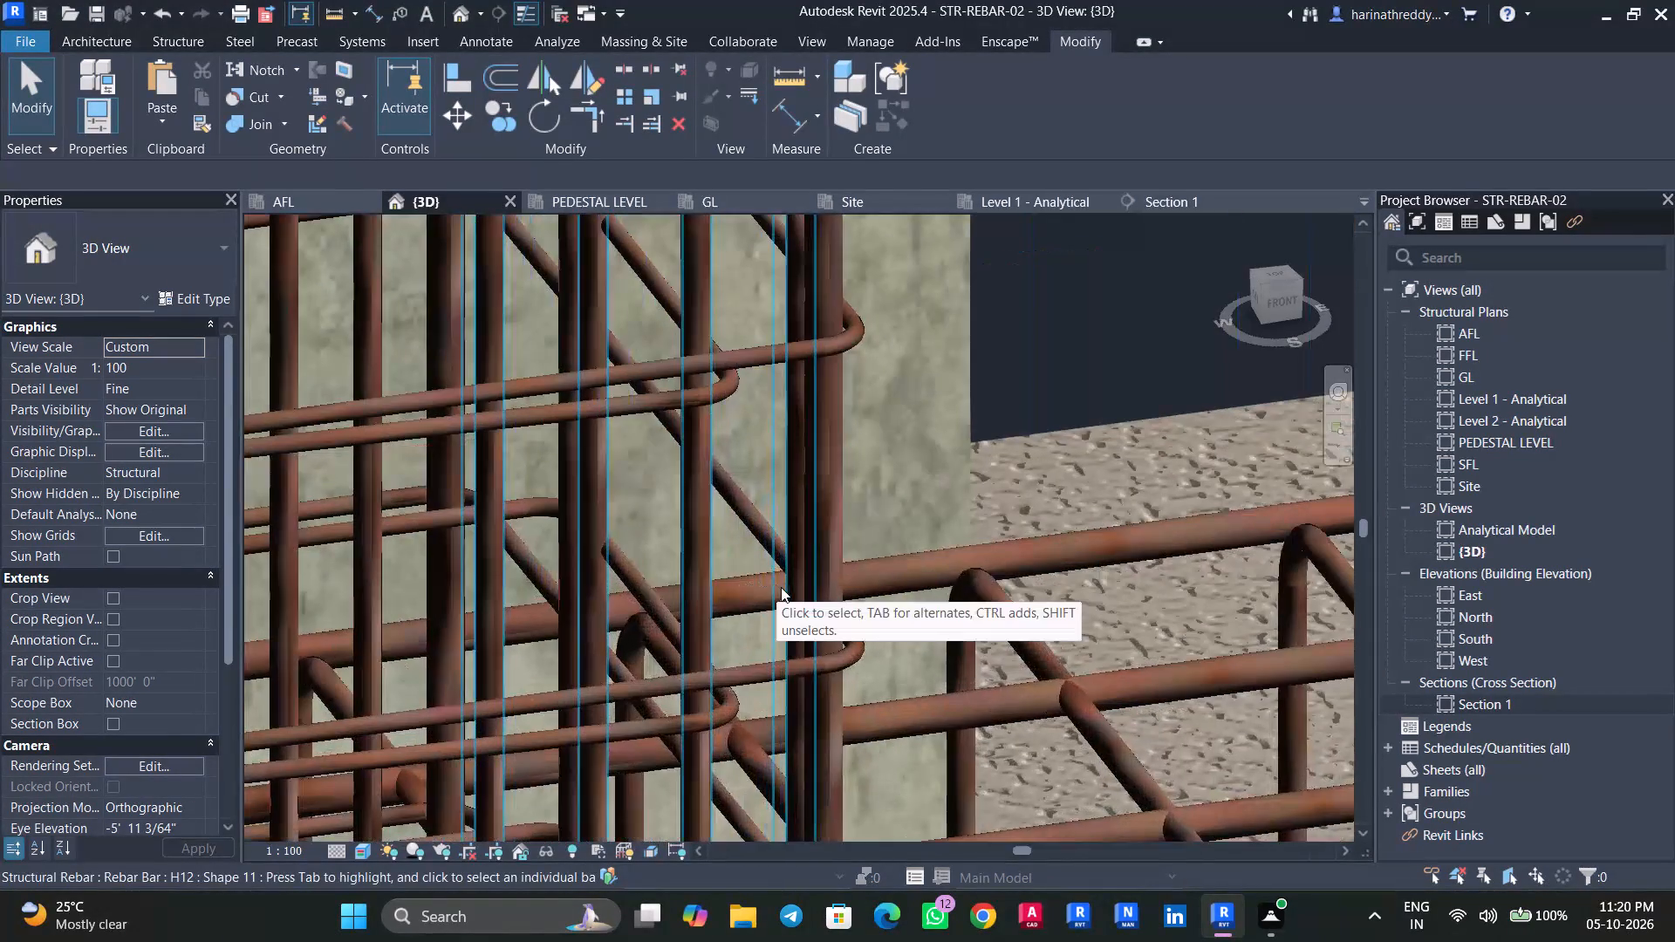
pyautogui.scroll(-5, 781, 575)
pyautogui.scroll(1, 781, 570)
pyautogui.scroll(-7, 781, 570)
# Examine the vertical bars of another pedestal where they meet the stirrups and the footing mesh.
pyautogui.keyDown('shift'); pyautogui.moveTo(893, 532); pyautogui.dragTo(863, 533, button='middle'); pyautogui.keyUp('shift')
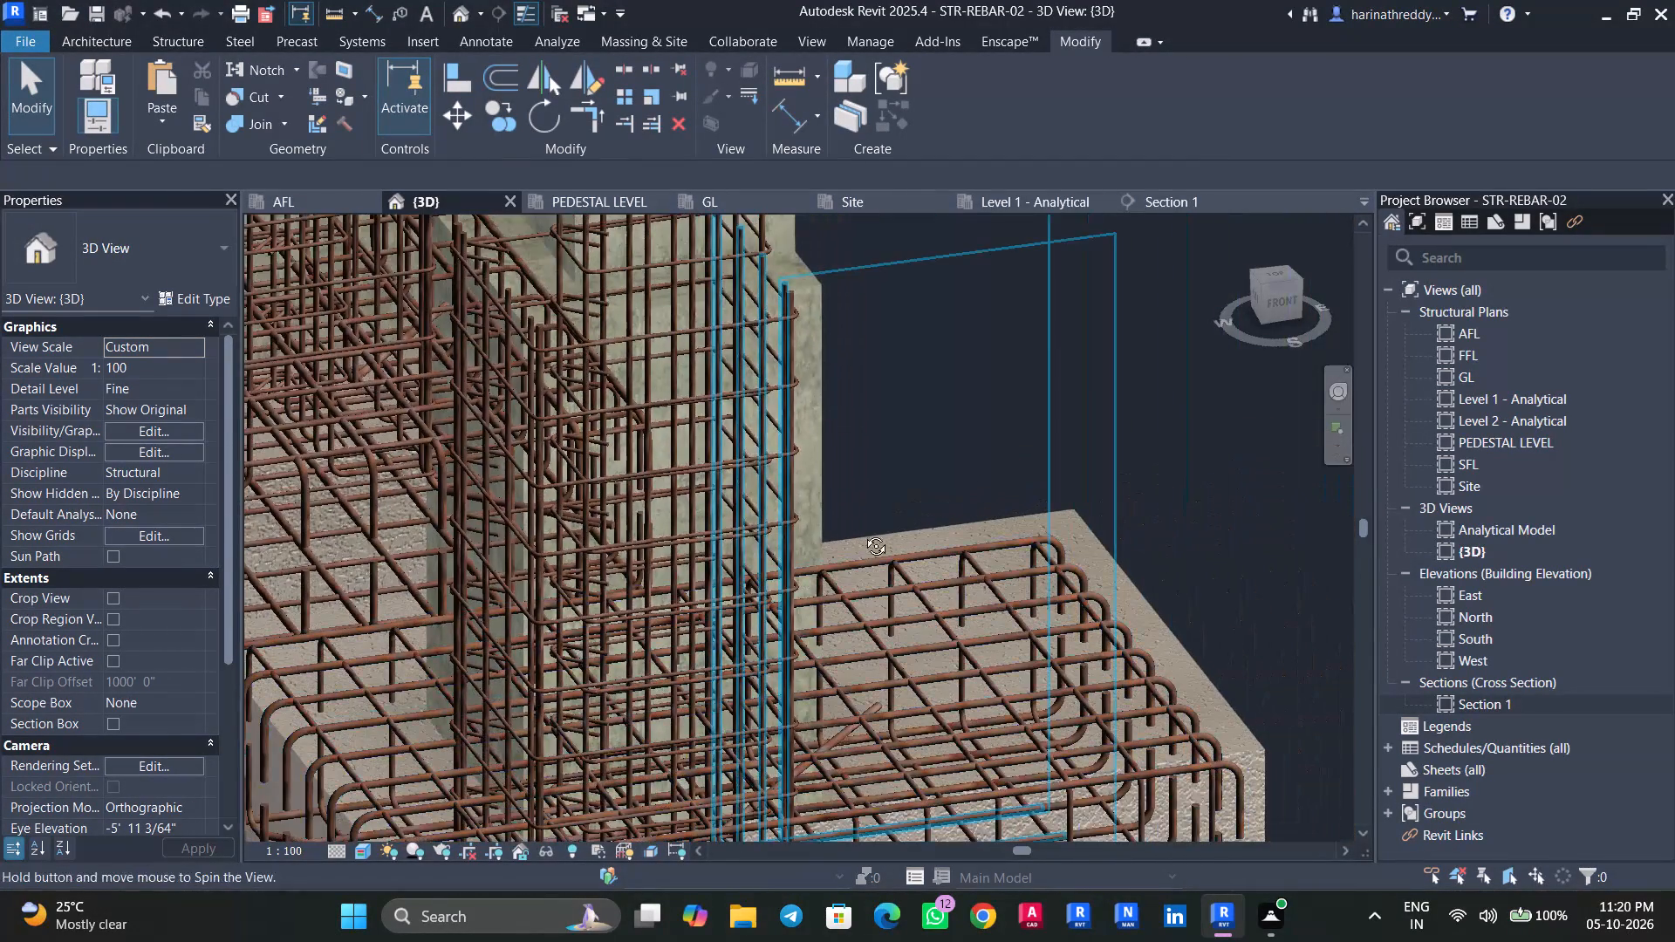
pyautogui.keyDown('shift'); pyautogui.moveTo(863, 533); pyautogui.dragTo(717, 554, button='middle'); pyautogui.keyUp('shift')
pyautogui.moveTo(677, 586); pyautogui.dragTo(379, 757, button='middle')
pyautogui.scroll(-8, 466, 679)
pyautogui.keyDown('shift'); pyautogui.moveTo(671, 497); pyautogui.dragTo(640, 503, button='middle'); pyautogui.keyUp('shift')
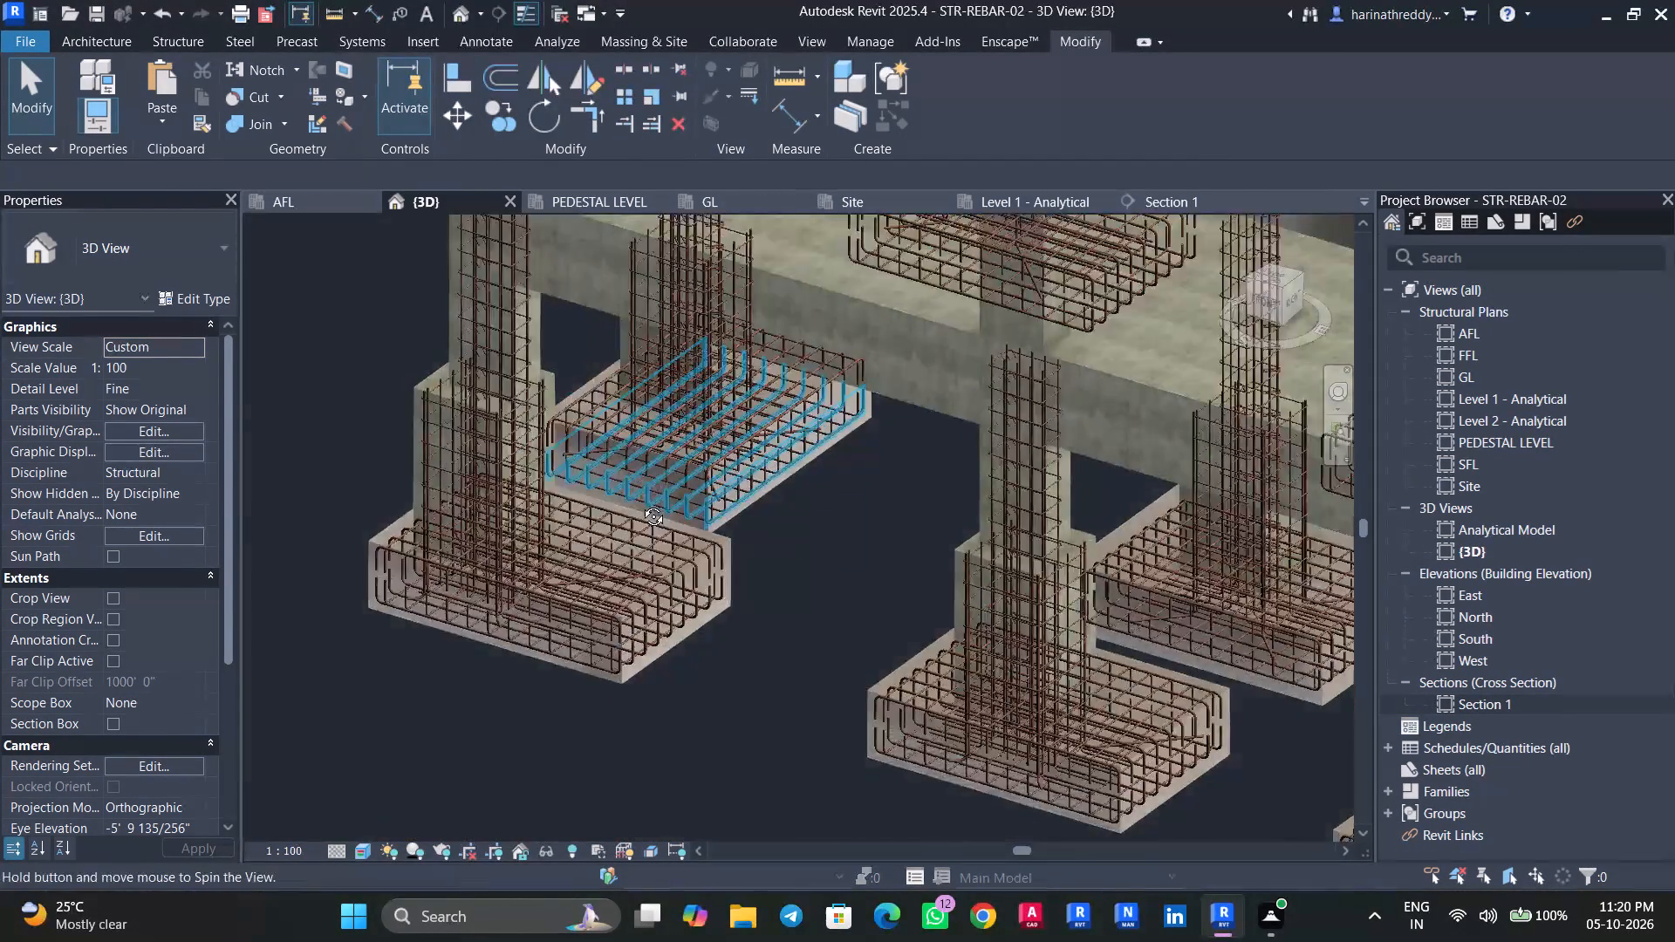
pyautogui.keyDown('shift'); pyautogui.moveTo(640, 503); pyautogui.dragTo(551, 519, button='middle'); pyautogui.keyUp('shift')
pyautogui.scroll(11, 824, 389)
pyautogui.scroll(-2, 793, 364)
pyautogui.scroll(7, 750, 358)
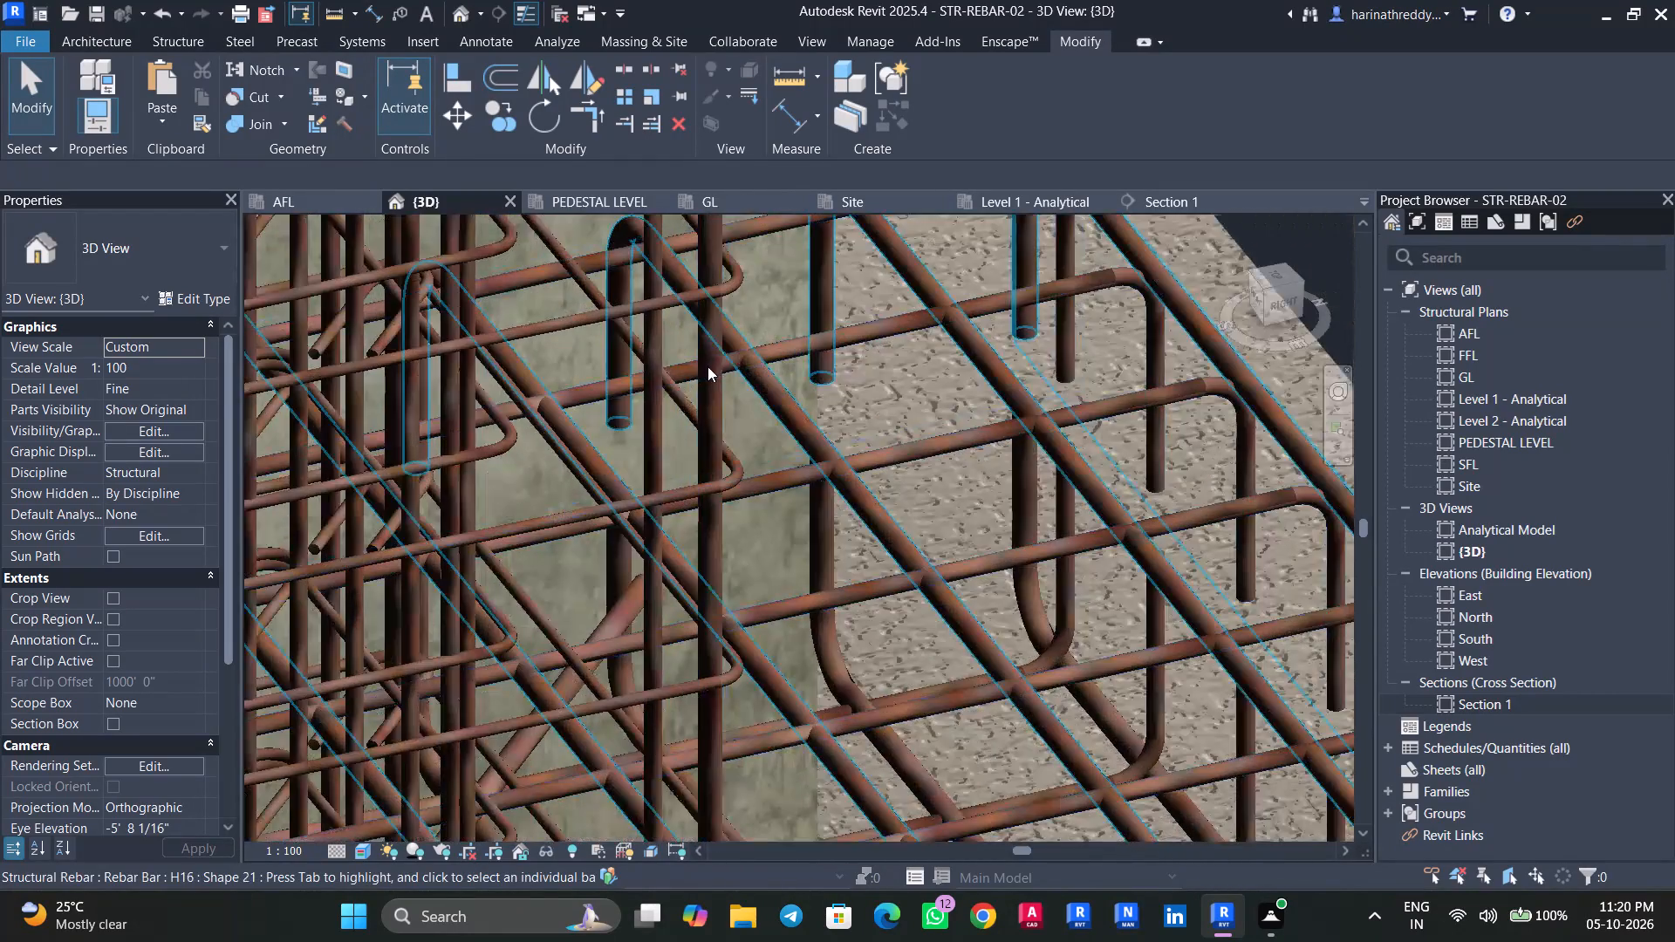
pyautogui.scroll(-20, 708, 366)
# Compare the corner bar and adjacent H12 set with the hooked stirrup corners on a front-row pedestal.
pyautogui.keyDown('shift'); pyautogui.moveTo(548, 488); pyautogui.dragTo(794, 446, button='middle'); pyautogui.keyUp('shift')
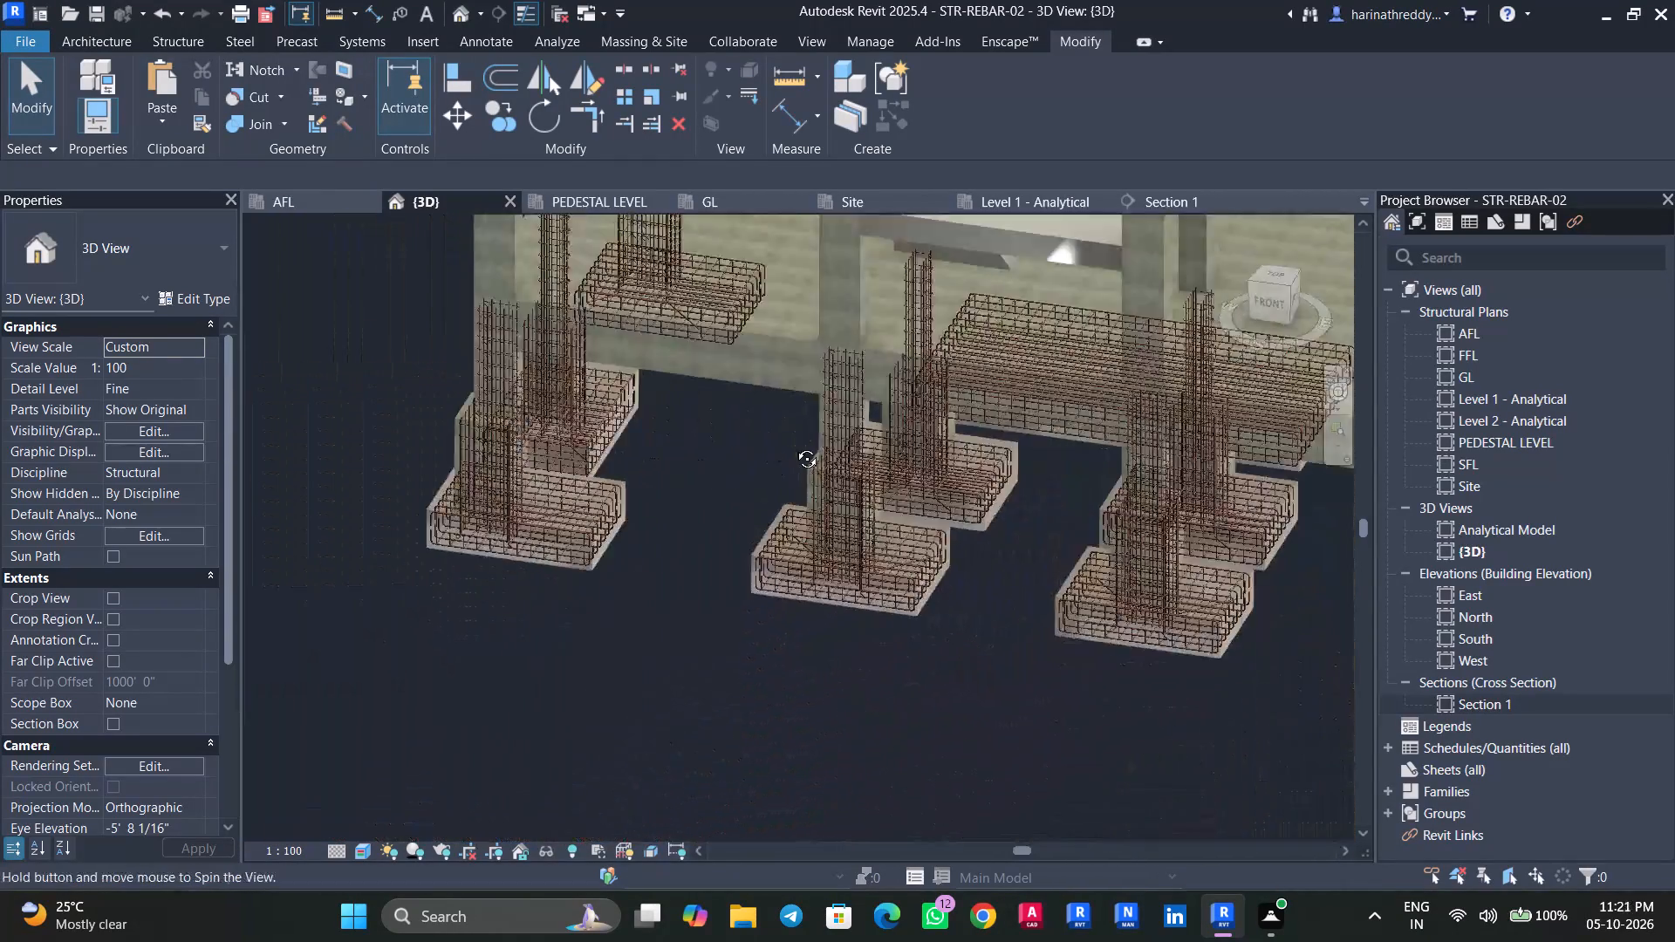
pyautogui.keyDown('shift'); pyautogui.moveTo(794, 446); pyautogui.dragTo(885, 423, button='middle'); pyautogui.keyUp('shift')
pyautogui.scroll(18, 309, 509)
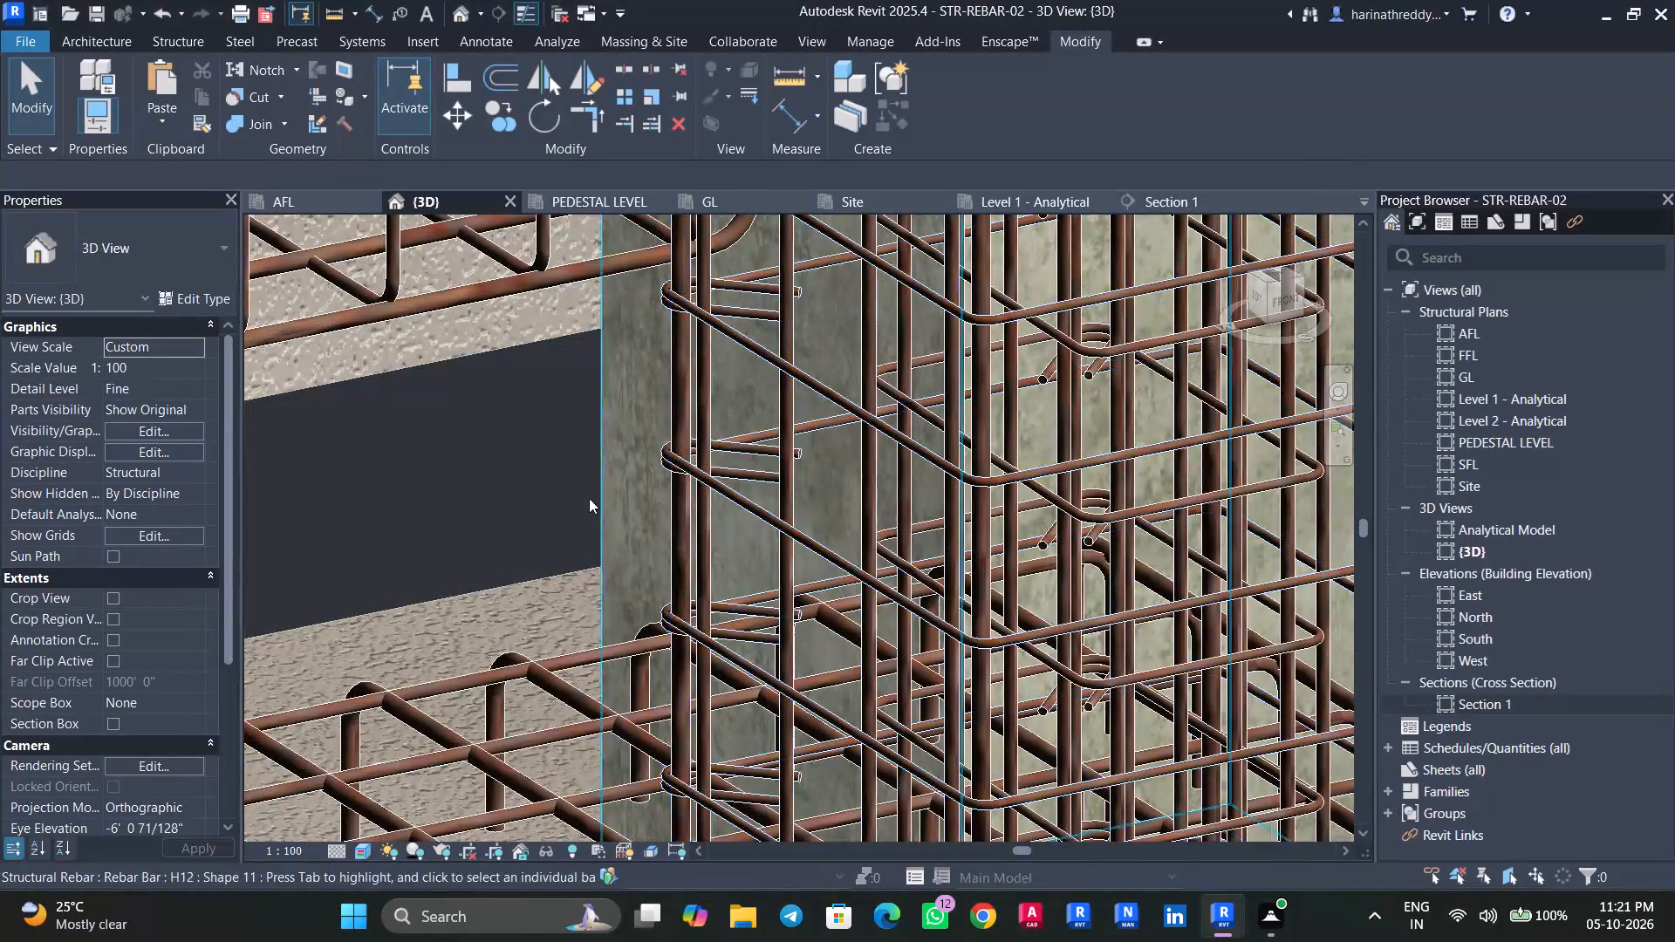
pyautogui.moveTo(556, 492); pyautogui.dragTo(435, 502, button='middle')
pyautogui.scroll(7, 538, 563)
pyautogui.scroll(-6, 540, 563)
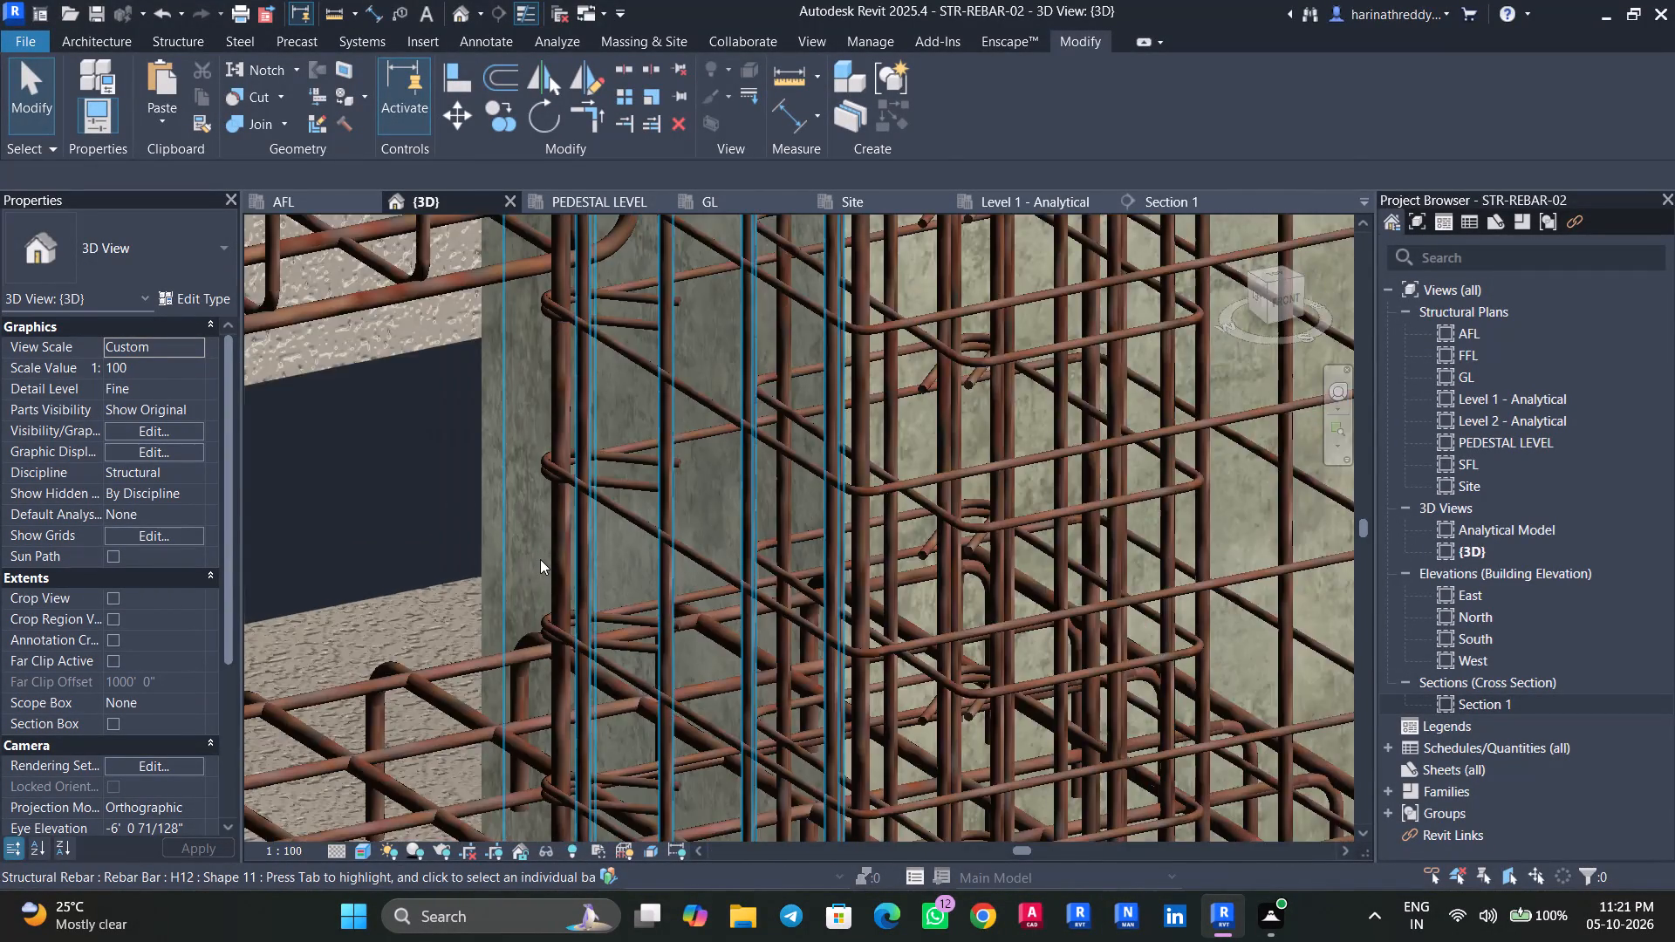
pyautogui.scroll(-8, 540, 559)
# Move the pedestal's H16 corner bar on the left-side face slightly inward, inside the H8 stirrup bends.
pyautogui.keyDown('shift'); pyautogui.moveTo(886, 572); pyautogui.dragTo(1031, 552, button='middle'); pyautogui.keyUp('shift')
pyautogui.moveTo(1238, 533); pyautogui.dragTo(697, 389, button='middle')
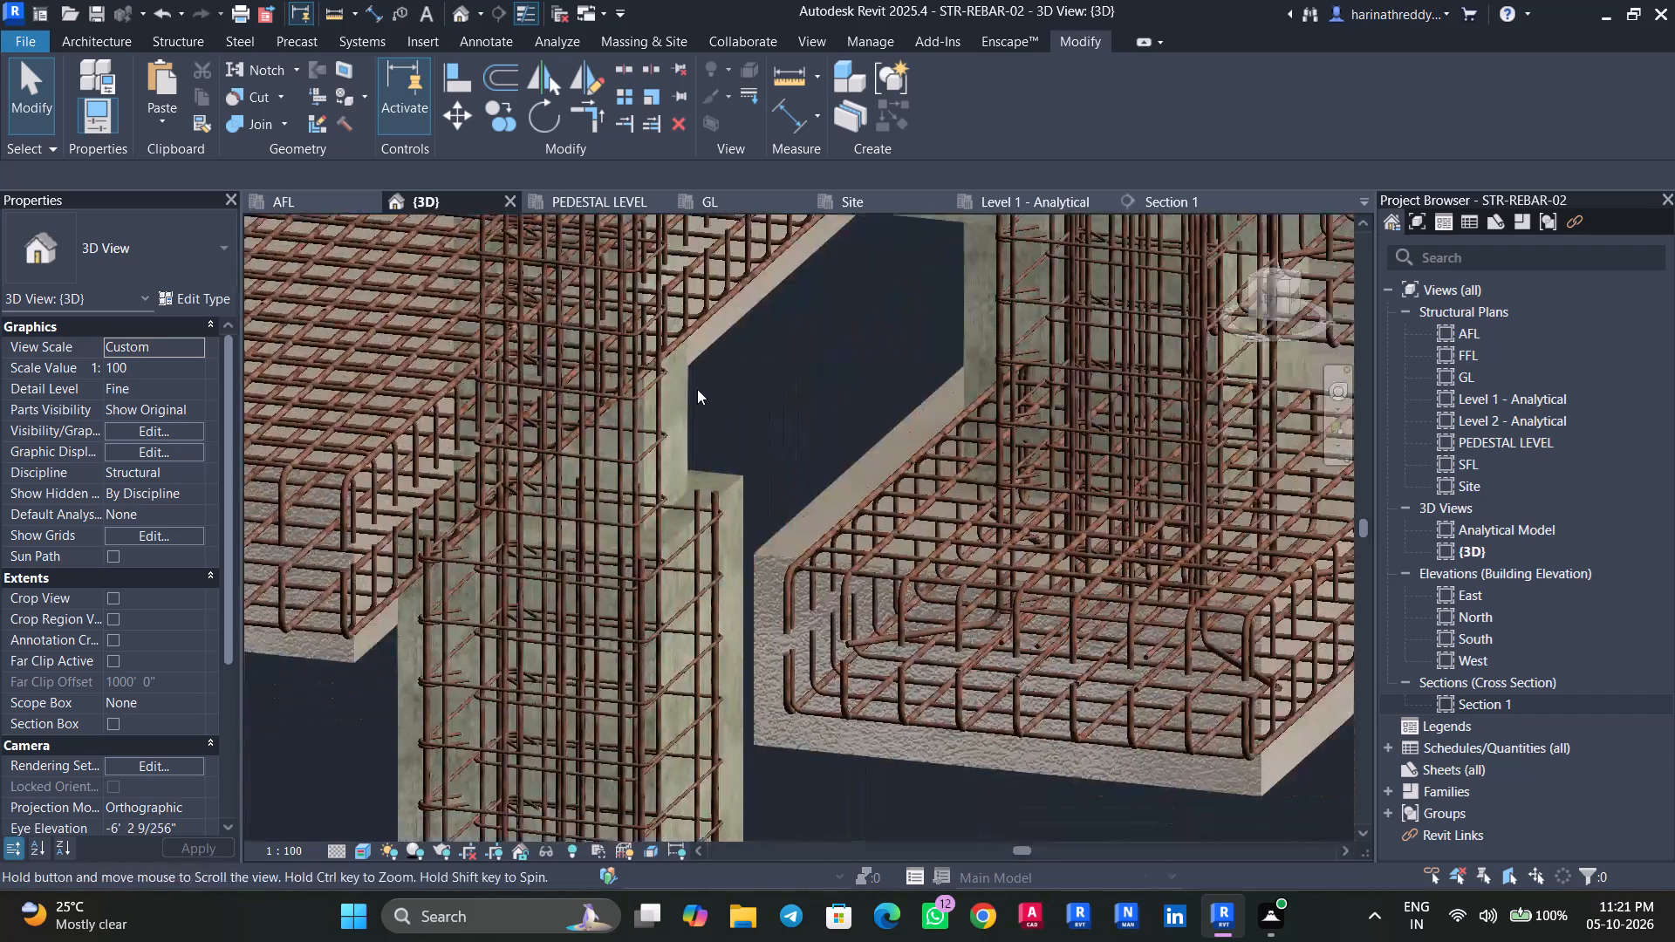
pyautogui.moveTo(697, 389); pyautogui.dragTo(700, 390, button='middle')
pyautogui.keyDown('shift'); pyautogui.moveTo(781, 430); pyautogui.dragTo(963, 426, button='middle'); pyautogui.keyUp('shift')
pyautogui.moveTo(1220, 539); pyautogui.dragTo(895, 539, button='middle')
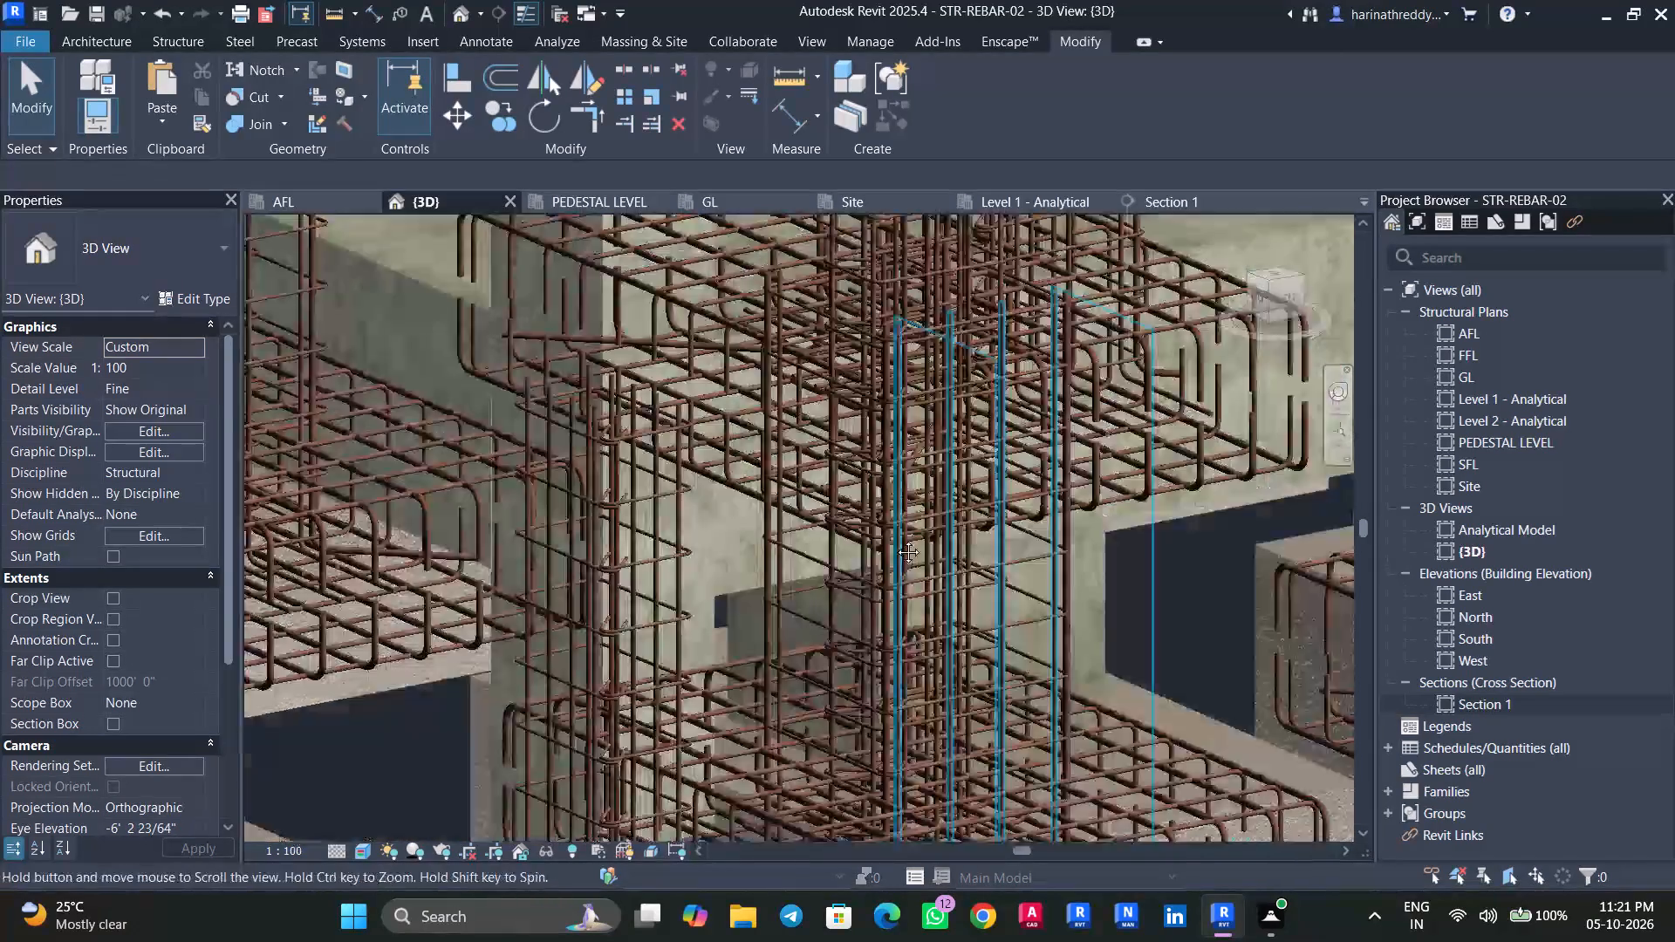
pyautogui.moveTo(895, 539); pyautogui.dragTo(734, 526, button='middle')
pyautogui.scroll(2, 634, 569)
pyautogui.scroll(-1, 634, 564)
pyautogui.scroll(11, 633, 562)
pyautogui.click(757, 563)
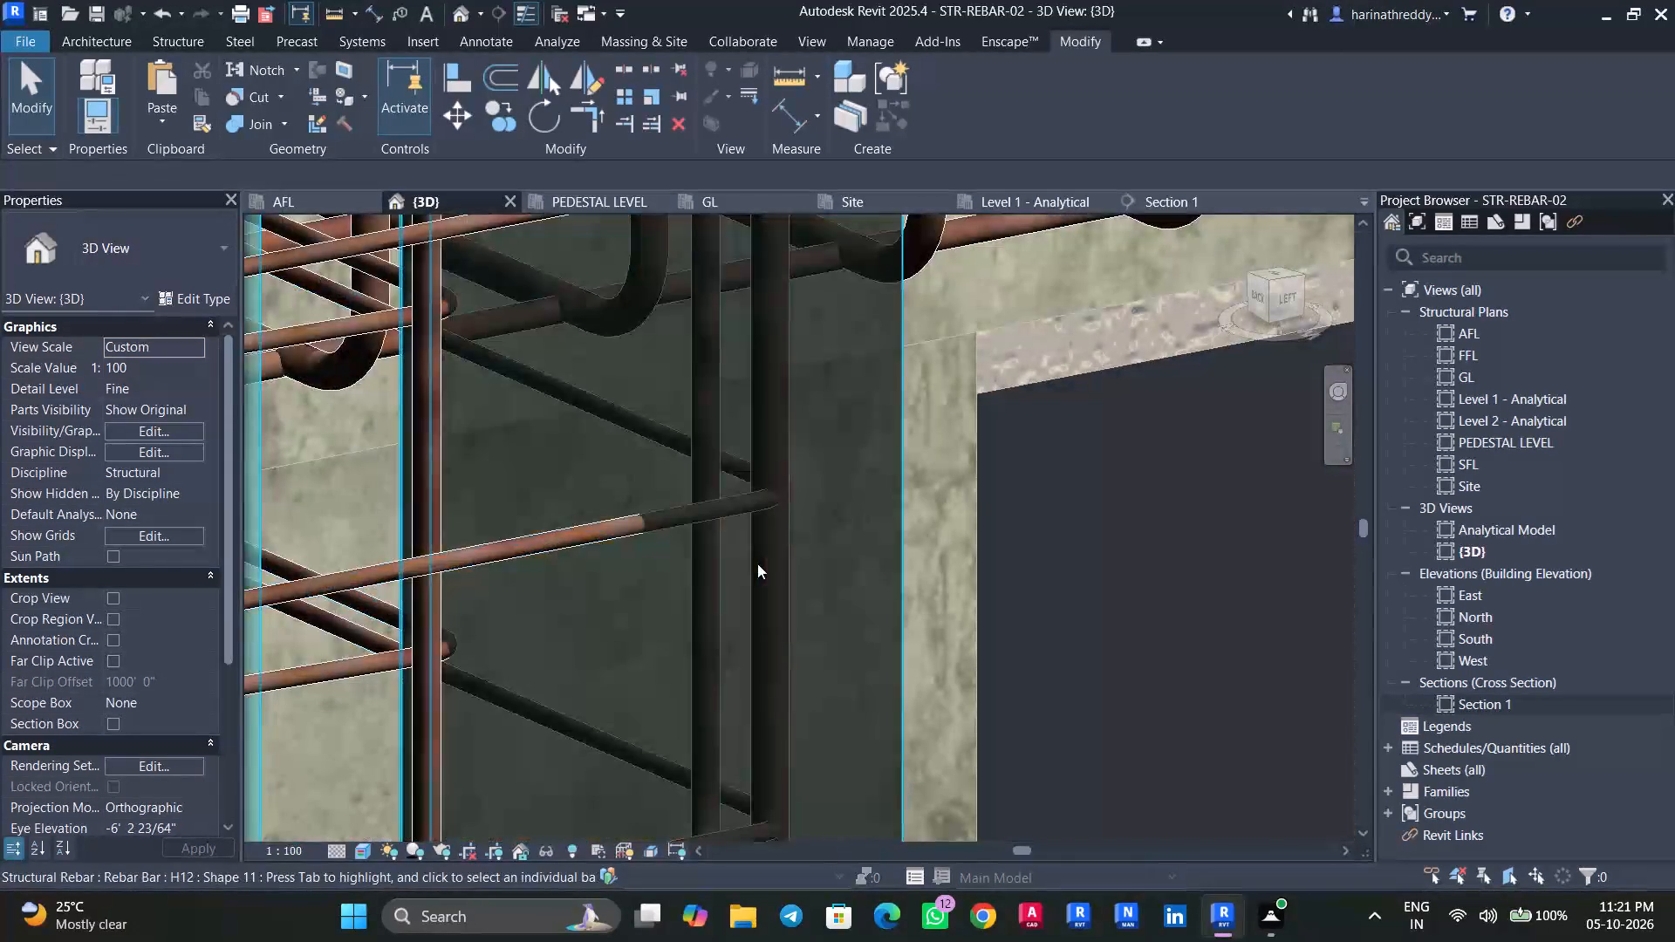
pyautogui.press('Escape')
pyautogui.press('Tab')
pyautogui.click(770, 563)
pyautogui.press('Escape')
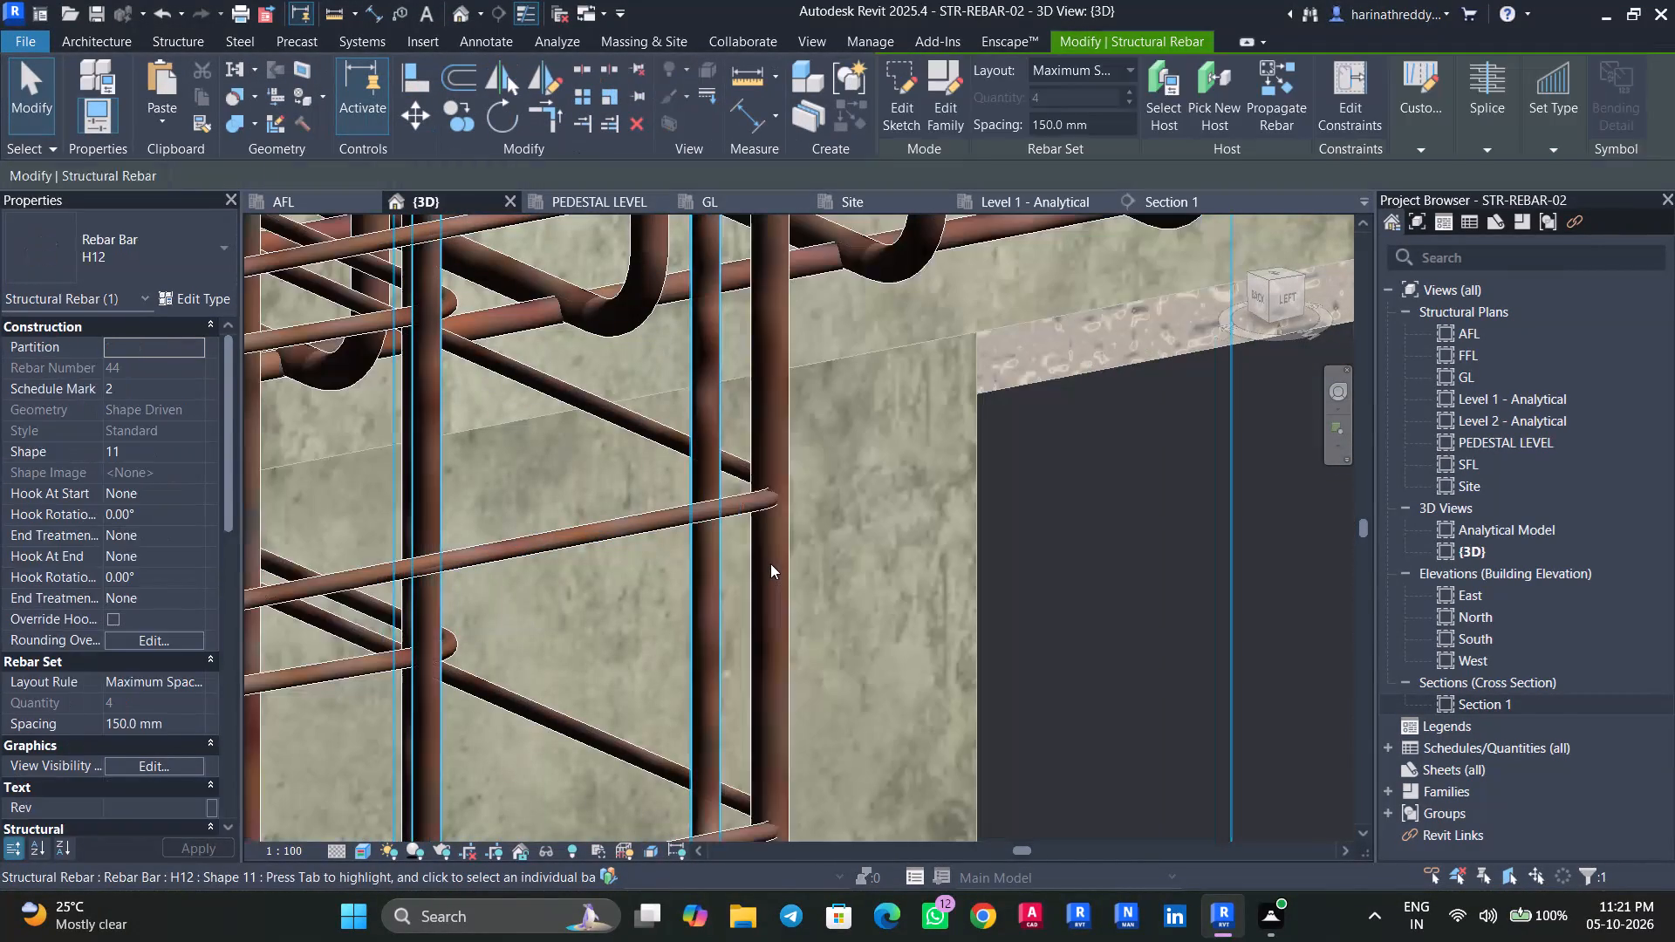
pyautogui.press('Tab')
pyautogui.click(770, 563)
pyautogui.scroll(-2, 770, 563)
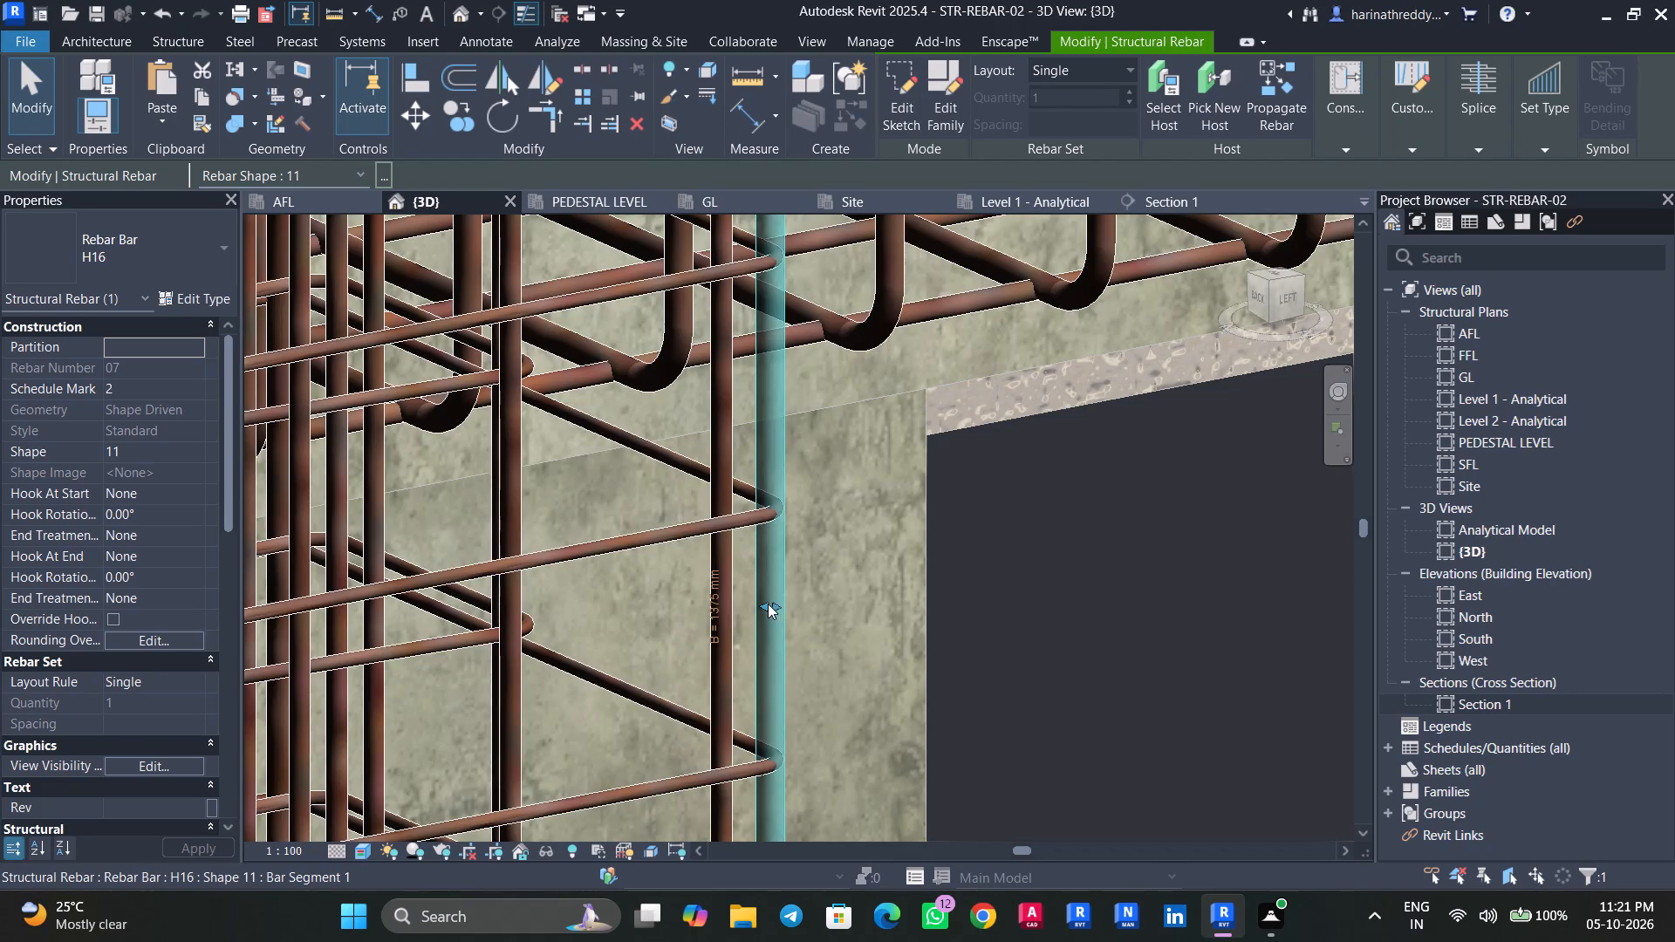
pyautogui.moveTo(768, 604); pyautogui.dragTo(755, 604)
pyautogui.press('Escape')
# Check the moved H16 corner bar's position against the stirrup bends from another angle.
pyautogui.keyDown('shift'); pyautogui.moveTo(1022, 608); pyautogui.dragTo(943, 611, button='middle'); pyautogui.keyUp('shift')
pyautogui.scroll(-12, 938, 593)
pyautogui.keyDown('shift'); pyautogui.moveTo(855, 587); pyautogui.dragTo(687, 594, button='middle'); pyautogui.keyUp('shift')
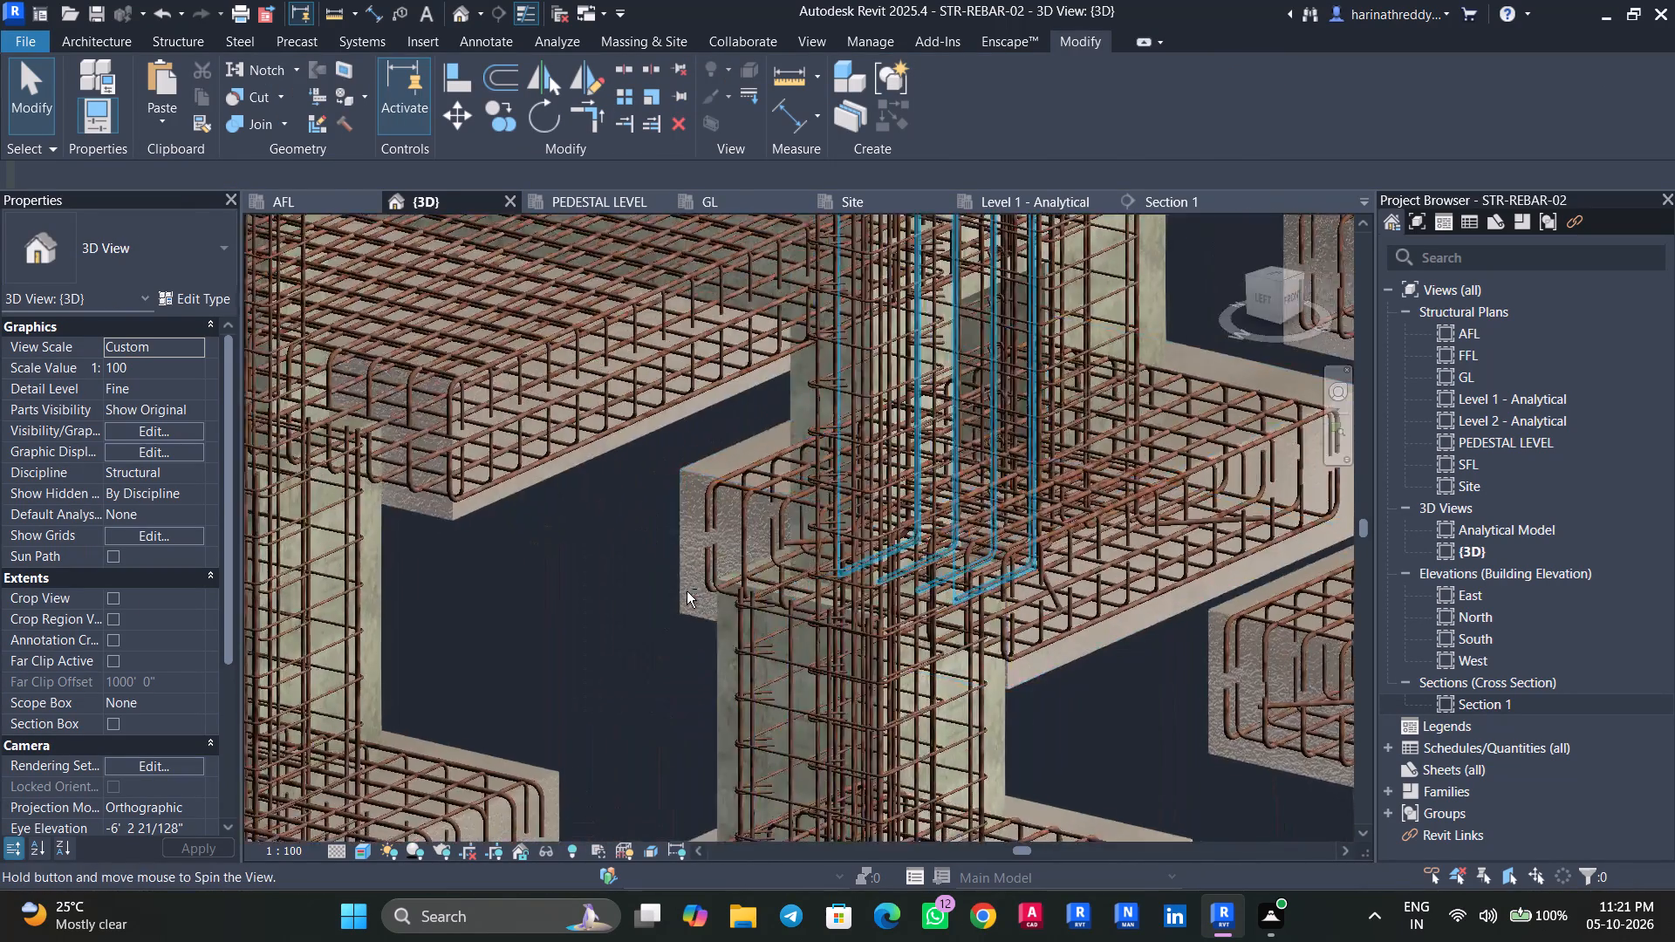
pyautogui.moveTo(779, 575); pyautogui.dragTo(386, 749, button='middle')
pyautogui.scroll(-1, 386, 749)
pyautogui.scroll(14, 711, 454)
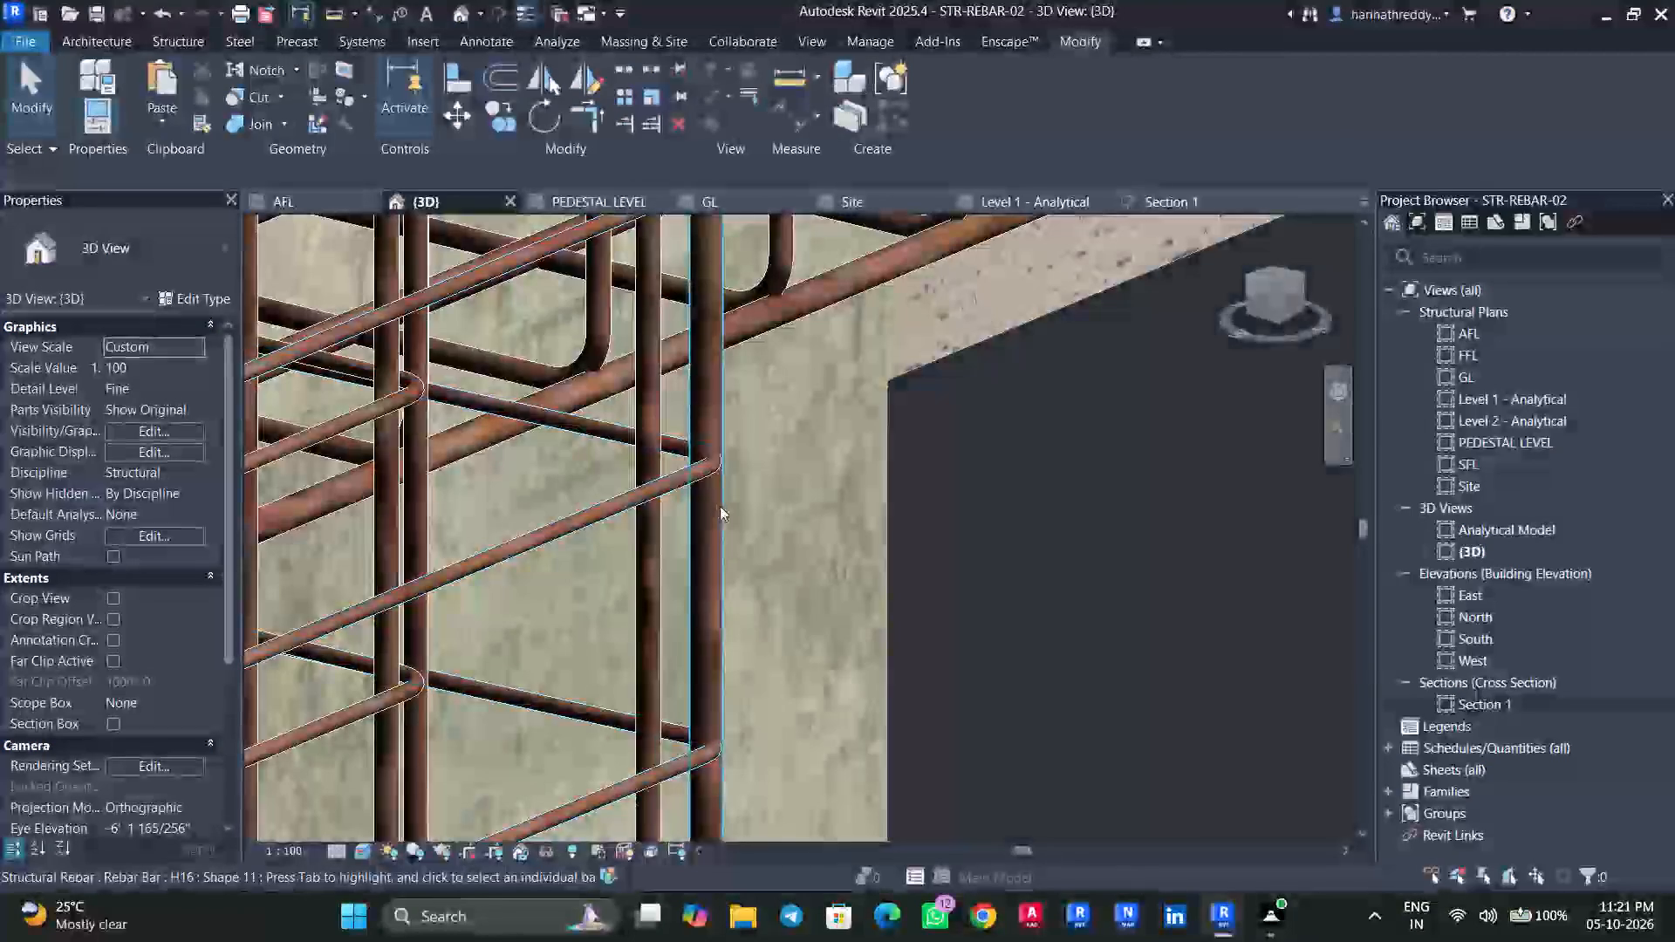
pyautogui.click(720, 506)
pyautogui.scroll(-8, 708, 577)
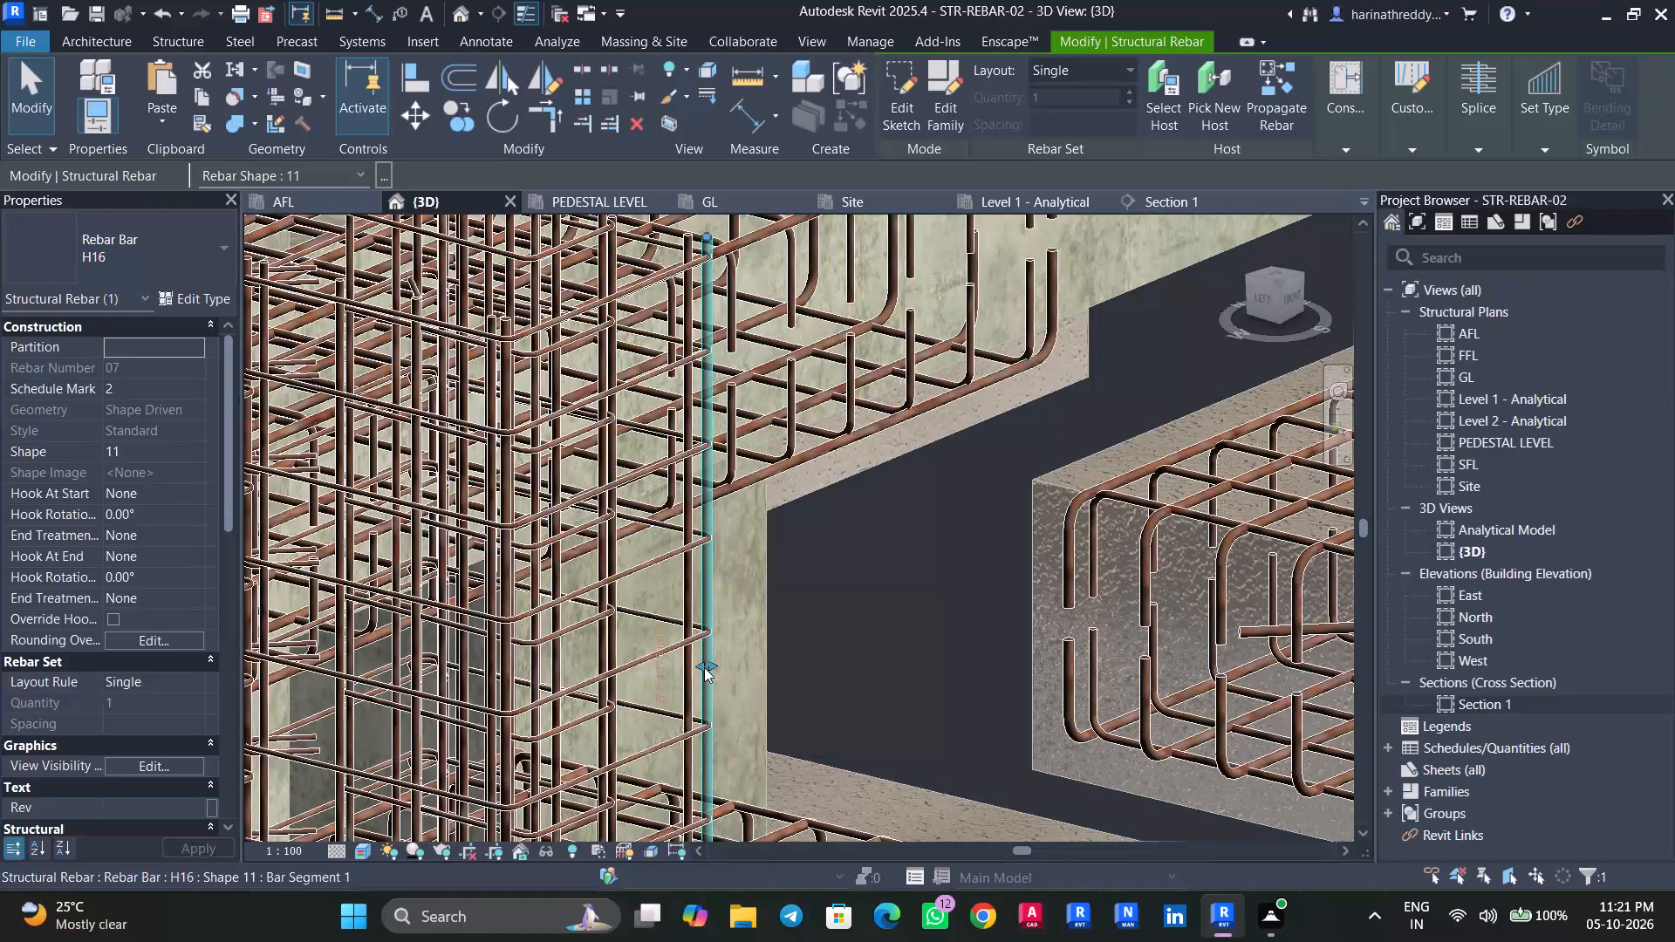
pyautogui.click(704, 667)
pyautogui.press('Escape')
pyautogui.scroll(9, 725, 599)
pyautogui.scroll(-5, 724, 598)
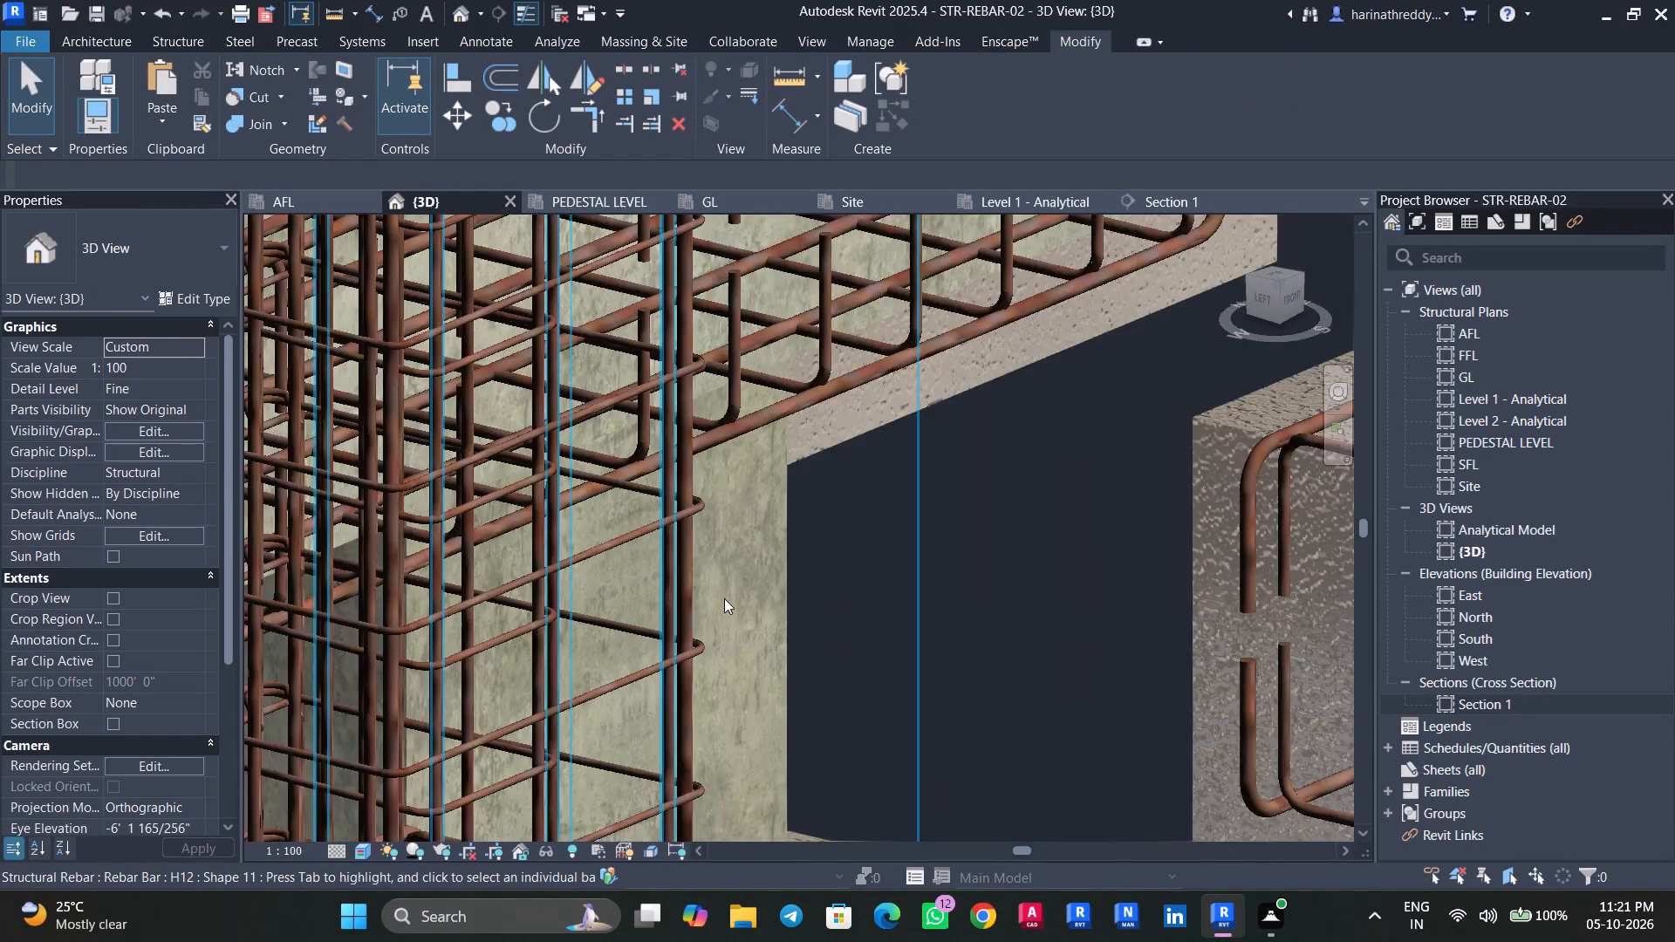
# Inspect the corner bars and stirrups of the neighbouring pedestal on its outer faces.
pyautogui.scroll(-10, 724, 598)
pyautogui.keyDown('shift'); pyautogui.moveTo(837, 612); pyautogui.dragTo(867, 610, button='middle'); pyautogui.keyUp('shift')
pyautogui.scroll(-7, 868, 603)
pyautogui.scroll(1, 869, 607)
pyautogui.scroll(-1, 869, 607)
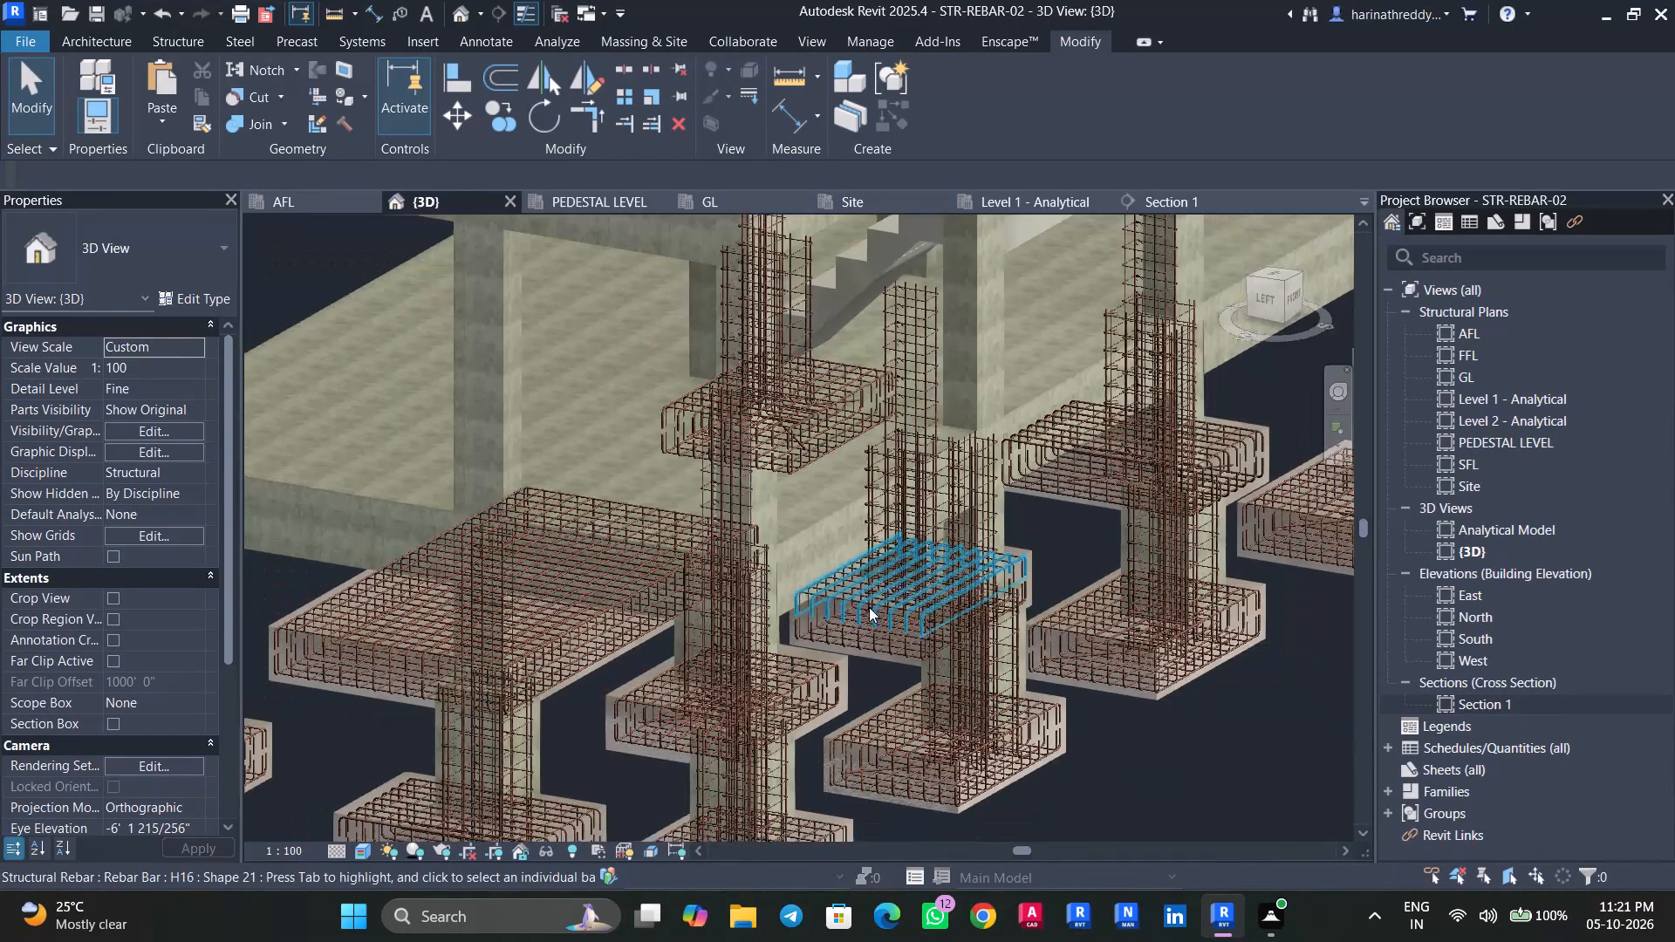
pyautogui.scroll(1, 869, 607)
pyautogui.scroll(9, 1025, 658)
pyautogui.scroll(-1, 955, 641)
pyautogui.scroll(9, 954, 641)
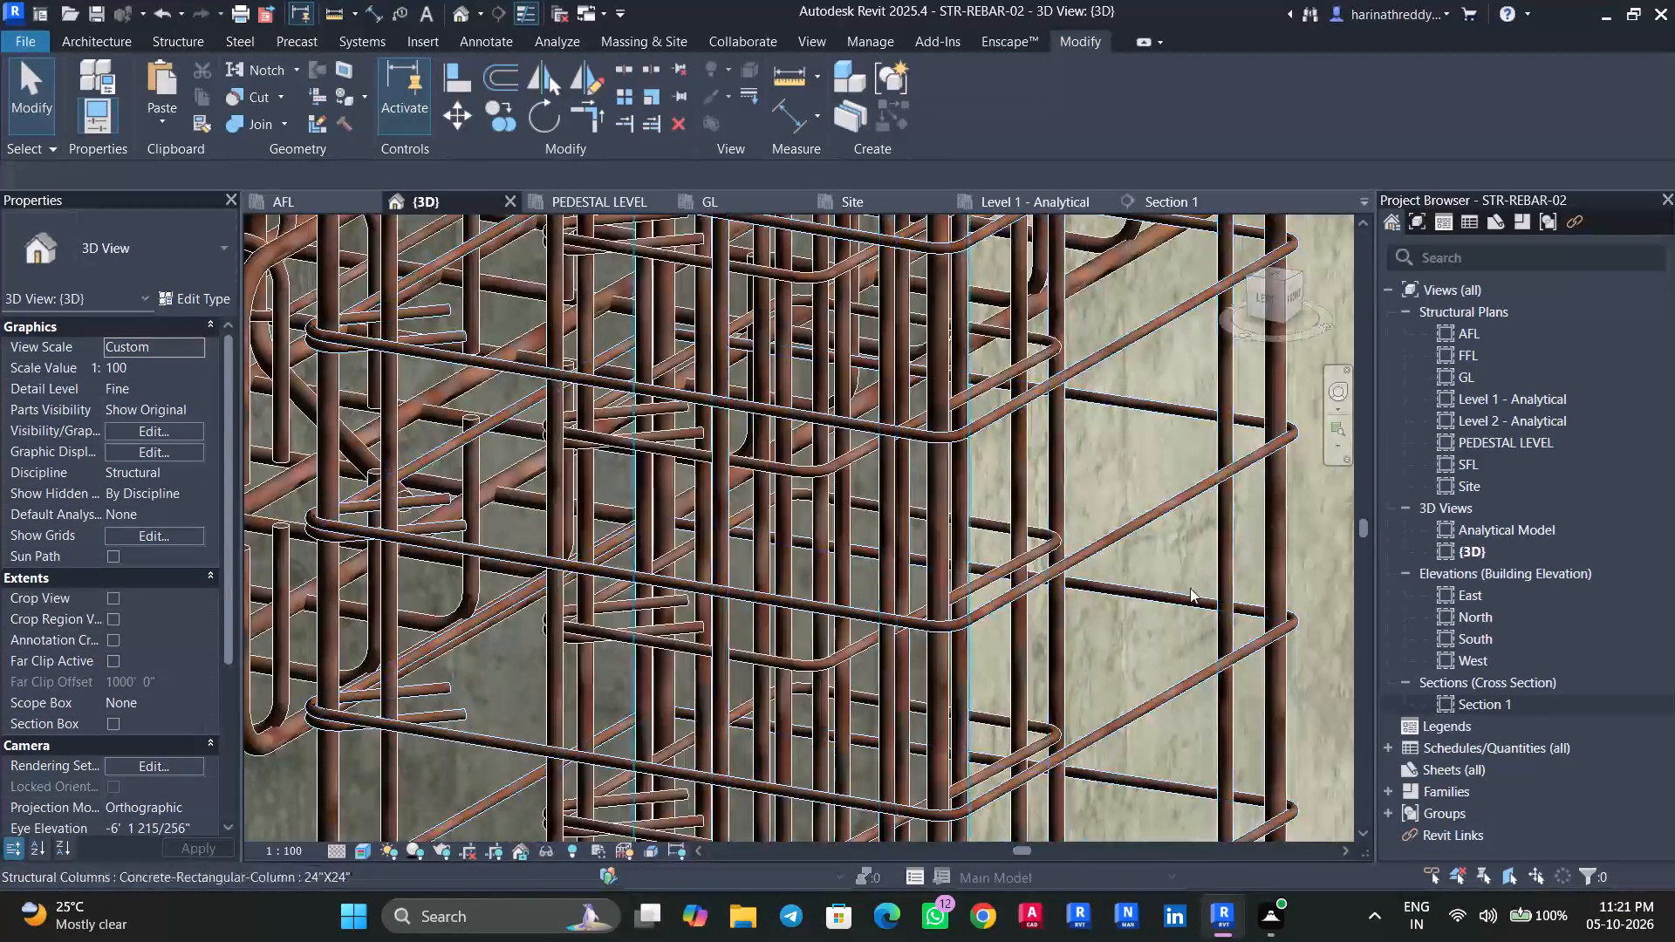
pyautogui.scroll(-9, 1098, 591)
pyautogui.scroll(1, 1095, 585)
pyautogui.scroll(-8, 1095, 585)
pyautogui.scroll(1, 1095, 585)
pyautogui.scroll(-3, 1095, 585)
pyautogui.scroll(3, 818, 707)
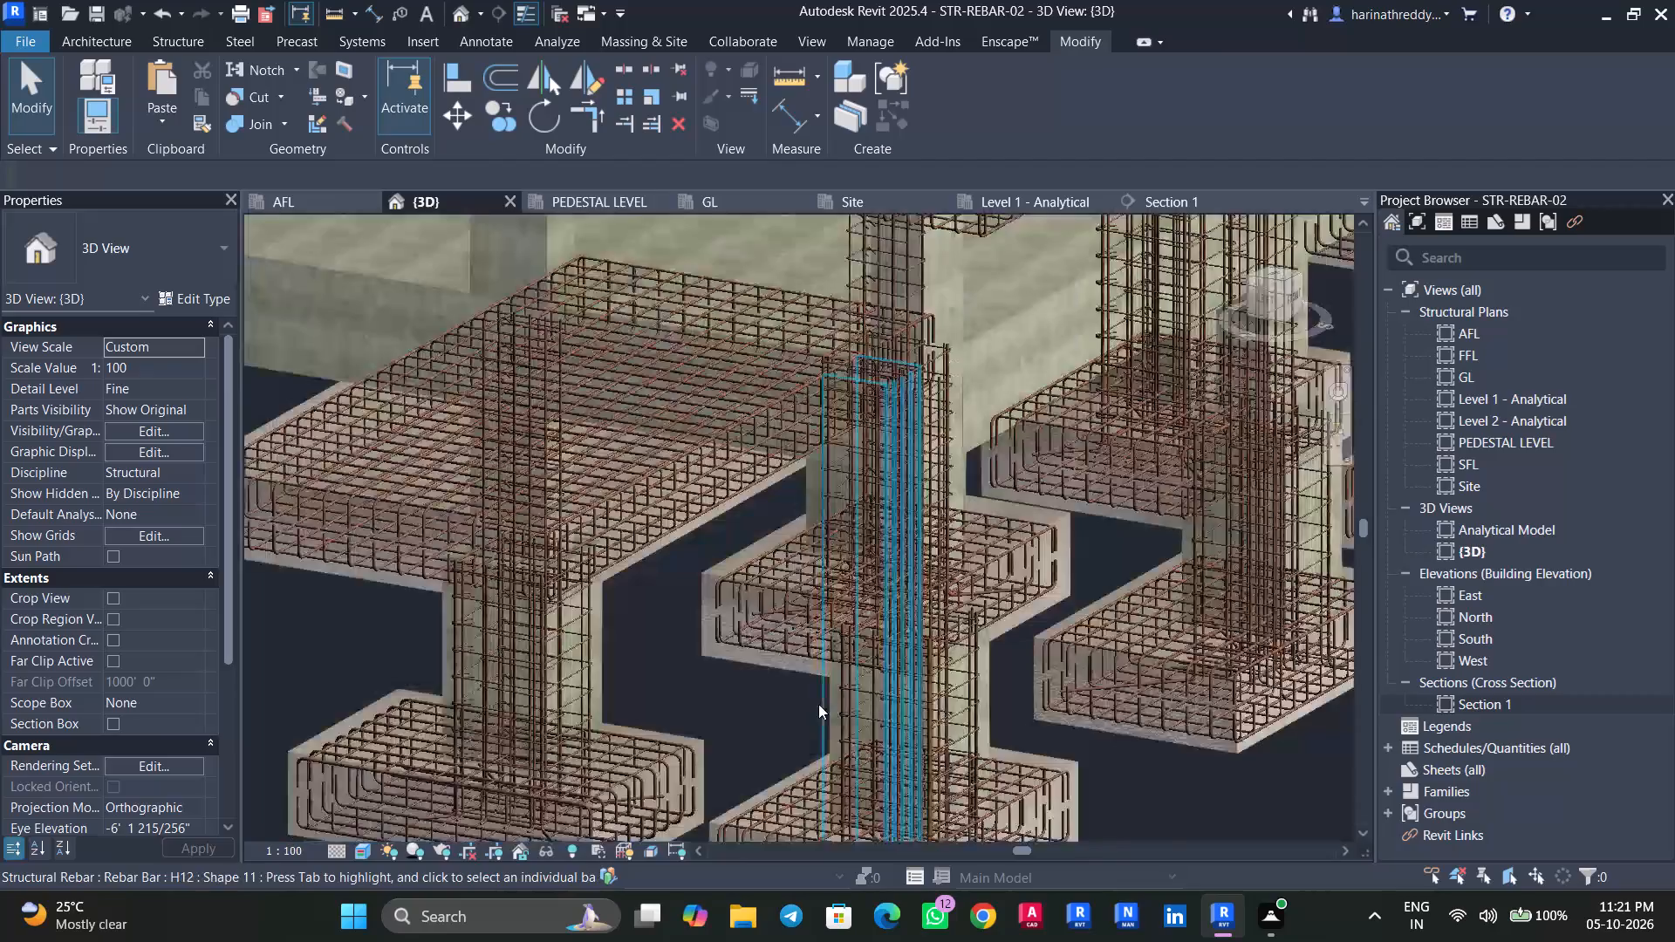
# Inspect the vertical H12 and H16 bars against the H8 stirrups in the left-side pedestals, including beside the combined footing.
pyautogui.scroll(9, 818, 704)
pyautogui.scroll(-1, 796, 711)
pyautogui.scroll(2, 796, 711)
pyautogui.scroll(-8, 775, 690)
pyautogui.moveTo(698, 693); pyautogui.dragTo(921, 666, button='middle')
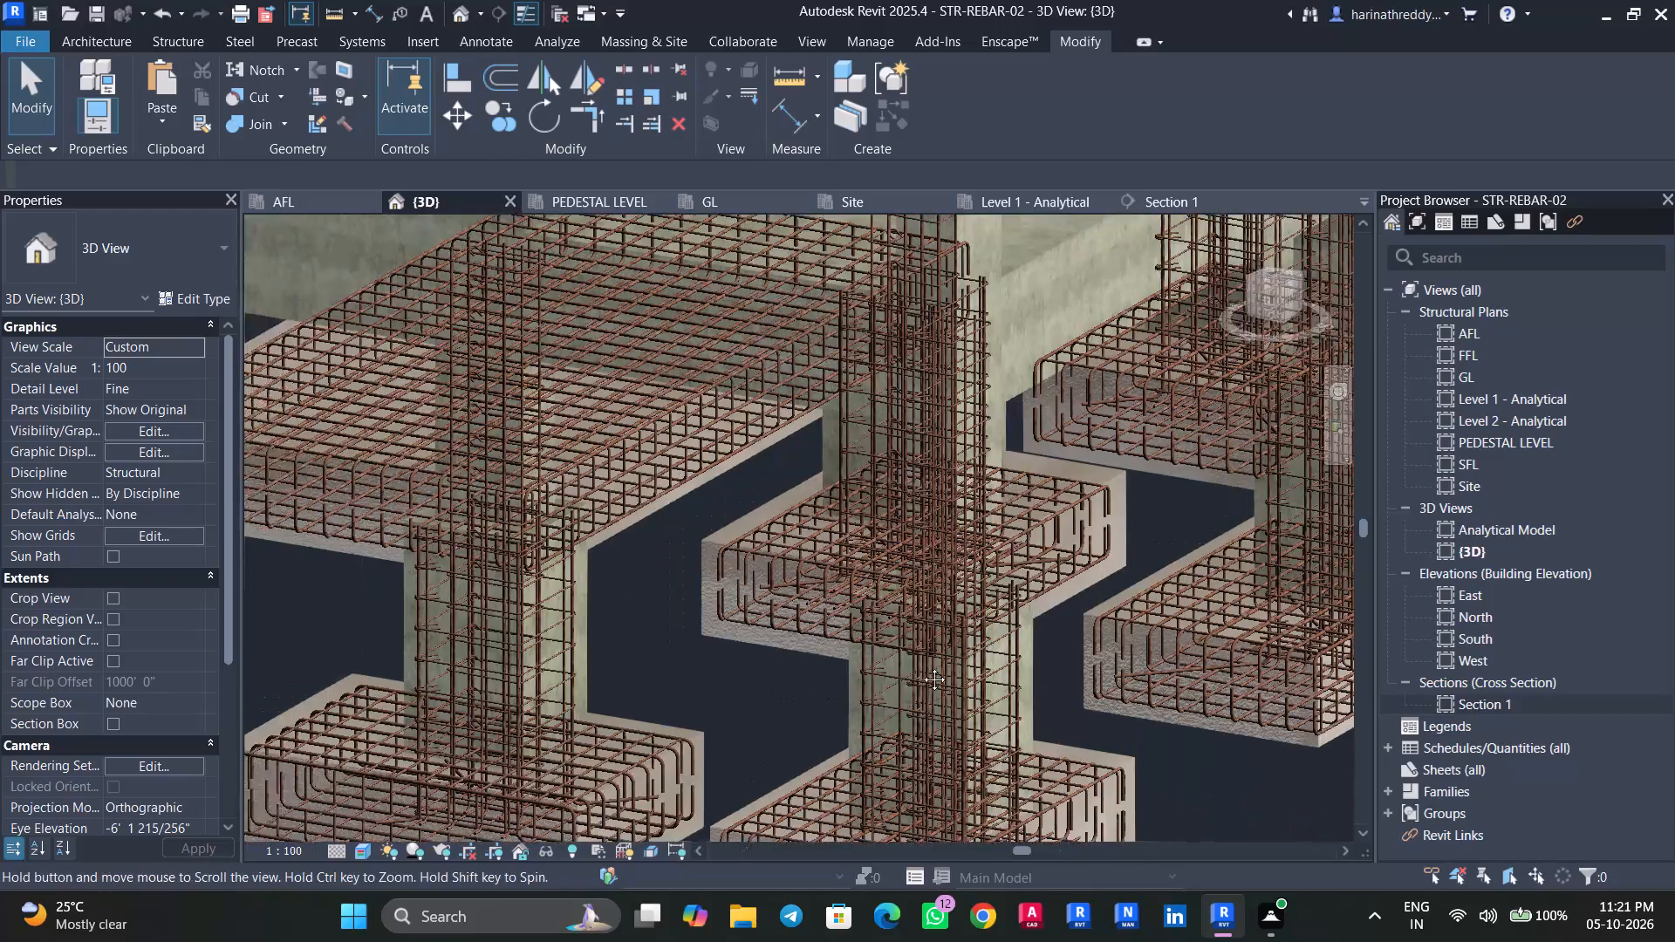
pyautogui.moveTo(921, 666); pyautogui.dragTo(947, 664, button='middle')
pyautogui.scroll(10, 751, 657)
pyautogui.scroll(-8, 646, 686)
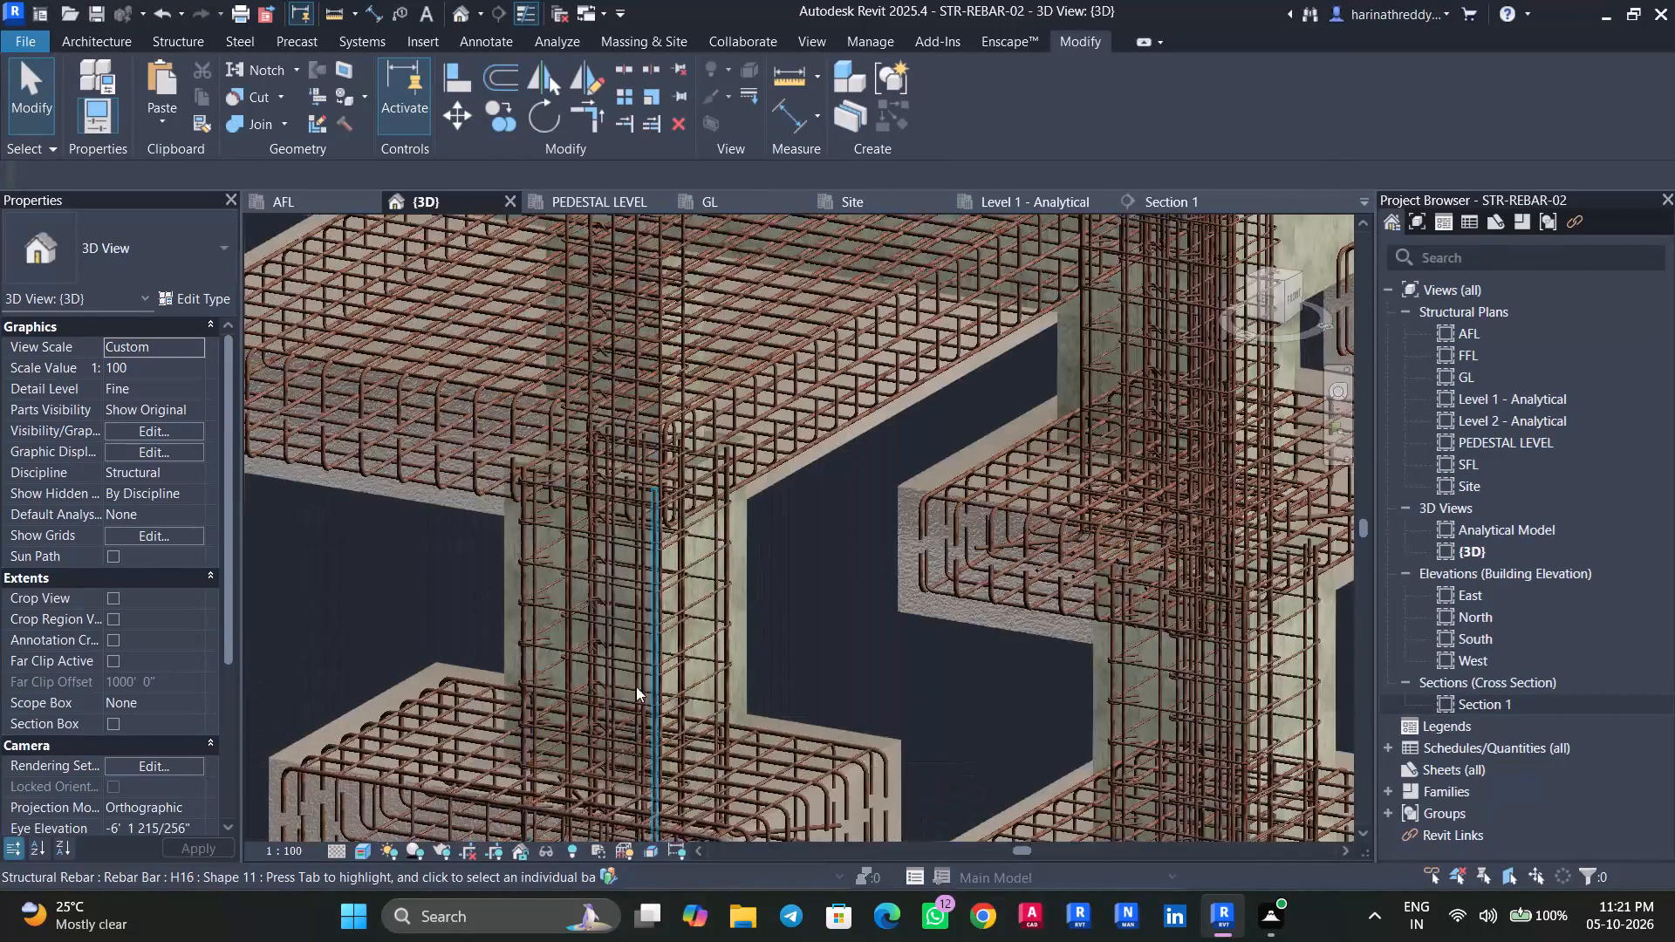
pyautogui.moveTo(447, 688); pyautogui.dragTo(930, 671, button='middle')
pyautogui.moveTo(317, 631); pyautogui.dragTo(736, 663, button='middle')
pyautogui.scroll(4, 668, 522)
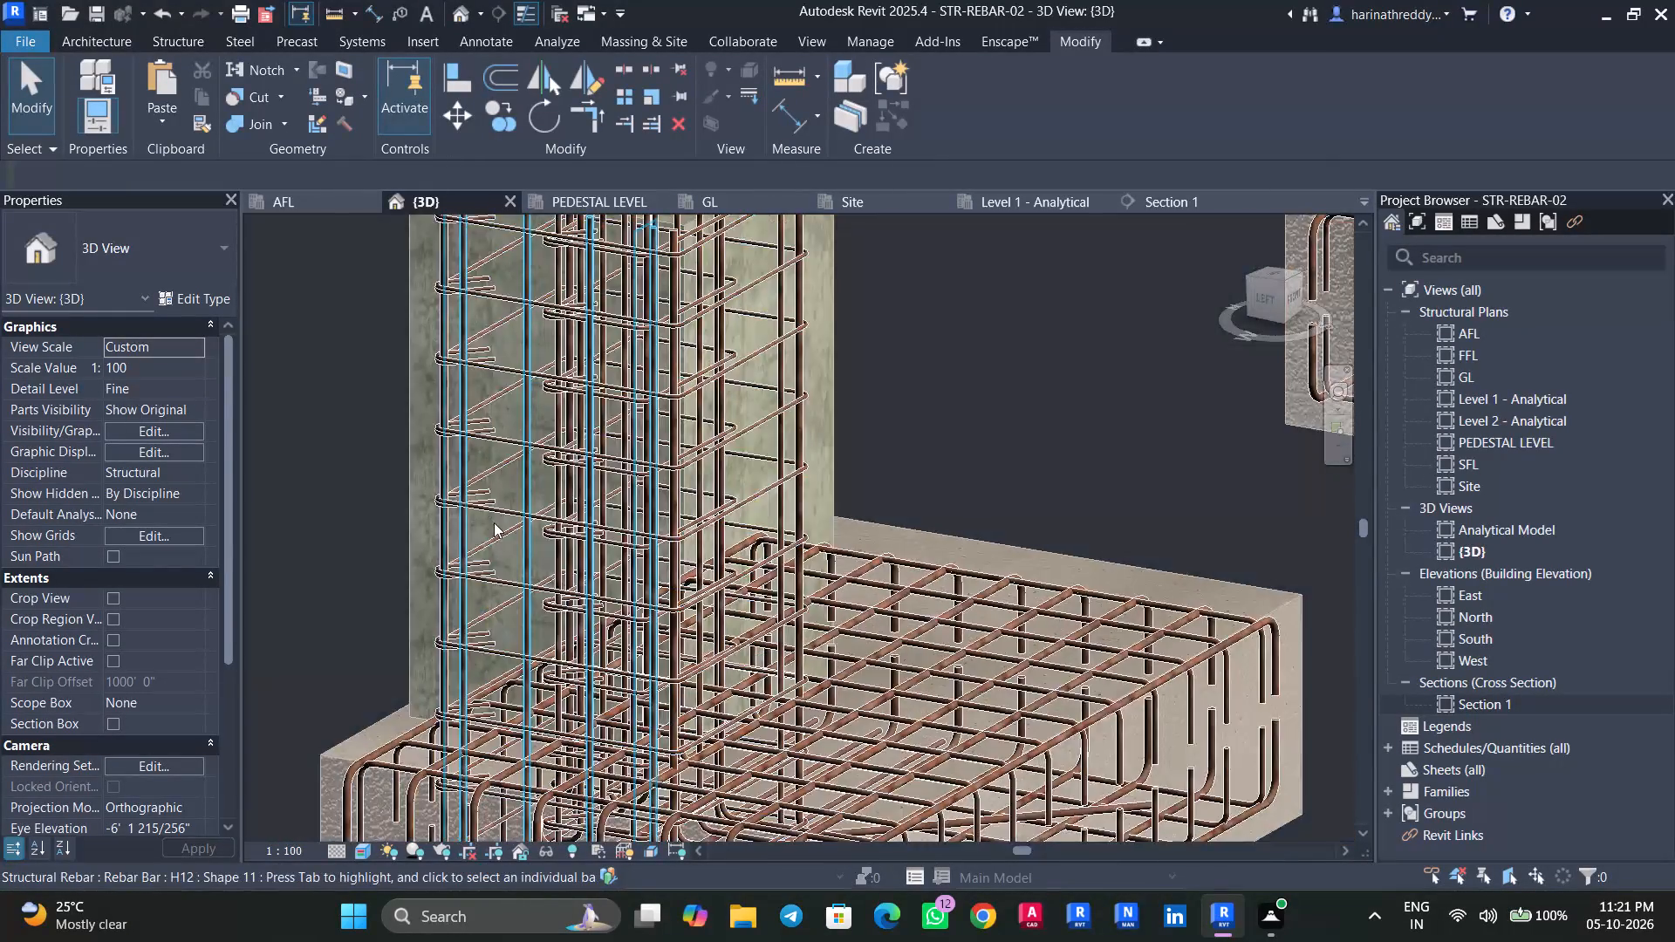
pyautogui.scroll(1, 494, 522)
pyautogui.scroll(-3, 495, 522)
pyautogui.scroll(1, 495, 522)
pyautogui.scroll(-15, 495, 522)
pyautogui.keyDown('shift'); pyautogui.moveTo(451, 714); pyautogui.dragTo(516, 714, button='middle'); pyautogui.keyUp('shift')
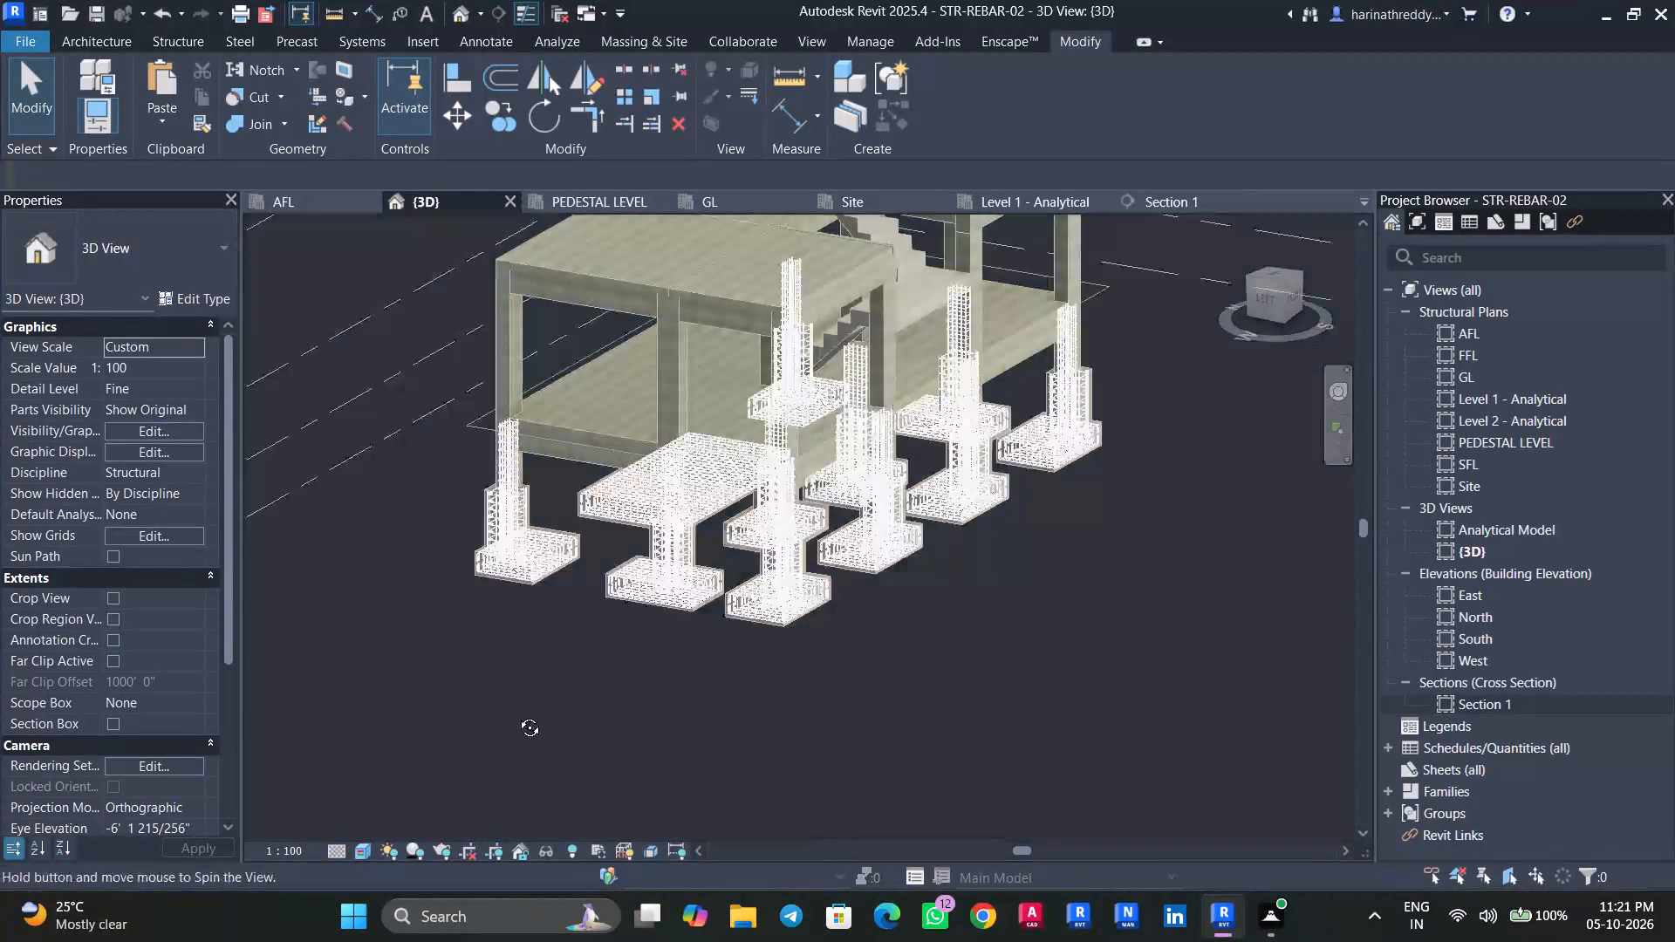
# Inspect the vertical bars and stirrups of the pedestals seen from the back of the building.
pyautogui.keyDown('shift'); pyautogui.moveTo(516, 714); pyautogui.dragTo(835, 700, button='middle'); pyautogui.keyUp('shift')
pyautogui.scroll(18, 449, 628)
pyautogui.scroll(-1, 332, 527)
pyautogui.scroll(2, 332, 527)
pyautogui.scroll(-7, 332, 527)
pyautogui.scroll(1, 332, 527)
pyautogui.scroll(-4, 332, 527)
pyautogui.scroll(1, 332, 527)
pyautogui.scroll(-9, 332, 527)
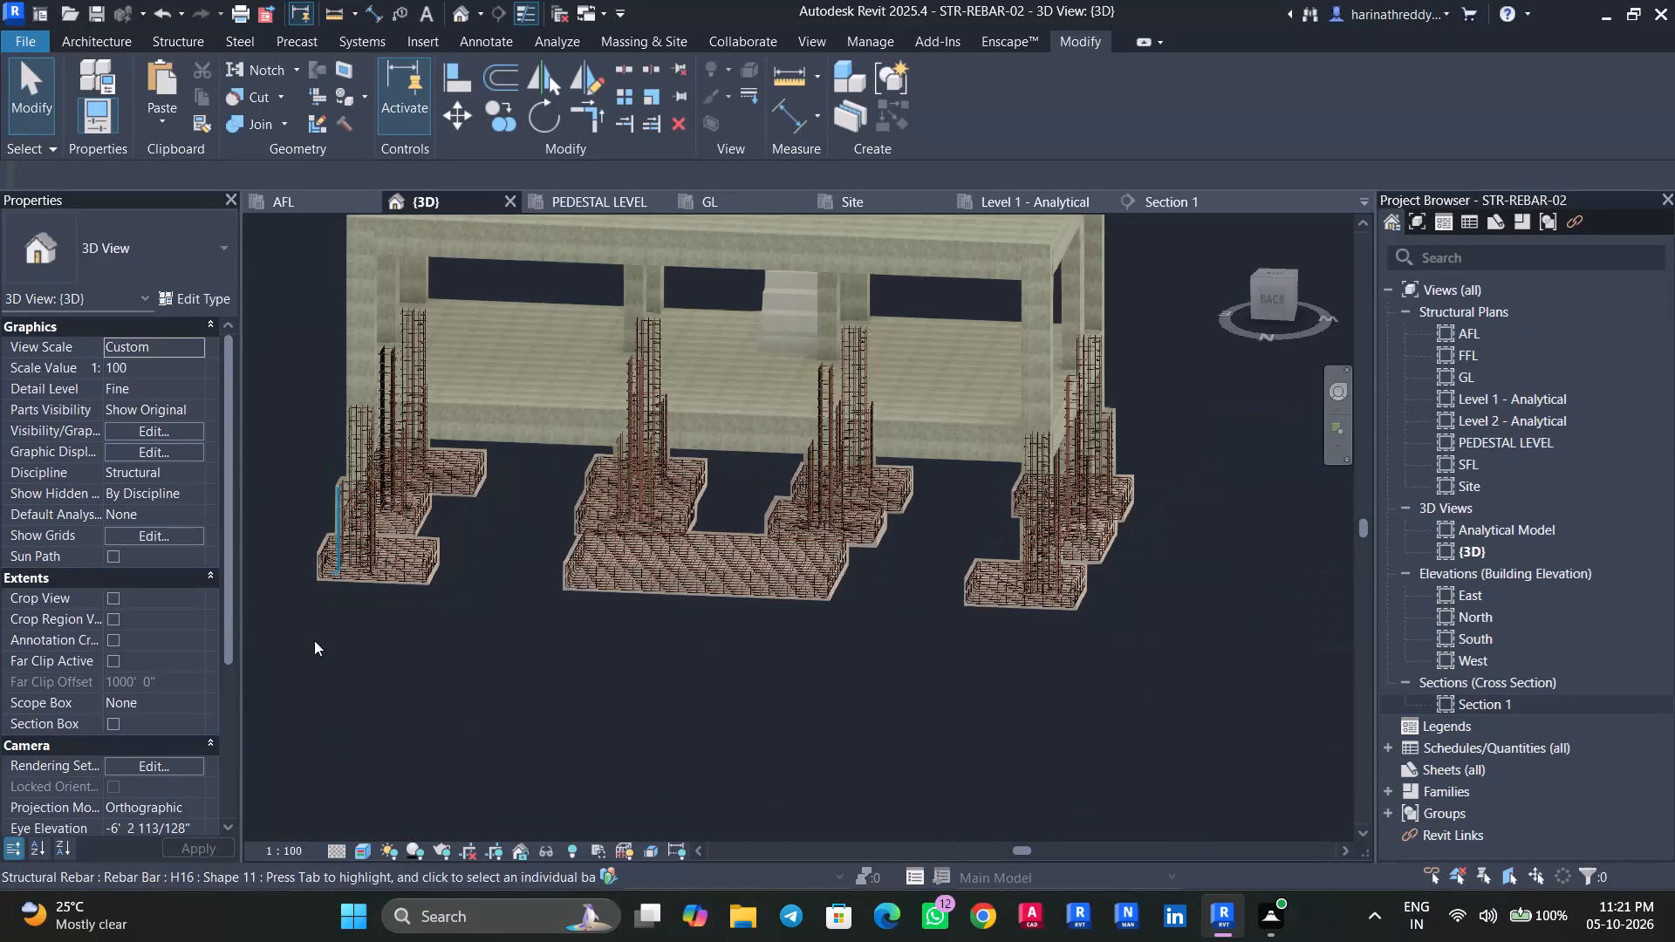
pyautogui.keyDown('shift'); pyautogui.moveTo(327, 689); pyautogui.dragTo(509, 691, button='middle'); pyautogui.keyUp('shift')
pyautogui.scroll(5, 812, 595)
pyautogui.scroll(-1, 755, 602)
pyautogui.scroll(7, 755, 602)
pyautogui.keyDown('shift'); pyautogui.moveTo(618, 619); pyautogui.dragTo(638, 622, button='middle'); pyautogui.keyUp('shift')
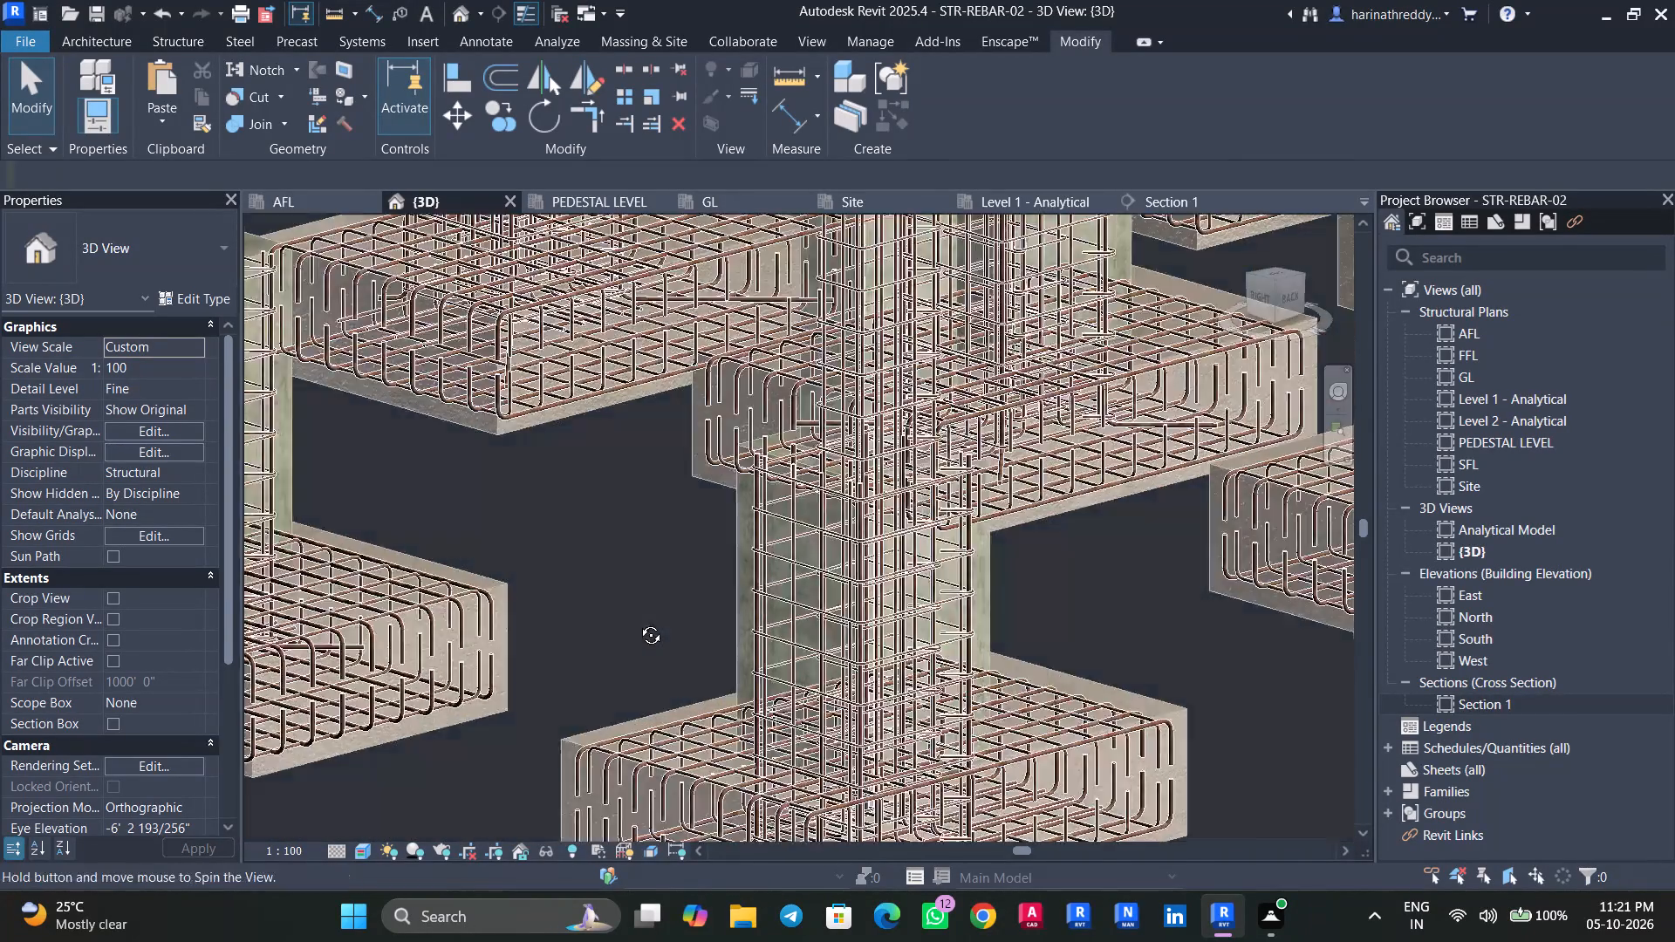
pyautogui.keyDown('shift'); pyautogui.moveTo(638, 622); pyautogui.dragTo(698, 625, button='middle'); pyautogui.keyUp('shift')
pyautogui.scroll(-10, 593, 652)
pyautogui.scroll(2, 592, 652)
pyautogui.scroll(-2, 591, 651)
# Examine the corner bars inside the stirrup bends on the right-side corner pedestal and the pedestal beside the combined footing.
pyautogui.keyDown('shift'); pyautogui.moveTo(694, 759); pyautogui.dragTo(845, 740, button='middle'); pyautogui.keyUp('shift')
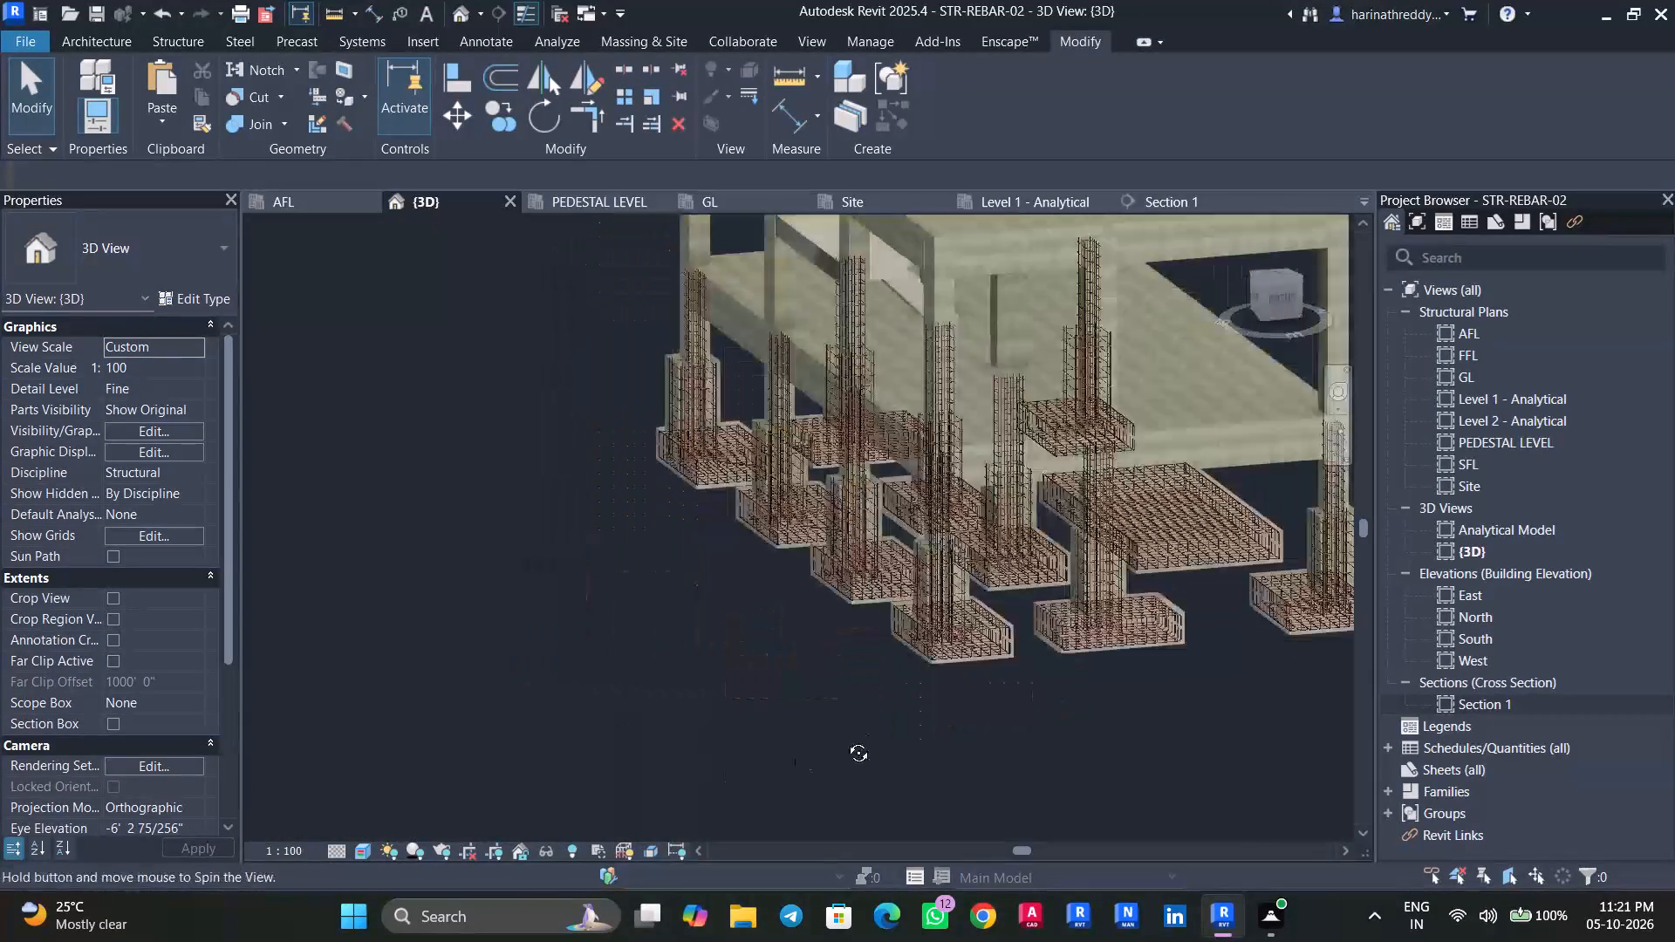
pyautogui.keyDown('shift'); pyautogui.moveTo(845, 740); pyautogui.dragTo(846, 740, button='middle'); pyautogui.keyUp('shift')
pyautogui.moveTo(831, 731); pyautogui.dragTo(260, 871, button='middle')
pyautogui.scroll(19, 818, 617)
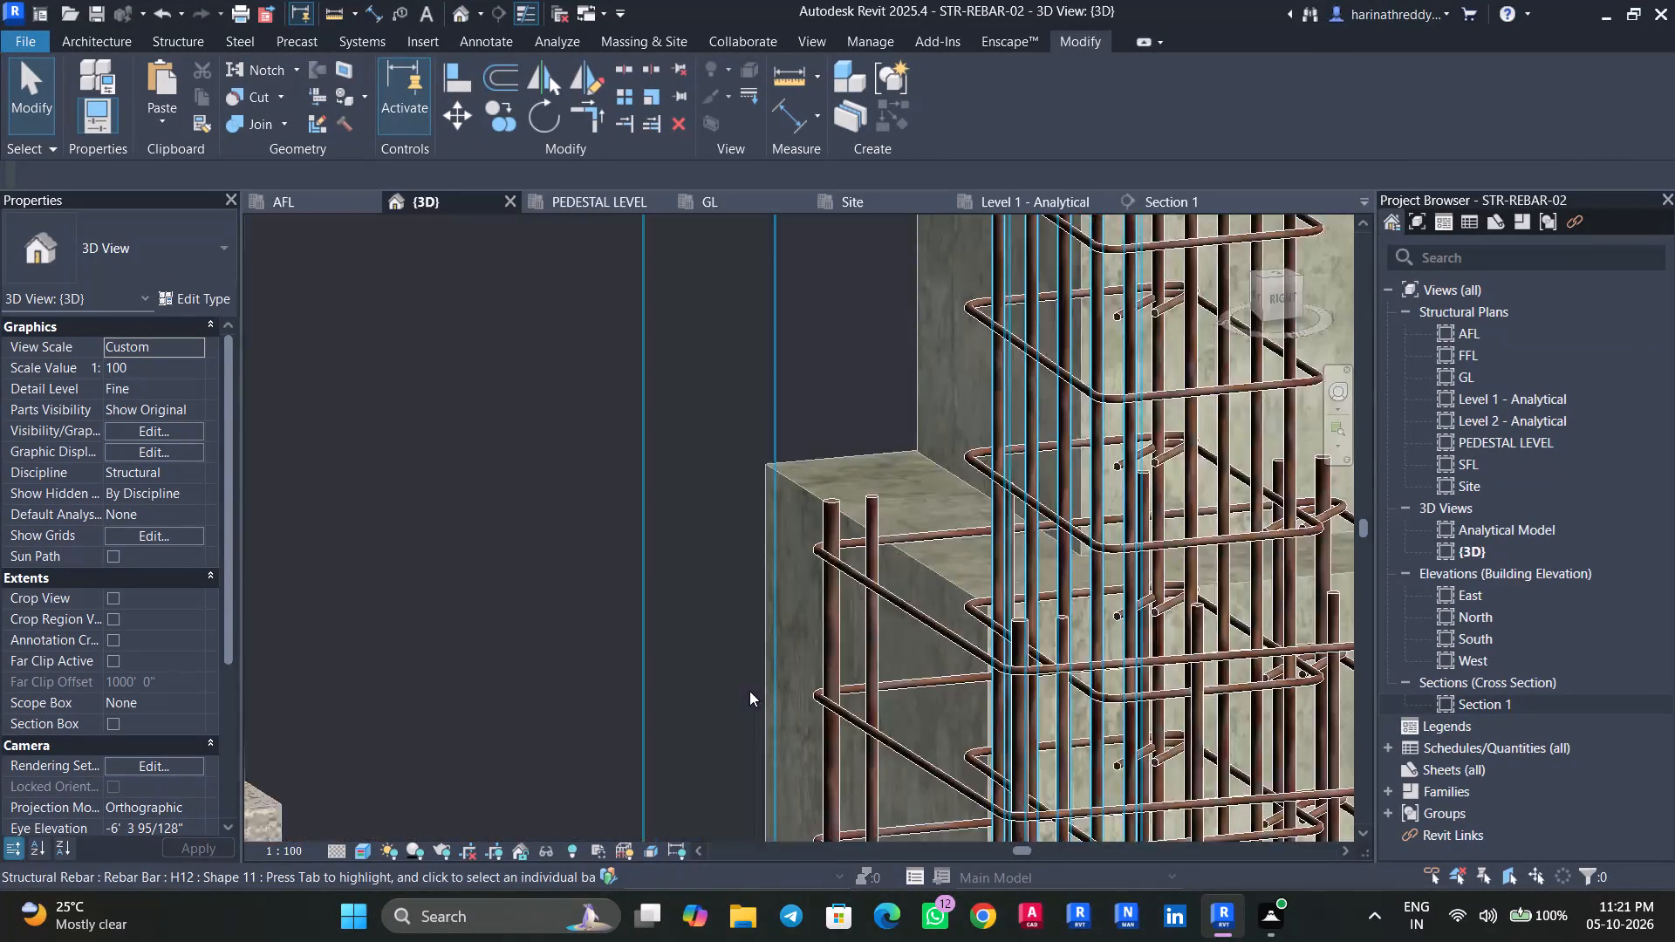
pyautogui.moveTo(749, 691); pyautogui.dragTo(573, 523, button='middle')
pyautogui.scroll(1, 741, 685)
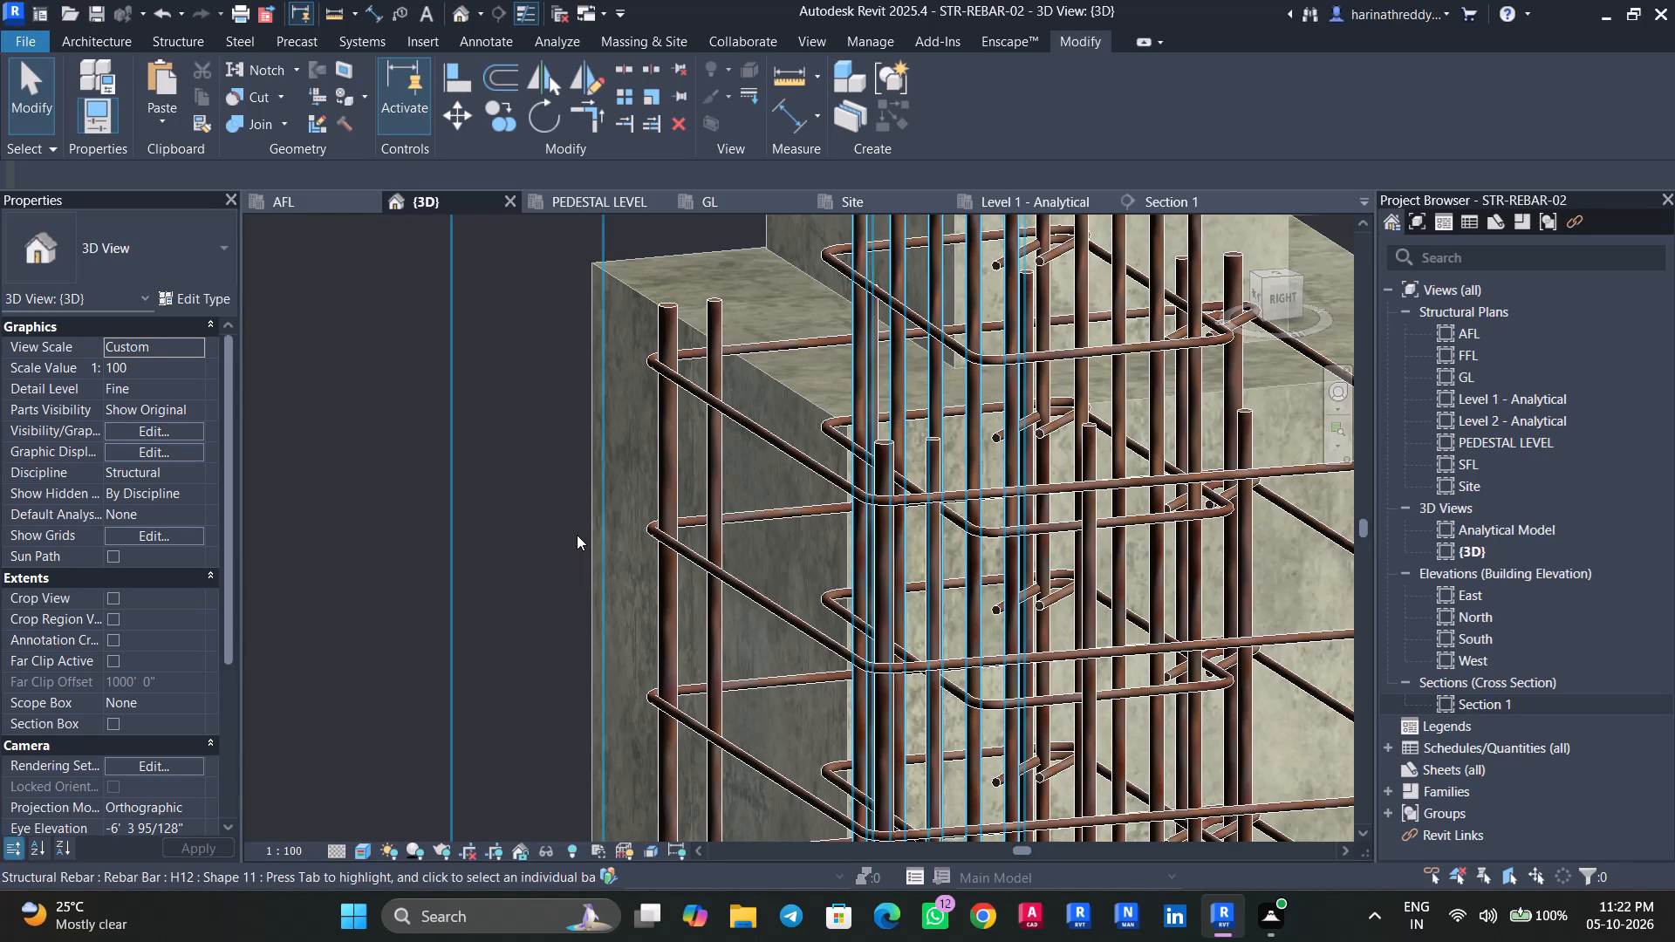
pyautogui.scroll(-17, 509, 519)
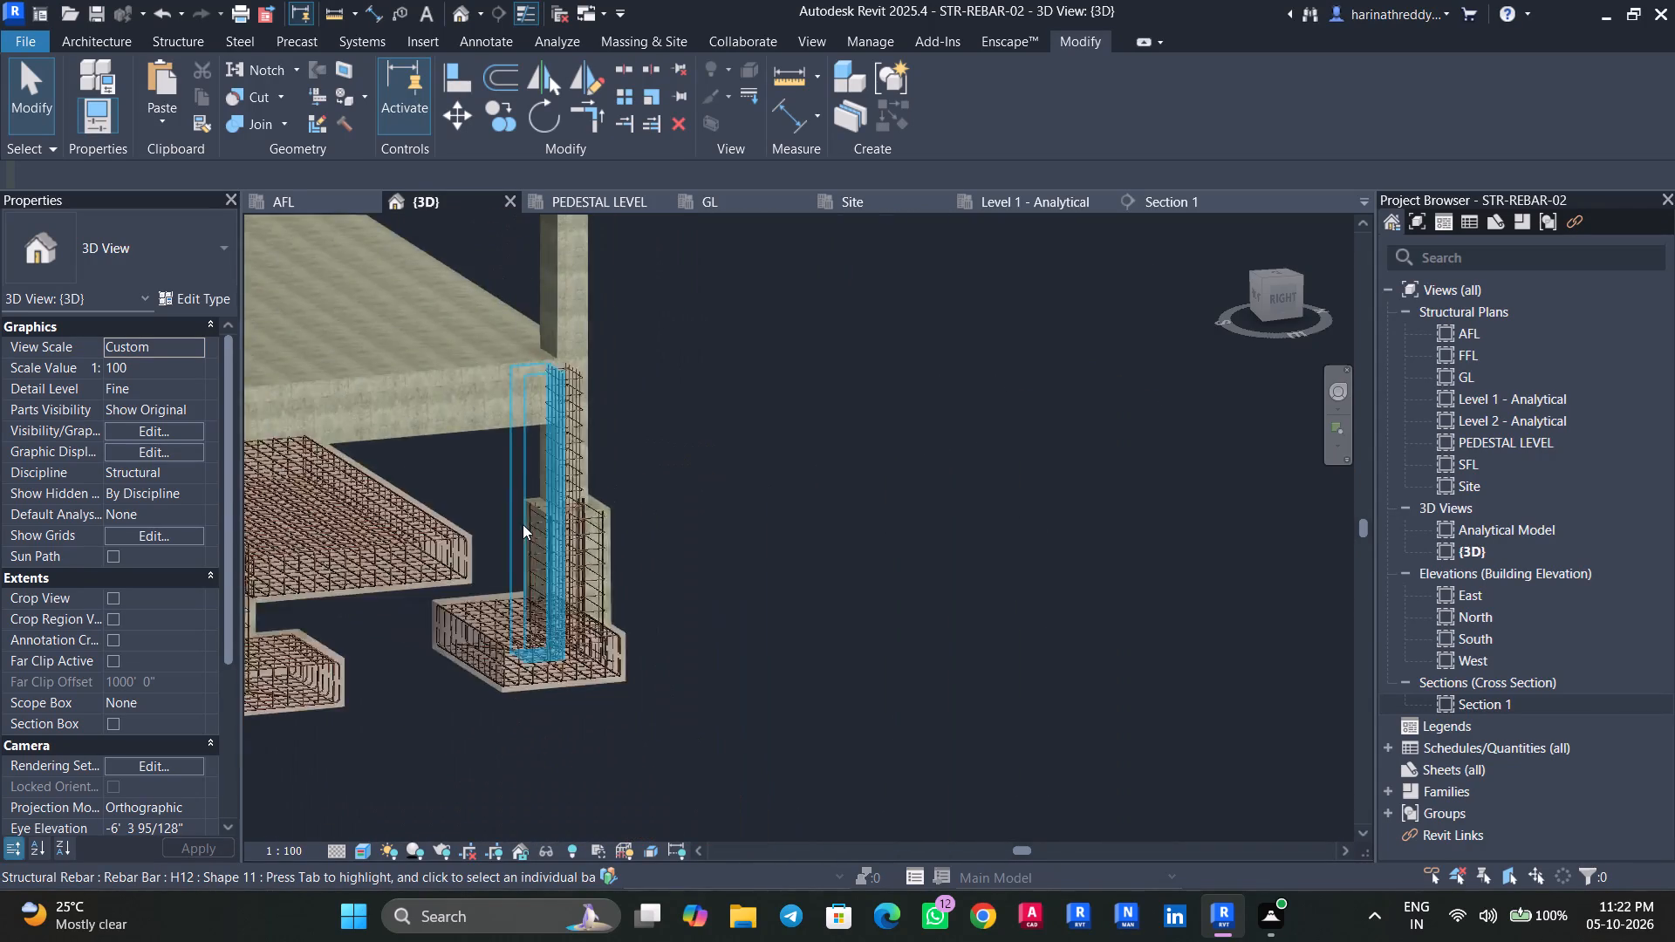
pyautogui.scroll(-2, 523, 524)
pyautogui.keyDown('shift'); pyautogui.moveTo(683, 633); pyautogui.dragTo(712, 631, button='middle'); pyautogui.keyUp('shift')
pyautogui.moveTo(697, 642); pyautogui.dragTo(921, 641, button='middle')
pyautogui.scroll(3, 582, 559)
pyautogui.scroll(-1, 580, 558)
pyautogui.scroll(9, 580, 557)
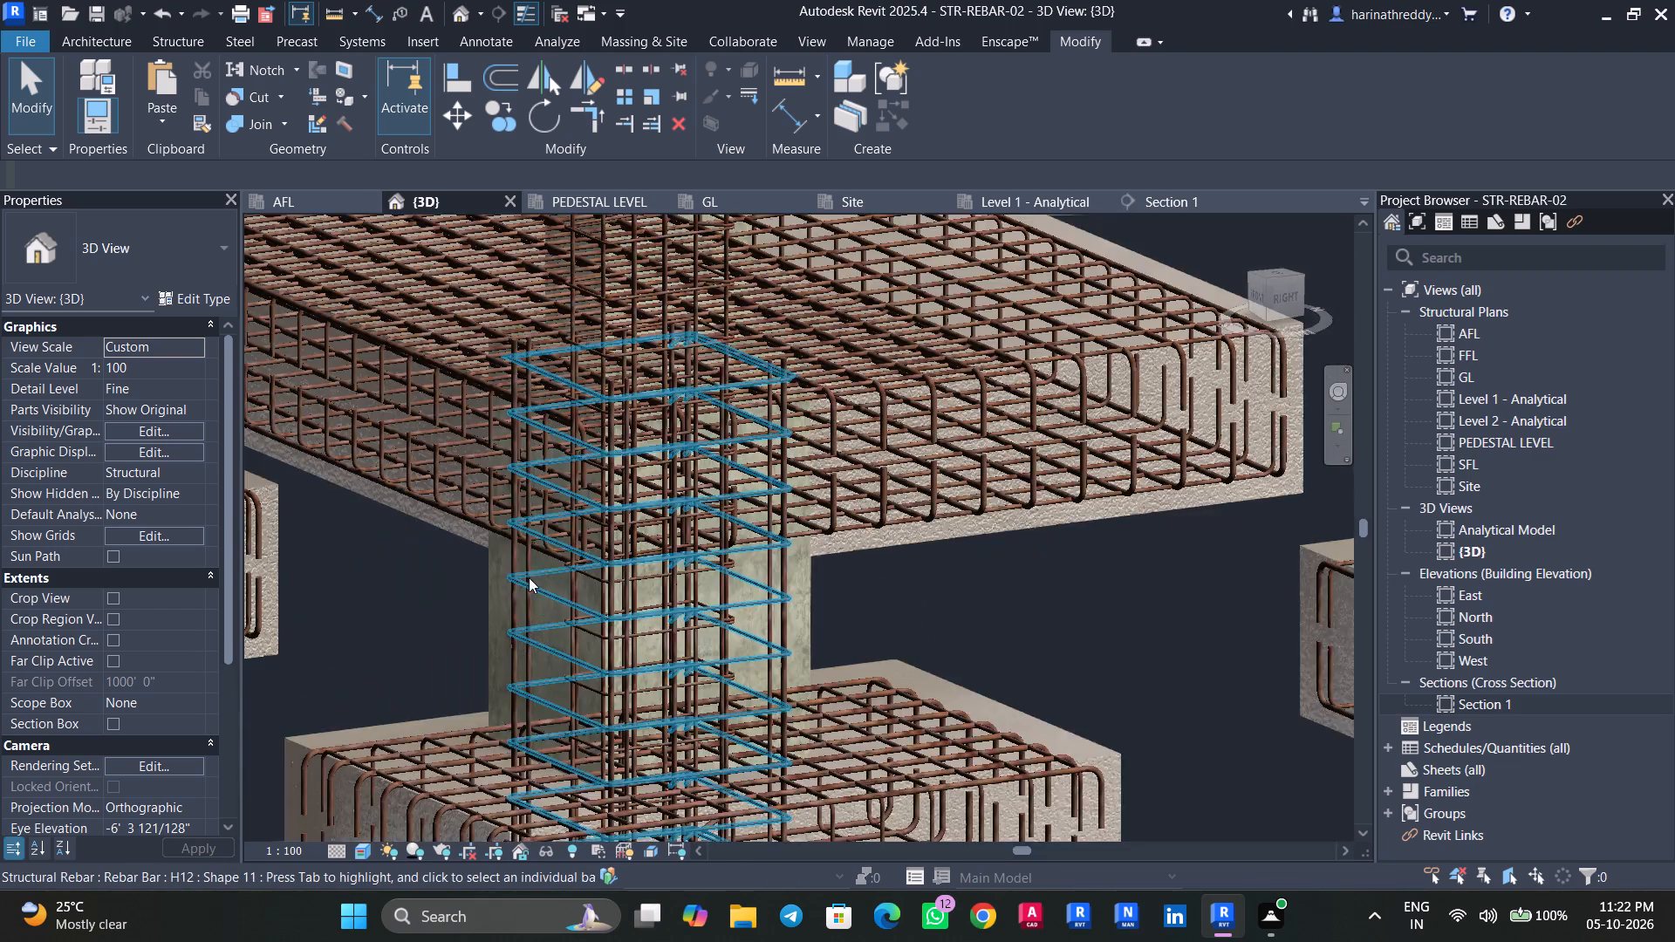
pyautogui.scroll(8, 529, 577)
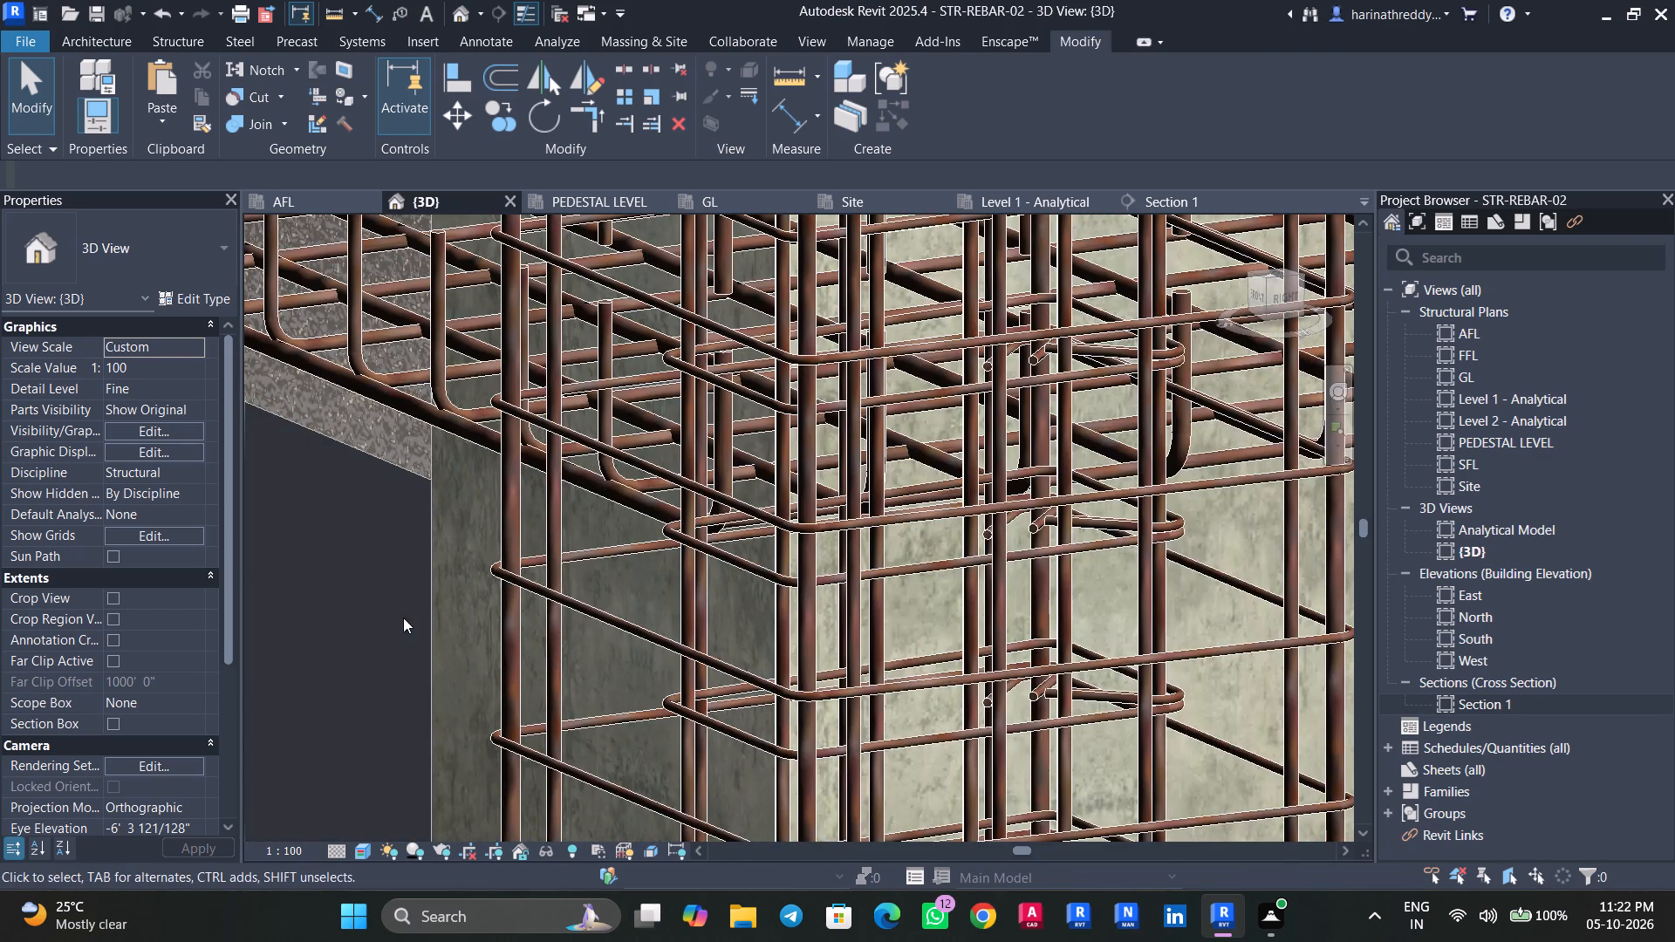
# Check the vertical bars against the stirrup corners on the remaining right-side pedestals towards the front.
pyautogui.scroll(-4, 403, 618)
pyautogui.scroll(1, 403, 618)
pyautogui.scroll(-12, 403, 618)
pyautogui.moveTo(355, 630); pyautogui.dragTo(760, 568, button='middle')
pyautogui.scroll(2, 587, 572)
pyautogui.scroll(-1, 587, 572)
pyautogui.scroll(2, 586, 572)
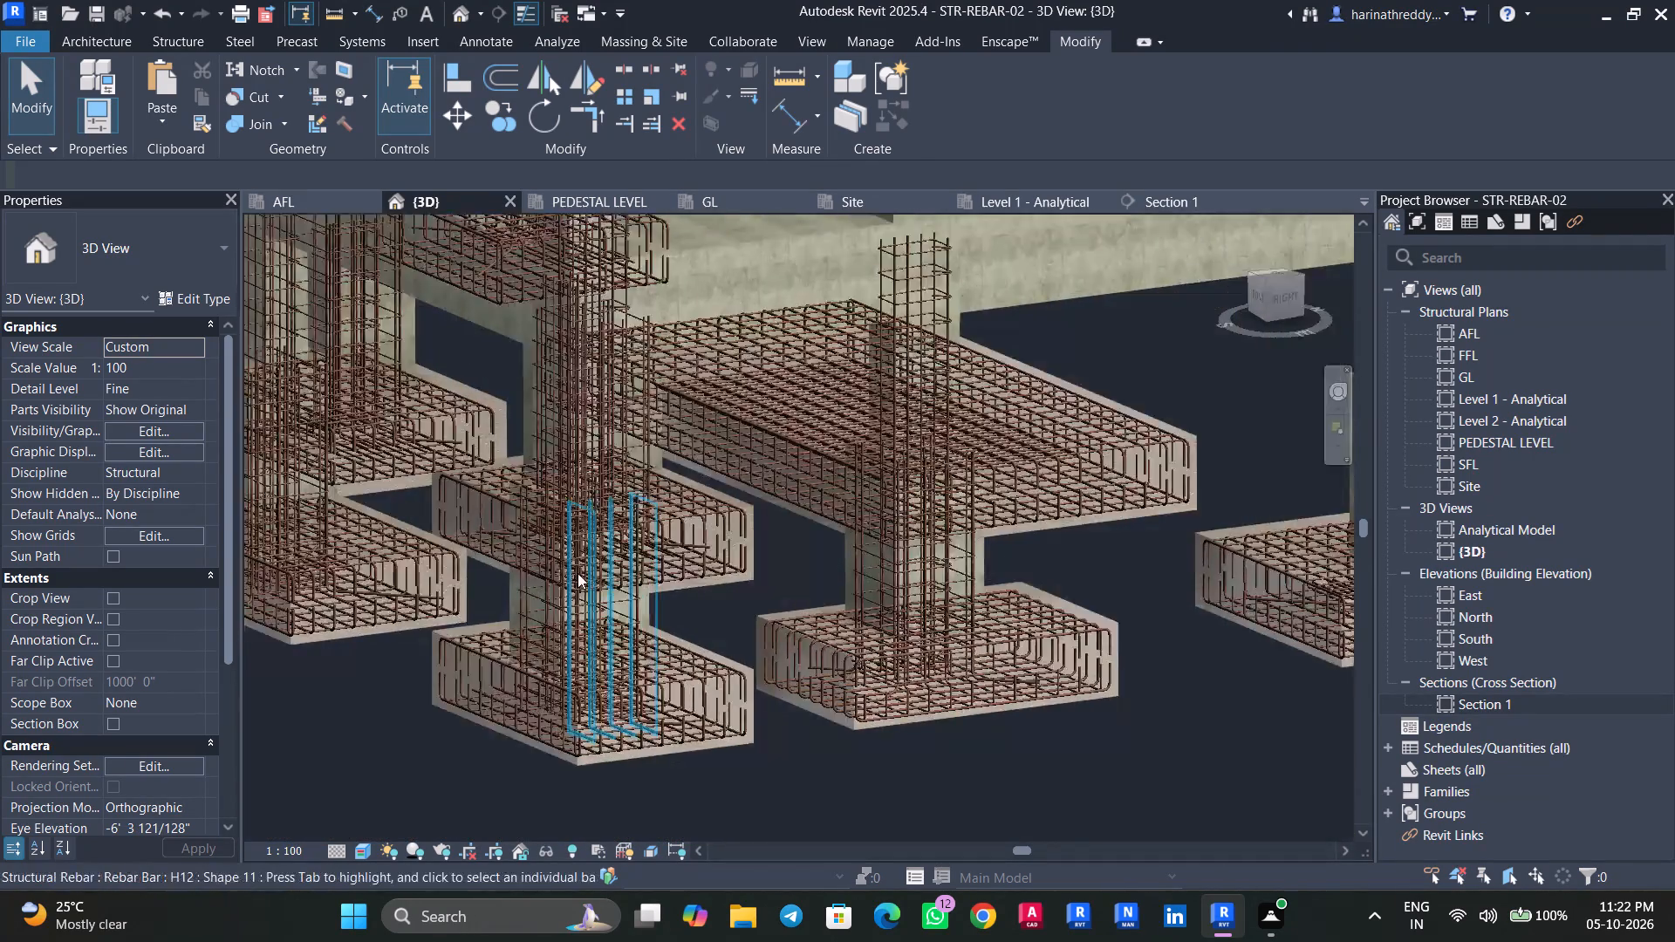
pyautogui.scroll(7, 578, 573)
pyautogui.scroll(-1, 461, 622)
pyautogui.scroll(5, 461, 622)
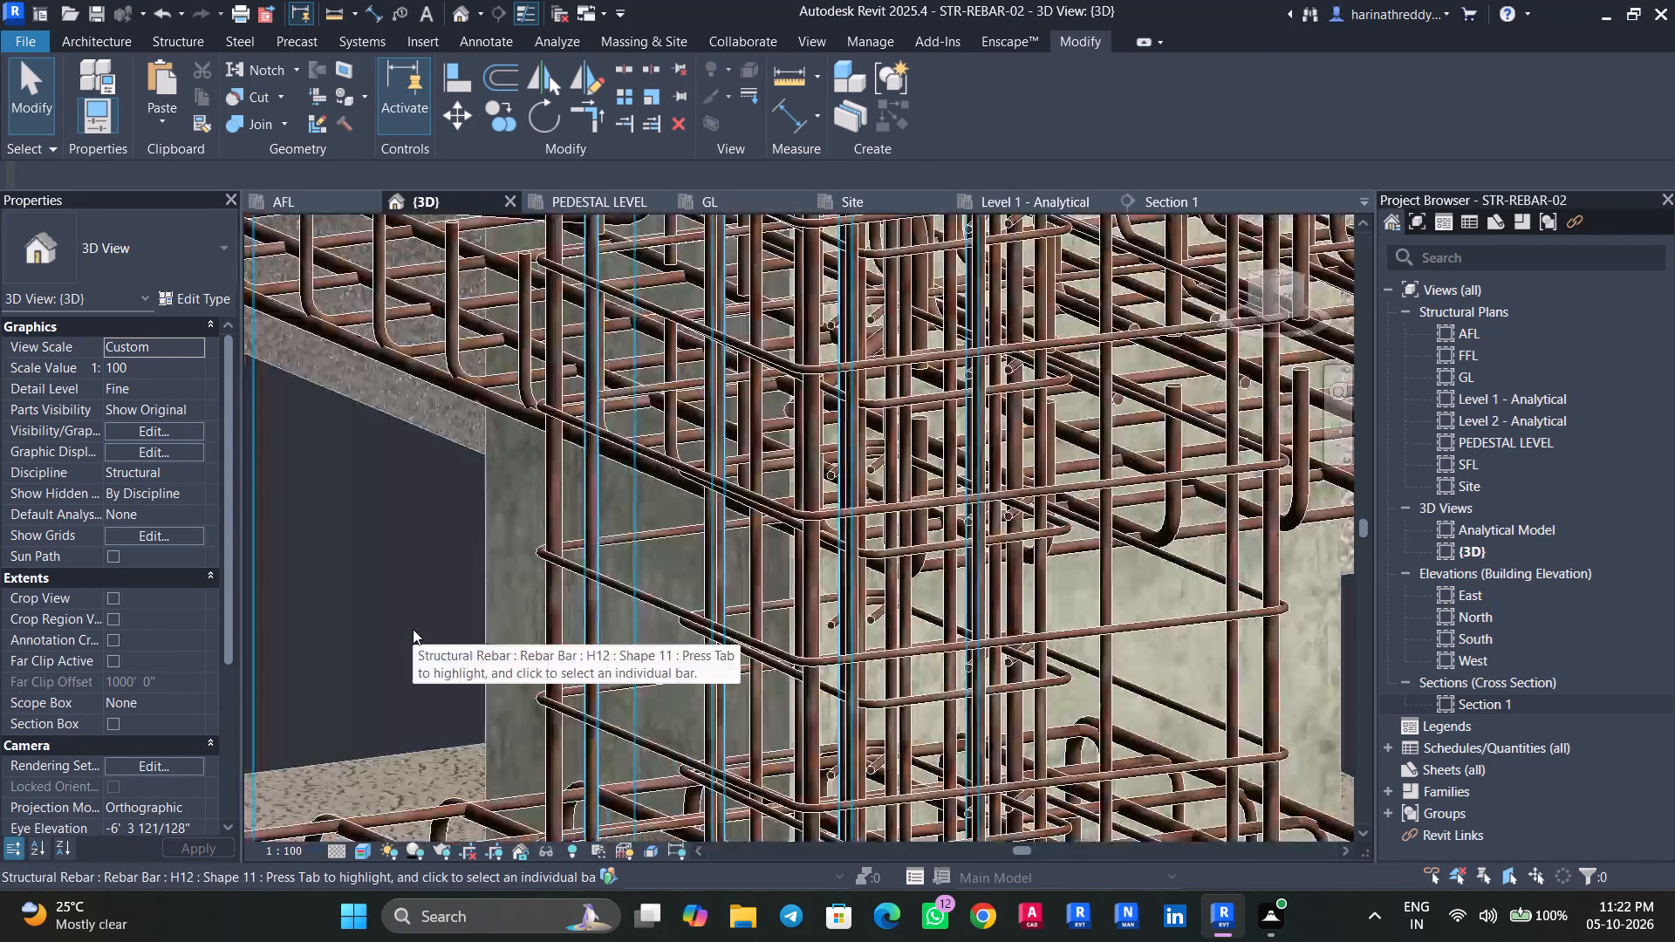
pyautogui.scroll(-12, 413, 629)
pyautogui.moveTo(367, 628); pyautogui.dragTo(797, 658, button='middle')
pyautogui.scroll(1, 798, 654)
pyautogui.scroll(-1, 796, 648)
pyautogui.scroll(2, 571, 522)
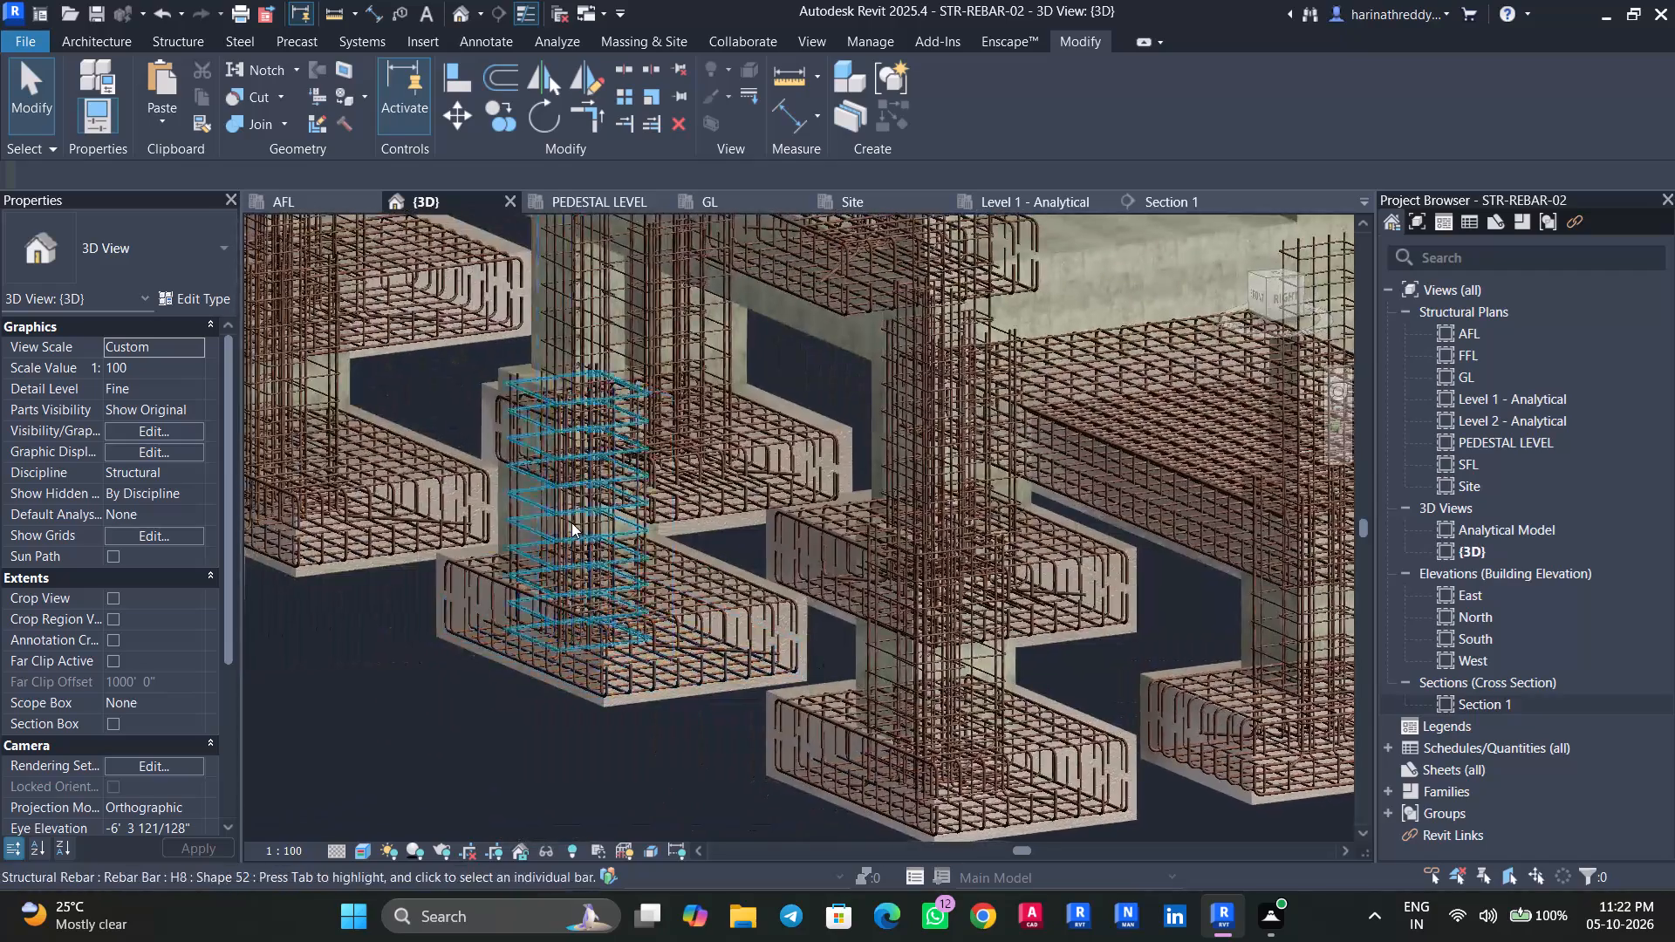
pyautogui.scroll(11, 571, 522)
pyautogui.scroll(-10, 292, 504)
pyautogui.scroll(1, 292, 504)
pyautogui.scroll(-2, 292, 504)
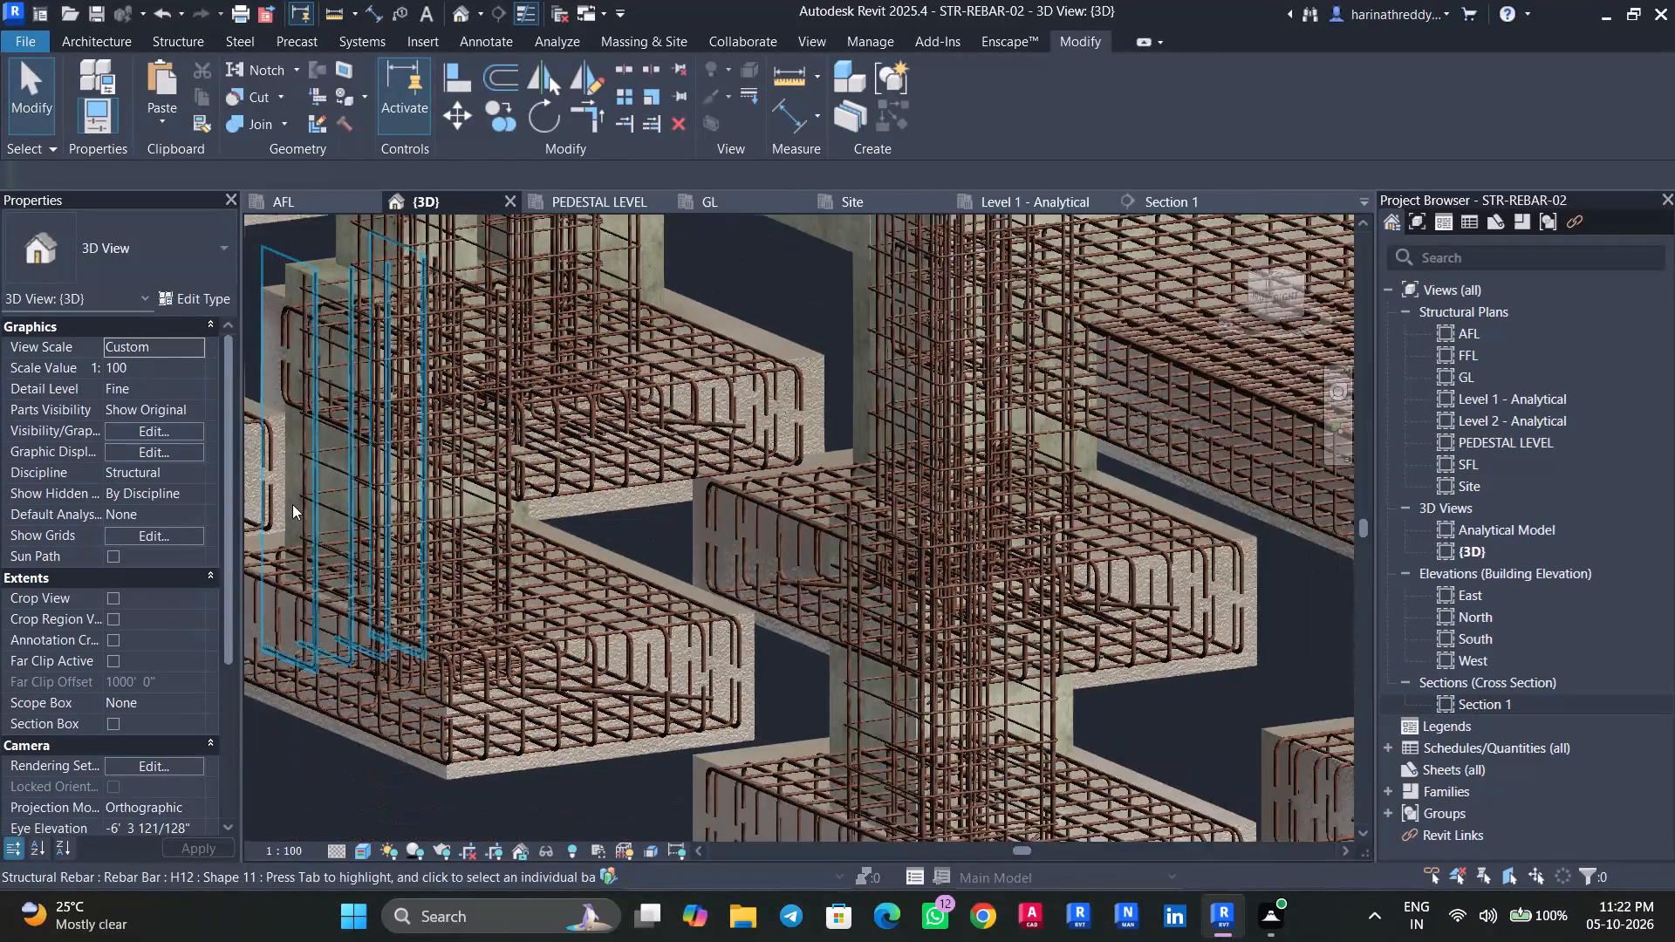
pyautogui.scroll(-4, 292, 504)
pyautogui.moveTo(274, 633); pyautogui.dragTo(704, 742, button='middle')
pyautogui.scroll(-5, 545, 695)
# Save the project.
pyautogui.hotkey('ctrl', 's')
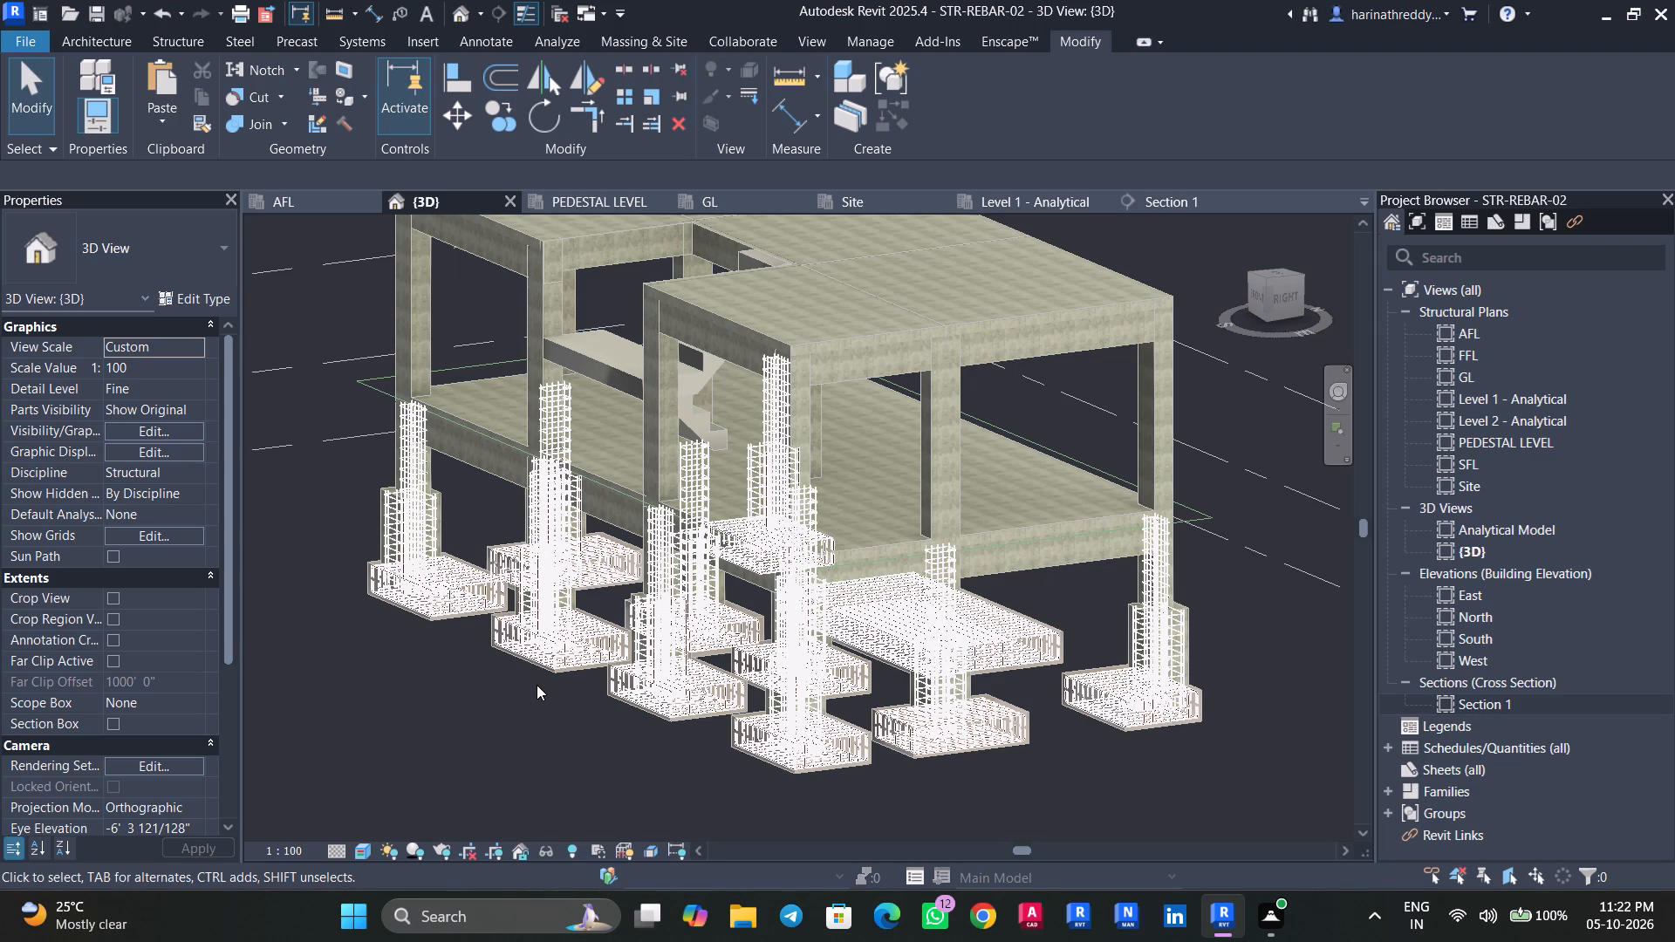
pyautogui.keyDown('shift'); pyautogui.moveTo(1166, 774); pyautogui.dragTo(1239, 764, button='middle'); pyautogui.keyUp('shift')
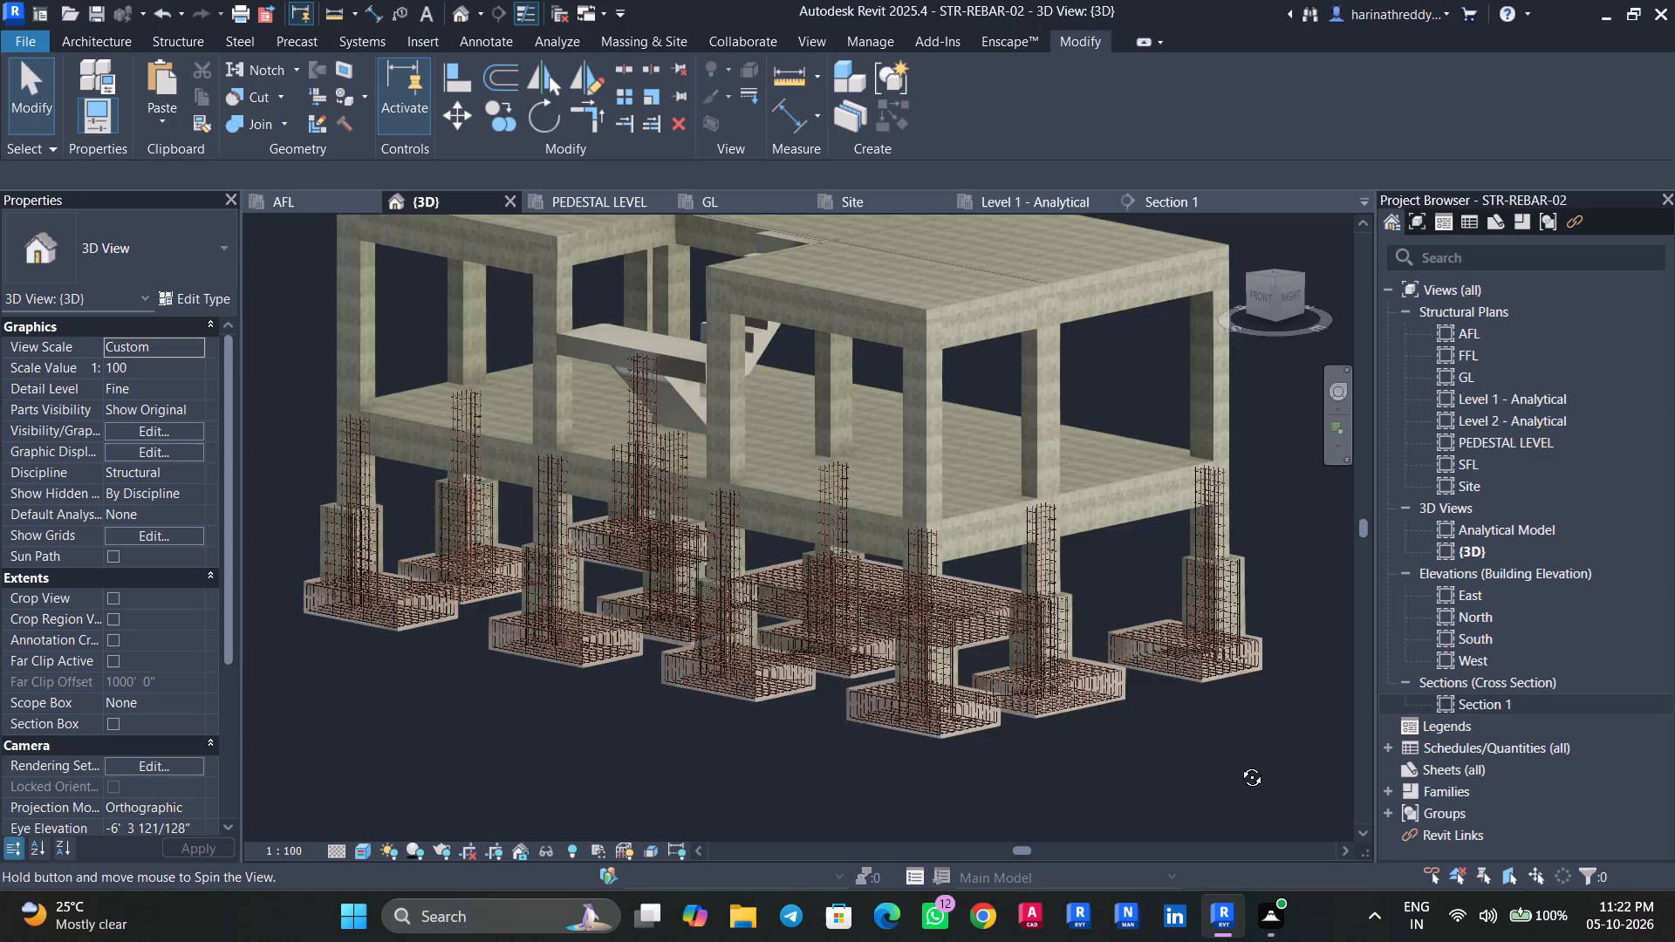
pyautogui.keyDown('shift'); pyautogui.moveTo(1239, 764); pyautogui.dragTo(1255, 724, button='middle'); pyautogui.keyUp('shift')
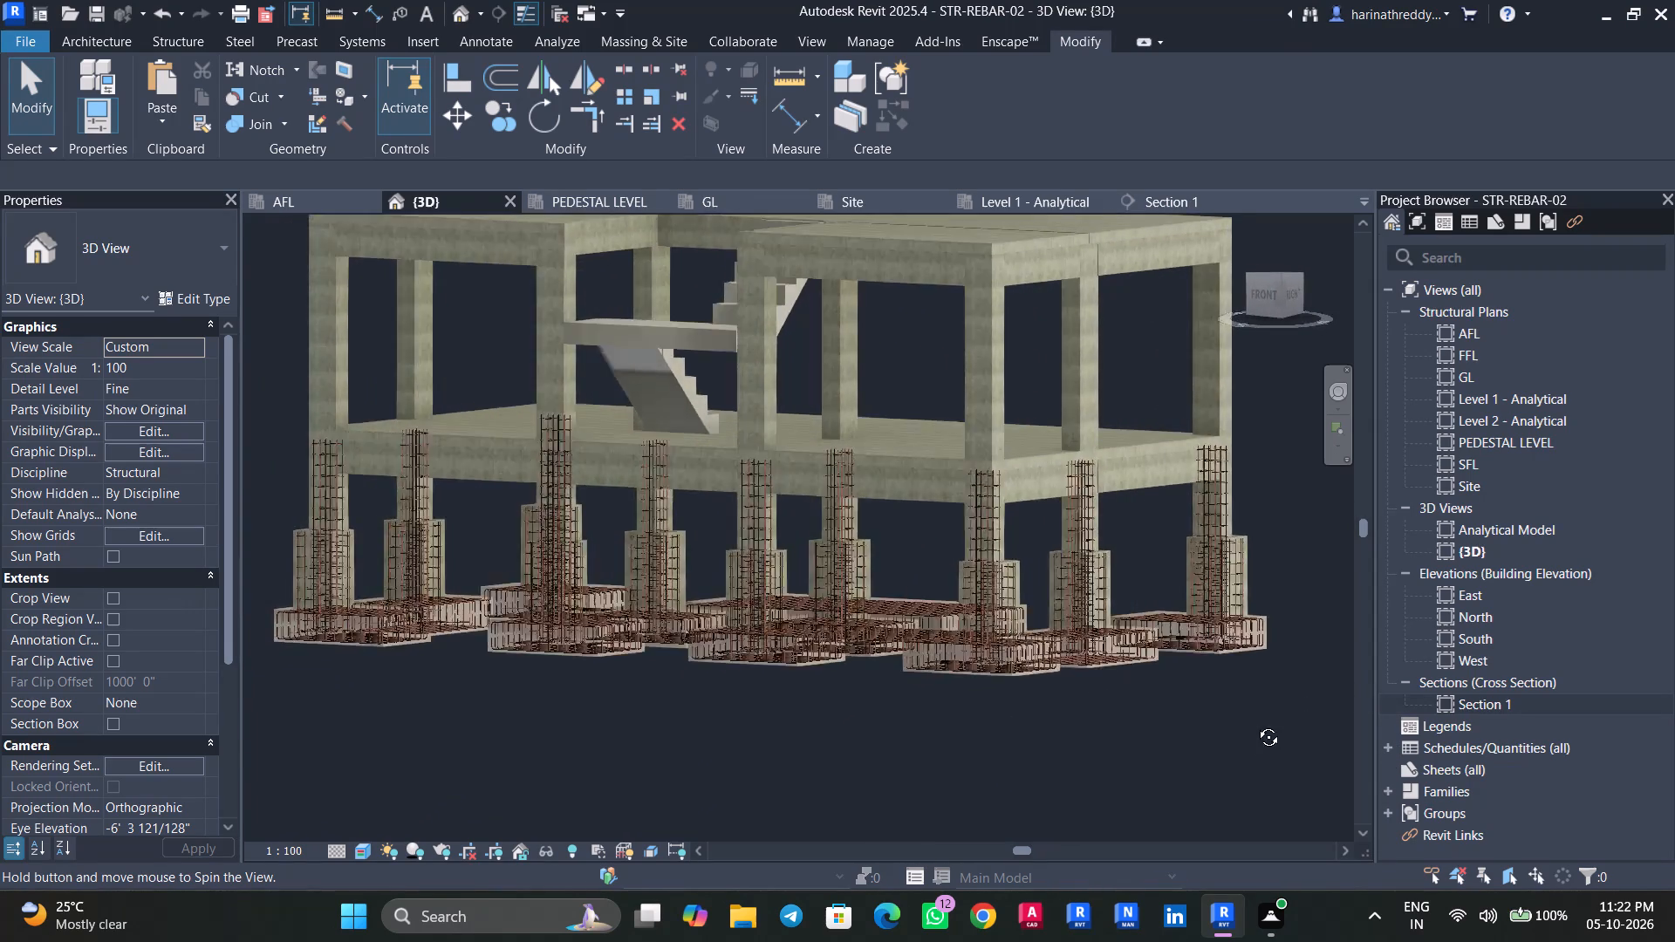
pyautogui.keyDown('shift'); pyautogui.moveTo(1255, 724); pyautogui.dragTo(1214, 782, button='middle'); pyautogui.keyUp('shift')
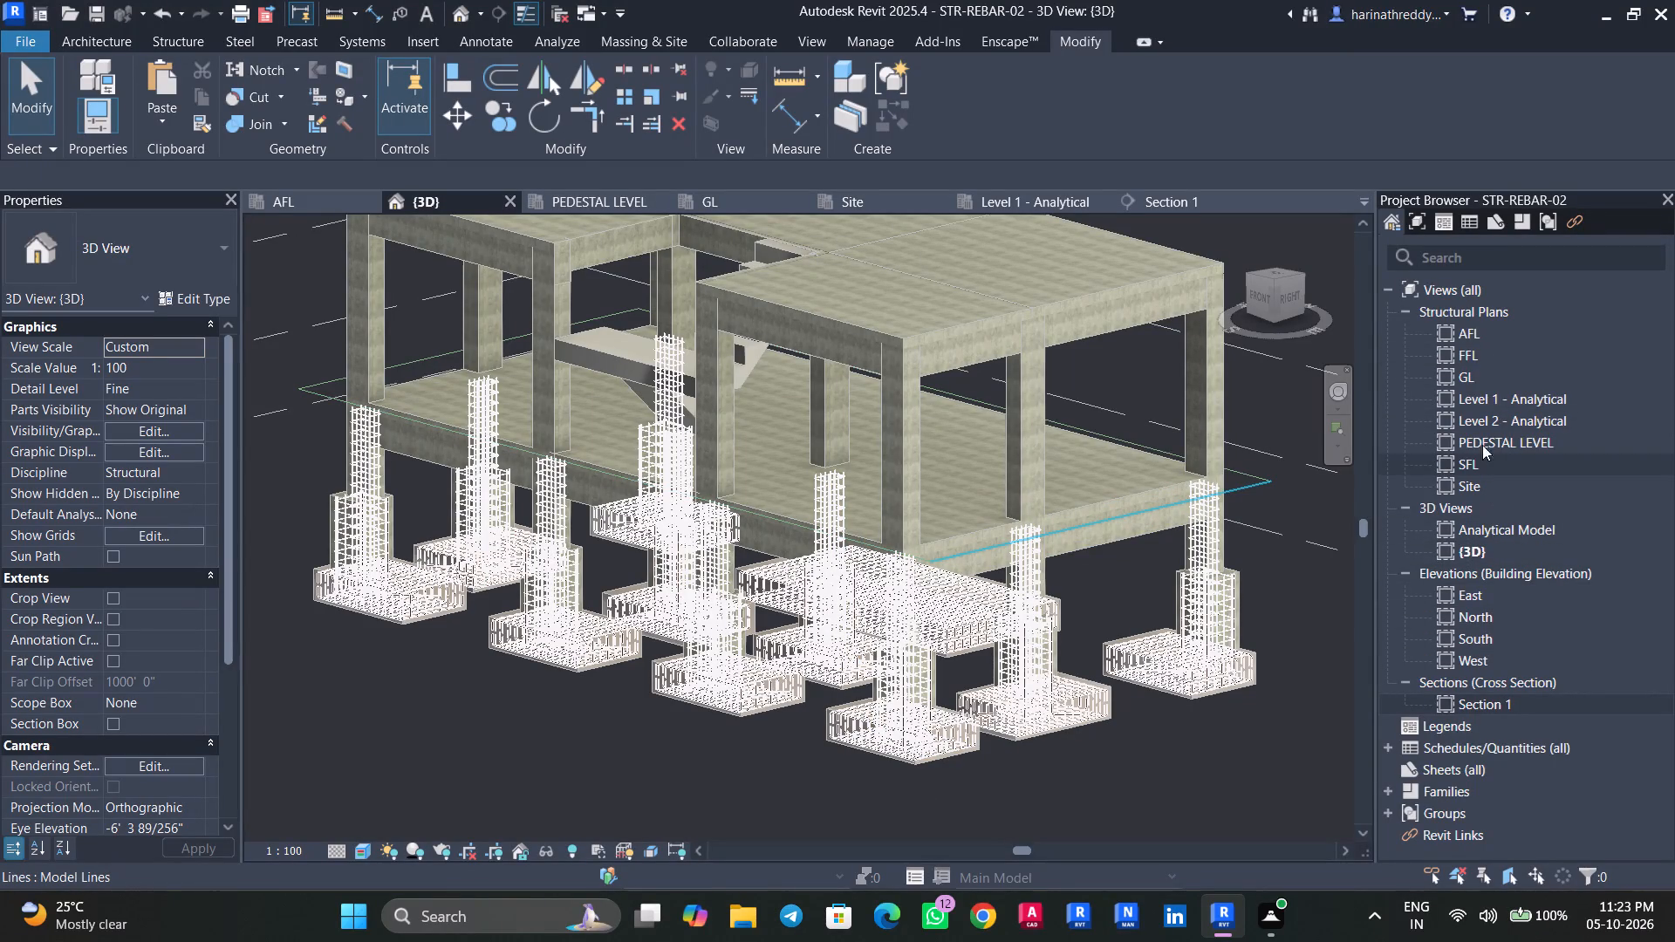
# In the GL structural plan, draw a section along grid I from the grid 3 column to the grid 4 corner column.
pyautogui.doubleClick(1474, 379)
pyautogui.scroll(1, 775, 392)
pyautogui.scroll(-1, 775, 392)
pyautogui.scroll(1, 775, 392)
pyautogui.scroll(-1, 775, 392)
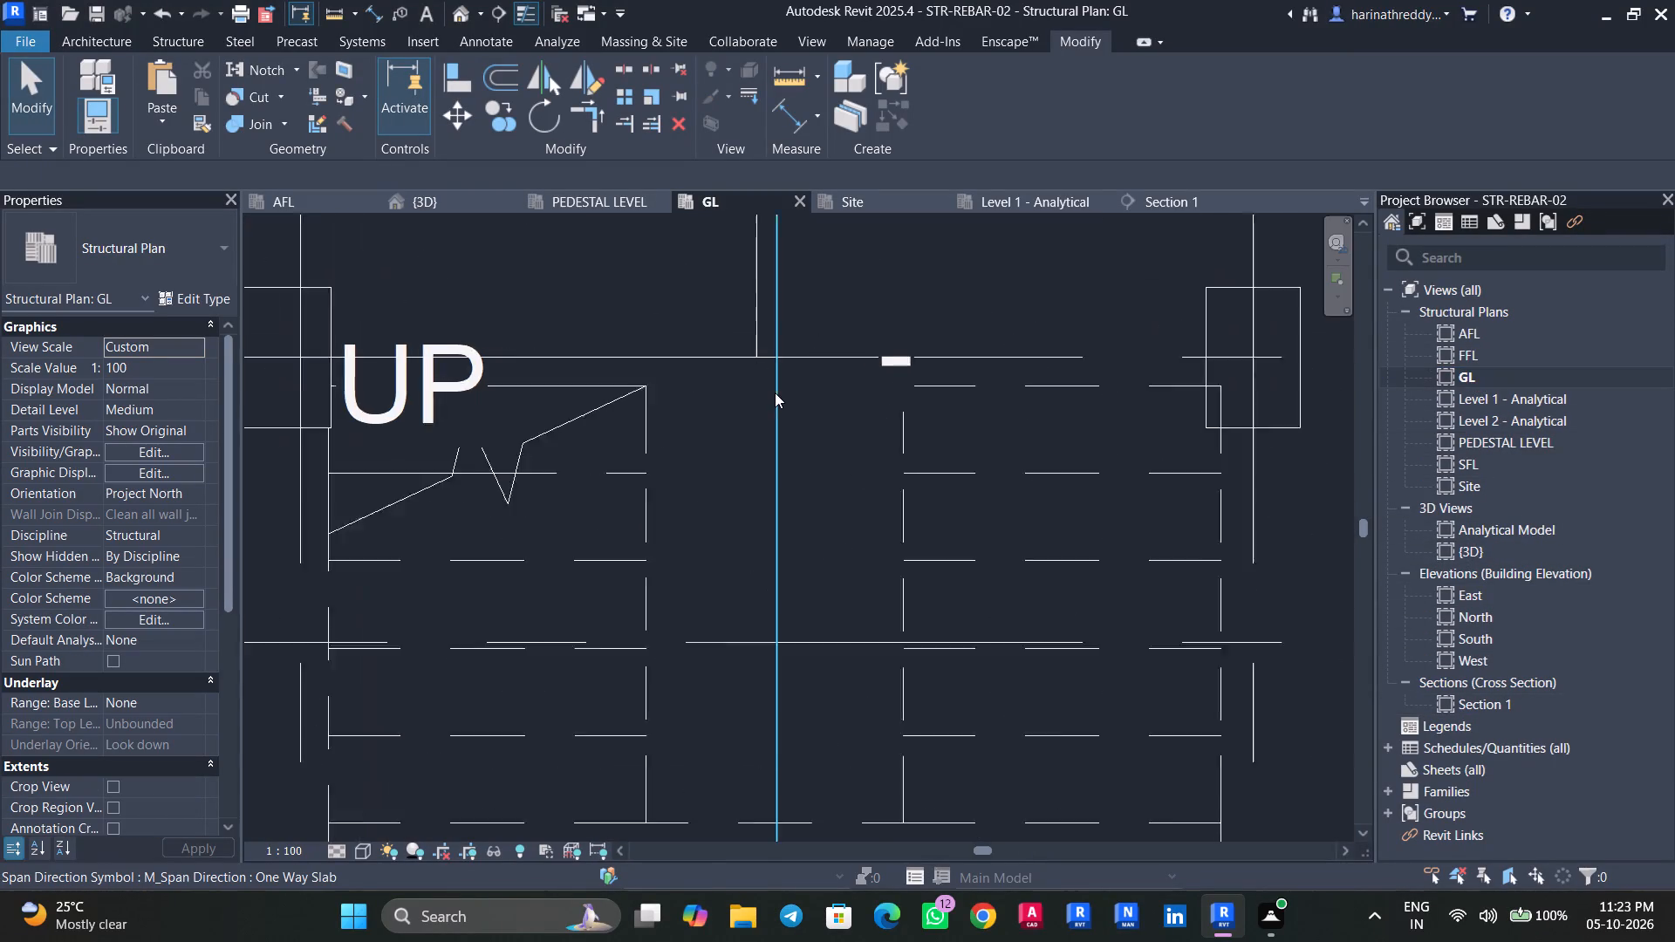
pyautogui.scroll(-3, 775, 392)
pyautogui.scroll(1, 776, 393)
pyautogui.scroll(-6, 776, 393)
pyautogui.scroll(1, 777, 393)
pyautogui.scroll(-2, 777, 393)
pyautogui.scroll(-2, 1052, 686)
pyautogui.scroll(3, 1054, 700)
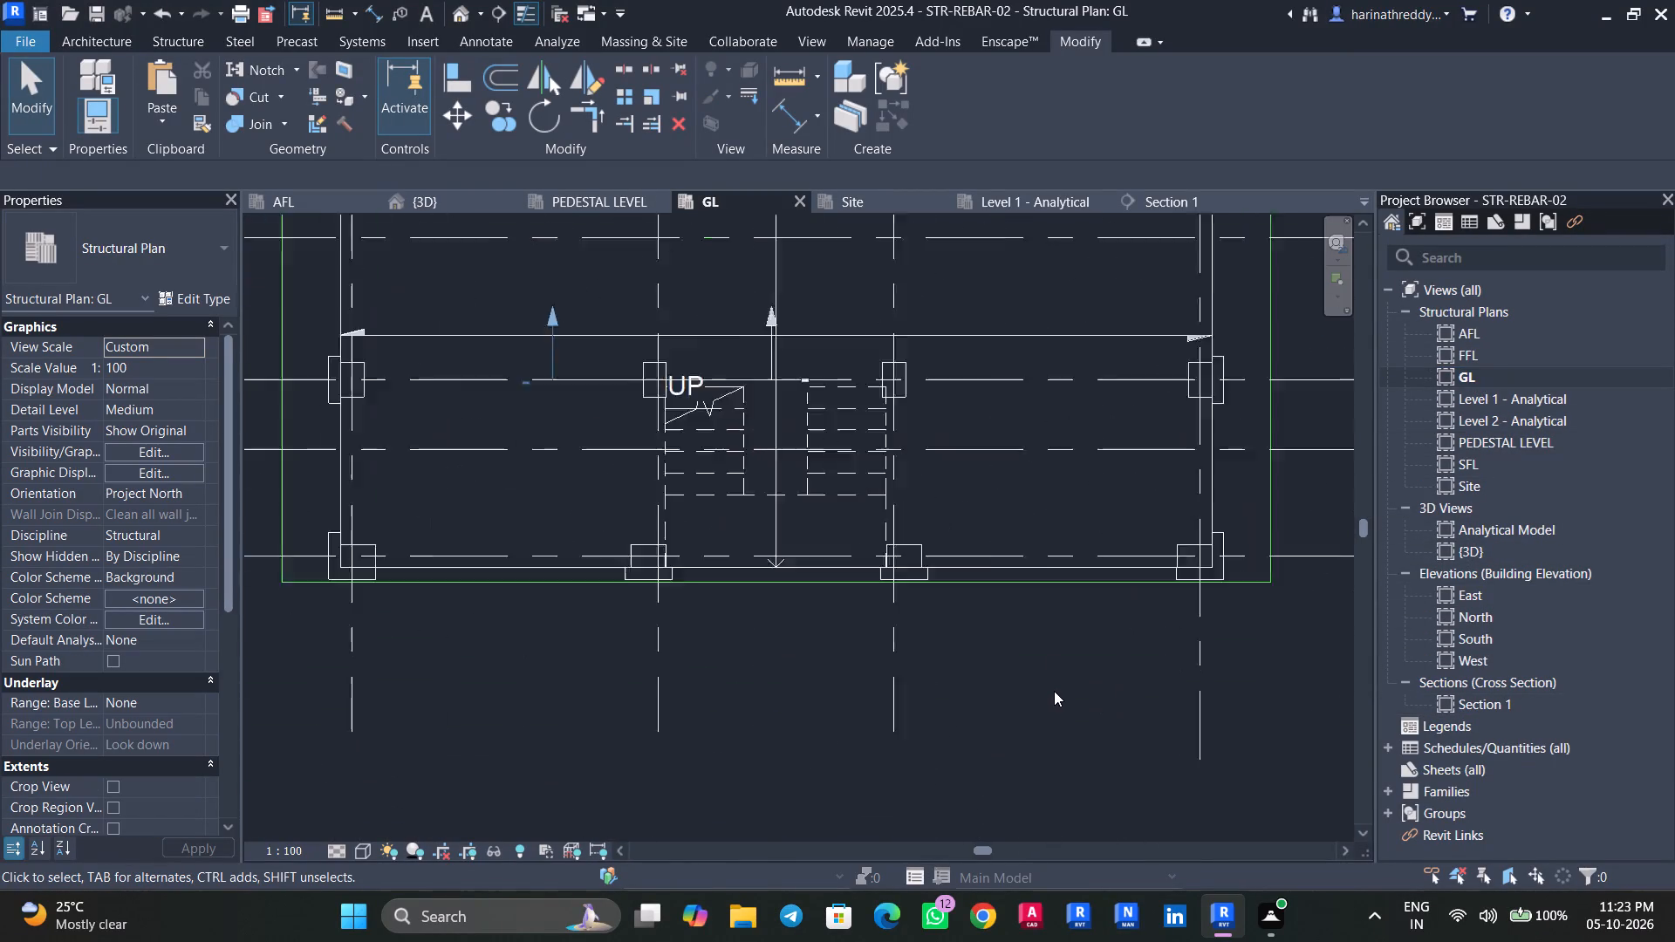
pyautogui.click(495, 6)
pyautogui.scroll(5, 1012, 526)
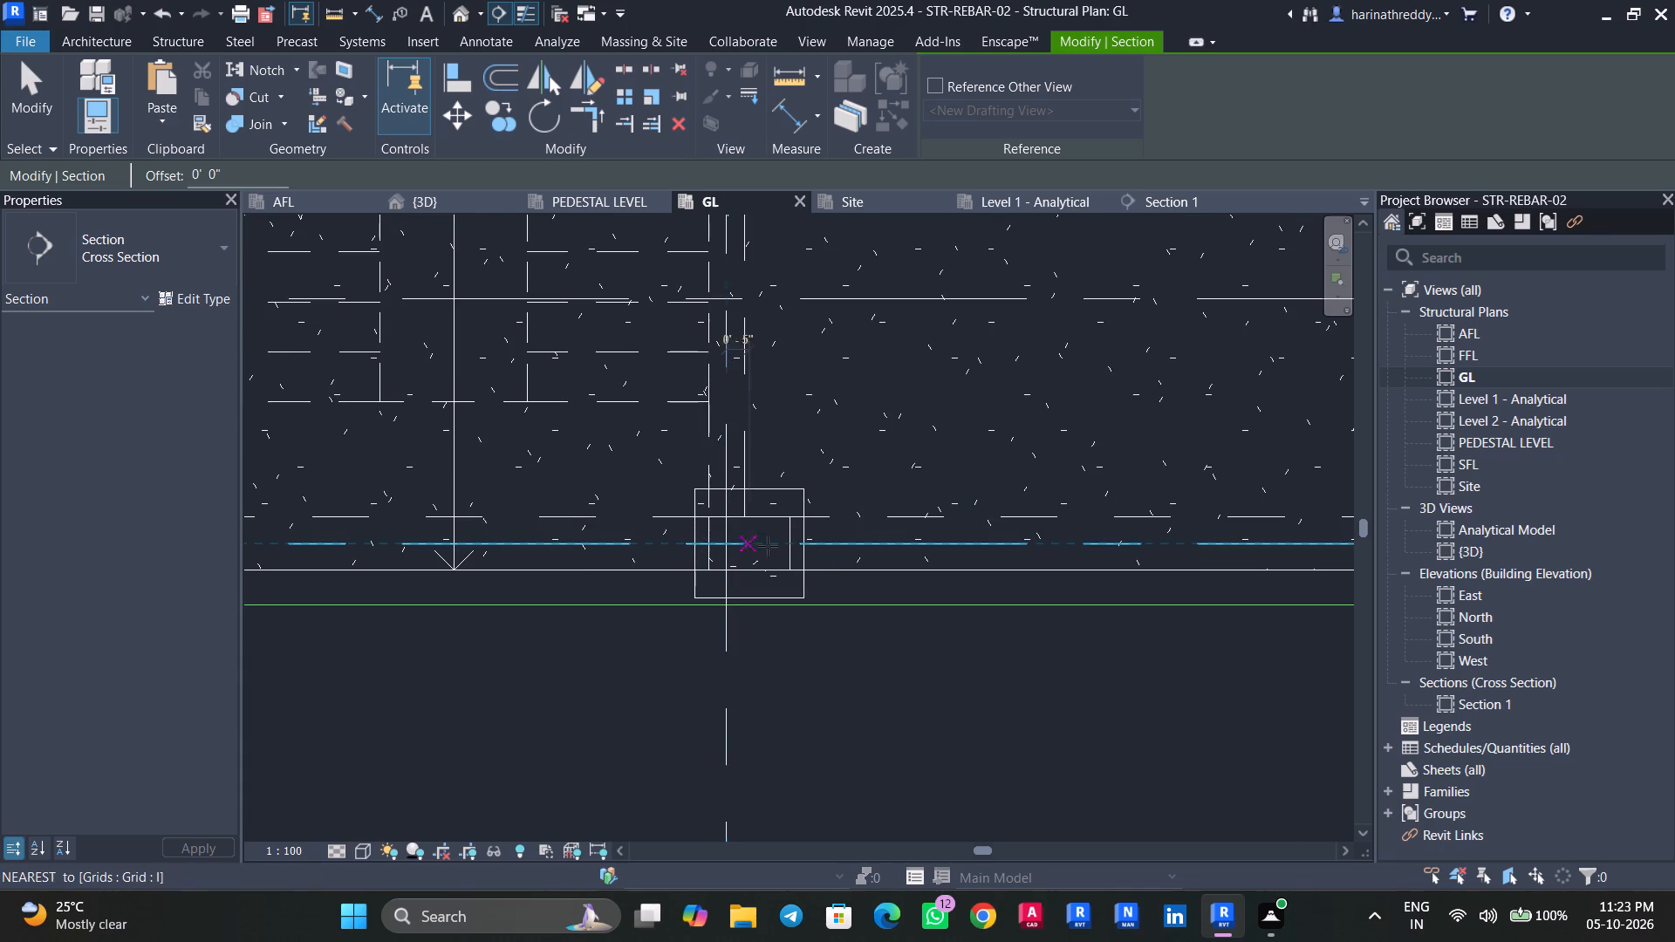
pyautogui.click(746, 543)
pyautogui.moveTo(982, 543); pyautogui.dragTo(551, 543, button='middle')
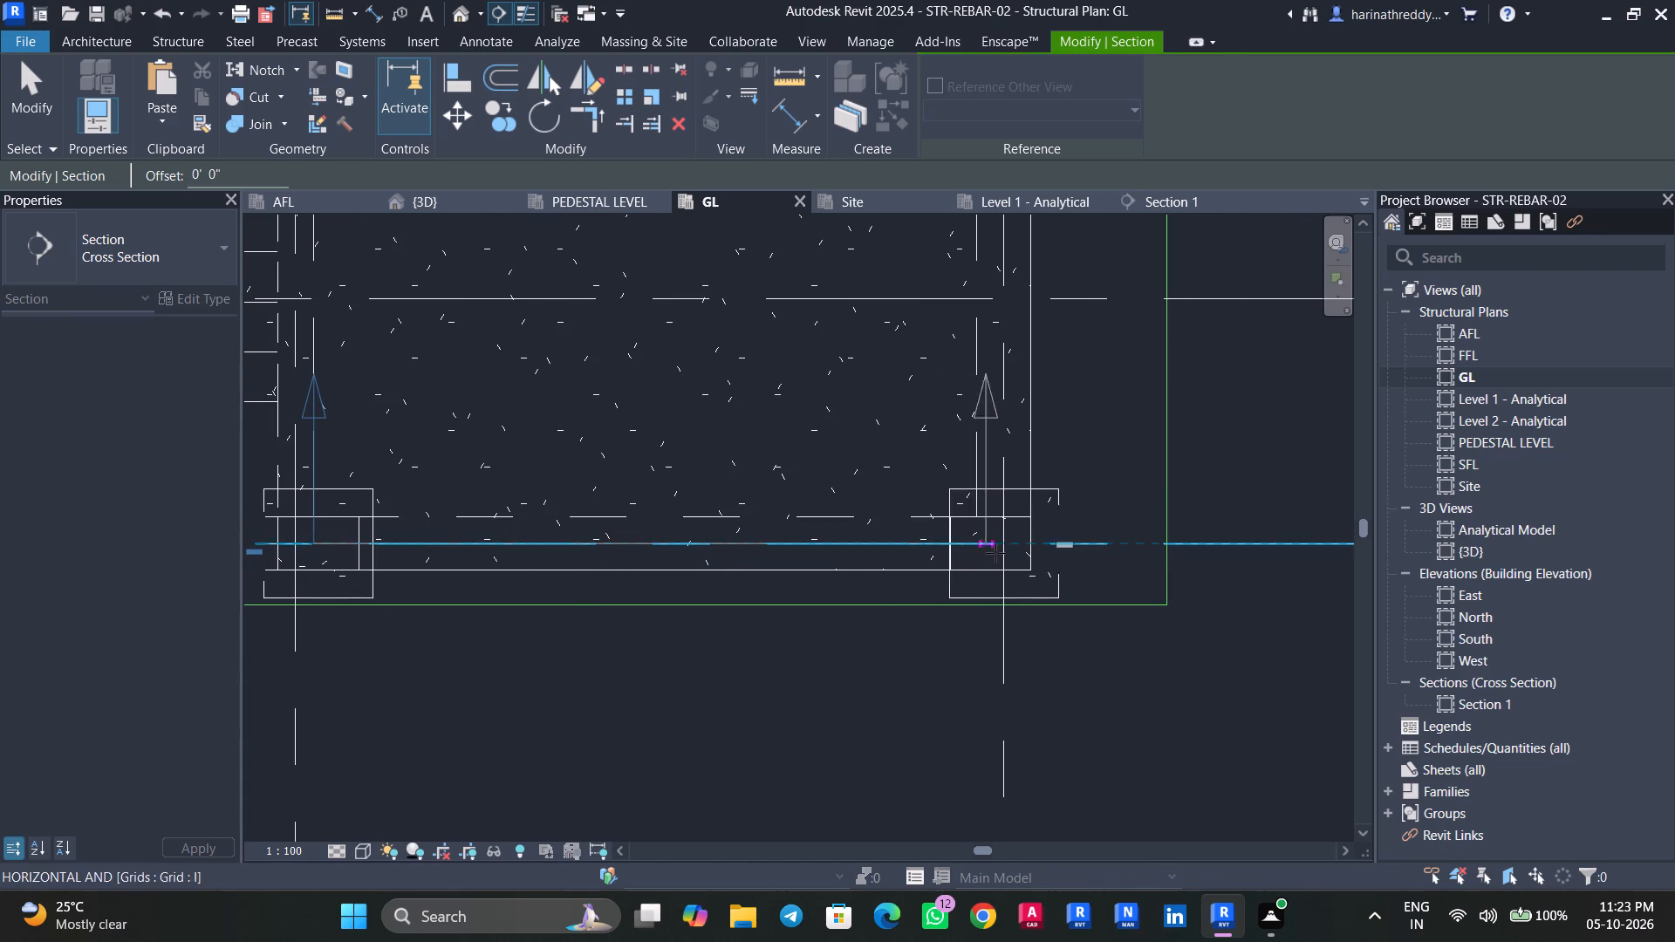
pyautogui.click(1003, 549)
pyautogui.press('Escape')
# Pull the new section's far clip close to its cut line, to an offset of about 0' 1 81/128".
pyautogui.click(970, 543)
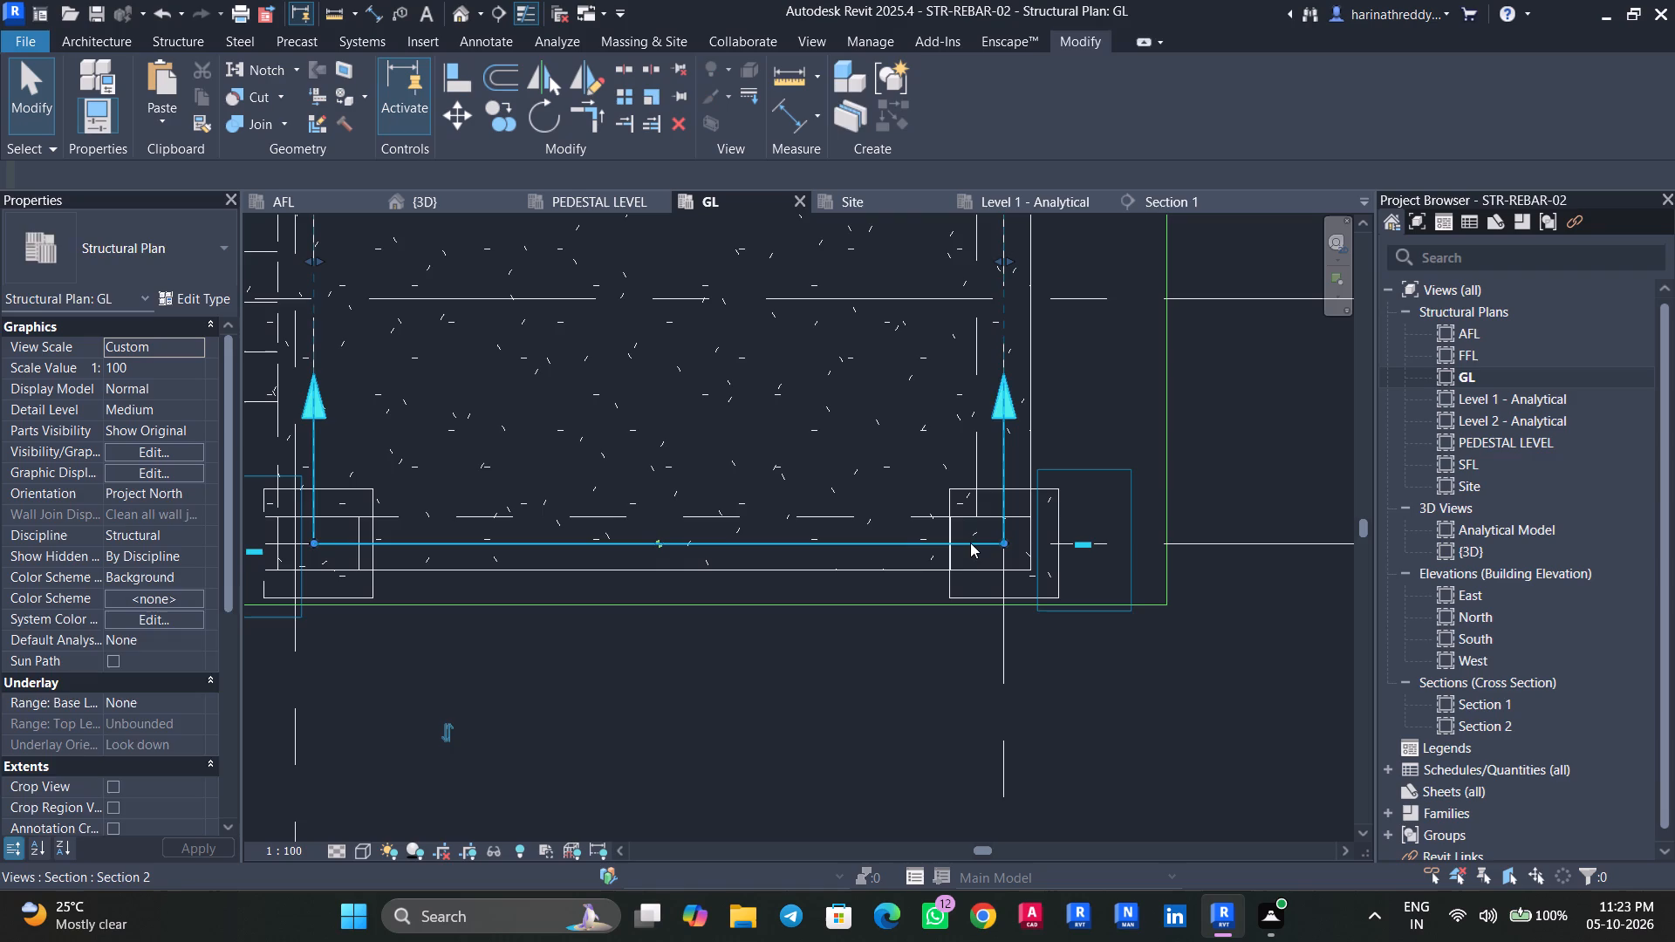
pyautogui.scroll(-9, 923, 480)
pyautogui.moveTo(841, 325); pyautogui.dragTo(842, 494)
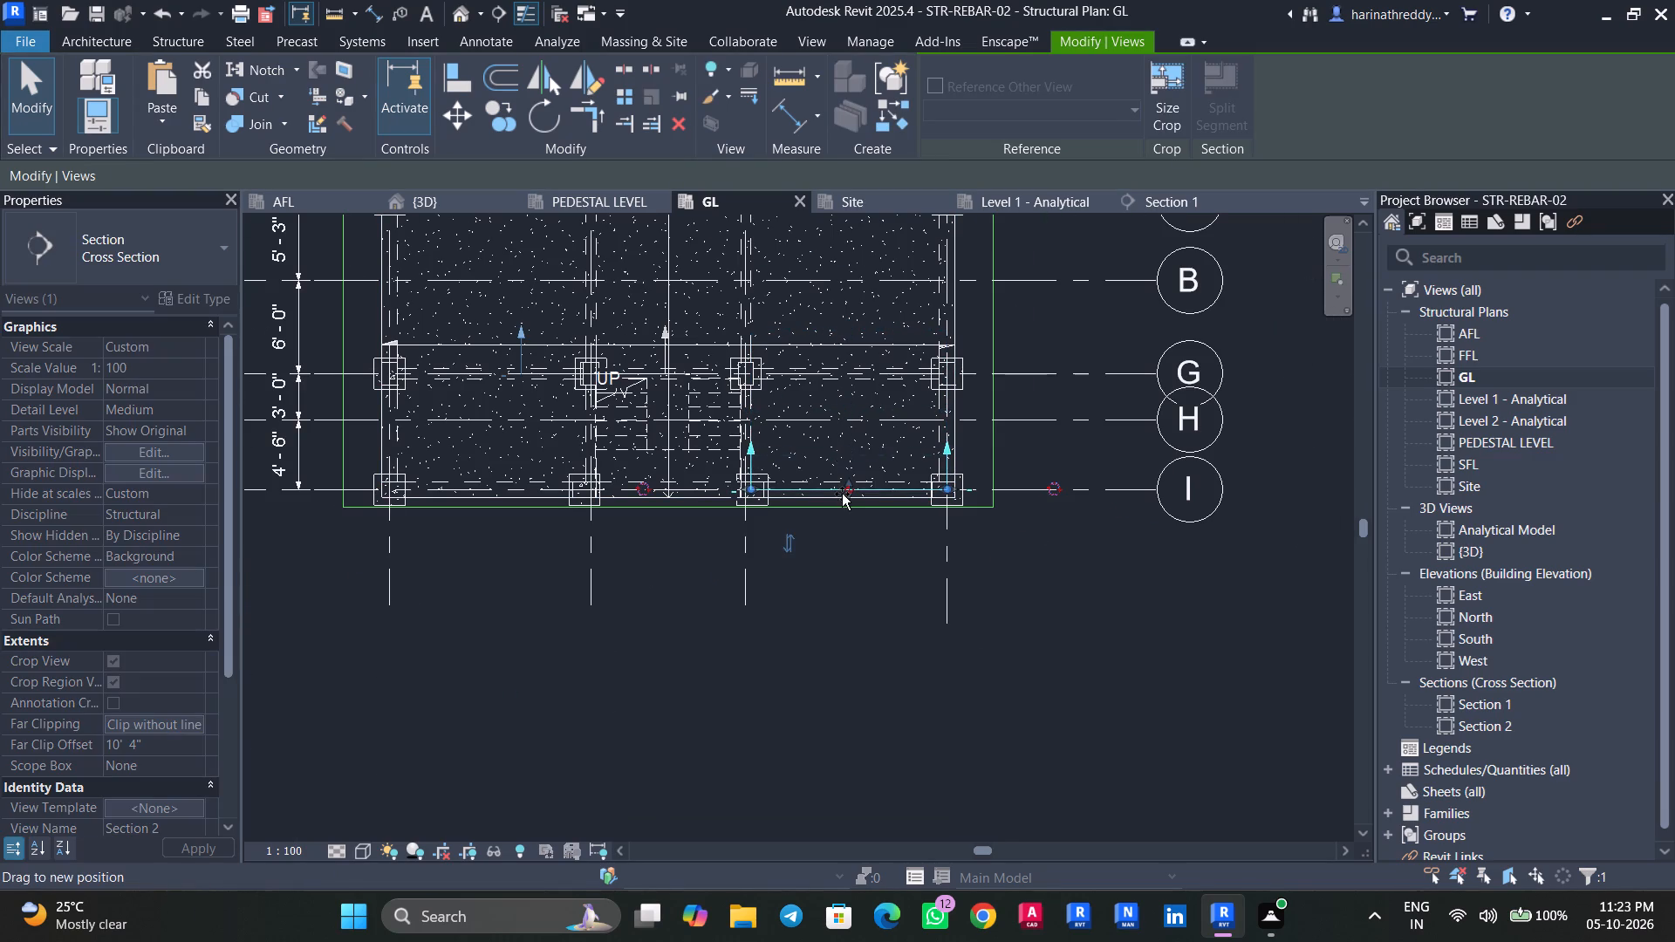
pyautogui.moveTo(842, 494); pyautogui.dragTo(844, 483)
pyautogui.scroll(10, 844, 481)
pyautogui.press('Escape')
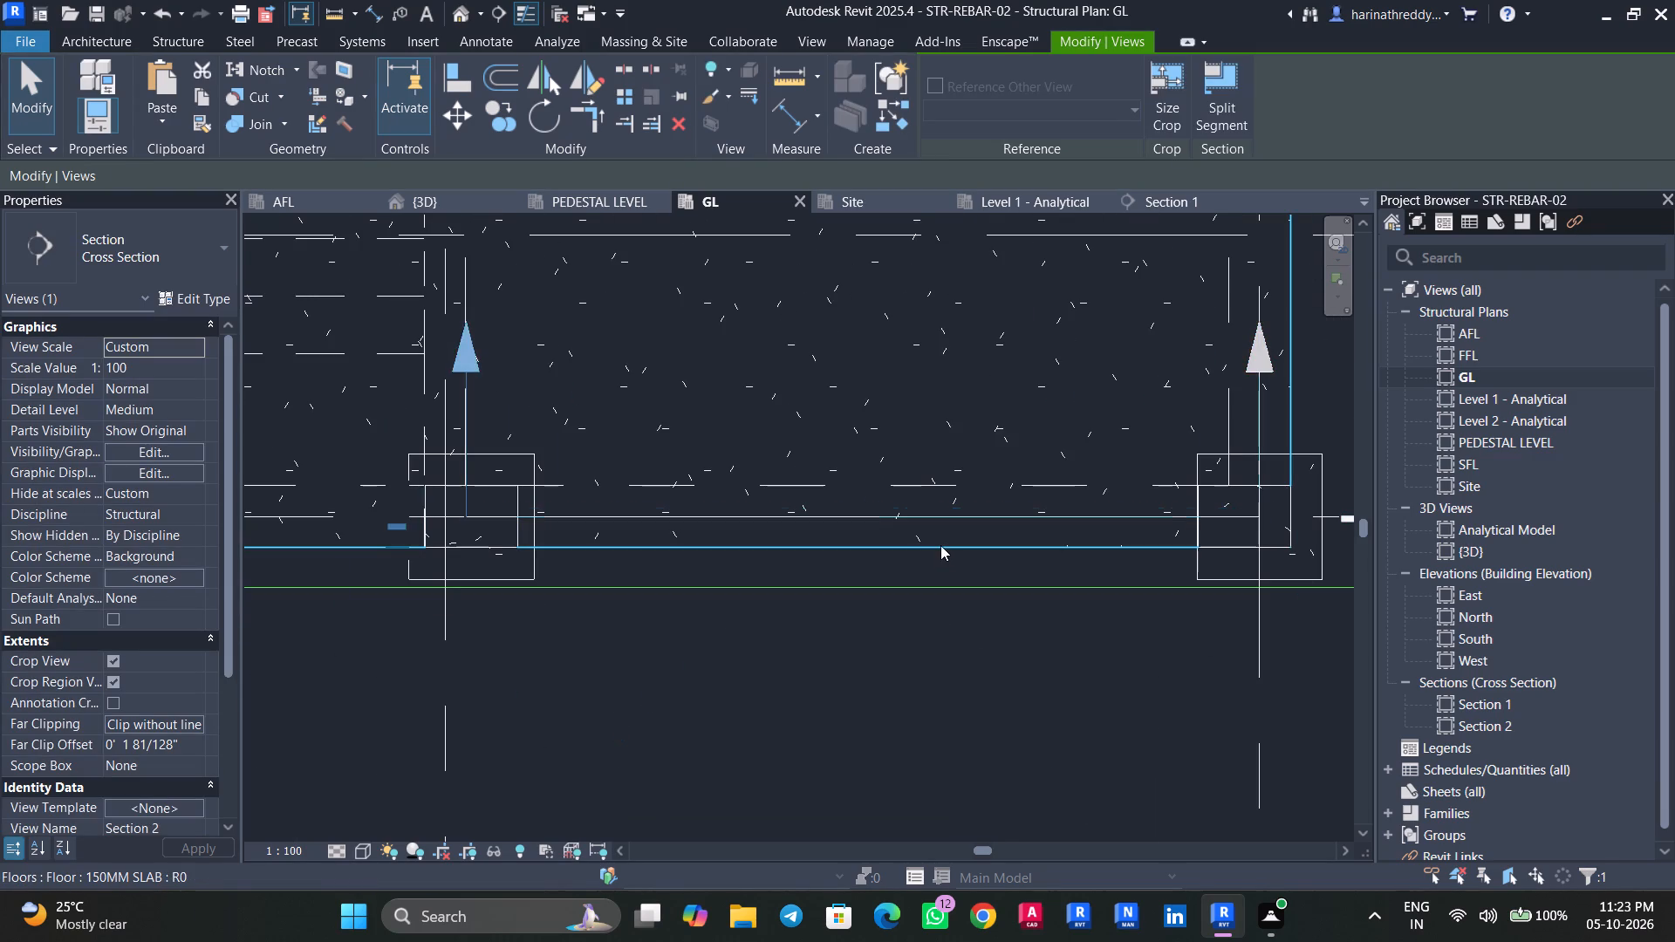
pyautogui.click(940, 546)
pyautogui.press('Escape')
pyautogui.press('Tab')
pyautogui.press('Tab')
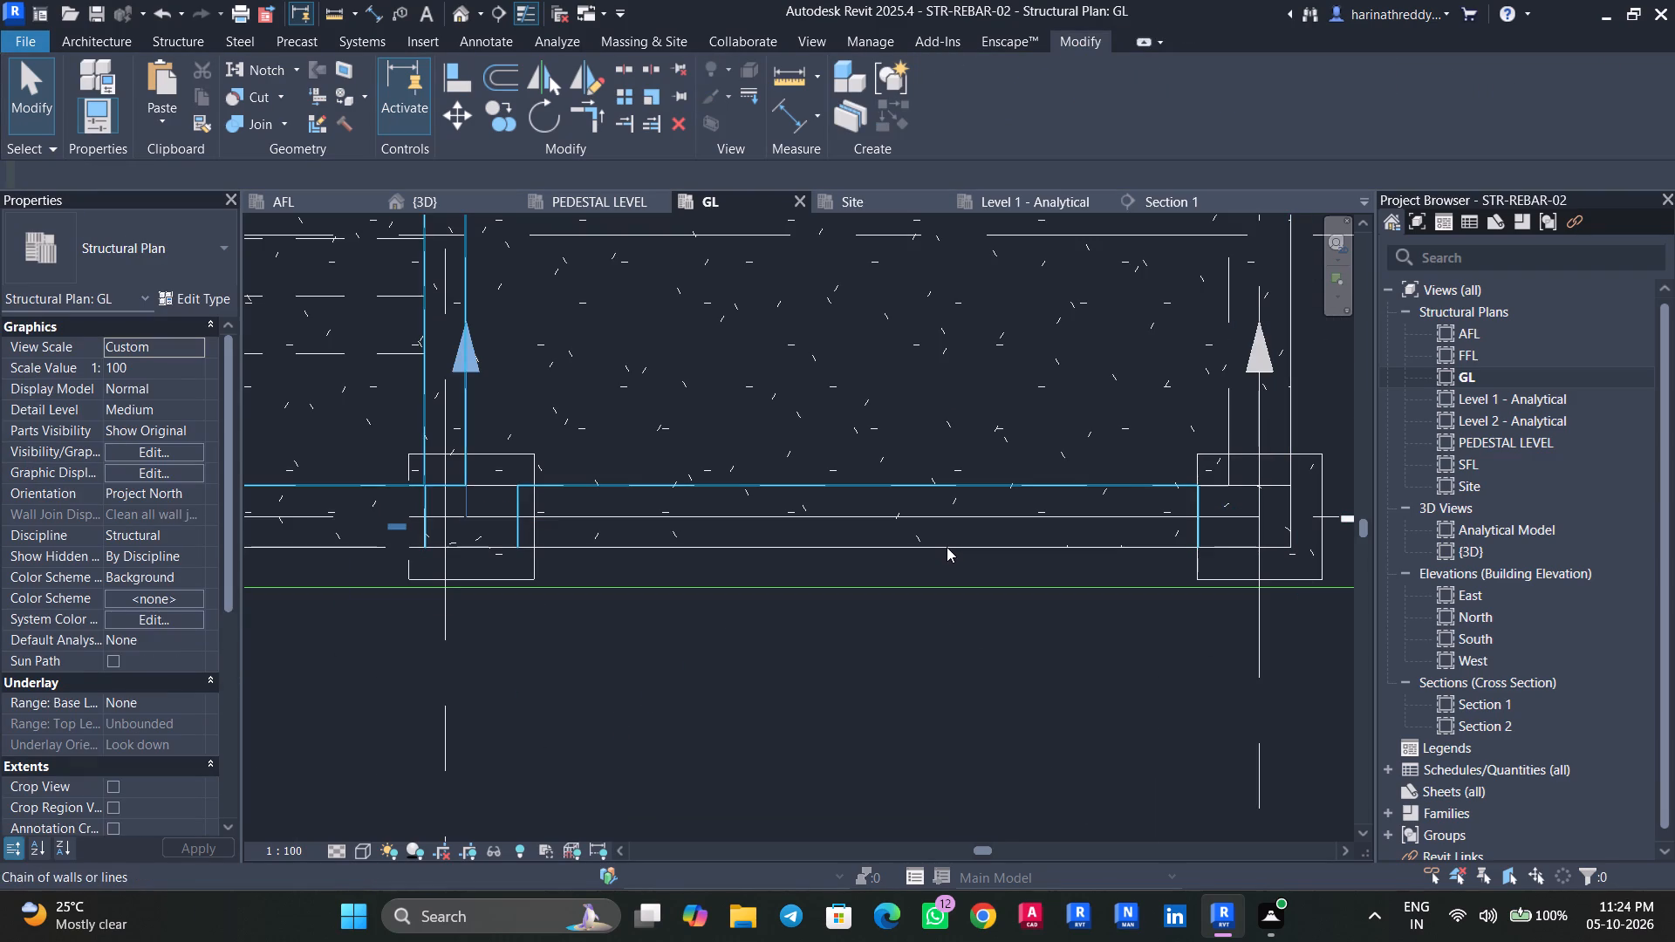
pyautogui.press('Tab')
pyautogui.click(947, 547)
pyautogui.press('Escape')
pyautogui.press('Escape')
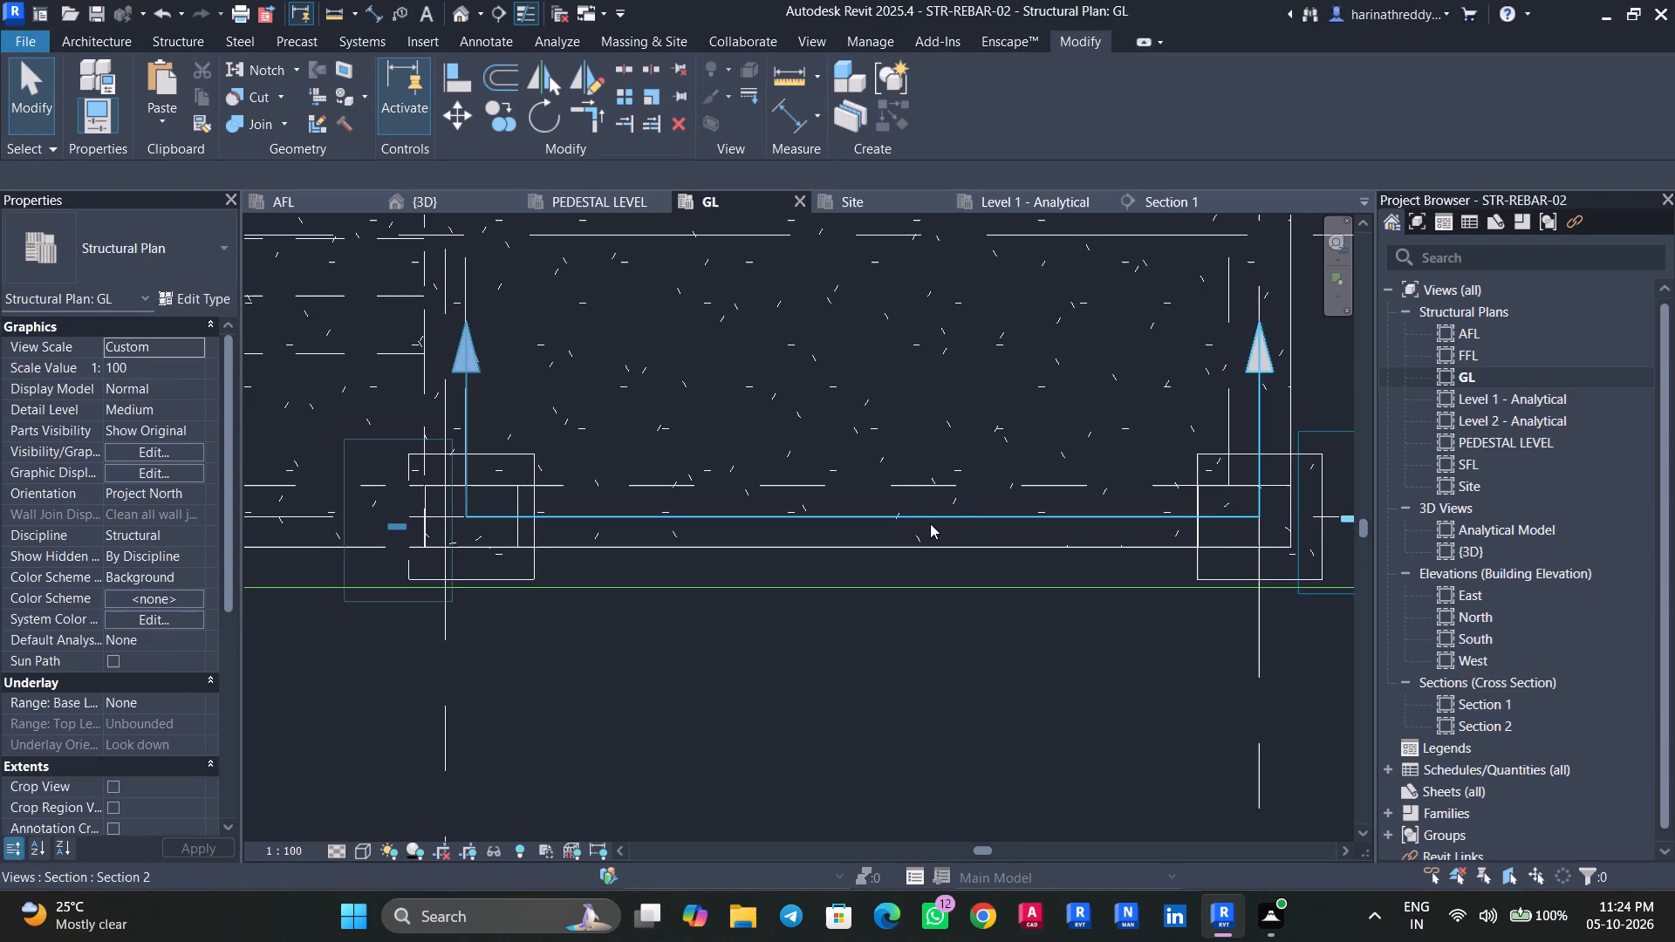
# Open the new section's view and widen its crop region beyond grid 4 and just past grid 2.
pyautogui.rightClick(930, 523)
pyautogui.click(1006, 388)
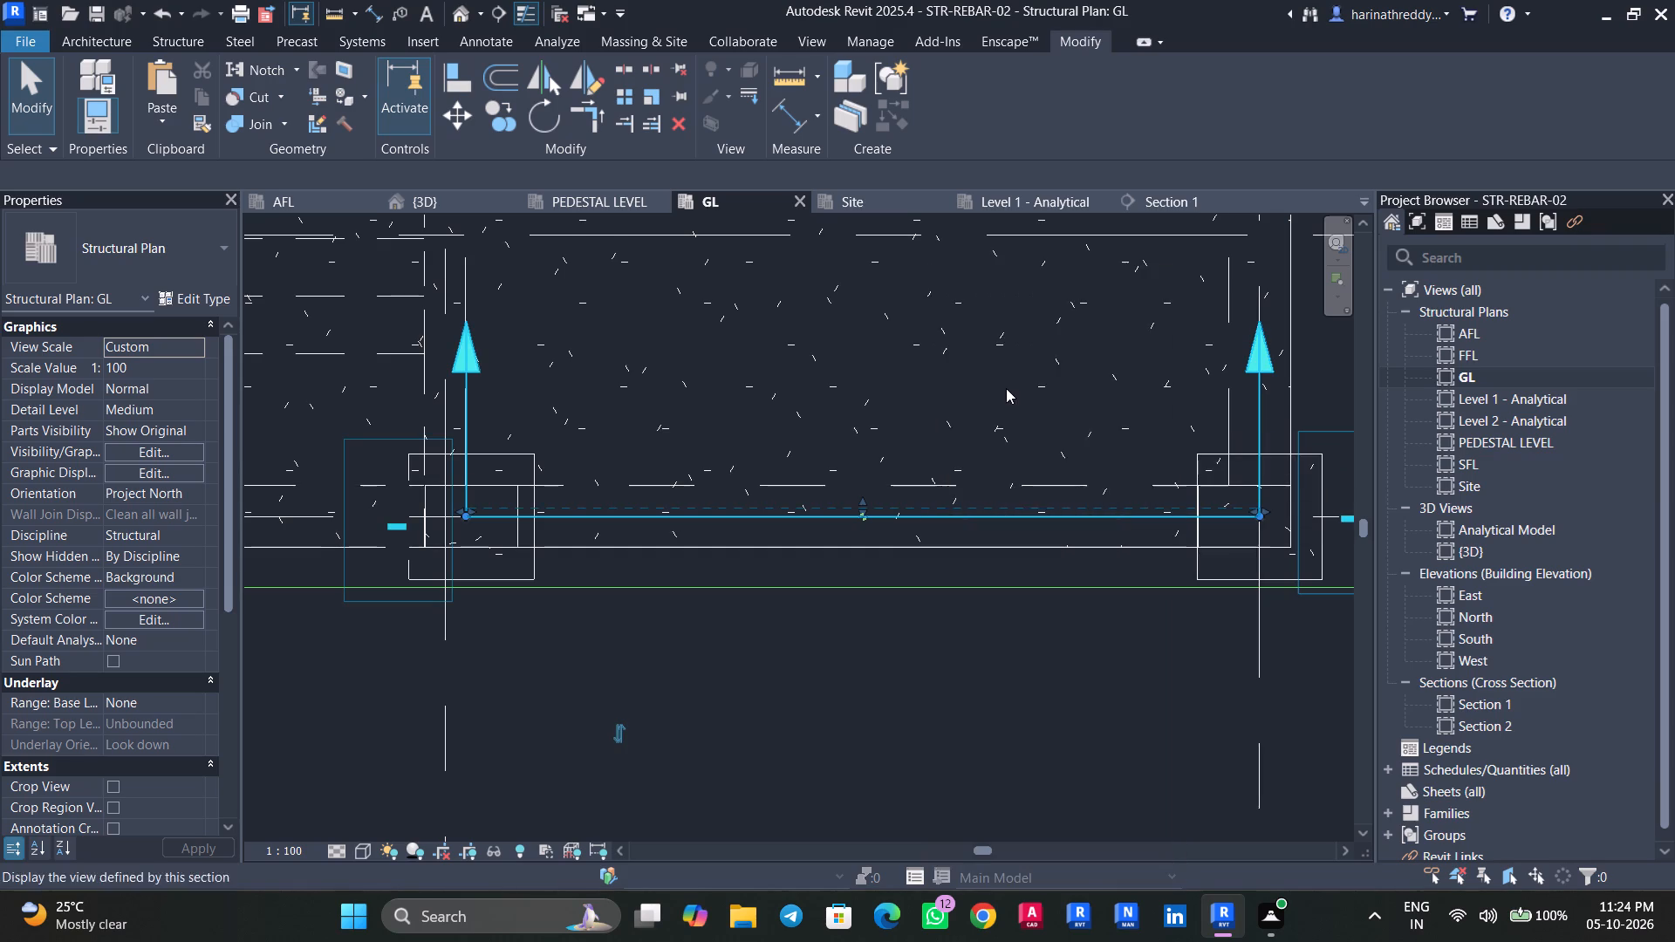
pyautogui.scroll(2, 750, 650)
pyautogui.scroll(-3, 750, 642)
pyautogui.scroll(1, 750, 642)
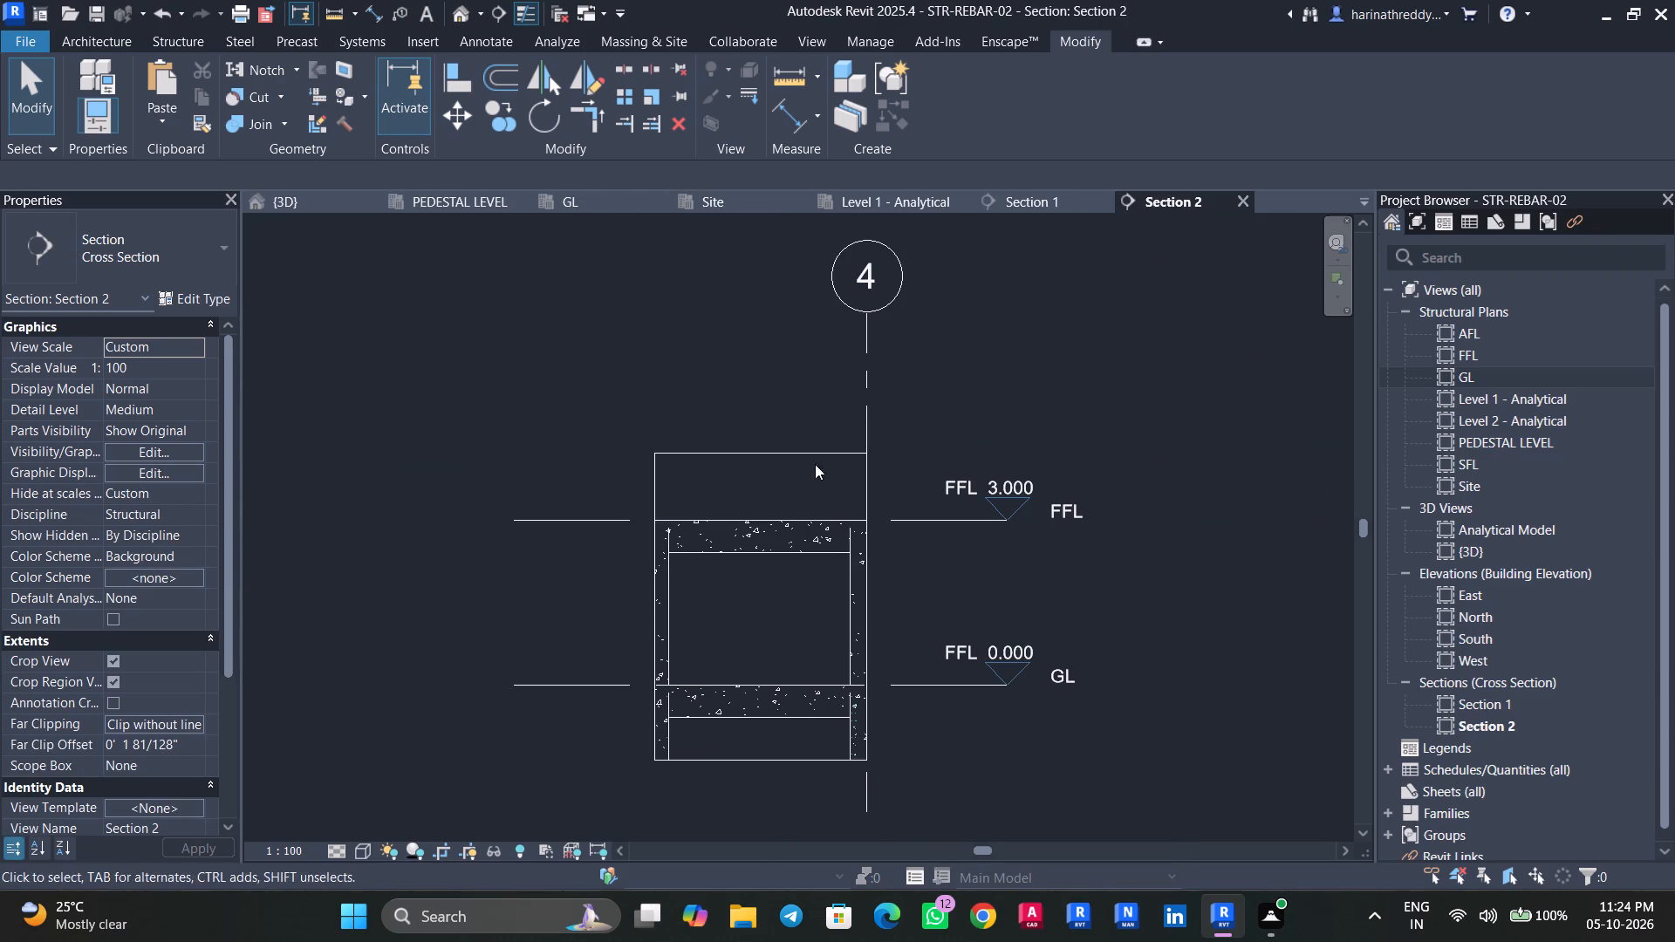
pyautogui.click(814, 454)
pyautogui.moveTo(868, 597); pyautogui.dragTo(965, 604)
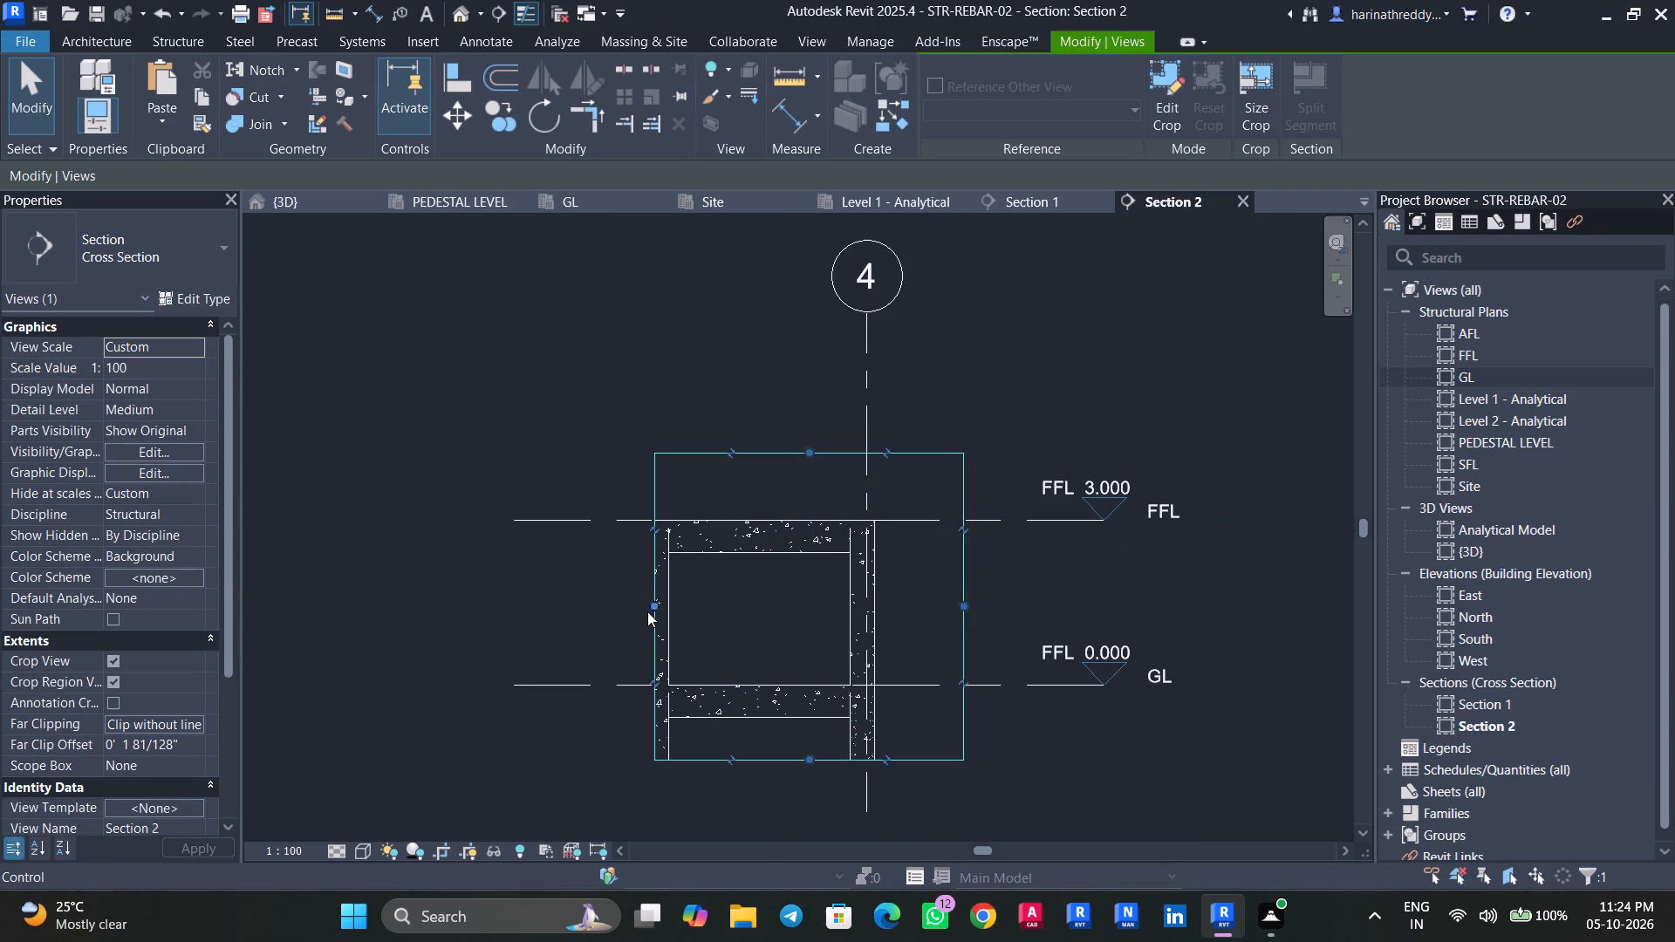
pyautogui.moveTo(651, 602); pyautogui.dragTo(564, 602)
pyautogui.moveTo(563, 602); pyautogui.dragTo(470, 602)
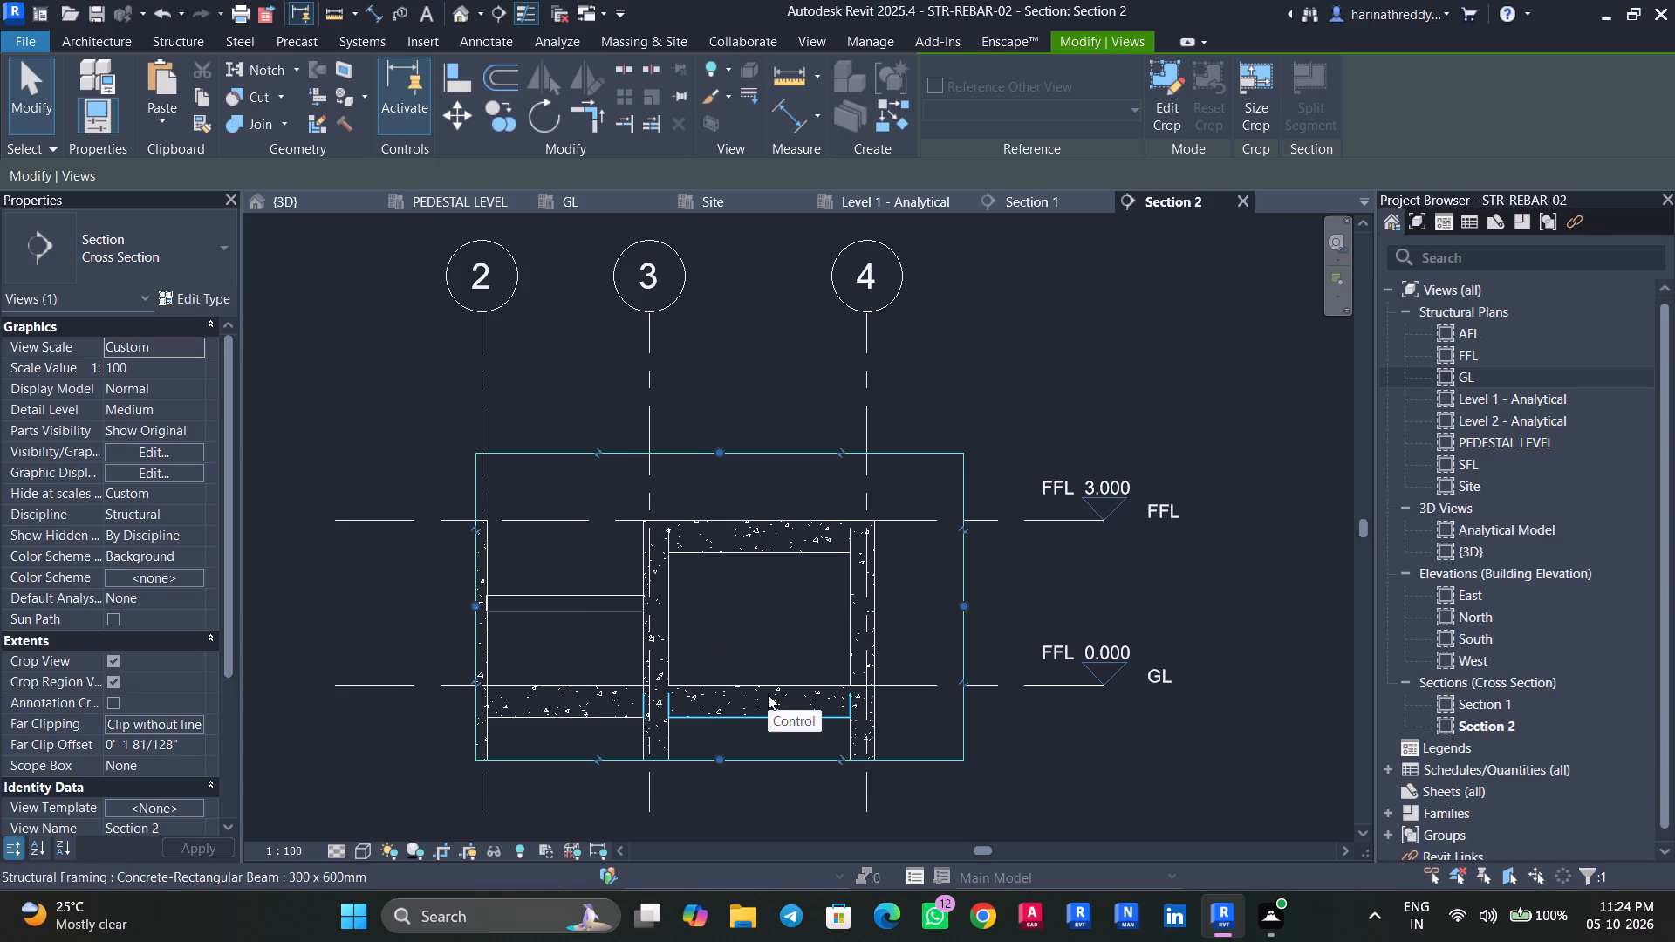
# Examine the 300 x 600mm GL beam between grids 3 and 4 and its column joints in the section.
pyautogui.scroll(3, 766, 696)
pyautogui.scroll(-1, 766, 696)
pyautogui.scroll(4, 766, 696)
pyautogui.click(758, 714)
pyautogui.scroll(3, 646, 717)
pyautogui.moveTo(640, 722); pyautogui.dragTo(710, 679, button='middle')
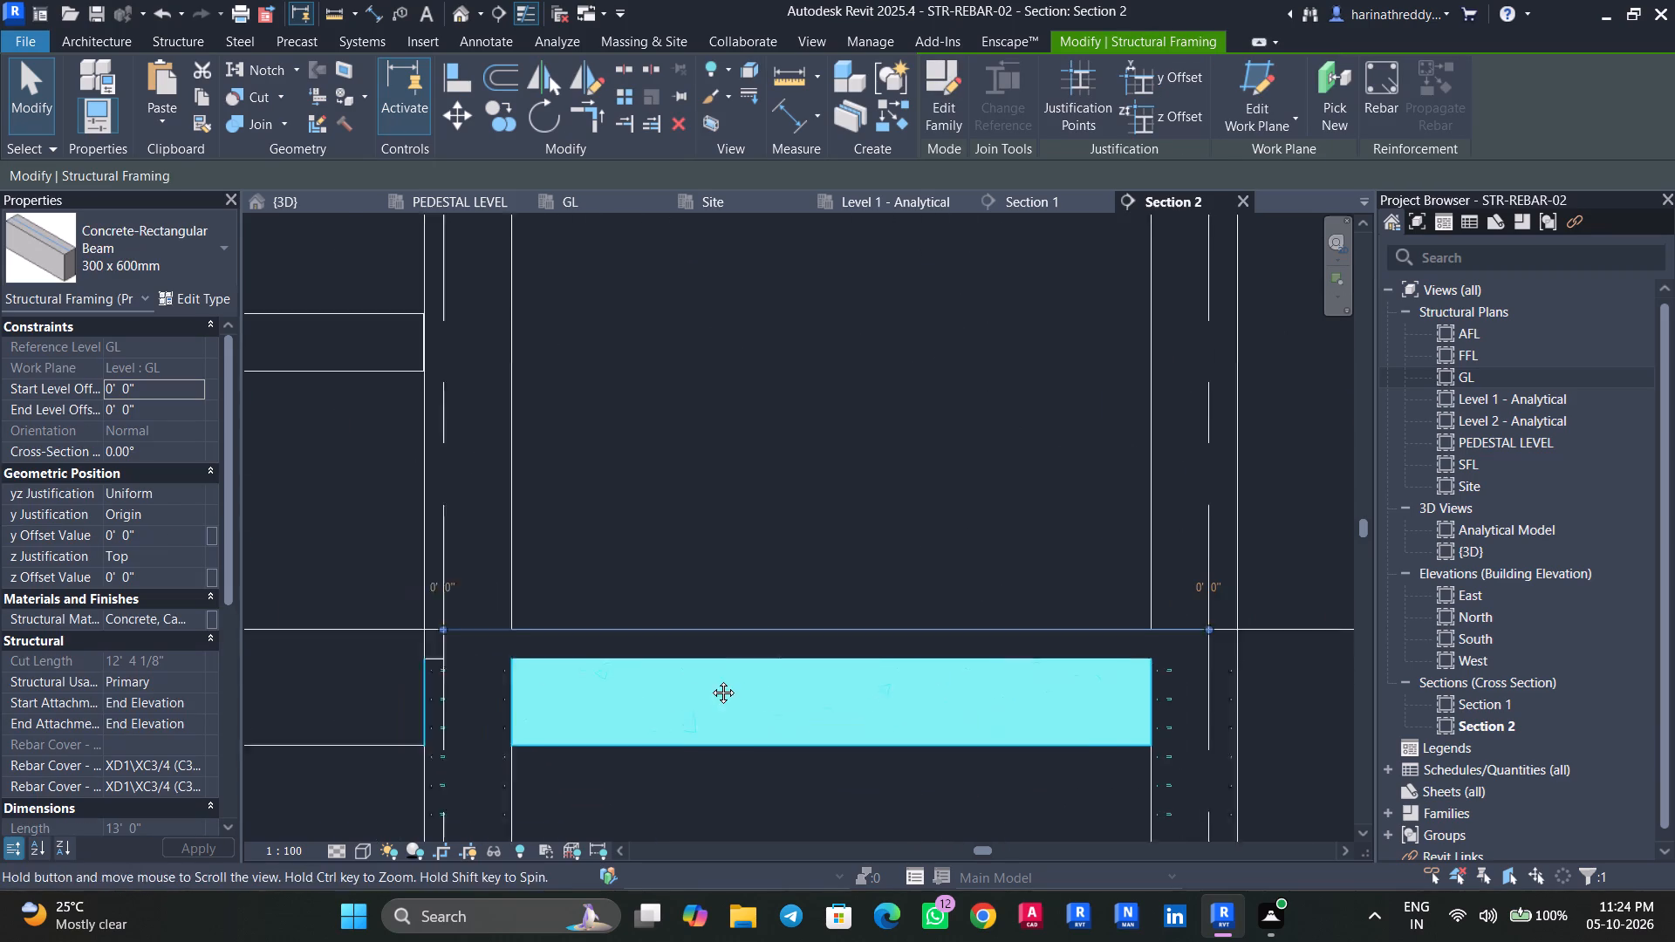
pyautogui.moveTo(710, 679); pyautogui.dragTo(714, 677, button='middle')
pyautogui.press('Escape')
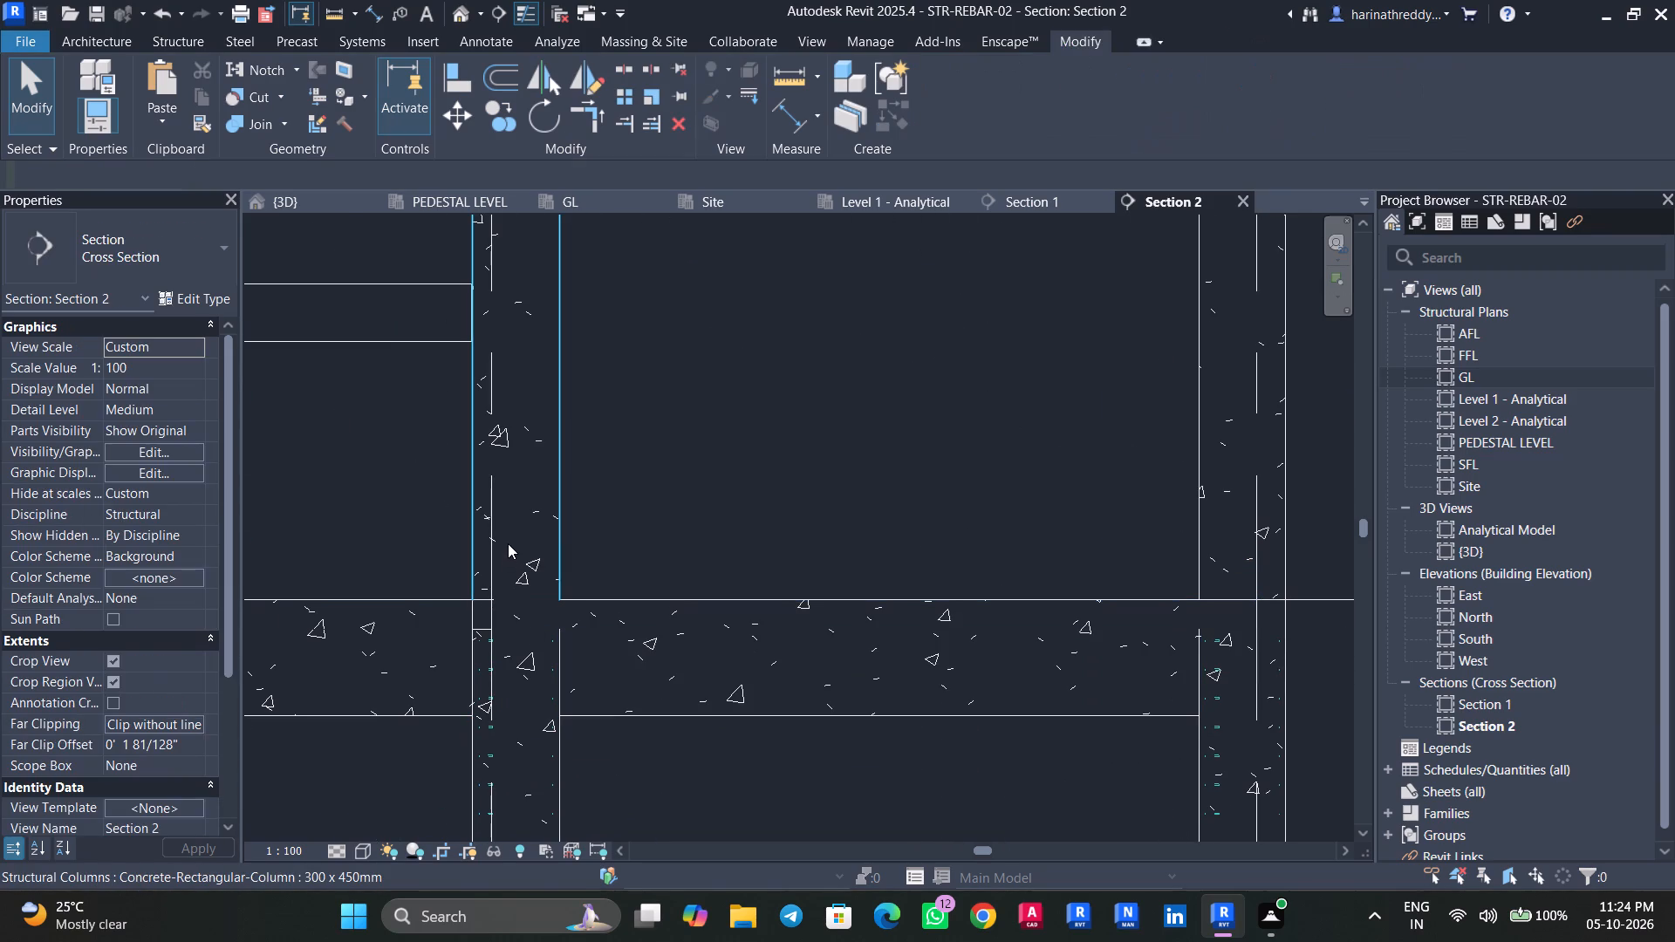
# Examine the slab, column and 300 x 600mm GL beams where they meet at grid 3 in the section.
pyautogui.click(508, 543)
pyautogui.press('Escape')
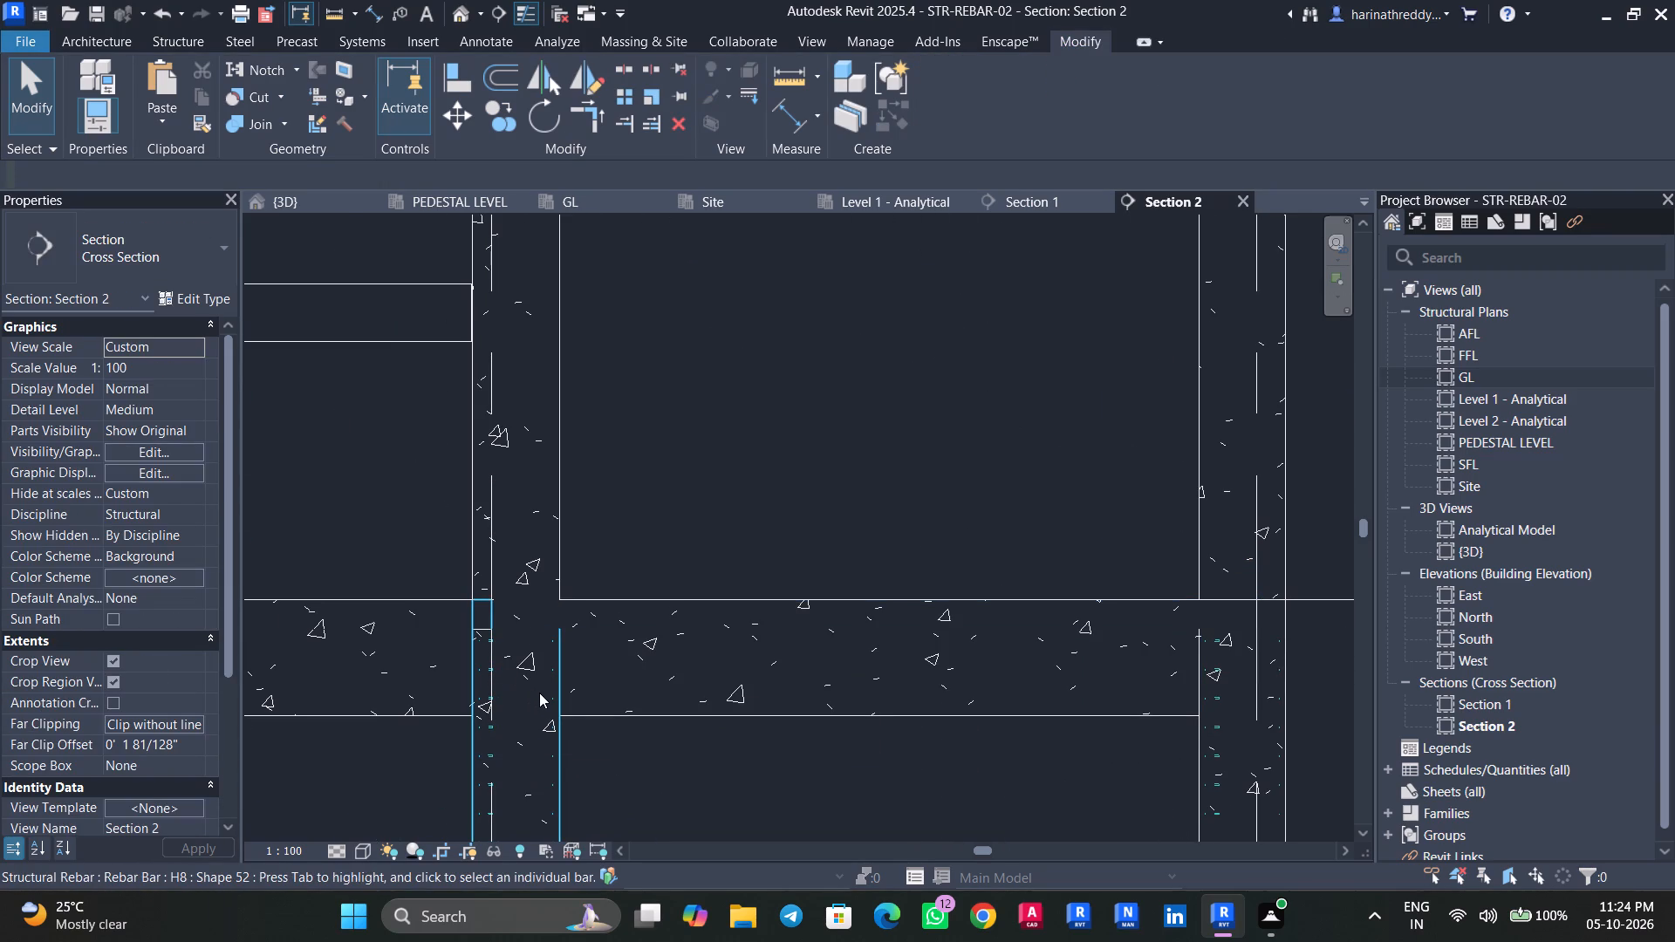
pyautogui.click(474, 614)
pyautogui.press('Escape')
pyautogui.click(480, 614)
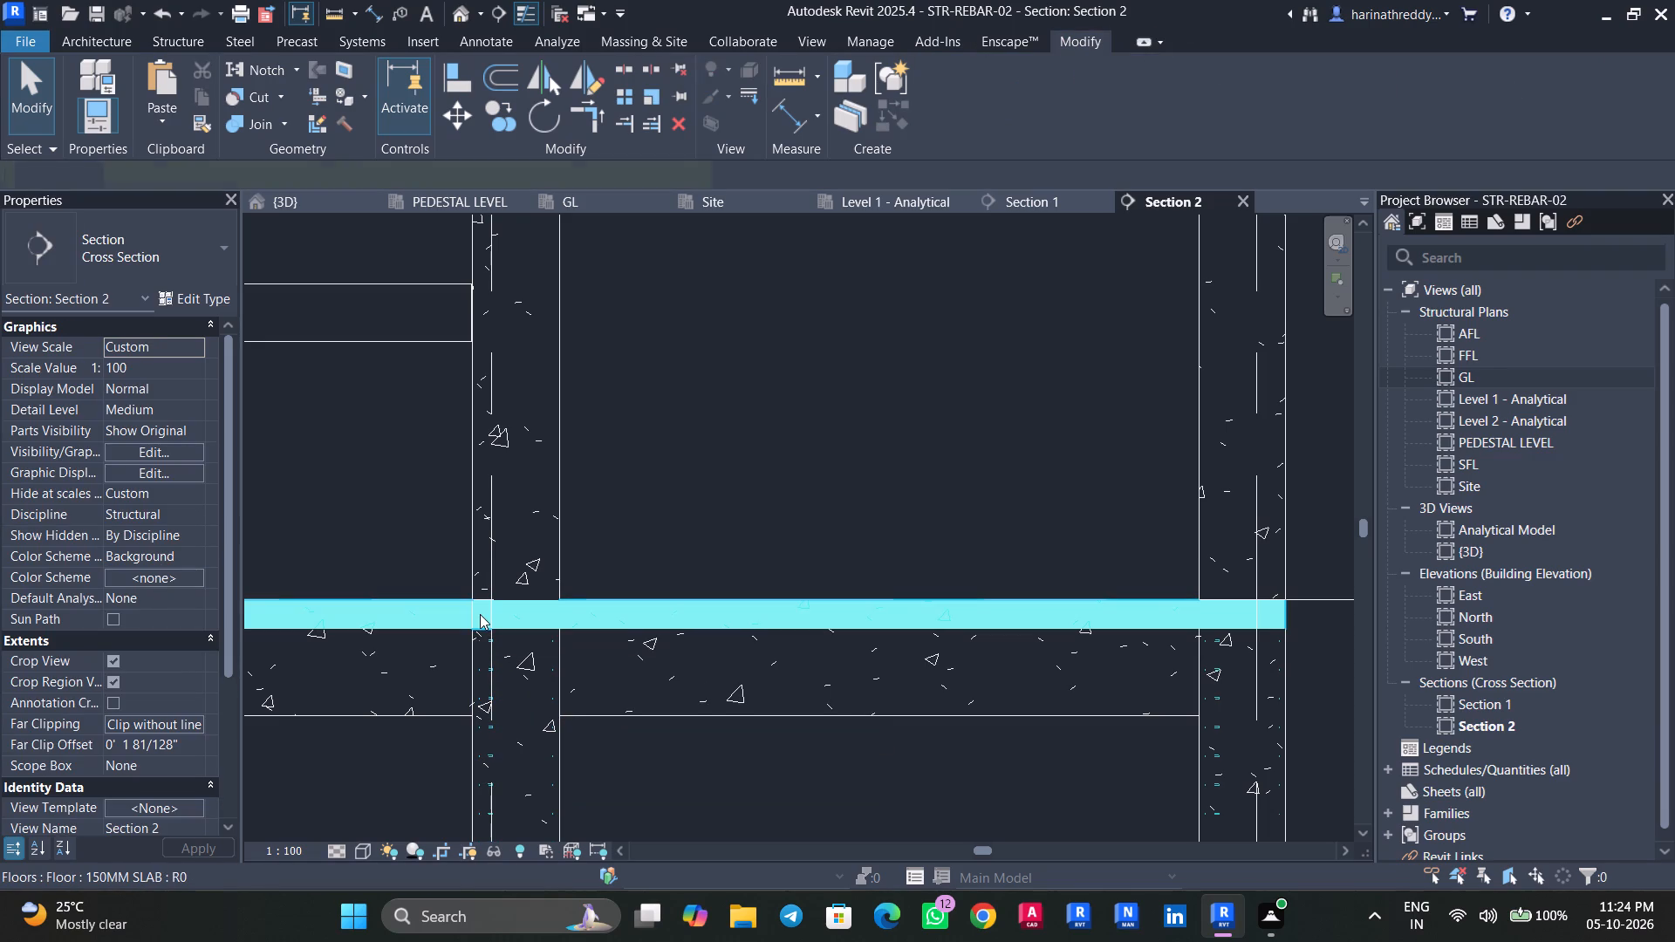
pyautogui.scroll(4, 480, 616)
pyautogui.press('Escape')
pyautogui.press('Tab')
pyautogui.press('Tab')
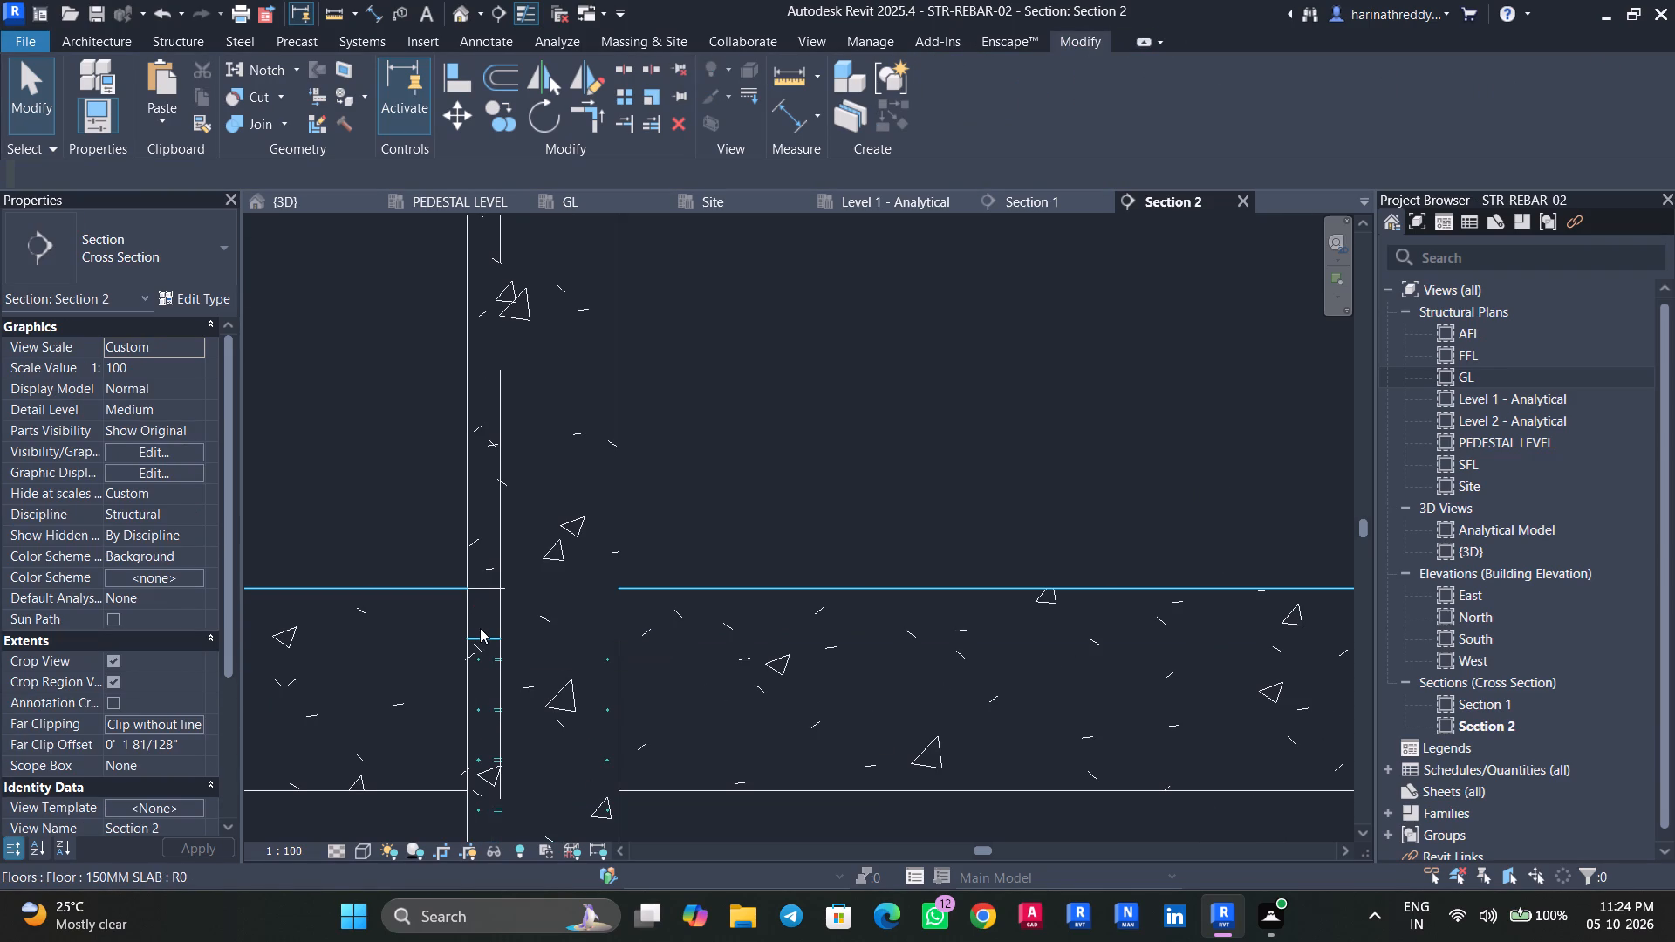
pyautogui.press('Tab')
pyautogui.click(480, 628)
pyautogui.press('Escape')
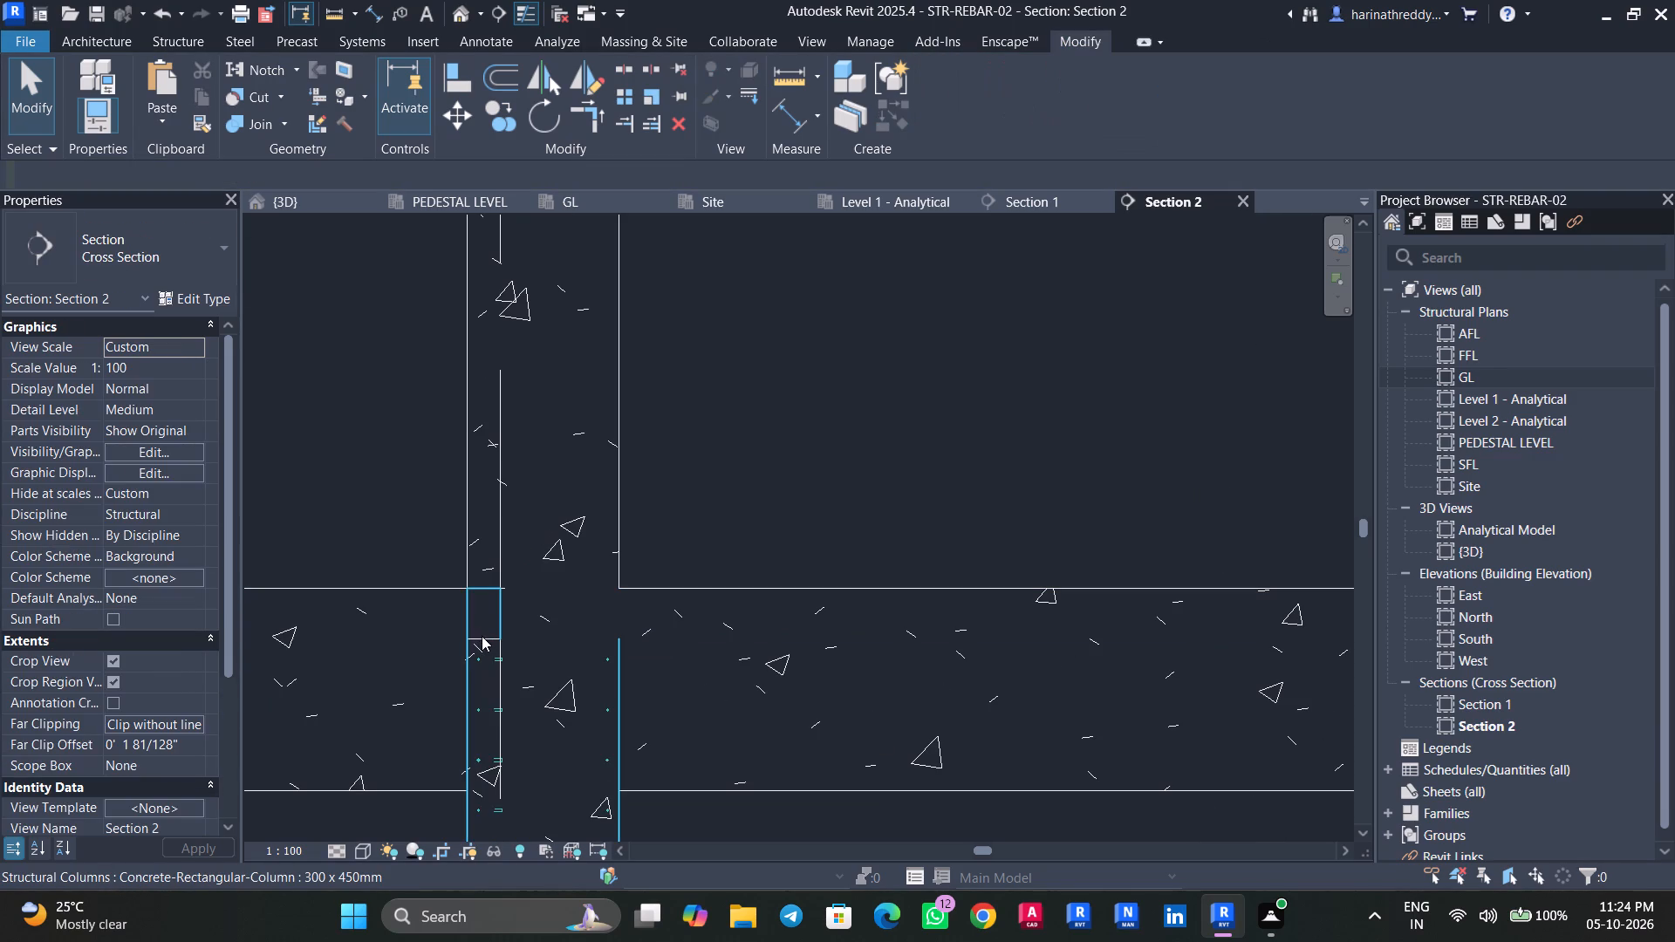
pyautogui.press('Tab')
pyautogui.press('Tab')
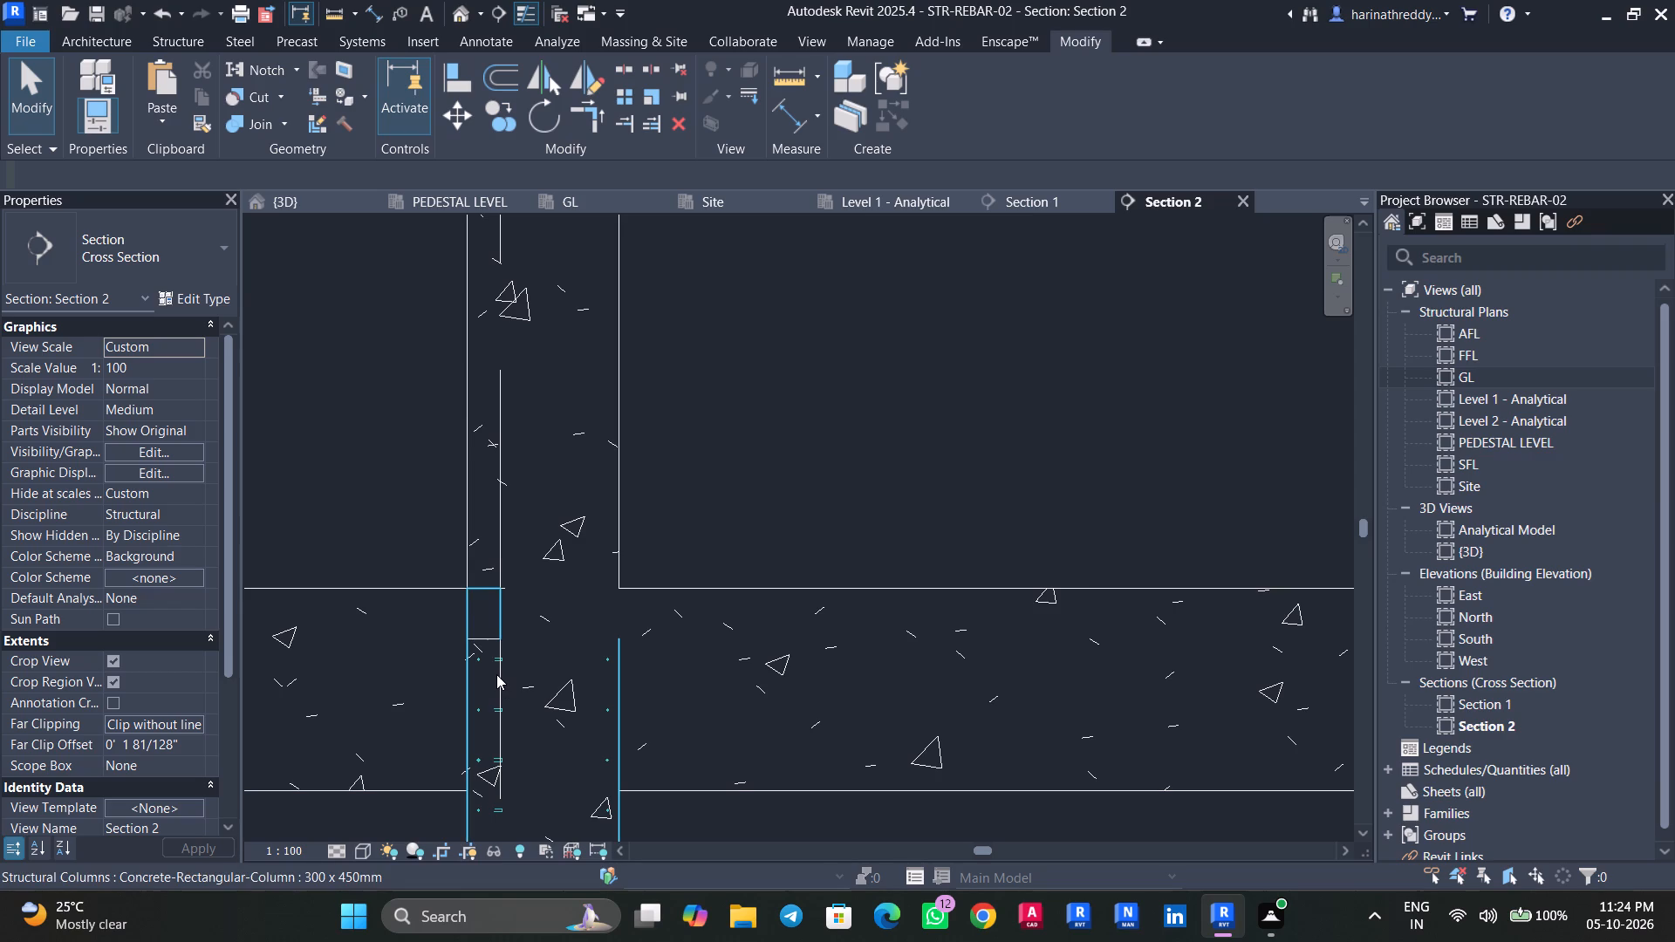
pyautogui.press('Tab')
pyautogui.click(496, 674)
pyautogui.scroll(-5, 496, 673)
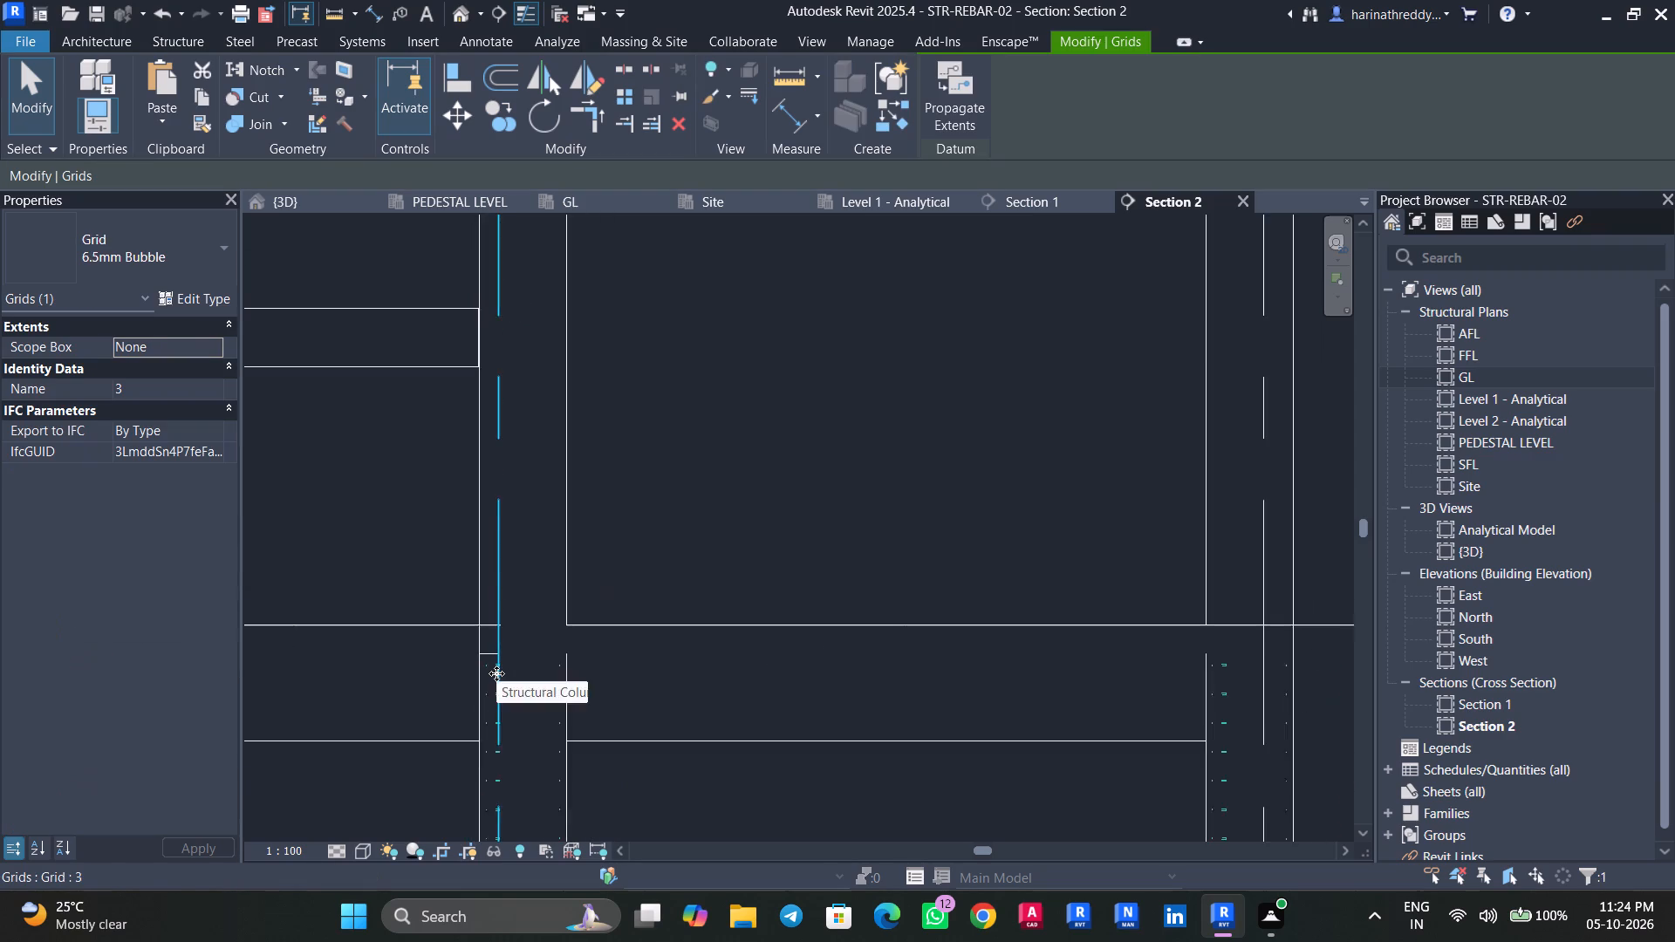
pyautogui.scroll(-4, 496, 673)
pyautogui.press('Escape')
pyautogui.moveTo(712, 734); pyautogui.dragTo(711, 733, button='middle')
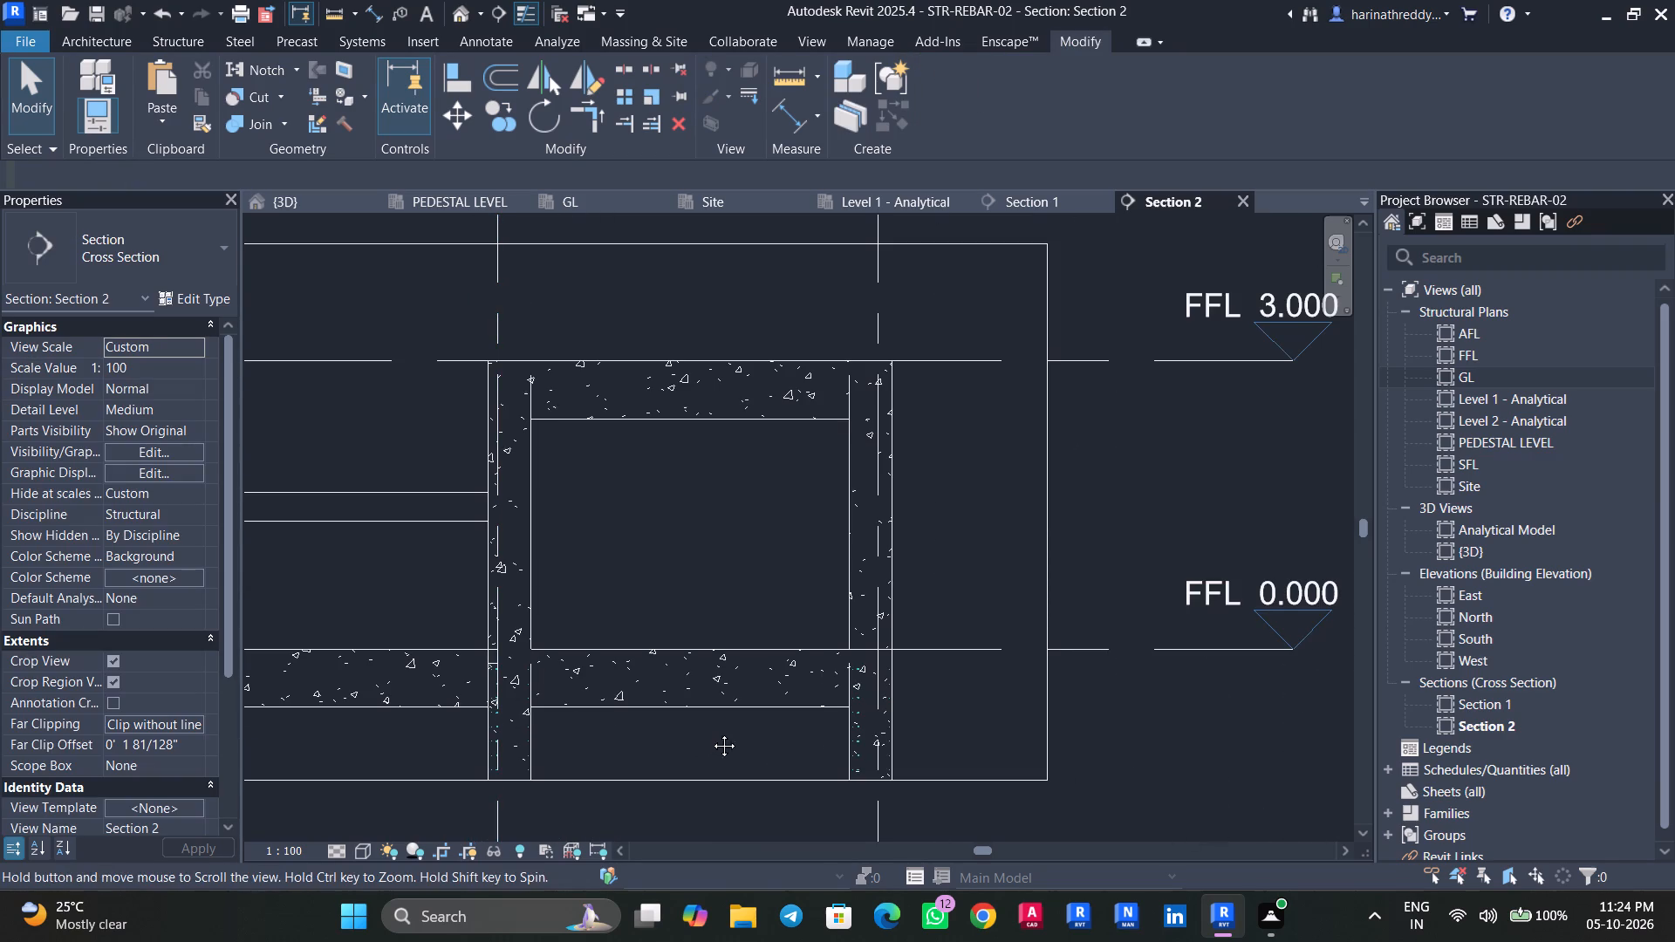
pyautogui.moveTo(711, 733); pyautogui.dragTo(541, 713, button='middle')
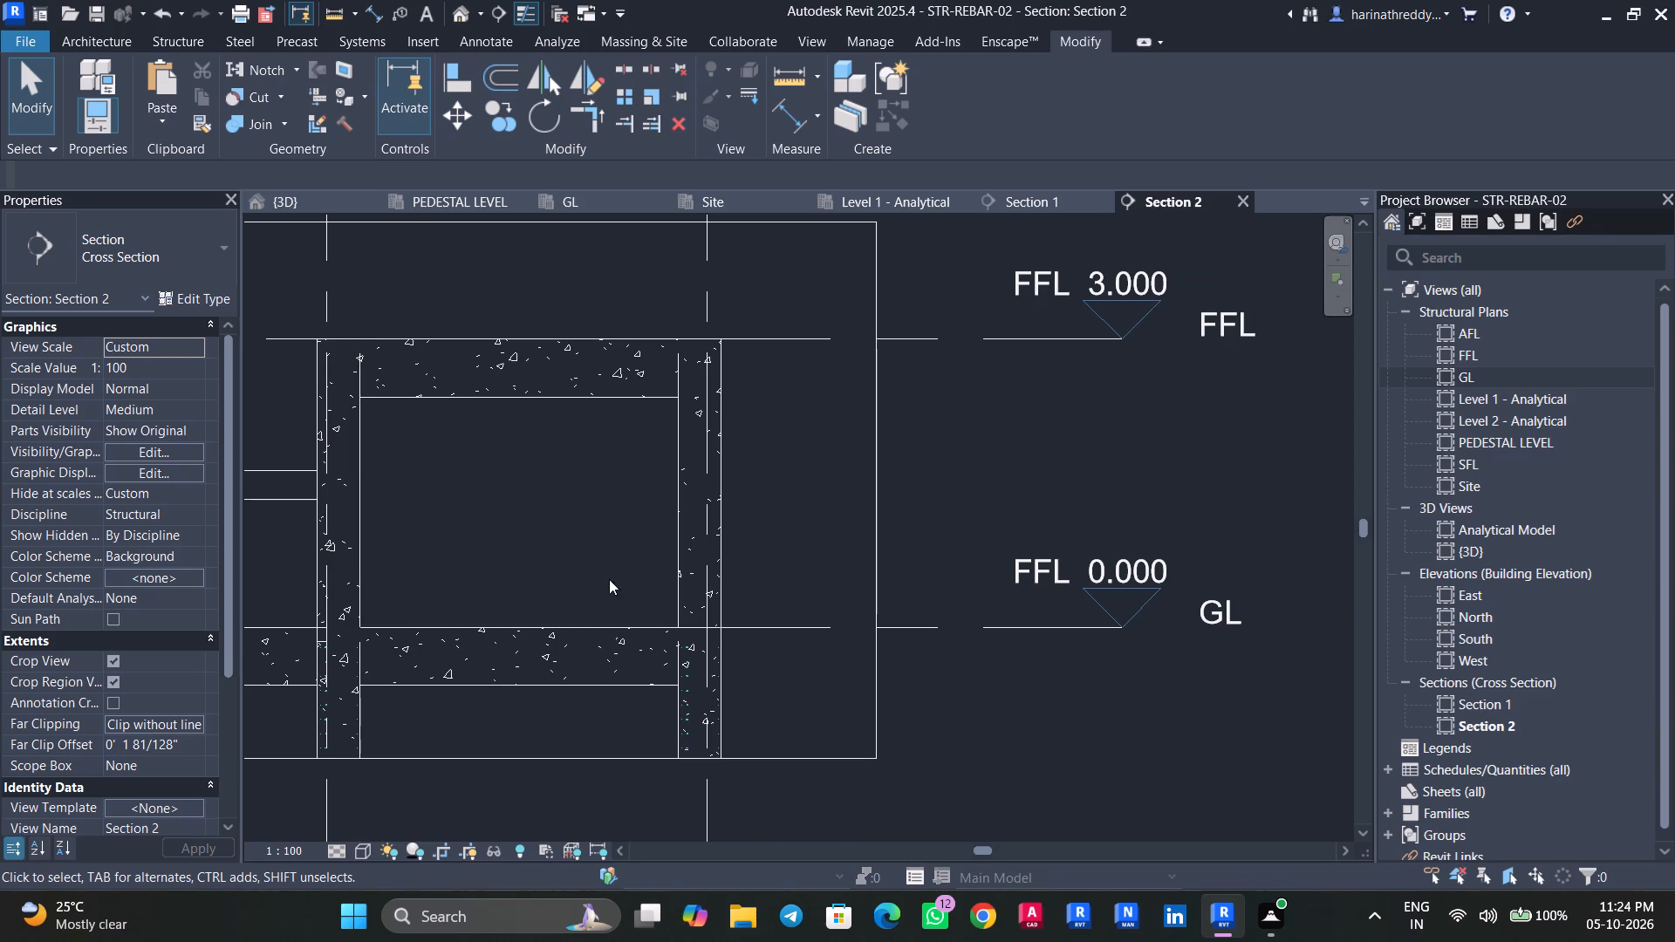
pyautogui.scroll(2, 547, 692)
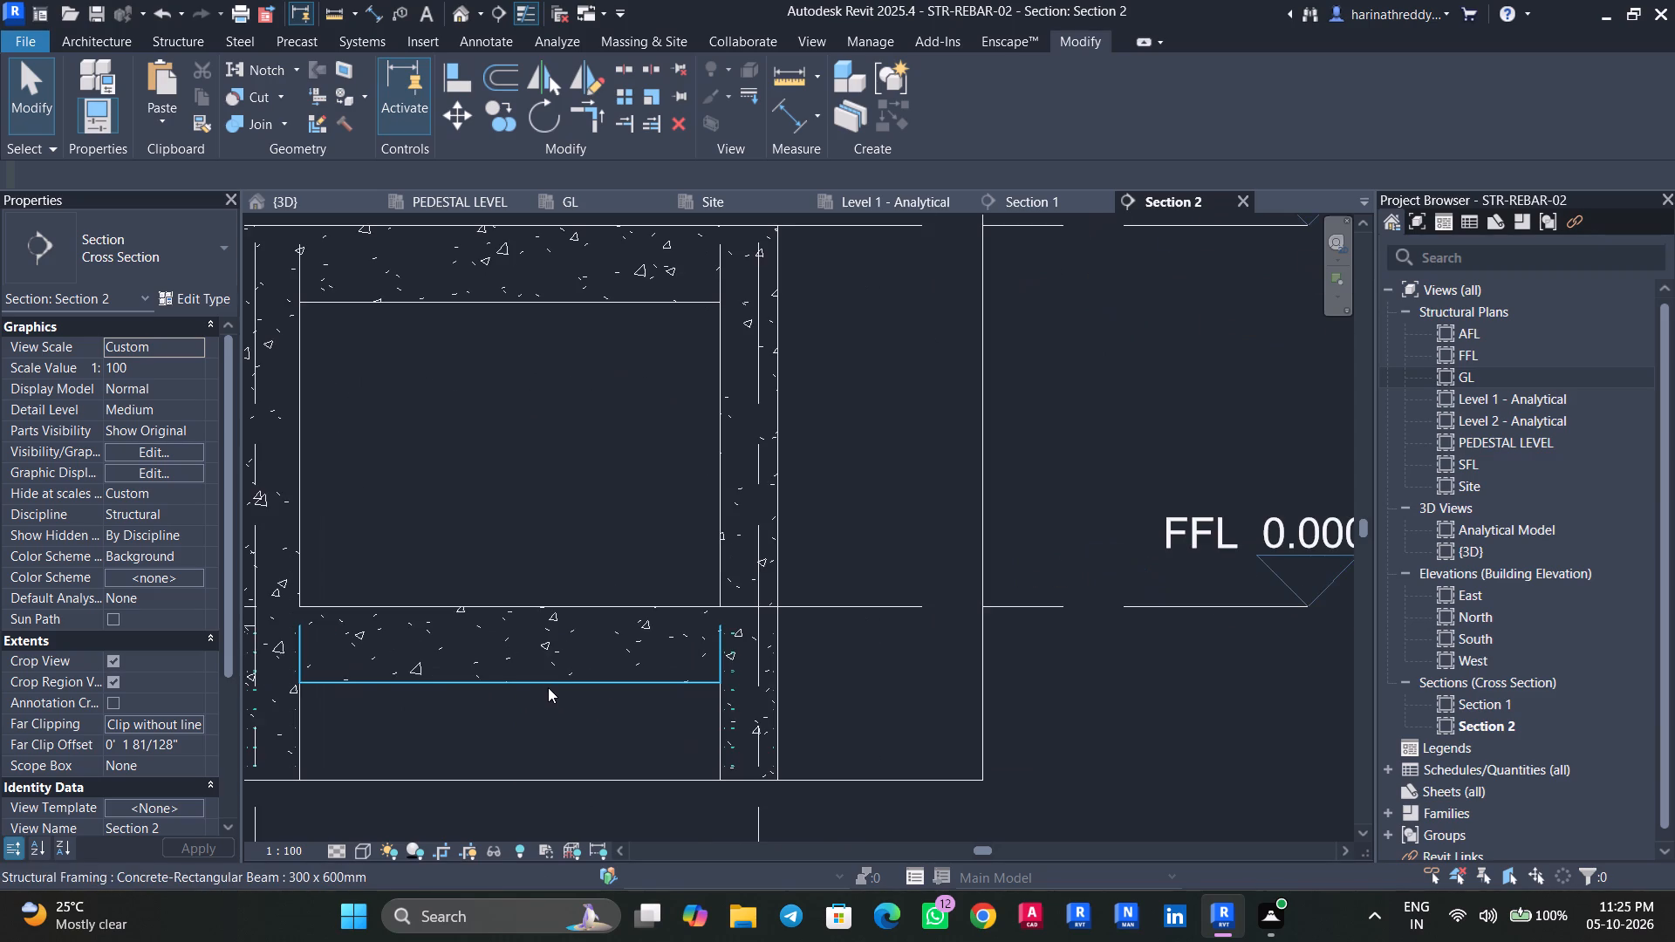
pyautogui.moveTo(548, 687); pyautogui.dragTo(875, 727, button='middle')
pyautogui.click(735, 725)
pyautogui.scroll(1, 735, 725)
pyautogui.scroll(-2, 735, 725)
pyautogui.scroll(1, 735, 725)
pyautogui.scroll(-4, 735, 725)
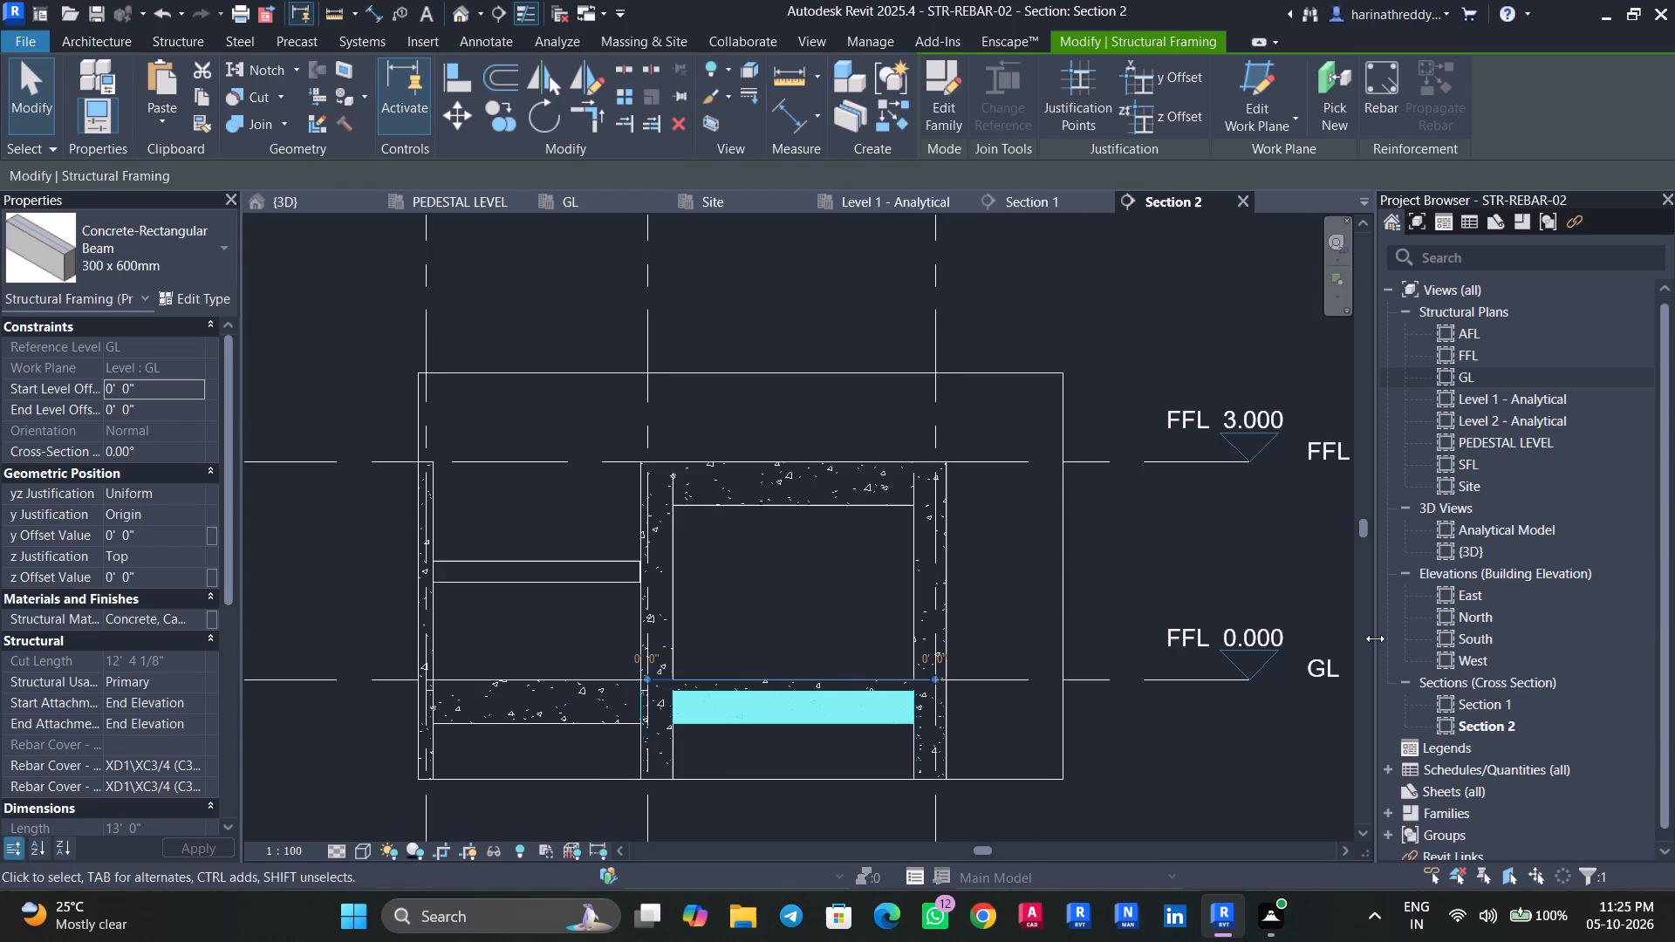
pyautogui.press('Escape')
pyautogui.press('Escape')
pyautogui.press('Escape')
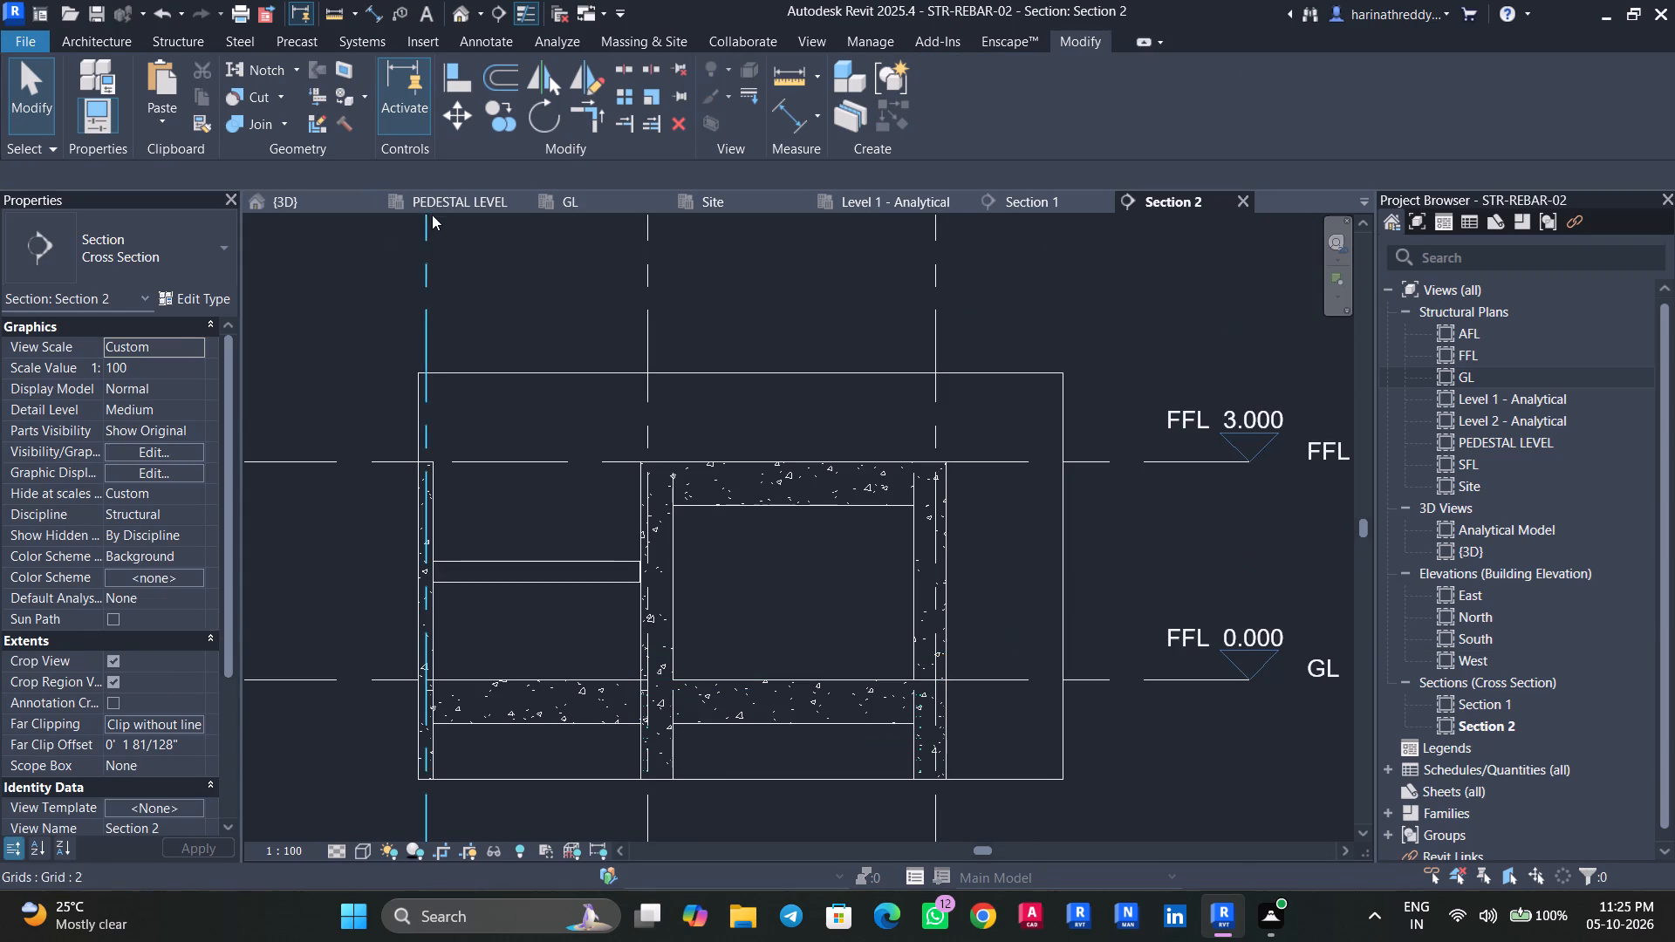
# Review the 3D view and the section's location in the GL plan, and return to the Section 2 view.
pyautogui.click(437, 208)
pyautogui.click(314, 206)
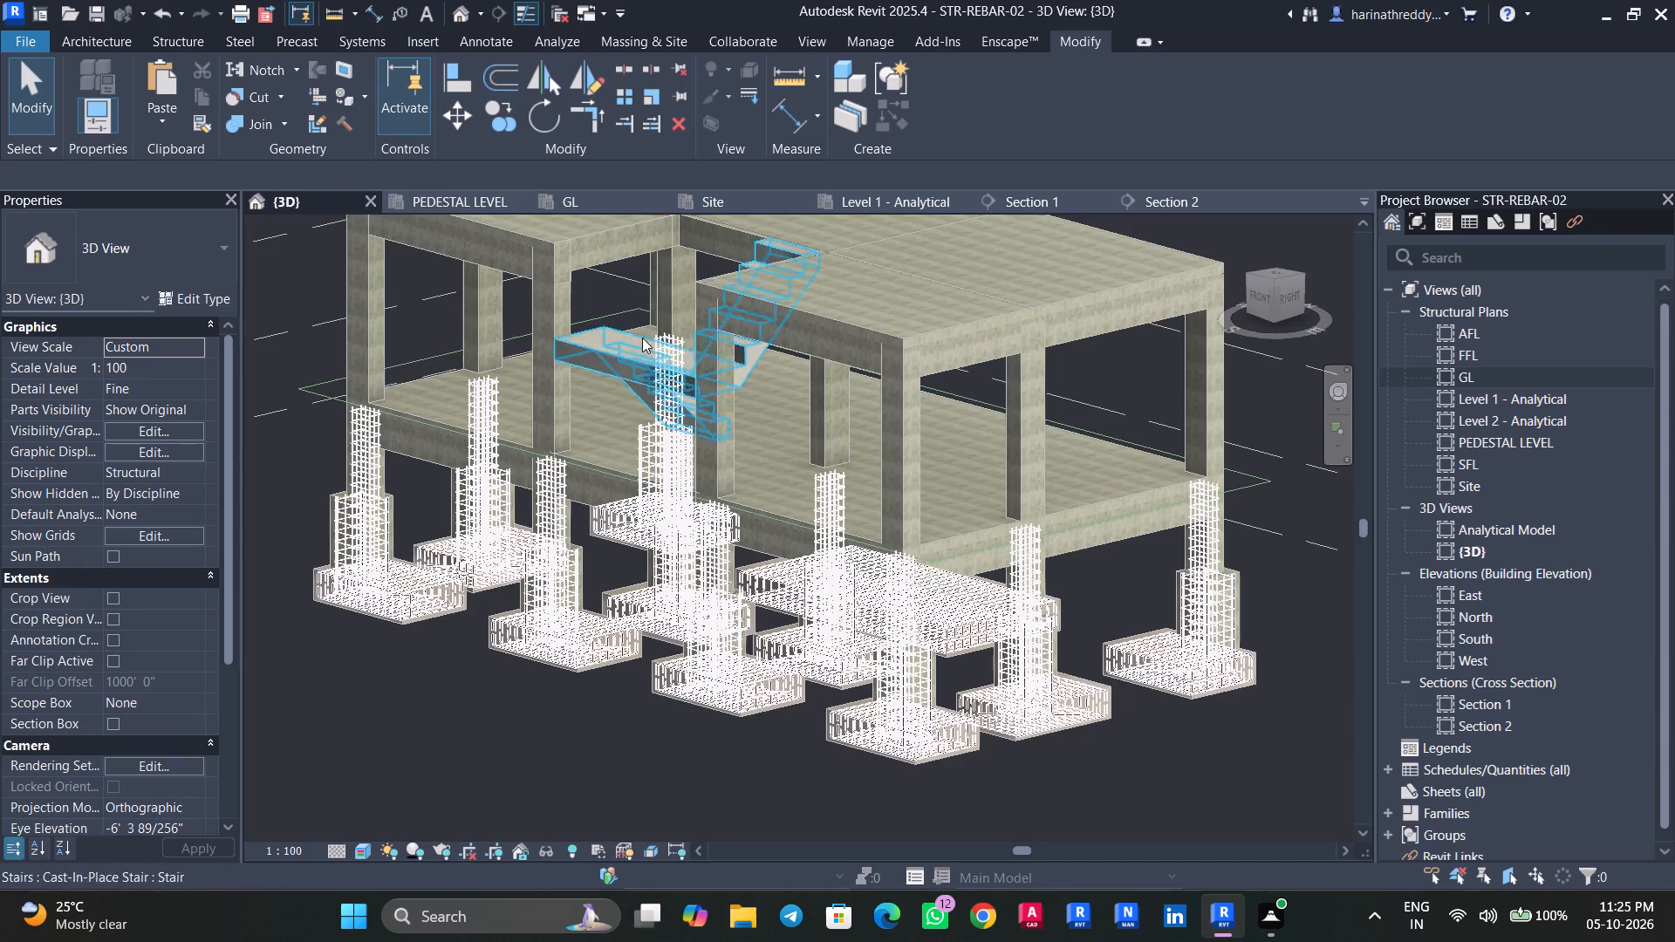
pyautogui.click(600, 207)
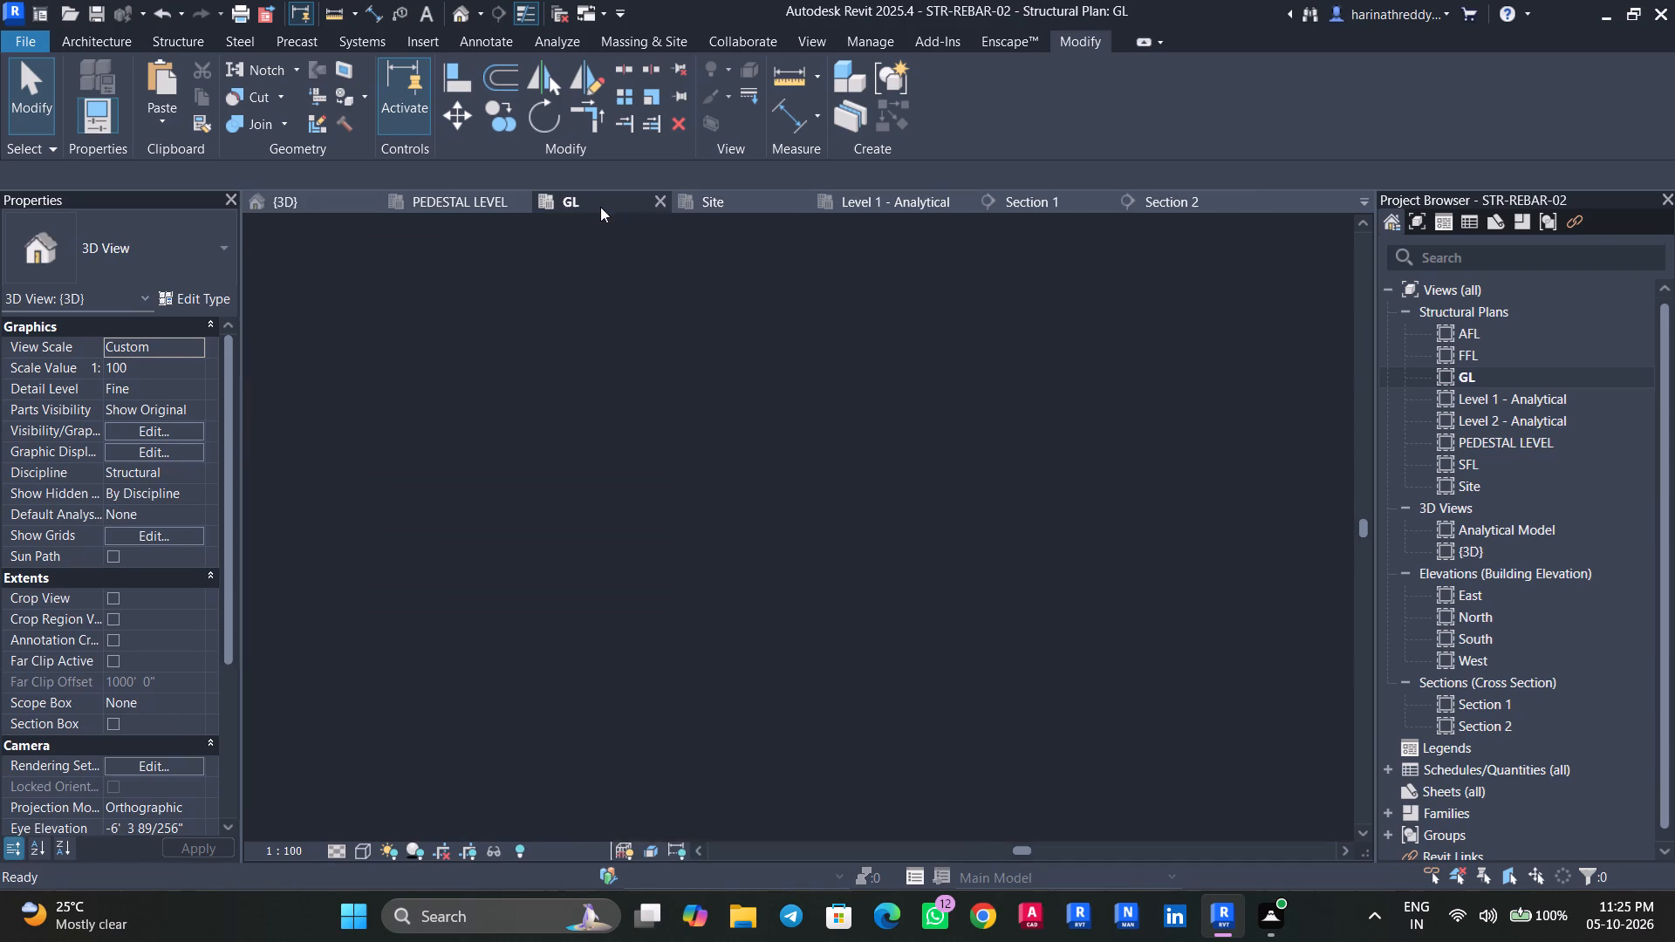
pyautogui.scroll(-5, 714, 566)
pyautogui.moveTo(1061, 632); pyautogui.dragTo(909, 678, button='middle')
pyautogui.scroll(4, 879, 630)
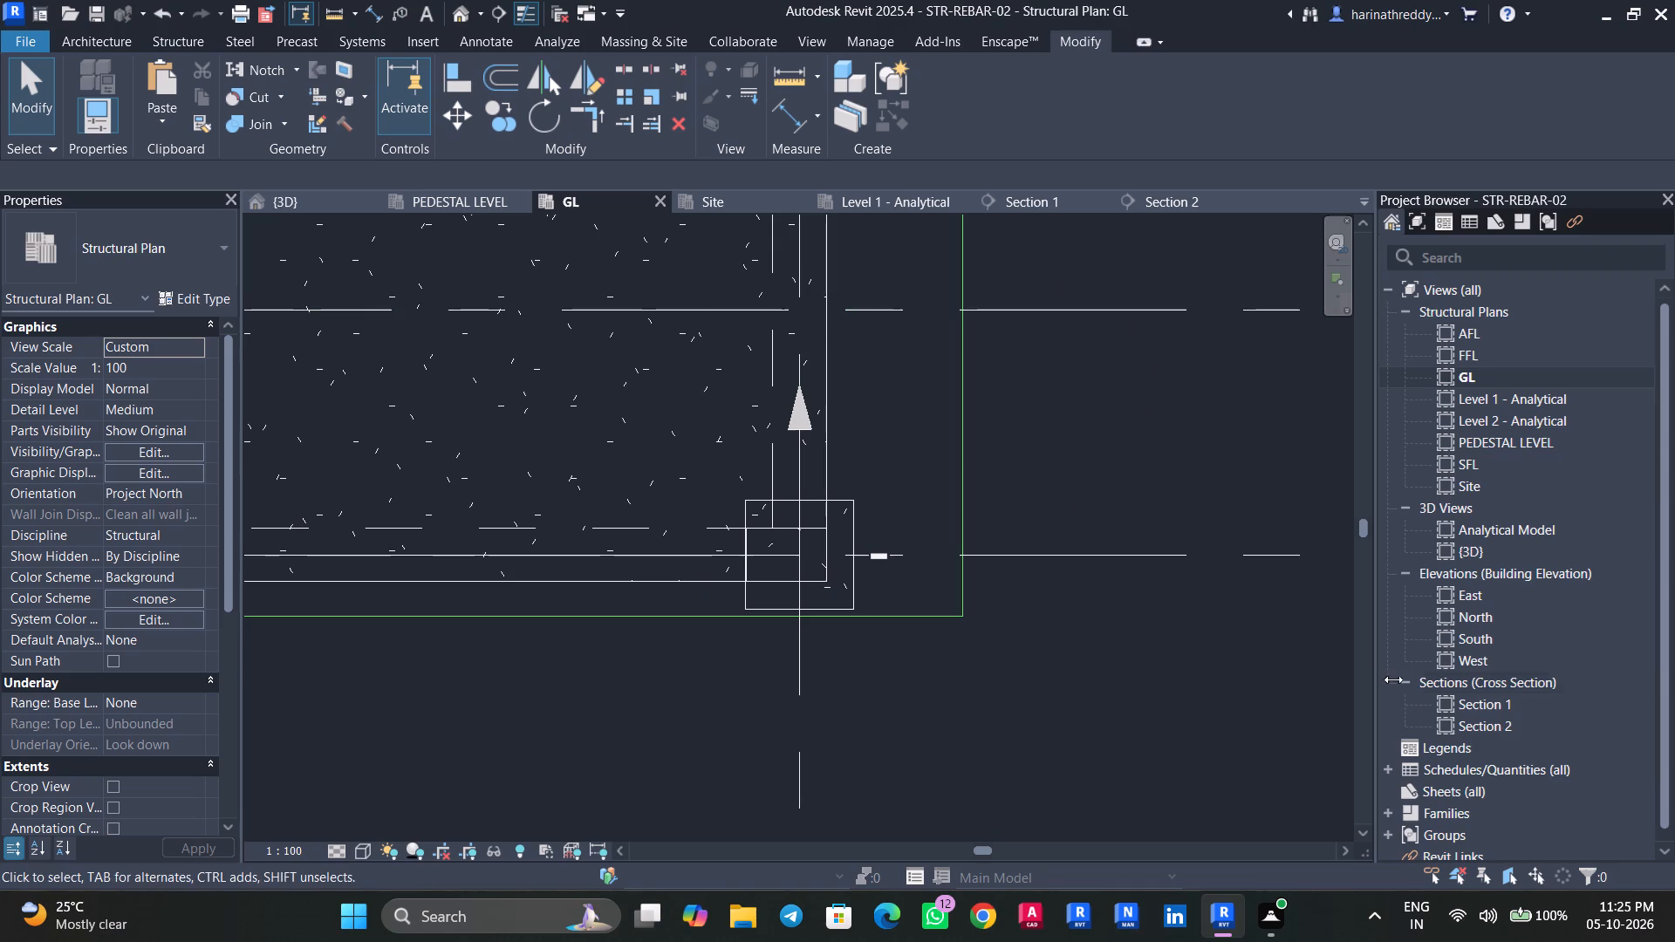
pyautogui.doubleClick(1513, 727)
pyautogui.scroll(4, 749, 686)
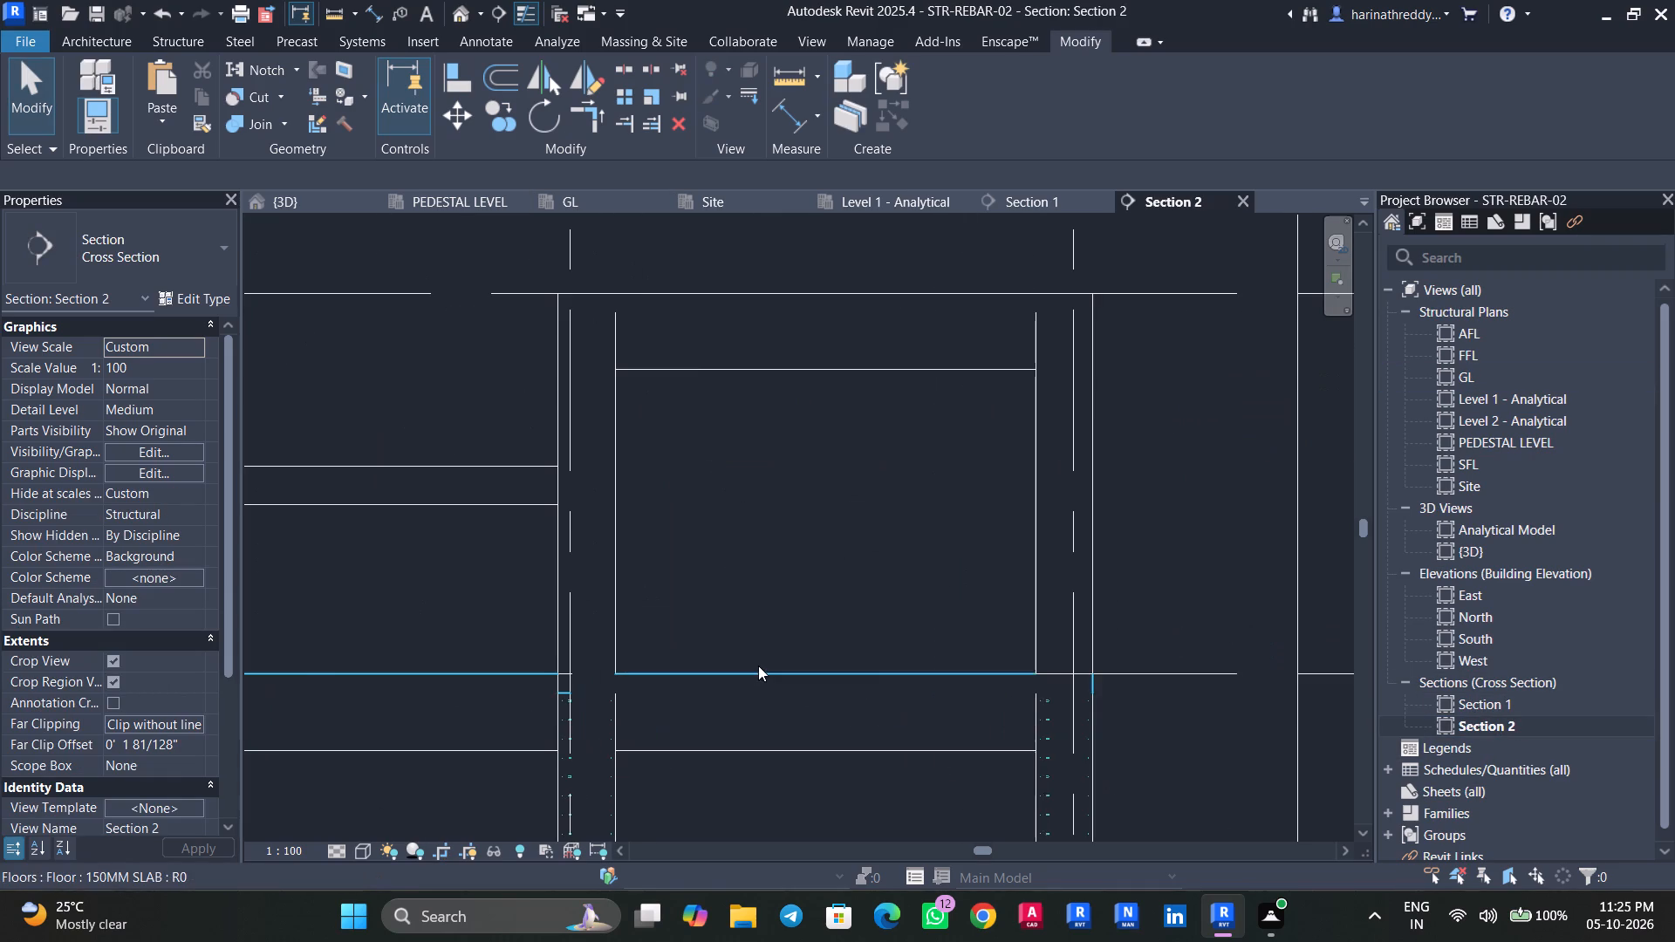
pyautogui.click(748, 706)
pyautogui.press('Escape')
pyautogui.press('Escape')
pyautogui.scroll(-5, 689, 587)
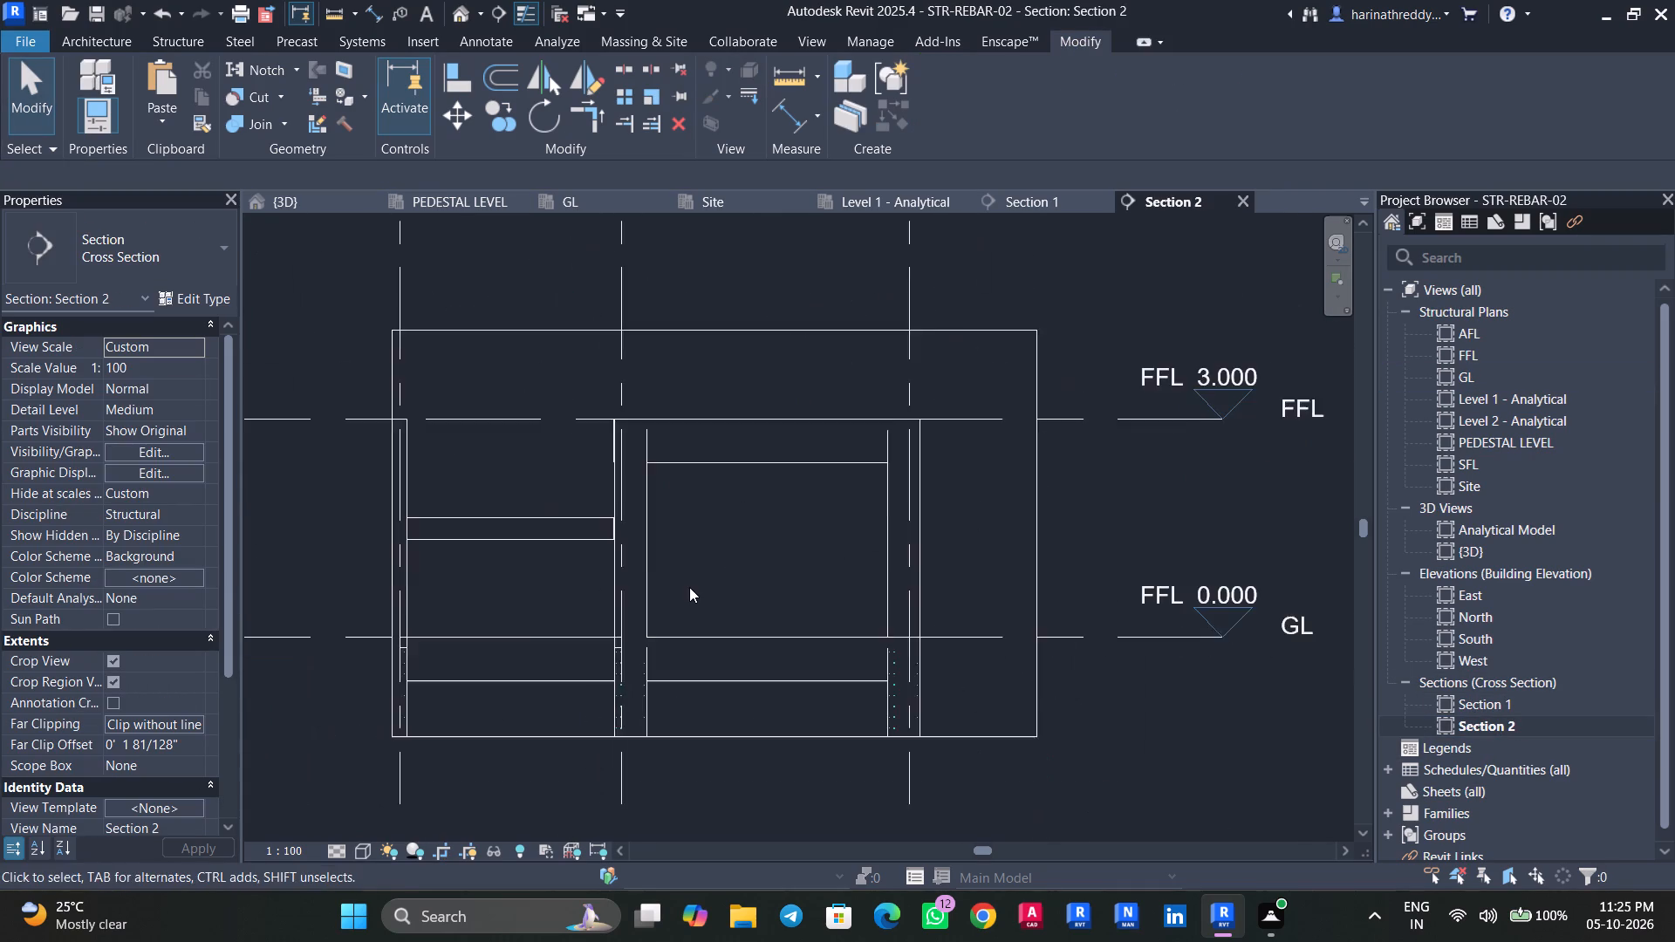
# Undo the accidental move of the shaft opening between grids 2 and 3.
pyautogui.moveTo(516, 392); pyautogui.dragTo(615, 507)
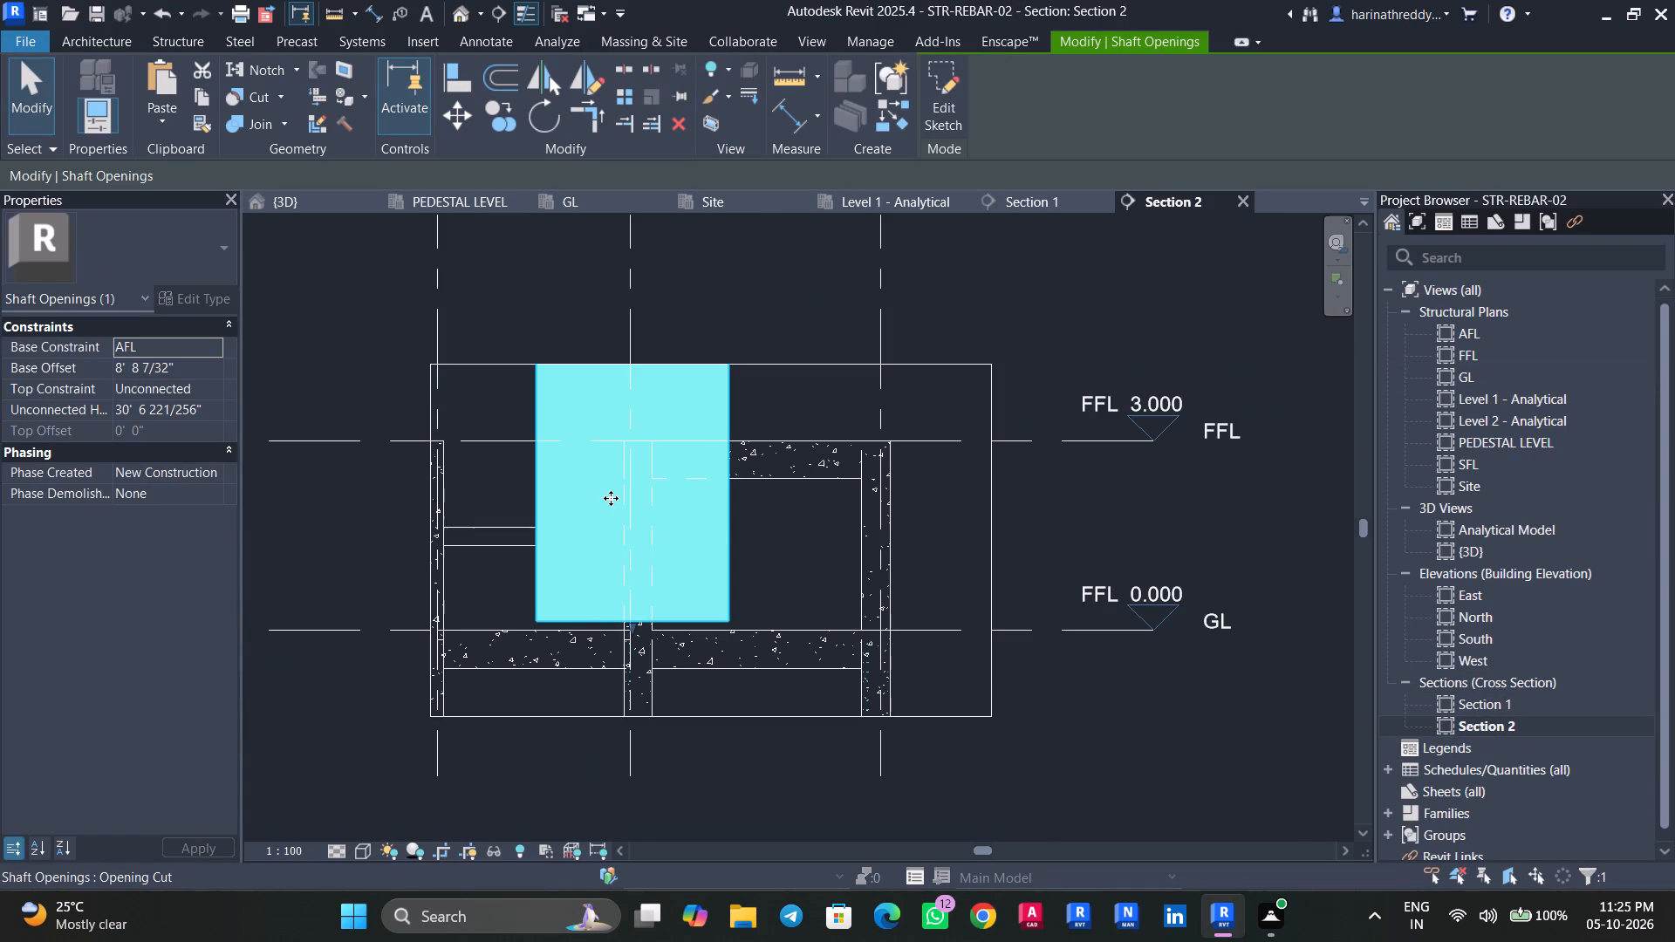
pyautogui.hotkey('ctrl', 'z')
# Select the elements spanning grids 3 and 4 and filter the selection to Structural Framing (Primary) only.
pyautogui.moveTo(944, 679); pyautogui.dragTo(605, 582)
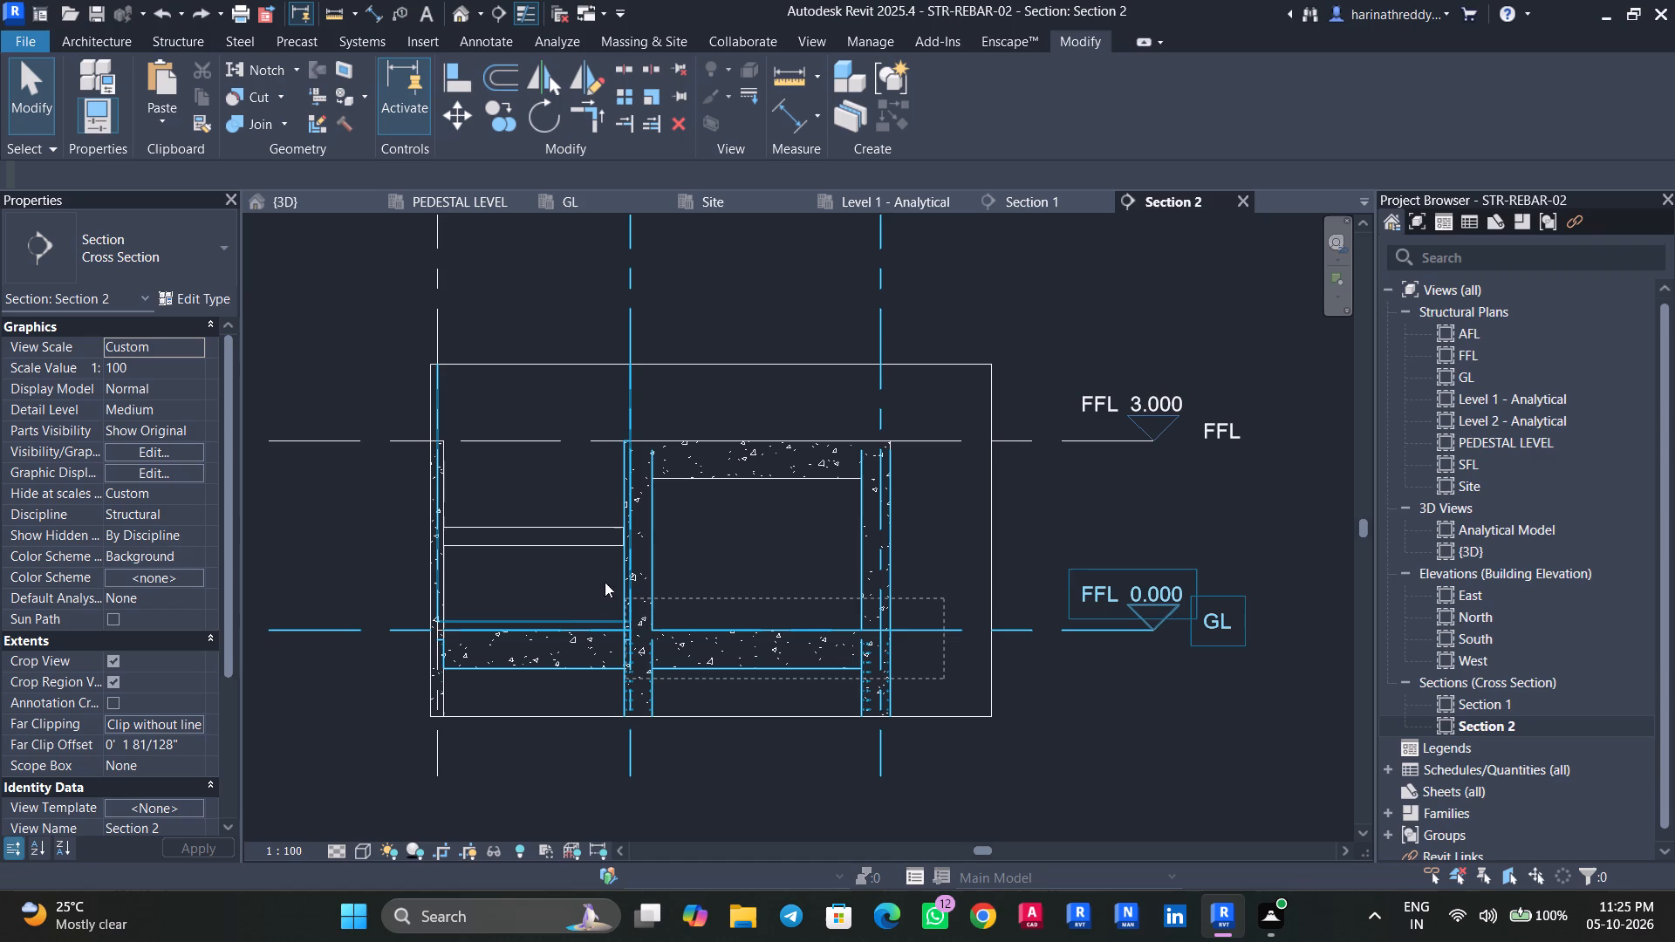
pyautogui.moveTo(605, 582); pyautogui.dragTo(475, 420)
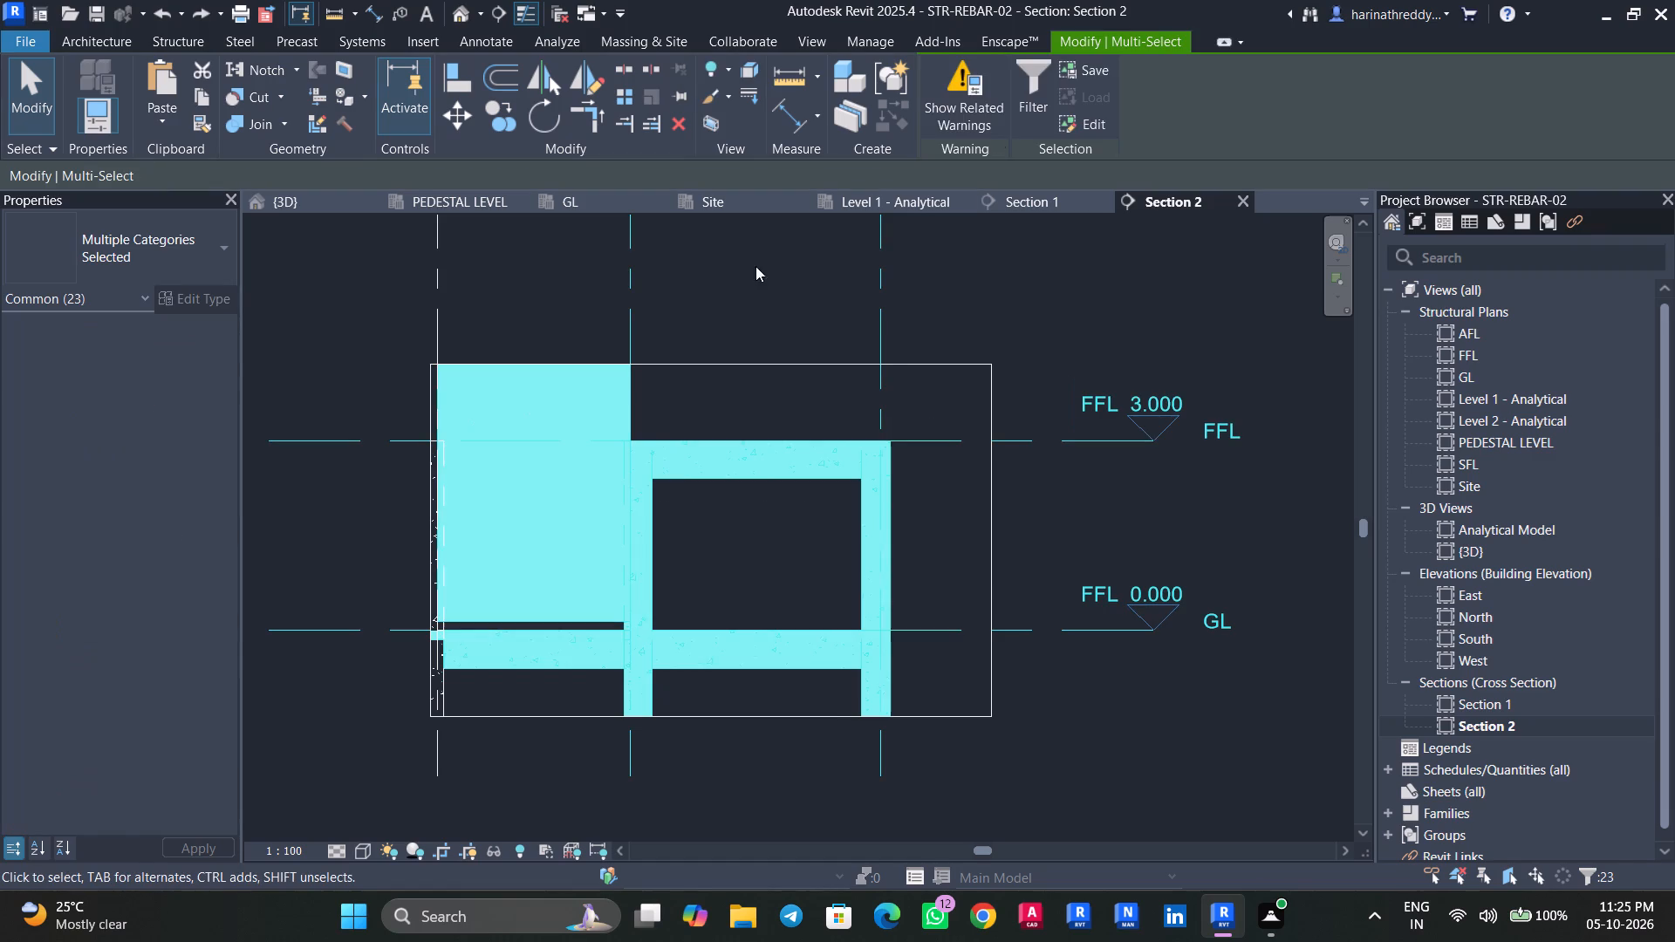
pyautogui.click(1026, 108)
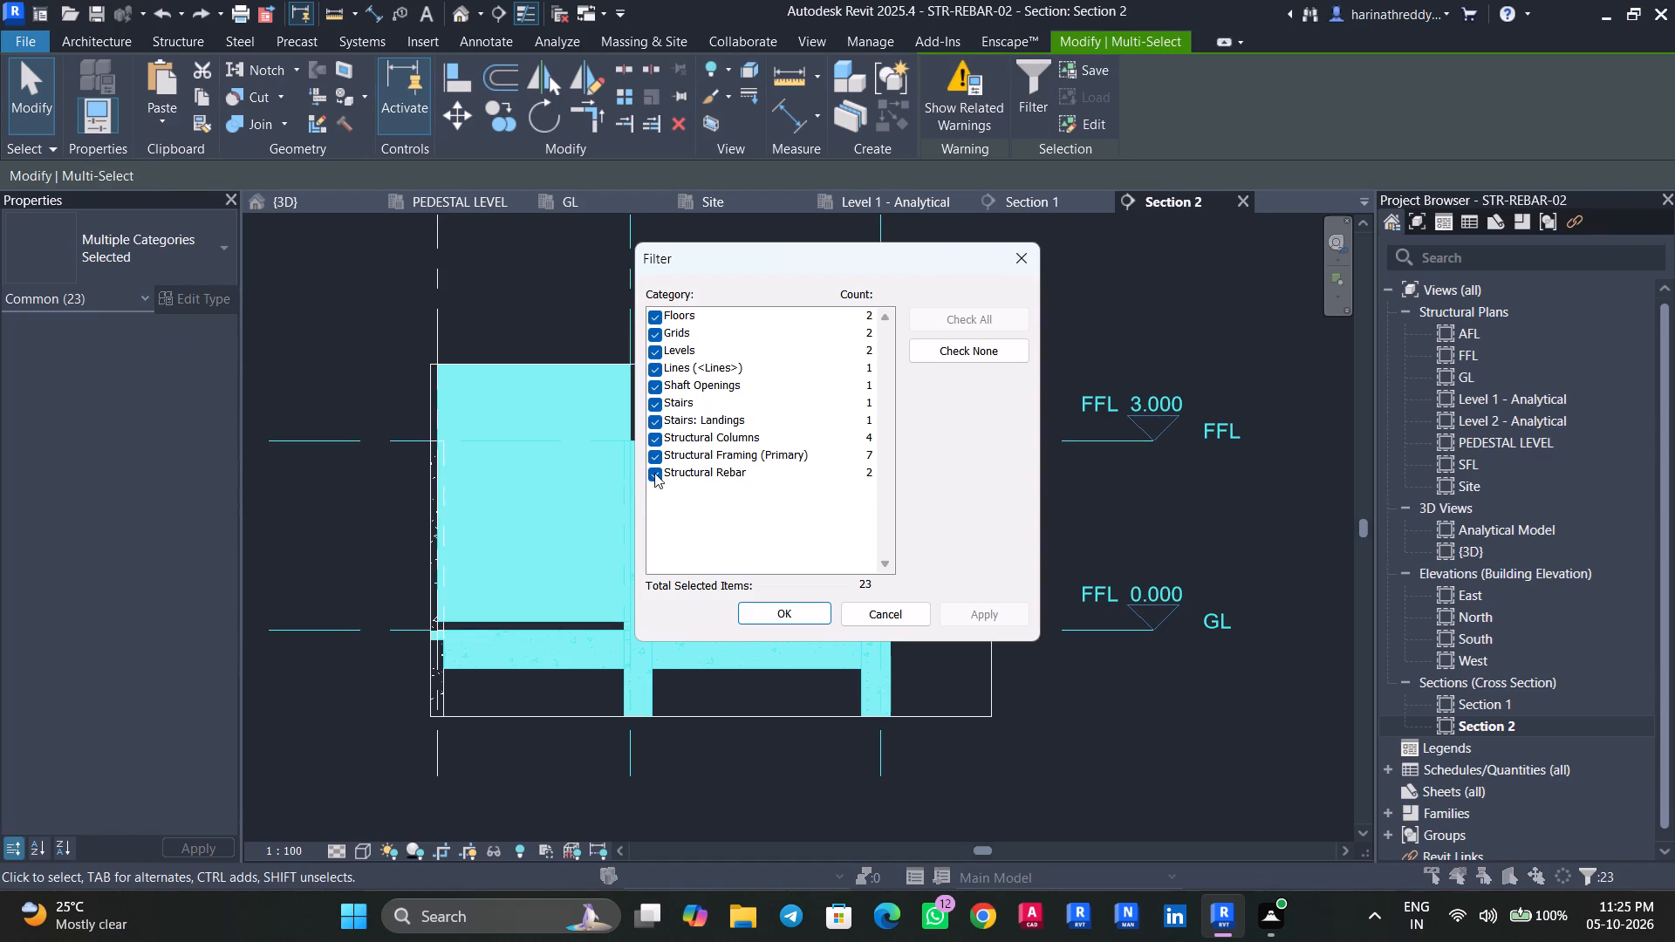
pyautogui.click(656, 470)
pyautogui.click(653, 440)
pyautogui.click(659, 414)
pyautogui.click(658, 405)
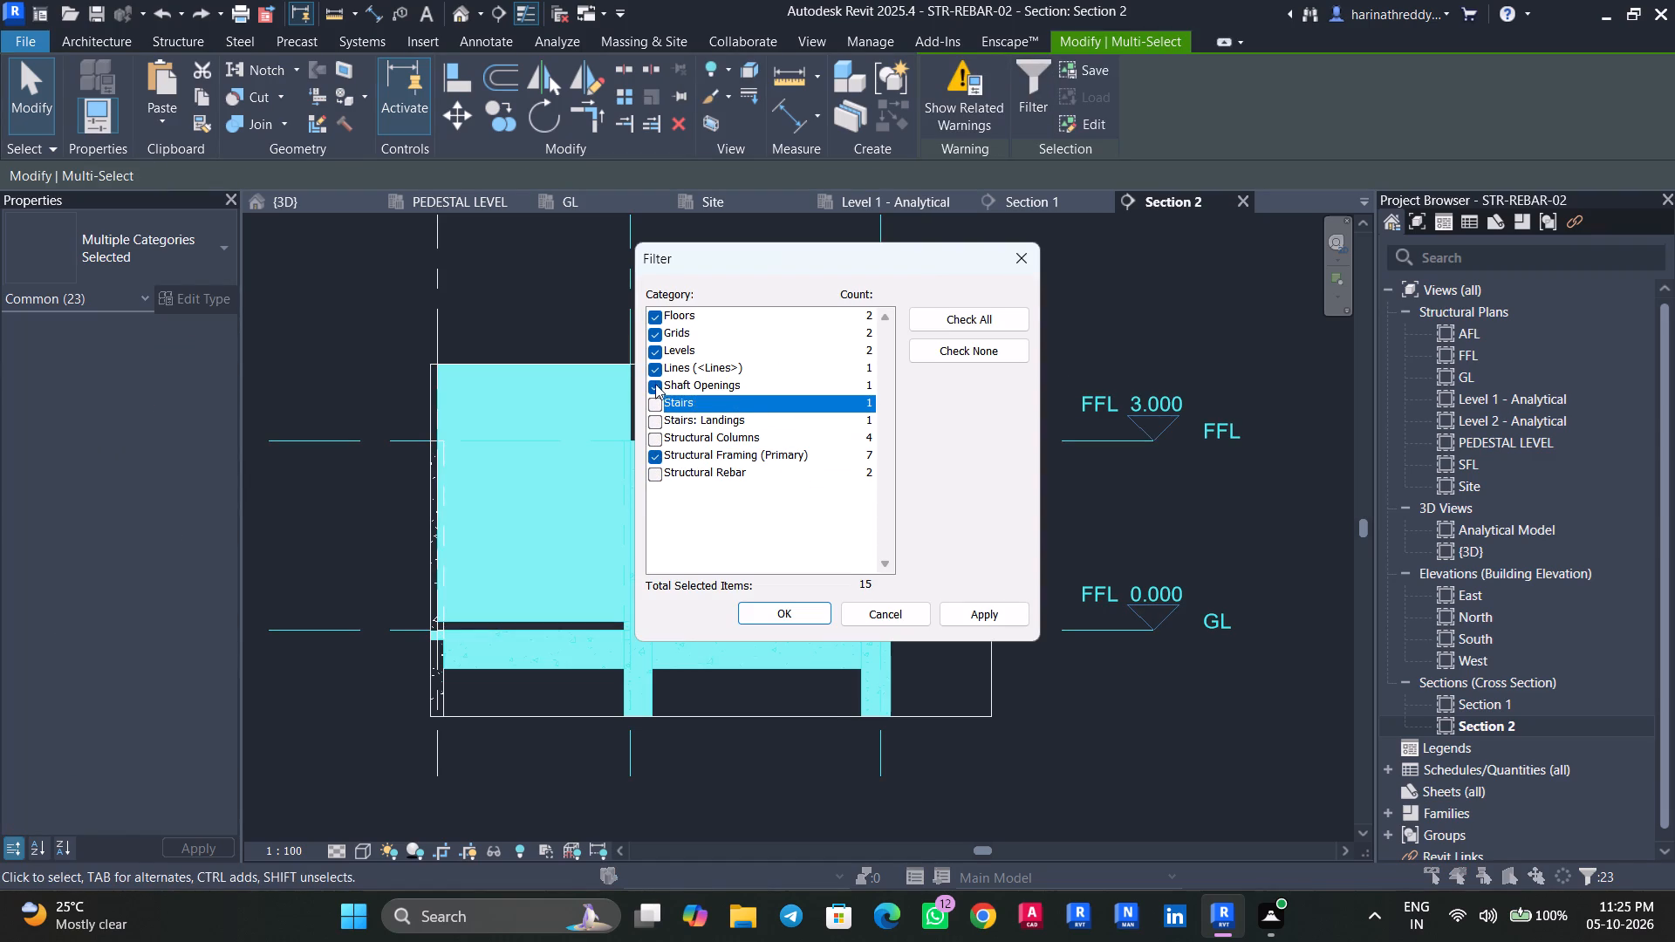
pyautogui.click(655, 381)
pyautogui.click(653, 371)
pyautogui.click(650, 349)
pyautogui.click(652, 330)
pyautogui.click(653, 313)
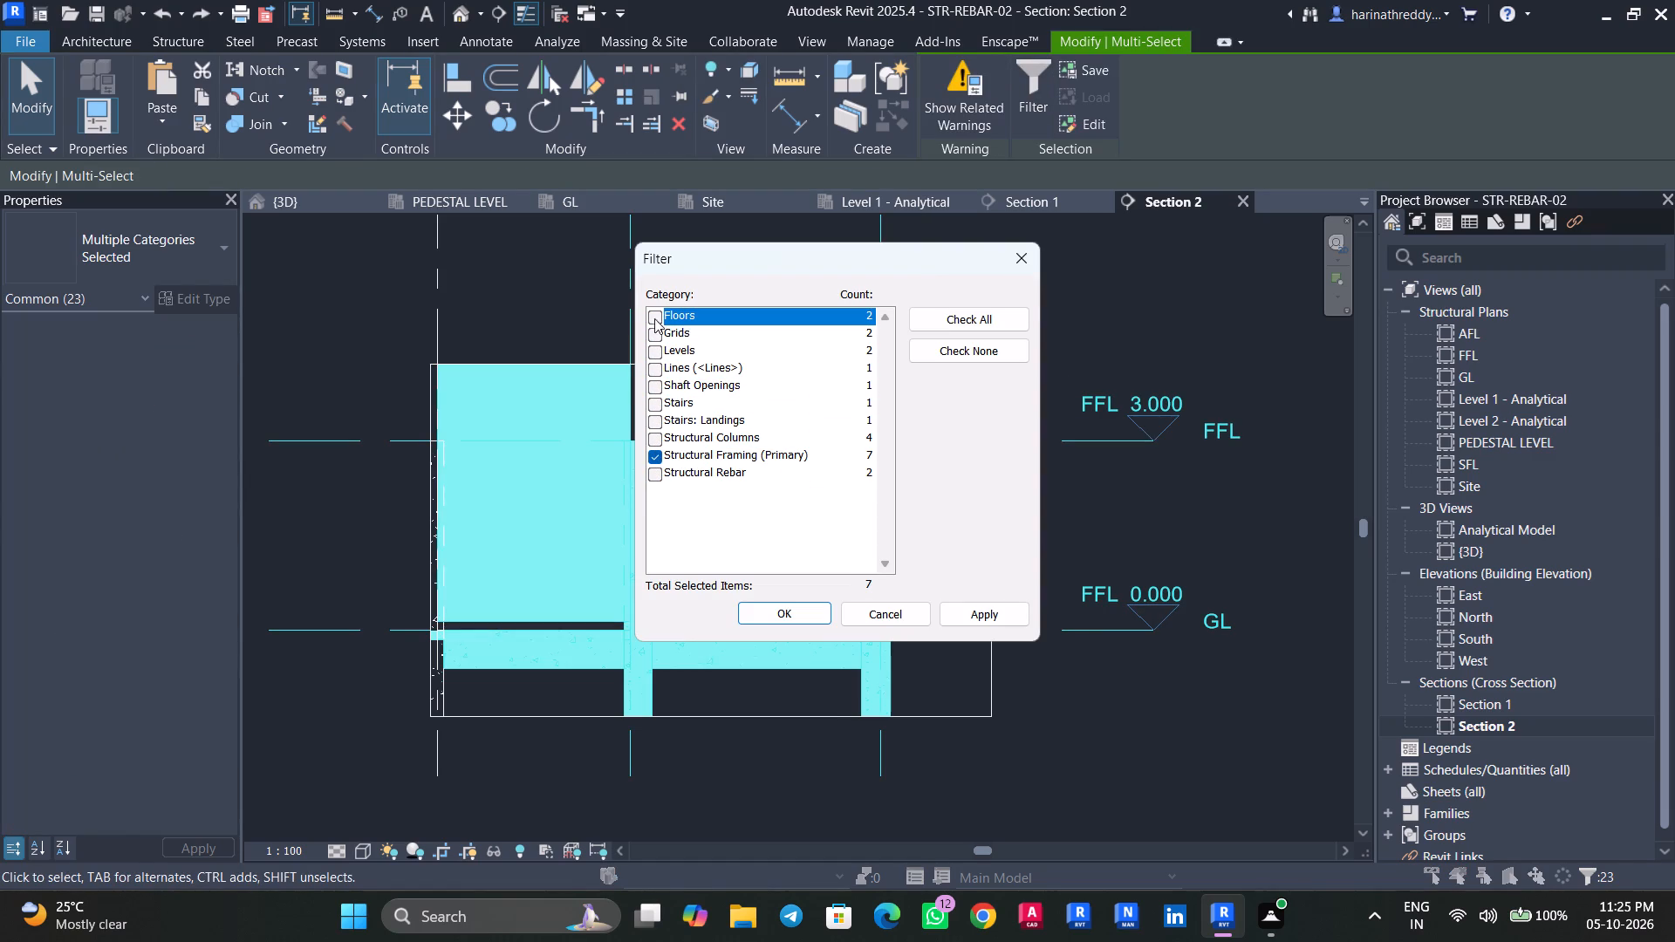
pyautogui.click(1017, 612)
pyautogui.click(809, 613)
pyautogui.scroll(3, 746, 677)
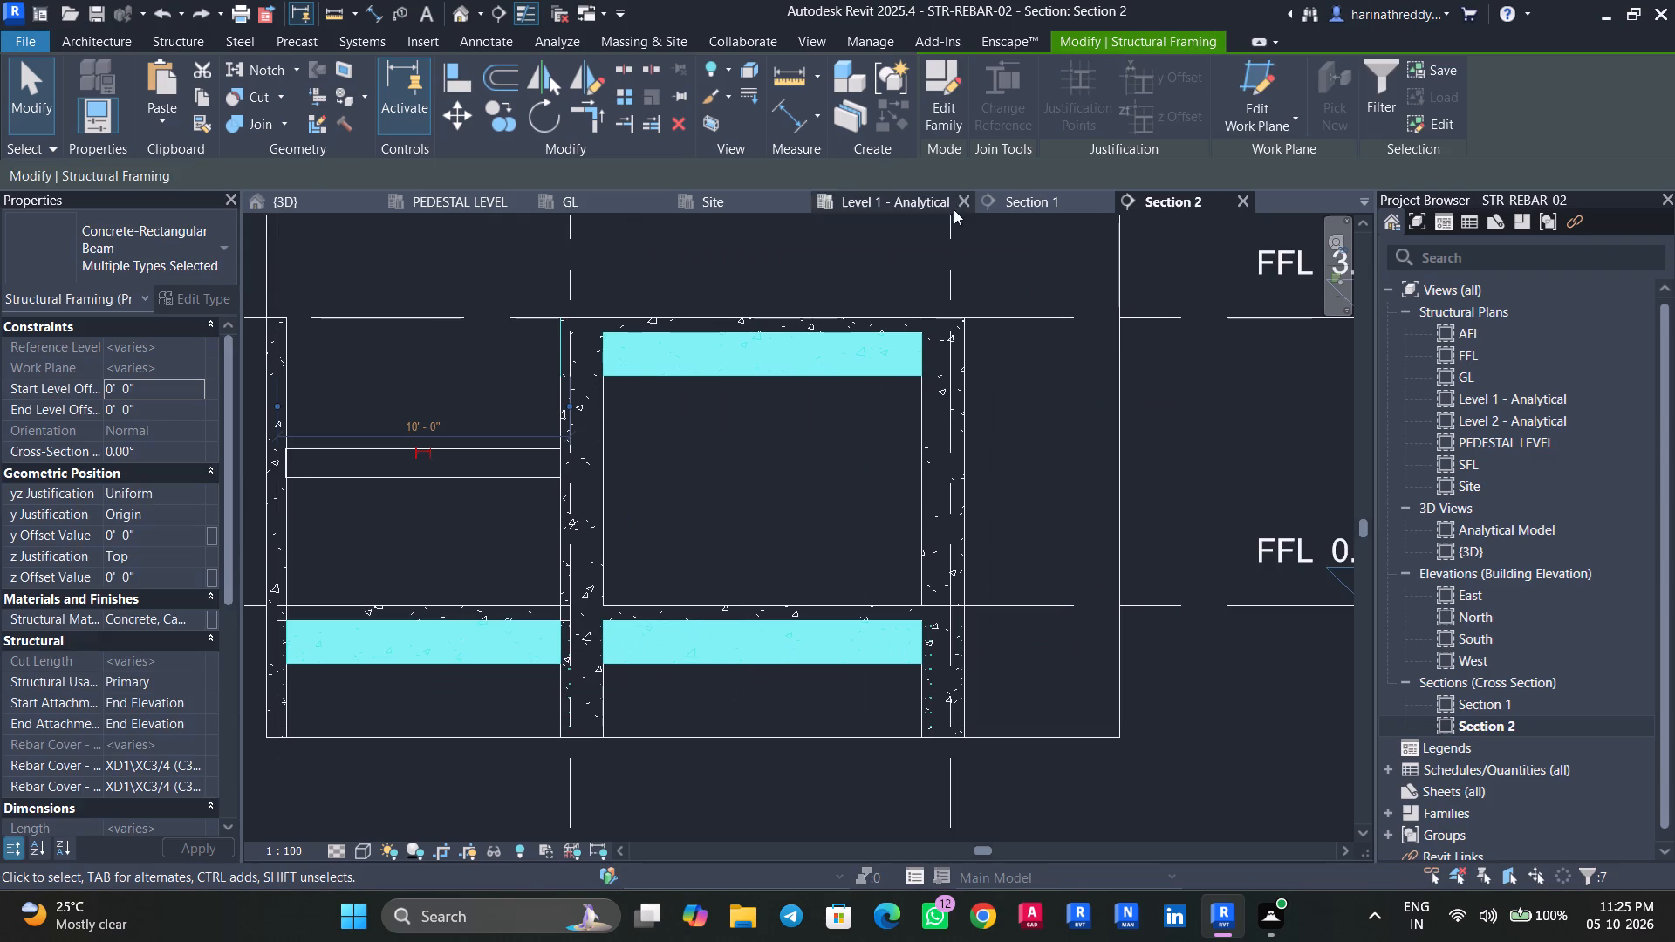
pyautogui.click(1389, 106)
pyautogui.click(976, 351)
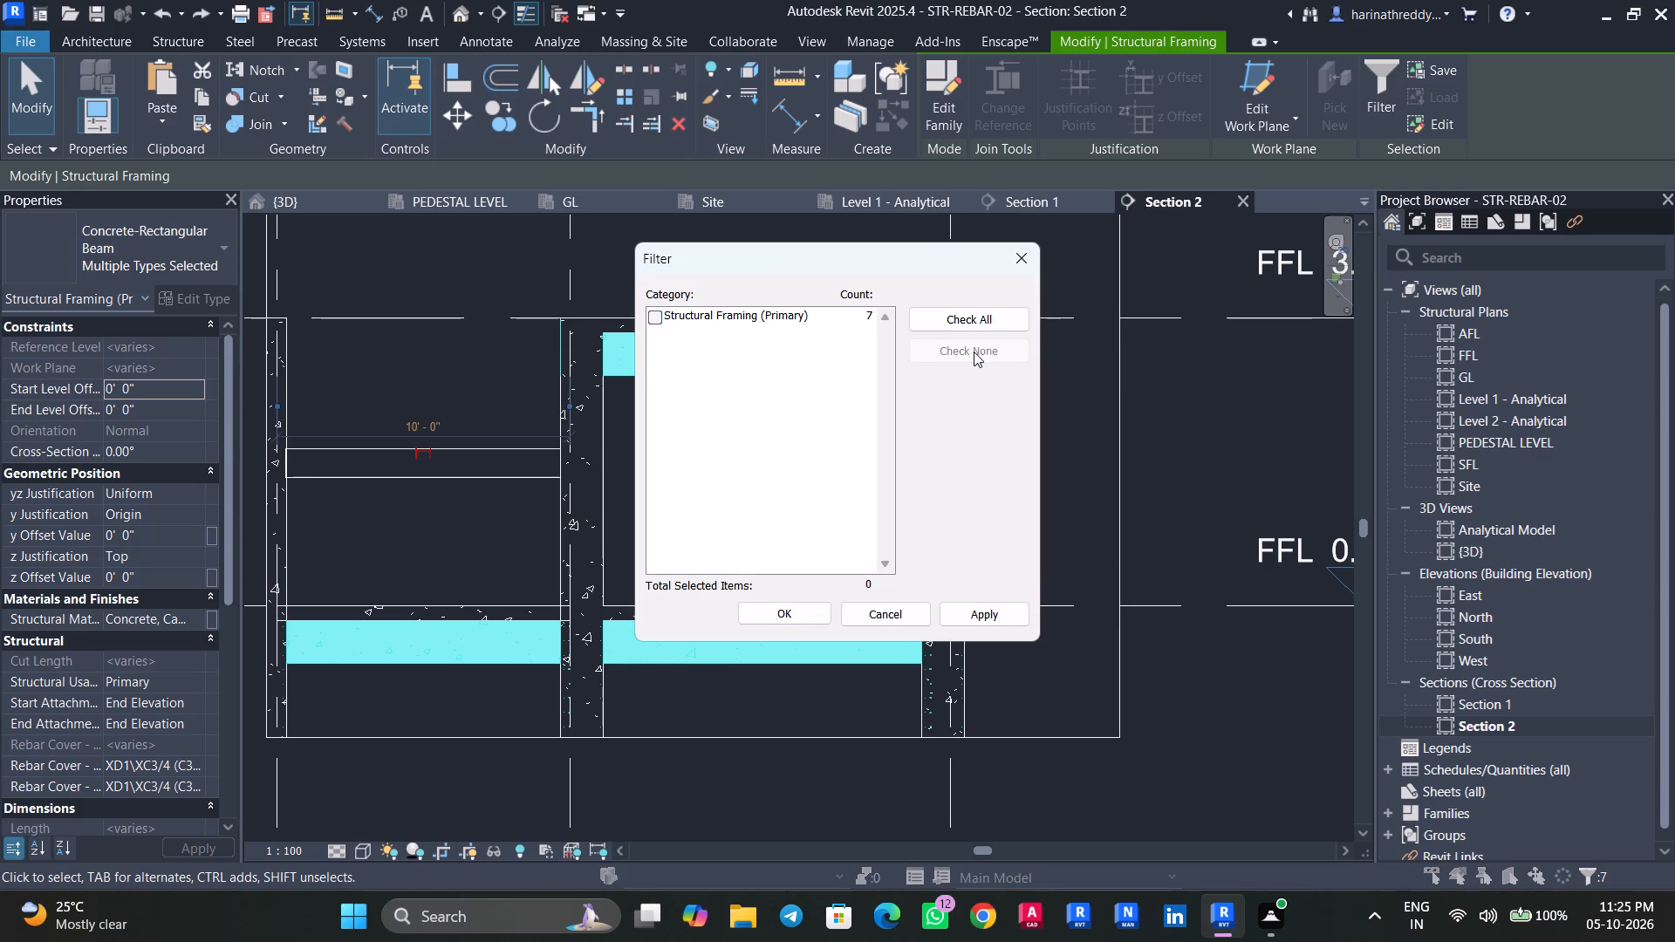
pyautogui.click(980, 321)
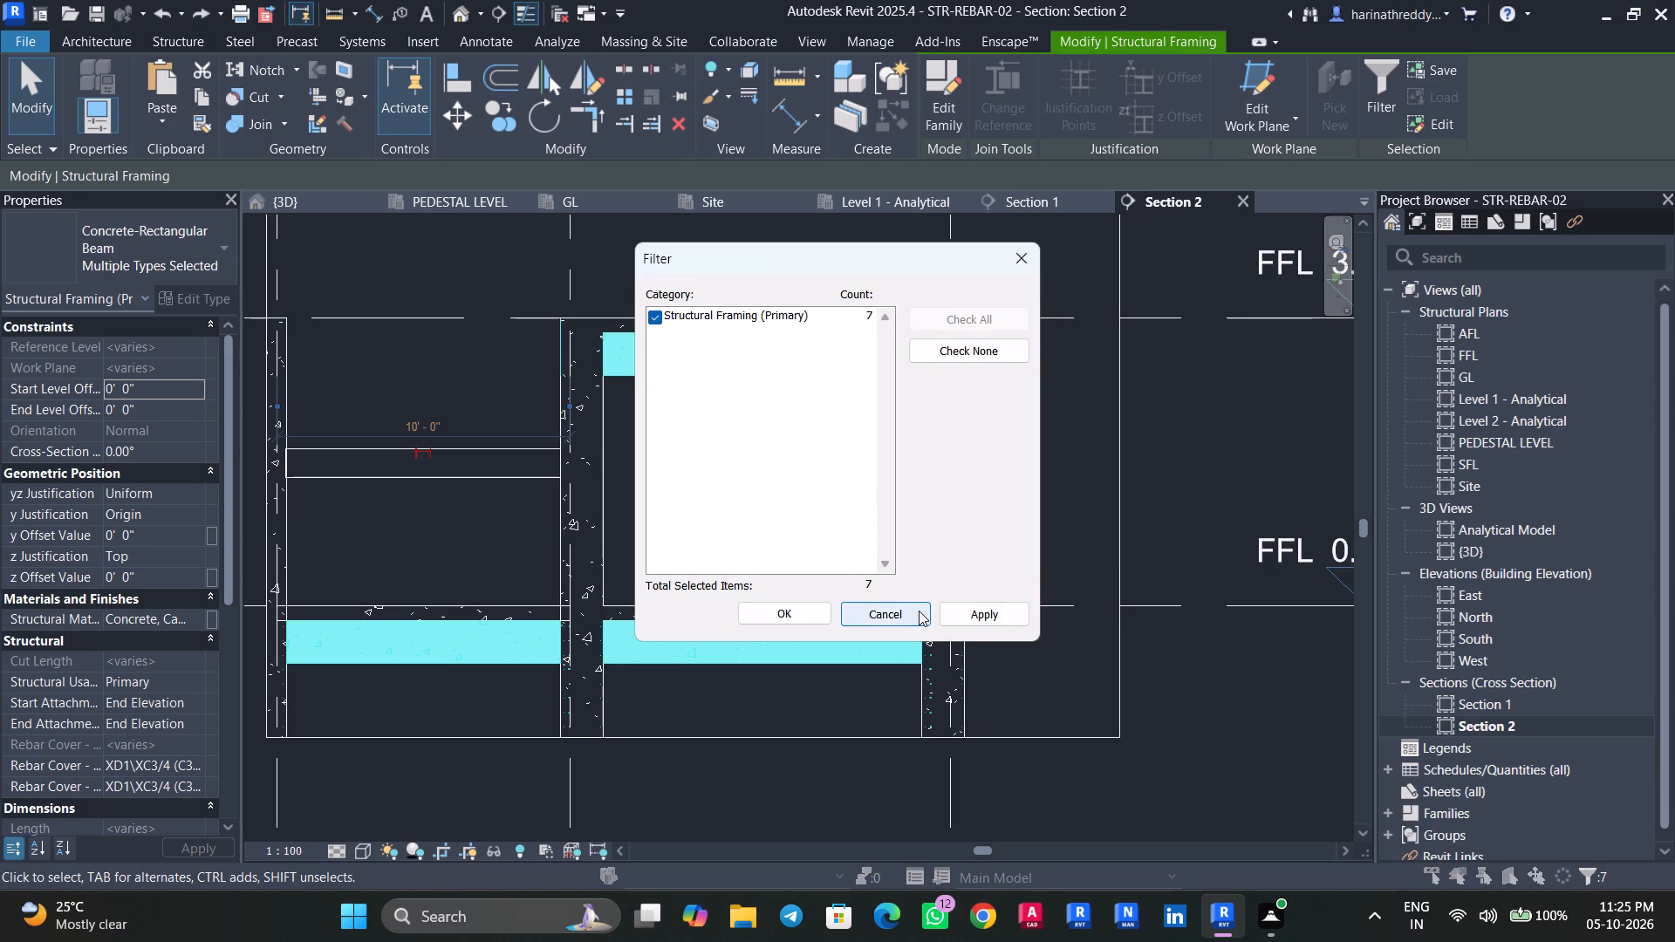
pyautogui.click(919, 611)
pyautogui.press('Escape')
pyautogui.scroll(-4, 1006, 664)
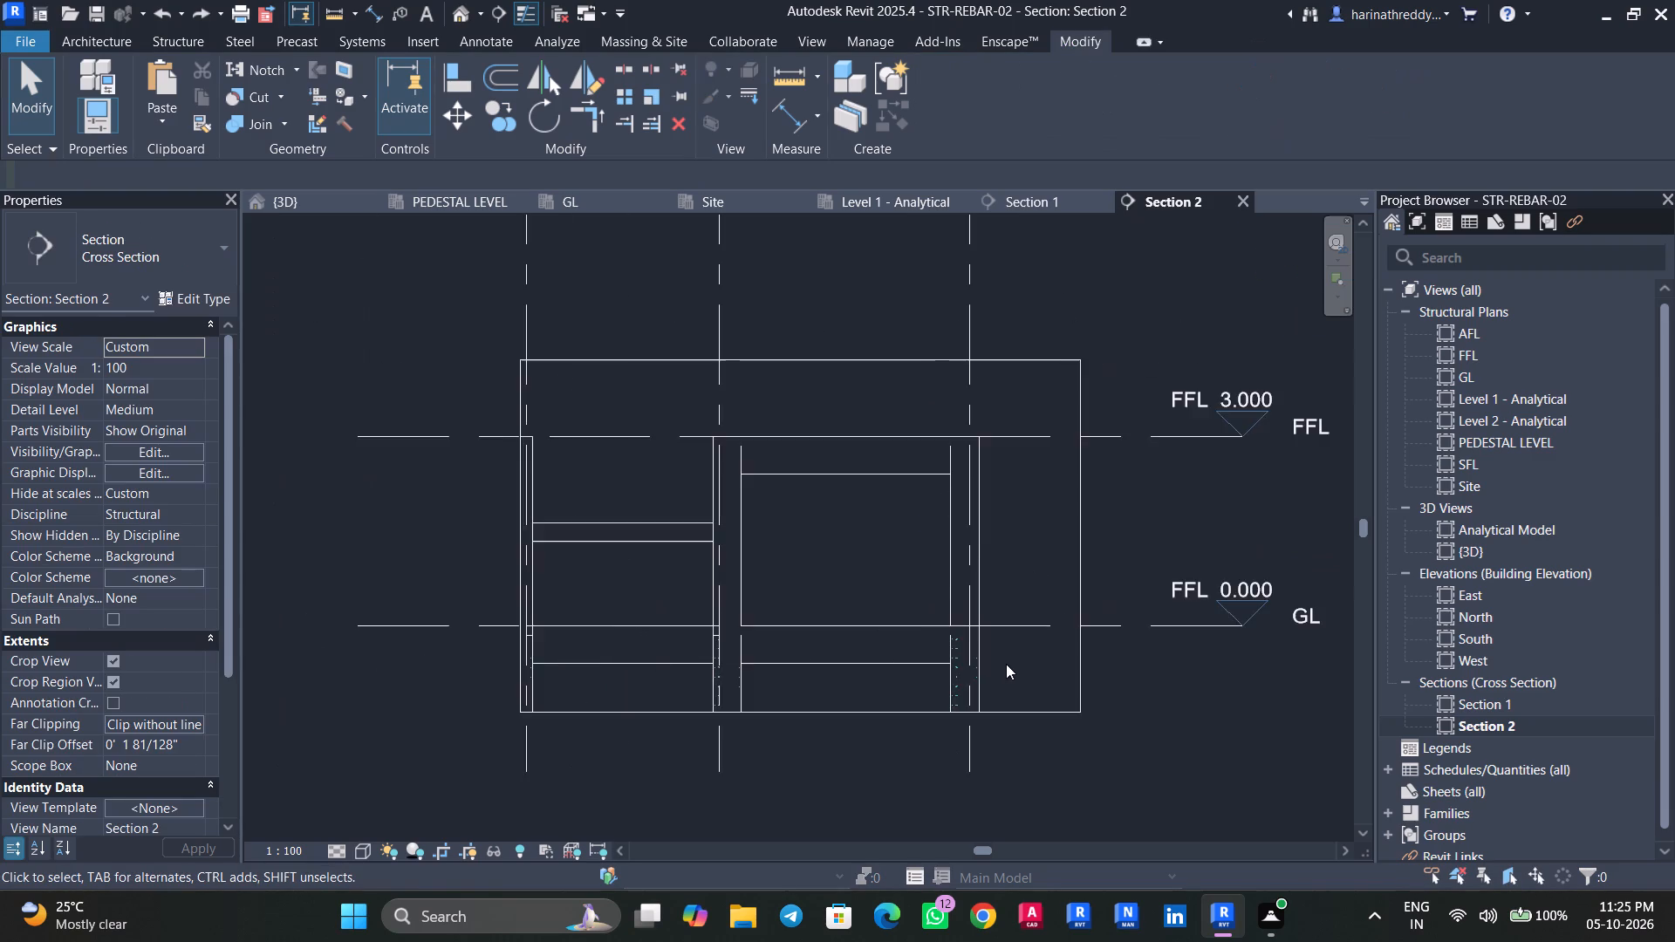
# Select the elements spanning grids 3 and 4, exclude Structural Framing (Primary) from the selection, and temporarily hide the rest.
pyautogui.moveTo(1025, 671); pyautogui.dragTo(694, 522)
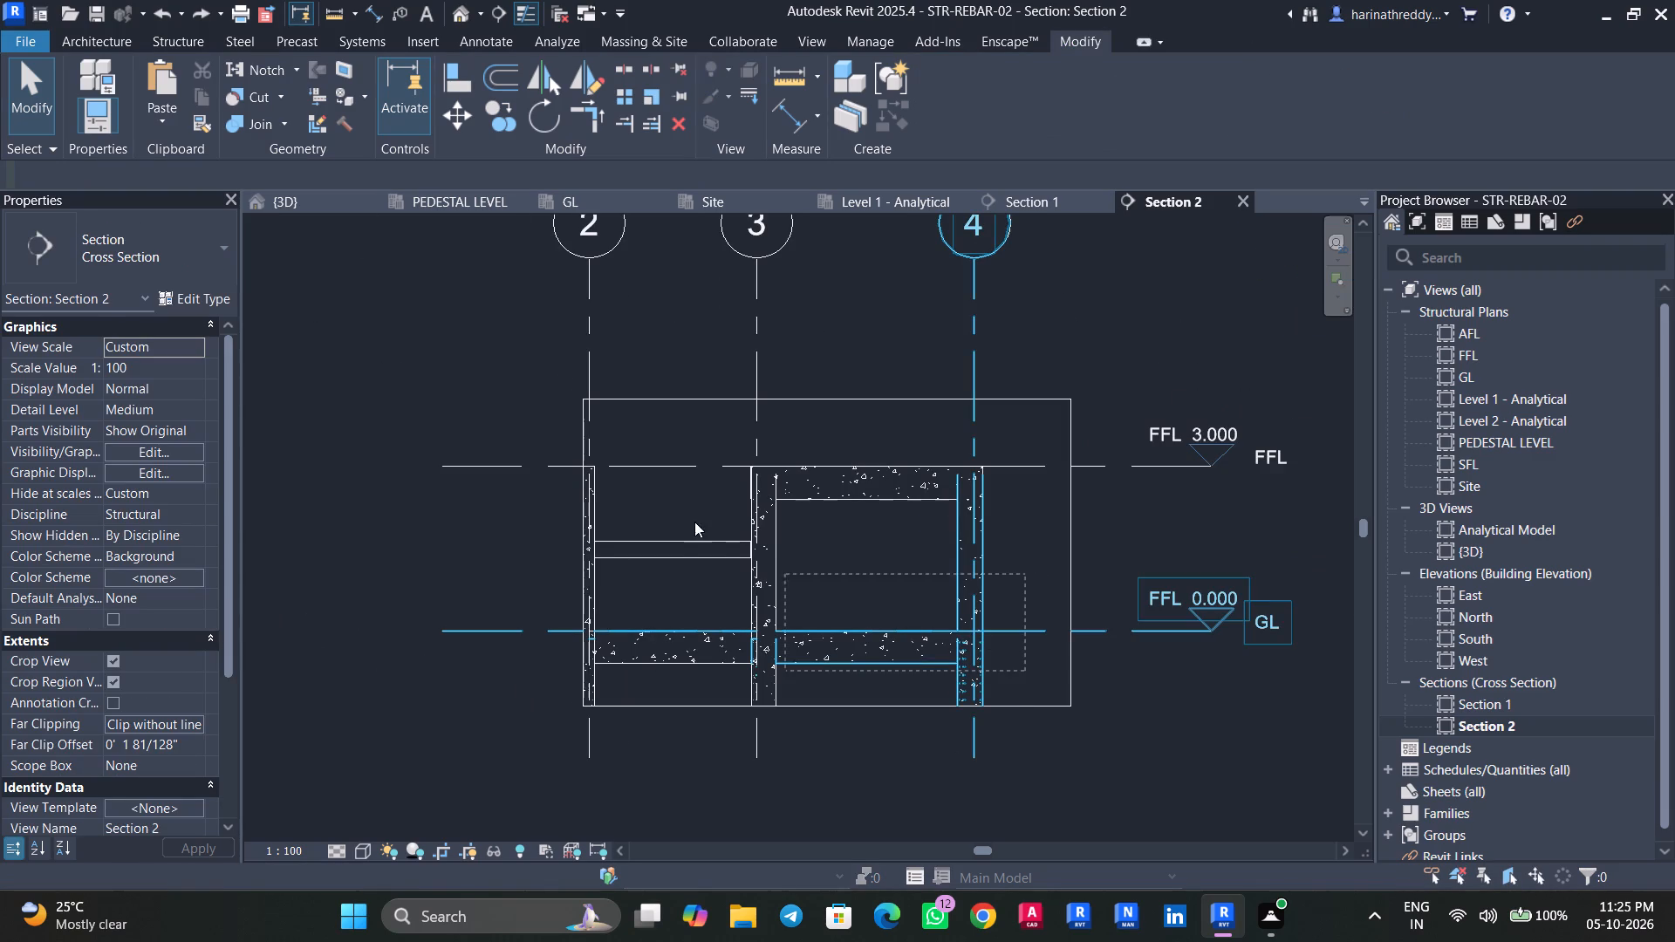
pyautogui.moveTo(694, 522); pyautogui.dragTo(635, 449)
pyautogui.click(1040, 121)
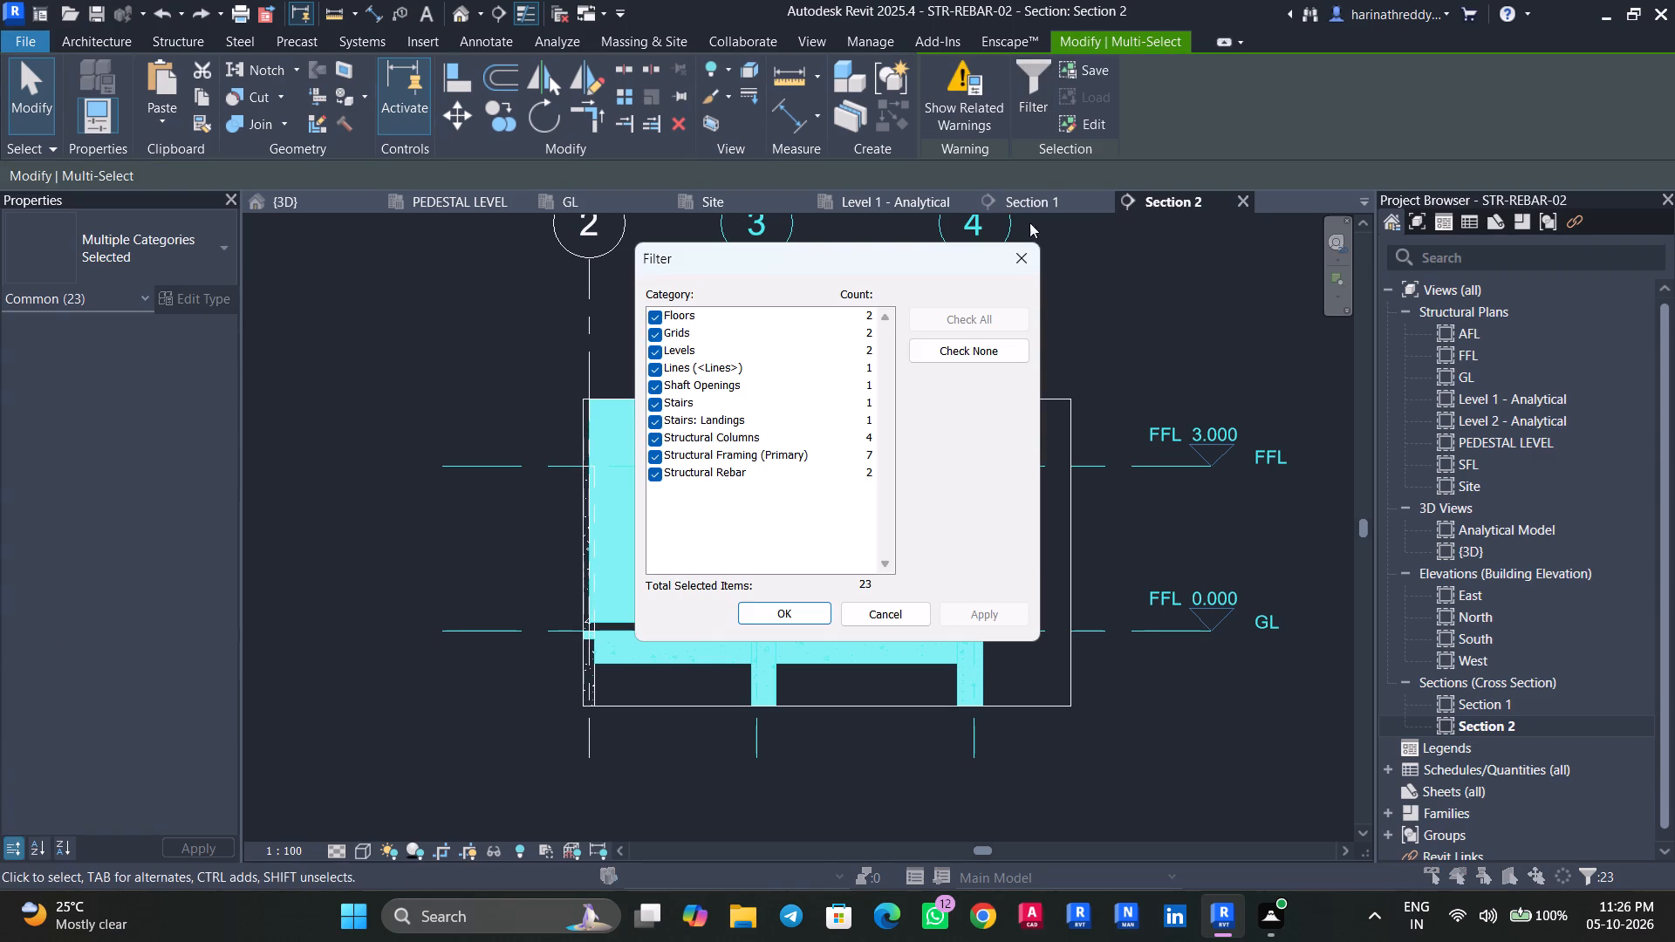
pyautogui.click(659, 455)
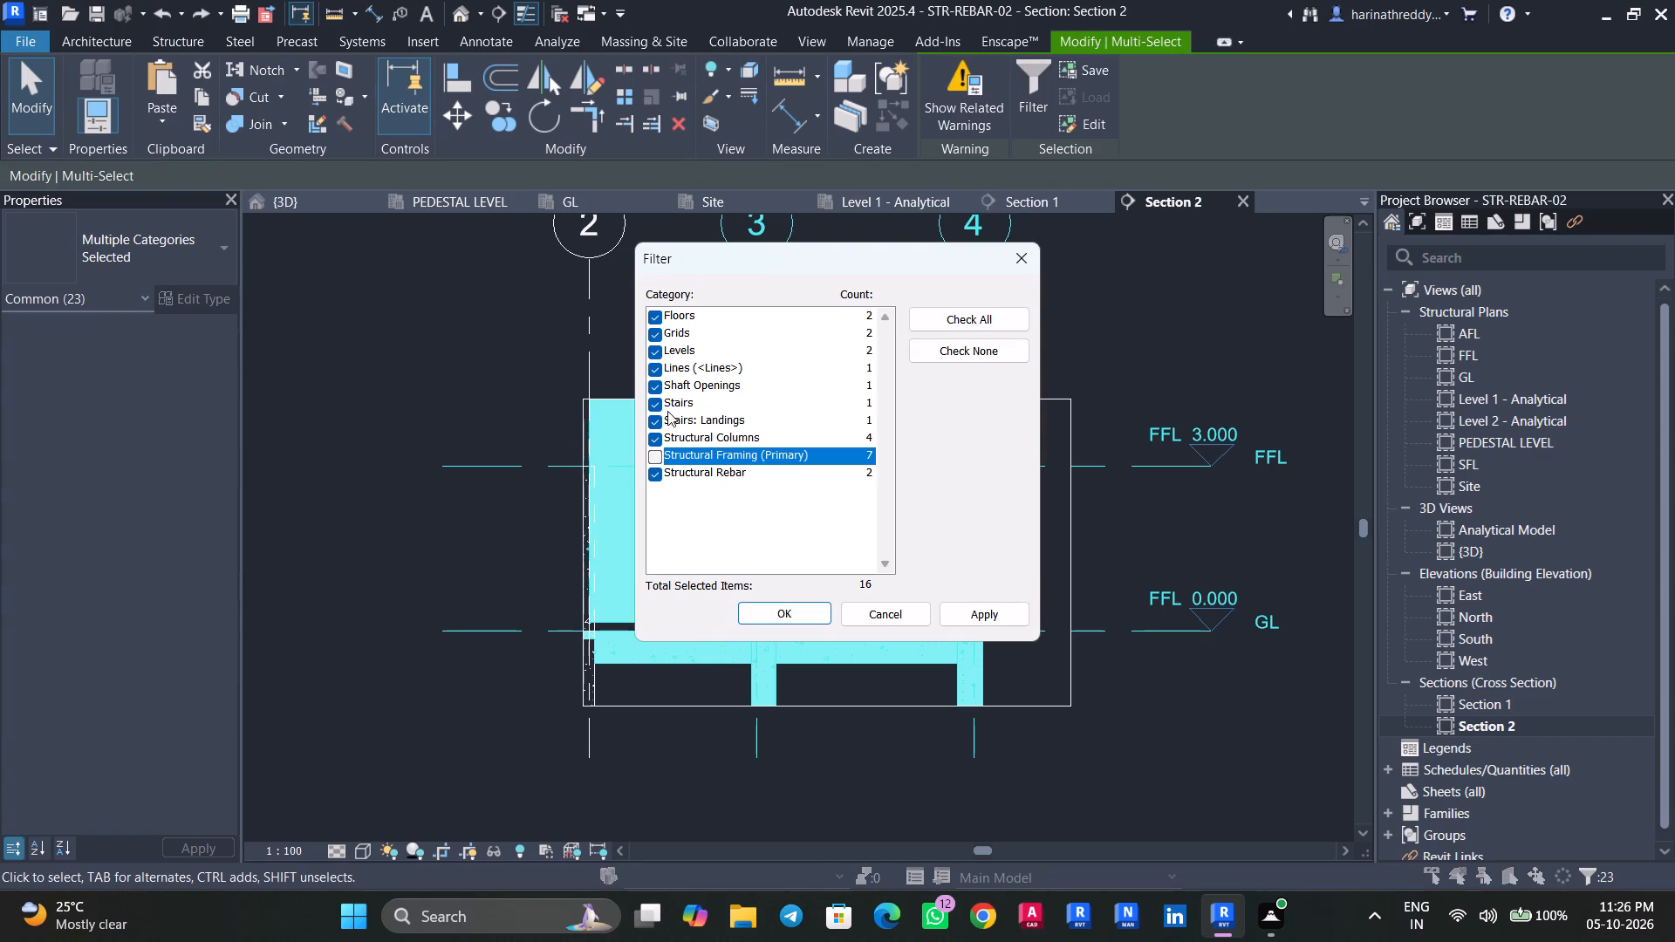
pyautogui.click(986, 618)
pyautogui.click(766, 618)
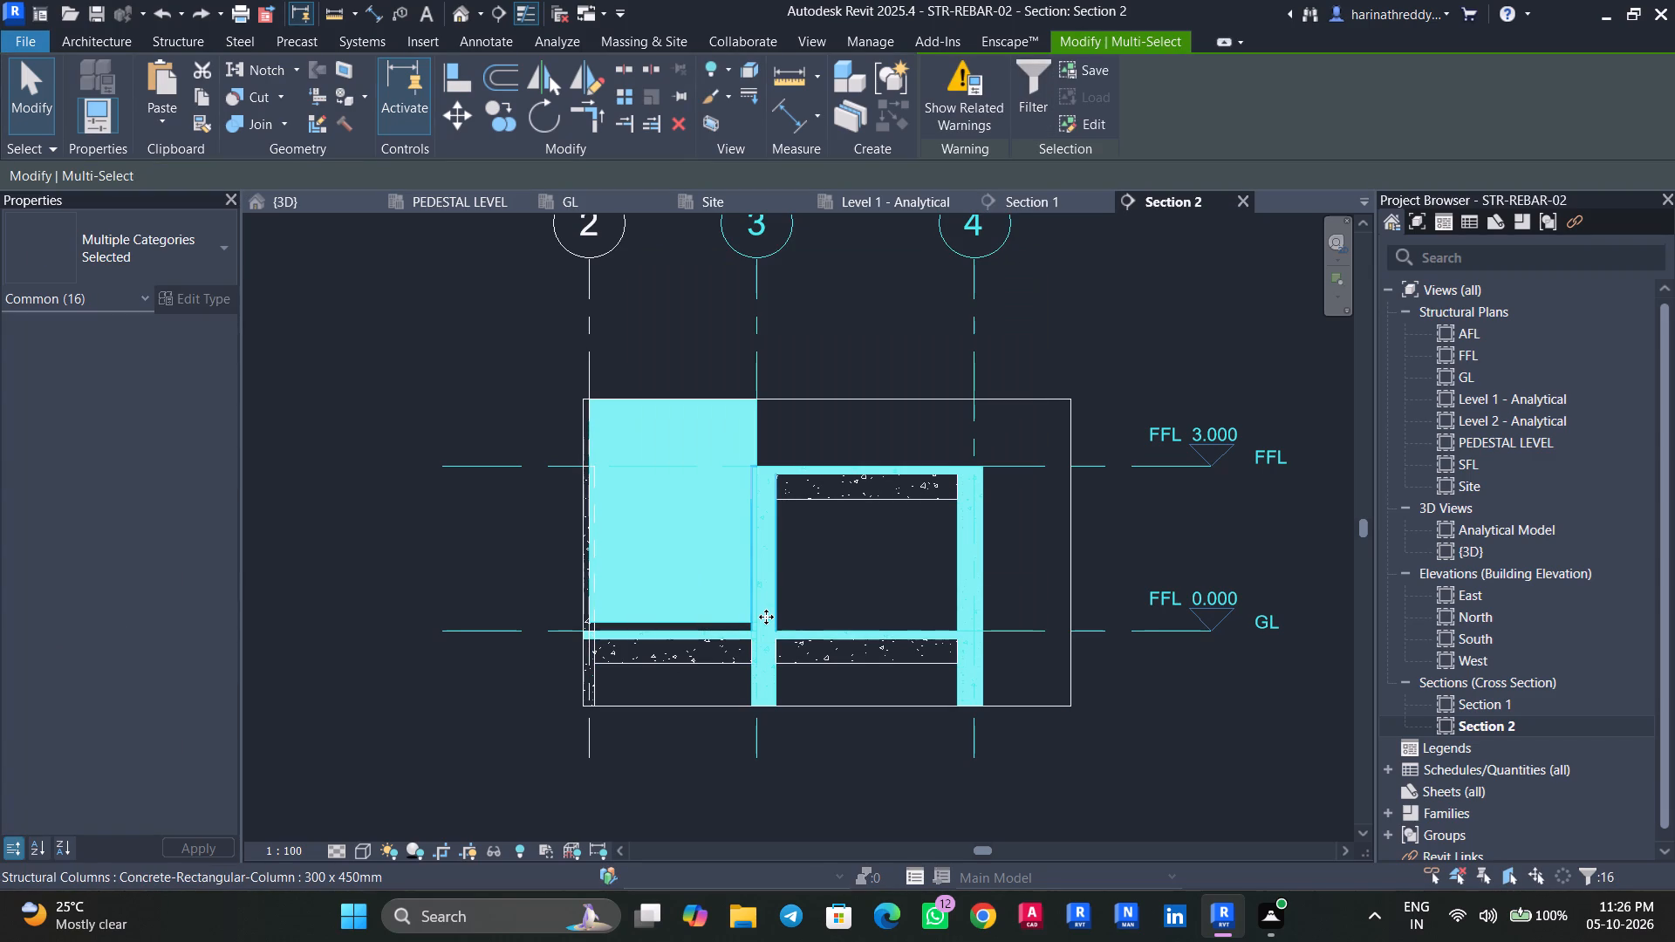
pyautogui.write('HH')
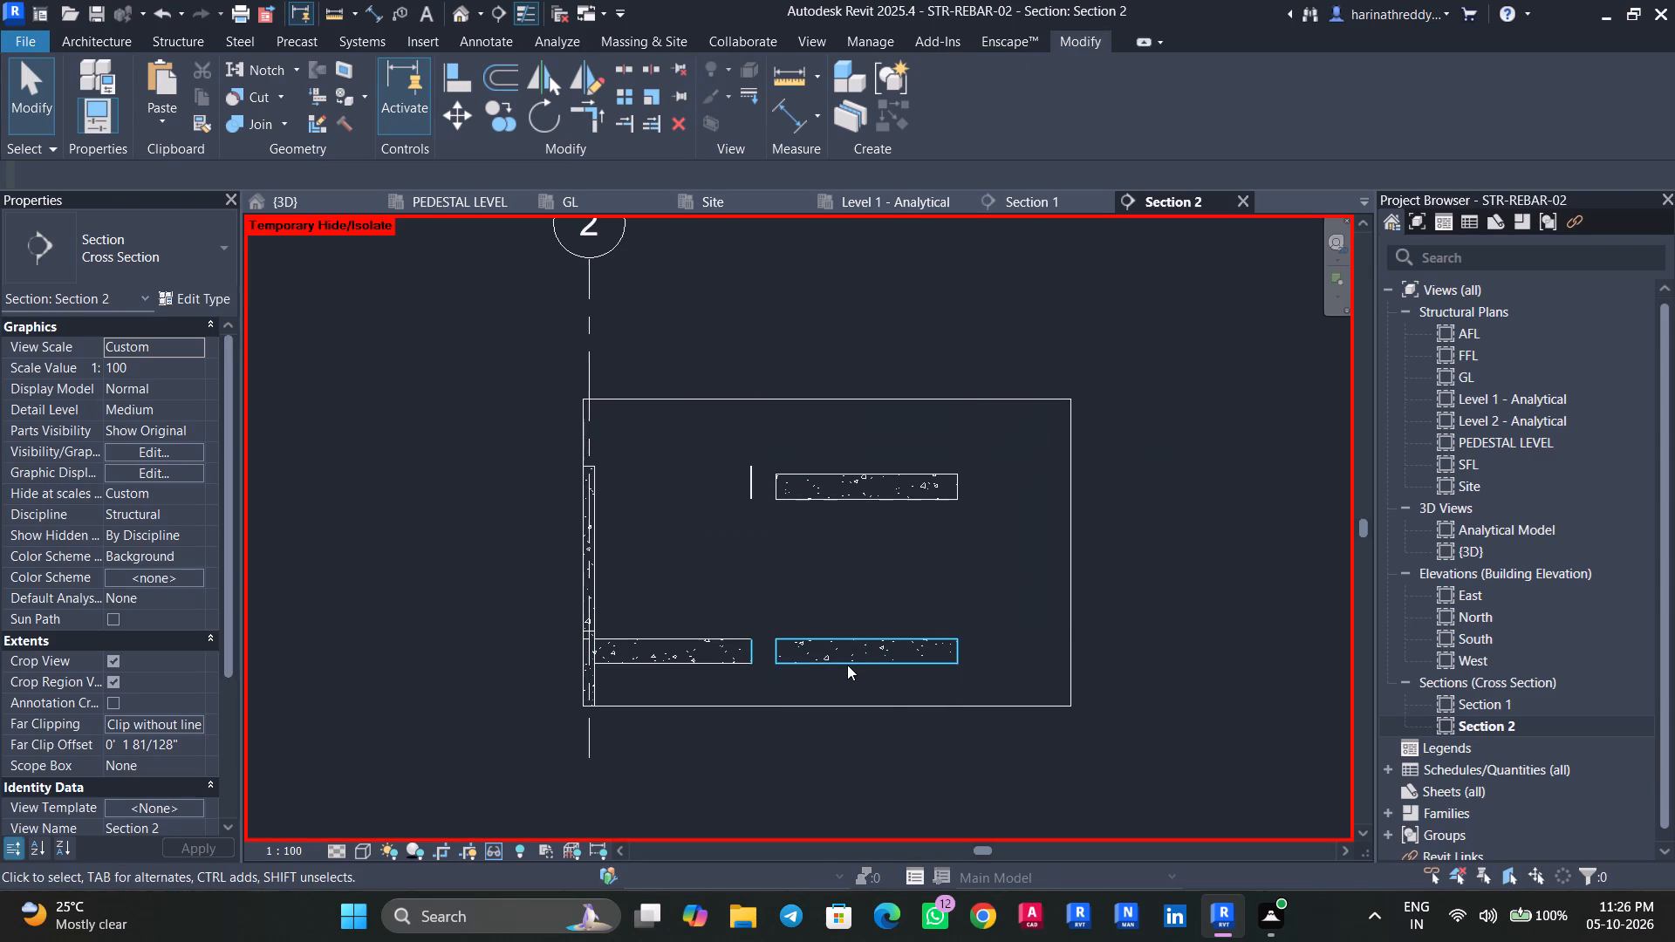
# Inspect the beams left in the section, including the upper beam and the short vertical line beside grid 3.
pyautogui.scroll(3, 848, 665)
pyautogui.click(852, 661)
pyautogui.press('Escape')
pyautogui.click(701, 394)
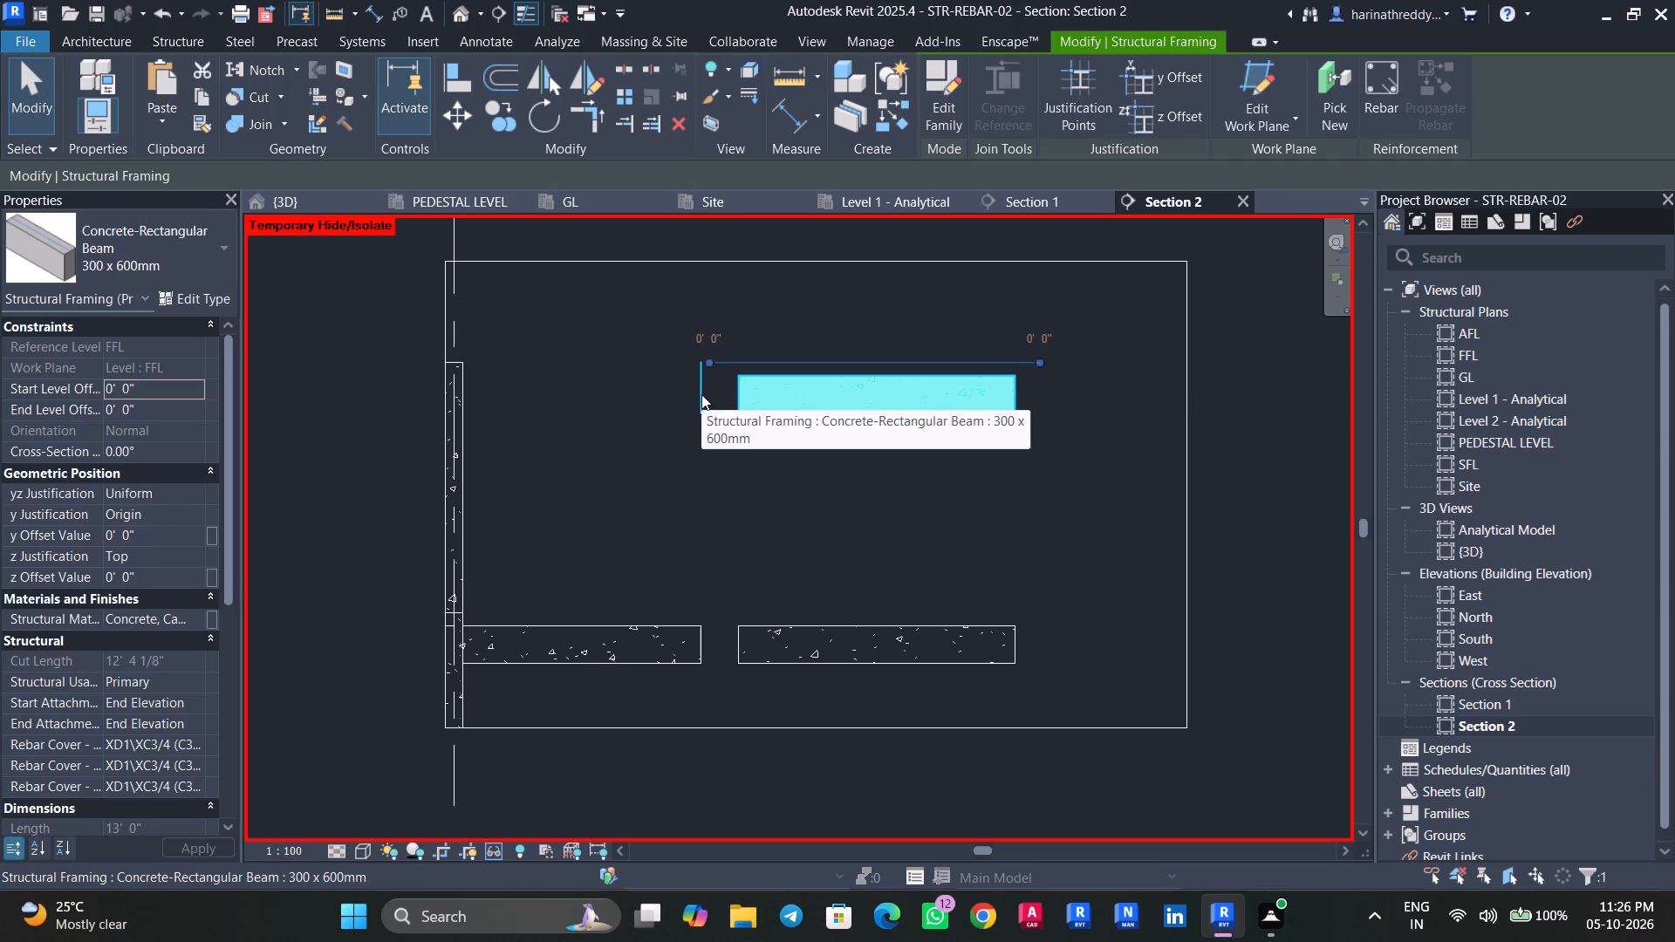
pyautogui.press('Escape')
pyautogui.click(701, 394)
pyautogui.press('Escape')
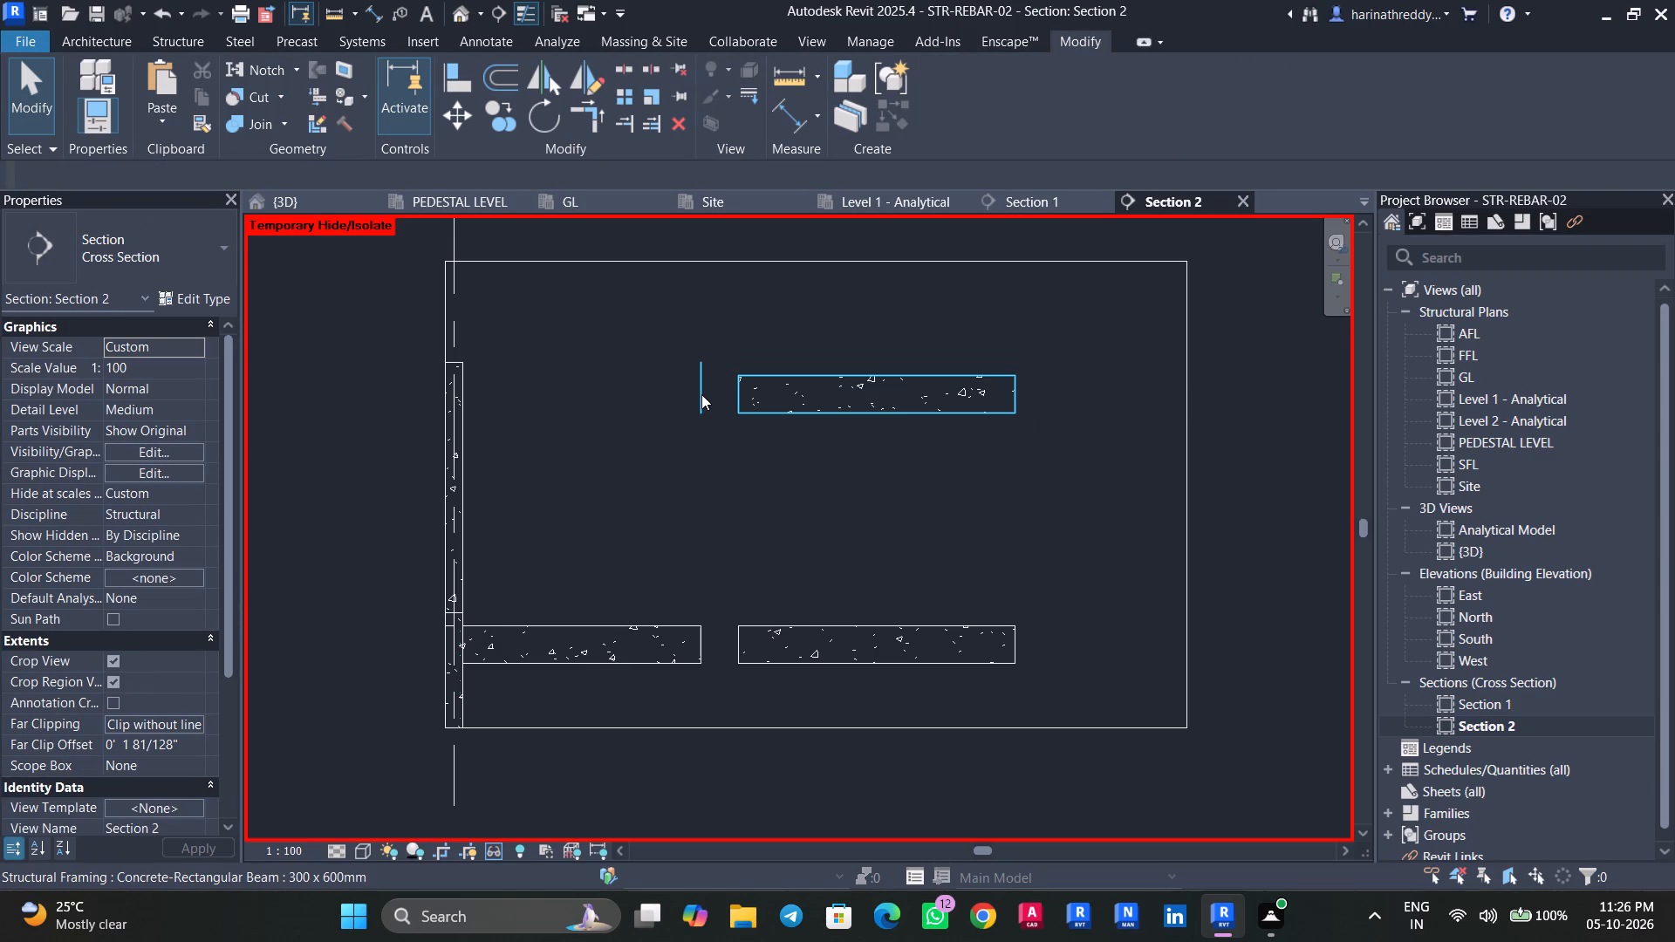
pyautogui.press('Tab')
pyautogui.press('Tab')
pyautogui.press('Tab')
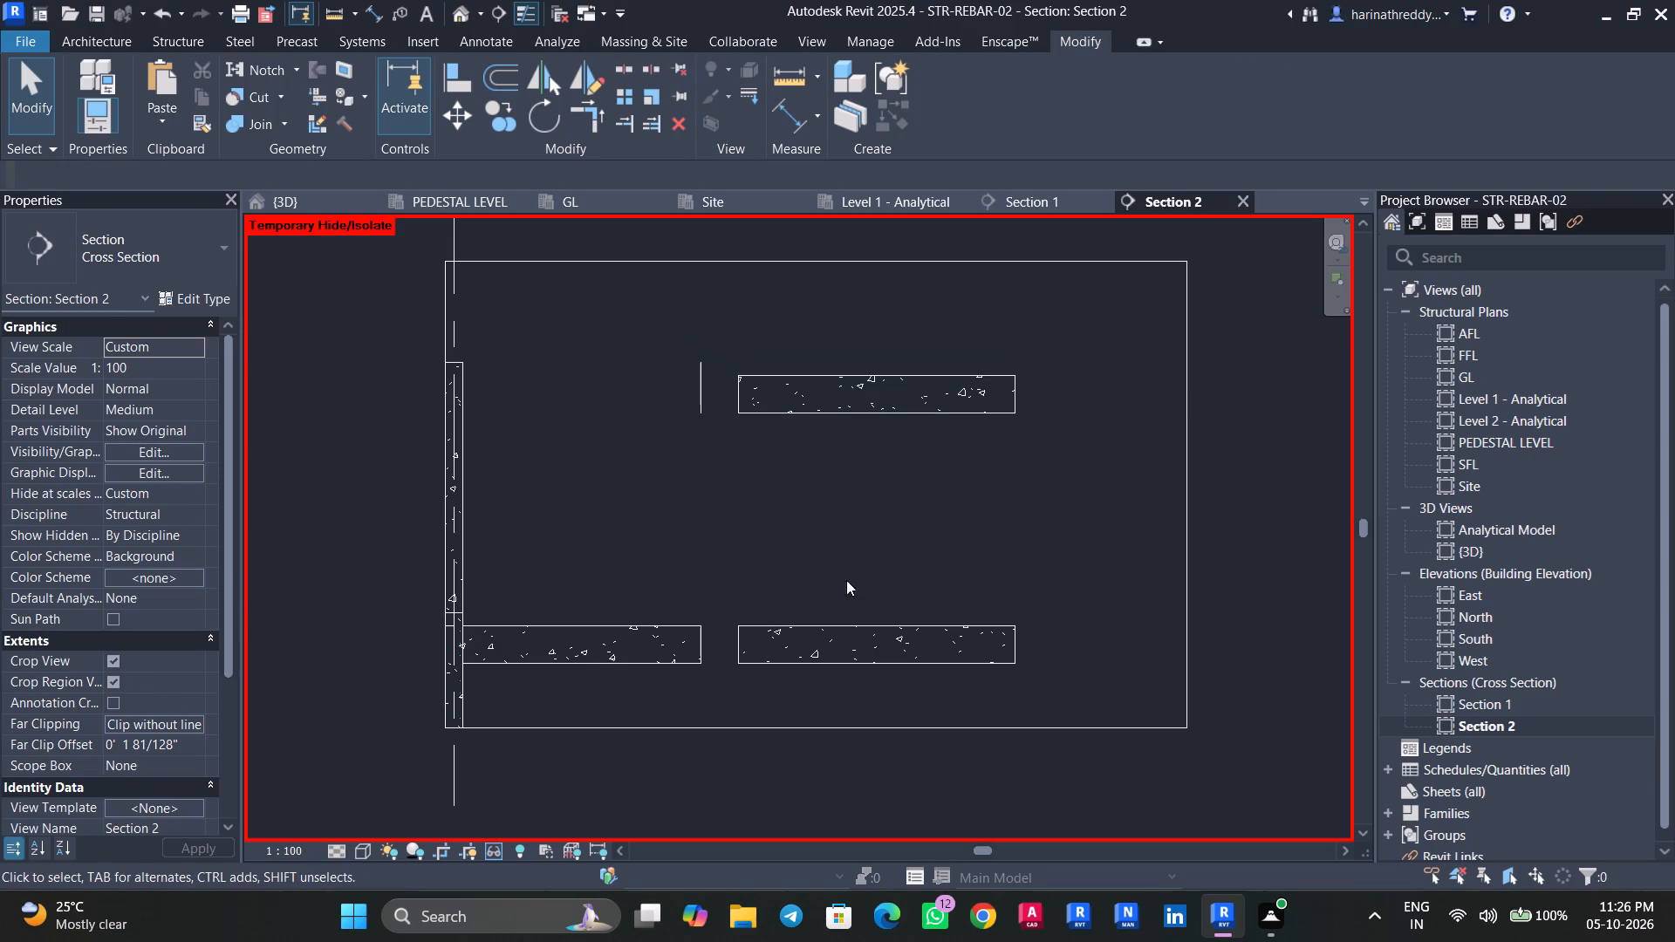
# Add a new rebar cover setting named BEAM with a 30 mm cover.
pyautogui.click(855, 620)
pyautogui.scroll(1, 864, 668)
pyautogui.scroll(-1, 864, 668)
pyautogui.scroll(2, 864, 668)
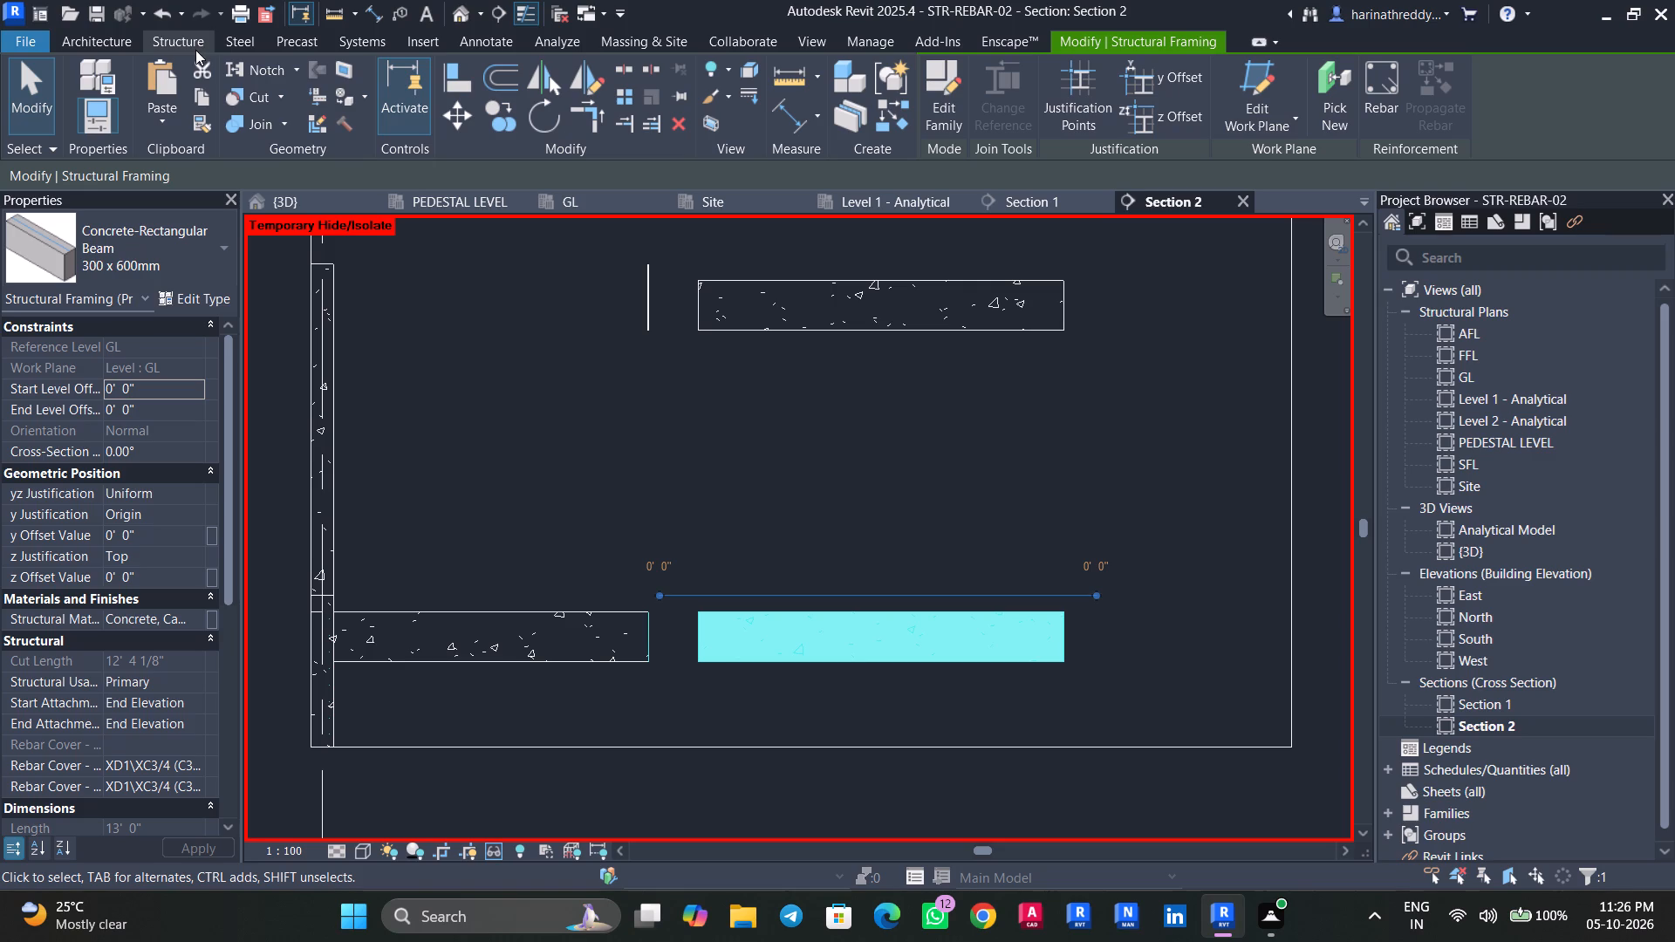
pyautogui.click(75, 47)
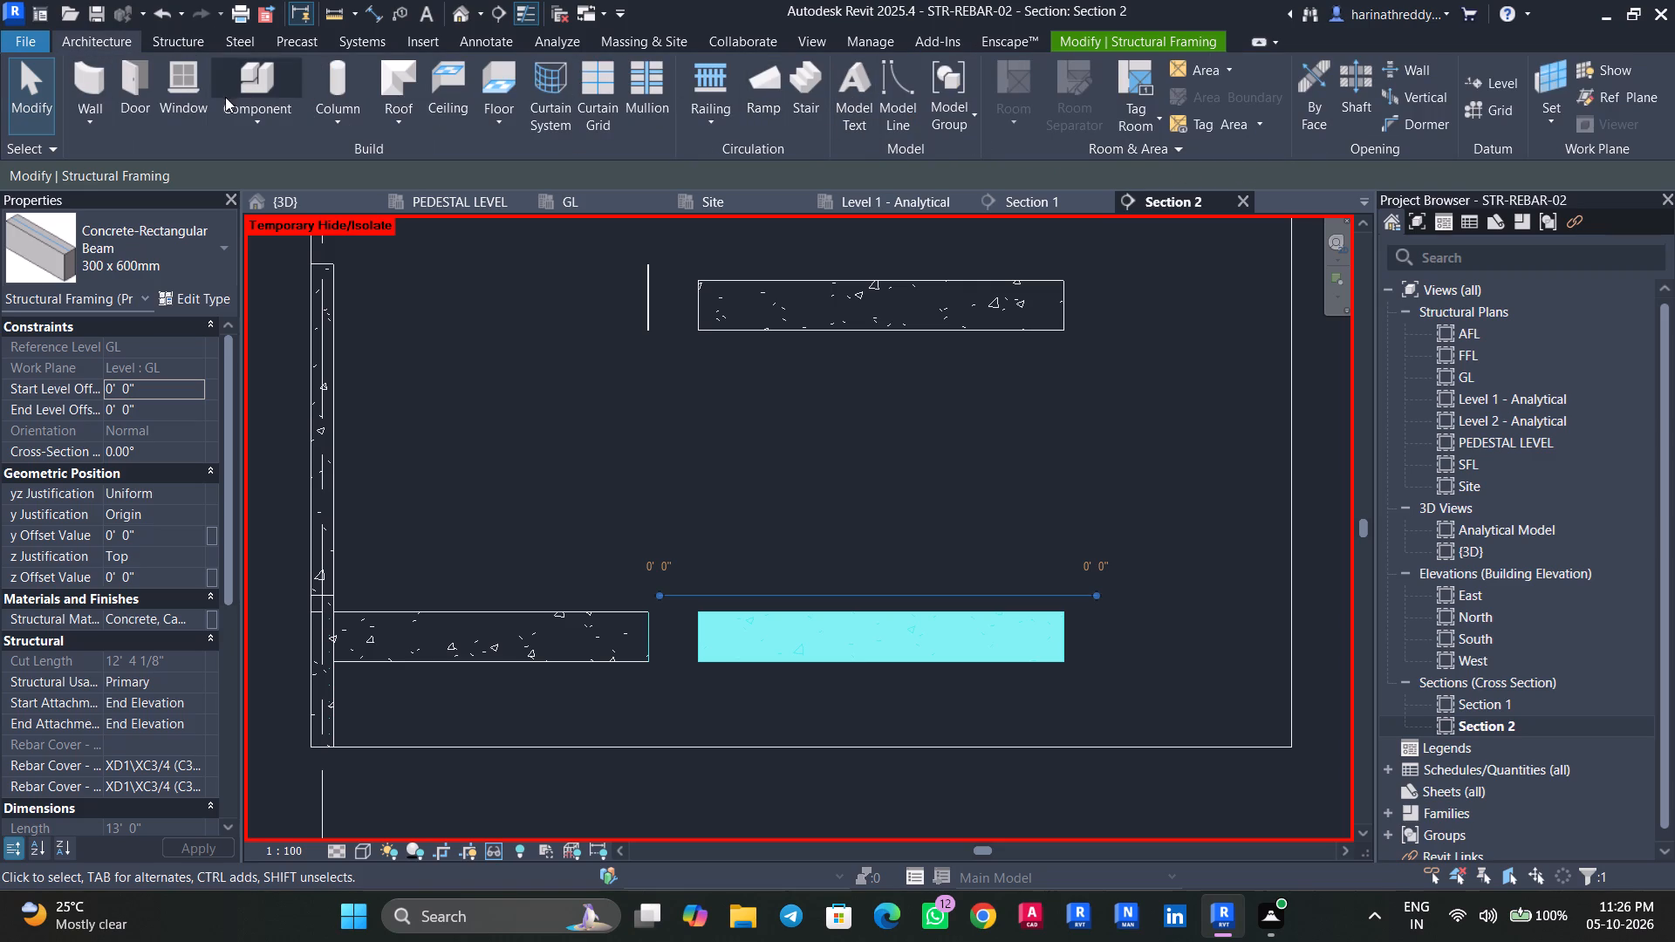
pyautogui.click(159, 44)
pyautogui.click(946, 106)
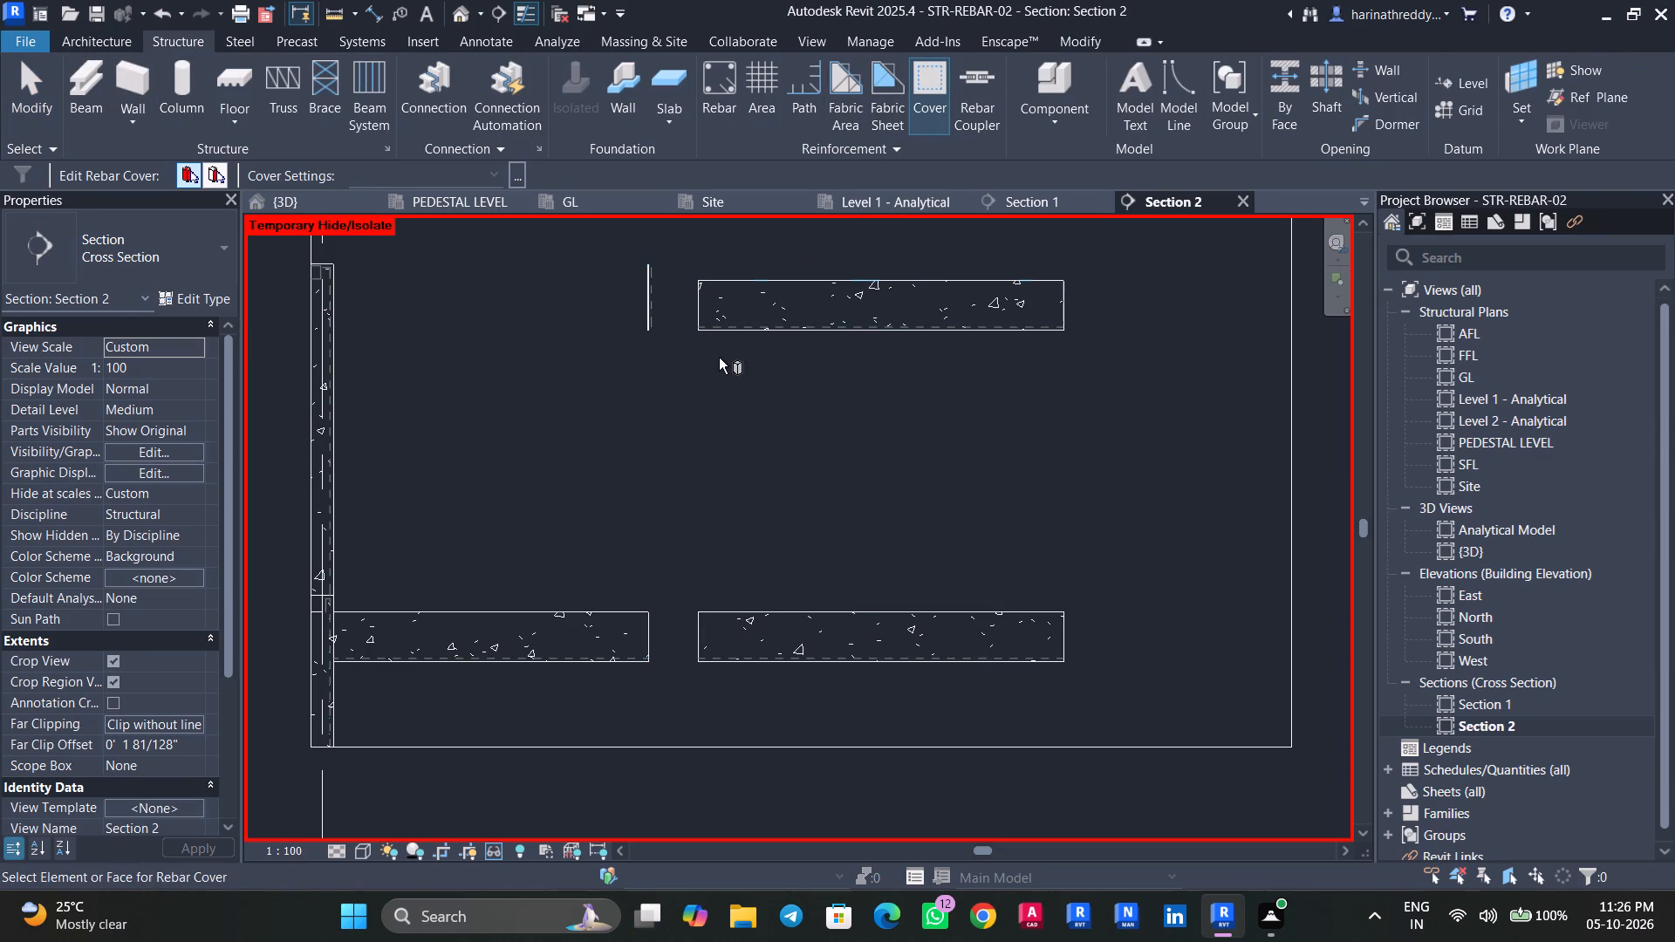
pyautogui.press('Escape')
pyautogui.press('Escape')
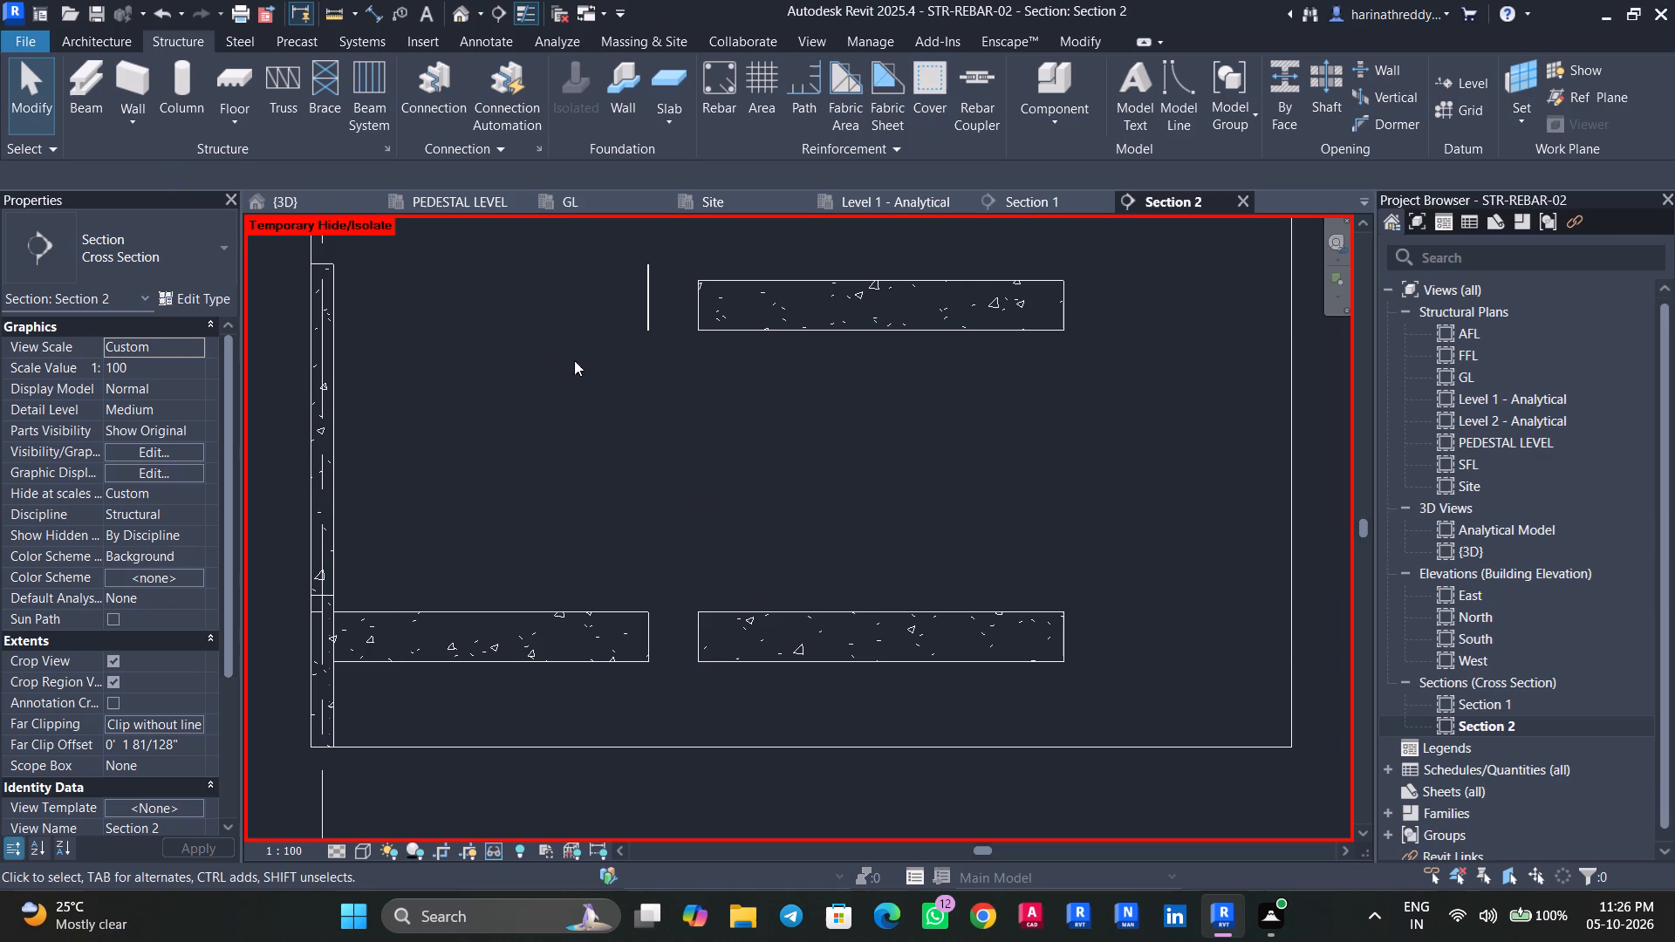
pyautogui.click(941, 99)
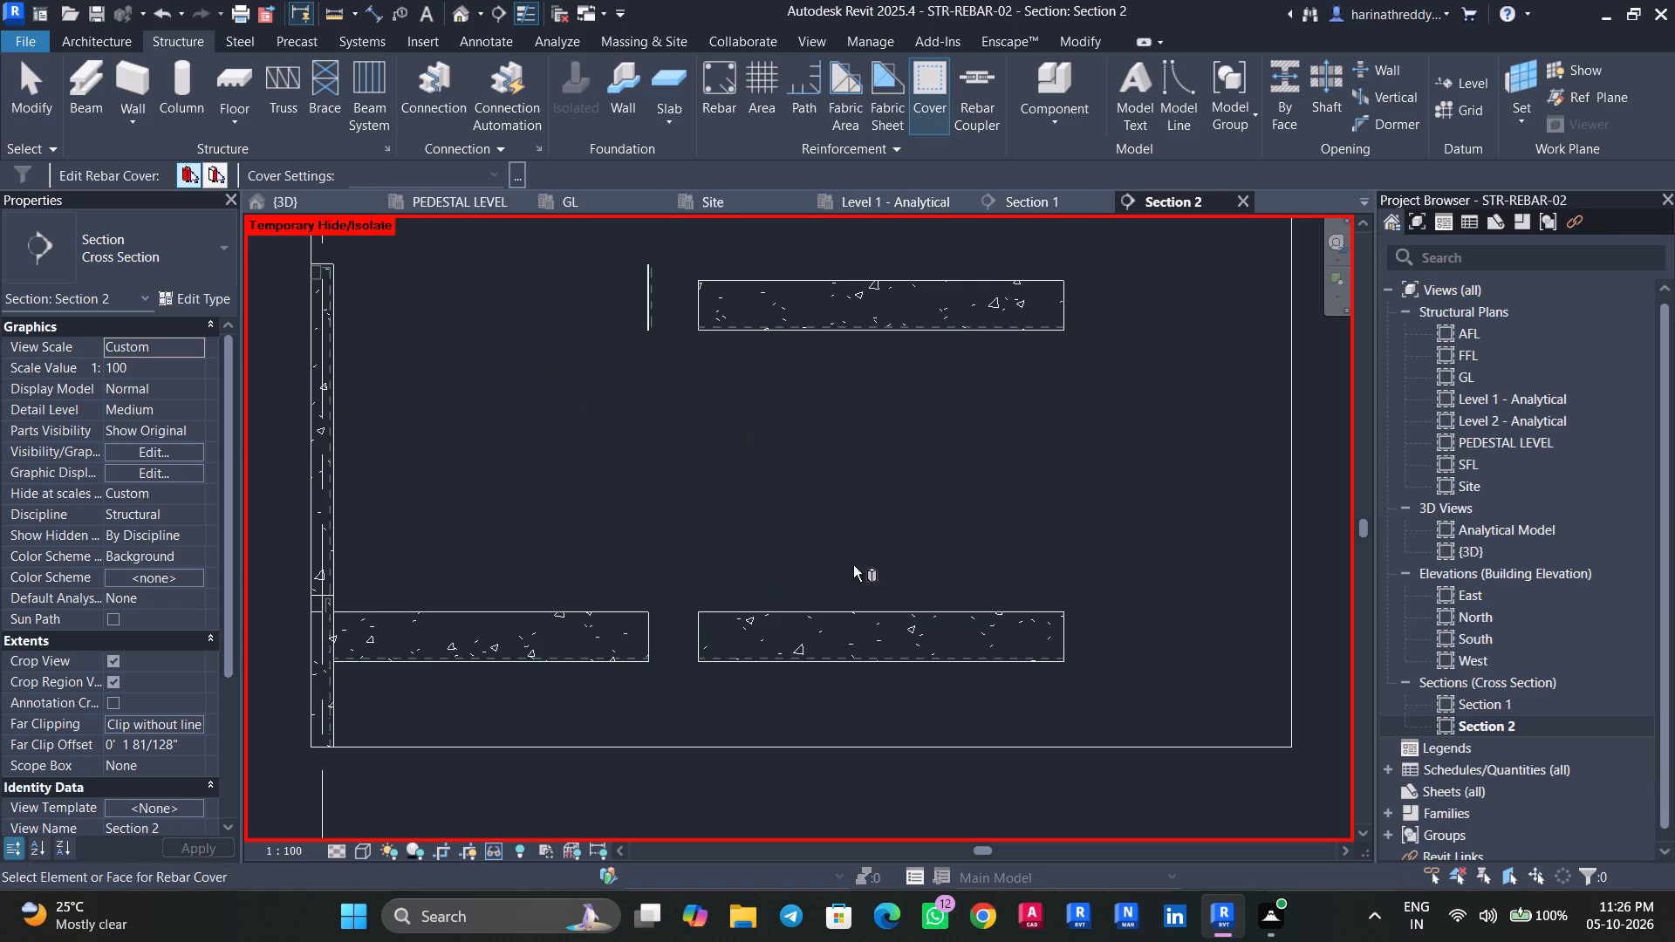
pyautogui.click(855, 615)
pyautogui.click(515, 178)
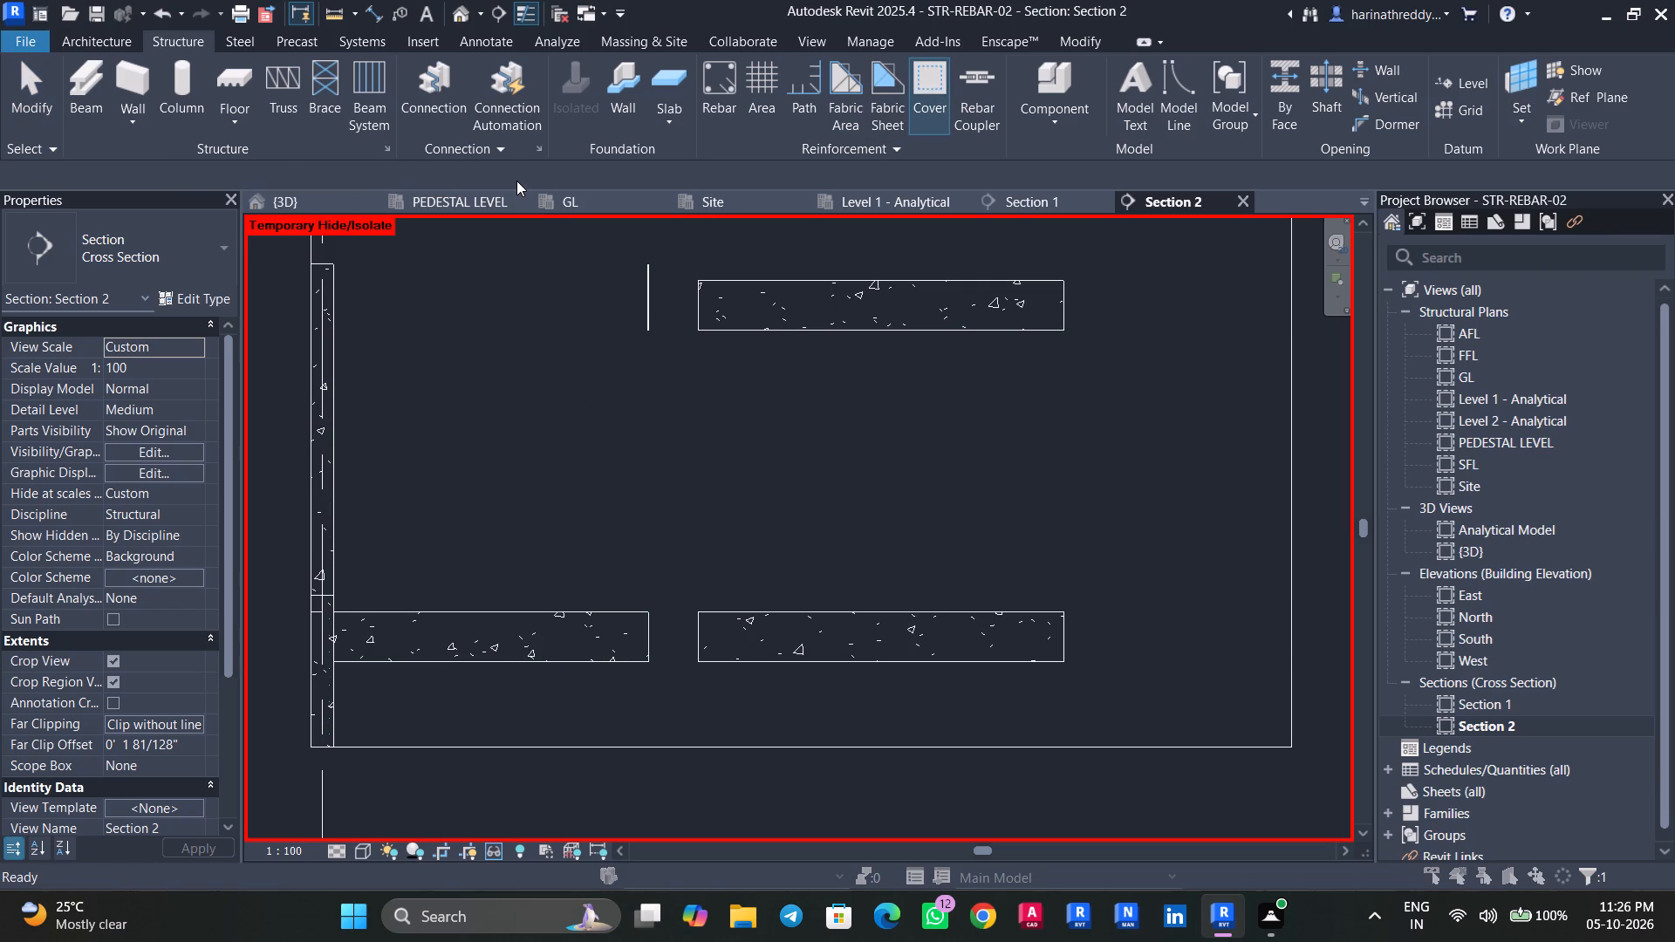
pyautogui.click(1111, 399)
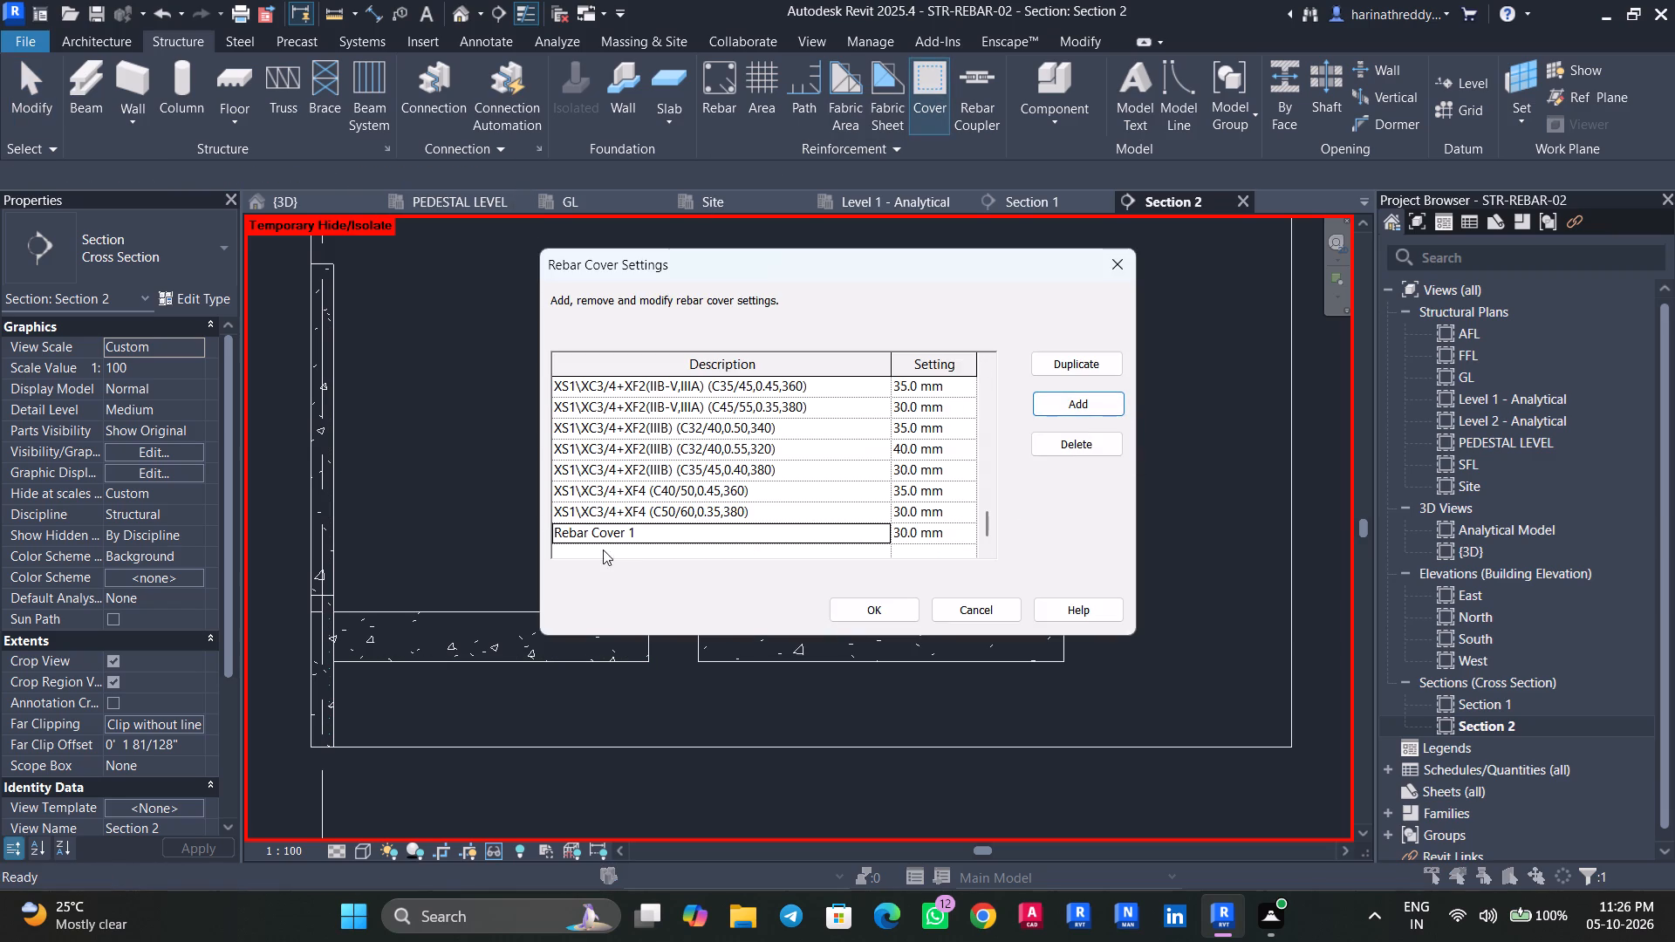
pyautogui.click(691, 529)
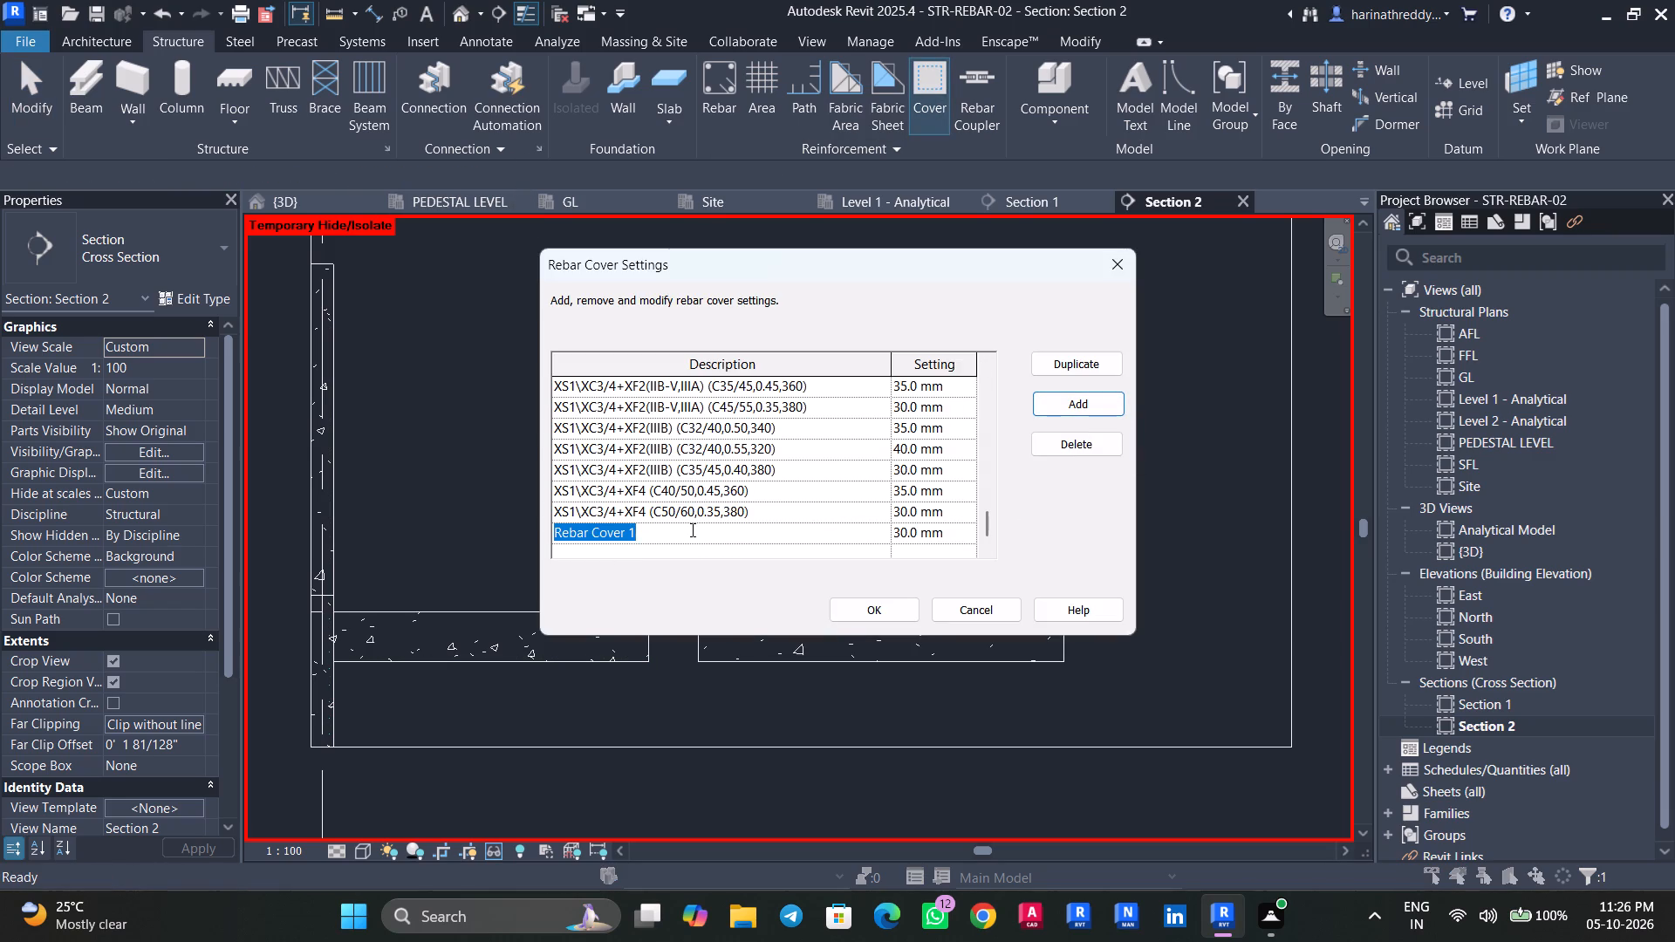
pyautogui.write('BEAM')
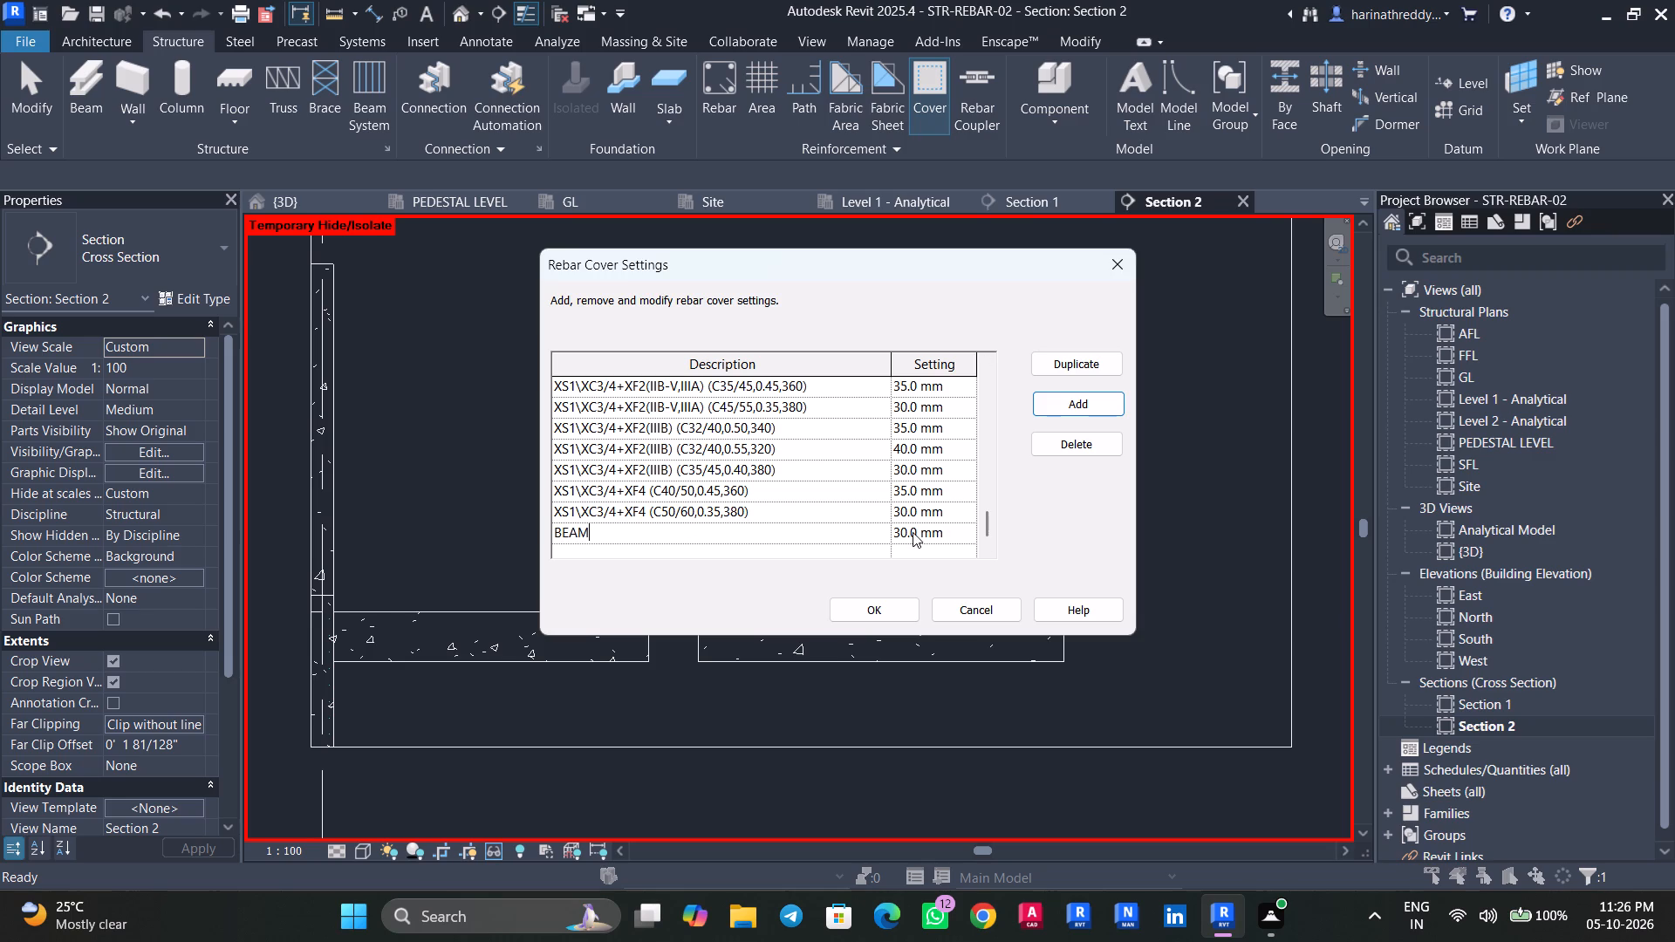
pyautogui.click(904, 529)
pyautogui.click(891, 612)
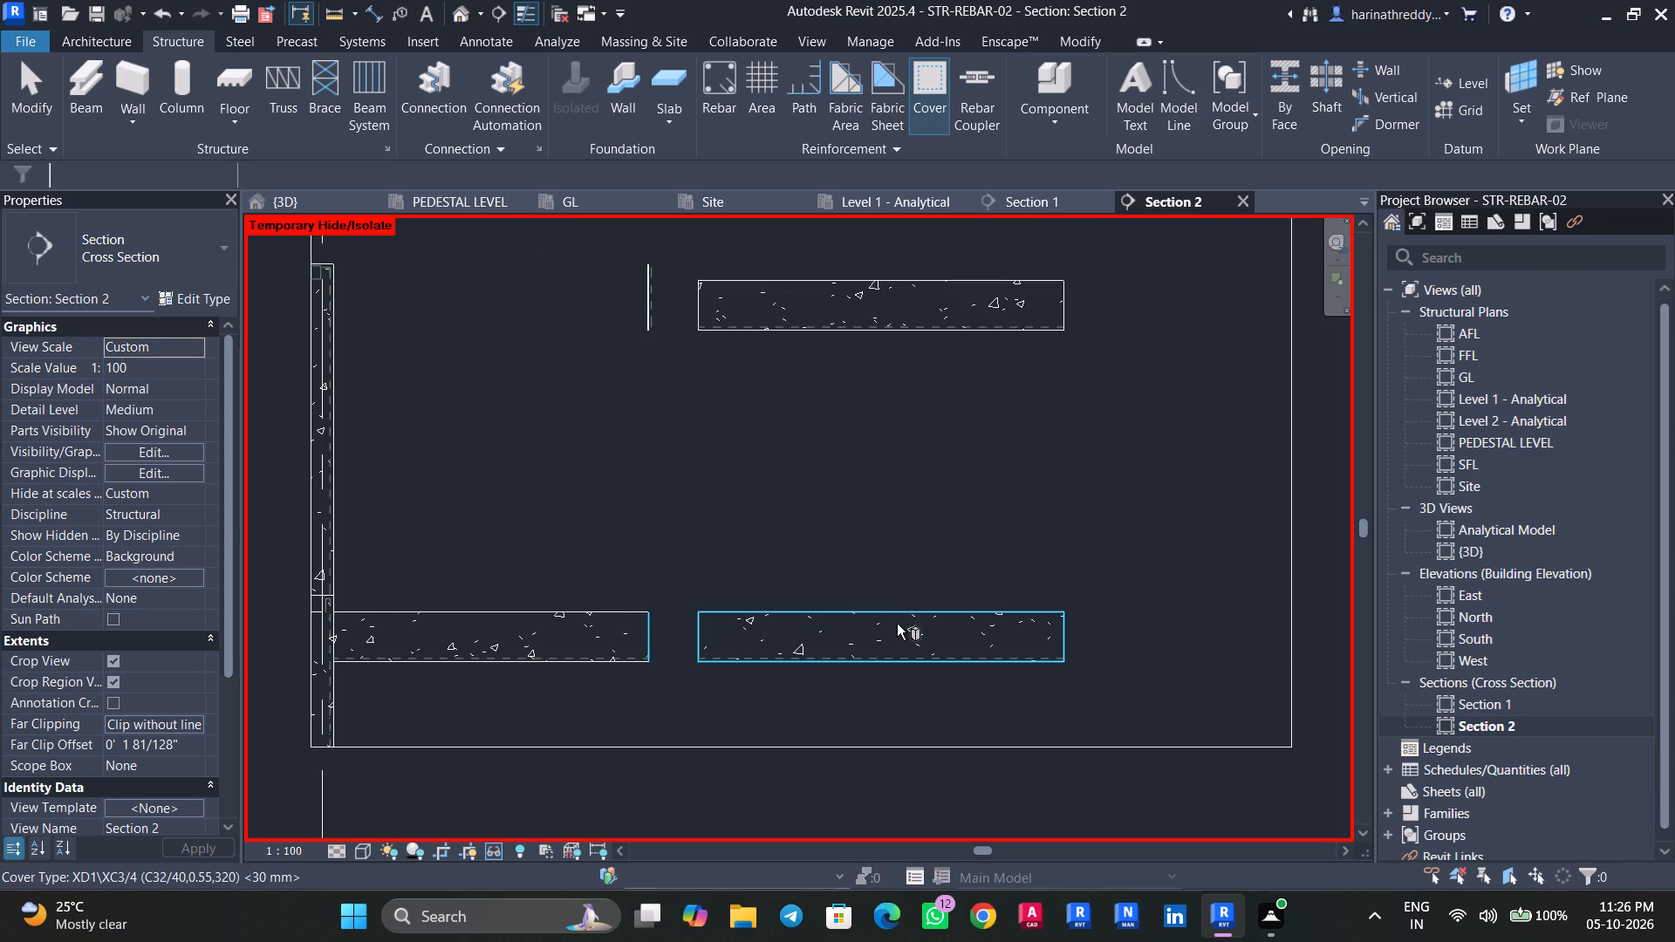
# Assign the BEAM <30 mm> rebar cover to the ground-level 300 x 600 mm beam beyond the column gap.
pyautogui.click(897, 624)
pyautogui.click(490, 179)
pyautogui.scroll(6, 419, 304)
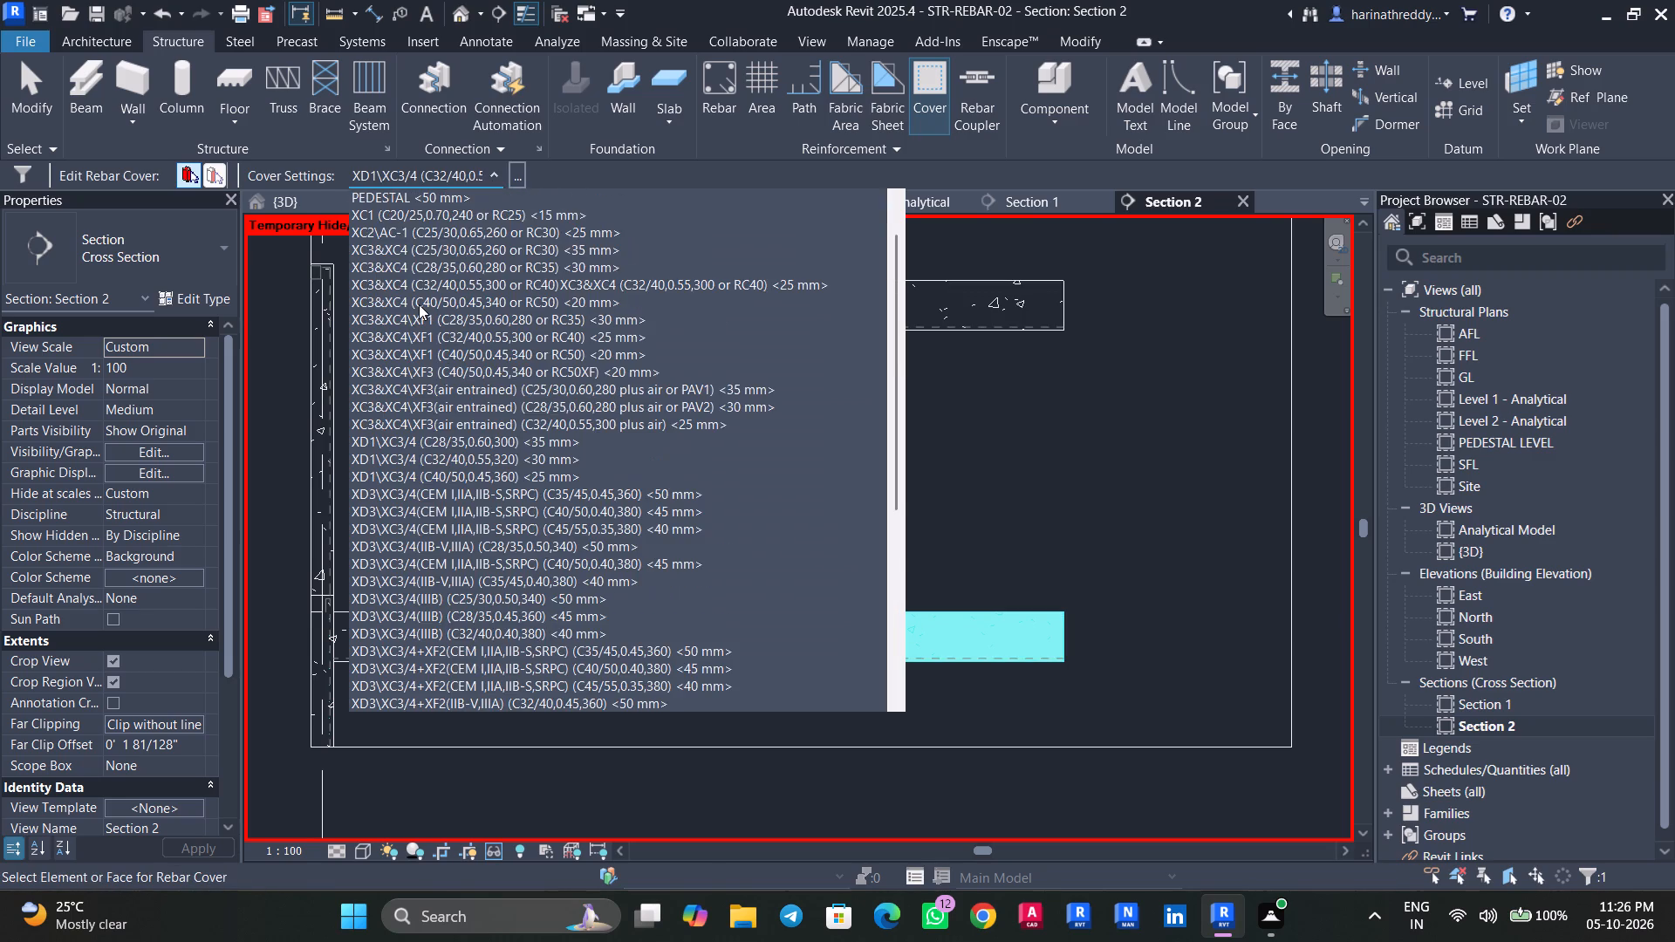
pyautogui.scroll(7, 419, 304)
pyautogui.click(421, 200)
pyautogui.press('Escape')
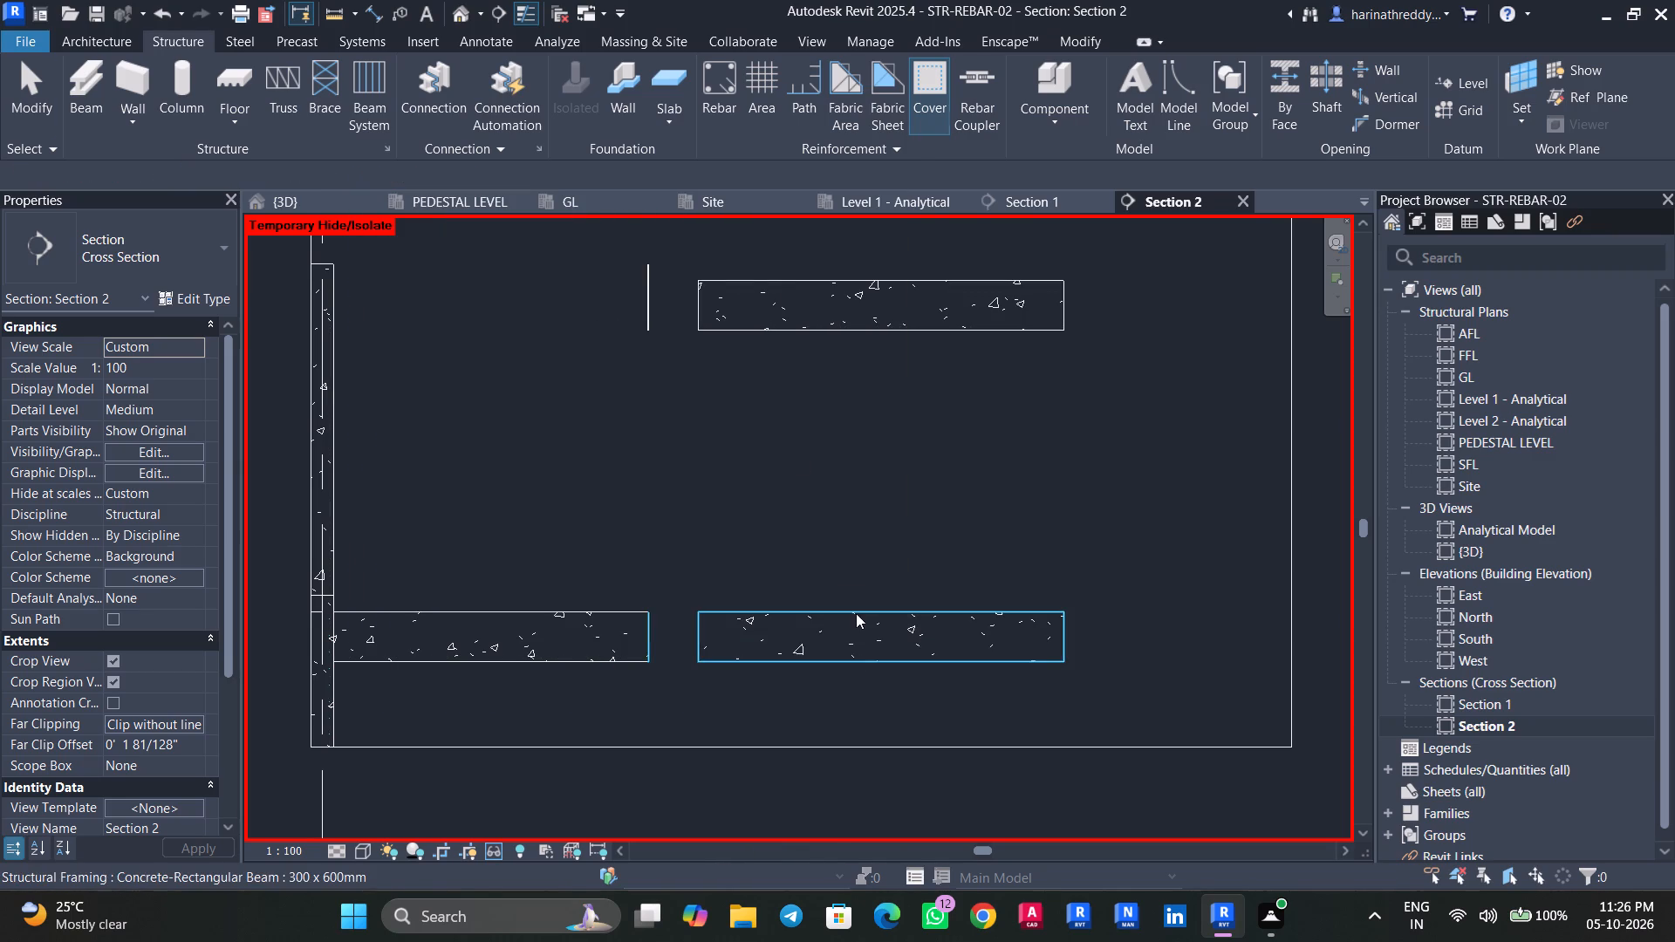
pyautogui.press('Escape')
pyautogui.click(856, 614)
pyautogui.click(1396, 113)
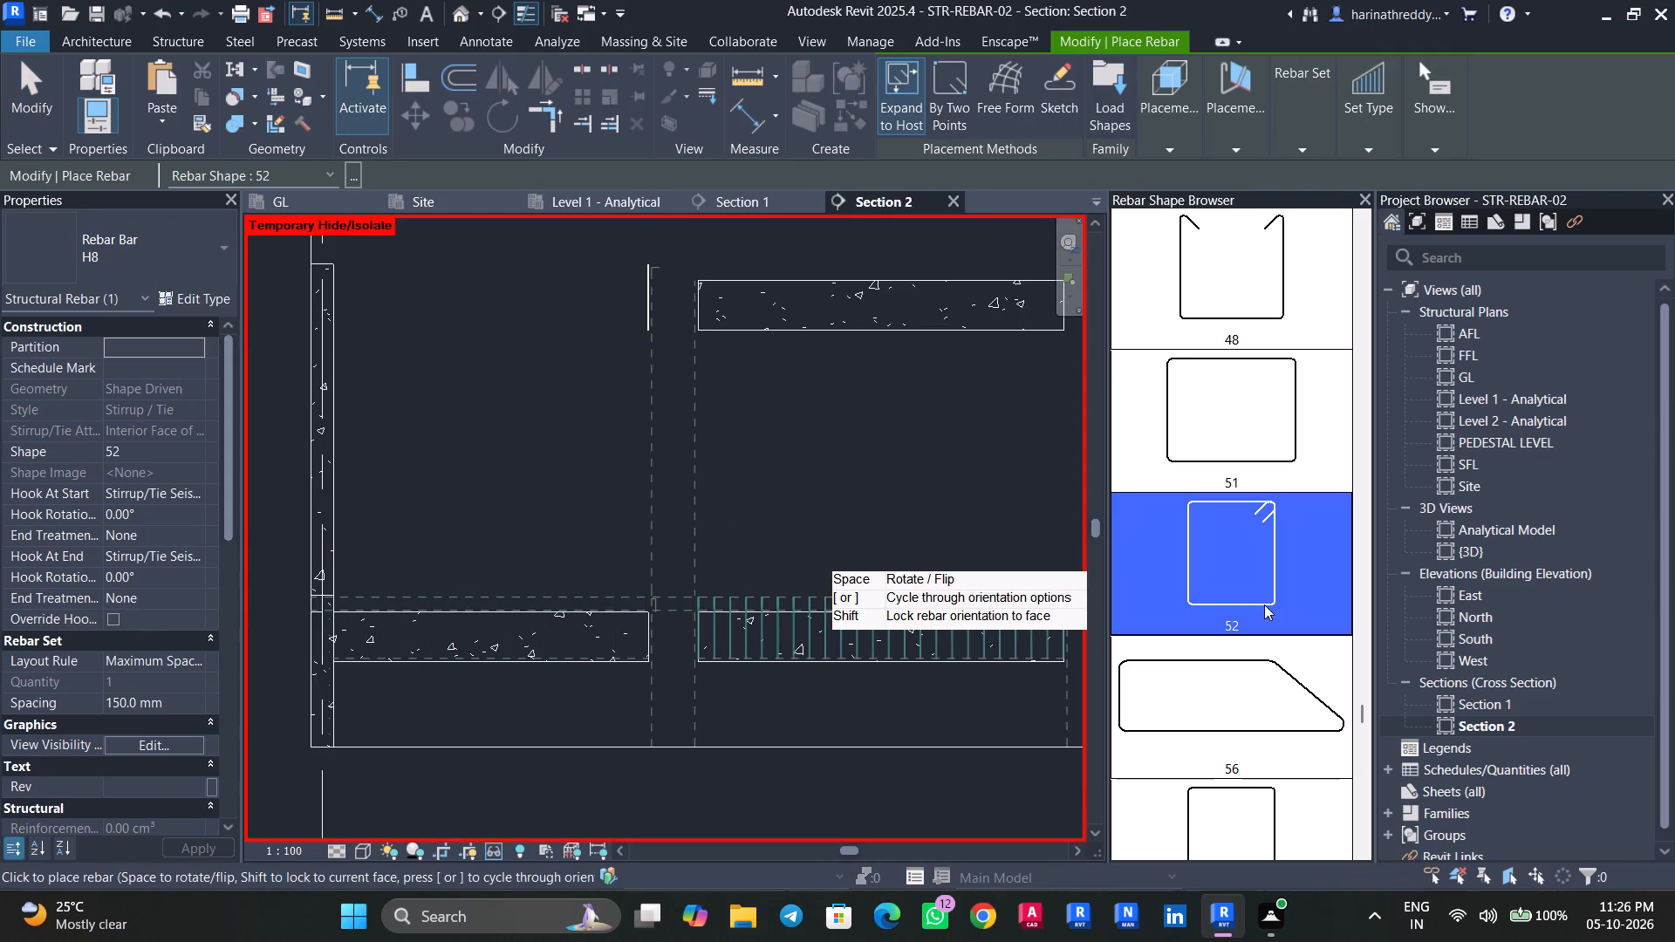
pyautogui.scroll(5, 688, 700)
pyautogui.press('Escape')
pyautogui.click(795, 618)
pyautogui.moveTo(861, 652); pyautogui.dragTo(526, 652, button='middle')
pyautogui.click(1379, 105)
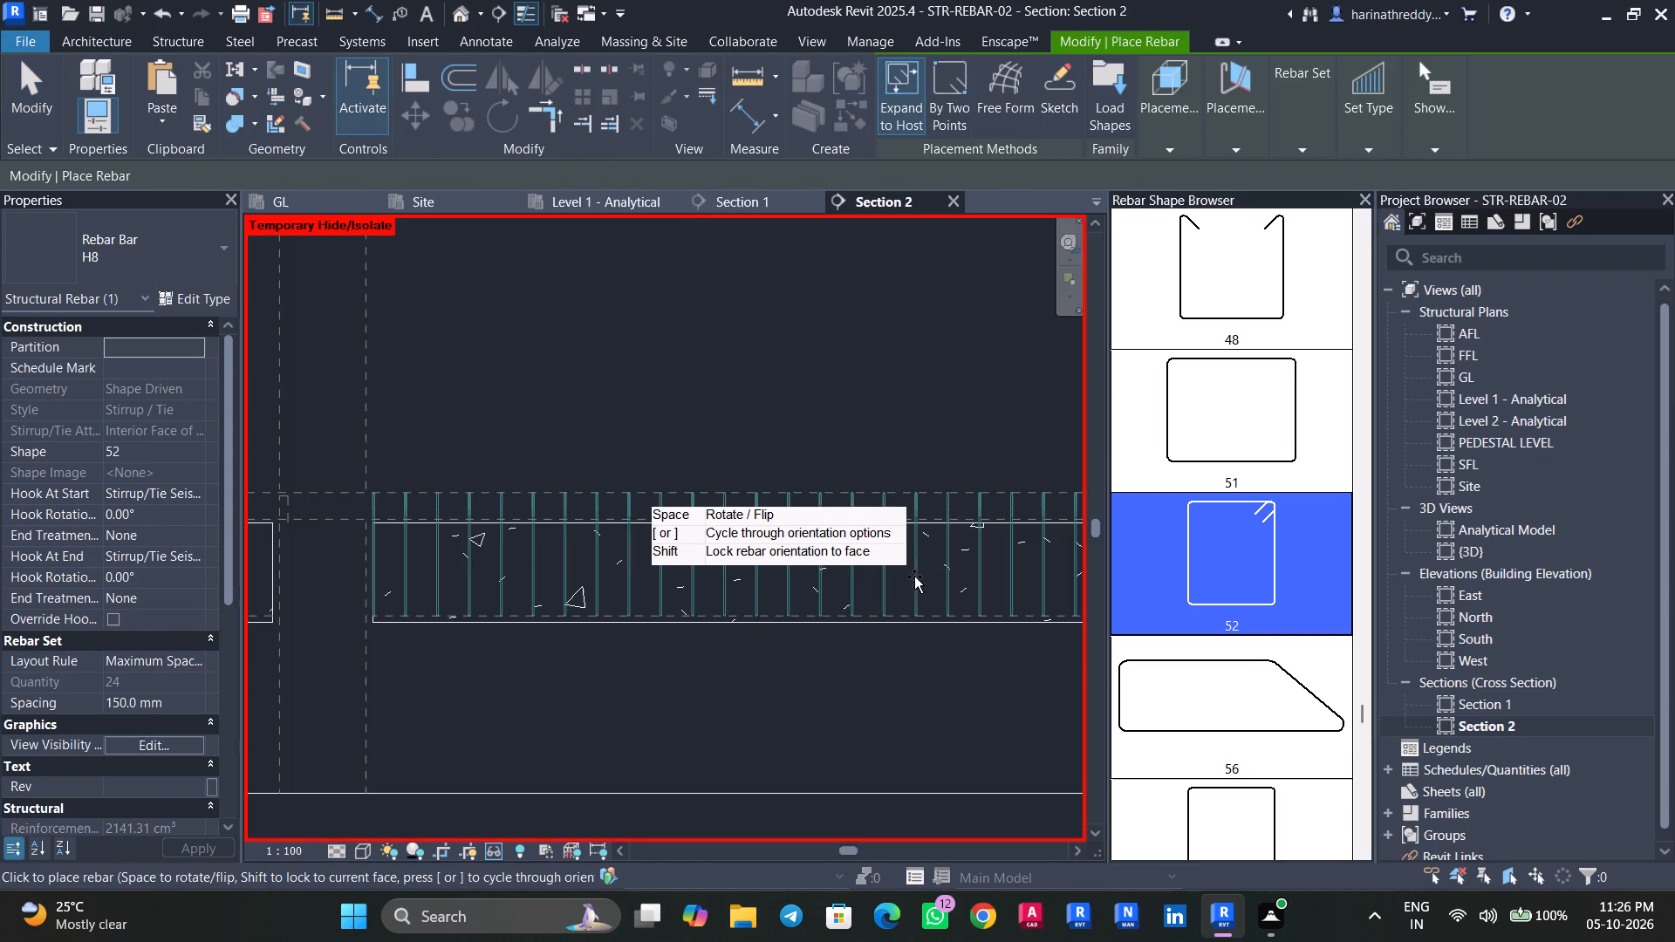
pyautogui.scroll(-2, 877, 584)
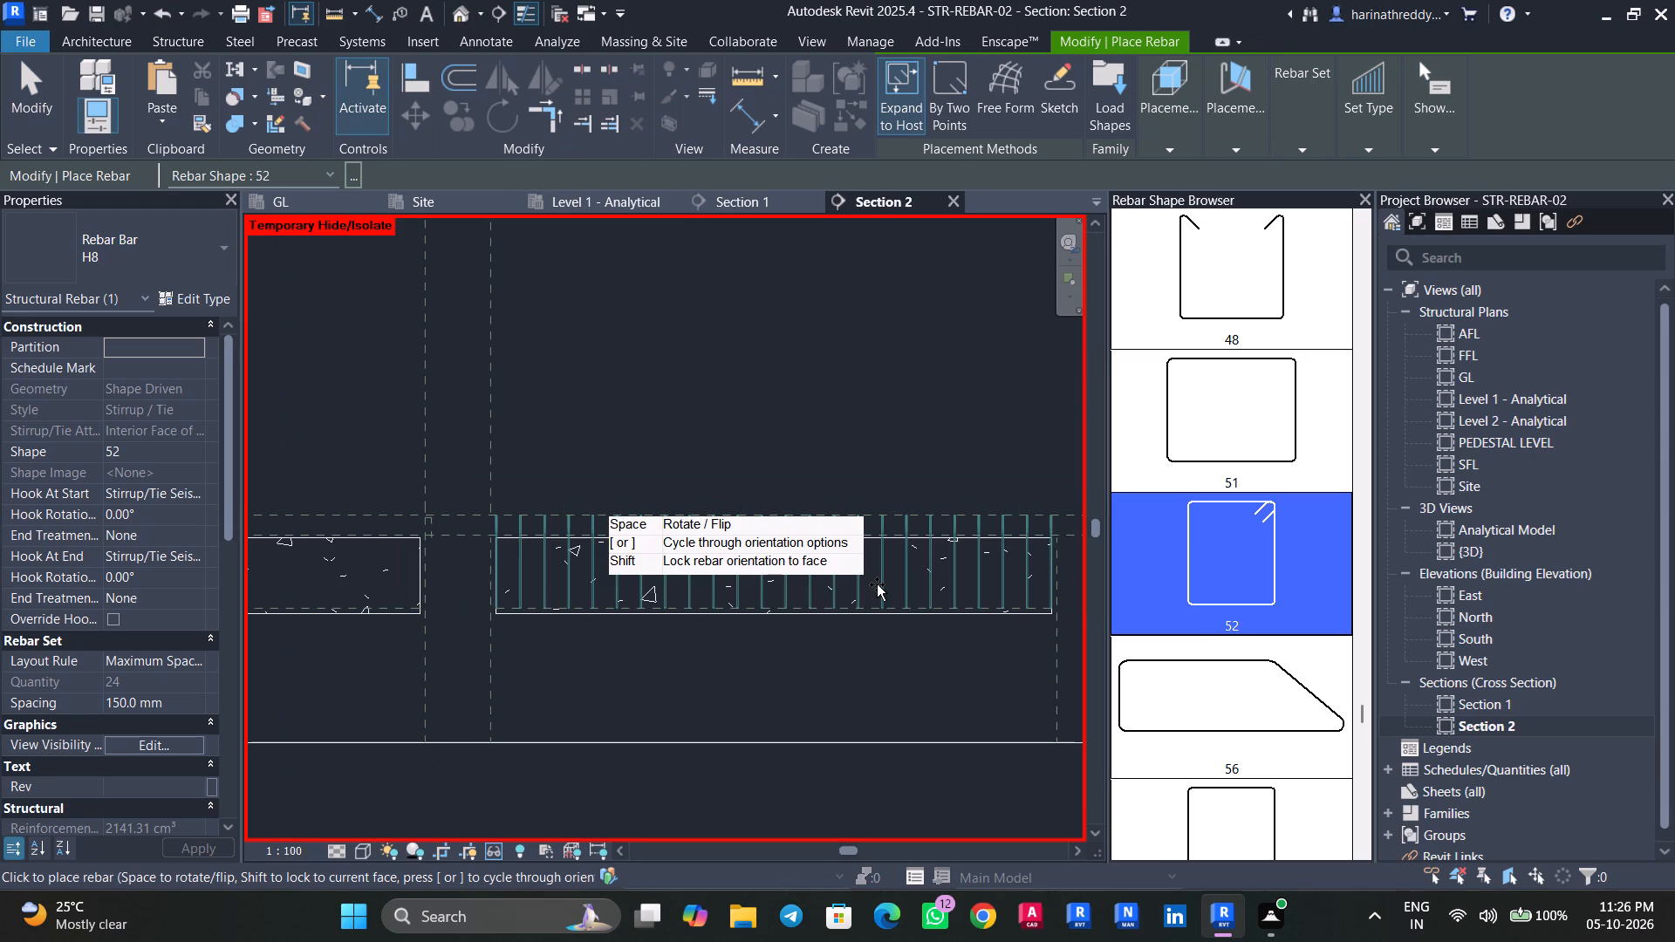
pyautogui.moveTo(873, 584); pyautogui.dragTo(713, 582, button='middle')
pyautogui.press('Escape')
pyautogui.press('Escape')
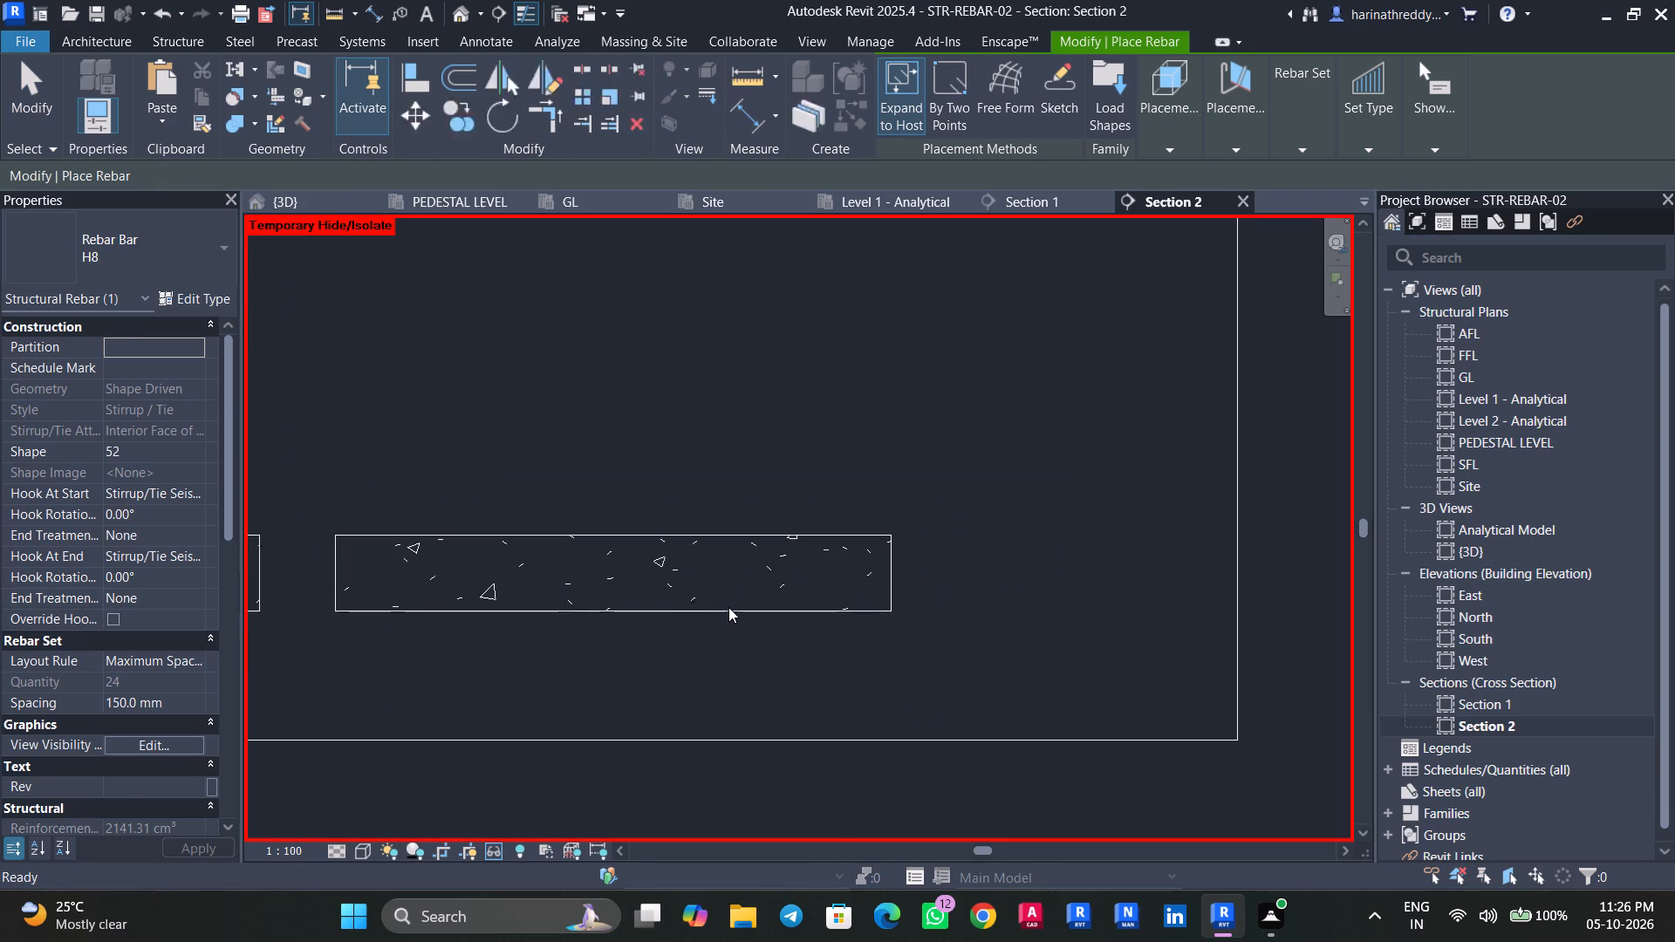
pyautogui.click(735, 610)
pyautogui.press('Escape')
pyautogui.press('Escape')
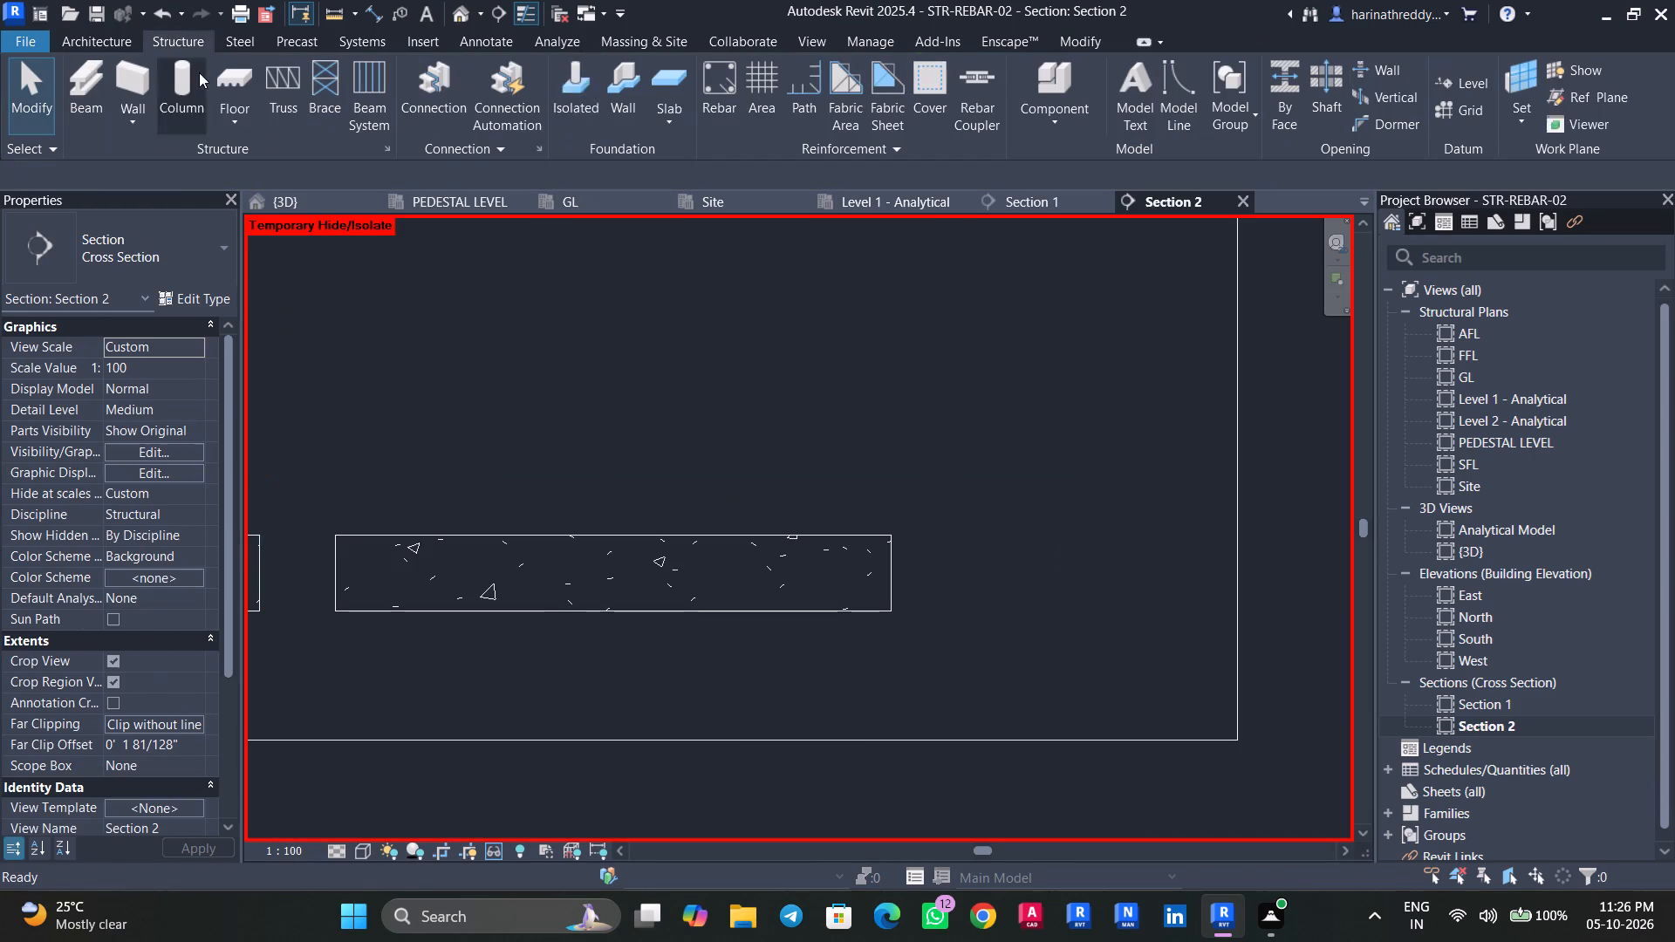
# Check which rebar cover setting is assigned to the ground-level beam.
pyautogui.click(933, 123)
pyautogui.click(822, 606)
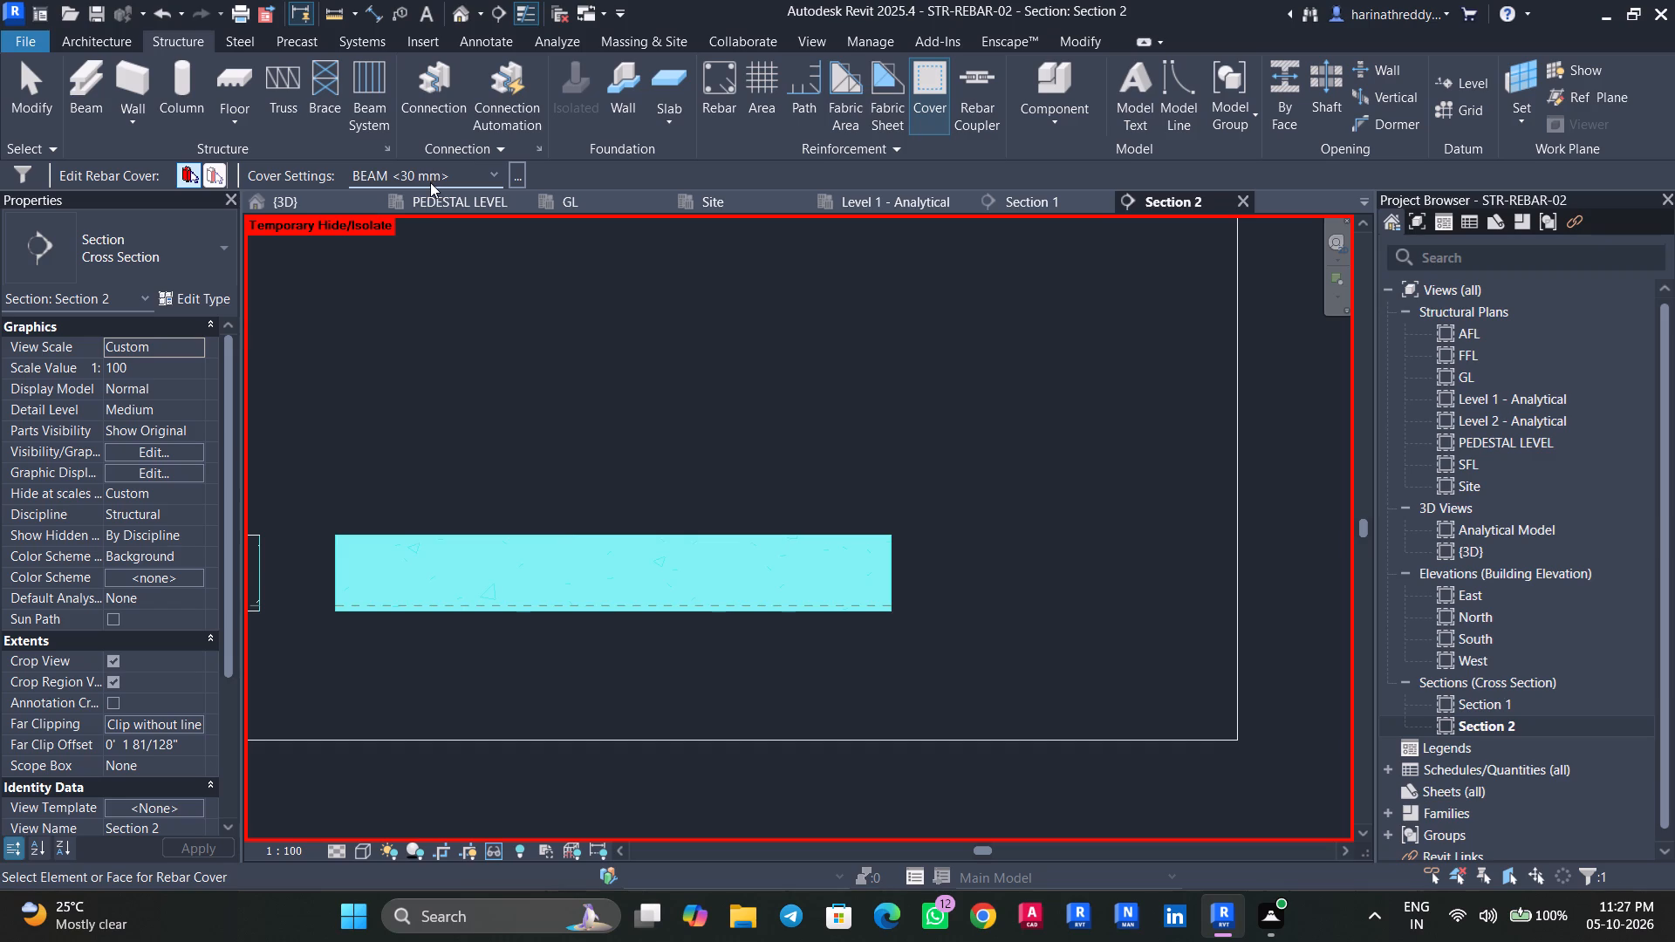
pyautogui.press('Escape')
pyautogui.press('Escape')
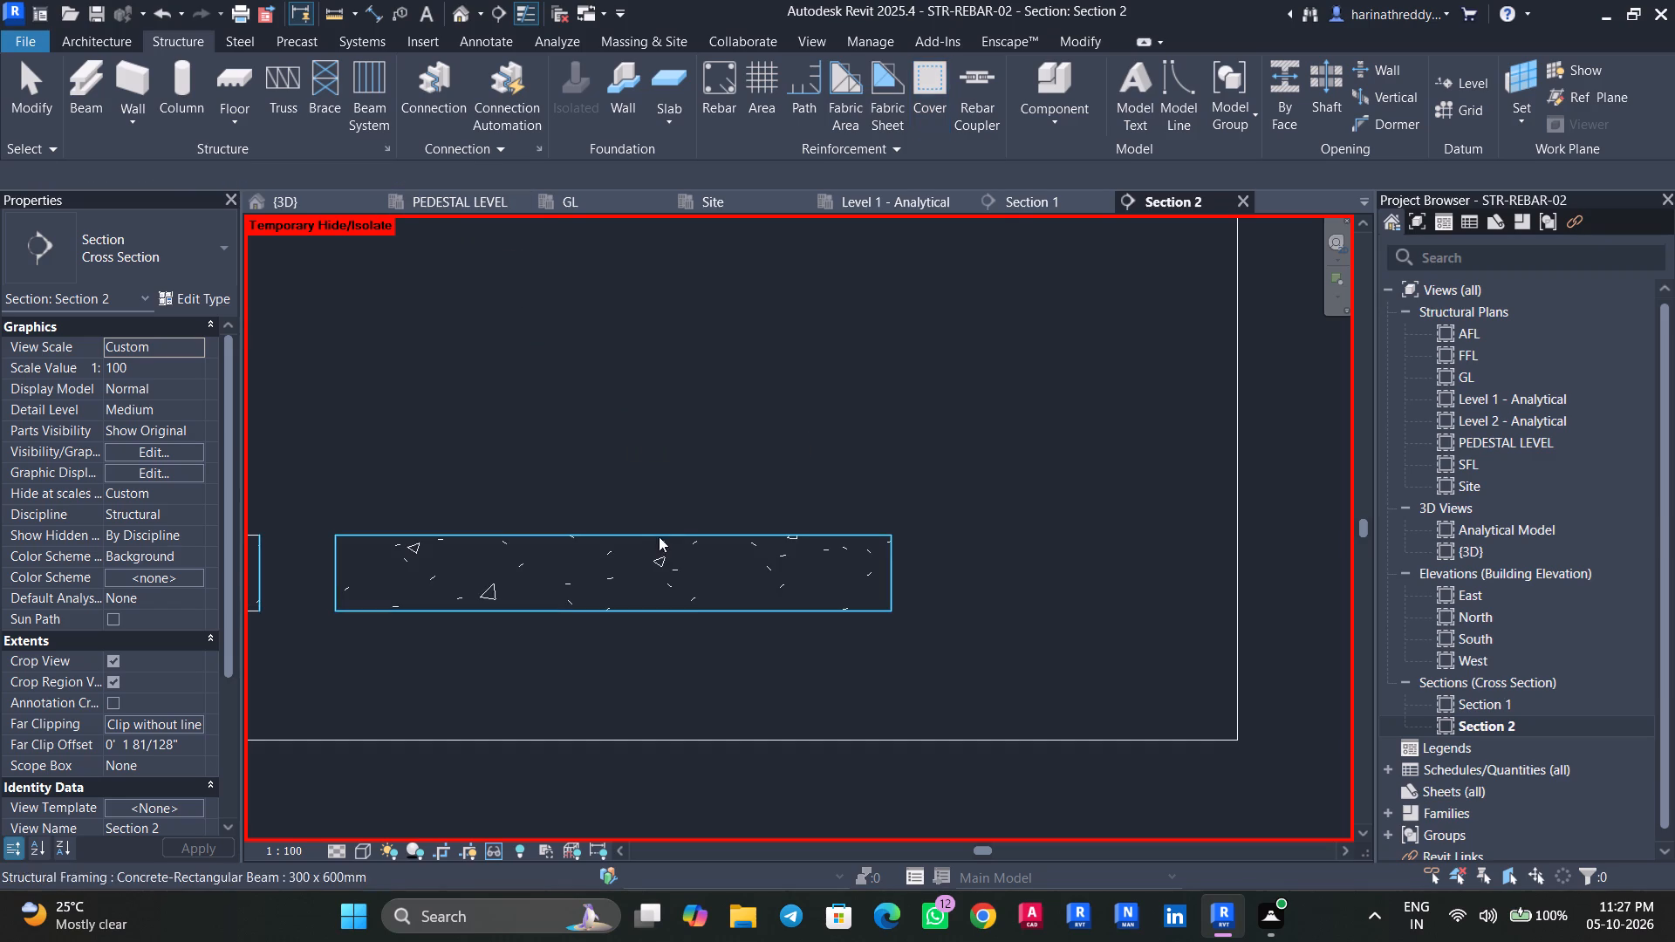
# Place straight H8 bars of shape 00 at 150 mm maximum spacing near the top of the ground-level beam.
pyautogui.click(660, 538)
pyautogui.moveTo(542, 563); pyautogui.dragTo(864, 524, button='middle')
pyautogui.press('Escape')
pyautogui.click(894, 514)
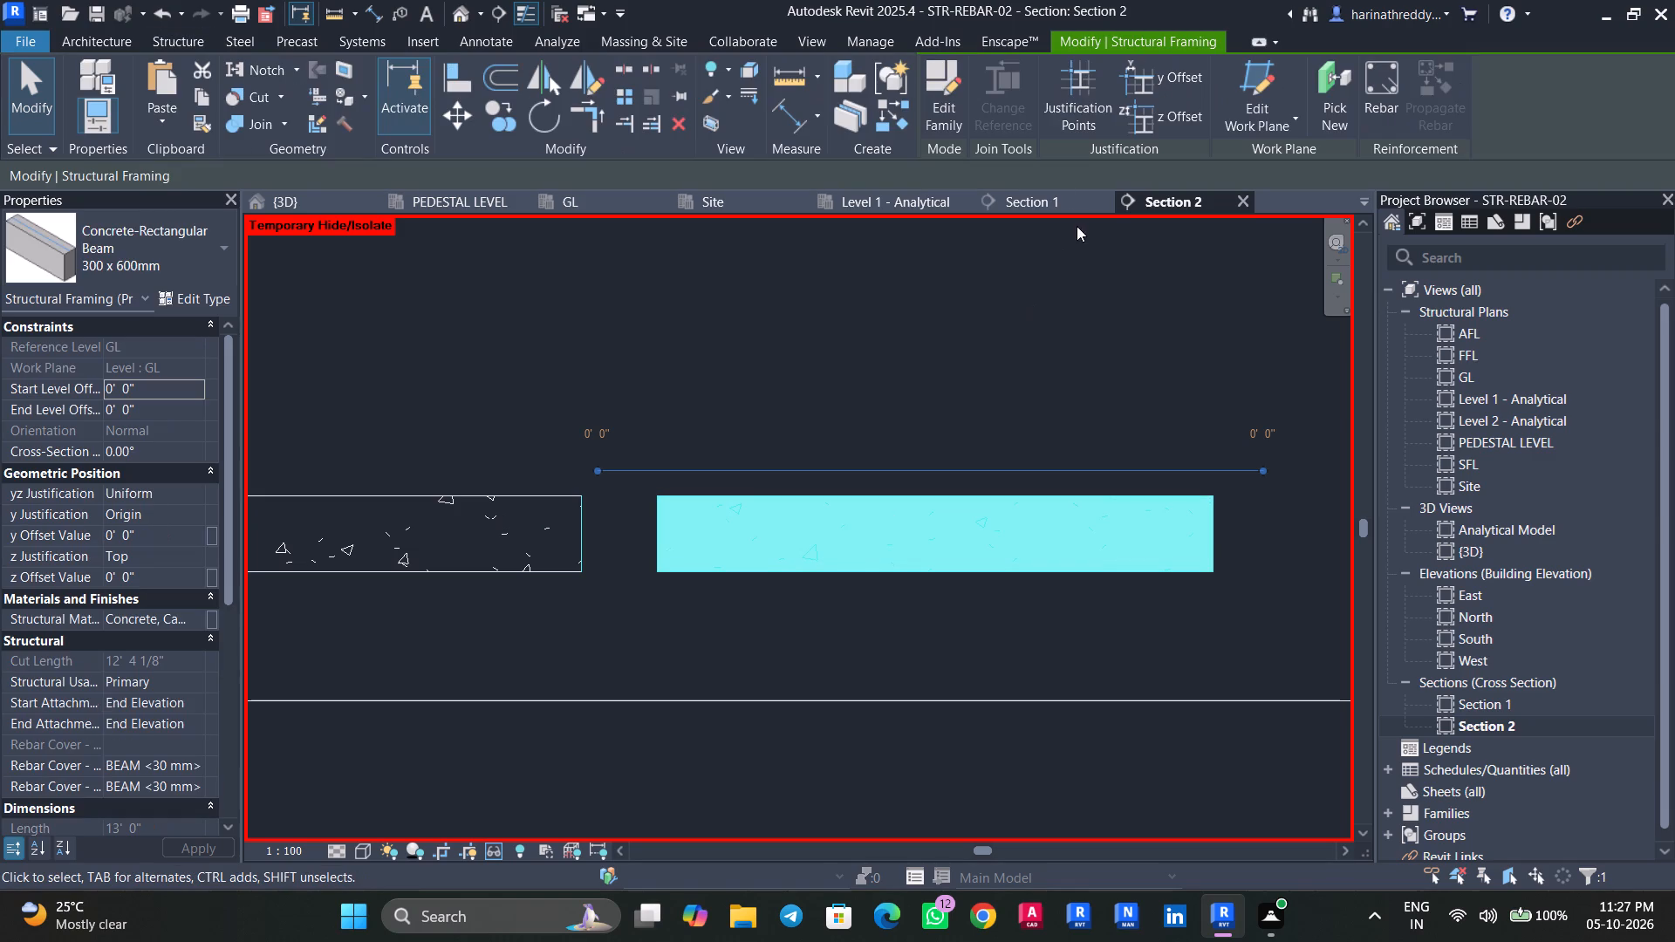
pyautogui.click(1403, 83)
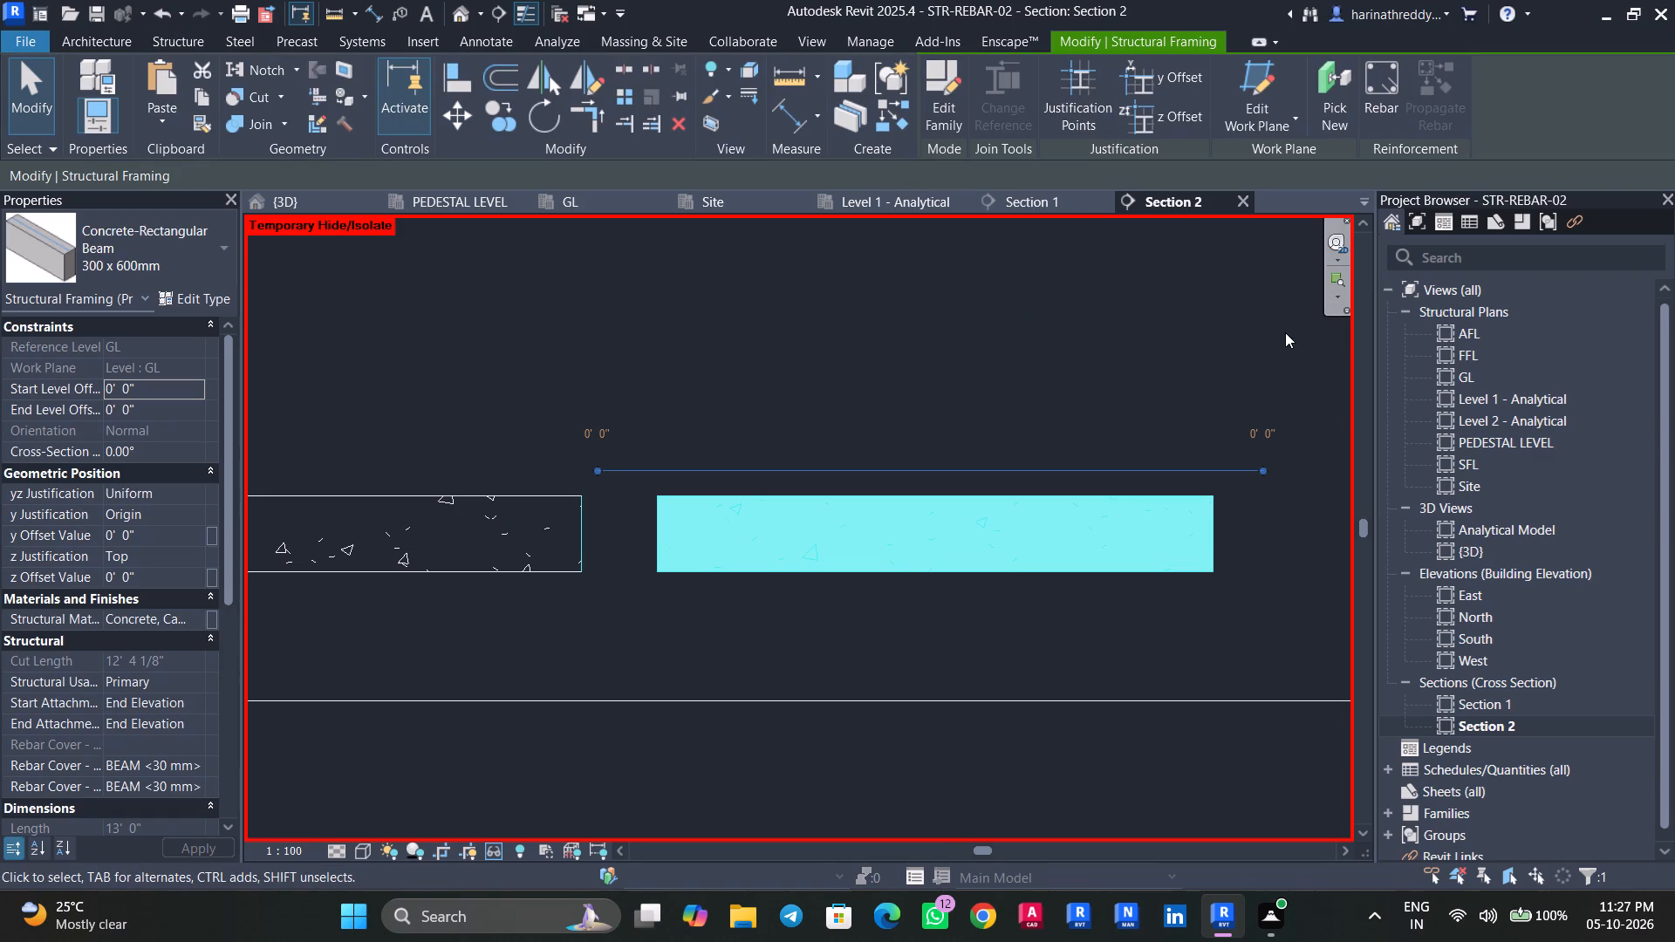
pyautogui.click(1375, 98)
pyautogui.scroll(7, 1316, 373)
pyautogui.scroll(-1, 1285, 373)
pyautogui.scroll(3, 1285, 373)
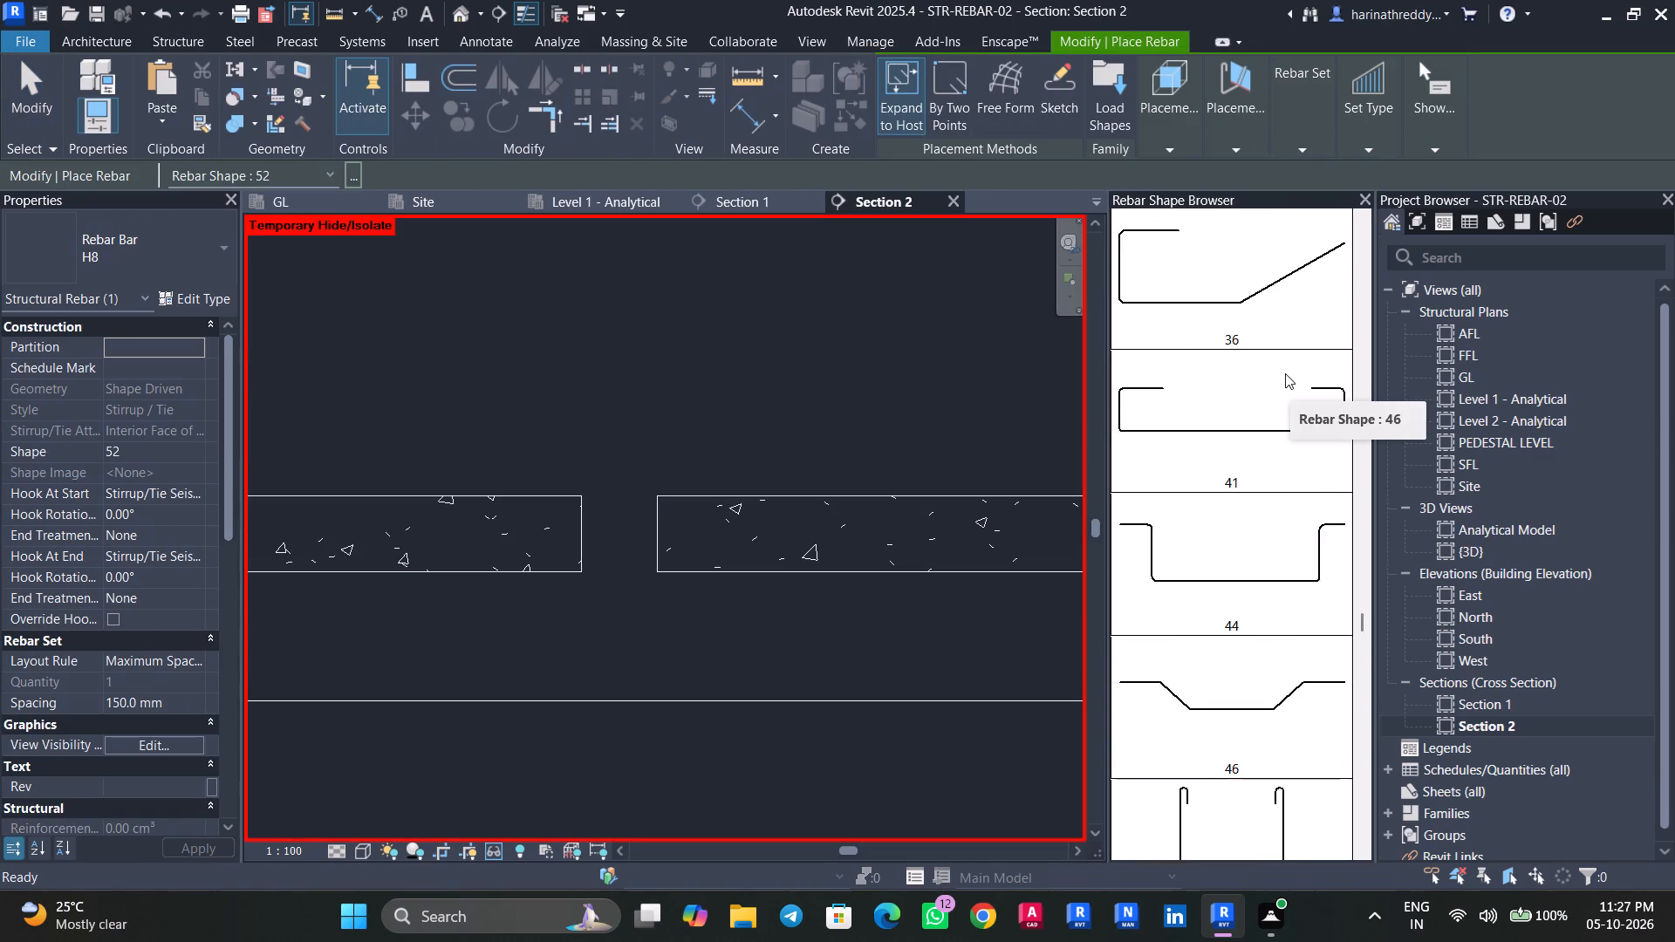
pyautogui.scroll(20, 1285, 373)
pyautogui.scroll(19, 1285, 373)
pyautogui.scroll(-1, 1285, 373)
pyautogui.scroll(5, 1285, 373)
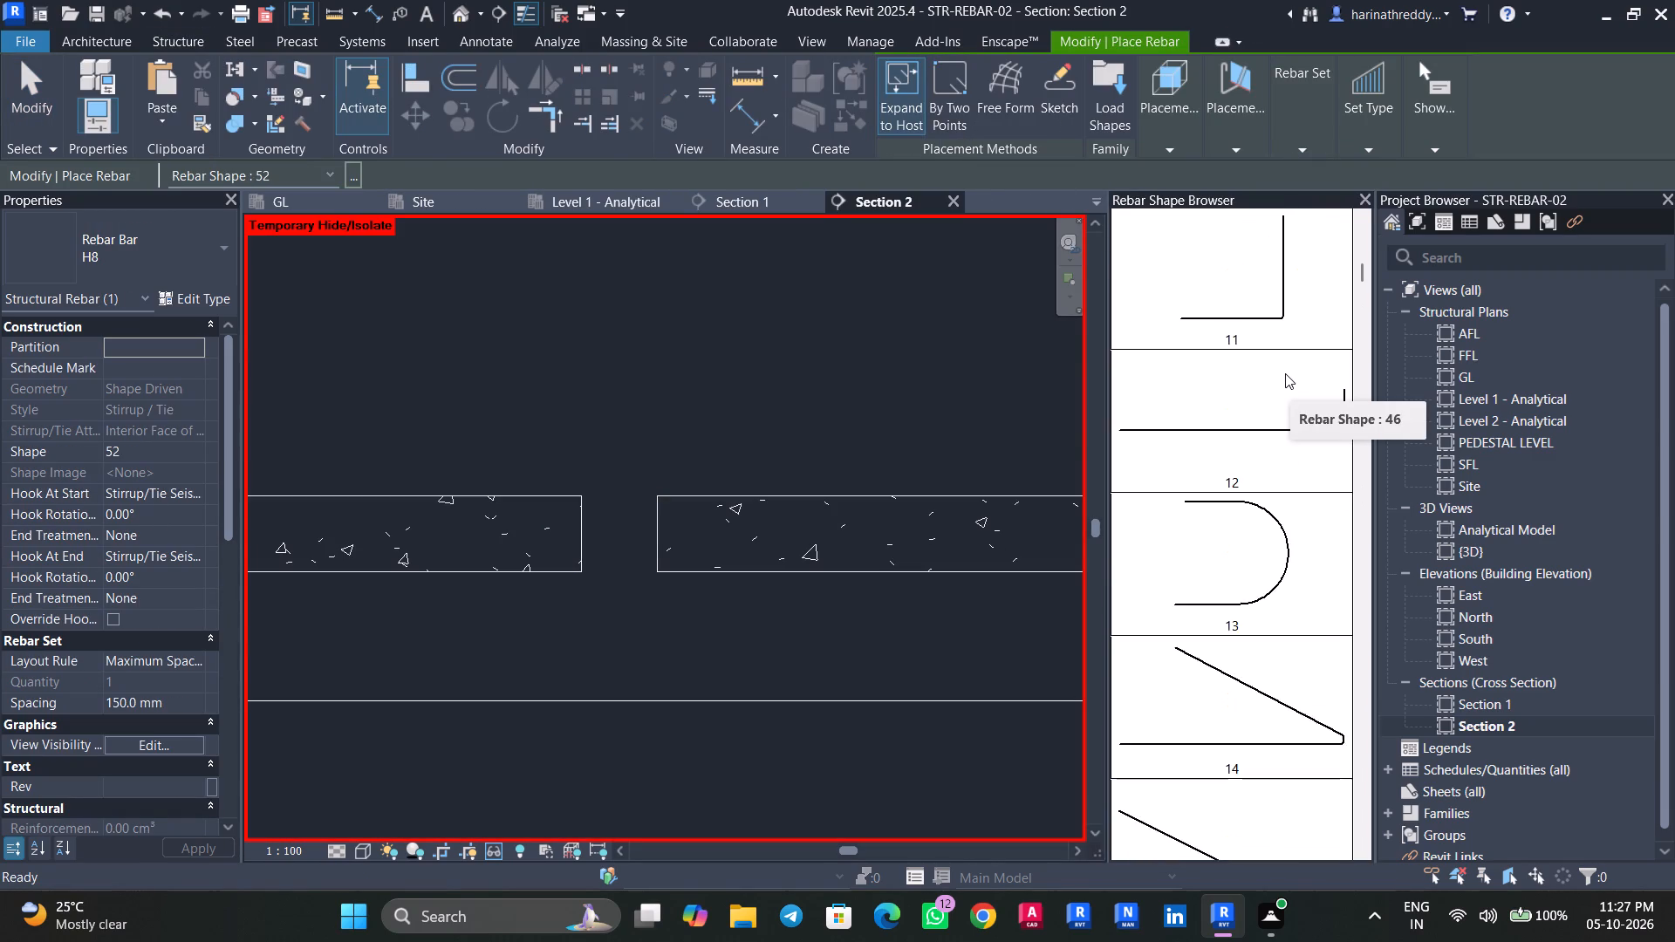
pyautogui.scroll(8, 1285, 373)
pyautogui.click(1311, 254)
pyautogui.click(908, 500)
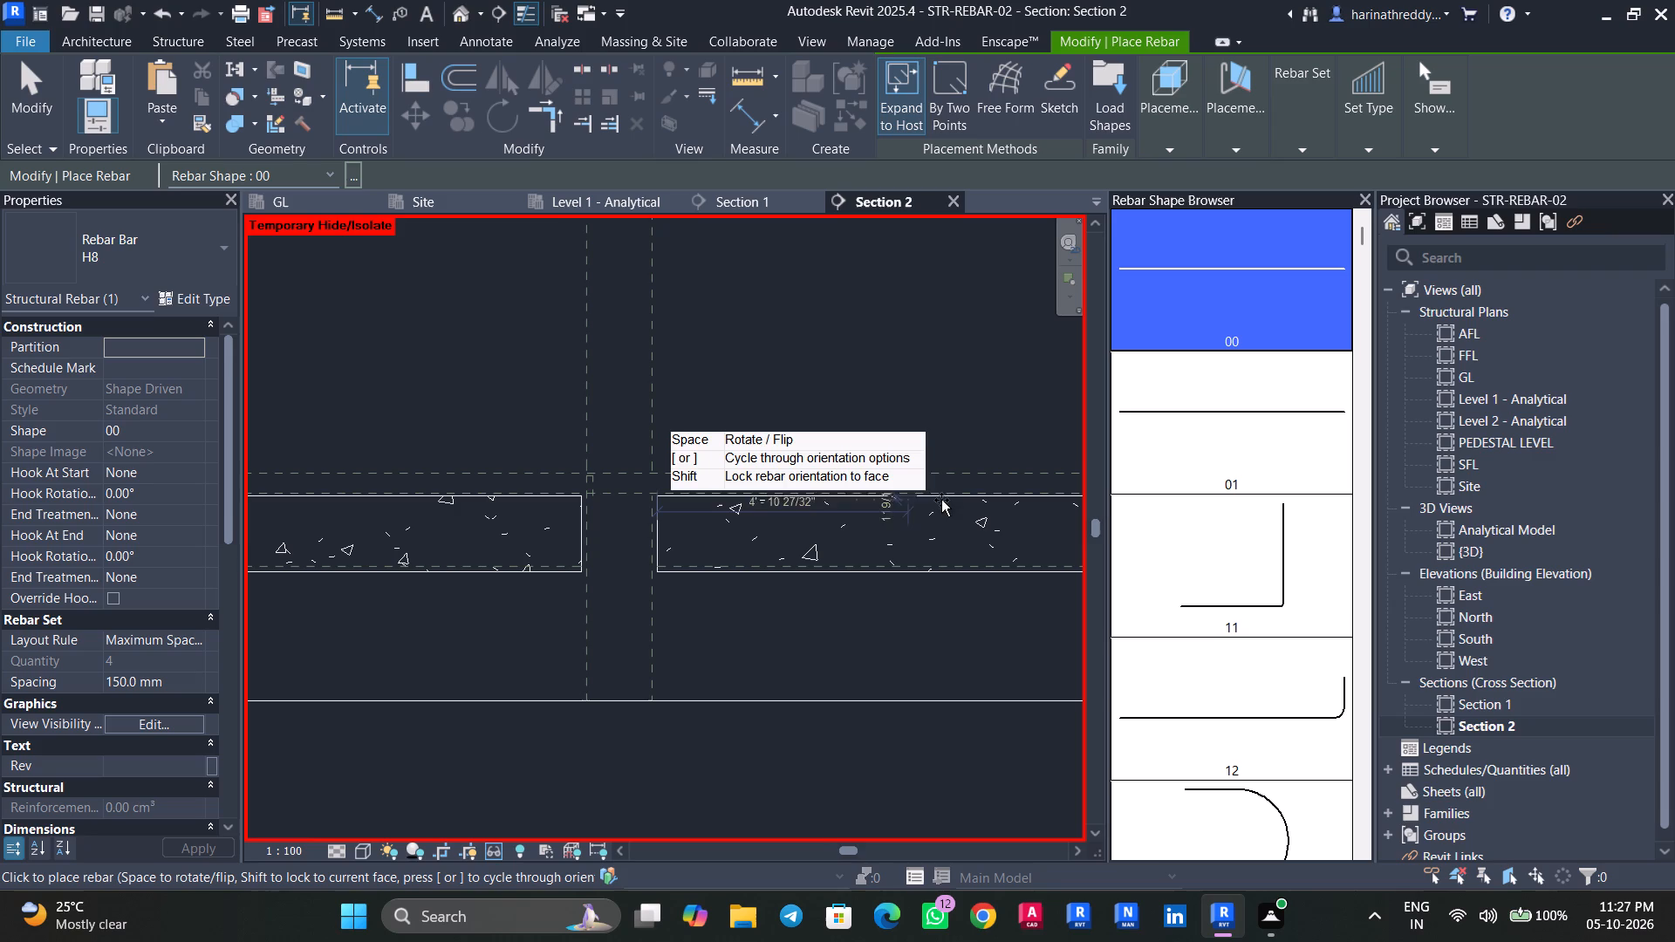
# Set the rebar placement orientation to Parallel to Work Plane for the straight H8 bars.
pyautogui.moveTo(937, 518); pyautogui.dragTo(521, 462, button='middle')
pyautogui.scroll(4, 858, 451)
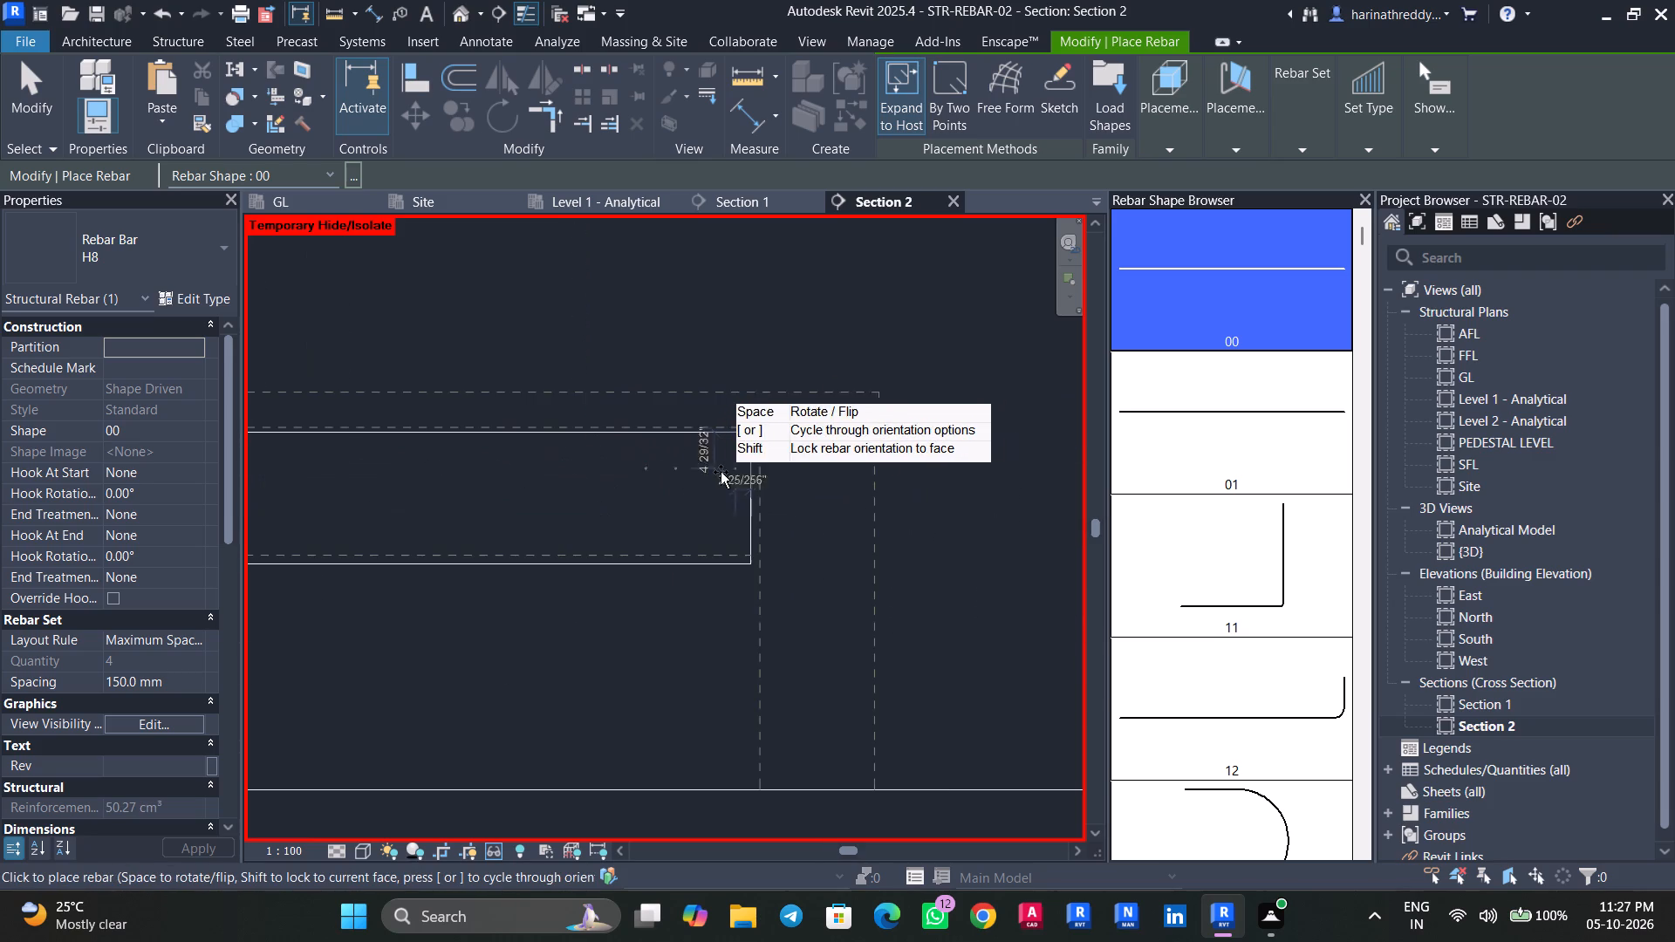
pyautogui.click(1235, 137)
pyautogui.click(1232, 196)
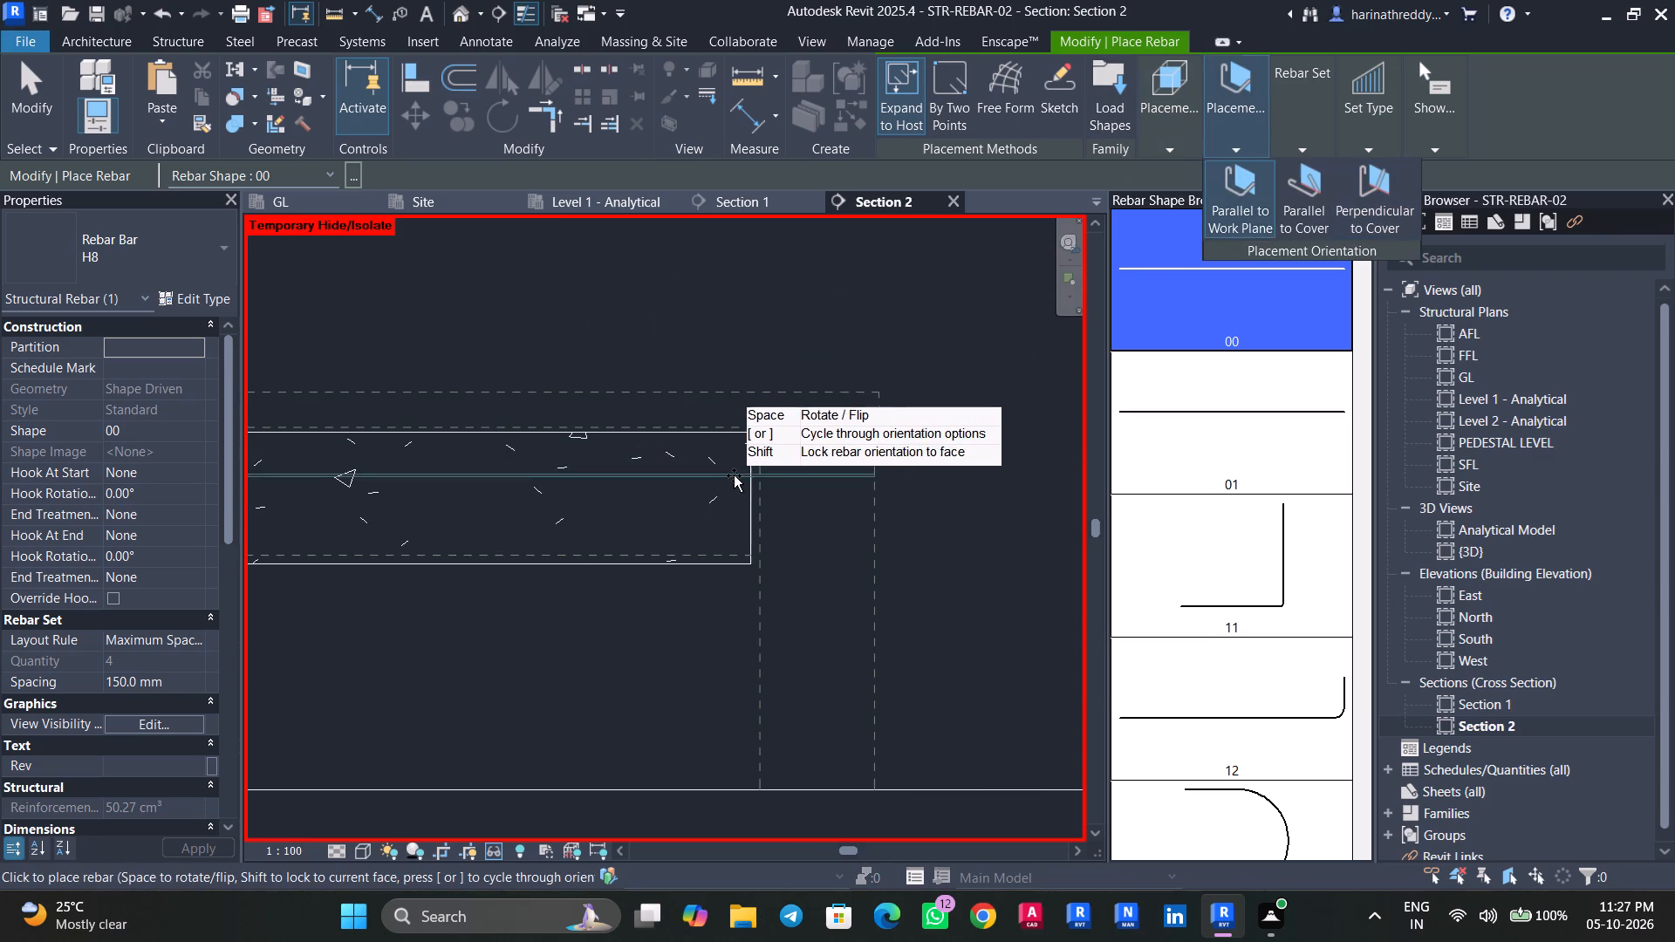
pyautogui.moveTo(738, 468); pyautogui.dragTo(960, 468, button='middle')
pyautogui.scroll(-5, 952, 468)
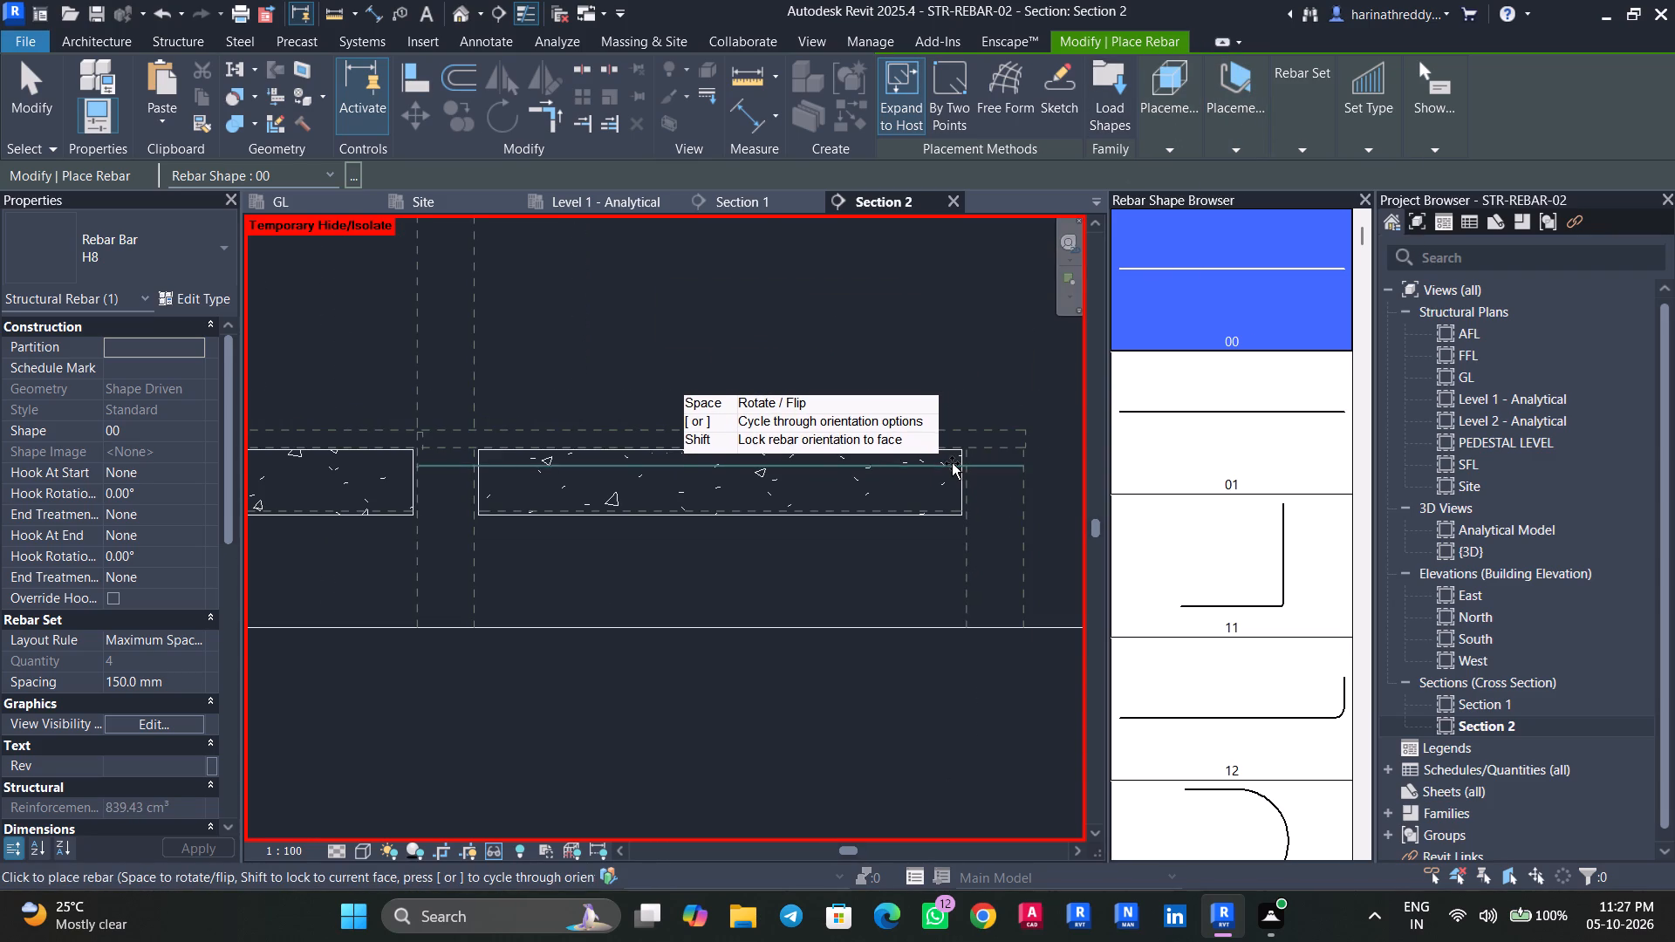
pyautogui.scroll(3, 952, 463)
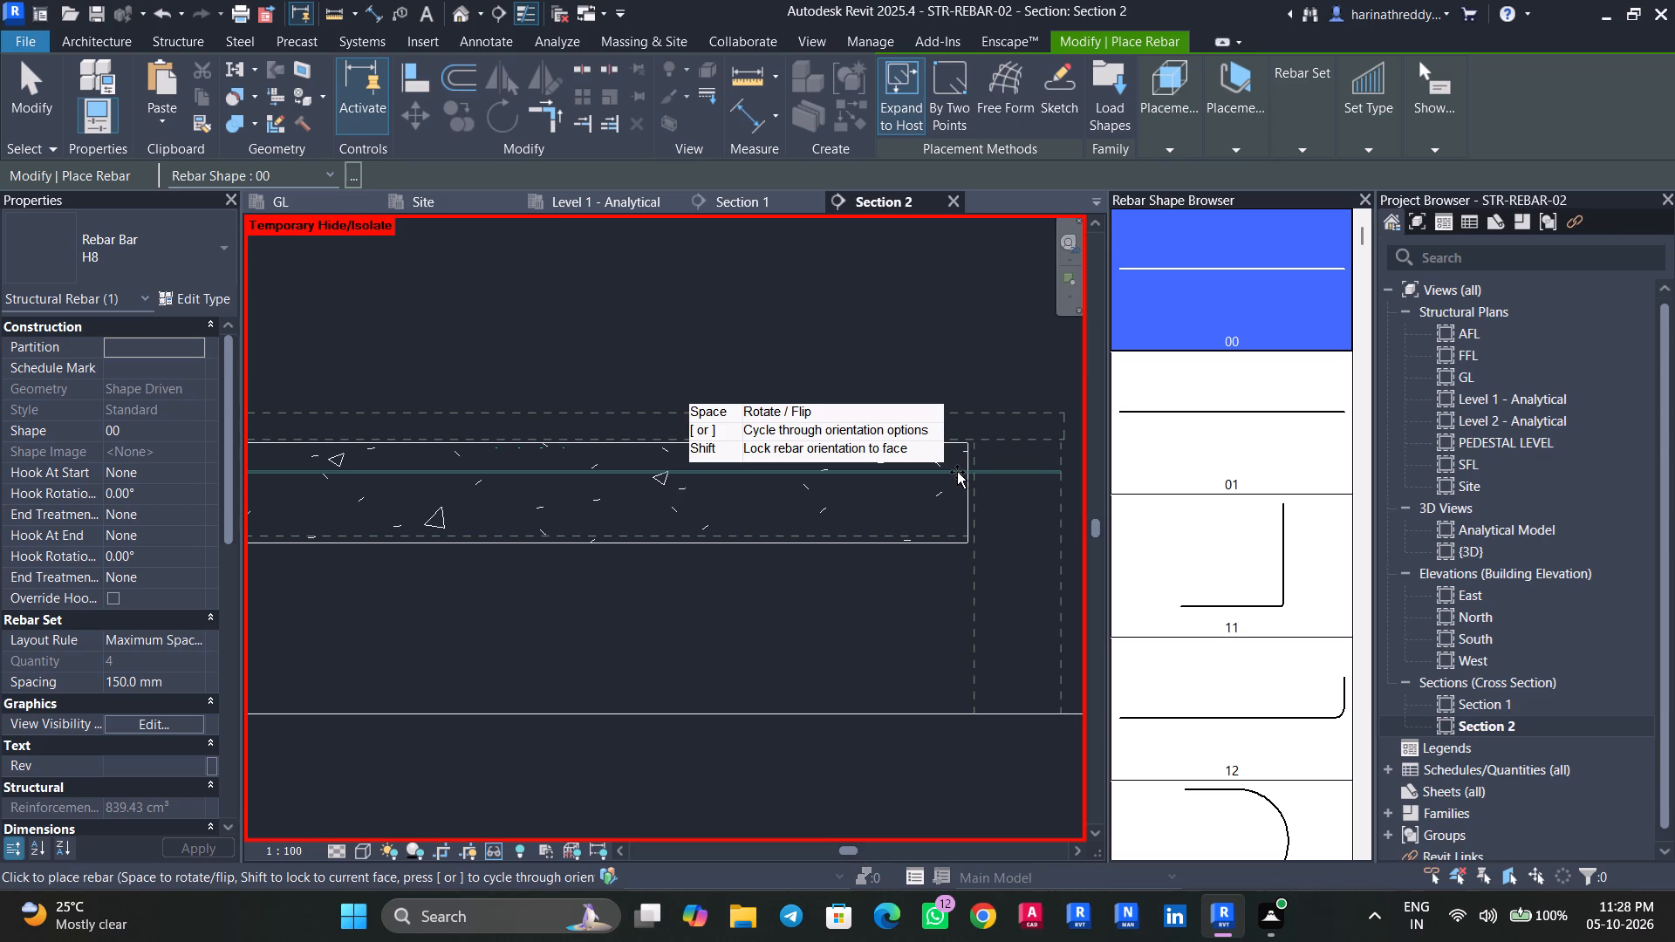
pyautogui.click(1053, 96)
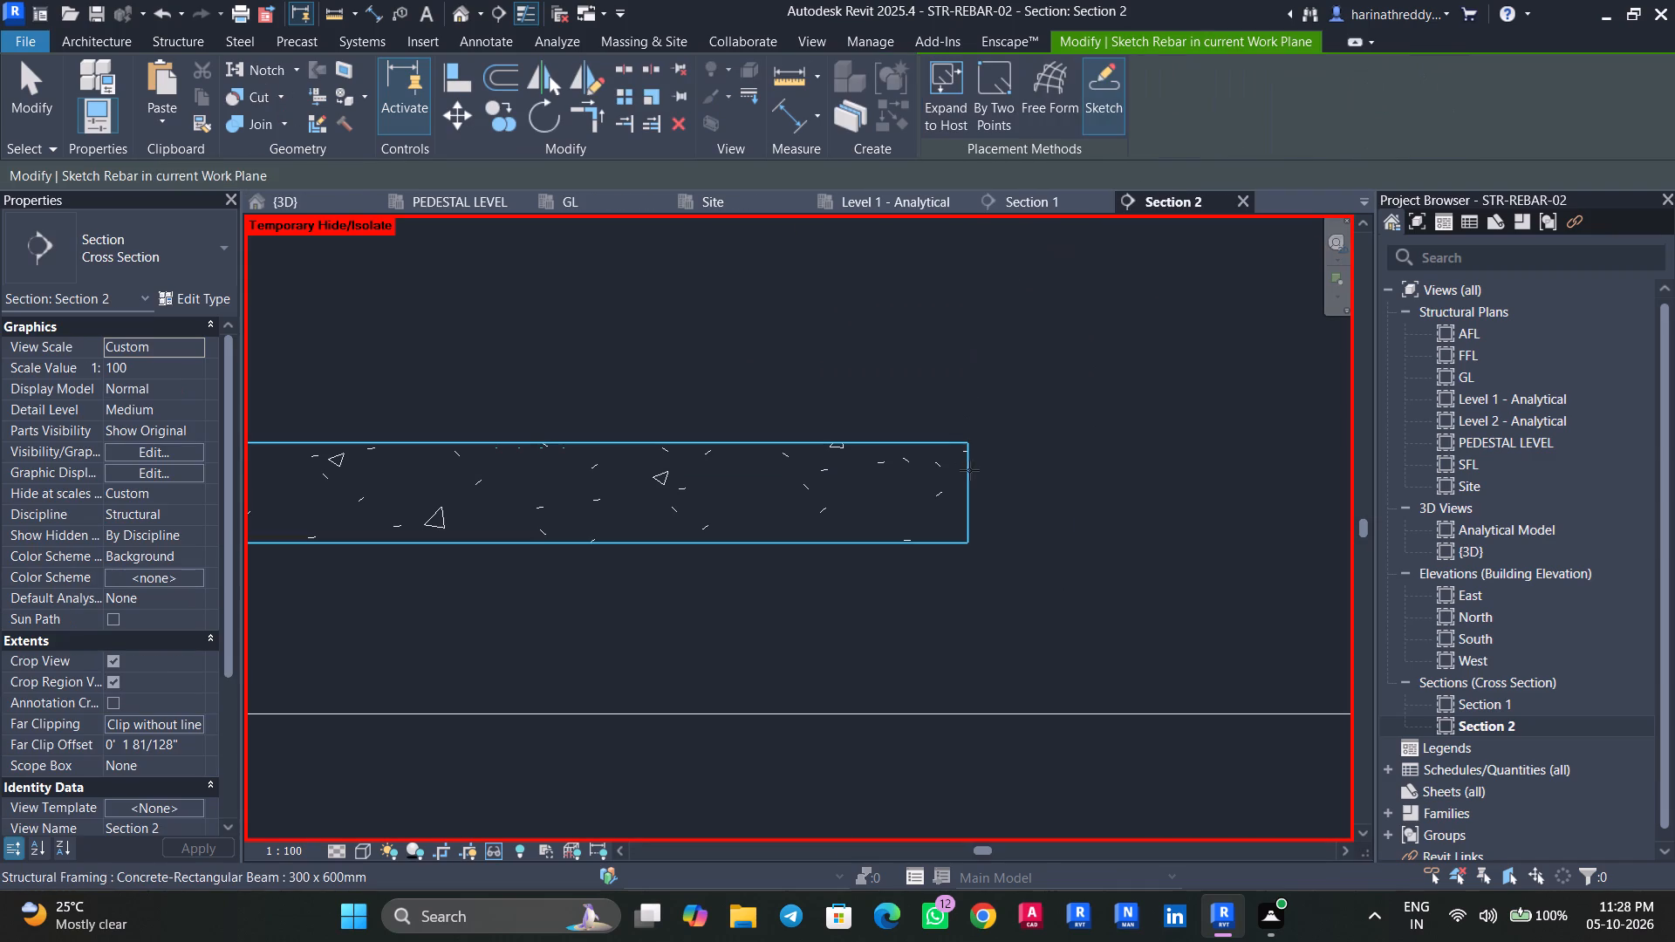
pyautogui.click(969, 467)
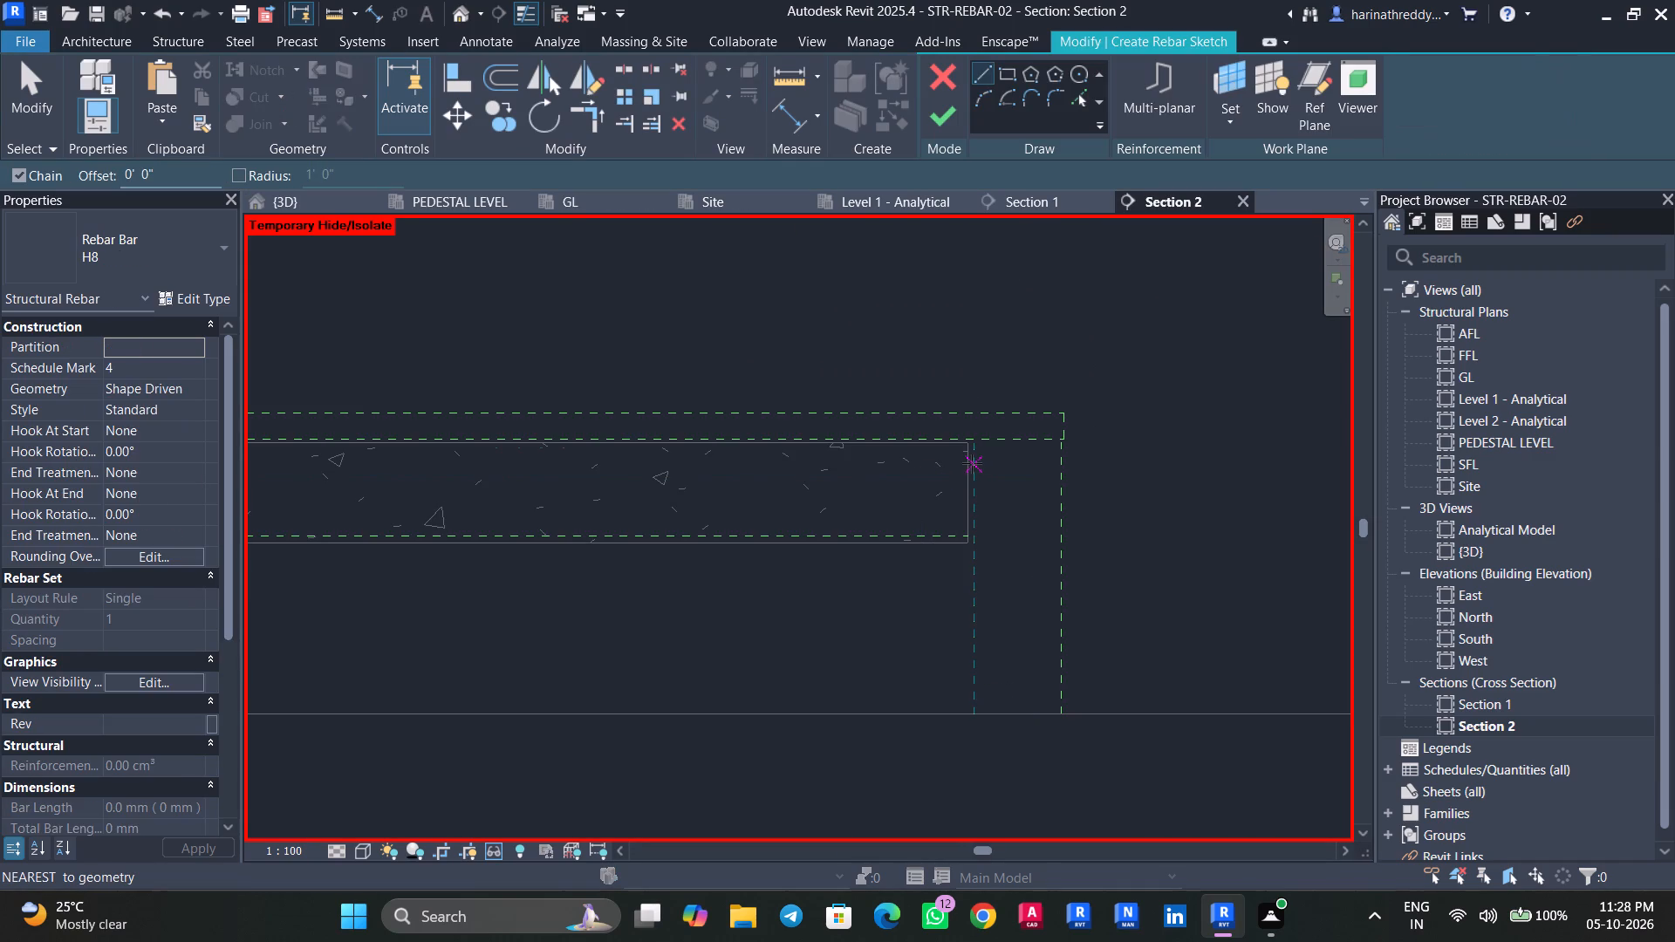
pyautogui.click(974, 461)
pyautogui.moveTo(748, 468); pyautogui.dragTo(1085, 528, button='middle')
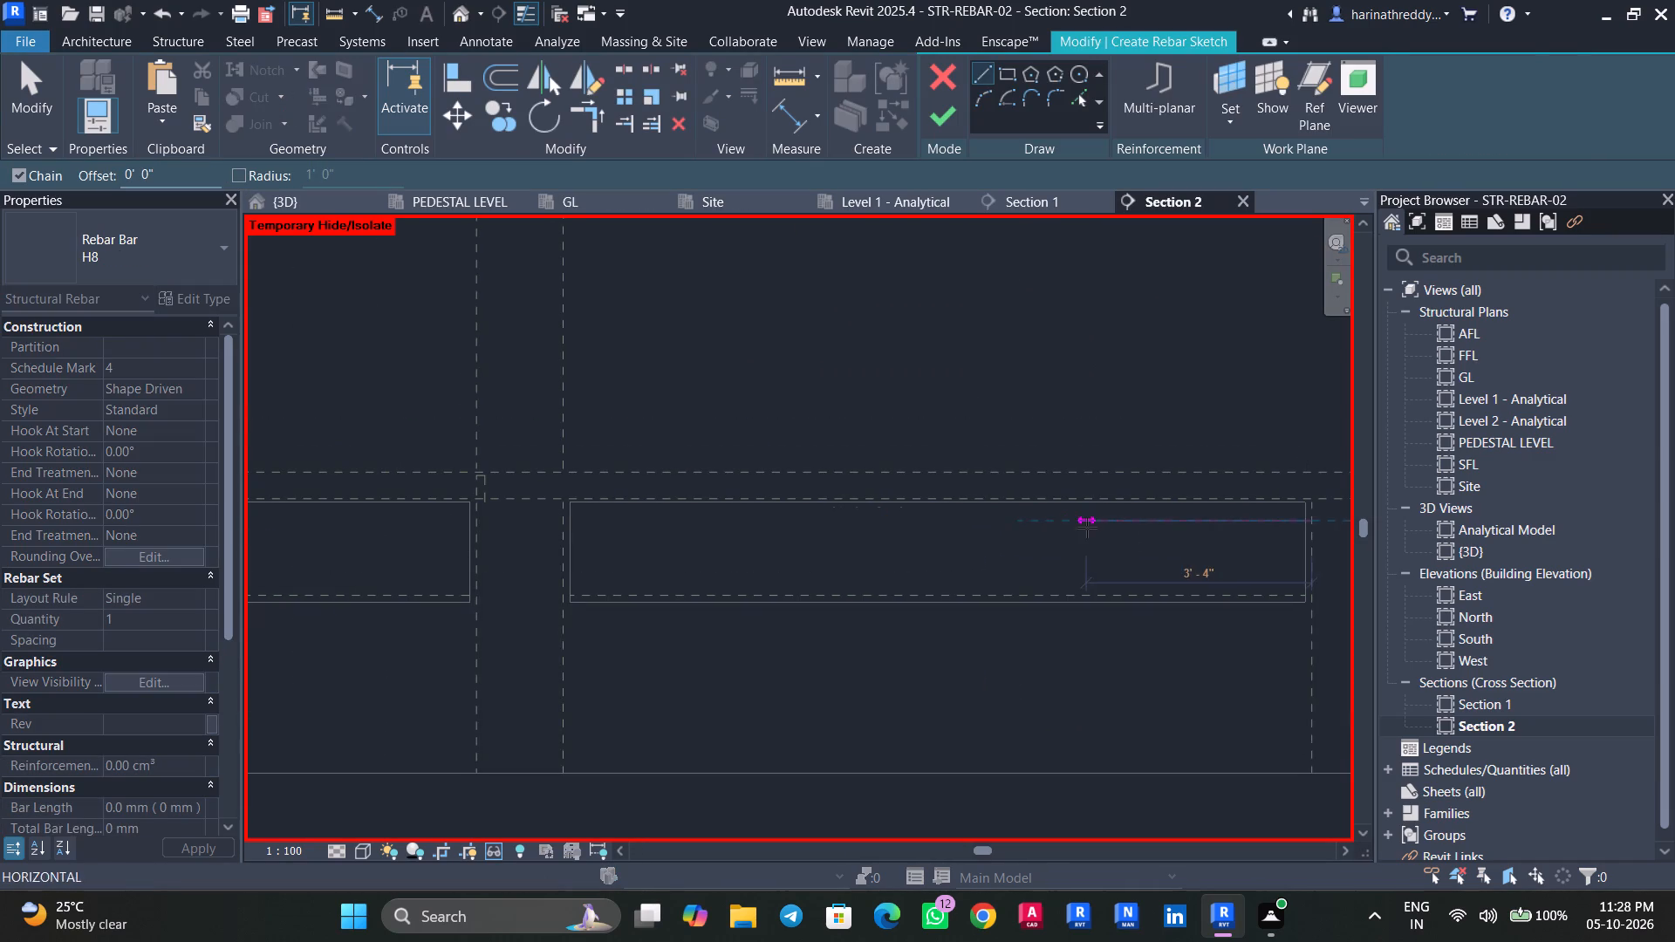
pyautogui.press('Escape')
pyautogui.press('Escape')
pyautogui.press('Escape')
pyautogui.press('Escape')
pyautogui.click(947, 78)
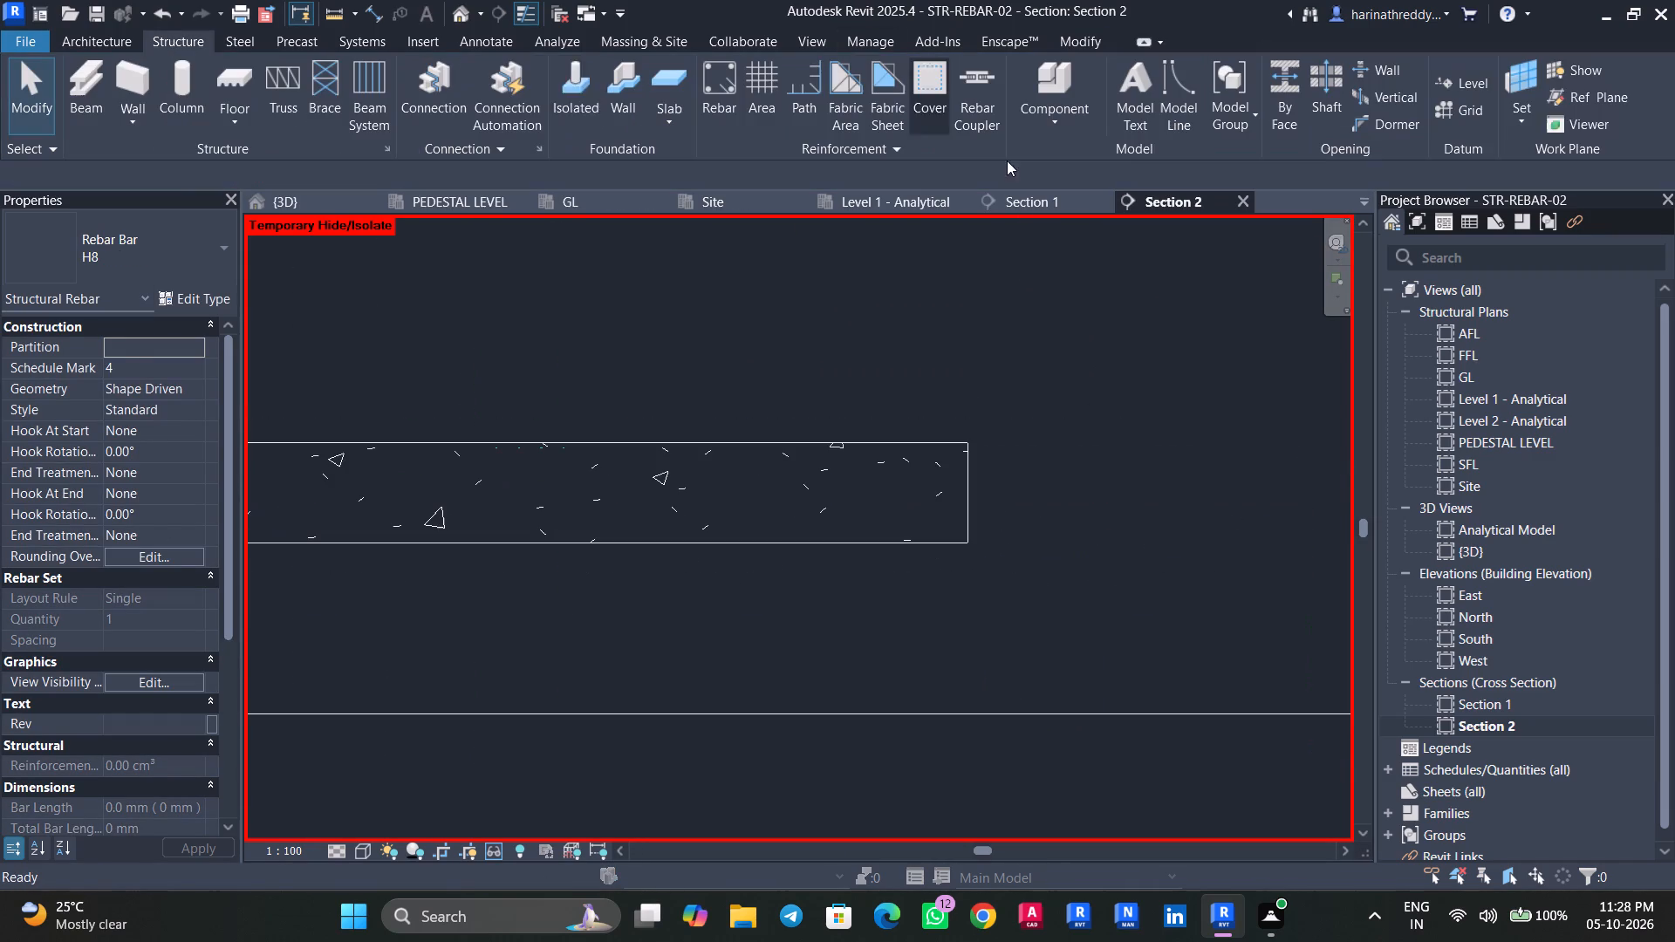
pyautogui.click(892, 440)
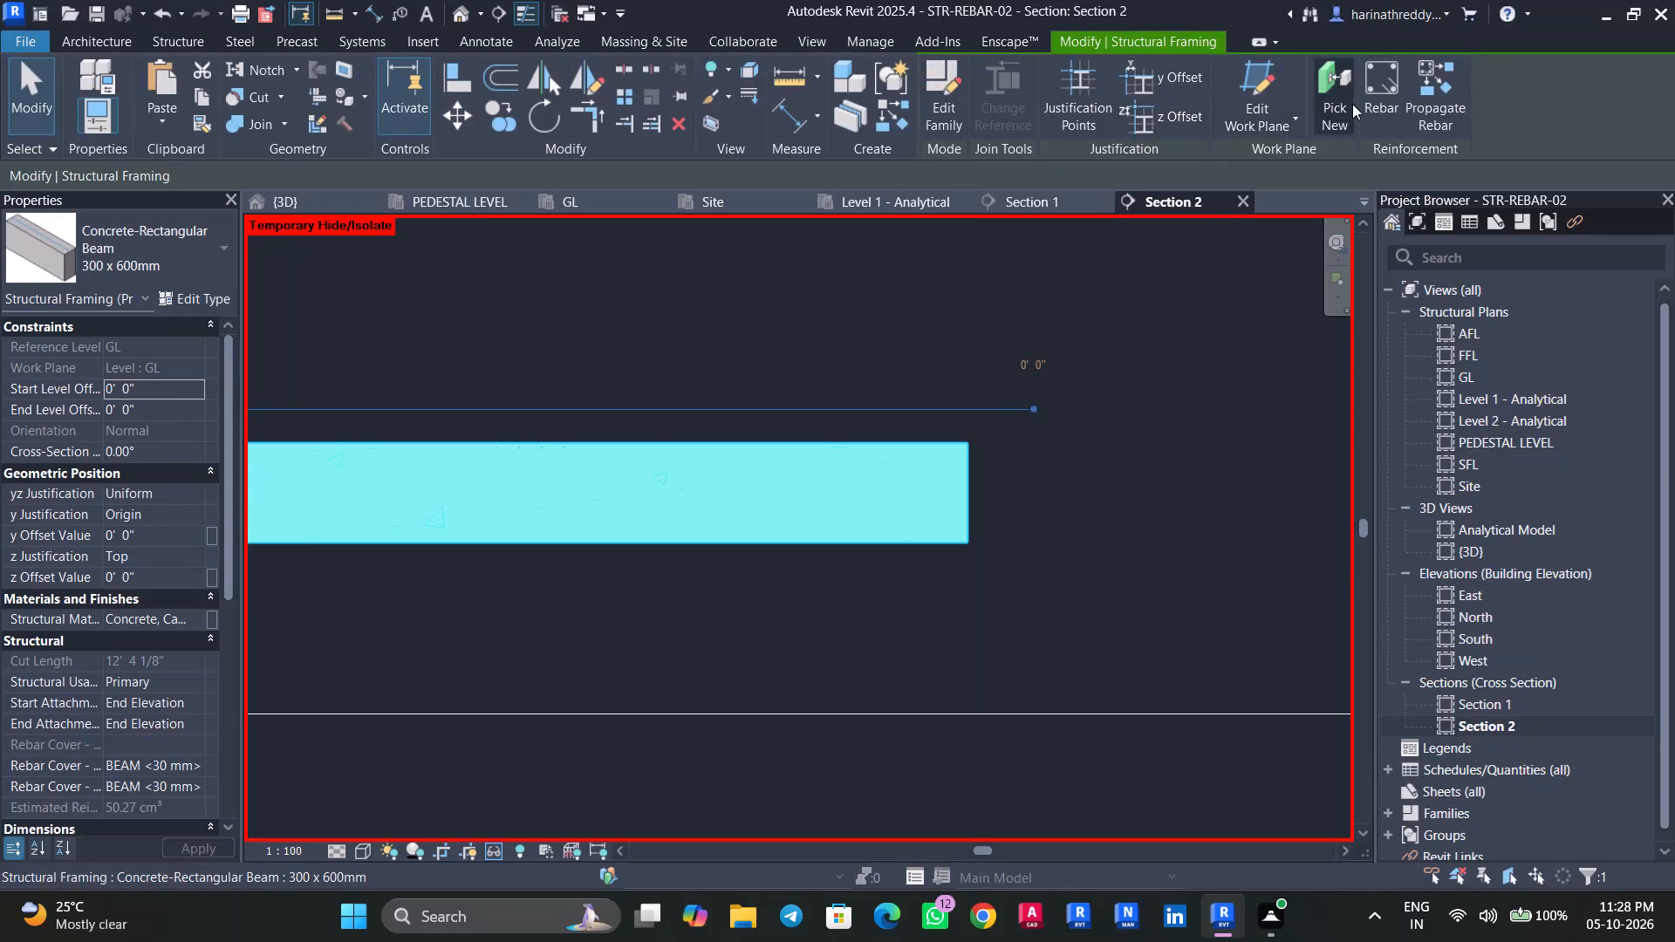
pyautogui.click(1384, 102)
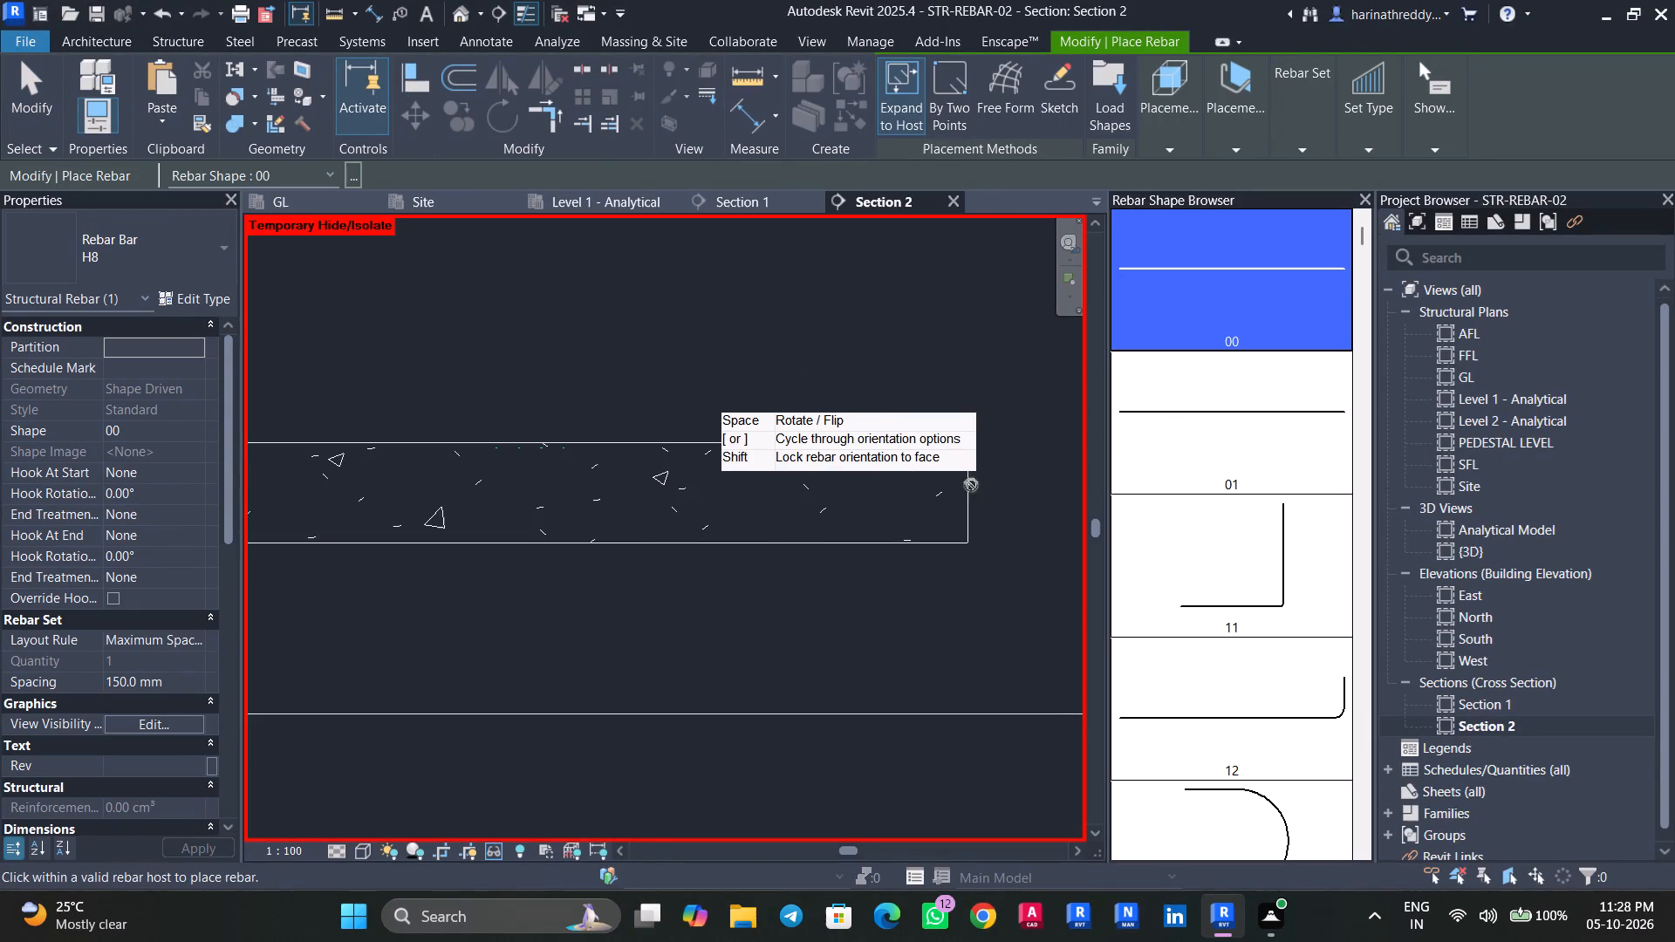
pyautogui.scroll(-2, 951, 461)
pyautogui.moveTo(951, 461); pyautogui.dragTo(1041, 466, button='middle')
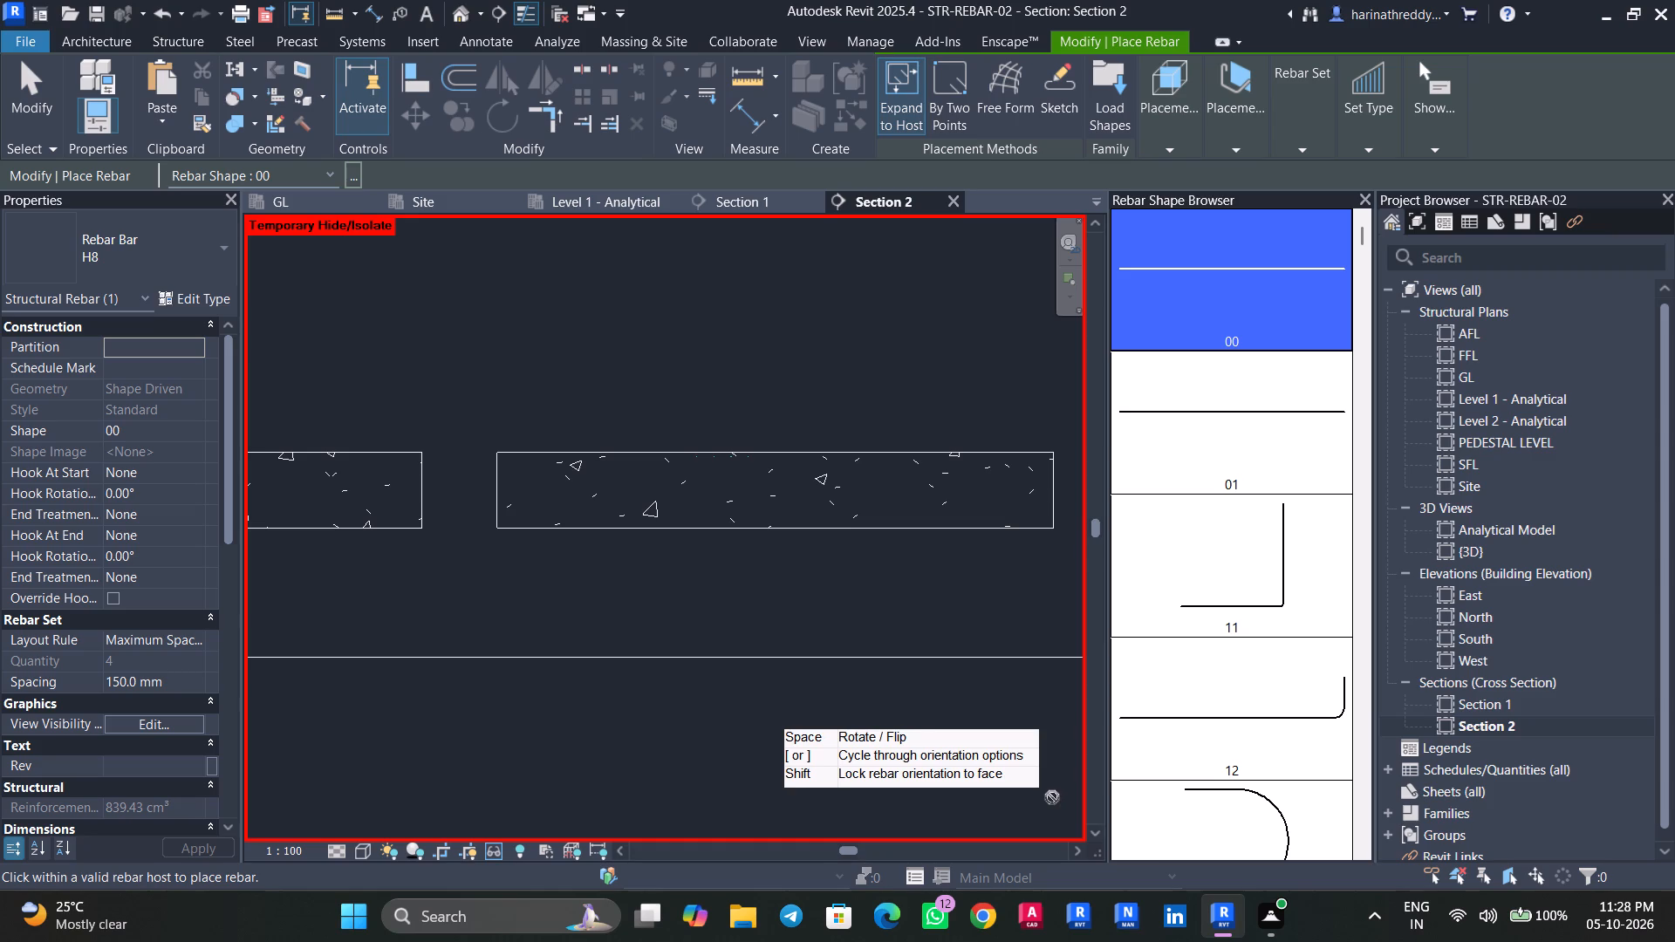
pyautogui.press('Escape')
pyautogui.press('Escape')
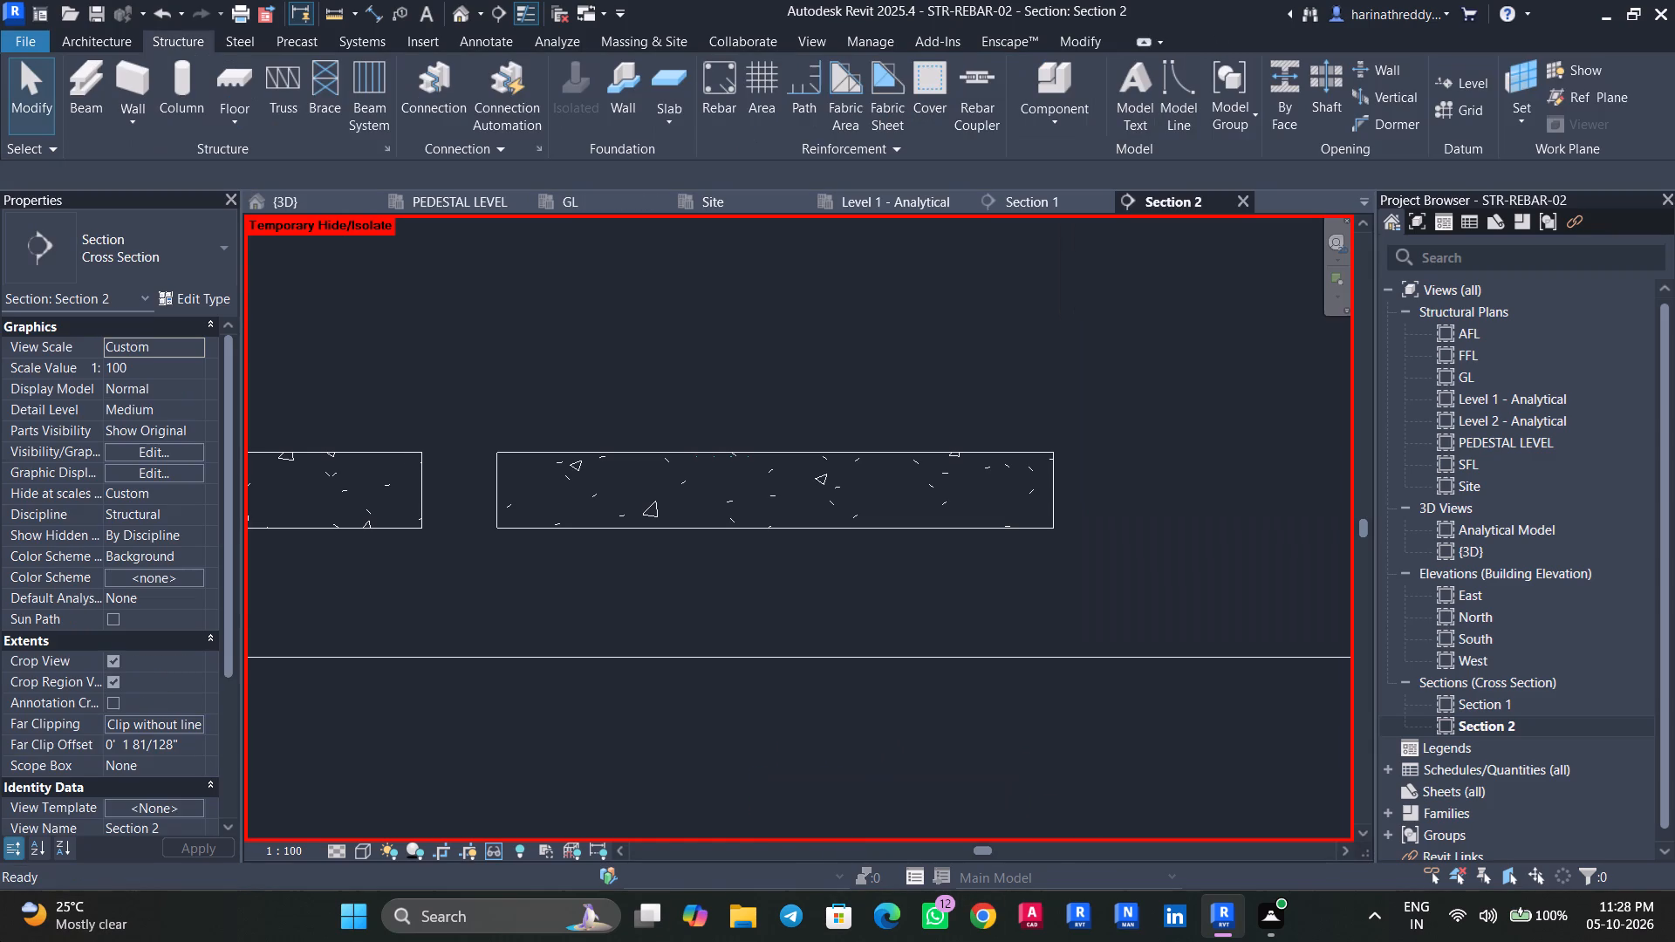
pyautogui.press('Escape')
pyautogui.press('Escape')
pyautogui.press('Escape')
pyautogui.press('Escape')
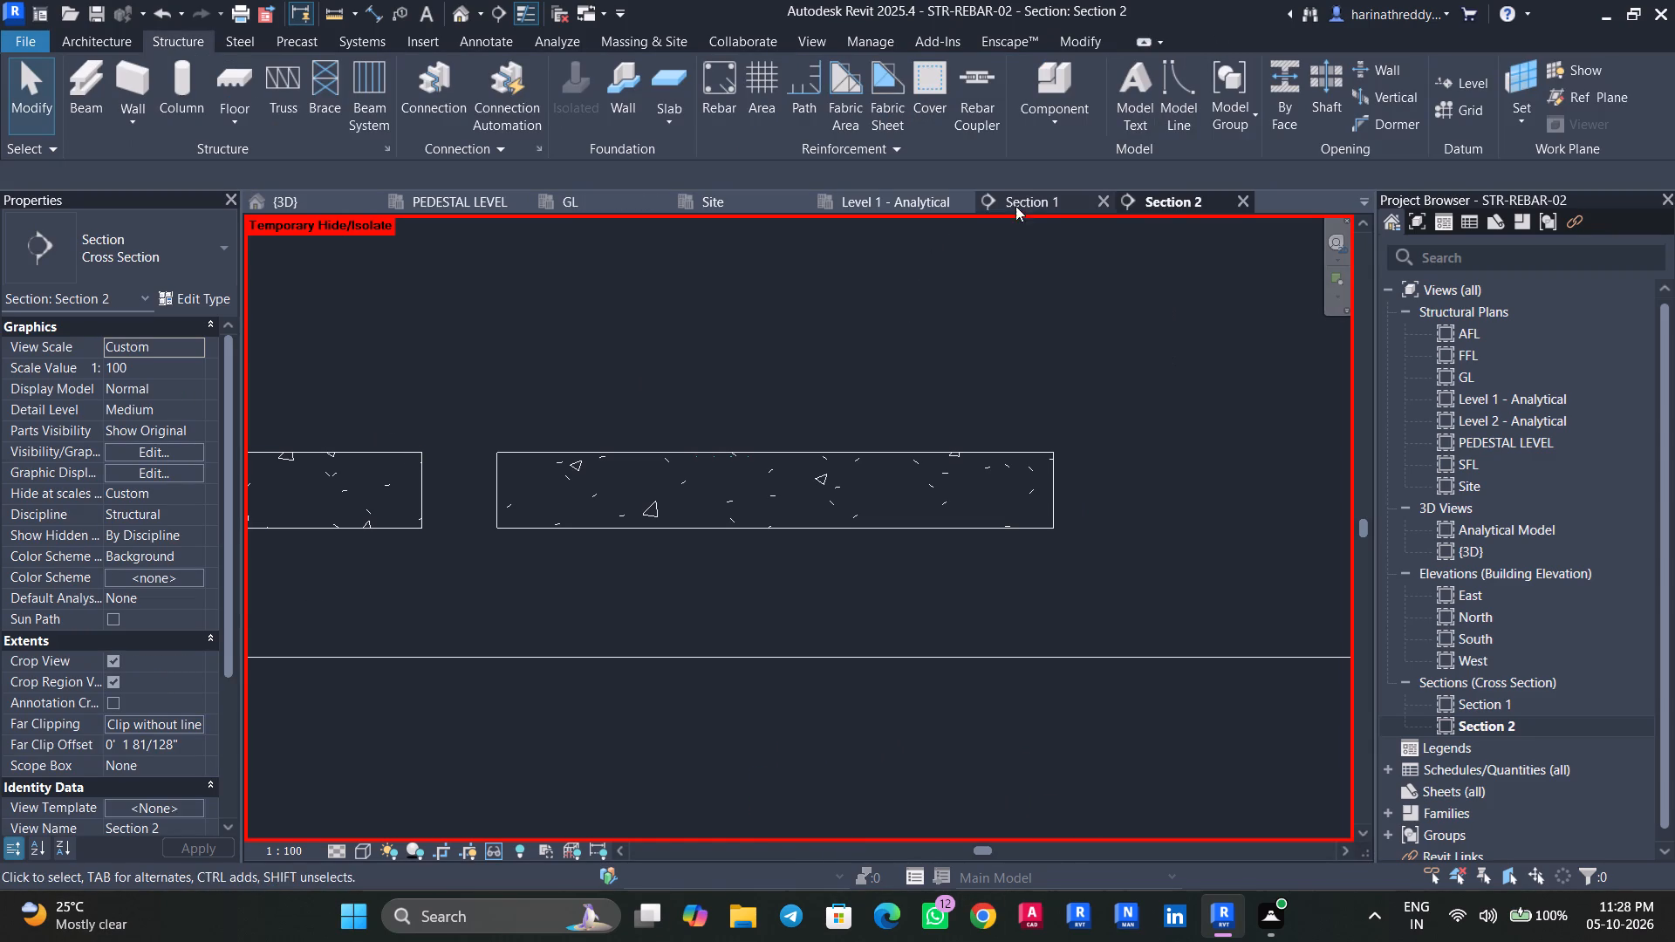
# Open the East elevation and examine the end-on 300 x 600 mm ground-level beam at the outer column beside the stair.
pyautogui.click(1044, 208)
pyautogui.scroll(-9, 742, 463)
pyautogui.moveTo(956, 549); pyautogui.dragTo(954, 590, button='middle')
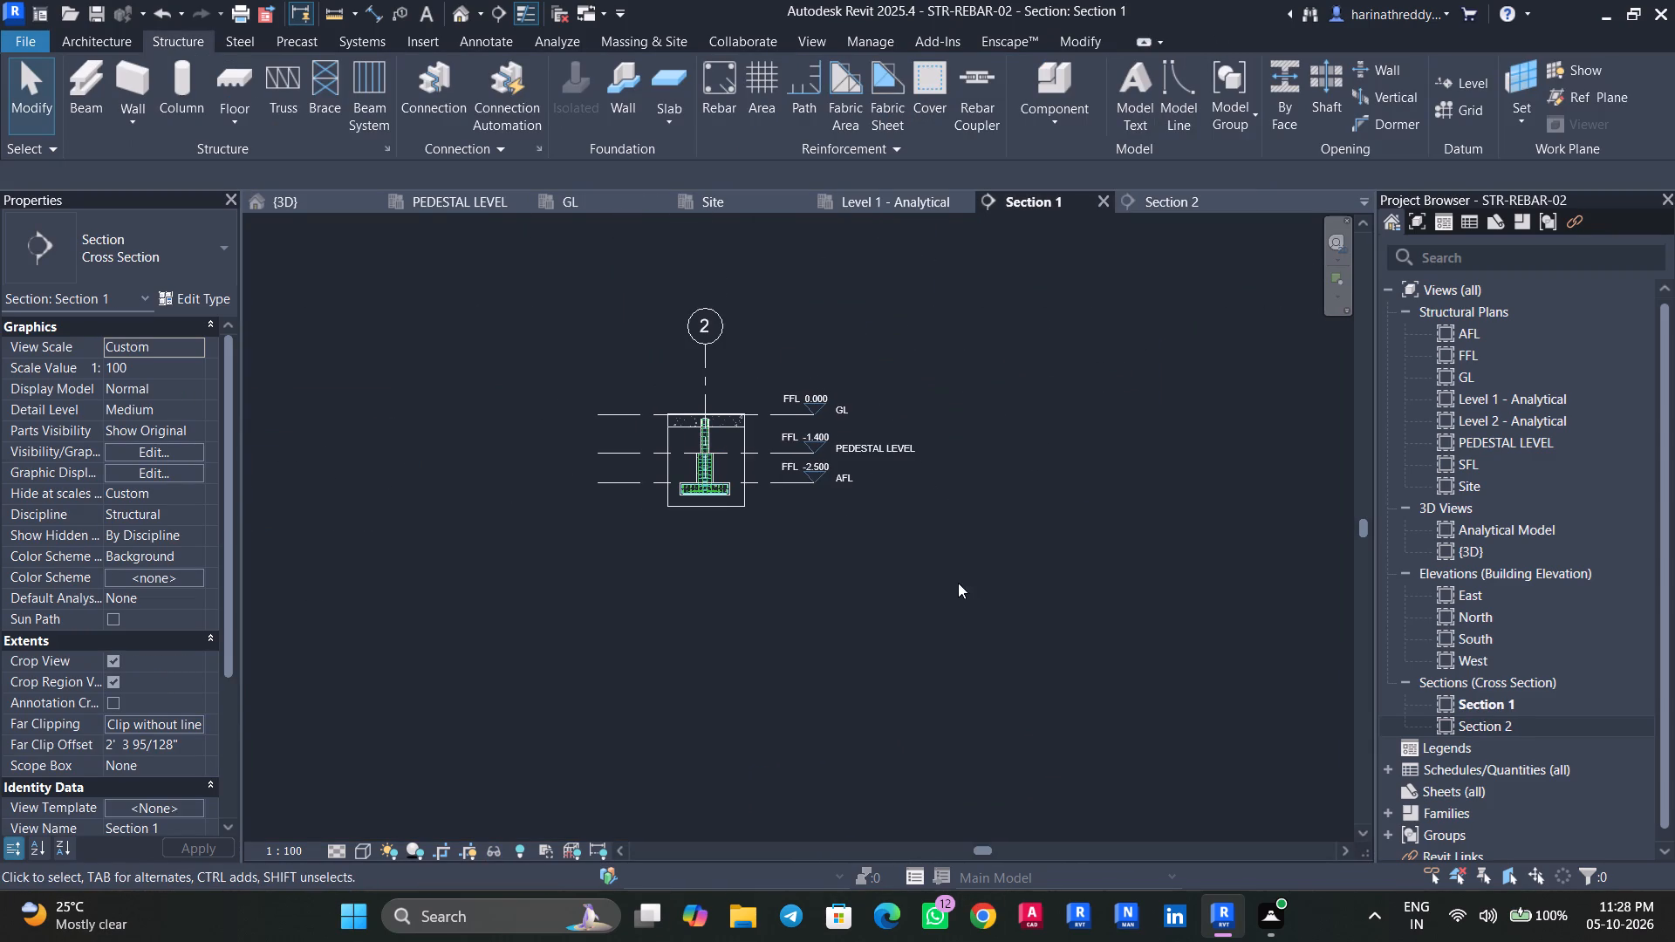
pyautogui.doubleClick(1480, 599)
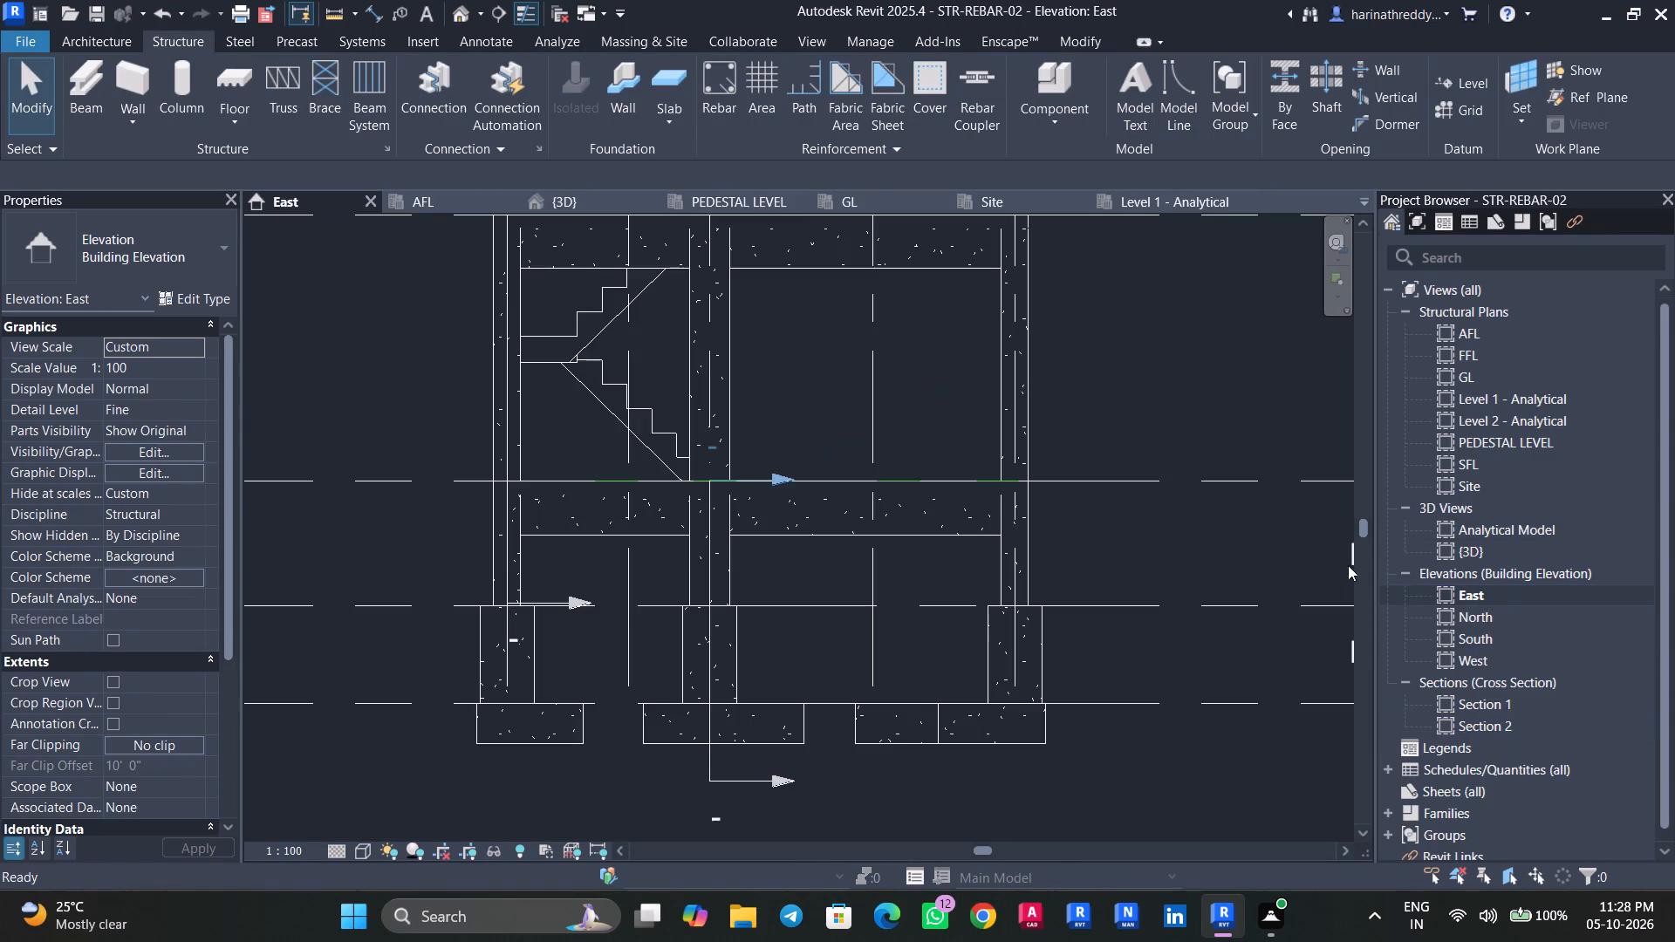
pyautogui.scroll(4, 482, 475)
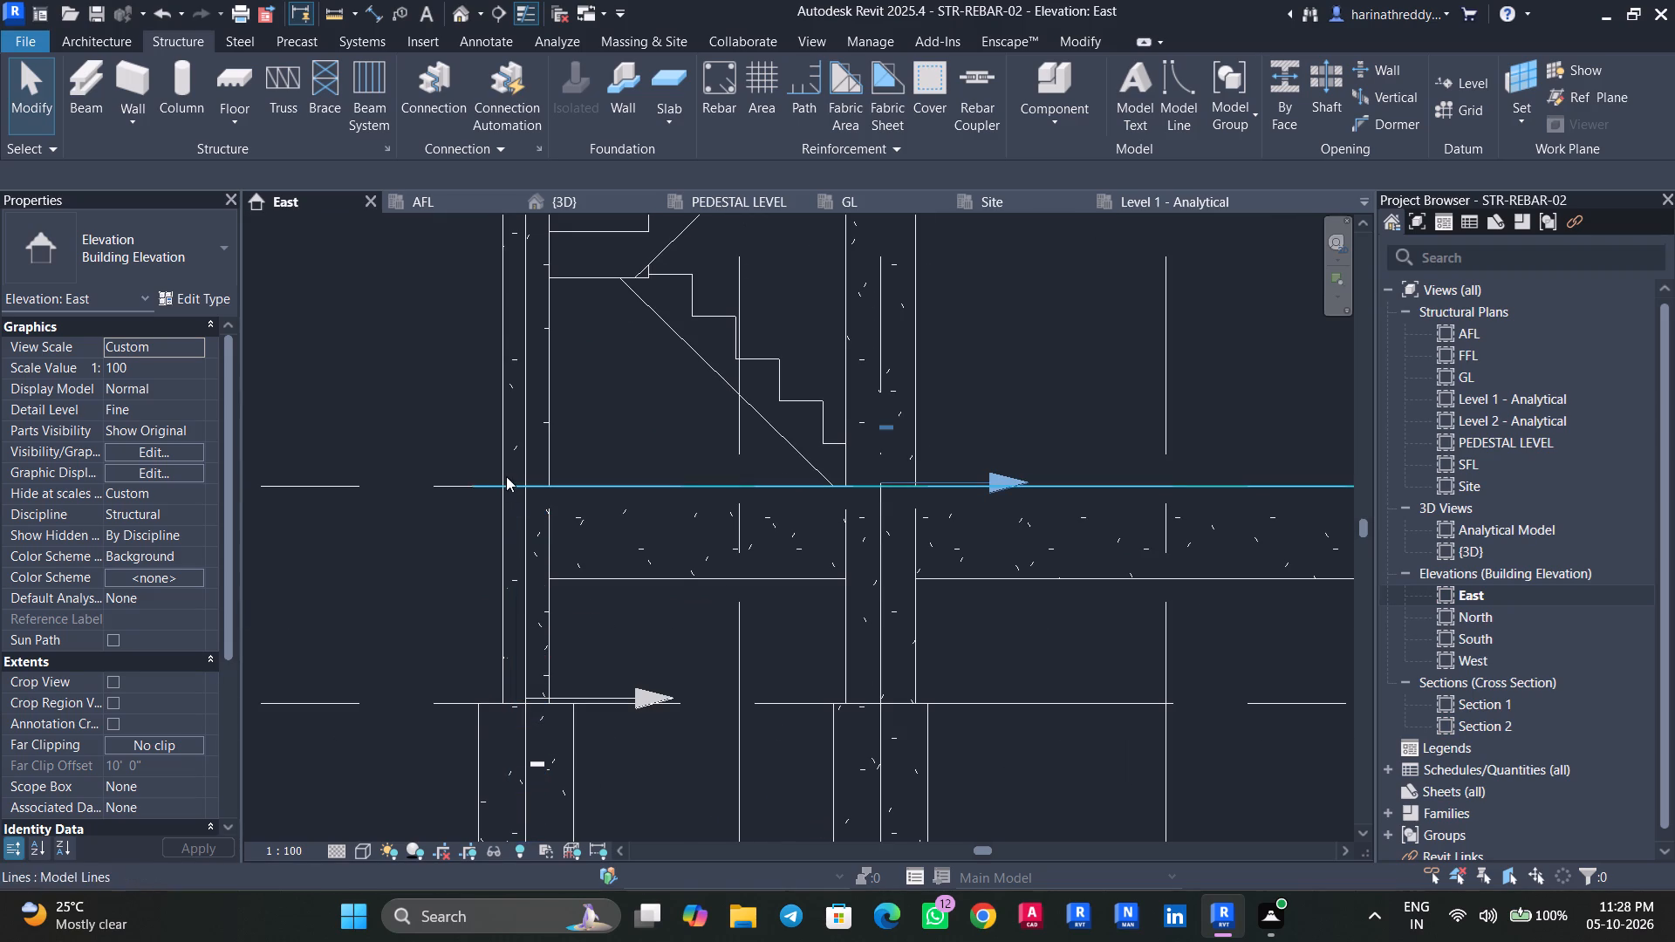
pyautogui.press('Tab')
pyautogui.press('Tab')
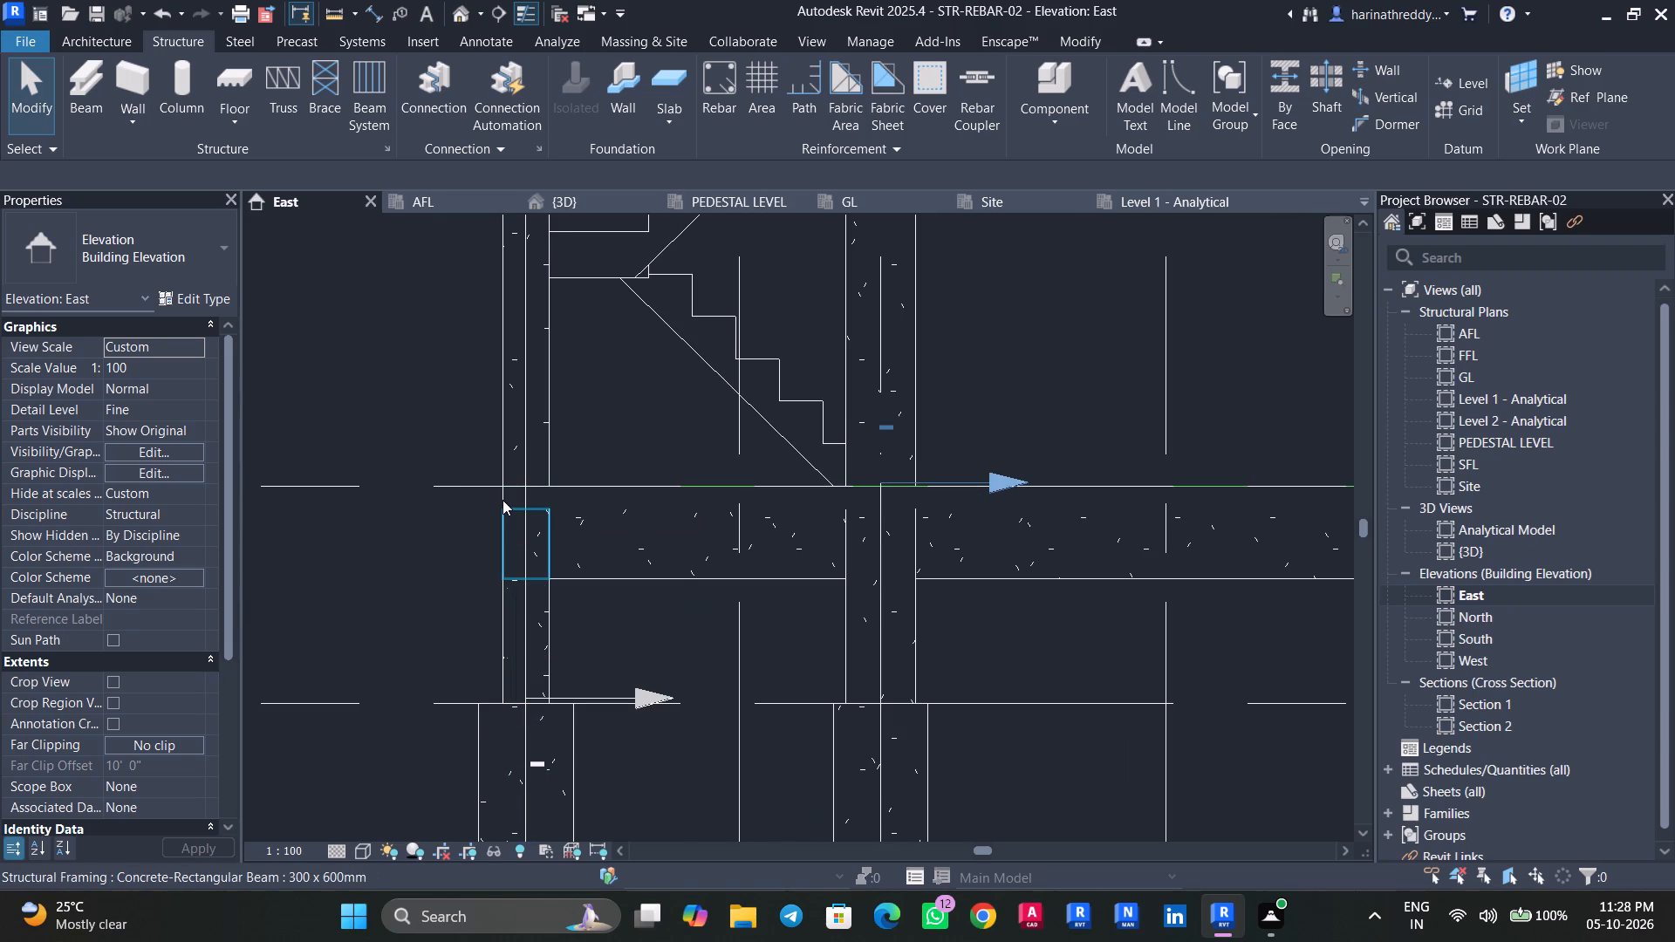
pyautogui.click(502, 500)
pyautogui.scroll(2, 502, 503)
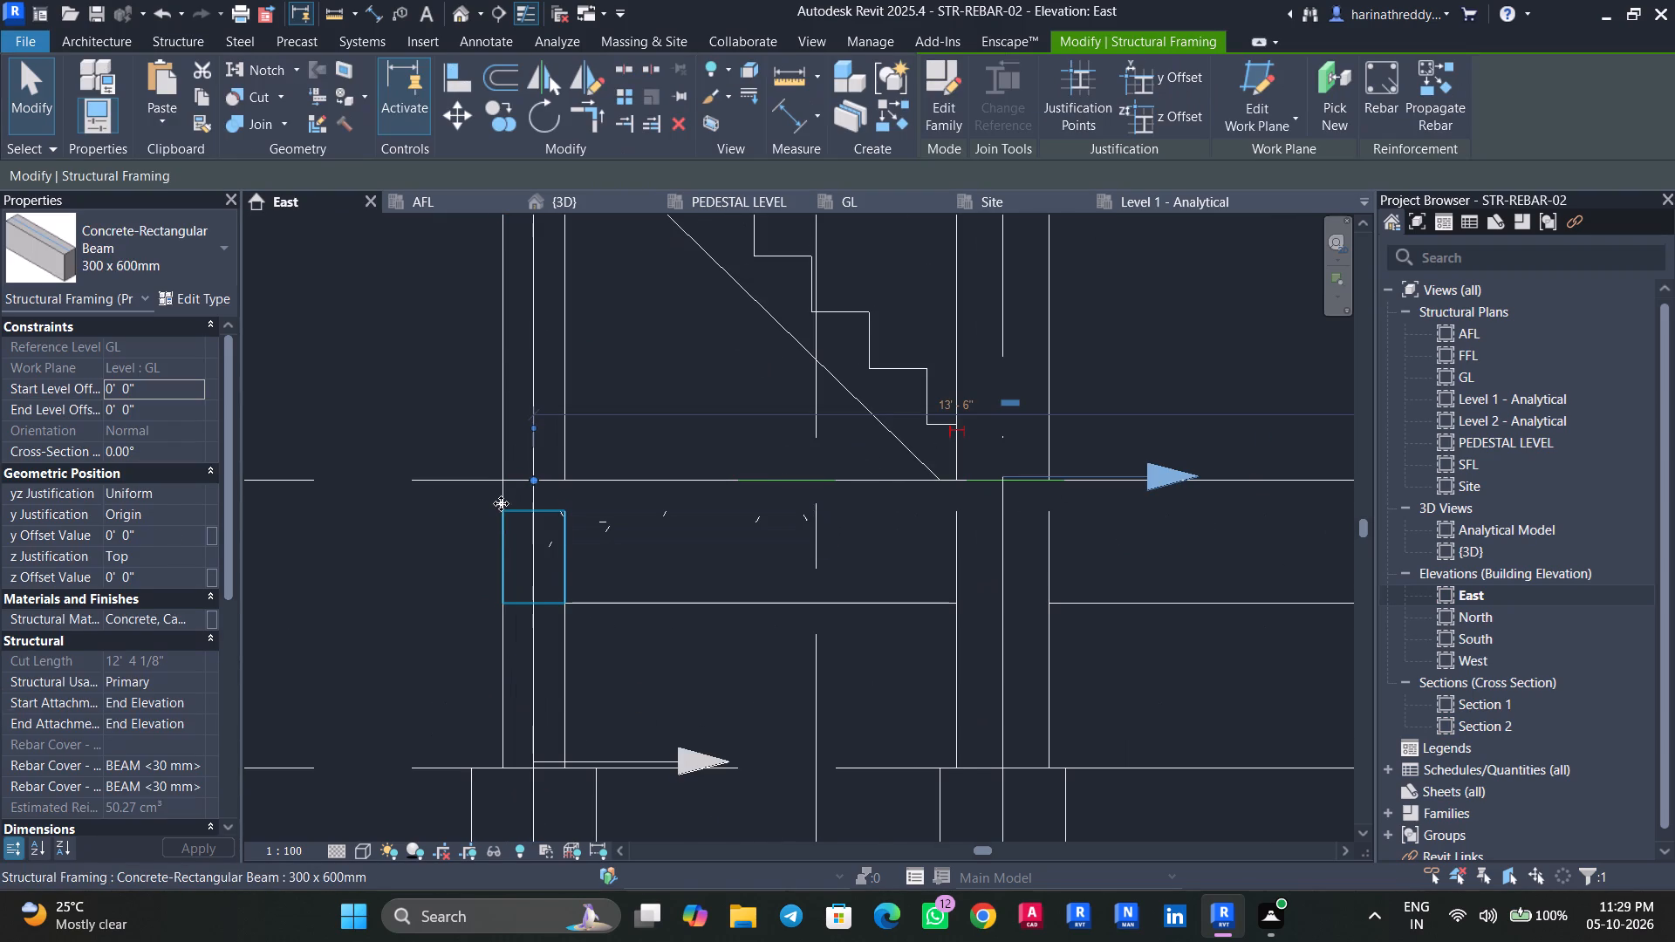
pyautogui.scroll(-4, 501, 503)
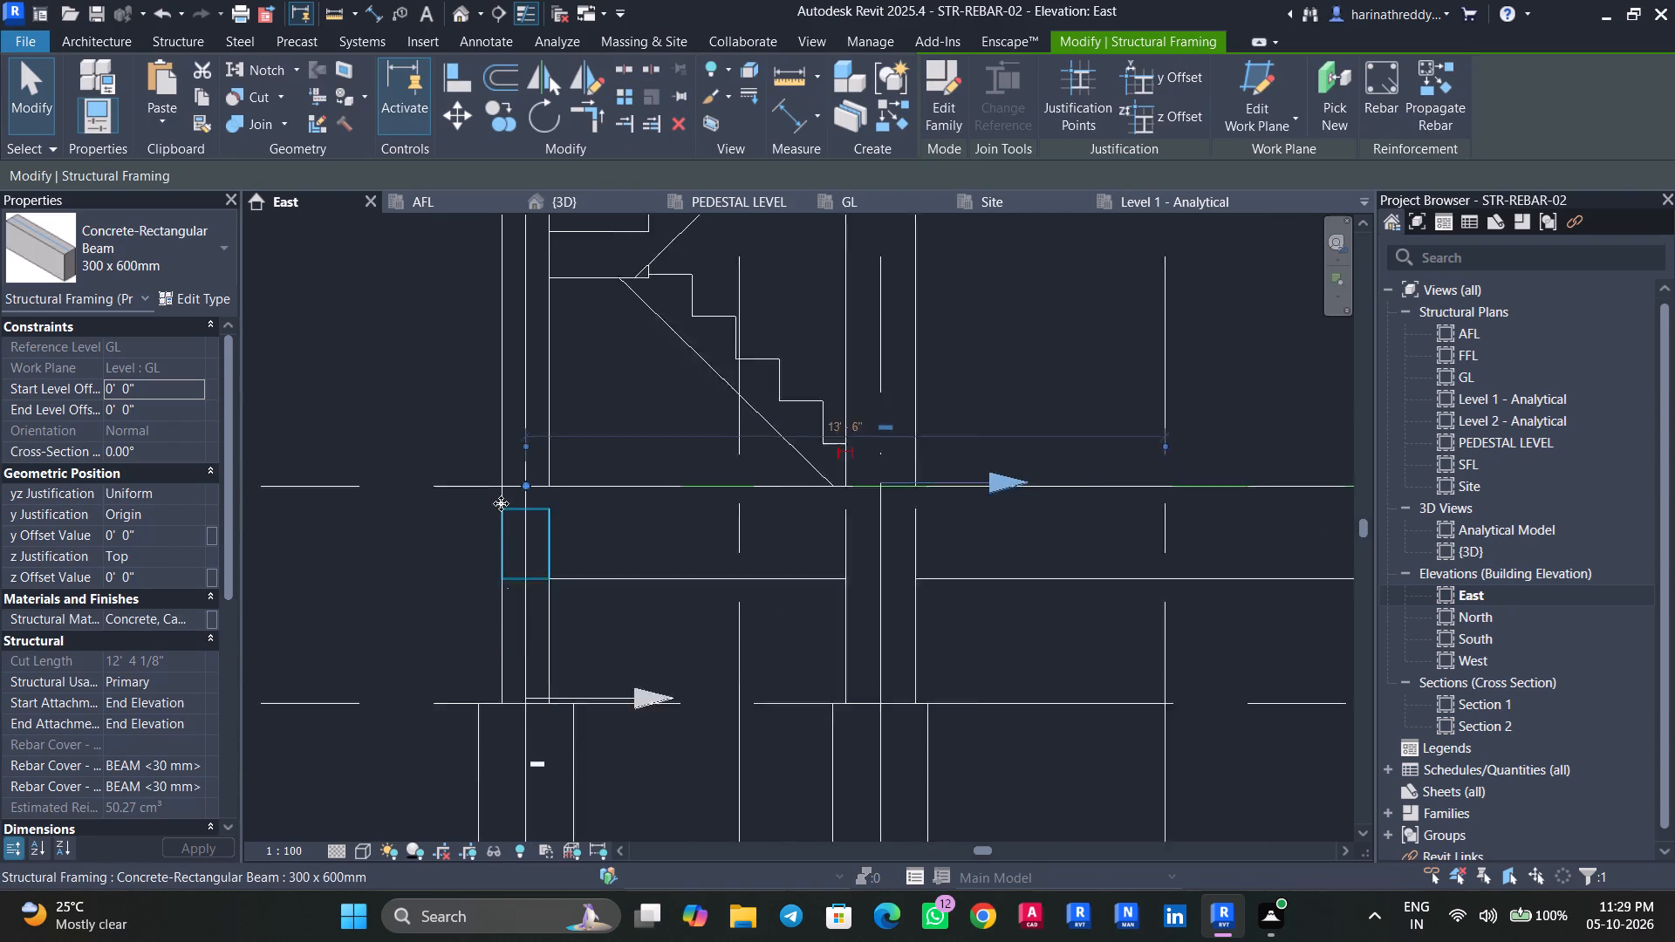
pyautogui.scroll(-3, 501, 503)
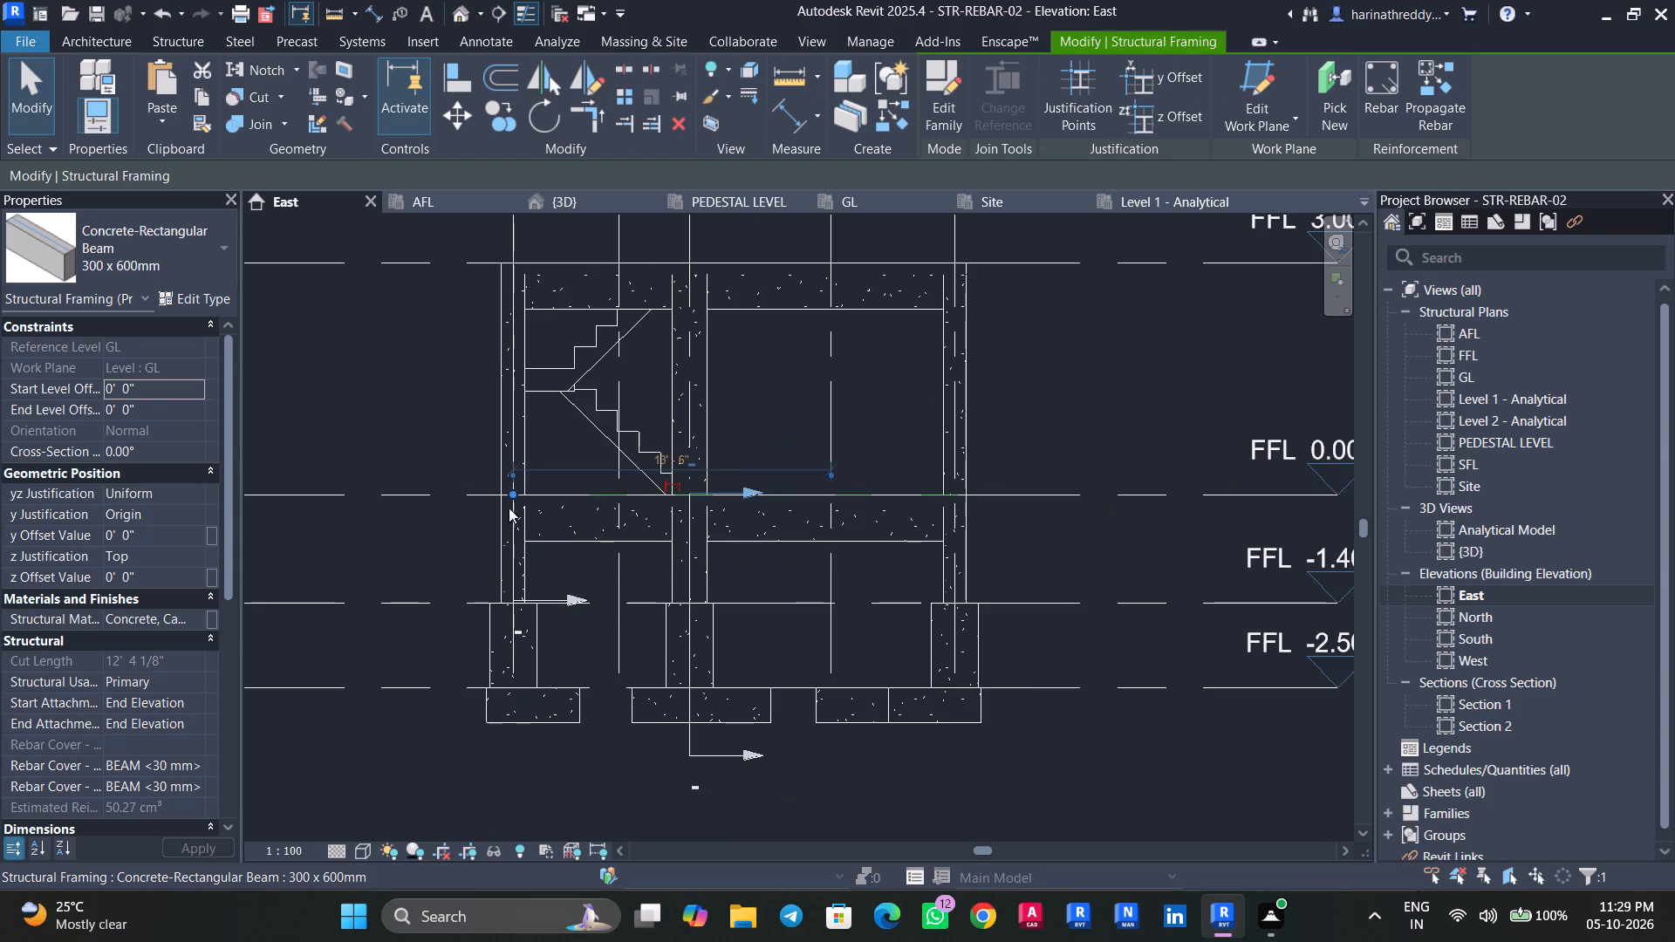
pyautogui.press('Escape')
# Temporarily hide the floor, grids, columns, rebar and section views crossing the ground-level beams in the East elevation, keeping the structural framing.
pyautogui.moveTo(1067, 575); pyautogui.dragTo(474, 506)
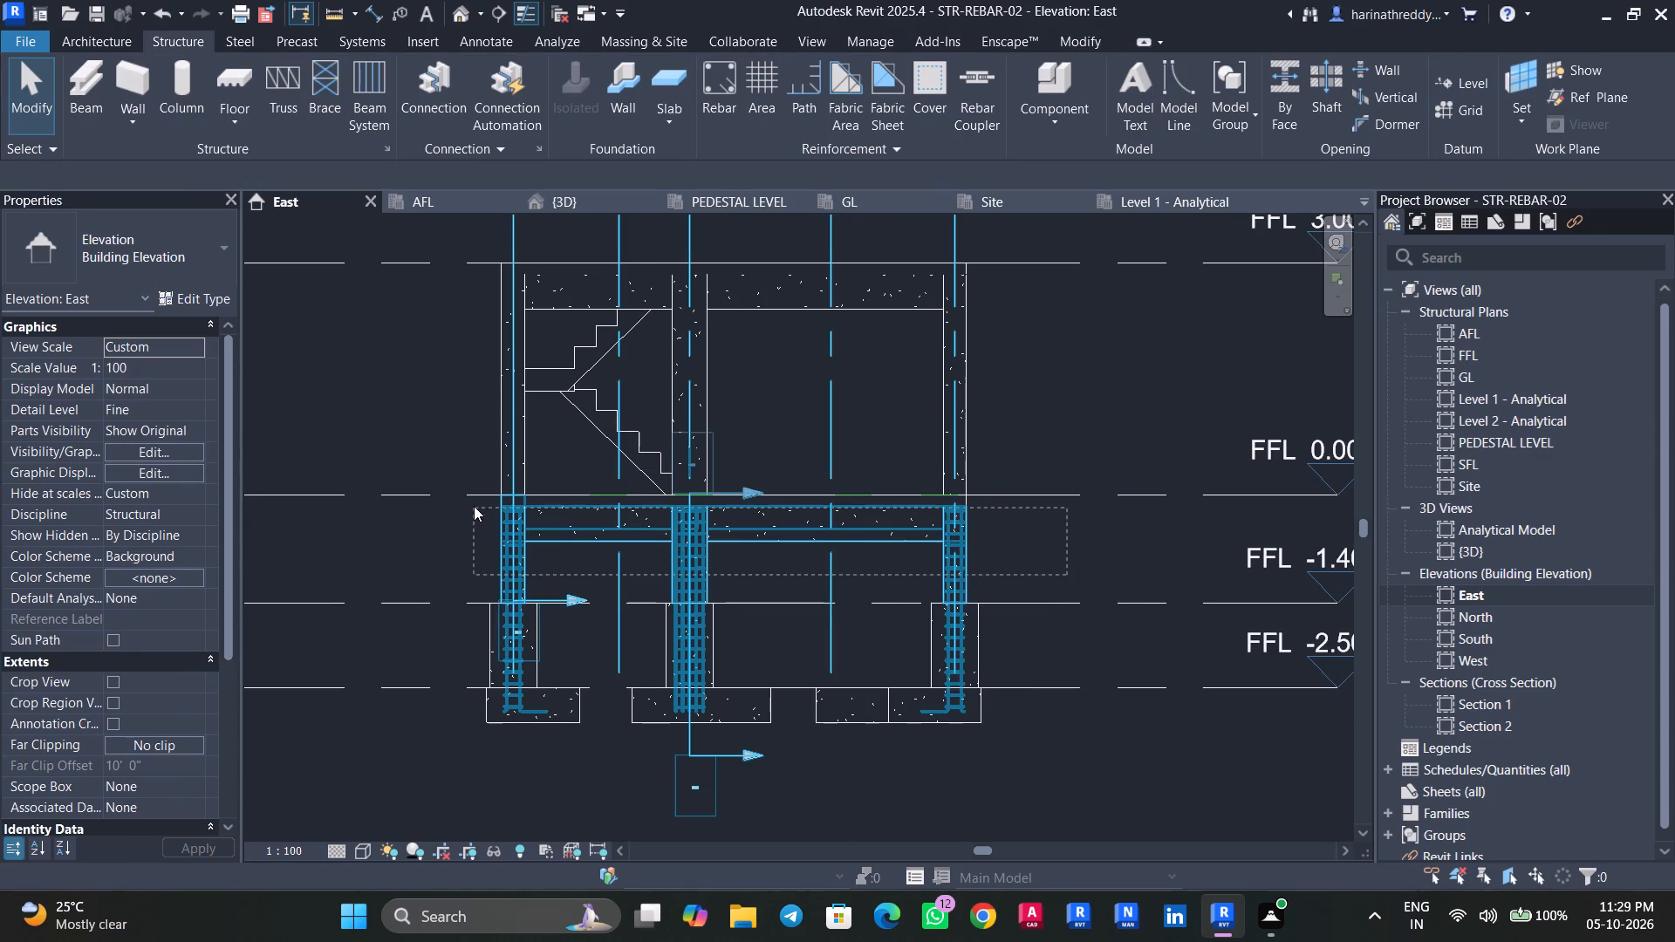
pyautogui.moveTo(474, 506); pyautogui.dragTo(474, 503)
pyautogui.click(950, 119)
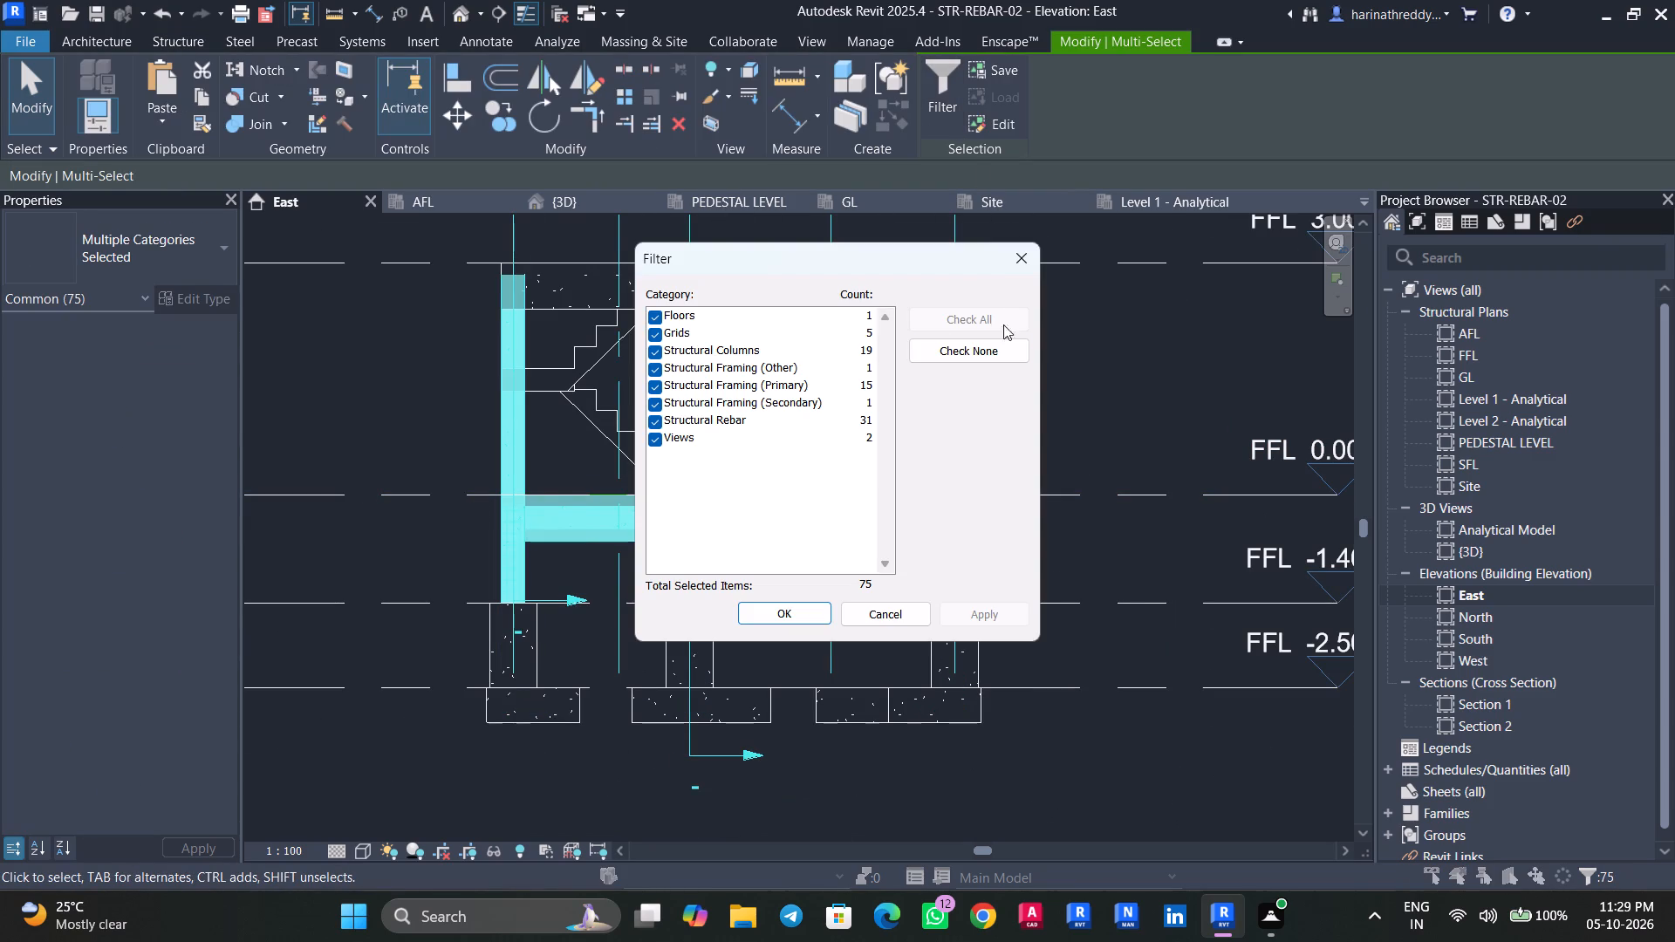
pyautogui.click(655, 402)
pyautogui.click(654, 379)
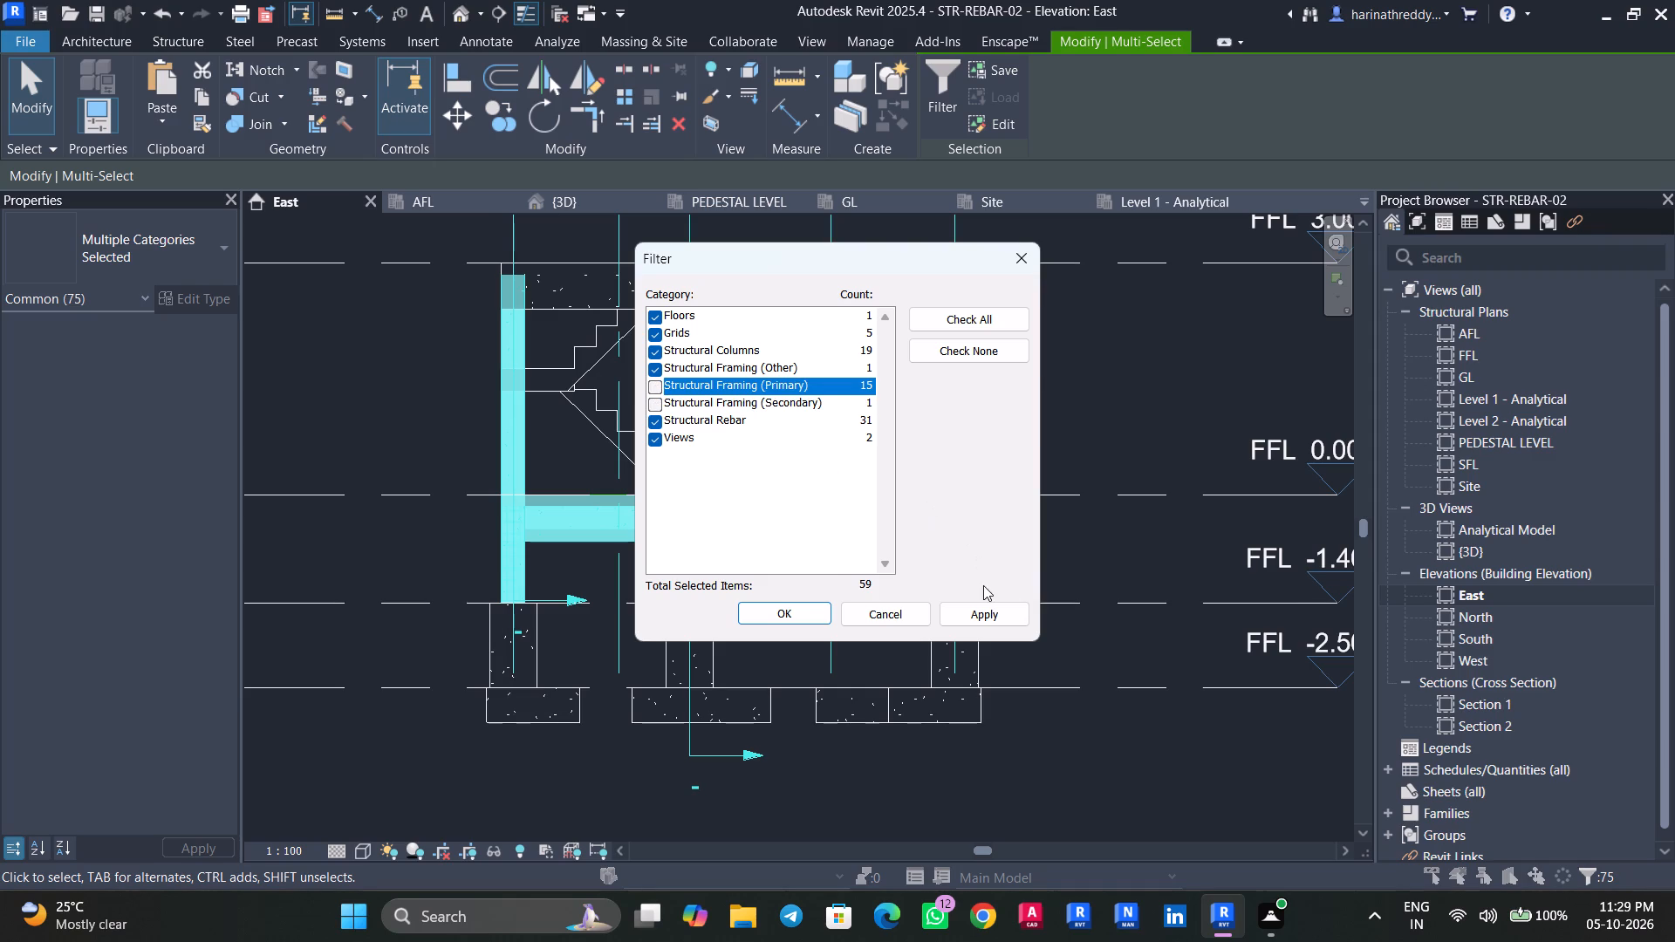
pyautogui.click(653, 362)
pyautogui.click(983, 593)
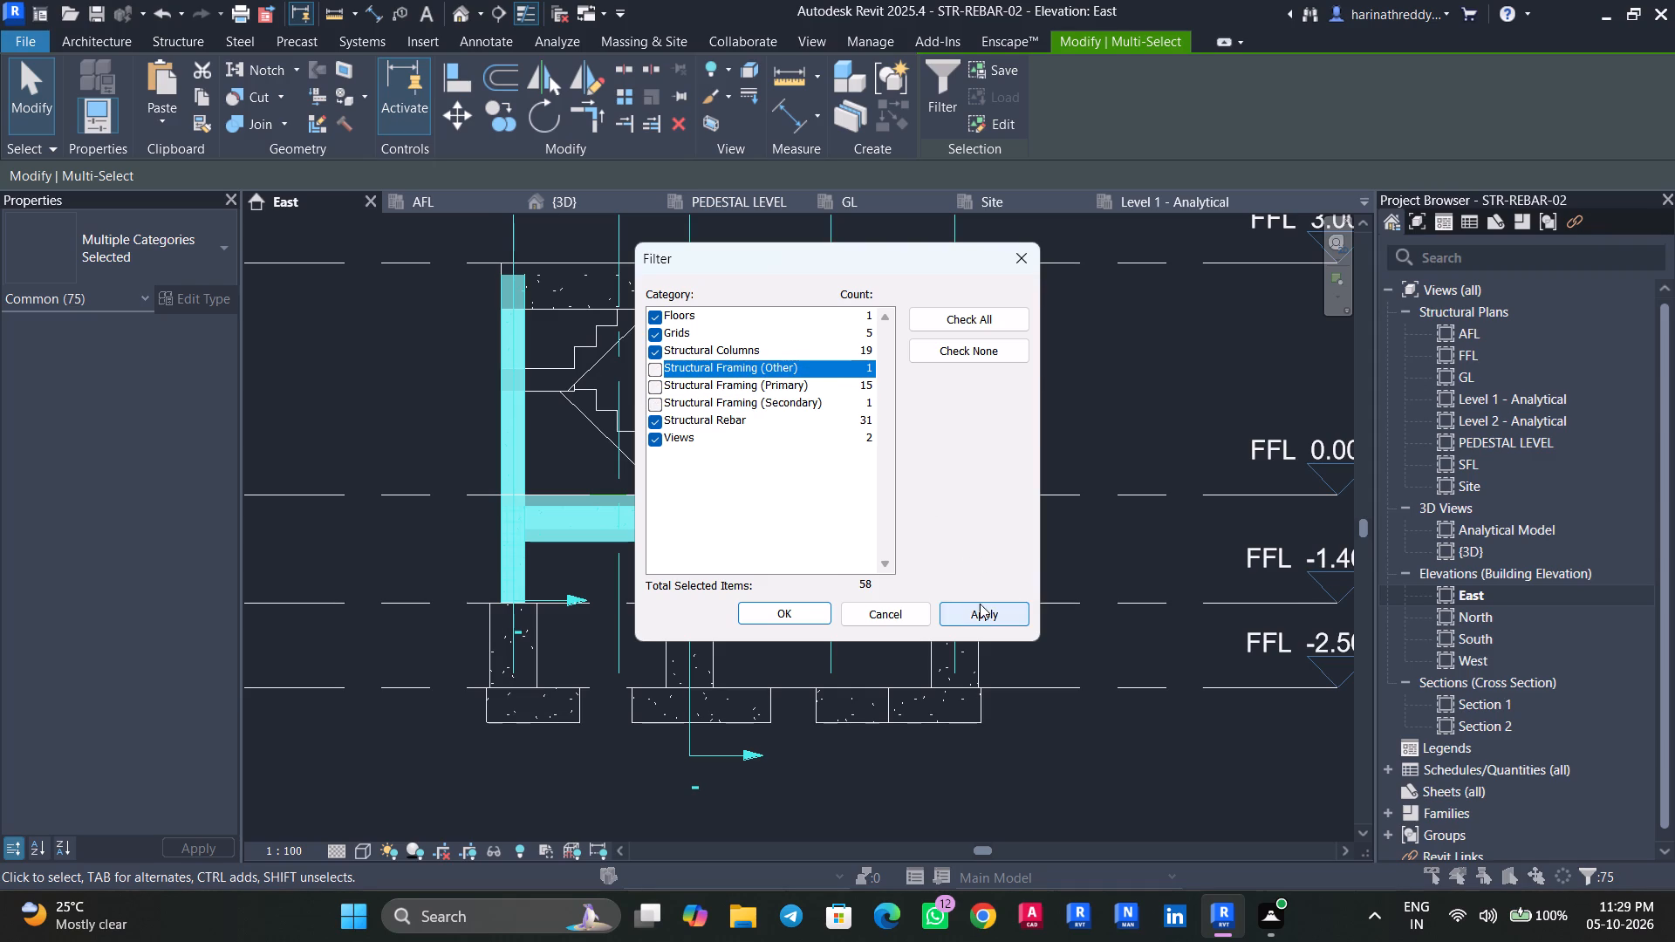
pyautogui.click(980, 605)
pyautogui.click(788, 612)
pyautogui.press('h')
pyautogui.press('h')
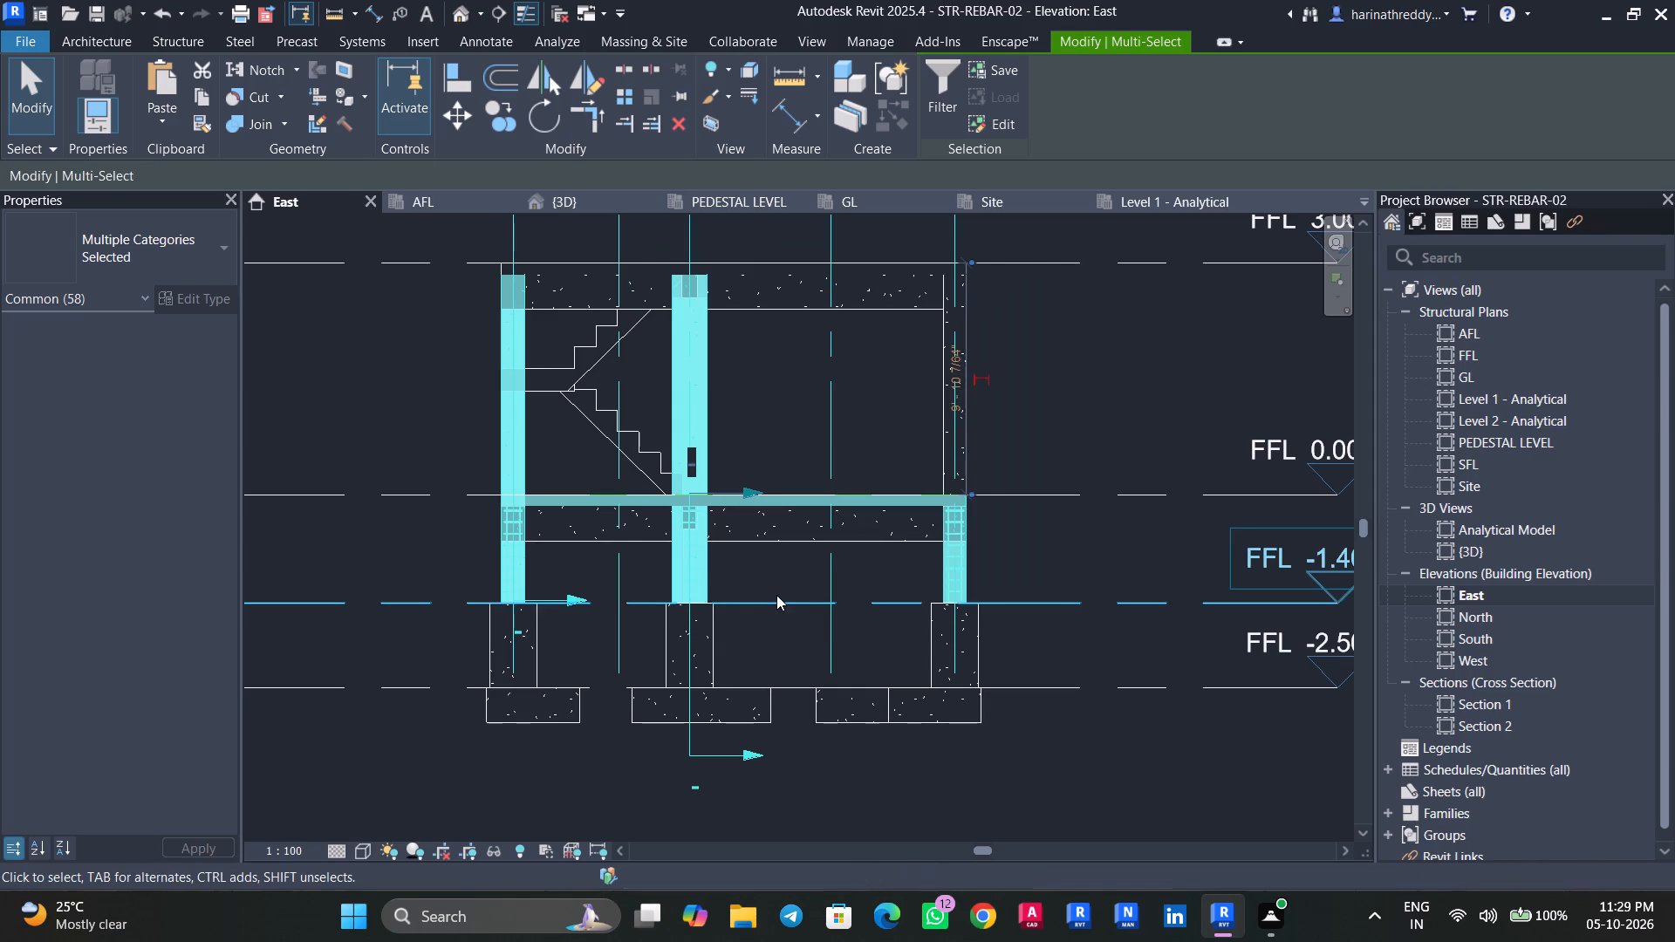
# Check which rebar cover setting is assigned to the end-on 300 x 600 mm ground-level beam.
pyautogui.scroll(1, 486, 522)
pyautogui.scroll(-1, 486, 522)
pyautogui.scroll(3, 487, 522)
pyautogui.click(524, 519)
pyautogui.scroll(4, 498, 539)
pyautogui.press('Escape')
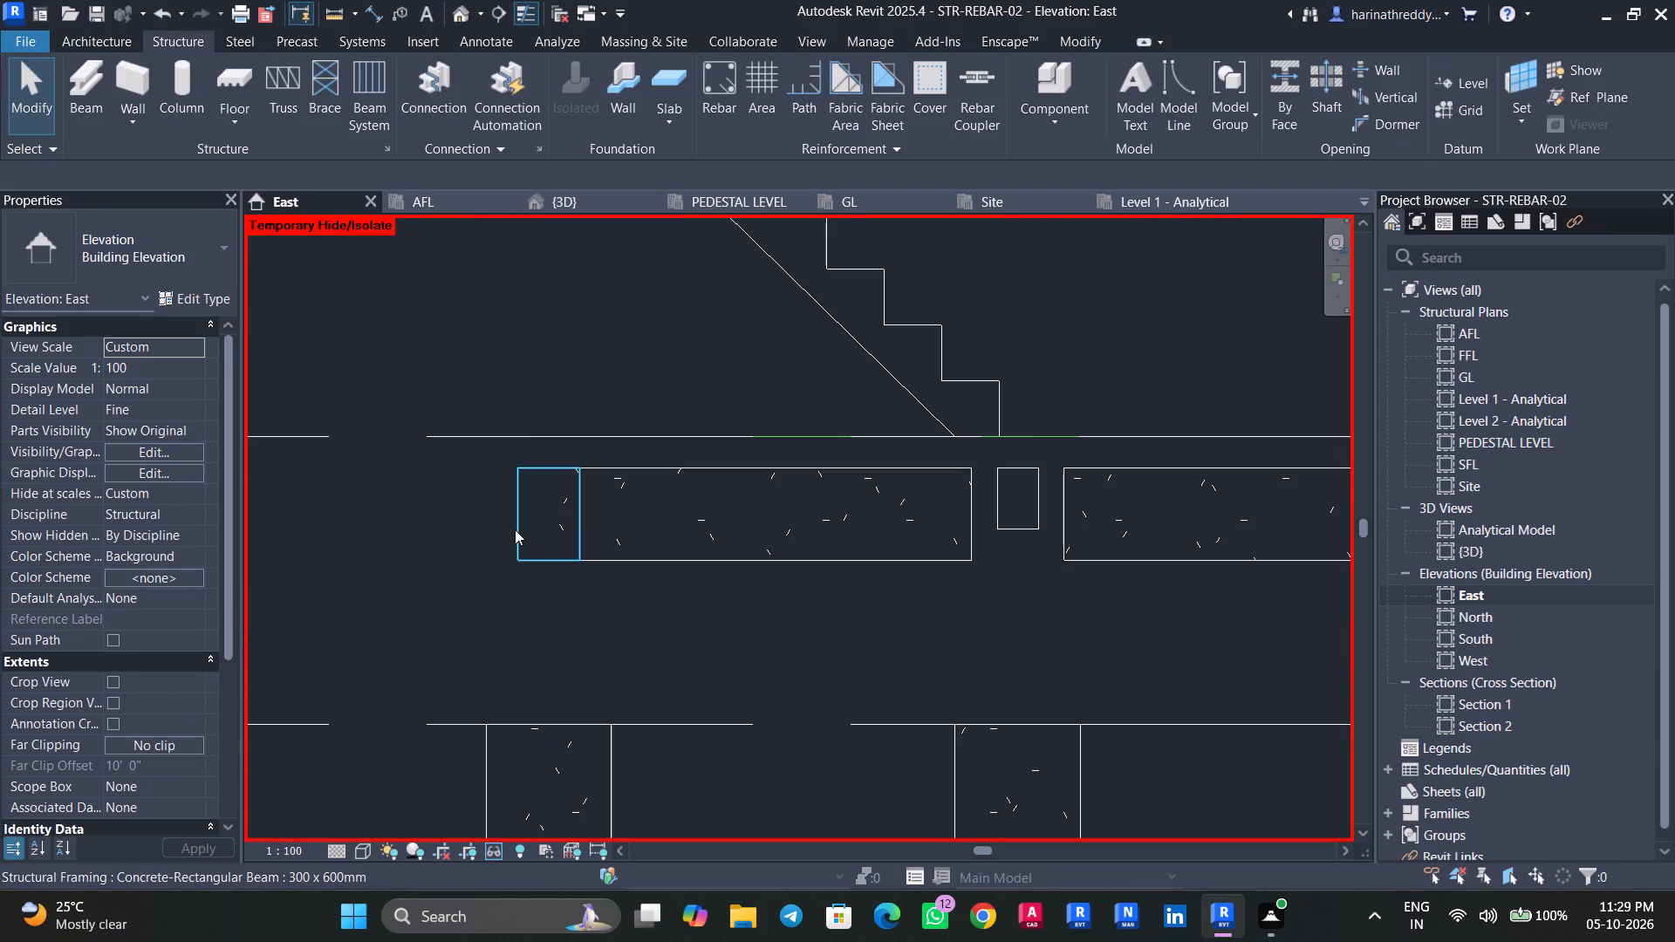
pyautogui.click(515, 529)
pyautogui.click(178, 39)
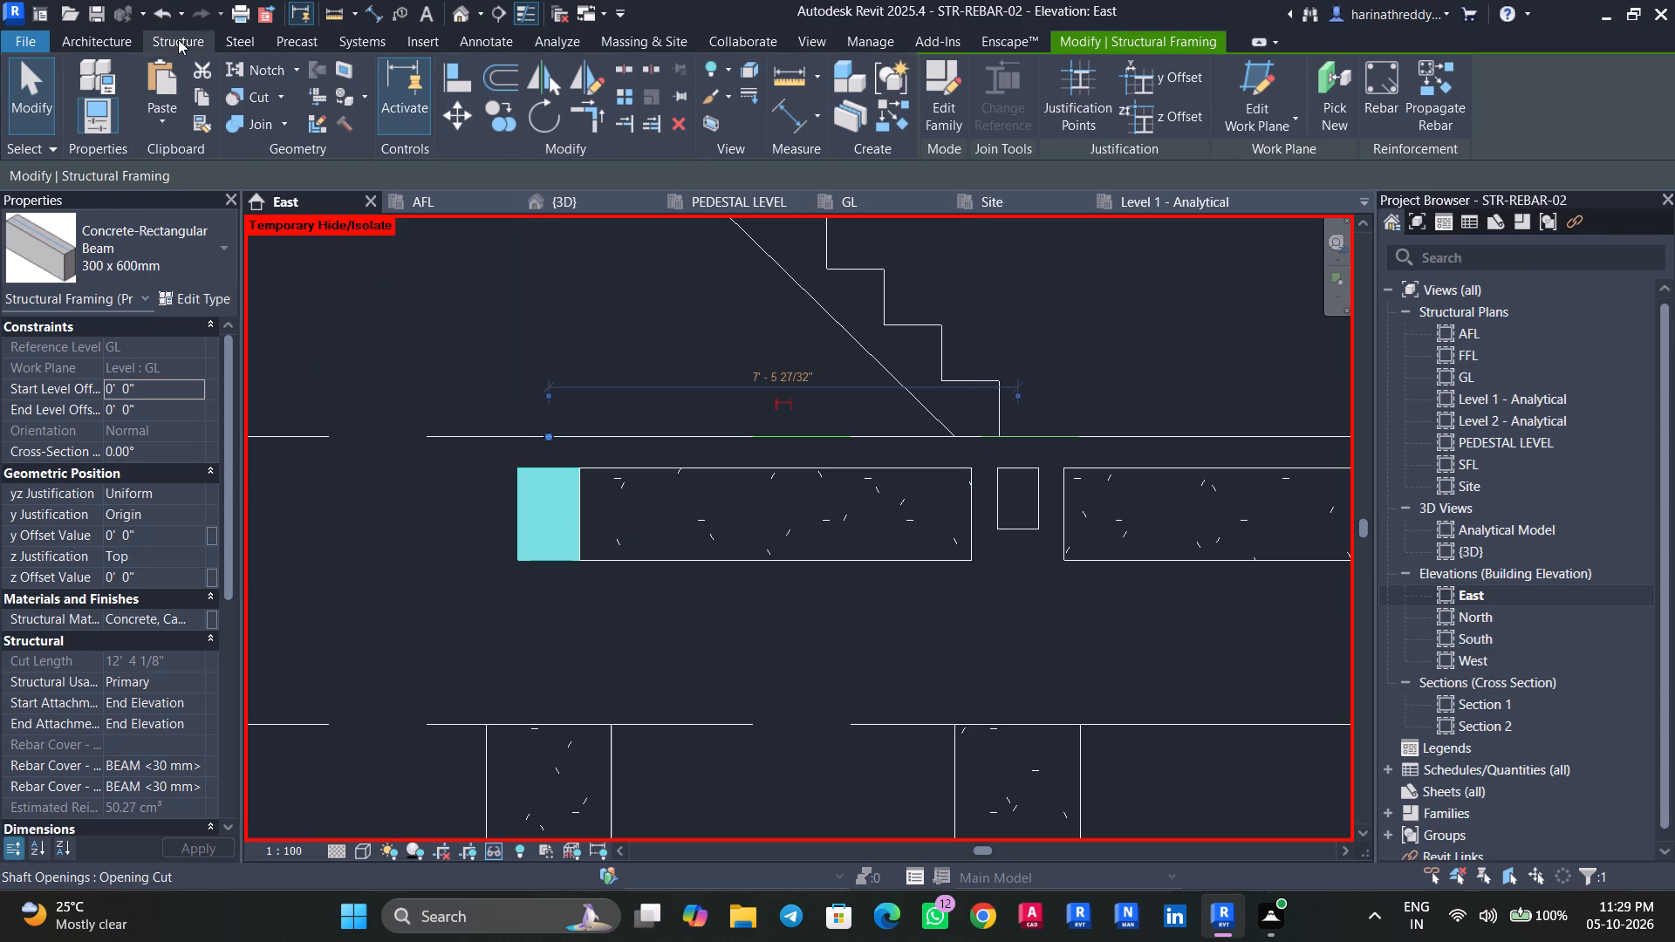
pyautogui.click(910, 118)
pyautogui.click(532, 551)
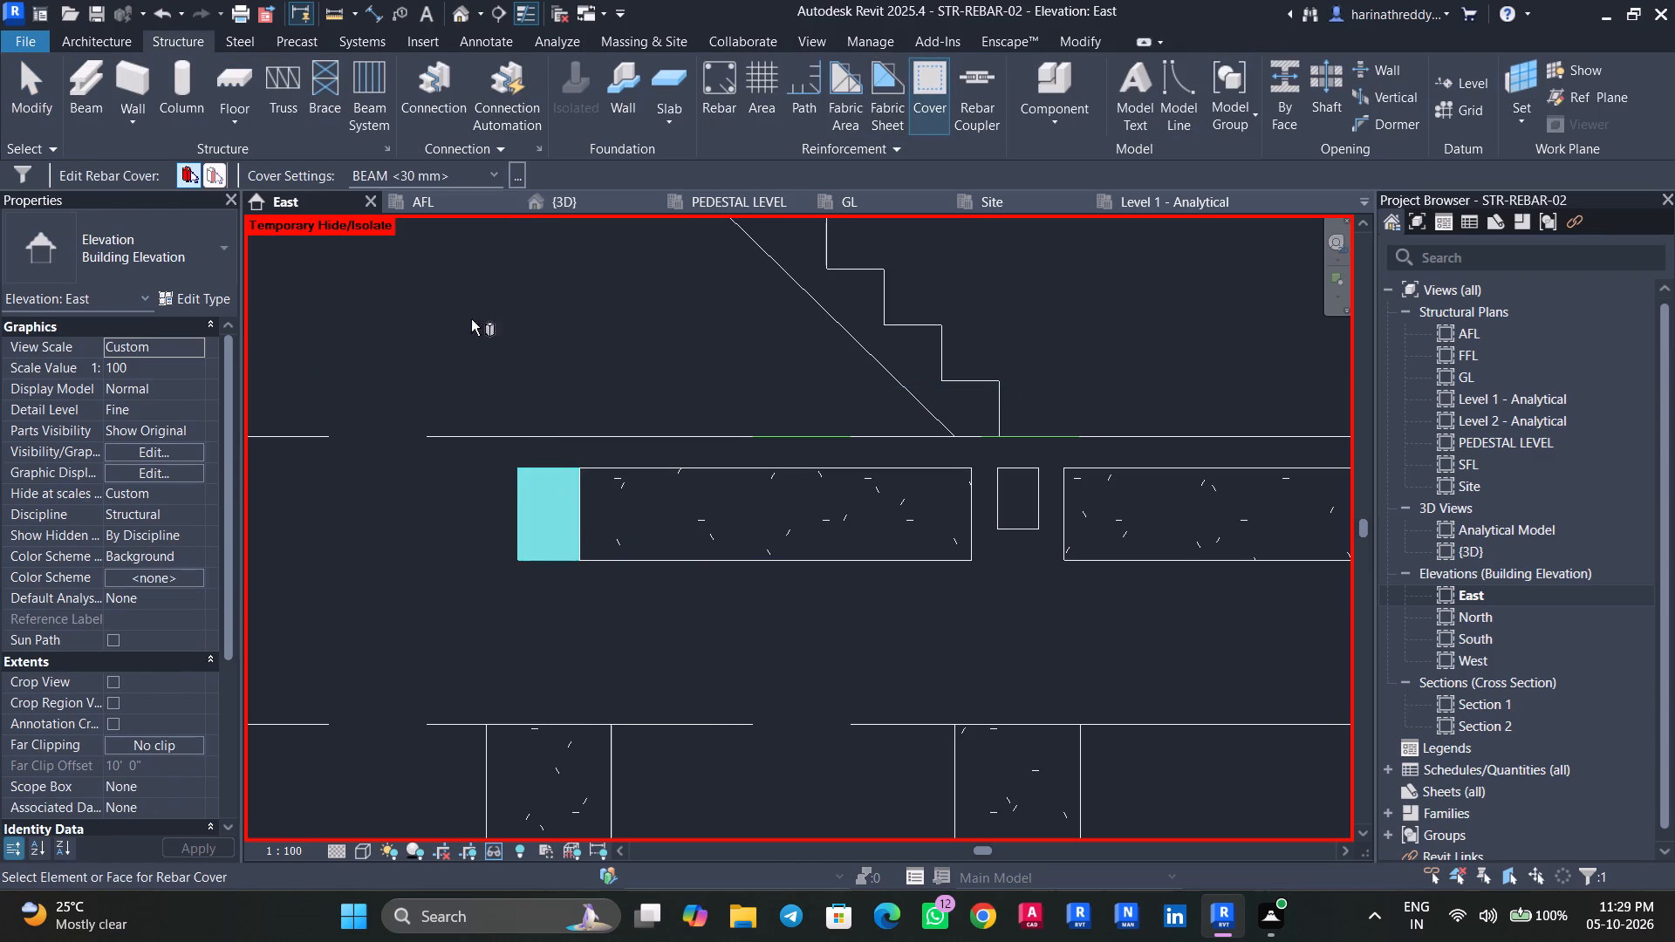
pyautogui.scroll(3, 485, 571)
pyautogui.press('Escape')
pyautogui.press('Escape')
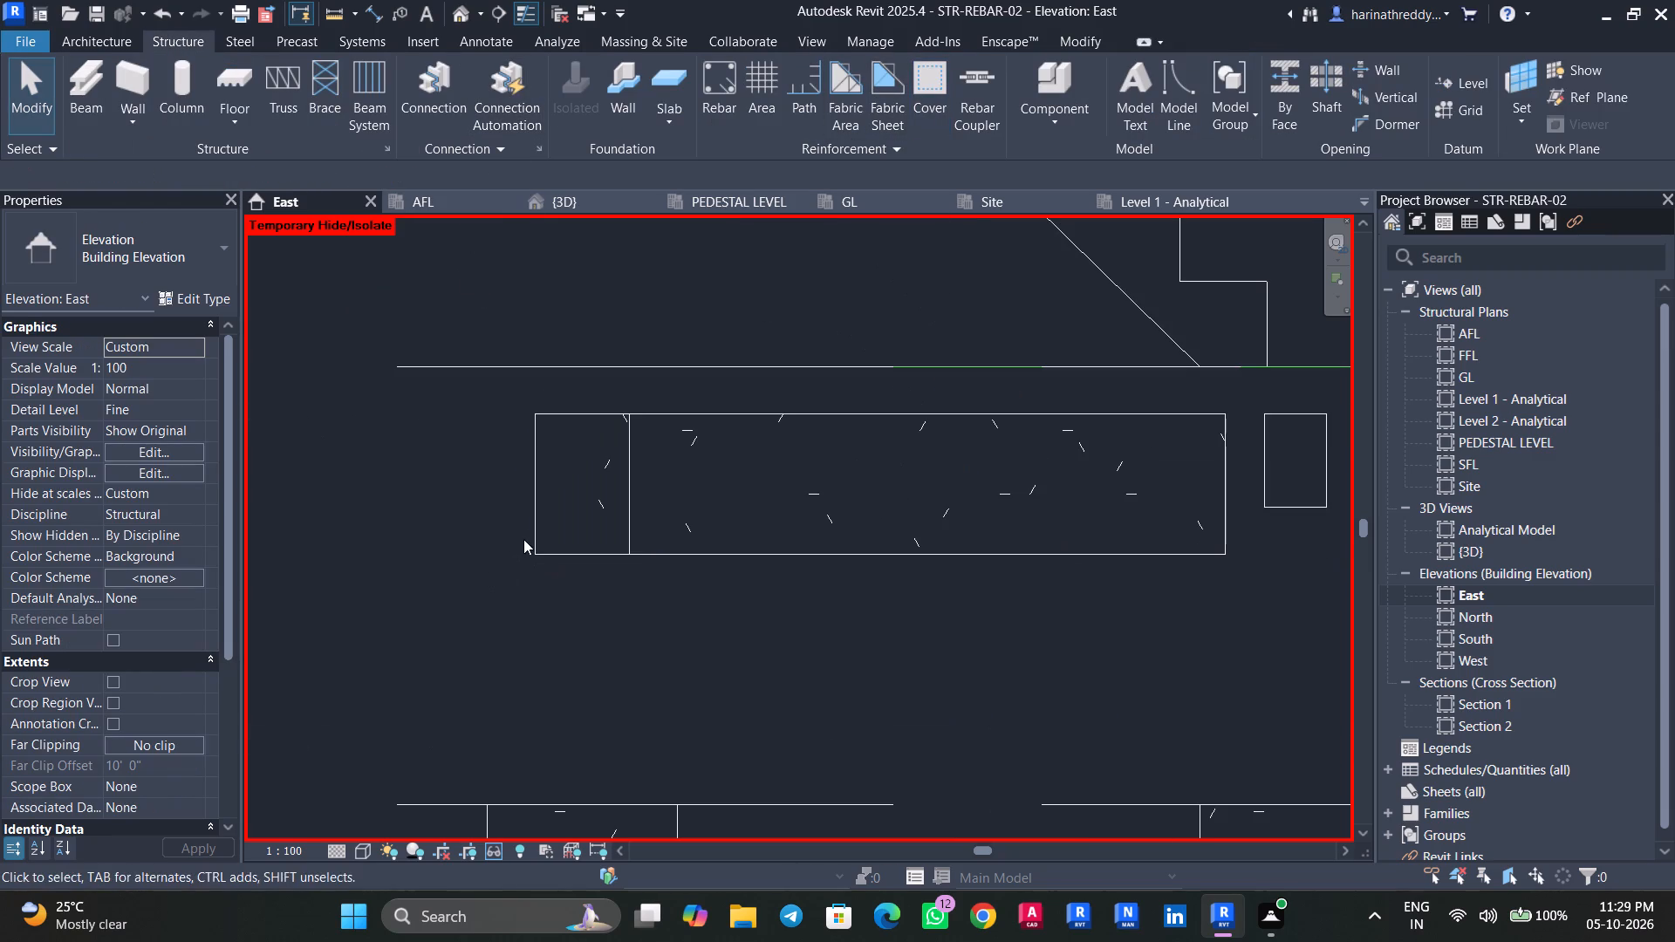
# Start Rebar on the end-on ground-level beam with straight H8 bars of shape 00, oriented Perpendicular to Cover.
pyautogui.click(536, 529)
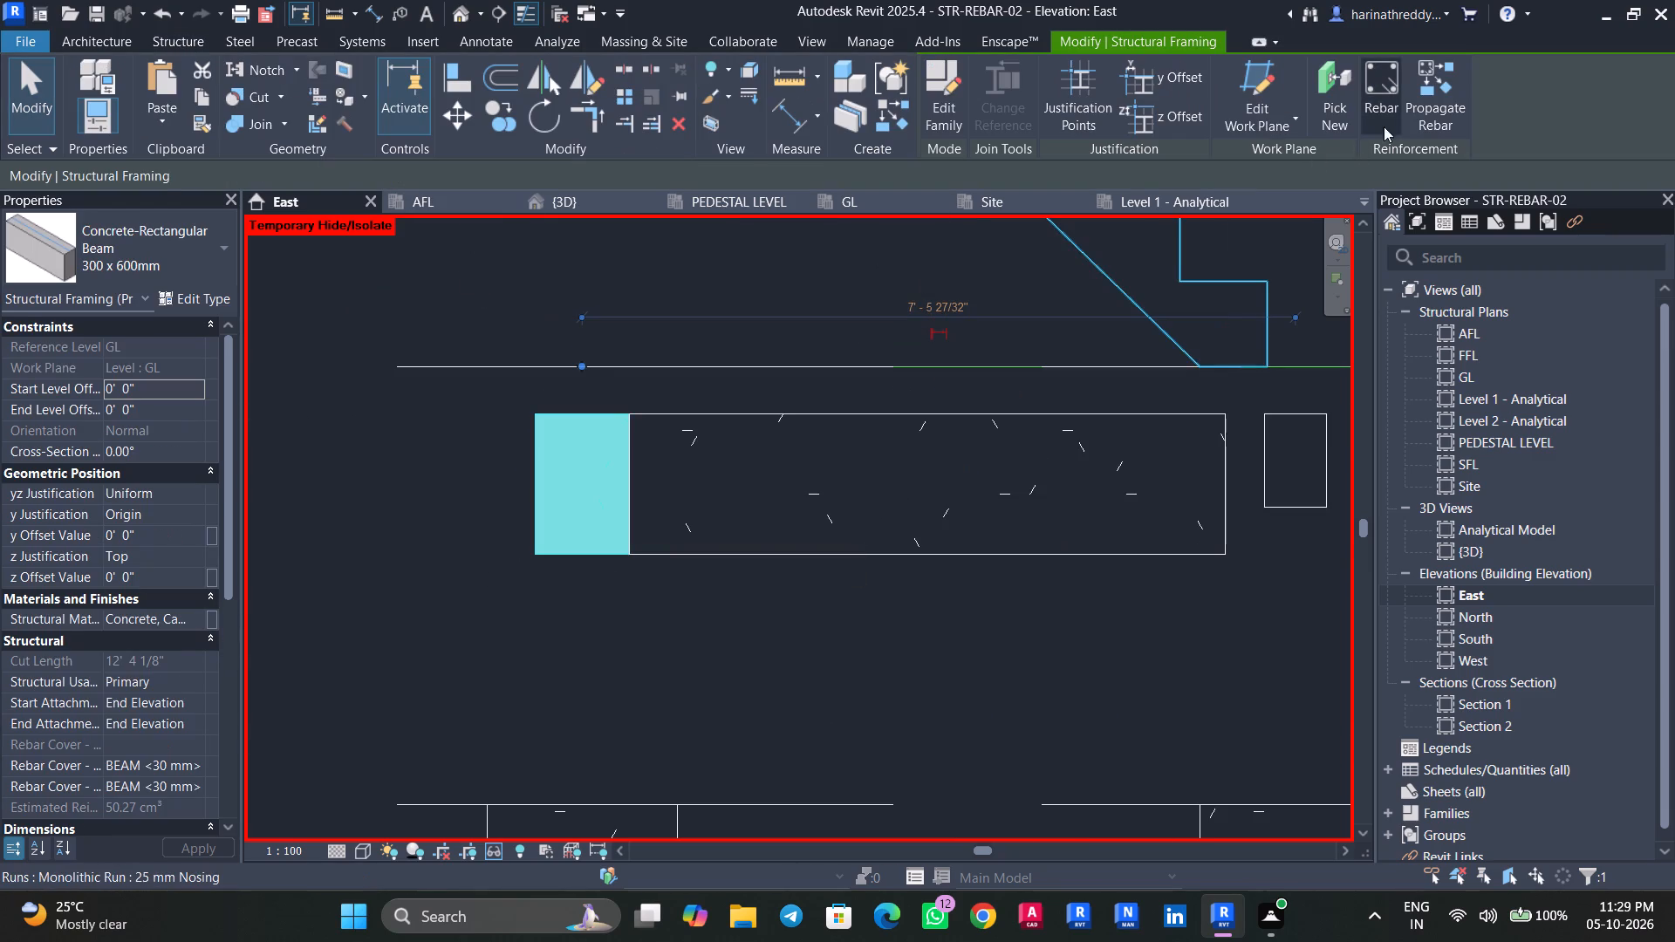
pyautogui.click(1384, 106)
pyautogui.scroll(5, 587, 491)
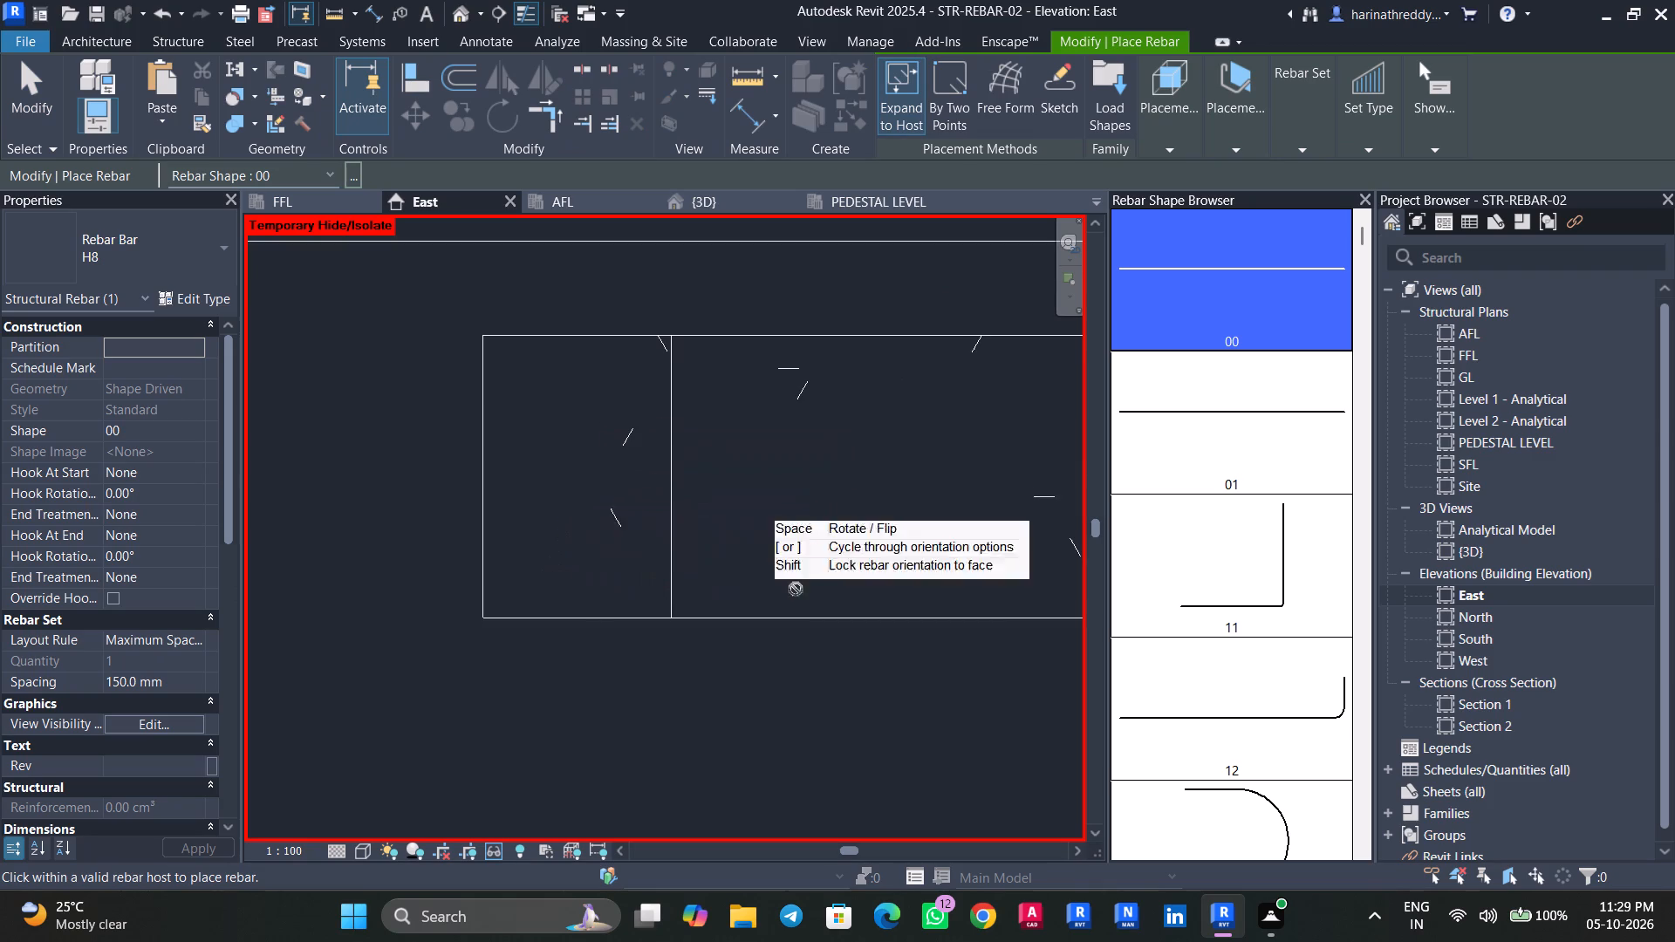
pyautogui.click(1220, 137)
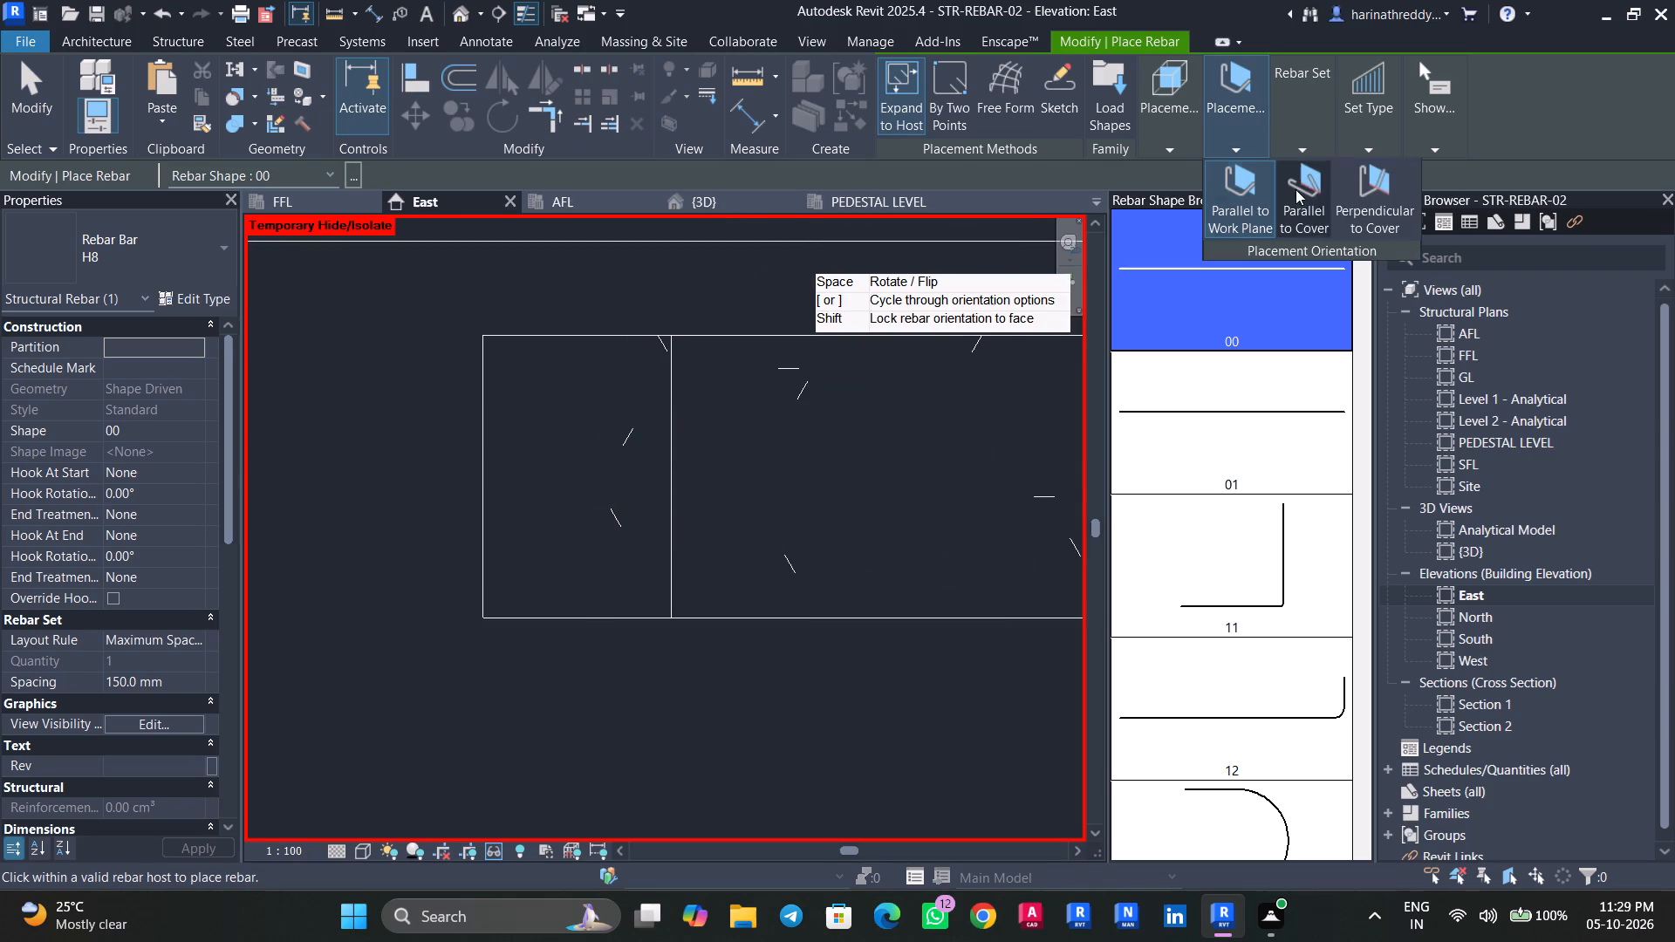
pyautogui.click(1380, 199)
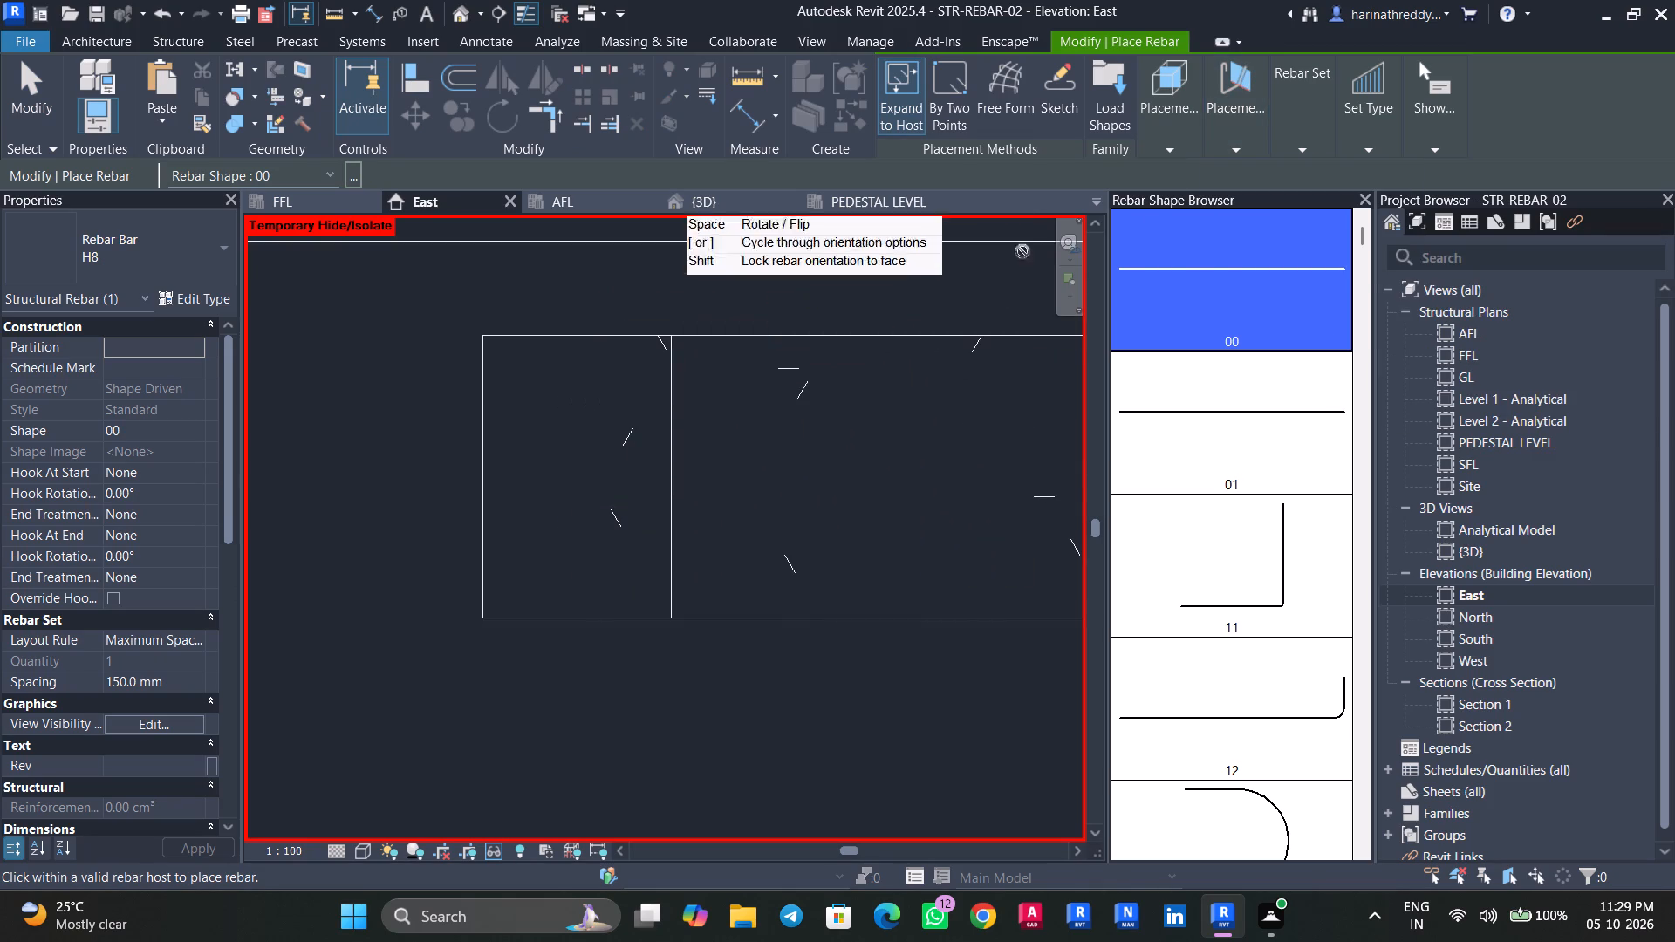
# Set the rebar placement plane to Near Cover Reference for the straight H8 bars.
pyautogui.click(1179, 141)
pyautogui.click(1172, 186)
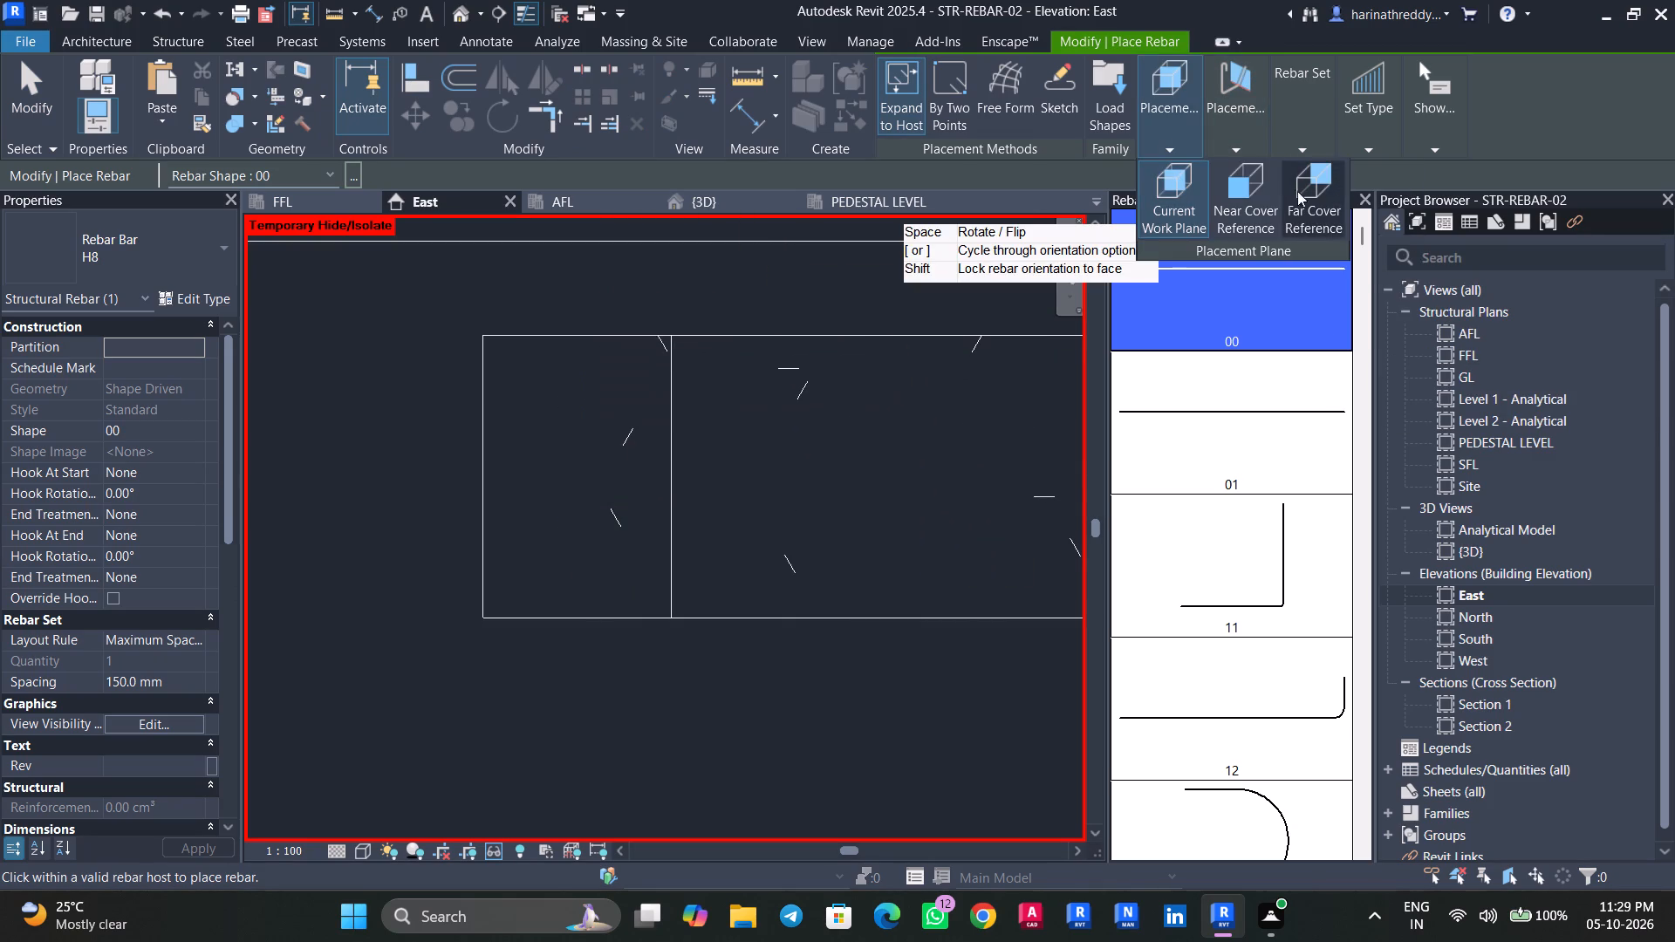
pyautogui.click(1247, 195)
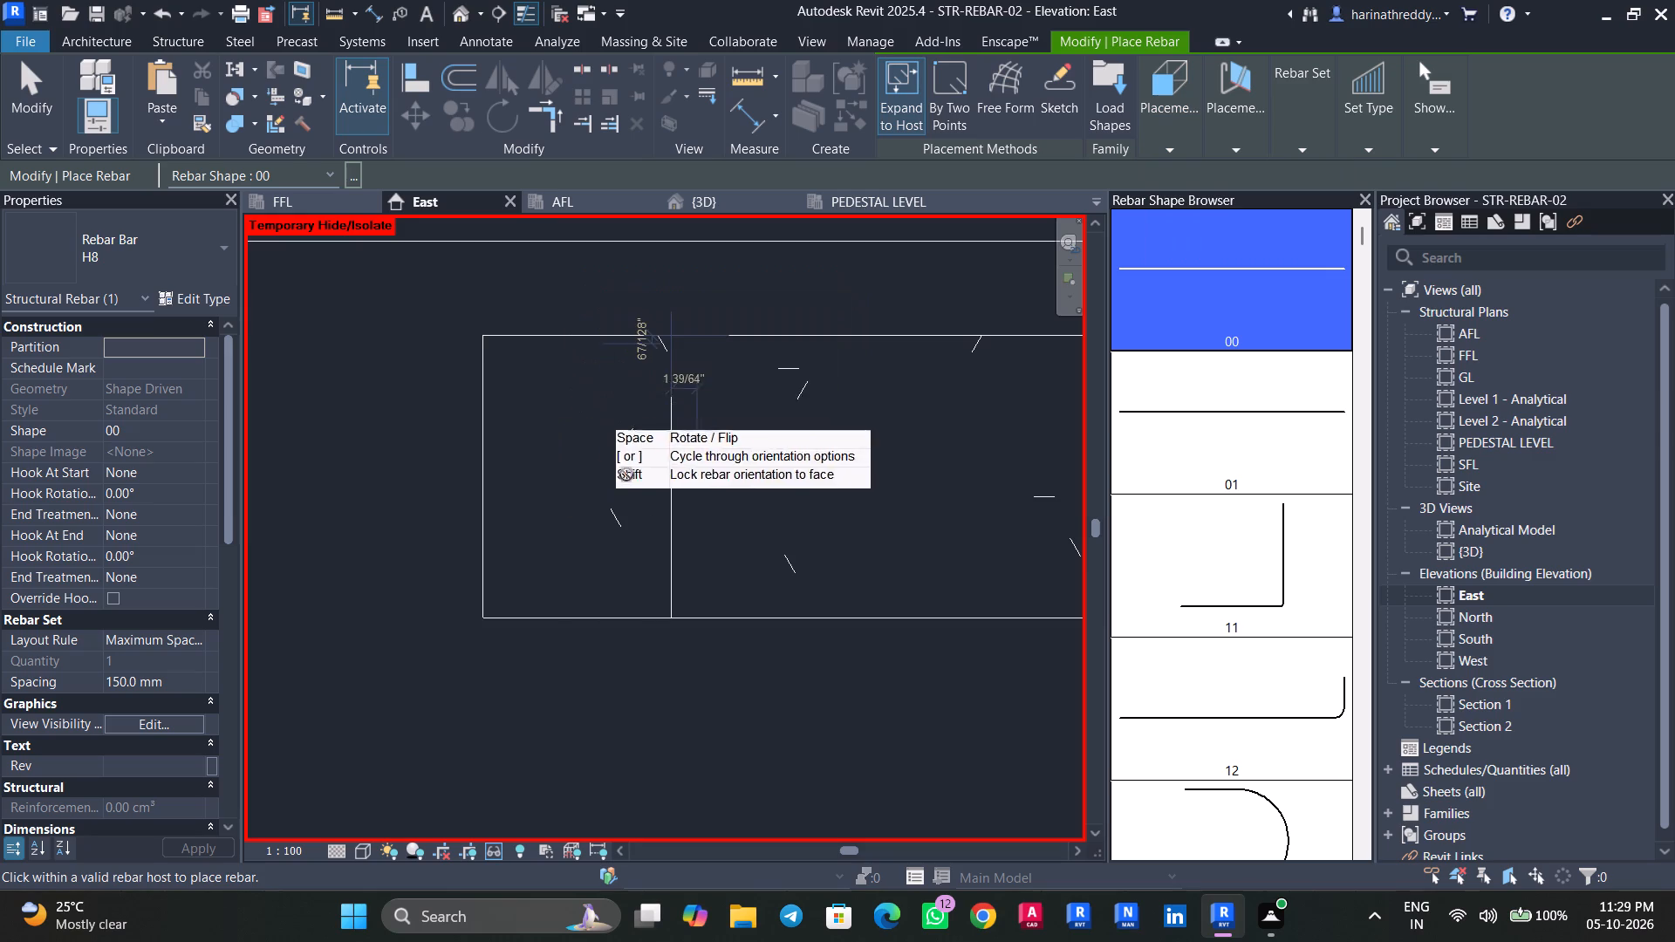
pyautogui.click(1220, 151)
pyautogui.click(1189, 144)
pyautogui.click(1302, 189)
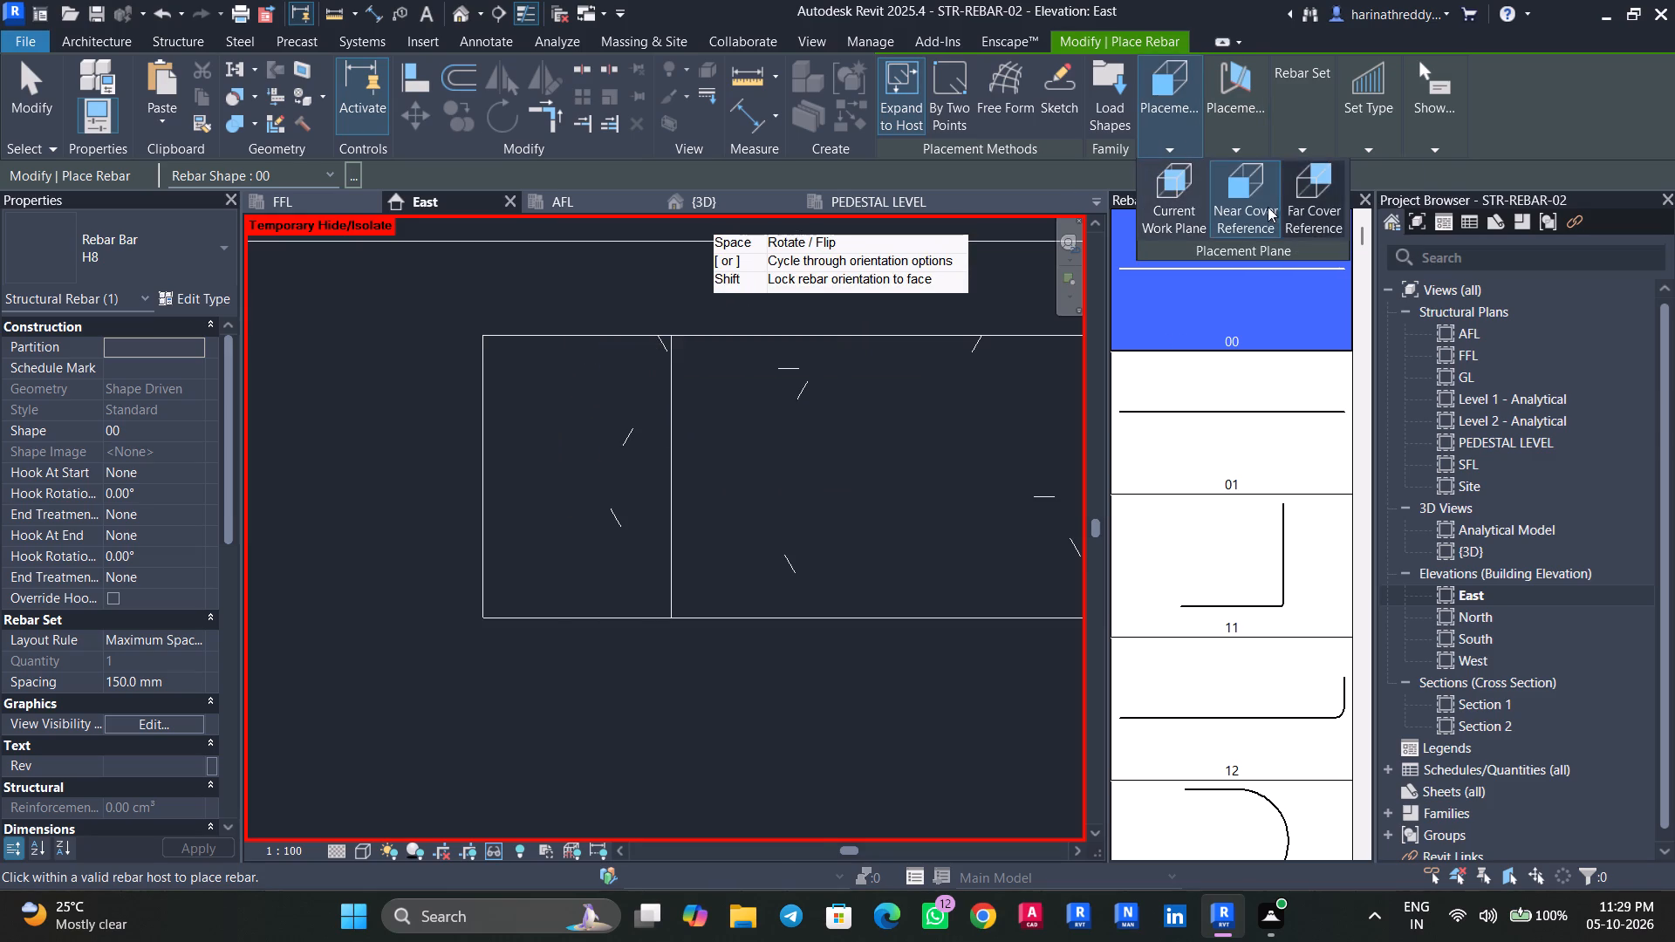
pyautogui.click(1177, 140)
pyautogui.click(1168, 199)
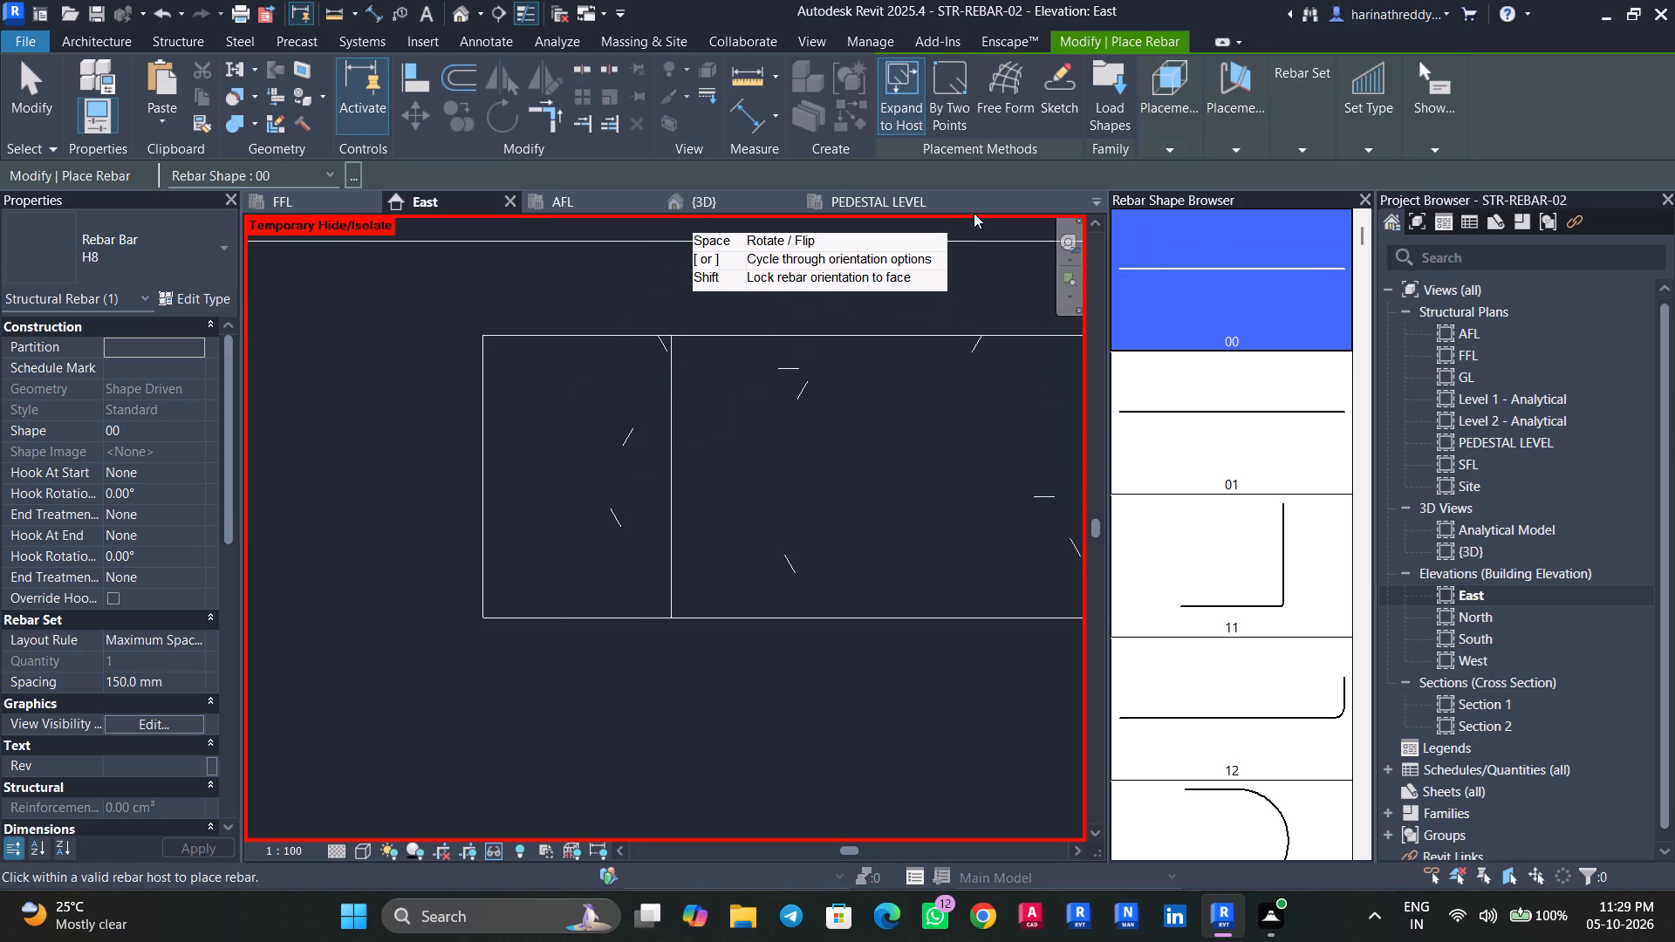
pyautogui.click(1167, 119)
pyautogui.click(1249, 195)
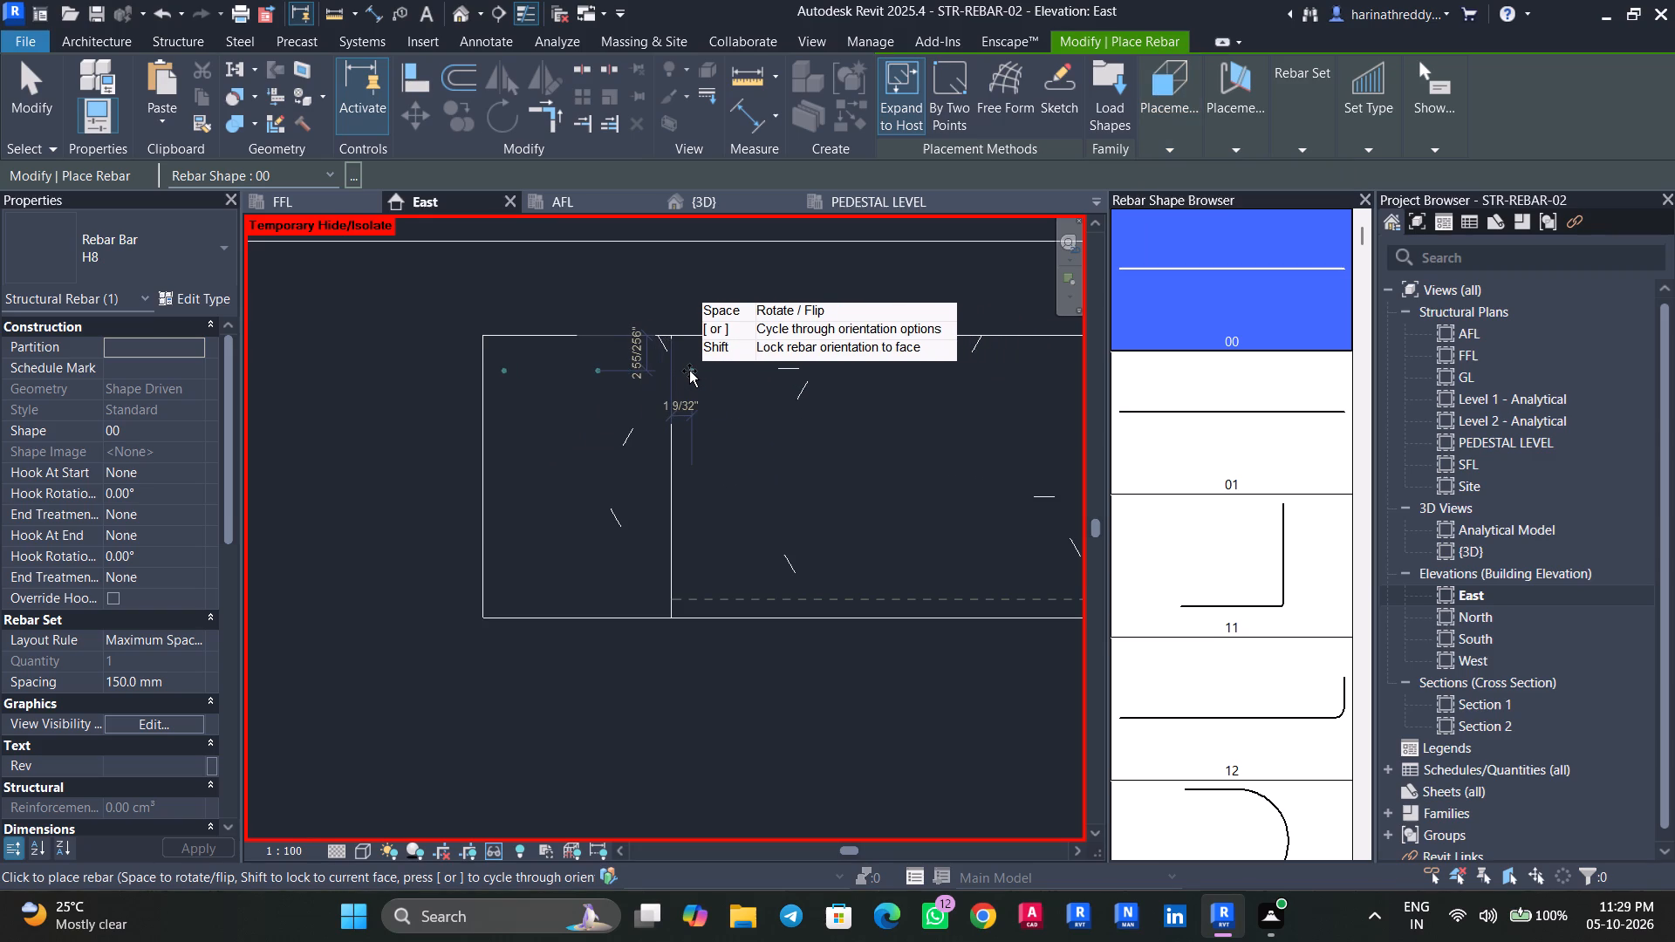
pyautogui.scroll(3, 694, 357)
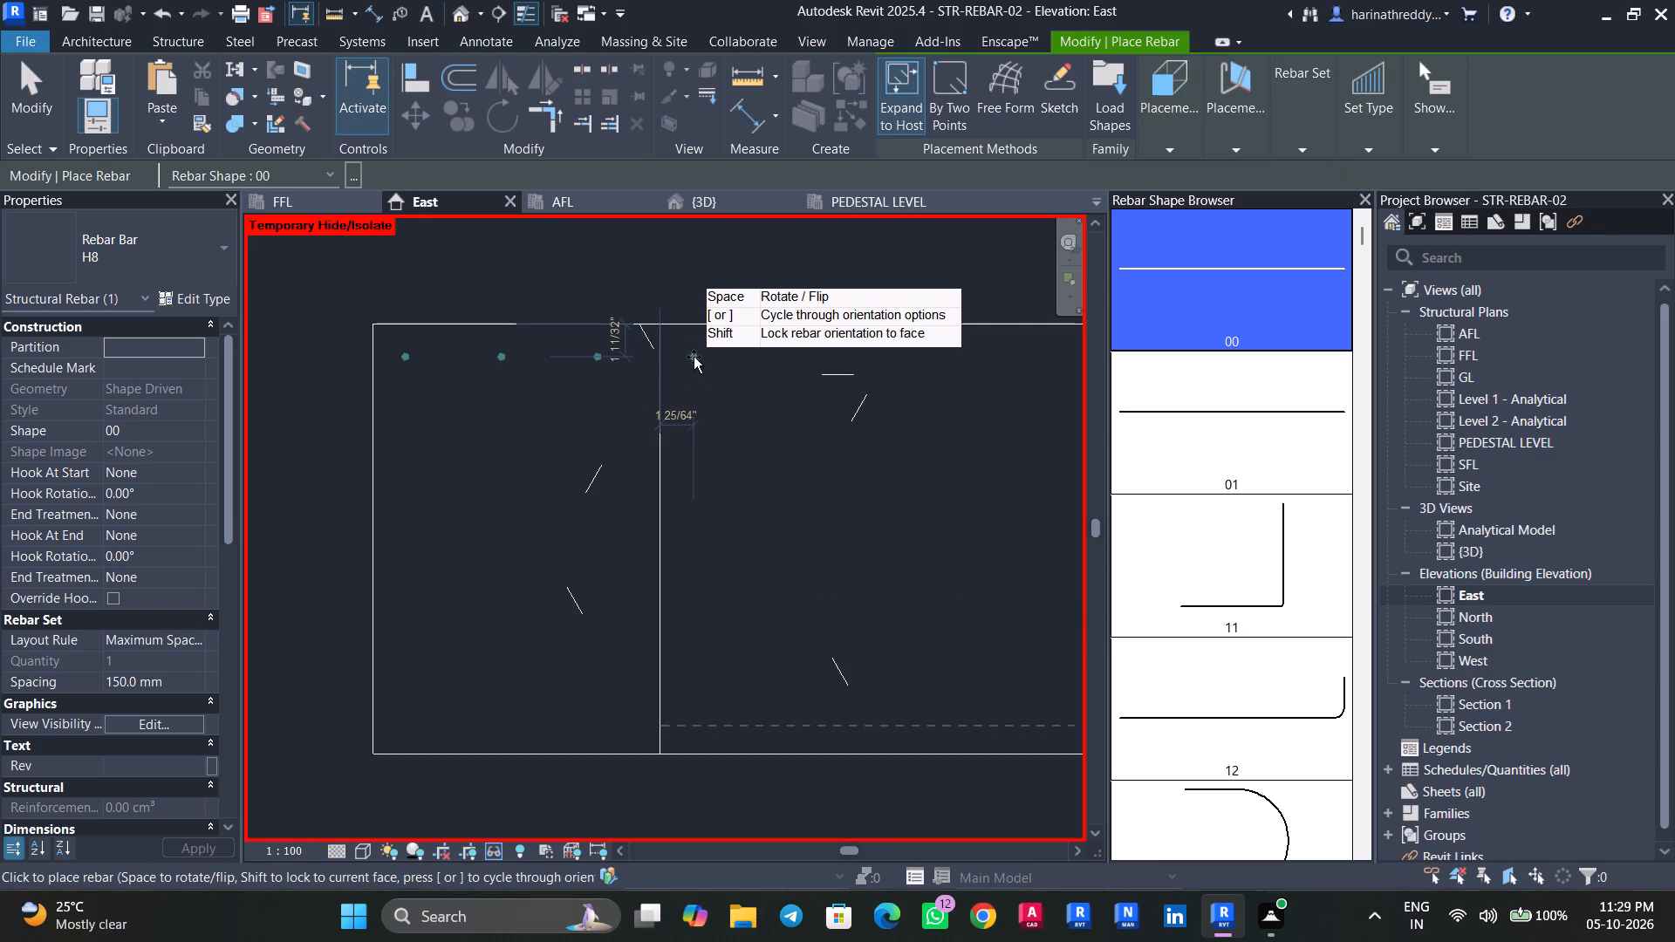
pyautogui.scroll(-15, 694, 357)
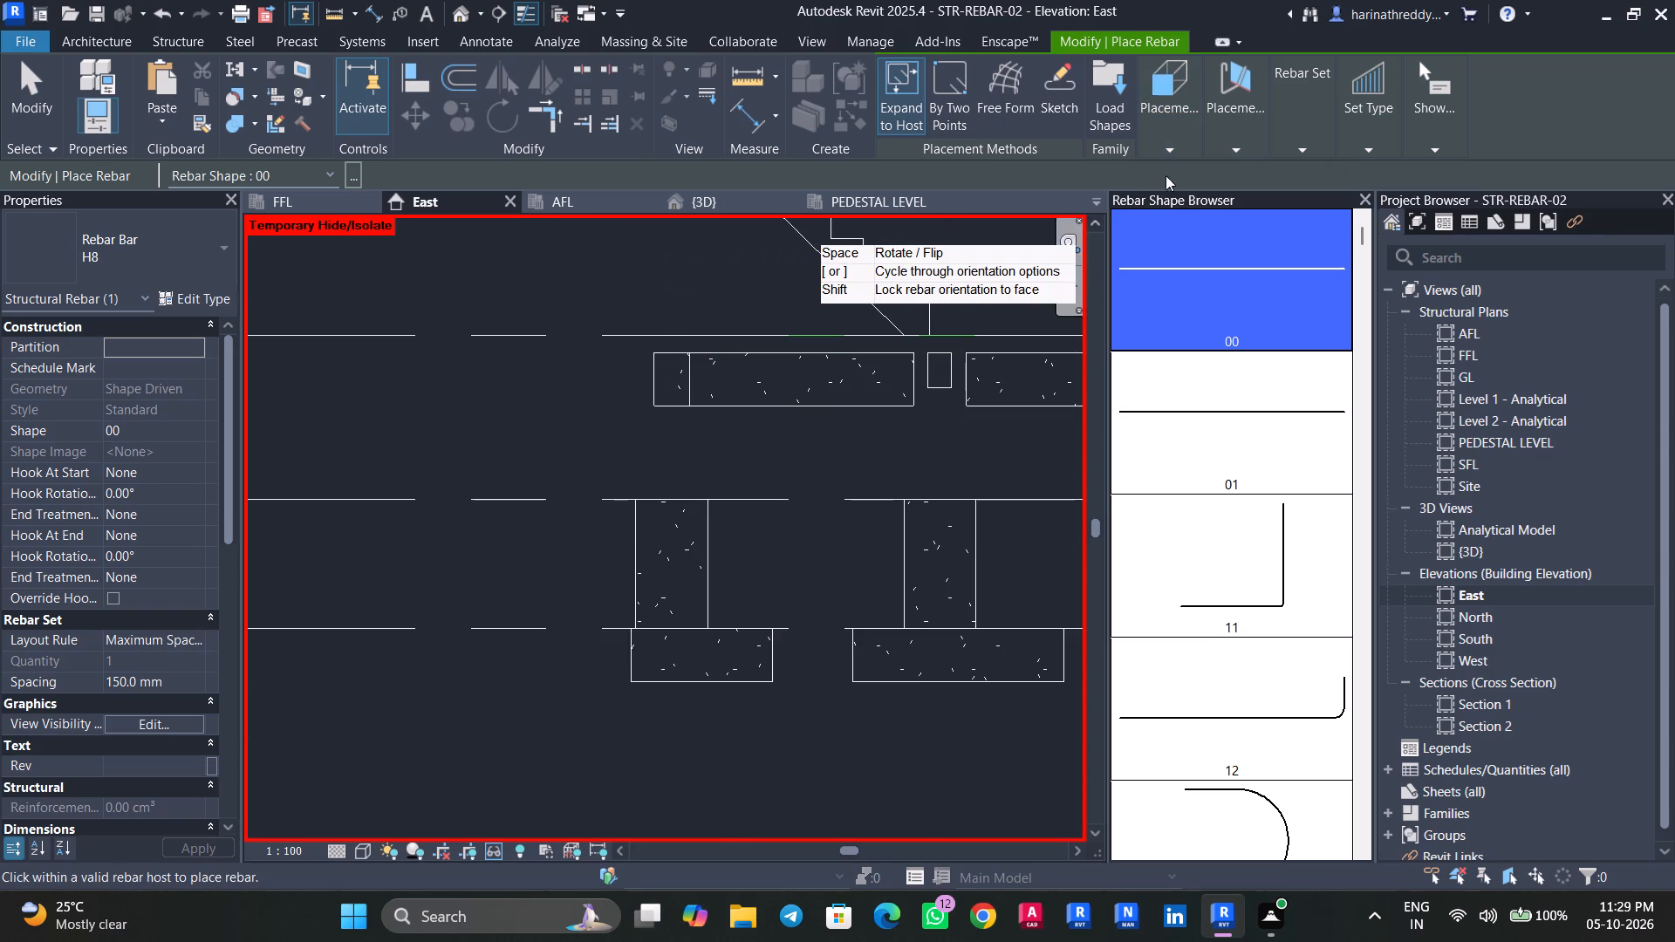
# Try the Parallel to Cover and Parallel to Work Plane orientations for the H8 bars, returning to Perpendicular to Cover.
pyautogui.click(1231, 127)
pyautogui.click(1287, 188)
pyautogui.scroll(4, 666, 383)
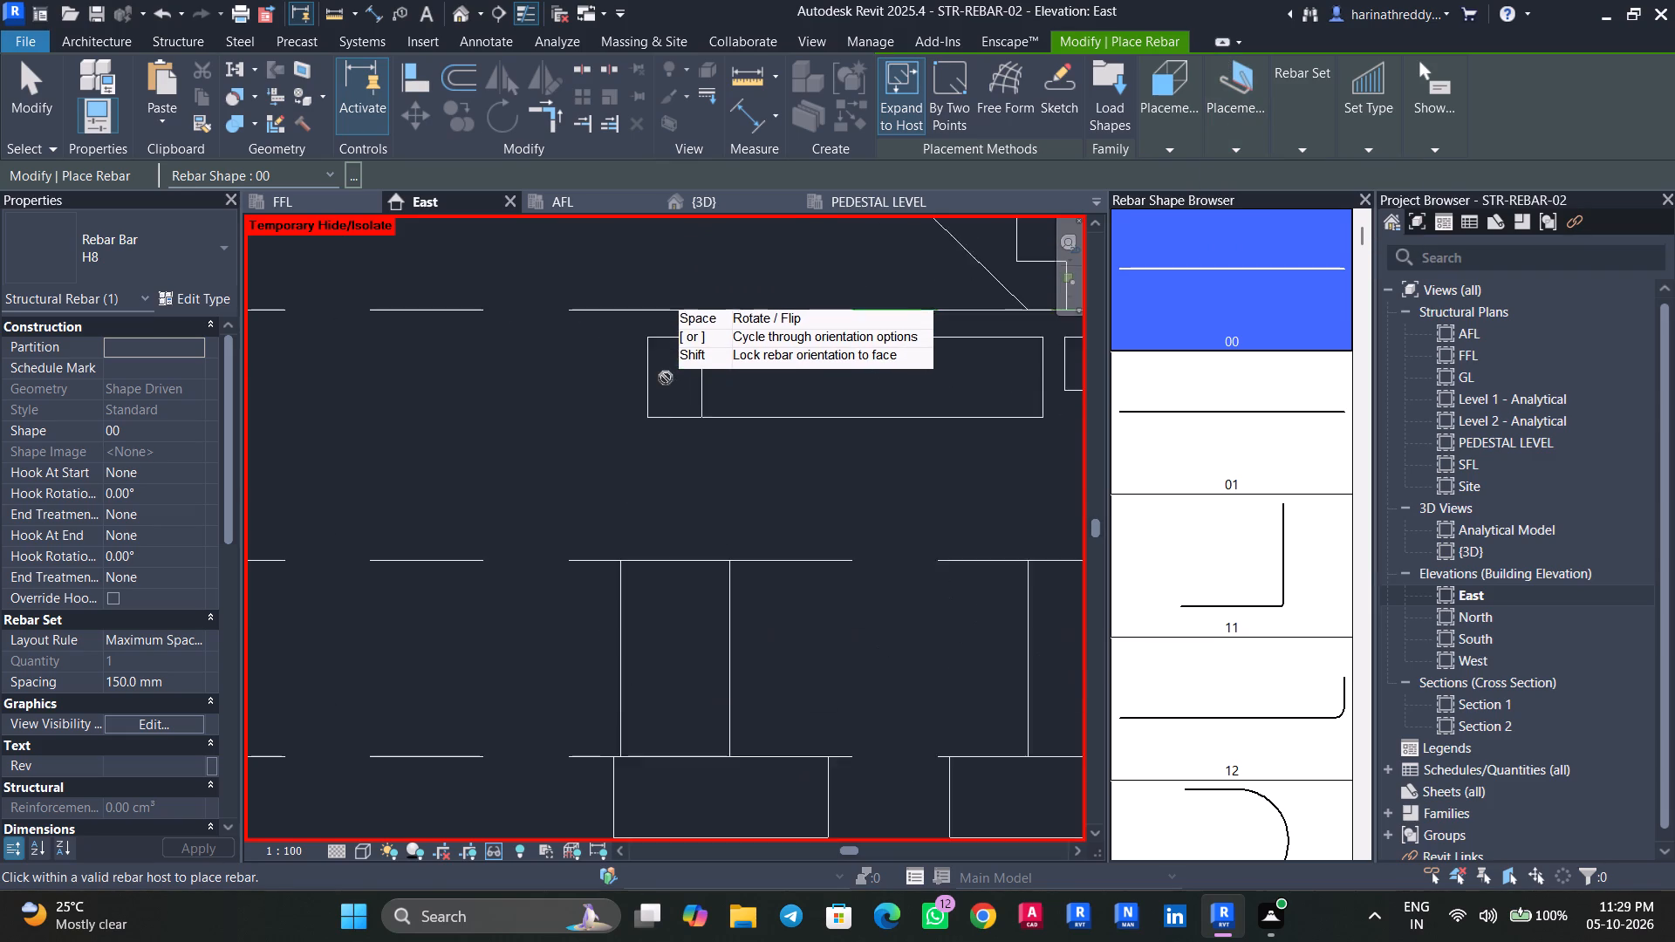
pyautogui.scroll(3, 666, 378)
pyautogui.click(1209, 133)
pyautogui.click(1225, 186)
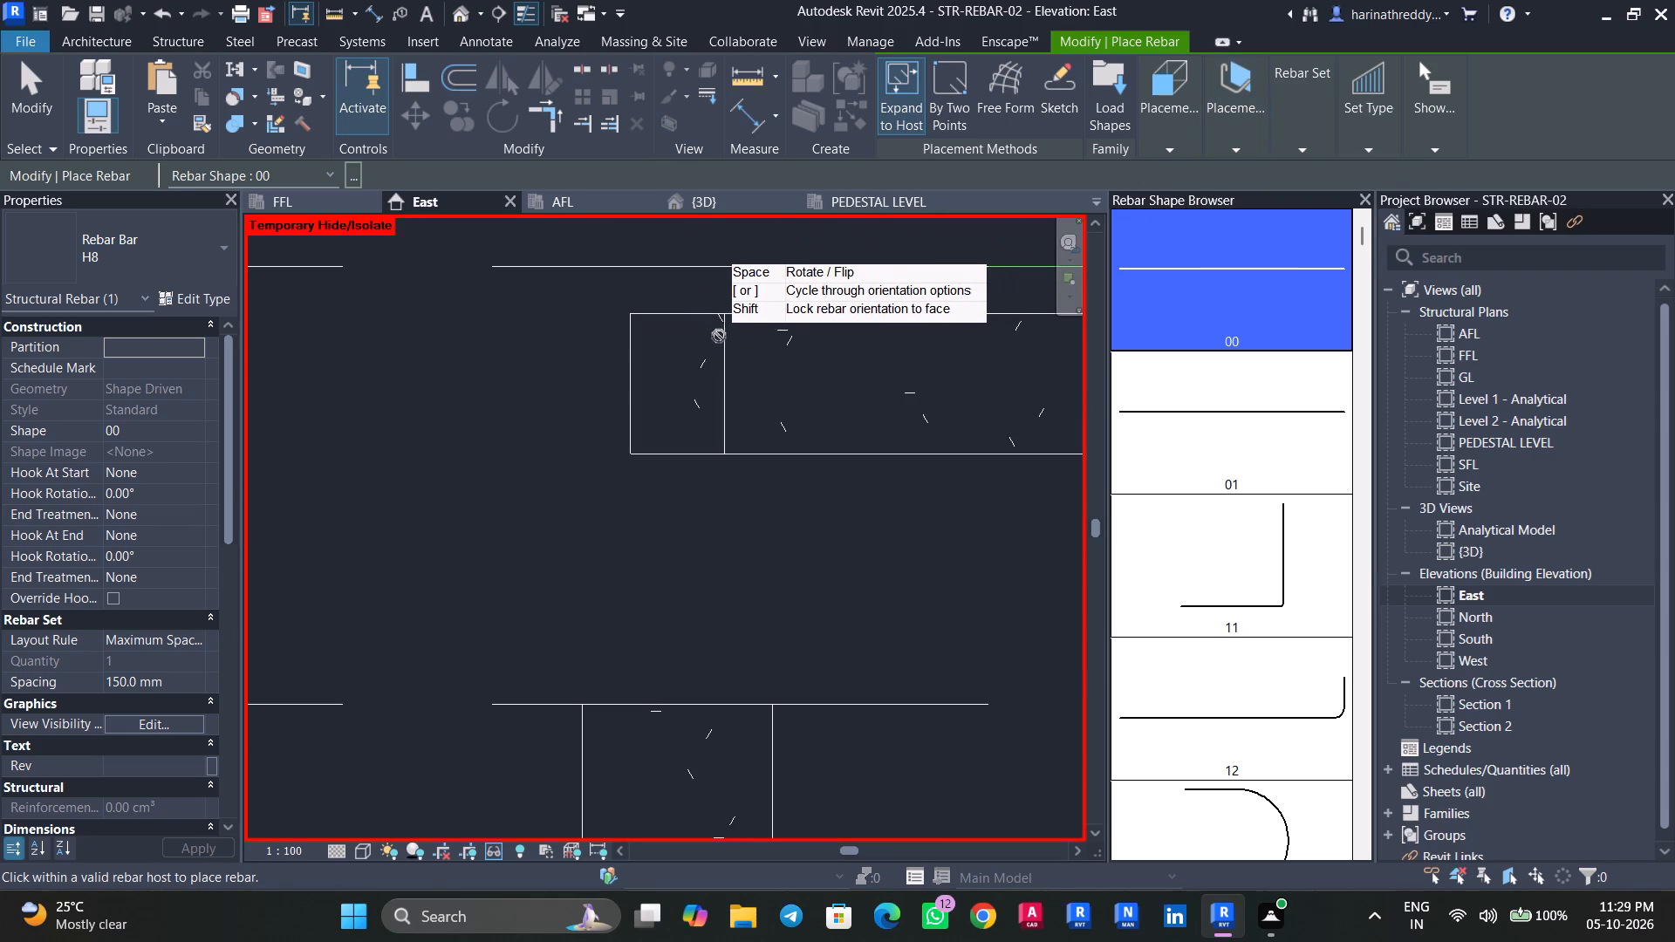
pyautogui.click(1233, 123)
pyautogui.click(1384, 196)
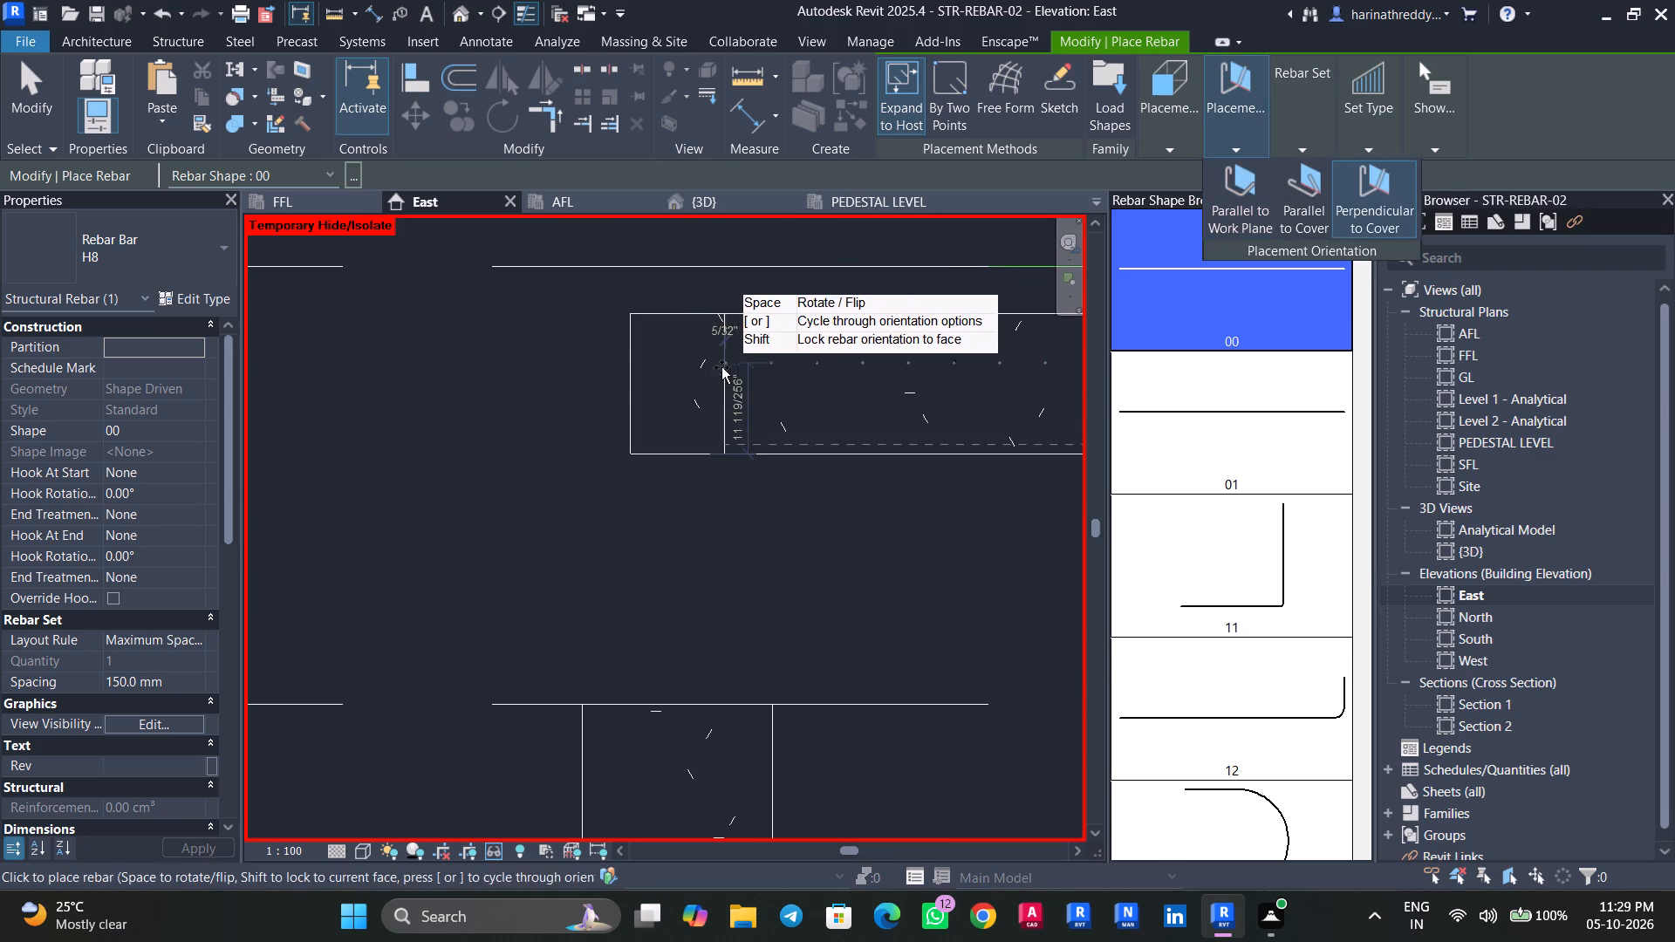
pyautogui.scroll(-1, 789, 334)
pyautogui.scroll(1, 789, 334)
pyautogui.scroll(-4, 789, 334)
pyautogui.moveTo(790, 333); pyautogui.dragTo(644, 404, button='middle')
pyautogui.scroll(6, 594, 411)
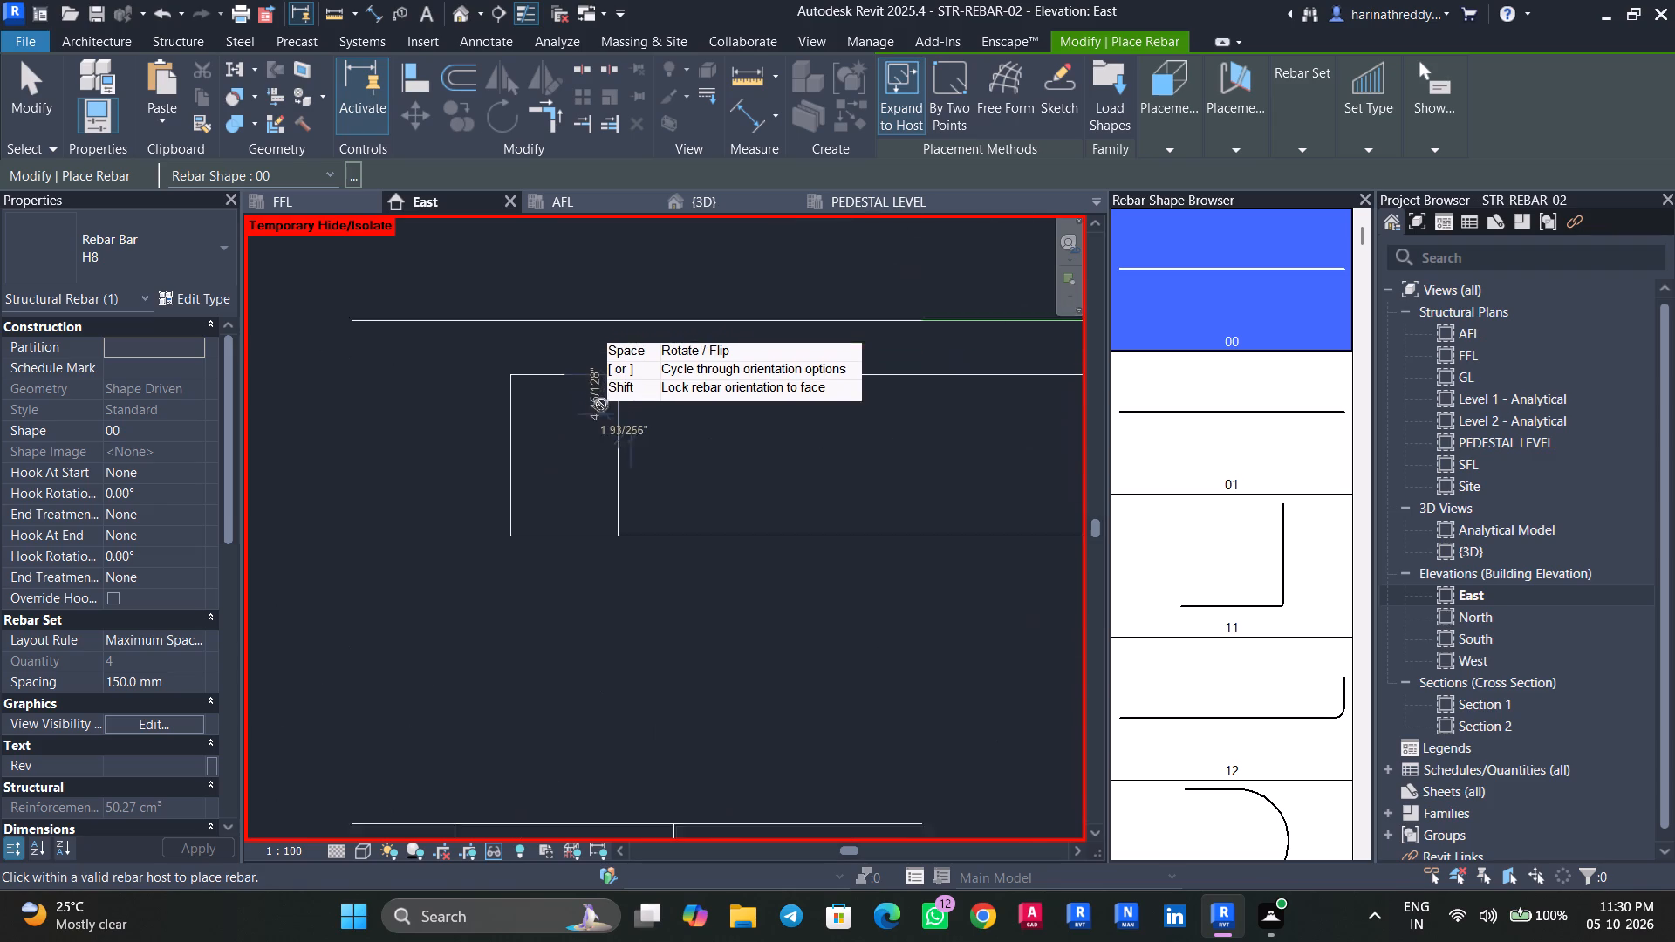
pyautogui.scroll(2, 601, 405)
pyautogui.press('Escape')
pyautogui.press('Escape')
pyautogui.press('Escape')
# Select the end-on 300 x 600 mm ground-level beam in the East elevation.
pyautogui.scroll(-1, 592, 392)
pyautogui.click(592, 392)
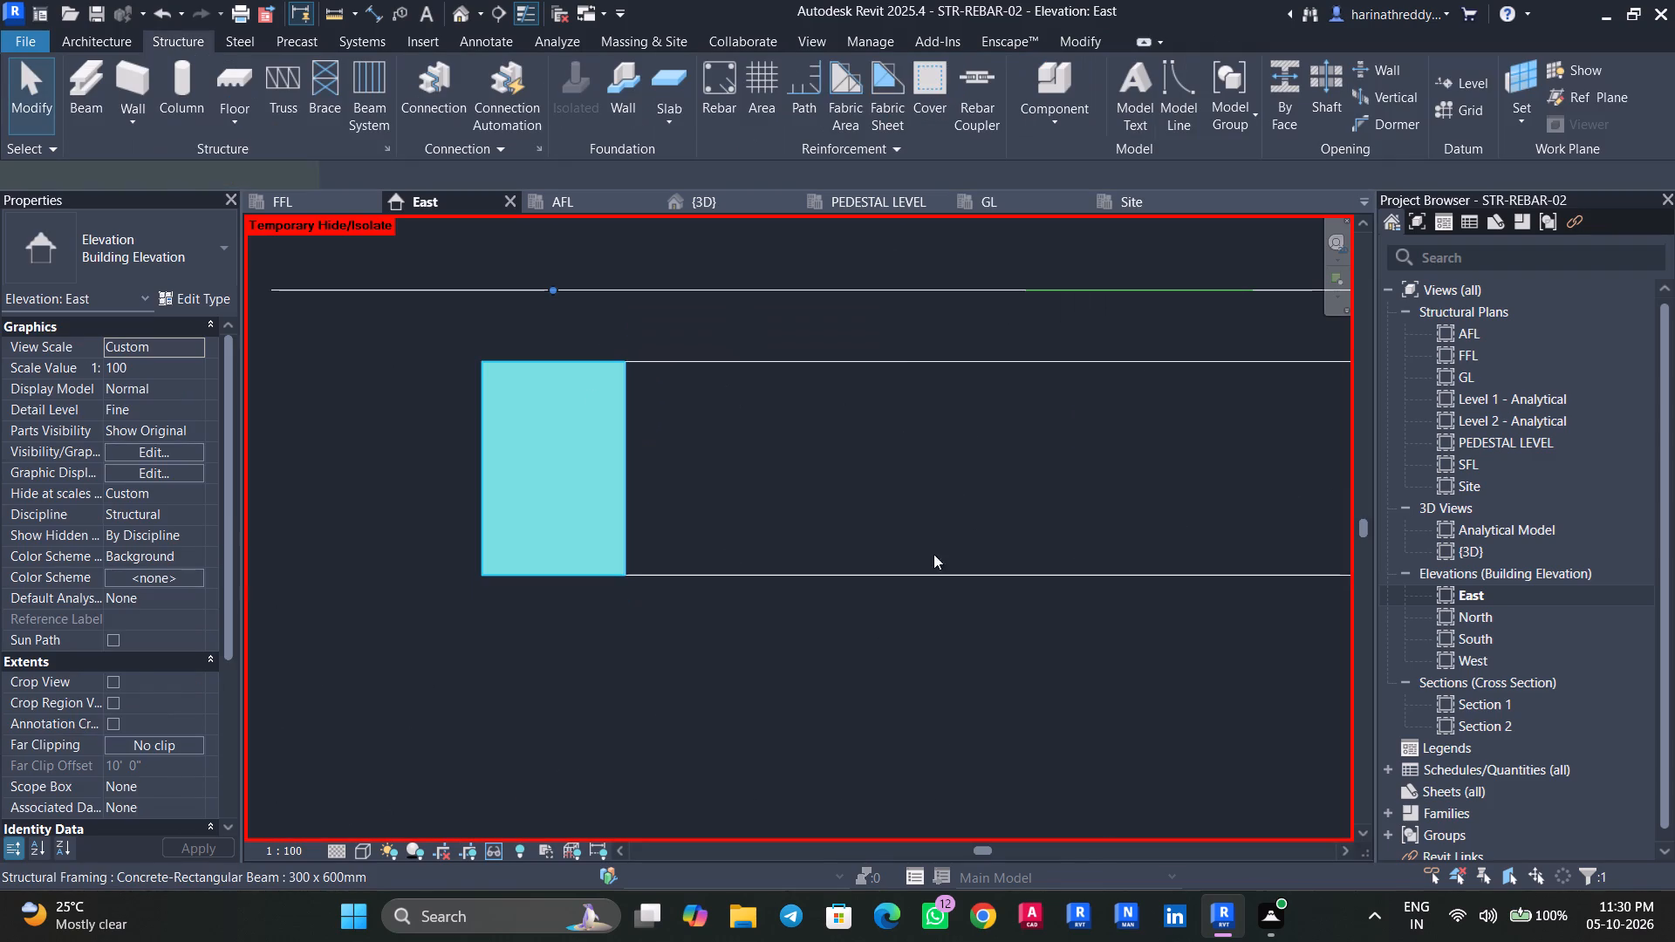